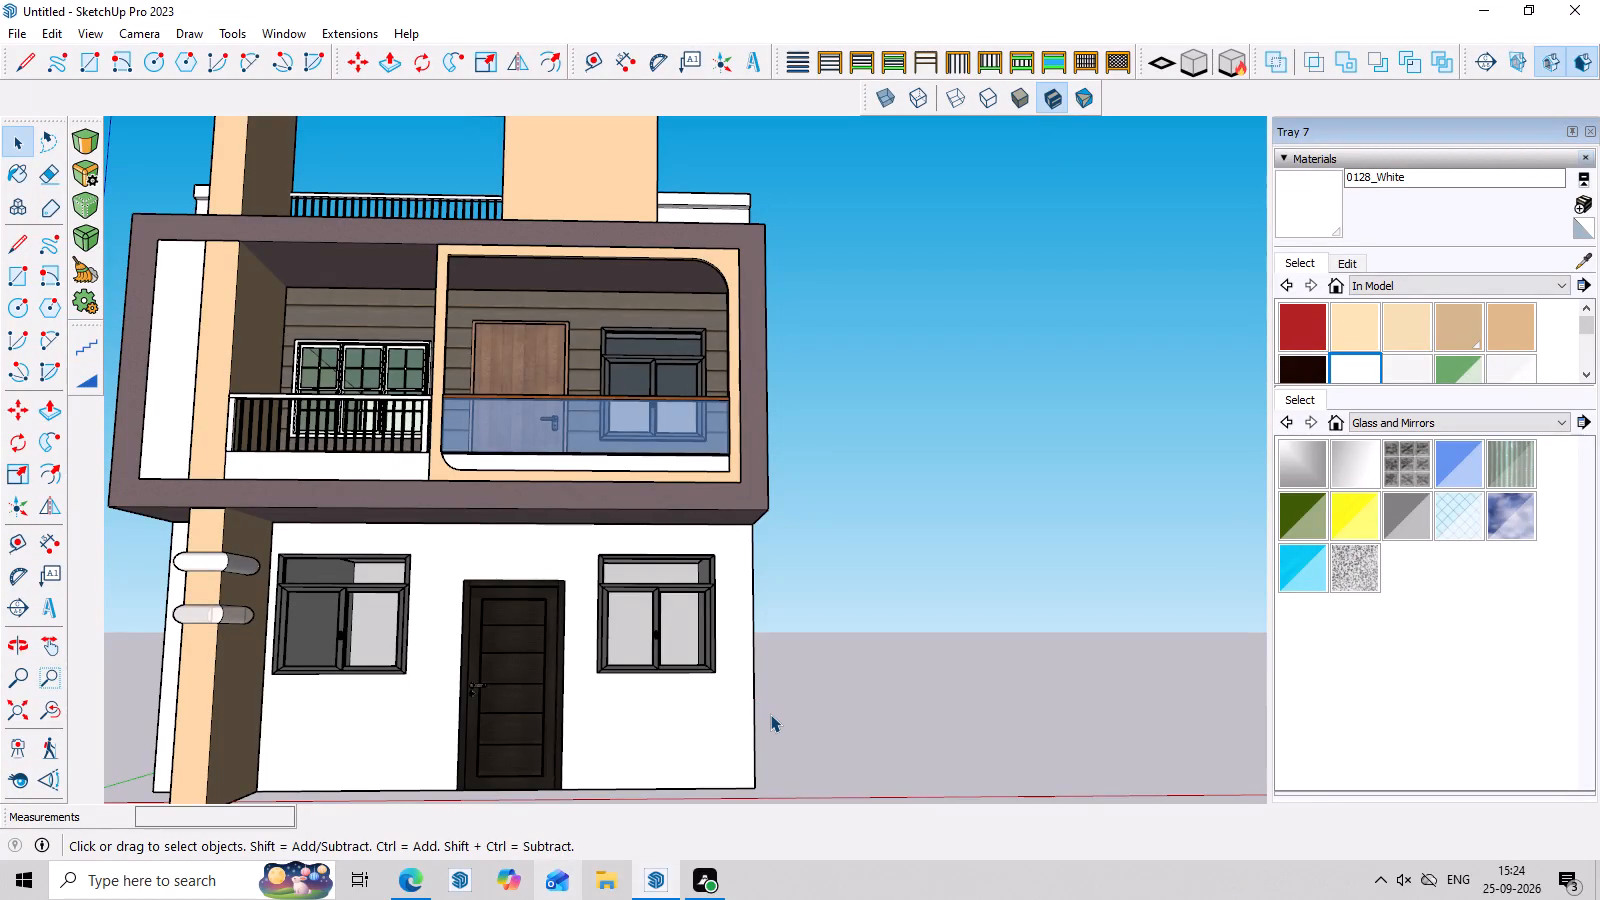
Inspect the house's front facade from near, far and low angles, including the balcony box and the ground-floor wall beneath it.
{"action": "scroll", "coordinate": [754, 715], "scroll_direction": "down", "scroll_amount": 2}
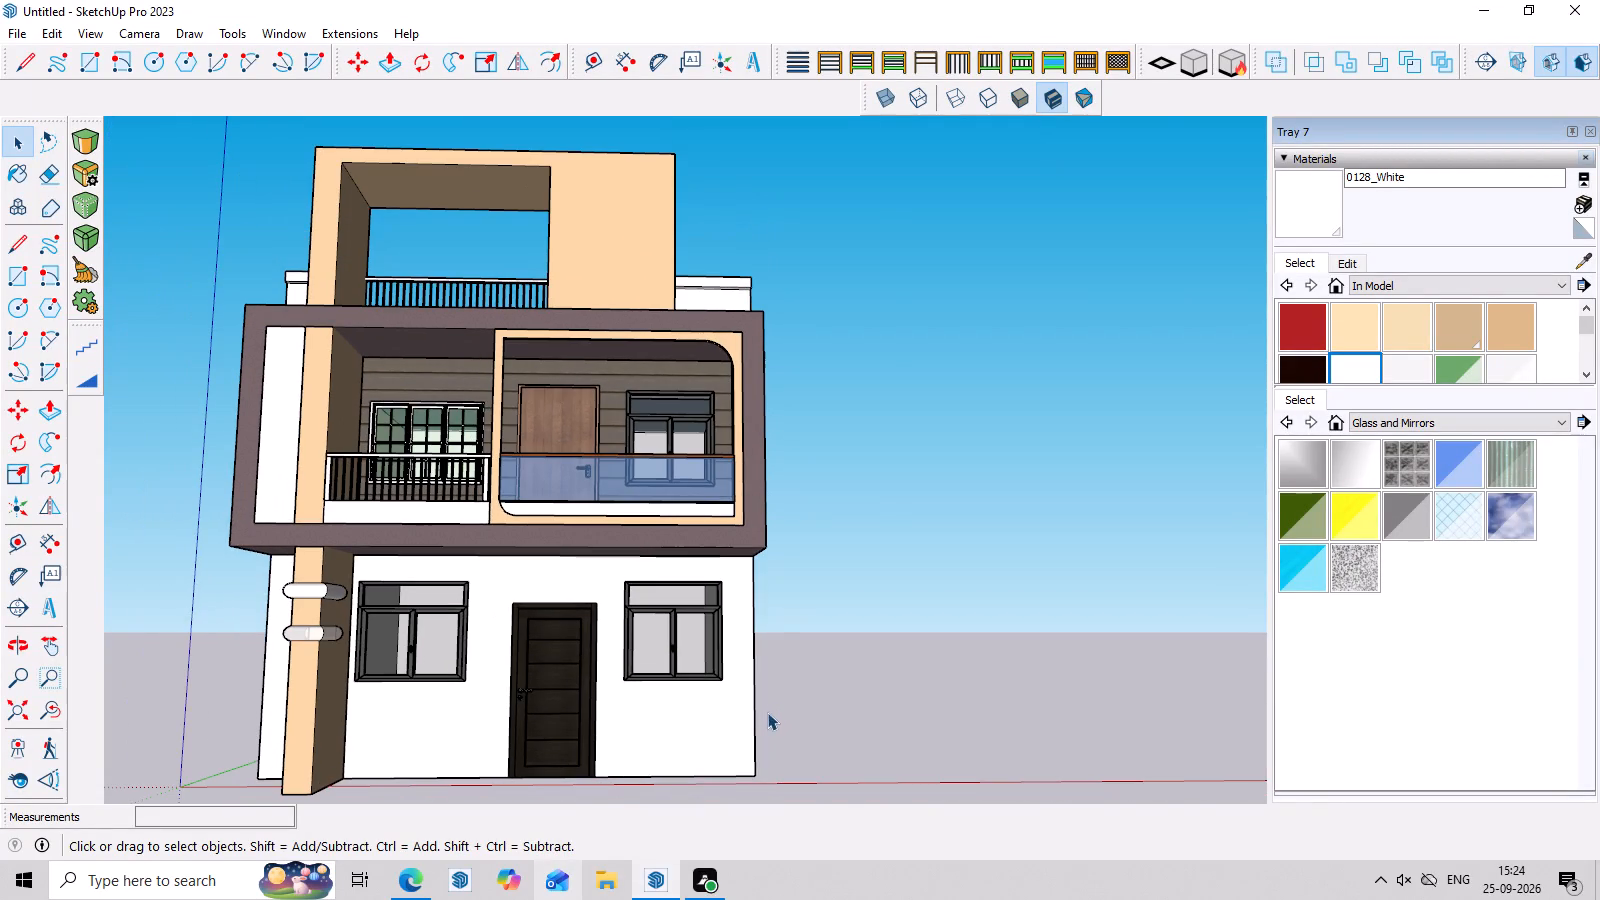
{"action": "middle_click_drag", "start_coordinate": [775, 730], "coordinate": [773, 760]}
{"action": "scroll", "coordinate": [772, 749], "scroll_direction": "up", "scroll_amount": 2}
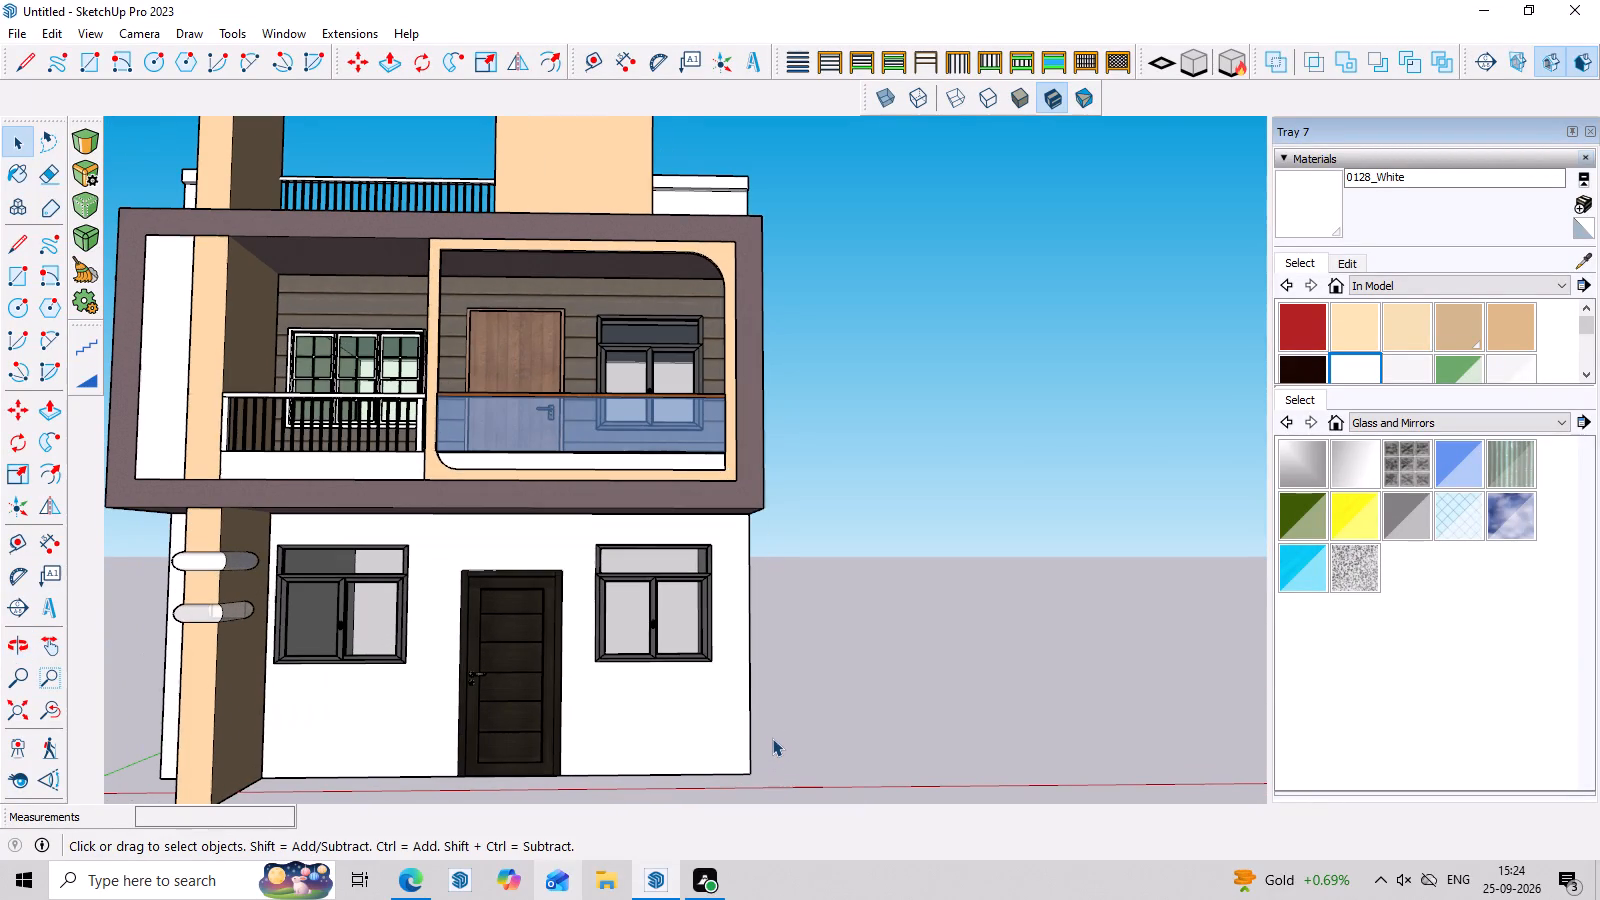
{"action": "scroll", "coordinate": [544, 584], "scroll_direction": "down", "scroll_amount": 7}
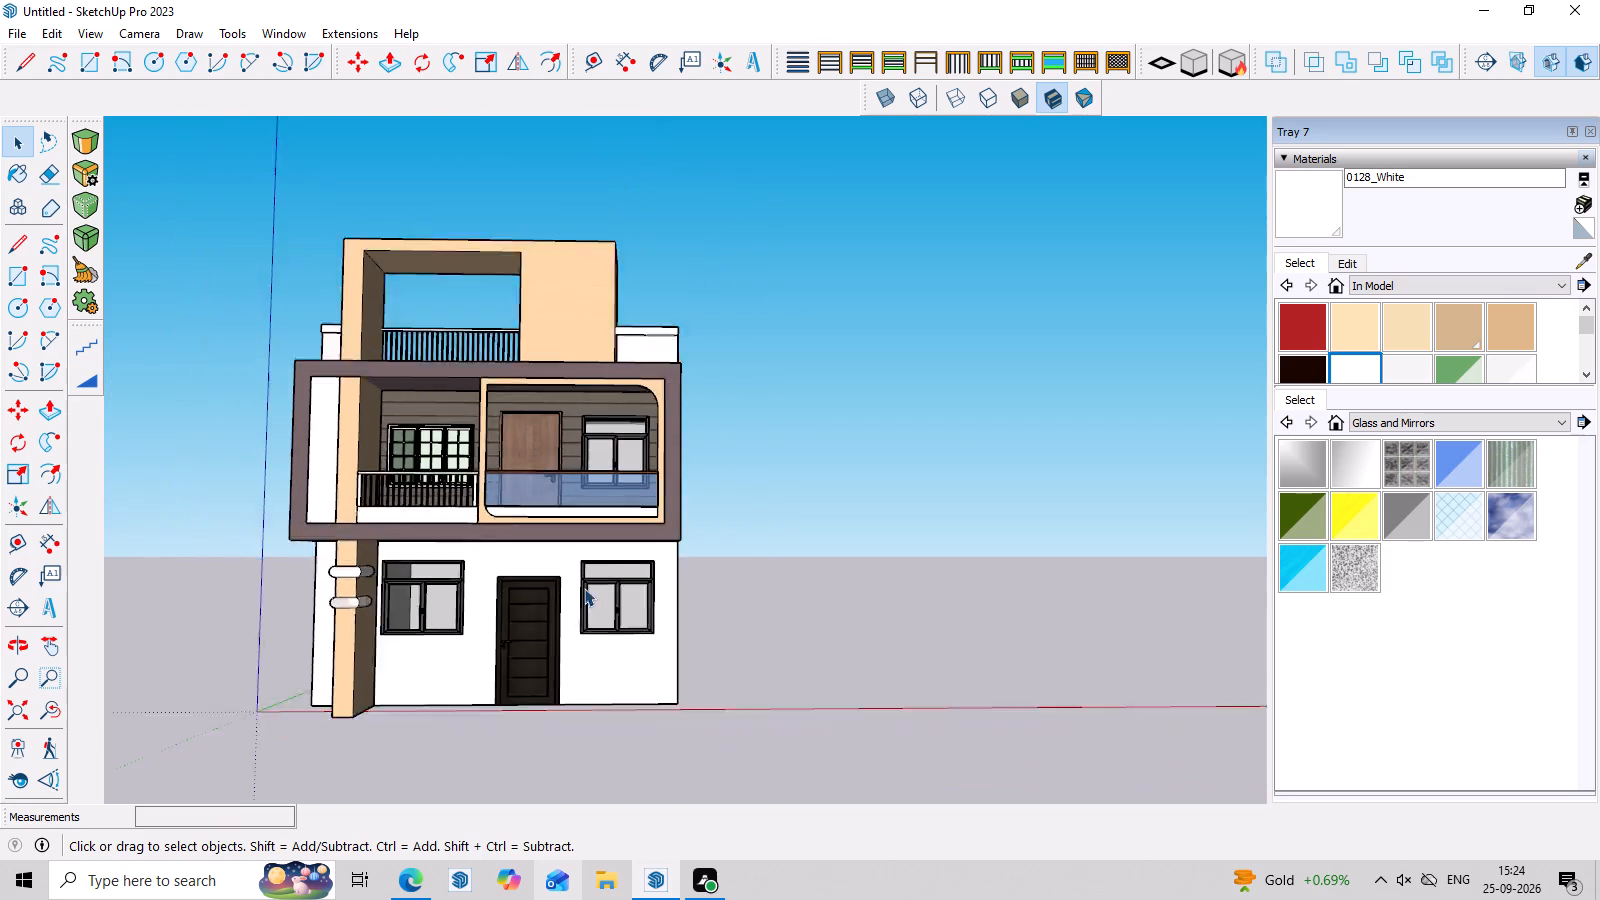
{"action": "middle_click_drag", "start_coordinate": [668, 609], "coordinate": [668, 659]}
{"action": "scroll", "coordinate": [195, 449], "scroll_direction": "up", "scroll_amount": 7}
{"action": "middle_click_drag", "start_coordinate": [555, 620], "coordinate": [574, 439]}
{"action": "scroll", "coordinate": [586, 499], "scroll_direction": "down", "scroll_amount": 2}
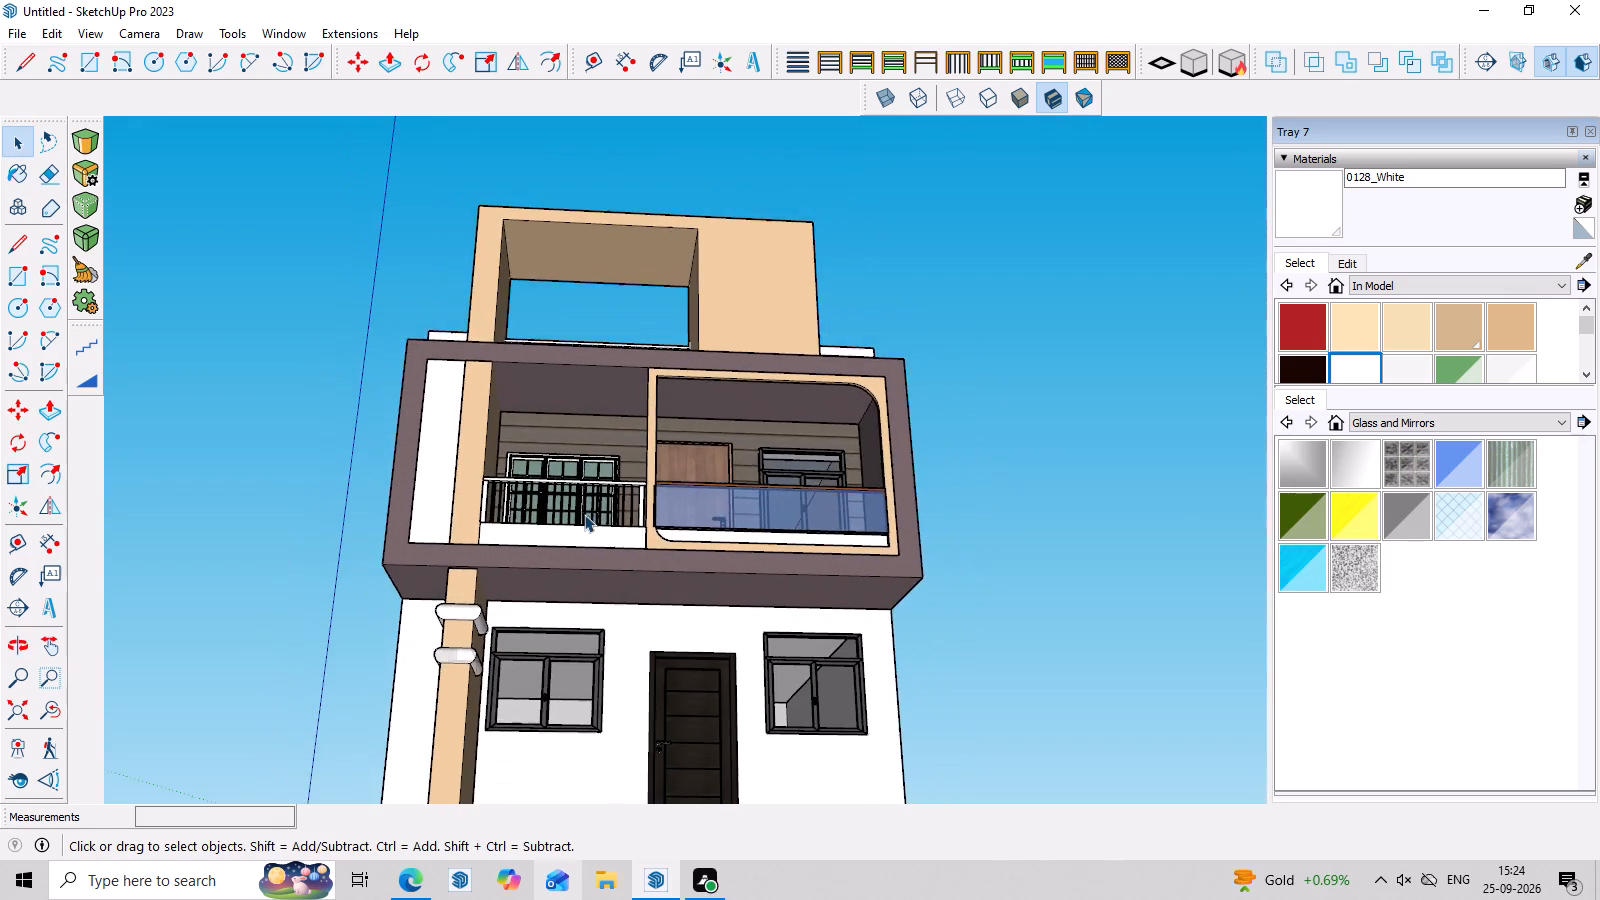
{"action": "scroll", "coordinate": [584, 514], "scroll_direction": "down", "scroll_amount": 5}
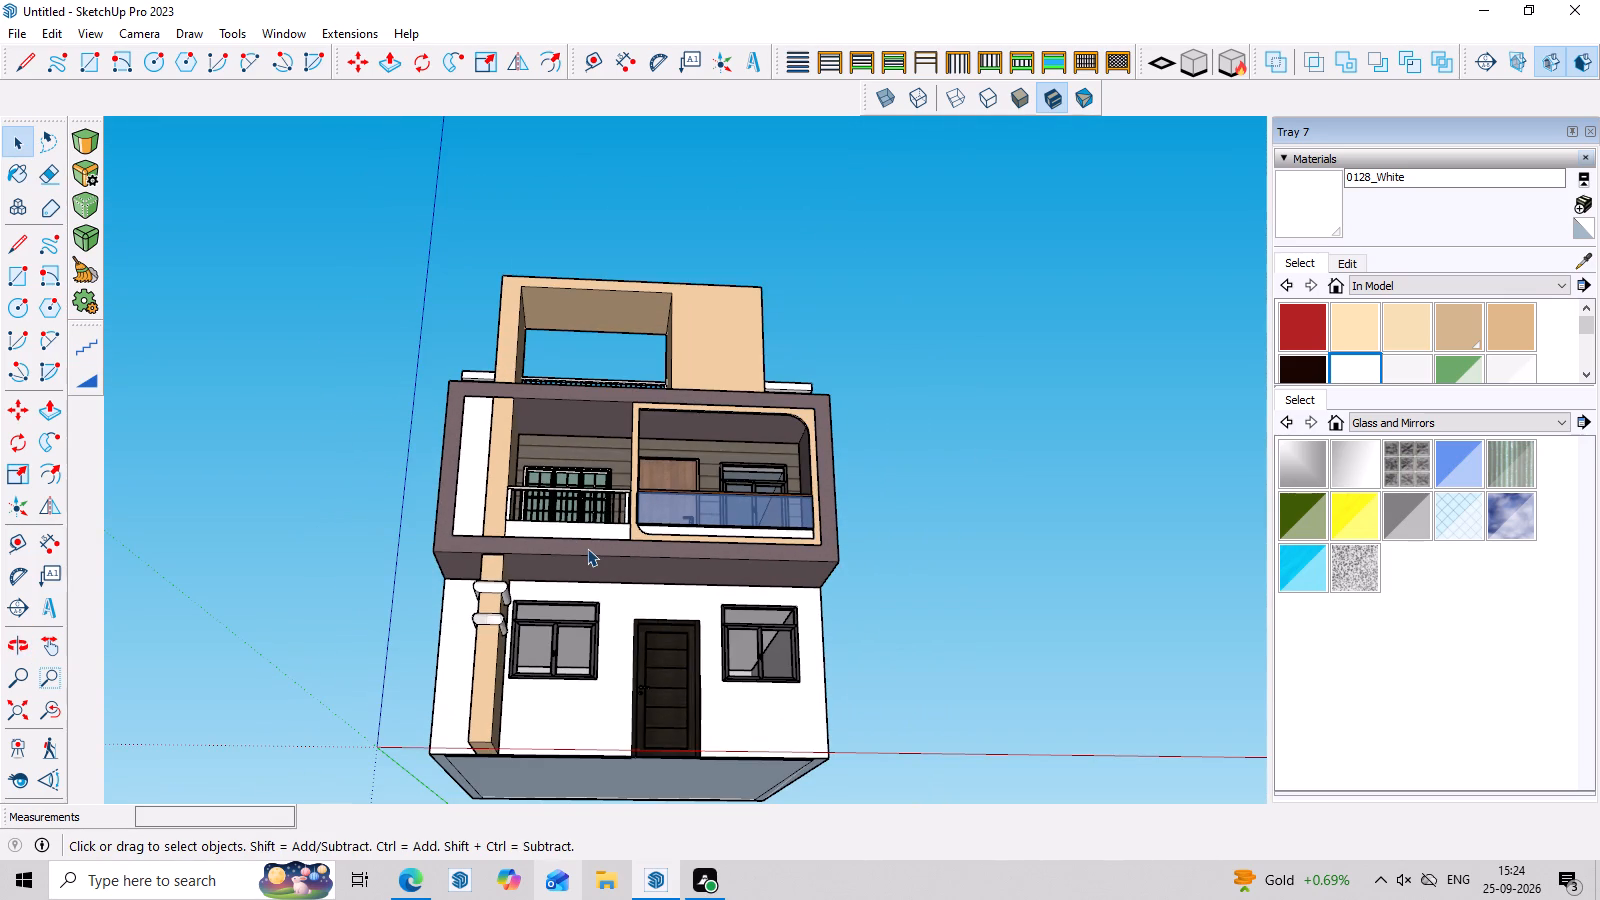
{"action": "scroll", "coordinate": [721, 547], "scroll_direction": "down", "scroll_amount": 3}
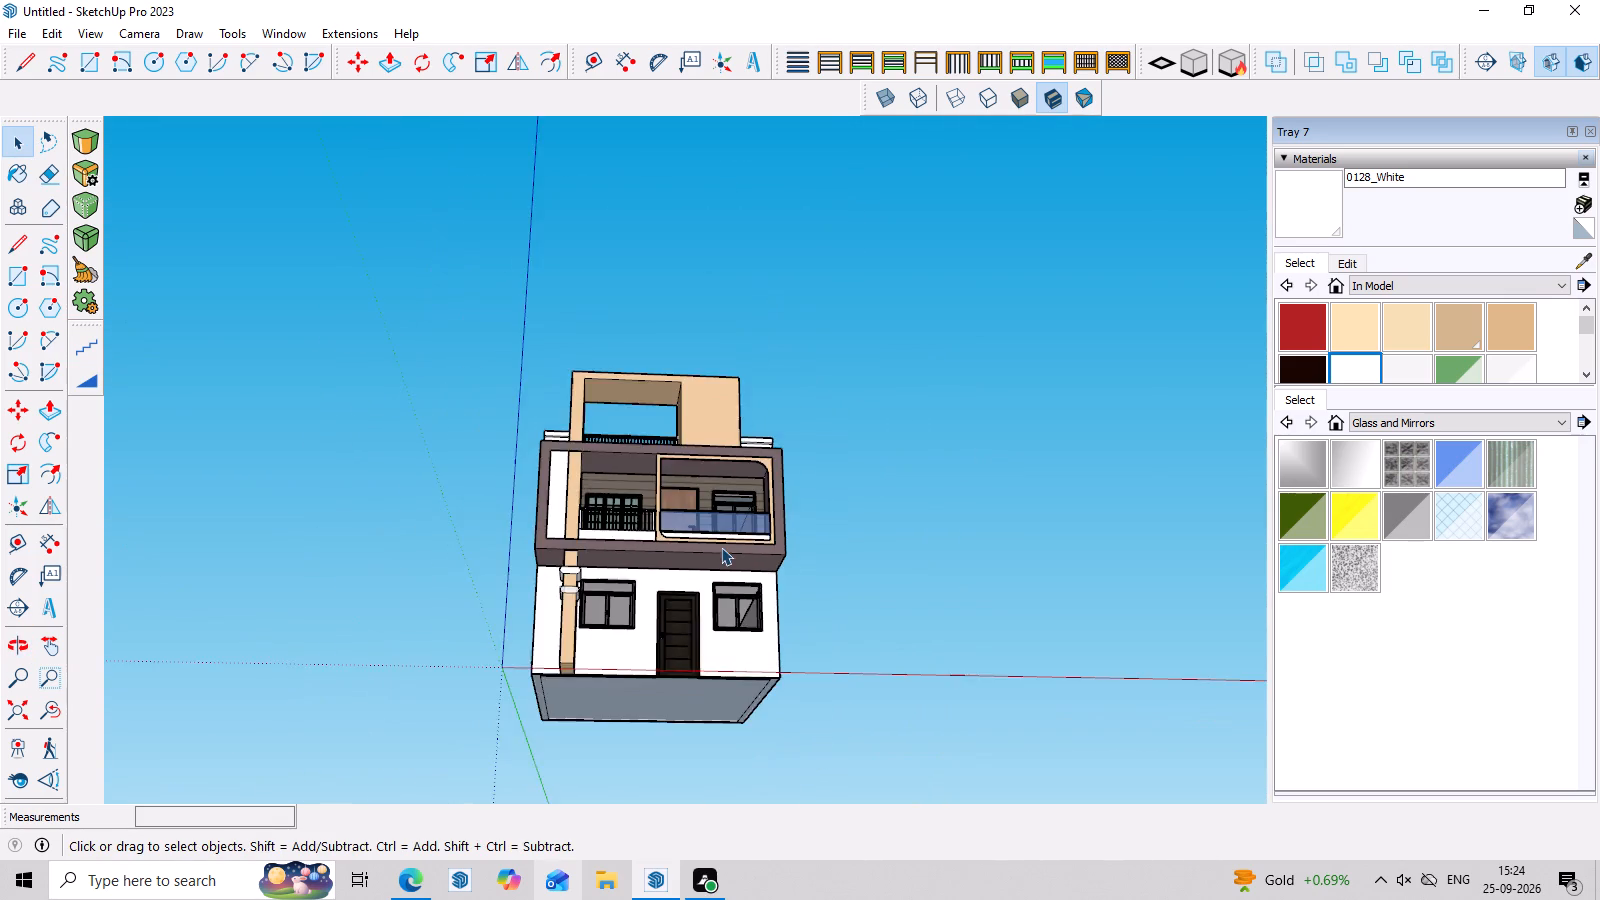
{"action": "scroll", "coordinate": [721, 547], "scroll_direction": "down", "scroll_amount": 4}
{"action": "middle_click_drag", "start_coordinate": [722, 538], "coordinate": [722, 677]}
{"action": "scroll", "coordinate": [737, 600], "scroll_direction": "up", "scroll_amount": 10}
{"action": "middle_click_drag", "start_coordinate": [853, 600], "coordinate": [852, 624]}
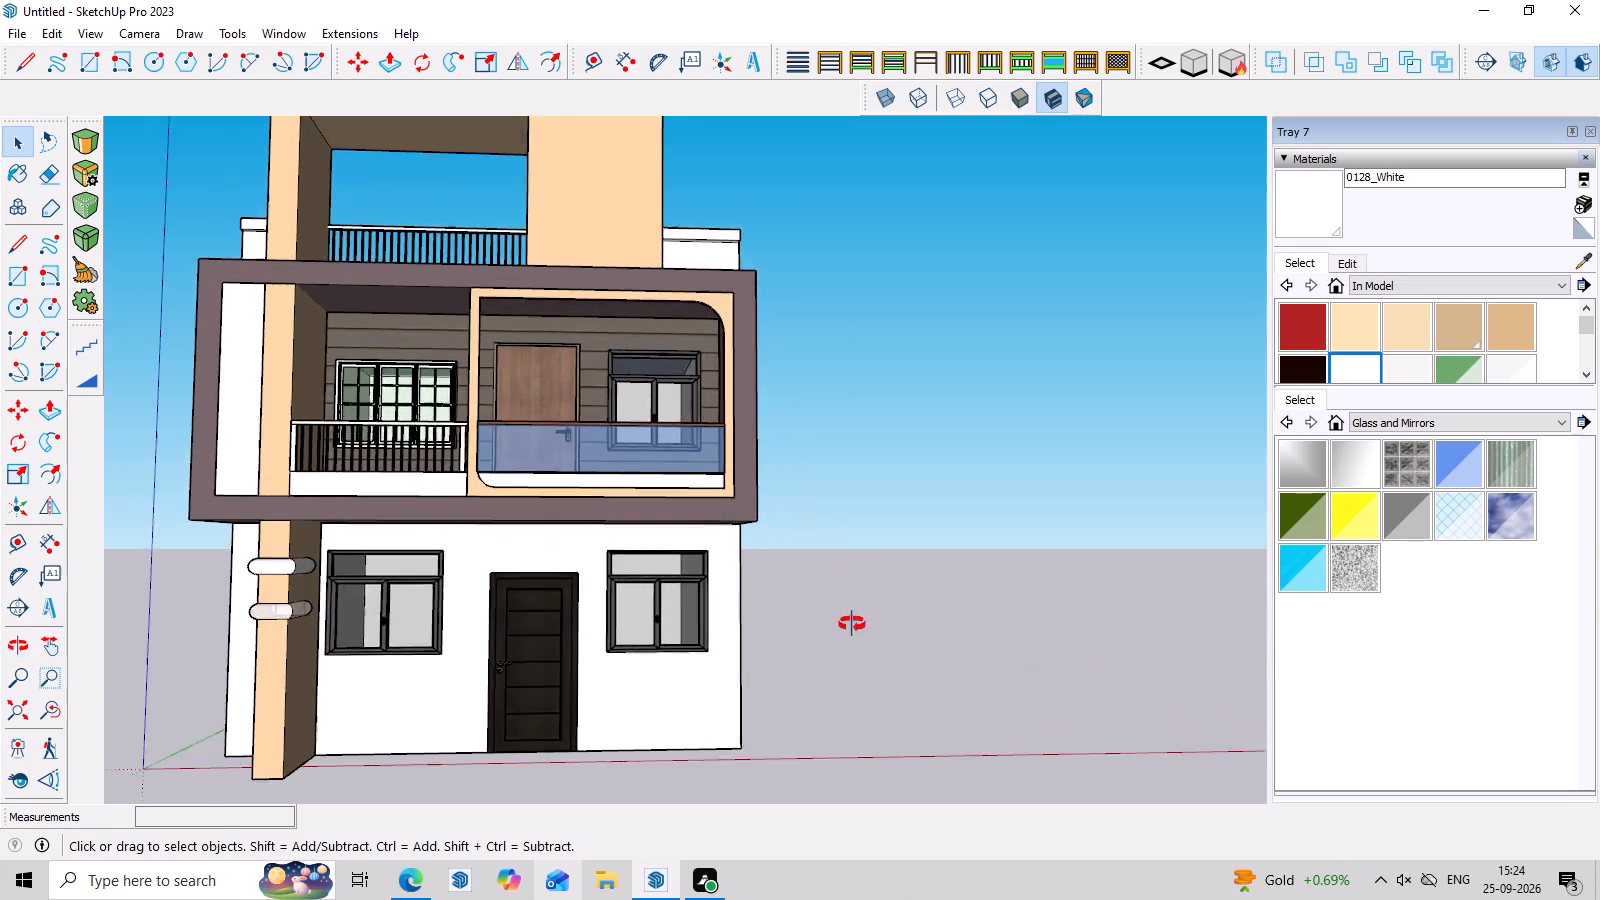
{"action": "middle_click_drag", "start_coordinate": [852, 624], "coordinate": [847, 688]}
{"action": "scroll", "coordinate": [644, 572], "scroll_direction": "up", "scroll_amount": 2}
{"action": "middle_click_drag", "start_coordinate": [775, 720], "coordinate": [741, 716]}
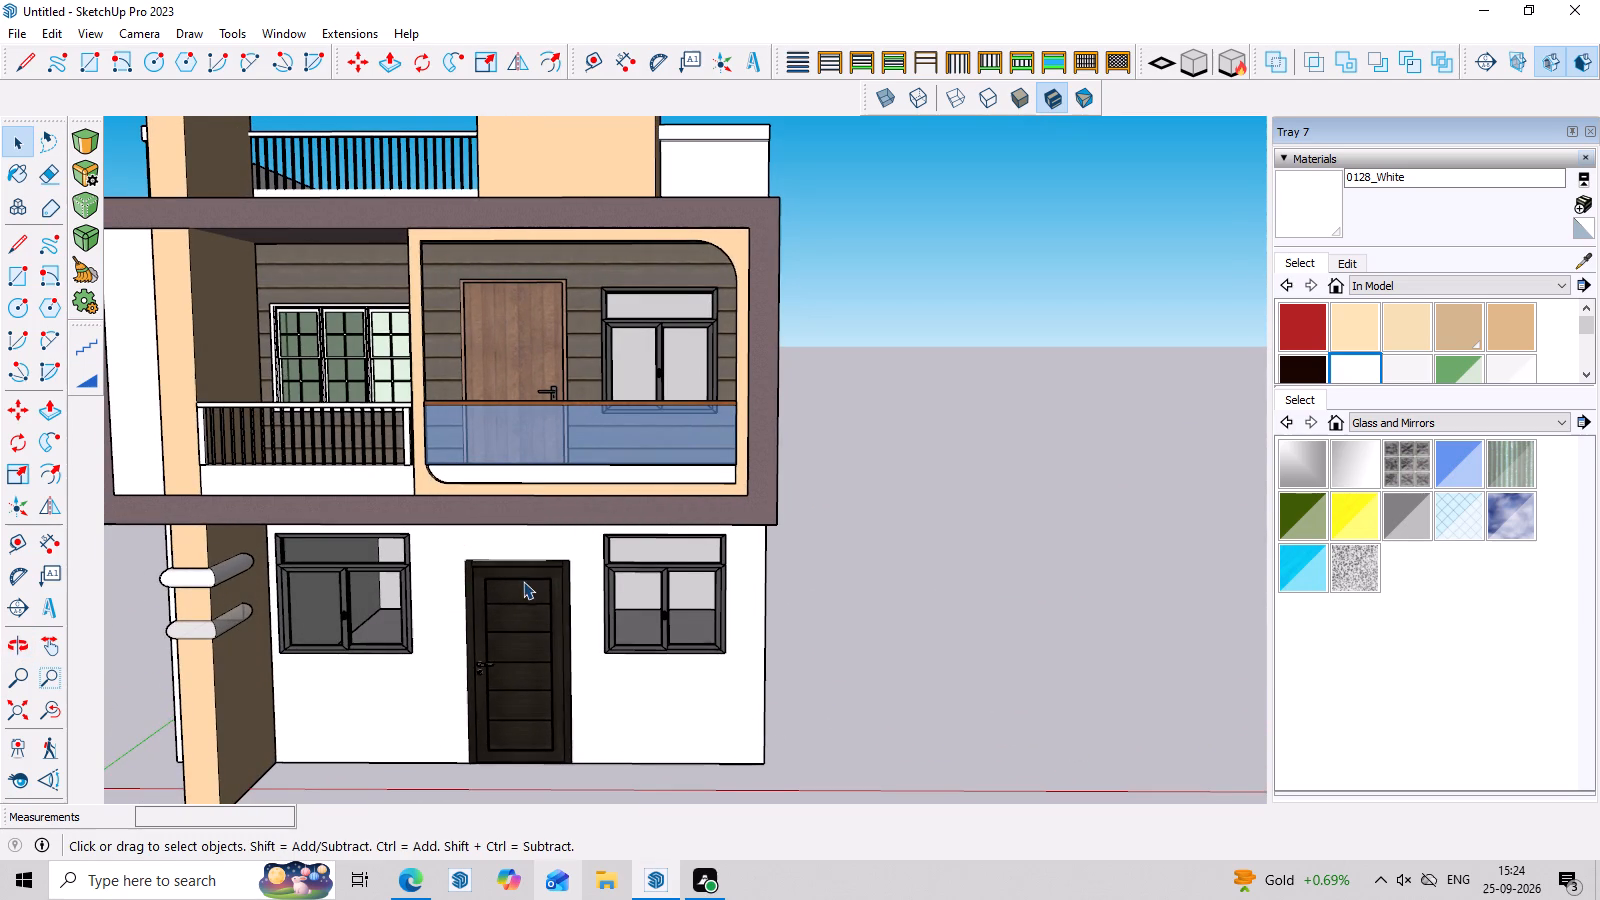
{"action": "middle_click_drag", "start_coordinate": [523, 557], "coordinate": [522, 454]}
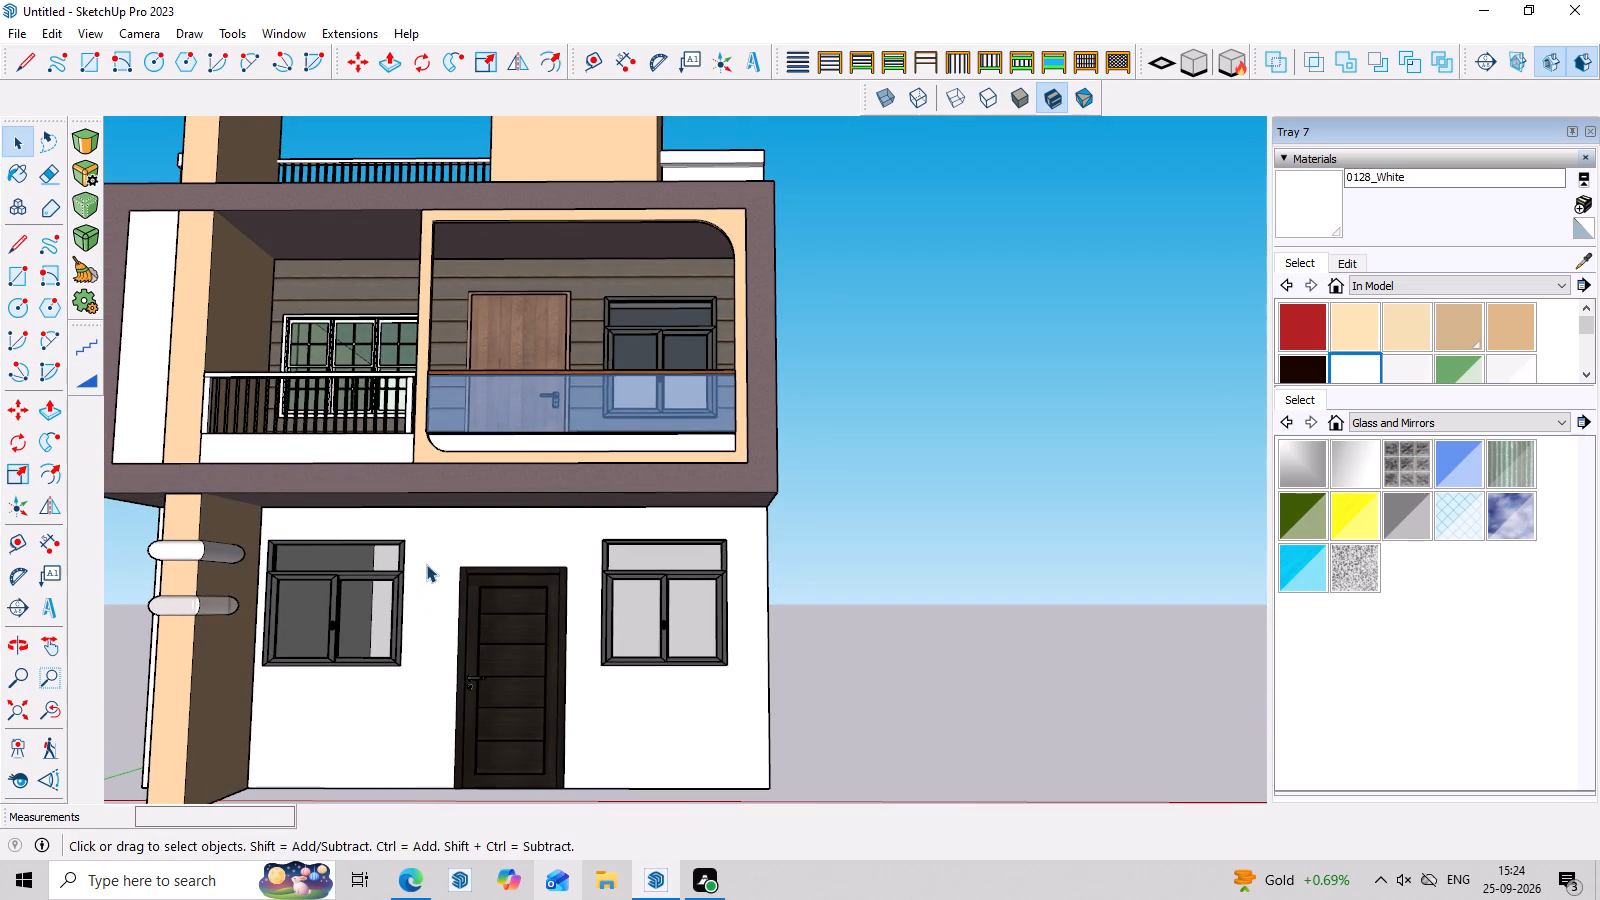
Draw a rectangle about 12' 2" by 10' on the ground-floor front wall, from beneath the balcony box to the wall's bottom outer corner, enclosing the door and one window.
{"action": "key", "text": "r"}
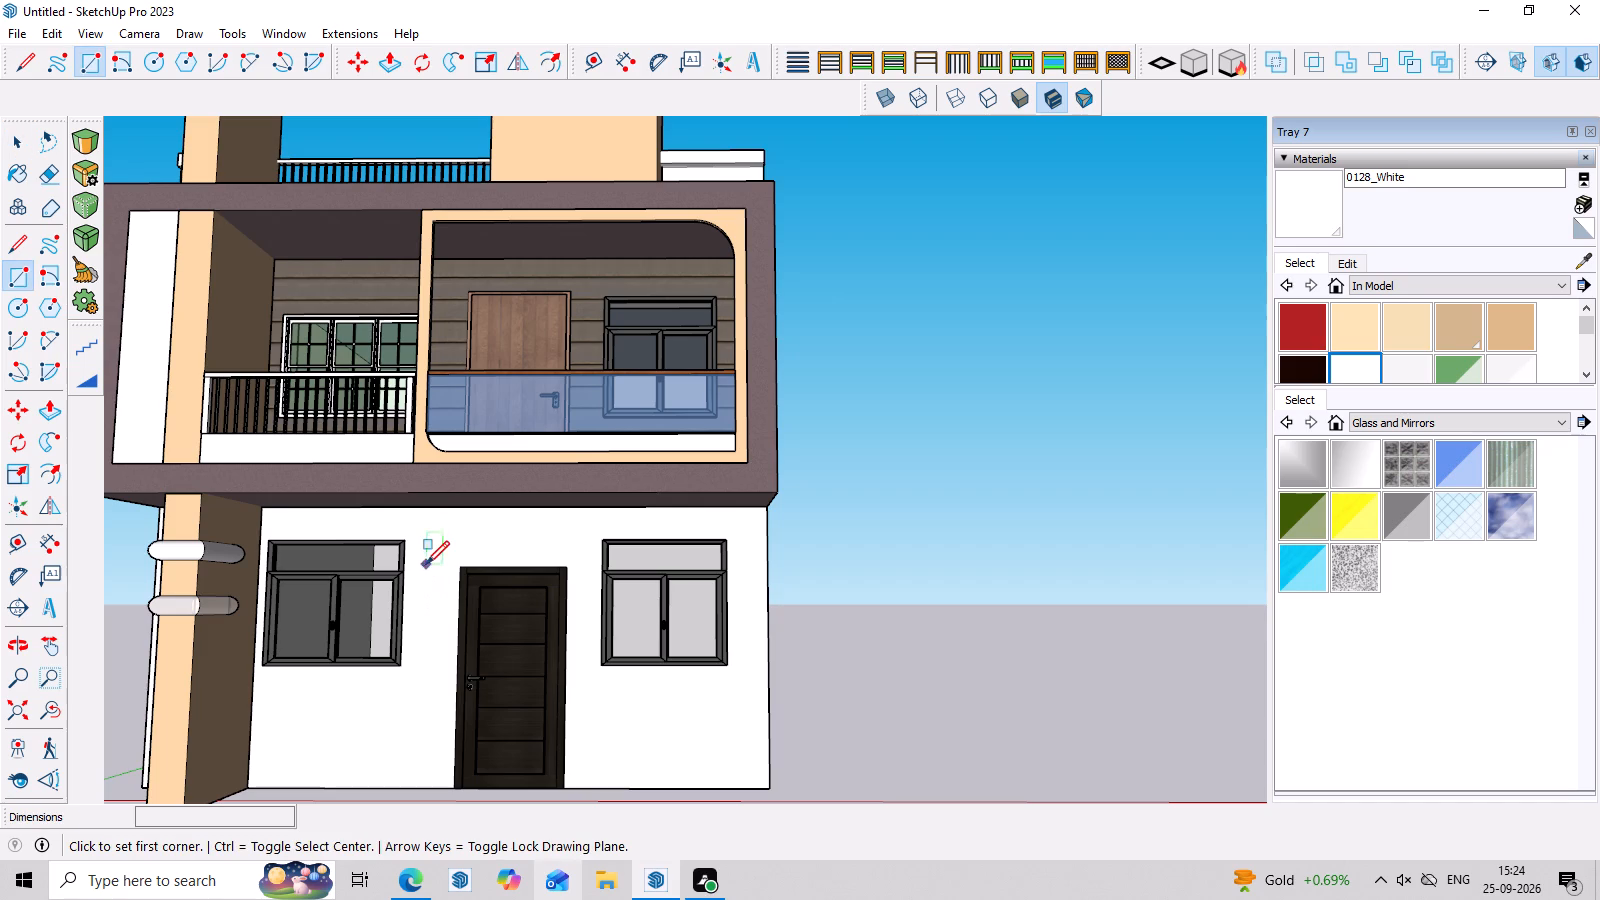
{"action": "scroll", "coordinate": [433, 531], "scroll_direction": "up", "scroll_amount": 9}
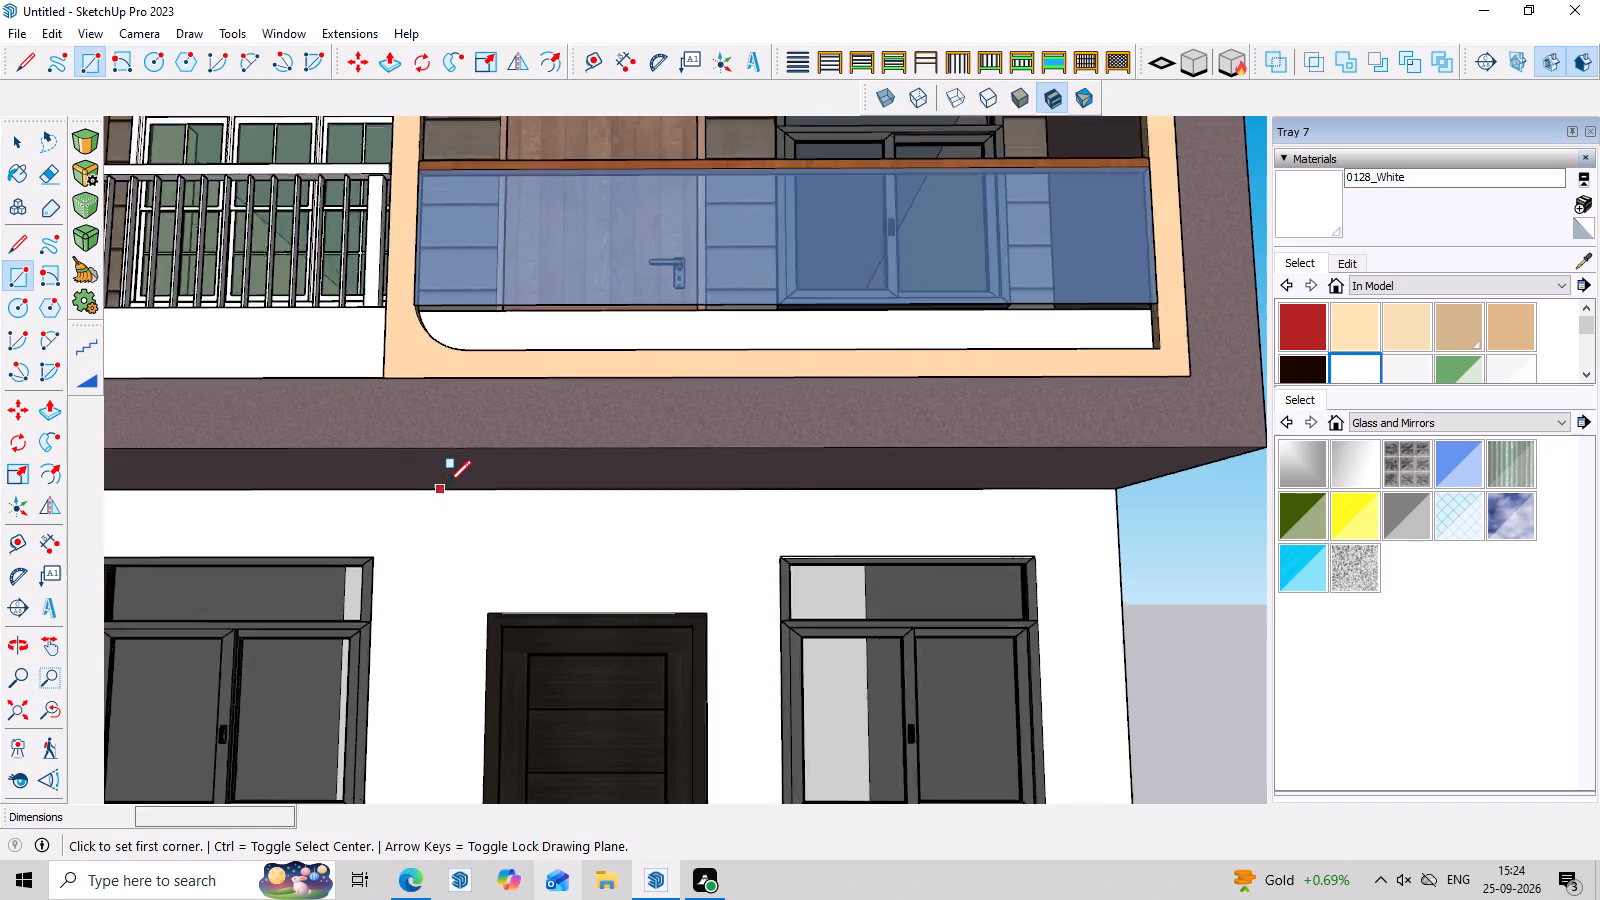
{"action": "middle_click_drag", "start_coordinate": [599, 576], "coordinate": [623, 500]}
{"action": "scroll", "coordinate": [620, 490], "scroll_direction": "up", "scroll_amount": 1}
{"action": "scroll", "coordinate": [528, 490], "scroll_direction": "down", "scroll_amount": 9}
{"action": "middle_click_drag", "start_coordinate": [749, 703], "coordinate": [769, 603]}
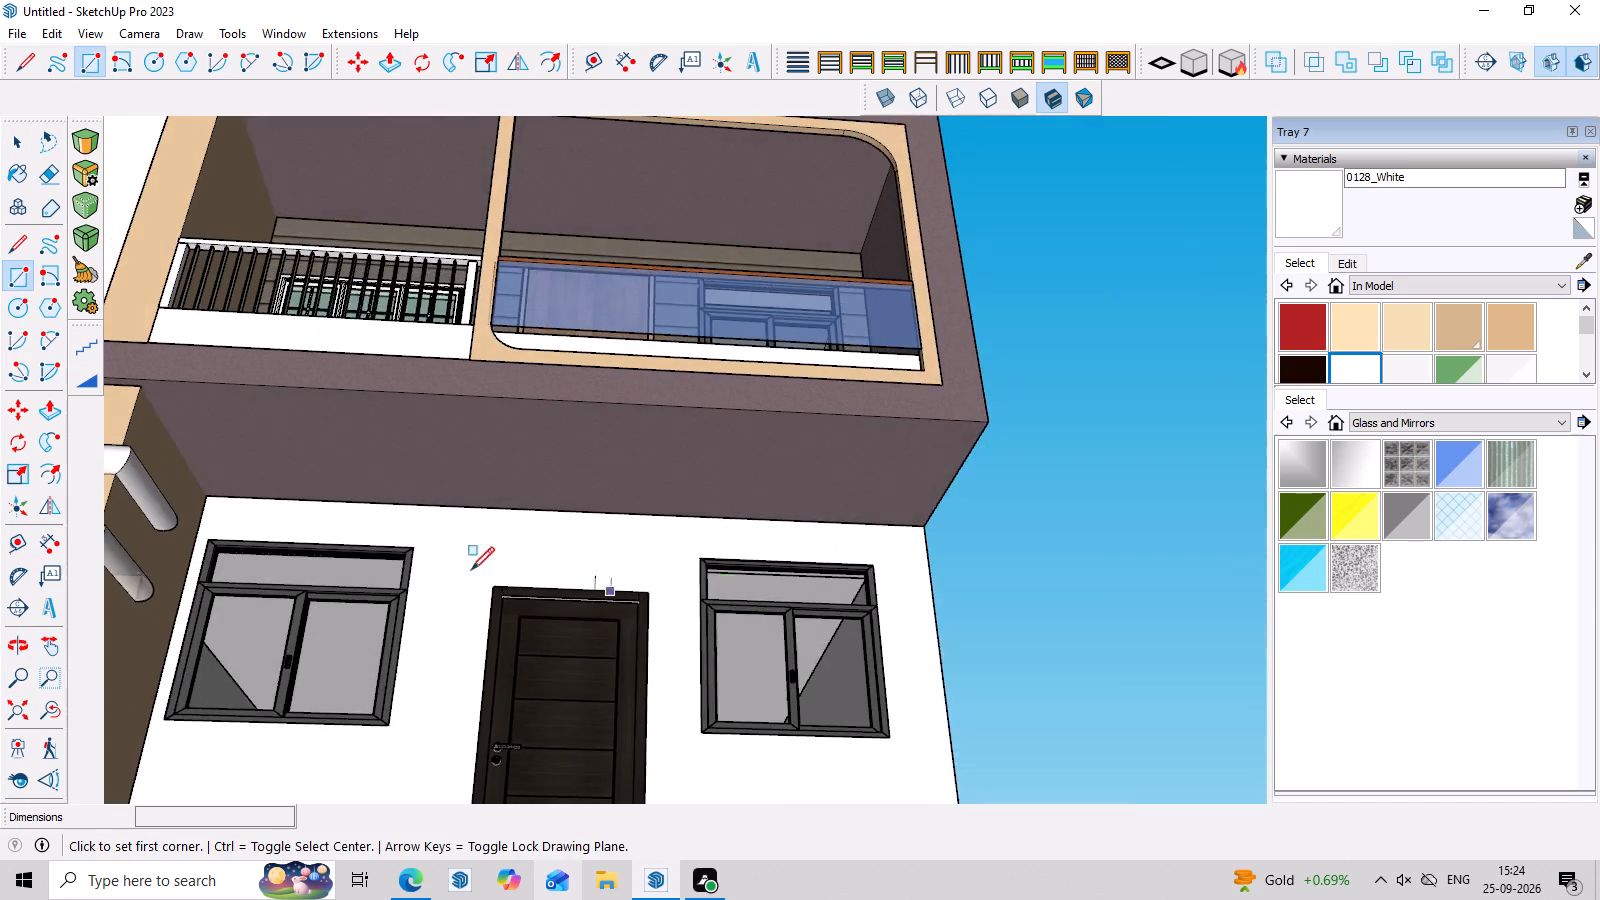
{"action": "scroll", "coordinate": [445, 562], "scroll_direction": "up", "scroll_amount": 3}
{"action": "left_click", "coordinate": [469, 493]}
{"action": "scroll", "coordinate": [682, 765], "scroll_direction": "up", "scroll_amount": 1}
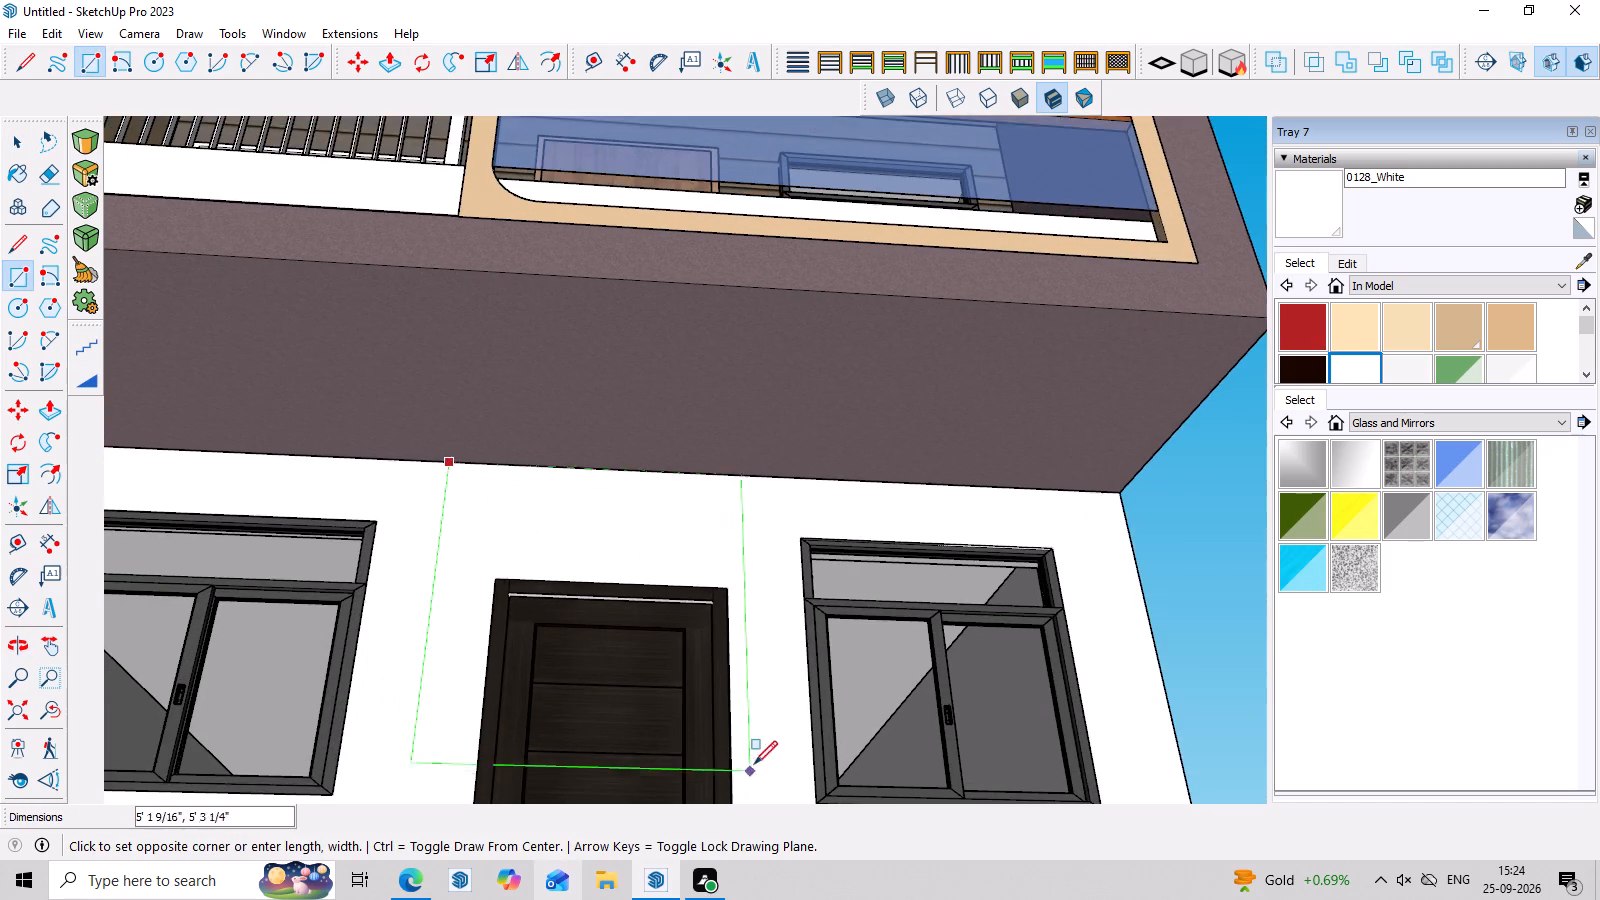
{"action": "scroll", "coordinate": [770, 736], "scroll_direction": "down", "scroll_amount": 15}
{"action": "middle_click_drag", "start_coordinate": [795, 714], "coordinate": [795, 822]}
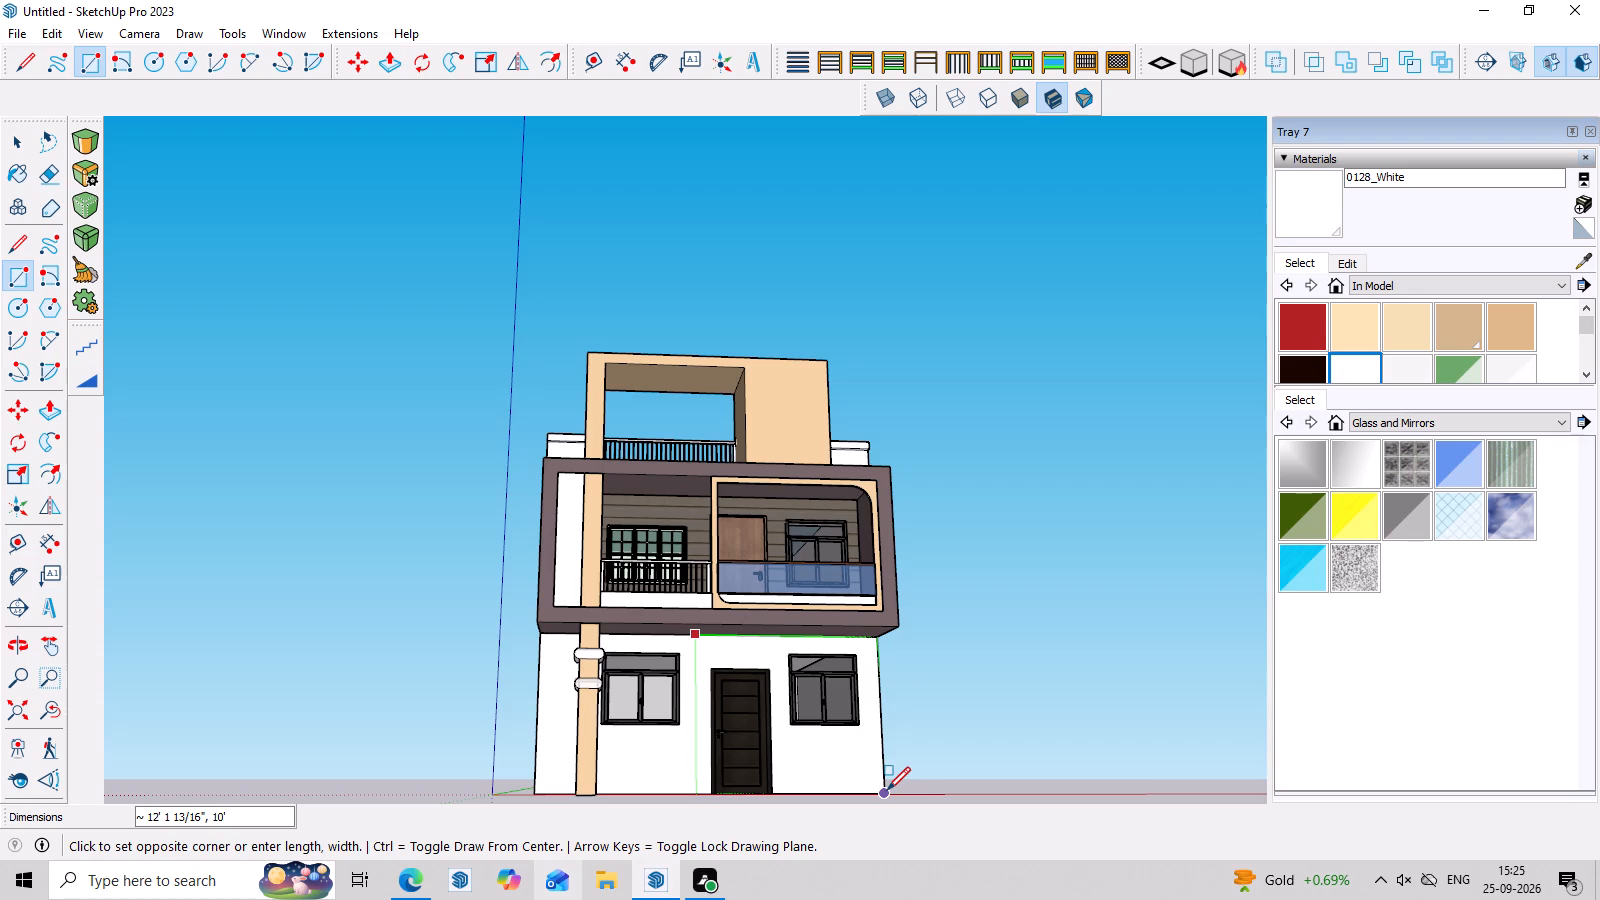
{"action": "left_click", "coordinate": [887, 790]}
Copy the new rectangular face off the wall to open ground beside the house.
{"action": "key", "text": "space"}
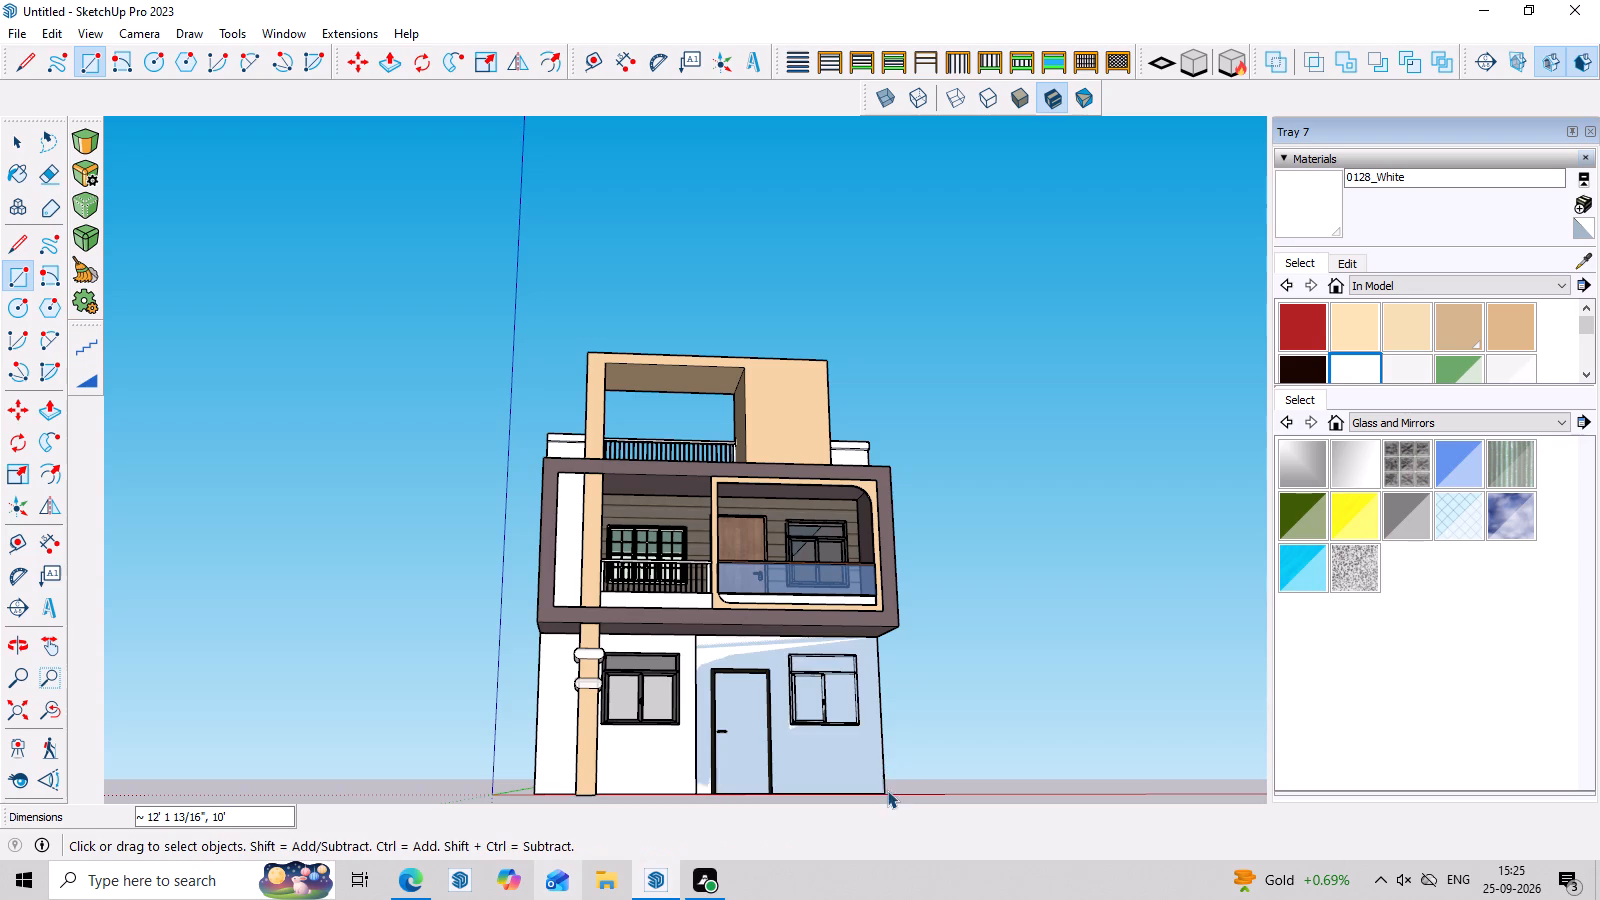
{"action": "left_click", "coordinate": [824, 757]}
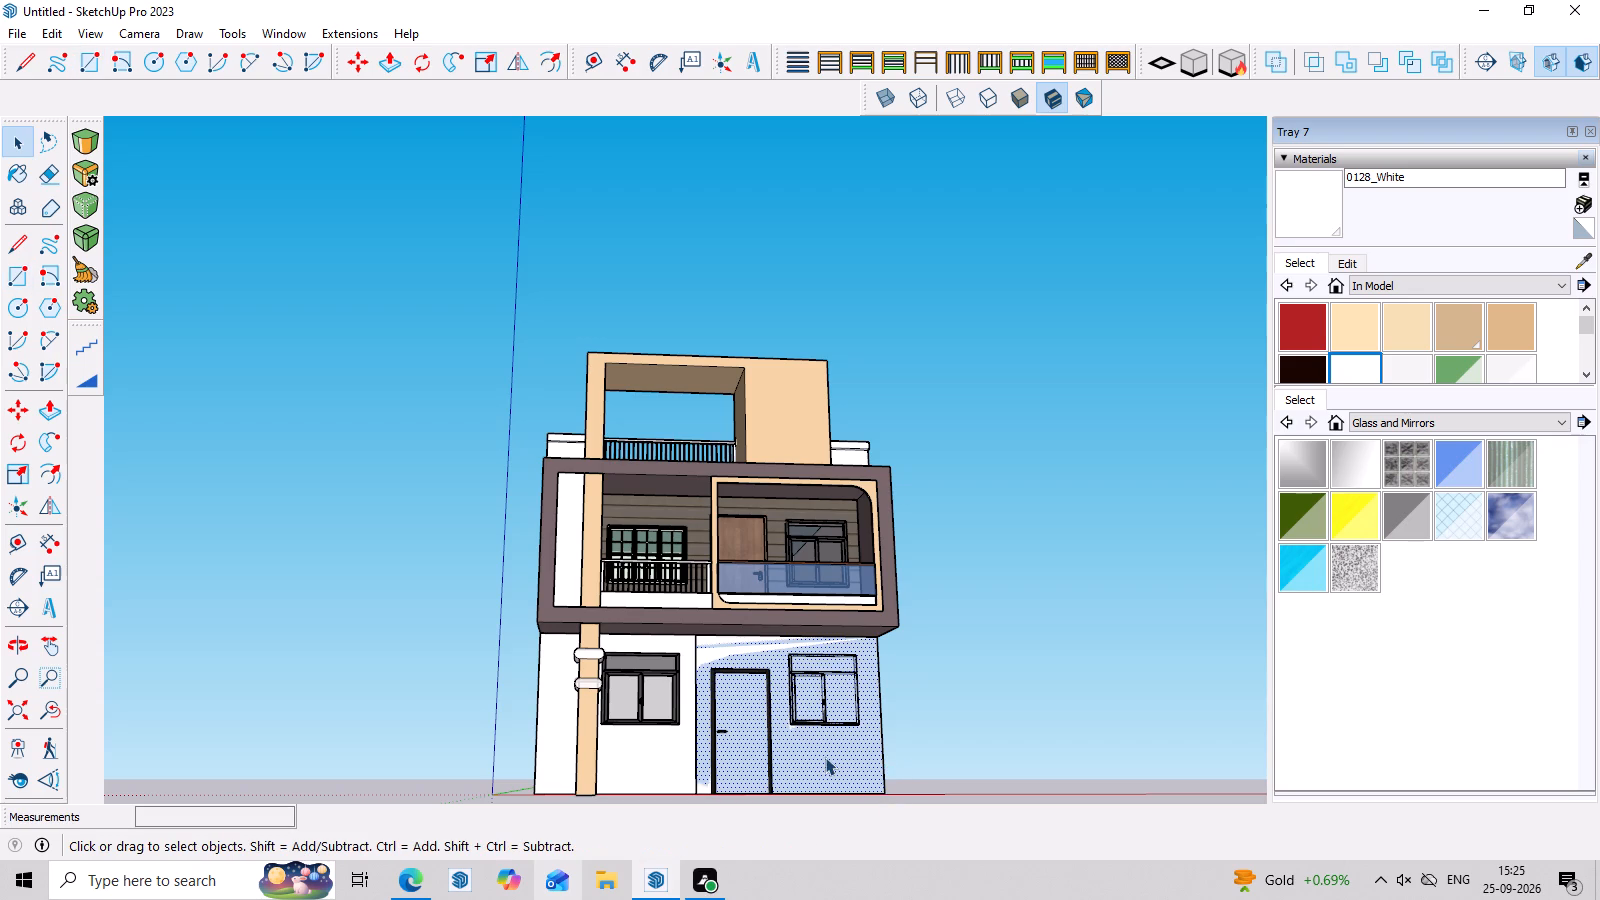
{"action": "key", "text": "m"}
{"action": "left_click", "coordinate": [885, 792]}
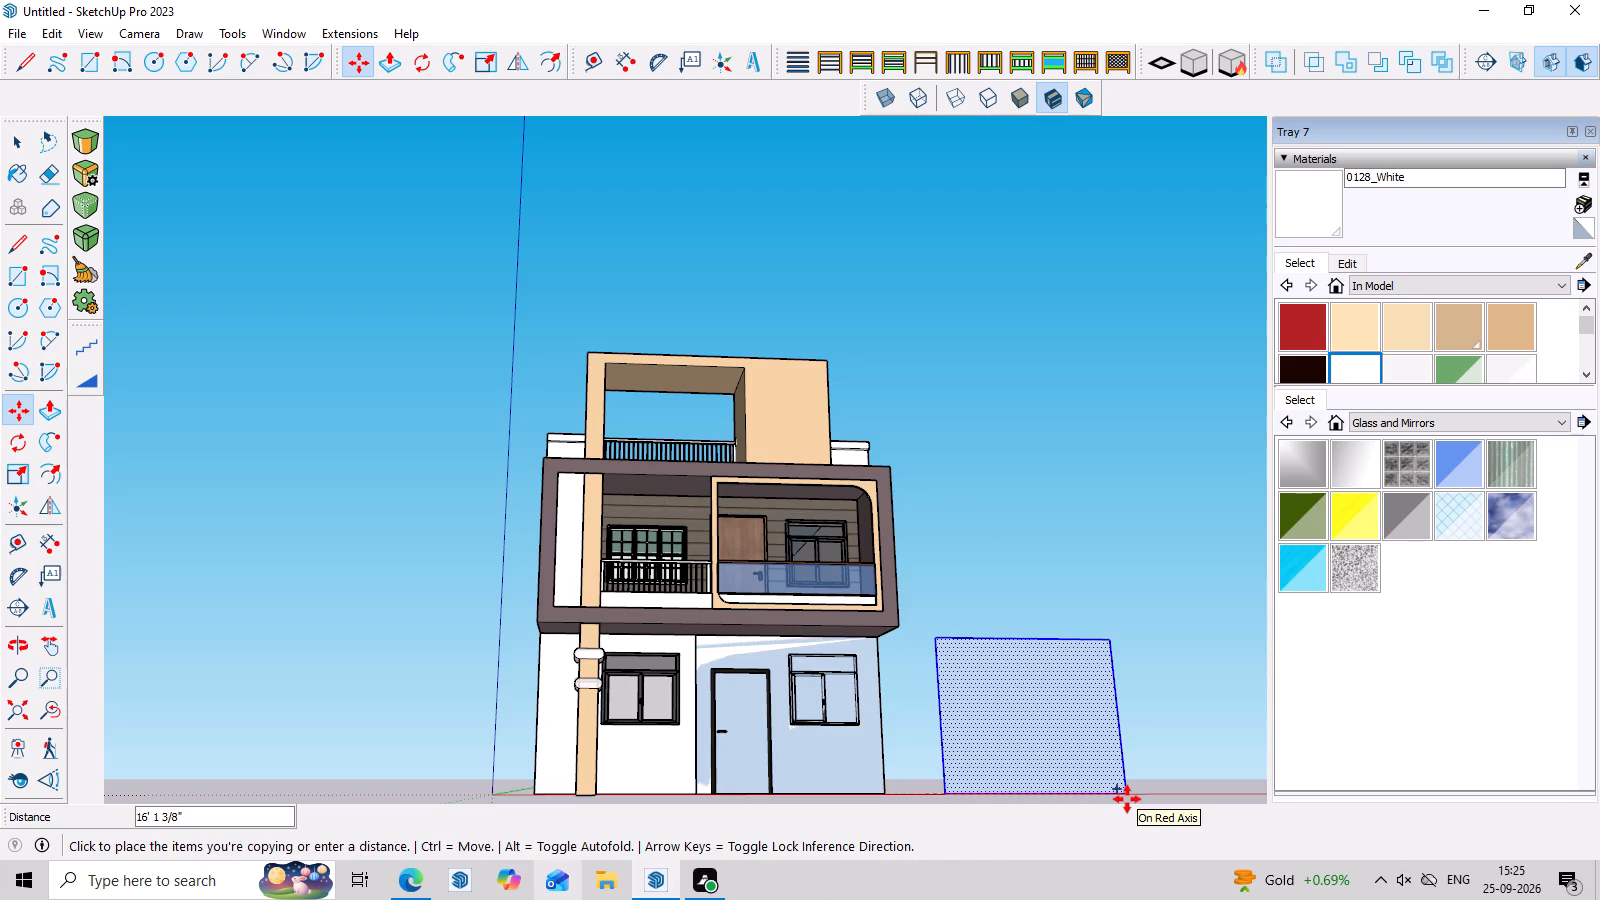
{"action": "left_click", "coordinate": [1143, 779]}
{"action": "key", "text": "space"}
Cut the original rectangular face from the ground-floor wall around the door and window.
{"action": "left_click", "coordinate": [820, 753]}
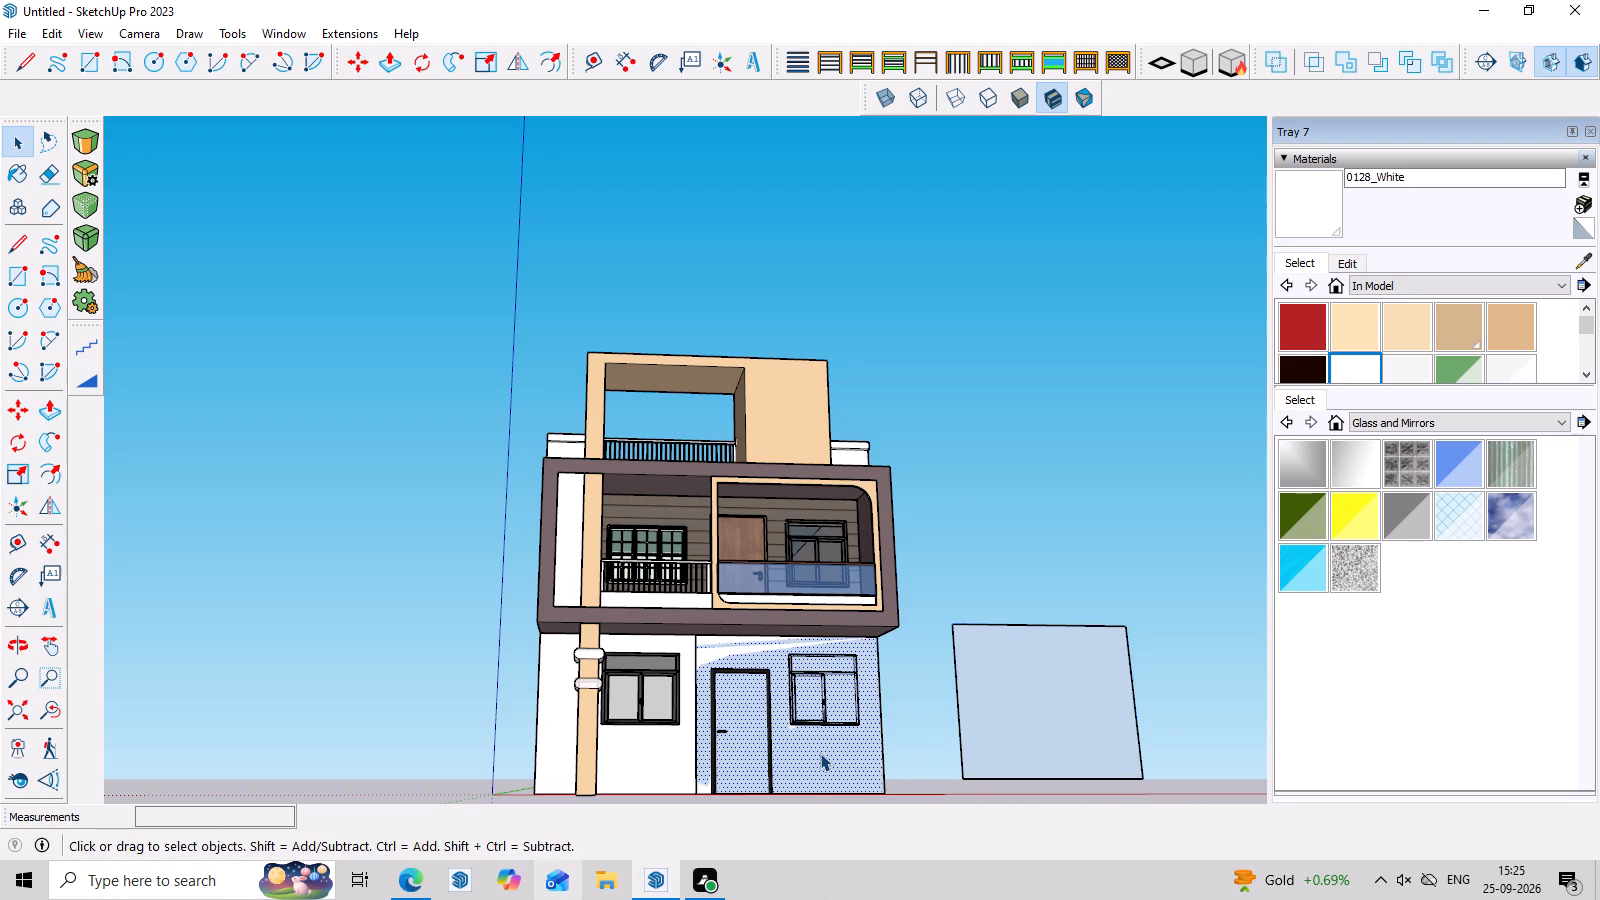
{"action": "left_click", "coordinate": [820, 753]}
{"action": "double_click", "coordinate": [820, 753]}
{"action": "left_click", "coordinate": [820, 753]}
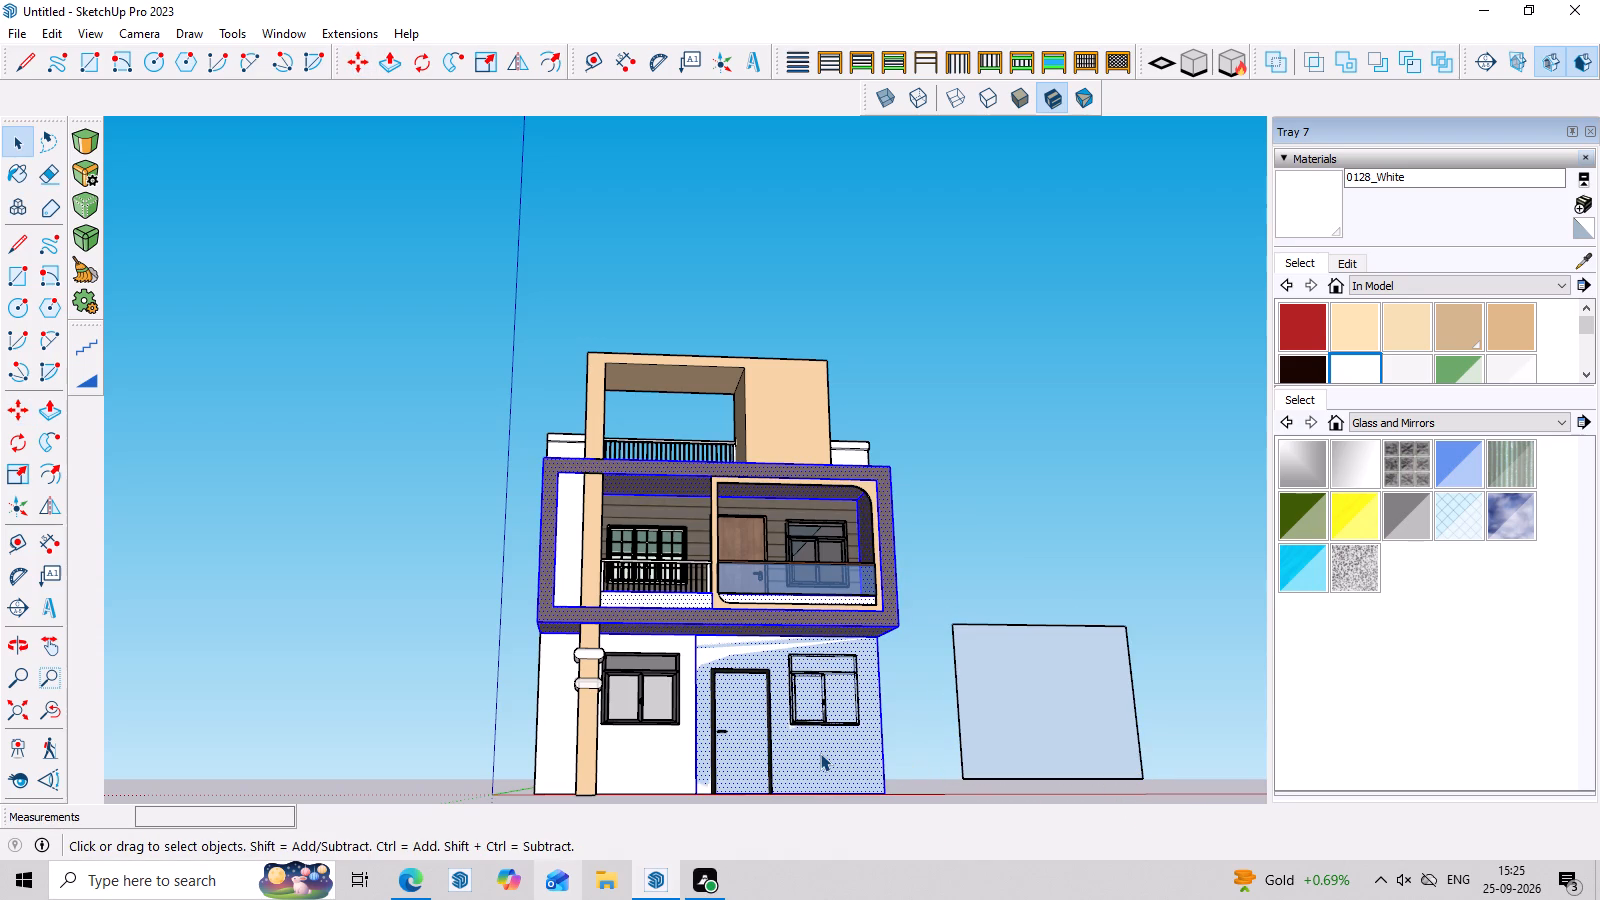
{"action": "left_click", "coordinate": [820, 753]}
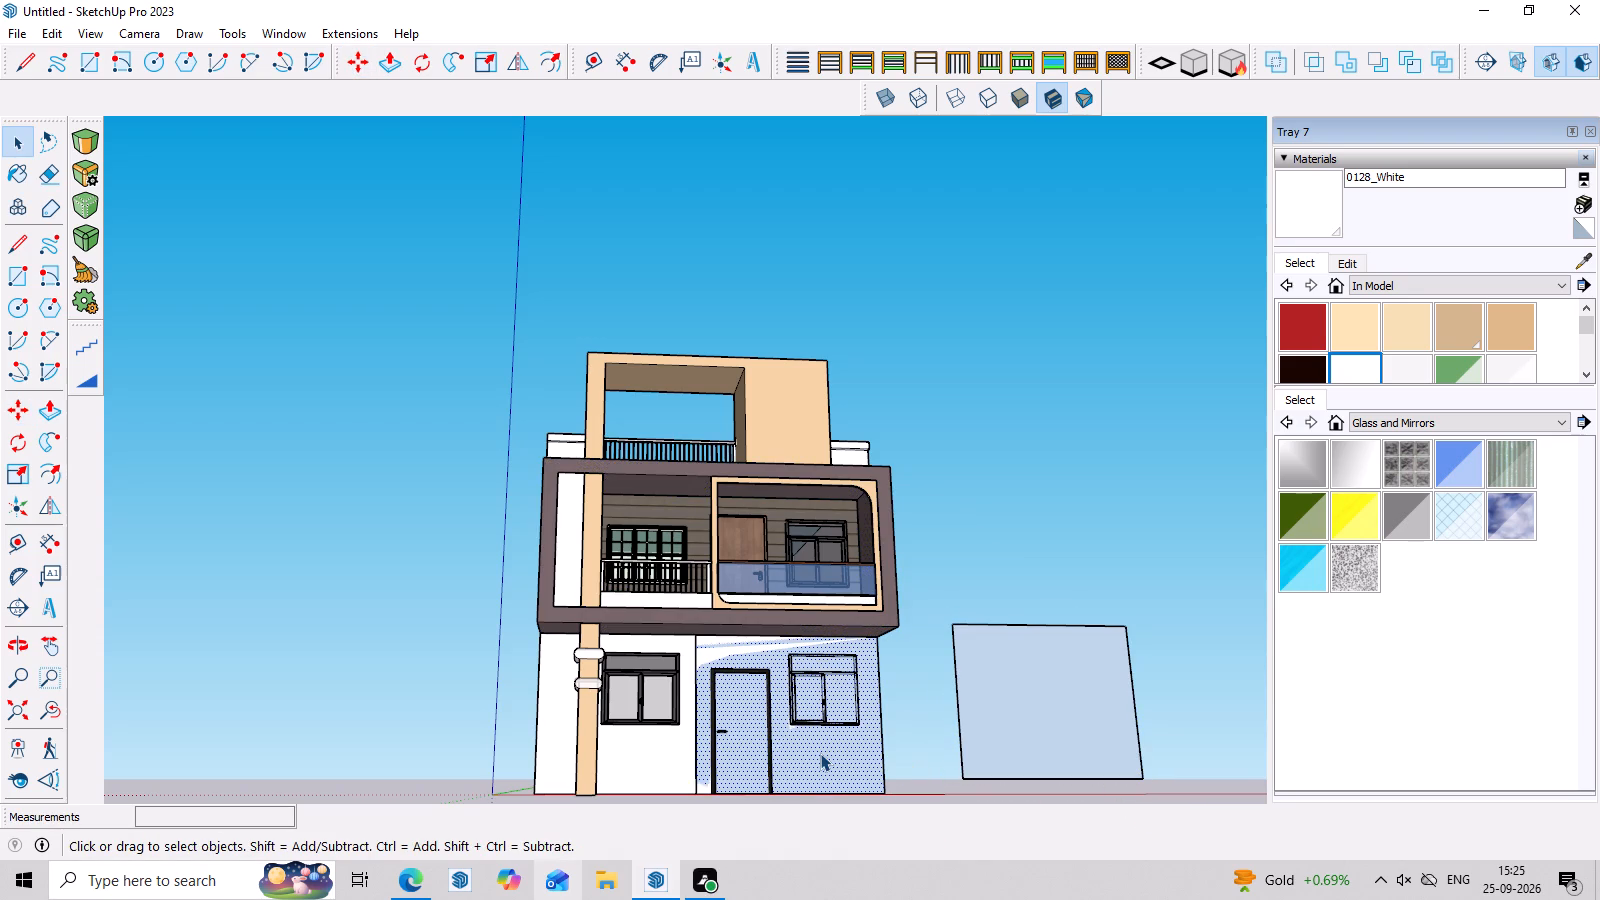
{"action": "key", "text": "ctrl+x"}
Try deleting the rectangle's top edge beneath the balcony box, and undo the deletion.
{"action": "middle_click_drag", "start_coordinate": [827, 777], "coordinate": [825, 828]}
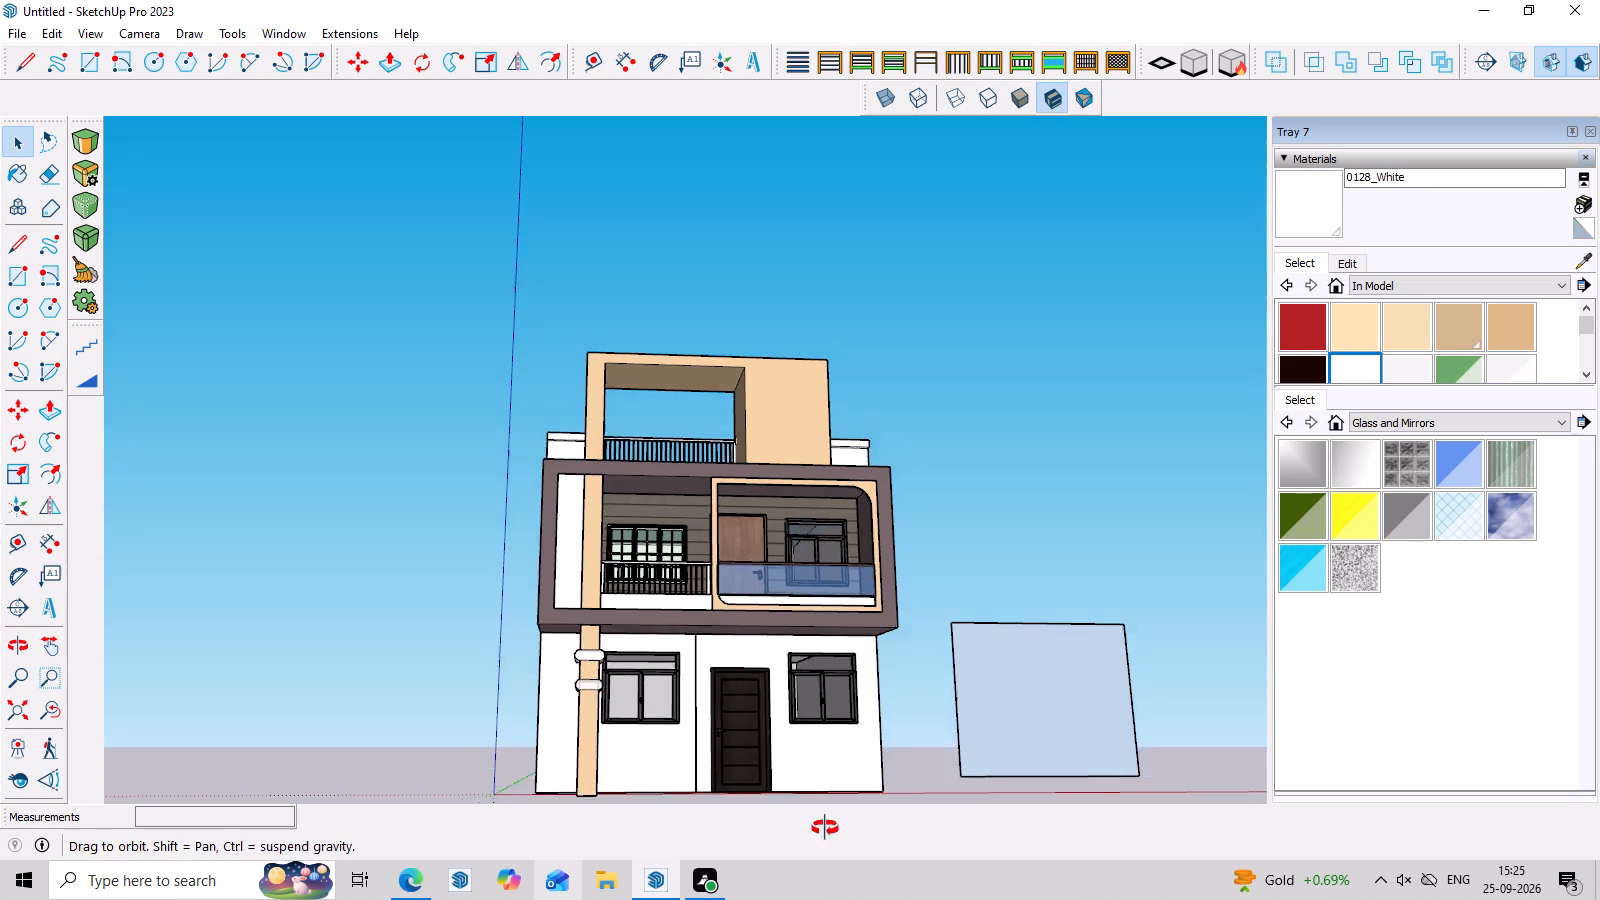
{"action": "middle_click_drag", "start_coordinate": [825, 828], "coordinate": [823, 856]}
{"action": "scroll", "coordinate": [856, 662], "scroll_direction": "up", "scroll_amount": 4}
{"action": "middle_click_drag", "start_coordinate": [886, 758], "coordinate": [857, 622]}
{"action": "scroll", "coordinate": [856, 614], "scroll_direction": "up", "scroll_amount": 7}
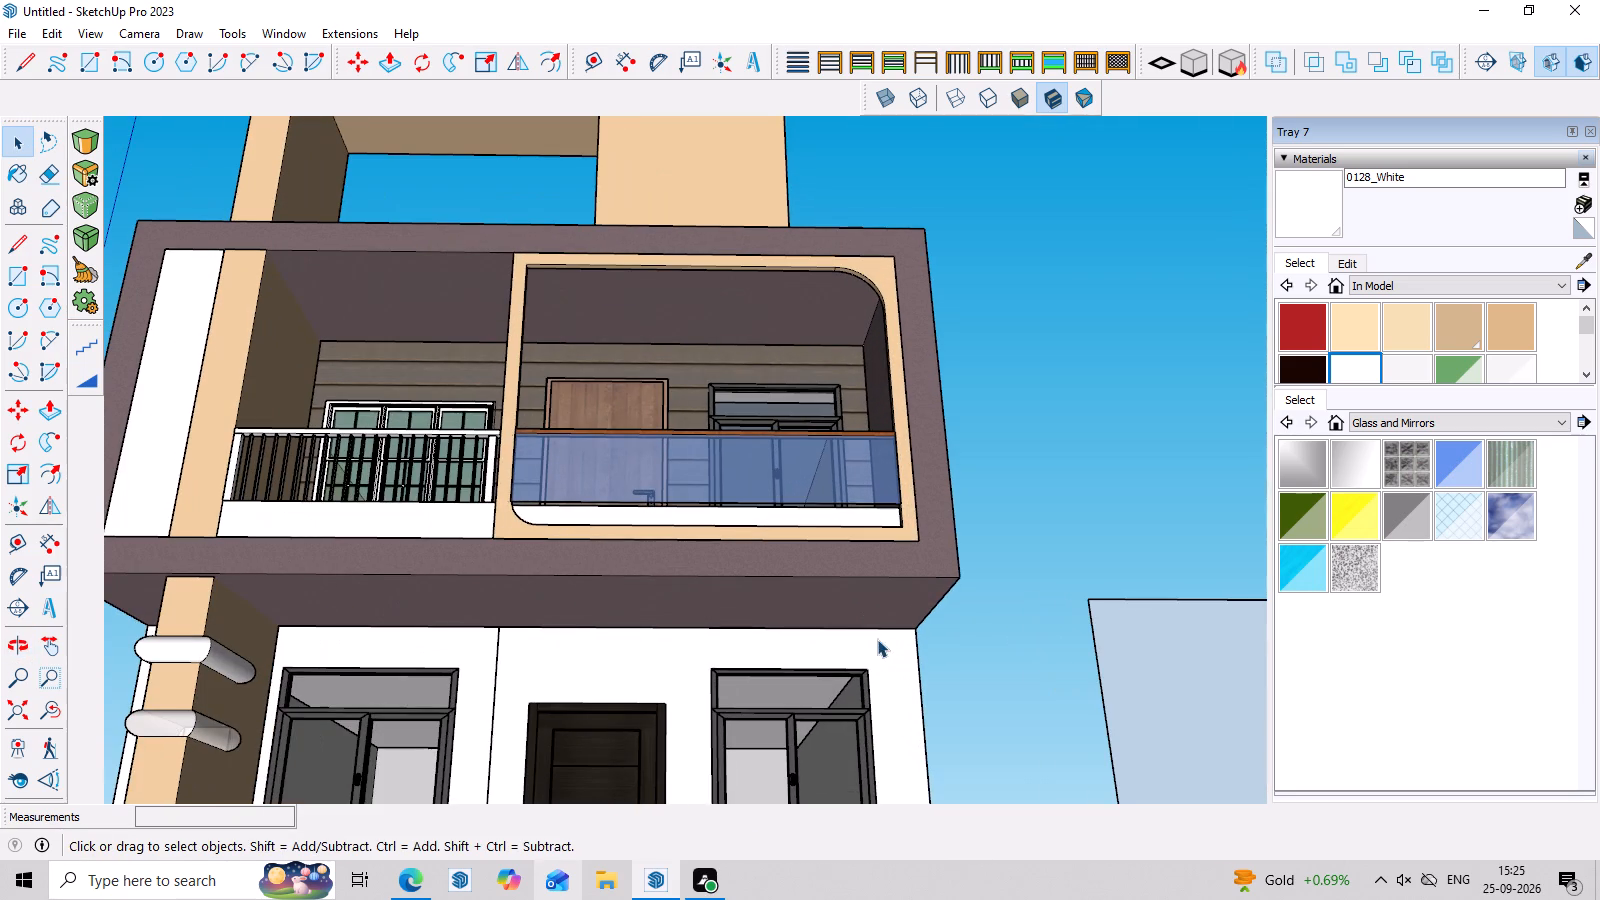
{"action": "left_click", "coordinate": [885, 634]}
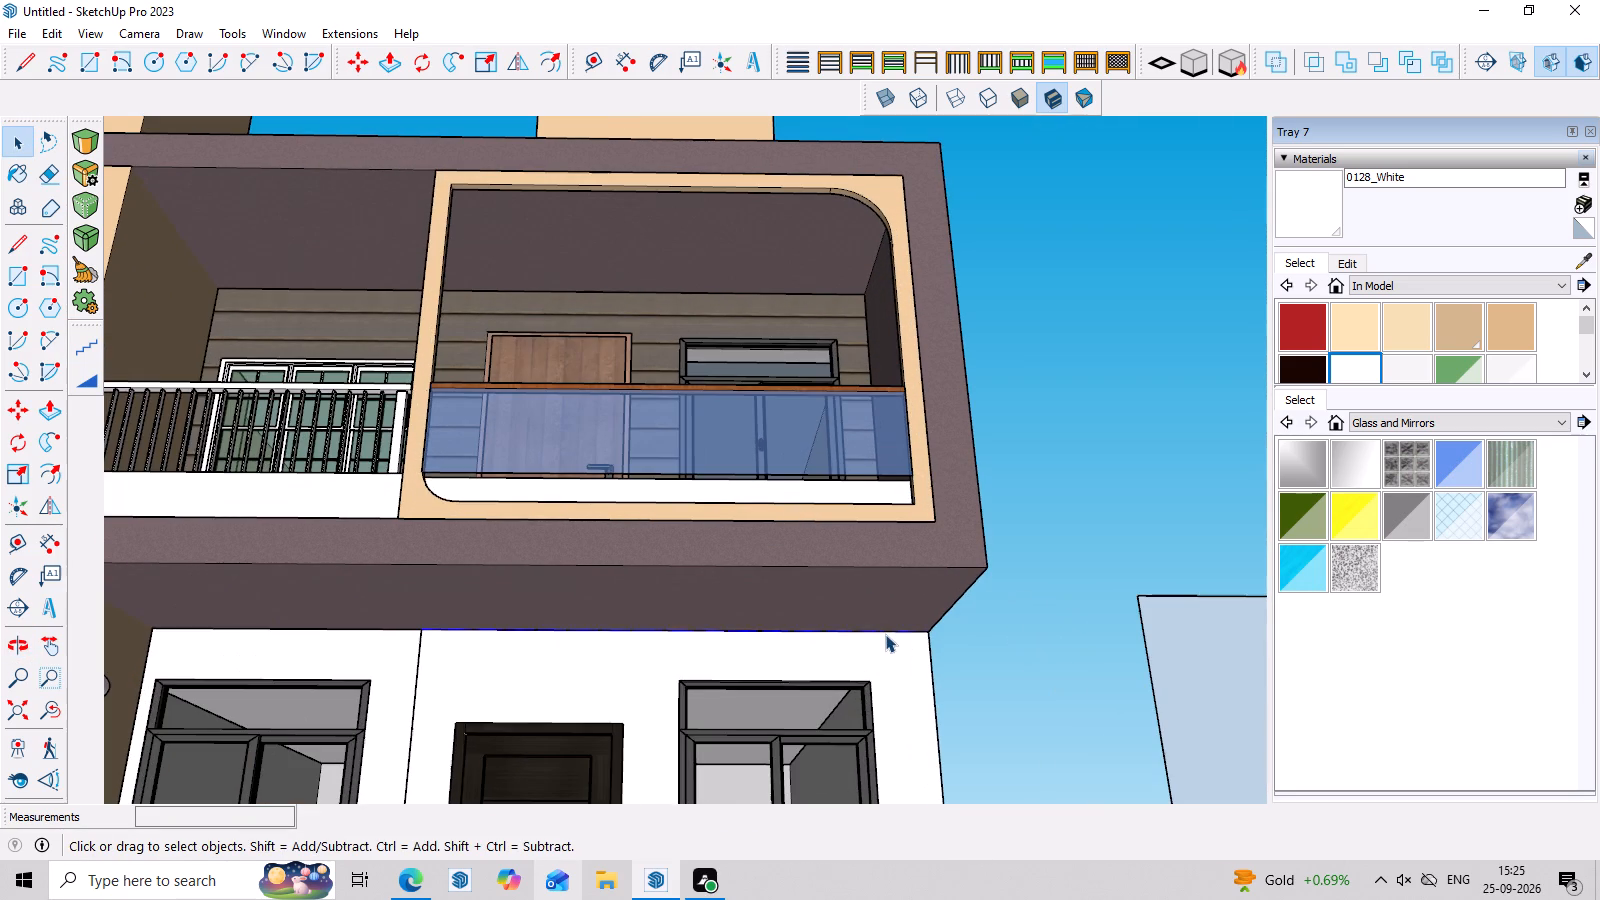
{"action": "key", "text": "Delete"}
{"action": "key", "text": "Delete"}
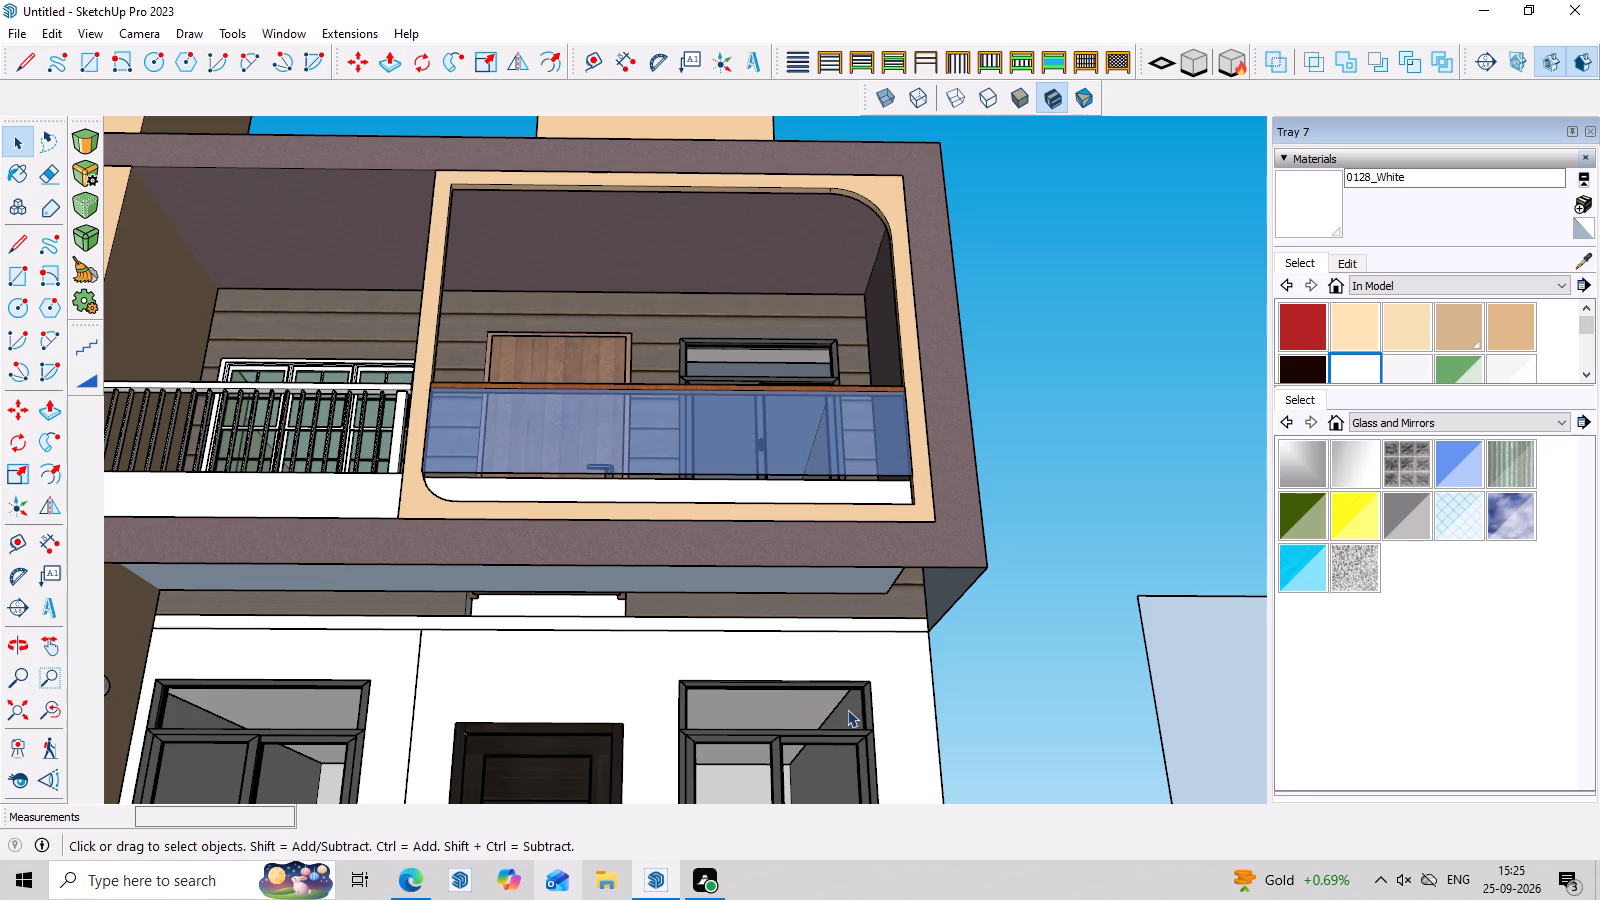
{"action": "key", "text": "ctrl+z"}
Delete the rectangle's leftover vertical edge on the ground-floor wall between the door and the other window.
{"action": "scroll", "coordinate": [881, 645], "scroll_direction": "up", "scroll_amount": 8}
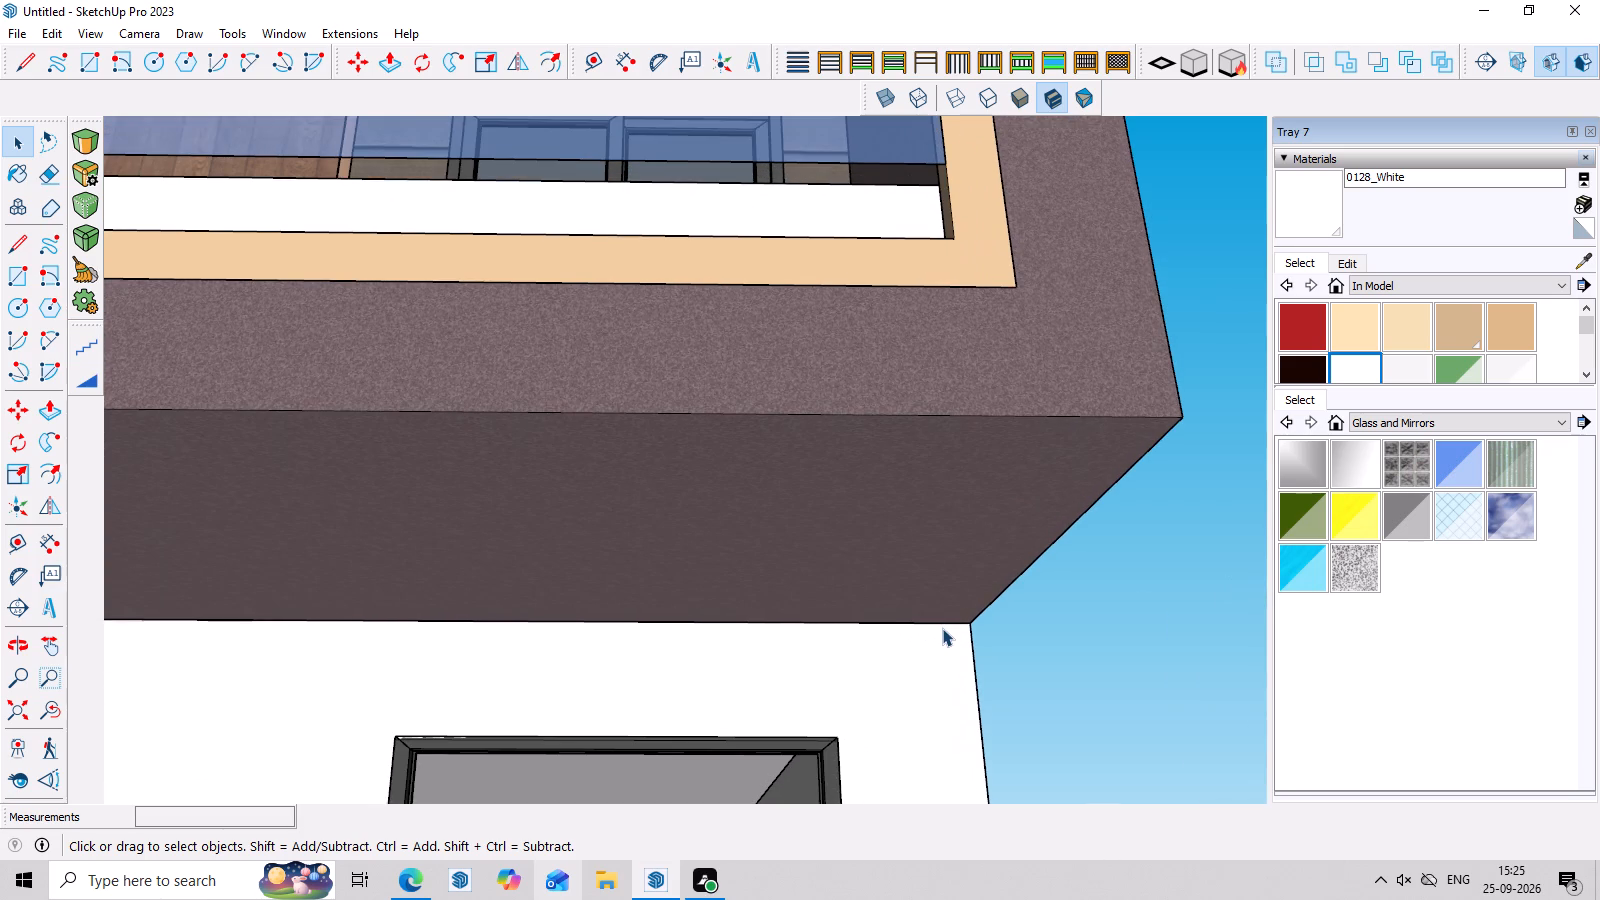
{"action": "scroll", "coordinate": [917, 625], "scroll_direction": "down", "scroll_amount": 8}
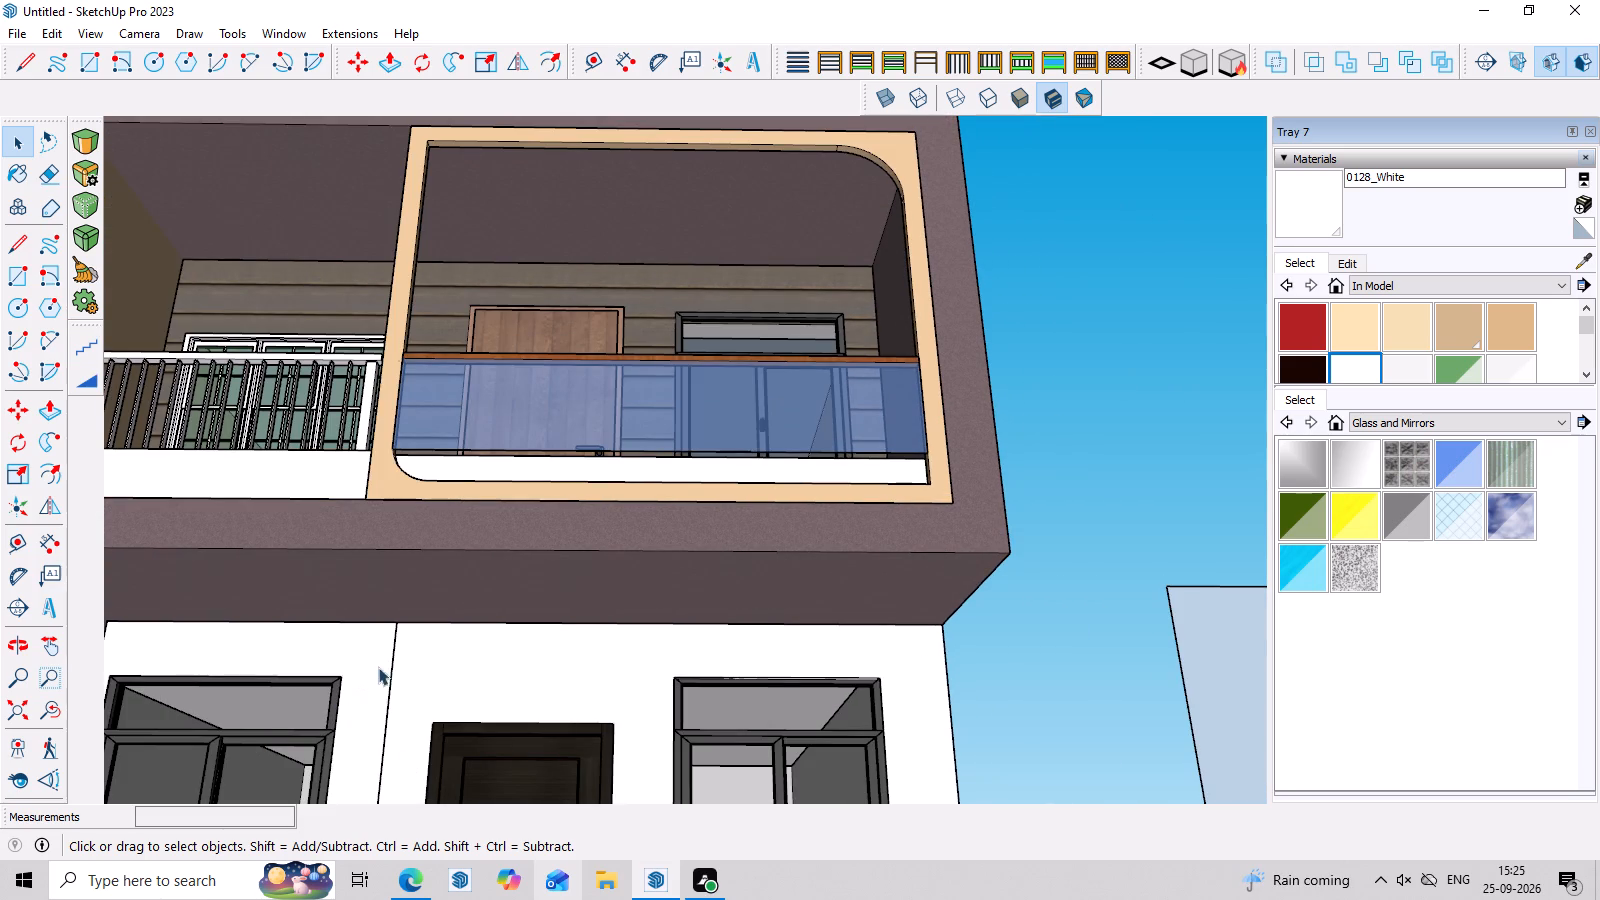
{"action": "left_click", "coordinate": [393, 660]}
{"action": "key", "text": "Delete"}
Make the copied rectangle beside the house, with its edges, into a group.
{"action": "scroll", "coordinate": [390, 676], "scroll_direction": "down", "scroll_amount": 16}
{"action": "middle_click_drag", "start_coordinate": [726, 578], "coordinate": [736, 884]}
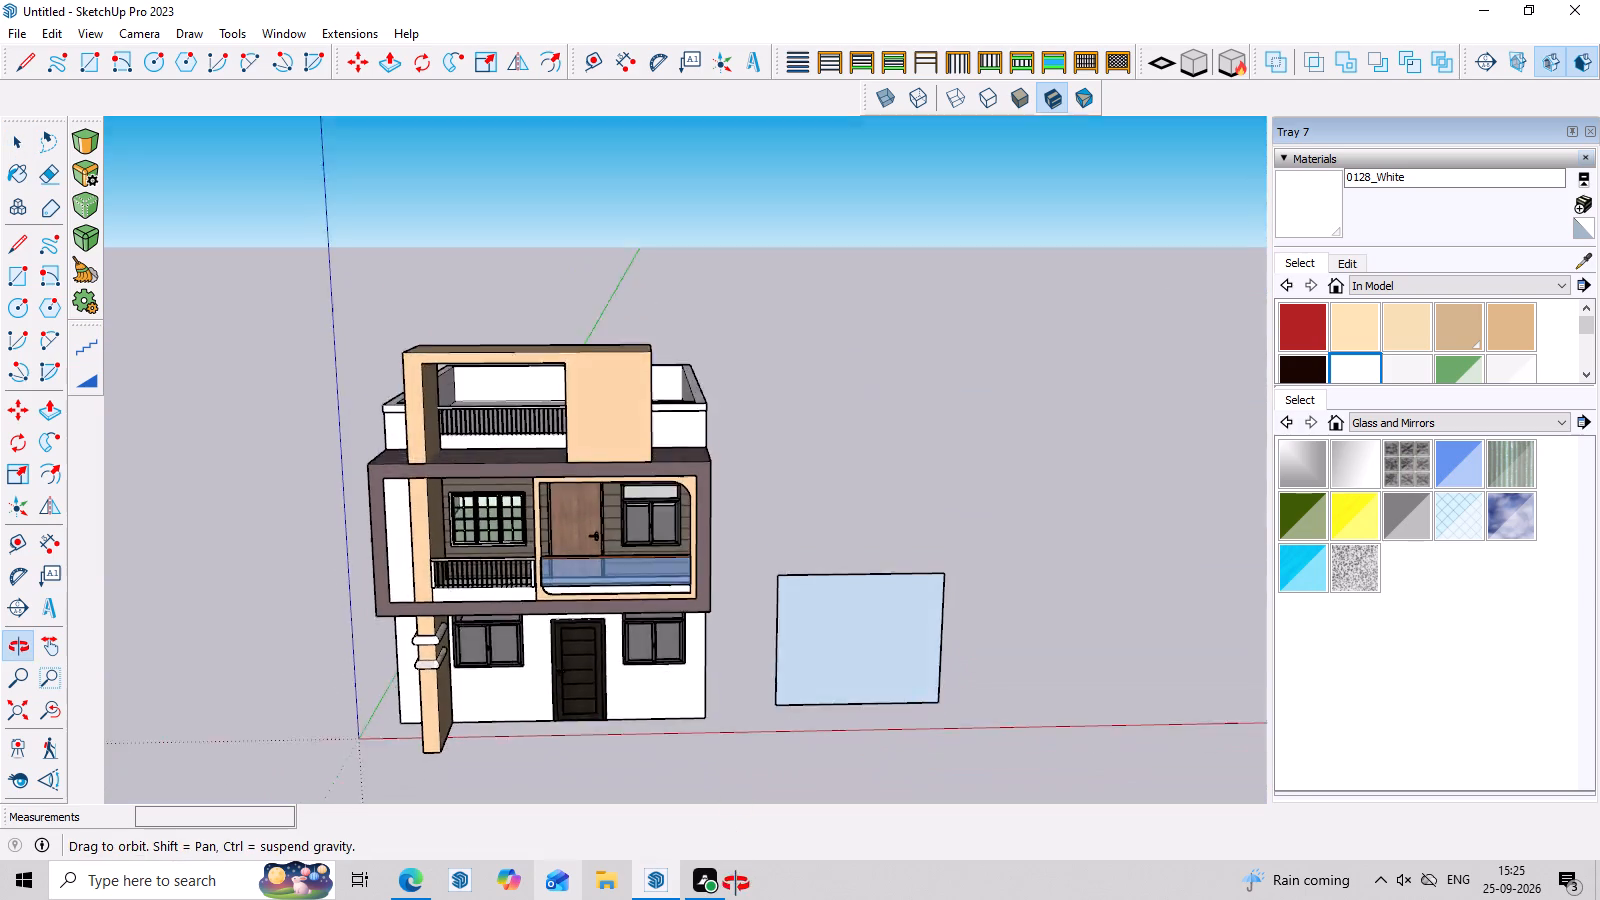
{"action": "middle_click_drag", "start_coordinate": [736, 884], "coordinate": [736, 887]}
{"action": "scroll", "coordinate": [728, 773], "scroll_direction": "up", "scroll_amount": 8}
{"action": "scroll", "coordinate": [763, 633], "scroll_direction": "down", "scroll_amount": 4}
{"action": "triple_click", "coordinate": [935, 608]}
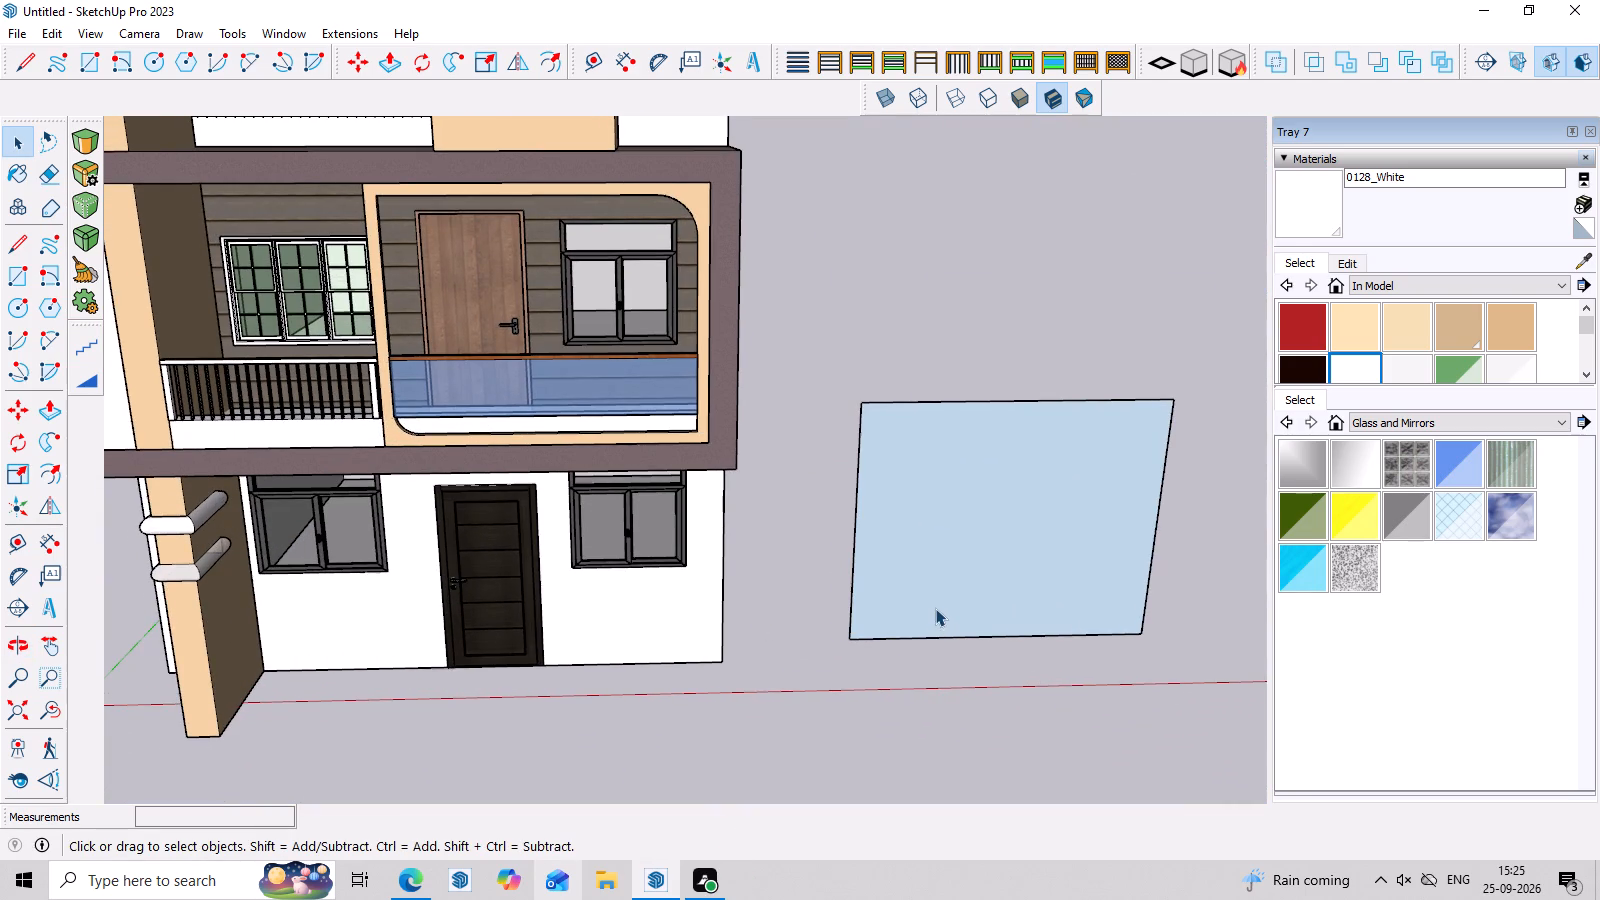
{"action": "right_click", "coordinate": [934, 608]}
{"action": "left_click", "coordinate": [1054, 328]}
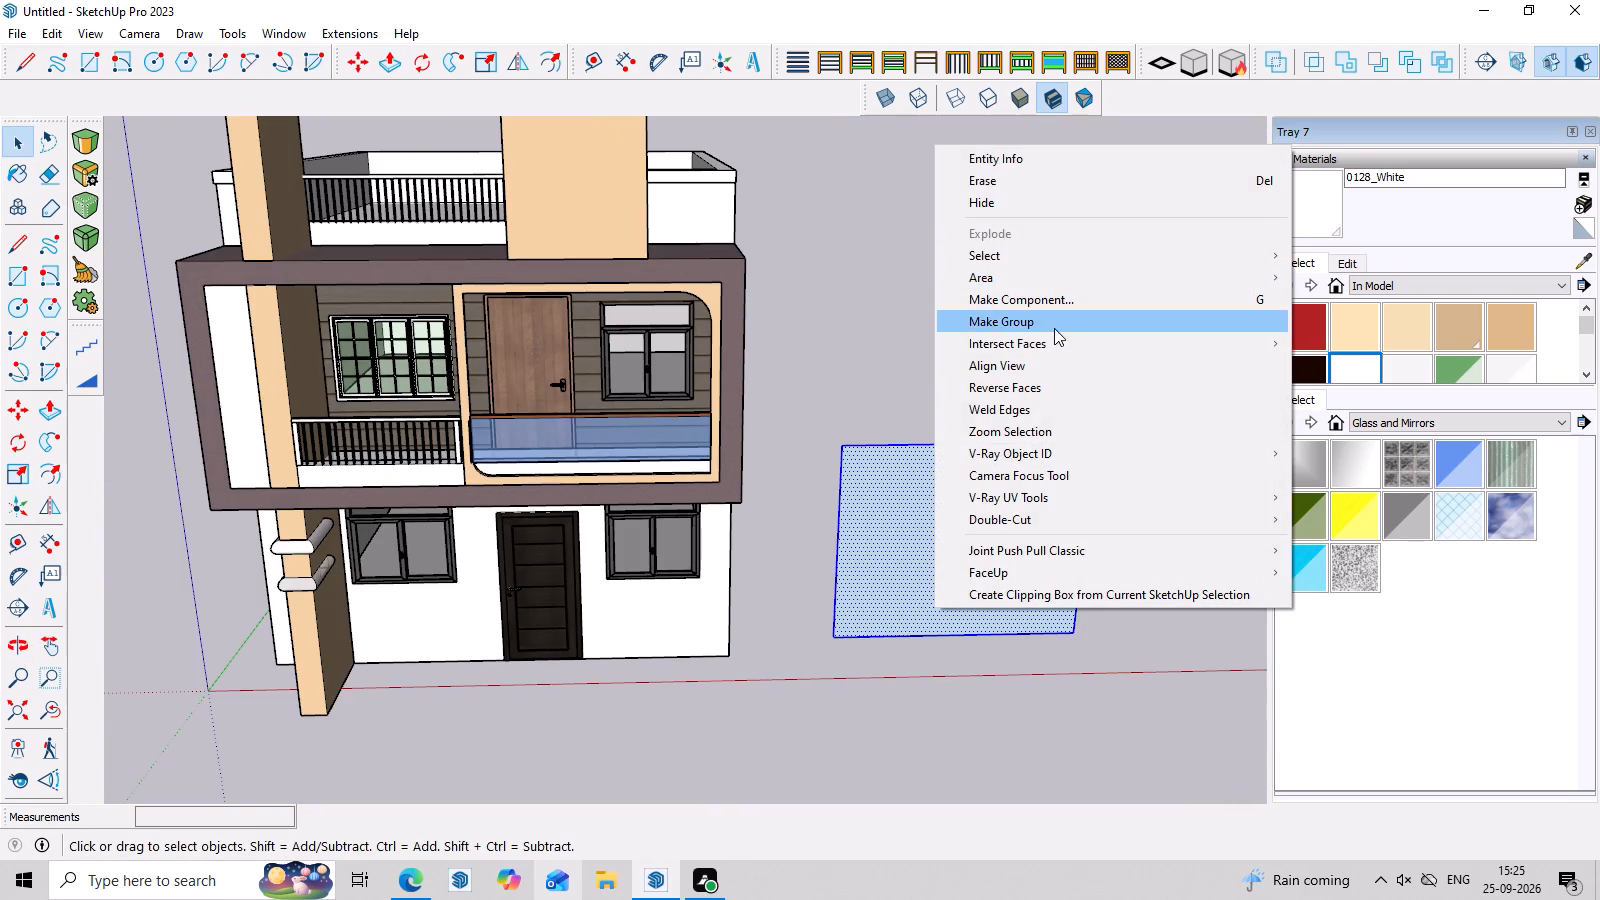
Open the new group for editing and reverse the rectangle's face so its white front side faces outward.
{"action": "right_click", "coordinate": [1005, 474]}
{"action": "left_click", "coordinate": [1005, 474]}
{"action": "triple_click", "coordinate": [977, 499]}
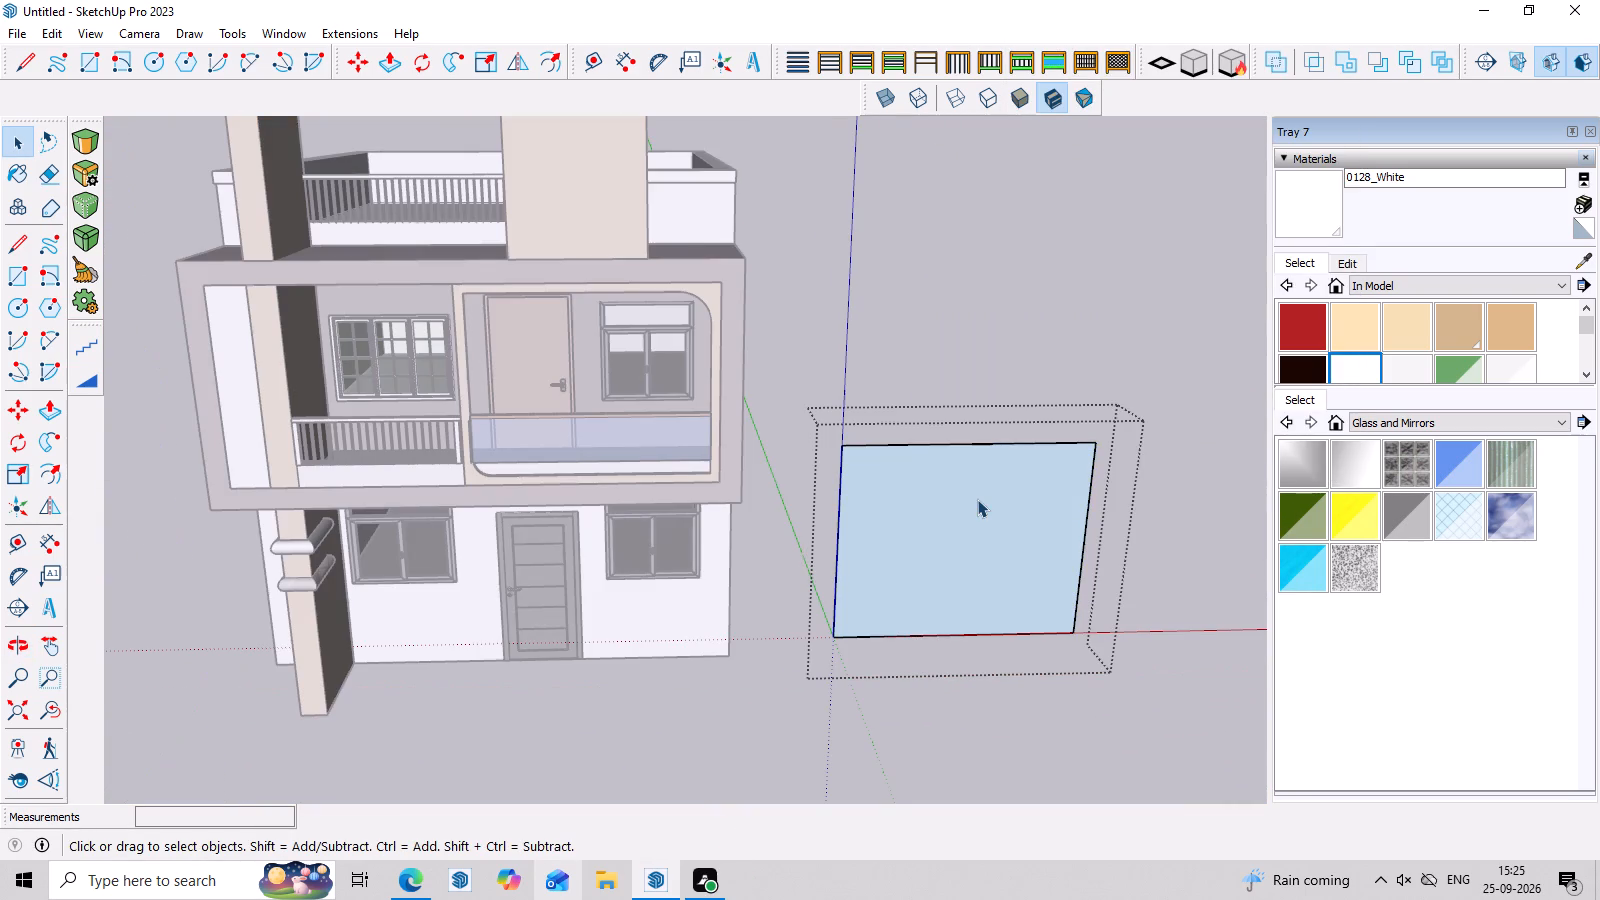
{"action": "right_click", "coordinate": [977, 499]}
{"action": "left_click", "coordinate": [1059, 230]}
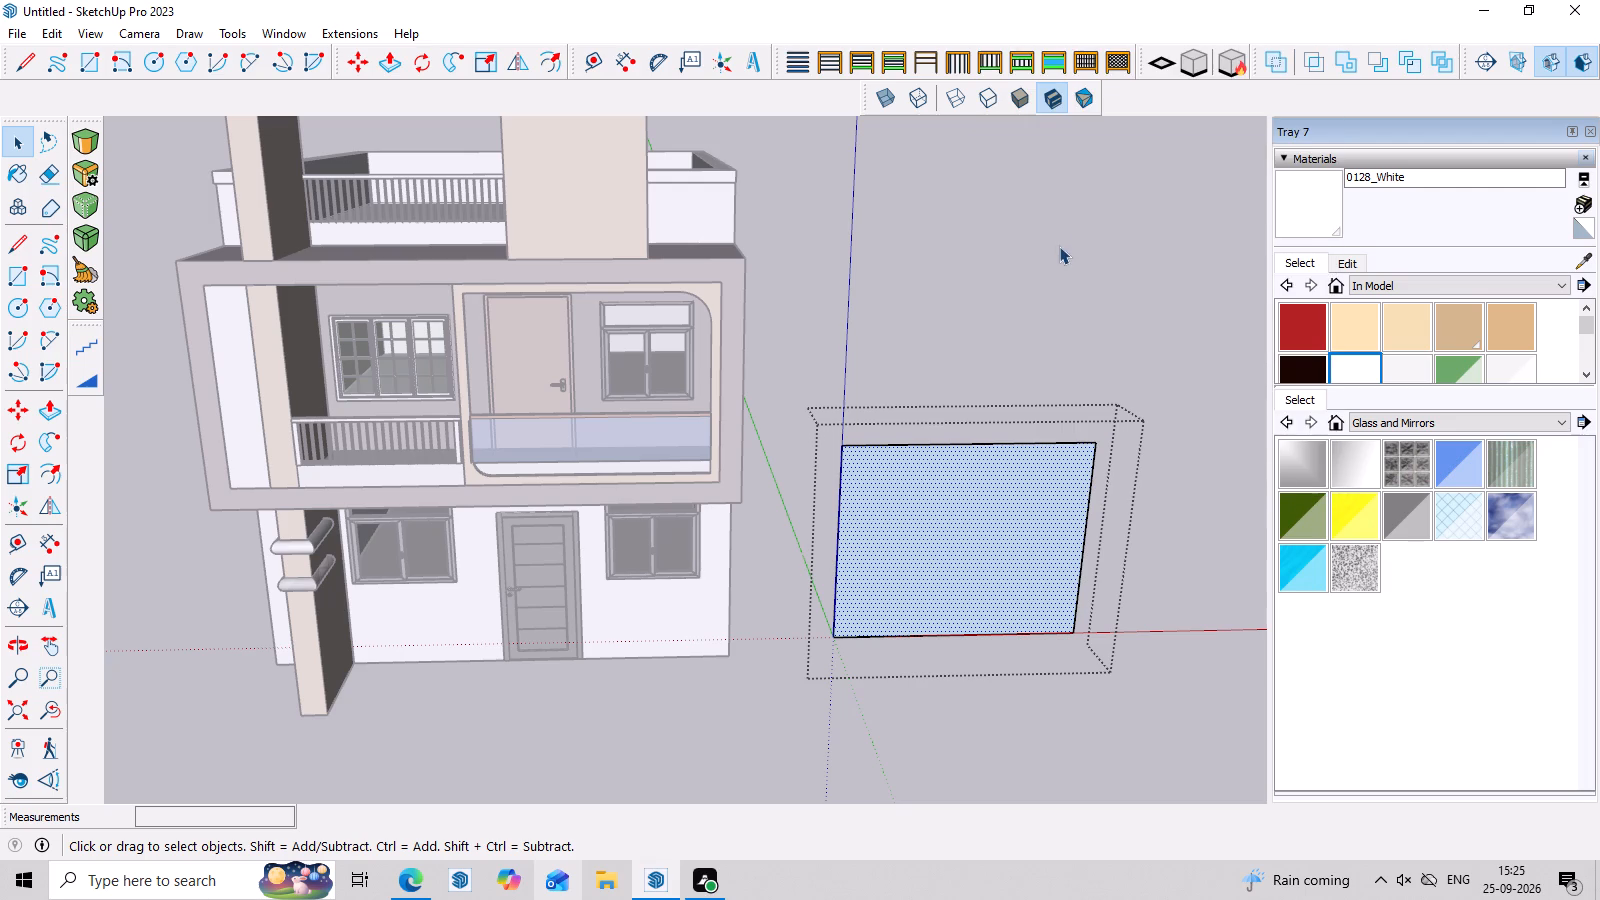
{"action": "double_click", "coordinate": [1023, 507]}
{"action": "right_click", "coordinate": [1023, 509]}
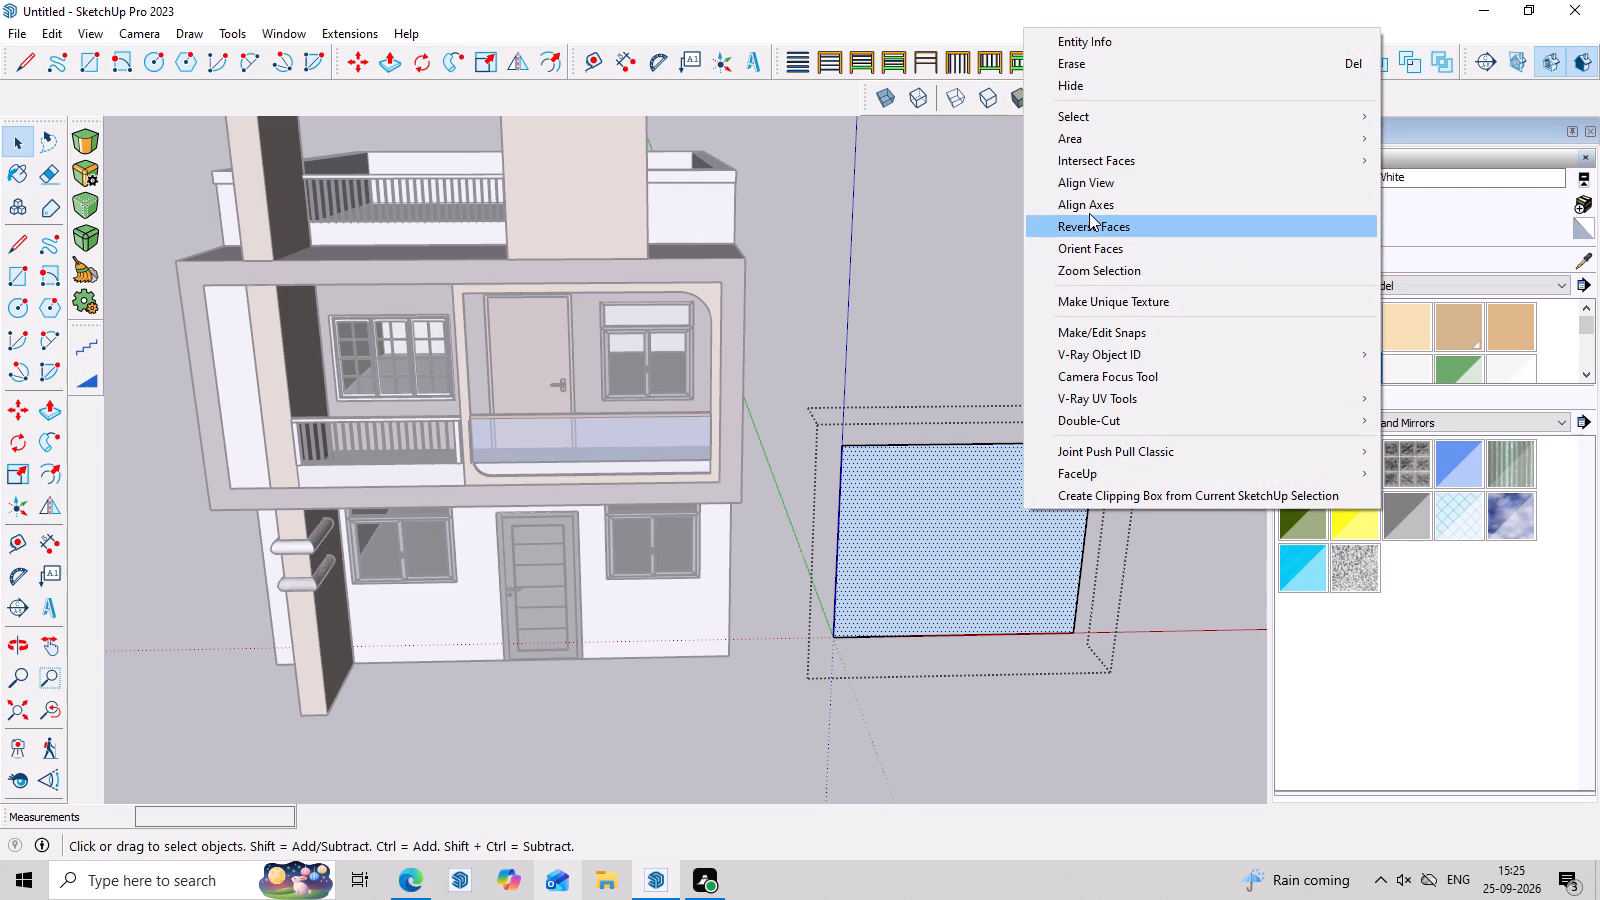
{"action": "left_click", "coordinate": [1089, 224]}
{"action": "left_click", "coordinate": [984, 408]}
{"action": "scroll", "coordinate": [764, 374], "scroll_direction": "down", "scroll_amount": 7}
{"action": "middle_click_drag", "start_coordinate": [1039, 486], "coordinate": [1039, 428]}
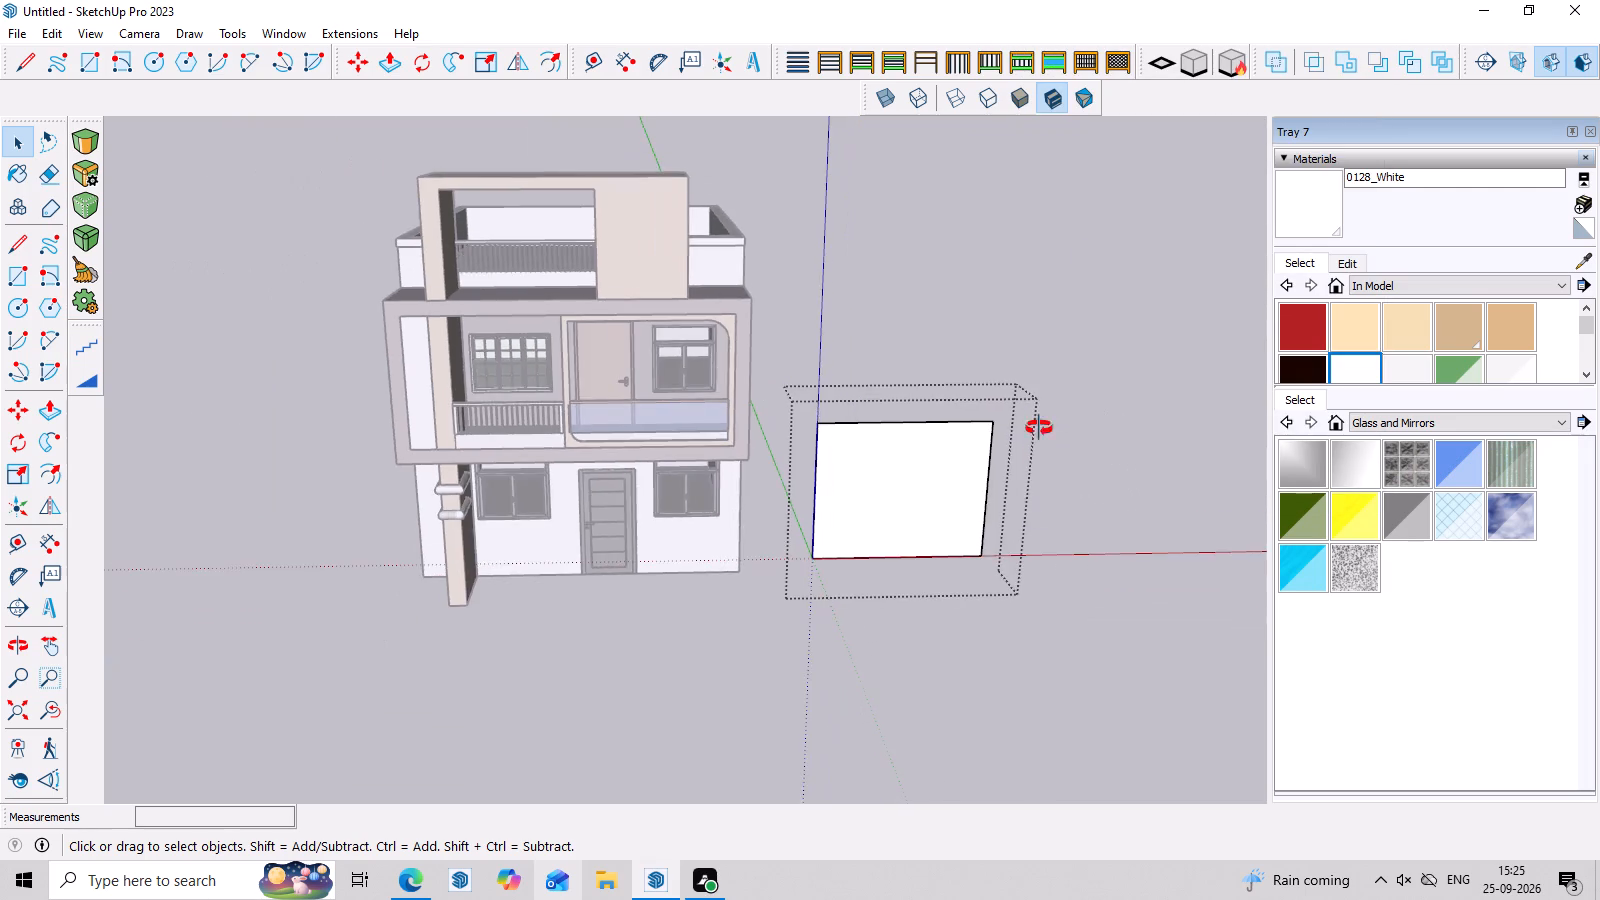
Offset the white rectangle's outline inward by about 10 13/16" inside the open group.
{"action": "middle_click_drag", "start_coordinate": [1039, 428], "coordinate": [1024, 281]}
{"action": "scroll", "coordinate": [1025, 439], "scroll_direction": "up", "scroll_amount": 6}
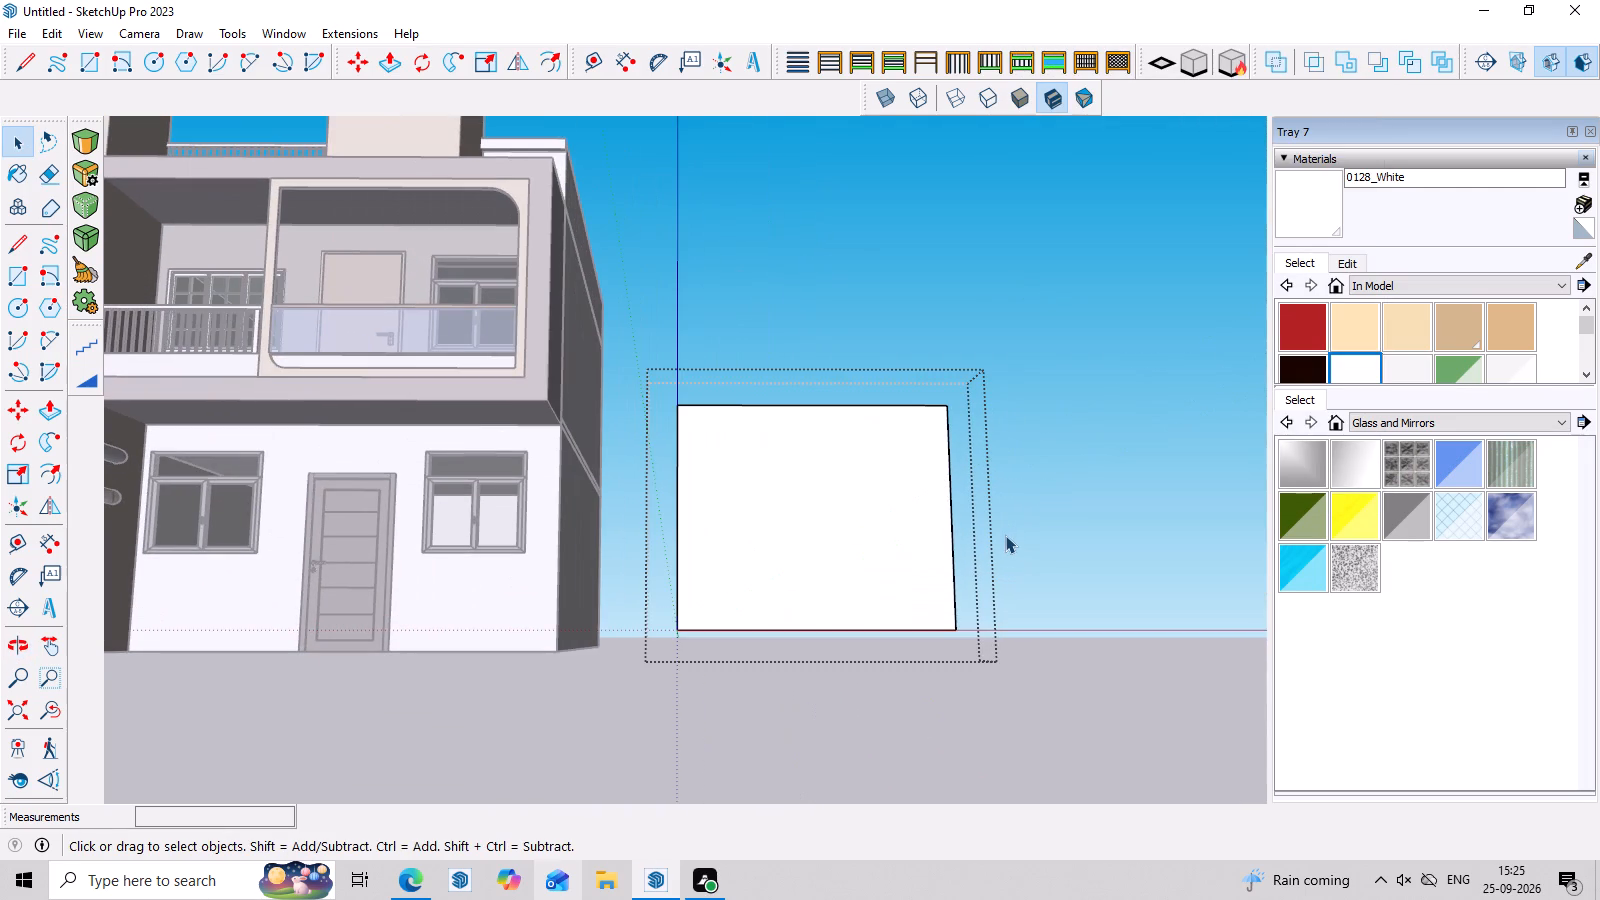
{"action": "scroll", "coordinate": [689, 406], "scroll_direction": "up", "scroll_amount": 3}
{"action": "left_click", "coordinate": [834, 518]}
{"action": "key", "text": "f"}
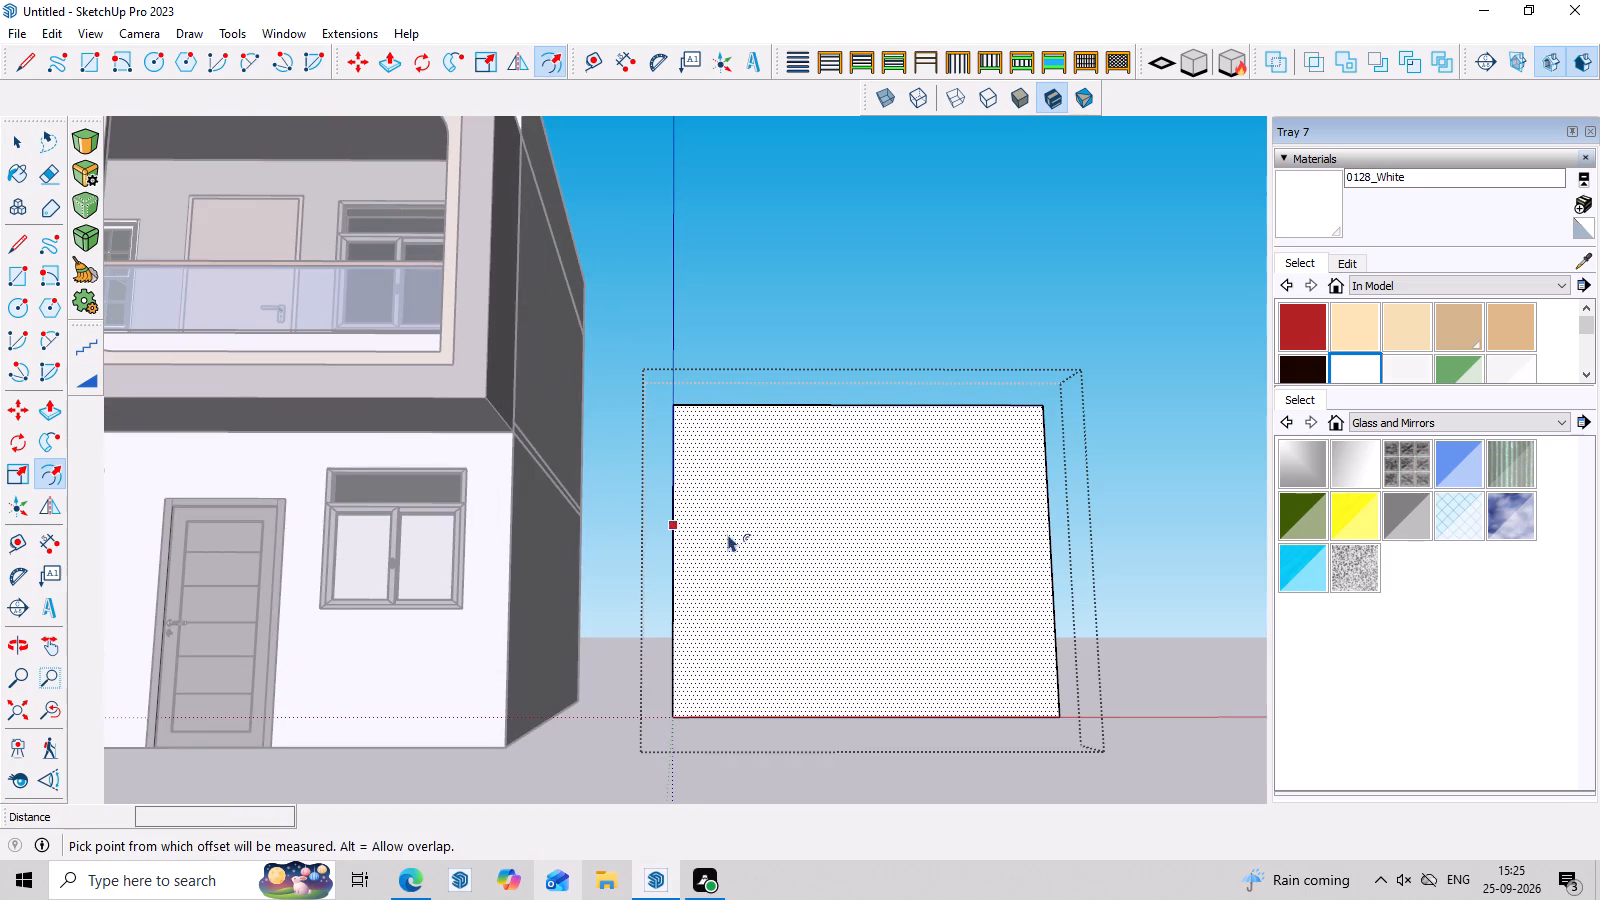
{"action": "left_click", "coordinate": [683, 548]}
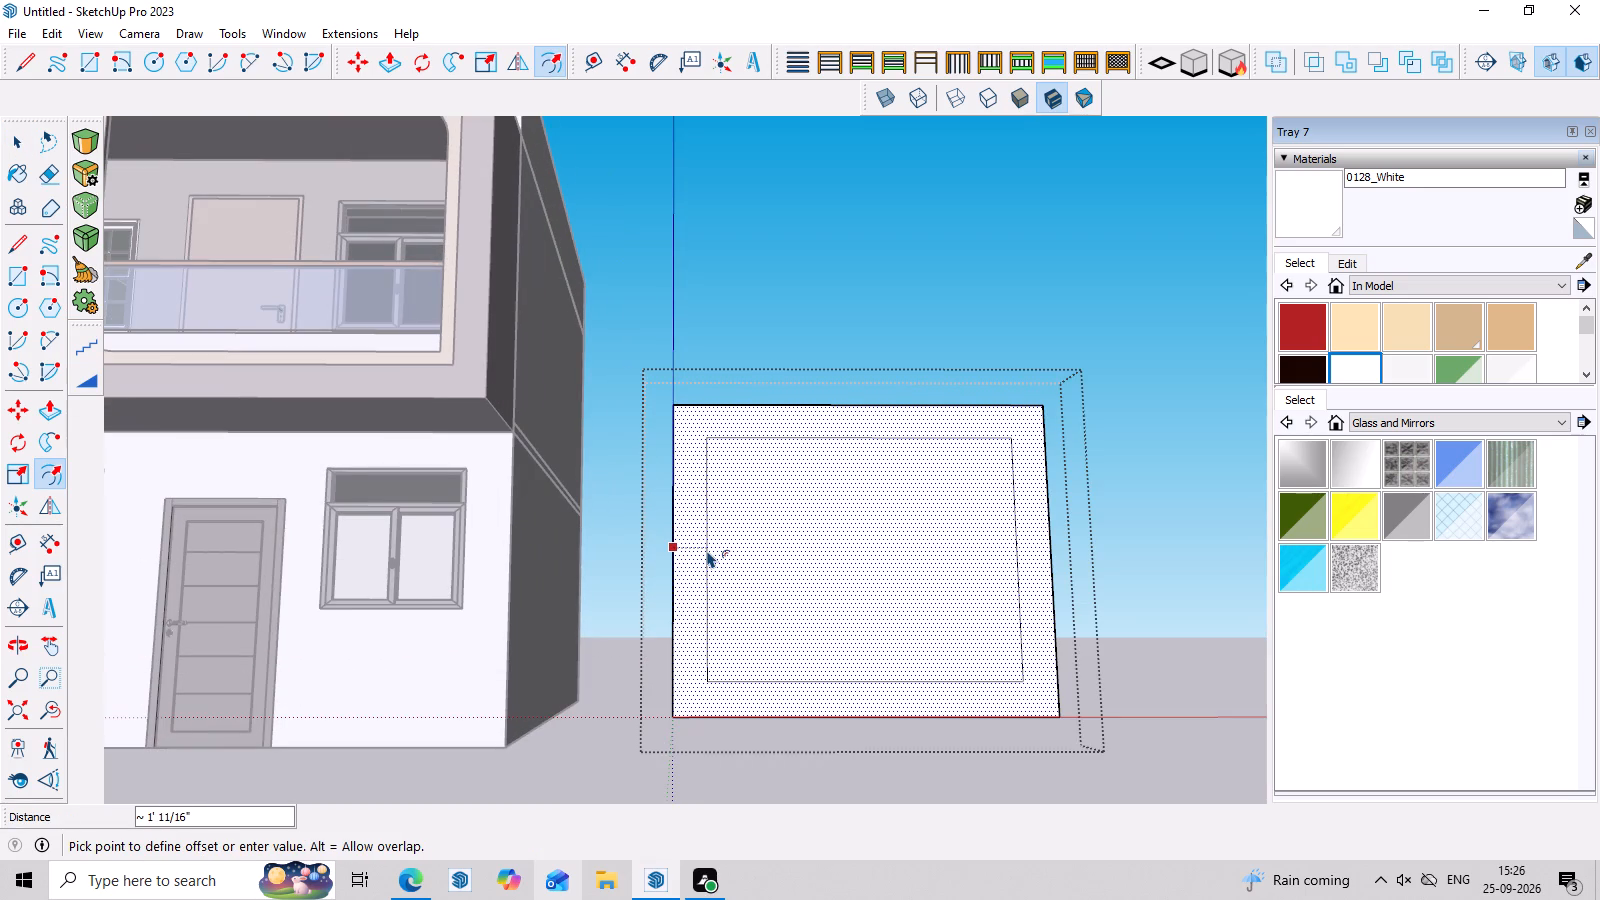
{"action": "left_click", "coordinate": [701, 551]}
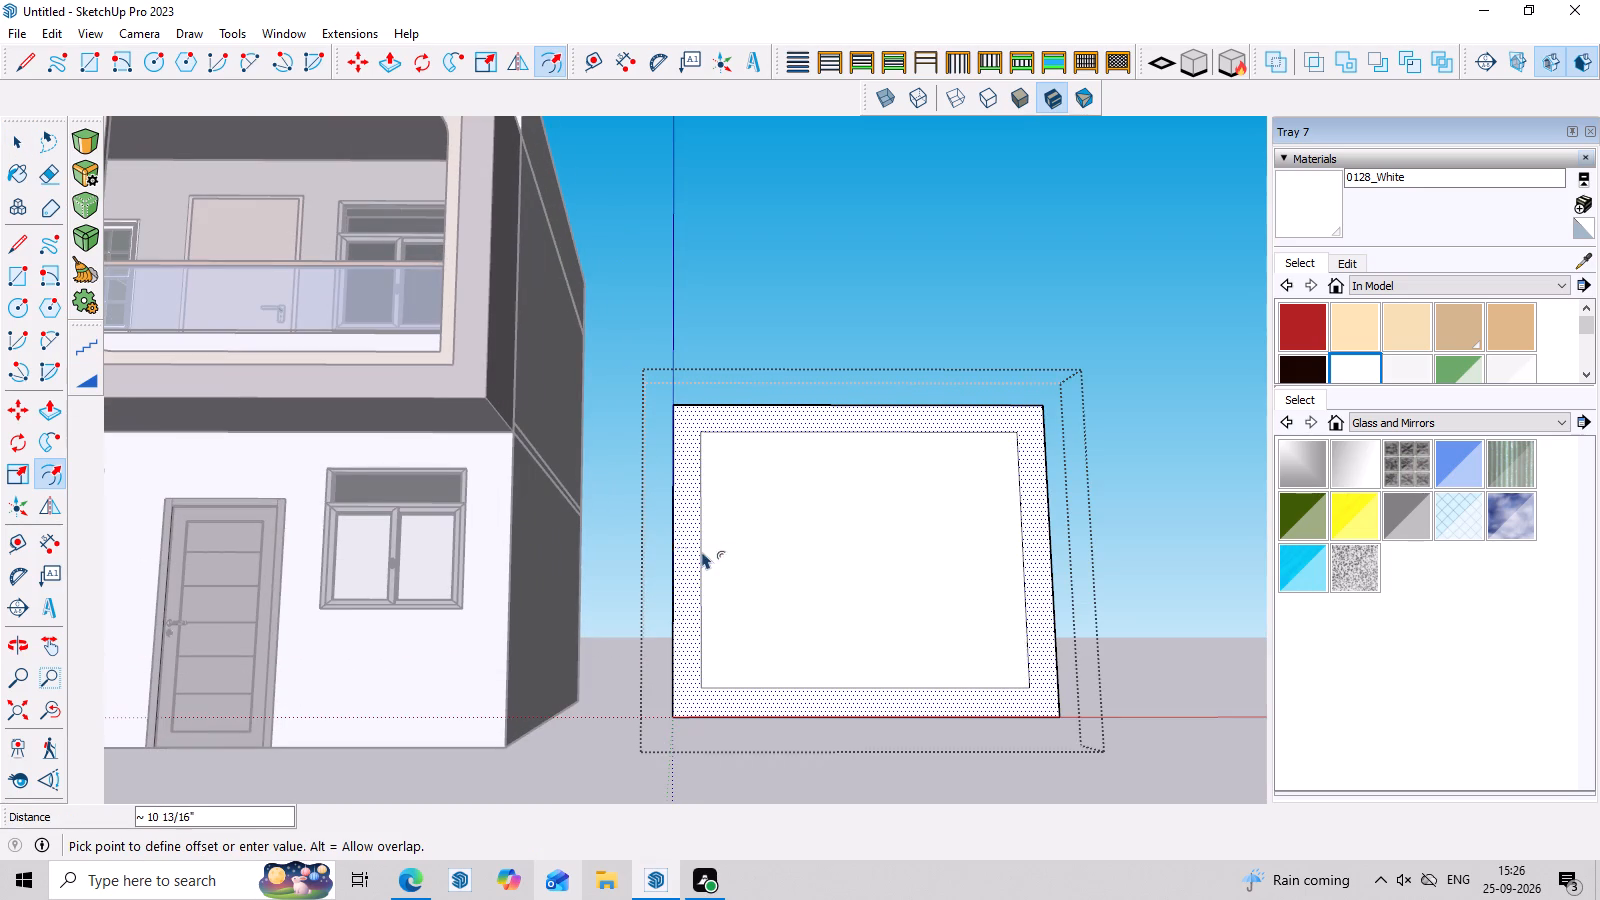
{"action": "middle_click_drag", "start_coordinate": [864, 609], "coordinate": [863, 689]}
{"action": "key", "text": "space"}
Draw a vertical line from the inset outline's upper-left corner straight up to the rectangle's top edge.
{"action": "scroll", "coordinate": [748, 453], "scroll_direction": "up", "scroll_amount": 6}
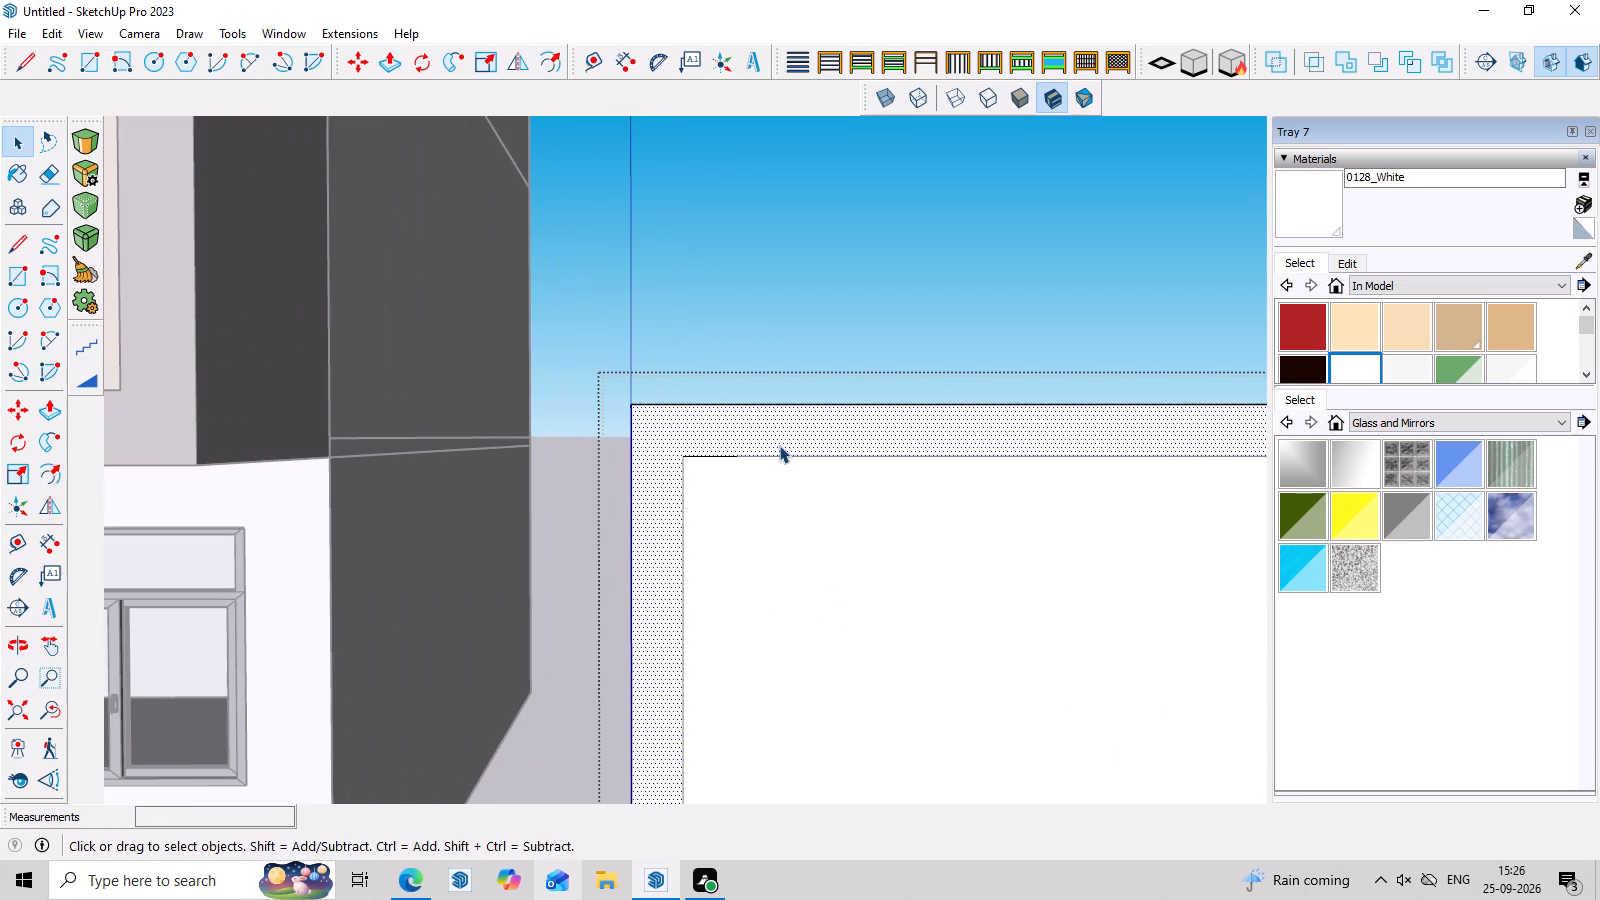
{"action": "key", "text": "l"}
{"action": "scroll", "coordinate": [718, 439], "scroll_direction": "up", "scroll_amount": 3}
{"action": "left_click", "coordinate": [673, 463]}
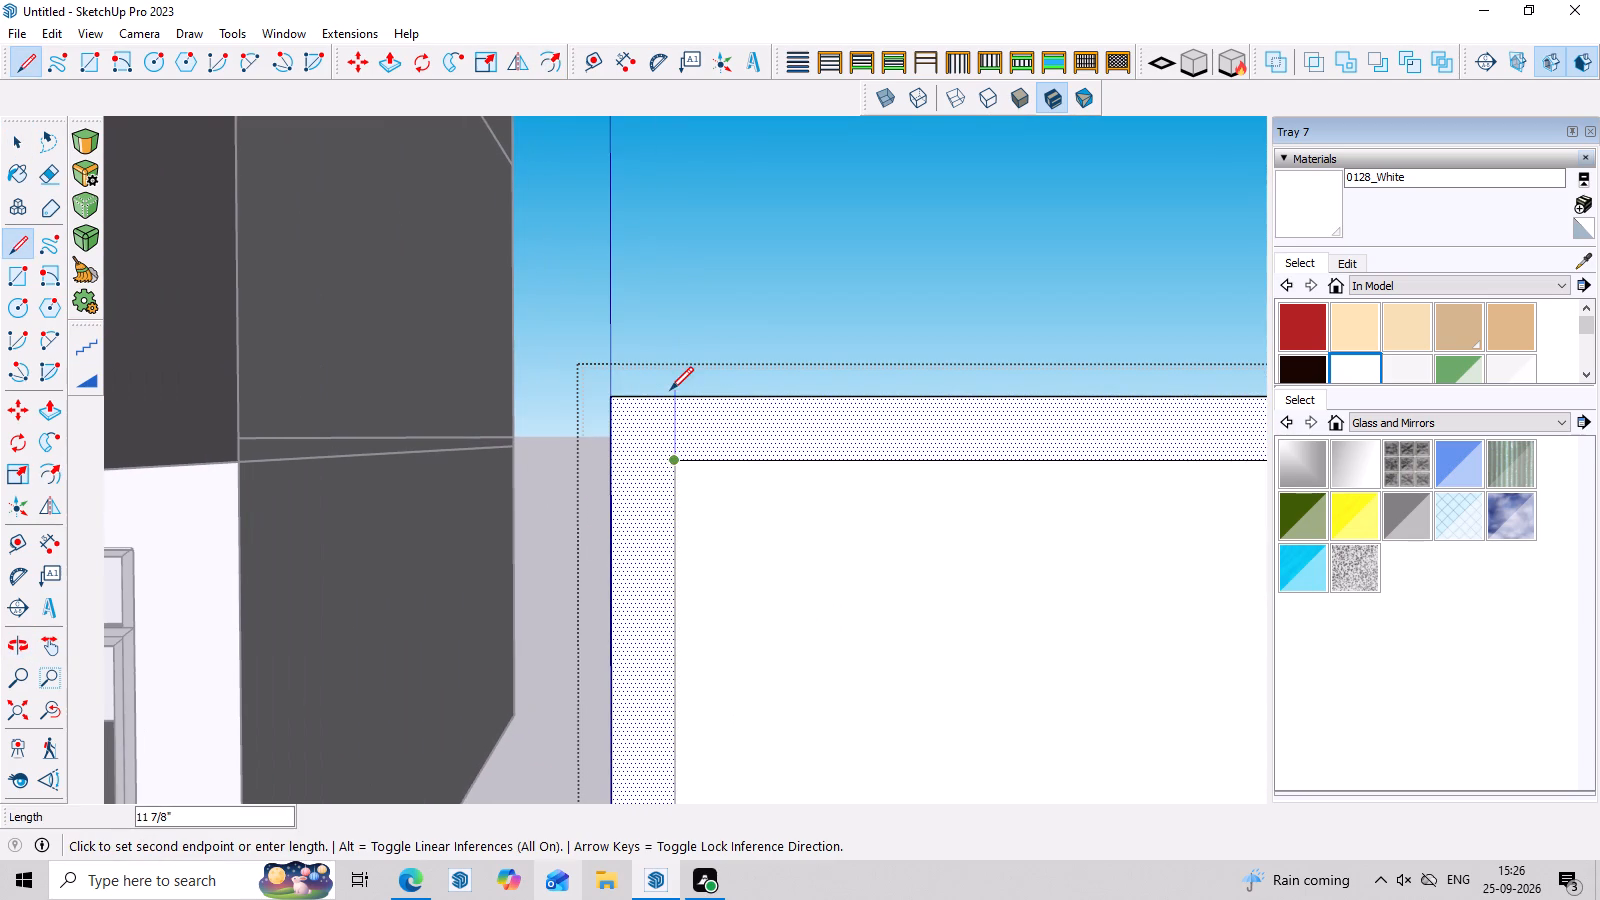
{"action": "left_click", "coordinate": [673, 402]}
{"action": "scroll", "coordinate": [684, 408], "scroll_direction": "down", "scroll_amount": 4}
{"action": "key", "text": "space"}
{"action": "scroll", "coordinate": [681, 441], "scroll_direction": "up", "scroll_amount": 6}
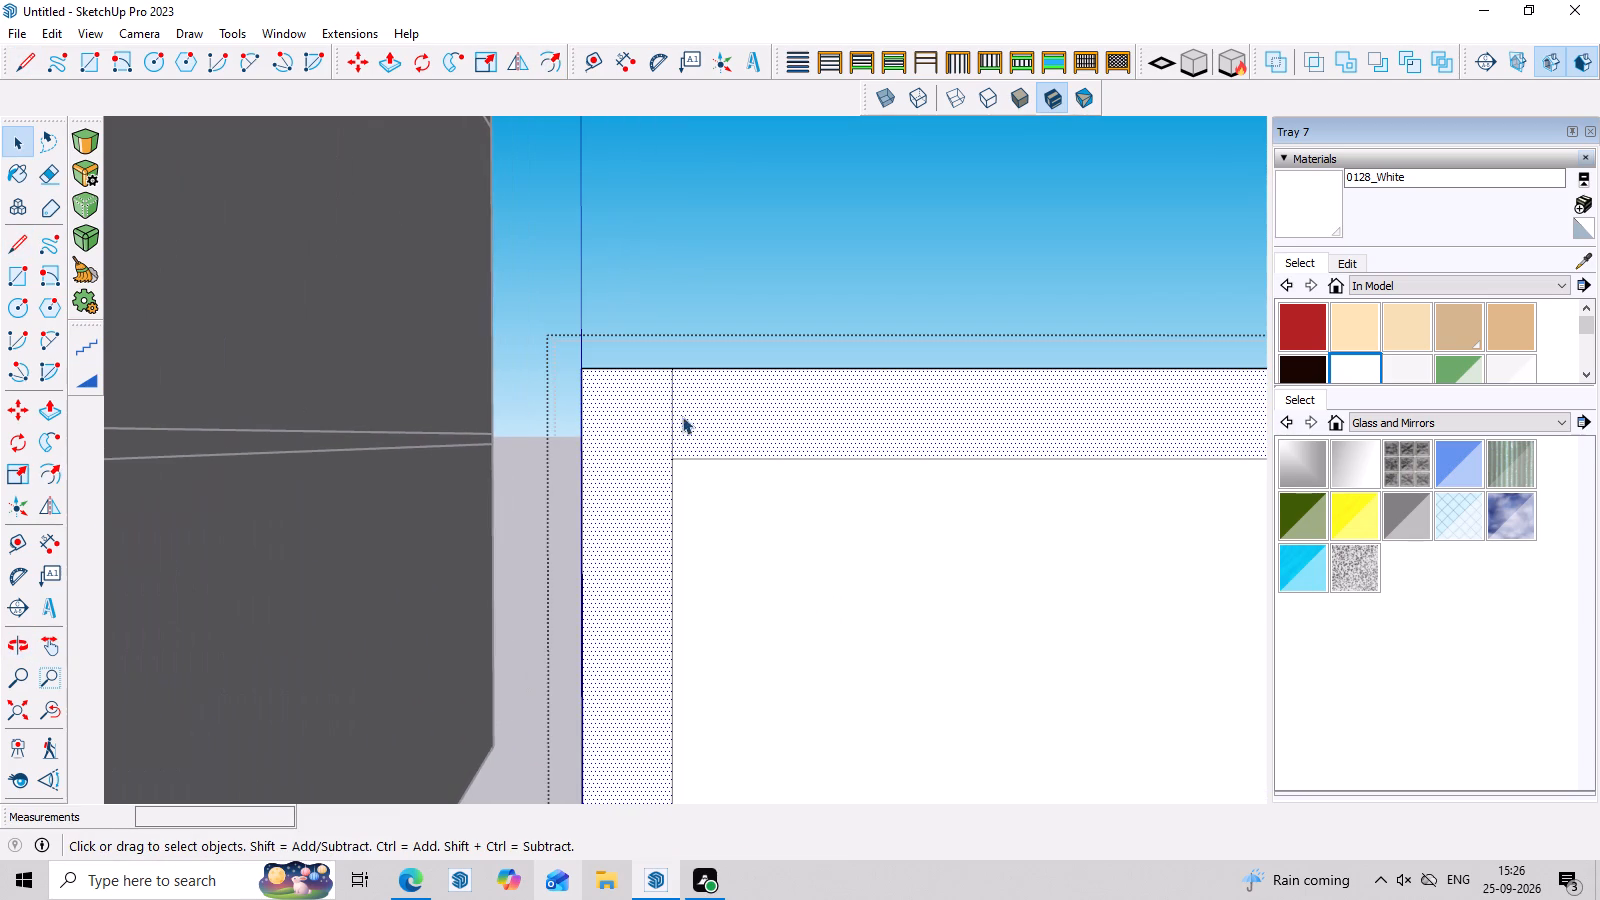
{"action": "left_click", "coordinate": [658, 427]}
{"action": "scroll", "coordinate": [678, 426], "scroll_direction": "up", "scroll_amount": 11}
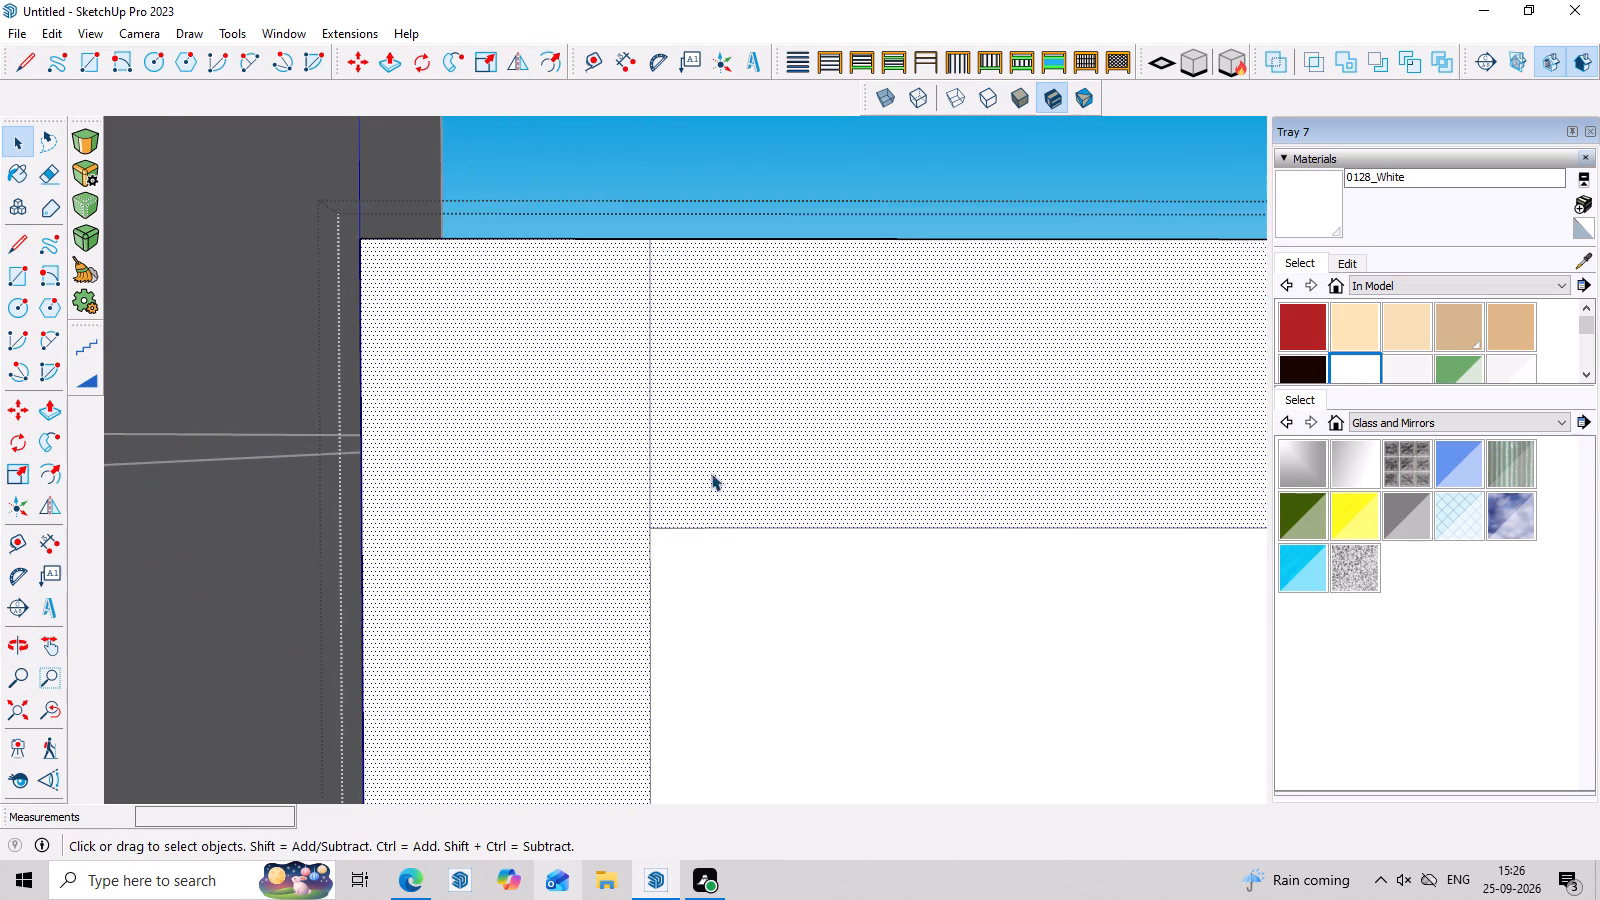
{"action": "middle_click_drag", "start_coordinate": [712, 476], "coordinate": [714, 512]}
{"action": "key", "text": "l"}
{"action": "scroll", "coordinate": [651, 524], "scroll_direction": "up", "scroll_amount": 3}
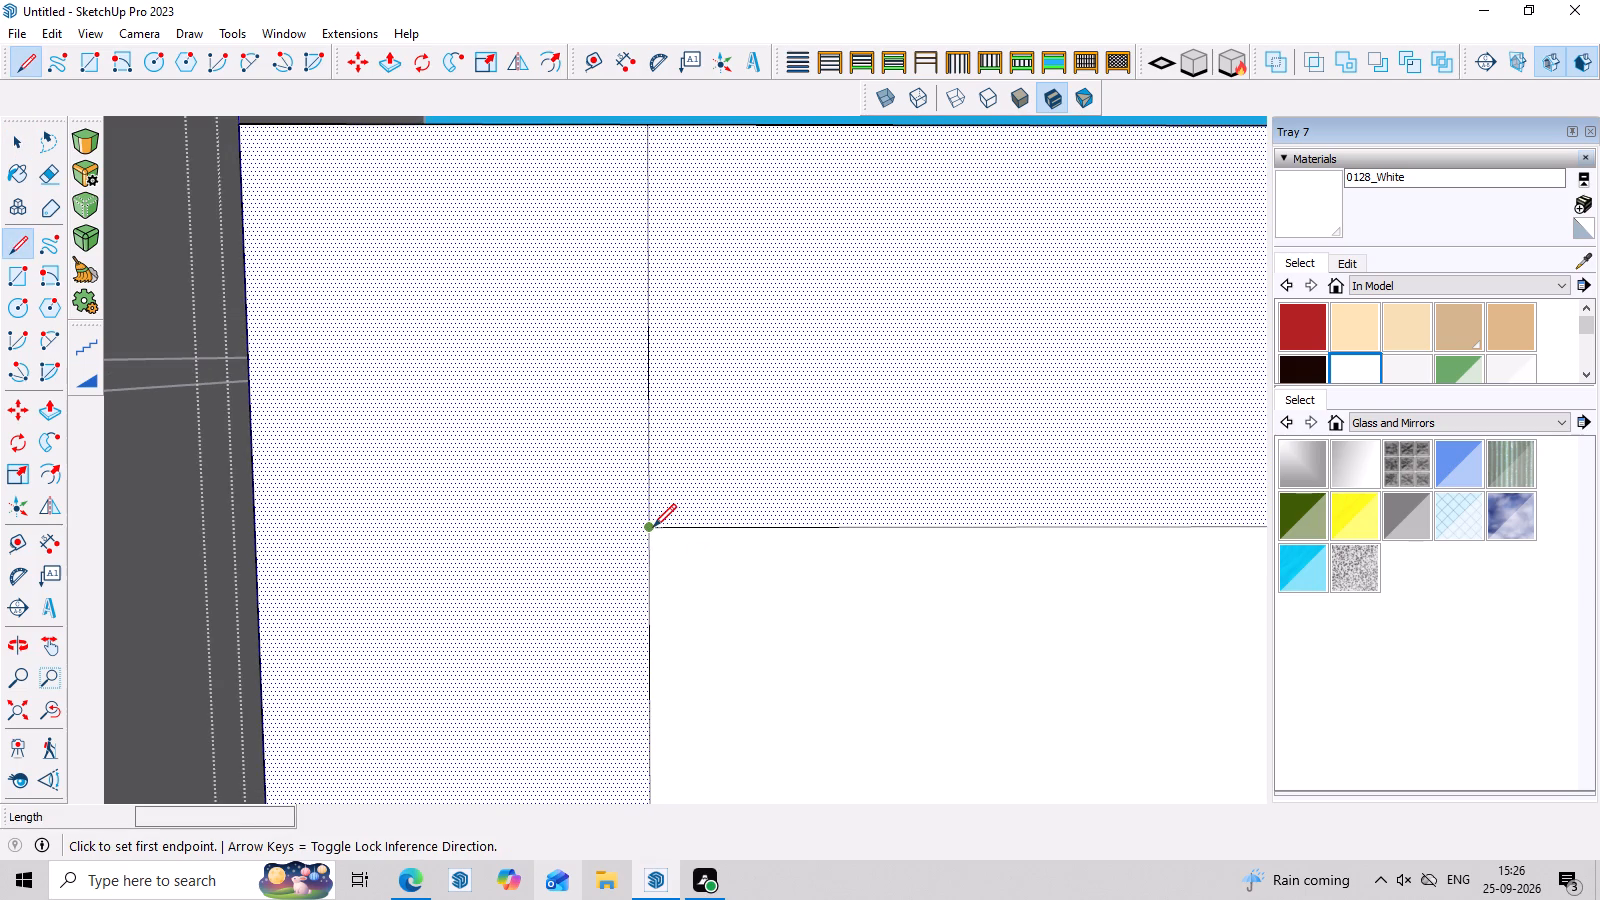
{"action": "left_click", "coordinate": [652, 527]}
{"action": "left_click", "coordinate": [653, 127]}
{"action": "key", "text": "space"}
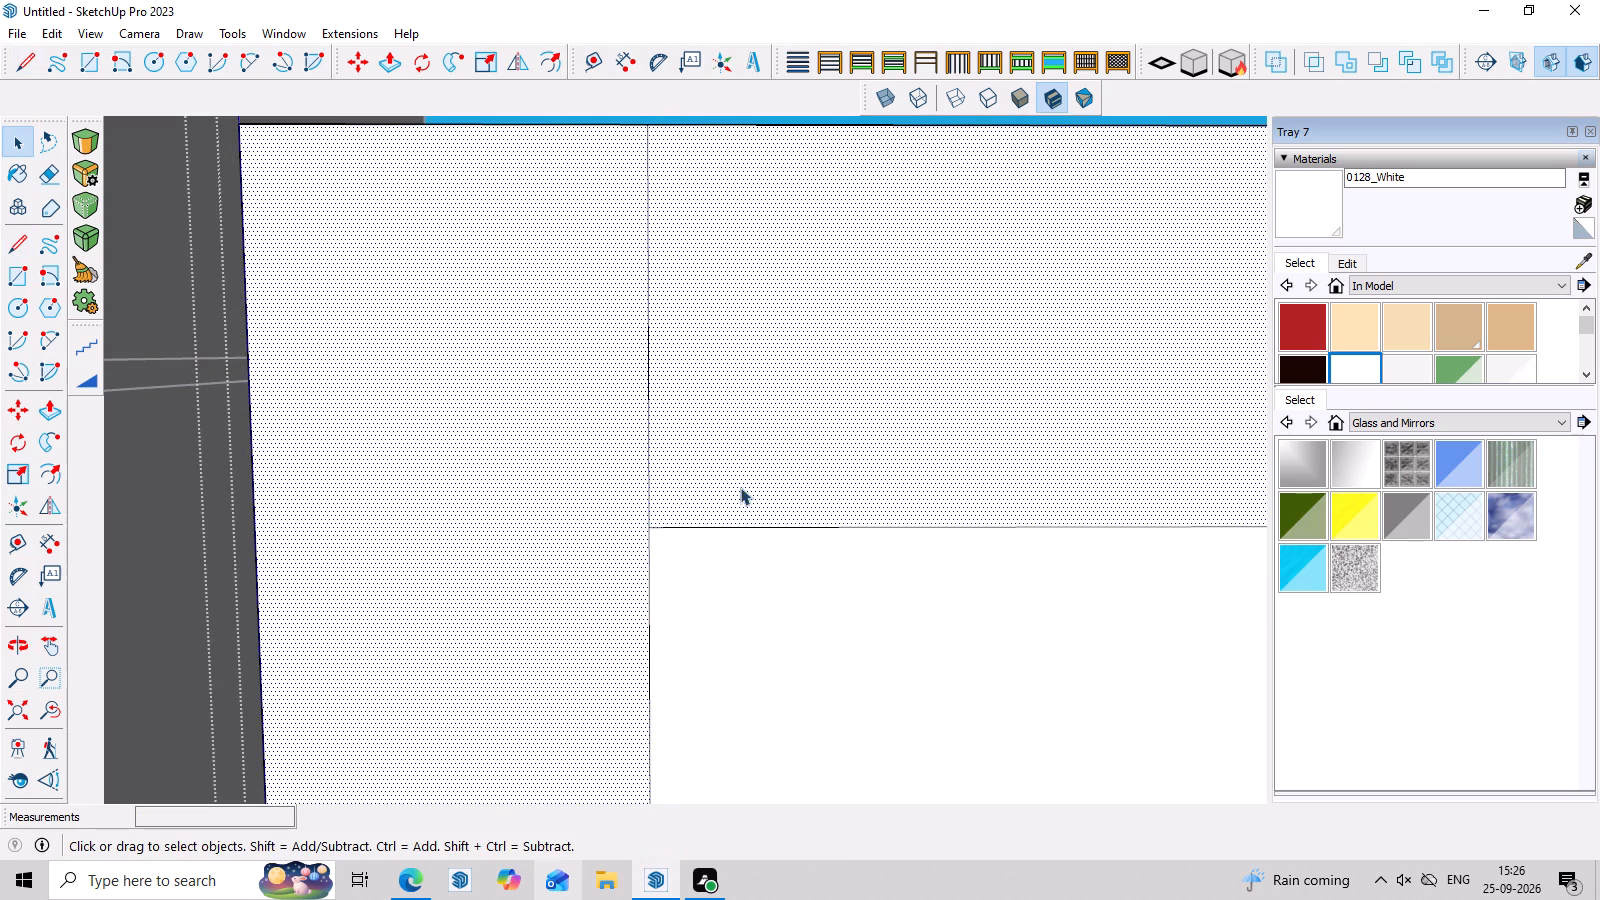
Draw a narrow rectangle about 10 13/16" by 2 3/8" above the inset's upper-left corner, and erase its extra right-hand vertical edge.
{"action": "key", "text": "r"}
{"action": "left_click", "coordinate": [654, 529]}
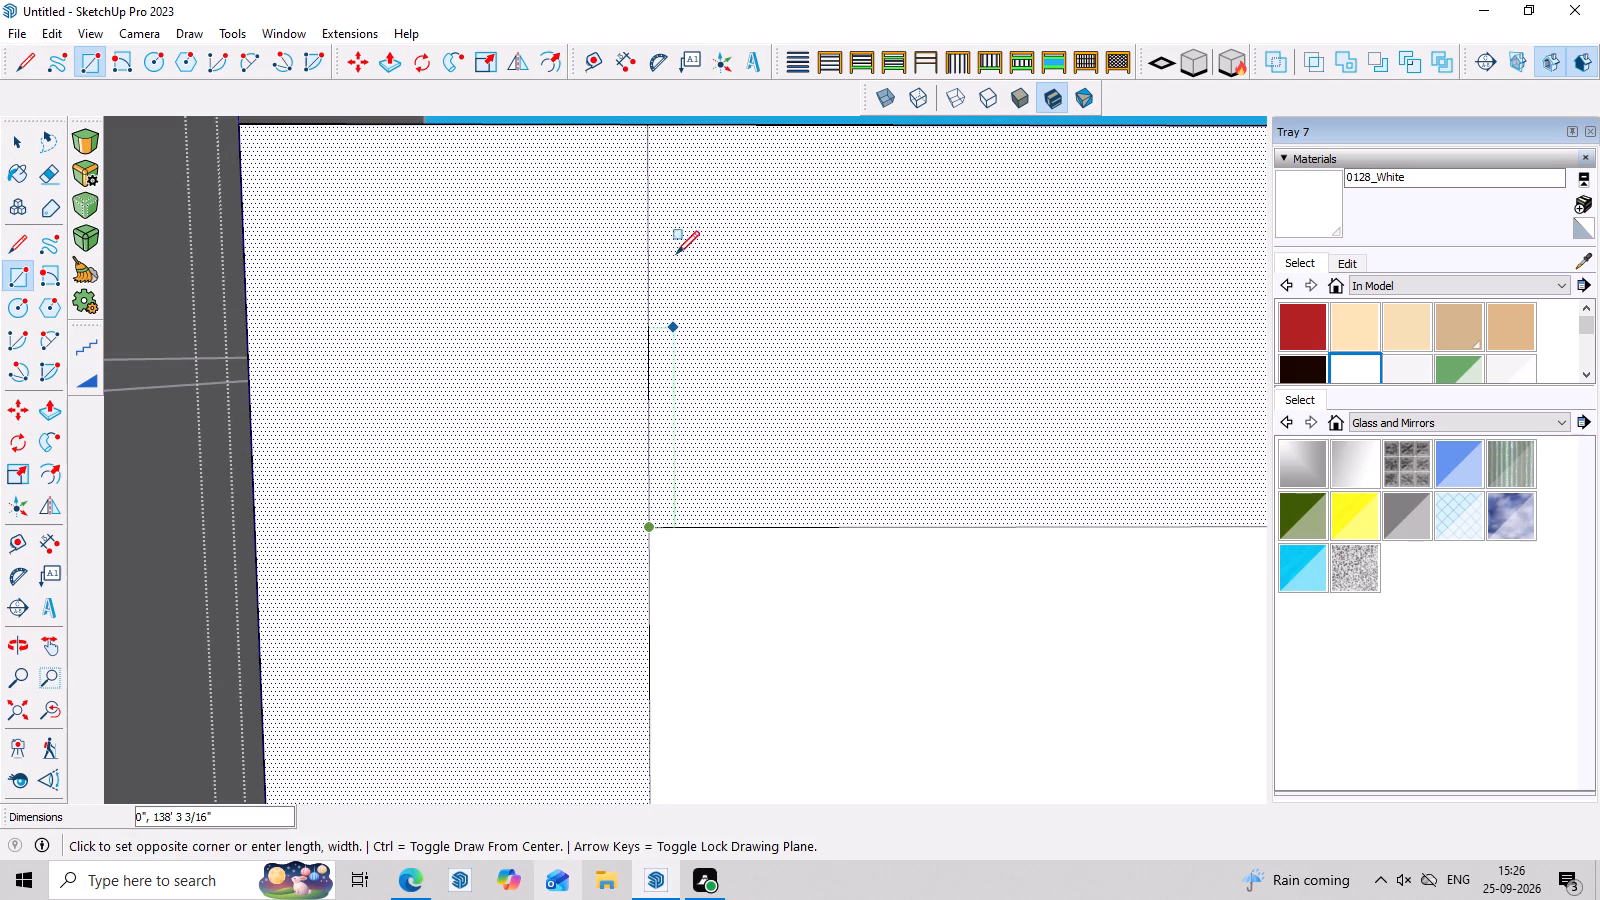
{"action": "left_click", "coordinate": [646, 128]}
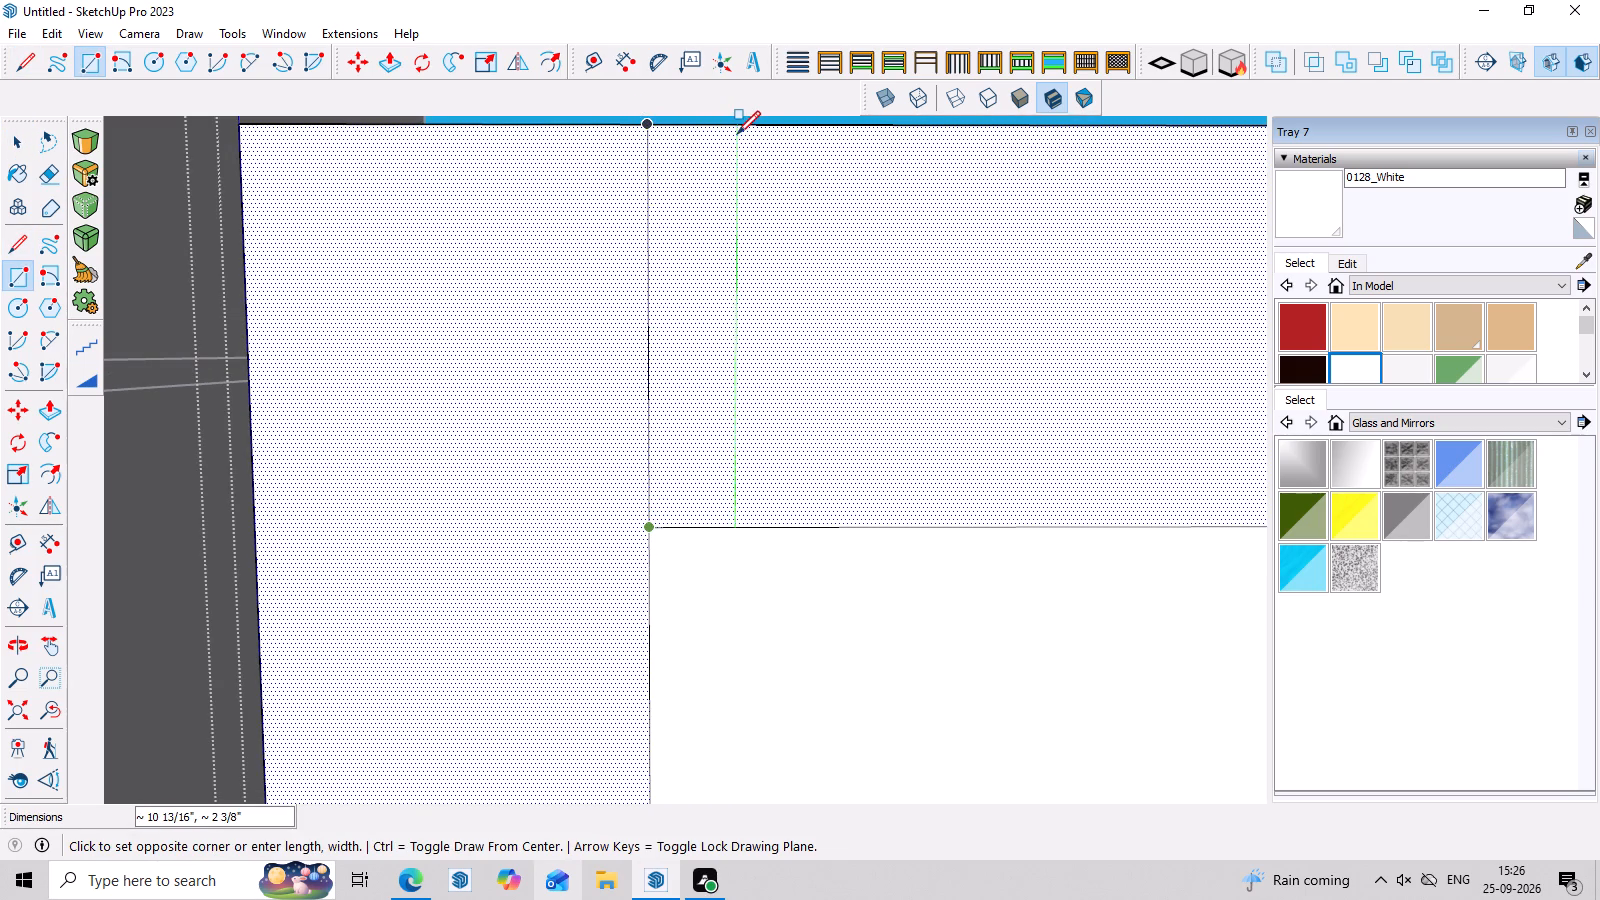
{"action": "left_click", "coordinate": [737, 134]}
{"action": "scroll", "coordinate": [612, 284], "scroll_direction": "down", "scroll_amount": 3}
{"action": "key", "text": "space"}
{"action": "key", "text": "e"}
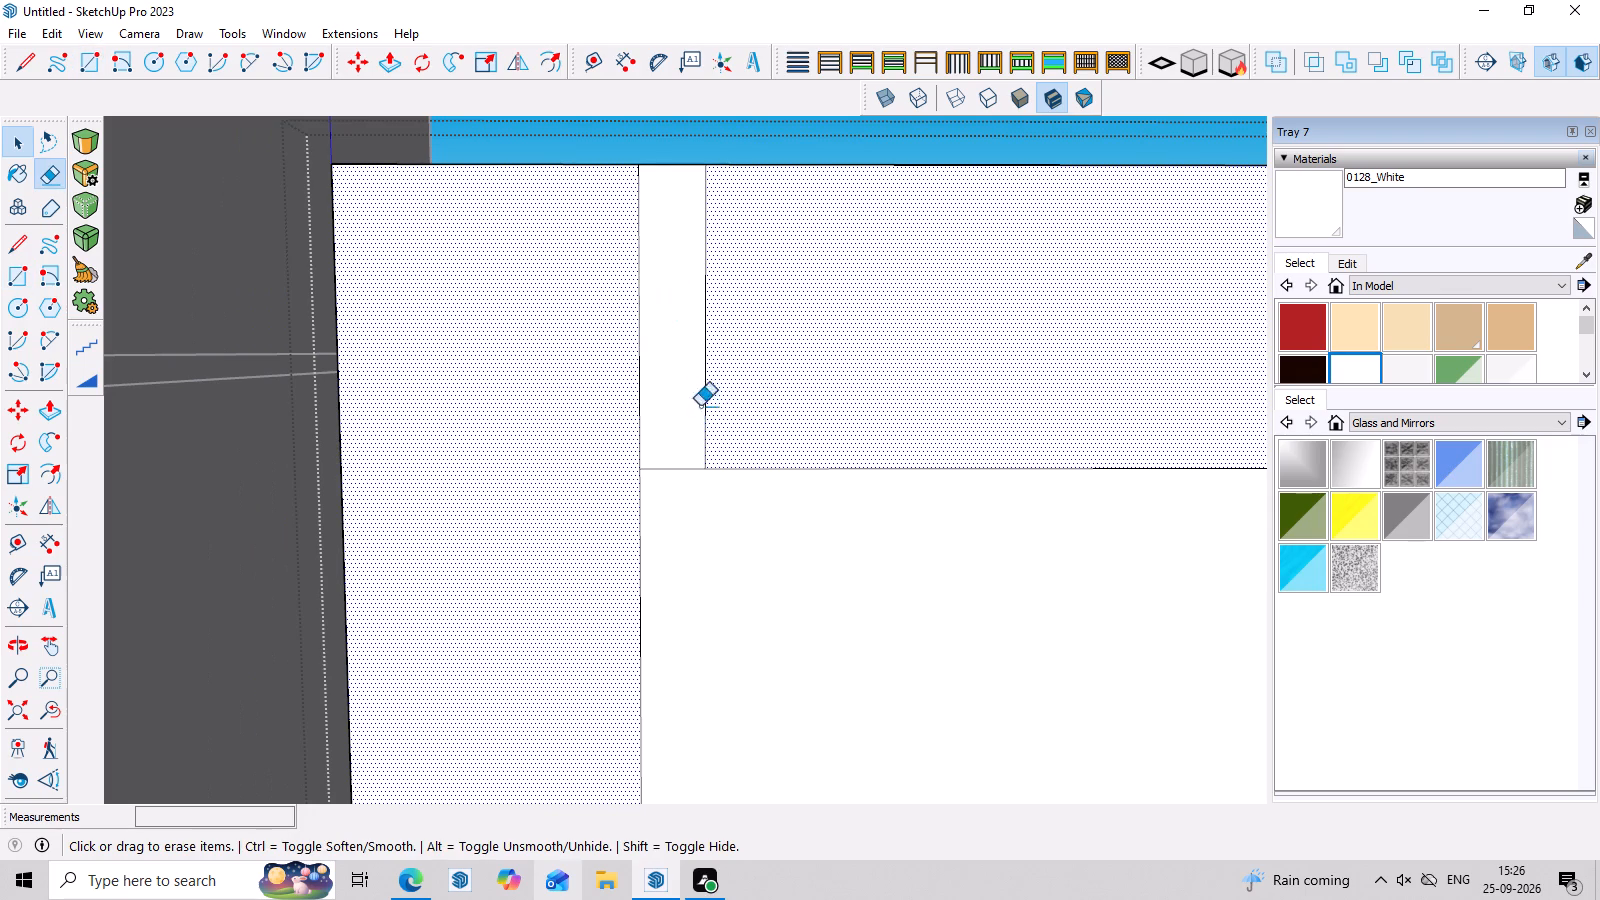
{"action": "left_click_drag", "start_coordinate": [699, 346], "coordinate": [712, 346]}
Erase the inset outline's top horizontal edge.
{"action": "scroll", "coordinate": [723, 380], "scroll_direction": "down", "scroll_amount": 4}
{"action": "scroll", "coordinate": [565, 378], "scroll_direction": "up", "scroll_amount": 1}
{"action": "scroll", "coordinate": [562, 375], "scroll_direction": "down", "scroll_amount": 8}
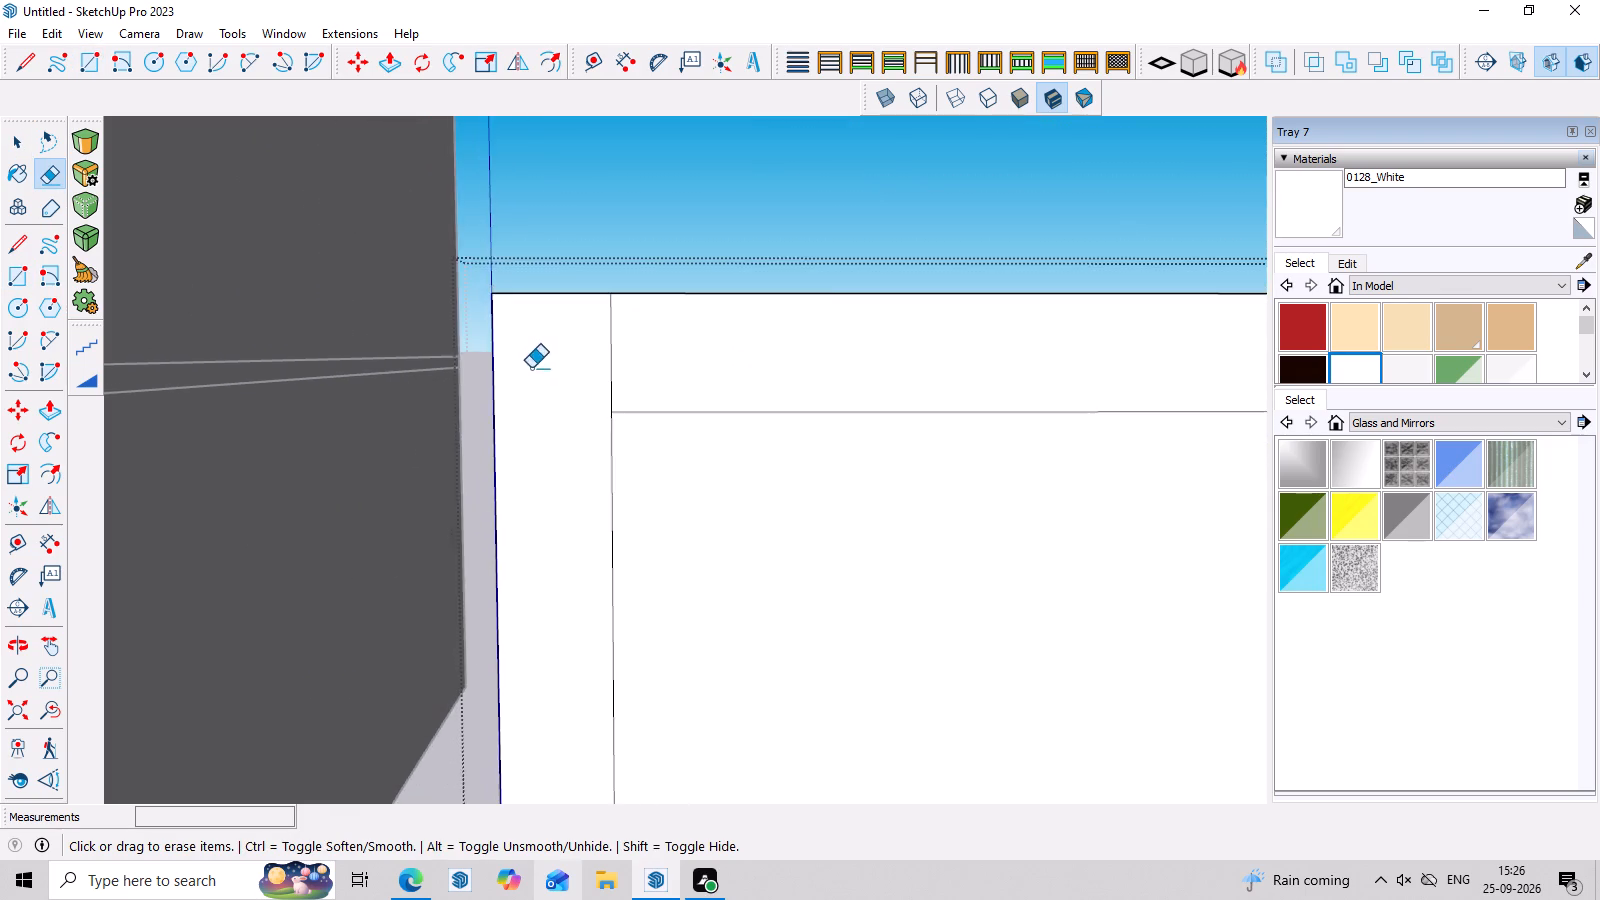
{"action": "scroll", "coordinate": [531, 368], "scroll_direction": "down", "scroll_amount": 3}
{"action": "left_click_drag", "start_coordinate": [686, 386], "coordinate": [679, 426]}
Extend the inset outline's right vertical edge up to the rectangle's top edge with a line about 10 13/16" long.
{"action": "scroll", "coordinate": [624, 407], "scroll_direction": "down", "scroll_amount": 11}
{"action": "middle_click_drag", "start_coordinate": [746, 467], "coordinate": [758, 432]}
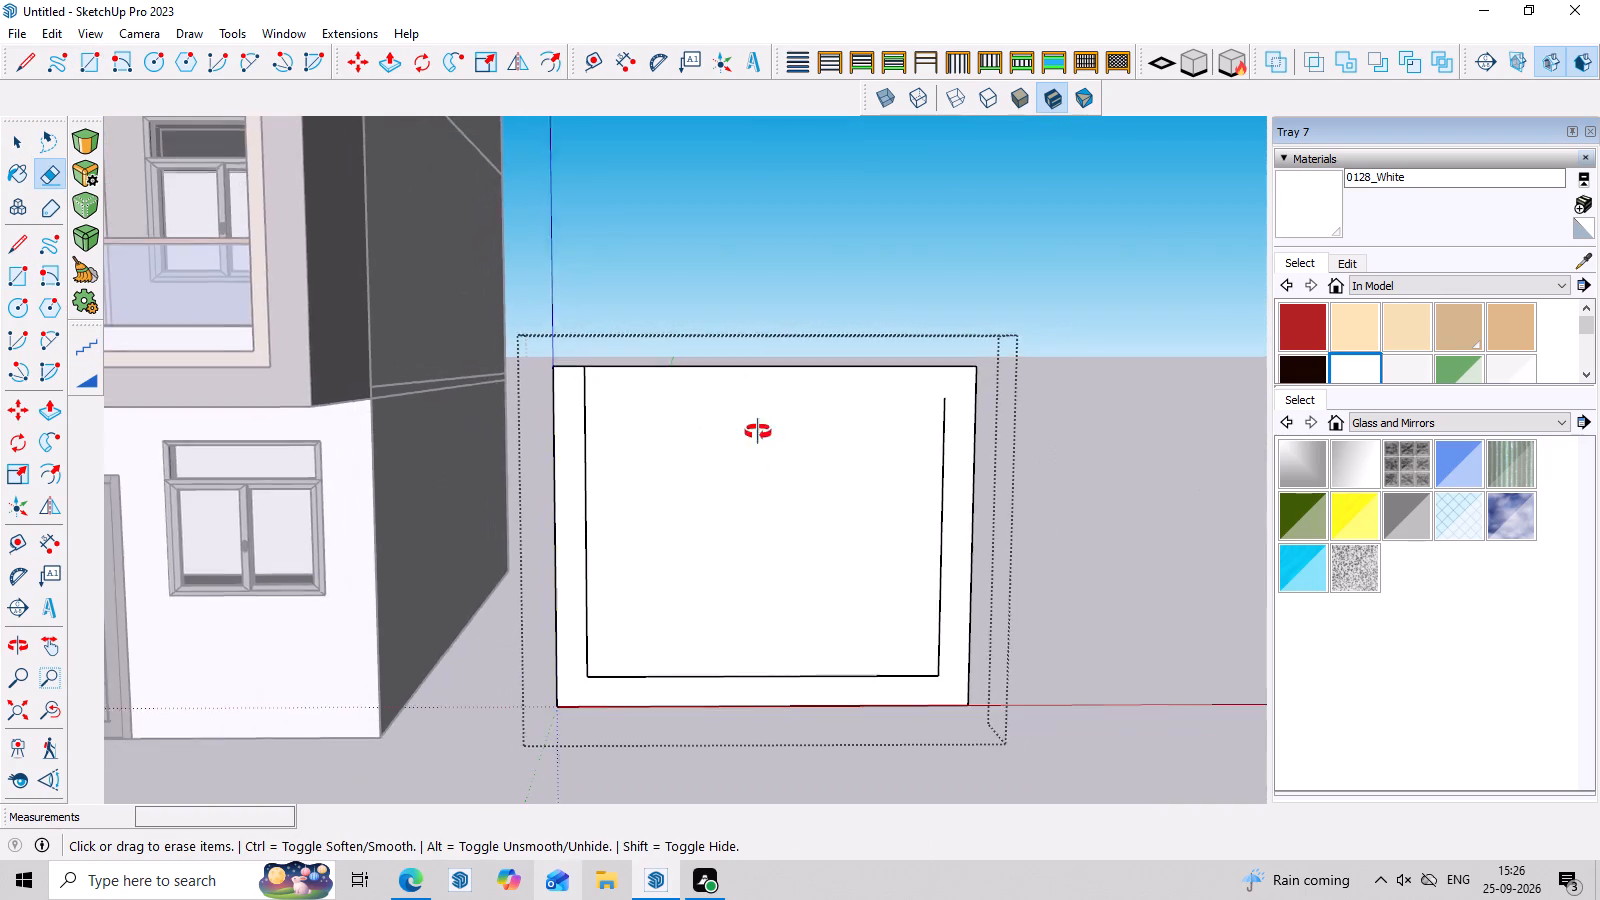
{"action": "middle_click_drag", "start_coordinate": [758, 432], "coordinate": [765, 384]}
{"action": "scroll", "coordinate": [966, 378], "scroll_direction": "up", "scroll_amount": 7}
{"action": "middle_click_drag", "start_coordinate": [1058, 408], "coordinate": [1053, 486]}
{"action": "scroll", "coordinate": [966, 422], "scroll_direction": "up", "scroll_amount": 7}
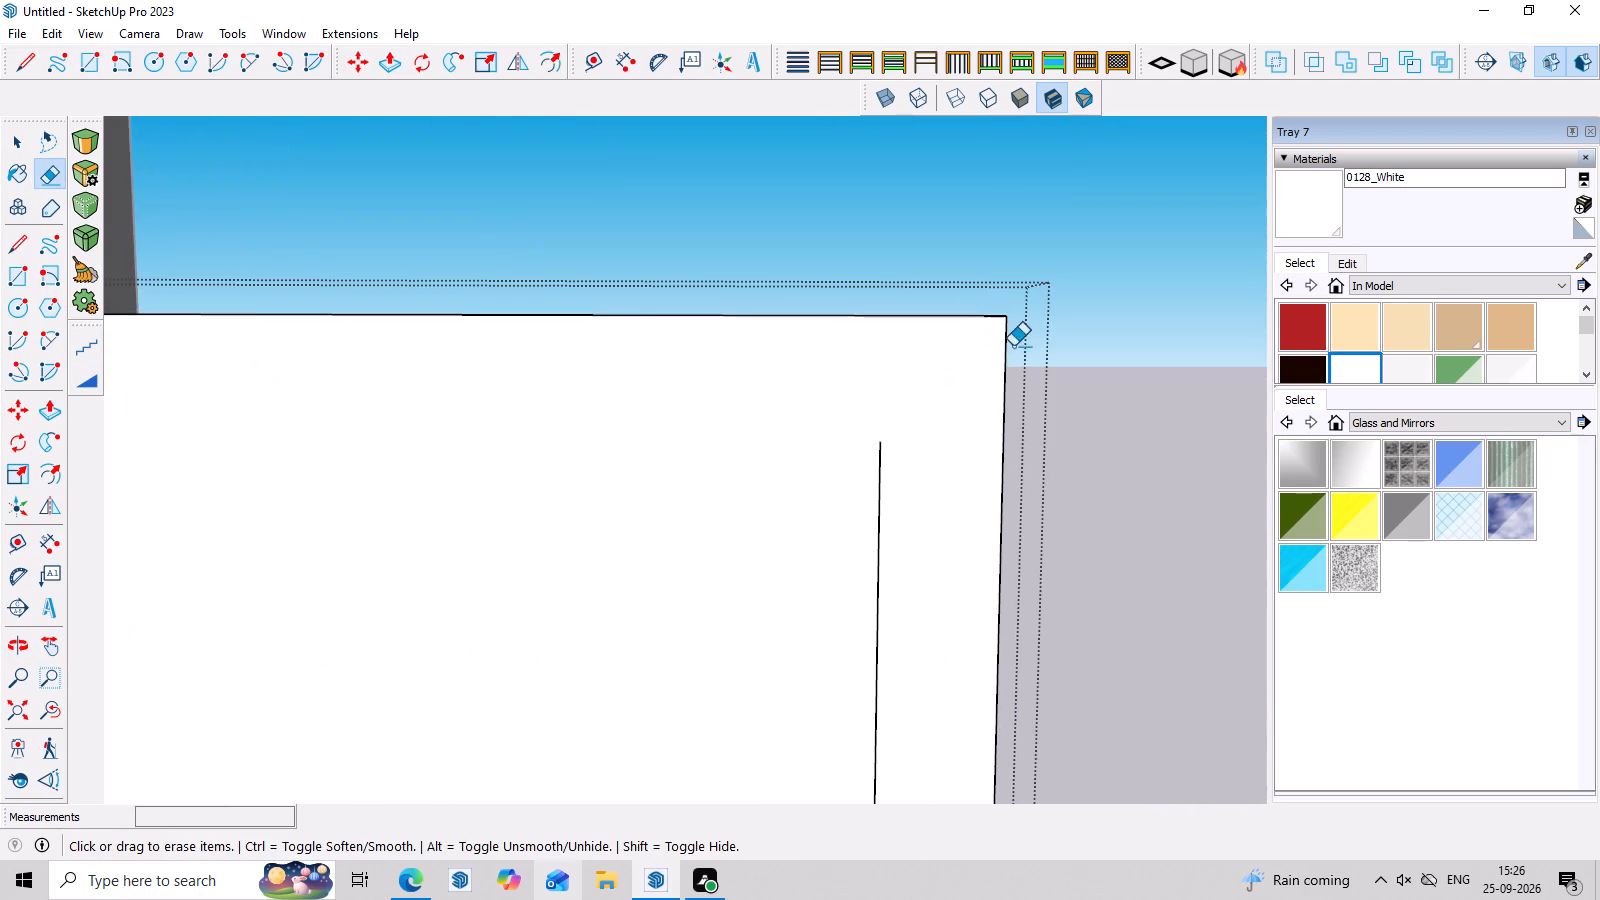
{"action": "middle_click_drag", "start_coordinate": [1093, 400], "coordinate": [1016, 403]}
{"action": "key", "text": "l"}
{"action": "scroll", "coordinate": [936, 409], "scroll_direction": "up", "scroll_amount": 3}
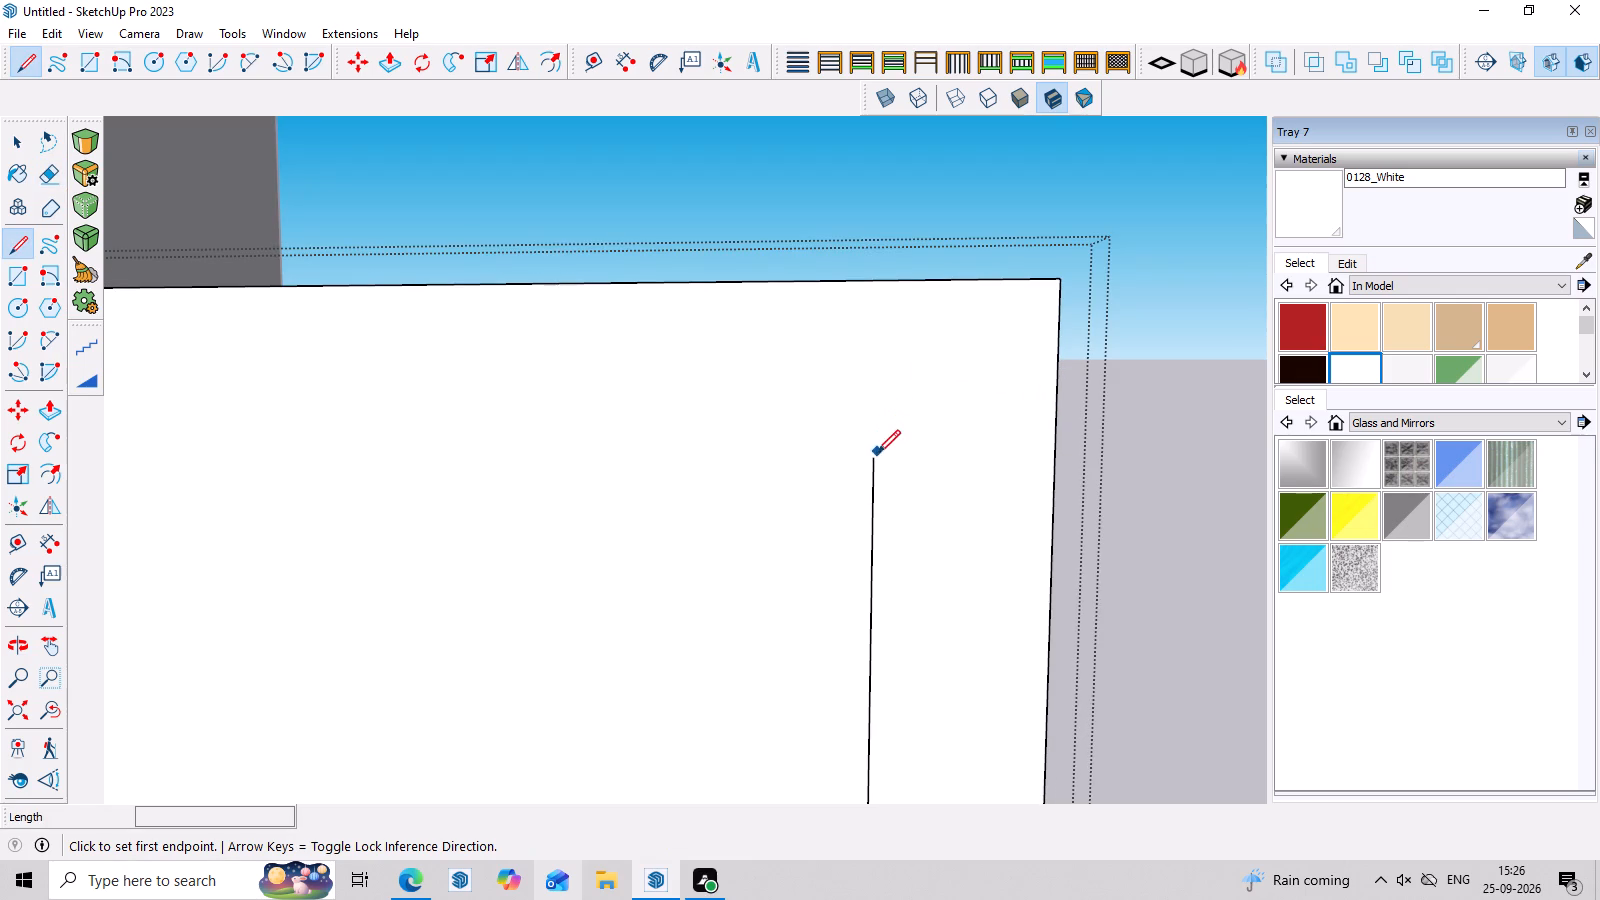
{"action": "left_click", "coordinate": [876, 459]}
{"action": "left_click", "coordinate": [870, 283]}
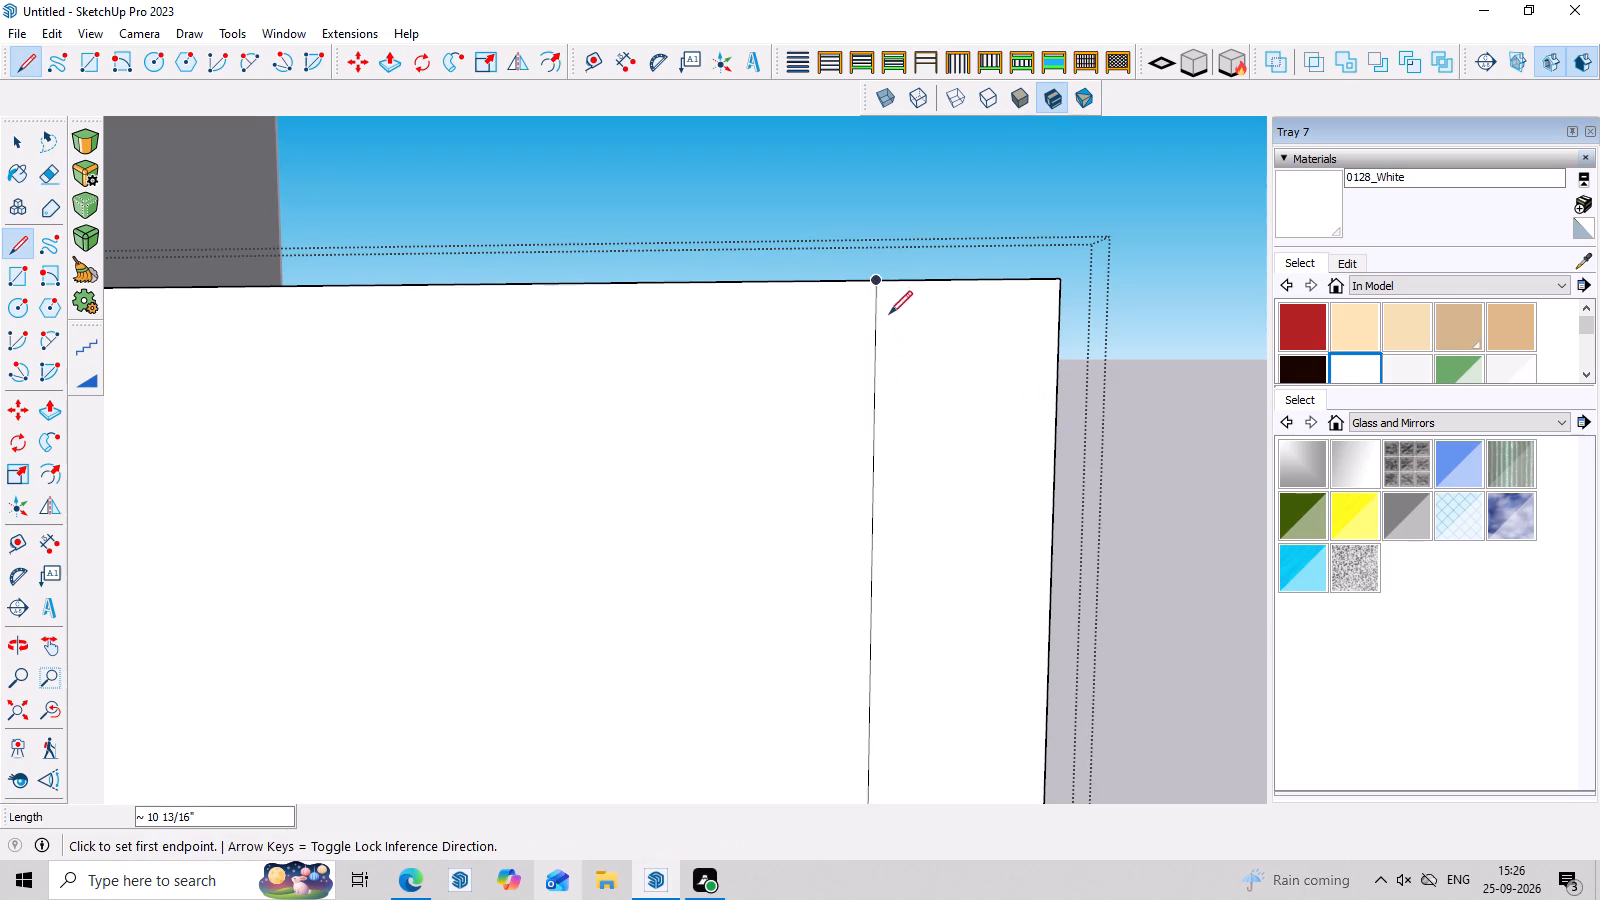
{"action": "scroll", "coordinate": [893, 320], "scroll_direction": "down", "scroll_amount": 15}
{"action": "scroll", "coordinate": [971, 385], "scroll_direction": "up", "scroll_amount": 1}
{"action": "scroll", "coordinate": [971, 385], "scroll_direction": "down", "scroll_amount": 8}
{"action": "middle_click_drag", "start_coordinate": [1021, 499], "coordinate": [1025, 527]}
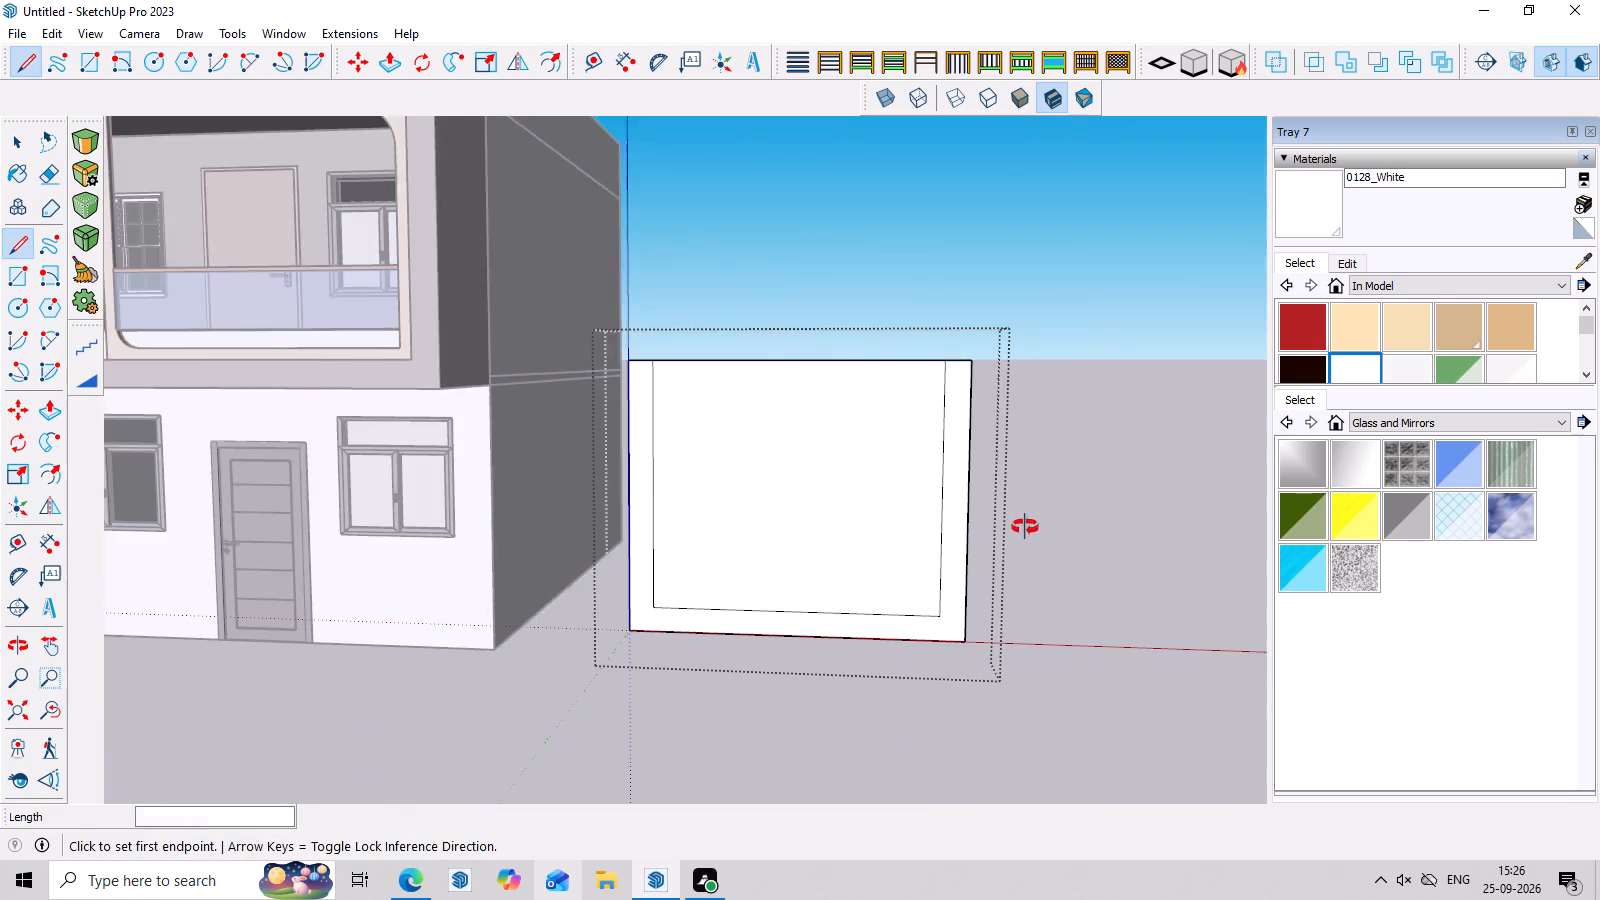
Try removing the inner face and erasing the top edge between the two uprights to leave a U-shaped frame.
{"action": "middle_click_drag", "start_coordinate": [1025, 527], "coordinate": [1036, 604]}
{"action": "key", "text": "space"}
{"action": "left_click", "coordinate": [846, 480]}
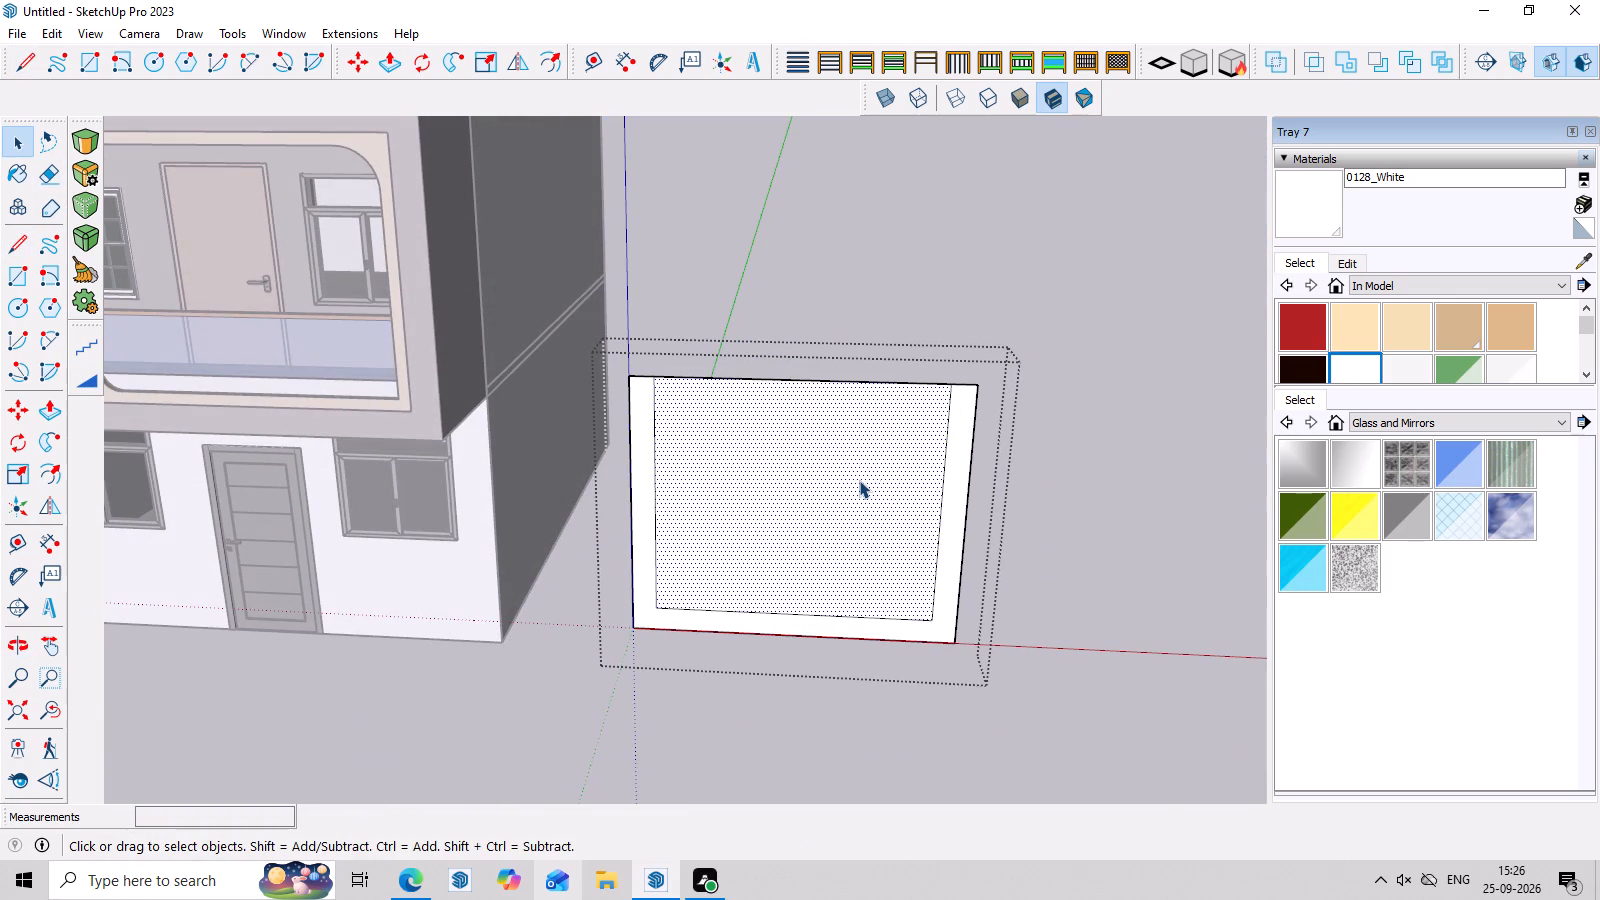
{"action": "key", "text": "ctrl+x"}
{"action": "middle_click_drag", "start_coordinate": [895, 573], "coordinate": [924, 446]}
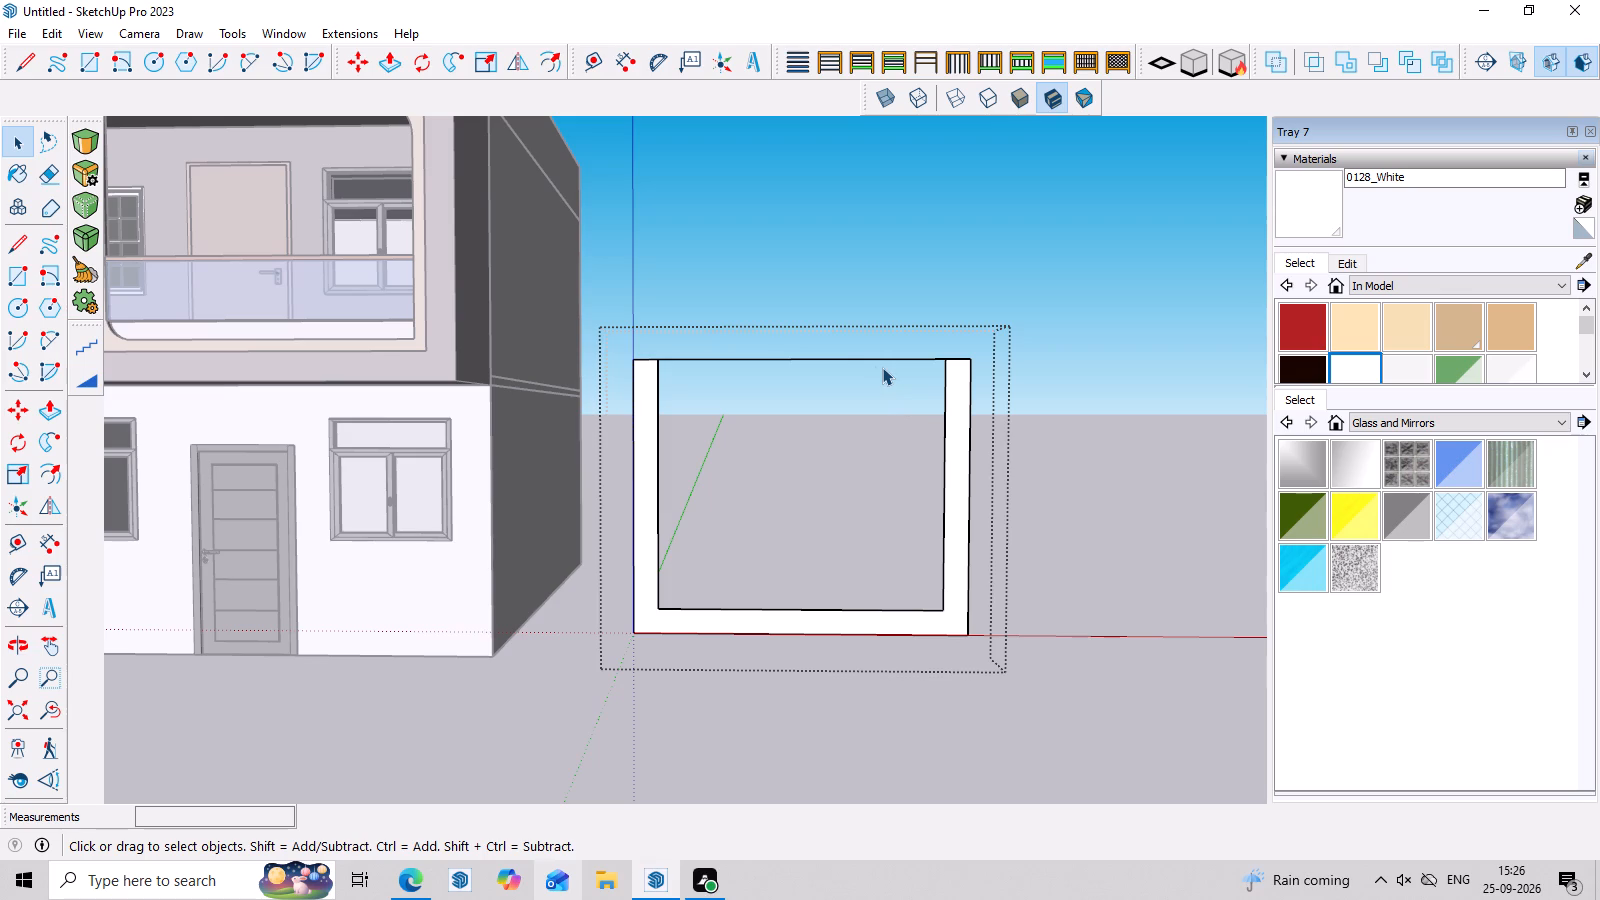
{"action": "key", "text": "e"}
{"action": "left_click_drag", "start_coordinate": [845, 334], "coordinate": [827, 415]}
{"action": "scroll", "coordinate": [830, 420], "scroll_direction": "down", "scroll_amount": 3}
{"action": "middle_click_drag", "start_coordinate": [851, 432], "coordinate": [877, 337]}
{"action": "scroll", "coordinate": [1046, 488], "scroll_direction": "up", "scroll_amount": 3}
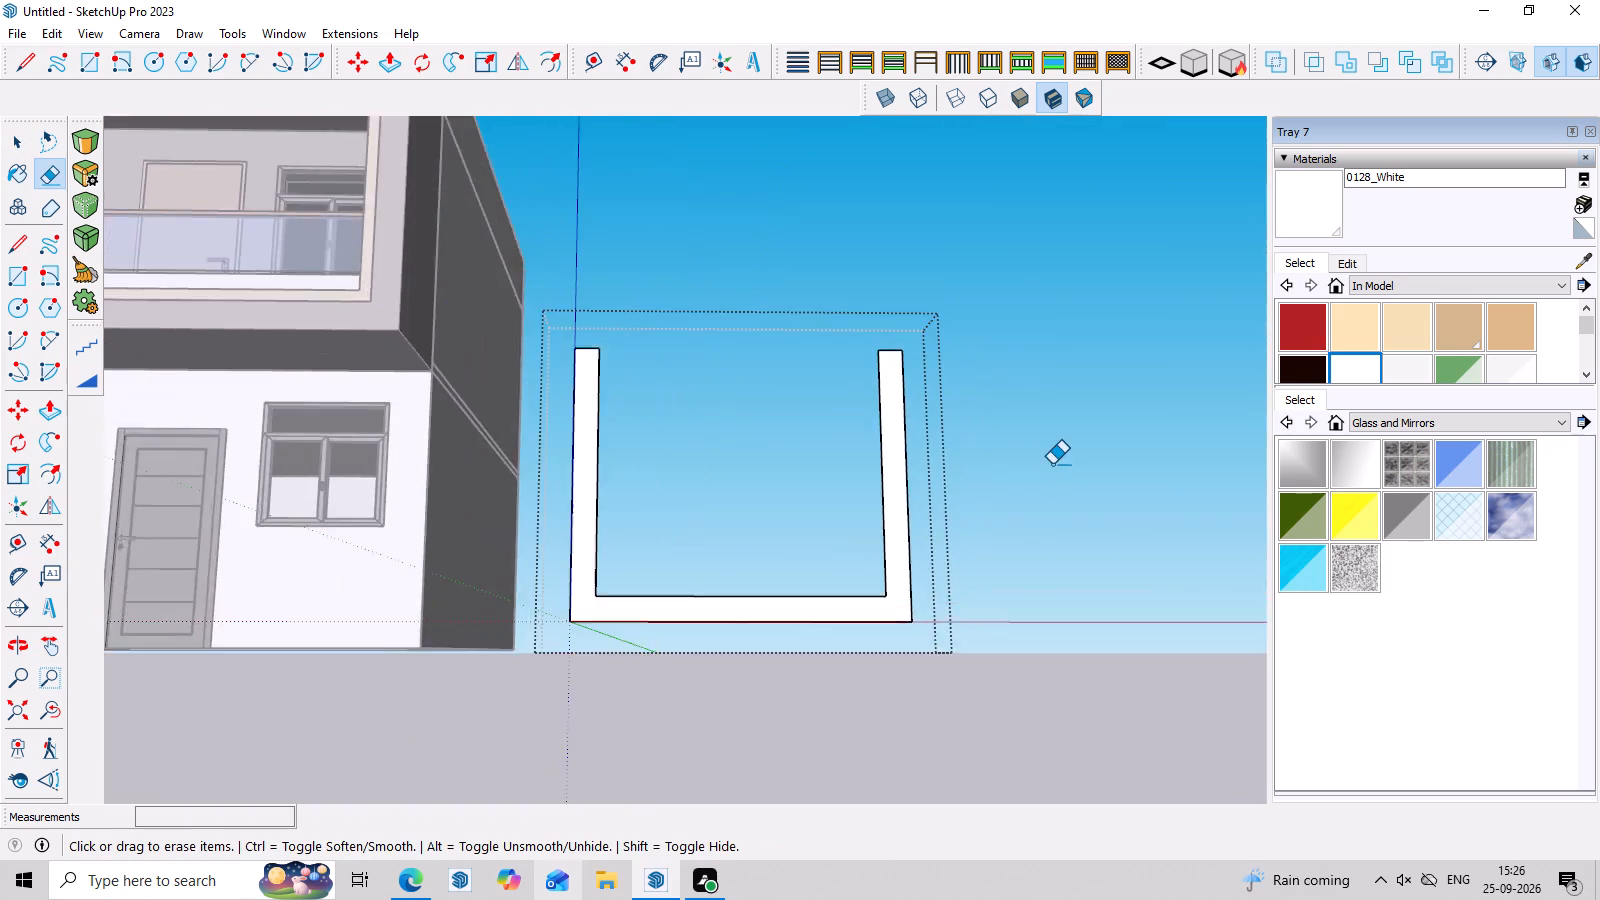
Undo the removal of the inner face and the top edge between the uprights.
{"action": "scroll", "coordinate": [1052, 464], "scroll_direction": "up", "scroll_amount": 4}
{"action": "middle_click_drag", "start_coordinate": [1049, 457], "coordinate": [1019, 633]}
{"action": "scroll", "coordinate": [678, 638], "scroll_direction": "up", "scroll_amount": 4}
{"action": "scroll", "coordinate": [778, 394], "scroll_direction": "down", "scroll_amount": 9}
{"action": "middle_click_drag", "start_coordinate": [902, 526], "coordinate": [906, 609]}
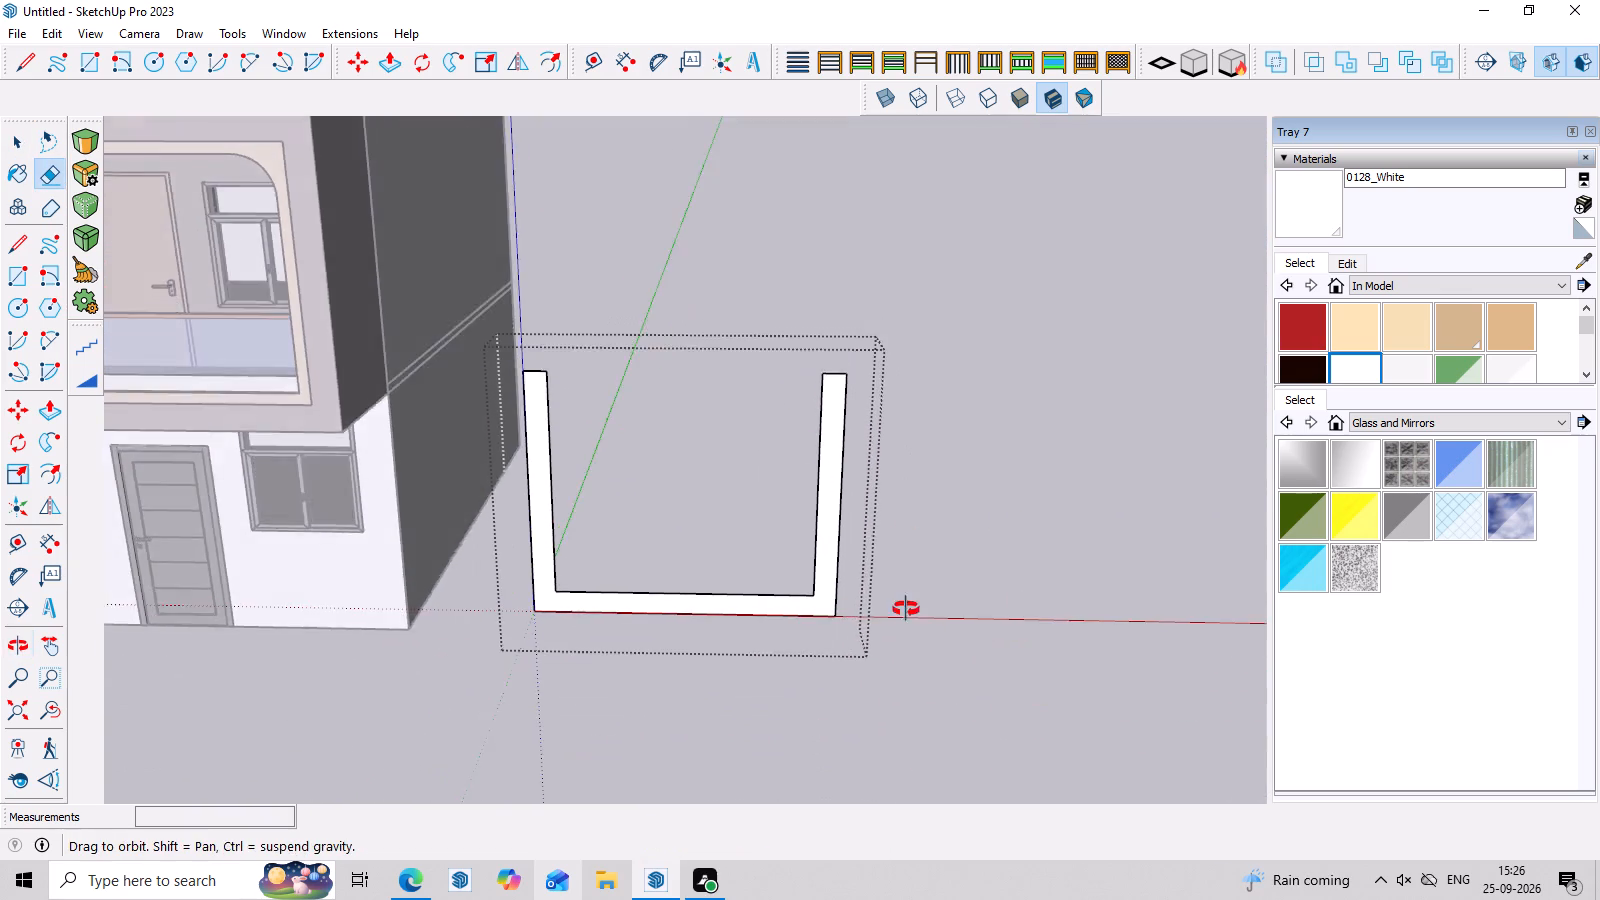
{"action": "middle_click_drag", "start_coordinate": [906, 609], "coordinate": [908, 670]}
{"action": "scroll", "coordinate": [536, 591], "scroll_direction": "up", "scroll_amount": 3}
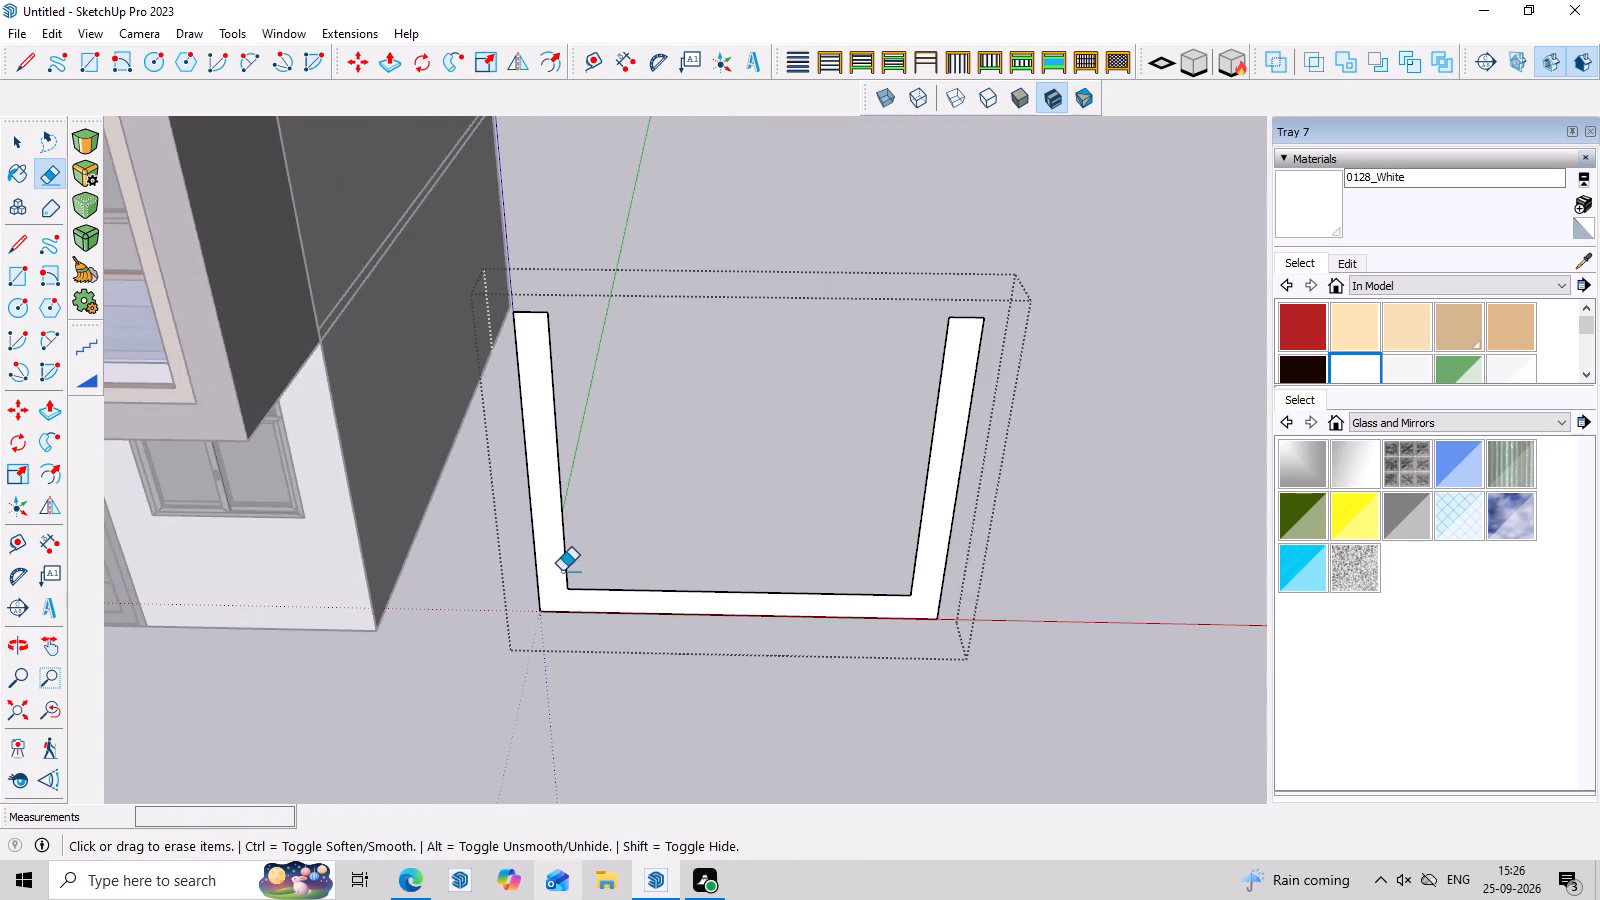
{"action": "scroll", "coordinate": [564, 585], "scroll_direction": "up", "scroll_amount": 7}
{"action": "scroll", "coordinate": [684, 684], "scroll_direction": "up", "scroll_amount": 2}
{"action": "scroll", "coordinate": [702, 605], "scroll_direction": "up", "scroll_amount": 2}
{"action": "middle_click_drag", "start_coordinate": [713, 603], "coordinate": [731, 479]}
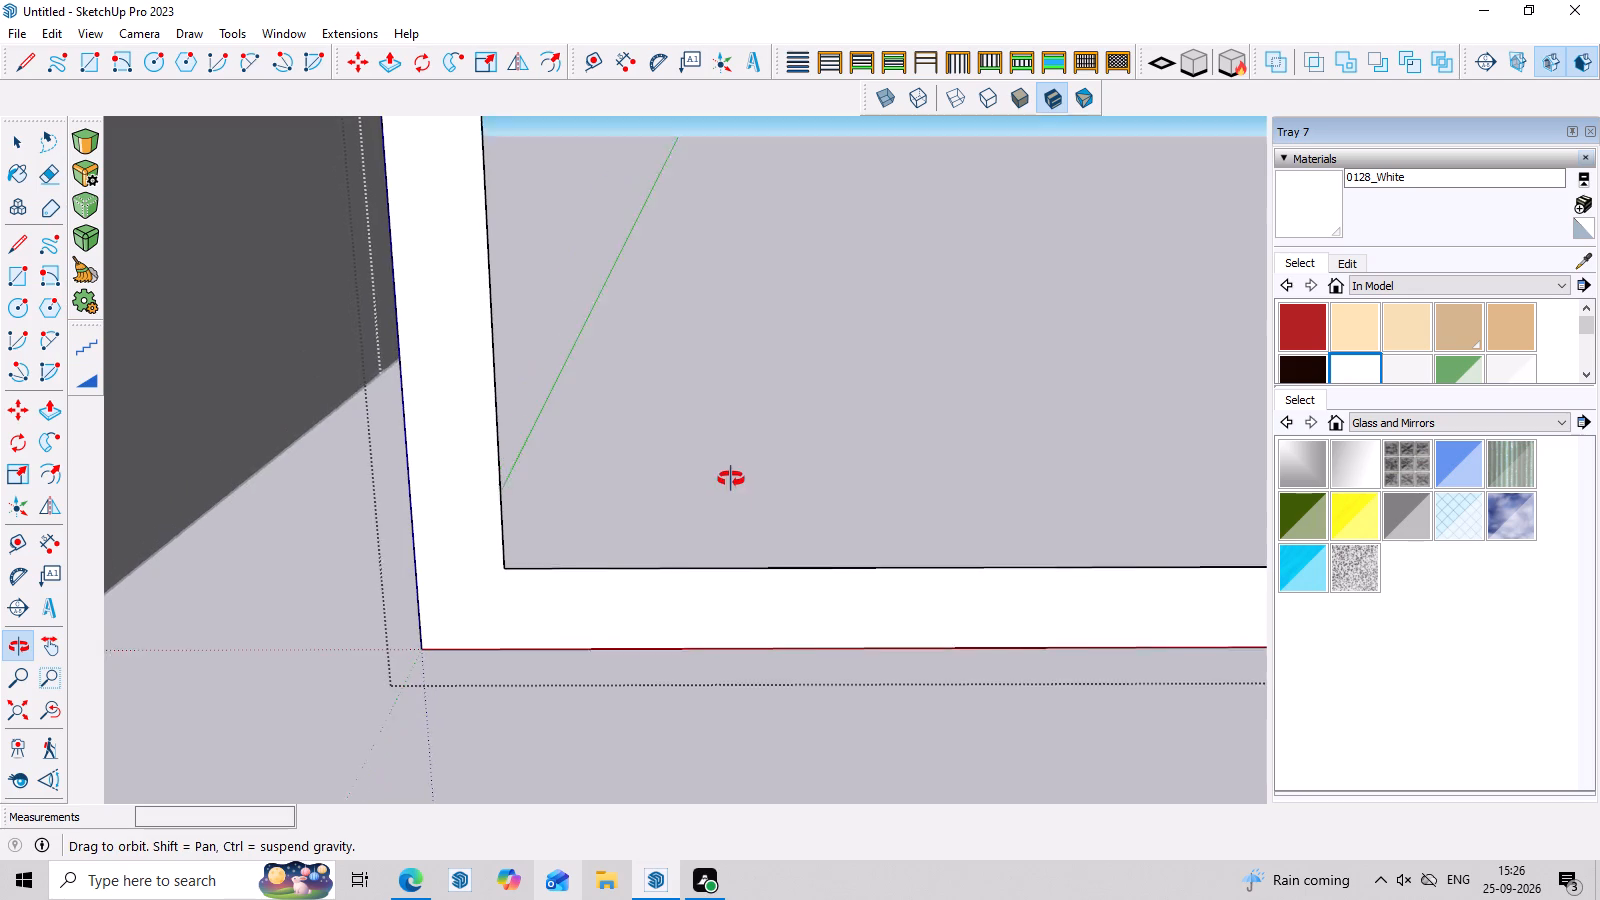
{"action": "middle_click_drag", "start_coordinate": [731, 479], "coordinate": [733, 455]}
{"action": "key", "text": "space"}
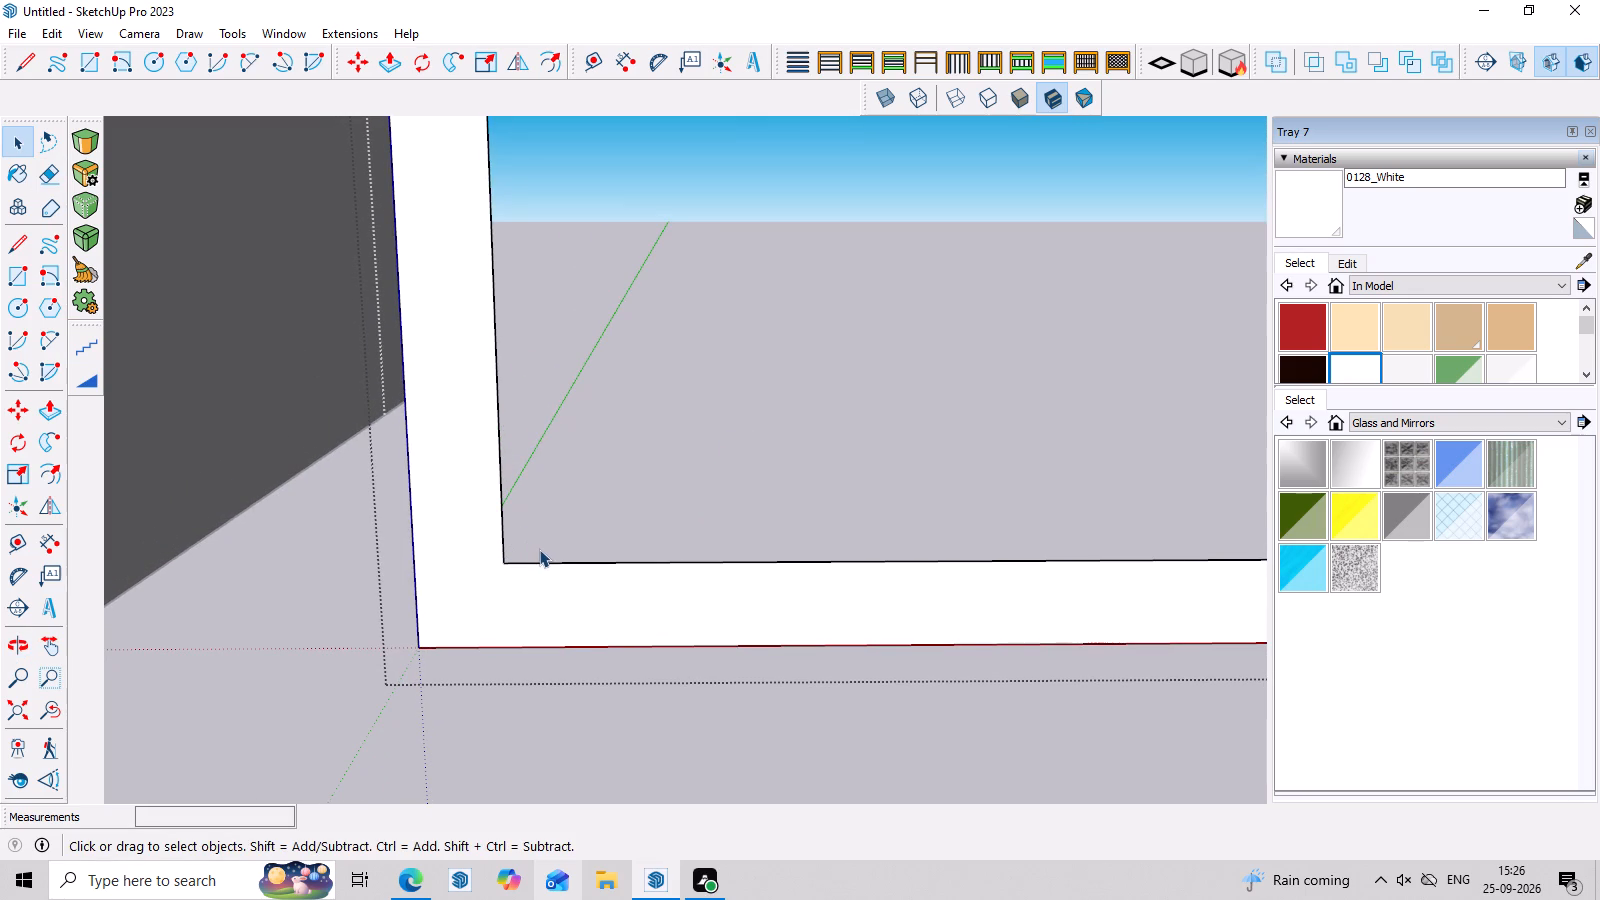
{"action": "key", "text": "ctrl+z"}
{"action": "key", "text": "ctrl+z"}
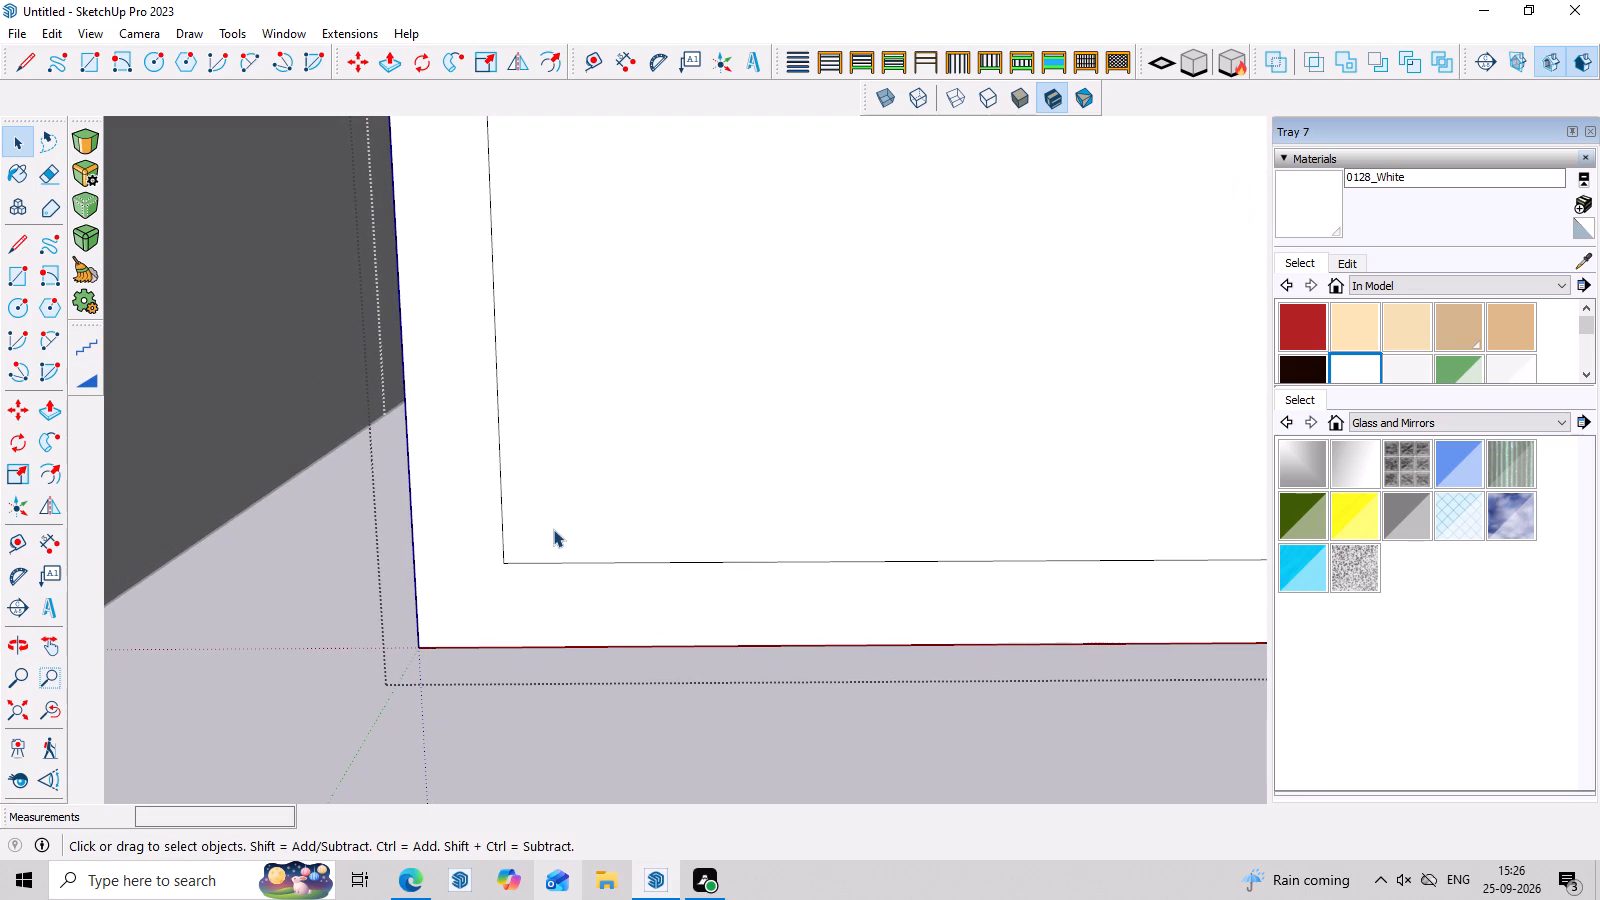
Draw a two-point arc rounding the inset outline's lower-left corner with a radius of about 10 1/16".
{"action": "scroll", "coordinate": [553, 529], "scroll_direction": "down", "scroll_amount": 3}
{"action": "scroll", "coordinate": [455, 491], "scroll_direction": "up", "scroll_amount": 3}
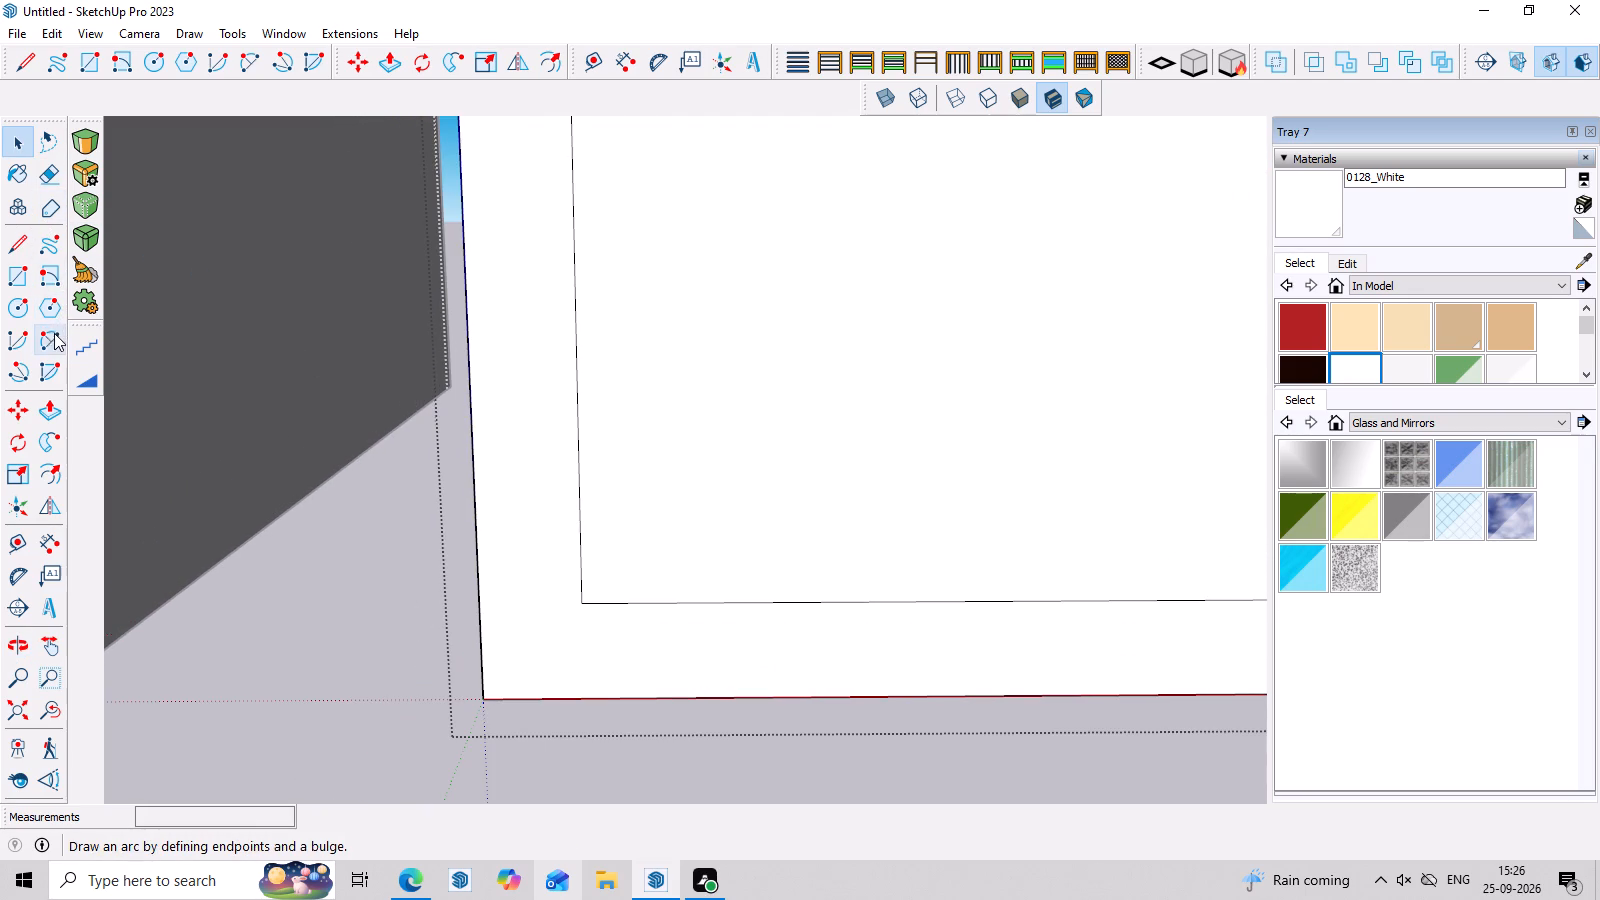
{"action": "left_click", "coordinate": [51, 338]}
{"action": "left_click", "coordinate": [580, 511]}
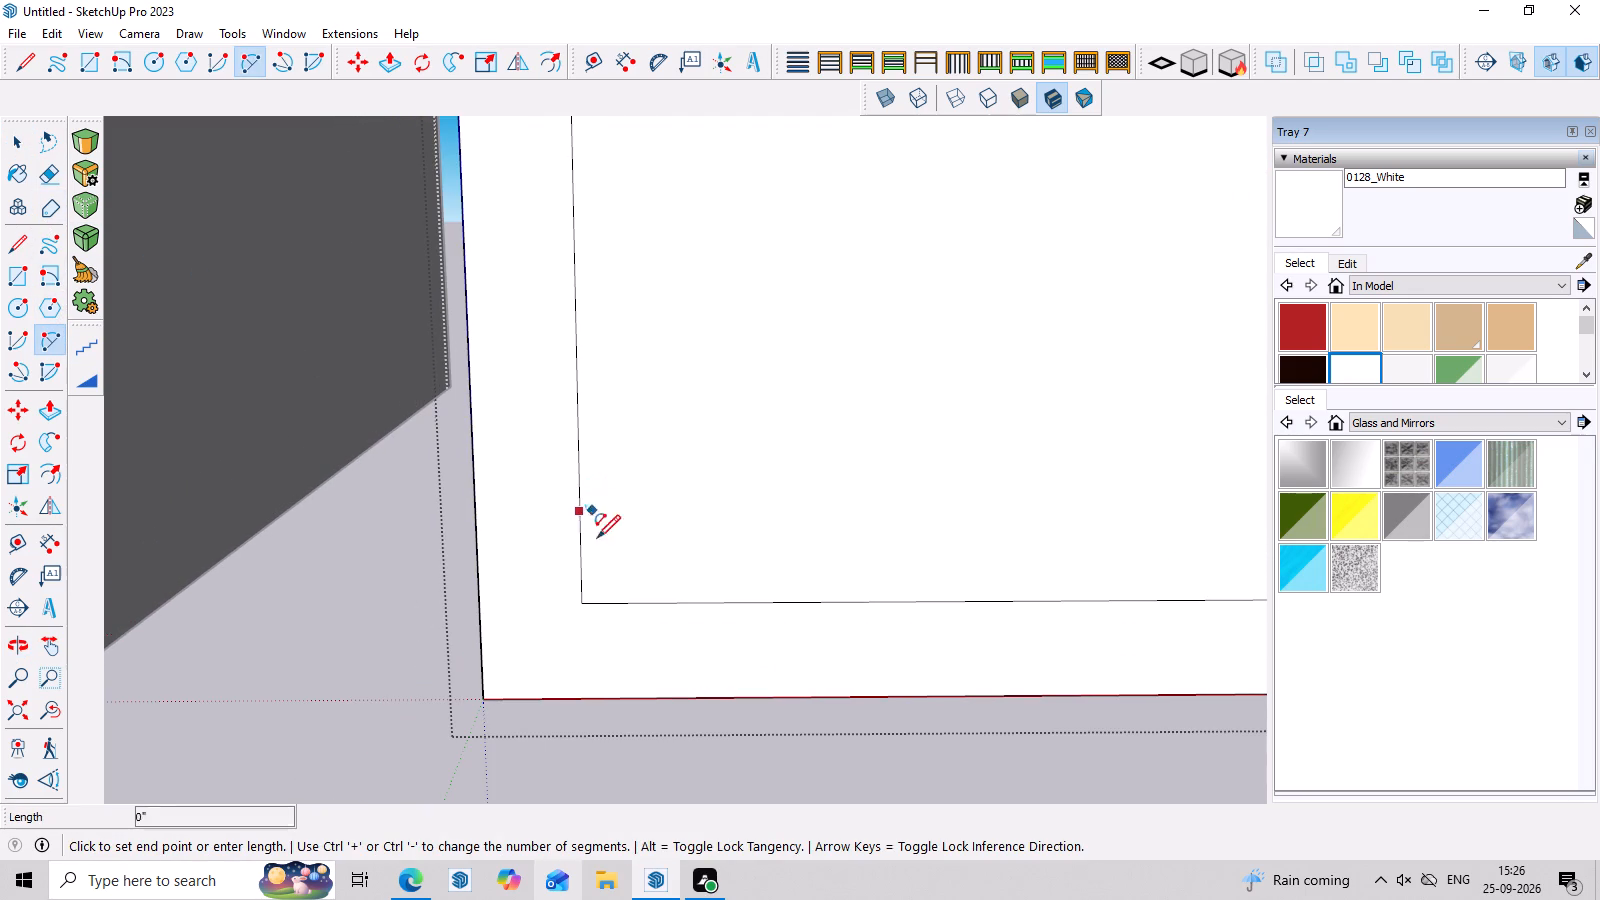
{"action": "left_click", "coordinate": [672, 603]}
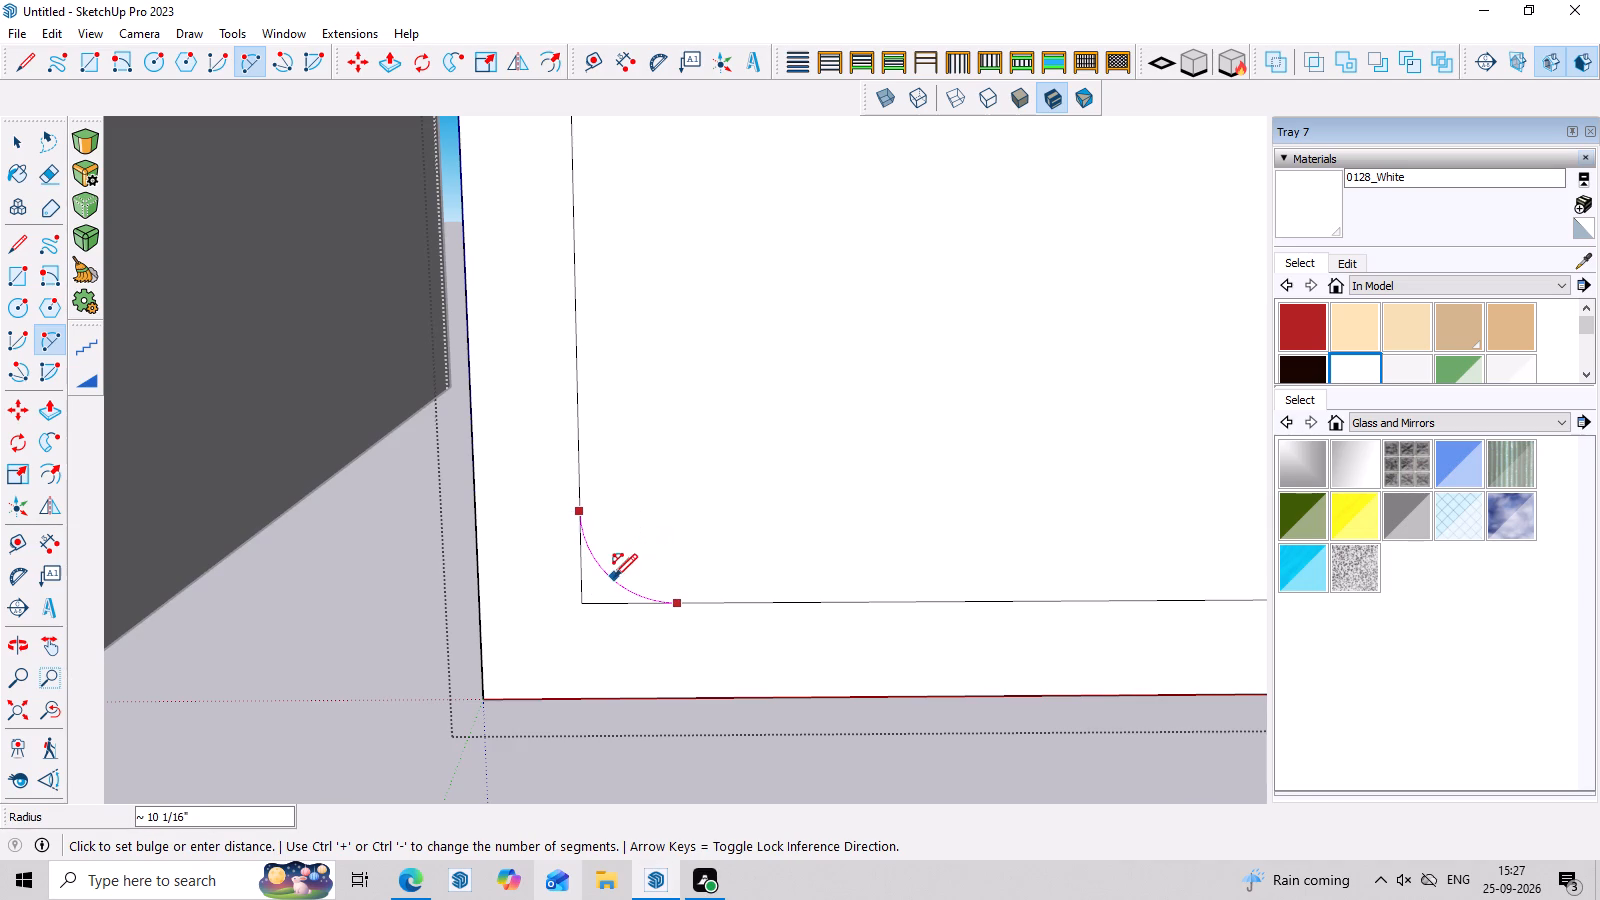
{"action": "left_click", "coordinate": [614, 577]}
{"action": "scroll", "coordinate": [565, 446], "scroll_direction": "down", "scroll_amount": 12}
{"action": "scroll", "coordinate": [688, 470], "scroll_direction": "down", "scroll_amount": 2}
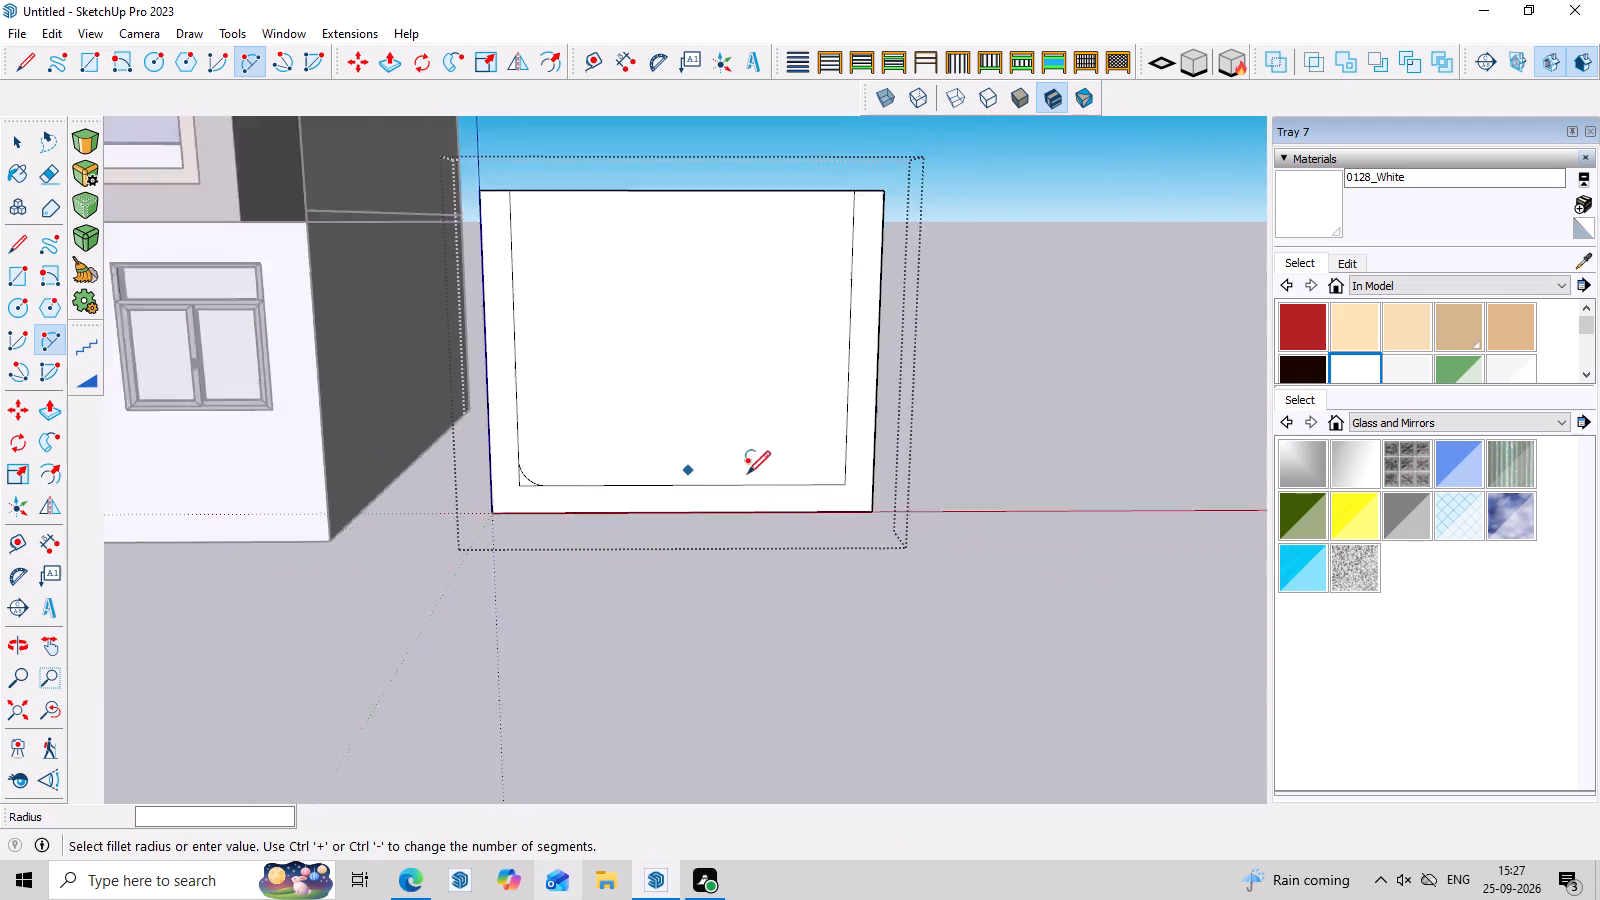
Draw a matching two-point arc rounding the inset outline's lower-right corner with a bulge of about 2 1/2".
{"action": "scroll", "coordinate": [747, 474], "scroll_direction": "down", "scroll_amount": 2}
{"action": "scroll", "coordinate": [831, 465], "scroll_direction": "up", "scroll_amount": 12}
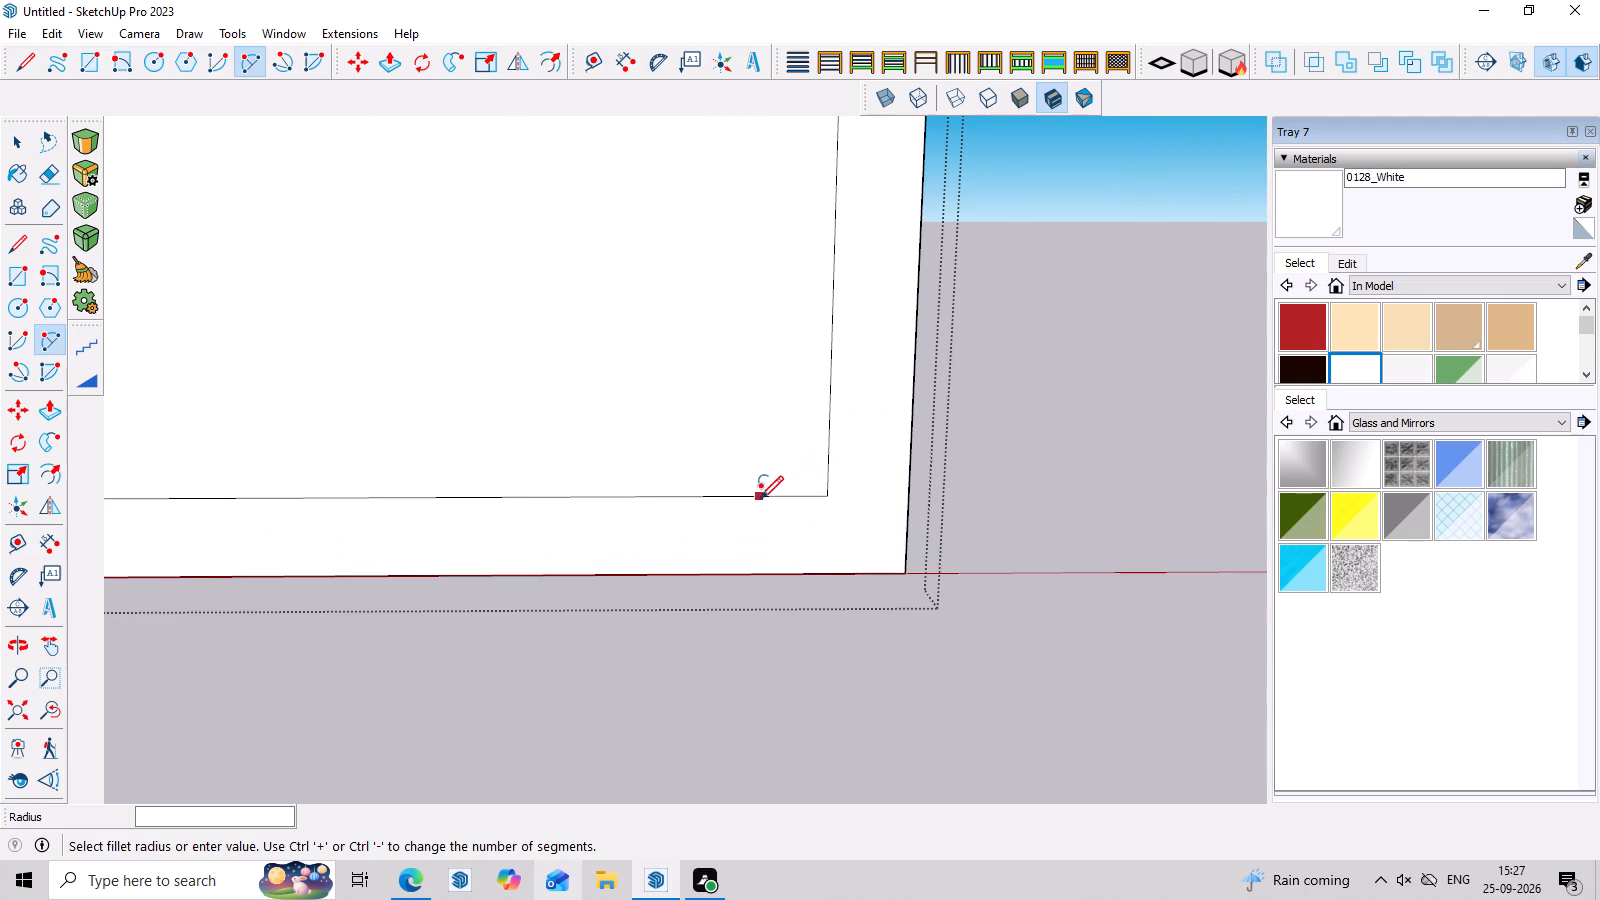
{"action": "left_click", "coordinate": [760, 499]}
{"action": "left_click", "coordinate": [834, 406]}
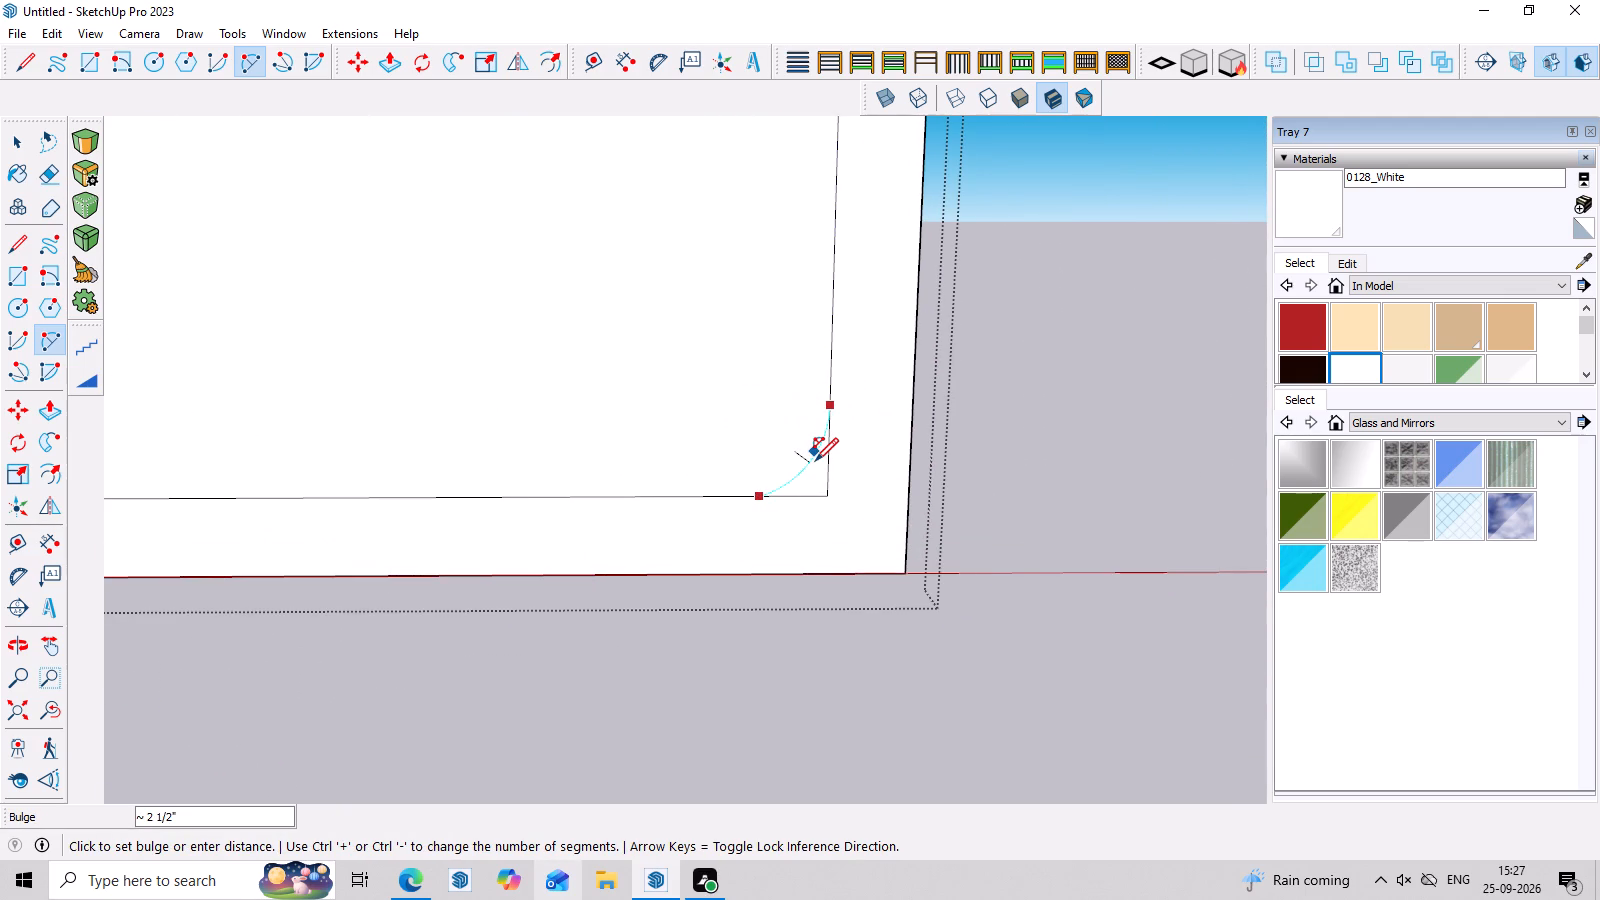
{"action": "left_click", "coordinate": [815, 461]}
{"action": "key", "text": "space"}
Erase the leftover square-corner edges outside the two lower arcs, leaving rounded corners on the inset outline.
{"action": "scroll", "coordinate": [847, 457], "scroll_direction": "up", "scroll_amount": 4}
{"action": "scroll", "coordinate": [847, 456], "scroll_direction": "down", "scroll_amount": 9}
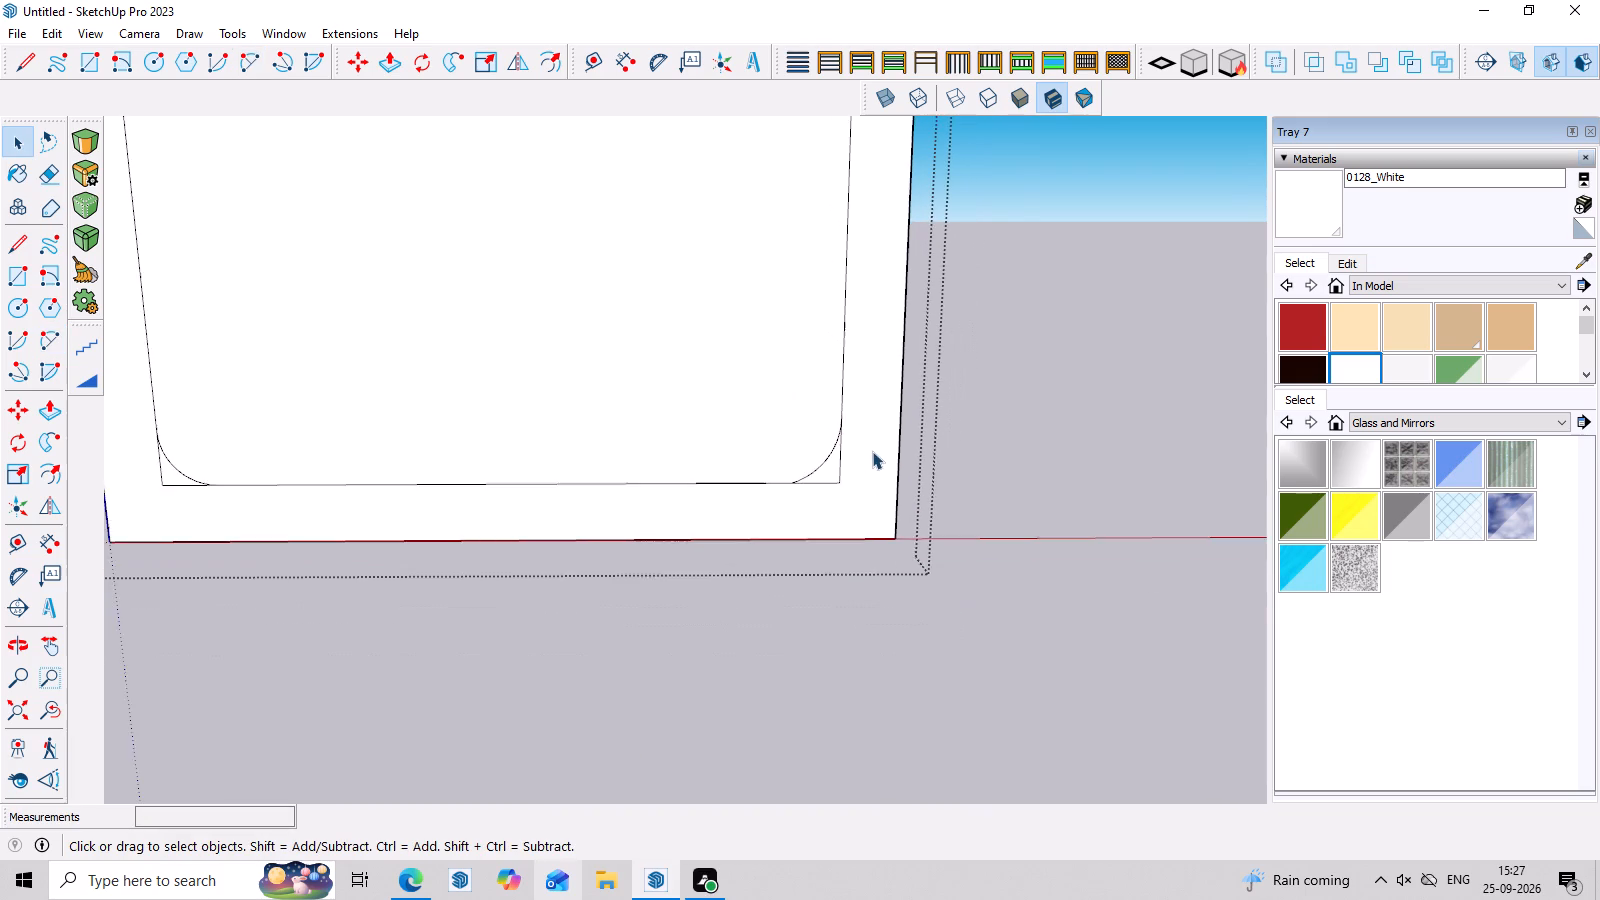
{"action": "scroll", "coordinate": [872, 451], "scroll_direction": "down", "scroll_amount": 3}
{"action": "scroll", "coordinate": [415, 494], "scroll_direction": "up", "scroll_amount": 10}
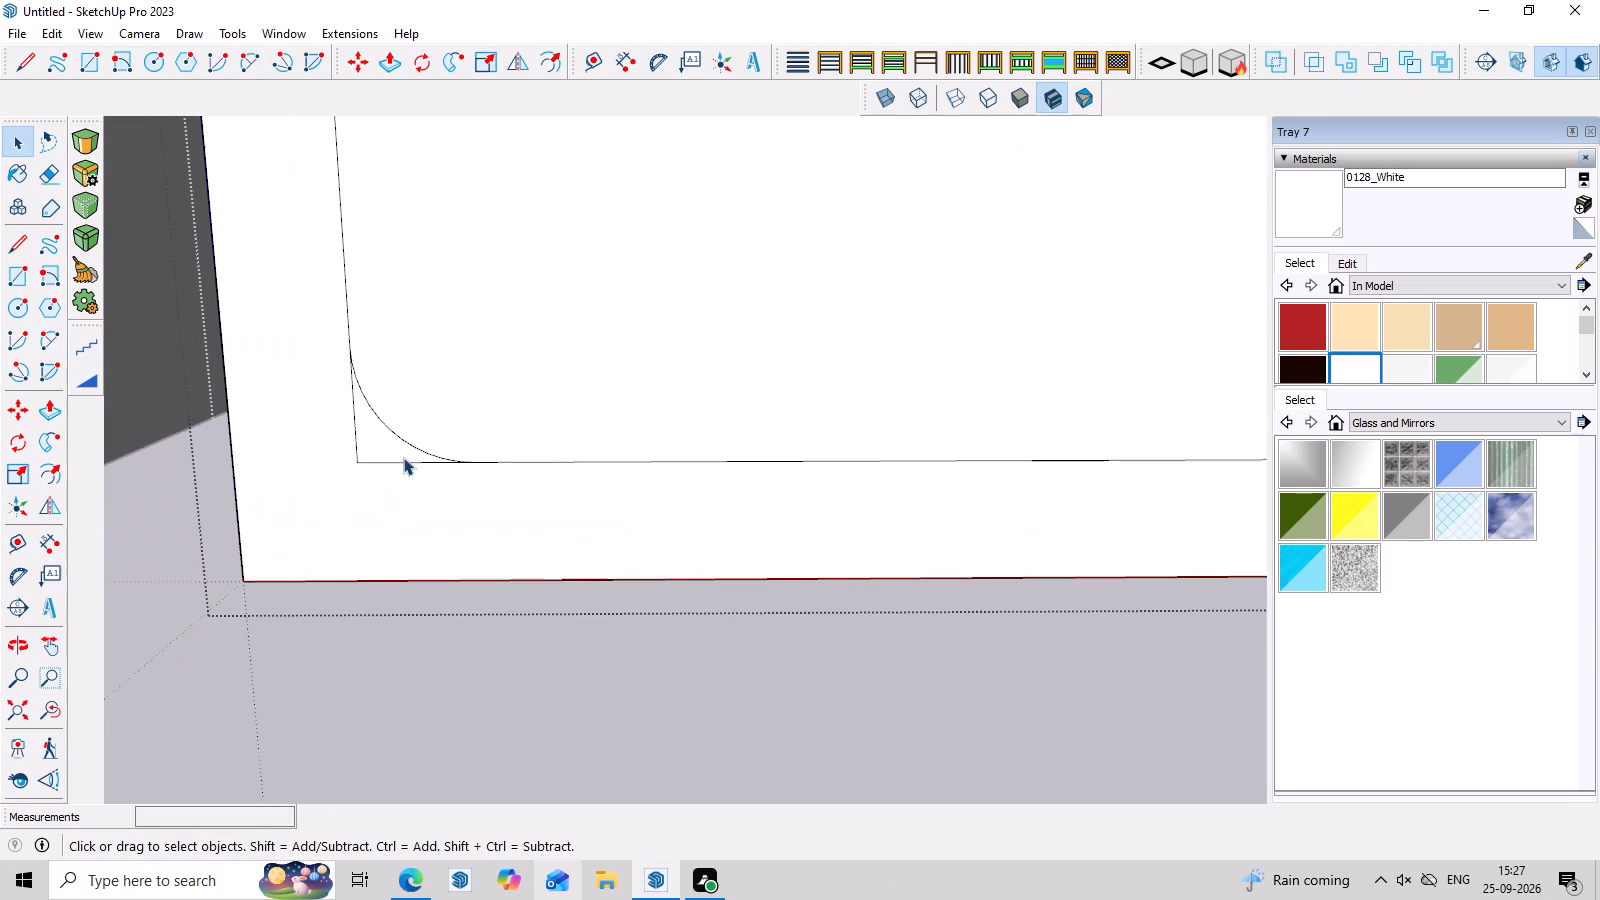
{"action": "scroll", "coordinate": [403, 457], "scroll_direction": "up", "scroll_amount": 1}
{"action": "key", "text": "e"}
{"action": "left_click", "coordinate": [358, 439]}
{"action": "left_click_drag", "start_coordinate": [385, 461], "coordinate": [390, 469]}
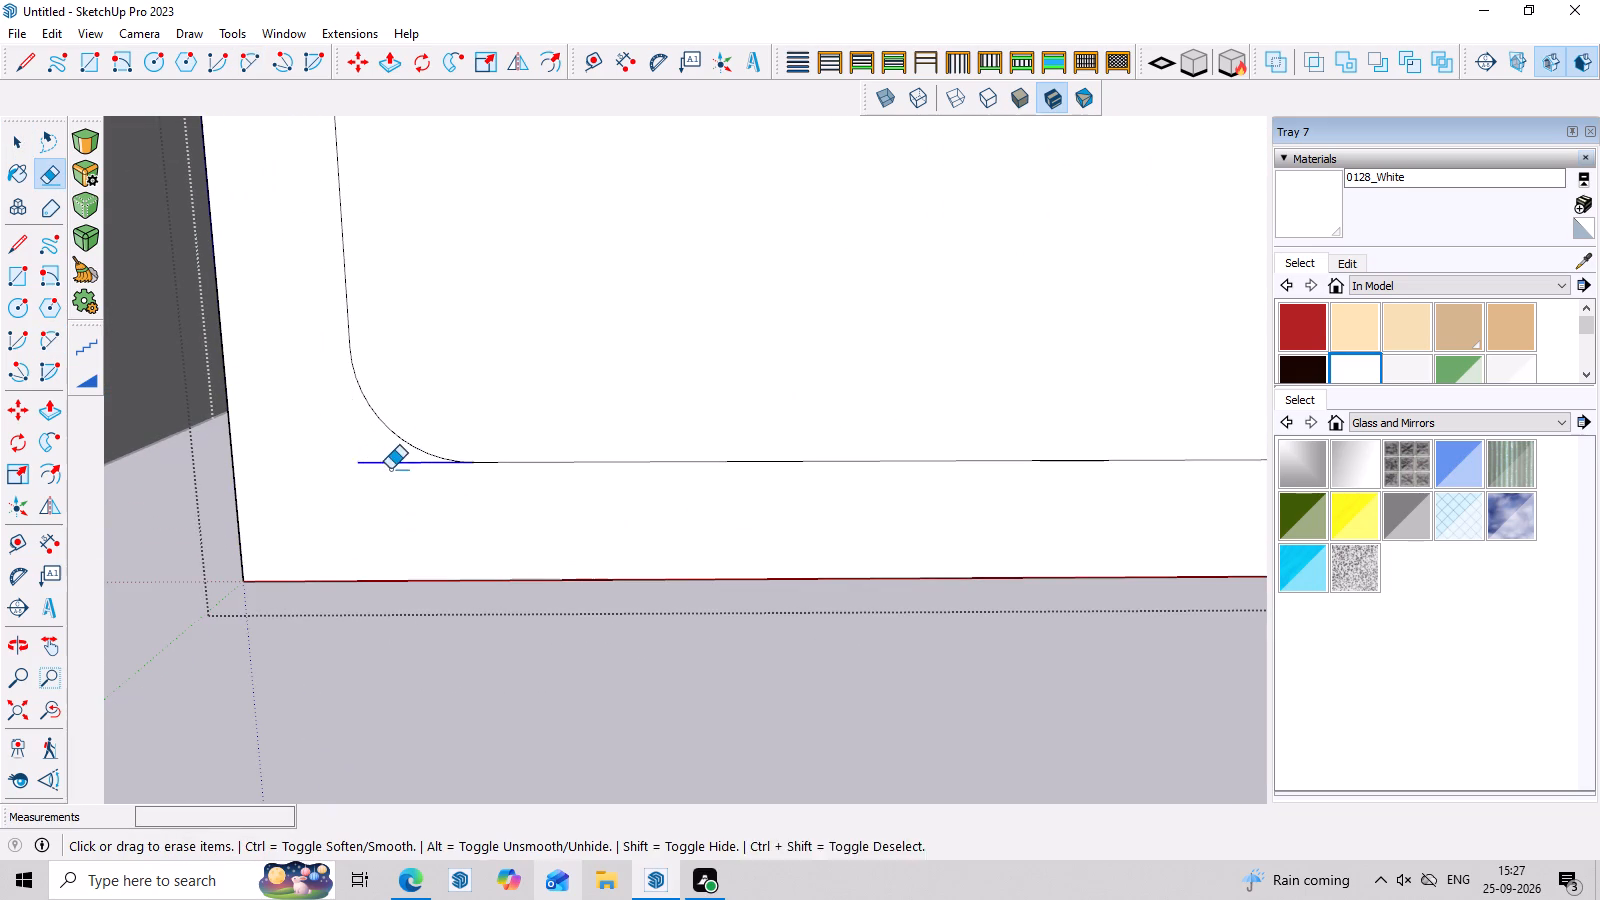
{"action": "left_click_drag", "start_coordinate": [390, 469], "coordinate": [393, 474]}
{"action": "scroll", "coordinate": [464, 497], "scroll_direction": "down", "scroll_amount": 7}
{"action": "scroll", "coordinate": [909, 511], "scroll_direction": "down", "scroll_amount": 4}
{"action": "scroll", "coordinate": [616, 460], "scroll_direction": "down", "scroll_amount": 3}
{"action": "scroll", "coordinate": [938, 461], "scroll_direction": "up", "scroll_amount": 4}
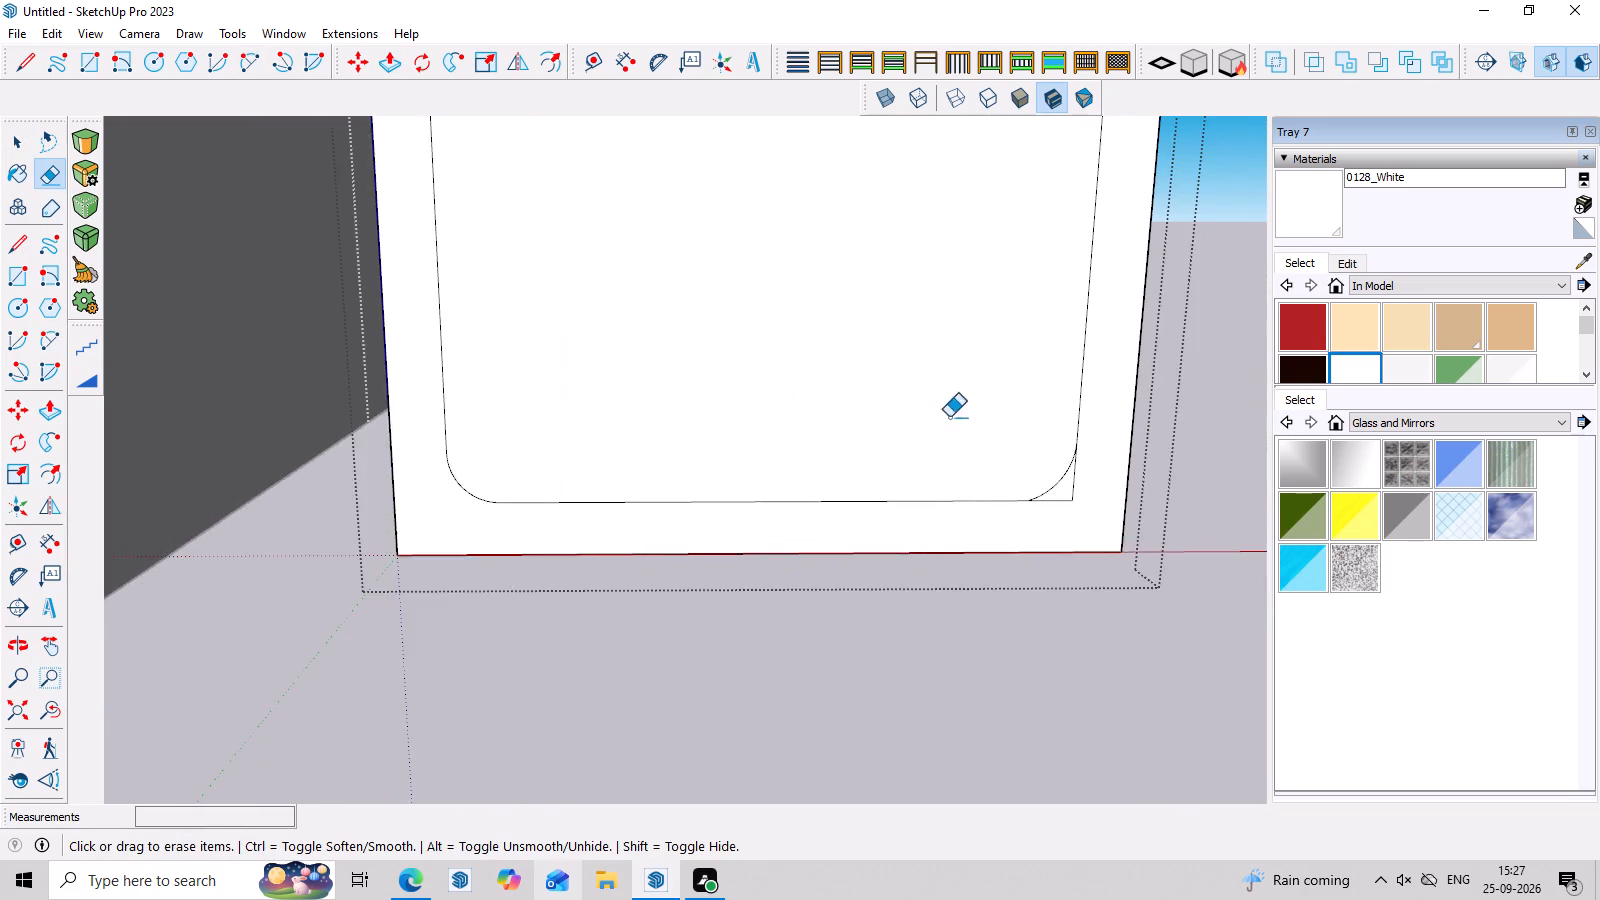
{"action": "scroll", "coordinate": [949, 417], "scroll_direction": "up", "scroll_amount": 11}
{"action": "left_click_drag", "start_coordinate": [1085, 472], "coordinate": [1068, 499]}
{"action": "left_click_drag", "start_coordinate": [1060, 521], "coordinate": [1047, 569]}
{"action": "scroll", "coordinate": [1097, 527], "scroll_direction": "down", "scroll_amount": 16}
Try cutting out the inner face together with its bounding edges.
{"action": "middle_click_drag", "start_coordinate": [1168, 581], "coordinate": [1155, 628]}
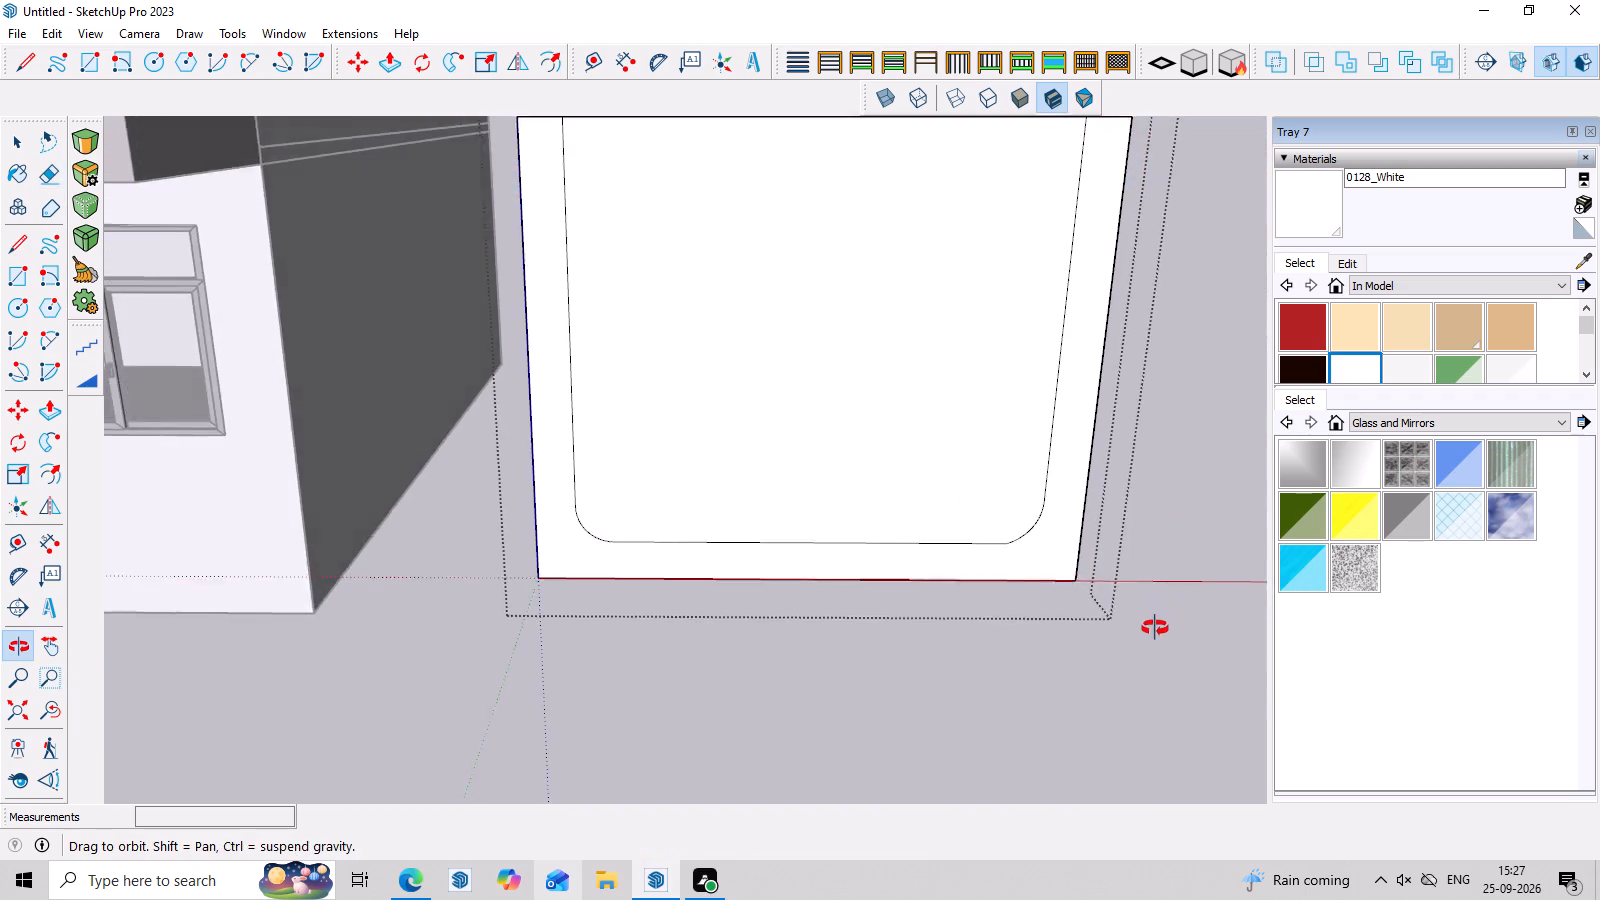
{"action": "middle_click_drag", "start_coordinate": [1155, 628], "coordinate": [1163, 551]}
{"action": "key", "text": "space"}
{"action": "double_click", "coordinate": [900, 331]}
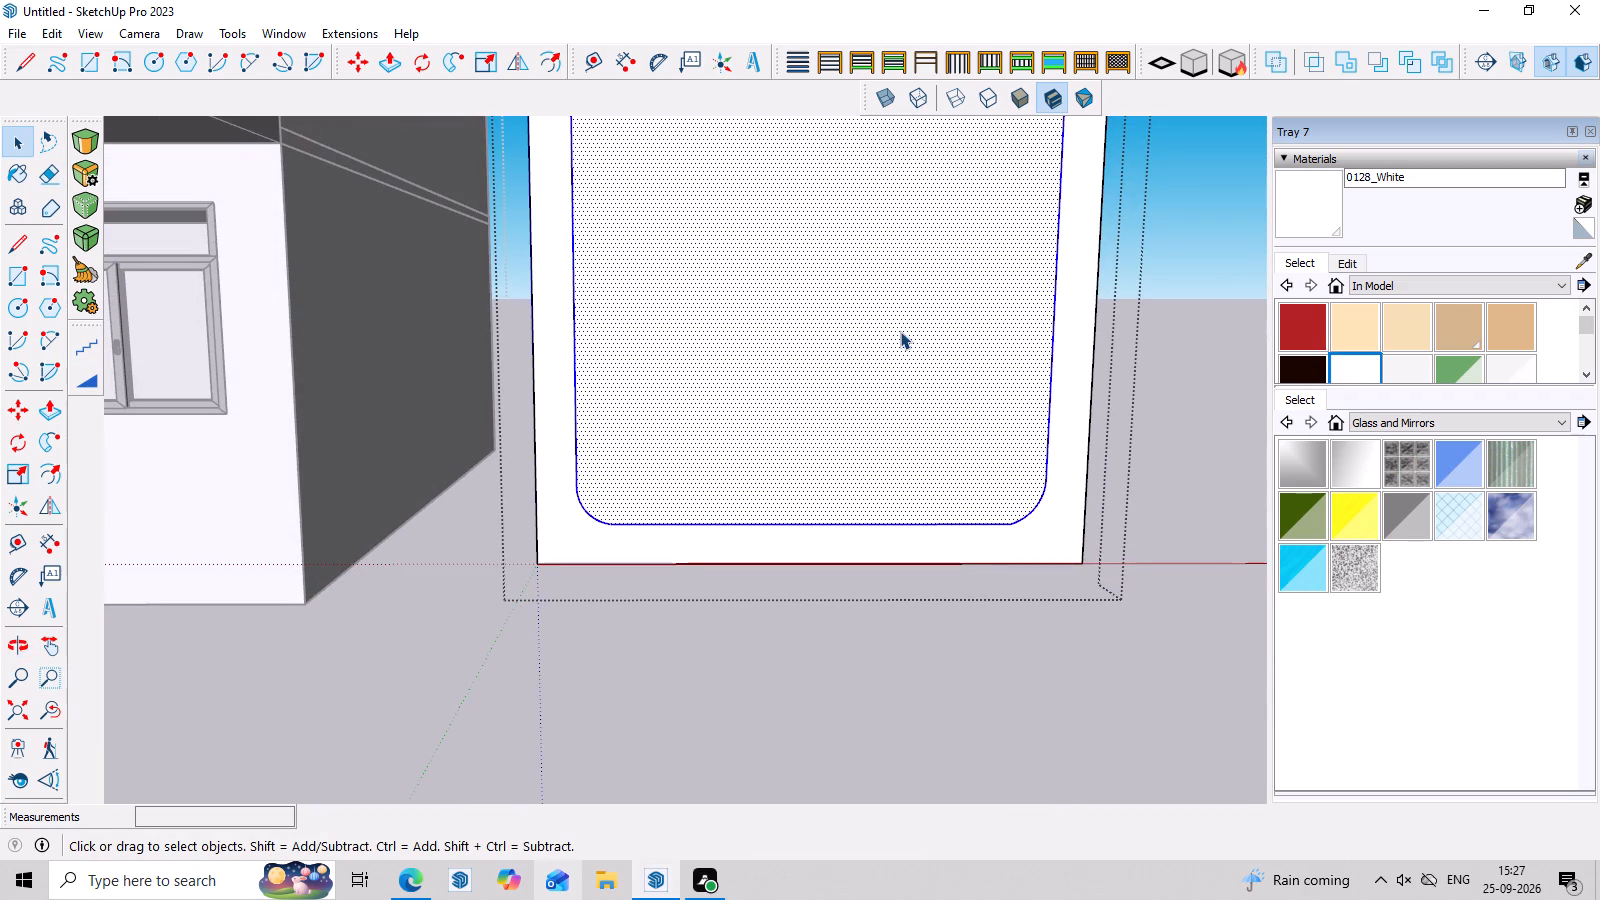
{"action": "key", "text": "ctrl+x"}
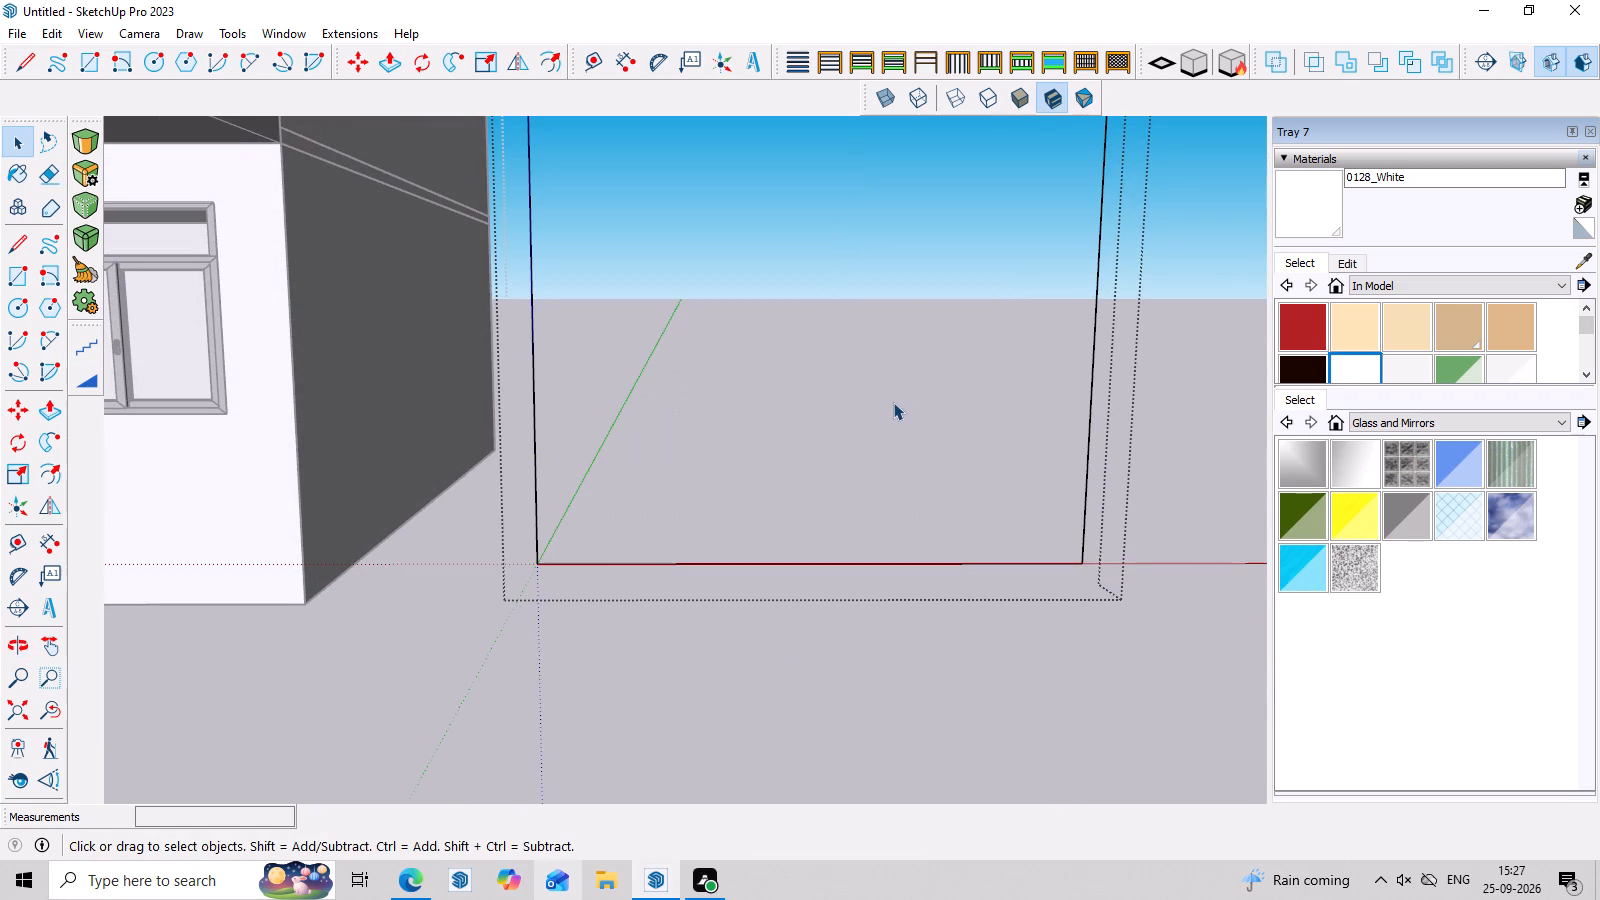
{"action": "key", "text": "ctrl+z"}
Cut out only the inner face and erase the top edge between the uprights to leave a U-shaped frame.
{"action": "key", "text": "space"}
{"action": "left_click", "coordinate": [893, 402]}
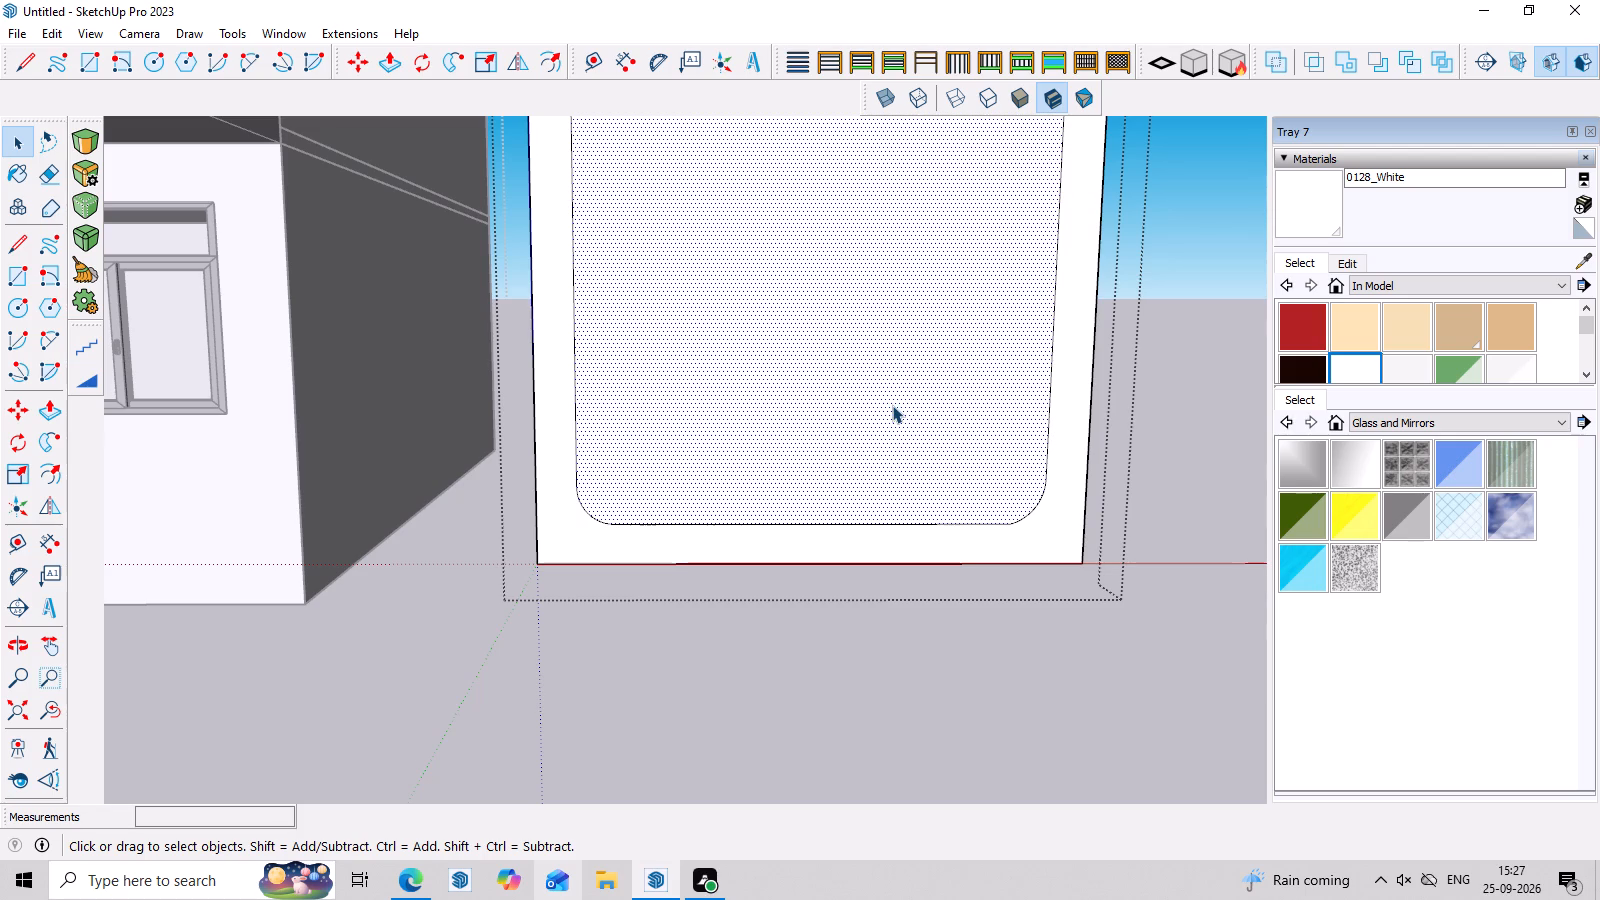
{"action": "key", "text": "ctrl+x"}
{"action": "scroll", "coordinate": [774, 381], "scroll_direction": "down", "scroll_amount": 9}
{"action": "middle_click_drag", "start_coordinate": [1160, 416], "coordinate": [1128, 287]}
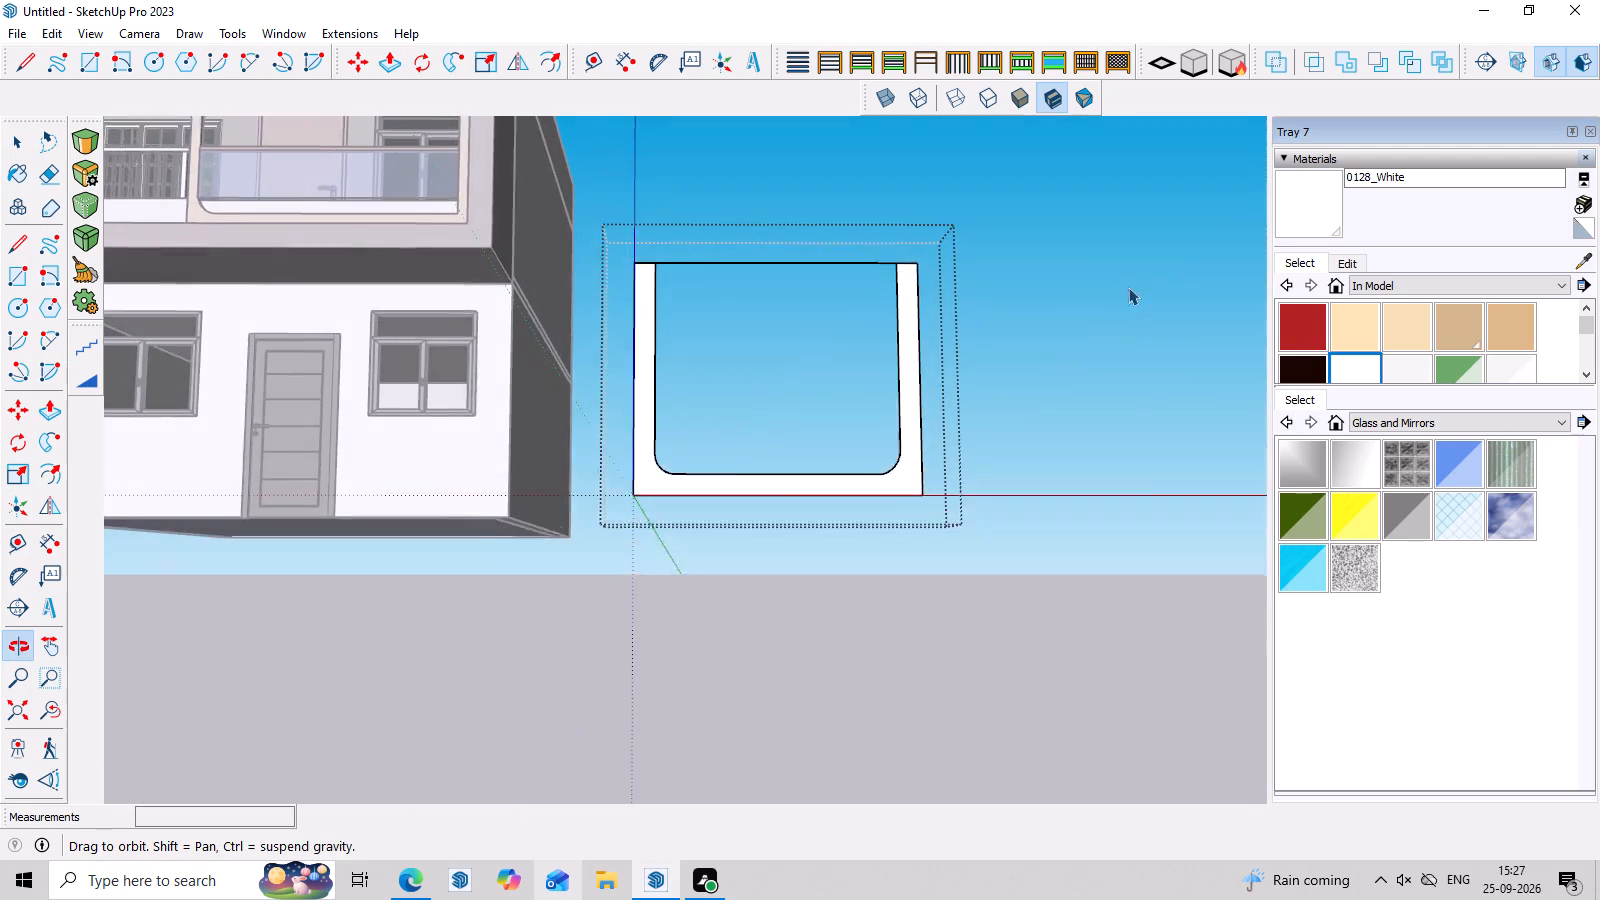
{"action": "middle_click_drag", "start_coordinate": [1128, 287], "coordinate": [1146, 294]}
{"action": "scroll", "coordinate": [780, 190], "scroll_direction": "up", "scroll_amount": 7}
{"action": "middle_click_drag", "start_coordinate": [945, 430], "coordinate": [974, 625]}
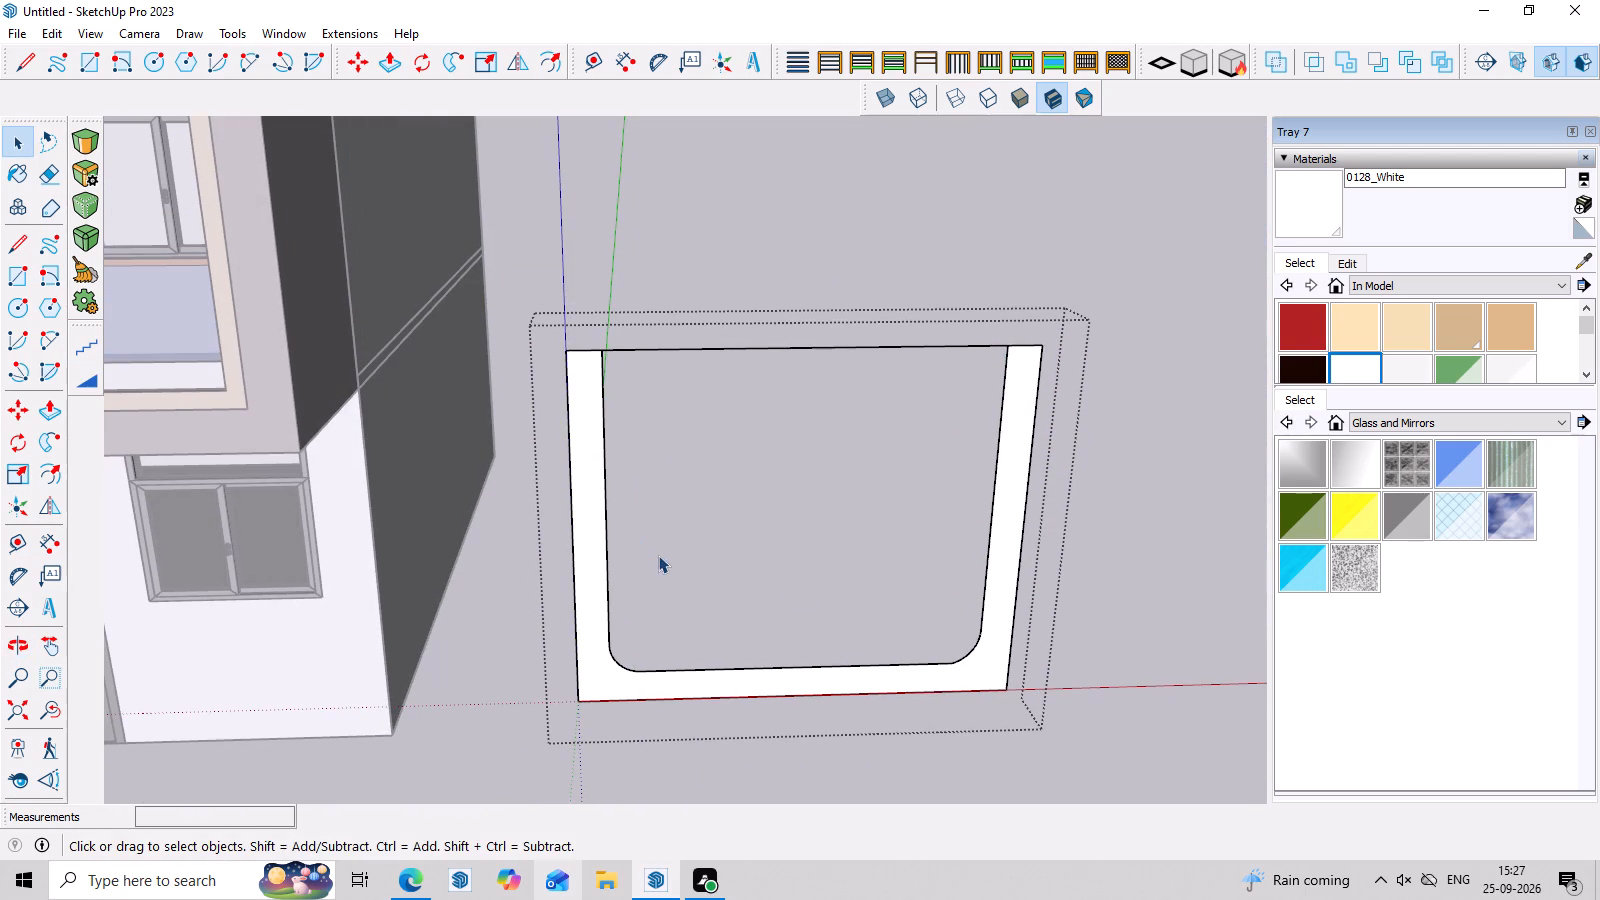
{"action": "key", "text": "e"}
{"action": "left_click_drag", "start_coordinate": [810, 300], "coordinate": [781, 405]}
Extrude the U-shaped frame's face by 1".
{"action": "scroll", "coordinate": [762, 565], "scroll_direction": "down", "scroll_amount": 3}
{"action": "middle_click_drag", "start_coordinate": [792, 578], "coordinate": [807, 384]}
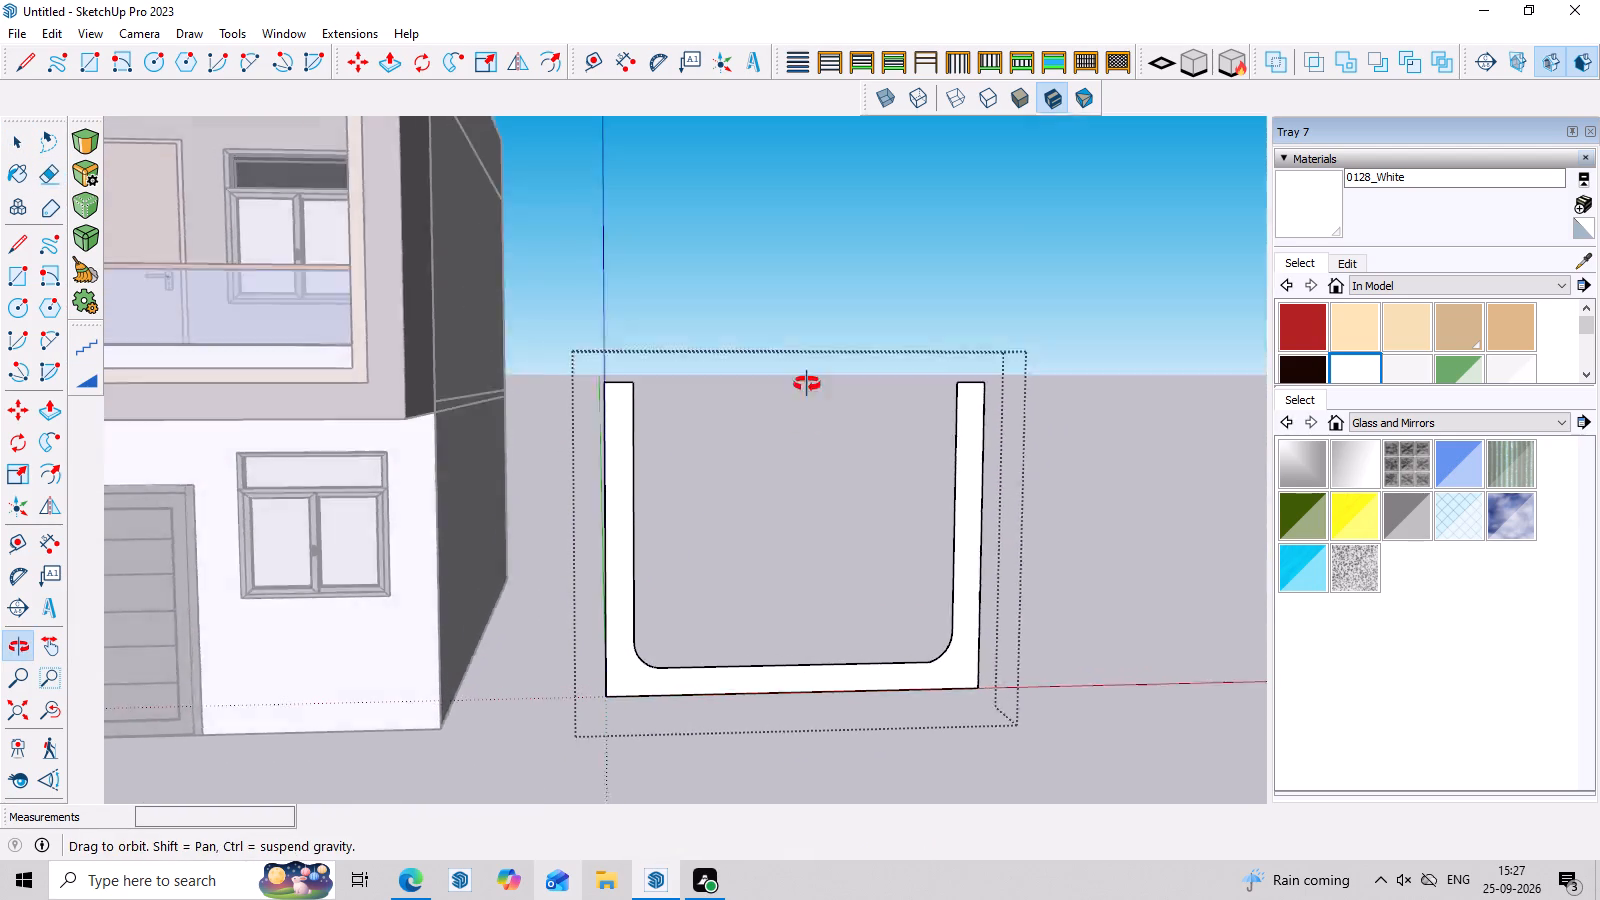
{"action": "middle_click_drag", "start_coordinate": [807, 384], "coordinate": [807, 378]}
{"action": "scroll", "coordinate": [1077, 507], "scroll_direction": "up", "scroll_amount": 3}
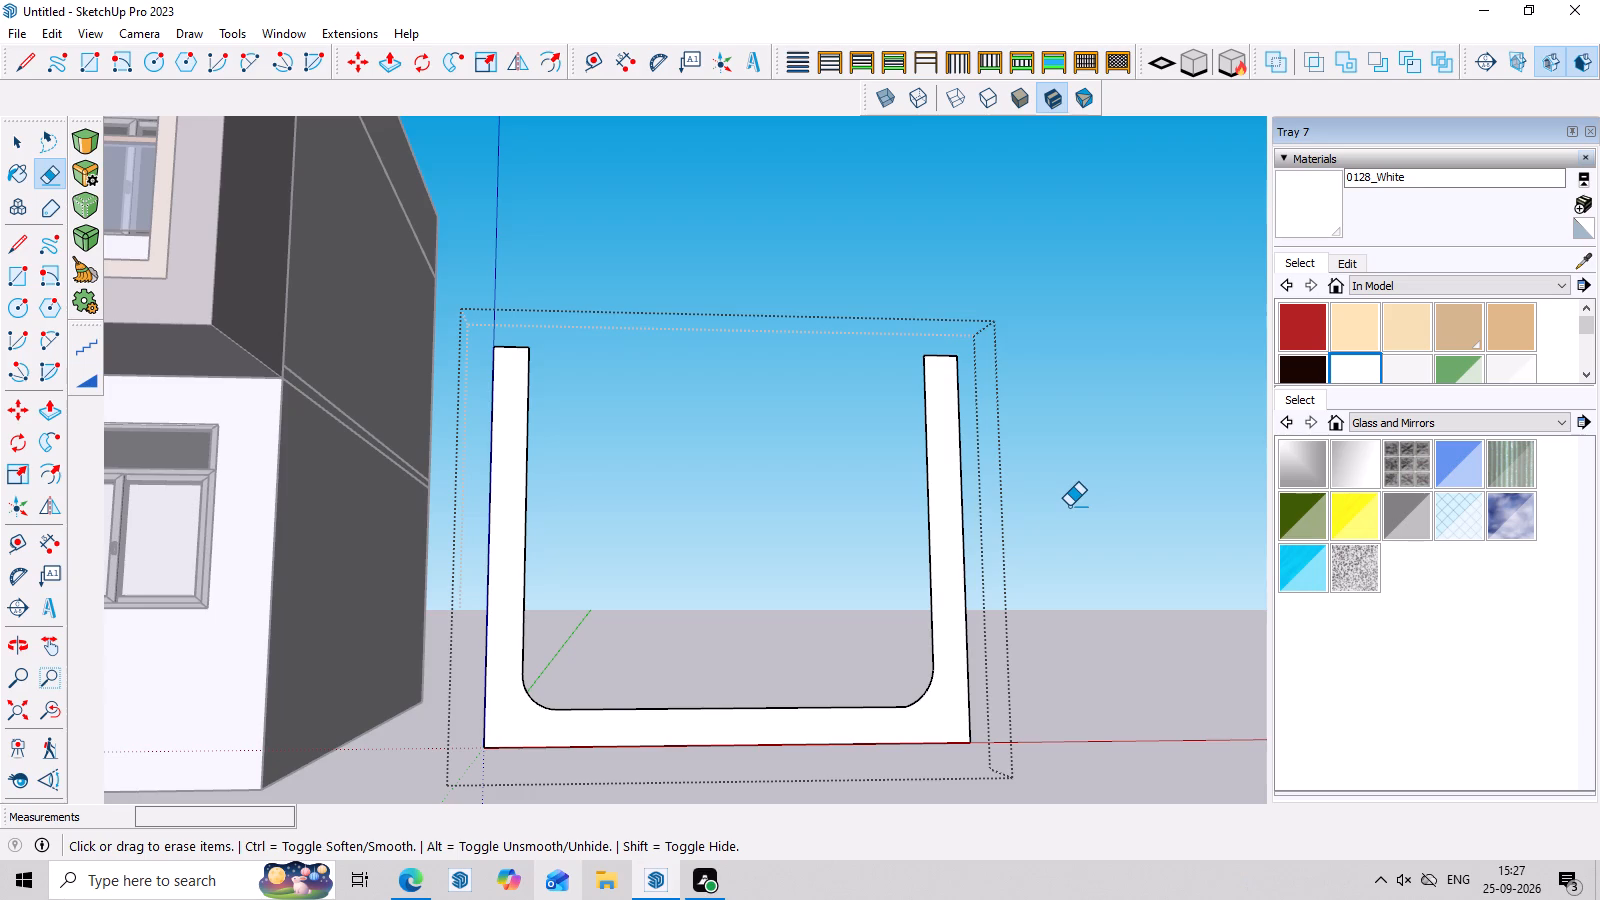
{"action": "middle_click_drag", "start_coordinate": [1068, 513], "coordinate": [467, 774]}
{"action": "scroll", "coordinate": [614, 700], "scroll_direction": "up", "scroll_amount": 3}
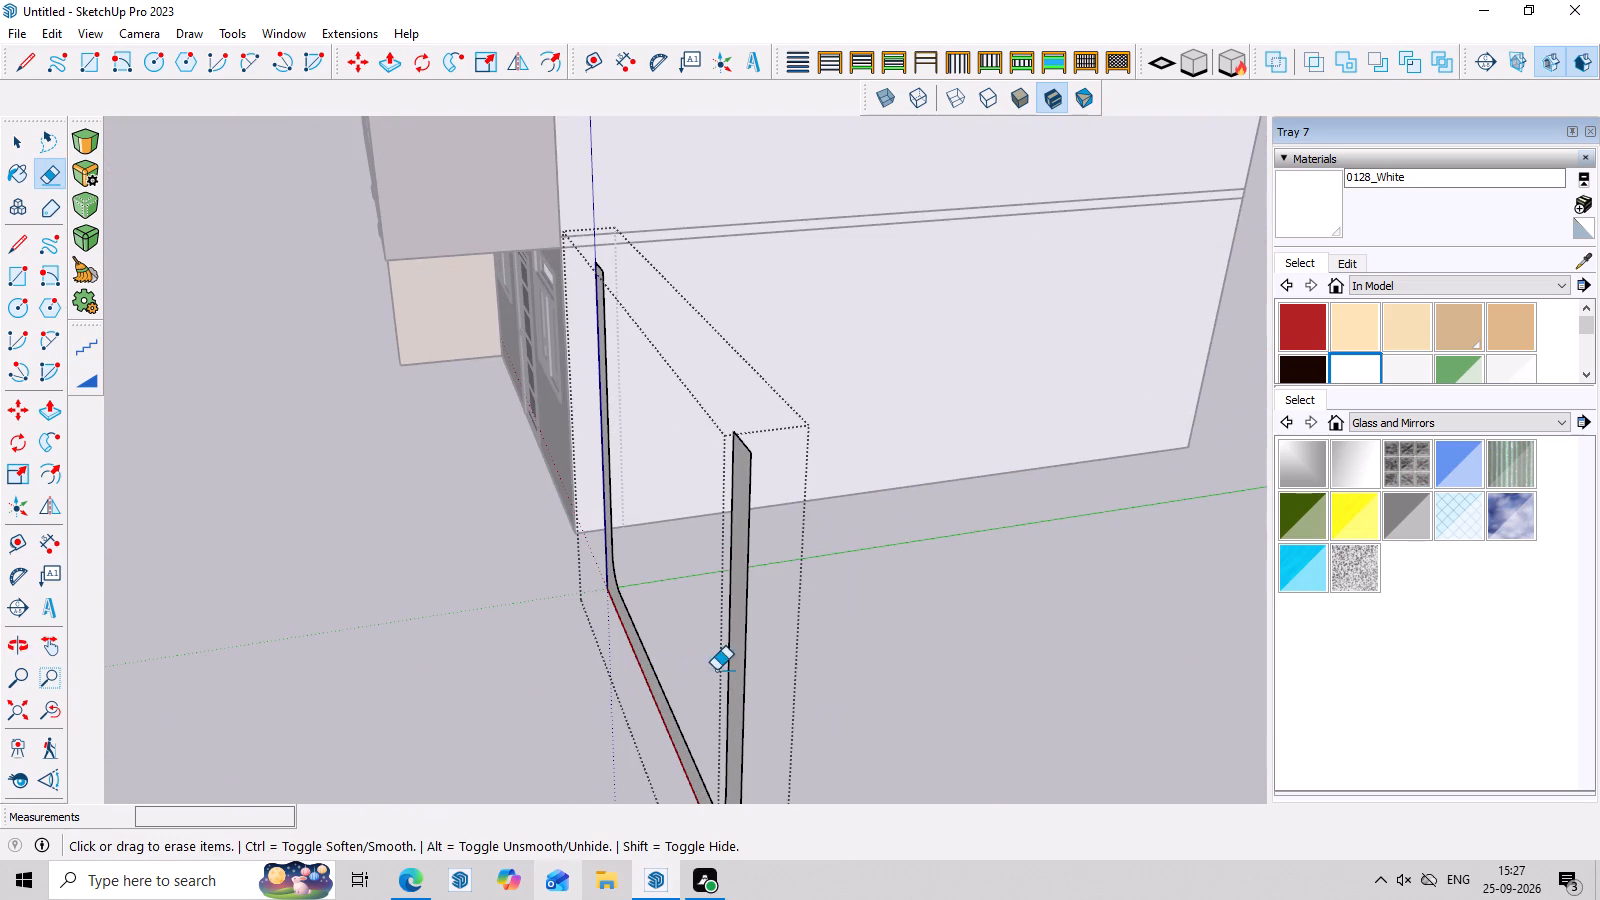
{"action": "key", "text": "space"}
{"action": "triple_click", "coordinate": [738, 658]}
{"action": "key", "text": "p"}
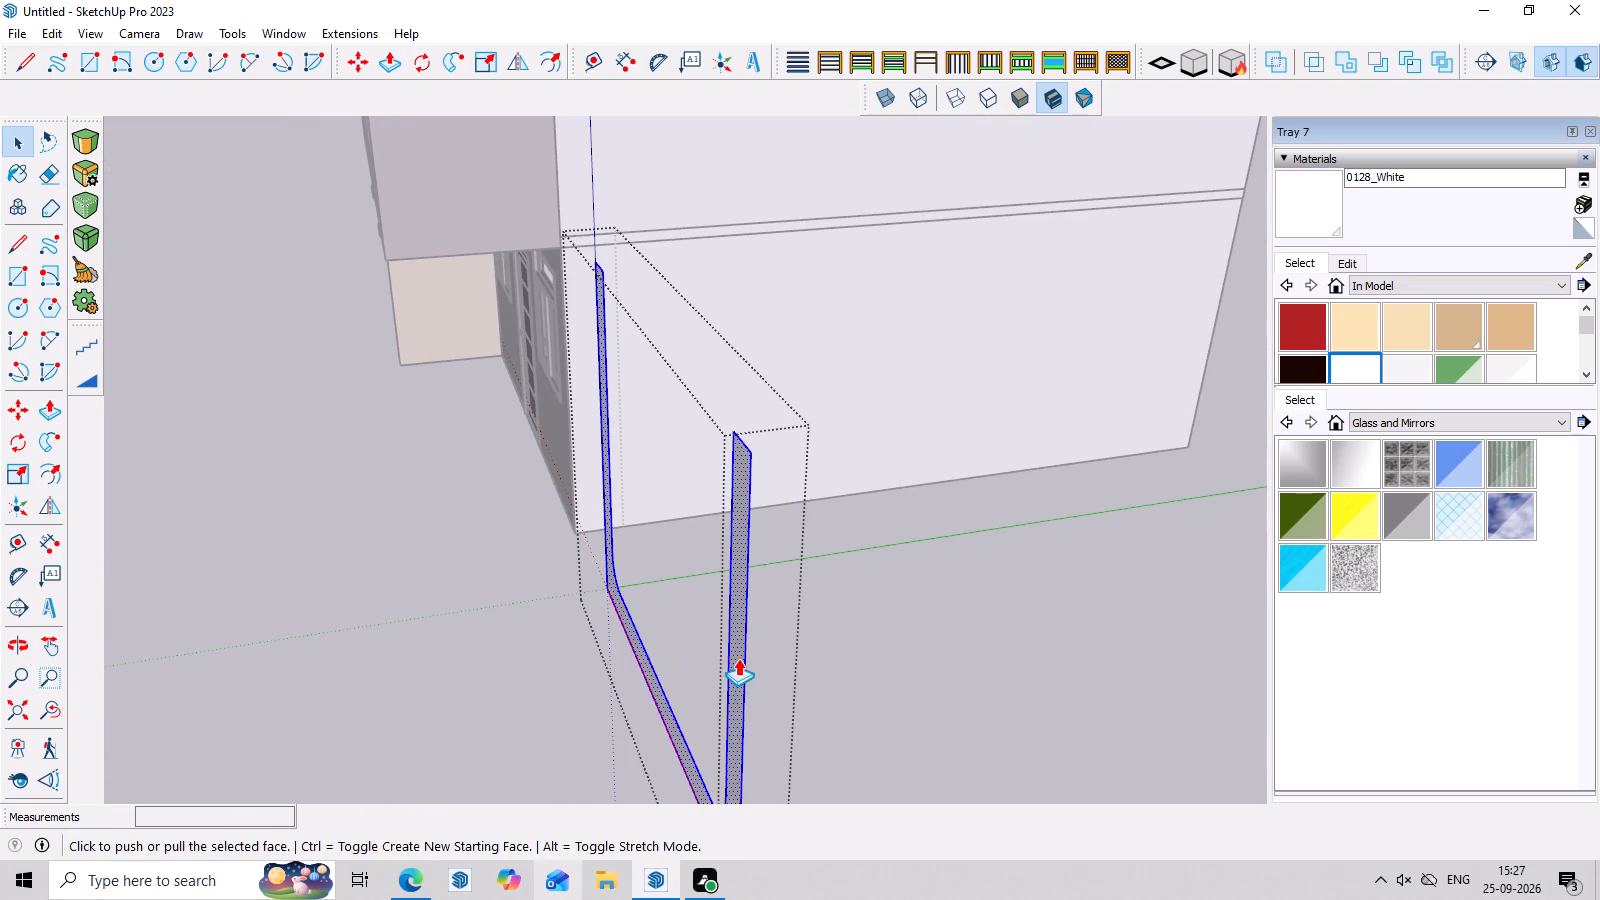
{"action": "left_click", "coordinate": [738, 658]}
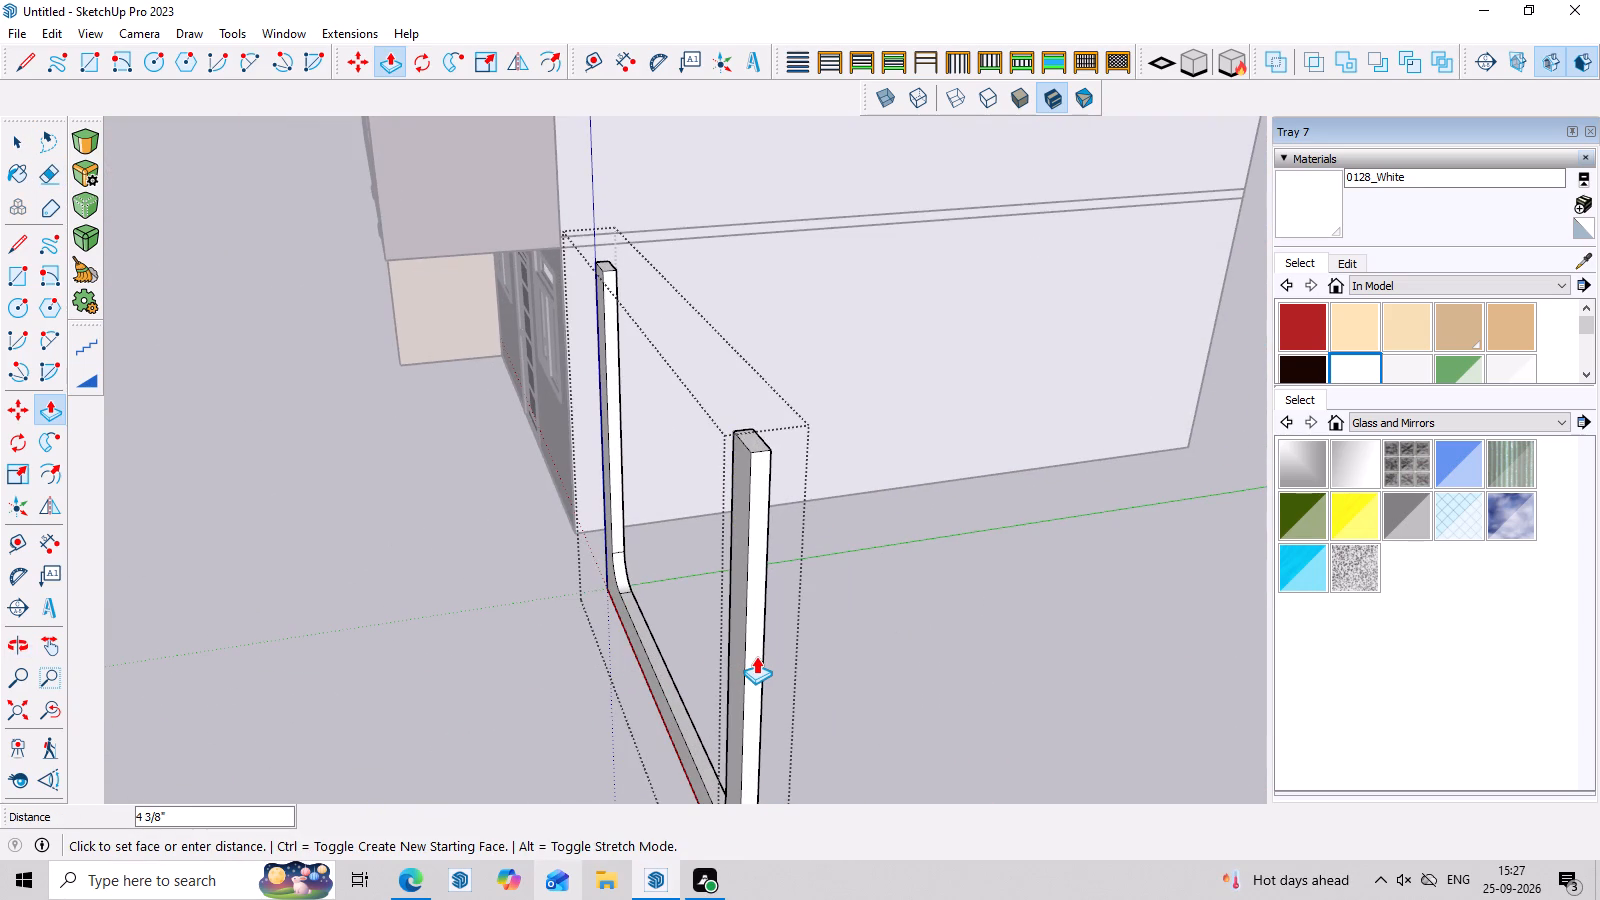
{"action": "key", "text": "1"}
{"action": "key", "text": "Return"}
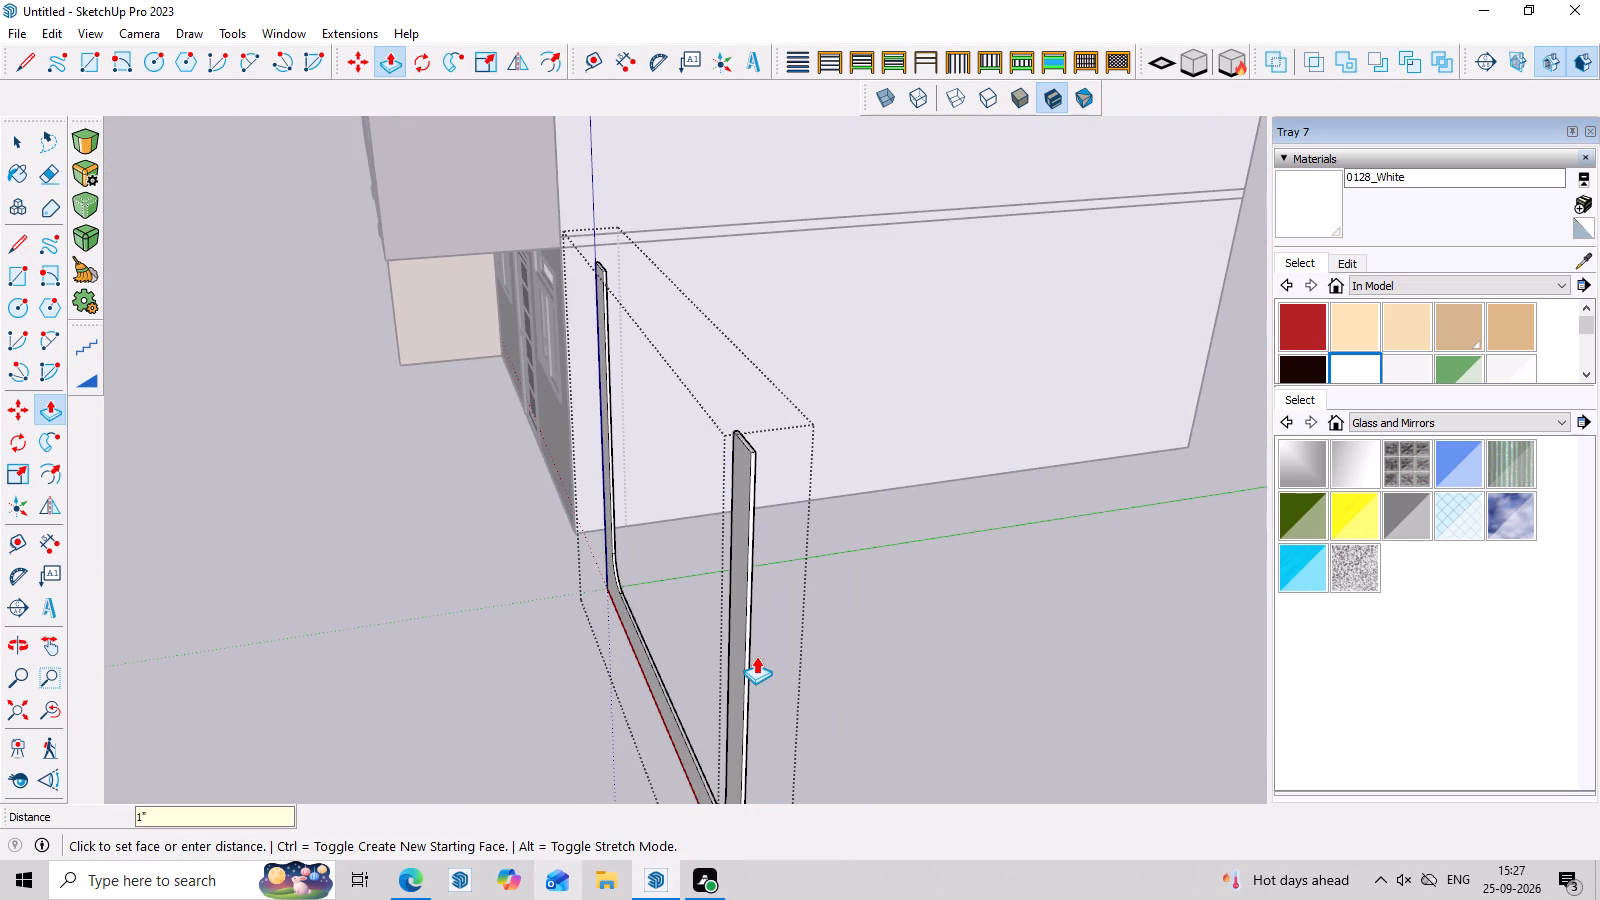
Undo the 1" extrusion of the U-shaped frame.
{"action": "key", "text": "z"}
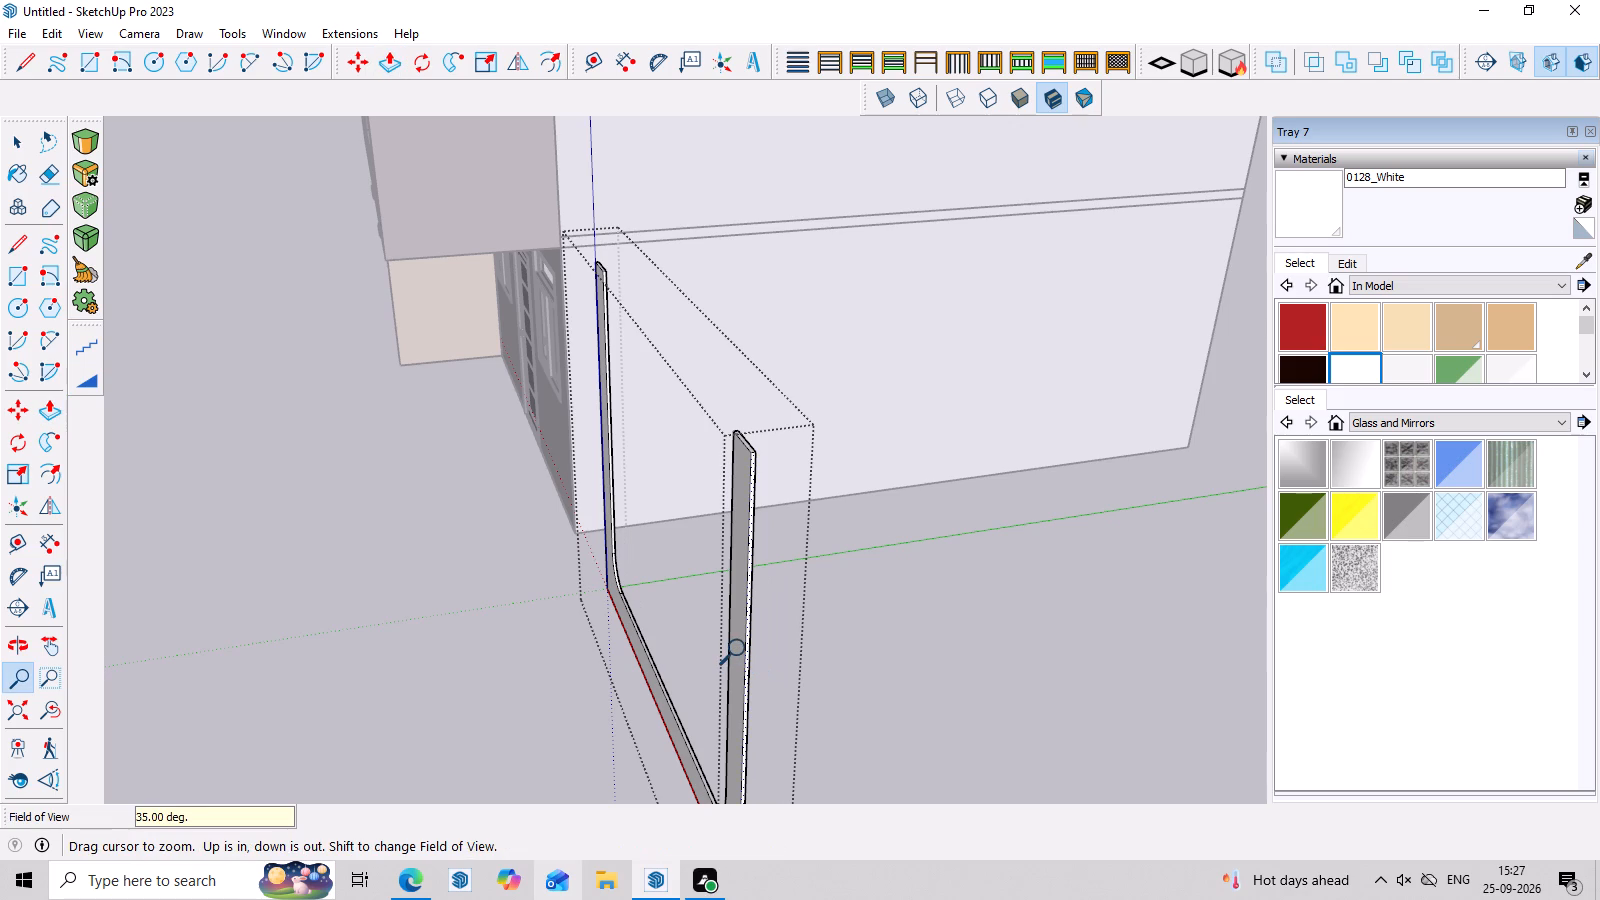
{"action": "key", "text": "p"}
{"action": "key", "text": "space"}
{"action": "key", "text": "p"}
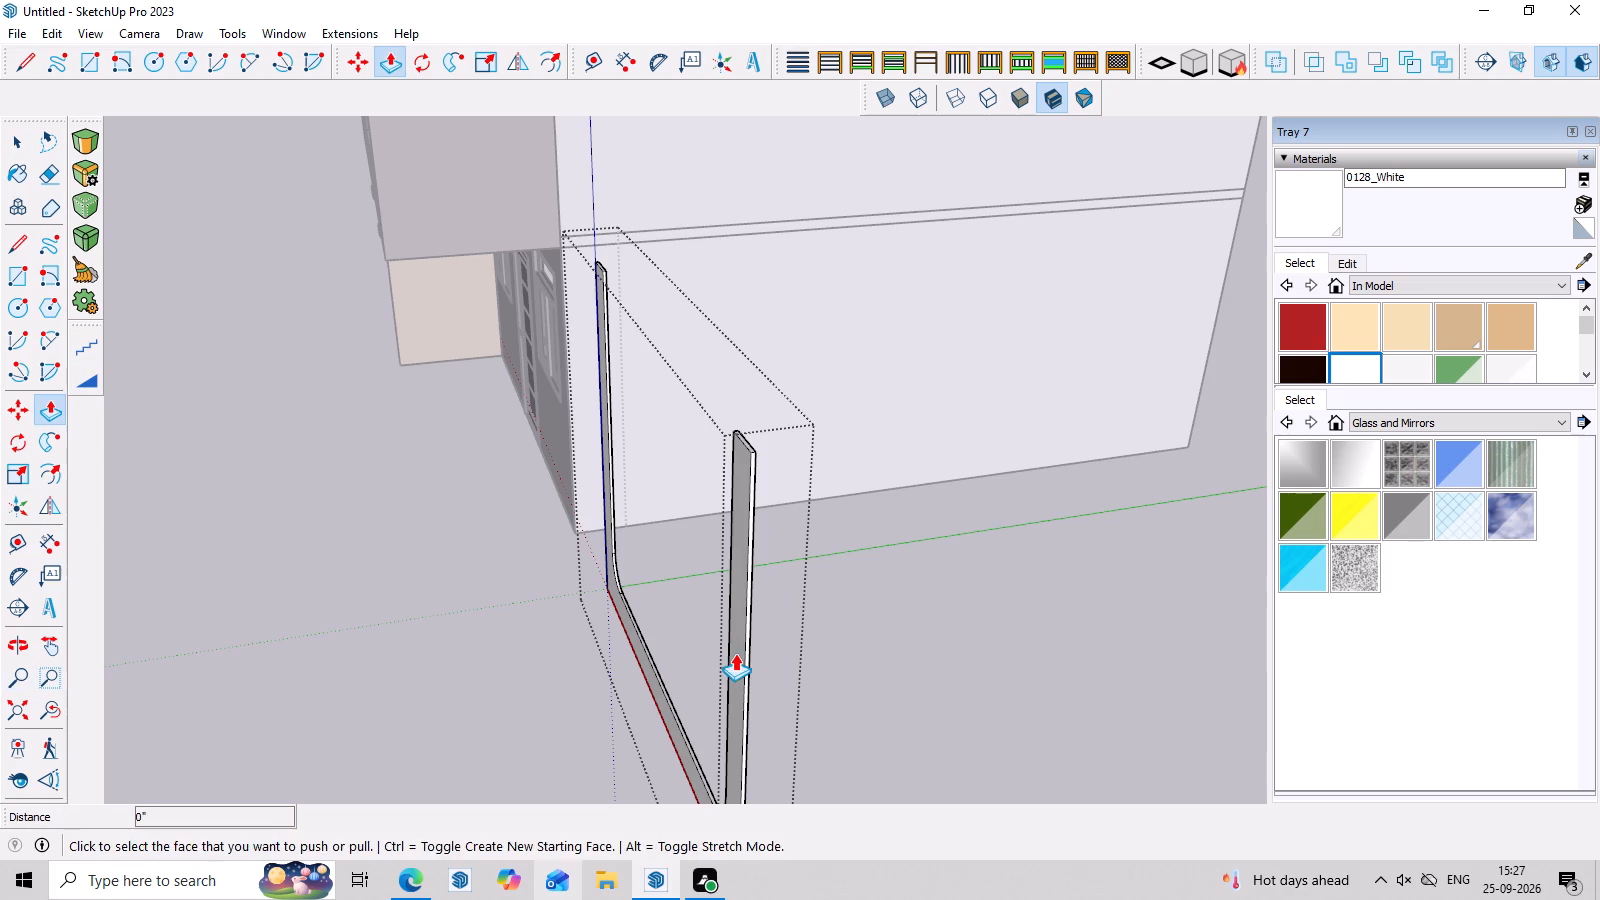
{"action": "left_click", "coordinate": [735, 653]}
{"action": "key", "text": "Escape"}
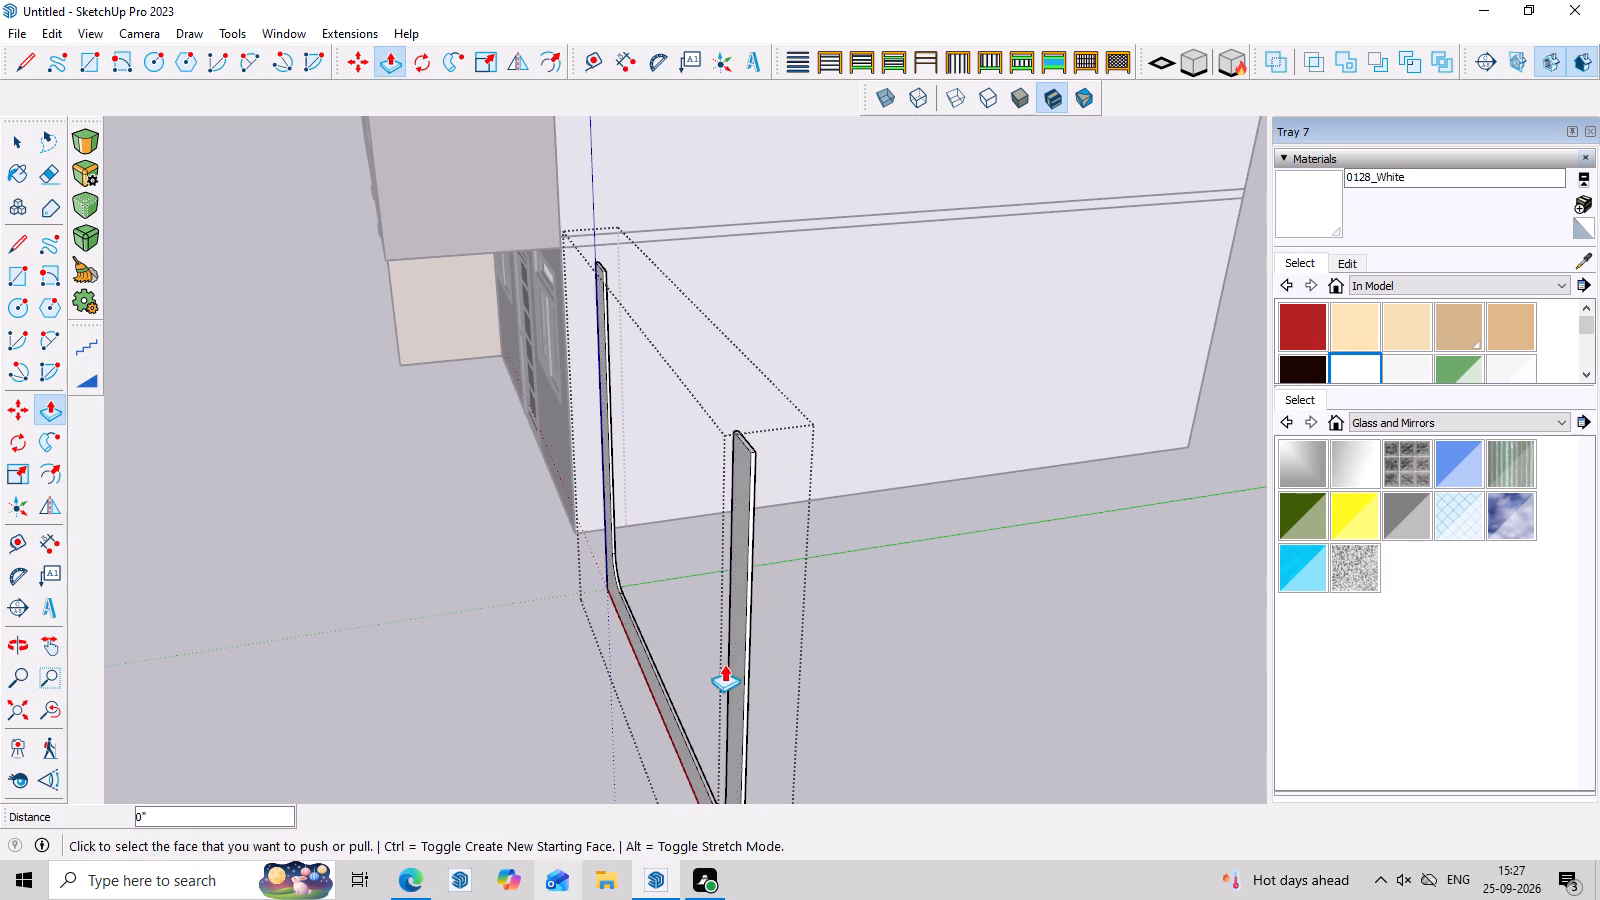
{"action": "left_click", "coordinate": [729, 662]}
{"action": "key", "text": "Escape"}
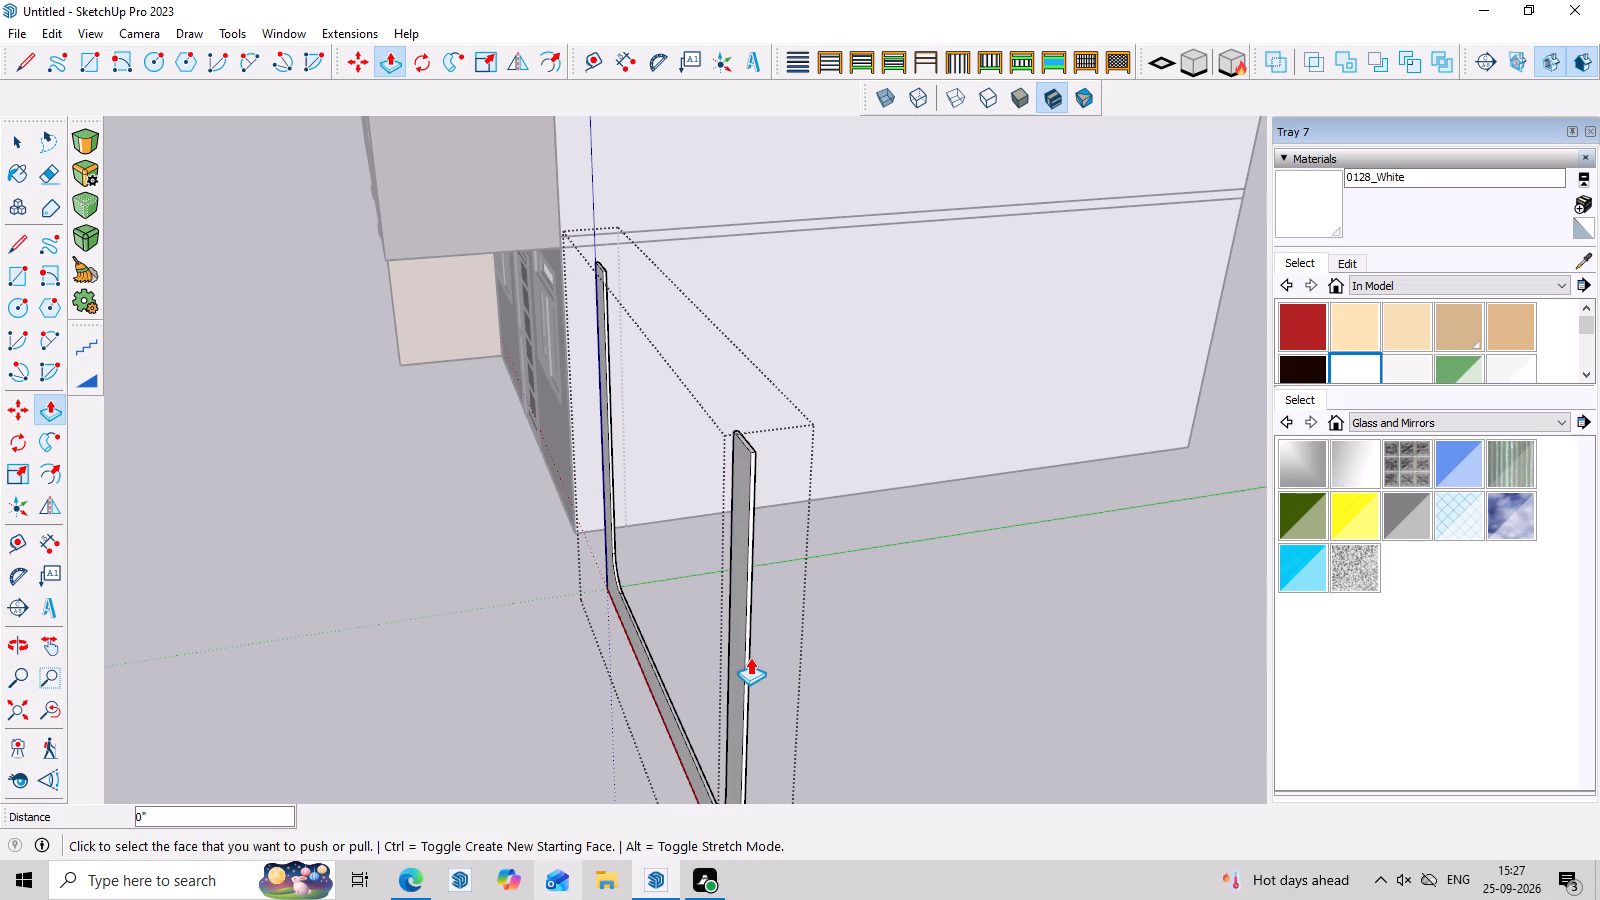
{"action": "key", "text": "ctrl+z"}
Extrude the U-shaped frame's face by 3".
{"action": "left_click", "coordinate": [734, 646]}
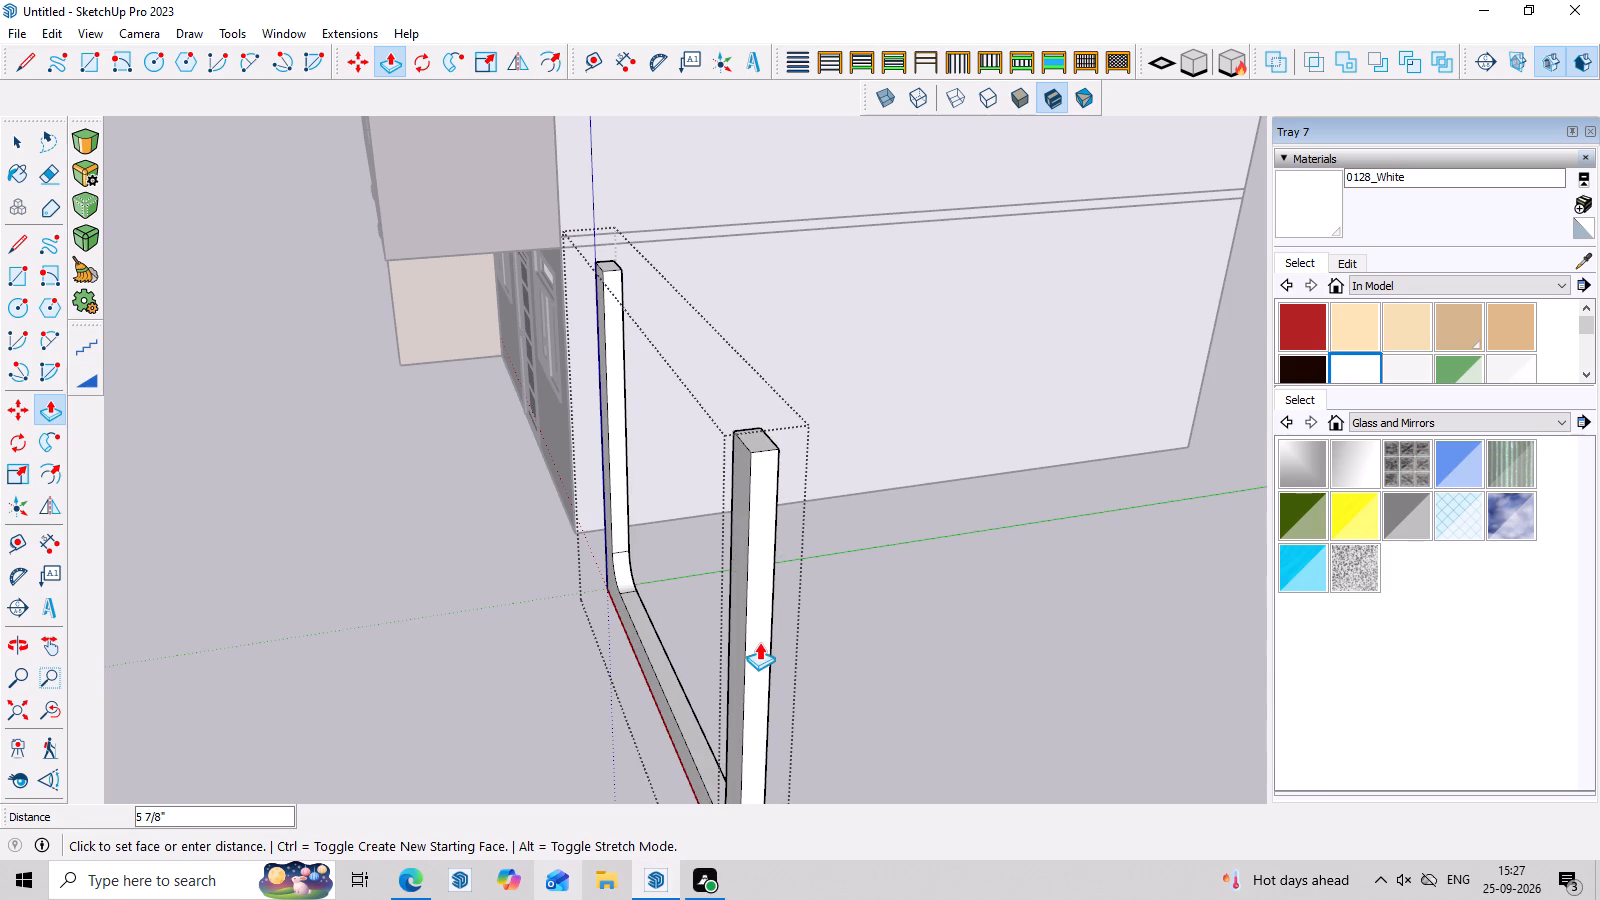
{"action": "key", "text": "3"}
{"action": "key", "text": "Return"}
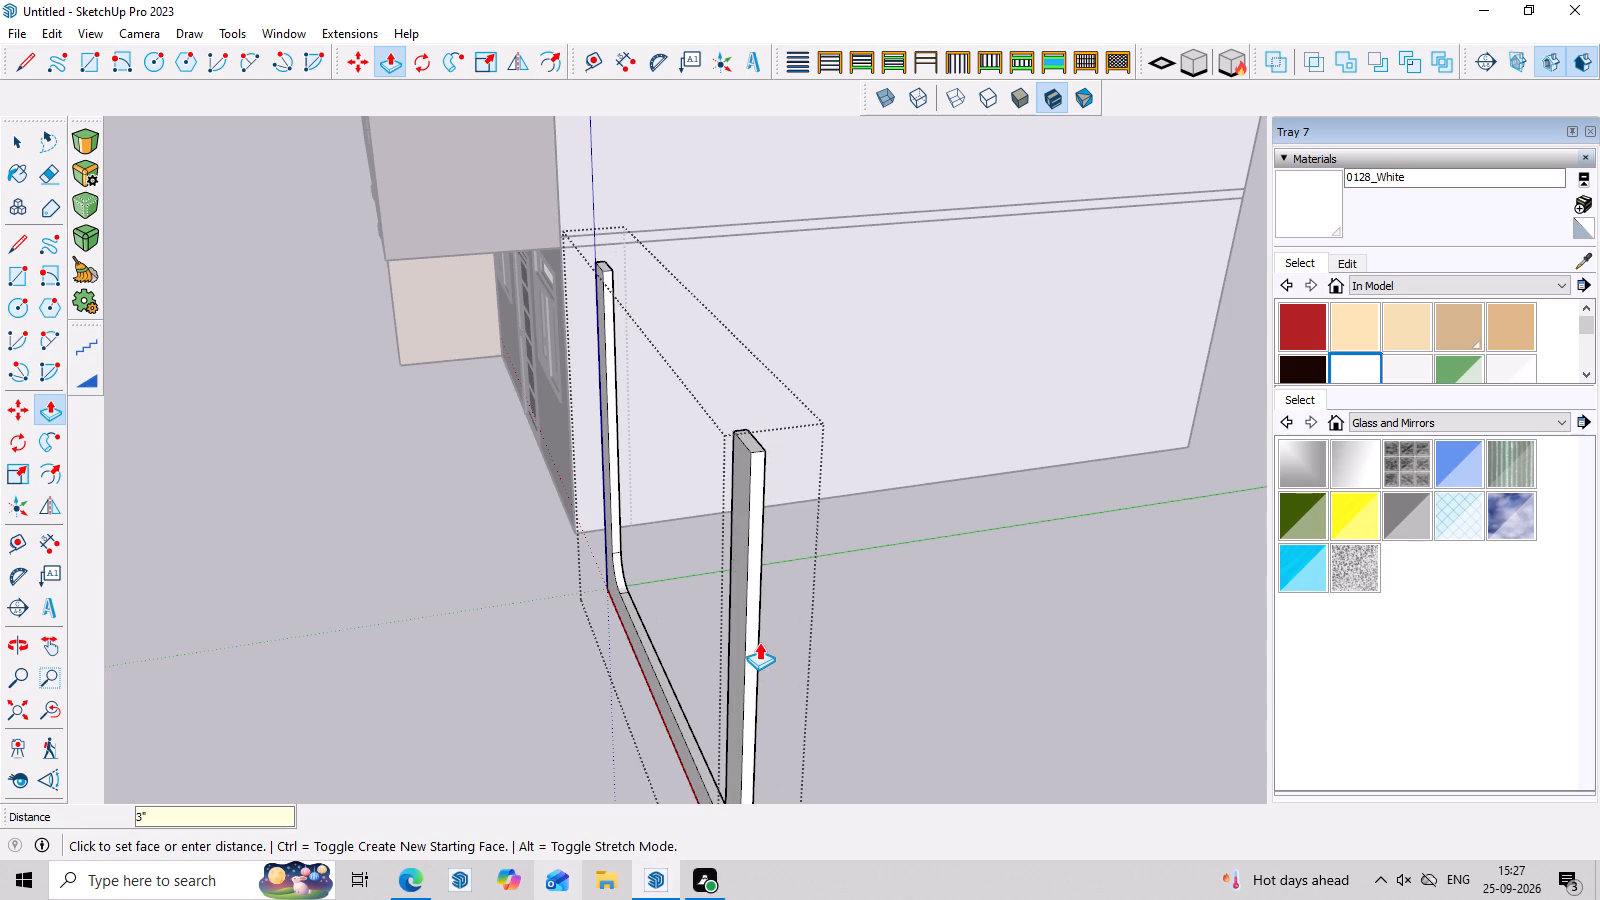
{"action": "middle_click_drag", "start_coordinate": [841, 675], "coordinate": [1000, 643]}
{"action": "key", "text": "space"}
Select all of the extruded frame's connected geometry and exit editing of the frame group.
{"action": "scroll", "coordinate": [765, 537], "scroll_direction": "down", "scroll_amount": 4}
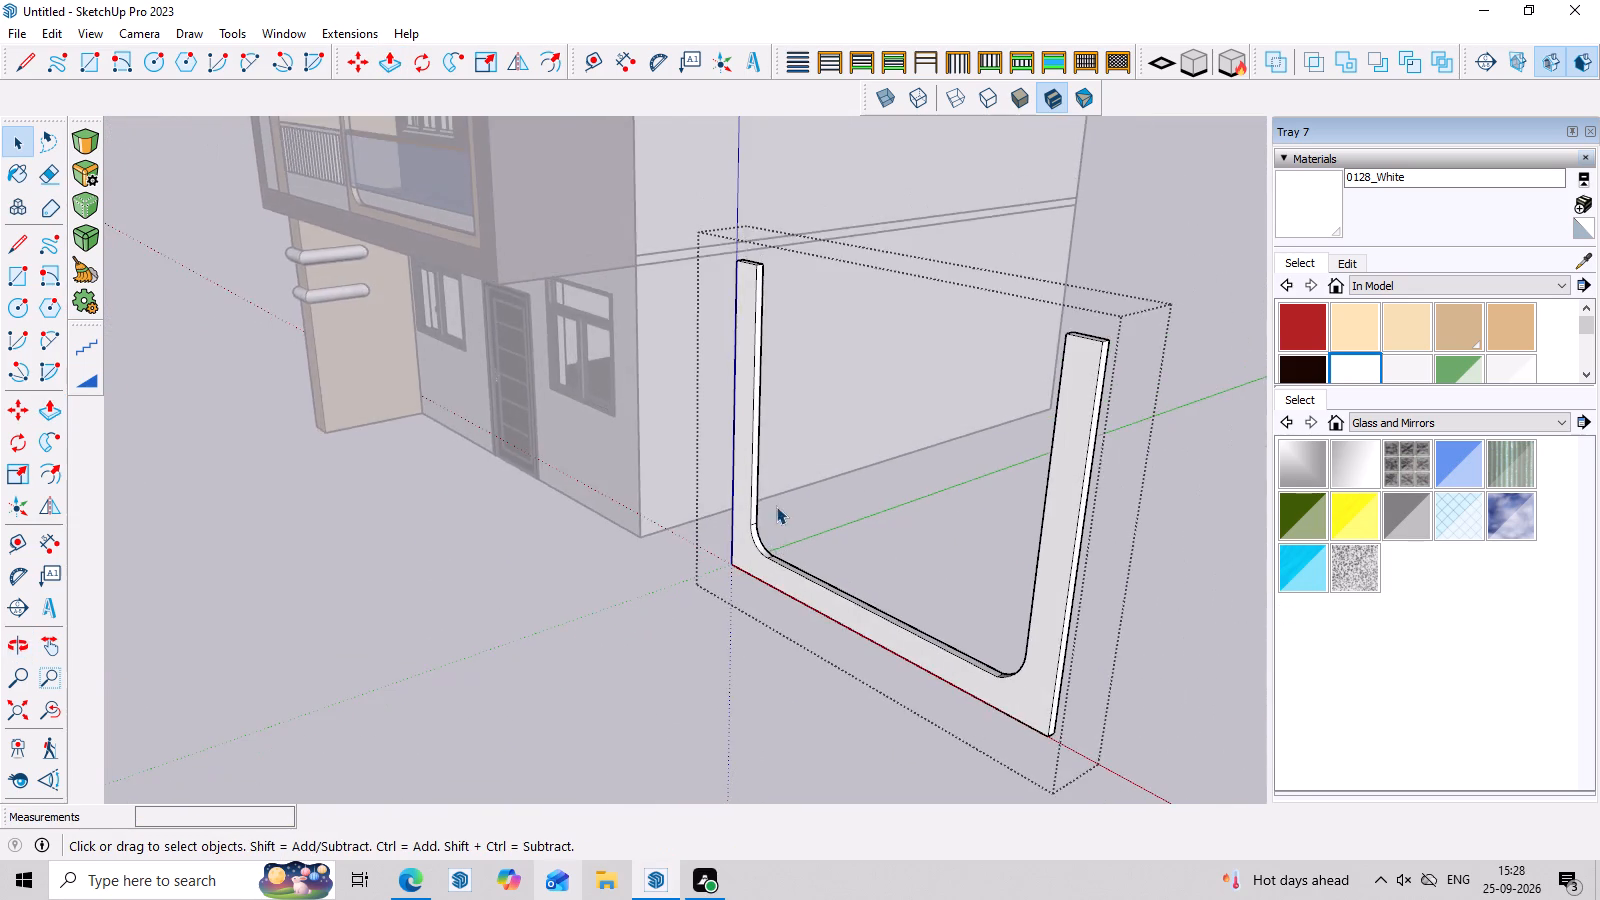
{"action": "scroll", "coordinate": [776, 506], "scroll_direction": "down", "scroll_amount": 6}
{"action": "middle_click_drag", "start_coordinate": [1051, 665], "coordinate": [1279, 514]}
{"action": "scroll", "coordinate": [1098, 431], "scroll_direction": "up", "scroll_amount": 6}
{"action": "middle_click_drag", "start_coordinate": [1078, 466], "coordinate": [1237, 610]}
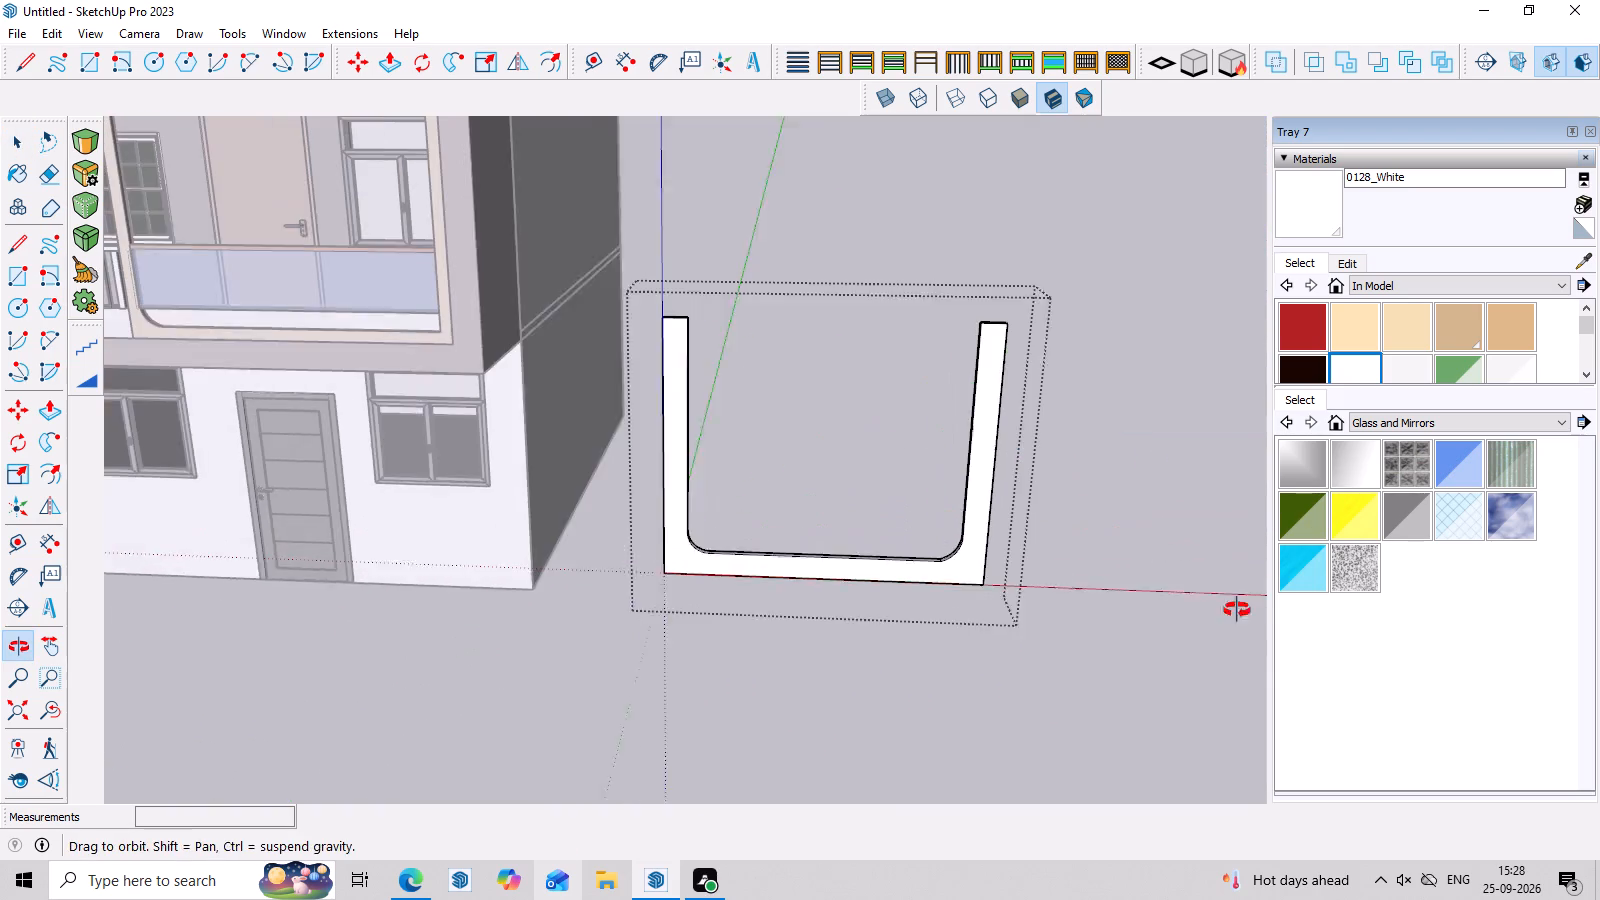
{"action": "middle_click_drag", "start_coordinate": [1237, 610], "coordinate": [1239, 610]}
{"action": "double_click", "coordinate": [1063, 472]}
{"action": "triple_click", "coordinate": [981, 515]}
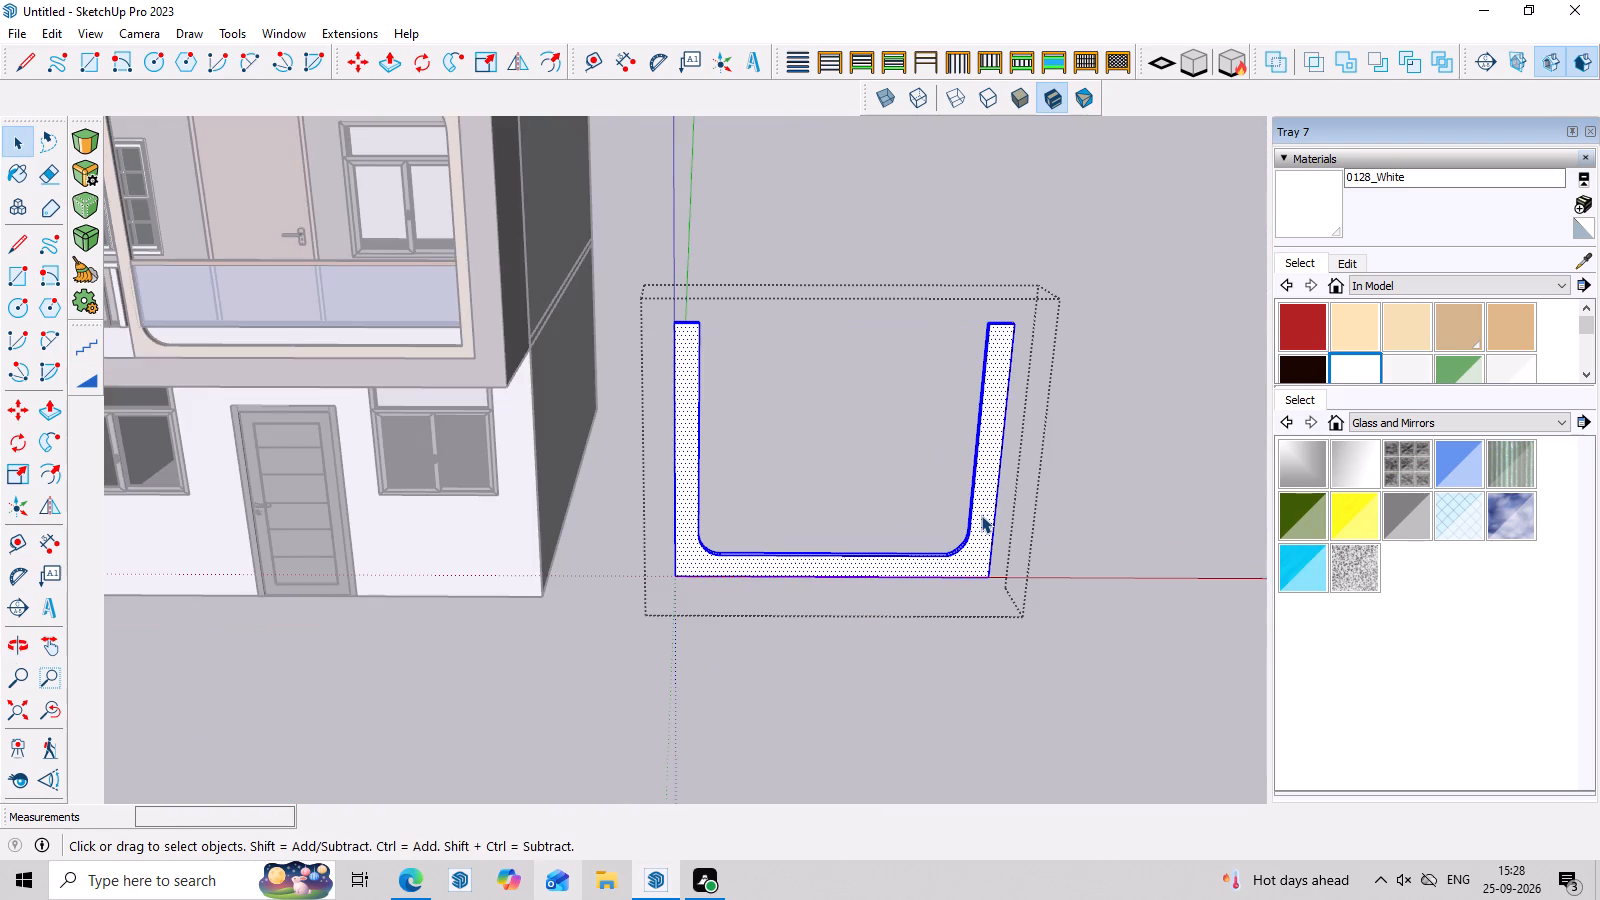
{"action": "left_click", "coordinate": [981, 515]}
{"action": "right_click", "coordinate": [981, 515]}
{"action": "left_click", "coordinate": [1069, 180]}
{"action": "scroll", "coordinate": [898, 386], "scroll_direction": "down", "scroll_amount": 3}
{"action": "left_click", "coordinate": [1057, 332]}
Select the U-shaped frame group and examine it from the front and side against the house's ground floor.
{"action": "scroll", "coordinate": [1033, 437], "scroll_direction": "down", "scroll_amount": 3}
{"action": "middle_click_drag", "start_coordinate": [1027, 503], "coordinate": [1051, 315]}
{"action": "scroll", "coordinate": [1040, 335], "scroll_direction": "down", "scroll_amount": 1}
{"action": "scroll", "coordinate": [1010, 389], "scroll_direction": "up", "scroll_amount": 7}
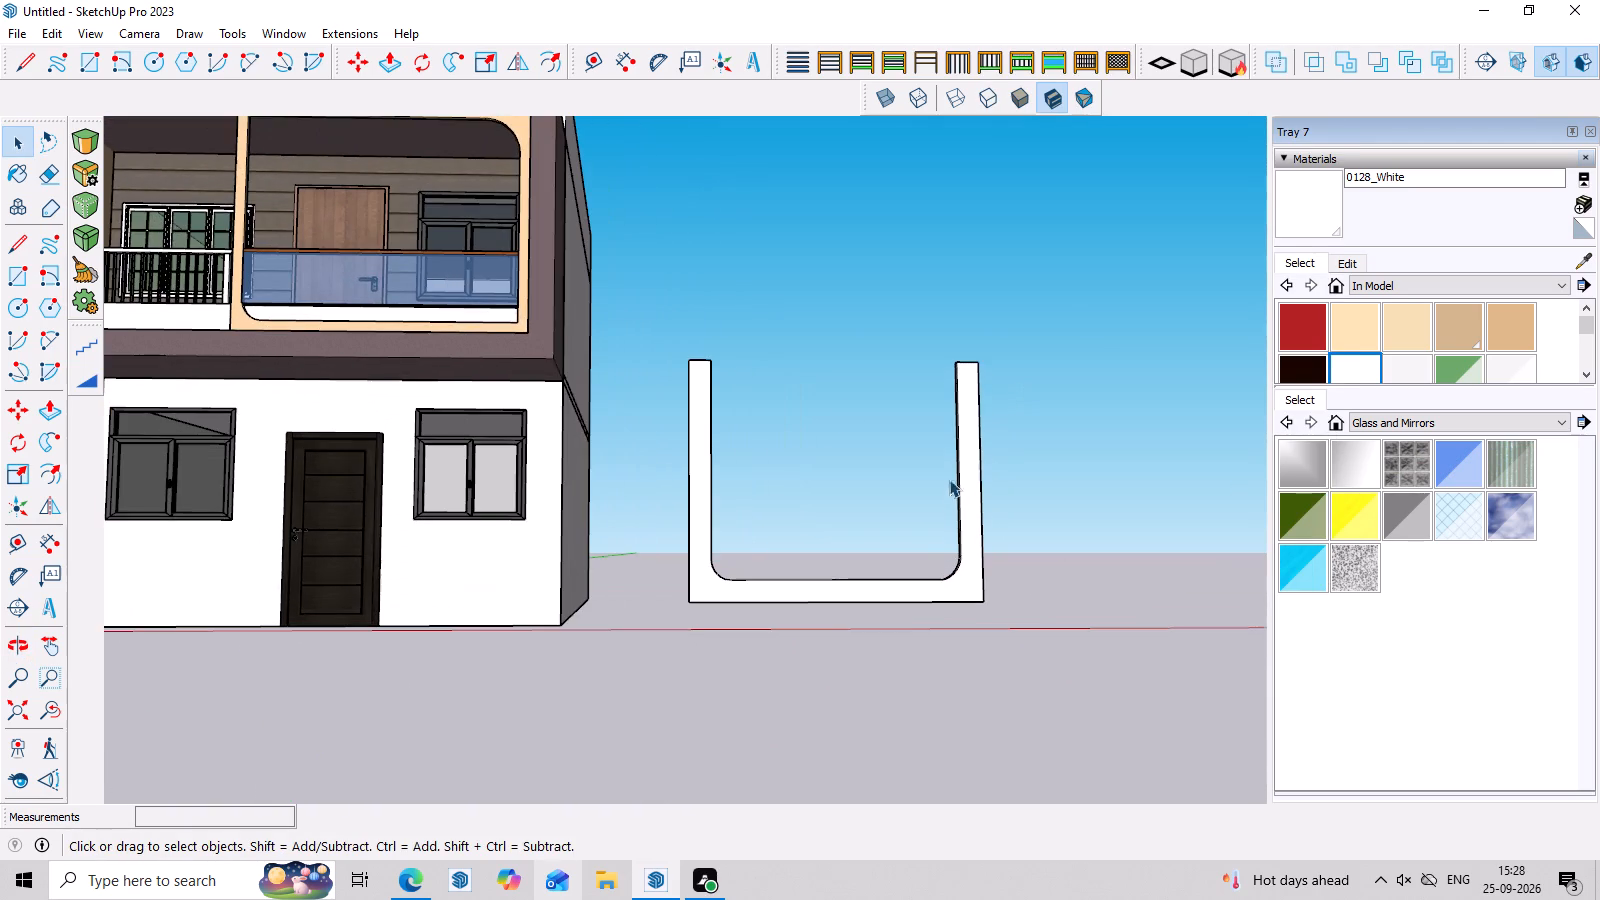
{"action": "left_click_drag", "start_coordinate": [1067, 309], "coordinate": [692, 642]}
{"action": "scroll", "coordinate": [867, 558], "scroll_direction": "down", "scroll_amount": 7}
{"action": "middle_click_drag", "start_coordinate": [996, 614], "coordinate": [1011, 709]}
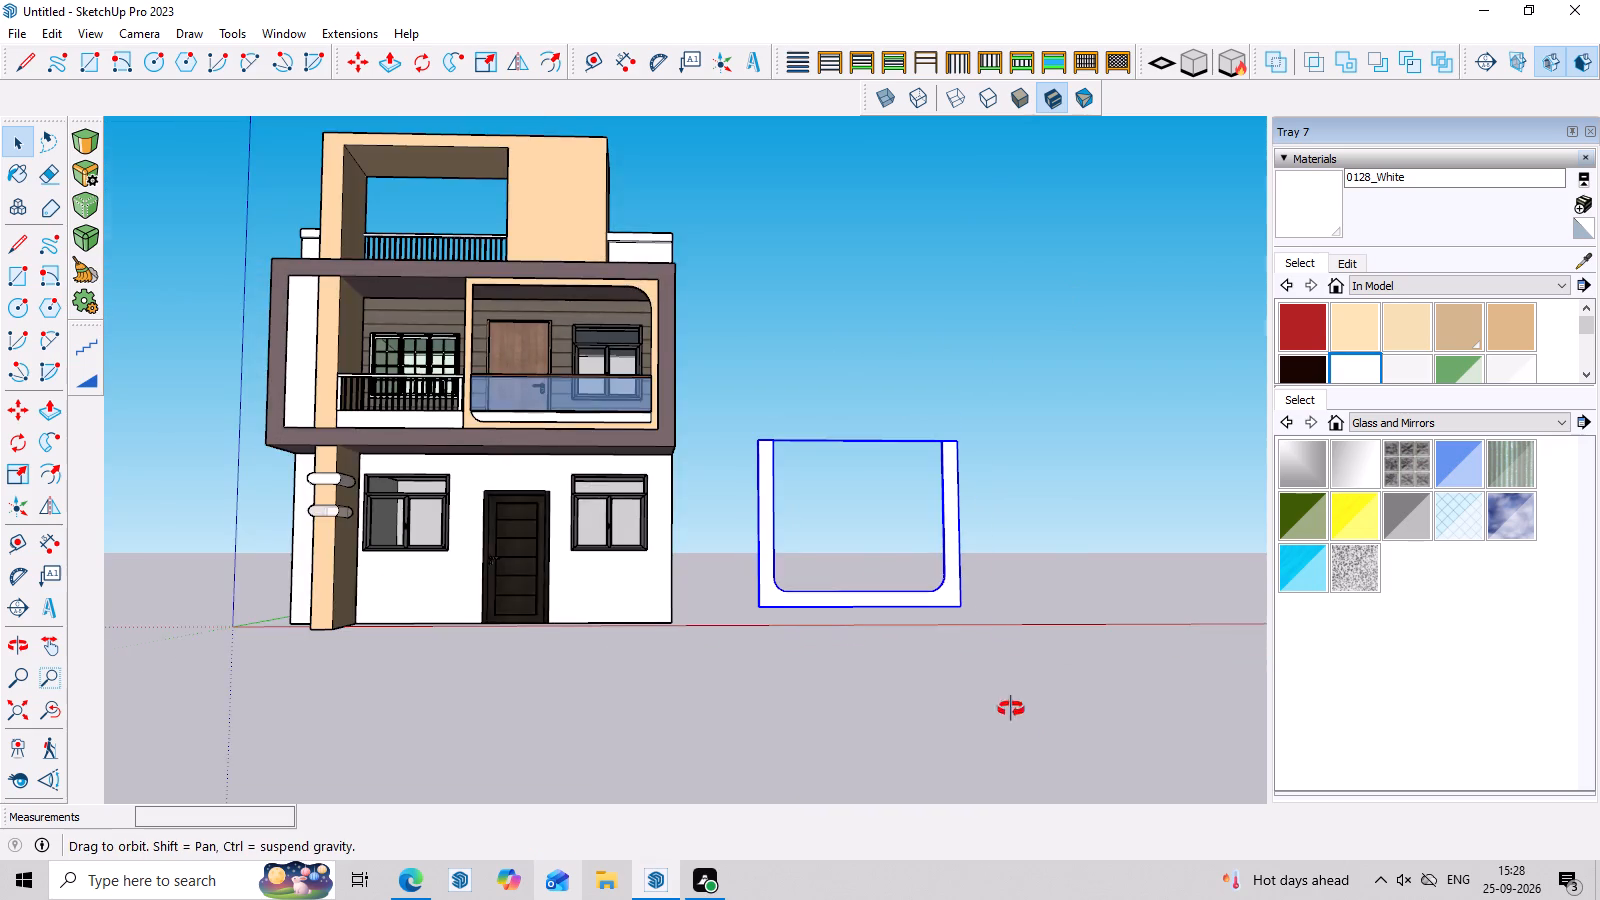
{"action": "middle_click_drag", "start_coordinate": [1011, 709], "coordinate": [1013, 753]}
{"action": "key", "text": "Escape"}
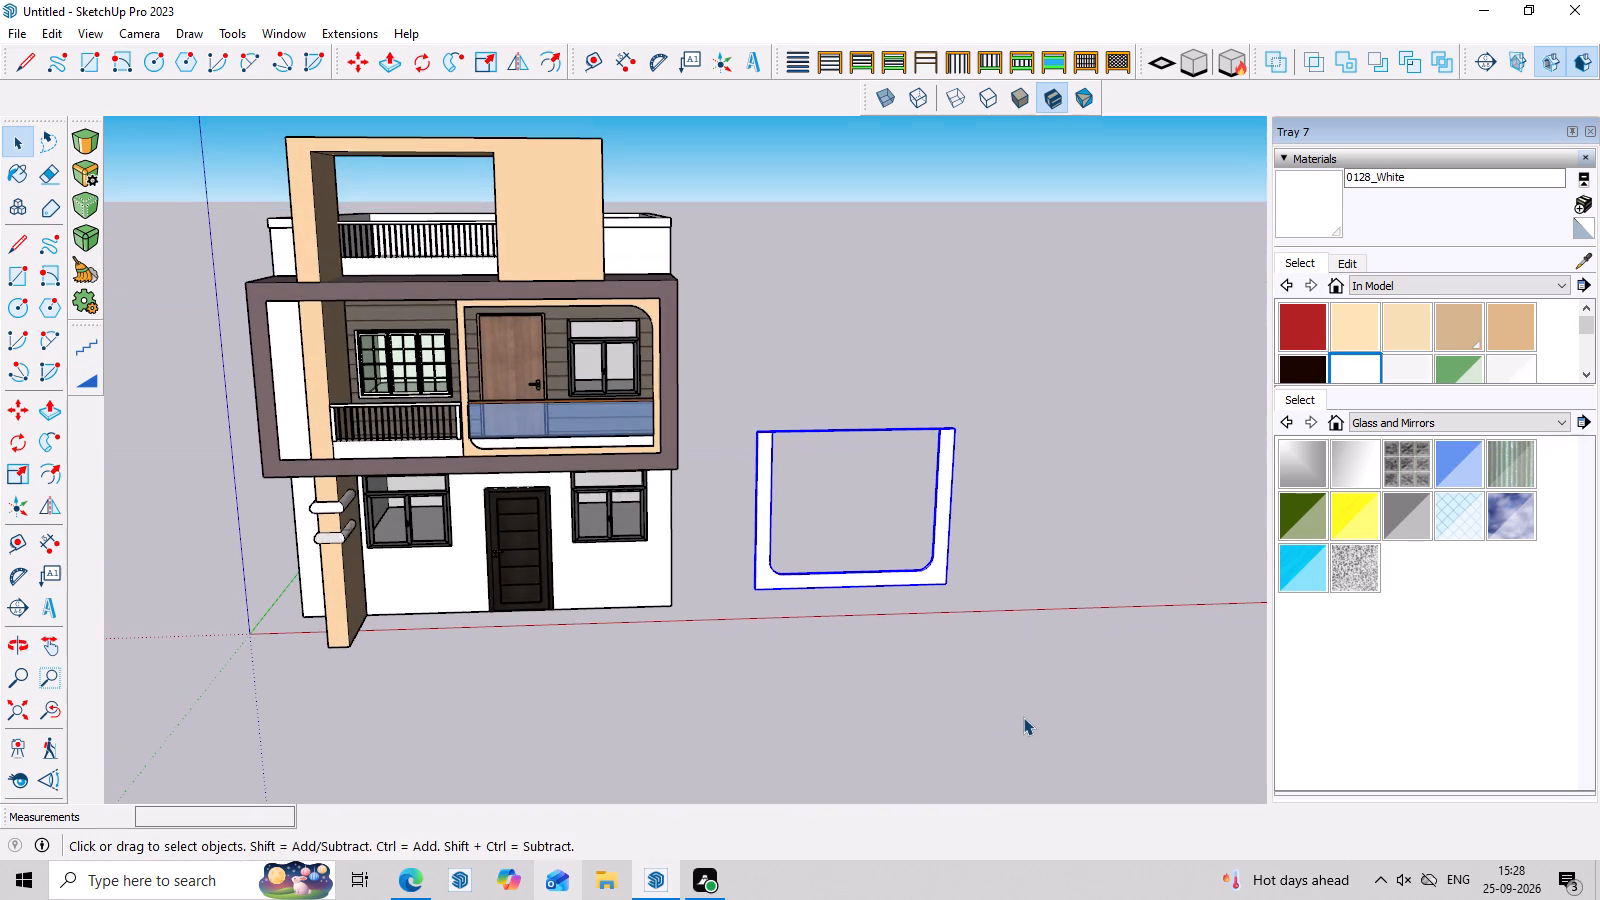
{"action": "left_click", "coordinate": [1084, 575]}
{"action": "scroll", "coordinate": [945, 542], "scroll_direction": "up", "scroll_amount": 6}
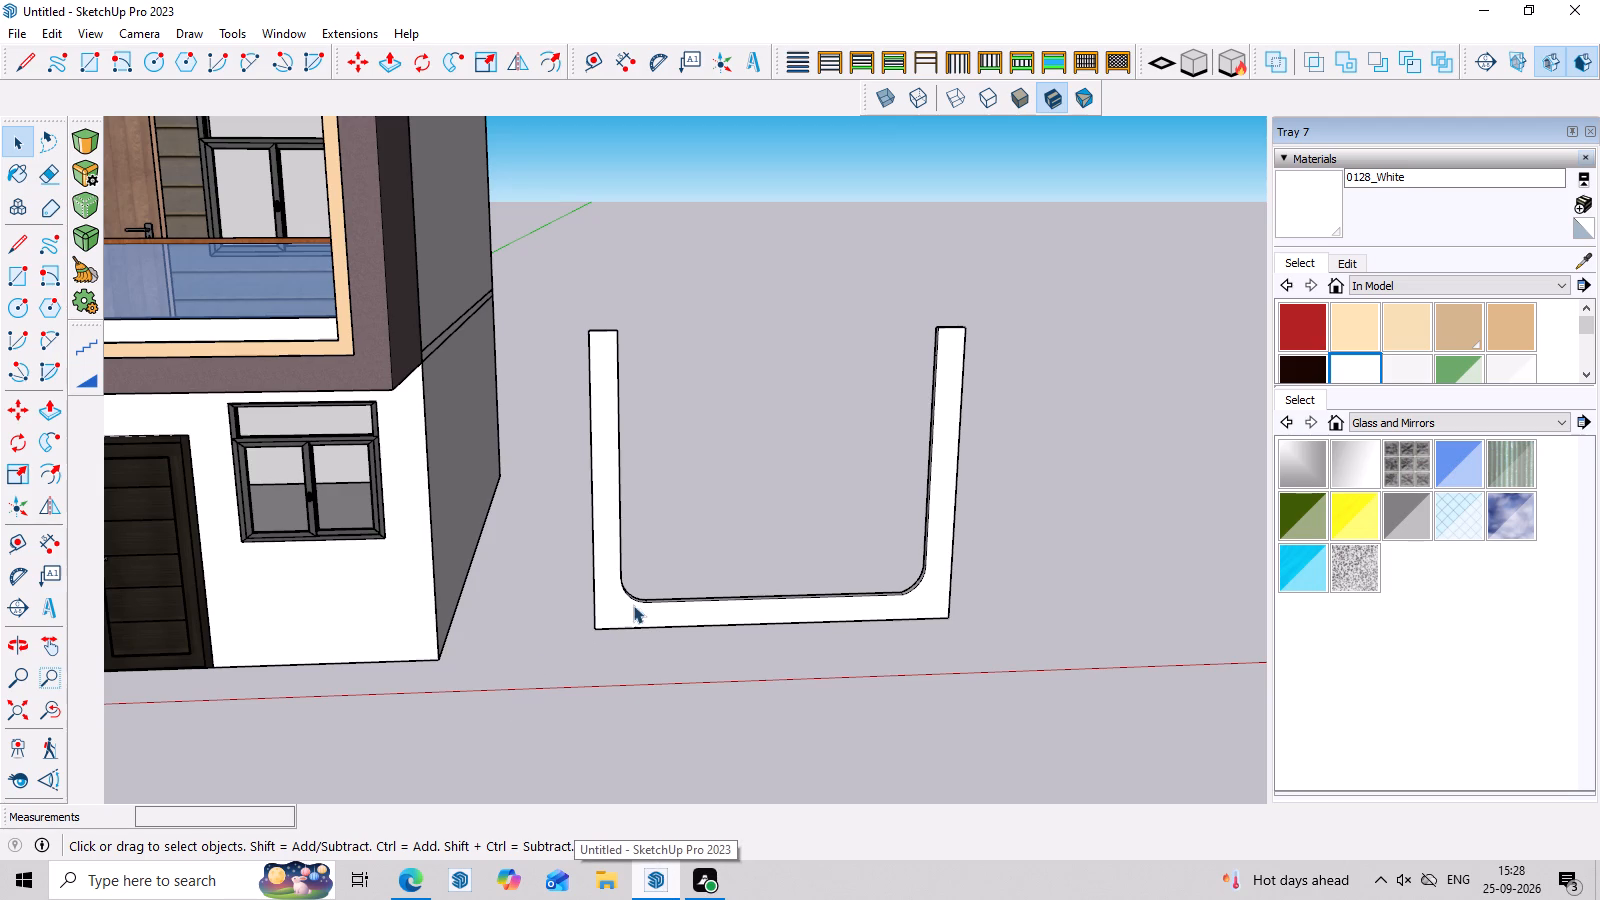
{"action": "left_click", "coordinate": [949, 622]}
{"action": "scroll", "coordinate": [945, 622], "scroll_direction": "up", "scroll_amount": 3}
{"action": "left_click", "coordinate": [932, 602]}
{"action": "scroll", "coordinate": [932, 596], "scroll_direction": "up", "scroll_amount": 3}
{"action": "scroll", "coordinate": [932, 596], "scroll_direction": "down", "scroll_amount": 4}
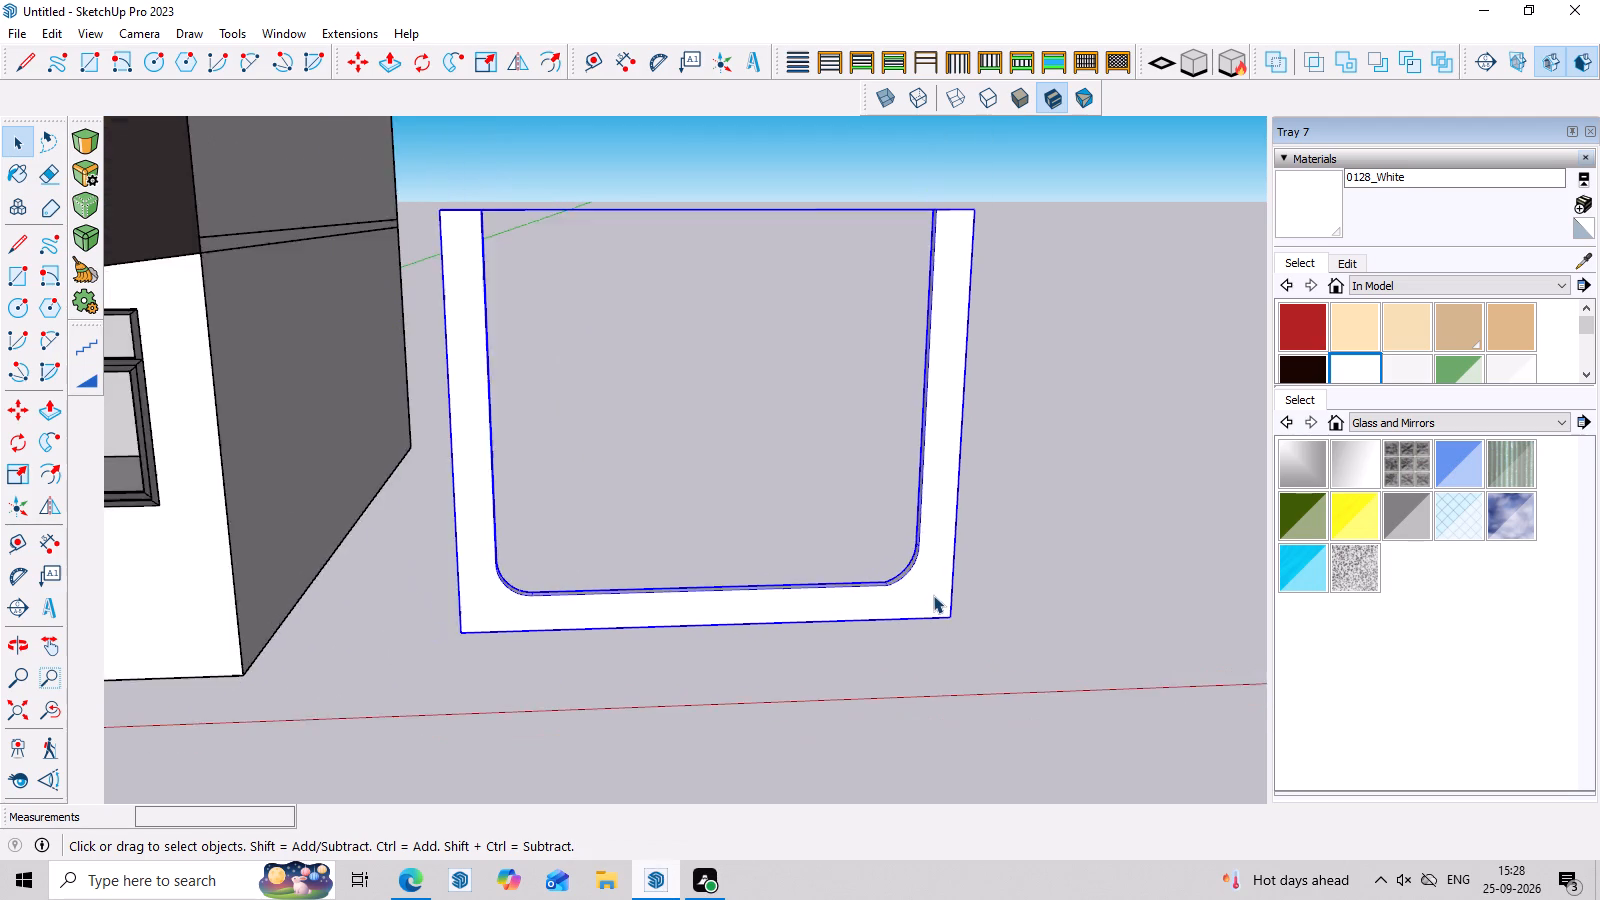
{"action": "scroll", "coordinate": [933, 595], "scroll_direction": "down", "scroll_amount": 5}
{"action": "middle_click_drag", "start_coordinate": [925, 640], "coordinate": [254, 517]}
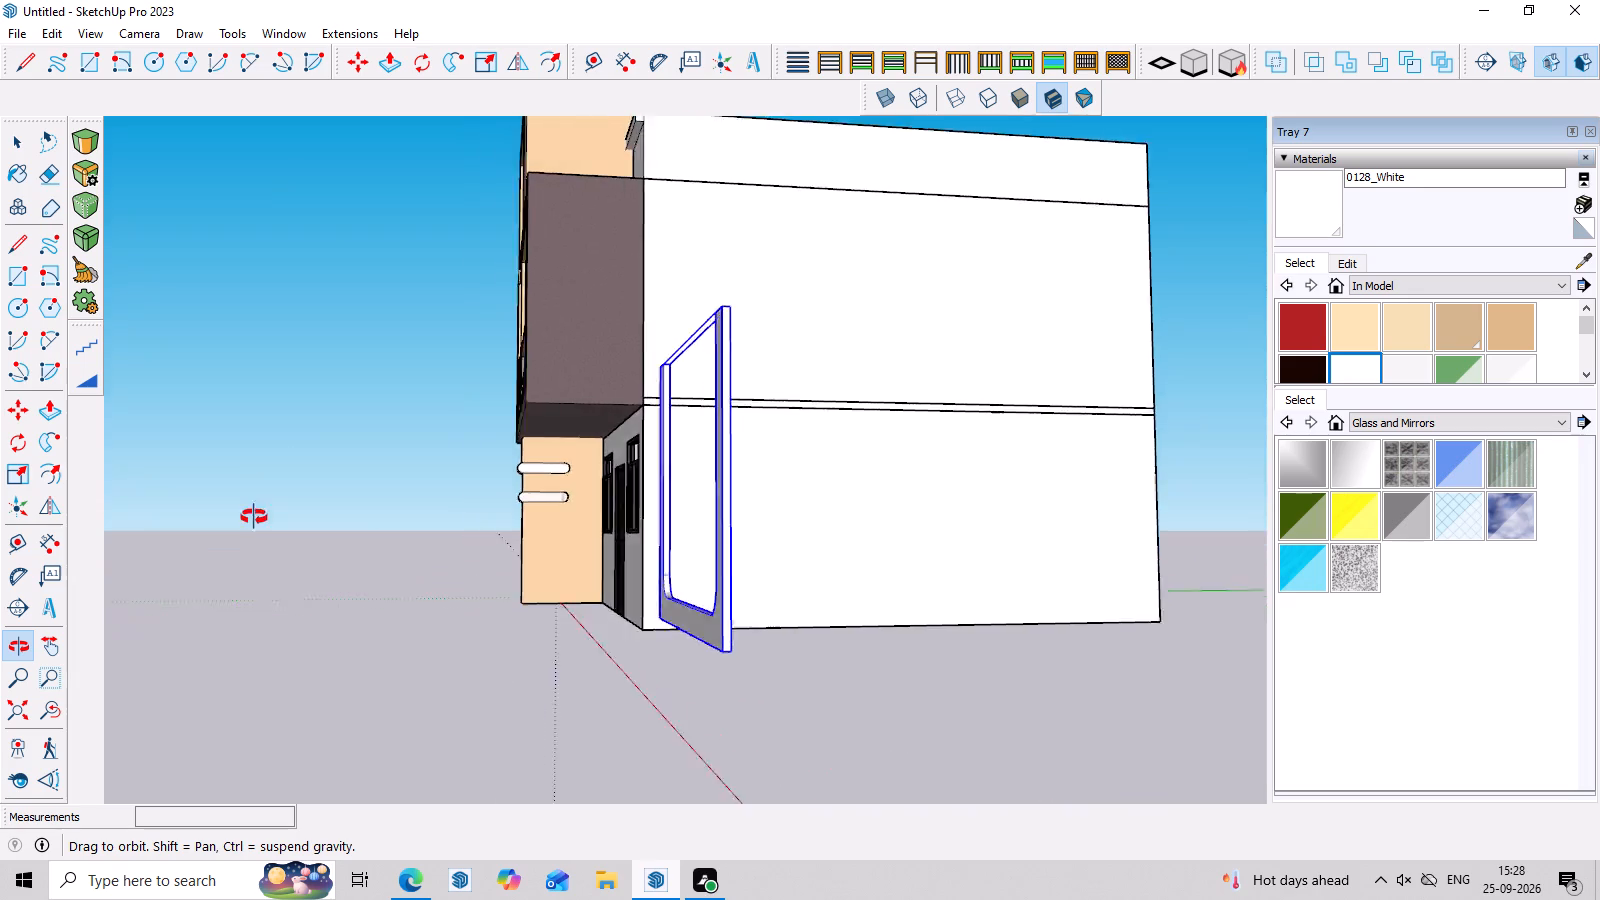
{"action": "middle_click_drag", "start_coordinate": [254, 517], "coordinate": [838, 498]}
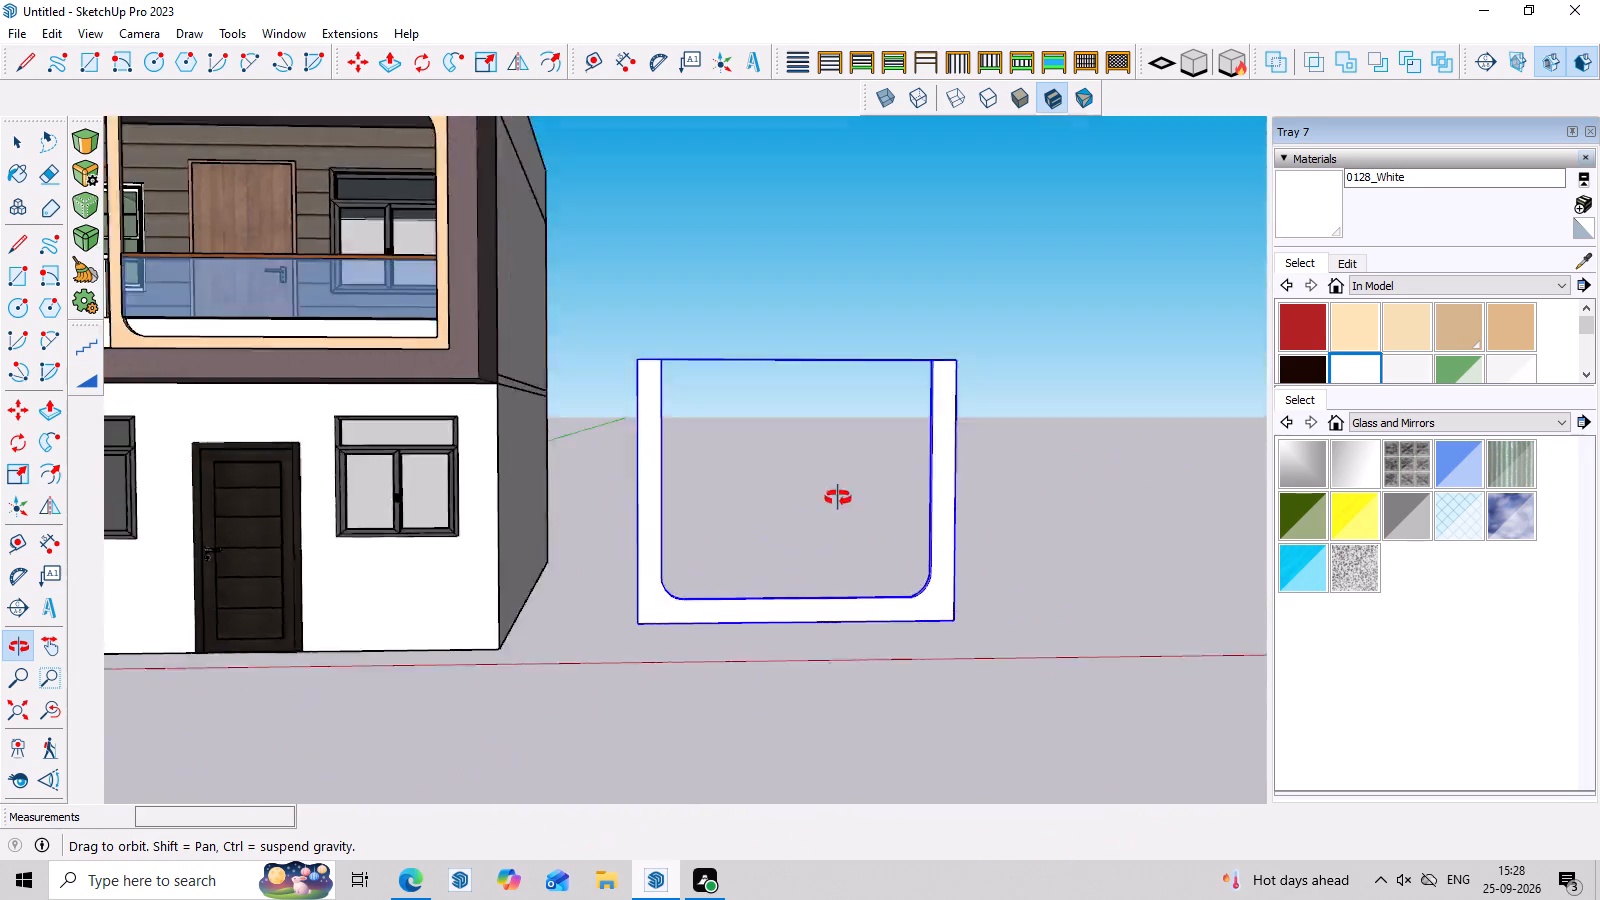
Examine the selected U-shaped frame beside the house from several sides, and clear the selection.
{"action": "middle_click_drag", "start_coordinate": [838, 498], "coordinate": [334, 461]}
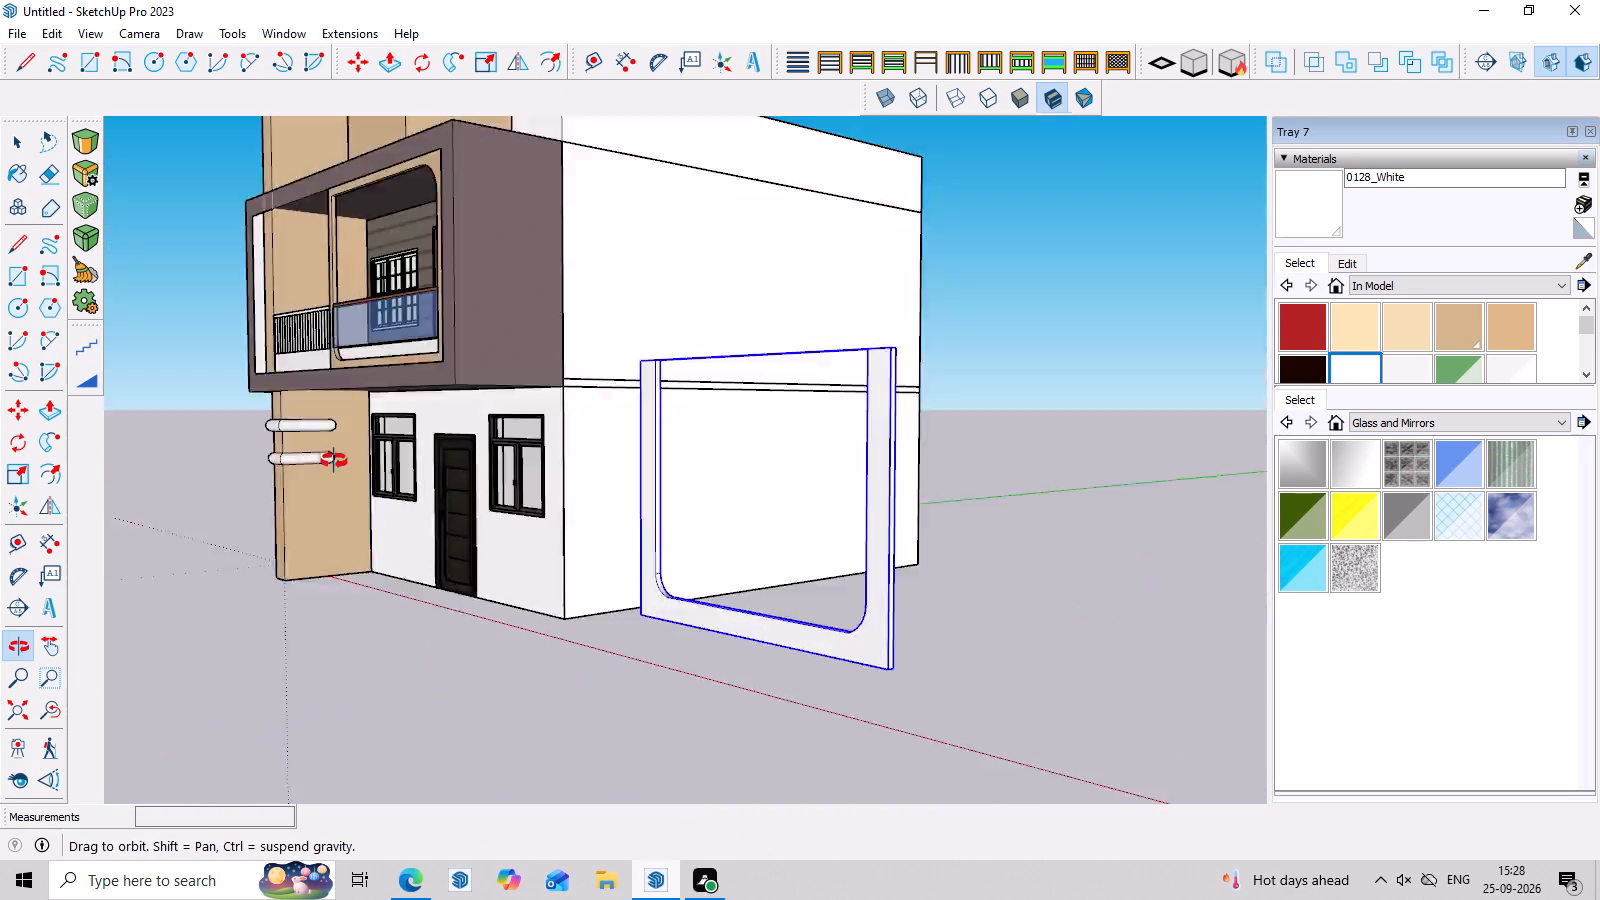
{"action": "middle_click_drag", "start_coordinate": [334, 461], "coordinate": [623, 660]}
{"action": "scroll", "coordinate": [475, 569], "scroll_direction": "down", "scroll_amount": 8}
{"action": "middle_click_drag", "start_coordinate": [796, 705], "coordinate": [972, 592]}
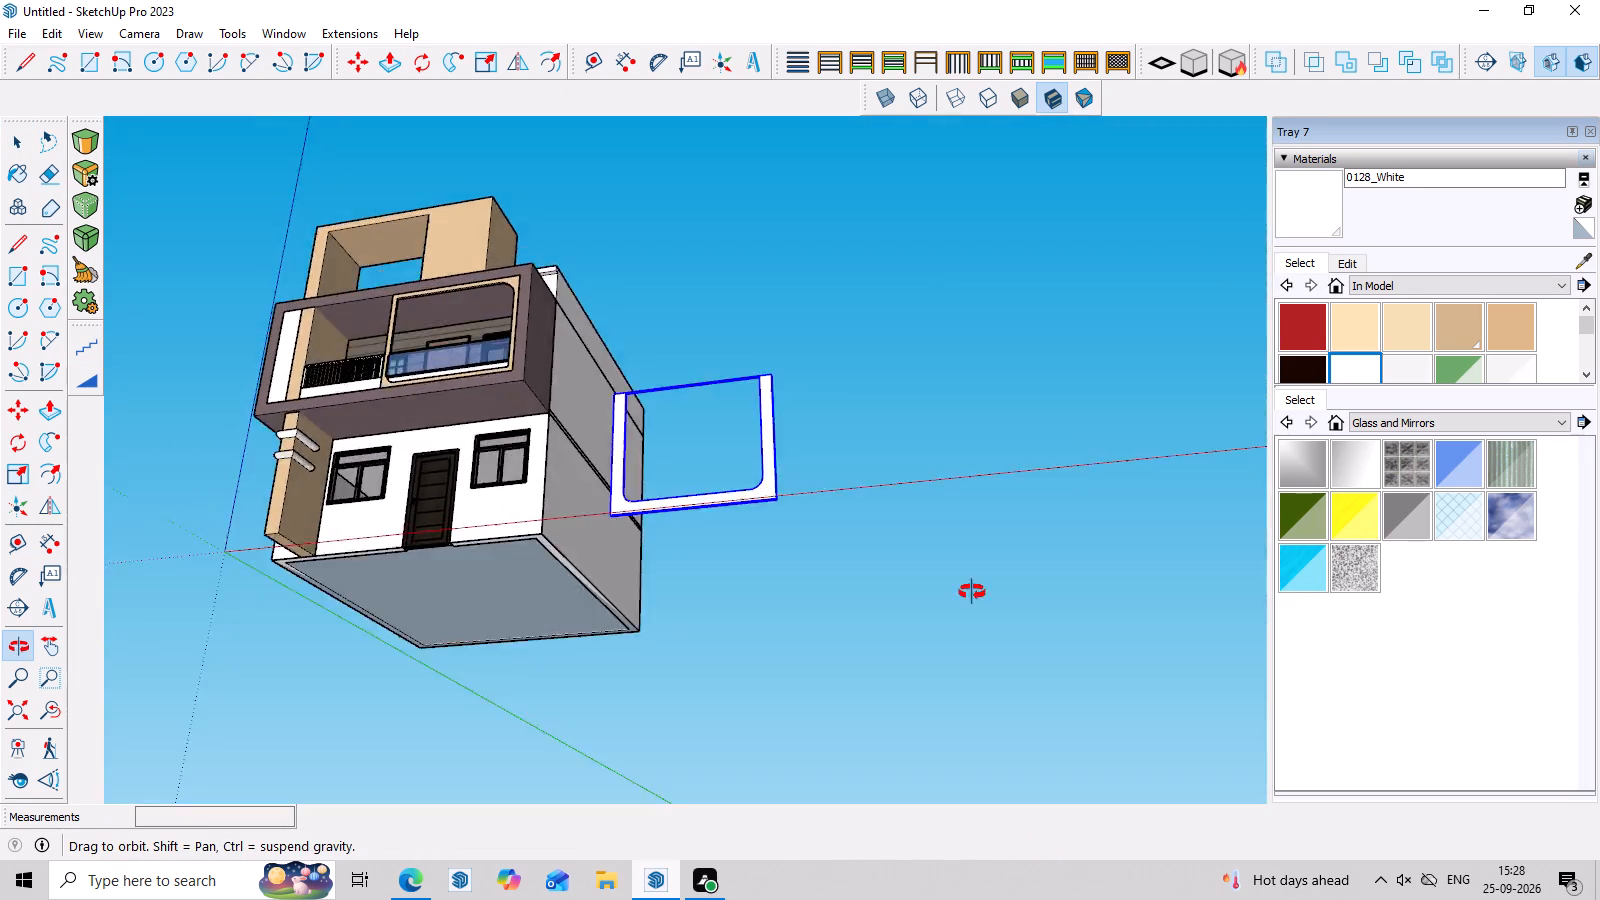
{"action": "middle_click_drag", "start_coordinate": [972, 592], "coordinate": [970, 631]}
{"action": "scroll", "coordinate": [638, 575], "scroll_direction": "up", "scroll_amount": 6}
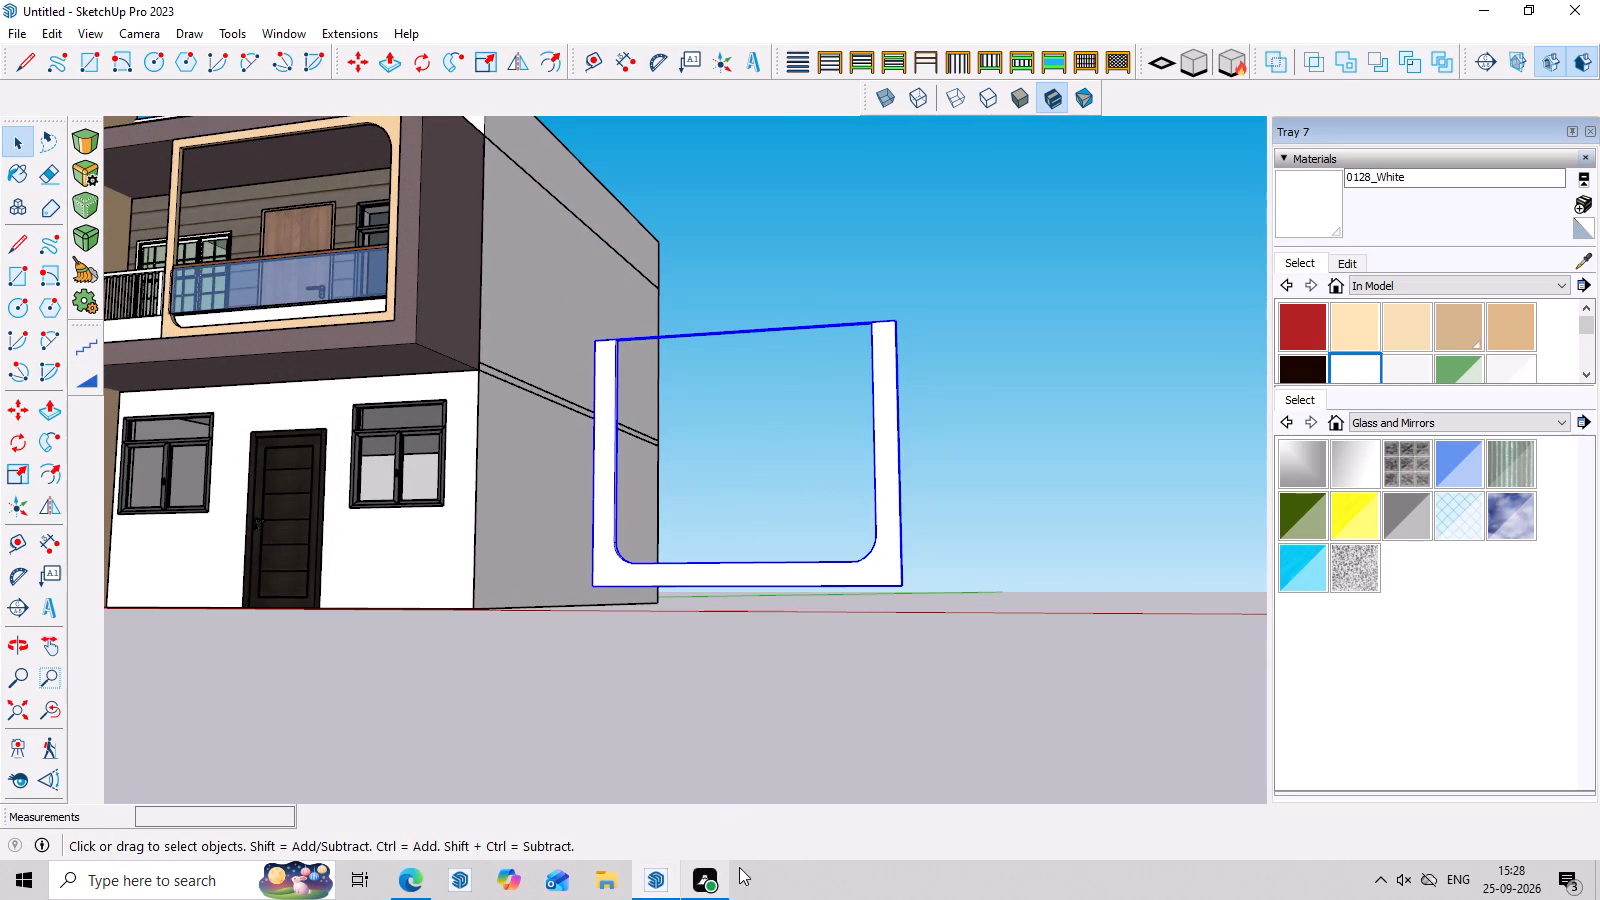
{"action": "scroll", "coordinate": [741, 869], "scroll_direction": "down", "scroll_amount": 18}
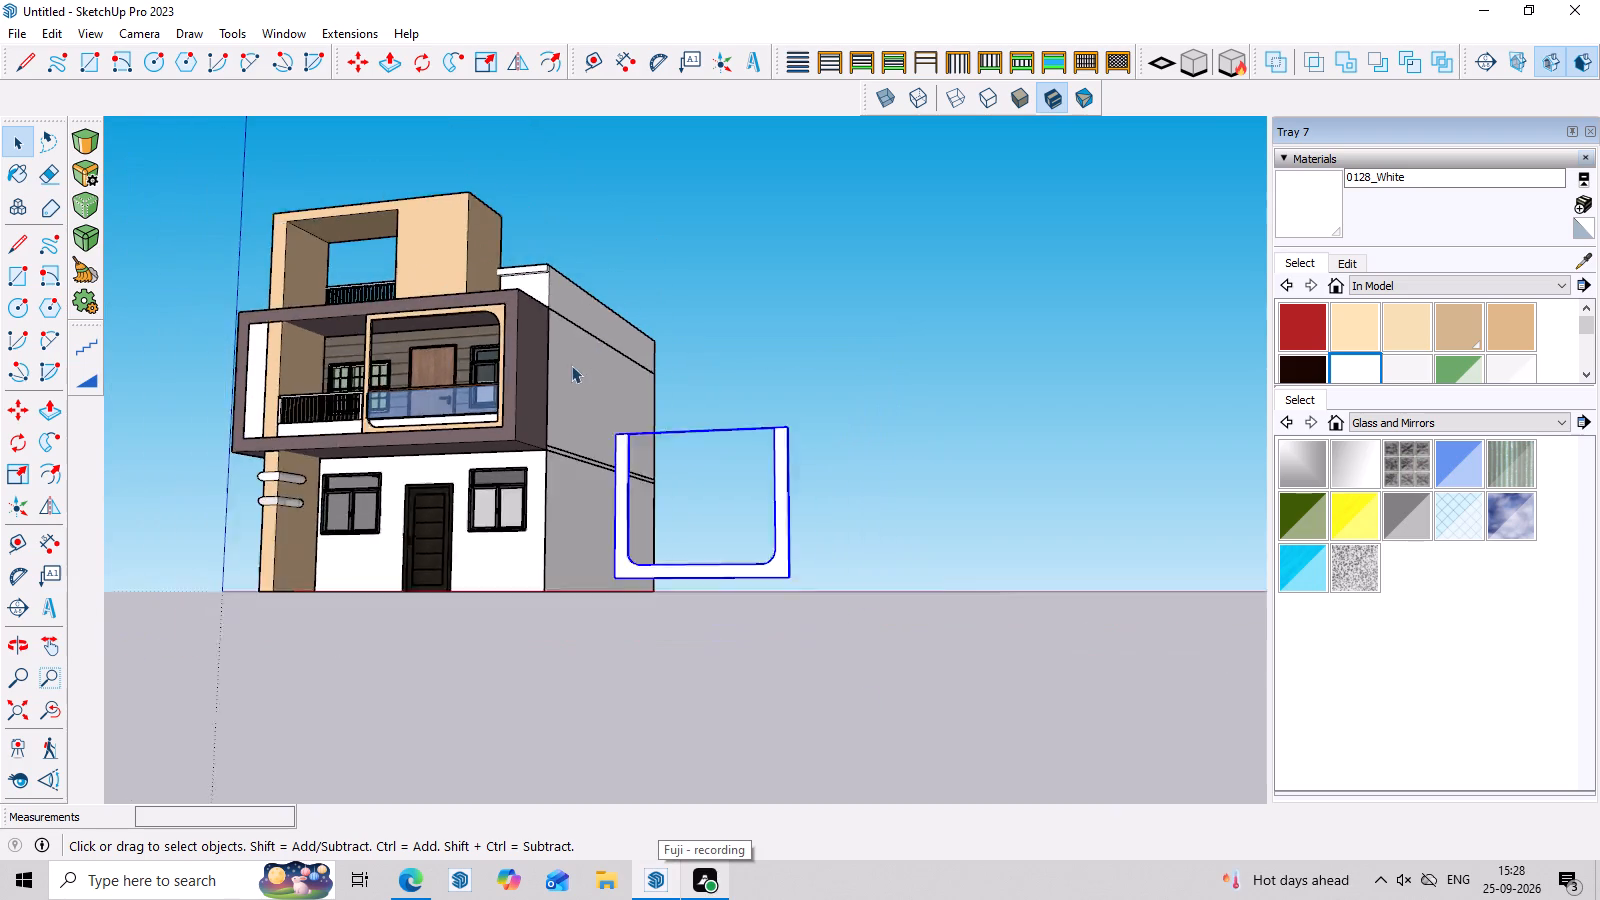
{"action": "scroll", "coordinate": [571, 365], "scroll_direction": "down", "scroll_amount": 5}
{"action": "middle_click_drag", "start_coordinate": [430, 406], "coordinate": [458, 614]}
{"action": "scroll", "coordinate": [446, 441], "scroll_direction": "up", "scroll_amount": 8}
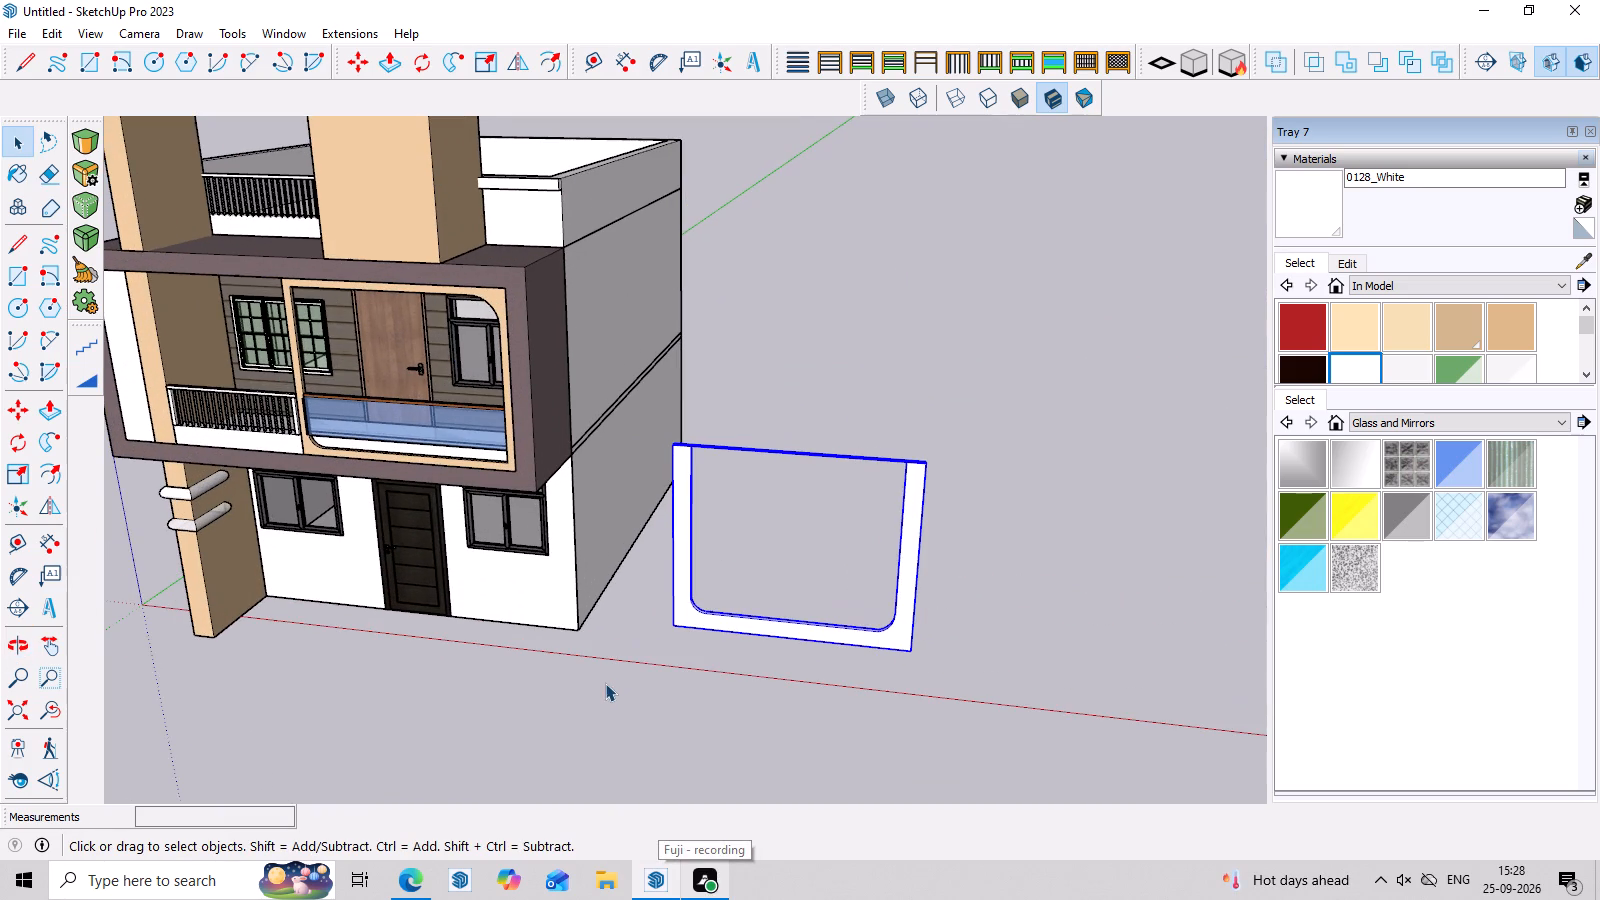
{"action": "middle_click_drag", "start_coordinate": [1072, 642], "coordinate": [775, 345]}
{"action": "scroll", "coordinate": [887, 568], "scroll_direction": "up", "scroll_amount": 5}
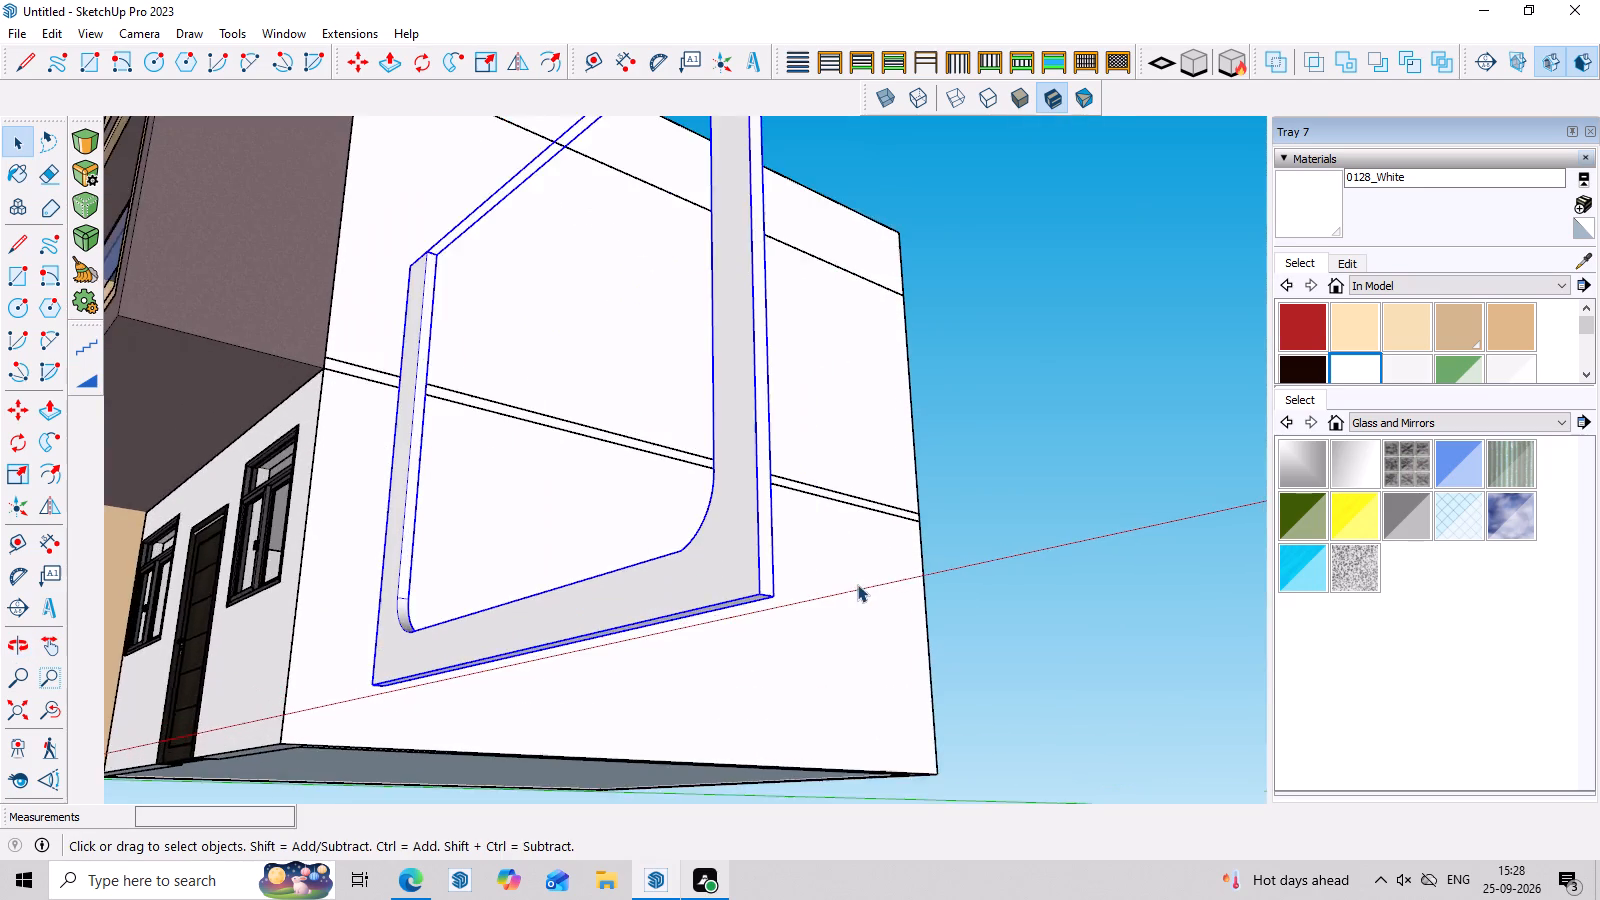
{"action": "scroll", "coordinate": [857, 584], "scroll_direction": "up", "scroll_amount": 1}
{"action": "middle_click_drag", "start_coordinate": [859, 576], "coordinate": [910, 736]}
{"action": "scroll", "coordinate": [698, 585], "scroll_direction": "down", "scroll_amount": 12}
{"action": "middle_click_drag", "start_coordinate": [866, 654], "coordinate": [840, 561]}
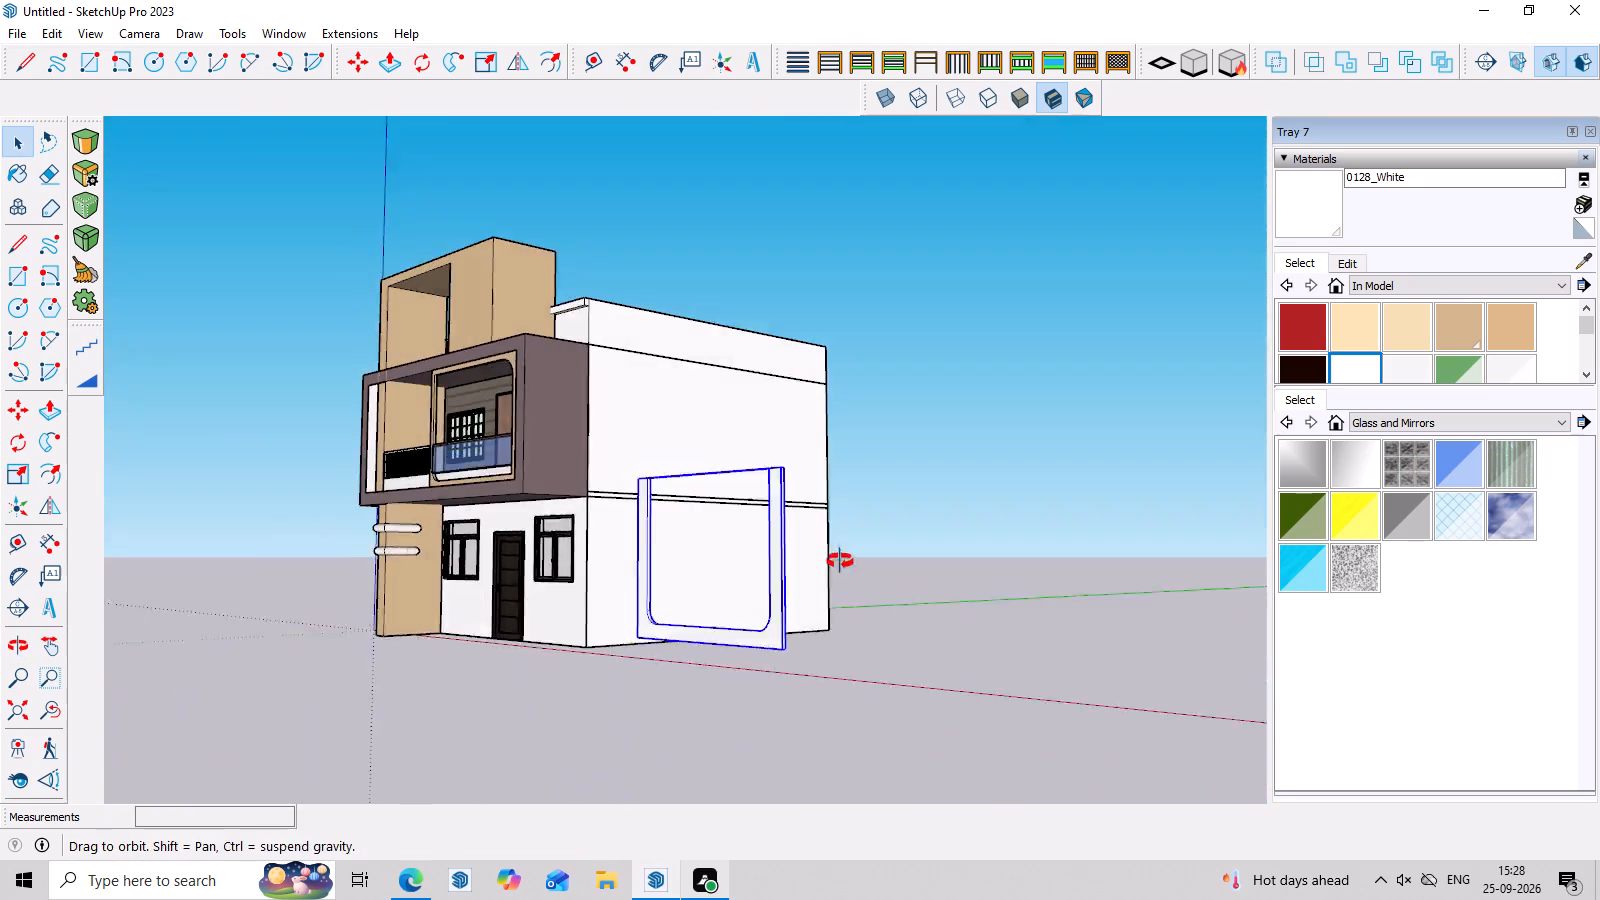
{"action": "middle_click_drag", "start_coordinate": [840, 561], "coordinate": [836, 554]}
{"action": "scroll", "coordinate": [835, 554], "scroll_direction": "down", "scroll_amount": 1}
{"action": "scroll", "coordinate": [794, 596], "scroll_direction": "up", "scroll_amount": 3}
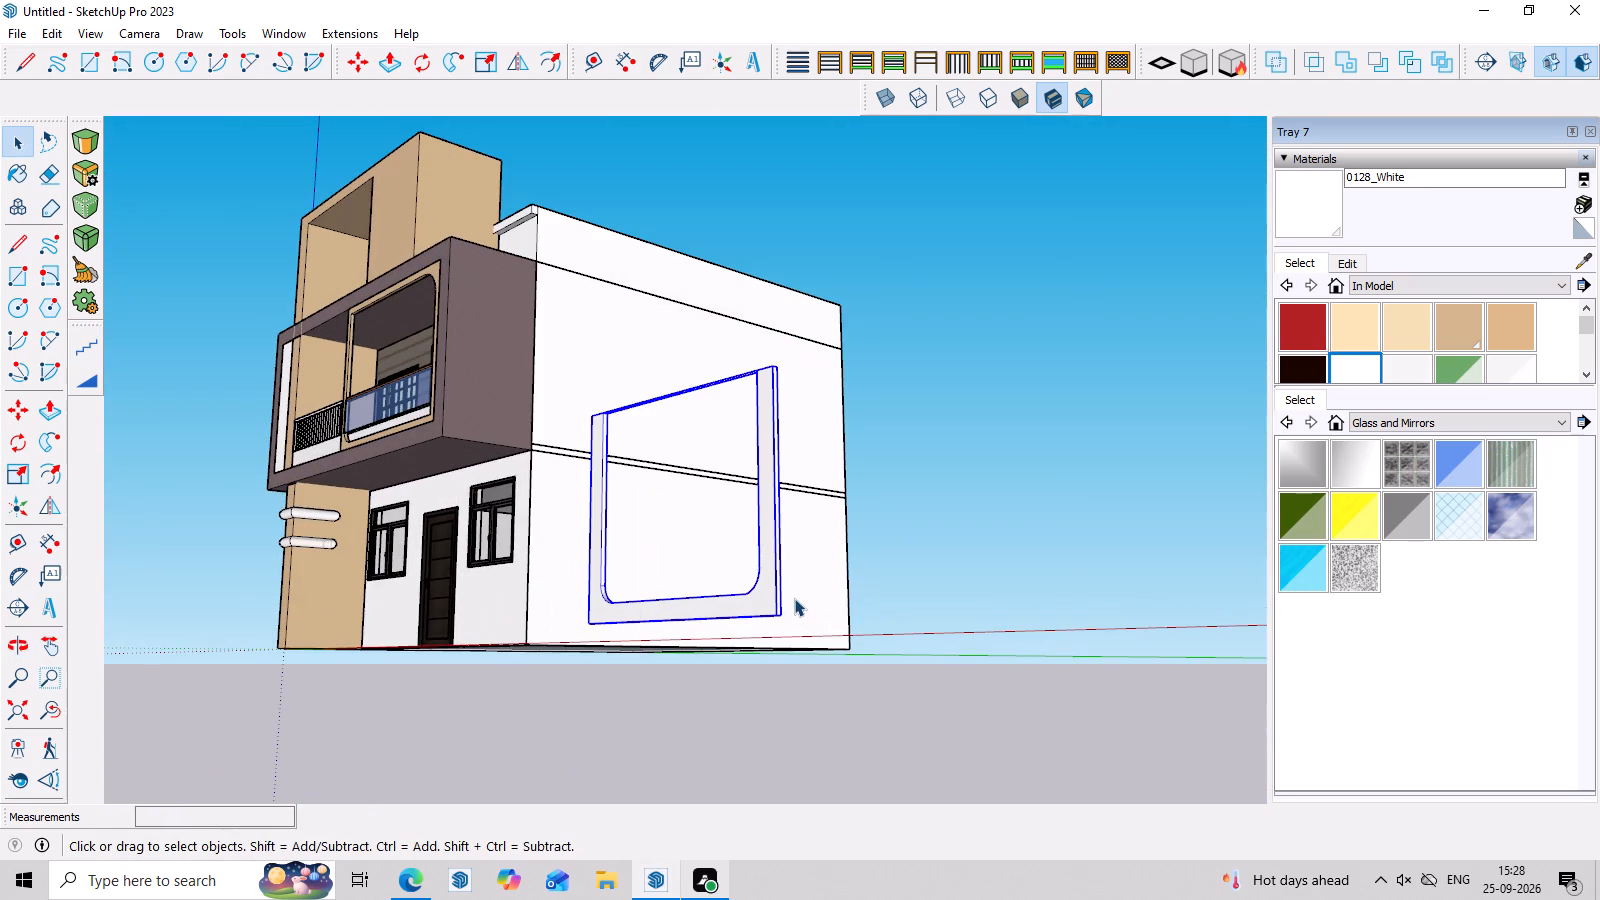
{"action": "middle_click_drag", "start_coordinate": [634, 564], "coordinate": [1059, 792]}
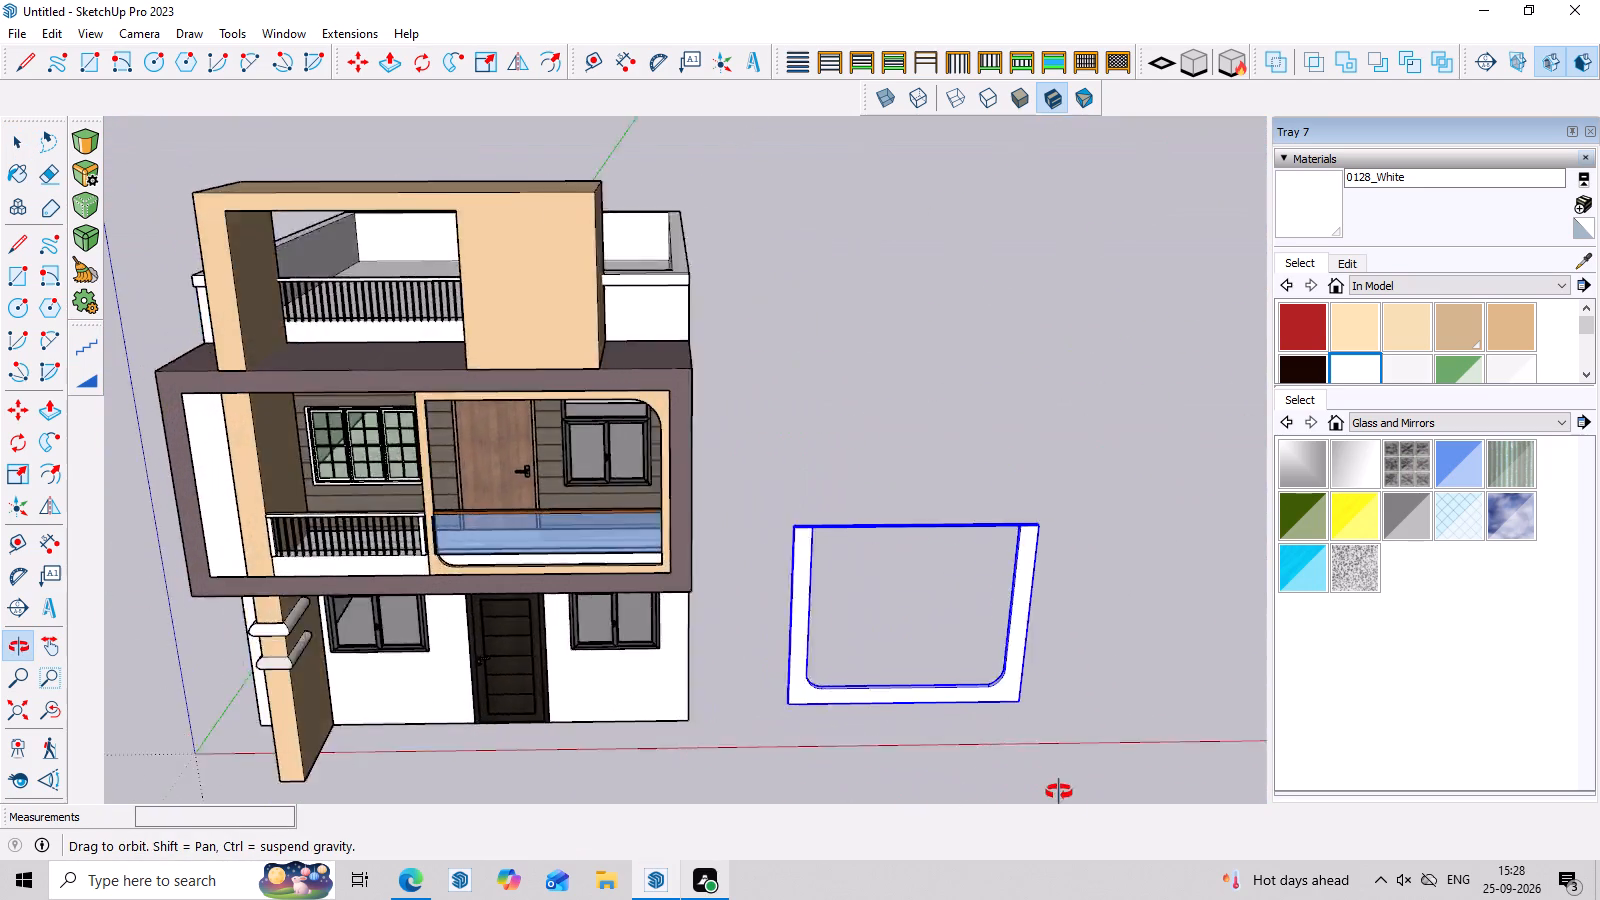
{"action": "middle_click_drag", "start_coordinate": [1059, 792], "coordinate": [1130, 615]}
{"action": "key", "text": "Escape"}
{"action": "left_click", "coordinate": [980, 388]}
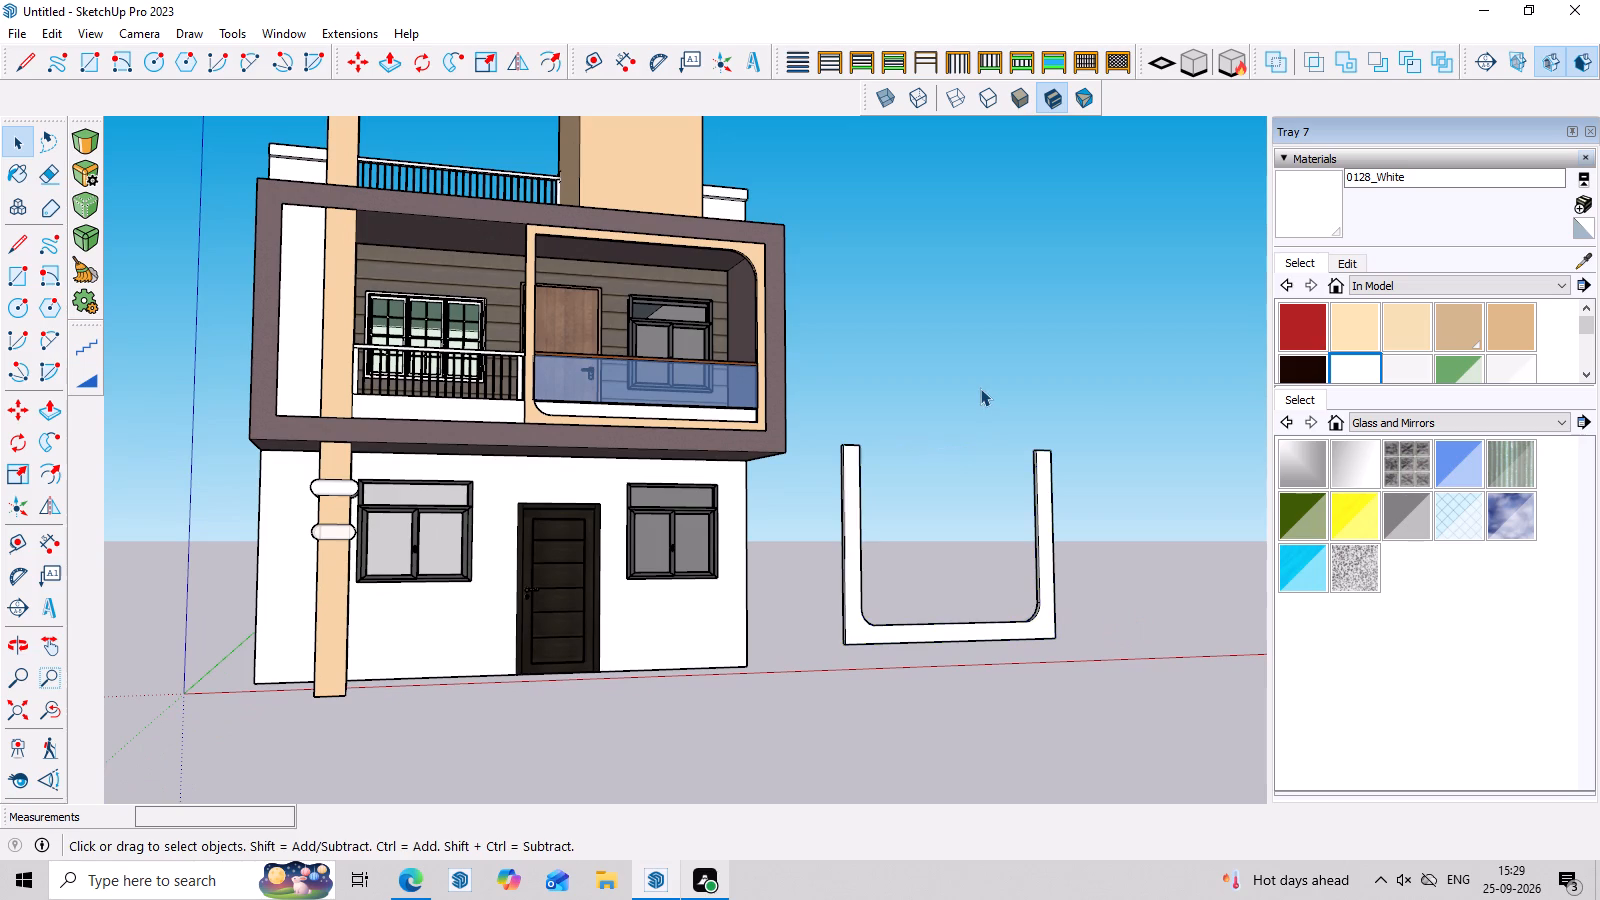
Examine the ground-floor facade beside the frame and the underside of the house.
{"action": "scroll", "coordinate": [904, 502], "scroll_direction": "down", "scroll_amount": 3}
{"action": "middle_click_drag", "start_coordinate": [905, 549], "coordinate": [887, 831]}
{"action": "scroll", "coordinate": [661, 277], "scroll_direction": "up", "scroll_amount": 6}
{"action": "middle_click_drag", "start_coordinate": [763, 525], "coordinate": [723, 274]}
{"action": "scroll", "coordinate": [723, 274], "scroll_direction": "up", "scroll_amount": 1}
{"action": "scroll", "coordinate": [695, 312], "scroll_direction": "down", "scroll_amount": 9}
{"action": "middle_click_drag", "start_coordinate": [725, 455], "coordinate": [728, 495]}
{"action": "scroll", "coordinate": [751, 607], "scroll_direction": "up", "scroll_amount": 7}
{"action": "middle_click_drag", "start_coordinate": [811, 611], "coordinate": [807, 578]}
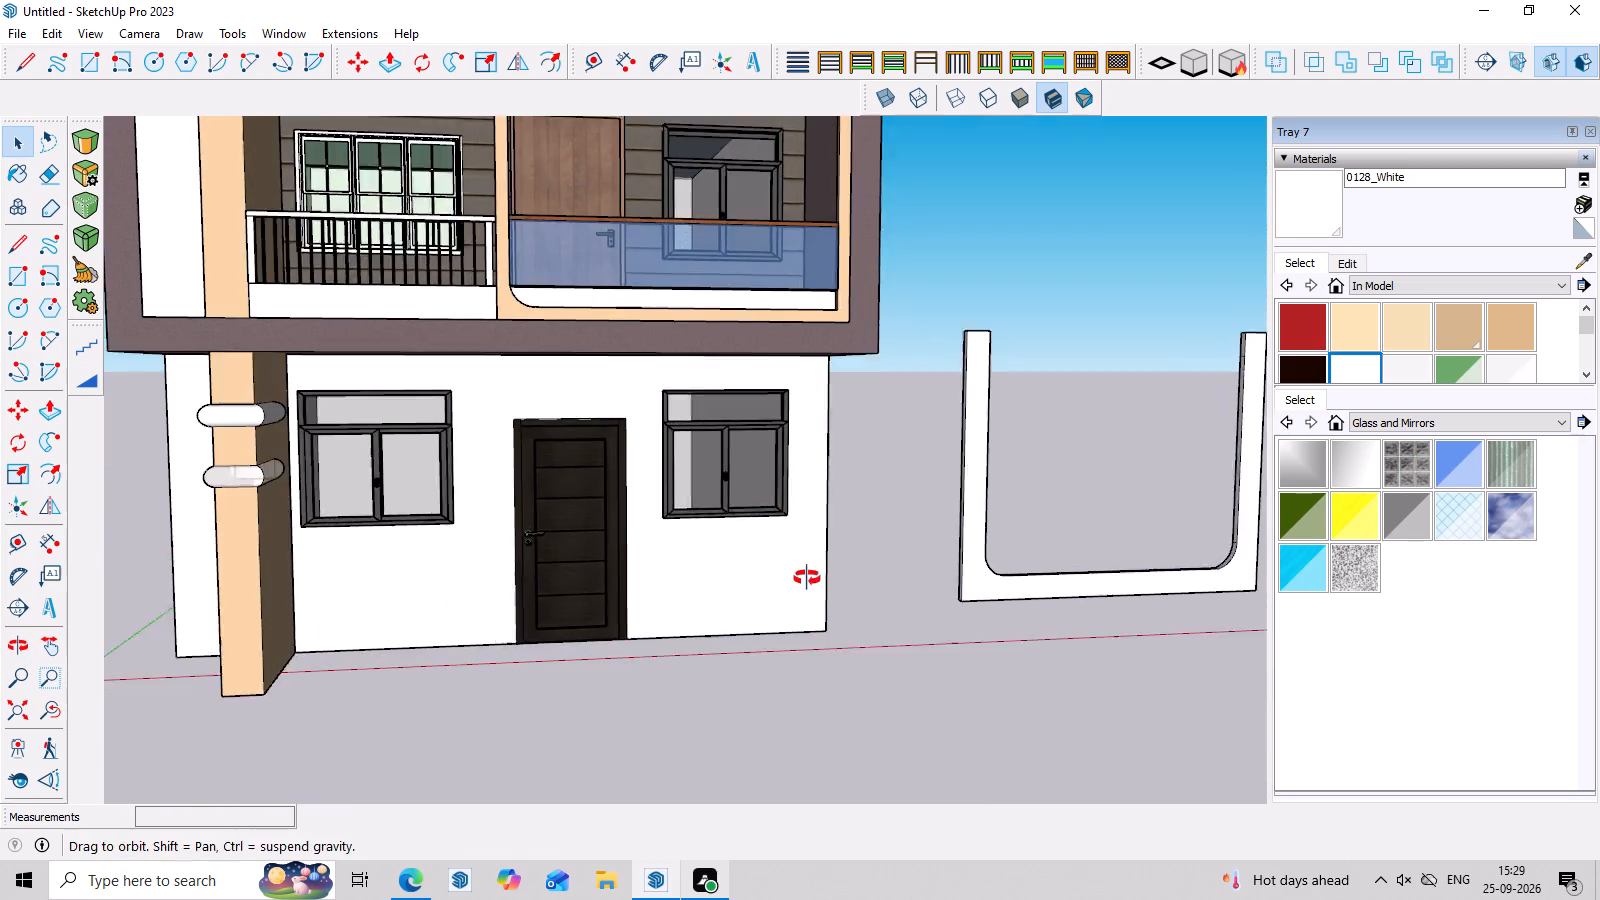
{"action": "middle_click_drag", "start_coordinate": [807, 578], "coordinate": [801, 549]}
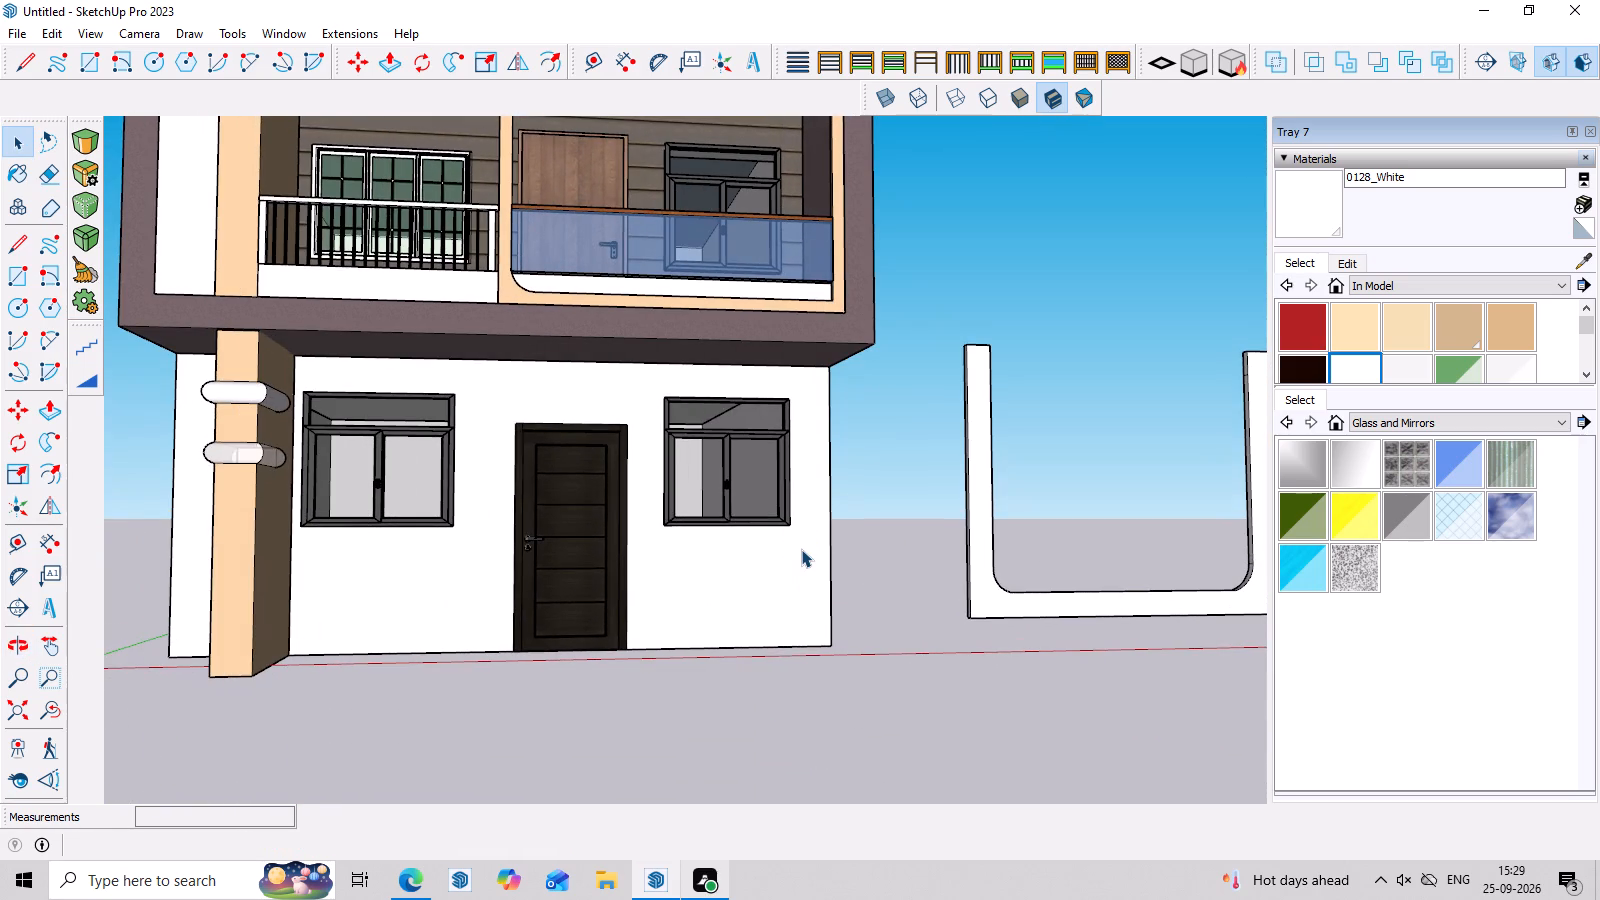
{"action": "middle_click_drag", "start_coordinate": [801, 549], "coordinate": [801, 569]}
{"action": "scroll", "coordinate": [801, 569], "scroll_direction": "up", "scroll_amount": 2}
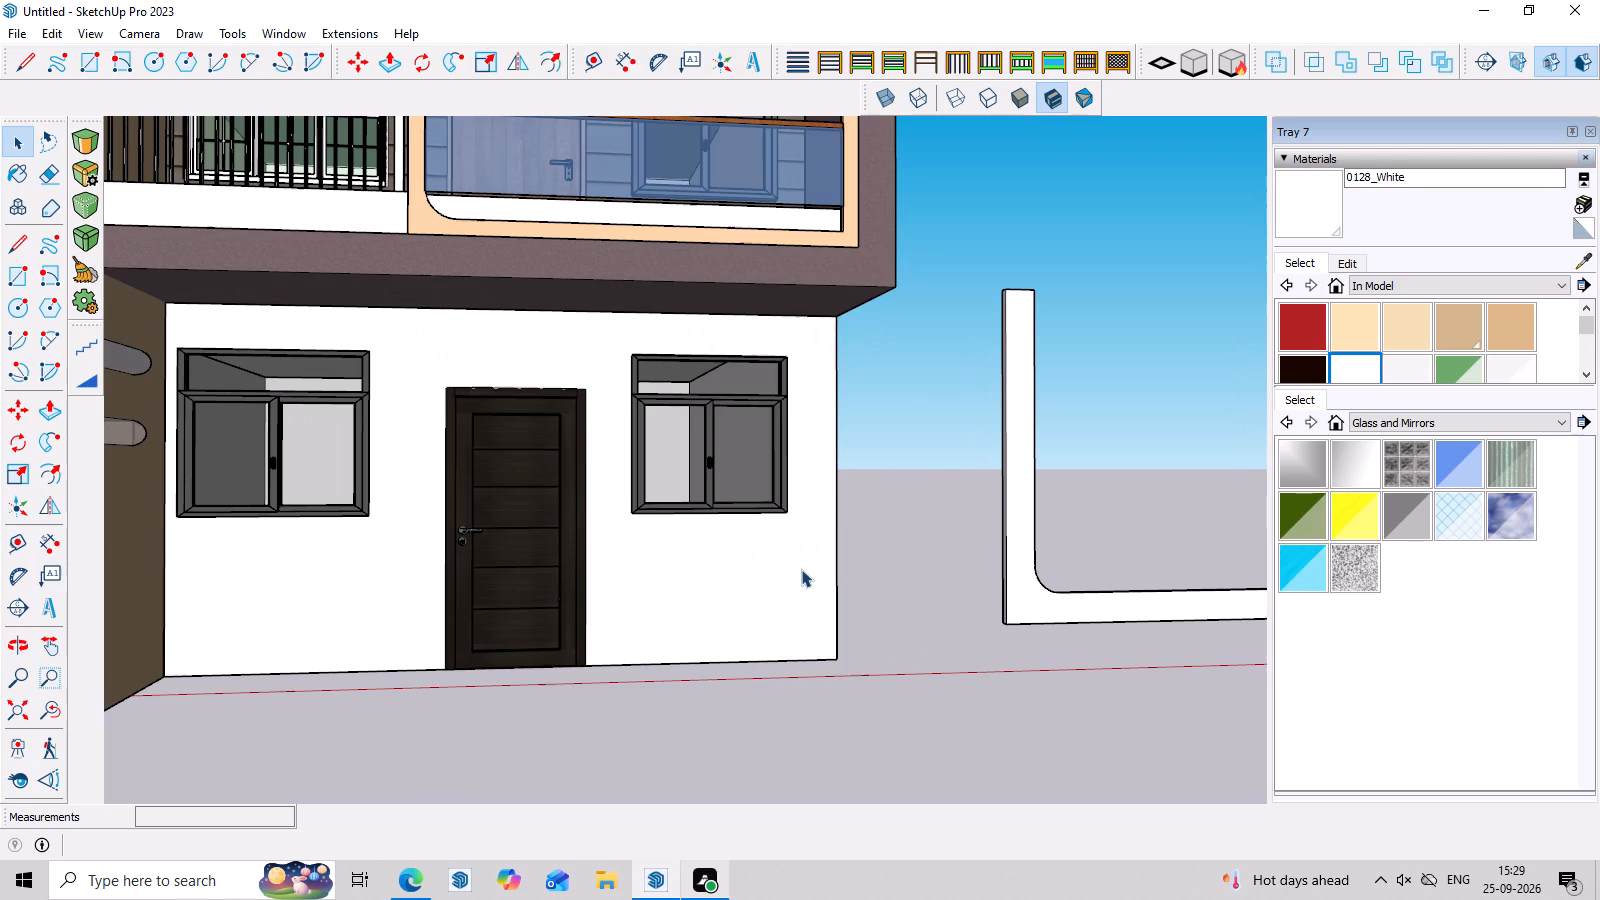
{"action": "scroll", "coordinate": [476, 639], "scroll_direction": "down", "scroll_amount": 4}
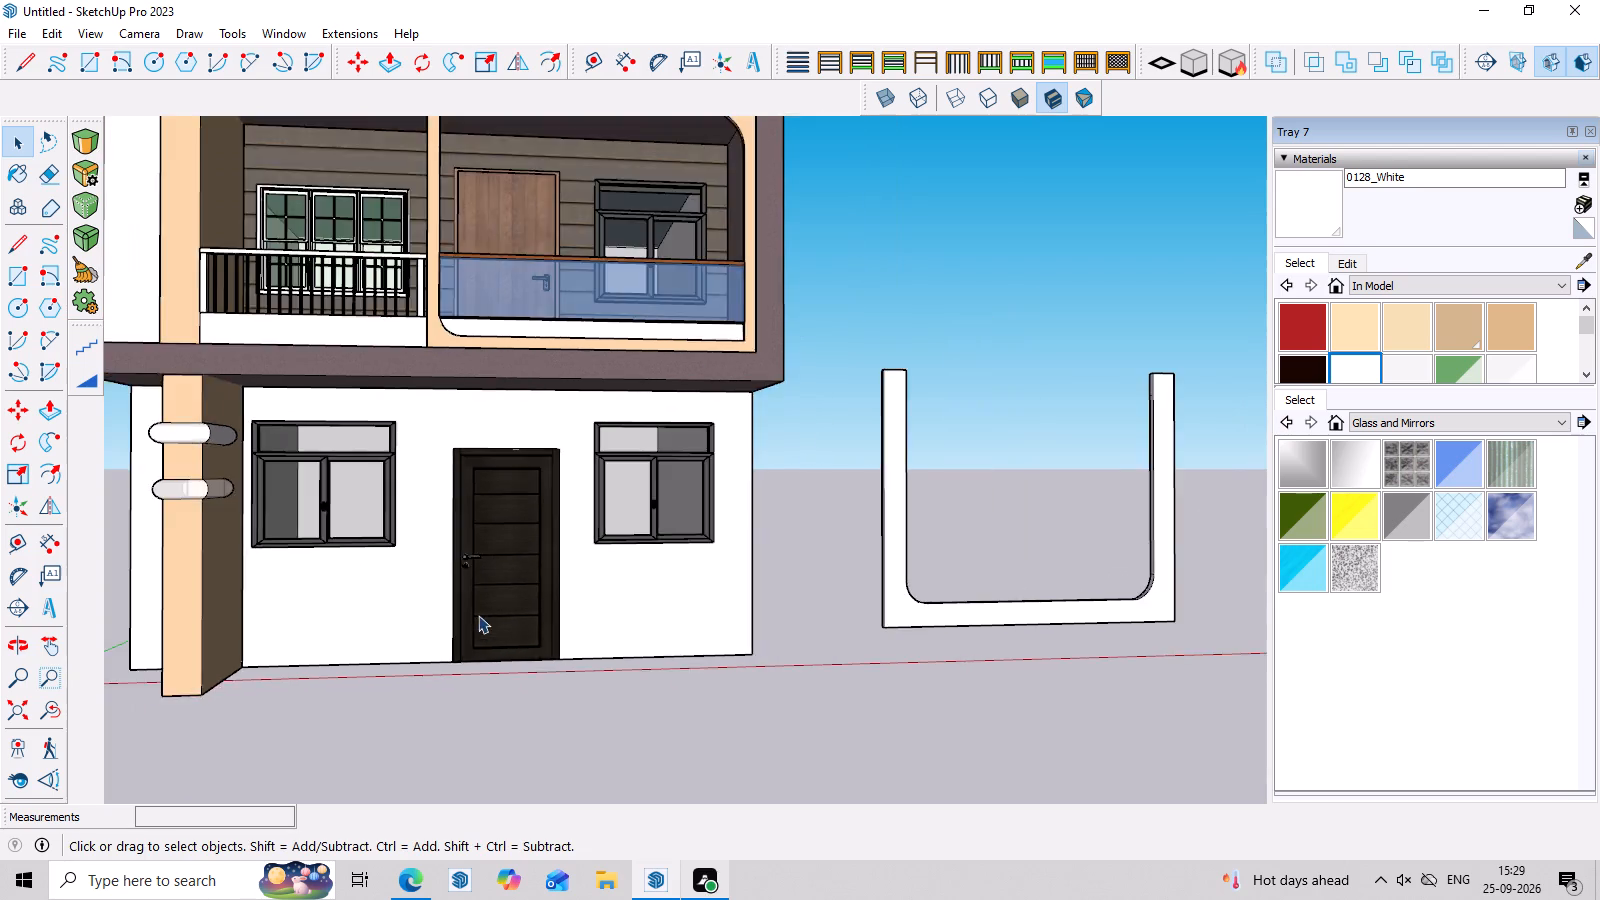
{"action": "scroll", "coordinate": [478, 615], "scroll_direction": "down", "scroll_amount": 6}
{"action": "middle_click_drag", "start_coordinate": [572, 648], "coordinate": [546, 424]}
{"action": "scroll", "coordinate": [639, 715], "scroll_direction": "up", "scroll_amount": 2}
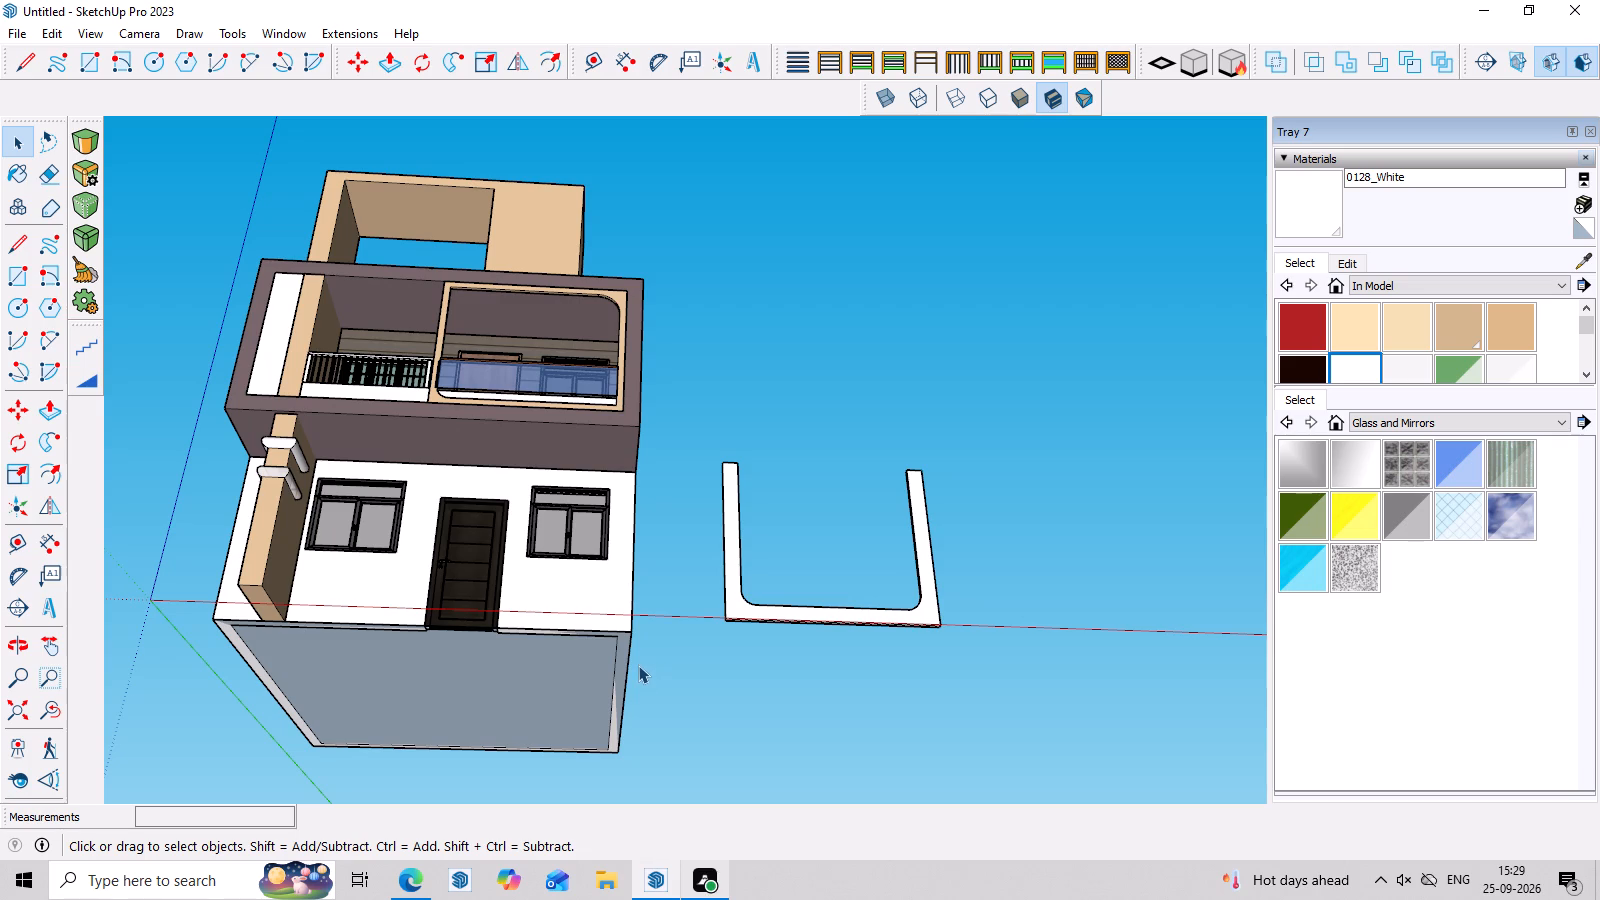
Open the base slab group under the house and extrude its bottom face downward by 2'.
{"action": "left_click", "coordinate": [593, 682]}
{"action": "key", "text": "p"}
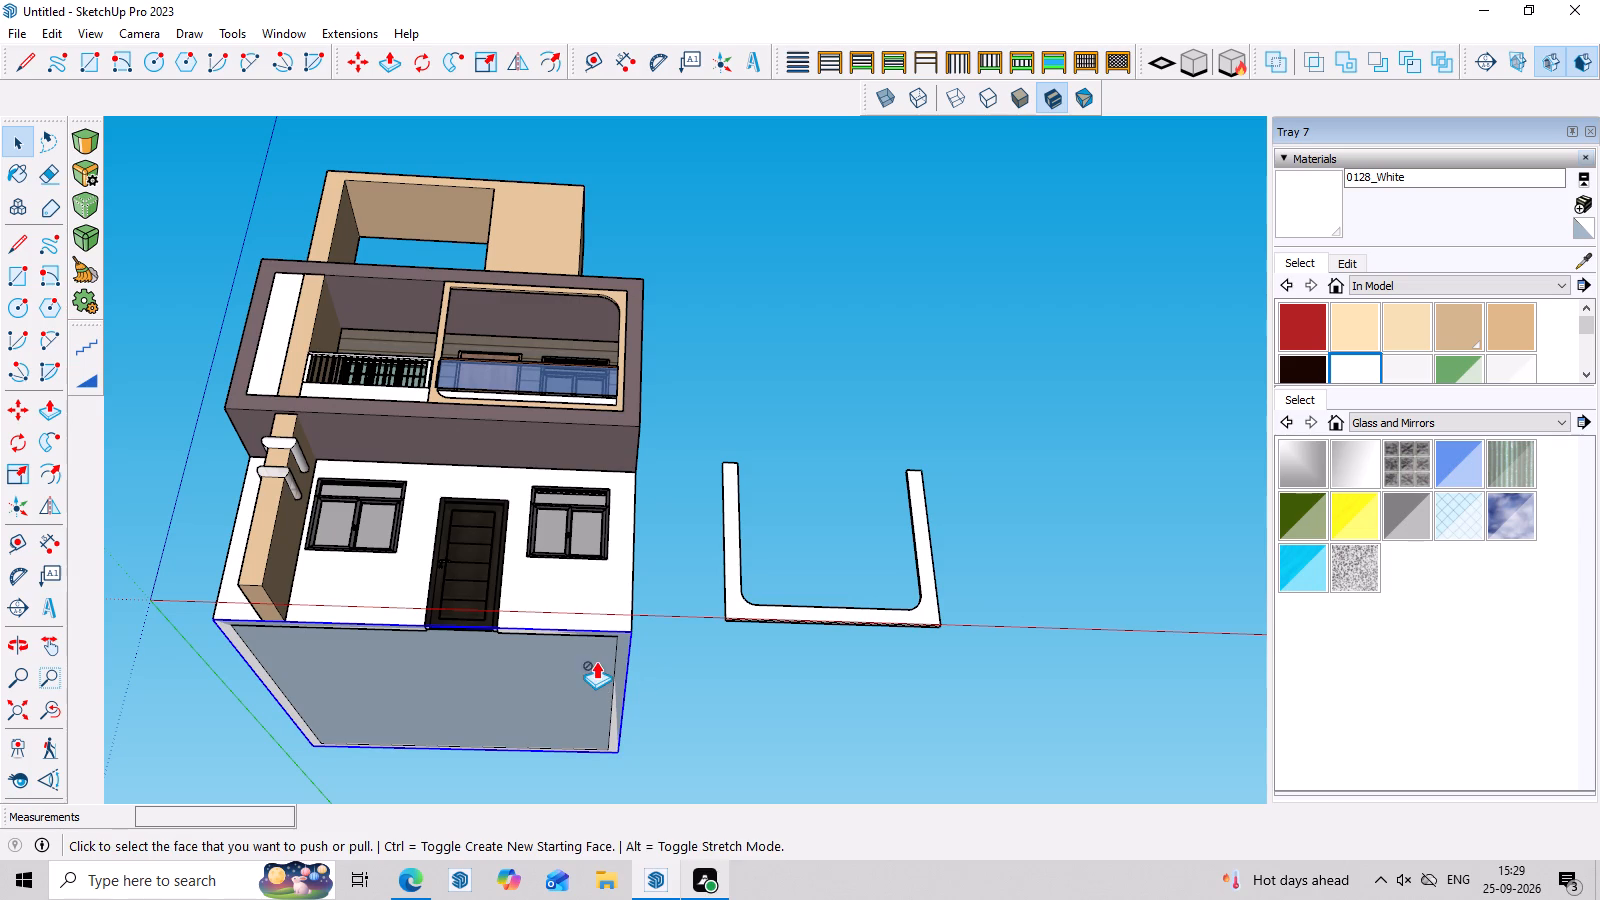
{"action": "left_click", "coordinate": [596, 661]}
{"action": "key", "text": "space"}
{"action": "double_click", "coordinate": [597, 685]}
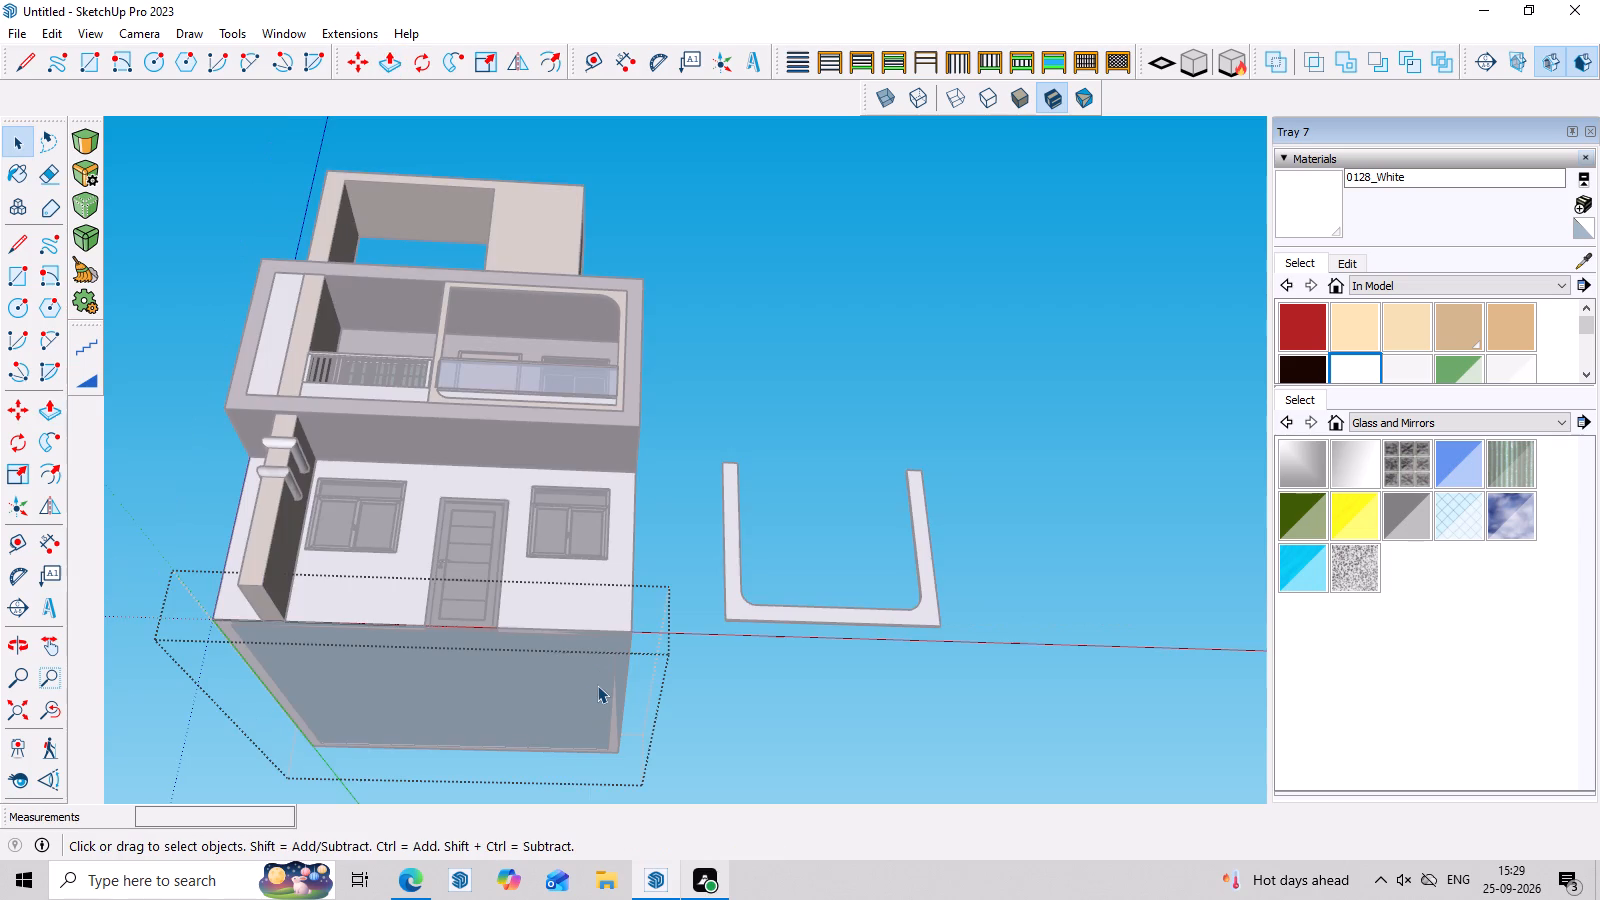
{"action": "left_click", "coordinate": [597, 685]}
{"action": "key", "text": "p"}
{"action": "left_click", "coordinate": [597, 685]}
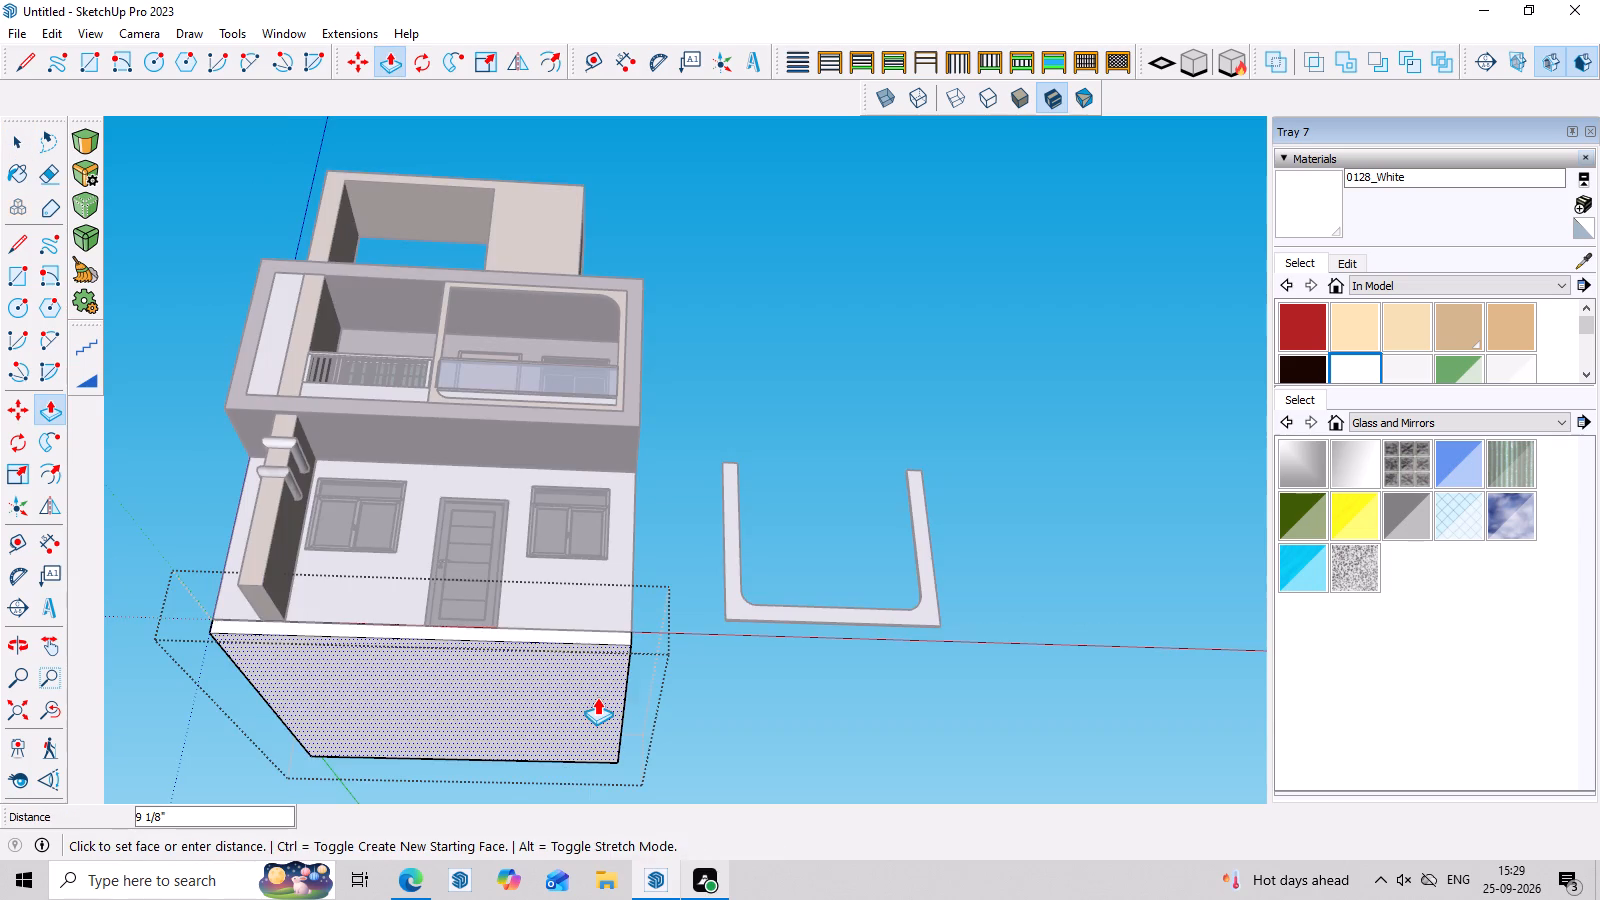
{"action": "scroll", "coordinate": [597, 730], "scroll_direction": "down", "scroll_amount": 2}
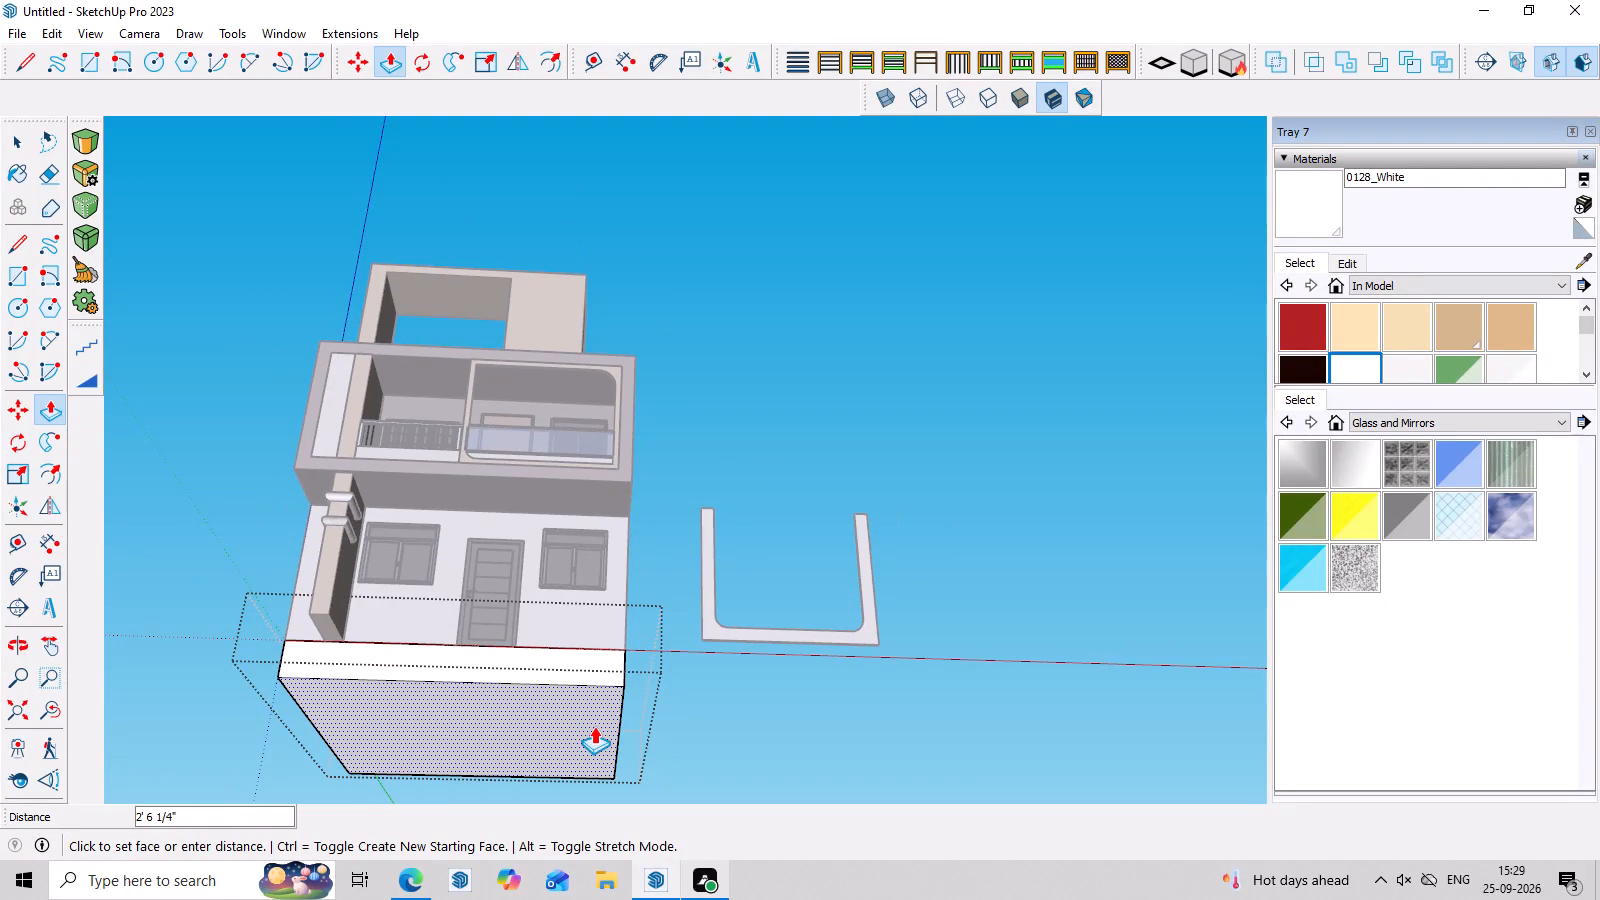
{"action": "key", "text": "2"}
{"action": "key", "text": "apostrophe"}
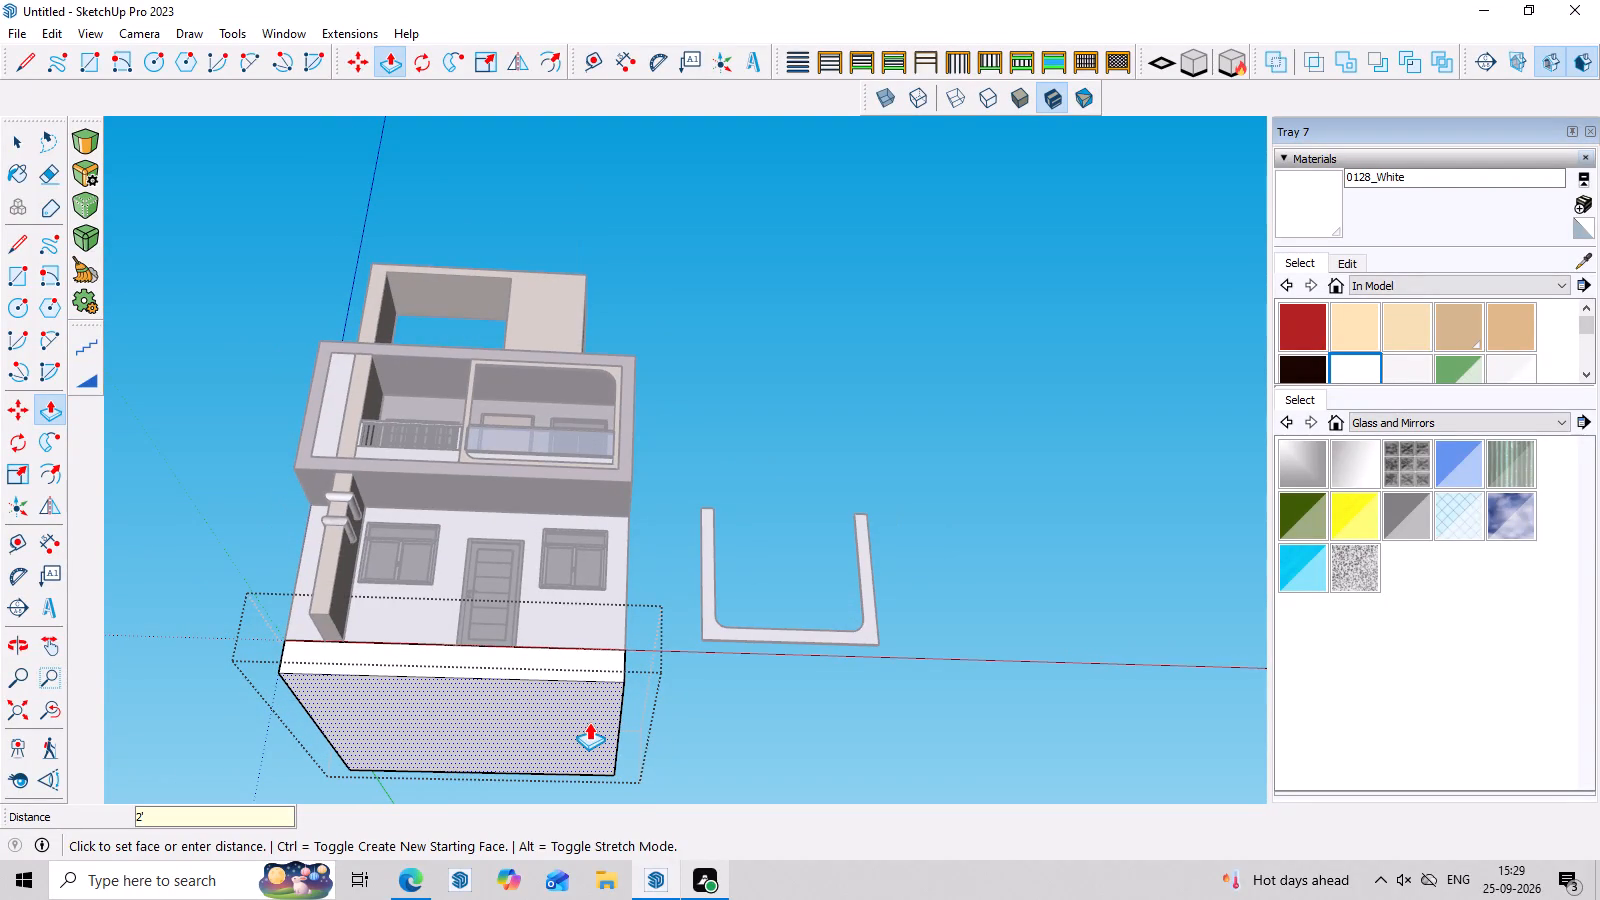
{"action": "key", "text": "Return"}
Draw a 2' vertical line across the base's front face, between the entrance door and the beige pillar.
{"action": "middle_click_drag", "start_coordinate": [600, 727], "coordinate": [600, 843]}
{"action": "scroll", "coordinate": [618, 536], "scroll_direction": "down", "scroll_amount": 3}
{"action": "middle_click_drag", "start_coordinate": [642, 528], "coordinate": [642, 595]}
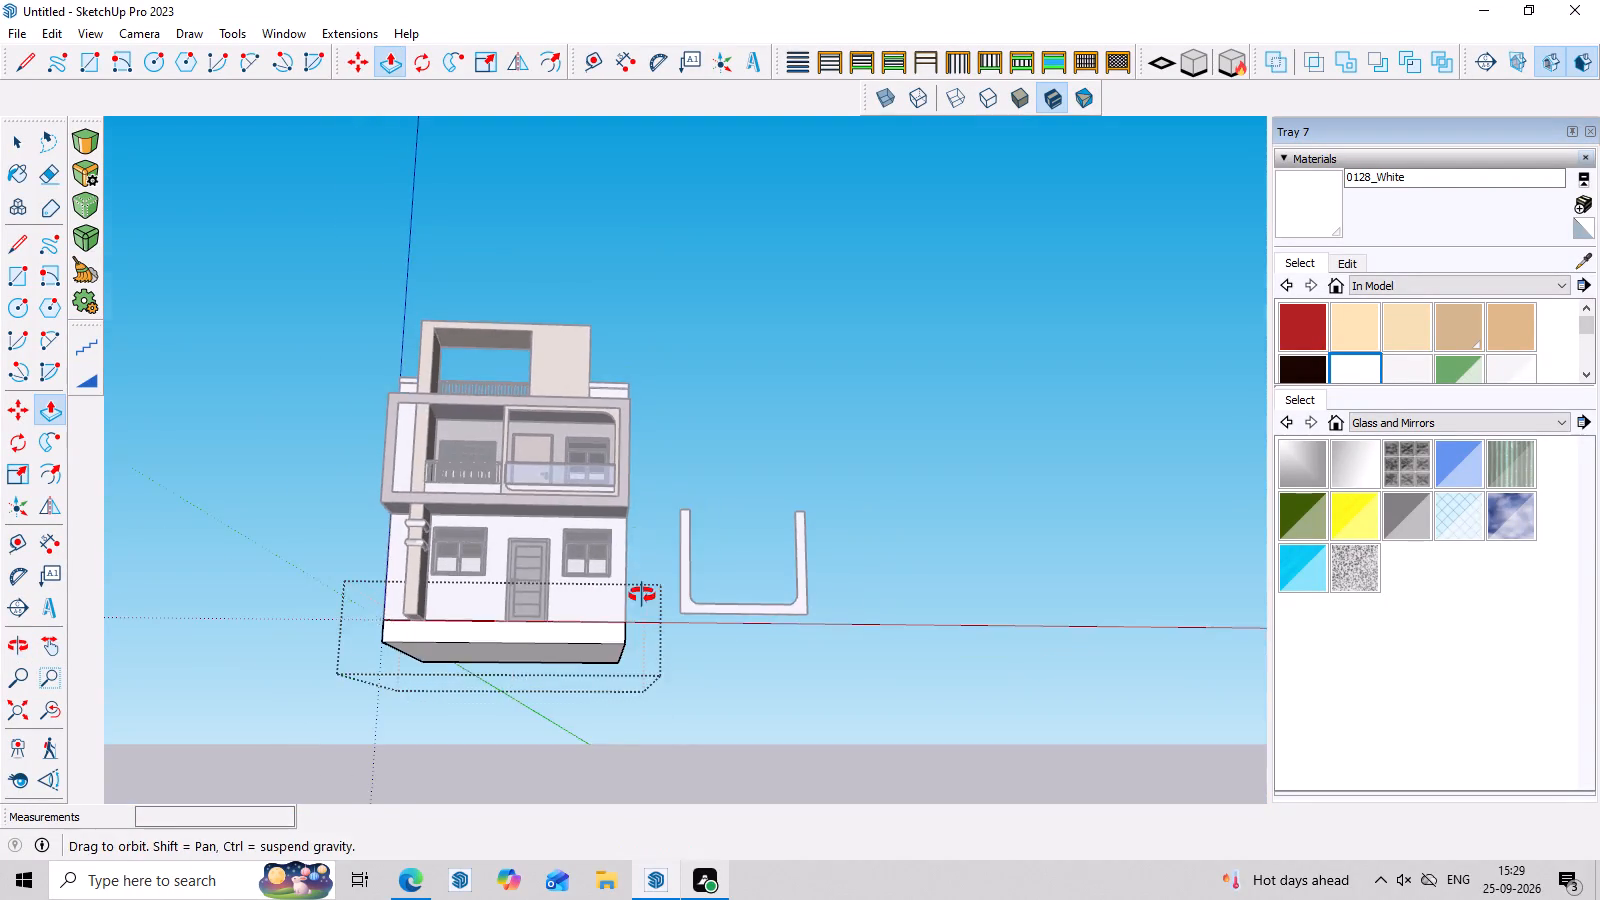
{"action": "middle_click_drag", "start_coordinate": [642, 595], "coordinate": [642, 745]}
{"action": "scroll", "coordinate": [646, 618], "scroll_direction": "up", "scroll_amount": 6}
{"action": "middle_click_drag", "start_coordinate": [675, 660], "coordinate": [661, 580]}
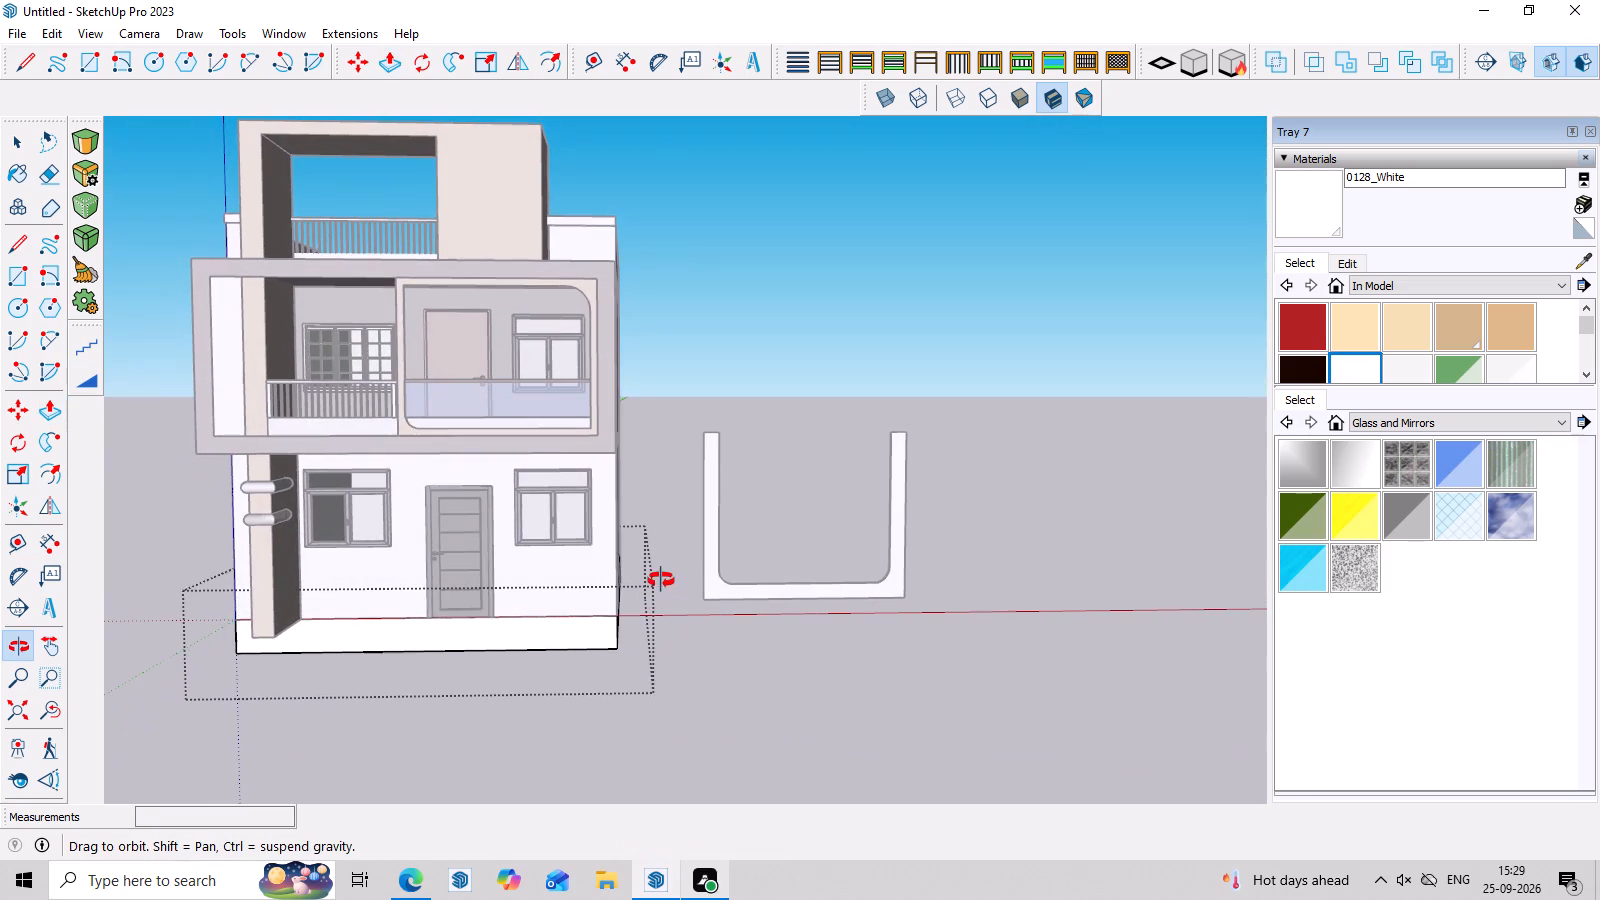
{"action": "middle_click_drag", "start_coordinate": [661, 580], "coordinate": [656, 592]}
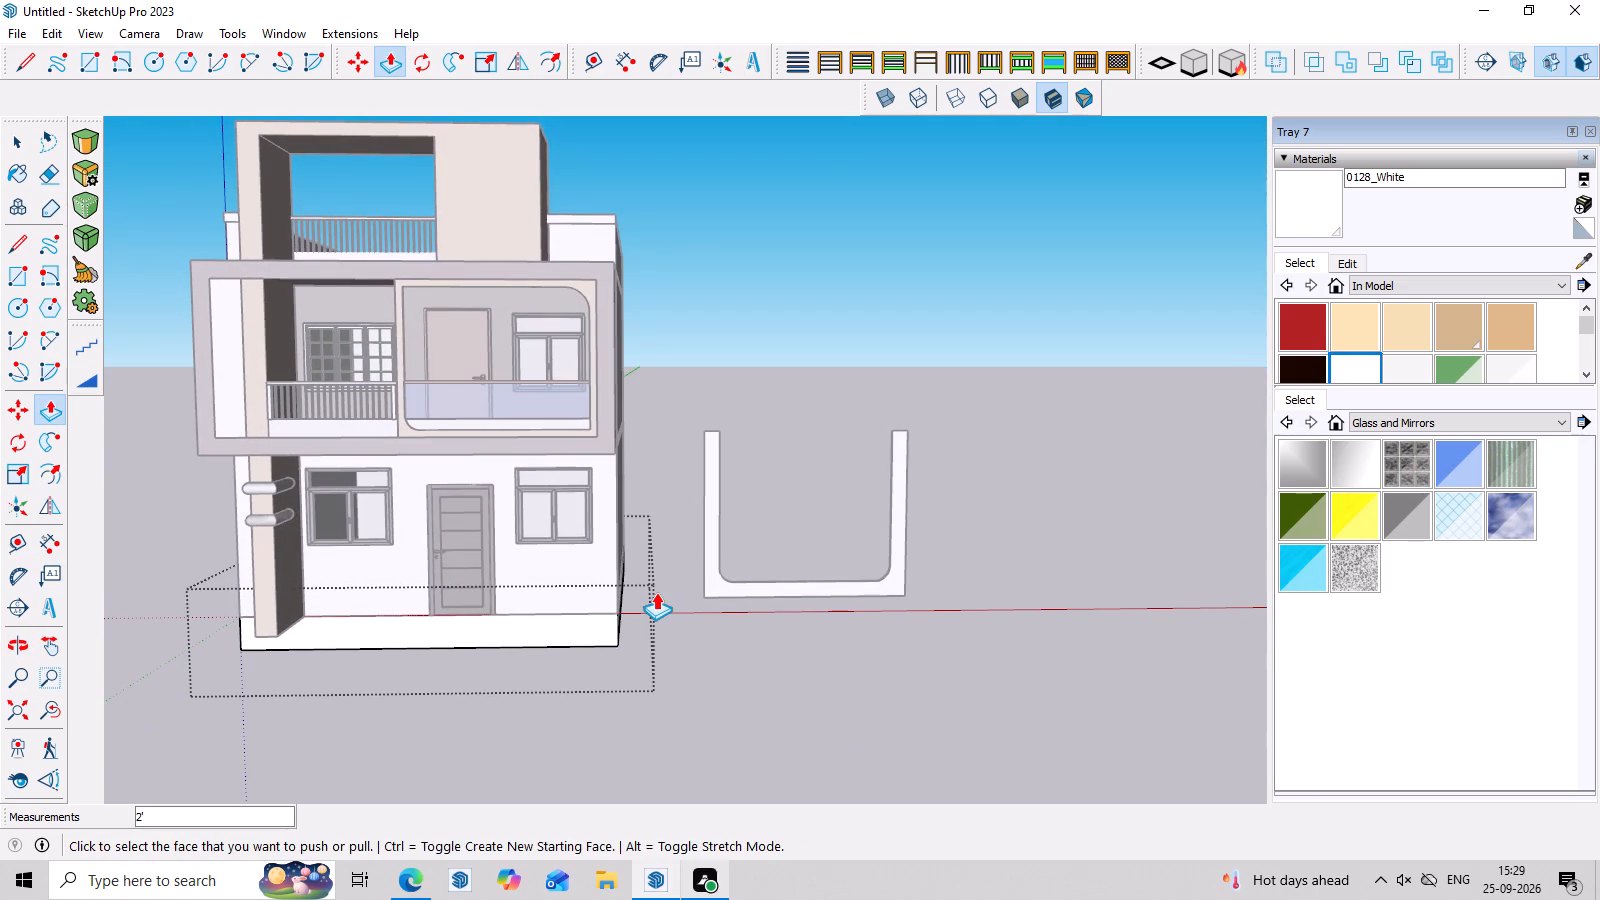
{"action": "scroll", "coordinate": [656, 592], "scroll_direction": "up", "scroll_amount": 2}
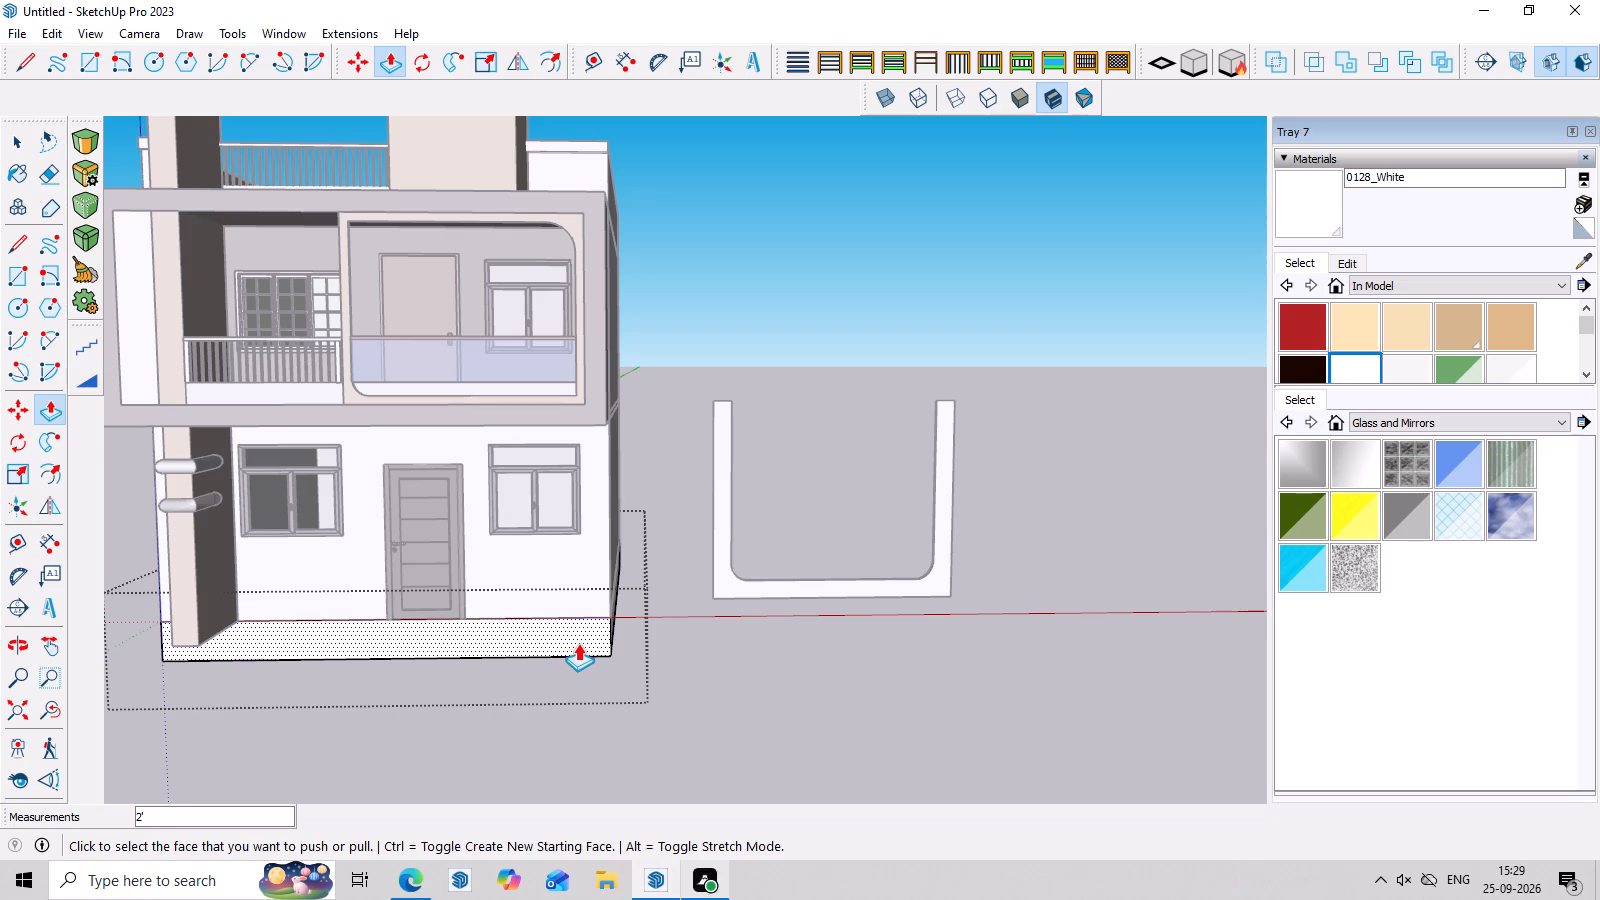
{"action": "key", "text": "l"}
{"action": "scroll", "coordinate": [201, 665], "scroll_direction": "up", "scroll_amount": 3}
{"action": "middle_click_drag", "start_coordinate": [394, 691], "coordinate": [500, 655]}
{"action": "scroll", "coordinate": [356, 710], "scroll_direction": "up", "scroll_amount": 3}
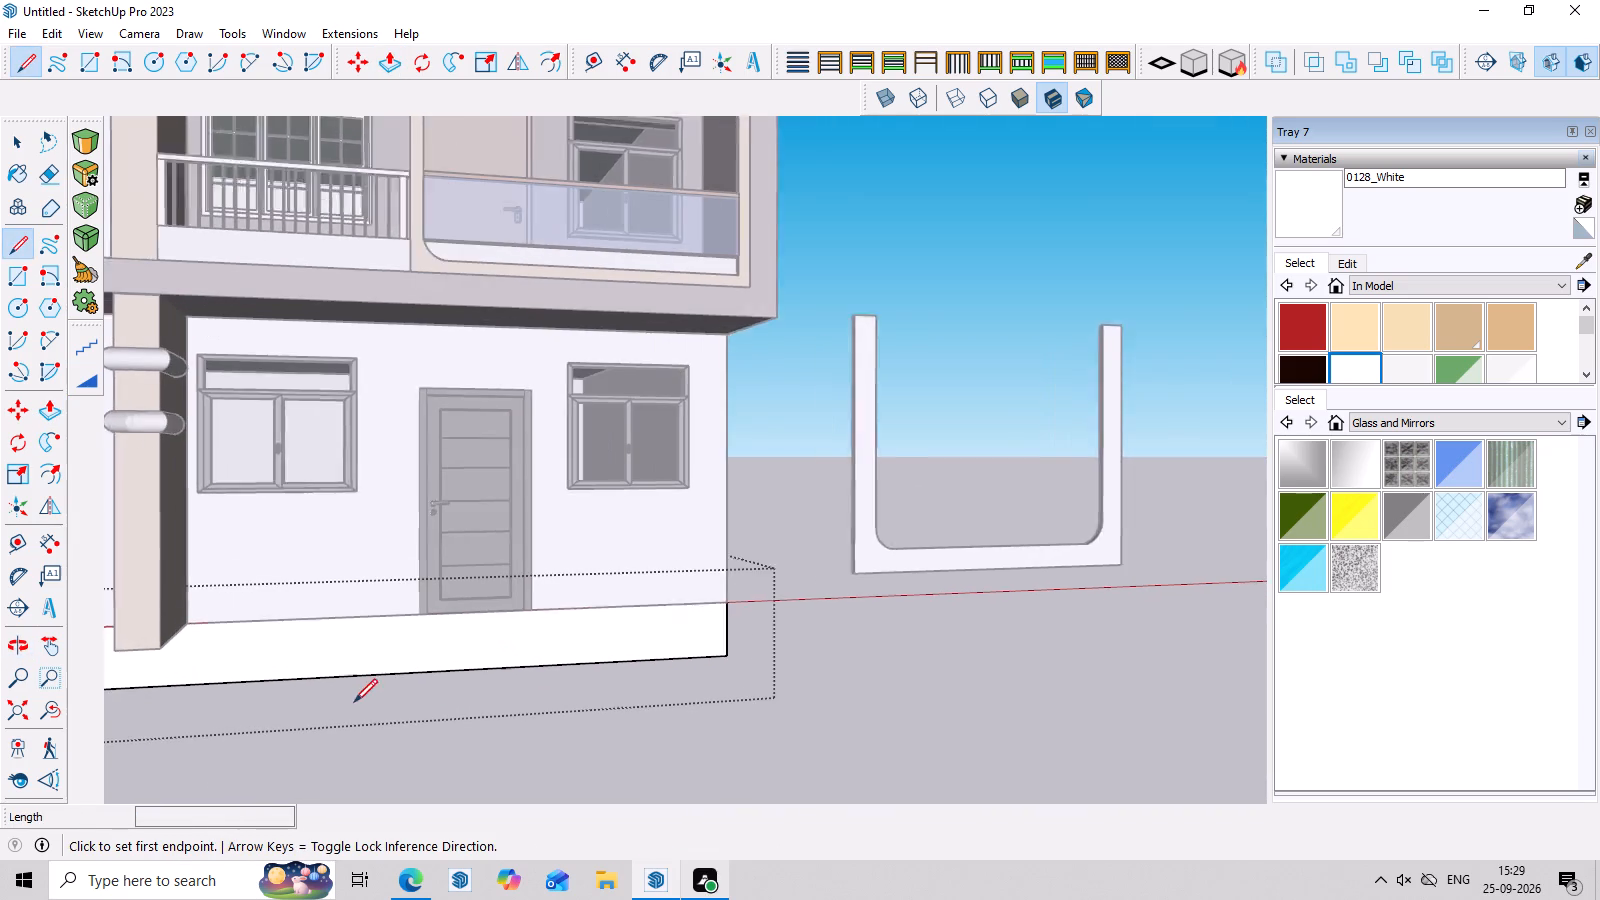
{"action": "left_click", "coordinate": [355, 676]}
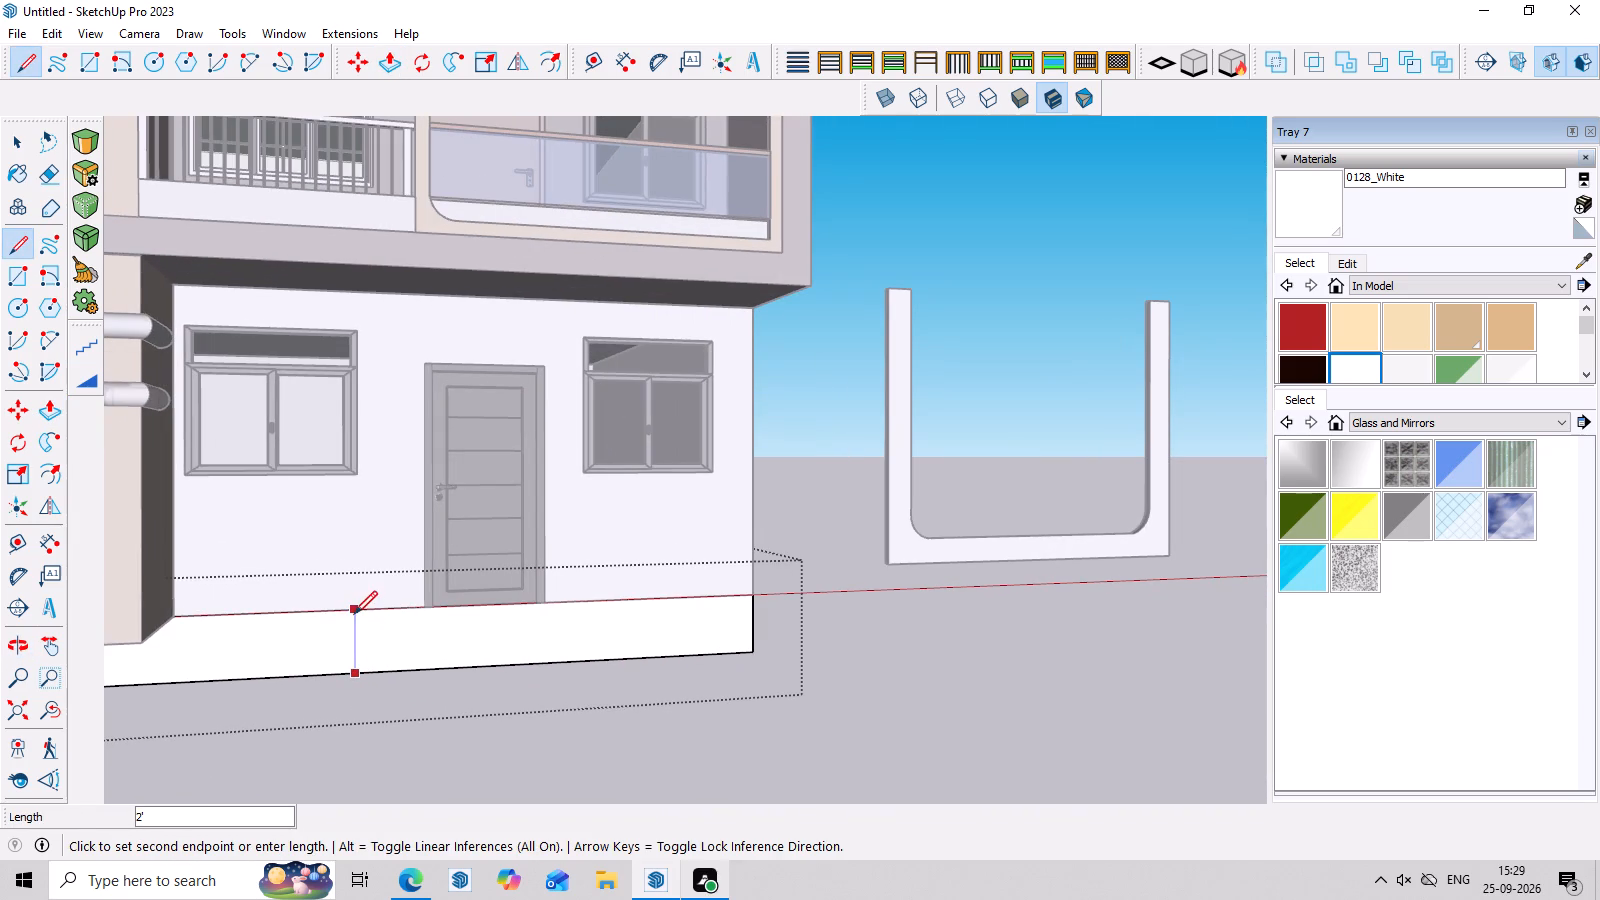
{"action": "left_click", "coordinate": [354, 614]}
{"action": "key", "text": "space"}
Extrude the base's front face section below the door outward about 6' 2" as a porch platform, and exit the group.
{"action": "left_click", "coordinate": [411, 642]}
{"action": "key", "text": "p"}
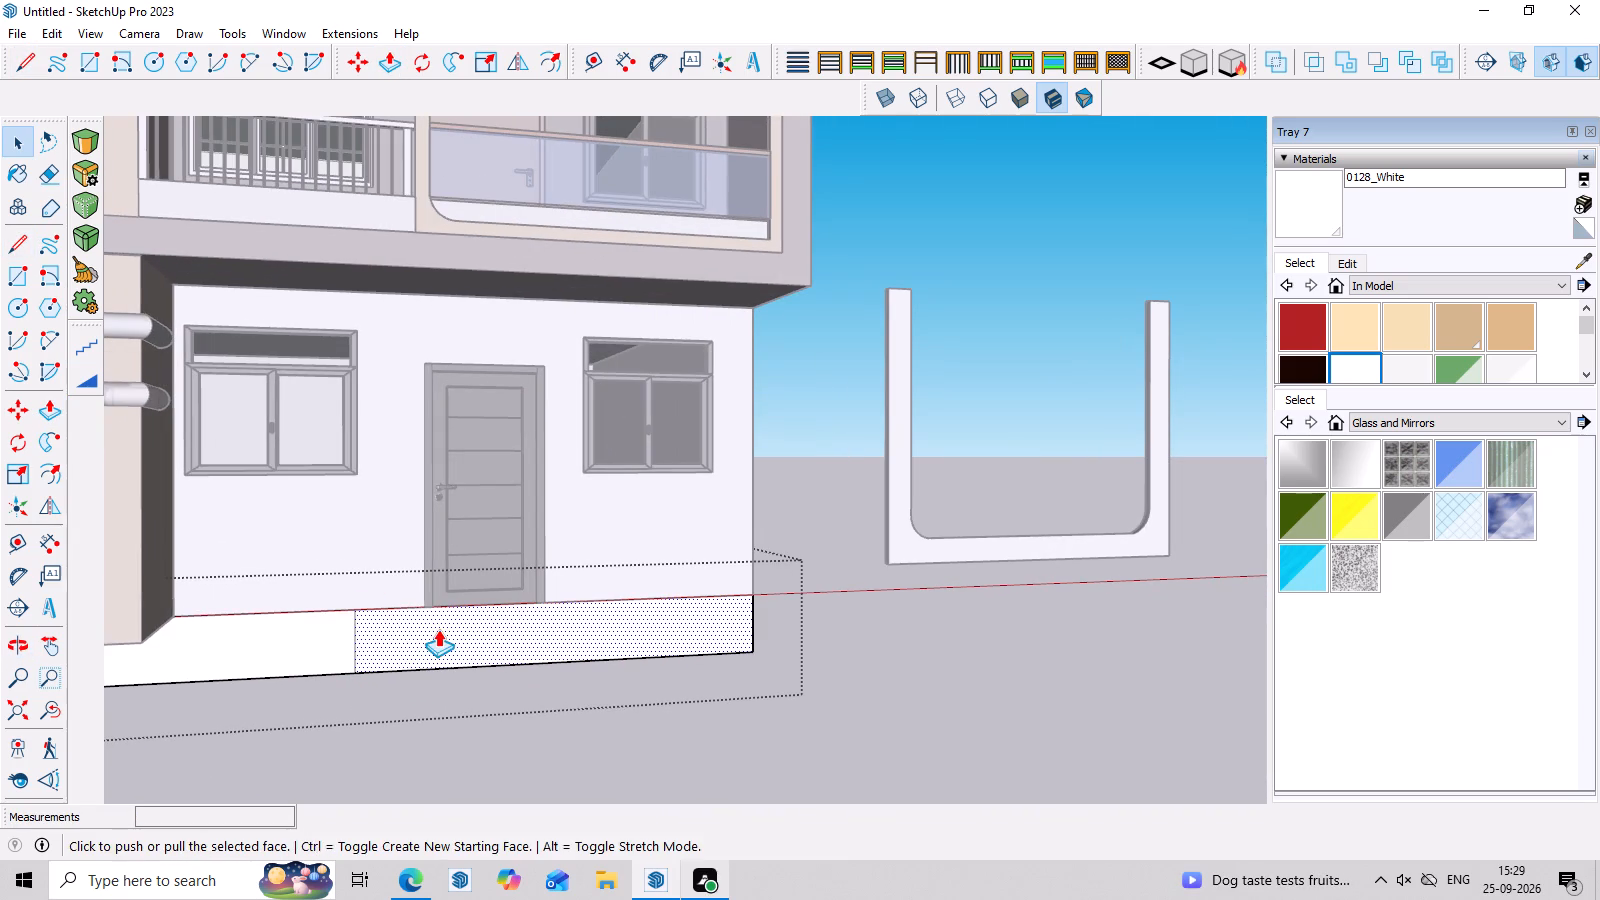
{"action": "left_click", "coordinate": [438, 629]}
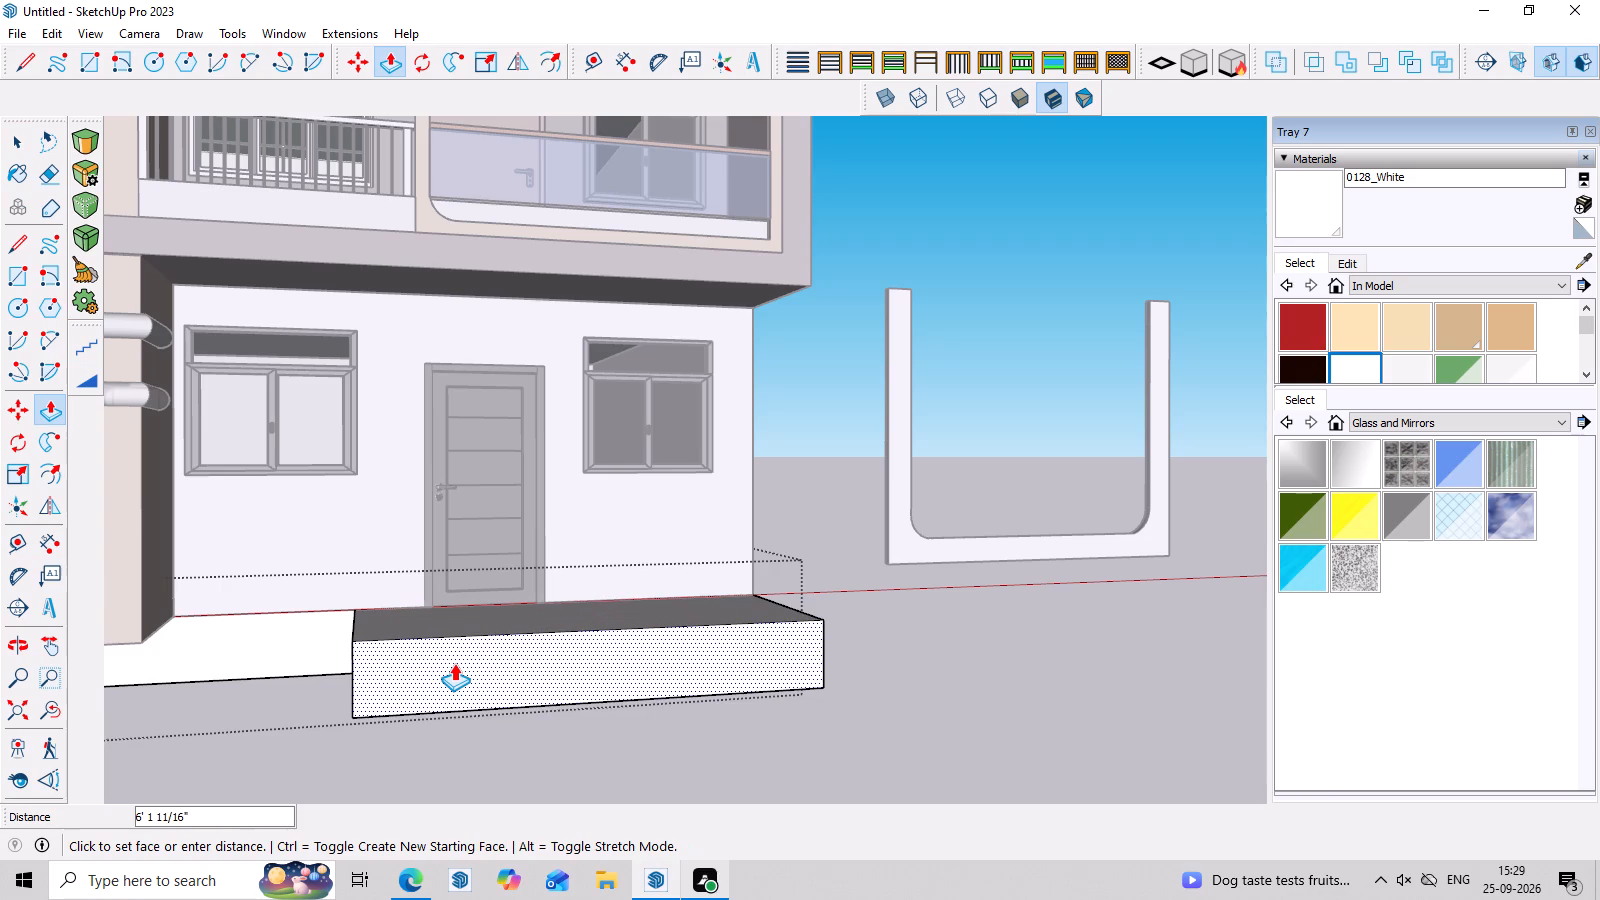
{"action": "left_click", "coordinate": [454, 663]}
{"action": "middle_click_drag", "start_coordinate": [843, 739], "coordinate": [814, 710]}
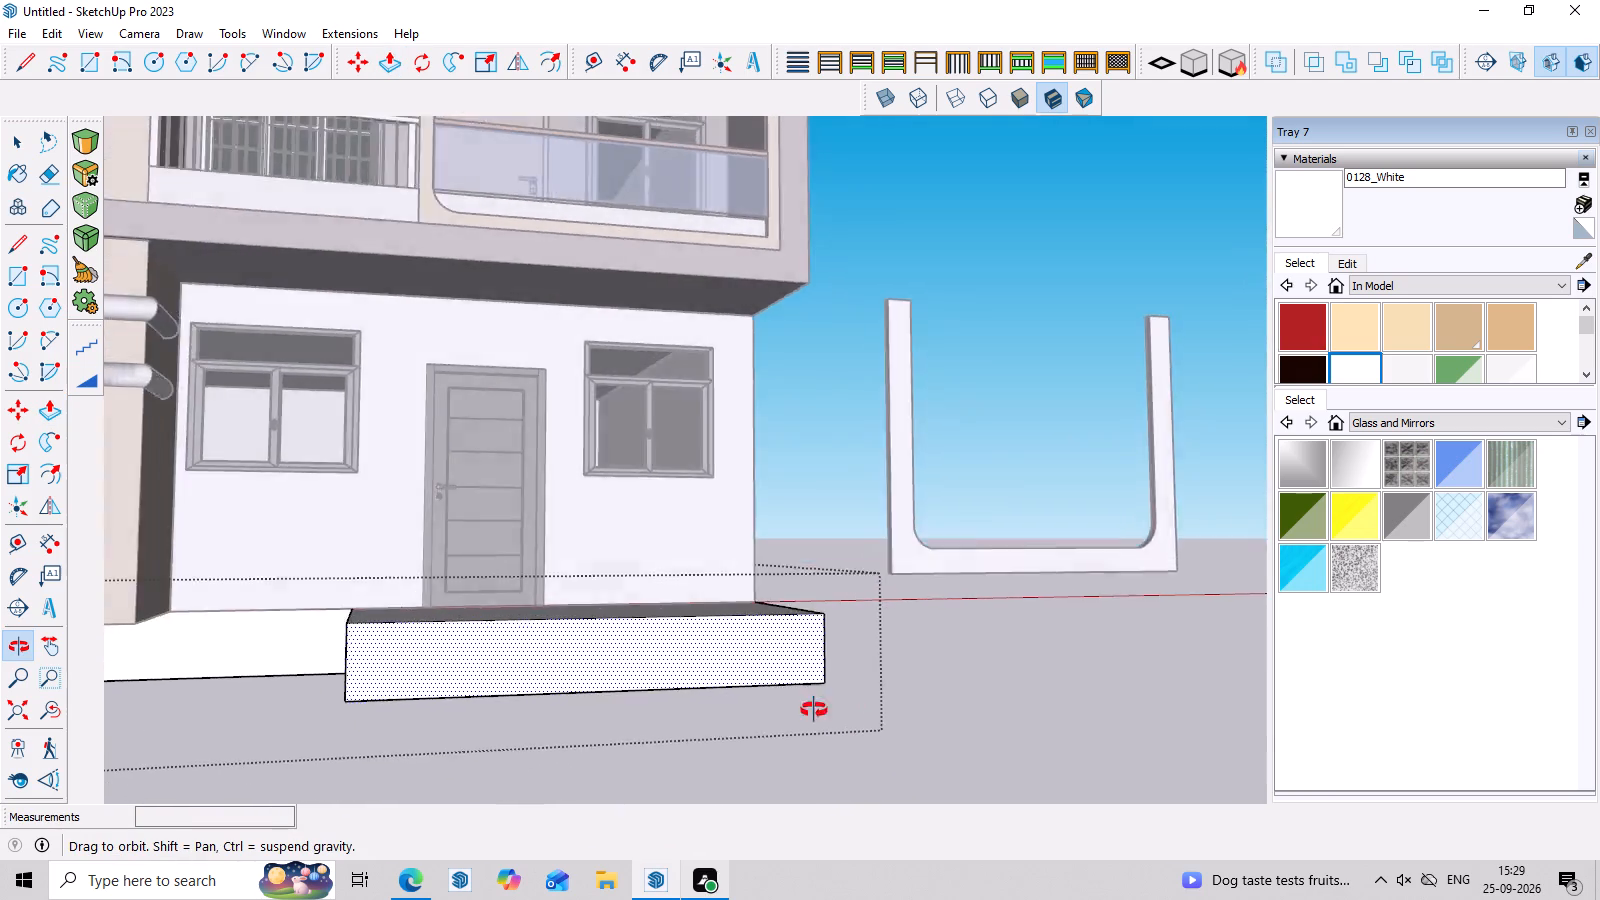
{"action": "middle_click_drag", "start_coordinate": [814, 710], "coordinate": [652, 723]}
{"action": "middle_click_drag", "start_coordinate": [782, 724], "coordinate": [784, 739]}
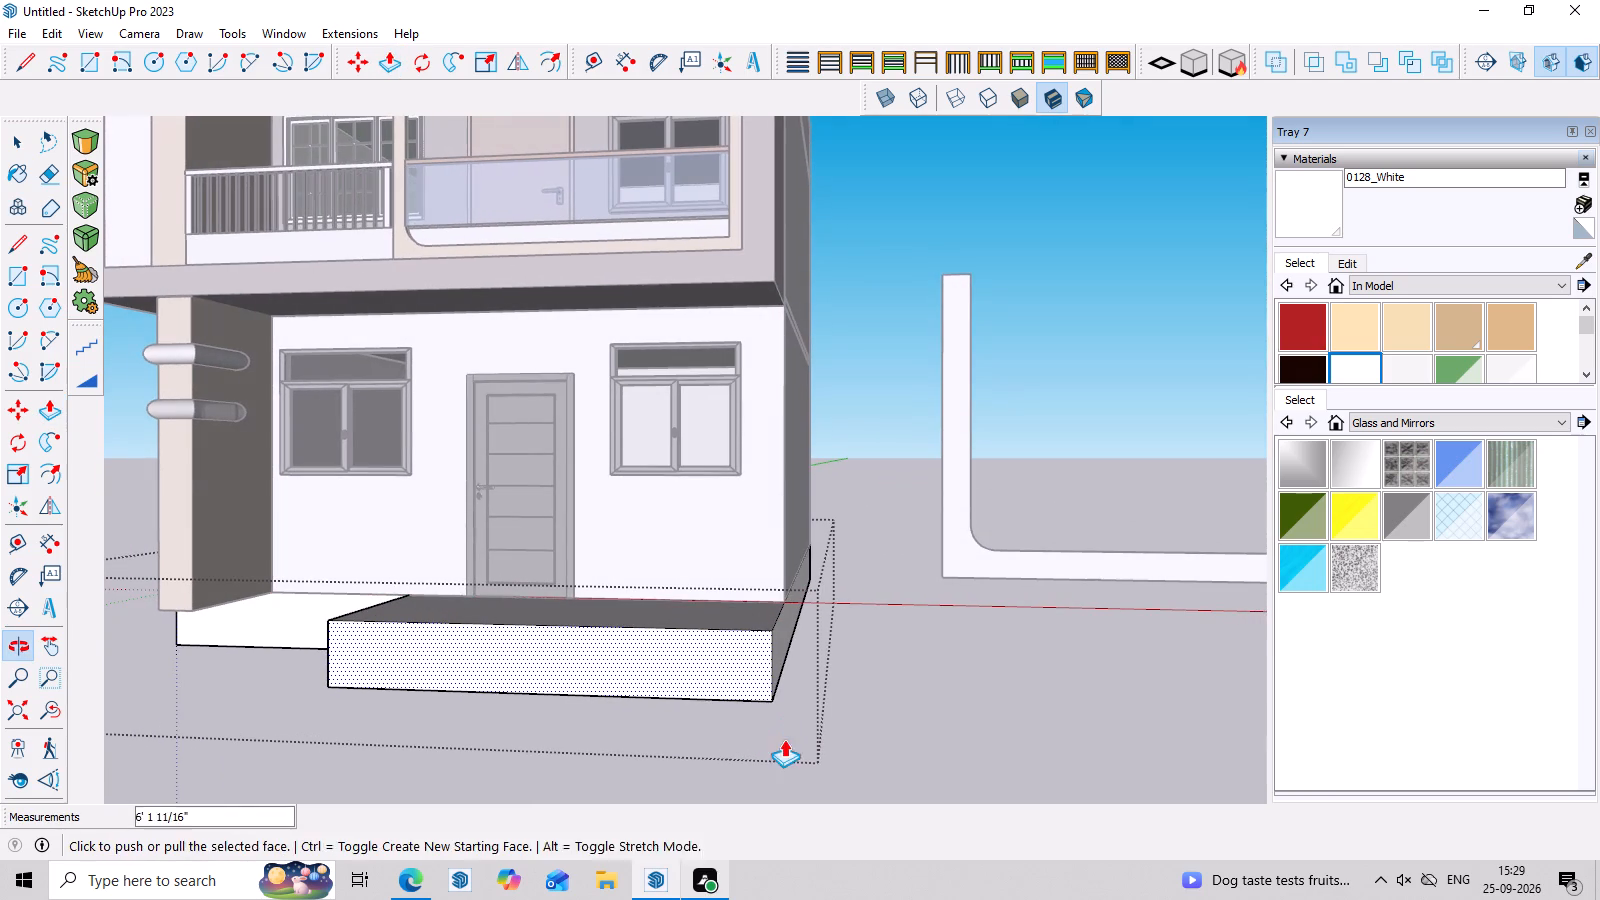
{"action": "key", "text": "space"}
{"action": "left_click", "coordinate": [812, 680]}
Inside the U-shaped frame's group, select the whole frame and move it about 18' 5" onto the porch platform.
{"action": "double_click", "coordinate": [953, 539]}
{"action": "left_click", "coordinate": [953, 539]}
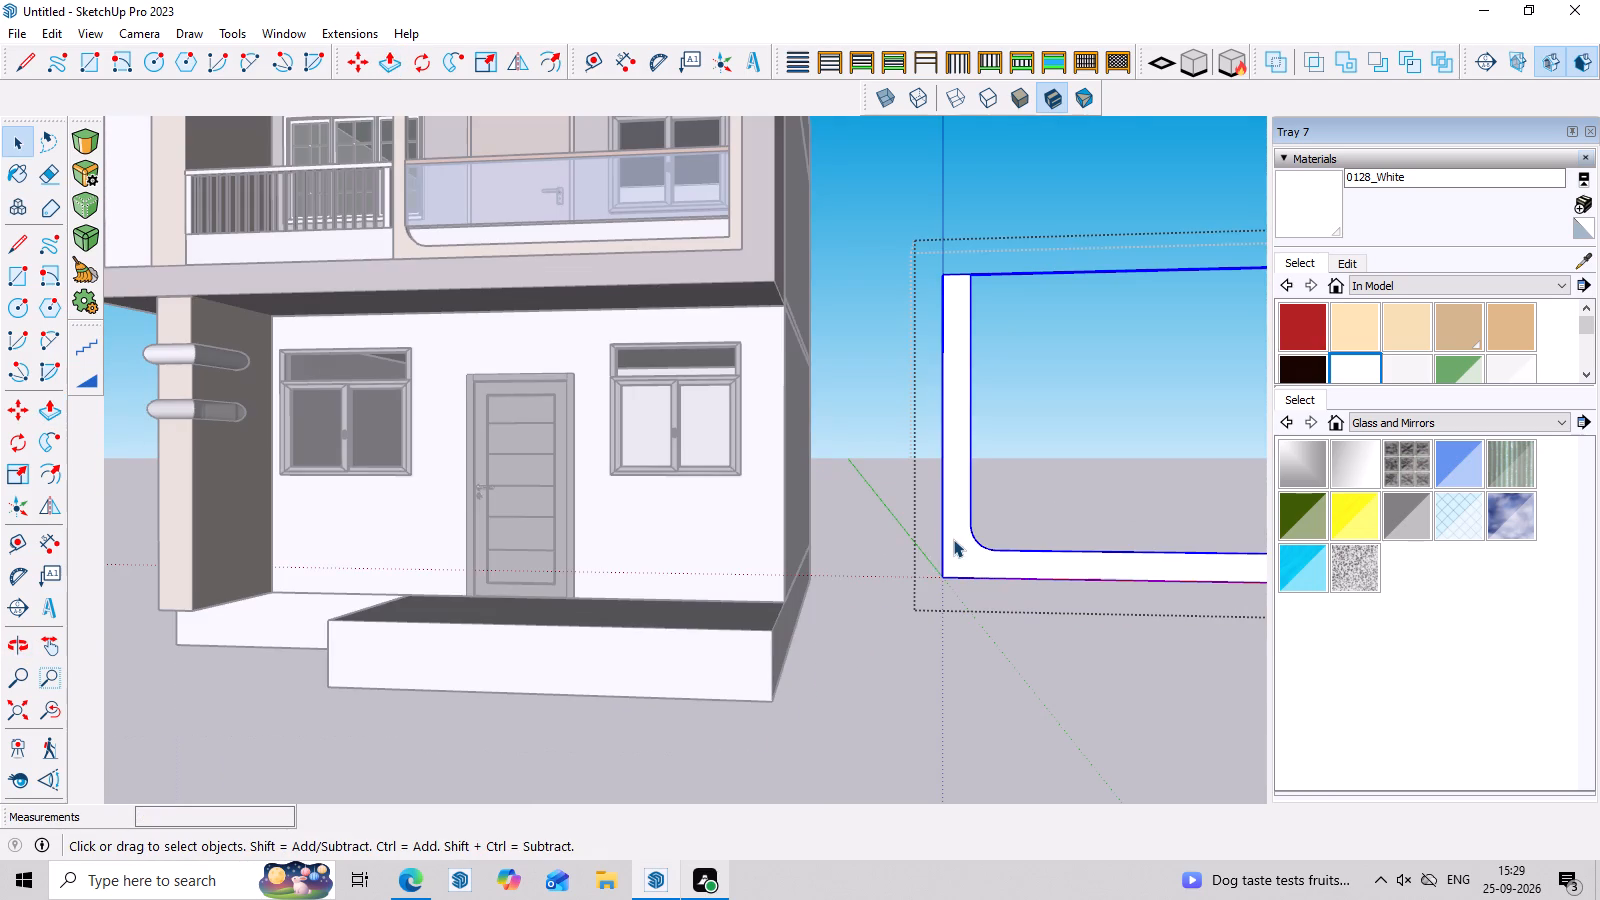
{"action": "key", "text": "period"}
{"action": "key", "text": "m"}
{"action": "scroll", "coordinate": [894, 577], "scroll_direction": "down", "scroll_amount": 6}
{"action": "scroll", "coordinate": [1070, 560], "scroll_direction": "up", "scroll_amount": 2}
{"action": "left_click", "coordinate": [1070, 559]}
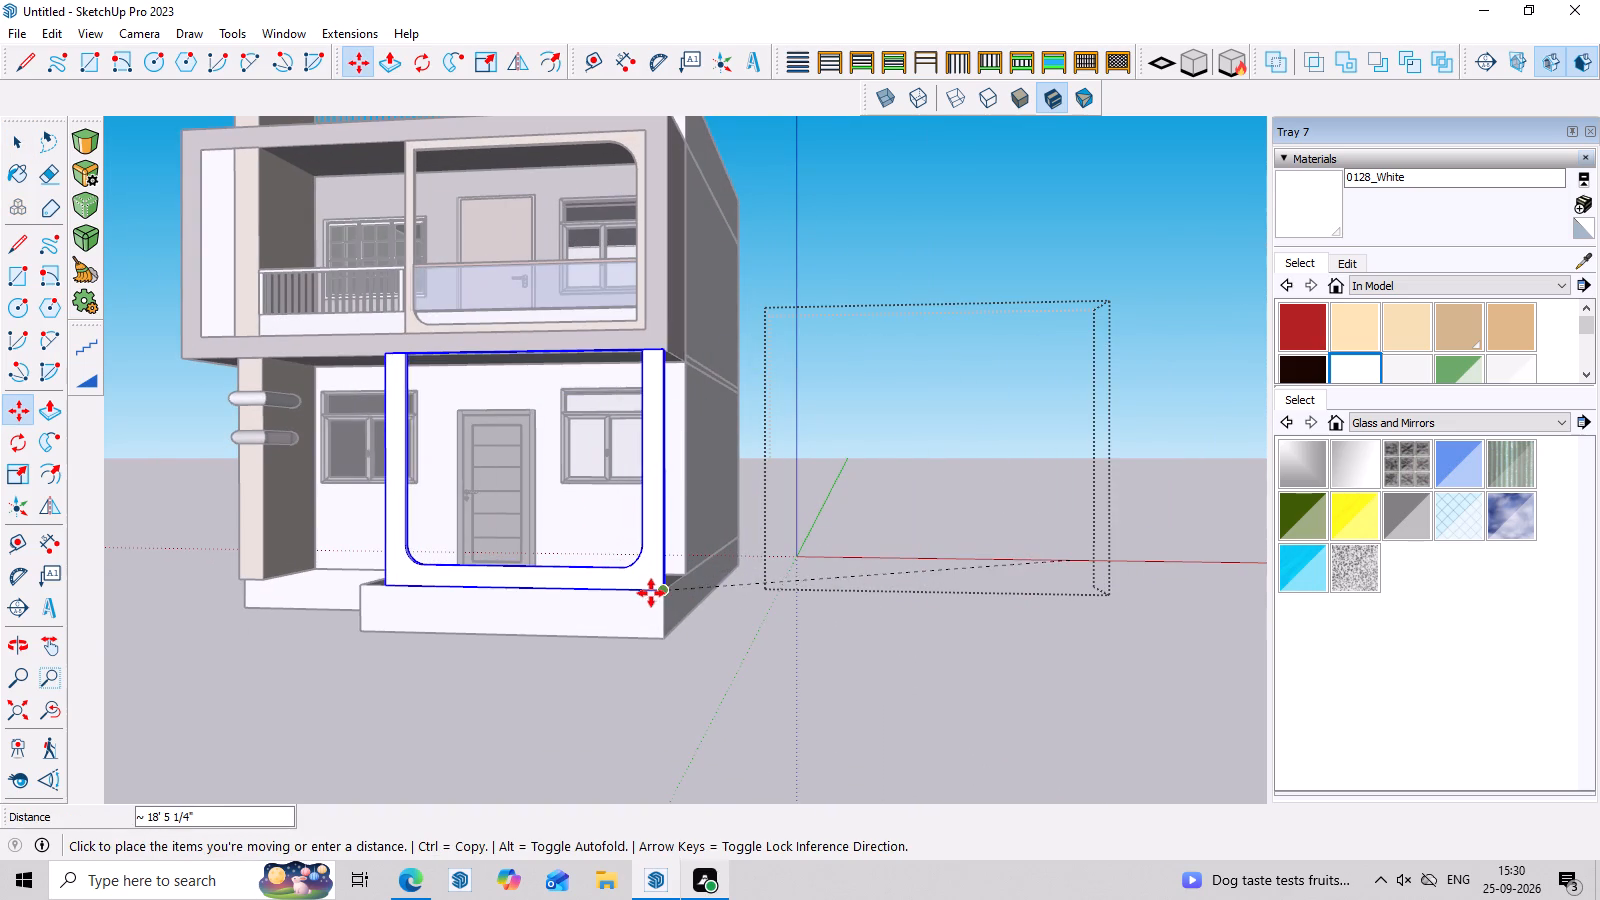
{"action": "left_click", "coordinate": [651, 593]}
Move the U-shaped frame by its upper outer corner to the lower corner of the projecting balcony surround.
{"action": "middle_click_drag", "start_coordinate": [725, 621], "coordinate": [561, 732]}
{"action": "scroll", "coordinate": [646, 463], "scroll_direction": "up", "scroll_amount": 3}
{"action": "scroll", "coordinate": [592, 331], "scroll_direction": "up", "scroll_amount": 3}
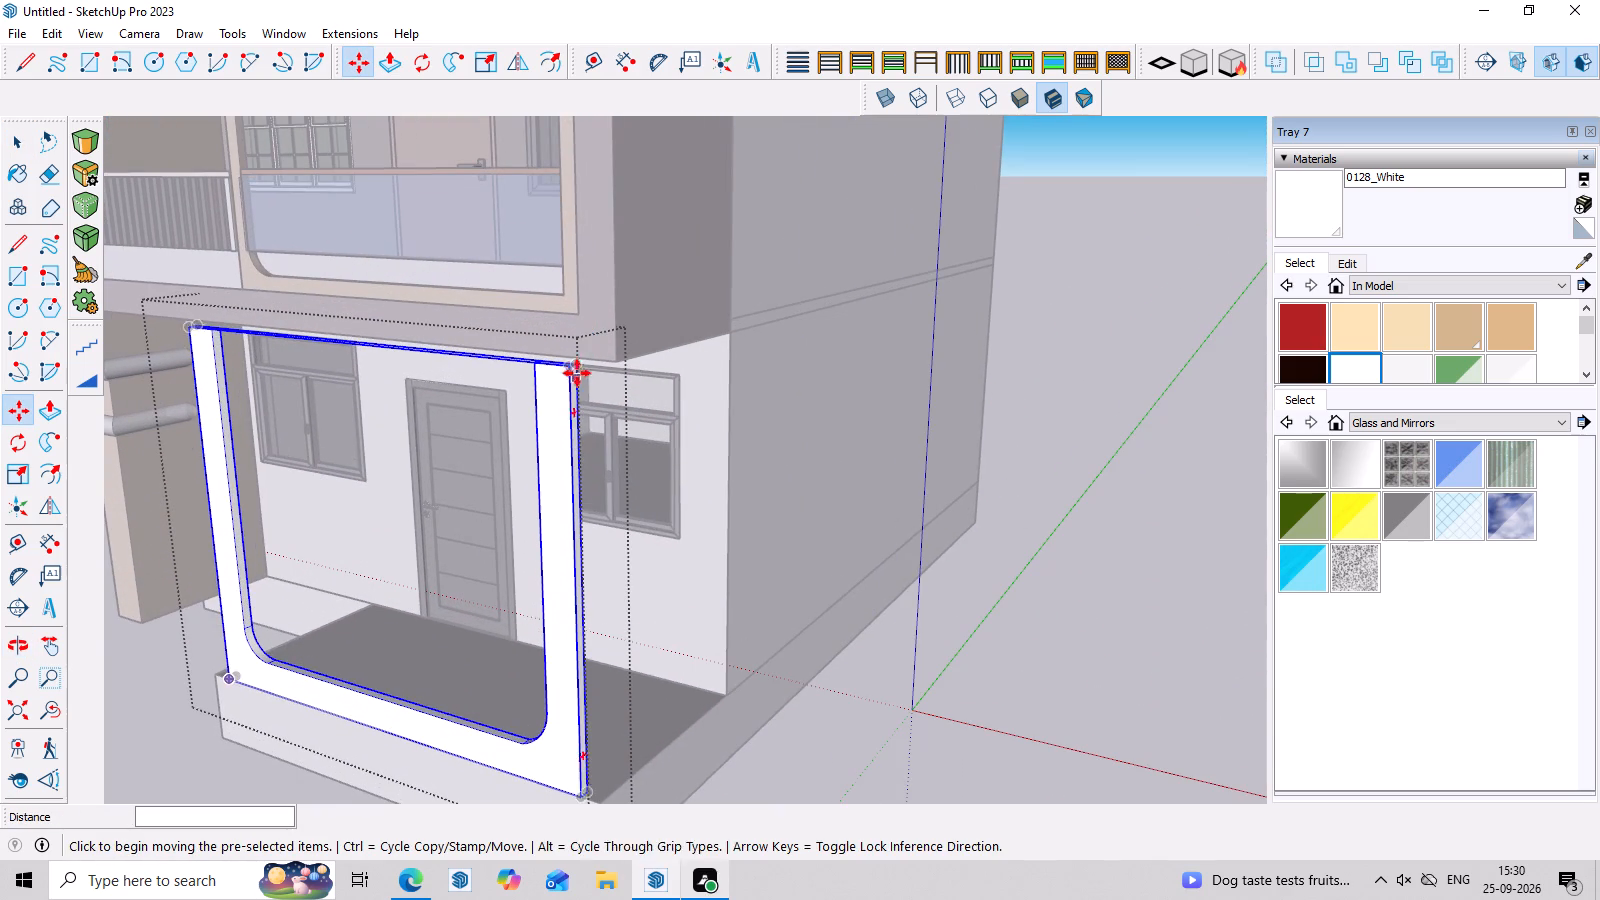
{"action": "left_click", "coordinate": [575, 366]}
{"action": "left_click", "coordinate": [609, 354]}
Move the U-shaped frame slightly by its lower outer corner on the porch platform.
{"action": "middle_click_drag", "start_coordinate": [634, 494], "coordinate": [631, 470]}
{"action": "scroll", "coordinate": [616, 737], "scroll_direction": "up", "scroll_amount": 5}
{"action": "left_click", "coordinate": [616, 763]}
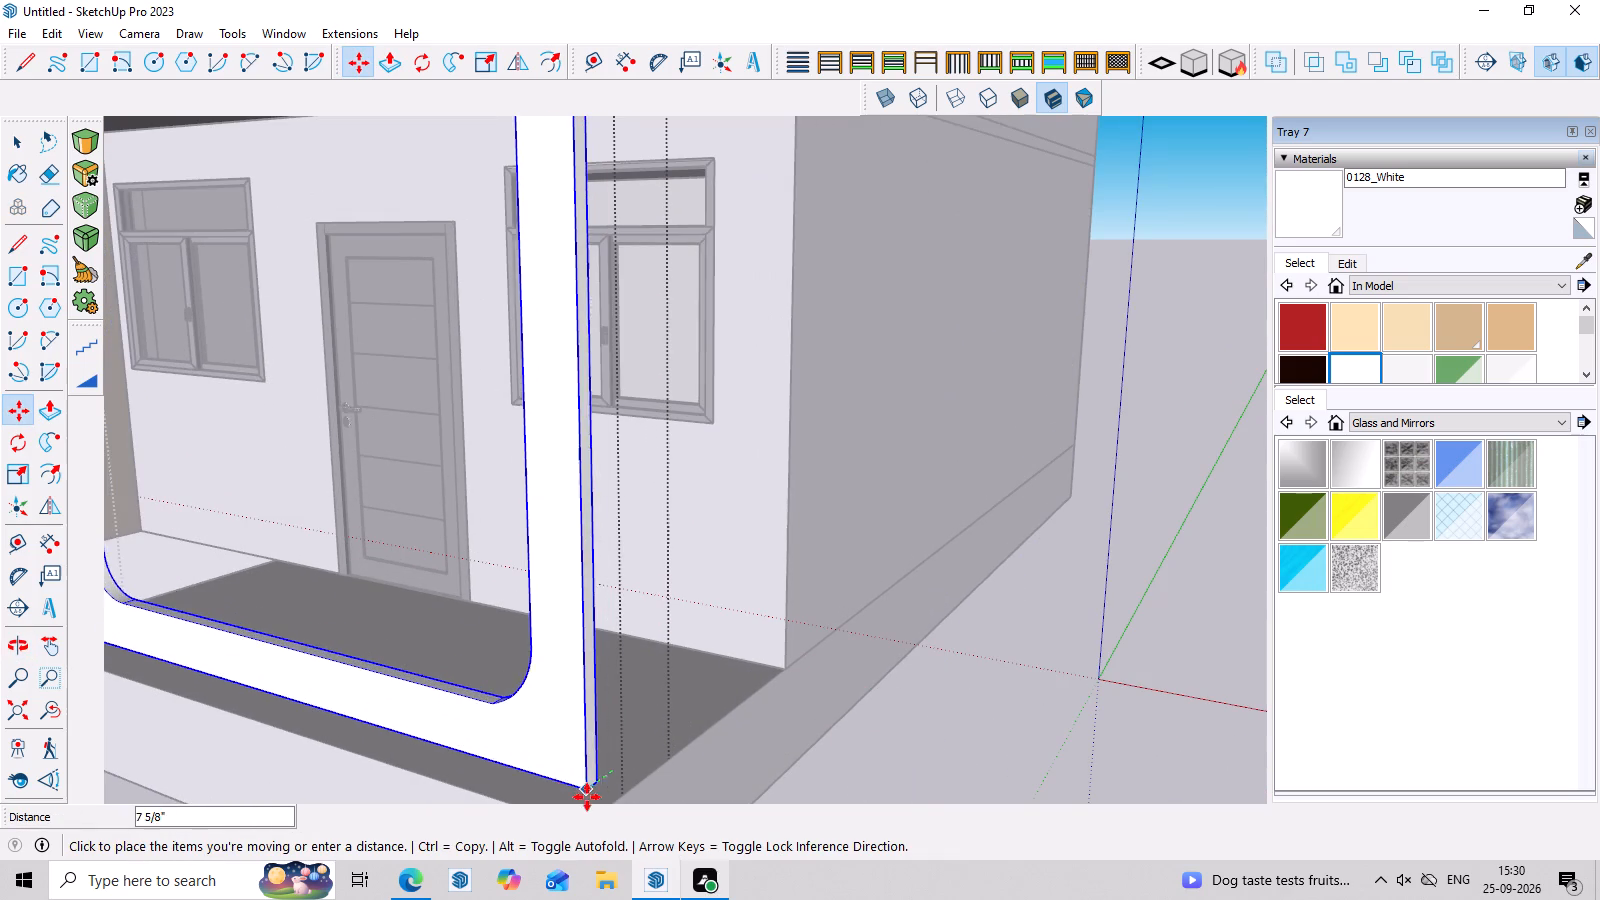
{"action": "scroll", "coordinate": [594, 696], "scroll_direction": "down", "scroll_amount": 6}
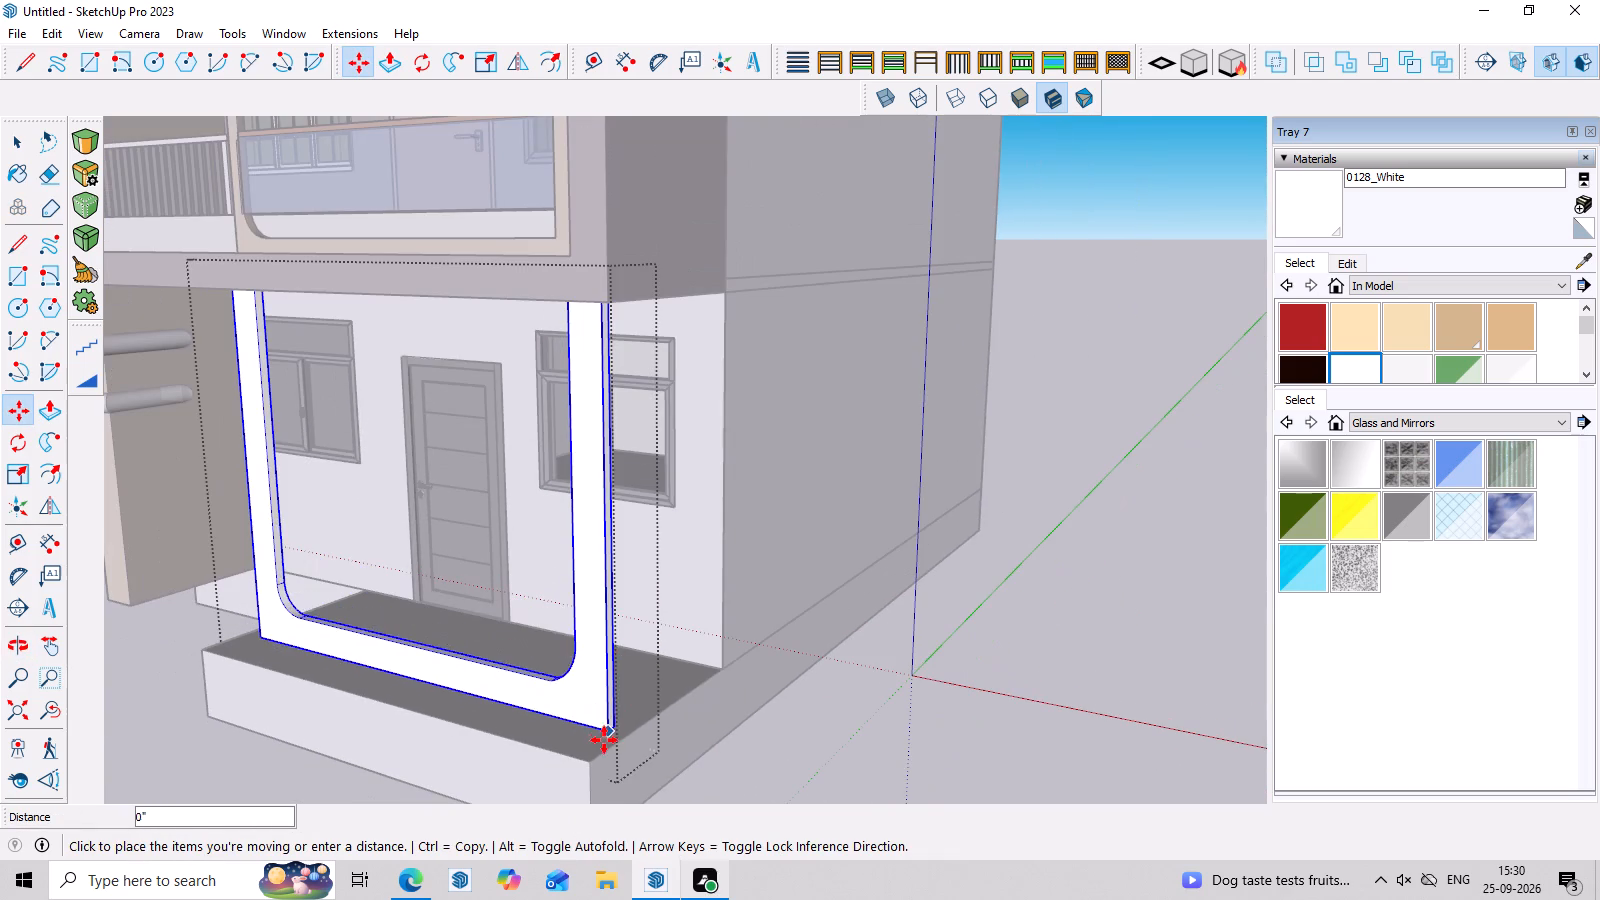
{"action": "left_click", "coordinate": [612, 744]}
Move the U-shaped frame by its upper outer corner to meet the lower corner of the projecting balcony surround.
{"action": "scroll", "coordinate": [587, 96], "scroll_direction": "up", "scroll_amount": 6}
{"action": "middle_click_drag", "start_coordinate": [595, 318], "coordinate": [619, 503]}
{"action": "scroll", "coordinate": [633, 478], "scroll_direction": "up", "scroll_amount": 3}
{"action": "middle_click_drag", "start_coordinate": [641, 512], "coordinate": [642, 417]}
{"action": "scroll", "coordinate": [642, 417], "scroll_direction": "up", "scroll_amount": 3}
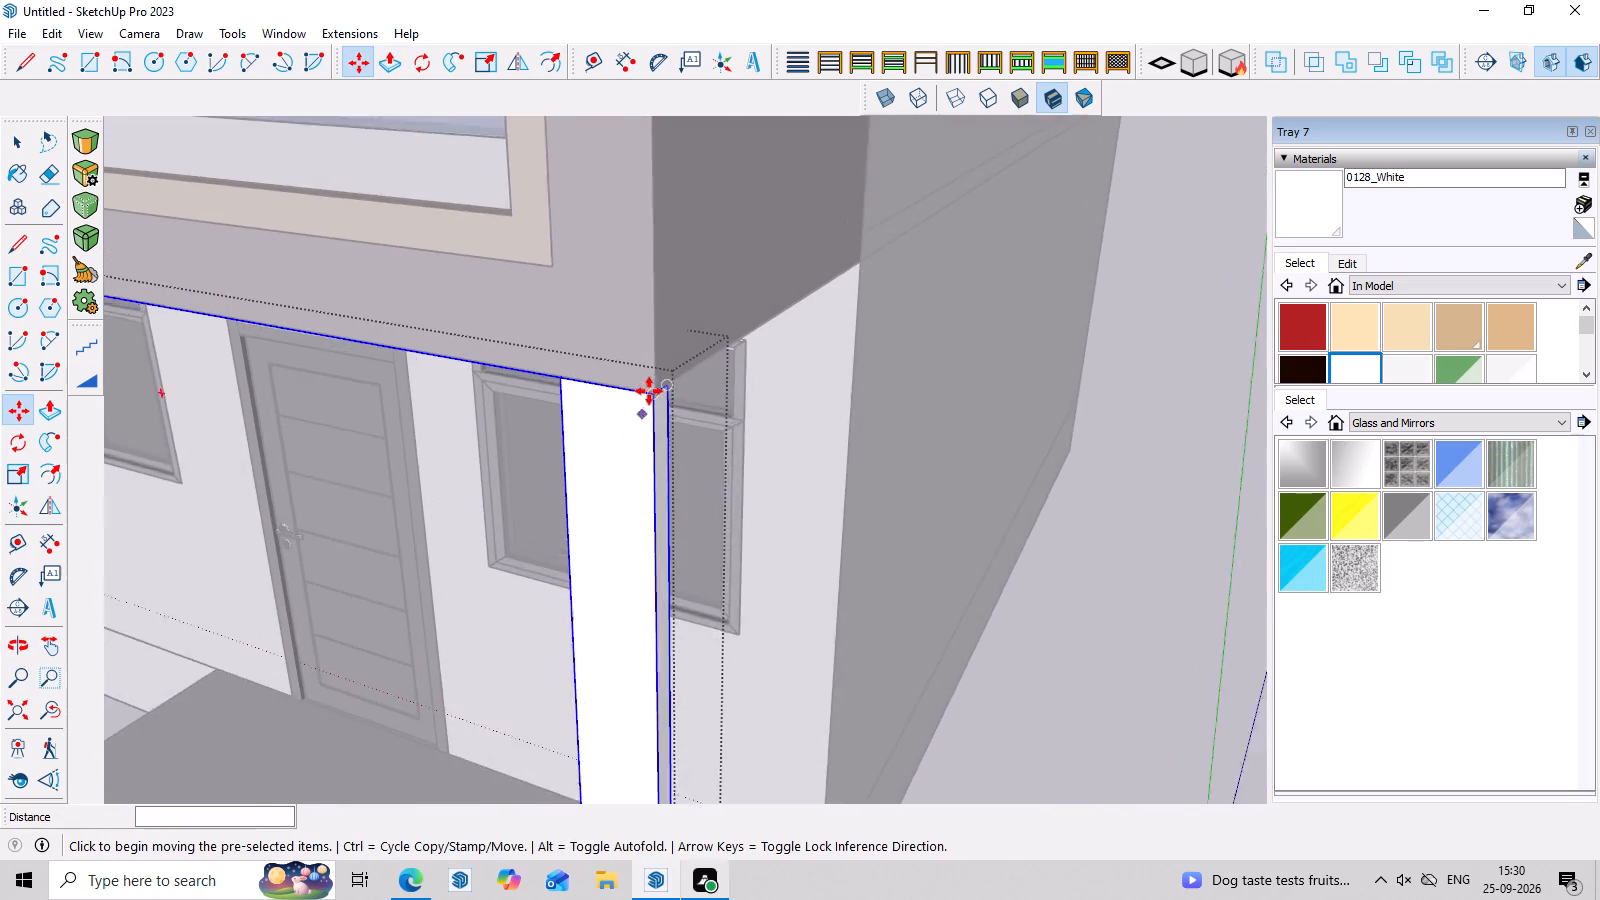
{"action": "scroll", "coordinate": [649, 391], "scroll_direction": "up", "scroll_amount": 4}
{"action": "middle_click_drag", "start_coordinate": [655, 453], "coordinate": [635, 365]}
{"action": "scroll", "coordinate": [635, 346], "scroll_direction": "up", "scroll_amount": 7}
{"action": "middle_click_drag", "start_coordinate": [681, 367], "coordinate": [558, 473]}
{"action": "scroll", "coordinate": [633, 368], "scroll_direction": "up", "scroll_amount": 3}
{"action": "left_click", "coordinate": [650, 317]}
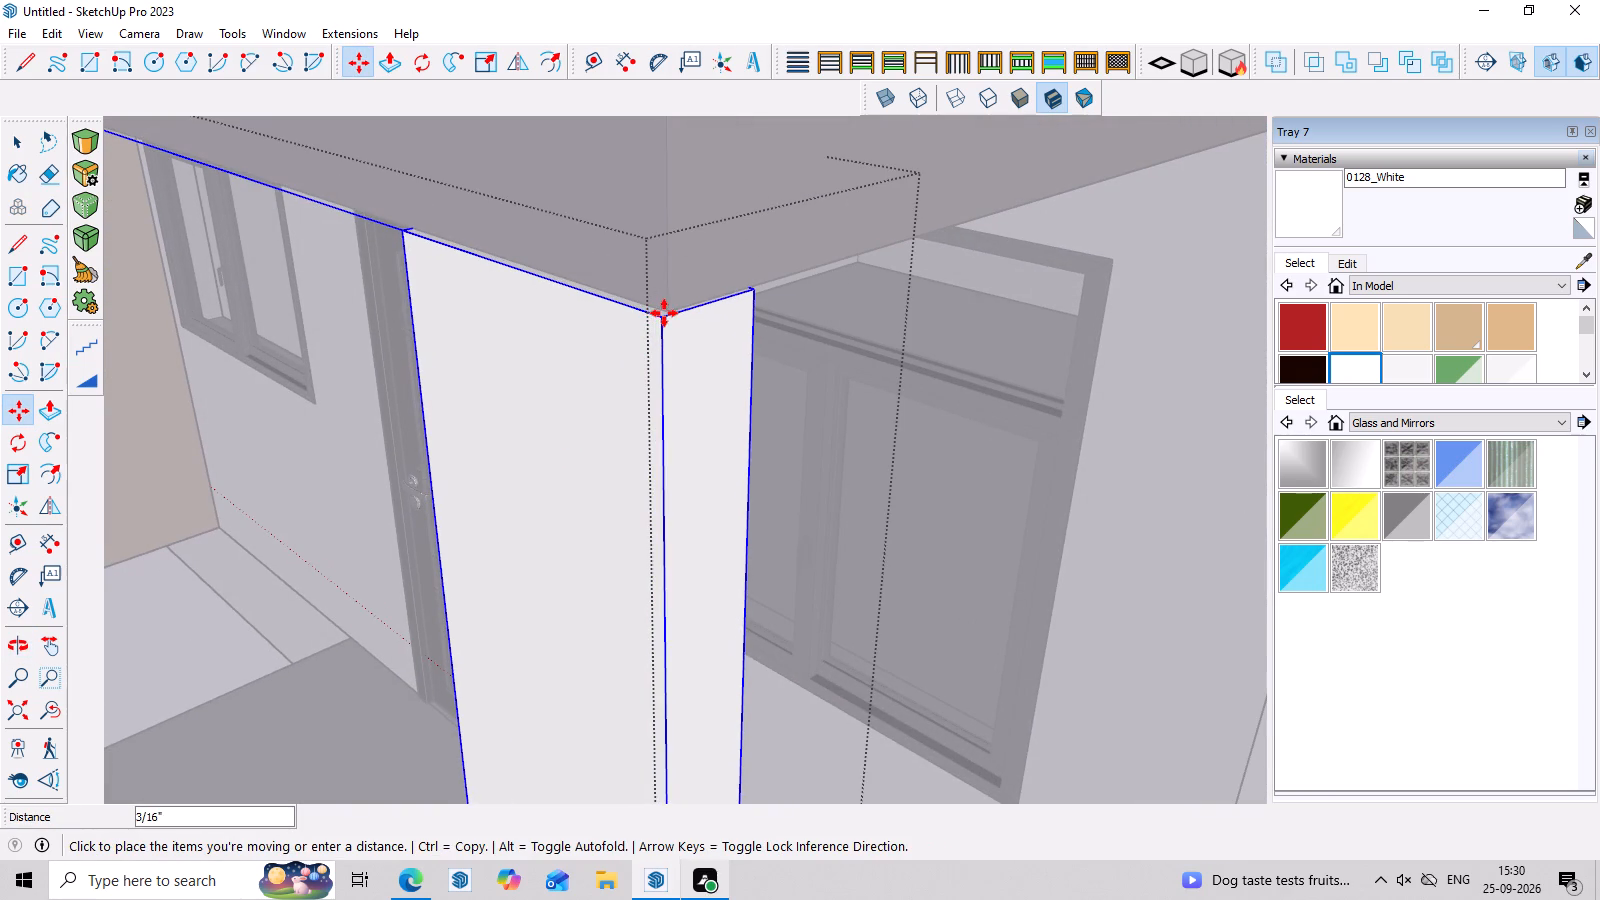
{"action": "left_click", "coordinate": [665, 304]}
{"action": "scroll", "coordinate": [626, 366], "scroll_direction": "down", "scroll_amount": 15}
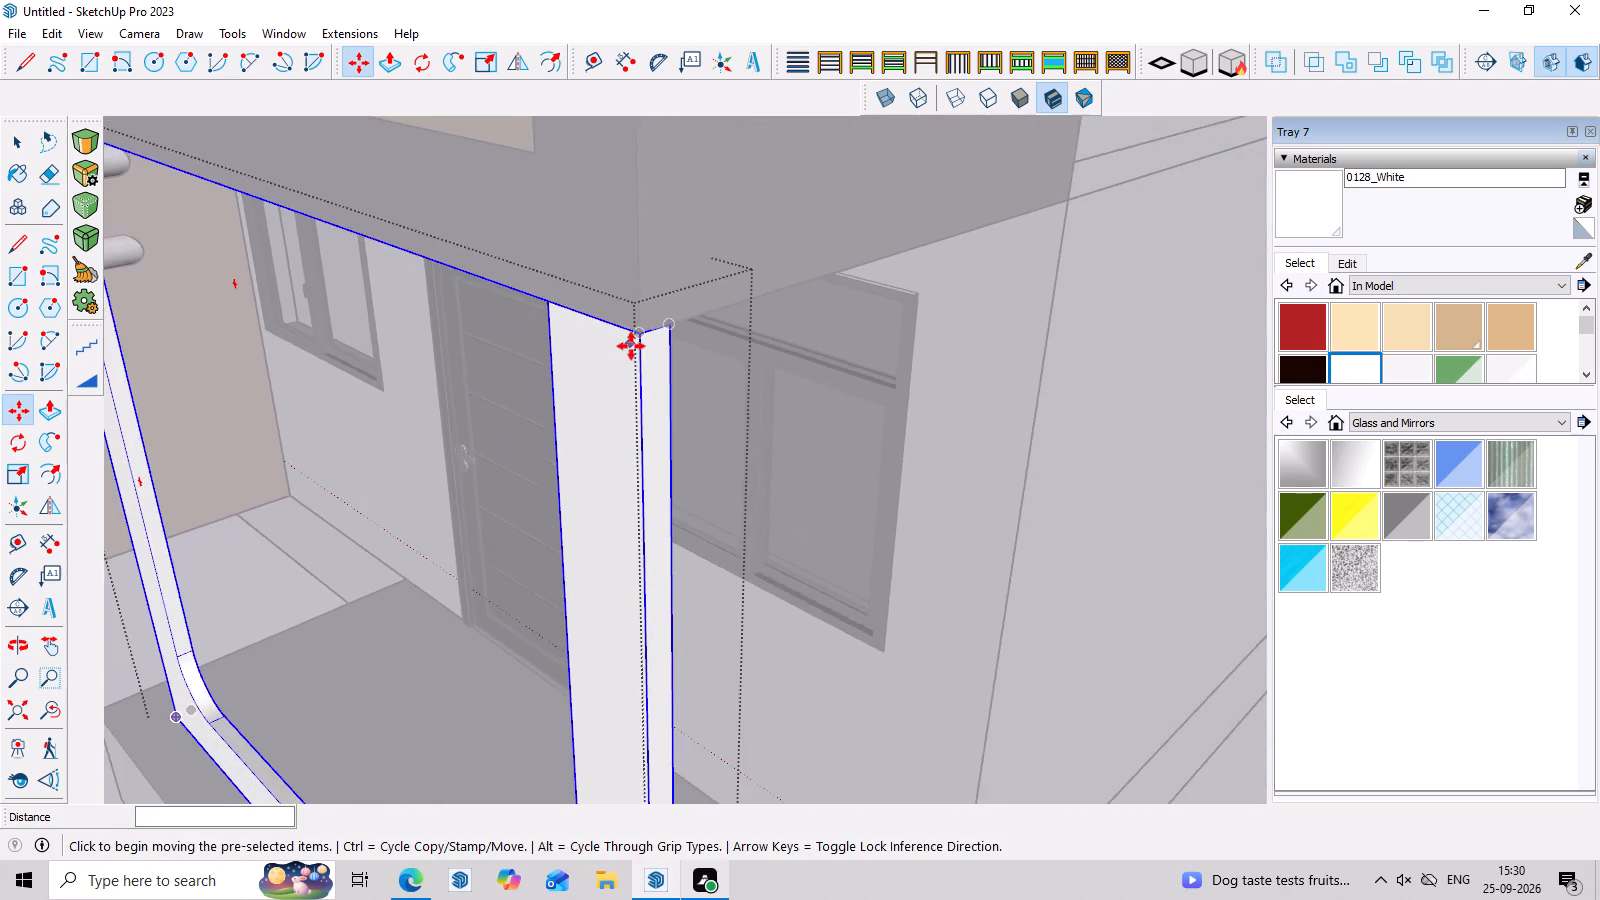
{"action": "scroll", "coordinate": [631, 346], "scroll_direction": "down", "scroll_amount": 15}
{"action": "middle_click_drag", "start_coordinate": [493, 495], "coordinate": [816, 442]}
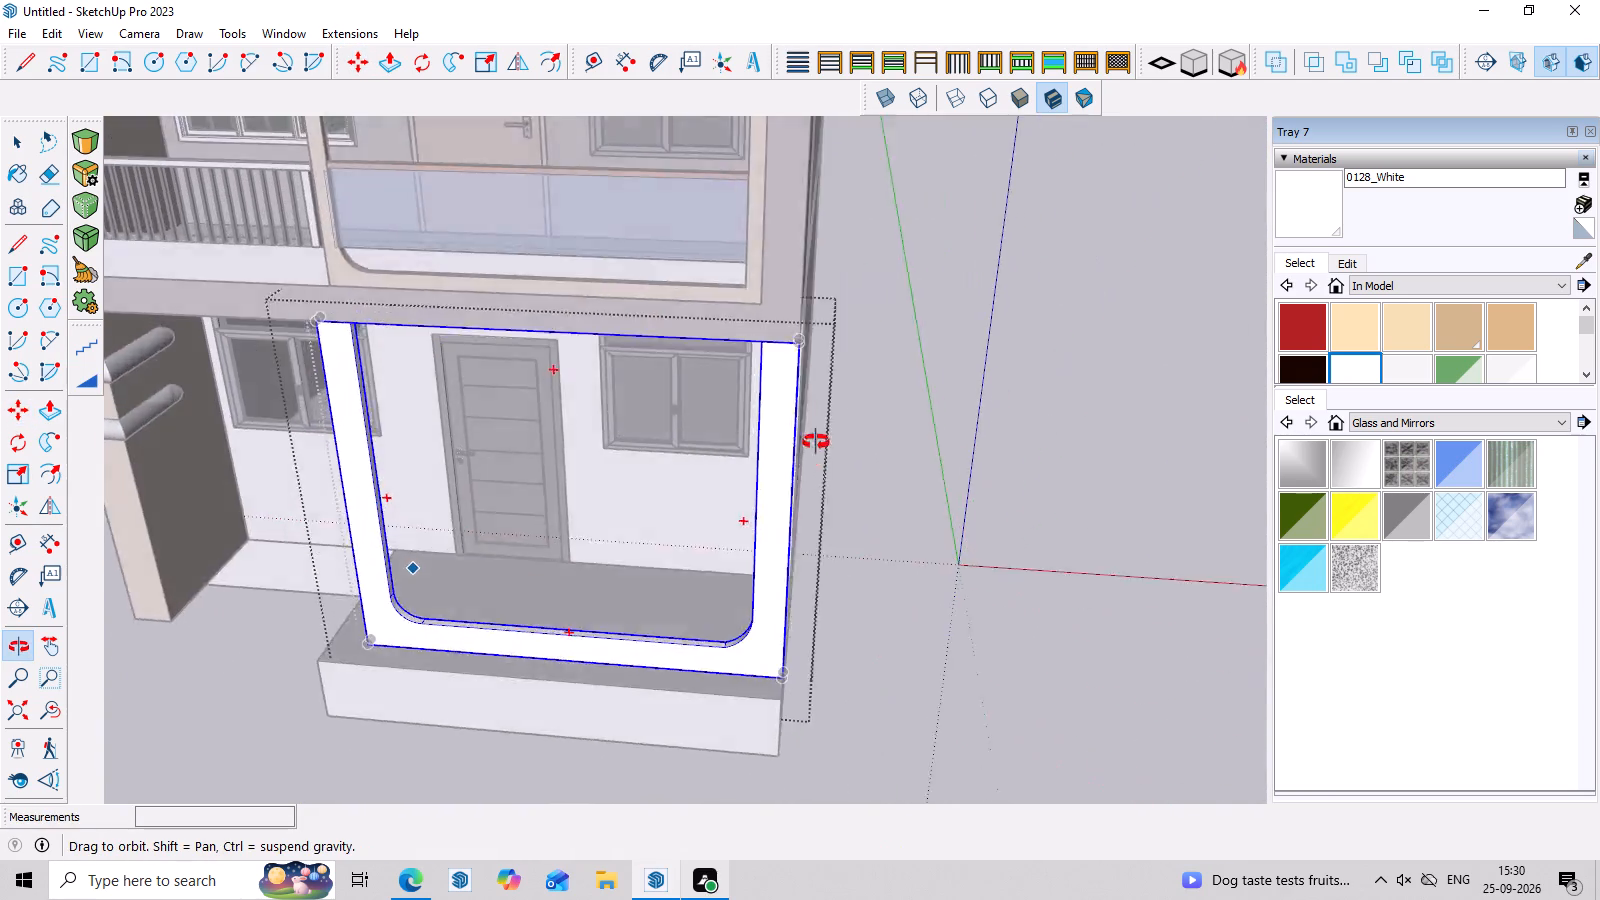
{"action": "middle_click_drag", "start_coordinate": [816, 442], "coordinate": [824, 421]}
Inside the base group, push the porch platform's front face back about 11 3/8" to line up with the frame's front.
{"action": "key", "text": "space"}
{"action": "left_click", "coordinate": [613, 690]}
{"action": "double_click", "coordinate": [613, 690]}
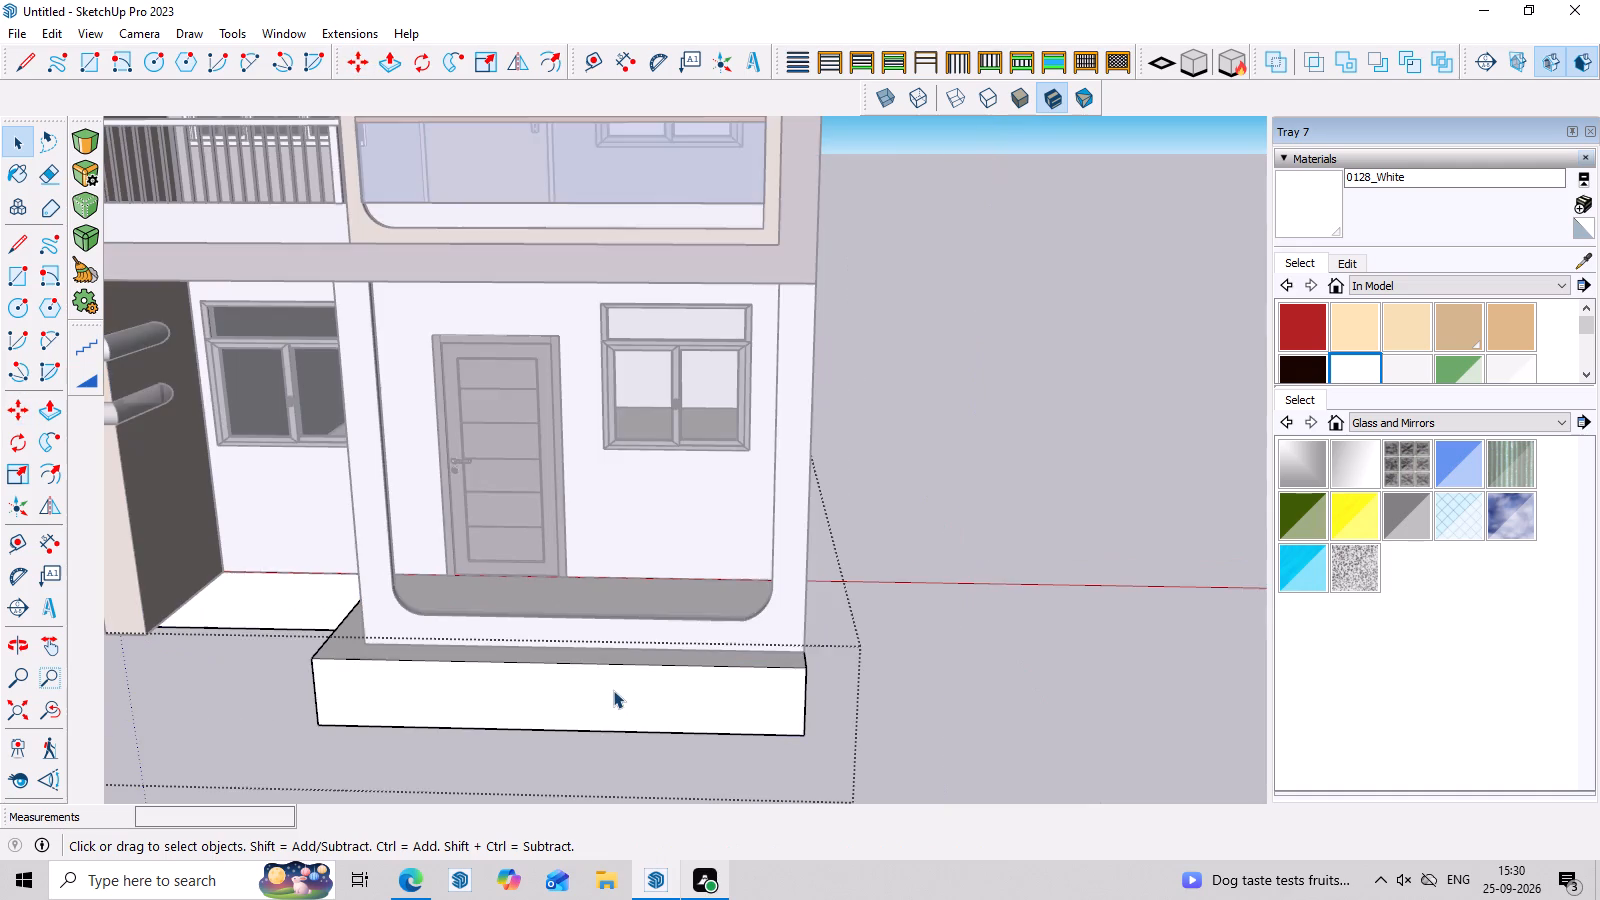
{"action": "scroll", "coordinate": [613, 690], "scroll_direction": "up", "scroll_amount": 2}
{"action": "left_click", "coordinate": [613, 690]}
{"action": "key", "text": "p"}
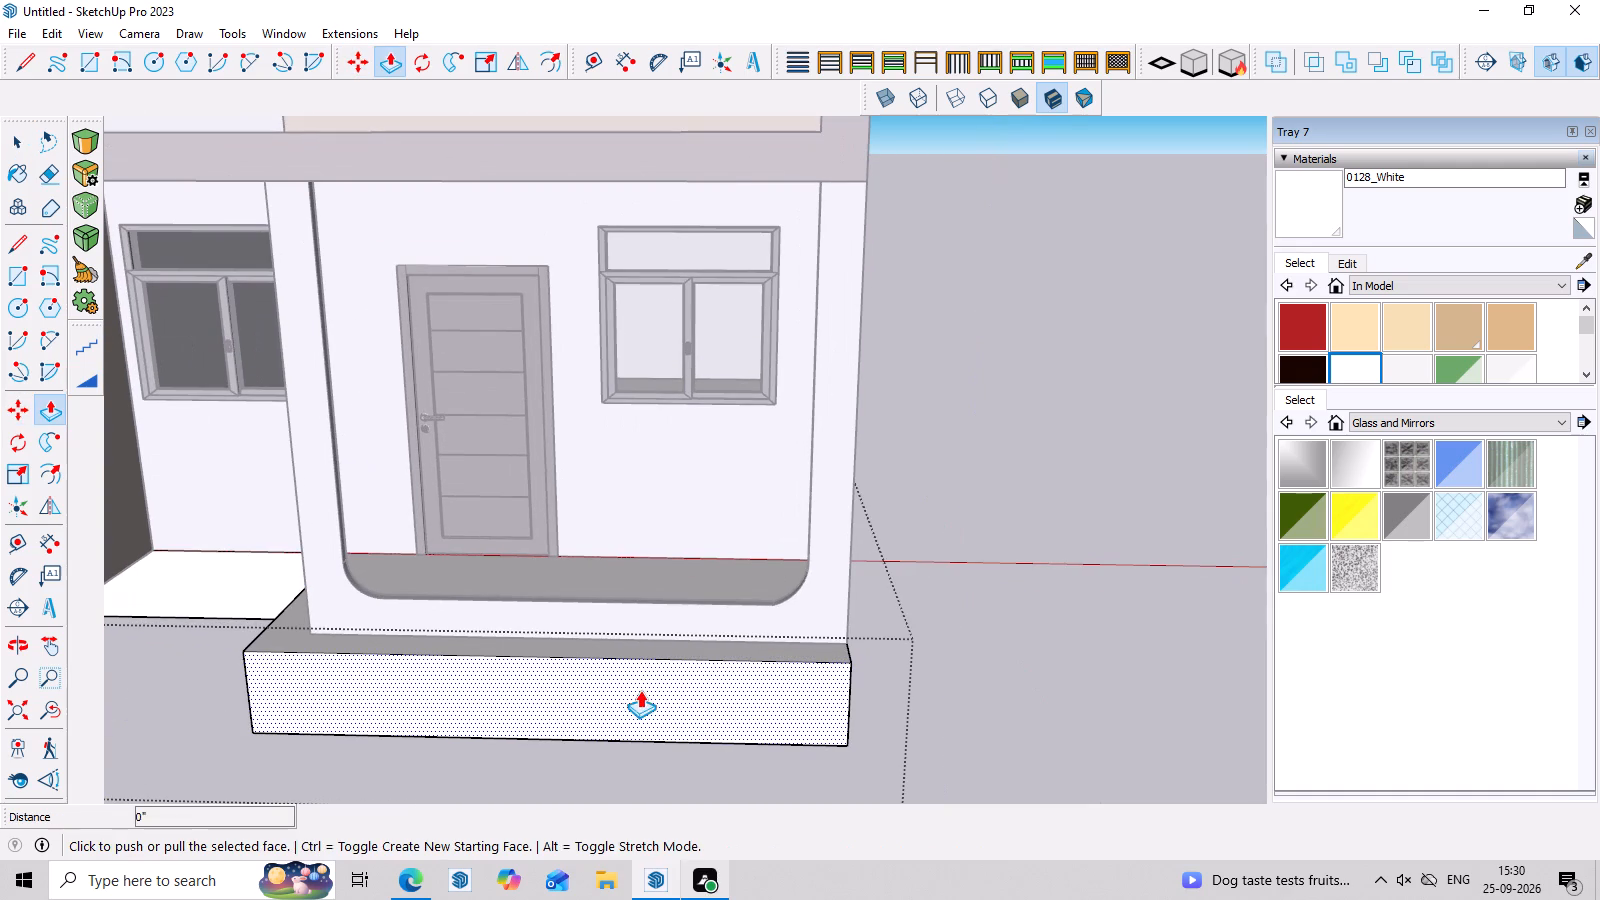
{"action": "left_click", "coordinate": [822, 698]}
{"action": "left_click", "coordinate": [843, 641]}
{"action": "scroll", "coordinate": [696, 670], "scroll_direction": "down", "scroll_amount": 3}
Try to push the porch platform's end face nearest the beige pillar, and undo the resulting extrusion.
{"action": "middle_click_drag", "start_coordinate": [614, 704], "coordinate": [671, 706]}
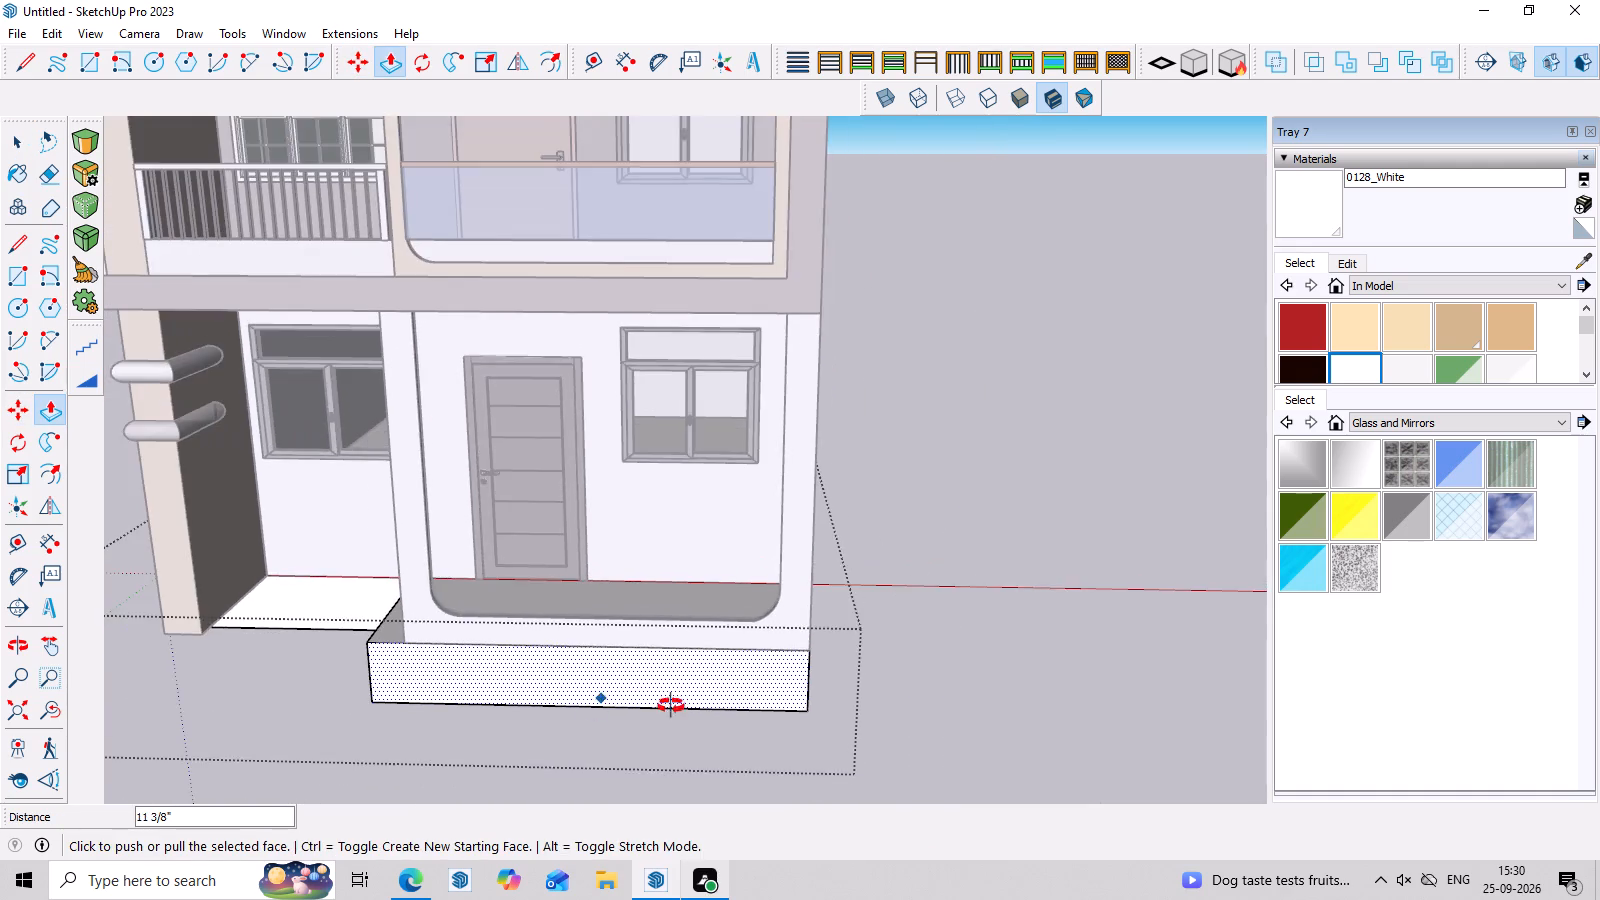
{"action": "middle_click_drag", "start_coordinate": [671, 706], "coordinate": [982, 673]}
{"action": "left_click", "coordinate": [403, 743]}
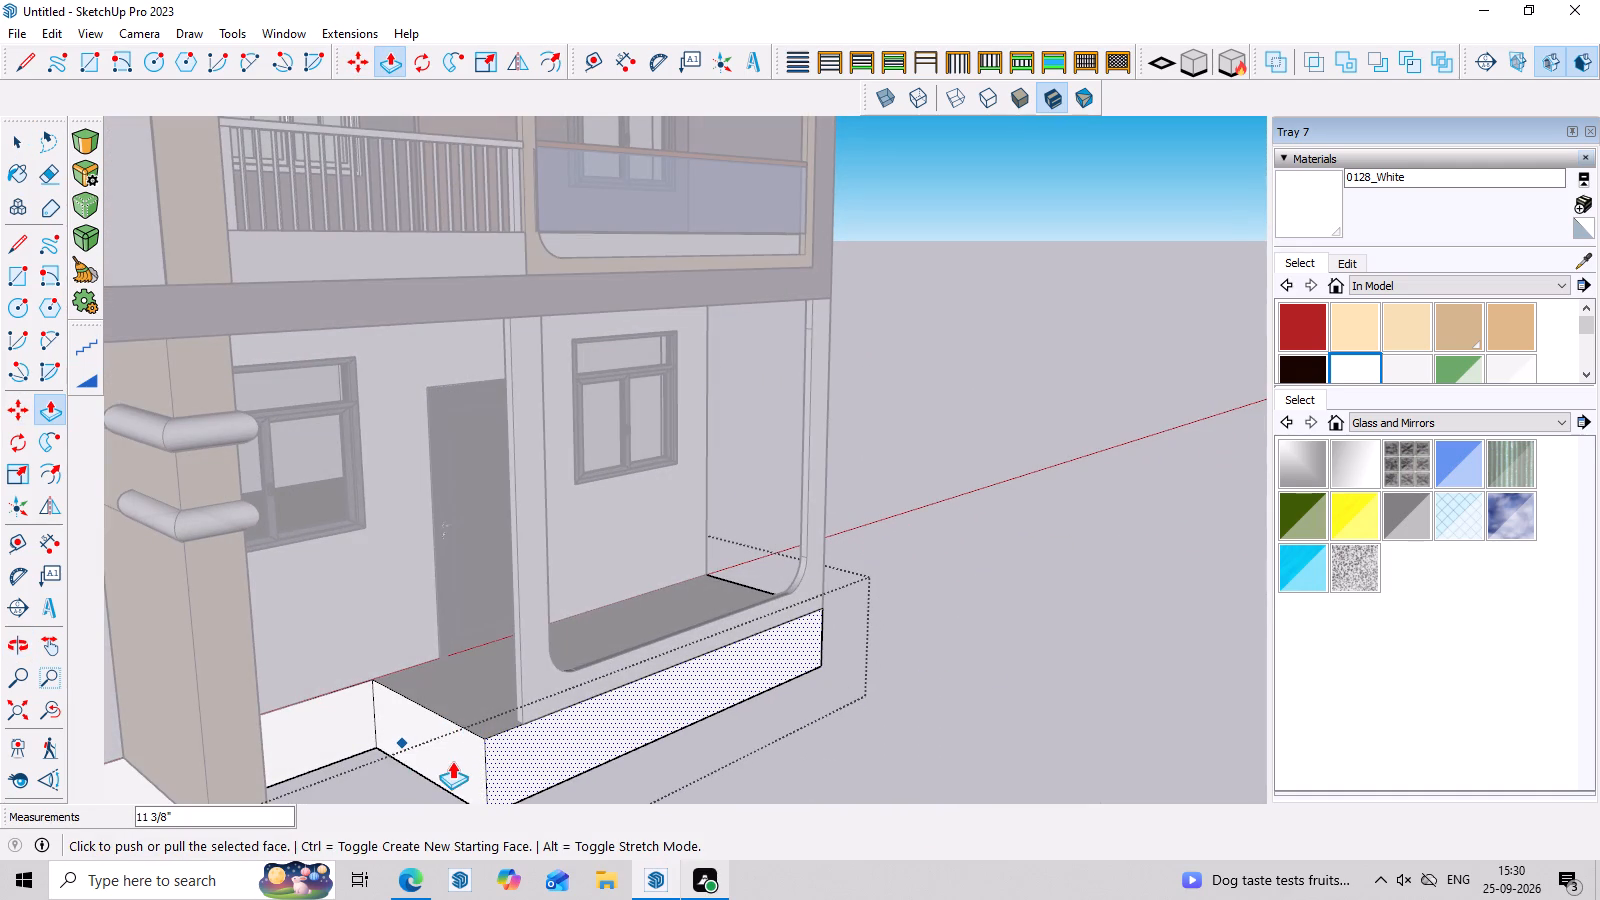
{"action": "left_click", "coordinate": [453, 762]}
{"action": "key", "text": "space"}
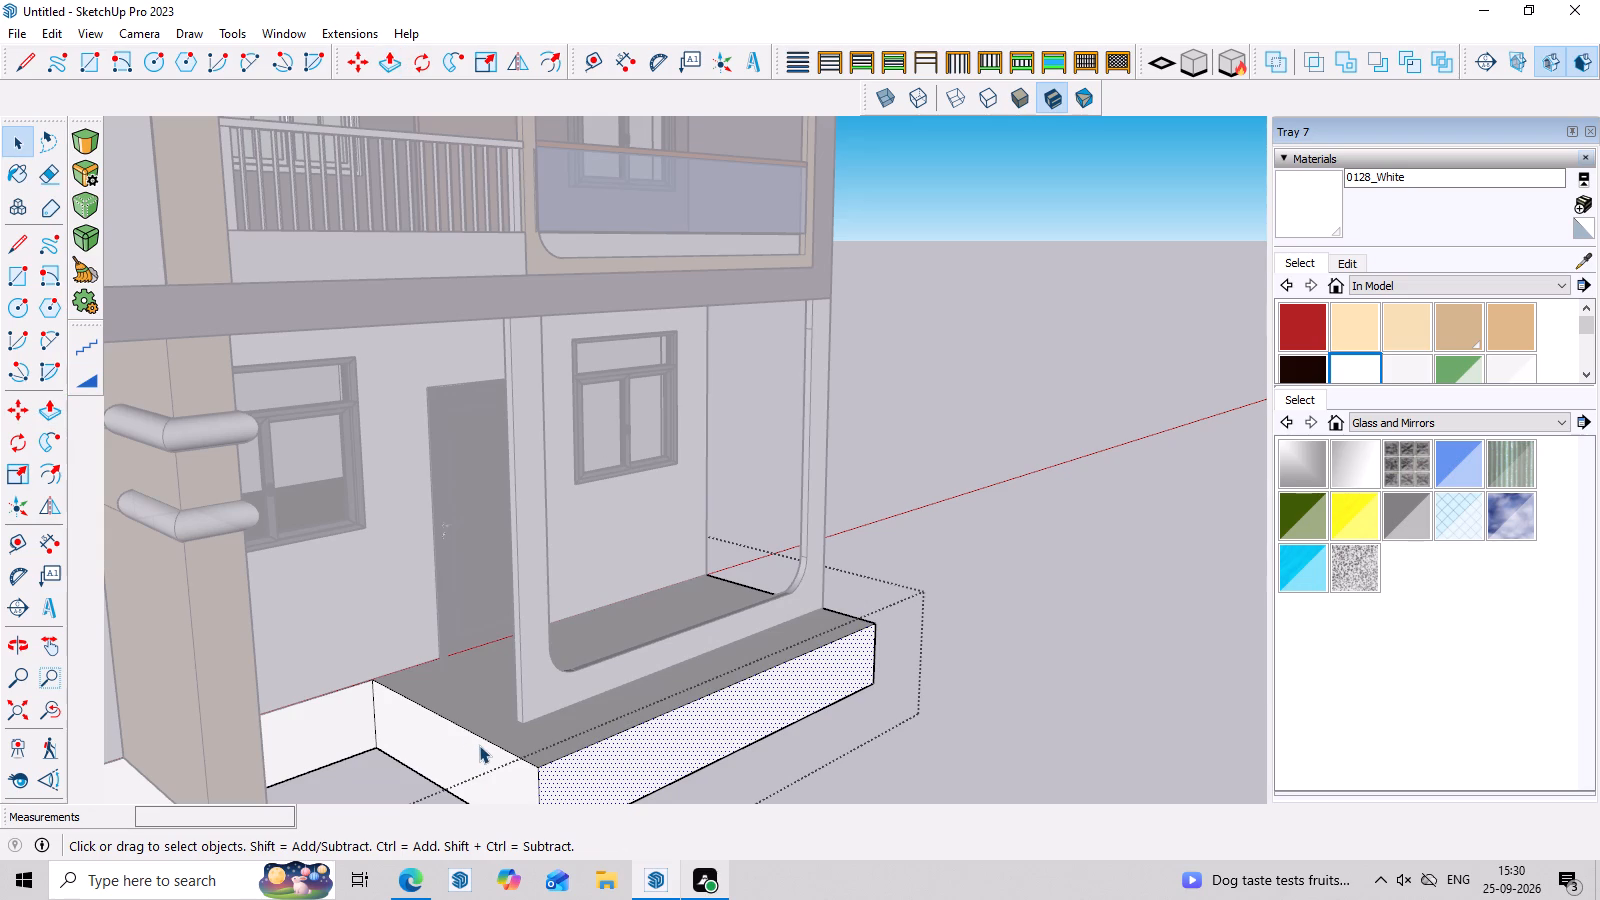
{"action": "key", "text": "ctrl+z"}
Push the porch platform's end face nearest the beige pillar in about 1' 1 11/16", flush with the frame's outer side.
{"action": "key", "text": "space"}
{"action": "left_click", "coordinate": [451, 750]}
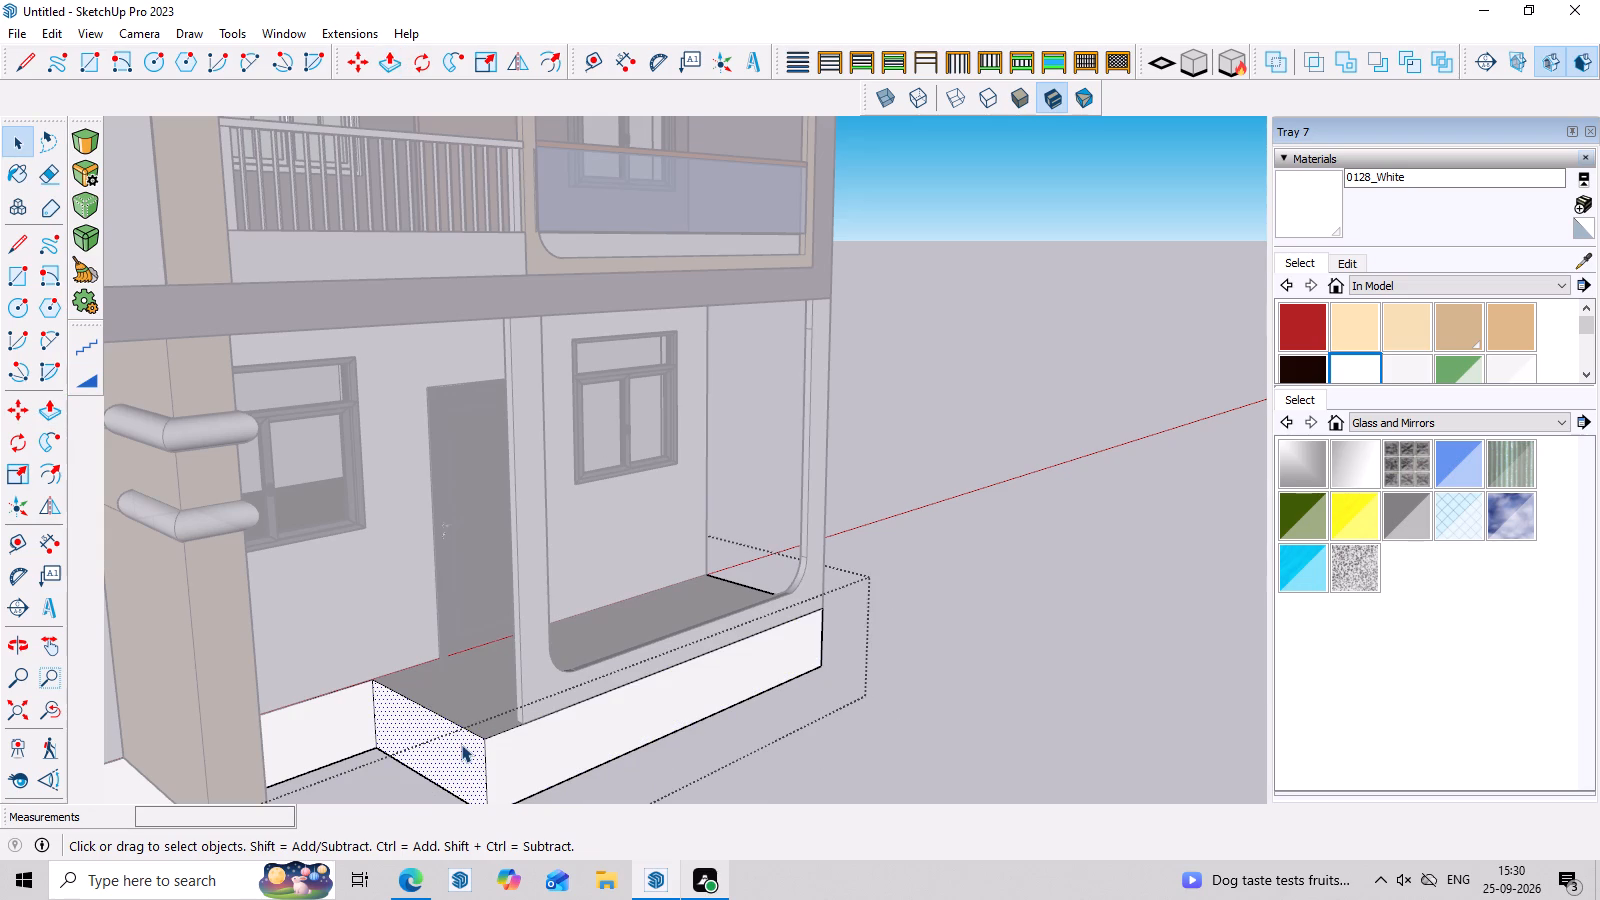
{"action": "key", "text": "p"}
{"action": "left_click", "coordinate": [465, 742]}
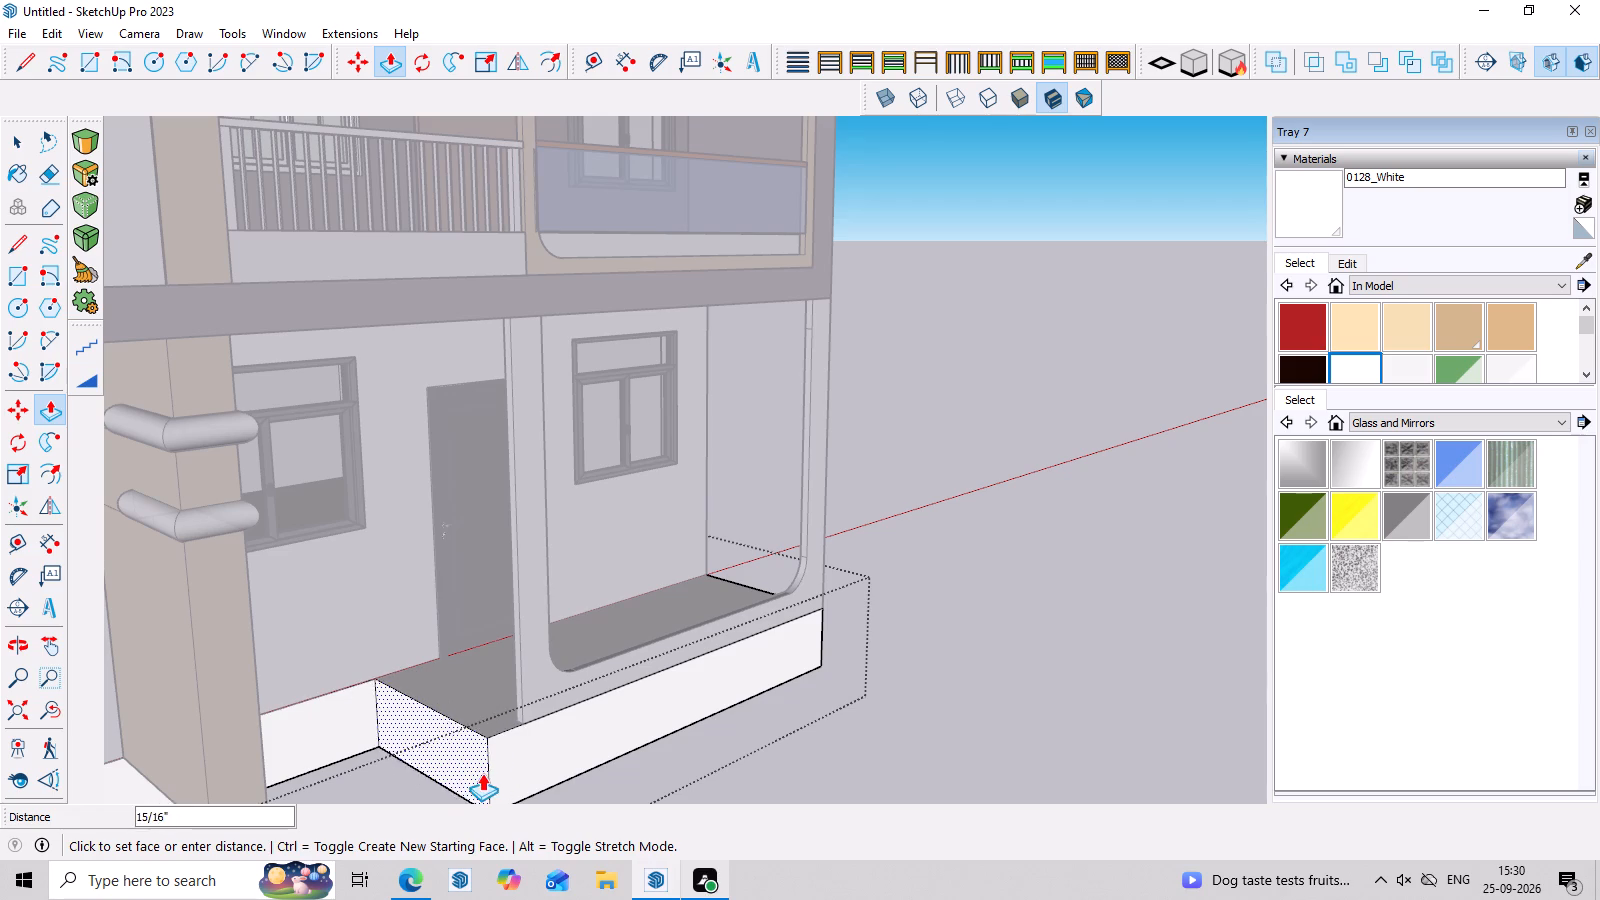
{"action": "key", "text": "space"}
{"action": "scroll", "coordinate": [533, 758], "scroll_direction": "up", "scroll_amount": 2}
{"action": "middle_click_drag", "start_coordinate": [535, 754], "coordinate": [413, 712]}
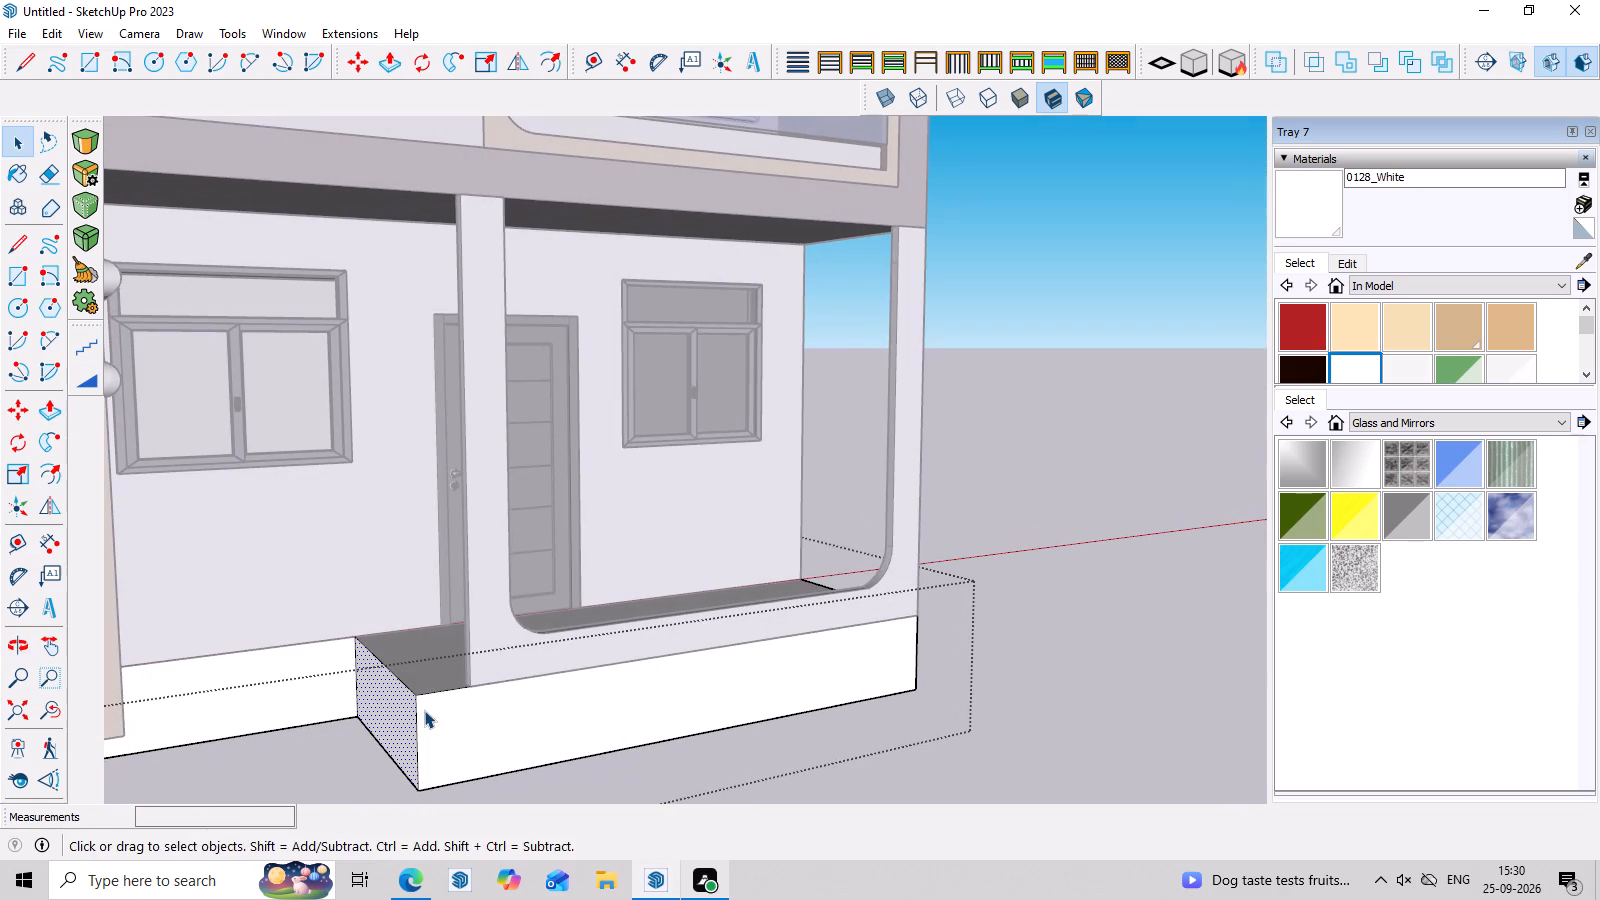
{"action": "key", "text": "p"}
{"action": "left_click", "coordinate": [403, 717]}
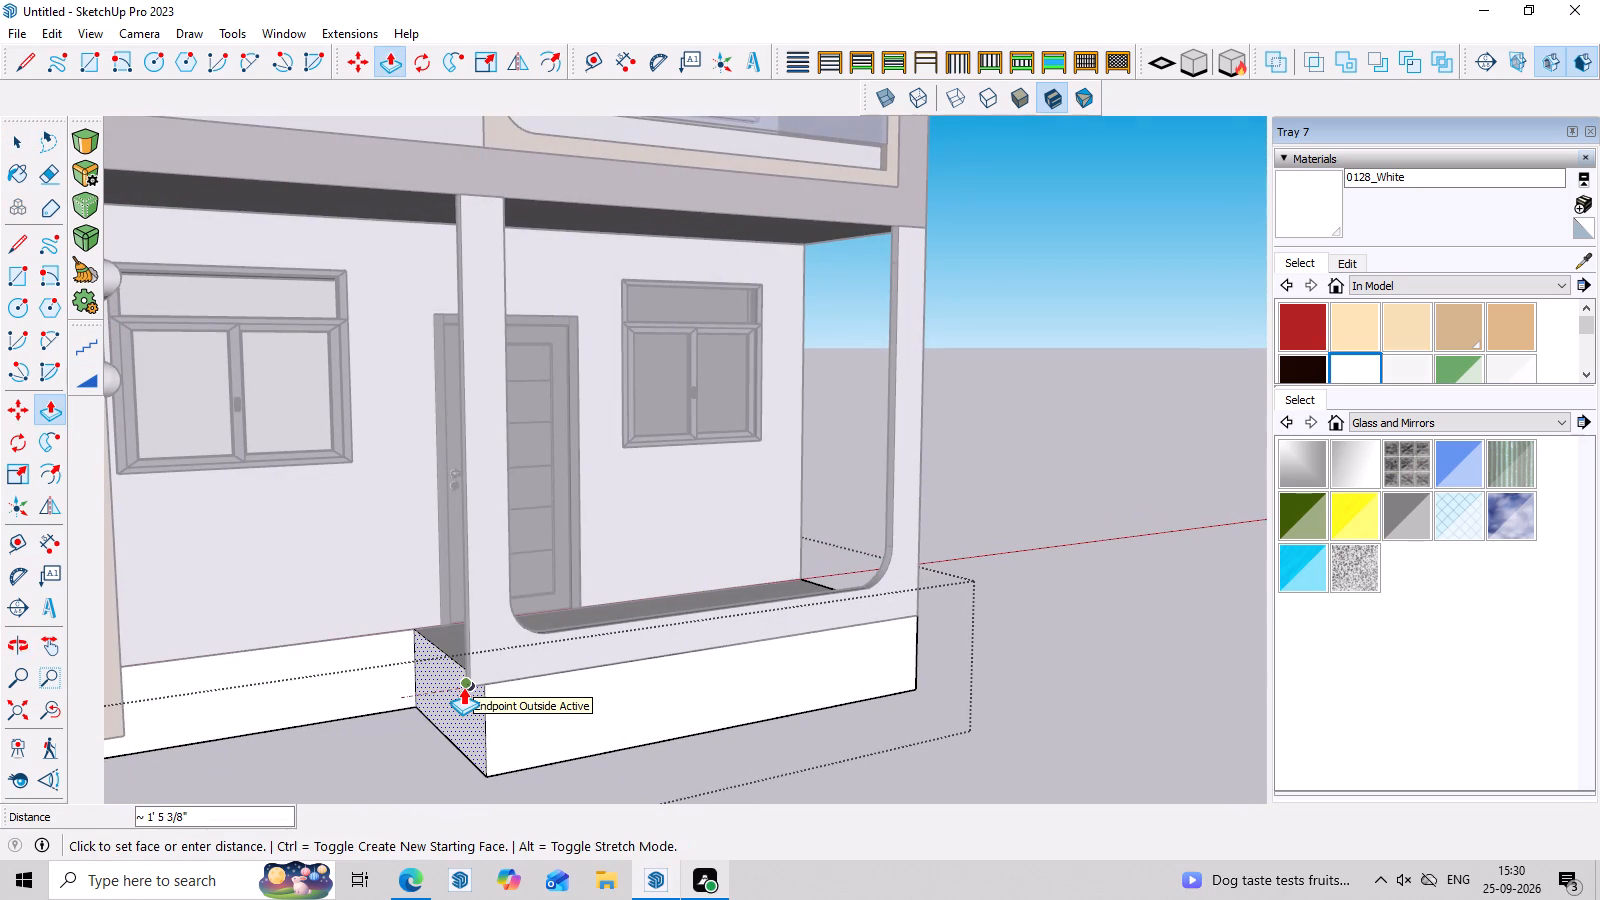
{"action": "left_click", "coordinate": [456, 688]}
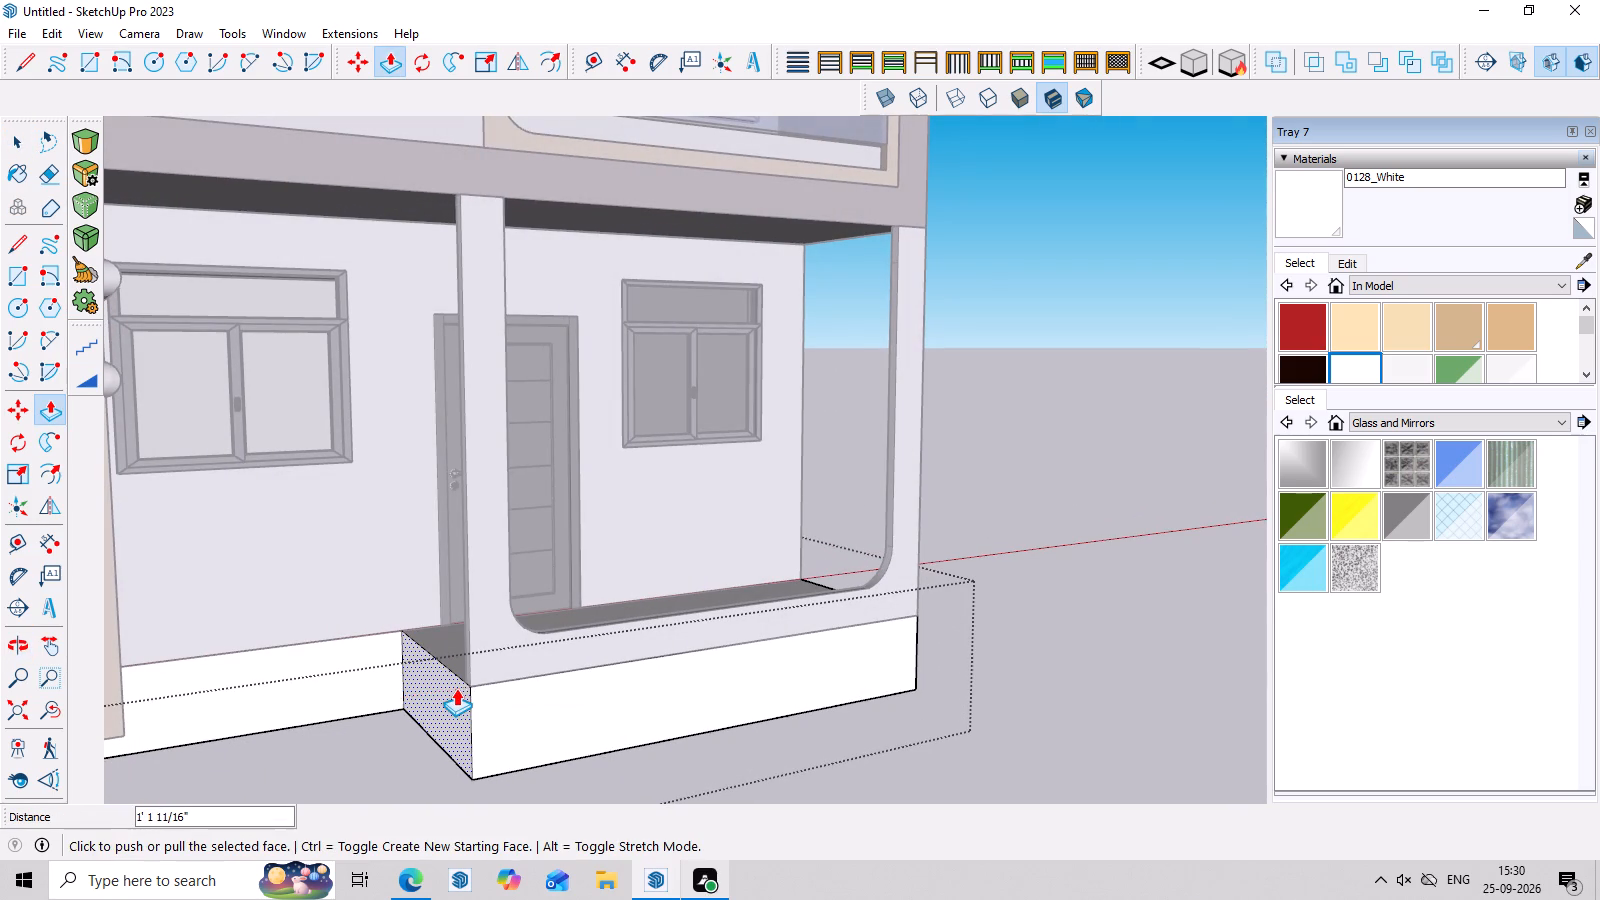
Examine how the porch platform's edges line up with the U-shaped frame, and exit the base group.
{"action": "scroll", "coordinate": [402, 701], "scroll_direction": "down", "scroll_amount": 3}
{"action": "middle_click_drag", "start_coordinate": [461, 716], "coordinate": [526, 780]}
{"action": "middle_click_drag", "start_coordinate": [526, 778], "coordinate": [527, 734]}
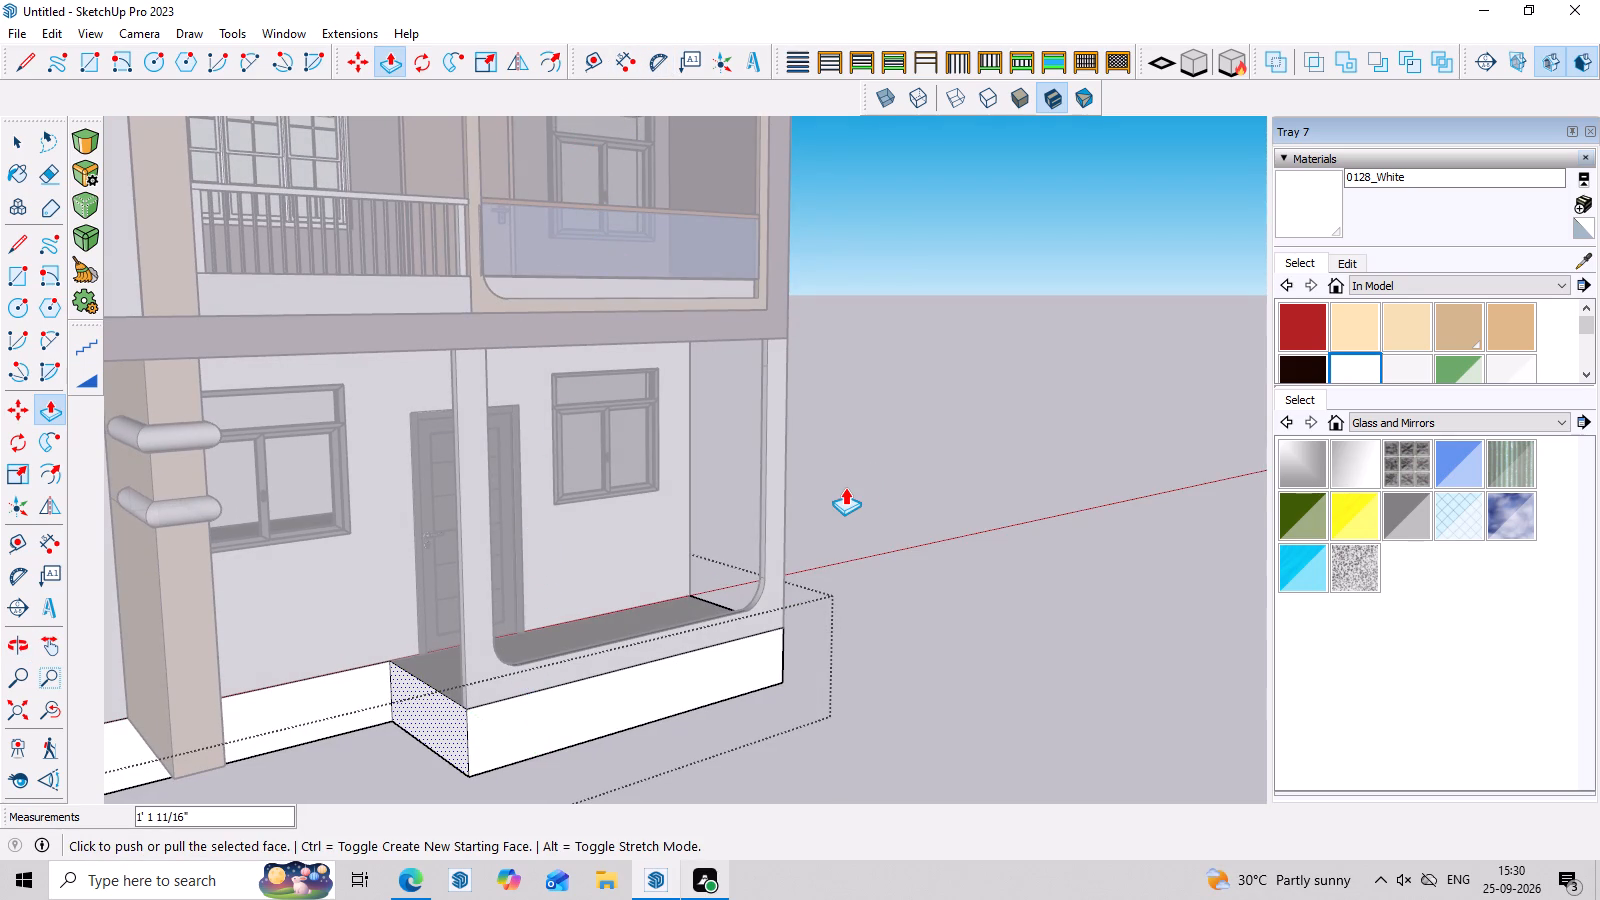
{"action": "middle_click_drag", "start_coordinate": [853, 550], "coordinate": [966, 428]}
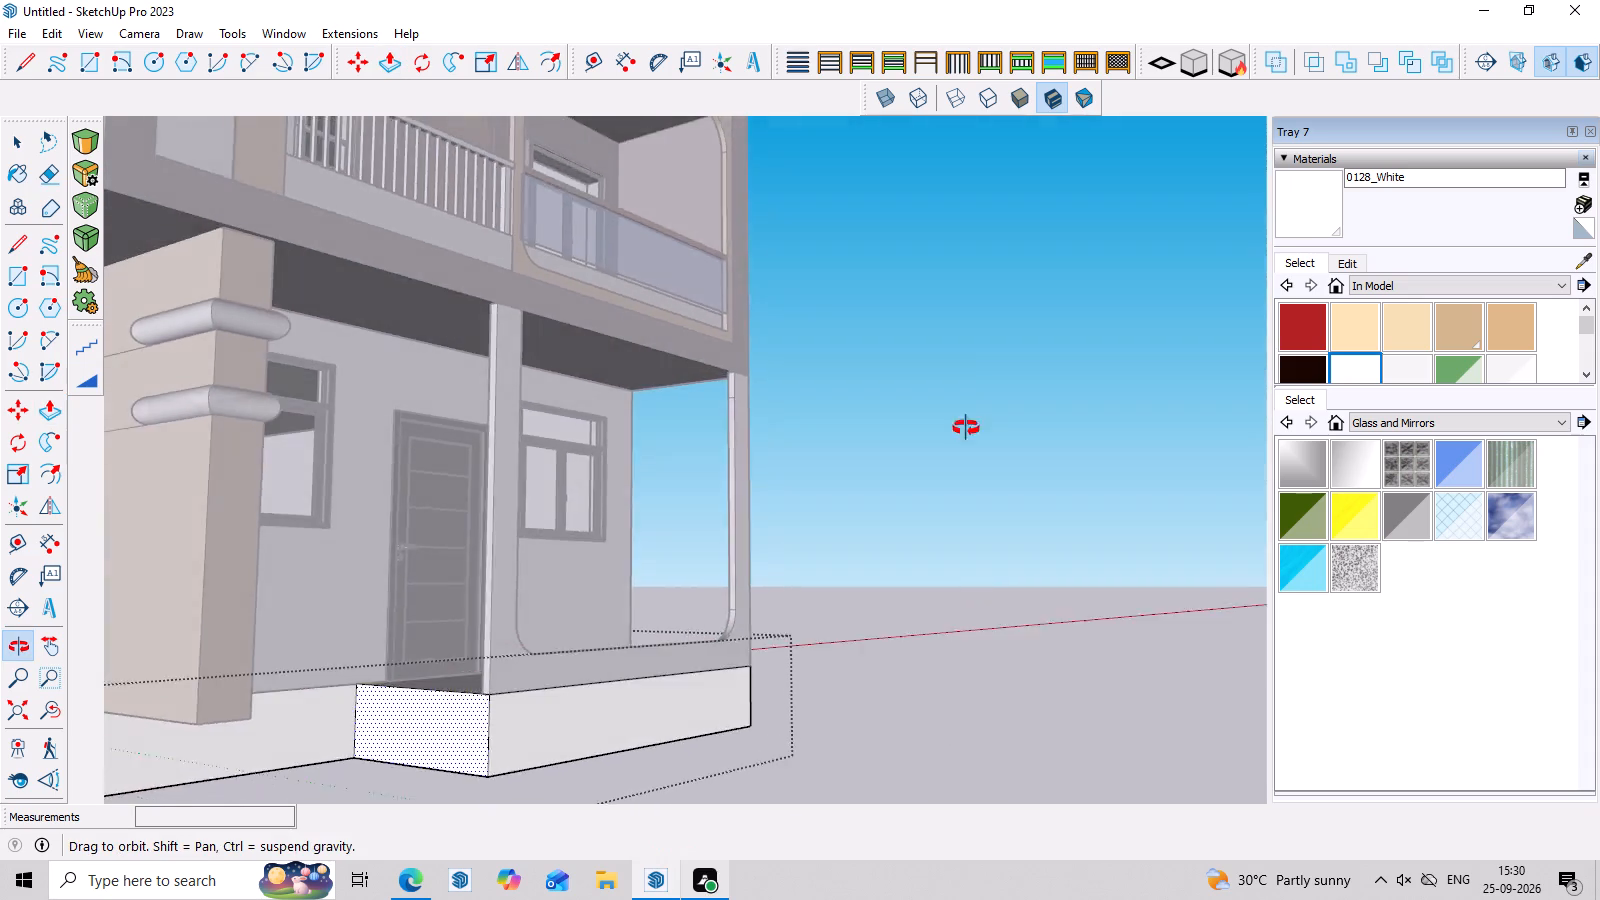
{"action": "middle_click_drag", "start_coordinate": [966, 428], "coordinate": [944, 400]}
{"action": "scroll", "coordinate": [564, 732], "scroll_direction": "up", "scroll_amount": 7}
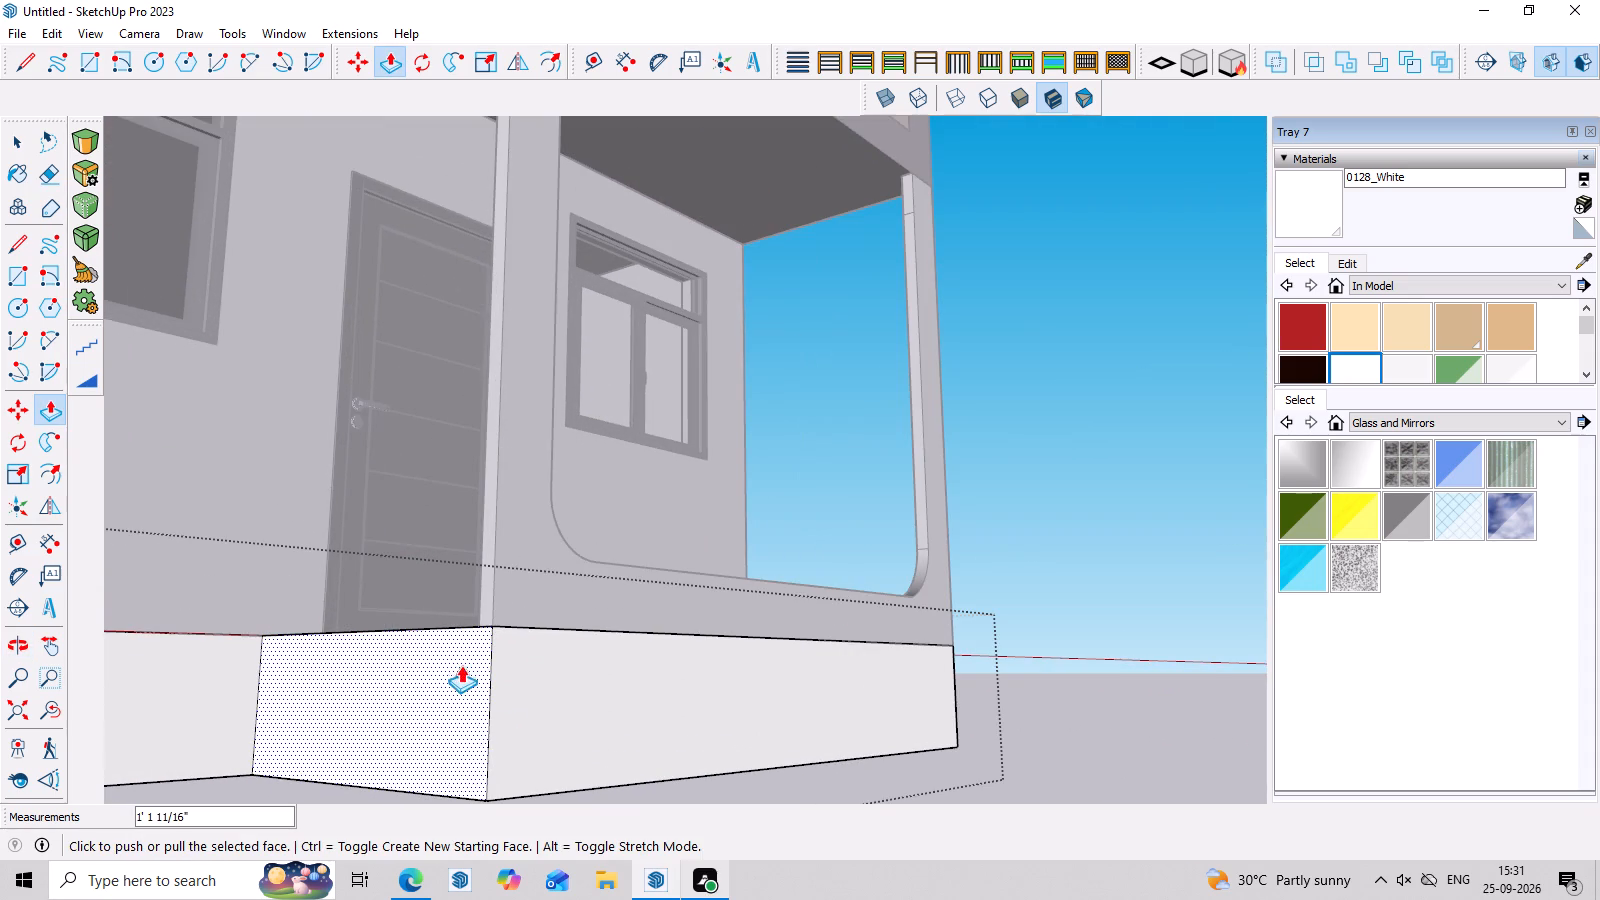
{"action": "middle_click_drag", "start_coordinate": [464, 658], "coordinate": [493, 697]}
{"action": "scroll", "coordinate": [508, 700], "scroll_direction": "up", "scroll_amount": 16}
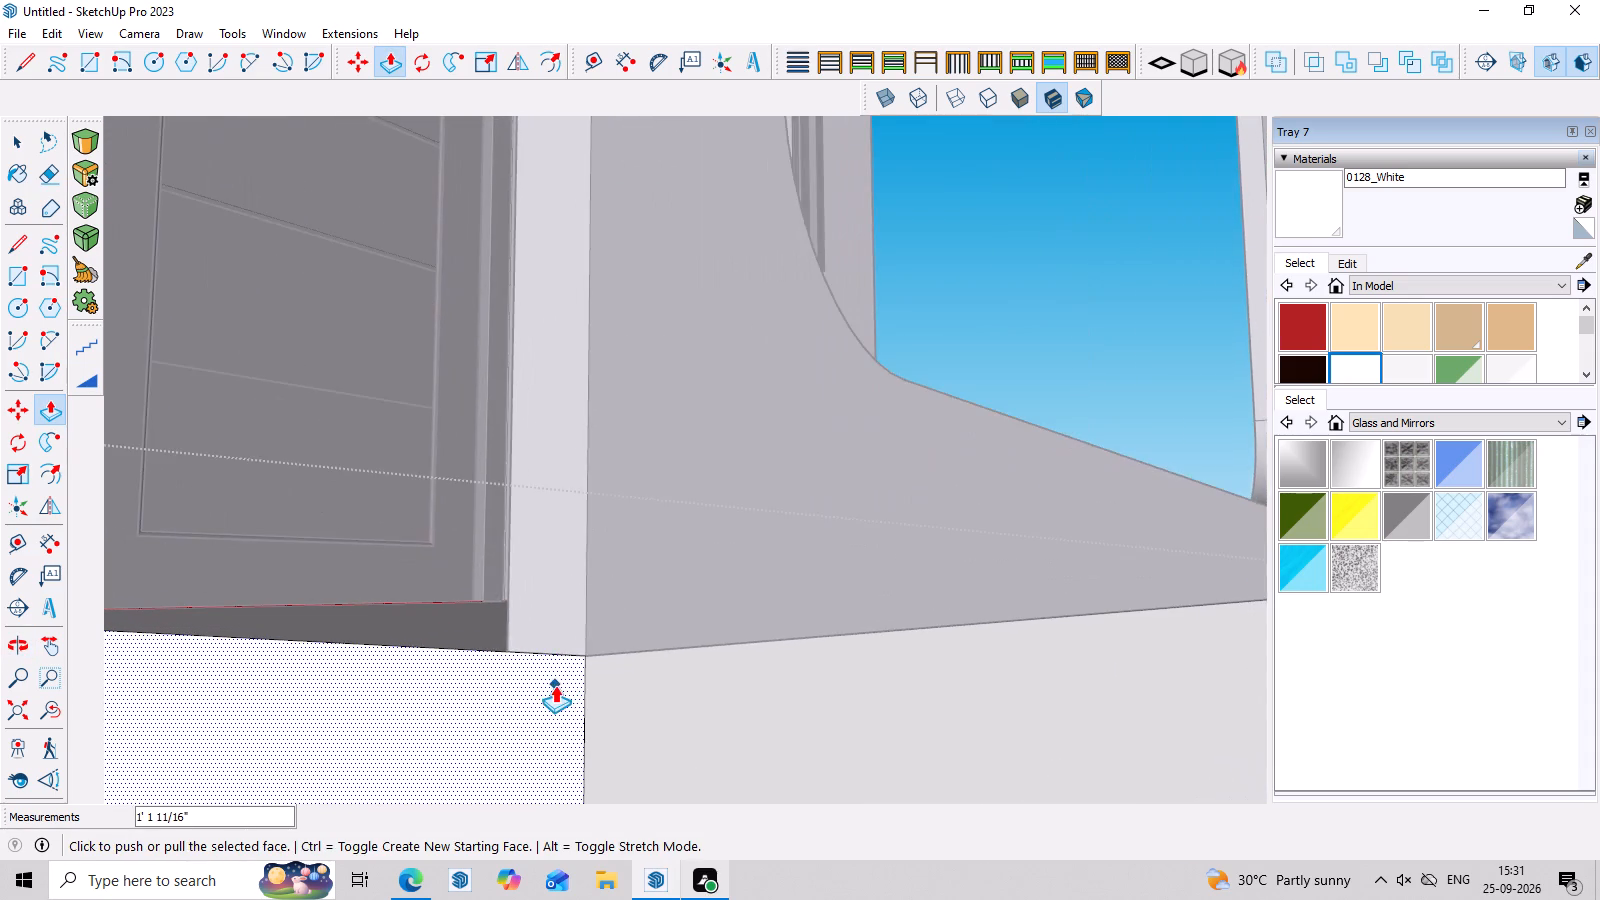
{"action": "middle_click_drag", "start_coordinate": [555, 697], "coordinate": [389, 745]}
{"action": "scroll", "coordinate": [463, 709], "scroll_direction": "down", "scroll_amount": 10}
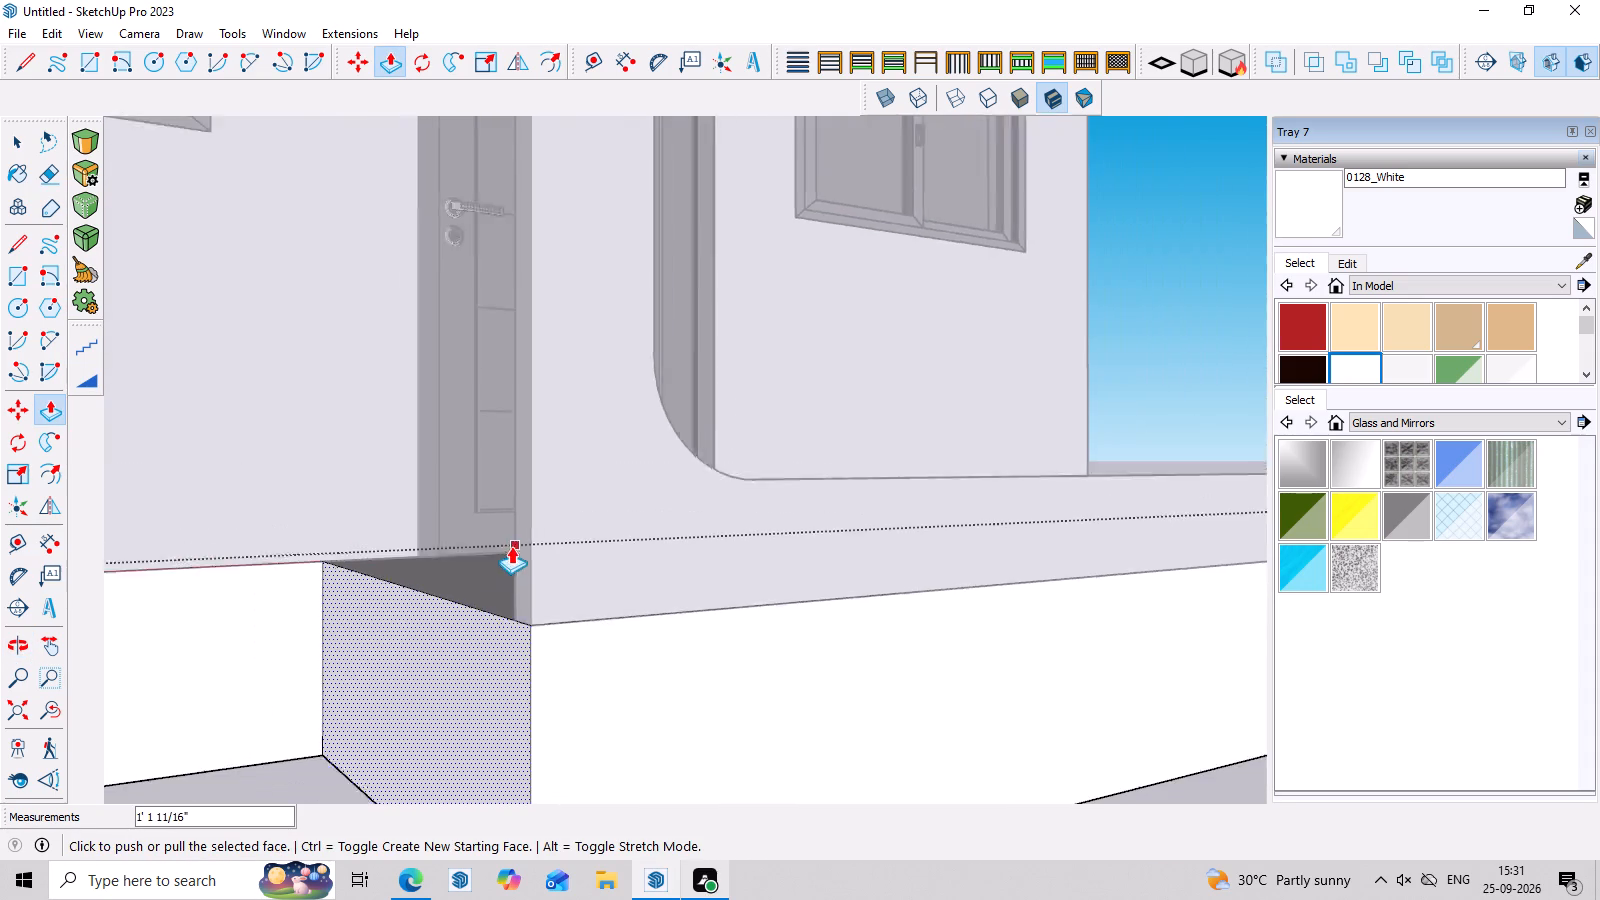
{"action": "scroll", "coordinate": [511, 546], "scroll_direction": "down", "scroll_amount": 18}
{"action": "middle_click_drag", "start_coordinate": [986, 533], "coordinate": [956, 688]}
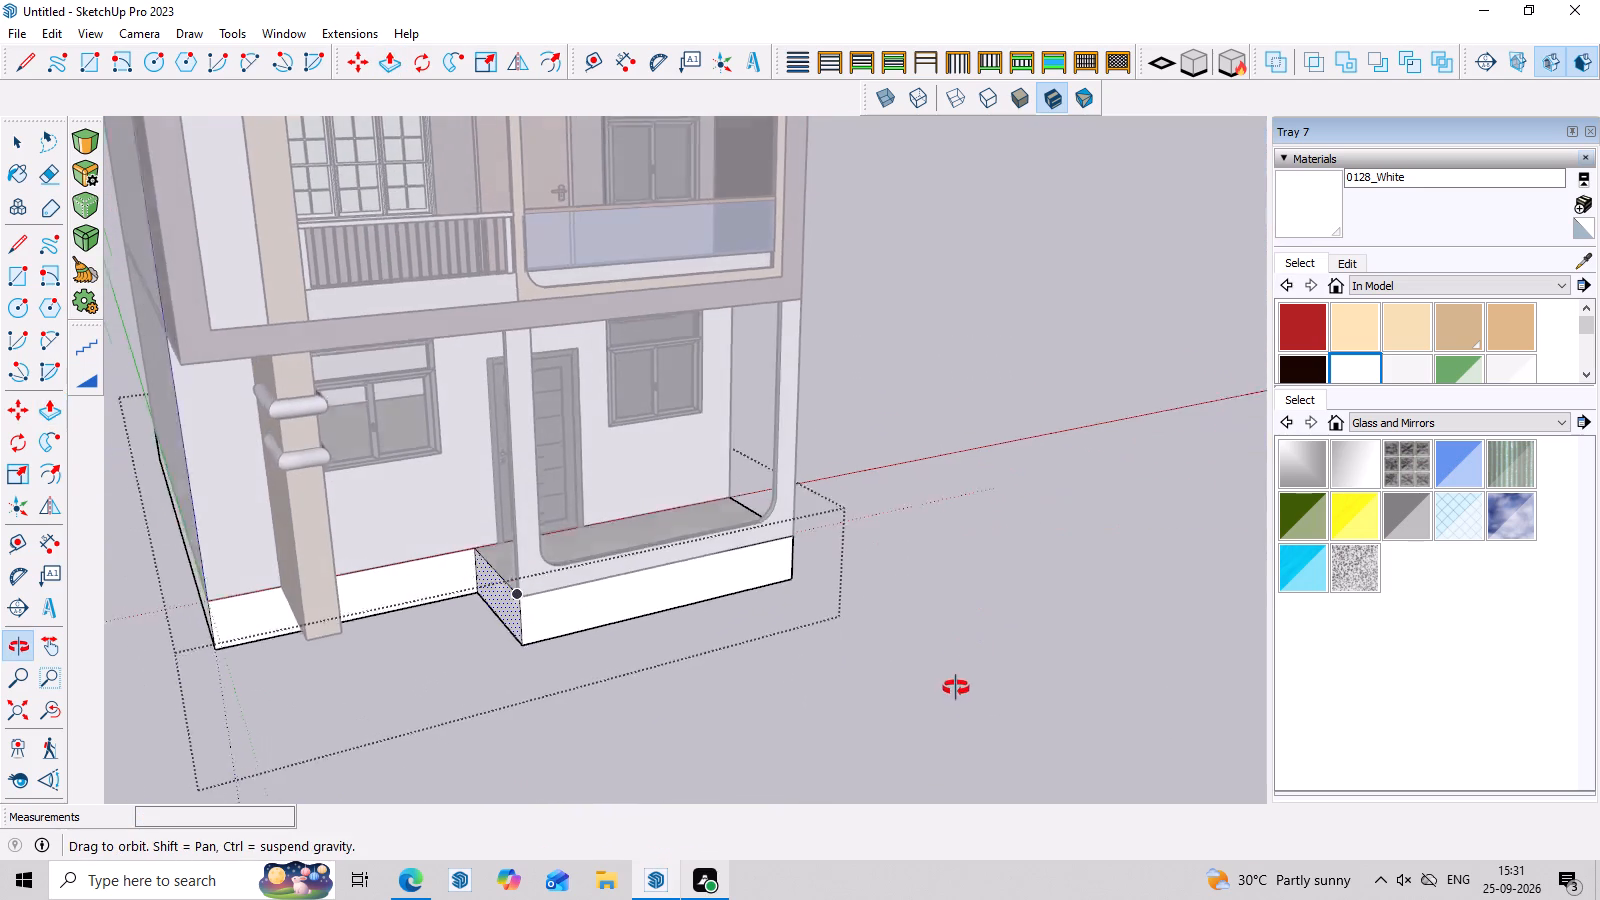
{"action": "middle_click_drag", "start_coordinate": [956, 688], "coordinate": [956, 689]}
{"action": "key", "text": "space"}
{"action": "double_click", "coordinate": [922, 395]}
Draw a vertical rectangle about 9' 8" by 5' 2" across the porch's open side, between the frame and the house wall.
{"action": "scroll", "coordinate": [932, 454], "scroll_direction": "down", "scroll_amount": 3}
{"action": "middle_click_drag", "start_coordinate": [981, 560], "coordinate": [731, 357]}
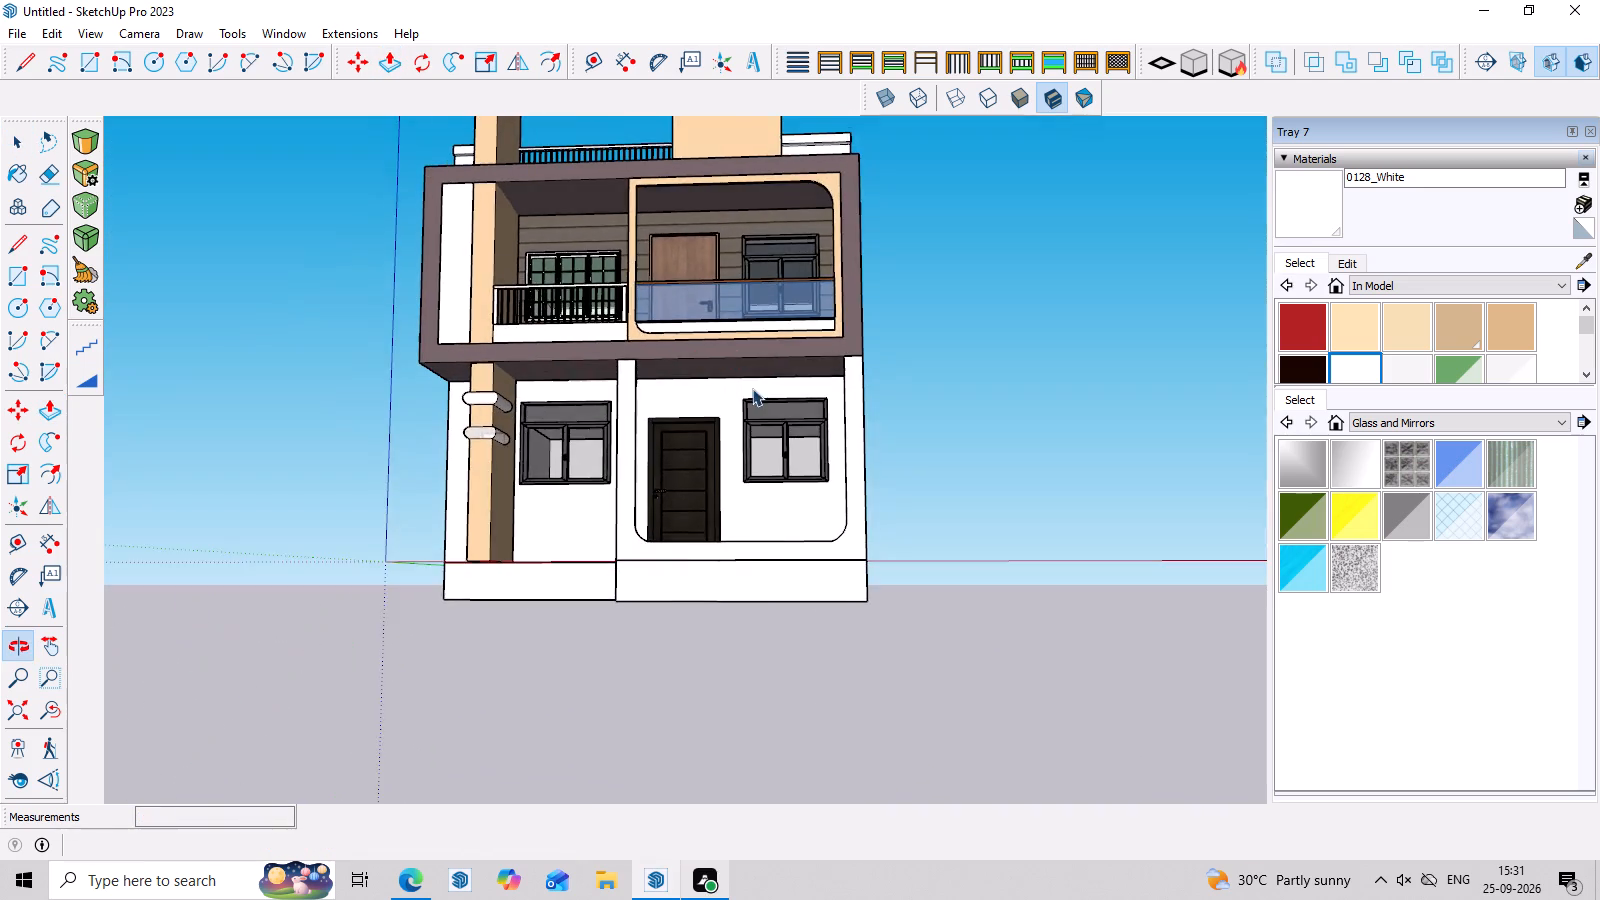
{"action": "scroll", "coordinate": [851, 581], "scroll_direction": "up", "scroll_amount": 6}
{"action": "middle_click_drag", "start_coordinate": [869, 563], "coordinate": [518, 595]}
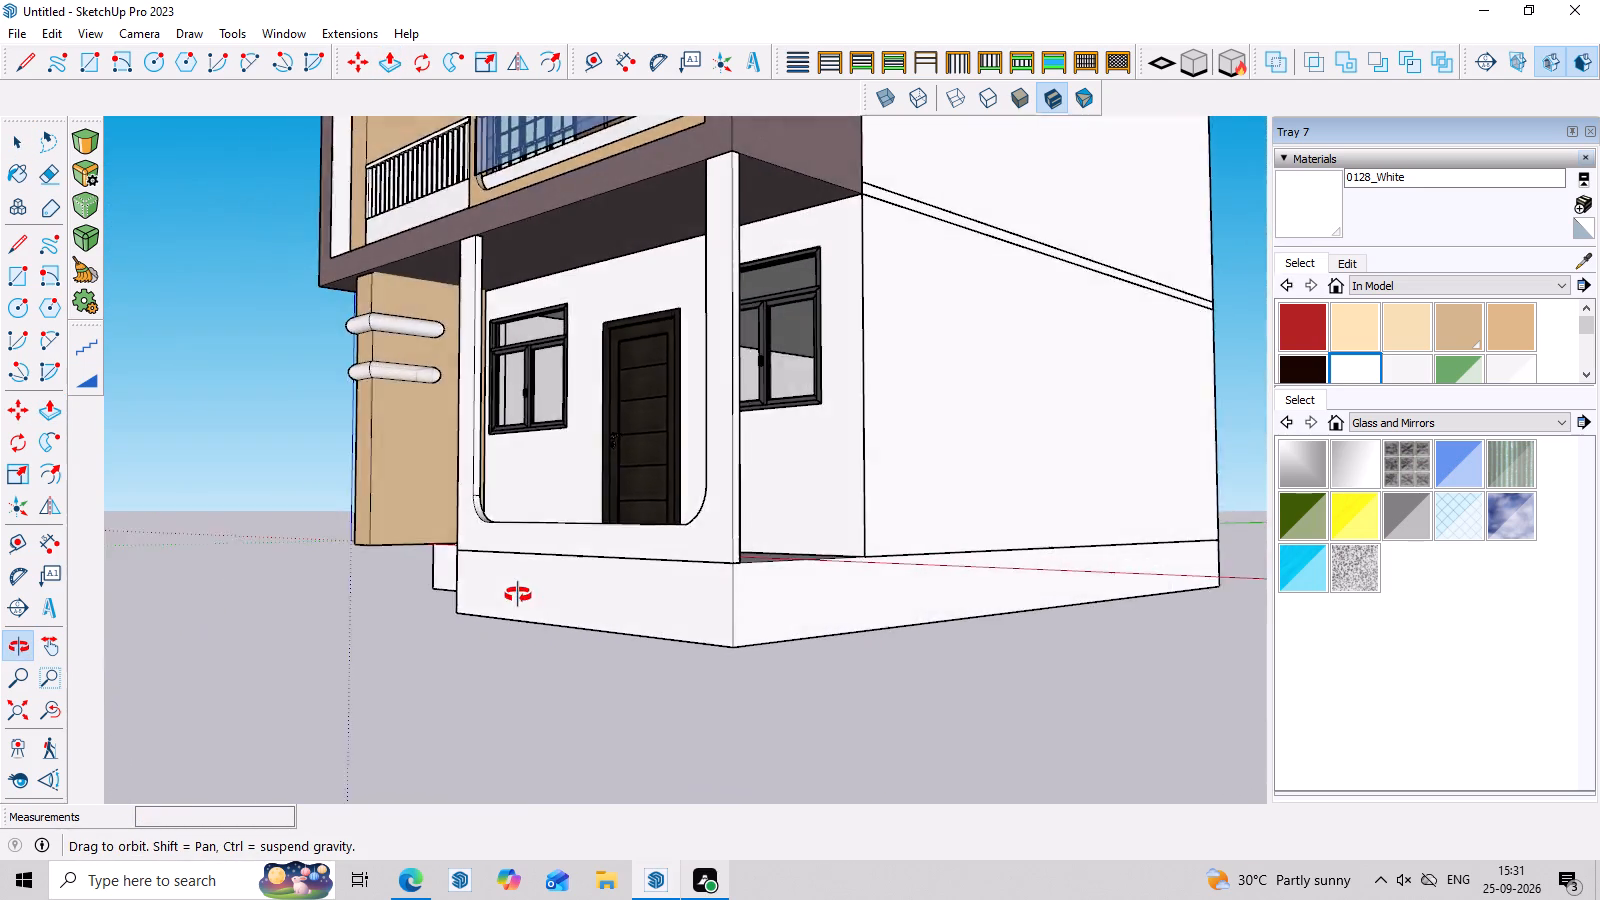
{"action": "middle_click_drag", "start_coordinate": [518, 595], "coordinate": [497, 598]}
{"action": "scroll", "coordinate": [676, 590], "scroll_direction": "up", "scroll_amount": 3}
{"action": "middle_click_drag", "start_coordinate": [855, 626], "coordinate": [825, 648]}
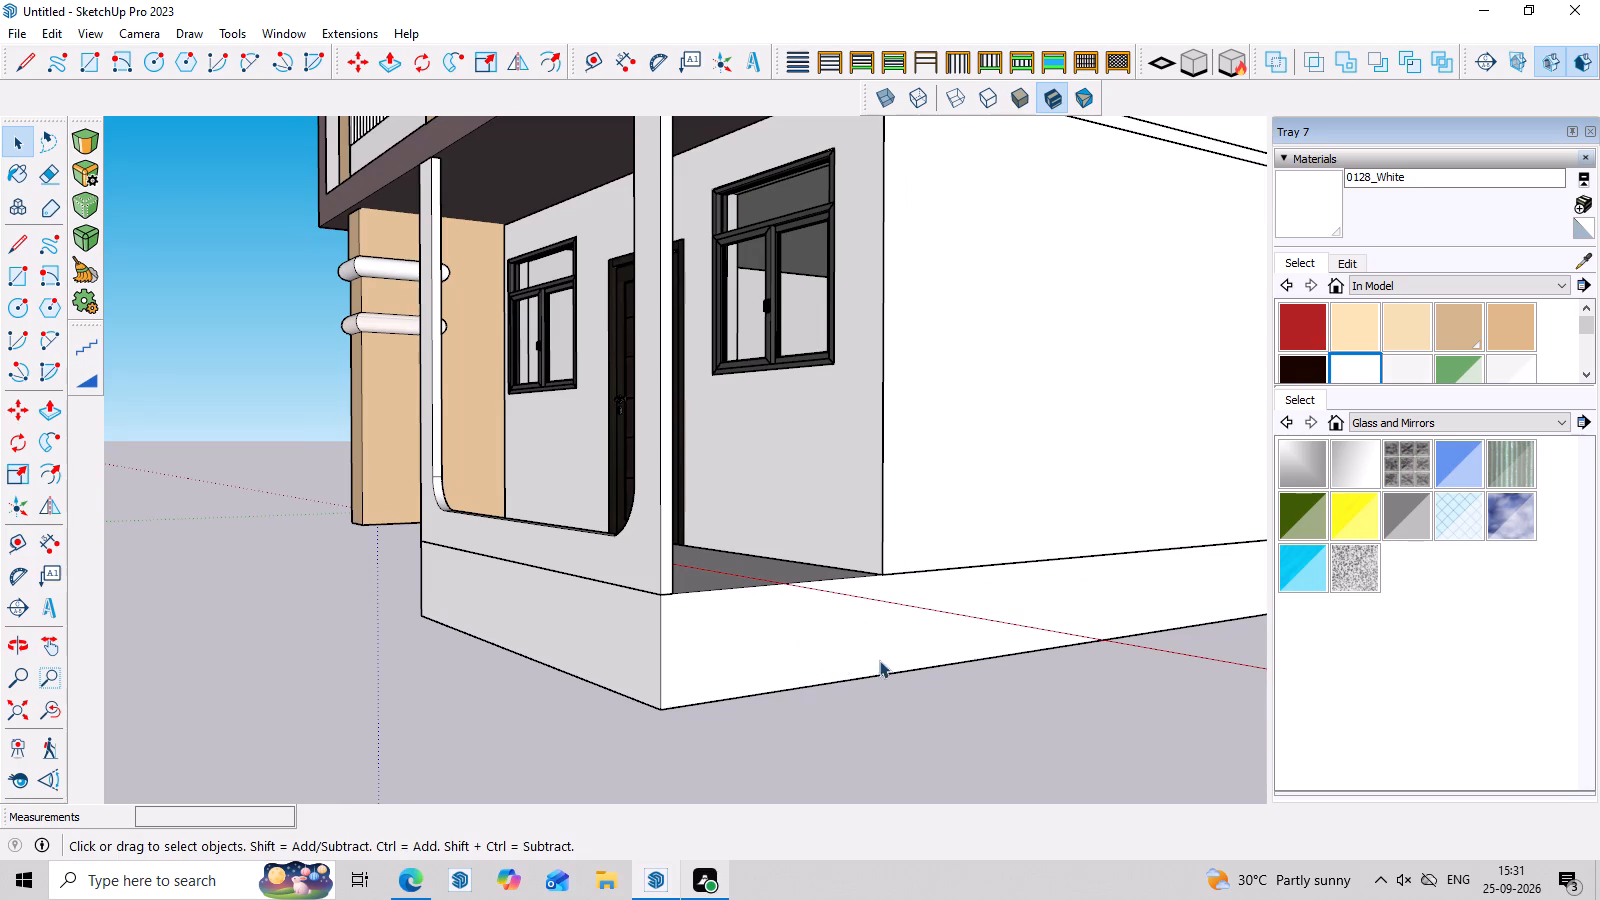
{"action": "middle_click_drag", "start_coordinate": [874, 655], "coordinate": [784, 757]}
{"action": "scroll", "coordinate": [610, 386], "scroll_direction": "up", "scroll_amount": 3}
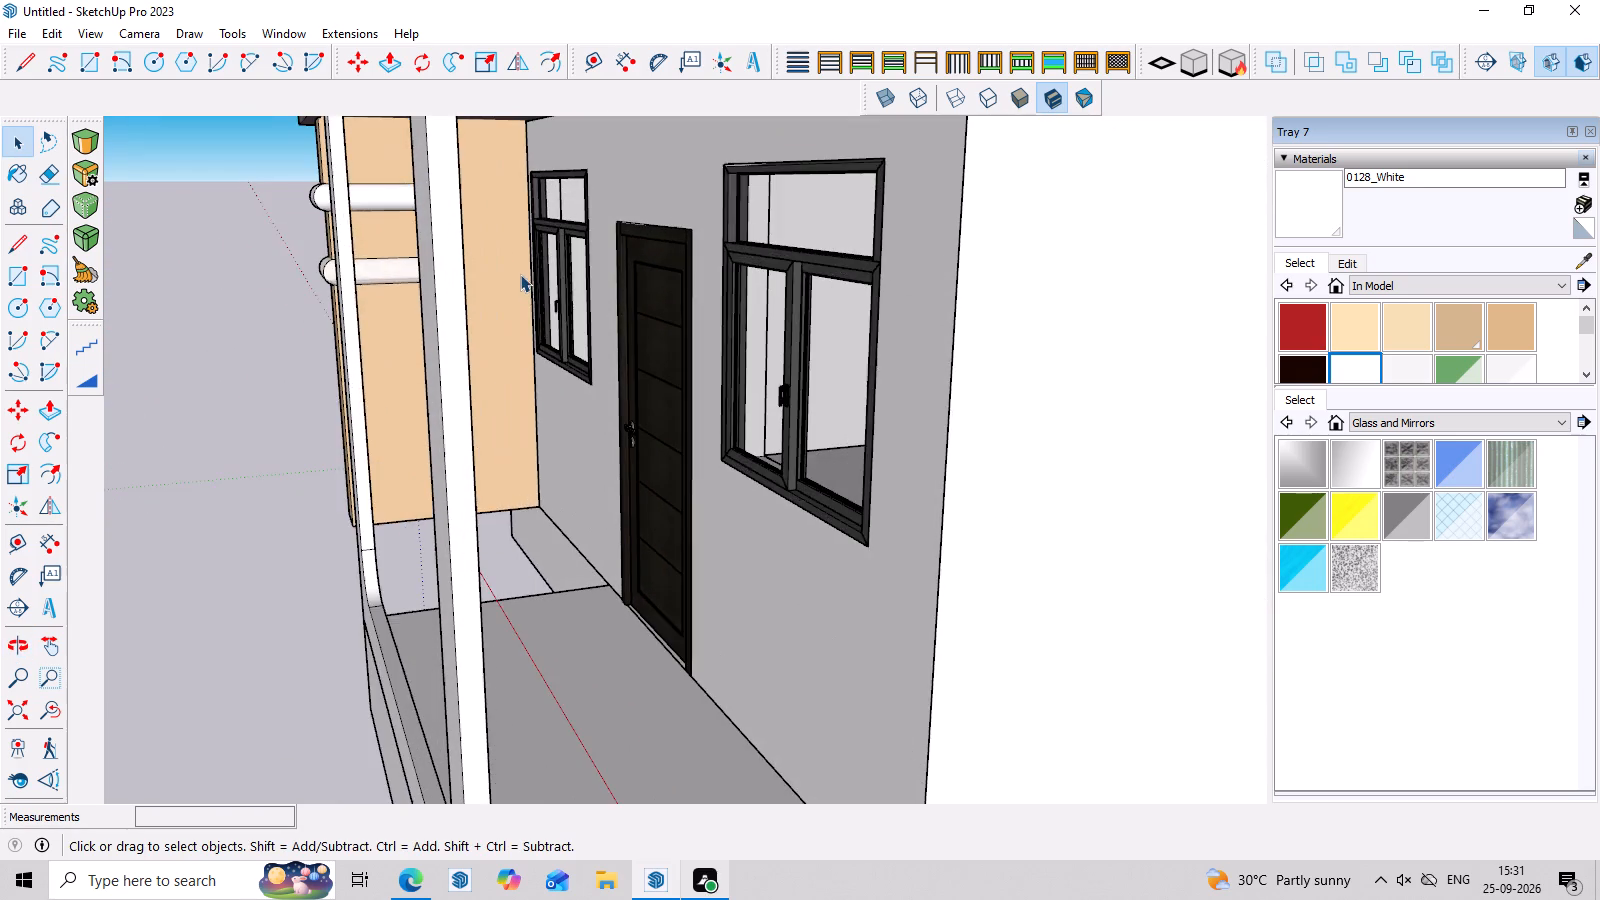
{"action": "scroll", "coordinate": [520, 301], "scroll_direction": "down", "scroll_amount": 6}
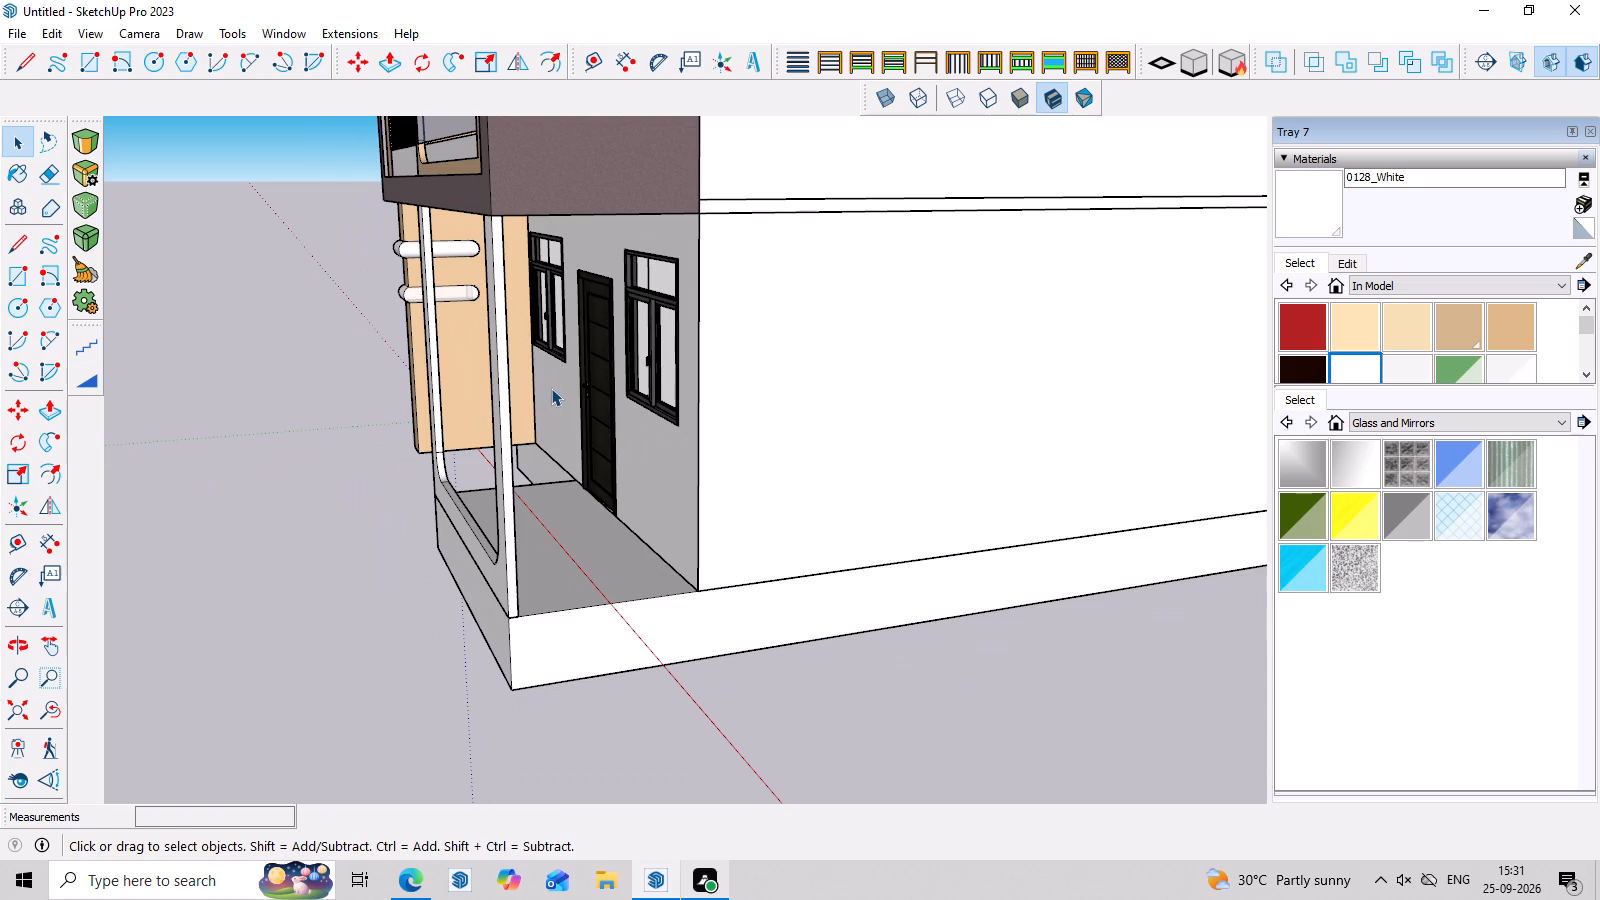
{"action": "key", "text": "r"}
{"action": "left_click", "coordinate": [508, 240]}
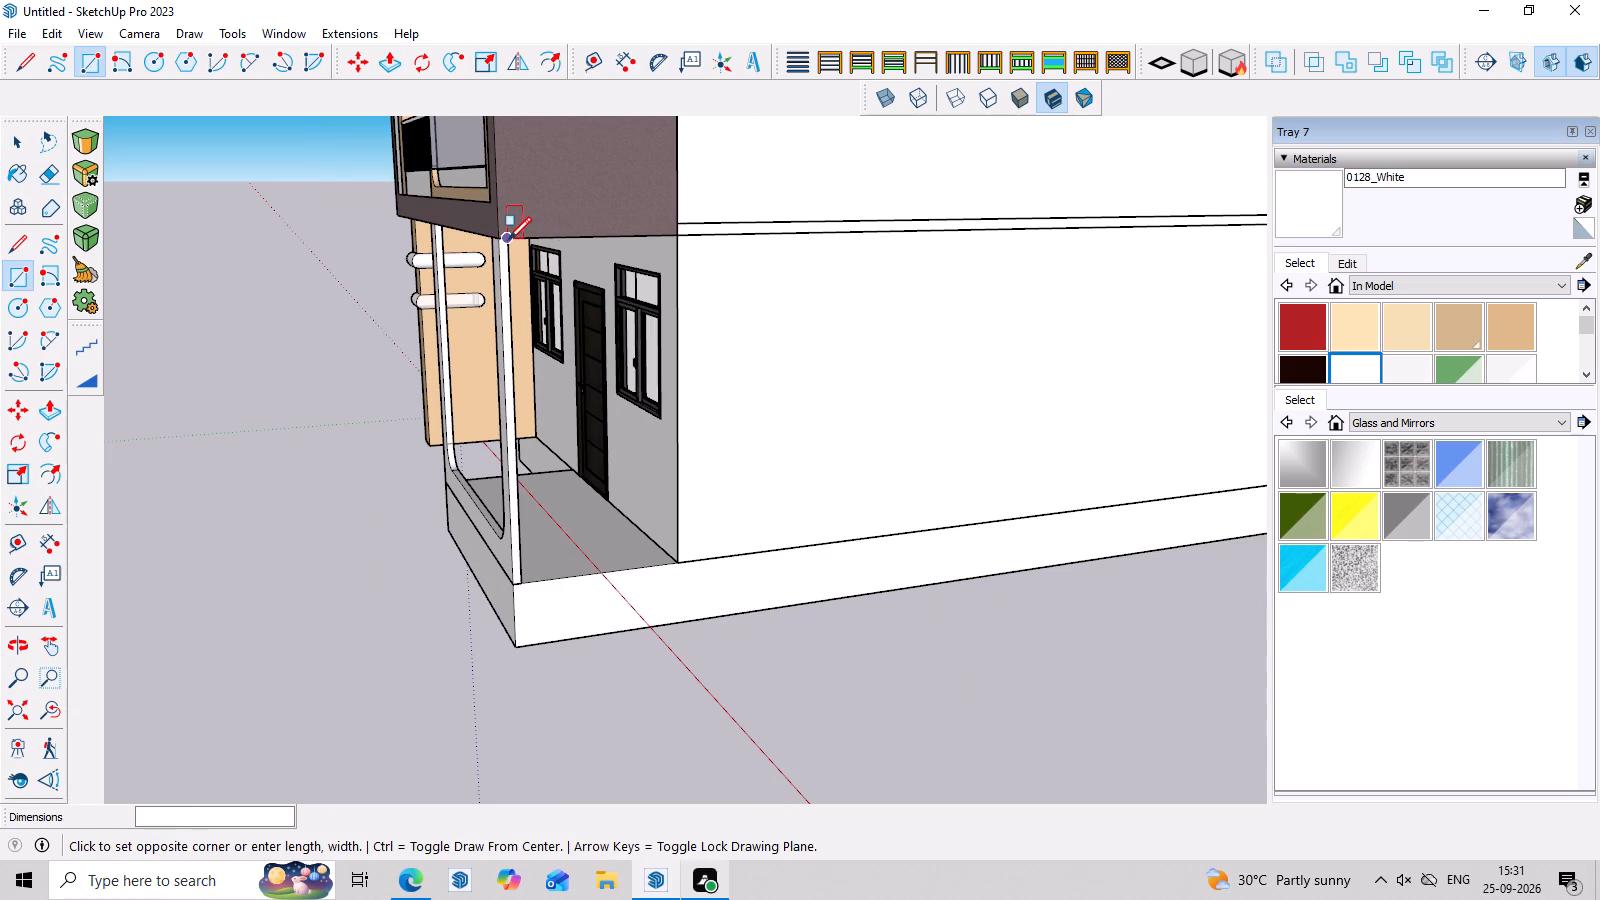
{"action": "left_click", "coordinate": [673, 234]}
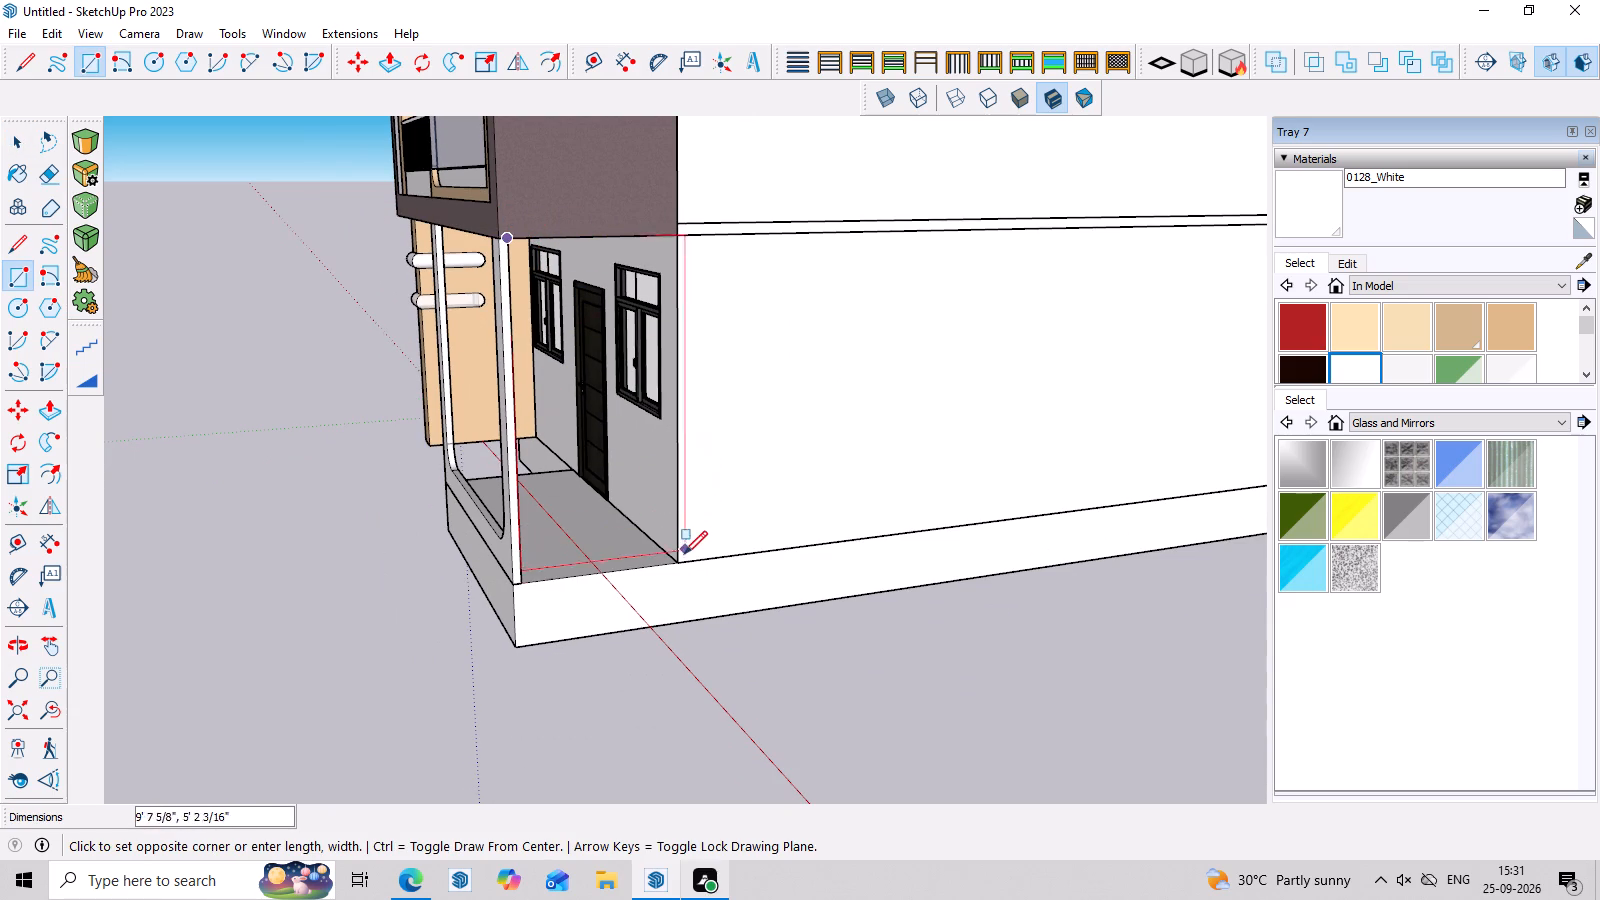
{"action": "left_click", "coordinate": [676, 560]}
Extrude the rectangle on the porch's open side by 4" to form a side wall.
{"action": "middle_click_drag", "start_coordinate": [632, 566], "coordinate": [1356, 637]}
{"action": "middle_click_drag", "start_coordinate": [947, 557], "coordinate": [947, 555]}
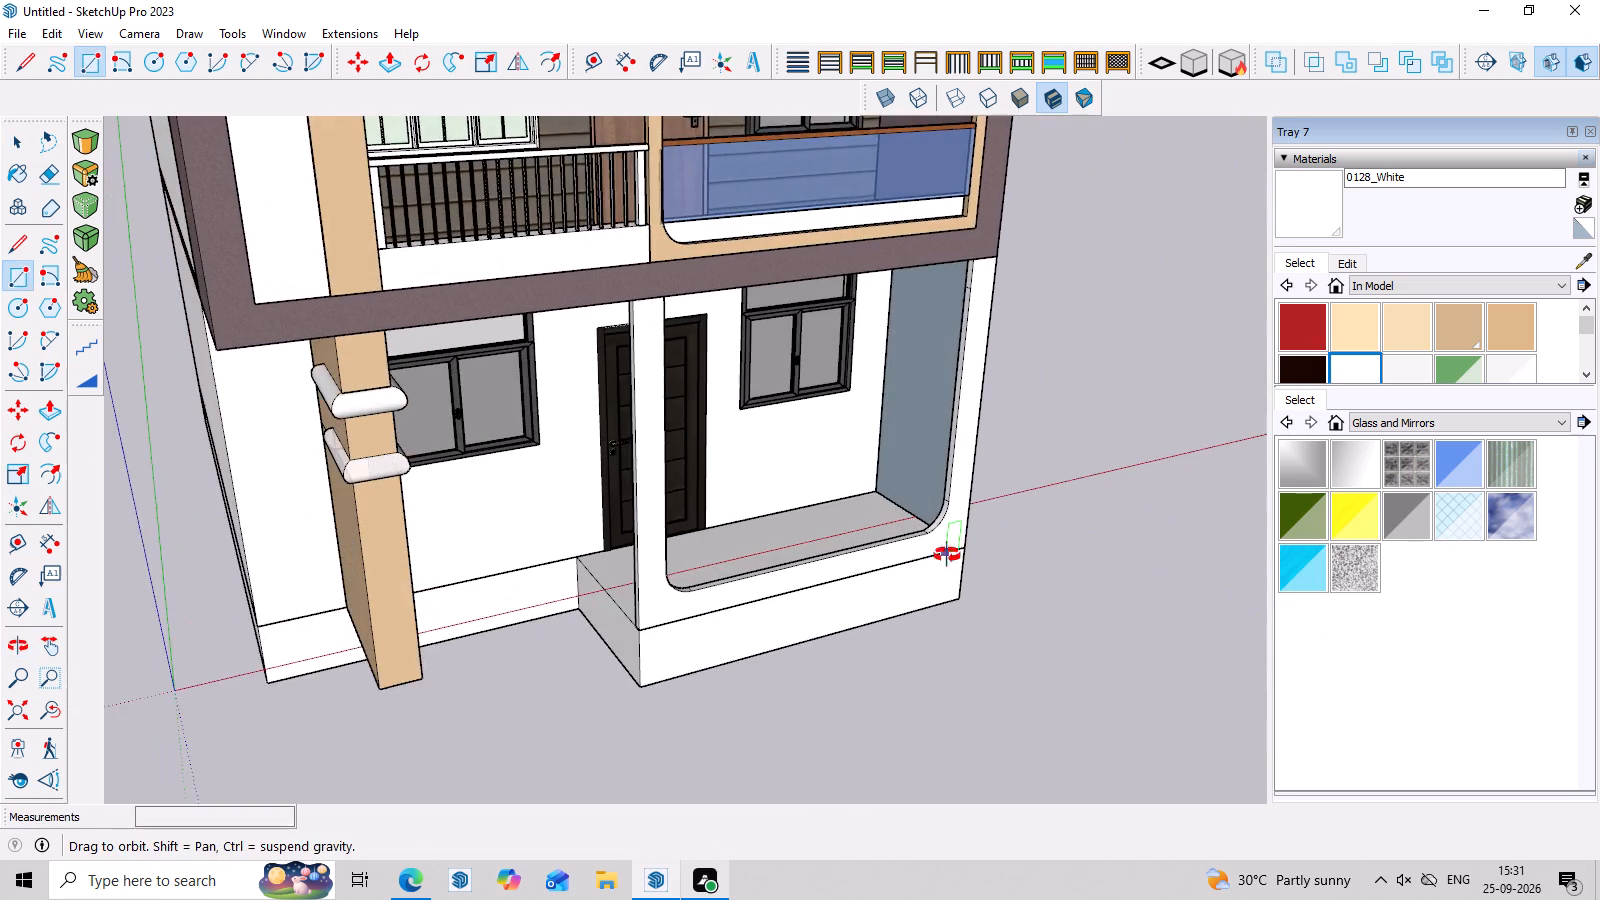
{"action": "middle_click_drag", "start_coordinate": [947, 555], "coordinate": [1017, 517]}
{"action": "key", "text": "space"}
{"action": "left_click", "coordinate": [897, 388]}
{"action": "key", "text": "p"}
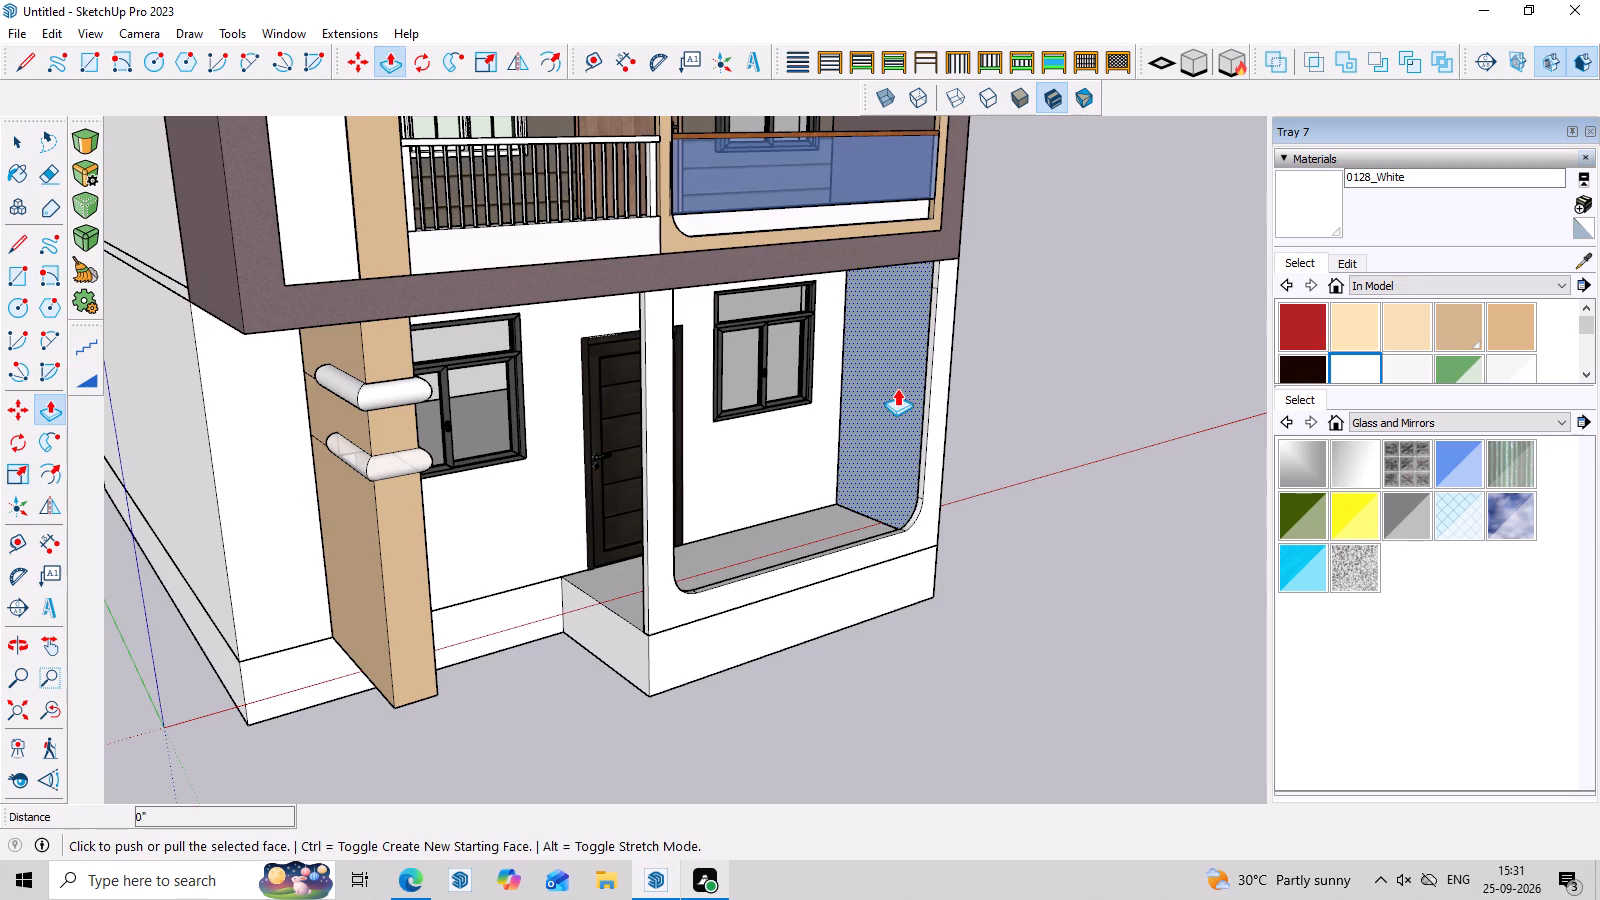
{"action": "left_click", "coordinate": [897, 388]}
{"action": "key", "text": "4"}
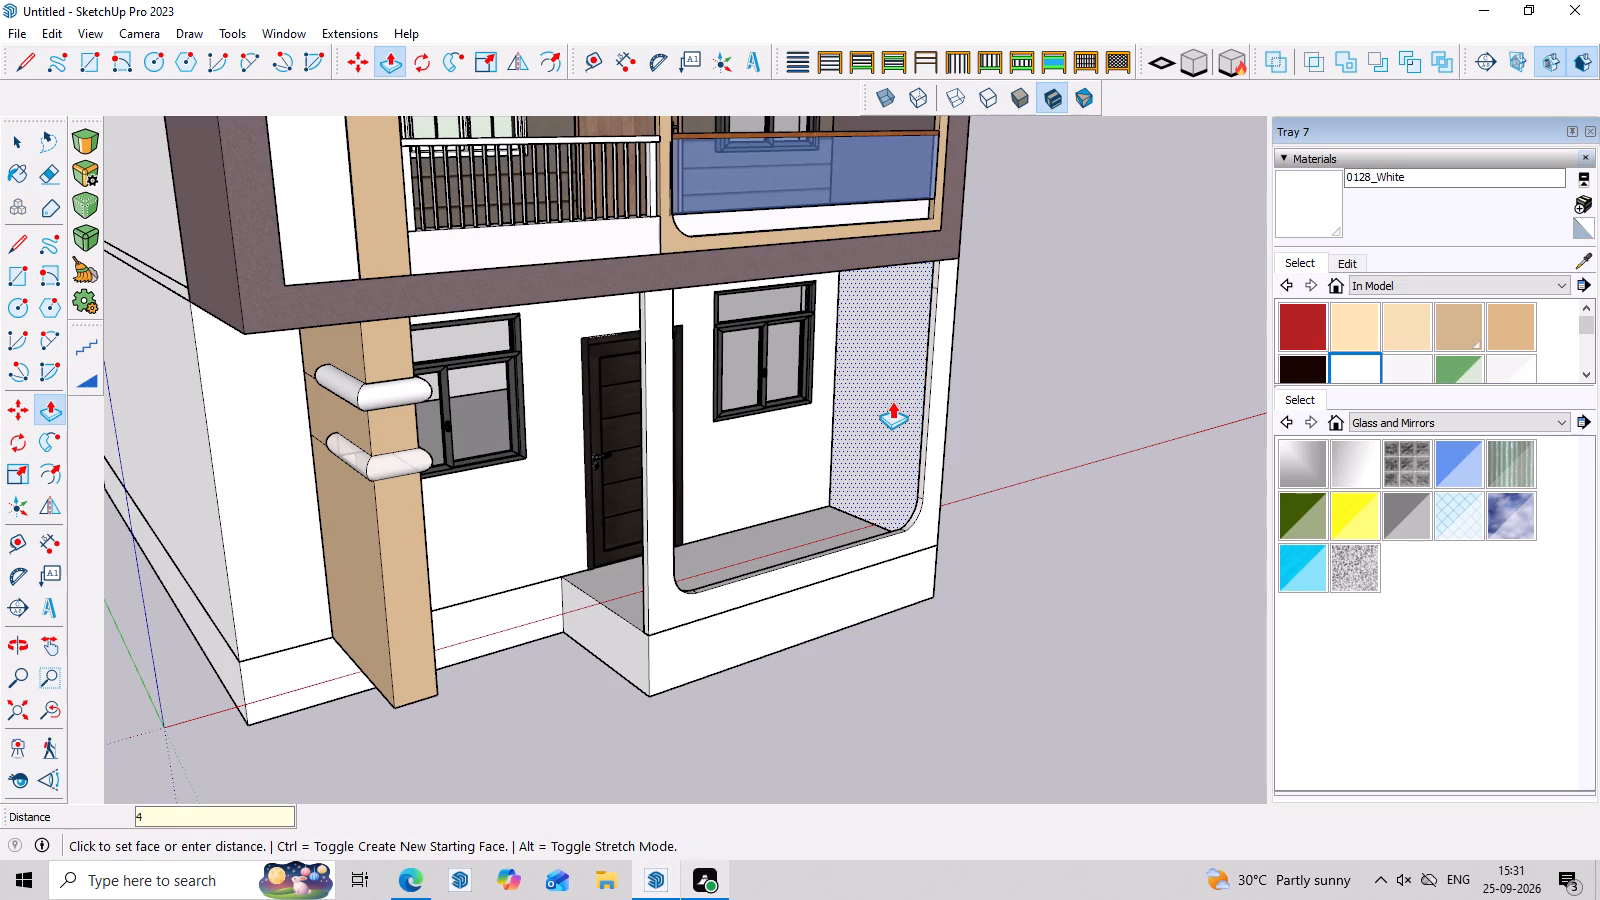
{"action": "key", "text": "Return"}
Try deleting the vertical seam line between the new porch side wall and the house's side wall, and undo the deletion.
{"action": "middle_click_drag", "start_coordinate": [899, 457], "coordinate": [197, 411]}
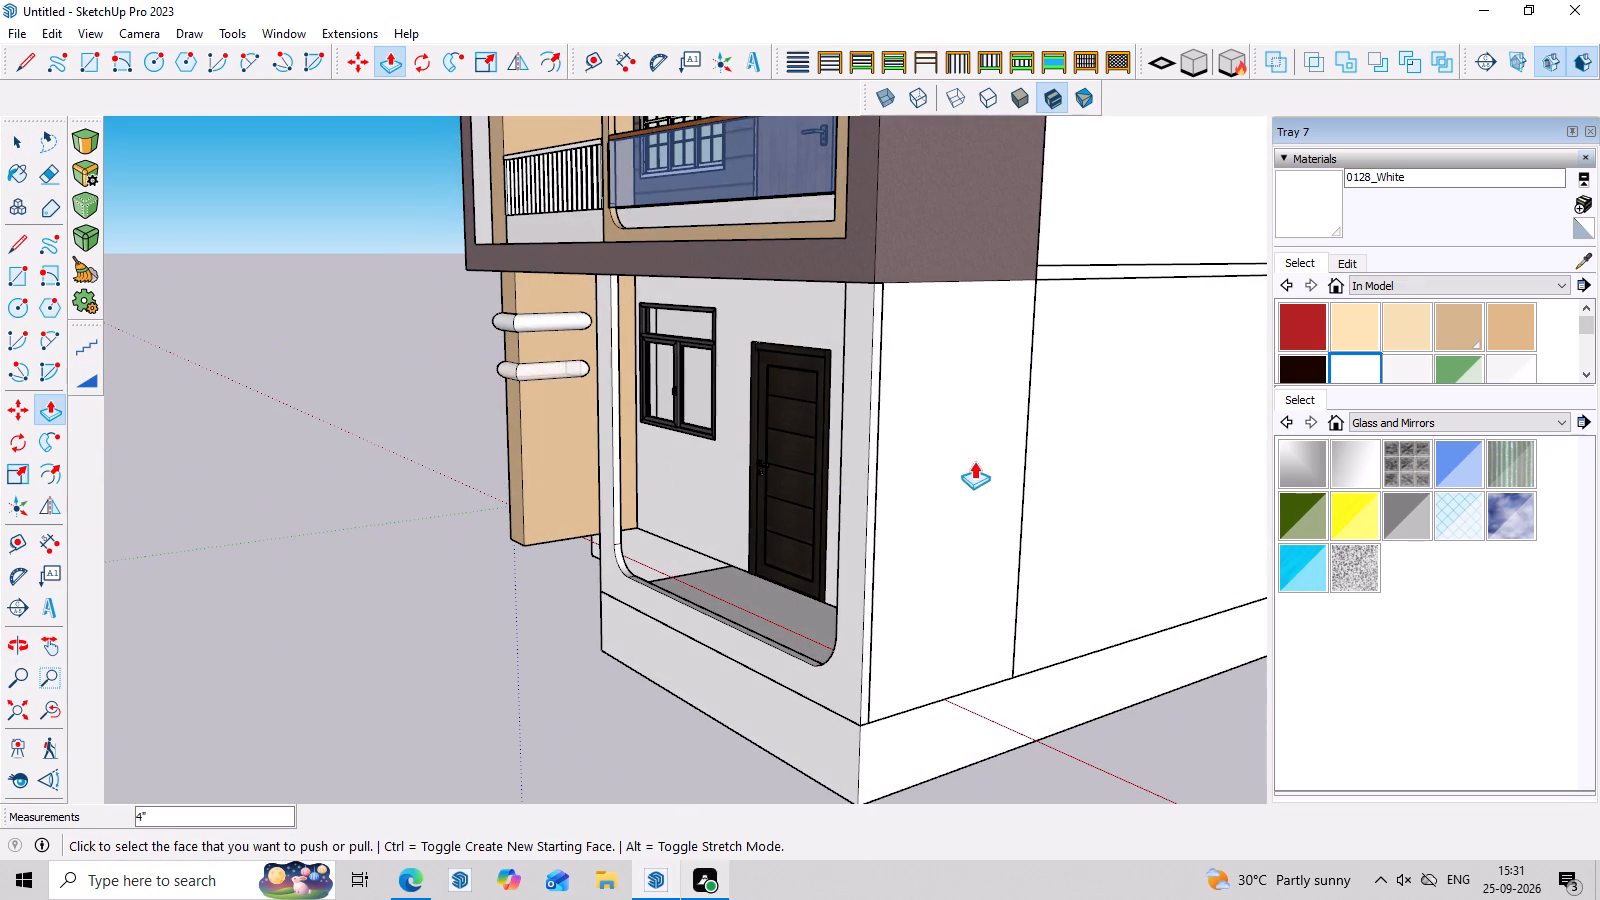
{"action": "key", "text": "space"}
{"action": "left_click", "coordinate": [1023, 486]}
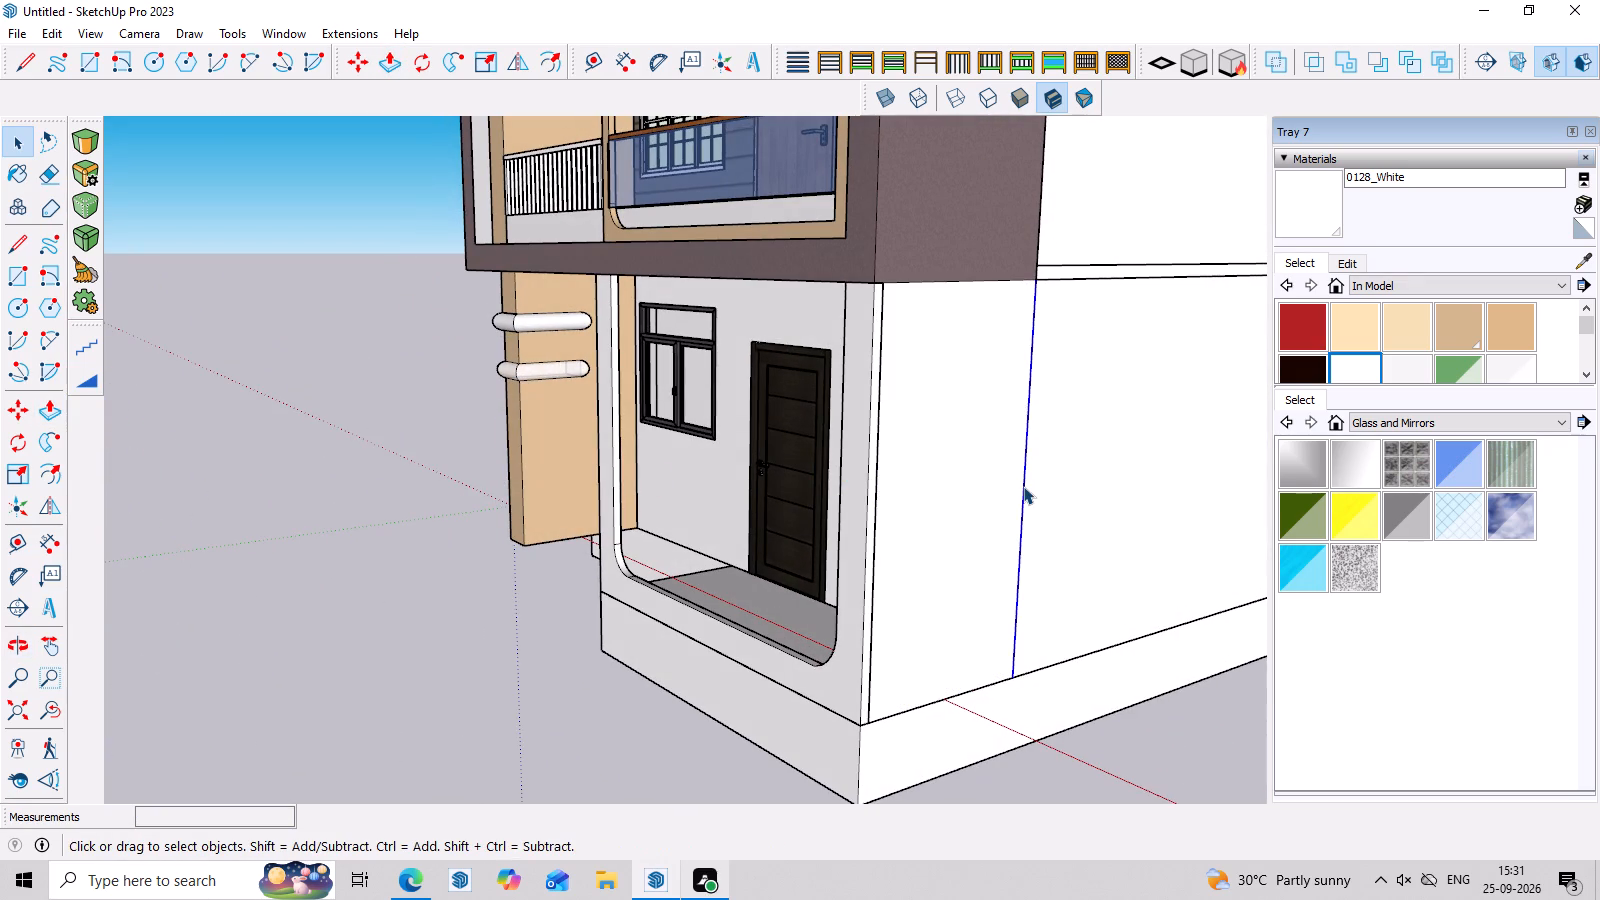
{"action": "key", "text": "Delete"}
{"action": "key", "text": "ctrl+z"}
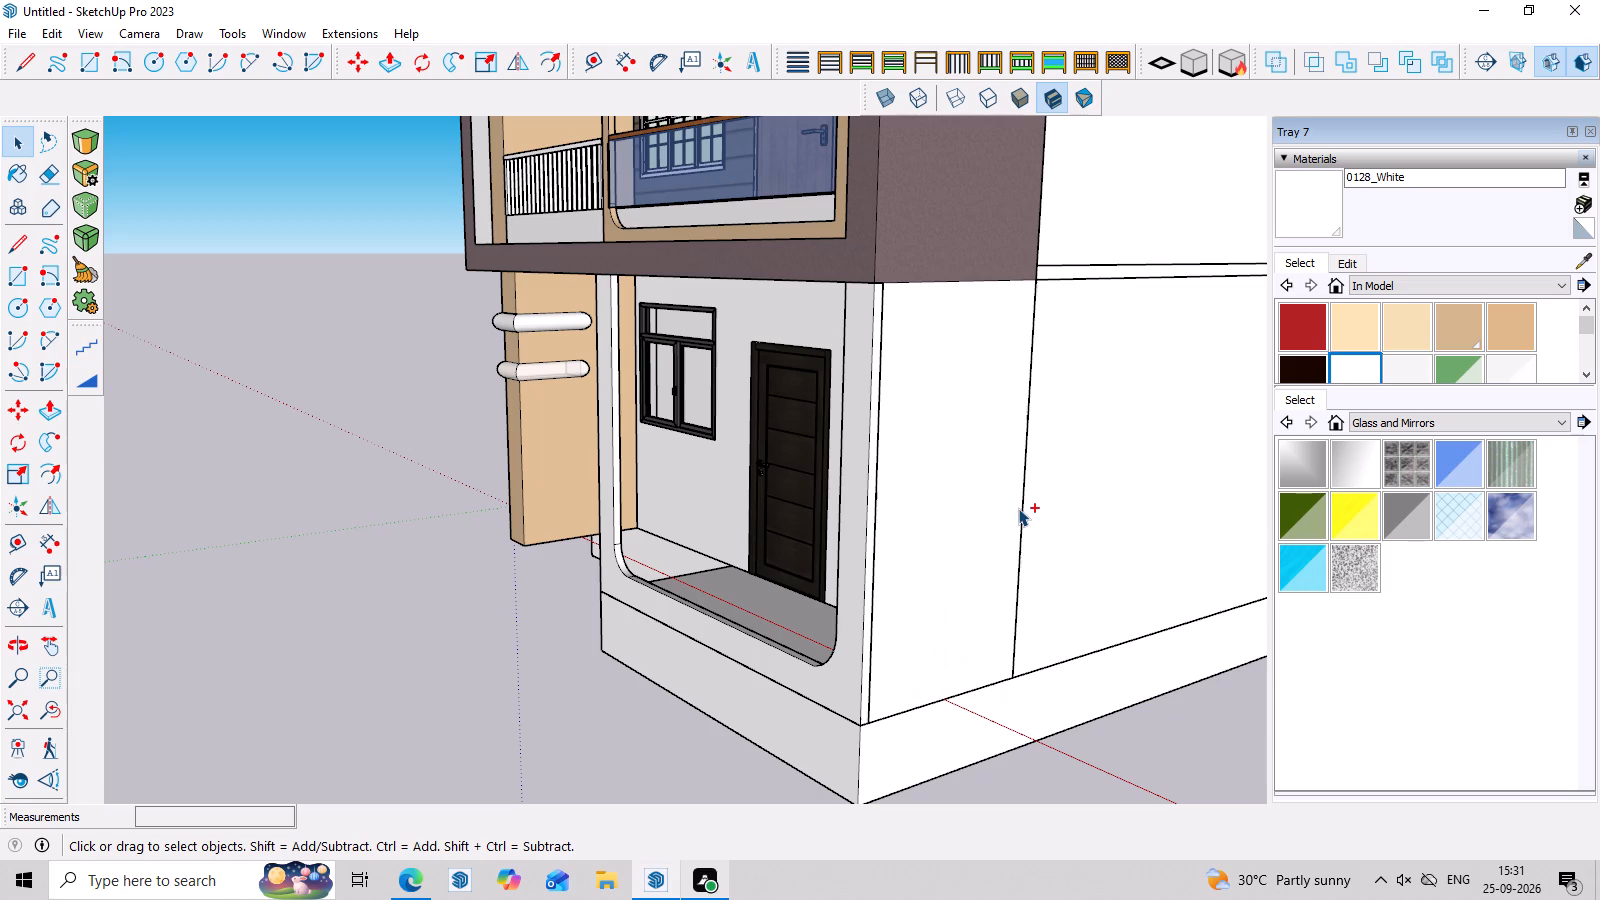
Undo the last change and delete the vertical seam line between the porch's side panel and the house's side wall.
{"action": "key", "text": "ctrl+z"}
{"action": "left_click", "coordinate": [1020, 503]}
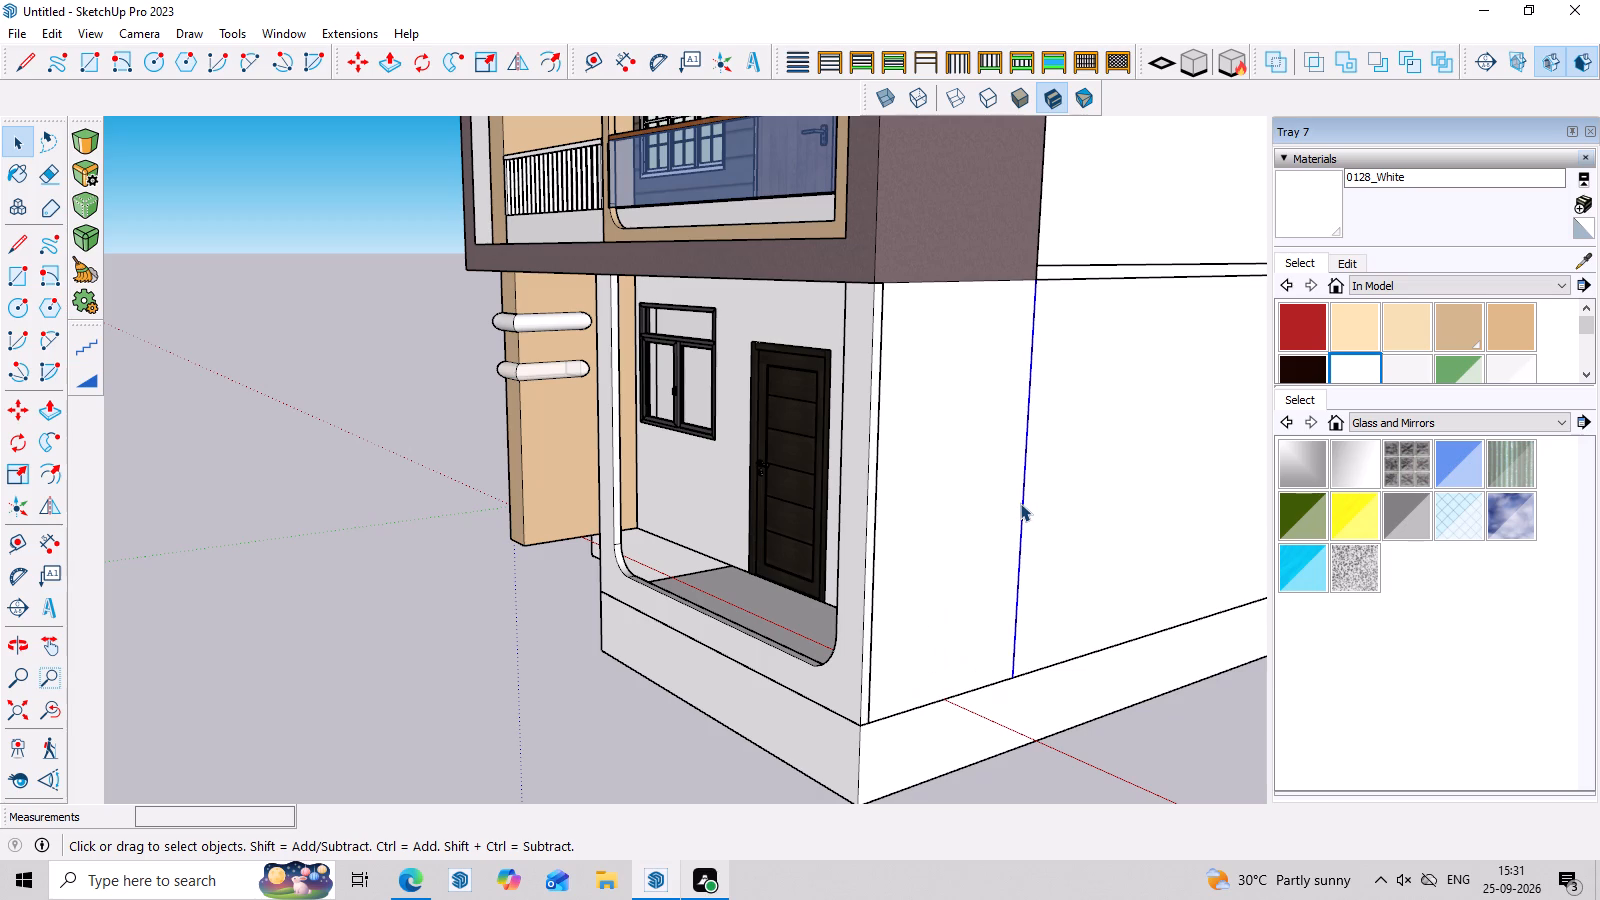
{"action": "key", "text": "Delete"}
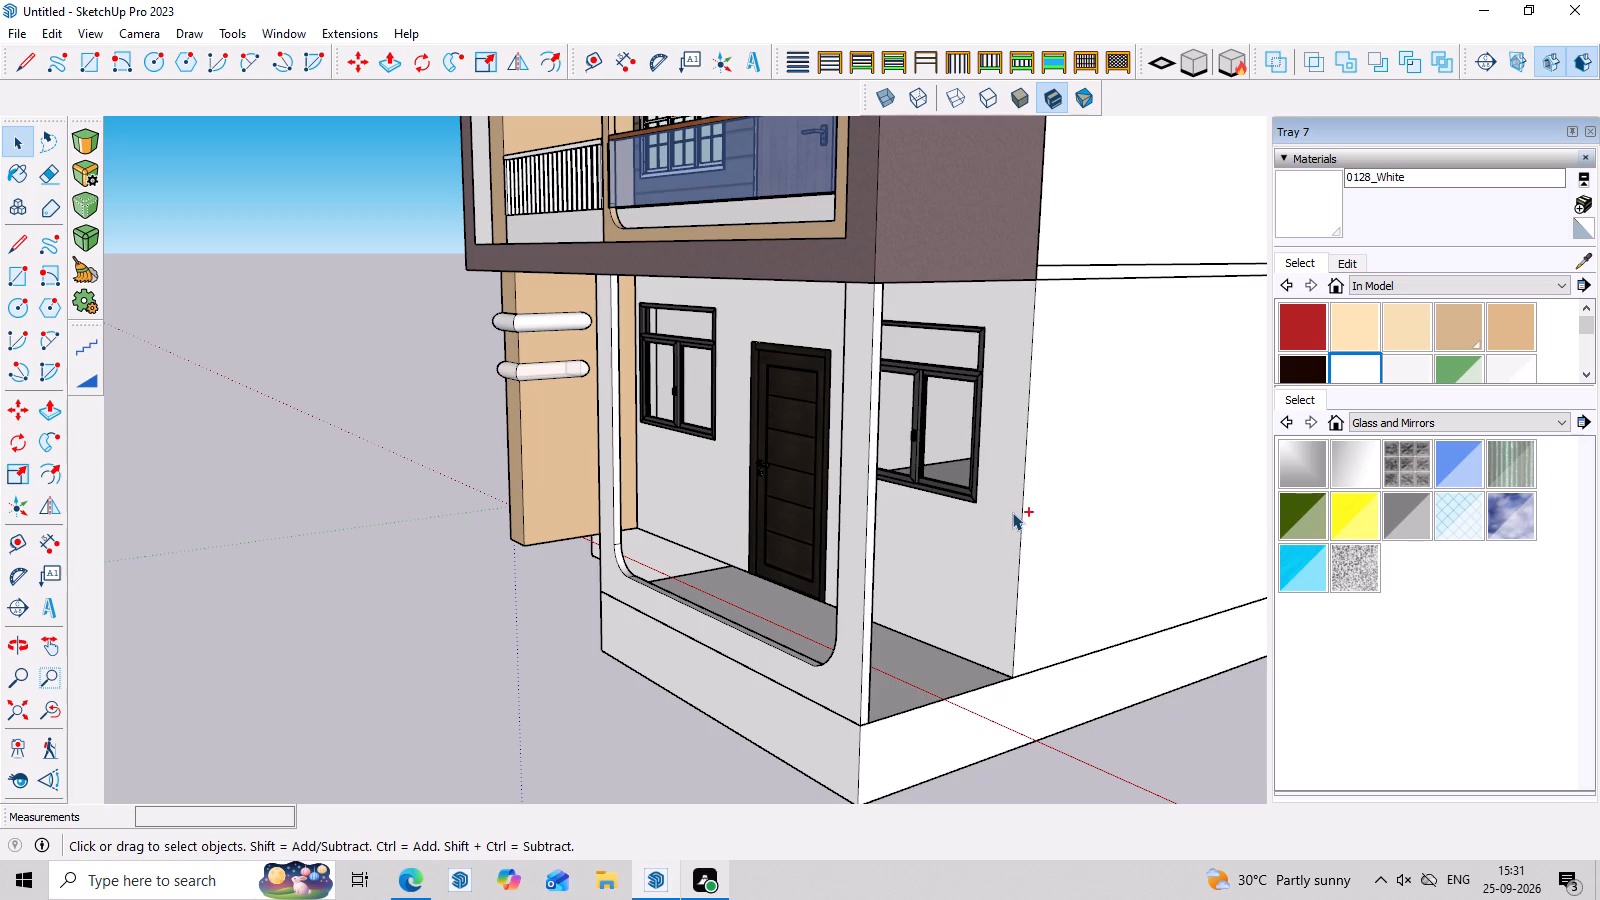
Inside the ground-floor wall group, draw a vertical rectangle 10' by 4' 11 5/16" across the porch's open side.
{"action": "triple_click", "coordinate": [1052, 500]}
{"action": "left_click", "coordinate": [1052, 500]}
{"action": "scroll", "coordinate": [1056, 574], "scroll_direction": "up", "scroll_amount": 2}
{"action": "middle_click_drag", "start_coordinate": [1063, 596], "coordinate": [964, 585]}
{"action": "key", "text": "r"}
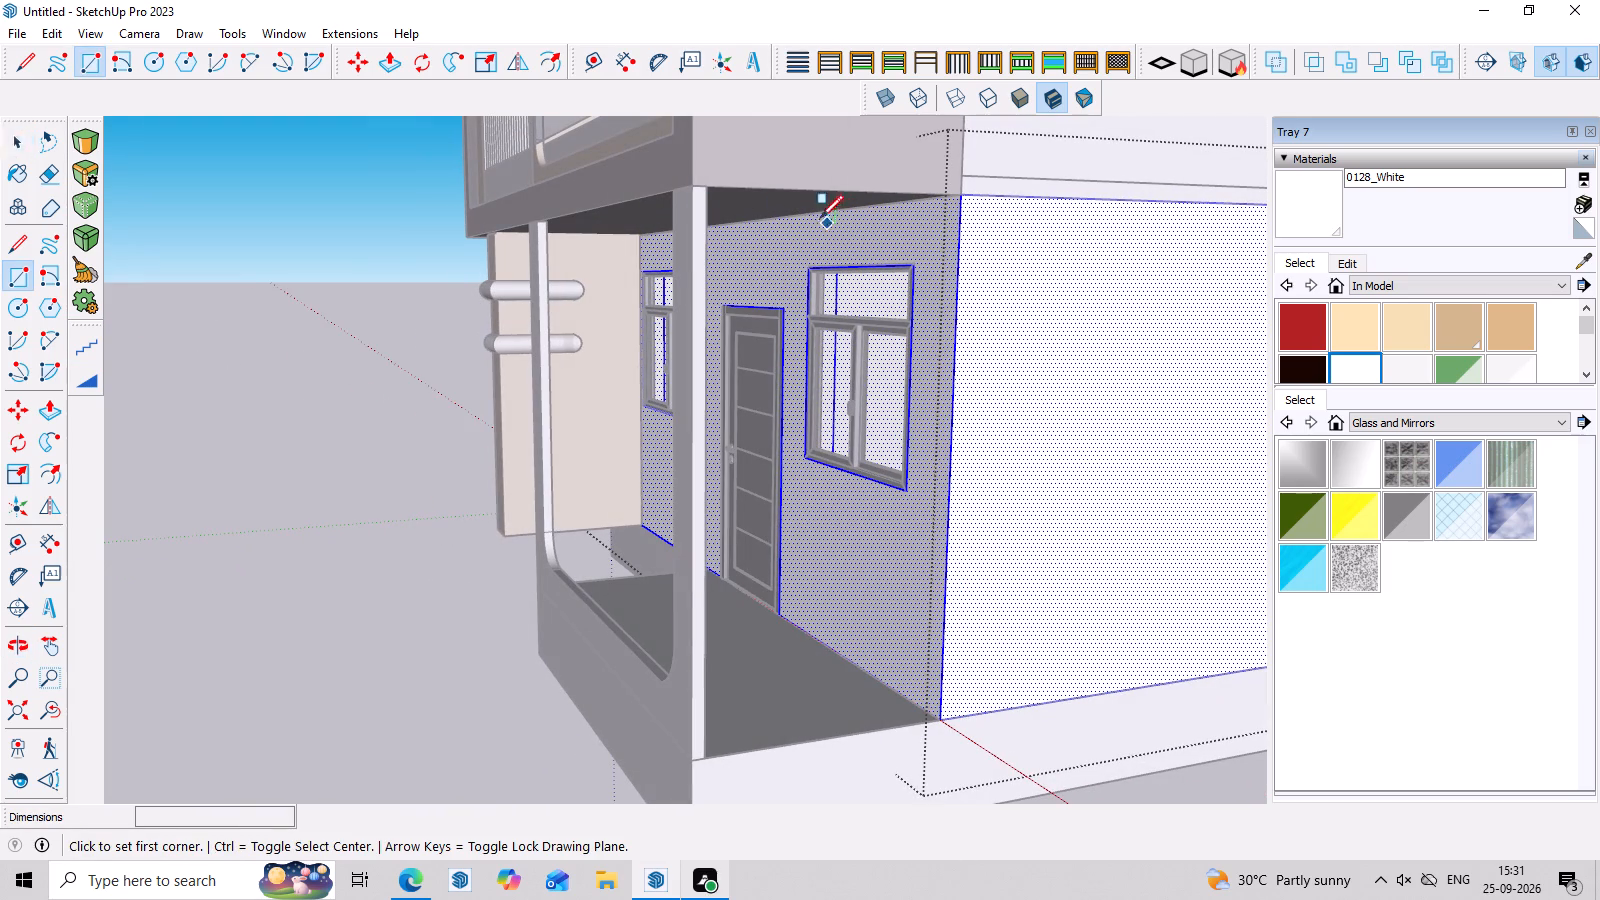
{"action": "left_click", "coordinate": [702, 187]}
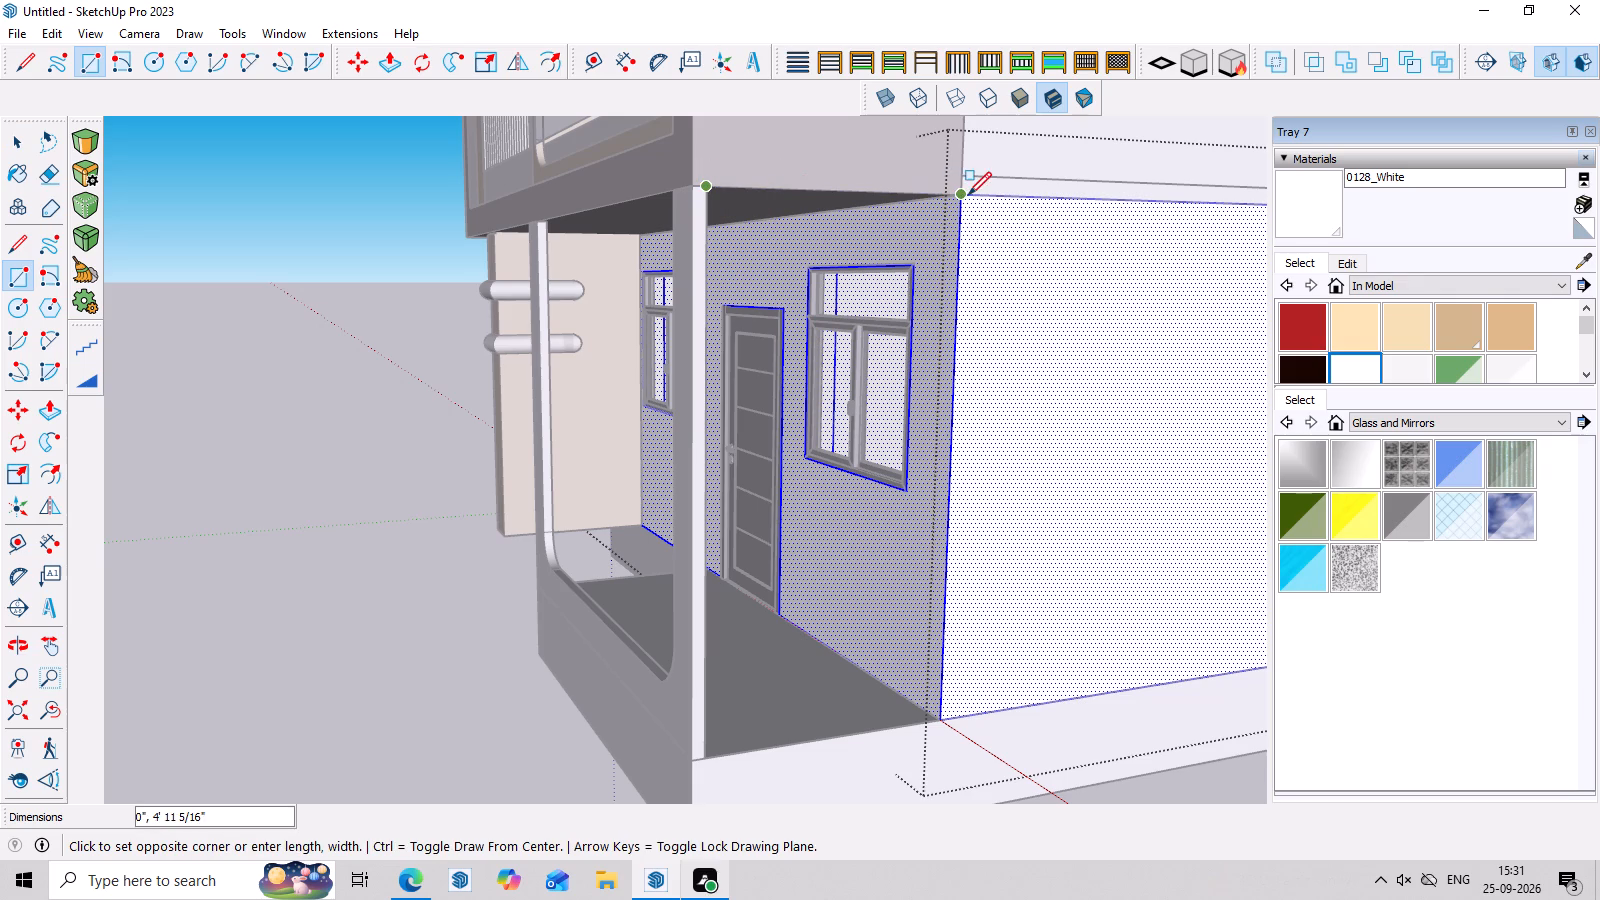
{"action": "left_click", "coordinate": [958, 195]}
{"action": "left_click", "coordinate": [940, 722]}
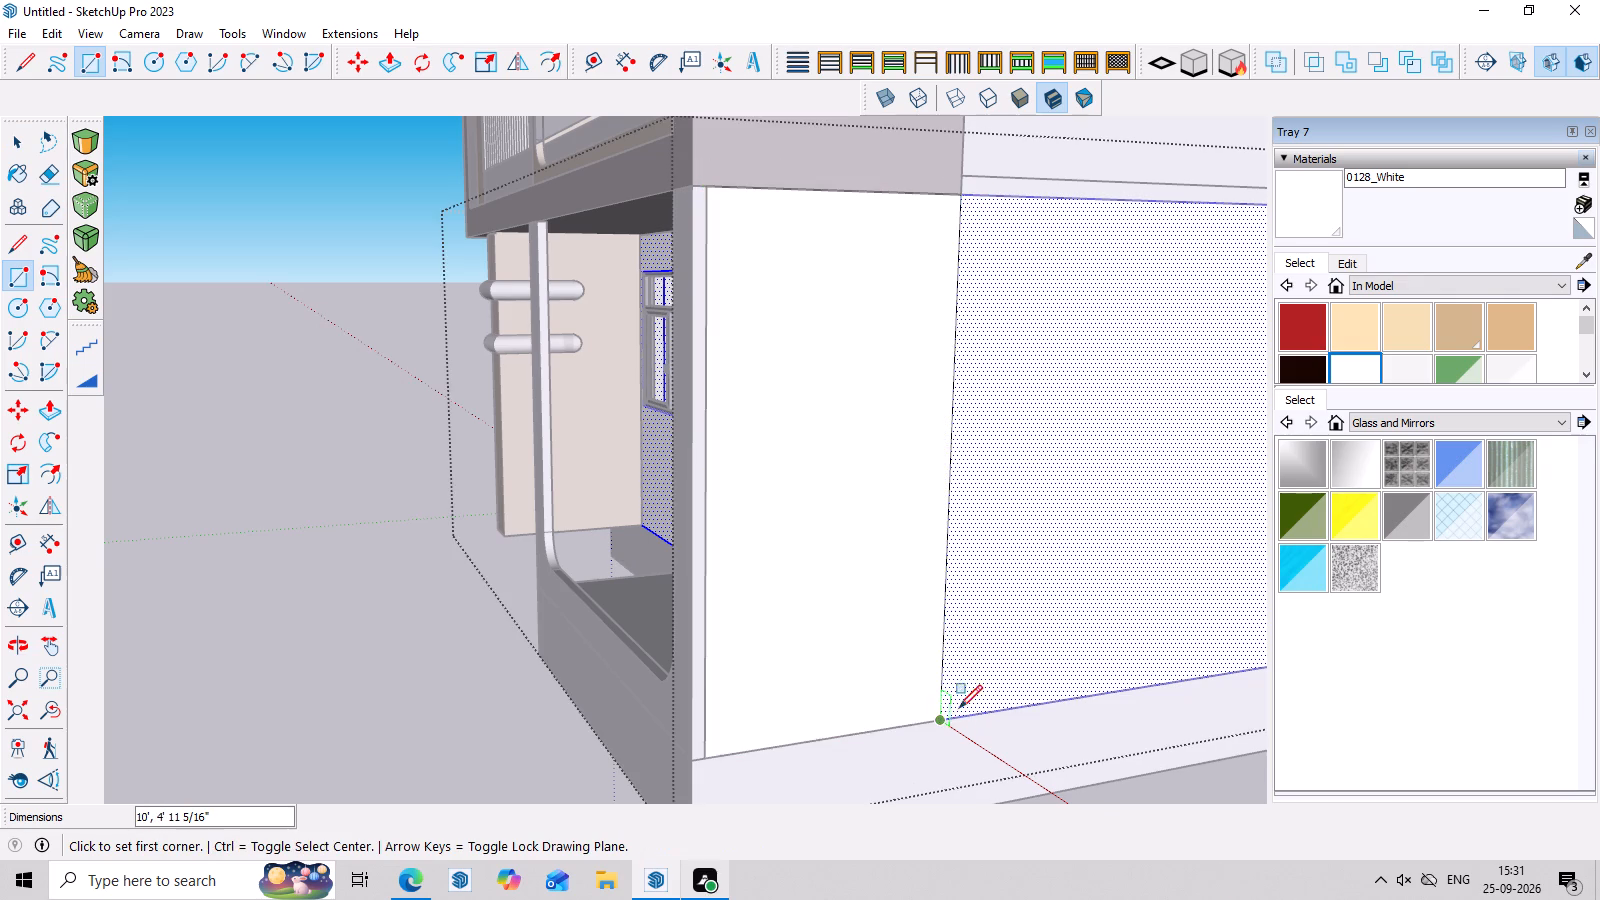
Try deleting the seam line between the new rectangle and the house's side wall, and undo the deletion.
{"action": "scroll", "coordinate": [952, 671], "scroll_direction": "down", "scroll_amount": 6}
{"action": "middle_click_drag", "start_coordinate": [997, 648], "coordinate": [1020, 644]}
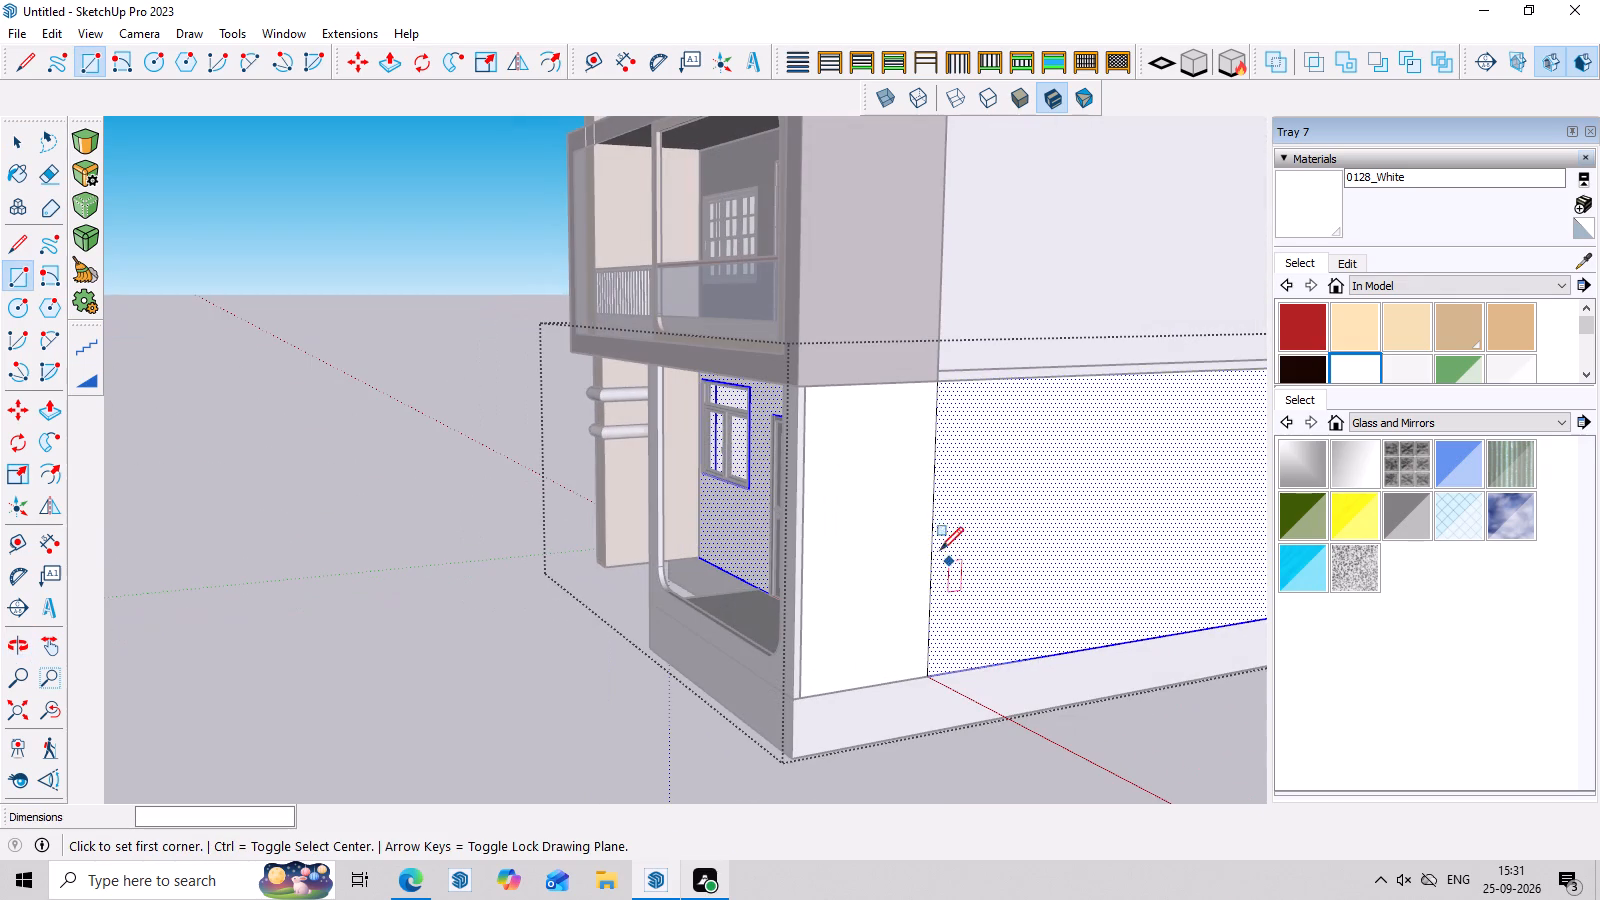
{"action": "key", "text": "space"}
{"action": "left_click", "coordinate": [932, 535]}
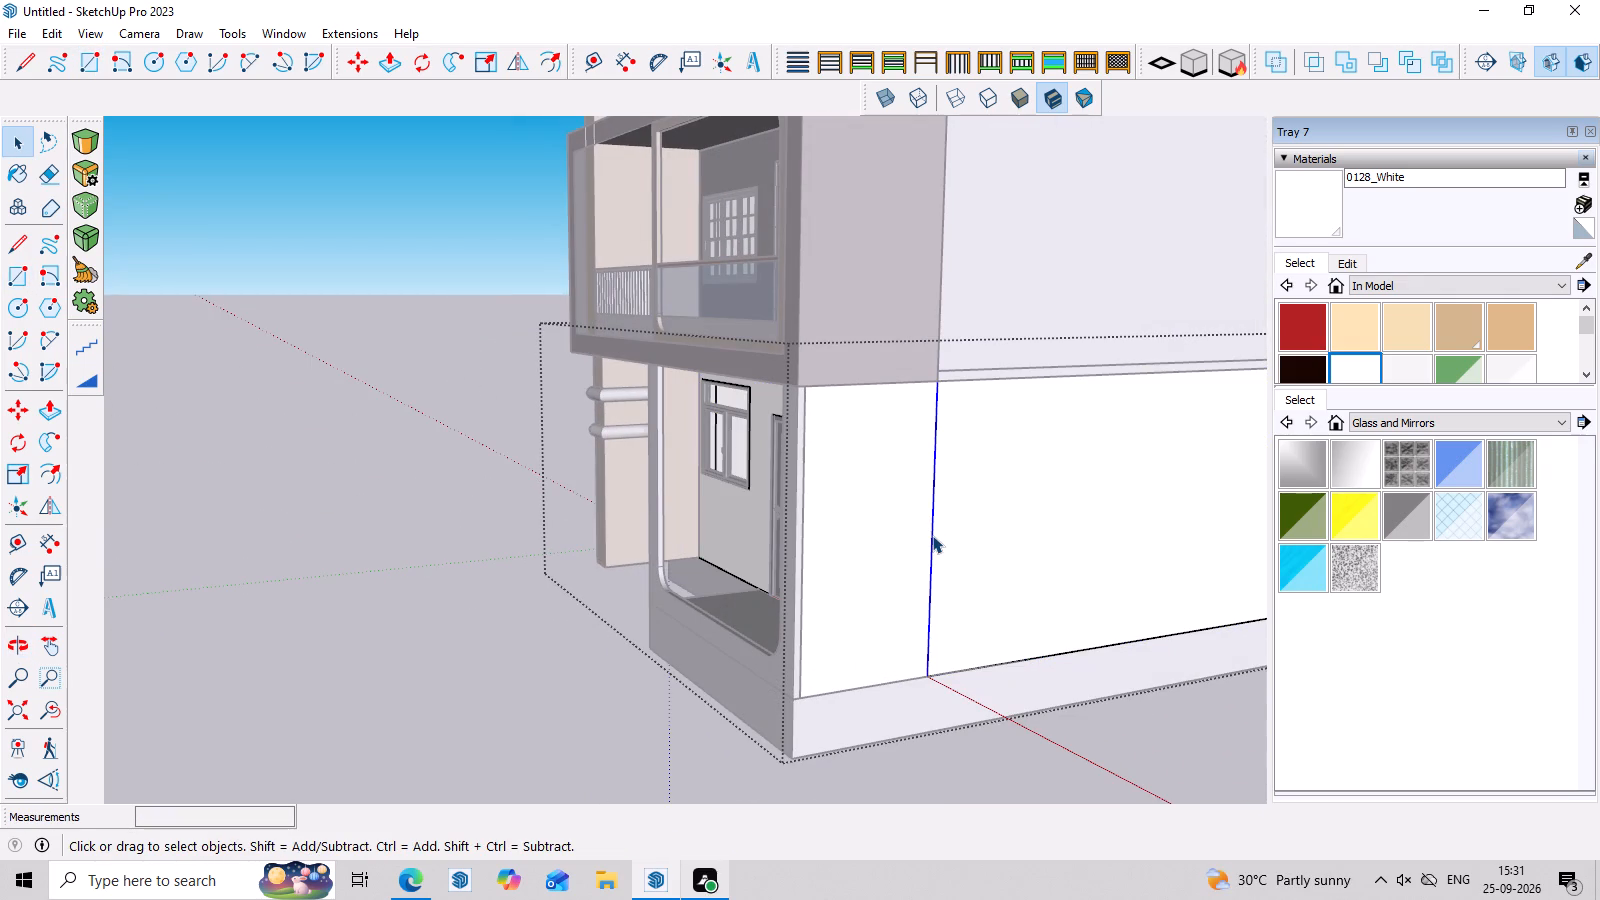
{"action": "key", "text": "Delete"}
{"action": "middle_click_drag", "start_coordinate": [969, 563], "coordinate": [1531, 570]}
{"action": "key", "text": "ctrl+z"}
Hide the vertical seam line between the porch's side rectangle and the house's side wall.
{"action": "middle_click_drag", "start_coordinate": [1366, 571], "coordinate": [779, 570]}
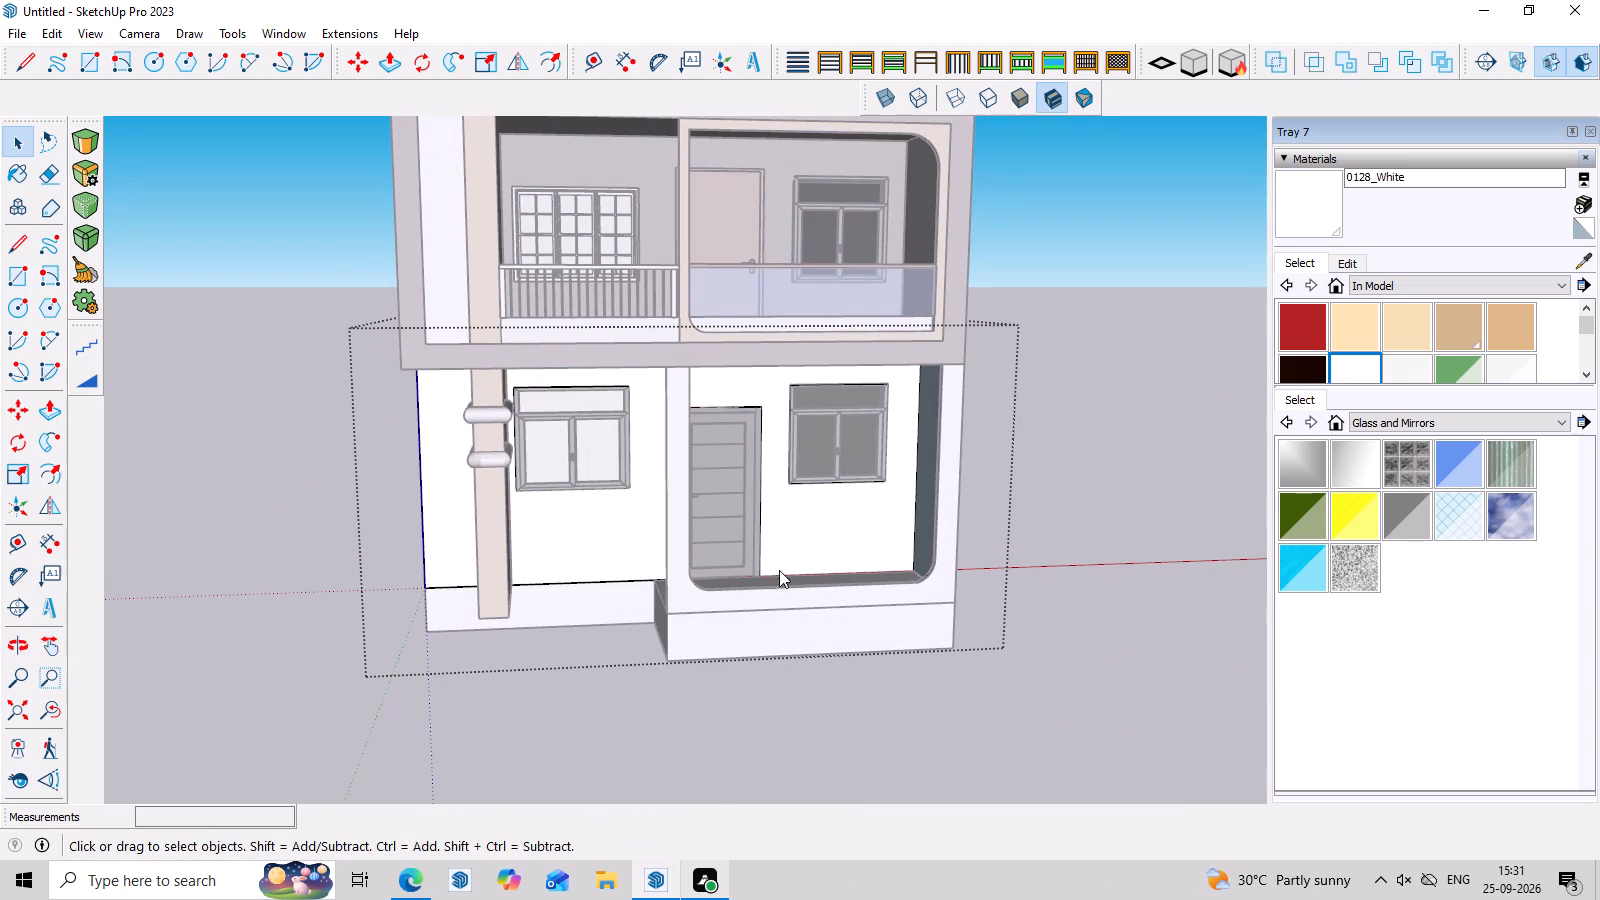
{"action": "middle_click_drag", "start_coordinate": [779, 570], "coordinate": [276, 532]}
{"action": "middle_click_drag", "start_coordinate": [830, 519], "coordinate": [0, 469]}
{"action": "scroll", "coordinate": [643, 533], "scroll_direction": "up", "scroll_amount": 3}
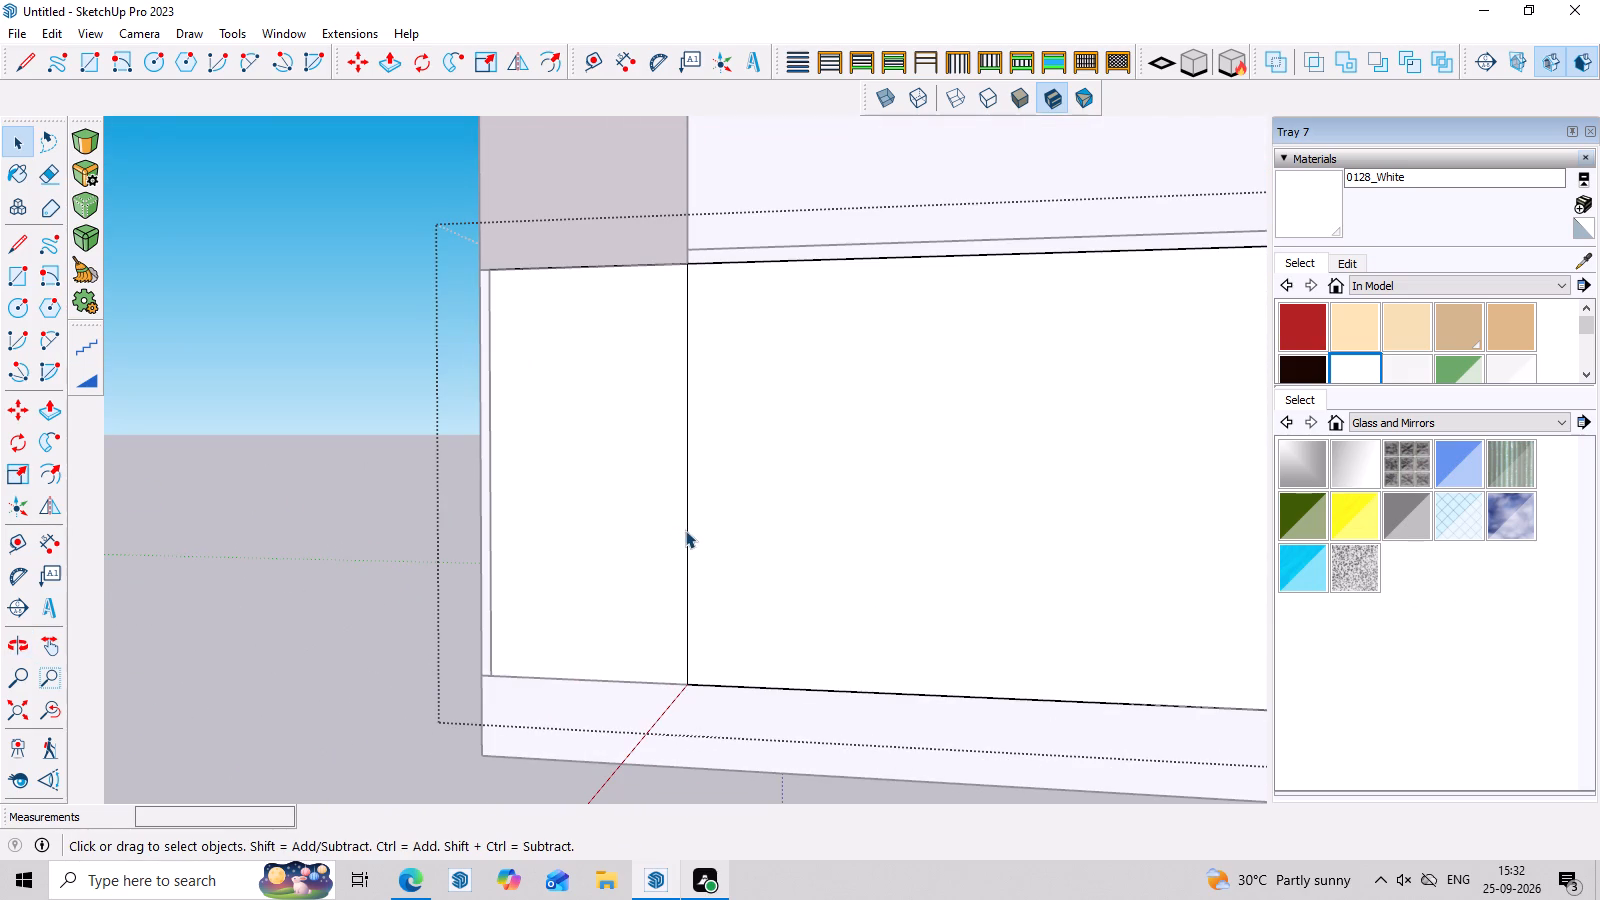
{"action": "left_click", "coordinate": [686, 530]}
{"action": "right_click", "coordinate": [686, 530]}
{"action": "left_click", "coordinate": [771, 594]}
Exit the wall group and examine the porch's side panel from the front and the outer side.
{"action": "scroll", "coordinate": [332, 518], "scroll_direction": "down", "scroll_amount": 2}
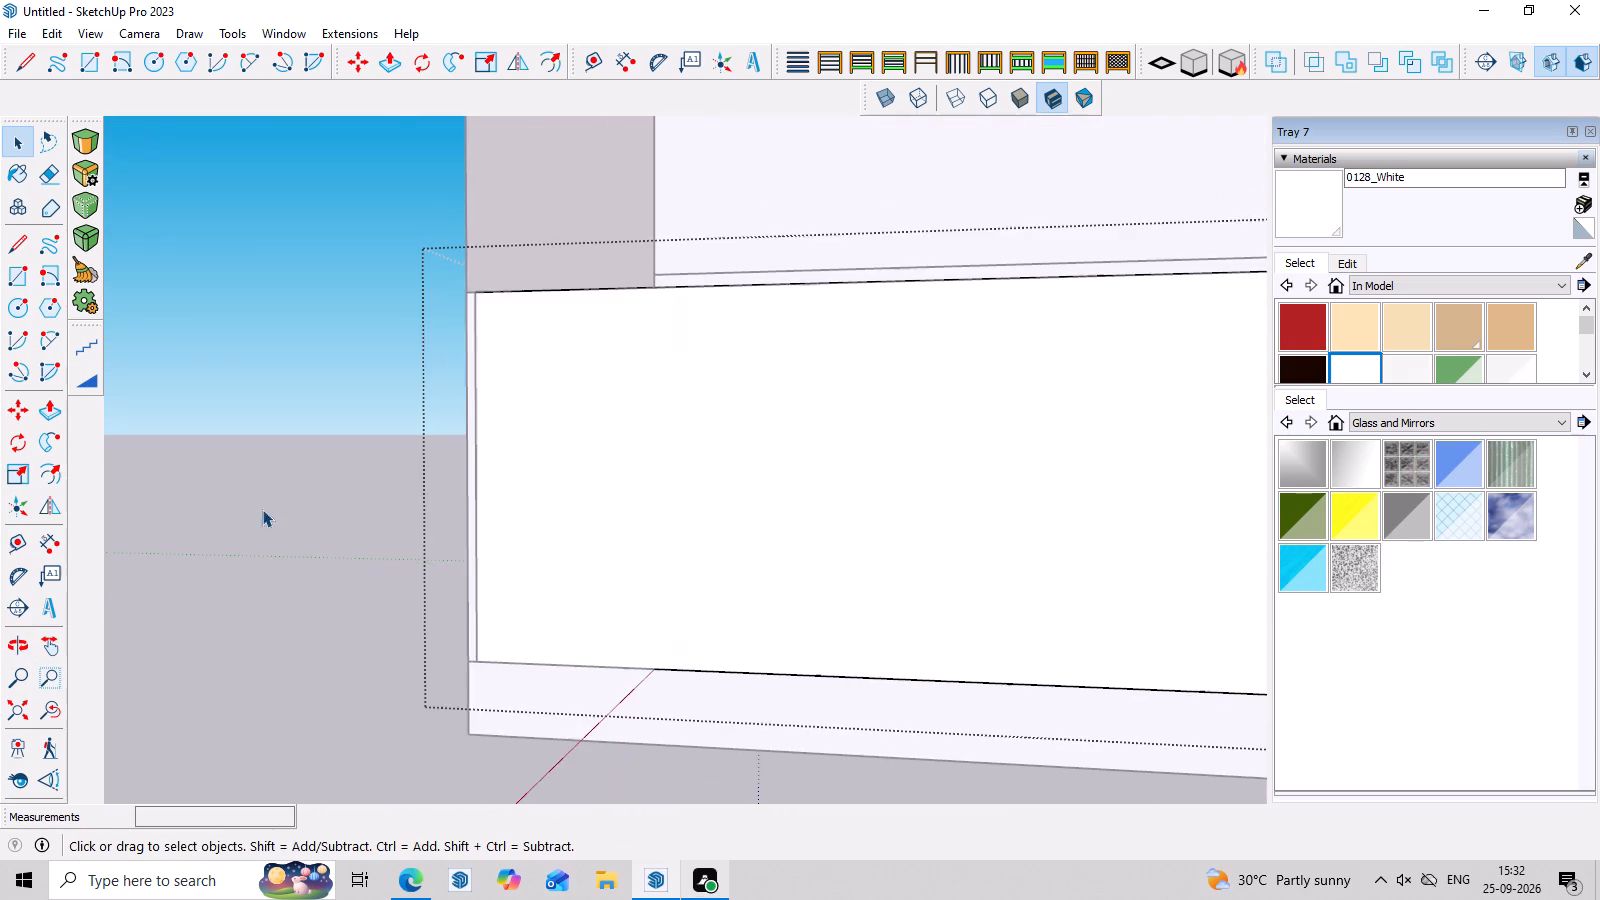
{"action": "scroll", "coordinate": [262, 509], "scroll_direction": "down", "scroll_amount": 5}
{"action": "middle_click_drag", "start_coordinate": [381, 598], "coordinate": [1394, 633]}
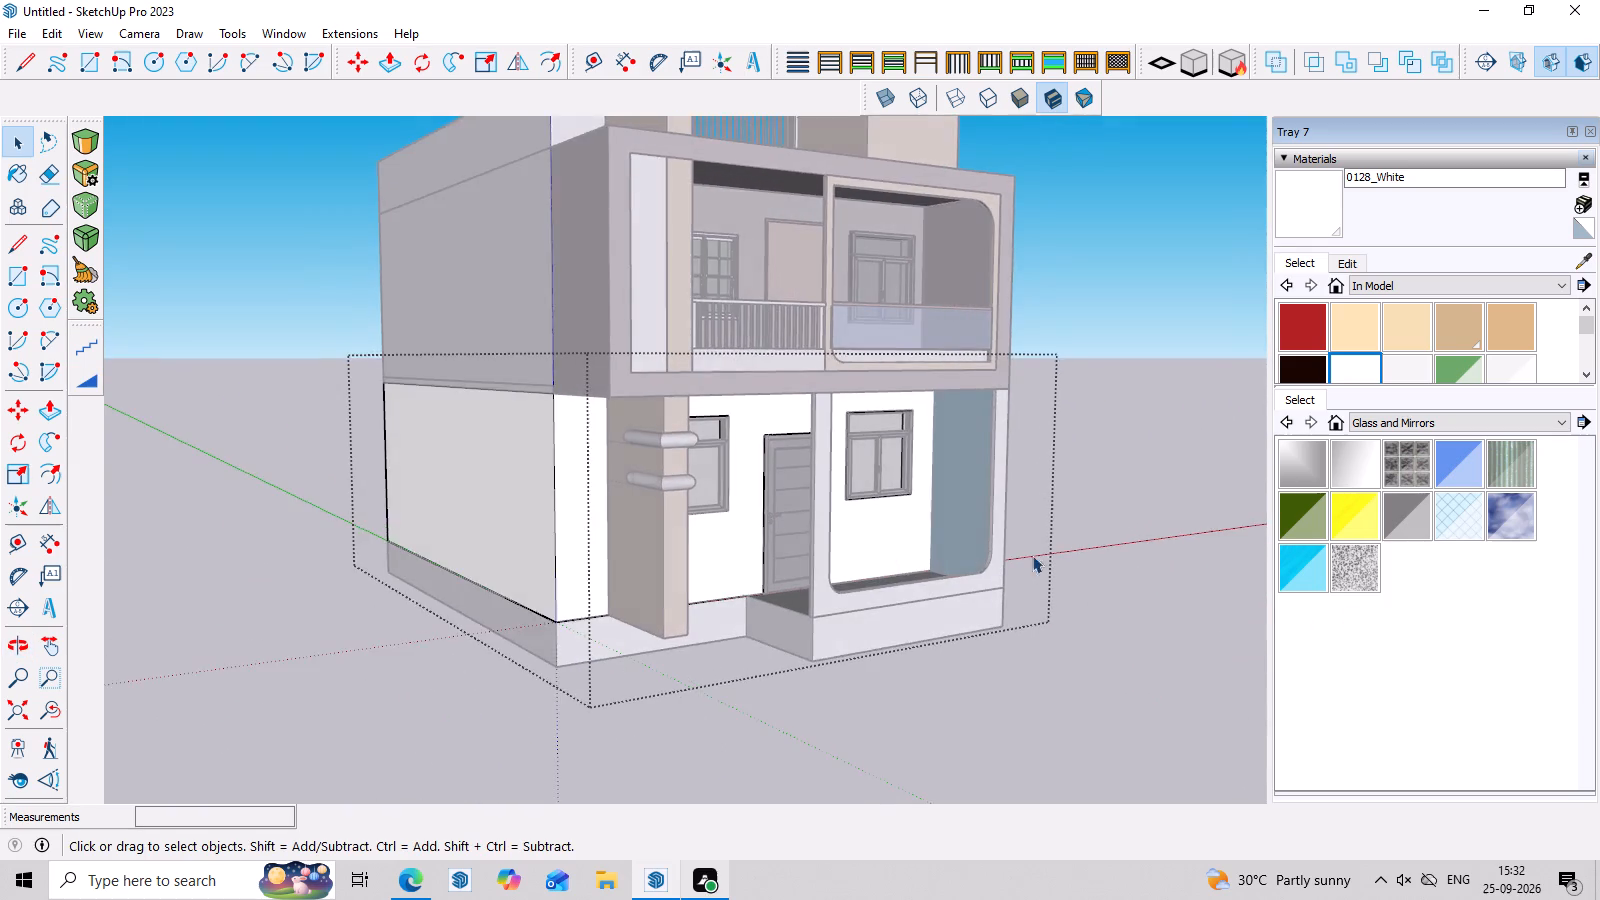
{"action": "scroll", "coordinate": [938, 522], "scroll_direction": "up", "scroll_amount": 3}
{"action": "left_click", "coordinate": [975, 470]}
{"action": "scroll", "coordinate": [1031, 528], "scroll_direction": "up", "scroll_amount": 2}
{"action": "left_click", "coordinate": [1085, 524]}
{"action": "middle_click_drag", "start_coordinate": [1098, 533], "coordinate": [866, 550]}
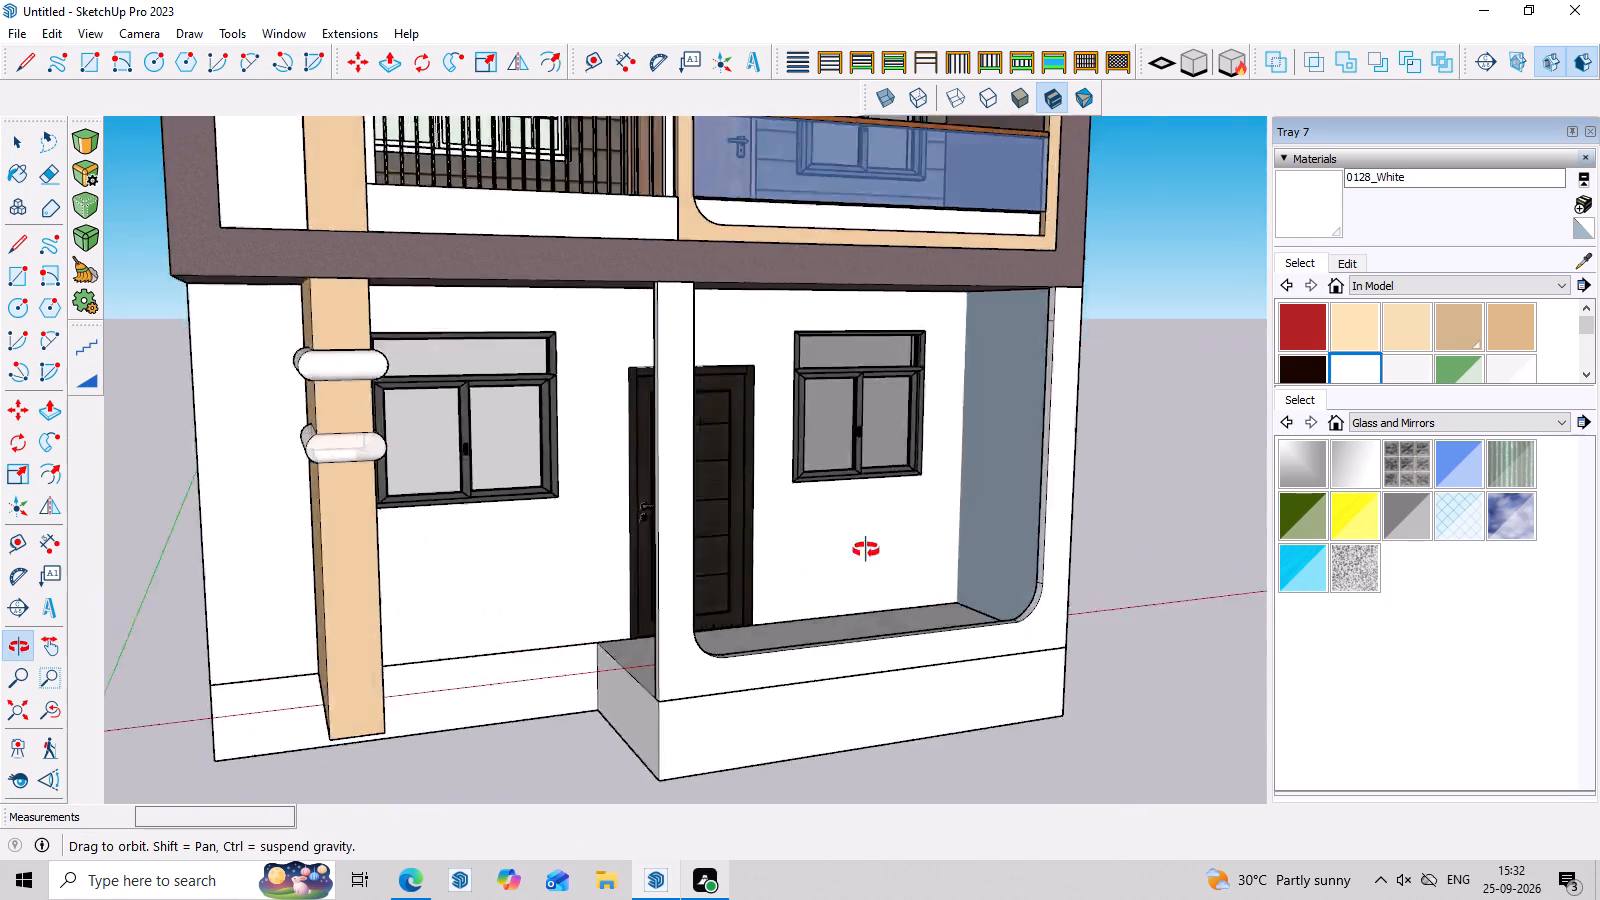
{"action": "middle_click_drag", "start_coordinate": [866, 550], "coordinate": [485, 546]}
{"action": "scroll", "coordinate": [598, 537], "scroll_direction": "down", "scroll_amount": 3}
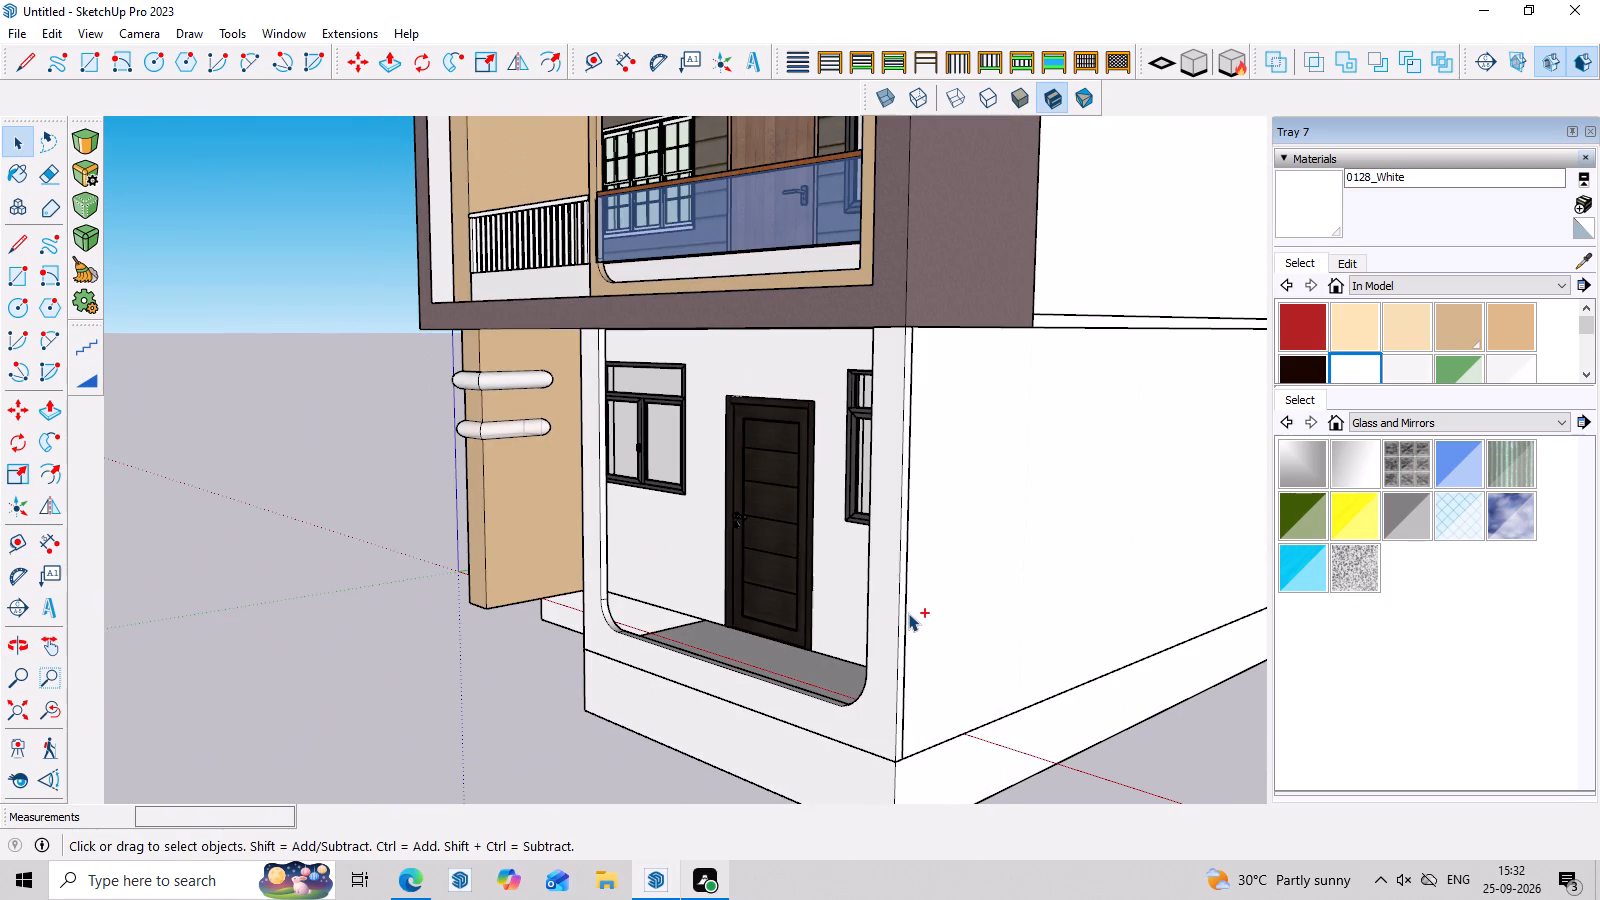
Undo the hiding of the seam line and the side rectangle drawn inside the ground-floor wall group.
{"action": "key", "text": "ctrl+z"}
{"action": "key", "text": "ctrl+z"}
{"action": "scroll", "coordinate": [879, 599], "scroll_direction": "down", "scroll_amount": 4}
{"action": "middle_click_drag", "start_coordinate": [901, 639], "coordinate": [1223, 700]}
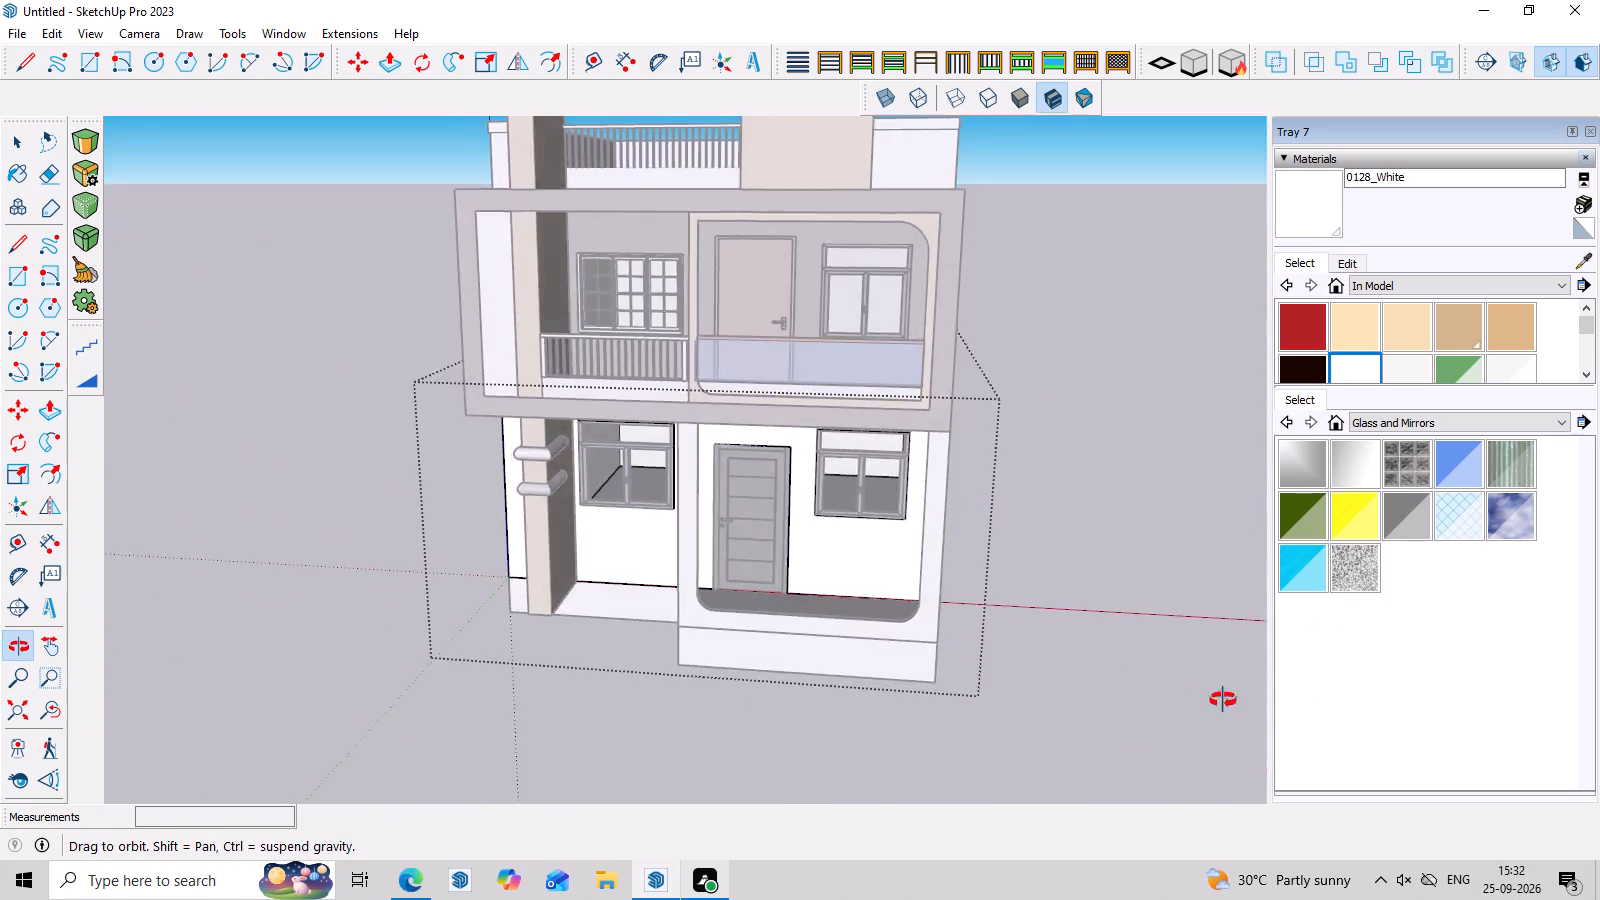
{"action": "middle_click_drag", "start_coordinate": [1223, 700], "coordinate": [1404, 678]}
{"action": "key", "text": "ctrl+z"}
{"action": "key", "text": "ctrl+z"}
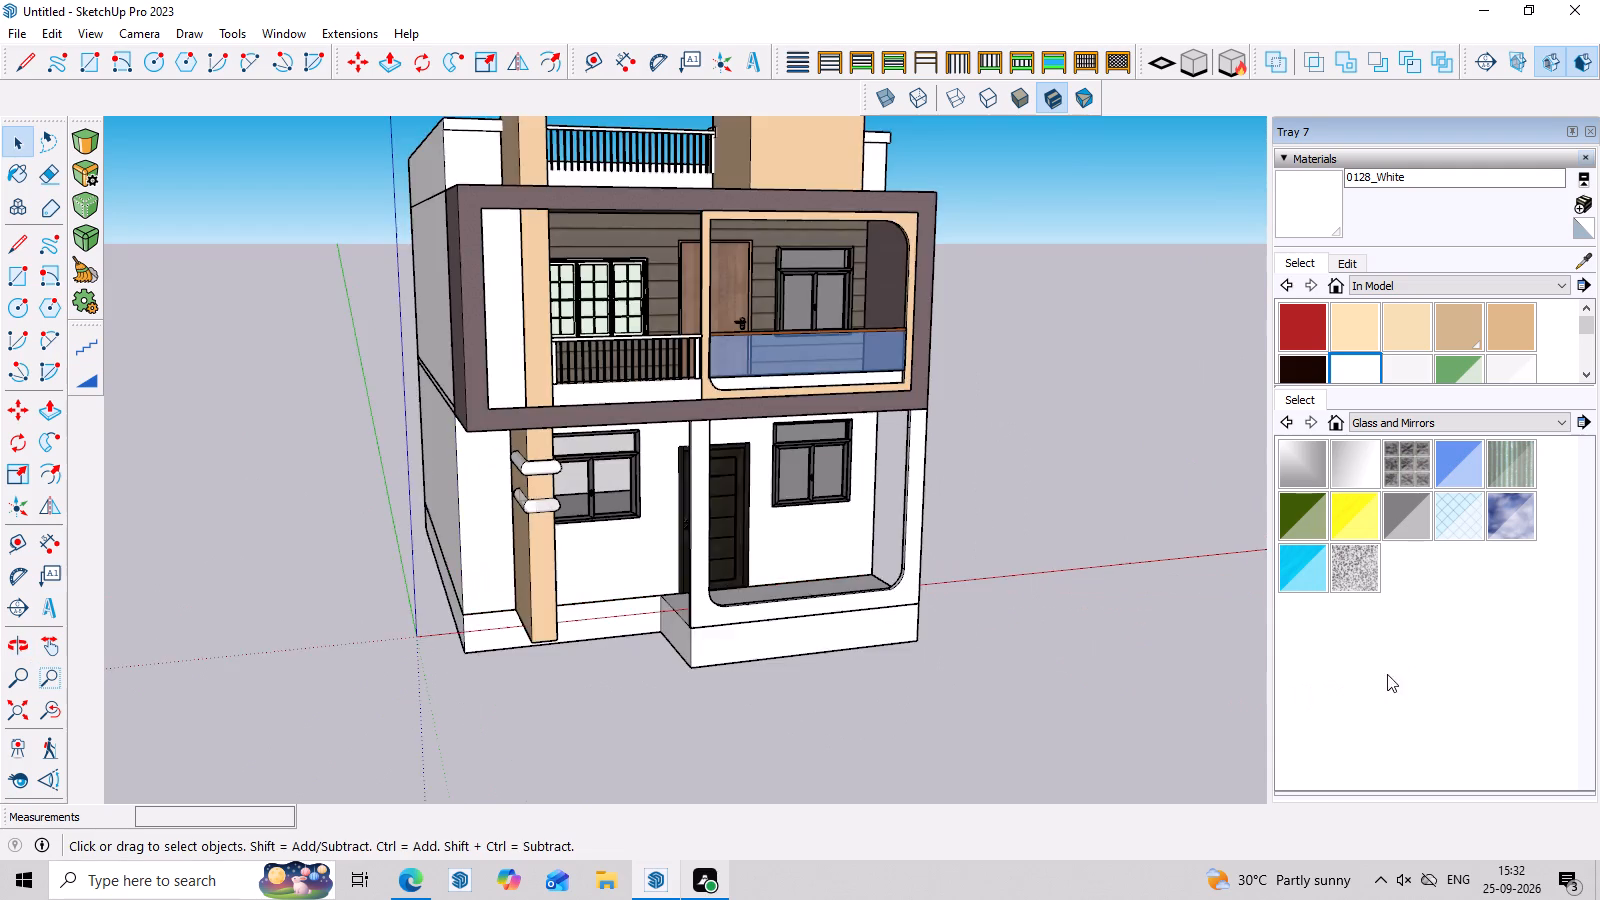
Outside the wall group, draw a full-height vertical rectangle about 4' 11" wide across the porch's open side.
{"action": "middle_click_drag", "start_coordinate": [1169, 658], "coordinate": [253, 573]}
{"action": "scroll", "coordinate": [672, 629], "scroll_direction": "up", "scroll_amount": 2}
{"action": "scroll", "coordinate": [680, 620], "scroll_direction": "down", "scroll_amount": 4}
{"action": "scroll", "coordinate": [689, 704], "scroll_direction": "down", "scroll_amount": 3}
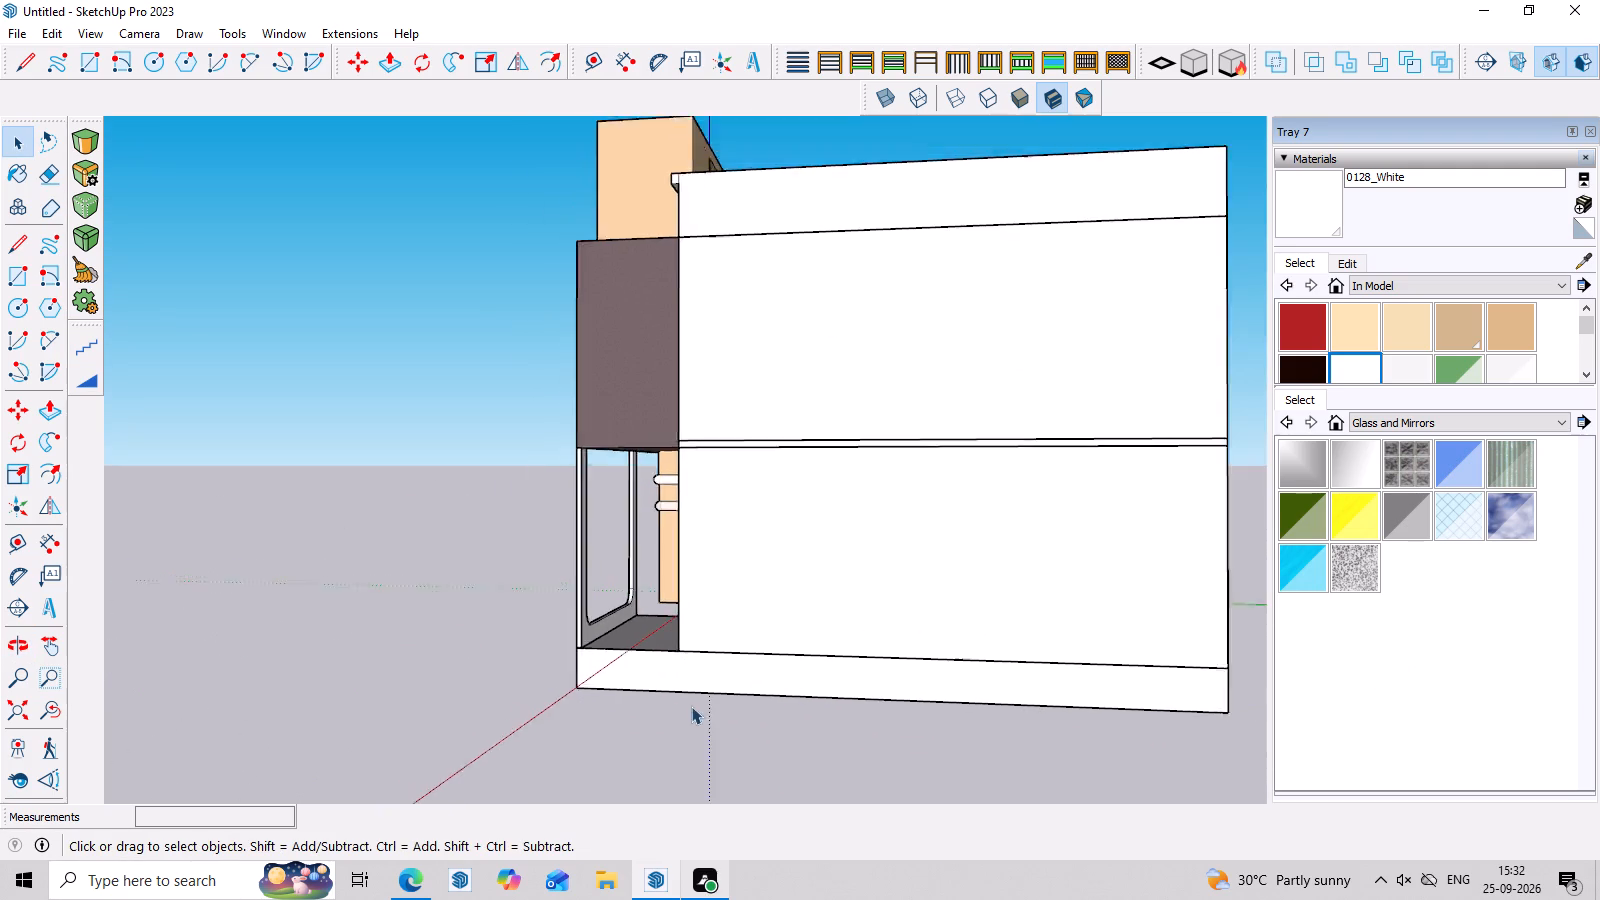
{"action": "middle_click_drag", "start_coordinate": [697, 705], "coordinate": [847, 706]}
{"action": "scroll", "coordinate": [709, 596], "scroll_direction": "up", "scroll_amount": 5}
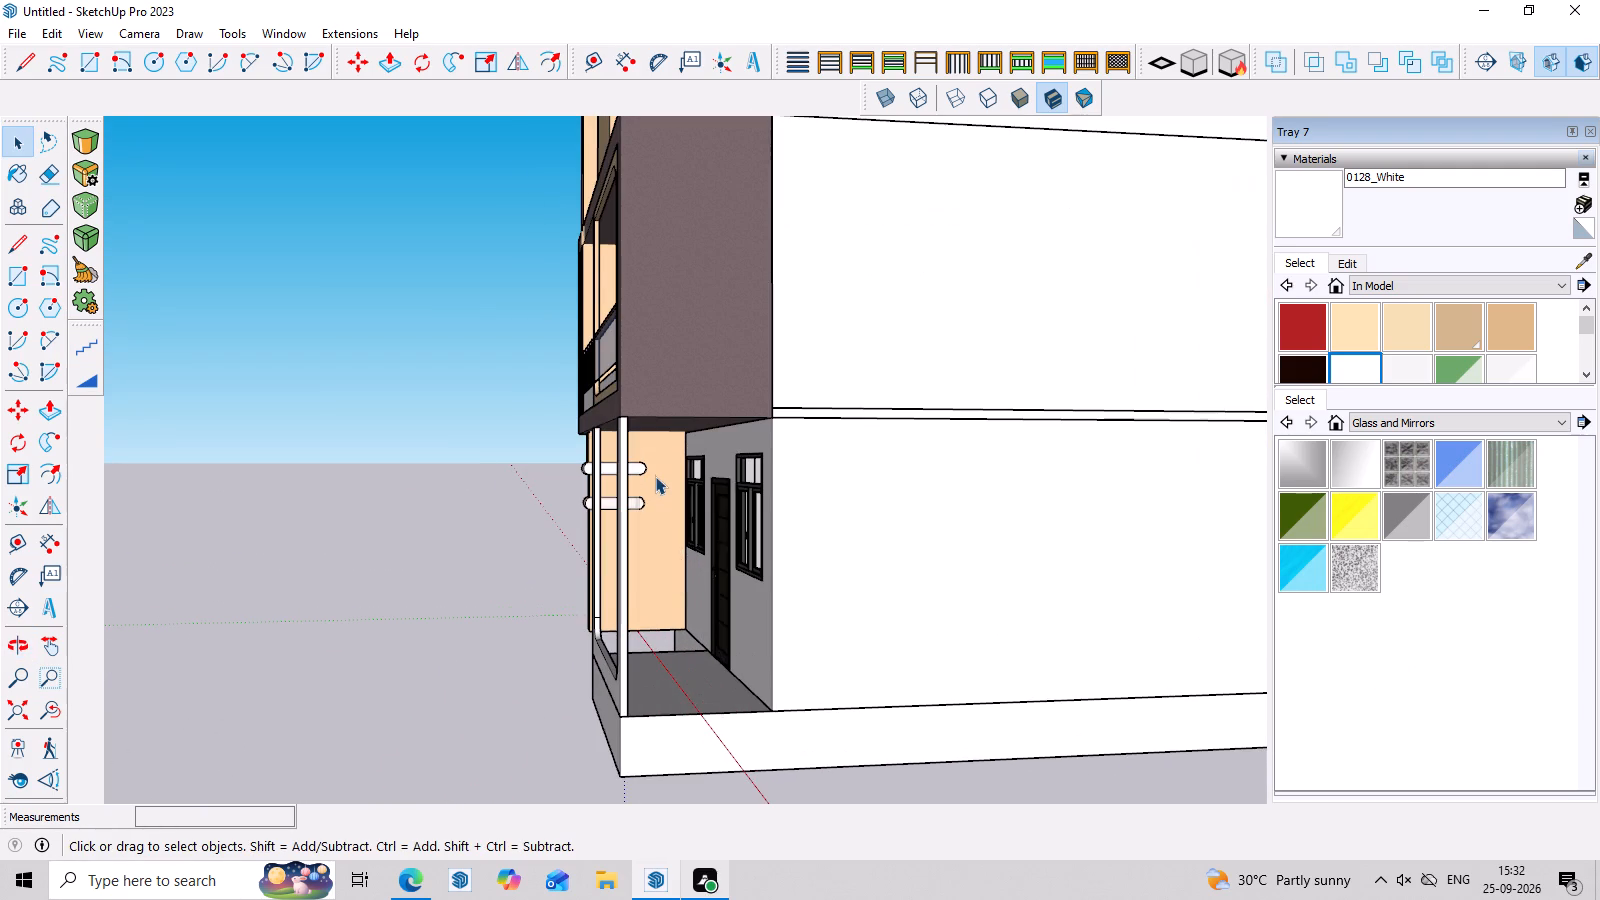
{"action": "key", "text": "r"}
{"action": "left_click", "coordinate": [618, 391]}
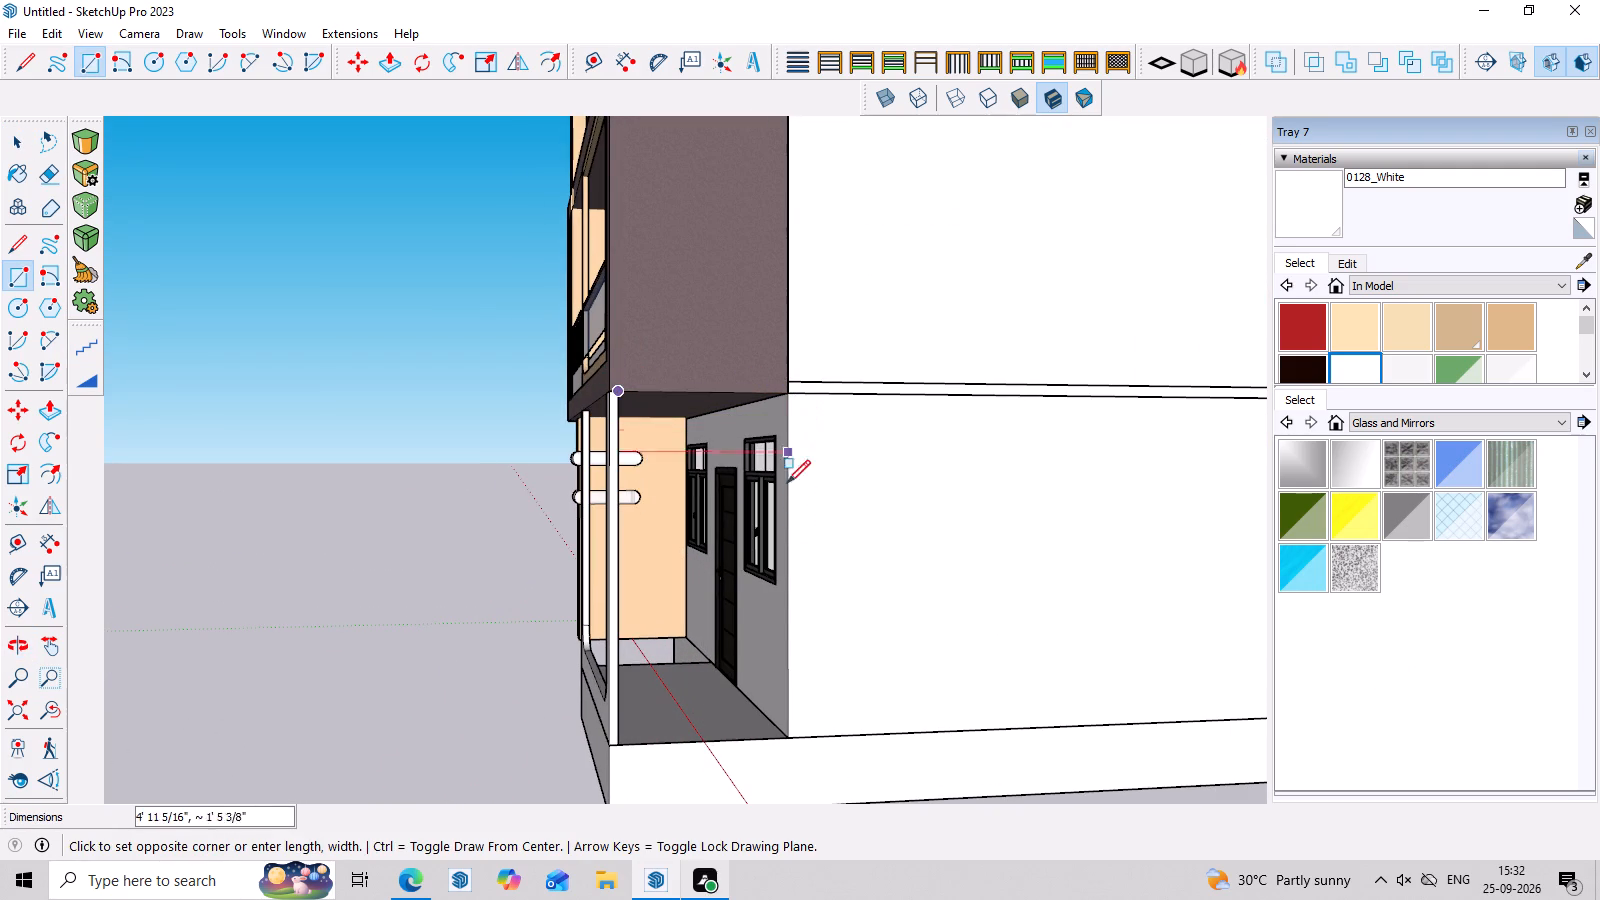
{"action": "left_click", "coordinate": [786, 734]}
Make the rectangle on the porch's open side, with its edges, into a group.
{"action": "key", "text": "space"}
{"action": "double_click", "coordinate": [742, 612]}
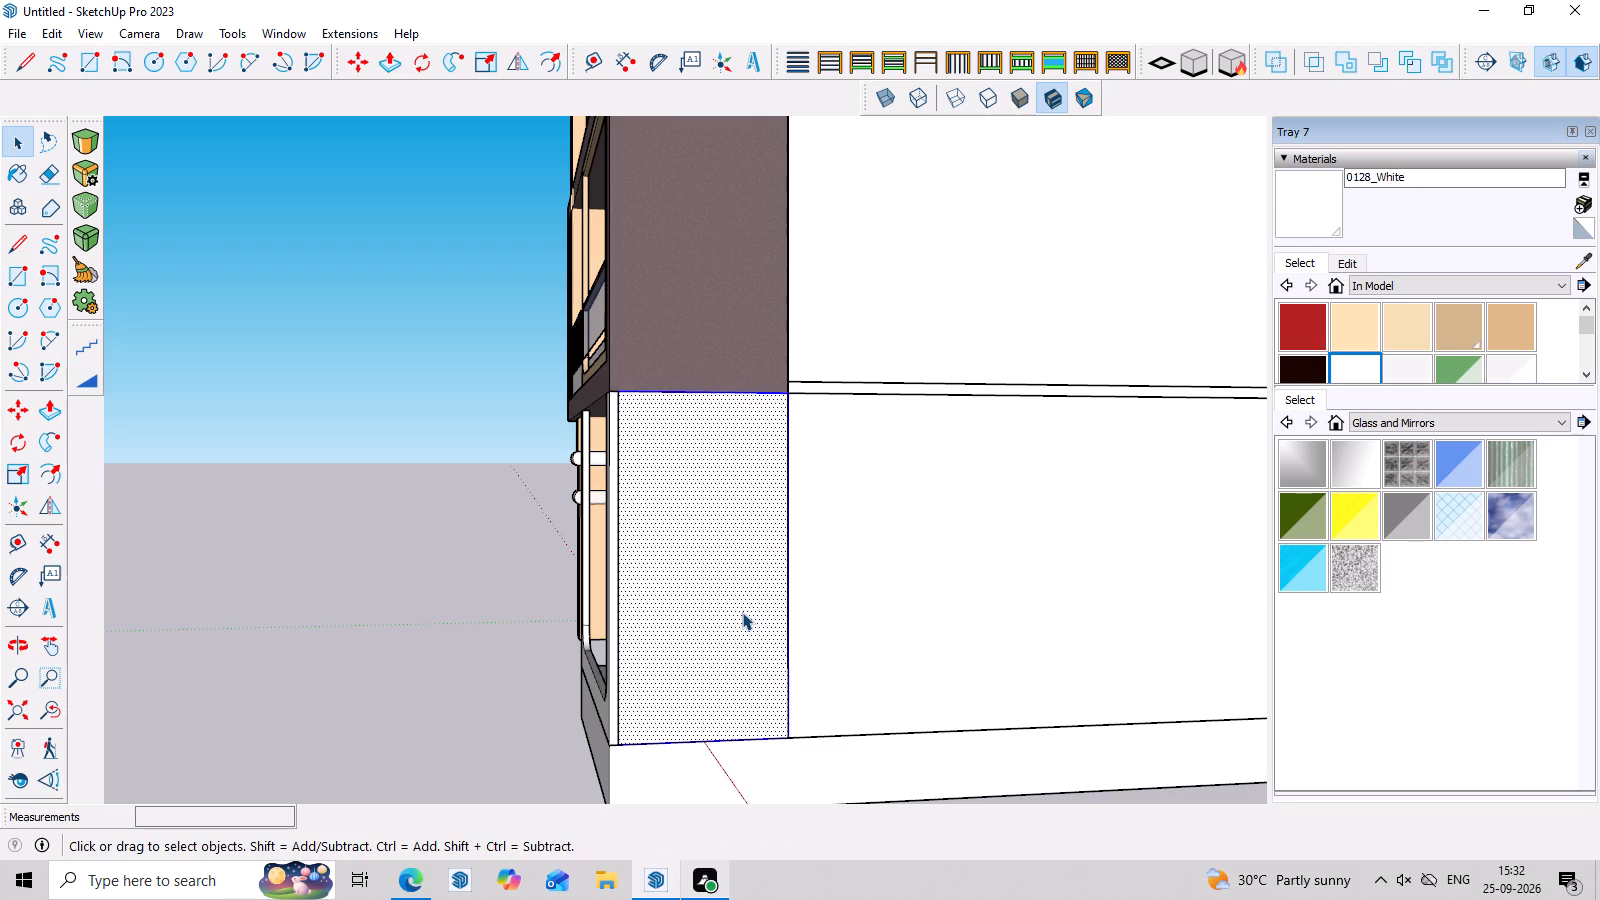
{"action": "right_click", "coordinate": [742, 612]}
{"action": "left_click", "coordinate": [857, 327]}
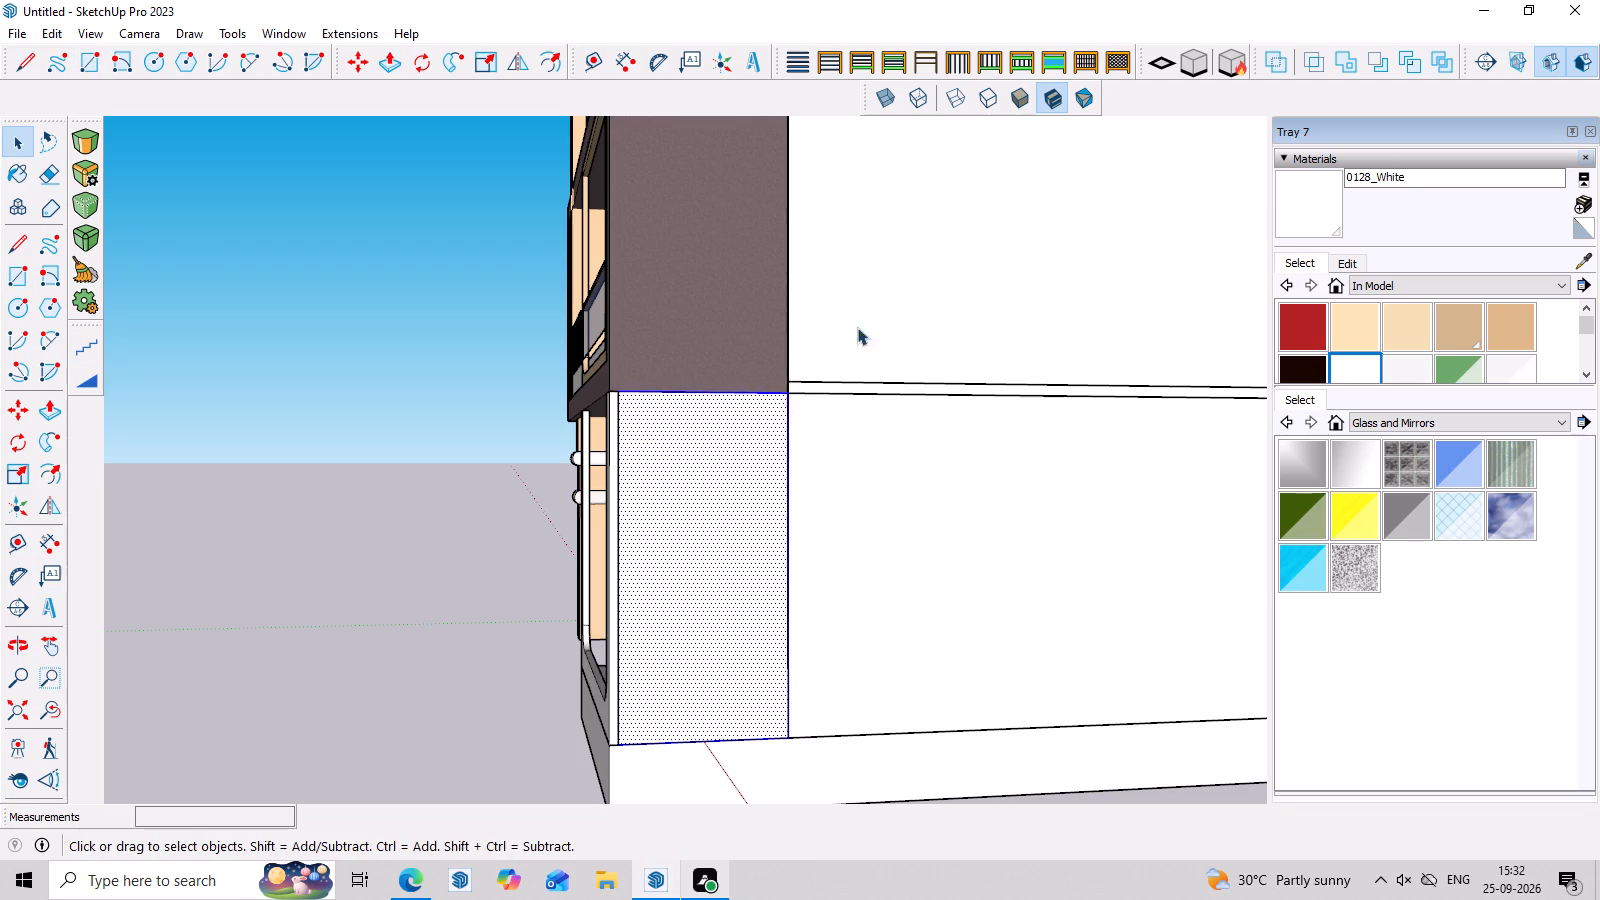
Open the porch side panel's group and extrude its inner face by 4" to form the side wall.
{"action": "middle_click_drag", "start_coordinate": [688, 560], "coordinate": [816, 567]}
{"action": "triple_click", "coordinate": [796, 564]}
{"action": "scroll", "coordinate": [747, 576], "scroll_direction": "up", "scroll_amount": 2}
{"action": "middle_click_drag", "start_coordinate": [770, 581], "coordinate": [1151, 625]}
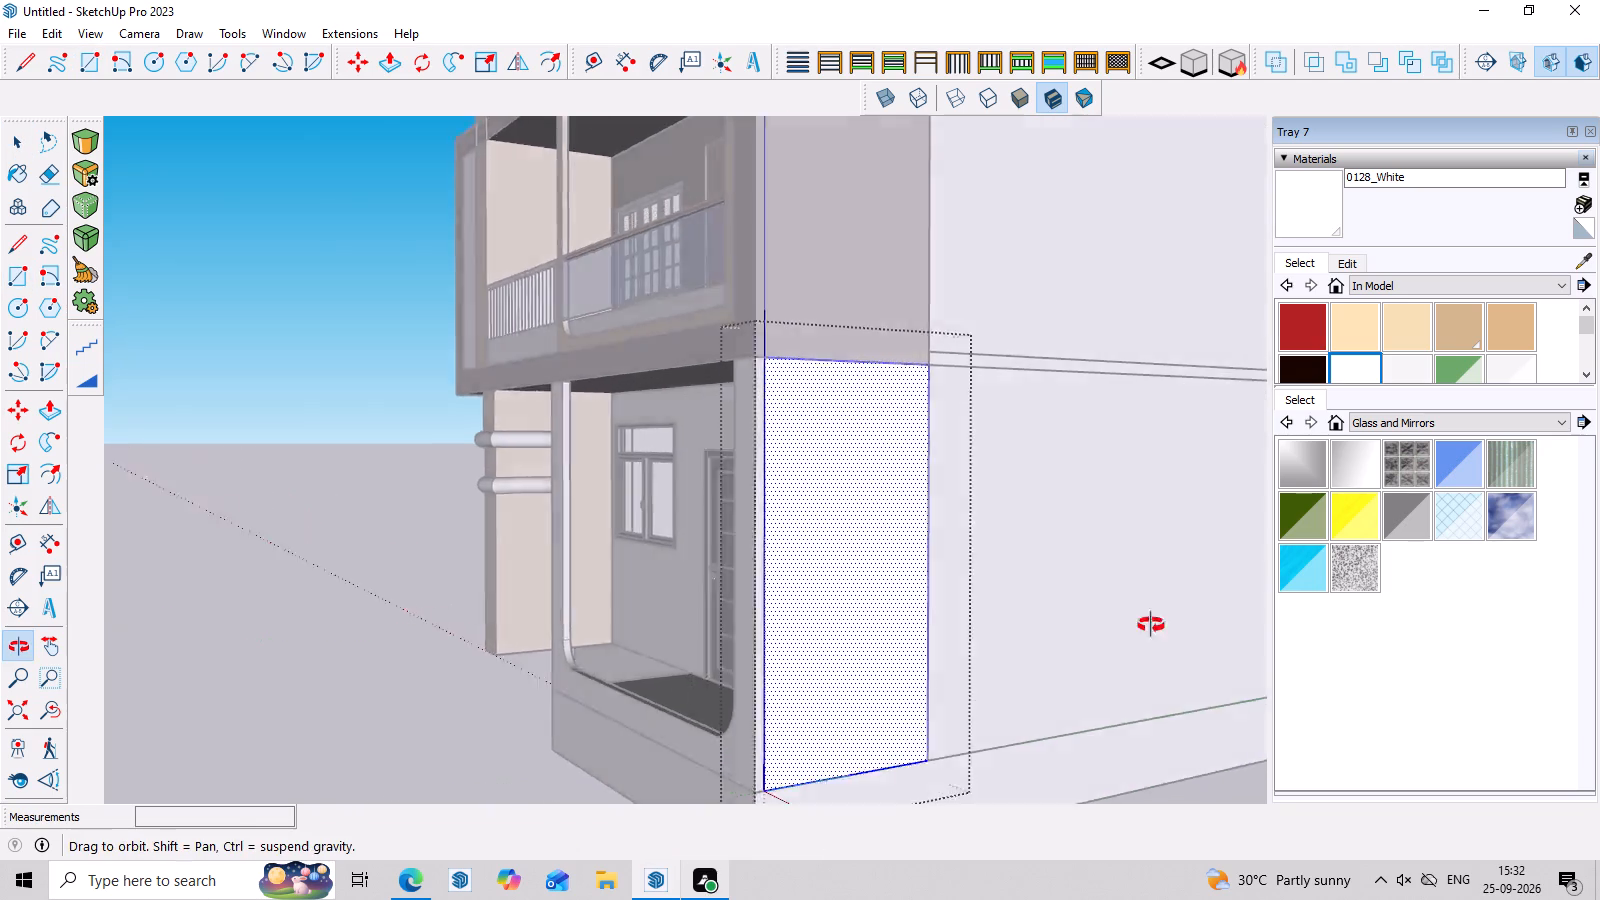
{"action": "middle_click_drag", "start_coordinate": [1151, 625], "coordinate": [1366, 605]}
{"action": "scroll", "coordinate": [960, 539], "scroll_direction": "up", "scroll_amount": 2}
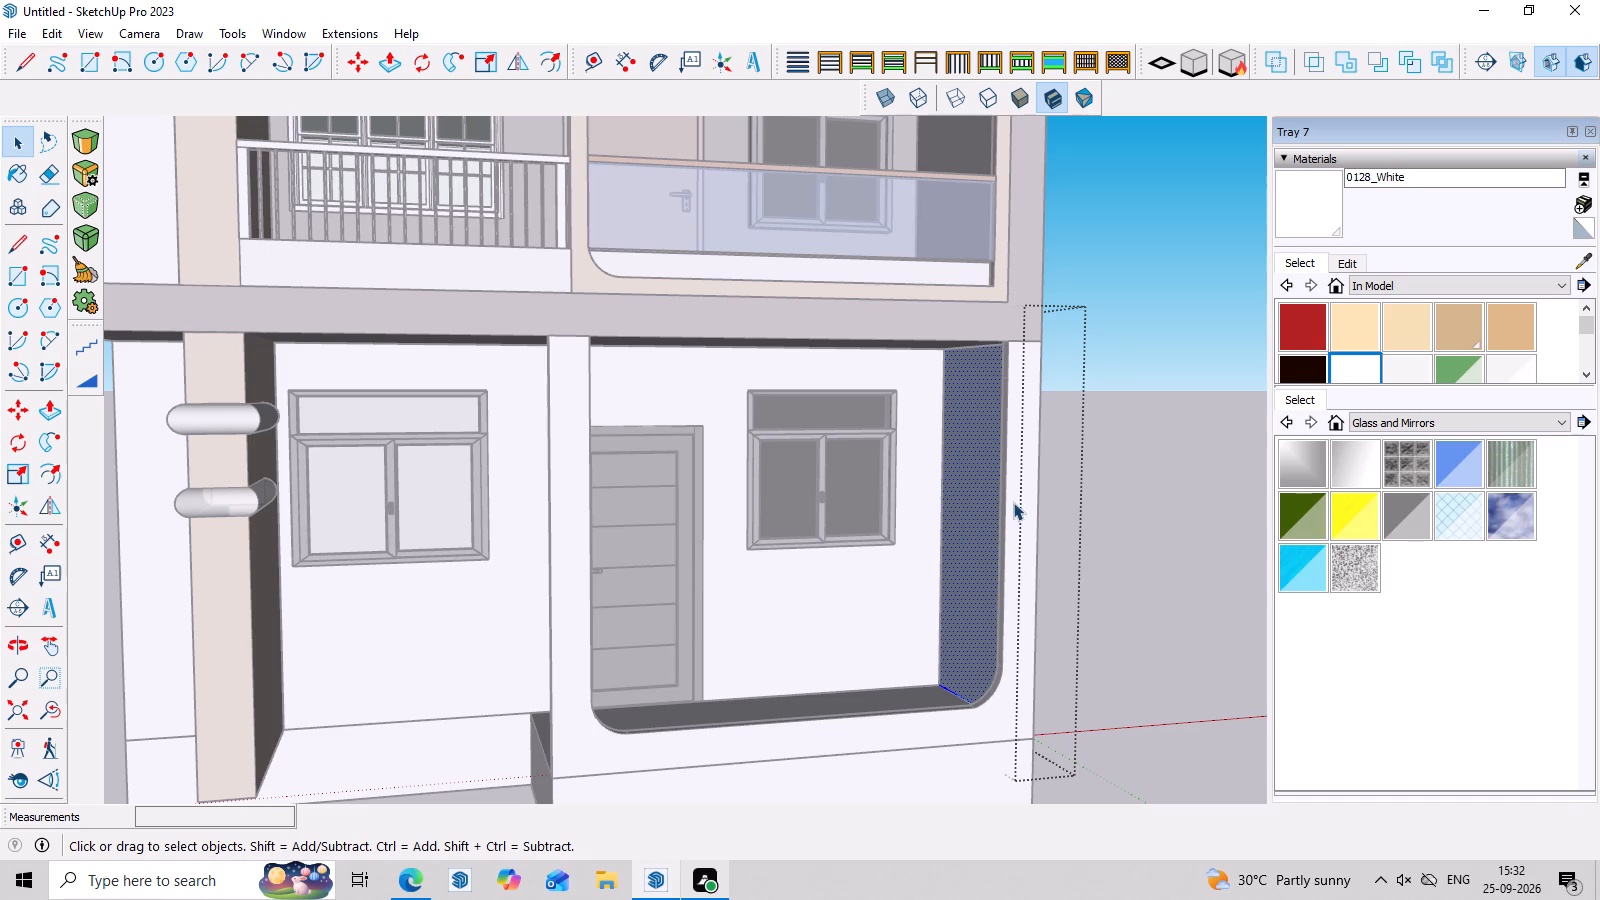
{"action": "scroll", "coordinate": [998, 494], "scroll_direction": "up", "scroll_amount": 3}
{"action": "key", "text": "p"}
{"action": "left_click", "coordinate": [958, 494]}
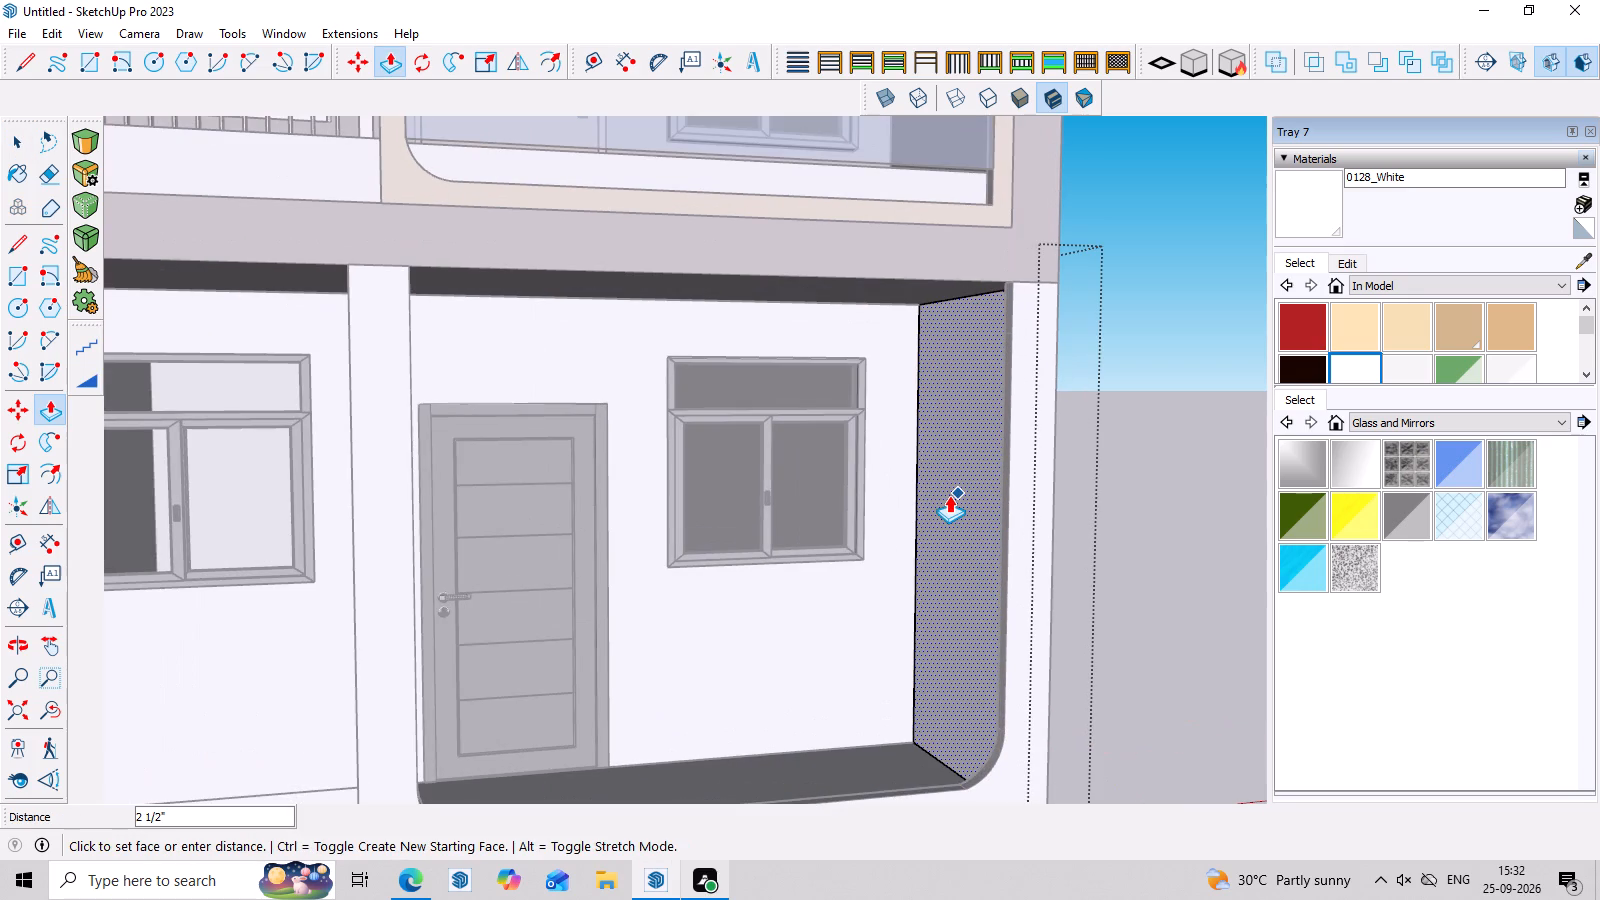
{"action": "key", "text": "4"}
{"action": "key", "text": "Return"}
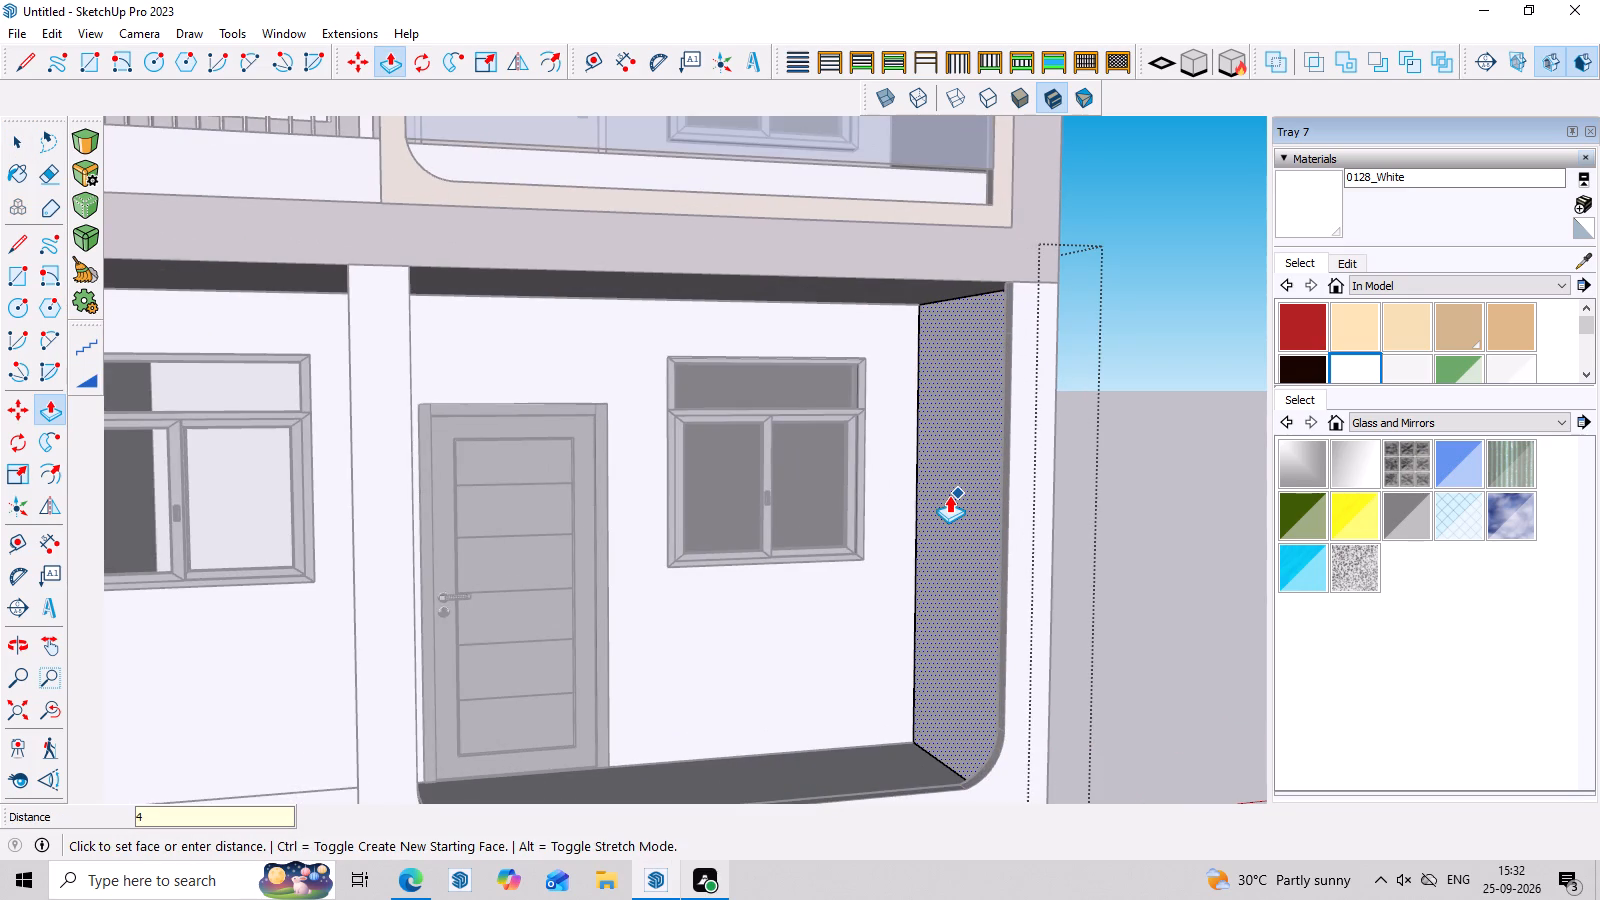
Examine the extruded porch side wall from inside and outside, and exit its group.
{"action": "middle_click_drag", "start_coordinate": [949, 495], "coordinate": [894, 543]}
{"action": "scroll", "coordinate": [949, 403], "scroll_direction": "down", "scroll_amount": 7}
{"action": "middle_click_drag", "start_coordinate": [971, 423], "coordinate": [1028, 238]}
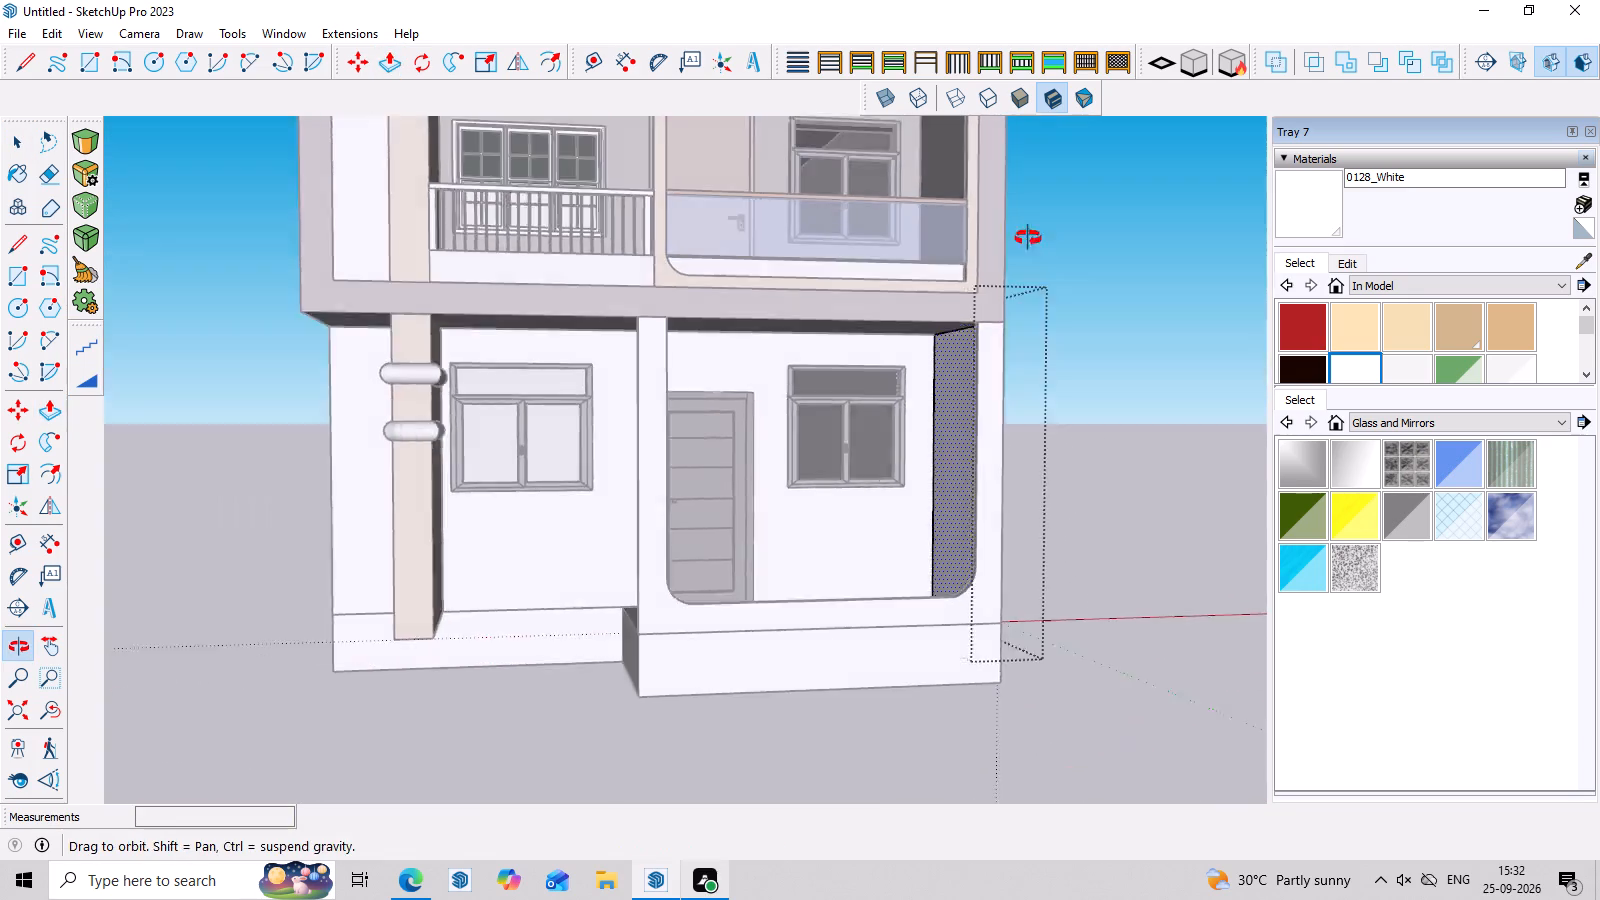
{"action": "middle_click_drag", "start_coordinate": [1028, 238], "coordinate": [1046, 140]}
{"action": "scroll", "coordinate": [966, 377], "scroll_direction": "up", "scroll_amount": 4}
{"action": "scroll", "coordinate": [931, 285], "scroll_direction": "down", "scroll_amount": 1}
{"action": "scroll", "coordinate": [937, 253], "scroll_direction": "up", "scroll_amount": 7}
{"action": "middle_click_drag", "start_coordinate": [936, 463], "coordinate": [952, 629]}
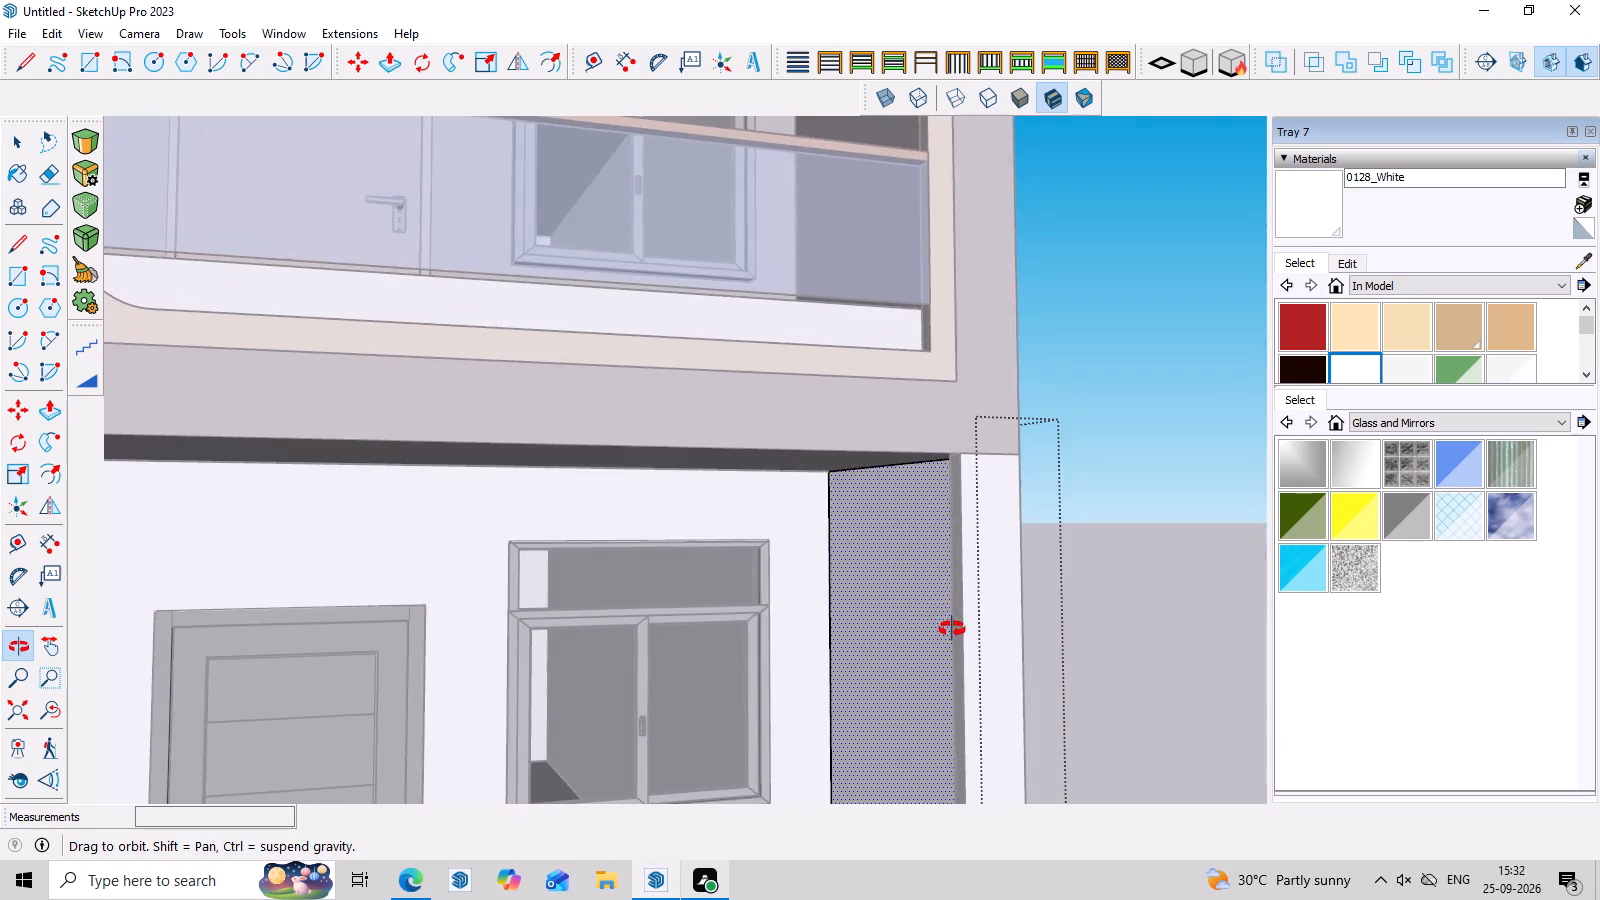
{"action": "middle_click_drag", "start_coordinate": [952, 629], "coordinate": [434, 573]}
{"action": "key", "text": "space"}
{"action": "scroll", "coordinate": [525, 526], "scroll_direction": "down", "scroll_amount": 5}
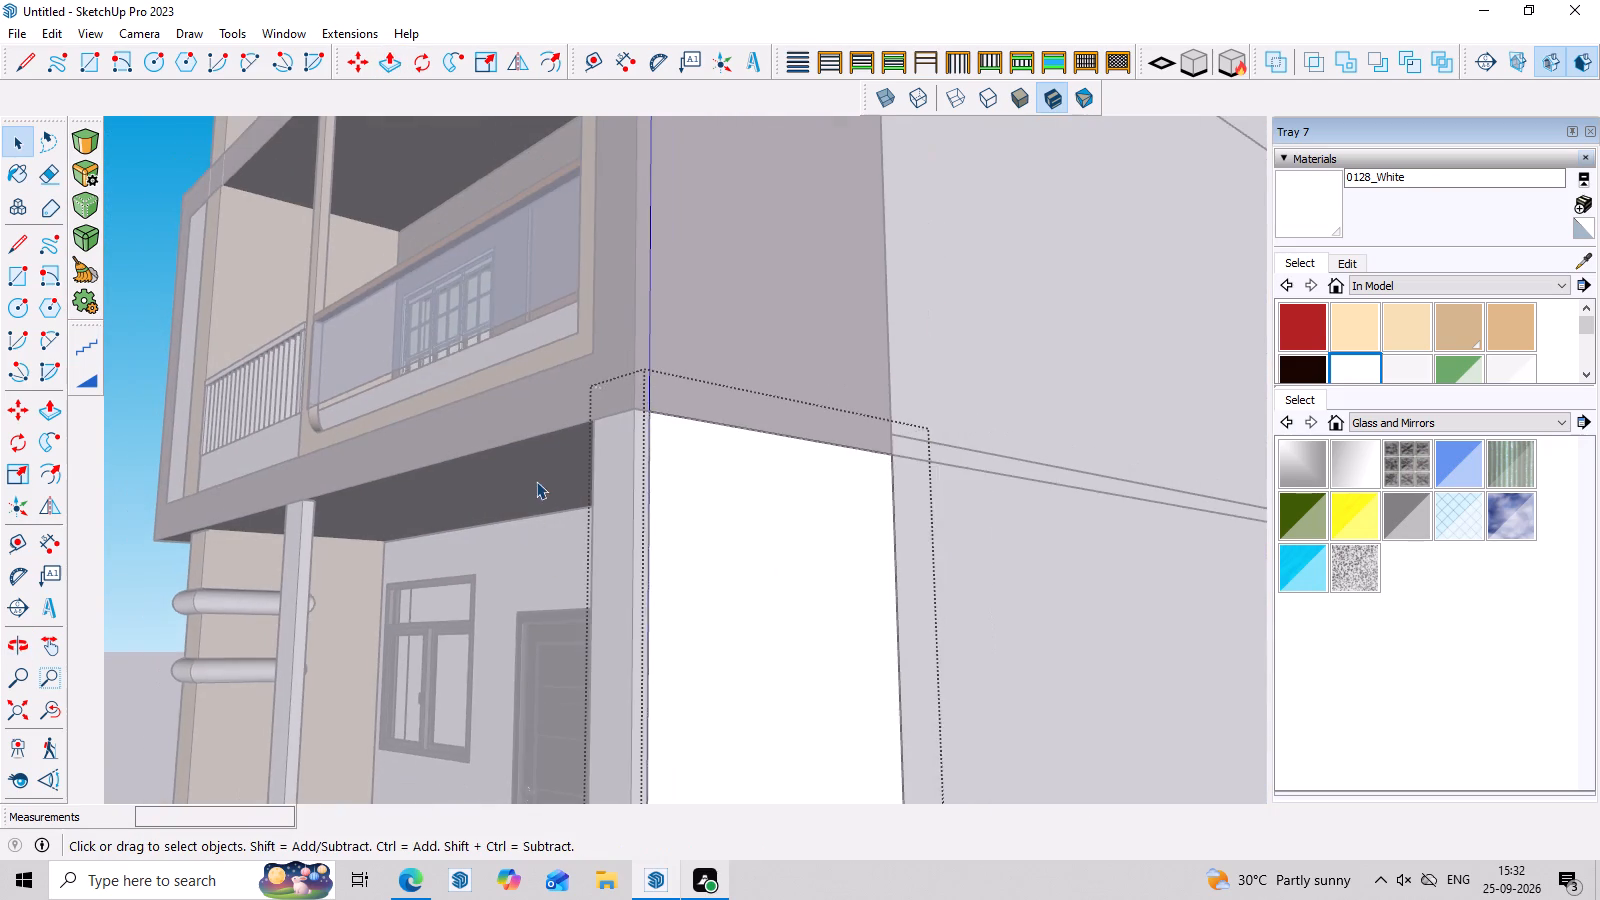
{"action": "scroll", "coordinate": [536, 481], "scroll_direction": "down", "scroll_amount": 7}
{"action": "left_click", "coordinate": [1034, 785]}
{"action": "scroll", "coordinate": [734, 526], "scroll_direction": "down", "scroll_amount": 4}
{"action": "left_click", "coordinate": [1041, 527]}
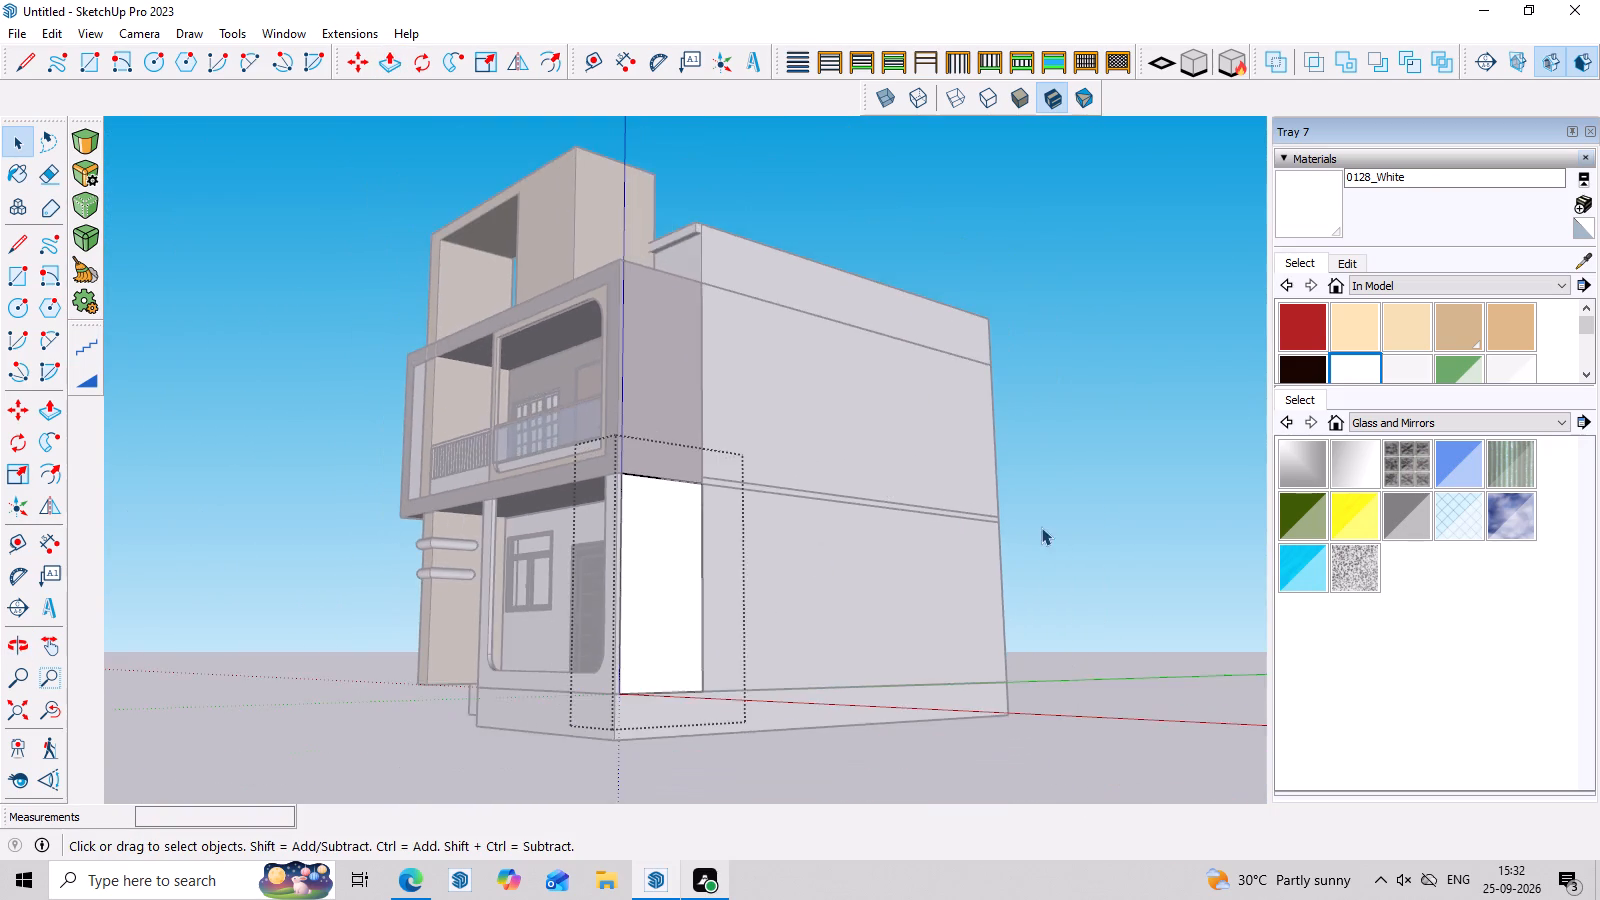
Examine the finished front facade, the porch enclosure, and the platform edge below the entrance door.
{"action": "middle_click_drag", "start_coordinate": [271, 534], "coordinate": [695, 365]}
{"action": "middle_click_drag", "start_coordinate": [644, 200], "coordinate": [590, 792]}
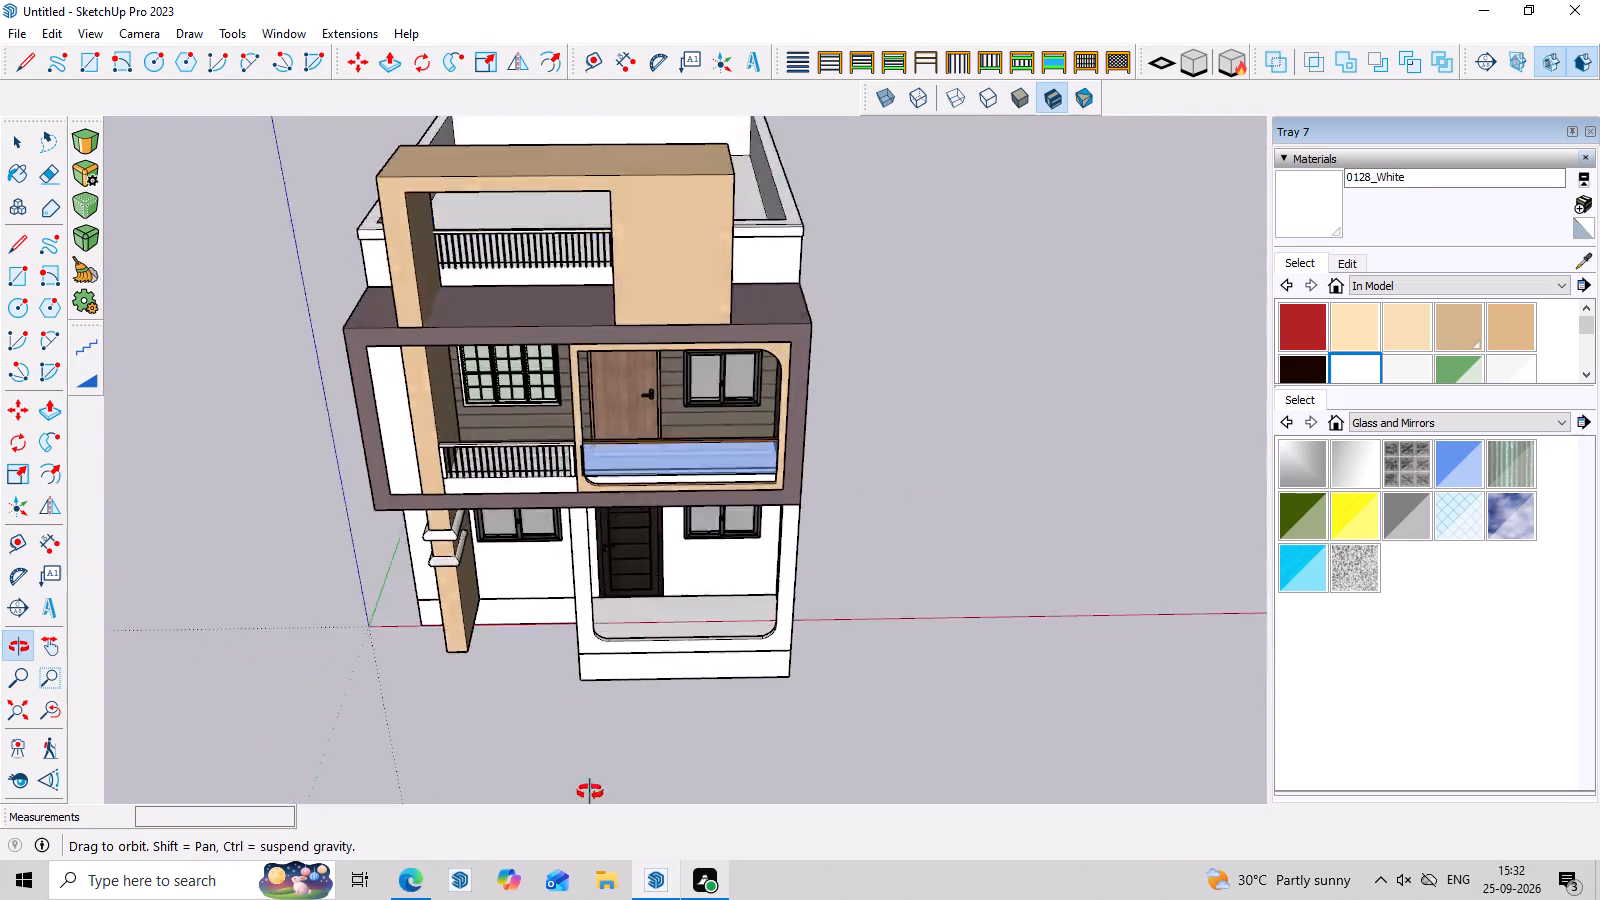
{"action": "middle_click_drag", "start_coordinate": [590, 792], "coordinate": [560, 490]}
{"action": "scroll", "coordinate": [625, 635], "scroll_direction": "up", "scroll_amount": 2}
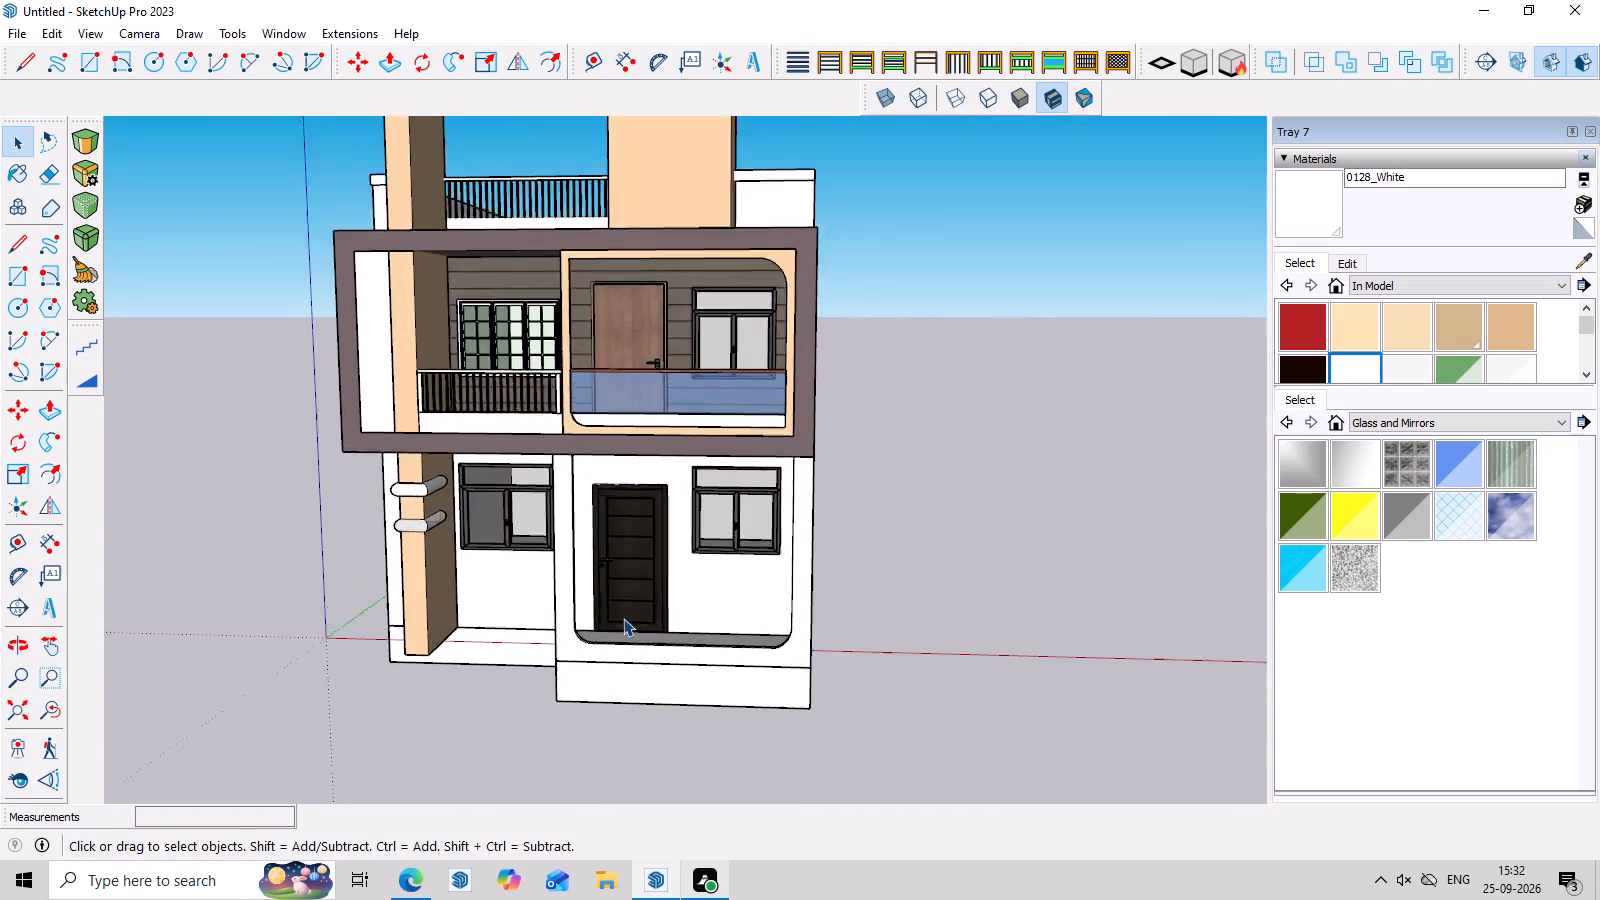
{"action": "scroll", "coordinate": [623, 618], "scroll_direction": "up", "scroll_amount": 4}
{"action": "middle_click_drag", "start_coordinate": [709, 719], "coordinate": [721, 631]}
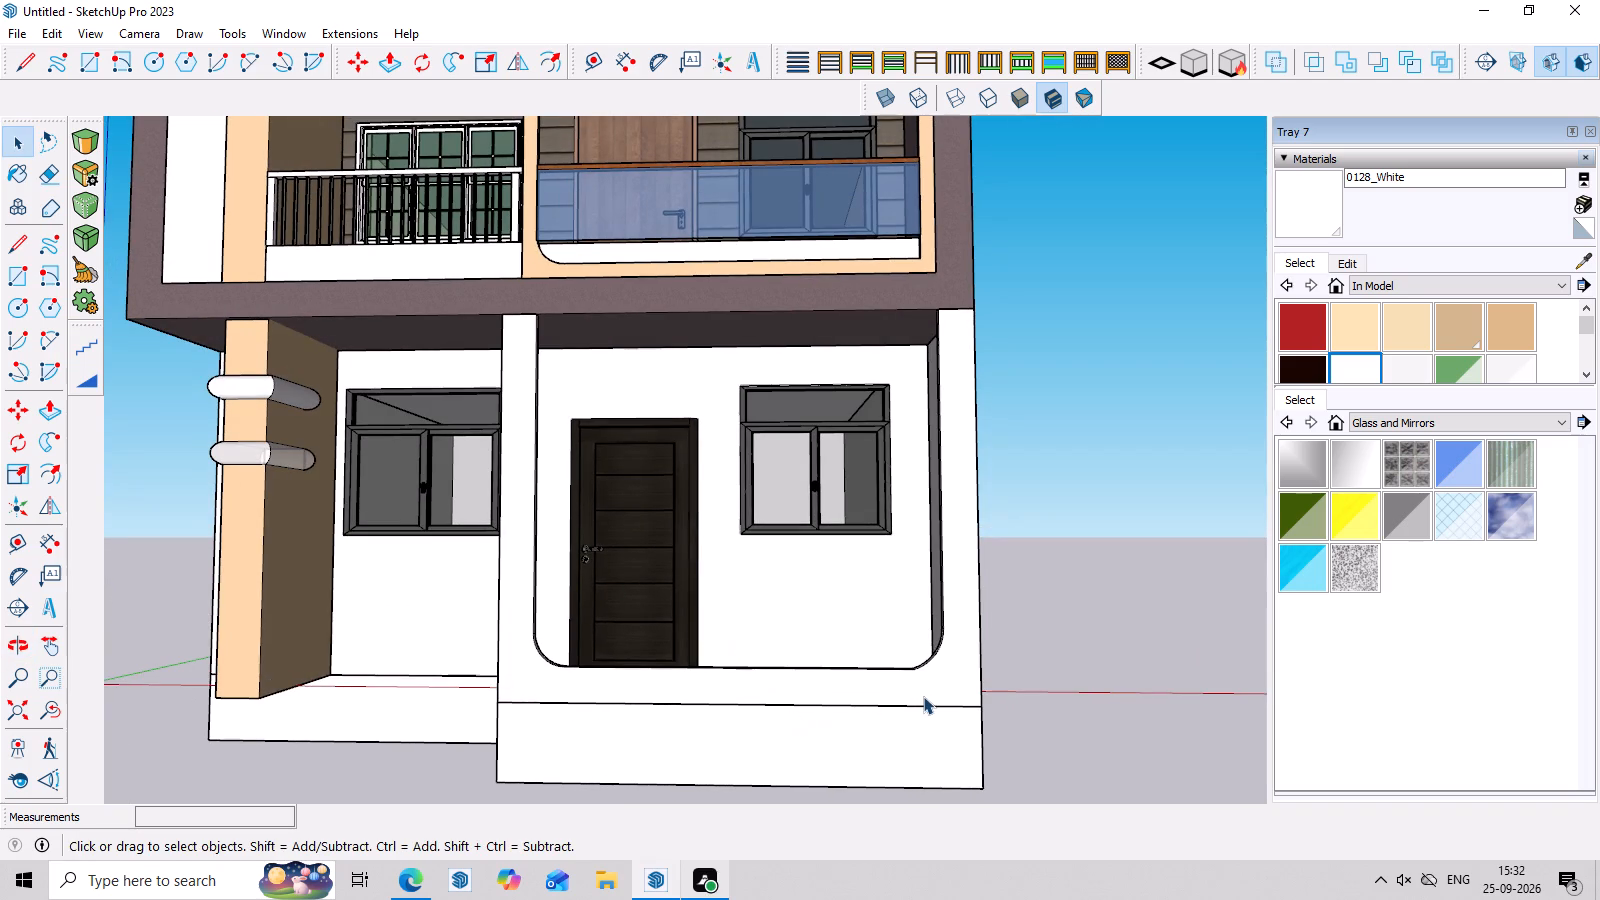
{"action": "middle_click_drag", "start_coordinate": [938, 697], "coordinate": [946, 718]}
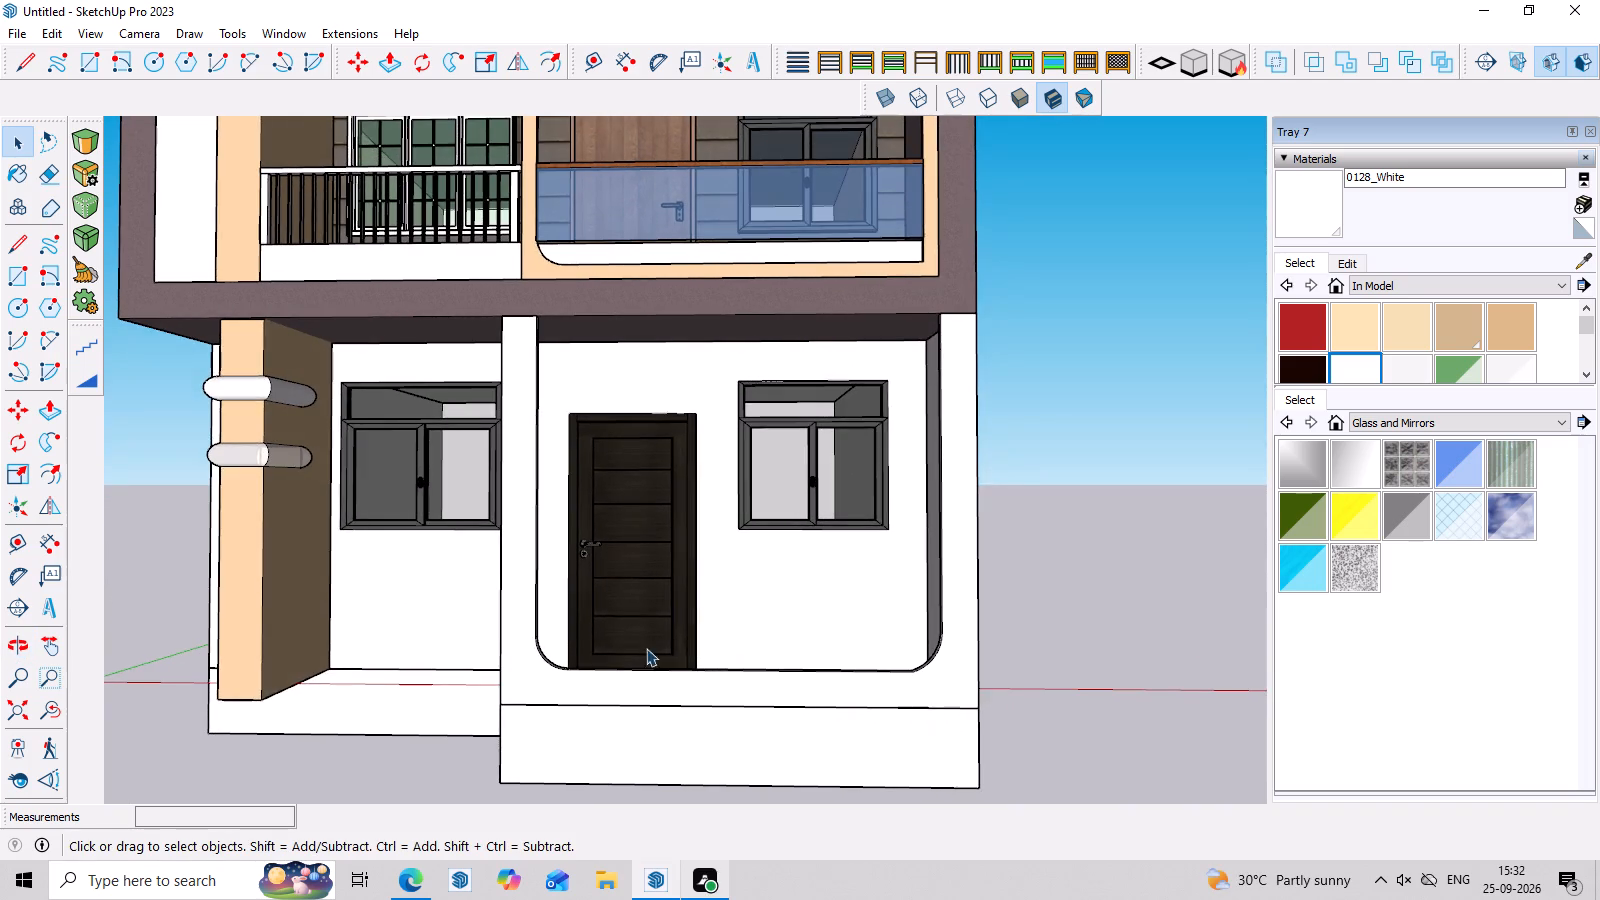
{"action": "scroll", "coordinate": [642, 645], "scroll_direction": "up", "scroll_amount": 3}
{"action": "scroll", "coordinate": [560, 664], "scroll_direction": "up", "scroll_amount": 1}
{"action": "middle_click_drag", "start_coordinate": [616, 676], "coordinate": [901, 583]}
{"action": "scroll", "coordinate": [492, 593], "scroll_direction": "down", "scroll_amount": 4}
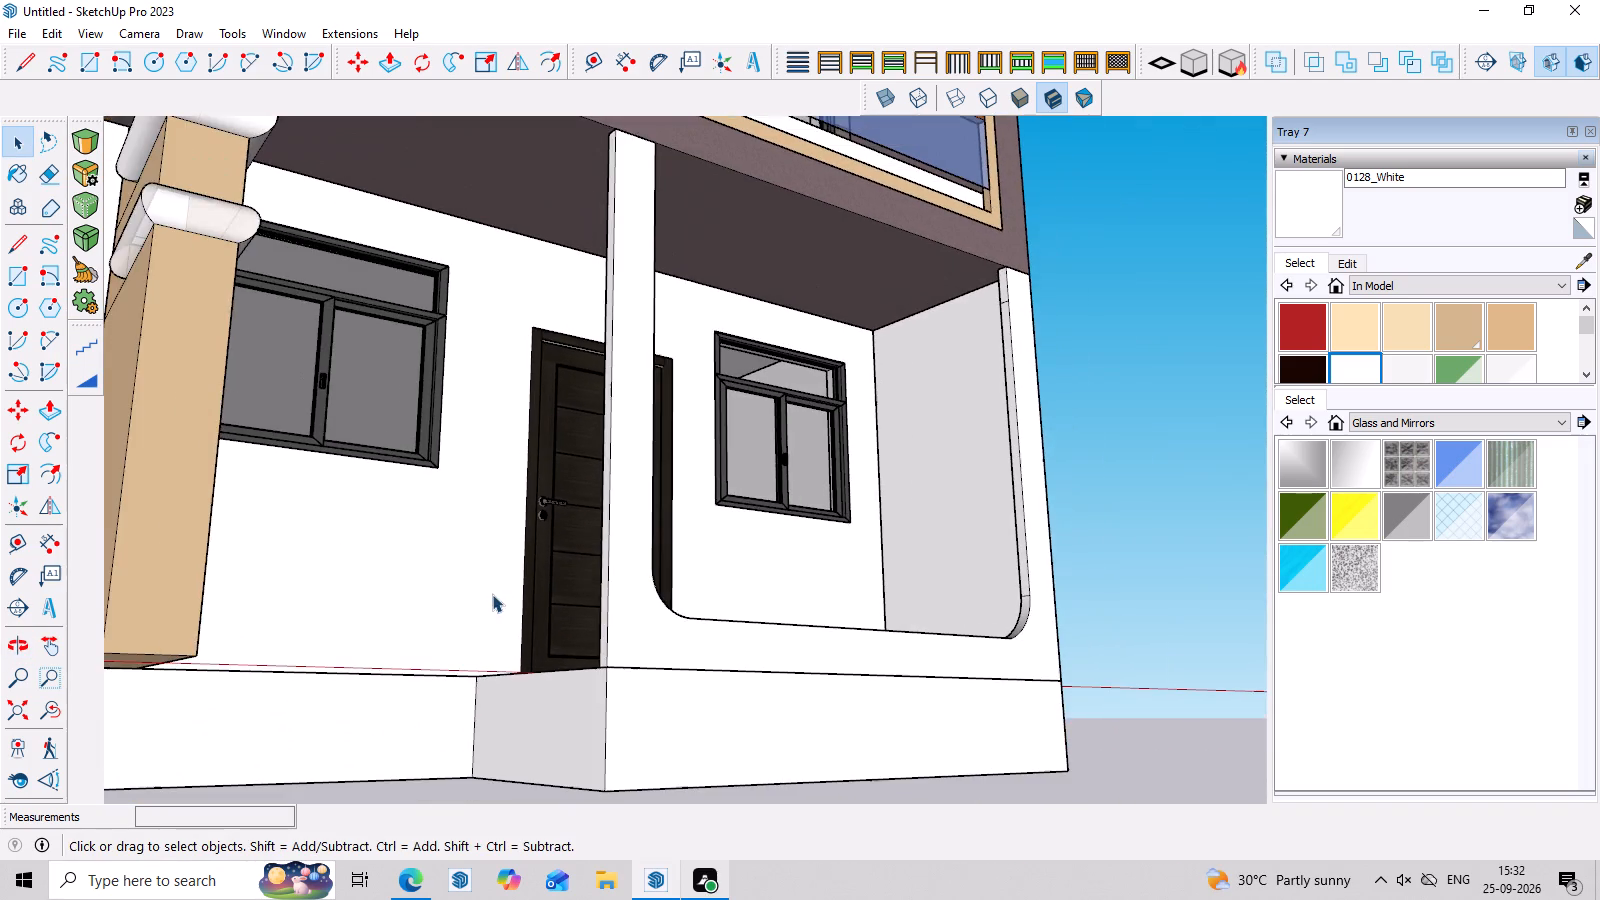
{"action": "middle_click_drag", "start_coordinate": [508, 713], "coordinate": [580, 733]}
{"action": "scroll", "coordinate": [500, 713], "scroll_direction": "up", "scroll_amount": 10}
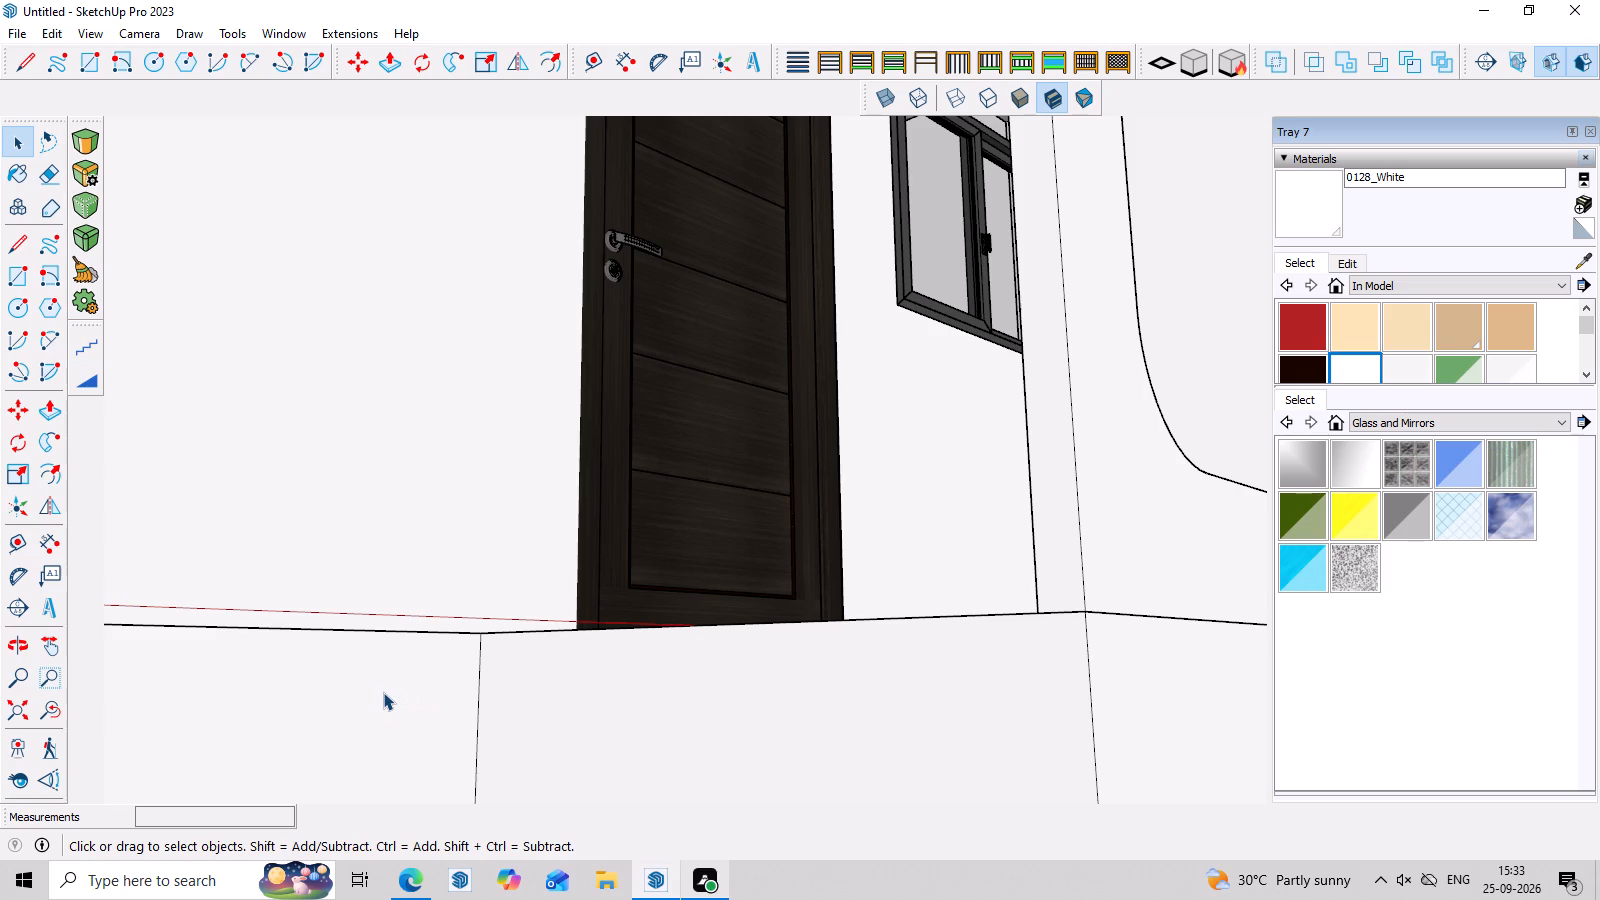
{"action": "scroll", "coordinate": [655, 656], "scroll_direction": "down", "scroll_amount": 12}
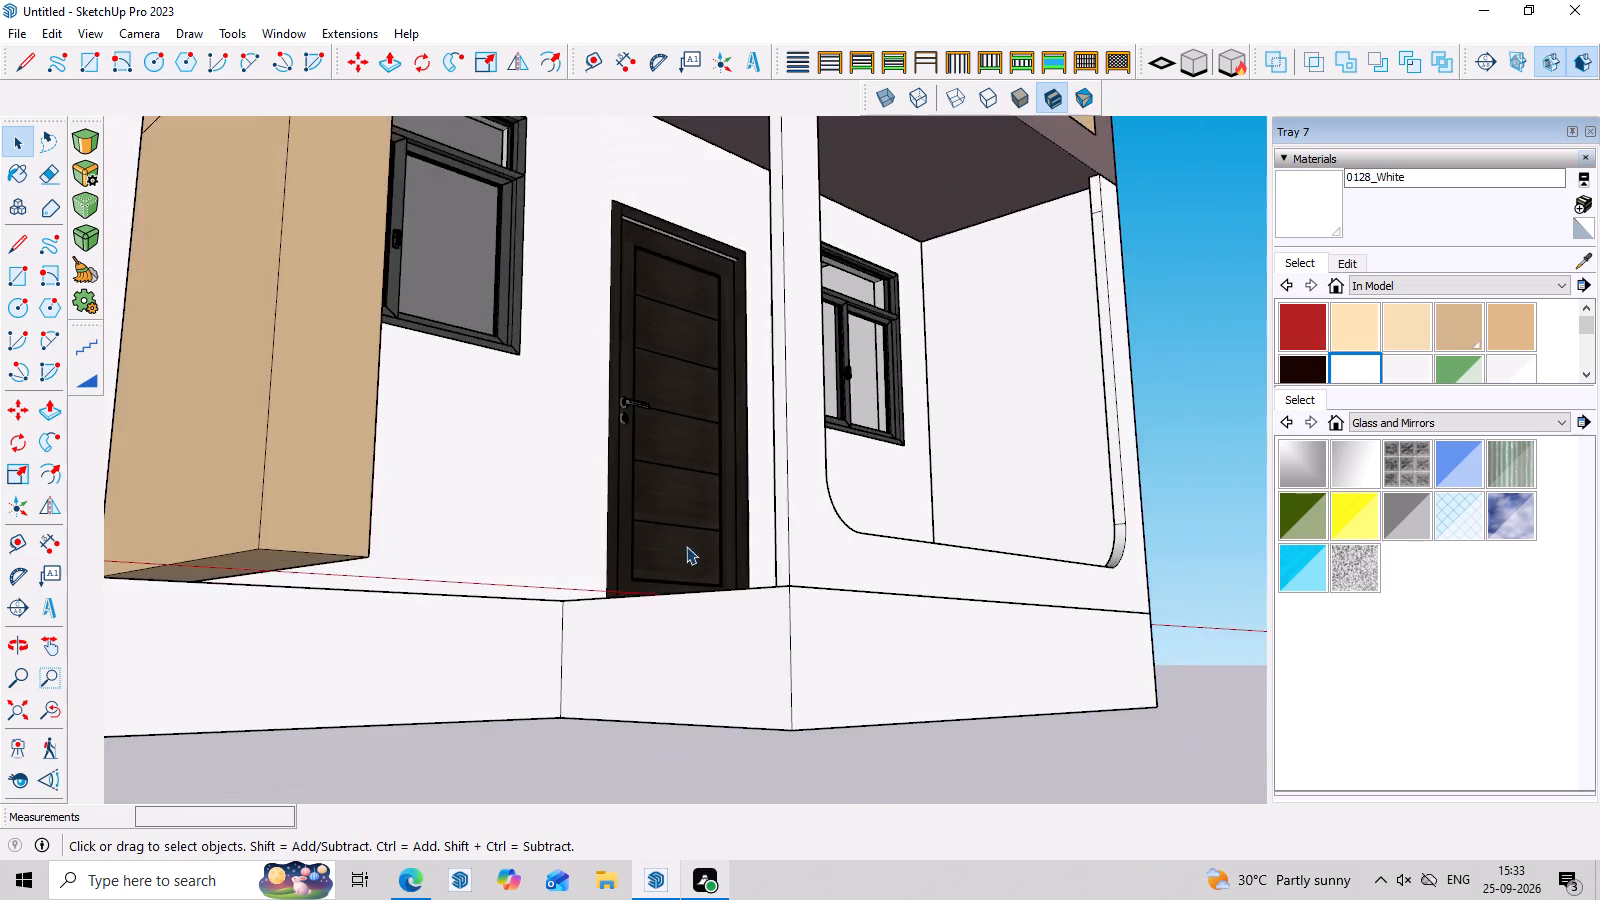
Open the front column's group, extend its bottom face down 2' to the porch platform's base level, and exit the group.
{"action": "scroll", "coordinate": [686, 546], "scroll_direction": "down", "scroll_amount": 2}
{"action": "middle_click_drag", "start_coordinate": [1021, 621], "coordinate": [653, 556]}
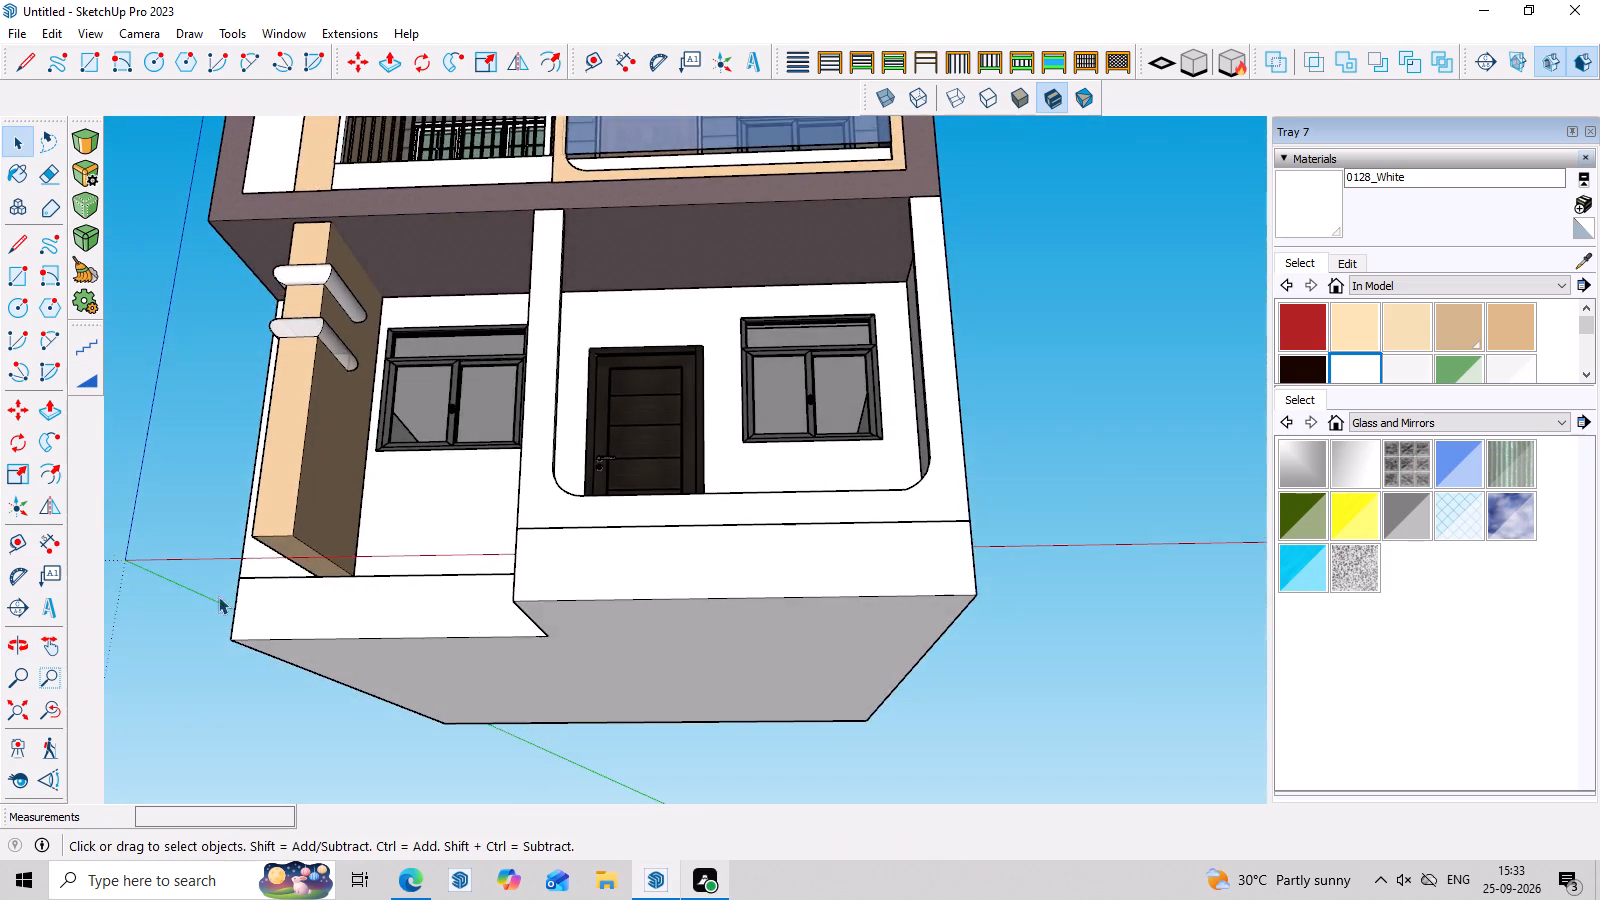
{"action": "scroll", "coordinate": [218, 596], "scroll_direction": "up", "scroll_amount": 3}
{"action": "scroll", "coordinate": [333, 549], "scroll_direction": "up", "scroll_amount": 3}
{"action": "left_click", "coordinate": [337, 538]}
{"action": "double_click", "coordinate": [336, 537]}
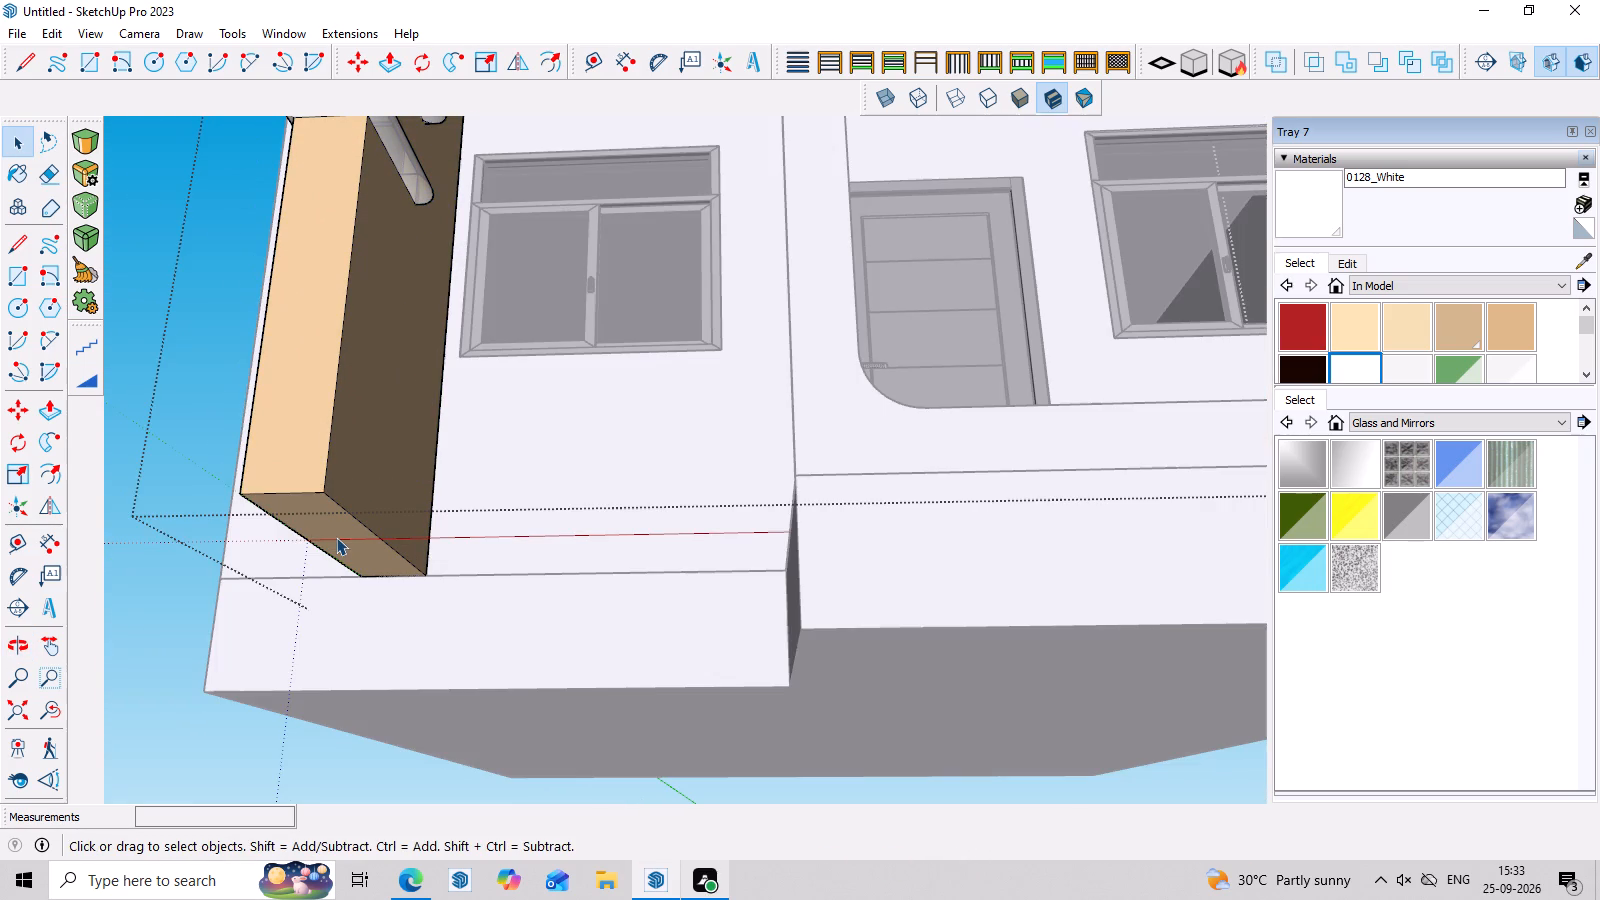
{"action": "left_click", "coordinate": [336, 537]}
{"action": "key", "text": "p"}
{"action": "left_click", "coordinate": [336, 537]}
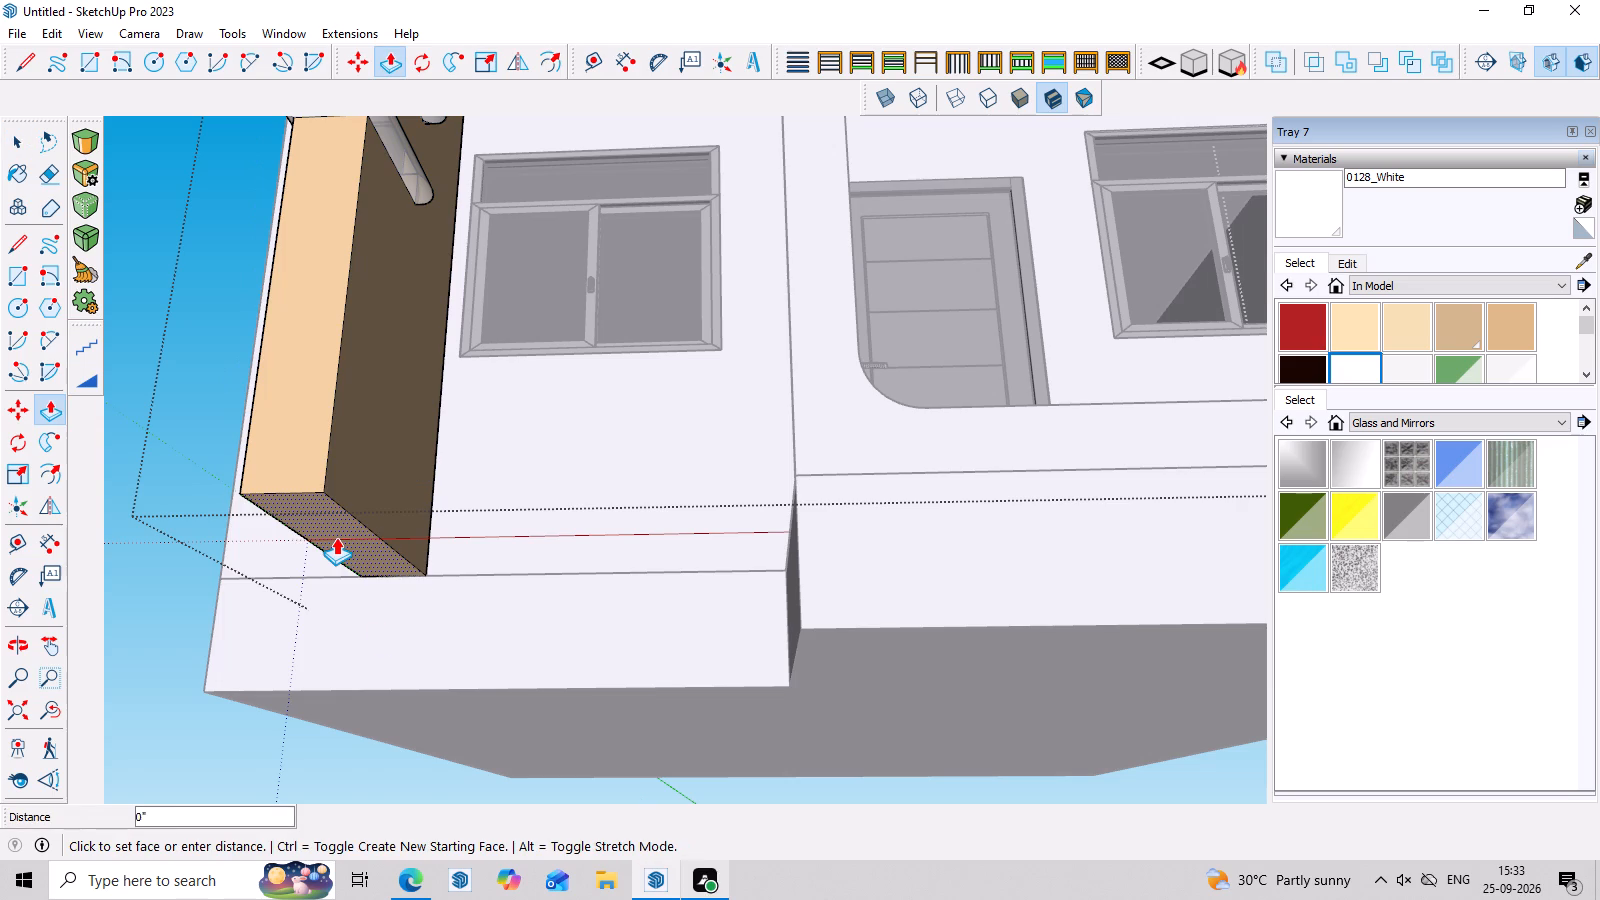
{"action": "left_click", "coordinate": [802, 631]}
{"action": "scroll", "coordinate": [612, 629], "scroll_direction": "down", "scroll_amount": 5}
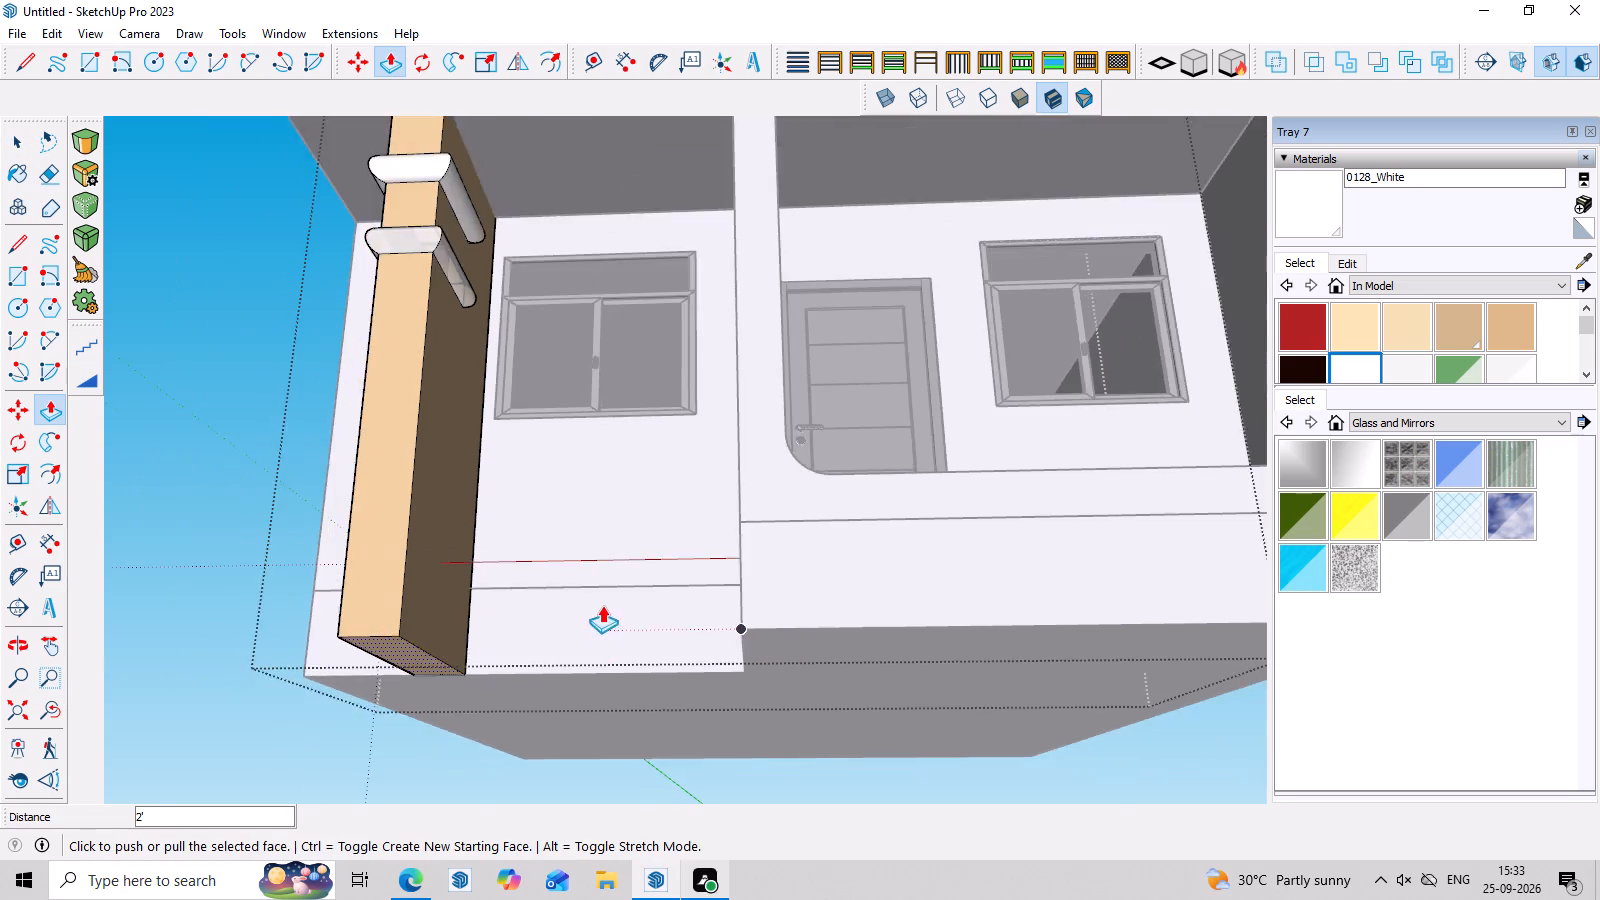
{"action": "scroll", "coordinate": [602, 605], "scroll_direction": "down", "scroll_amount": 2}
{"action": "middle_click_drag", "start_coordinate": [607, 600], "coordinate": [636, 874]}
{"action": "key", "text": "space"}
{"action": "double_click", "coordinate": [1147, 602]}
Examine the front facade and the lengthened column alongside the ground-floor porch and platform.
{"action": "scroll", "coordinate": [770, 632], "scroll_direction": "down", "scroll_amount": 2}
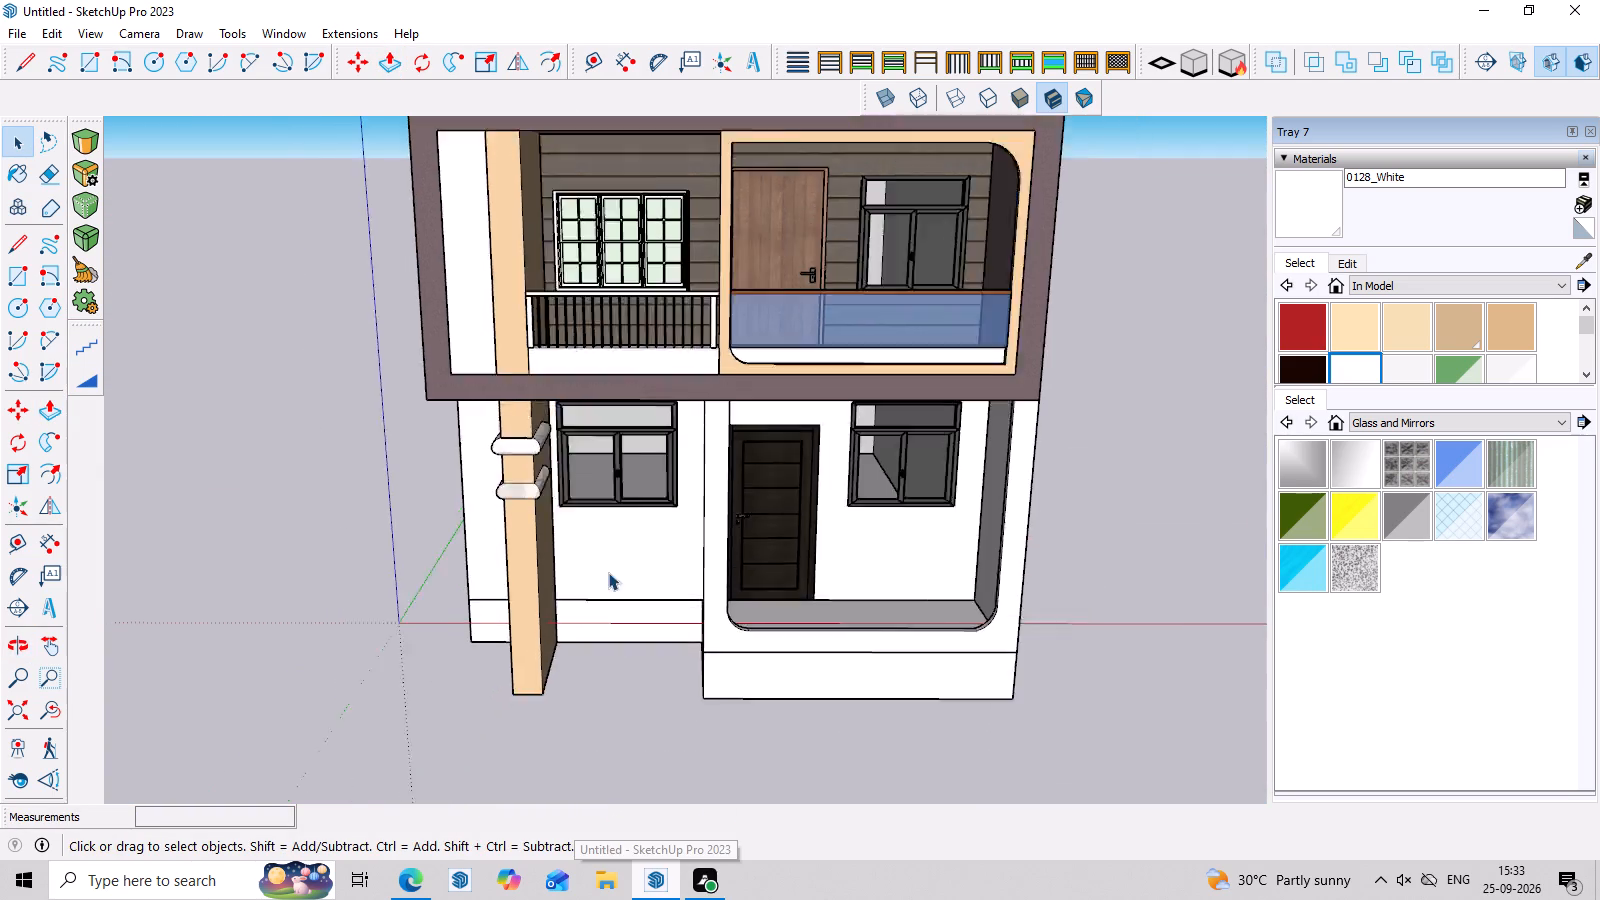
{"action": "scroll", "coordinate": [608, 572], "scroll_direction": "down", "scroll_amount": 5}
{"action": "middle_click_drag", "start_coordinate": [740, 709], "coordinate": [779, 507]}
{"action": "scroll", "coordinate": [909, 527], "scroll_direction": "up", "scroll_amount": 1}
{"action": "scroll", "coordinate": [1034, 514], "scroll_direction": "down", "scroll_amount": 3}
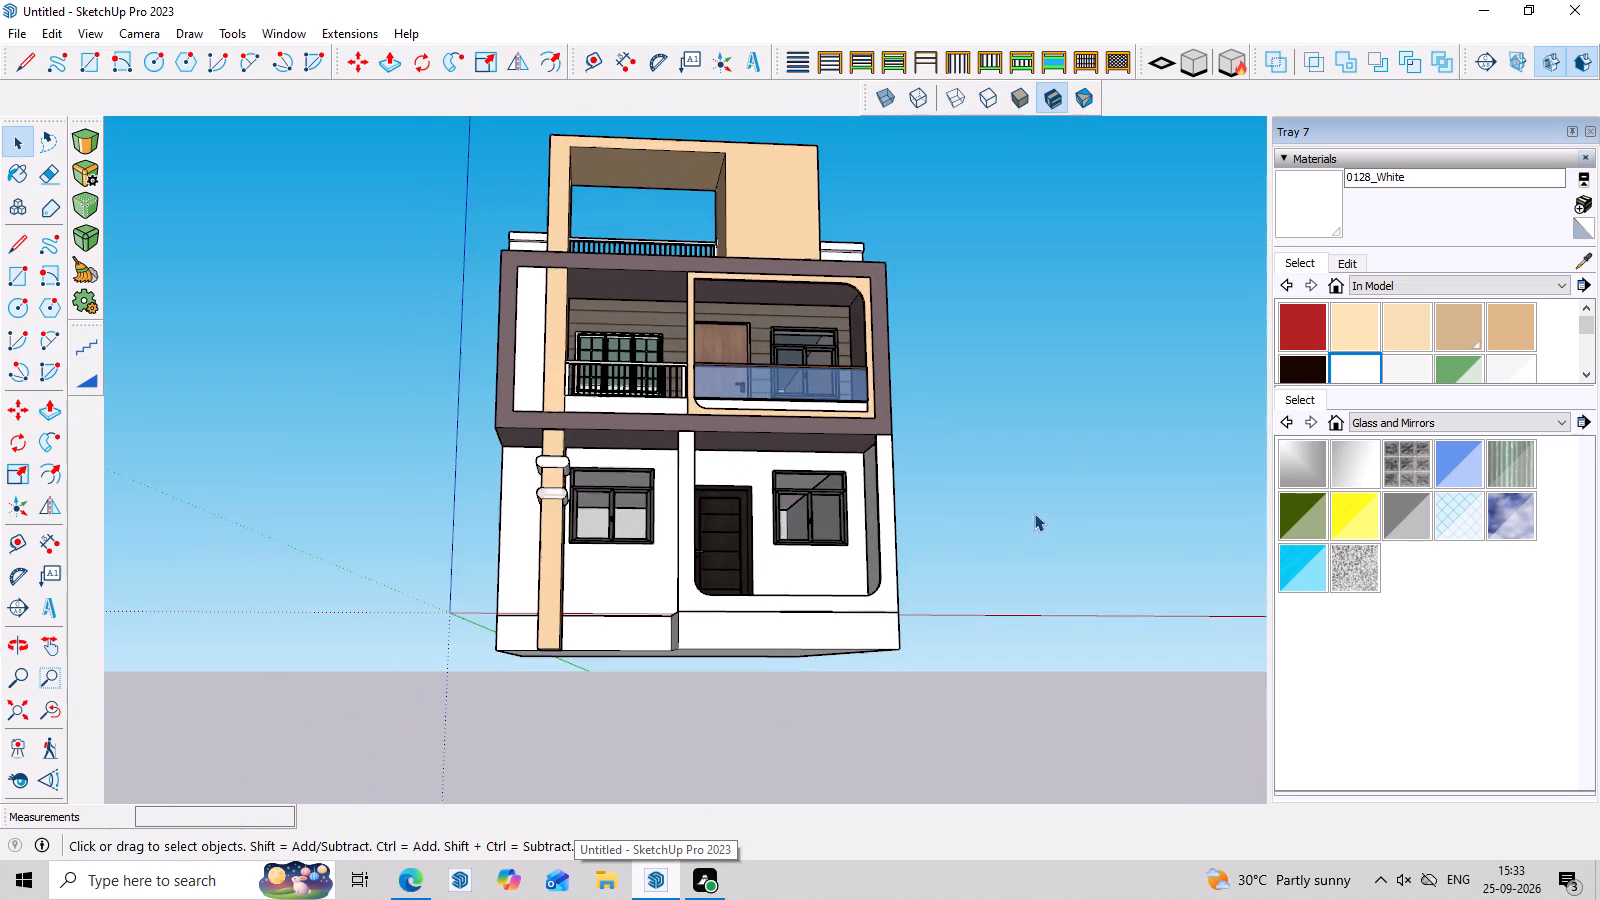
{"action": "scroll", "coordinate": [1034, 510], "scroll_direction": "down", "scroll_amount": 1}
{"action": "middle_click_drag", "start_coordinate": [1034, 516], "coordinate": [1003, 612]}
{"action": "scroll", "coordinate": [1000, 583], "scroll_direction": "up", "scroll_amount": 5}
{"action": "middle_click_drag", "start_coordinate": [996, 586], "coordinate": [993, 624]}
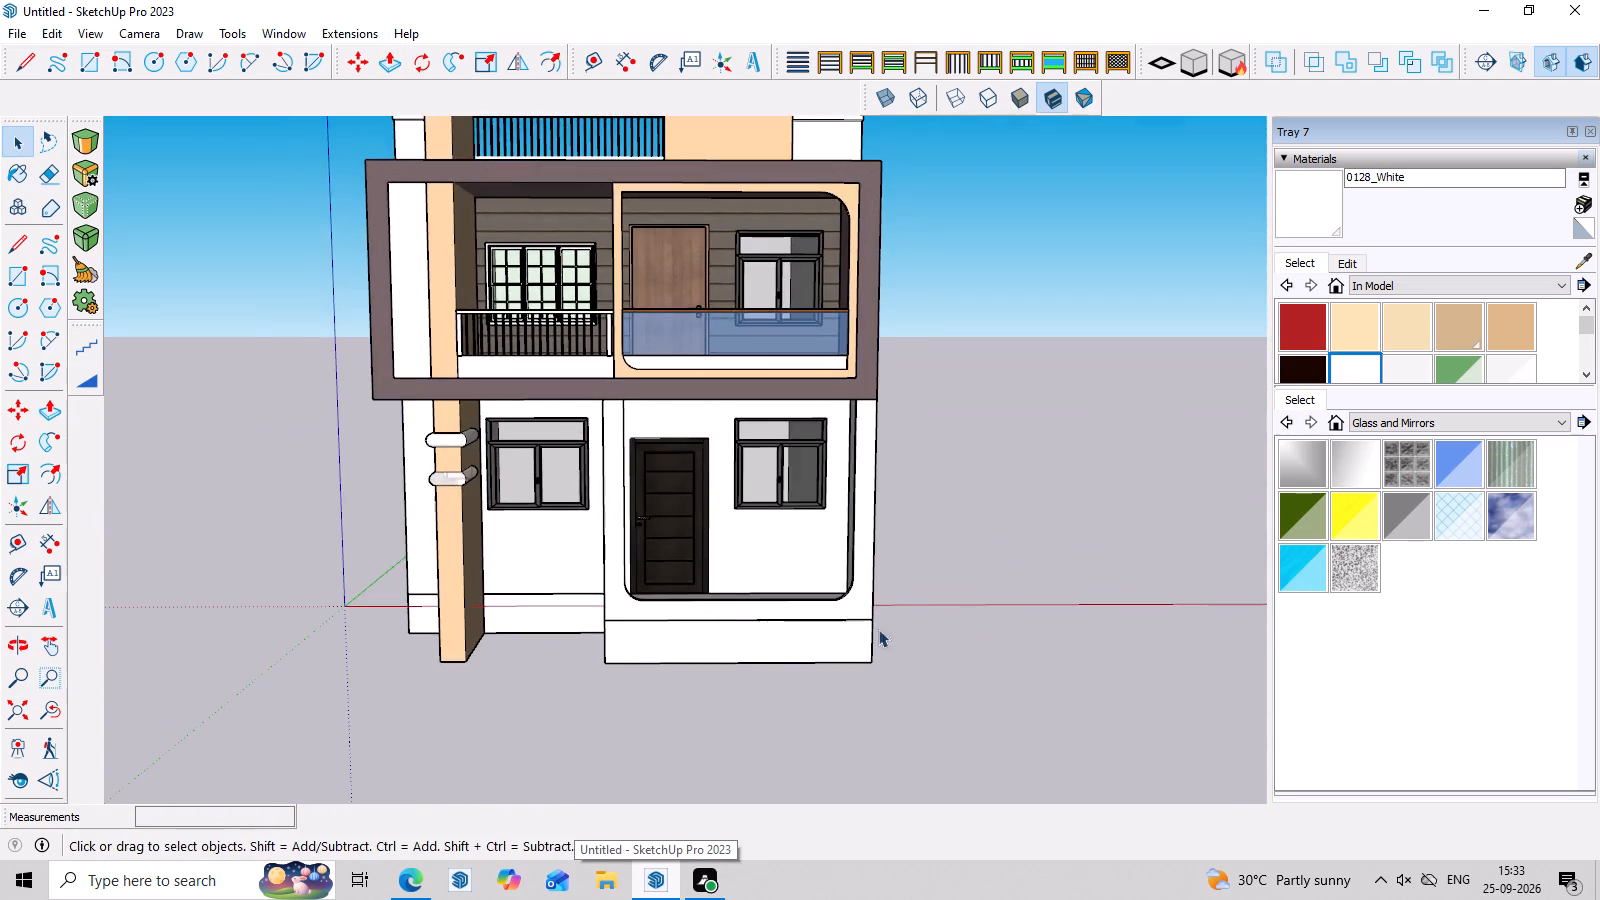
{"action": "scroll", "coordinate": [737, 622], "scroll_direction": "up", "scroll_amount": 2}
{"action": "middle_click_drag", "start_coordinate": [611, 691], "coordinate": [660, 726]}
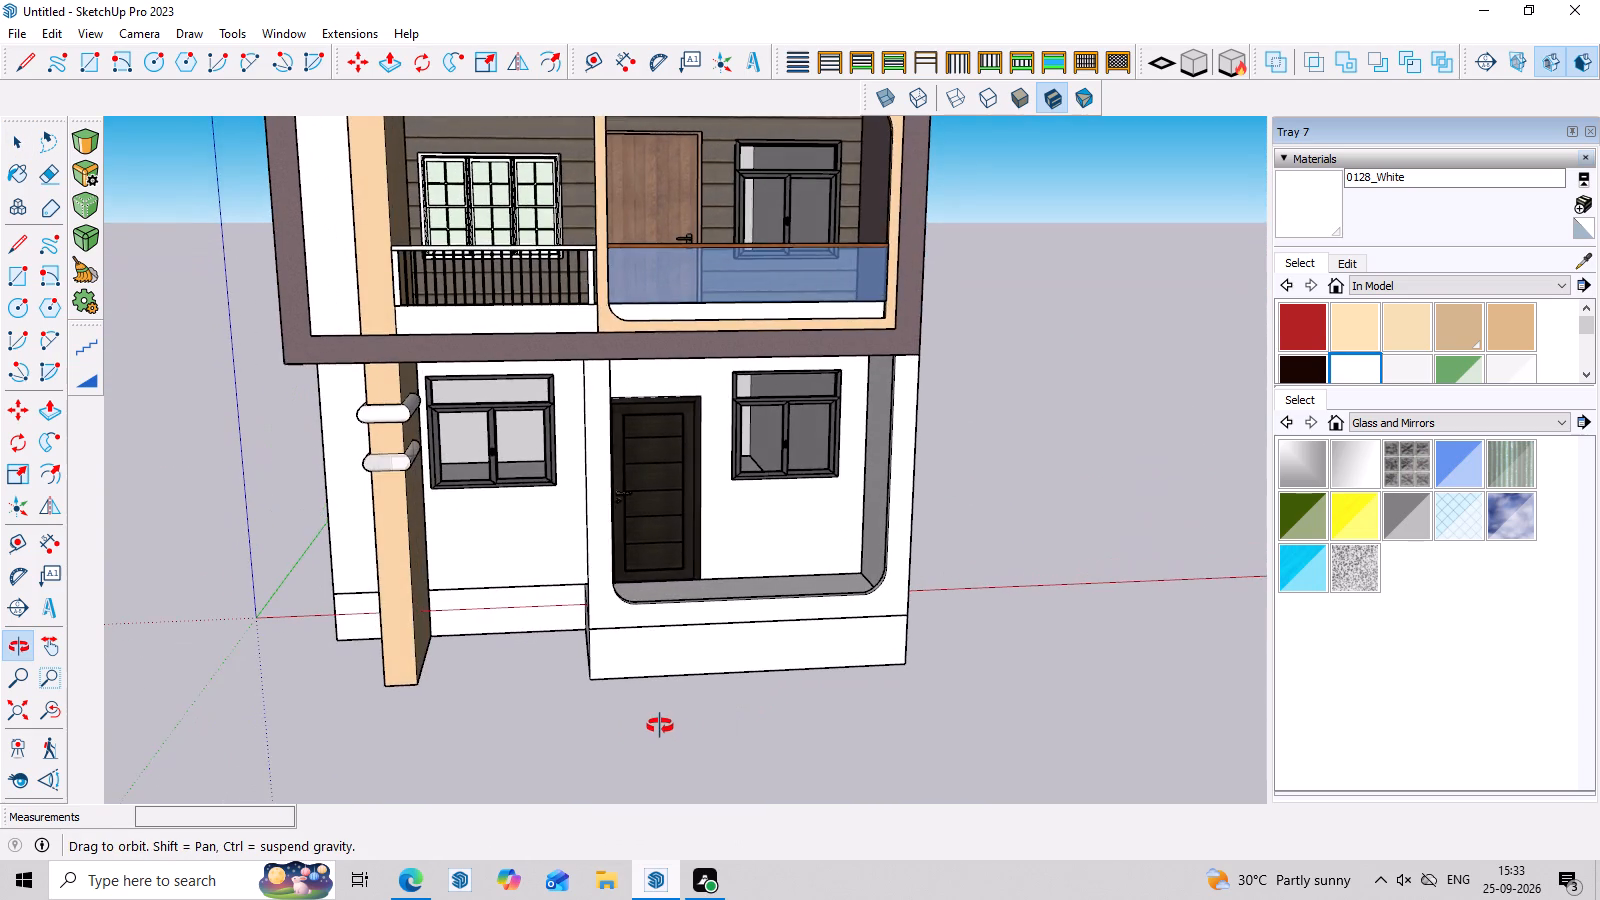
{"action": "middle_click_drag", "start_coordinate": [660, 726], "coordinate": [660, 723]}
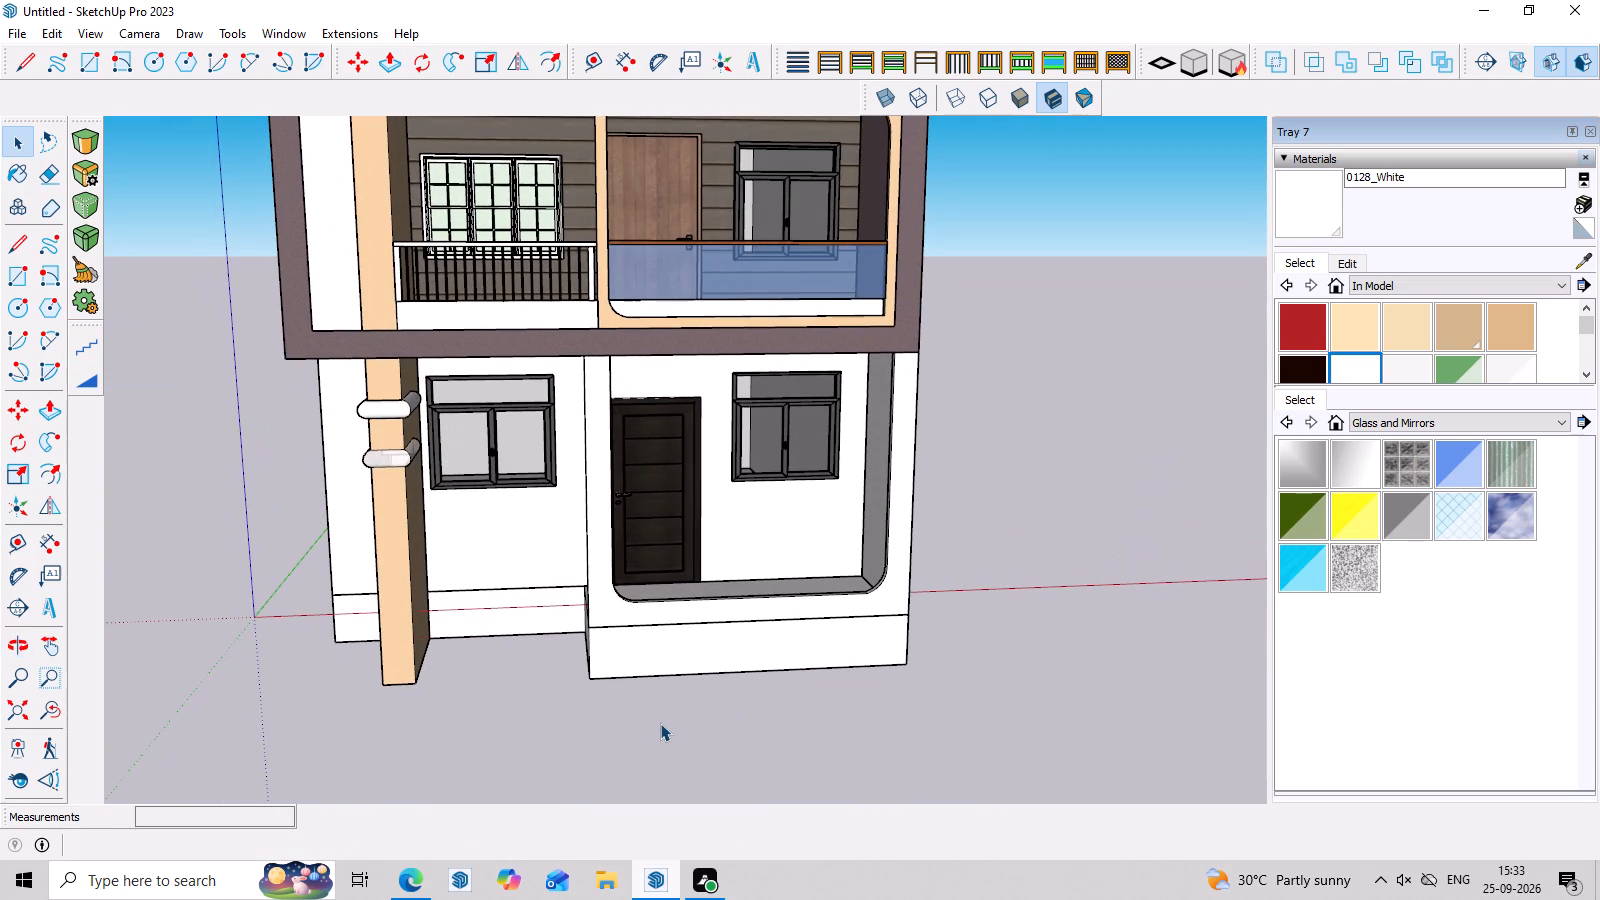
{"action": "middle_click_drag", "start_coordinate": [655, 581], "coordinate": [644, 519]}
{"action": "left_click", "coordinate": [648, 523]}
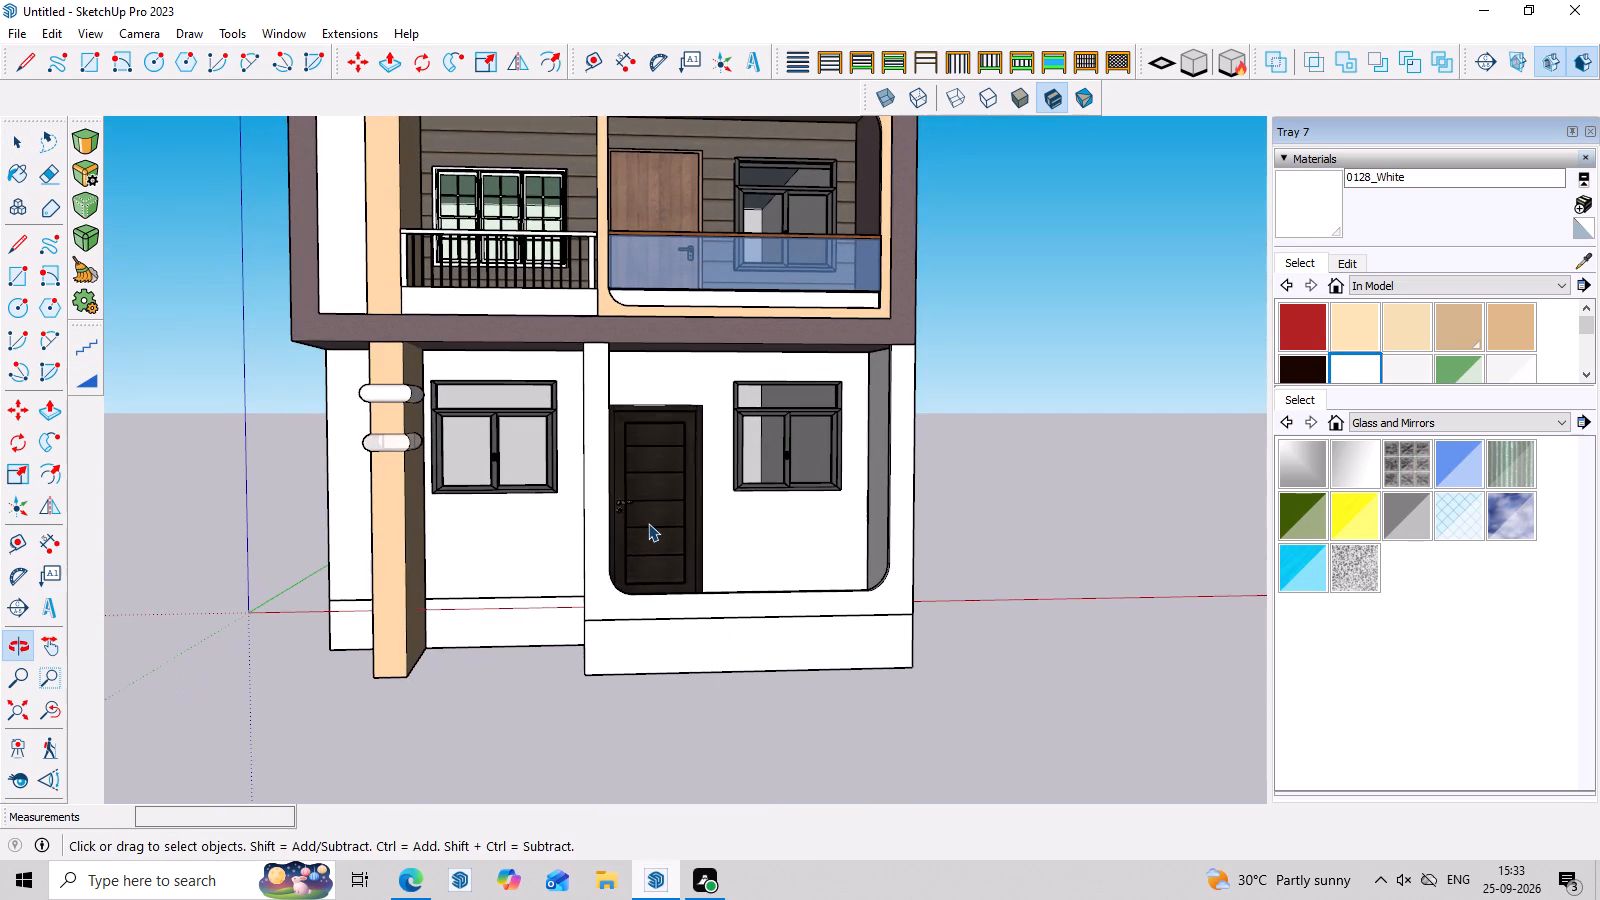
{"action": "left_click", "coordinate": [1063, 507]}
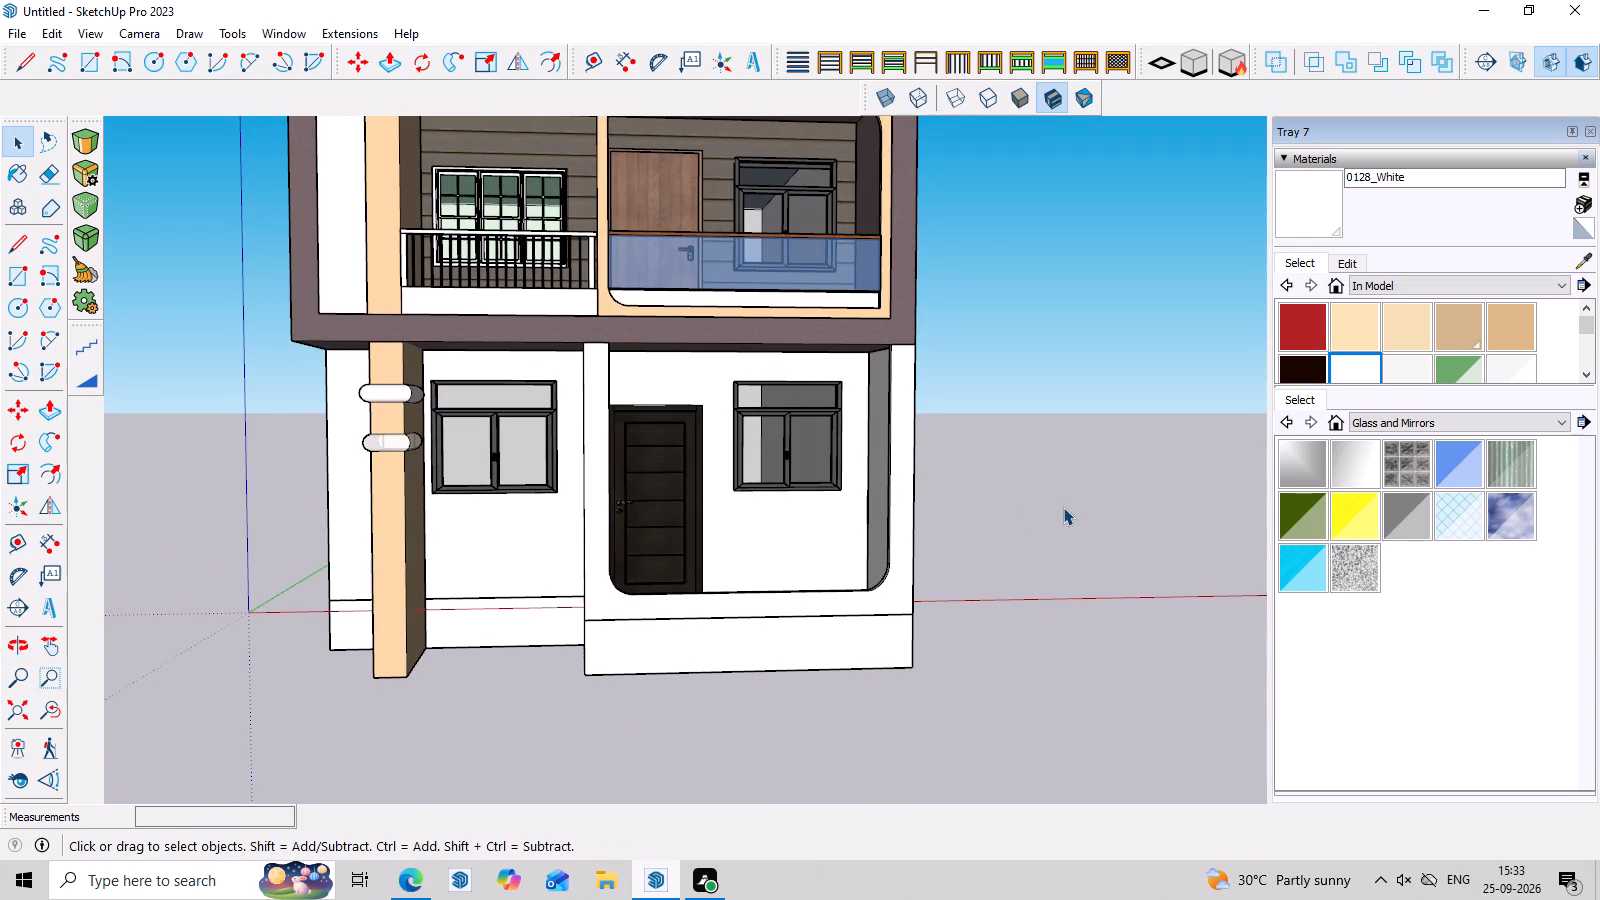
{"action": "scroll", "coordinate": [738, 529], "scroll_direction": "down", "scroll_amount": 3}
{"action": "scroll", "coordinate": [706, 532], "scroll_direction": "up", "scroll_amount": 5}
{"action": "middle_click_drag", "start_coordinate": [847, 561], "coordinate": [818, 582]}
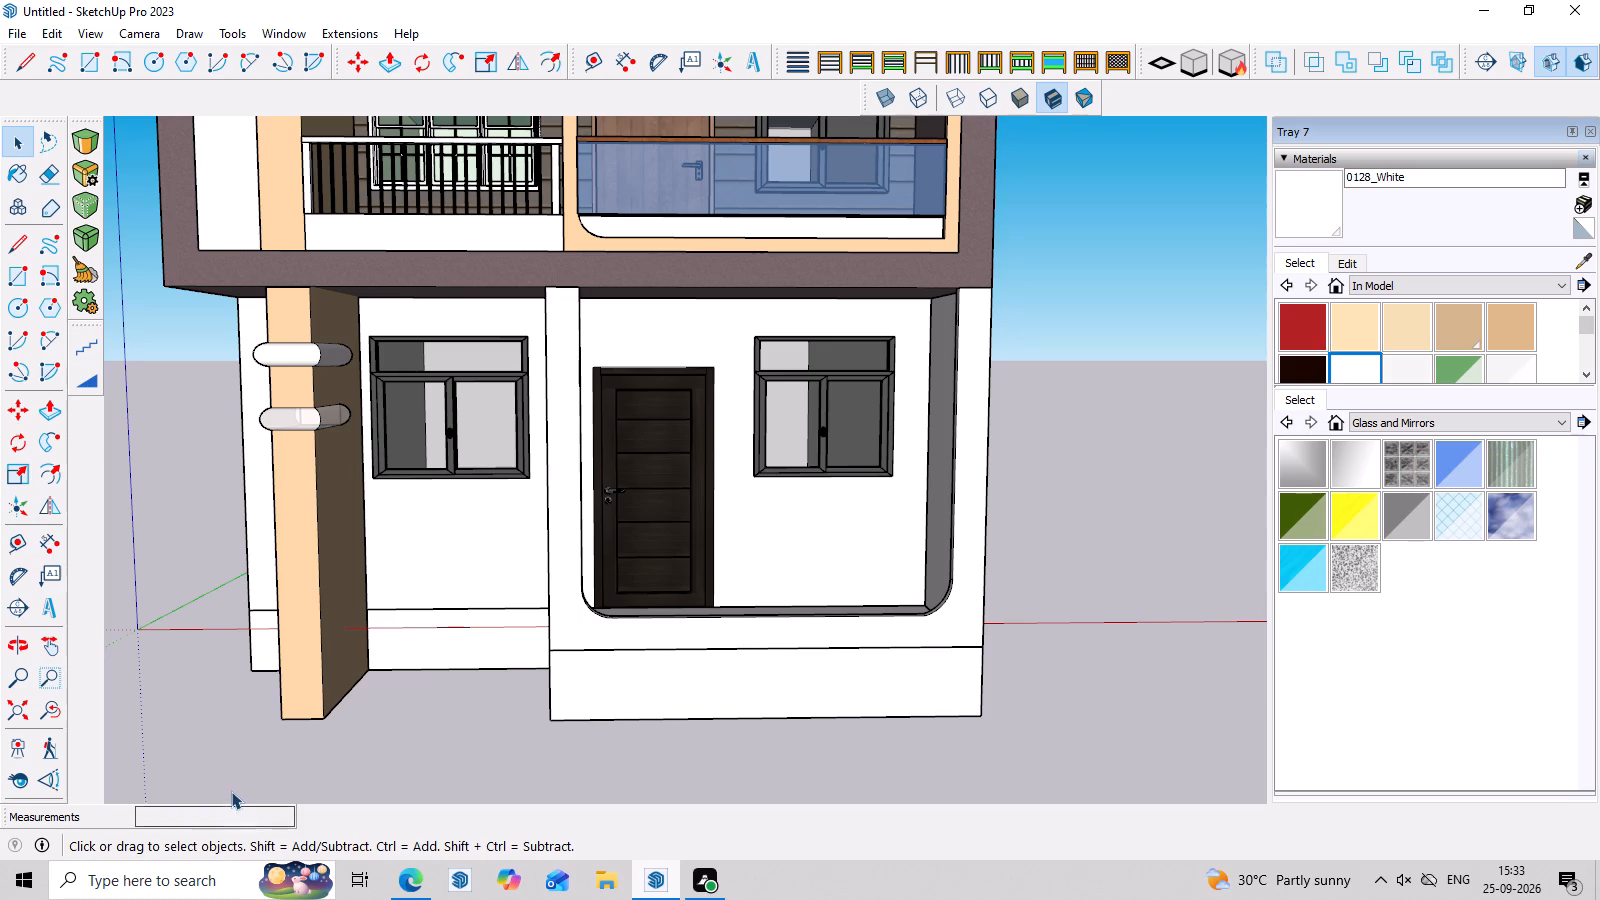
{"action": "scroll", "coordinate": [310, 822], "scroll_direction": "down", "scroll_amount": 8}
{"action": "middle_click_drag", "start_coordinate": [558, 595], "coordinate": [567, 612]}
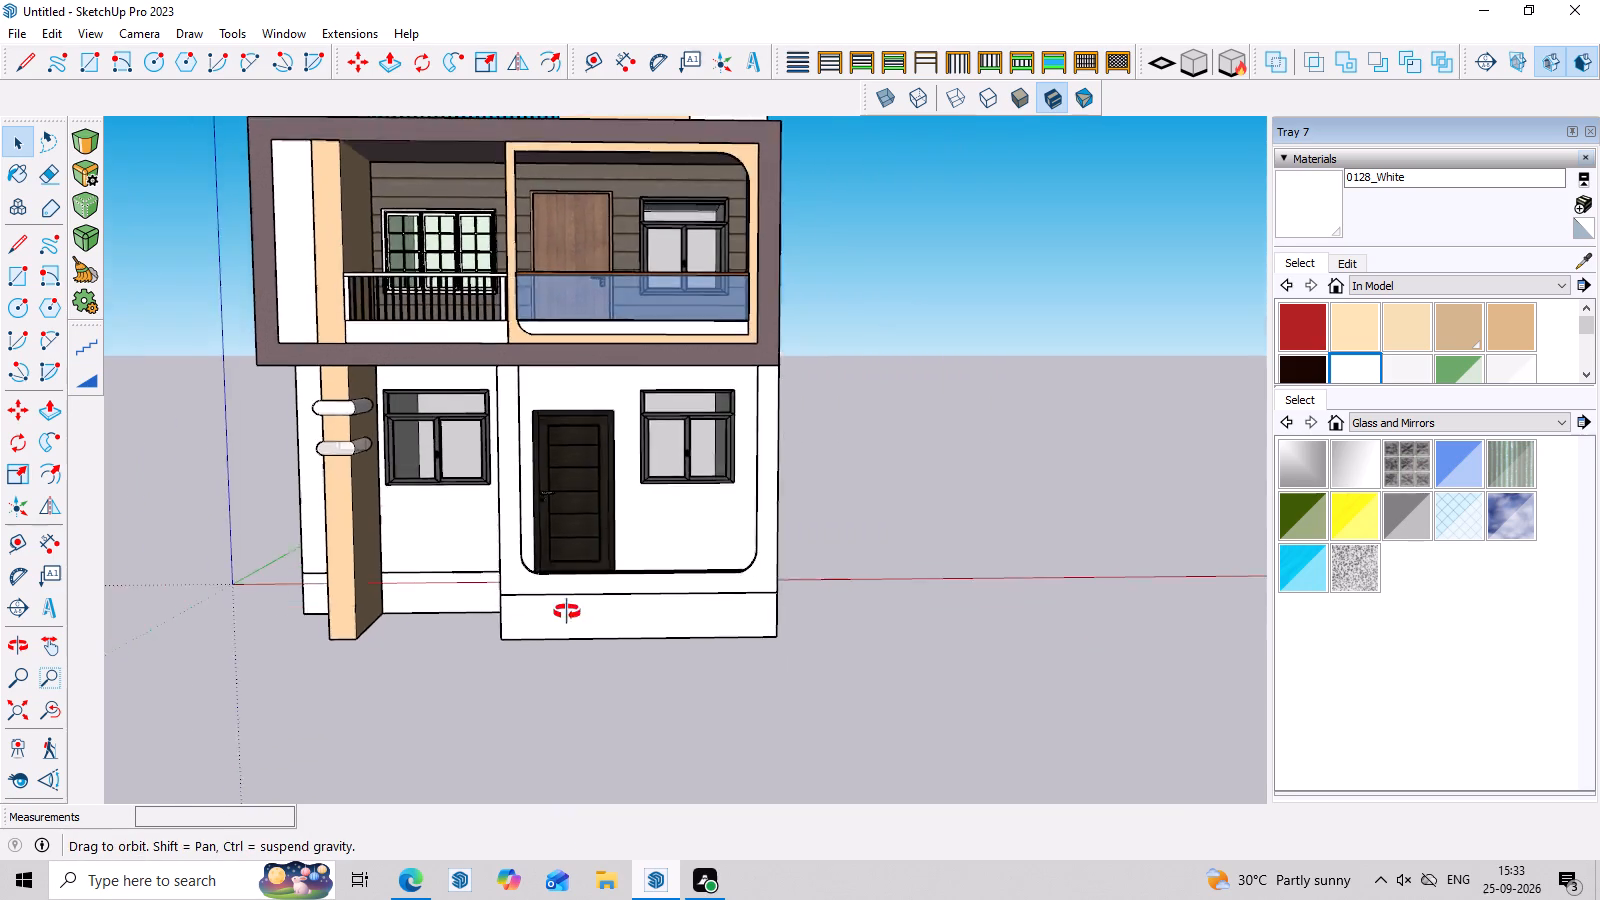
{"action": "middle_click_drag", "start_coordinate": [567, 612], "coordinate": [562, 668]}
{"action": "scroll", "coordinate": [259, 482], "scroll_direction": "up", "scroll_amount": 7}
Examine the column with its two rounded bands and the porch enclosure up close from the front and the side.
{"action": "middle_click_drag", "start_coordinate": [403, 544], "coordinate": [417, 491]}
{"action": "scroll", "coordinate": [422, 449], "scroll_direction": "up", "scroll_amount": 3}
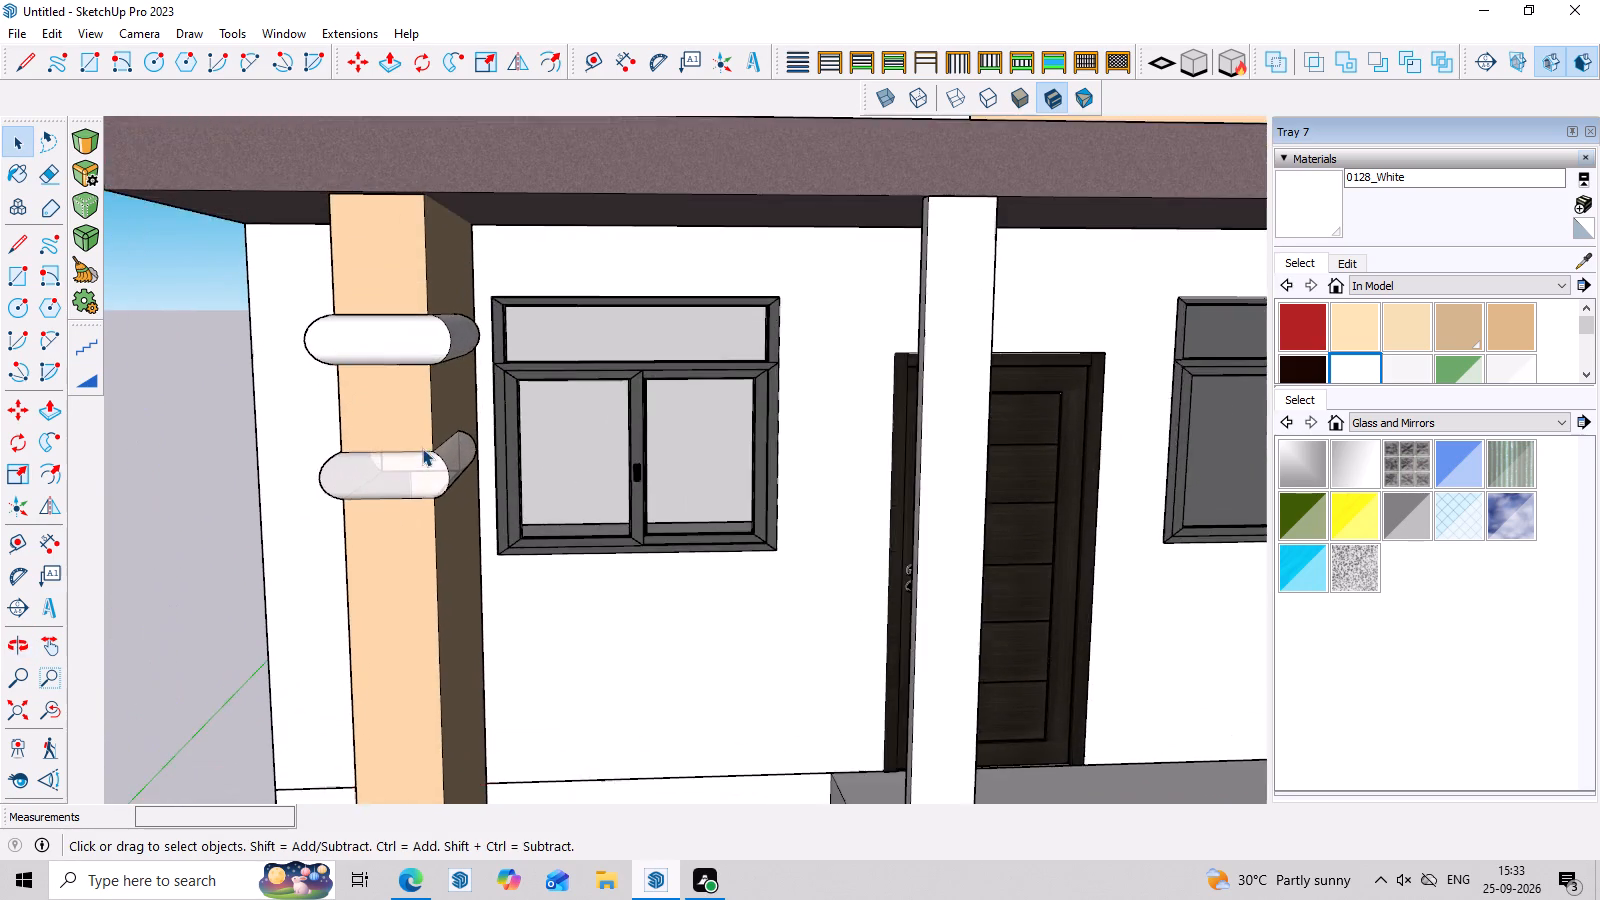
{"action": "scroll", "coordinate": [422, 448], "scroll_direction": "up", "scroll_amount": 6}
{"action": "middle_click_drag", "start_coordinate": [445, 496], "coordinate": [460, 428]}
{"action": "left_click", "coordinate": [432, 386]}
{"action": "scroll", "coordinate": [470, 480], "scroll_direction": "down", "scroll_amount": 6}
{"action": "key", "text": "space"}
{"action": "left_click", "coordinate": [215, 510]}
{"action": "scroll", "coordinate": [214, 503], "scroll_direction": "down", "scroll_amount": 10}
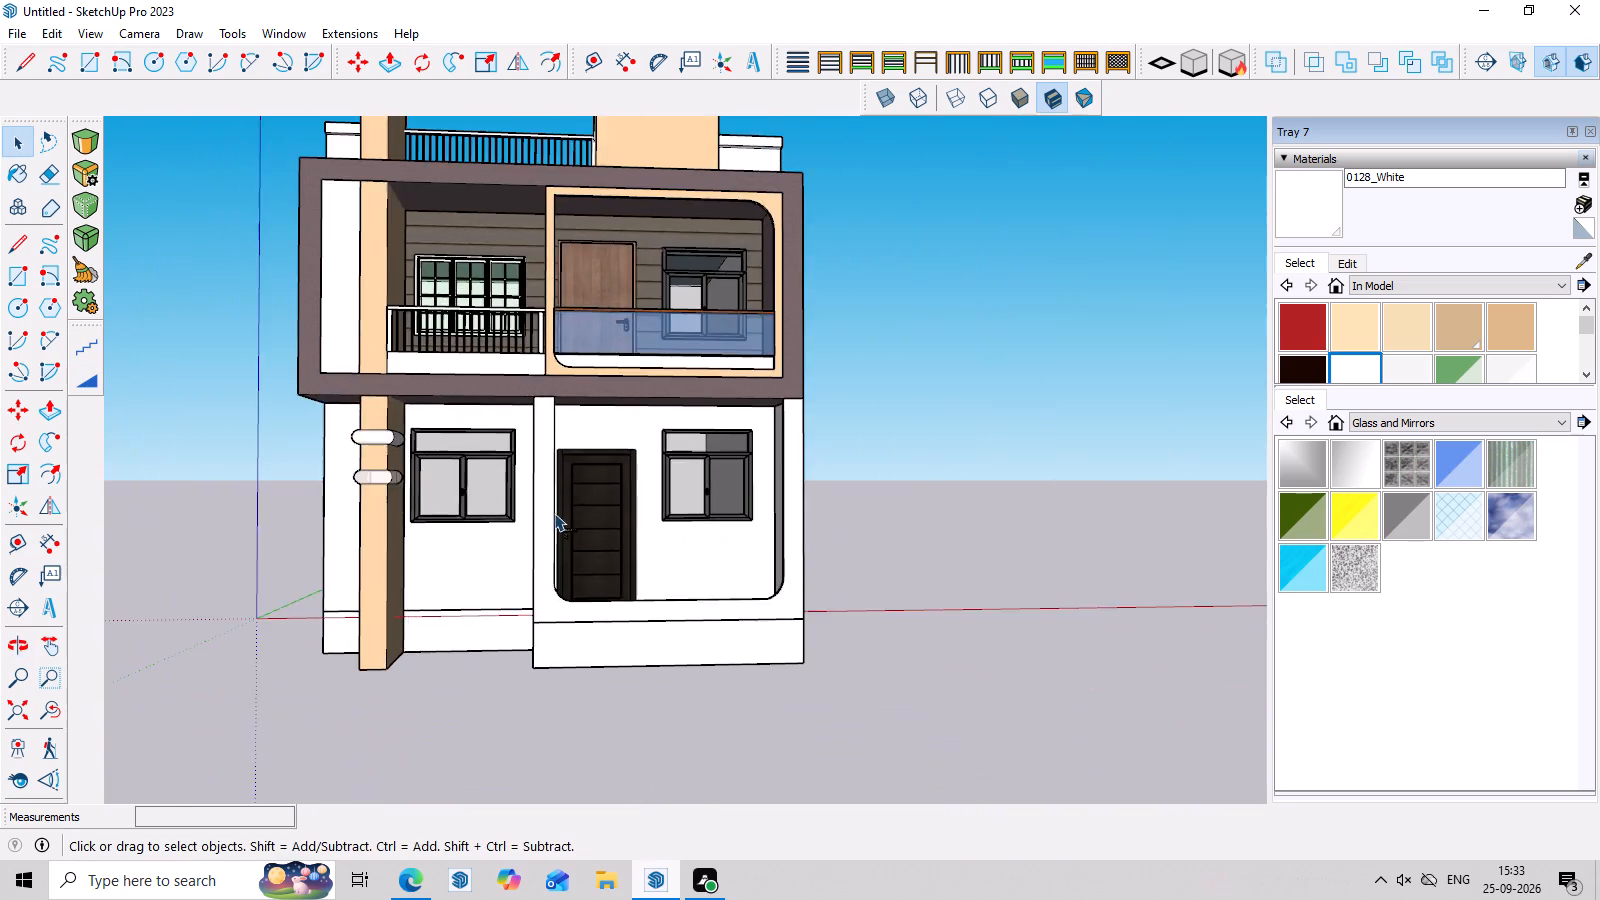
{"action": "middle_click_drag", "start_coordinate": [560, 534], "coordinate": [580, 668]}
{"action": "scroll", "coordinate": [357, 560], "scroll_direction": "up", "scroll_amount": 7}
{"action": "middle_click_drag", "start_coordinate": [464, 578], "coordinate": [782, 464]}
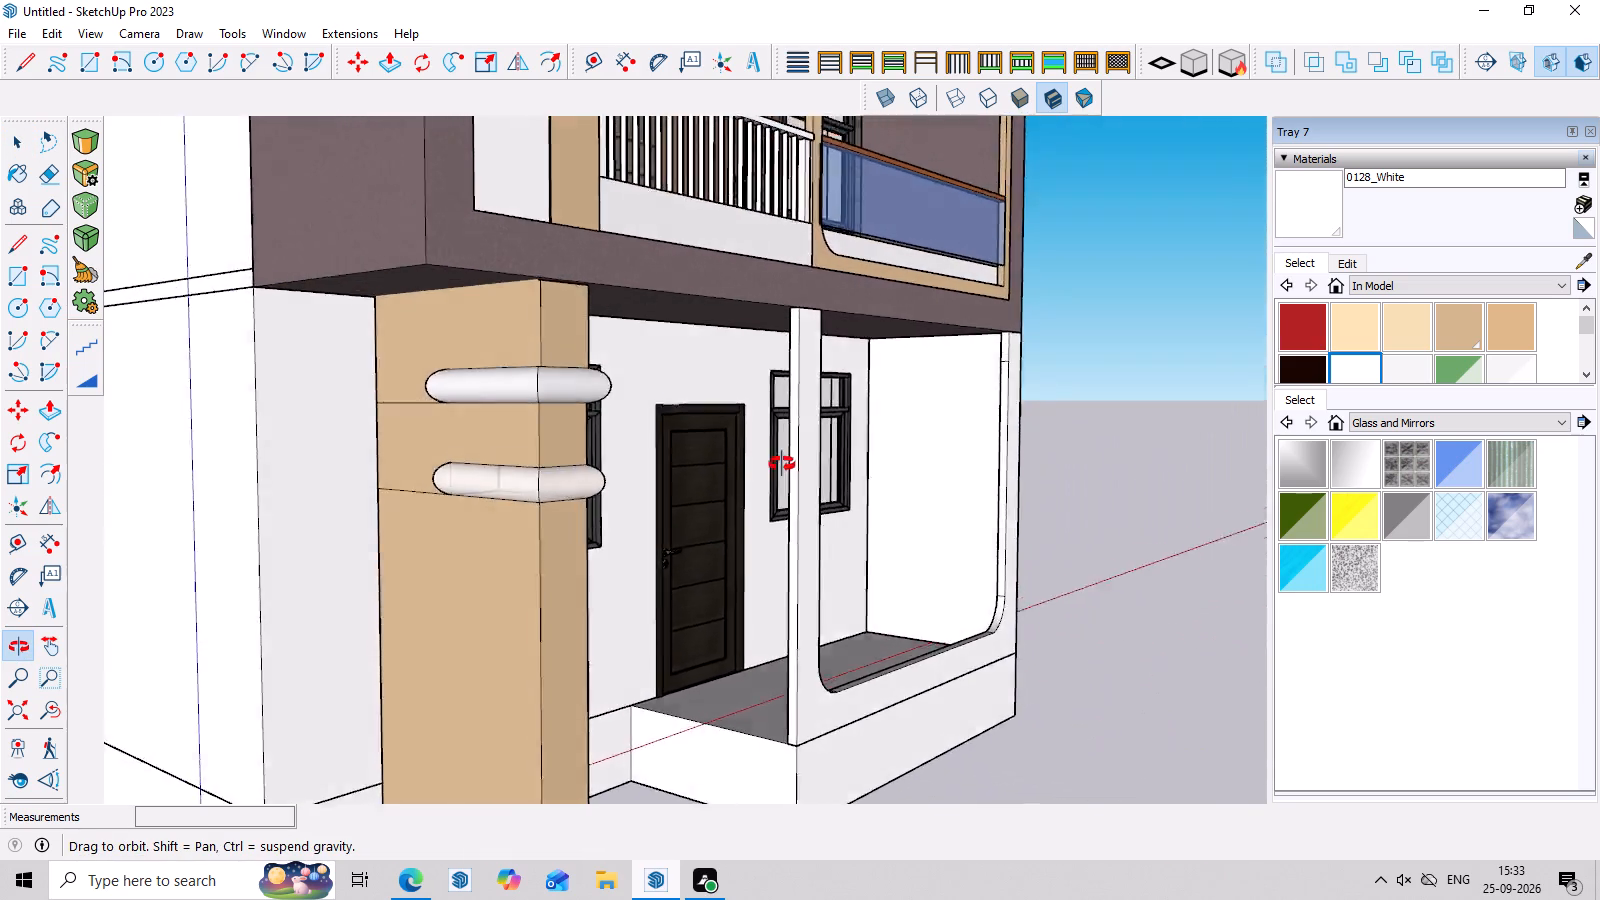
{"action": "middle_click_drag", "start_coordinate": [782, 464], "coordinate": [396, 580]}
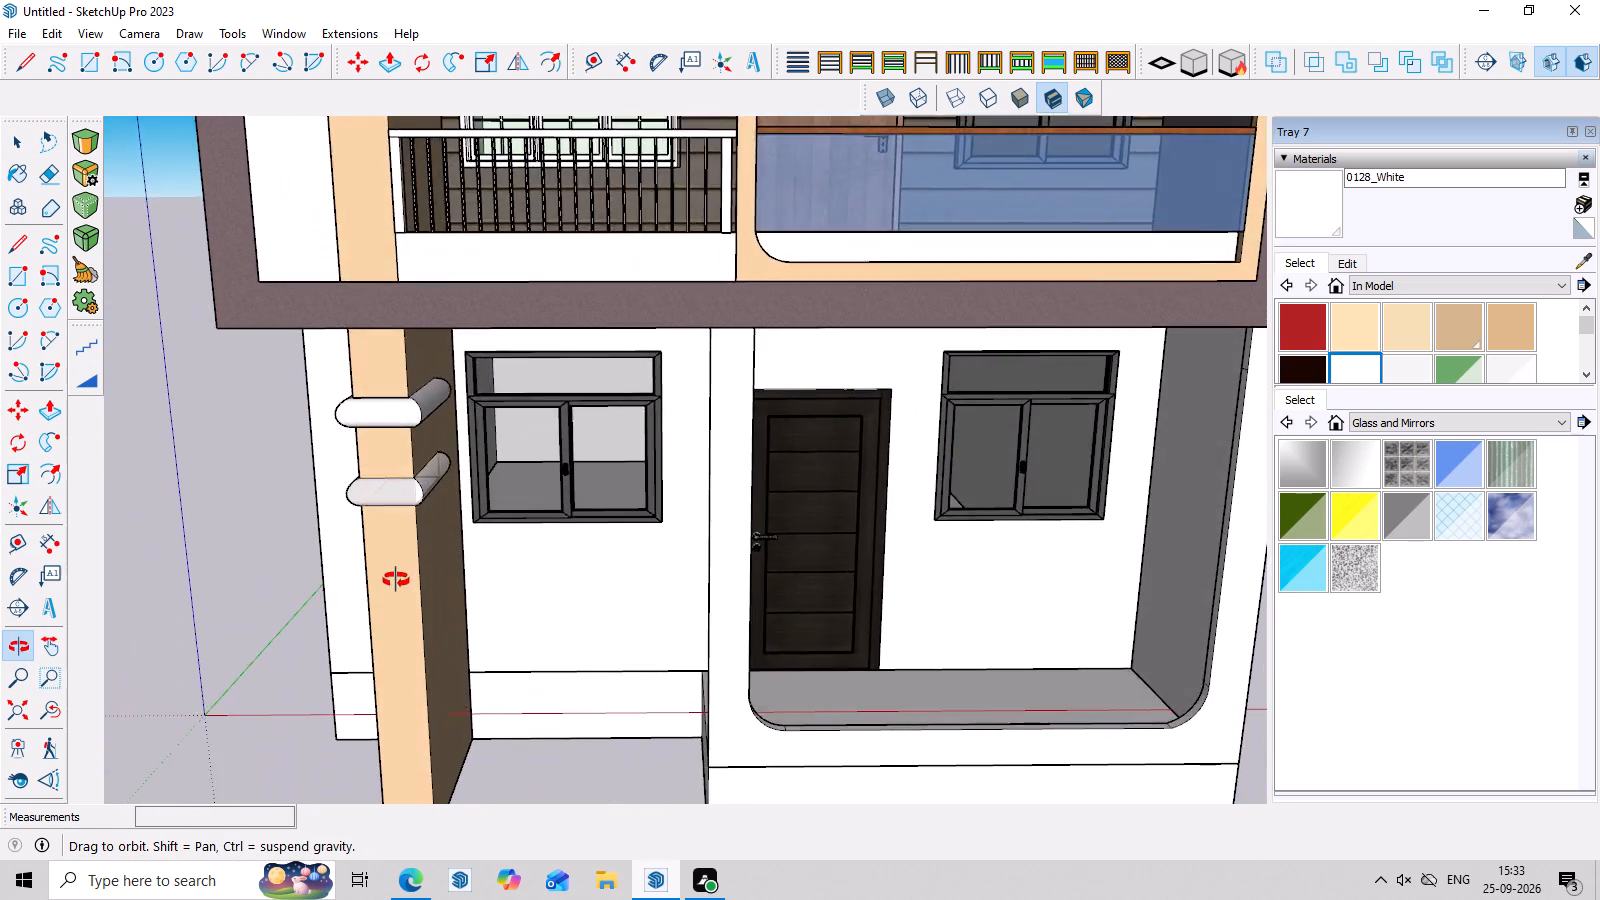
{"action": "middle_click_drag", "start_coordinate": [396, 580], "coordinate": [387, 604]}
{"action": "scroll", "coordinate": [375, 598], "scroll_direction": "up", "scroll_amount": 1}
{"action": "scroll", "coordinate": [324, 447], "scroll_direction": "down", "scroll_amount": 11}
{"action": "left_click", "coordinate": [810, 547]}
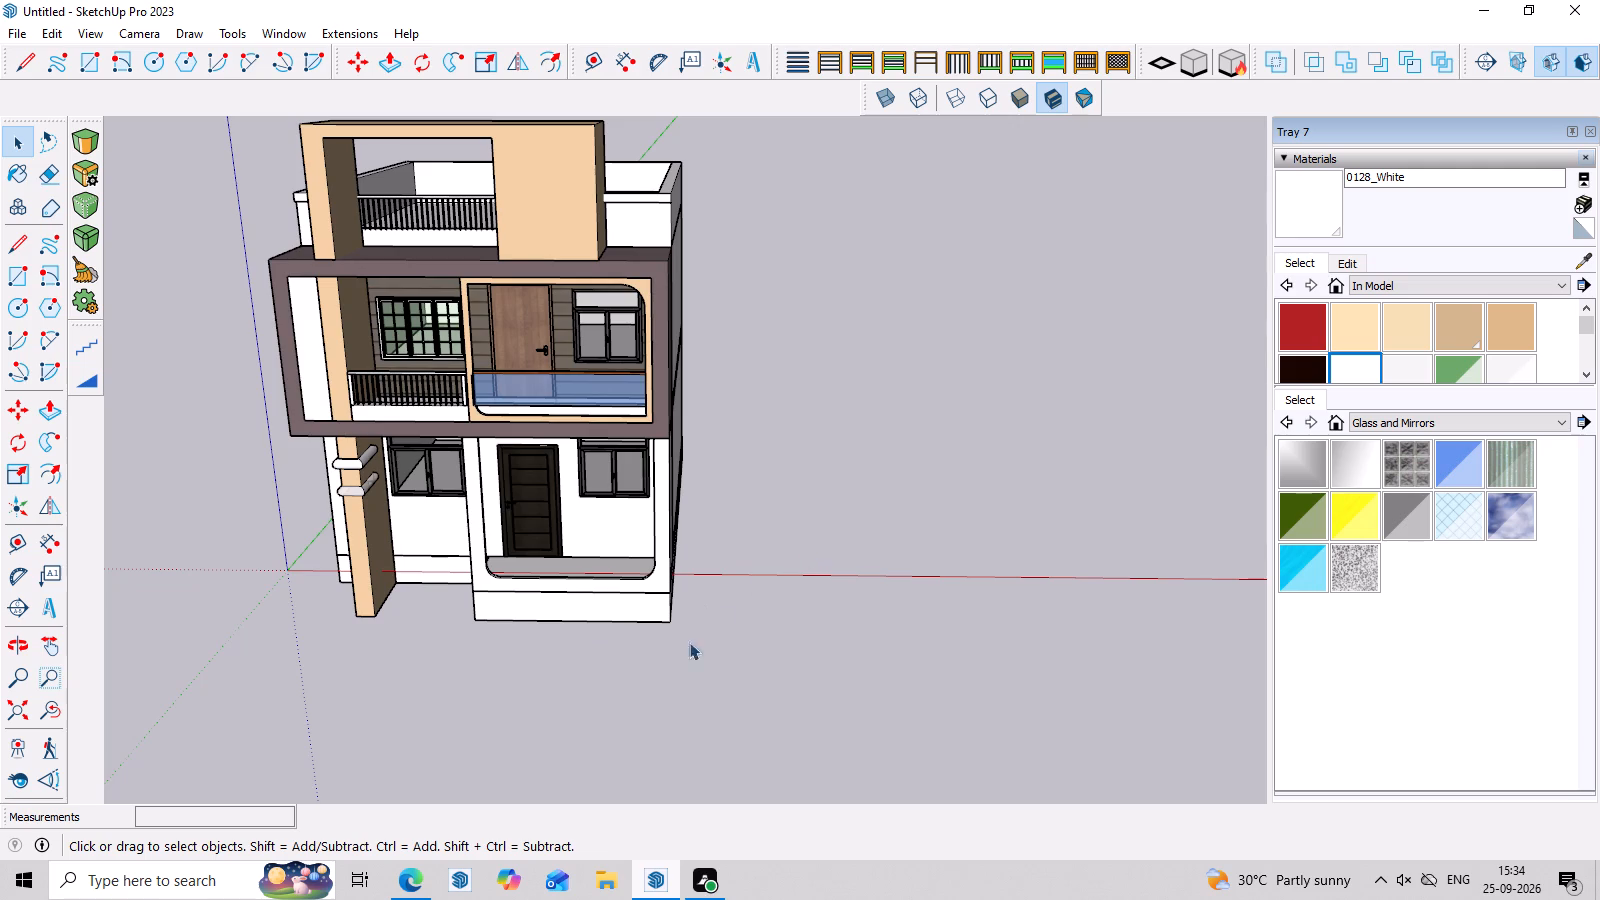
Examine the whole house from below and from the front, including the base under the column and porch.
{"action": "middle_click_drag", "start_coordinate": [639, 713], "coordinate": [600, 357]}
{"action": "scroll", "coordinate": [659, 576], "scroll_direction": "down", "scroll_amount": 6}
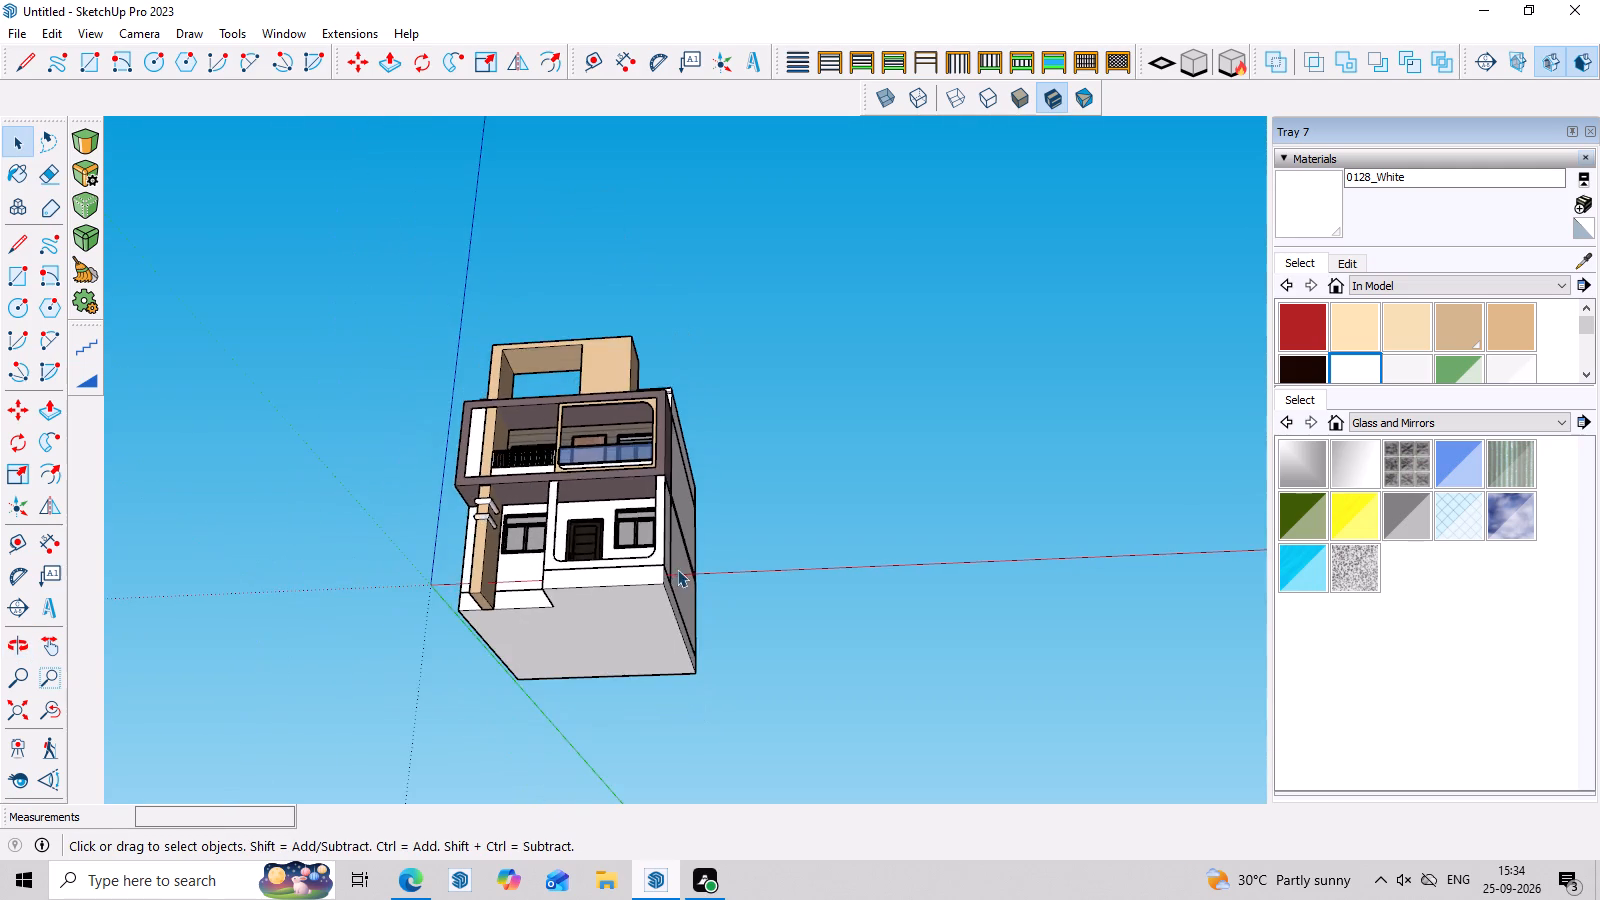
{"action": "scroll", "coordinate": [677, 569], "scroll_direction": "down", "scroll_amount": 6}
{"action": "scroll", "coordinate": [600, 311], "scroll_direction": "up", "scroll_amount": 1}
{"action": "middle_click_drag", "start_coordinate": [636, 380], "coordinate": [673, 590]}
{"action": "scroll", "coordinate": [667, 649], "scroll_direction": "up", "scroll_amount": 4}
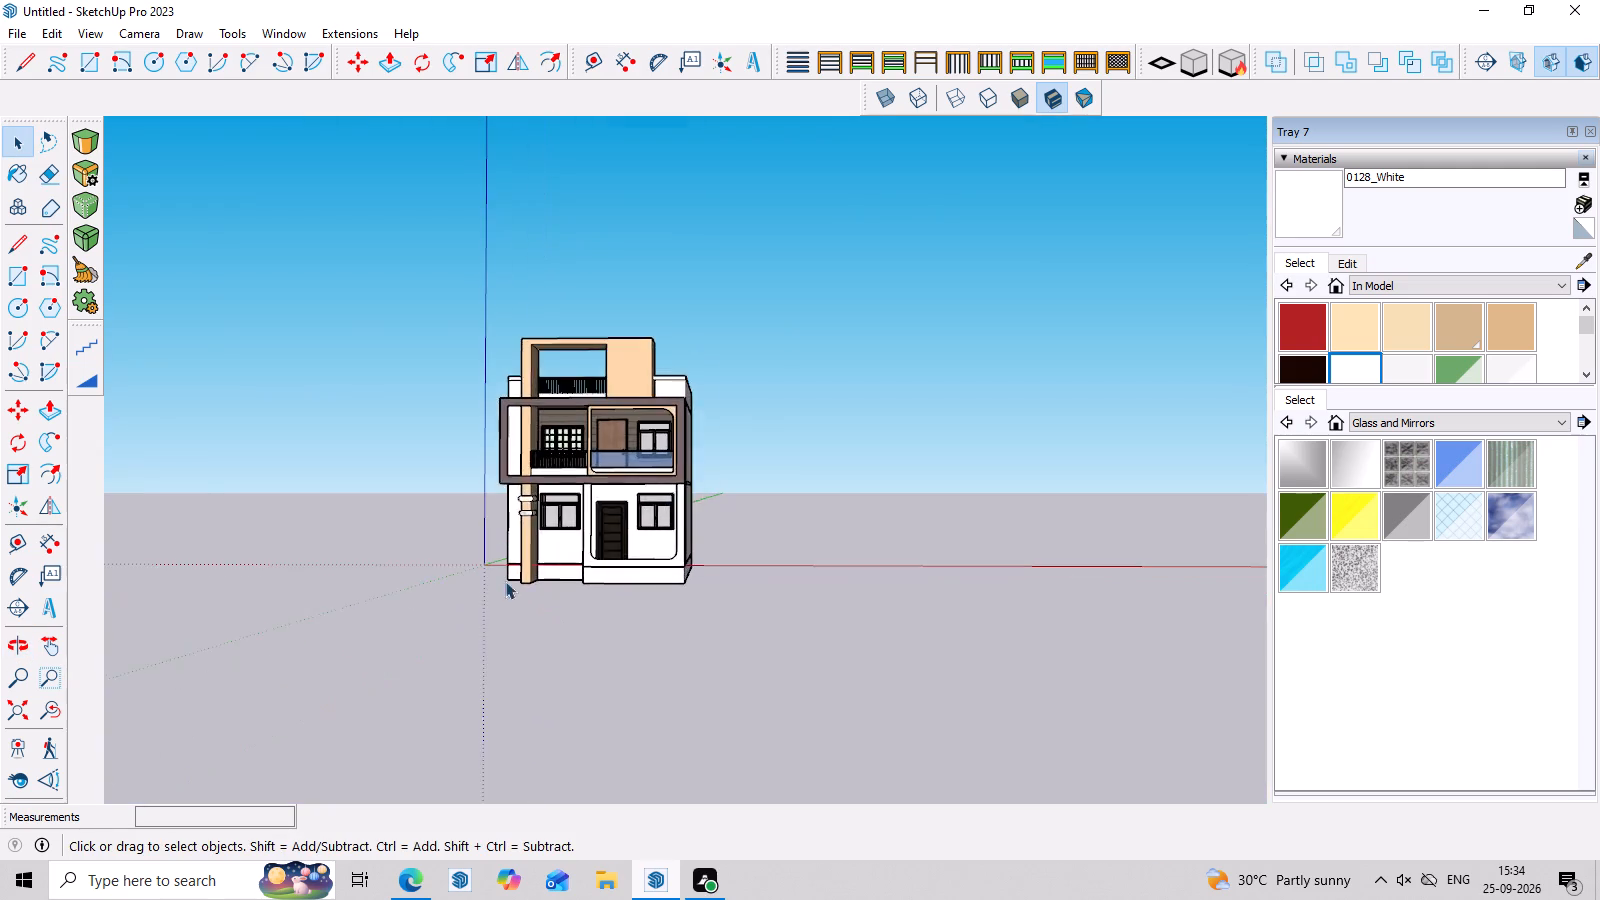
{"action": "scroll", "coordinate": [505, 581], "scroll_direction": "up", "scroll_amount": 9}
{"action": "middle_click_drag", "start_coordinate": [748, 638], "coordinate": [774, 787]}
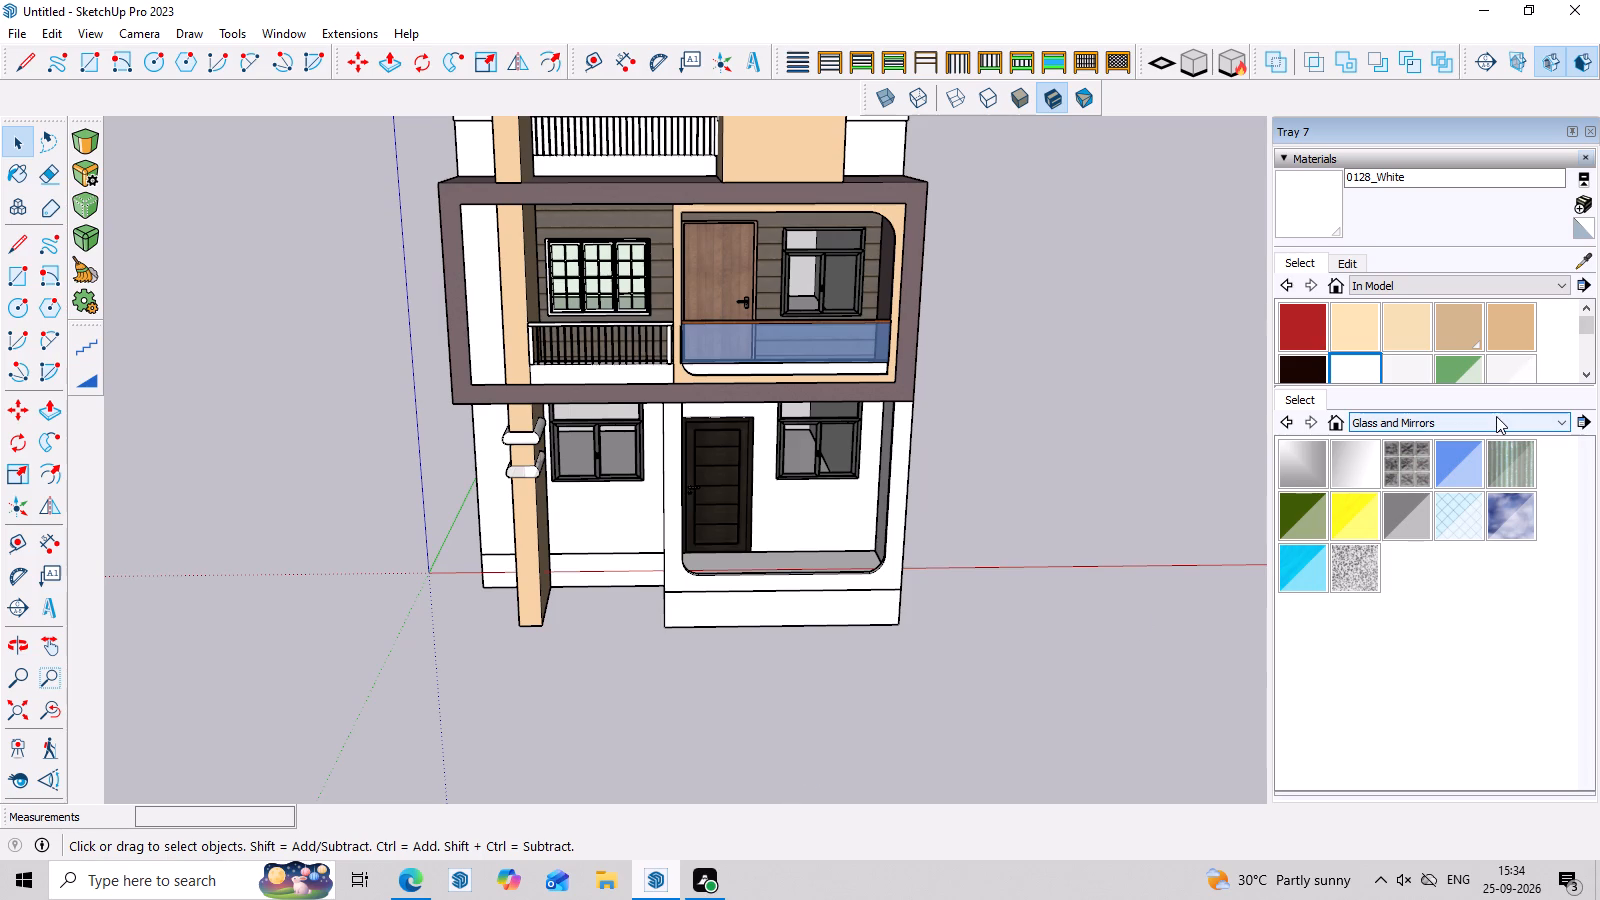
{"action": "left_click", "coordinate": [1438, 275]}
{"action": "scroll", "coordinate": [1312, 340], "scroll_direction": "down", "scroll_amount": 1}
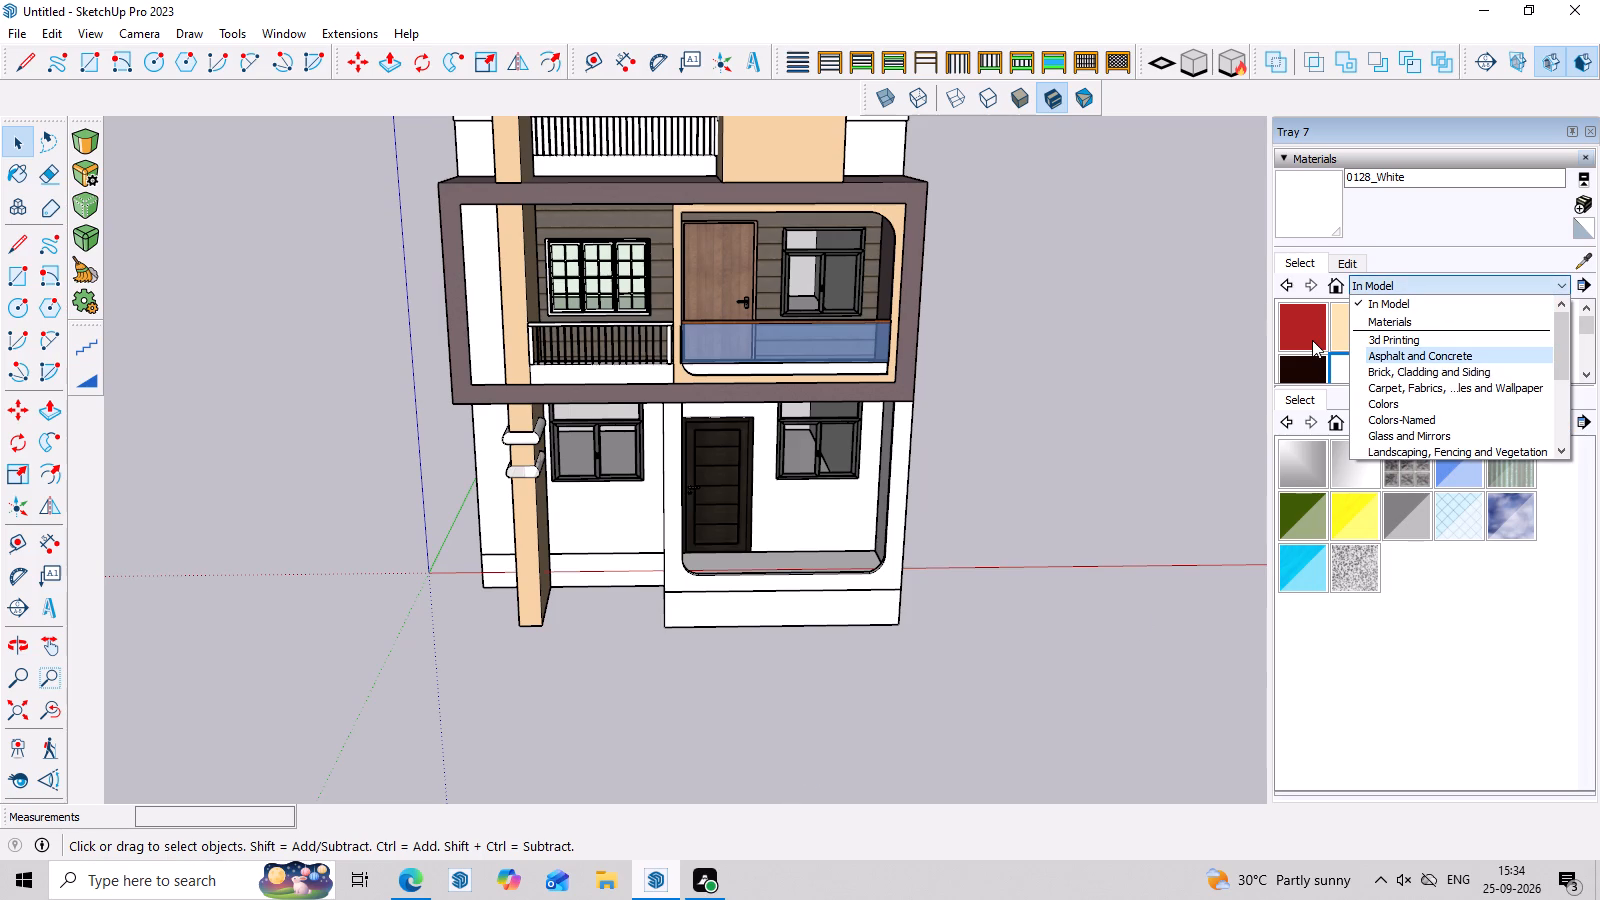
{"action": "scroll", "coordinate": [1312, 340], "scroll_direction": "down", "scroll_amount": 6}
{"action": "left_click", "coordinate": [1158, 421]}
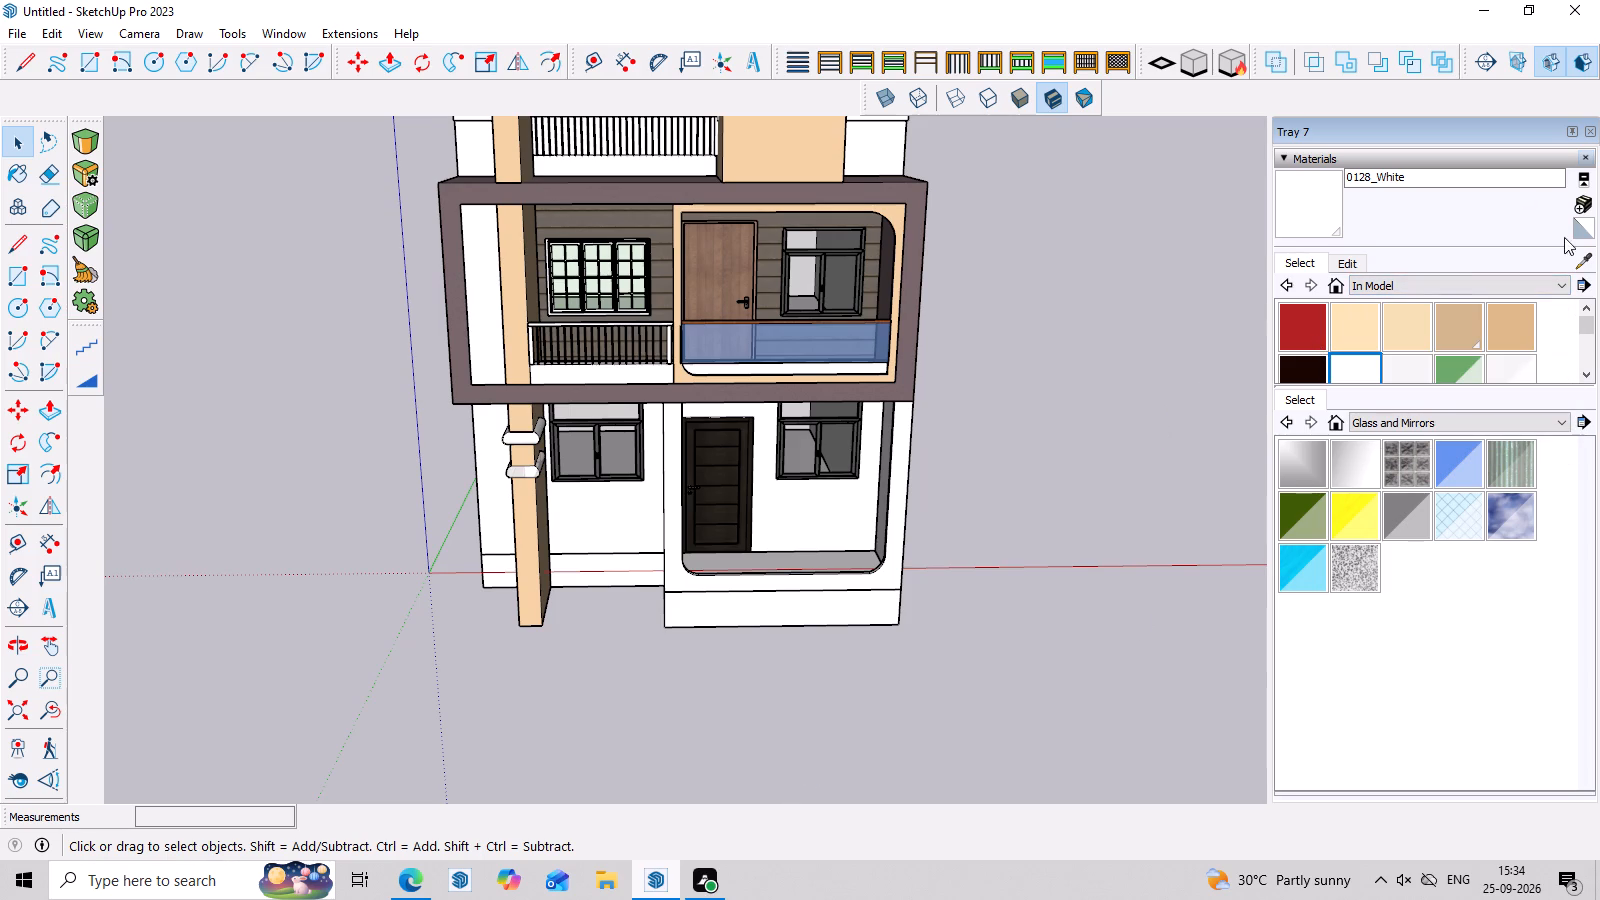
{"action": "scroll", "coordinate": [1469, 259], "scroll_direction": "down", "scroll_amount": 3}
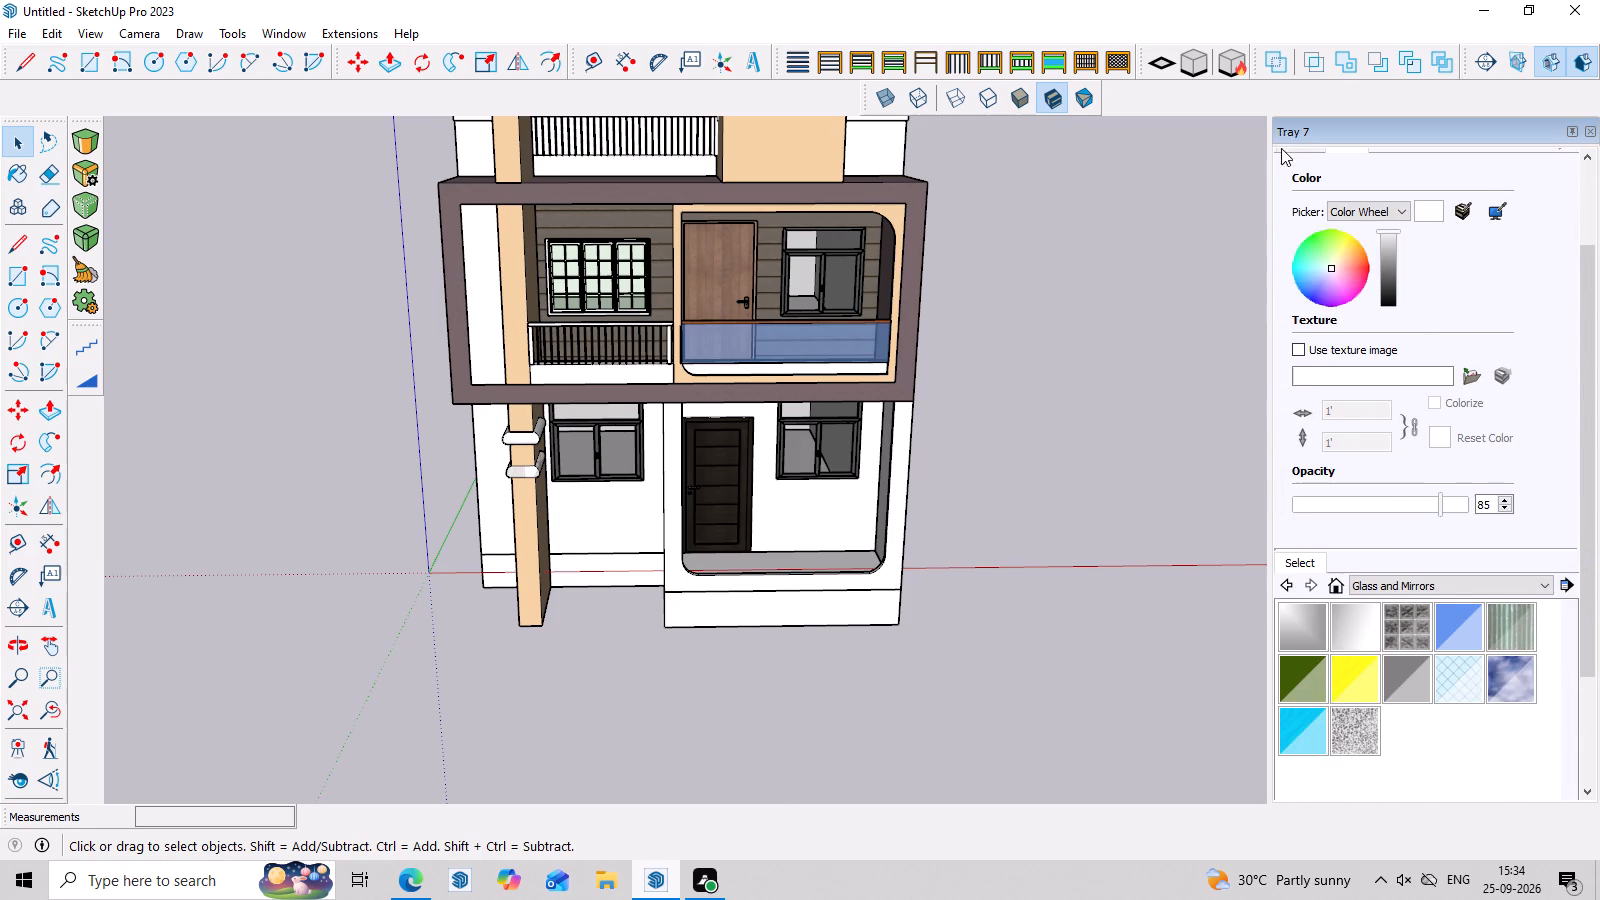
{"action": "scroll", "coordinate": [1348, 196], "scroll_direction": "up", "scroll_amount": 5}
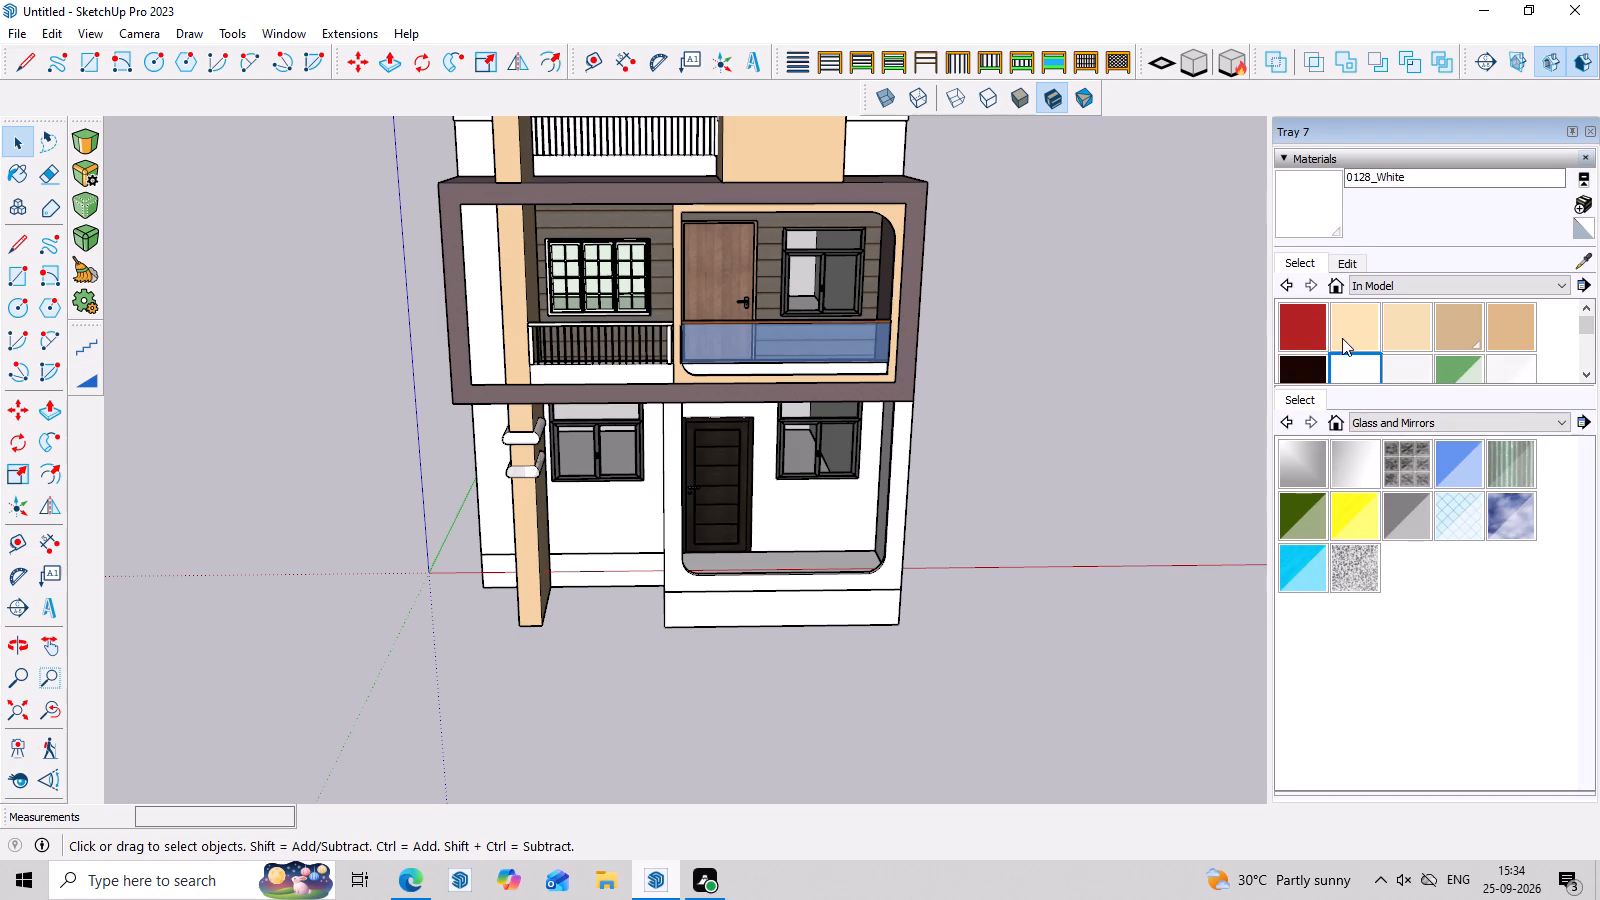
Paint the ground-floor porch's front frame with the brown Heather_Brim material from the model's materials.
{"action": "scroll", "coordinate": [1342, 338], "scroll_direction": "down", "scroll_amount": 4}
{"action": "scroll", "coordinate": [1360, 351], "scroll_direction": "up", "scroll_amount": 2}
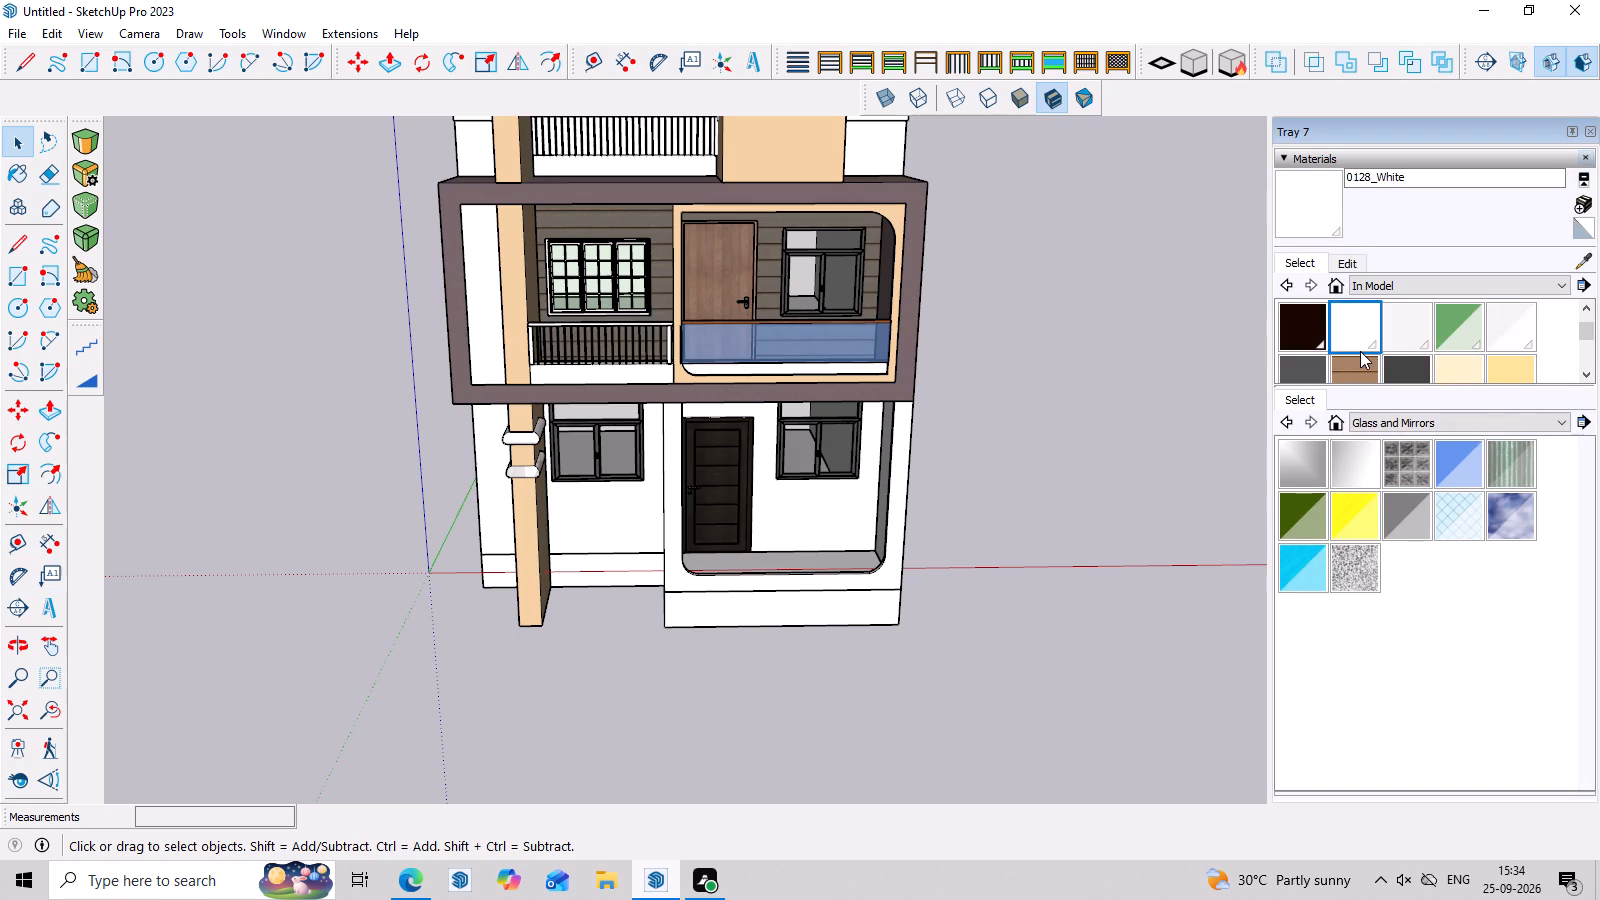
{"action": "scroll", "coordinate": [1360, 351], "scroll_direction": "down", "scroll_amount": 1}
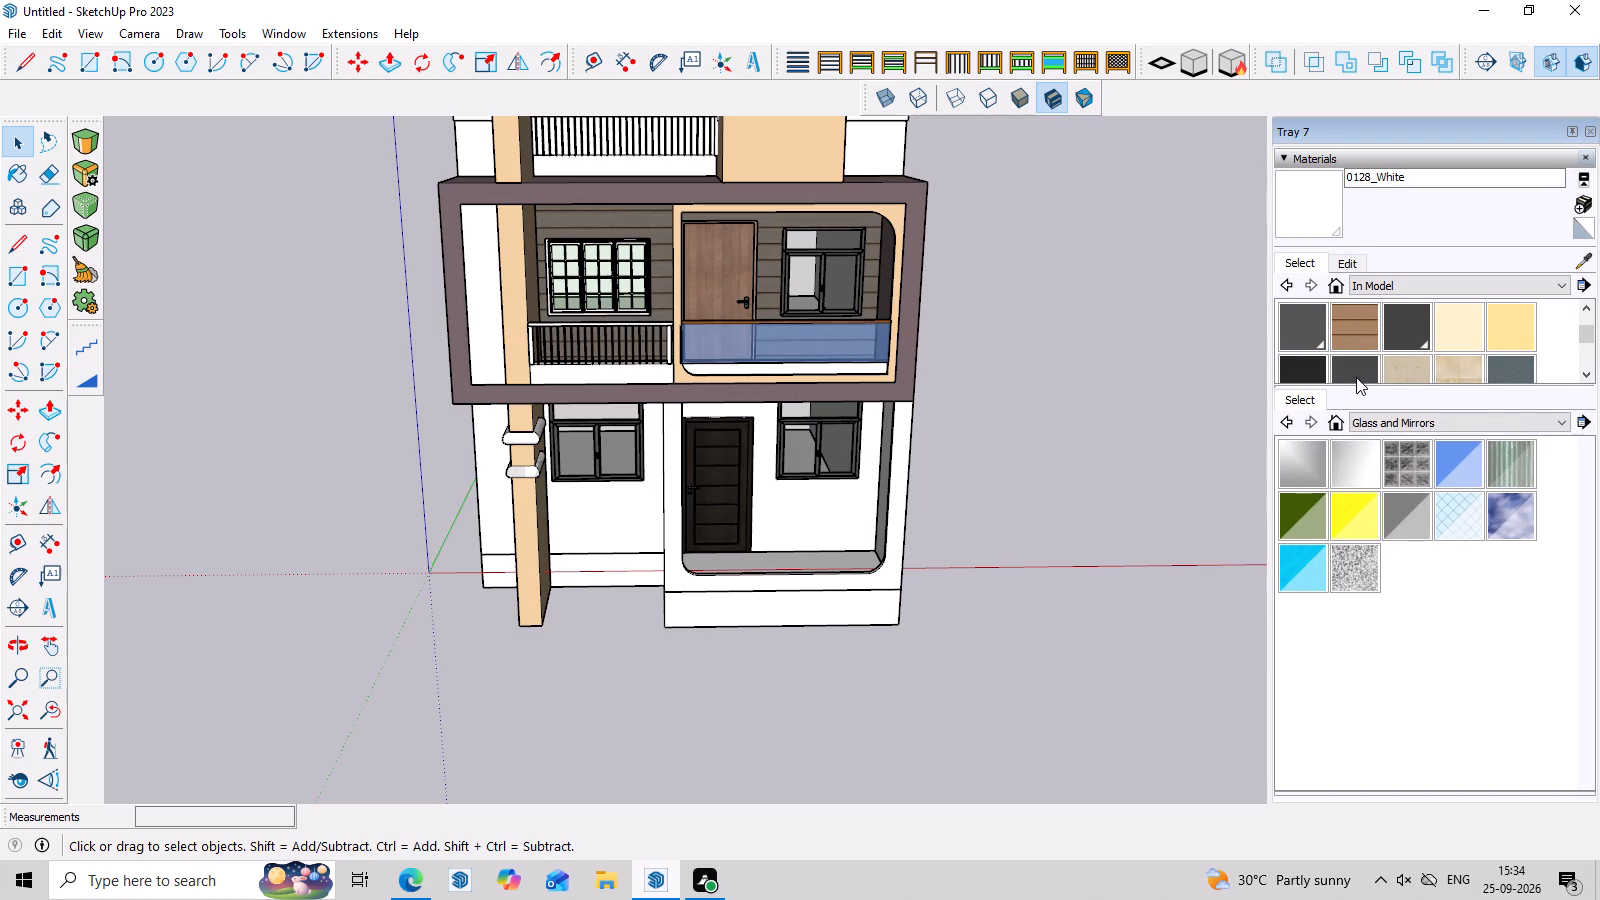
{"action": "scroll", "coordinate": [1389, 364], "scroll_direction": "down", "scroll_amount": 1}
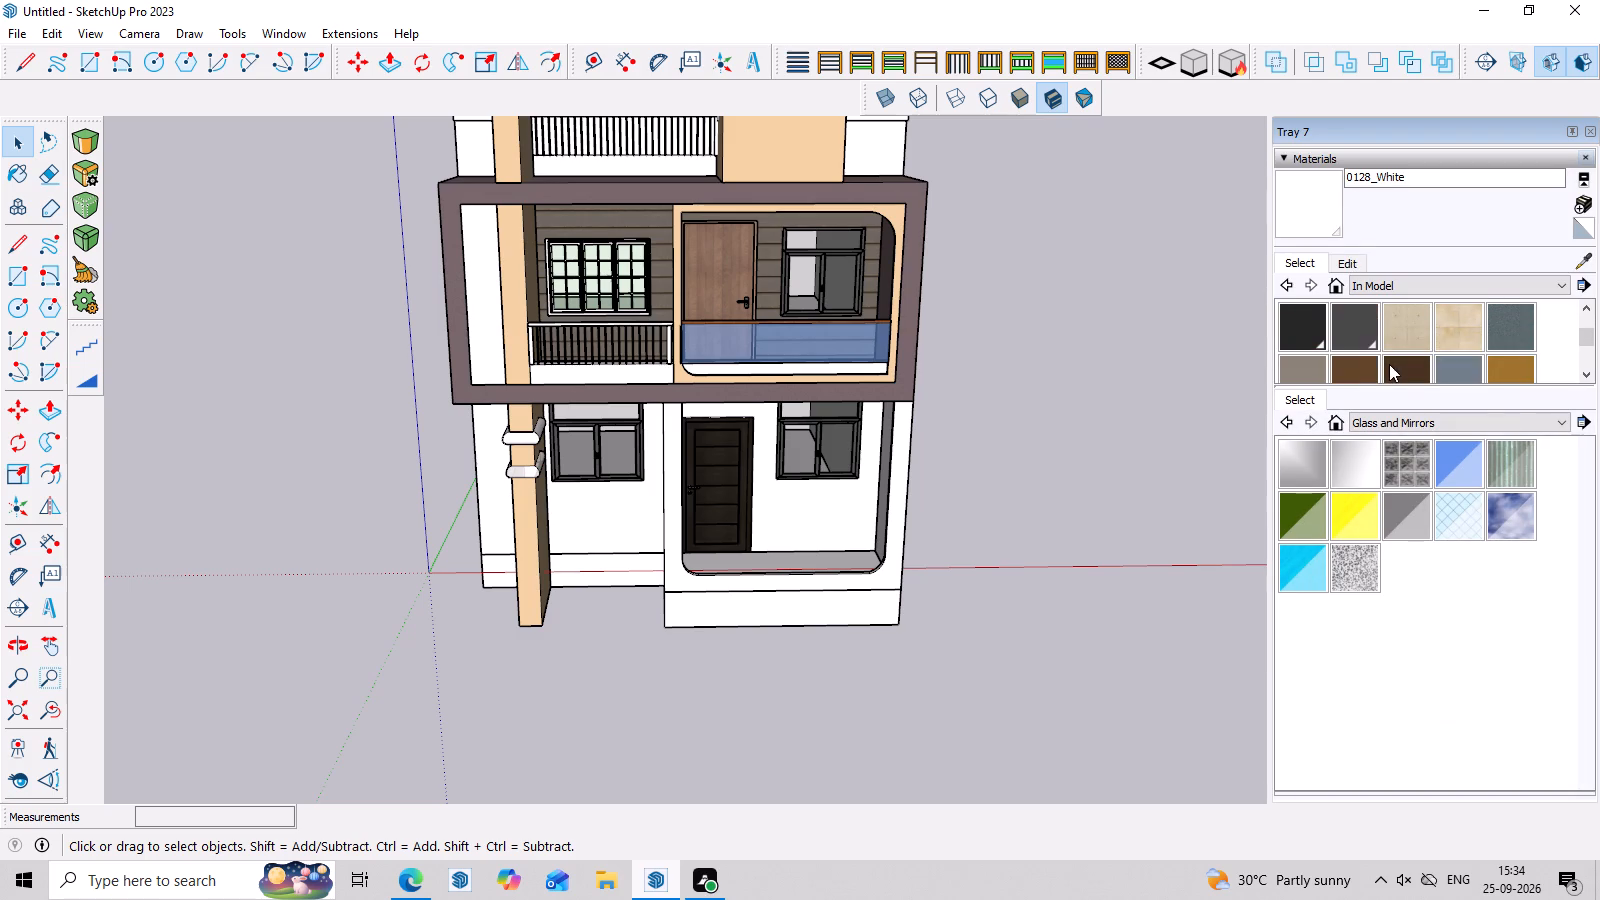
{"action": "left_click", "coordinate": [1365, 364]}
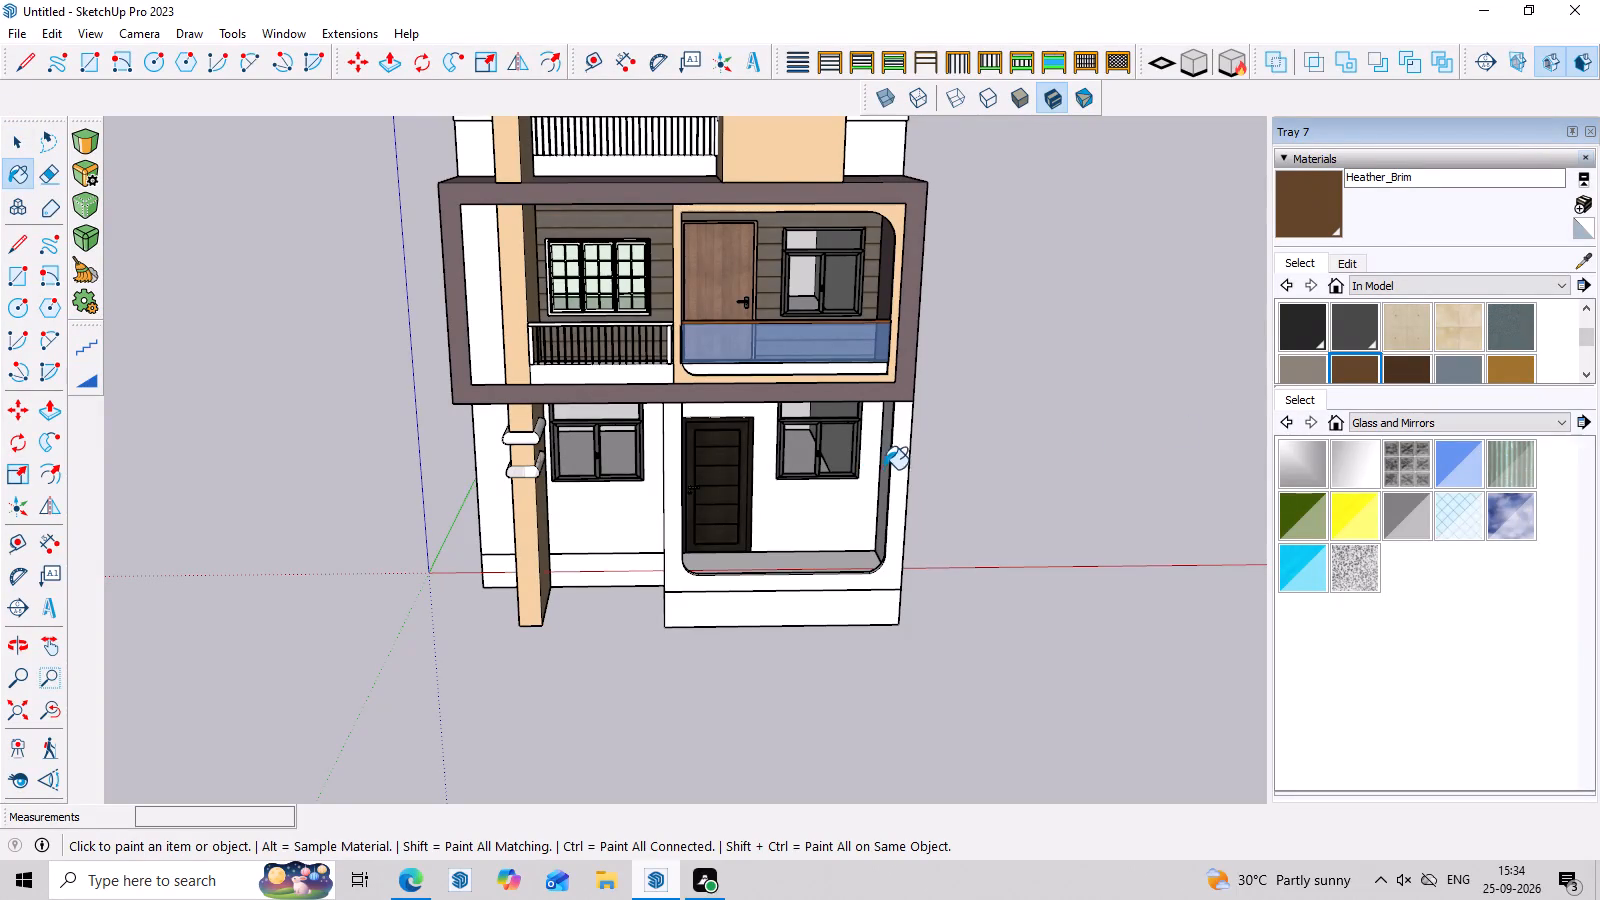
{"action": "left_click", "coordinate": [899, 466]}
{"action": "middle_click_drag", "start_coordinate": [946, 503], "coordinate": [923, 394]}
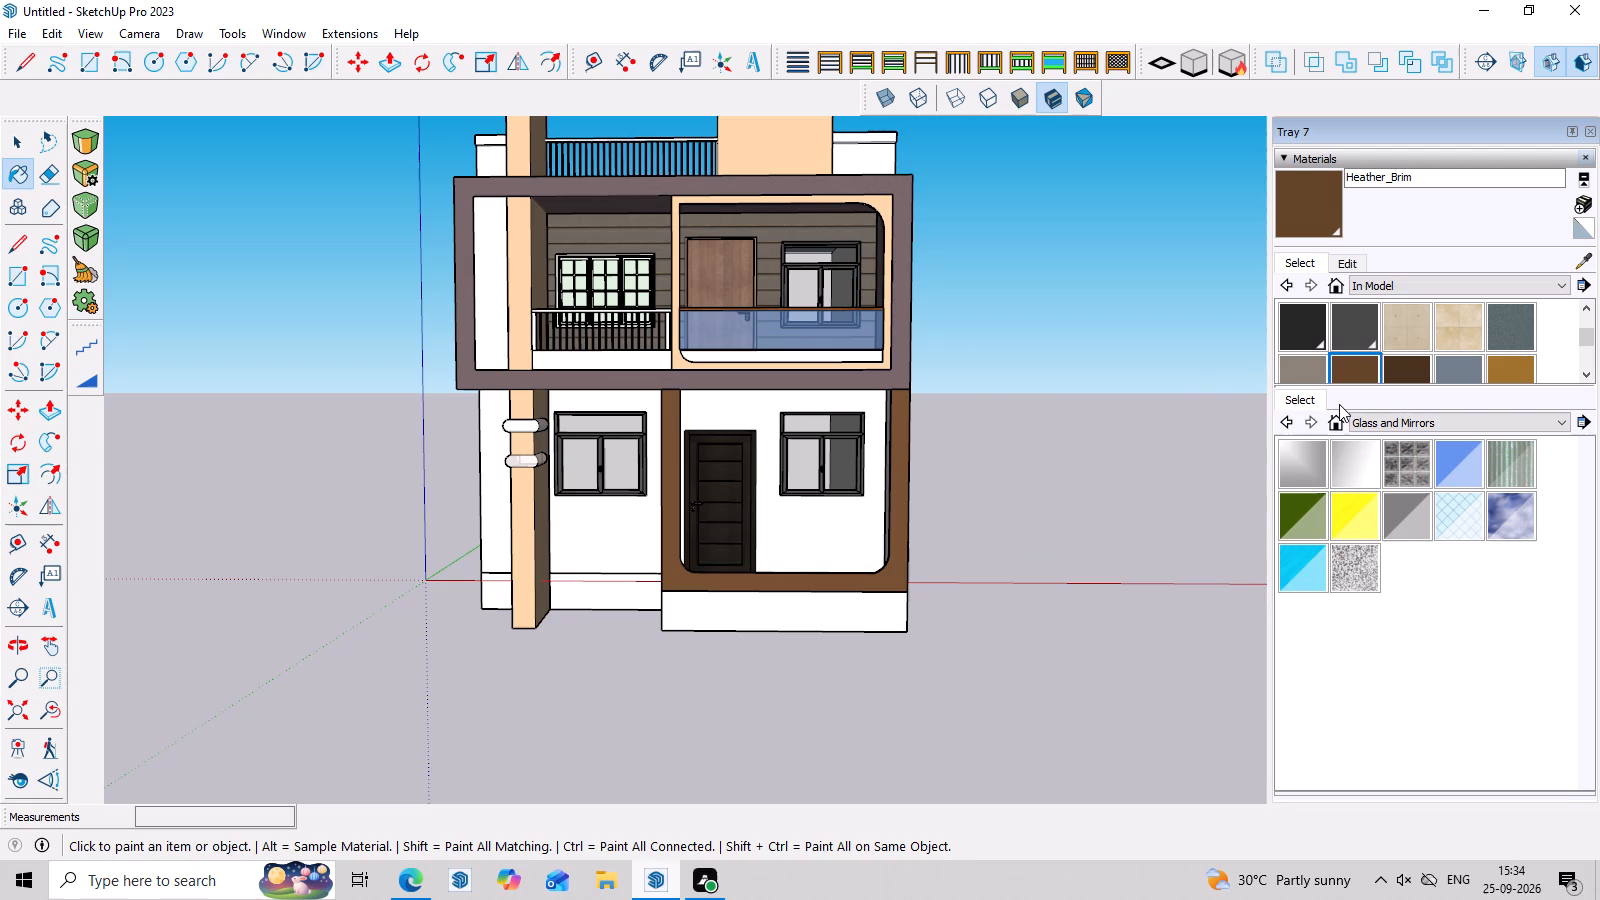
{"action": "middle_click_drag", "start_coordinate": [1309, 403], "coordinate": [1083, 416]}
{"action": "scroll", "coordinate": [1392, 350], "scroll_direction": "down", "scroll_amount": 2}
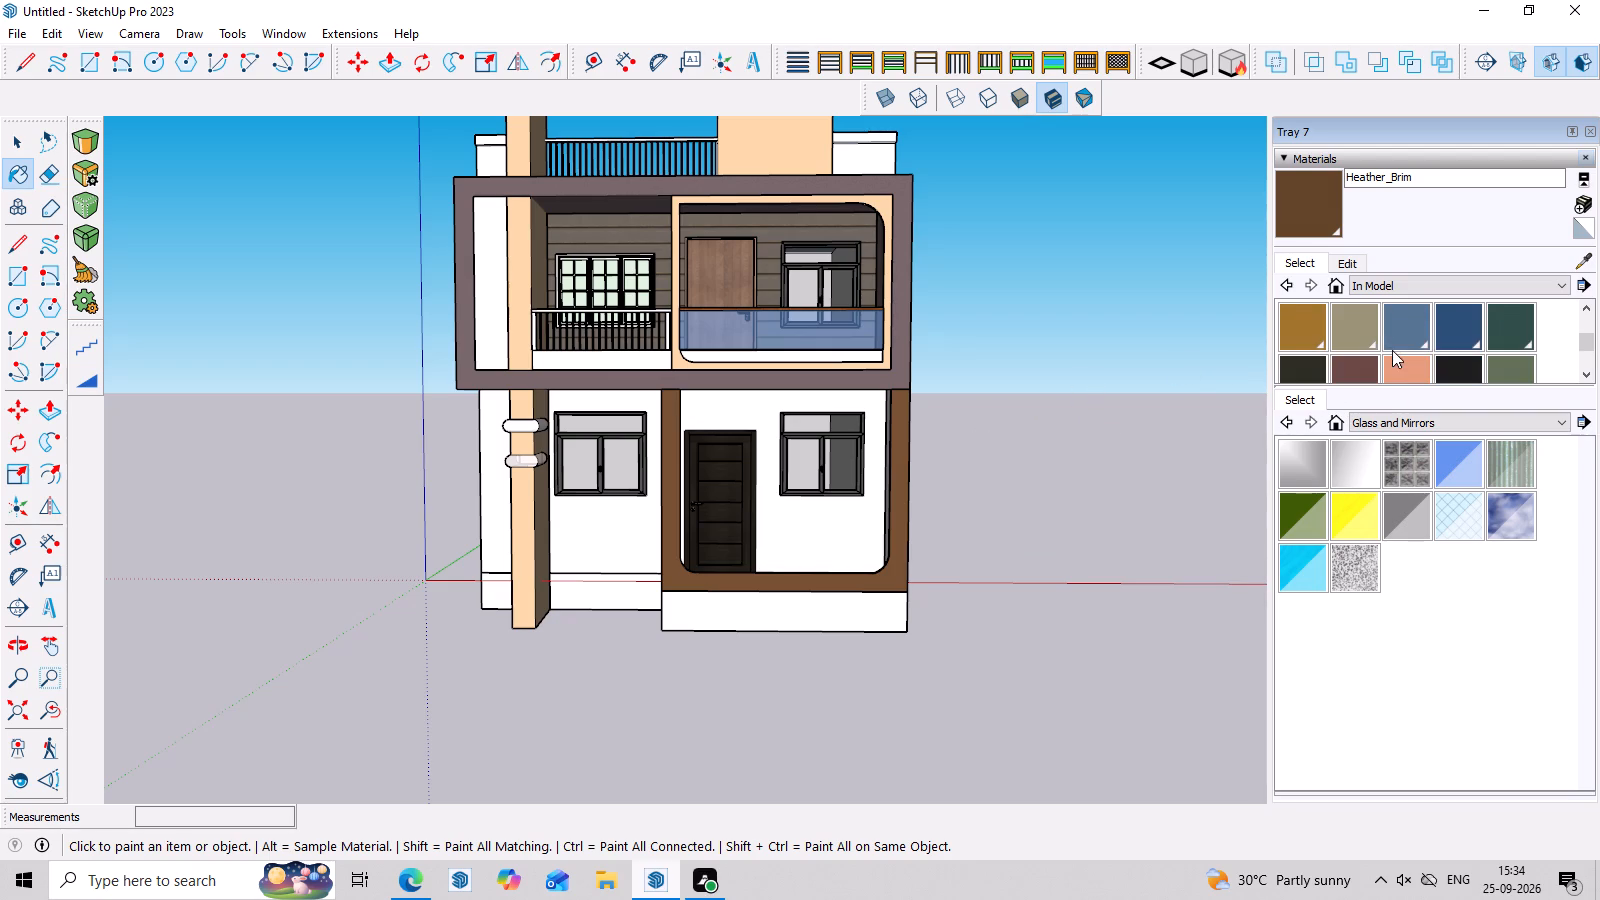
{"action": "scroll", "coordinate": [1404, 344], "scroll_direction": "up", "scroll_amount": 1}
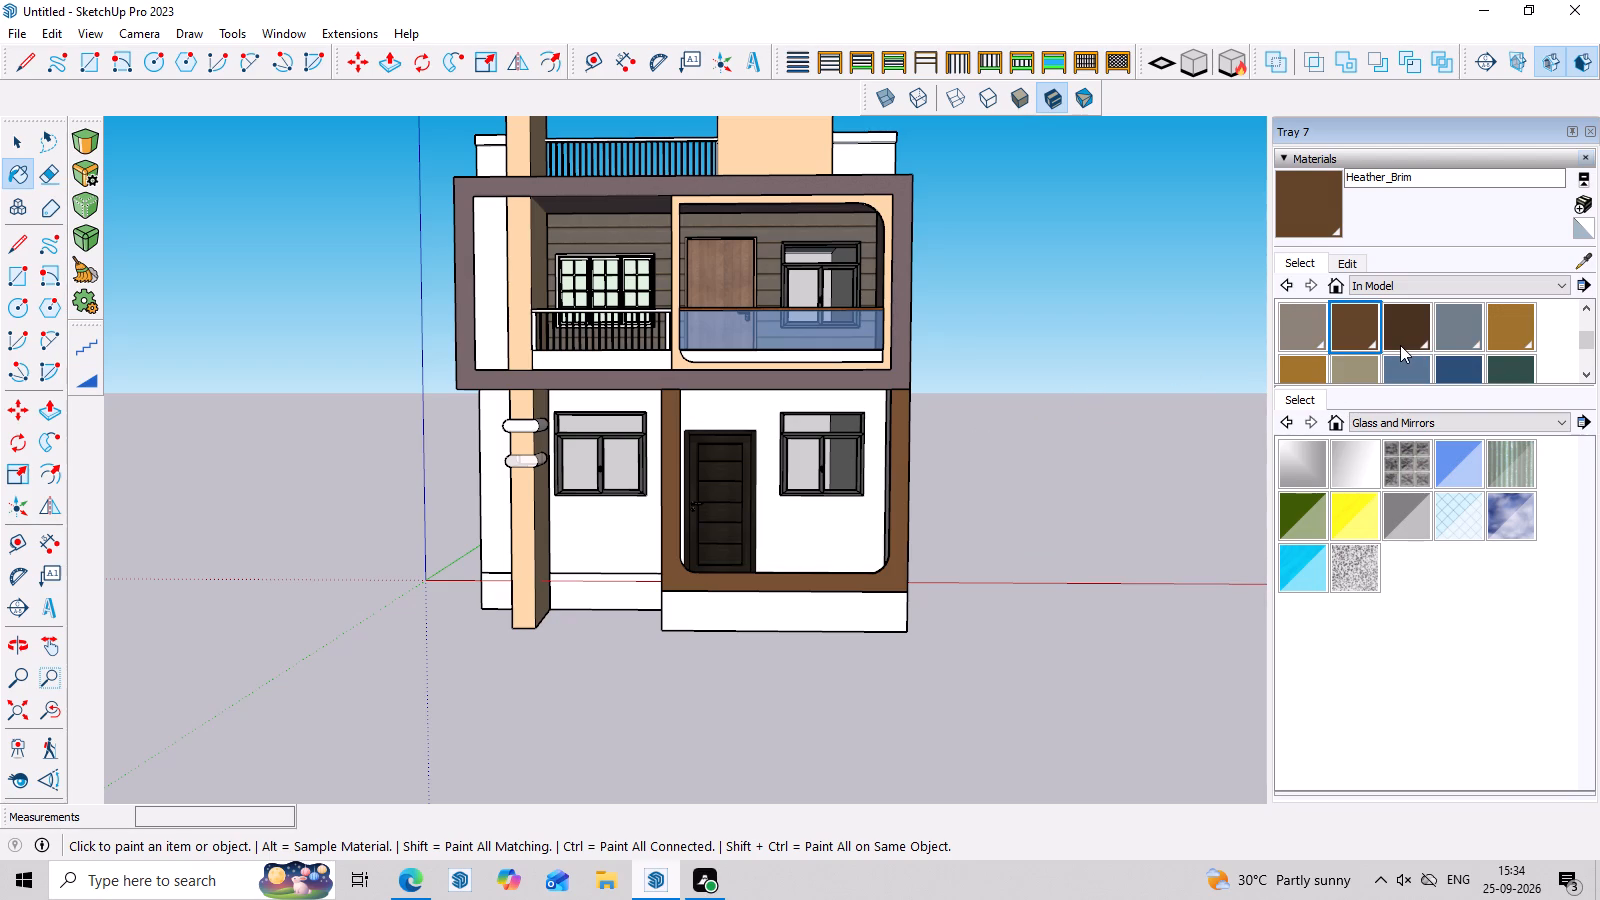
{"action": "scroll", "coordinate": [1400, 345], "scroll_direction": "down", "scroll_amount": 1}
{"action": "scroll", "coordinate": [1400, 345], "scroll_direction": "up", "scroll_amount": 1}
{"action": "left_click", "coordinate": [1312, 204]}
Start a new material based on the brown Heather_Brim colour and darken it to a deep brown, without a texture image.
{"action": "left_click", "coordinate": [1584, 197]}
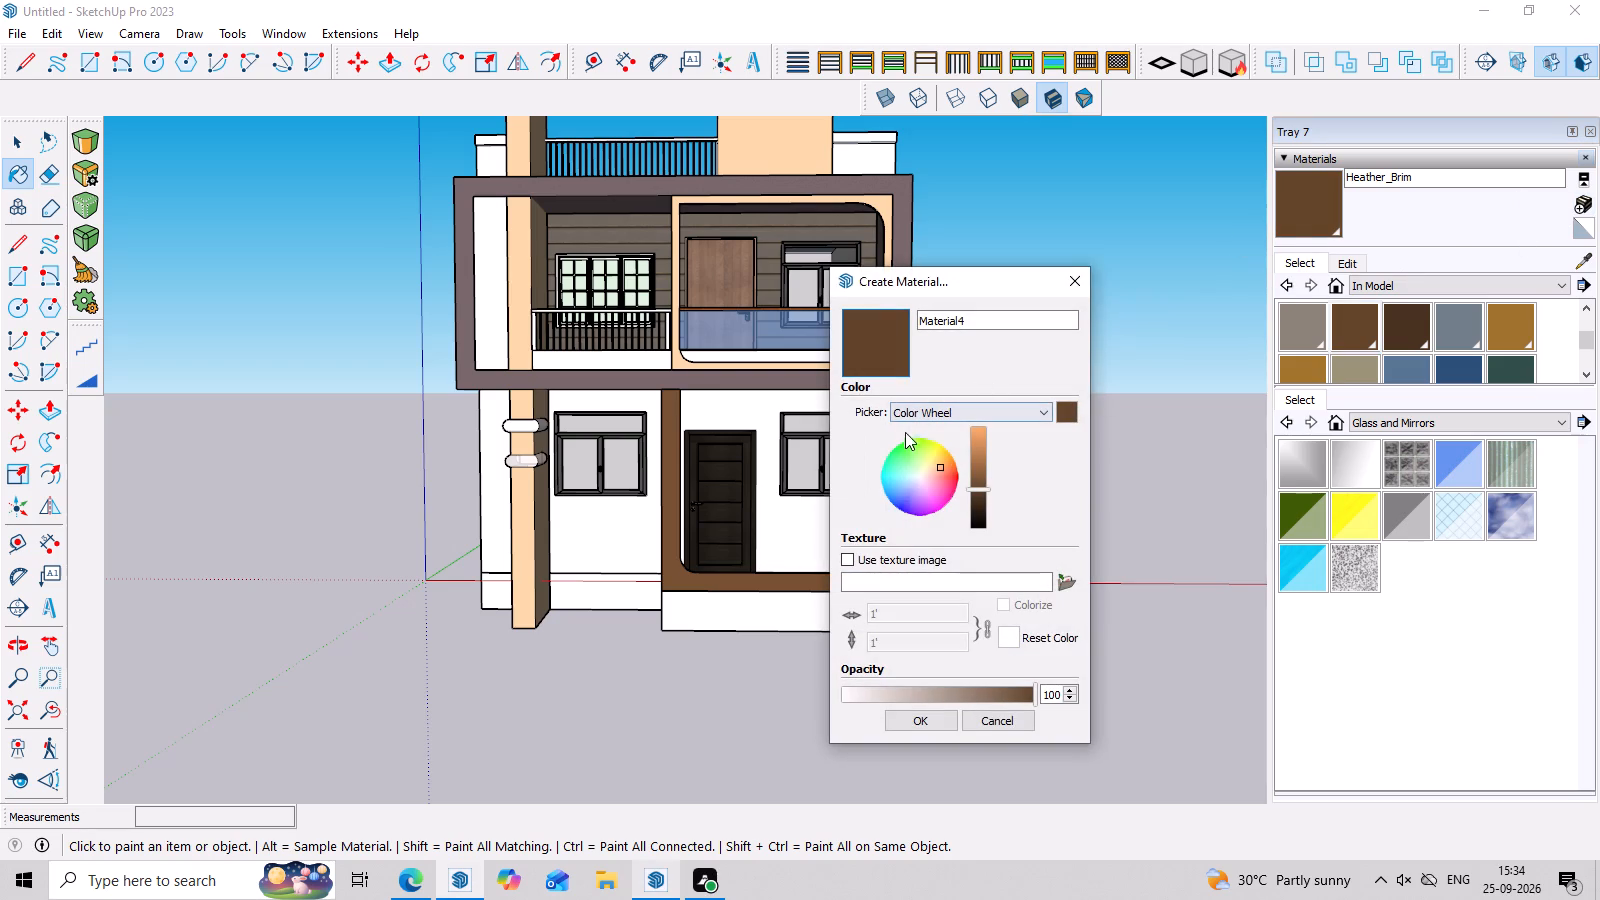
{"action": "scroll", "coordinate": [978, 487], "scroll_direction": "up", "scroll_amount": 4}
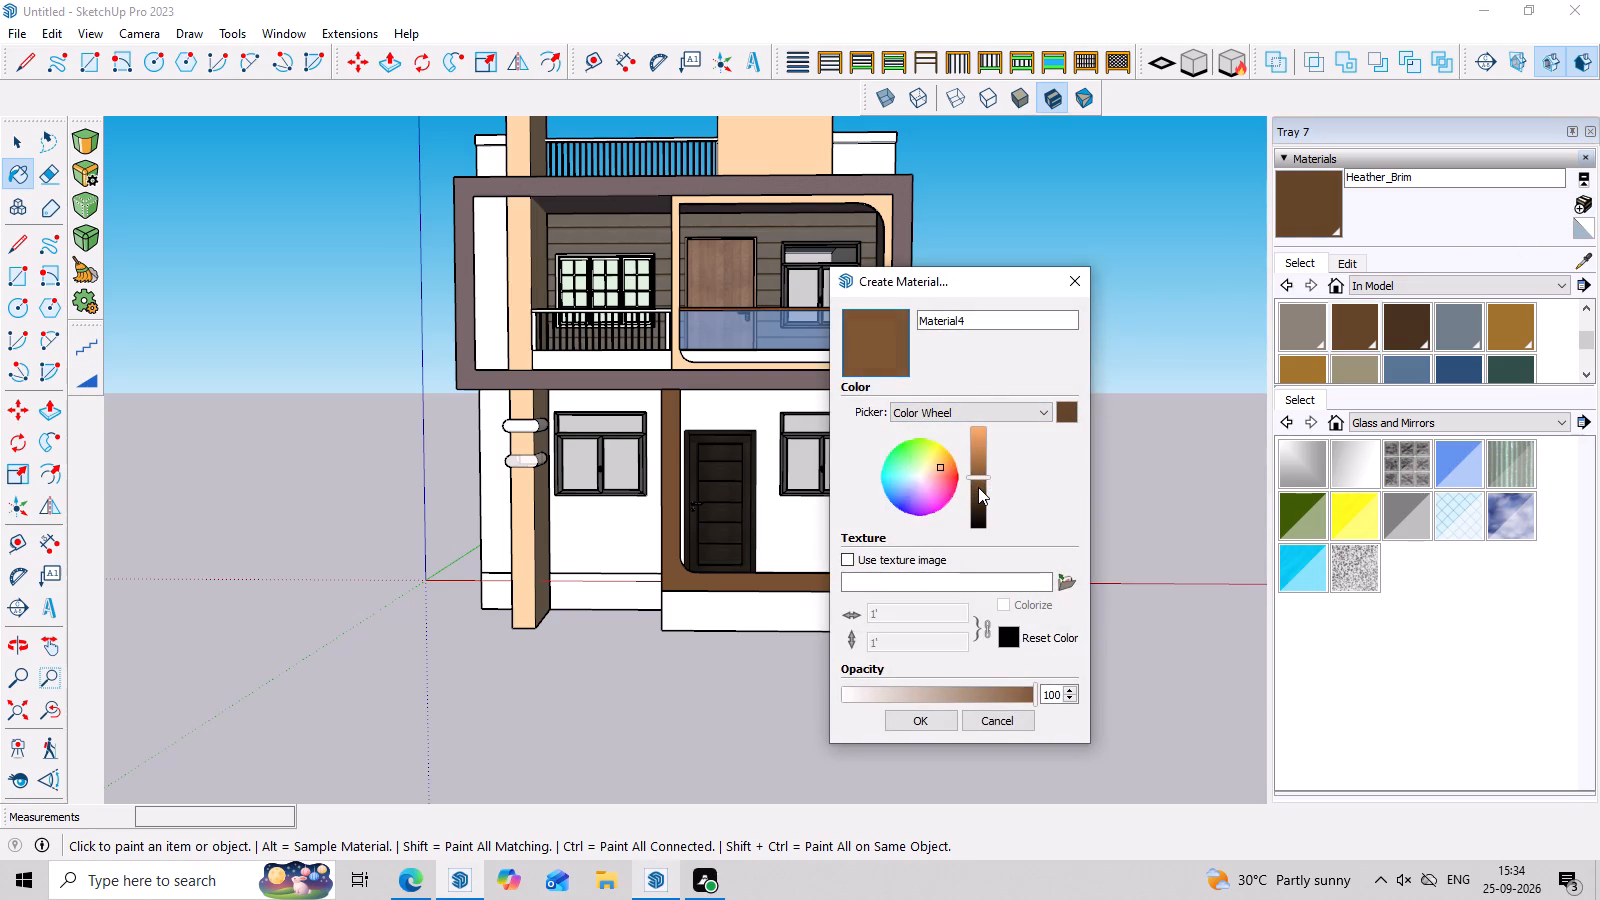
{"action": "scroll", "coordinate": [978, 487], "scroll_direction": "up", "scroll_amount": 1}
{"action": "scroll", "coordinate": [981, 487], "scroll_direction": "down", "scroll_amount": 10}
{"action": "scroll", "coordinate": [984, 480], "scroll_direction": "up", "scroll_amount": 1}
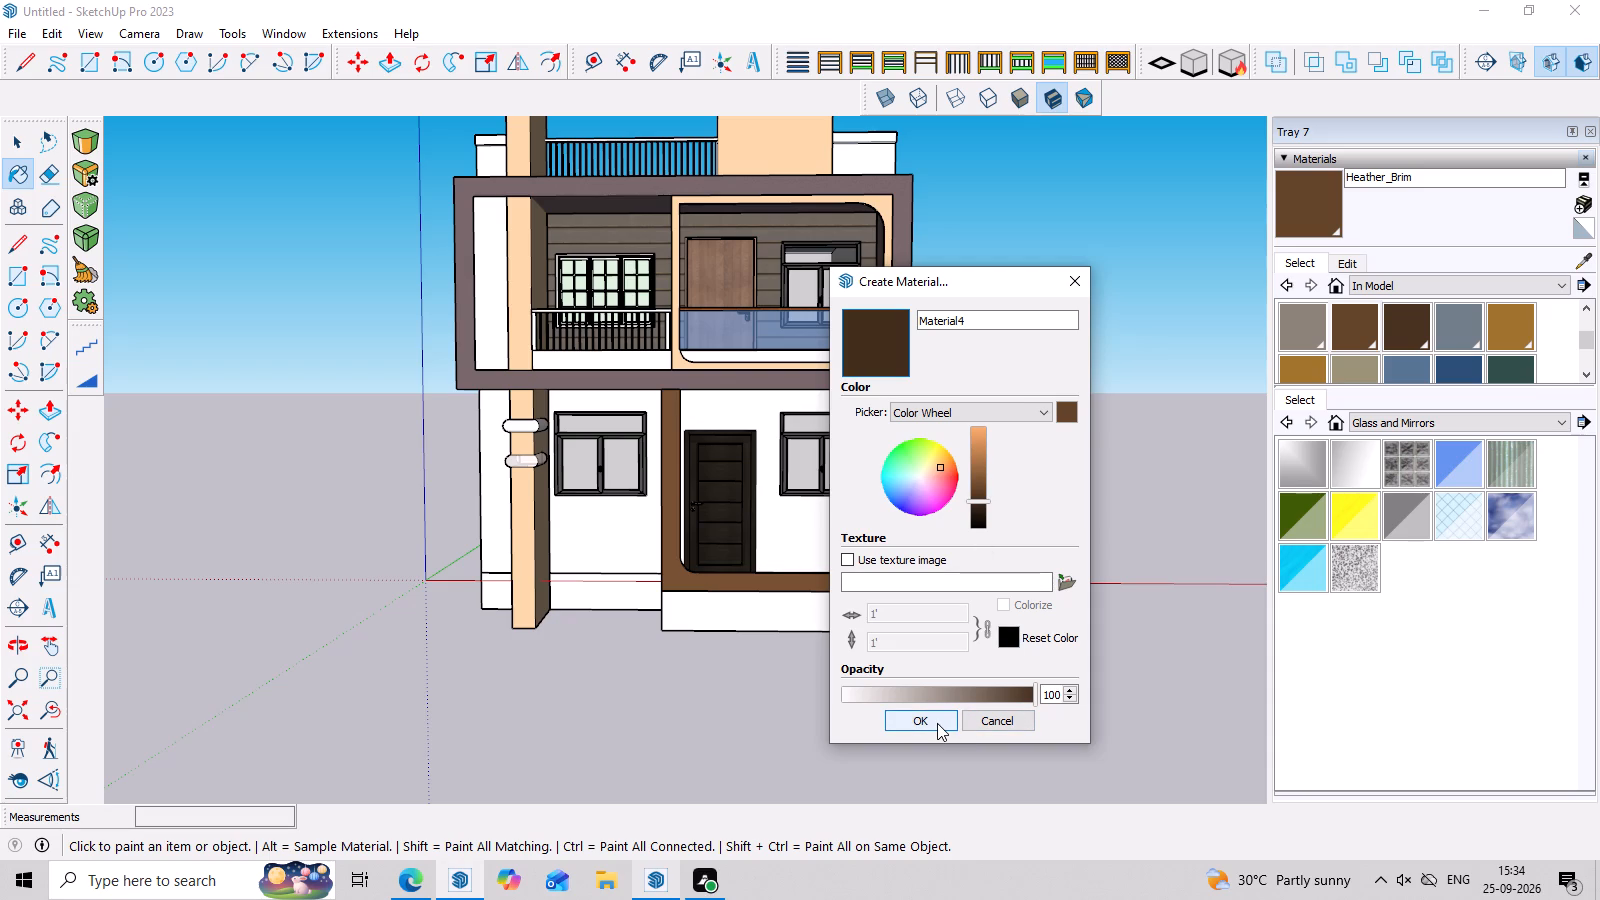
{"action": "left_click", "coordinate": [845, 563]}
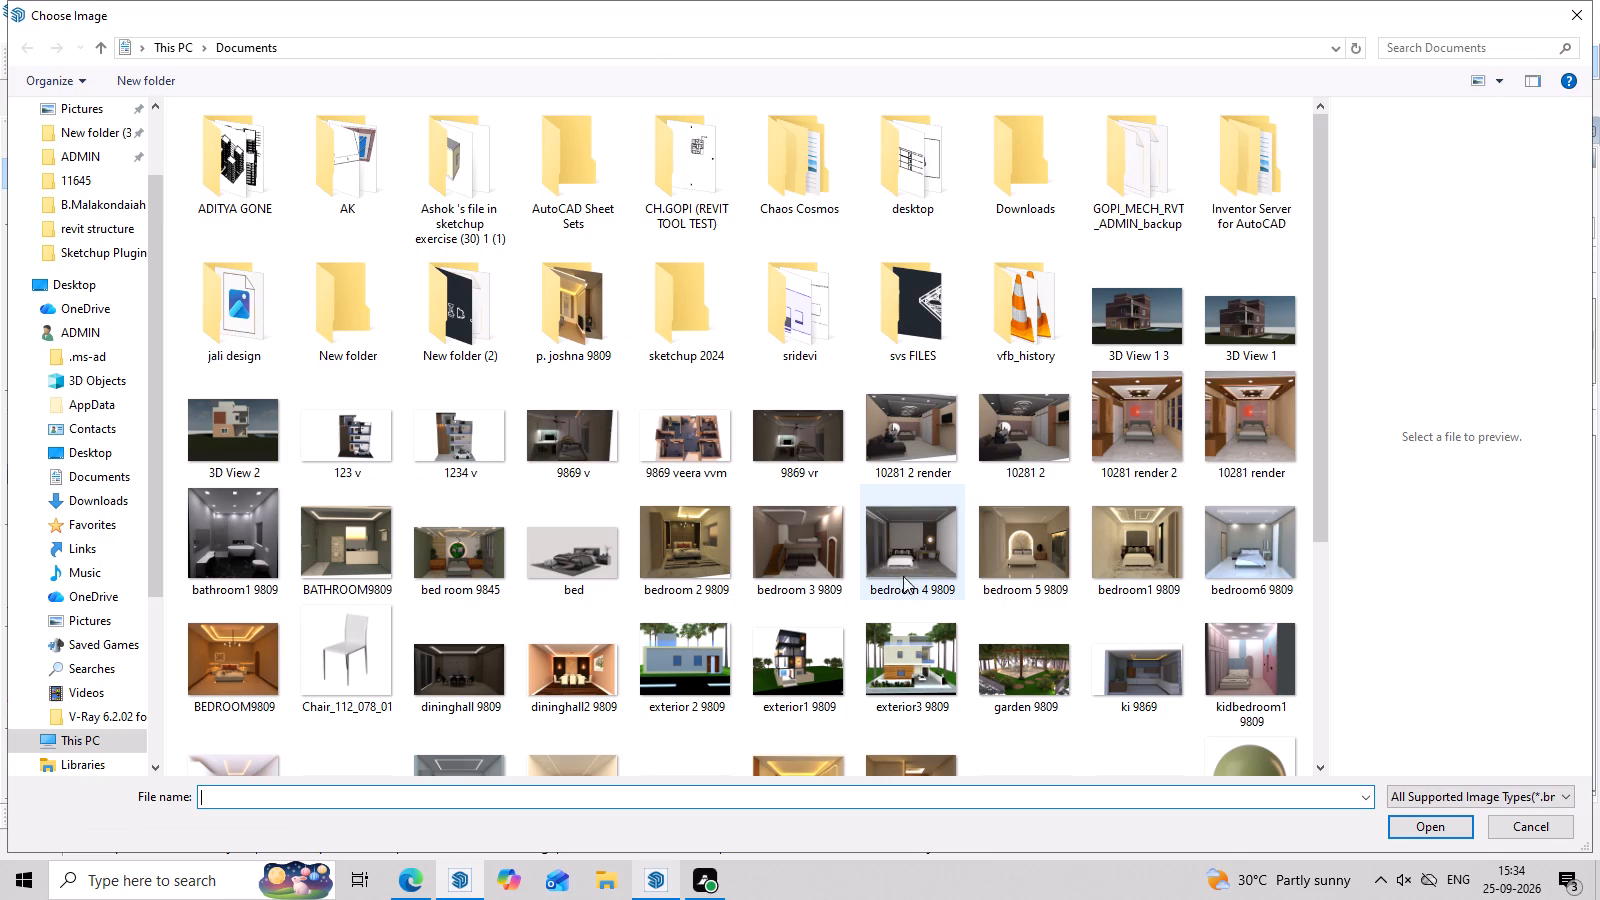
{"action": "left_click", "coordinate": [1568, 12]}
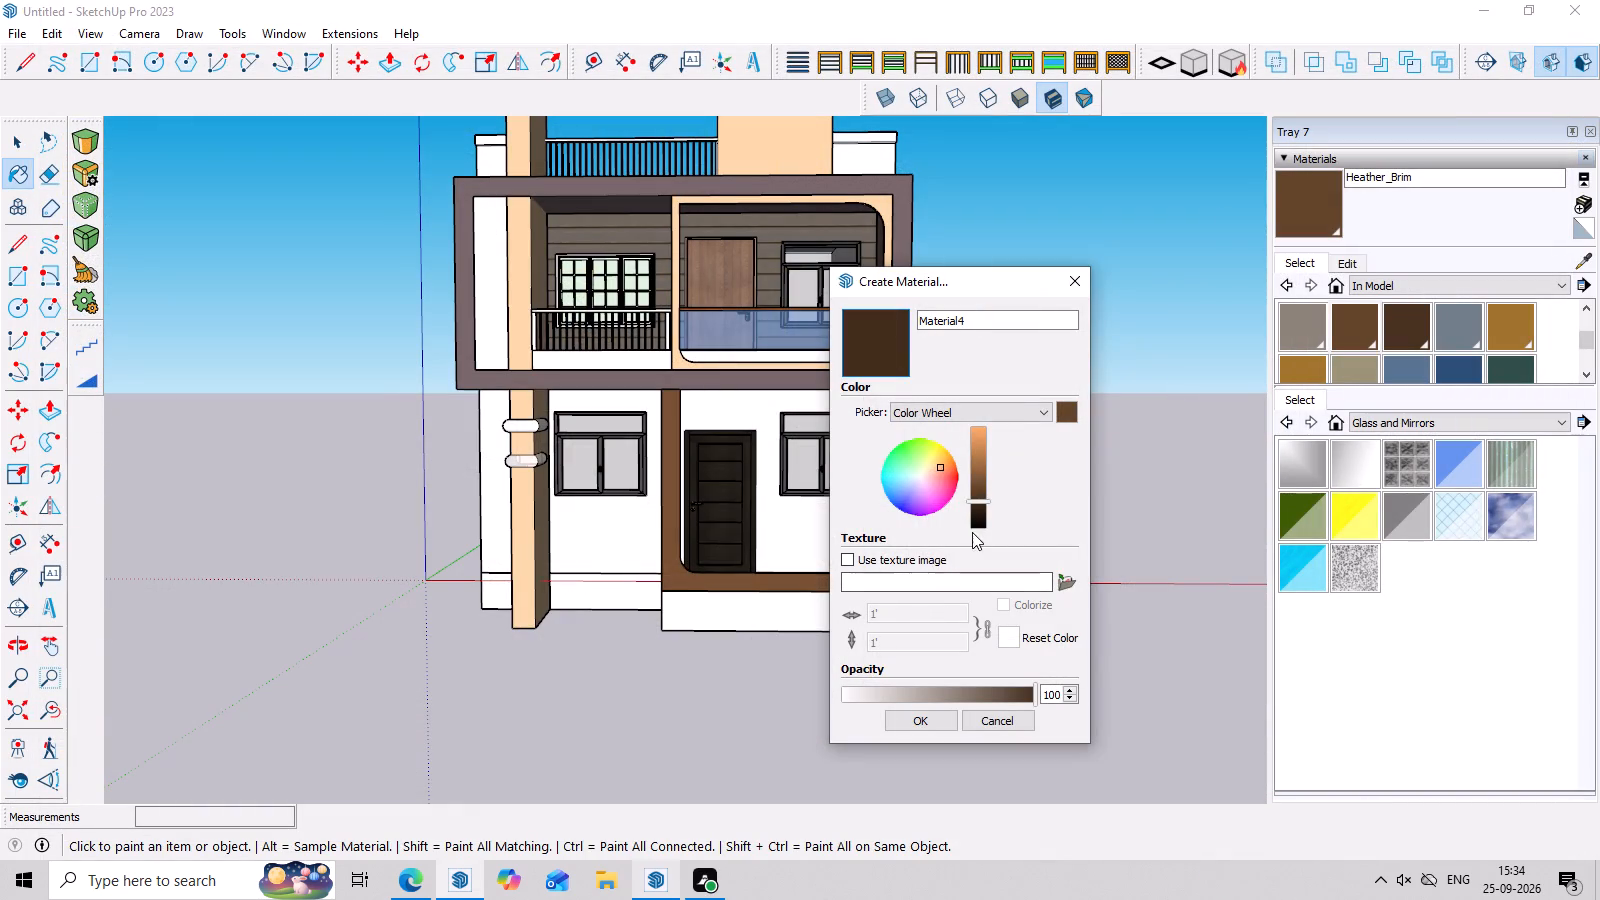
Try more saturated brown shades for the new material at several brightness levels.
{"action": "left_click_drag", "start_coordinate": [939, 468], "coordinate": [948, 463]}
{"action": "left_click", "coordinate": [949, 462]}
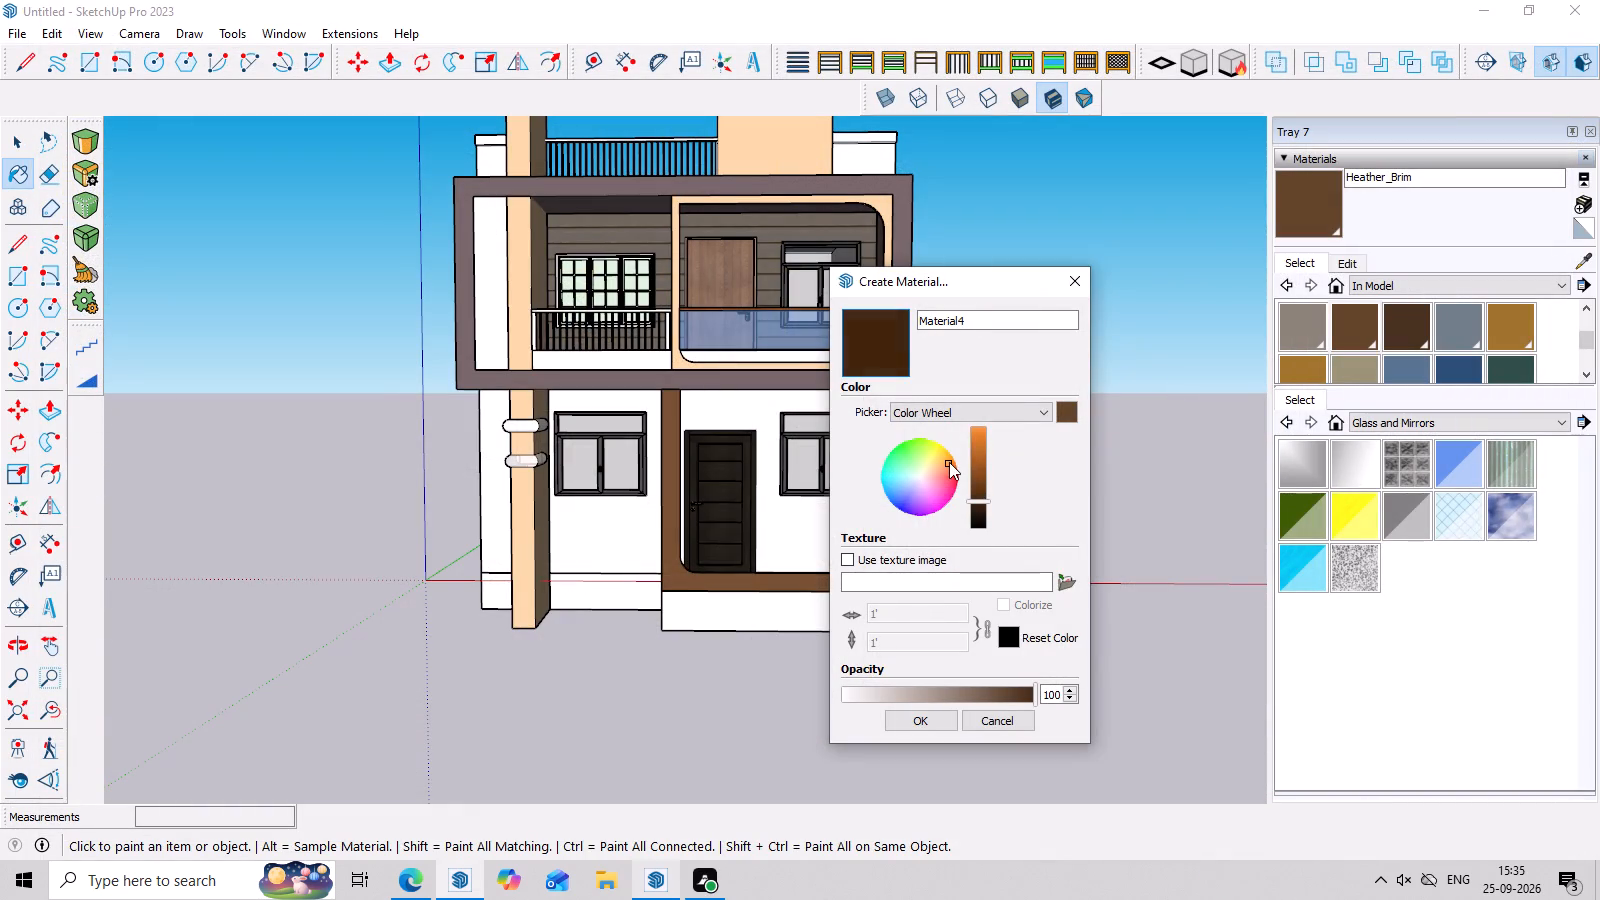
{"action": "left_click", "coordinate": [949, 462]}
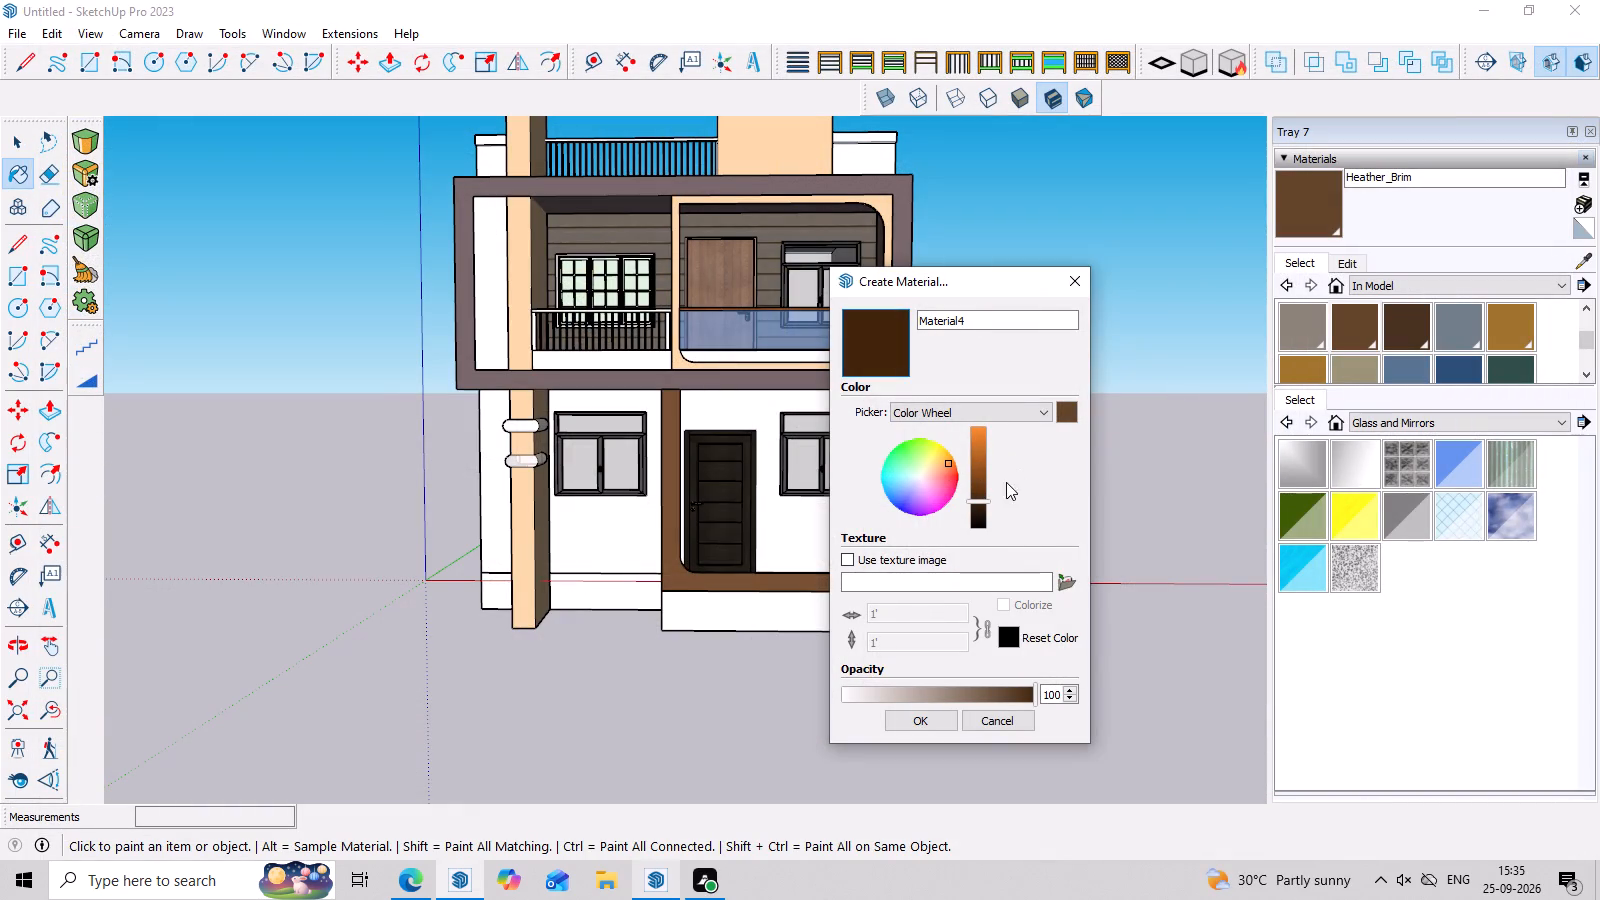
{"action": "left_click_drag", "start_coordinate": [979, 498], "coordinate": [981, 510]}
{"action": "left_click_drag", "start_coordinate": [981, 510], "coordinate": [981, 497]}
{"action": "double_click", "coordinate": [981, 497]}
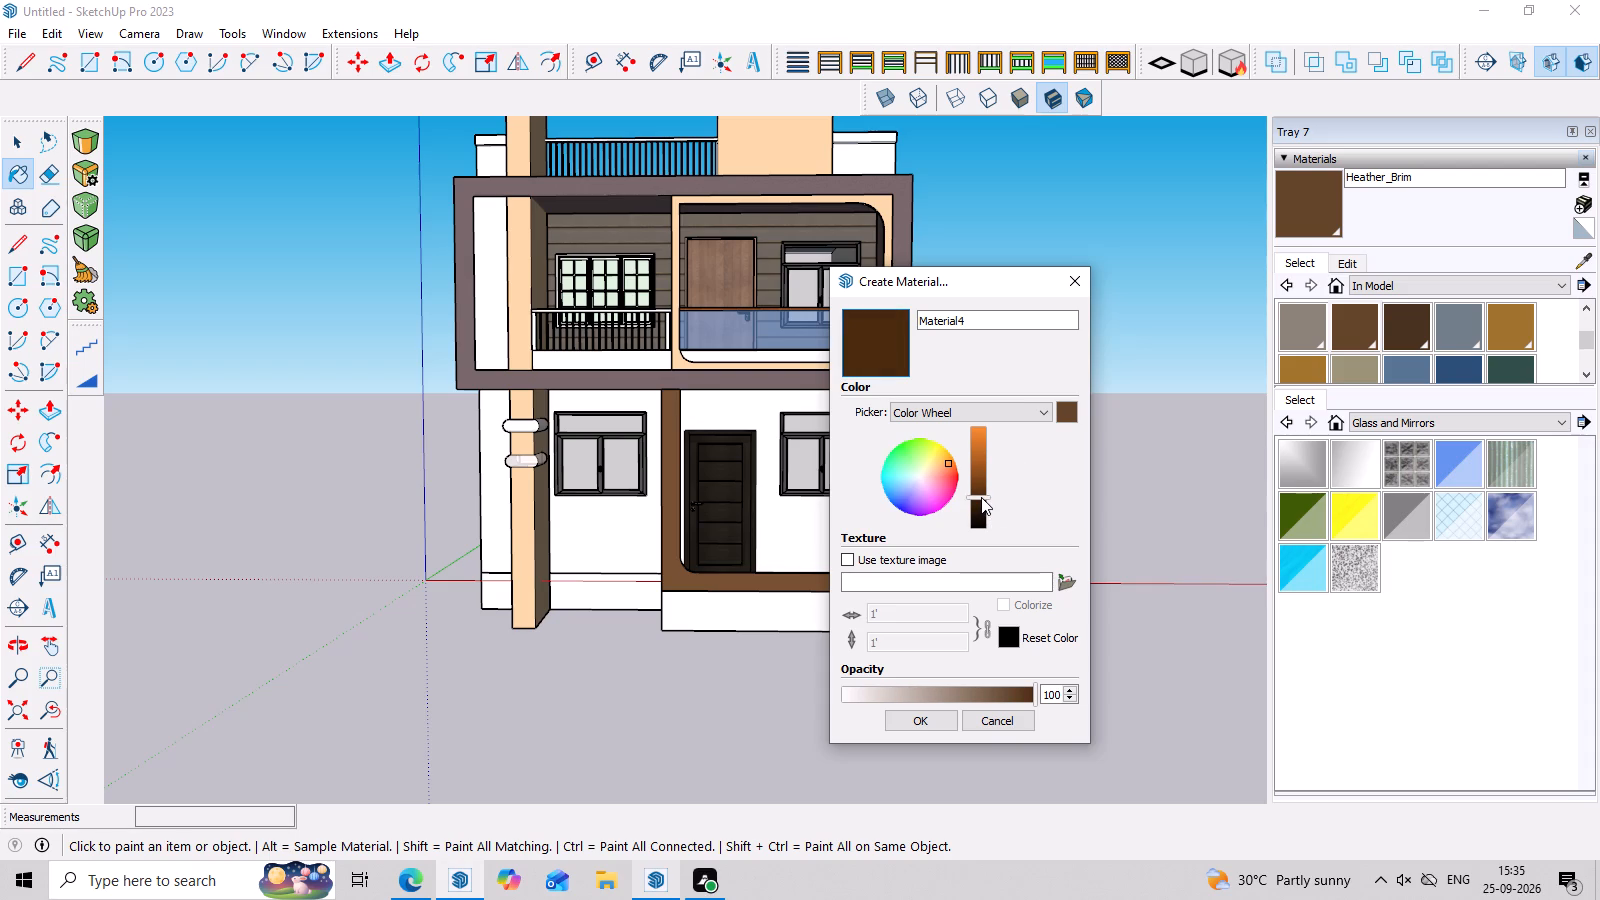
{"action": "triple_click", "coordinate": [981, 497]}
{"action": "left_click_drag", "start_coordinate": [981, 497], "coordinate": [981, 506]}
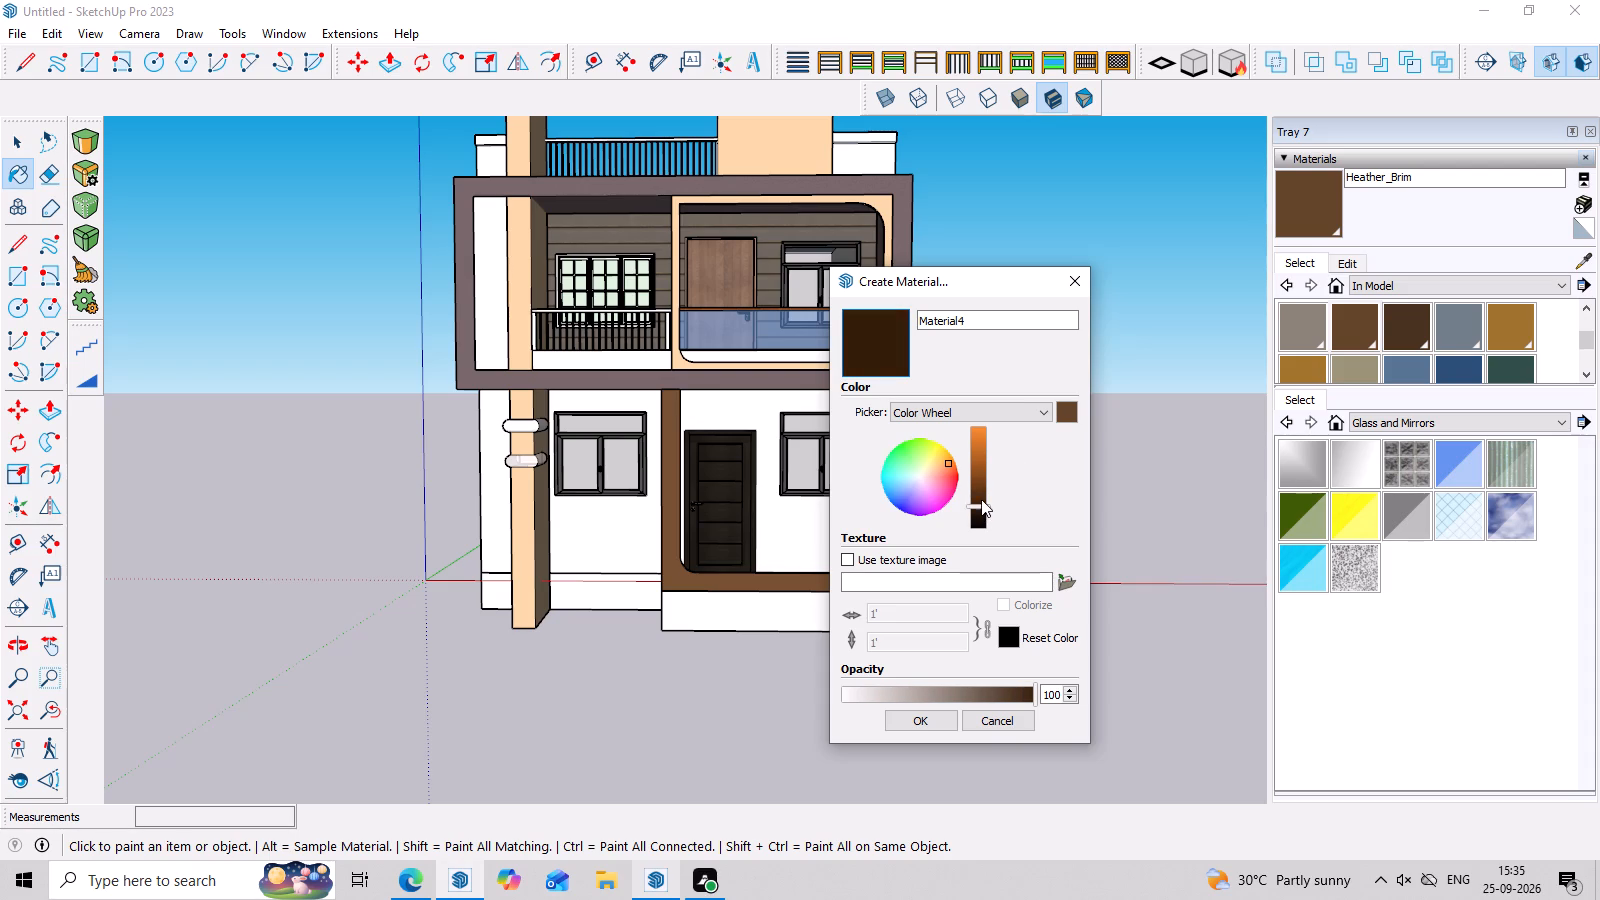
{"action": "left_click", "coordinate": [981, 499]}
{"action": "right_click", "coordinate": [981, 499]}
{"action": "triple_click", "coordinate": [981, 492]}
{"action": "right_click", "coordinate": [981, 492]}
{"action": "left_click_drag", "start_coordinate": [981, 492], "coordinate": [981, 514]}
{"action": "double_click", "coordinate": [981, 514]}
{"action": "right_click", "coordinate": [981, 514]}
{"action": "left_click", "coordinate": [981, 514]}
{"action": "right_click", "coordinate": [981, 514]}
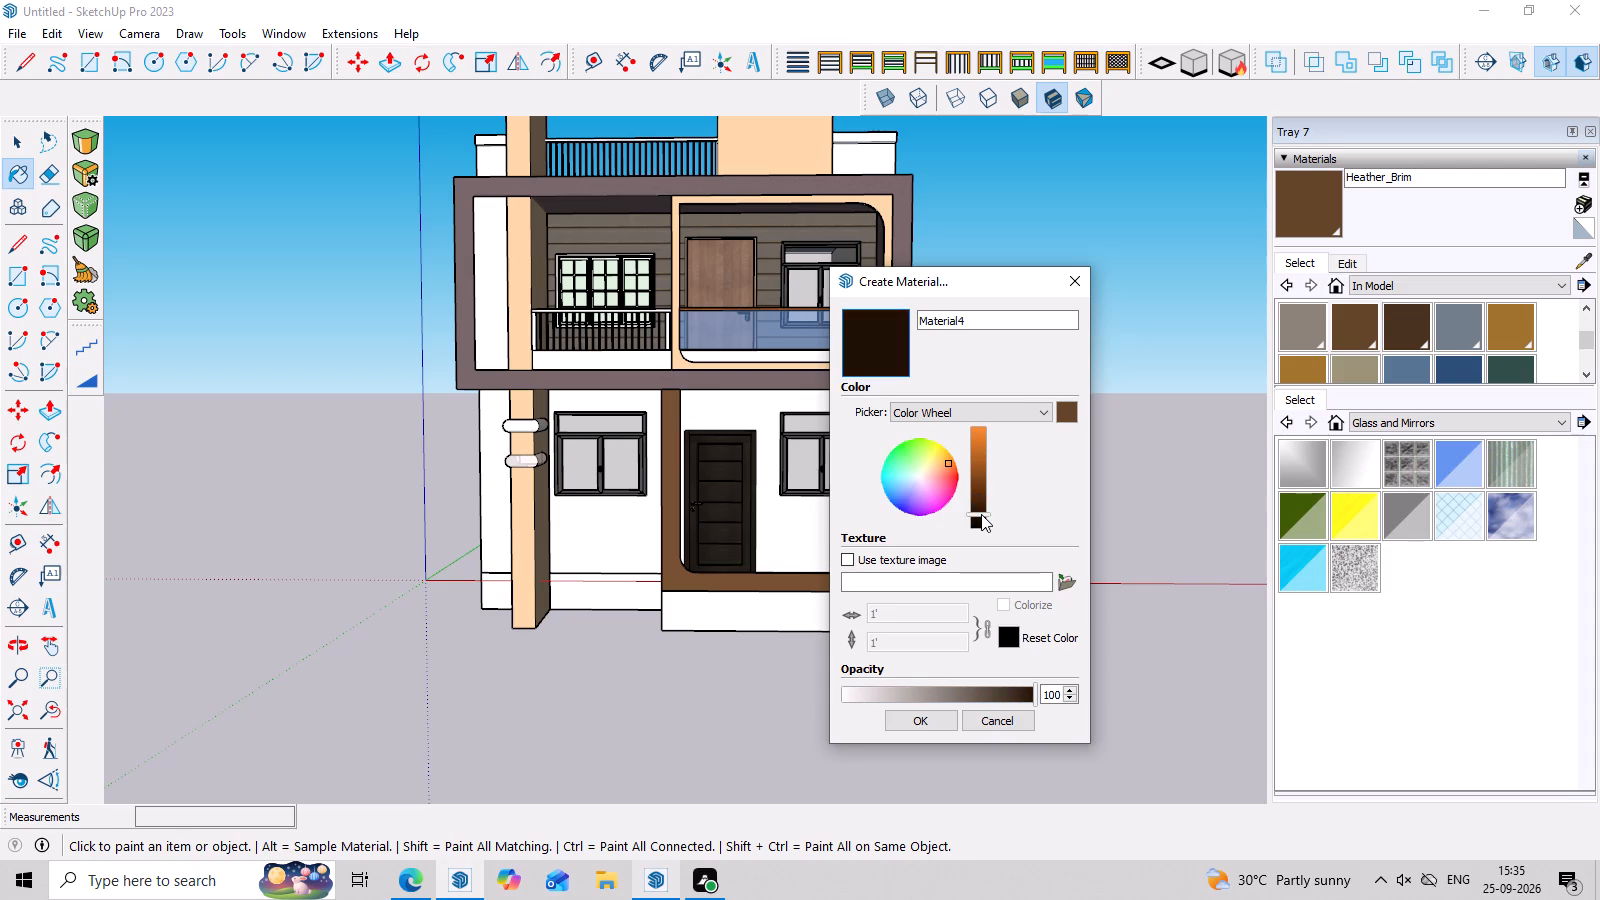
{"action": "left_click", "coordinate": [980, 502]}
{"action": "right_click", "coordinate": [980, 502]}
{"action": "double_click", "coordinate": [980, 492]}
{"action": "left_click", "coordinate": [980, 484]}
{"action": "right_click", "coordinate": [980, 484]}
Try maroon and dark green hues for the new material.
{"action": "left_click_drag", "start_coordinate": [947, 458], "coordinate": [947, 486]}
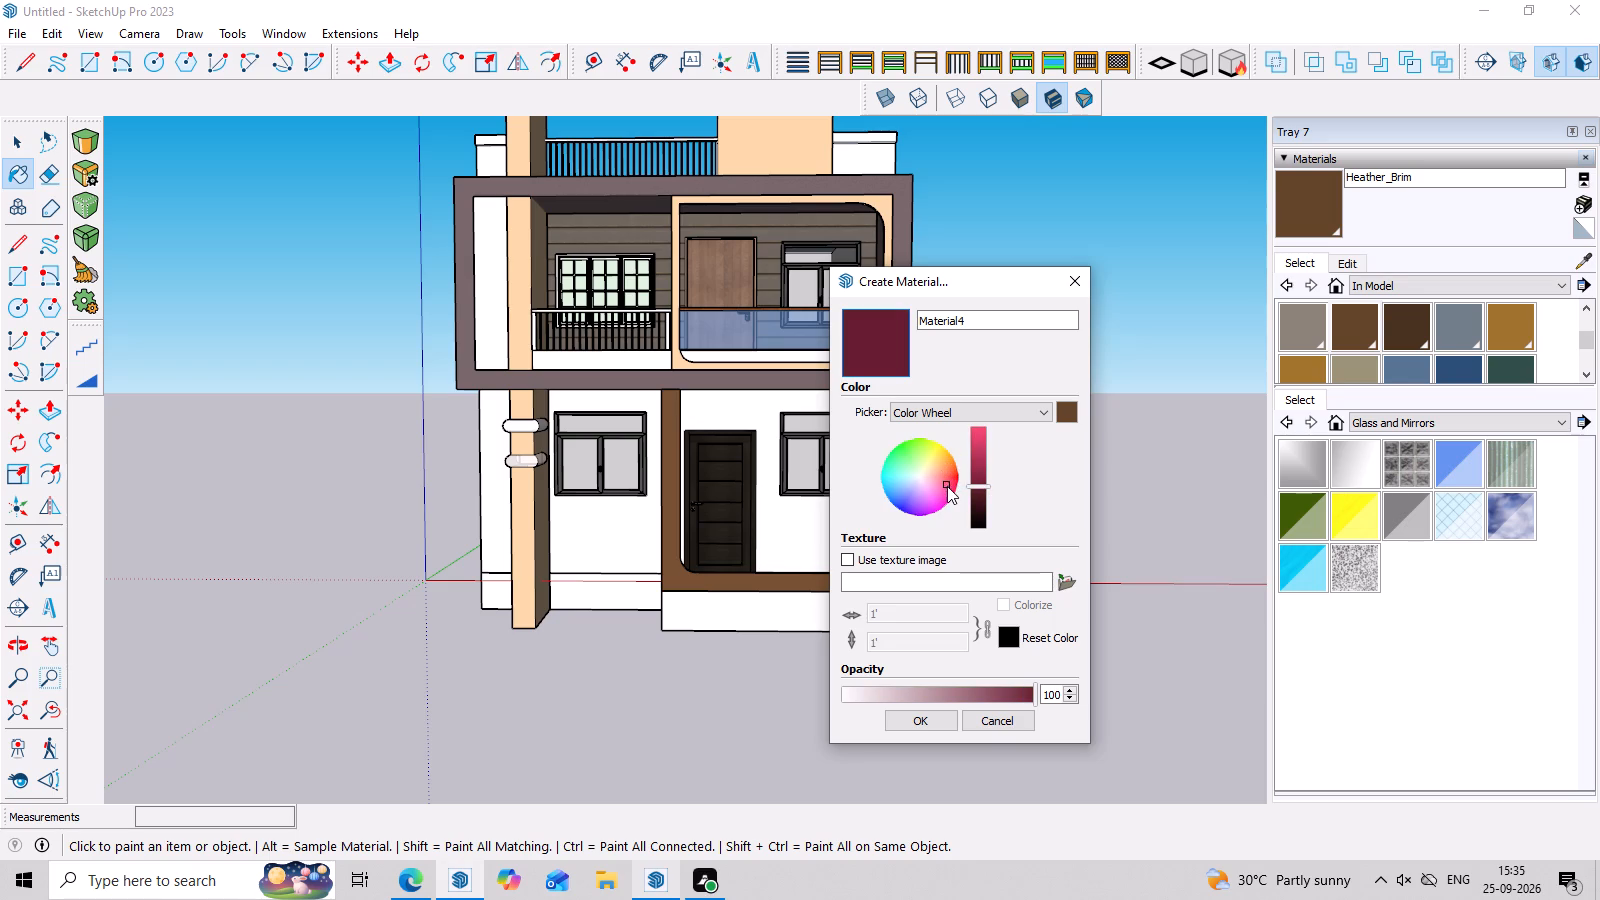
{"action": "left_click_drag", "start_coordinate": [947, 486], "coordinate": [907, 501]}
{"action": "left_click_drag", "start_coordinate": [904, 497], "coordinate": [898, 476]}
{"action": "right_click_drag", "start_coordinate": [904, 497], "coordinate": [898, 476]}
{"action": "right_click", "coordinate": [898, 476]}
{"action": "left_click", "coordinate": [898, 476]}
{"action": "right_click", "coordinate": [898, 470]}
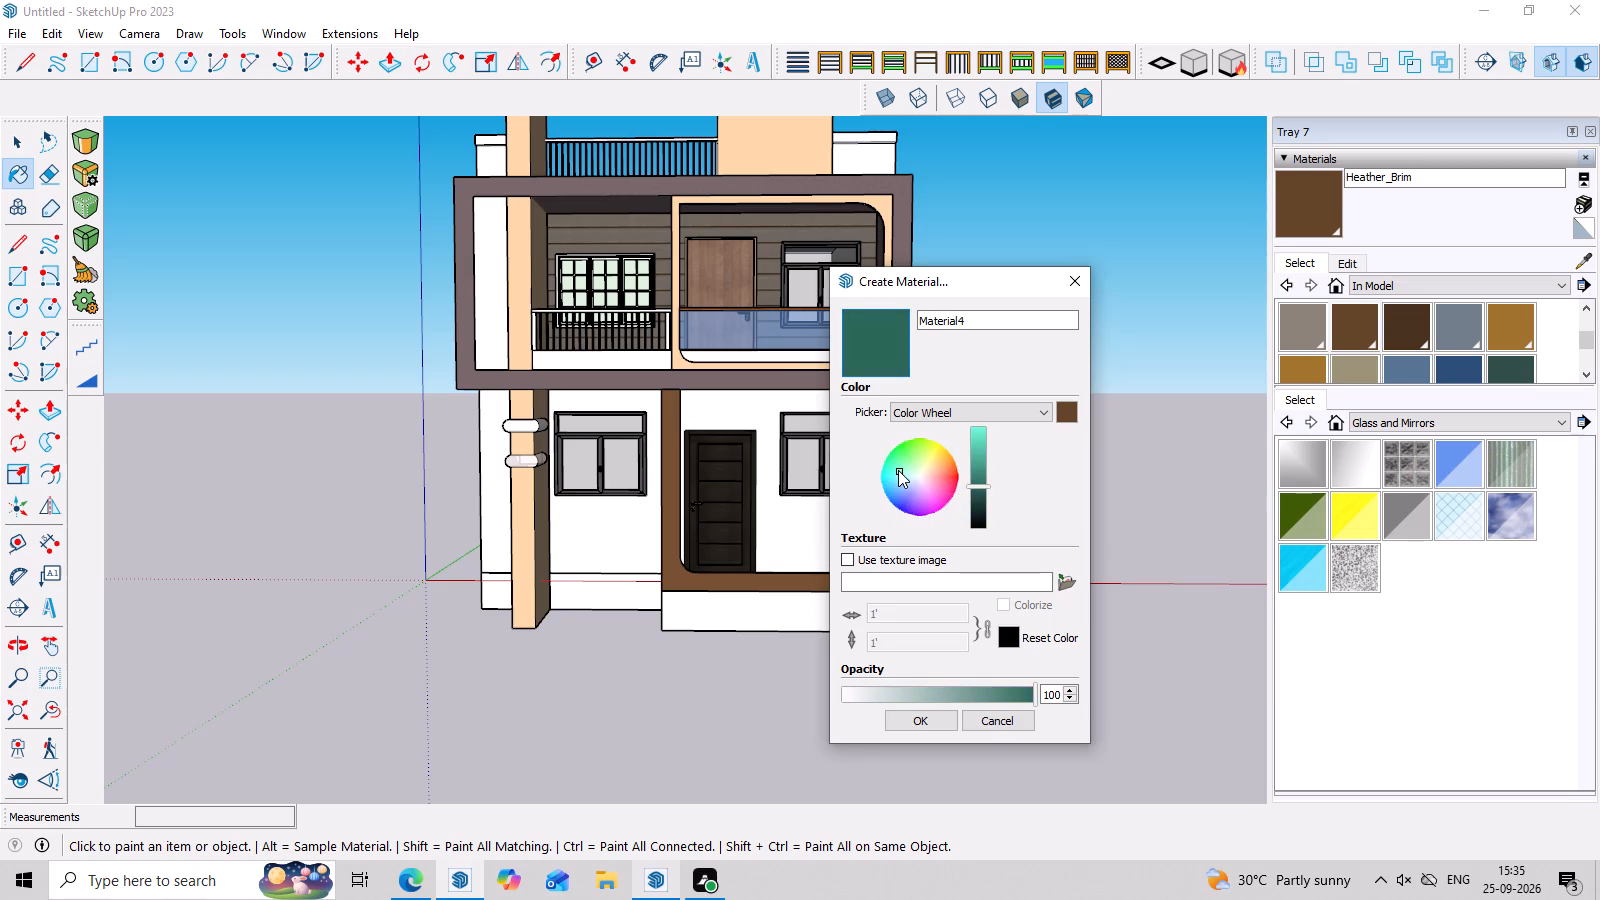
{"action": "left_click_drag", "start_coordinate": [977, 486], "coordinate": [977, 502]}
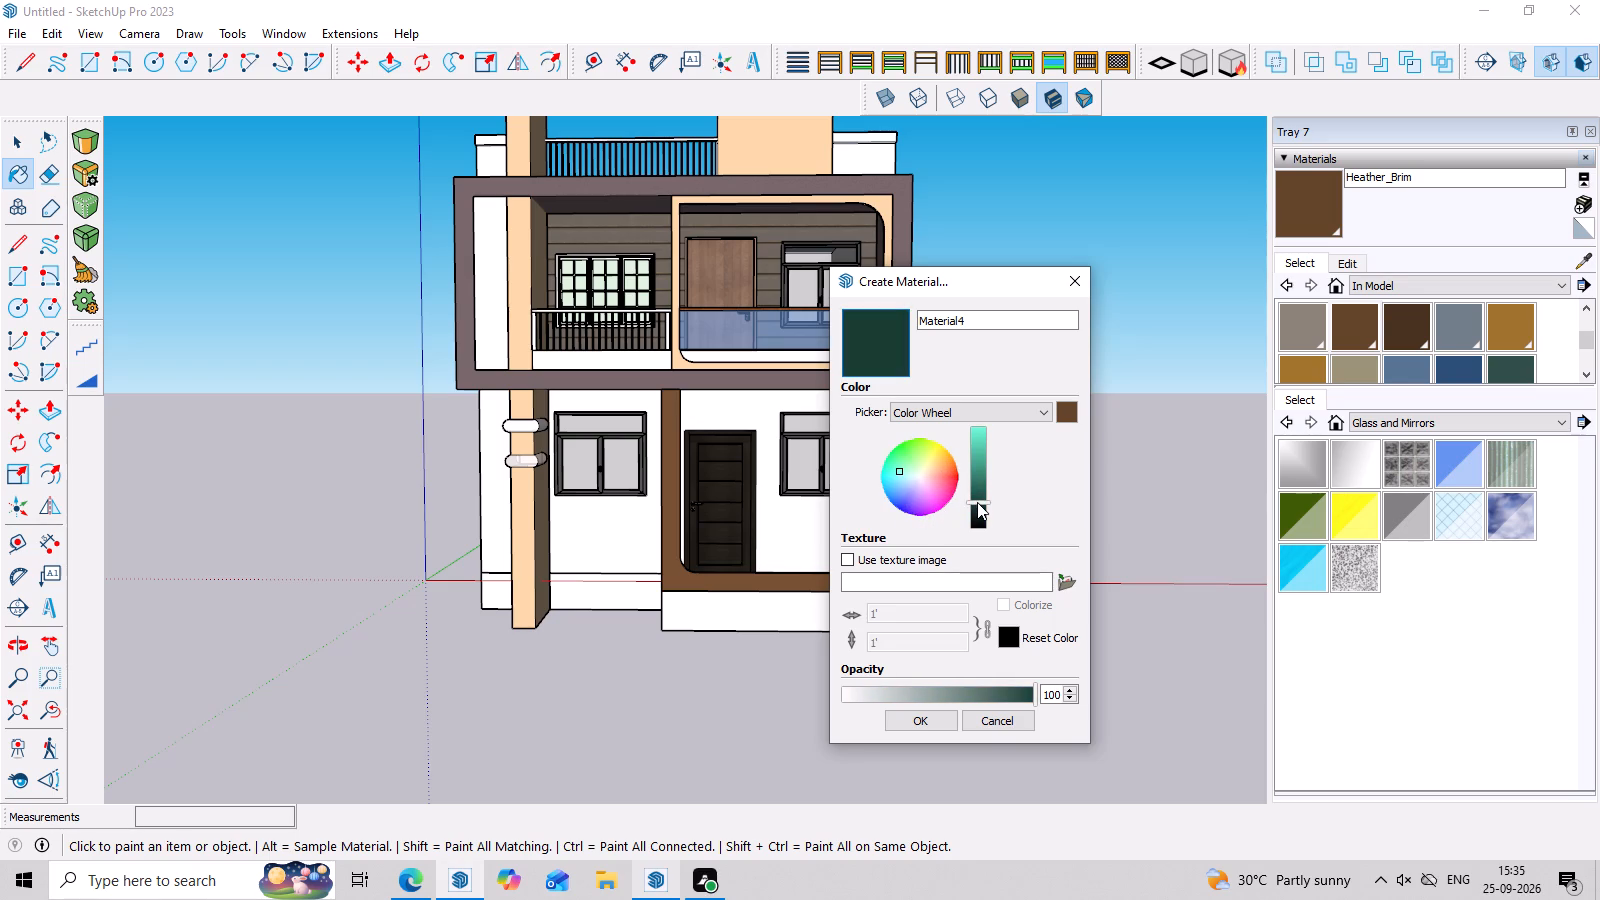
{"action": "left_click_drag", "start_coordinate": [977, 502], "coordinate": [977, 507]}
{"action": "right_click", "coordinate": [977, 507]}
Set the new material's colour to a dark, slightly warm grey and create it at 100 opacity.
{"action": "left_click_drag", "start_coordinate": [902, 471], "coordinate": [923, 471]}
{"action": "left_click", "coordinate": [923, 471]}
{"action": "right_click", "coordinate": [923, 471]}
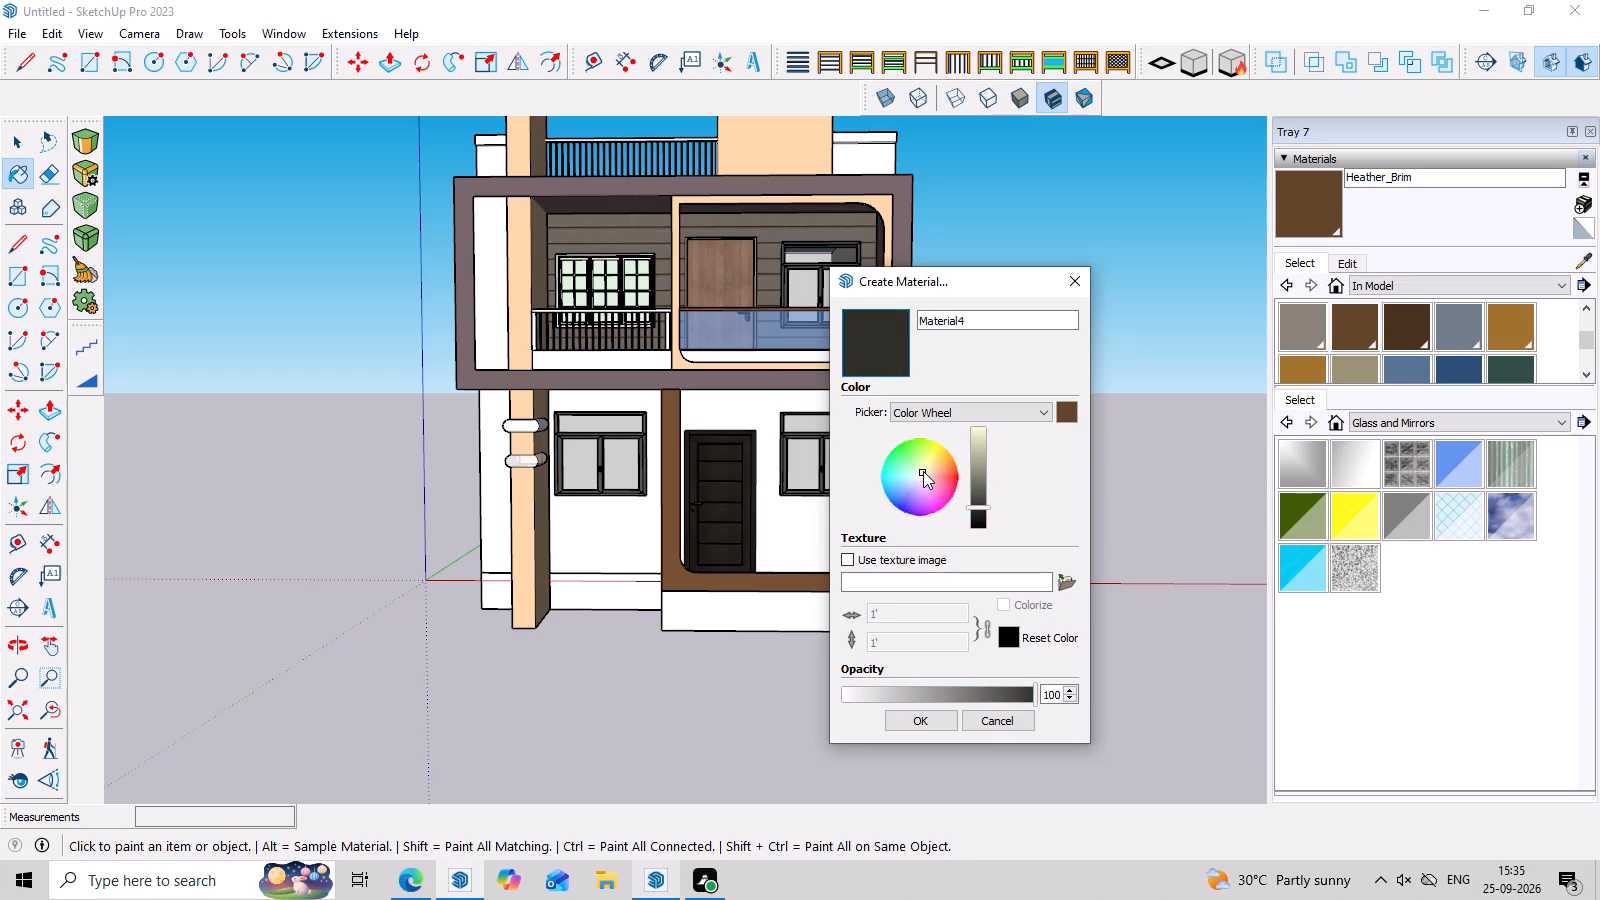
{"action": "right_click", "coordinate": [923, 471]}
{"action": "right_click", "coordinate": [923, 471]}
{"action": "left_click_drag", "start_coordinate": [977, 508], "coordinate": [979, 492]}
{"action": "left_click", "coordinate": [979, 492]}
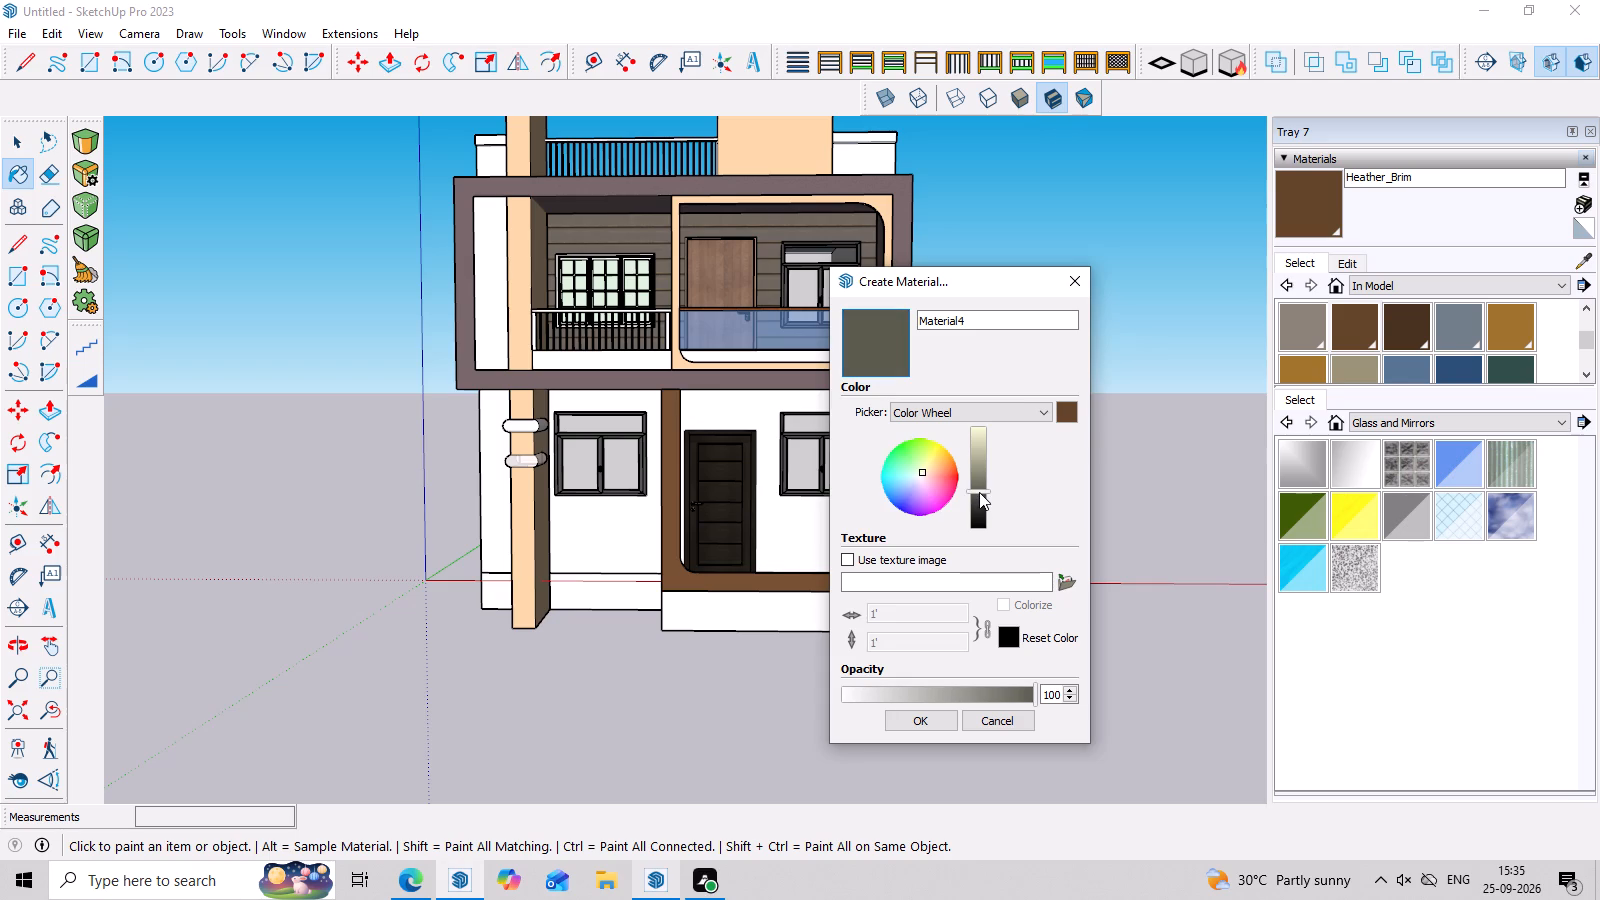
{"action": "right_click", "coordinate": [979, 492]}
{"action": "left_click", "coordinate": [979, 492]}
{"action": "right_click", "coordinate": [979, 492]}
{"action": "left_click", "coordinate": [979, 492]}
{"action": "right_click", "coordinate": [979, 492]}
{"action": "scroll", "coordinate": [979, 492], "scroll_direction": "up", "scroll_amount": 3}
{"action": "scroll", "coordinate": [979, 492], "scroll_direction": "down", "scroll_amount": 6}
{"action": "left_click", "coordinate": [903, 714]}
Paint the ground-floor porch's front frame with the new dark grey material.
{"action": "left_click", "coordinate": [901, 538]}
Paint the porch's side wall face beside the front frame with the same dark grey material.
{"action": "middle_click_drag", "start_coordinate": [939, 562], "coordinate": [555, 574]}
{"action": "scroll", "coordinate": [709, 511], "scroll_direction": "up", "scroll_amount": 5}
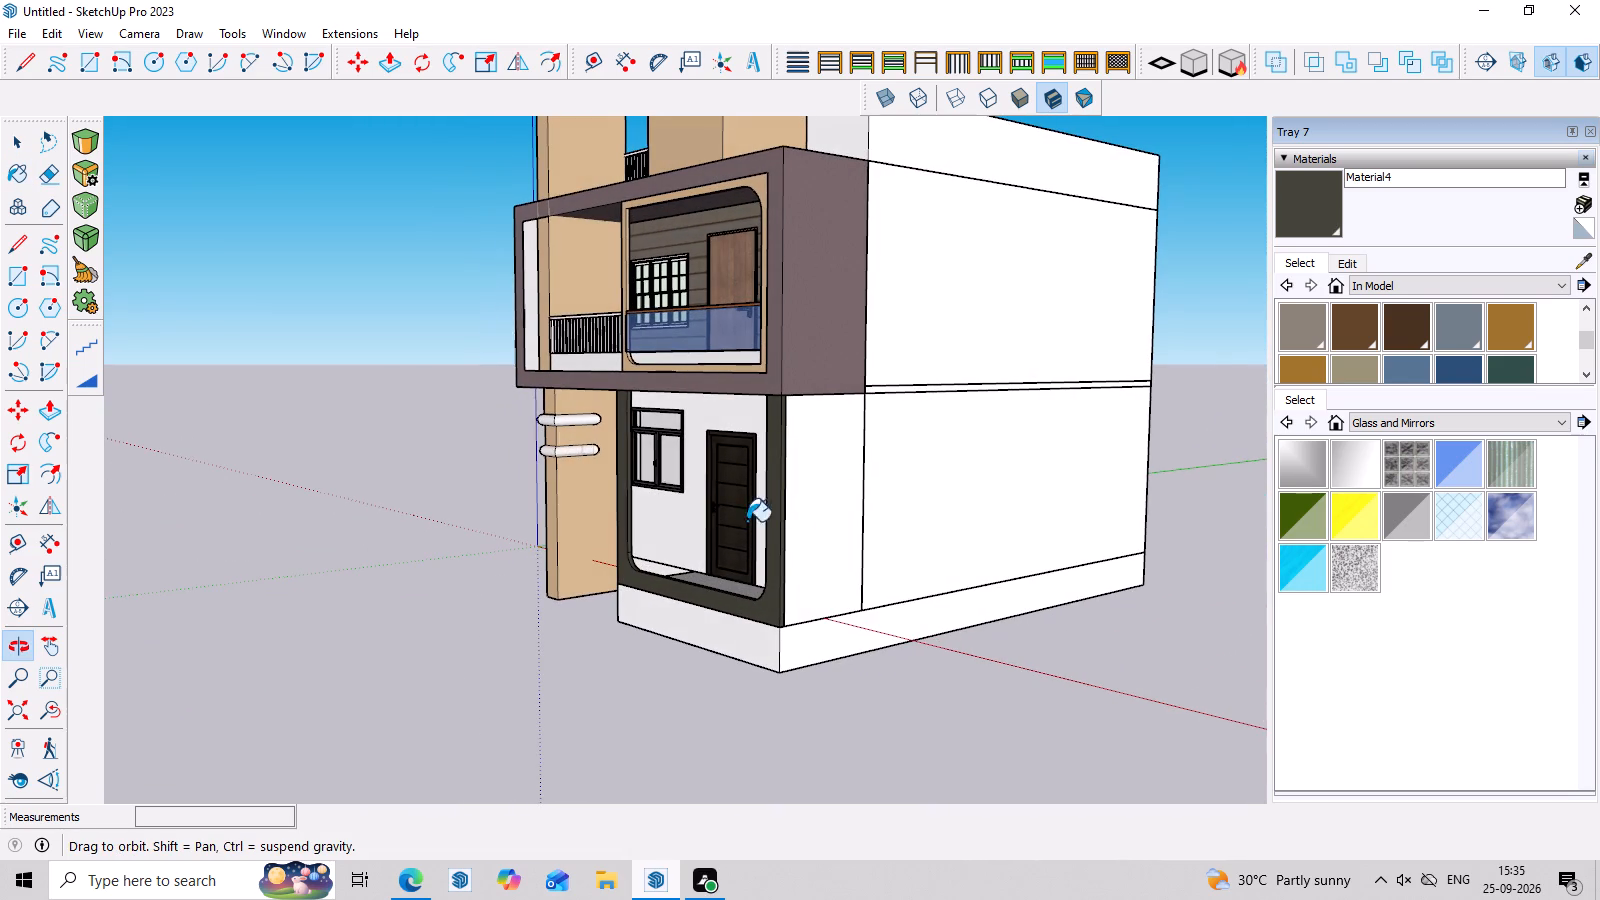
{"action": "scroll", "coordinate": [747, 521], "scroll_direction": "up", "scroll_amount": 2}
{"action": "left_click", "coordinate": [812, 504]}
{"action": "key", "text": "space"}
{"action": "left_click", "coordinate": [837, 538]}
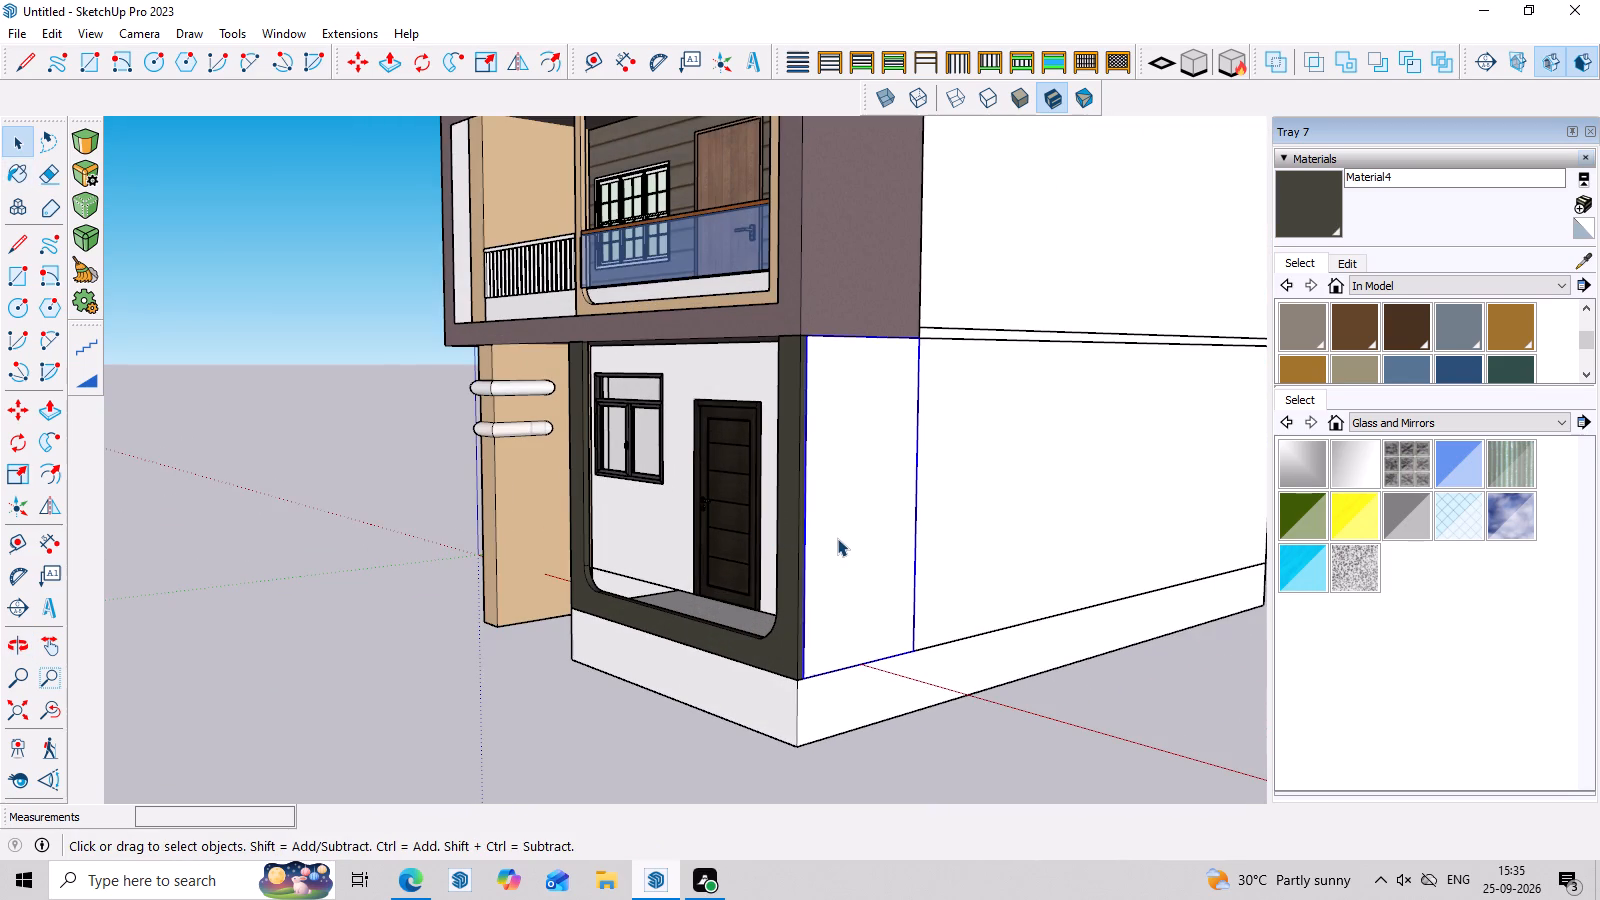
{"action": "scroll", "coordinate": [837, 538], "scroll_direction": "up", "scroll_amount": 1}
{"action": "left_click", "coordinate": [1300, 184]}
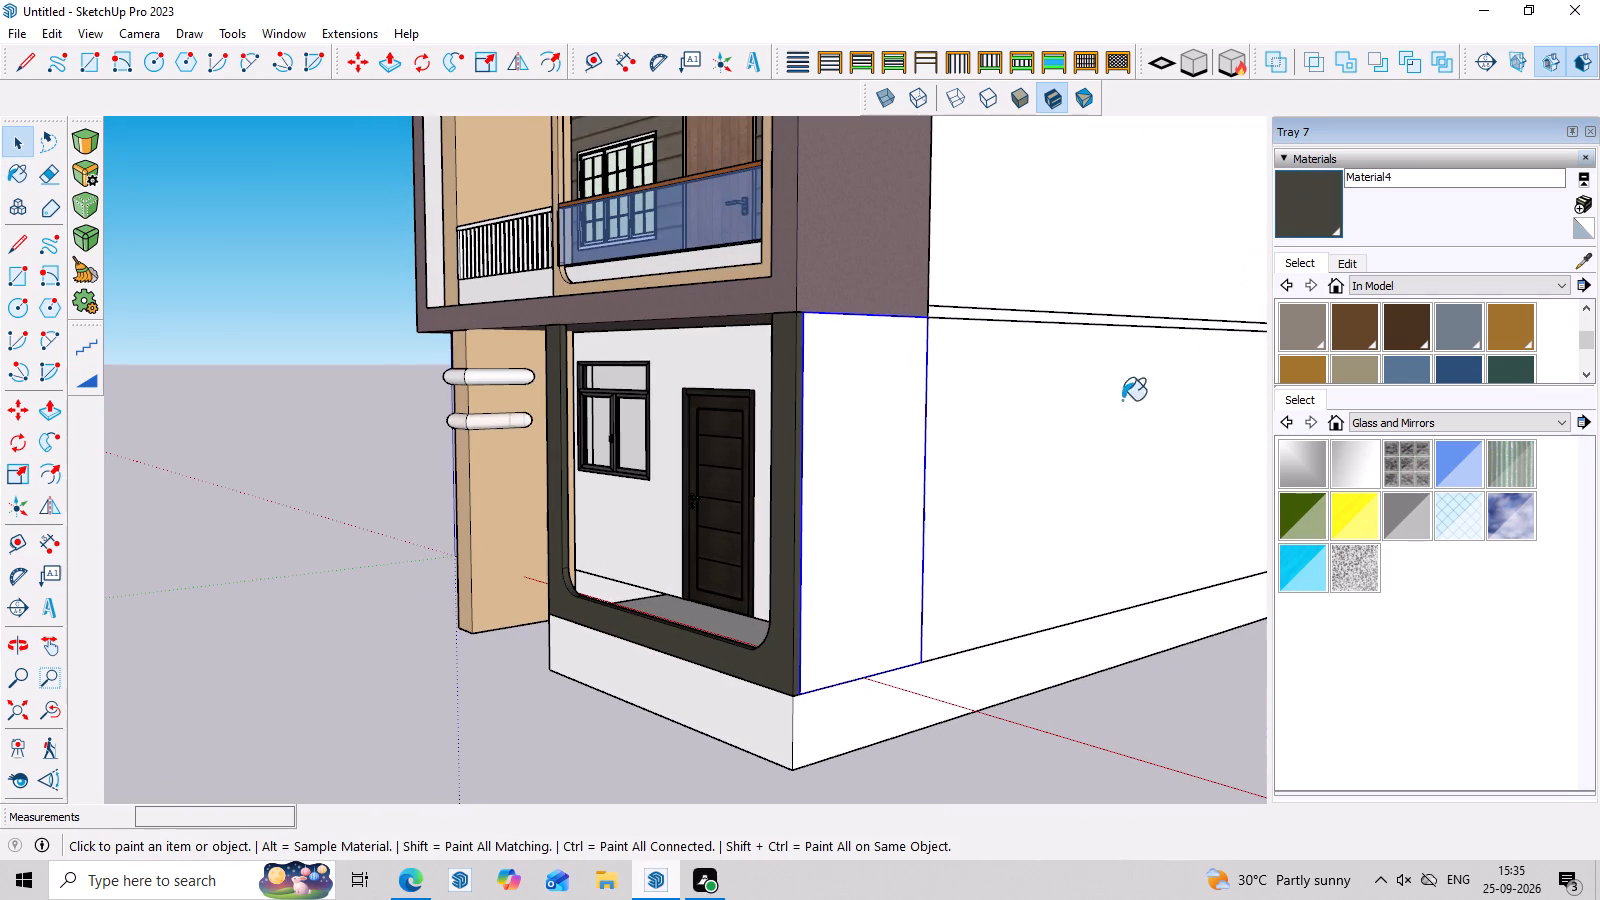
{"action": "left_click", "coordinate": [871, 501]}
Examine the repainted porch frame and side wall from the front, from below and at an angle beside the column.
{"action": "scroll", "coordinate": [670, 539], "scroll_direction": "down", "scroll_amount": 7}
{"action": "middle_click_drag", "start_coordinate": [781, 600], "coordinate": [1147, 452]}
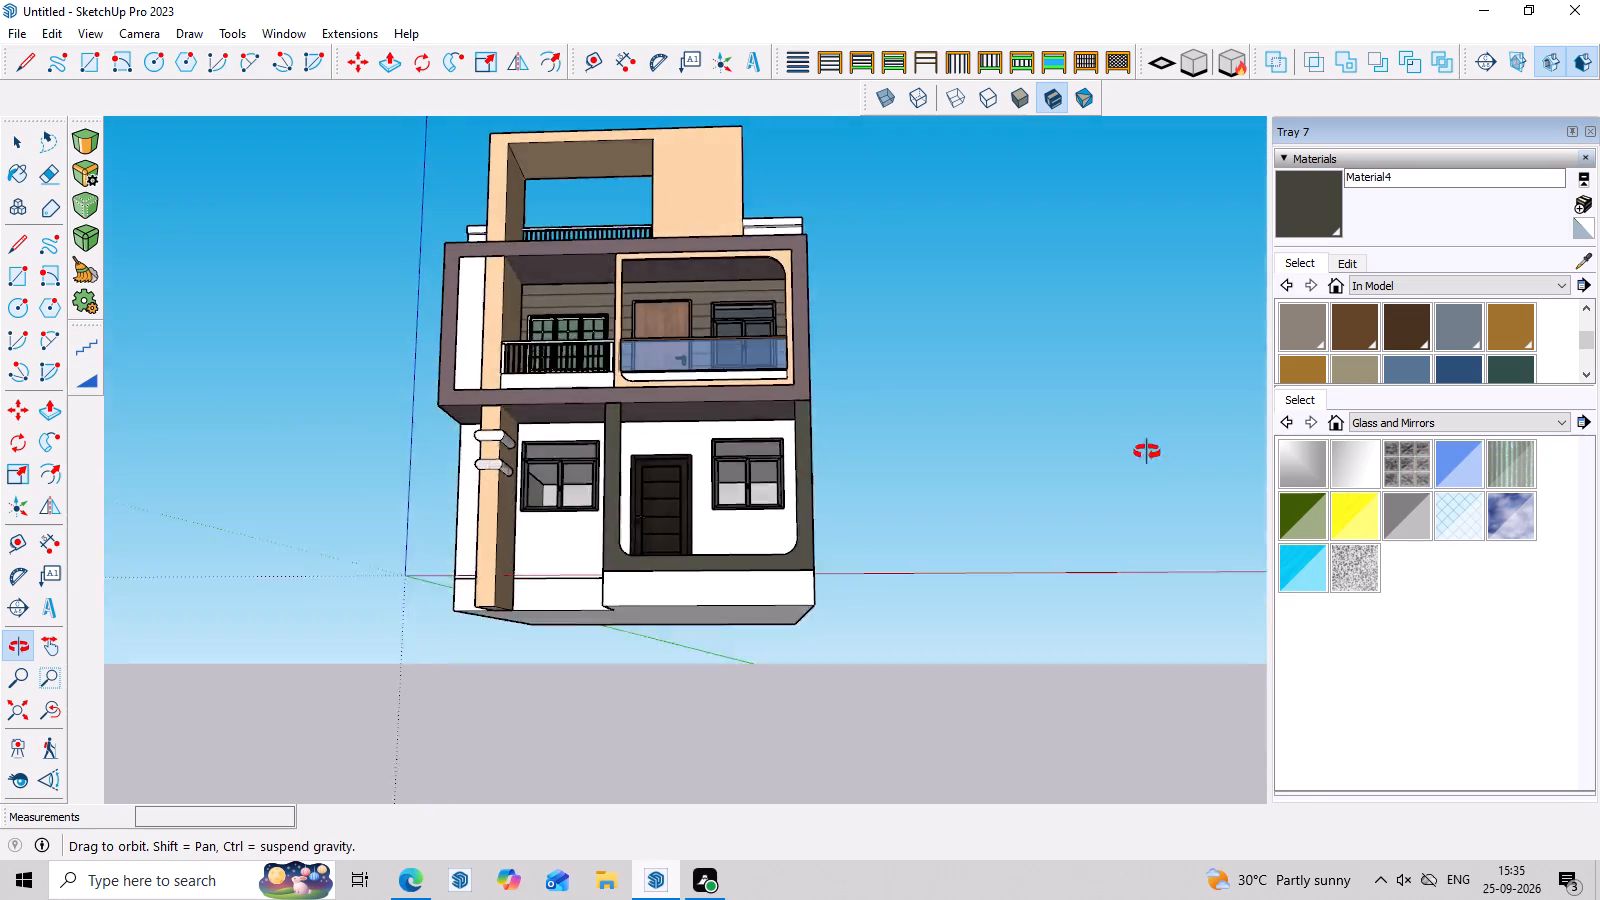
{"action": "middle_click_drag", "start_coordinate": [1147, 452], "coordinate": [934, 541]}
{"action": "scroll", "coordinate": [719, 600], "scroll_direction": "up", "scroll_amount": 2}
{"action": "middle_click_drag", "start_coordinate": [763, 626], "coordinate": [1131, 648]}
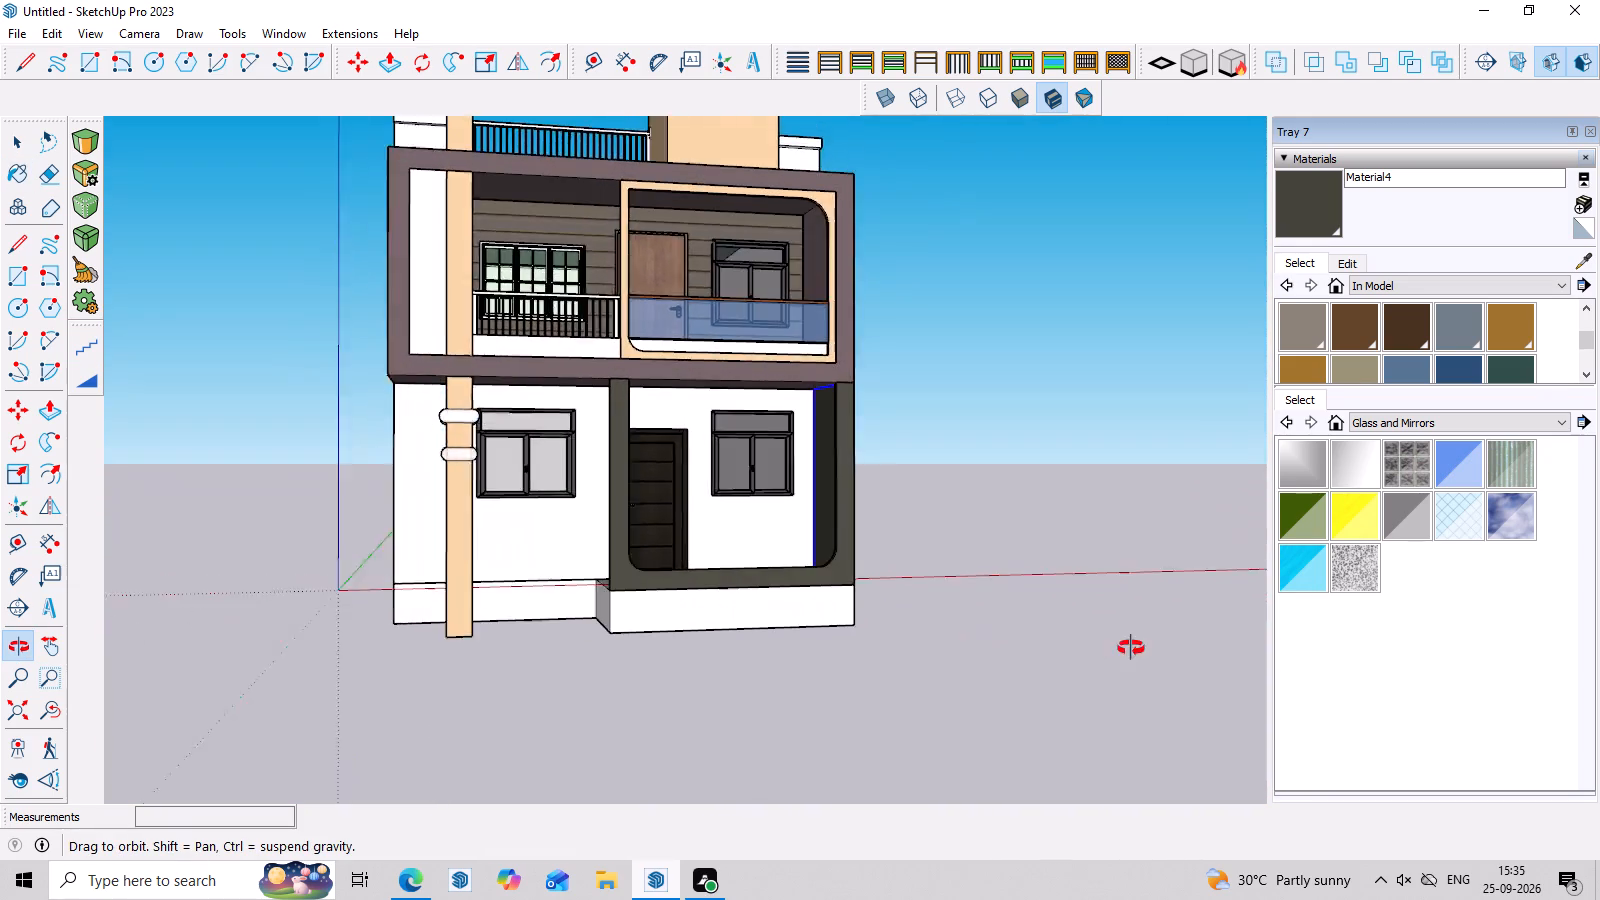
{"action": "middle_click_drag", "start_coordinate": [1131, 648], "coordinate": [1213, 712]}
{"action": "middle_click_drag", "start_coordinate": [1111, 721], "coordinate": [948, 707]}
{"action": "scroll", "coordinate": [805, 516], "scroll_direction": "up", "scroll_amount": 3}
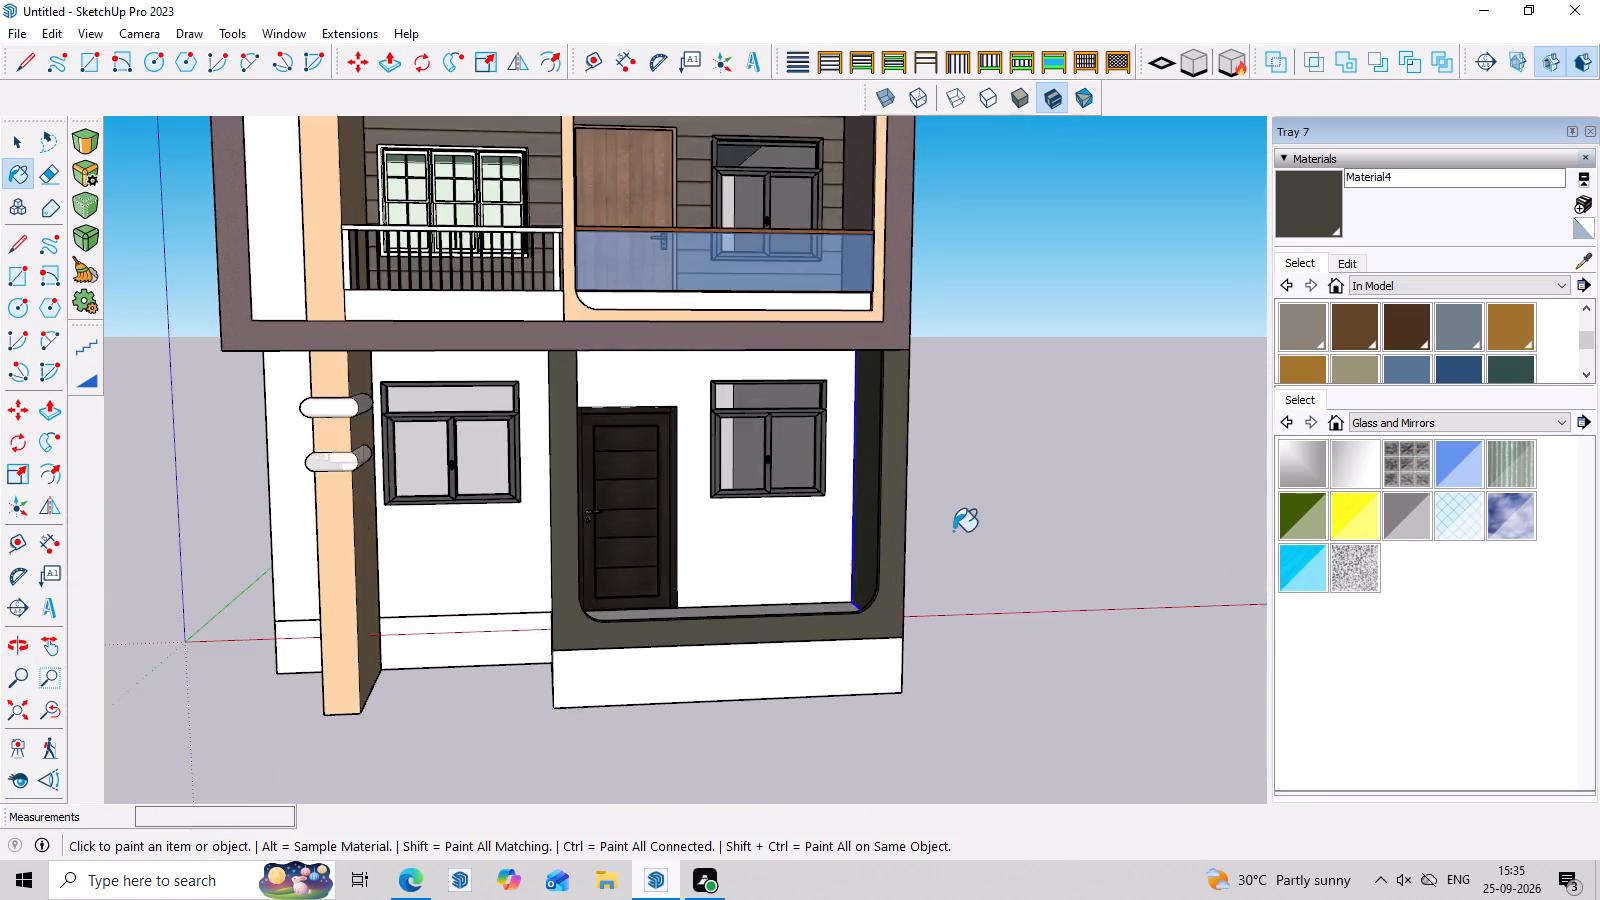
{"action": "scroll", "coordinate": [957, 521], "scroll_direction": "up", "scroll_amount": 3}
{"action": "middle_click_drag", "start_coordinate": [948, 550], "coordinate": [909, 470]}
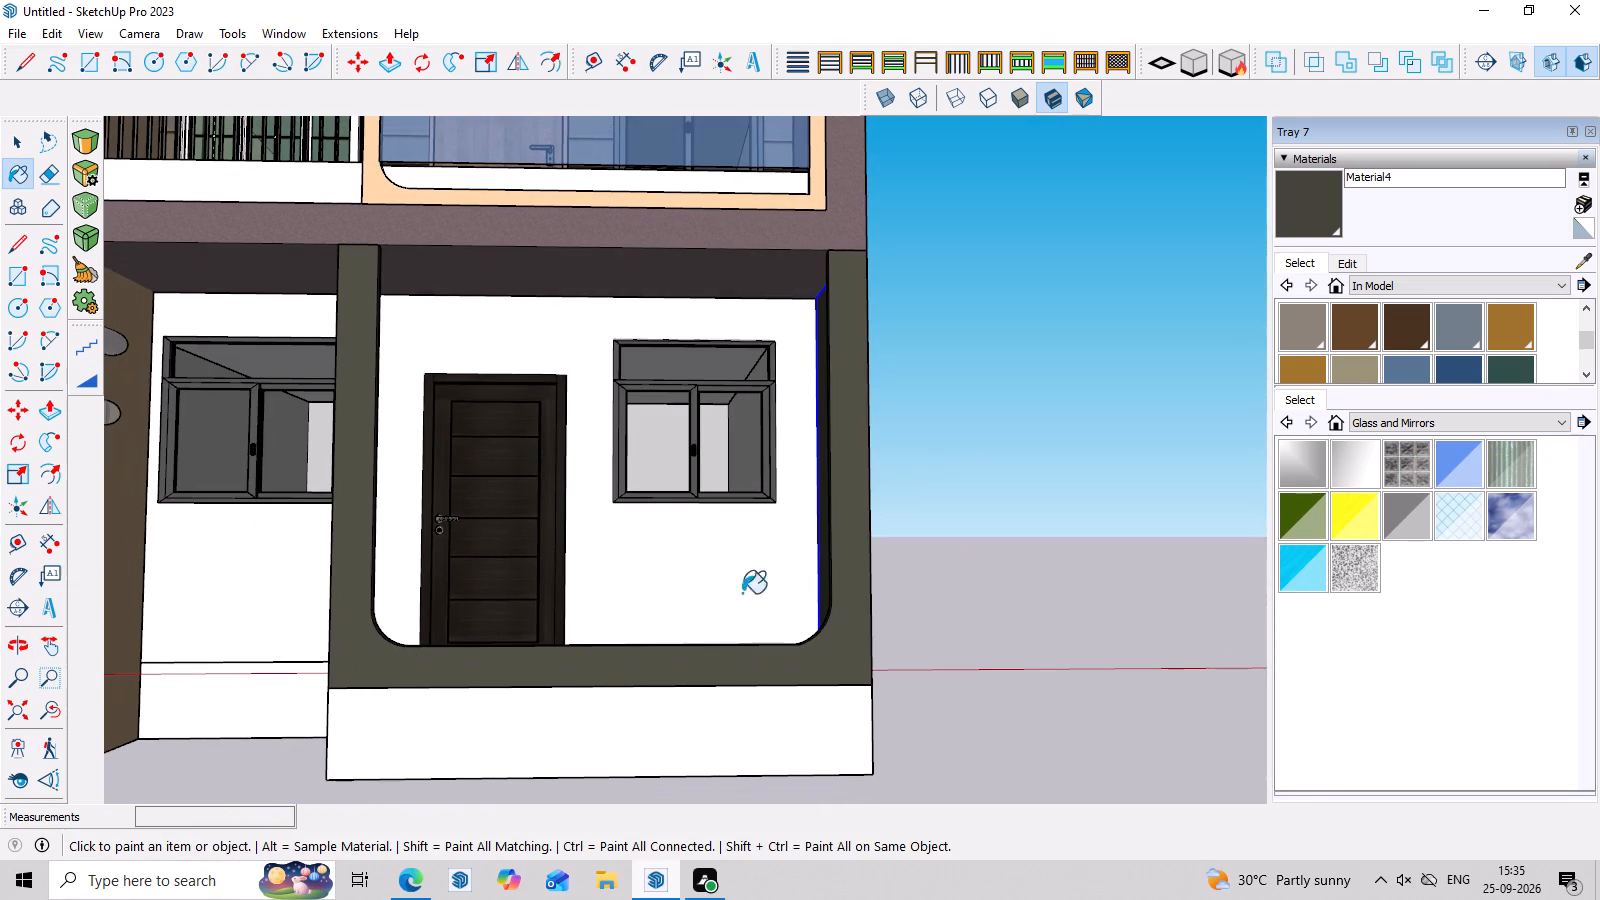
{"action": "scroll", "coordinate": [675, 636], "scroll_direction": "down", "scroll_amount": 8}
{"action": "middle_click_drag", "start_coordinate": [1025, 559], "coordinate": [1086, 638]}
{"action": "scroll", "coordinate": [924, 637], "scroll_direction": "up", "scroll_amount": 4}
{"action": "key", "text": "space"}
{"action": "scroll", "coordinate": [972, 598], "scroll_direction": "down", "scroll_amount": 7}
{"action": "middle_click_drag", "start_coordinate": [1009, 599], "coordinate": [1128, 512]}
{"action": "scroll", "coordinate": [1137, 502], "scroll_direction": "up", "scroll_amount": 5}
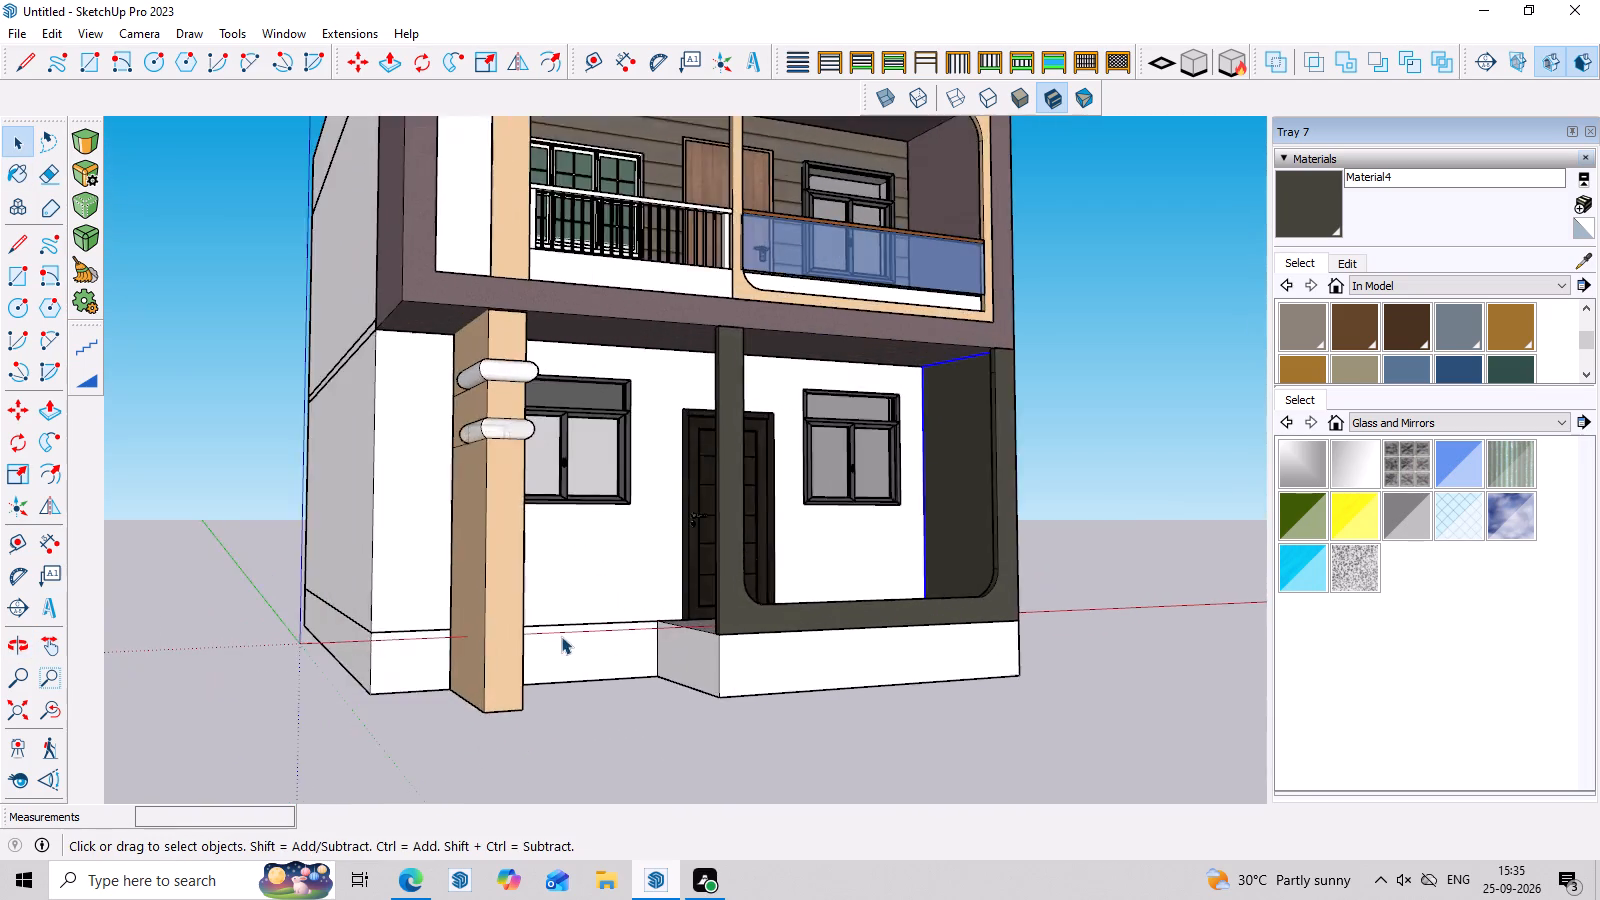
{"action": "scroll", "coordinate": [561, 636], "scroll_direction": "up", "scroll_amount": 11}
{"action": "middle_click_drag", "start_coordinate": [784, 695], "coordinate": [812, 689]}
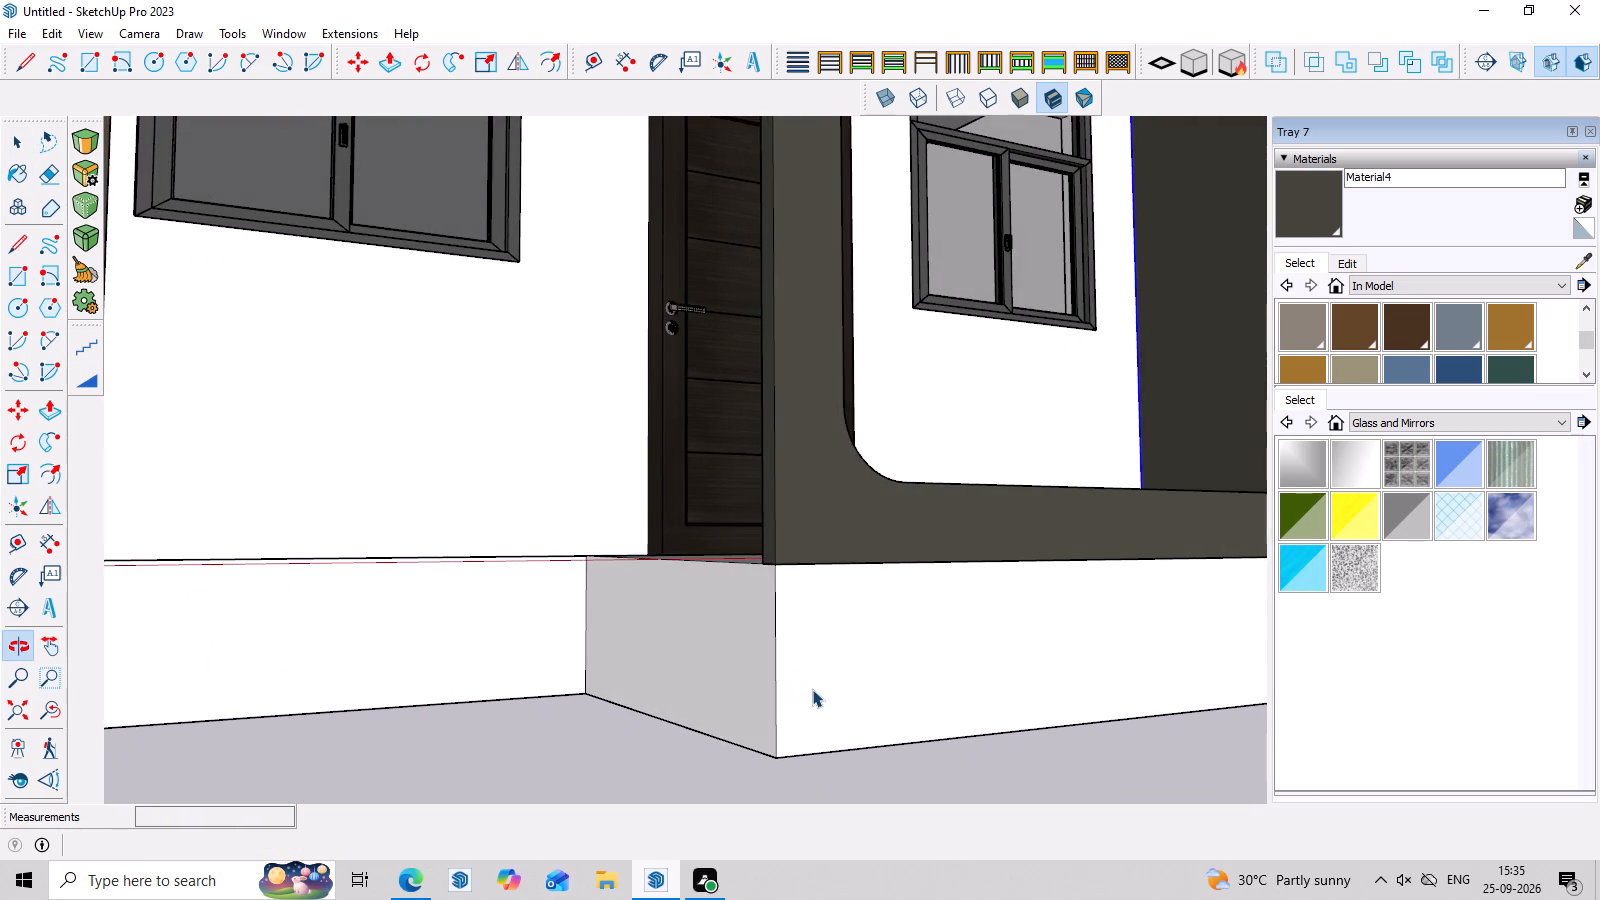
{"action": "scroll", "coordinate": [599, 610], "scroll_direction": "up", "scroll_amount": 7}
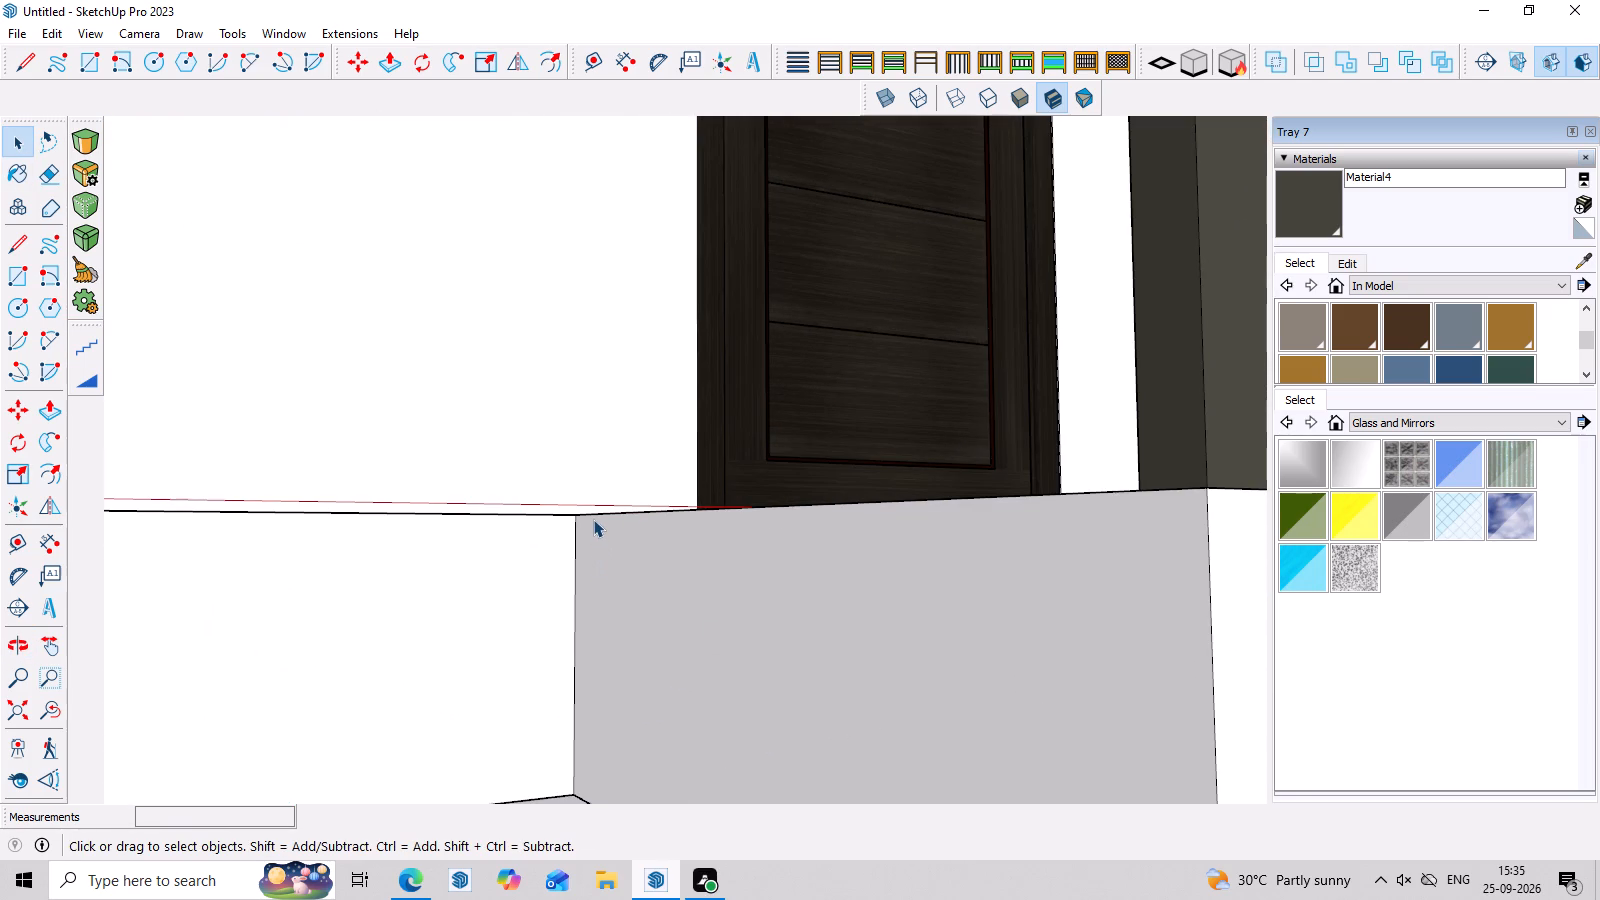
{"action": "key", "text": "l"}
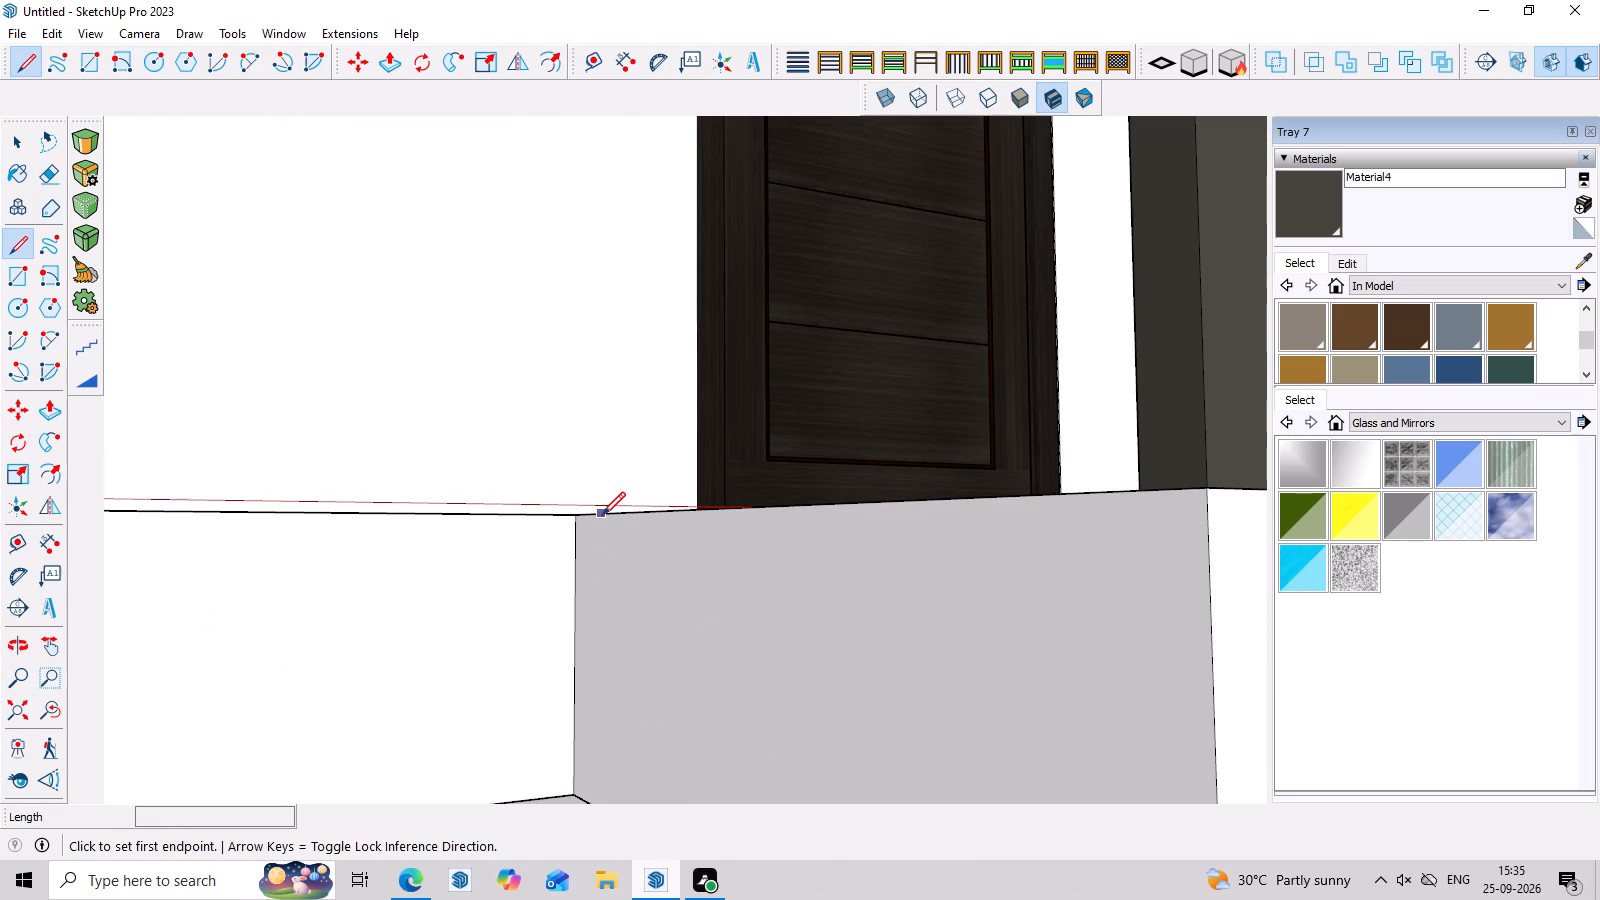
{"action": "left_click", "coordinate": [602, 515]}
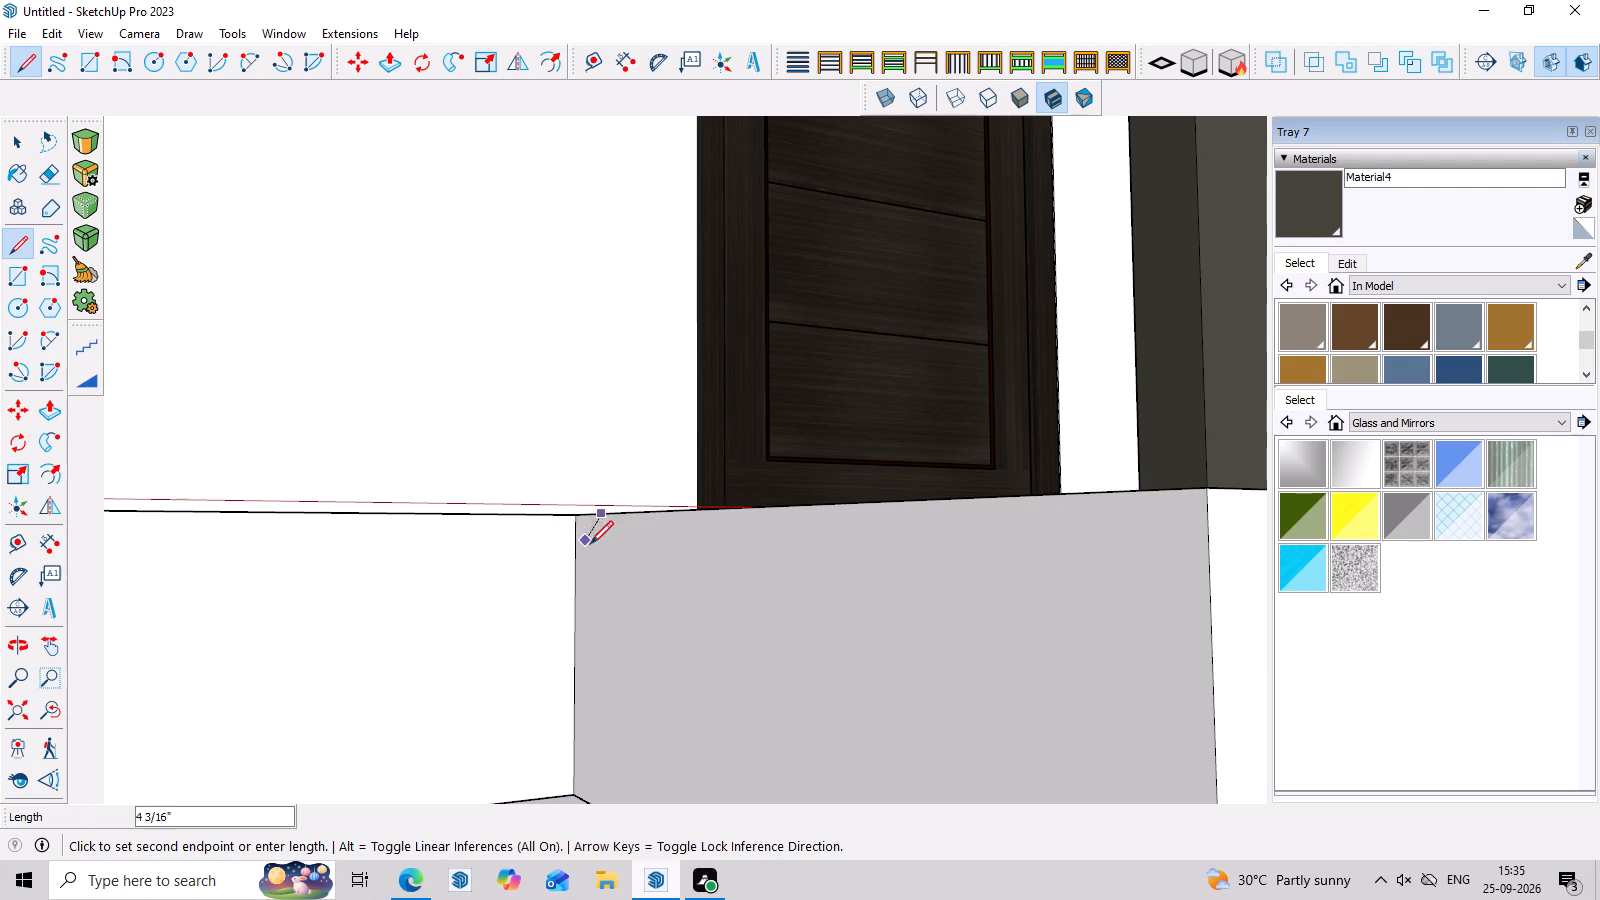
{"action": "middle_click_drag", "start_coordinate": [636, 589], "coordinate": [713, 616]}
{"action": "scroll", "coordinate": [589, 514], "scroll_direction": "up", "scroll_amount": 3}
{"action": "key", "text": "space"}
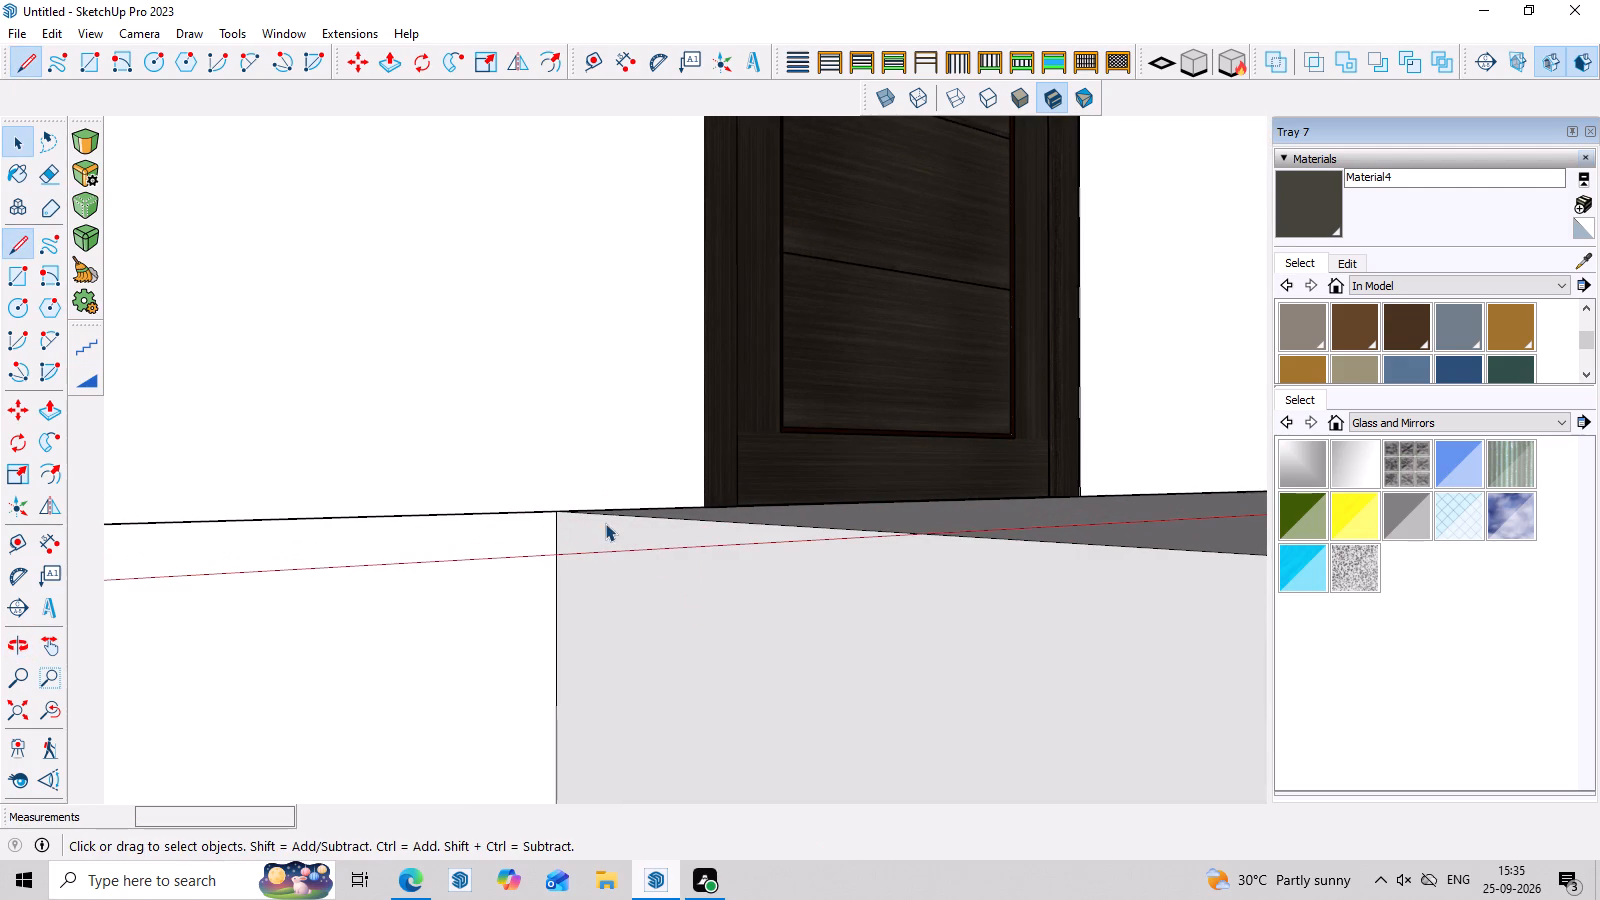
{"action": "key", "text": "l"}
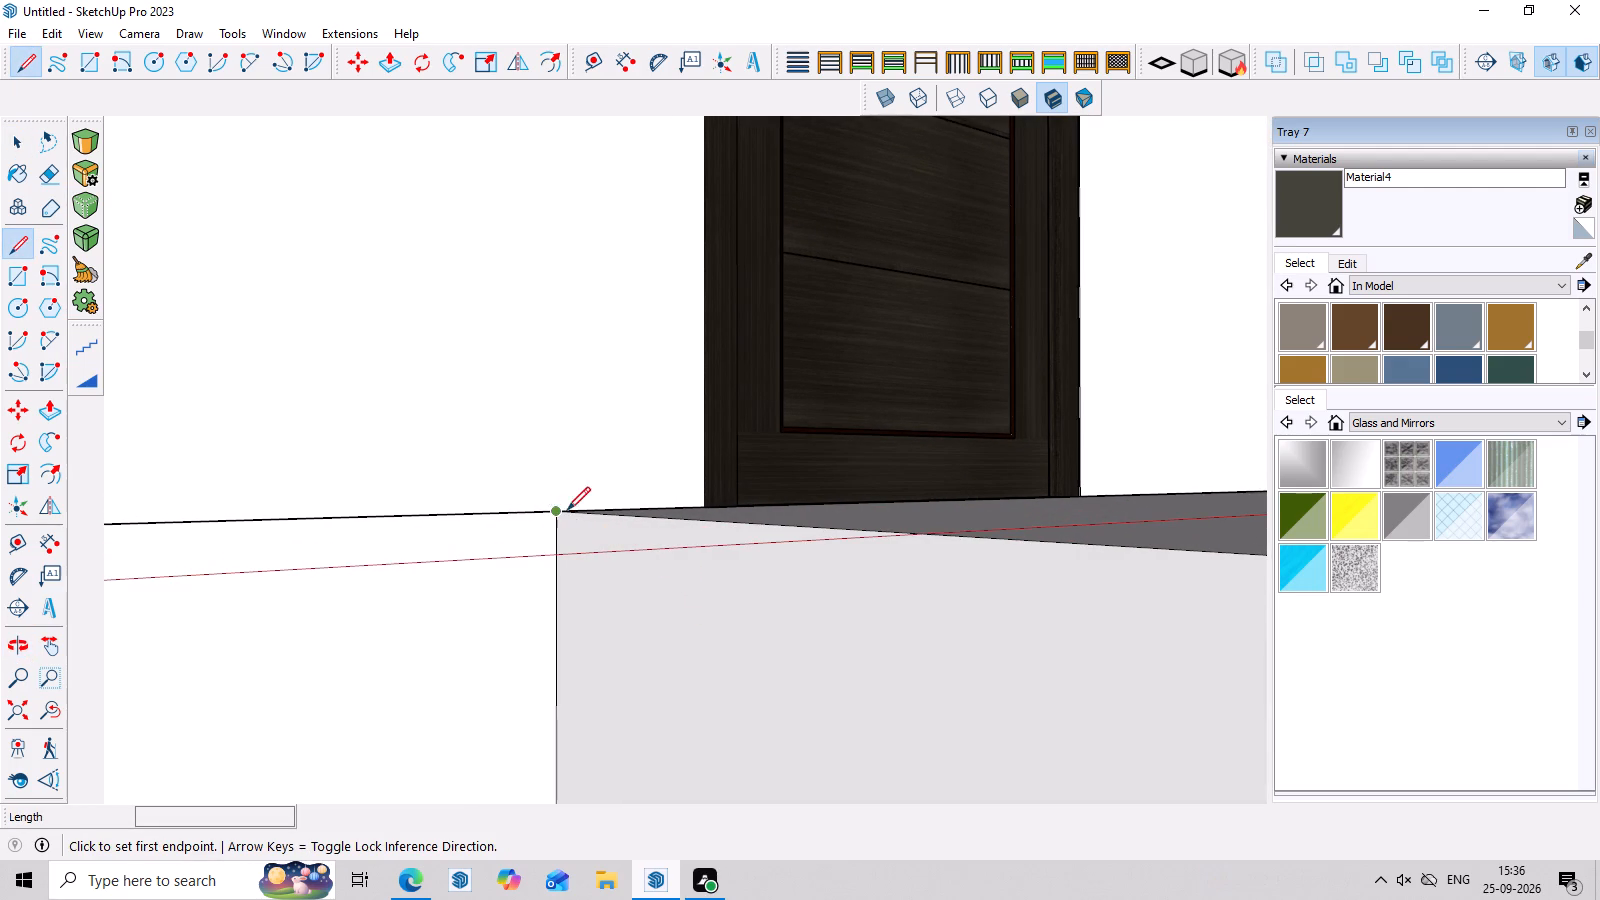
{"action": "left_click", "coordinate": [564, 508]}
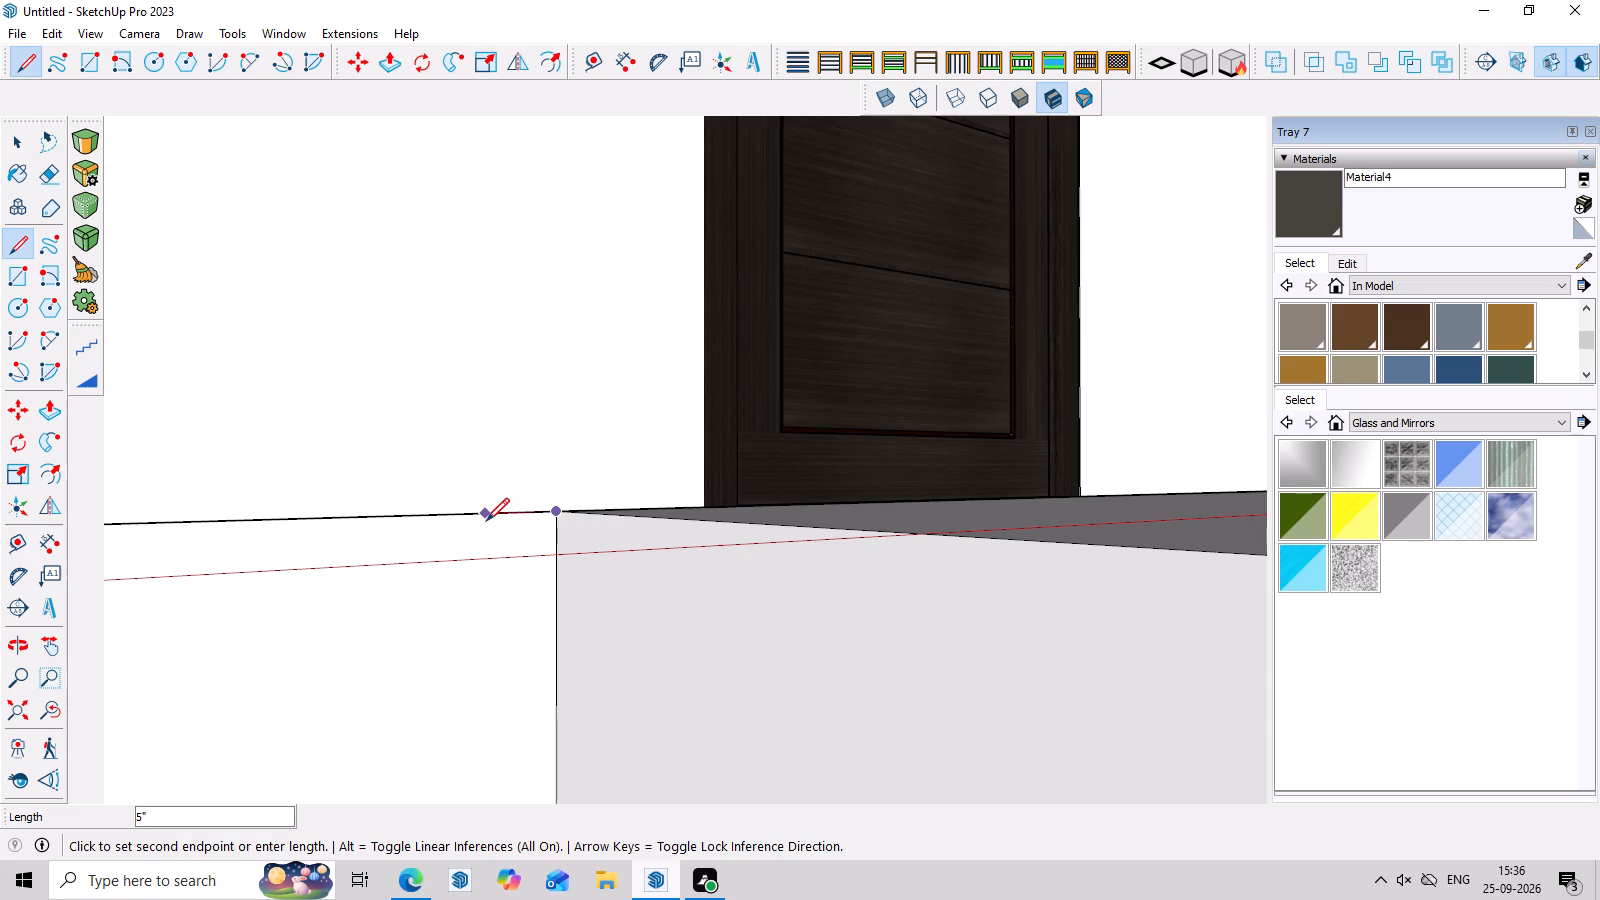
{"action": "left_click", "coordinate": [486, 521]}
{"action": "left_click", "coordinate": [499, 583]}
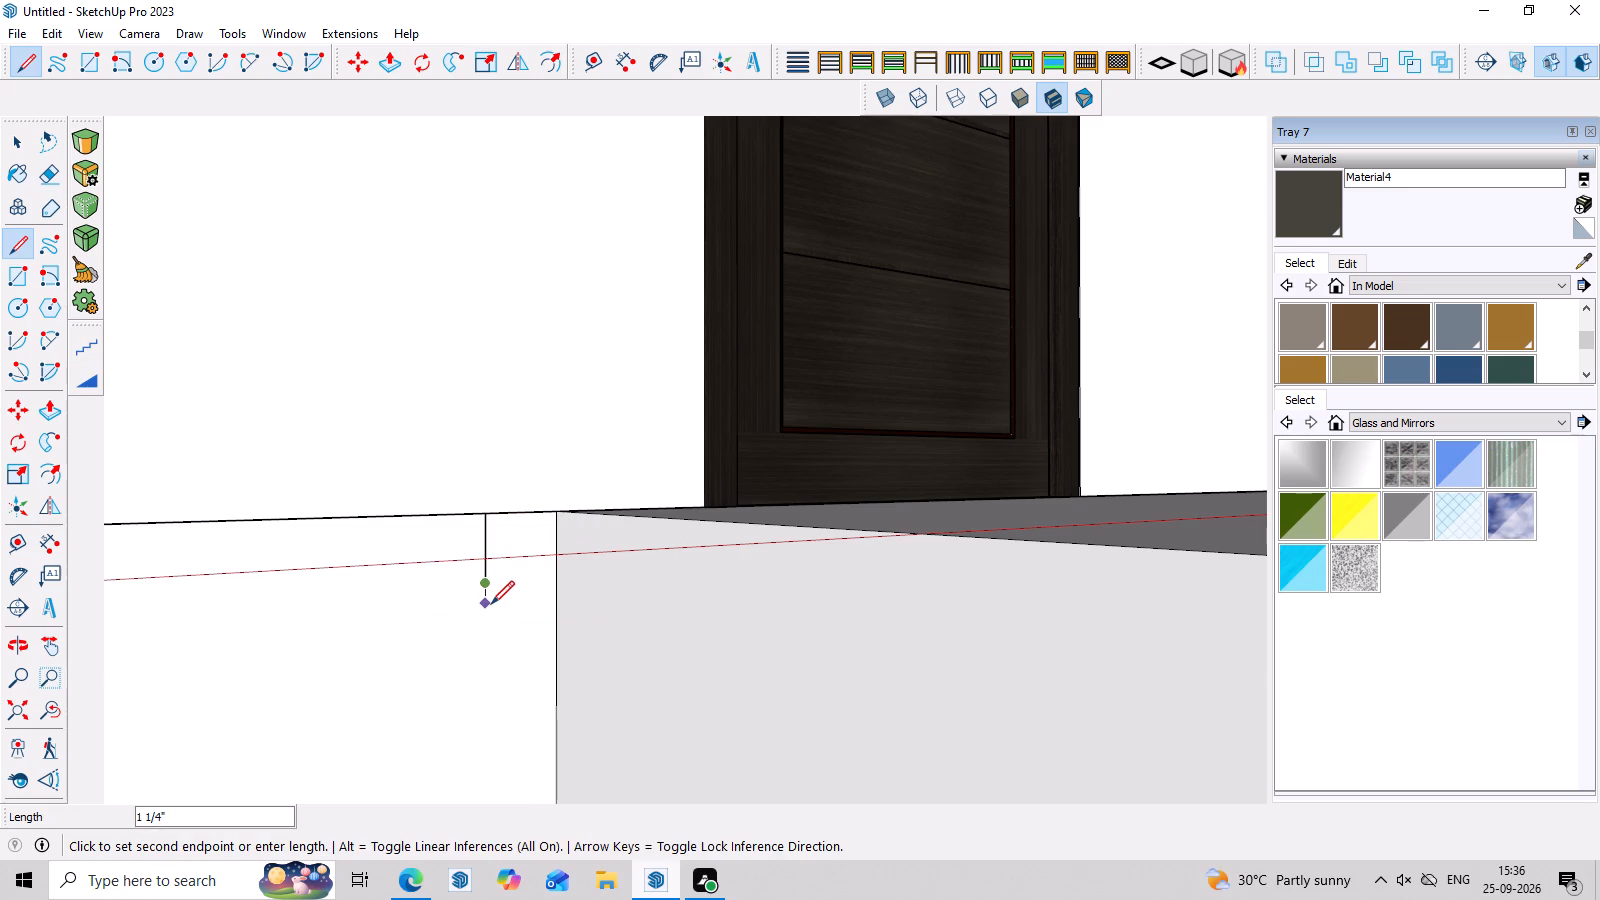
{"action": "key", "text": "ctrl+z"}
Draw a three-step stair profile on the house base beside the porch platform, with risers about 10, 8 and 6 inches high.
{"action": "left_click", "coordinate": [556, 514]}
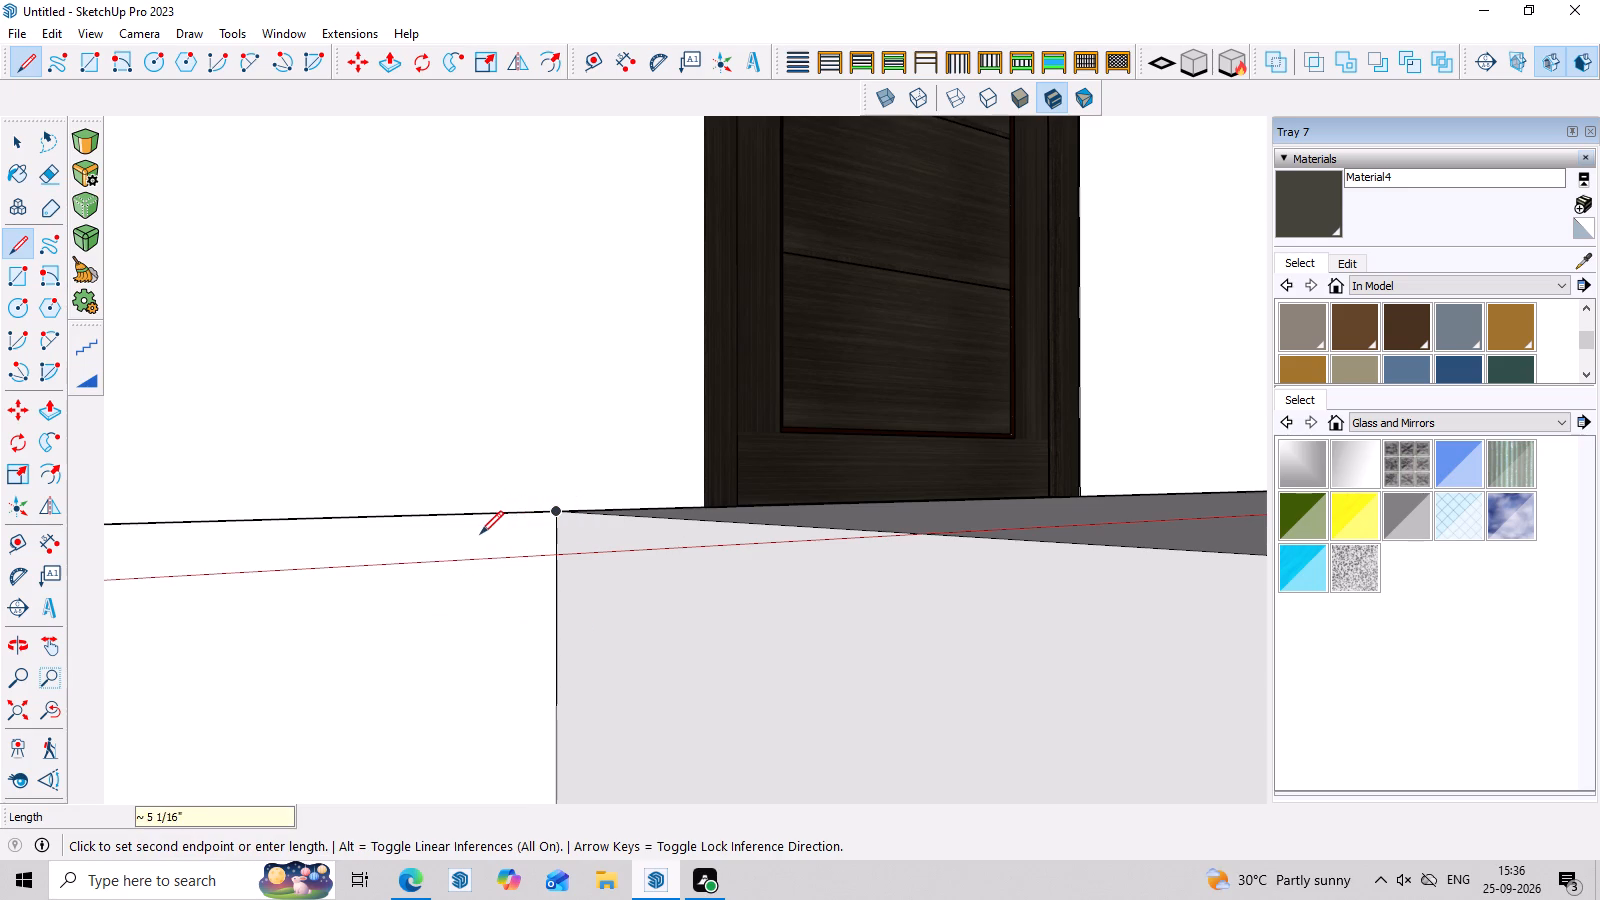
{"action": "left_click", "coordinate": [398, 521]}
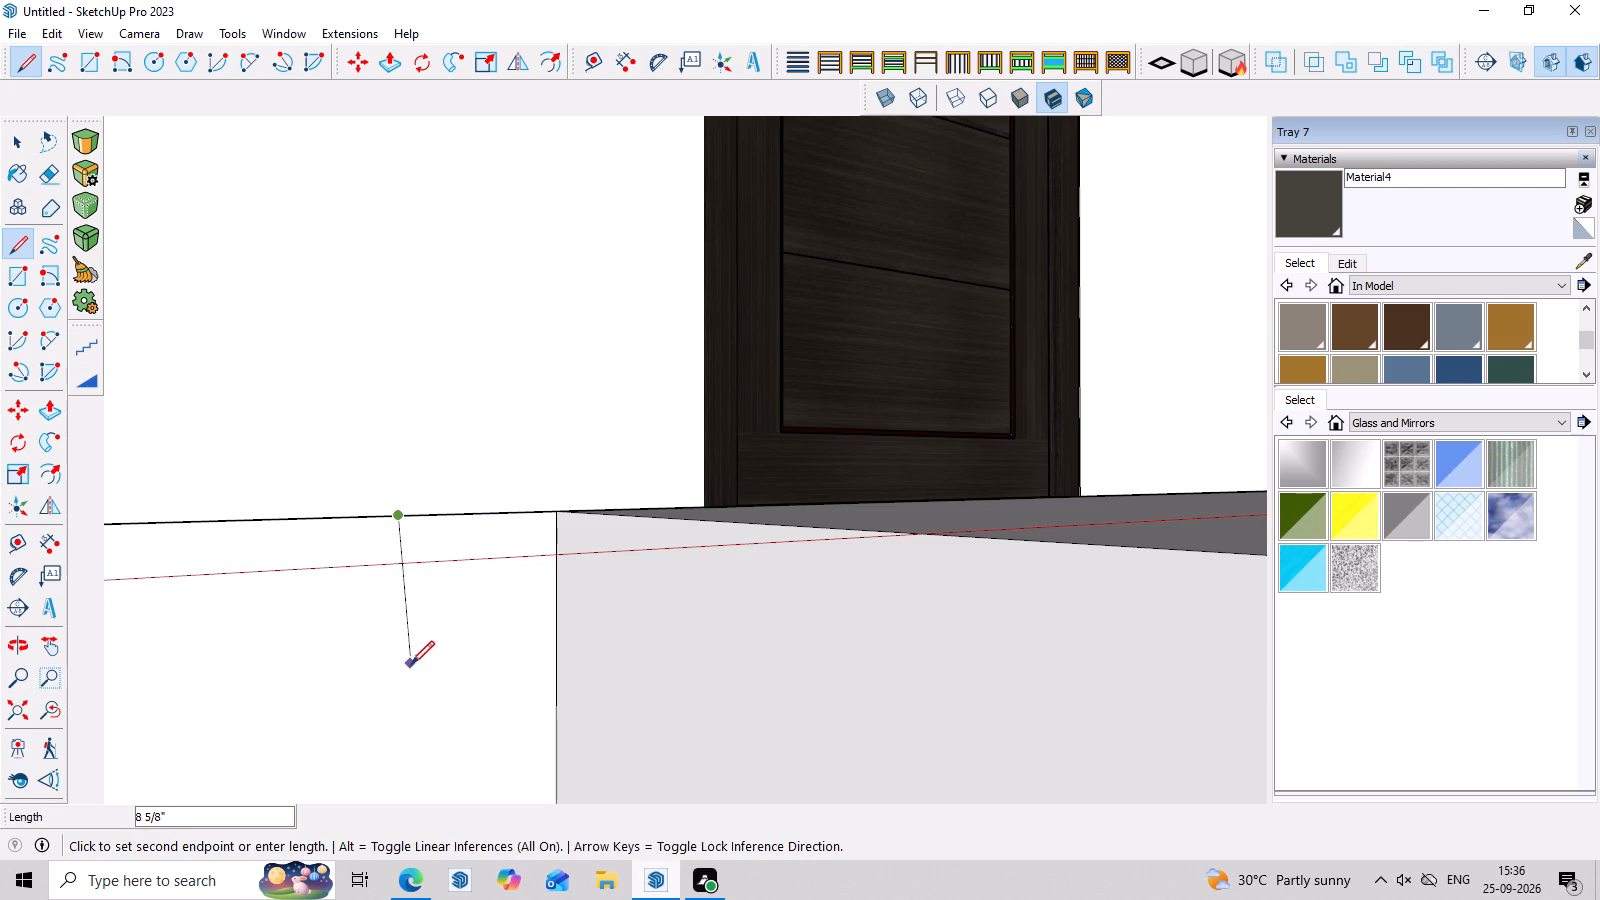
{"action": "scroll", "coordinate": [406, 667], "scroll_direction": "down", "scroll_amount": 10}
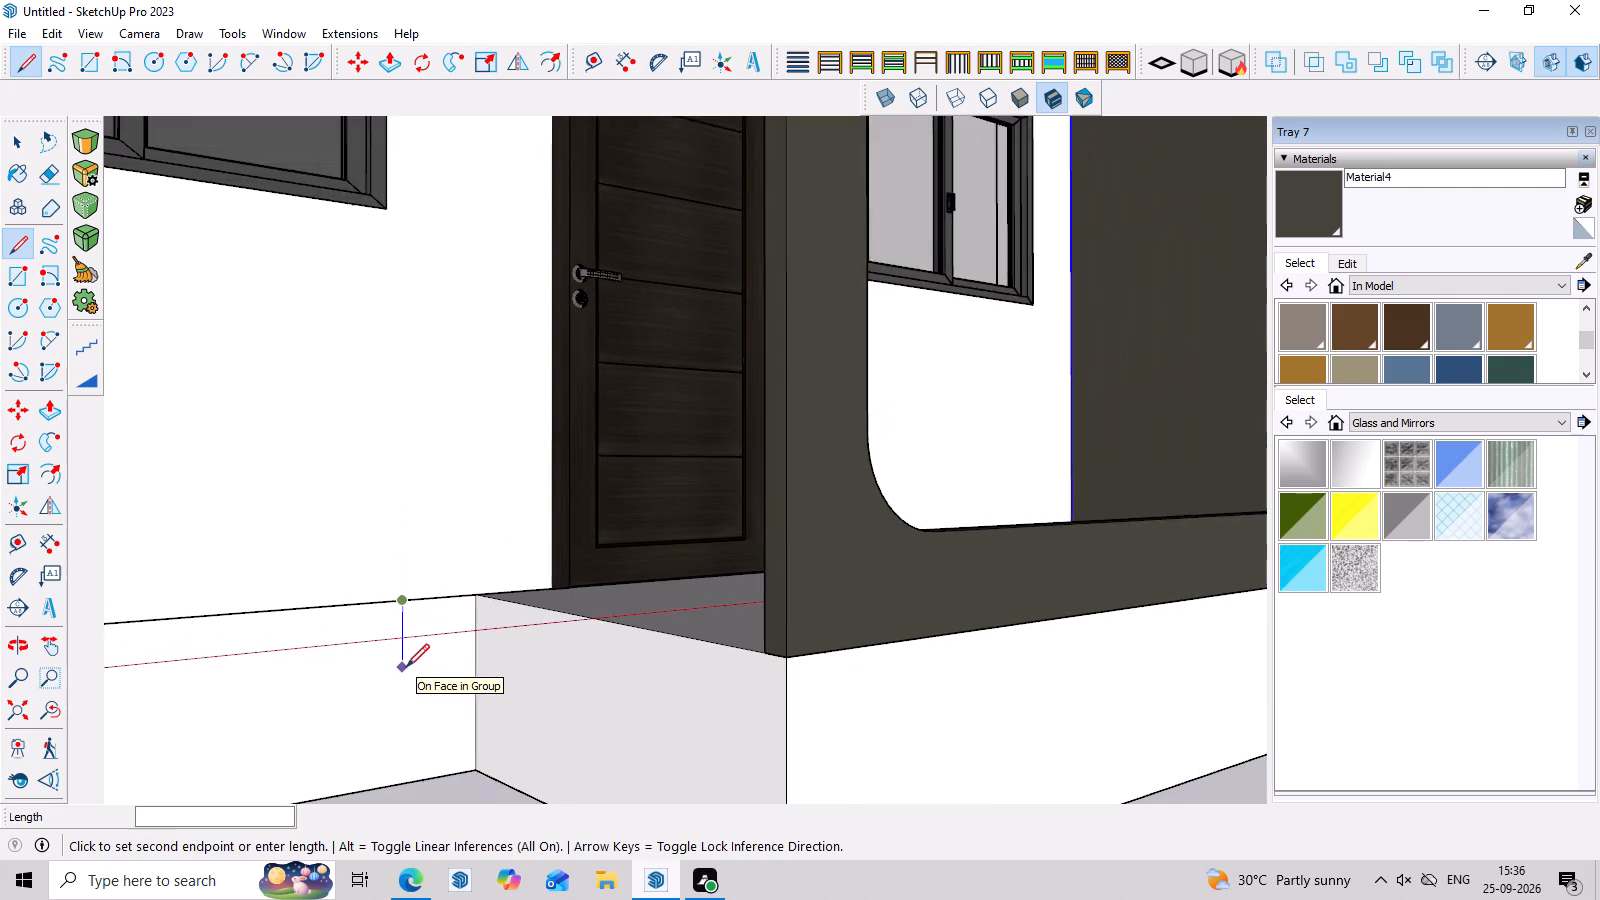
{"action": "left_click", "coordinate": [405, 678]}
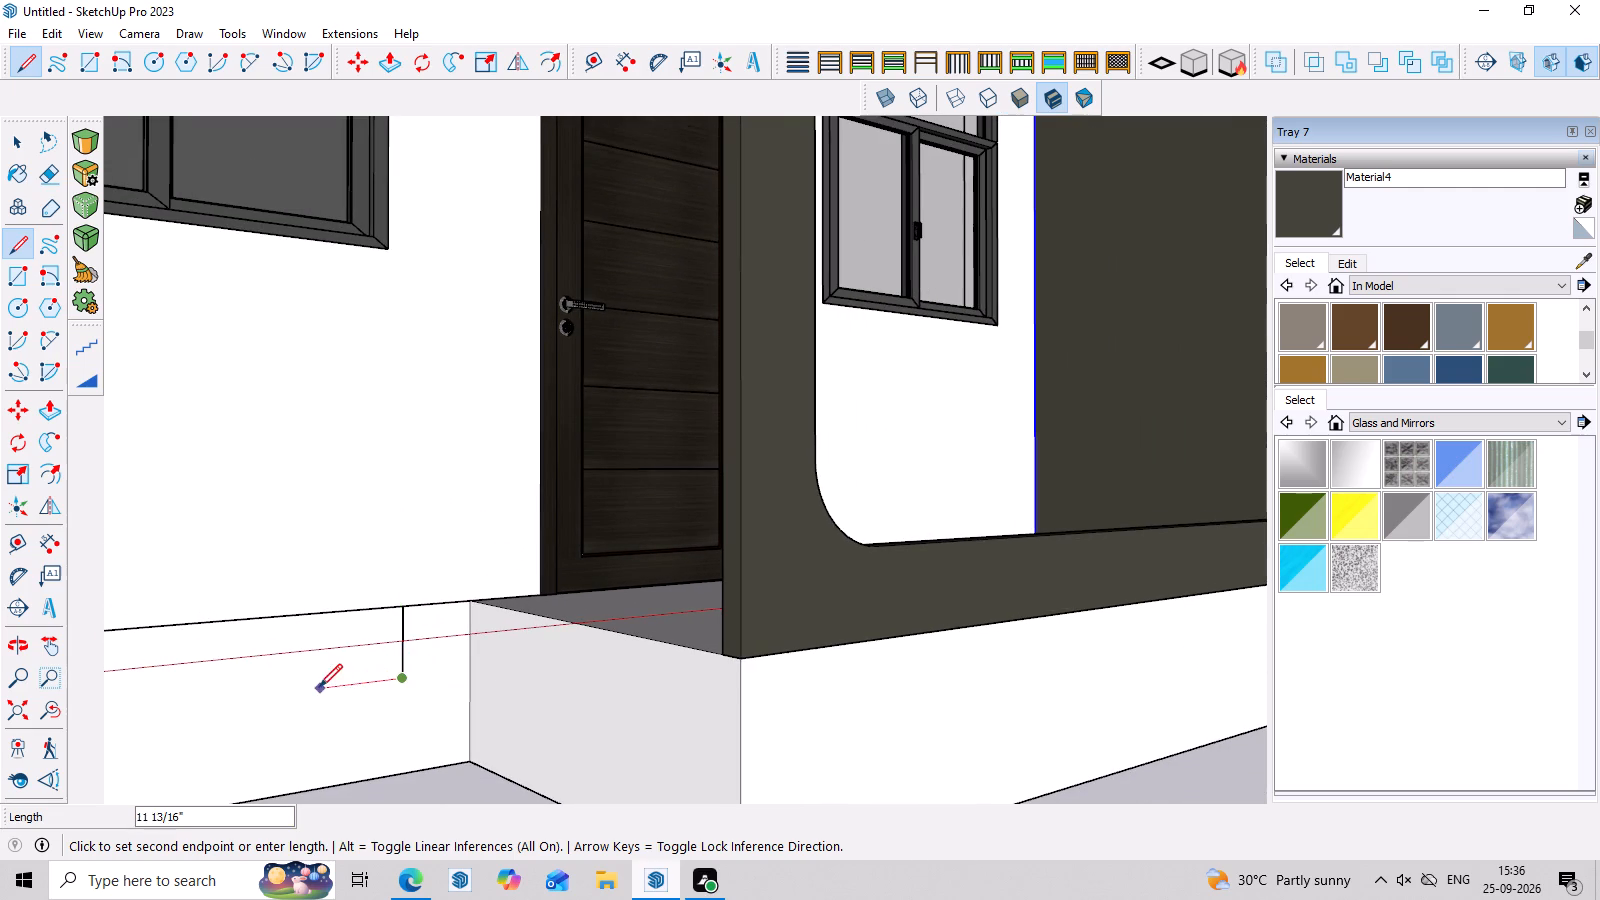
{"action": "left_click", "coordinate": [348, 688]}
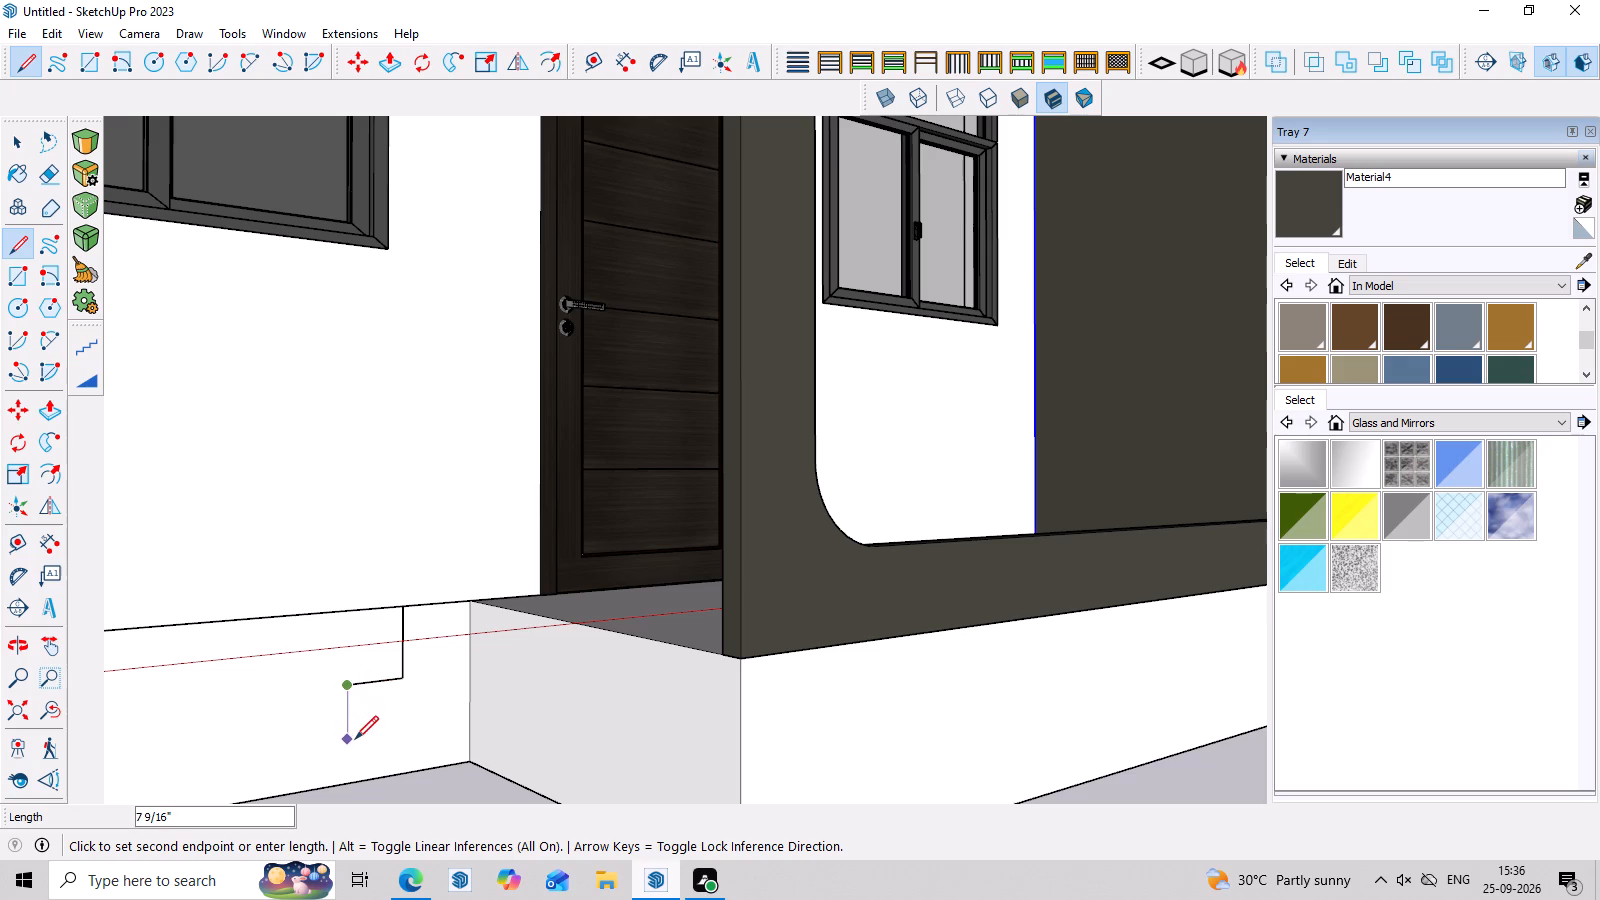
{"action": "left_click", "coordinate": [355, 739]}
{"action": "left_click", "coordinate": [300, 752]}
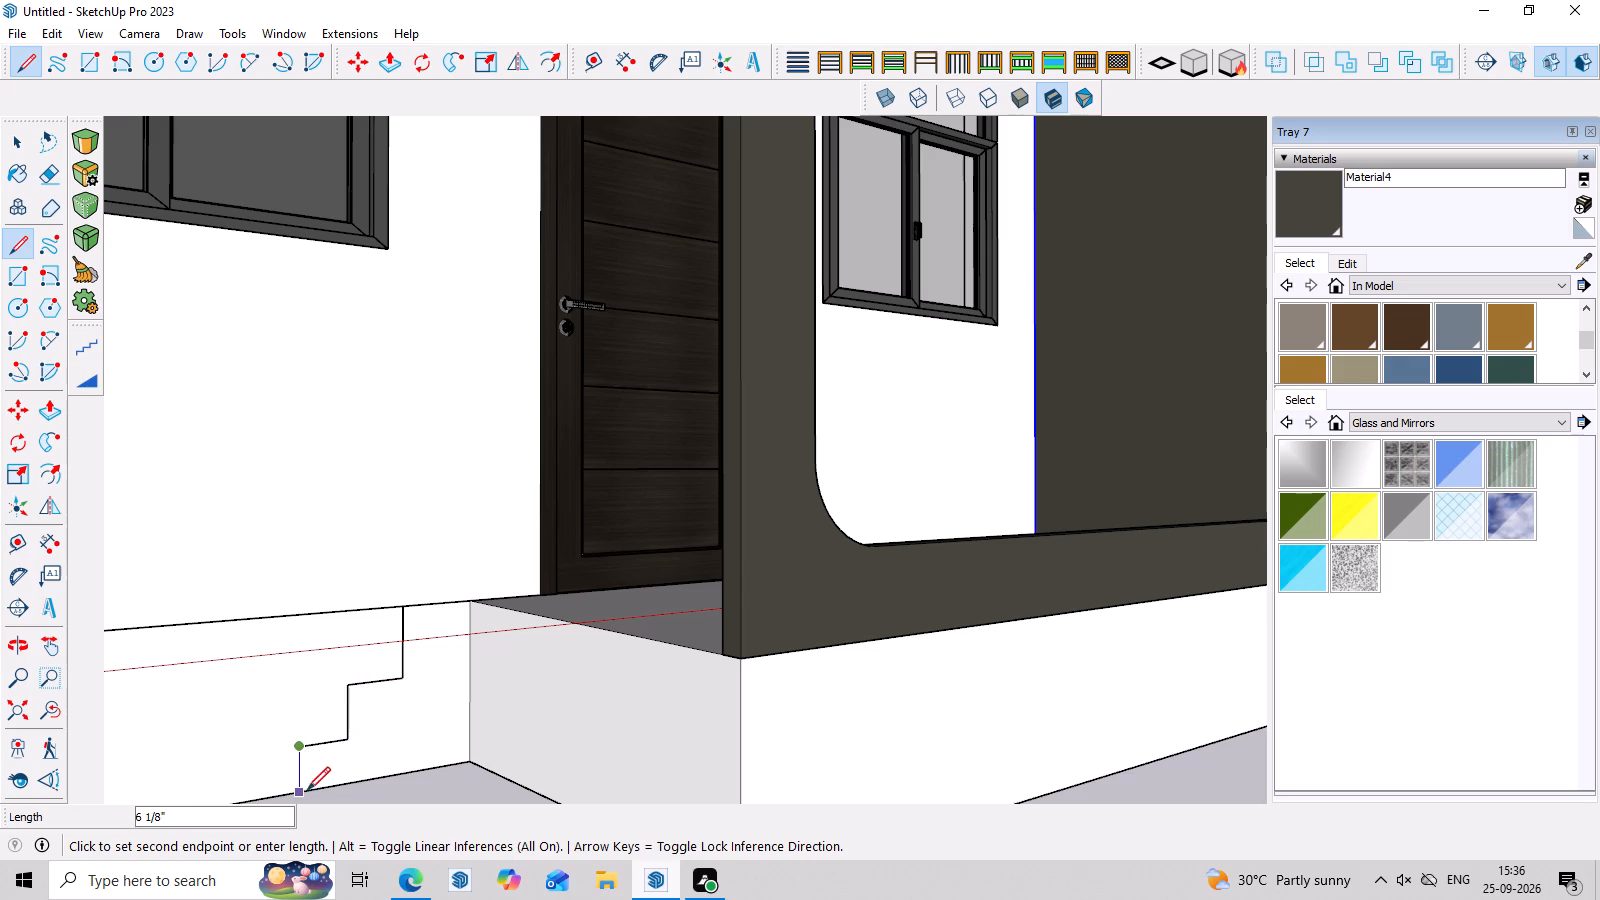
{"action": "left_click", "coordinate": [305, 789]}
{"action": "key", "text": "space"}
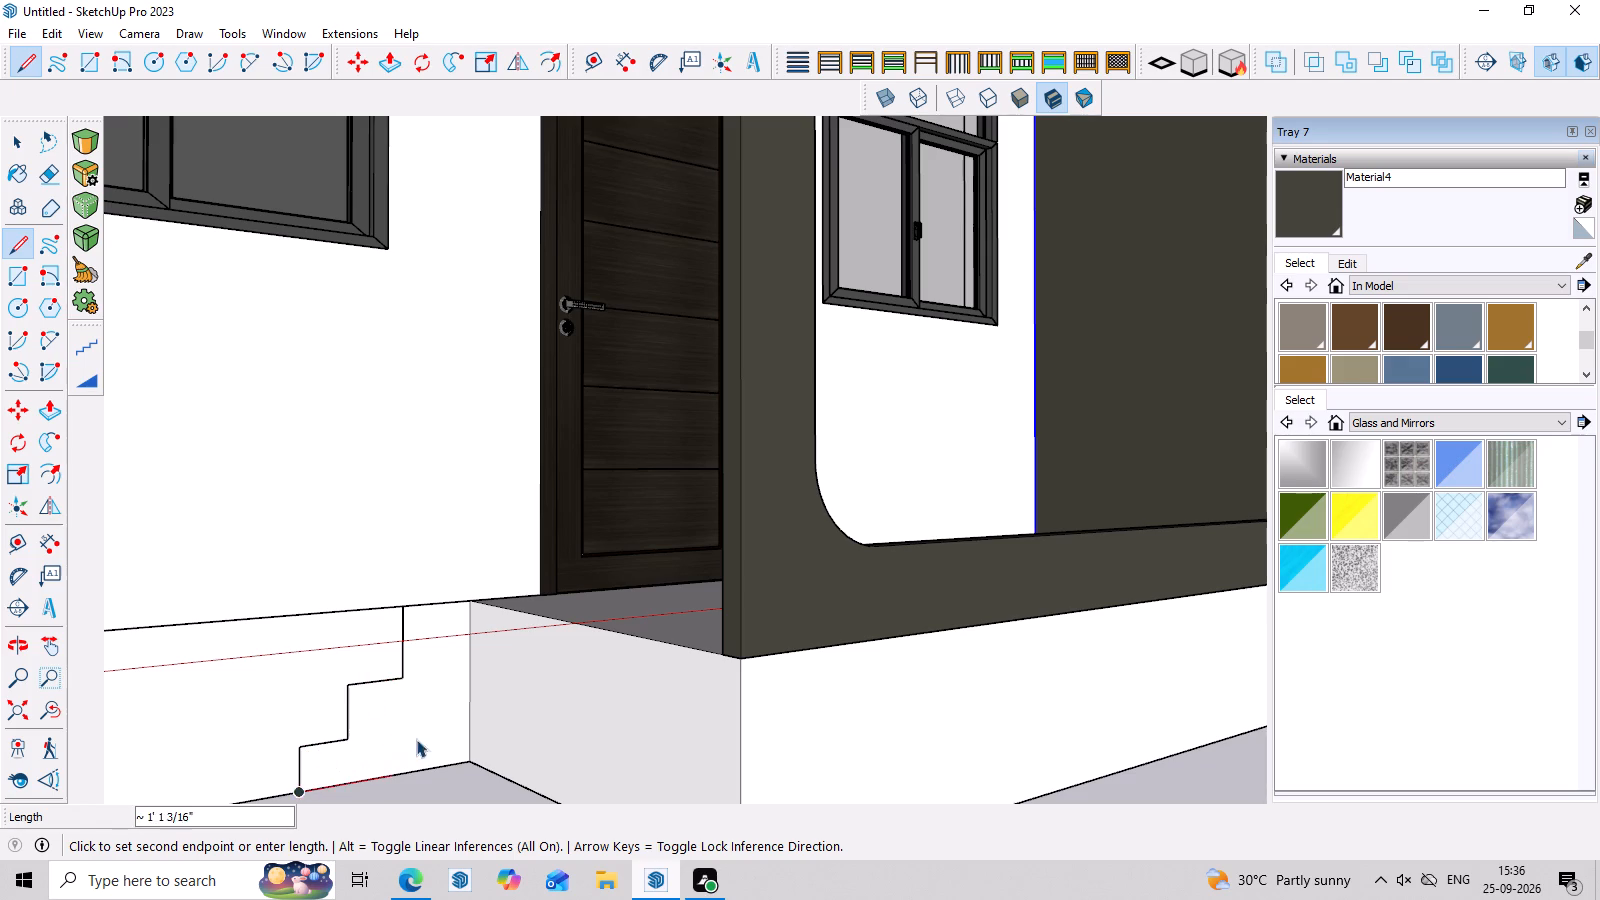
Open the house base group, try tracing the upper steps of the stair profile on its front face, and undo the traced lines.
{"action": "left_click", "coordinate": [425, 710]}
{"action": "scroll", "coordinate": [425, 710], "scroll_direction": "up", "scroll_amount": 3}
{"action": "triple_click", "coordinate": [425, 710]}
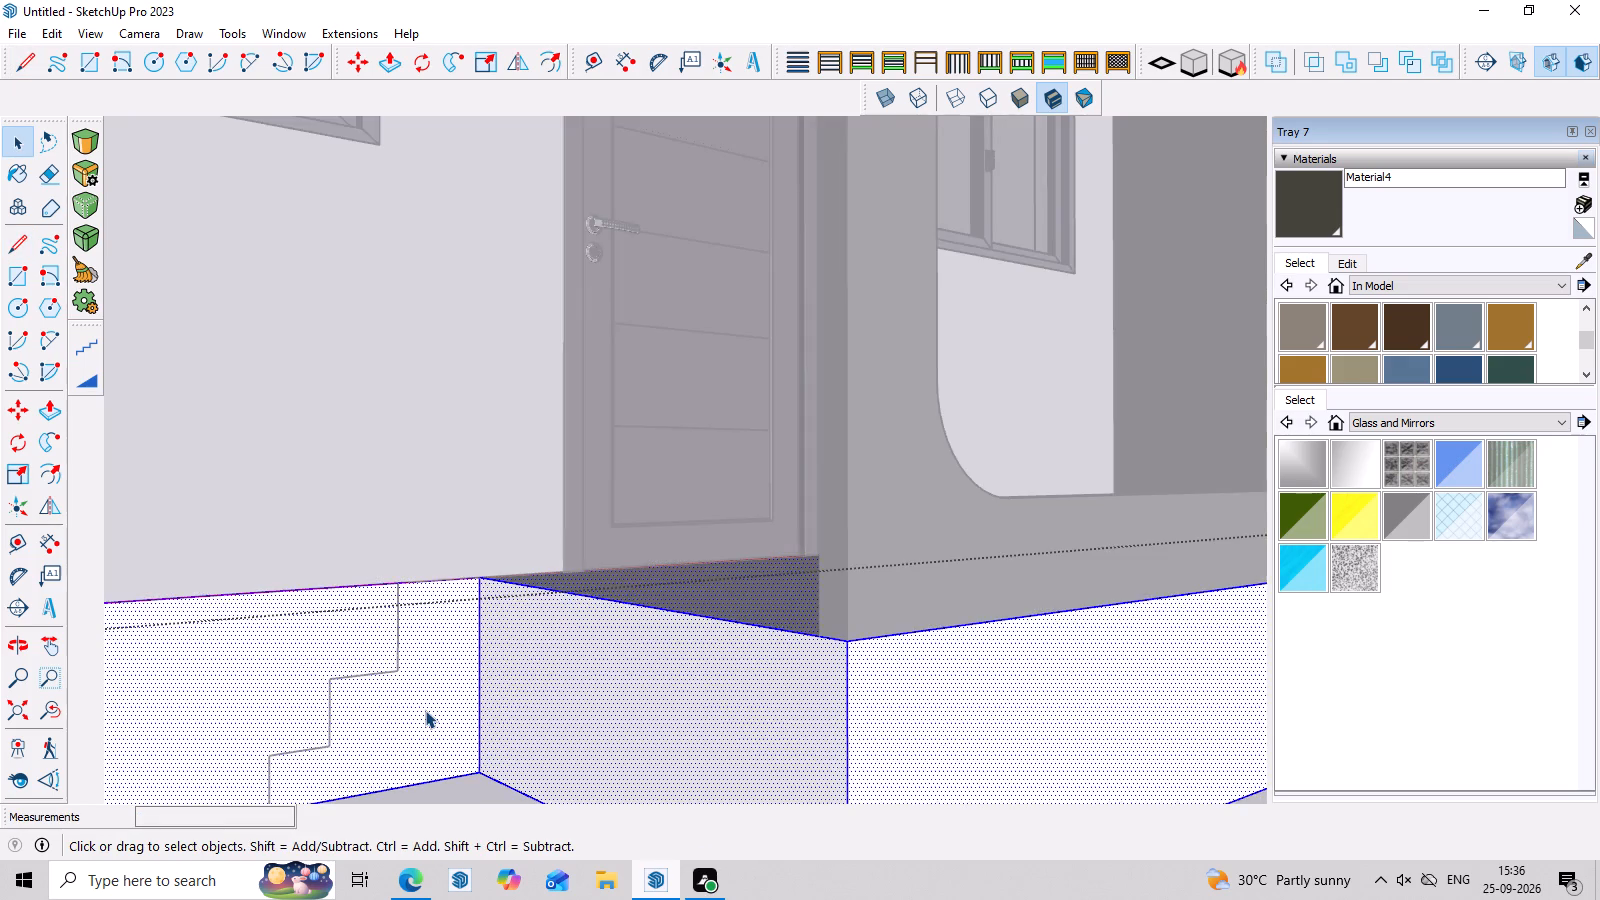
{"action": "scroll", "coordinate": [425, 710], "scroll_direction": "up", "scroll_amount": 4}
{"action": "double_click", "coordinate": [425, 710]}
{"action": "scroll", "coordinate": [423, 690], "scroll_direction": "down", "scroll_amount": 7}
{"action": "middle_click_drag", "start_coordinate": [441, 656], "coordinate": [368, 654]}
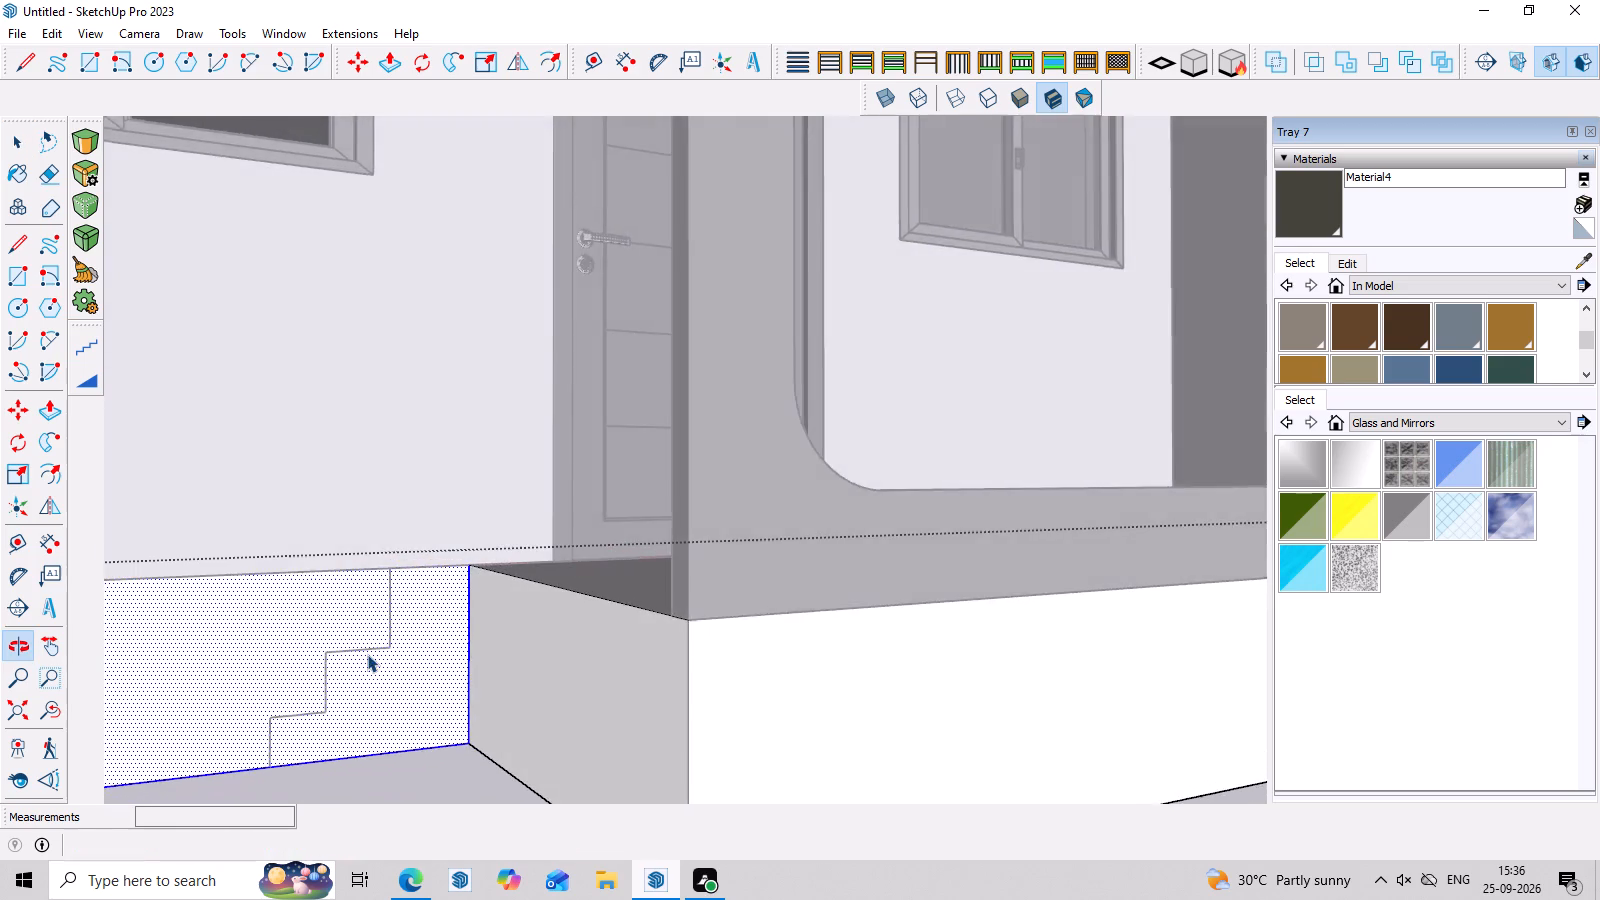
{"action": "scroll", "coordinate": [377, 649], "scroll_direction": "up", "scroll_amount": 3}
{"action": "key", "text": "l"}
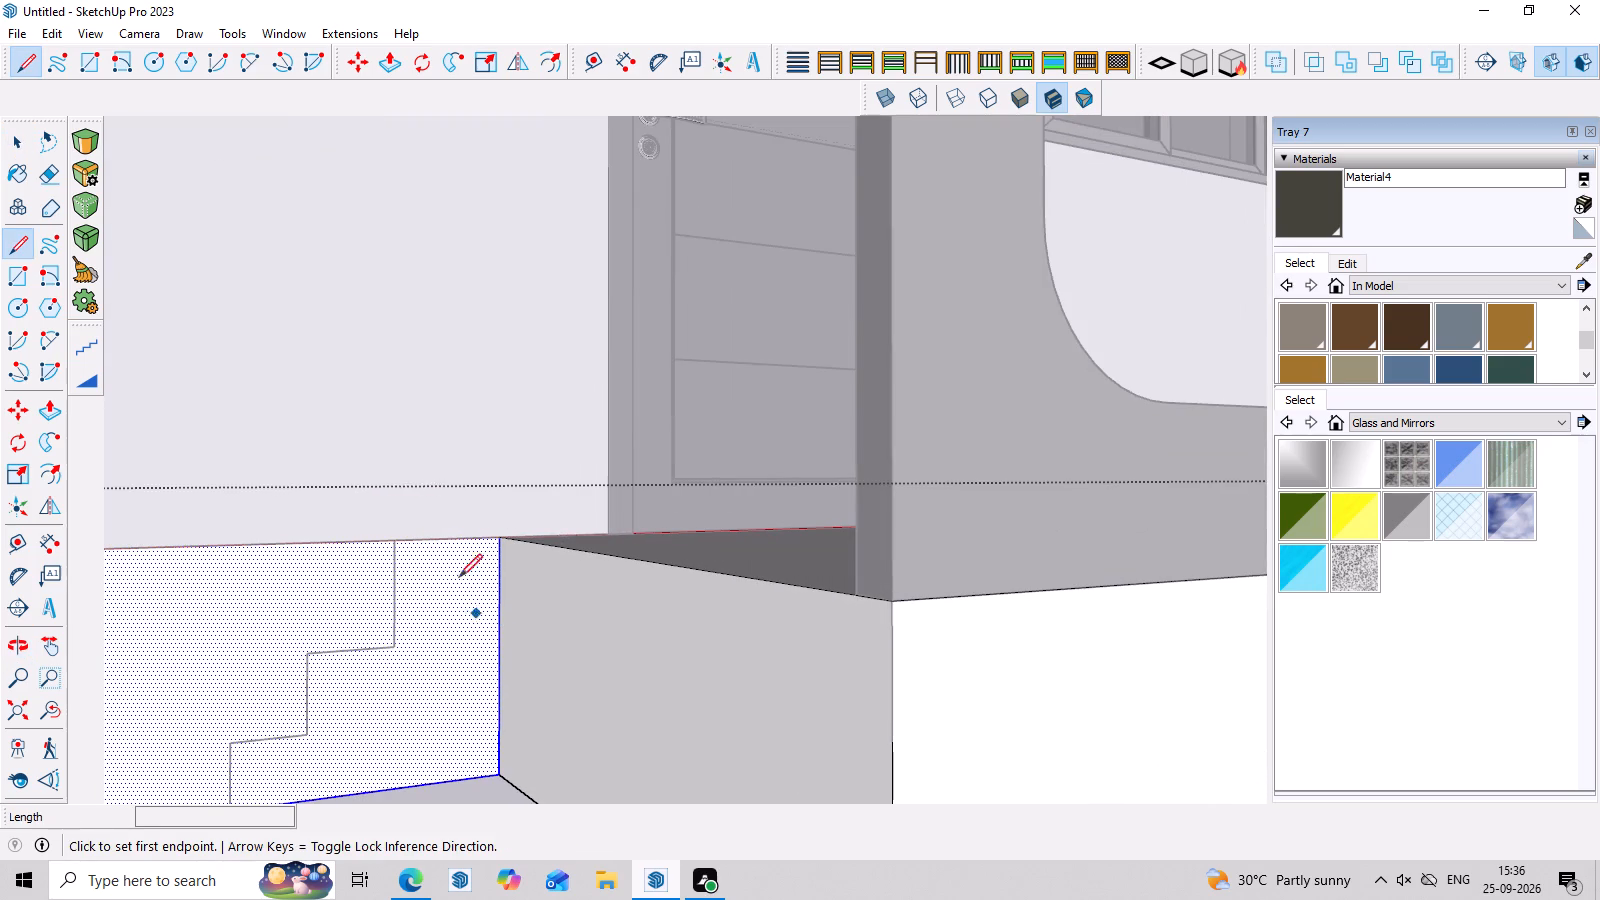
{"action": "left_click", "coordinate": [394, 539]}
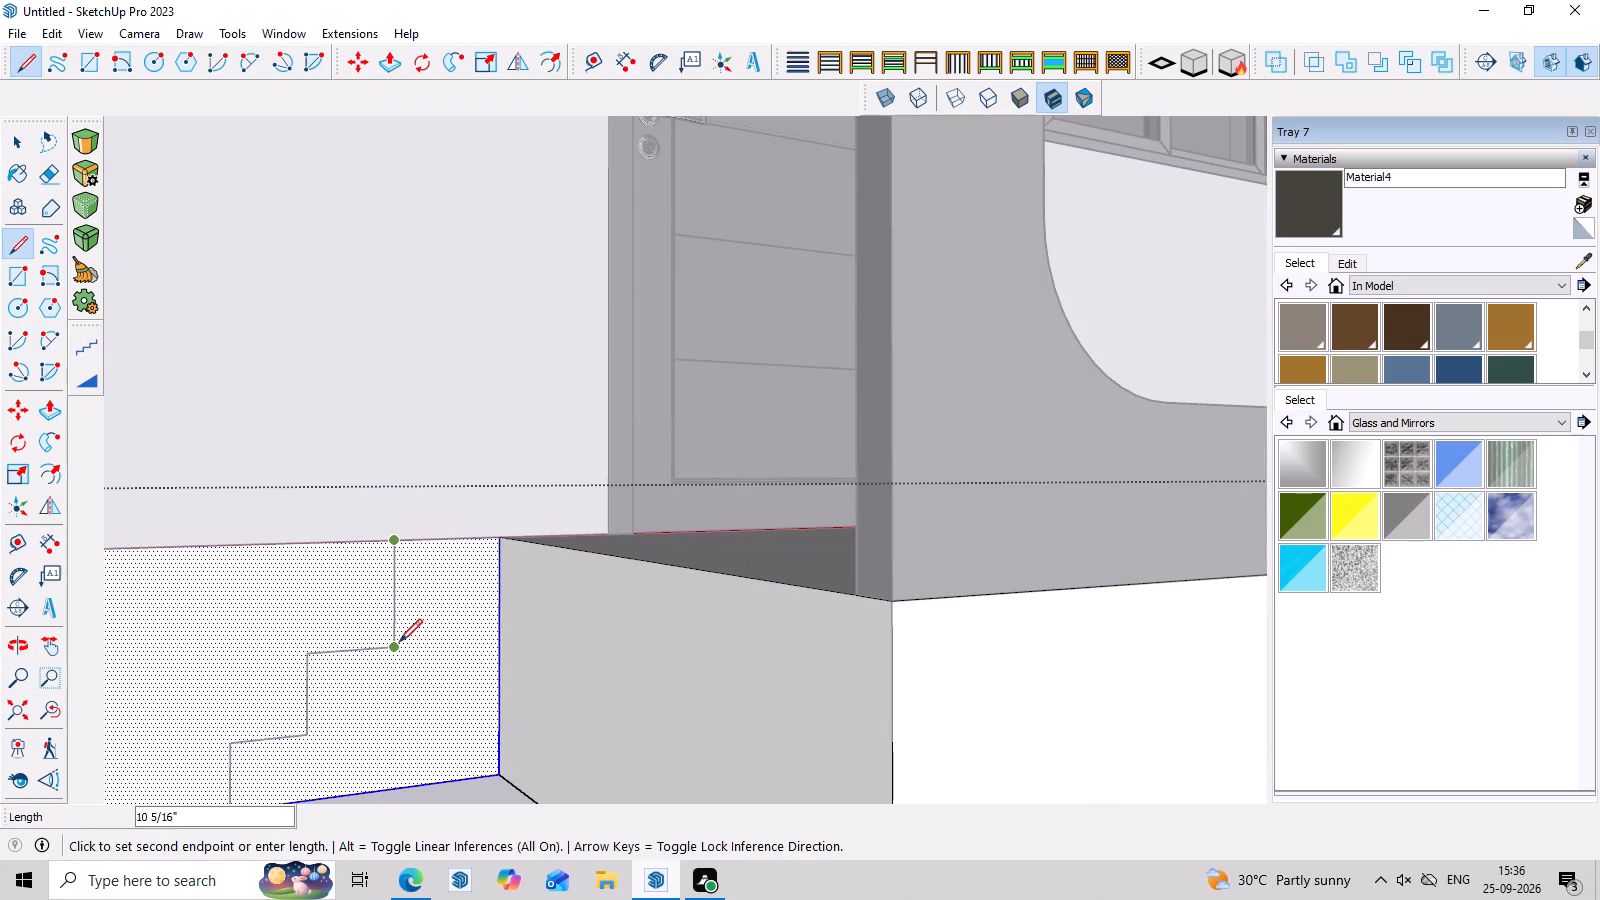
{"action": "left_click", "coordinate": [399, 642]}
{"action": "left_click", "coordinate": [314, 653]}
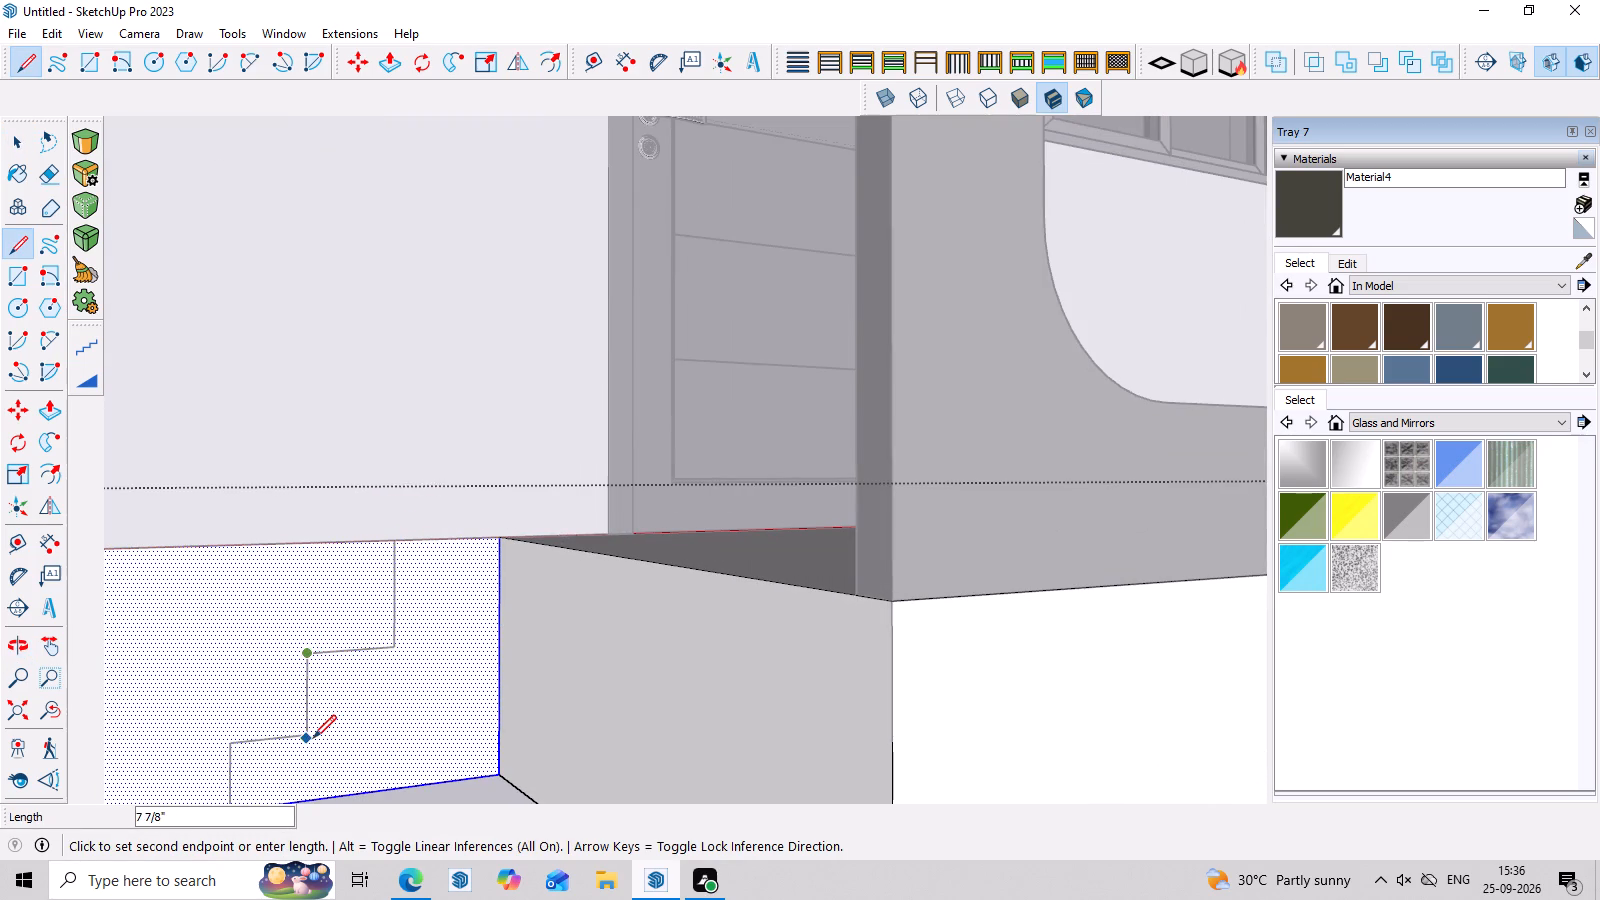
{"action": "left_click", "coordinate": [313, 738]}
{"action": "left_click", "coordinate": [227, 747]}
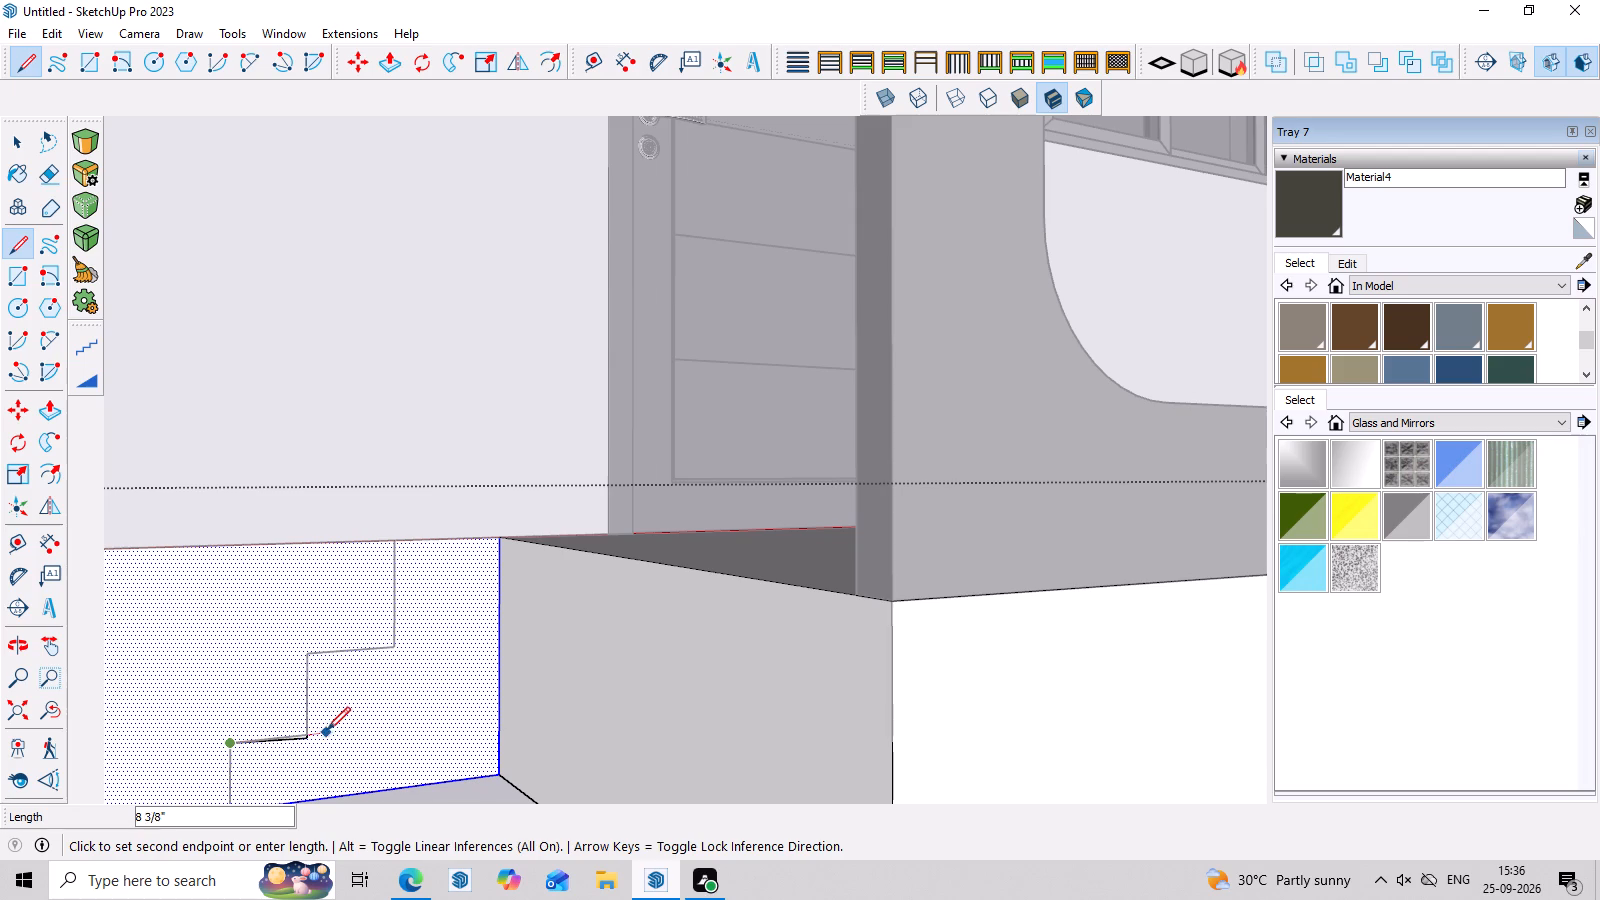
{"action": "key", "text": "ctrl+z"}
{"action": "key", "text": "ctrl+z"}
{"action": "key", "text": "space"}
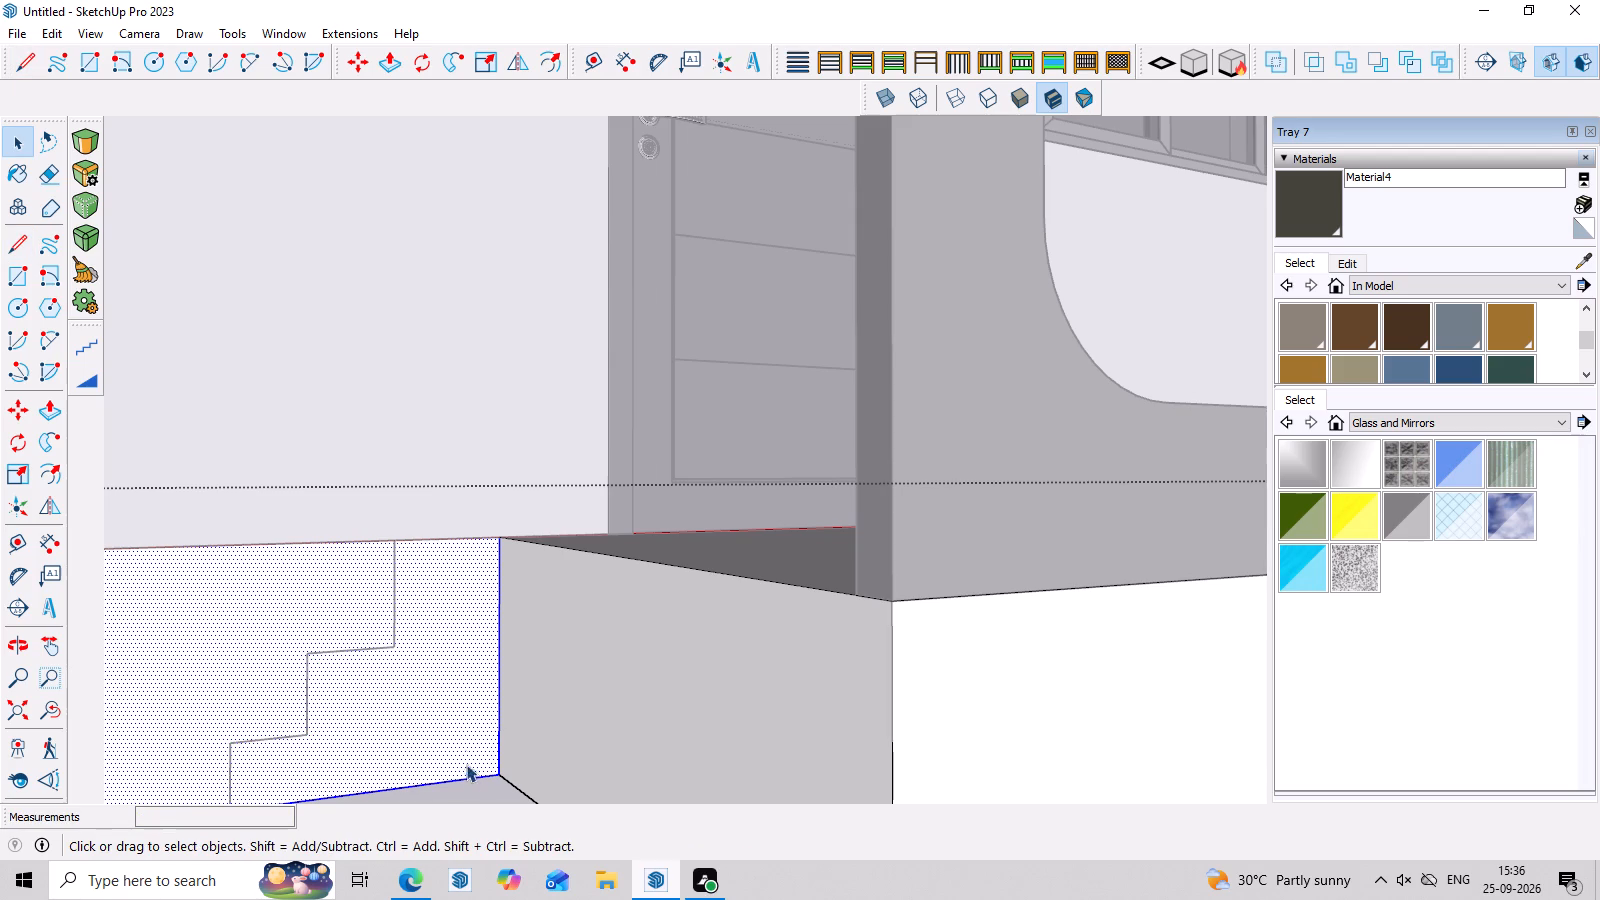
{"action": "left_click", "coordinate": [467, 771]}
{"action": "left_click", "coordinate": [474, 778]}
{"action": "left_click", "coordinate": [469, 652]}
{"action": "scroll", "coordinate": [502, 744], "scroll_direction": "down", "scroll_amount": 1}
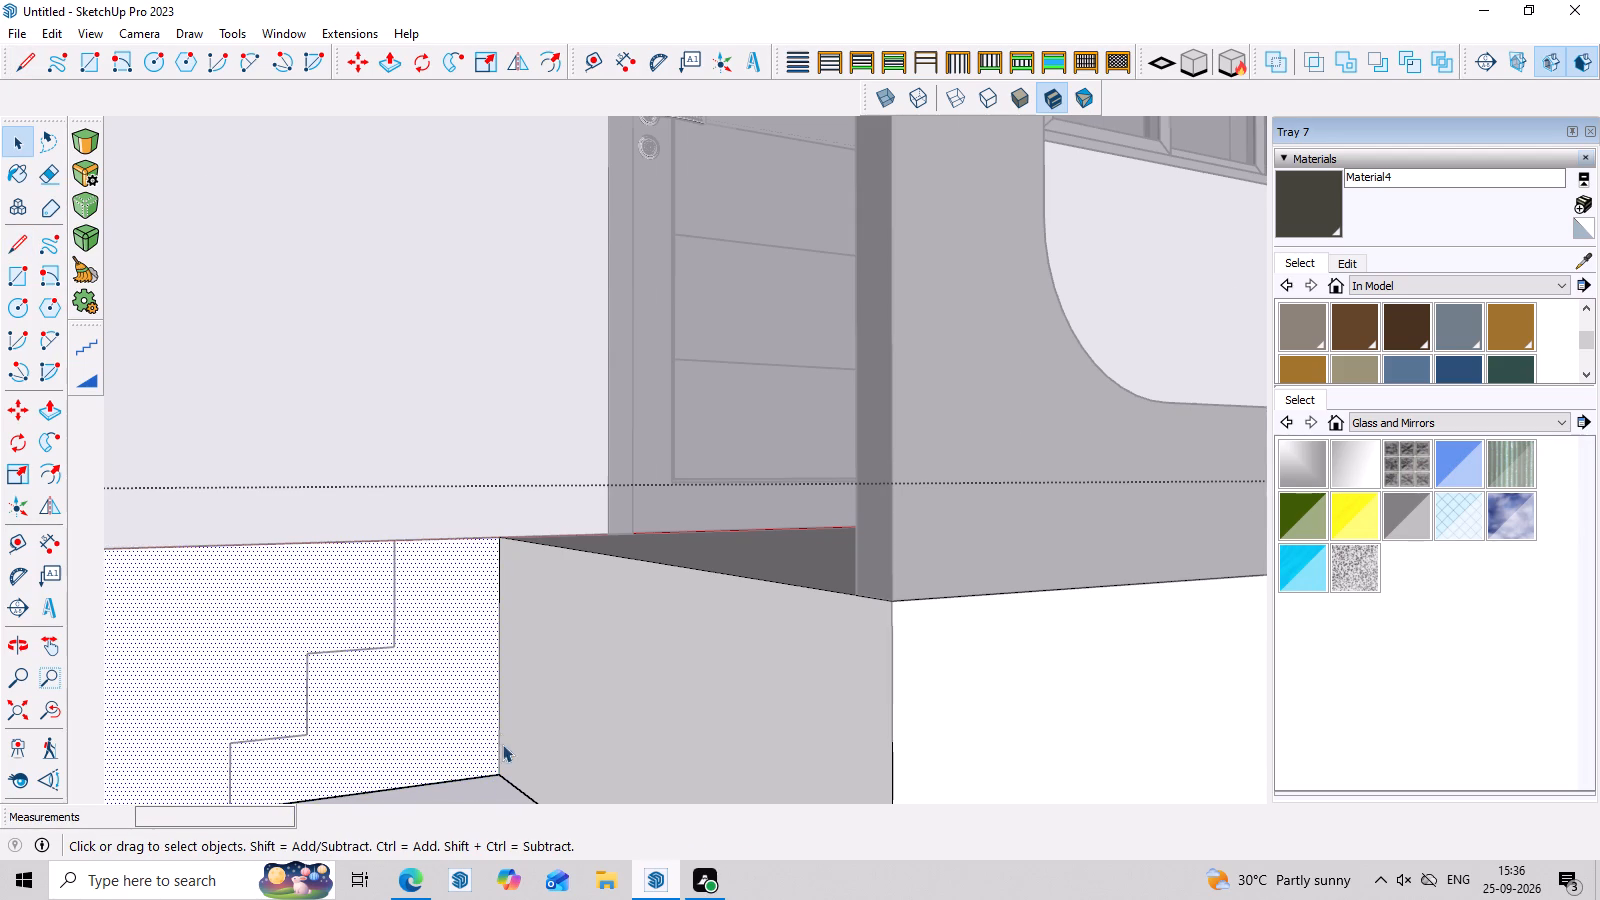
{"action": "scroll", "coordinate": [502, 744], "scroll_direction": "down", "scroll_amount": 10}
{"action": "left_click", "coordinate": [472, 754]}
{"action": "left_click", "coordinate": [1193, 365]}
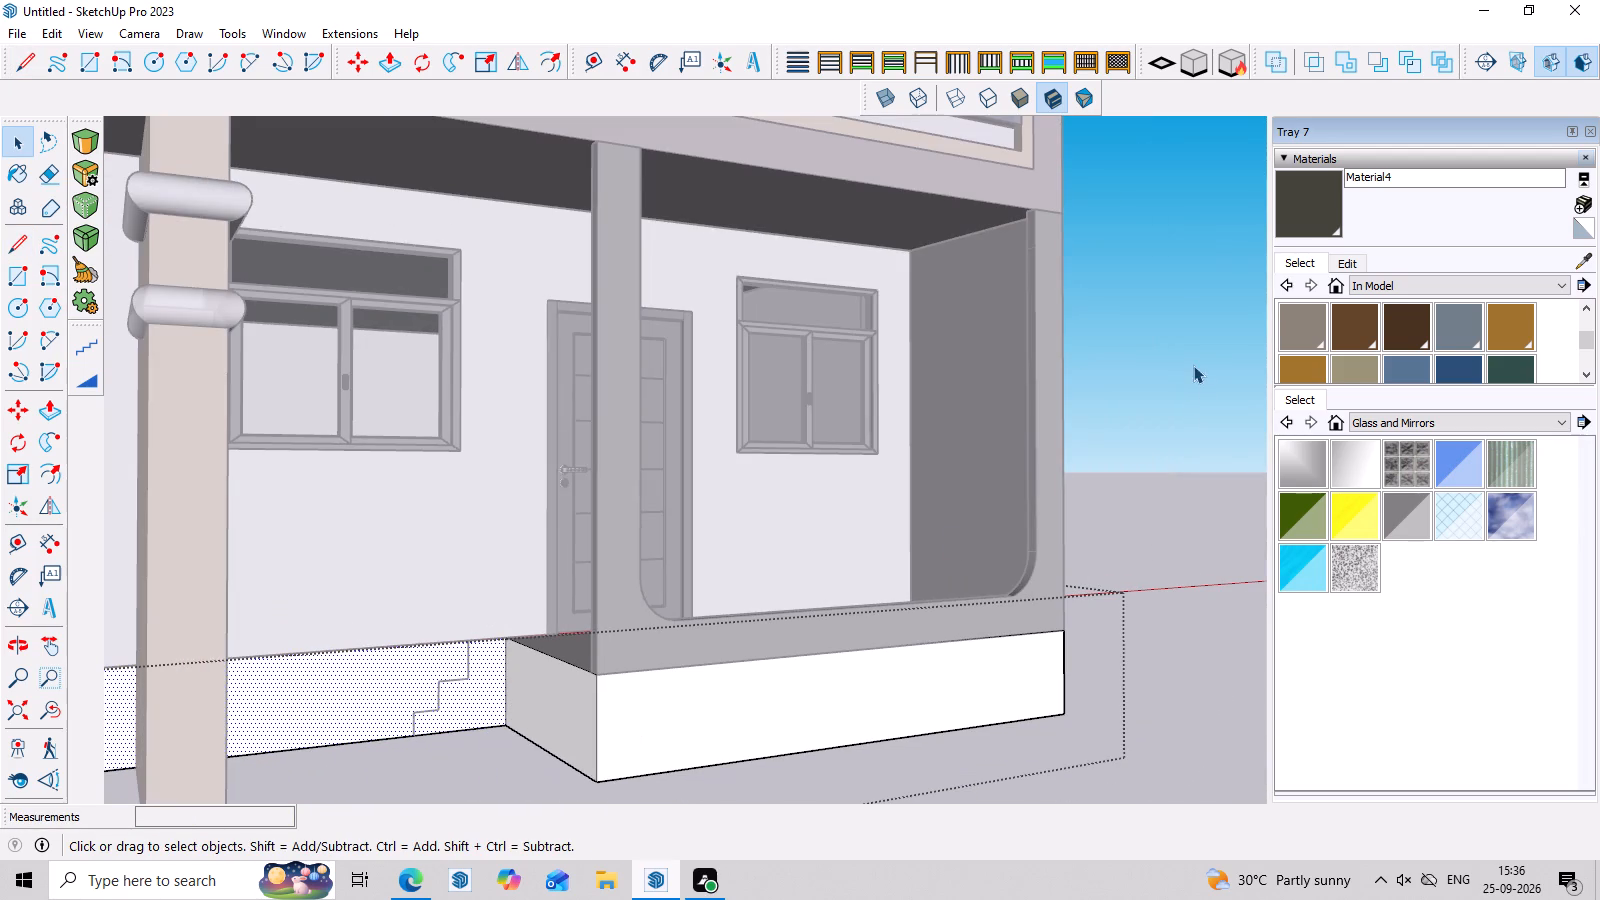
Reopen the house base group and trace the whole stair profile onto its front face, making the stepped area a separate face.
{"action": "left_click", "coordinate": [475, 695]}
{"action": "scroll", "coordinate": [477, 697], "scroll_direction": "up", "scroll_amount": 3}
{"action": "double_click", "coordinate": [477, 697]}
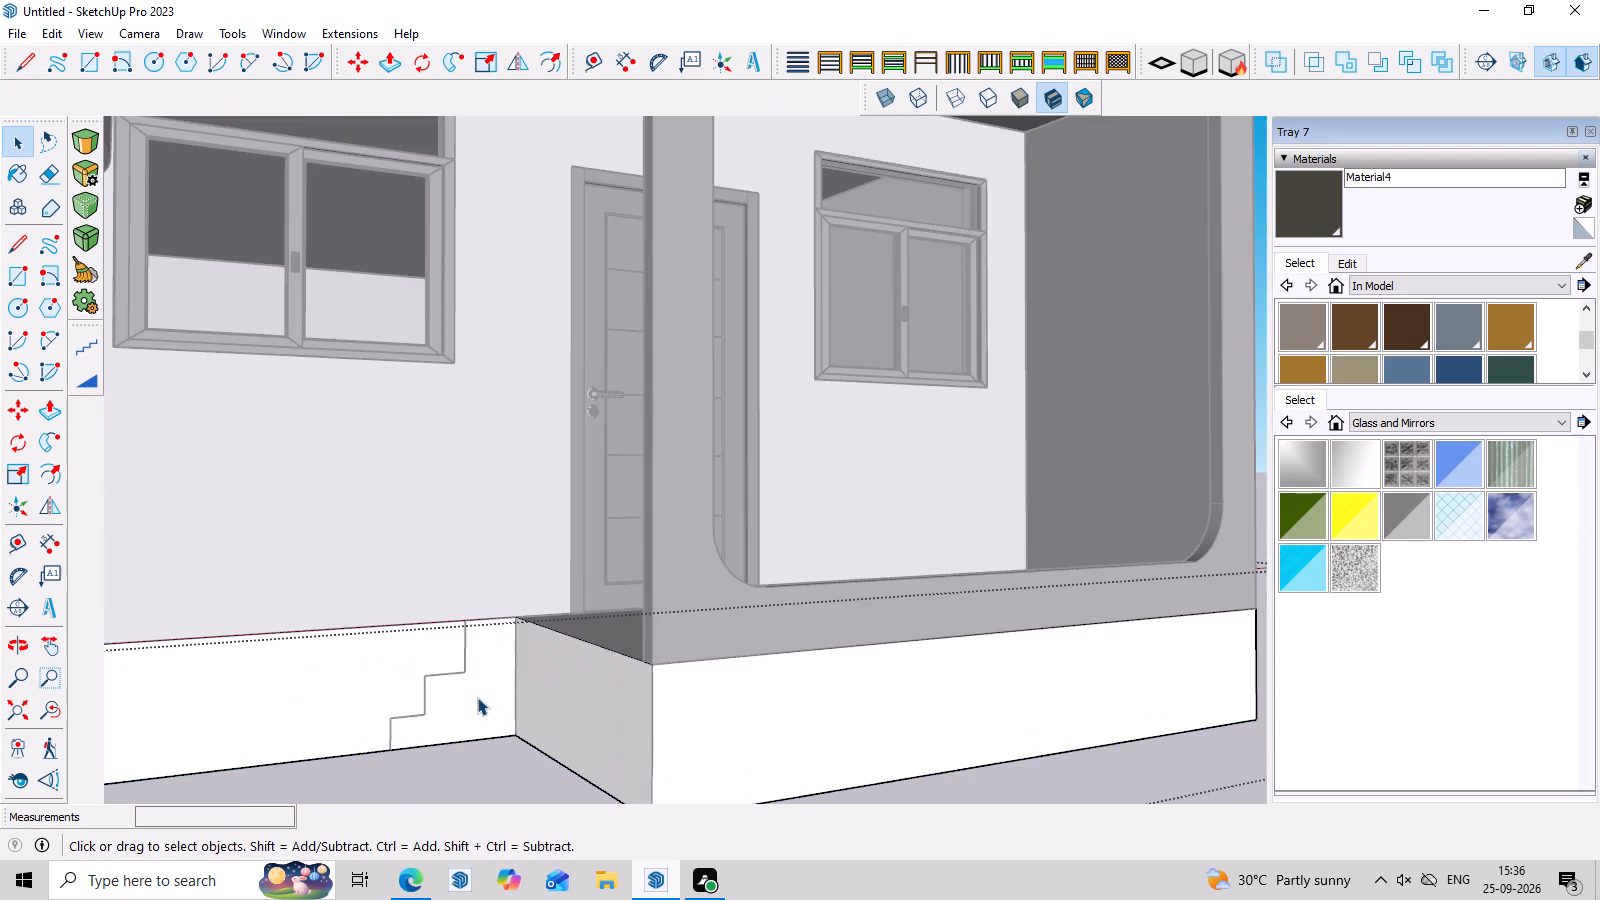
{"action": "scroll", "coordinate": [477, 697], "scroll_direction": "up", "scroll_amount": 8}
{"action": "middle_click_drag", "start_coordinate": [477, 692], "coordinate": [424, 593]}
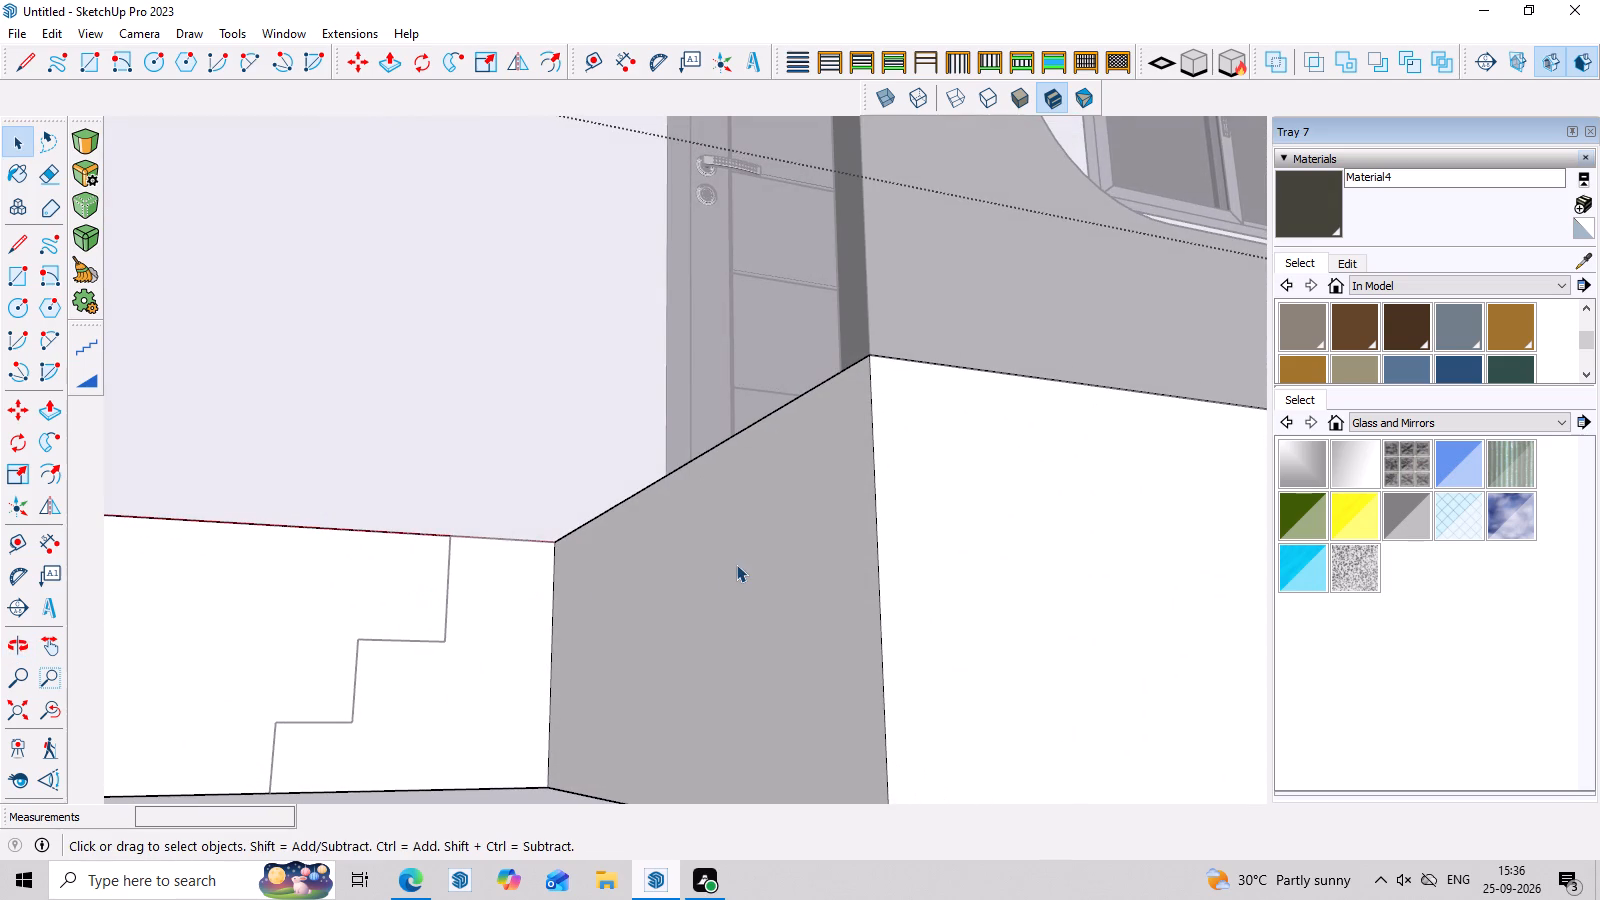
{"action": "key", "text": "l"}
{"action": "scroll", "coordinate": [507, 547], "scroll_direction": "up", "scroll_amount": 3}
{"action": "left_click", "coordinate": [433, 534]}
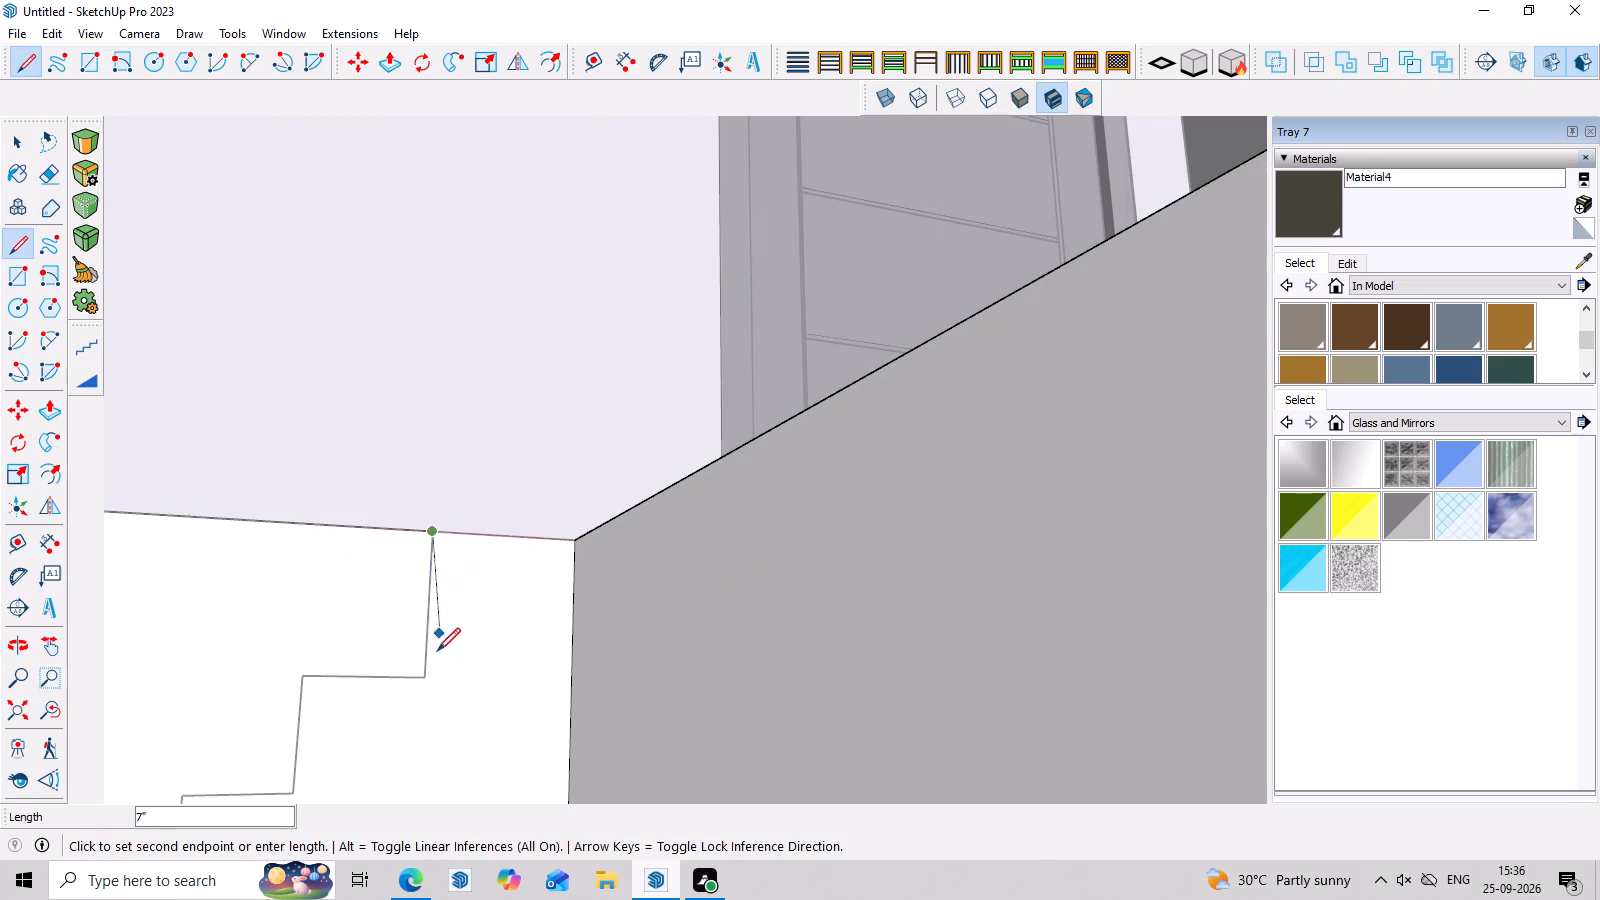
{"action": "left_click", "coordinate": [428, 681]}
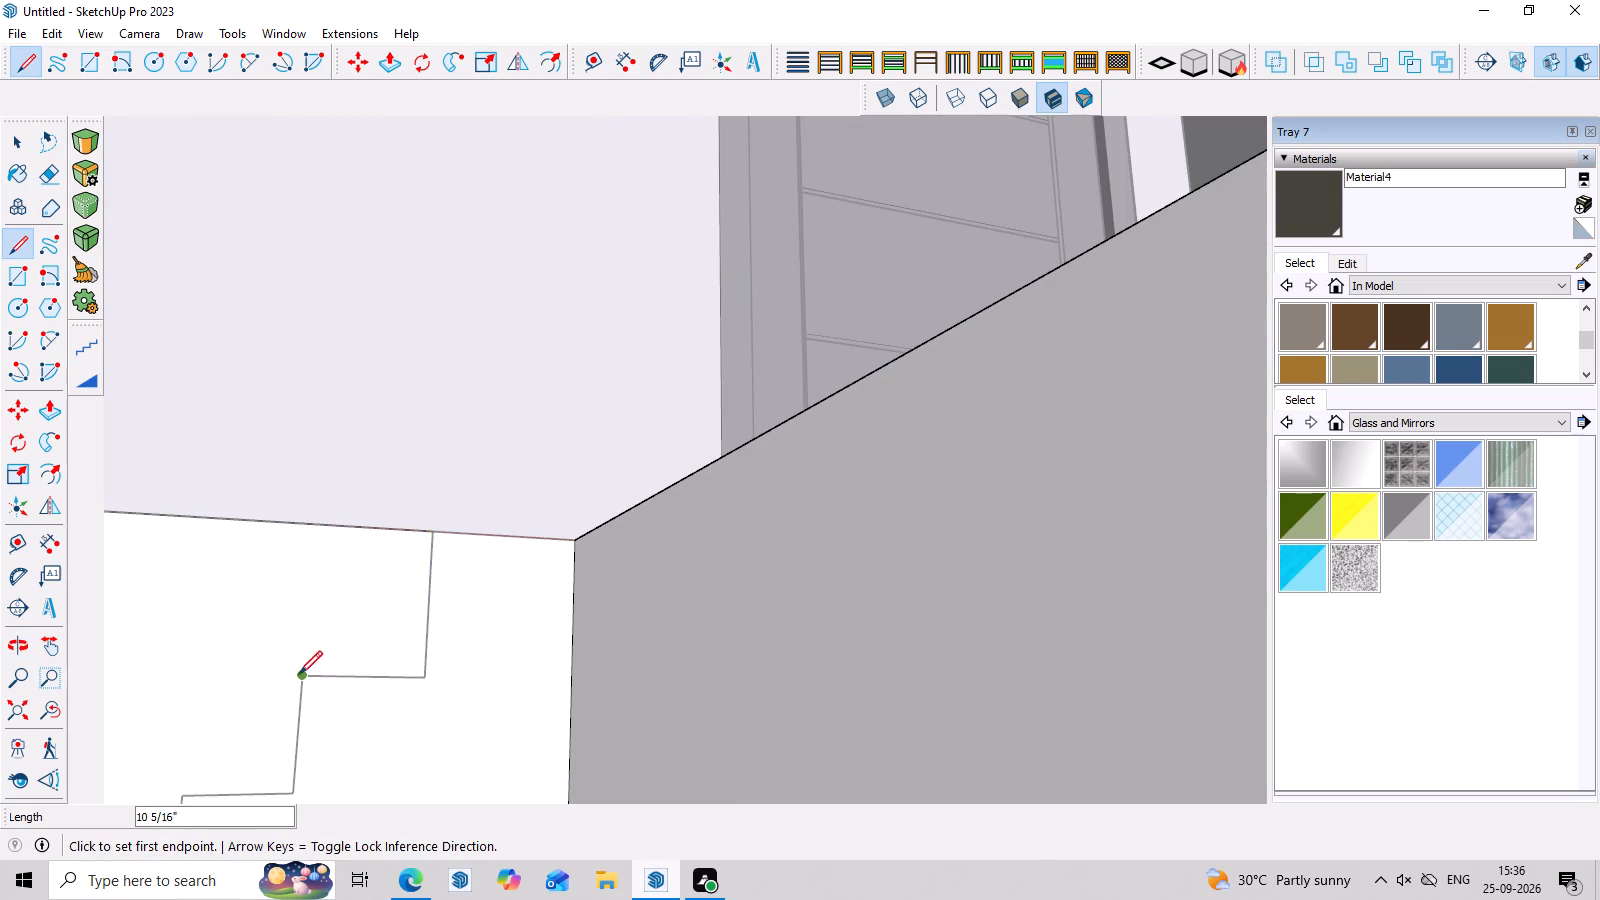
{"action": "left_click", "coordinate": [299, 674]}
{"action": "scroll", "coordinate": [310, 707], "scroll_direction": "down", "scroll_amount": 4}
{"action": "left_click", "coordinate": [301, 768]}
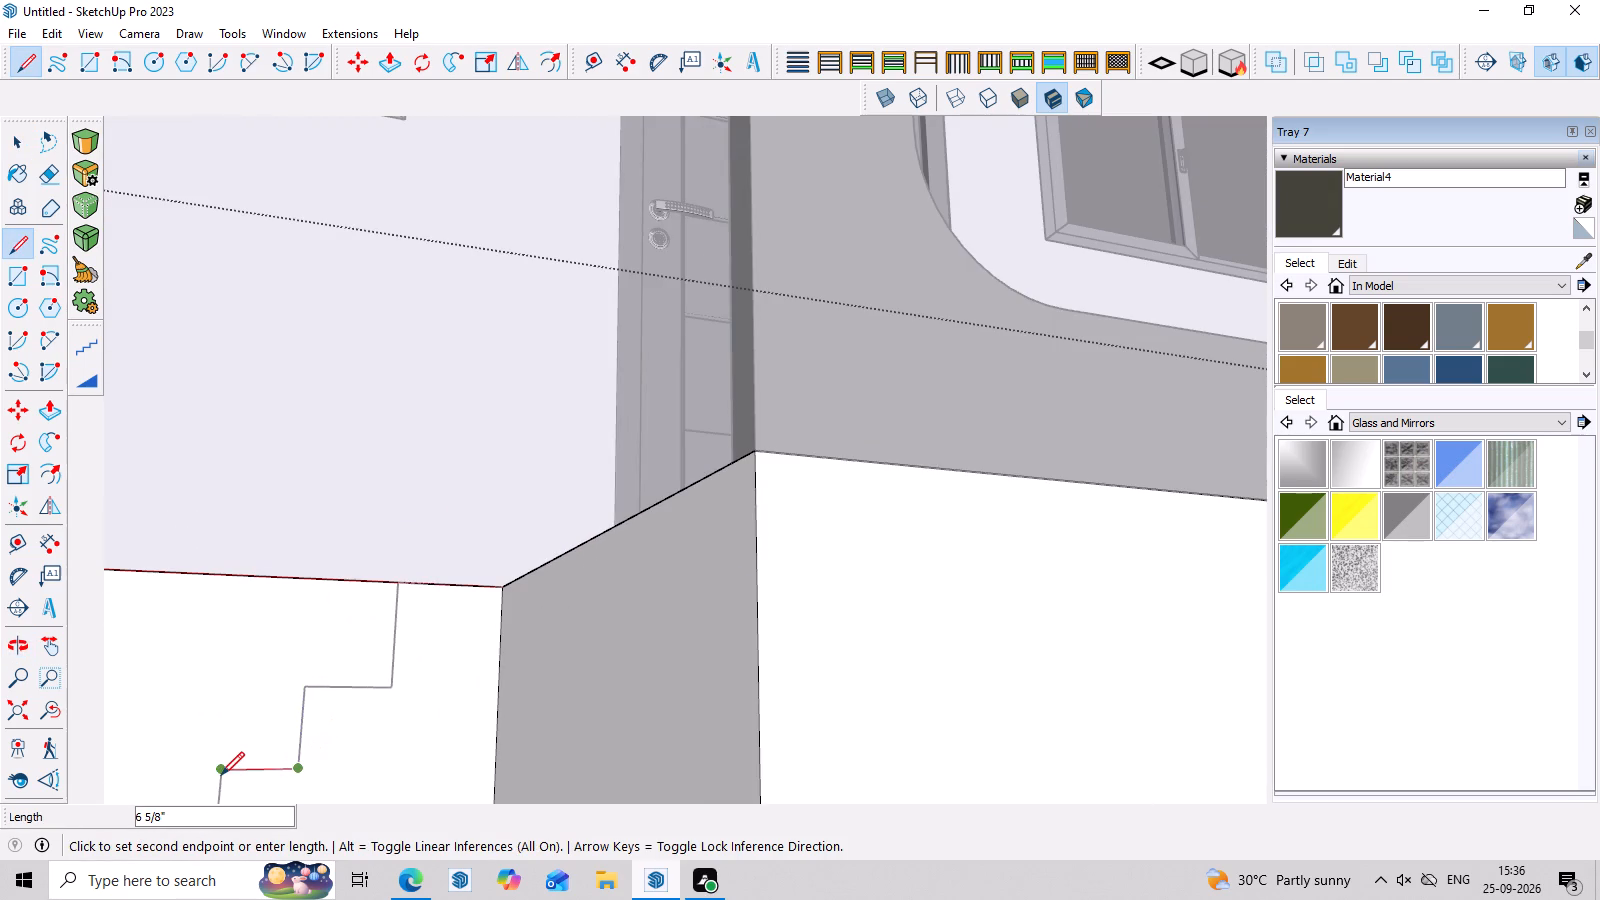
{"action": "left_click", "coordinate": [221, 775]}
{"action": "scroll", "coordinate": [253, 715], "scroll_direction": "down", "scroll_amount": 8}
{"action": "left_click", "coordinate": [240, 766]}
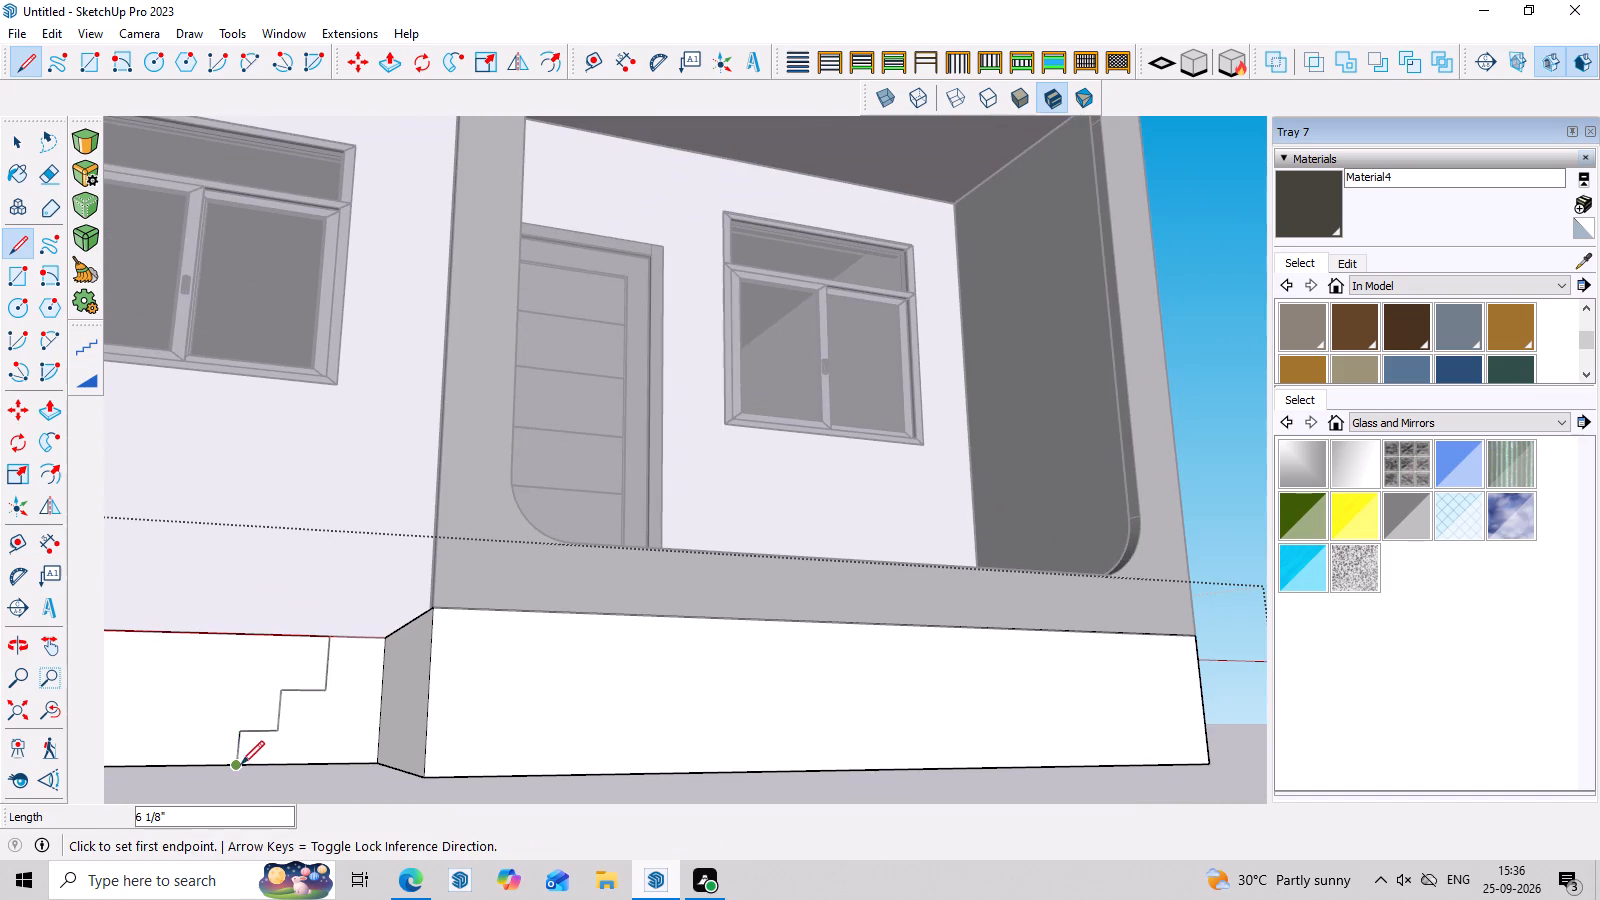
{"action": "key", "text": "space"}
{"action": "left_click", "coordinate": [326, 720]}
{"action": "scroll", "coordinate": [327, 718], "scroll_direction": "up", "scroll_amount": 3}
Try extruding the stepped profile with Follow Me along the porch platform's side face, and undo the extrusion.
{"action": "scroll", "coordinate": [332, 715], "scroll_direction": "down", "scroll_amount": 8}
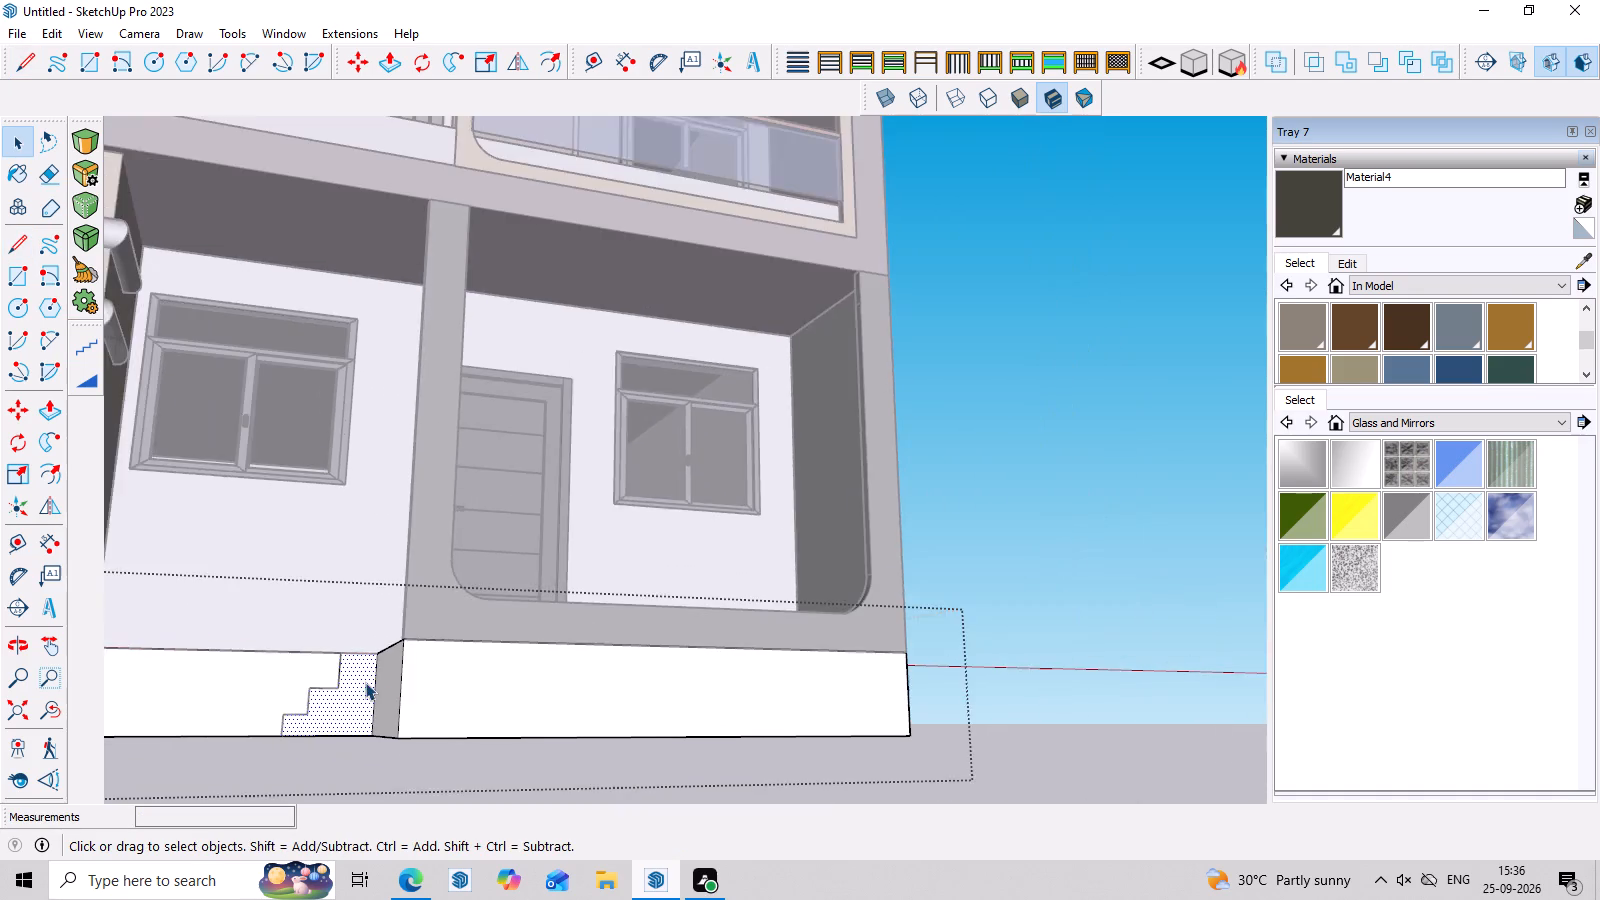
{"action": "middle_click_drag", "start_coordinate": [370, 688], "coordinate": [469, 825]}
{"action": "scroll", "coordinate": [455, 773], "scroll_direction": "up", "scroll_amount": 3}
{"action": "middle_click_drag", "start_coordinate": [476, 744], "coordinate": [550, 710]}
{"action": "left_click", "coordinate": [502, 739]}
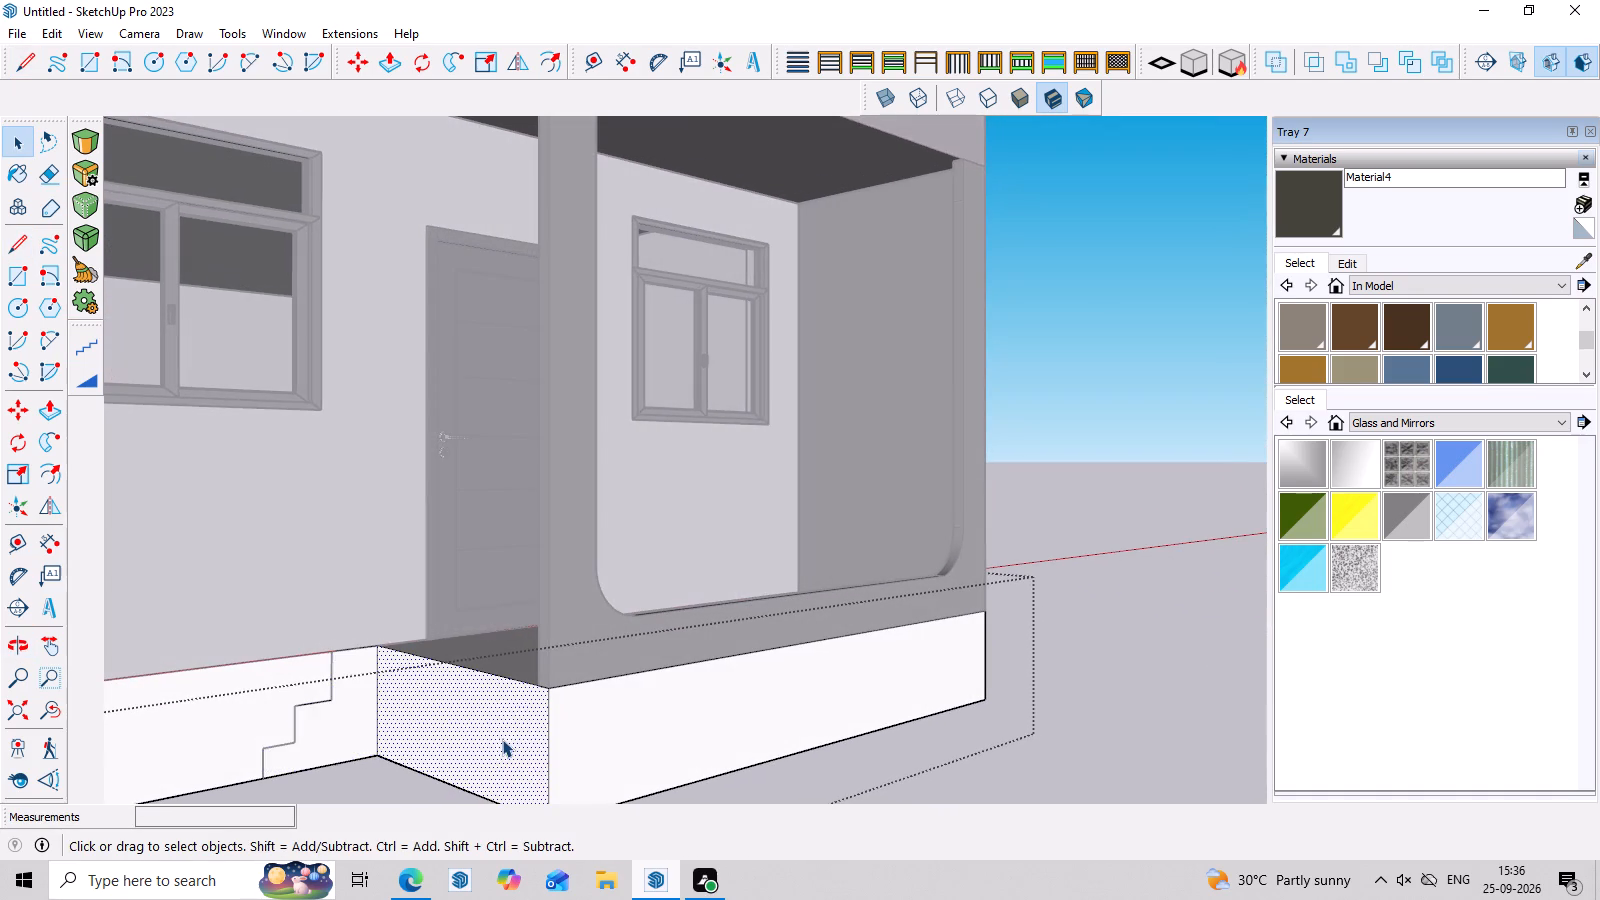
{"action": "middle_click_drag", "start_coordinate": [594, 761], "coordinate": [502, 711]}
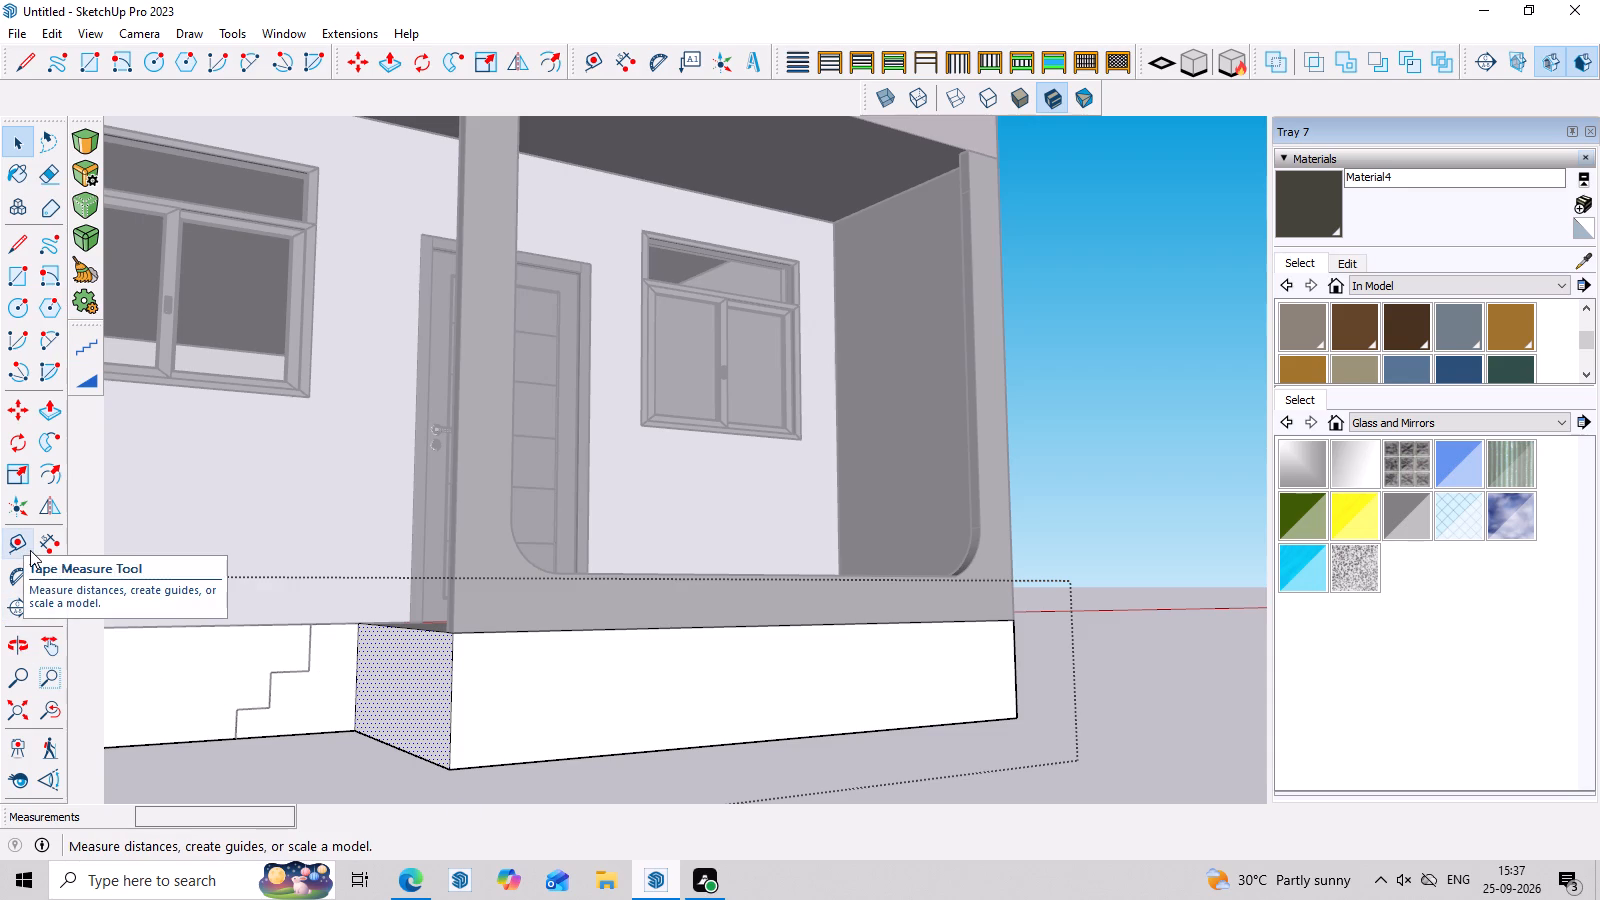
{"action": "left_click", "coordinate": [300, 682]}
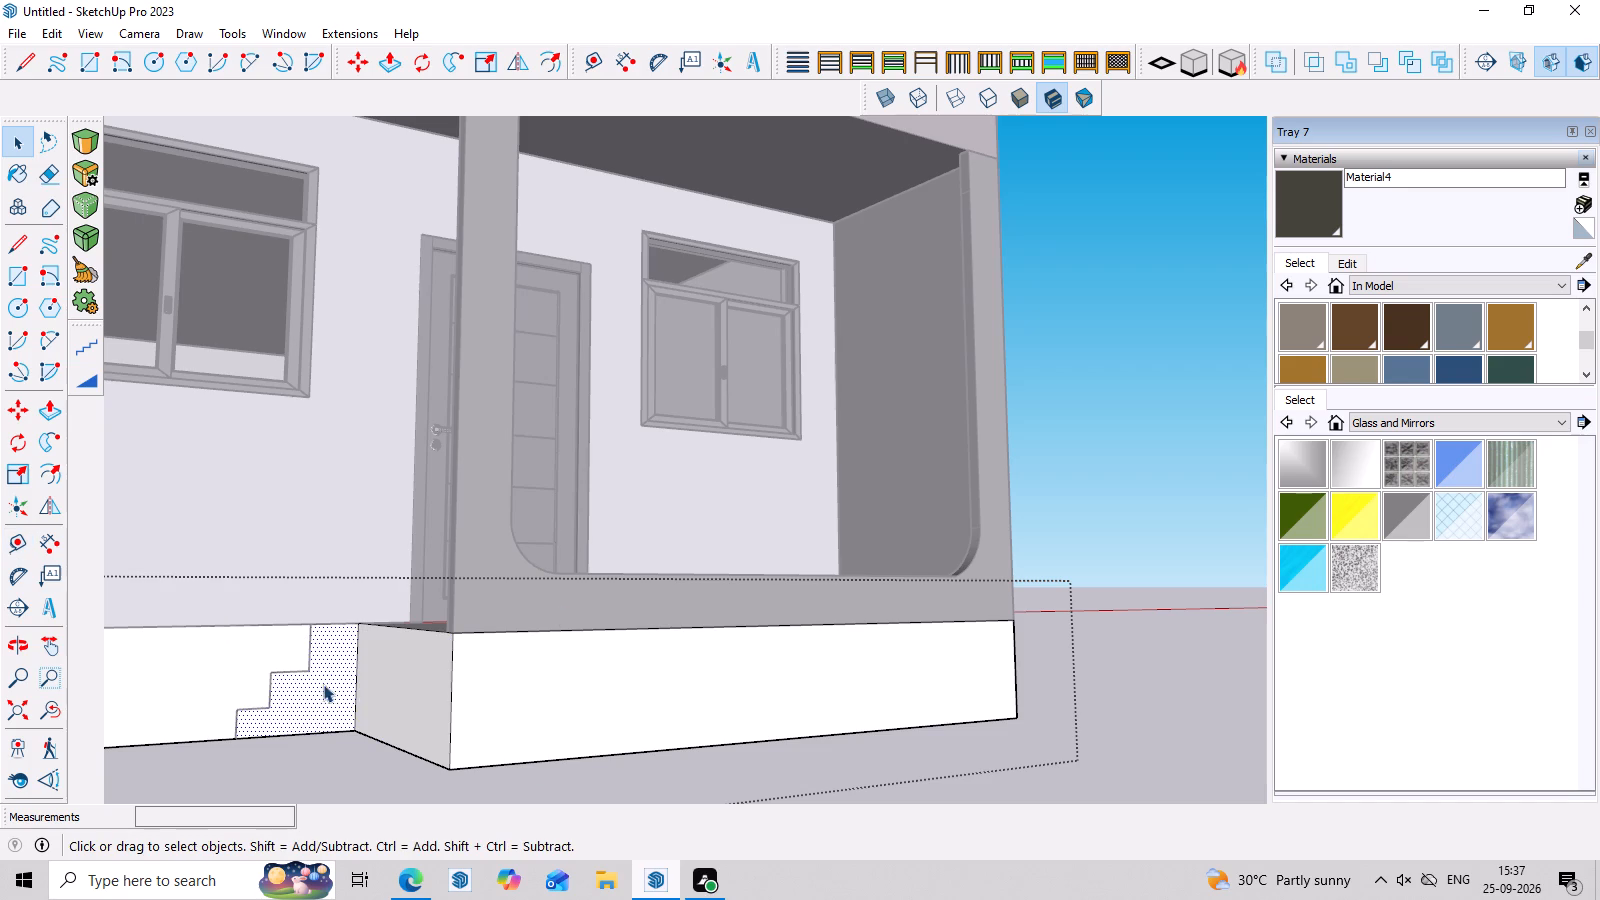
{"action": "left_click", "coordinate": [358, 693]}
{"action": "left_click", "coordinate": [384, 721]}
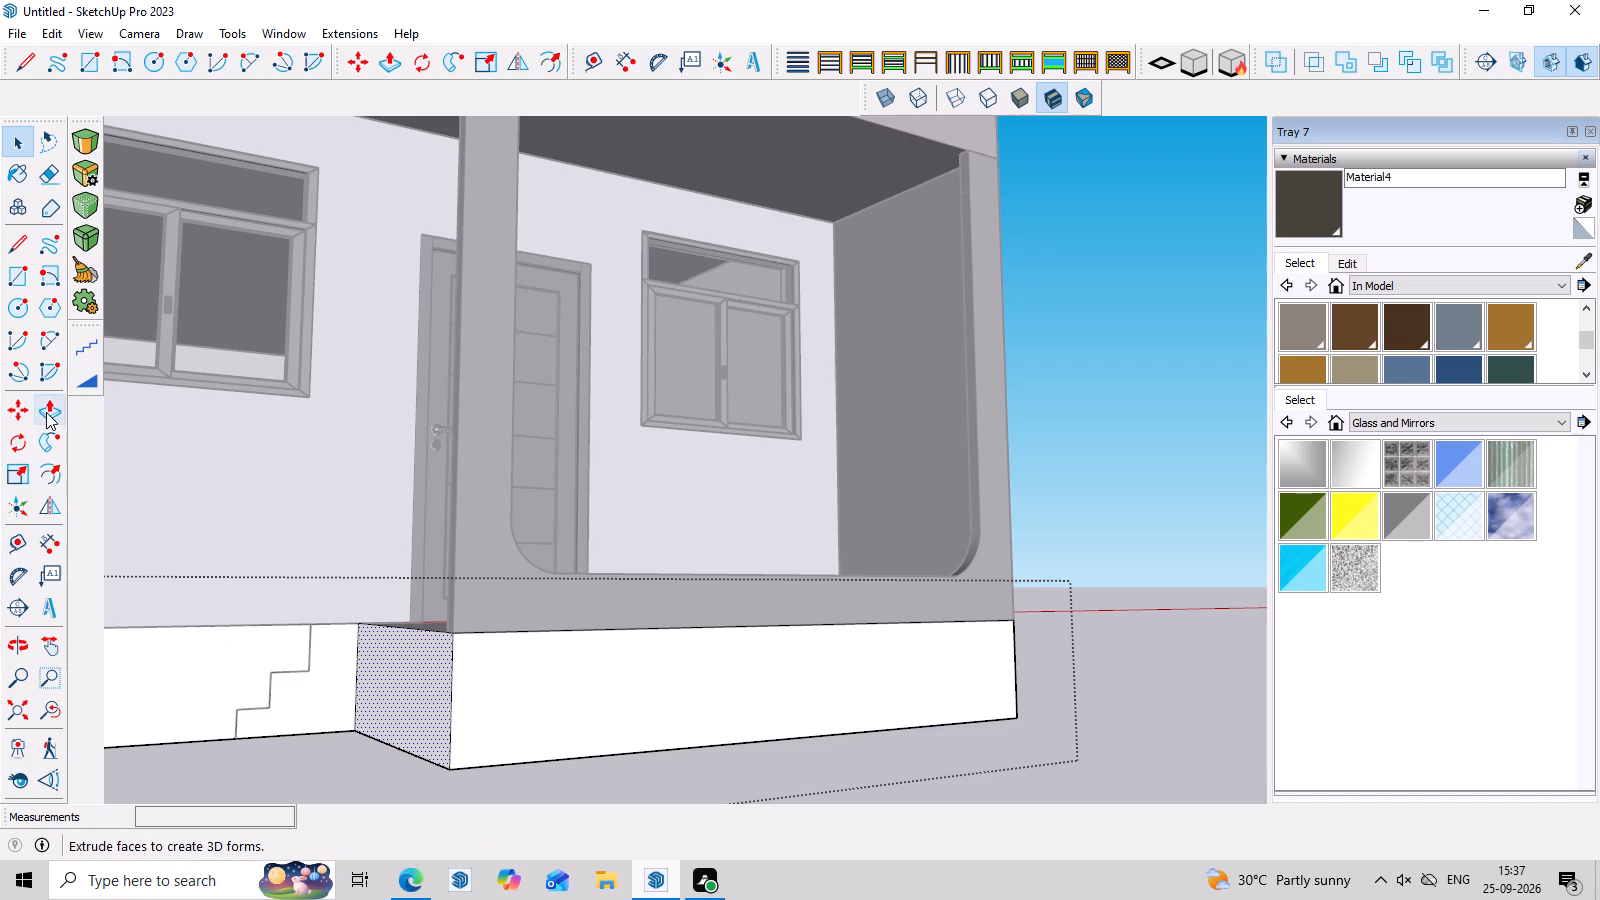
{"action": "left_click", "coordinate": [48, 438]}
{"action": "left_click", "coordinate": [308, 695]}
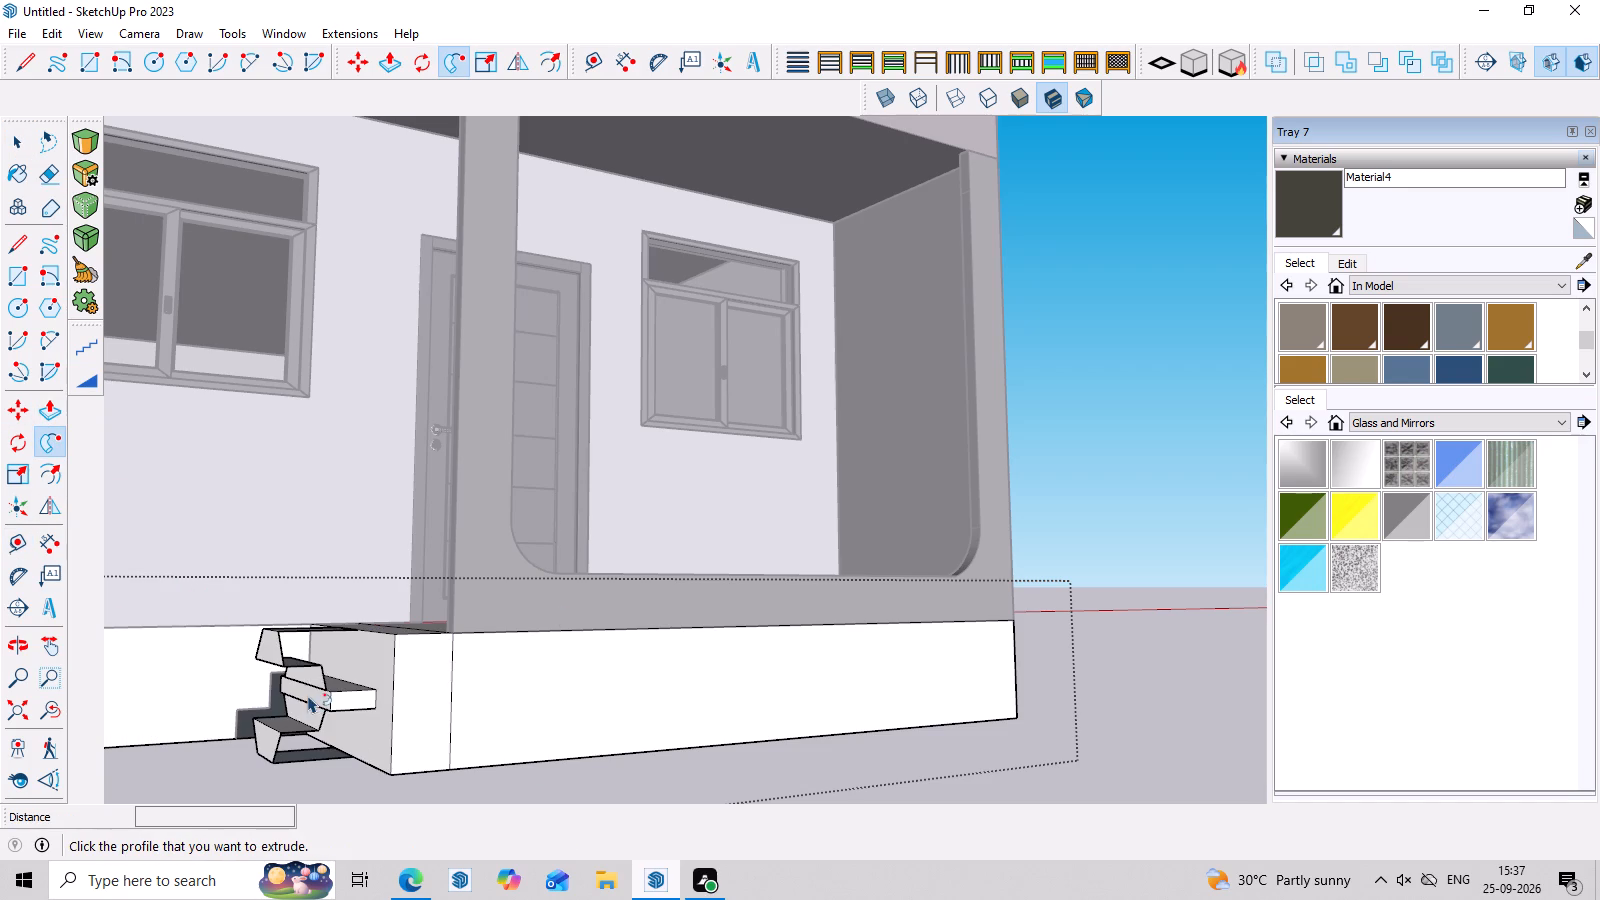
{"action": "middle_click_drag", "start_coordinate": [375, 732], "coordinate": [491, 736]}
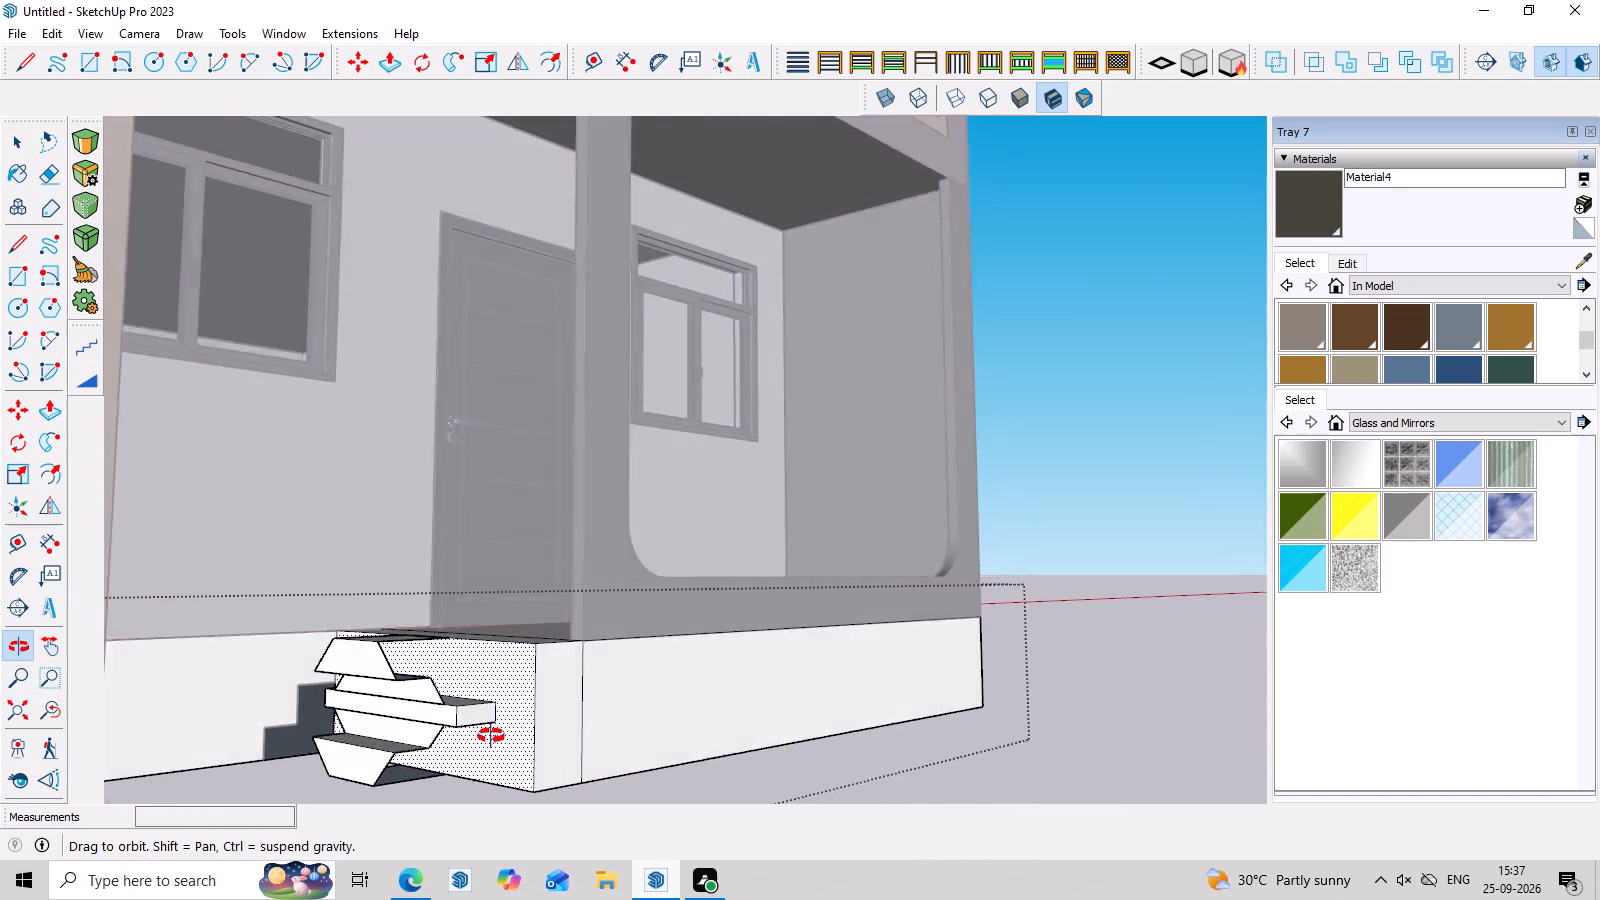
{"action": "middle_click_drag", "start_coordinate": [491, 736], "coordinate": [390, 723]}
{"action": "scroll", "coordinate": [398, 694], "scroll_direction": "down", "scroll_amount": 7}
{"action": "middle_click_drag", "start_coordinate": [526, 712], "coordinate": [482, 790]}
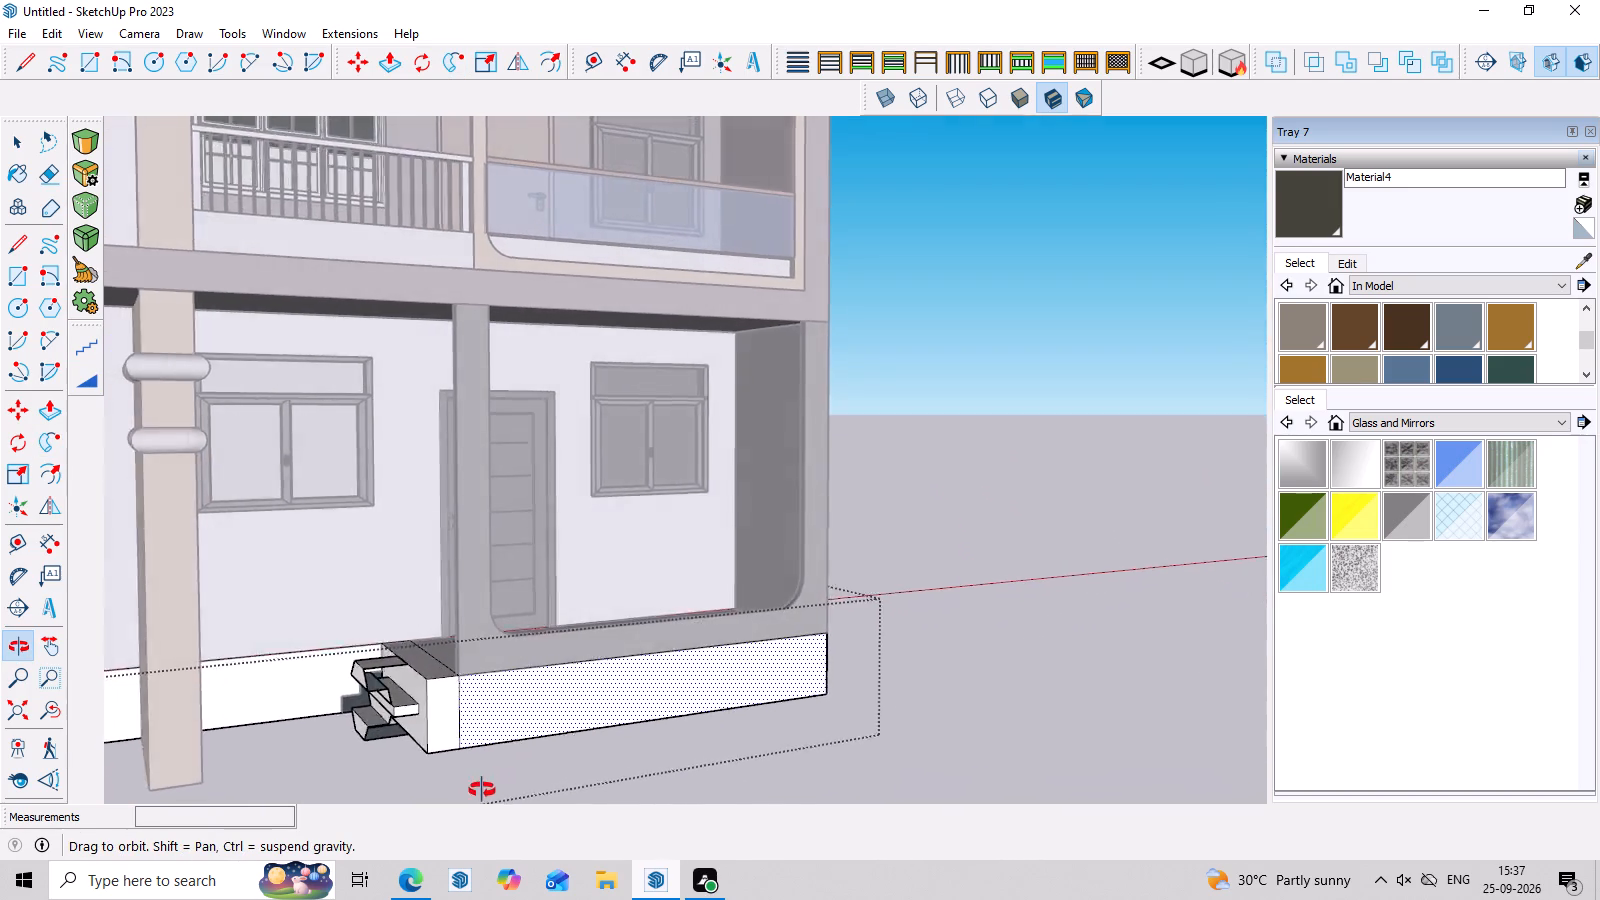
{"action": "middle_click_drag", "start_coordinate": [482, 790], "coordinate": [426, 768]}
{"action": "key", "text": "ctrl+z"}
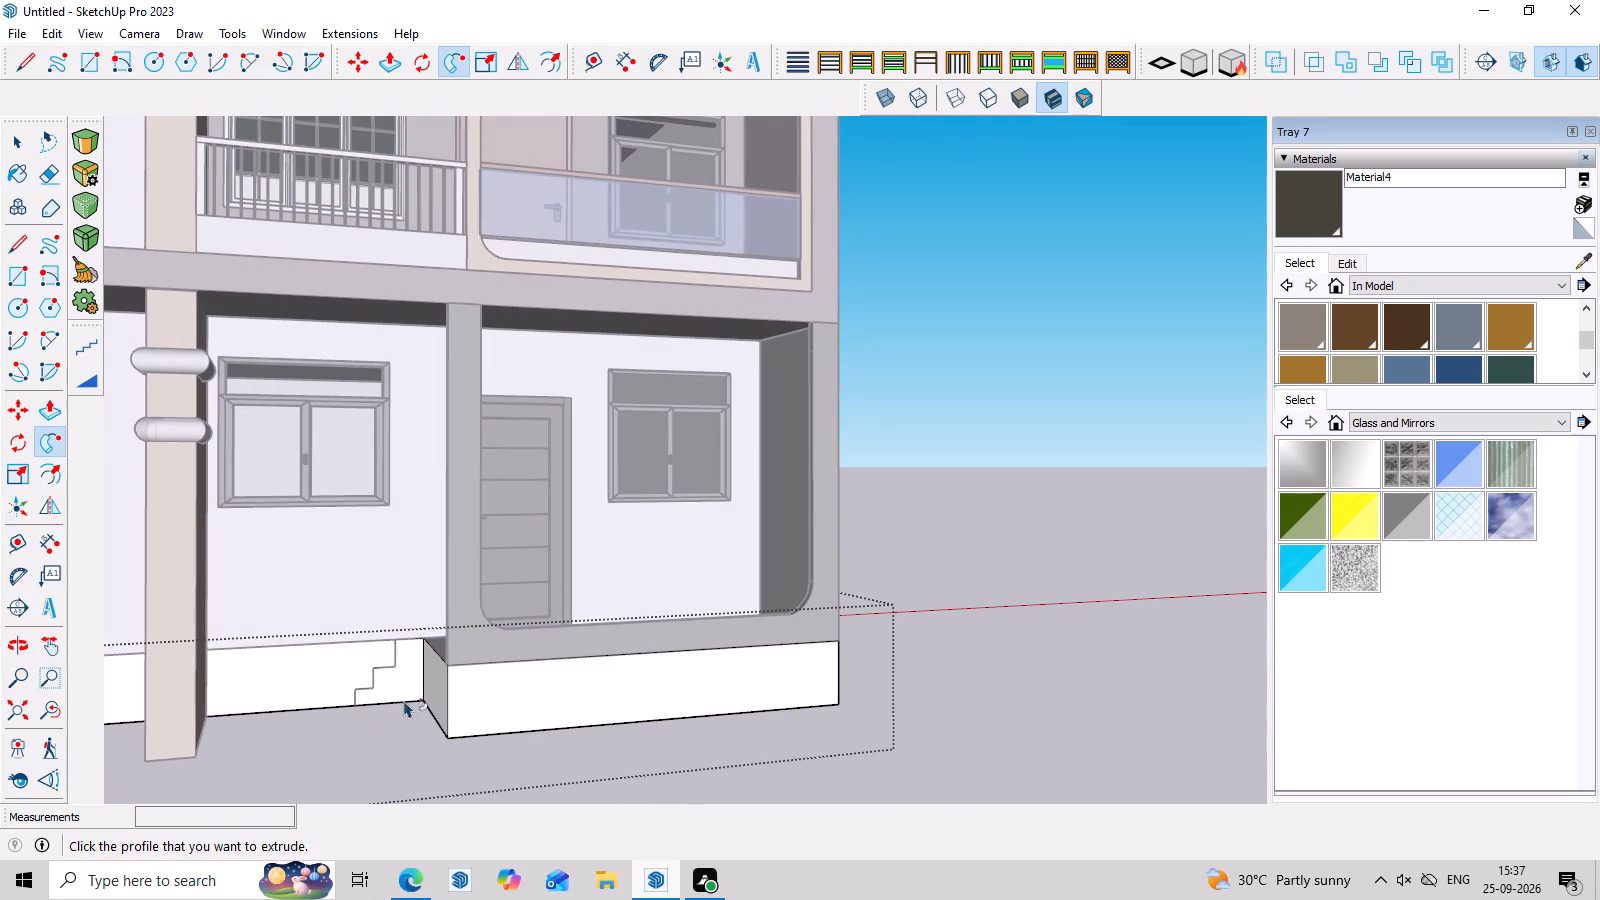
Pull the stepped stair face slightly out from the front of the house base with Push/Pull.
{"action": "key", "text": "space"}
{"action": "left_click", "coordinate": [406, 681]}
{"action": "key", "text": "p"}
{"action": "left_click", "coordinate": [414, 676]}
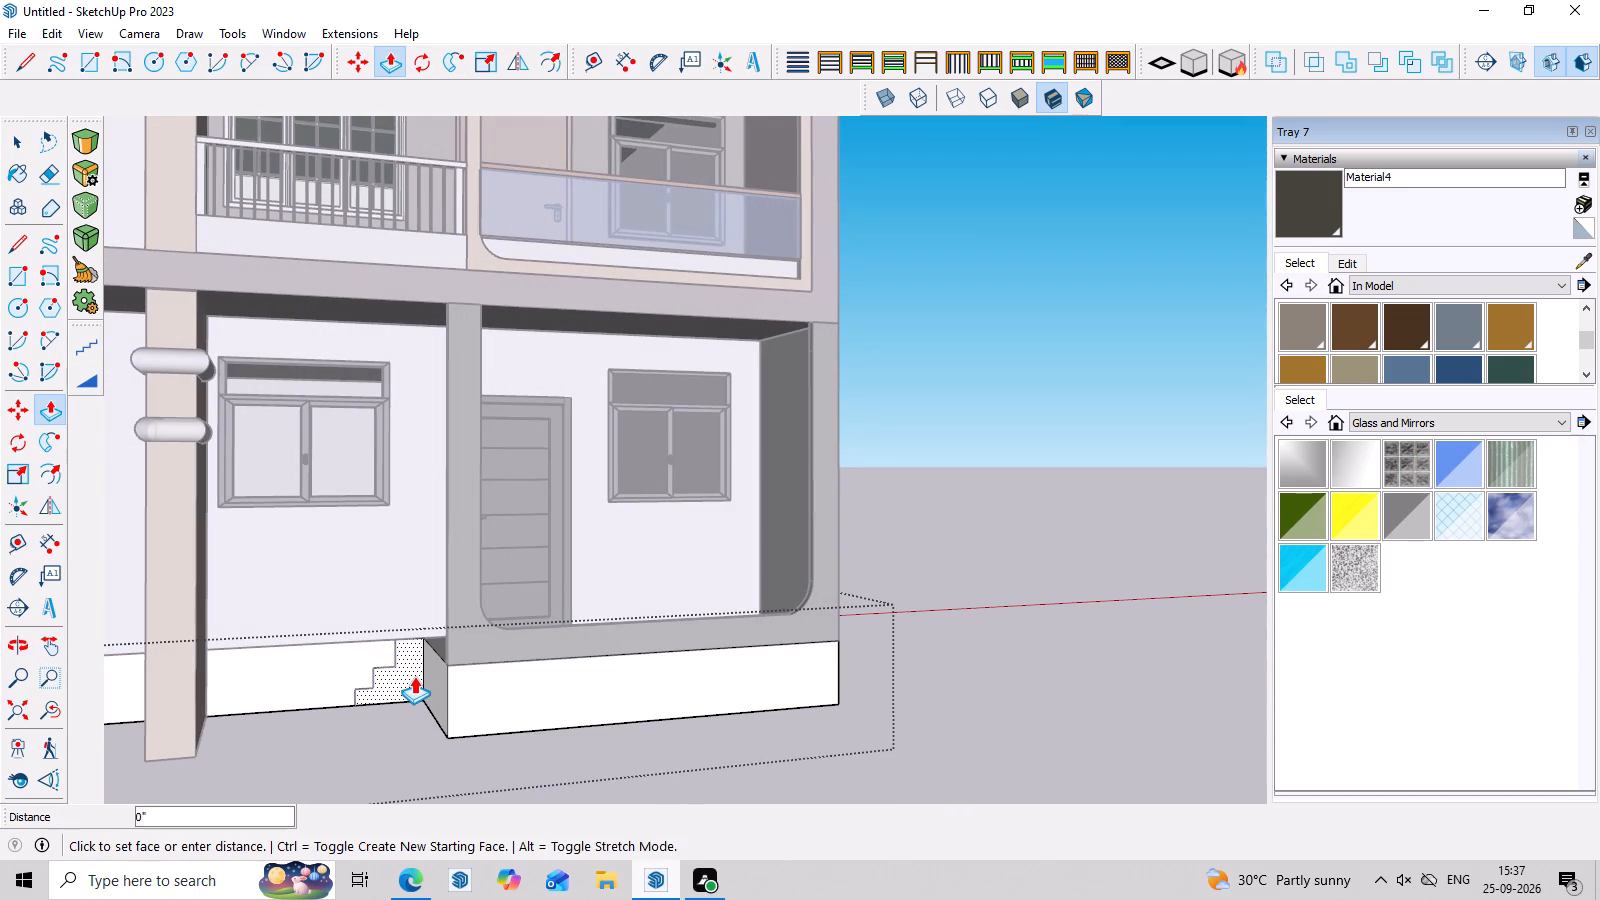
{"action": "left_click", "coordinate": [417, 679]}
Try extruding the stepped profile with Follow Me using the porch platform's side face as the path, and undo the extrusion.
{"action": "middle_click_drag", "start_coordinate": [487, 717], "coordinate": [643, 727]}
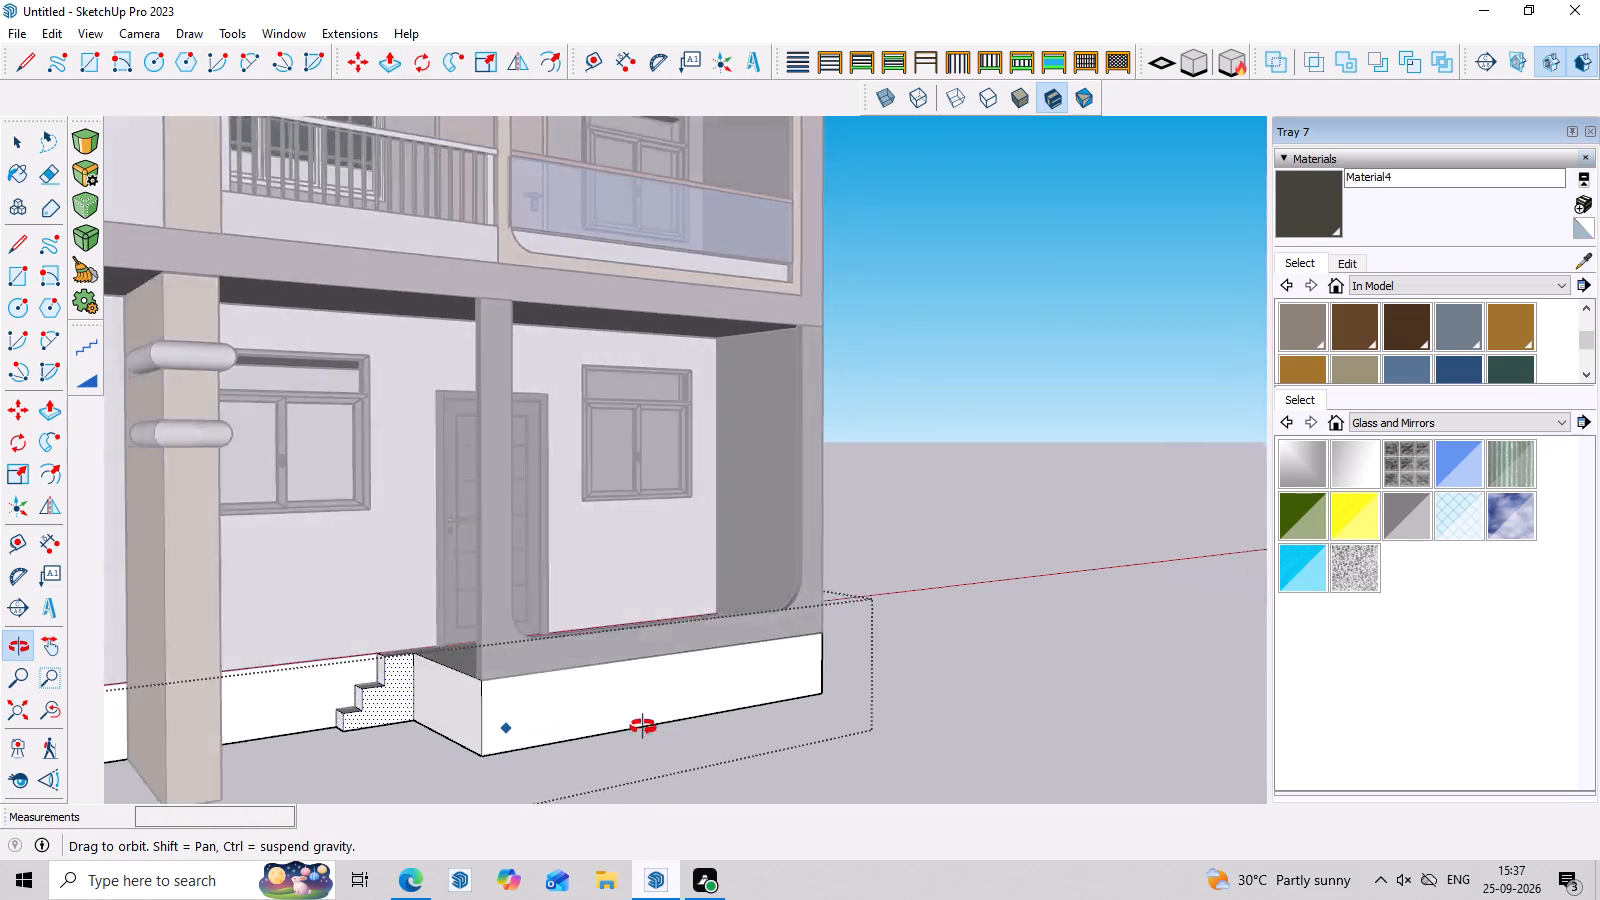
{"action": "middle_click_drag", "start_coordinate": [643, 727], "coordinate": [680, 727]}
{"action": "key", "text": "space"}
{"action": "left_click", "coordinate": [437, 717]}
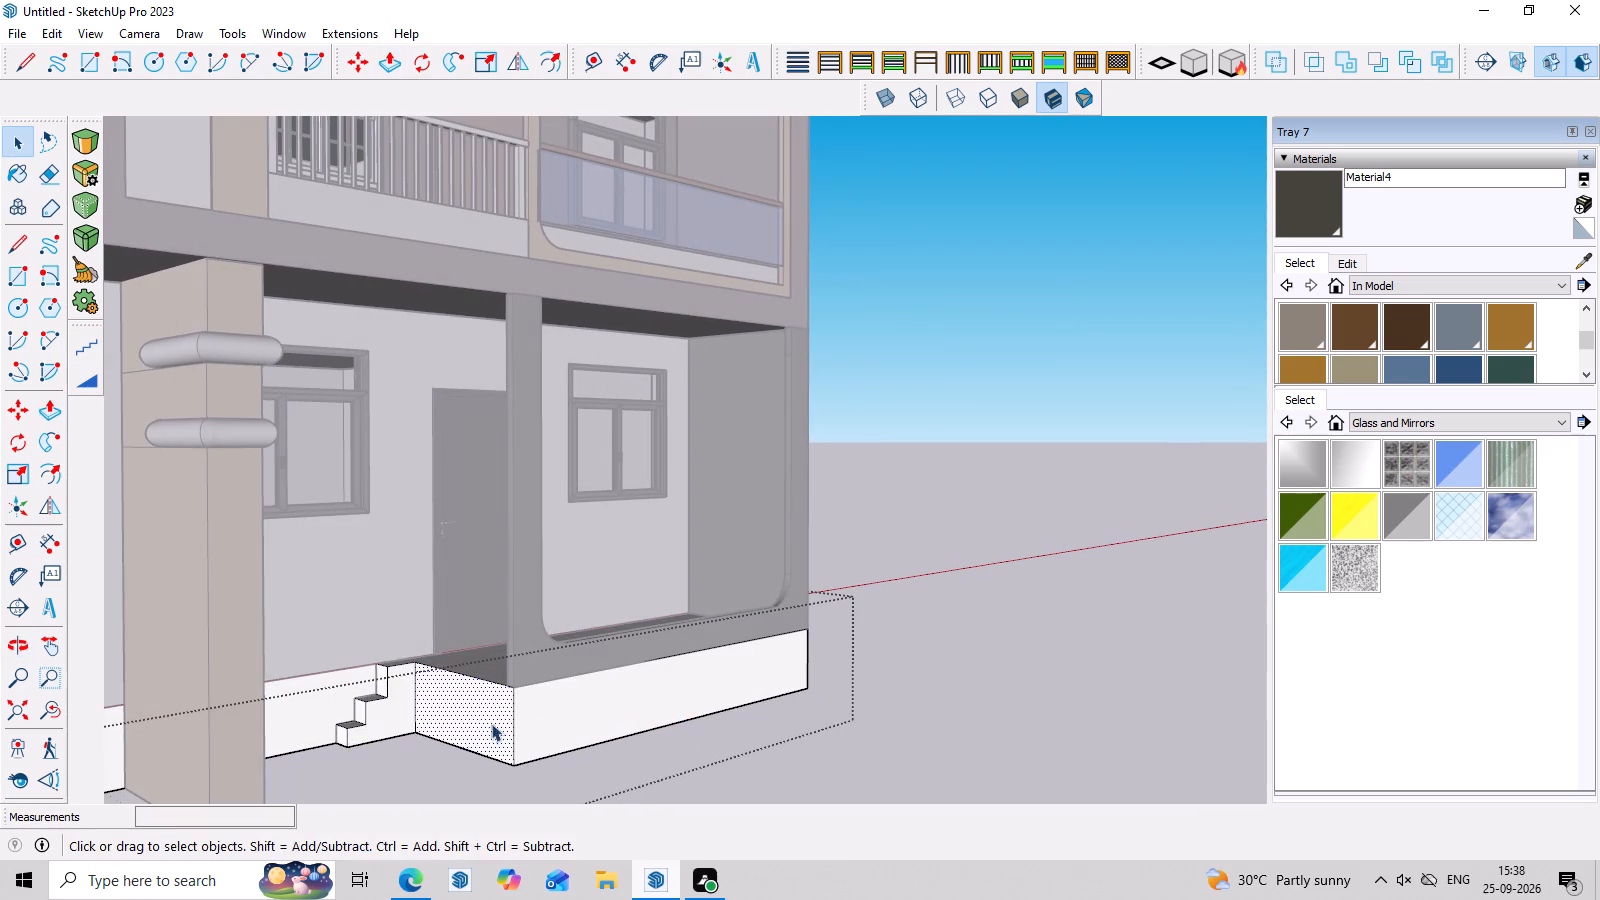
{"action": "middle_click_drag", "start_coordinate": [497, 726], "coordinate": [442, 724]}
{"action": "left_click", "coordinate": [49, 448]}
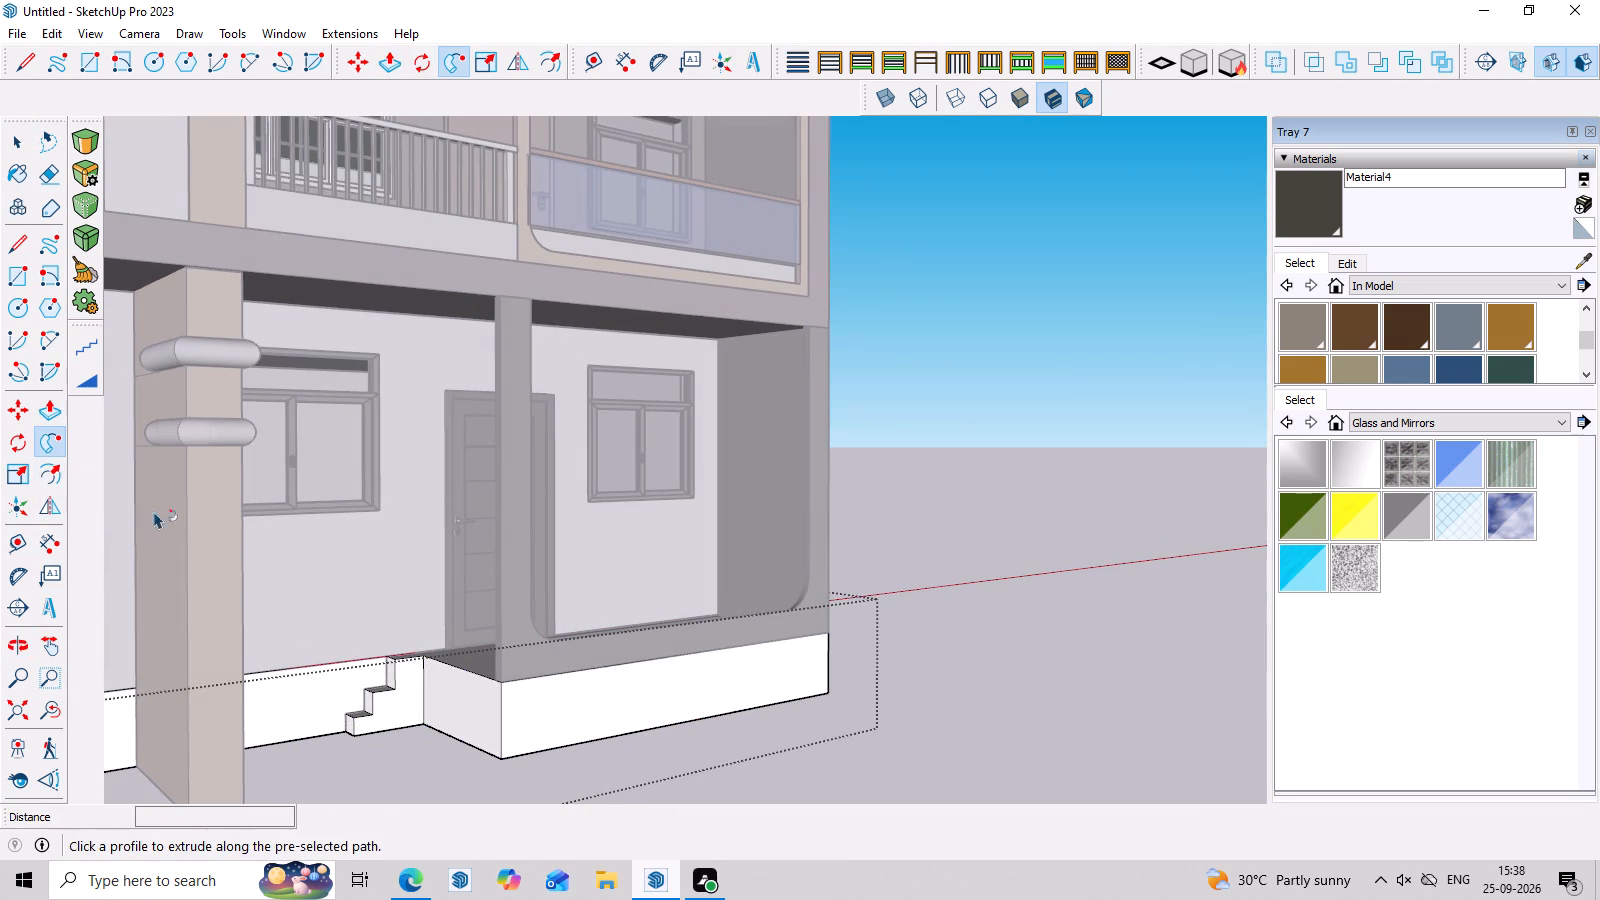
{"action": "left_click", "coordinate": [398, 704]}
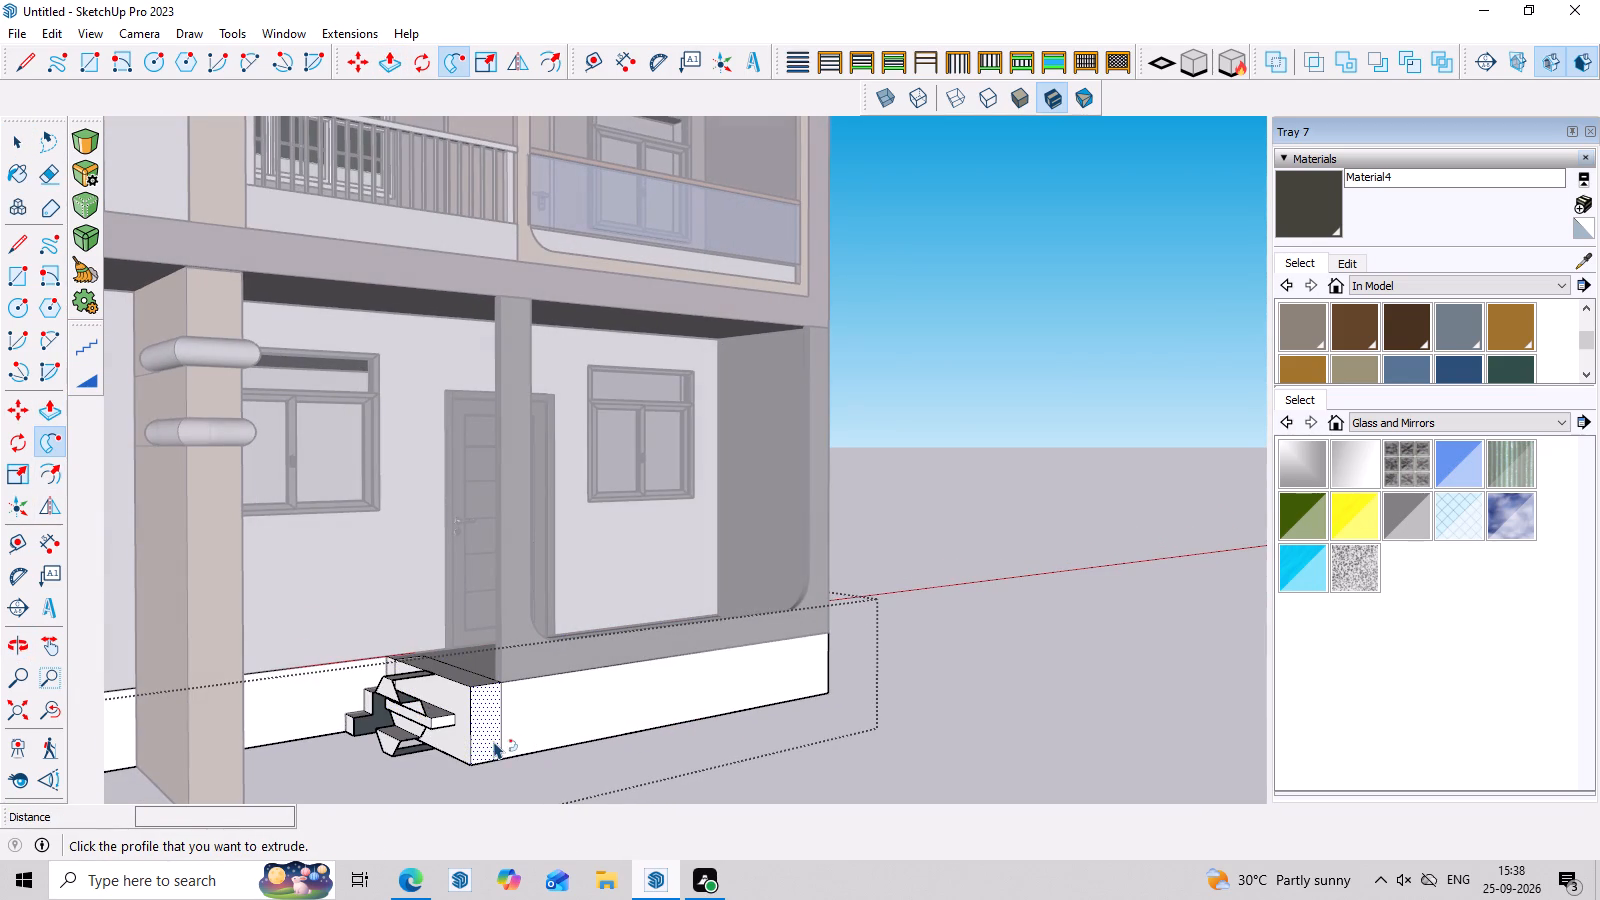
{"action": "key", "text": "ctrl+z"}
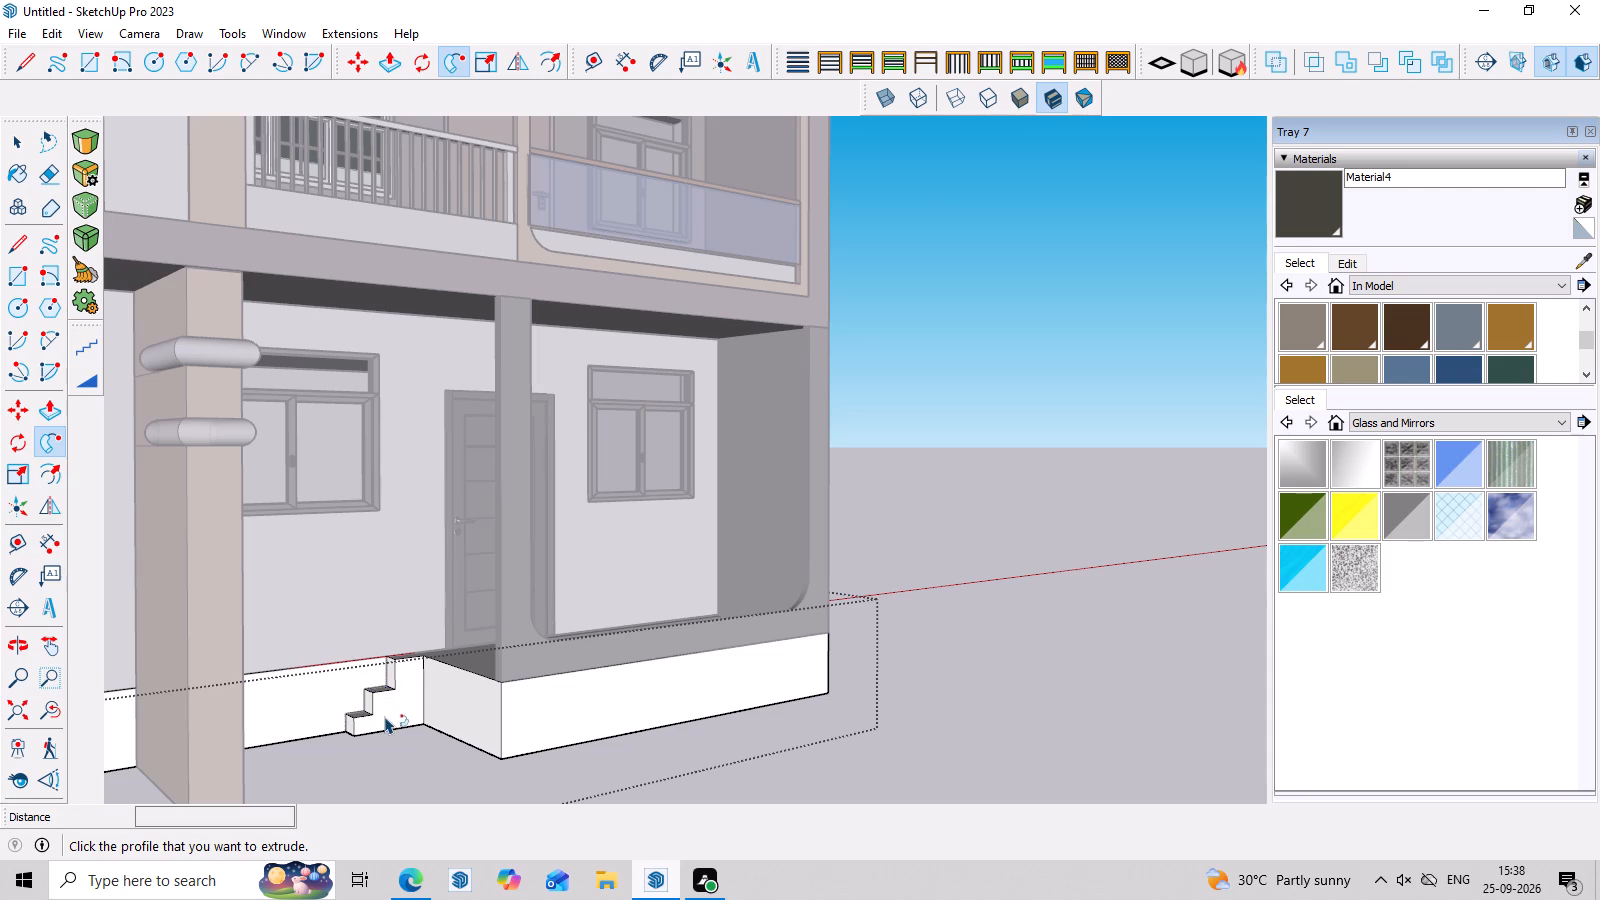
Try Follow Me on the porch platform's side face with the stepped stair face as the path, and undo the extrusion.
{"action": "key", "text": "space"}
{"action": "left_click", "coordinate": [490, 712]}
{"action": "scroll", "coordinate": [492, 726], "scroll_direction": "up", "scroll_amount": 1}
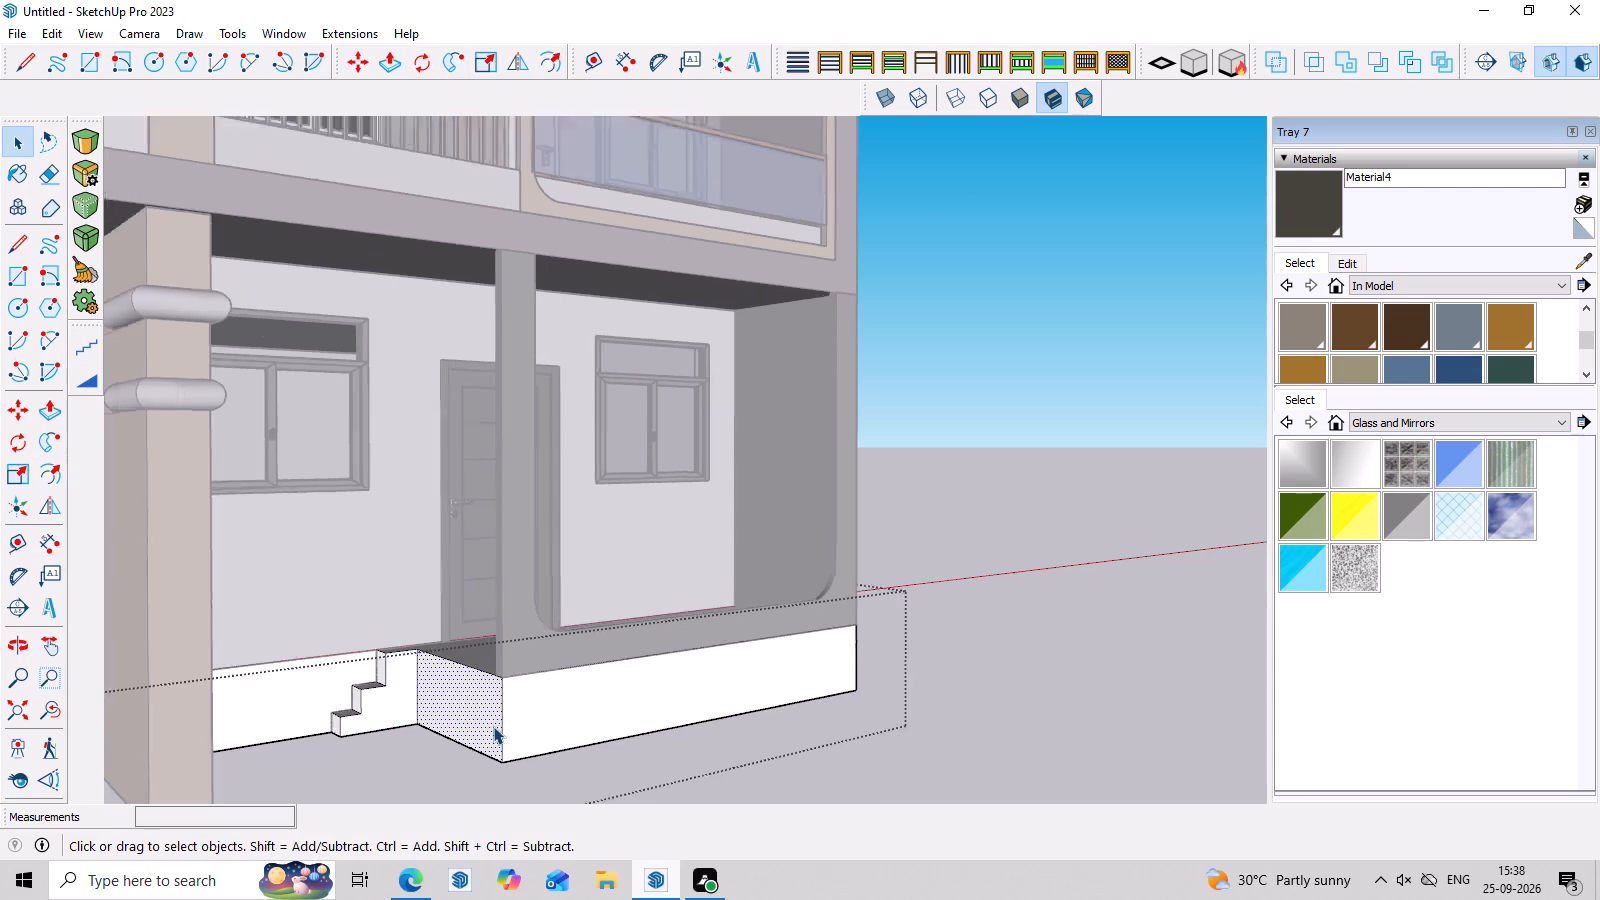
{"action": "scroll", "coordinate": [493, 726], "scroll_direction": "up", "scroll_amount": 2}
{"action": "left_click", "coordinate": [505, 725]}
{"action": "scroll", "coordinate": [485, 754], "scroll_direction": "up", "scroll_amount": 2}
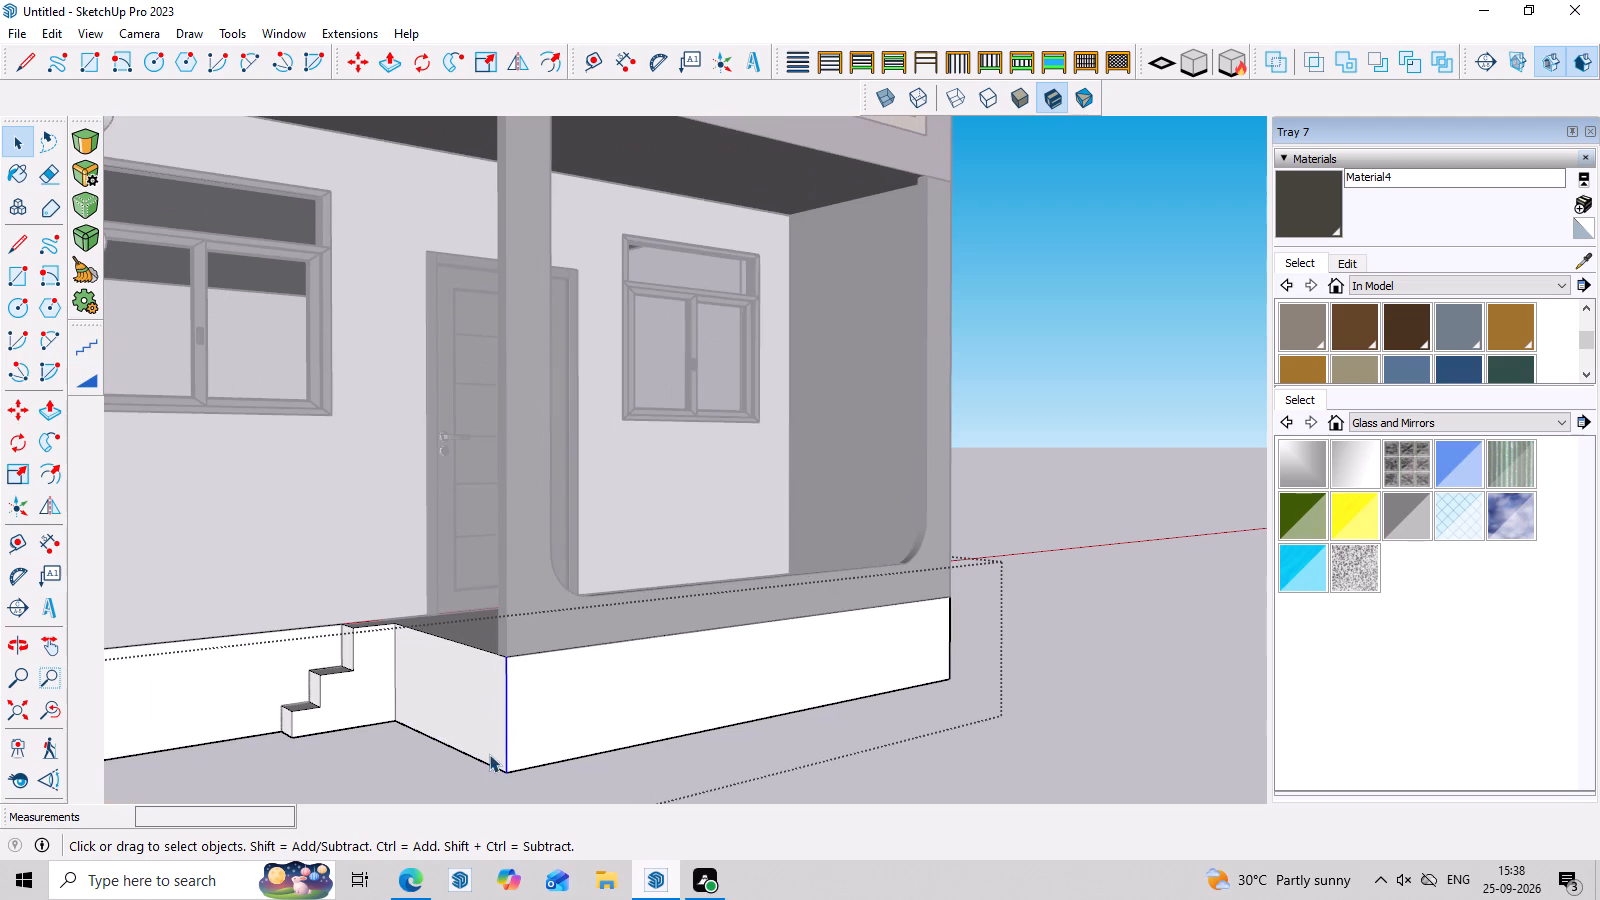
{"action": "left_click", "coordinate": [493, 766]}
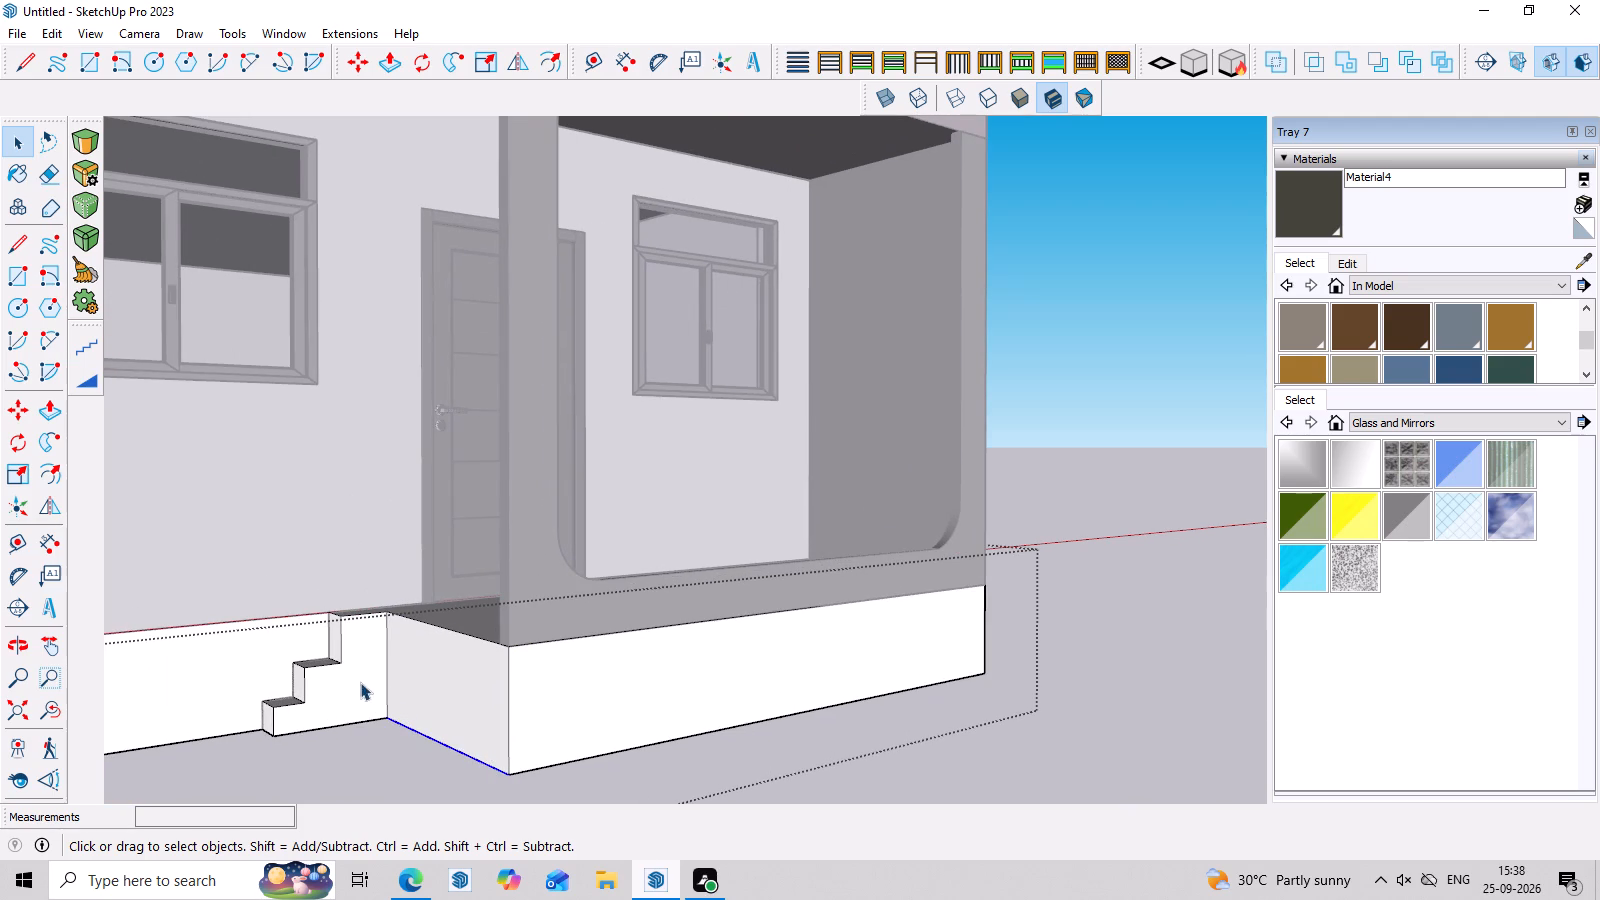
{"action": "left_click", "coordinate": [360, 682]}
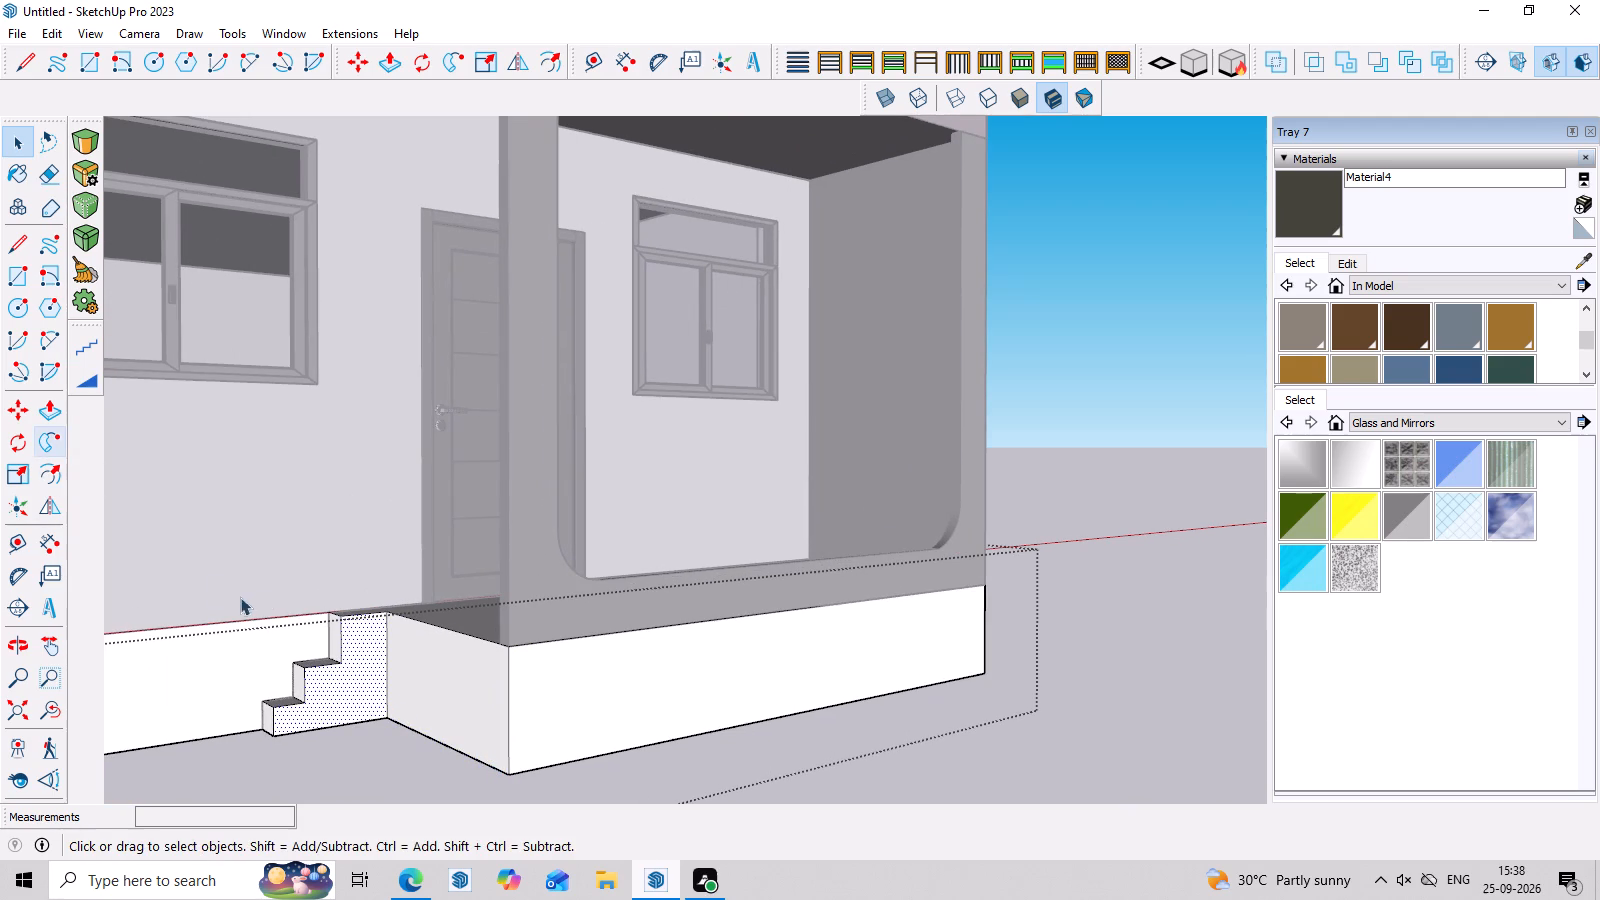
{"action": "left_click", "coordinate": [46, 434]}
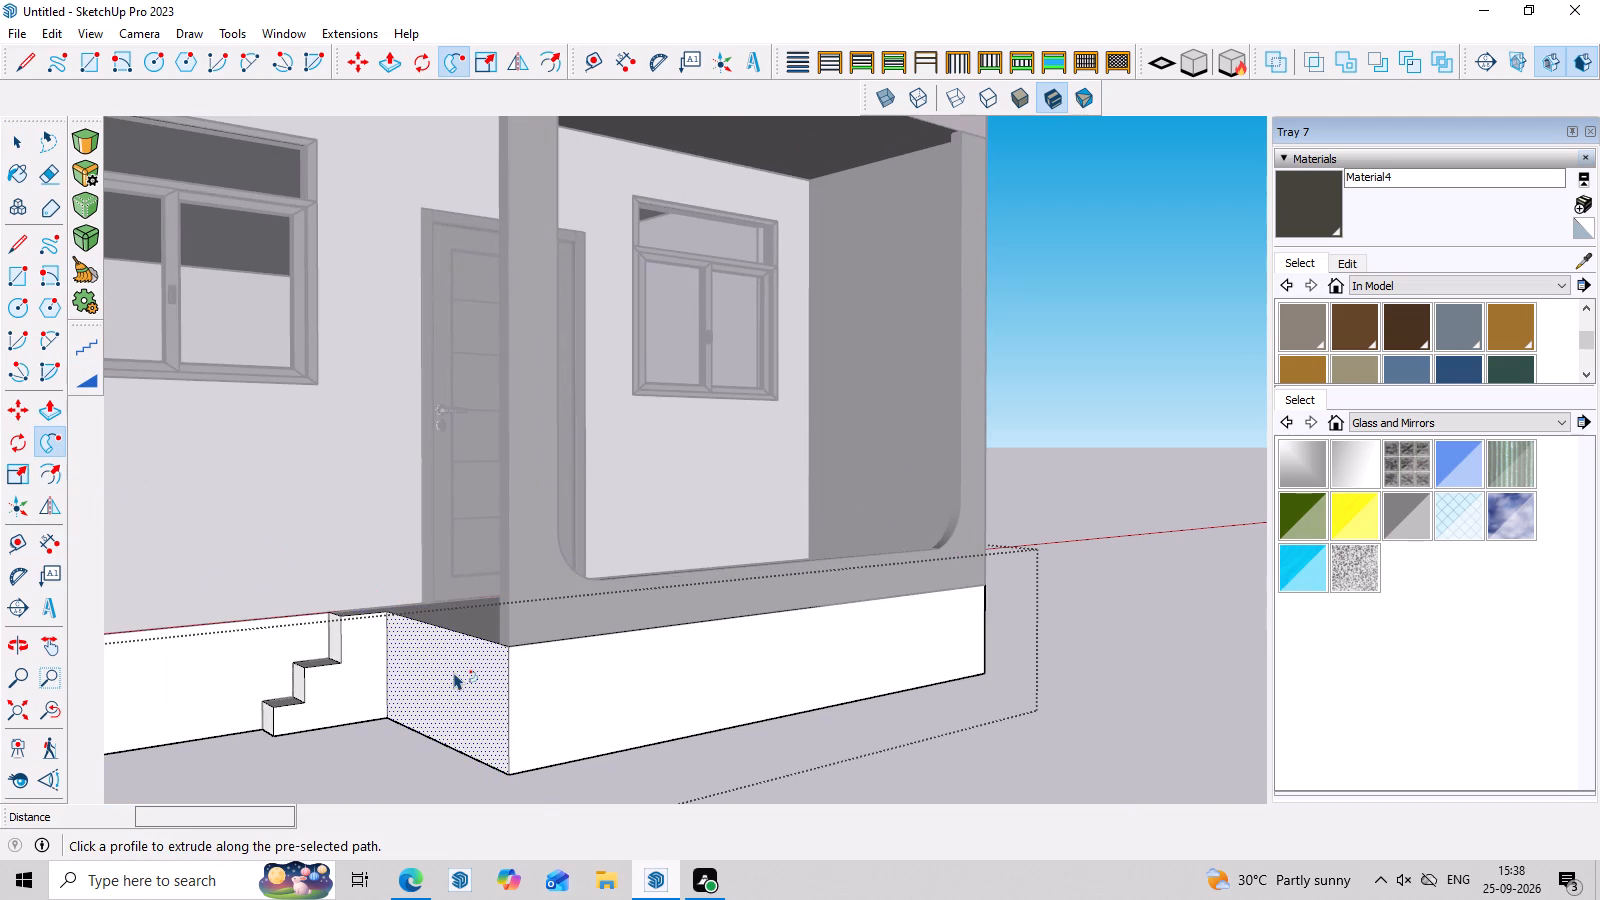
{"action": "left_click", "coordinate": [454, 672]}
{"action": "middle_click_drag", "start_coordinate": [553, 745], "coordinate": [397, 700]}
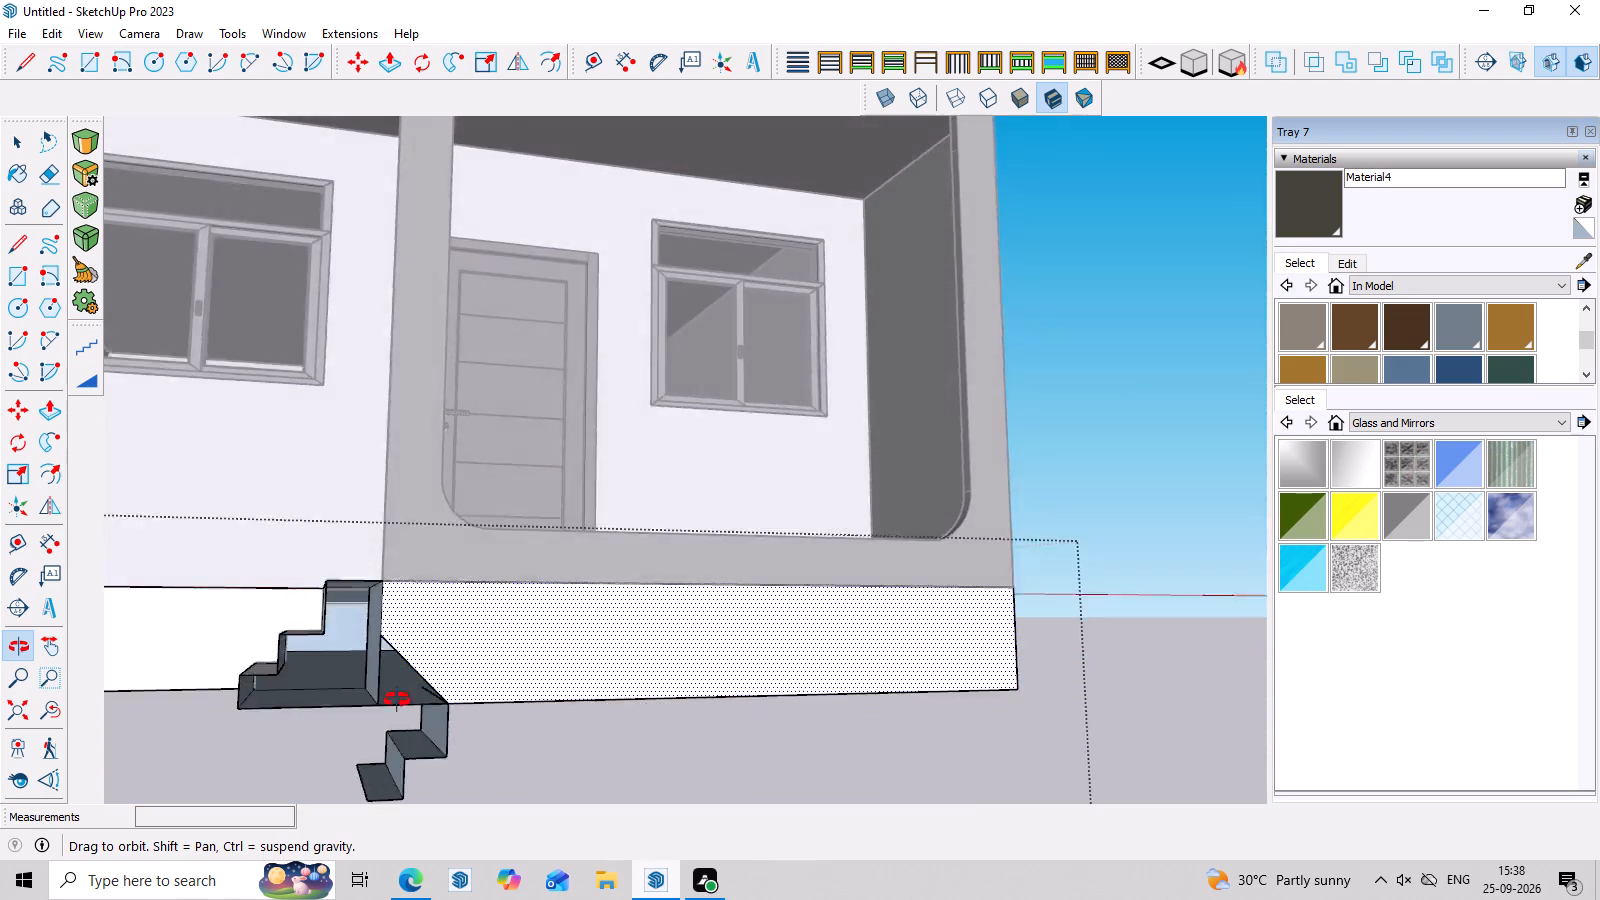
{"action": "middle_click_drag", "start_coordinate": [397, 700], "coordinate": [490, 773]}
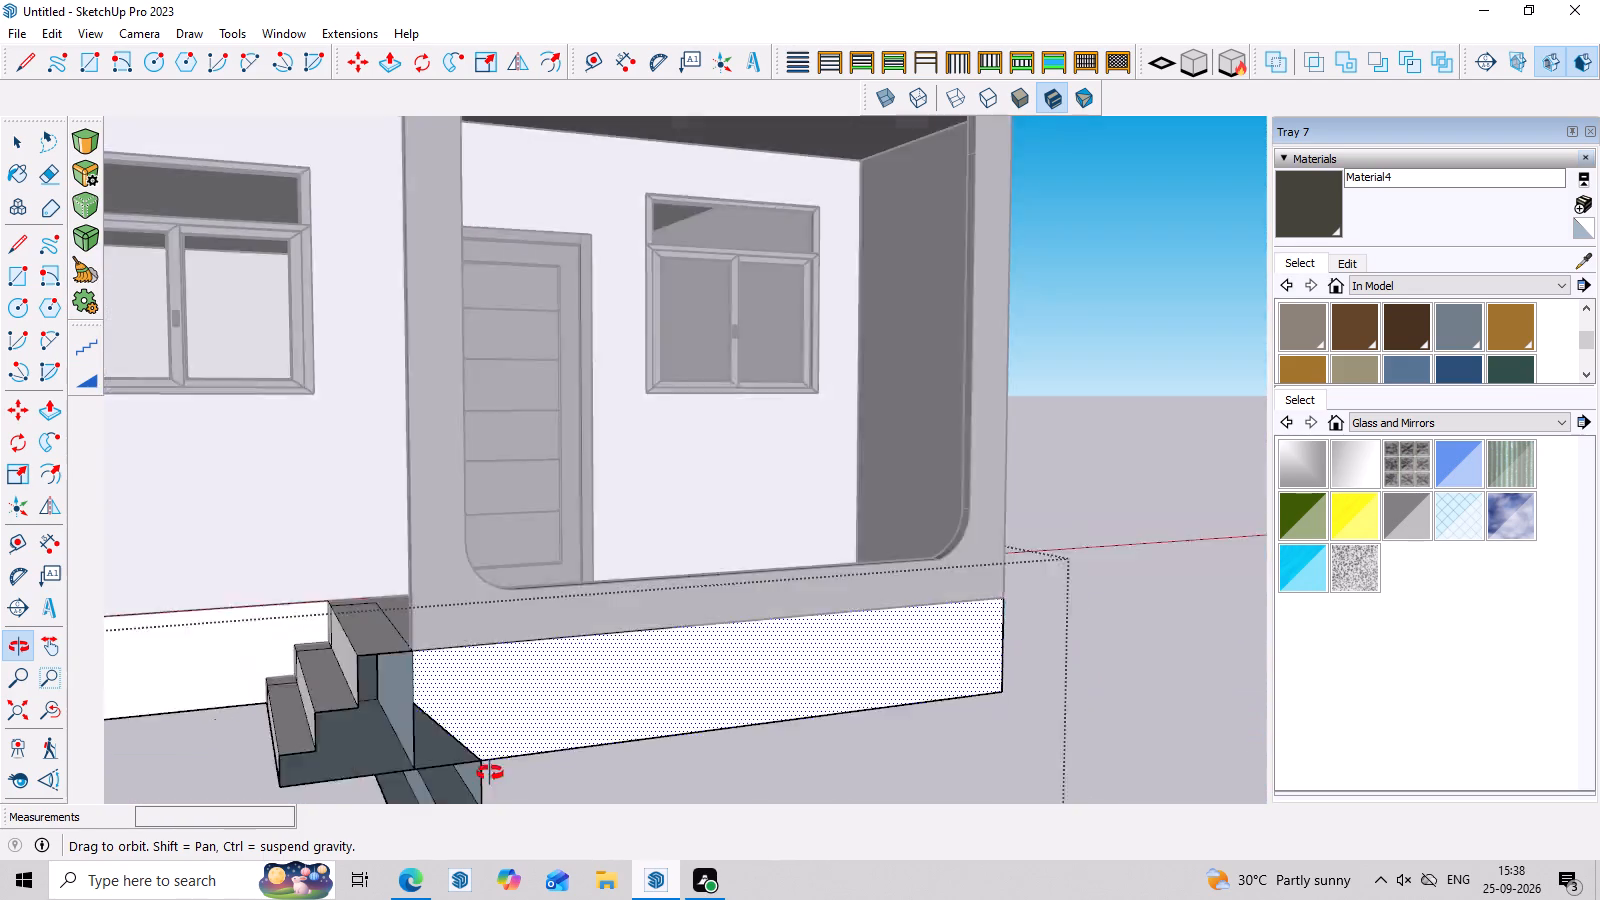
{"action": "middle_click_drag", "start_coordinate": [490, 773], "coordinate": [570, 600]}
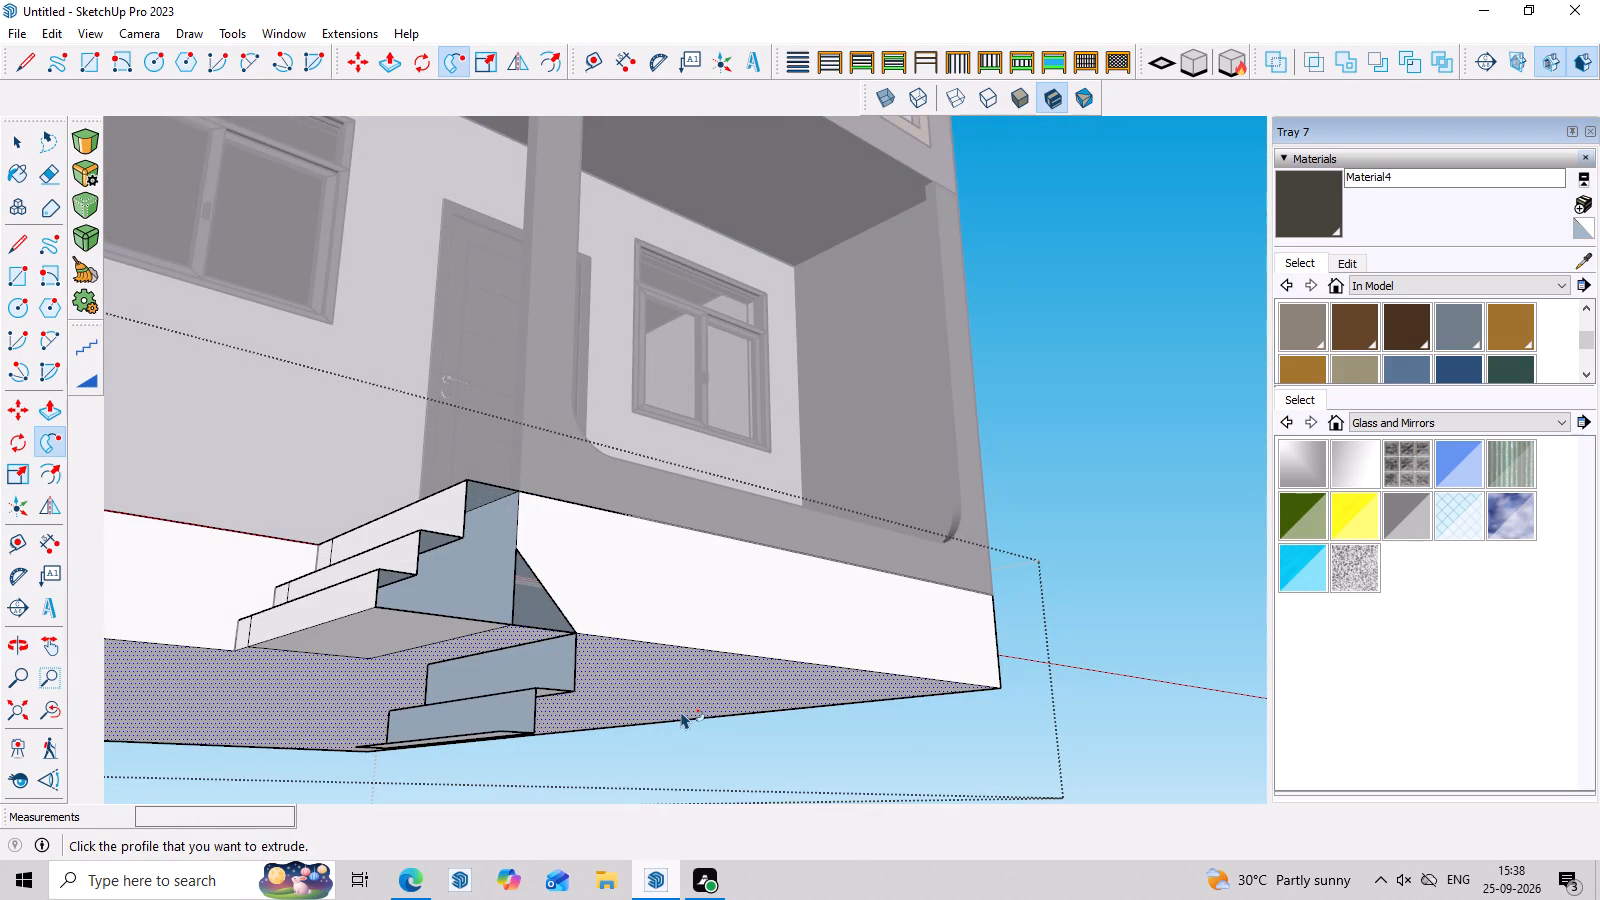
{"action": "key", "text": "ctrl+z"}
Pull the stepped face out about 4' 7" to the porch platform's front corner, forming three entrance steps, and close the base group.
{"action": "middle_click_drag", "start_coordinate": [464, 655], "coordinate": [463, 743]}
{"action": "key", "text": "space"}
{"action": "left_click", "coordinate": [408, 675]}
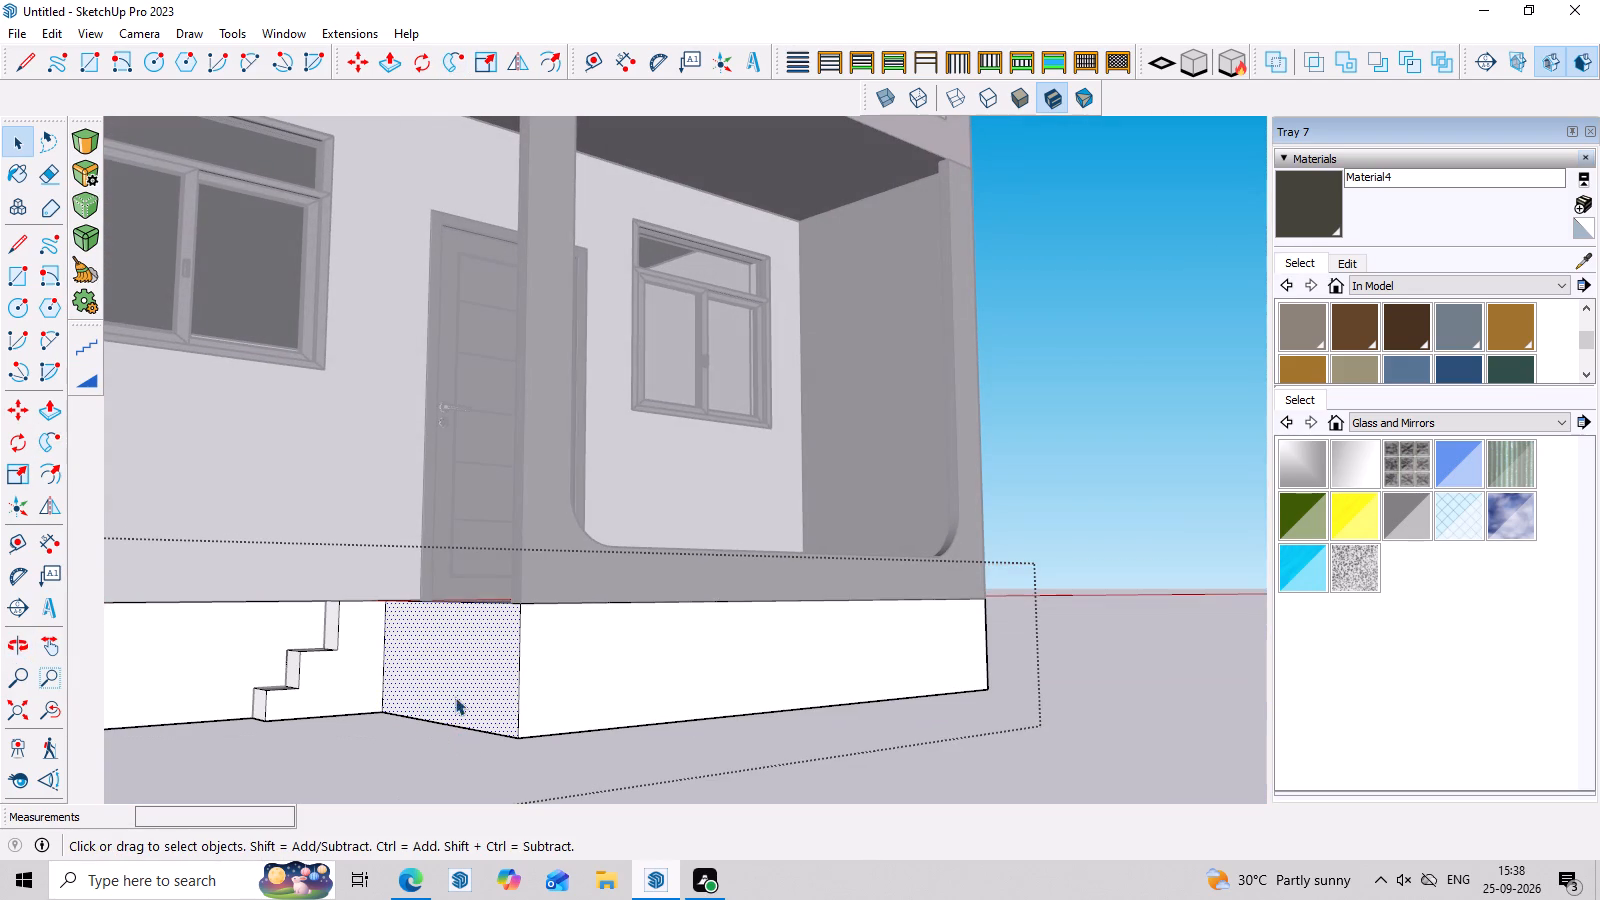
{"action": "left_click", "coordinate": [353, 677]}
{"action": "key", "text": "p"}
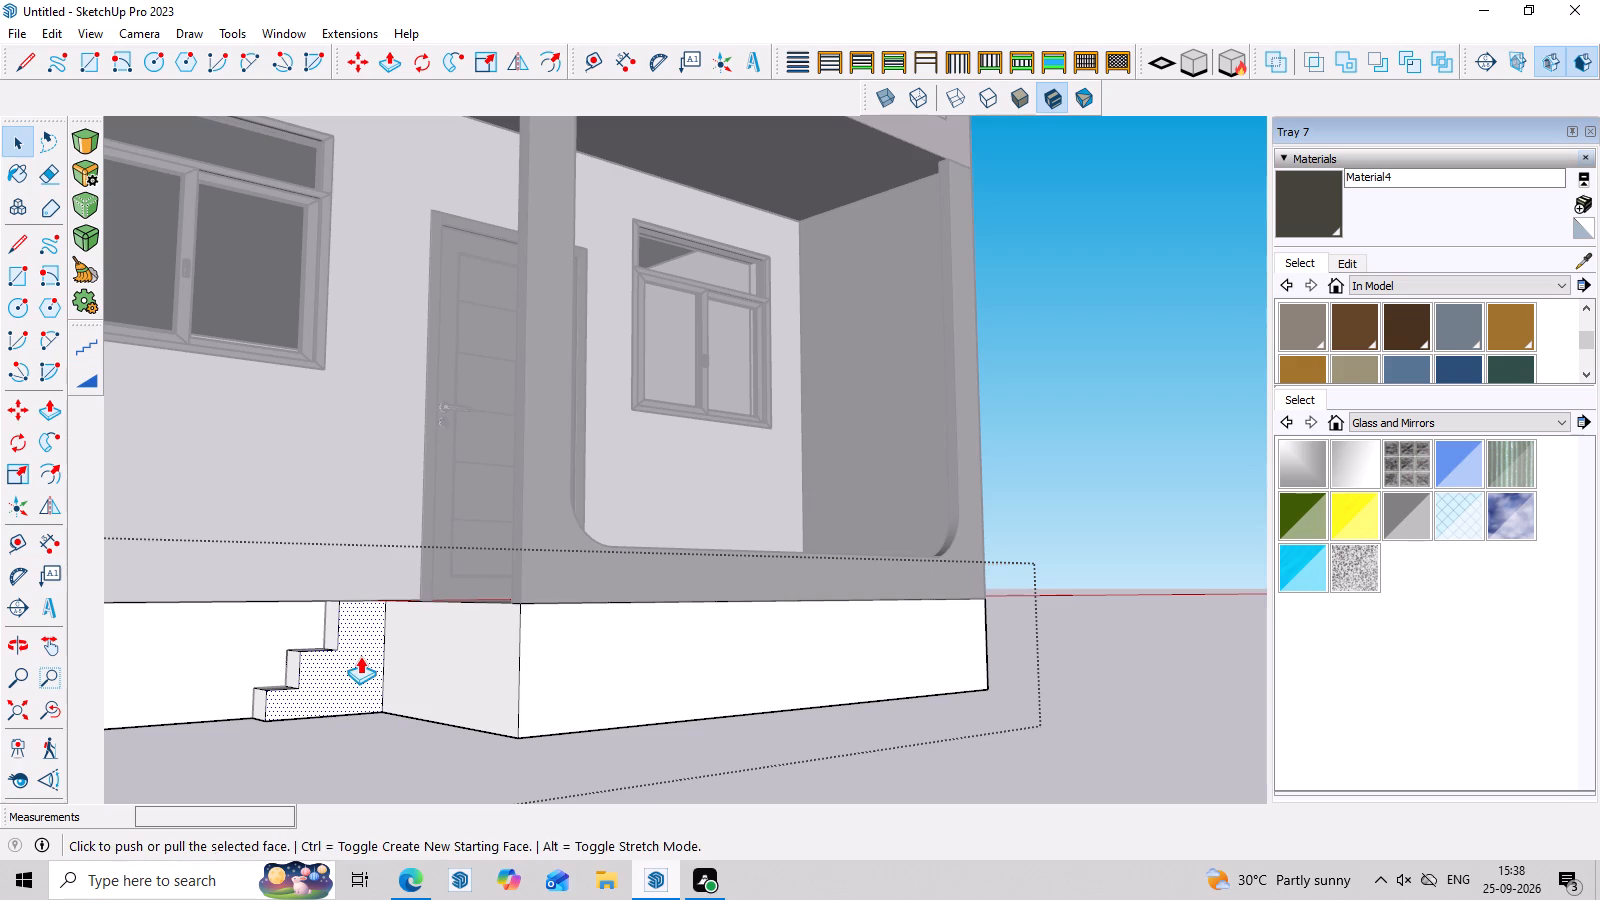
{"action": "left_click", "coordinate": [360, 656]}
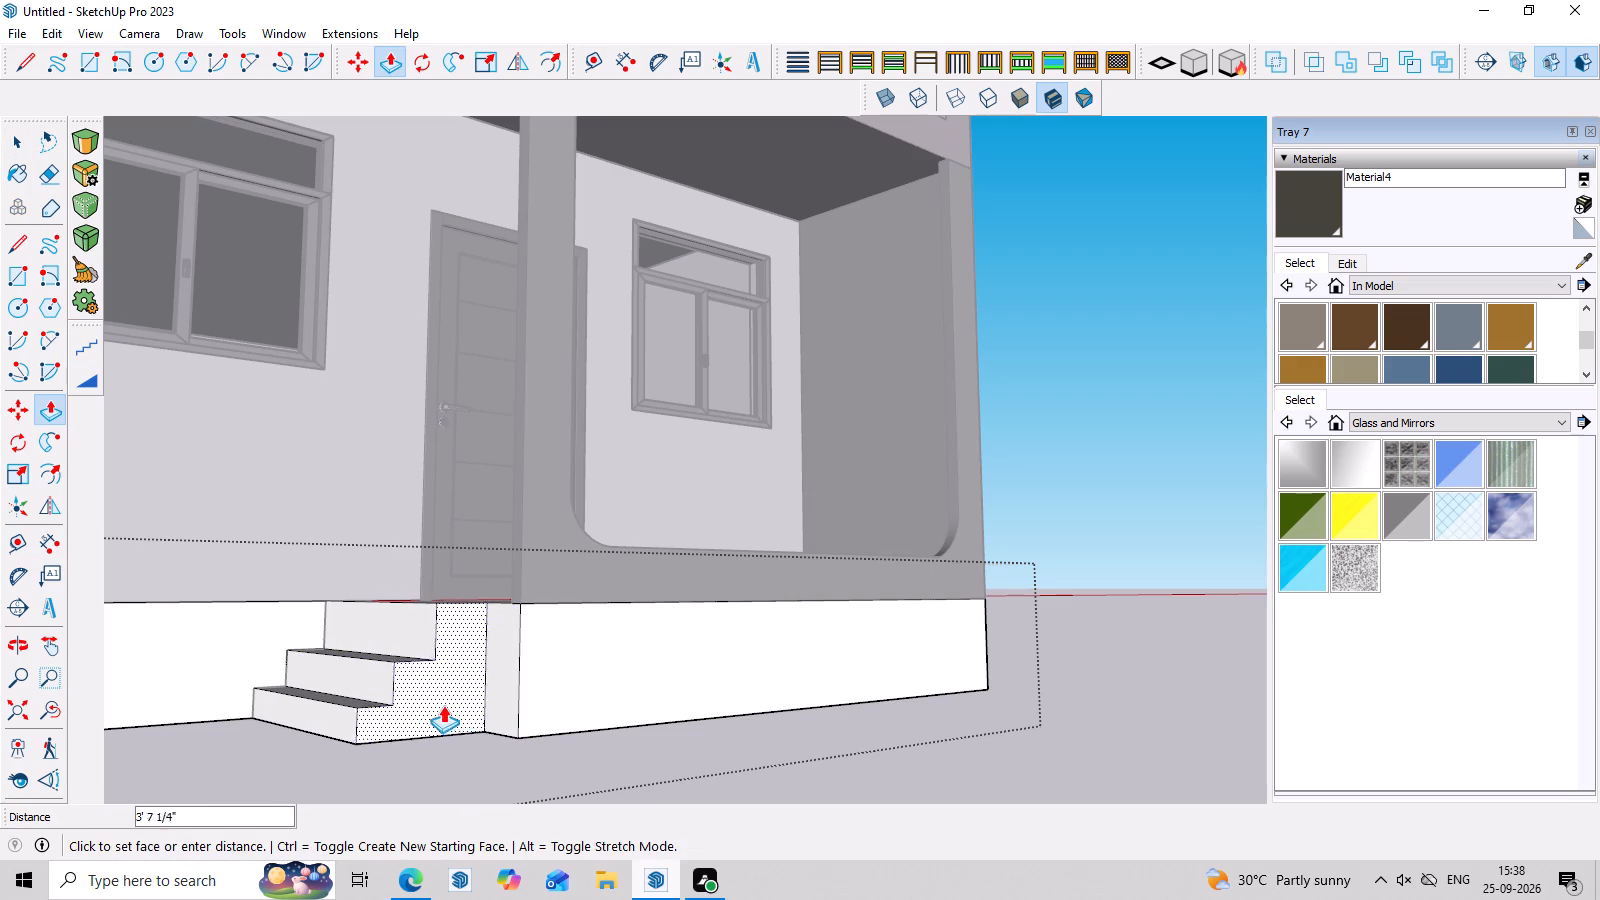
{"action": "scroll", "coordinate": [509, 744], "scroll_direction": "up", "scroll_amount": 3}
{"action": "middle_click_drag", "start_coordinate": [558, 763], "coordinate": [312, 728]}
{"action": "scroll", "coordinate": [403, 718], "scroll_direction": "up", "scroll_amount": 3}
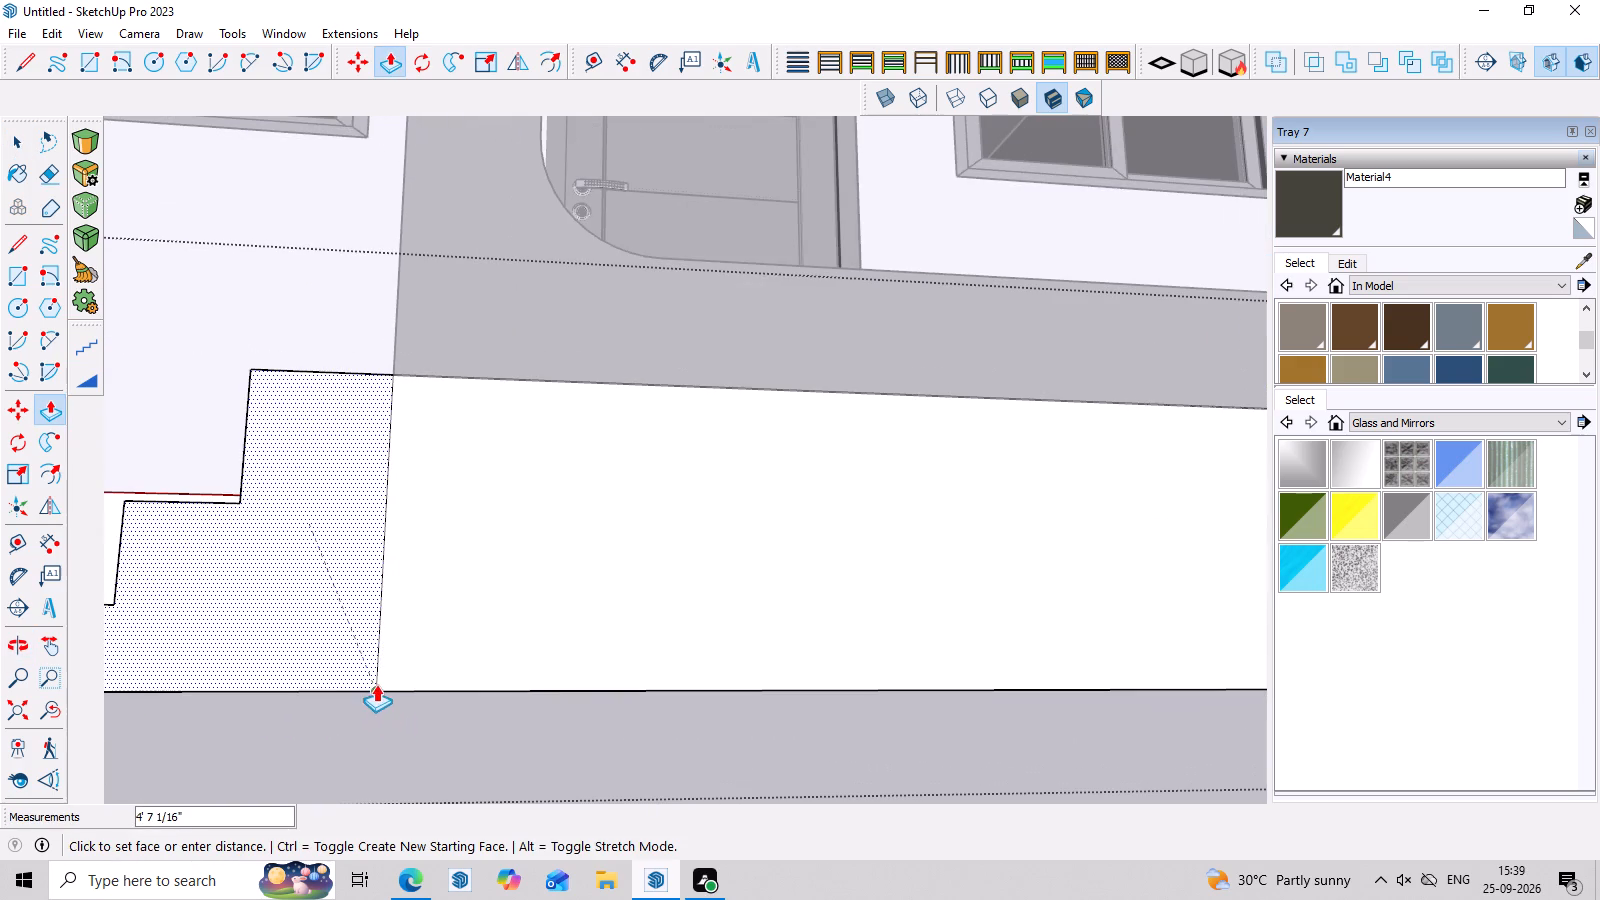
{"action": "left_click", "coordinate": [376, 683]}
{"action": "scroll", "coordinate": [430, 690], "scroll_direction": "down", "scroll_amount": 13}
{"action": "middle_click_drag", "start_coordinate": [697, 582], "coordinate": [873, 781]}
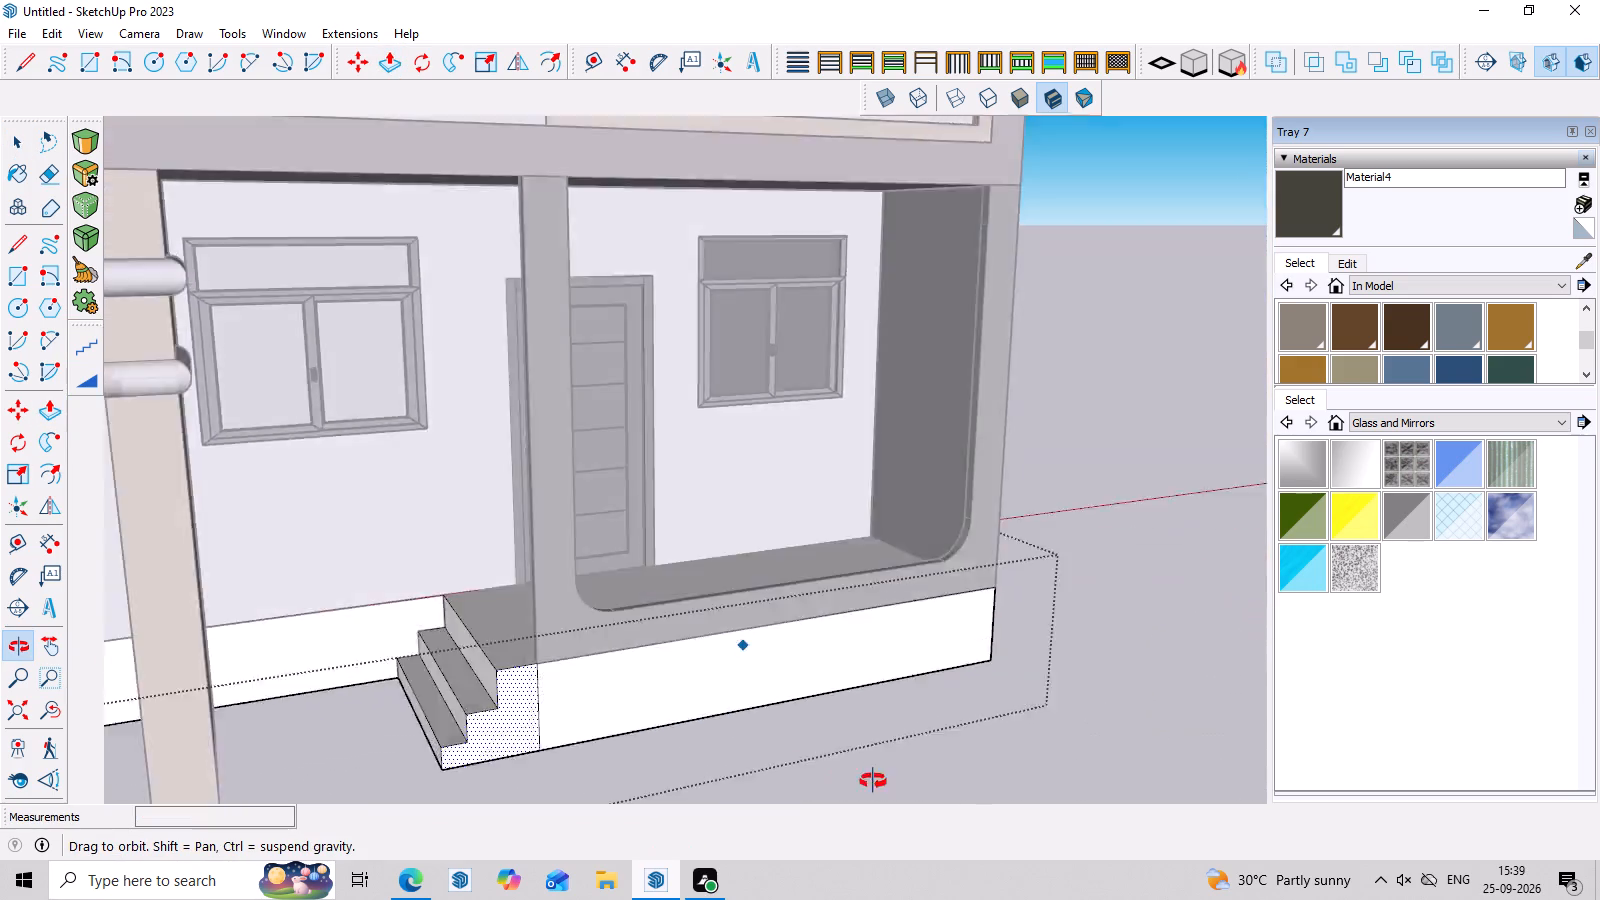
{"action": "middle_click_drag", "start_coordinate": [873, 781], "coordinate": [861, 727]}
{"action": "key", "text": "space"}
{"action": "left_click", "coordinate": [1078, 459]}
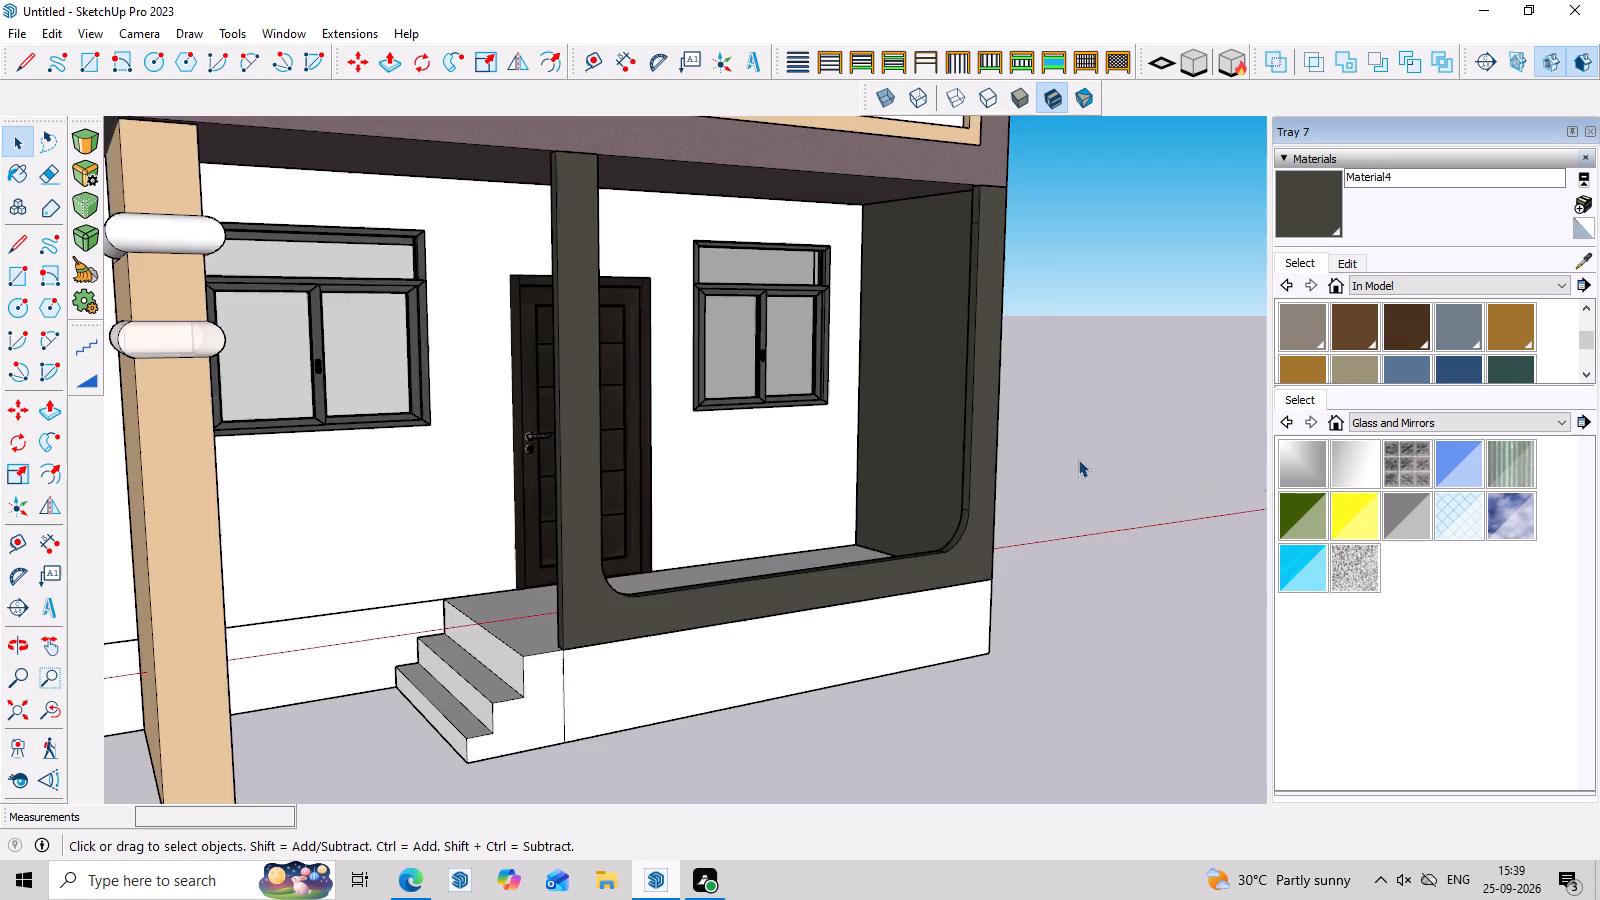
Examine the entrance steps, the porch platform and the whole front facade from several angles and distances.
{"action": "scroll", "coordinate": [1045, 488], "scroll_direction": "down", "scroll_amount": 4}
{"action": "middle_click_drag", "start_coordinate": [1109, 579], "coordinate": [779, 660]}
{"action": "scroll", "coordinate": [803, 663], "scroll_direction": "up", "scroll_amount": 4}
{"action": "middle_click_drag", "start_coordinate": [896, 695], "coordinate": [961, 527]}
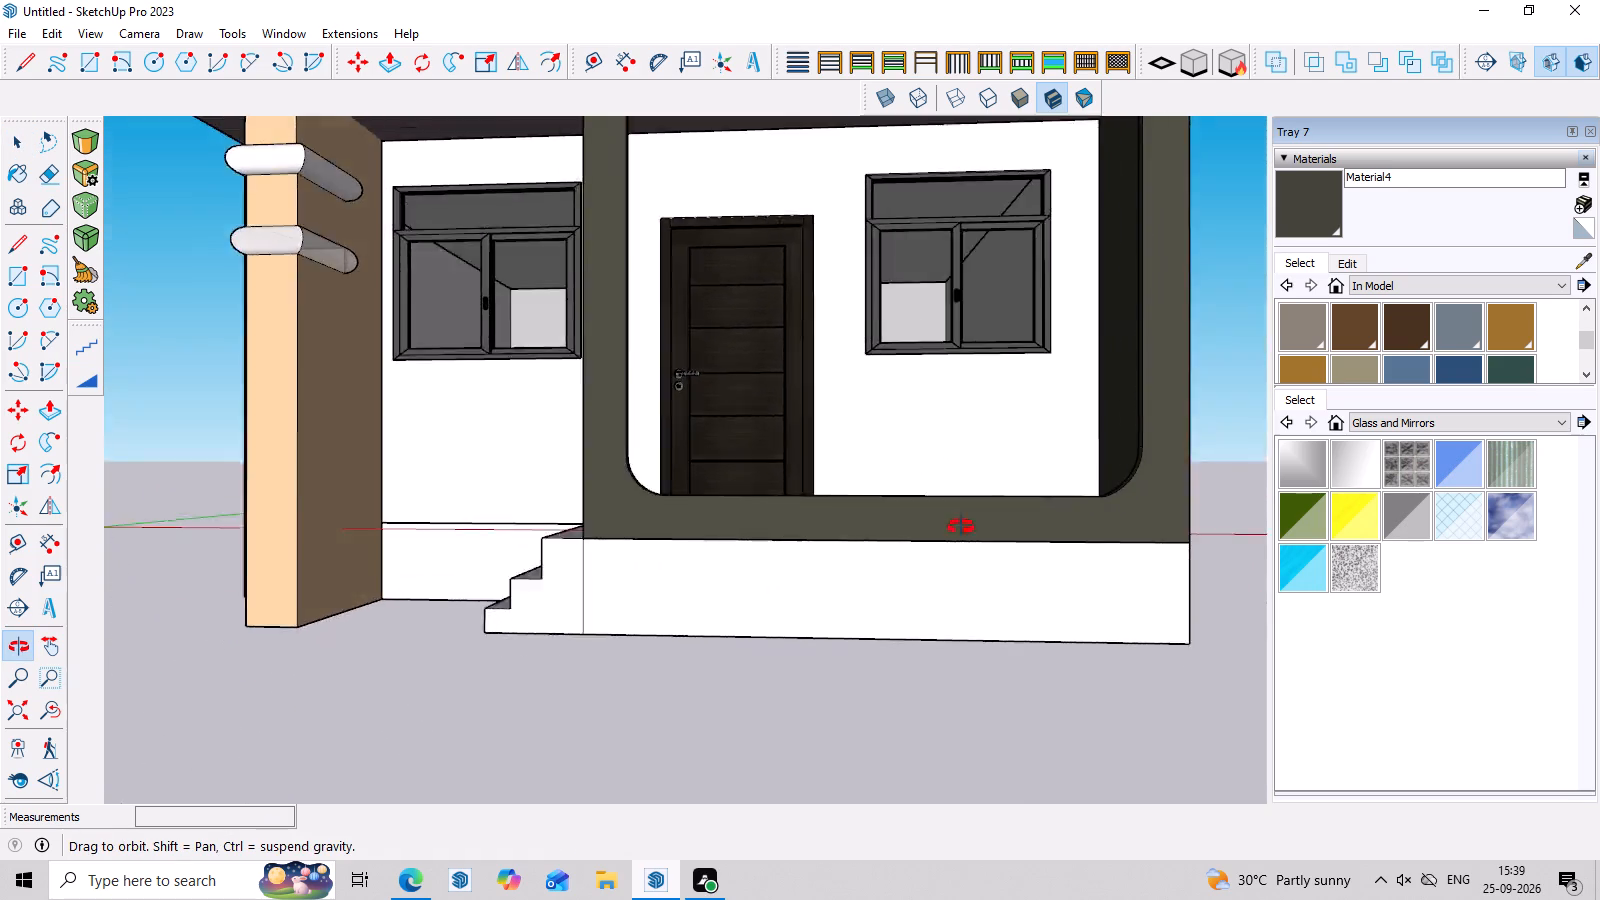
{"action": "middle_click_drag", "start_coordinate": [961, 527], "coordinate": [1128, 647]}
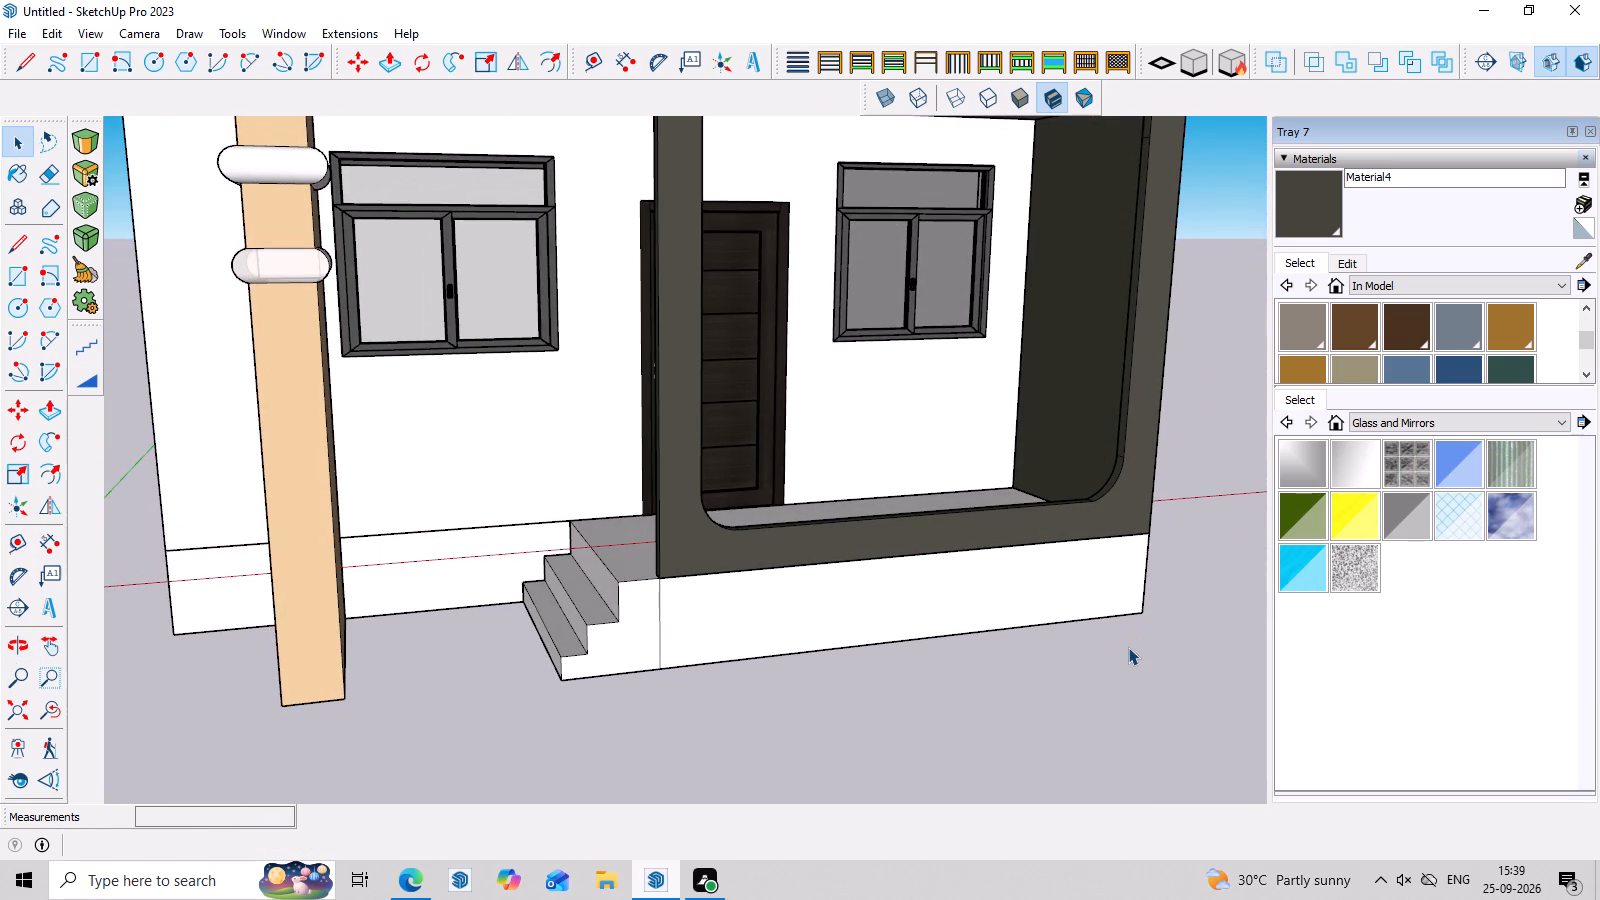
{"action": "middle_click_drag", "start_coordinate": [1128, 647], "coordinate": [1154, 750]}
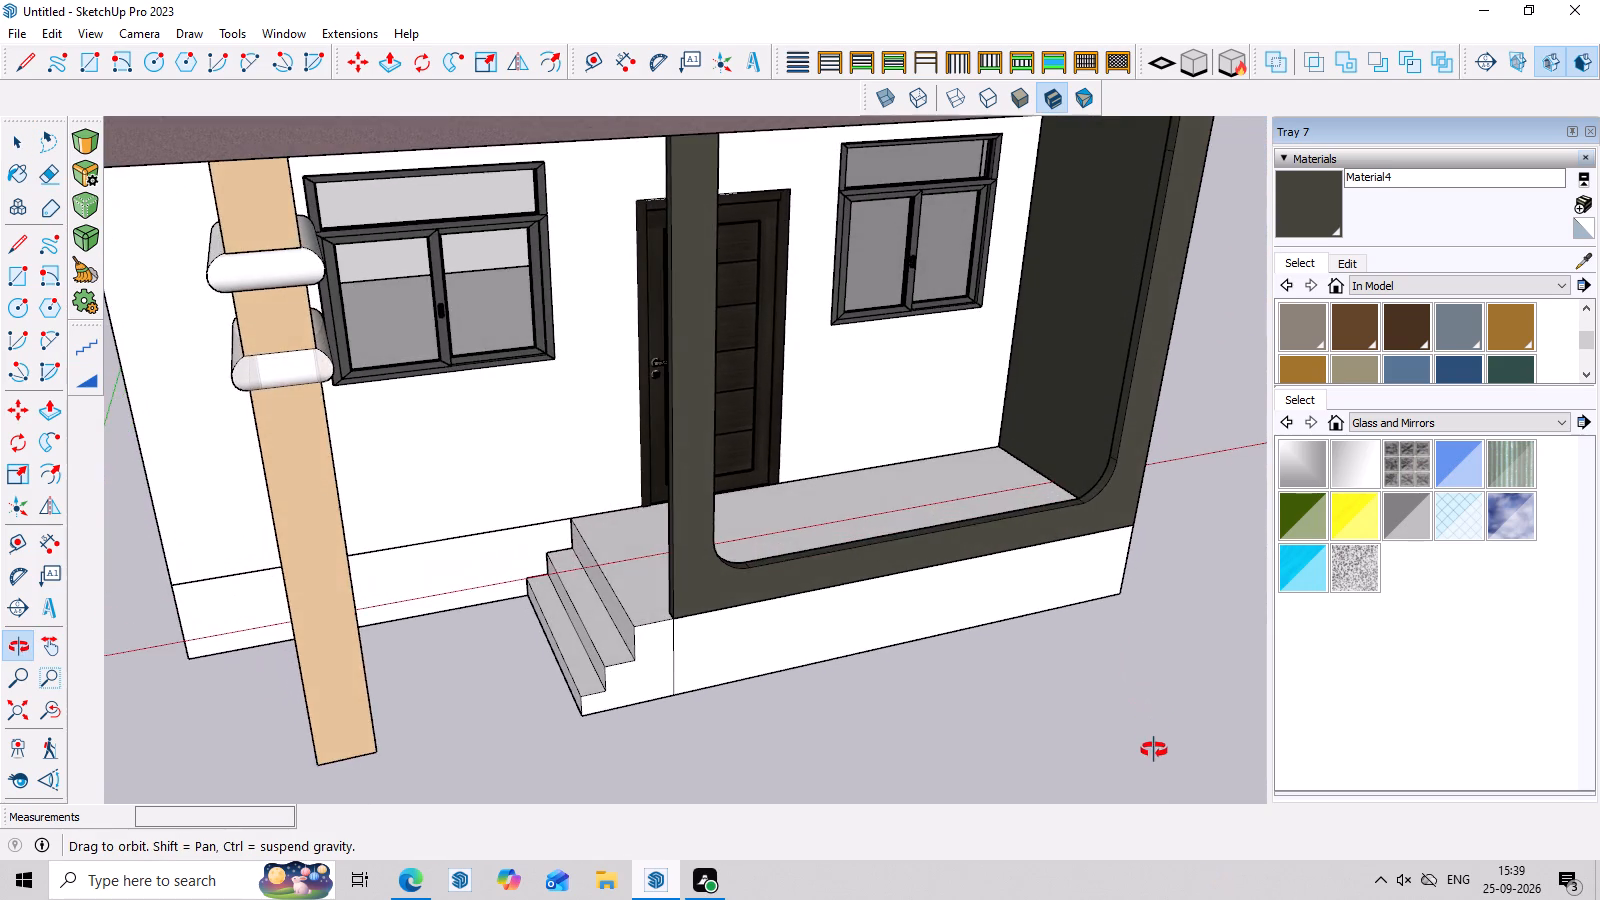
{"action": "middle_click_drag", "start_coordinate": [1154, 750], "coordinate": [1081, 650]}
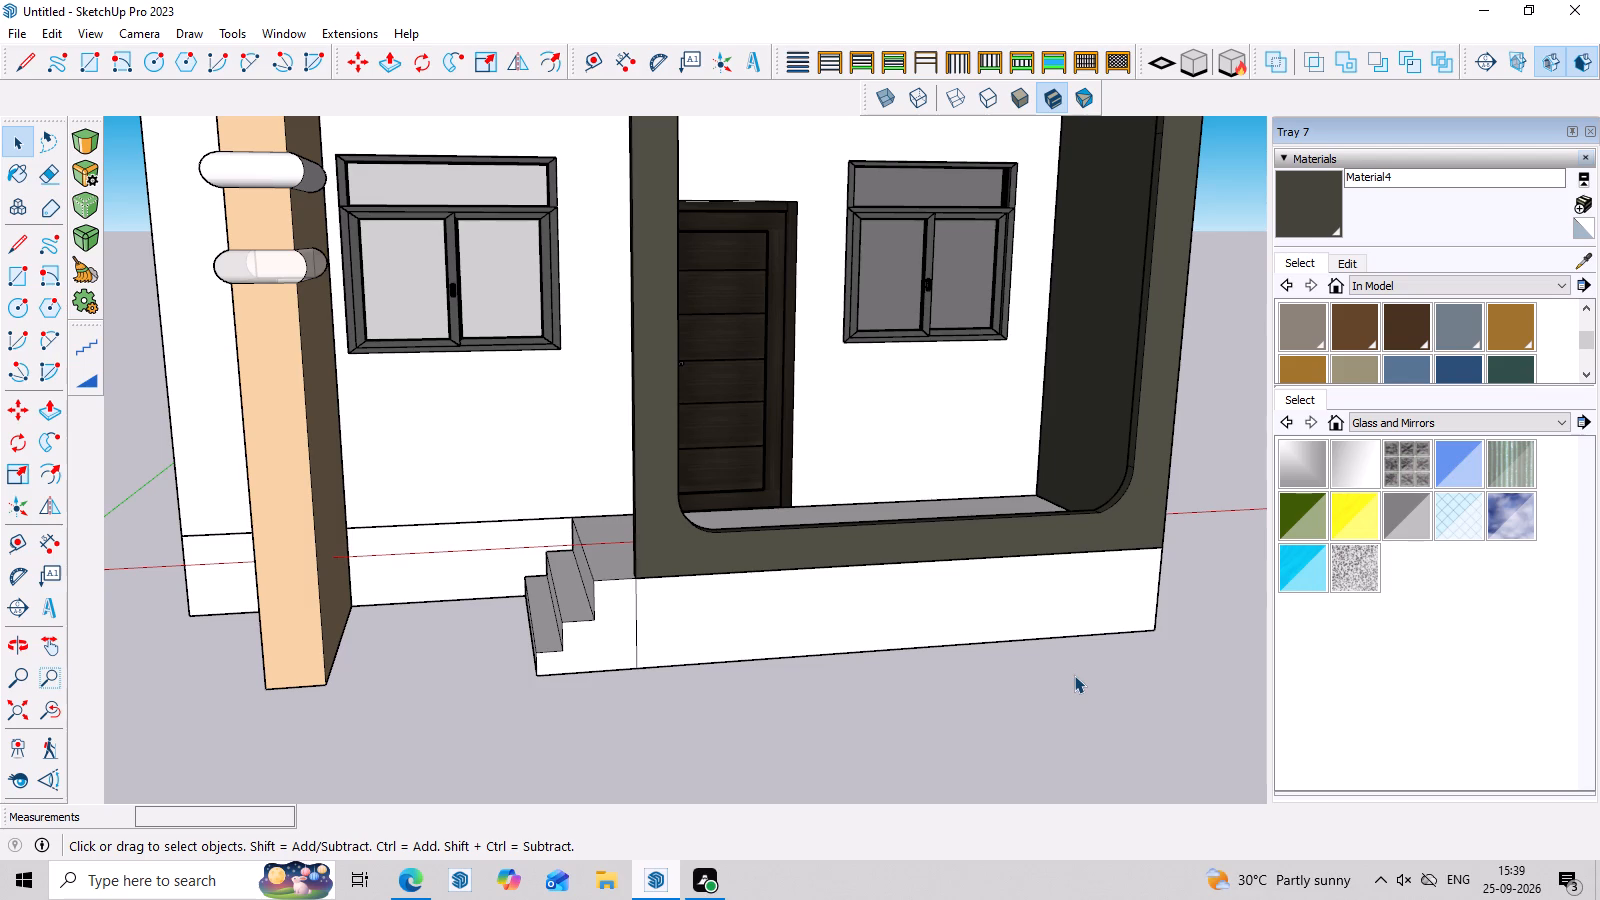
{"action": "scroll", "coordinate": [784, 623], "scroll_direction": "down", "scroll_amount": 8}
{"action": "middle_click_drag", "start_coordinate": [925, 683], "coordinate": [907, 634]}
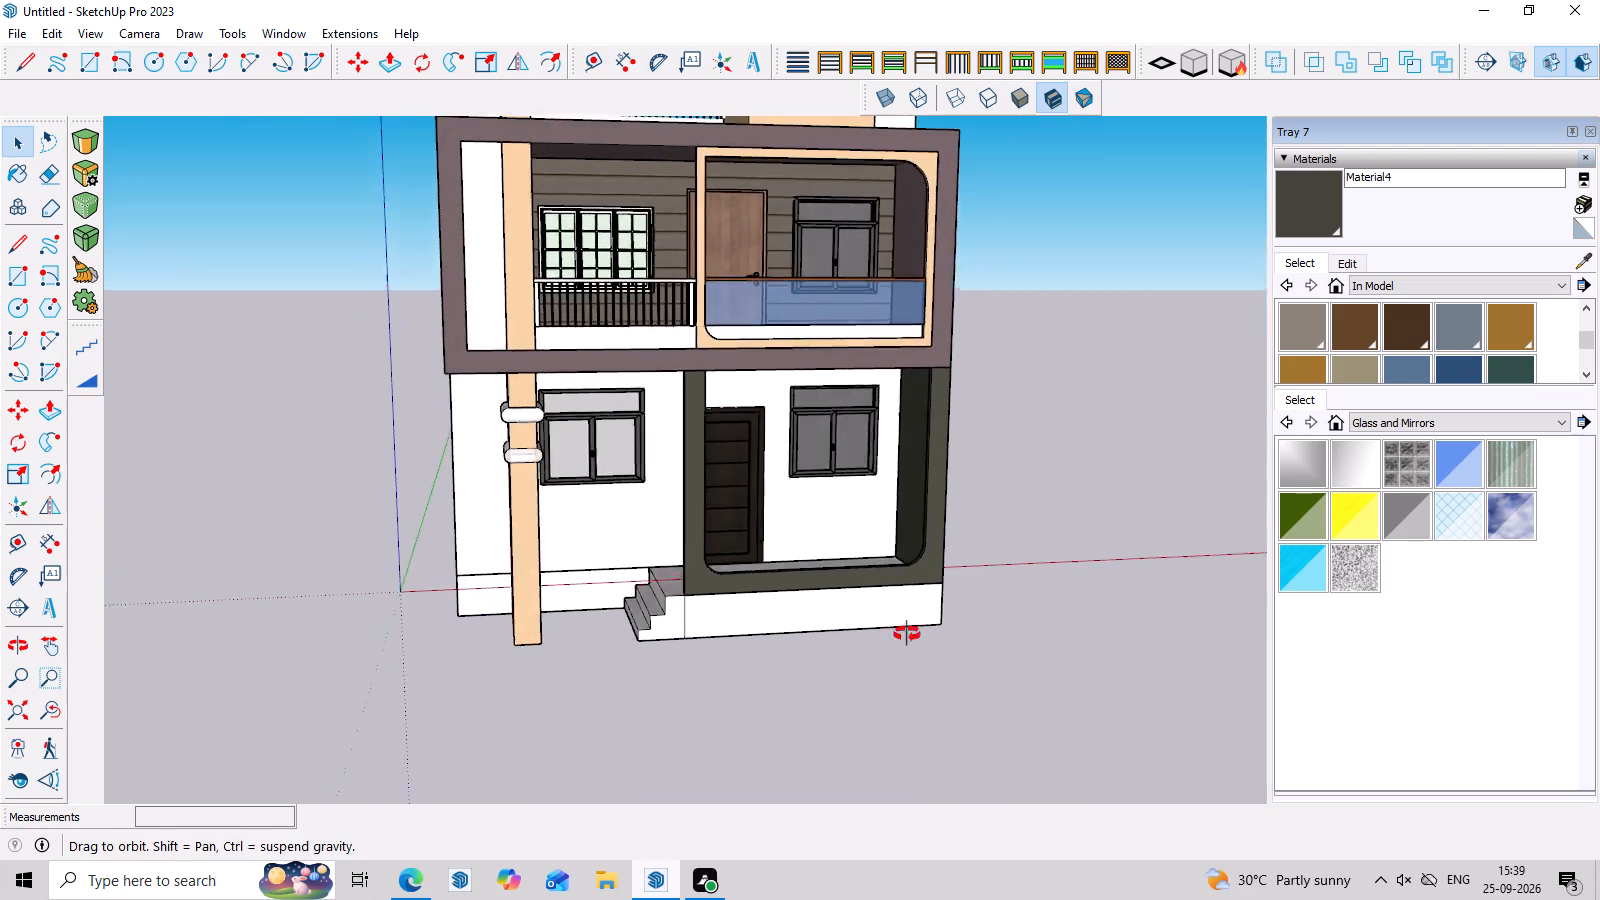
{"action": "middle_click_drag", "start_coordinate": [907, 634], "coordinate": [899, 611]}
{"action": "scroll", "coordinate": [847, 572], "scroll_direction": "up", "scroll_amount": 6}
{"action": "middle_click_drag", "start_coordinate": [922, 652], "coordinate": [836, 657]}
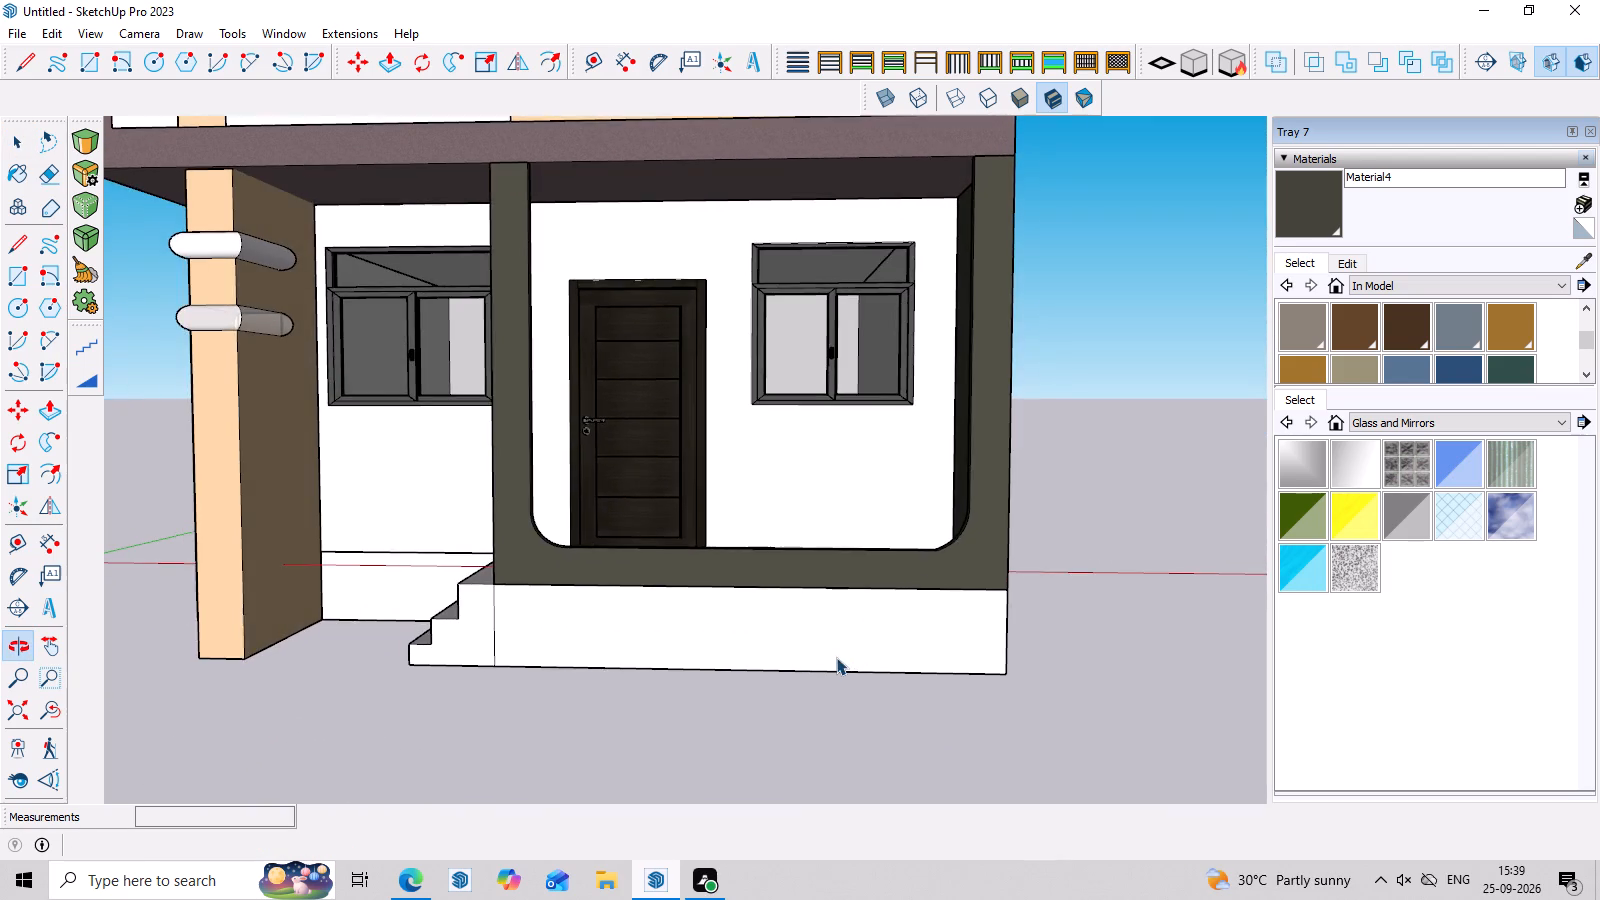
{"action": "scroll", "coordinate": [836, 657], "scroll_direction": "up", "scroll_amount": 4}
{"action": "scroll", "coordinate": [800, 677], "scroll_direction": "down", "scroll_amount": 16}
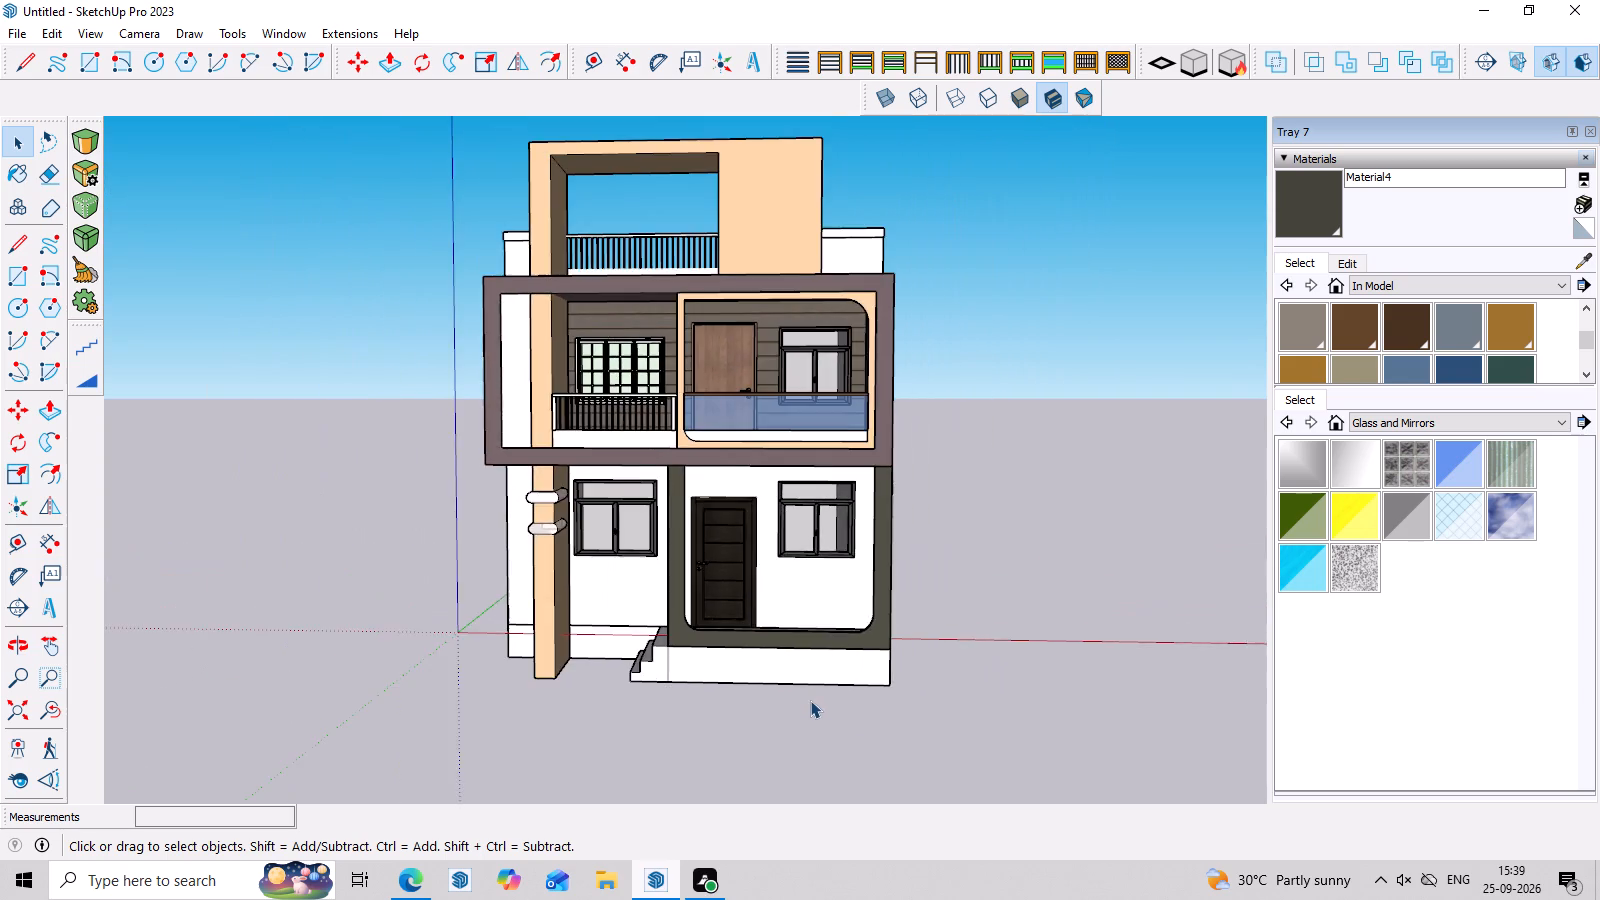
{"action": "middle_click_drag", "start_coordinate": [859, 713], "coordinate": [862, 682]}
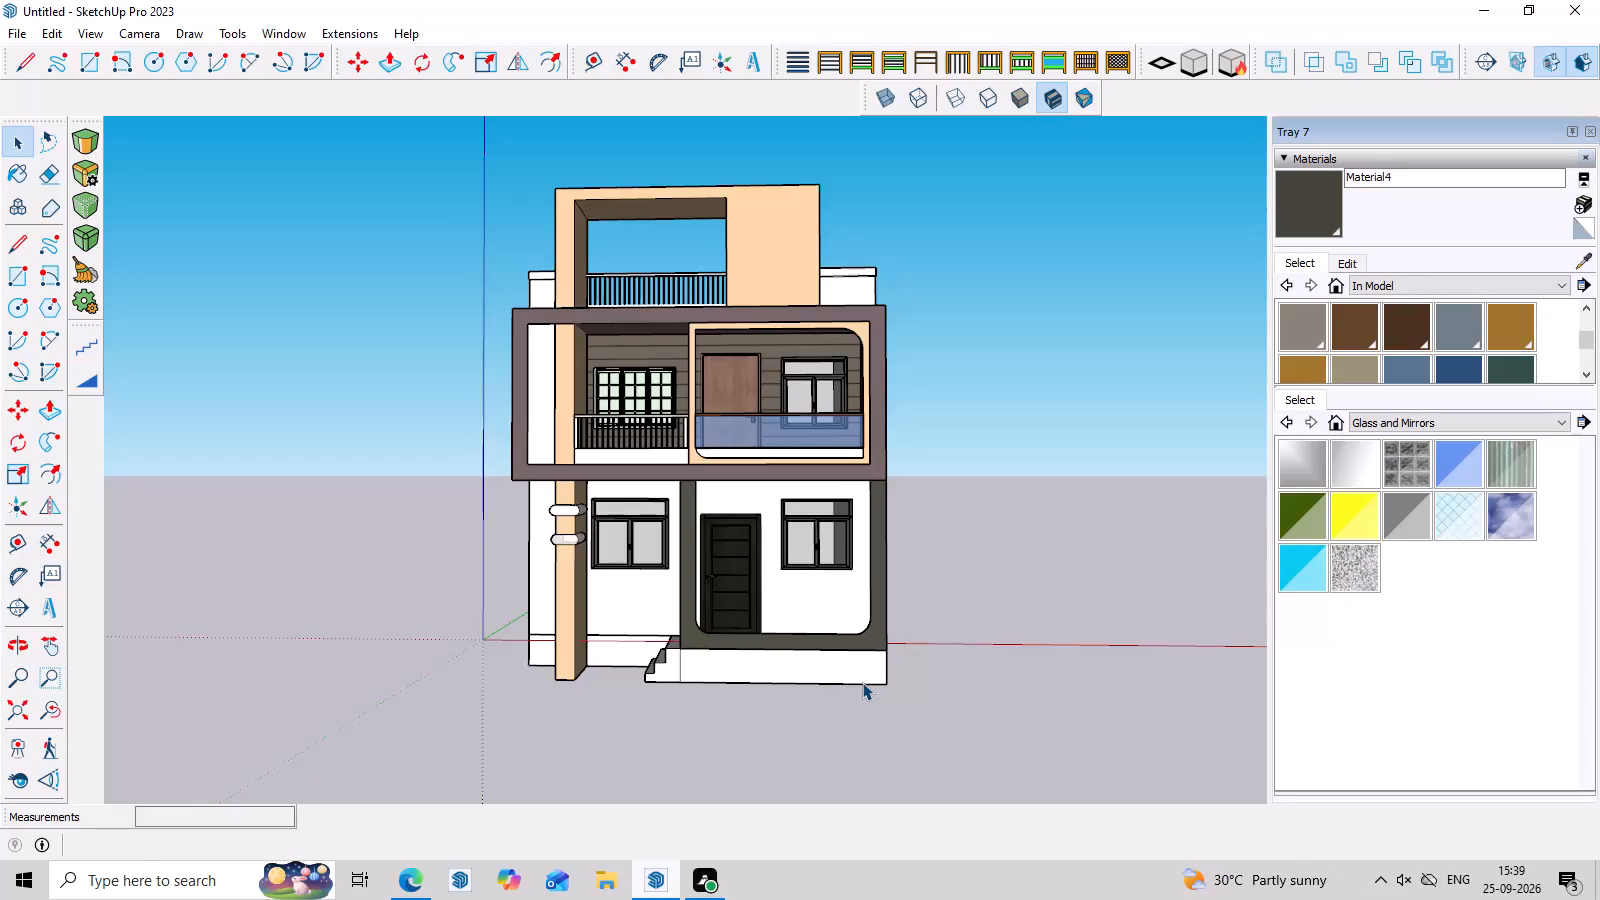
{"action": "middle_click_drag", "start_coordinate": [552, 627], "coordinate": [622, 598]}
{"action": "scroll", "coordinate": [497, 652], "scroll_direction": "up", "scroll_amount": 4}
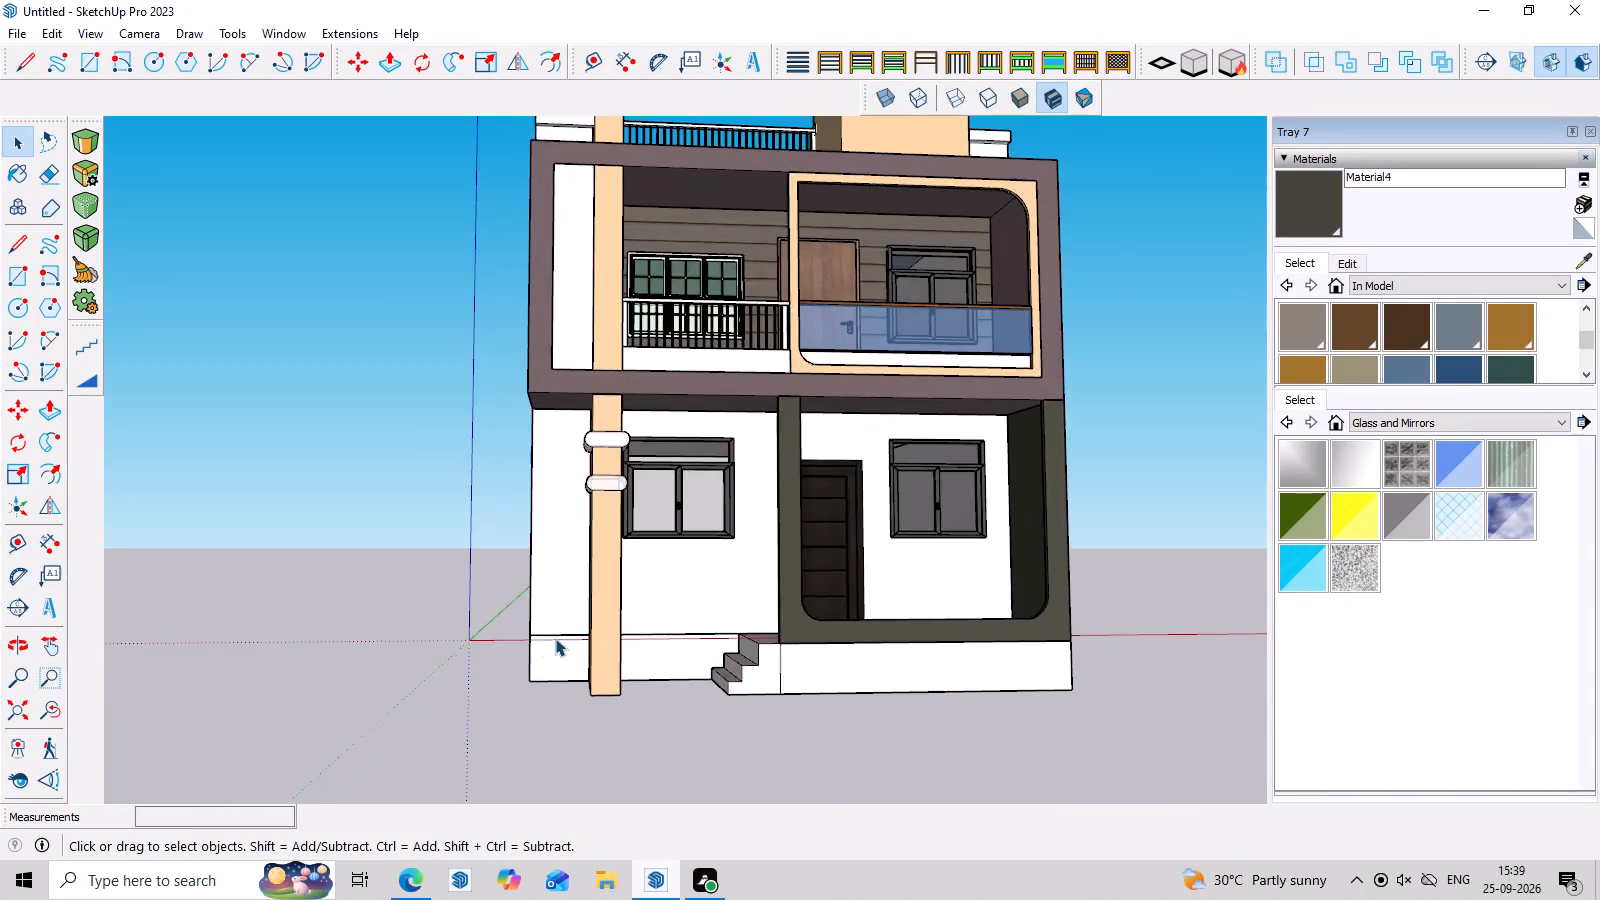
{"action": "scroll", "coordinate": [555, 638], "scroll_direction": "up", "scroll_amount": 6}
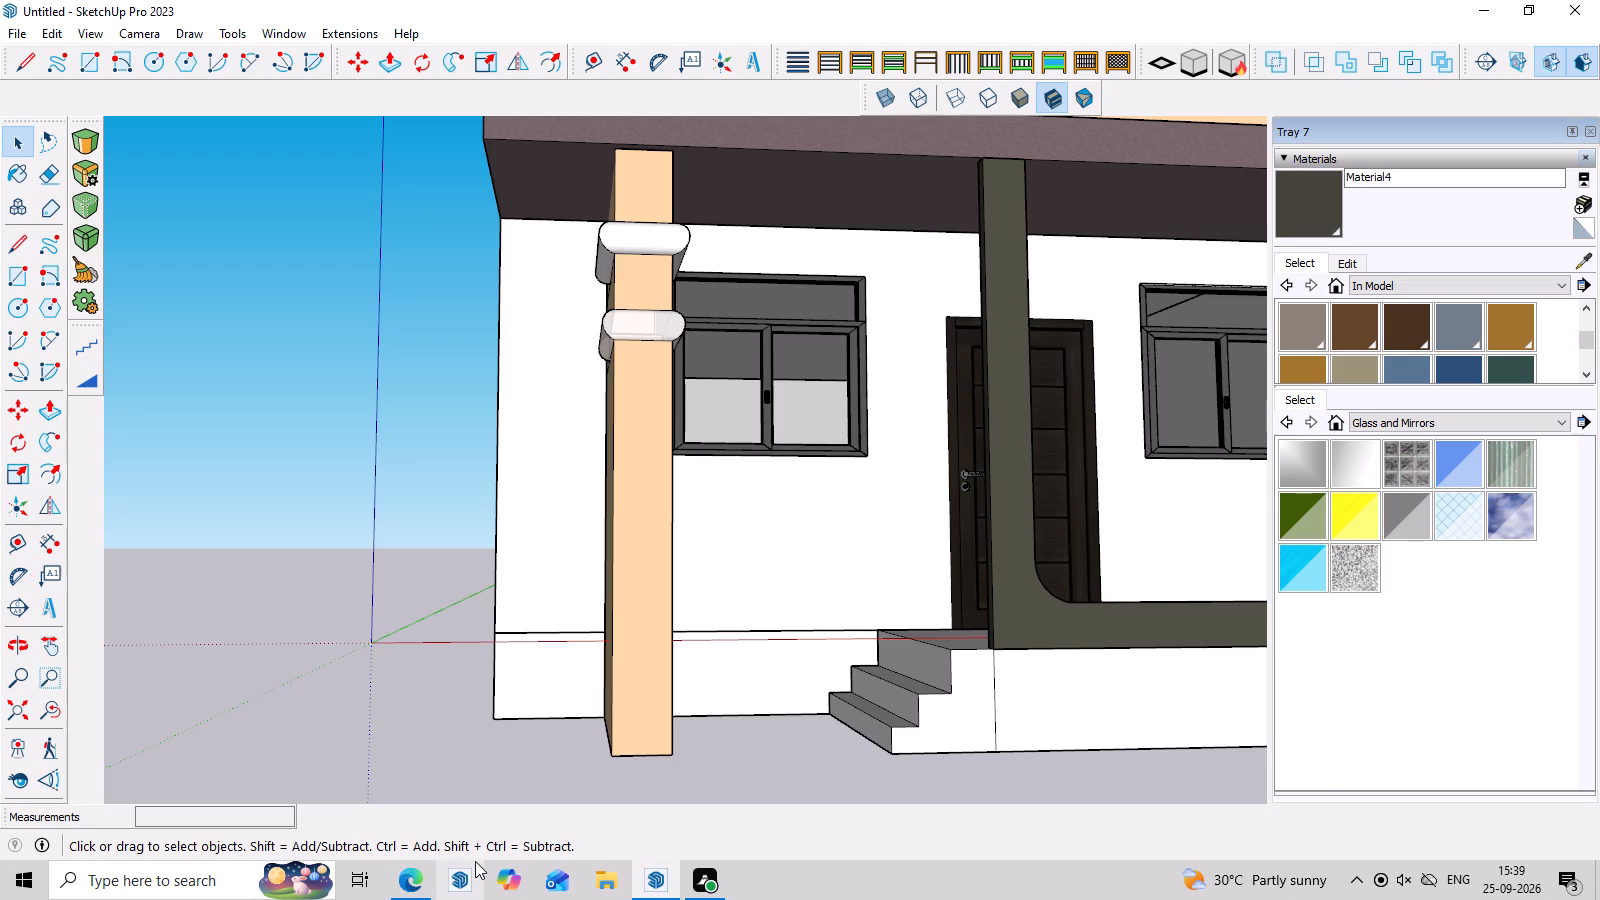
{"action": "scroll", "coordinate": [831, 899], "scroll_direction": "down", "scroll_amount": 2}
{"action": "scroll", "coordinate": [510, 892], "scroll_direction": "down", "scroll_amount": 7}
{"action": "scroll", "coordinate": [622, 850], "scroll_direction": "down", "scroll_amount": 3}
{"action": "scroll", "coordinate": [312, 501], "scroll_direction": "down", "scroll_amount": 3}
{"action": "scroll", "coordinate": [411, 531], "scroll_direction": "down", "scroll_amount": 7}
{"action": "scroll", "coordinate": [735, 490], "scroll_direction": "down", "scroll_amount": 3}
{"action": "middle_click_drag", "start_coordinate": [831, 527], "coordinate": [830, 633]}
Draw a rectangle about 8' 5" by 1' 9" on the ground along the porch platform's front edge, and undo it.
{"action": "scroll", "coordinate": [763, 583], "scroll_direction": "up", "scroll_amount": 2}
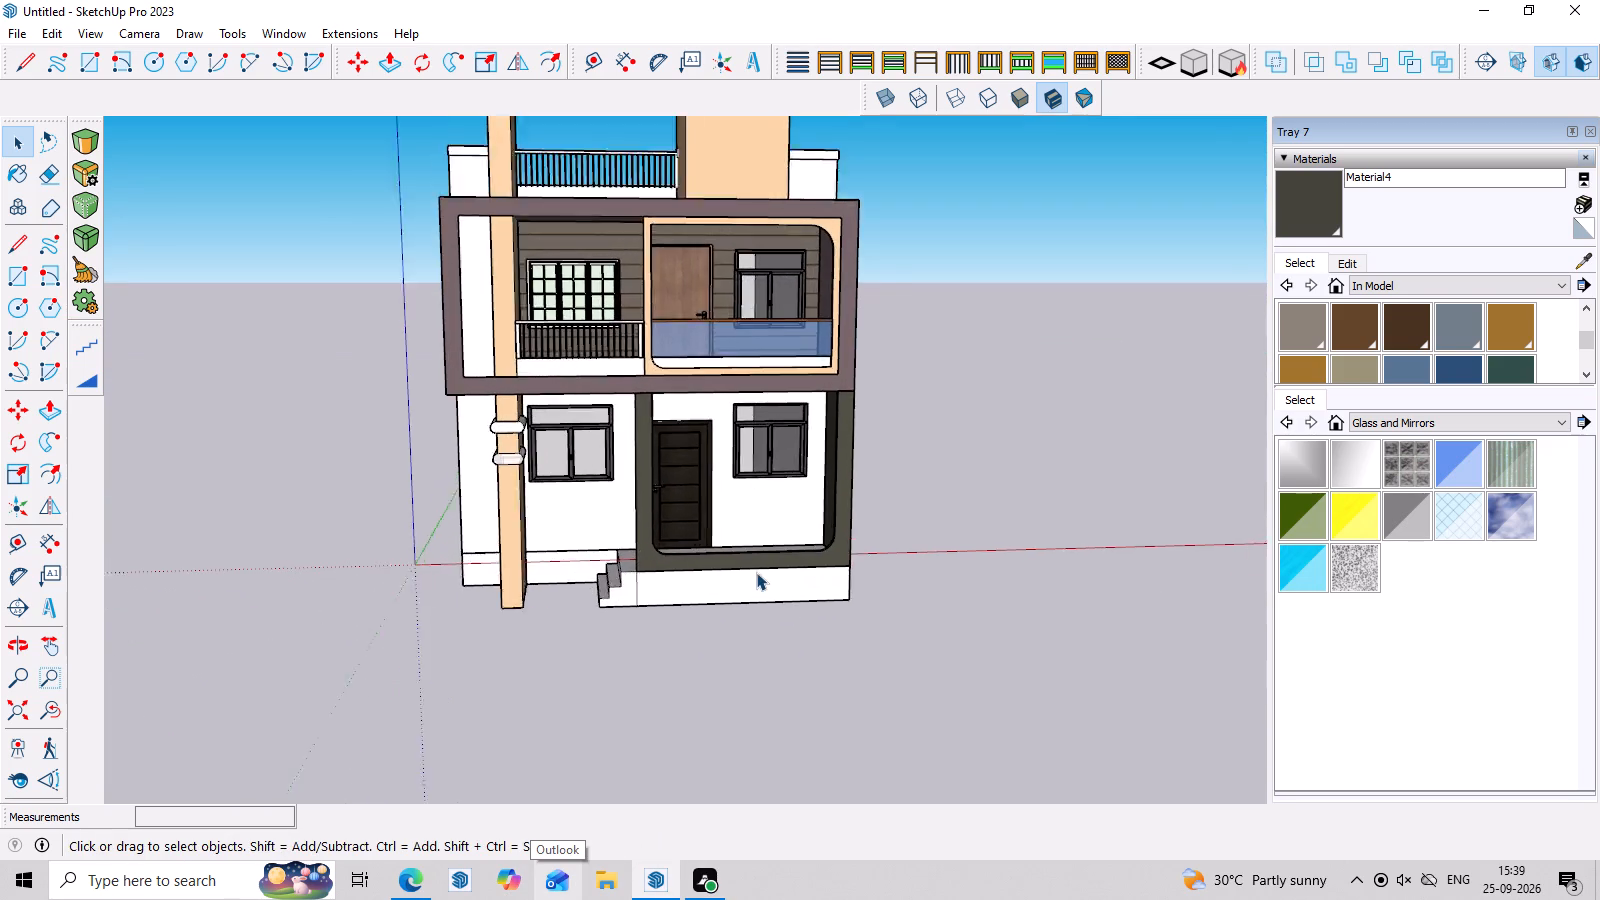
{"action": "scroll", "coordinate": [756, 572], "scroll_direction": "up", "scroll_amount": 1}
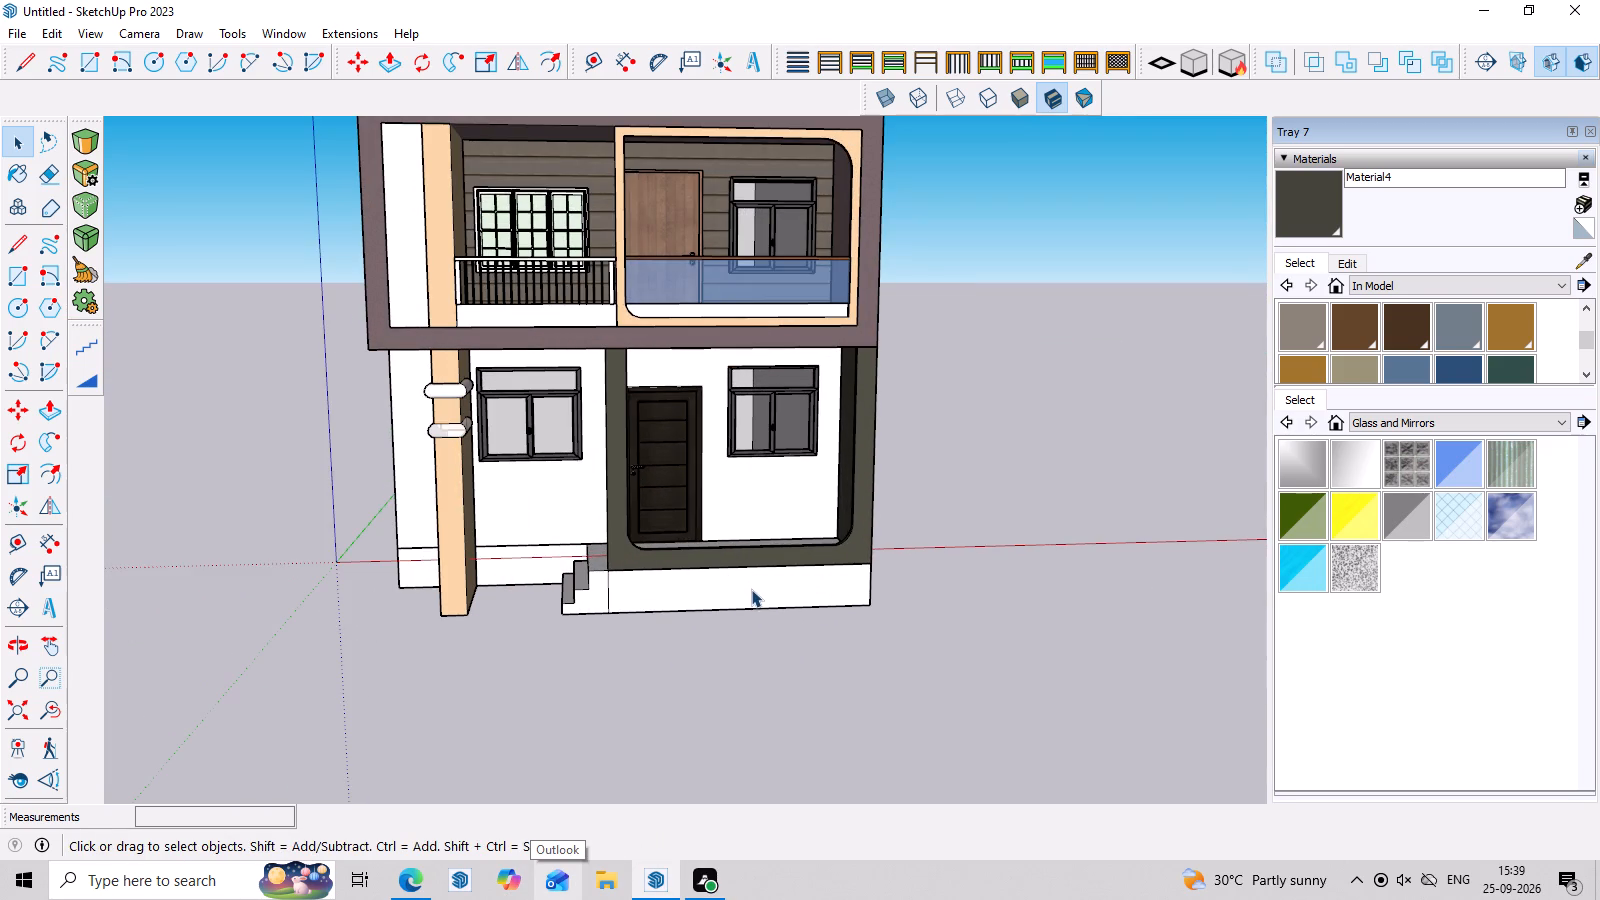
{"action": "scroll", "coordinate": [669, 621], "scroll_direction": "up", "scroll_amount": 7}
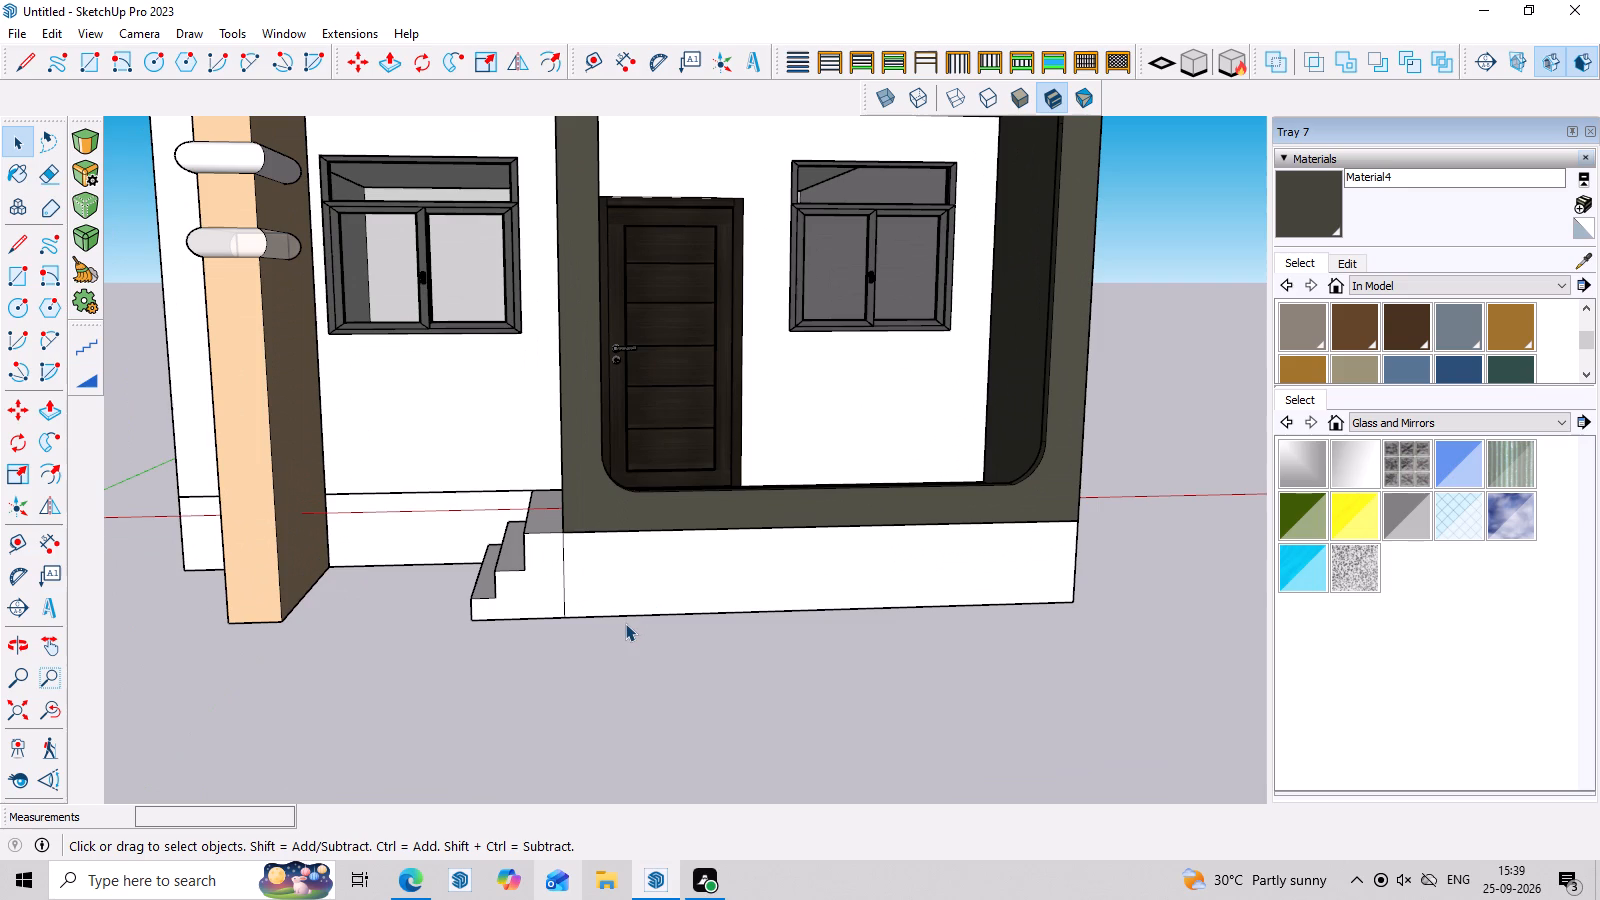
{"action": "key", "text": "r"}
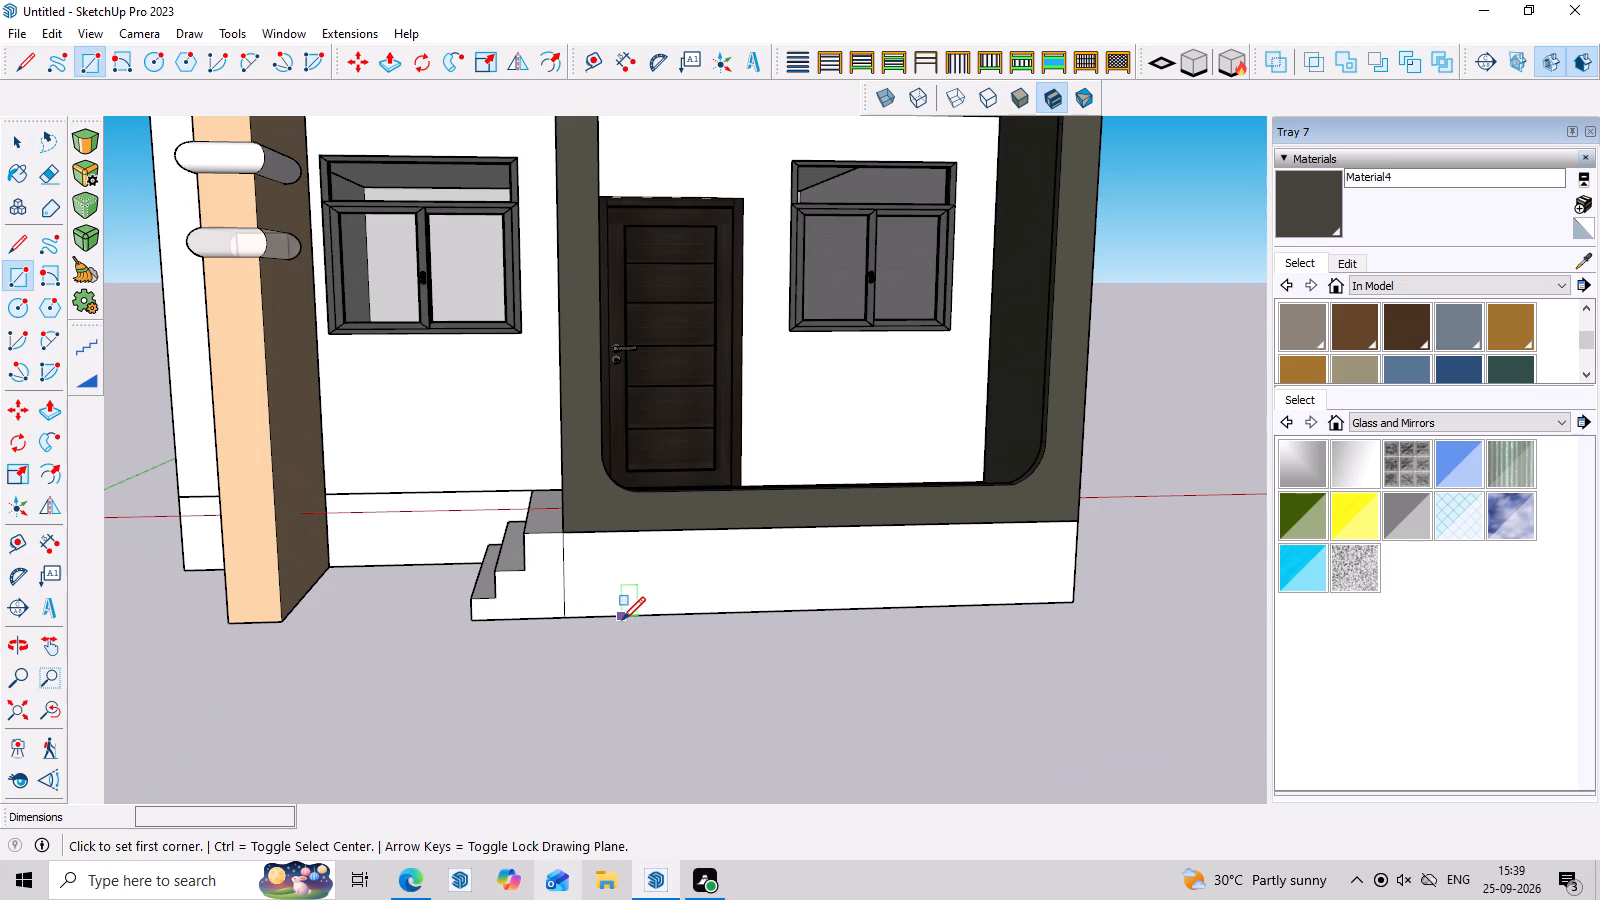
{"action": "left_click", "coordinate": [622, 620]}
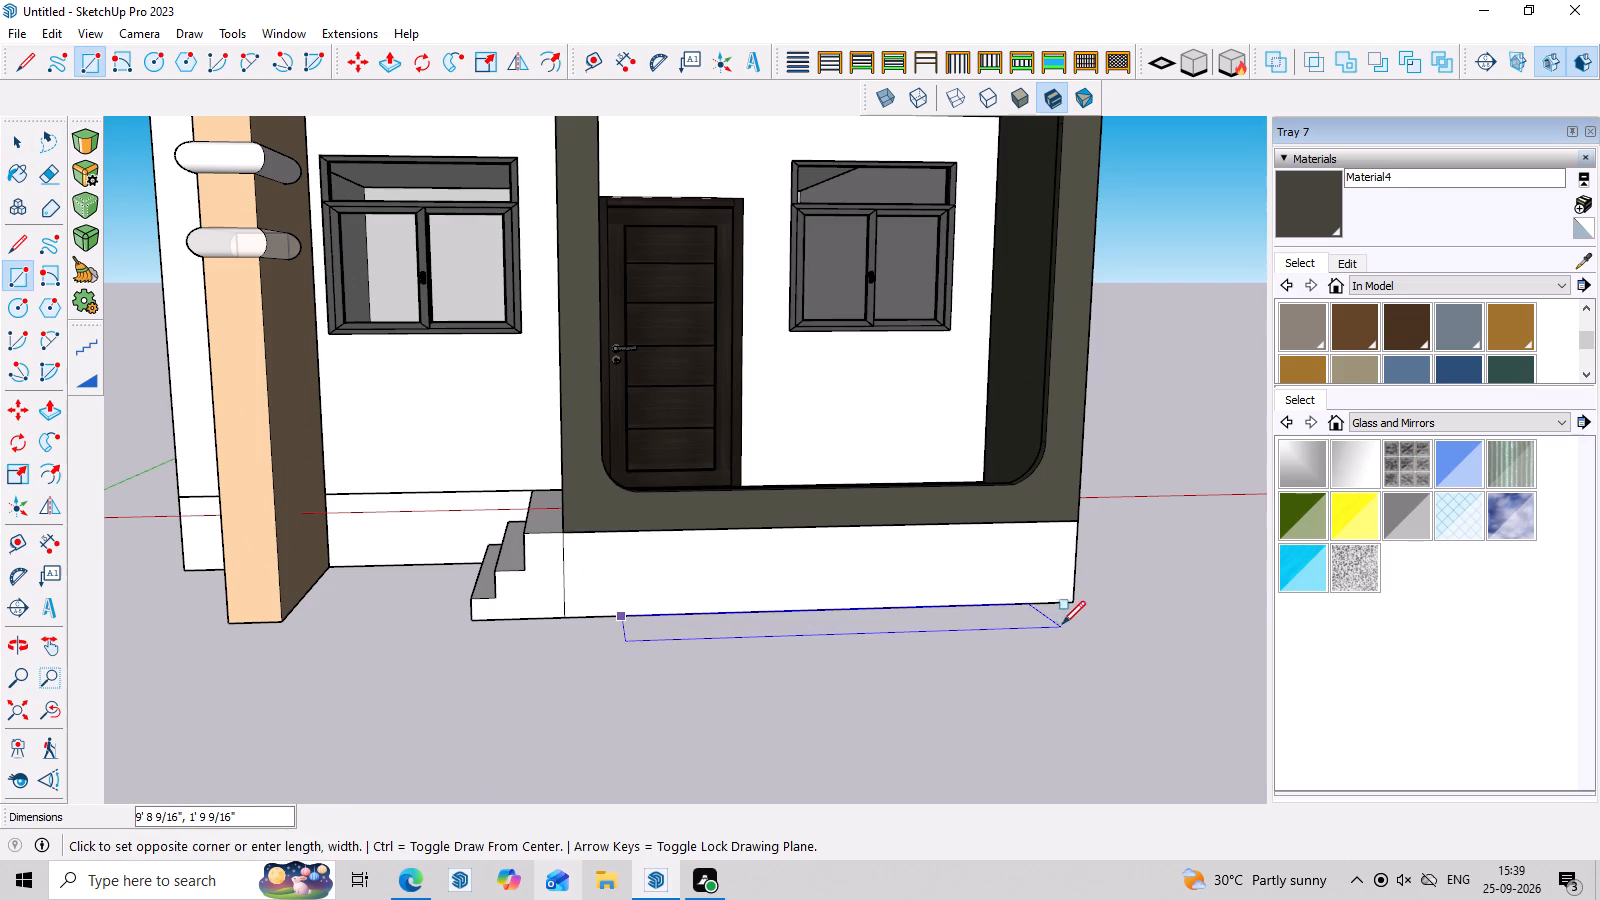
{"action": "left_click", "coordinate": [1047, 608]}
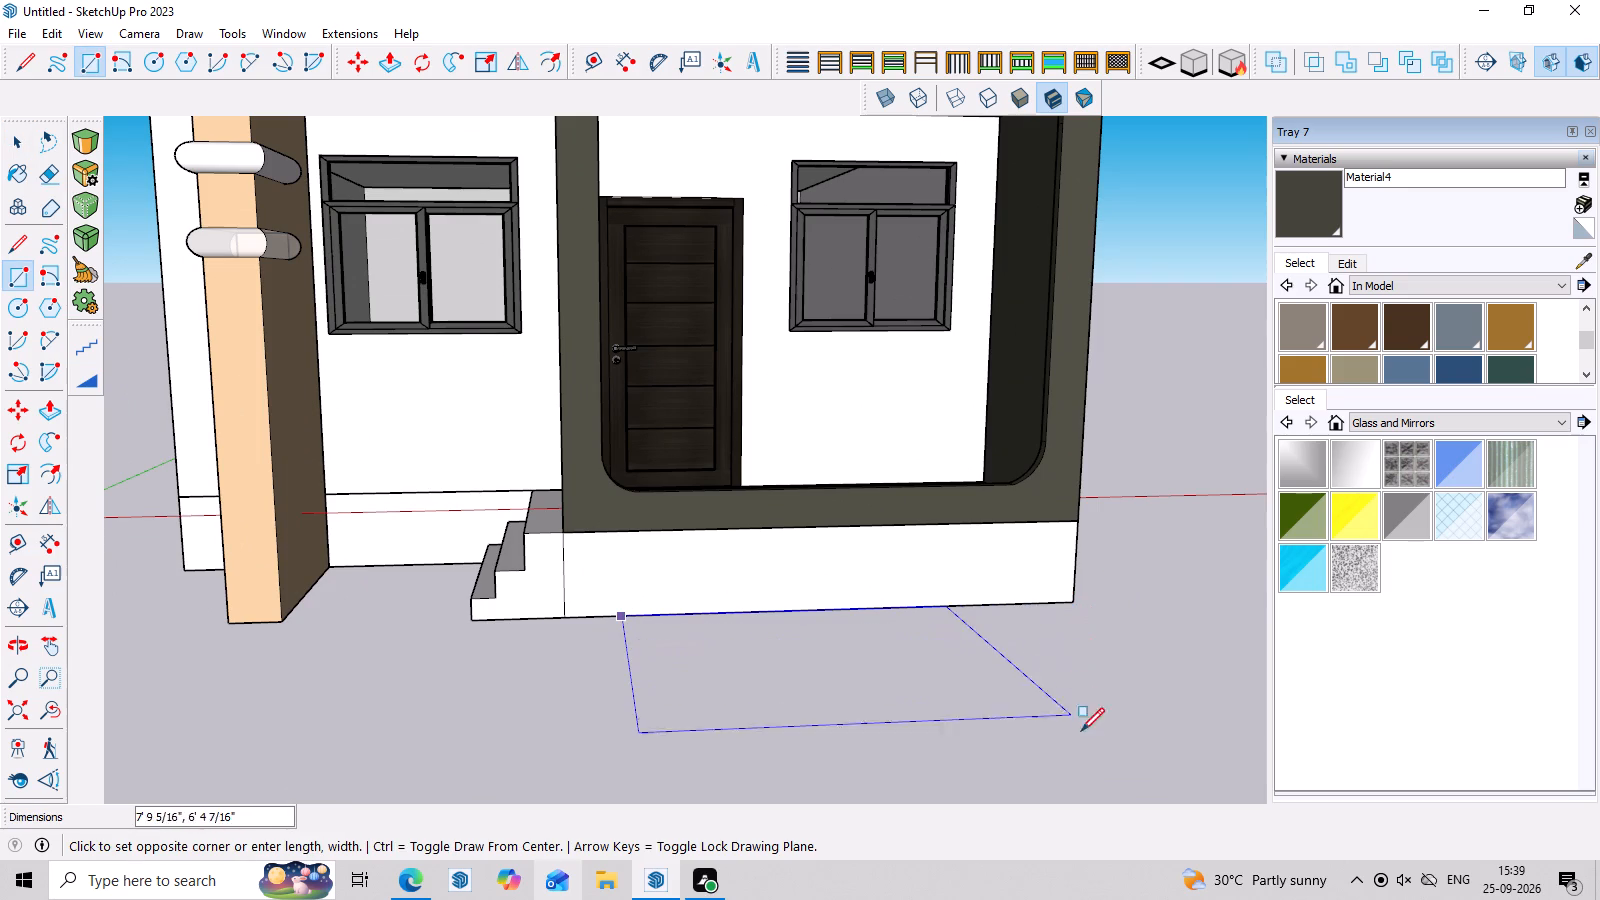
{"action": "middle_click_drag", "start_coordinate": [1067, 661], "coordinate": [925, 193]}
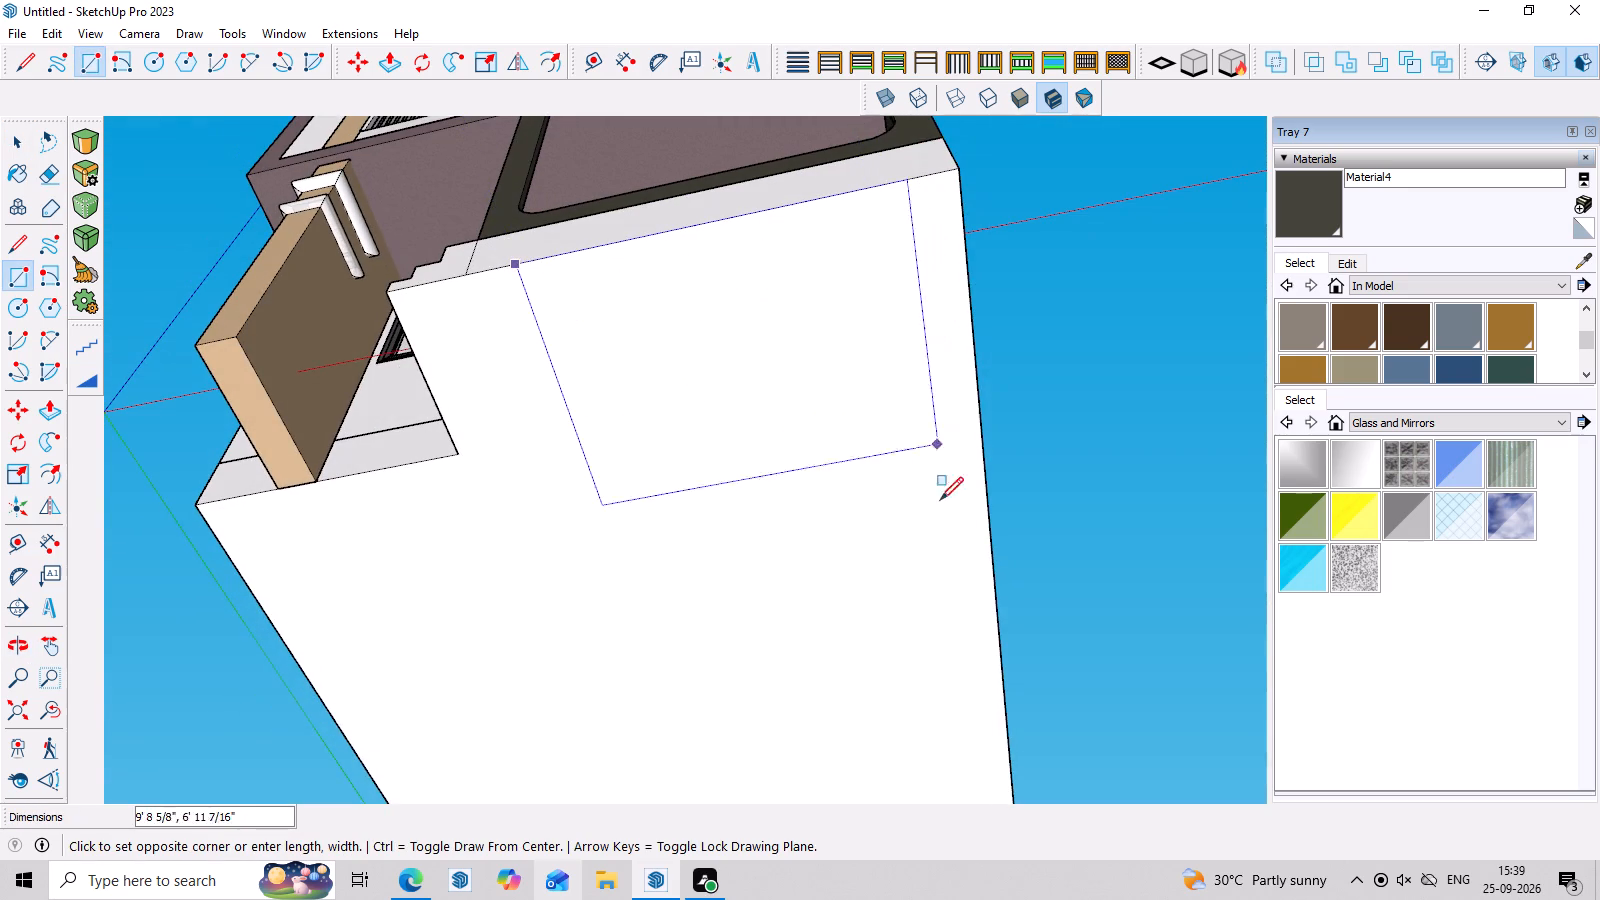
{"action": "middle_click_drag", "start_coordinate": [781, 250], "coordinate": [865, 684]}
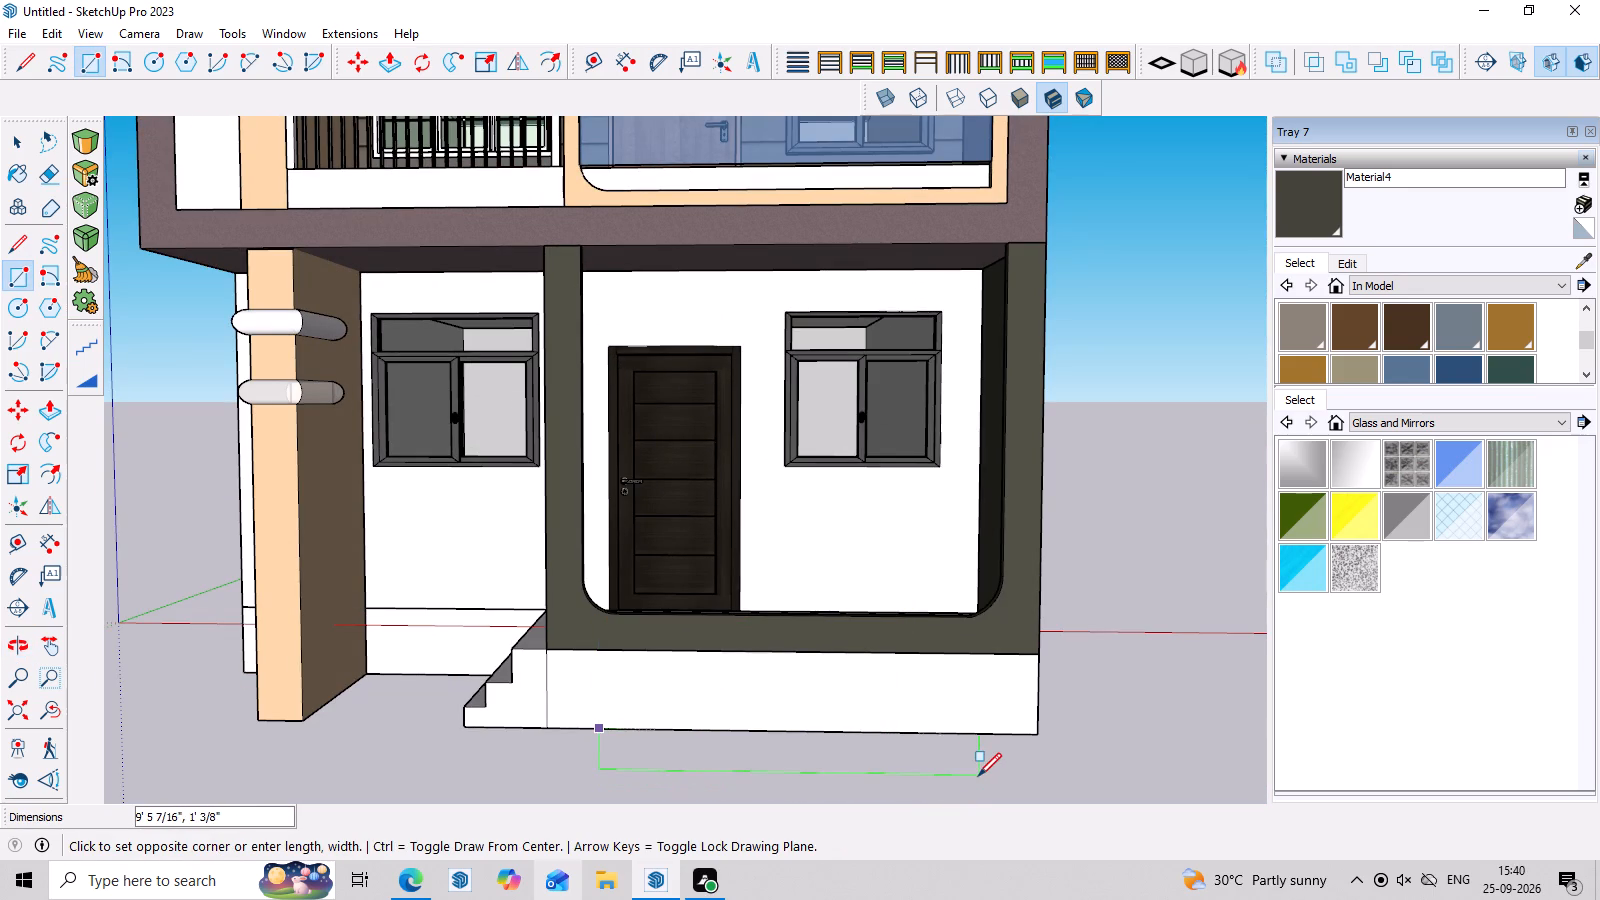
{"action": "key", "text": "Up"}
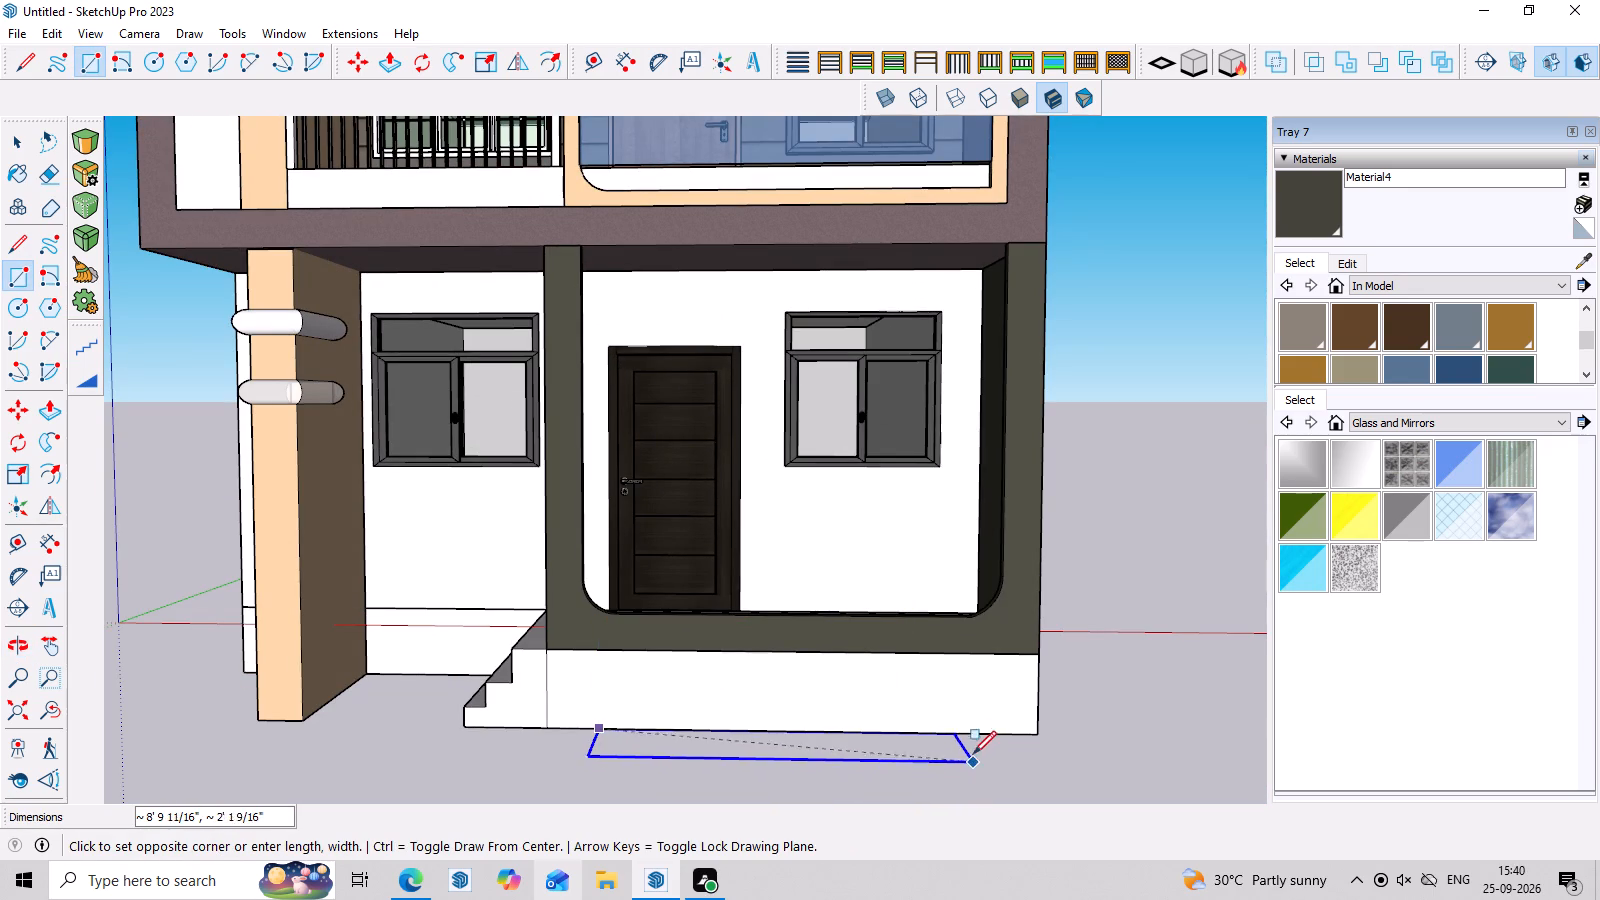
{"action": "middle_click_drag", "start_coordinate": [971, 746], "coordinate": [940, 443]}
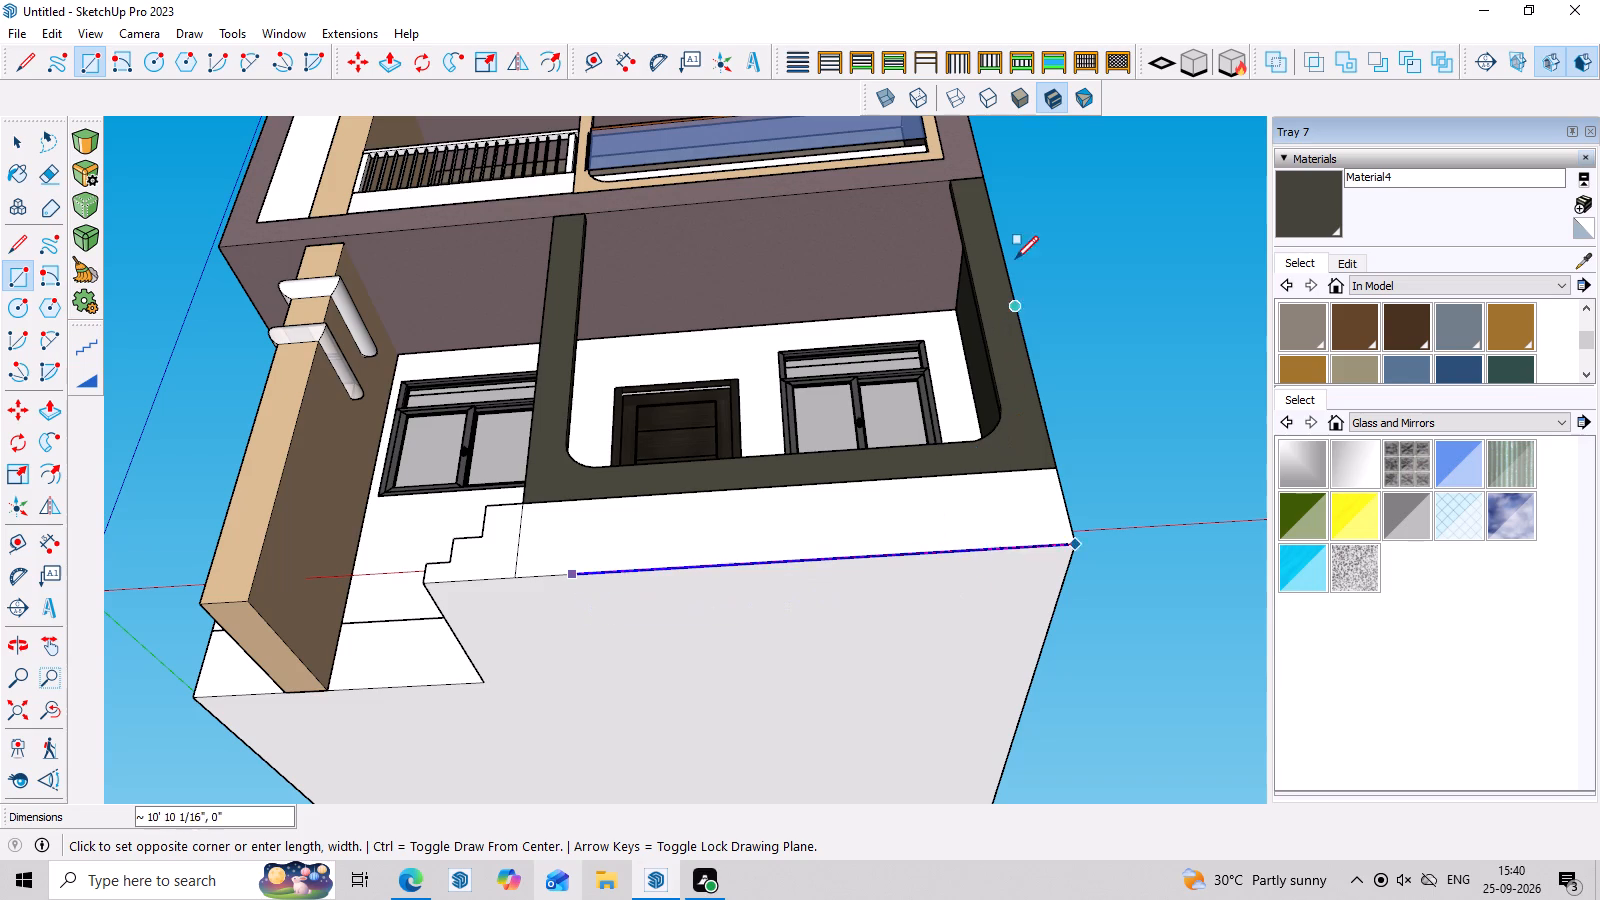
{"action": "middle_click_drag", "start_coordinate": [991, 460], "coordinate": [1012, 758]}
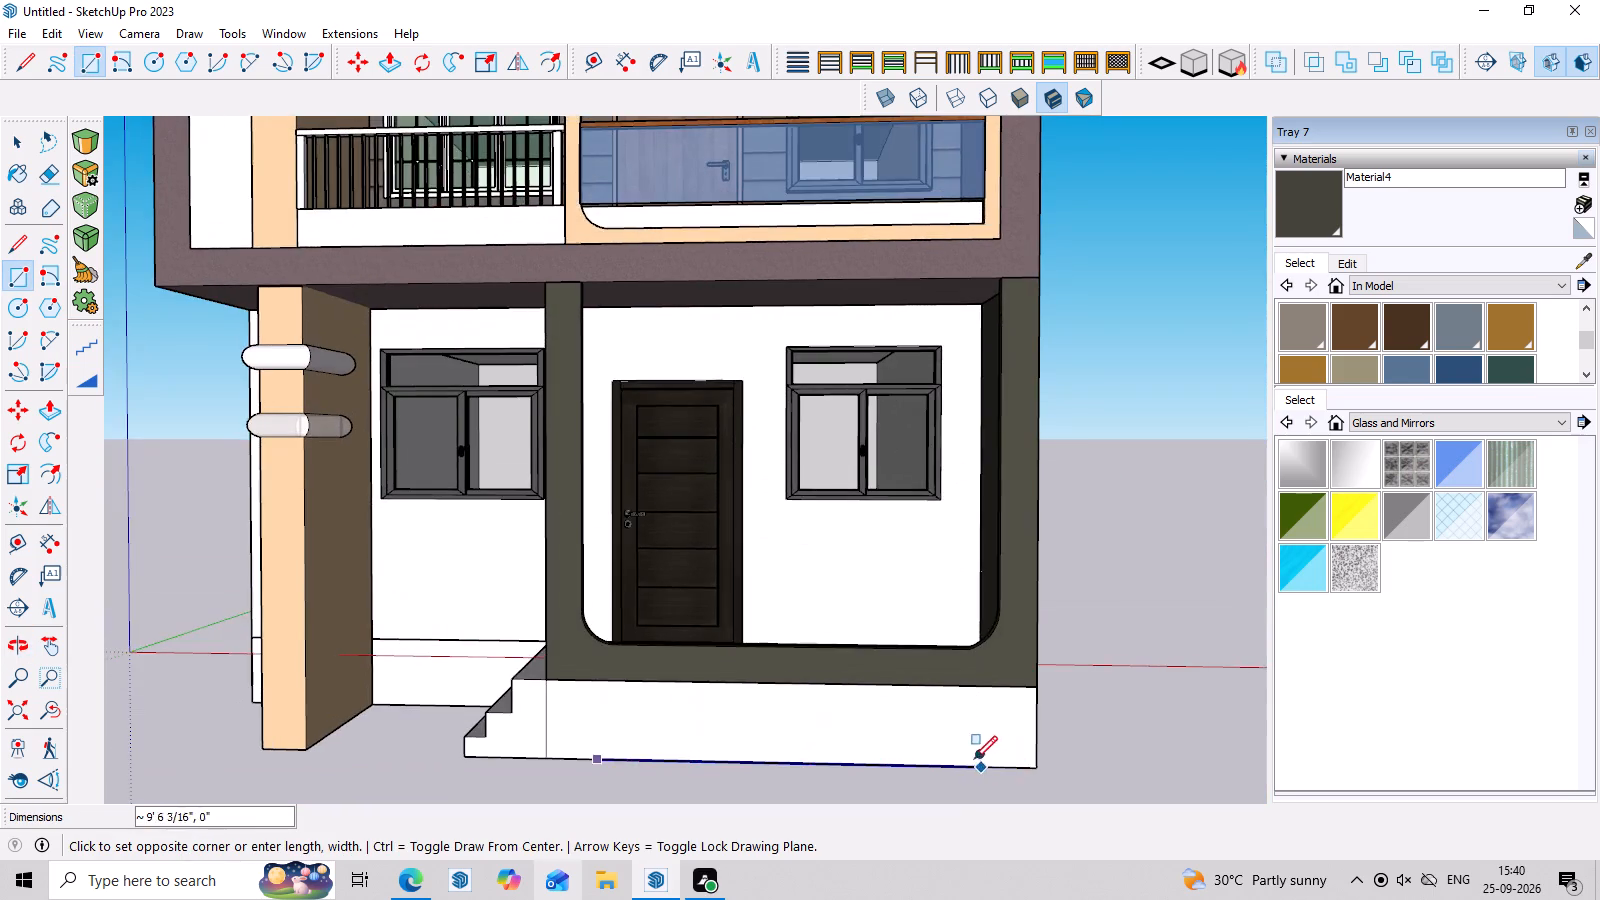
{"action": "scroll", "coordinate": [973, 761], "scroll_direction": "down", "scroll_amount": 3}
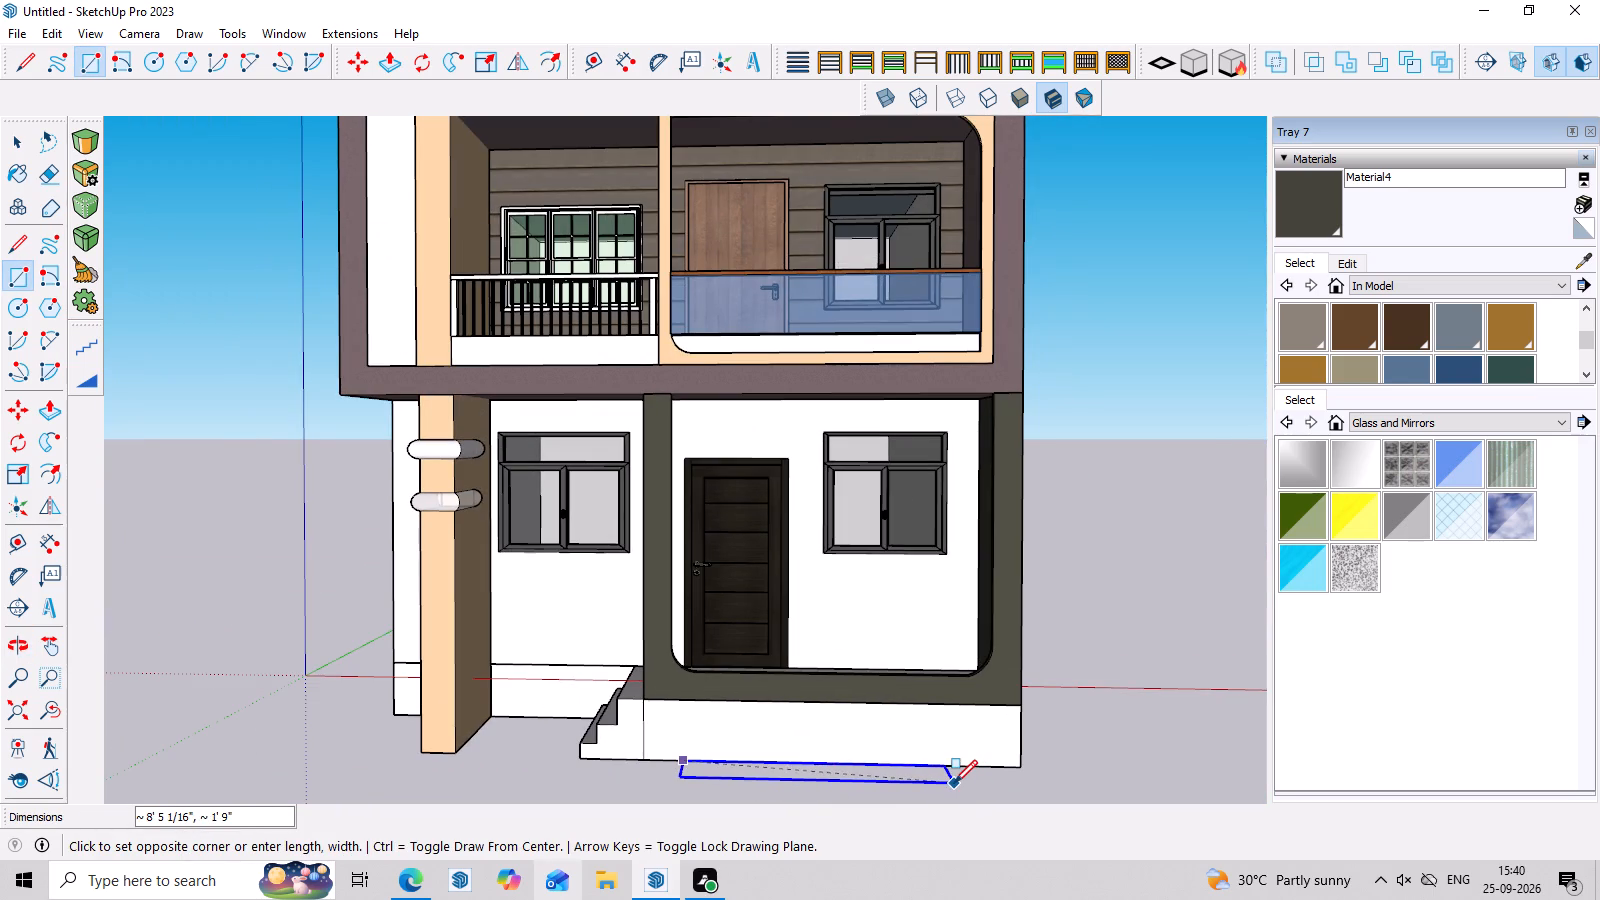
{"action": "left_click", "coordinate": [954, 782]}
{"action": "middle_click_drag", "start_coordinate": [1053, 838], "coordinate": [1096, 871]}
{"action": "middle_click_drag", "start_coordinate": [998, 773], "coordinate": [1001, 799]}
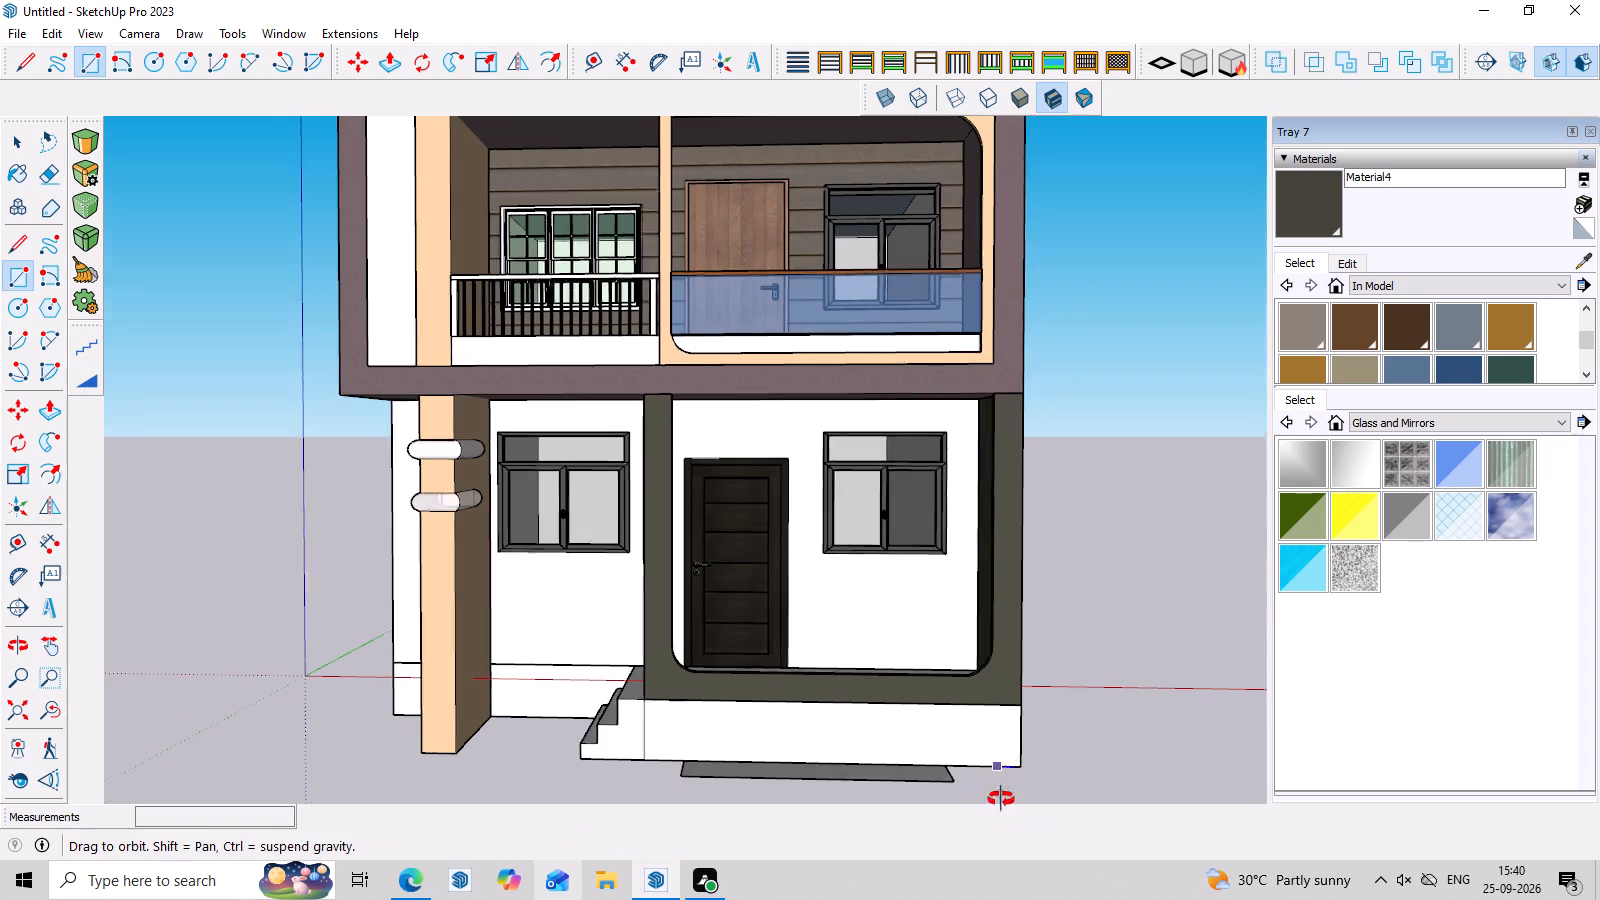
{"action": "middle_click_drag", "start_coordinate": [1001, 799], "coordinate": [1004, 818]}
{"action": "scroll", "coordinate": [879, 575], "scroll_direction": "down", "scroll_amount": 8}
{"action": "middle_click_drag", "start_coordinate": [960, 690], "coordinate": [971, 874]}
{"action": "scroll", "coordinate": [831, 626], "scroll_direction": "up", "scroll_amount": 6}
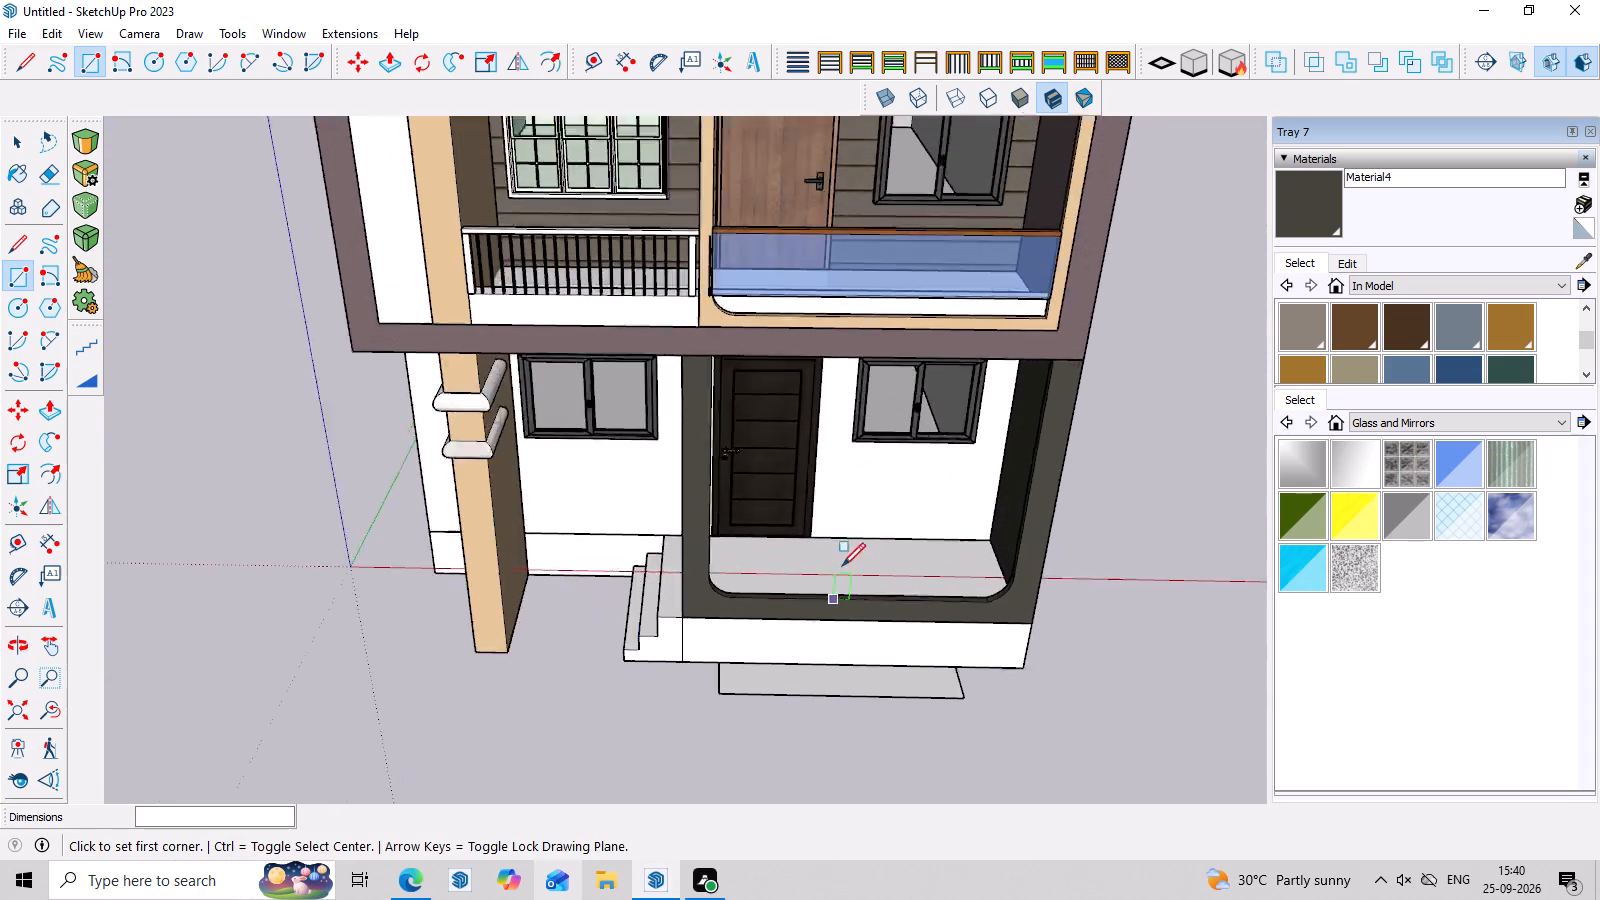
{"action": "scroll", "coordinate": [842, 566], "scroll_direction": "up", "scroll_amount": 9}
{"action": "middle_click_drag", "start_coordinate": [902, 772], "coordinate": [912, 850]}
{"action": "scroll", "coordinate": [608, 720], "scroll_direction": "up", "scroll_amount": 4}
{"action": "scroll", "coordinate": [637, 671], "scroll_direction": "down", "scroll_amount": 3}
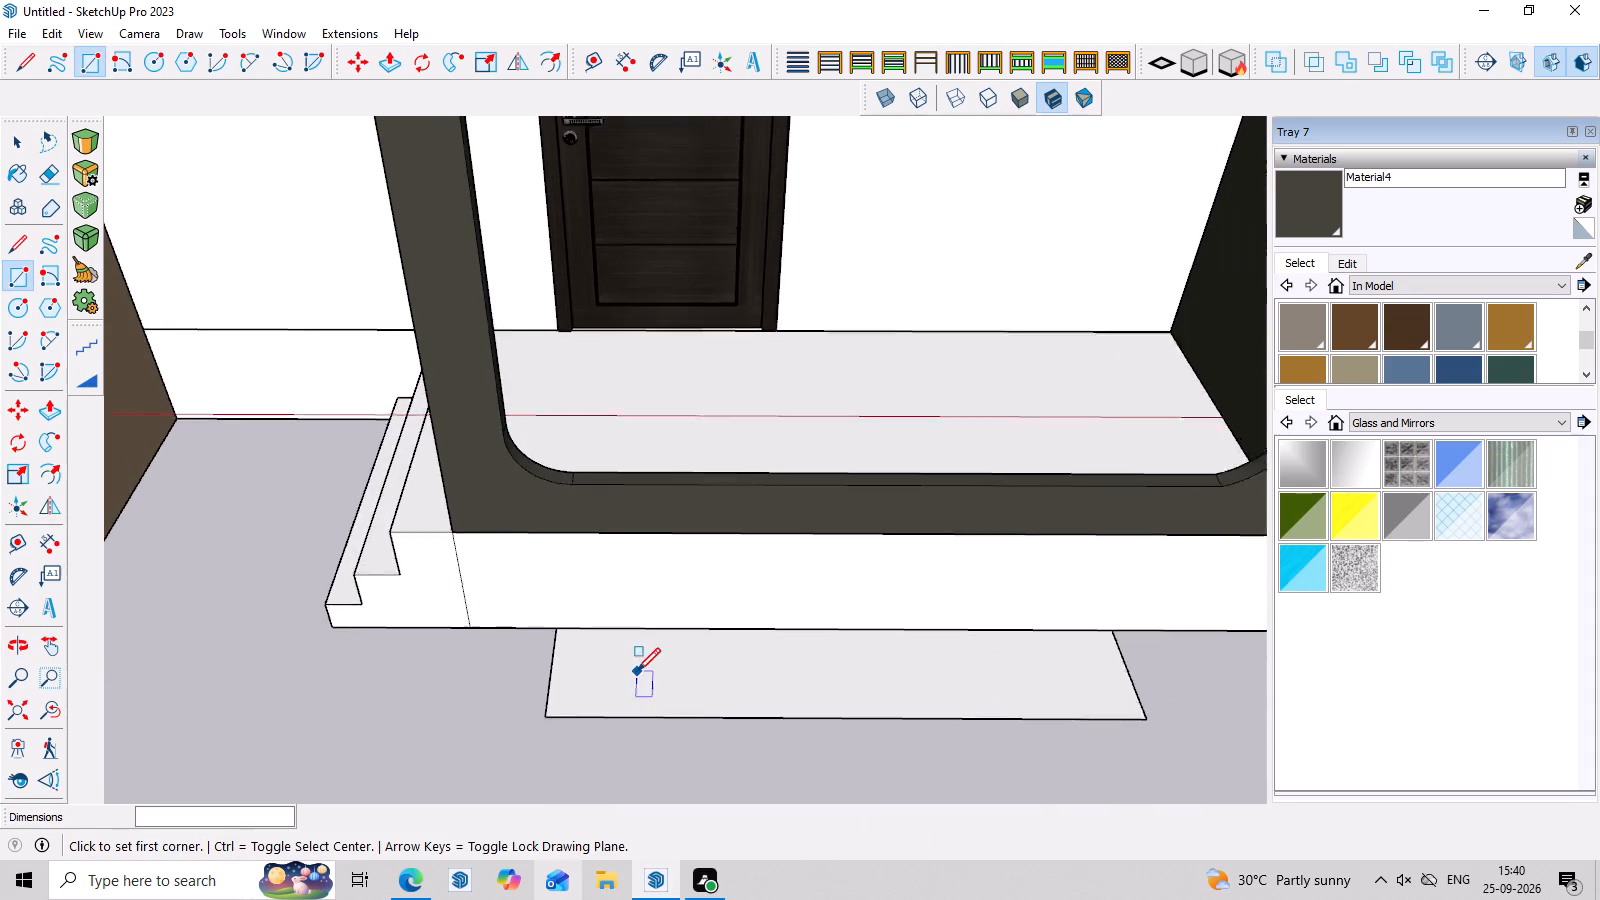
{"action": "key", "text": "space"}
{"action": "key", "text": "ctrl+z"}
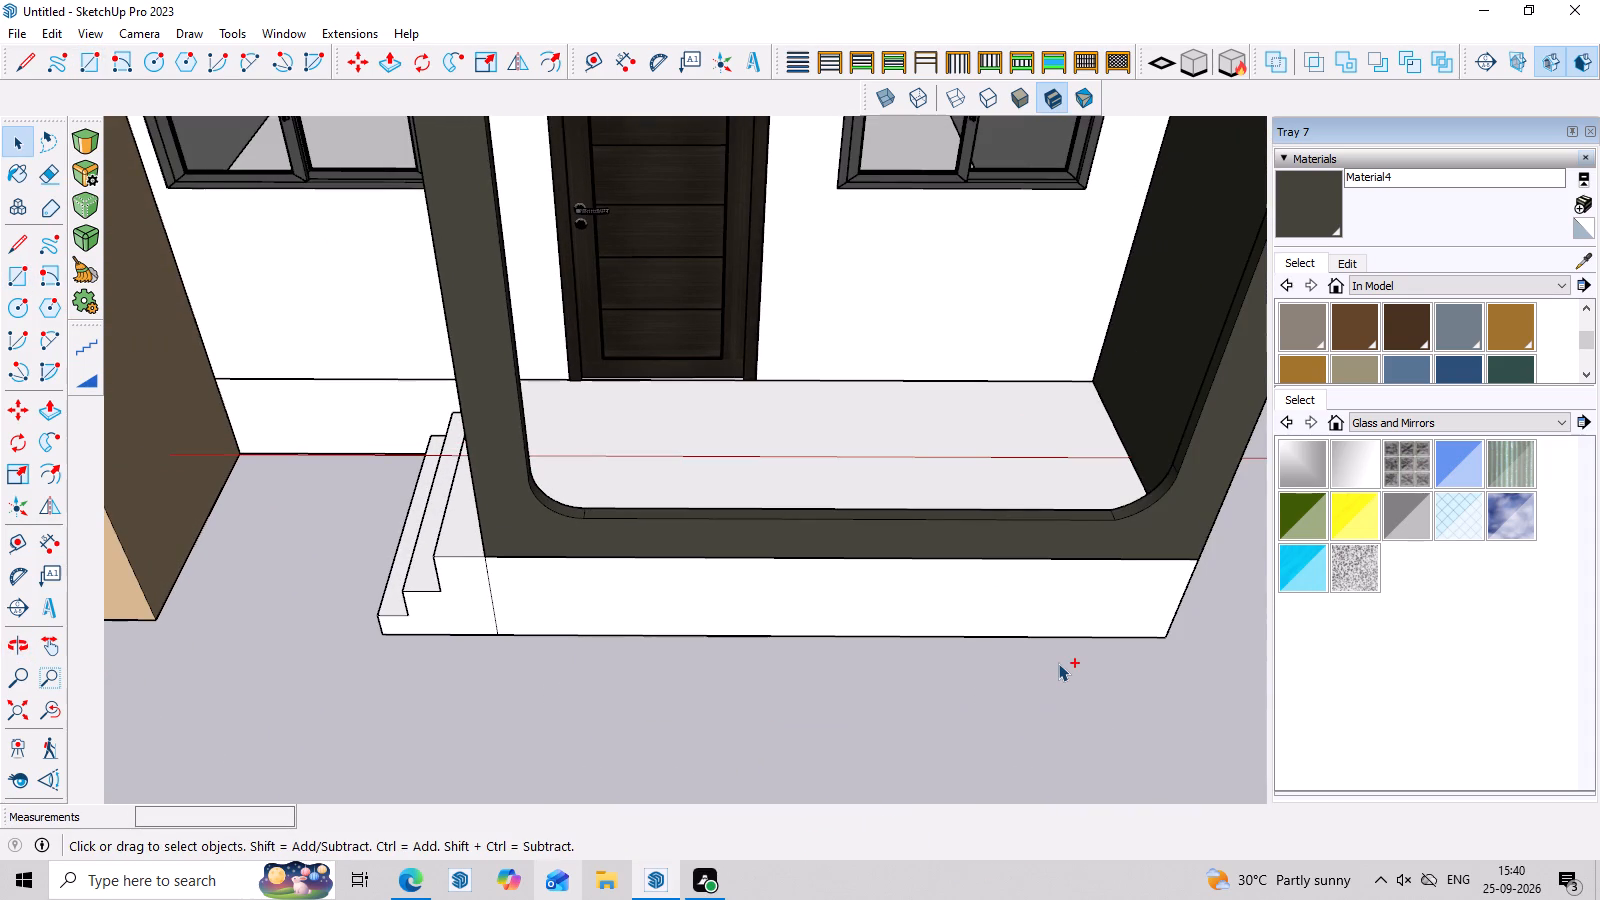
Draw a ground rectangle about 9' 4" by 10" against the base of the porch platform's front face.
{"action": "key", "text": "r"}
{"action": "middle_click_drag", "start_coordinate": [659, 701], "coordinate": [666, 750]}
{"action": "scroll", "coordinate": [676, 701], "scroll_direction": "up", "scroll_amount": 3}
{"action": "left_click", "coordinate": [592, 629]}
{"action": "scroll", "coordinate": [1031, 639], "scroll_direction": "down", "scroll_amount": 4}
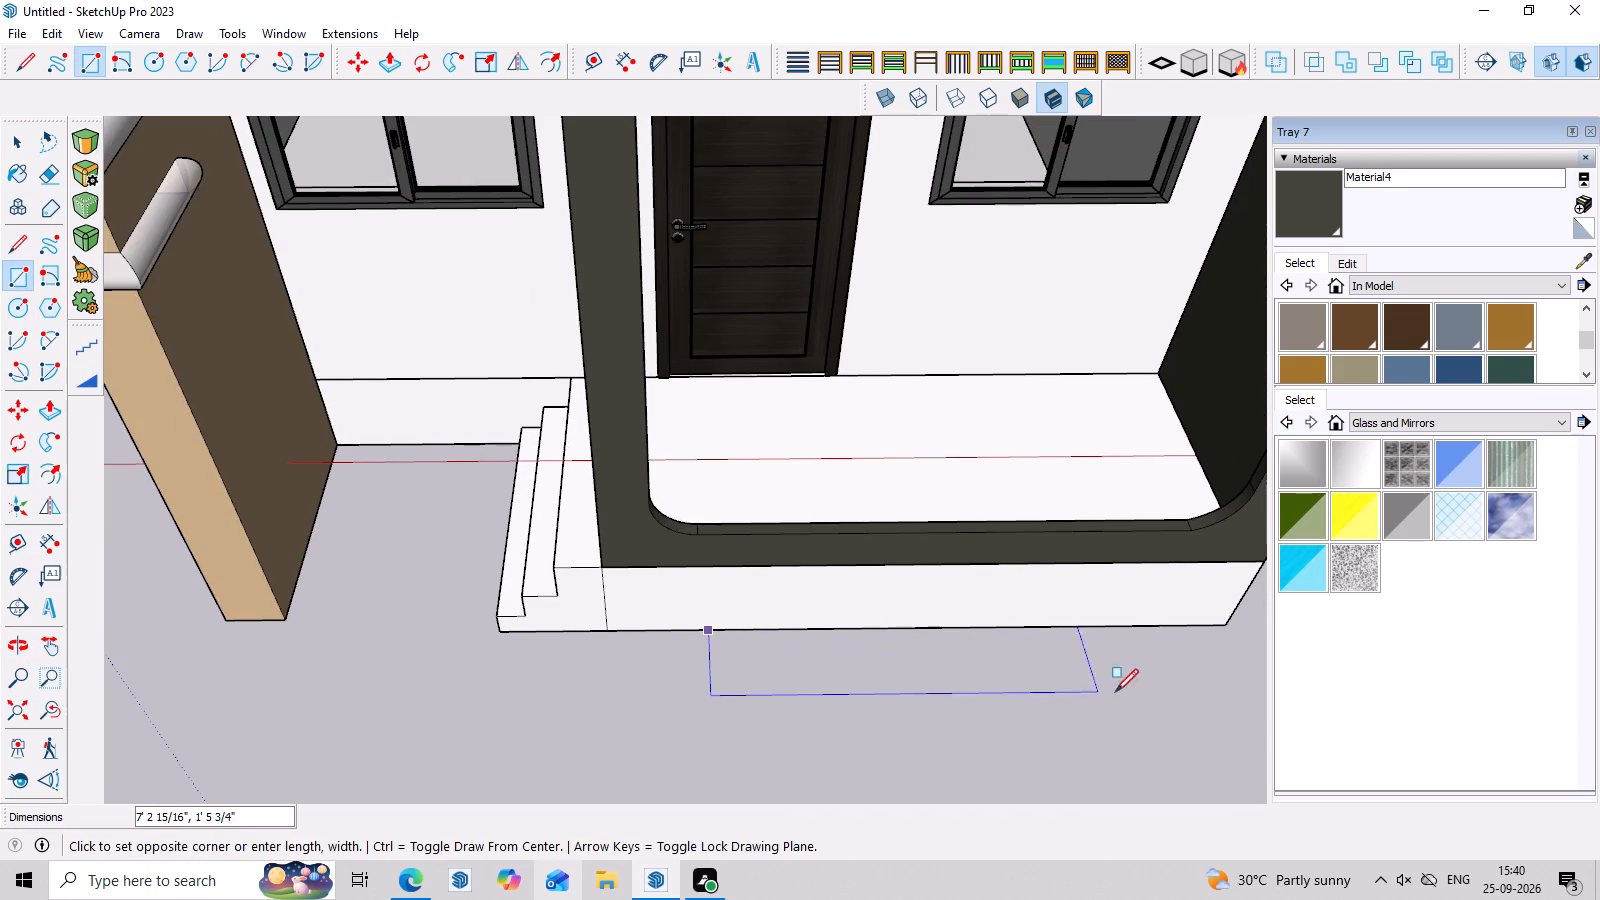
{"action": "left_click", "coordinate": [1196, 661]}
{"action": "key", "text": "space"}
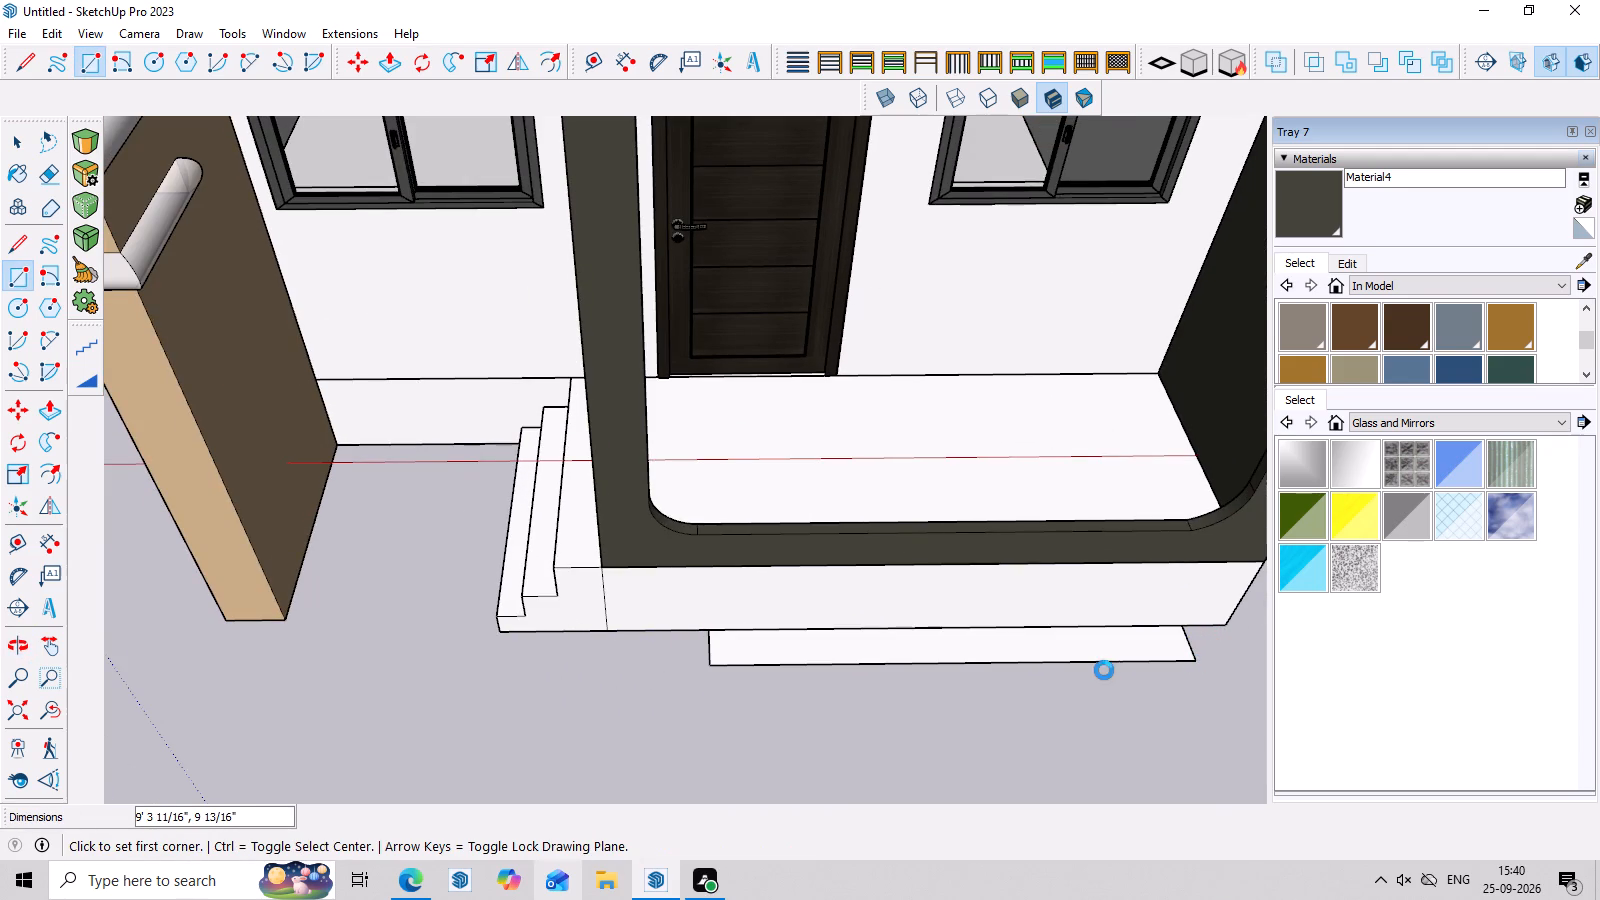
Make the ground rectangle in front of the porch platform, with its edges, into a group.
{"action": "left_click", "coordinate": [1102, 653]}
{"action": "key", "text": "space"}
{"action": "left_click", "coordinate": [1102, 658]}
{"action": "double_click", "coordinate": [1101, 656]}
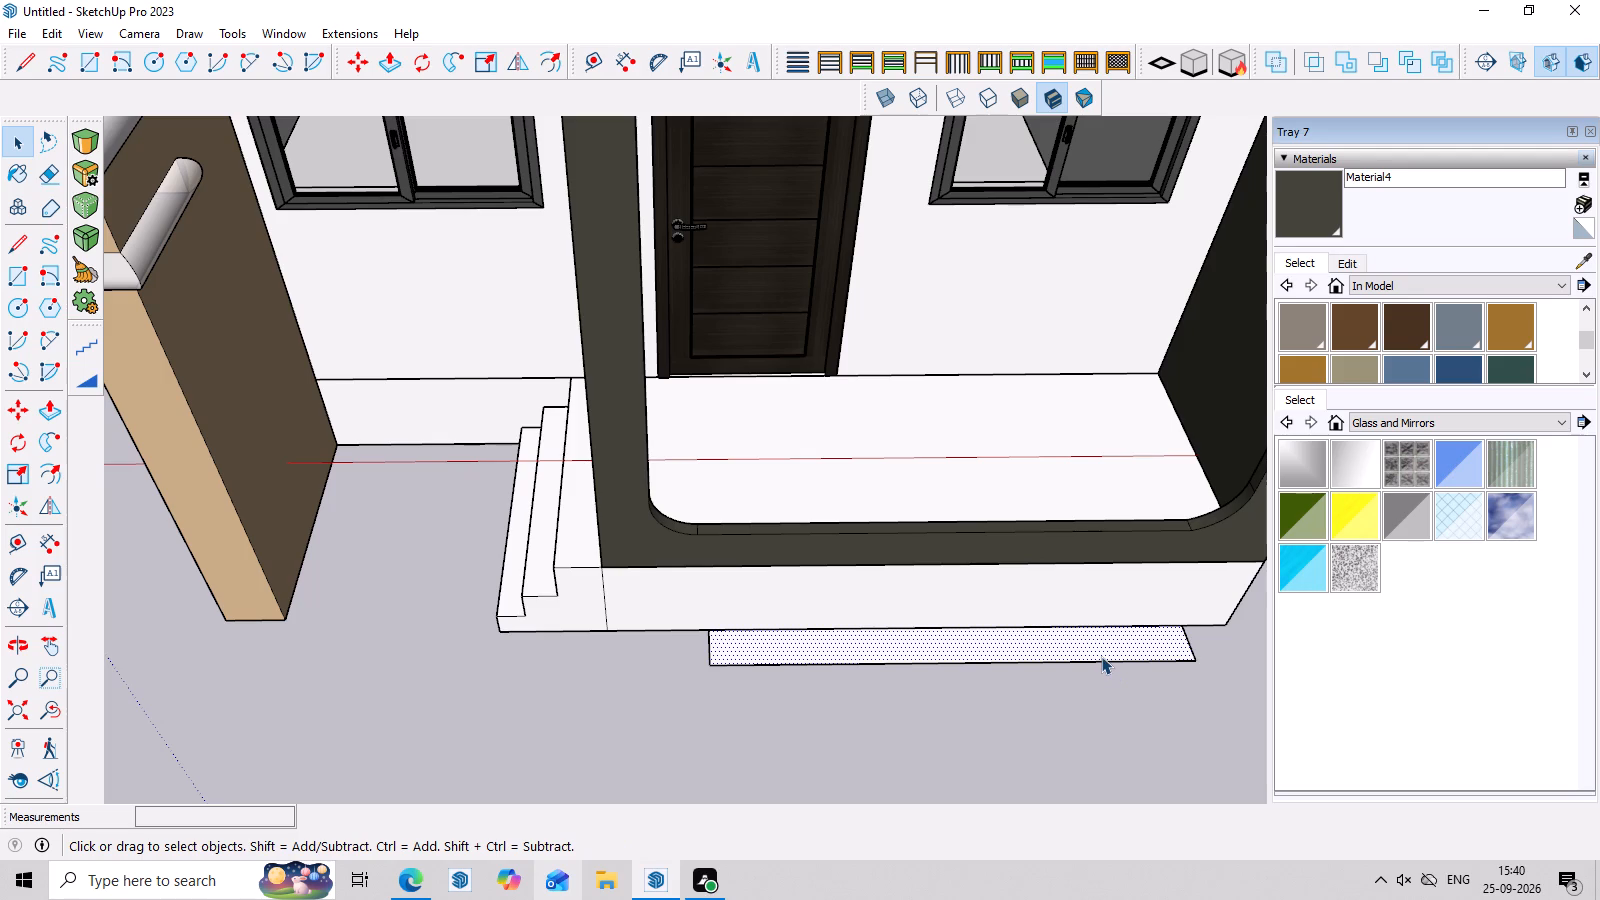
{"action": "right_click", "coordinate": [1101, 656]}
{"action": "left_click", "coordinate": [1234, 362]}
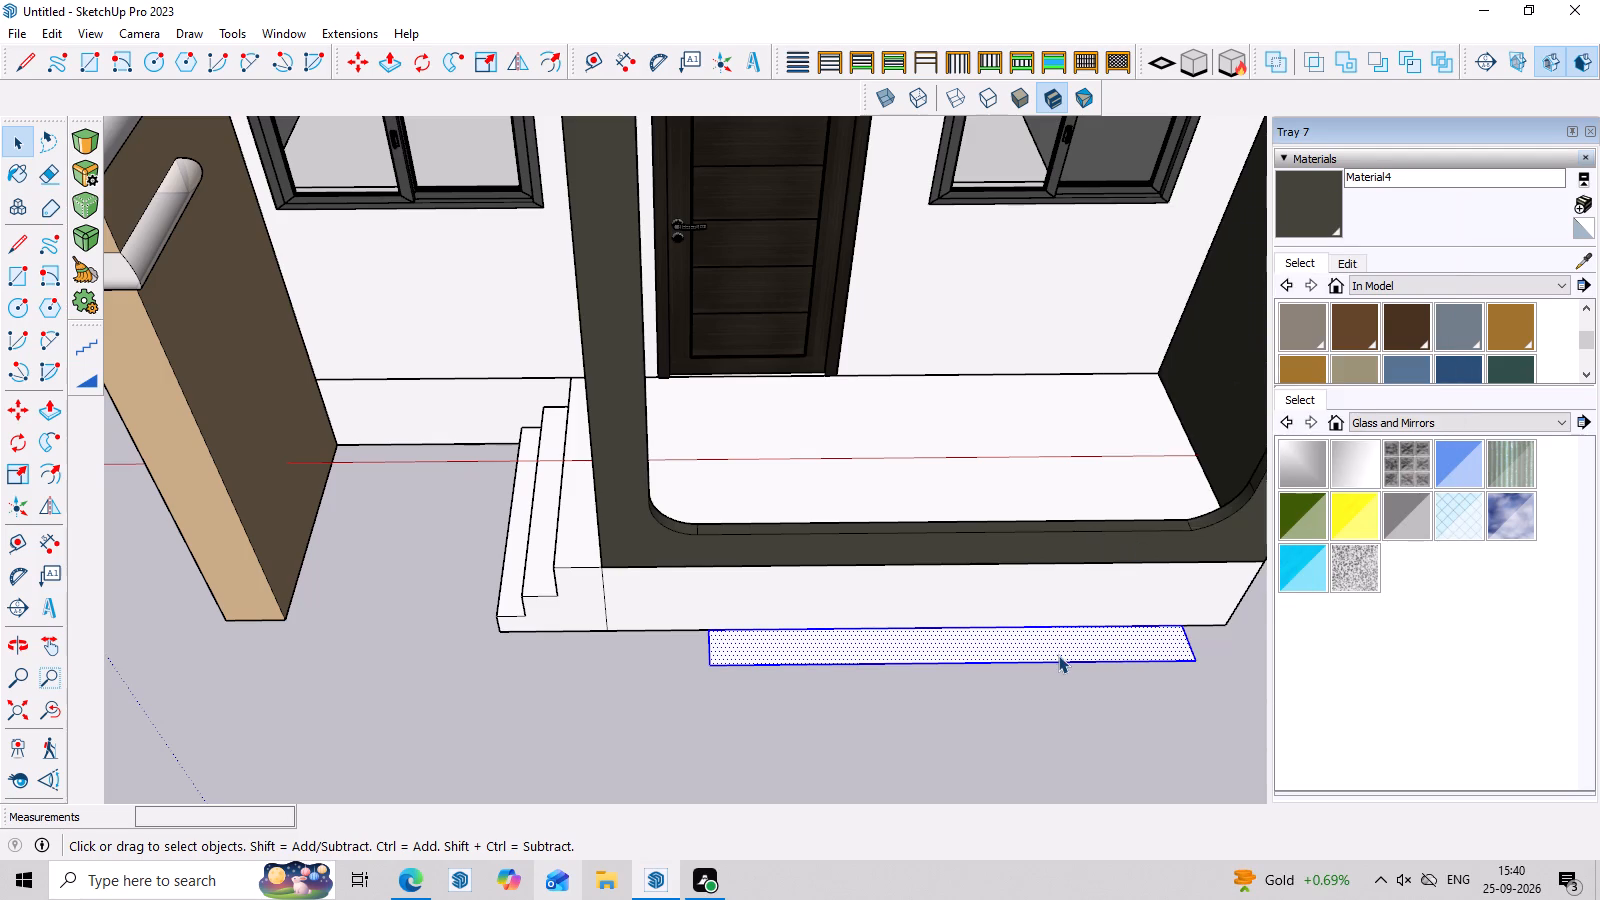
Inside the new group, pull the rectangle up about 1' 0 1/2" into a long box in front of the porch platform.
{"action": "triple_click", "coordinate": [1058, 655]}
{"action": "scroll", "coordinate": [1059, 654], "scroll_direction": "up", "scroll_amount": 3}
{"action": "left_click", "coordinate": [1059, 654]}
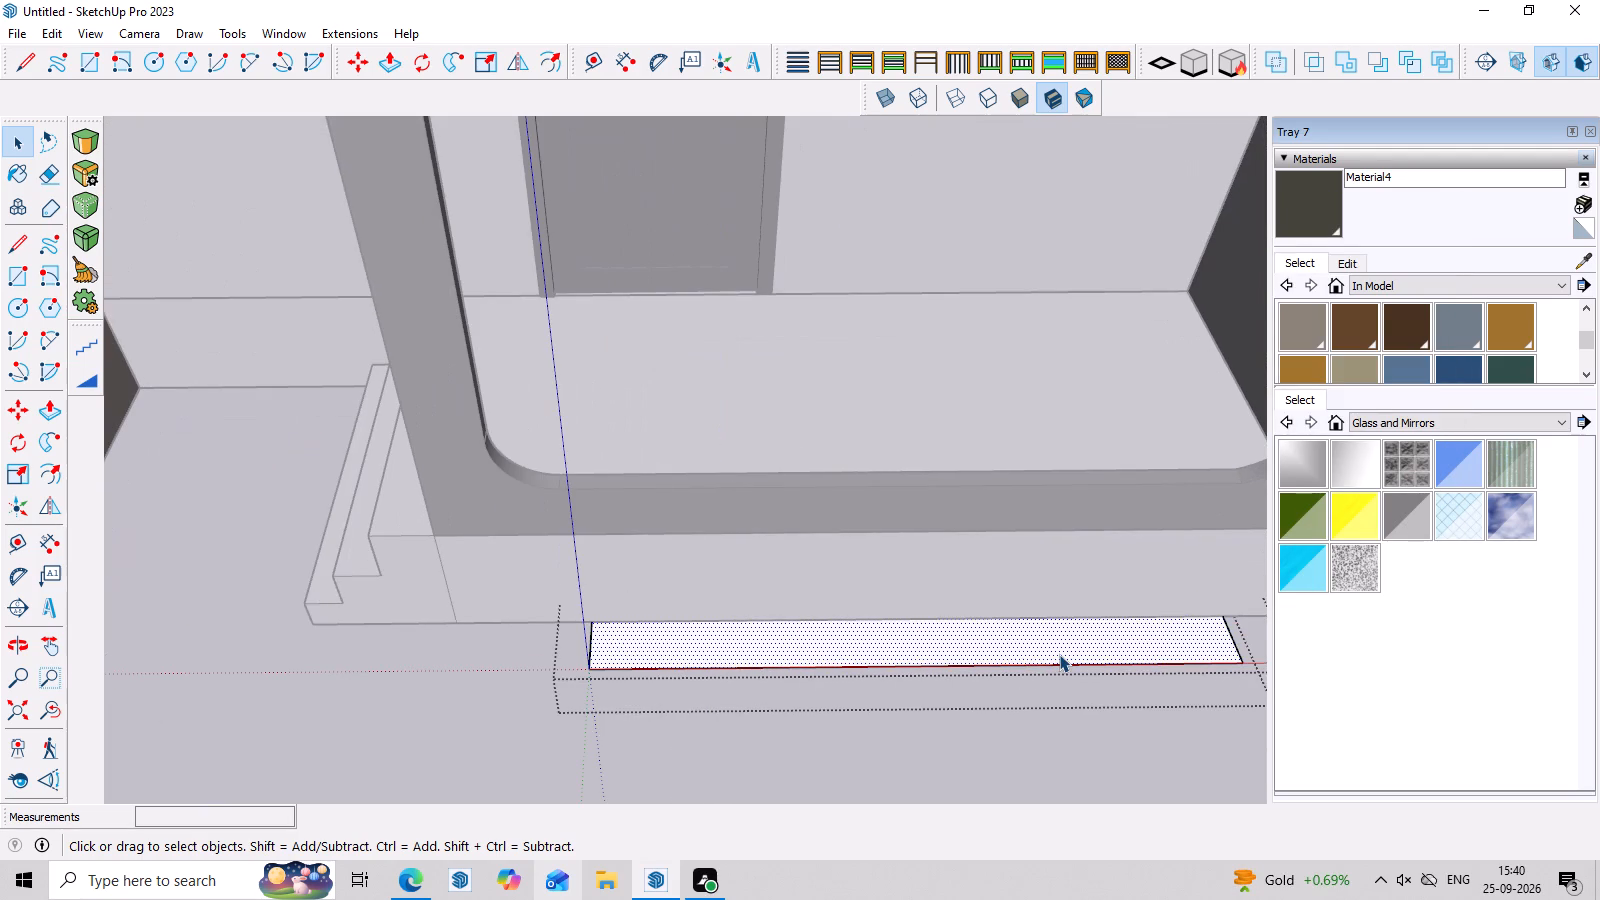
{"action": "key", "text": "p"}
{"action": "left_click", "coordinate": [1059, 654]}
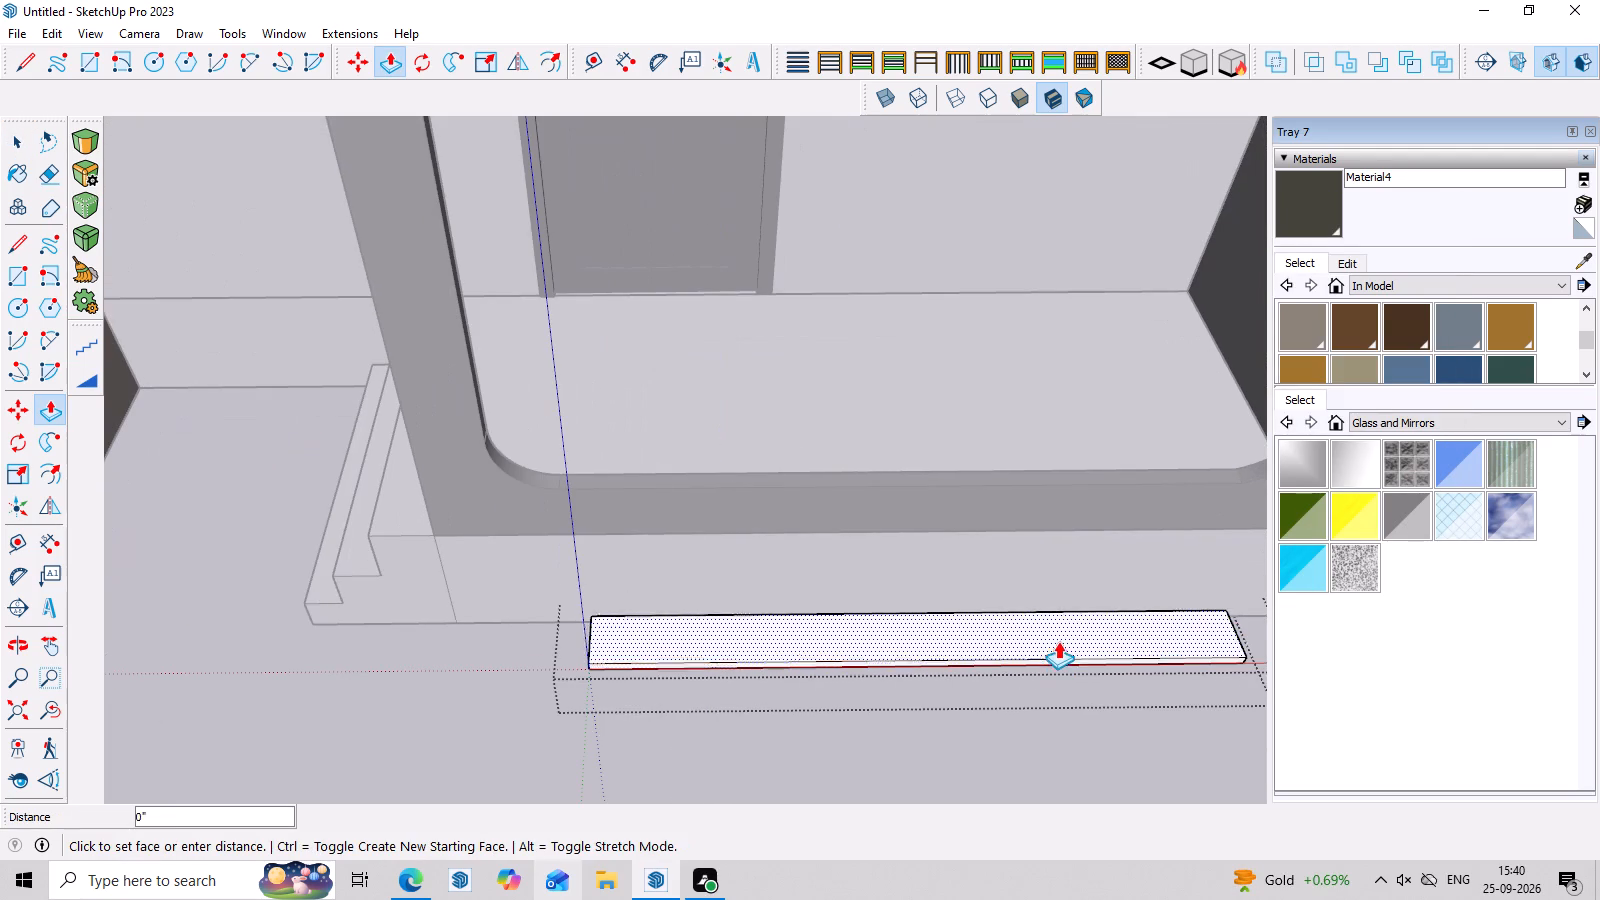
{"action": "left_click", "coordinate": [1055, 602]}
{"action": "middle_click_drag", "start_coordinate": [1066, 702], "coordinate": [1055, 621]}
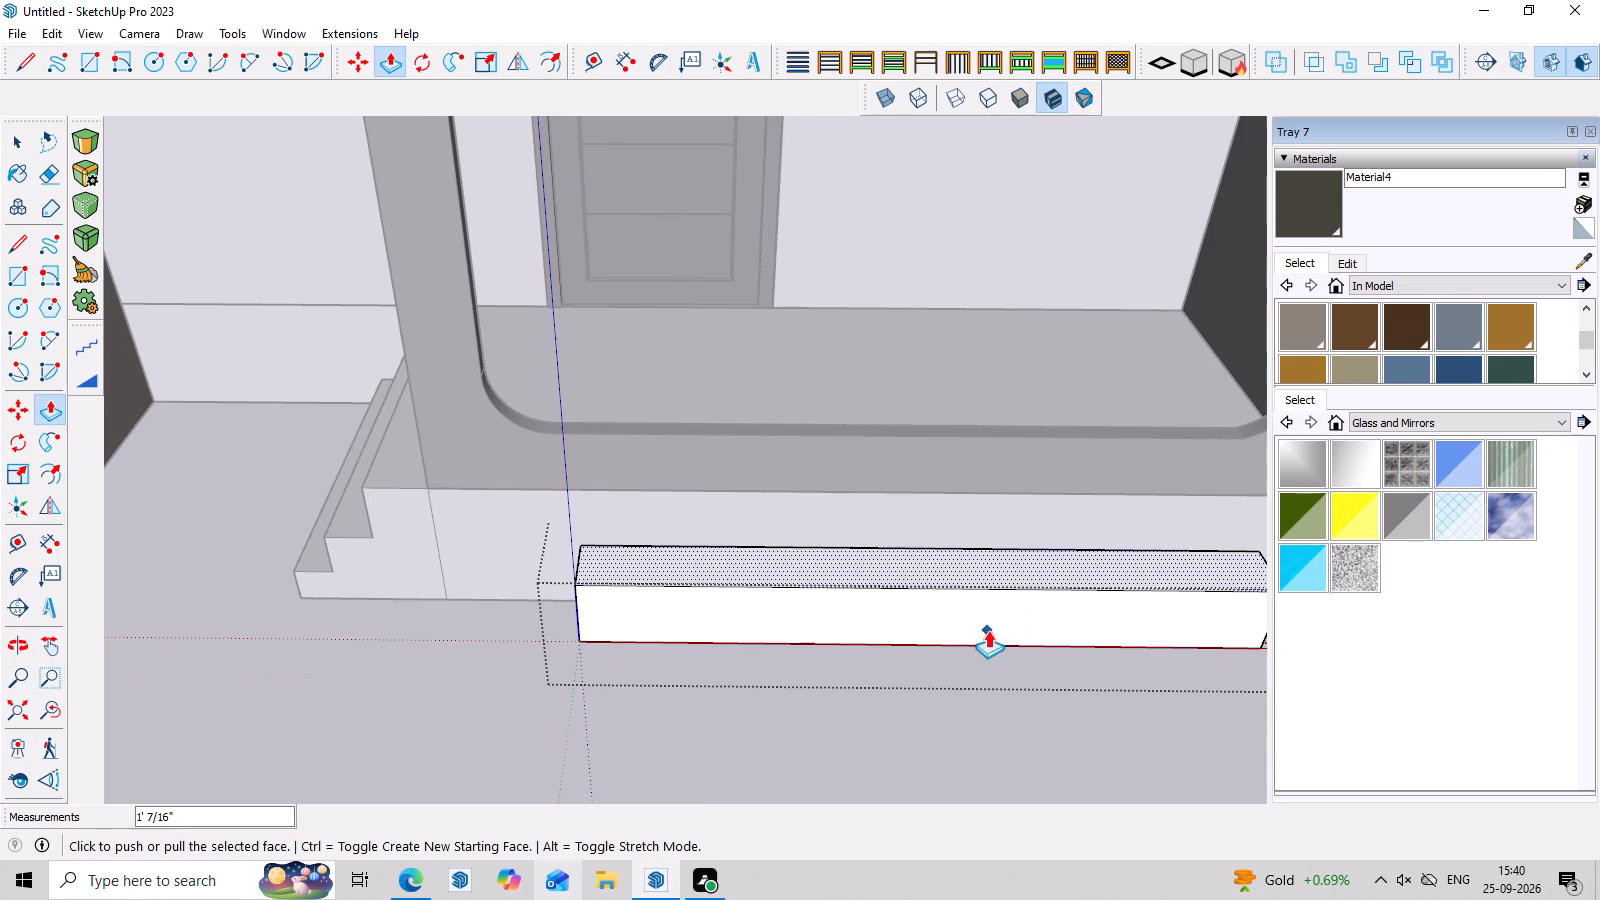
Pull the box's long front face outward about 3 3/4" to deepen it, and close the group.
{"action": "key", "text": "space"}
{"action": "left_click", "coordinate": [991, 623]}
{"action": "key", "text": "p"}
{"action": "left_click", "coordinate": [991, 623]}
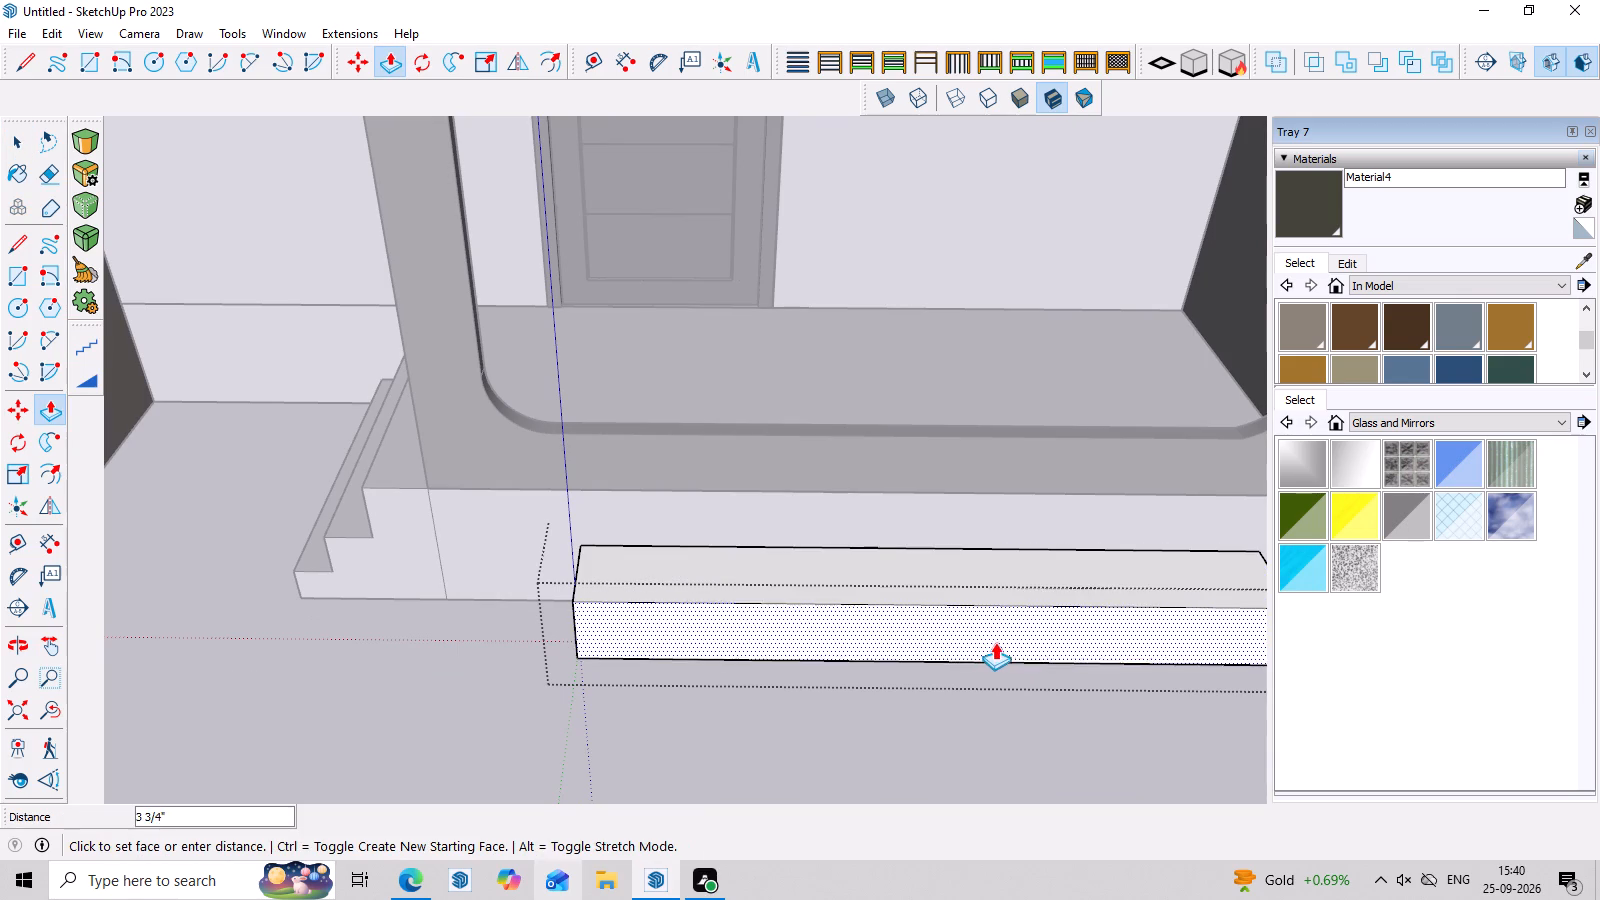
{"action": "left_click", "coordinate": [999, 658]}
{"action": "middle_click_drag", "start_coordinate": [978, 745], "coordinate": [996, 823]}
{"action": "key", "text": "space"}
{"action": "left_click", "coordinate": [921, 617]}
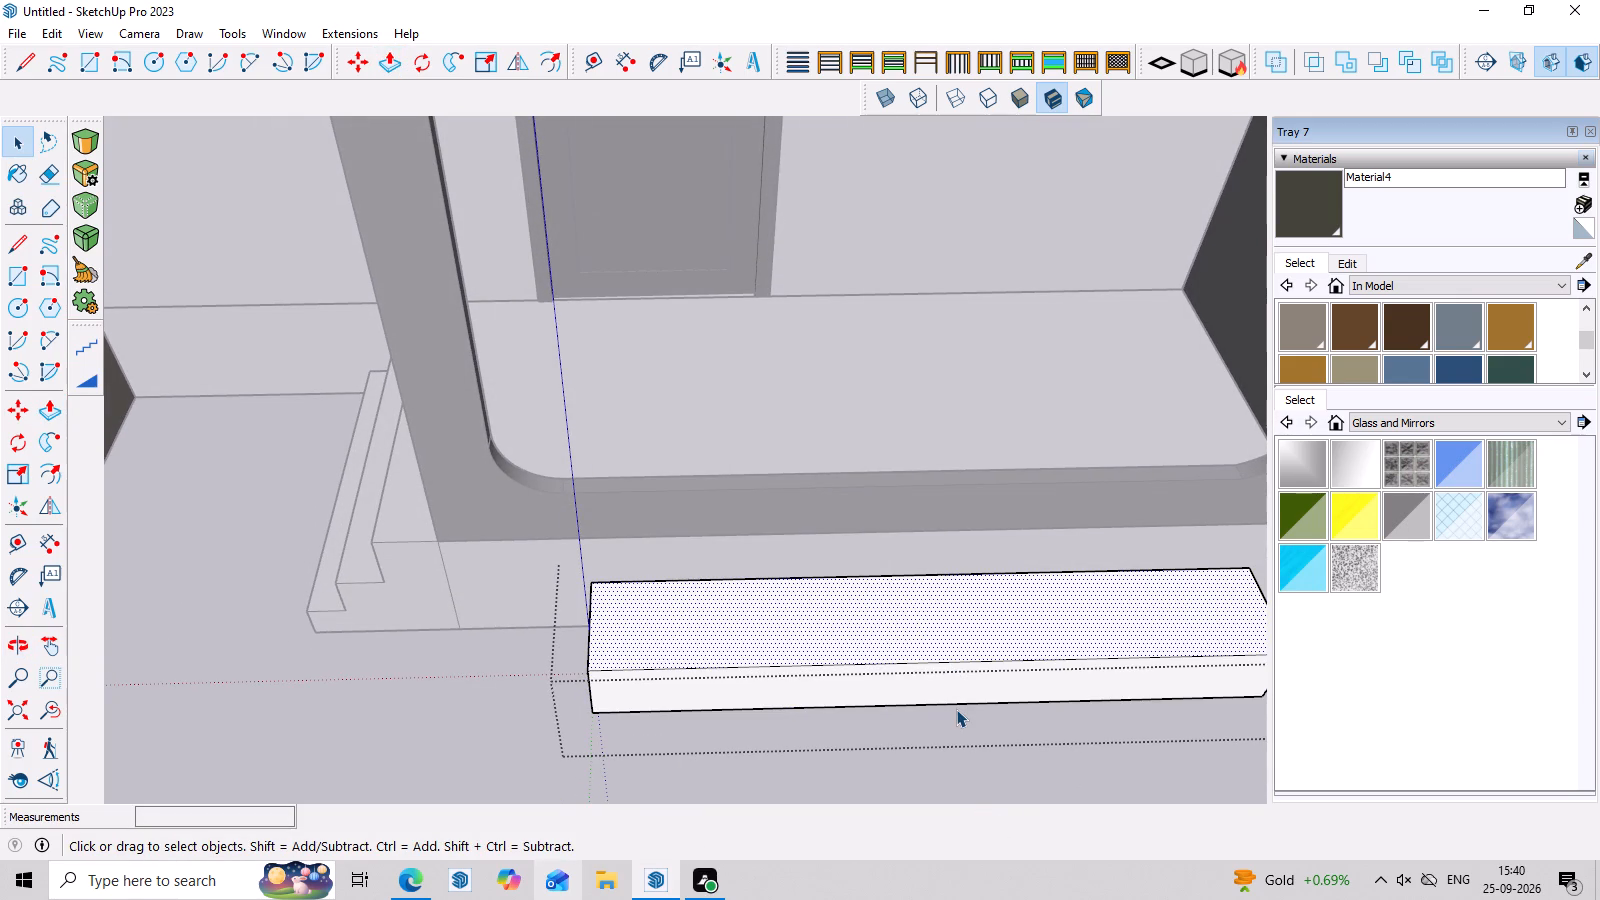
{"action": "key", "text": "Escape"}
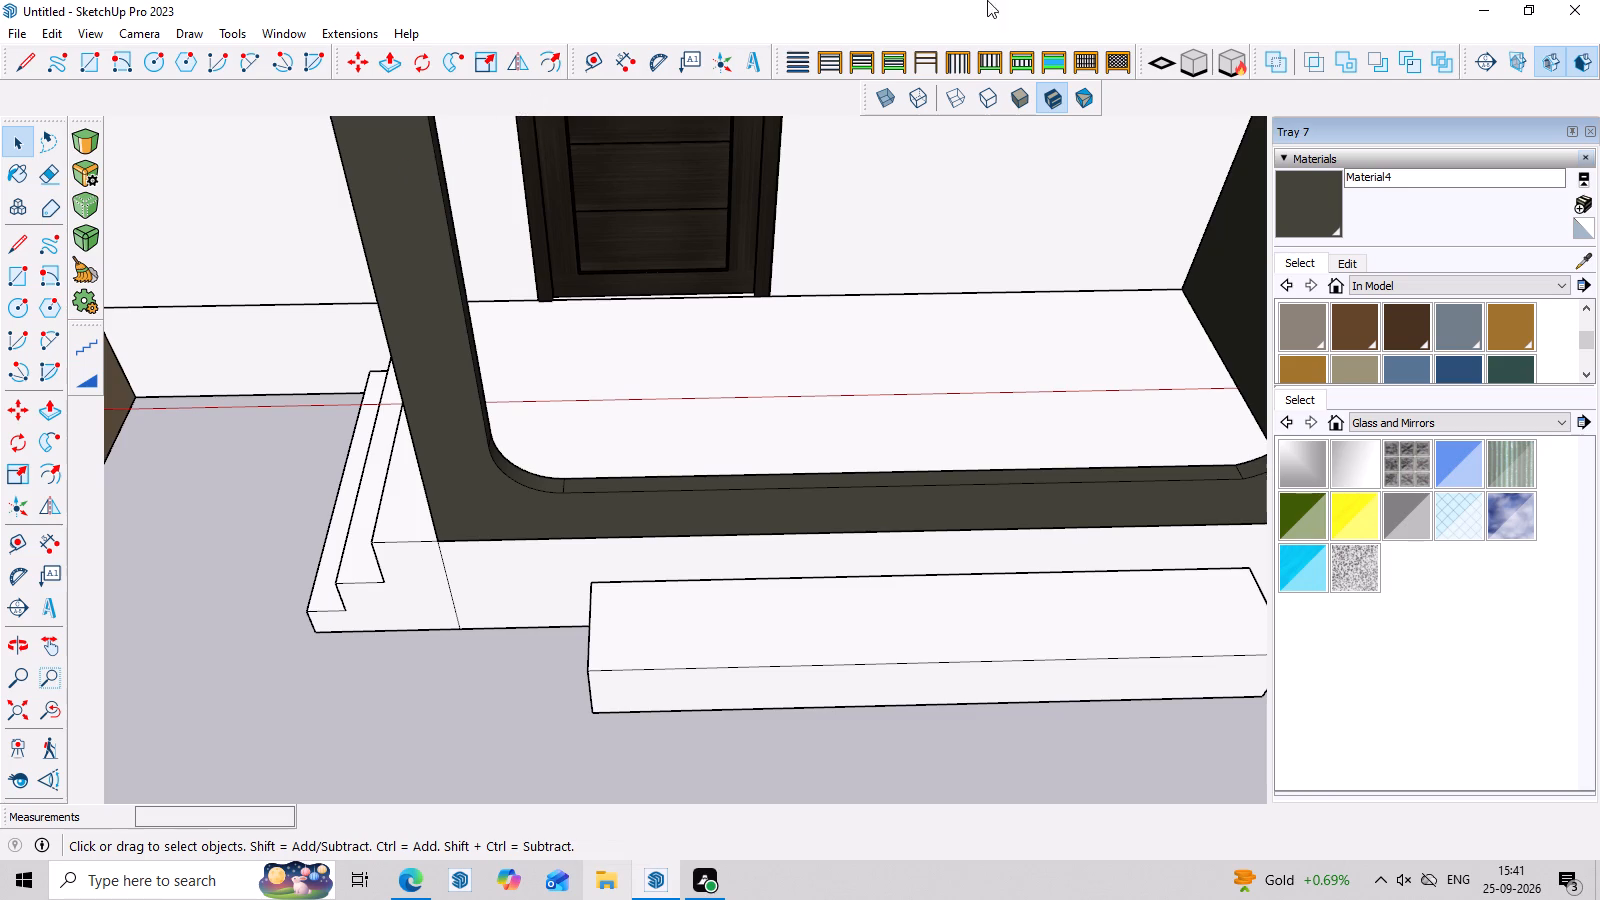
{"action": "key", "text": "Escape"}
{"action": "key", "text": "space"}
Reopen the box group and offset the top face's outline inward to form a narrow rim.
{"action": "left_click", "coordinate": [864, 615]}
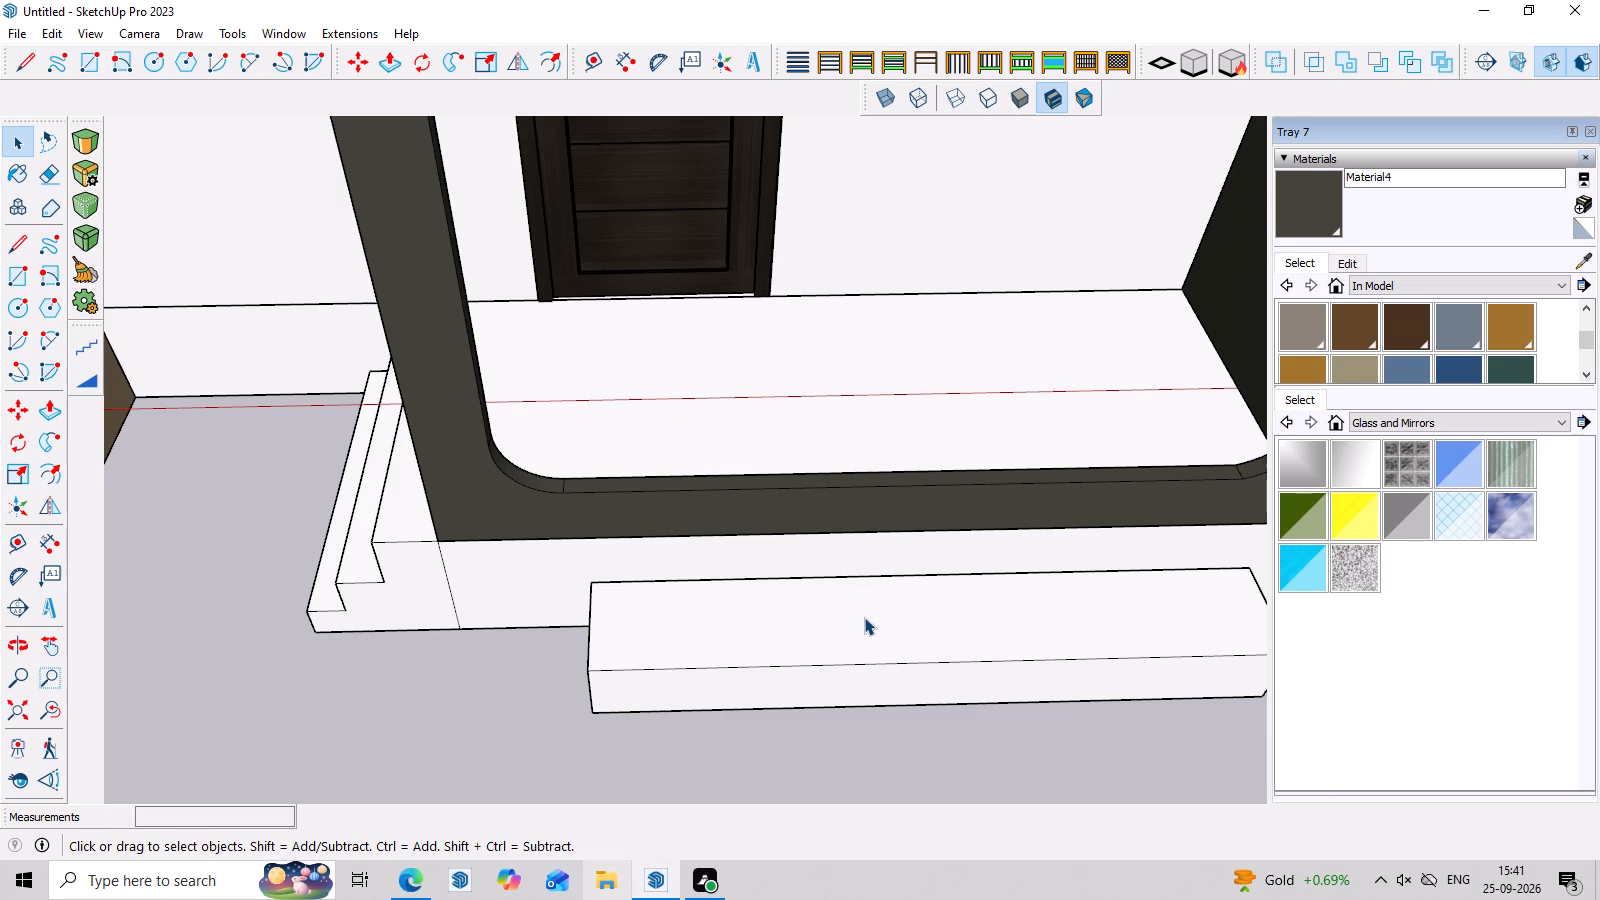
{"action": "scroll", "coordinate": [862, 626], "scroll_direction": "up", "scroll_amount": 2}
{"action": "double_click", "coordinate": [862, 626]}
{"action": "scroll", "coordinate": [862, 627], "scroll_direction": "up", "scroll_amount": 3}
{"action": "left_click", "coordinate": [862, 627]}
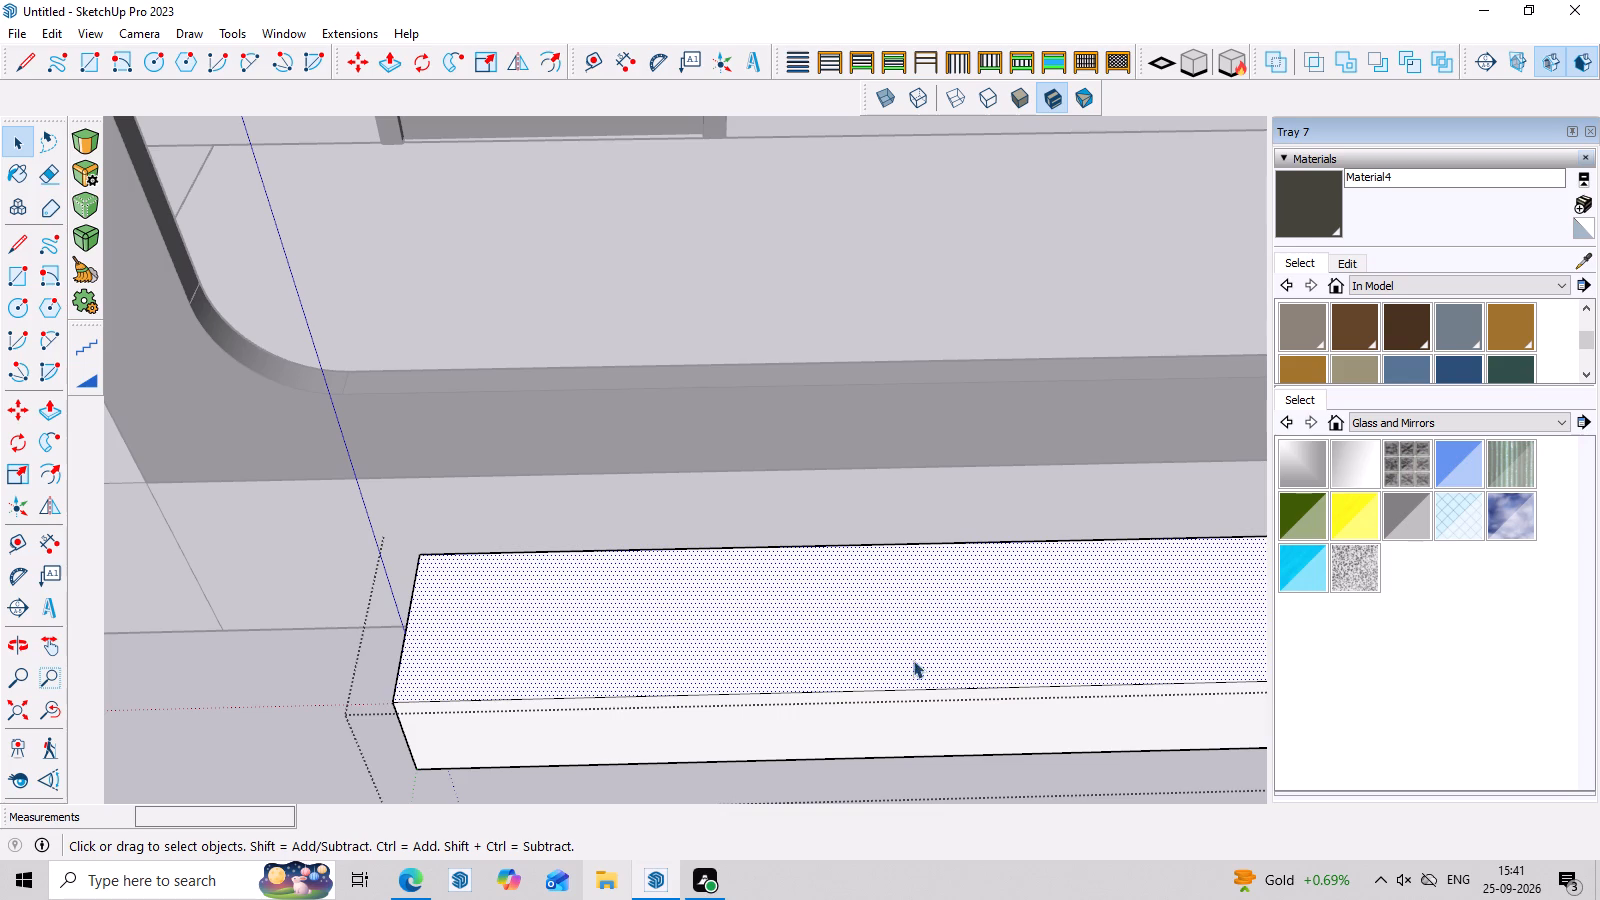
{"action": "key", "text": "f"}
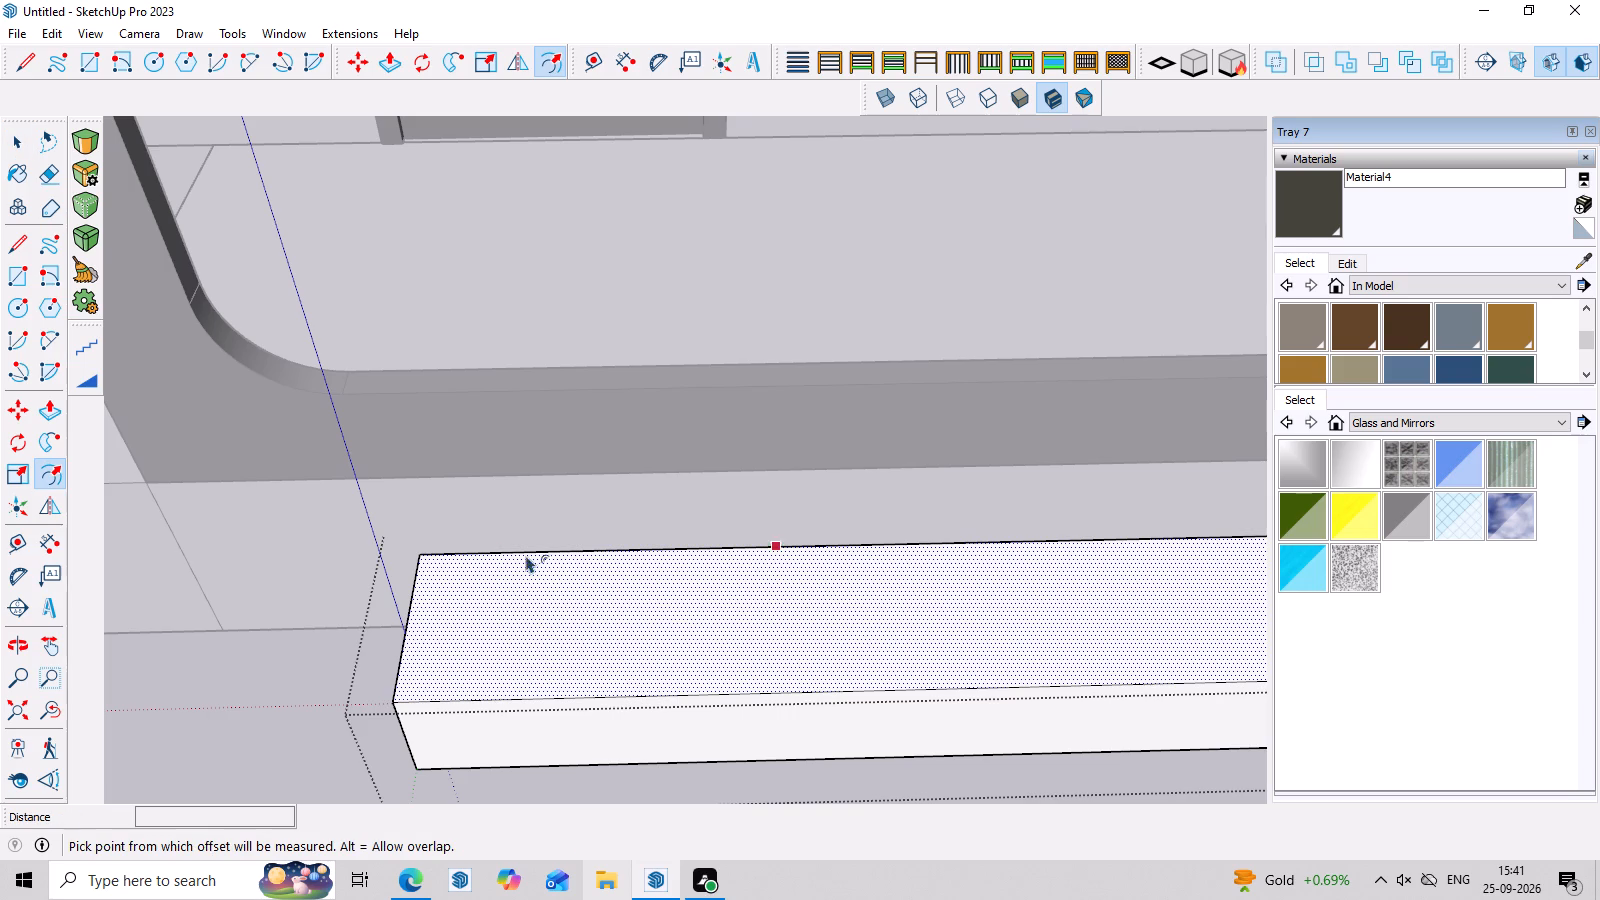
{"action": "left_click", "coordinate": [416, 627]}
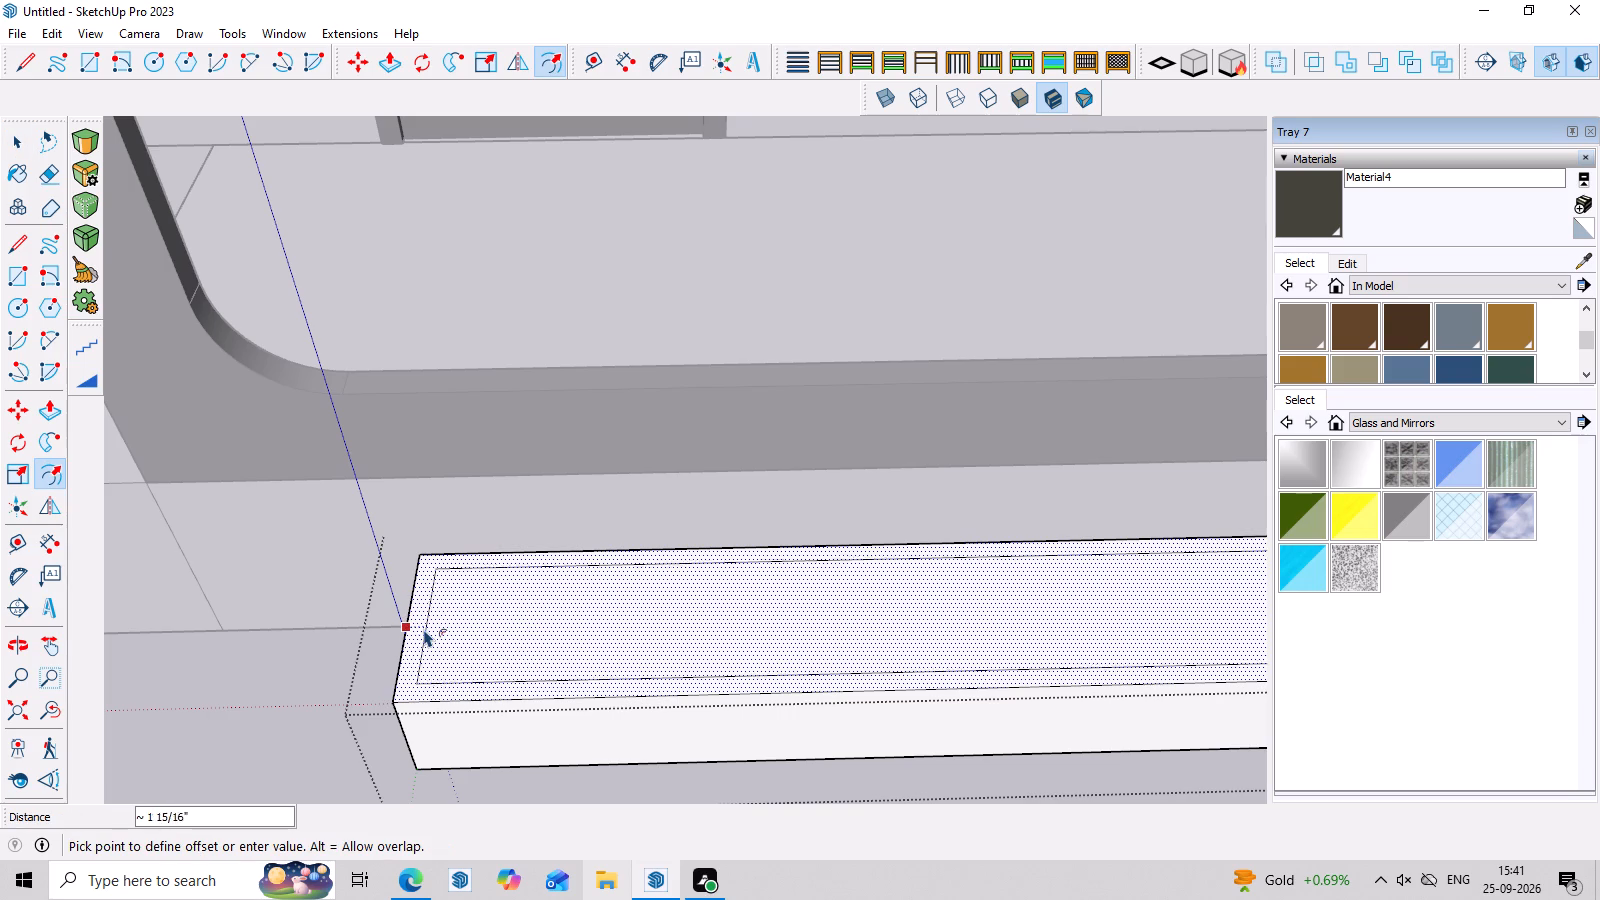
{"action": "left_click", "coordinate": [435, 629]}
Push the inset top face down the box's full height to its bottom edge, hollowing it into a planter.
{"action": "key", "text": "space"}
{"action": "left_click", "coordinate": [560, 634]}
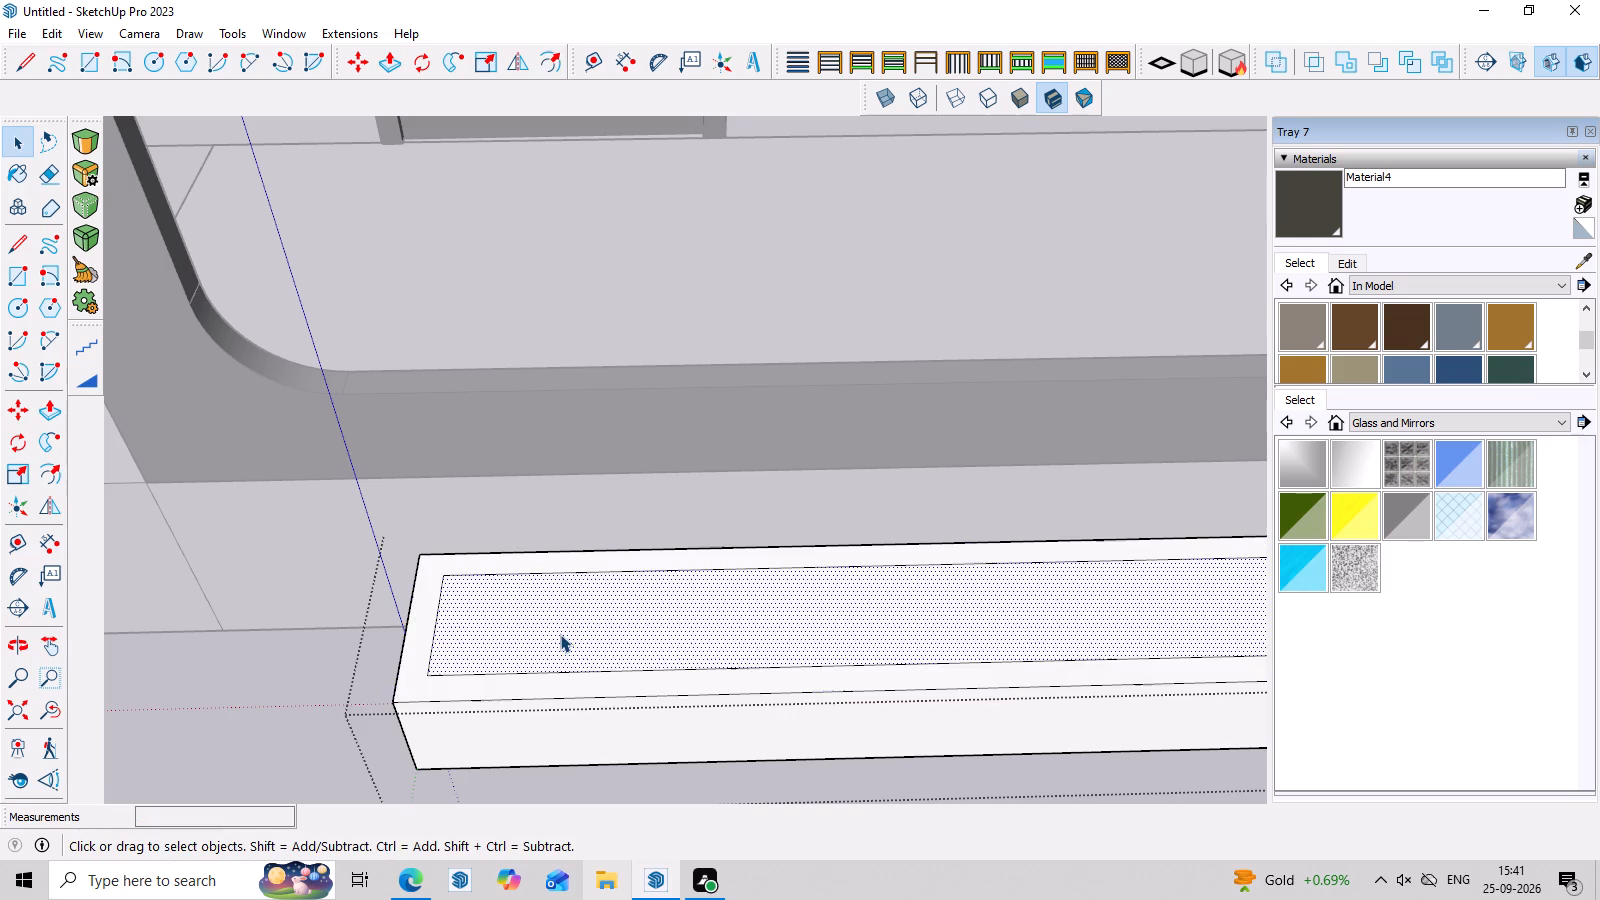
{"action": "middle_click_drag", "start_coordinate": [572, 621], "coordinate": [550, 445]}
{"action": "key", "text": "p"}
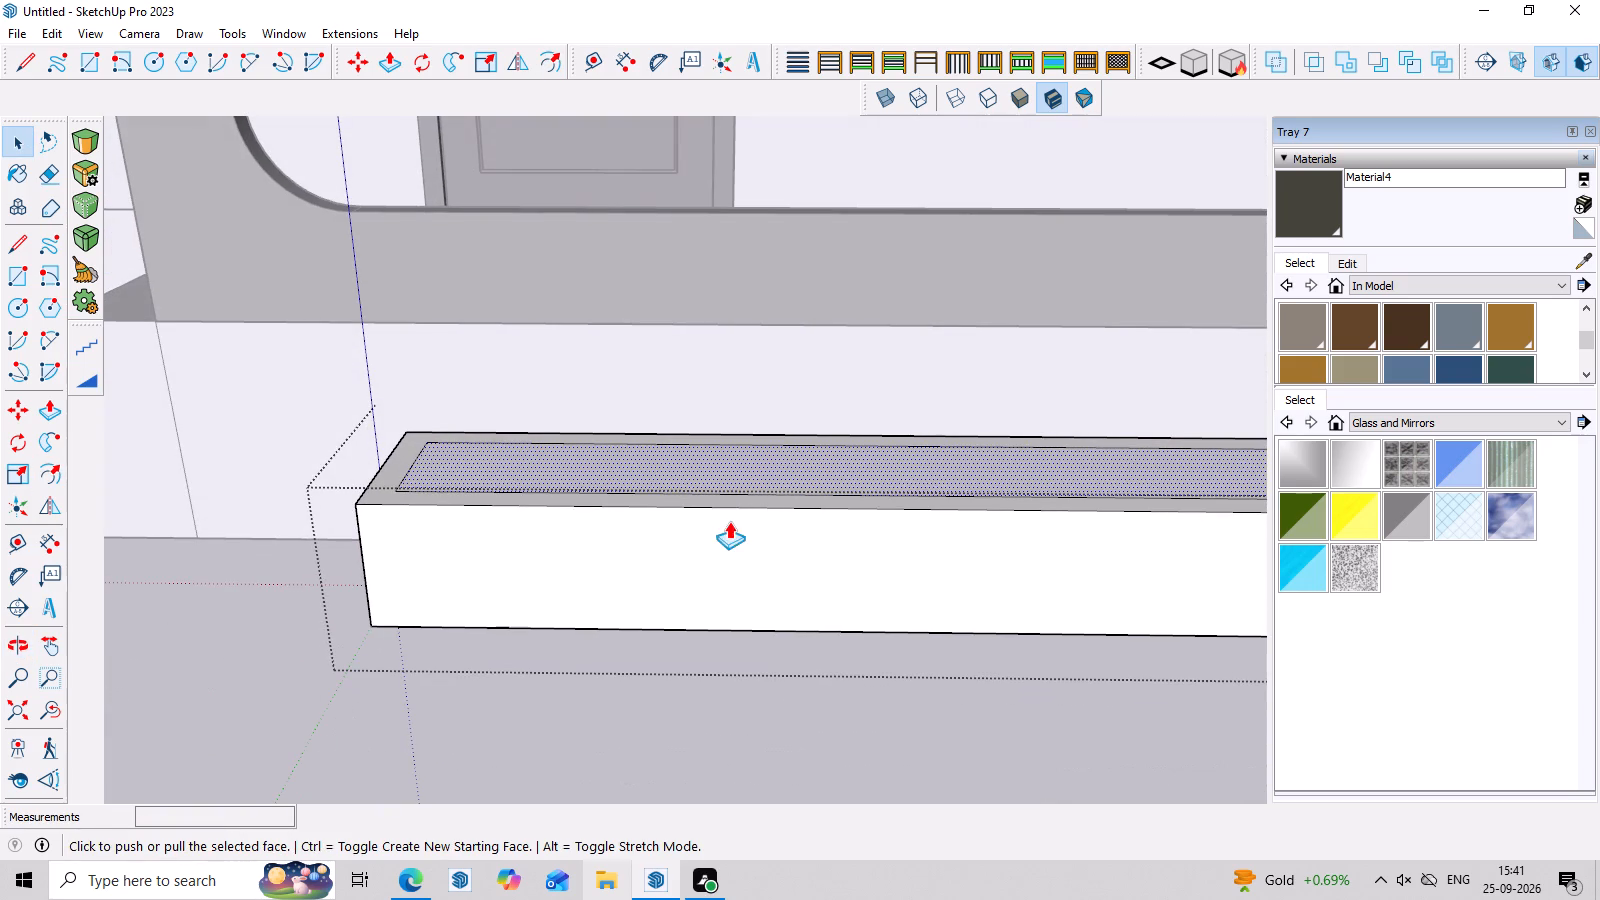
{"action": "left_click", "coordinate": [733, 461]}
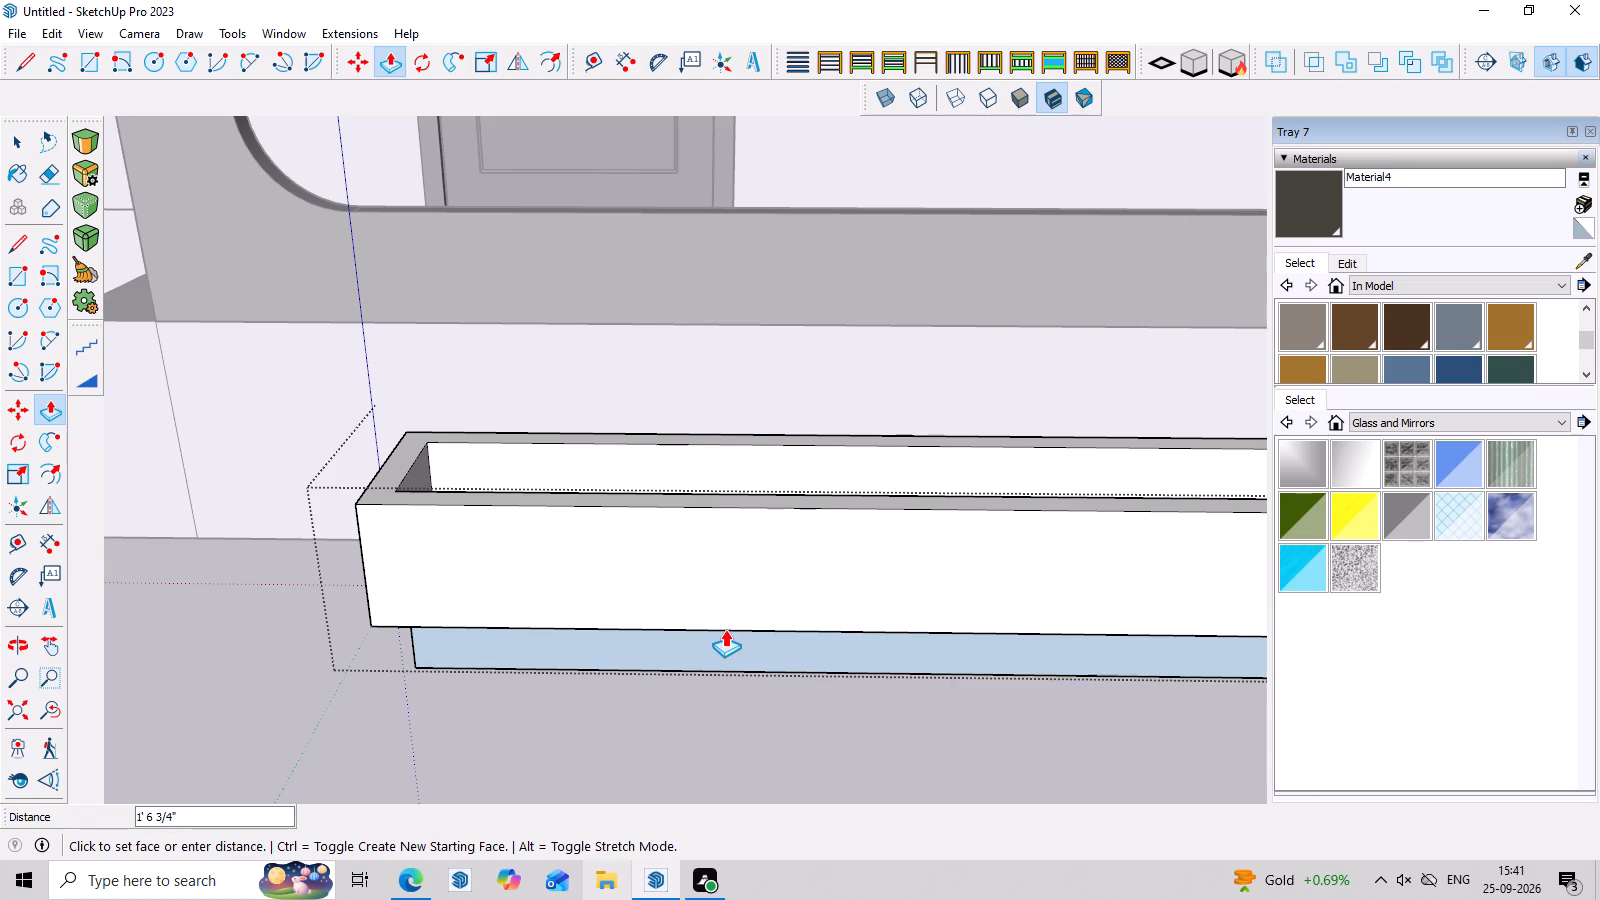
{"action": "left_click", "coordinate": [371, 625]}
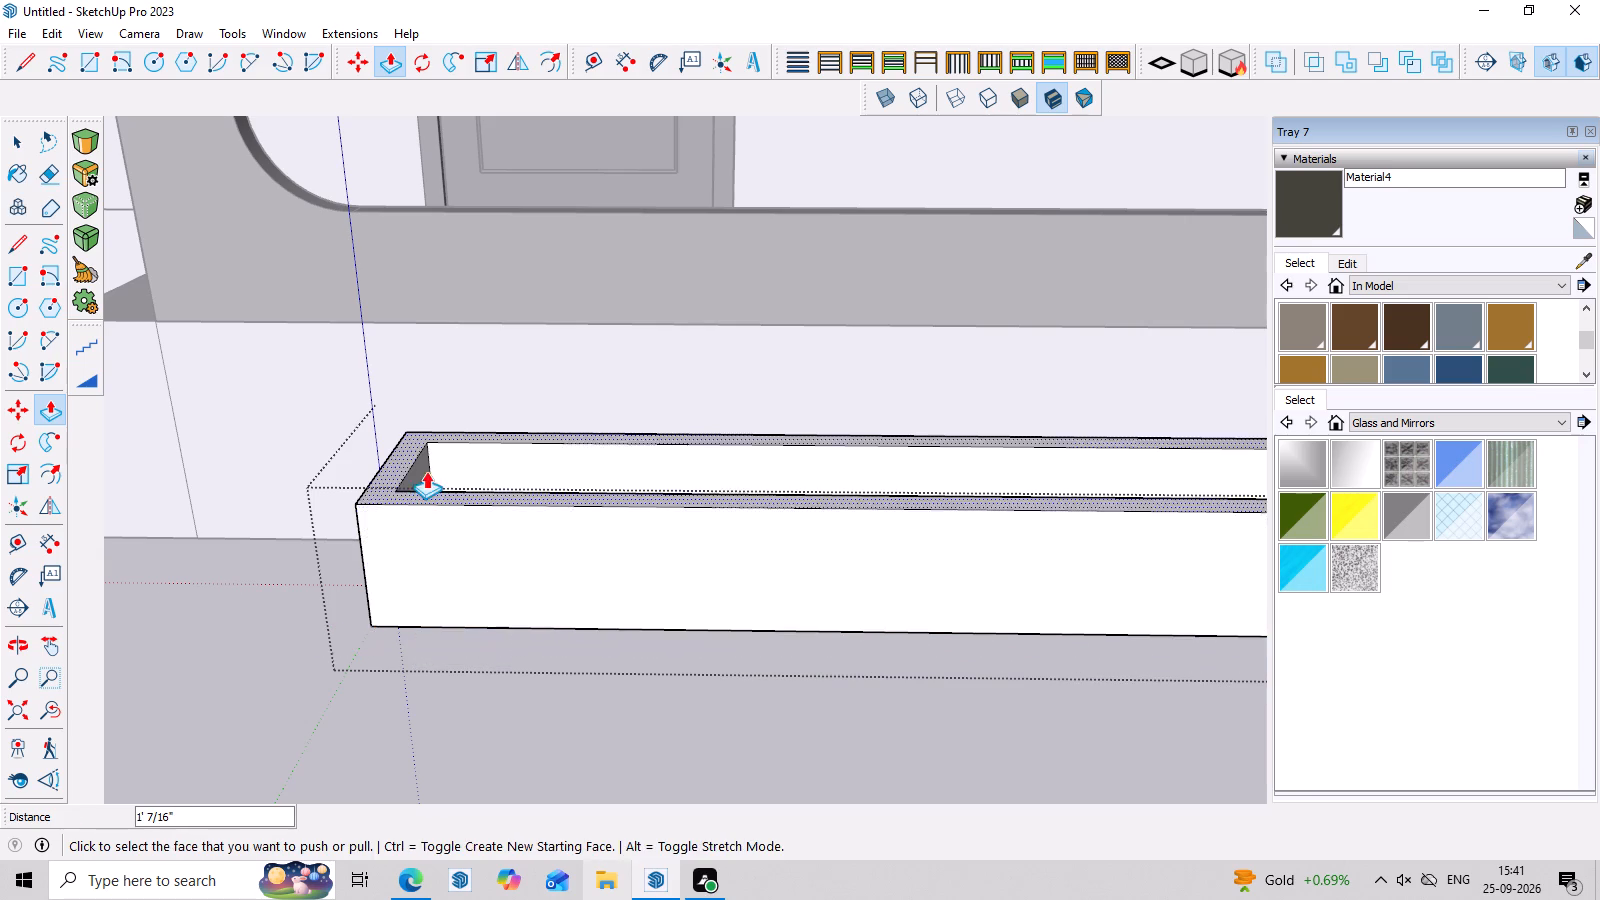
{"action": "middle_click_drag", "start_coordinate": [427, 471], "coordinate": [454, 698]}
{"action": "scroll", "coordinate": [477, 708], "scroll_direction": "down", "scroll_amount": 8}
{"action": "middle_click_drag", "start_coordinate": [743, 741], "coordinate": [712, 512]}
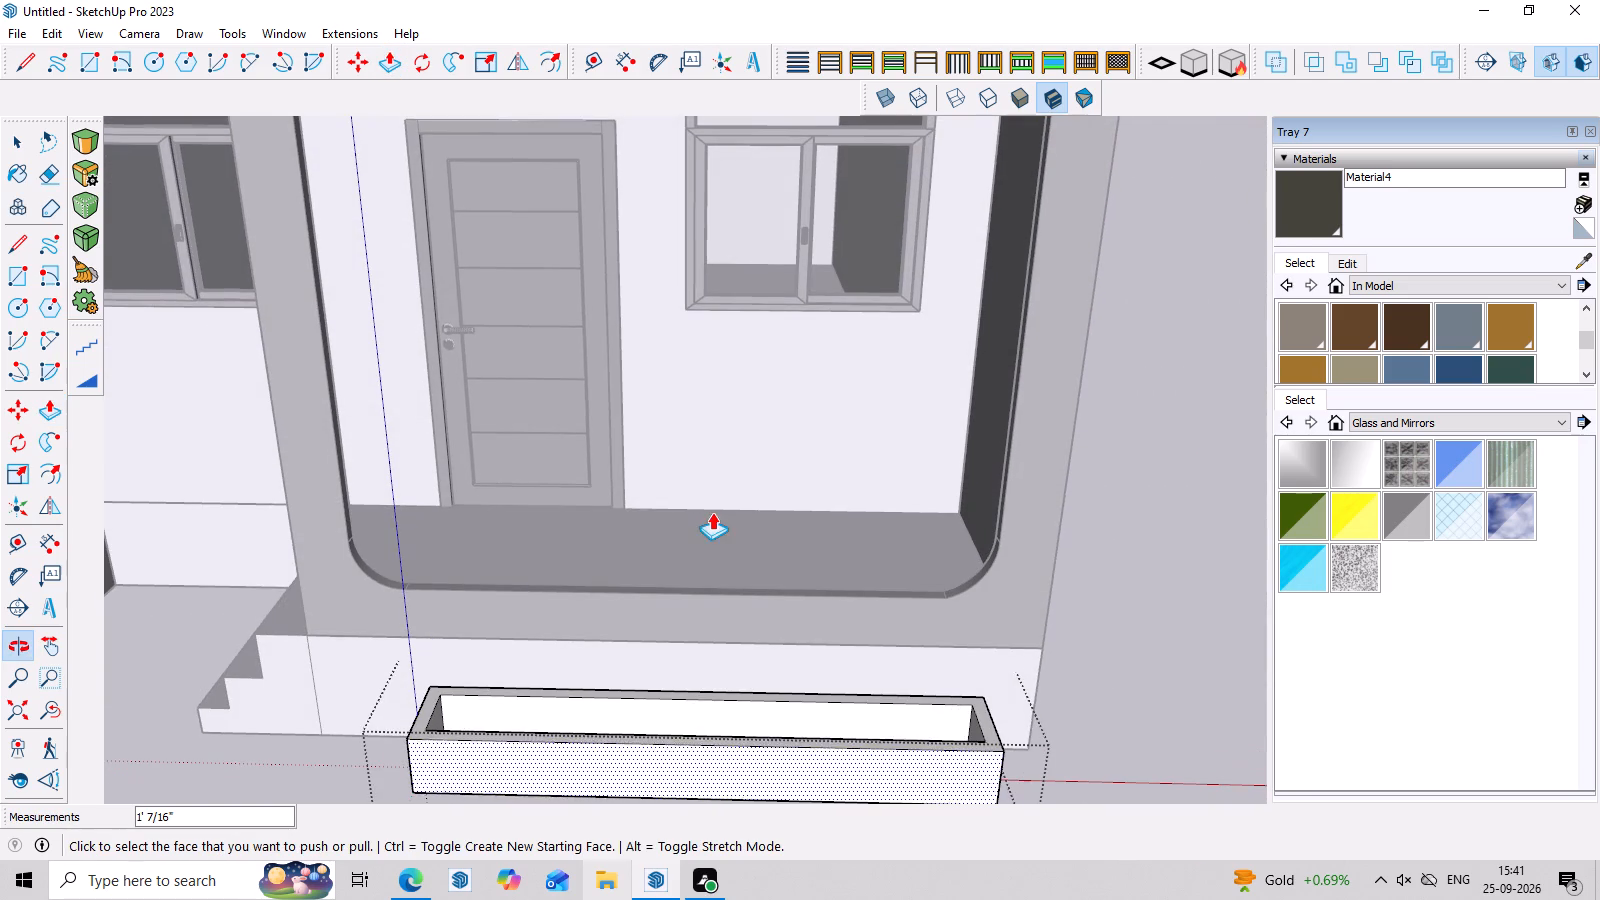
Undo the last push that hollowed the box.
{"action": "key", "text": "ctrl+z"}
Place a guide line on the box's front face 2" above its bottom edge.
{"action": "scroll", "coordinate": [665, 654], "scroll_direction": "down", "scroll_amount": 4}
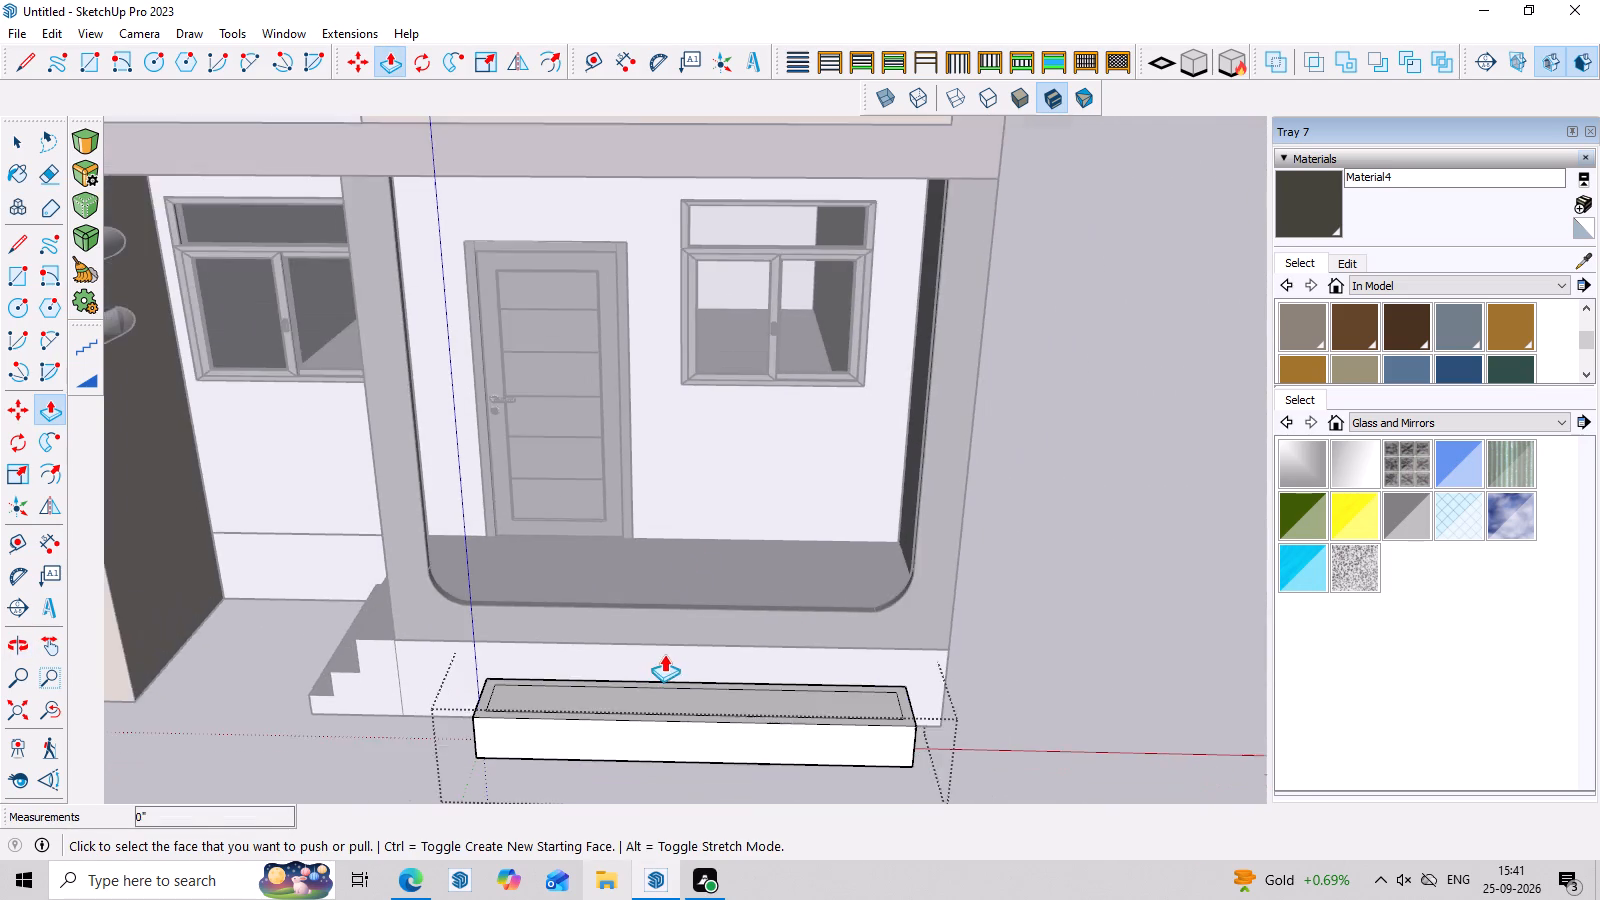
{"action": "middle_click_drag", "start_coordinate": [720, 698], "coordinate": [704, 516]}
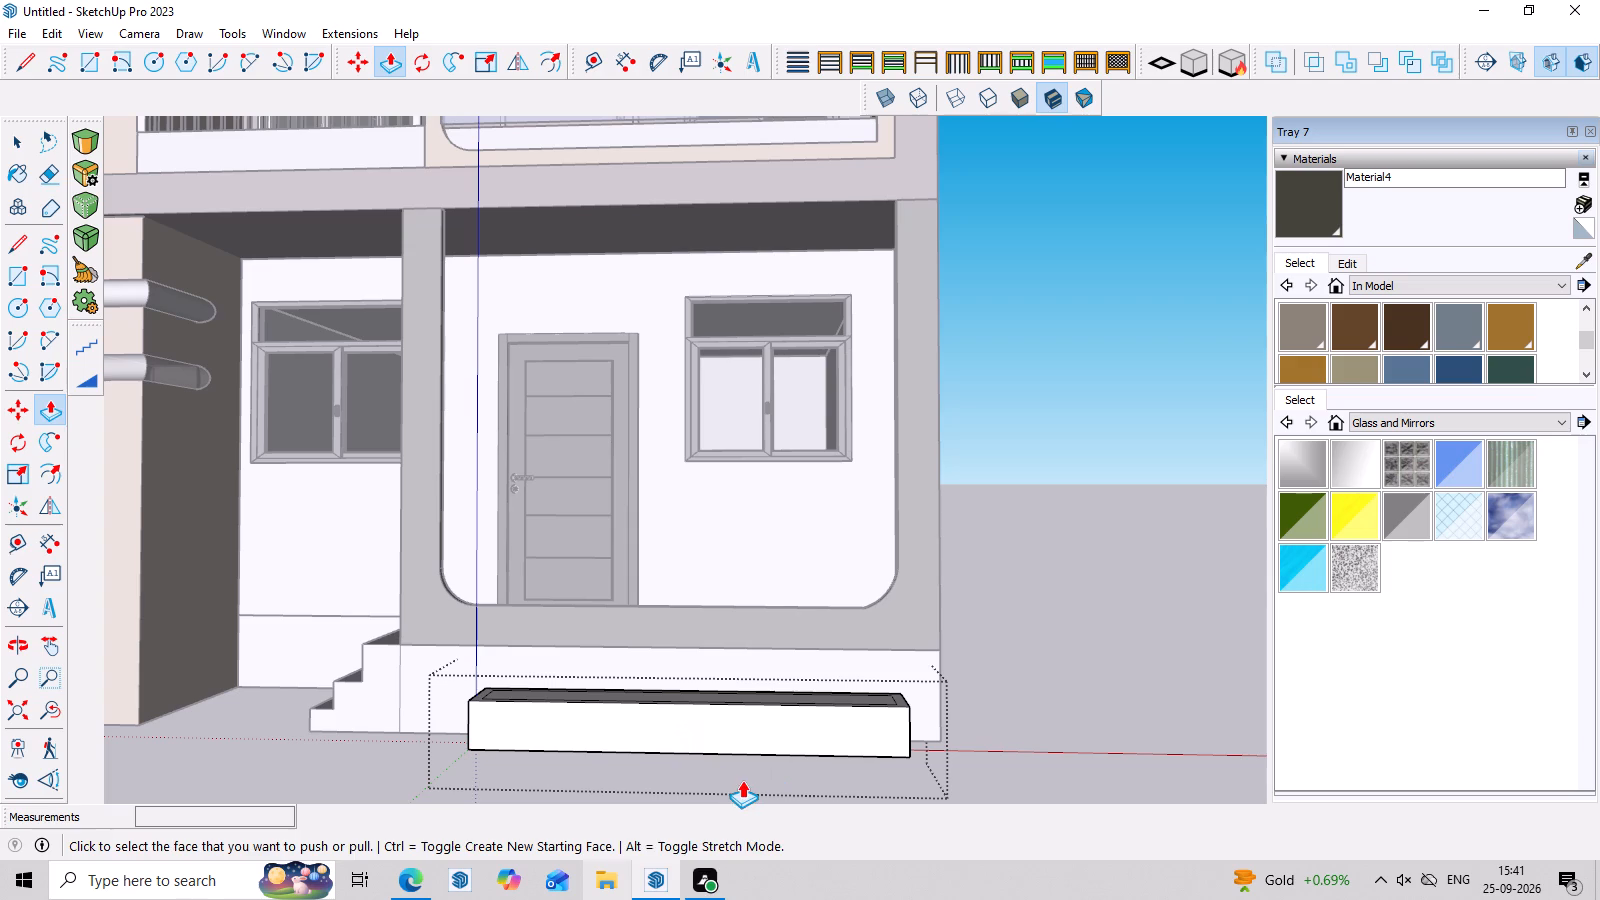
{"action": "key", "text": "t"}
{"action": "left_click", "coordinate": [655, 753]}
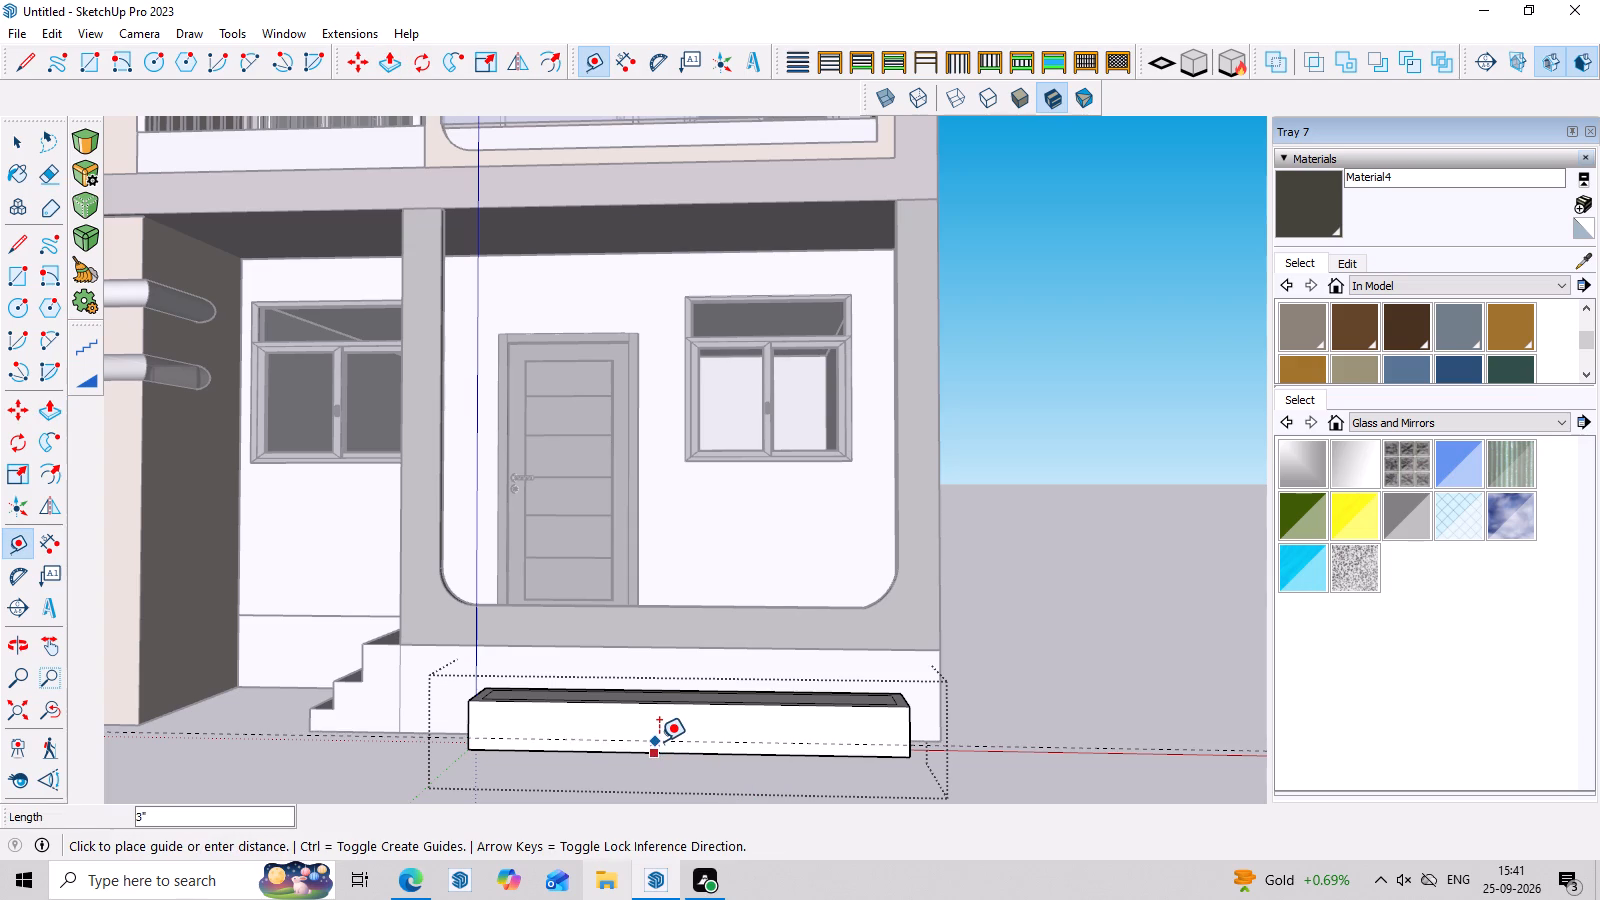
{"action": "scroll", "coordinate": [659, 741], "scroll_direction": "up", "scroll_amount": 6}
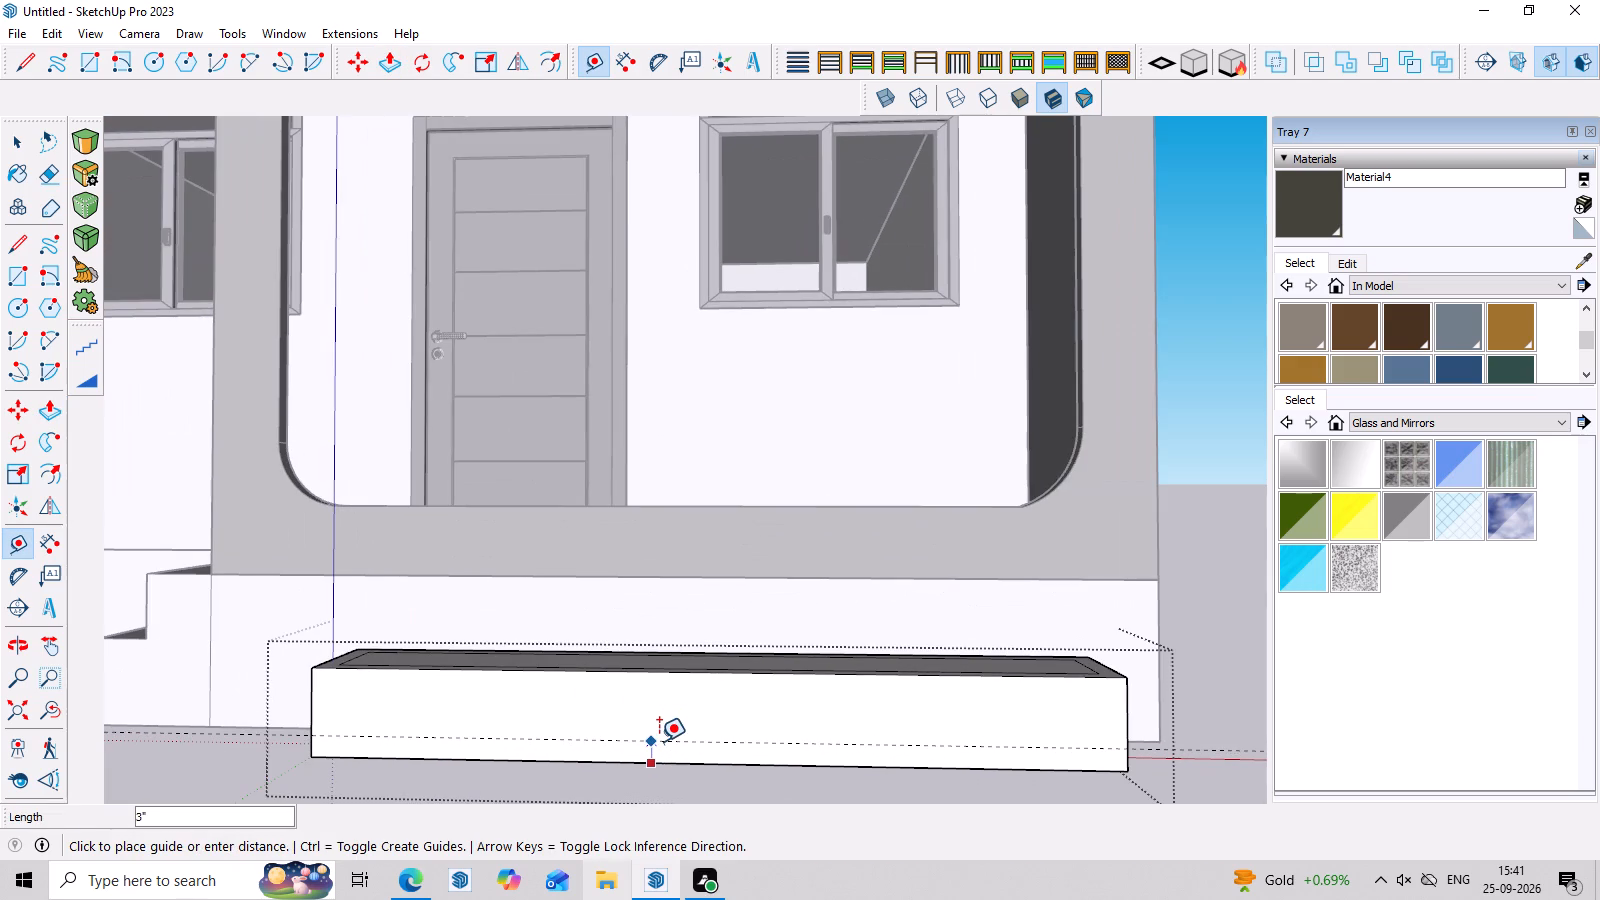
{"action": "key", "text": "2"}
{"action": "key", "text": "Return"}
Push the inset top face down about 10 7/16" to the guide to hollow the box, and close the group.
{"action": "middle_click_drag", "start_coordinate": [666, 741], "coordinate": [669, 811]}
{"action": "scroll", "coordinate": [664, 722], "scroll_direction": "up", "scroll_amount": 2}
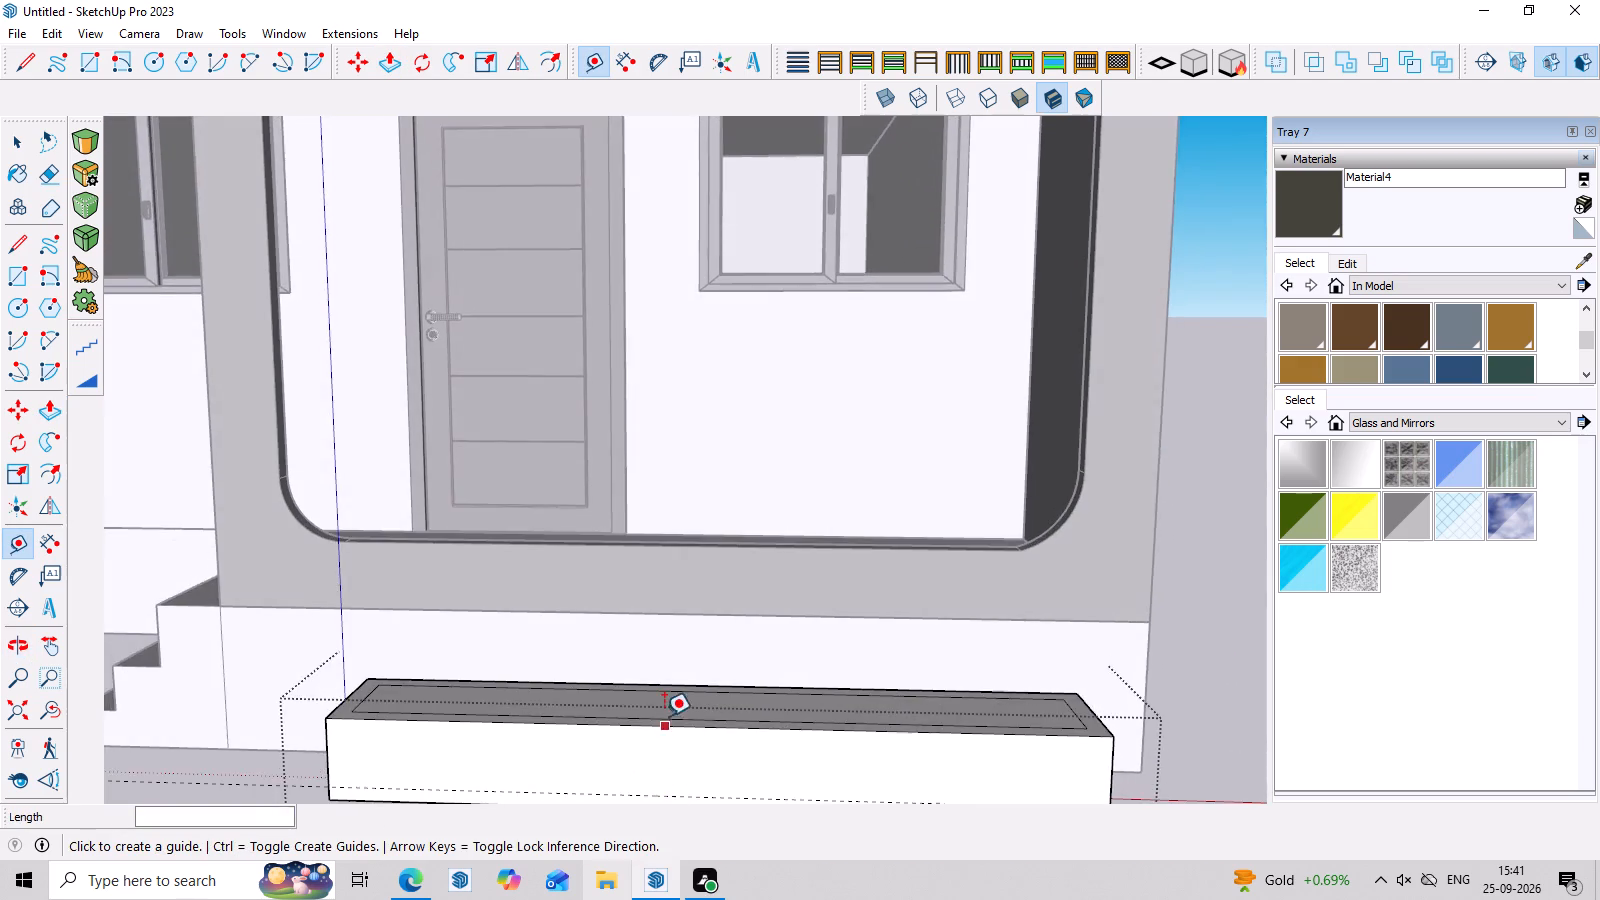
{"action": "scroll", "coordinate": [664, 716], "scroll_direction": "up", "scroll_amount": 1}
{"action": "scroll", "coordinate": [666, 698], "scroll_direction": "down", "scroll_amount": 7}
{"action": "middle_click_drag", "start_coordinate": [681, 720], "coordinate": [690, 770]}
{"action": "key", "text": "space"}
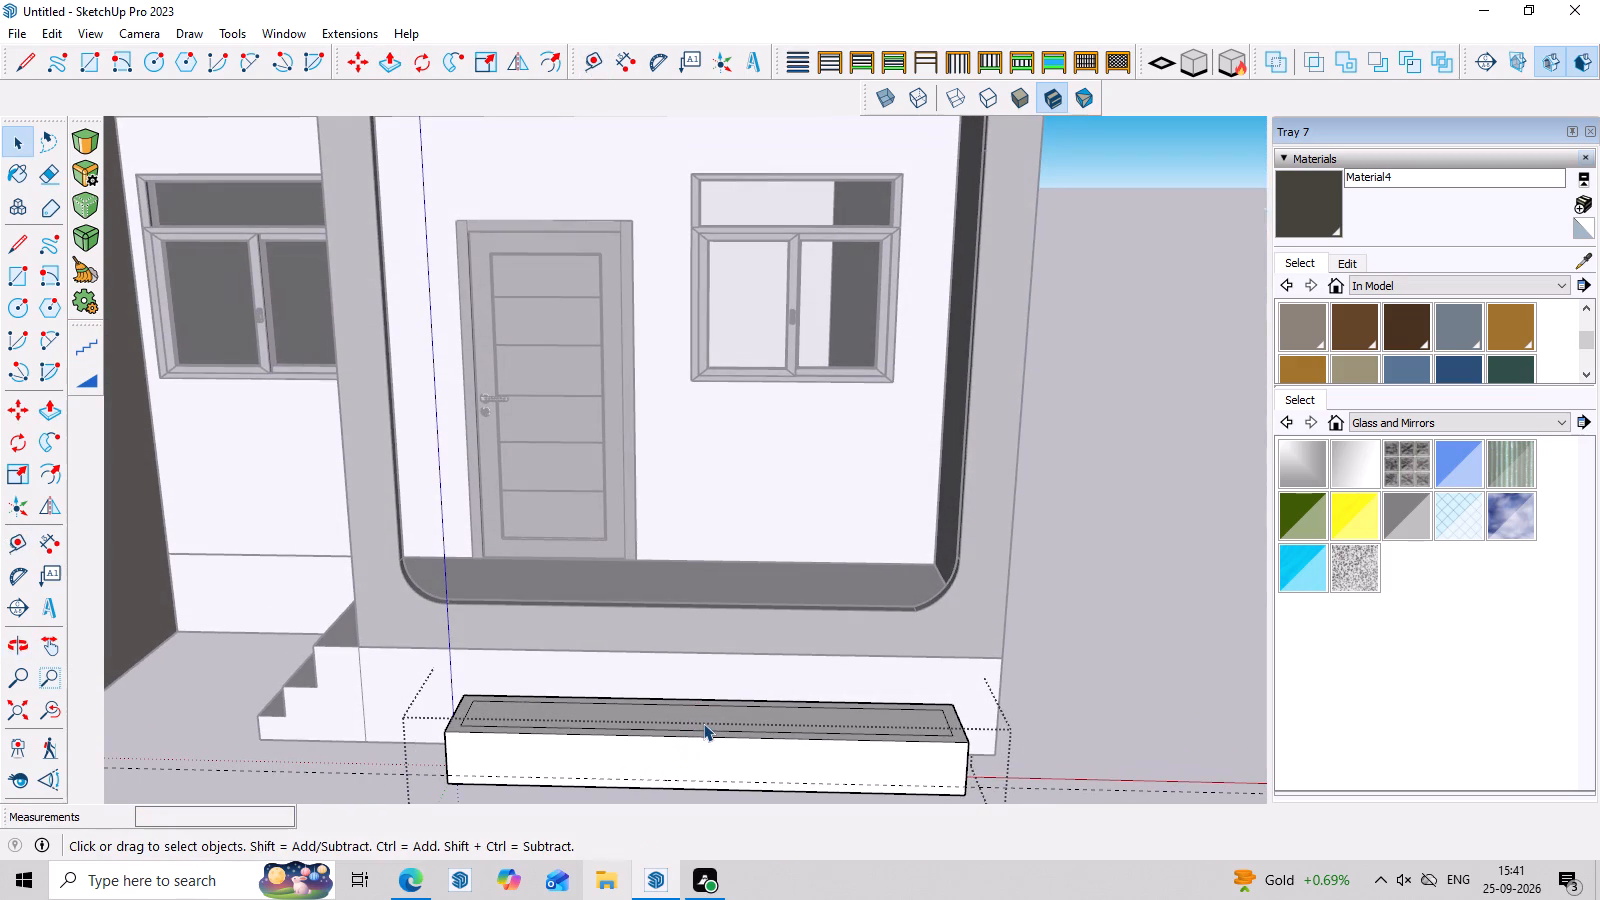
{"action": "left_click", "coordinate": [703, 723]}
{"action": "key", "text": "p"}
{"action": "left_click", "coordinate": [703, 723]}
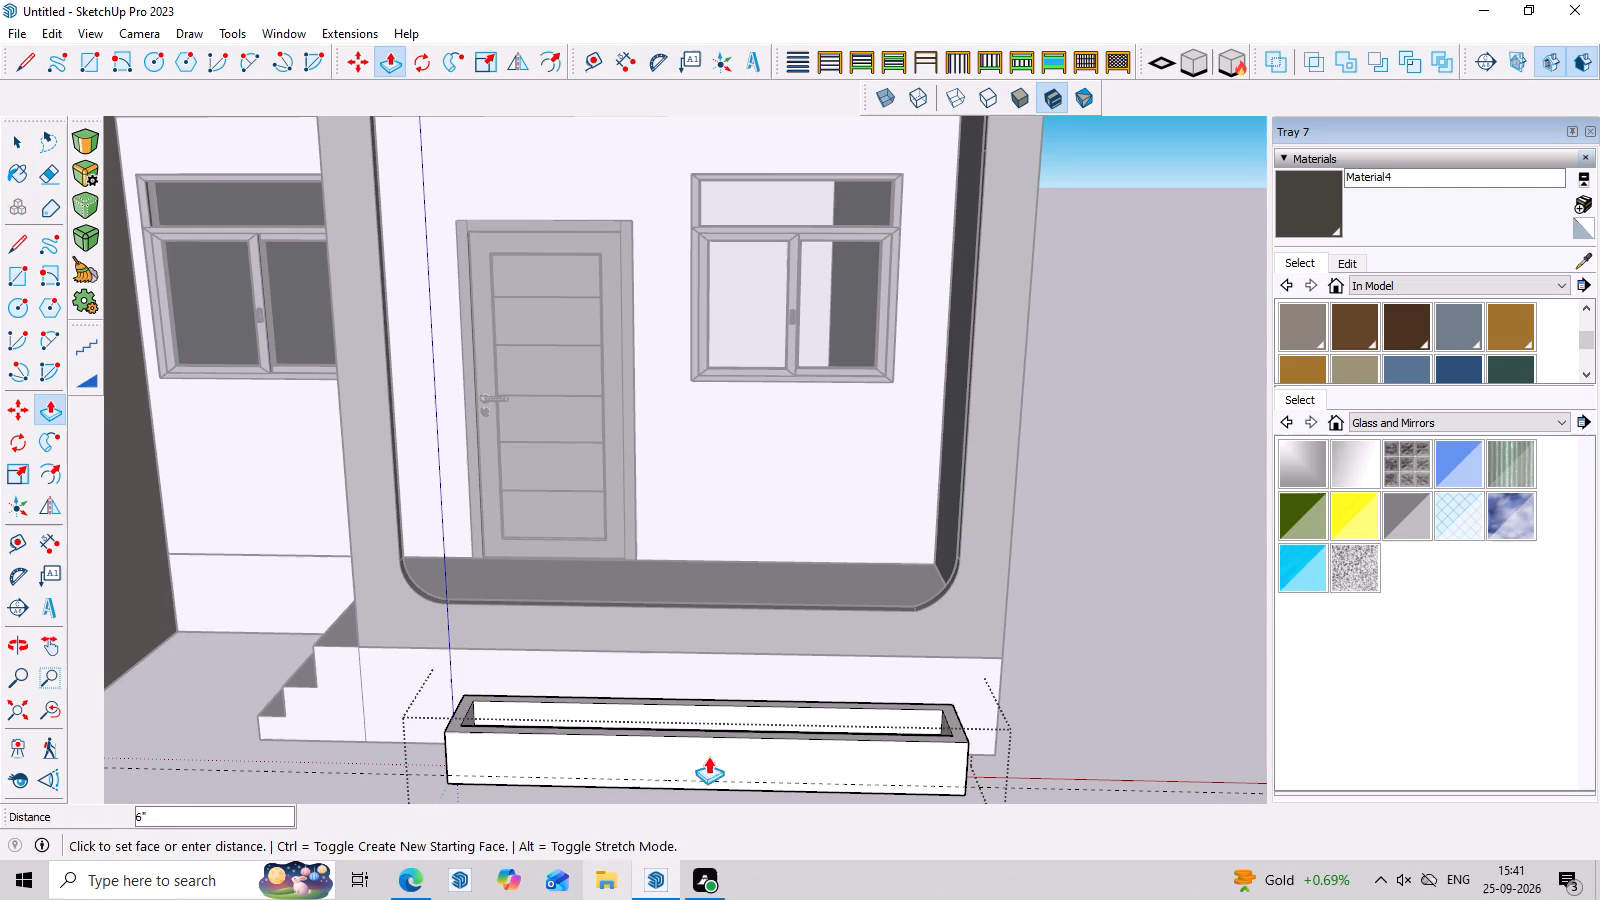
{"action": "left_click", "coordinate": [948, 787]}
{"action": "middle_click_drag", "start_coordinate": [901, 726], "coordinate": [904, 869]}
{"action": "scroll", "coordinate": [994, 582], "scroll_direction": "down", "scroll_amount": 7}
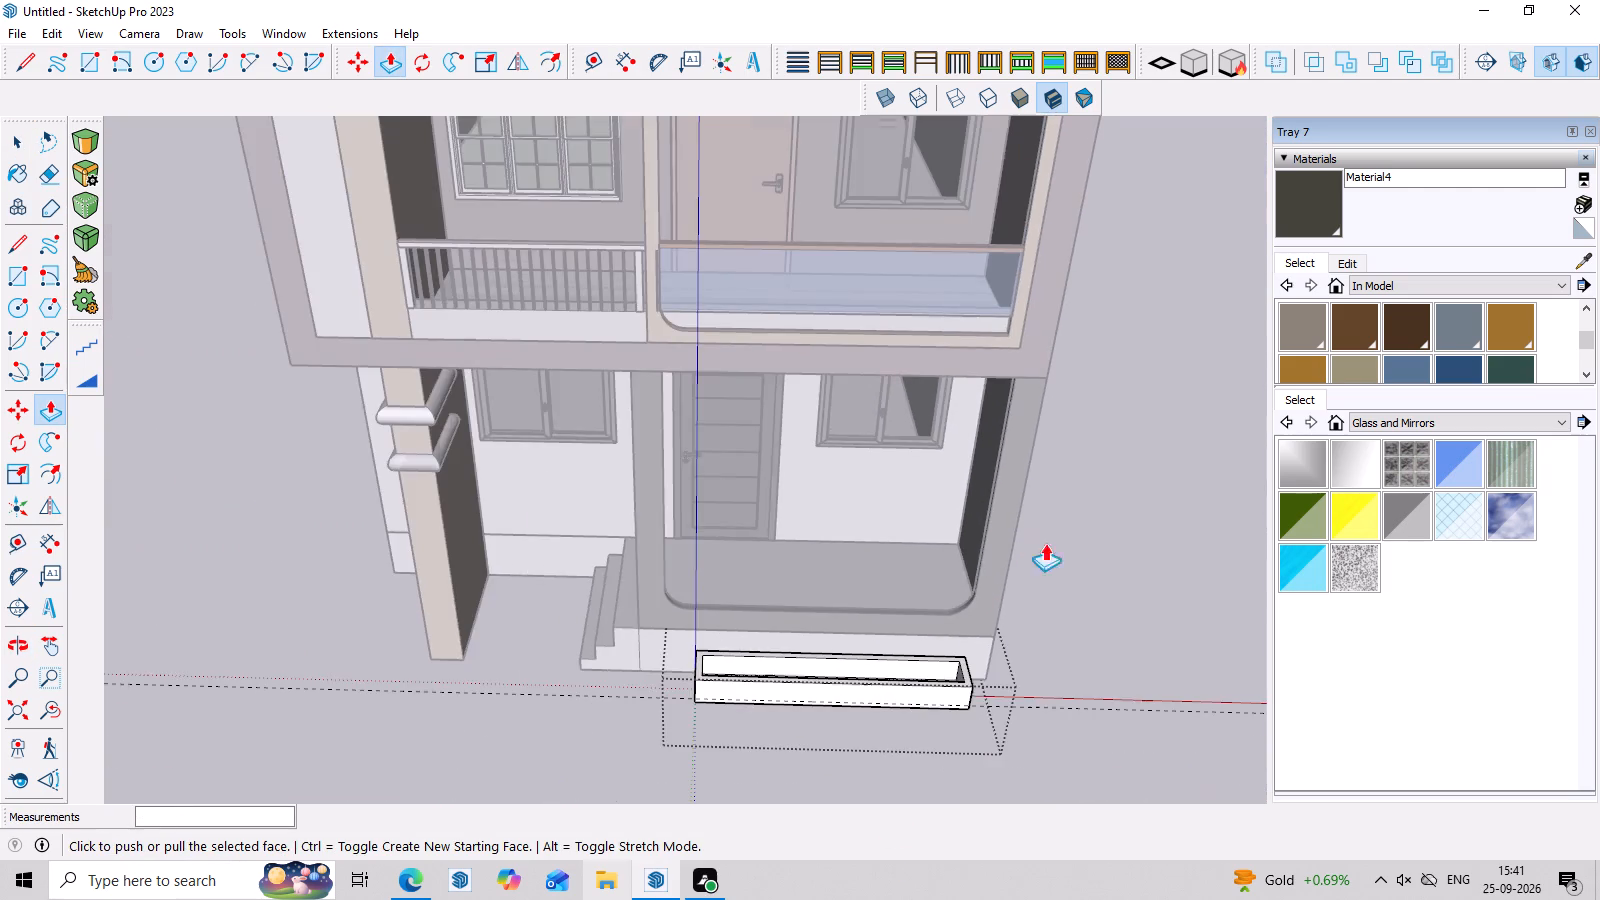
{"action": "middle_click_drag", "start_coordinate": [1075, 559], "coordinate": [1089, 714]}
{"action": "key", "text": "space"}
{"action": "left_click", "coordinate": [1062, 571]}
Examine the hollowed planter box against the porch and facade from several angles.
{"action": "scroll", "coordinate": [1058, 628], "scroll_direction": "down", "scroll_amount": 1}
{"action": "middle_click_drag", "start_coordinate": [1059, 637], "coordinate": [1068, 671]}
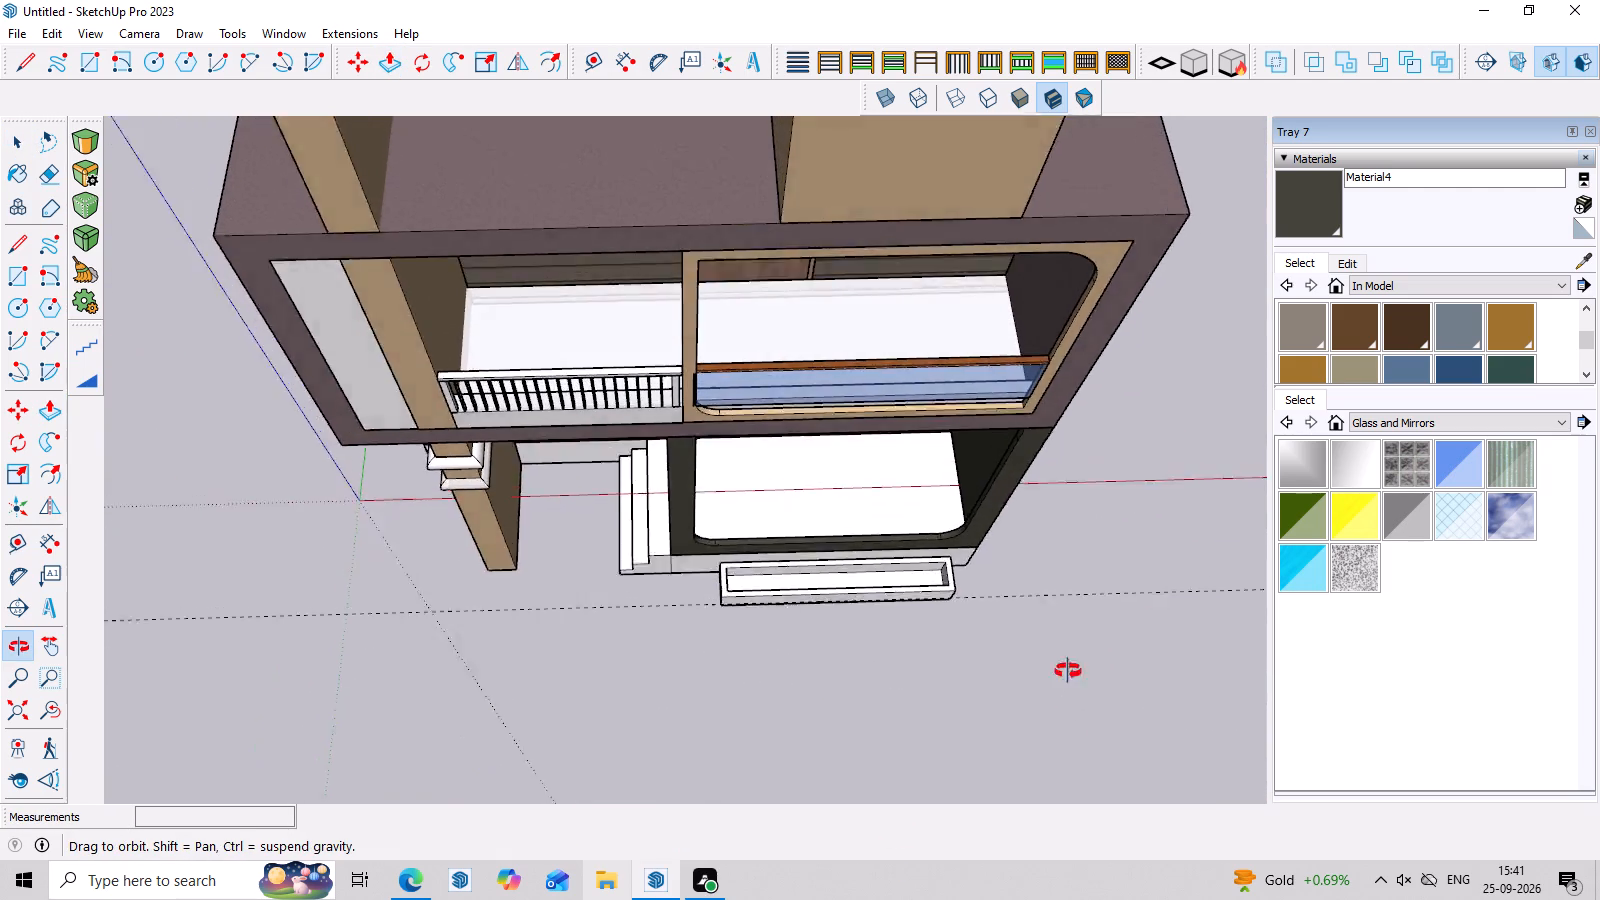
{"action": "middle_click_drag", "start_coordinate": [1068, 671], "coordinate": [1043, 140]}
{"action": "scroll", "coordinate": [1030, 230], "scroll_direction": "down", "scroll_amount": 7}
{"action": "middle_click_drag", "start_coordinate": [1089, 347], "coordinate": [1114, 616]}
{"action": "scroll", "coordinate": [1127, 597], "scroll_direction": "up", "scroll_amount": 3}
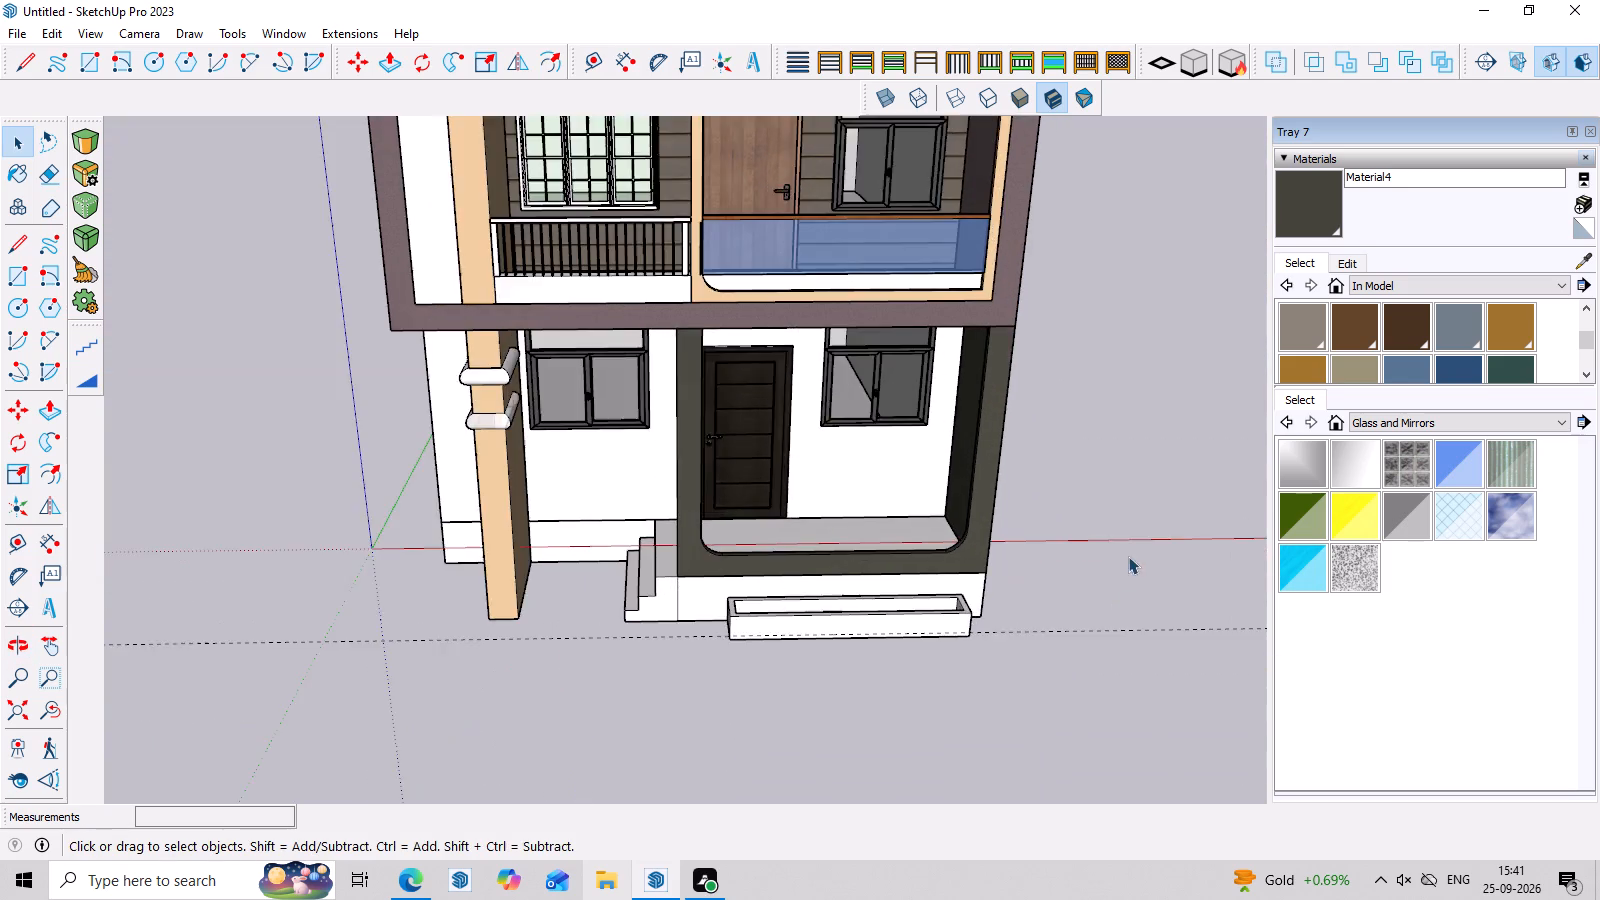
{"action": "scroll", "coordinate": [1128, 556], "scroll_direction": "up", "scroll_amount": 4}
{"action": "middle_click_drag", "start_coordinate": [1112, 620], "coordinate": [1116, 568]}
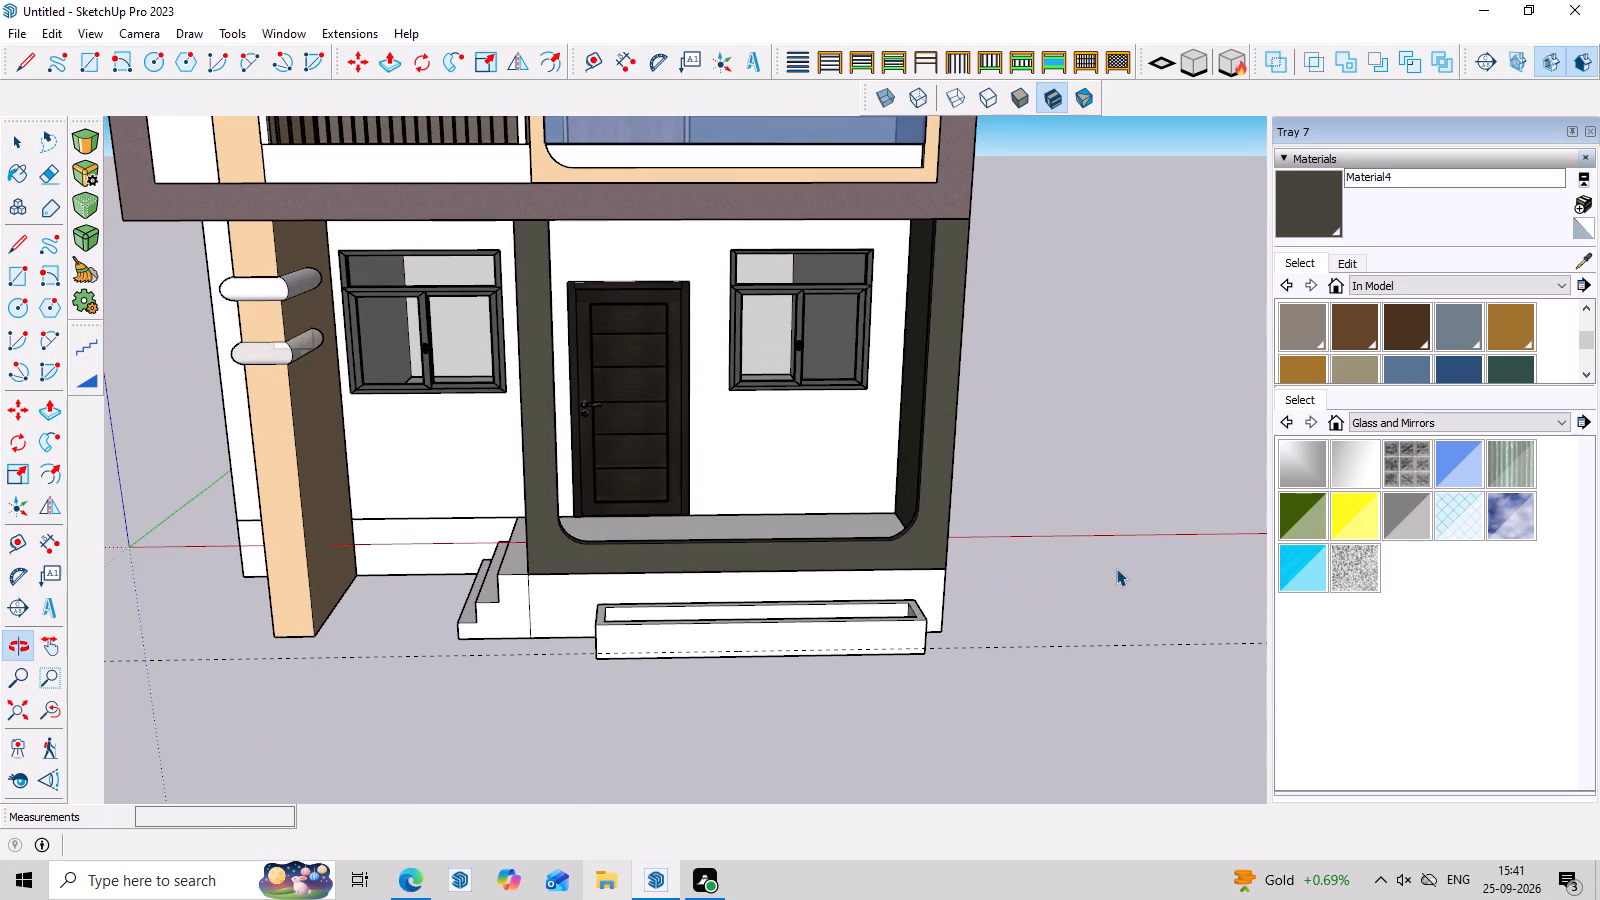
{"action": "middle_click_drag", "start_coordinate": [1116, 568], "coordinate": [1119, 682]}
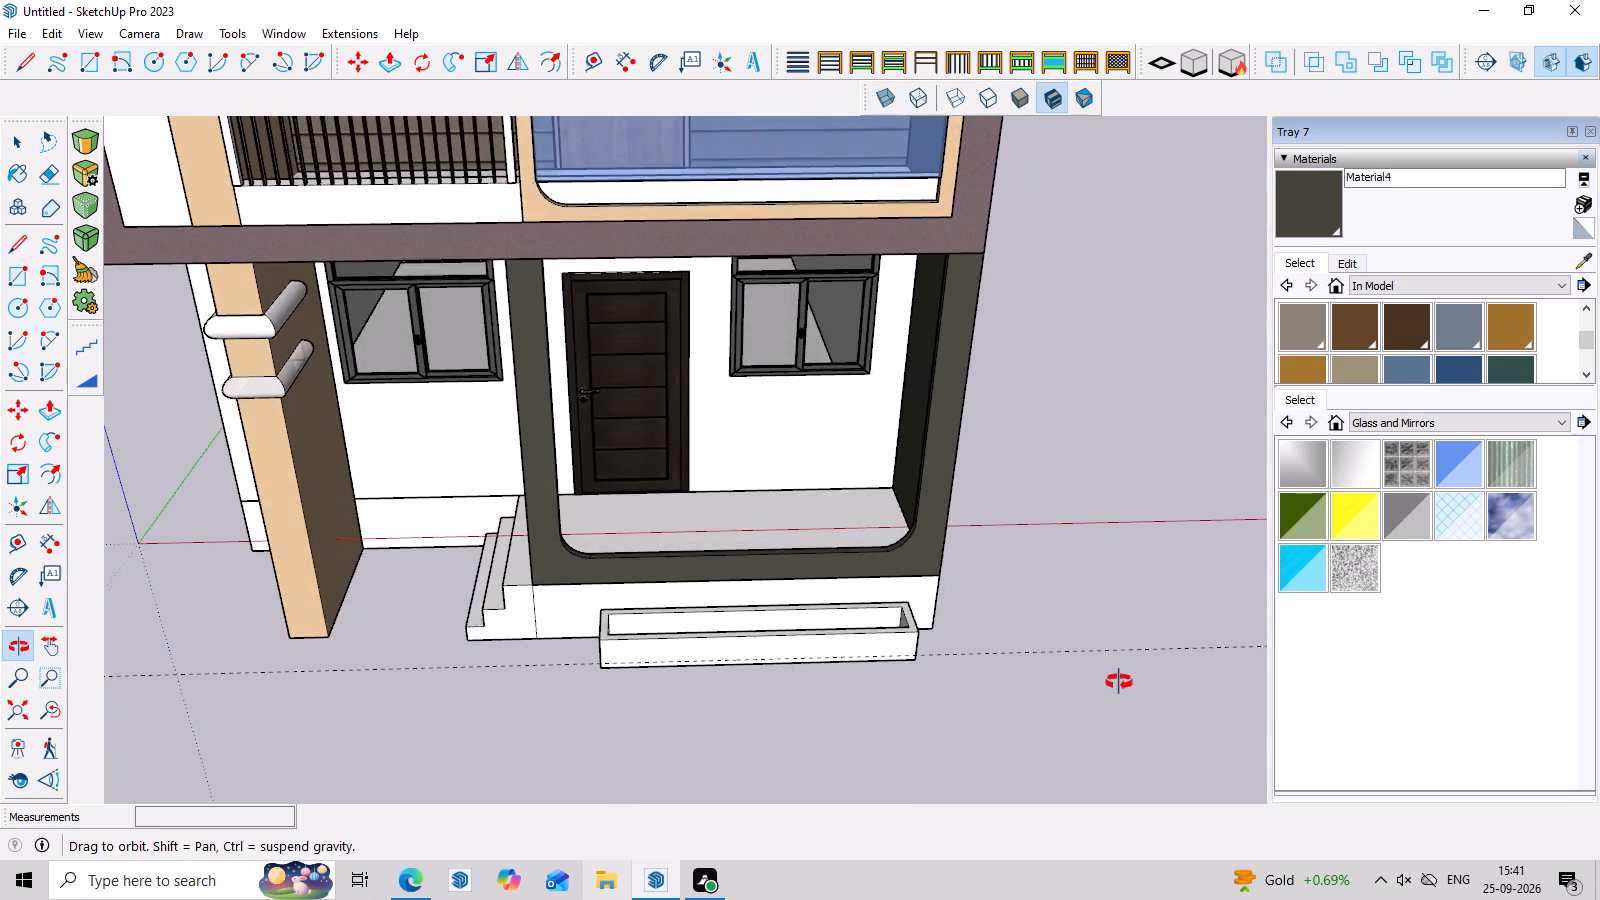
{"action": "middle_click_drag", "start_coordinate": [1119, 682], "coordinate": [1123, 617]}
{"action": "scroll", "coordinate": [1123, 617], "scroll_direction": "up", "scroll_amount": 1}
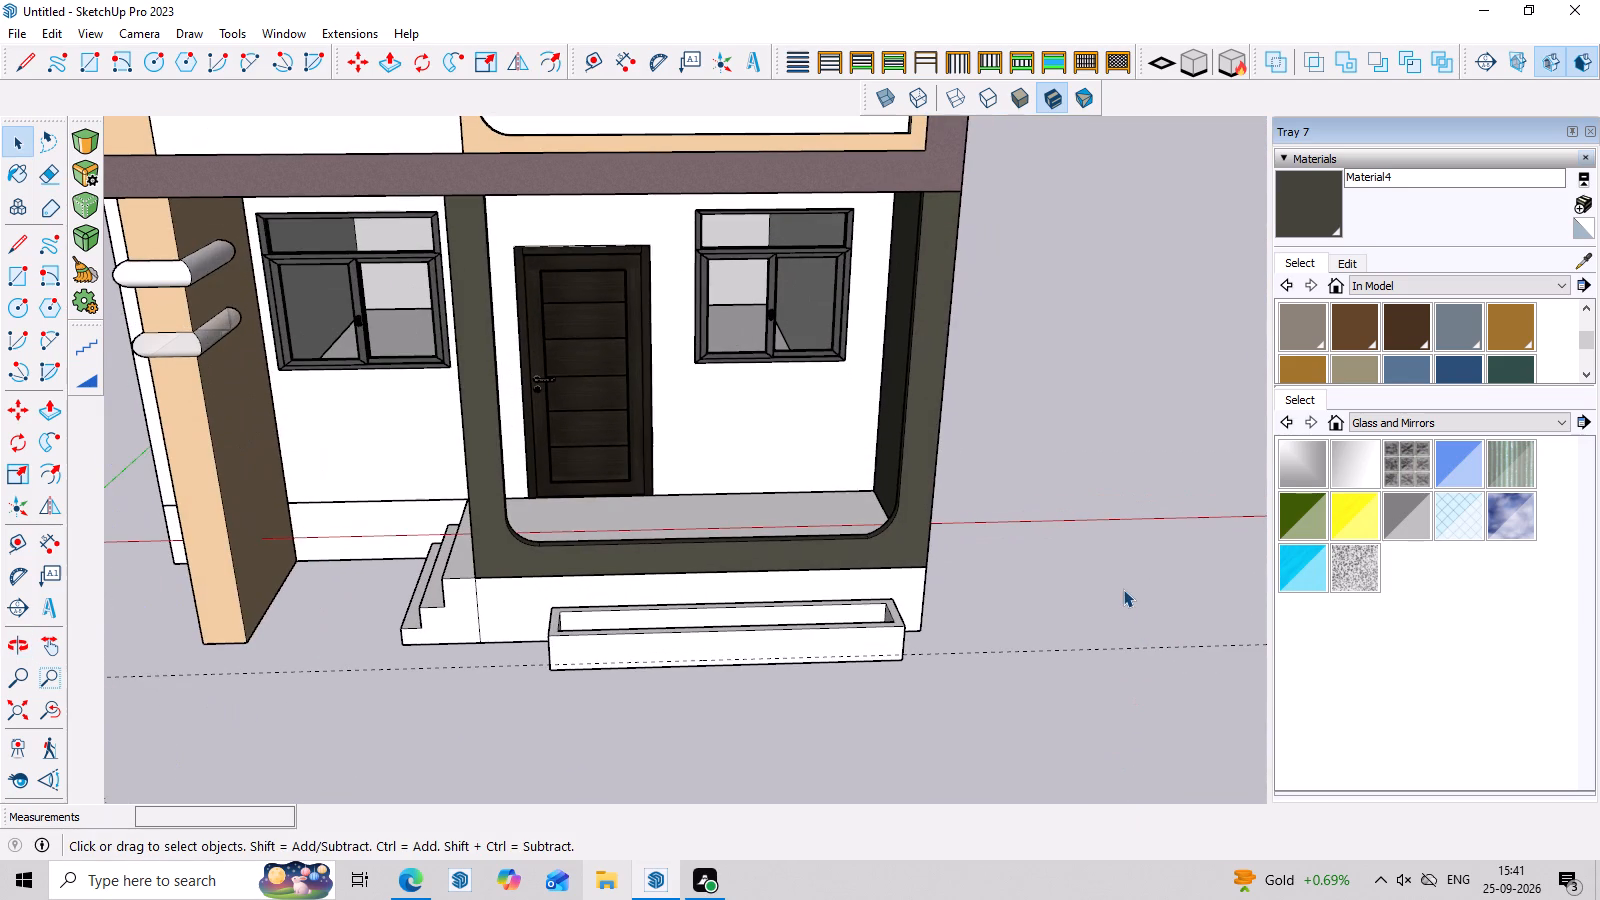
Undo the box modelling back to the flat rectangle inside the group in front of the porch platform.
{"action": "key", "text": "ctrl+z"}
{"action": "key", "text": "ctrl+z"}
{"action": "key", "text": "ctrl+z"}
{"action": "key", "text": "ctrl+z"}
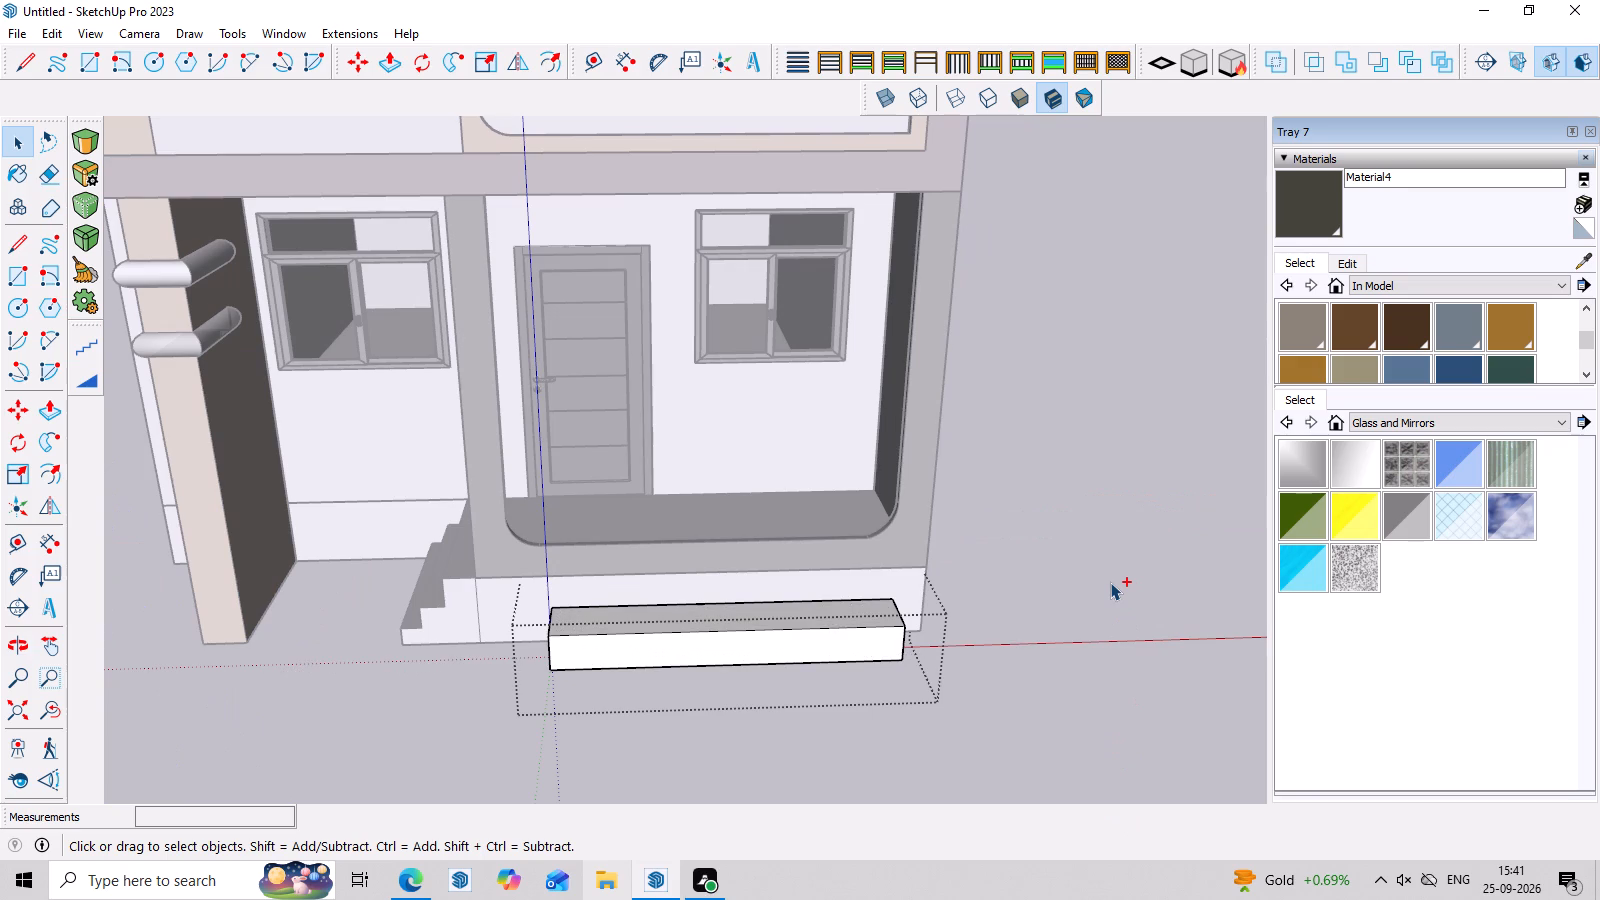
{"action": "key", "text": "ctrl+z"}
{"action": "key", "text": "ctrl+z"}
{"action": "key", "text": "ctrl+z"}
{"action": "key", "text": "ctrl+z"}
Offset the flat rectangle's outline inward by about 1 5/8".
{"action": "middle_click_drag", "start_coordinate": [1110, 600], "coordinate": [1127, 686]}
{"action": "scroll", "coordinate": [672, 682], "scroll_direction": "up", "scroll_amount": 7}
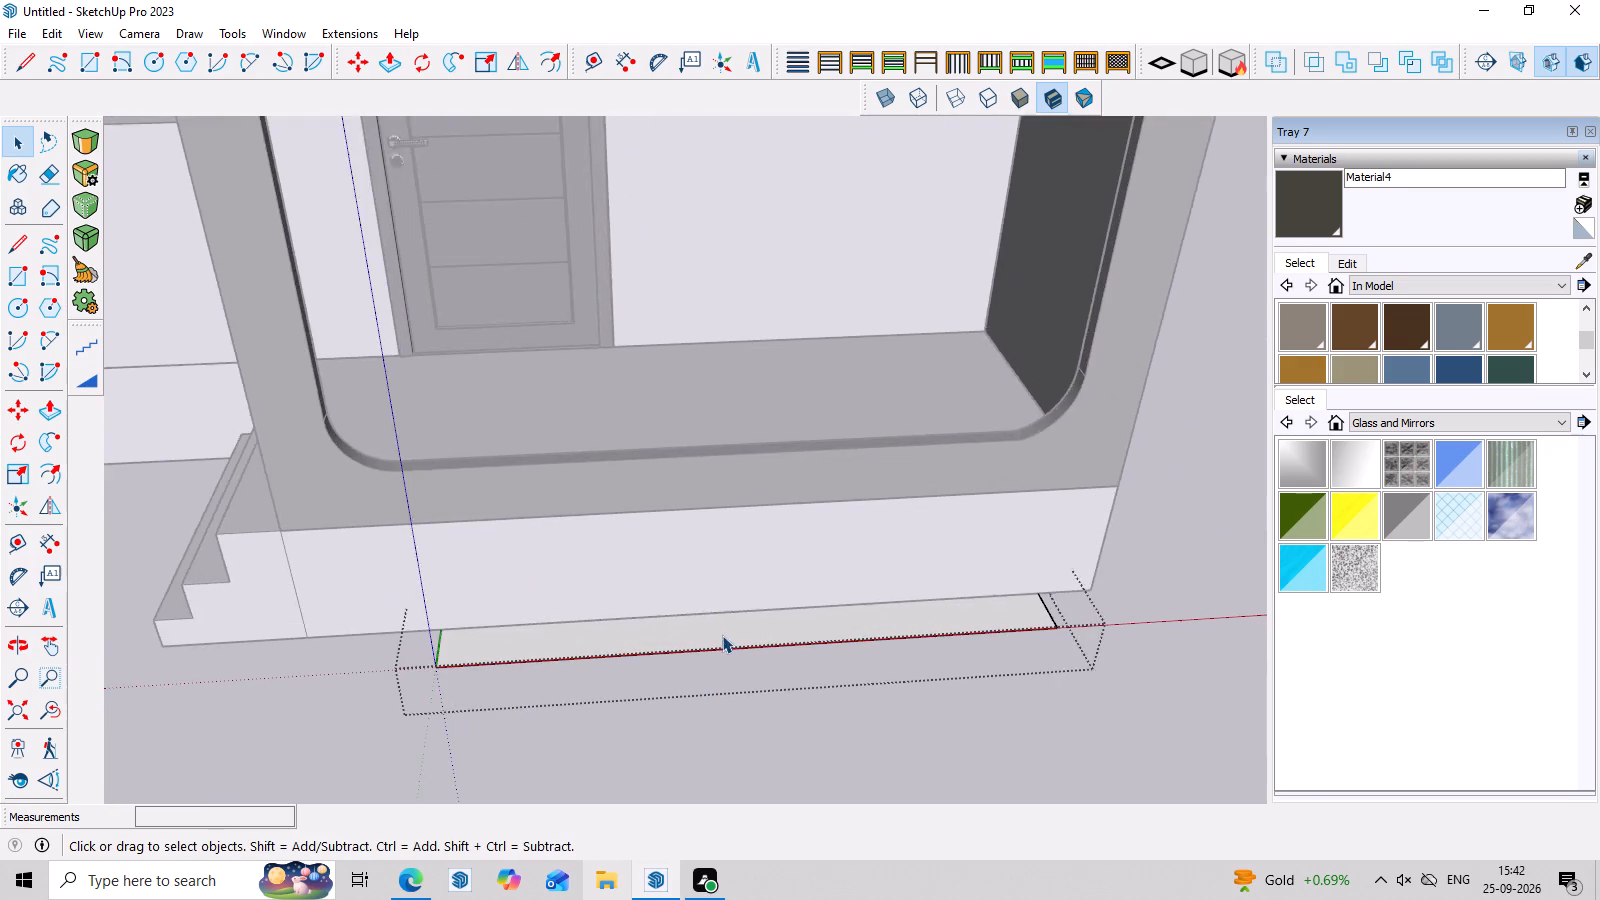
{"action": "scroll", "coordinate": [722, 635], "scroll_direction": "up", "scroll_amount": 3}
{"action": "left_click", "coordinate": [726, 630]}
{"action": "scroll", "coordinate": [394, 642], "scroll_direction": "up", "scroll_amount": 5}
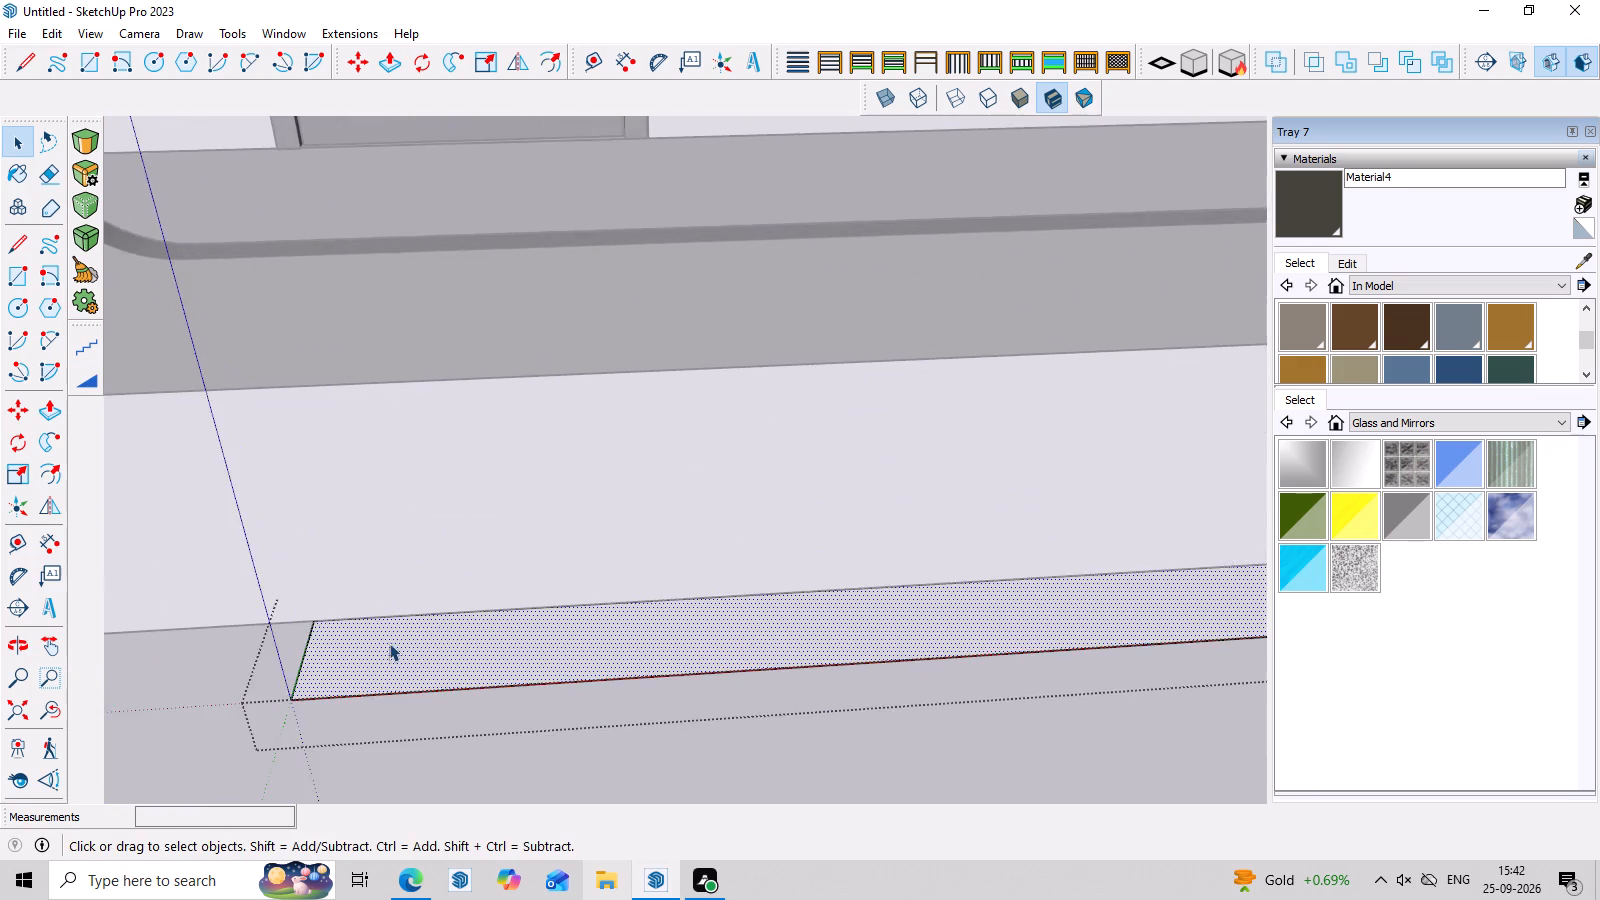
{"action": "scroll", "coordinate": [389, 643], "scroll_direction": "up", "scroll_amount": 3}
{"action": "key", "text": "f"}
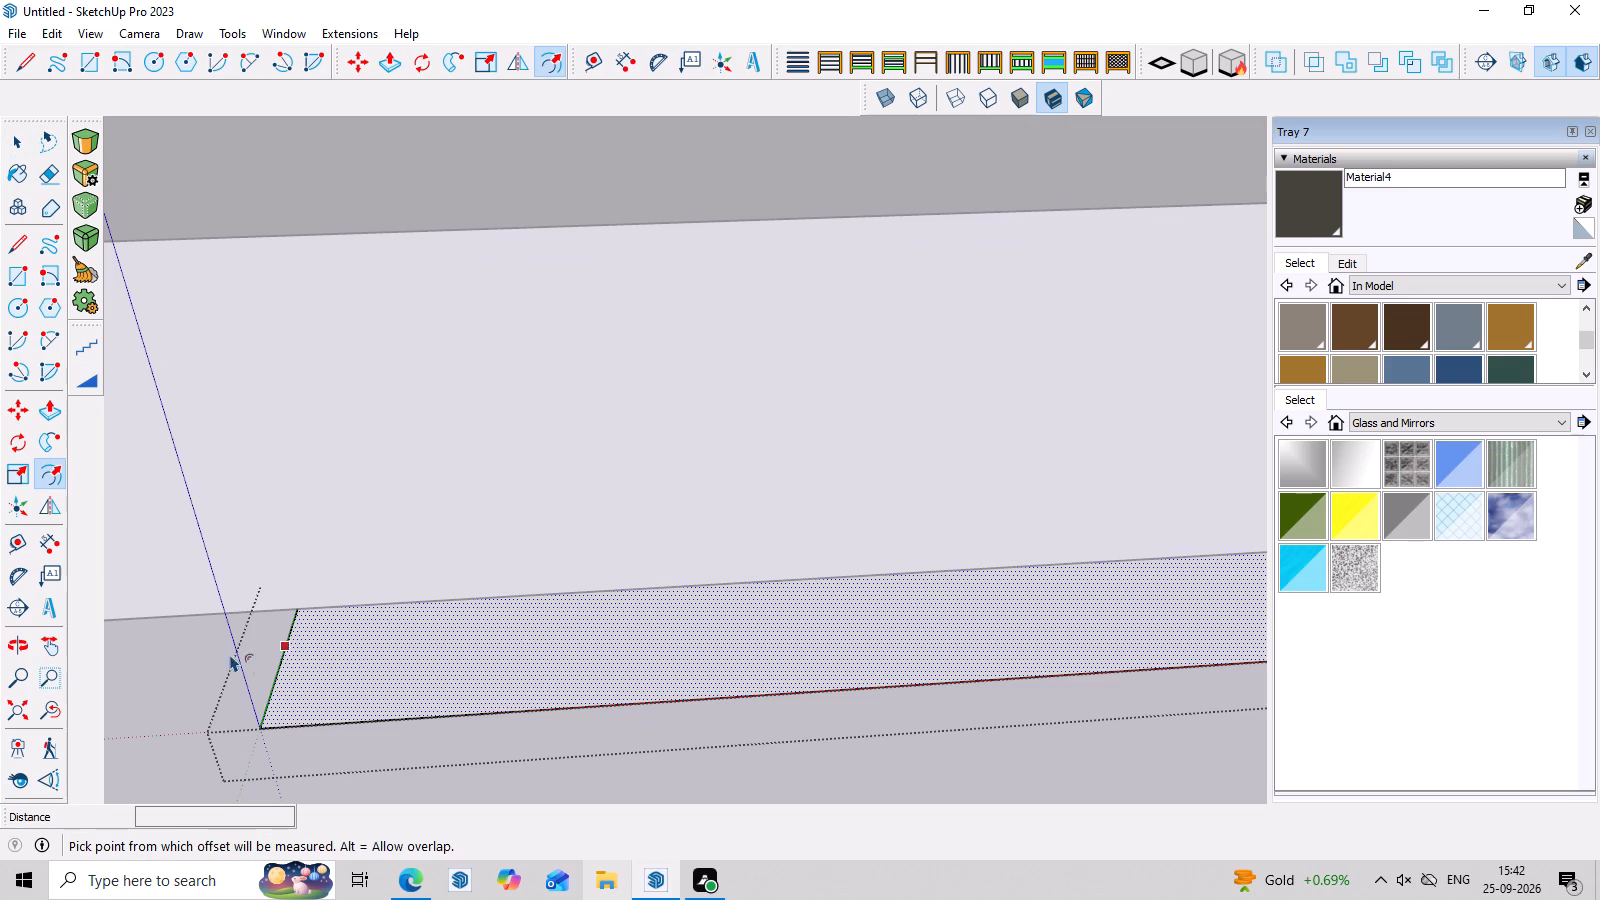
{"action": "left_click", "coordinate": [273, 659]}
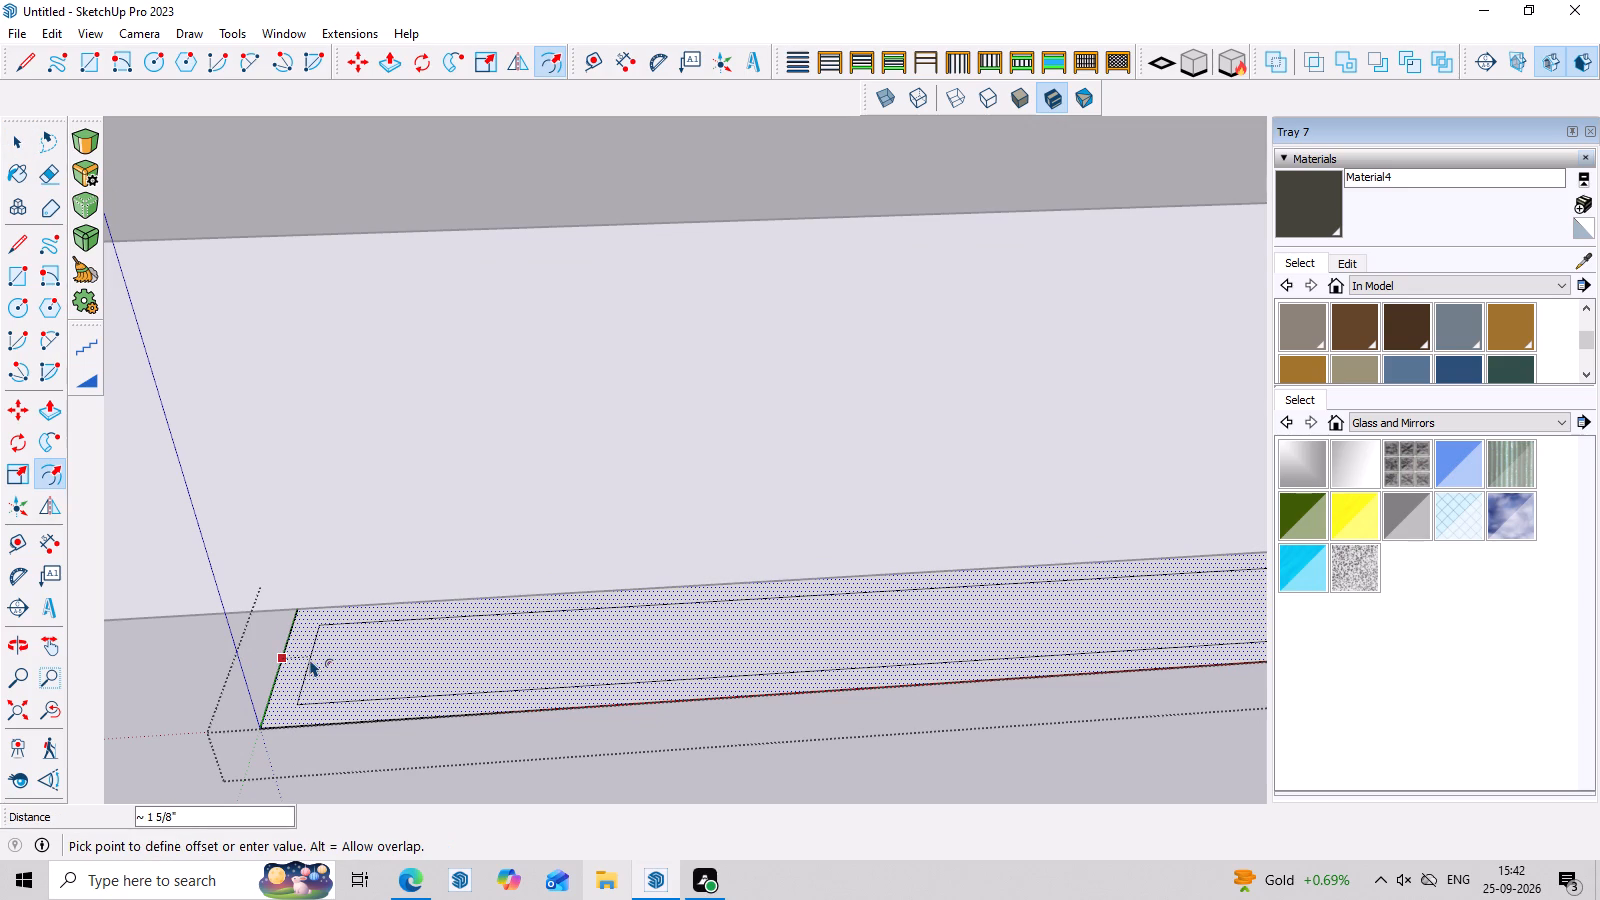
{"action": "left_click", "coordinate": [310, 659]}
{"action": "key", "text": "space"}
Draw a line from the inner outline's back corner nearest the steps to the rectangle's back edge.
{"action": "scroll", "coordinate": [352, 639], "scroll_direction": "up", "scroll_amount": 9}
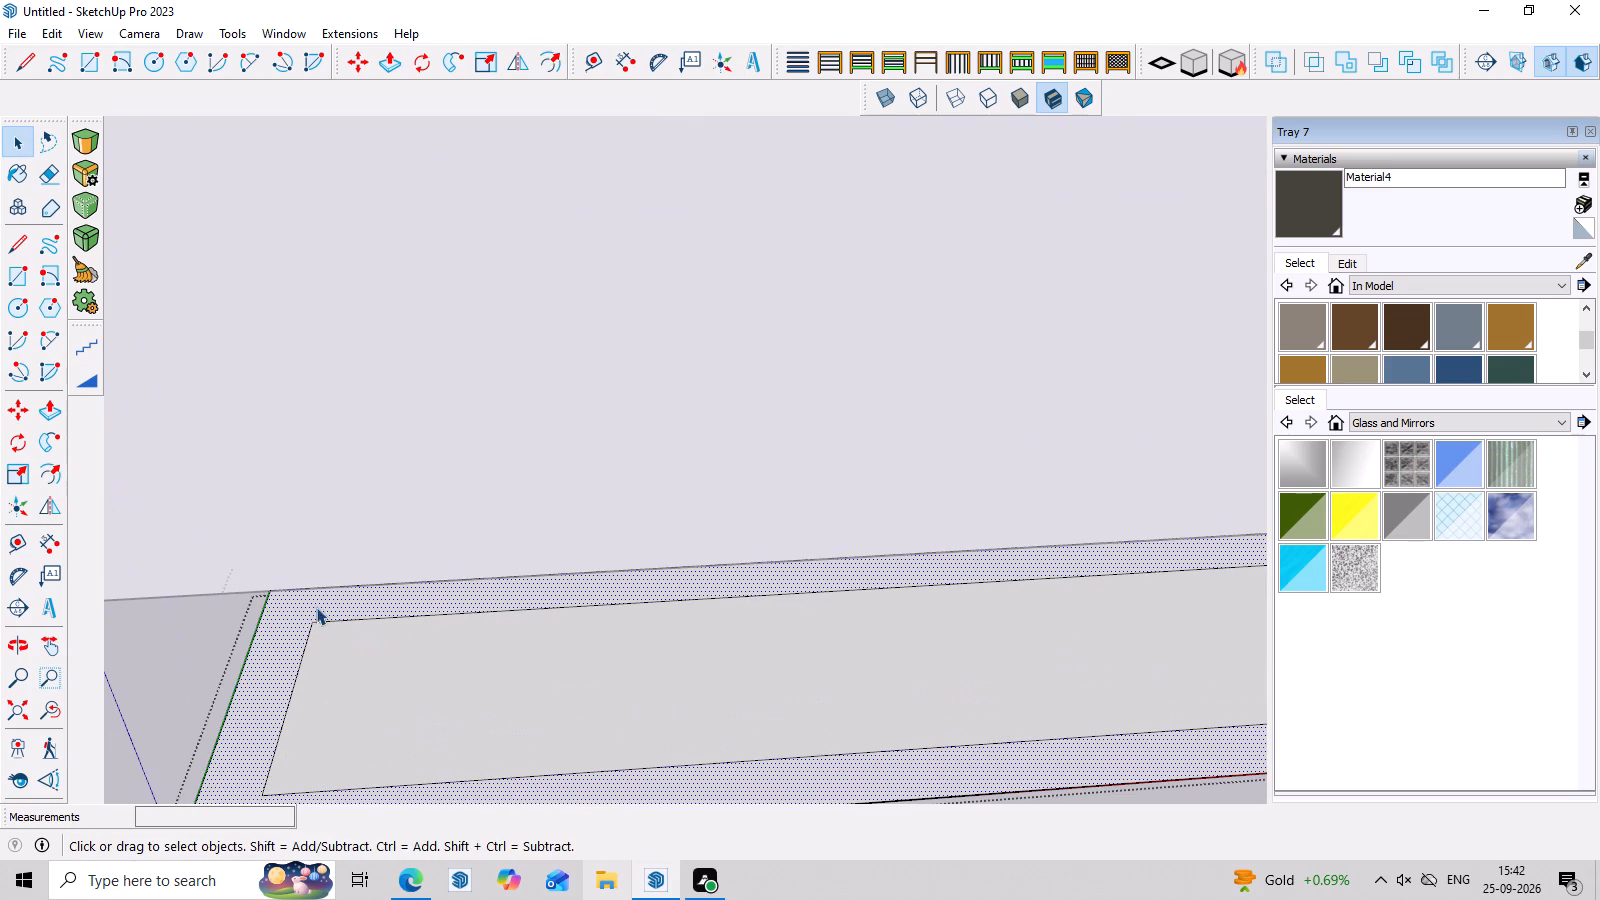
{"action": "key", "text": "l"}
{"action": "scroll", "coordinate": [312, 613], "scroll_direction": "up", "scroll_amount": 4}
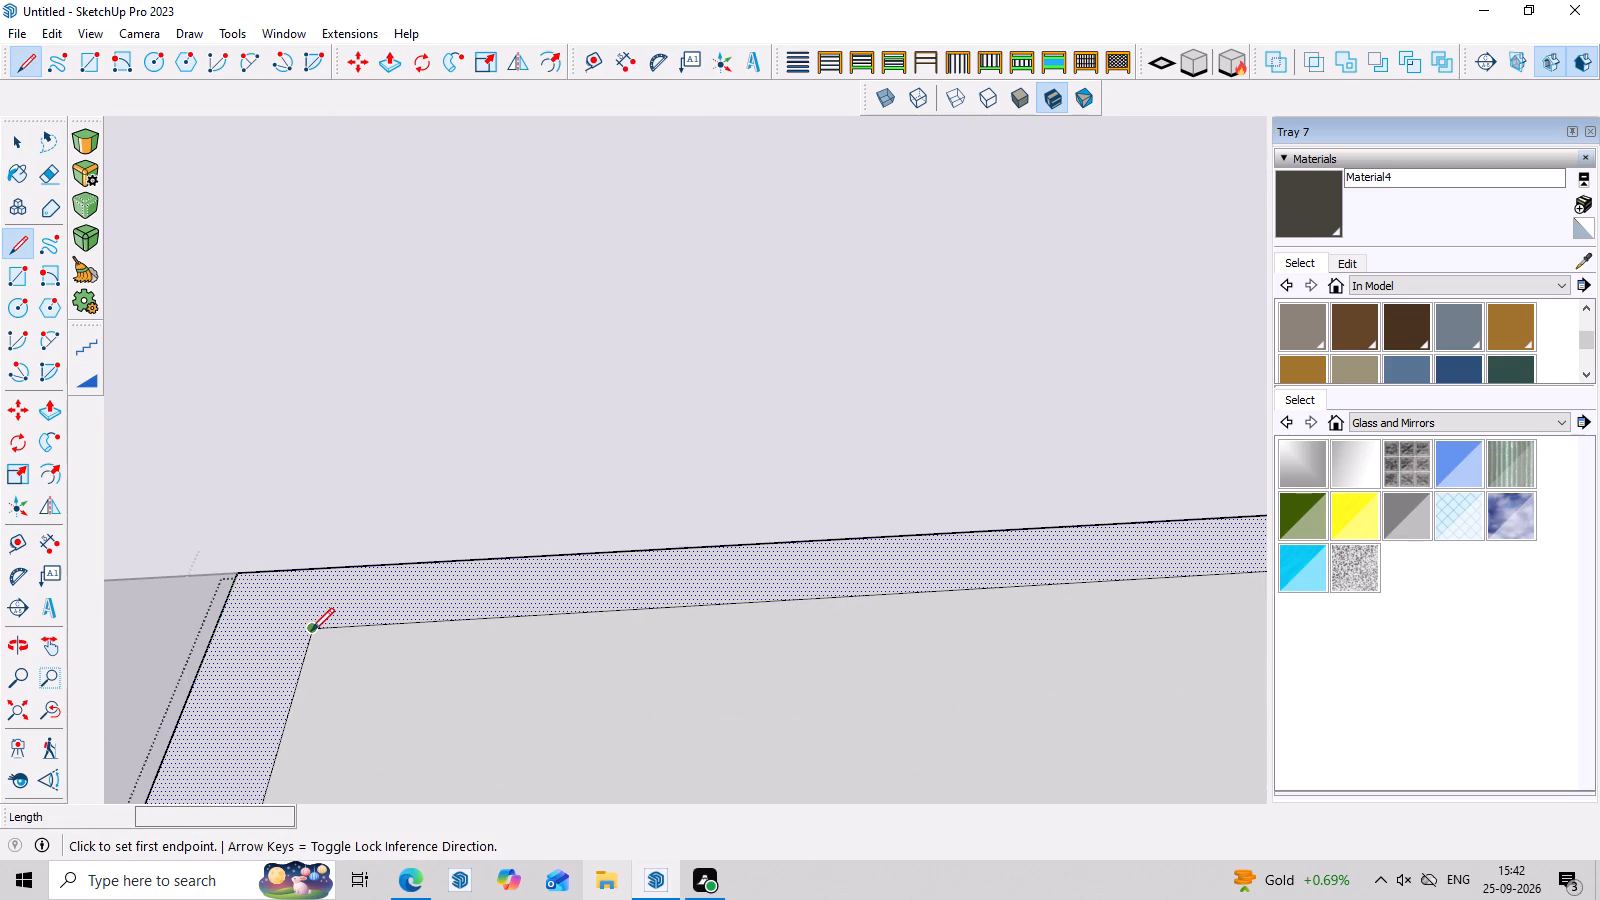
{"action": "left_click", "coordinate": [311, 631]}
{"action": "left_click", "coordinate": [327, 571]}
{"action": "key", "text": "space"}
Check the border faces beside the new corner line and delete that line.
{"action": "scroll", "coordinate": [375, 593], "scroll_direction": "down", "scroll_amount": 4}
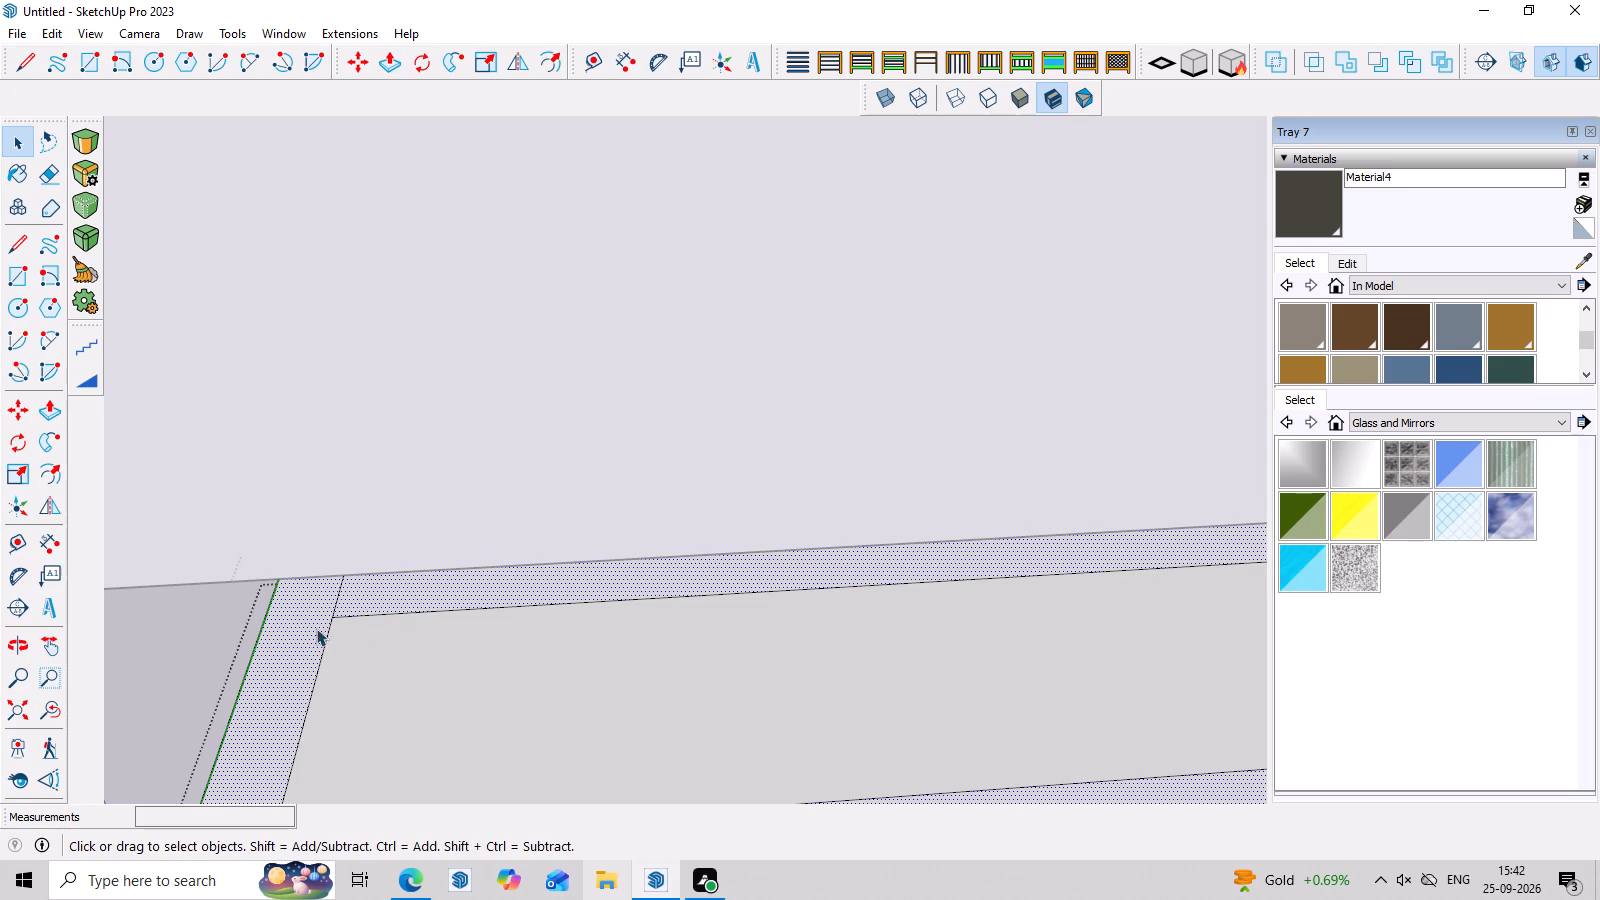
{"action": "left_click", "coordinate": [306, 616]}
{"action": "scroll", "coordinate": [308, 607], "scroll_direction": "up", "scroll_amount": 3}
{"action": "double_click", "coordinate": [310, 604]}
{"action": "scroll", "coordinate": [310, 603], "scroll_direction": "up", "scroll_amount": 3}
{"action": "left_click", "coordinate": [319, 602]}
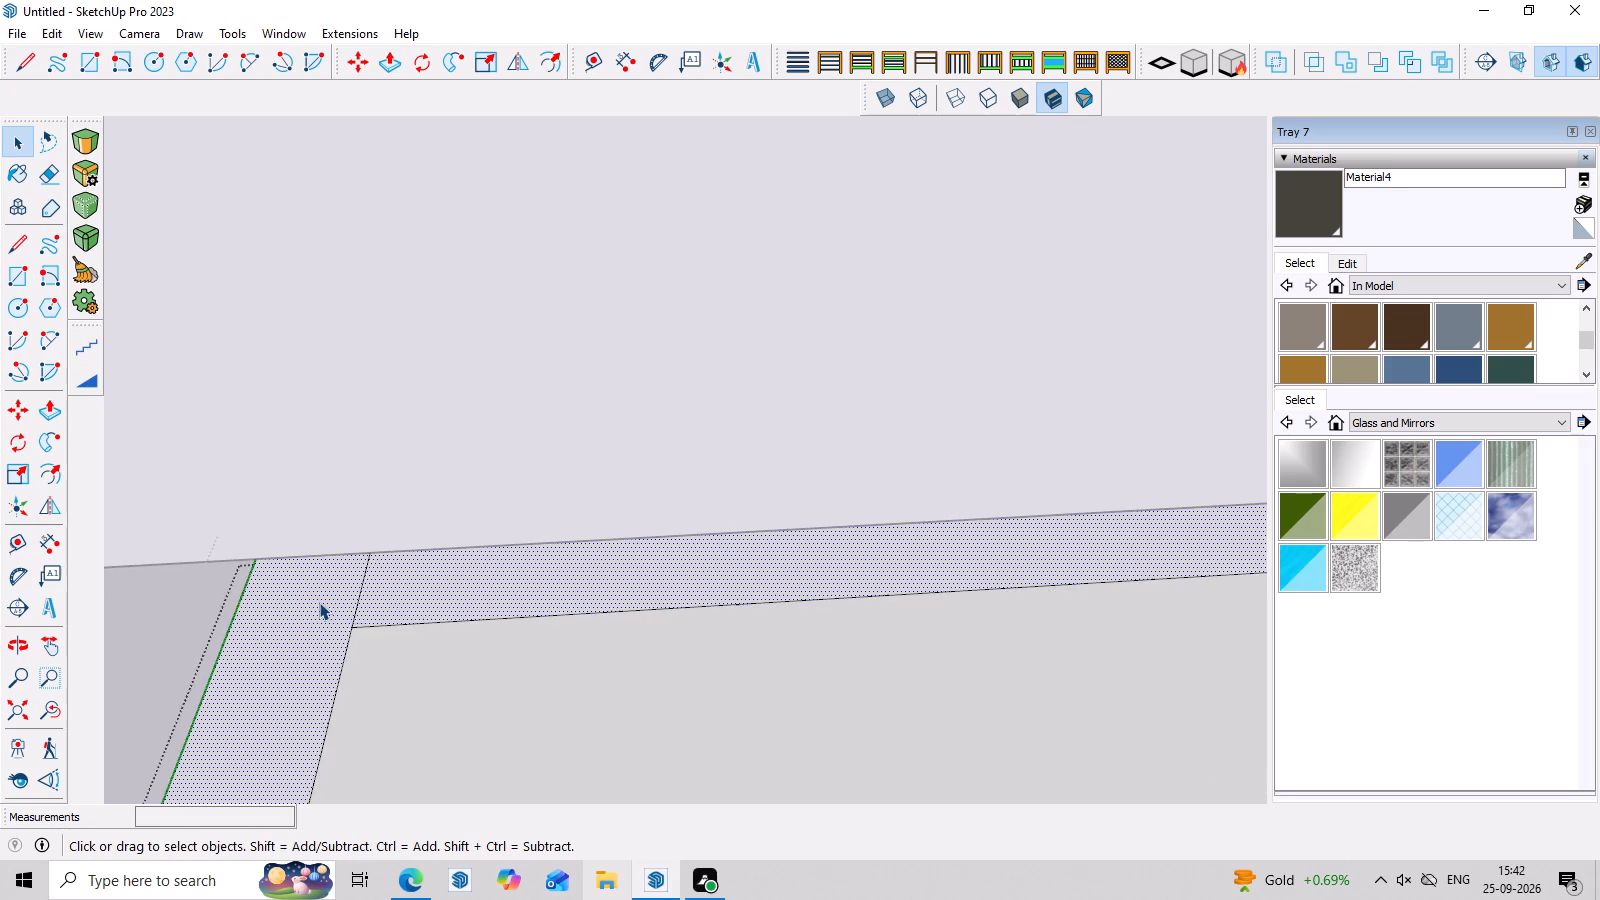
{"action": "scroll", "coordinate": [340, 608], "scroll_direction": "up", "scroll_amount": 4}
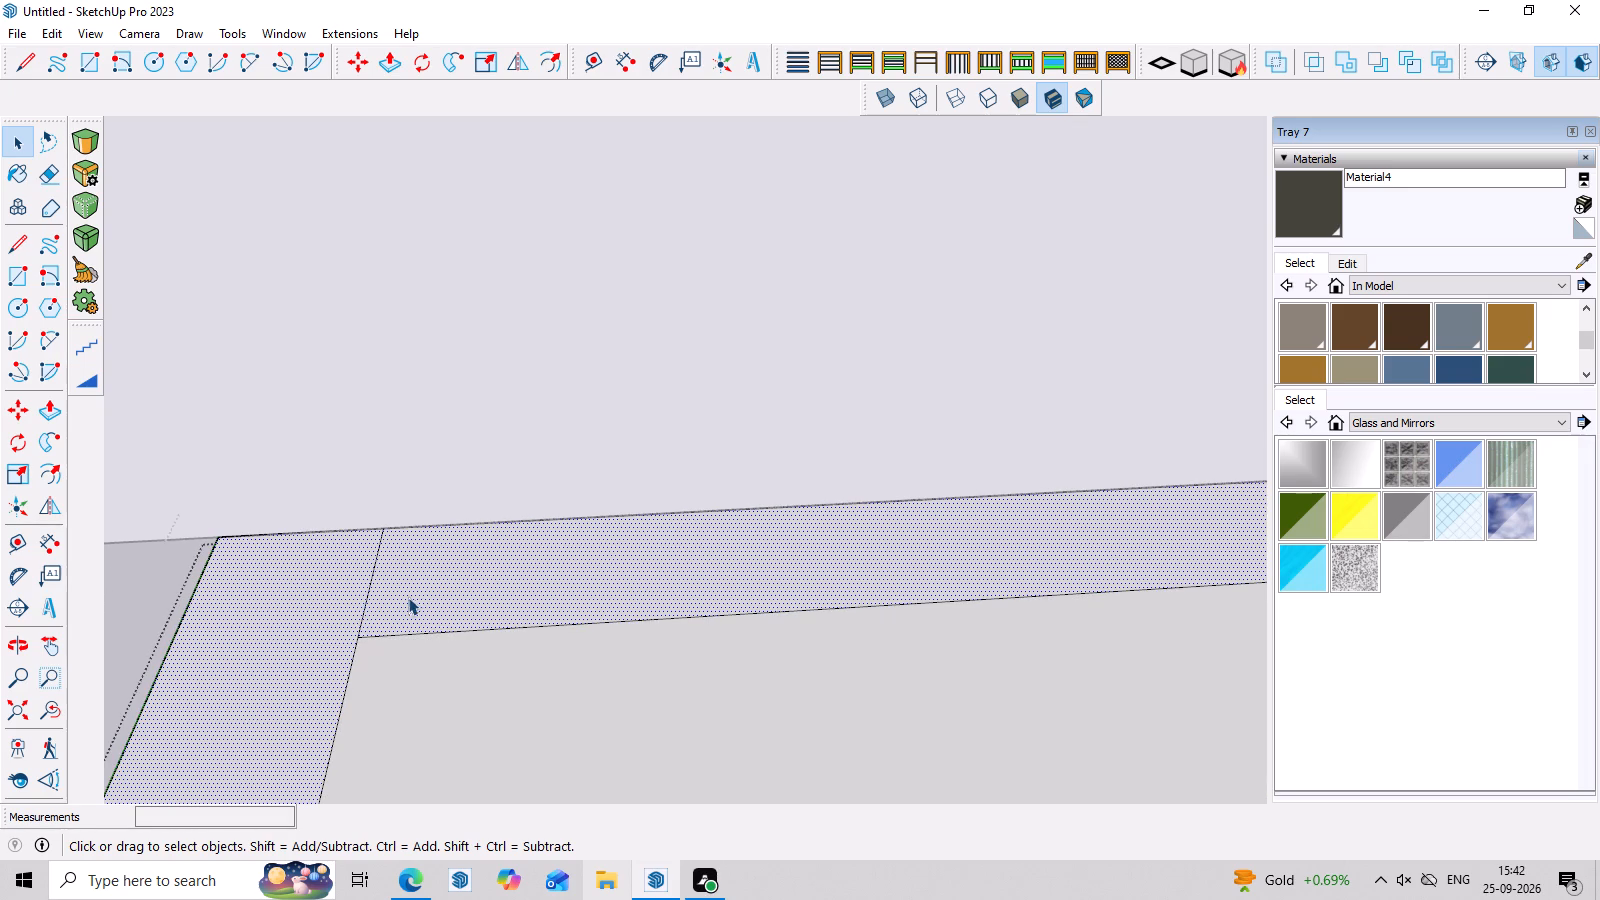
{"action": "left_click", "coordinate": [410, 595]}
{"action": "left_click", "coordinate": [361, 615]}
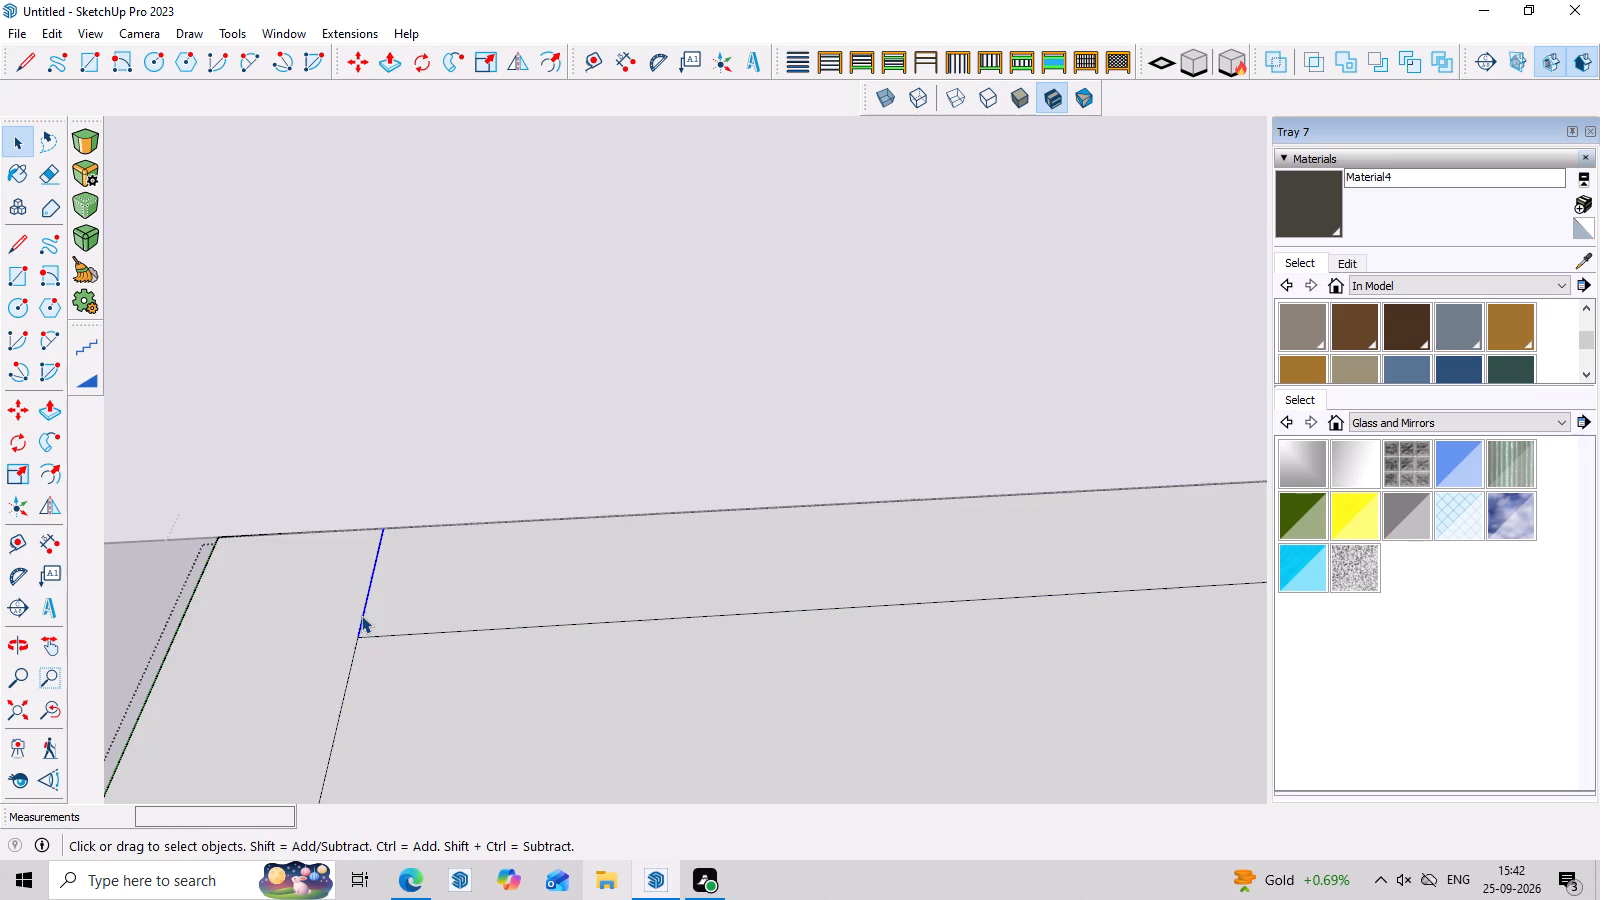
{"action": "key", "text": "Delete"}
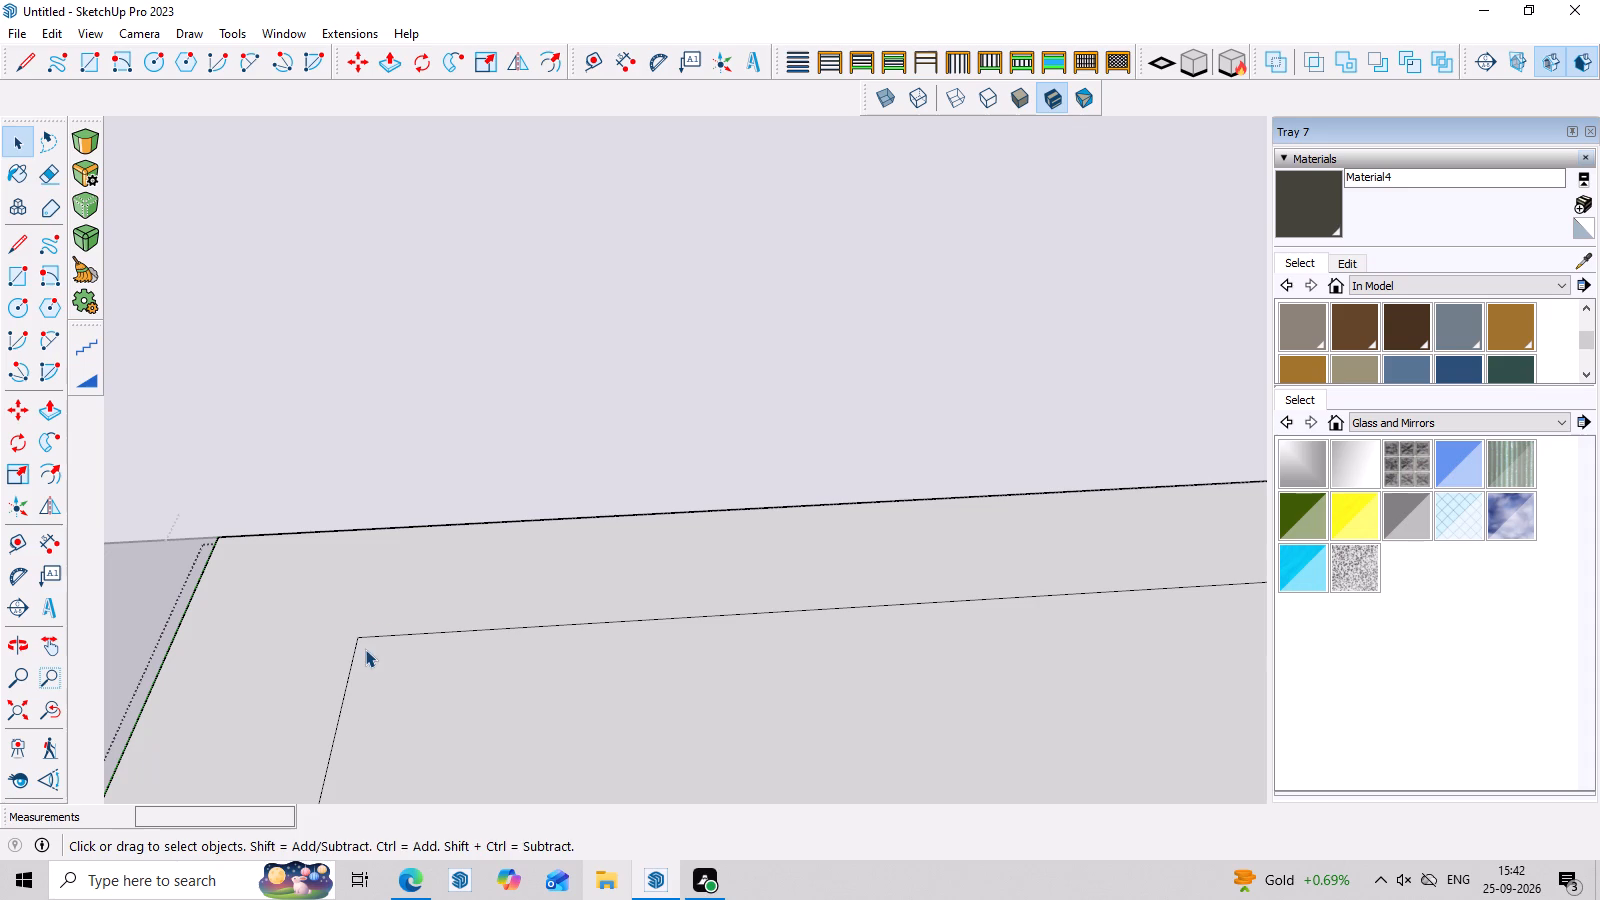
Extend the inner outline to the back edge at the steps end with a small corner rectangle, erasing the rectangle's extra side.
{"action": "key", "text": "r"}
{"action": "left_click", "coordinate": [358, 640]}
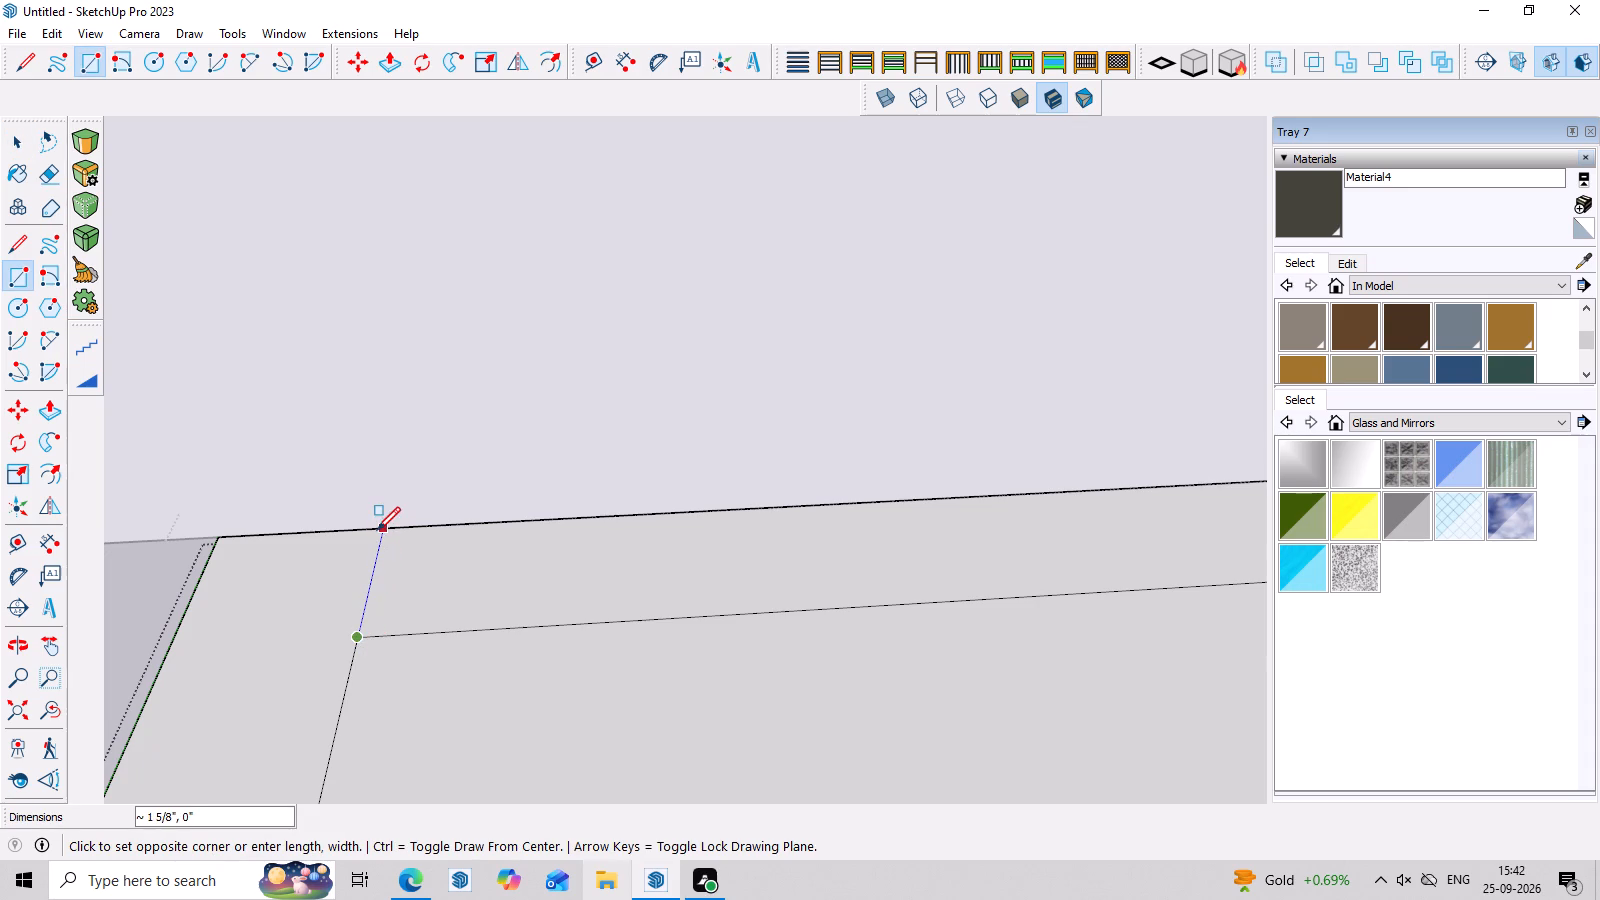
{"action": "left_click", "coordinate": [417, 528]}
{"action": "key", "text": "space"}
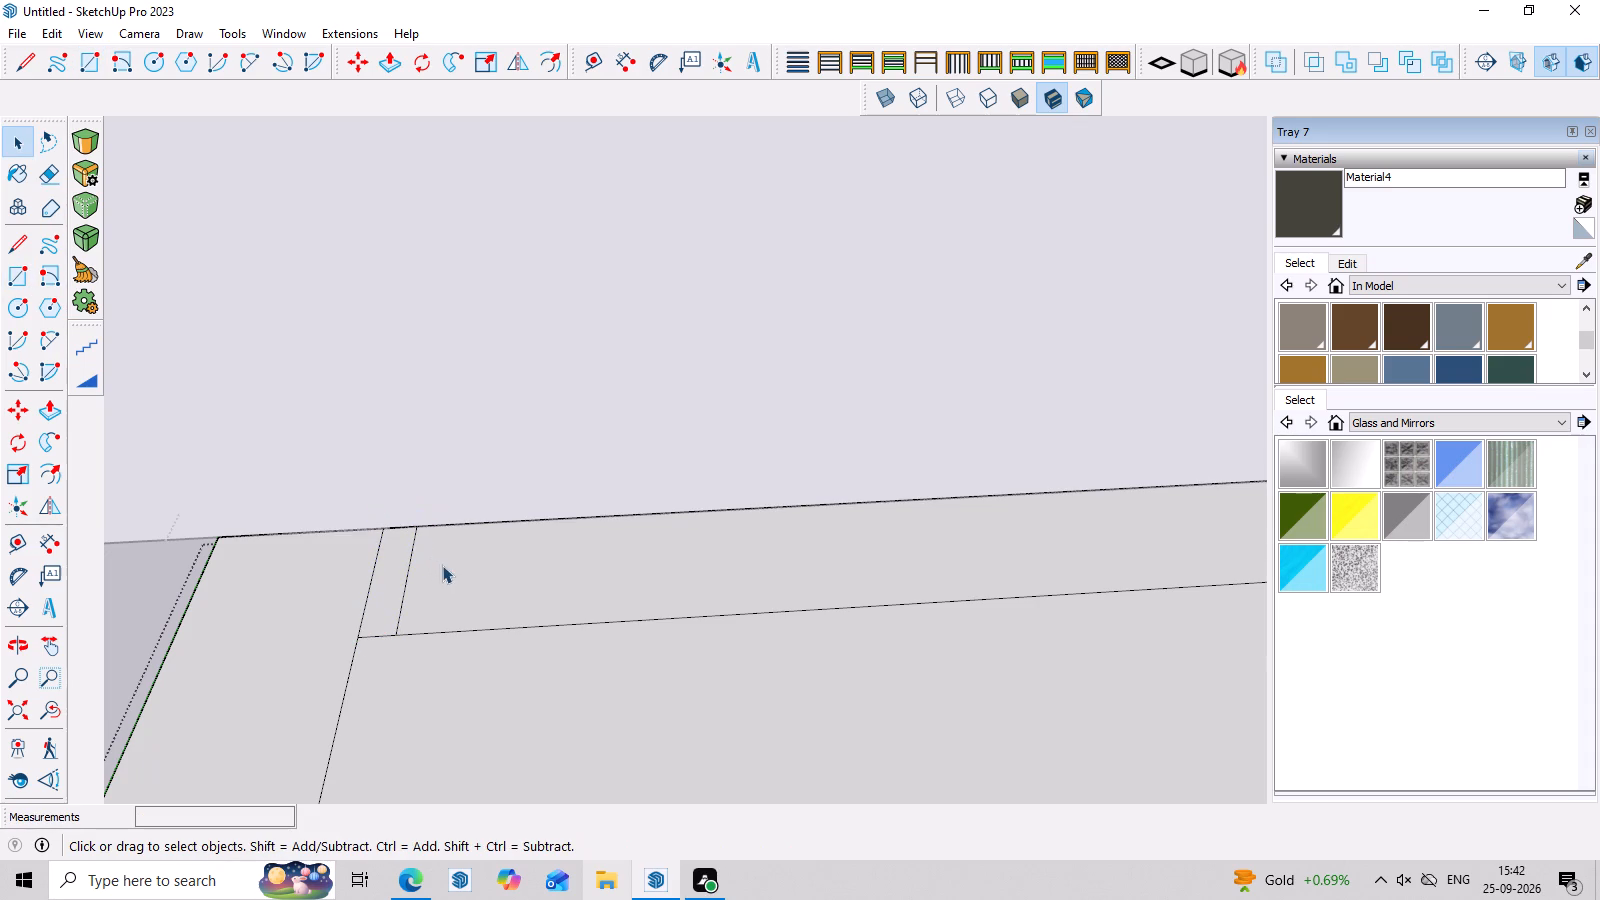
{"action": "left_click", "coordinate": [442, 565]}
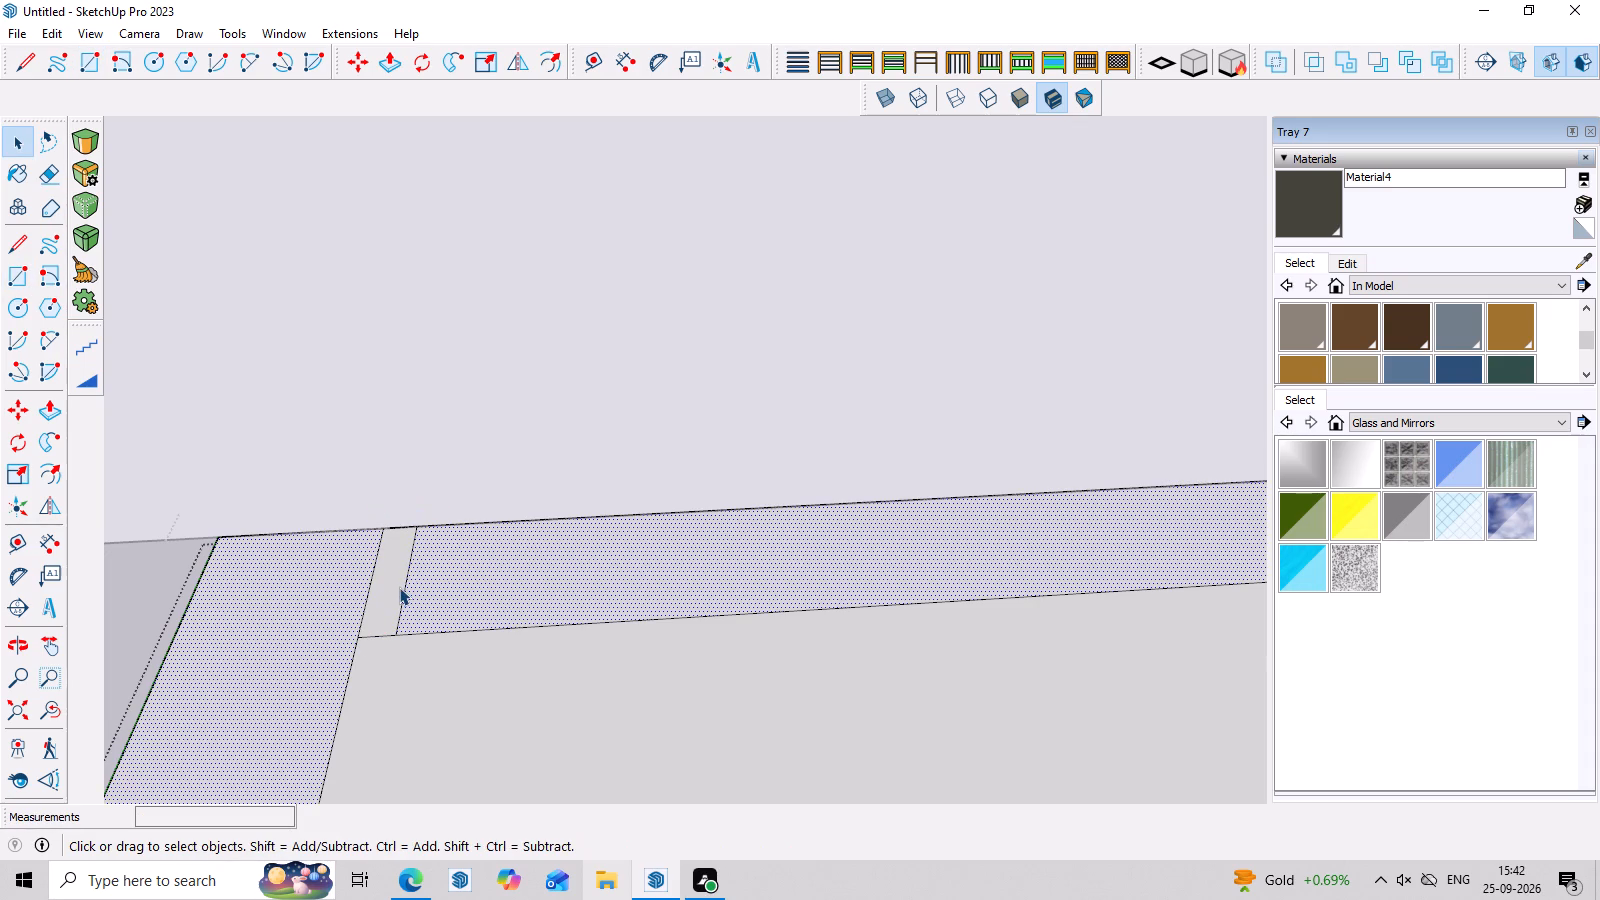
{"action": "key", "text": "e"}
{"action": "left_click_drag", "start_coordinate": [399, 587], "coordinate": [428, 590]}
Erase the inner outline's long back line beside the porch platform.
{"action": "scroll", "coordinate": [484, 593], "scroll_direction": "down", "scroll_amount": 12}
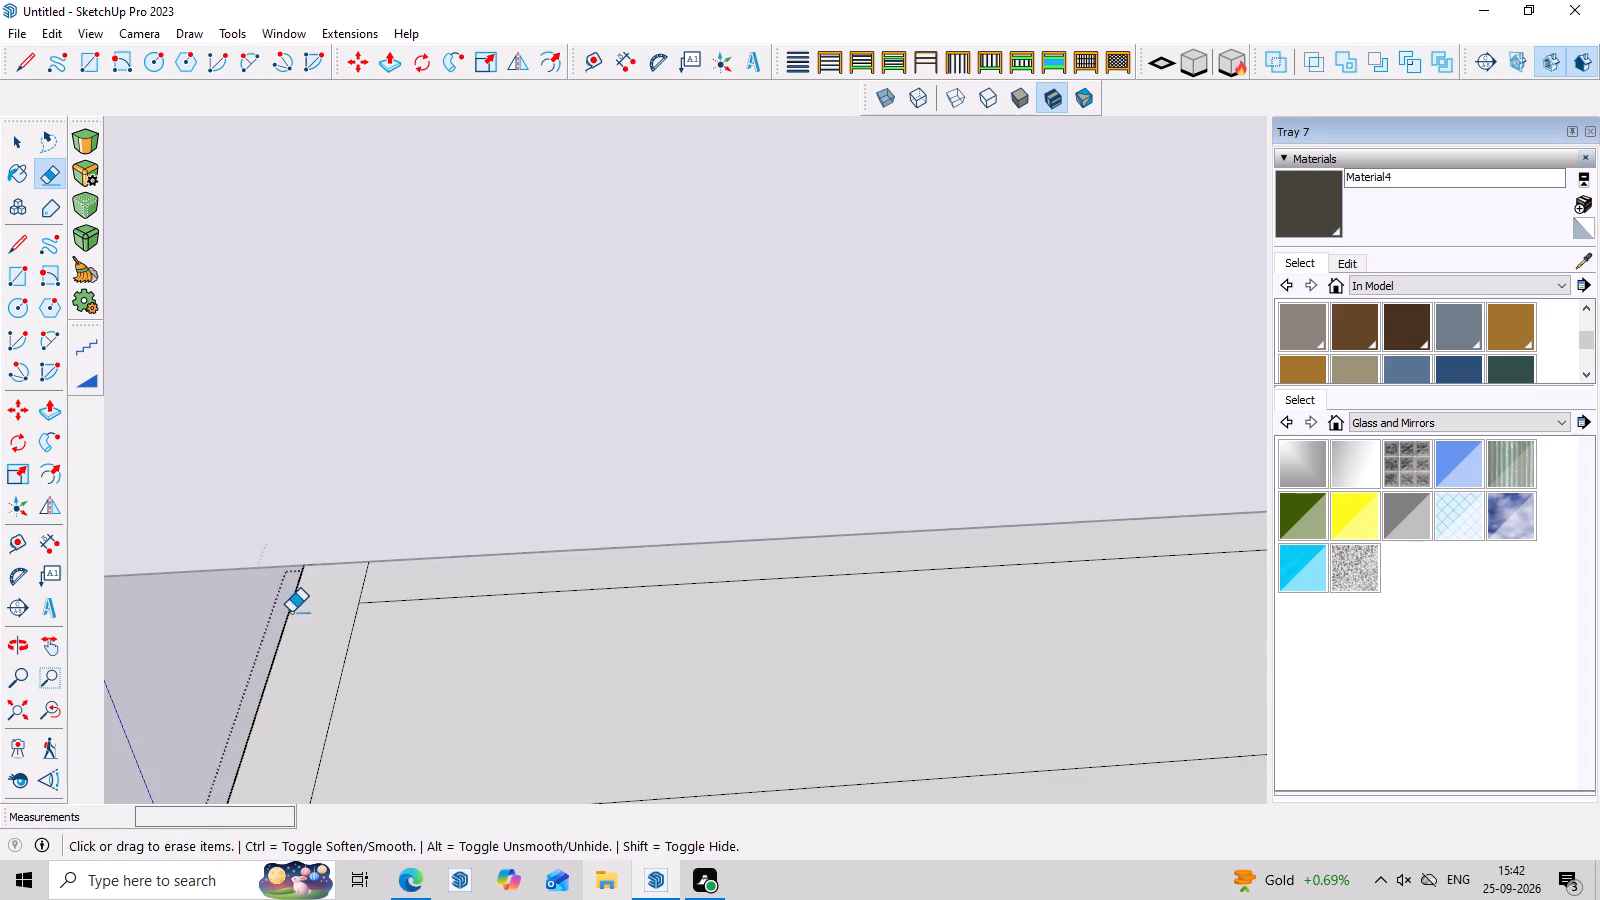
{"action": "scroll", "coordinate": [291, 612], "scroll_direction": "down", "scroll_amount": 3}
{"action": "scroll", "coordinate": [260, 659], "scroll_direction": "down", "scroll_amount": 20}
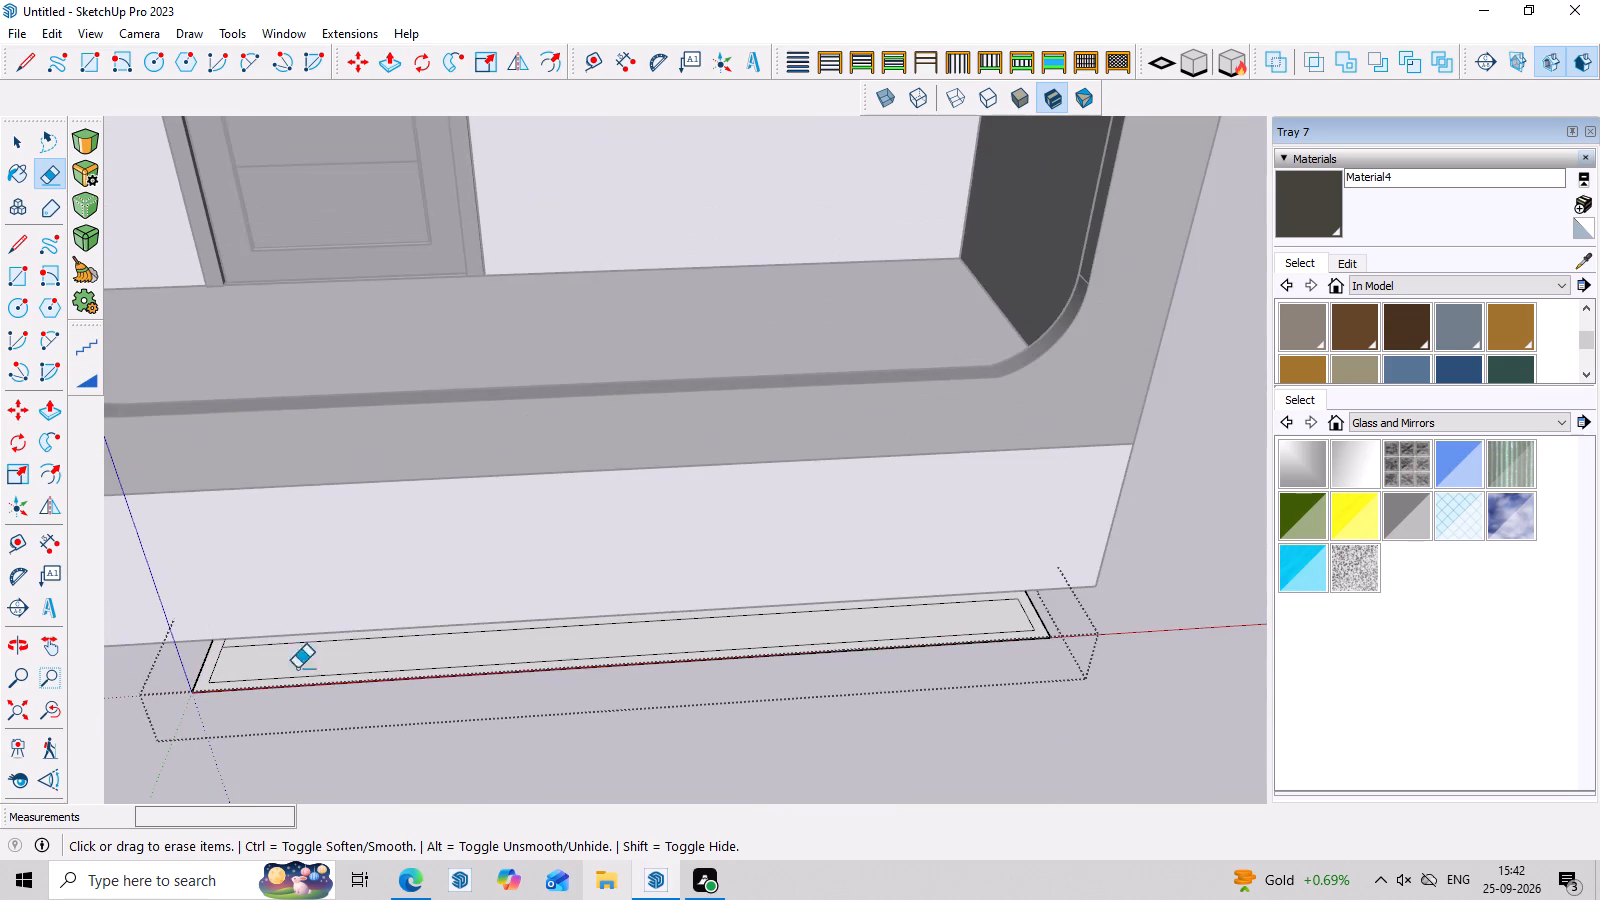
{"action": "scroll", "coordinate": [626, 671], "scroll_direction": "up", "scroll_amount": 4}
{"action": "scroll", "coordinate": [709, 607], "scroll_direction": "up", "scroll_amount": 3}
{"action": "left_click", "coordinate": [710, 599]}
At the end away from the steps, draw a line about 1 5/8" long from the inner outline's open end to the back edge.
{"action": "scroll", "coordinate": [624, 617], "scroll_direction": "down", "scroll_amount": 5}
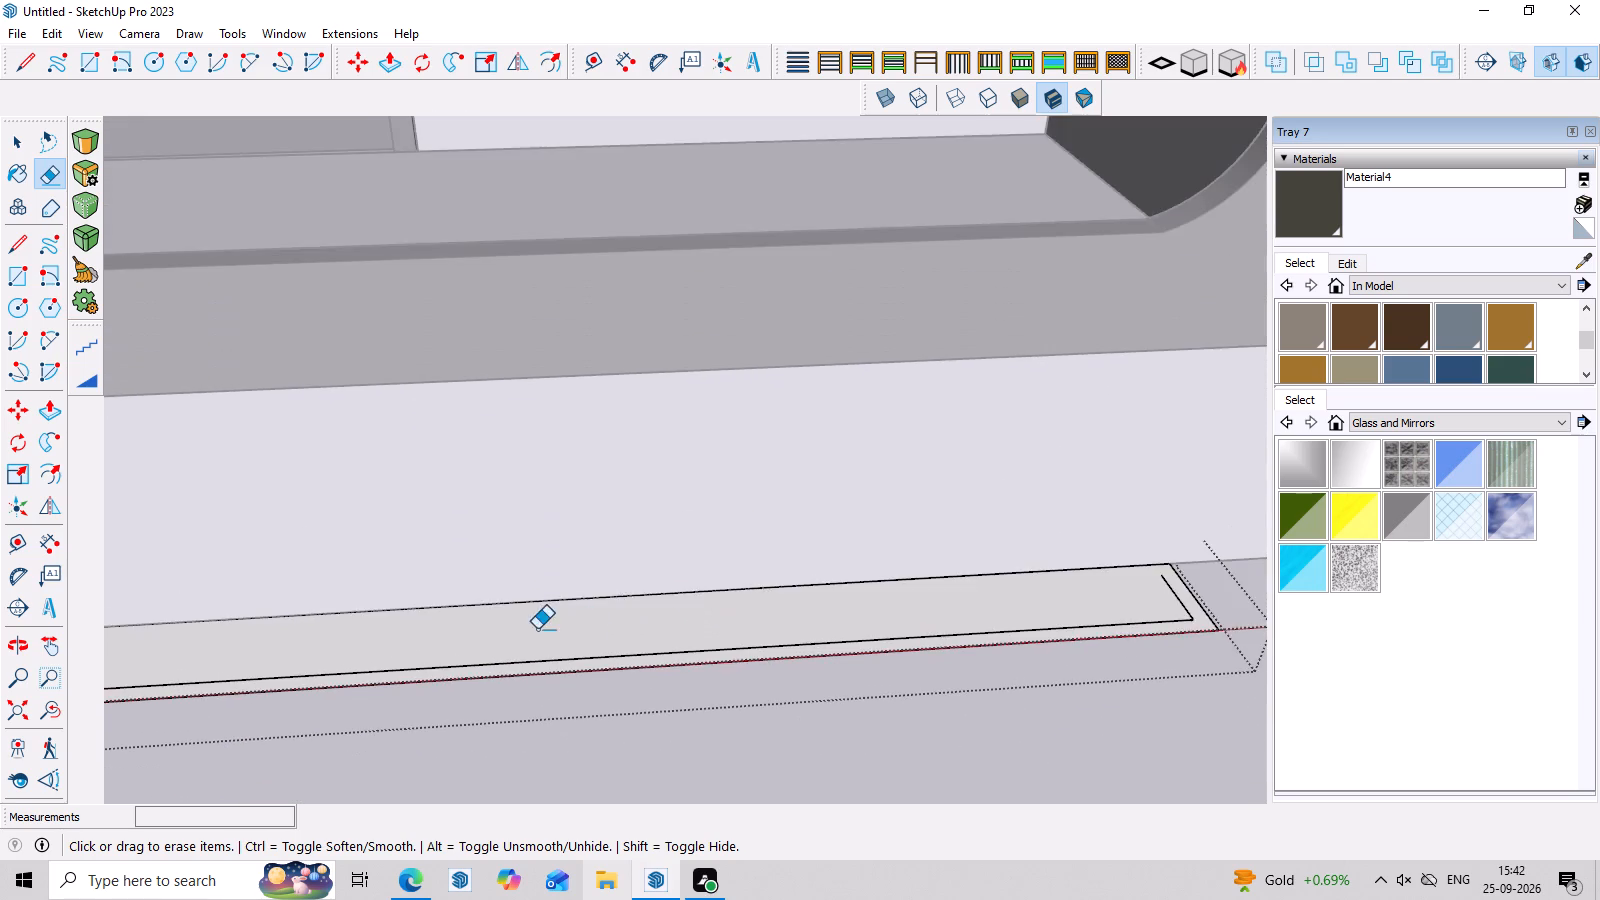
{"action": "scroll", "coordinate": [537, 629], "scroll_direction": "down", "scroll_amount": 3}
{"action": "scroll", "coordinate": [1078, 636], "scroll_direction": "up", "scroll_amount": 12}
{"action": "middle_click_drag", "start_coordinate": [1056, 602], "coordinate": [1054, 743]}
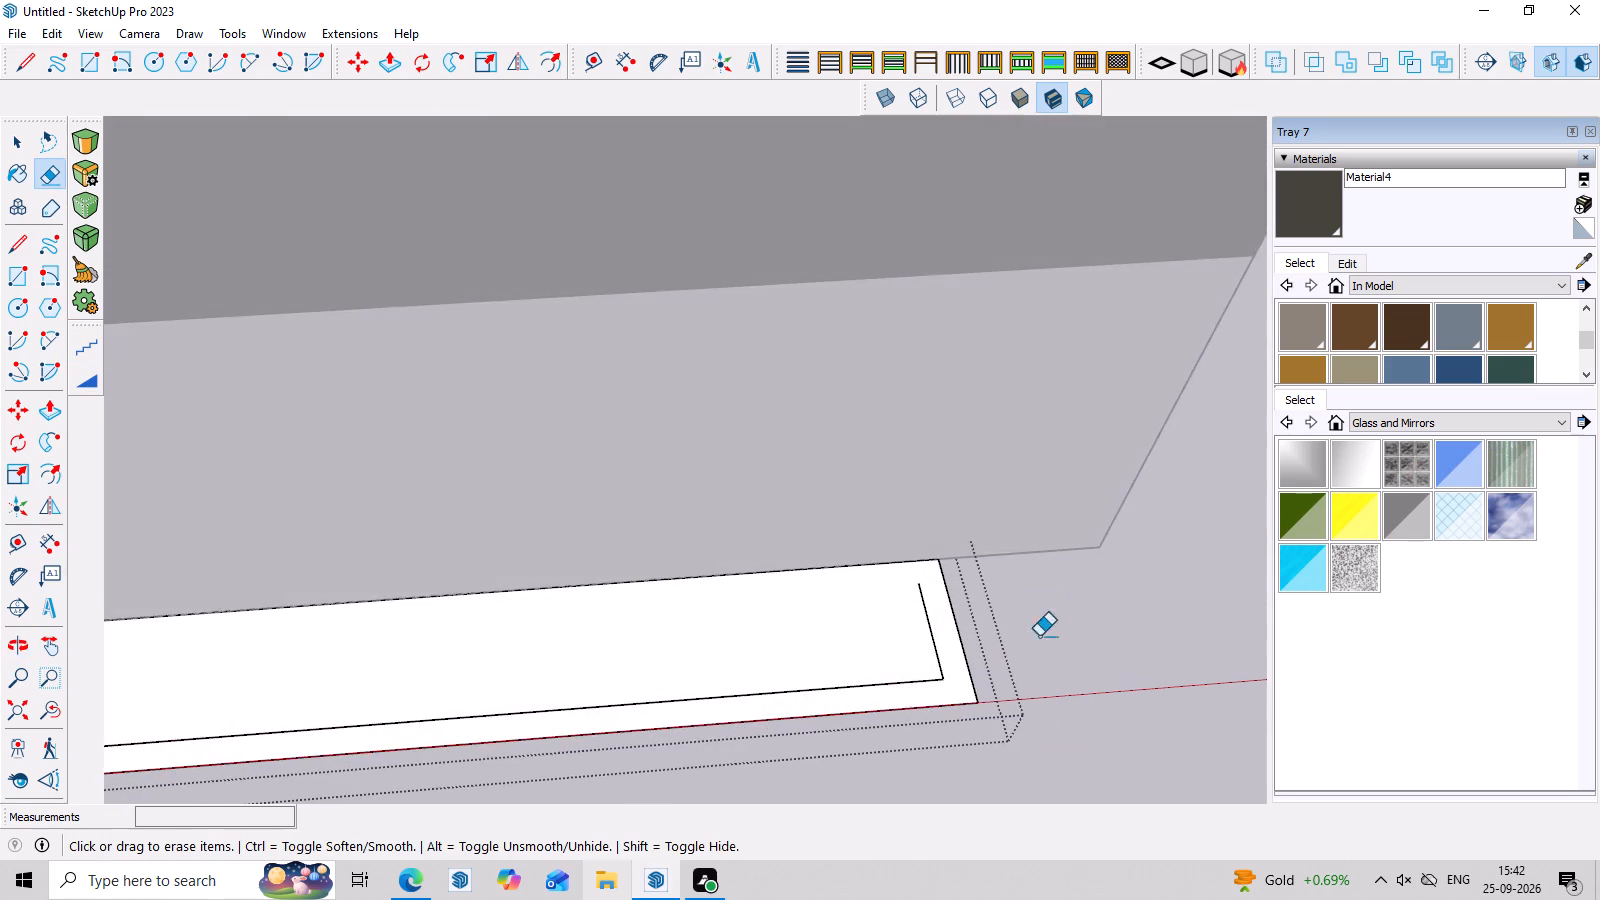
{"action": "scroll", "coordinate": [997, 570], "scroll_direction": "up", "scroll_amount": 8}
{"action": "key", "text": "l"}
{"action": "scroll", "coordinate": [860, 582], "scroll_direction": "up", "scroll_amount": 8}
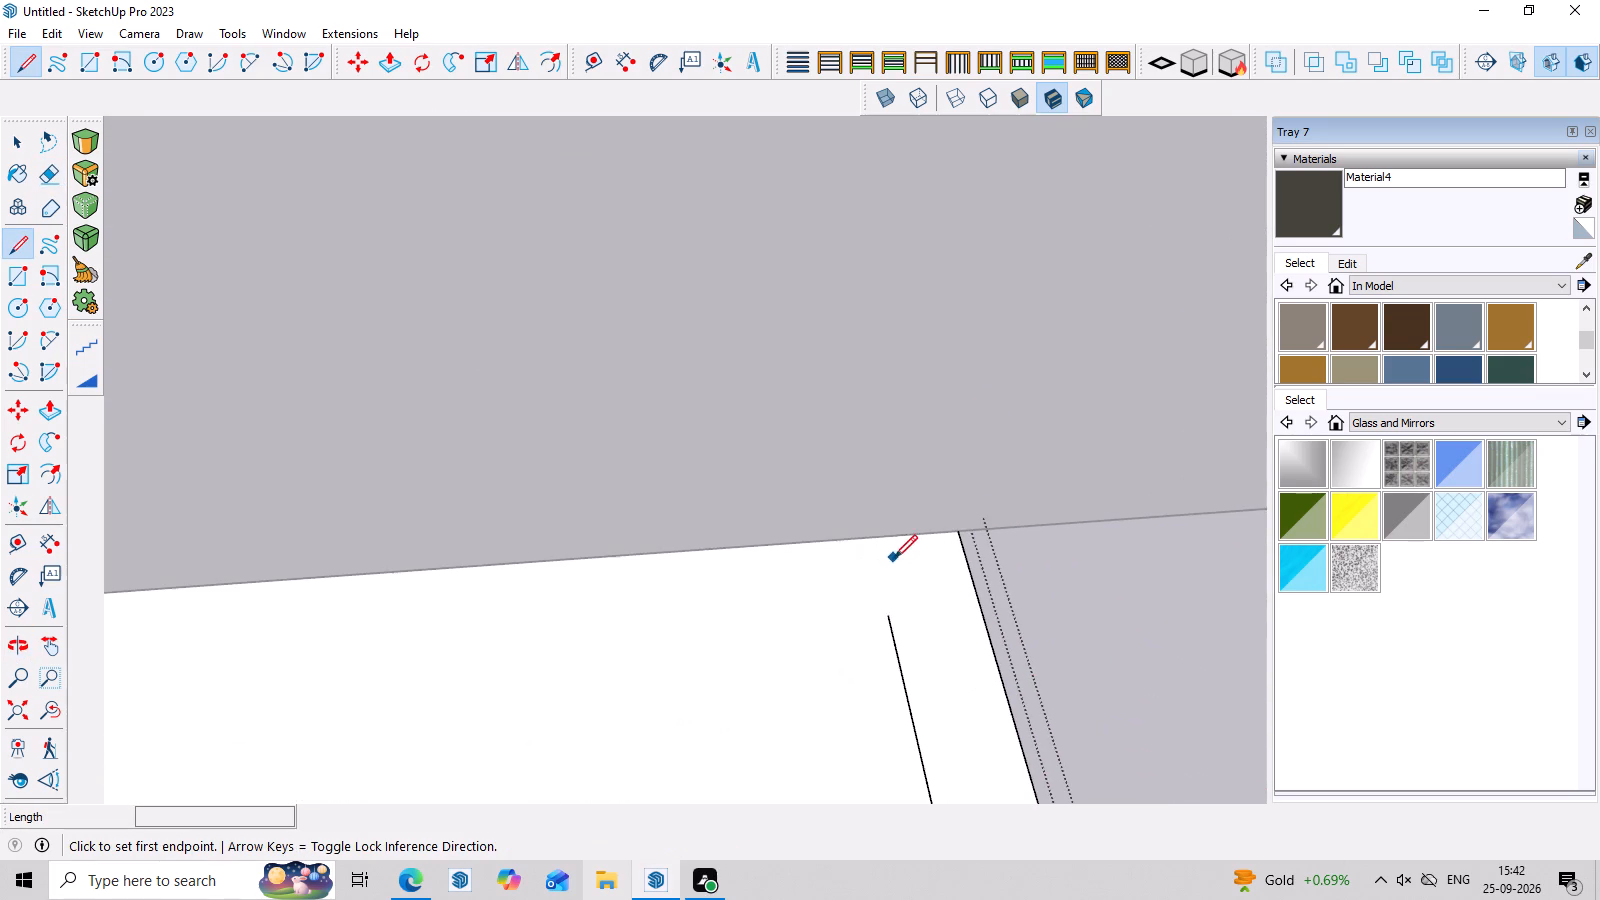
{"action": "left_click", "coordinate": [889, 619]}
{"action": "left_click", "coordinate": [874, 536]}
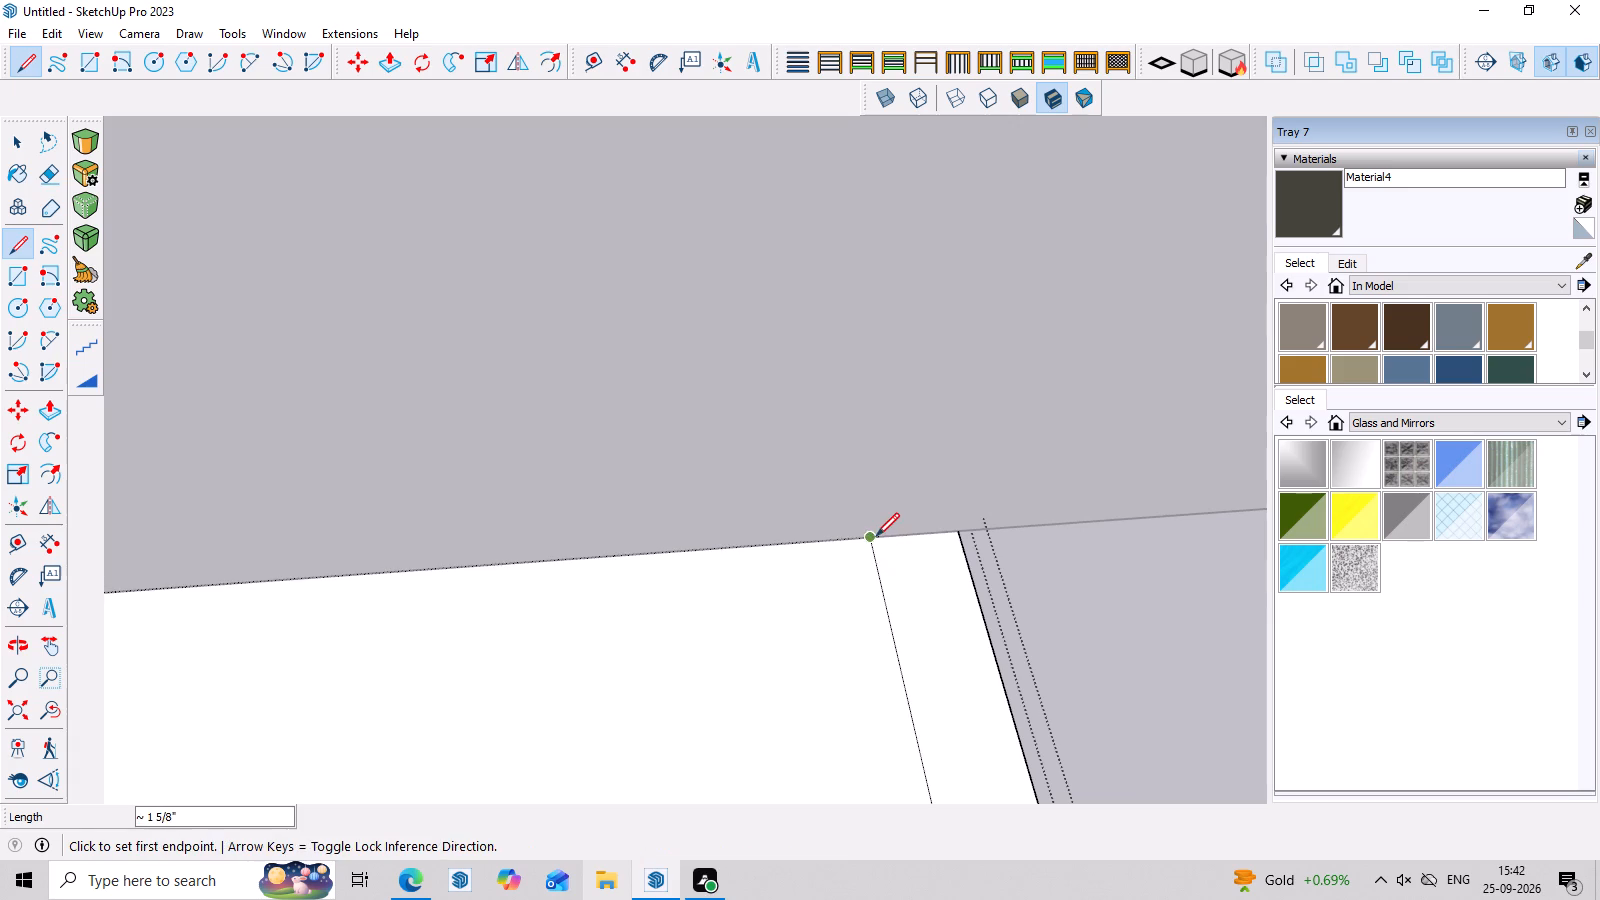
Push/Pull the thin U-shaped planter outline upward about 10" to form the front and end walls, and leave the group.
{"action": "key", "text": "space"}
{"action": "scroll", "coordinate": [927, 610], "scroll_direction": "down", "scroll_amount": 19}
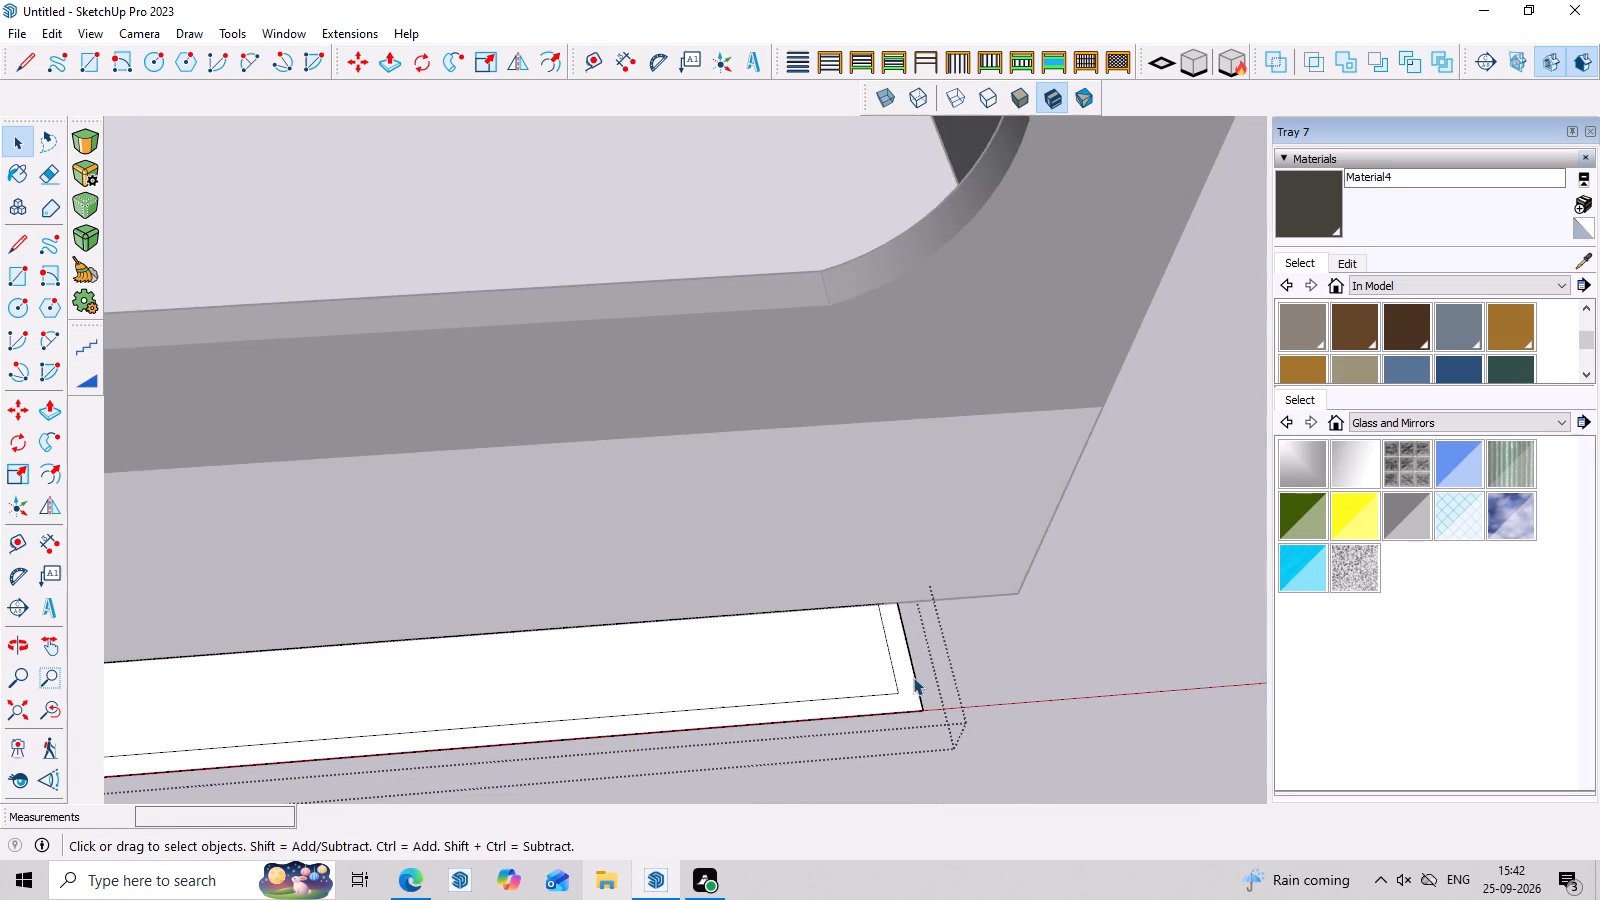
{"action": "middle_click_drag", "start_coordinate": [916, 717], "coordinate": [866, 723]}
{"action": "scroll", "coordinate": [813, 666], "scroll_direction": "up", "scroll_amount": 3}
{"action": "scroll", "coordinate": [850, 642], "scroll_direction": "down", "scroll_amount": 12}
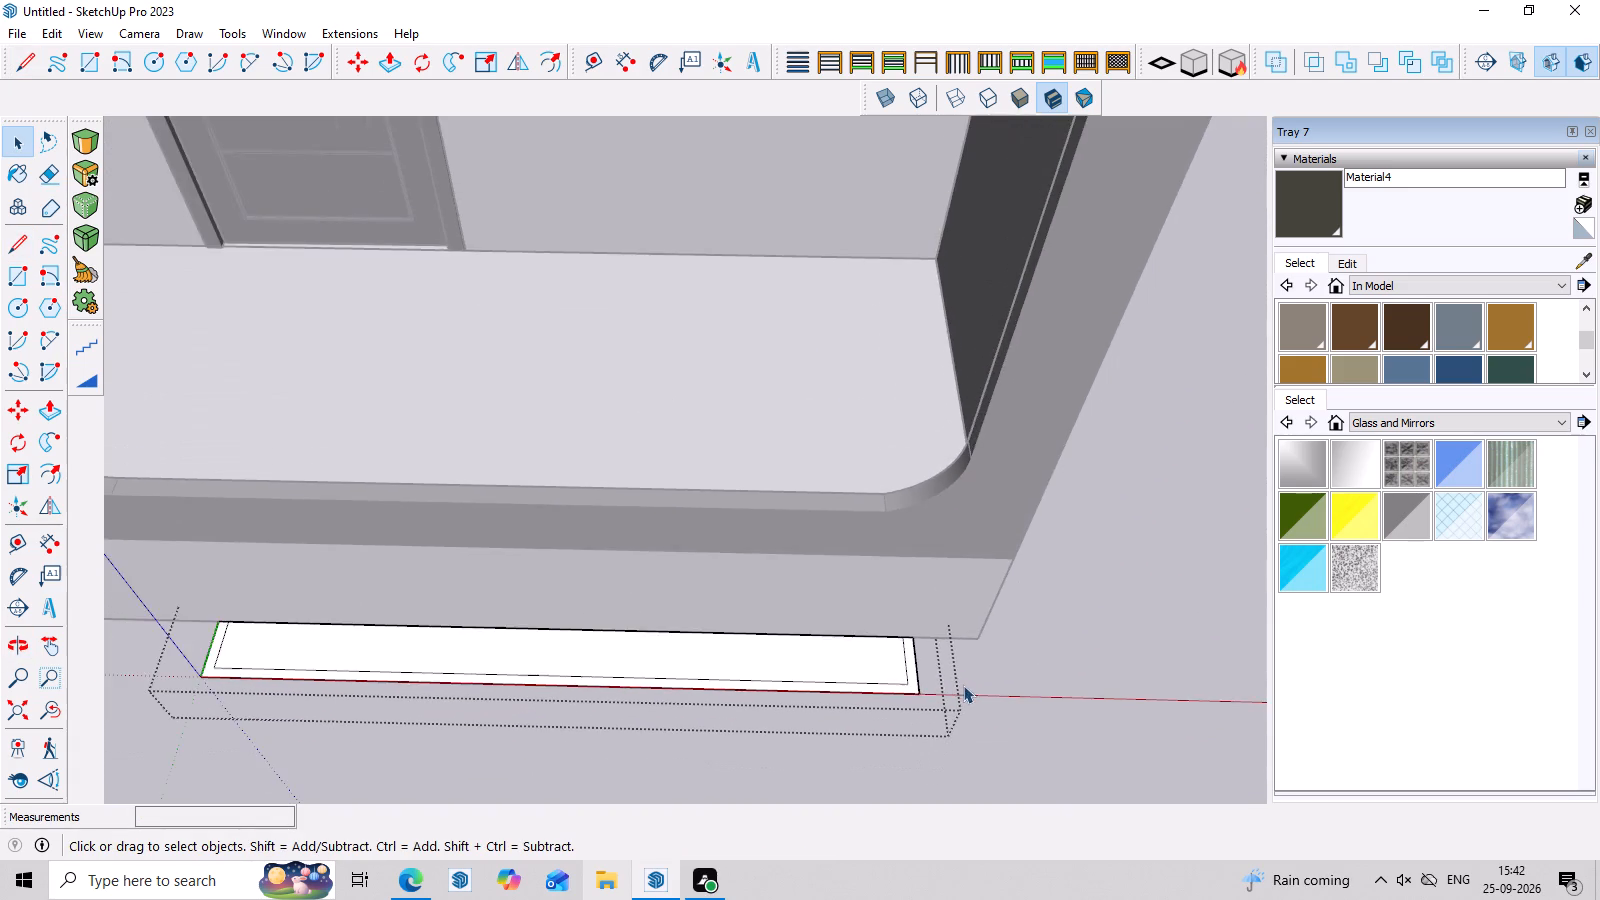
{"action": "middle_click_drag", "start_coordinate": [967, 690], "coordinate": [903, 710]}
{"action": "scroll", "coordinate": [764, 679], "scroll_direction": "up", "scroll_amount": 3}
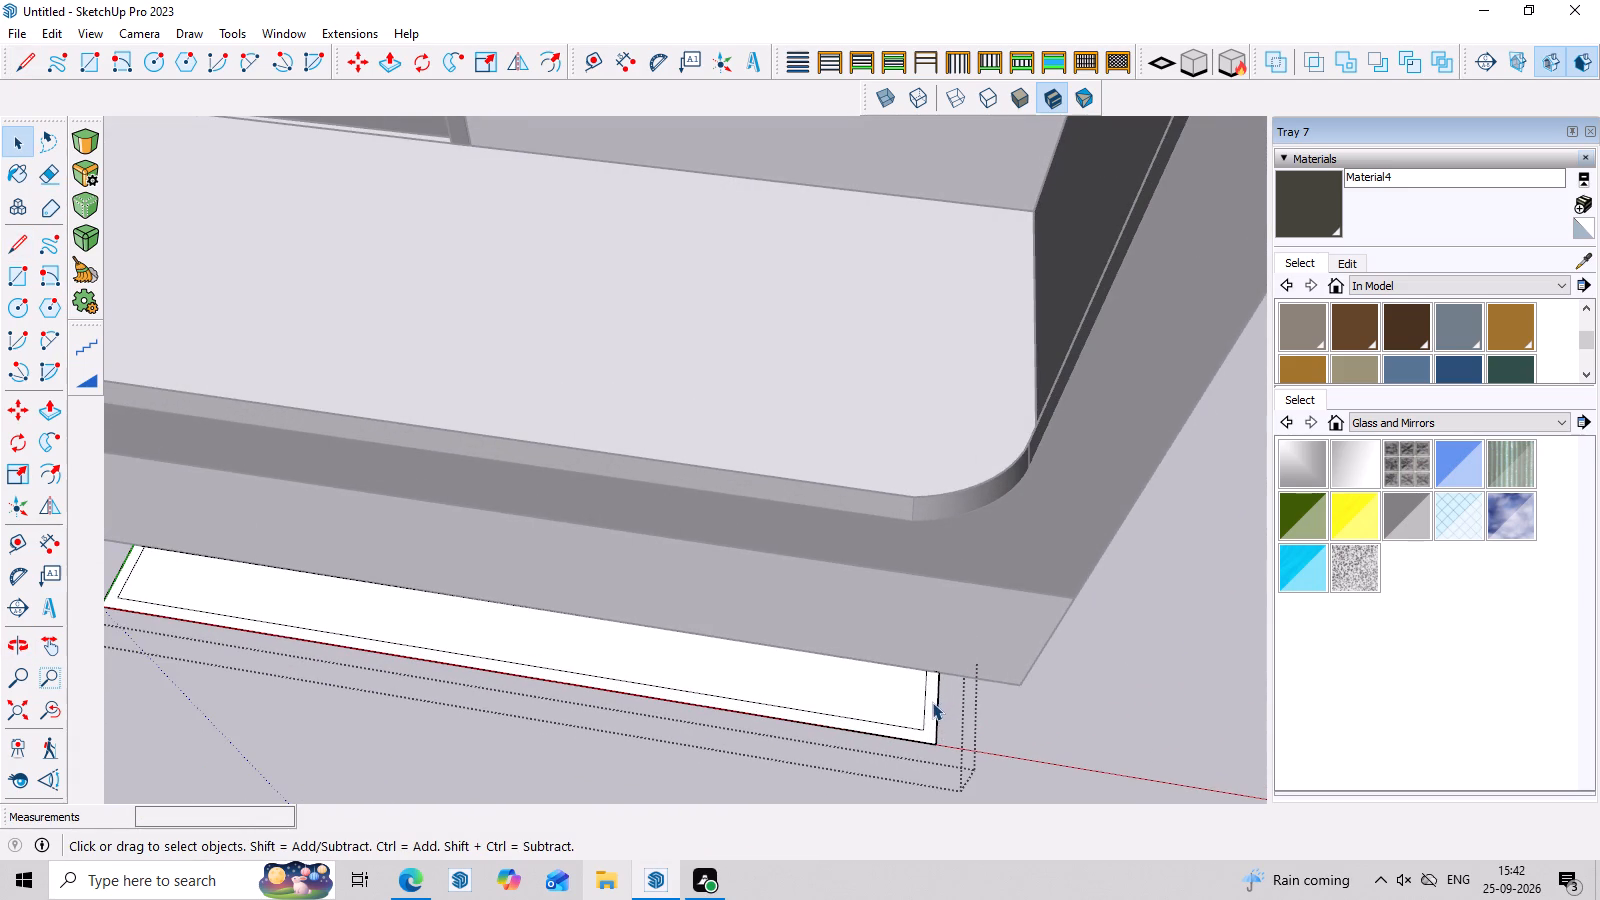
{"action": "double_click", "coordinate": [932, 704]}
{"action": "key", "text": "p"}
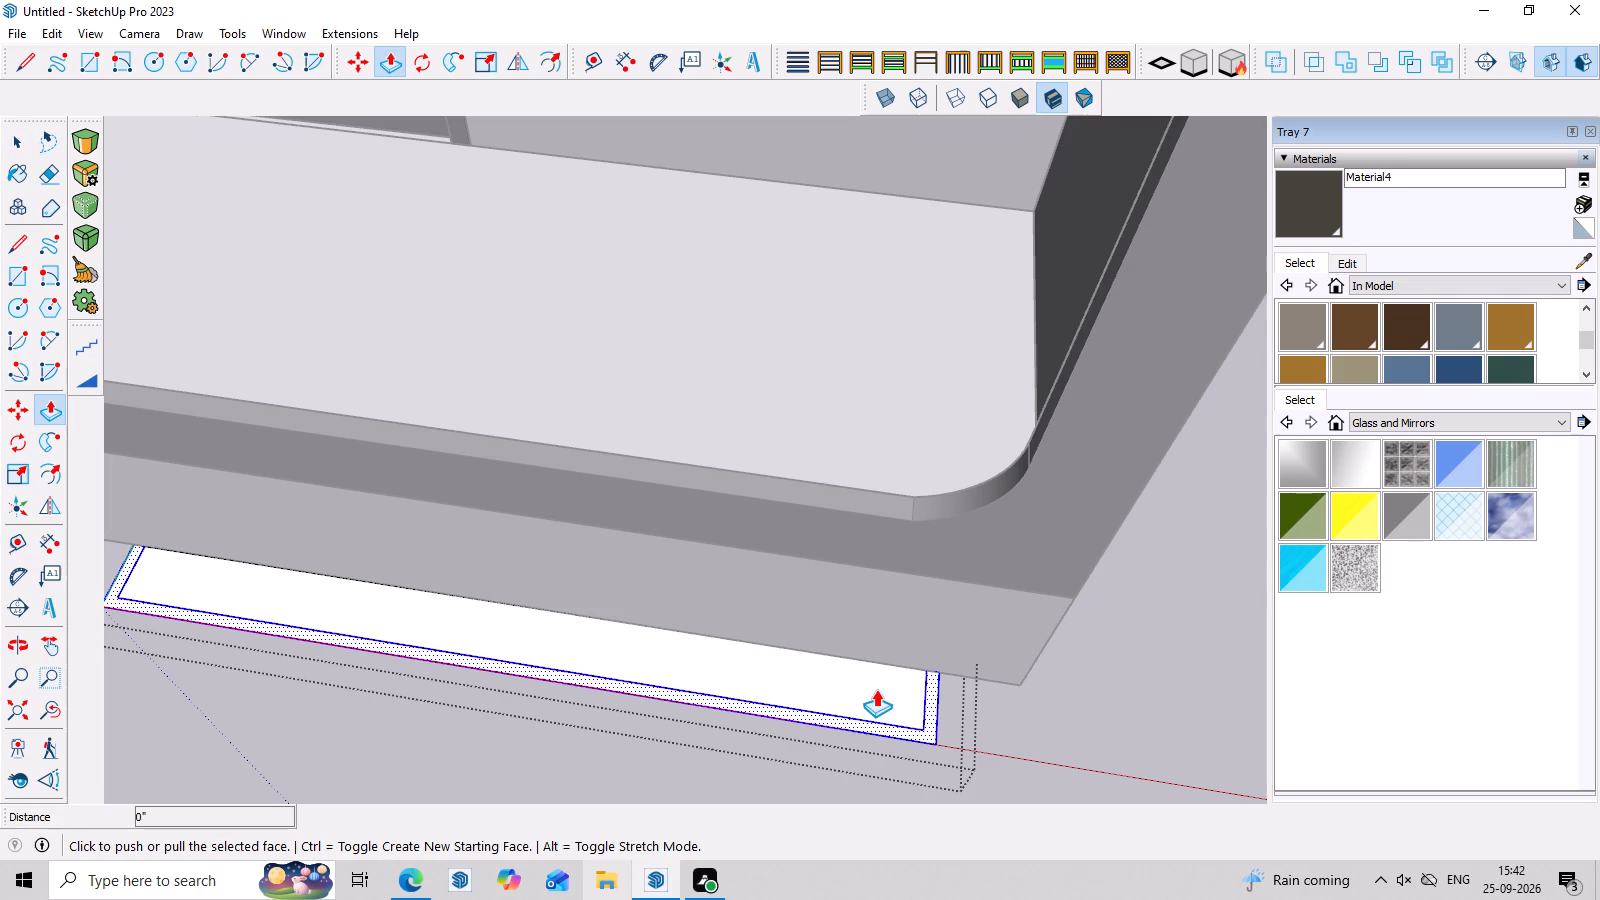
{"action": "left_click", "coordinate": [929, 724]}
{"action": "middle_click_drag", "start_coordinate": [937, 721], "coordinate": [937, 705]}
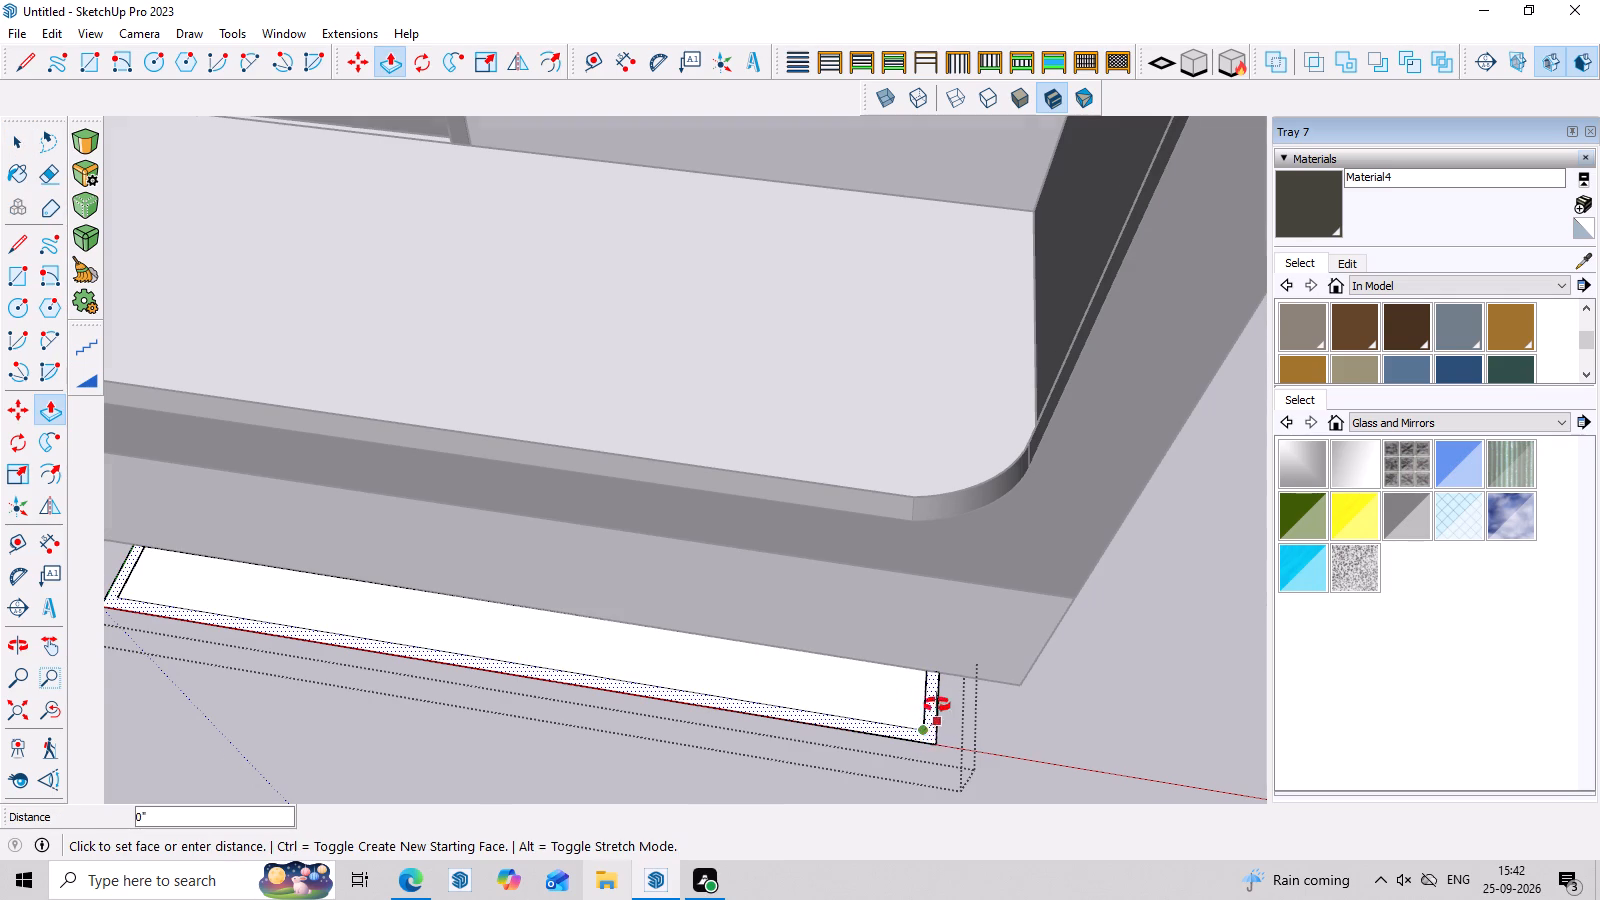
{"action": "middle_click_drag", "start_coordinate": [937, 705], "coordinate": [934, 567]}
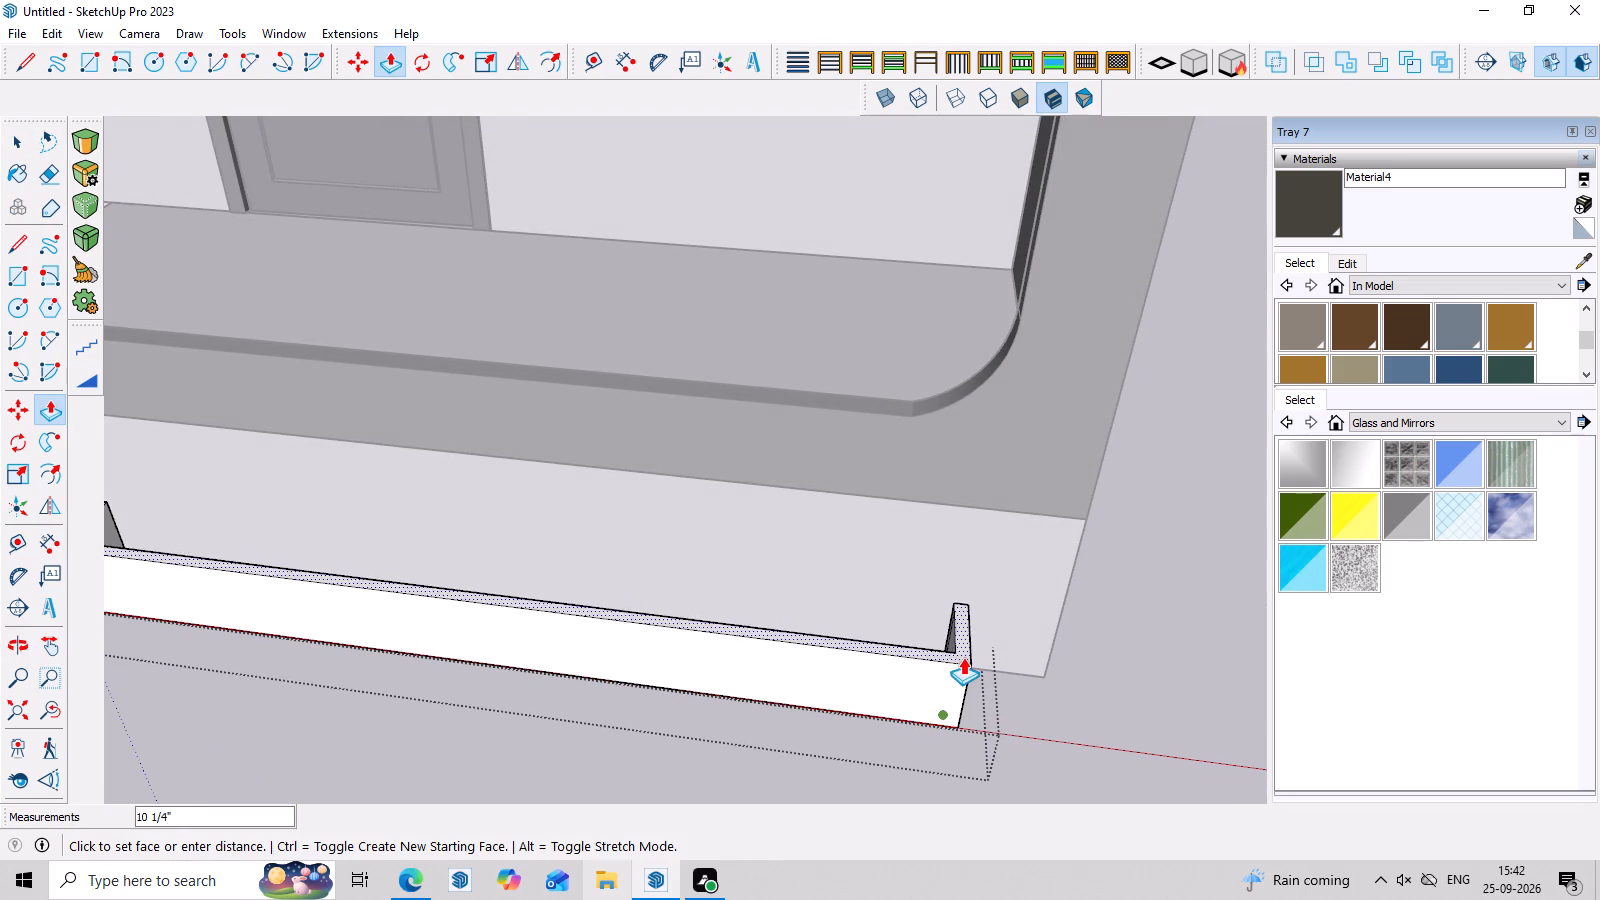
{"action": "scroll", "coordinate": [963, 657], "scroll_direction": "down", "scroll_amount": 2}
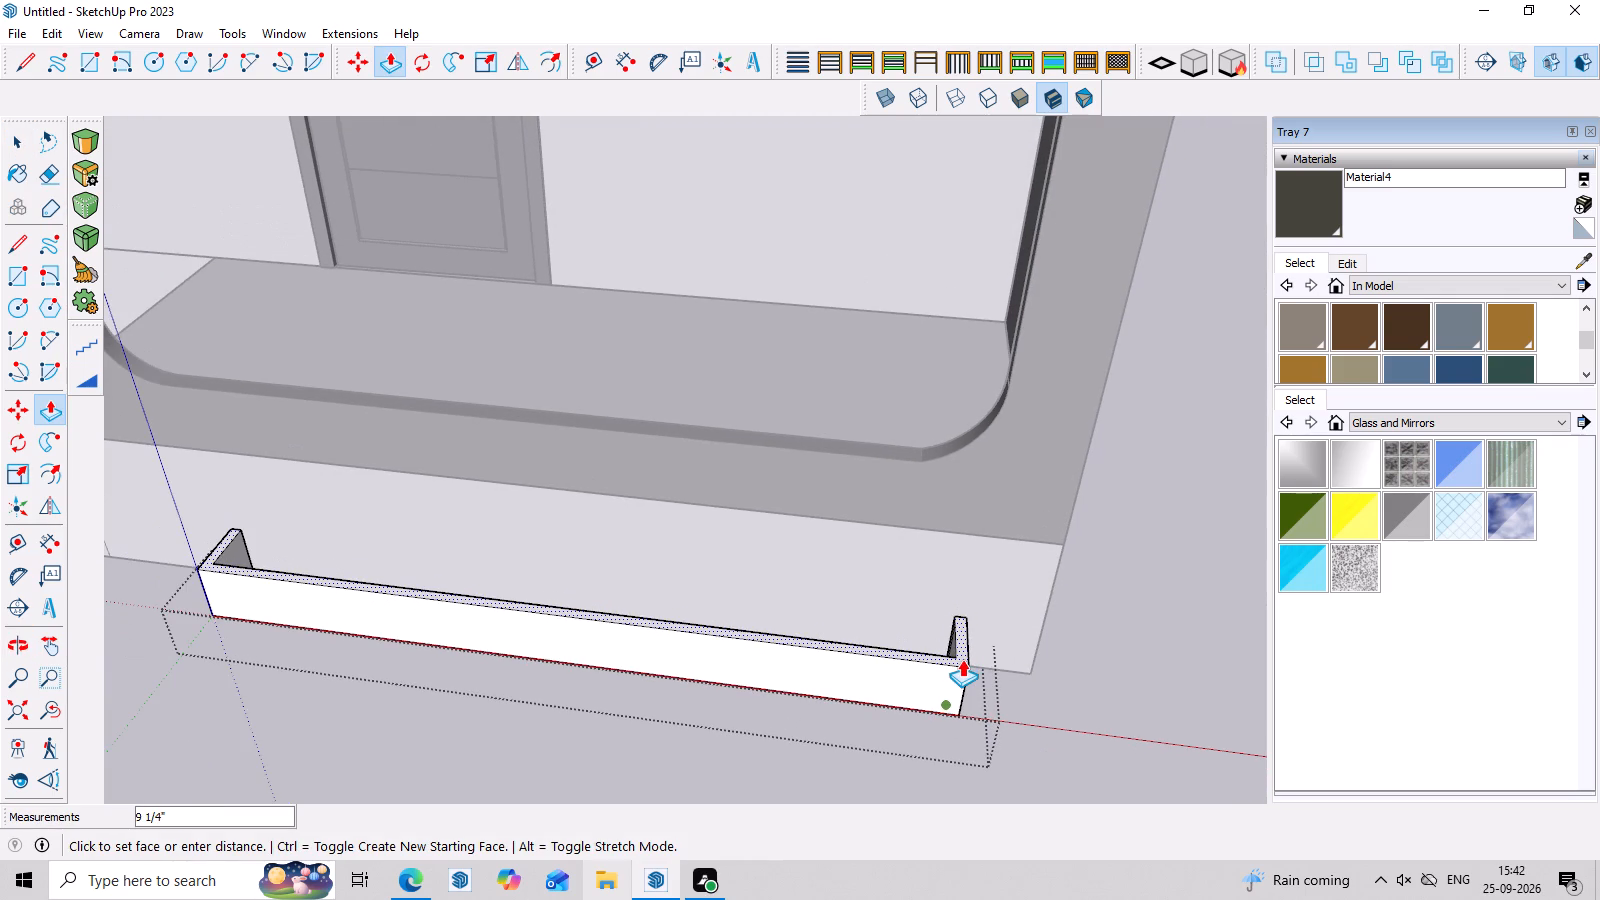
{"action": "left_click", "coordinate": [962, 650]}
{"action": "key", "text": "space"}
{"action": "left_click", "coordinate": [1200, 572]}
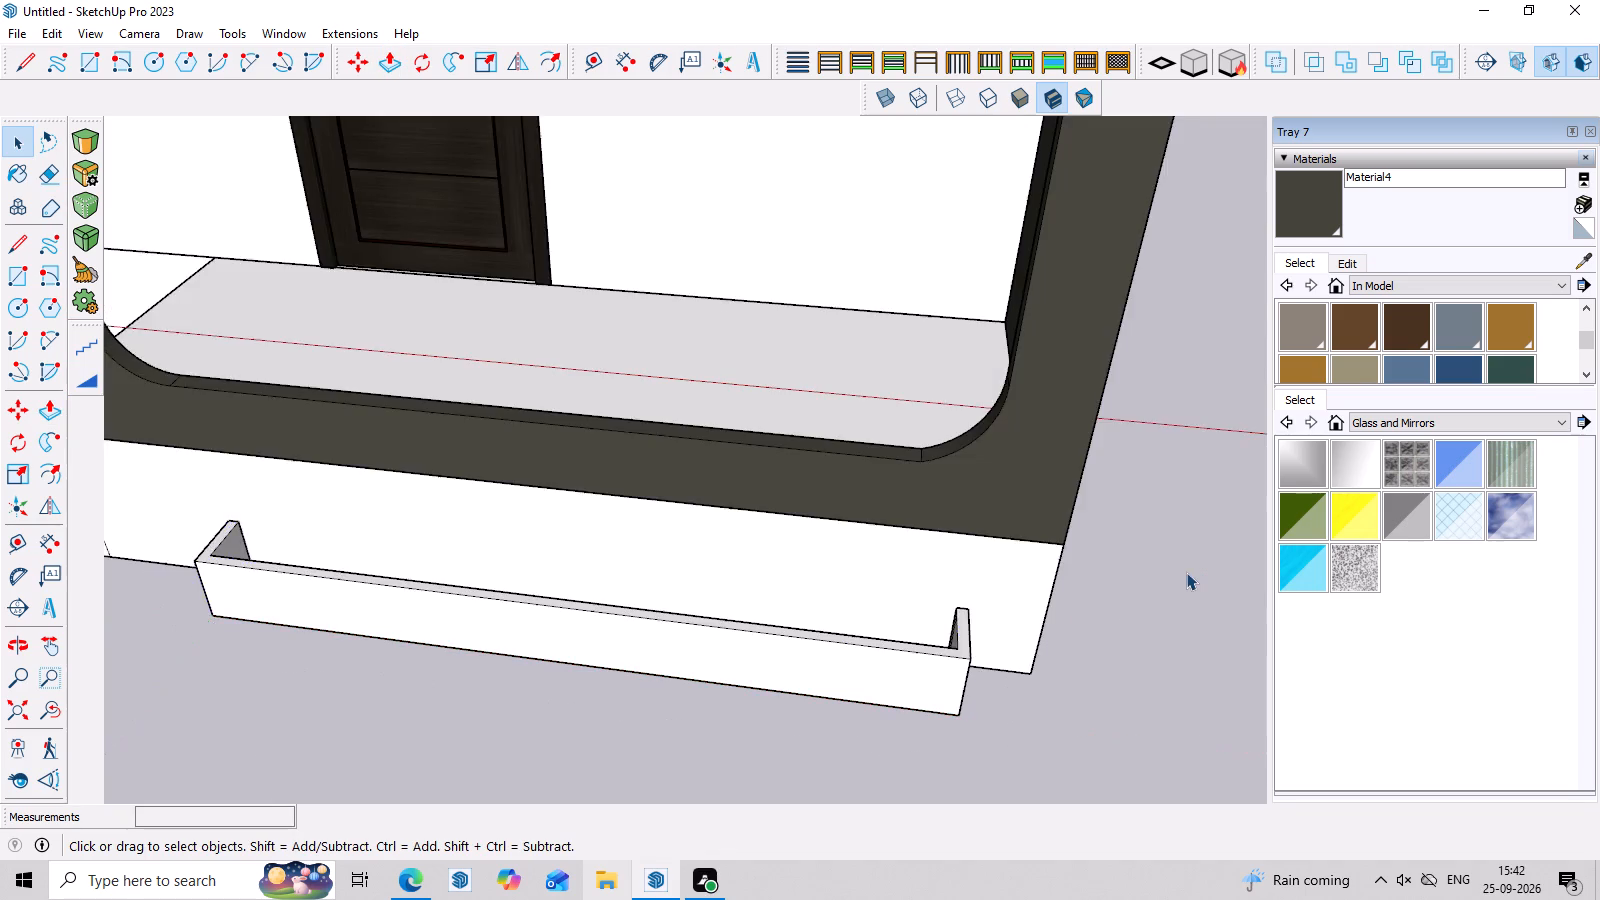
Inspect the raised planter walls against the porch platform and the house front.
{"action": "scroll", "coordinate": [1006, 605], "scroll_direction": "down", "scroll_amount": 8}
{"action": "scroll", "coordinate": [696, 565], "scroll_direction": "down", "scroll_amount": 3}
{"action": "middle_click_drag", "start_coordinate": [1112, 723], "coordinate": [1080, 182]}
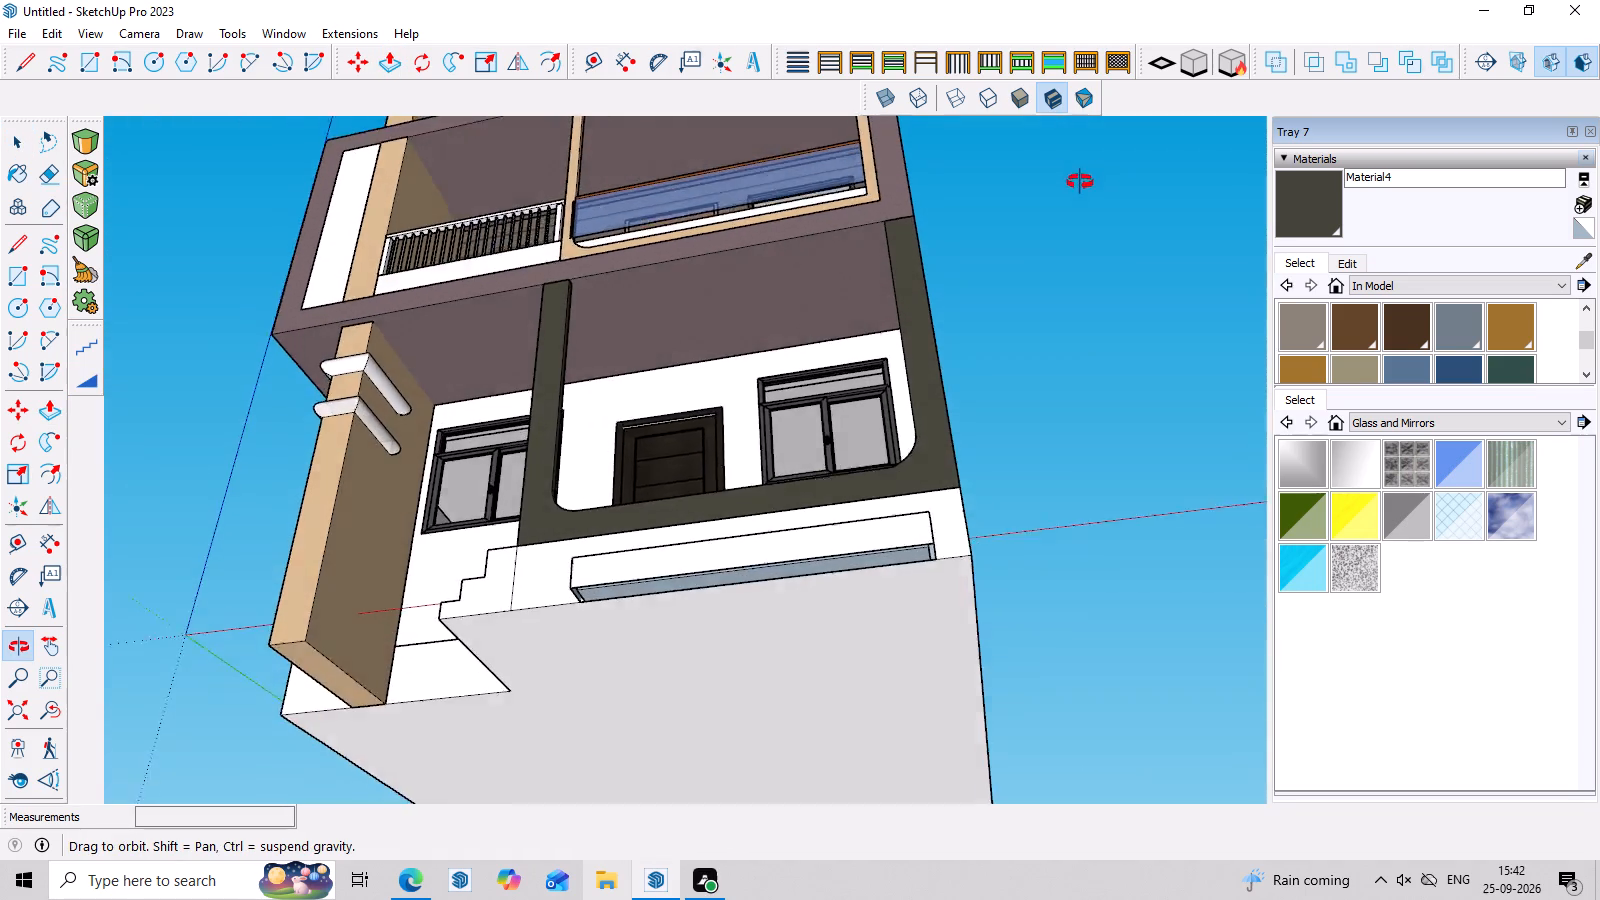
{"action": "middle_click_drag", "start_coordinate": [1080, 182], "coordinate": [1185, 752]}
{"action": "scroll", "coordinate": [811, 651], "scroll_direction": "up", "scroll_amount": 5}
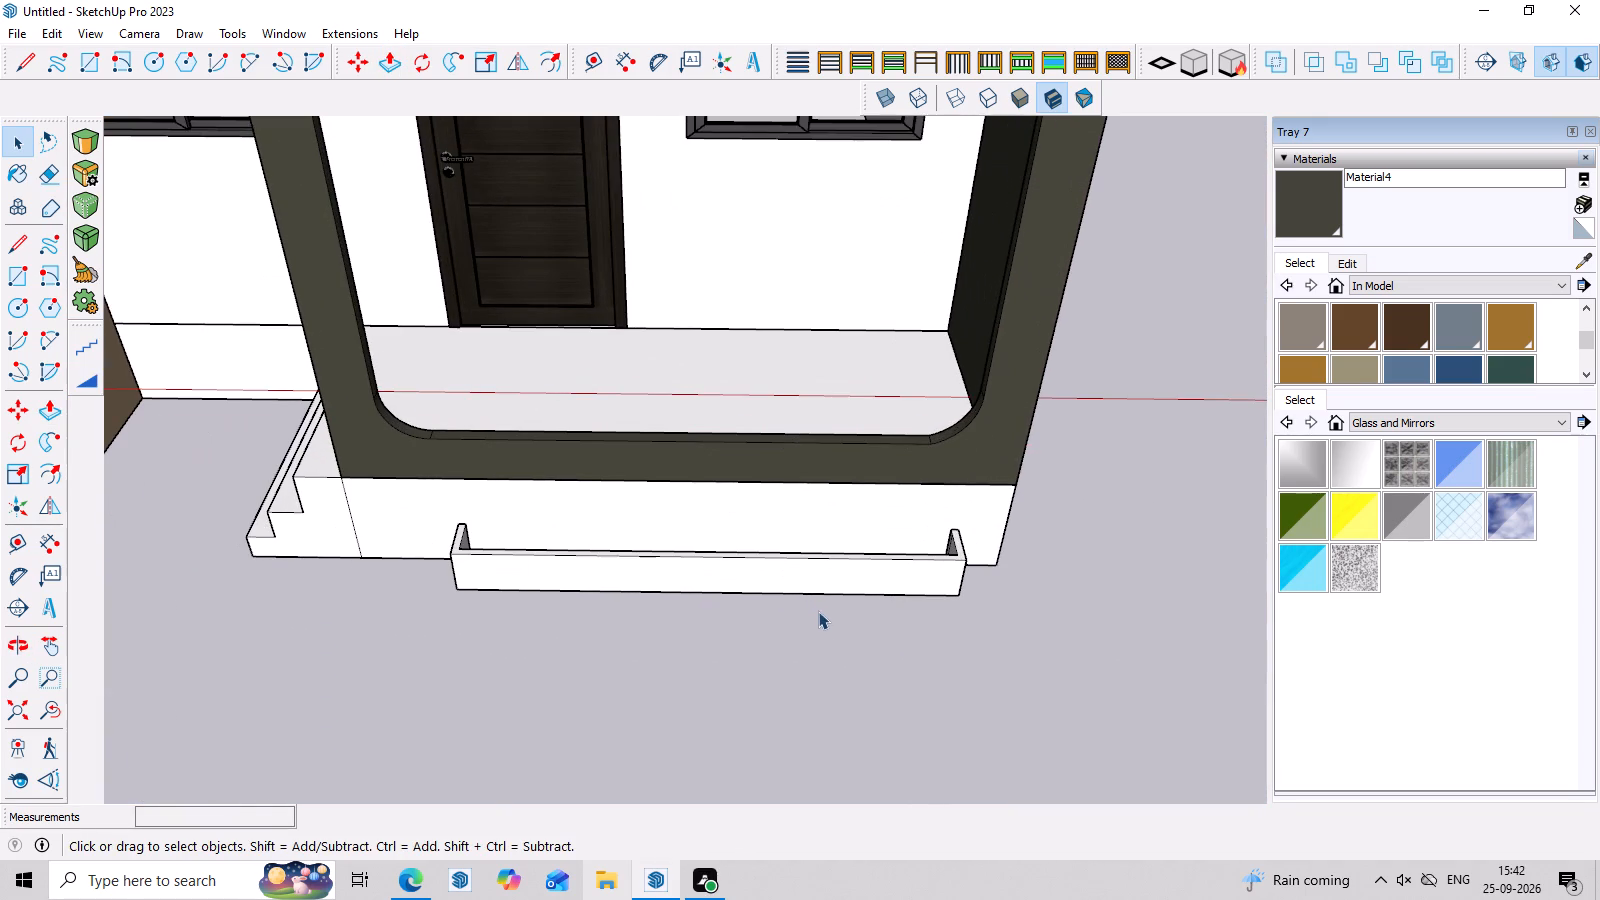
{"action": "left_click", "coordinate": [817, 599]}
{"action": "triple_click", "coordinate": [818, 583]}
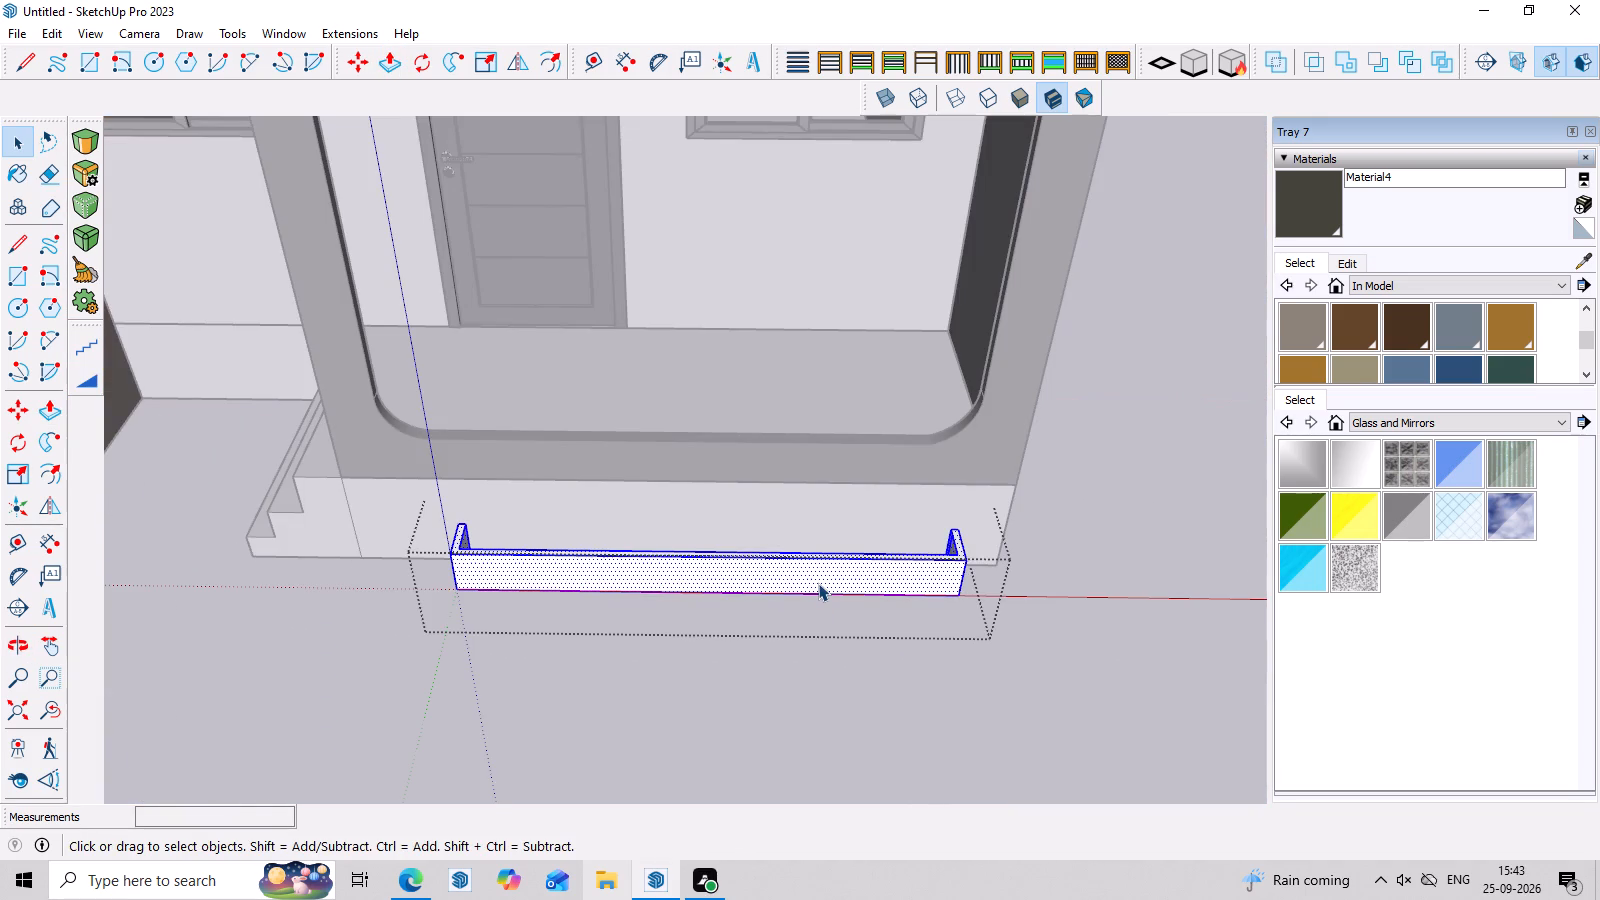
{"action": "left_click", "coordinate": [1076, 540]}
Raise the planter's inner floor face between the walls by about 1 1/16", and leave the group.
{"action": "middle_click_drag", "start_coordinate": [816, 522], "coordinate": [849, 746]}
{"action": "scroll", "coordinate": [805, 665], "scroll_direction": "up", "scroll_amount": 4}
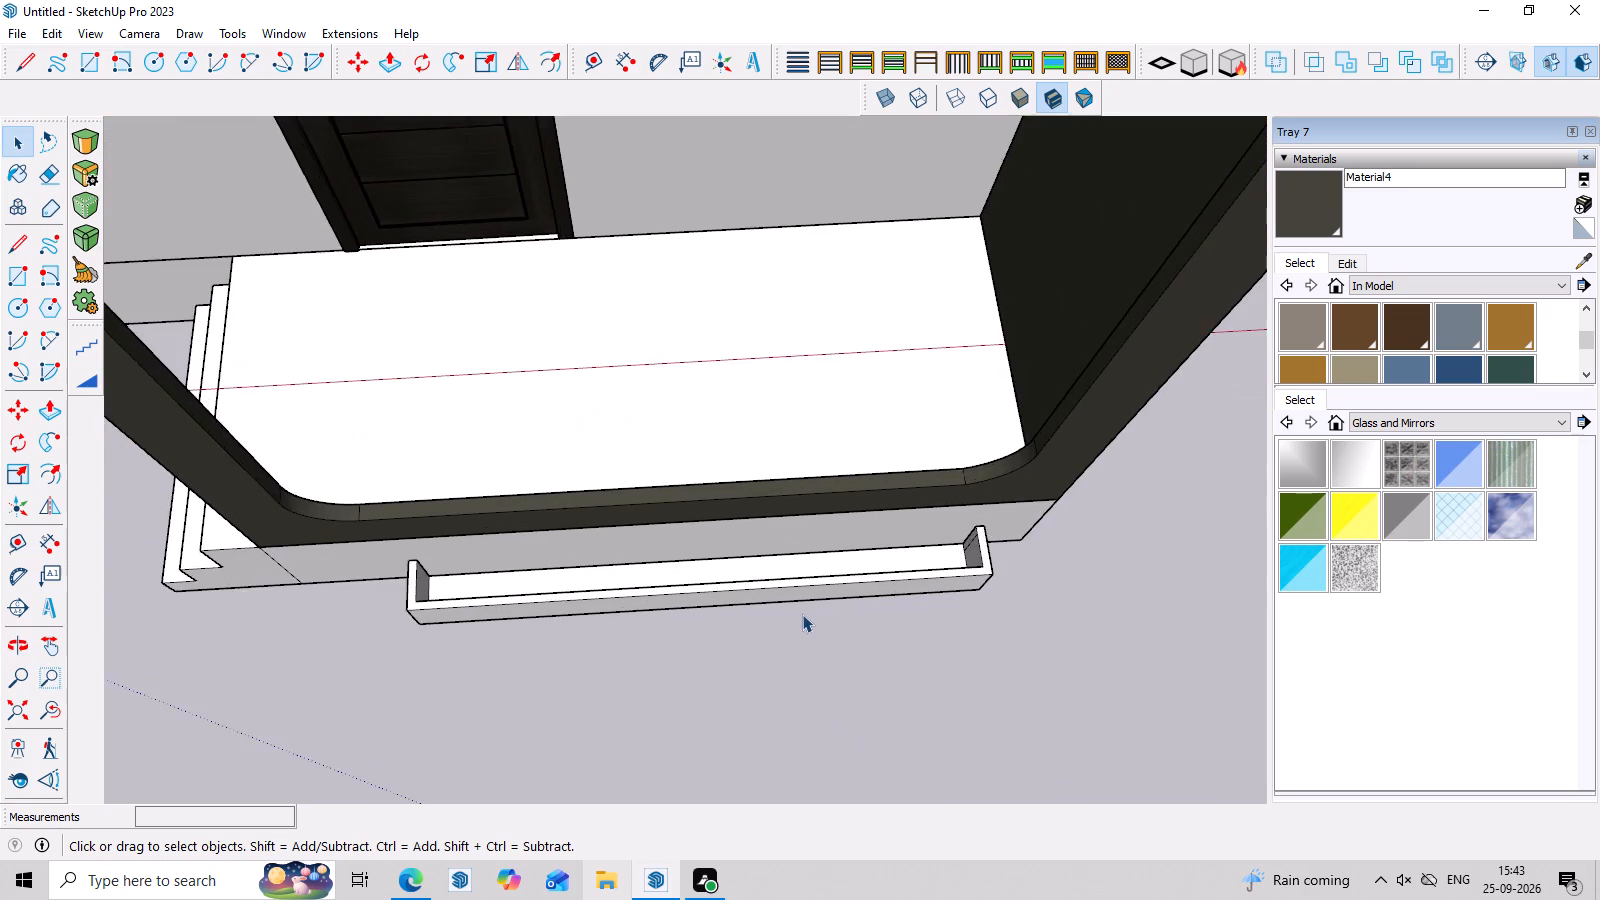
{"action": "scroll", "coordinate": [802, 614], "scroll_direction": "up", "scroll_amount": 2}
{"action": "left_click", "coordinate": [824, 543]}
{"action": "scroll", "coordinate": [827, 537], "scroll_direction": "up", "scroll_amount": 3}
{"action": "left_click", "coordinate": [831, 538]}
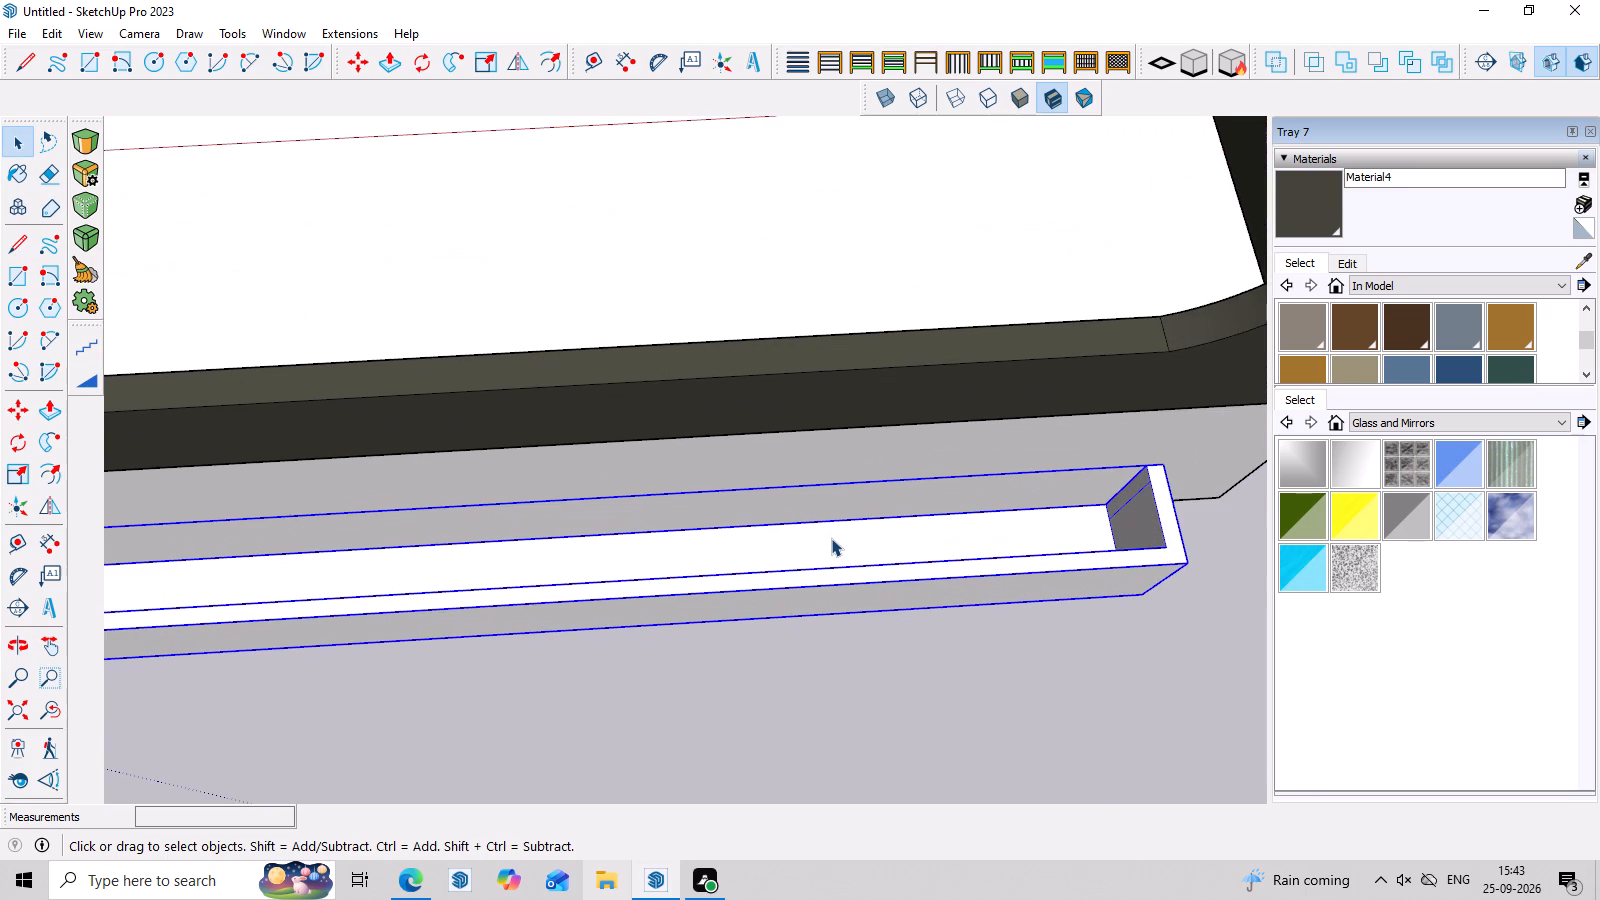
{"action": "scroll", "coordinate": [831, 537], "scroll_direction": "up", "scroll_amount": 2}
{"action": "double_click", "coordinate": [831, 537]}
{"action": "left_click", "coordinate": [831, 537]}
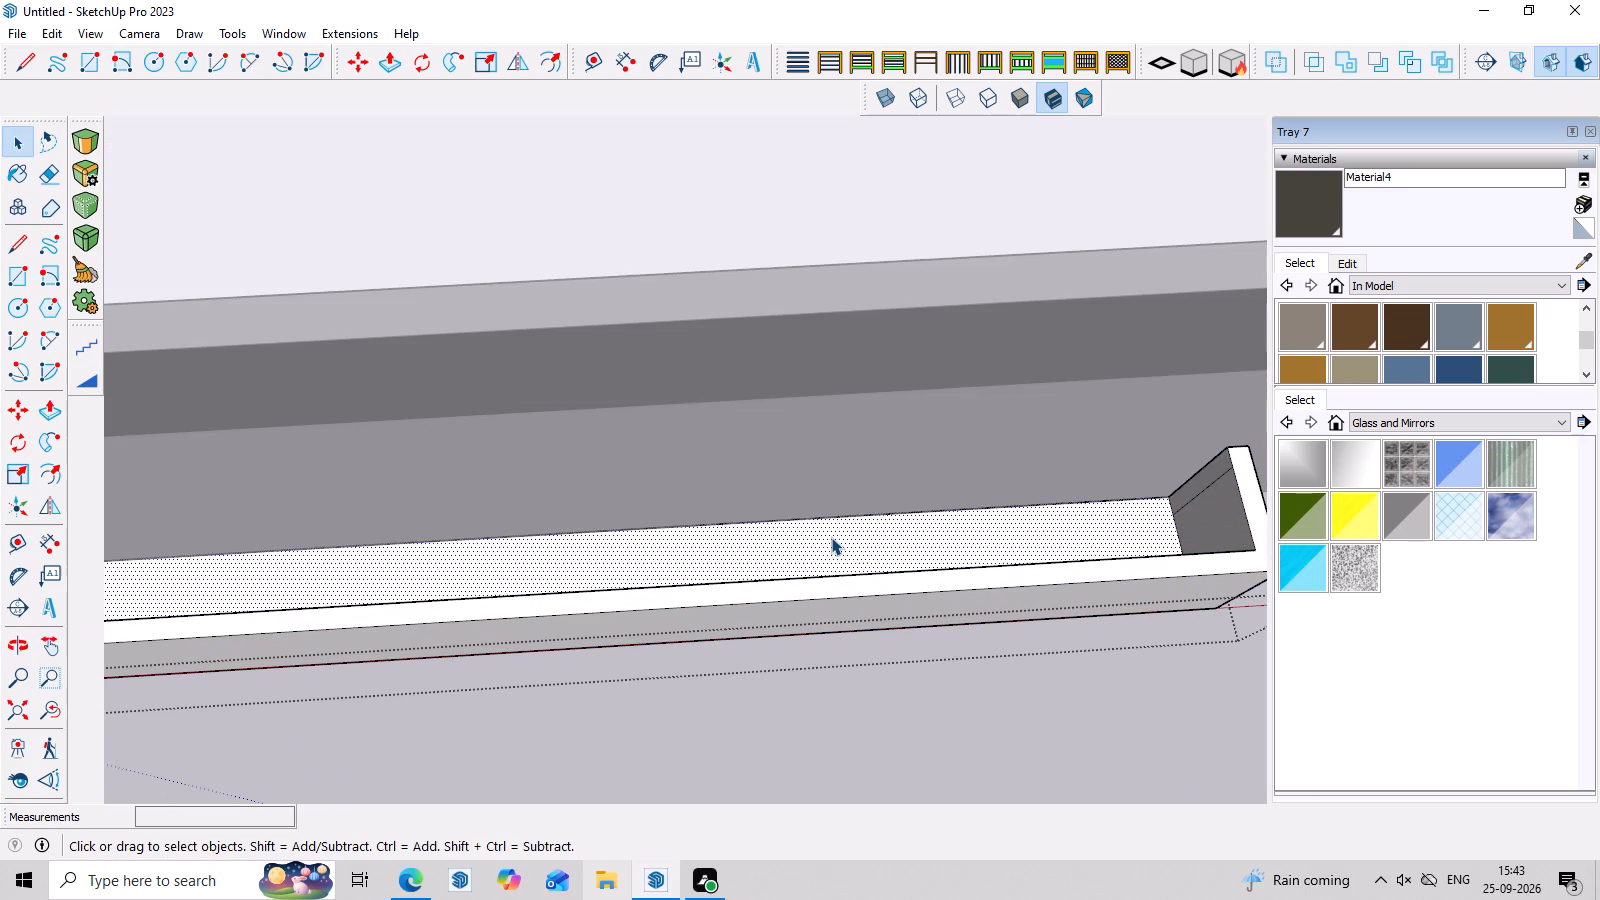
{"action": "key", "text": "p"}
{"action": "left_click", "coordinate": [831, 537]}
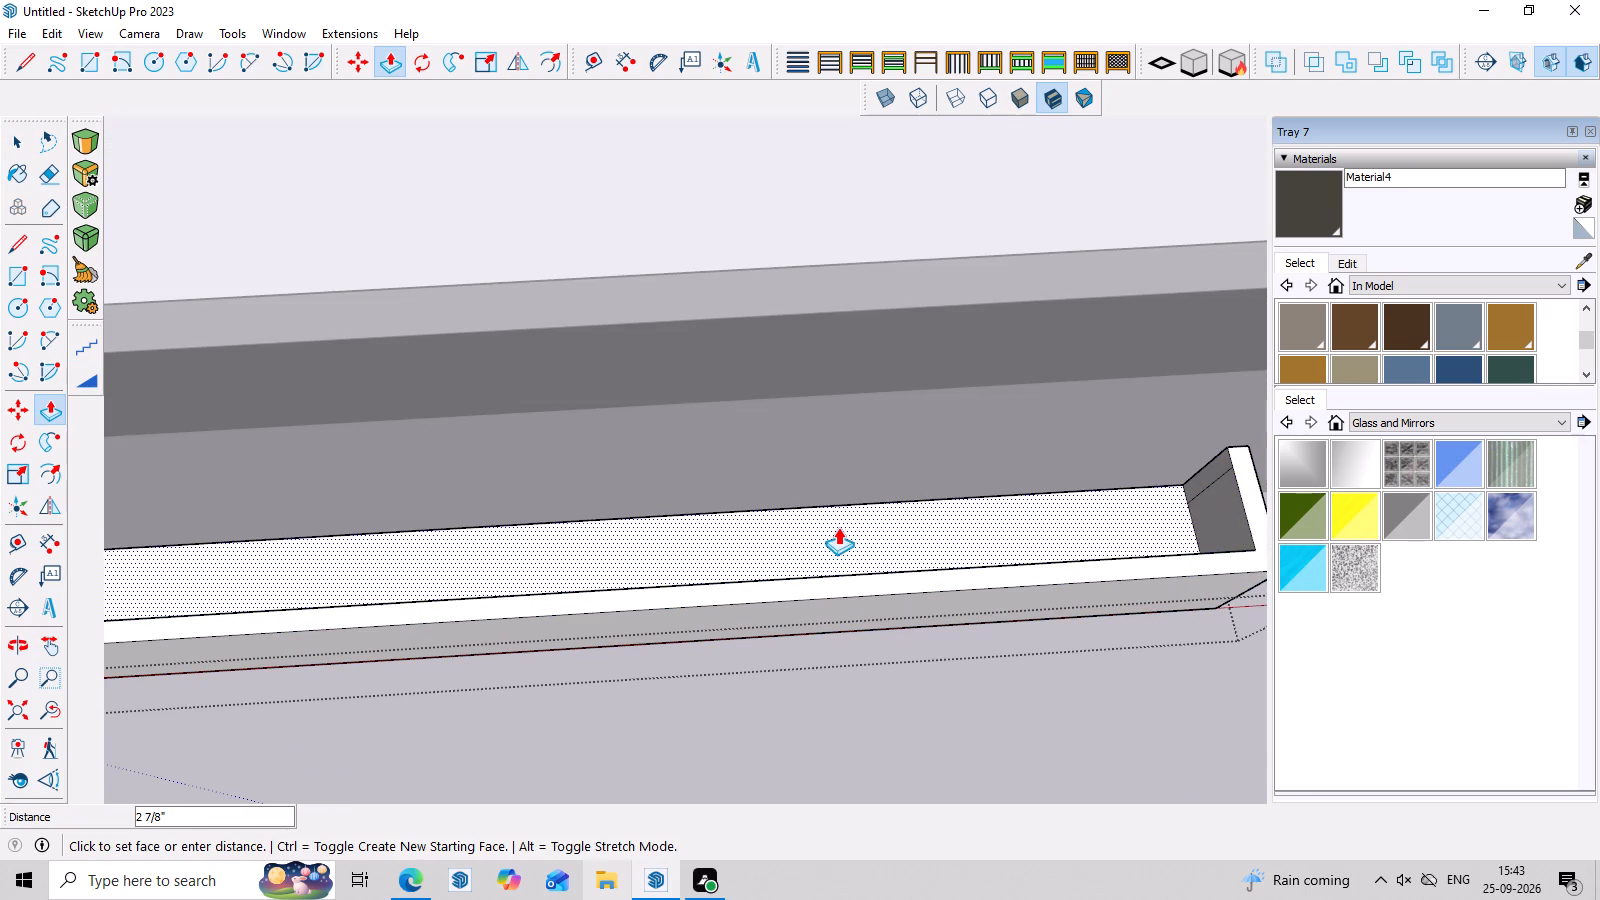
{"action": "left_click", "coordinate": [835, 534]}
{"action": "middle_click_drag", "start_coordinate": [878, 740], "coordinate": [866, 631]}
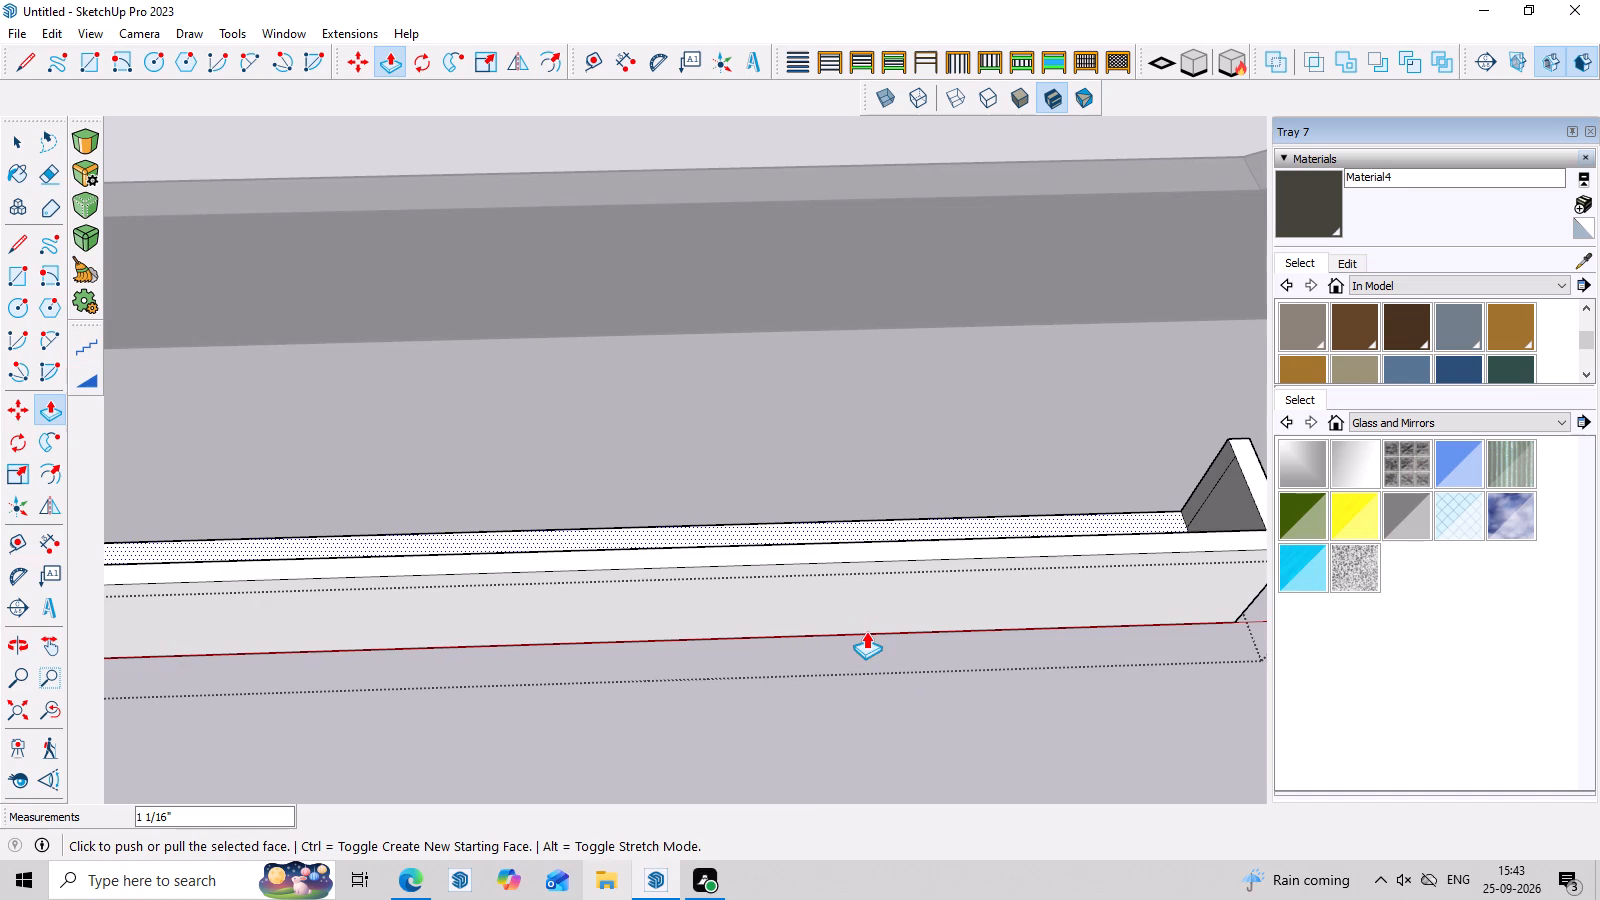
{"action": "scroll", "coordinate": [765, 899], "scroll_direction": "down", "scroll_amount": 6}
{"action": "key", "text": "space"}
{"action": "scroll", "coordinate": [784, 685], "scroll_direction": "down", "scroll_amount": 8}
{"action": "left_click", "coordinate": [814, 727]}
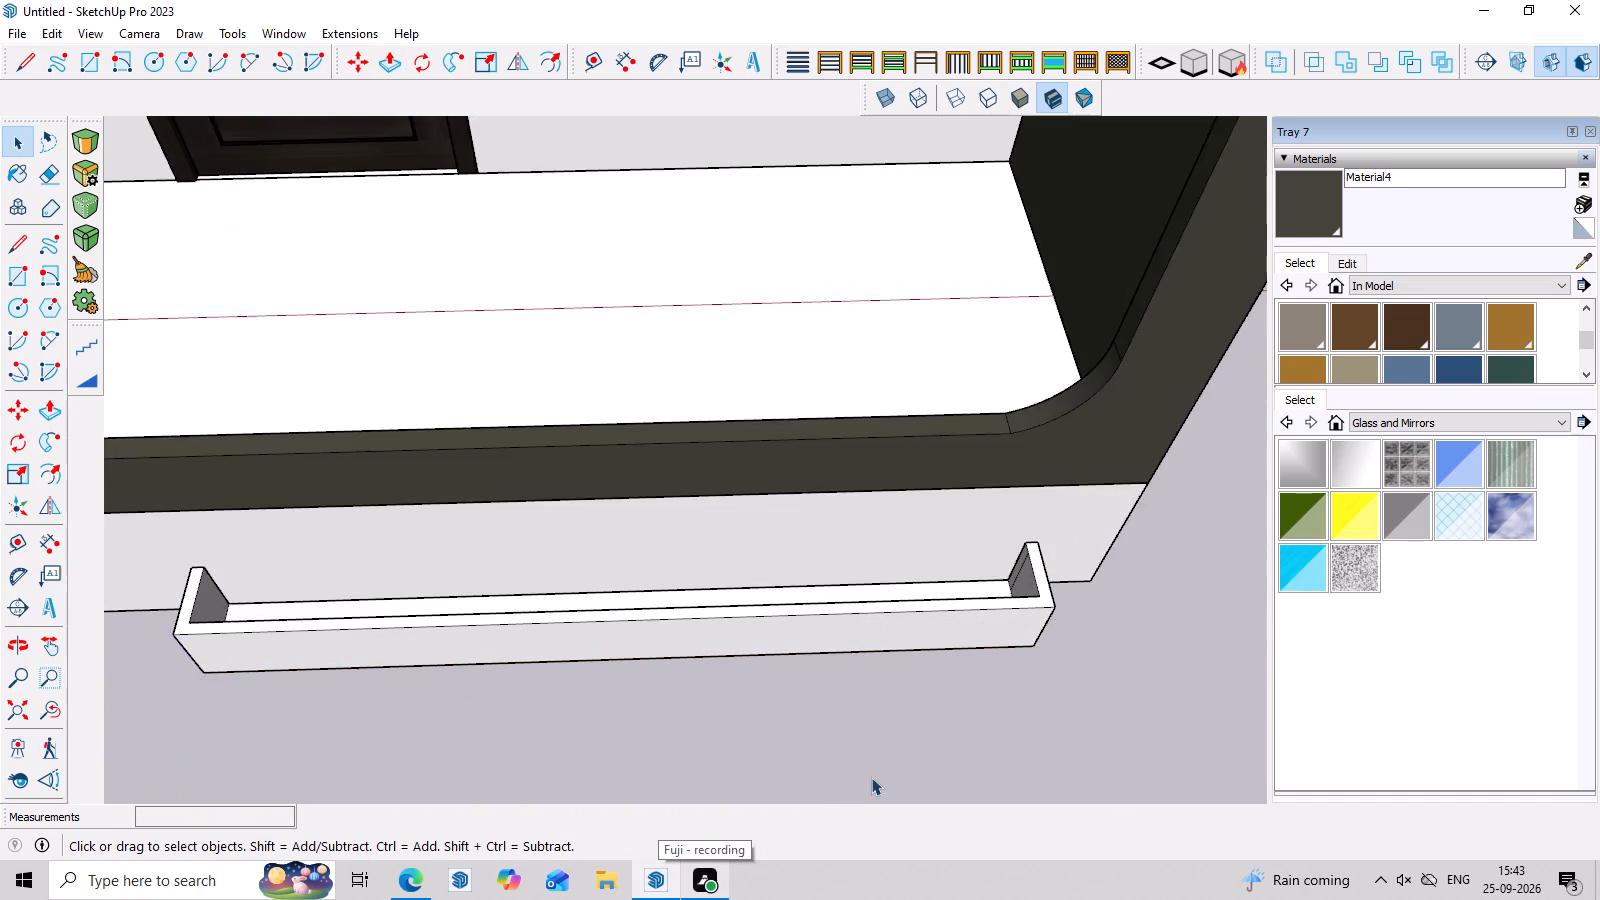
Delete the stray upright line on the inner face of the planter's end wall away from the steps, and leave the group.
{"action": "scroll", "coordinate": [871, 773], "scroll_direction": "down", "scroll_amount": 7}
{"action": "scroll", "coordinate": [904, 652], "scroll_direction": "up", "scroll_amount": 8}
{"action": "middle_click_drag", "start_coordinate": [901, 604], "coordinate": [1081, 540]}
{"action": "scroll", "coordinate": [781, 435], "scroll_direction": "up", "scroll_amount": 3}
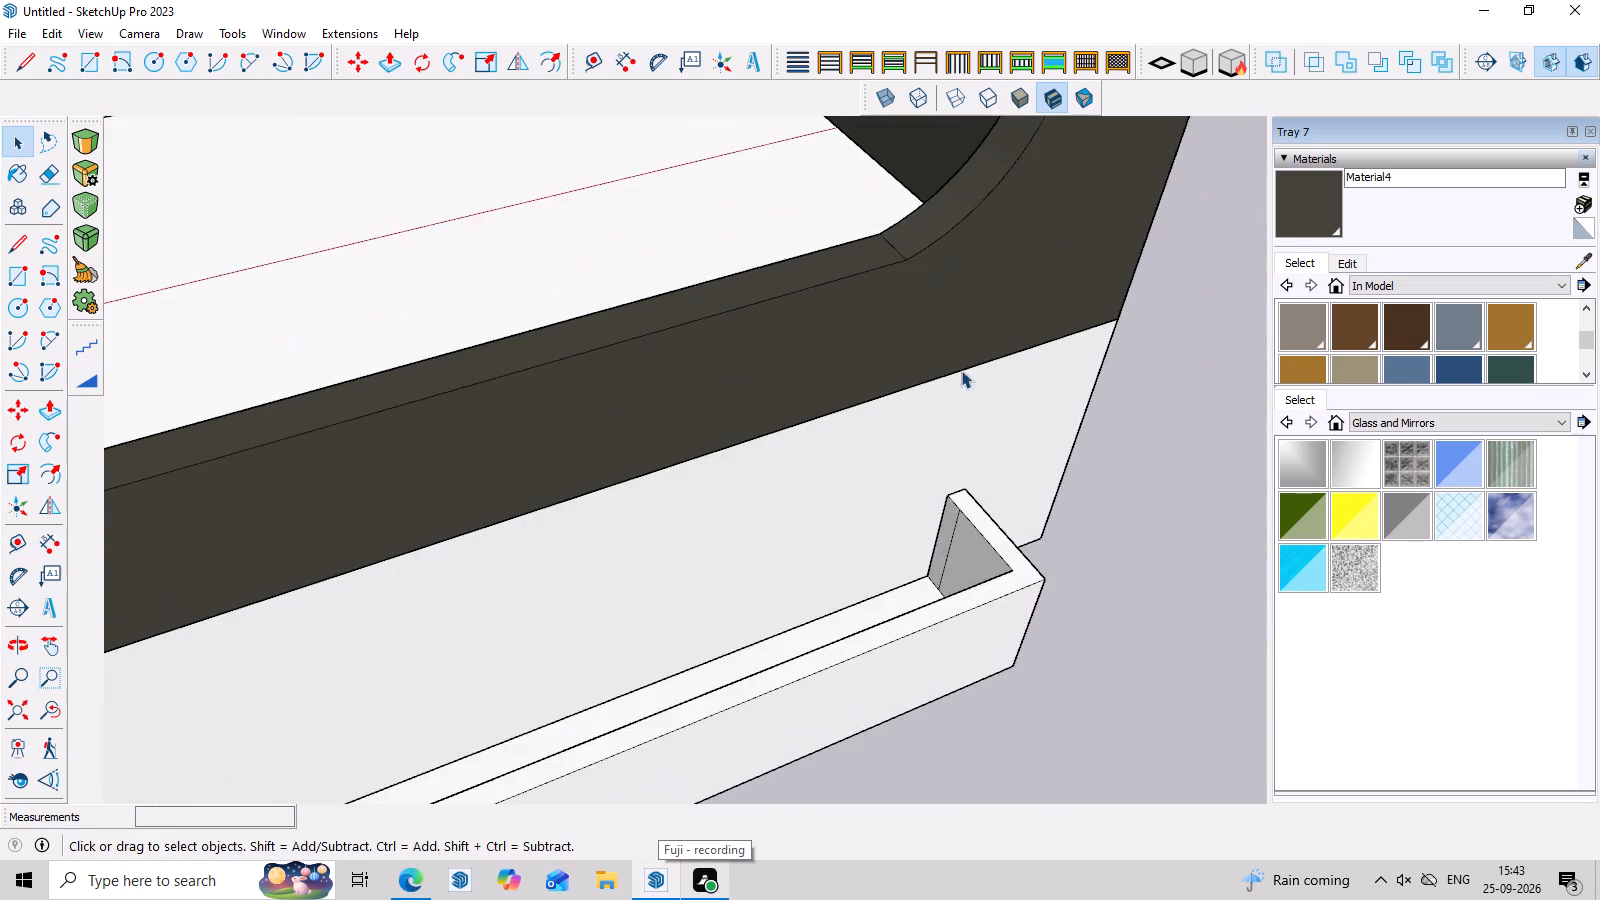
{"action": "scroll", "coordinate": [961, 370], "scroll_direction": "up", "scroll_amount": 5}
{"action": "scroll", "coordinate": [1003, 553], "scroll_direction": "down", "scroll_amount": 1}
{"action": "scroll", "coordinate": [1003, 555], "scroll_direction": "up", "scroll_amount": 8}
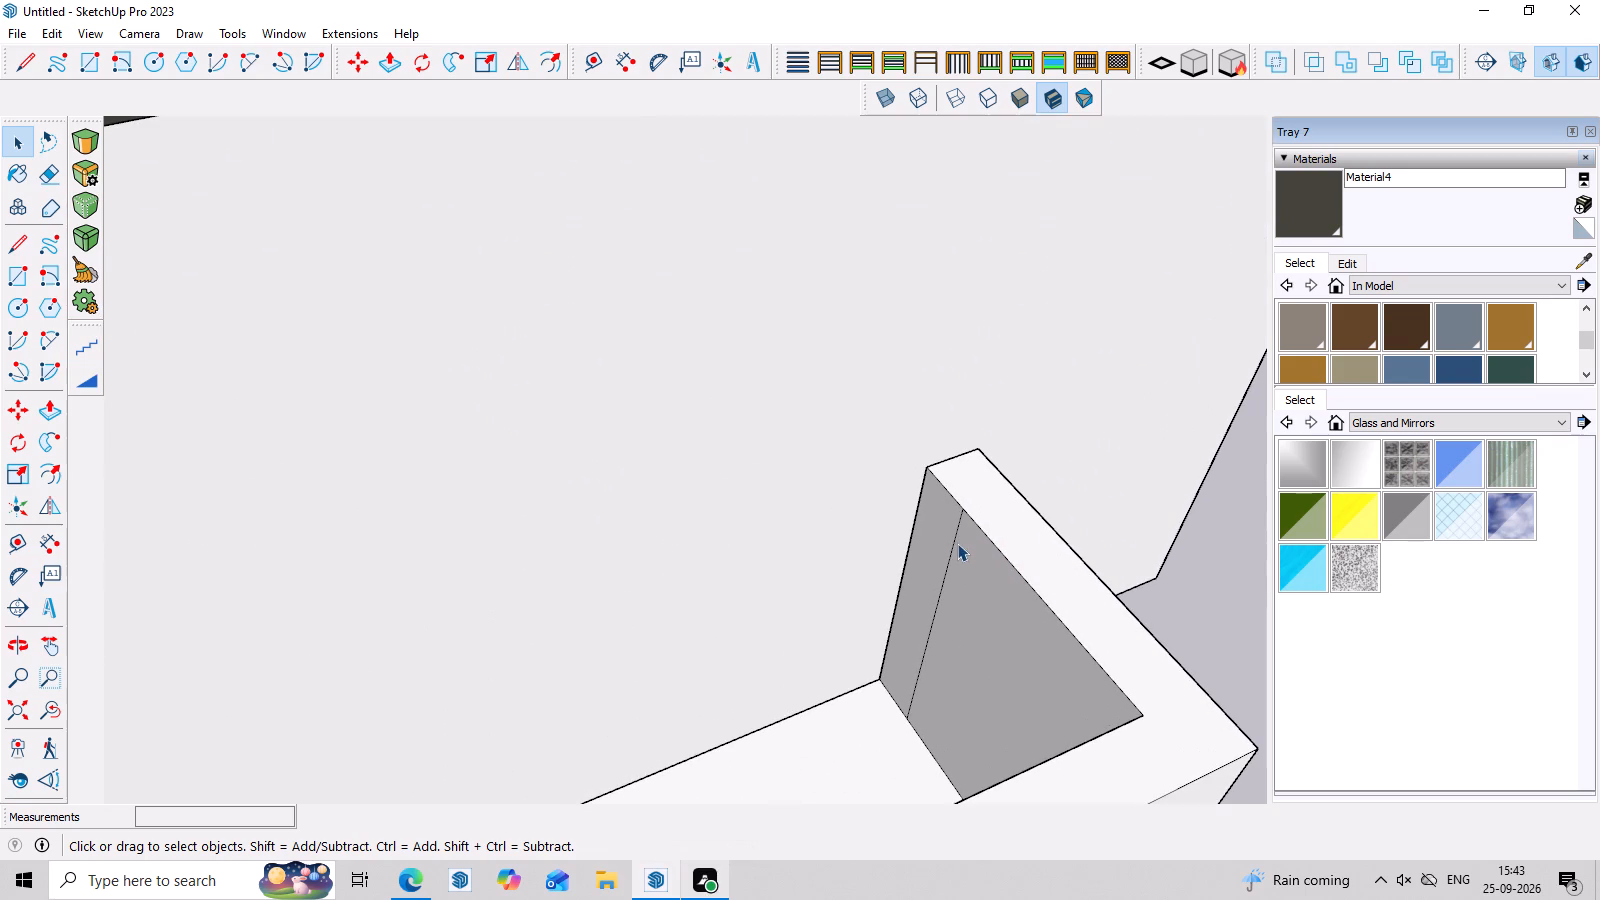
{"action": "left_click", "coordinate": [949, 553]}
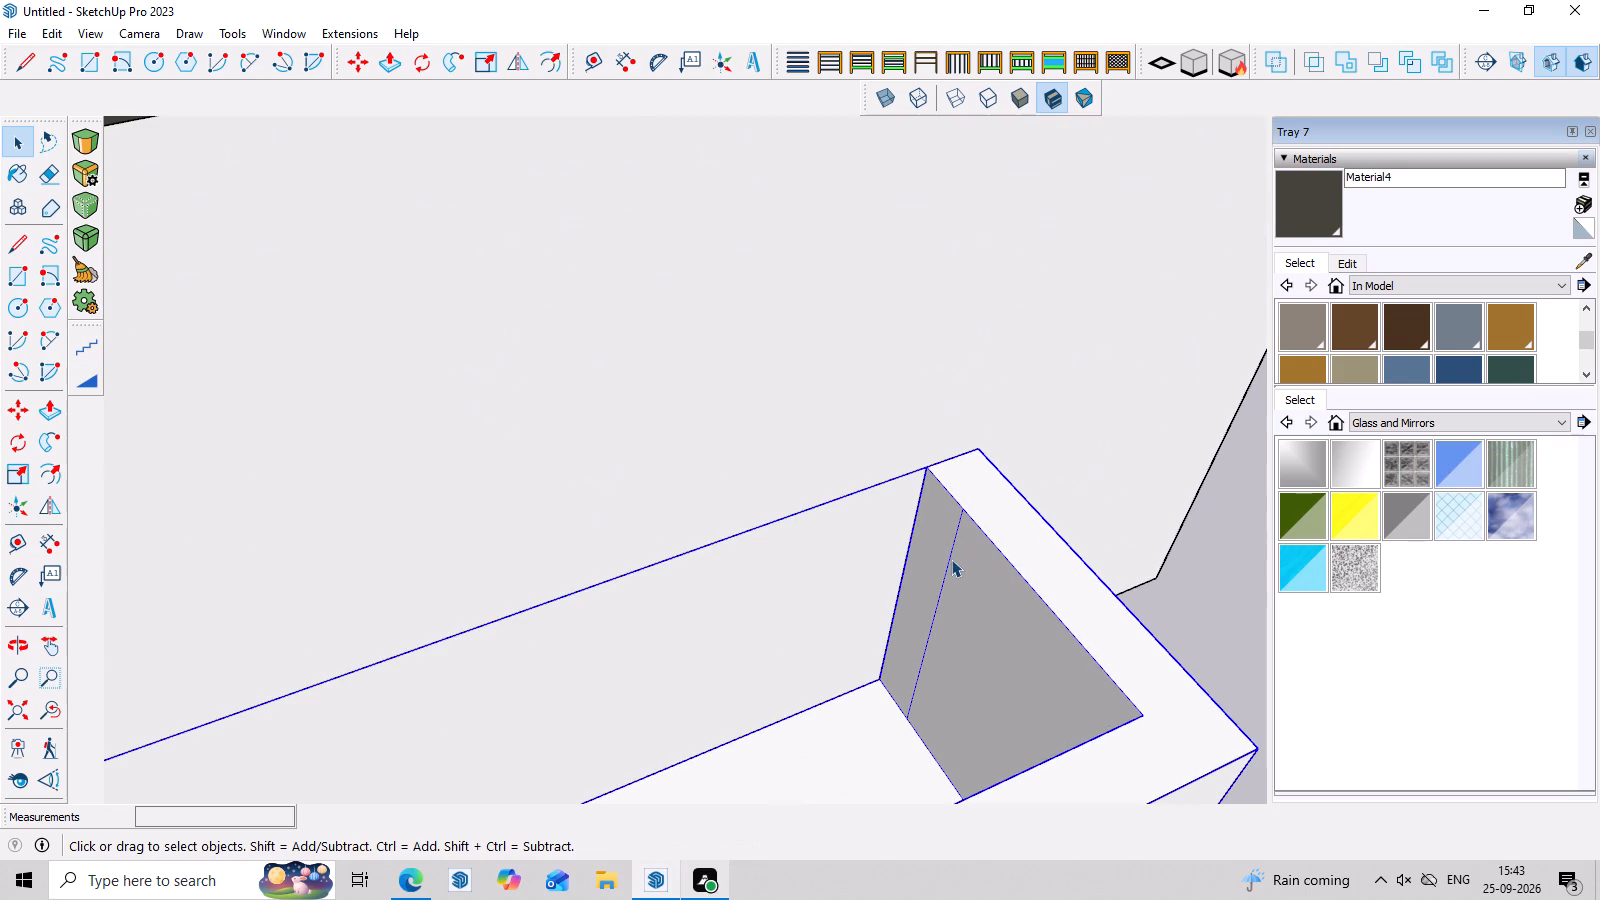
{"action": "left_click", "coordinate": [947, 566]}
{"action": "scroll", "coordinate": [947, 566], "scroll_direction": "up", "scroll_amount": 3}
{"action": "left_click", "coordinate": [947, 566]}
{"action": "scroll", "coordinate": [947, 566], "scroll_direction": "up", "scroll_amount": 4}
{"action": "triple_click", "coordinate": [947, 566]}
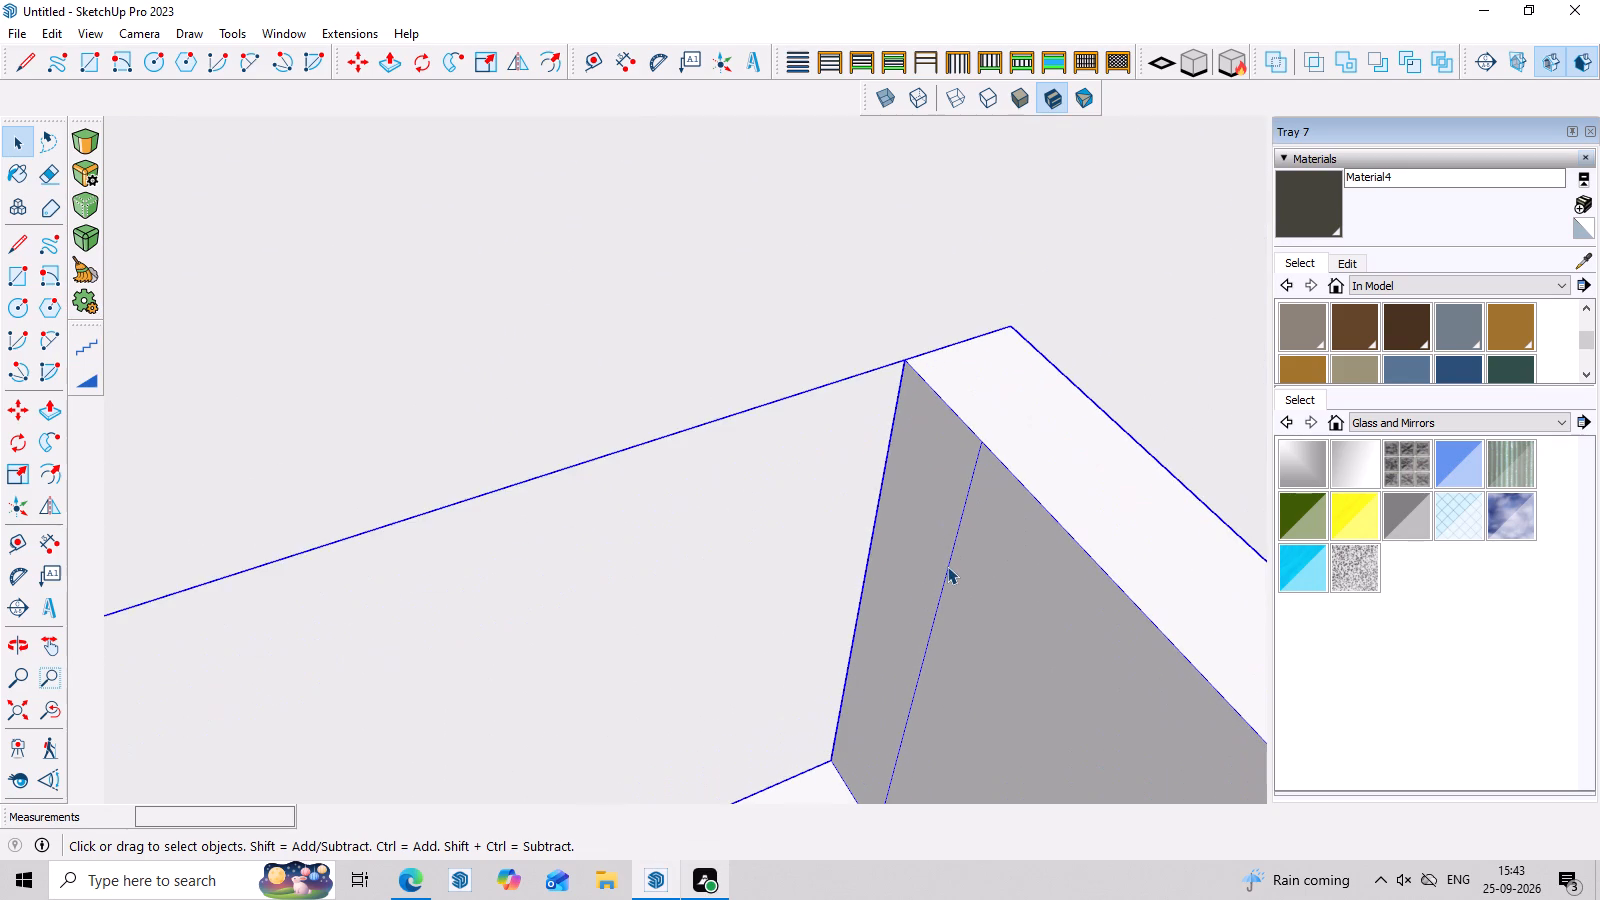
{"action": "left_click", "coordinate": [947, 566]}
{"action": "key", "text": "Delete"}
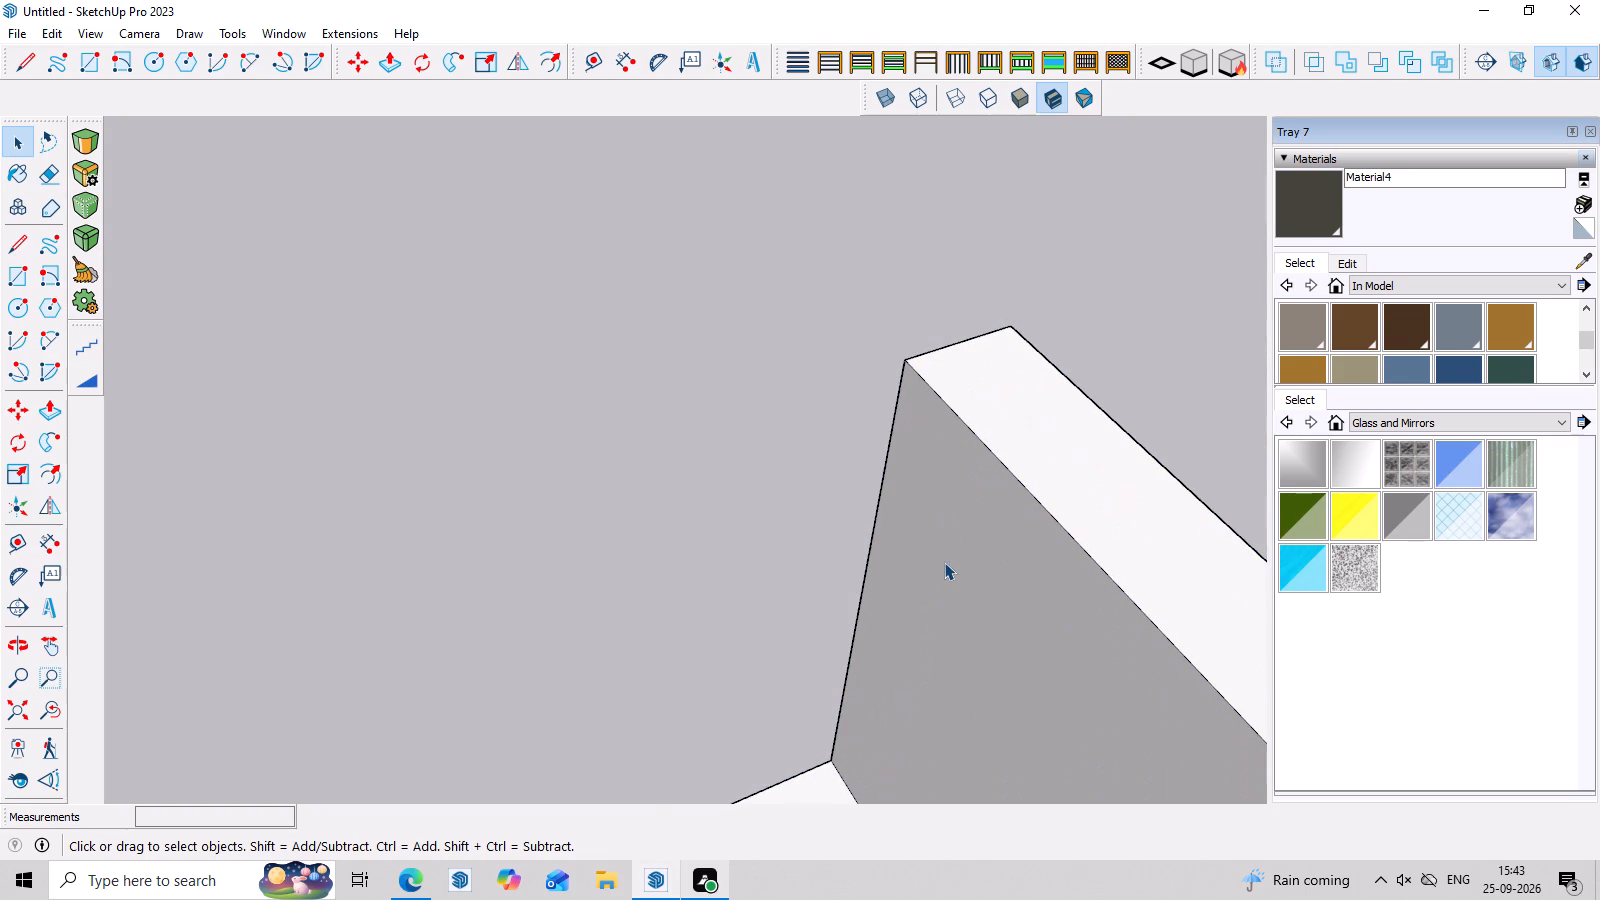
{"action": "scroll", "coordinate": [944, 562], "scroll_direction": "down", "scroll_amount": 8}
{"action": "middle_click", "coordinate": [977, 575]}
{"action": "scroll", "coordinate": [691, 603], "scroll_direction": "down", "scroll_amount": 12}
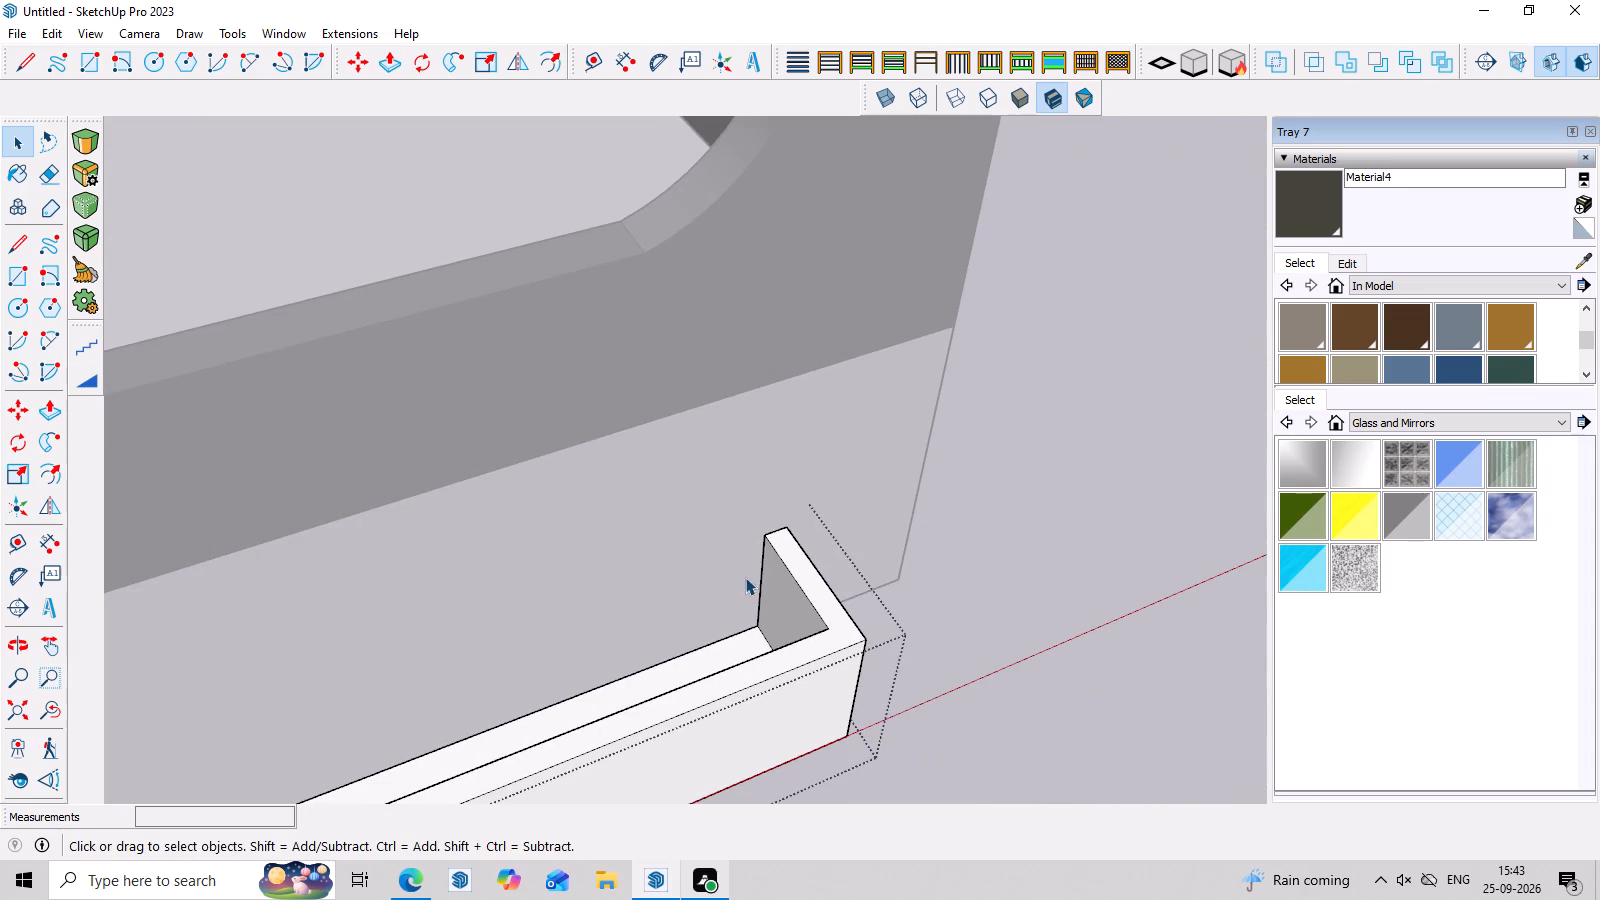
{"action": "middle_click_drag", "start_coordinate": [822, 514], "coordinate": [449, 586]}
{"action": "scroll", "coordinate": [510, 525], "scroll_direction": "down", "scroll_amount": 3}
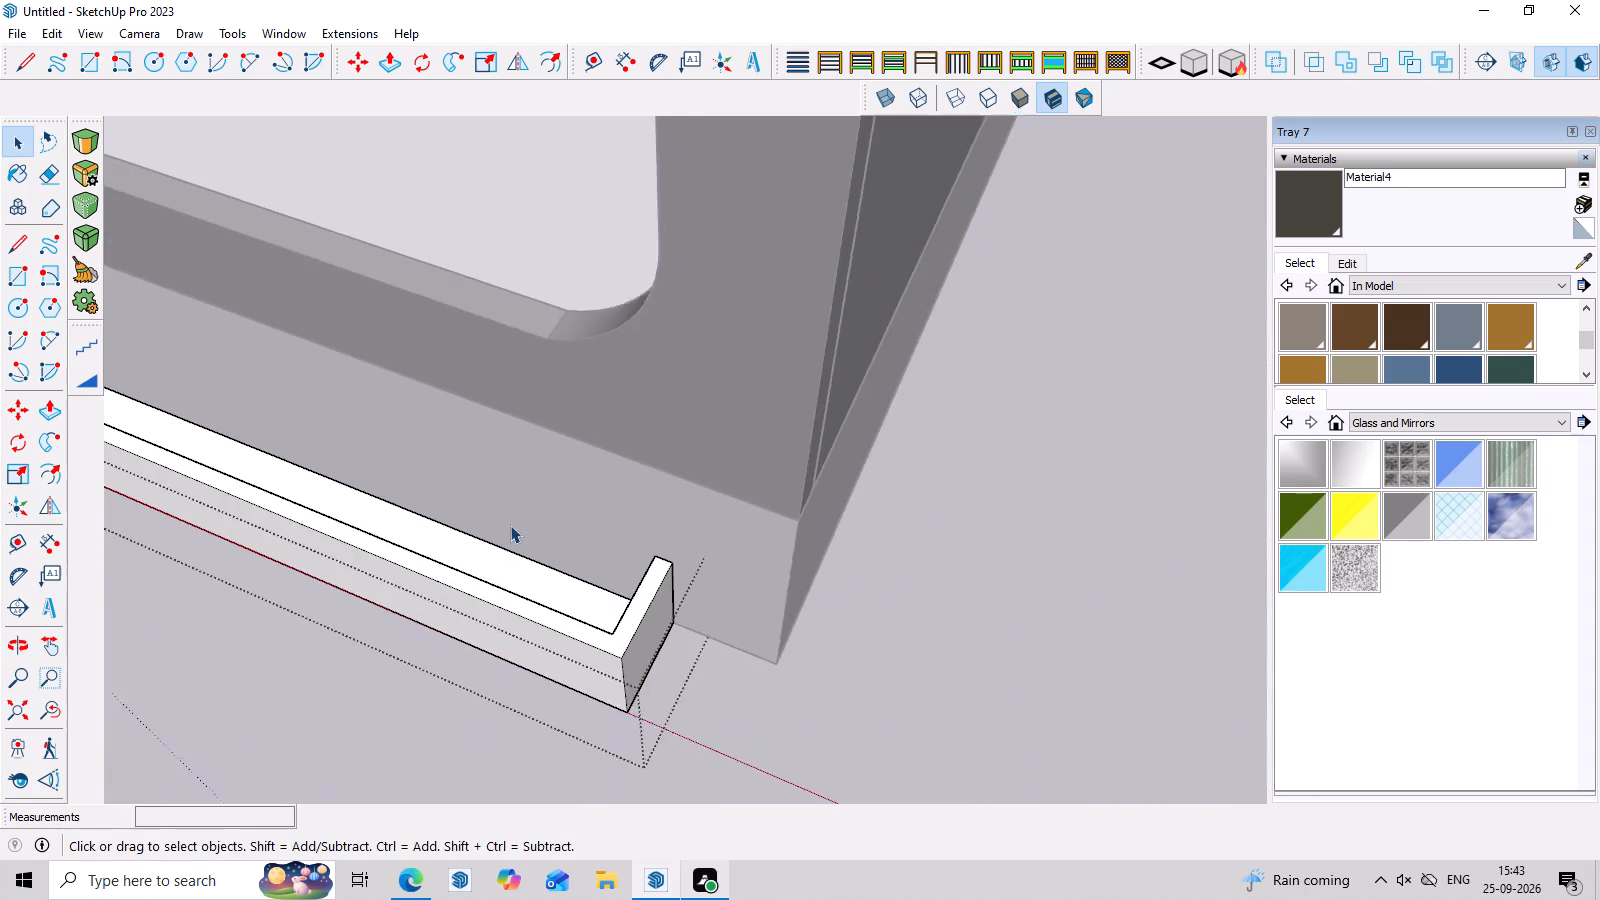
{"action": "scroll", "coordinate": [510, 525], "scroll_direction": "down", "scroll_amount": 13}
{"action": "scroll", "coordinate": [234, 376], "scroll_direction": "up", "scroll_amount": 10}
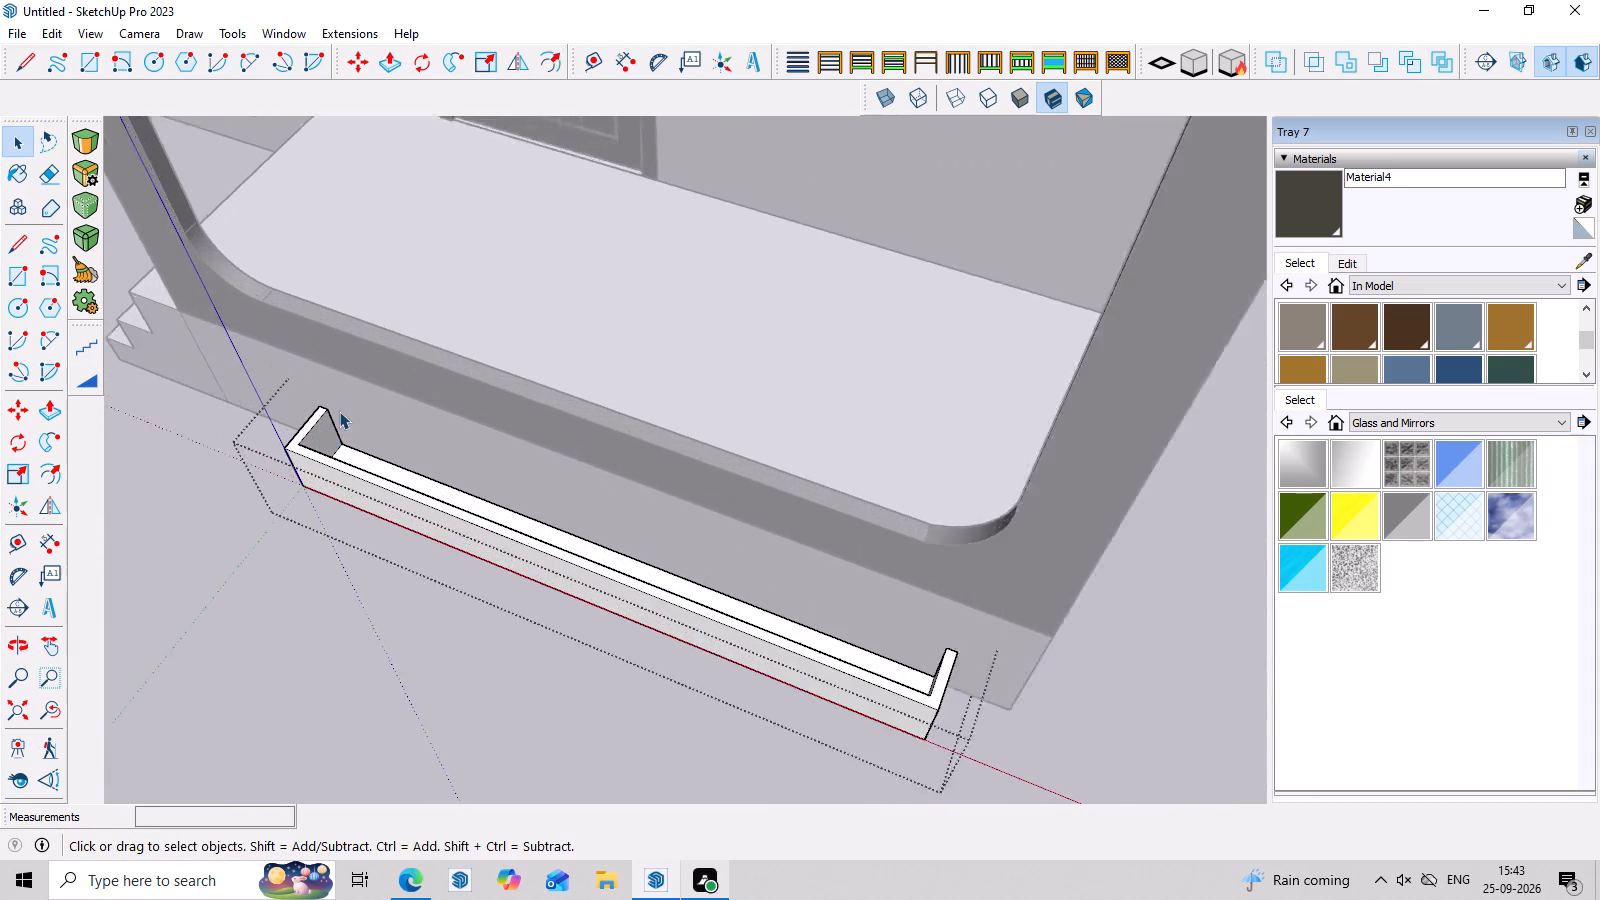
{"action": "scroll", "coordinate": [339, 411], "scroll_direction": "up", "scroll_amount": 6}
{"action": "left_click", "coordinate": [218, 695]}
{"action": "scroll", "coordinate": [376, 663], "scroll_direction": "down", "scroll_amount": 10}
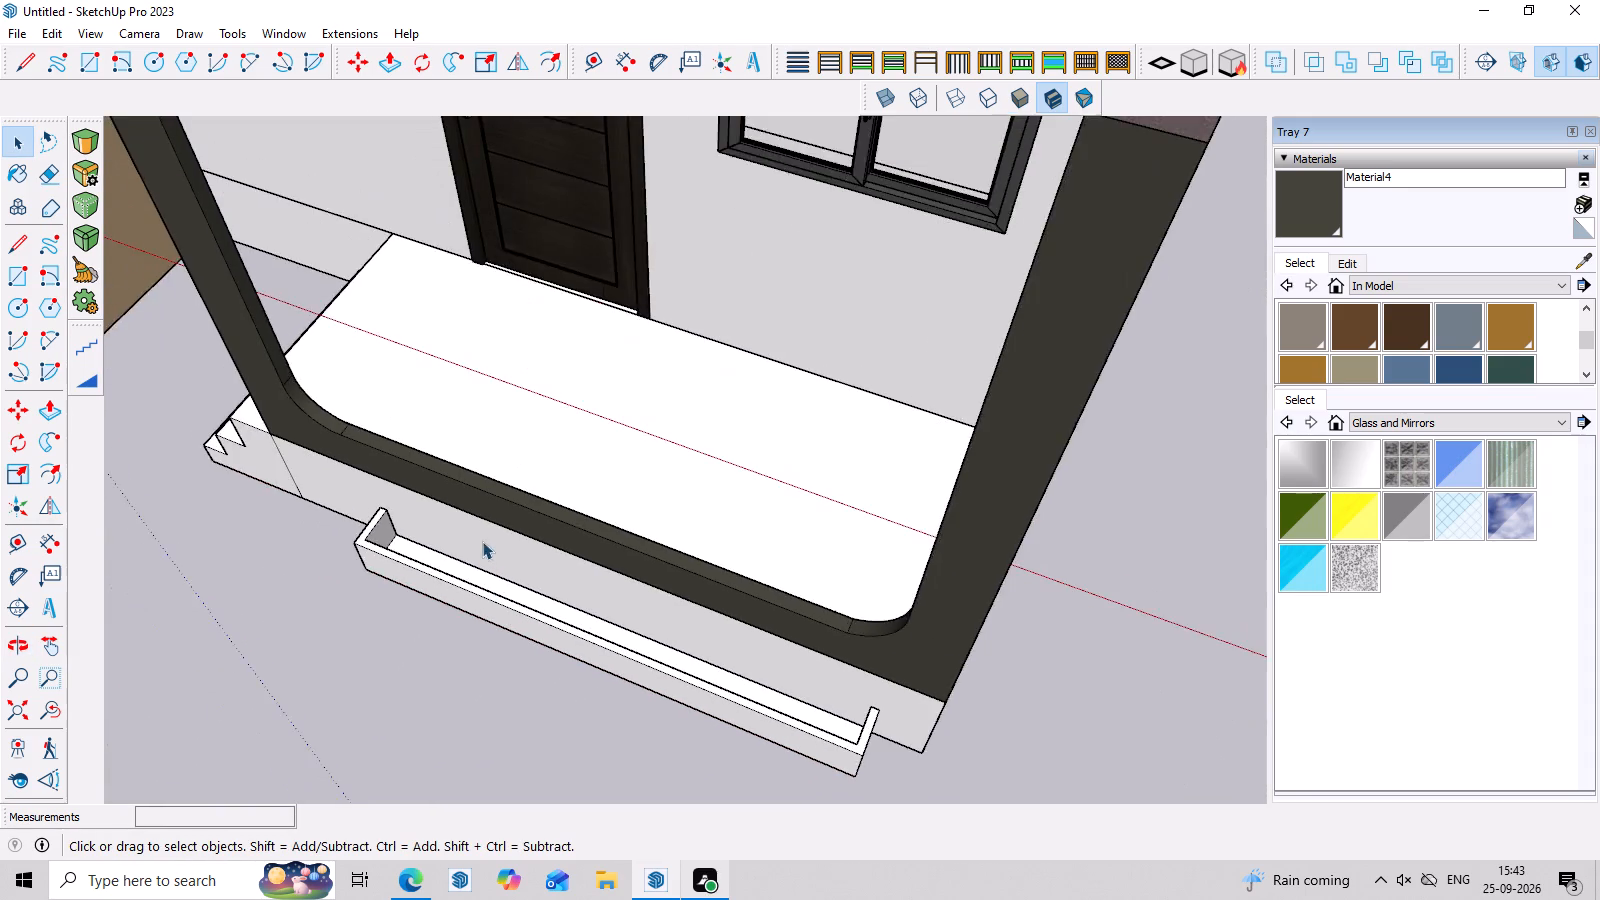
Review the whole facade with the rebuilt planter box from the front and from an angle.
{"action": "scroll", "coordinate": [482, 541], "scroll_direction": "down", "scroll_amount": 12}
{"action": "middle_click_drag", "start_coordinate": [691, 693], "coordinate": [1123, 496]}
{"action": "scroll", "coordinate": [1084, 483], "scroll_direction": "up", "scroll_amount": 1}
{"action": "scroll", "coordinate": [750, 410], "scroll_direction": "down", "scroll_amount": 9}
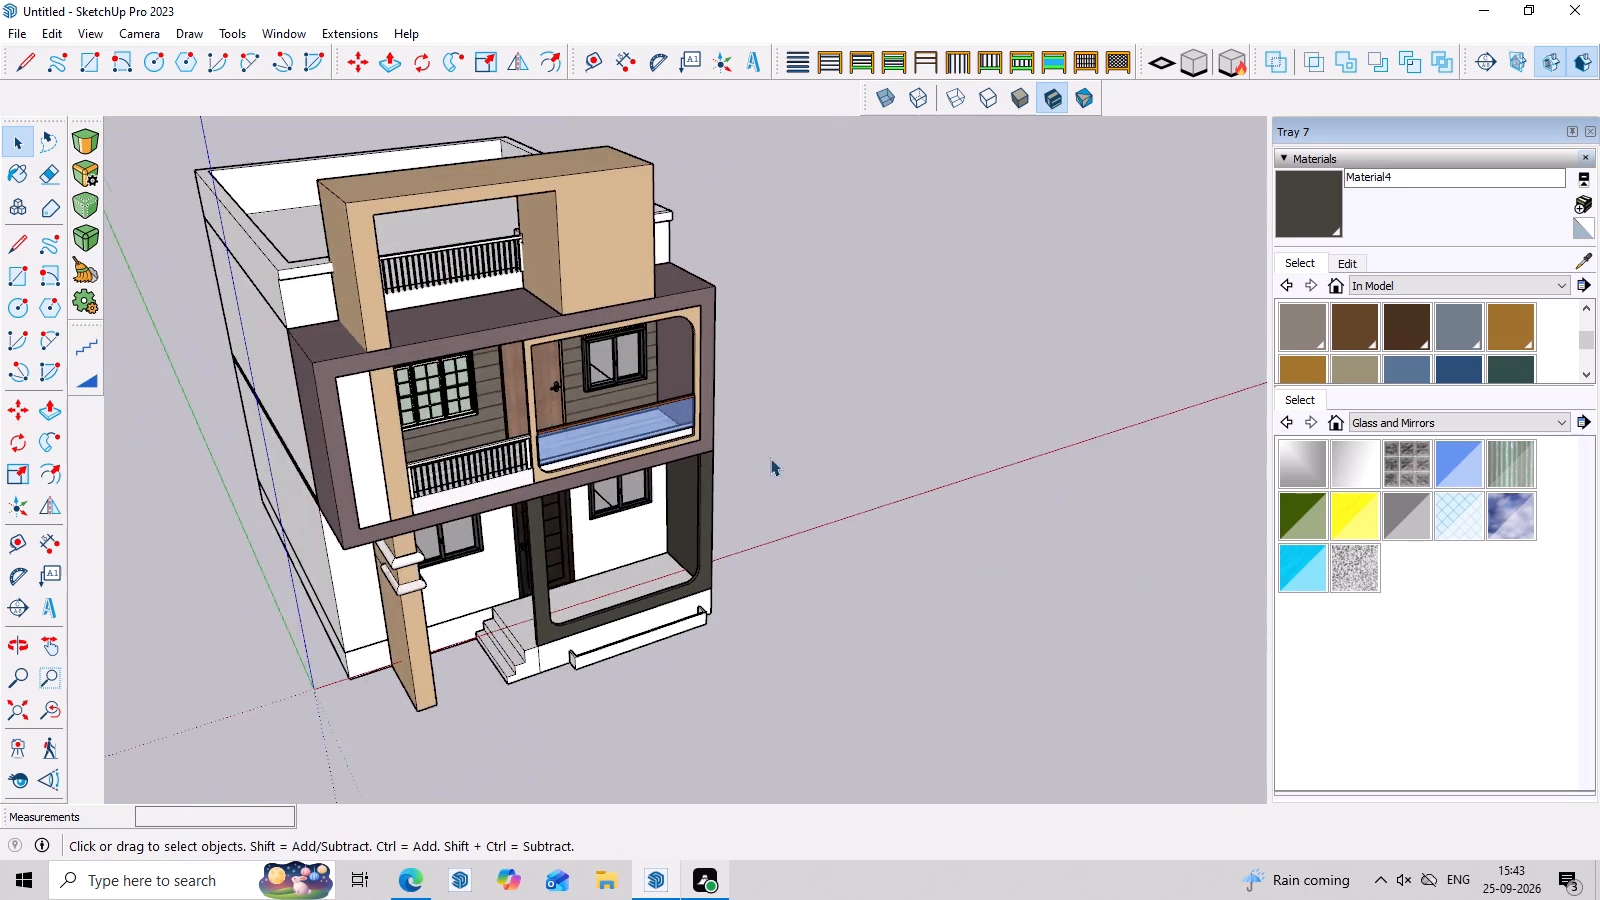
{"action": "middle_click_drag", "start_coordinate": [932, 576], "coordinate": [720, 349]}
{"action": "scroll", "coordinate": [750, 519], "scroll_direction": "up", "scroll_amount": 6}
{"action": "scroll", "coordinate": [786, 601], "scroll_direction": "down", "scroll_amount": 6}
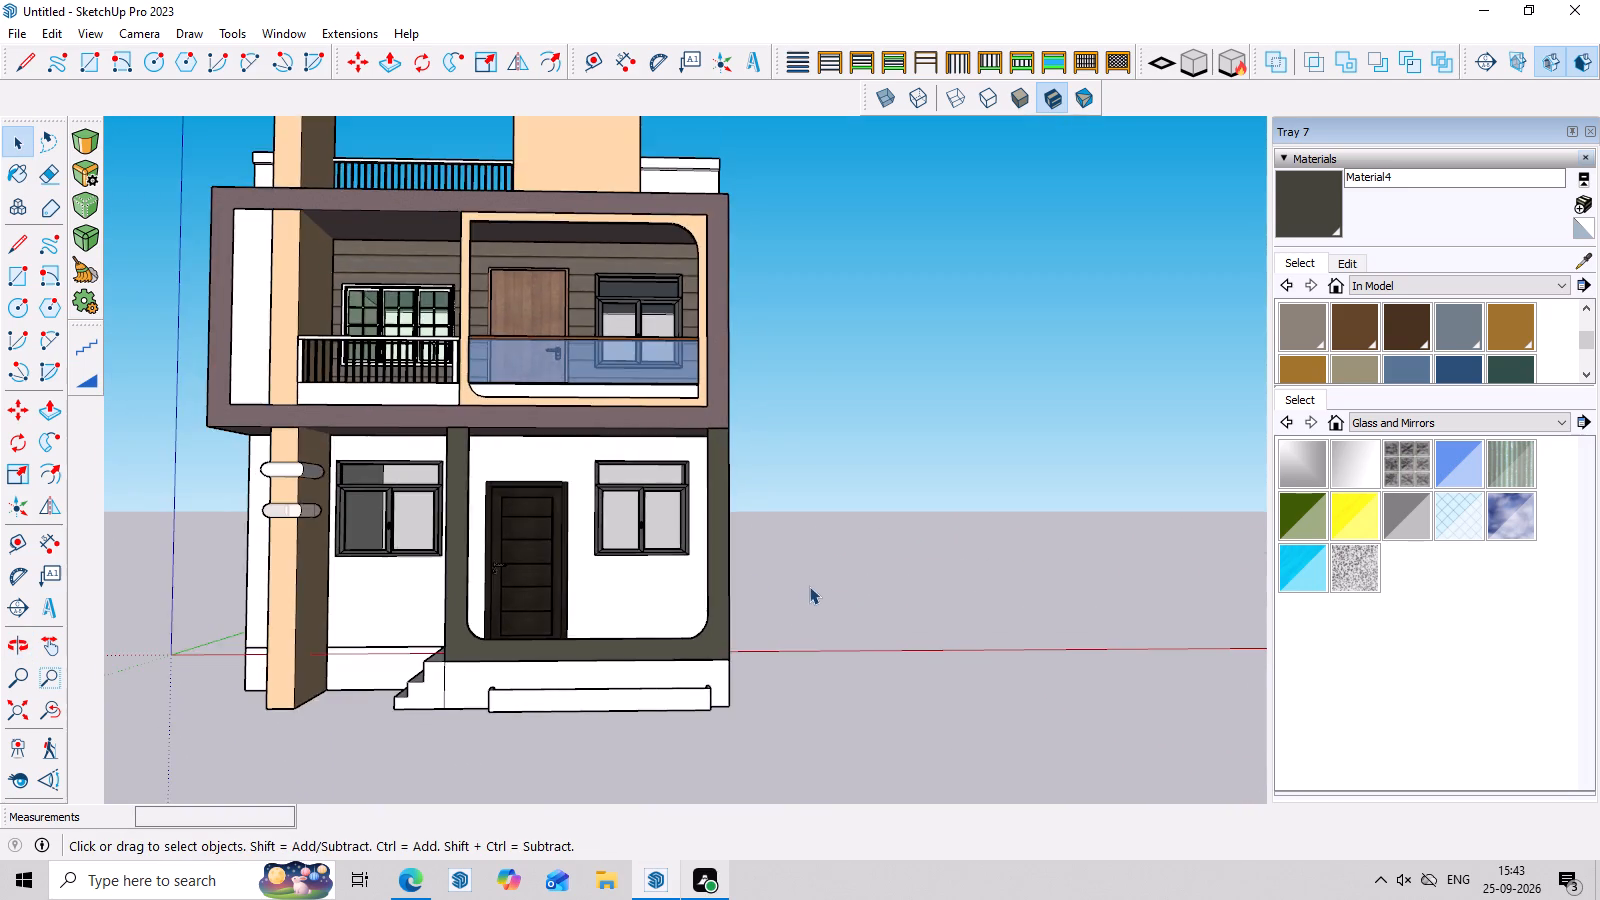
{"action": "scroll", "coordinate": [809, 586], "scroll_direction": "down", "scroll_amount": 3}
{"action": "scroll", "coordinate": [579, 207], "scroll_direction": "up", "scroll_amount": 8}
{"action": "scroll", "coordinate": [686, 261], "scroll_direction": "down", "scroll_amount": 12}
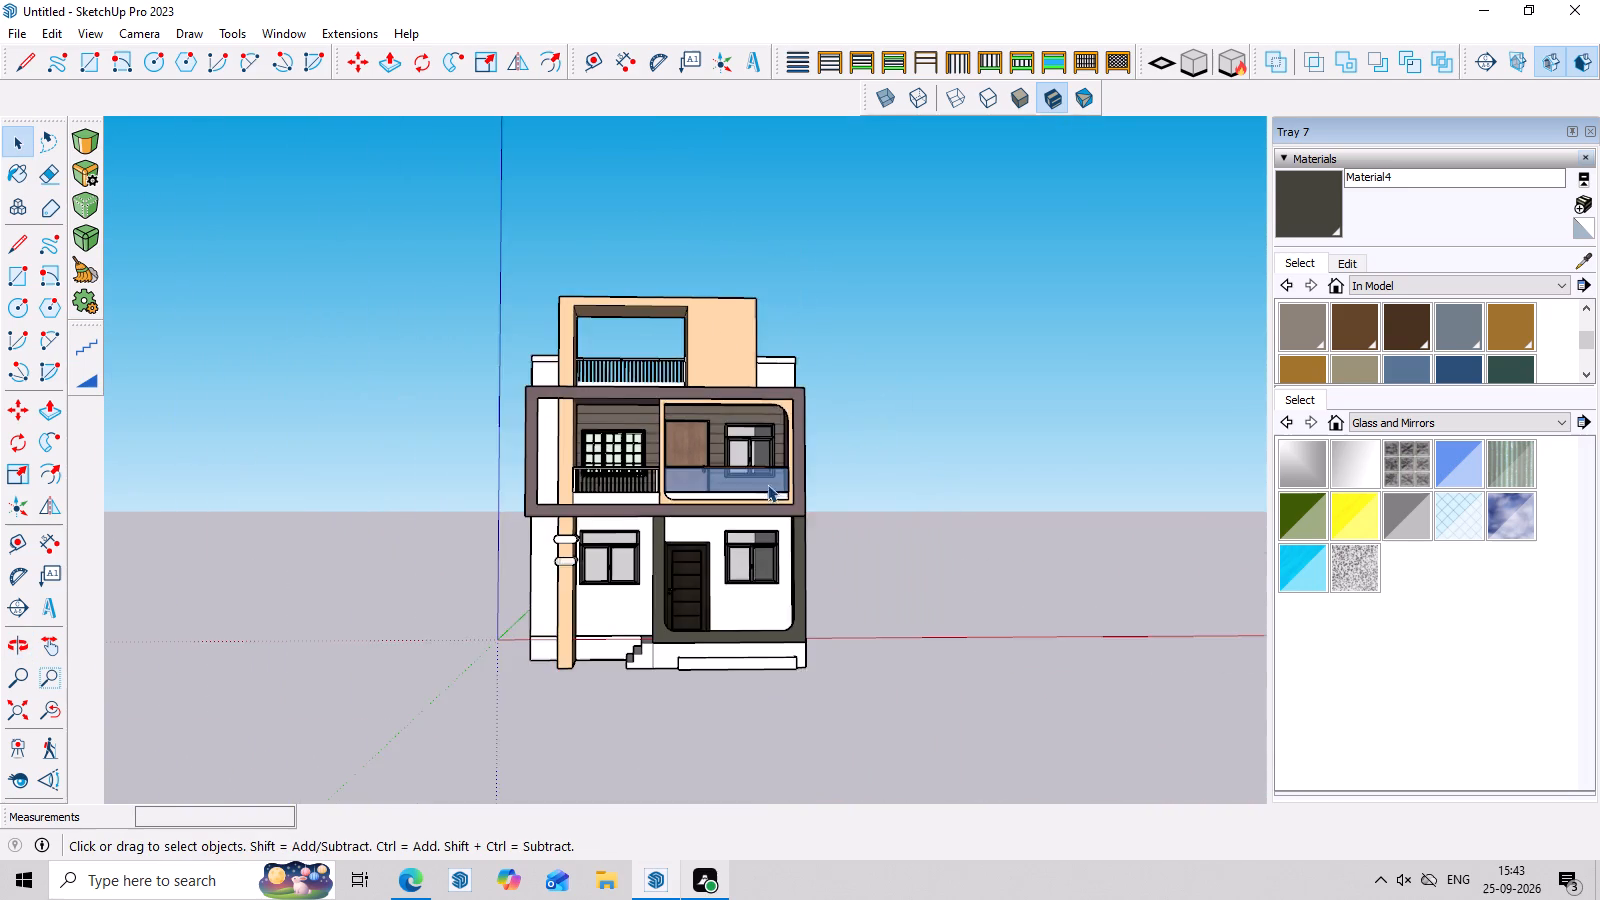
{"action": "middle_click_drag", "start_coordinate": [807, 549], "coordinate": [807, 652]}
{"action": "scroll", "coordinate": [765, 663], "scroll_direction": "up", "scroll_amount": 11}
{"action": "middle_click_drag", "start_coordinate": [770, 663], "coordinate": [776, 616]}
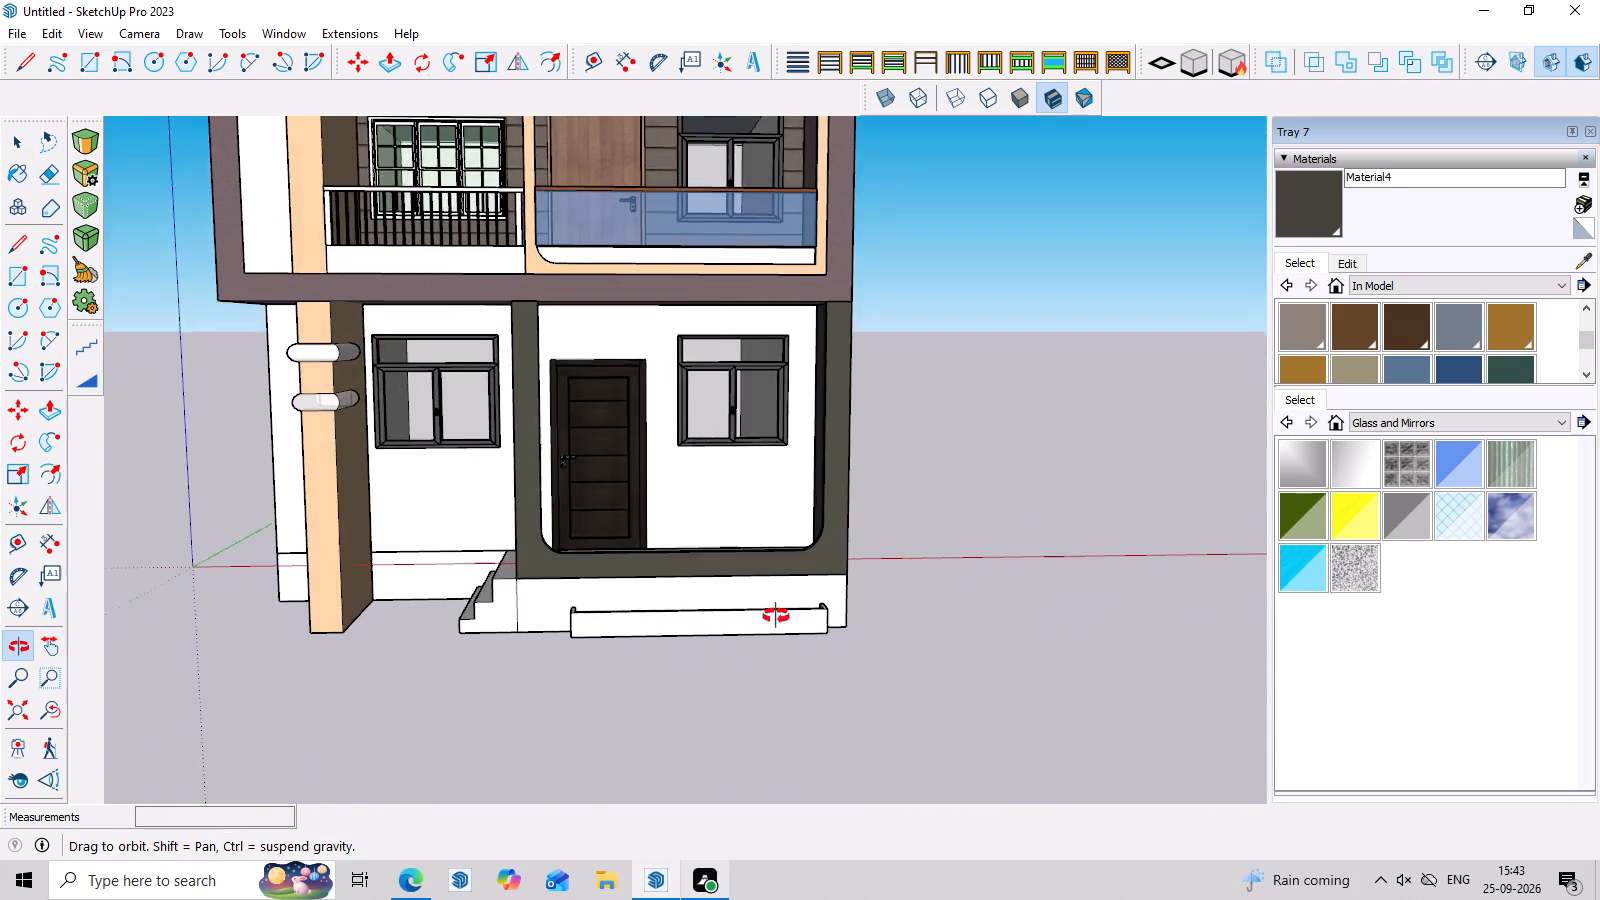
{"action": "middle_click_drag", "start_coordinate": [776, 616], "coordinate": [775, 573]}
Open the house base group and draw a 2' vertical line down its side face, below the back edge of the porch side wall.
{"action": "double_click", "coordinate": [522, 610]}
{"action": "scroll", "coordinate": [523, 610], "scroll_direction": "up", "scroll_amount": 4}
{"action": "left_click", "coordinate": [526, 609]}
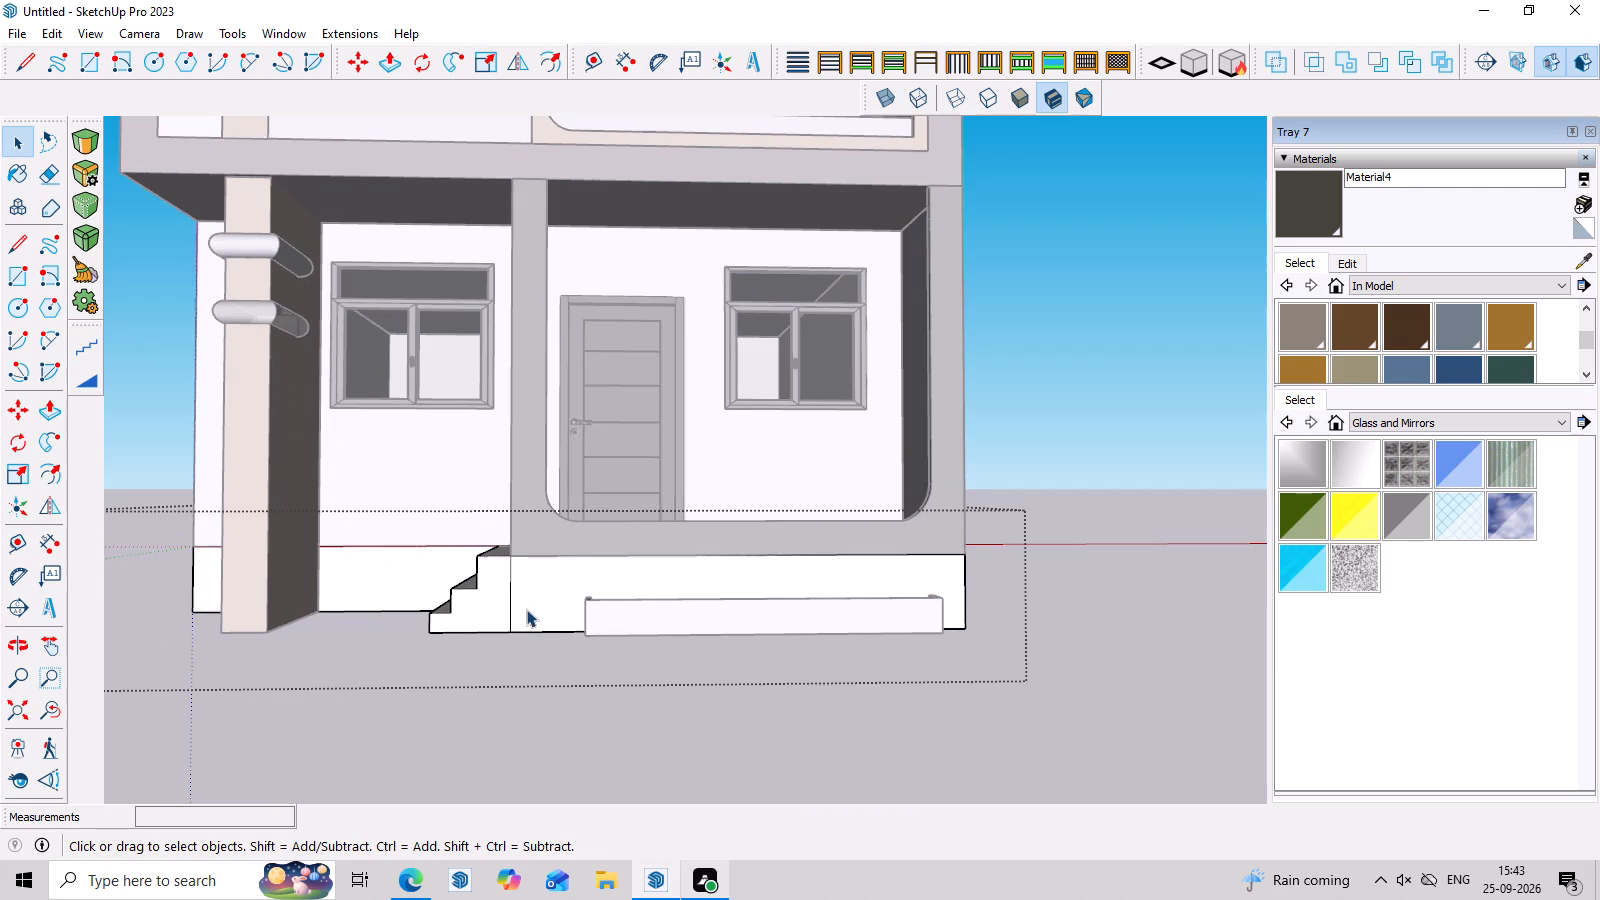
{"action": "middle_click_drag", "start_coordinate": [564, 610], "coordinate": [360, 640]}
{"action": "double_click", "coordinate": [888, 614]}
{"action": "left_click", "coordinate": [888, 614]}
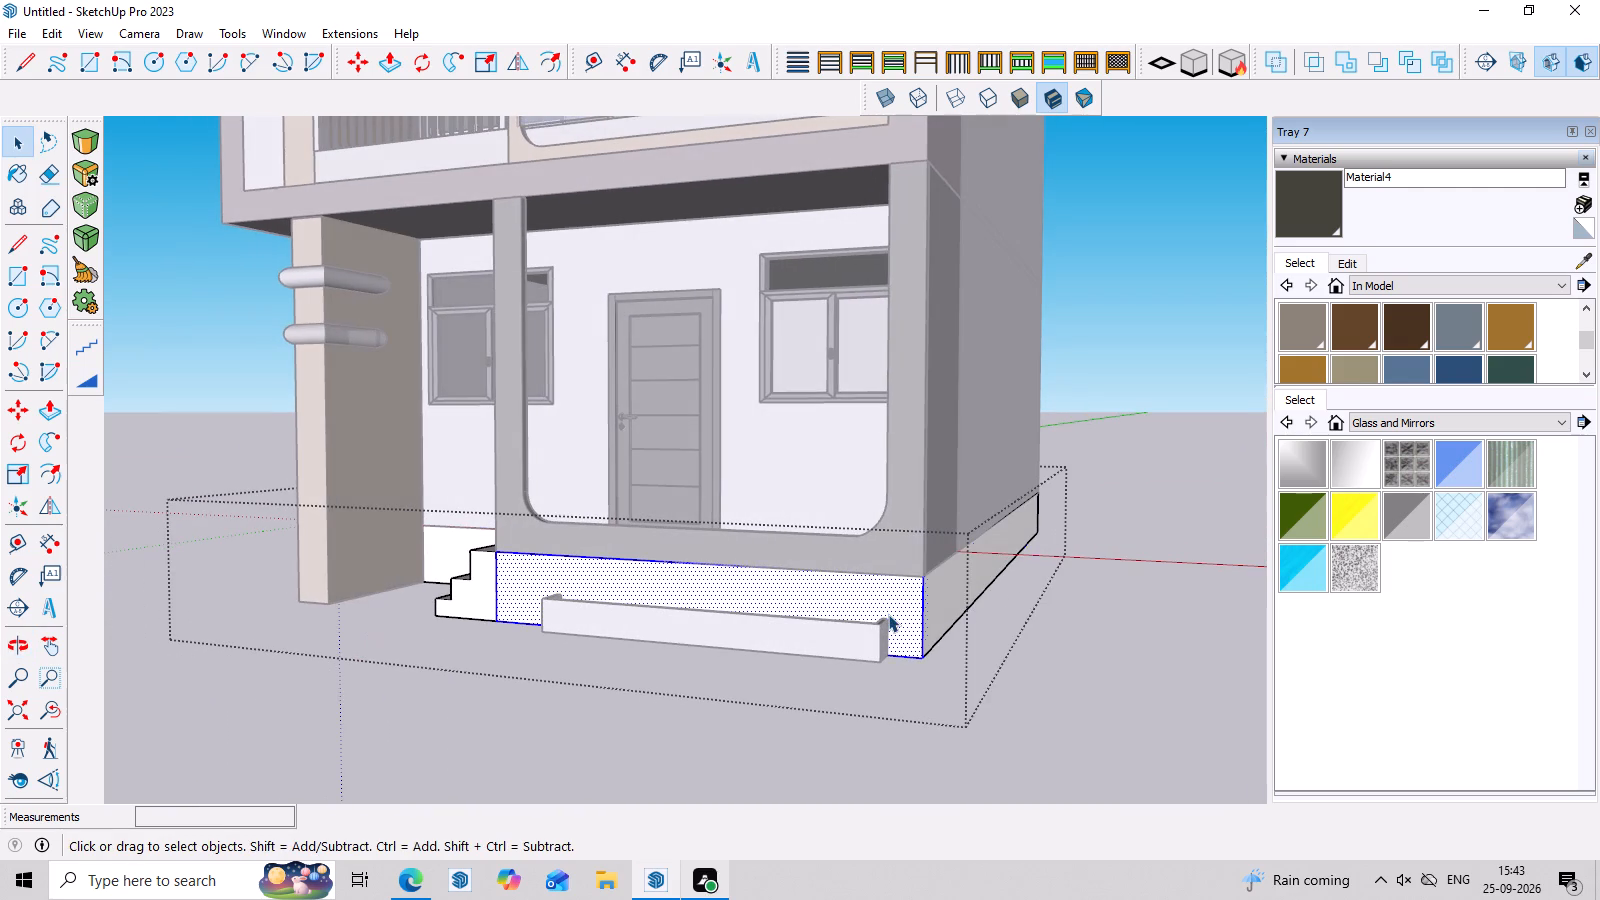
{"action": "scroll", "coordinate": [944, 636], "scroll_direction": "down", "scroll_amount": 7}
{"action": "middle_click_drag", "start_coordinate": [918, 617], "coordinate": [498, 612]}
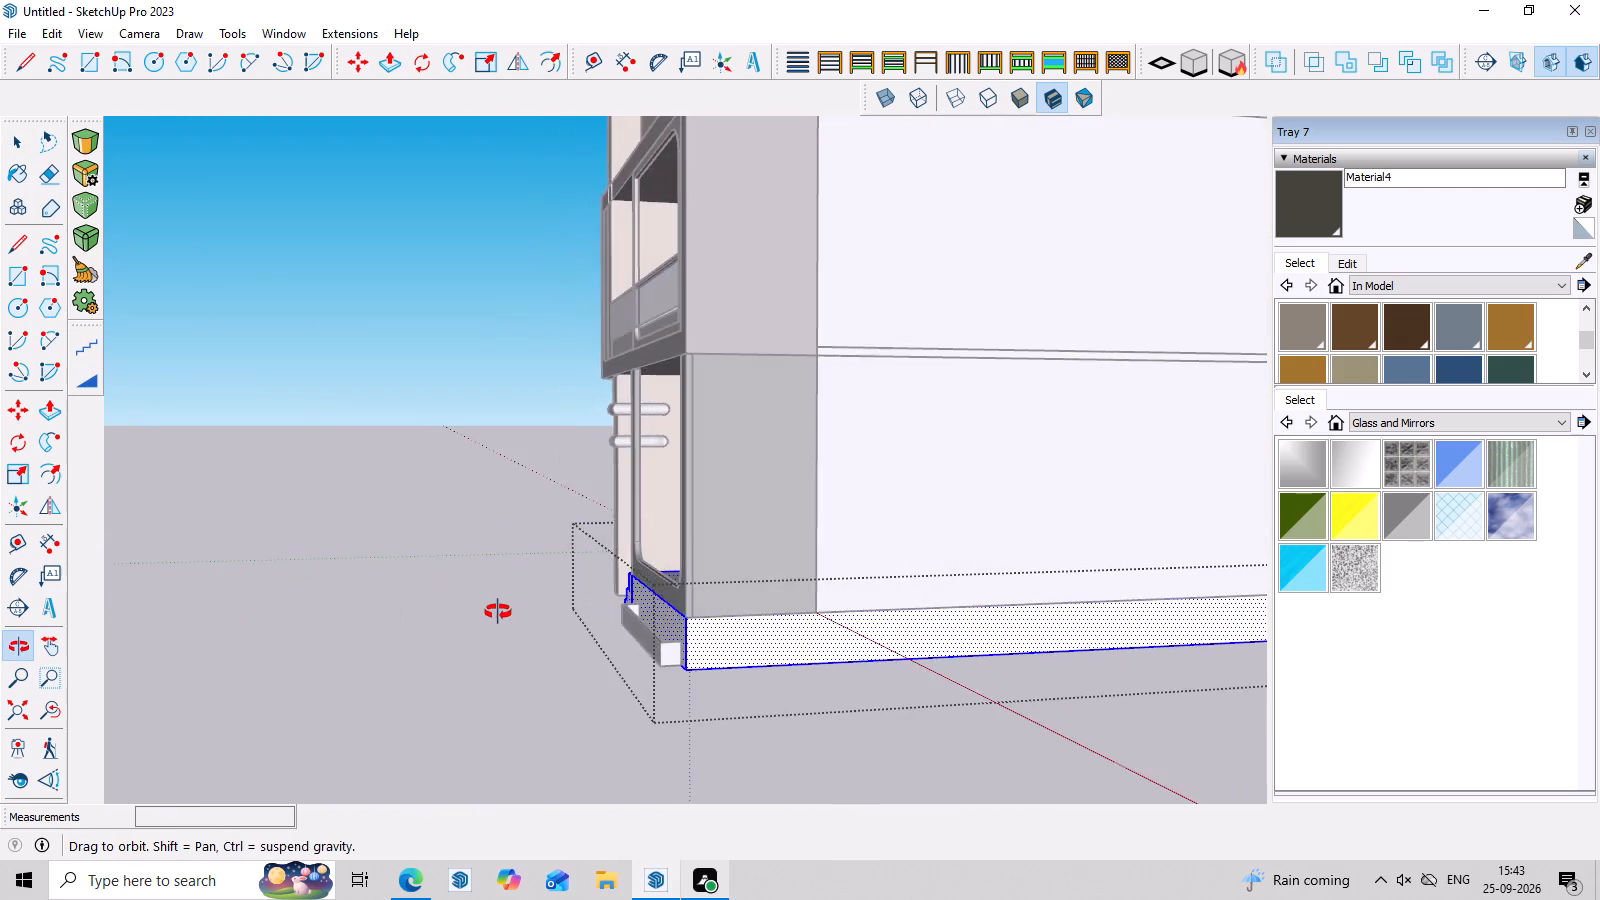
{"action": "middle_click_drag", "start_coordinate": [498, 612], "coordinate": [808, 697]}
{"action": "middle_click_drag", "start_coordinate": [808, 697], "coordinate": [542, 678]}
{"action": "scroll", "coordinate": [831, 716], "scroll_direction": "up", "scroll_amount": 10}
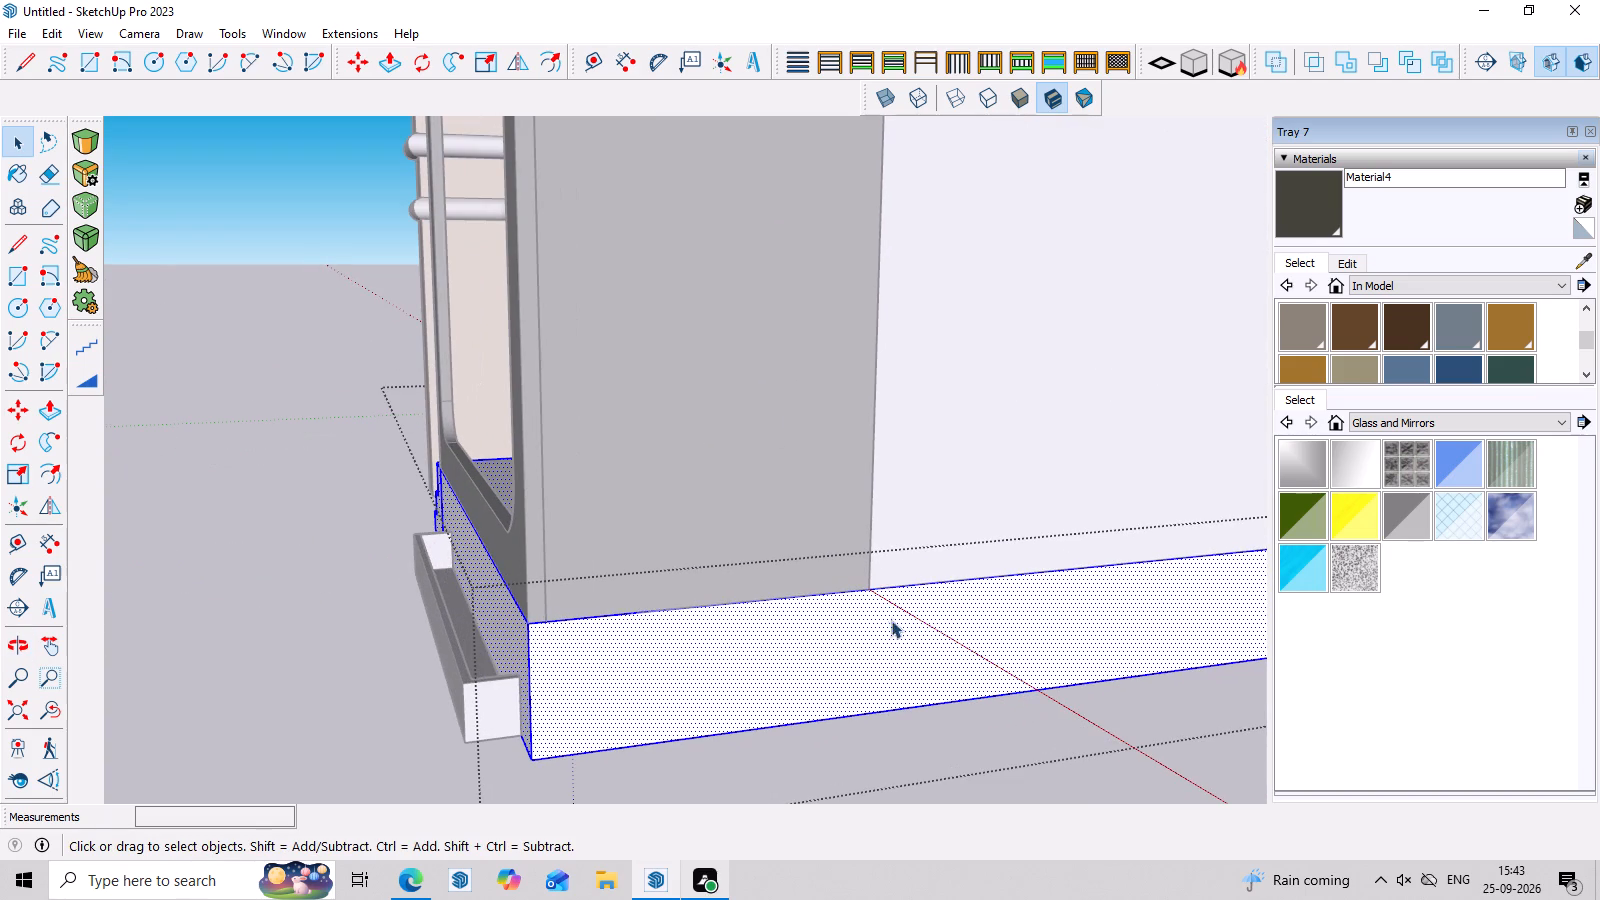
{"action": "key", "text": "l"}
{"action": "double_click", "coordinate": [868, 585]}
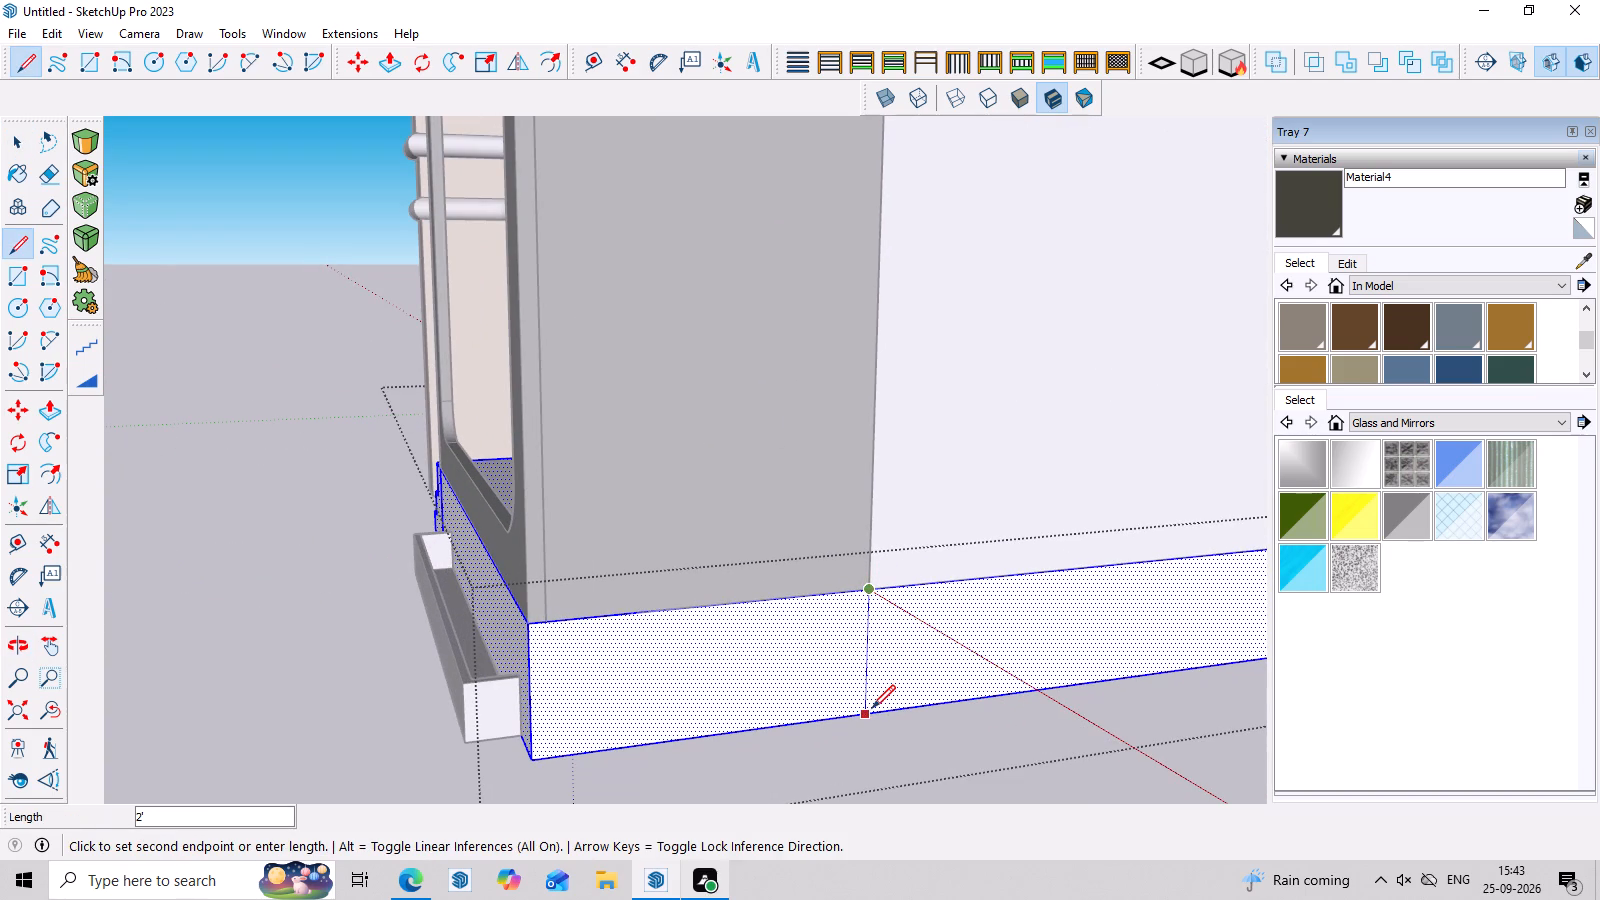
{"action": "left_click", "coordinate": [872, 708]}
{"action": "key", "text": "space"}
Trace the three vertical riser edges where the entrance steps meet the base wall, separating the wall face from the steps.
{"action": "scroll", "coordinate": [613, 684], "scroll_direction": "down", "scroll_amount": 7}
{"action": "middle_click_drag", "start_coordinate": [702, 718], "coordinate": [713, 718]}
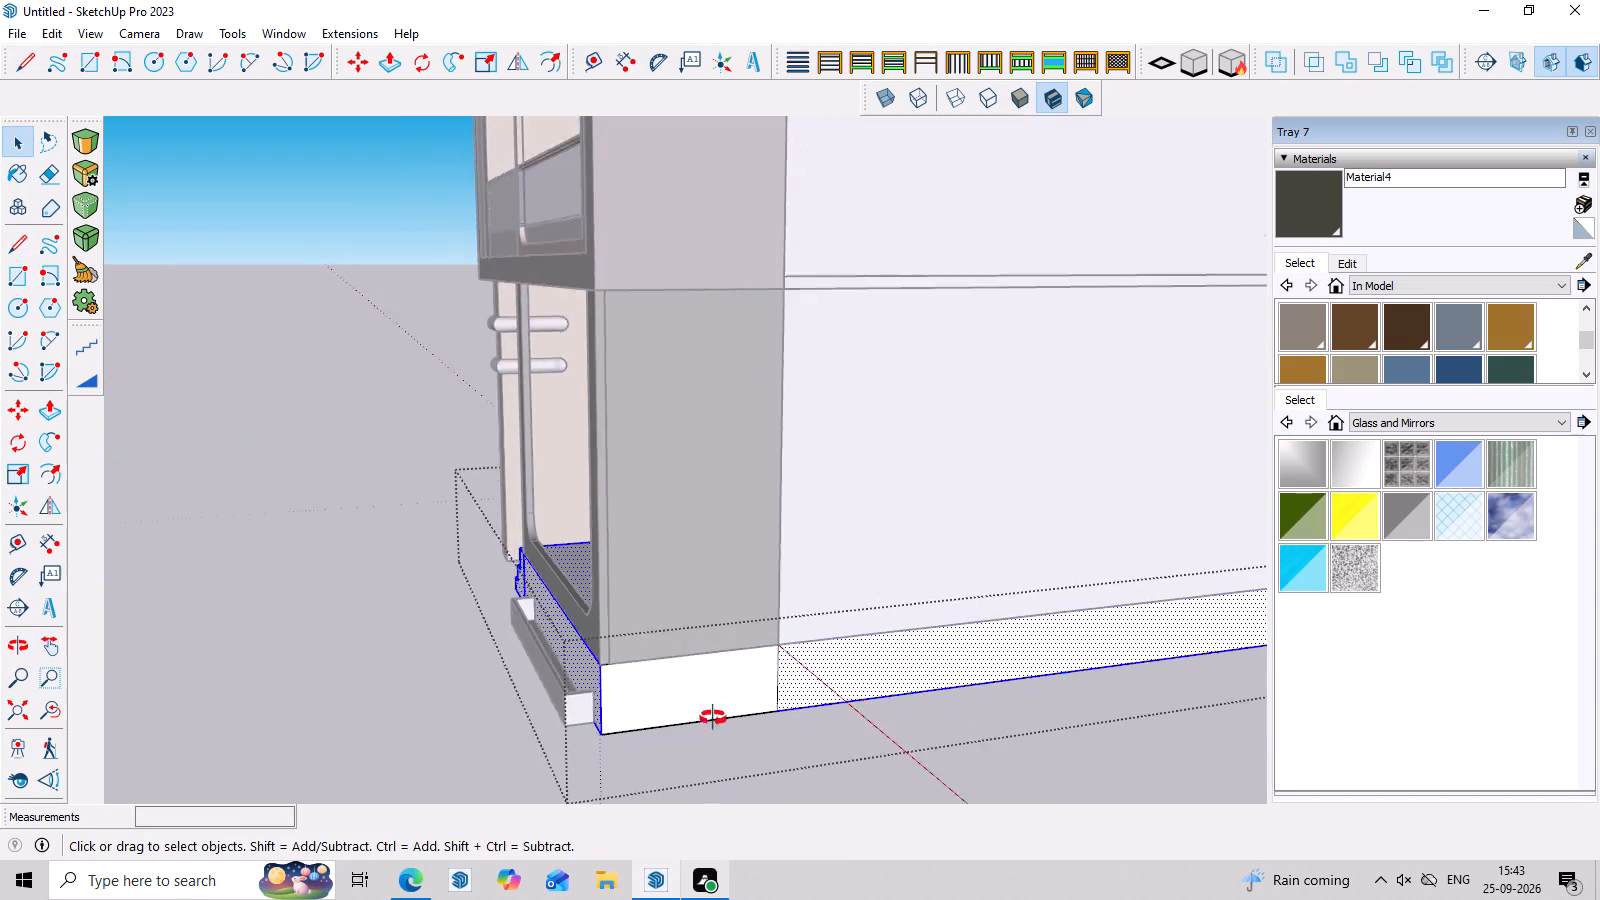
{"action": "middle_click_drag", "start_coordinate": [713, 718], "coordinate": [1507, 692]}
{"action": "scroll", "coordinate": [580, 705], "scroll_direction": "up", "scroll_amount": 13}
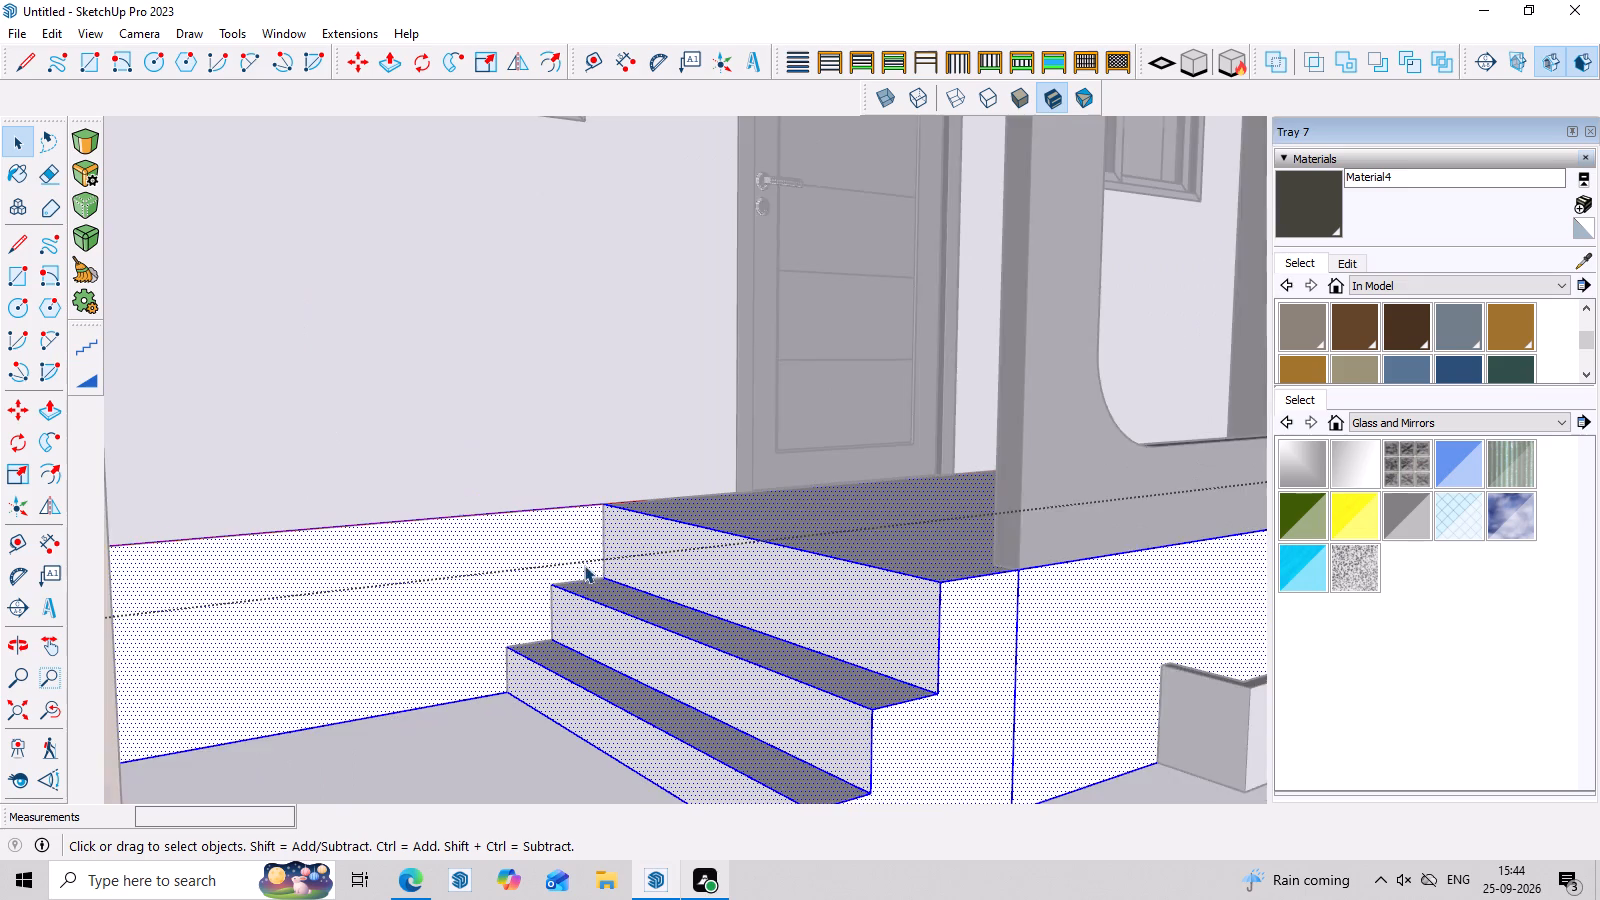
{"action": "scroll", "coordinate": [584, 565], "scroll_direction": "up", "scroll_amount": 5}
{"action": "scroll", "coordinate": [590, 533], "scroll_direction": "down", "scroll_amount": 3}
{"action": "scroll", "coordinate": [617, 493], "scroll_direction": "up", "scroll_amount": 4}
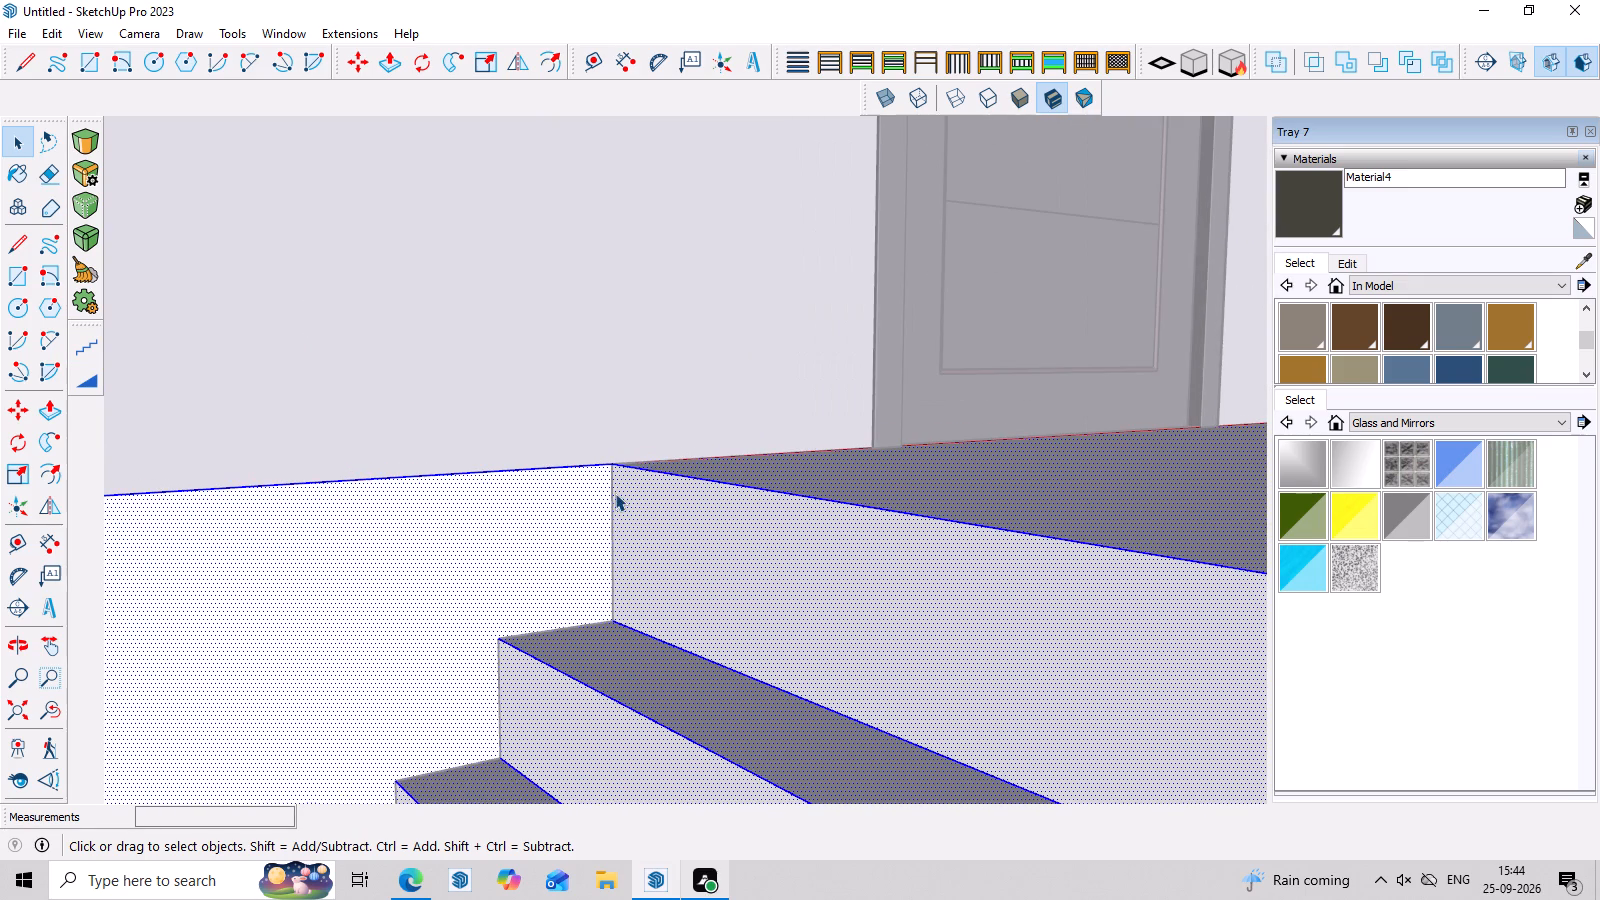
{"action": "key", "text": "l"}
{"action": "left_click", "coordinate": [612, 466]}
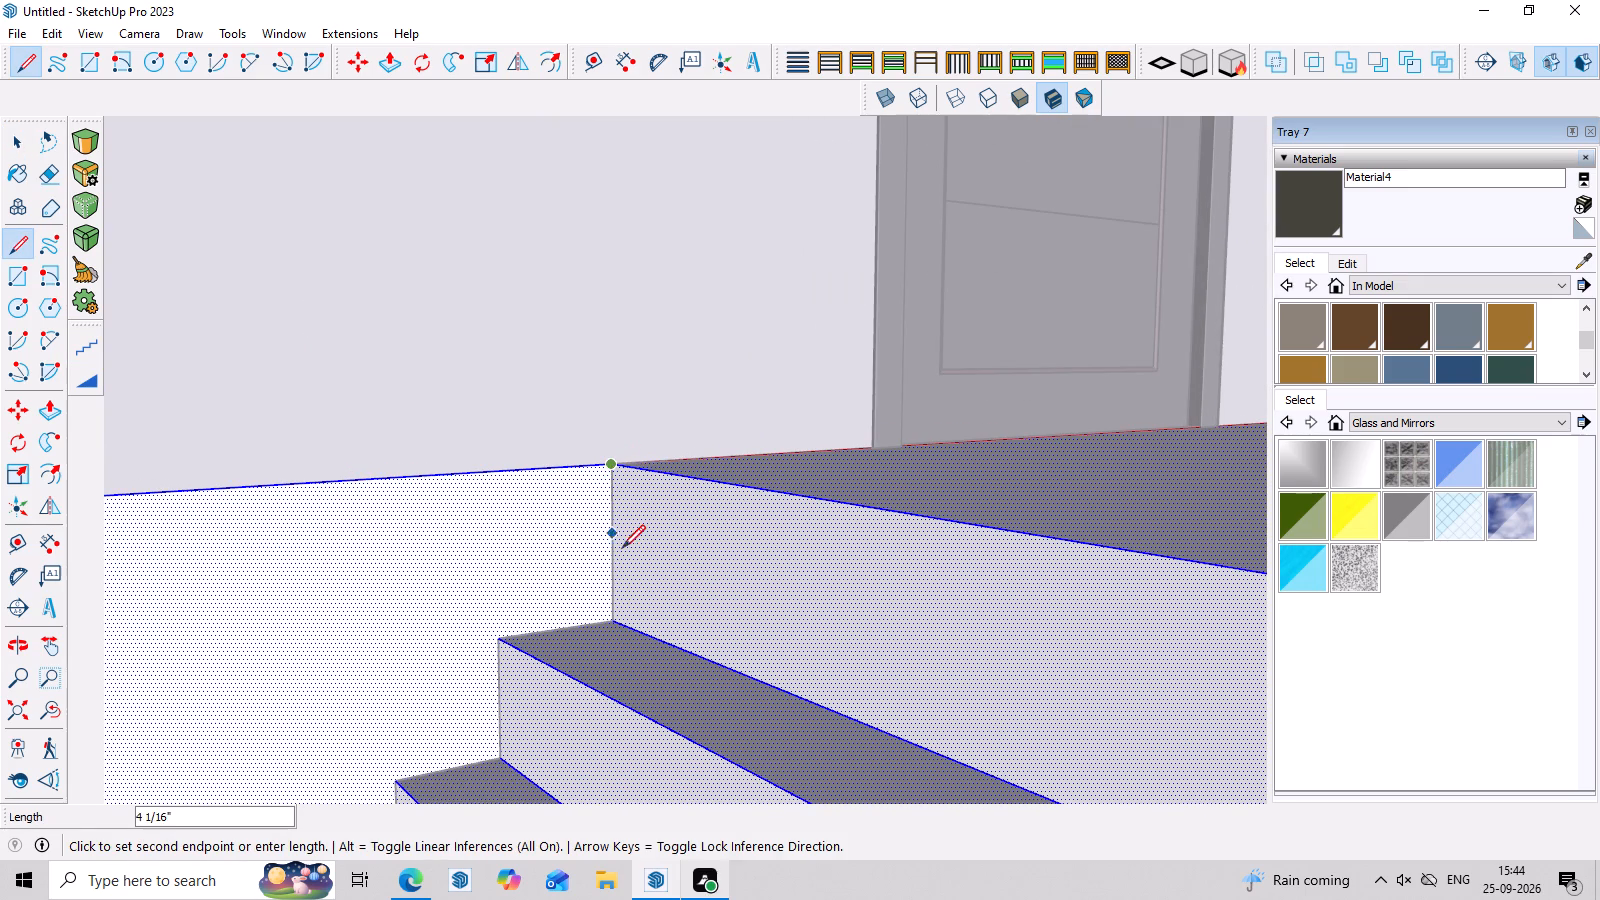
{"action": "left_click", "coordinate": [613, 617]}
{"action": "left_click", "coordinate": [501, 645]}
{"action": "scroll", "coordinate": [495, 631], "scroll_direction": "down", "scroll_amount": 4}
{"action": "left_click", "coordinate": [496, 717]}
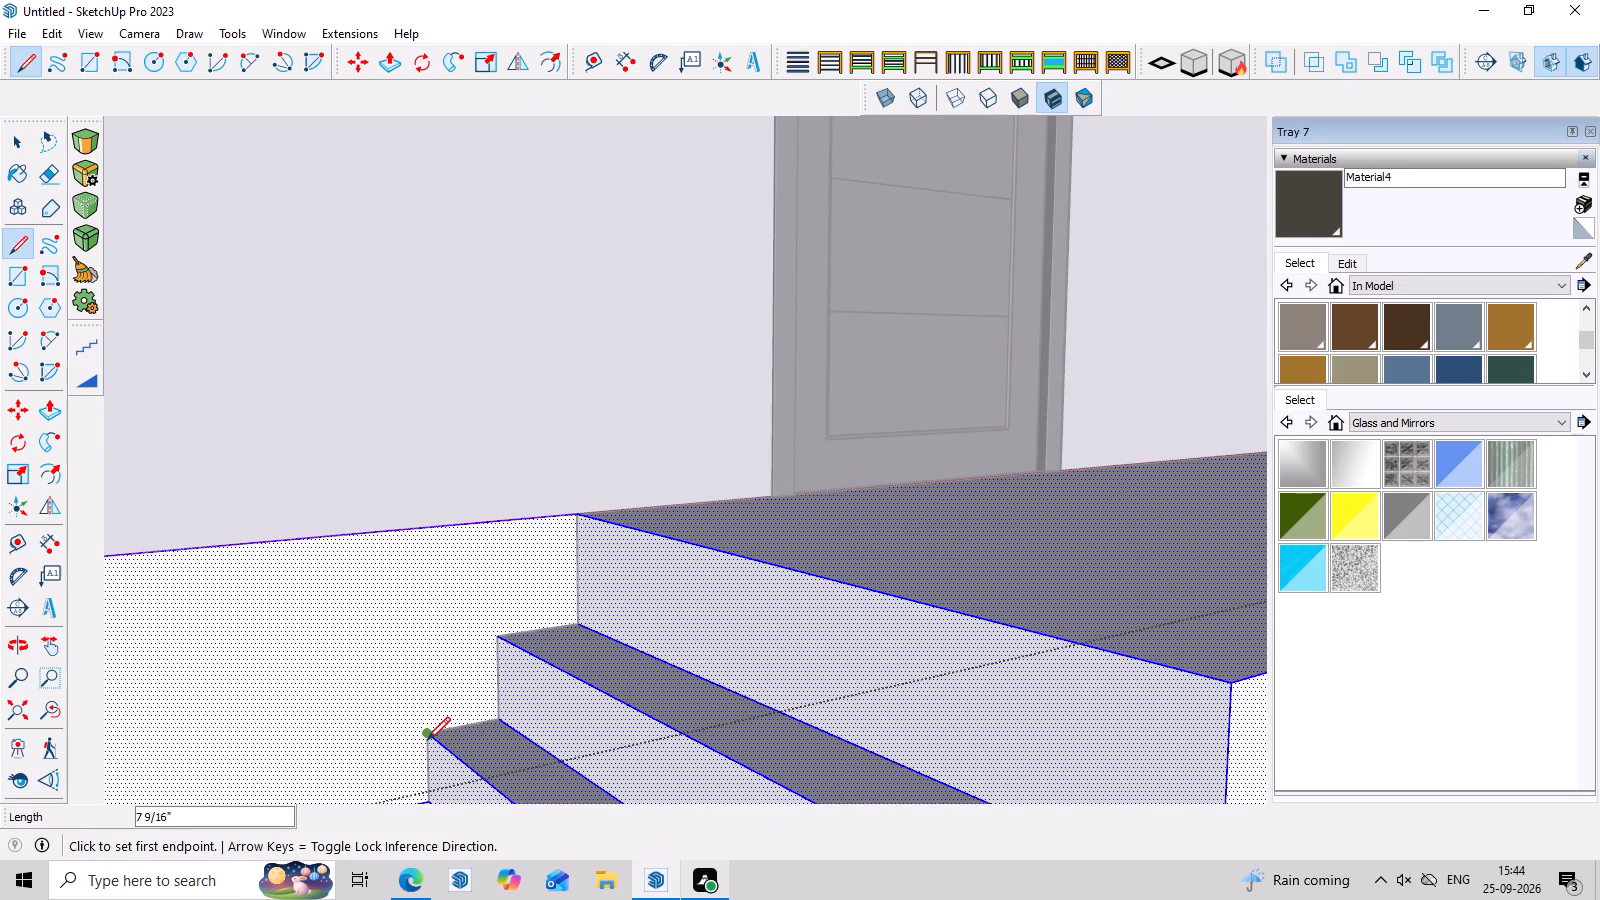
{"action": "left_click", "coordinate": [427, 740]}
{"action": "left_click", "coordinate": [428, 801]}
{"action": "scroll", "coordinate": [461, 684], "scroll_direction": "down", "scroll_amount": 3}
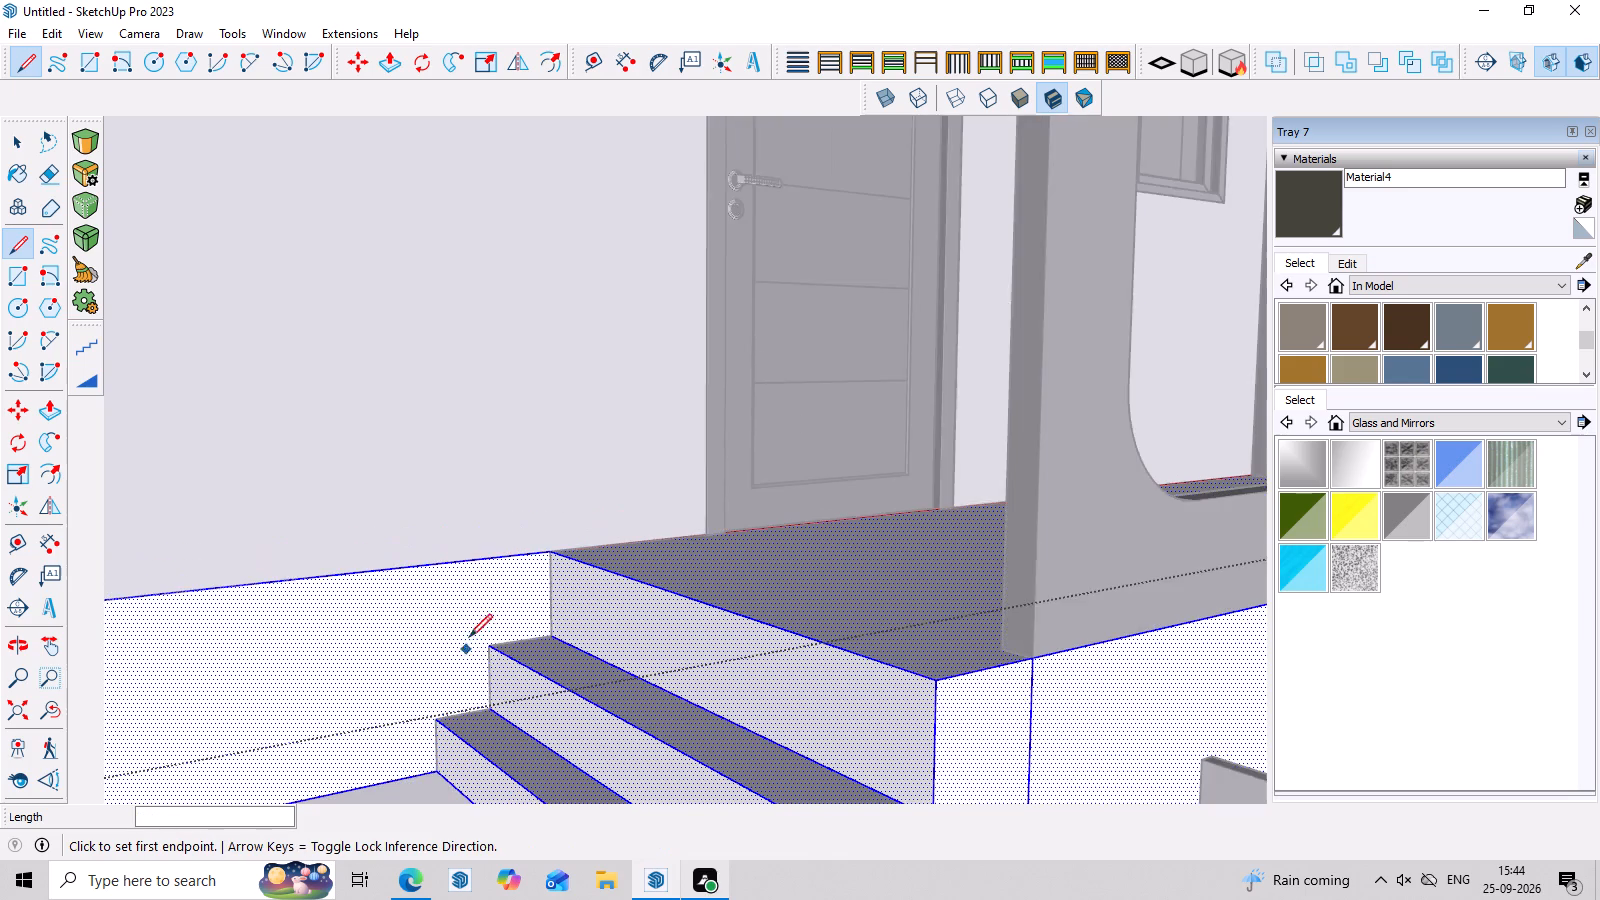
{"action": "scroll", "coordinate": [469, 637], "scroll_direction": "down", "scroll_amount": 5}
{"action": "scroll", "coordinate": [447, 723], "scroll_direction": "up", "scroll_amount": 8}
{"action": "key", "text": "space"}
{"action": "left_click", "coordinate": [392, 554]}
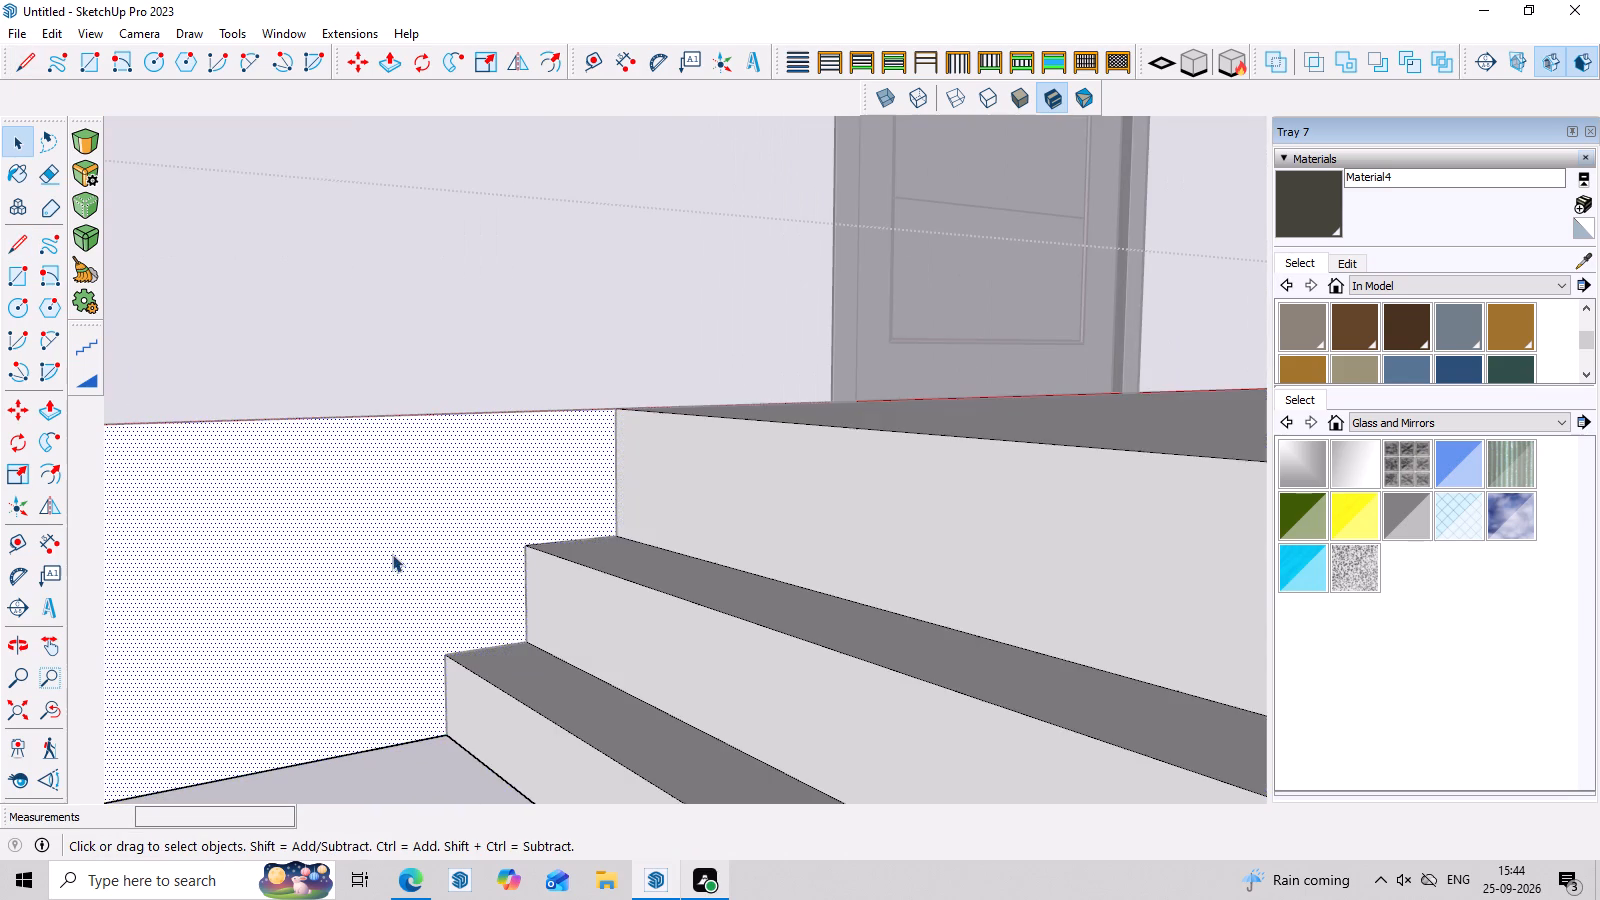
Sample the dark Material4 from the porch side wall and paint the platform's front face and the adjoining side face section.
{"action": "scroll", "coordinate": [412, 581], "scroll_direction": "down", "scroll_amount": 14}
{"action": "middle_click_drag", "start_coordinate": [673, 636], "coordinate": [517, 652]}
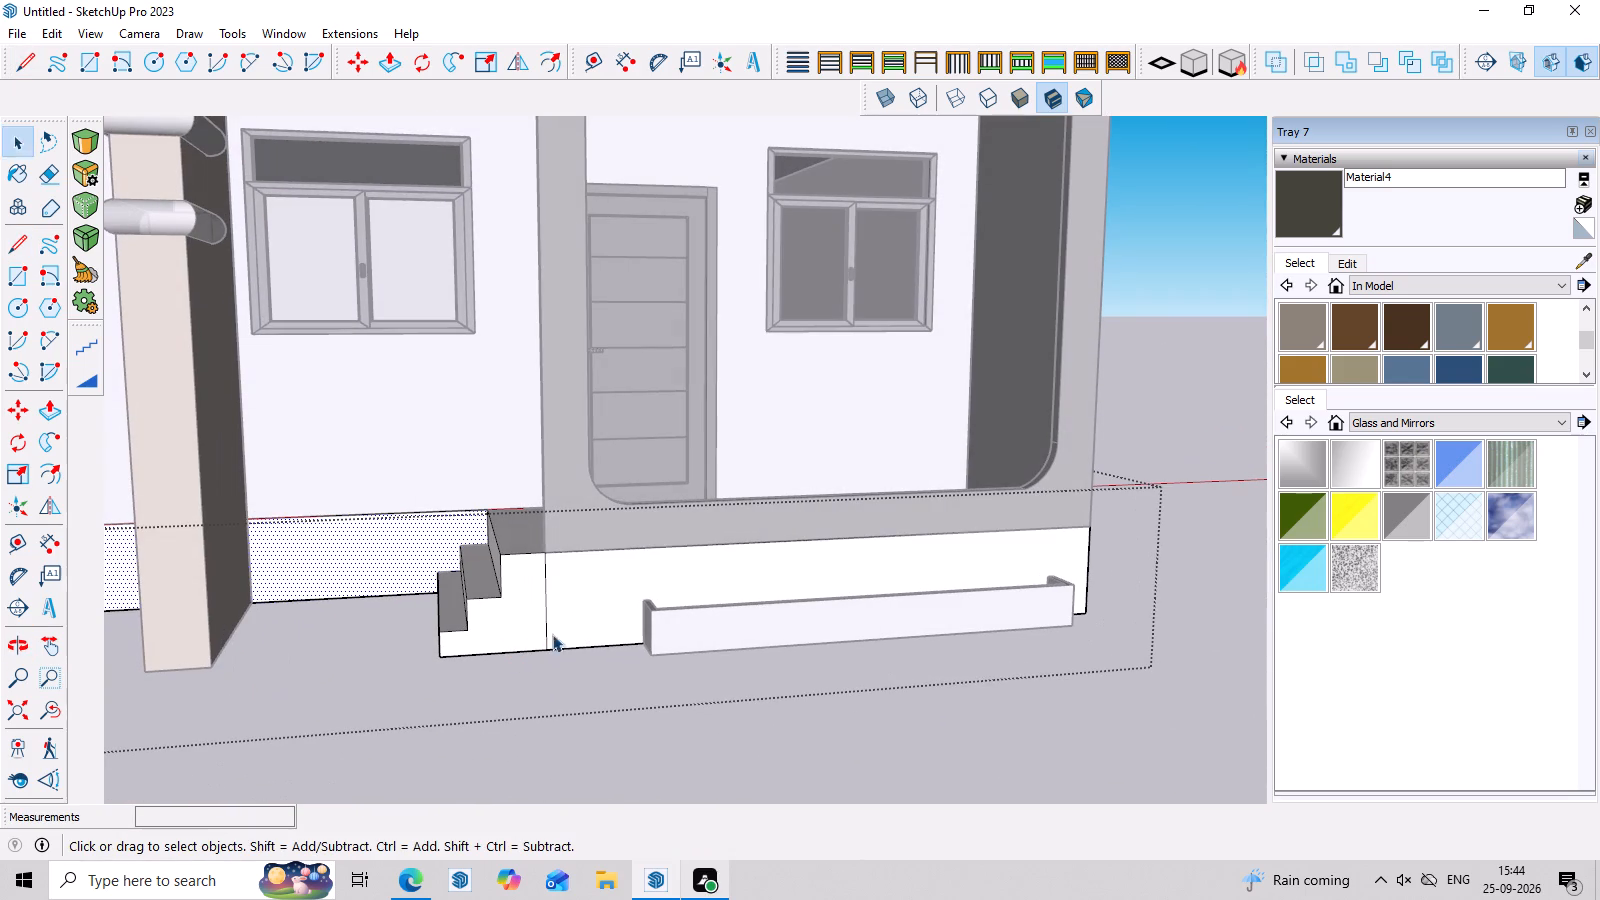
{"action": "key", "text": "space"}
{"action": "left_click", "coordinate": [588, 599]}
{"action": "middle_click_drag", "start_coordinate": [882, 591], "coordinate": [526, 563]}
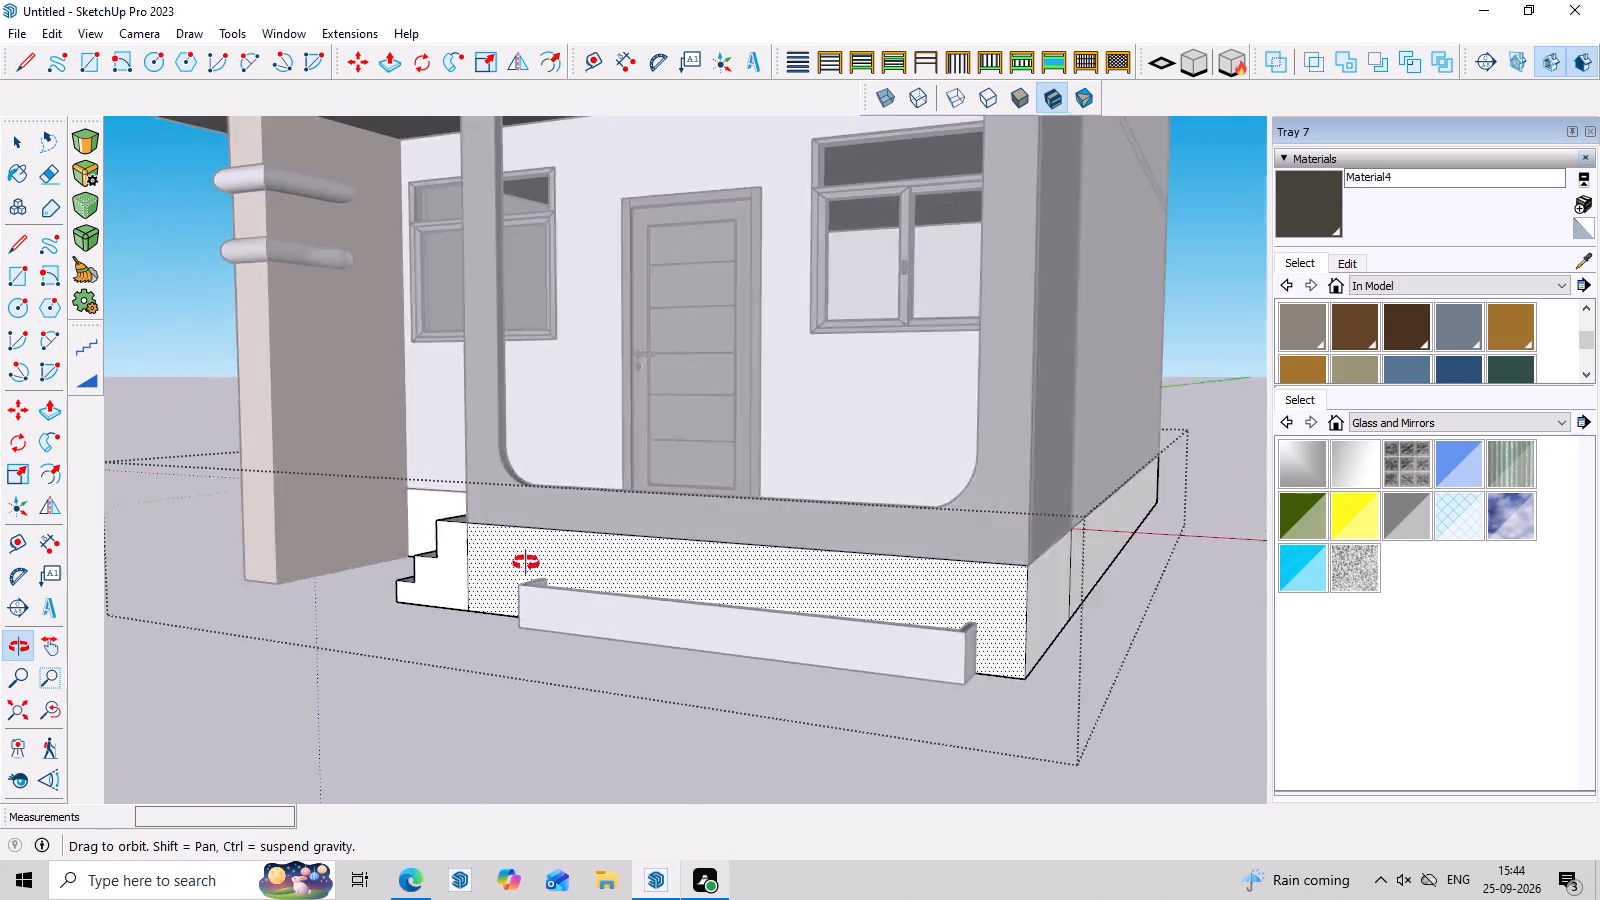
{"action": "middle_click_drag", "start_coordinate": [526, 563], "coordinate": [470, 567]}
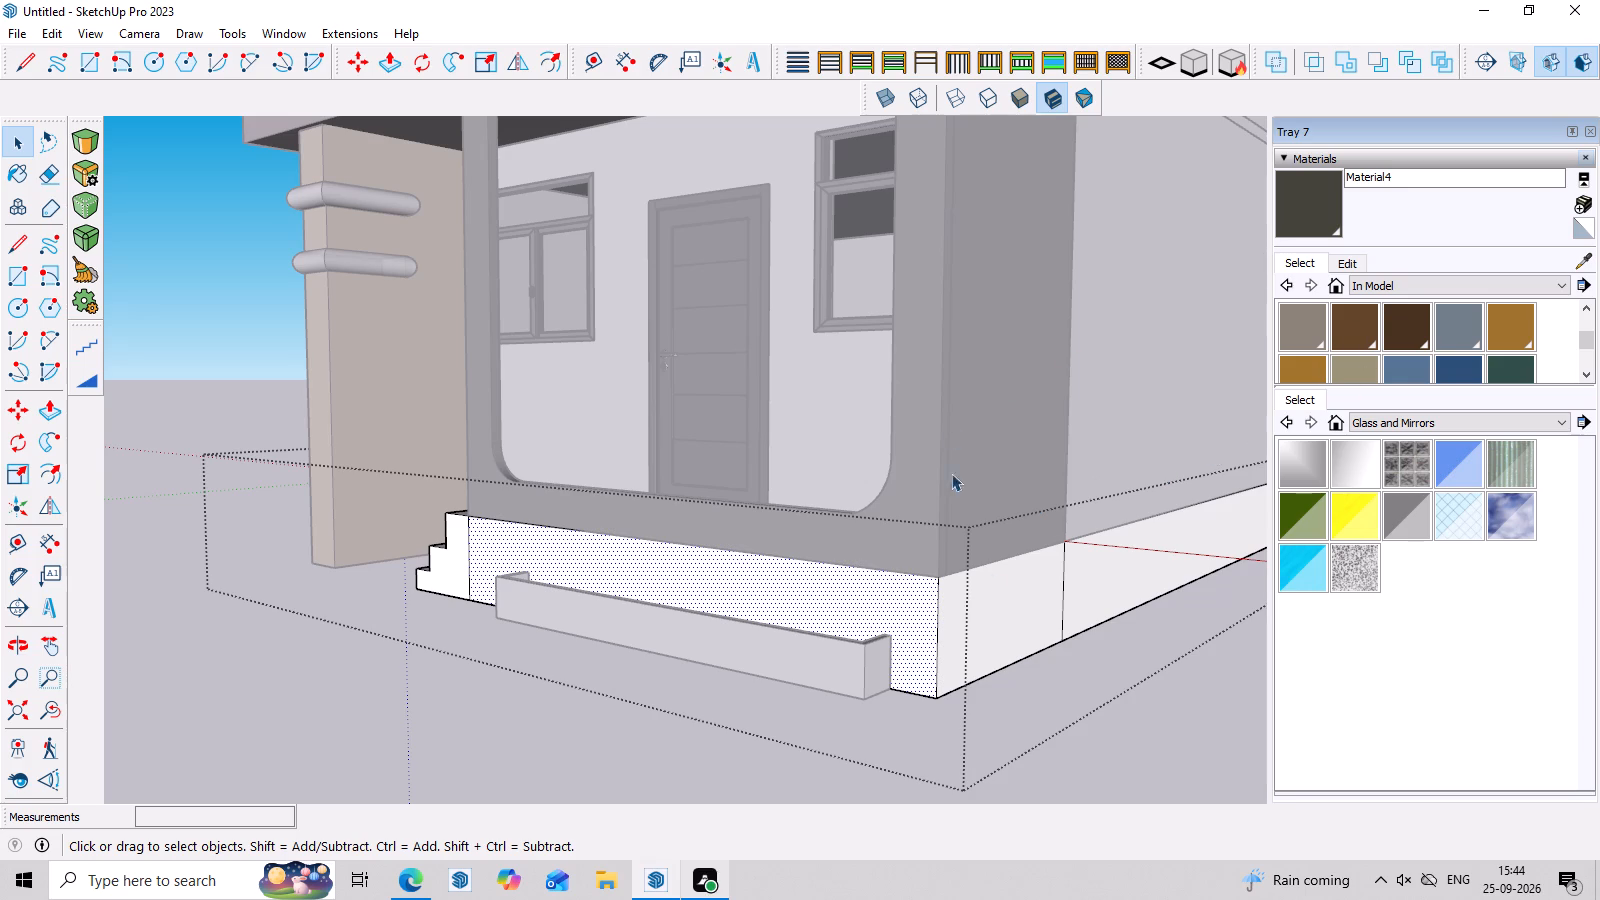
{"action": "left_click", "coordinate": [1049, 727]}
{"action": "left_click", "coordinate": [1593, 254]}
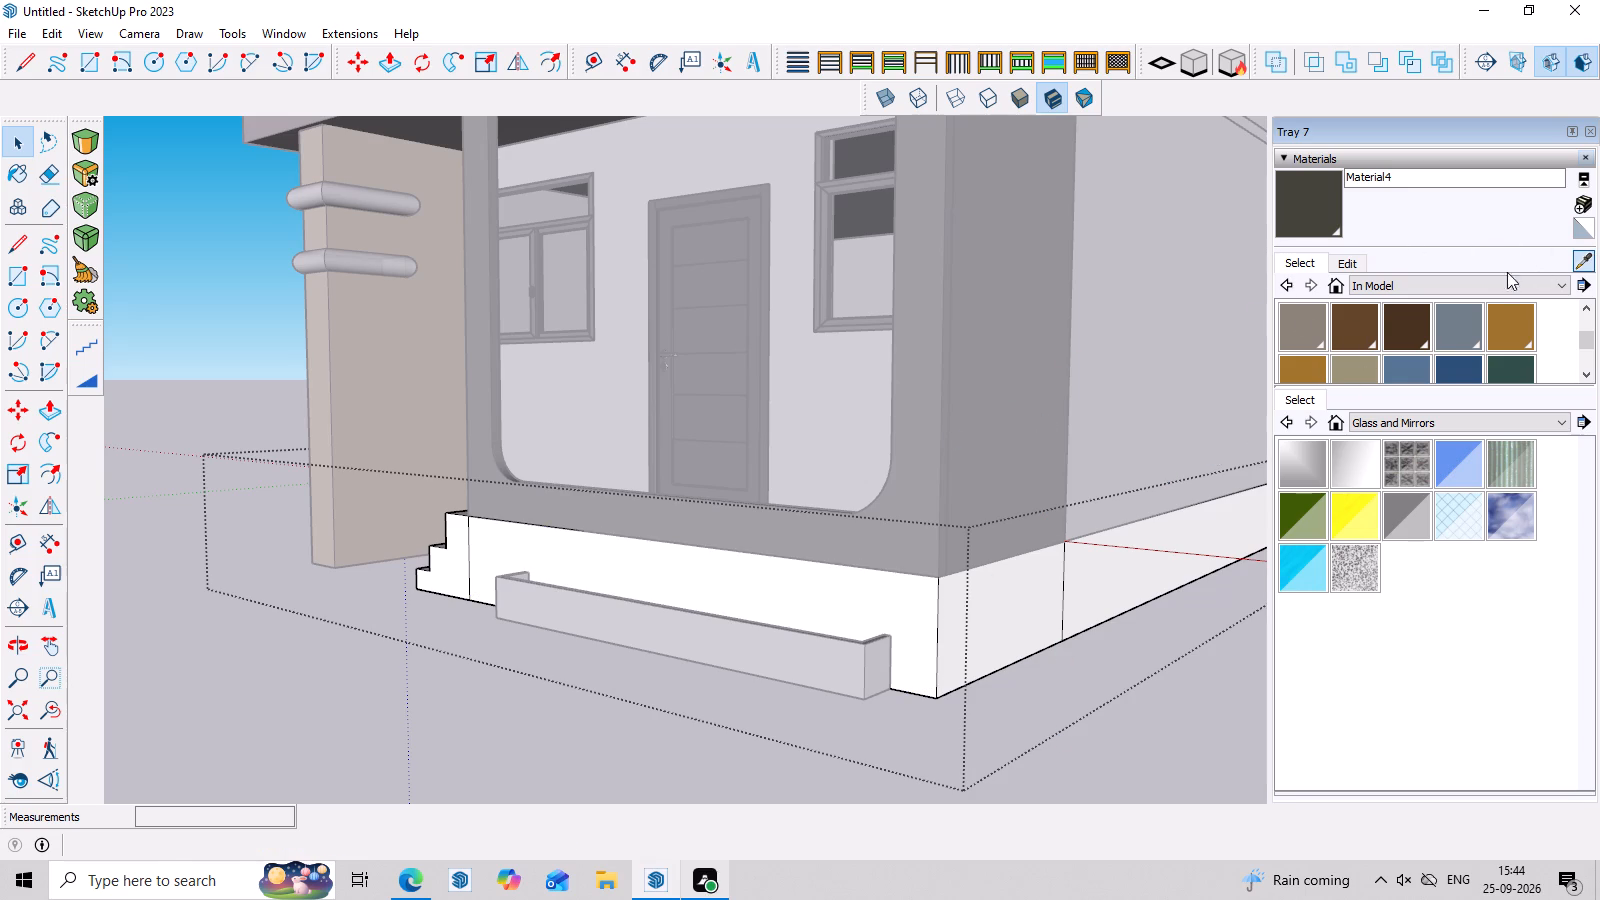
{"action": "left_click", "coordinate": [994, 351]}
{"action": "left_click", "coordinate": [908, 620]}
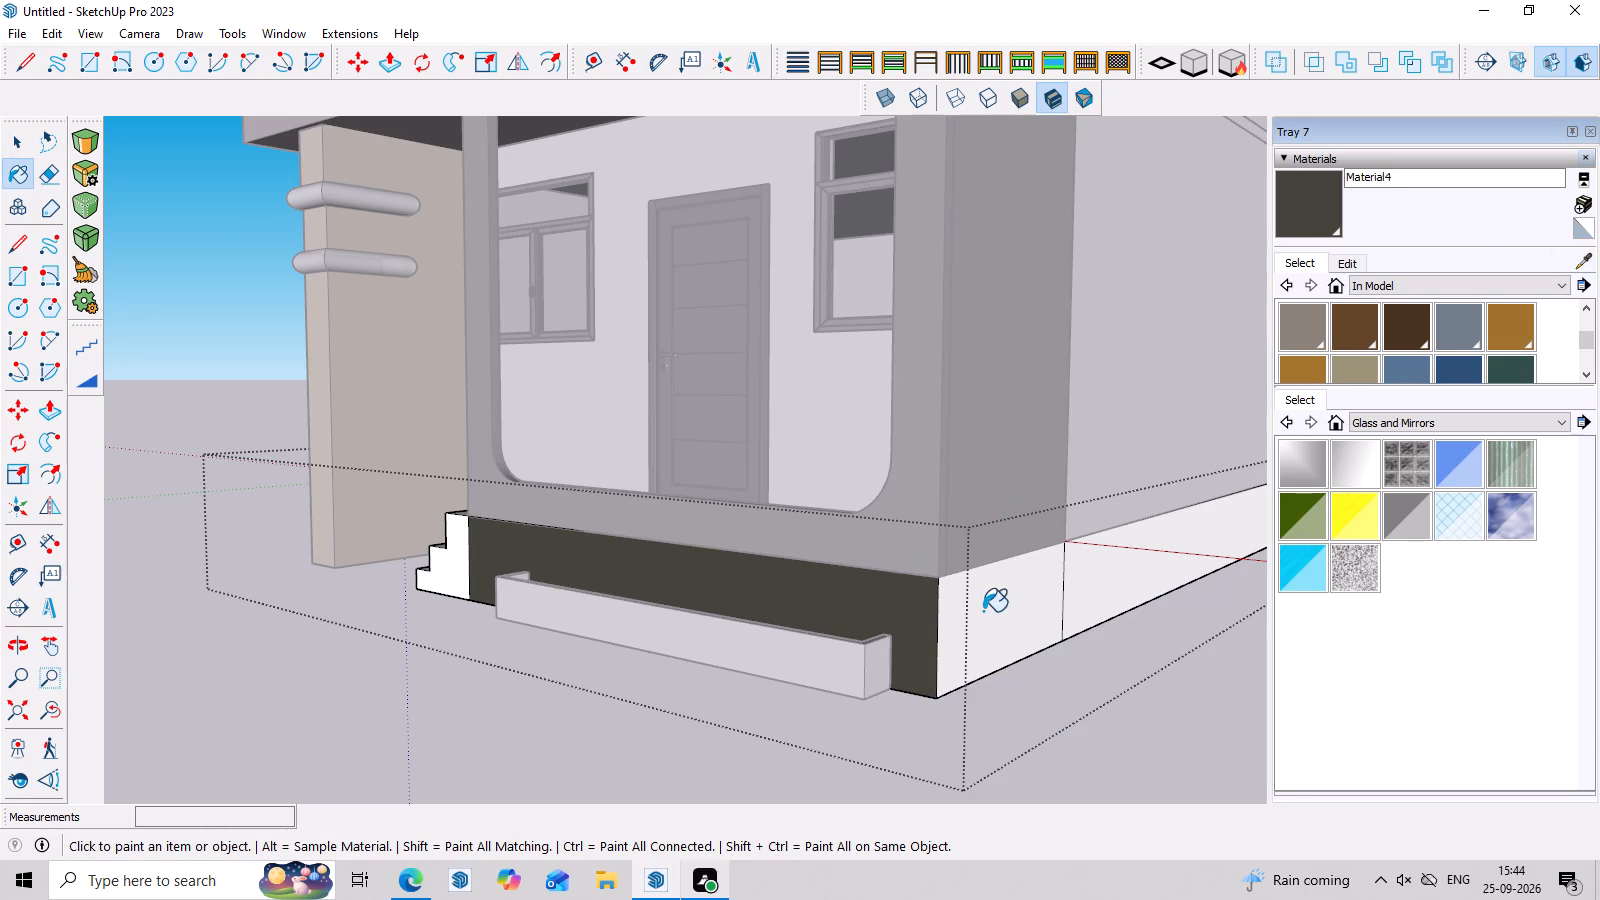
{"action": "double_click", "coordinate": [983, 611]}
Paint the stepped end face of the entrance steps with the same dark Material4, and leave the group.
{"action": "scroll", "coordinate": [1074, 732], "scroll_direction": "down", "scroll_amount": 8}
{"action": "middle_click_drag", "start_coordinate": [595, 657], "coordinate": [1008, 614]}
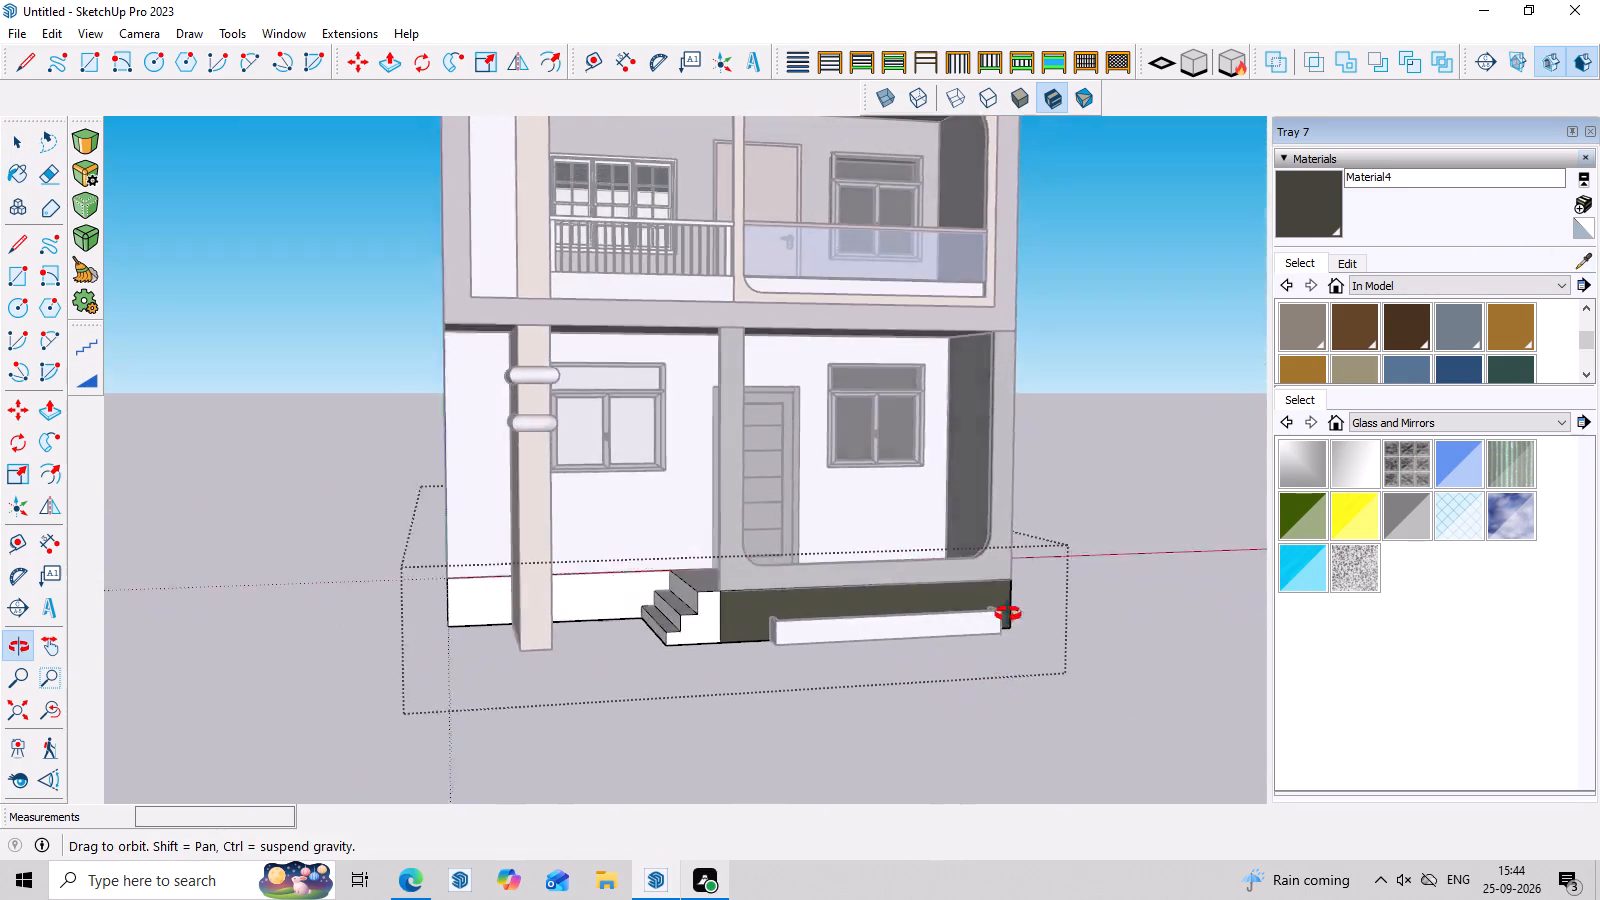
{"action": "middle_click_drag", "start_coordinate": [1008, 614], "coordinate": [1000, 555]}
{"action": "scroll", "coordinate": [703, 624], "scroll_direction": "up", "scroll_amount": 8}
{"action": "left_click", "coordinate": [716, 609]}
{"action": "scroll", "coordinate": [711, 643], "scroll_direction": "down", "scroll_amount": 2}
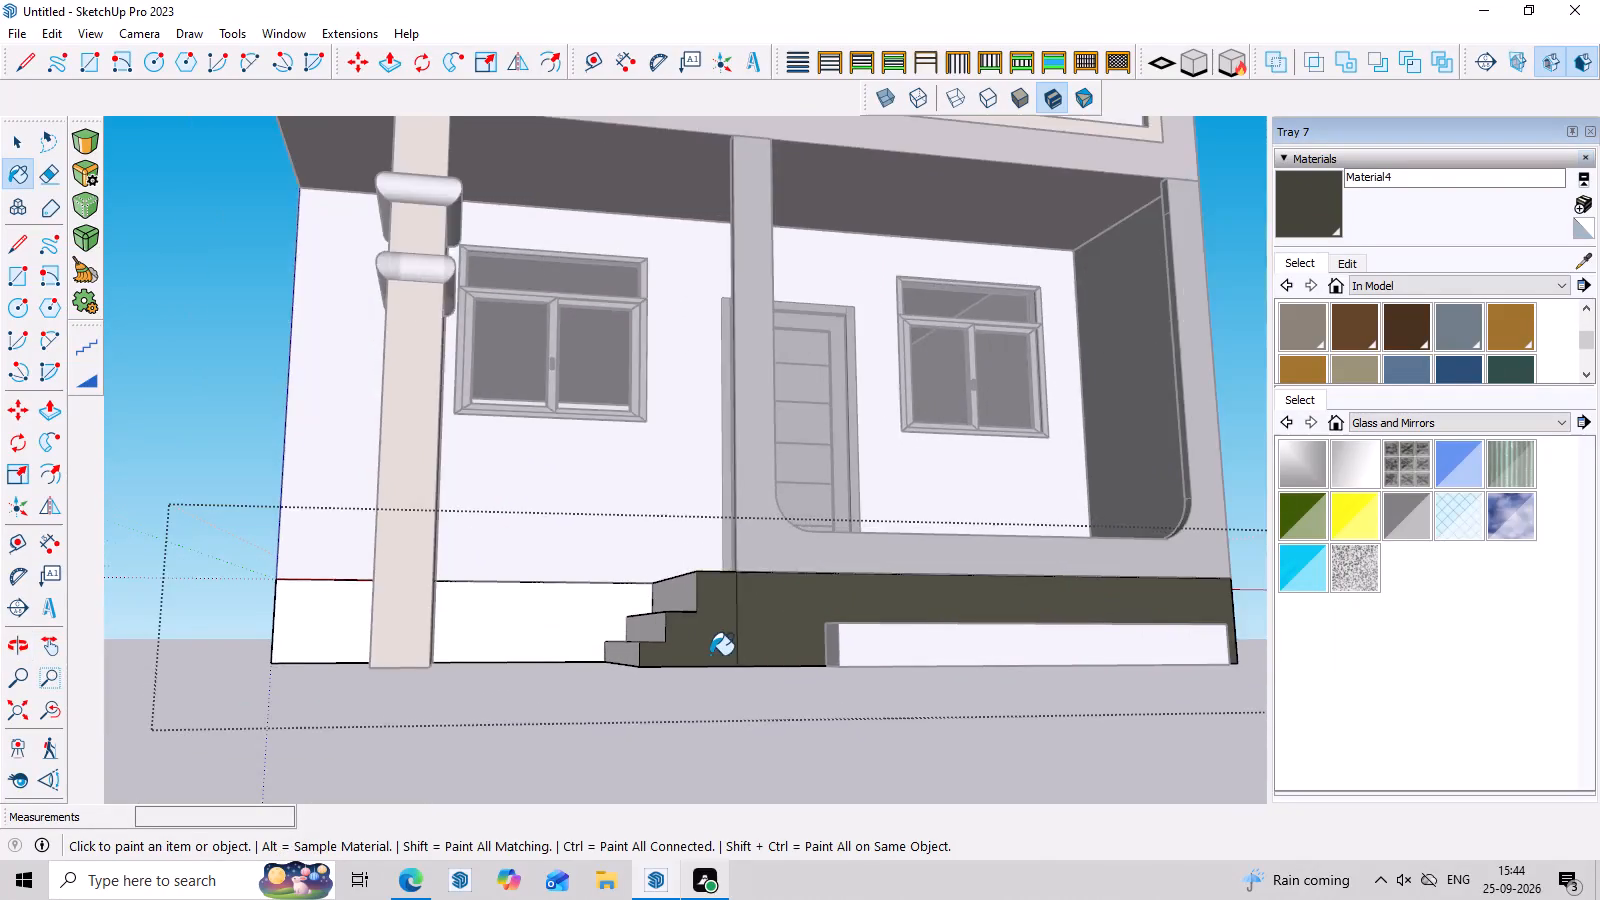
{"action": "scroll", "coordinate": [710, 655], "scroll_direction": "down", "scroll_amount": 2}
{"action": "middle_click_drag", "start_coordinate": [721, 674], "coordinate": [669, 826]}
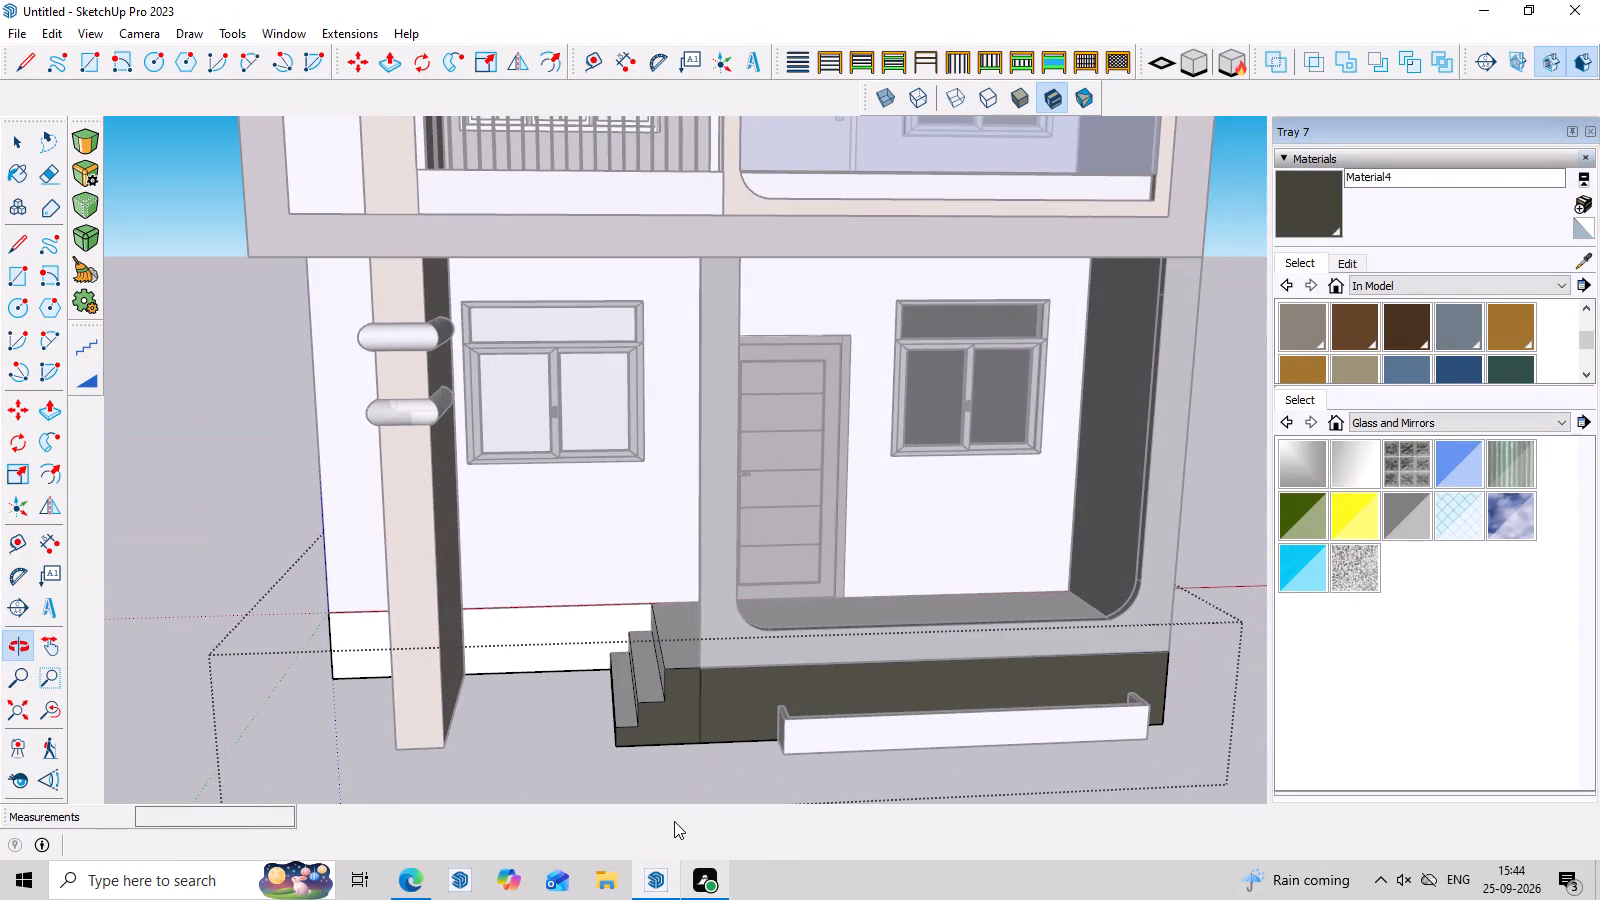
{"action": "scroll", "coordinate": [678, 815], "scroll_direction": "up", "scroll_amount": 3}
{"action": "key", "text": "space"}
{"action": "left_click", "coordinate": [737, 782]}
{"action": "scroll", "coordinate": [667, 754], "scroll_direction": "down", "scroll_amount": 4}
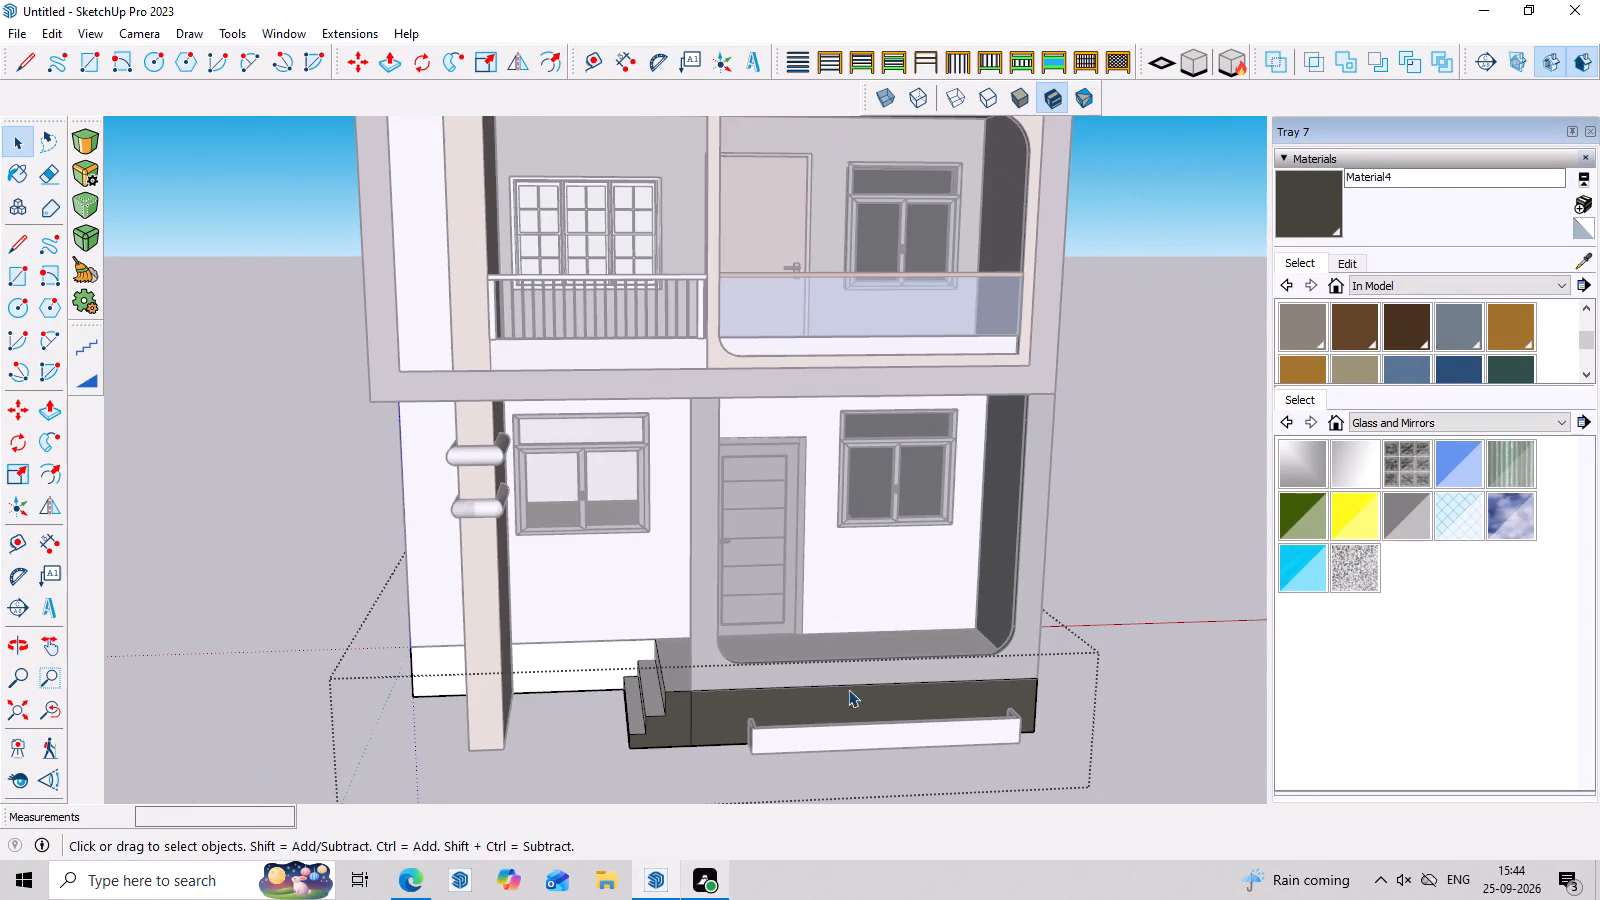
{"action": "double_click", "coordinate": [1151, 459]}
Review the whole house from below and from the front with the darkened porch base.
{"action": "scroll", "coordinate": [1063, 489], "scroll_direction": "down", "scroll_amount": 4}
{"action": "scroll", "coordinate": [977, 714], "scroll_direction": "down", "scroll_amount": 3}
{"action": "middle_click_drag", "start_coordinate": [1014, 713], "coordinate": [929, 265]}
{"action": "scroll", "coordinate": [929, 264], "scroll_direction": "up", "scroll_amount": 2}
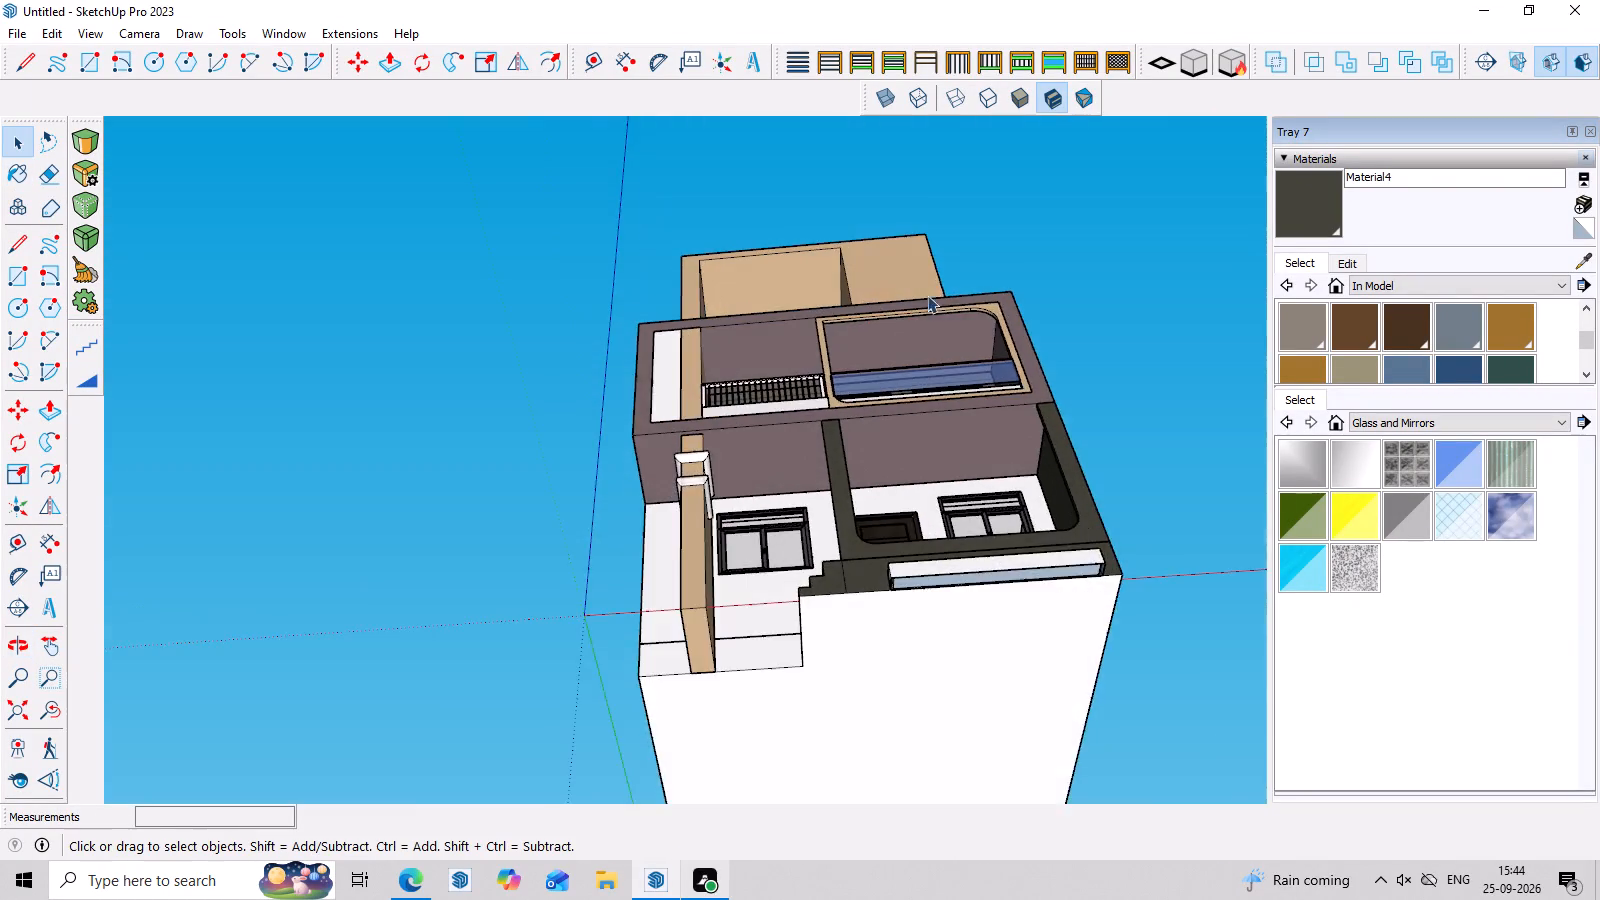
{"action": "scroll", "coordinate": [927, 295], "scroll_direction": "up", "scroll_amount": 6}
{"action": "scroll", "coordinate": [639, 395], "scroll_direction": "down", "scroll_amount": 16}
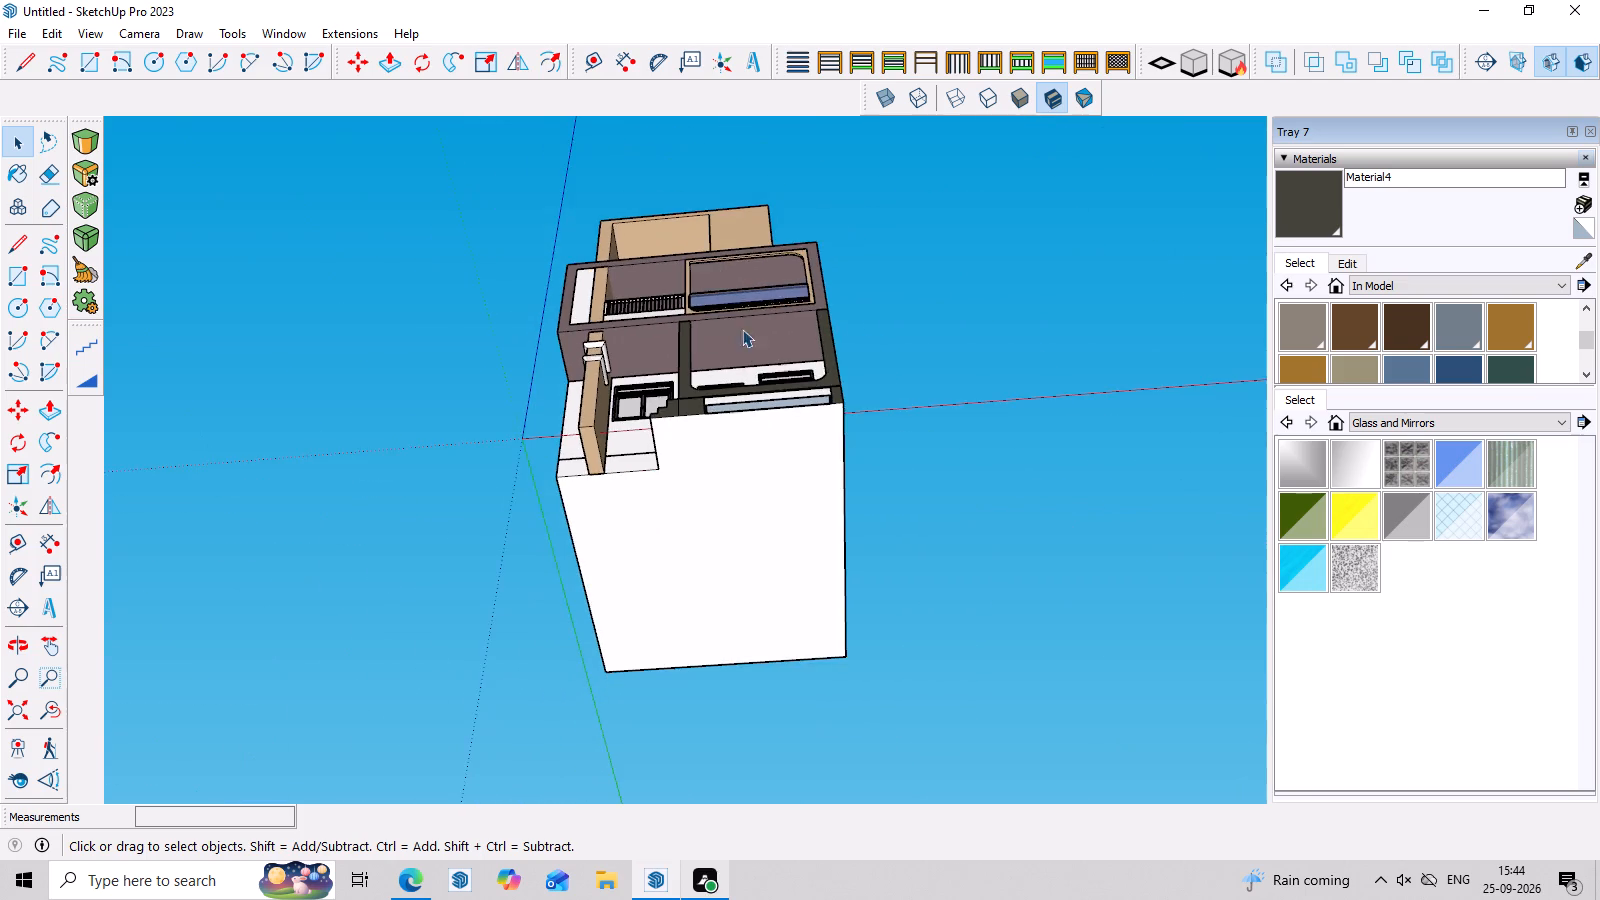
{"action": "middle_click_drag", "start_coordinate": [772, 255], "coordinate": [769, 610]}
{"action": "scroll", "coordinate": [795, 331], "scroll_direction": "up", "scroll_amount": 4}
{"action": "scroll", "coordinate": [773, 225], "scroll_direction": "up", "scroll_amount": 3}
{"action": "middle_click_drag", "start_coordinate": [916, 403], "coordinate": [1001, 436]}
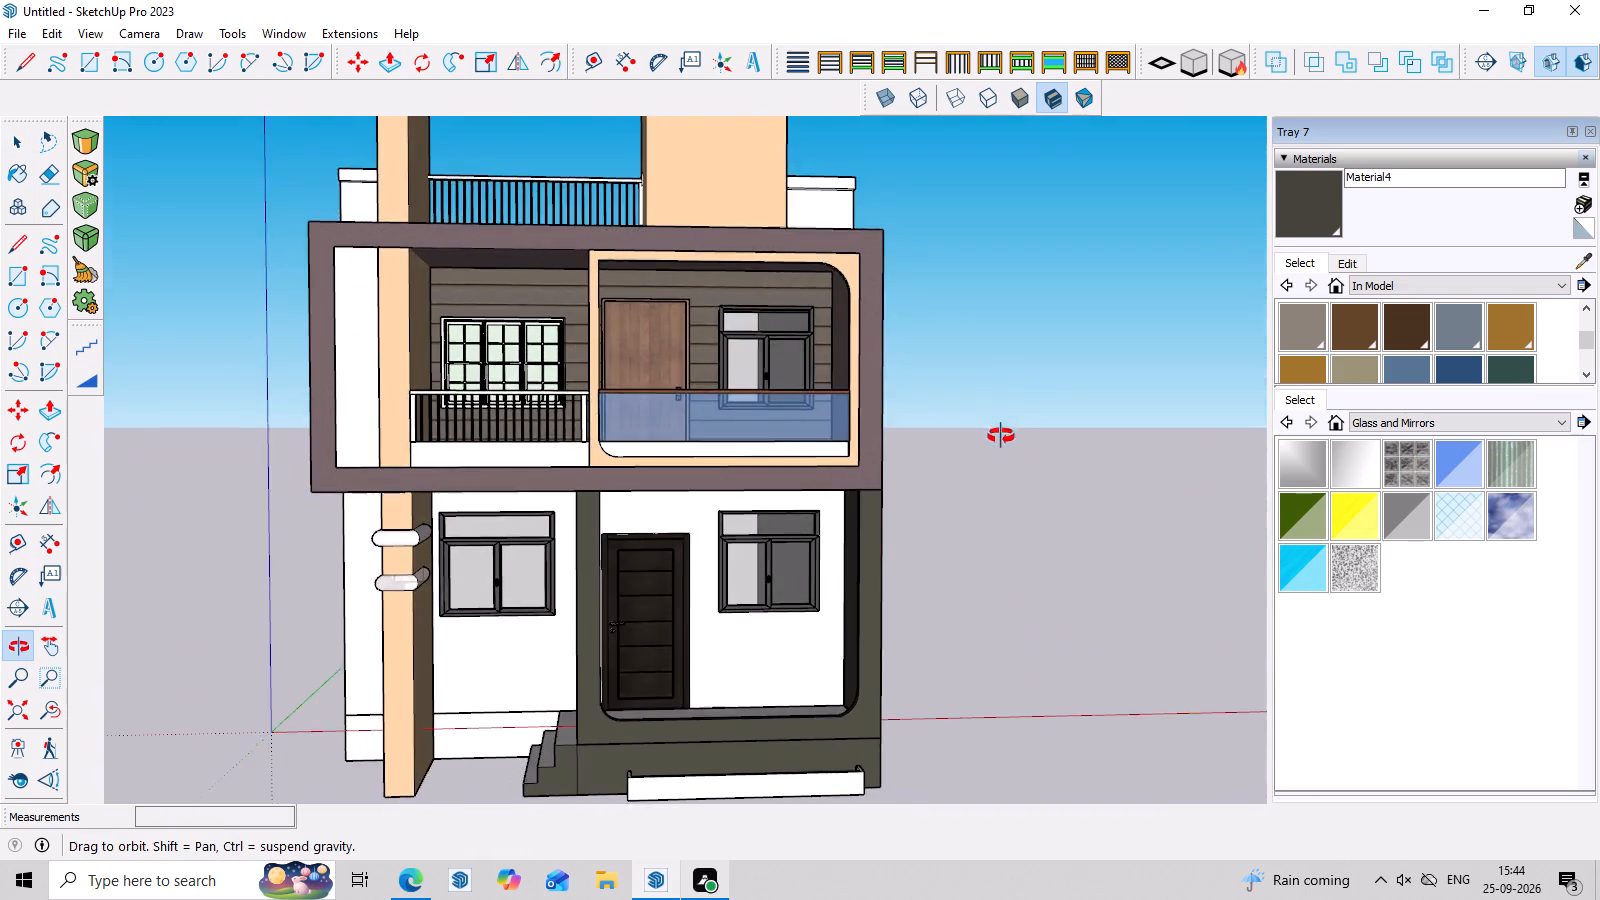
{"action": "middle_click_drag", "start_coordinate": [1001, 436], "coordinate": [997, 462]}
{"action": "scroll", "coordinate": [997, 462], "scroll_direction": "up", "scroll_amount": 1}
{"action": "scroll", "coordinate": [993, 461], "scroll_direction": "down", "scroll_amount": 9}
{"action": "scroll", "coordinate": [880, 199], "scroll_direction": "up", "scroll_amount": 8}
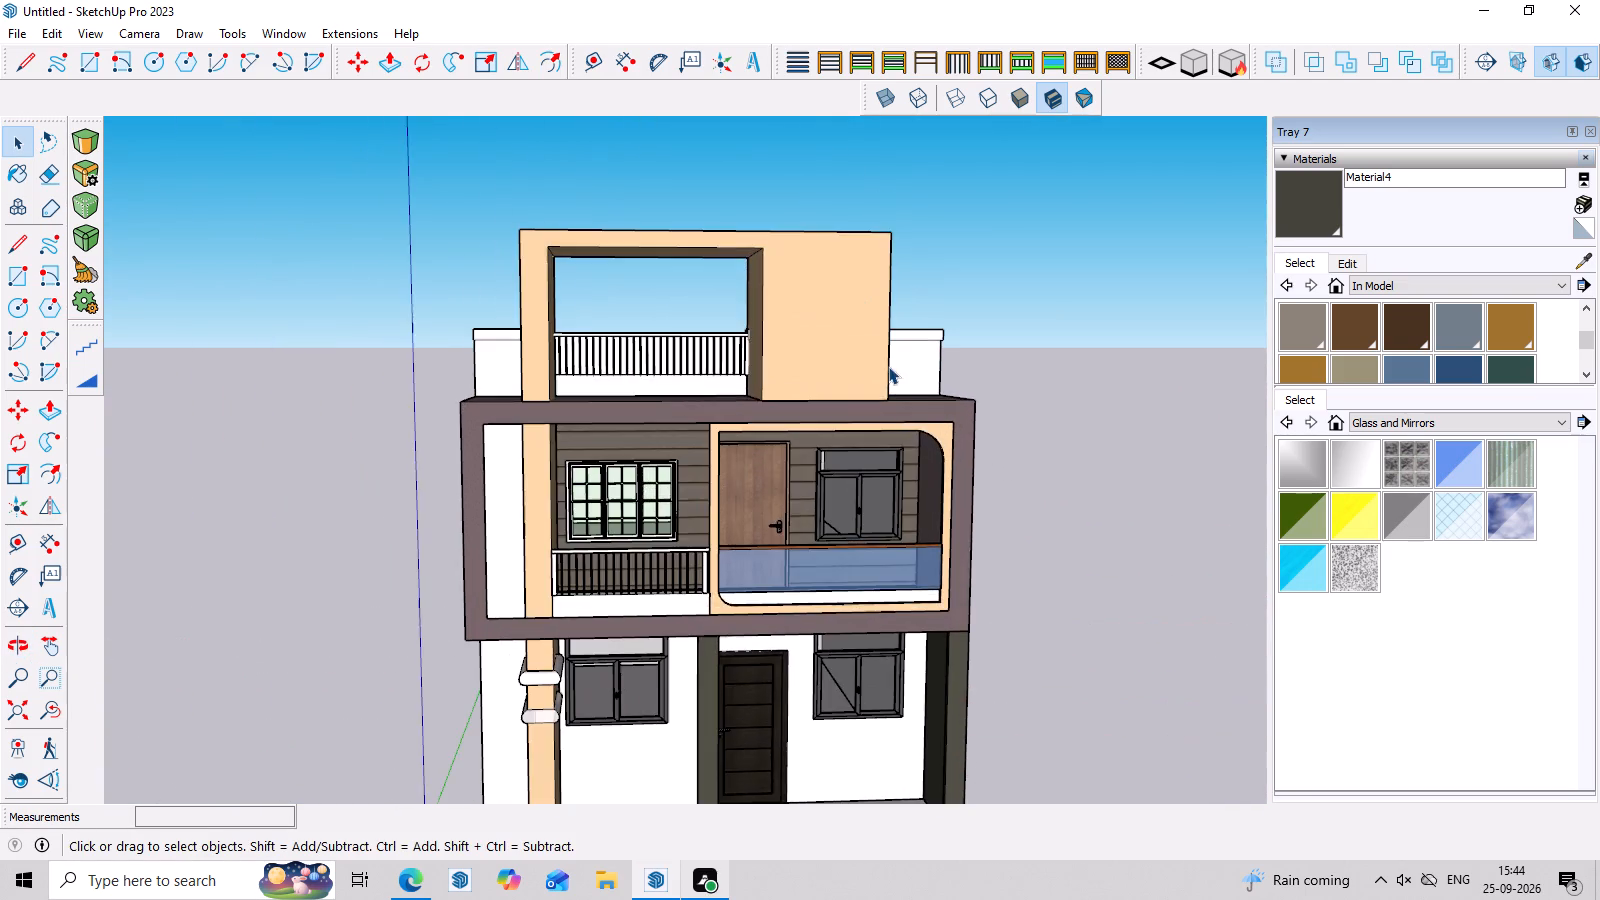
{"action": "middle_click_drag", "start_coordinate": [993, 541], "coordinate": [960, 474]}
{"action": "scroll", "coordinate": [954, 467], "scroll_direction": "down", "scroll_amount": 7}
{"action": "middle_click_drag", "start_coordinate": [1029, 665], "coordinate": [1014, 736]}
{"action": "scroll", "coordinate": [816, 745], "scroll_direction": "up", "scroll_amount": 4}
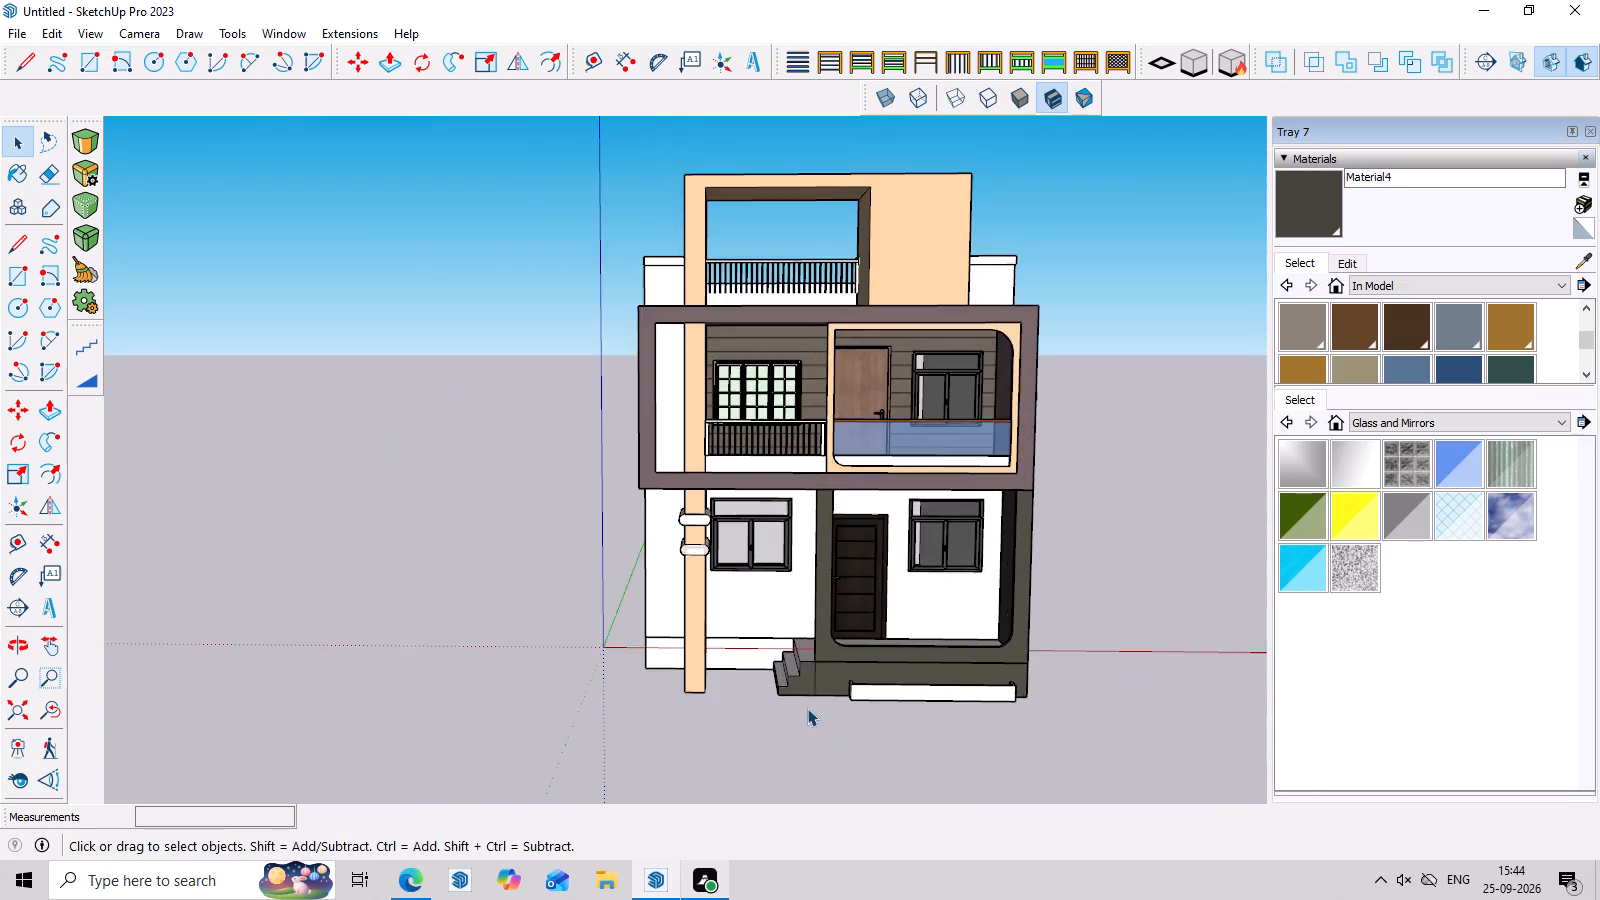
{"action": "scroll", "coordinate": [807, 708], "scroll_direction": "up", "scroll_amount": 4}
{"action": "middle_click_drag", "start_coordinate": [919, 709], "coordinate": [974, 800]}
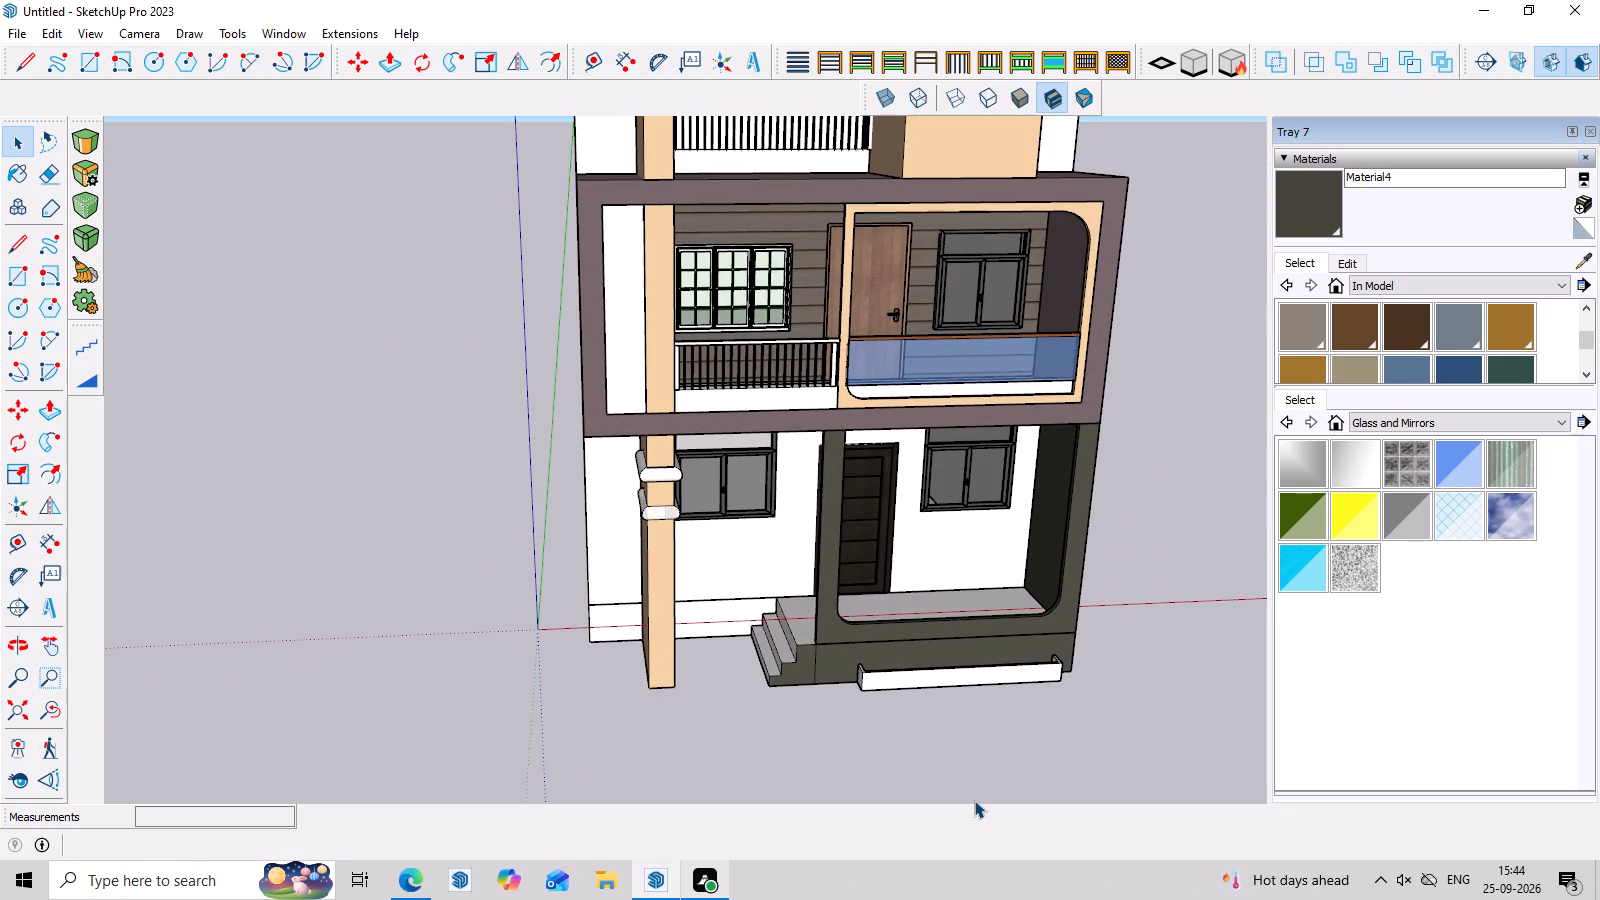
Open the base group and paint the porch platform's top face with the Heather_Skin material.
{"action": "middle_click_drag", "start_coordinate": [929, 625], "coordinate": [914, 698]}
{"action": "scroll", "coordinate": [801, 718], "scroll_direction": "up", "scroll_amount": 6}
{"action": "middle_click_drag", "start_coordinate": [846, 718], "coordinate": [849, 703]}
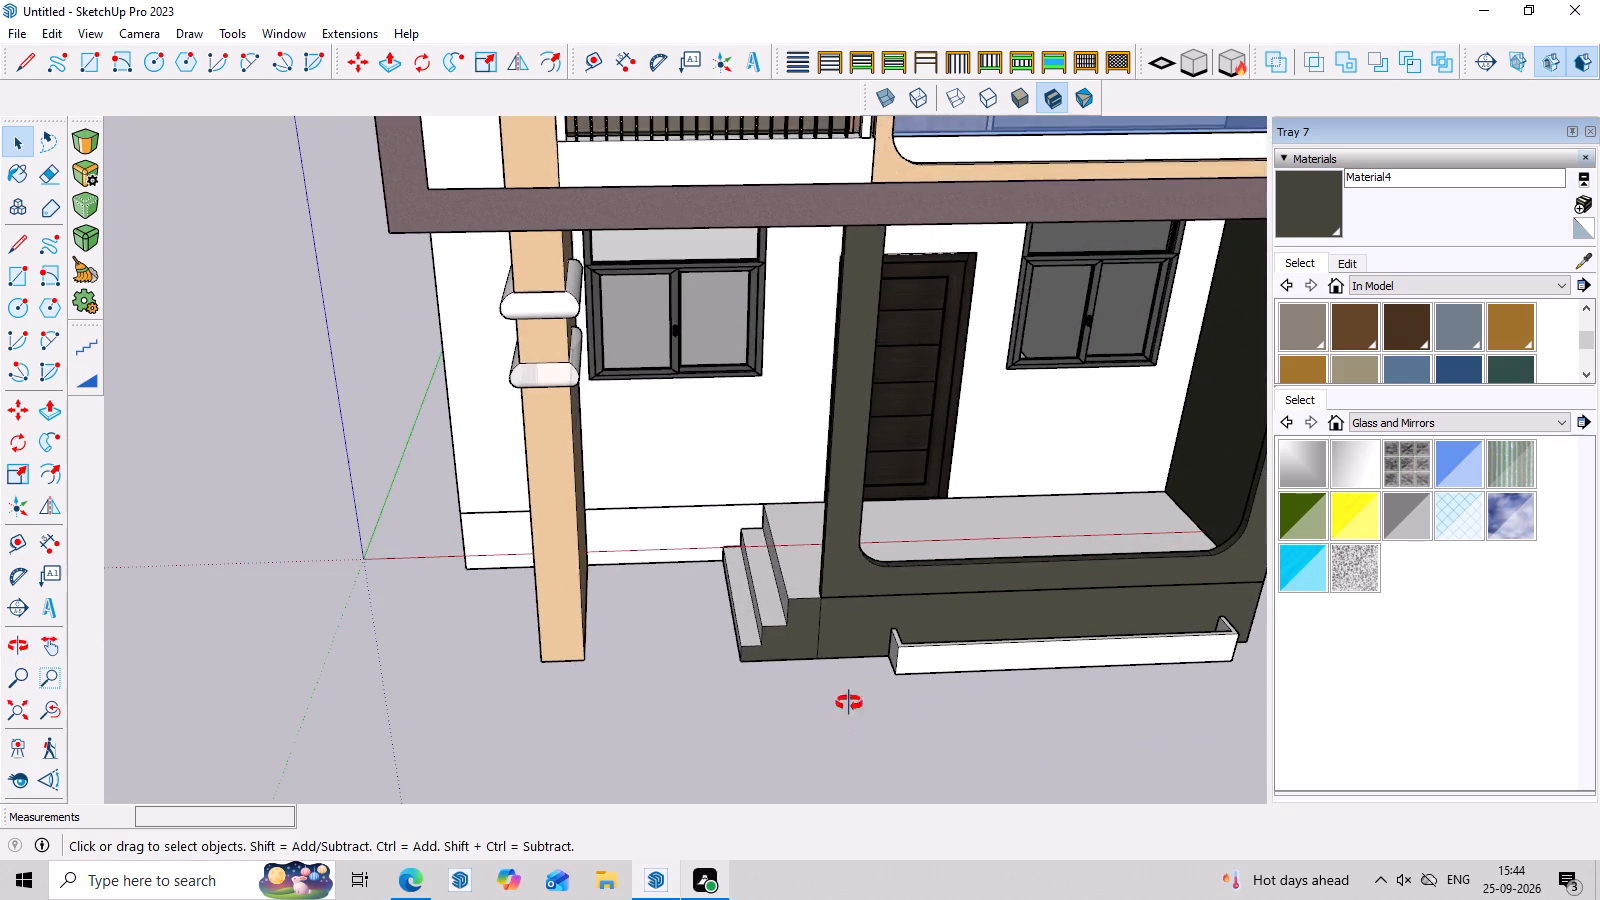
{"action": "middle_click_drag", "start_coordinate": [849, 703], "coordinate": [864, 628]}
{"action": "scroll", "coordinate": [826, 627], "scroll_direction": "up", "scroll_amount": 3}
{"action": "middle_click_drag", "start_coordinate": [853, 687], "coordinate": [813, 695]}
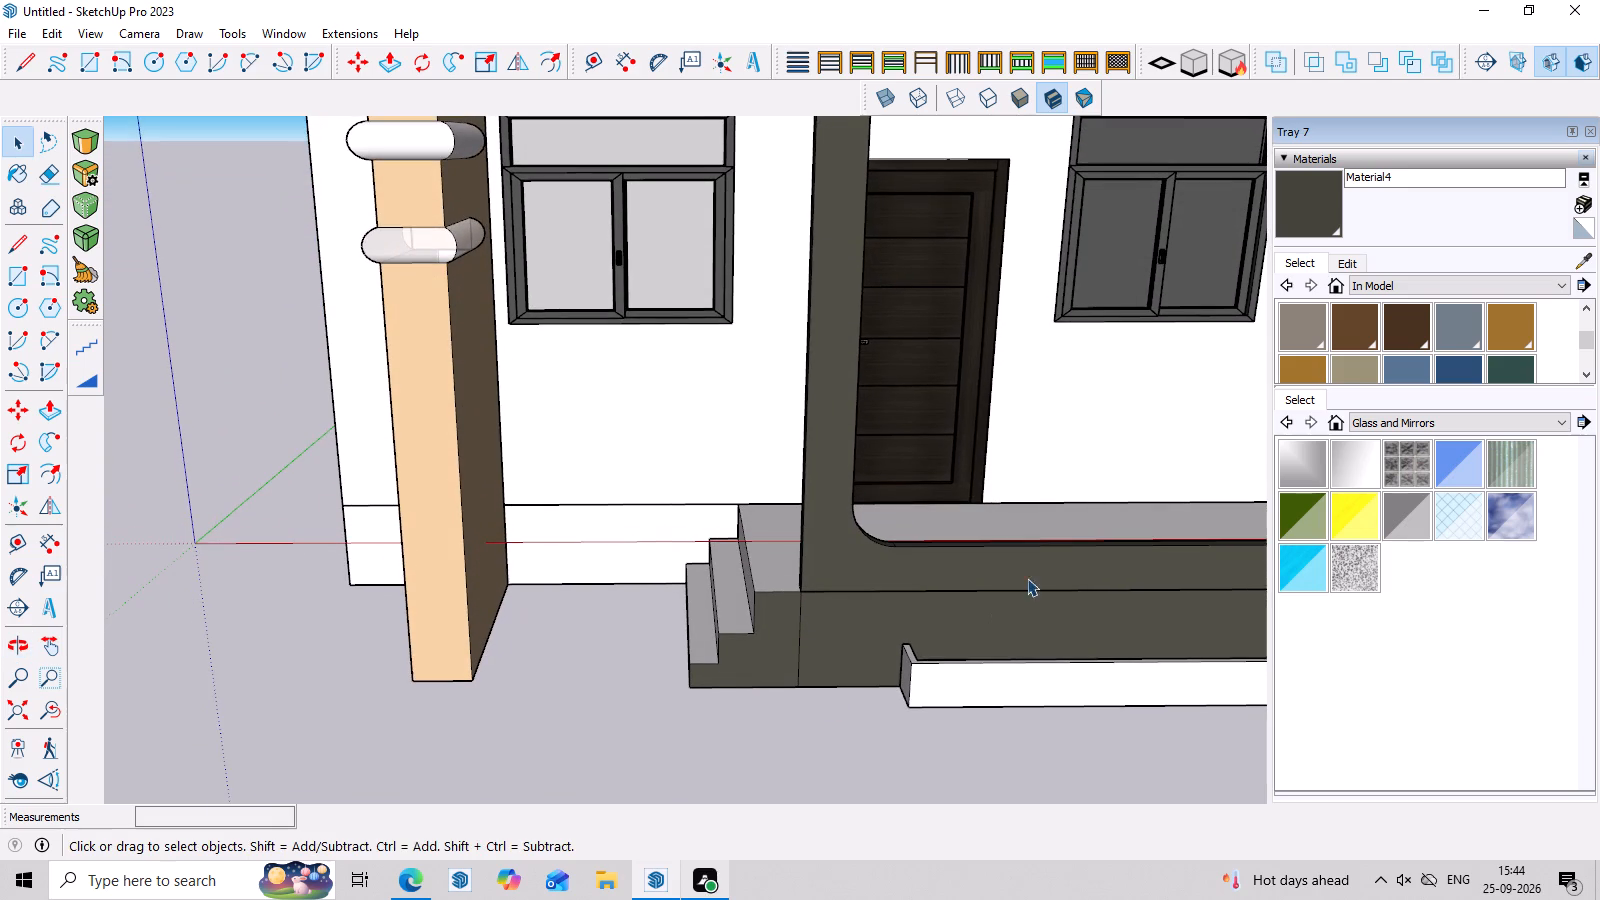
{"action": "middle_click_drag", "start_coordinate": [964, 531], "coordinate": [961, 625]}
{"action": "scroll", "coordinate": [1025, 556], "scroll_direction": "up", "scroll_amount": 3}
{"action": "double_click", "coordinate": [1028, 552]}
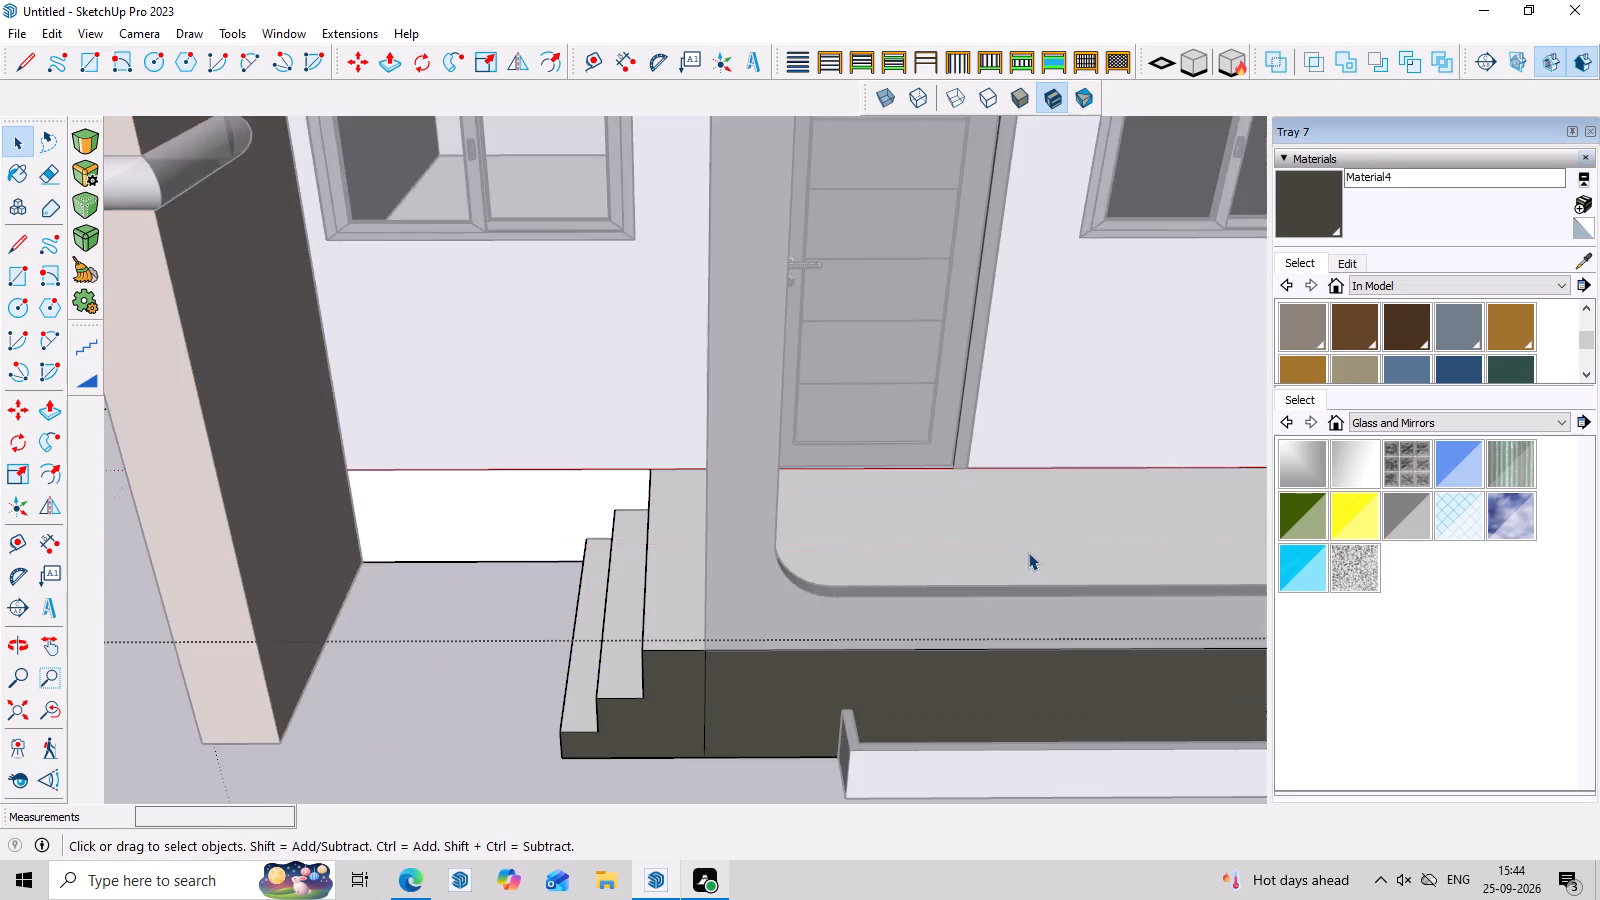
{"action": "scroll", "coordinate": [1028, 552], "scroll_direction": "up", "scroll_amount": 4}
{"action": "left_click", "coordinate": [1027, 548]}
{"action": "scroll", "coordinate": [1027, 548], "scroll_direction": "up", "scroll_amount": 3}
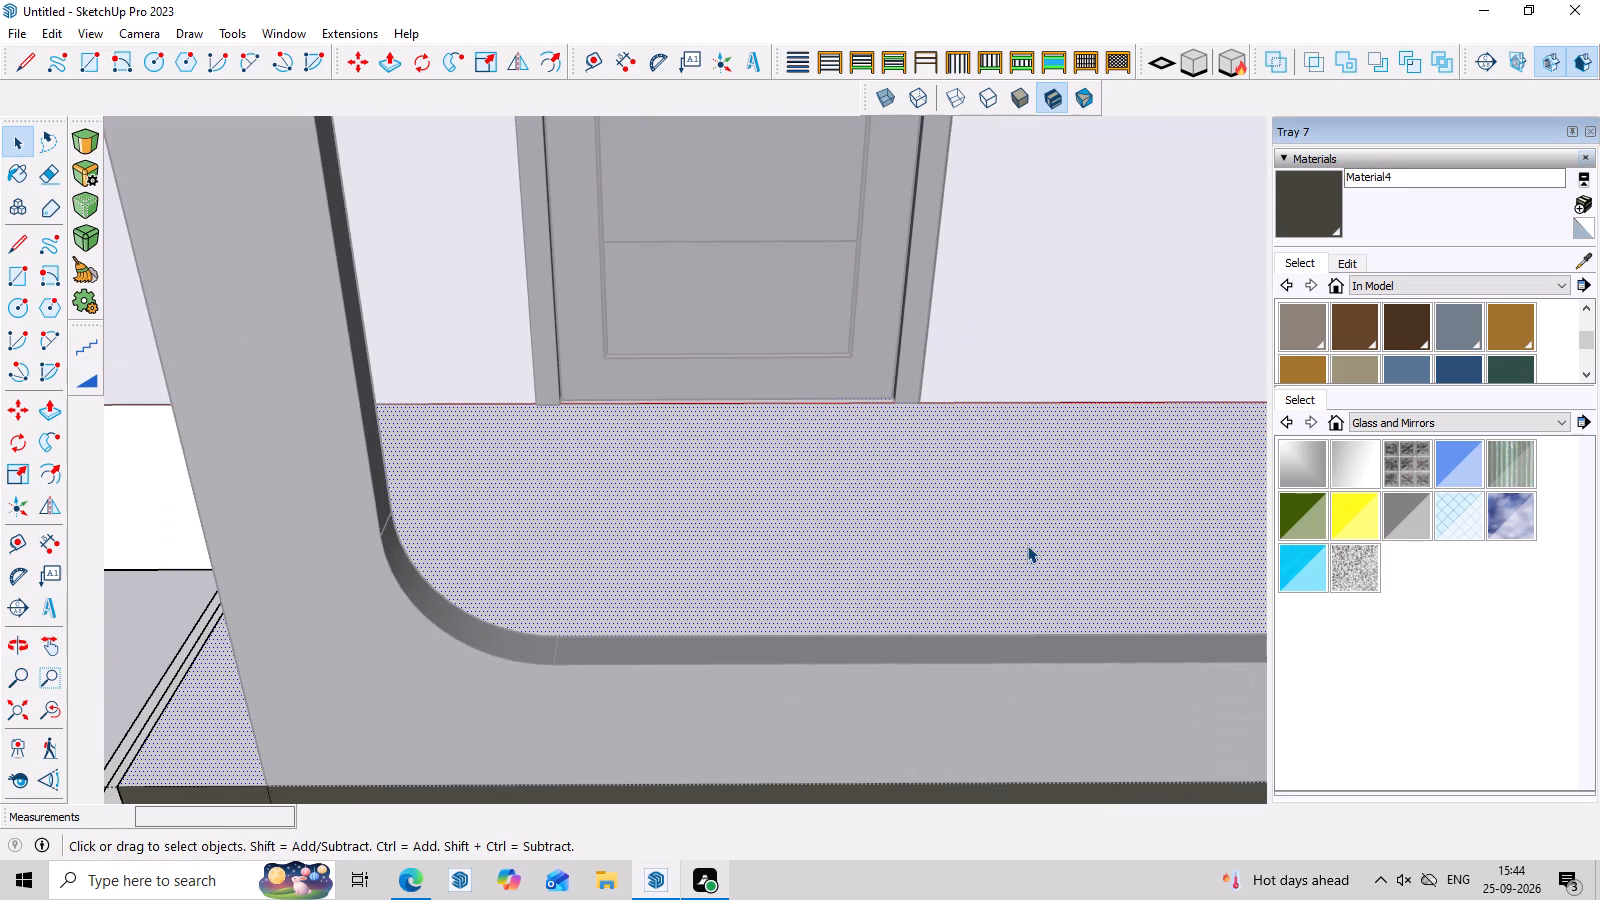
{"action": "left_click", "coordinate": [1027, 545]}
{"action": "scroll", "coordinate": [1027, 545], "scroll_direction": "down", "scroll_amount": 3}
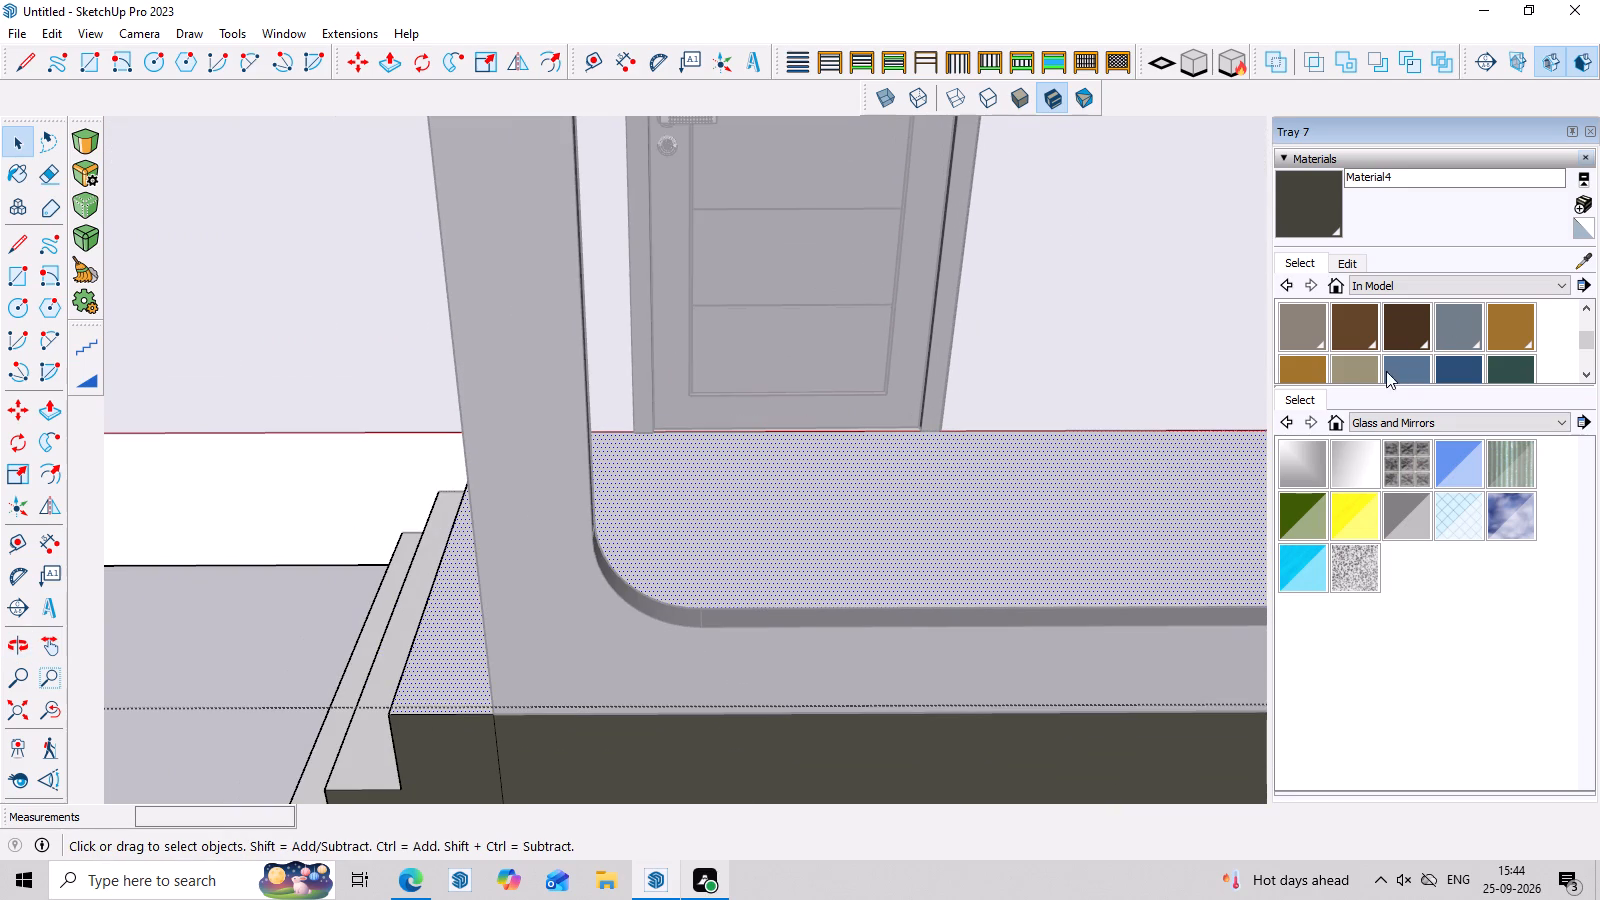
{"action": "scroll", "coordinate": [1375, 369], "scroll_direction": "down", "scroll_amount": 2}
{"action": "left_click", "coordinate": [1399, 340]}
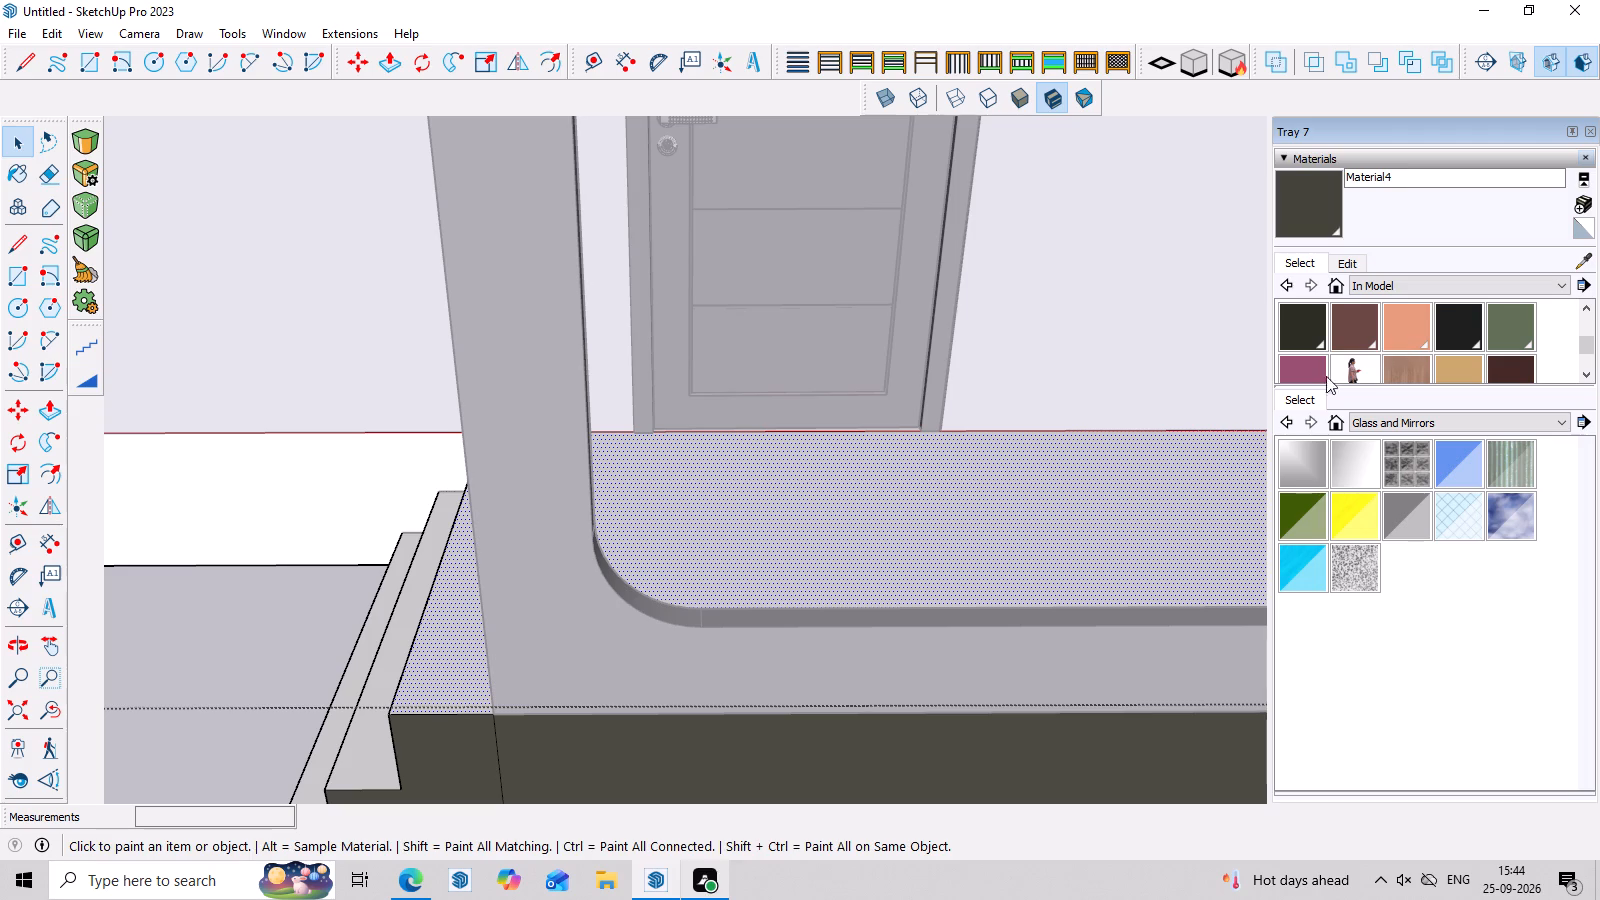
{"action": "left_click", "coordinate": [983, 520]}
{"action": "scroll", "coordinate": [841, 552], "scroll_direction": "down", "scroll_amount": 7}
{"action": "middle_click_drag", "start_coordinate": [920, 597], "coordinate": [1163, 421]}
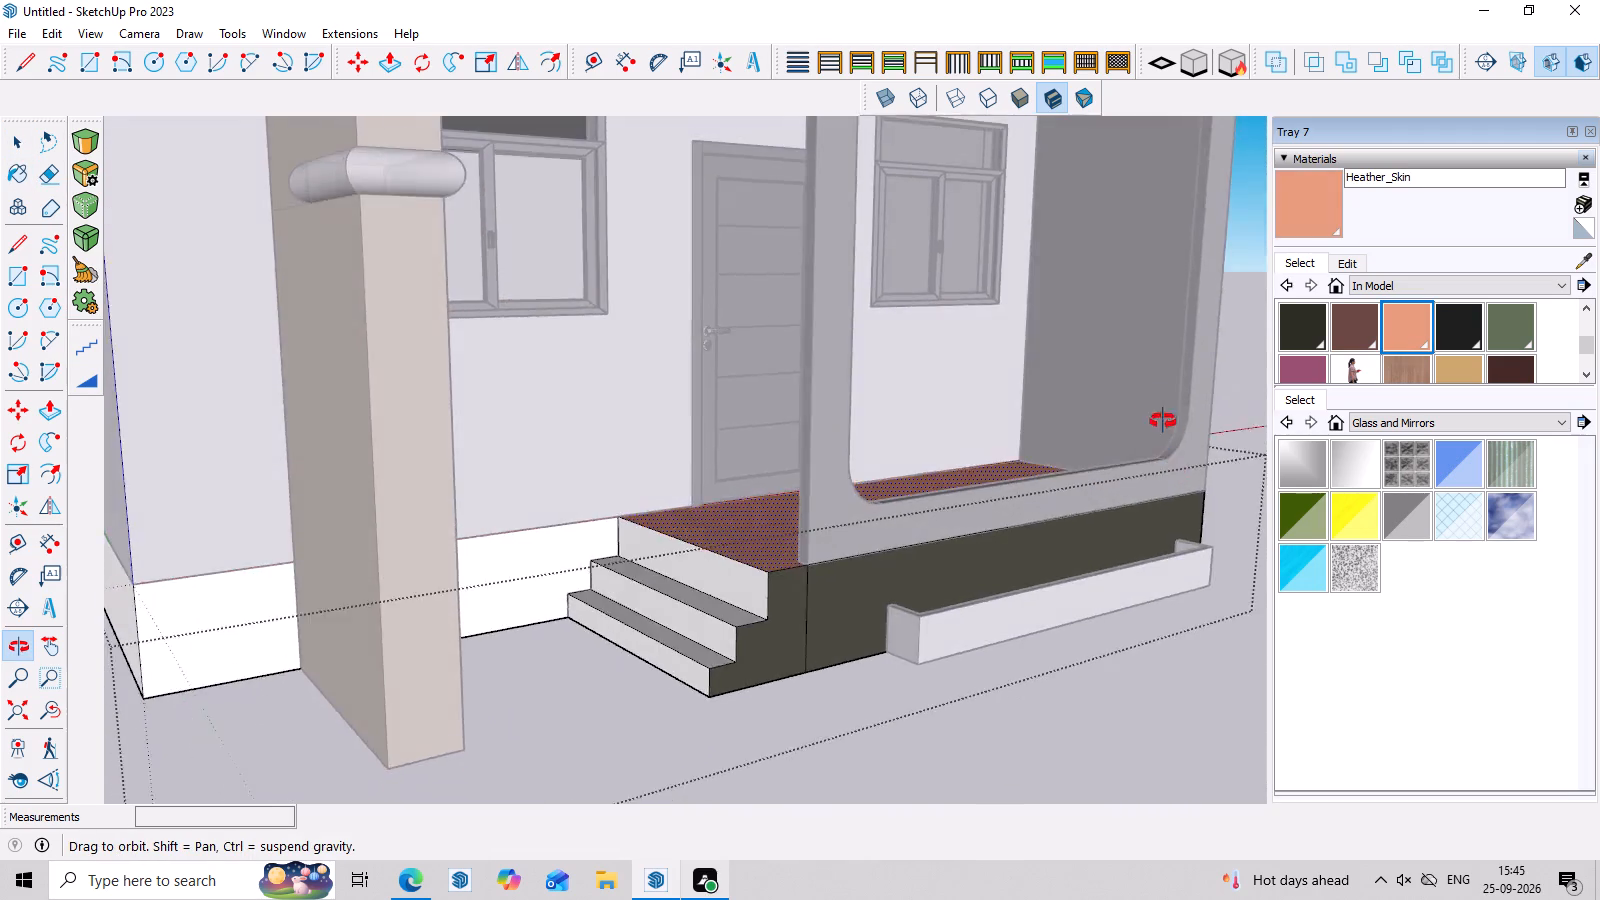
Paint the upper two risers and both treads of the entrance steps with the Heather_Skin material.
{"action": "middle_click_drag", "start_coordinate": [1163, 421], "coordinate": [1143, 354]}
{"action": "scroll", "coordinate": [650, 533], "scroll_direction": "up", "scroll_amount": 7}
{"action": "middle_click_drag", "start_coordinate": [715, 581], "coordinate": [670, 712]}
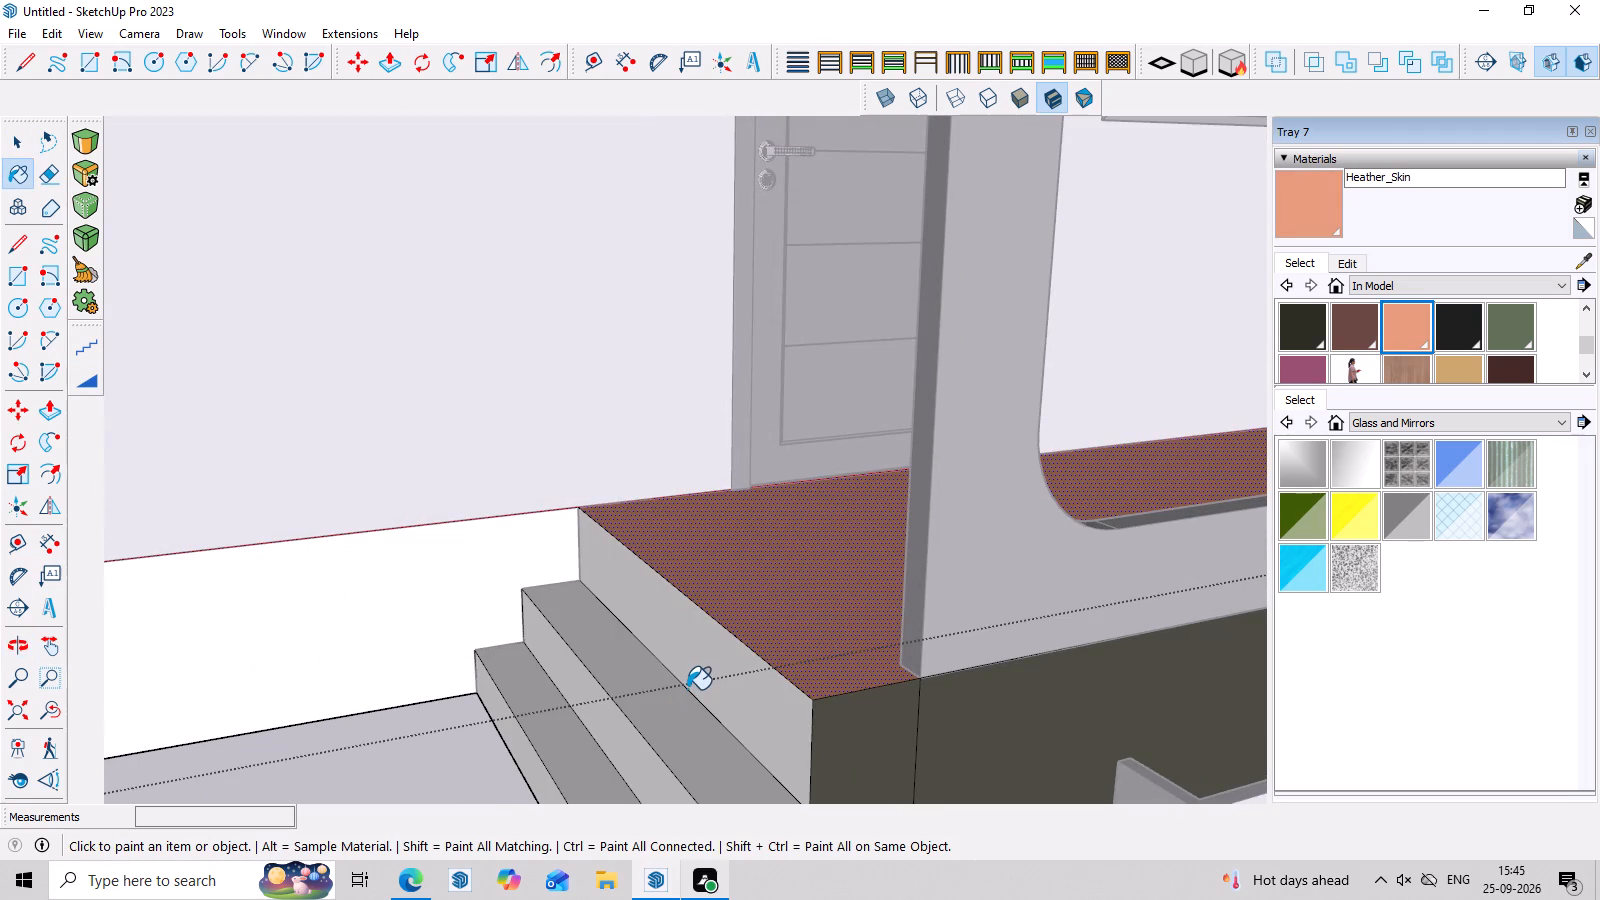
{"action": "left_click", "coordinate": [687, 689]}
{"action": "left_click", "coordinate": [717, 659]}
{"action": "left_click", "coordinate": [660, 705]}
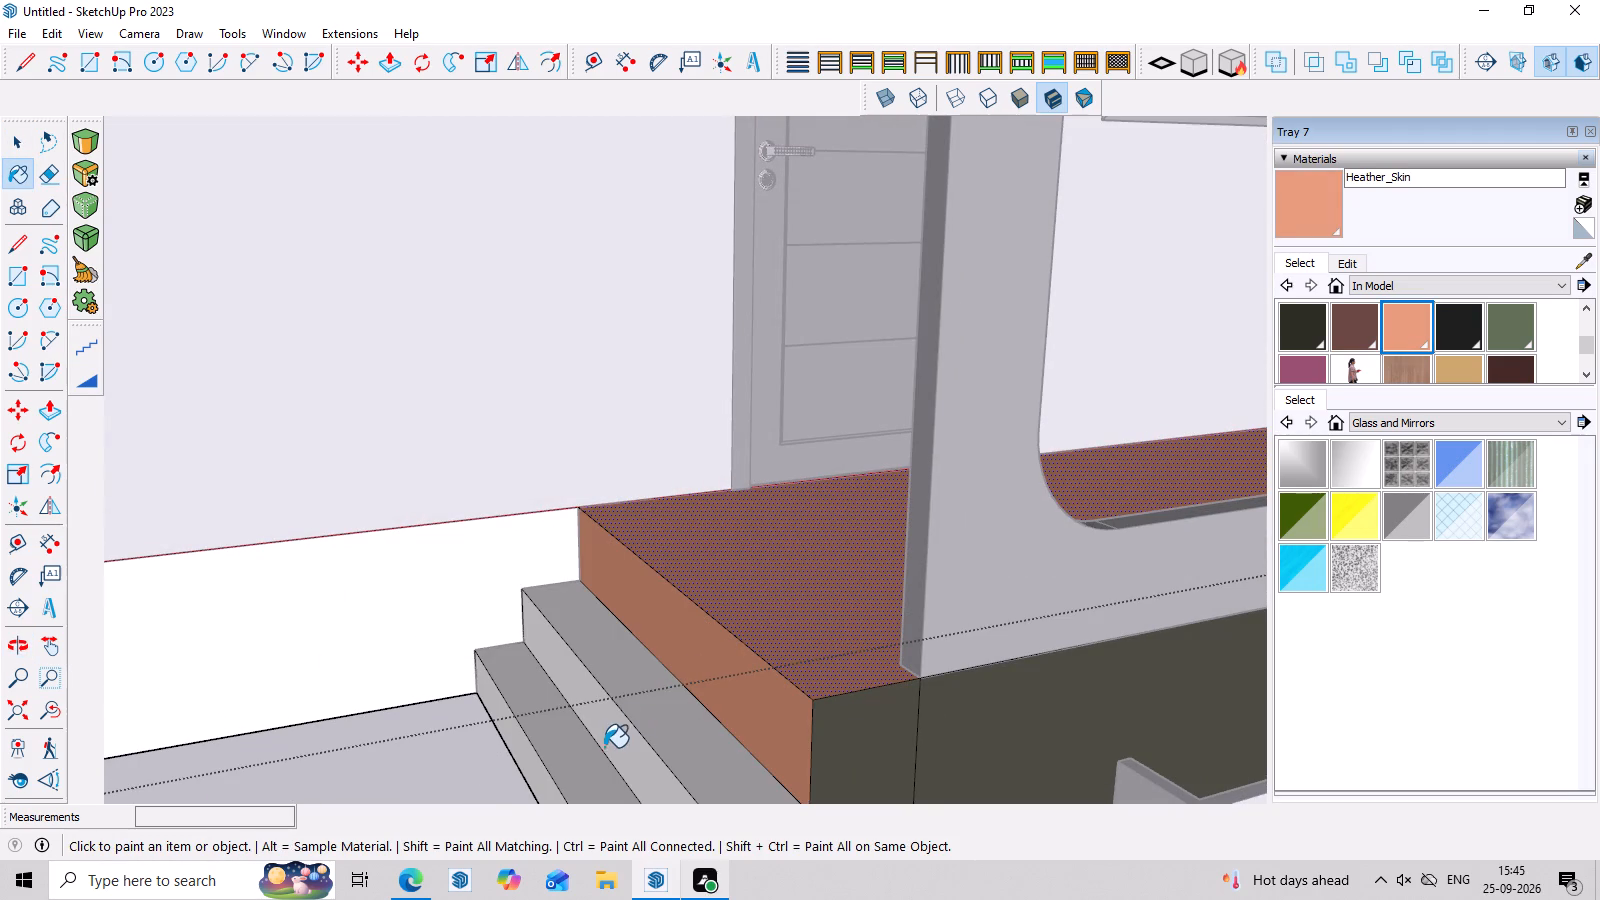
{"action": "left_click", "coordinate": [602, 749]}
{"action": "left_click", "coordinate": [620, 752]}
{"action": "left_click", "coordinate": [575, 764]}
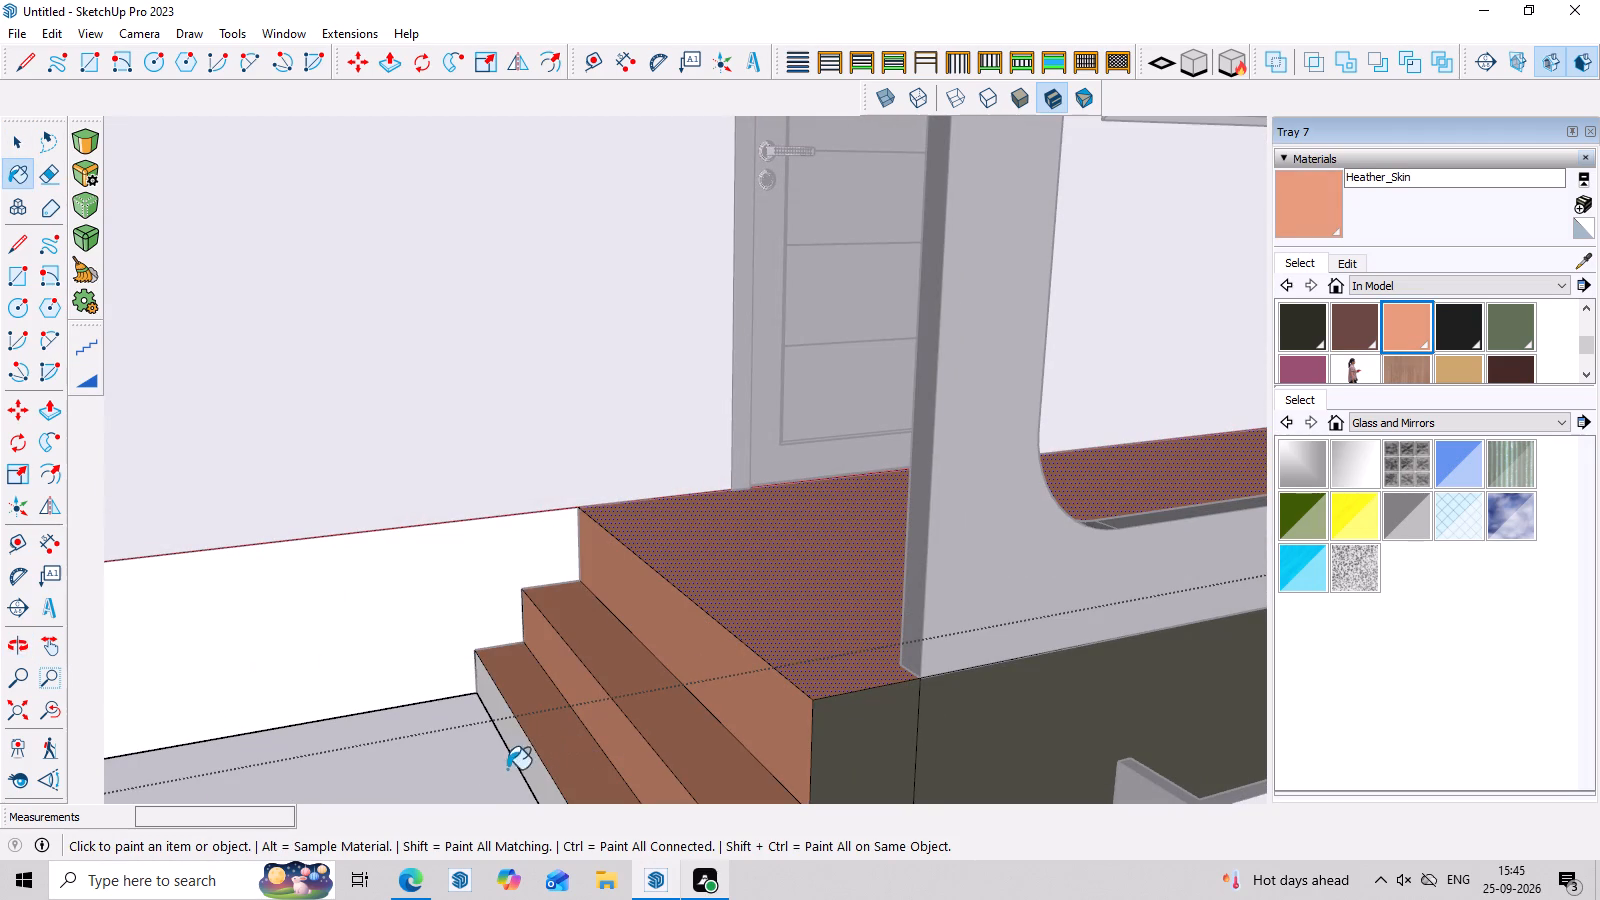
Paint the lowest riser of the entrance steps with Heather_Skin and leave the base group.
{"action": "left_click", "coordinate": [519, 768]}
{"action": "scroll", "coordinate": [533, 764], "scroll_direction": "down", "scroll_amount": 1}
{"action": "middle_click_drag", "start_coordinate": [533, 764], "coordinate": [686, 590]}
{"action": "scroll", "coordinate": [682, 641], "scroll_direction": "up", "scroll_amount": 4}
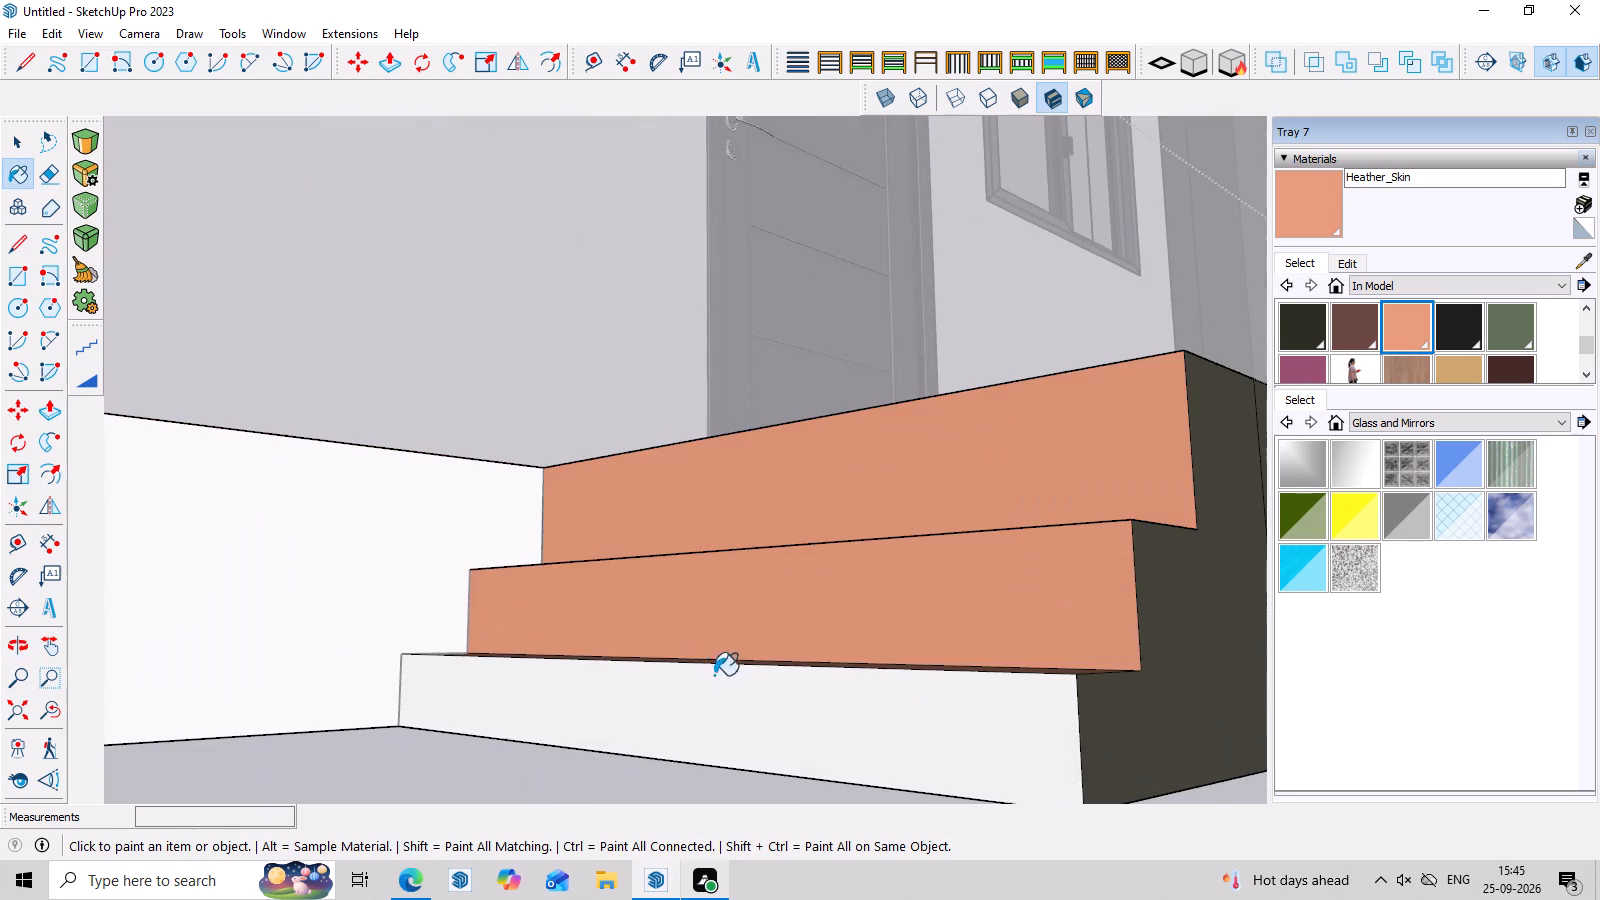
{"action": "left_click", "coordinate": [715, 709]}
{"action": "scroll", "coordinate": [722, 709], "scroll_direction": "down", "scroll_amount": 16}
{"action": "middle_click_drag", "start_coordinate": [737, 610], "coordinate": [469, 741]}
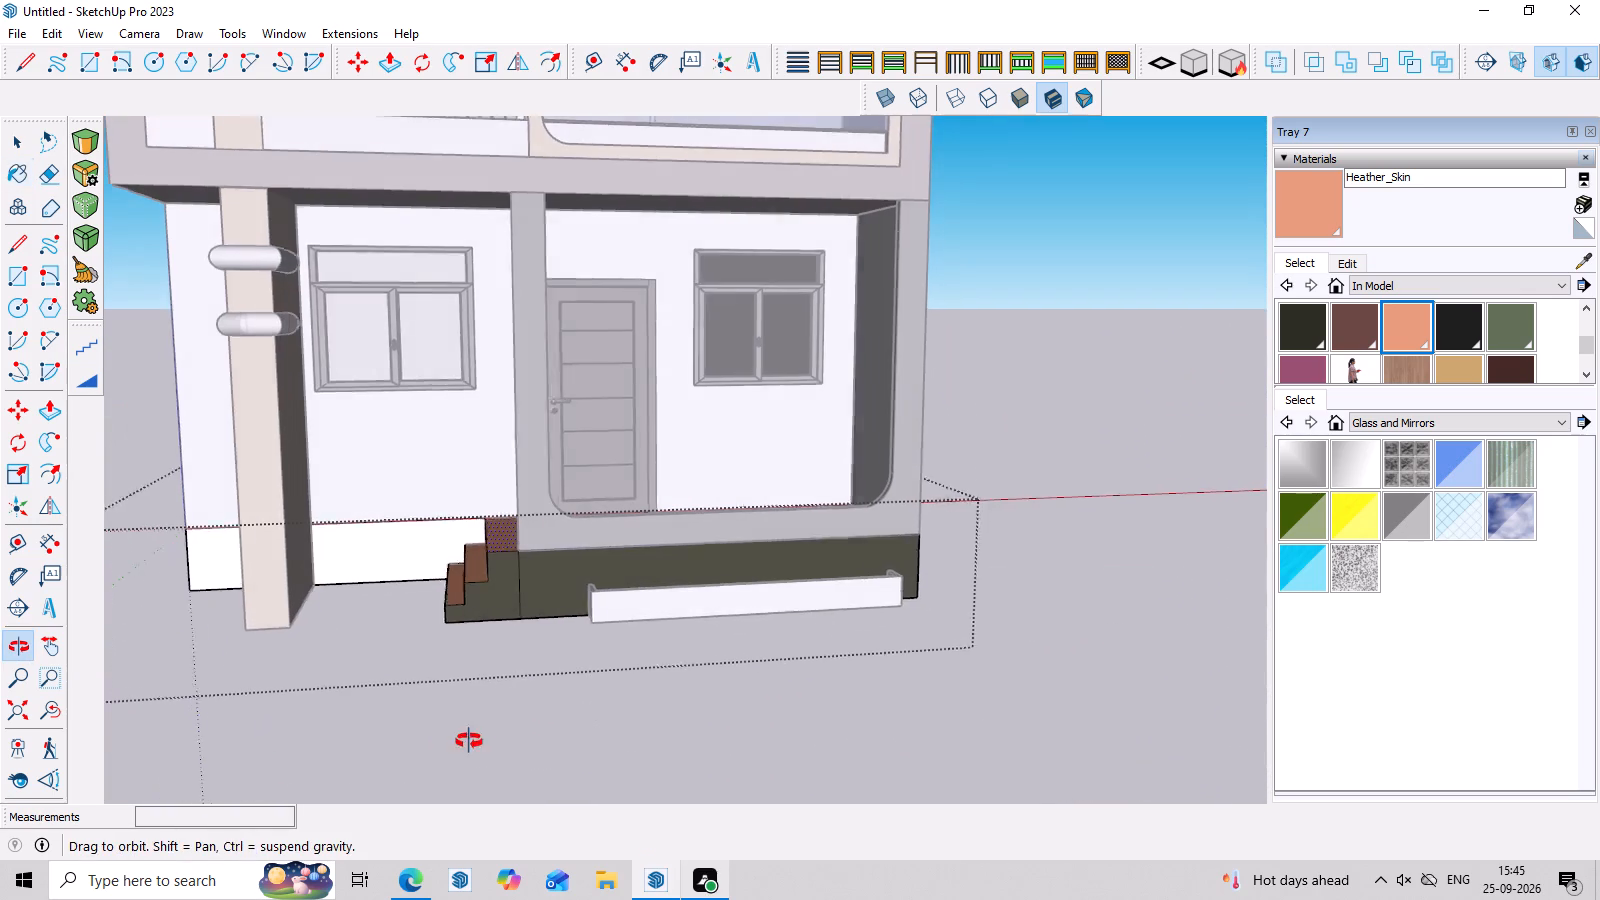
{"action": "middle_click_drag", "start_coordinate": [469, 741], "coordinate": [467, 741]}
{"action": "key", "text": "space"}
{"action": "left_click", "coordinate": [990, 446]}
Review the painted entrance steps and porch floor against the whole house from the front, side and above.
{"action": "scroll", "coordinate": [774, 471], "scroll_direction": "down", "scroll_amount": 8}
{"action": "middle_click_drag", "start_coordinate": [814, 538], "coordinate": [793, 507]}
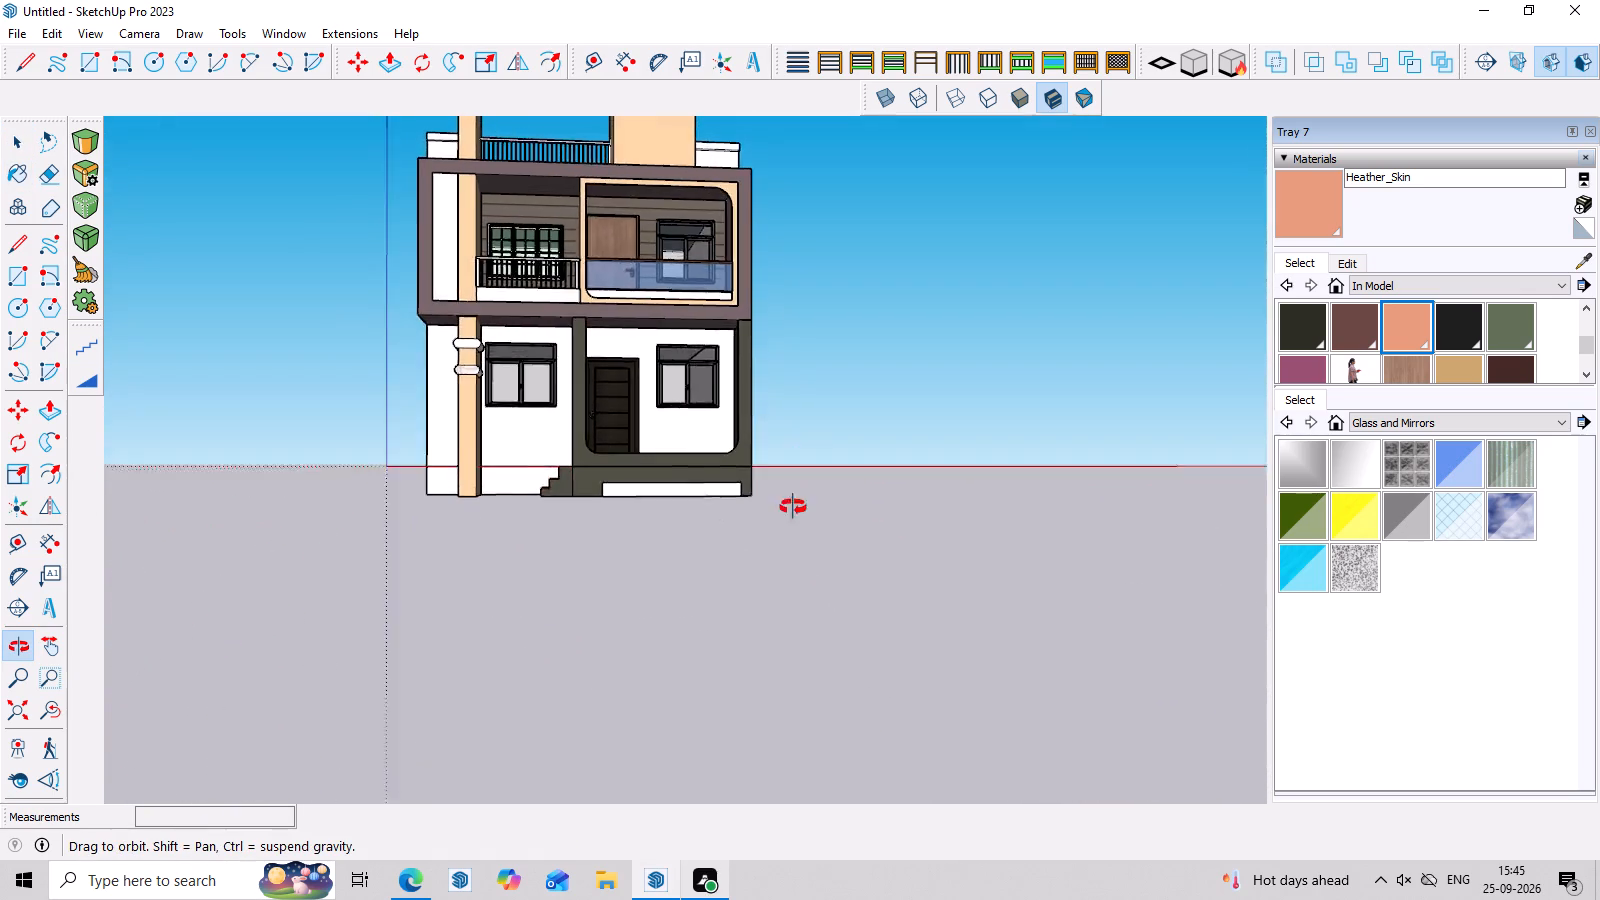
{"action": "middle_click_drag", "start_coordinate": [793, 507], "coordinate": [781, 573]}
{"action": "scroll", "coordinate": [822, 490], "scroll_direction": "up", "scroll_amount": 7}
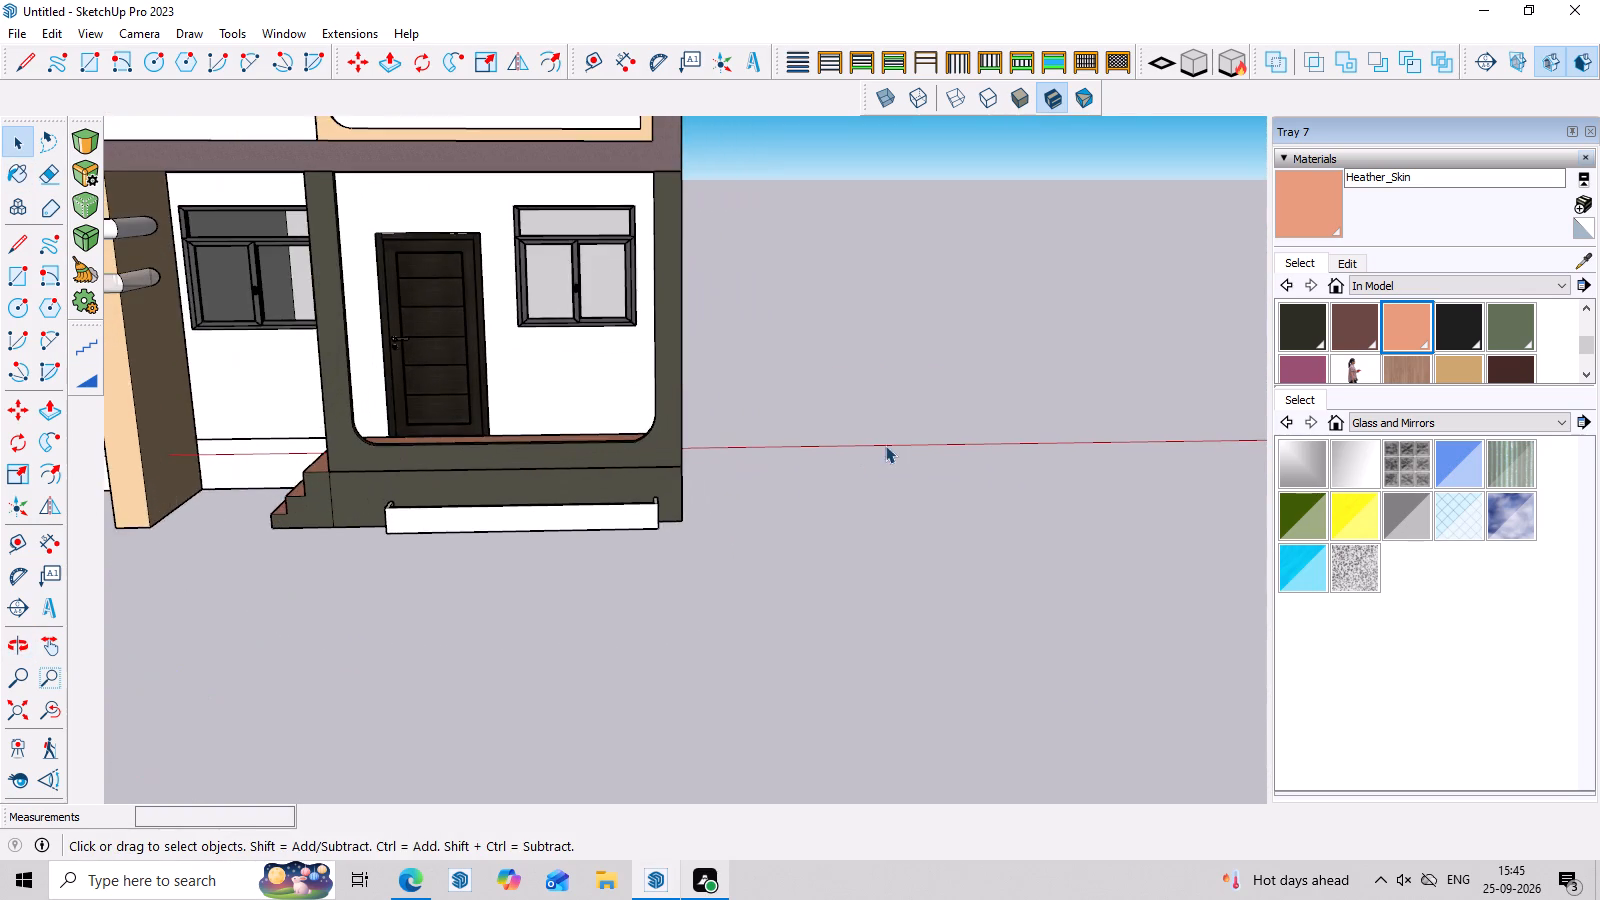
{"action": "middle_click_drag", "start_coordinate": [885, 445], "coordinate": [881, 457]}
{"action": "scroll", "coordinate": [881, 457], "scroll_direction": "down", "scroll_amount": 2}
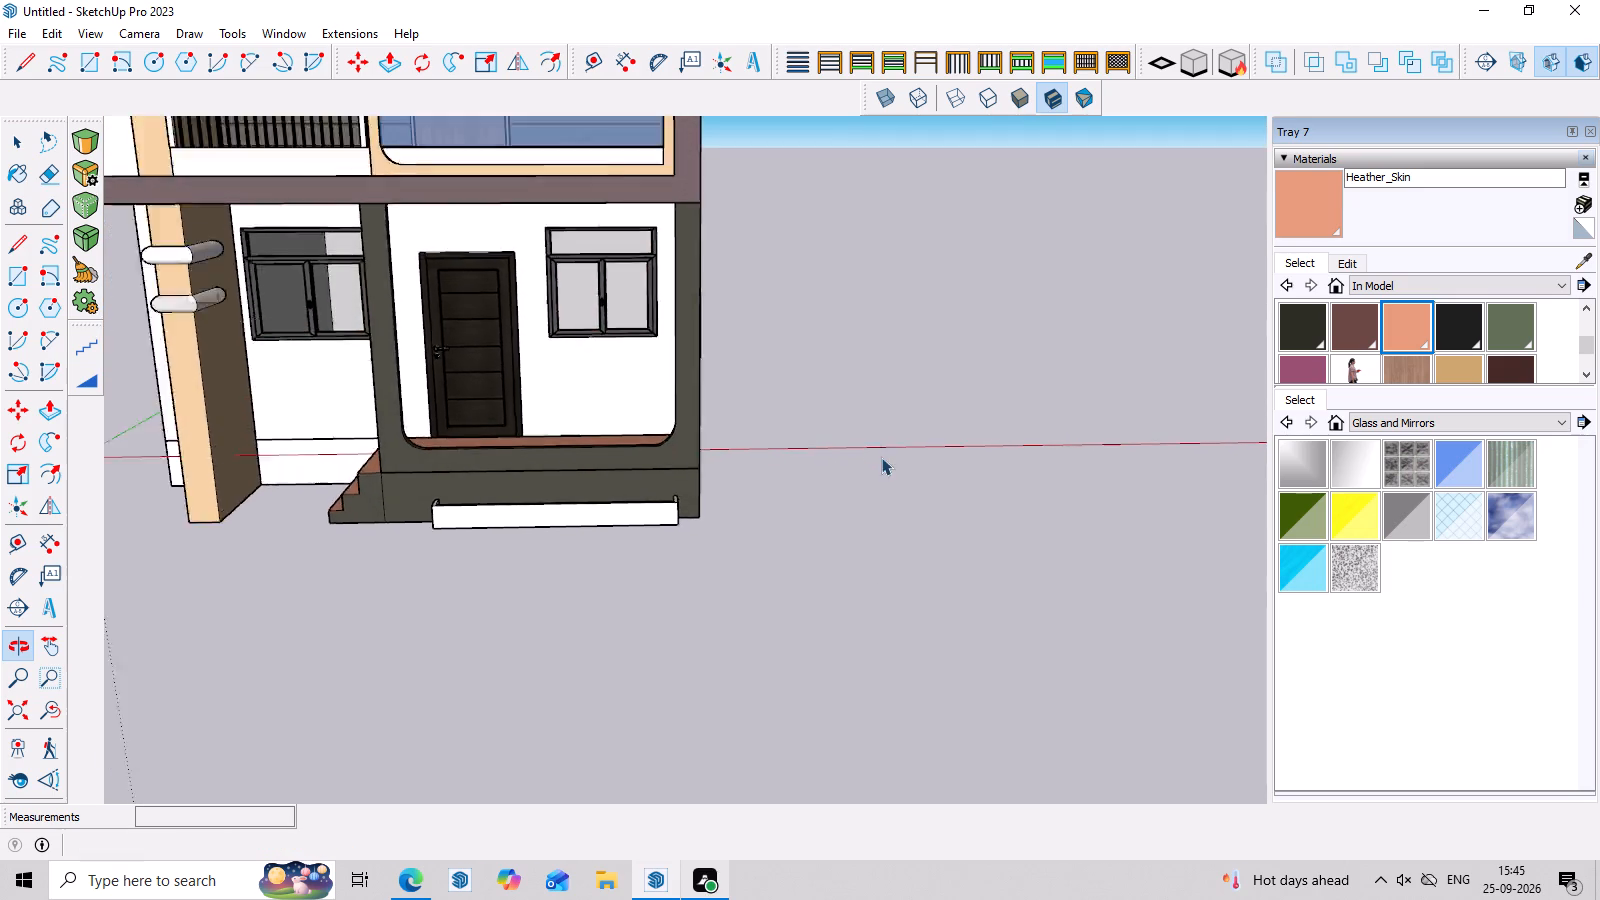
{"action": "scroll", "coordinate": [881, 457], "scroll_direction": "down", "scroll_amount": 8}
{"action": "middle_click_drag", "start_coordinate": [870, 449], "coordinate": [628, 344]}
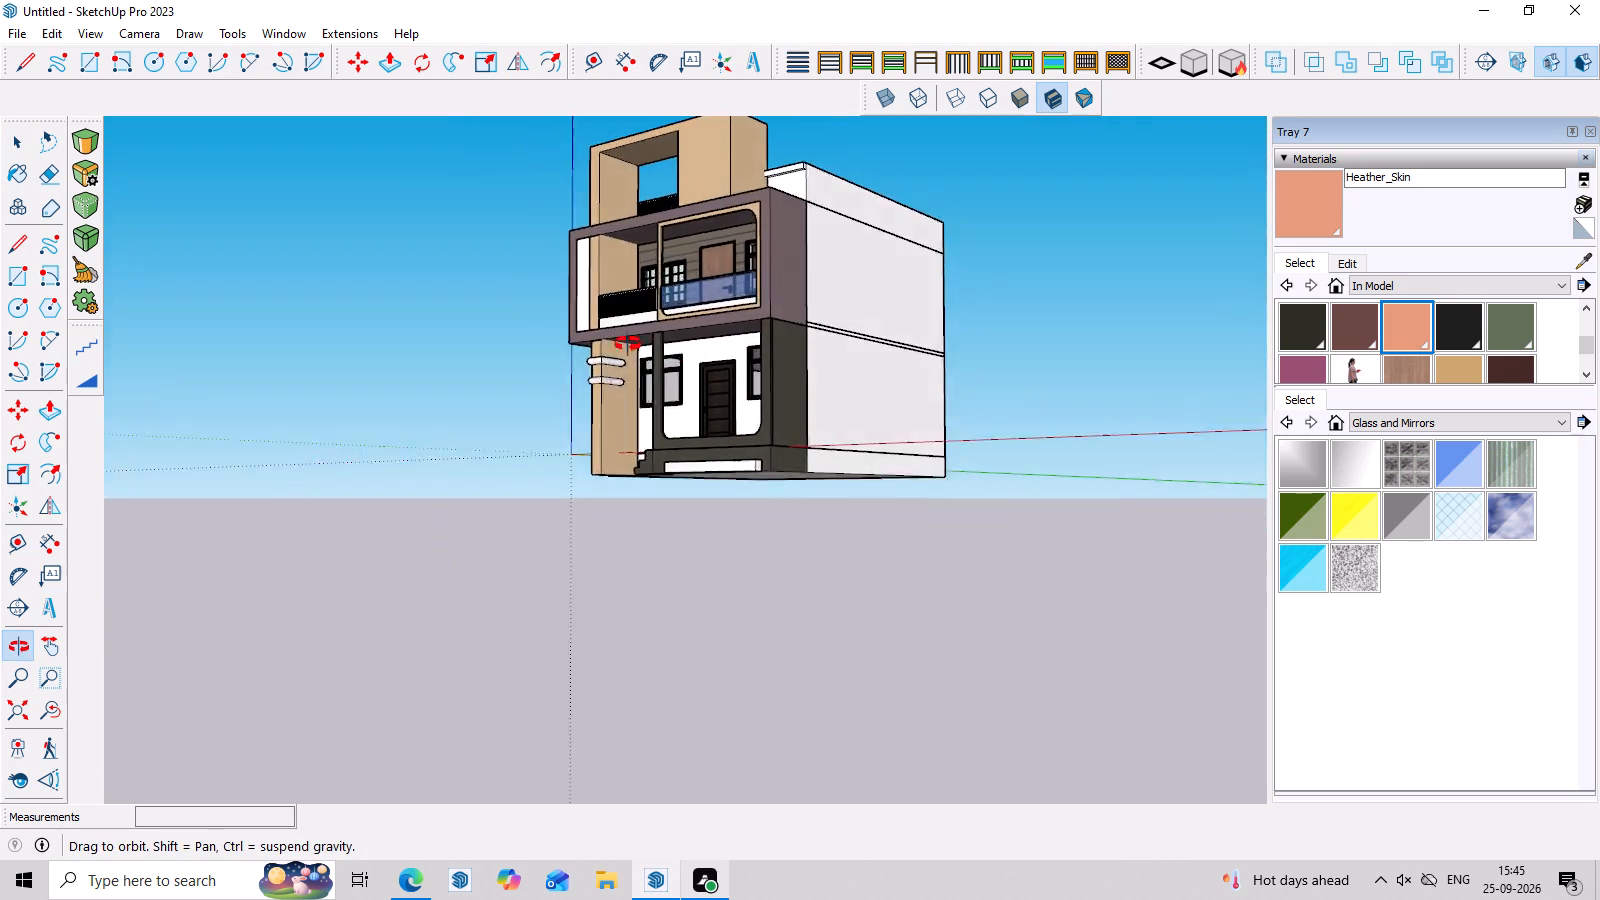
{"action": "middle_click_drag", "start_coordinate": [628, 344], "coordinate": [859, 488]}
{"action": "scroll", "coordinate": [847, 489], "scroll_direction": "down", "scroll_amount": 1}
{"action": "scroll", "coordinate": [741, 425], "scroll_direction": "up", "scroll_amount": 6}
{"action": "middle_click_drag", "start_coordinate": [936, 510], "coordinate": [943, 451]}
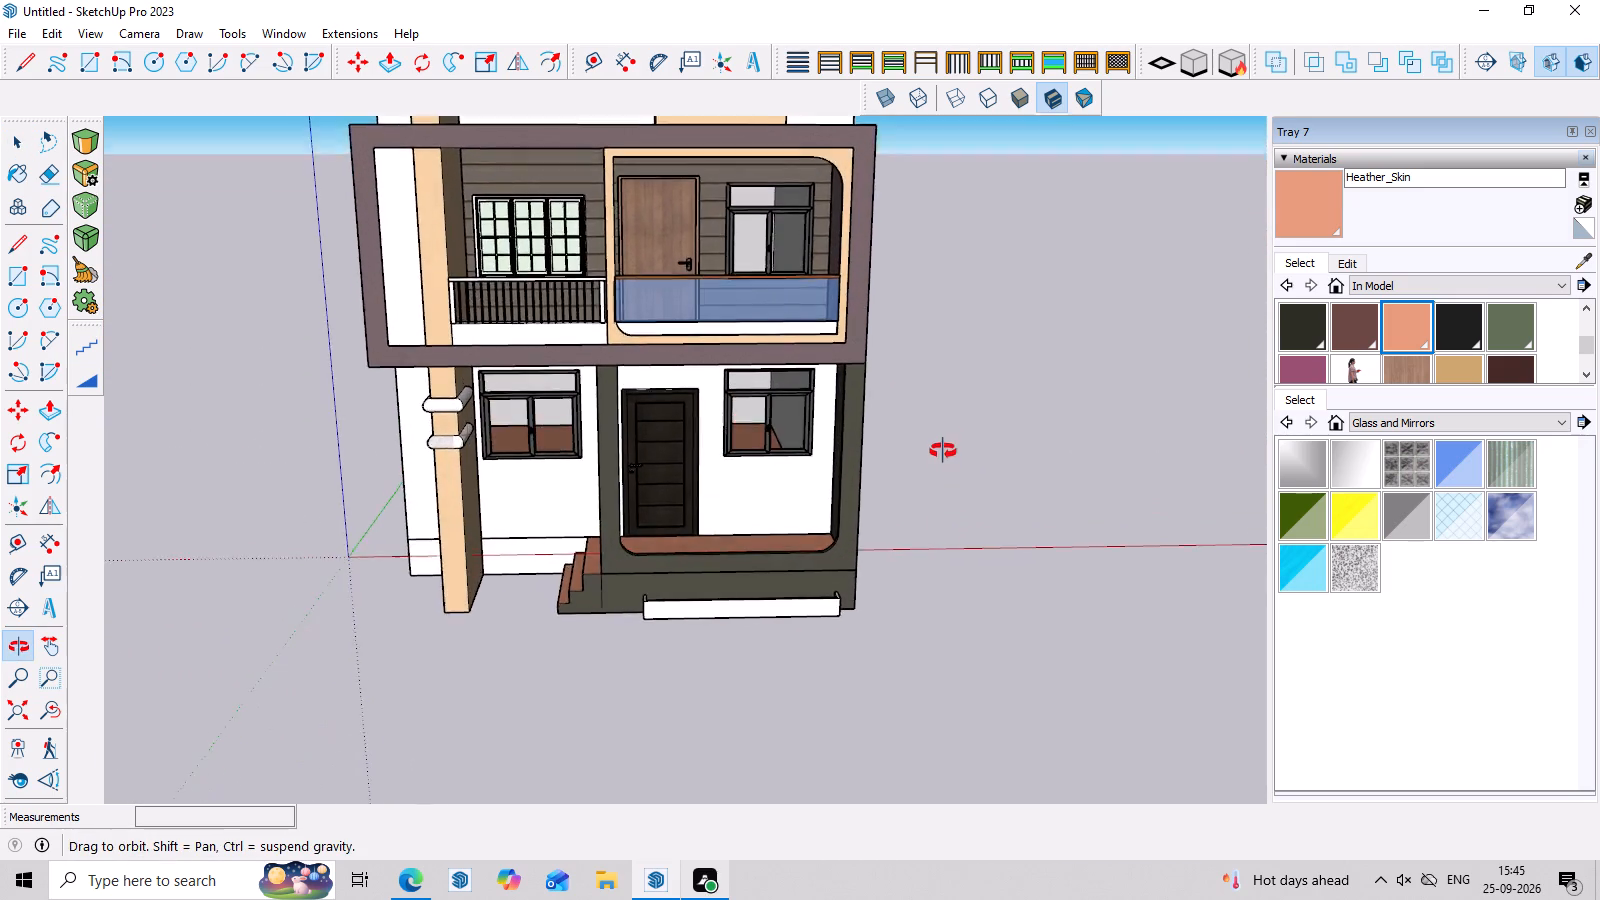
{"action": "middle_click_drag", "start_coordinate": [943, 451], "coordinate": [937, 405]}
{"action": "scroll", "coordinate": [665, 443], "scroll_direction": "up", "scroll_amount": 7}
{"action": "middle_click_drag", "start_coordinate": [784, 577], "coordinate": [775, 686]}
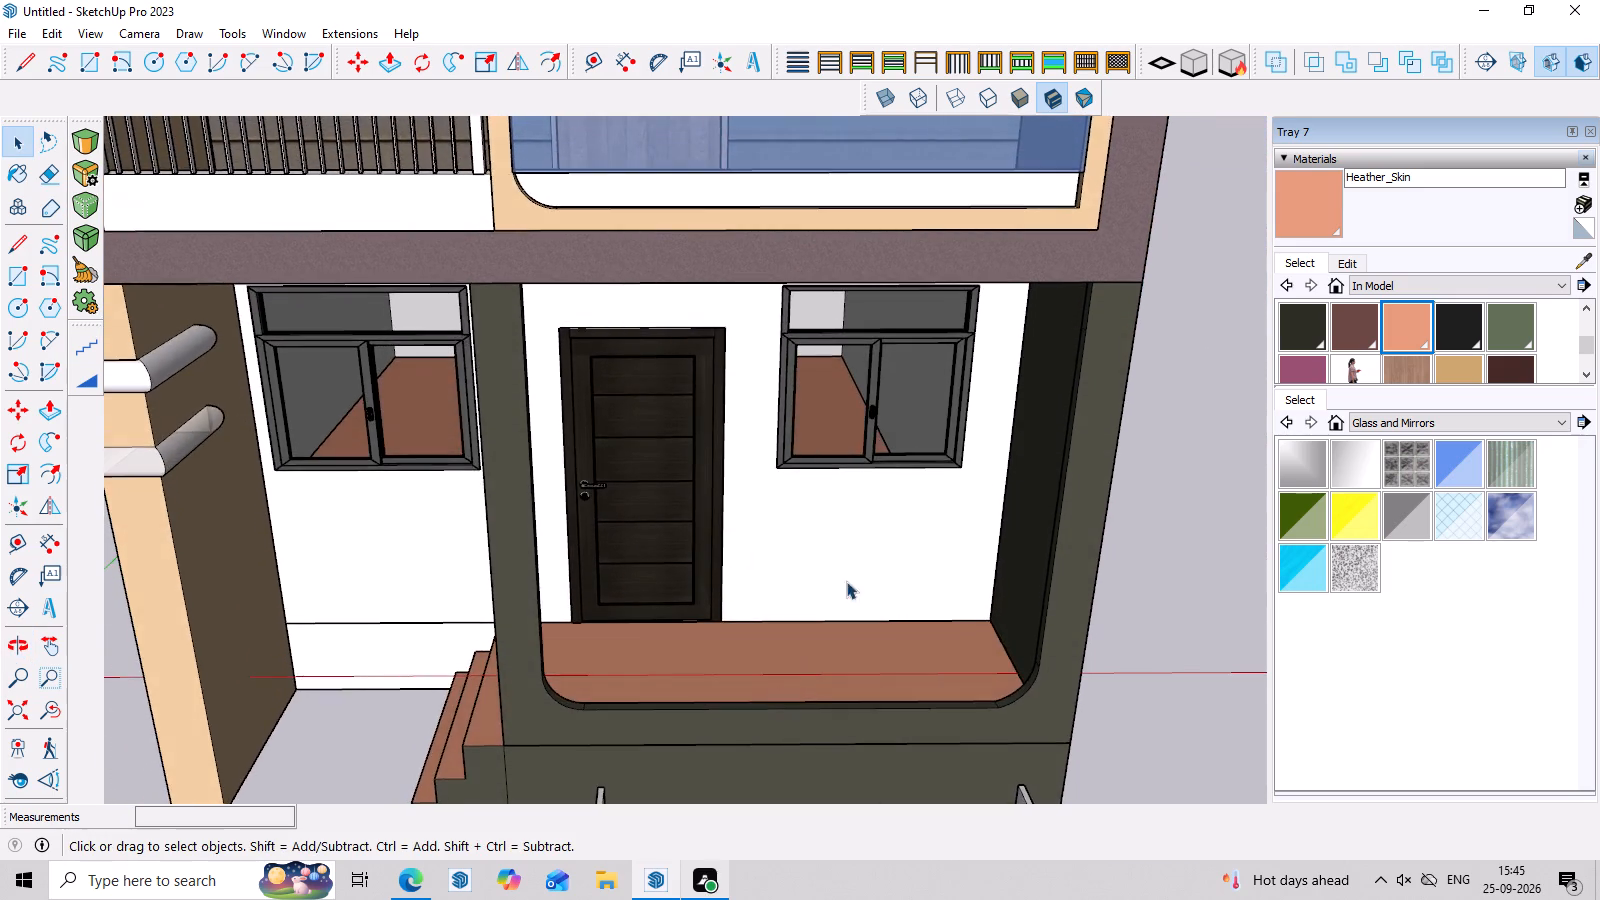
Examine the interior floor through the ground-floor window beside the front door, and leave the window component.
{"action": "scroll", "coordinate": [889, 386], "scroll_direction": "up", "scroll_amount": 20}
{"action": "scroll", "coordinate": [889, 386], "scroll_direction": "up", "scroll_amount": 3}
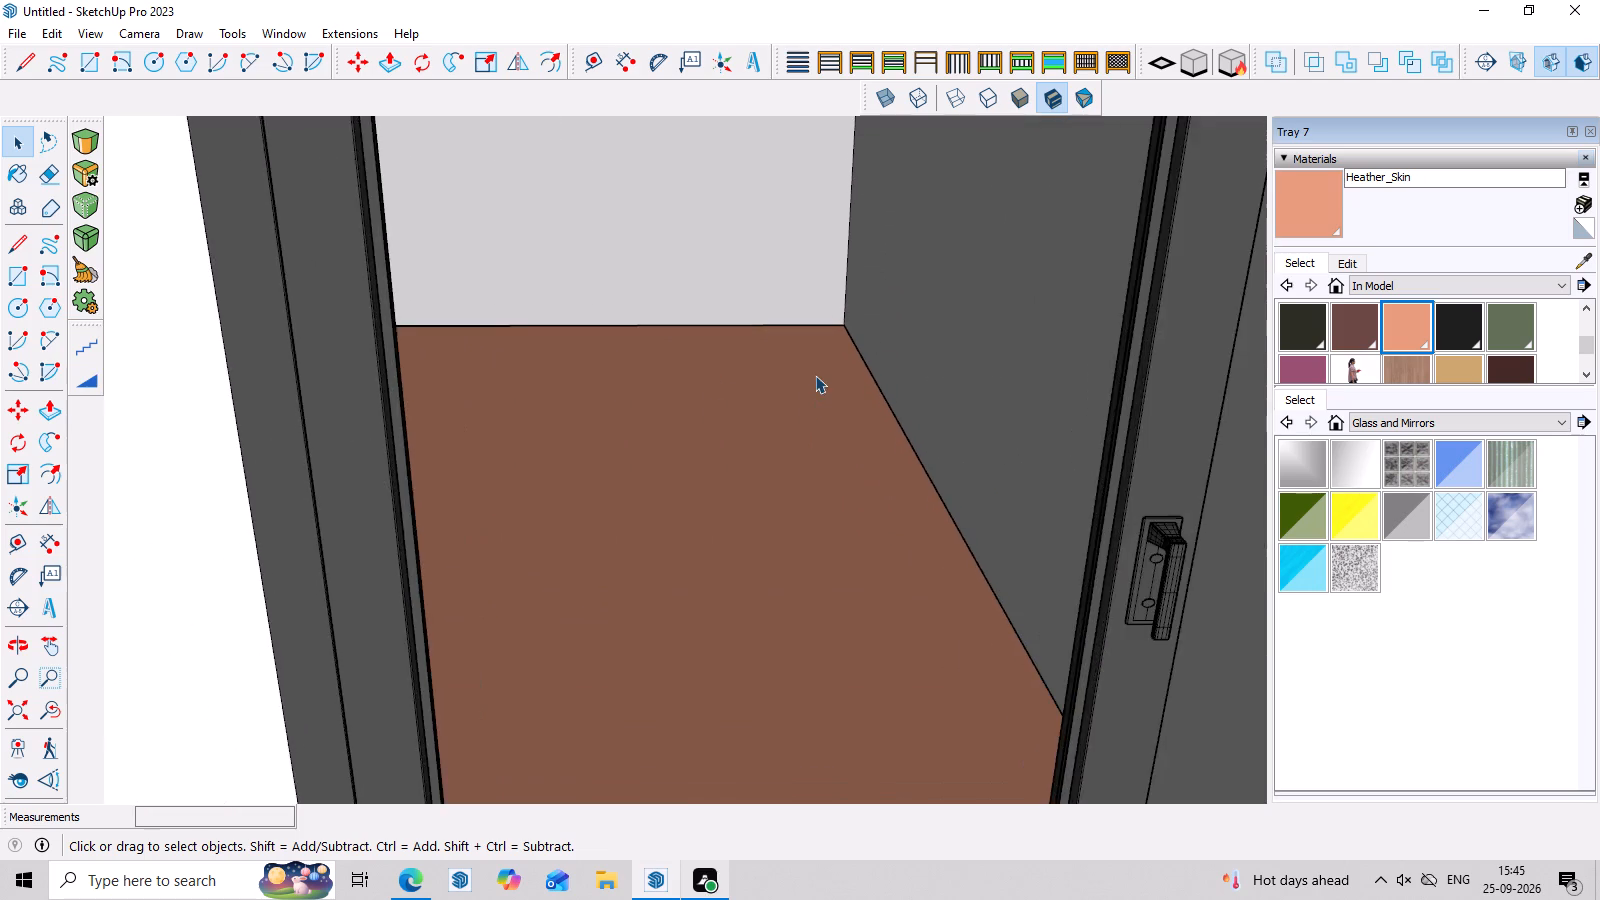
{"action": "scroll", "coordinate": [815, 375], "scroll_direction": "up", "scroll_amount": 9}
{"action": "triple_click", "coordinate": [804, 436]}
{"action": "scroll", "coordinate": [804, 436], "scroll_direction": "down", "scroll_amount": 3}
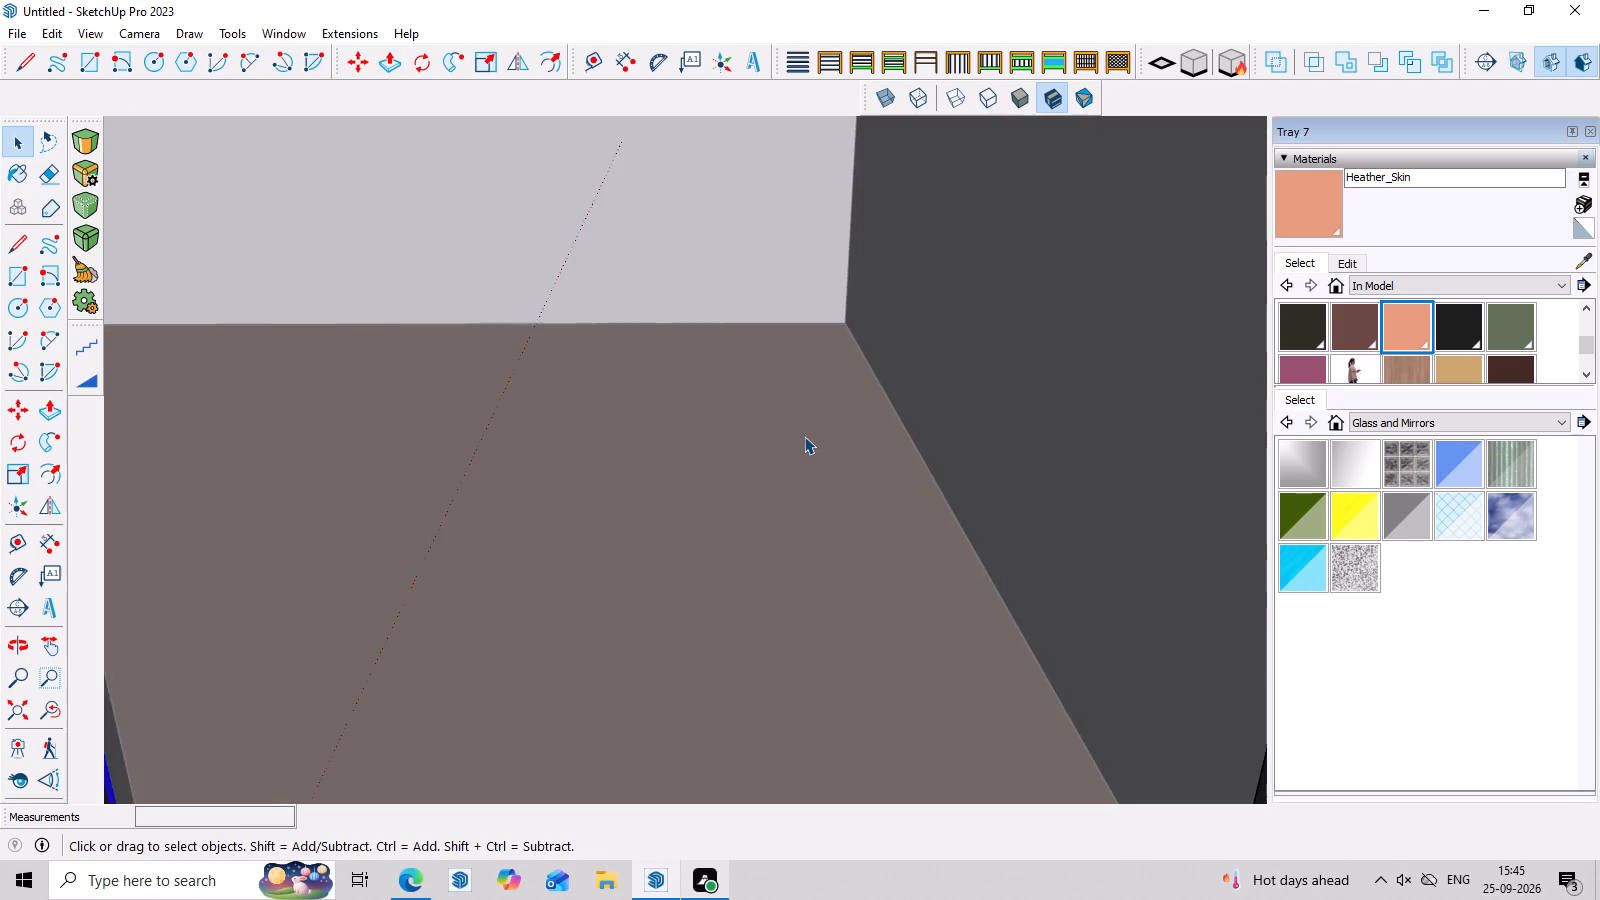
{"action": "scroll", "coordinate": [804, 436], "scroll_direction": "down", "scroll_amount": 16}
{"action": "scroll", "coordinate": [999, 490], "scroll_direction": "down", "scroll_amount": 7}
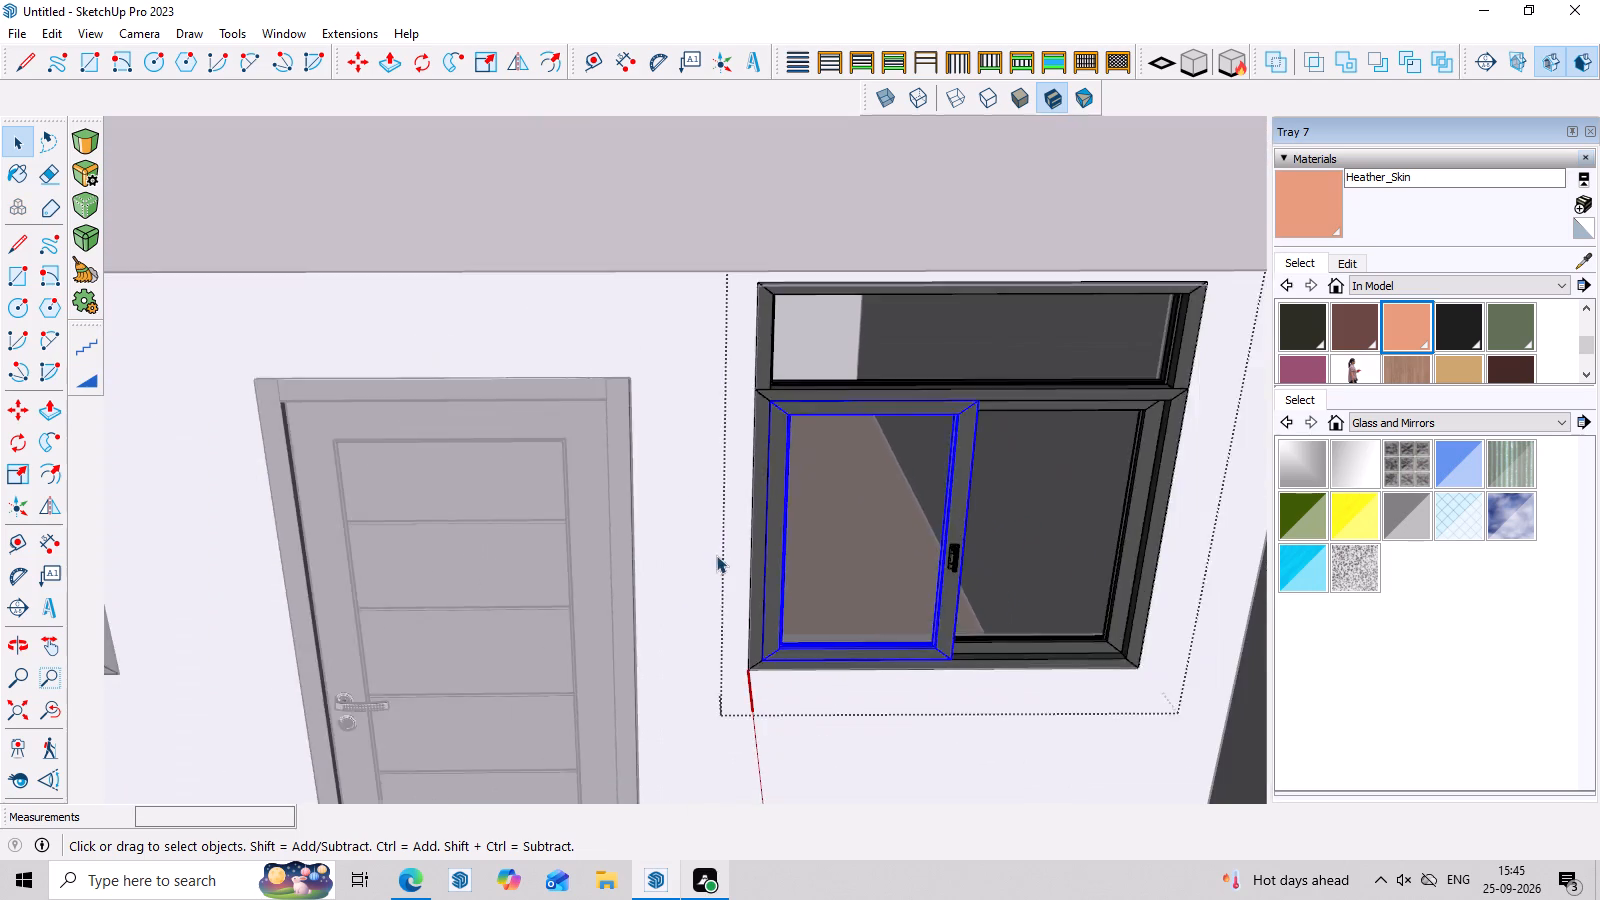
{"action": "scroll", "coordinate": [716, 555], "scroll_direction": "down", "scroll_amount": 12}
{"action": "left_click", "coordinate": [1116, 489]}
{"action": "scroll", "coordinate": [1058, 506], "scroll_direction": "down", "scroll_amount": 6}
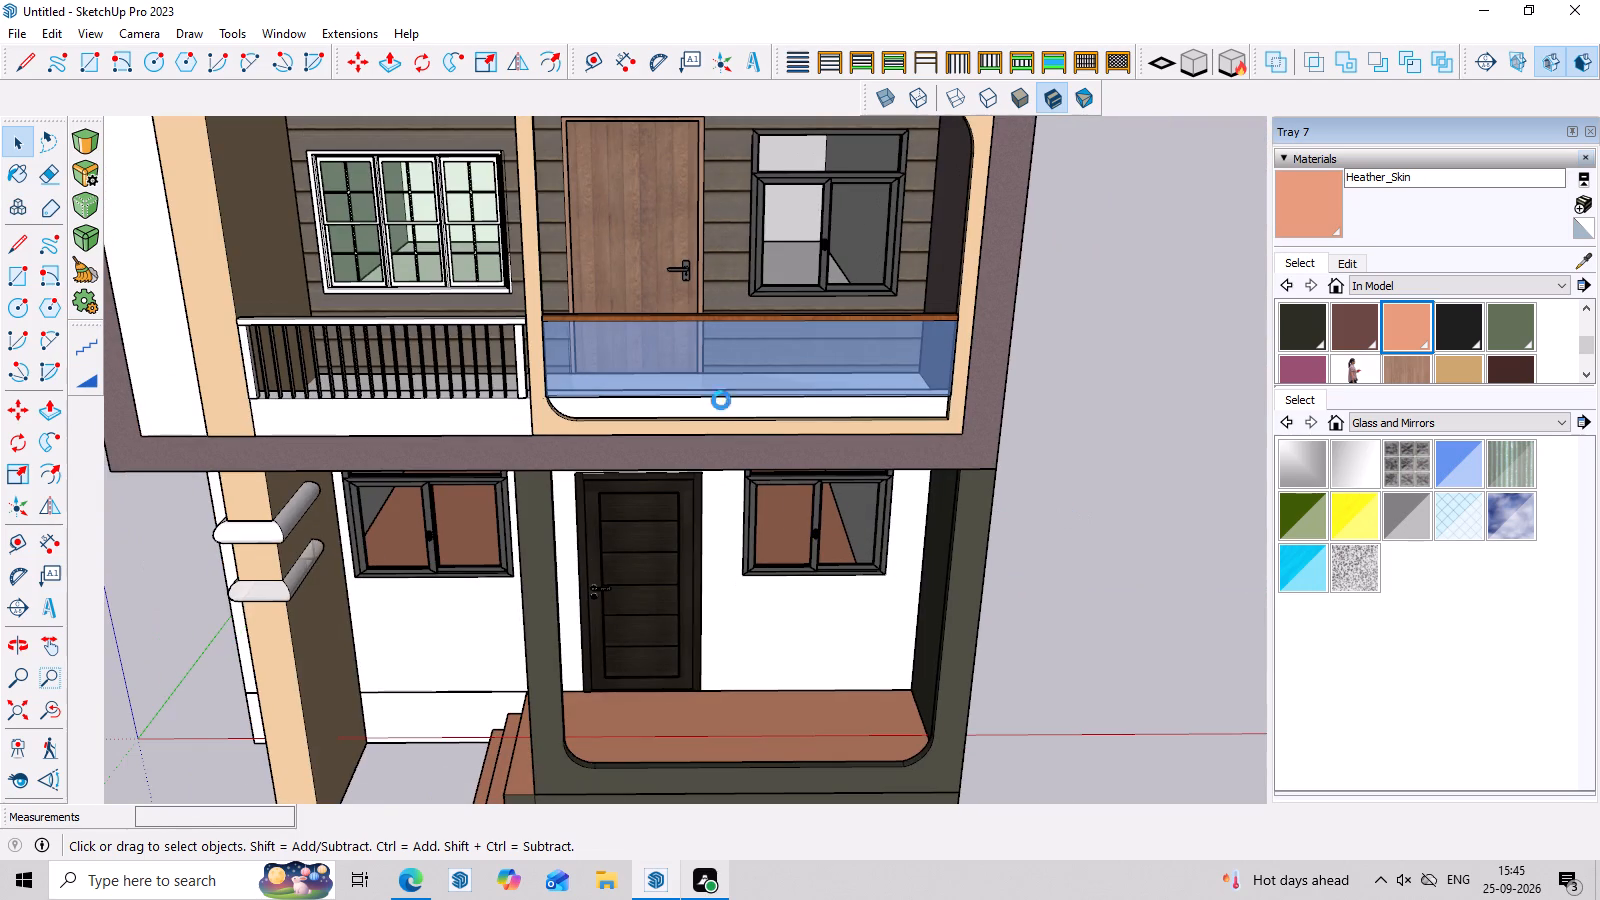
Review the full front facade from below, up close at the porch and from the front.
{"action": "scroll", "coordinate": [721, 400], "scroll_direction": "down", "scroll_amount": 2}
{"action": "middle_click_drag", "start_coordinate": [953, 599], "coordinate": [884, 307]}
{"action": "middle_click_drag", "start_coordinate": [676, 468], "coordinate": [658, 298]}
{"action": "scroll", "coordinate": [657, 336], "scroll_direction": "down", "scroll_amount": 5}
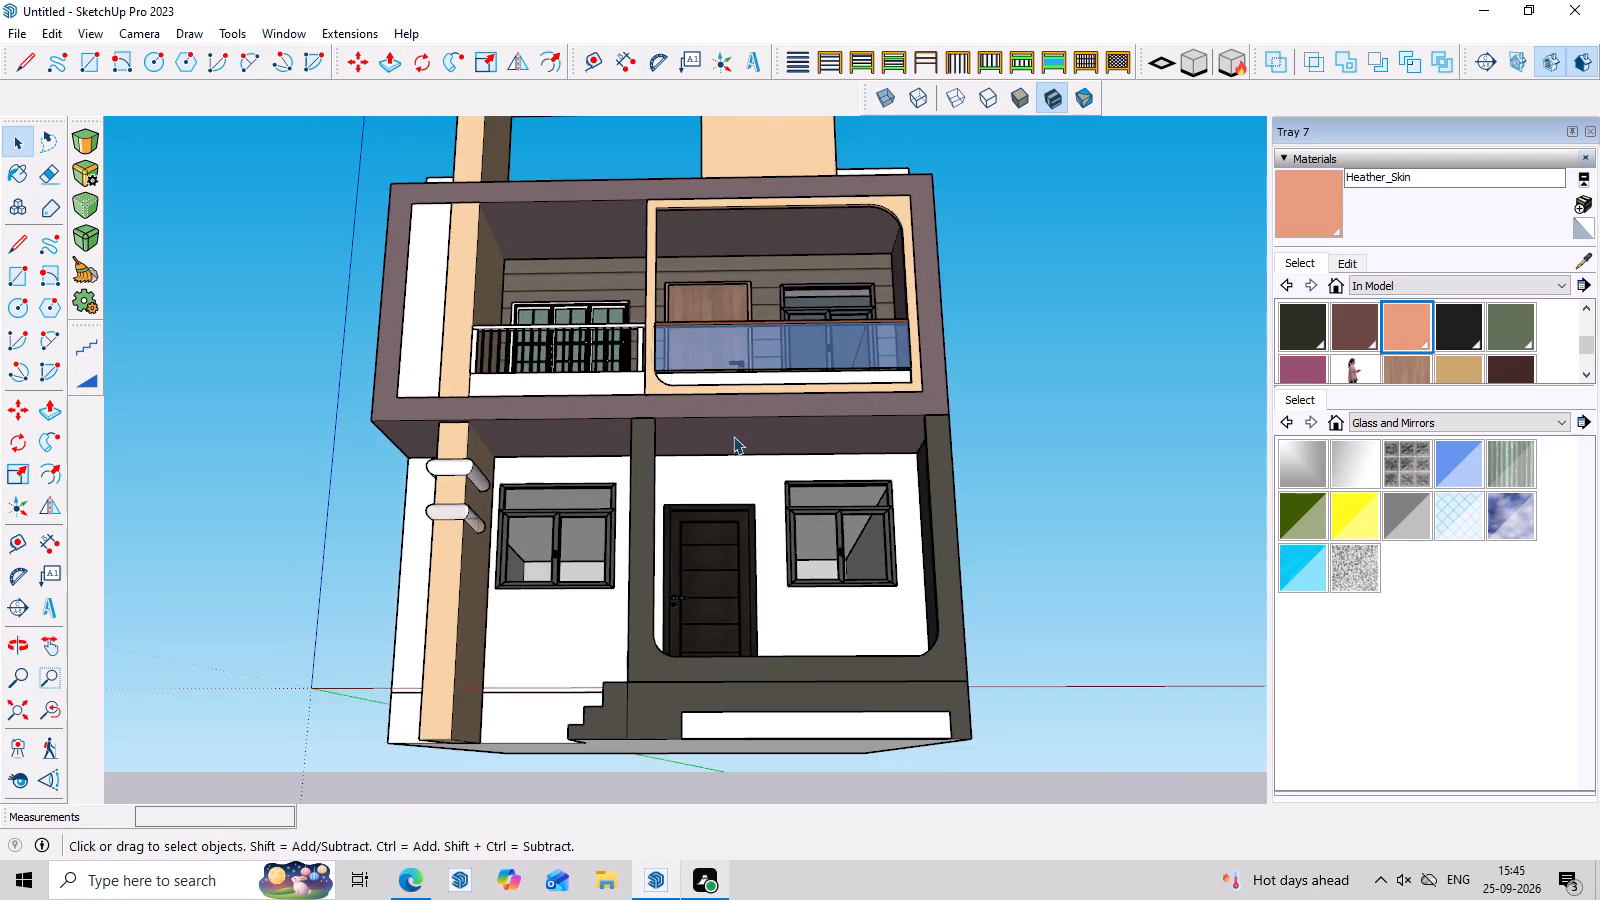
{"action": "scroll", "coordinate": [733, 436], "scroll_direction": "down", "scroll_amount": 2}
{"action": "middle_click_drag", "start_coordinate": [880, 499], "coordinate": [873, 603]}
{"action": "scroll", "coordinate": [883, 538], "scroll_direction": "up", "scroll_amount": 6}
{"action": "middle_click_drag", "start_coordinate": [965, 586], "coordinate": [965, 631]}
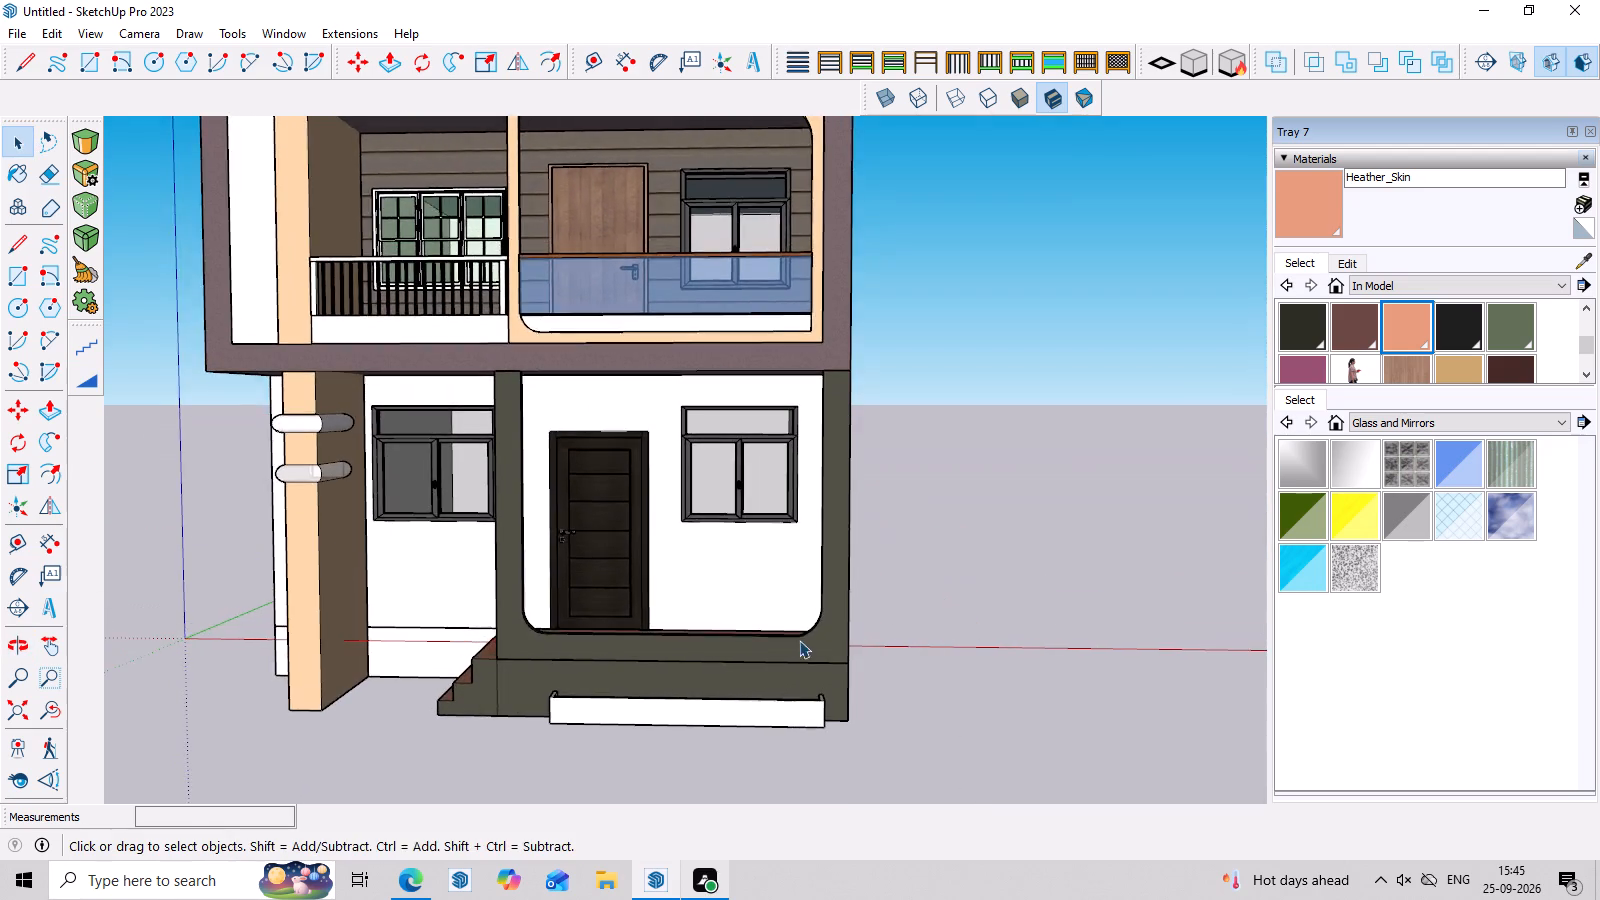
{"action": "scroll", "coordinate": [799, 640], "scroll_direction": "up", "scroll_amount": 3}
{"action": "middle_click_drag", "start_coordinate": [804, 637], "coordinate": [874, 619]}
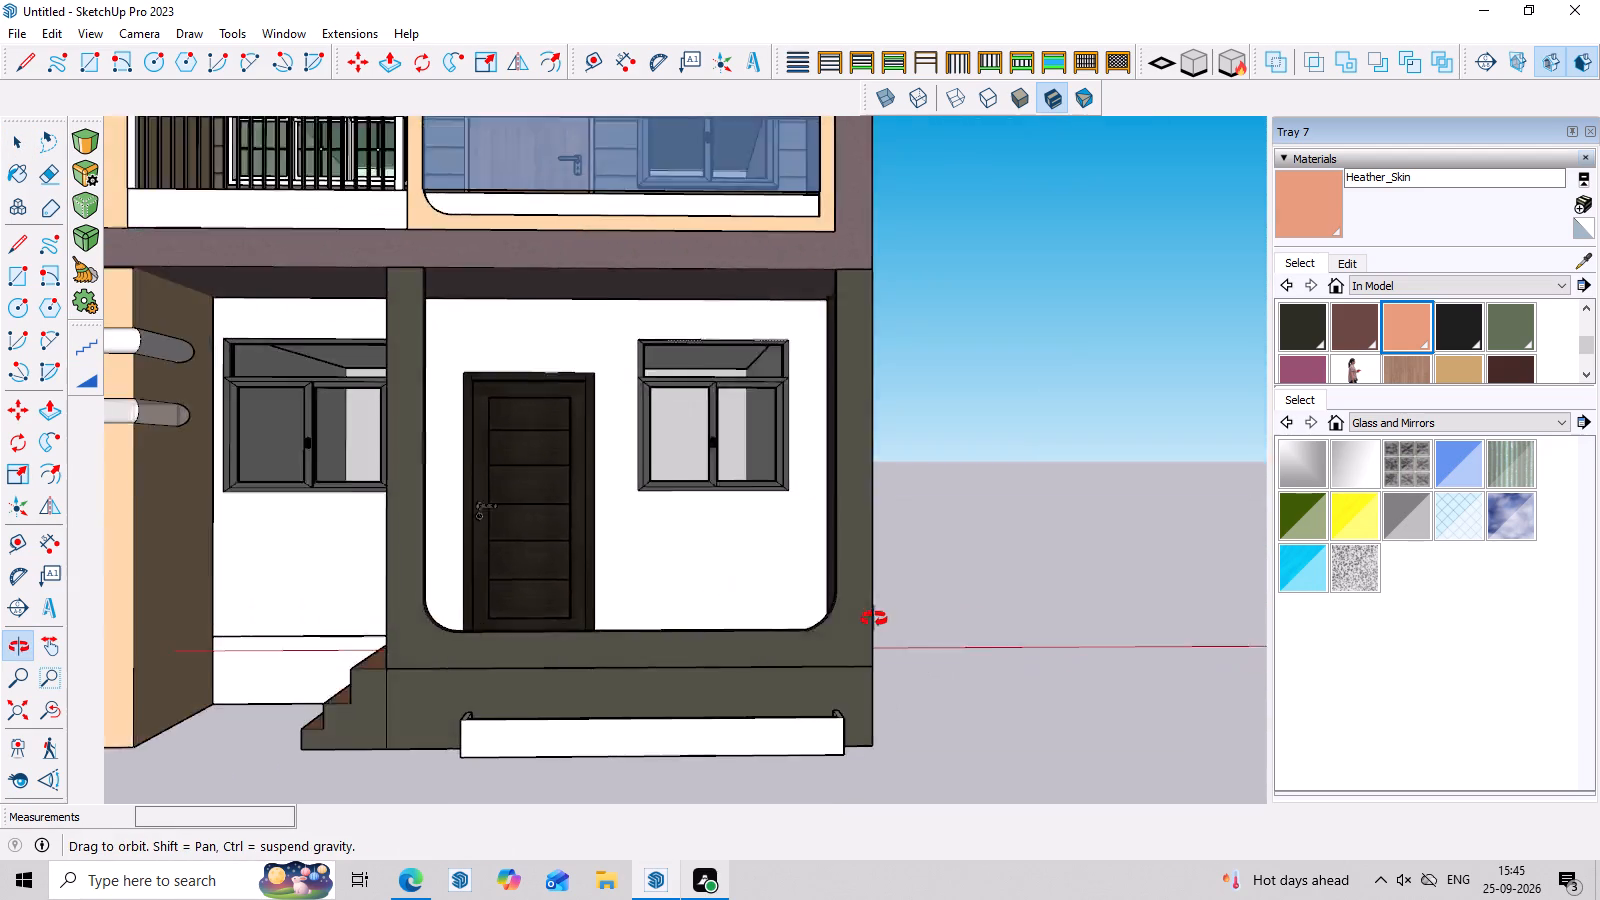
{"action": "middle_click_drag", "start_coordinate": [874, 619], "coordinate": [926, 622]}
{"action": "scroll", "coordinate": [841, 577], "scroll_direction": "down", "scroll_amount": 7}
{"action": "middle_click_drag", "start_coordinate": [948, 643], "coordinate": [903, 778]}
{"action": "scroll", "coordinate": [889, 755], "scroll_direction": "up", "scroll_amount": 5}
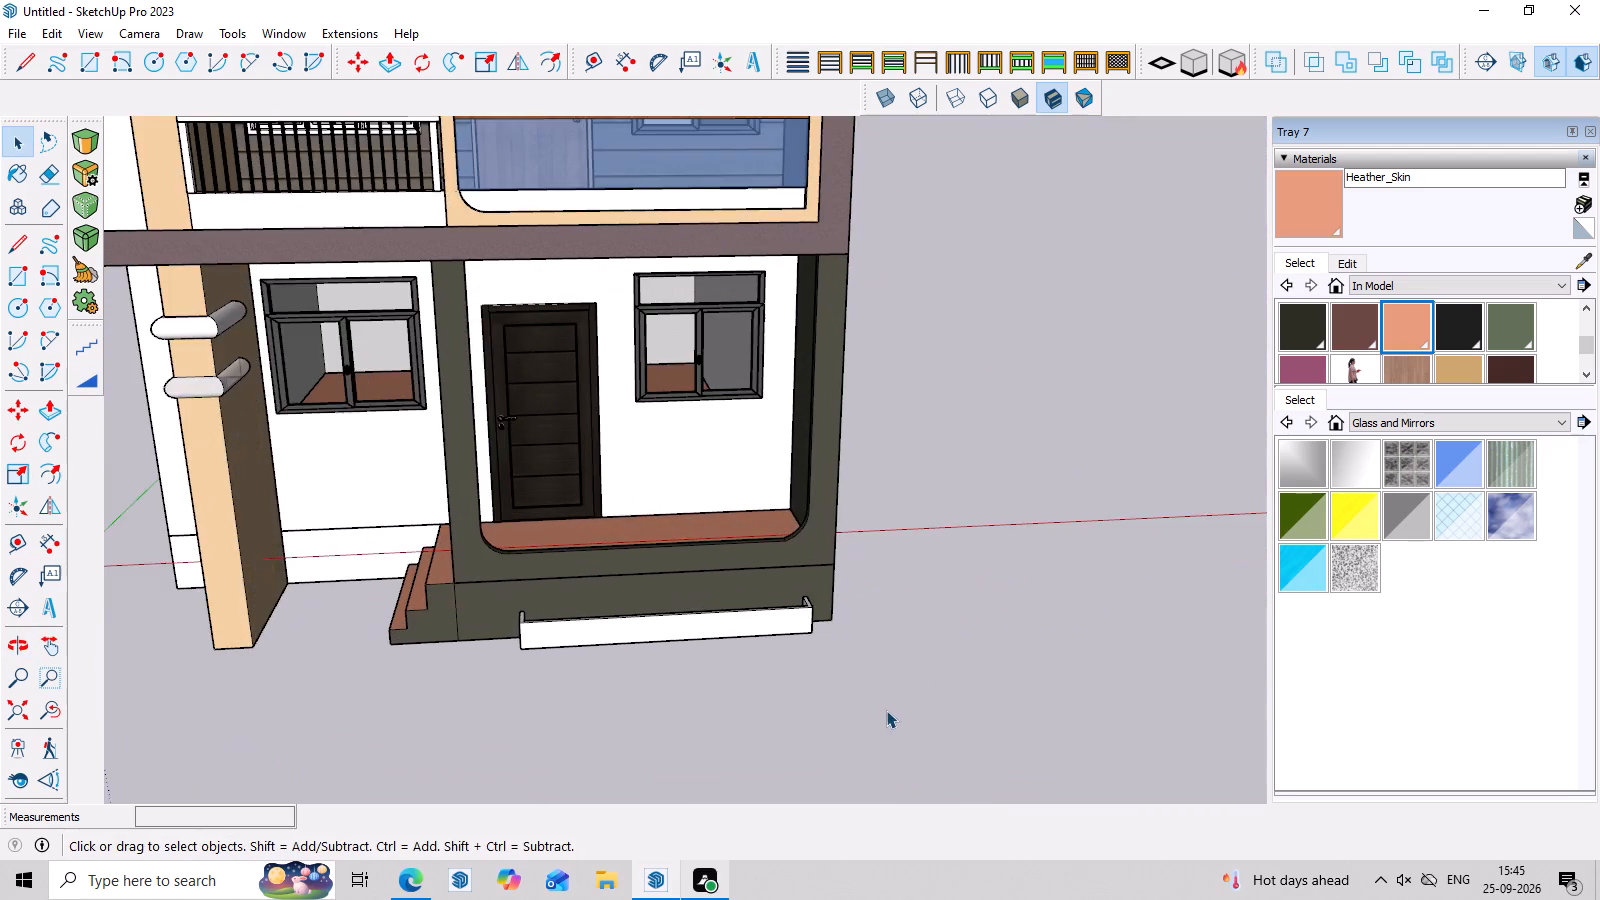
{"action": "middle_click_drag", "start_coordinate": [886, 711], "coordinate": [882, 580]}
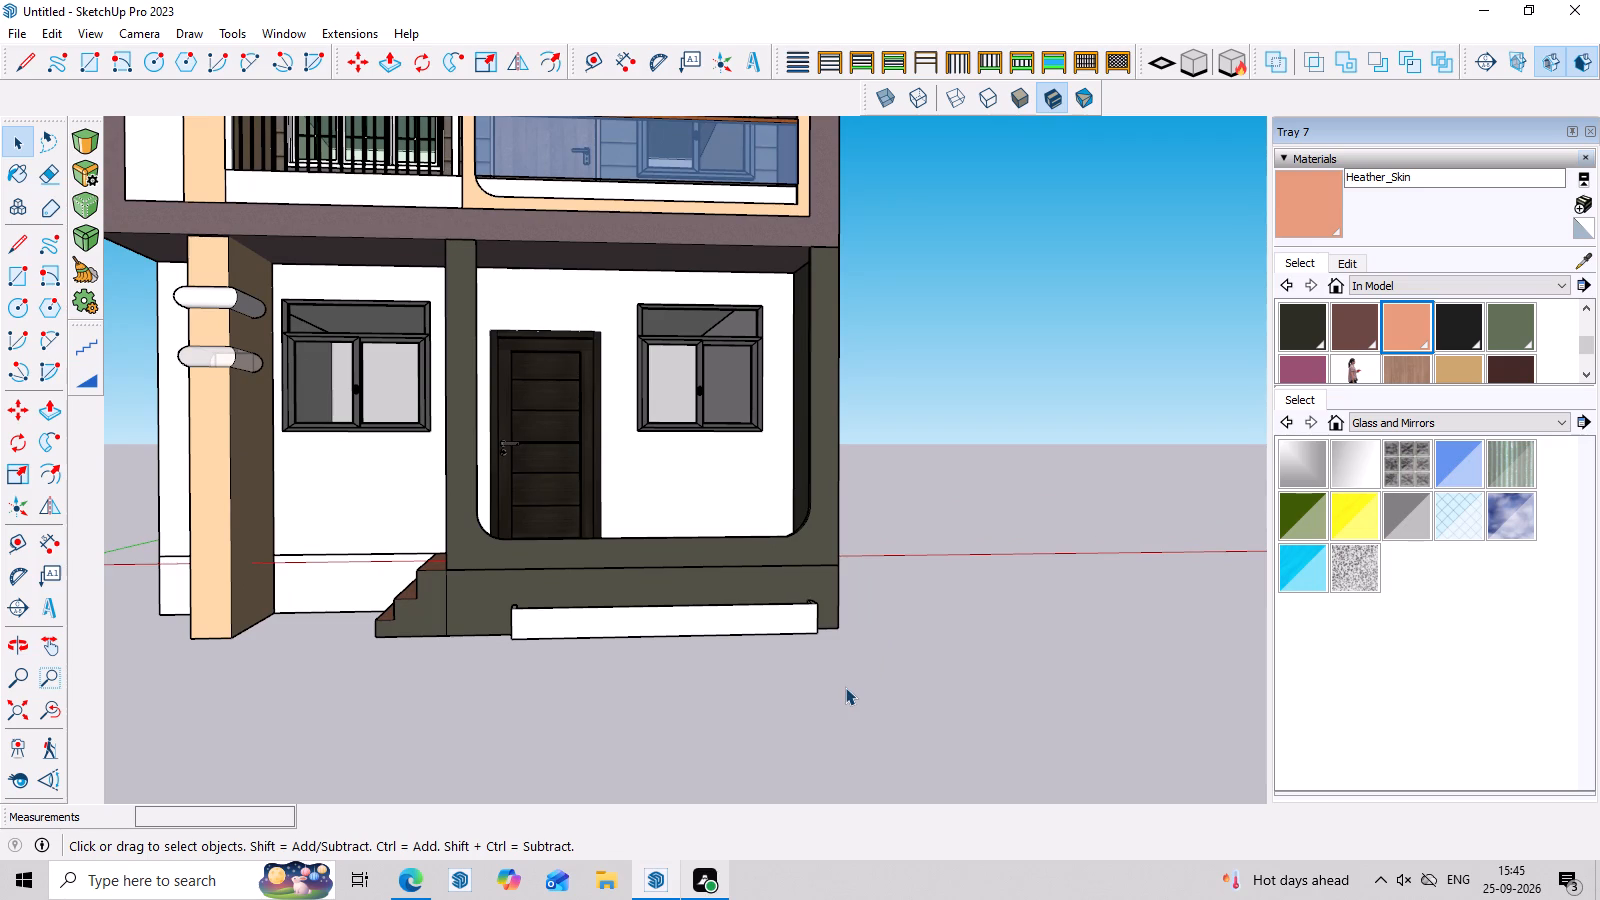
{"action": "scroll", "coordinate": [509, 634], "scroll_direction": "down", "scroll_amount": 2}
{"action": "scroll", "coordinate": [352, 599], "scroll_direction": "up", "scroll_amount": 6}
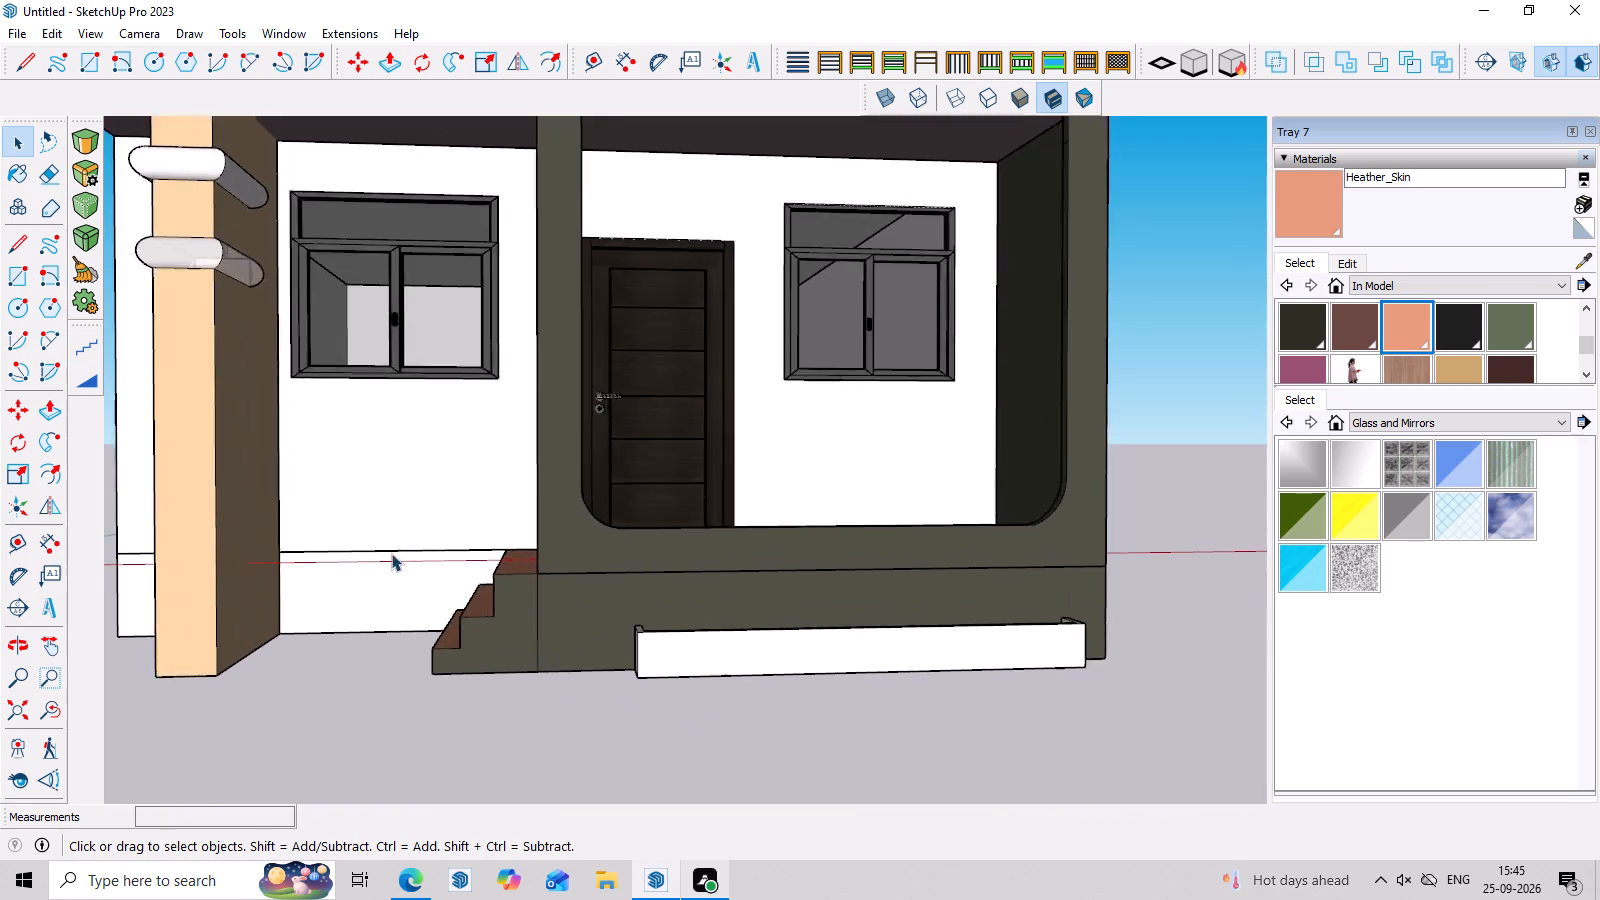
{"action": "scroll", "coordinate": [411, 559], "scroll_direction": "down", "scroll_amount": 8}
{"action": "scroll", "coordinate": [950, 550], "scroll_direction": "down", "scroll_amount": 10}
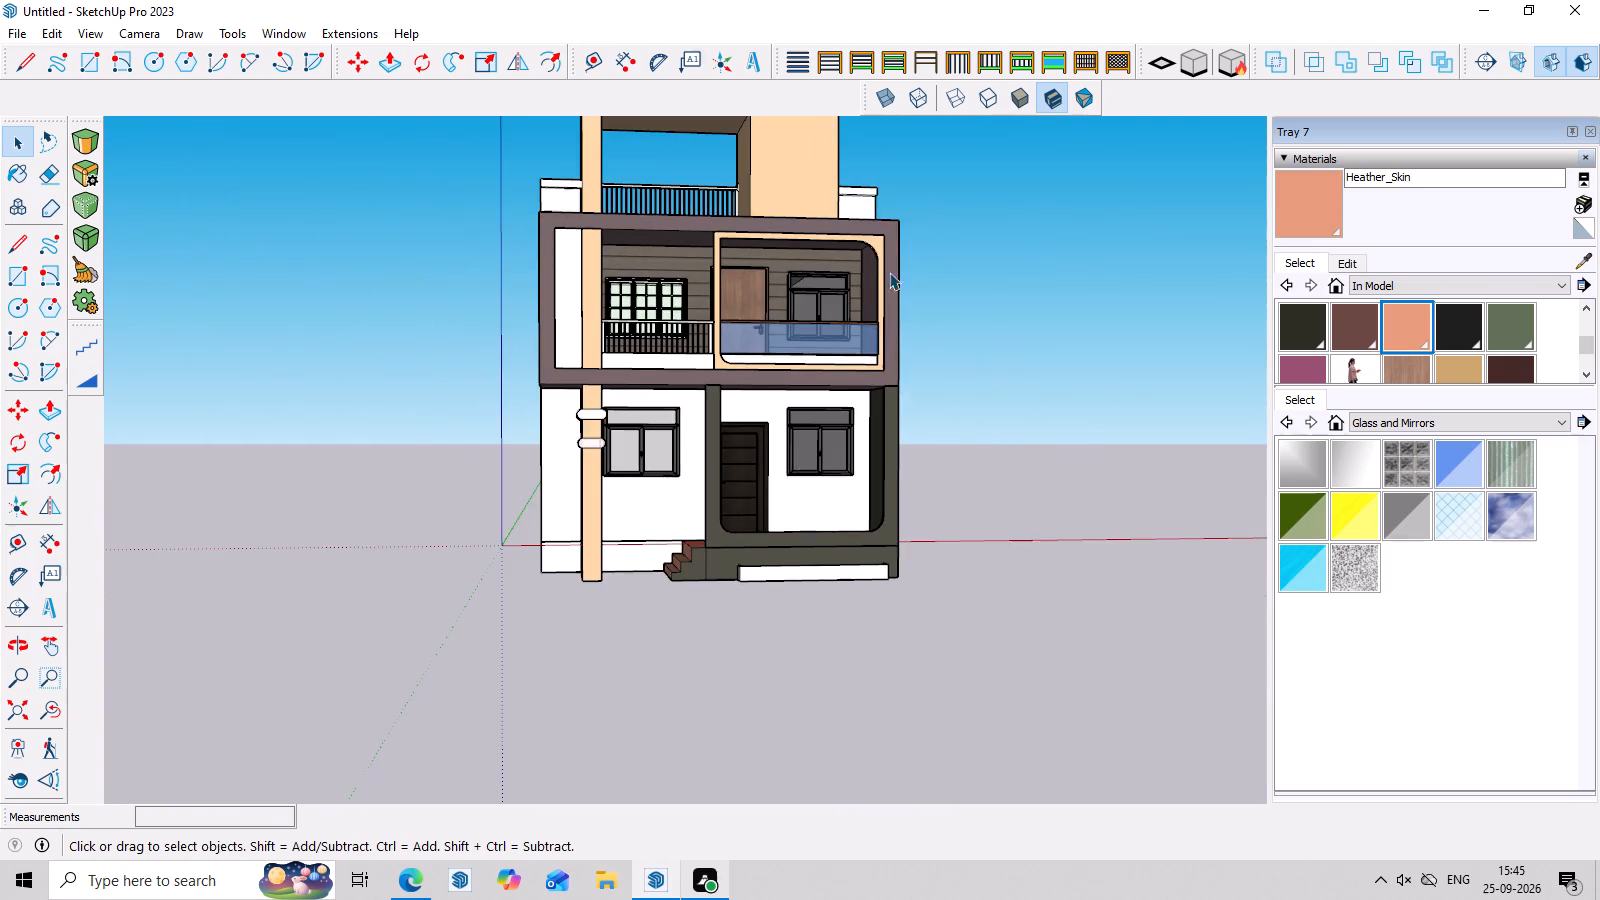
{"action": "scroll", "coordinate": [867, 251], "scroll_direction": "up", "scroll_amount": 6}
{"action": "middle_click_drag", "start_coordinate": [968, 476], "coordinate": [921, 493]}
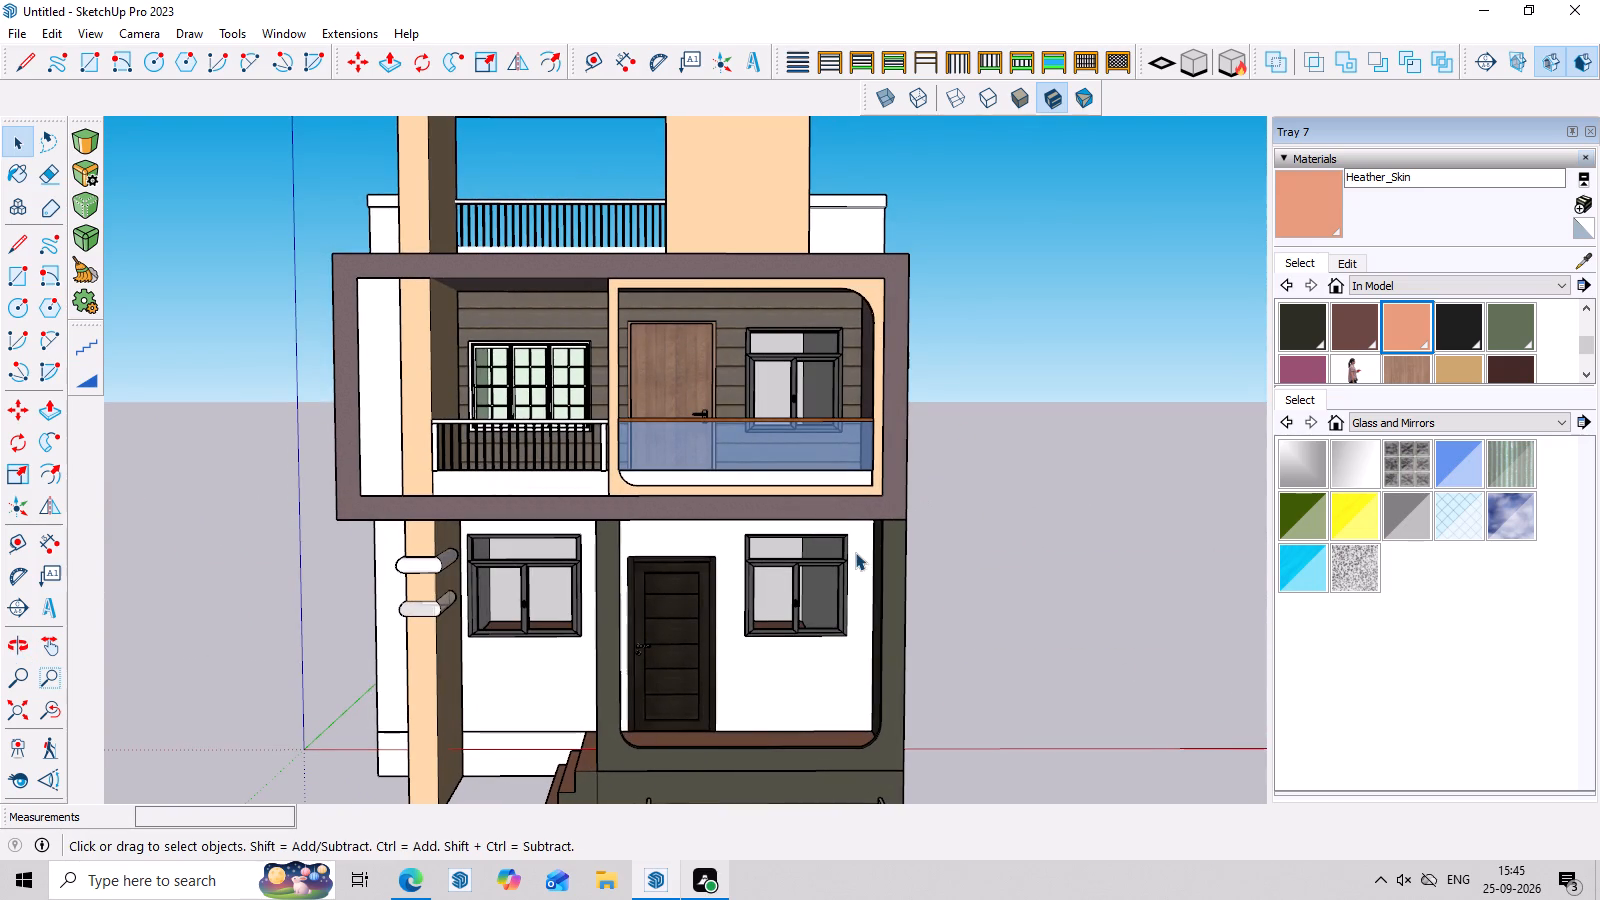
{"action": "scroll", "coordinate": [877, 530], "scroll_direction": "down", "scroll_amount": 3}
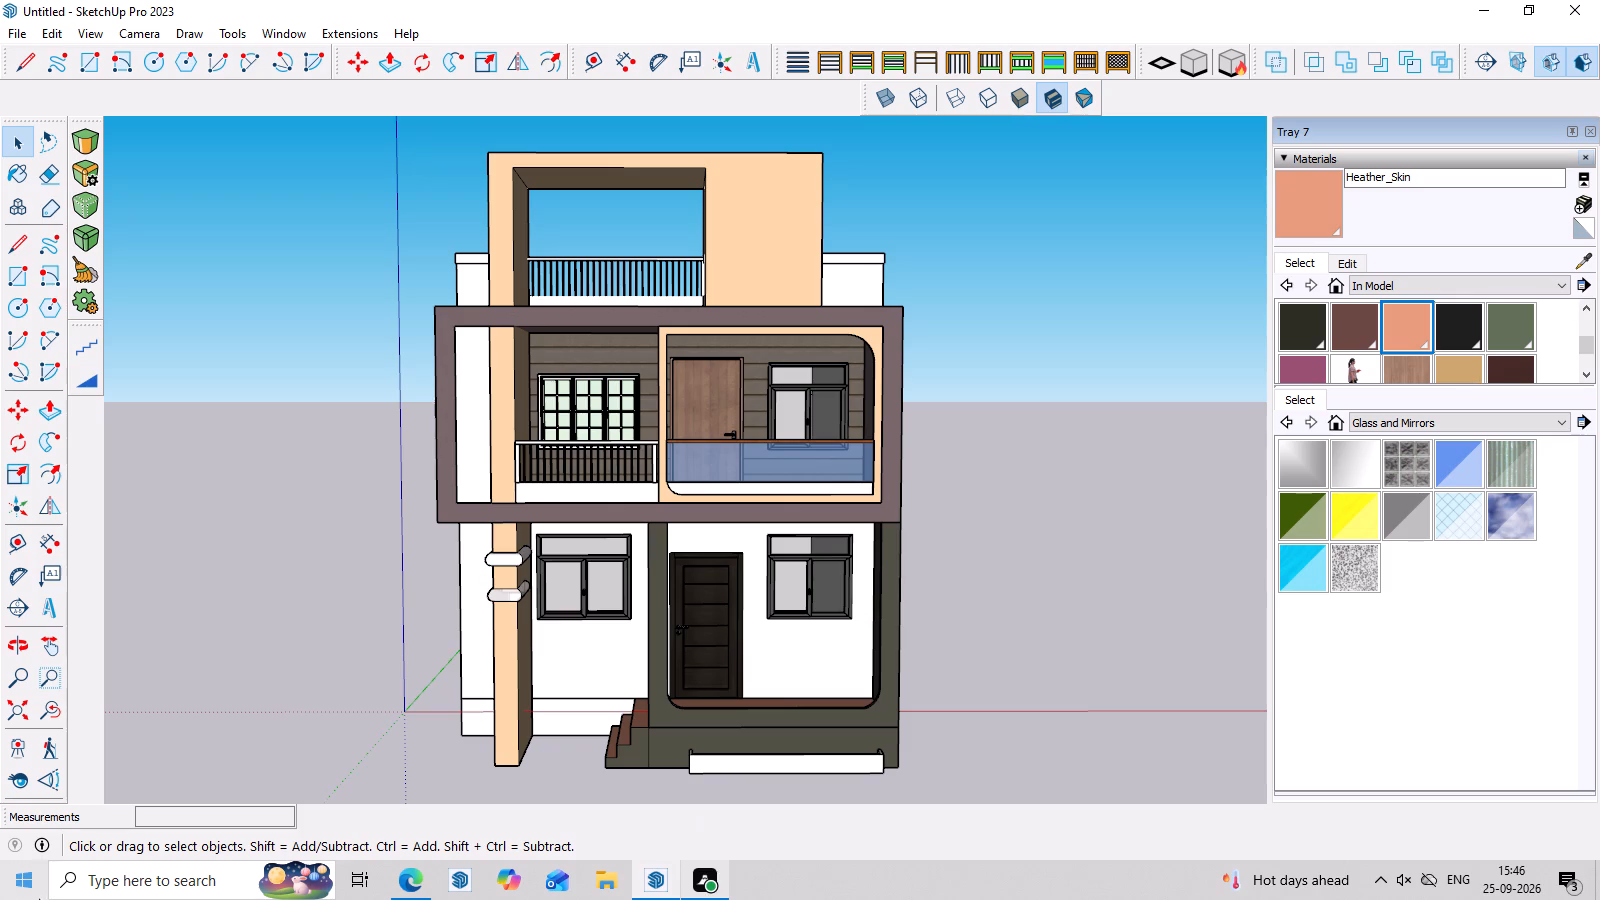
{"action": "scroll", "coordinate": [39, 899], "scroll_direction": "down", "scroll_amount": 3}
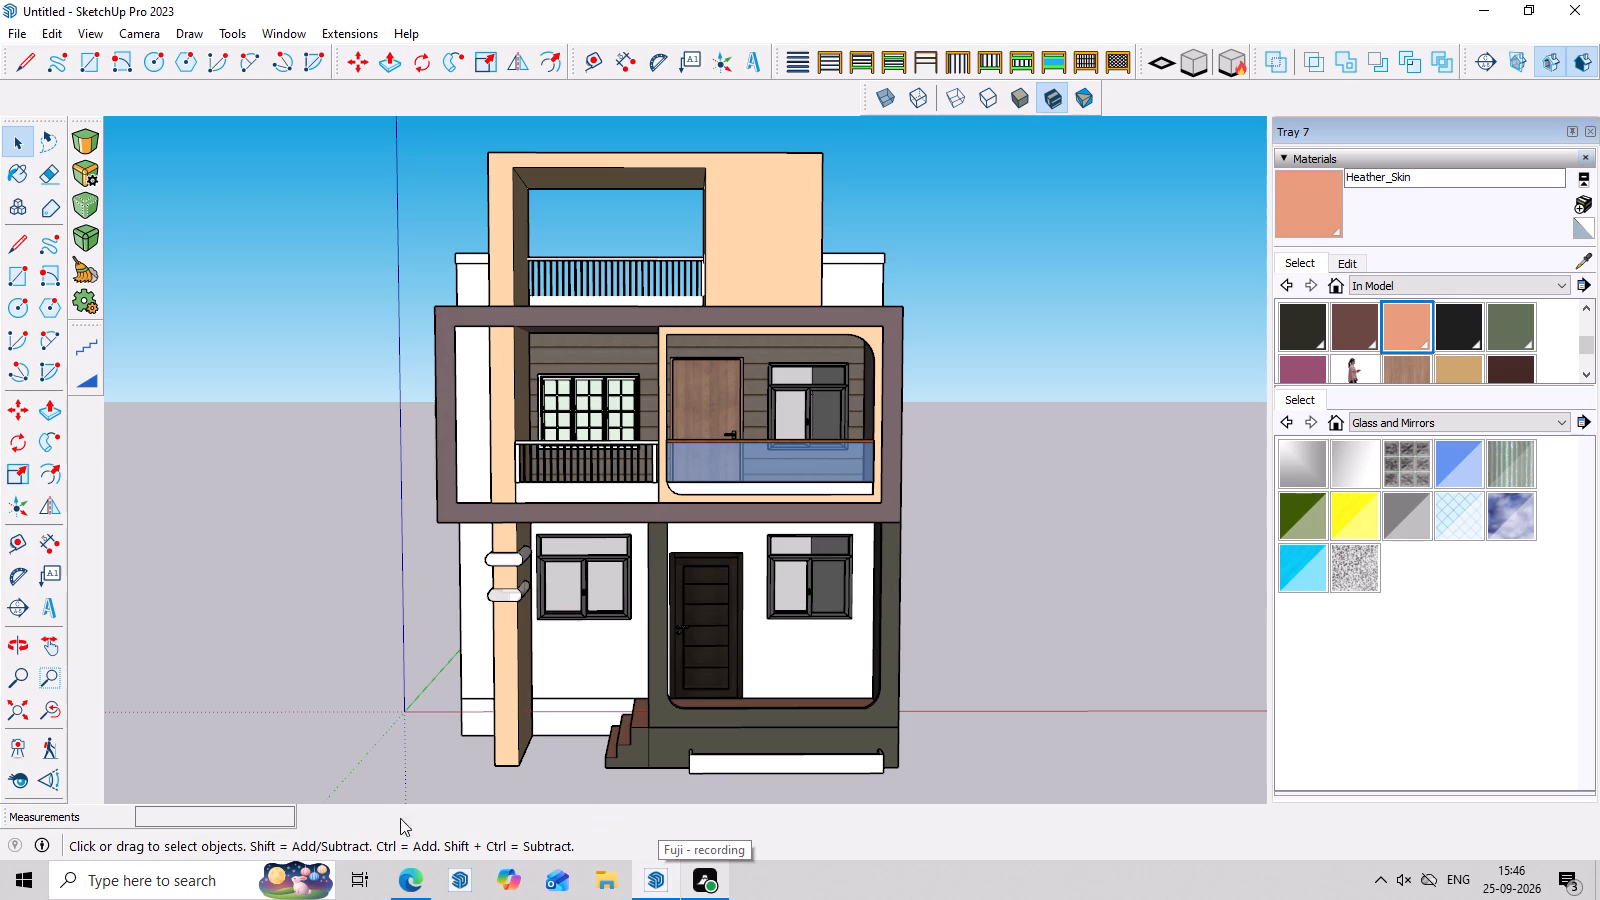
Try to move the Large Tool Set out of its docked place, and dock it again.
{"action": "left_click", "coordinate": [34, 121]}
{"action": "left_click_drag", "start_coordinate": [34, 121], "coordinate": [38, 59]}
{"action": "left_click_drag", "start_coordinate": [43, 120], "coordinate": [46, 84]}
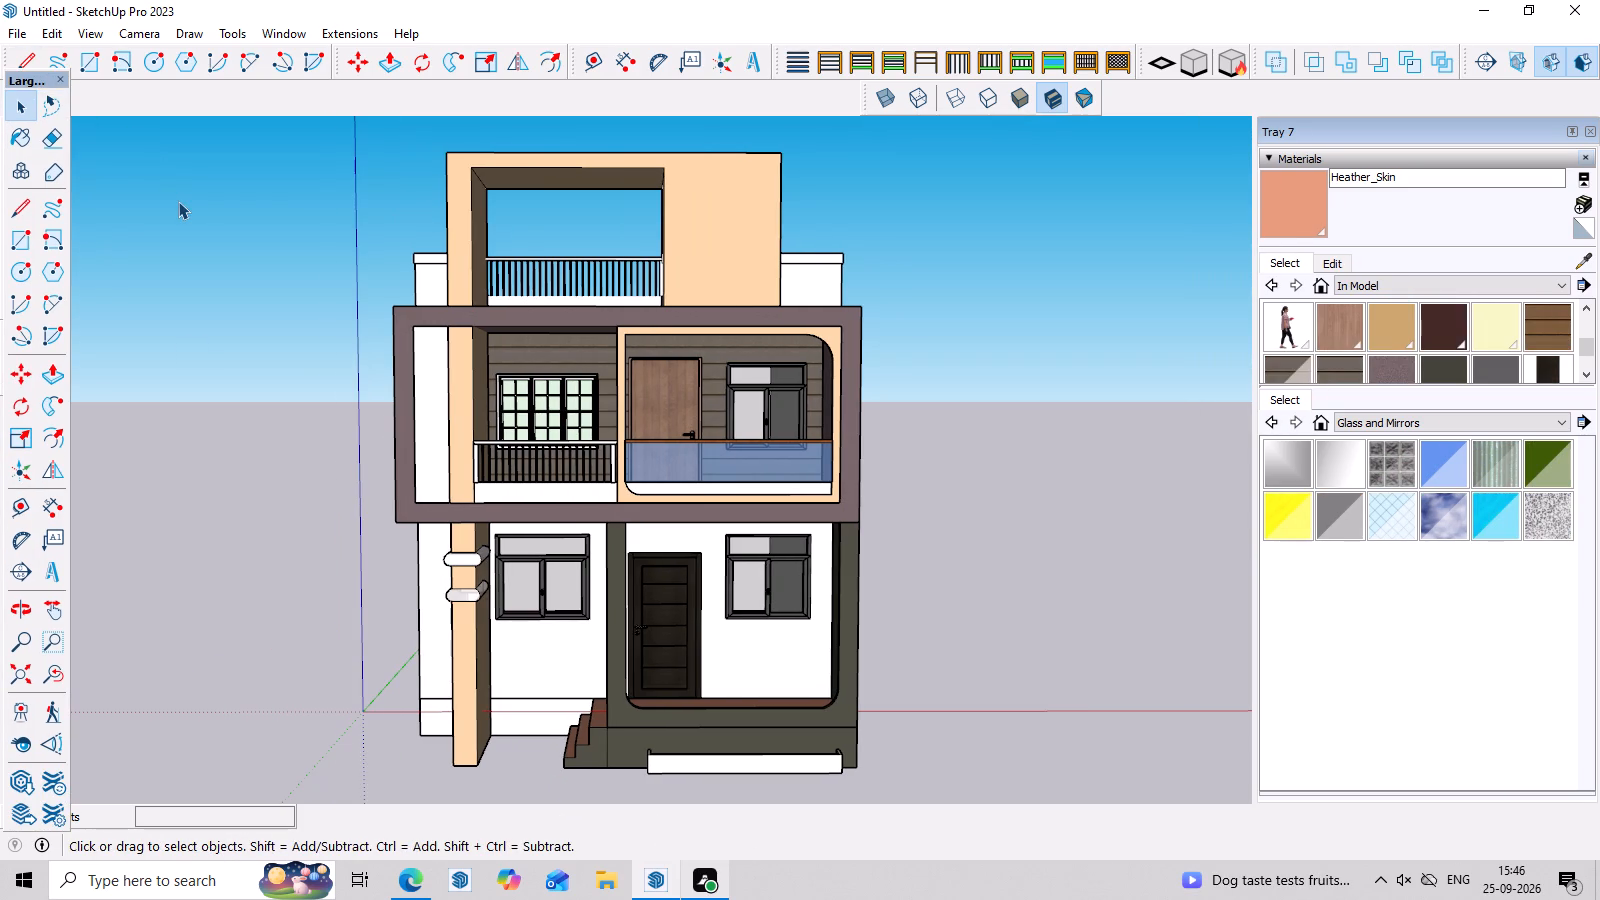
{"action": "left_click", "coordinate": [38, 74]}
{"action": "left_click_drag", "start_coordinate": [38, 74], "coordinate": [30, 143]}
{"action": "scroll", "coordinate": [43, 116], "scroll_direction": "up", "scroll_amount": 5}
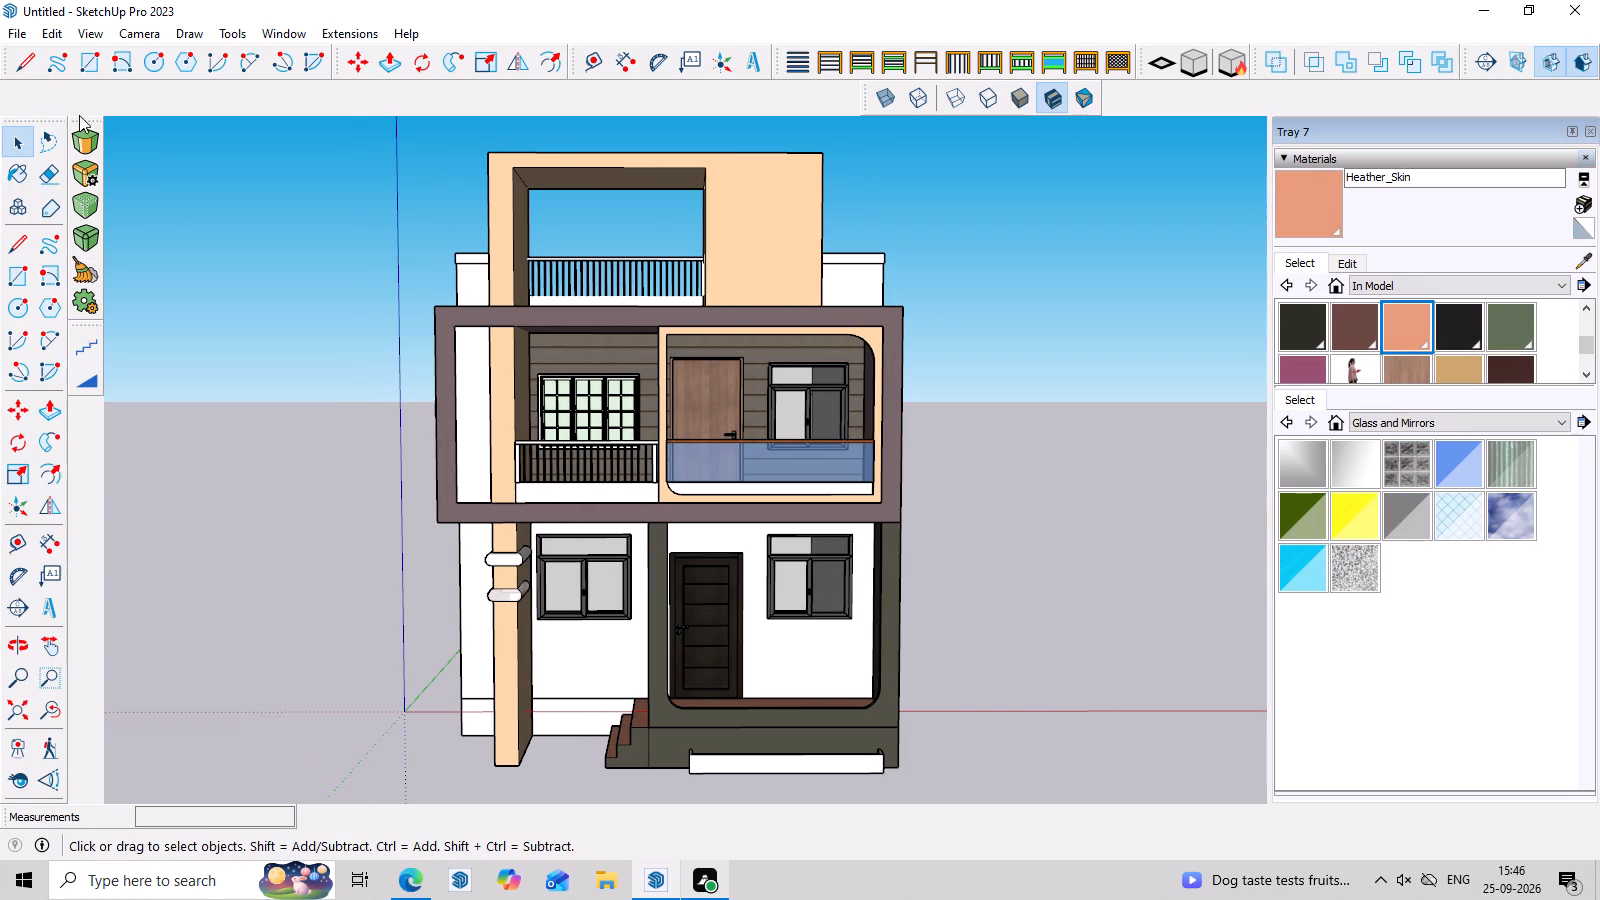
Dock the edge-rounding tool set and the stair-making tool set horizontally in the empty row above the drawing area.
{"action": "left_click", "coordinate": [84, 124]}
{"action": "left_click_drag", "start_coordinate": [90, 119], "coordinate": [158, 91]}
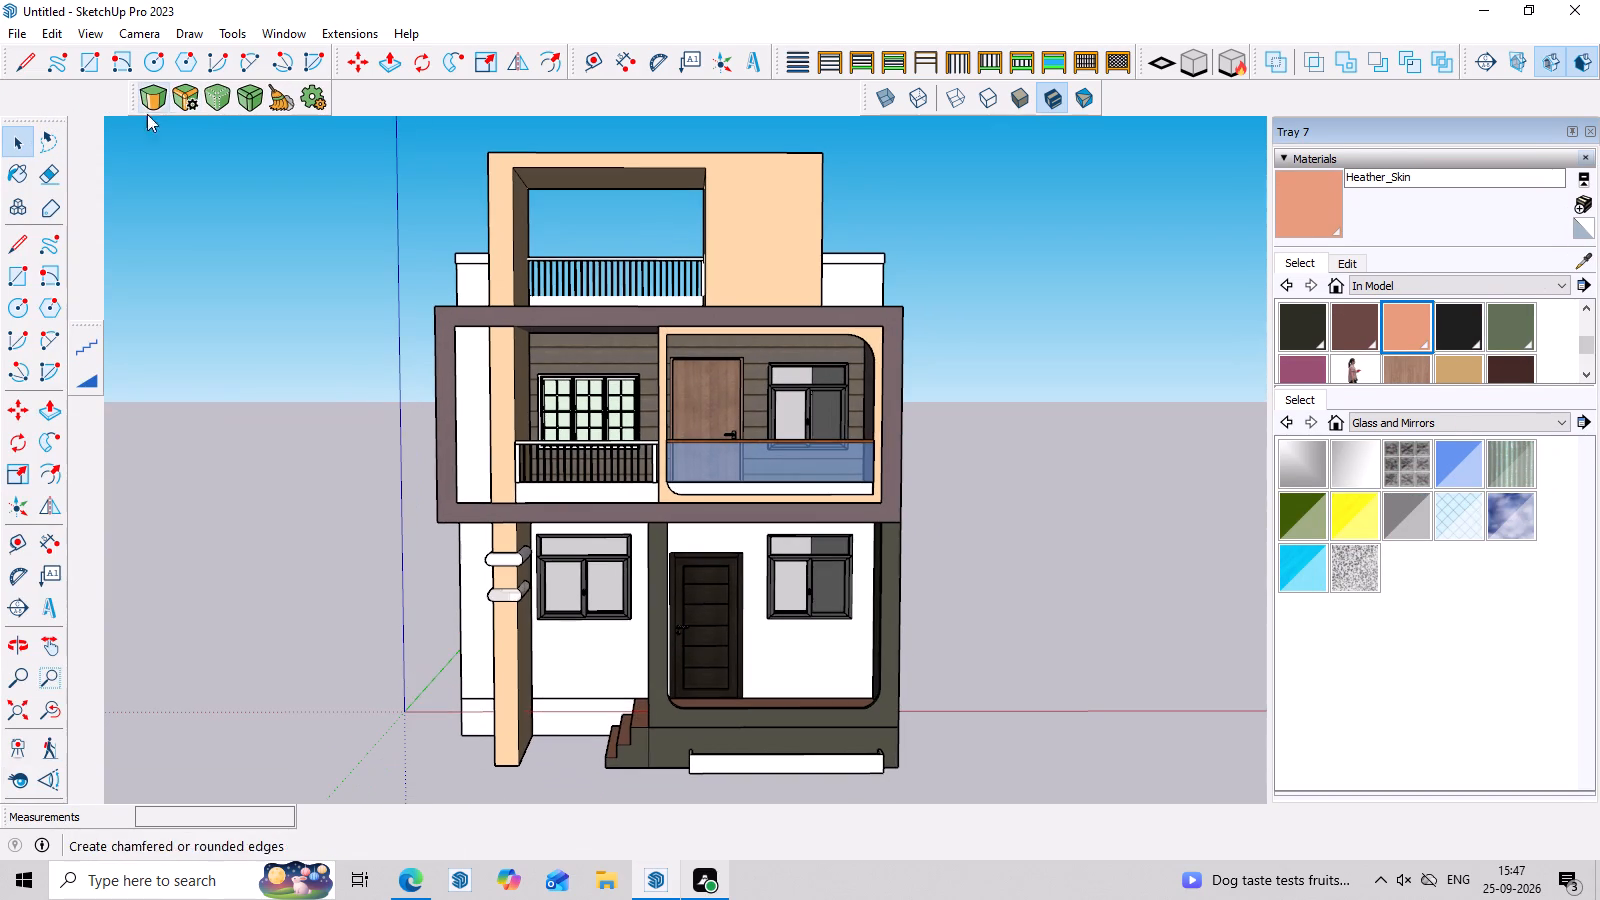
{"action": "left_click_drag", "start_coordinate": [83, 324], "coordinate": [306, 132]}
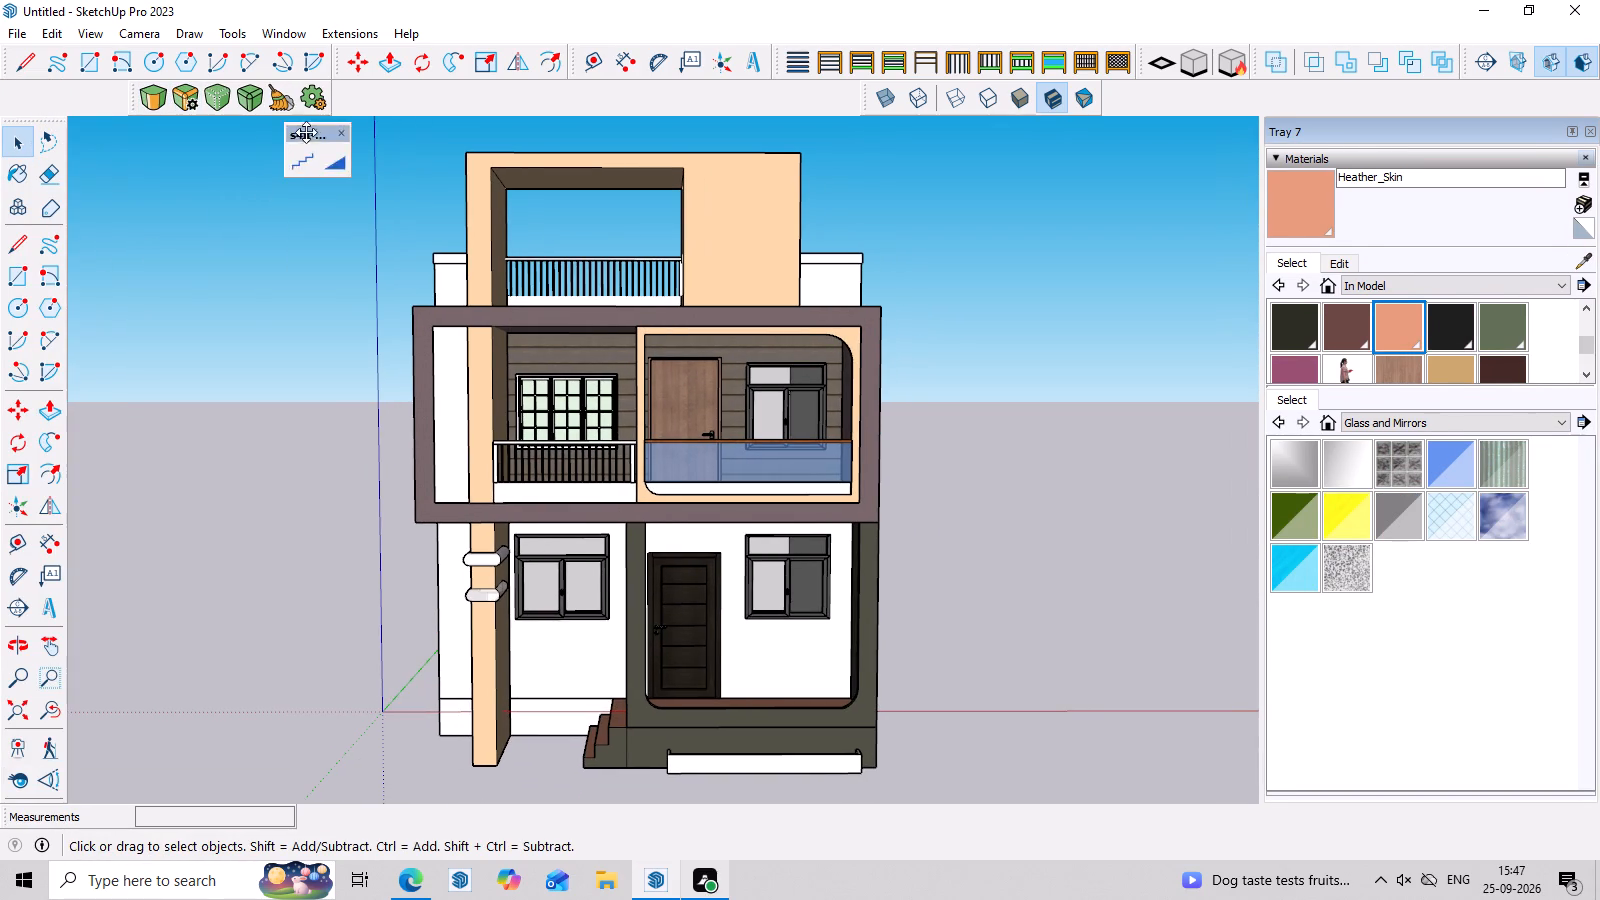
{"action": "left_click_drag", "start_coordinate": [306, 132], "coordinate": [371, 88]}
{"action": "scroll", "coordinate": [340, 87], "scroll_direction": "up", "scroll_amount": 3}
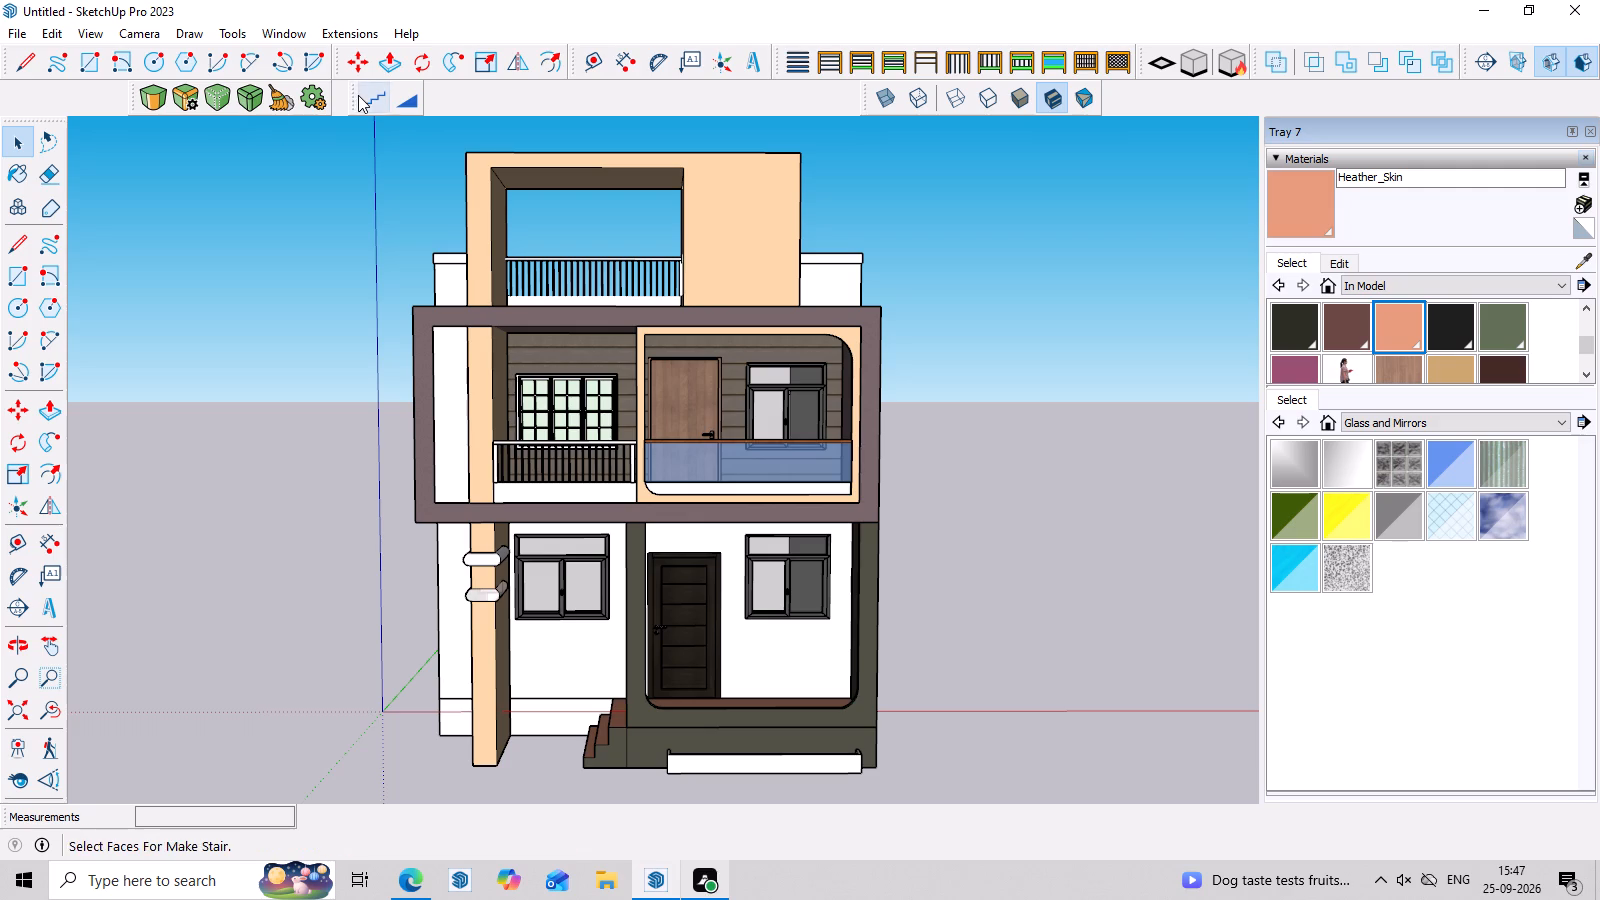
{"action": "left_click", "coordinate": [350, 96]}
{"action": "left_click_drag", "start_coordinate": [350, 96], "coordinate": [330, 96]}
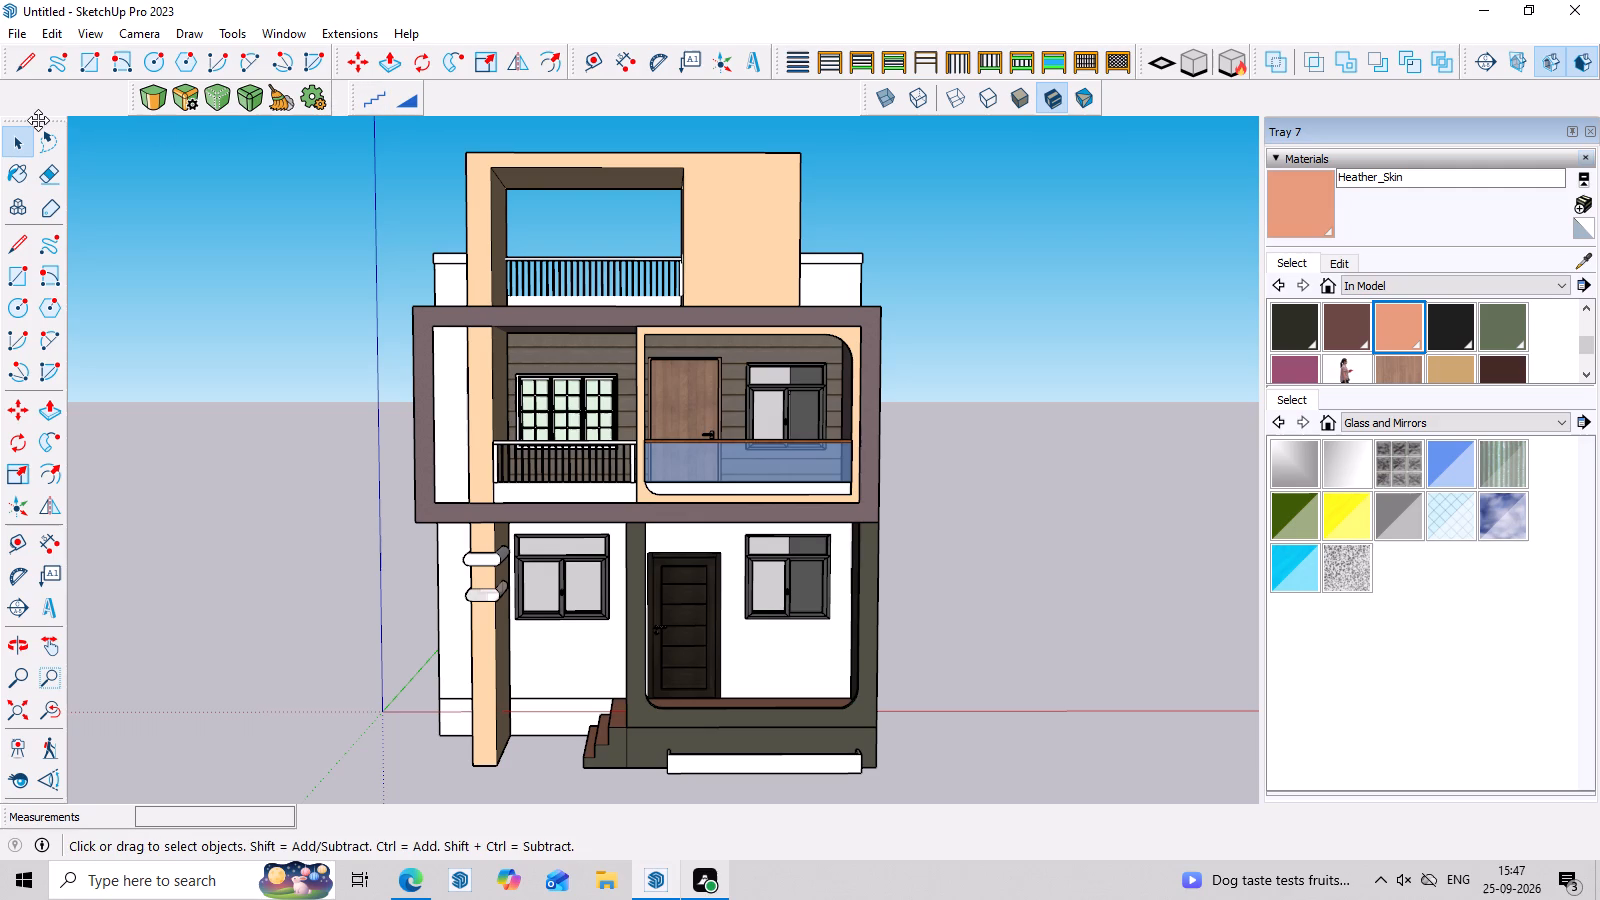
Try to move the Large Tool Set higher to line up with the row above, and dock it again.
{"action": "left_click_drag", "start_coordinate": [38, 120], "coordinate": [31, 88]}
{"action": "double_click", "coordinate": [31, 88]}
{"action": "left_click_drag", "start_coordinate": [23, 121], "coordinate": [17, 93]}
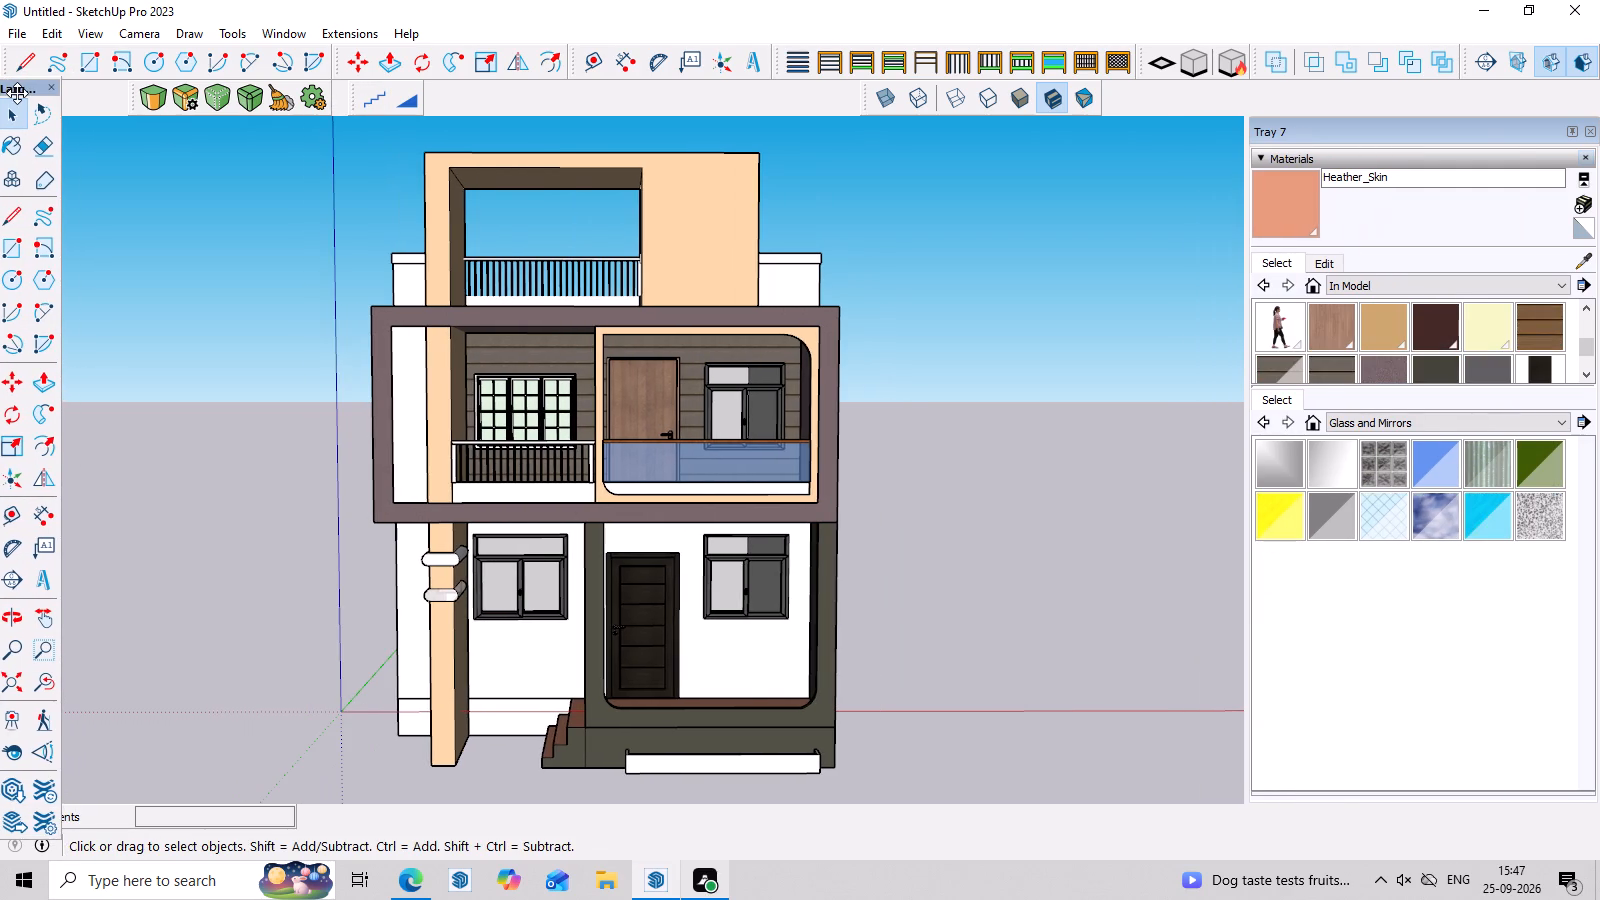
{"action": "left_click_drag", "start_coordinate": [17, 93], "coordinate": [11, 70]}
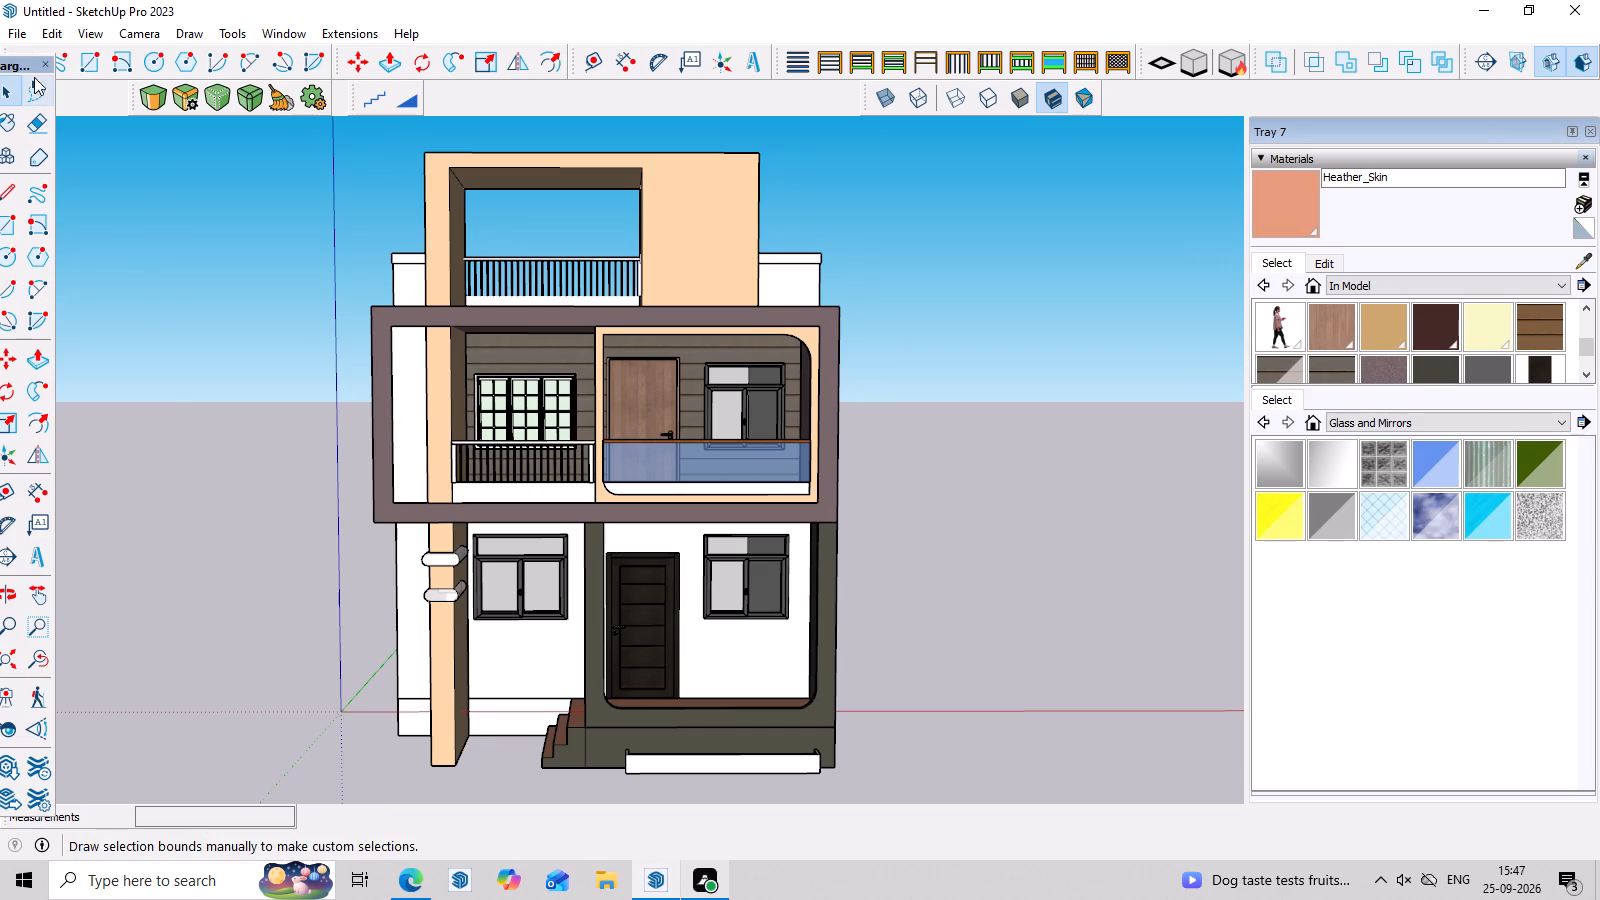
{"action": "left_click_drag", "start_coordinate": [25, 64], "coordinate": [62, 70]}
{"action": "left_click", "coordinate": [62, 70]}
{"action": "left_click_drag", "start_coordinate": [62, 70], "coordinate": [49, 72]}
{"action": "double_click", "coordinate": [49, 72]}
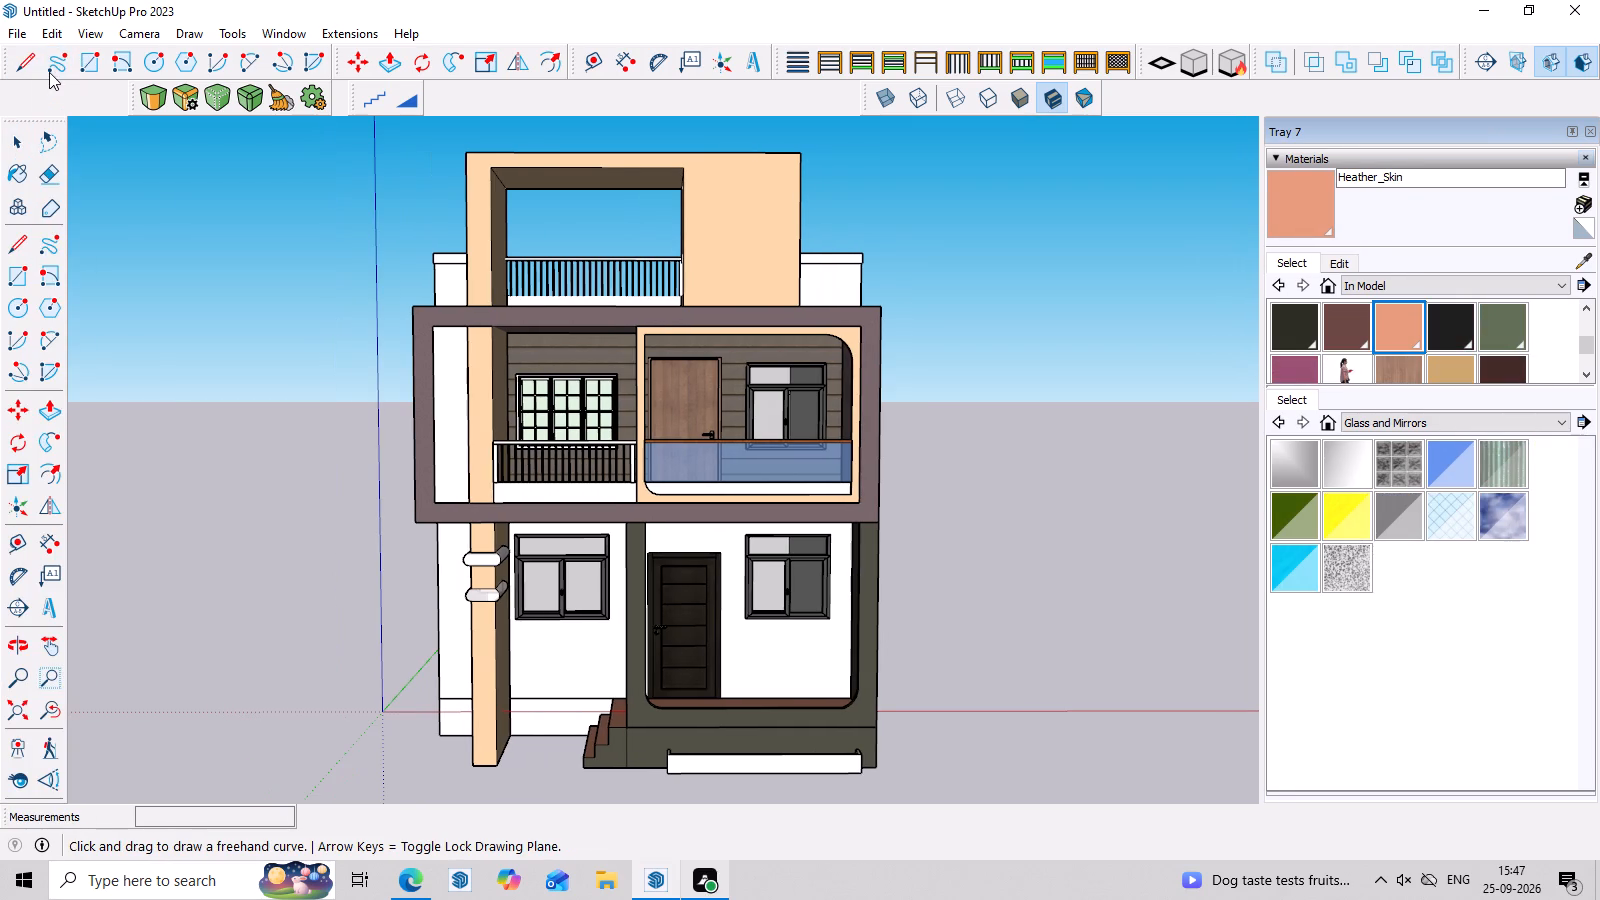
Move the Large Tool Set up out of its docked place, level with the second row of tool sets.
{"action": "left_click_drag", "start_coordinate": [44, 120], "coordinate": [44, 92]}
Examine the whole house from the front, from above and from below.
{"action": "scroll", "coordinate": [95, 139], "scroll_direction": "down", "scroll_amount": 4}
{"action": "scroll", "coordinate": [137, 250], "scroll_direction": "down", "scroll_amount": 2}
{"action": "middle_click_drag", "start_coordinate": [116, 485], "coordinate": [122, 445]}
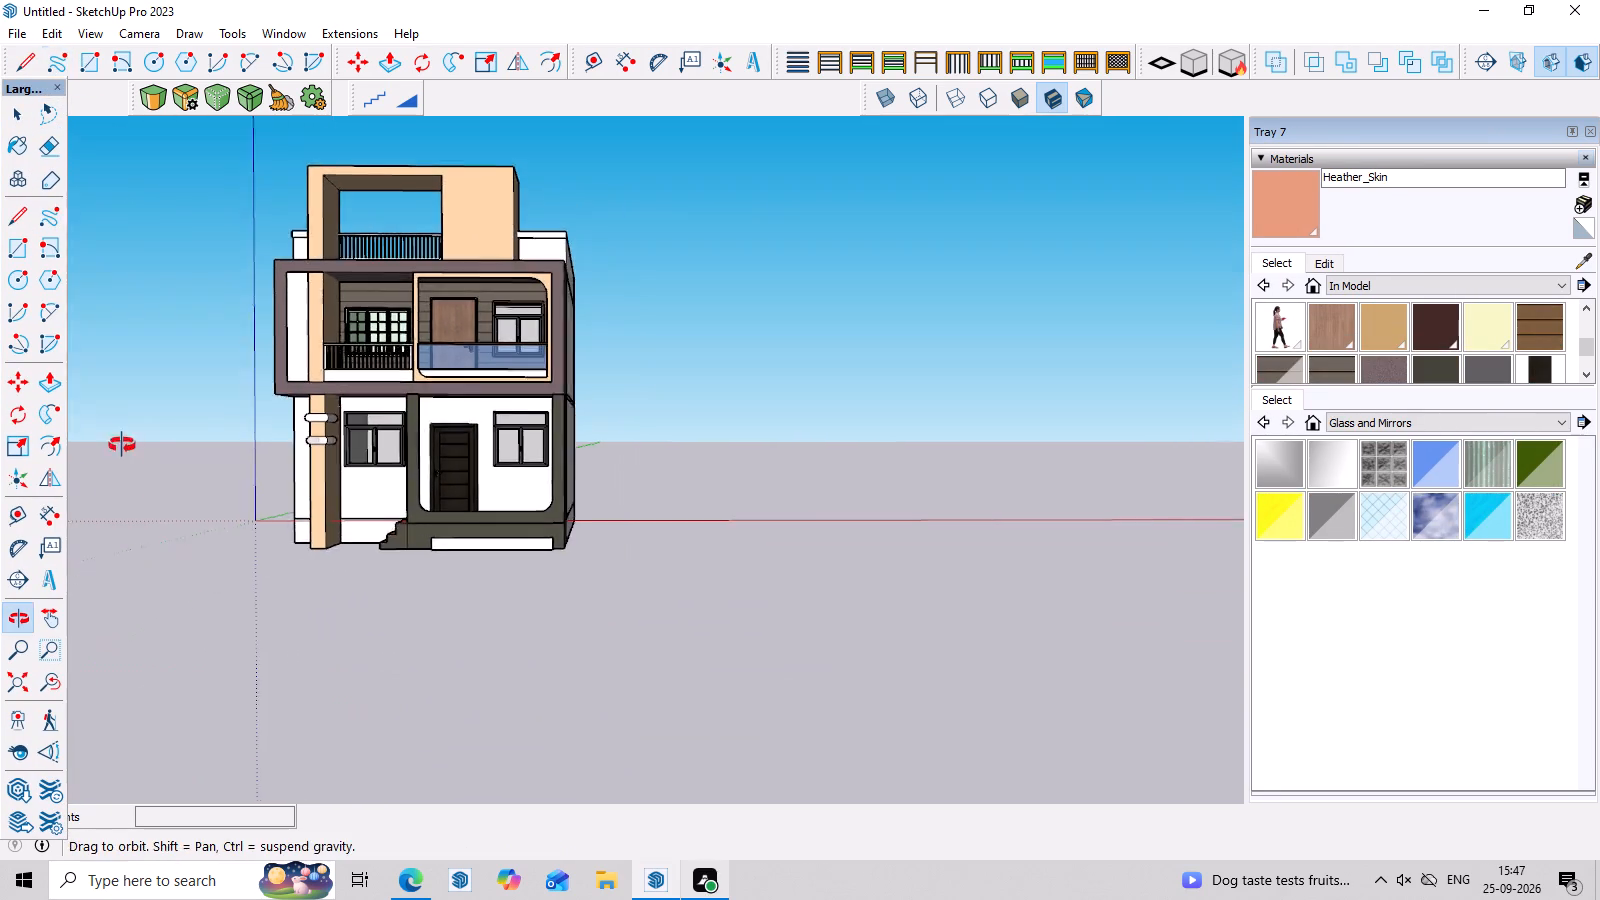
{"action": "middle_click_drag", "start_coordinate": [122, 445], "coordinate": [124, 424]}
{"action": "scroll", "coordinate": [240, 455], "scroll_direction": "down", "scroll_amount": 4}
{"action": "scroll", "coordinate": [644, 528], "scroll_direction": "down", "scroll_amount": 4}
{"action": "middle_click_drag", "start_coordinate": [722, 583], "coordinate": [706, 705]}
{"action": "scroll", "coordinate": [254, 380], "scroll_direction": "up", "scroll_amount": 4}
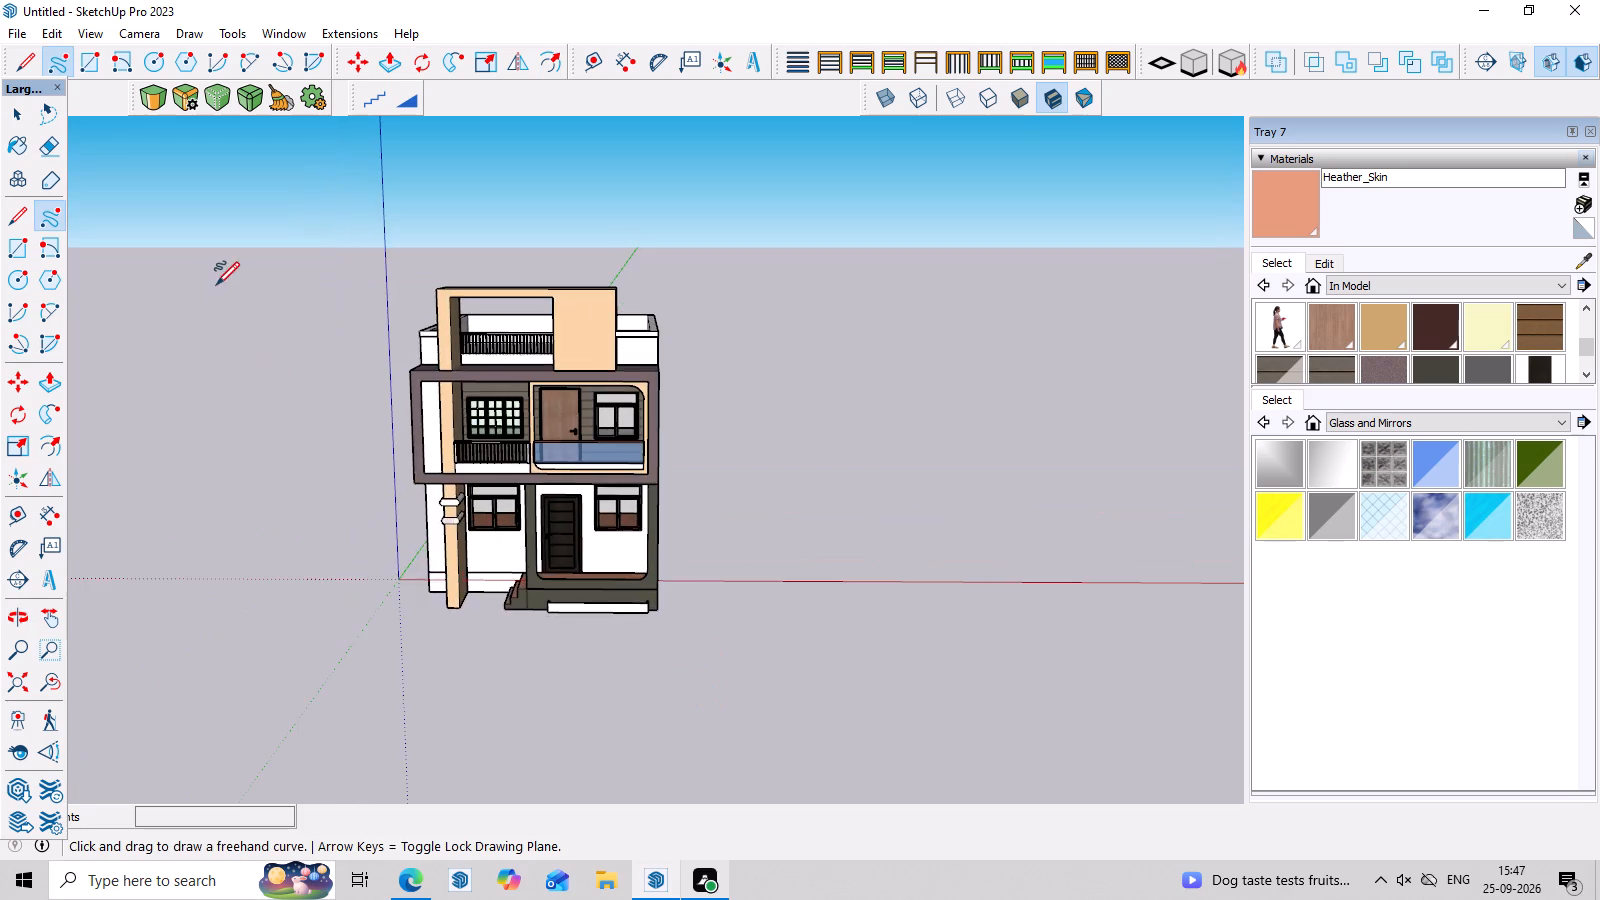
{"action": "scroll", "coordinate": [225, 279], "scroll_direction": "down", "scroll_amount": 4}
{"action": "middle_click_drag", "start_coordinate": [313, 314], "coordinate": [321, 360]}
{"action": "scroll", "coordinate": [72, 105], "scroll_direction": "up", "scroll_amount": 6}
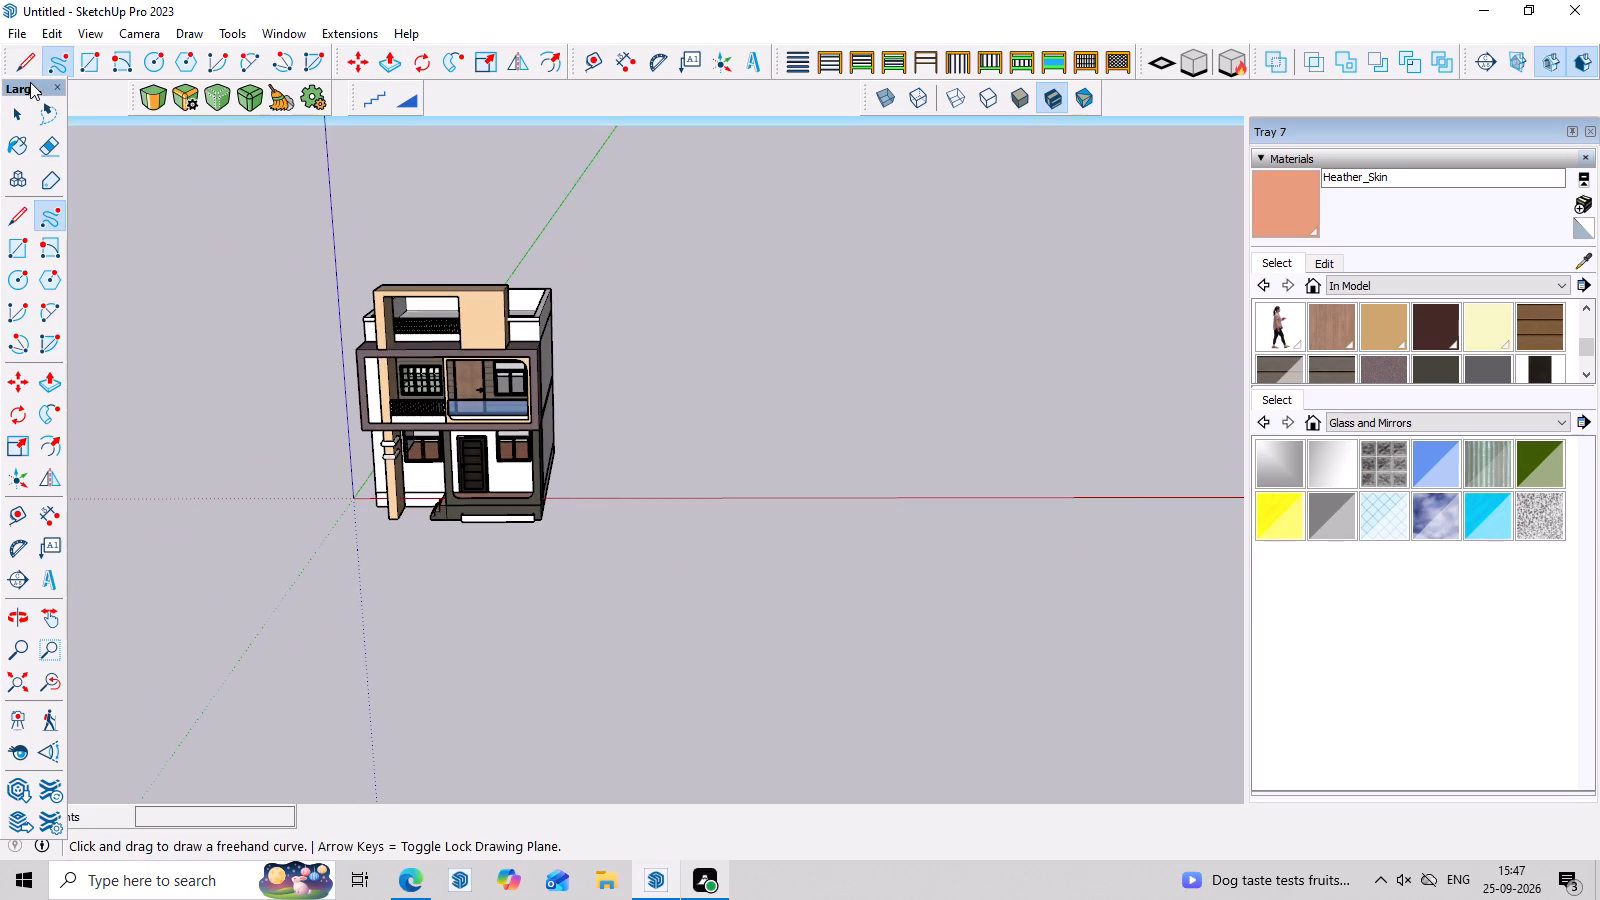
{"action": "scroll", "coordinate": [257, 211], "scroll_direction": "down", "scroll_amount": 4}
{"action": "scroll", "coordinate": [658, 375], "scroll_direction": "up", "scroll_amount": 2}
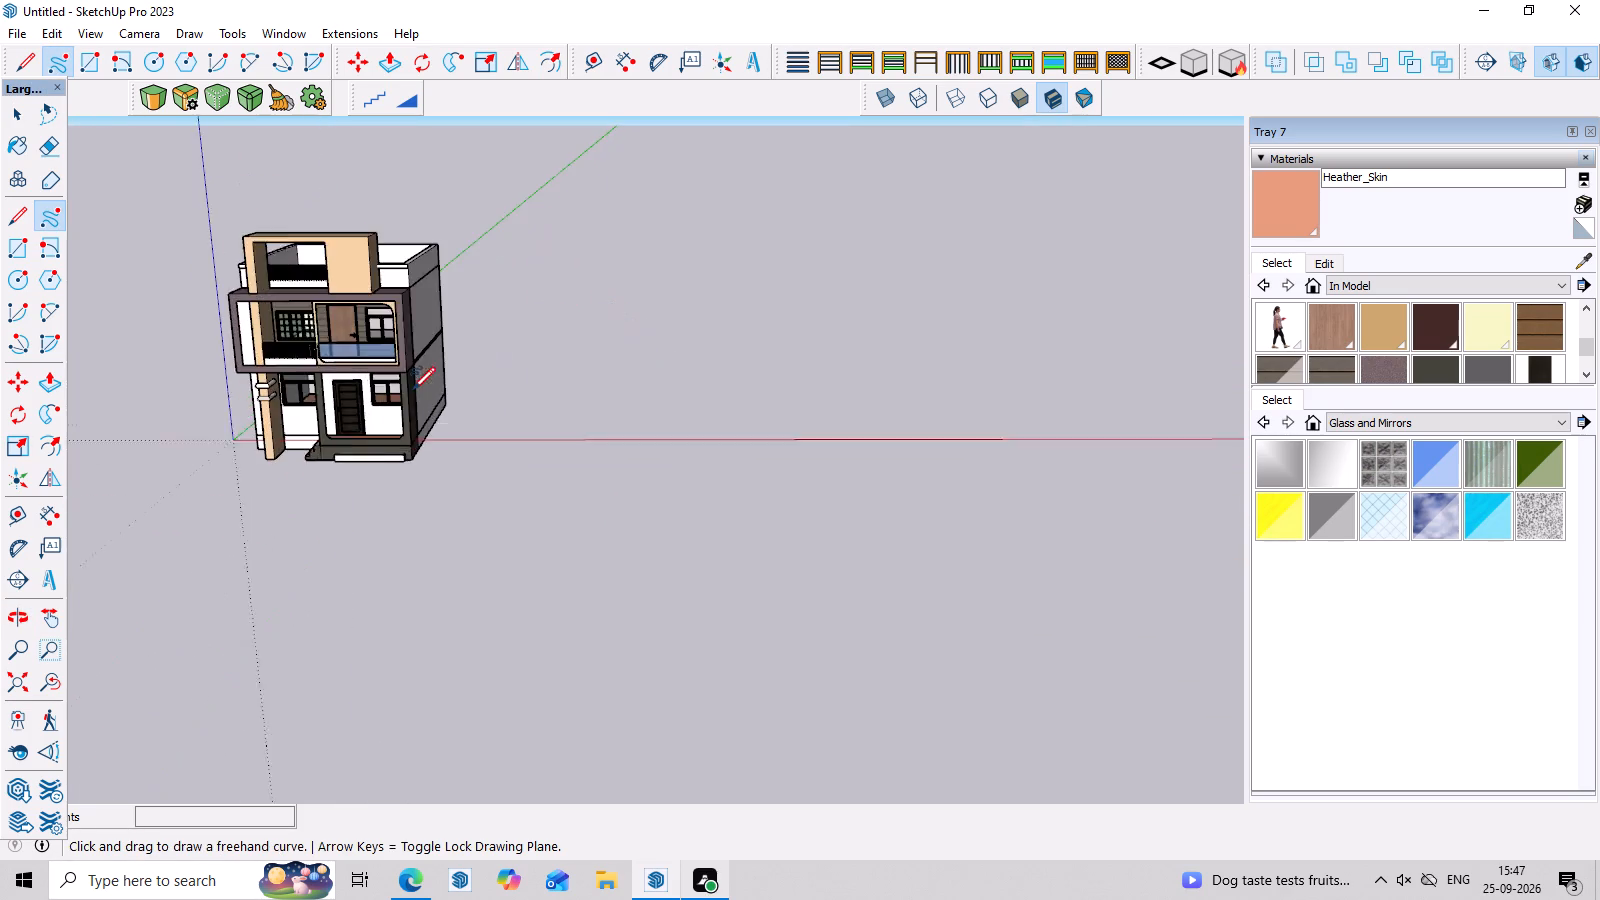
{"action": "scroll", "coordinate": [412, 390], "scroll_direction": "up", "scroll_amount": 5}
{"action": "scroll", "coordinate": [290, 366], "scroll_direction": "down", "scroll_amount": 9}
{"action": "scroll", "coordinate": [115, 308], "scroll_direction": "up", "scroll_amount": 12}
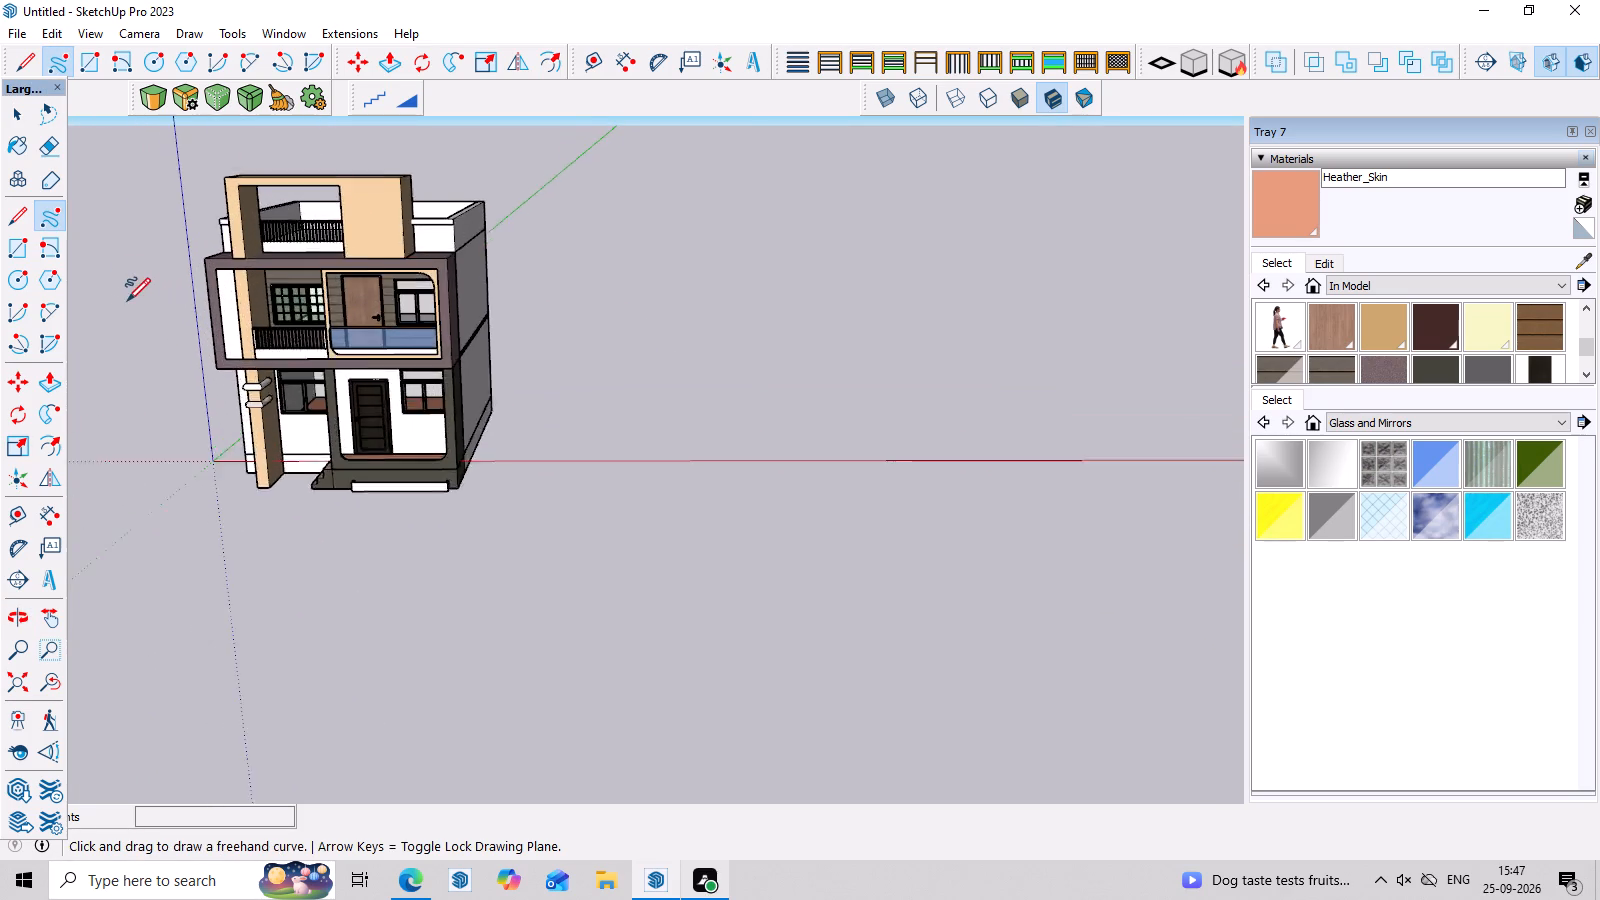
{"action": "scroll", "coordinate": [127, 301], "scroll_direction": "up", "scroll_amount": 5}
{"action": "middle_click_drag", "start_coordinate": [424, 606], "coordinate": [456, 486]}
{"action": "scroll", "coordinate": [152, 137], "scroll_direction": "down", "scroll_amount": 9}
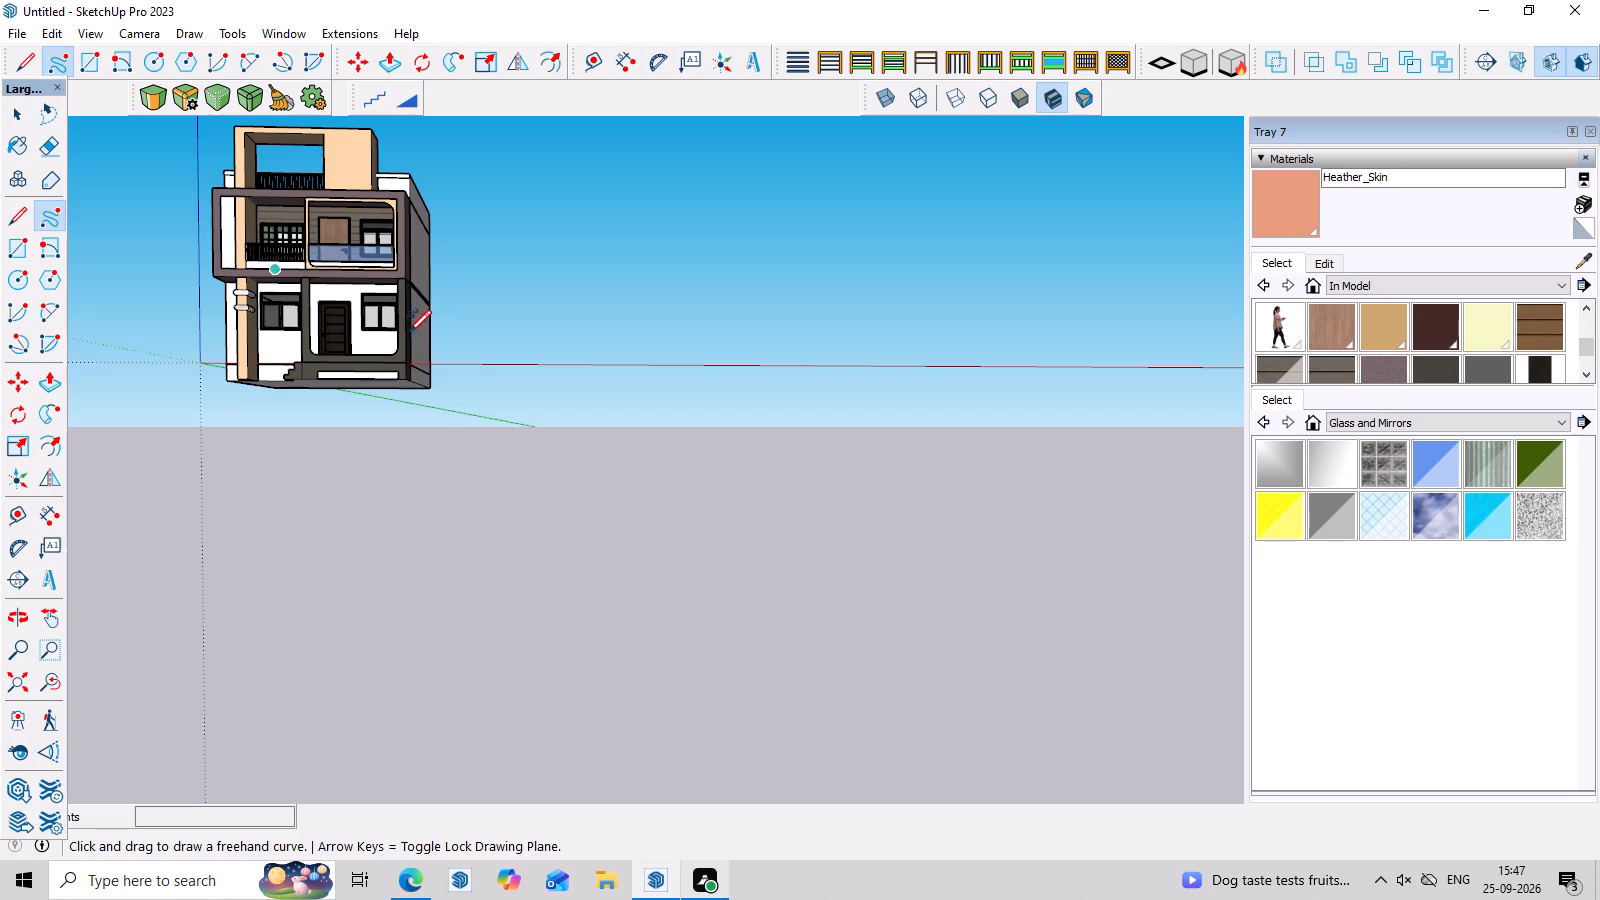
{"action": "scroll", "coordinate": [174, 130], "scroll_direction": "up", "scroll_amount": 12}
{"action": "scroll", "coordinate": [143, 150], "scroll_direction": "down", "scroll_amount": 8}
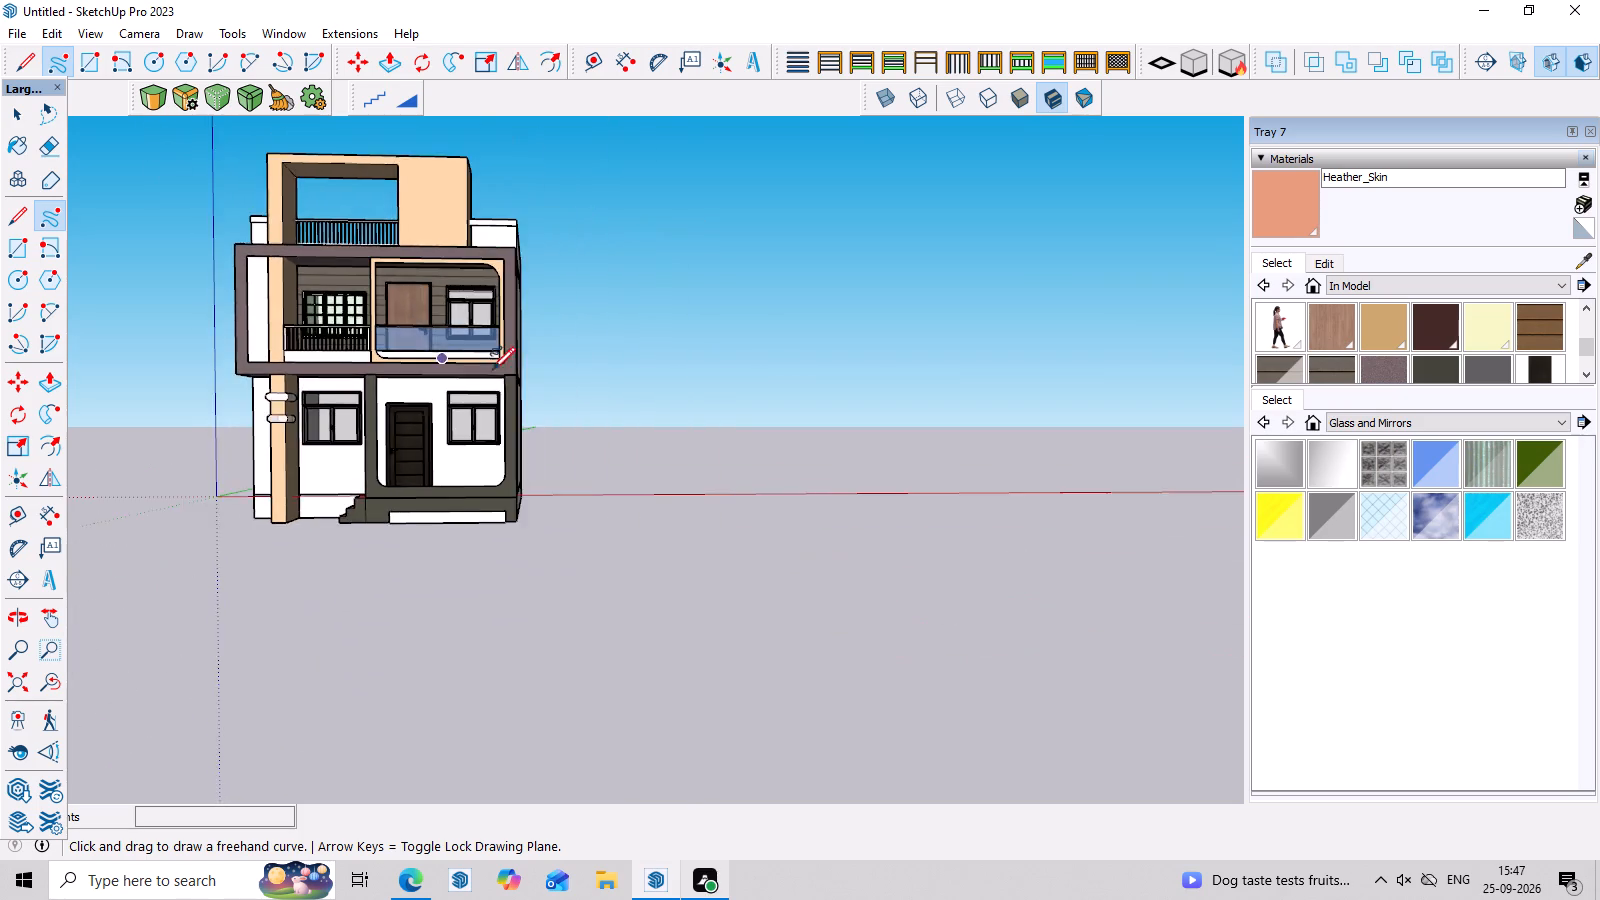
Examine the front facade's colours from several heights and distances, including the balconies, porch and roof frame.
{"action": "scroll", "coordinate": [492, 370], "scroll_direction": "down", "scroll_amount": 5}
{"action": "middle_click_drag", "start_coordinate": [686, 540], "coordinate": [610, 666]}
{"action": "scroll", "coordinate": [191, 480], "scroll_direction": "up", "scroll_amount": 7}
{"action": "middle_click_drag", "start_coordinate": [481, 533], "coordinate": [512, 473]}
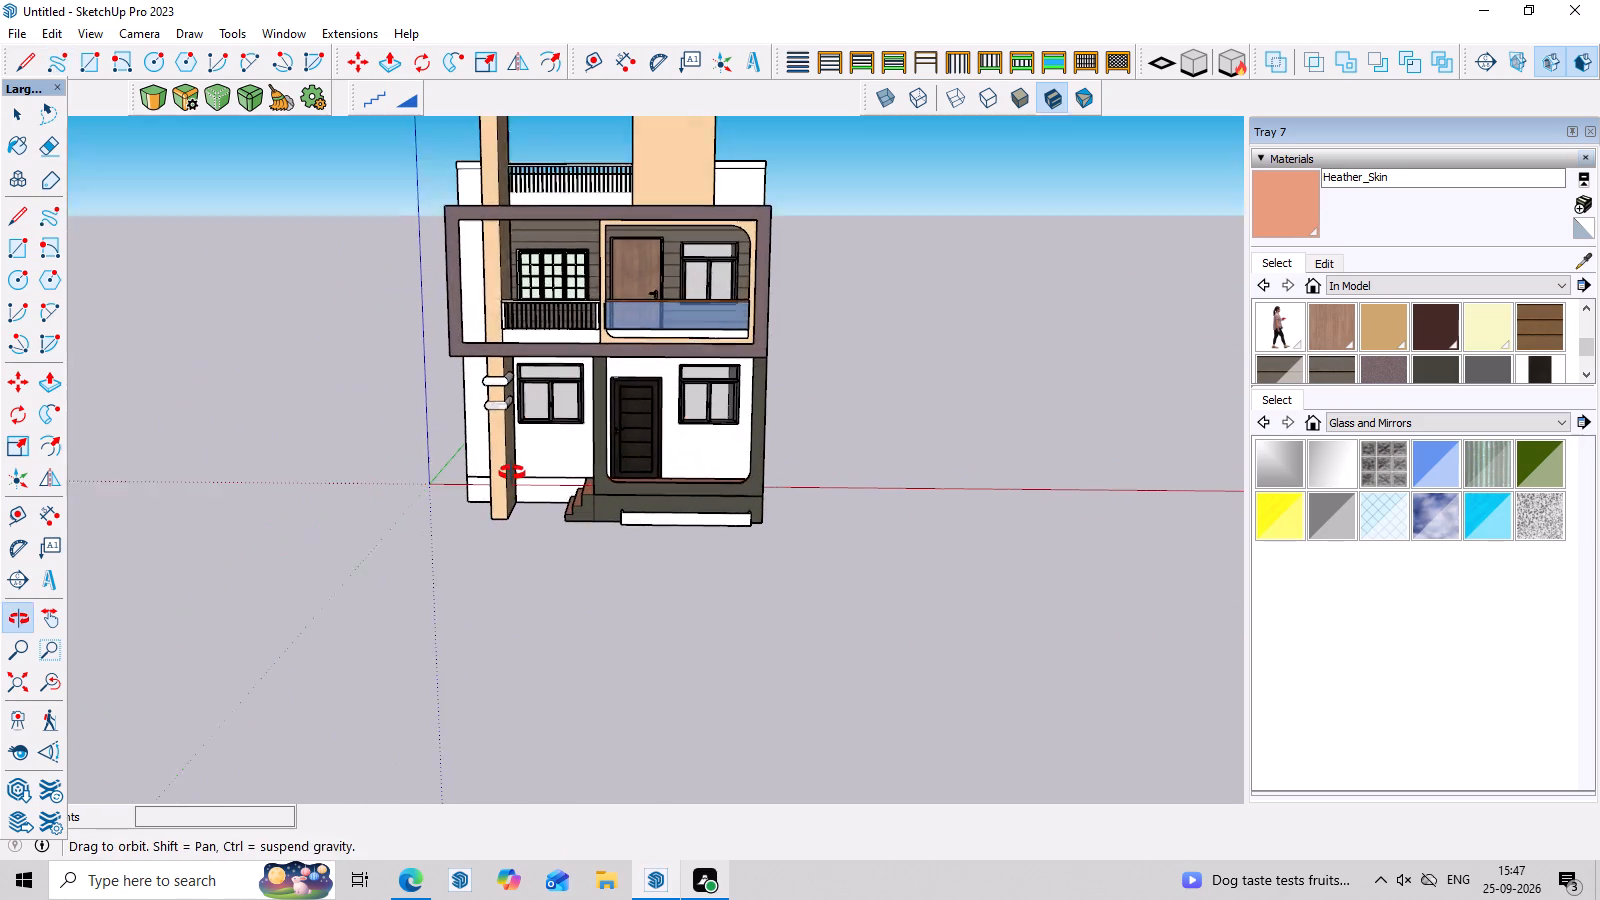
{"action": "middle_click_drag", "start_coordinate": [512, 473], "coordinate": [514, 465]}
{"action": "scroll", "coordinate": [708, 91], "scroll_direction": "up", "scroll_amount": 4}
{"action": "scroll", "coordinate": [819, 228], "scroll_direction": "down", "scroll_amount": 8}
{"action": "scroll", "coordinate": [788, 124], "scroll_direction": "down", "scroll_amount": 1}
{"action": "scroll", "coordinate": [782, 113], "scroll_direction": "up", "scroll_amount": 8}
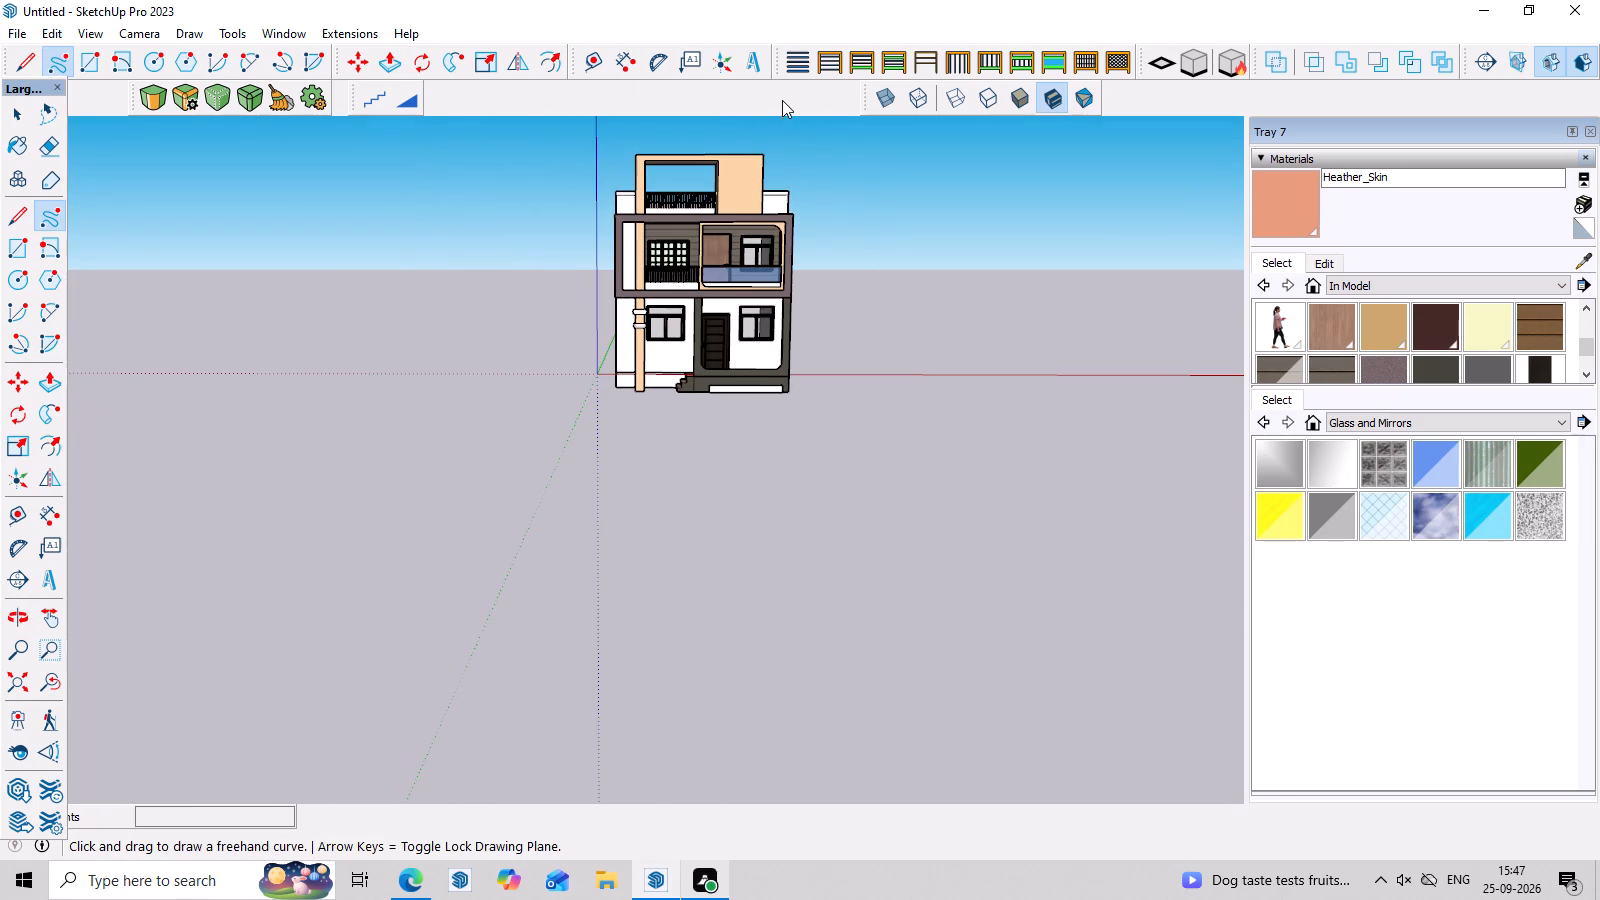
{"action": "scroll", "coordinate": [926, 426], "scroll_direction": "up", "scroll_amount": 3}
{"action": "scroll", "coordinate": [823, 479], "scroll_direction": "down", "scroll_amount": 8}
{"action": "scroll", "coordinate": [756, 136], "scroll_direction": "up", "scroll_amount": 5}
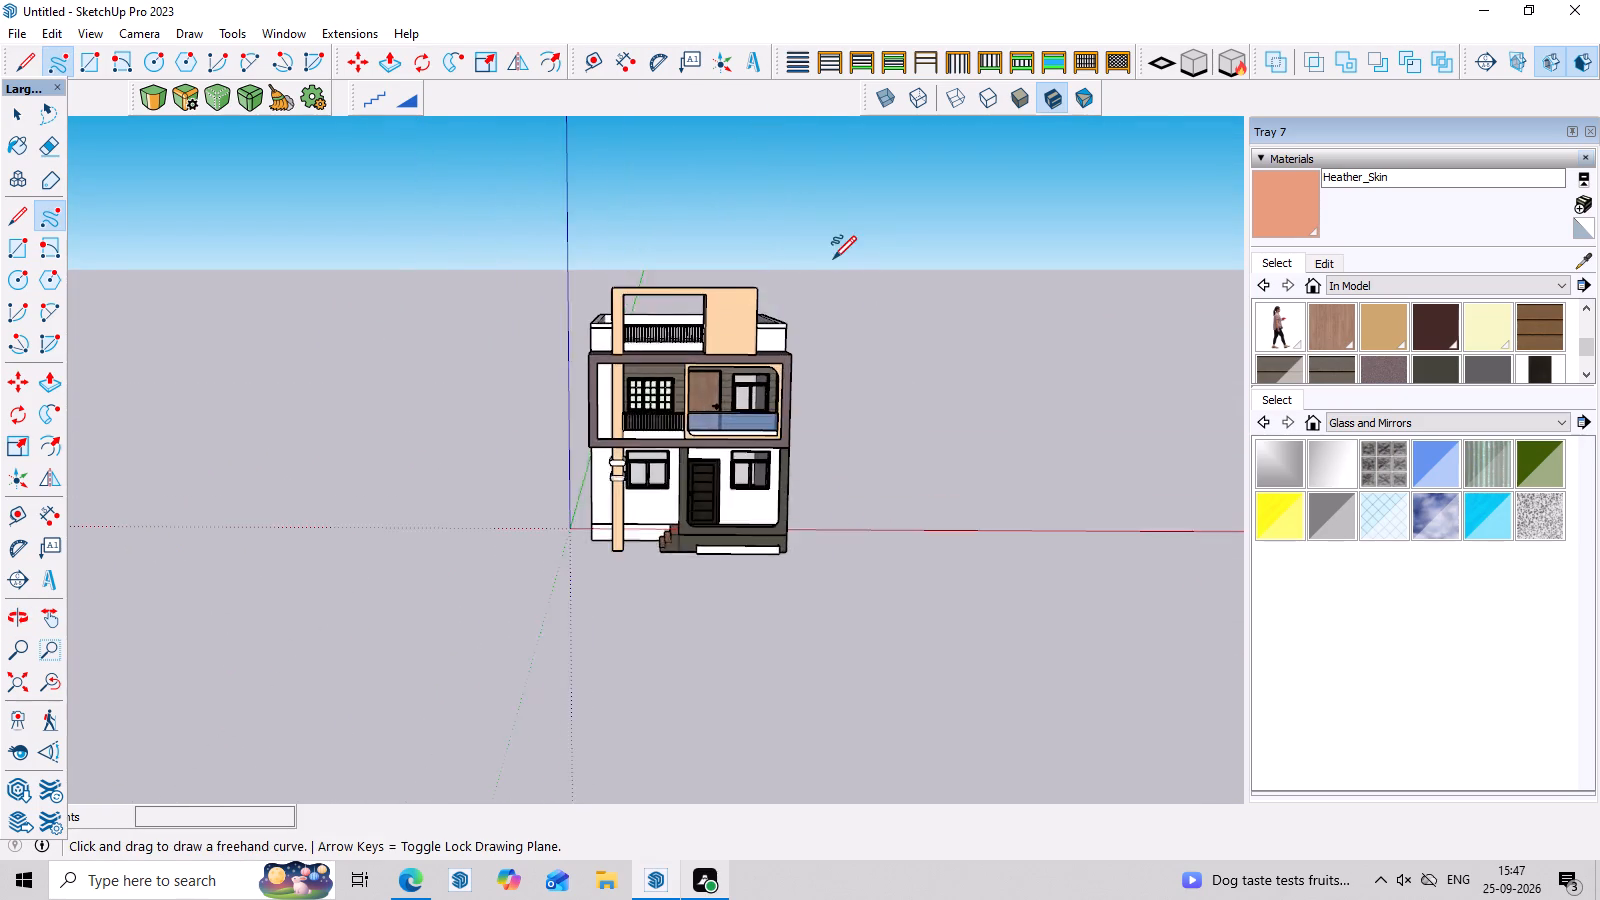
{"action": "scroll", "coordinate": [833, 259], "scroll_direction": "up", "scroll_amount": 3}
{"action": "middle_click_drag", "start_coordinate": [901, 442], "coordinate": [907, 393]}
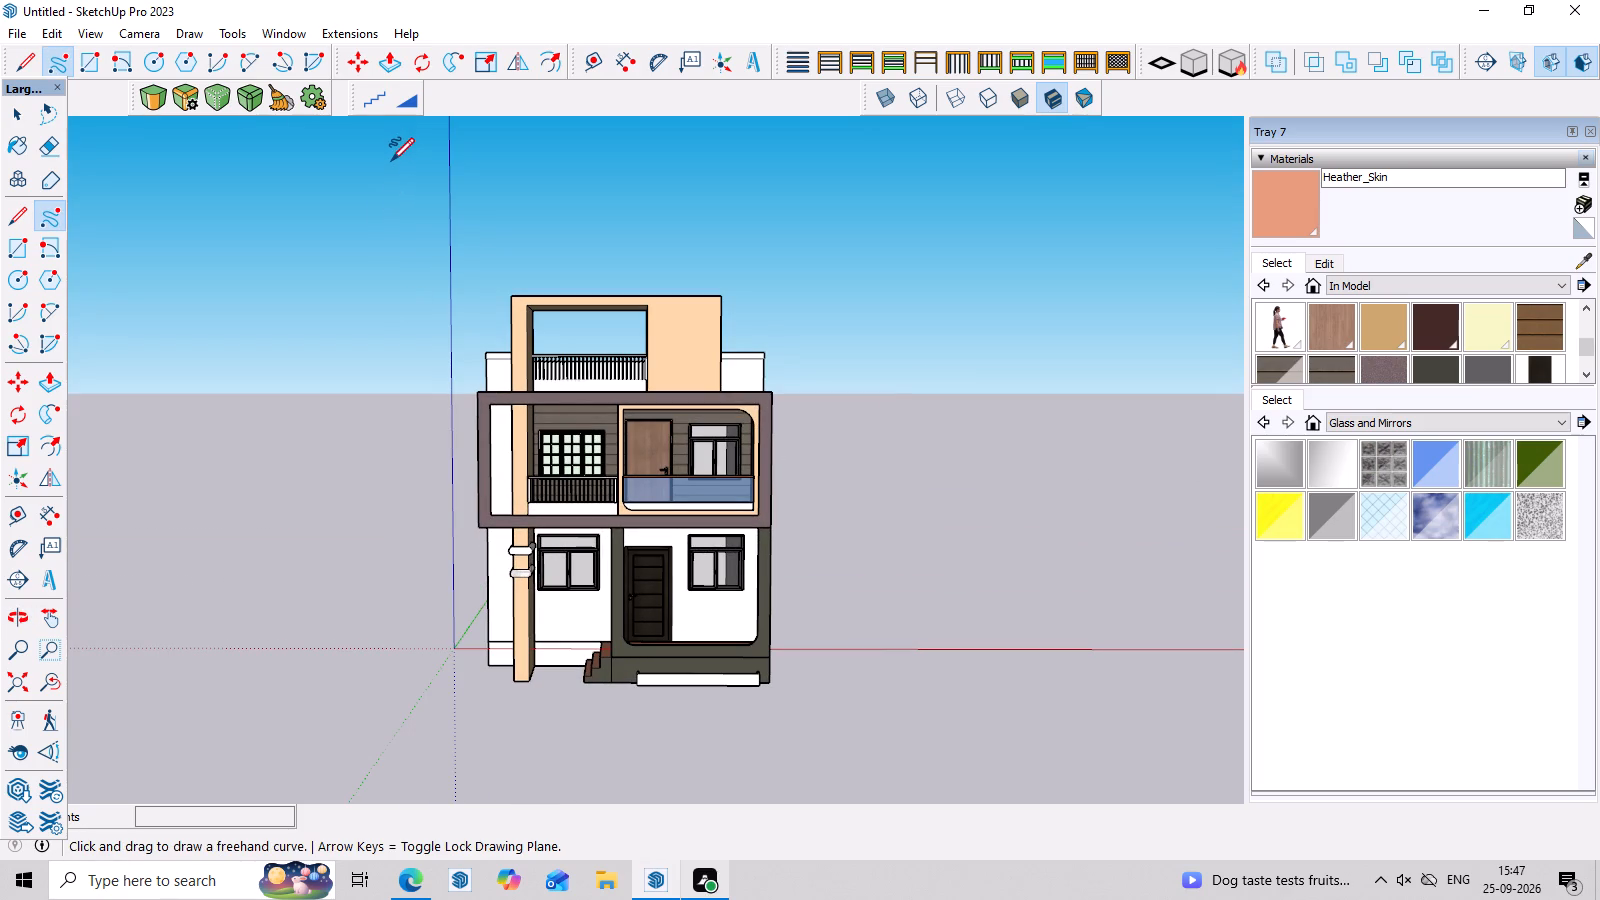
{"action": "scroll", "coordinate": [746, 433], "scroll_direction": "down", "scroll_amount": 4}
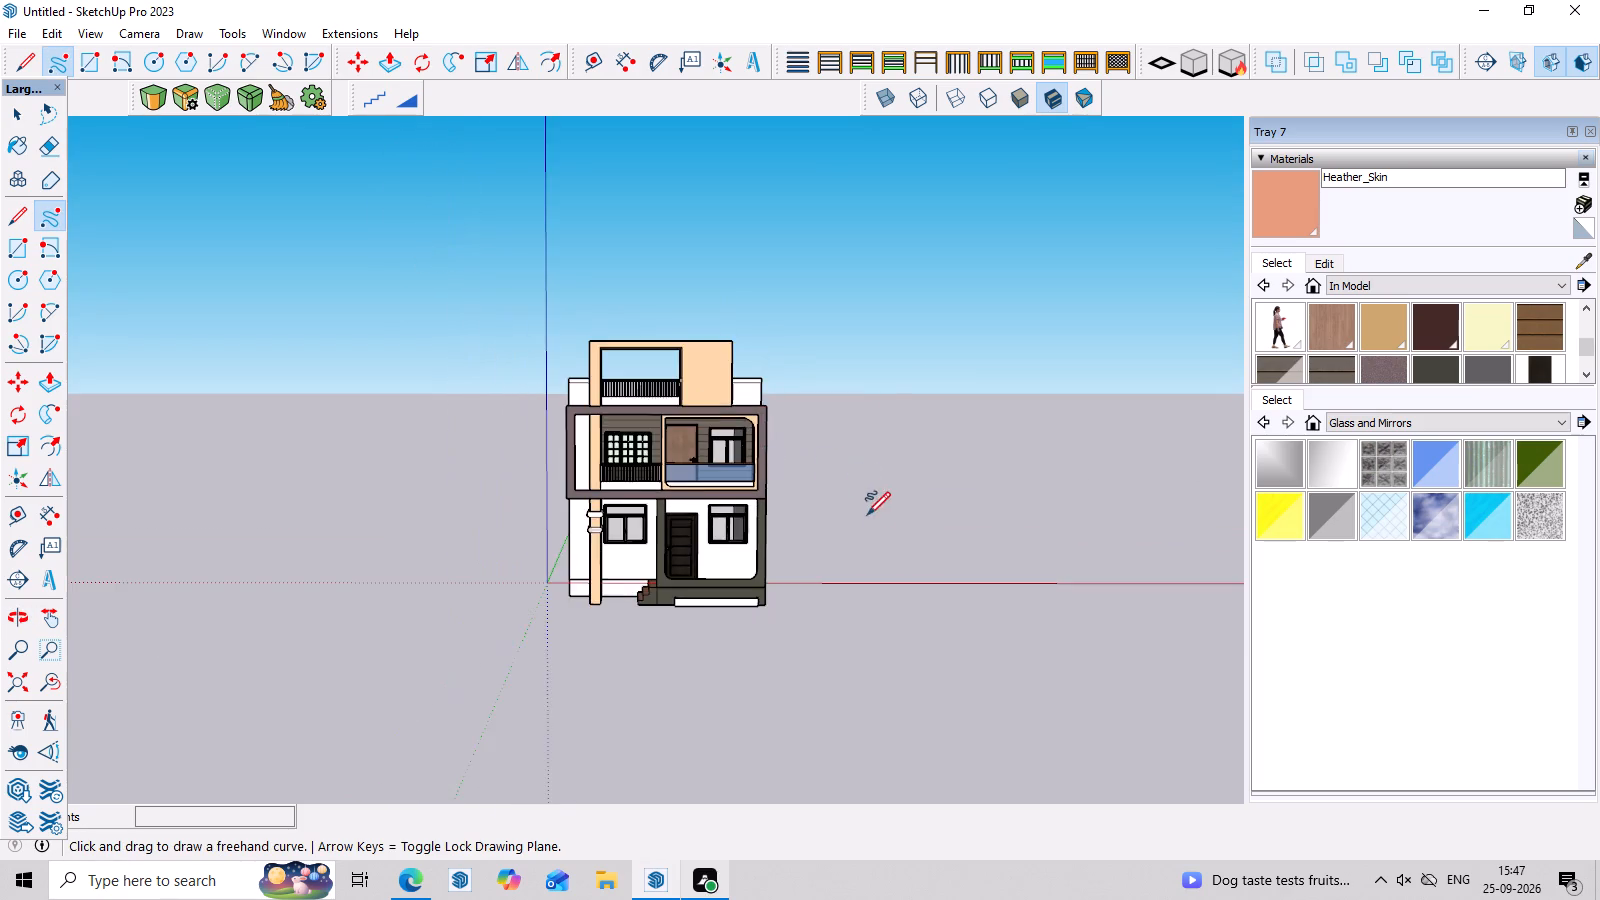
{"action": "scroll", "coordinate": [867, 515], "scroll_direction": "down", "scroll_amount": 2}
{"action": "middle_click_drag", "start_coordinate": [876, 584], "coordinate": [867, 633]}
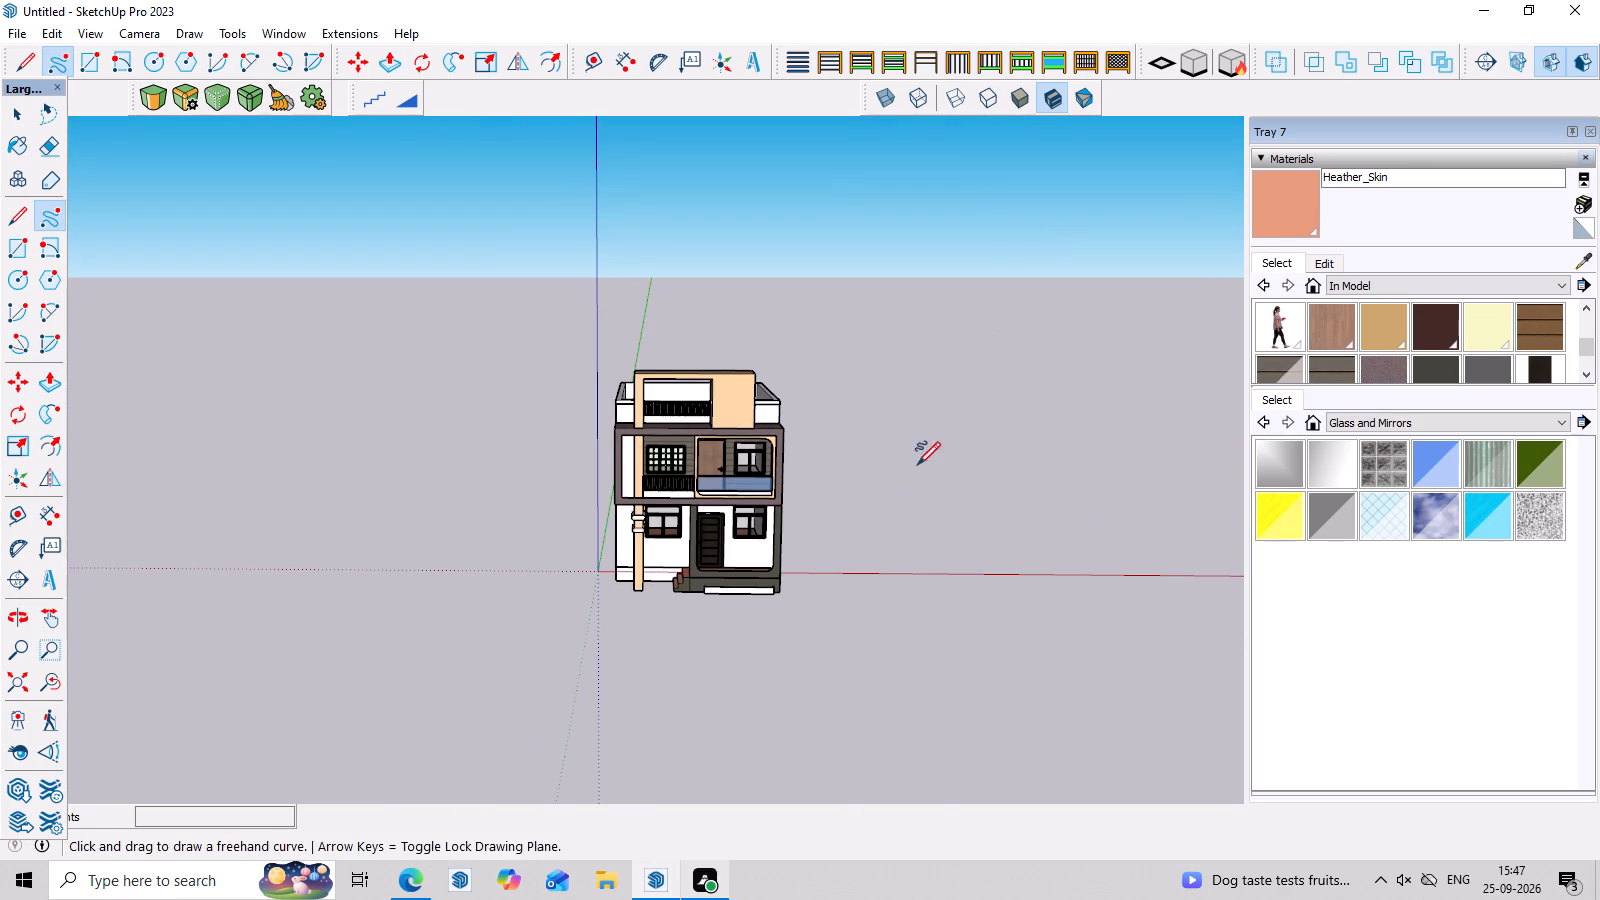
{"action": "scroll", "coordinate": [807, 638], "scroll_direction": "up", "scroll_amount": 6}
{"action": "scroll", "coordinate": [676, 566], "scroll_direction": "down", "scroll_amount": 4}
{"action": "scroll", "coordinate": [442, 108], "scroll_direction": "up", "scroll_amount": 7}
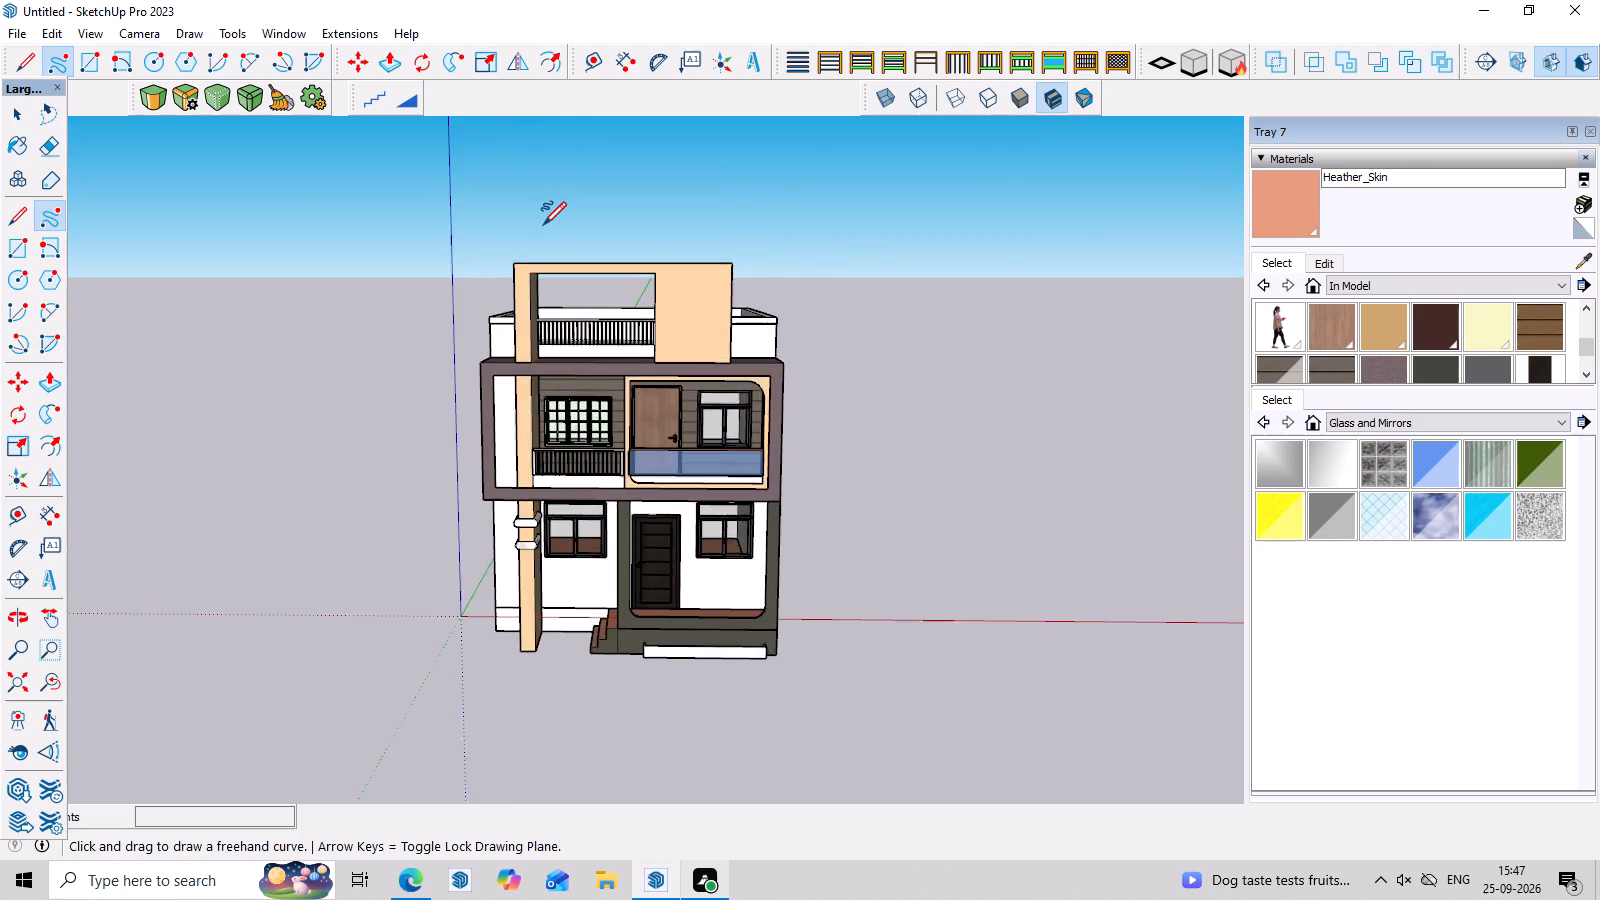
{"action": "scroll", "coordinate": [543, 225], "scroll_direction": "up", "scroll_amount": 6}
{"action": "middle_click_drag", "start_coordinate": [1111, 625], "coordinate": [1116, 583]}
{"action": "scroll", "coordinate": [1081, 536], "scroll_direction": "down", "scroll_amount": 6}
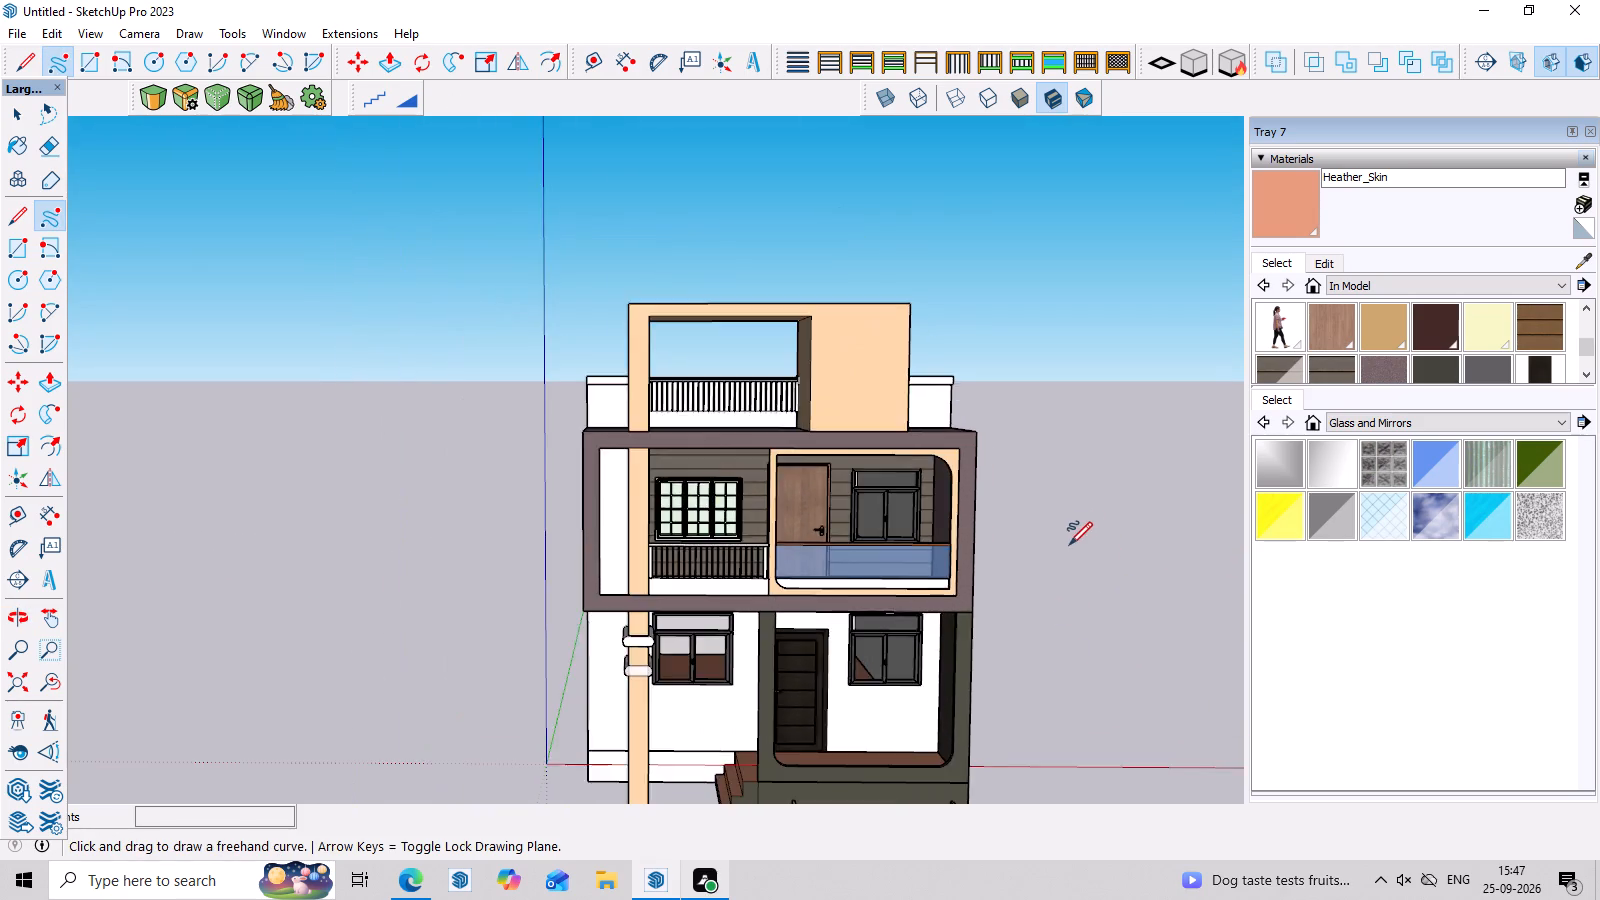
{"action": "scroll", "coordinate": [1069, 545], "scroll_direction": "down", "scroll_amount": 1}
{"action": "middle_click_drag", "start_coordinate": [1059, 710], "coordinate": [1046, 792]}
{"action": "scroll", "coordinate": [1026, 746], "scroll_direction": "up", "scroll_amount": 7}
{"action": "middle_click_drag", "start_coordinate": [1036, 746], "coordinate": [1054, 621]}
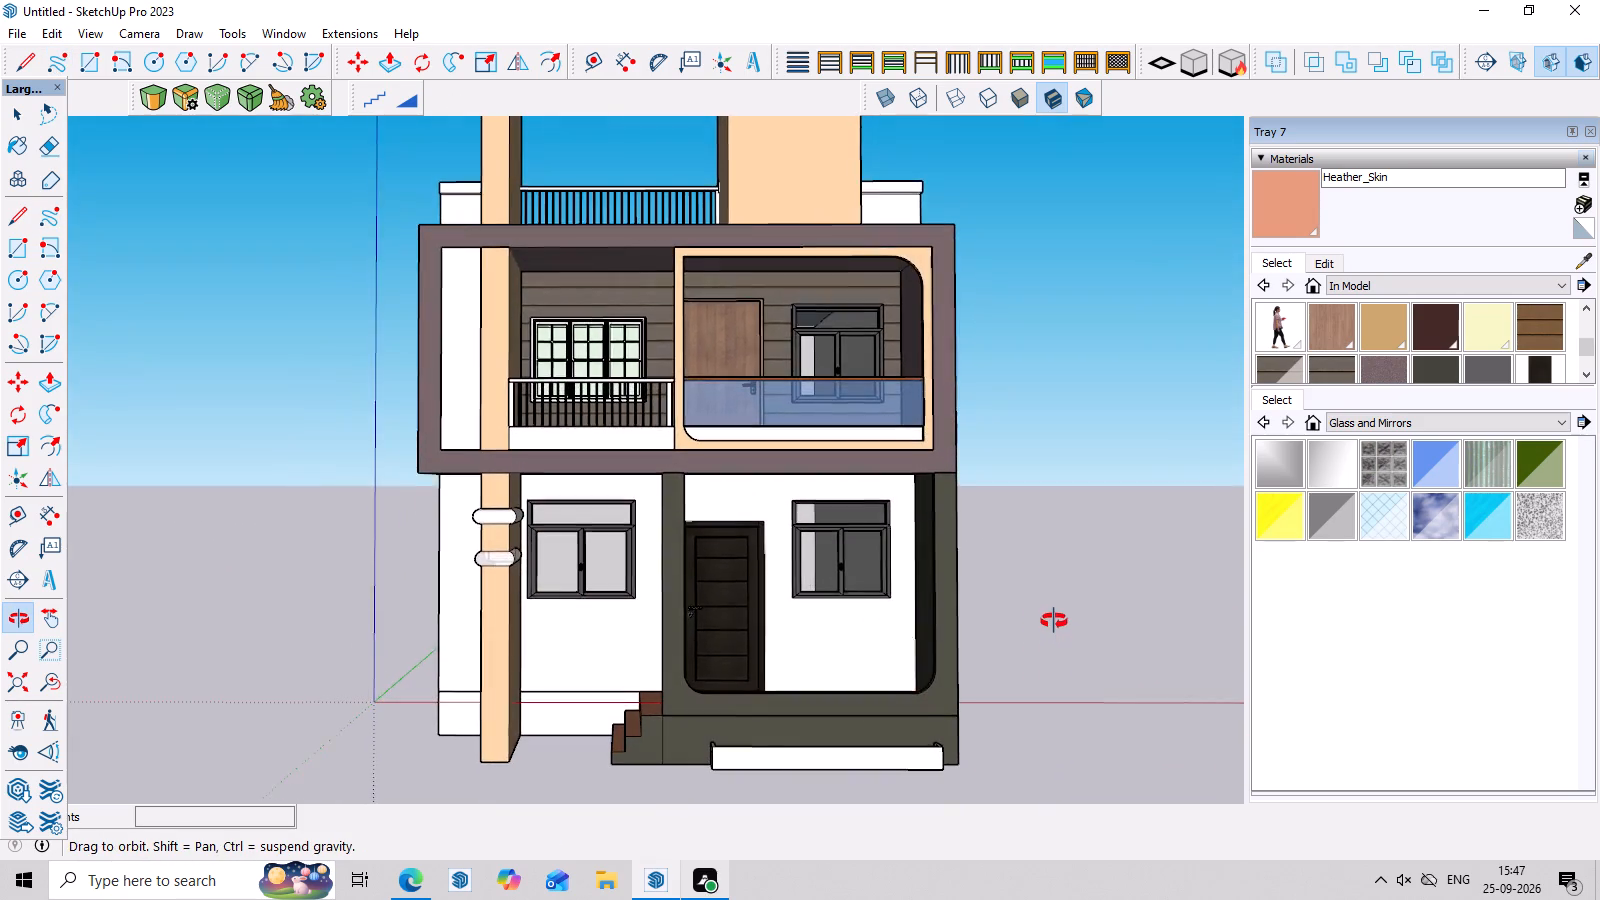
{"action": "middle_click_drag", "start_coordinate": [1054, 621], "coordinate": [1055, 587]}
{"action": "scroll", "coordinate": [1055, 589], "scroll_direction": "down", "scroll_amount": 5}
{"action": "scroll", "coordinate": [988, 288], "scroll_direction": "up", "scroll_amount": 3}
{"action": "middle_click_drag", "start_coordinate": [977, 297], "coordinate": [969, 343]}
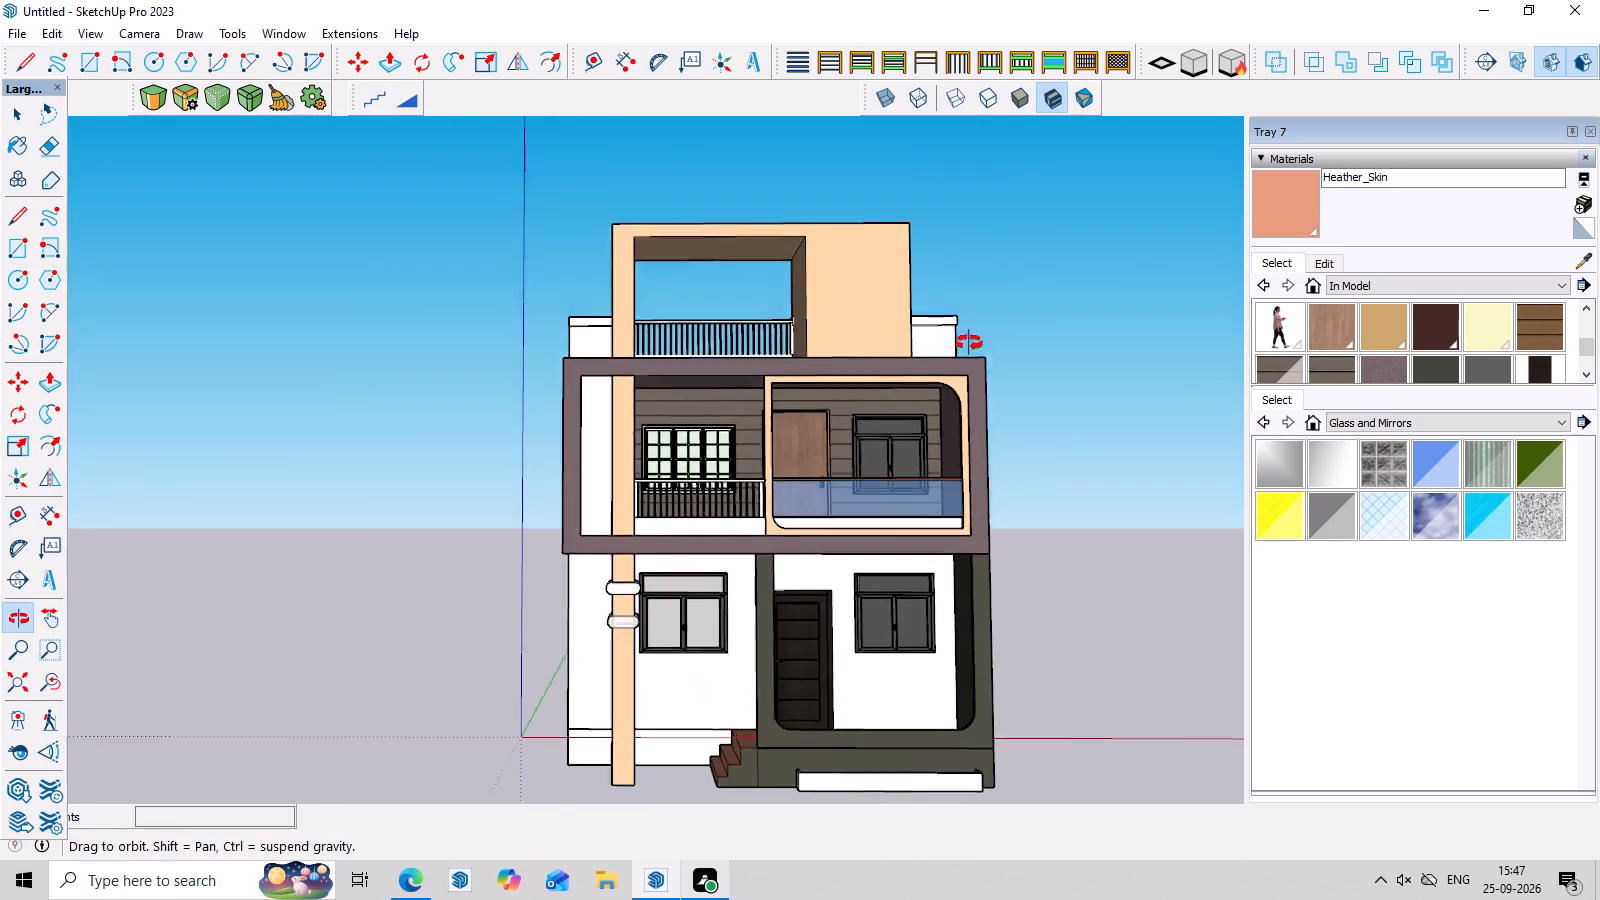
{"action": "middle_click_drag", "start_coordinate": [969, 343], "coordinate": [968, 357]}
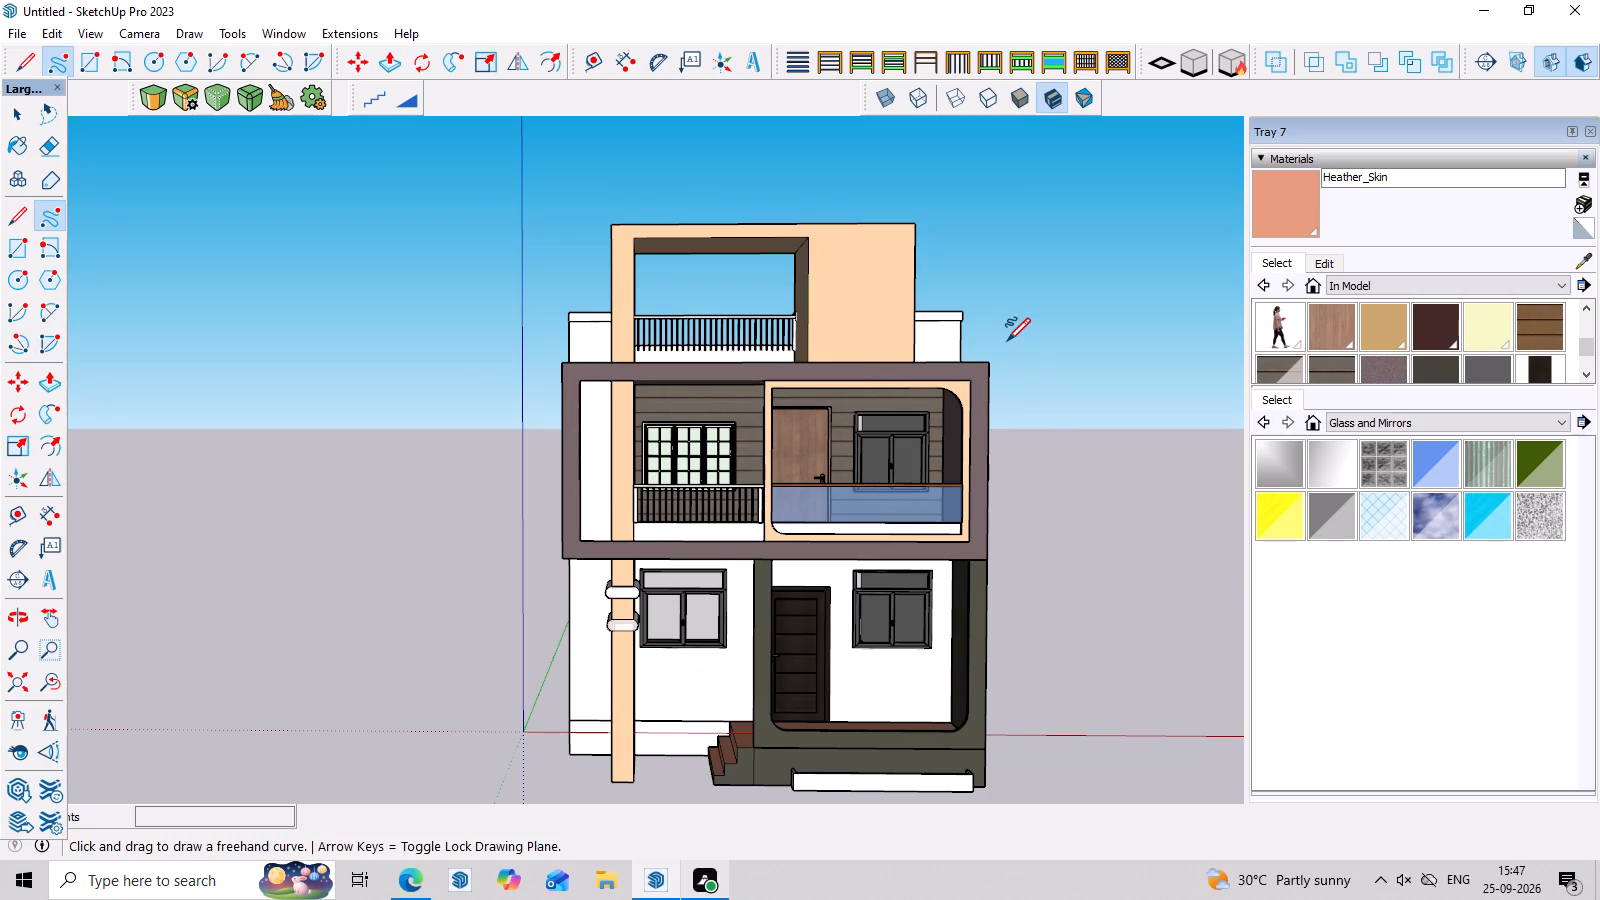
Sample the dark Material4 from the front face of the porch base.
{"action": "middle_click_drag", "start_coordinate": [755, 326], "coordinate": [760, 393]}
{"action": "scroll", "coordinate": [741, 351], "scroll_direction": "up", "scroll_amount": 5}
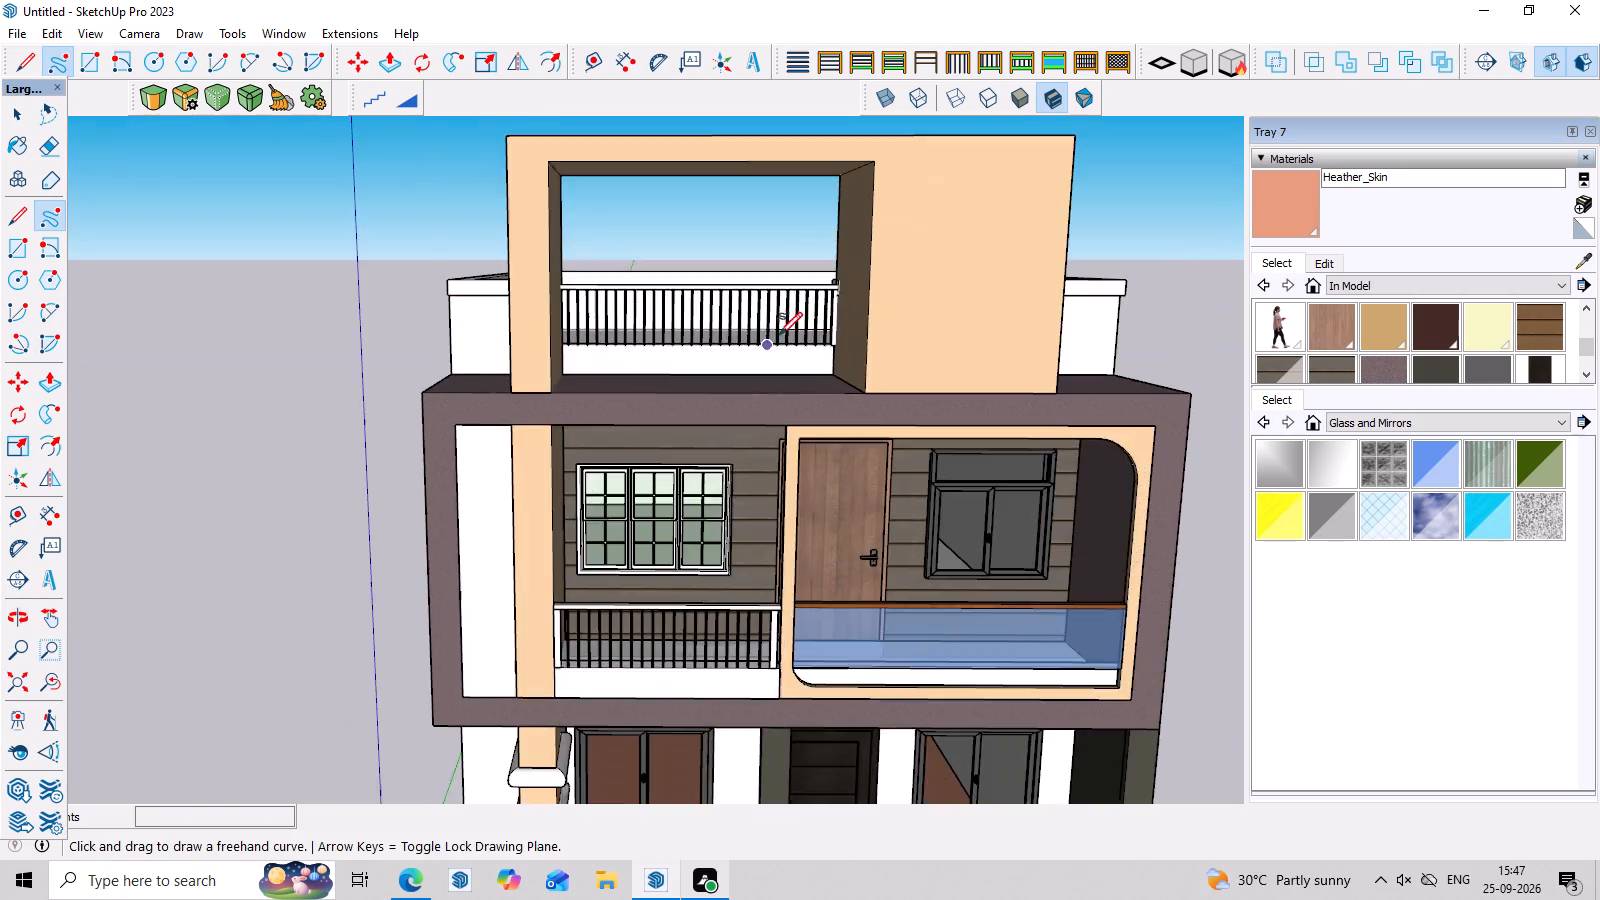
{"action": "scroll", "coordinate": [779, 335], "scroll_direction": "up", "scroll_amount": 3}
{"action": "scroll", "coordinate": [795, 319], "scroll_direction": "down", "scroll_amount": 12}
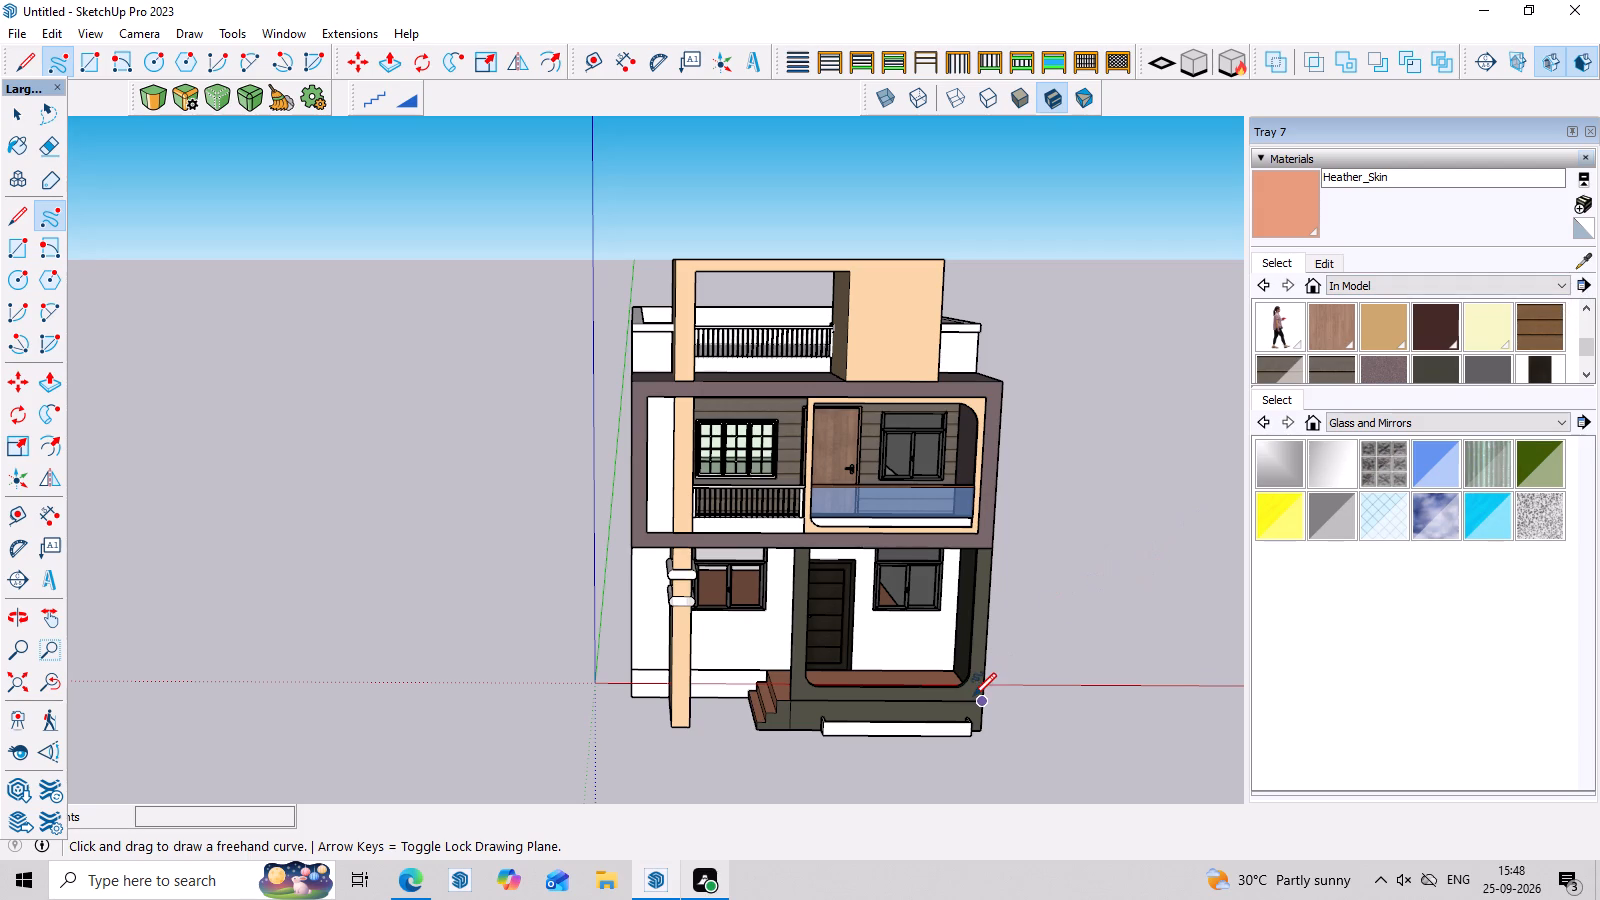
{"action": "left_click", "coordinate": [1589, 262]}
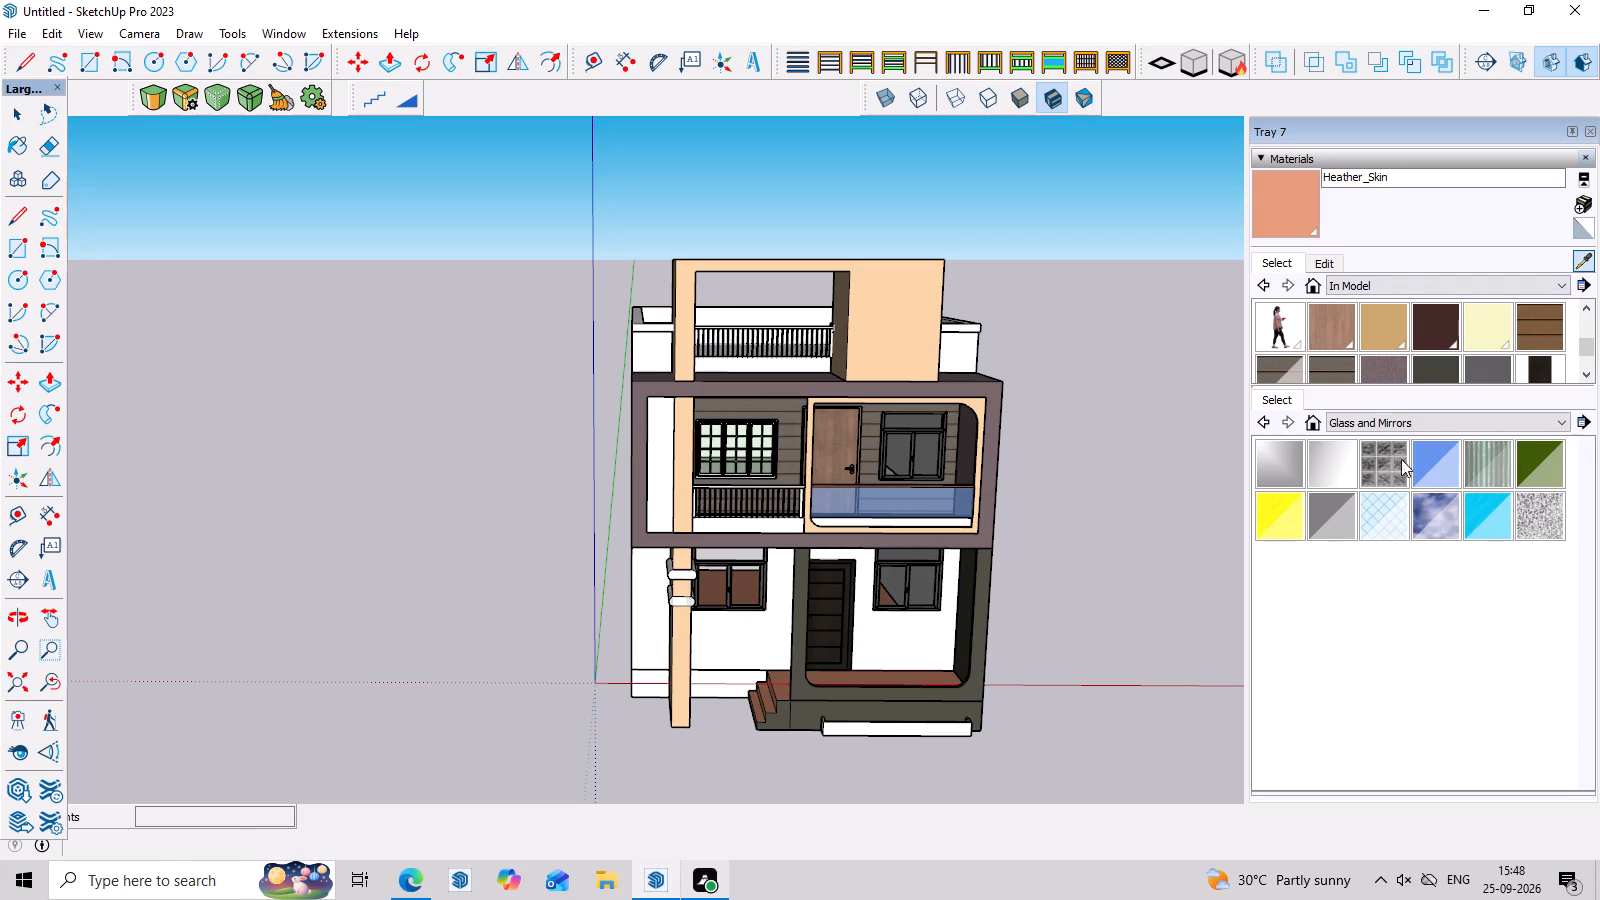
{"action": "left_click", "coordinate": [952, 697]}
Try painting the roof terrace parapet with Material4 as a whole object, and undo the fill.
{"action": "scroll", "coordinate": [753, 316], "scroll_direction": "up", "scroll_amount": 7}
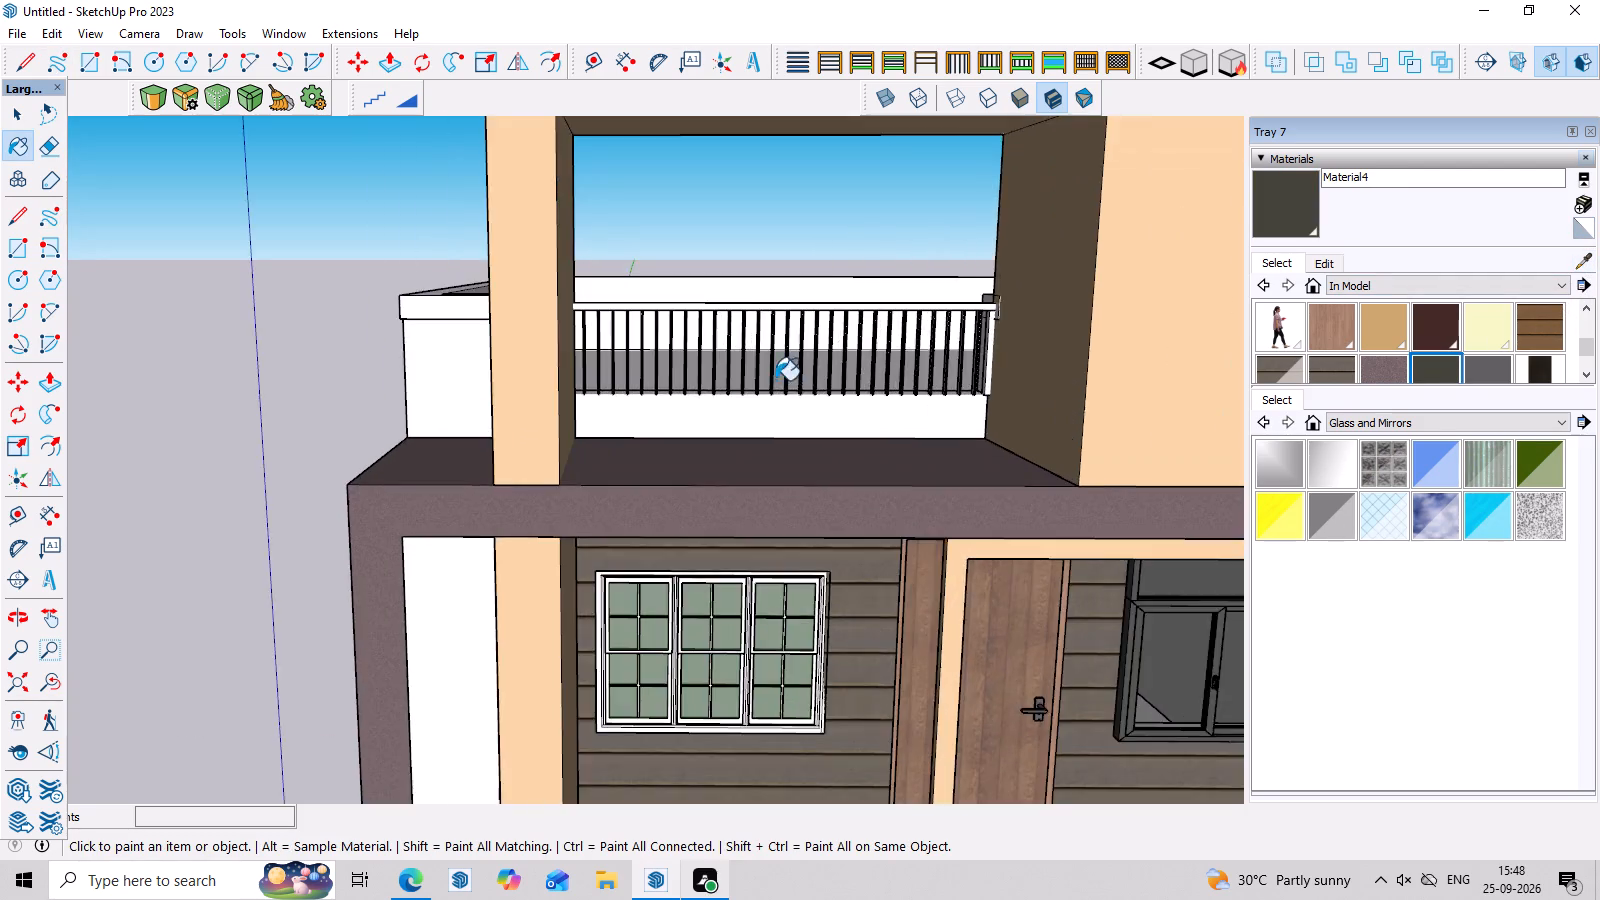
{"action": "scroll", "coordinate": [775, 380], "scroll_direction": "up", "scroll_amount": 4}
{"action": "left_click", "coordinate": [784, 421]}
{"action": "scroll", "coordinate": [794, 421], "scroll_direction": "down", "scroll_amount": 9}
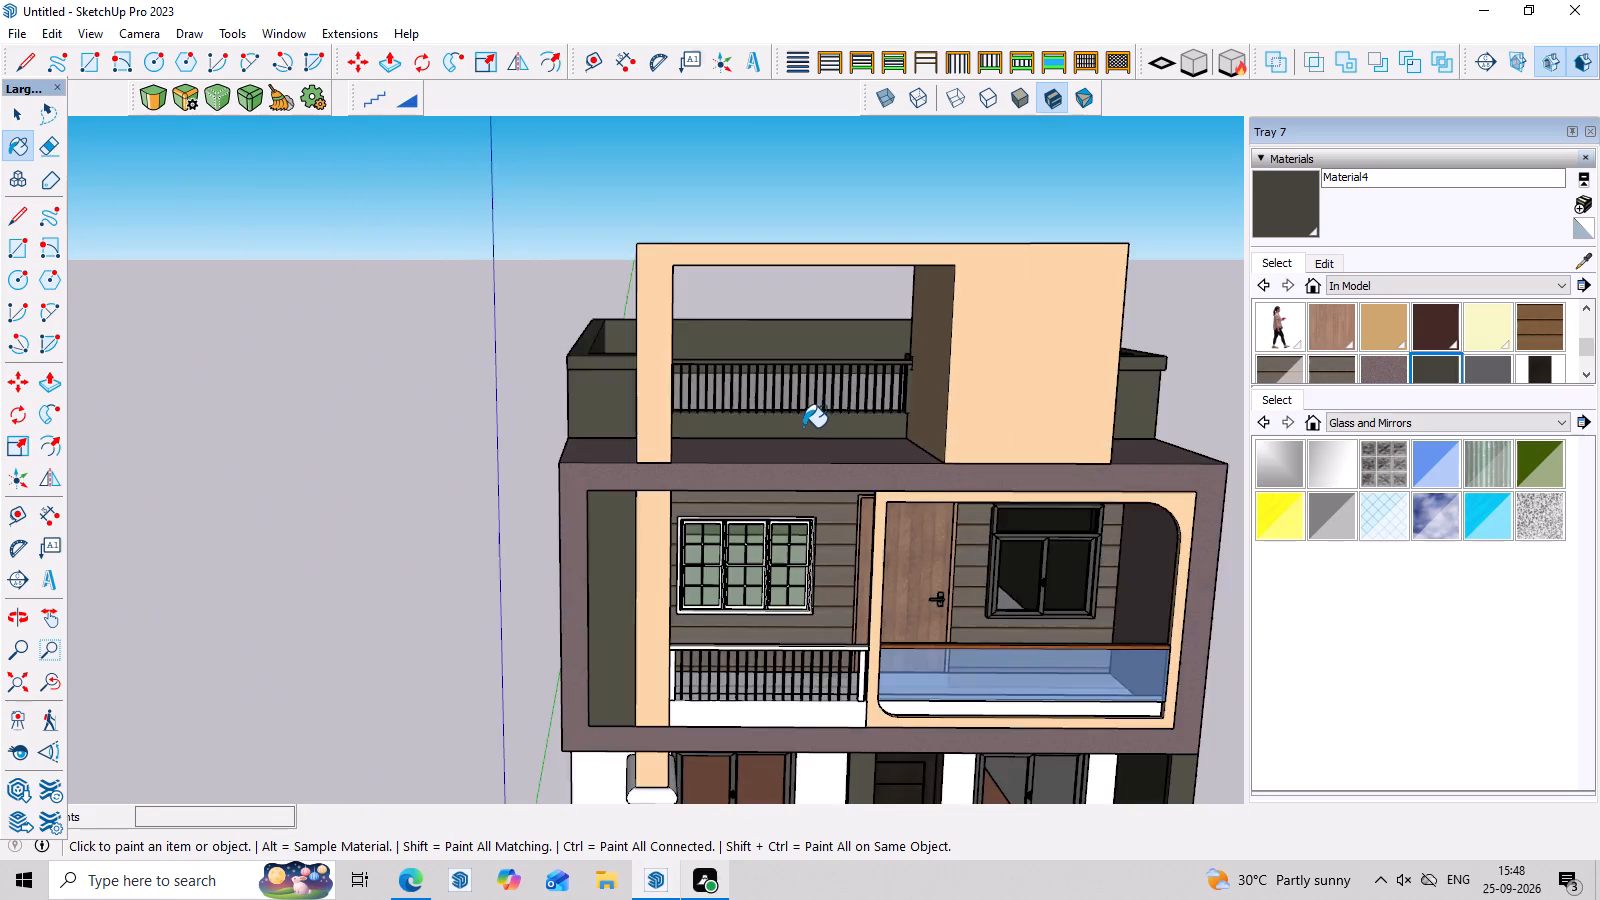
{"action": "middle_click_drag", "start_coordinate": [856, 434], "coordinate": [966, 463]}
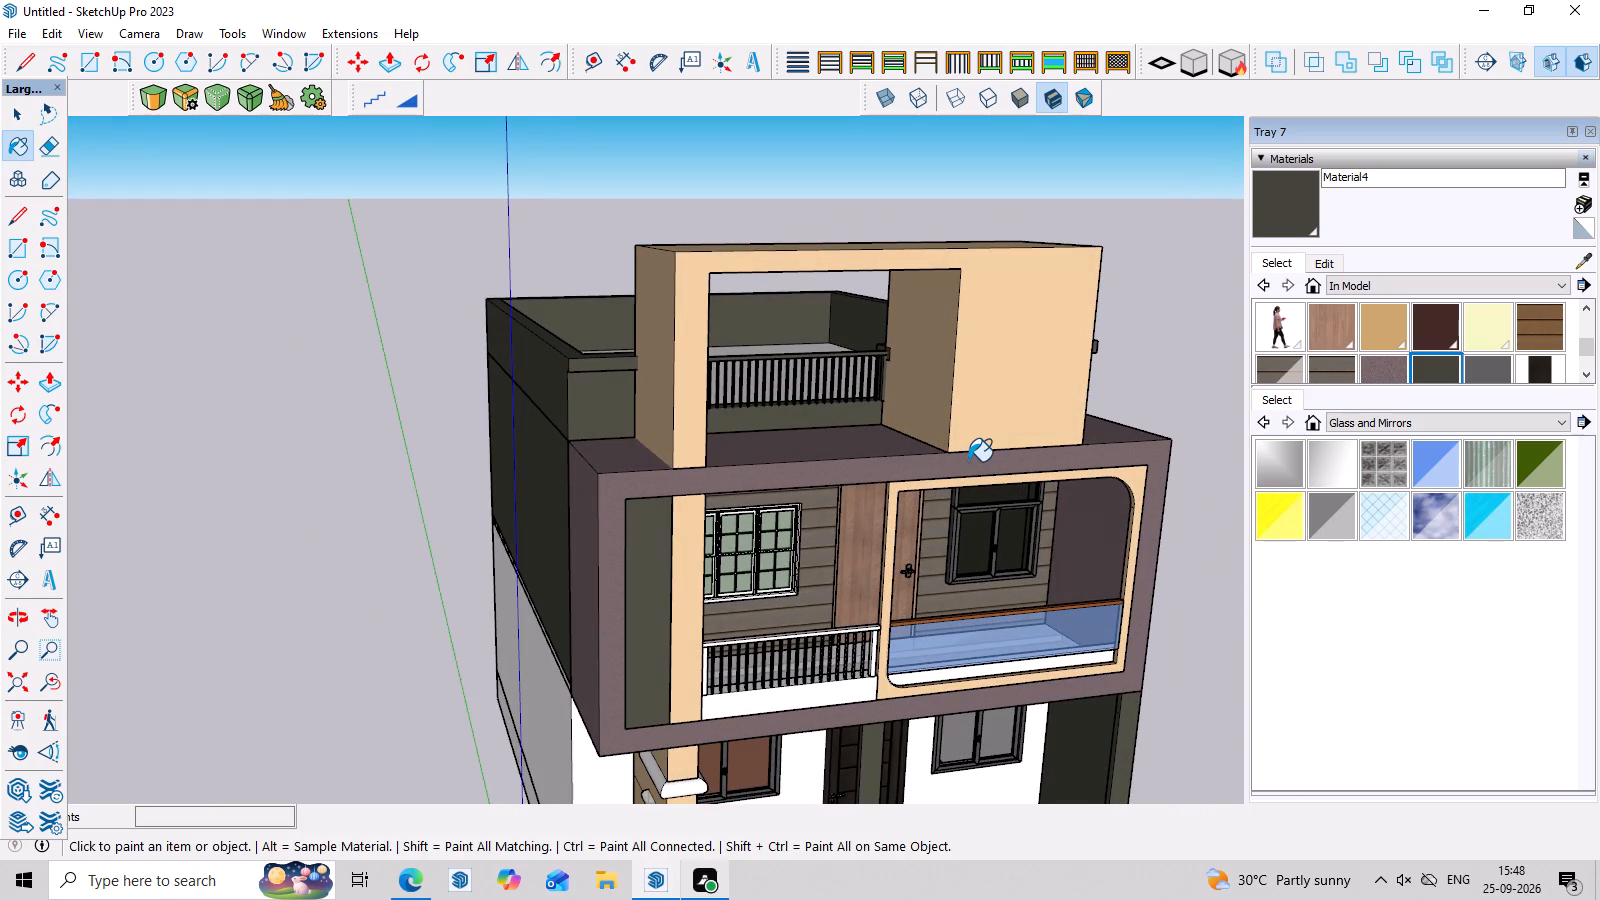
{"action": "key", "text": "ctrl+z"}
Paint only the low wall below the roof terrace railing with Material4, inside its group, and leave the group.
{"action": "scroll", "coordinate": [829, 408], "scroll_direction": "up", "scroll_amount": 3}
{"action": "key", "text": "space"}
{"action": "triple_click", "coordinate": [829, 408]}
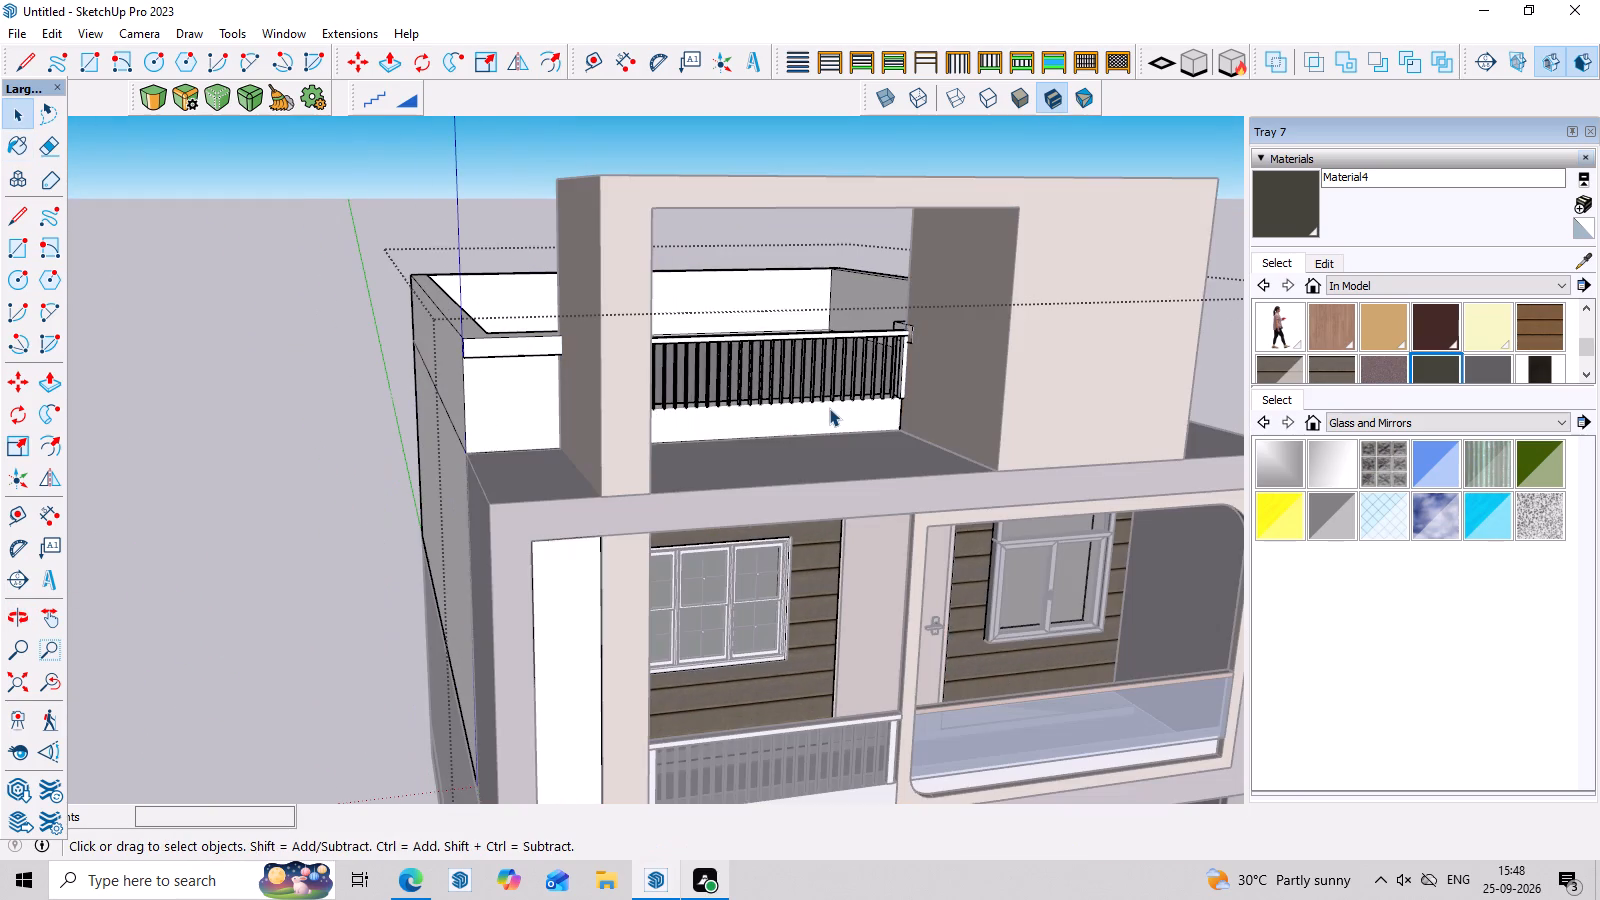
{"action": "left_click", "coordinate": [829, 408]}
{"action": "scroll", "coordinate": [829, 408], "scroll_direction": "up", "scroll_amount": 4}
{"action": "double_click", "coordinate": [829, 408]}
{"action": "scroll", "coordinate": [840, 415], "scroll_direction": "up", "scroll_amount": 3}
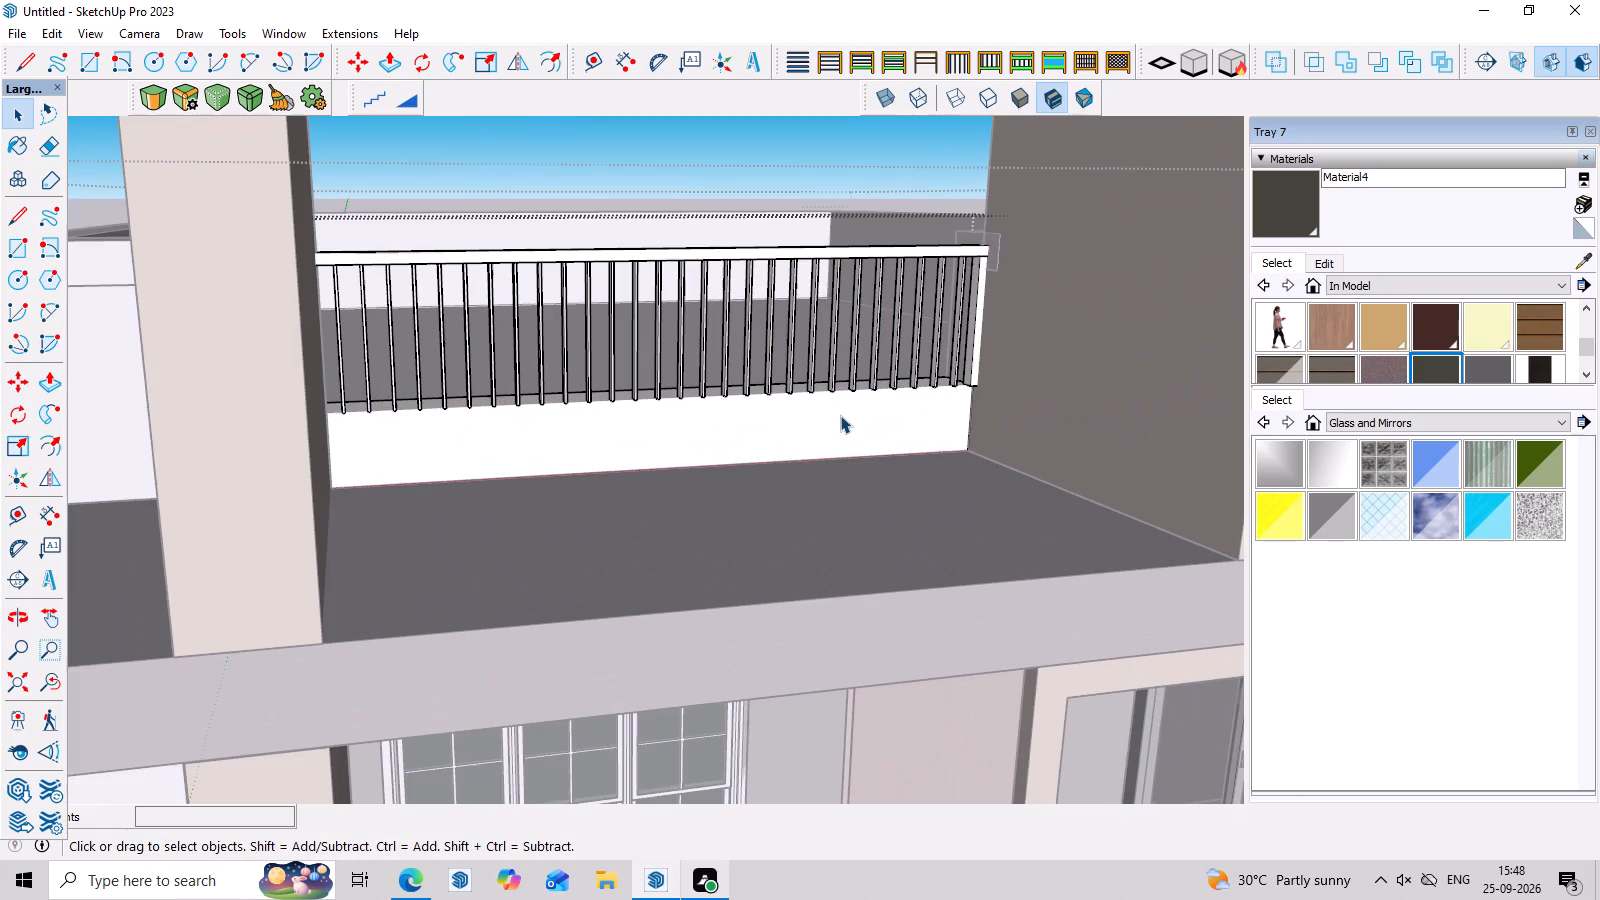
{"action": "double_click", "coordinate": [841, 415]}
{"action": "triple_click", "coordinate": [841, 415]}
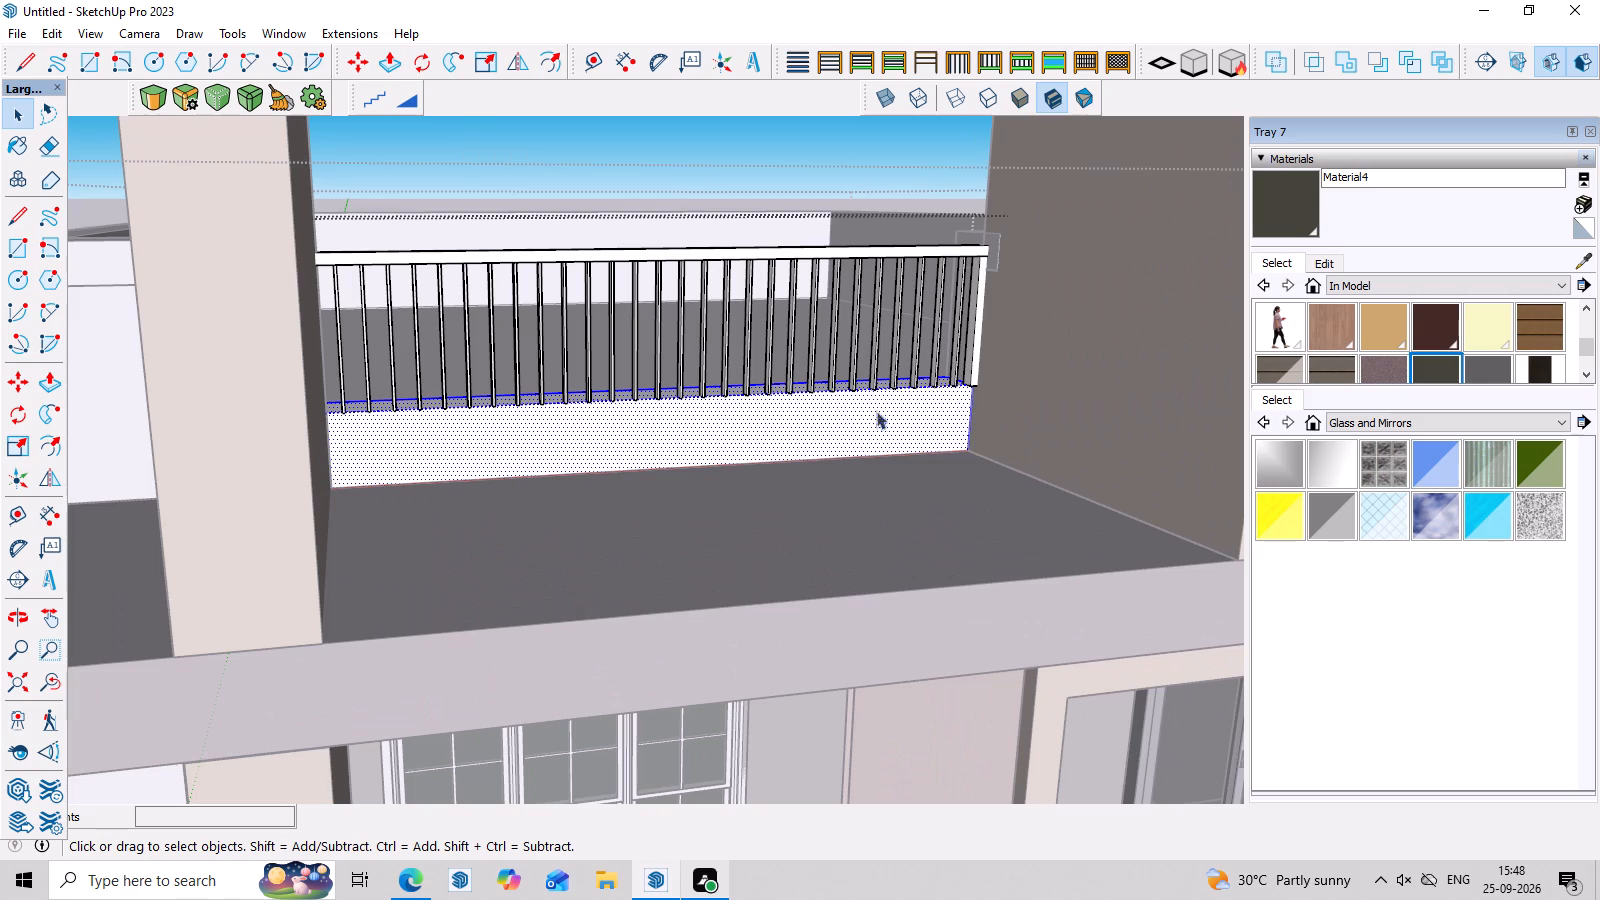
{"action": "left_click", "coordinate": [1277, 203]}
{"action": "left_click", "coordinate": [891, 406]}
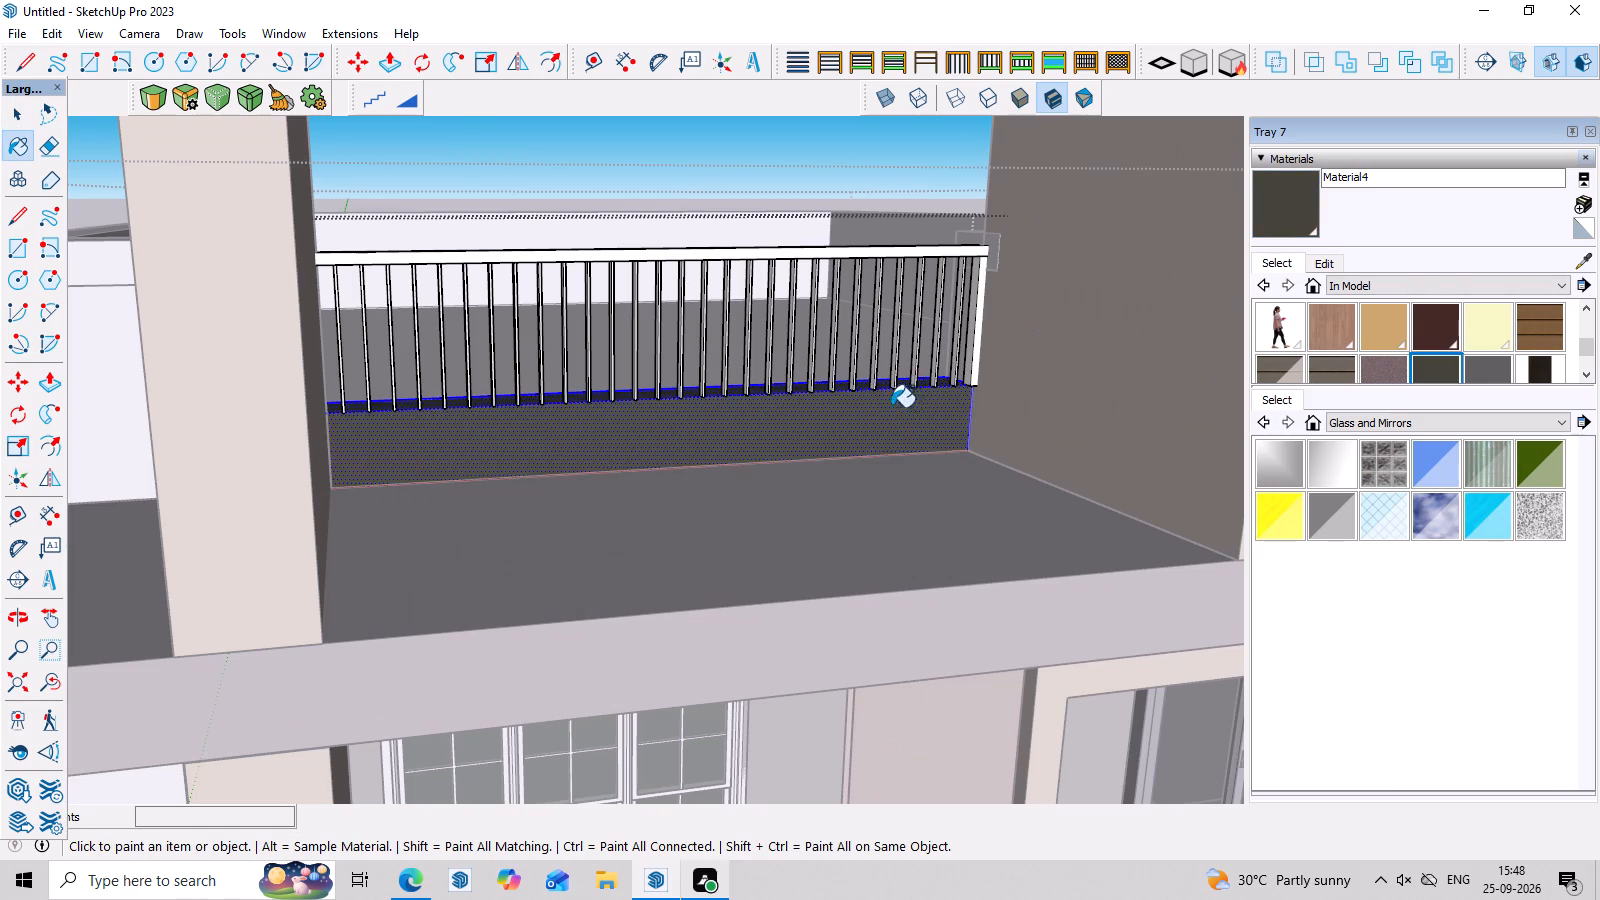
{"action": "scroll", "coordinate": [806, 399], "scroll_direction": "down", "scroll_amount": 12}
{"action": "key", "text": "space"}
{"action": "left_click", "coordinate": [1109, 286]}
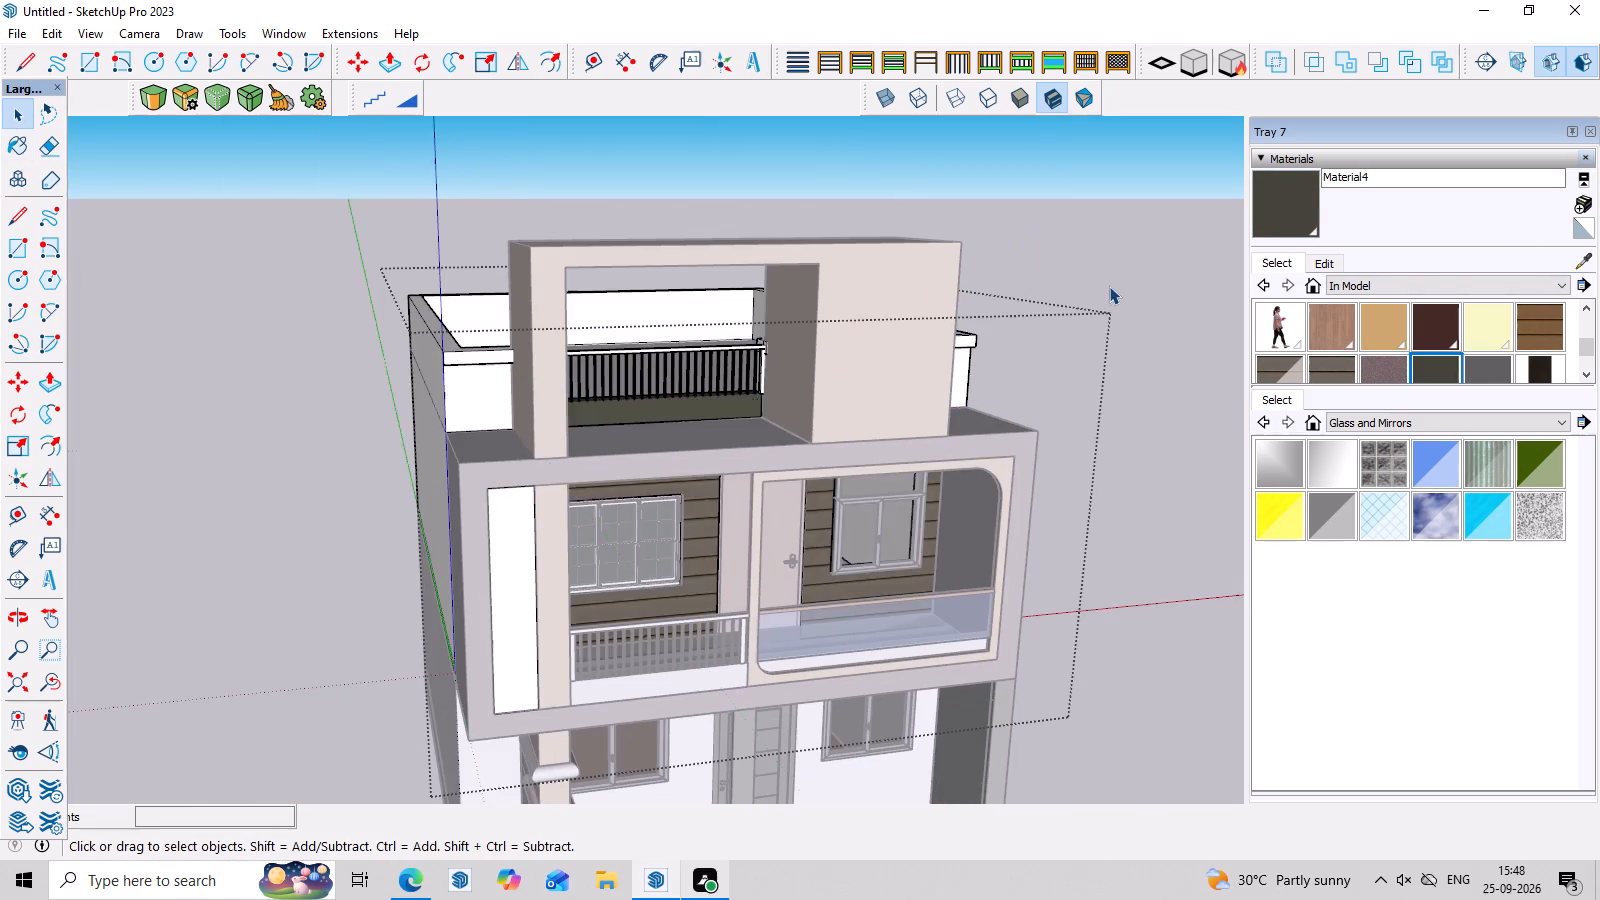
{"action": "scroll", "coordinate": [578, 294], "scroll_direction": "down", "scroll_amount": 8}
{"action": "middle_click_drag", "start_coordinate": [723, 359], "coordinate": [613, 325]}
{"action": "left_click", "coordinate": [957, 381]}
Review the front facade from below, from above and close up, with attention to the roof terrace's low wall.
{"action": "scroll", "coordinate": [942, 403], "scroll_direction": "down", "scroll_amount": 3}
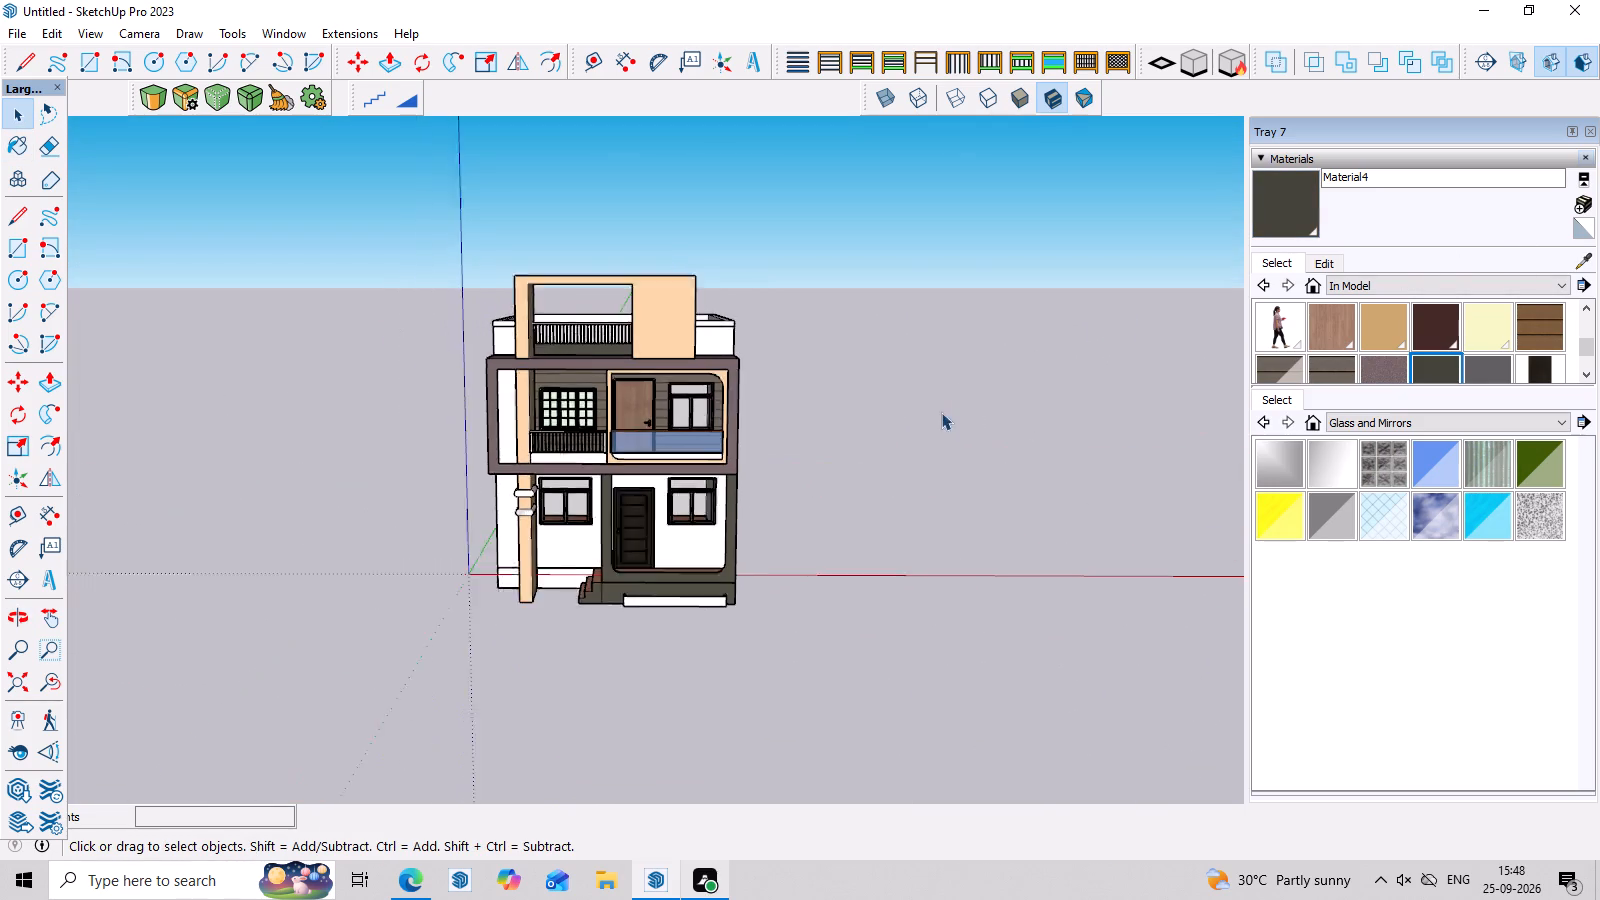
{"action": "middle_click_drag", "start_coordinate": [879, 452], "coordinate": [867, 337]}
{"action": "scroll", "coordinate": [653, 350], "scroll_direction": "up", "scroll_amount": 8}
{"action": "middle_click_drag", "start_coordinate": [1156, 346], "coordinate": [1179, 466]}
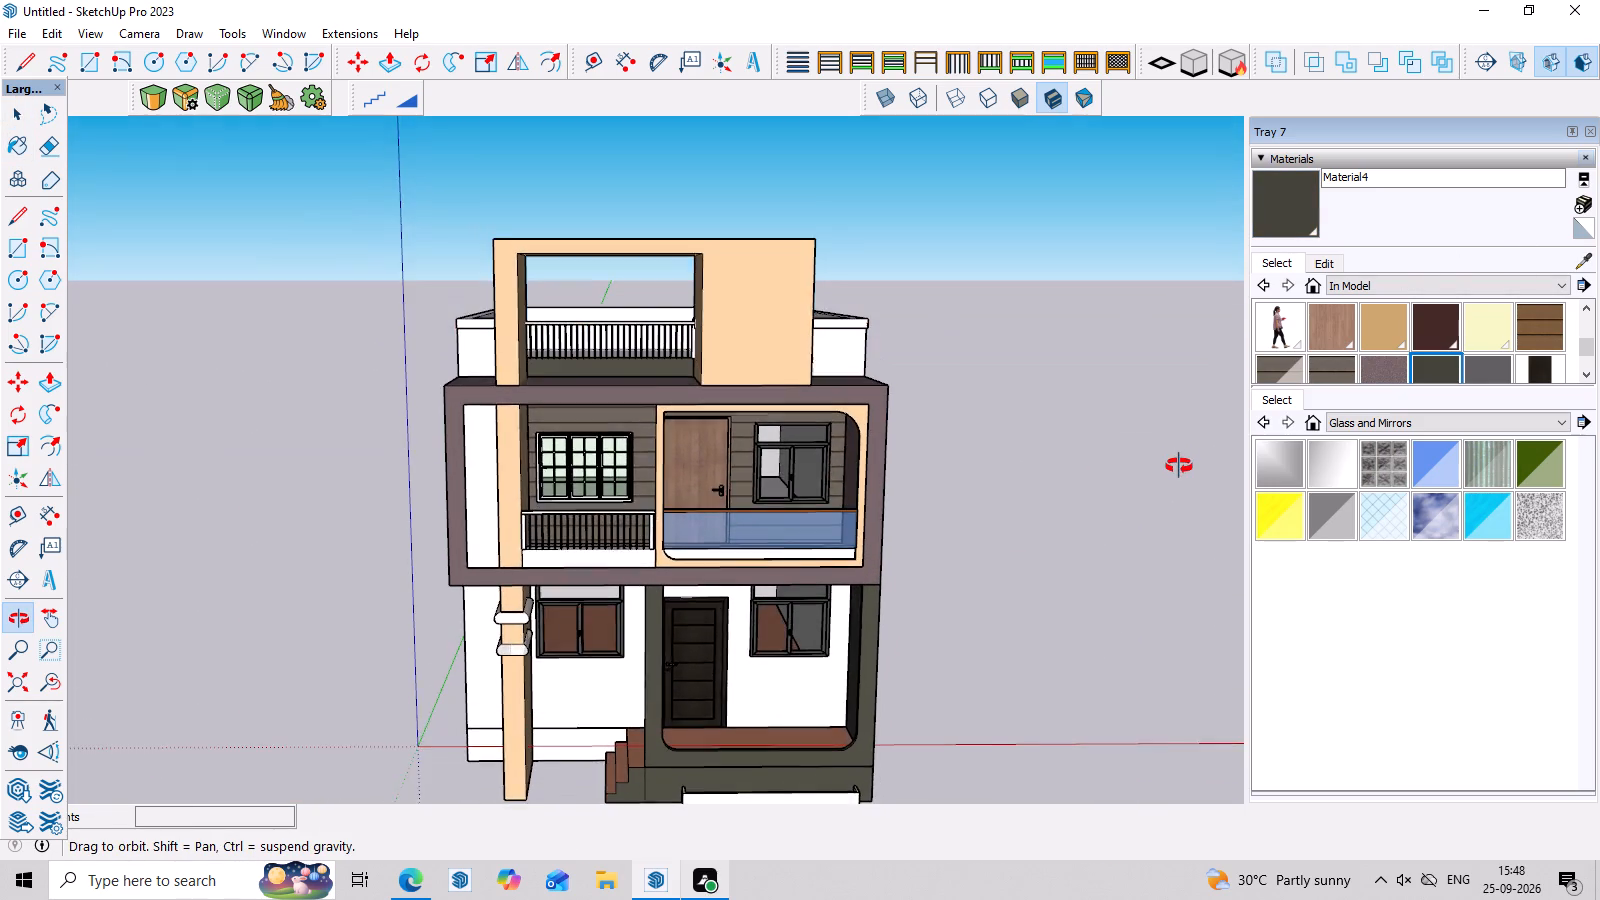
{"action": "middle_click_drag", "start_coordinate": [1179, 466], "coordinate": [1169, 437]}
{"action": "scroll", "coordinate": [1028, 372], "scroll_direction": "down", "scroll_amount": 3}
{"action": "middle_click_drag", "start_coordinate": [1039, 360], "coordinate": [1039, 349]}
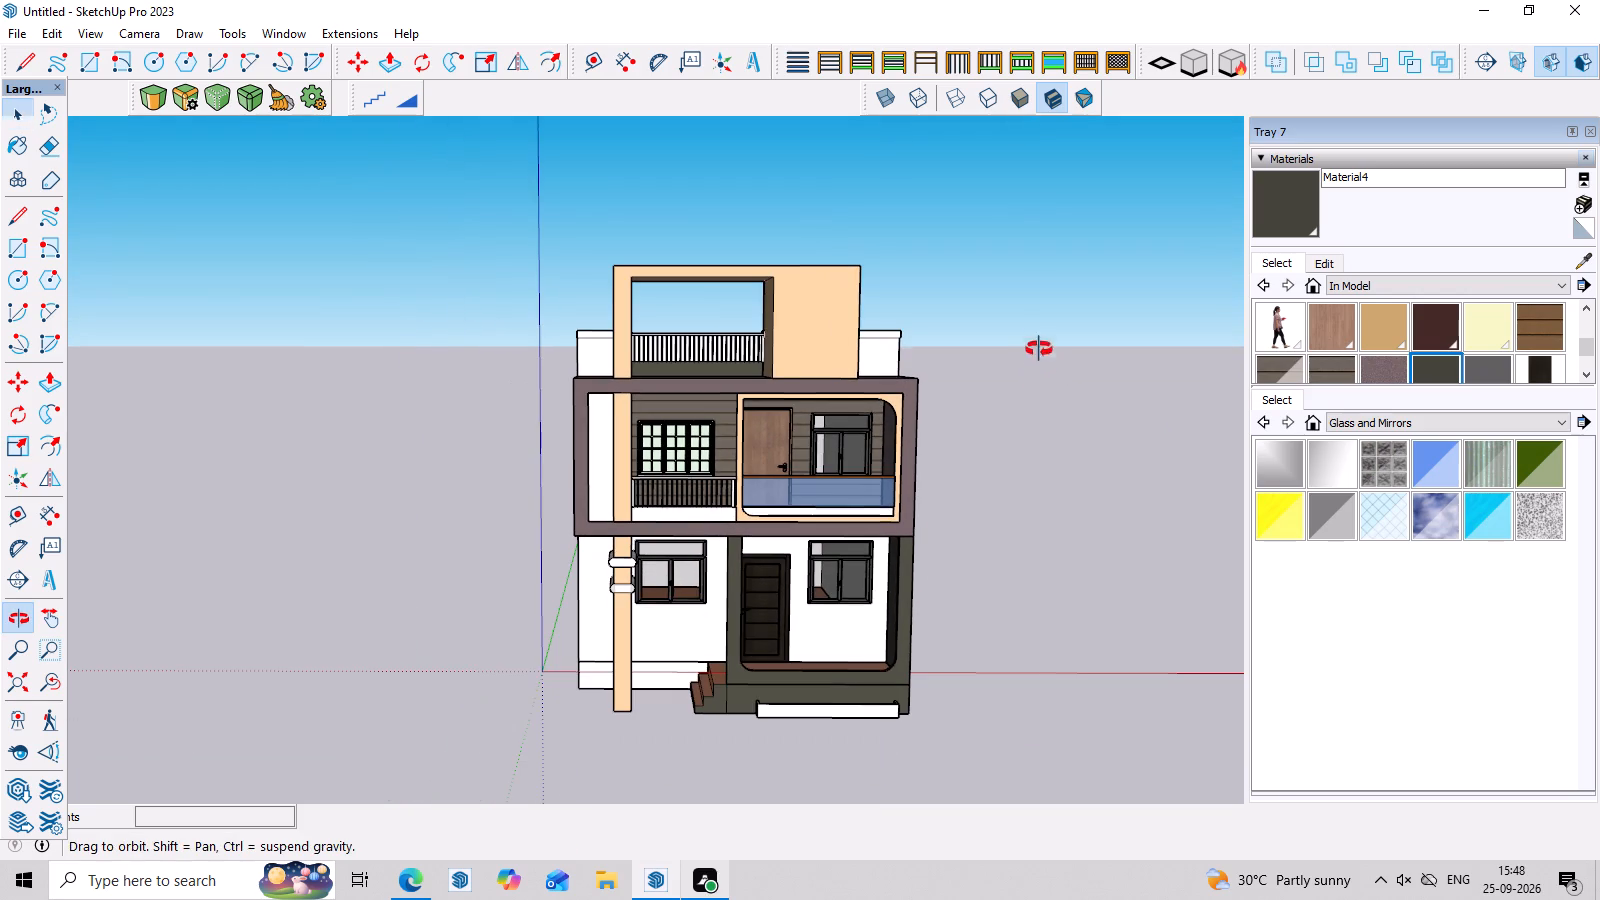
{"action": "middle_click_drag", "start_coordinate": [1039, 349], "coordinate": [1039, 338]}
{"action": "scroll", "coordinate": [922, 391], "scroll_direction": "up", "scroll_amount": 6}
{"action": "middle_click_drag", "start_coordinate": [933, 355], "coordinate": [940, 417]}
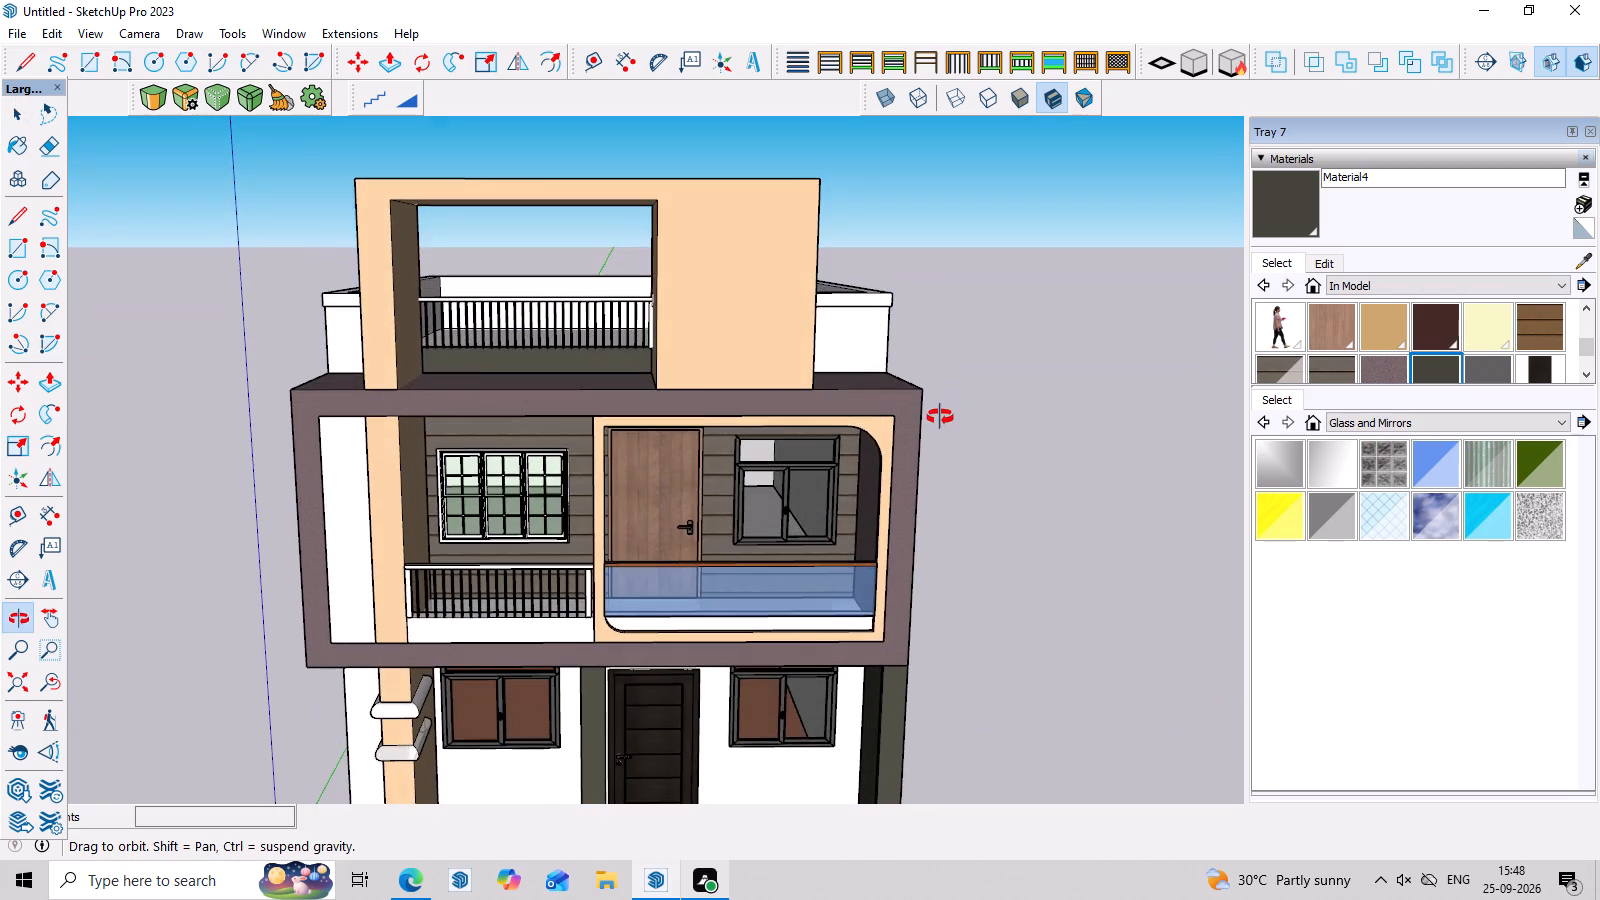
{"action": "middle_click_drag", "start_coordinate": [940, 417], "coordinate": [922, 359]}
{"action": "scroll", "coordinate": [921, 353], "scroll_direction": "down", "scroll_amount": 7}
{"action": "middle_click_drag", "start_coordinate": [979, 415], "coordinate": [983, 452]}
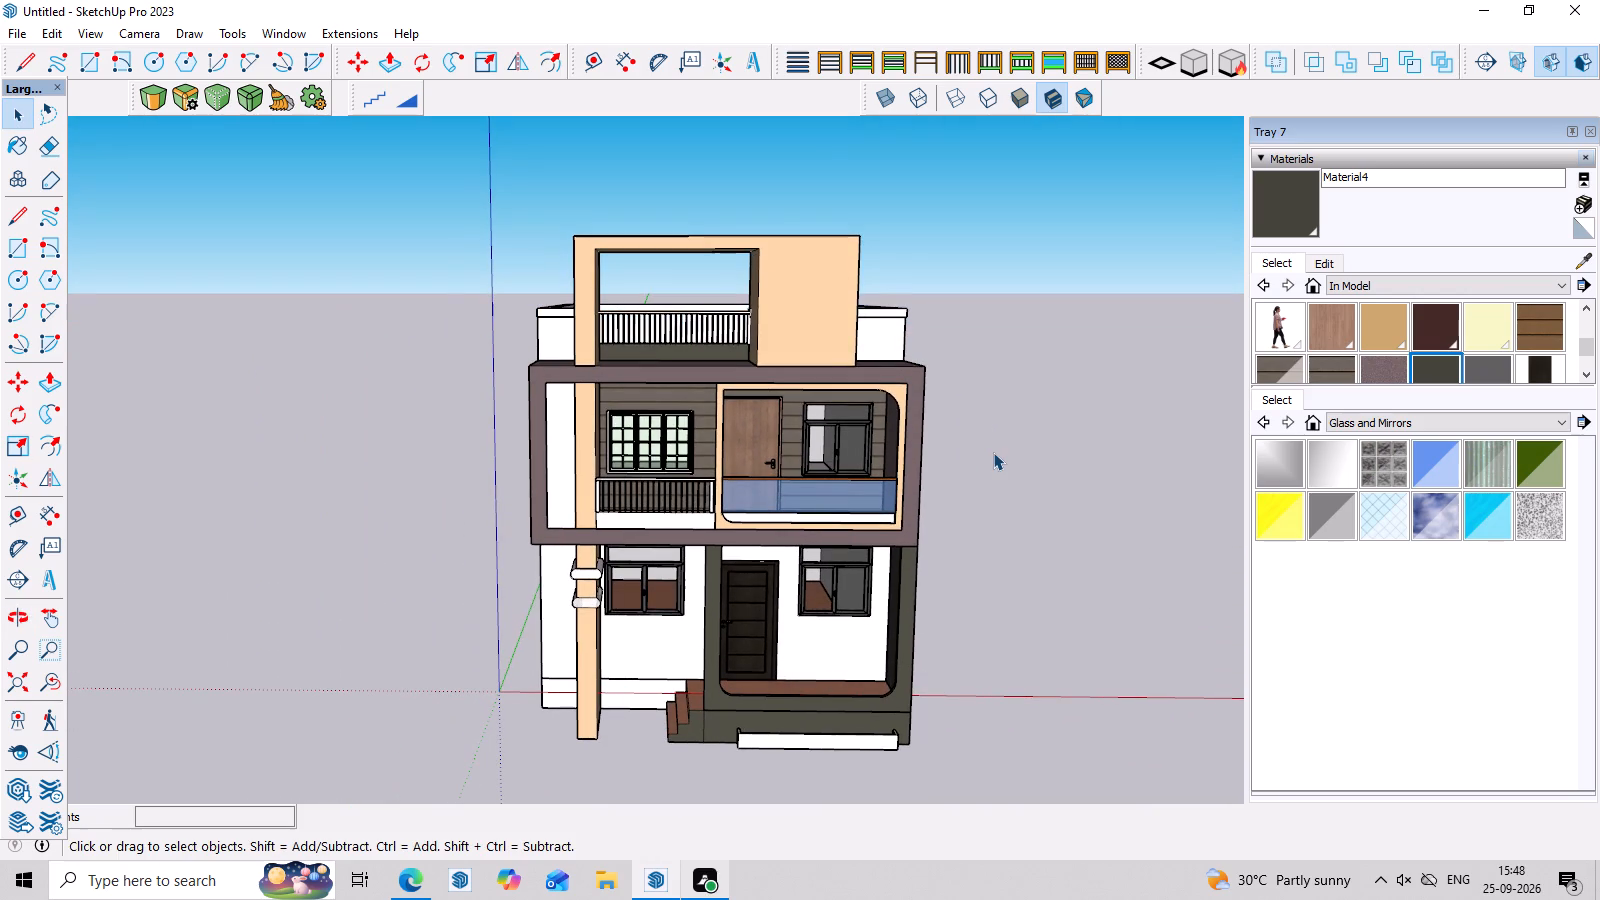
{"action": "scroll", "coordinate": [993, 452], "scroll_direction": "up", "scroll_amount": 3}
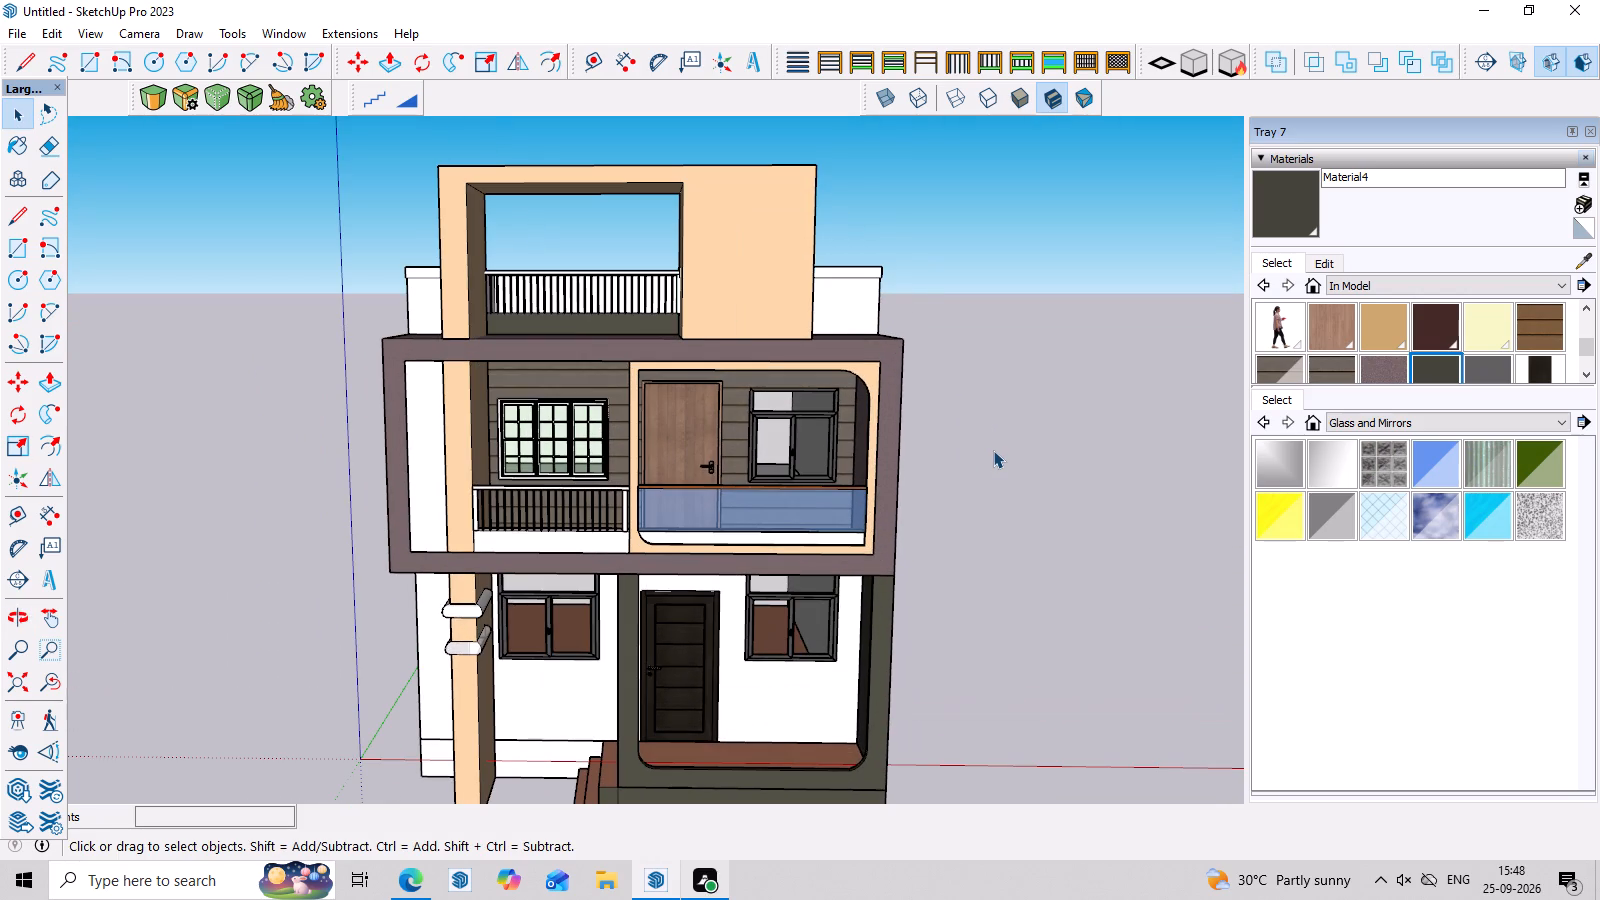
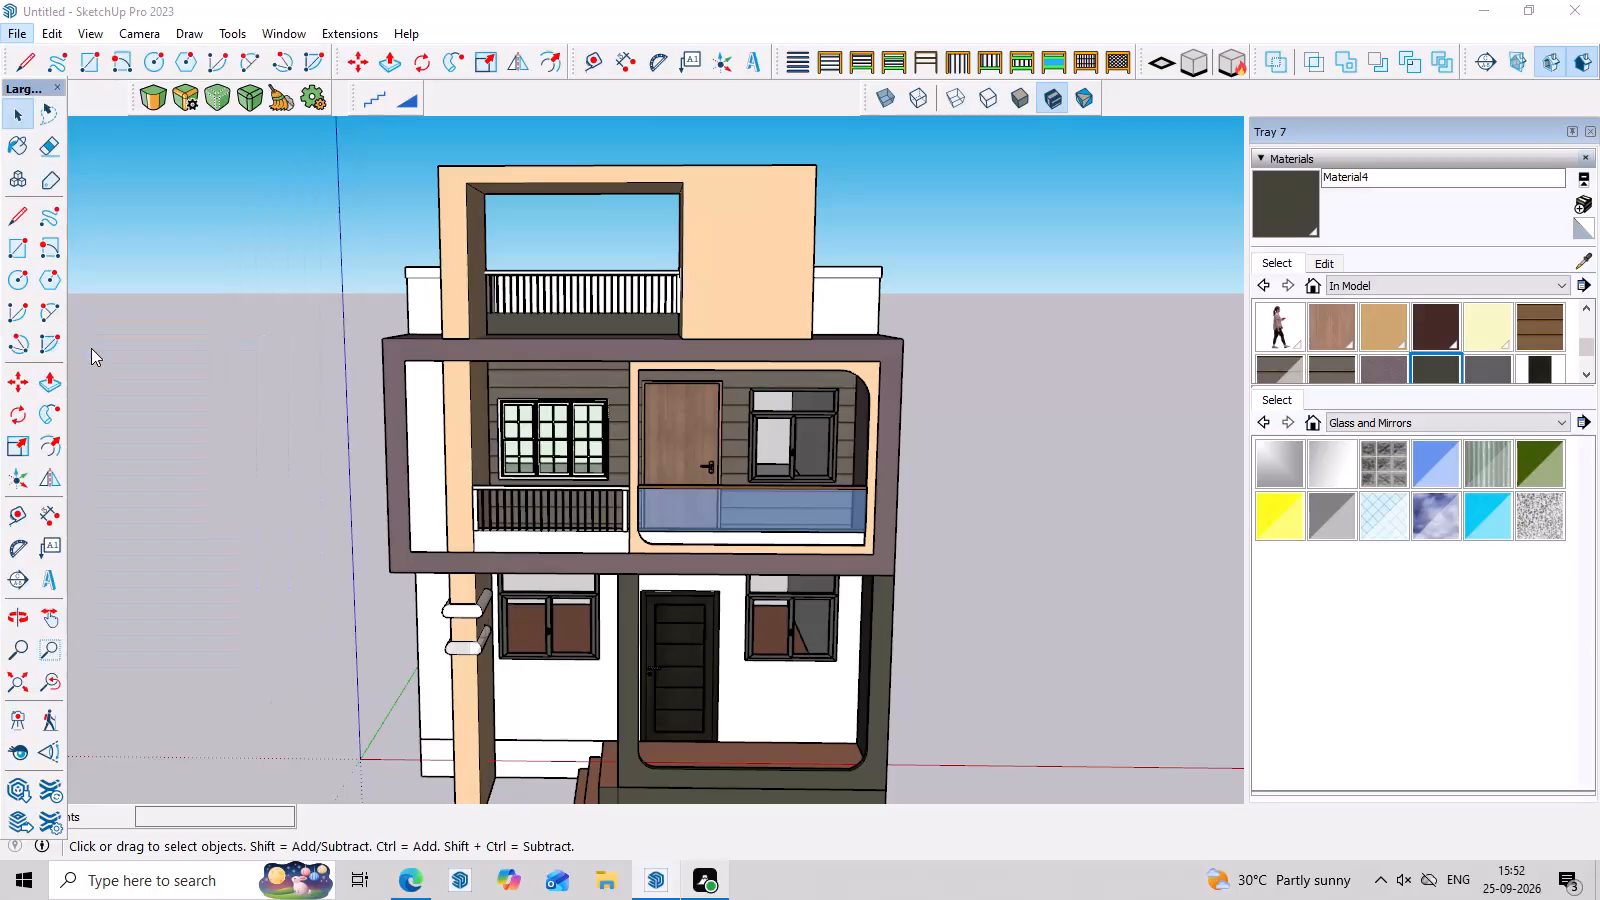
Import the 13020.+Free+Sketchup+Plant+Model+Download file from Downloads and place it on the open ground beside the house.
{"action": "scroll", "coordinate": [116, 134], "scroll_direction": "up", "scroll_amount": 6}
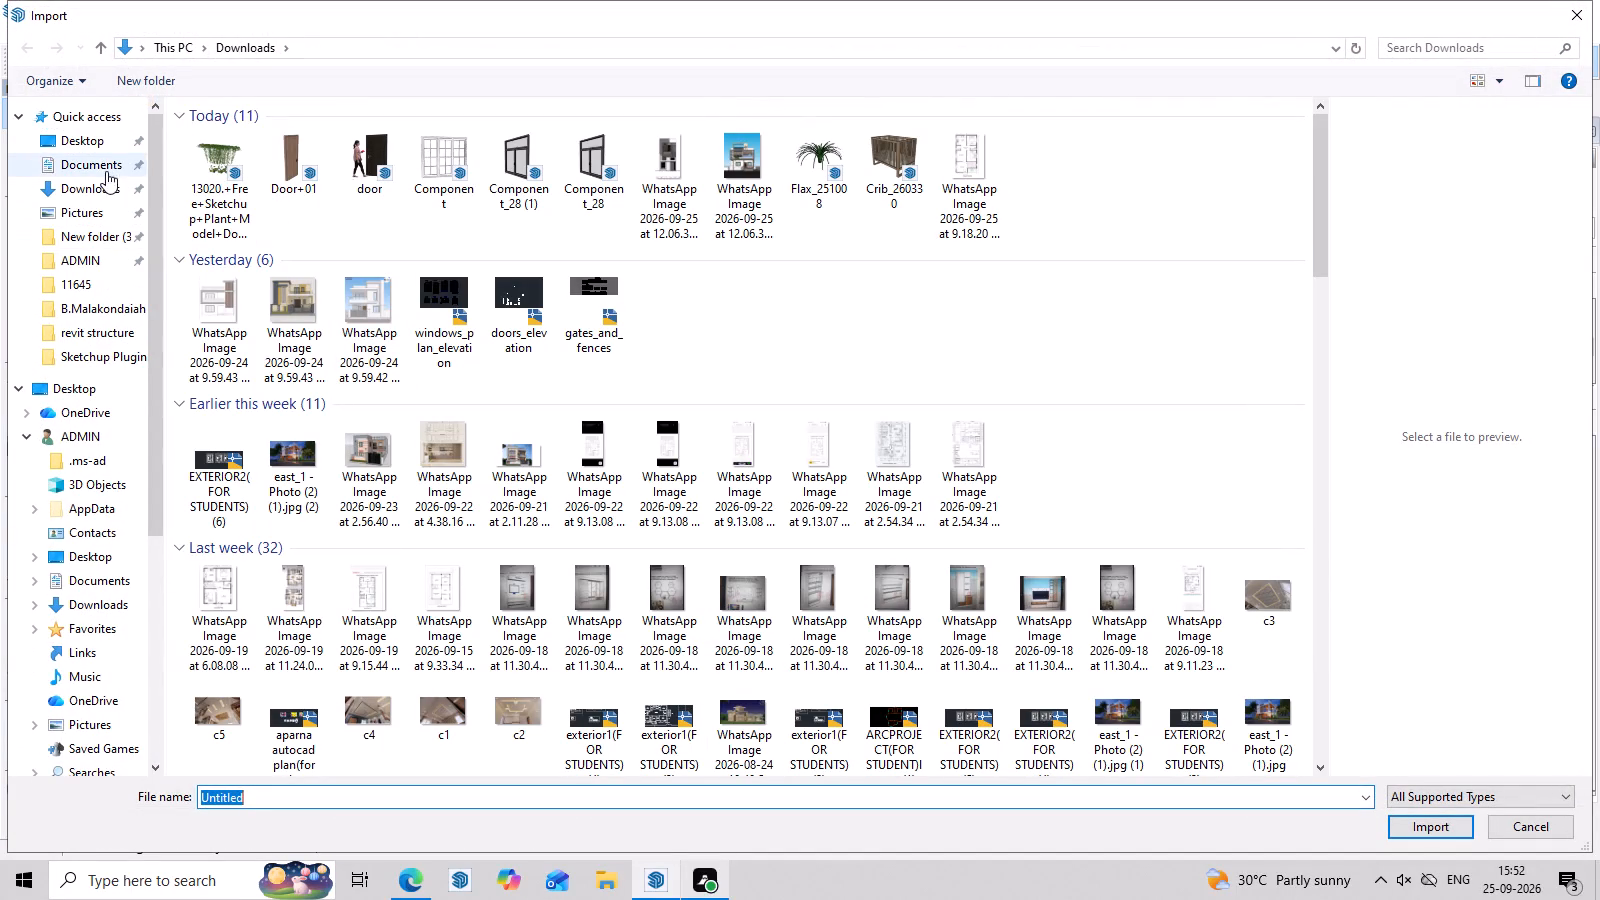
{"action": "left_click", "coordinate": [106, 184]}
{"action": "left_click", "coordinate": [211, 150]}
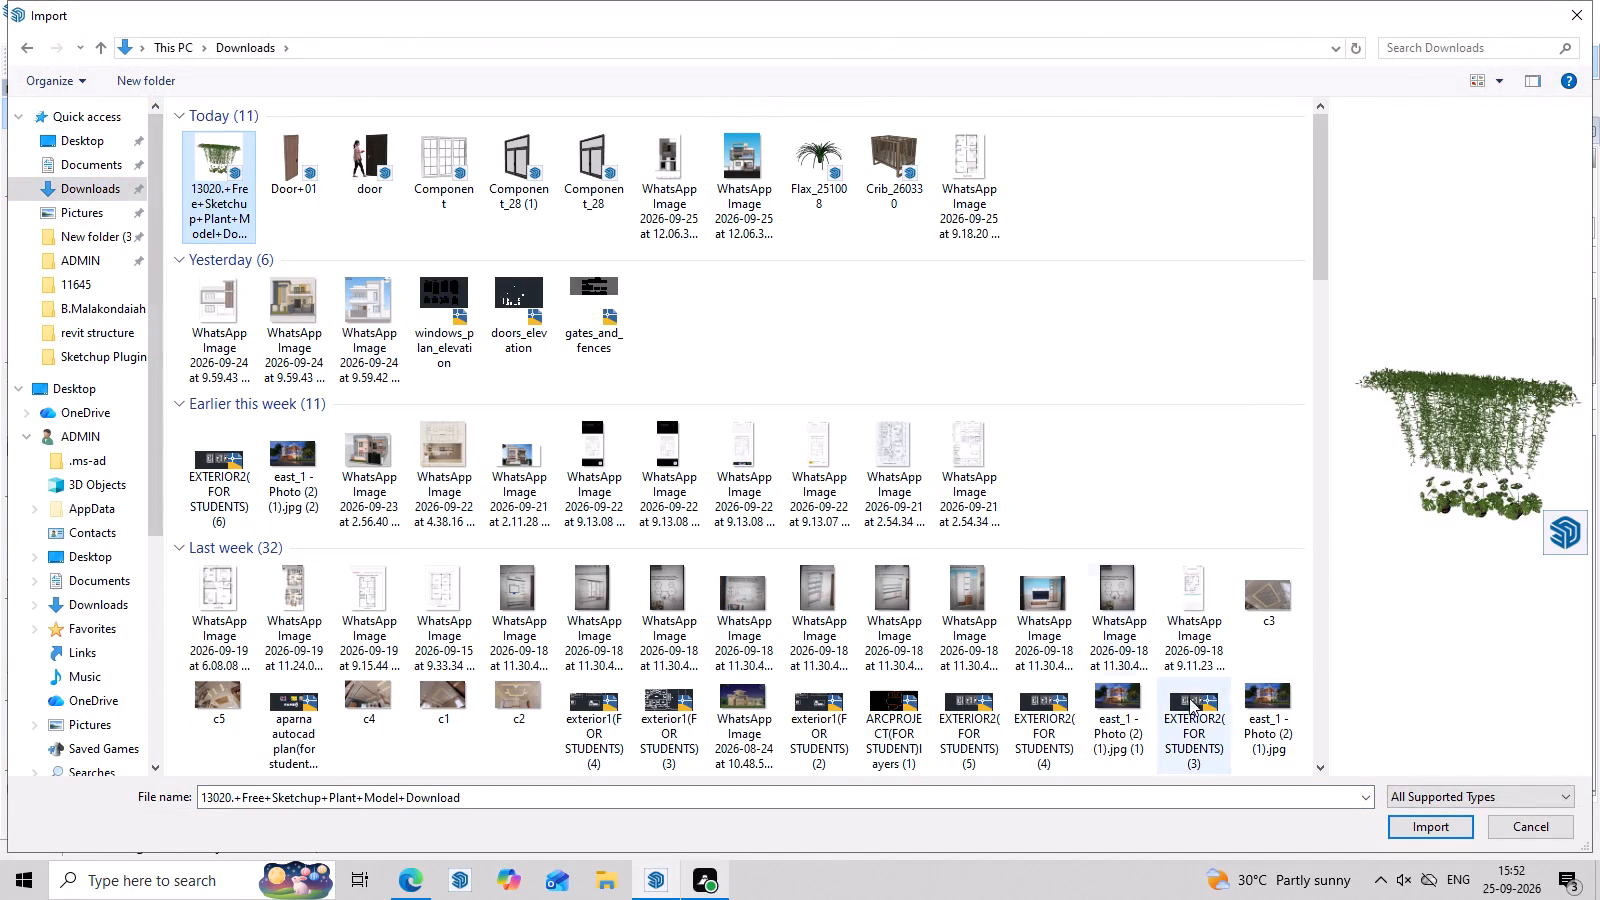
{"action": "left_click", "coordinate": [1410, 818]}
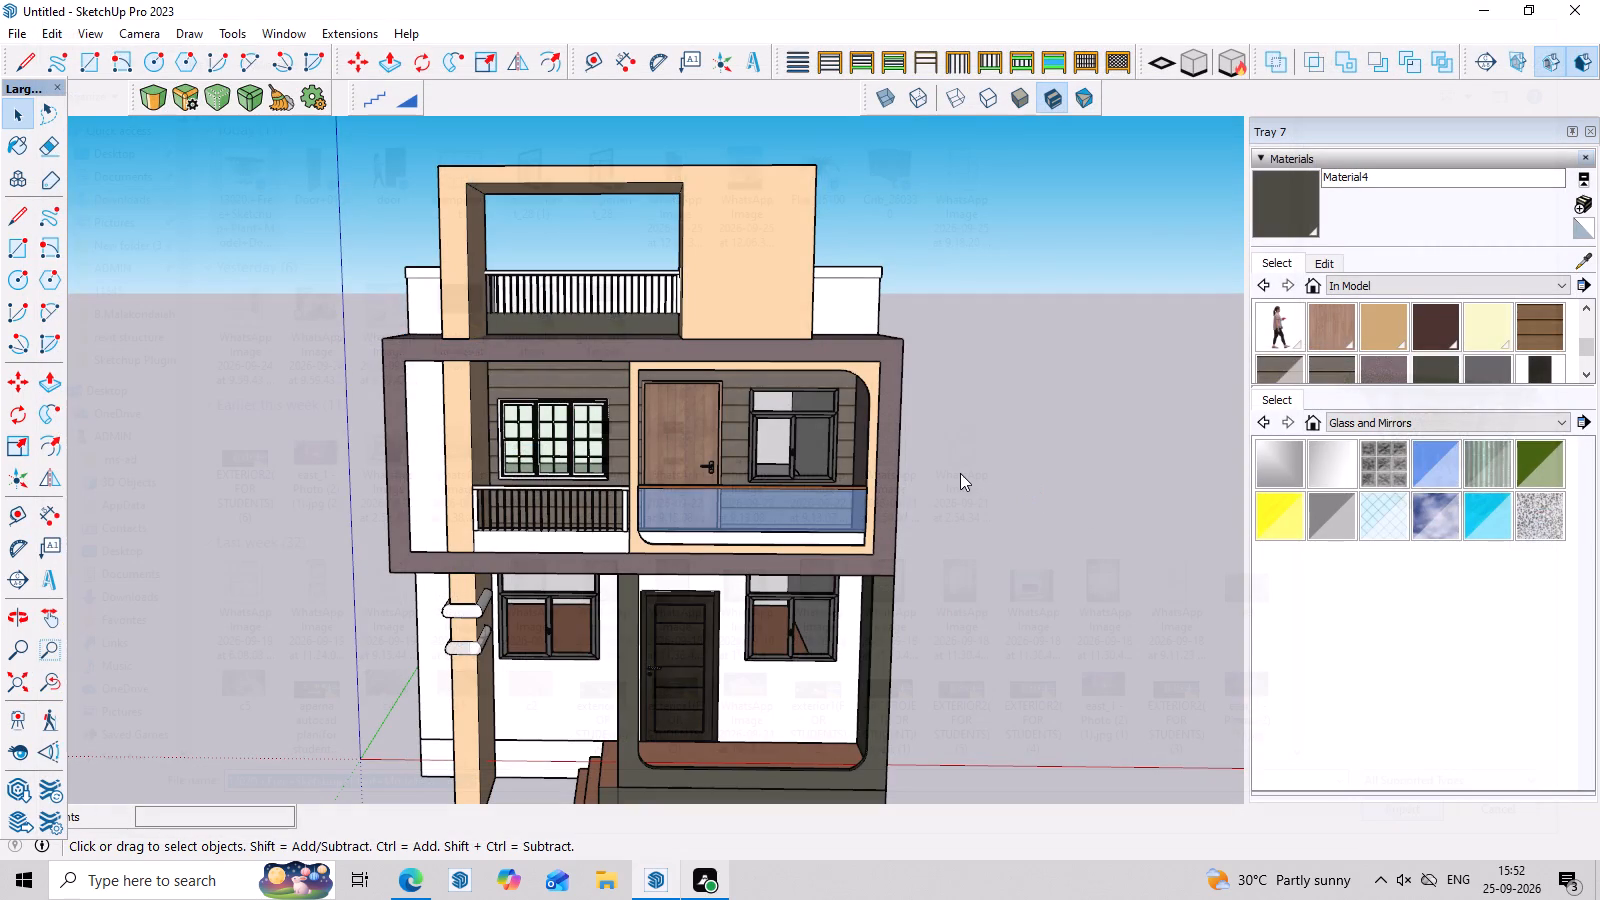
{"action": "scroll", "coordinate": [959, 473], "scroll_direction": "down", "scroll_amount": 11}
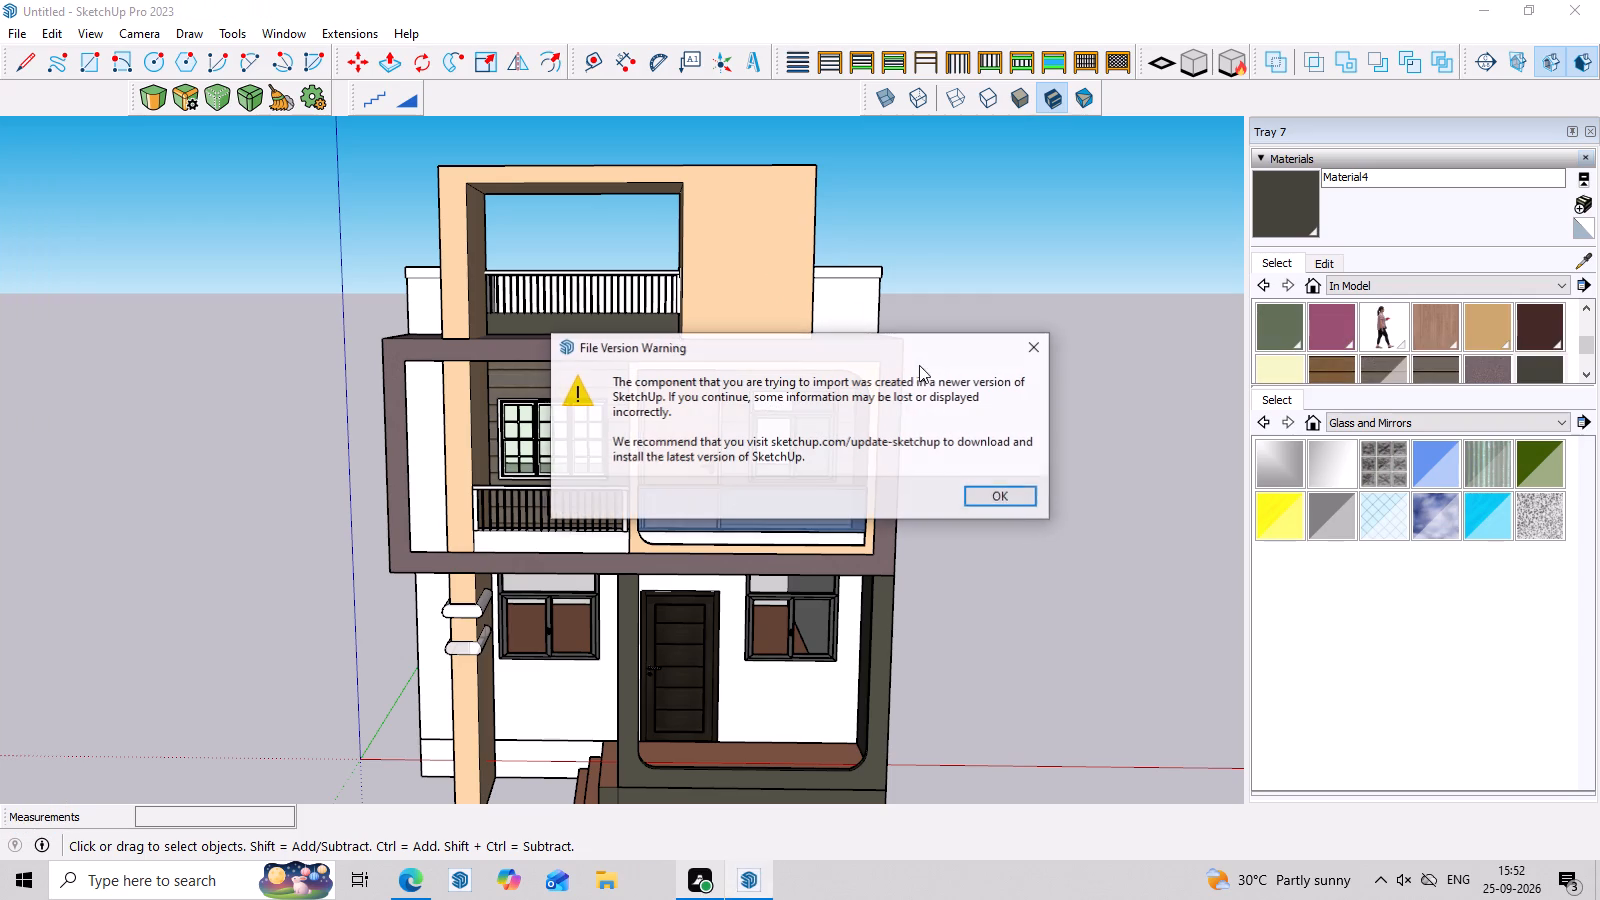
{"action": "left_click", "coordinate": [1001, 496]}
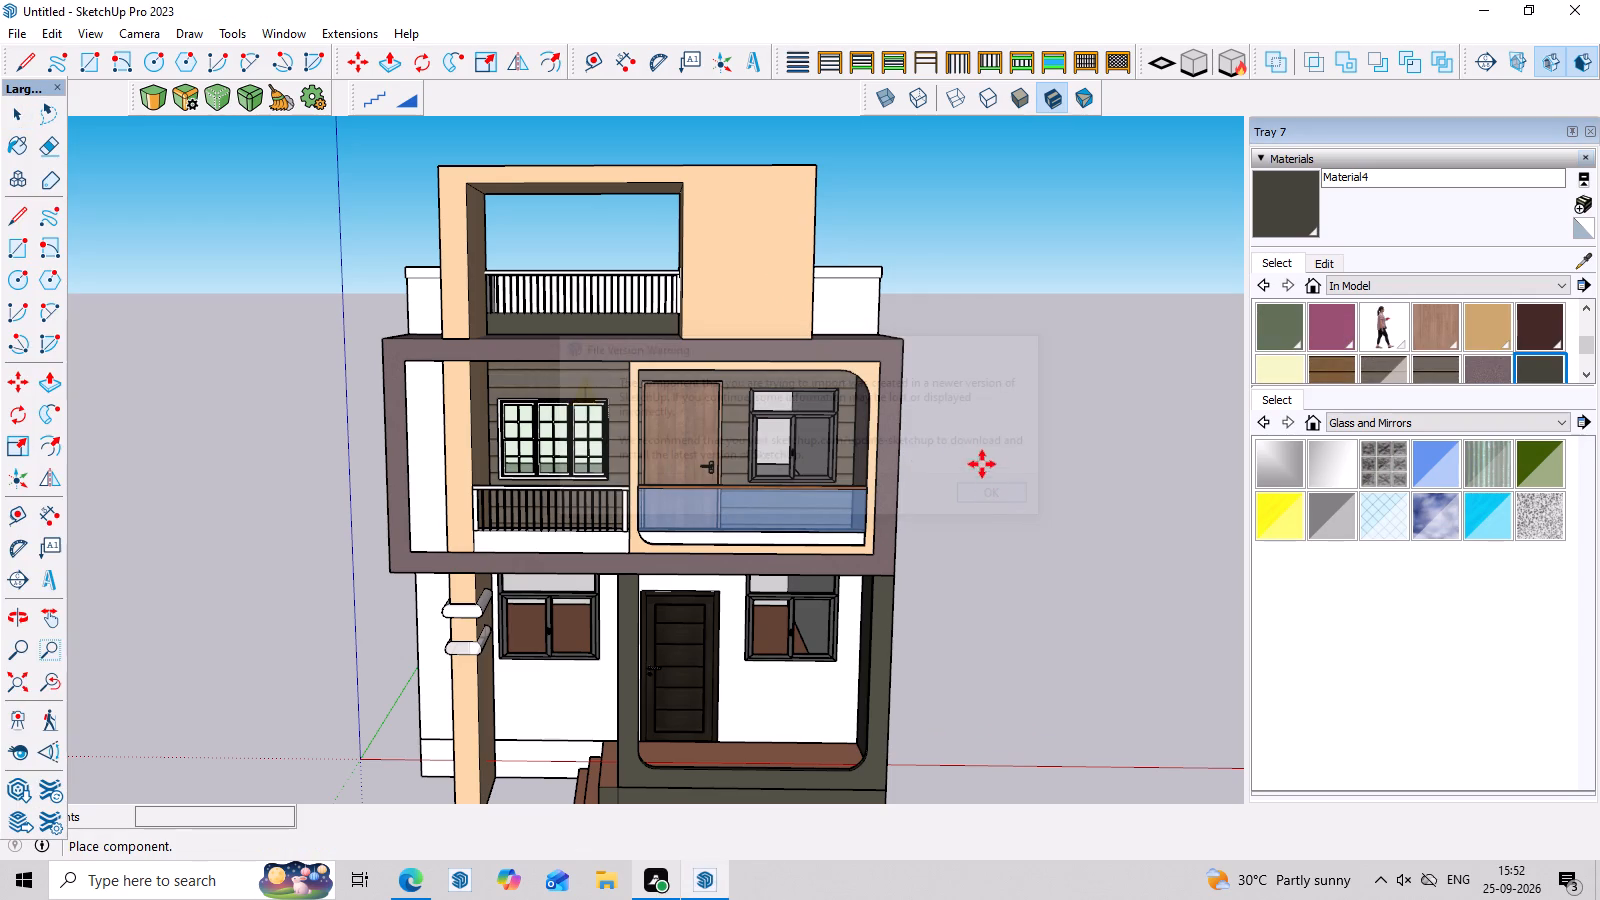
{"action": "scroll", "coordinate": [871, 463], "scroll_direction": "down", "scroll_amount": 3}
{"action": "scroll", "coordinate": [708, 448], "scroll_direction": "down", "scroll_amount": 16}
{"action": "scroll", "coordinate": [881, 360], "scroll_direction": "down", "scroll_amount": 5}
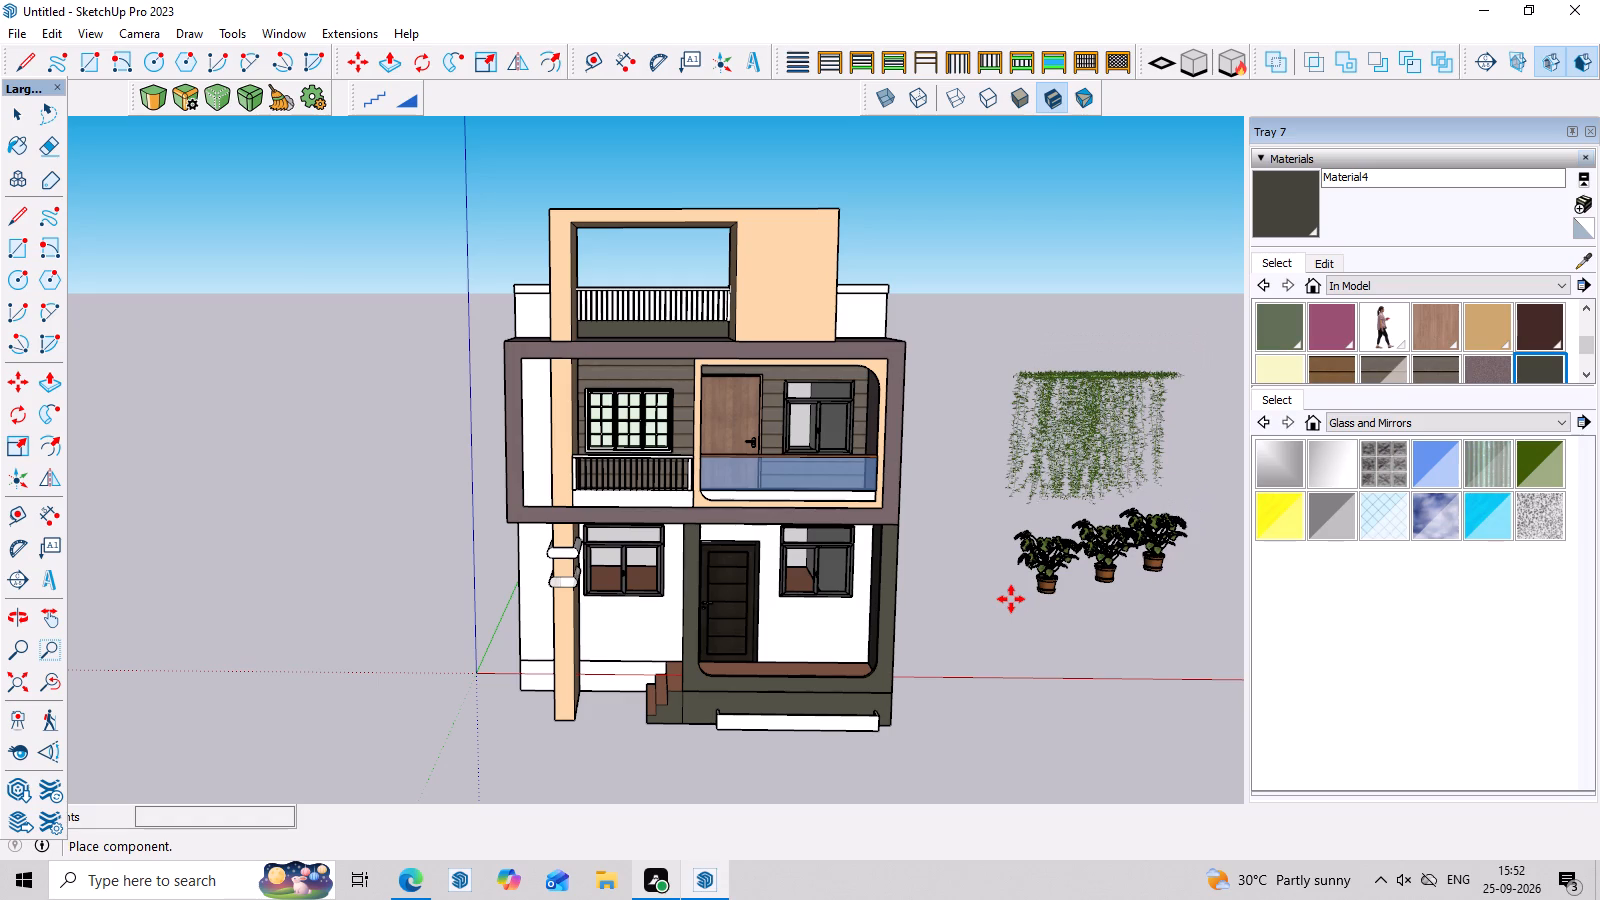
{"action": "left_click", "coordinate": [1011, 599]}
Explode the imported plant component so the hanging vines and potted plants are separate objects.
{"action": "scroll", "coordinate": [916, 320], "scroll_direction": "down", "scroll_amount": 4}
{"action": "scroll", "coordinate": [1163, 408], "scroll_direction": "up", "scroll_amount": 8}
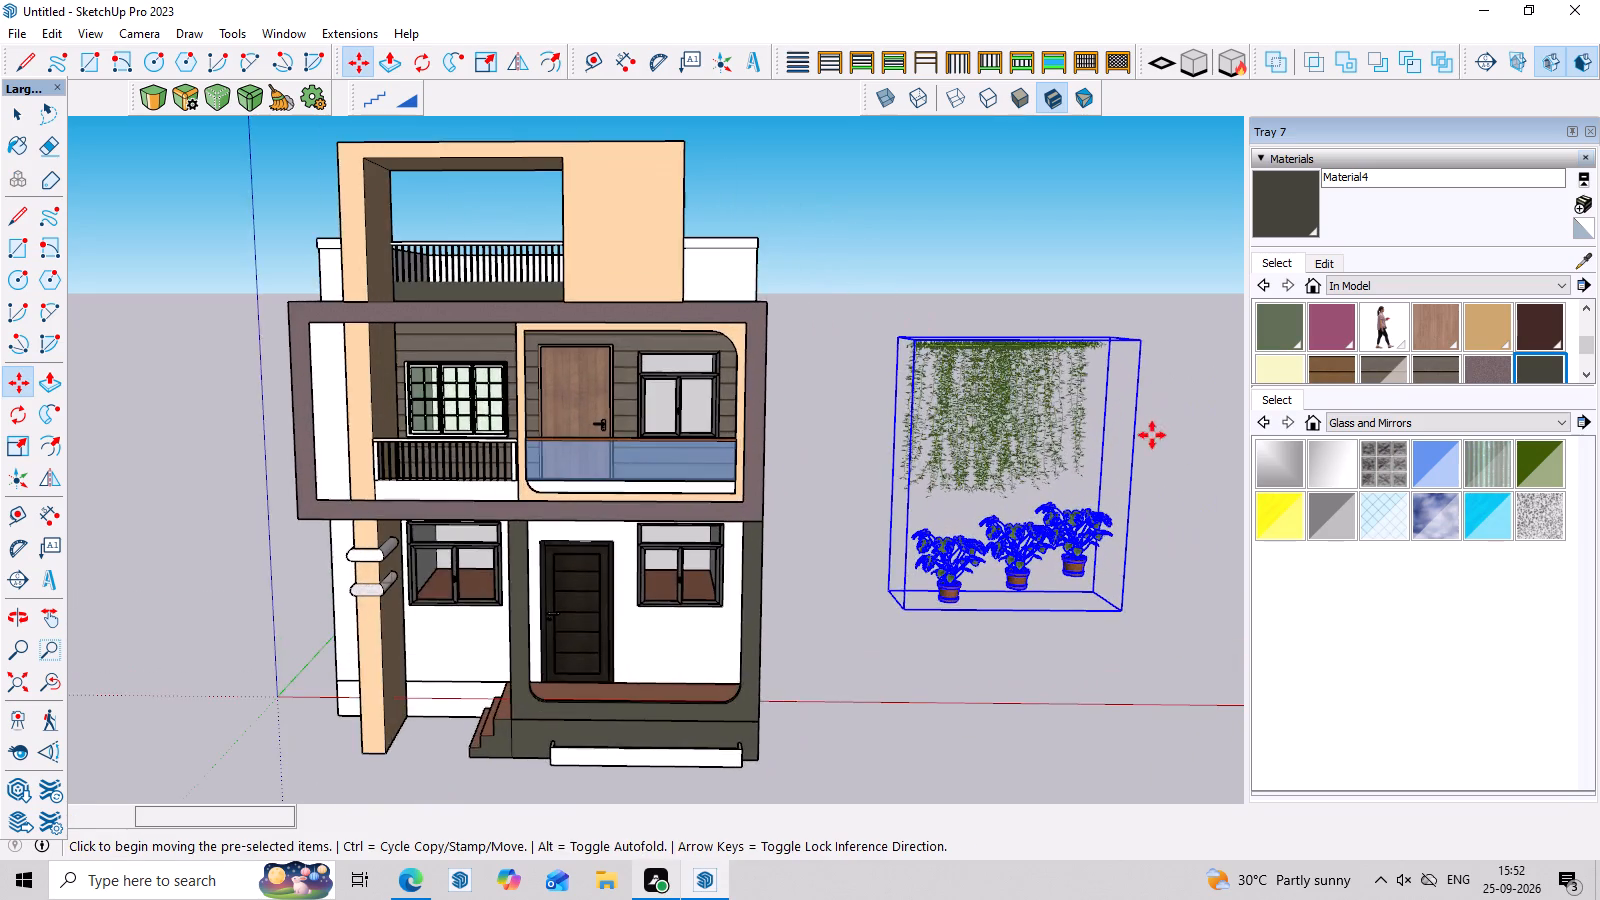
{"action": "middle_click_drag", "start_coordinate": [1151, 435], "coordinate": [1085, 368]}
{"action": "scroll", "coordinate": [1085, 368], "scroll_direction": "up", "scroll_amount": 1}
{"action": "right_click", "coordinate": [1066, 395]}
{"action": "left_click", "coordinate": [1120, 153]}
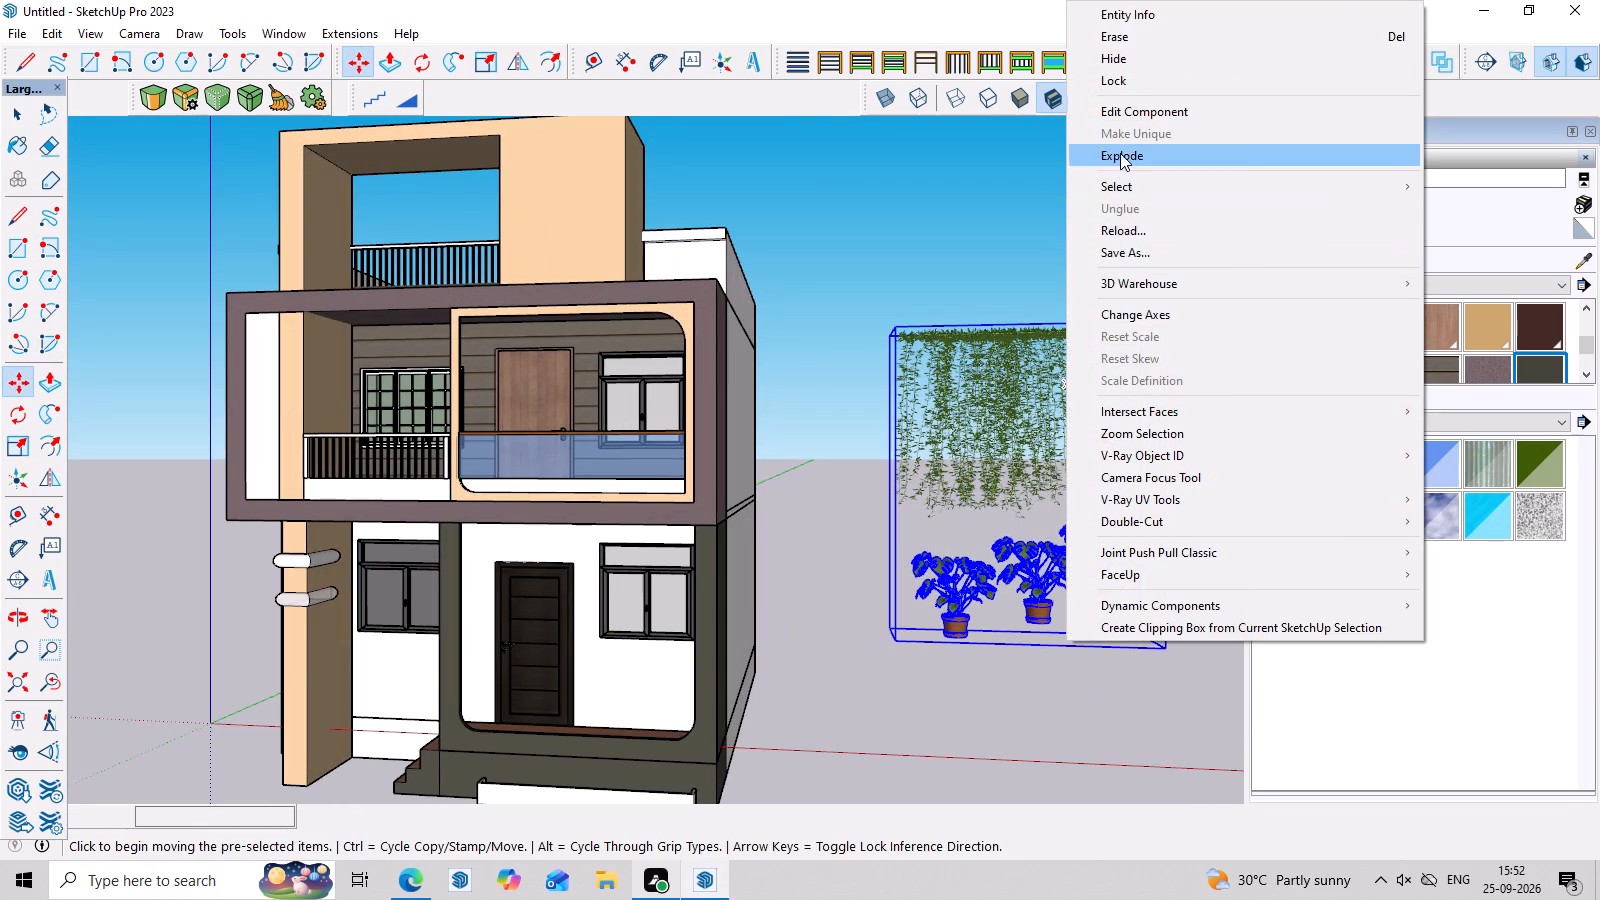
{"action": "scroll", "coordinate": [1131, 417], "scroll_direction": "up", "scroll_amount": 1}
{"action": "key", "text": "space"}
{"action": "left_click", "coordinate": [1158, 379]}
Scale the hanging vines to about 0.43 of their height, keeping their top edge in place.
{"action": "scroll", "coordinate": [1087, 429], "scroll_direction": "up", "scroll_amount": 3}
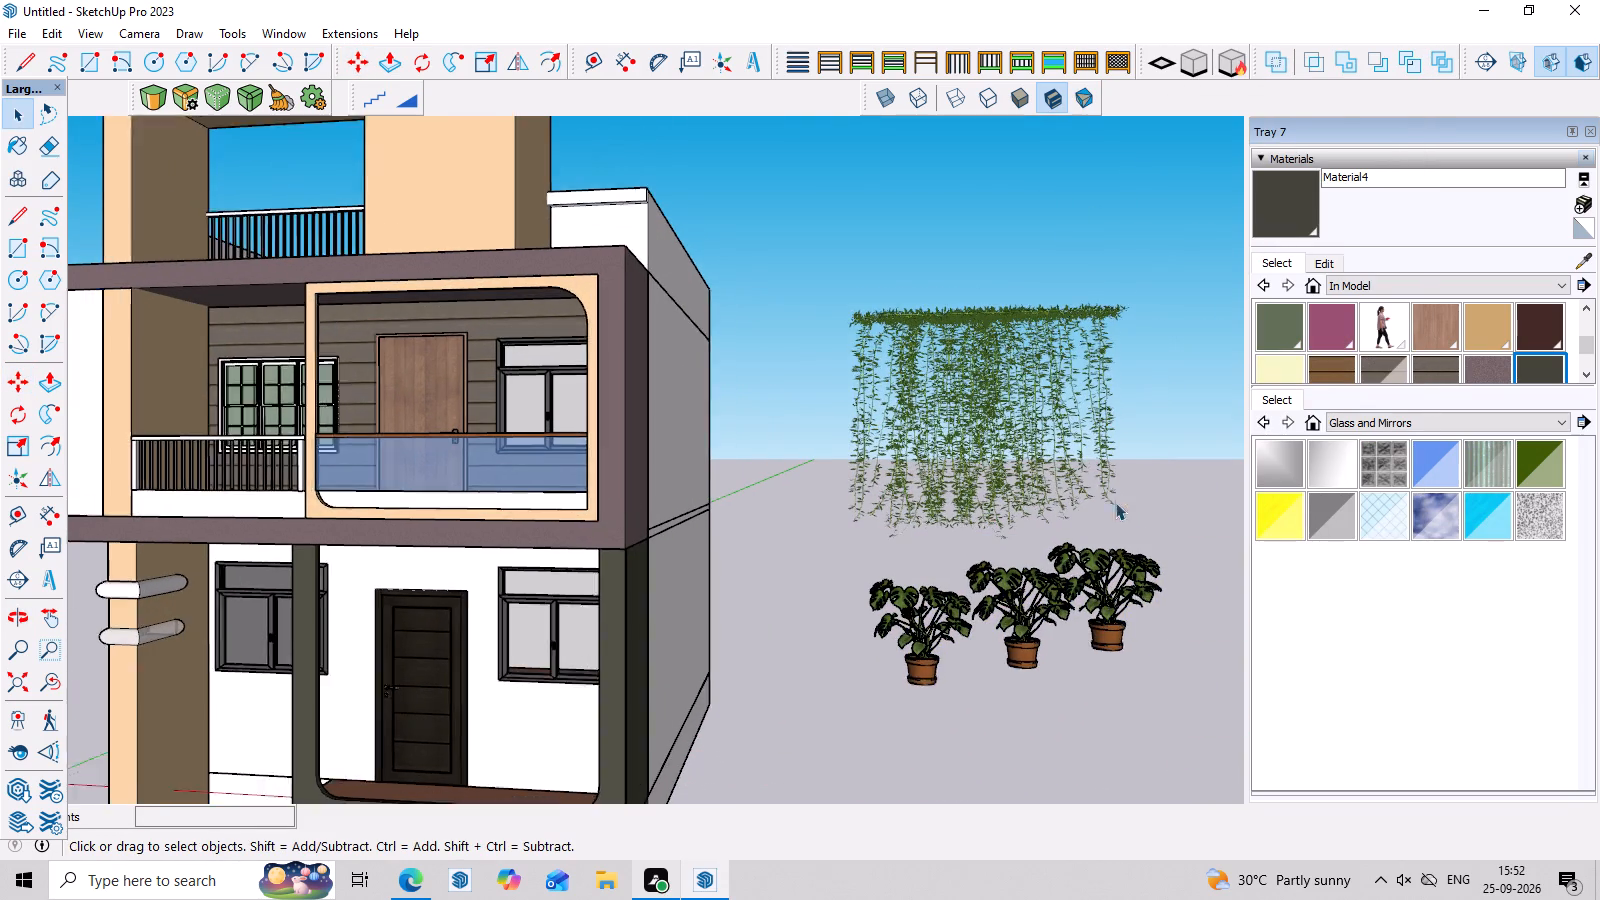
{"action": "left_click_drag", "start_coordinate": [1170, 556], "coordinate": [878, 729]}
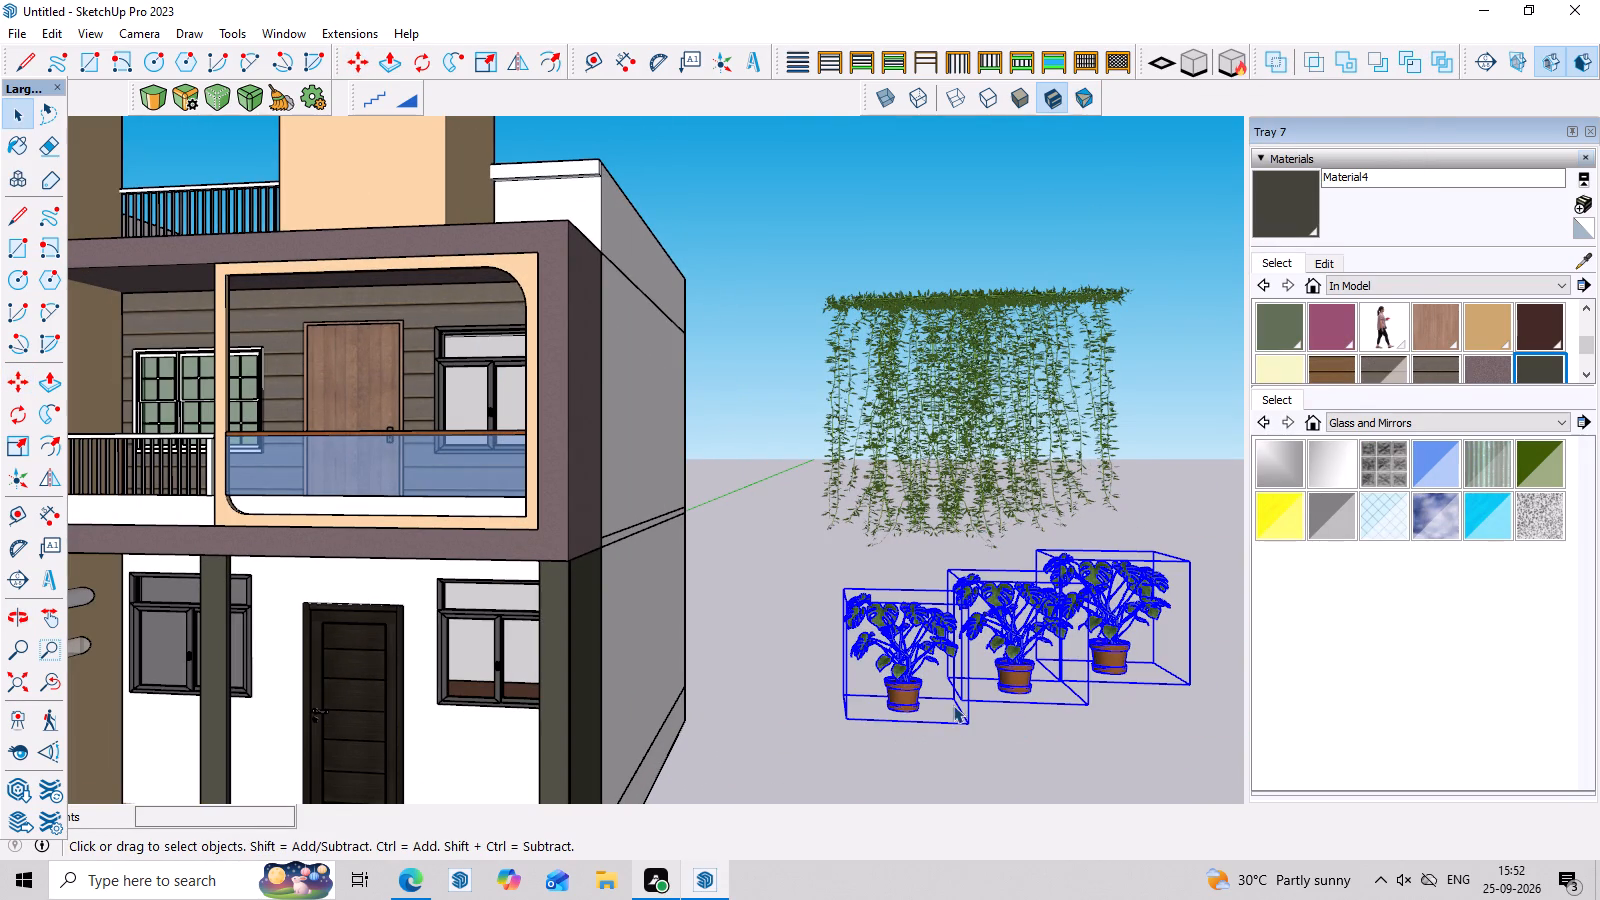
{"action": "scroll", "coordinate": [901, 354], "scroll_direction": "down", "scroll_amount": 6}
{"action": "left_click", "coordinate": [957, 357]}
{"action": "scroll", "coordinate": [937, 353], "scroll_direction": "up", "scroll_amount": 3}
{"action": "middle_click_drag", "start_coordinate": [937, 359], "coordinate": [949, 534]}
{"action": "scroll", "coordinate": [971, 530], "scroll_direction": "up", "scroll_amount": 2}
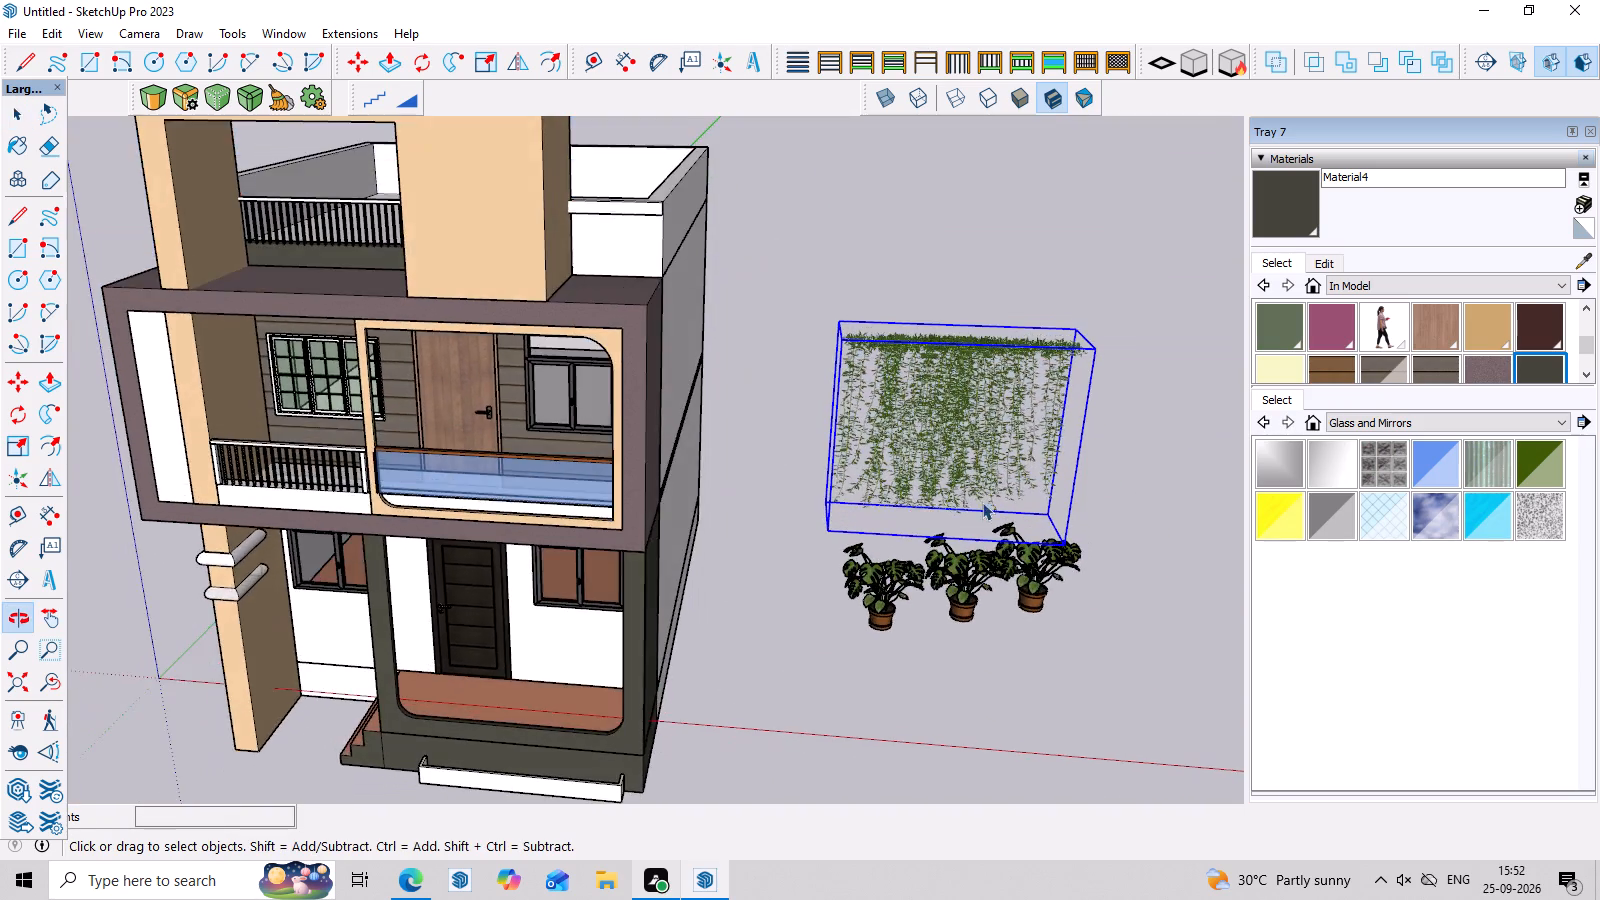
{"action": "scroll", "coordinate": [982, 502], "scroll_direction": "up", "scroll_amount": 5}
{"action": "middle_click_drag", "start_coordinate": [996, 465], "coordinate": [994, 381]}
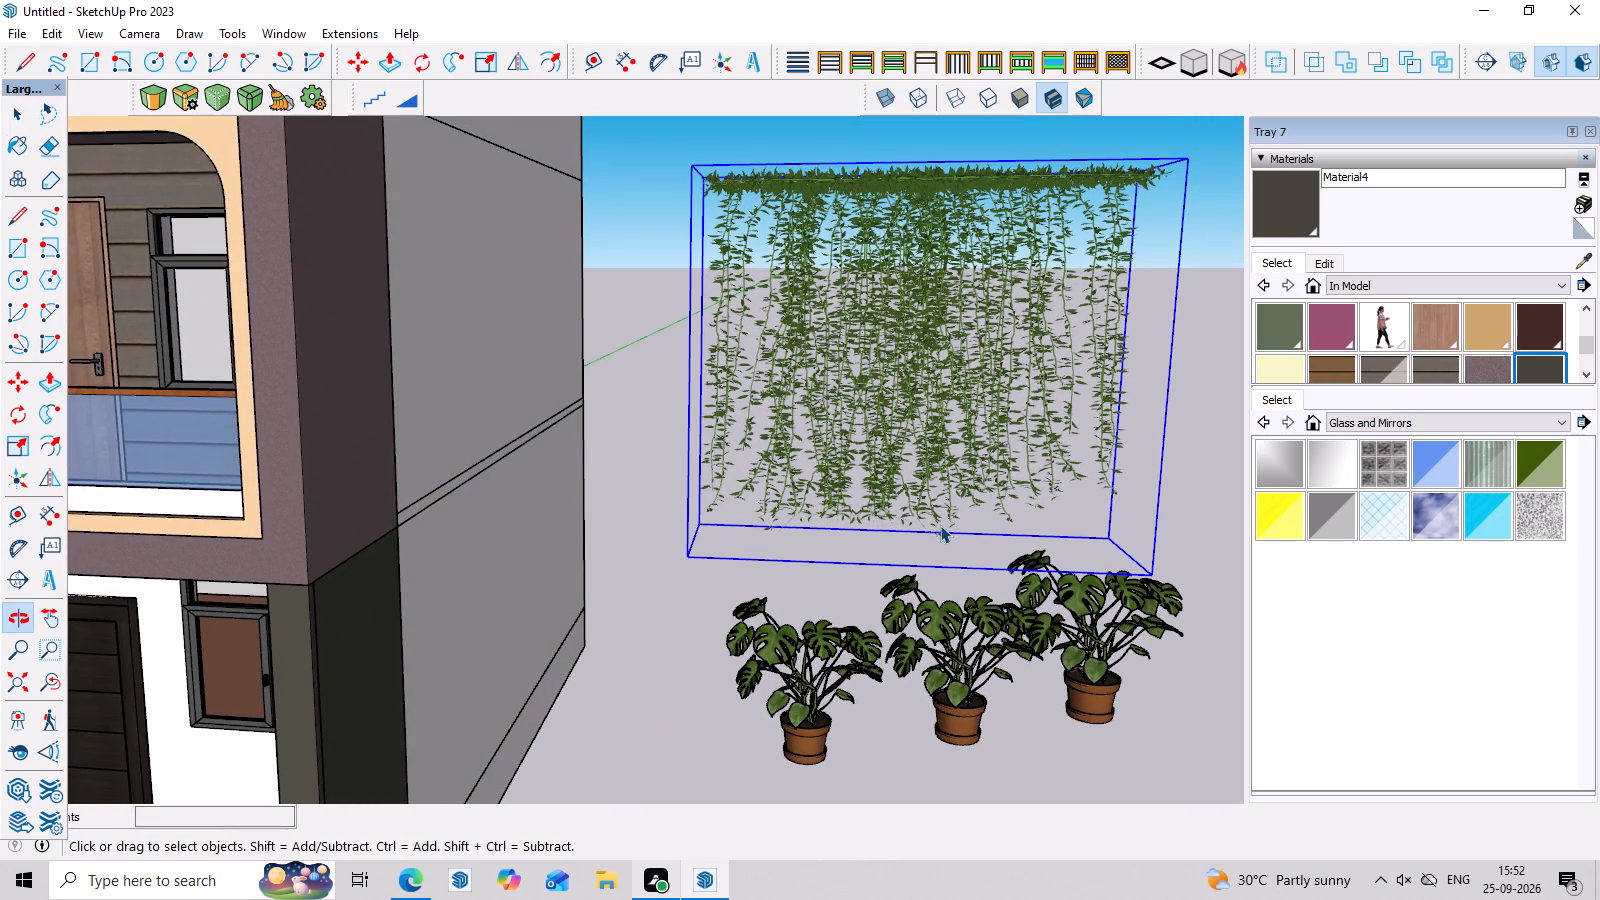
{"action": "key", "text": "s"}
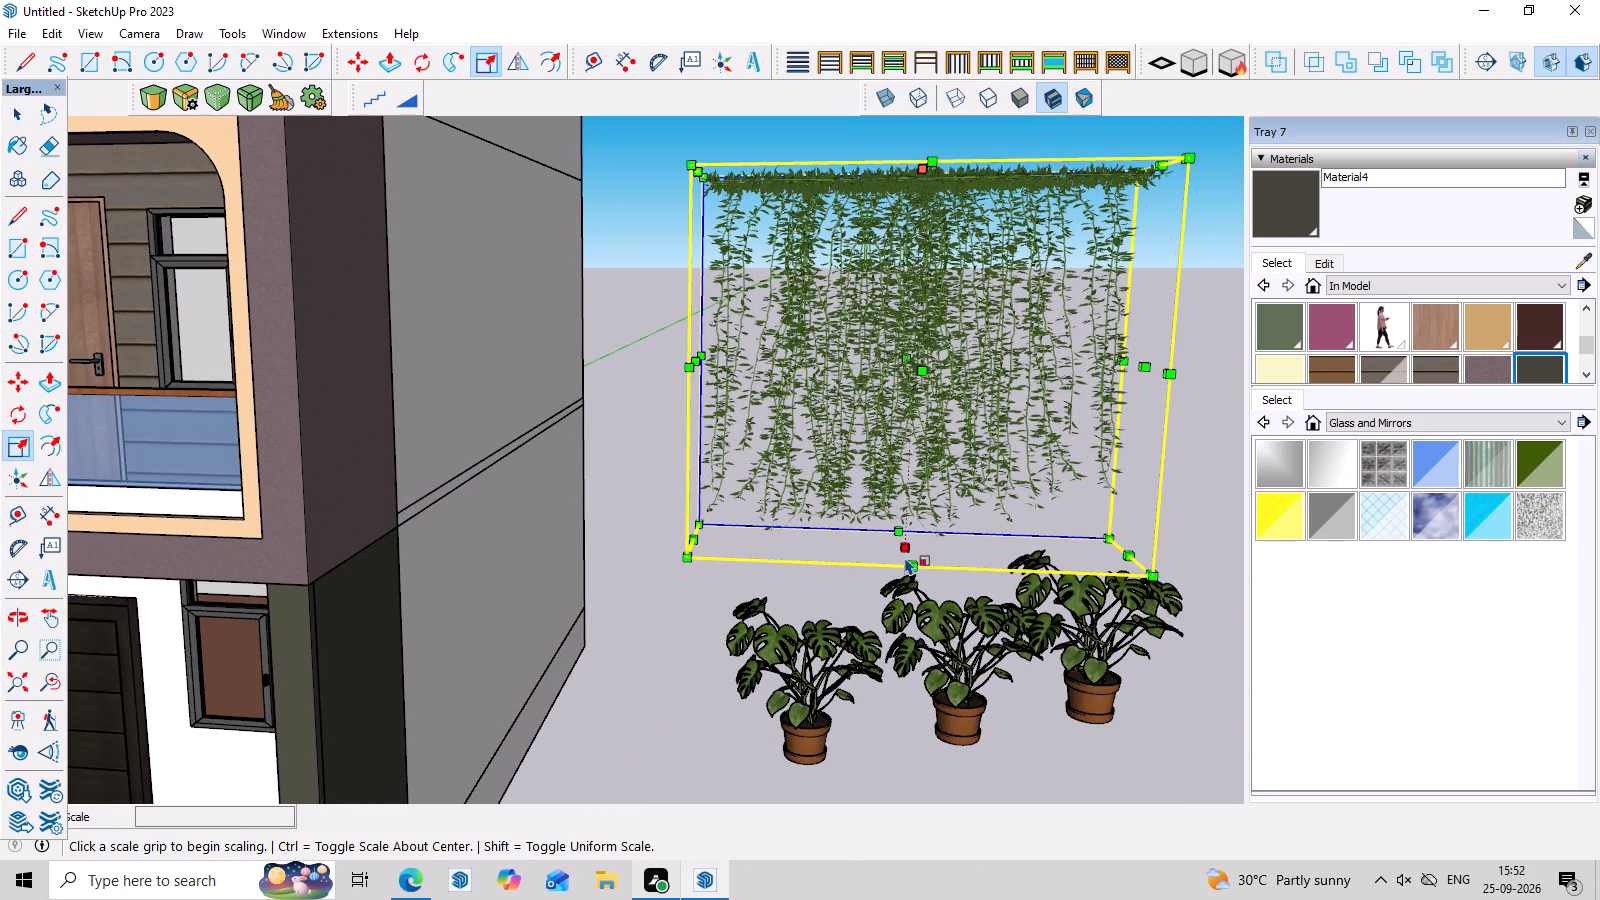
{"action": "left_click", "coordinate": [914, 566]}
{"action": "left_click", "coordinate": [922, 341]}
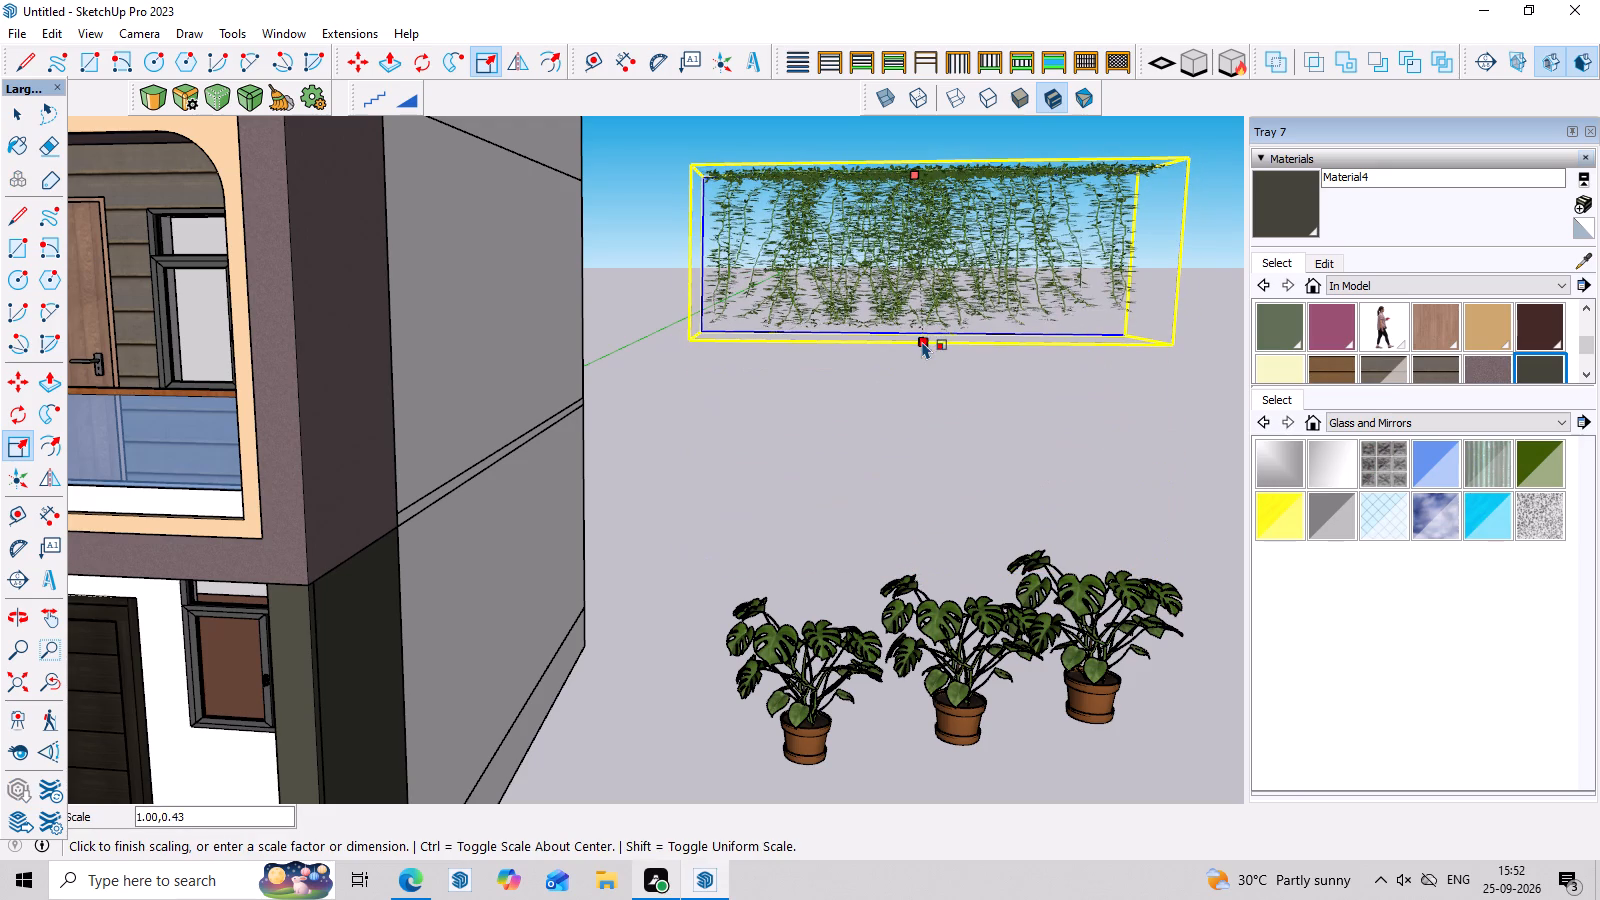
Scale the shortened hanging vines narrower in width from the side farther from the house.
{"action": "left_click_drag", "start_coordinate": [1172, 243], "coordinate": [997, 257]}
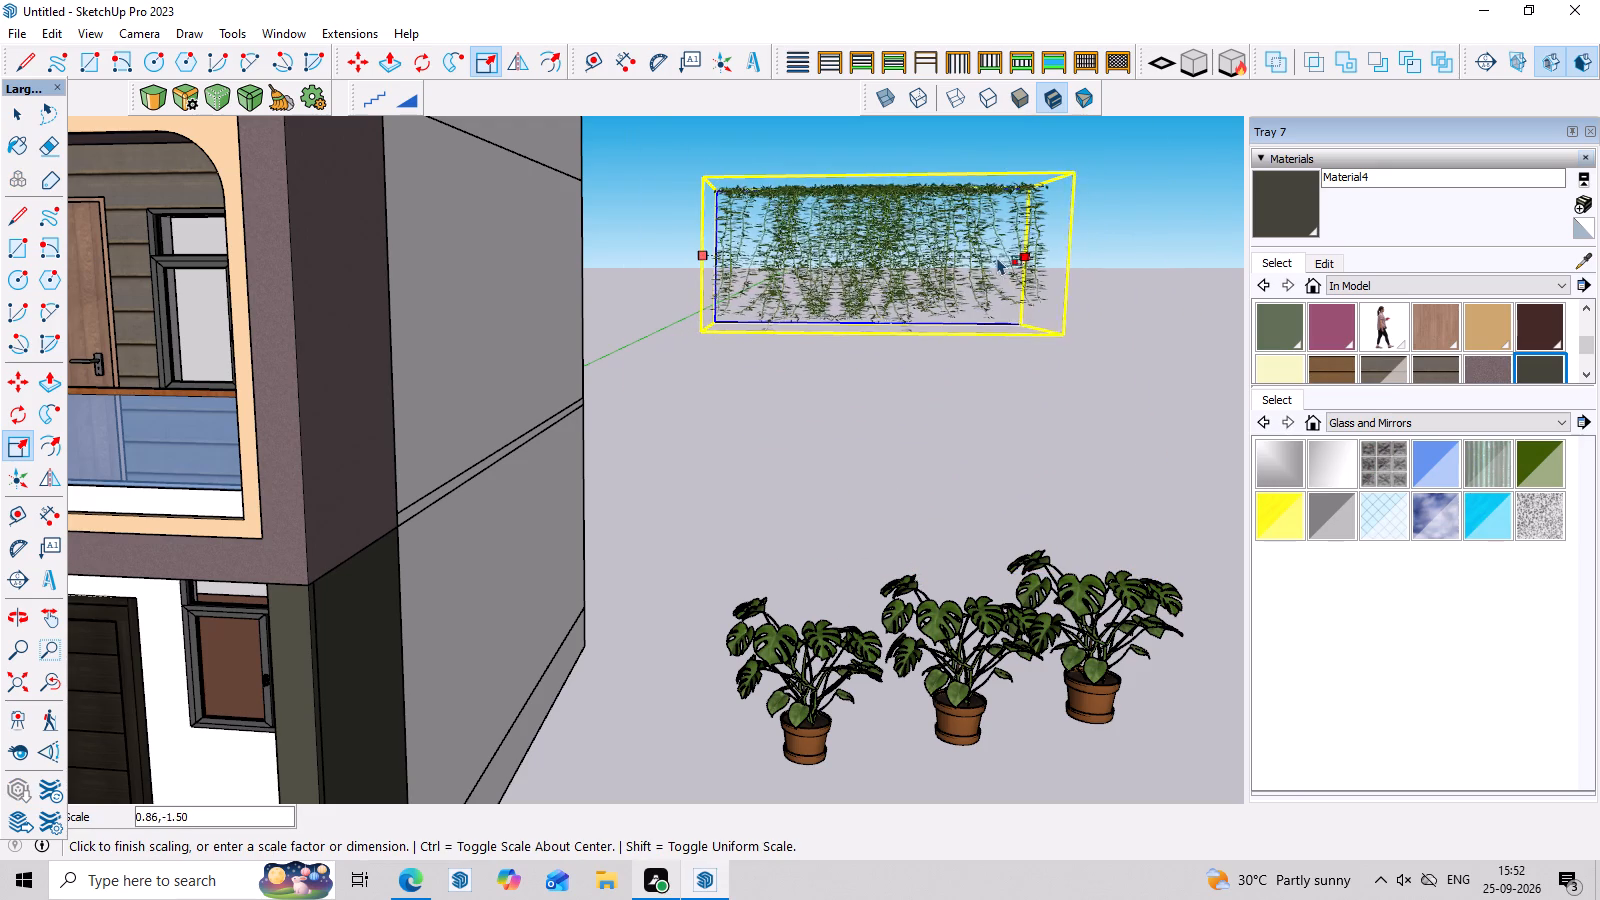
{"action": "left_click_drag", "start_coordinate": [997, 257], "coordinate": [964, 257]}
{"action": "left_click_drag", "start_coordinate": [962, 257], "coordinate": [927, 257]}
{"action": "left_click_drag", "start_coordinate": [922, 257], "coordinate": [912, 258]}
{"action": "left_click", "coordinate": [870, 263]}
{"action": "right_click", "coordinate": [870, 263]}
{"action": "left_click", "coordinate": [859, 264]}
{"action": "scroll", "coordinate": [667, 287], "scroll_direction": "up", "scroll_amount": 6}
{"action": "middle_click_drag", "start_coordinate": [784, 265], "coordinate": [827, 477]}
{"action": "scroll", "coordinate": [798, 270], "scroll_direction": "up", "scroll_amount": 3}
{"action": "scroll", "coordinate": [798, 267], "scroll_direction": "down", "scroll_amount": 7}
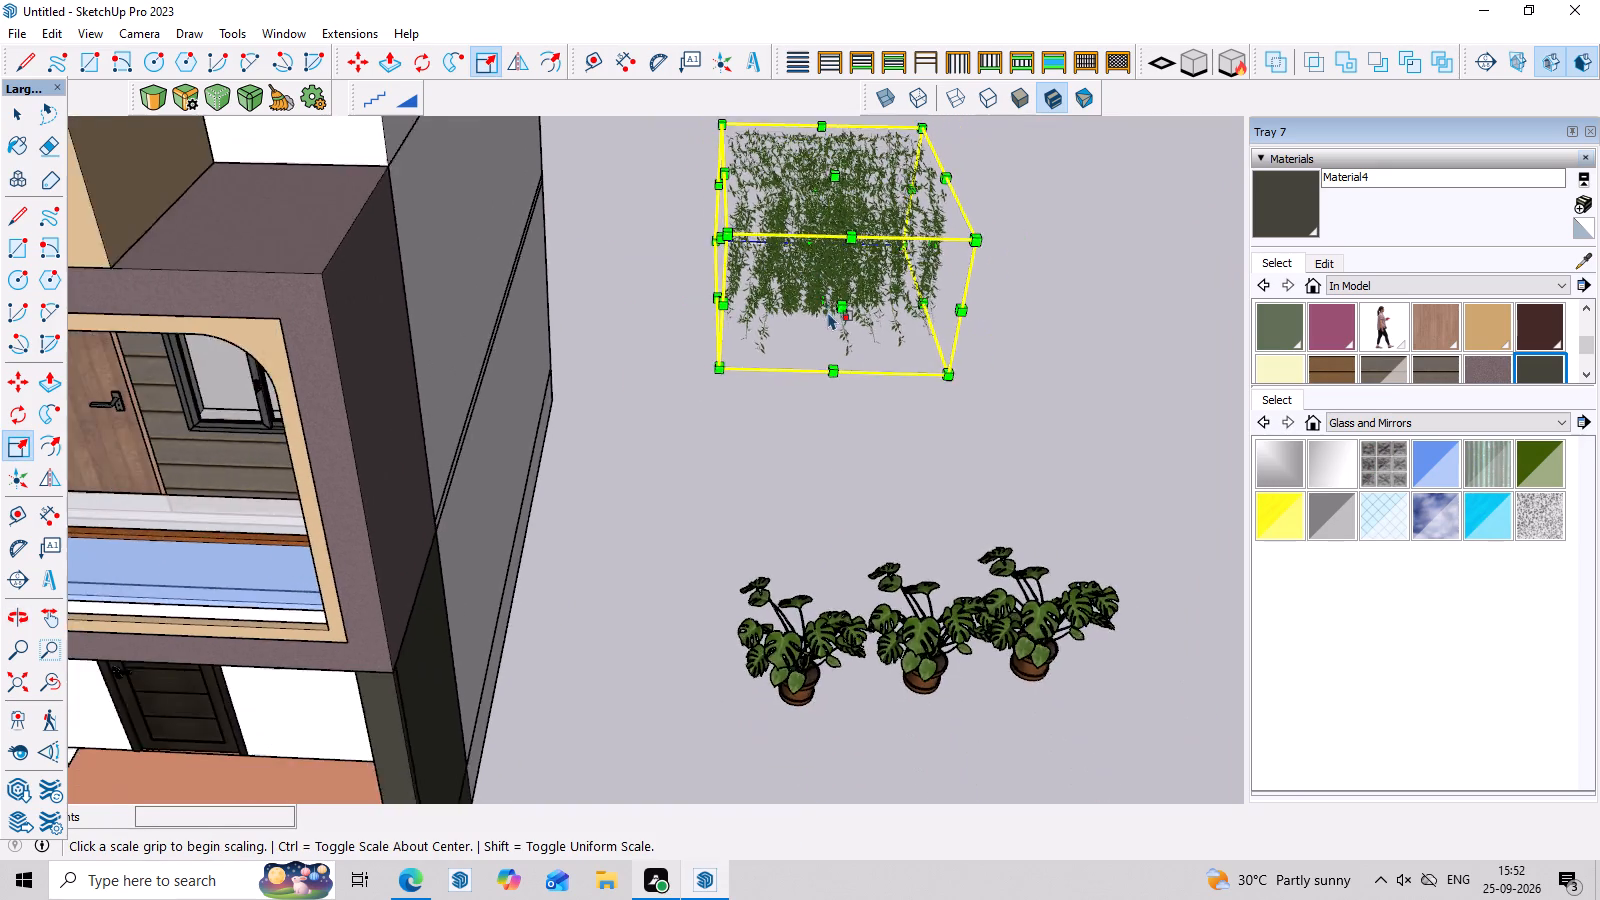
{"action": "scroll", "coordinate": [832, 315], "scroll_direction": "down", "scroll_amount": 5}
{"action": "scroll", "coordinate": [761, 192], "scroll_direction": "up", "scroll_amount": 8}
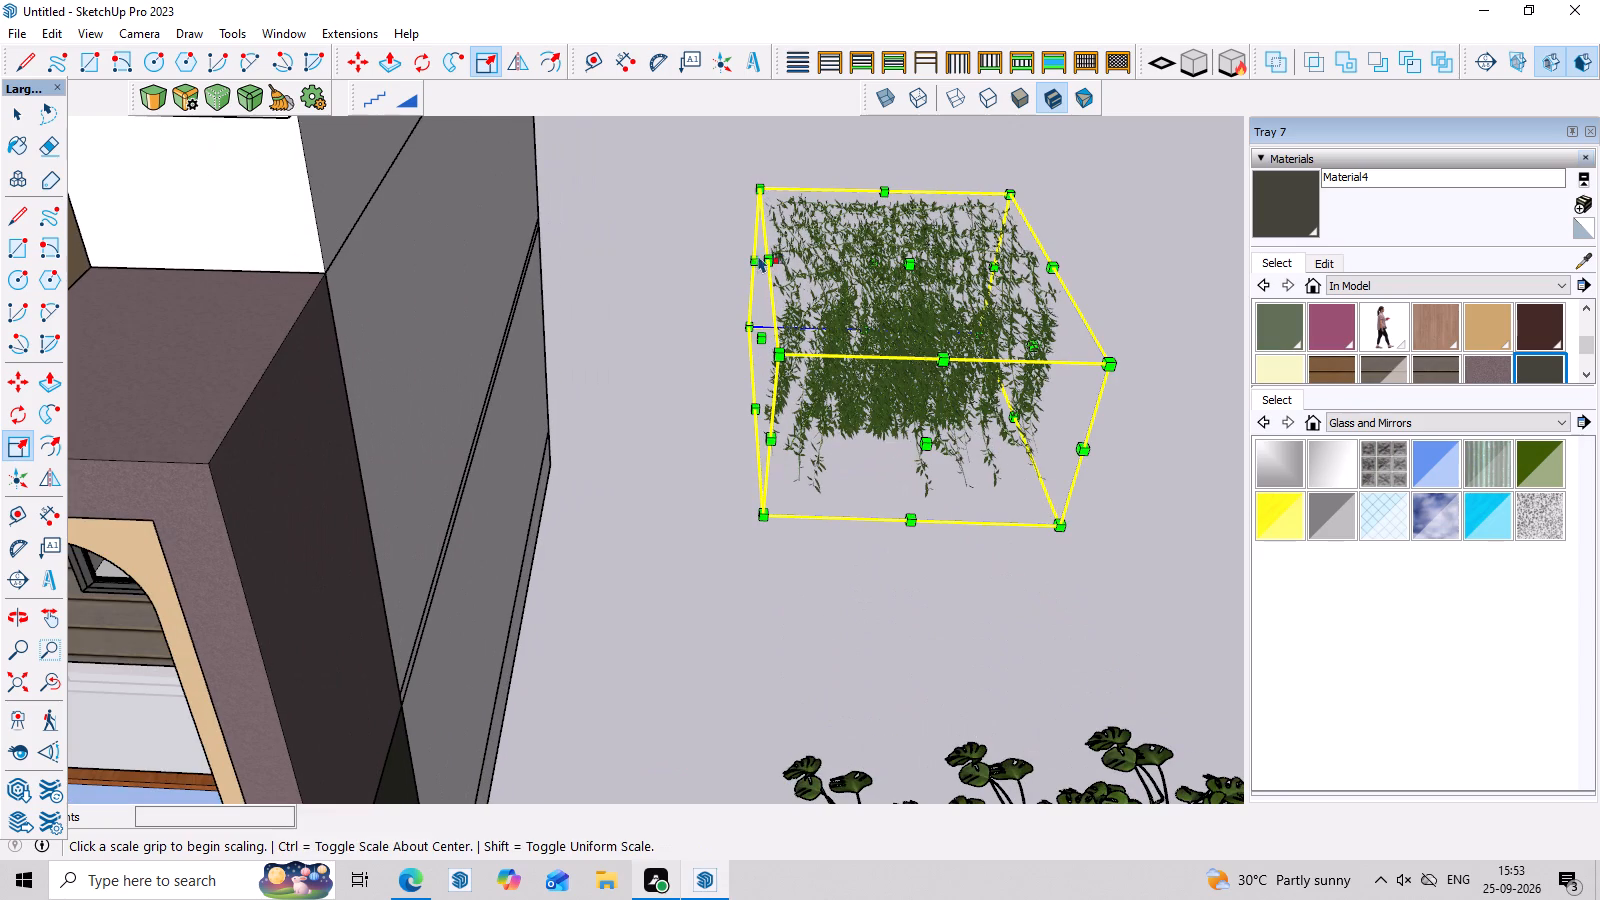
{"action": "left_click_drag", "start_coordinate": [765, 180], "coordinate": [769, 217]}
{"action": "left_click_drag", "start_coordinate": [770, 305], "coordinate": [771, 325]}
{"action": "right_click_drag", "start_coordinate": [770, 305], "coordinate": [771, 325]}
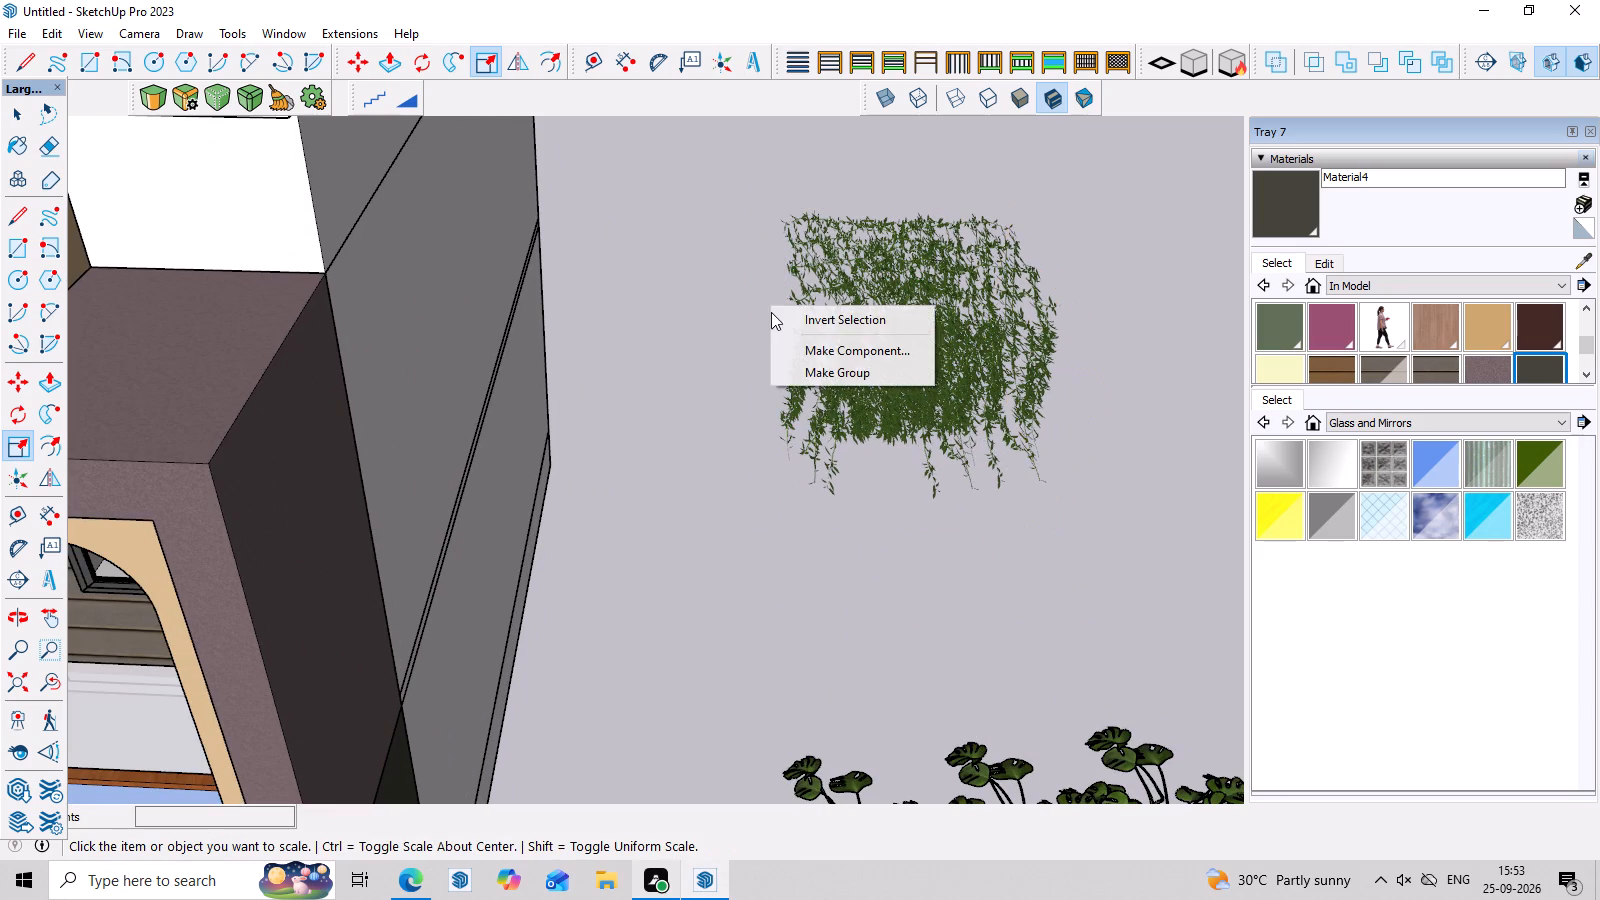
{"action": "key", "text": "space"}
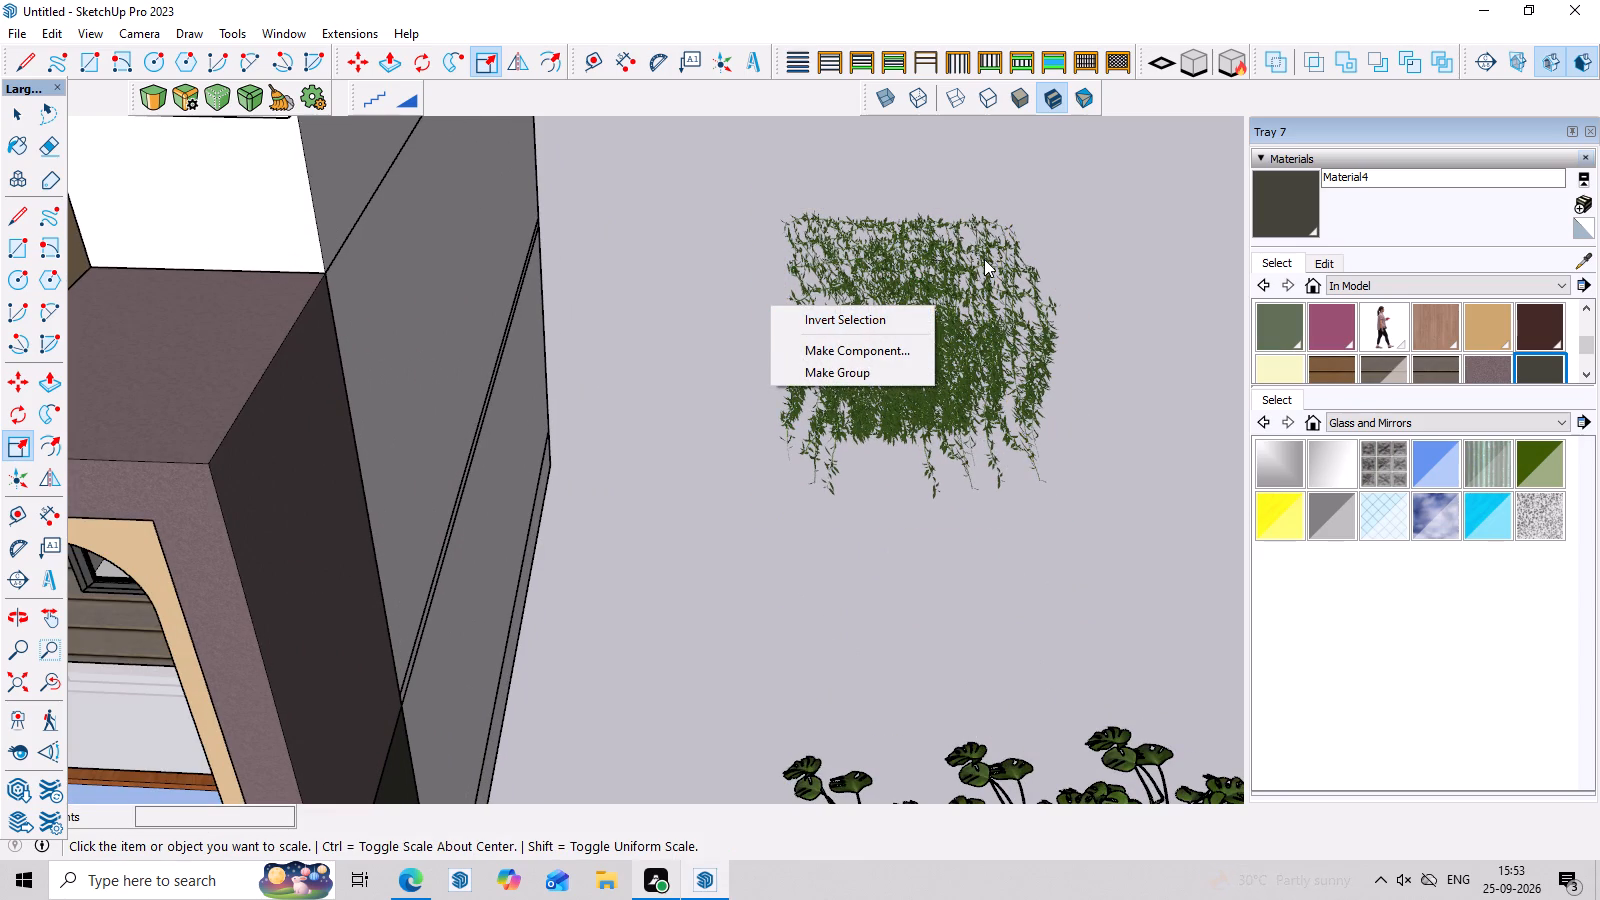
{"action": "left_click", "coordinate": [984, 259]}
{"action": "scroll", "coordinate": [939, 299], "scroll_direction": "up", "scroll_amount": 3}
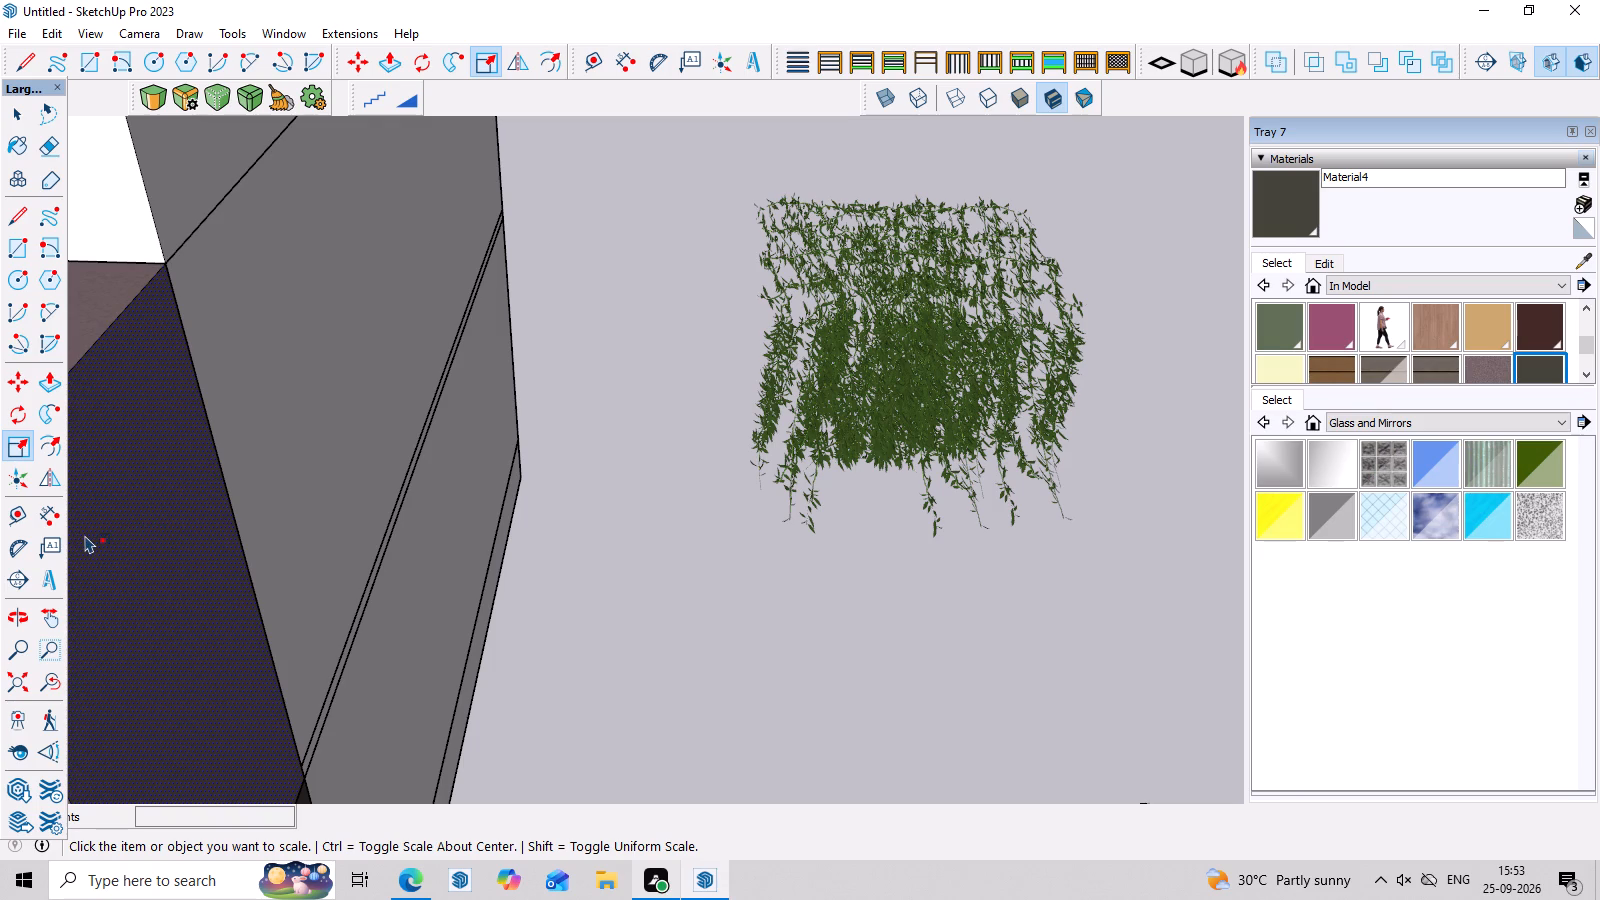
Select the hanging vines again, scale their width to about 0.93 and compress their depth from the back.
{"action": "scroll", "coordinate": [85, 426], "scroll_direction": "down", "scroll_amount": 3}
{"action": "middle_click_drag", "start_coordinate": [647, 424], "coordinate": [665, 512]}
{"action": "left_click", "coordinate": [777, 349]}
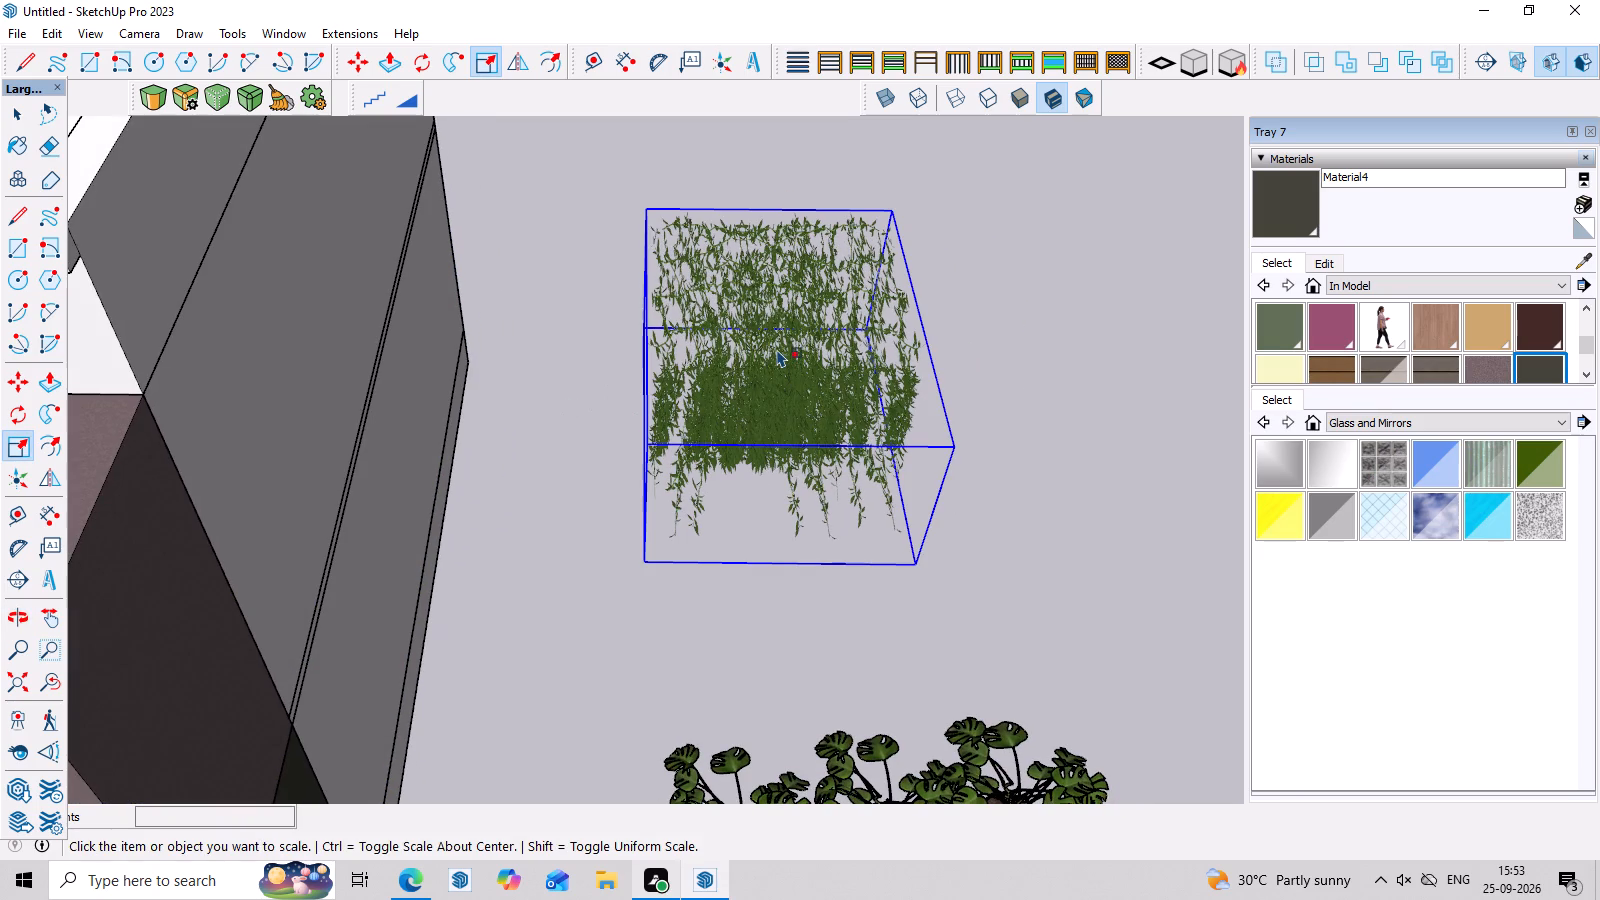
{"action": "left_click_drag", "start_coordinate": [649, 311], "coordinate": [666, 311]}
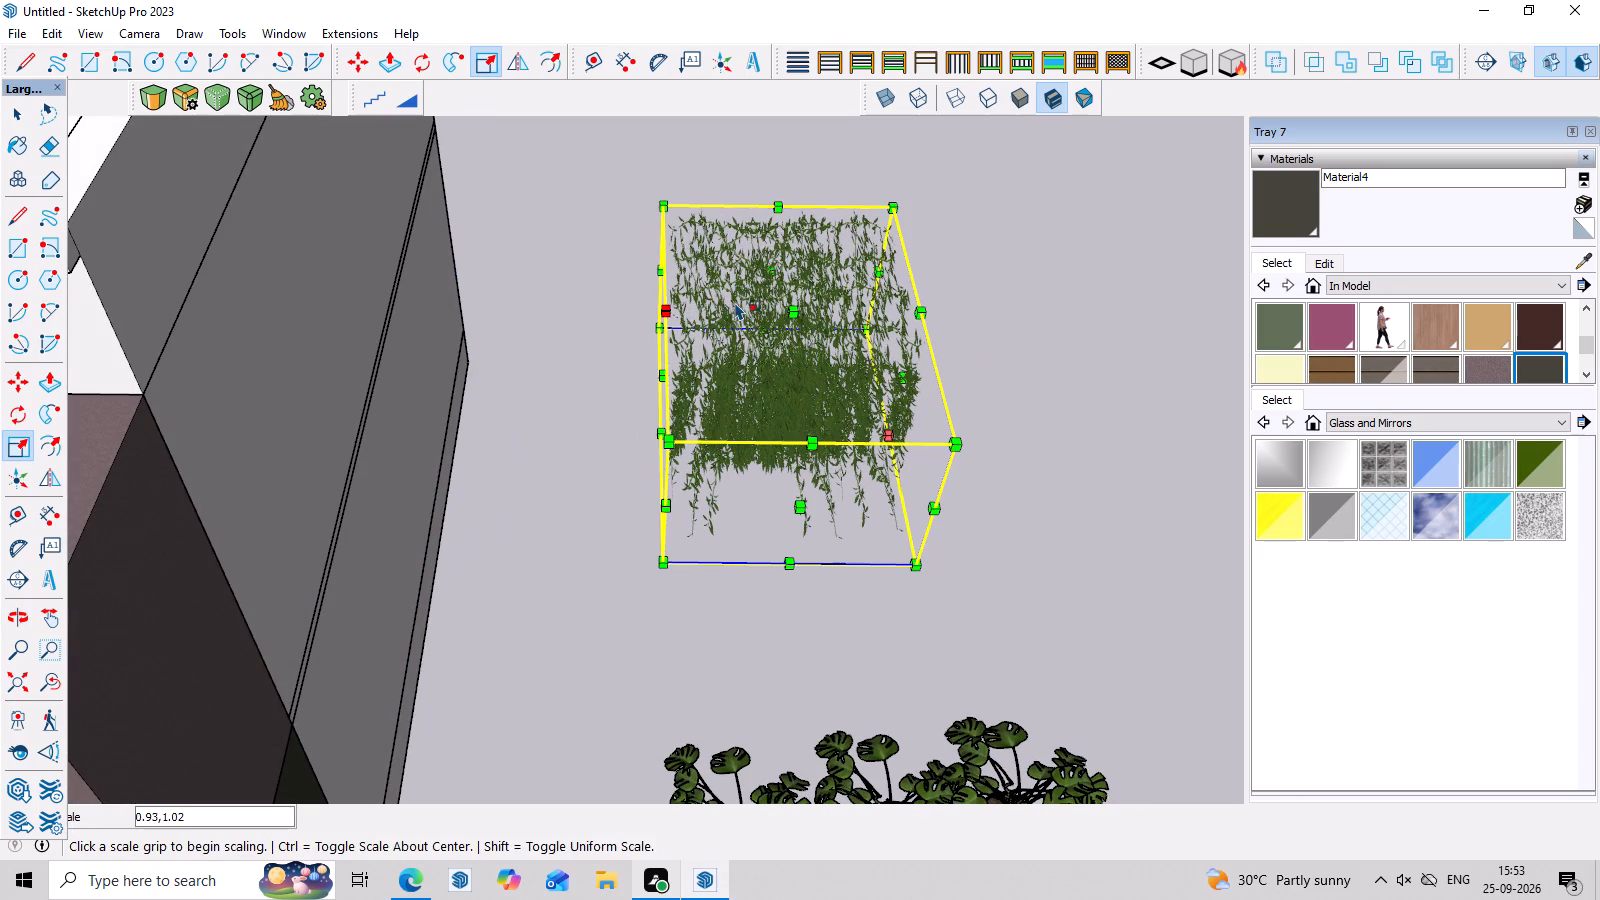
{"action": "left_click_drag", "start_coordinate": [779, 197], "coordinate": [806, 407]}
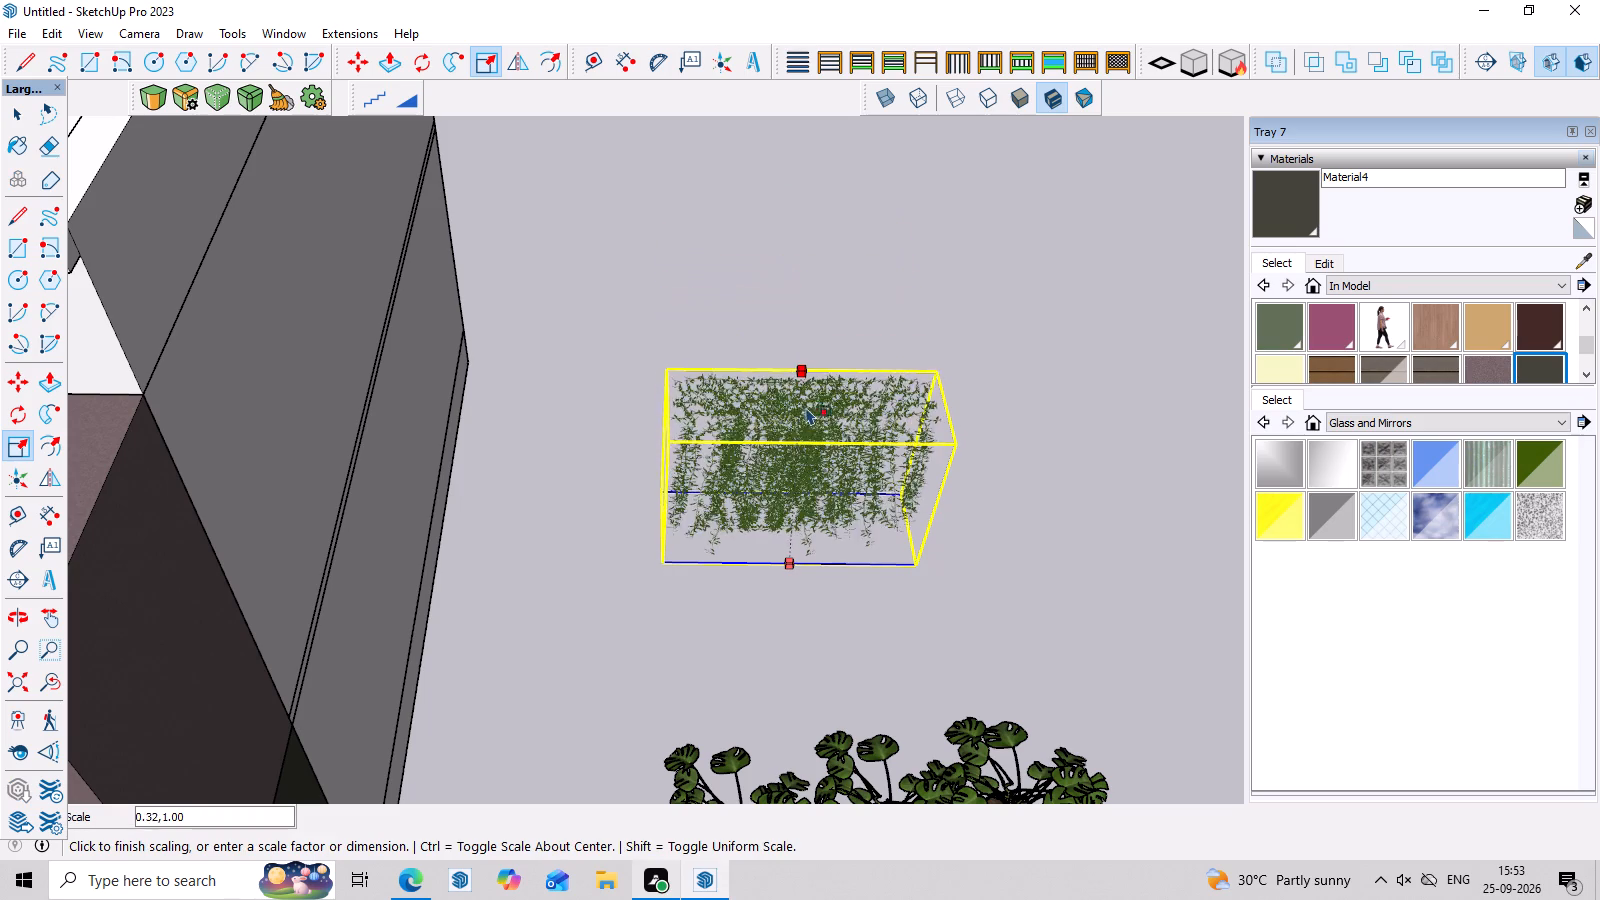
{"action": "left_click_drag", "start_coordinate": [806, 407], "coordinate": [809, 434]}
Scale the hanging vines from their lower front edge to about 2.11 in depth and 0.76 in height.
{"action": "middle_click_drag", "start_coordinate": [1051, 508], "coordinate": [1008, 225]}
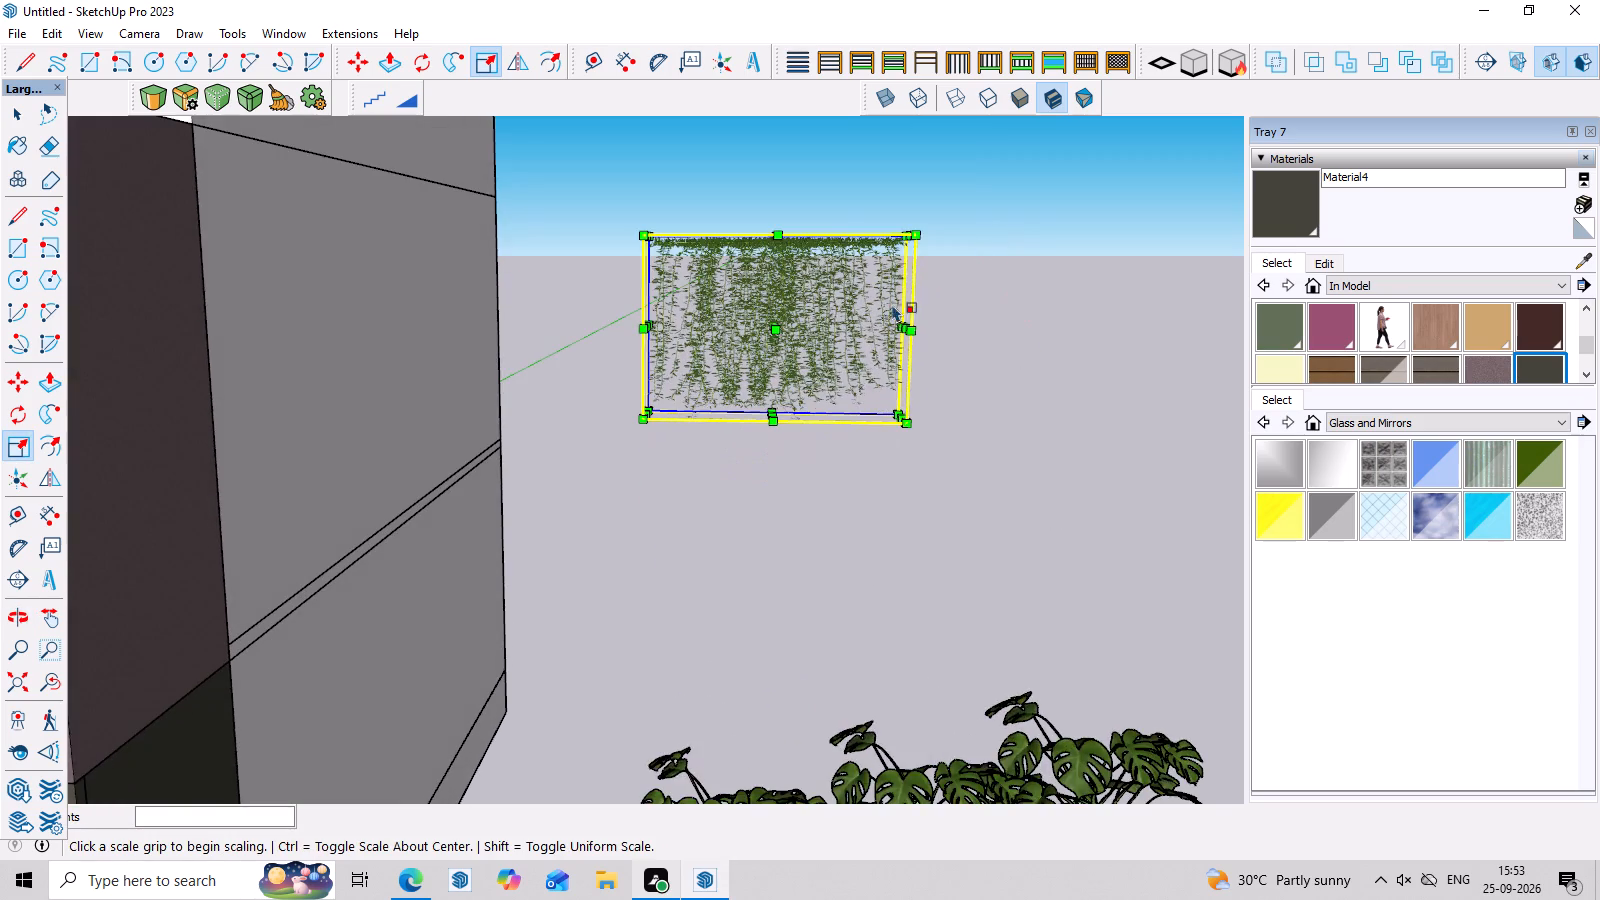
{"action": "scroll", "coordinate": [809, 383], "scroll_direction": "up", "scroll_amount": 4}
{"action": "scroll", "coordinate": [759, 449], "scroll_direction": "up", "scroll_amount": 4}
{"action": "middle_click_drag", "start_coordinate": [768, 537], "coordinate": [775, 454]}
{"action": "scroll", "coordinate": [774, 451], "scroll_direction": "down", "scroll_amount": 11}
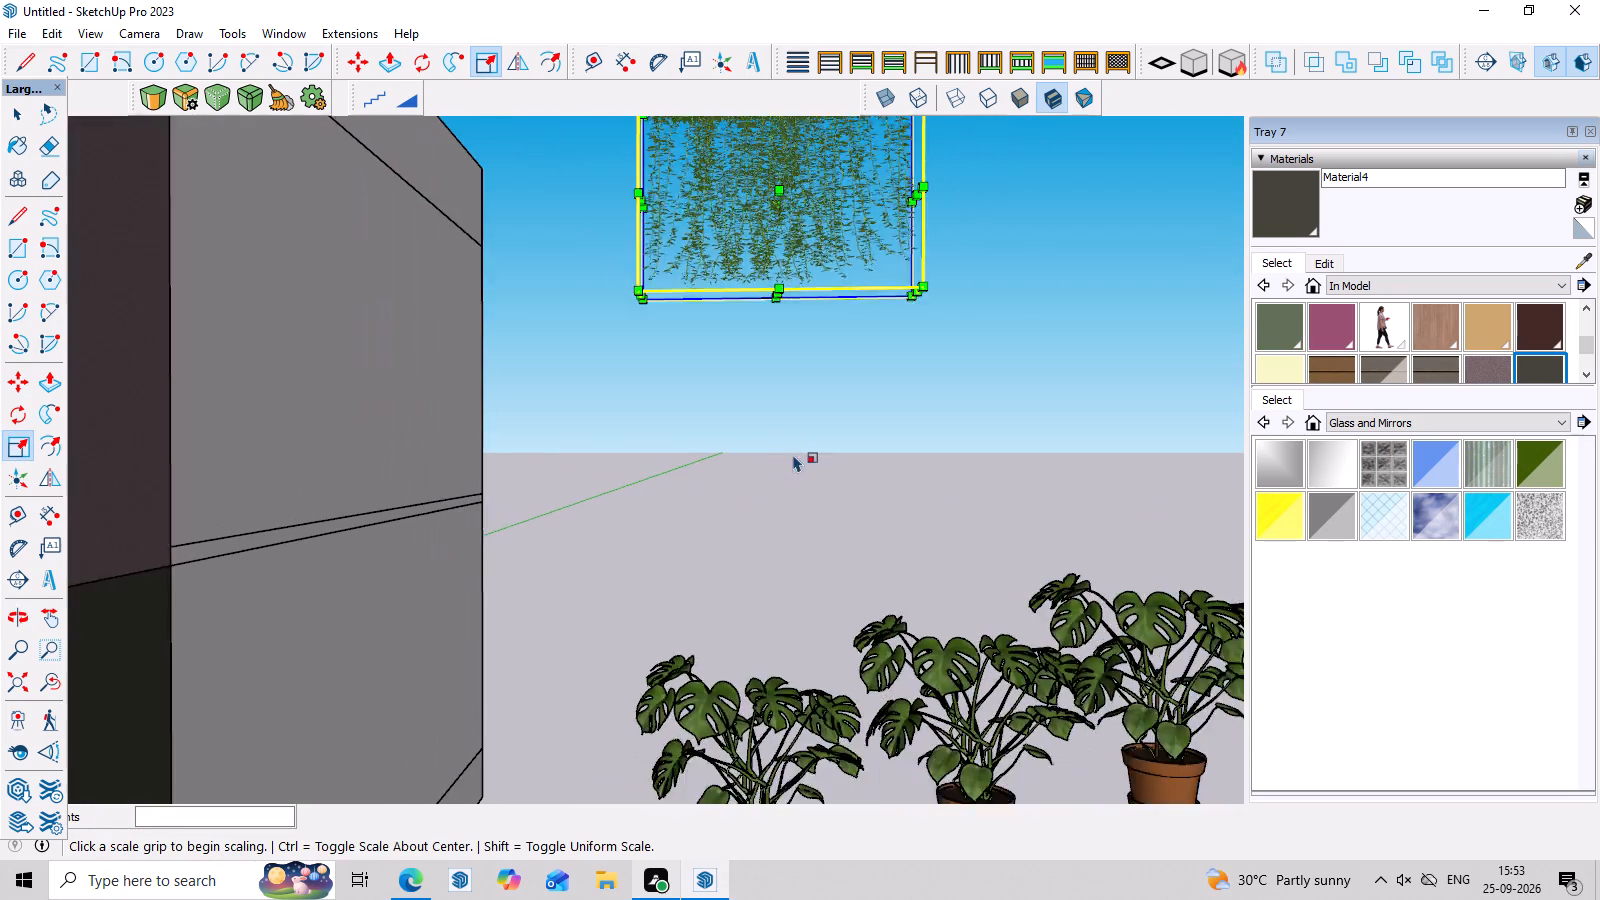
{"action": "scroll", "coordinate": [793, 454], "scroll_direction": "down", "scroll_amount": 5}
{"action": "middle_click_drag", "start_coordinate": [861, 266], "coordinate": [860, 351]}
{"action": "scroll", "coordinate": [808, 257], "scroll_direction": "up", "scroll_amount": 12}
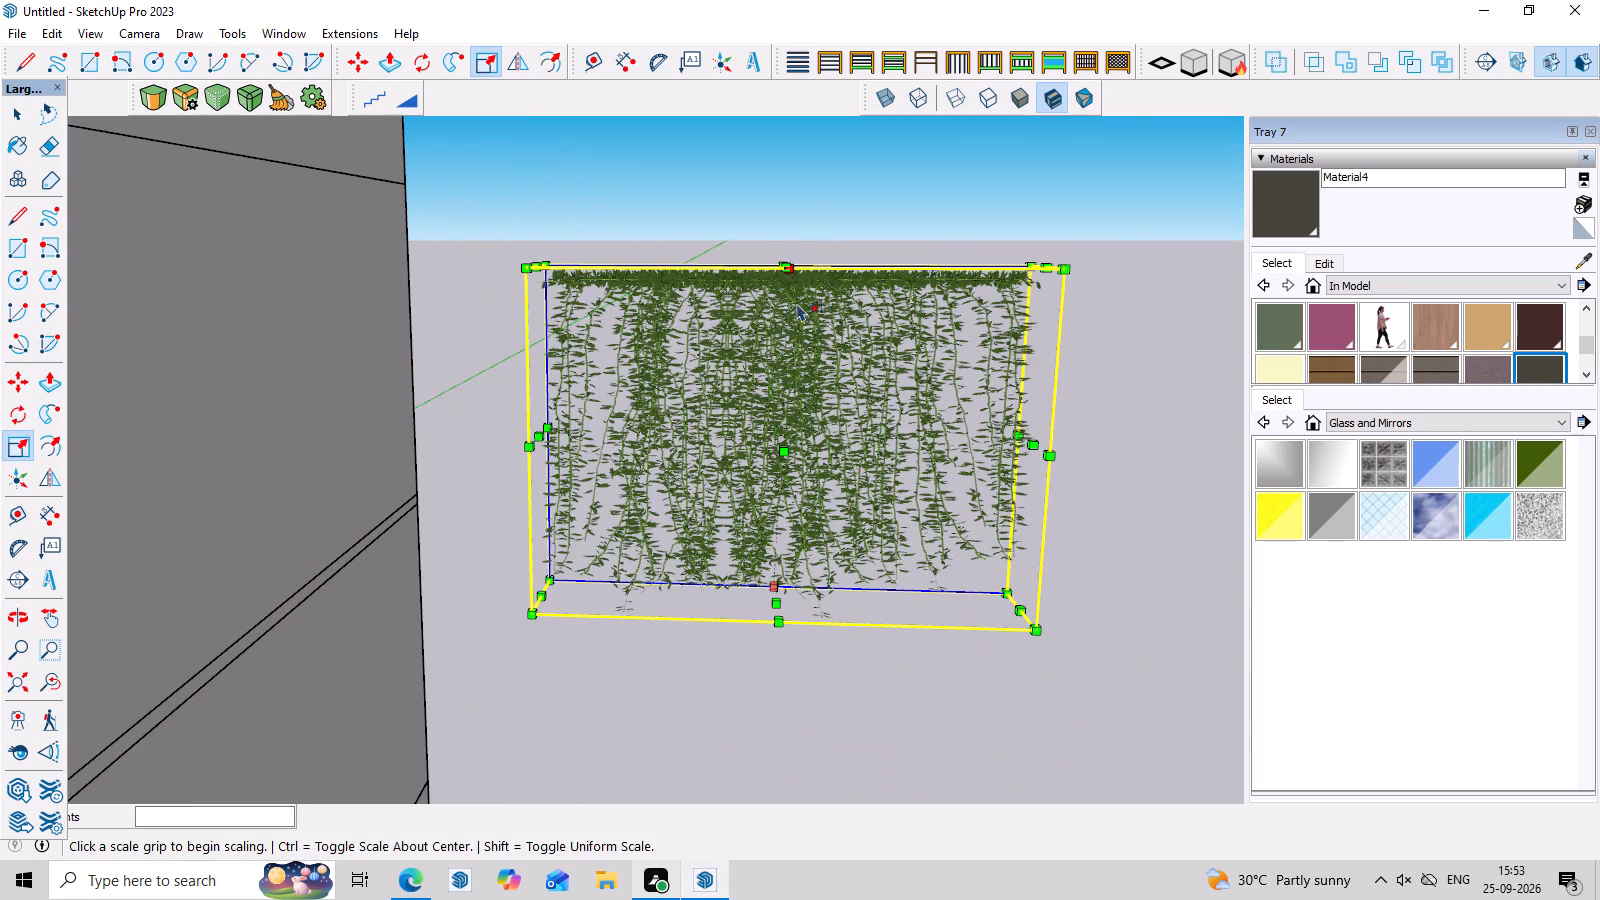
{"action": "left_click_drag", "start_coordinate": [774, 620], "coordinate": [788, 581]}
{"action": "left_click_drag", "start_coordinate": [788, 579], "coordinate": [789, 570]}
{"action": "left_click", "coordinate": [789, 569]}
{"action": "left_click", "coordinate": [790, 562]}
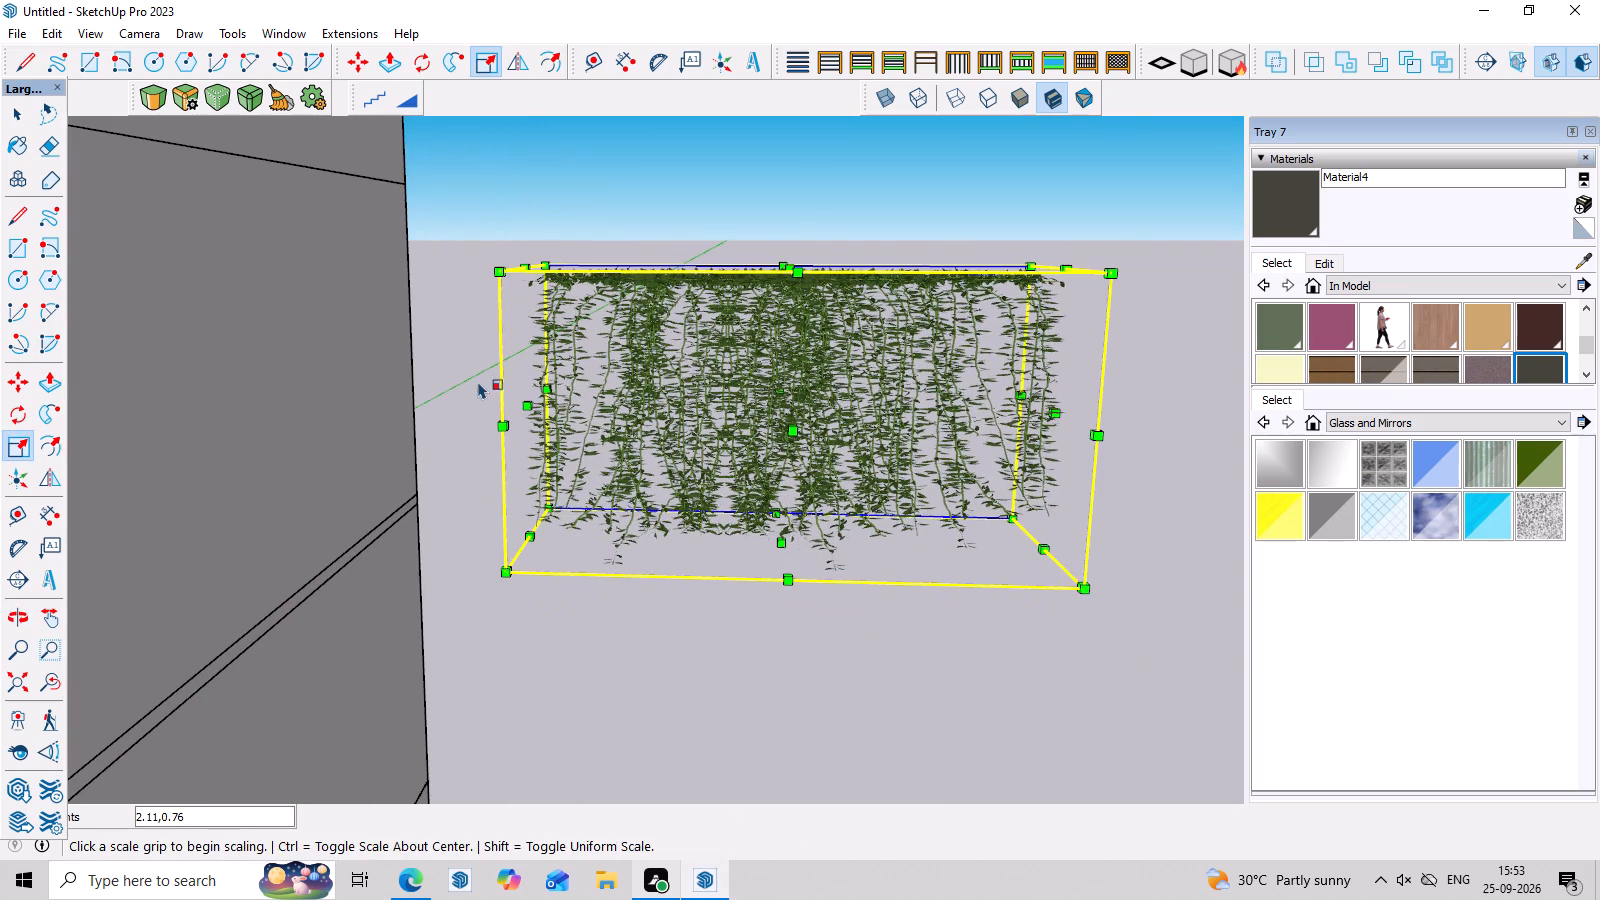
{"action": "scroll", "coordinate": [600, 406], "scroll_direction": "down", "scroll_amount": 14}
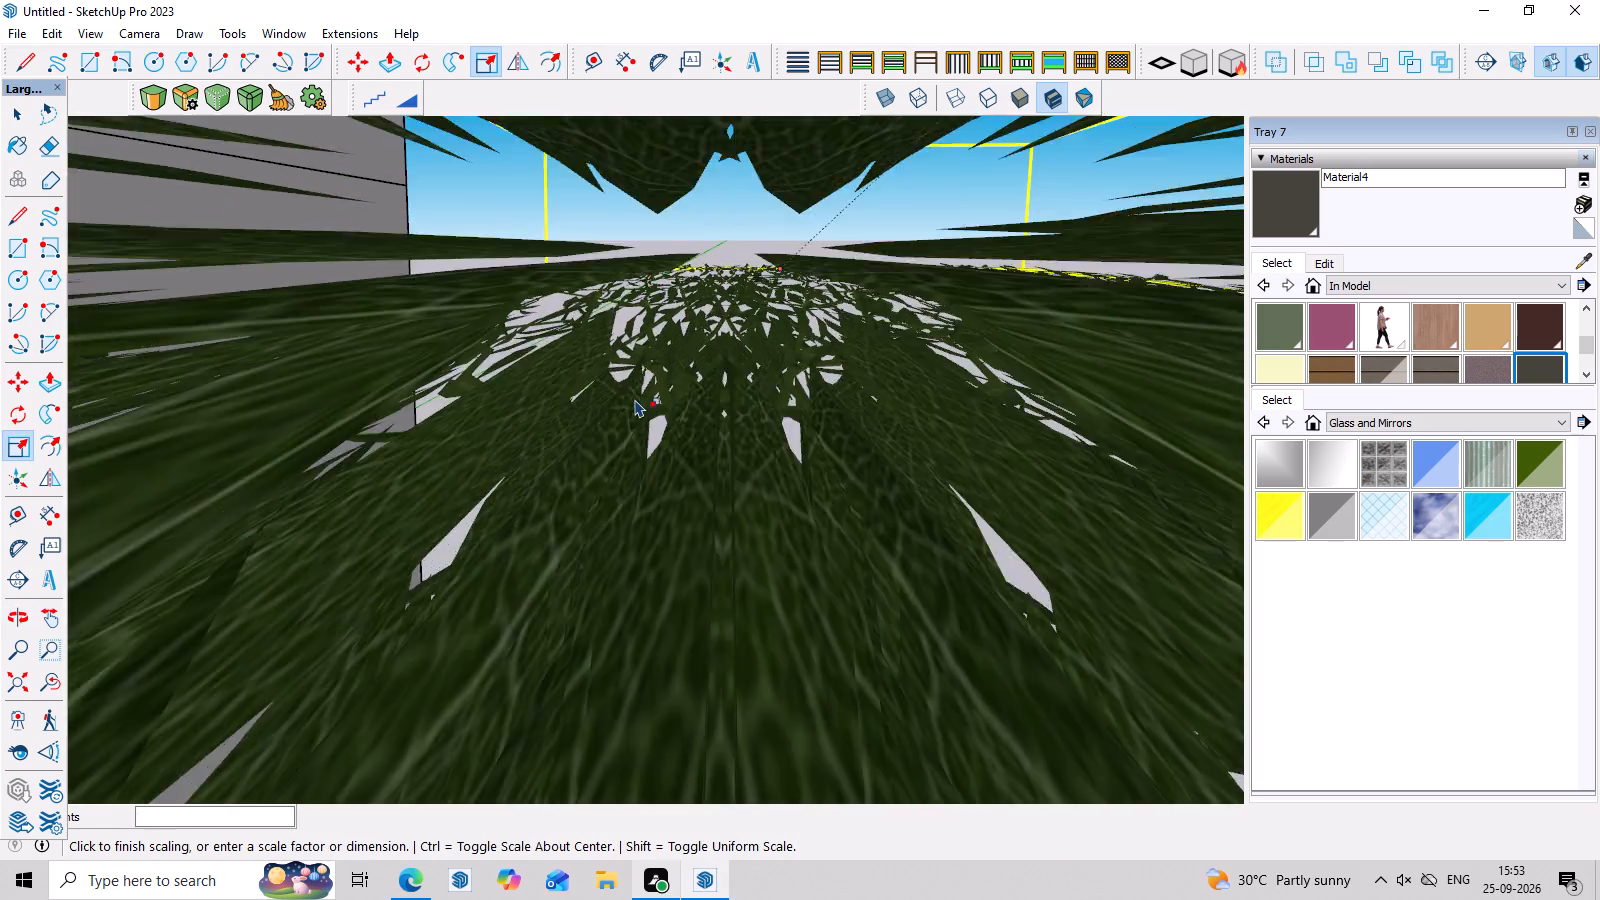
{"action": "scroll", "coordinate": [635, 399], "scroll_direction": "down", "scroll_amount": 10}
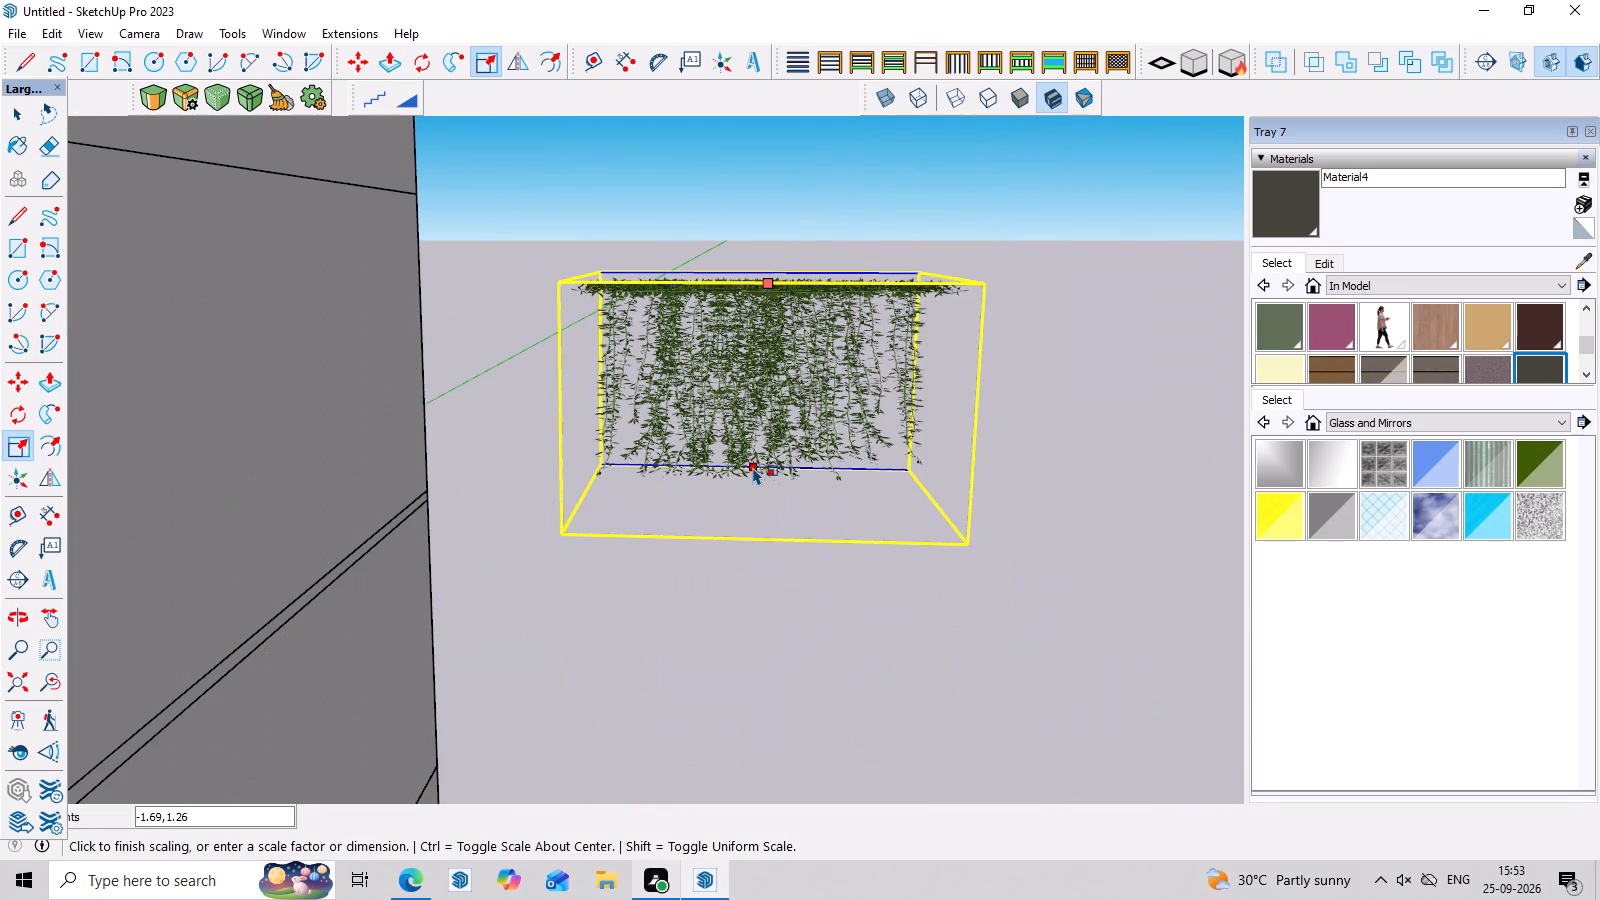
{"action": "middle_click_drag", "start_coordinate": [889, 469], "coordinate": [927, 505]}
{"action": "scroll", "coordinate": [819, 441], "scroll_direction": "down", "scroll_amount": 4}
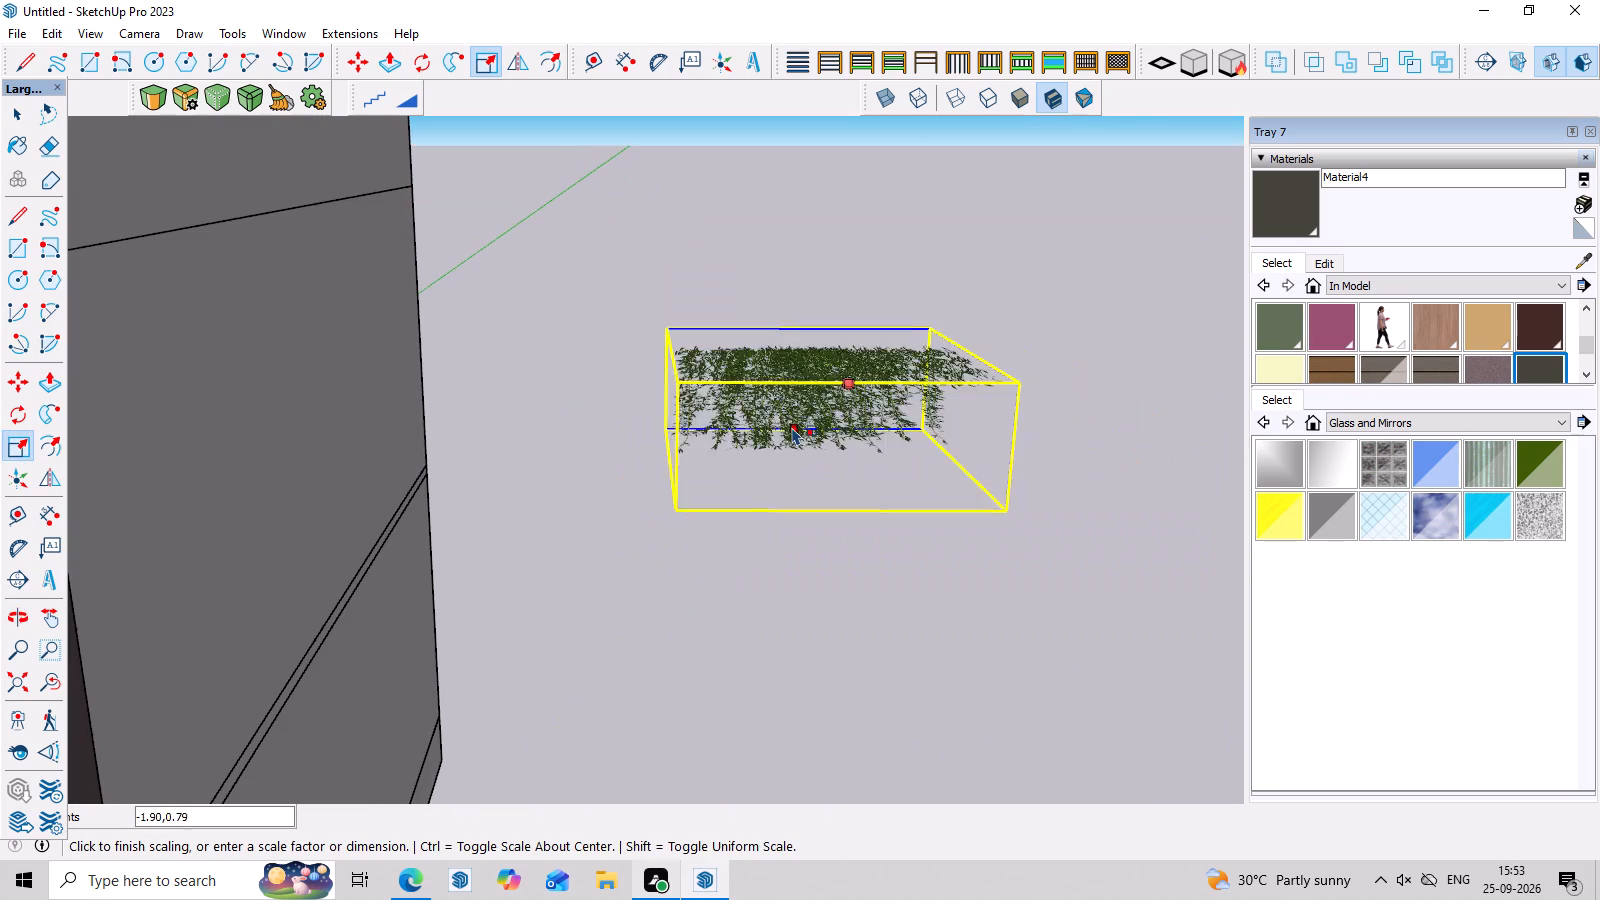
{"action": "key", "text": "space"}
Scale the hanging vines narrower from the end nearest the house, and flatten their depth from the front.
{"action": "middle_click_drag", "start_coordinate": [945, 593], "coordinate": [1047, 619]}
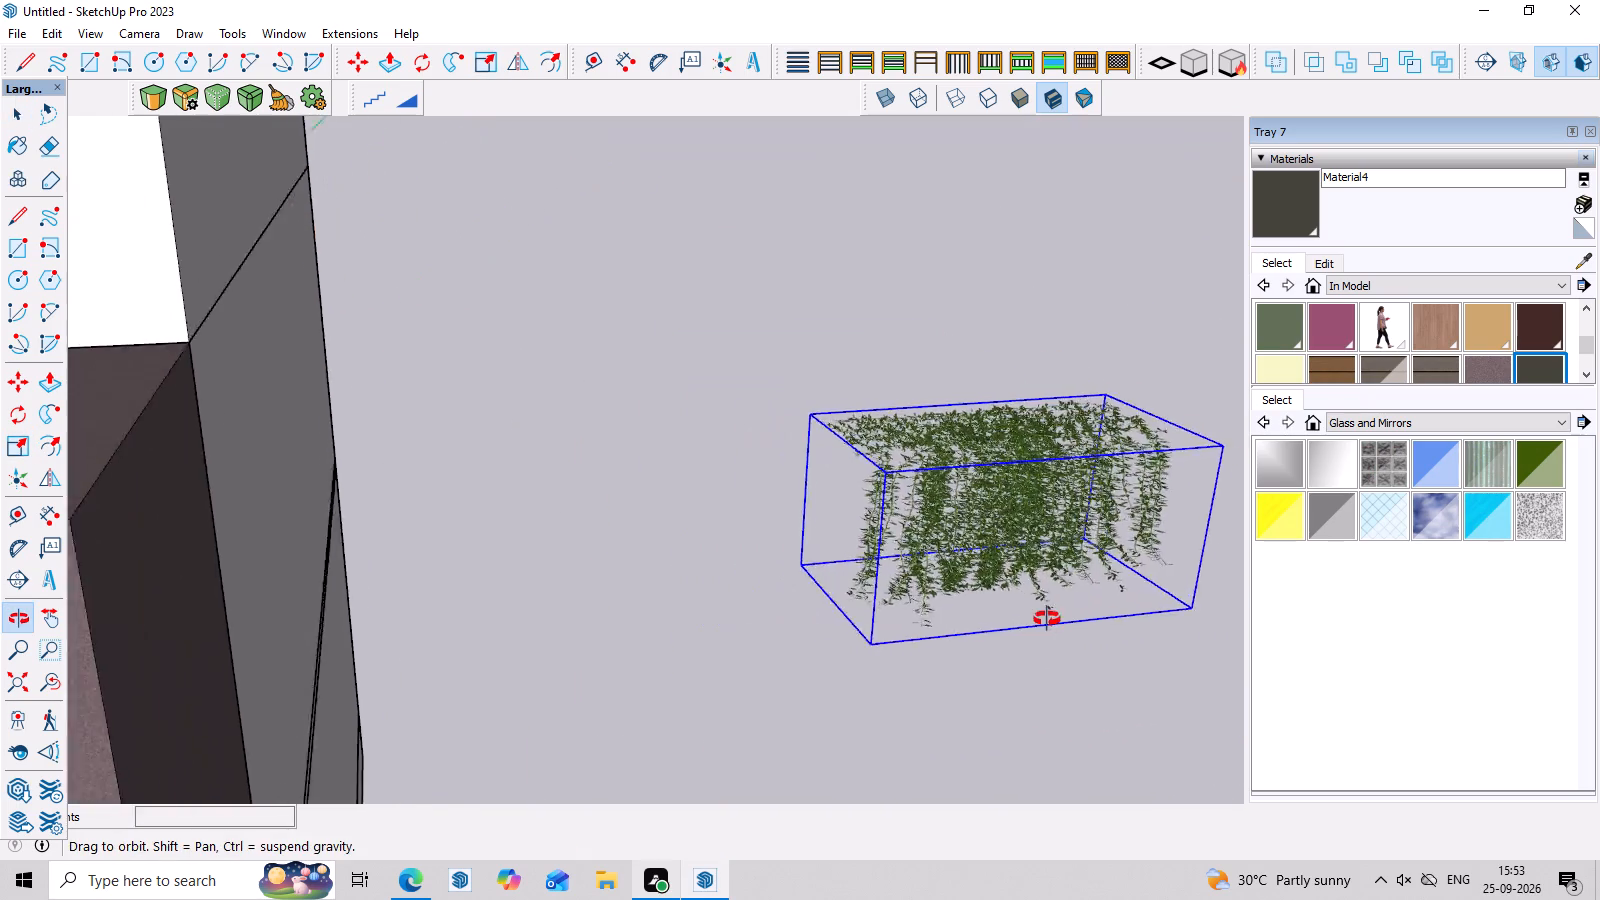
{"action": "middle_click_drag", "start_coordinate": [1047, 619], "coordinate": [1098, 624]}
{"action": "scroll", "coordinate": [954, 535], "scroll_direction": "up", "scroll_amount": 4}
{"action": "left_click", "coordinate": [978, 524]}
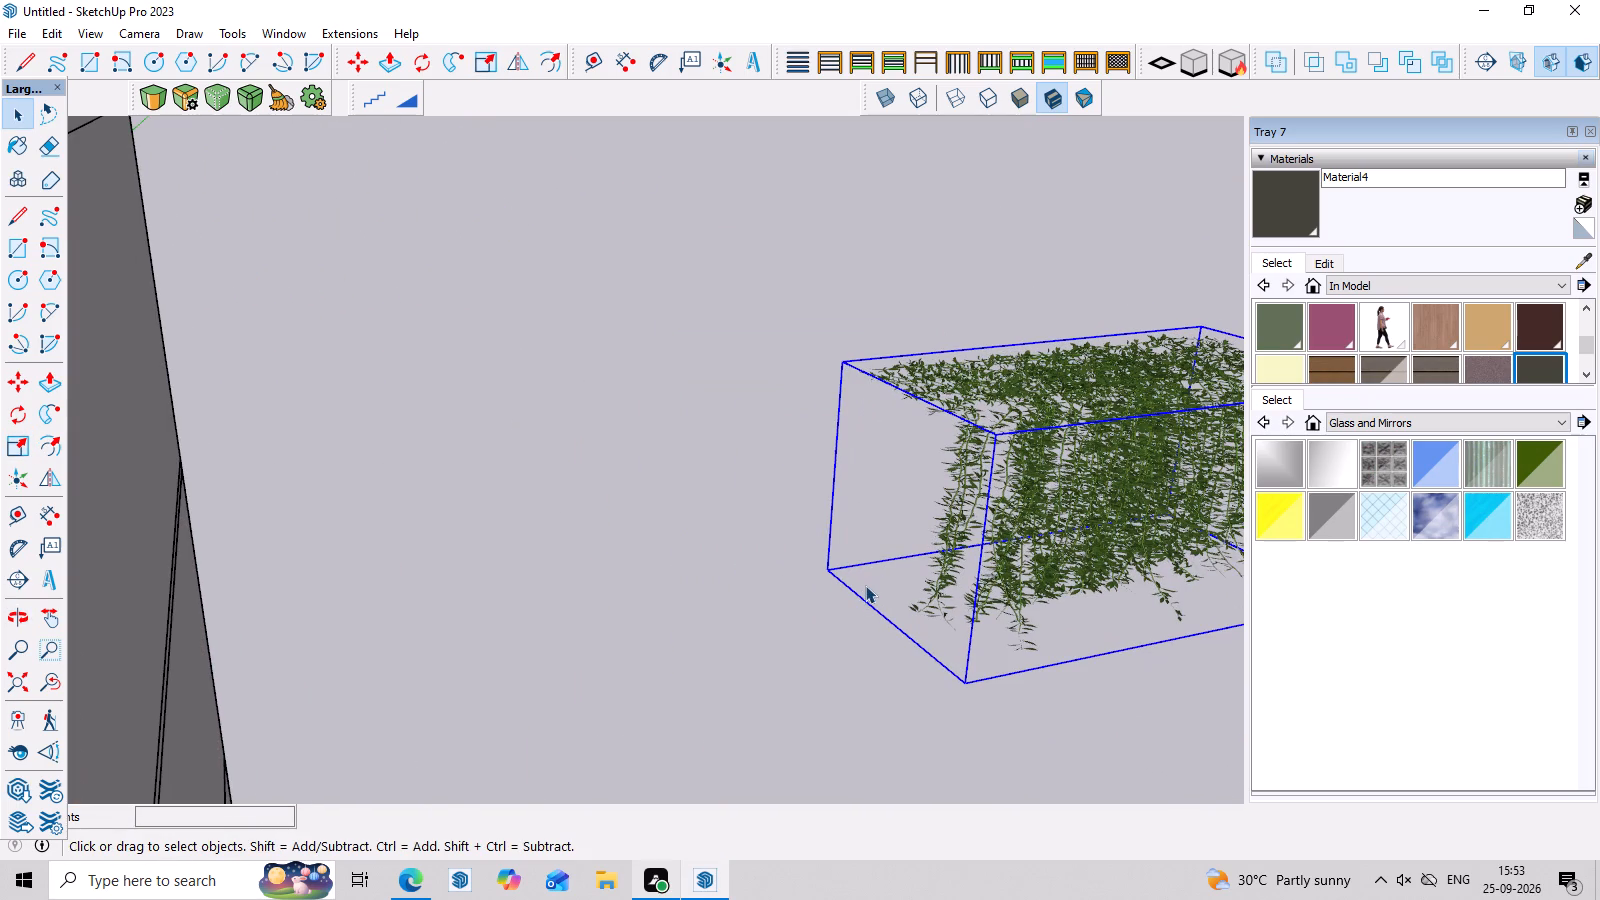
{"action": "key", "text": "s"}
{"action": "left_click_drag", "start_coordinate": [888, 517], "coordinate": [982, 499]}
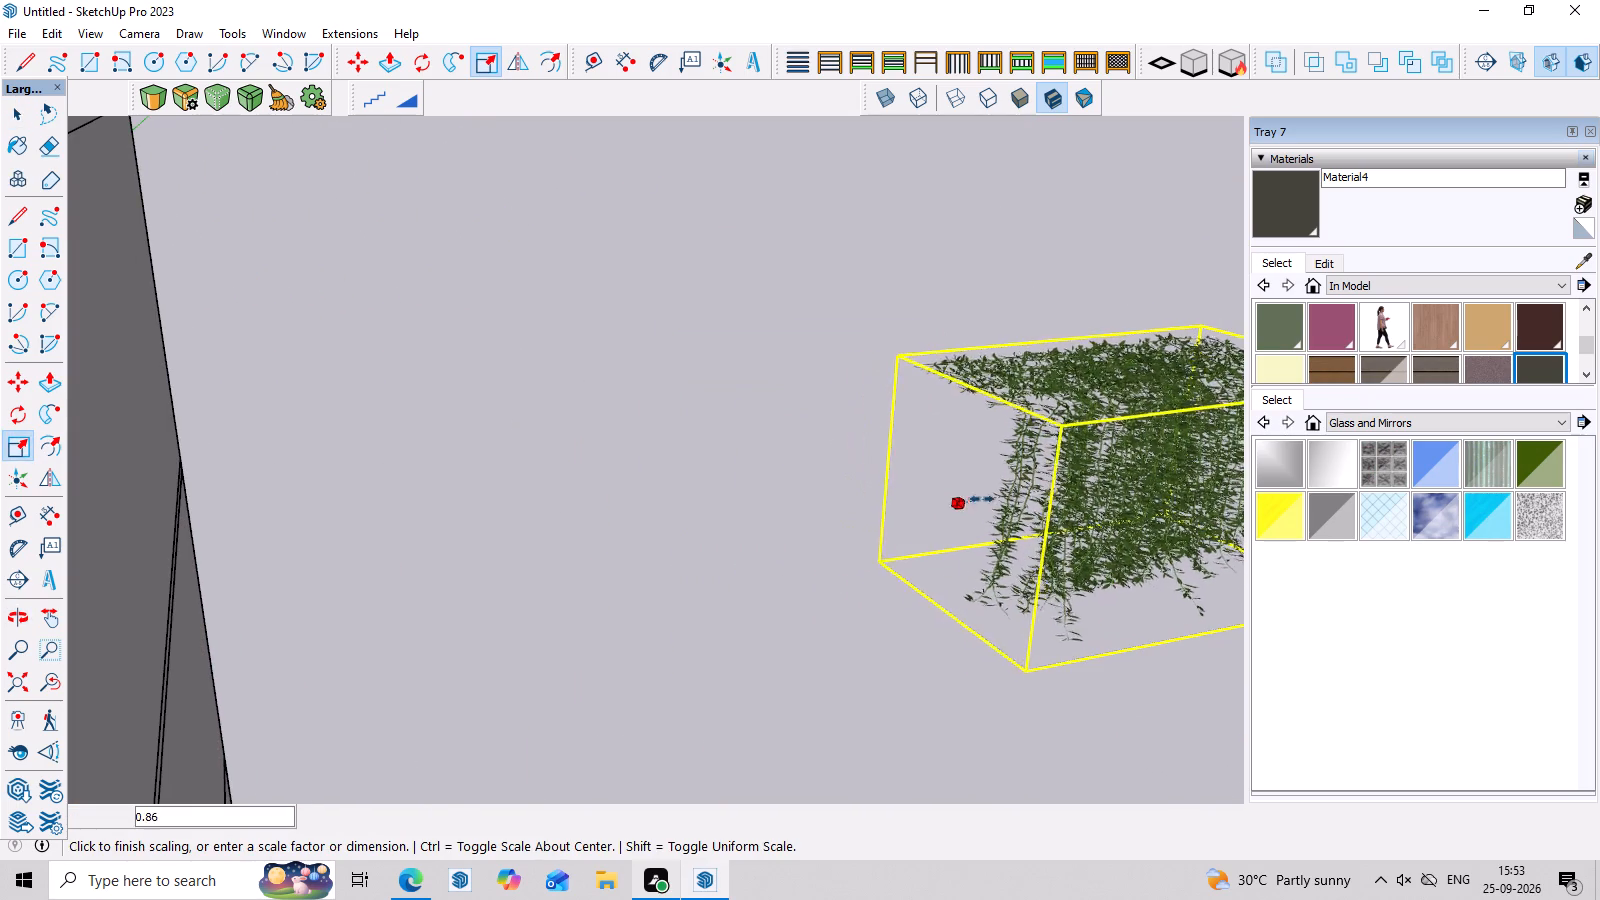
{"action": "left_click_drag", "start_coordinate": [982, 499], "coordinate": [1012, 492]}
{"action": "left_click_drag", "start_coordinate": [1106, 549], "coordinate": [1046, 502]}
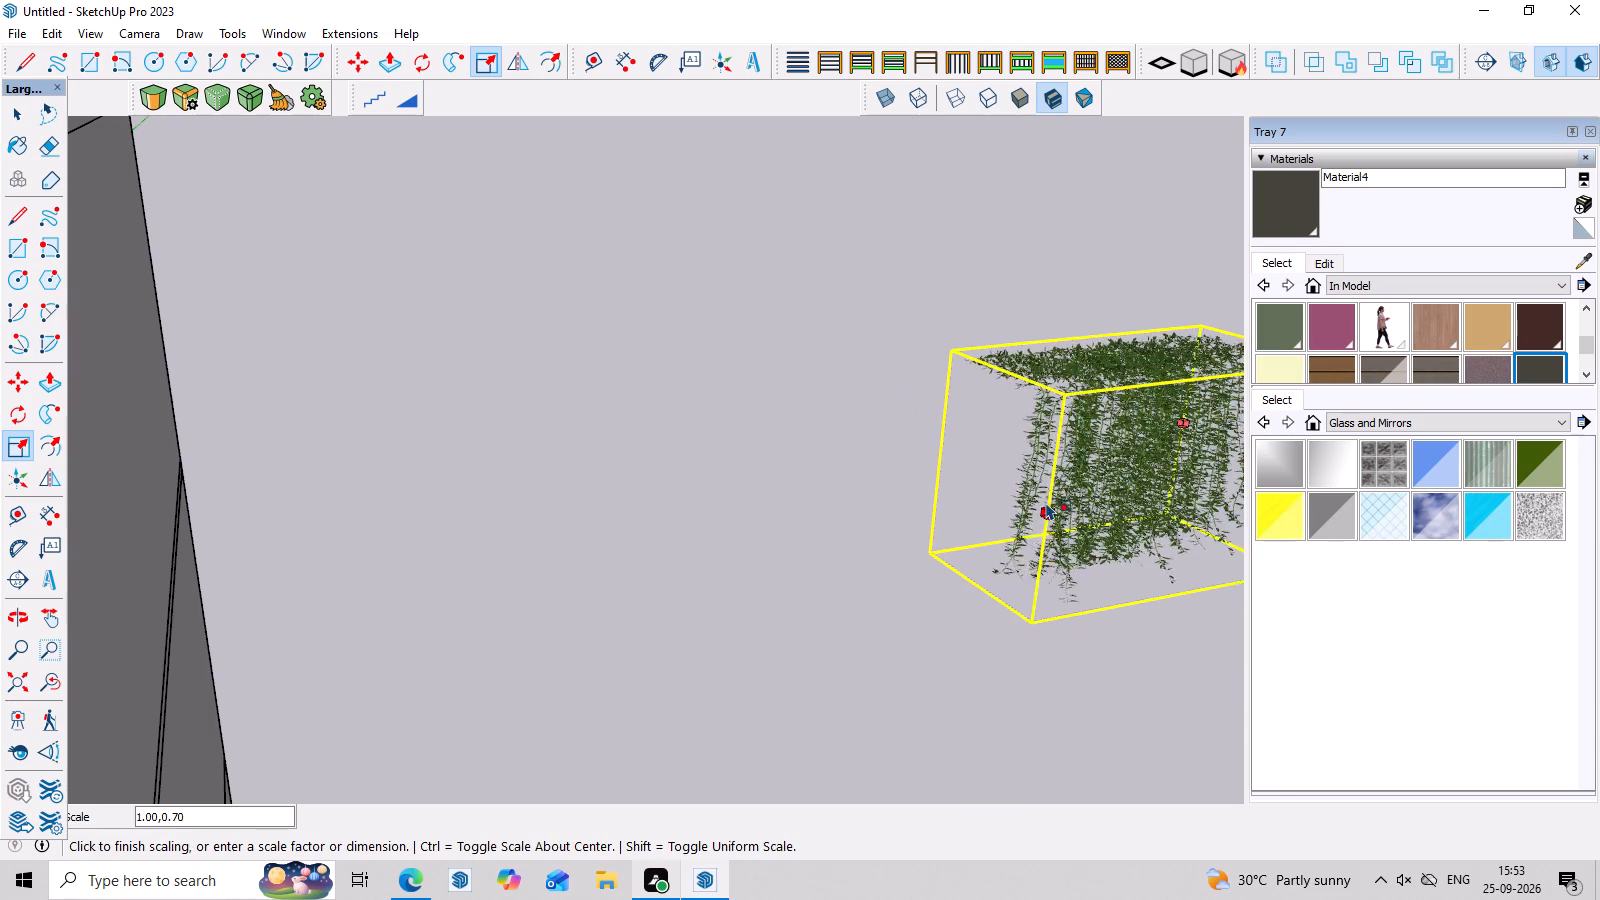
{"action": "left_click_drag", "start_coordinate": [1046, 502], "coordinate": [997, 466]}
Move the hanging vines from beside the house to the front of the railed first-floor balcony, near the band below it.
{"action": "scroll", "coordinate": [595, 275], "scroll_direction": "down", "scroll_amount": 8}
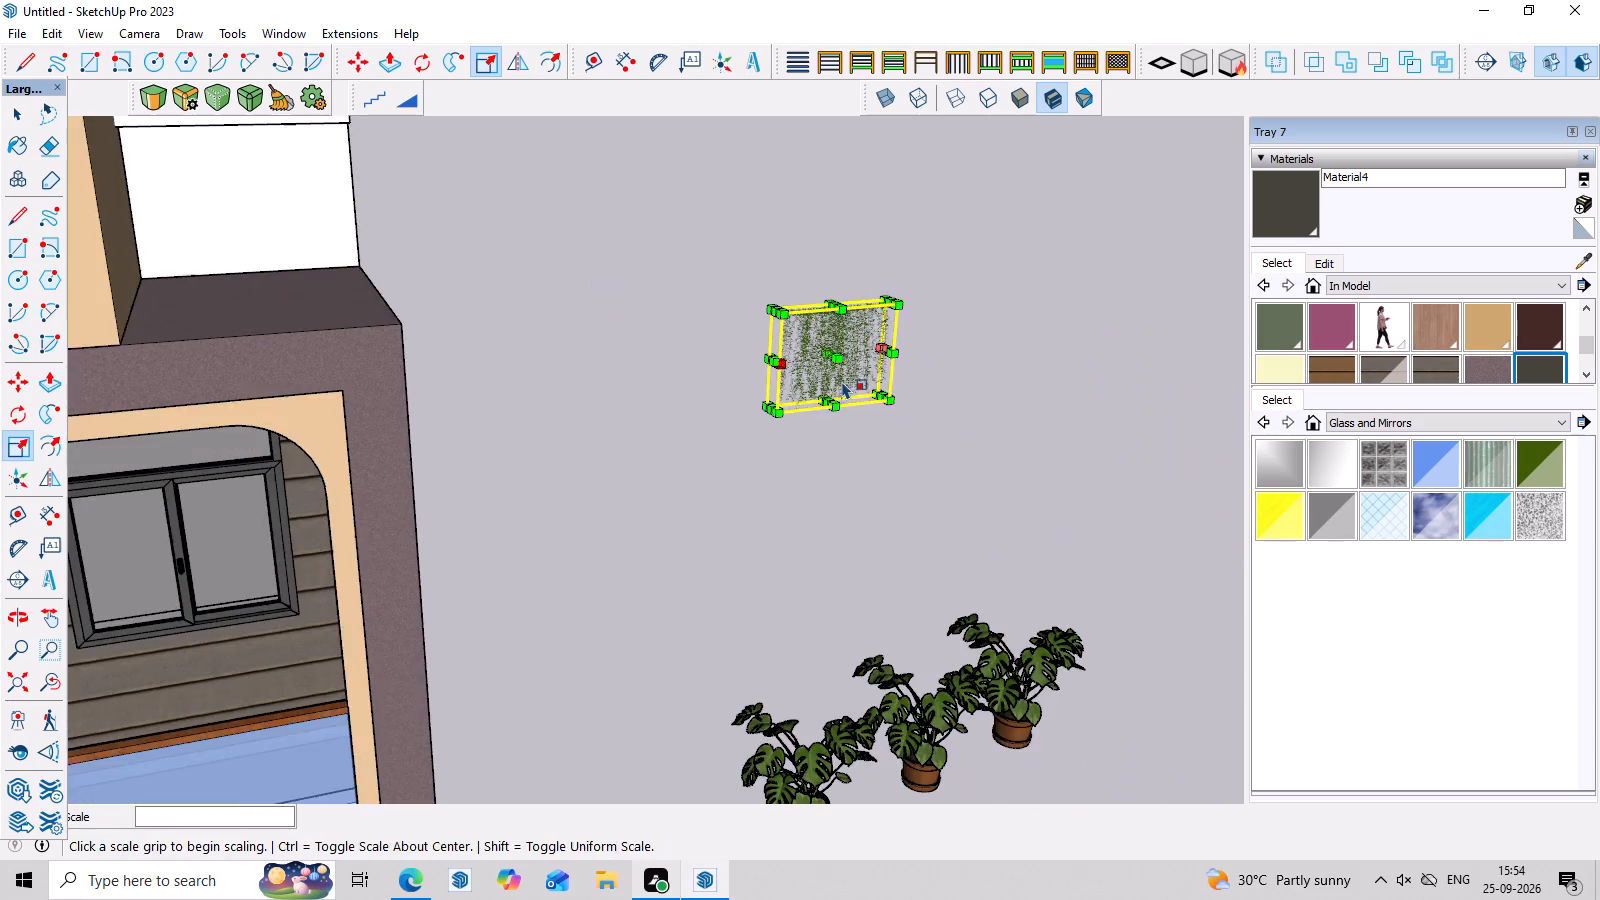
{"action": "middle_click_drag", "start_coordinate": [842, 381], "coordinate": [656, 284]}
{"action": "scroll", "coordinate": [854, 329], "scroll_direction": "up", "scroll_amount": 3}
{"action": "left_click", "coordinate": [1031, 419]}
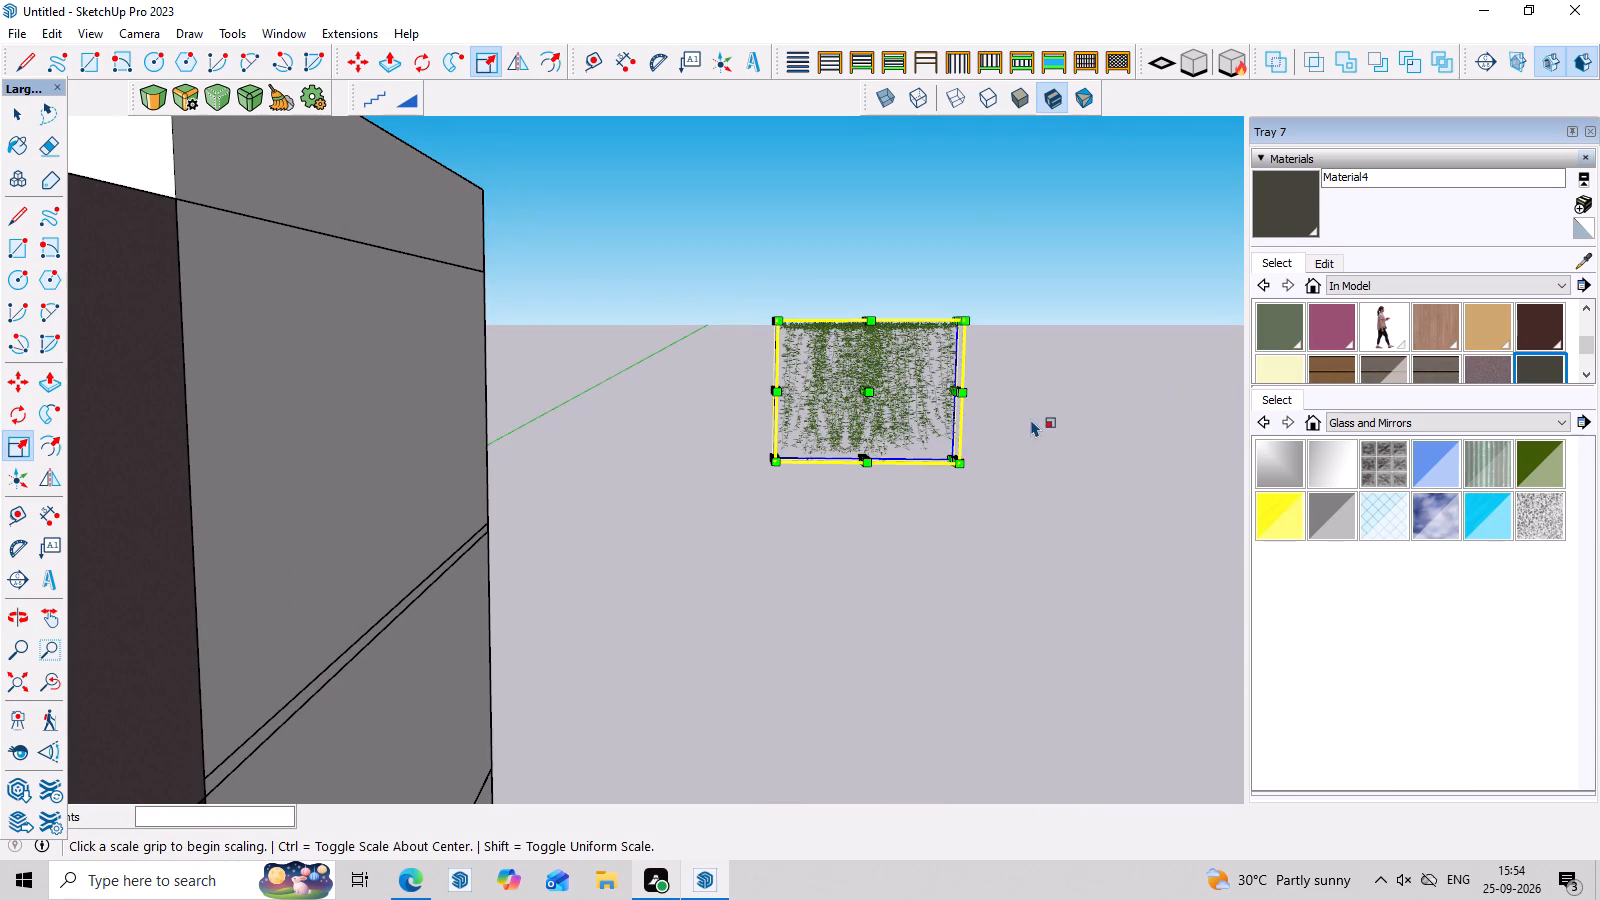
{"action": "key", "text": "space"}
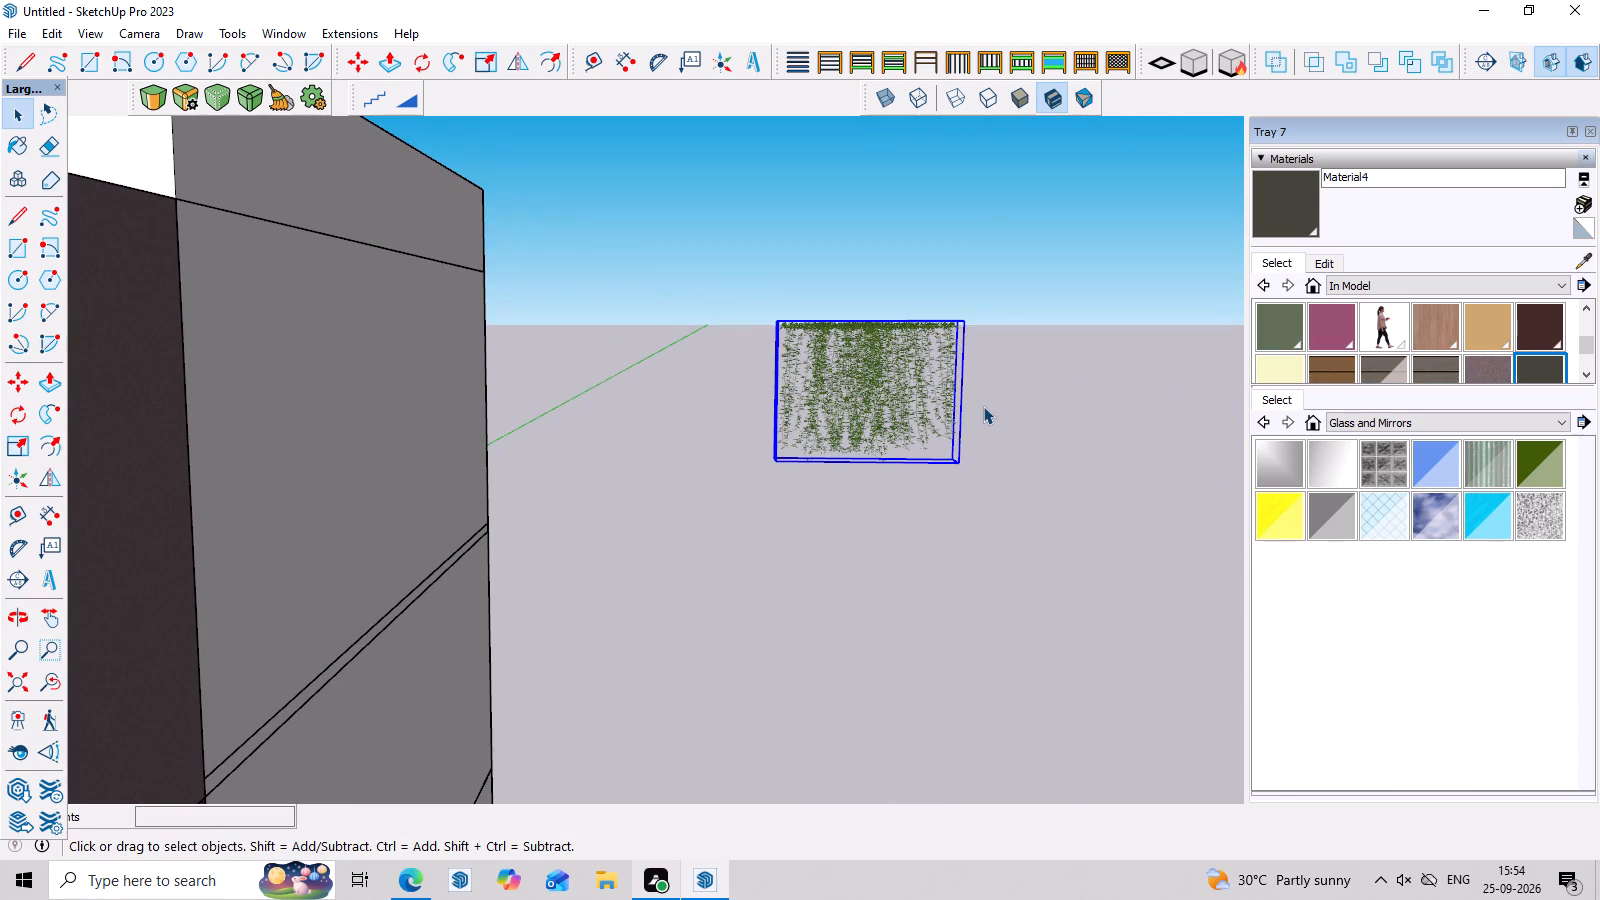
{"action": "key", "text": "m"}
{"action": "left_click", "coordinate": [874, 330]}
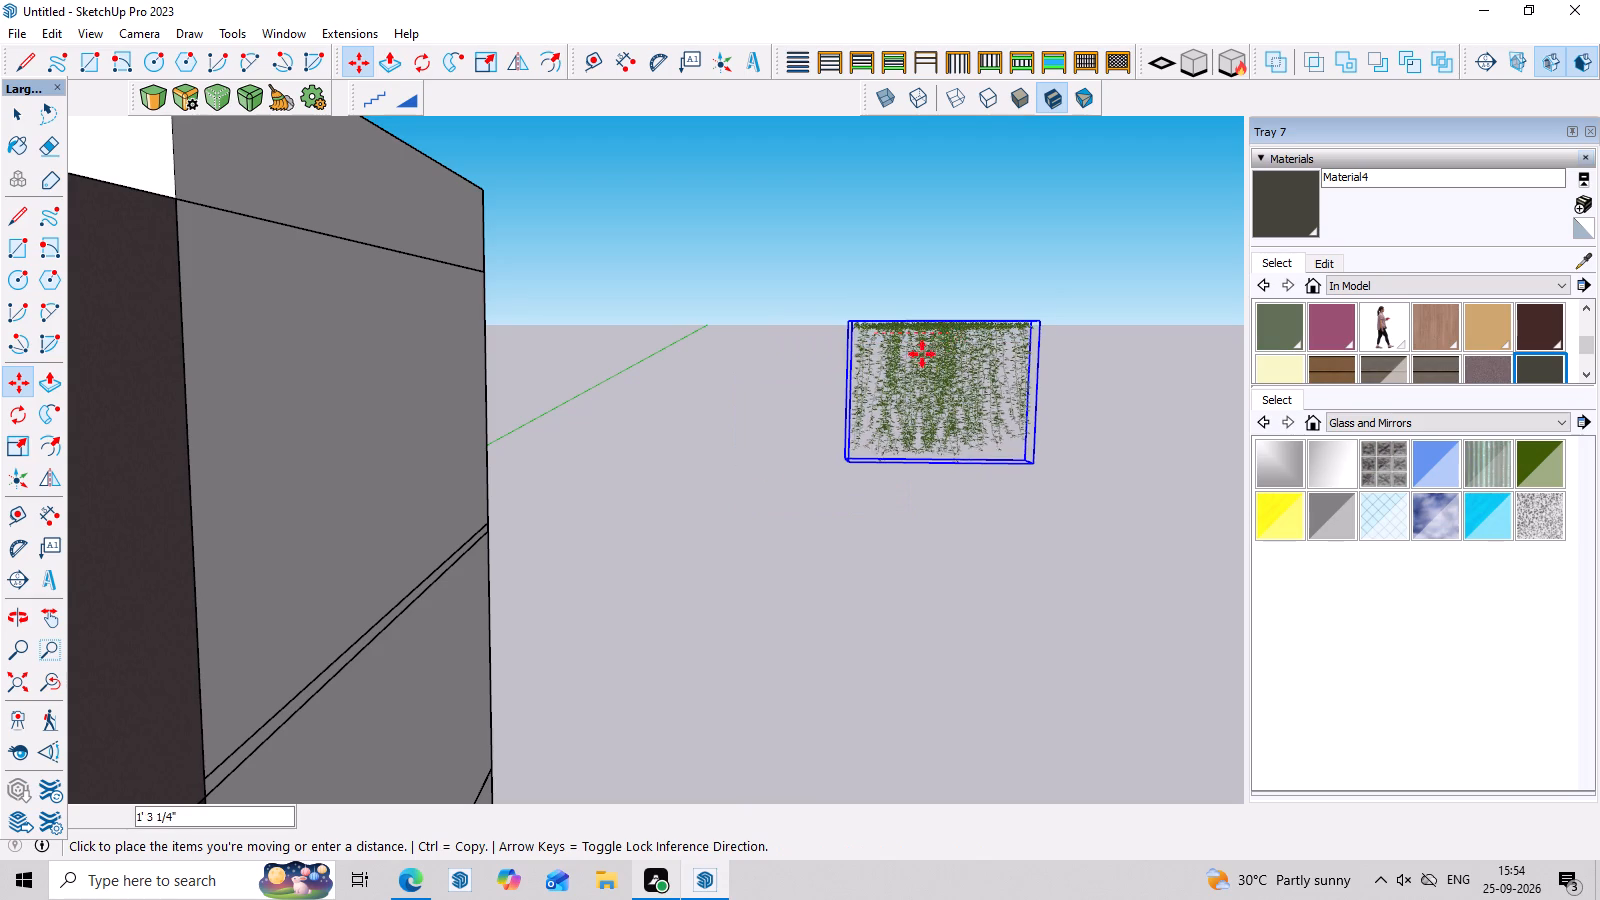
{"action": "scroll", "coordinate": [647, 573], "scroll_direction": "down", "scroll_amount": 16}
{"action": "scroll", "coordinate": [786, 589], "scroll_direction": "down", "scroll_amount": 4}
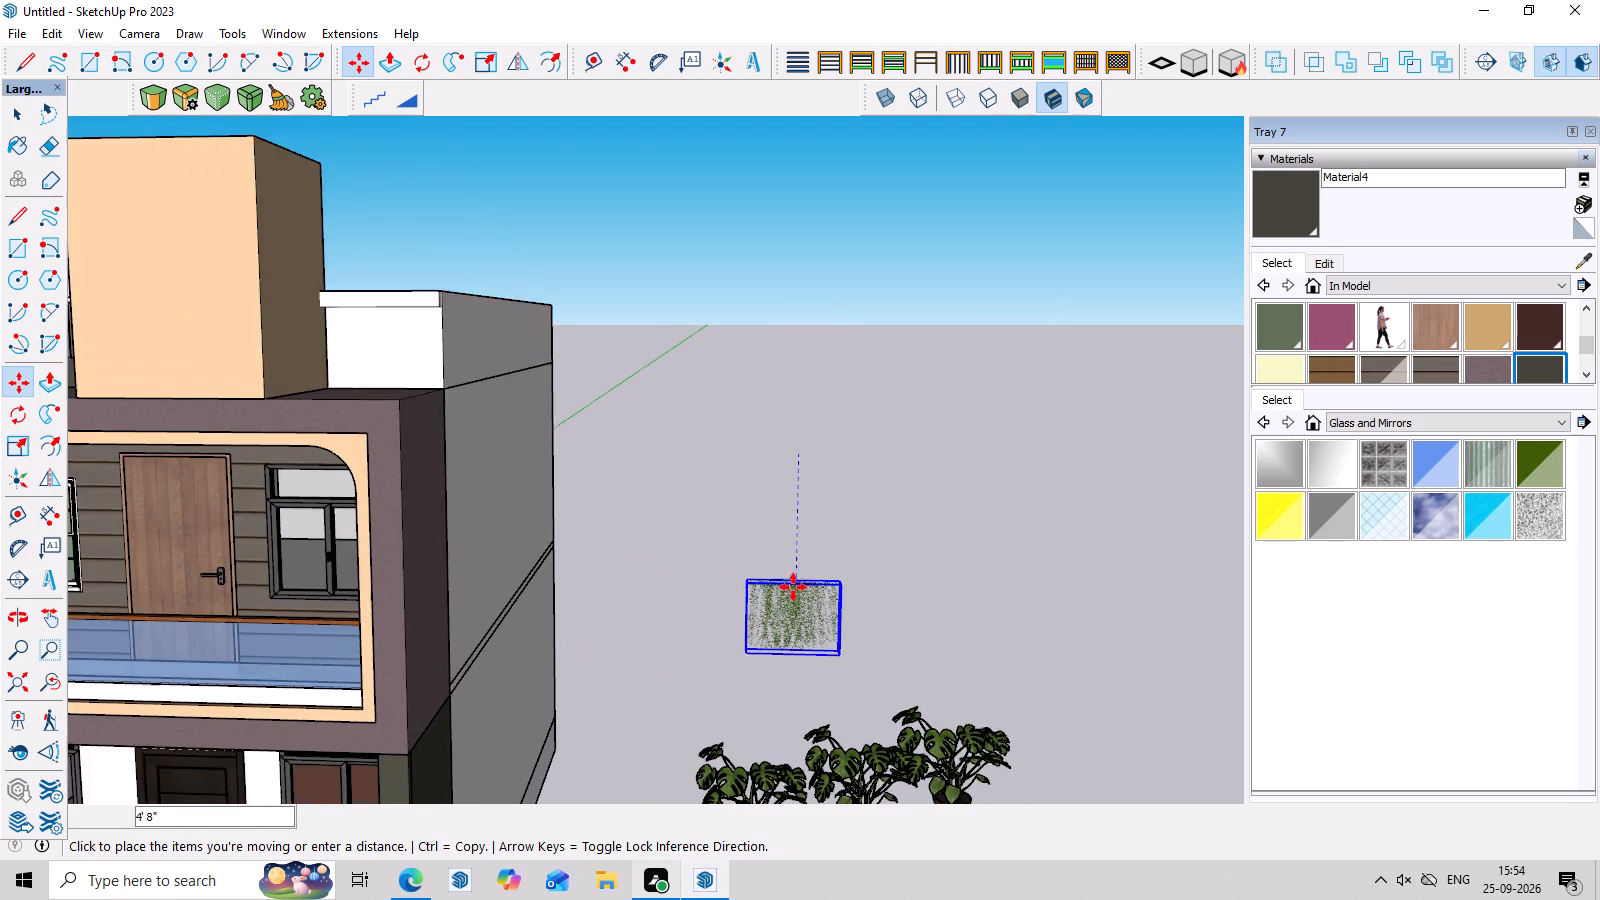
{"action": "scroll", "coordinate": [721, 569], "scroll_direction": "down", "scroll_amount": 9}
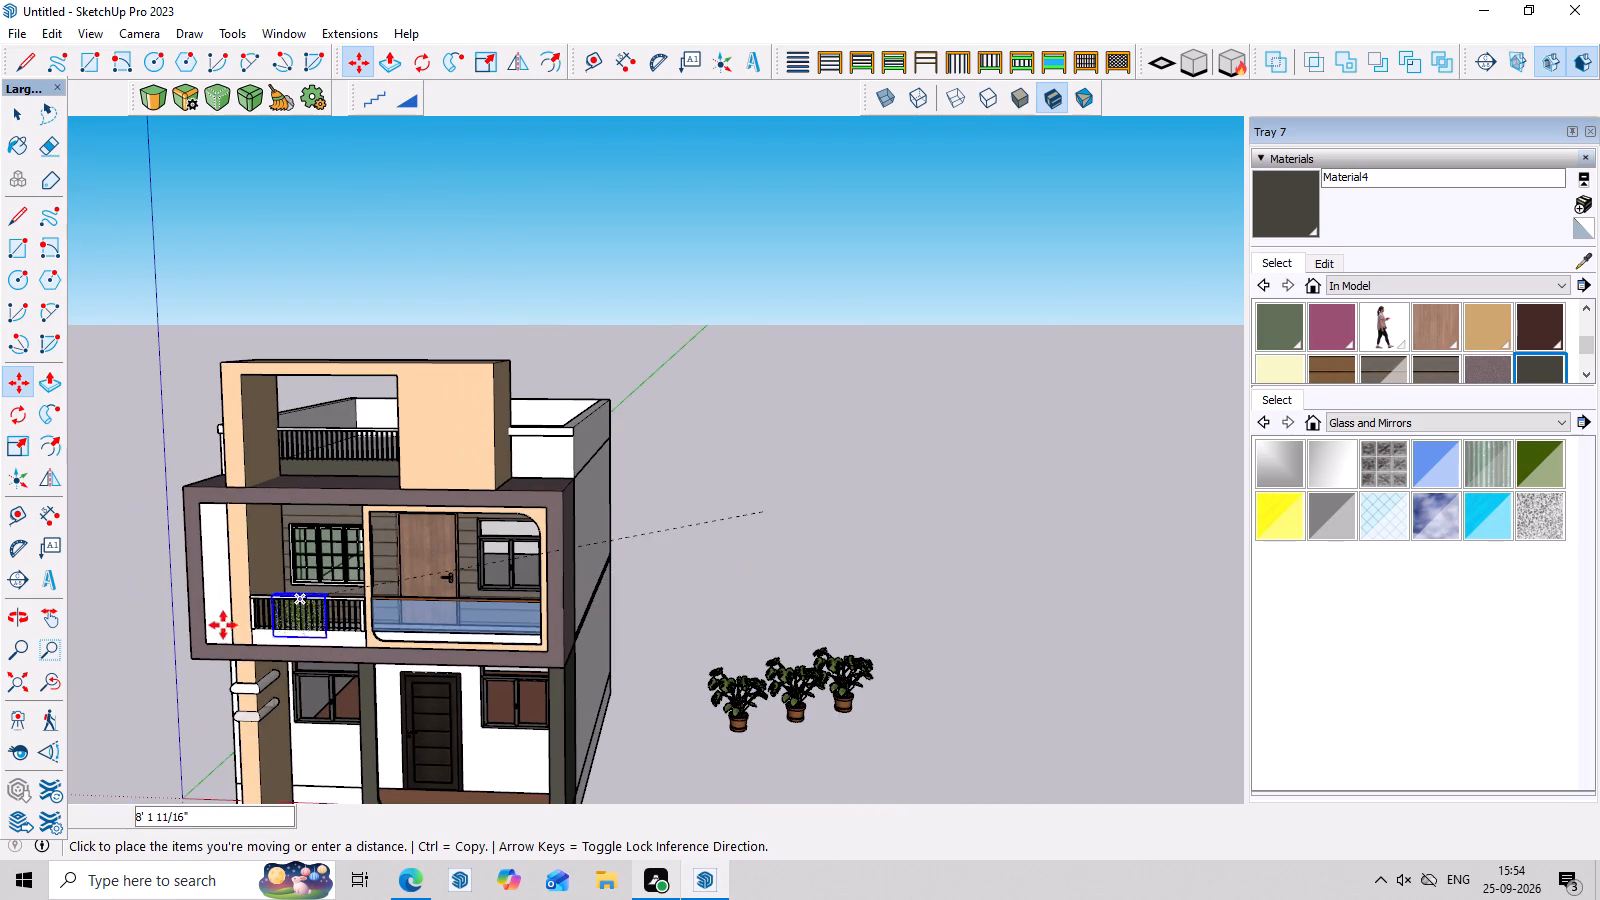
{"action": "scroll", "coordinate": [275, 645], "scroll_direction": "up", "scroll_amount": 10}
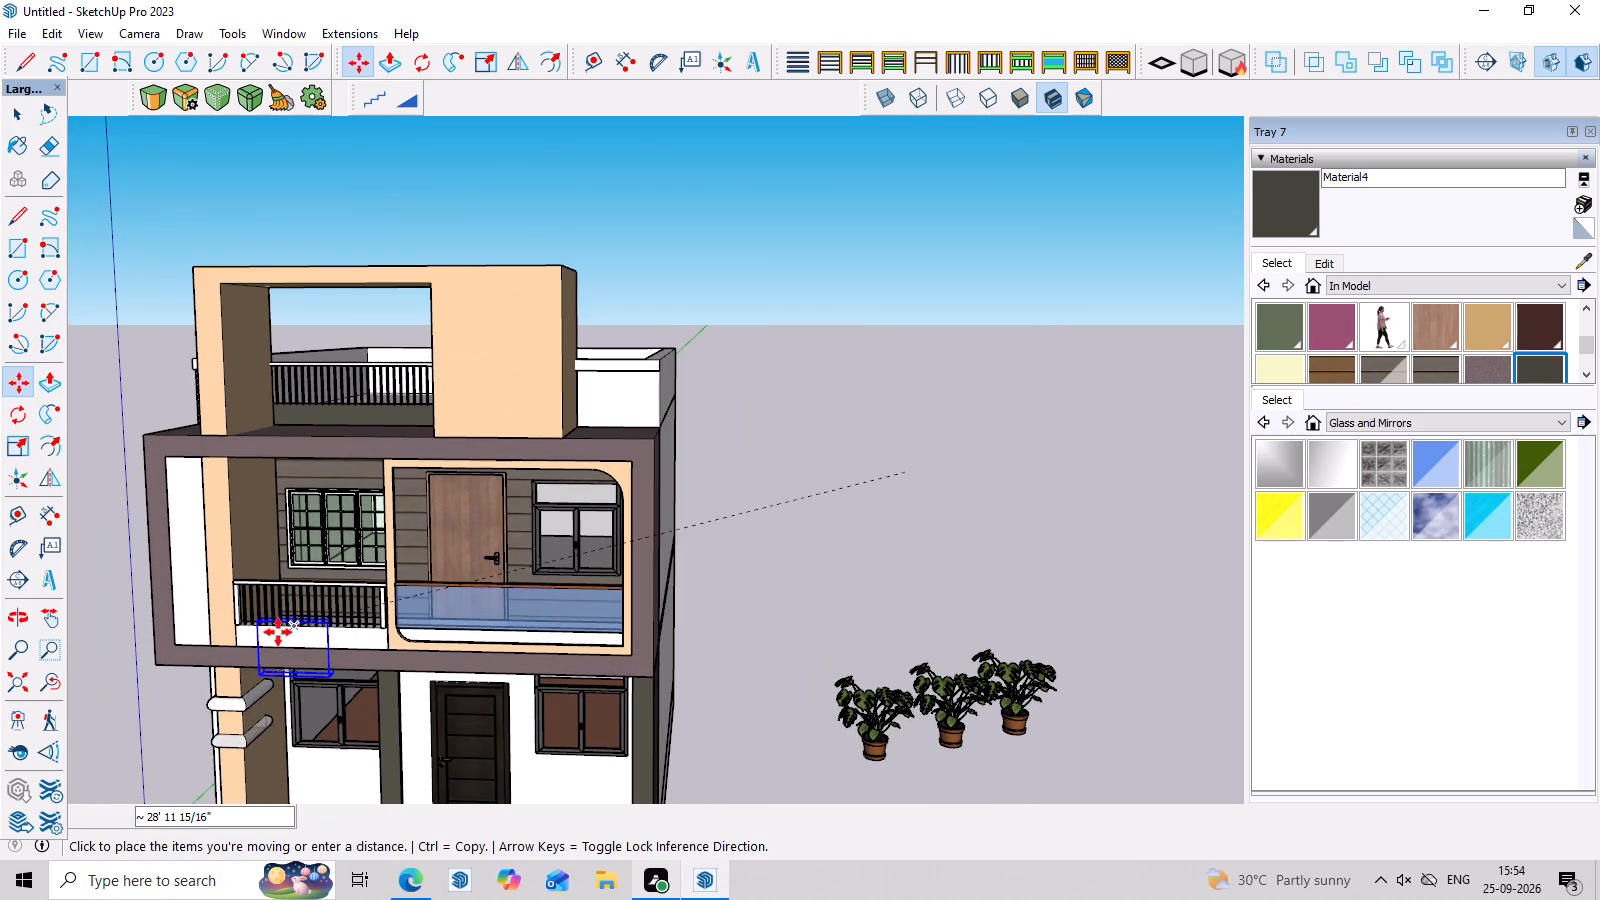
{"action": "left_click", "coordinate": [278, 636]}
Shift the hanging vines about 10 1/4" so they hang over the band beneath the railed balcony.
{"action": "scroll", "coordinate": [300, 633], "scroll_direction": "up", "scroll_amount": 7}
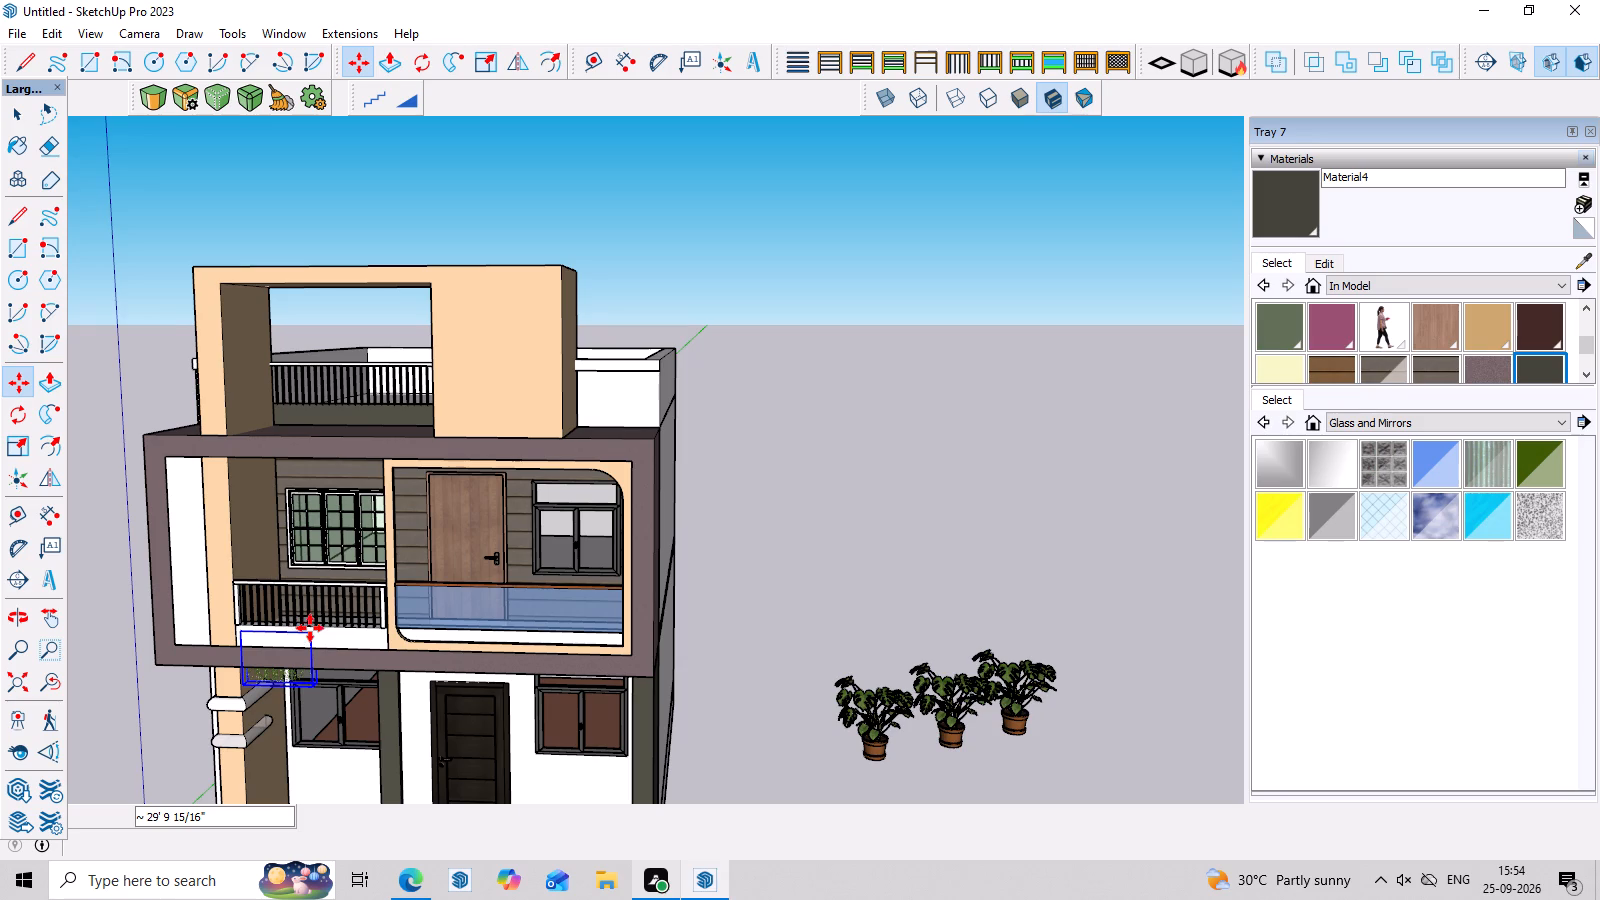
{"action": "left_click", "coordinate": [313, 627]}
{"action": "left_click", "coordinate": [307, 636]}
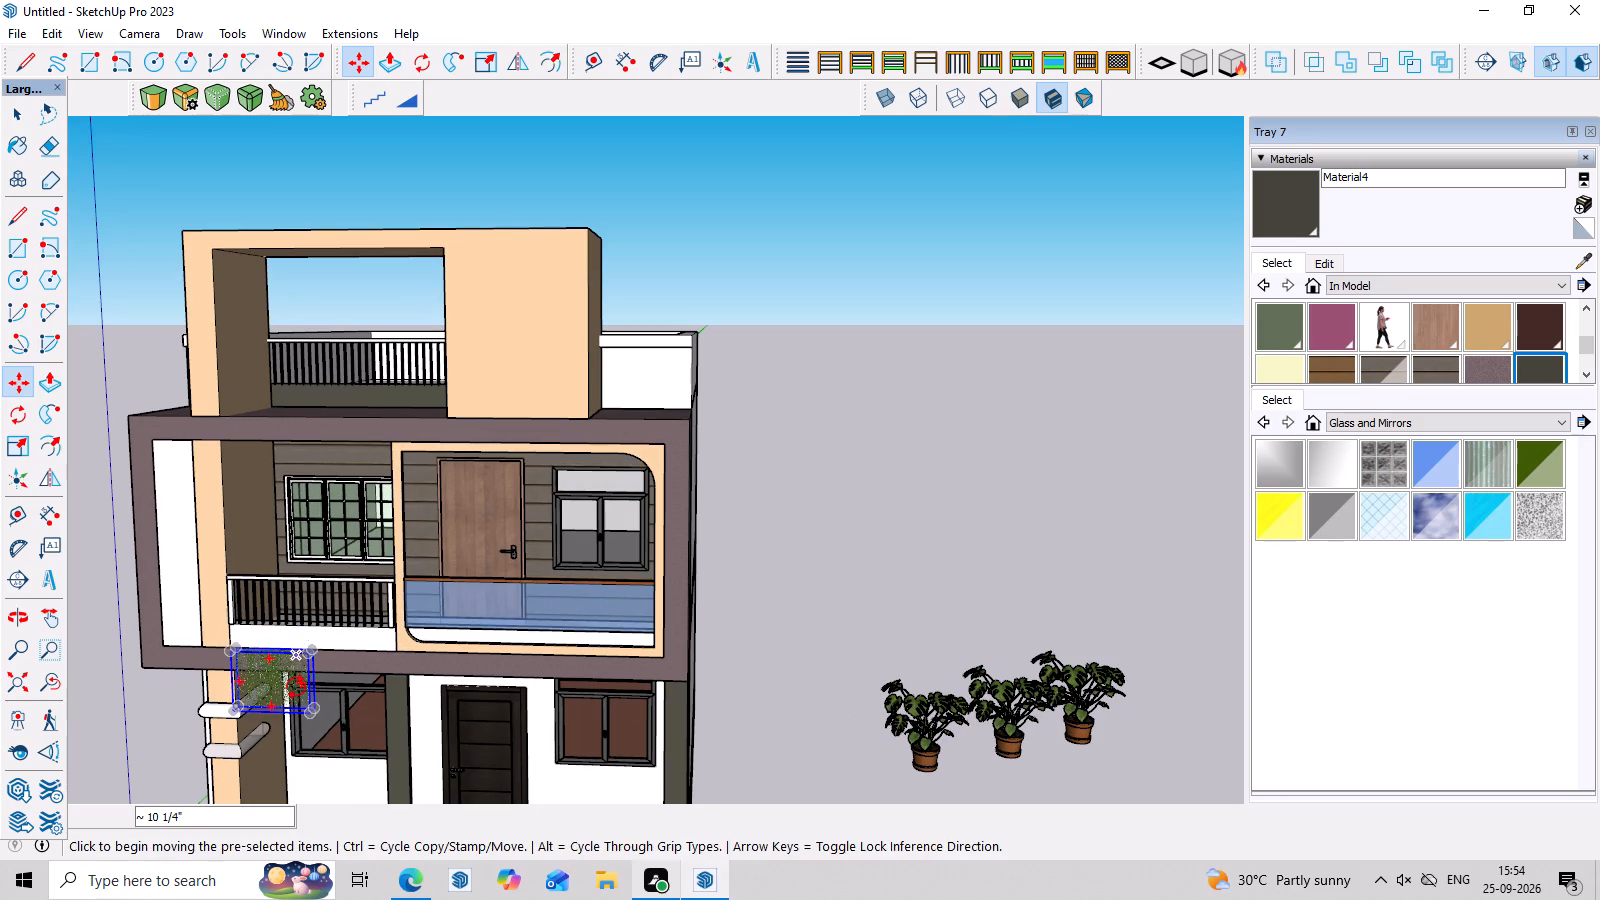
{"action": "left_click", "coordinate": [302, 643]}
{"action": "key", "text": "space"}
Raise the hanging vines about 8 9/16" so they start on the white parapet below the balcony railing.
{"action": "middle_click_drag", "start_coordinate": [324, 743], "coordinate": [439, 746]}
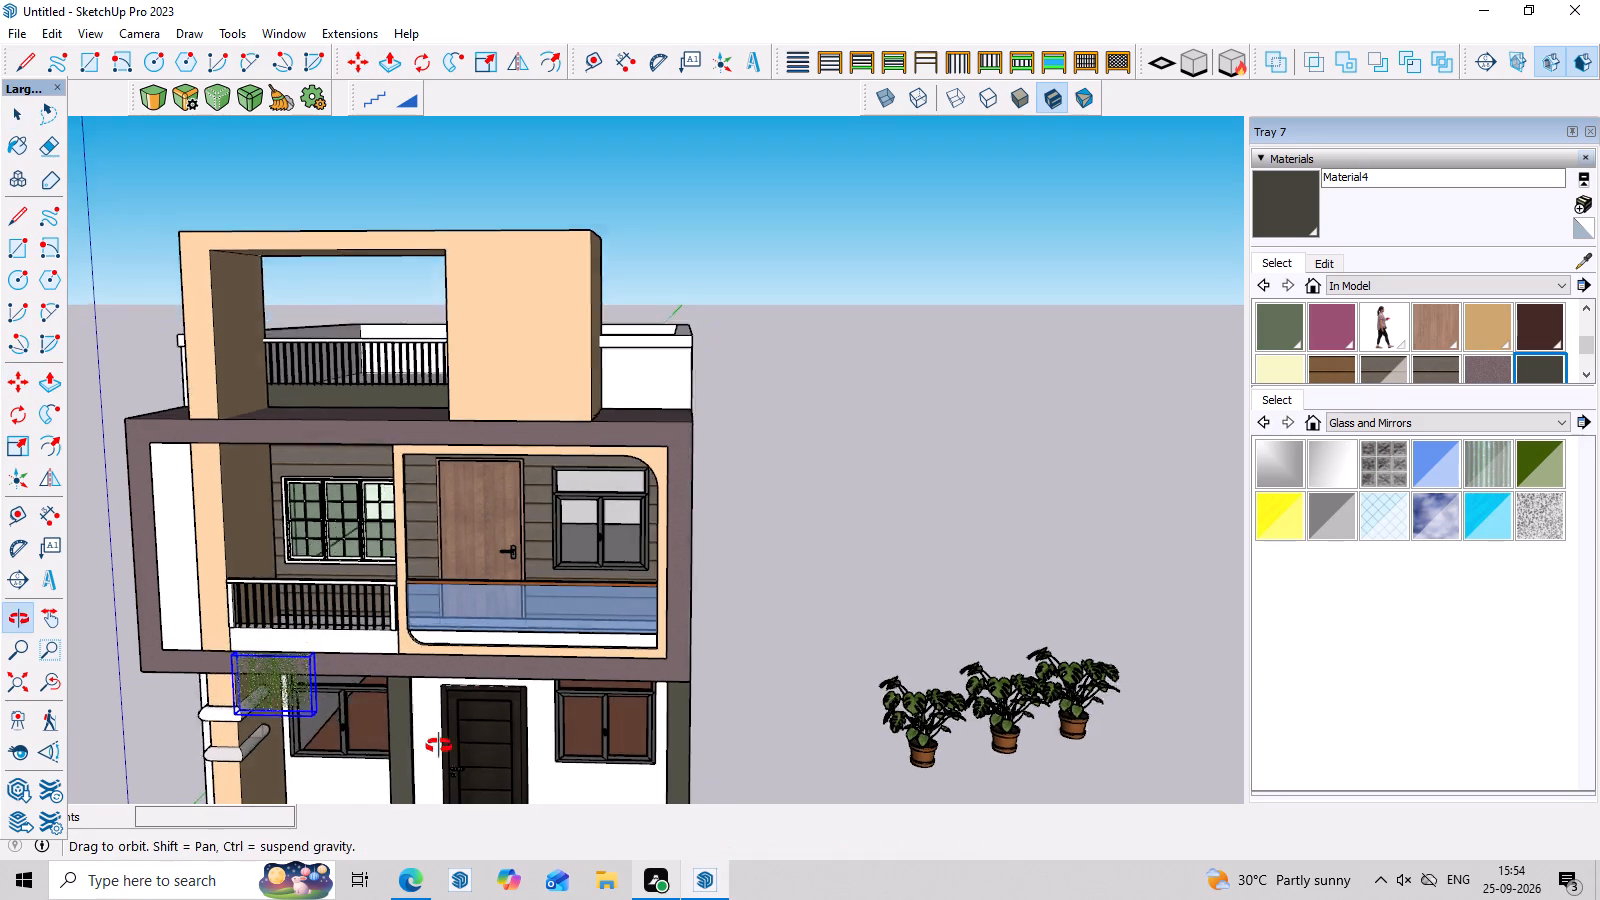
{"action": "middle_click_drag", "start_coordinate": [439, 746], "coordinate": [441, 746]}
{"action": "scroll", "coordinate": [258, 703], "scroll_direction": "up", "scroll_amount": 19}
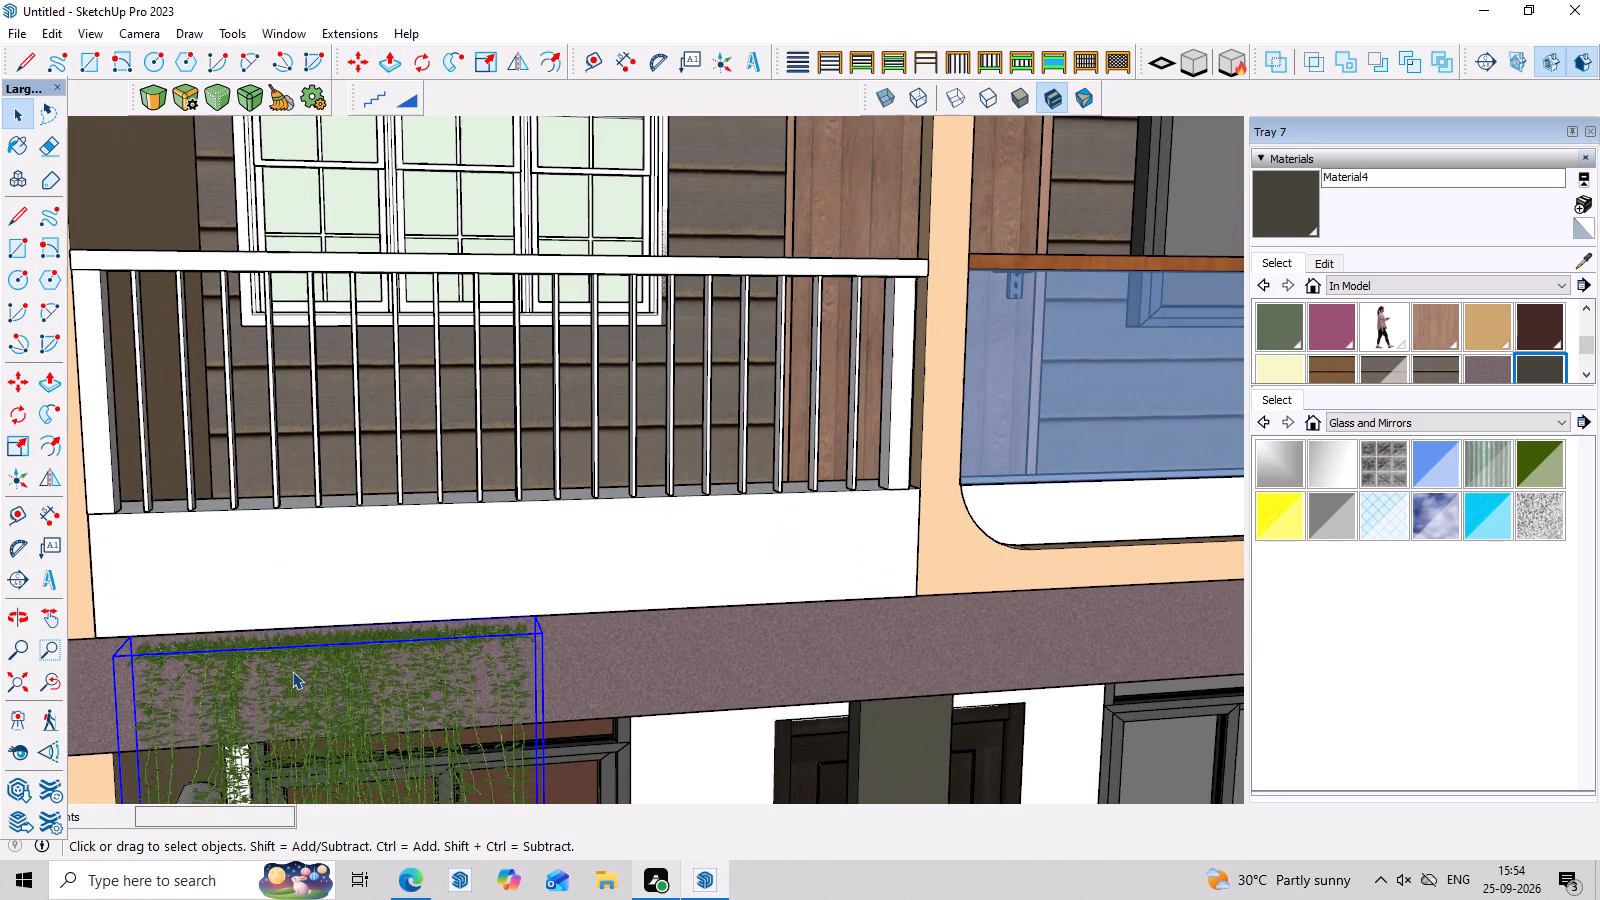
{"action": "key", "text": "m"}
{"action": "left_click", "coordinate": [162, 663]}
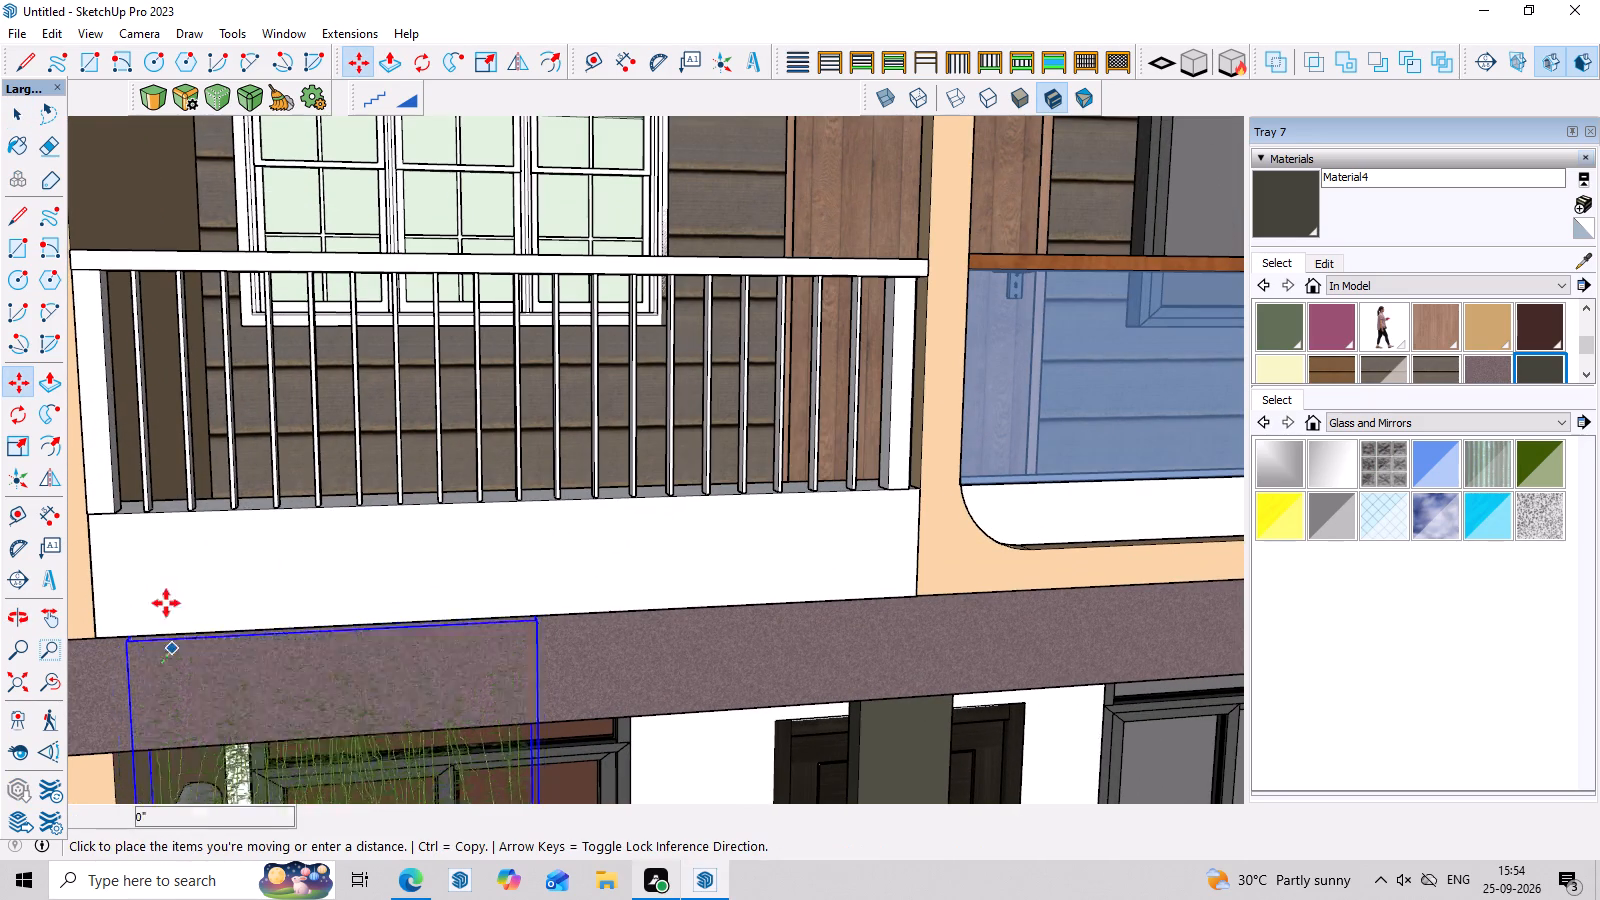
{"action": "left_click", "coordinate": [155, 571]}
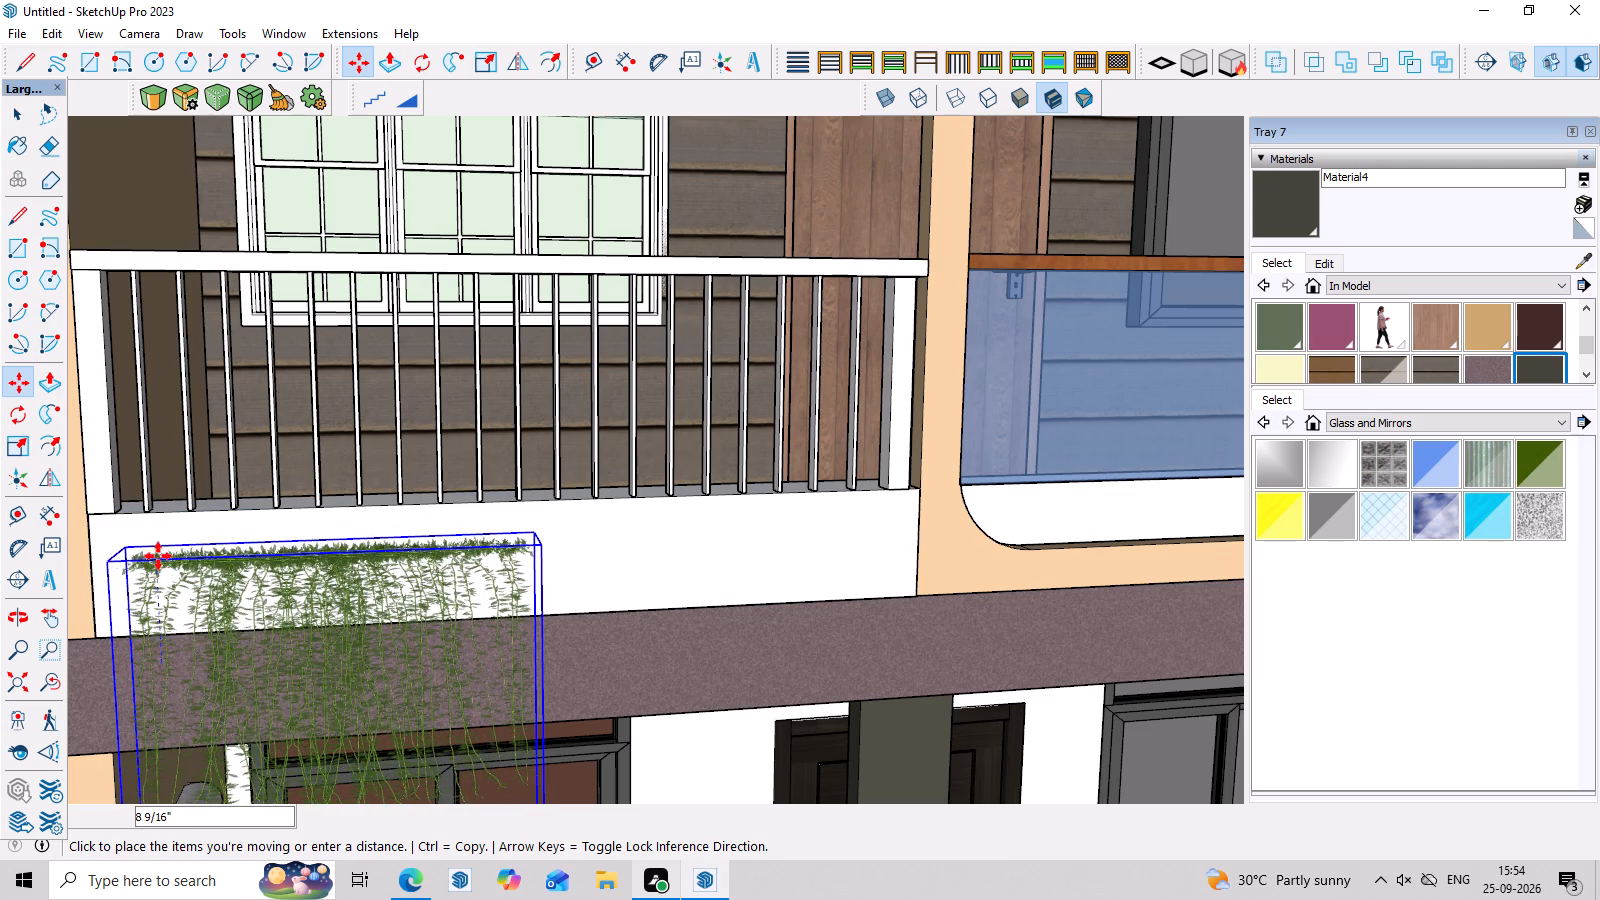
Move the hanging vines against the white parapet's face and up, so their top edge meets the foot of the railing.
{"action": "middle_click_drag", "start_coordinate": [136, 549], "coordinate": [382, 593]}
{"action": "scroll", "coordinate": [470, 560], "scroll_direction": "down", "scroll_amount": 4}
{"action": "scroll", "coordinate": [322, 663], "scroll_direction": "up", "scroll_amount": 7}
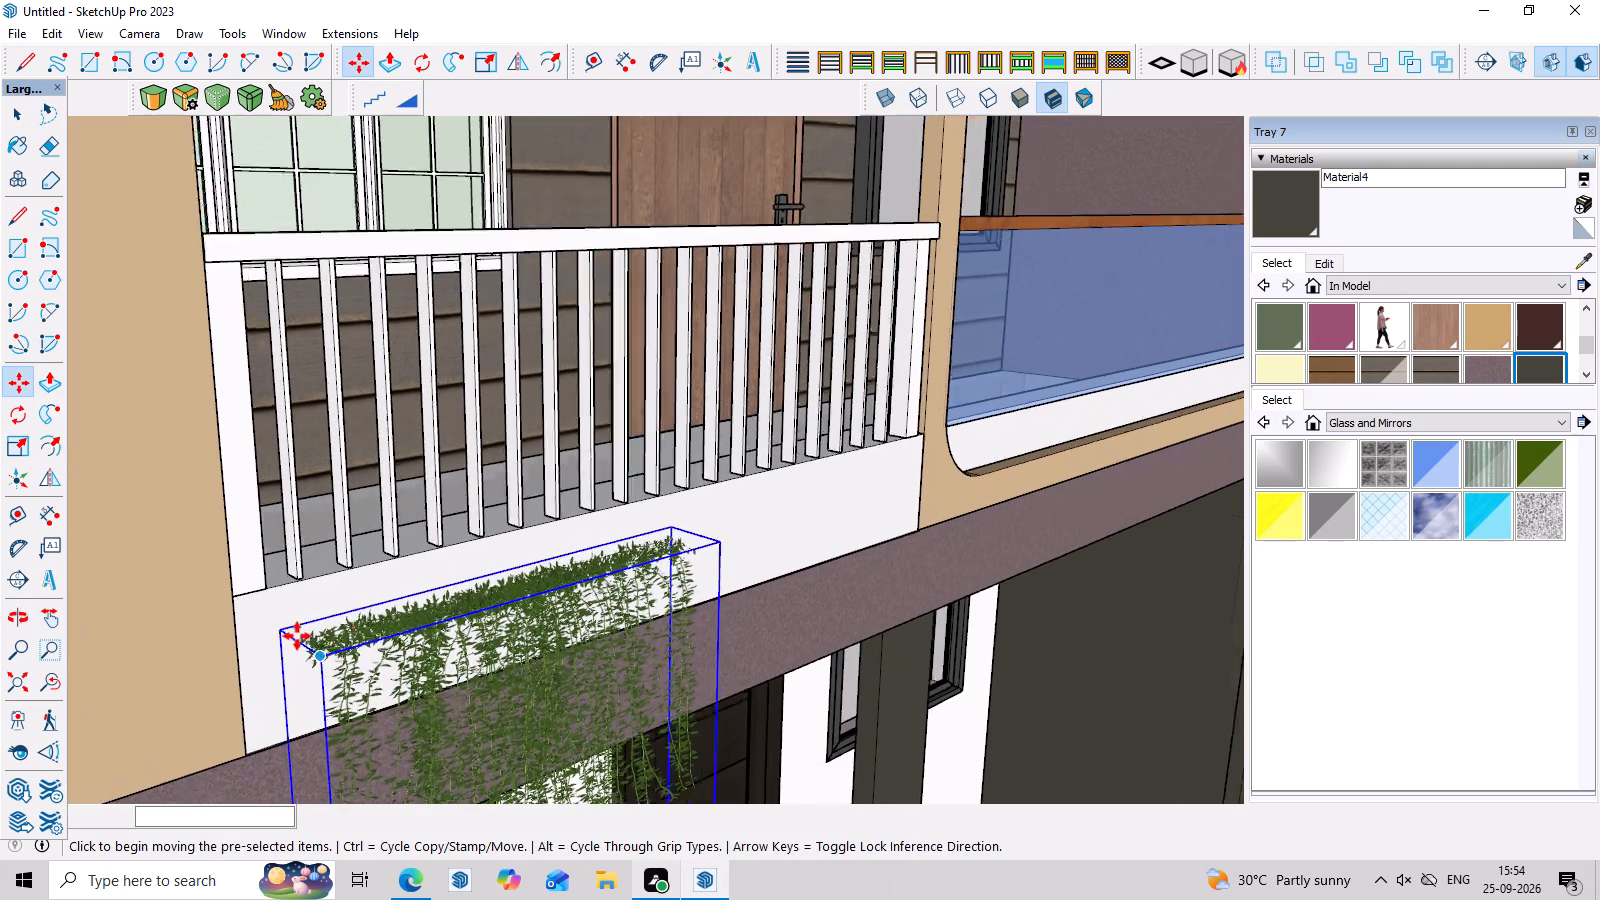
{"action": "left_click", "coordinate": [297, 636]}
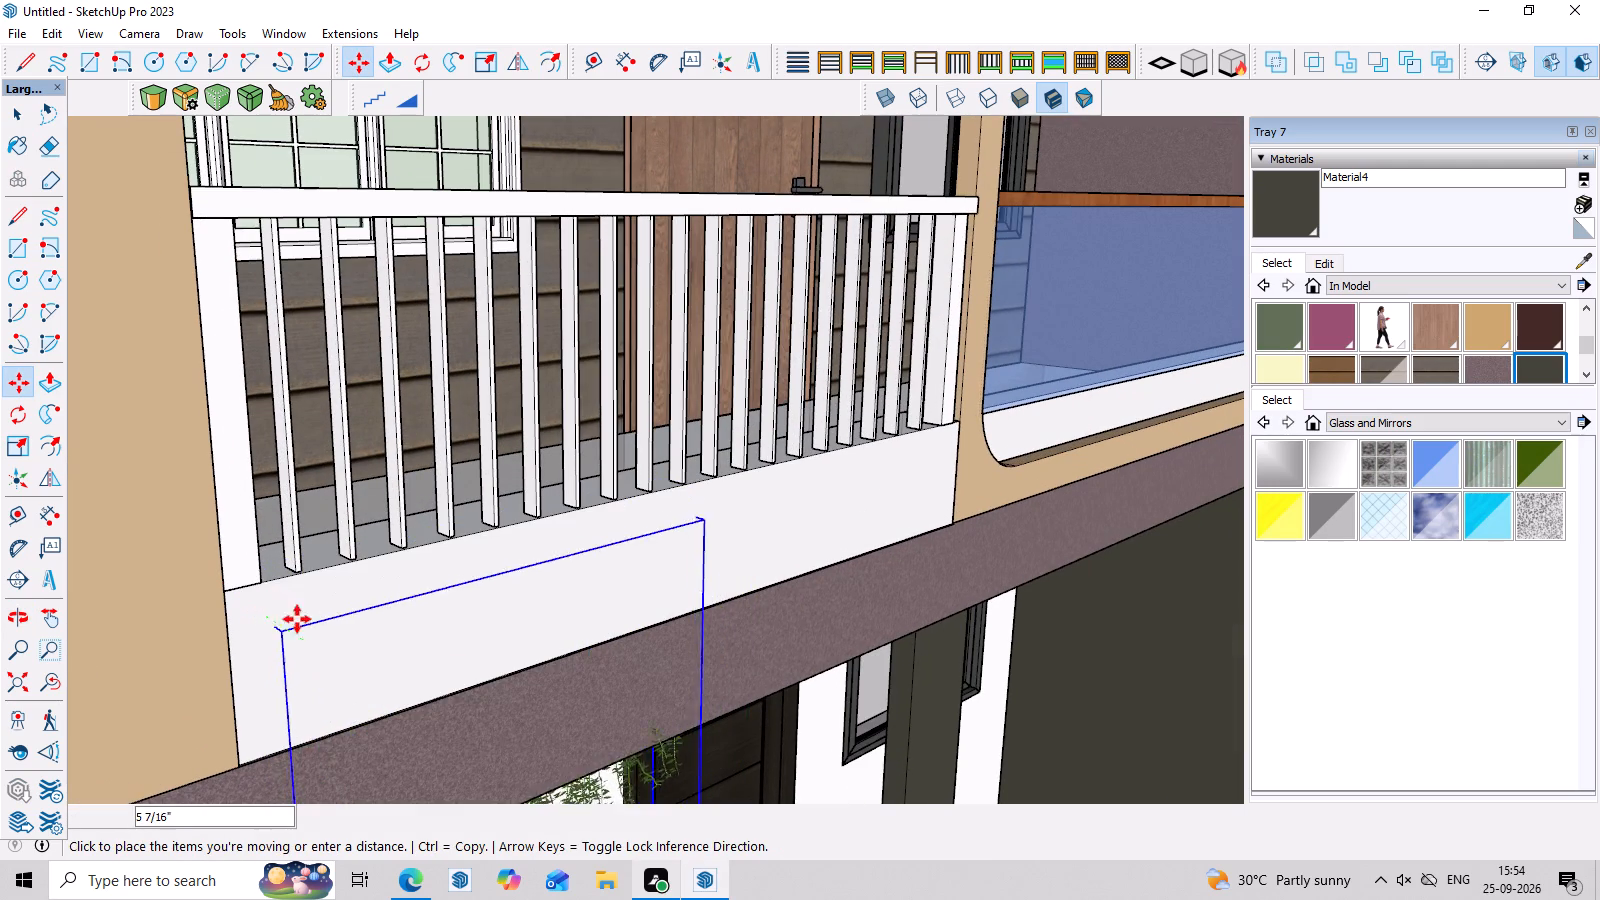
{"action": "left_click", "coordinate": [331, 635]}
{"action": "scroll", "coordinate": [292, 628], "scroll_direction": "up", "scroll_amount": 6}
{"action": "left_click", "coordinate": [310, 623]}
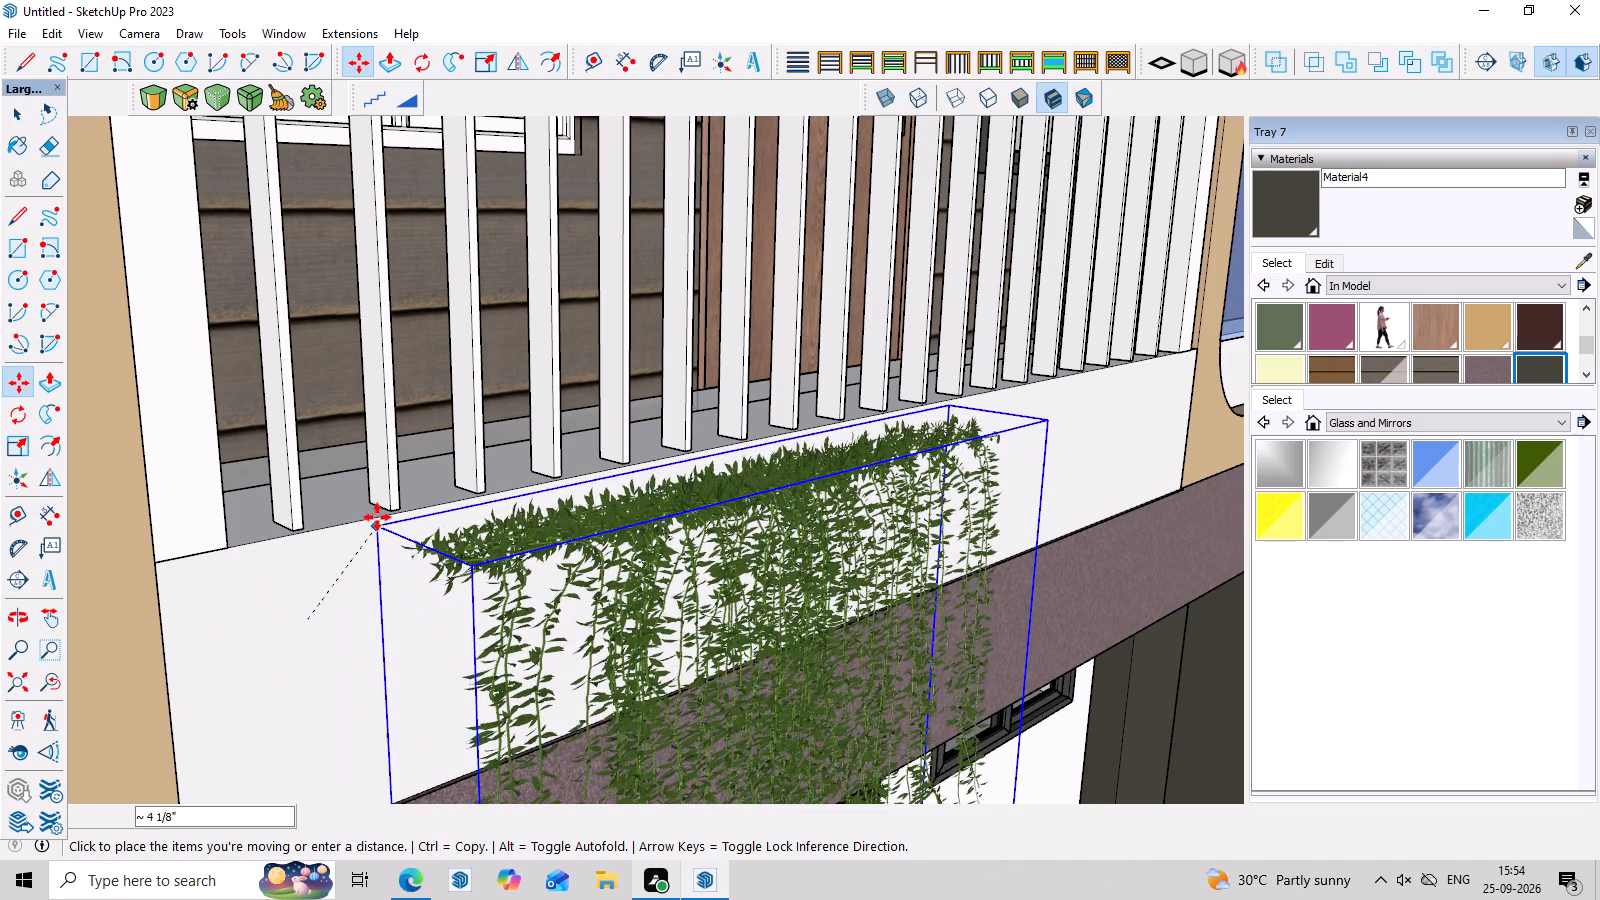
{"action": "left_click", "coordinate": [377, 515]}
Deselect the hanging vines and examine how they look on the facade, close up and with the whole house in view.
{"action": "scroll", "coordinate": [265, 529], "scroll_direction": "down", "scroll_amount": 18}
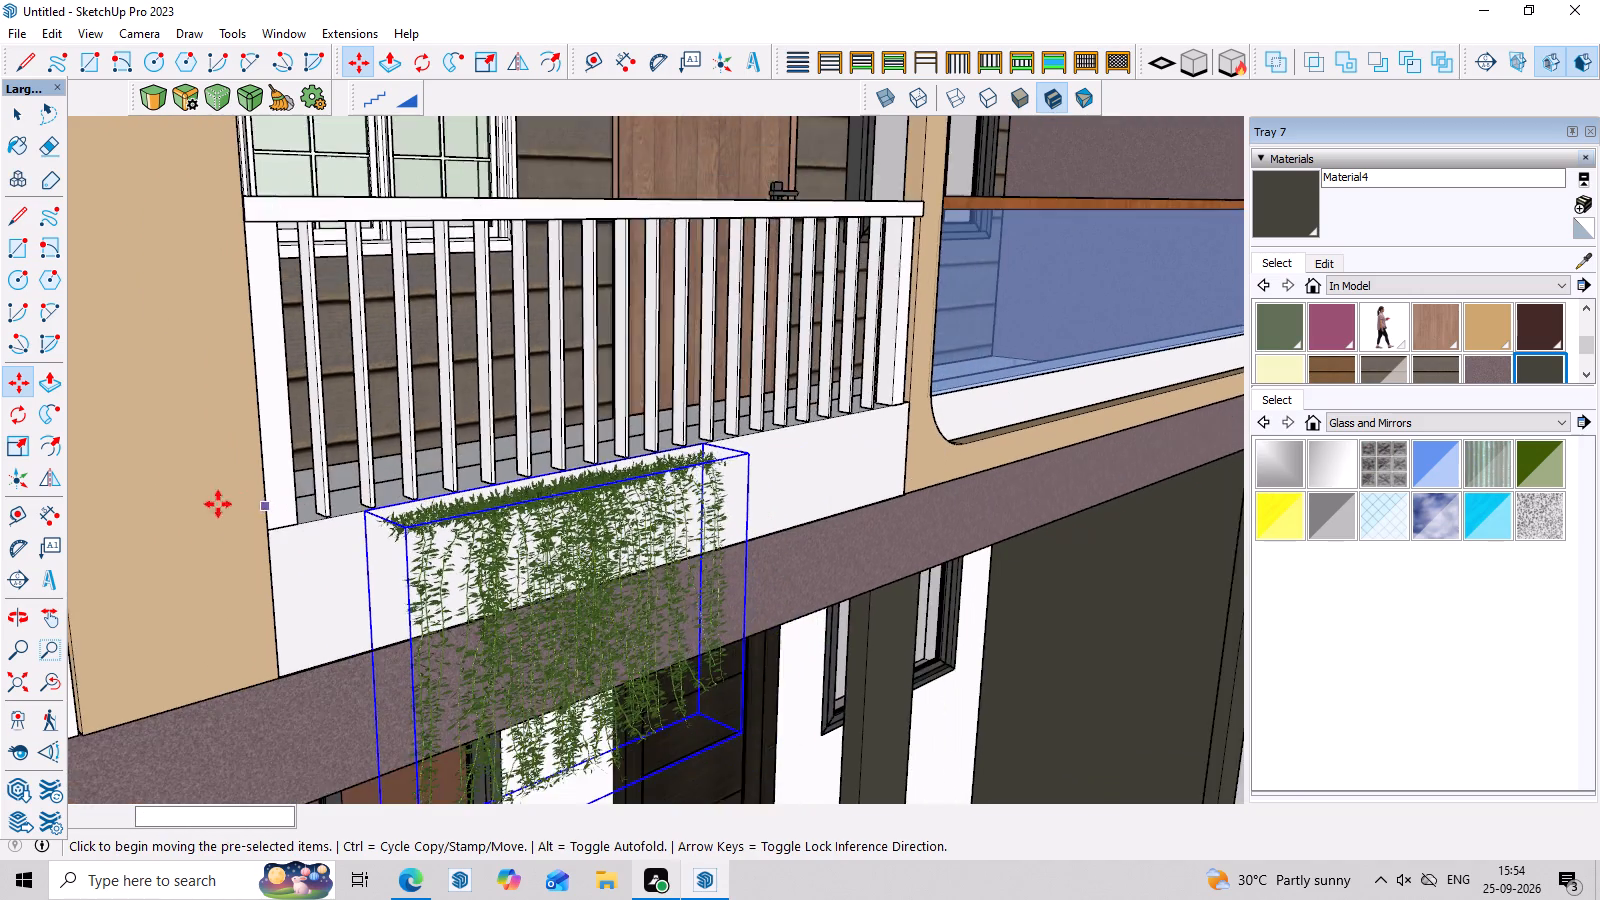
{"action": "scroll", "coordinate": [218, 504], "scroll_direction": "down", "scroll_amount": 20}
{"action": "middle_click_drag", "start_coordinate": [905, 547], "coordinate": [692, 541]}
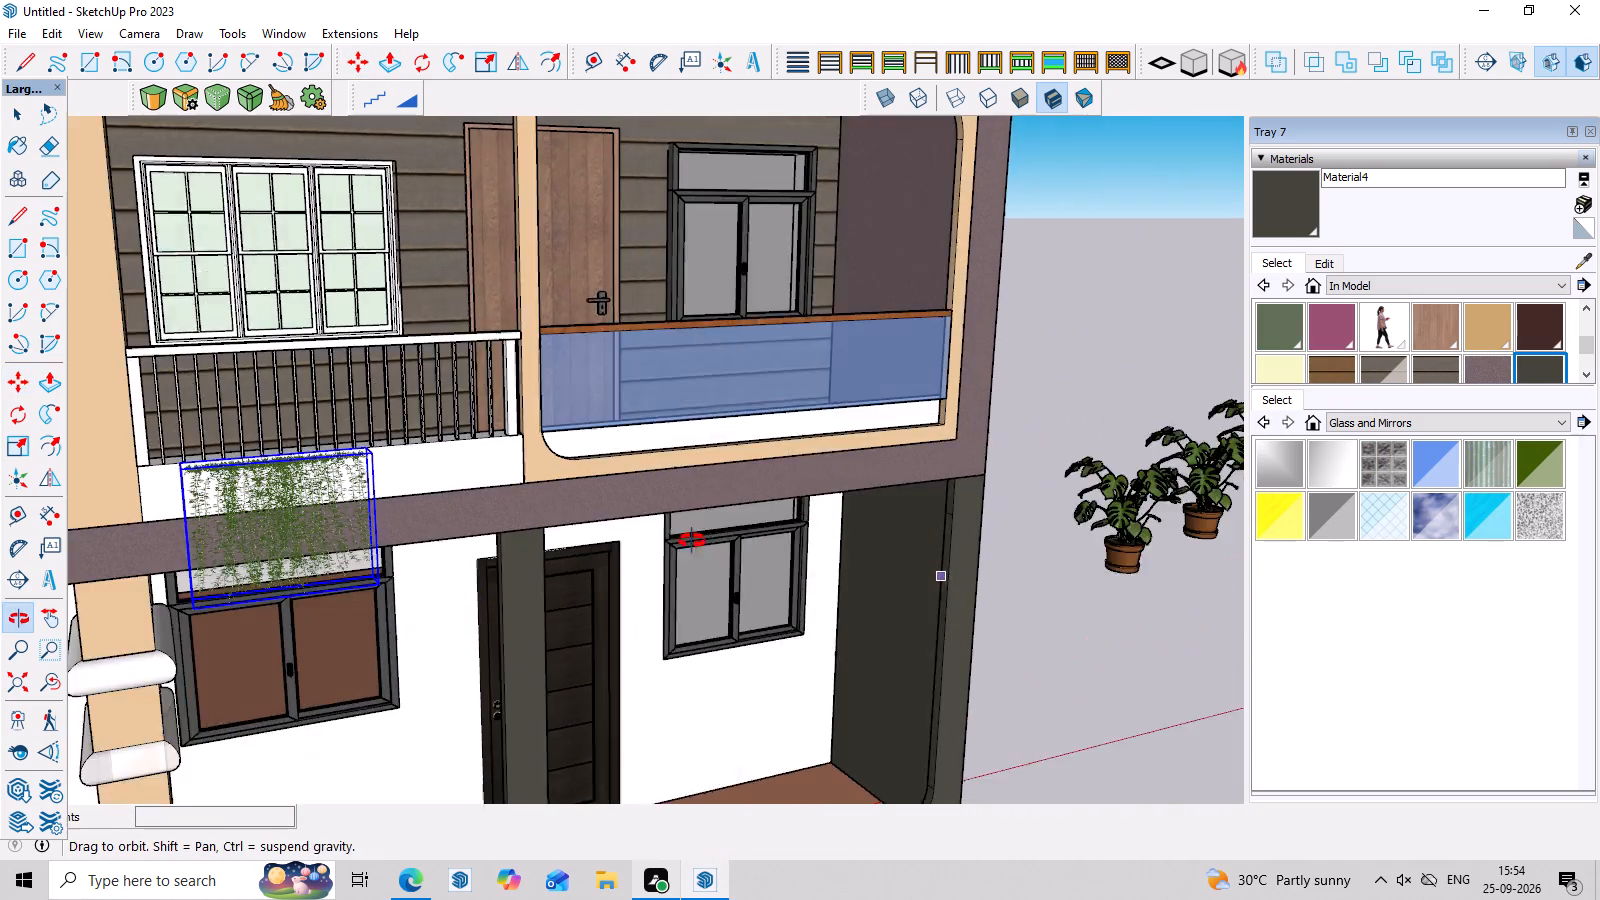
{"action": "middle_click_drag", "start_coordinate": [692, 541], "coordinate": [691, 540]}
{"action": "key", "text": "space"}
{"action": "left_click", "coordinate": [1103, 327]}
{"action": "scroll", "coordinate": [519, 459], "scroll_direction": "down", "scroll_amount": 8}
{"action": "middle_click_drag", "start_coordinate": [712, 547], "coordinate": [714, 532]}
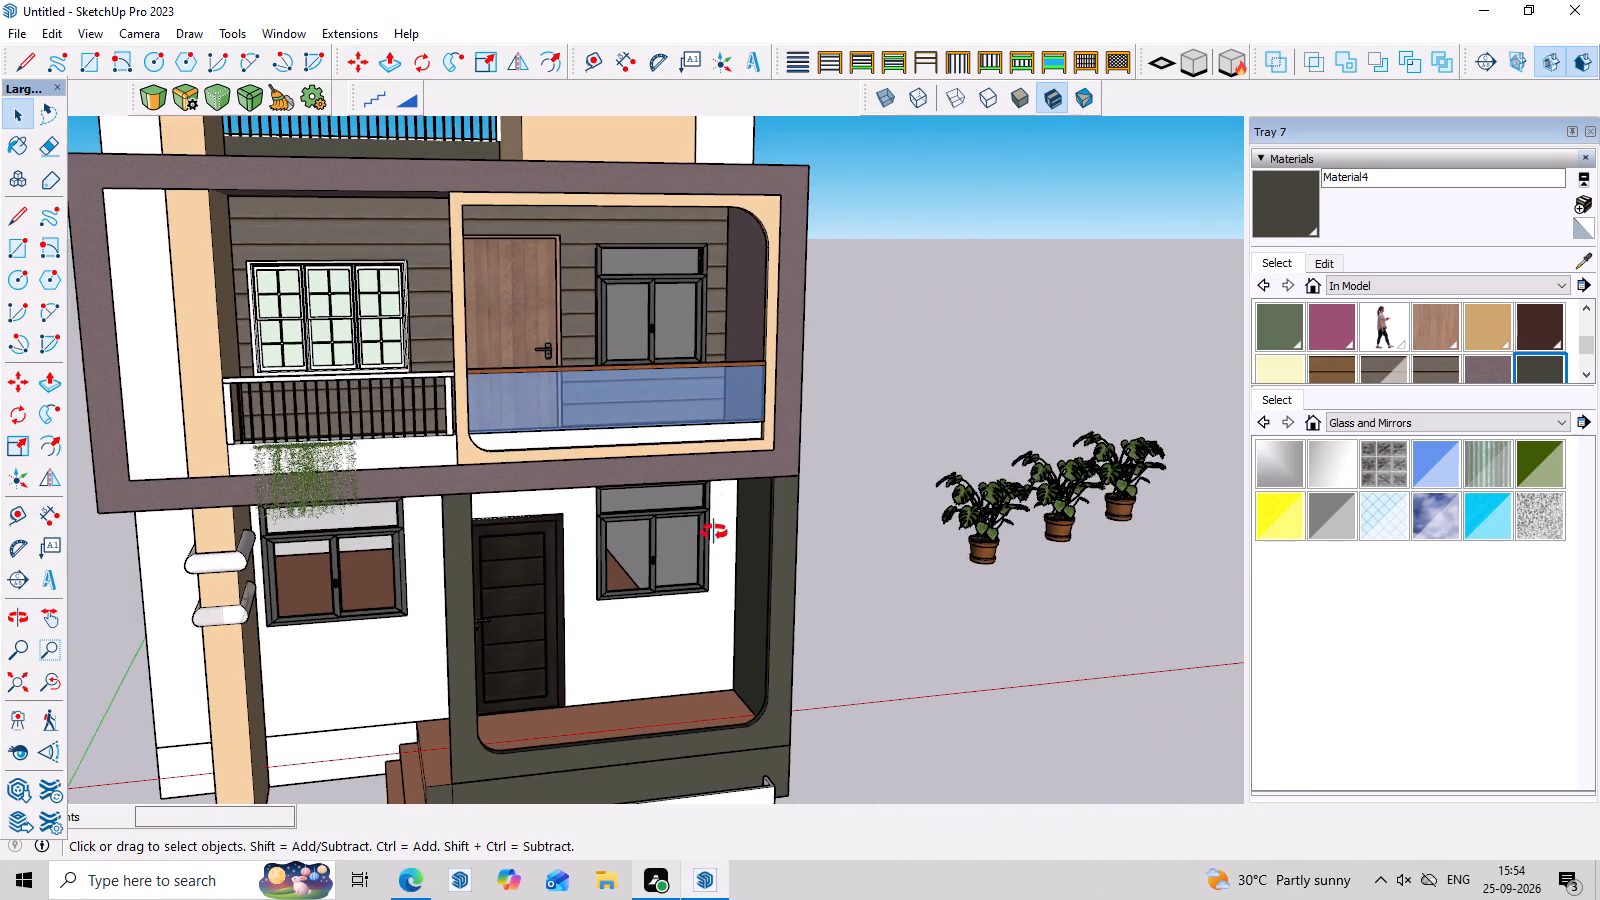
{"action": "middle_click_drag", "start_coordinate": [714, 532], "coordinate": [499, 394]}
{"action": "scroll", "coordinate": [531, 412], "scroll_direction": "down", "scroll_amount": 8}
{"action": "middle_click_drag", "start_coordinate": [737, 504], "coordinate": [836, 681]}
{"action": "middle_click_drag", "start_coordinate": [836, 681], "coordinate": [836, 680]}
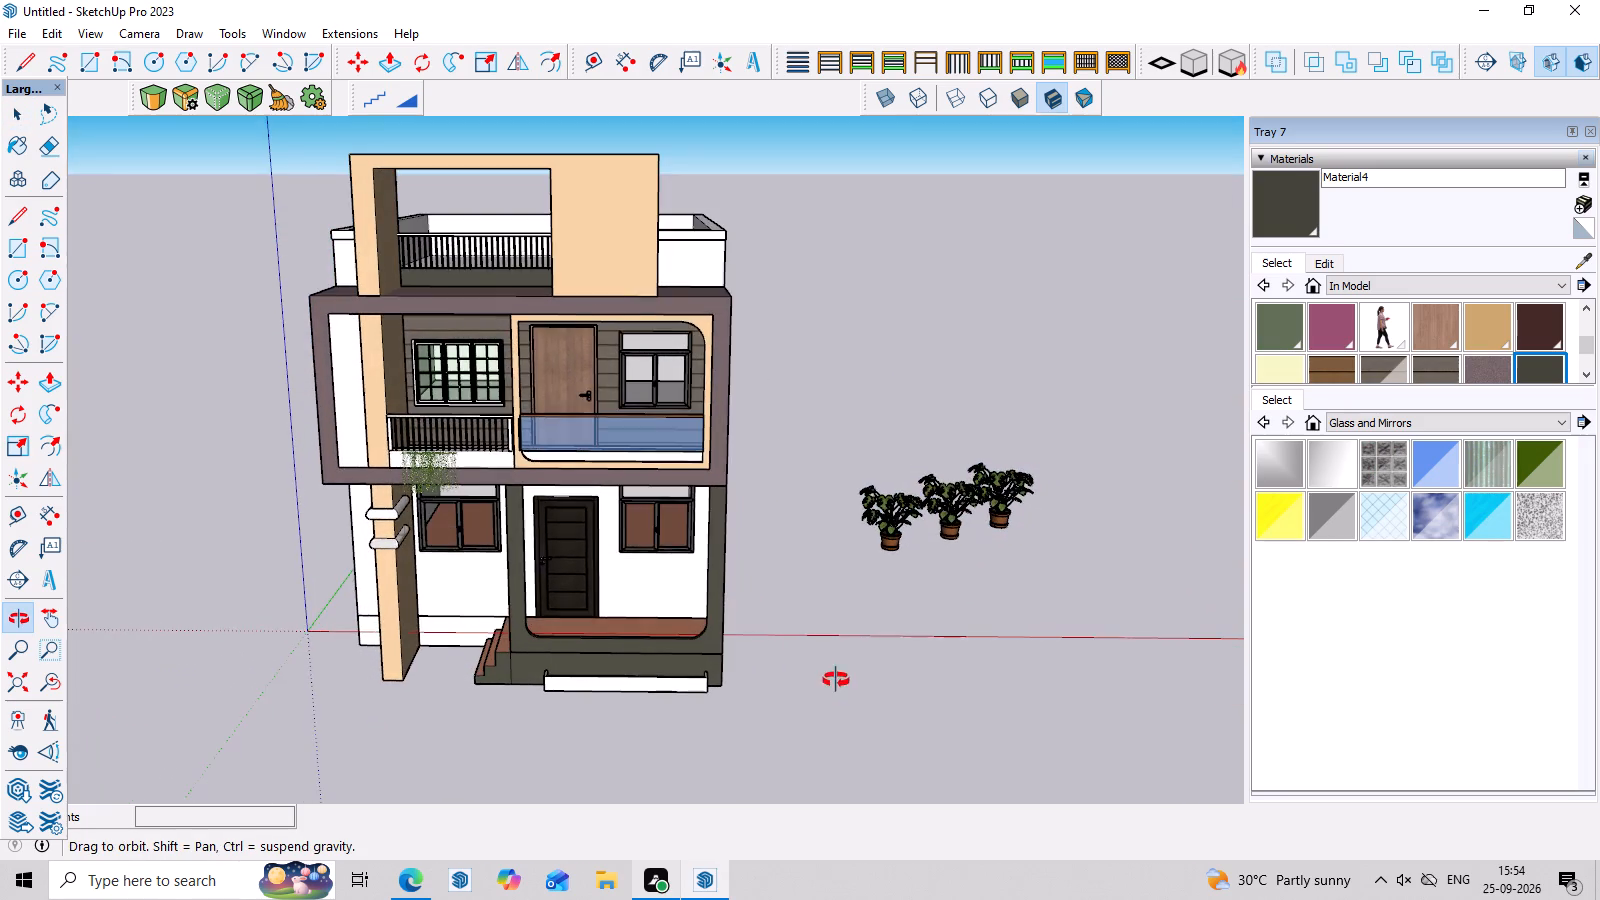
{"action": "middle_click_drag", "start_coordinate": [836, 680], "coordinate": [861, 604]}
Cut the hanging vines from the railed balcony's front.
{"action": "scroll", "coordinate": [405, 457], "scroll_direction": "up", "scroll_amount": 7}
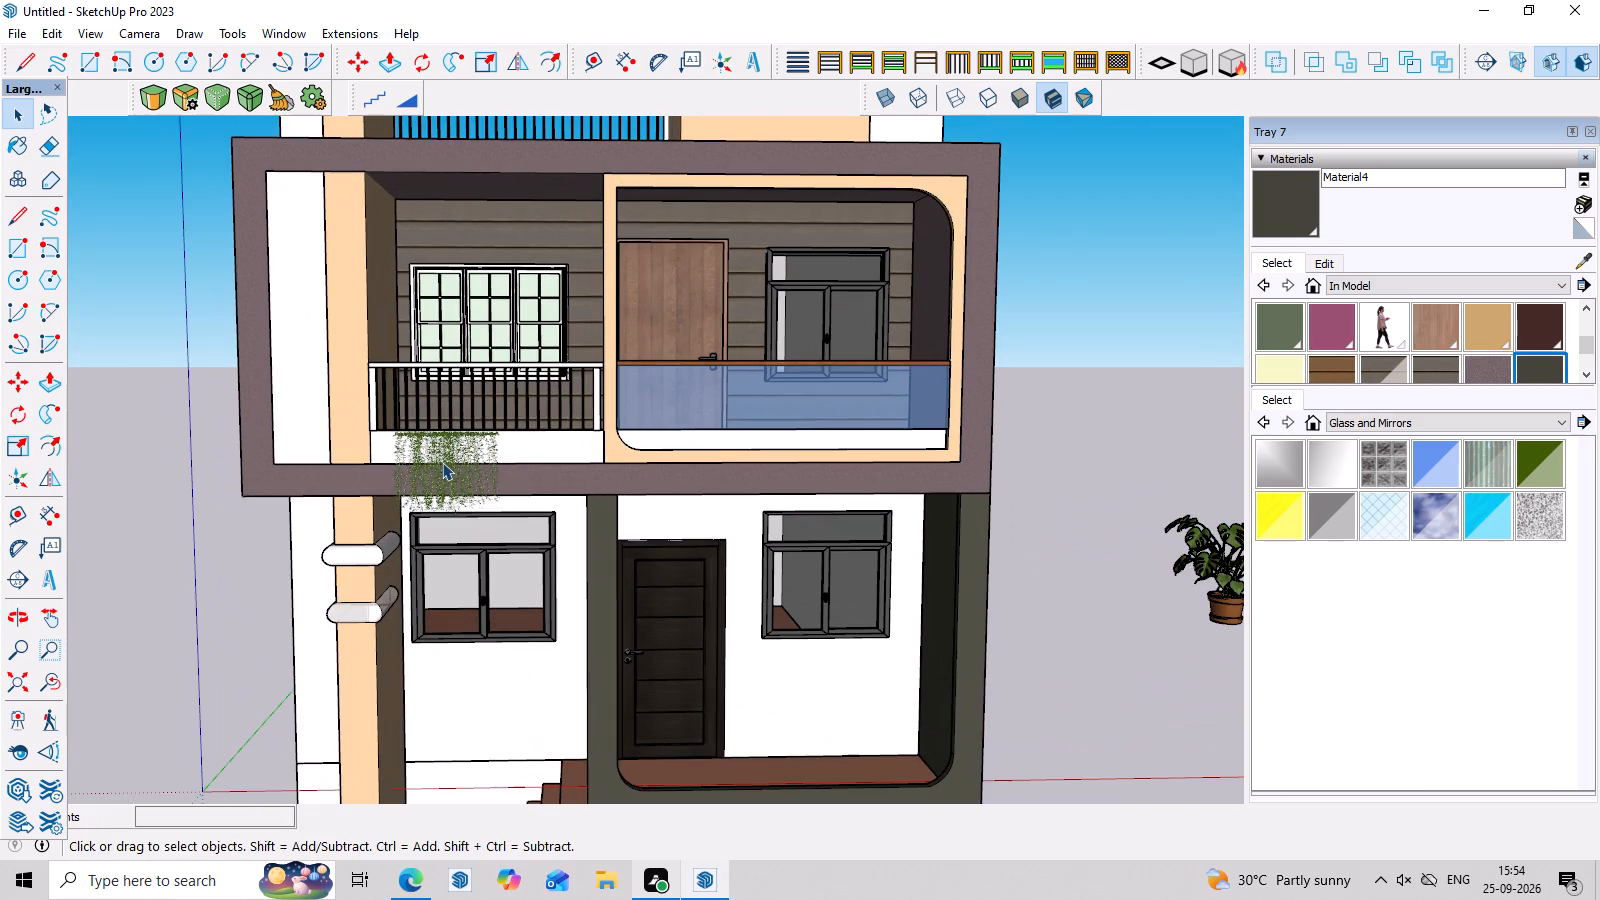
{"action": "left_click", "coordinate": [443, 462]}
{"action": "key", "text": "ctrl+x"}
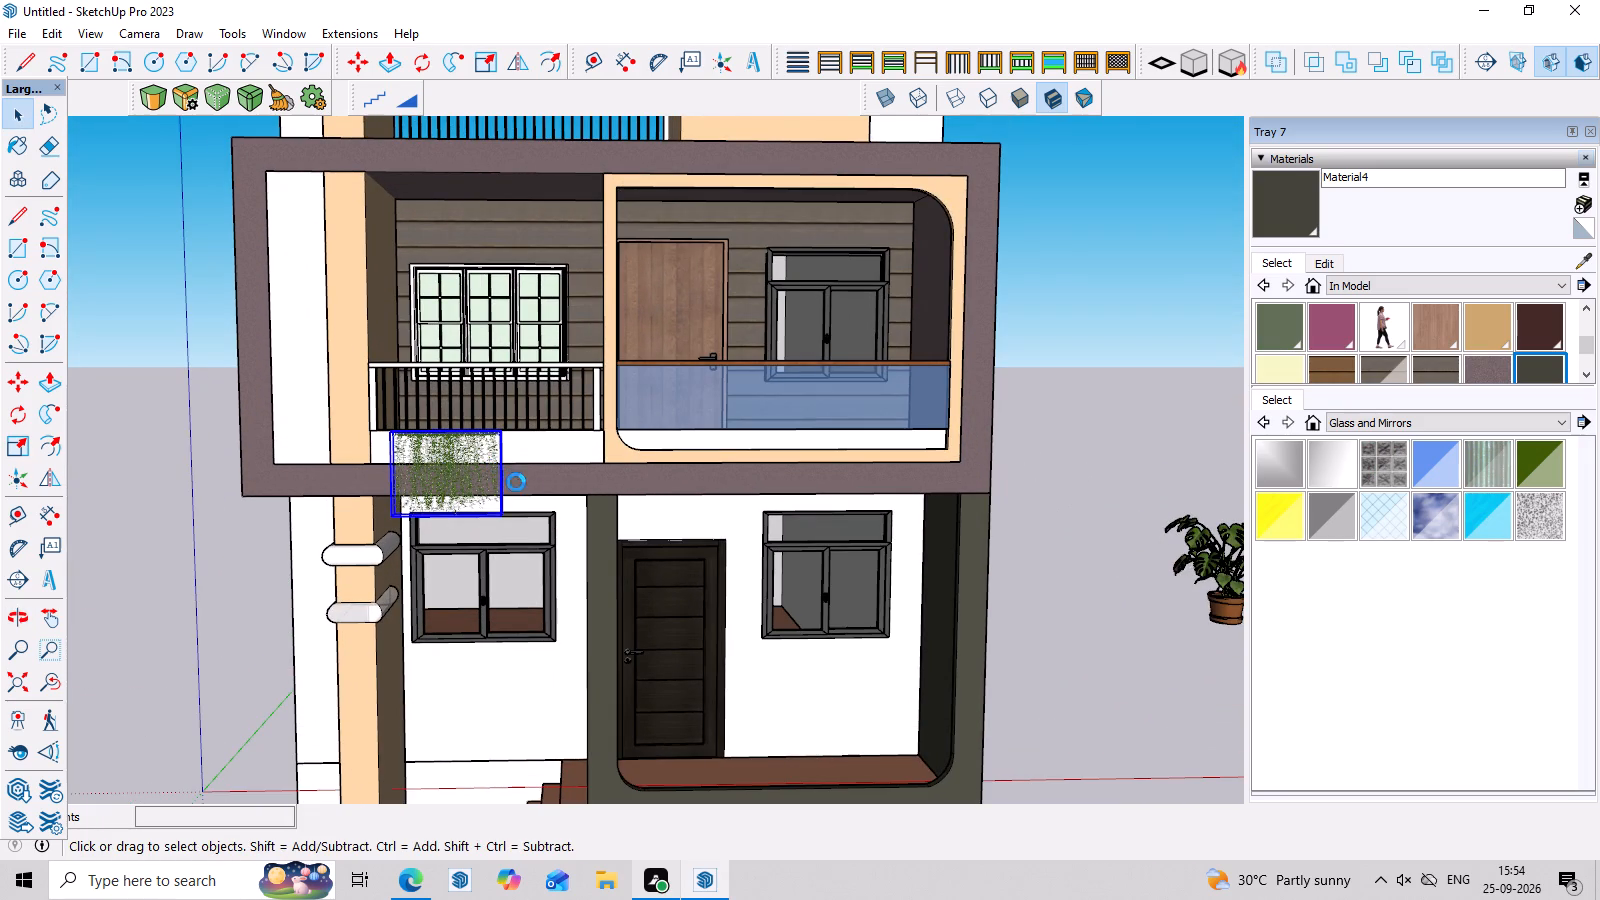
Delete the three potted plants standing beside the house.
{"action": "scroll", "coordinate": [551, 503], "scroll_direction": "down", "scroll_amount": 7}
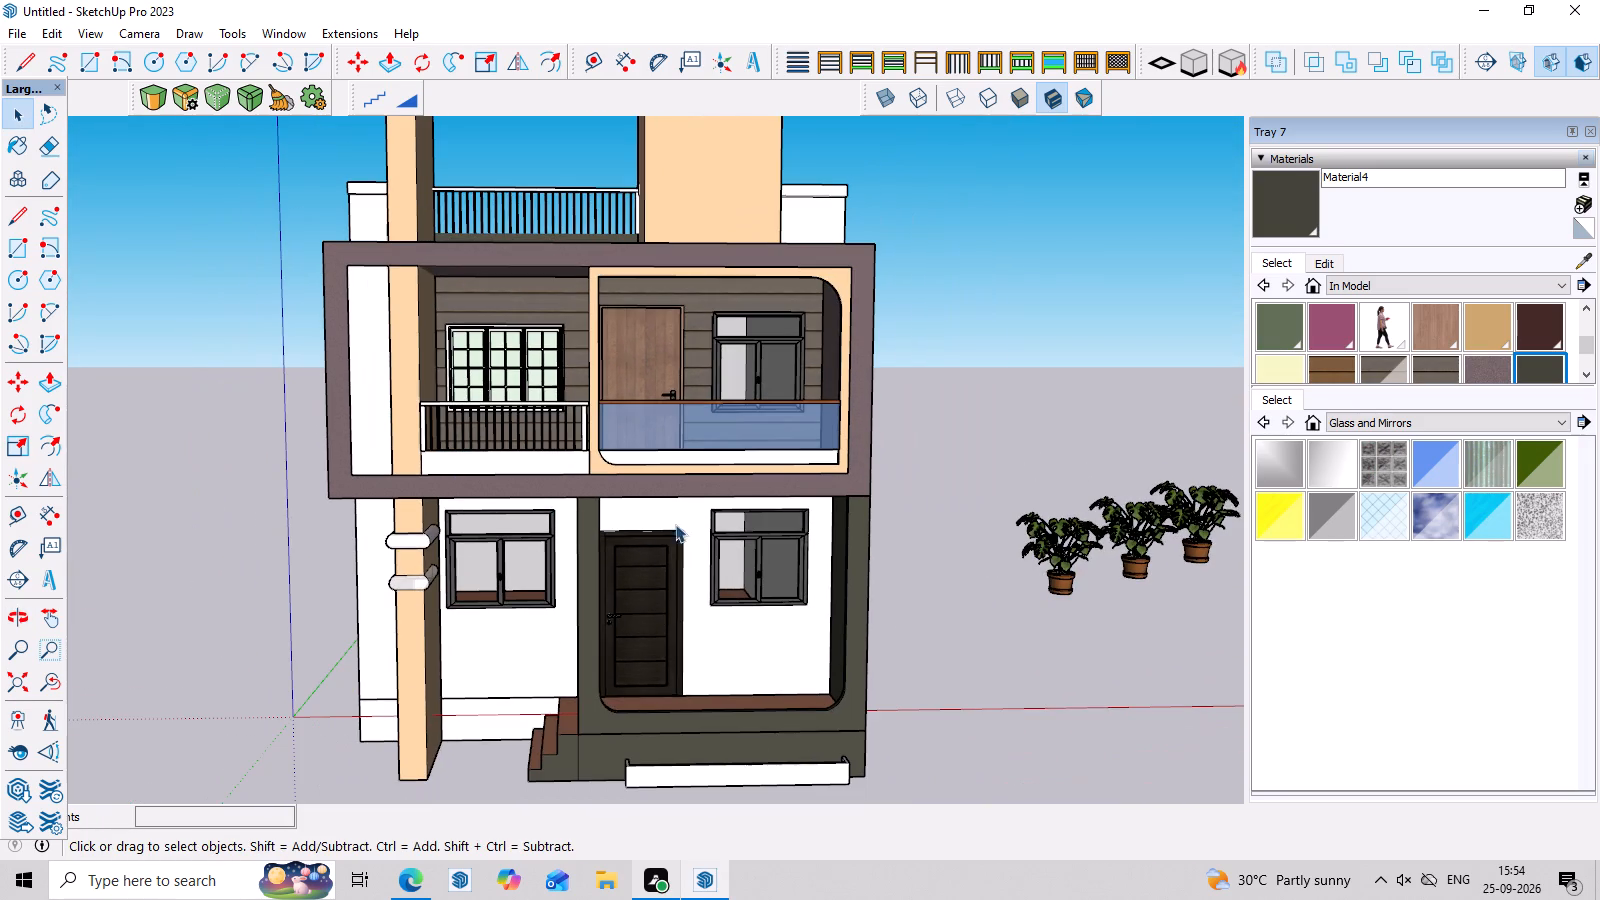
{"action": "scroll", "coordinate": [844, 420], "scroll_direction": "down", "scroll_amount": 7}
{"action": "left_click_drag", "start_coordinate": [1167, 456], "coordinate": [981, 601]}
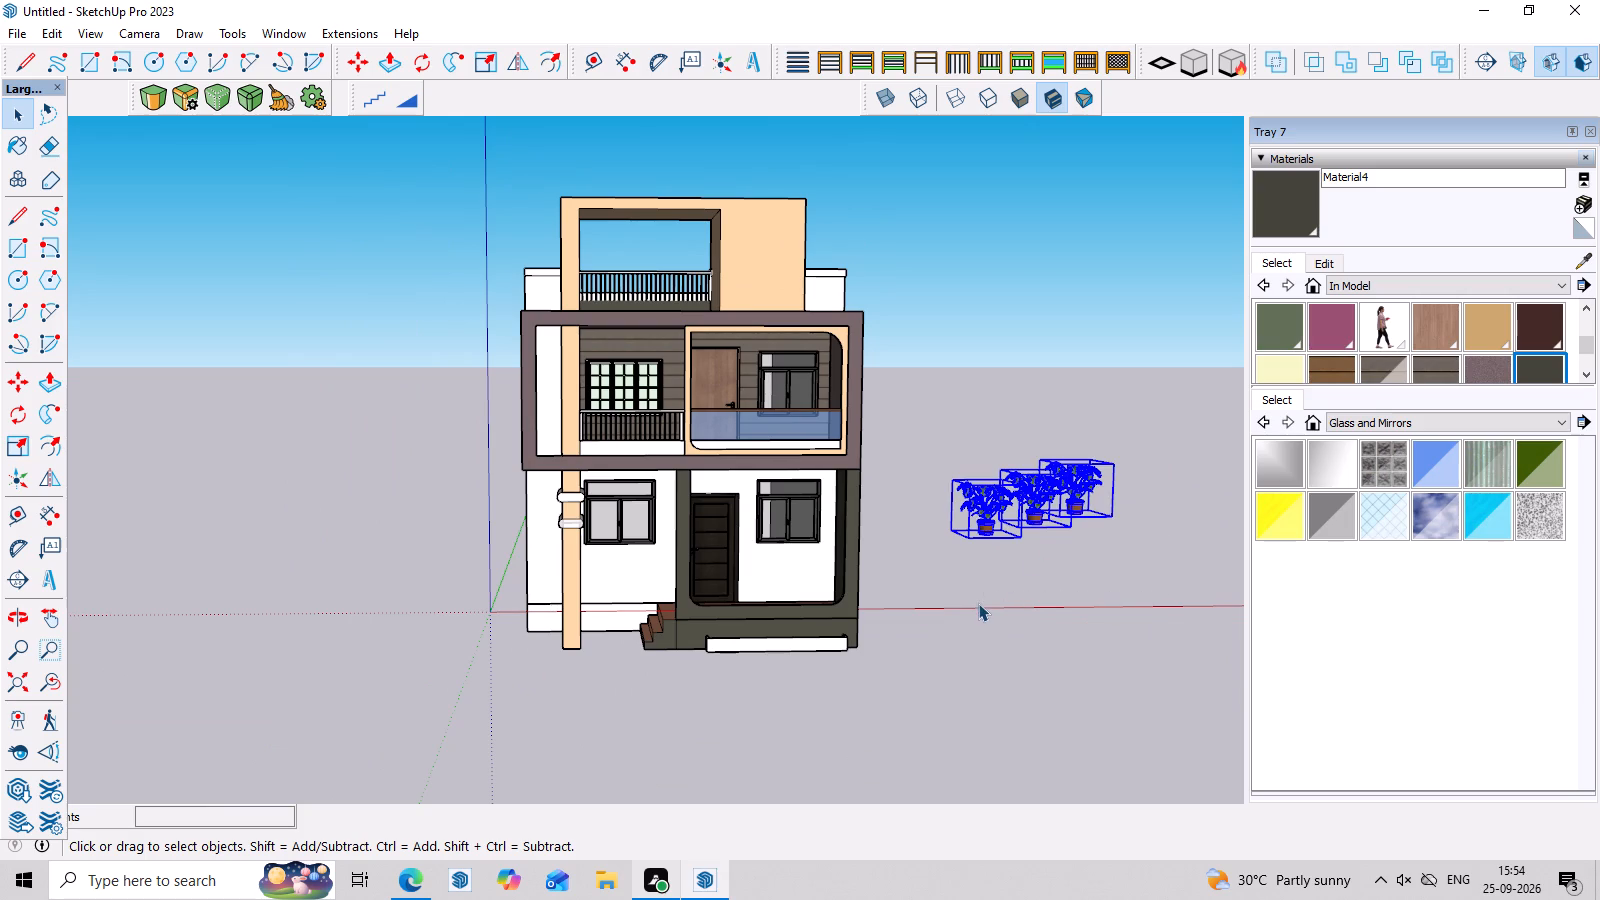
{"action": "key", "text": "Delete"}
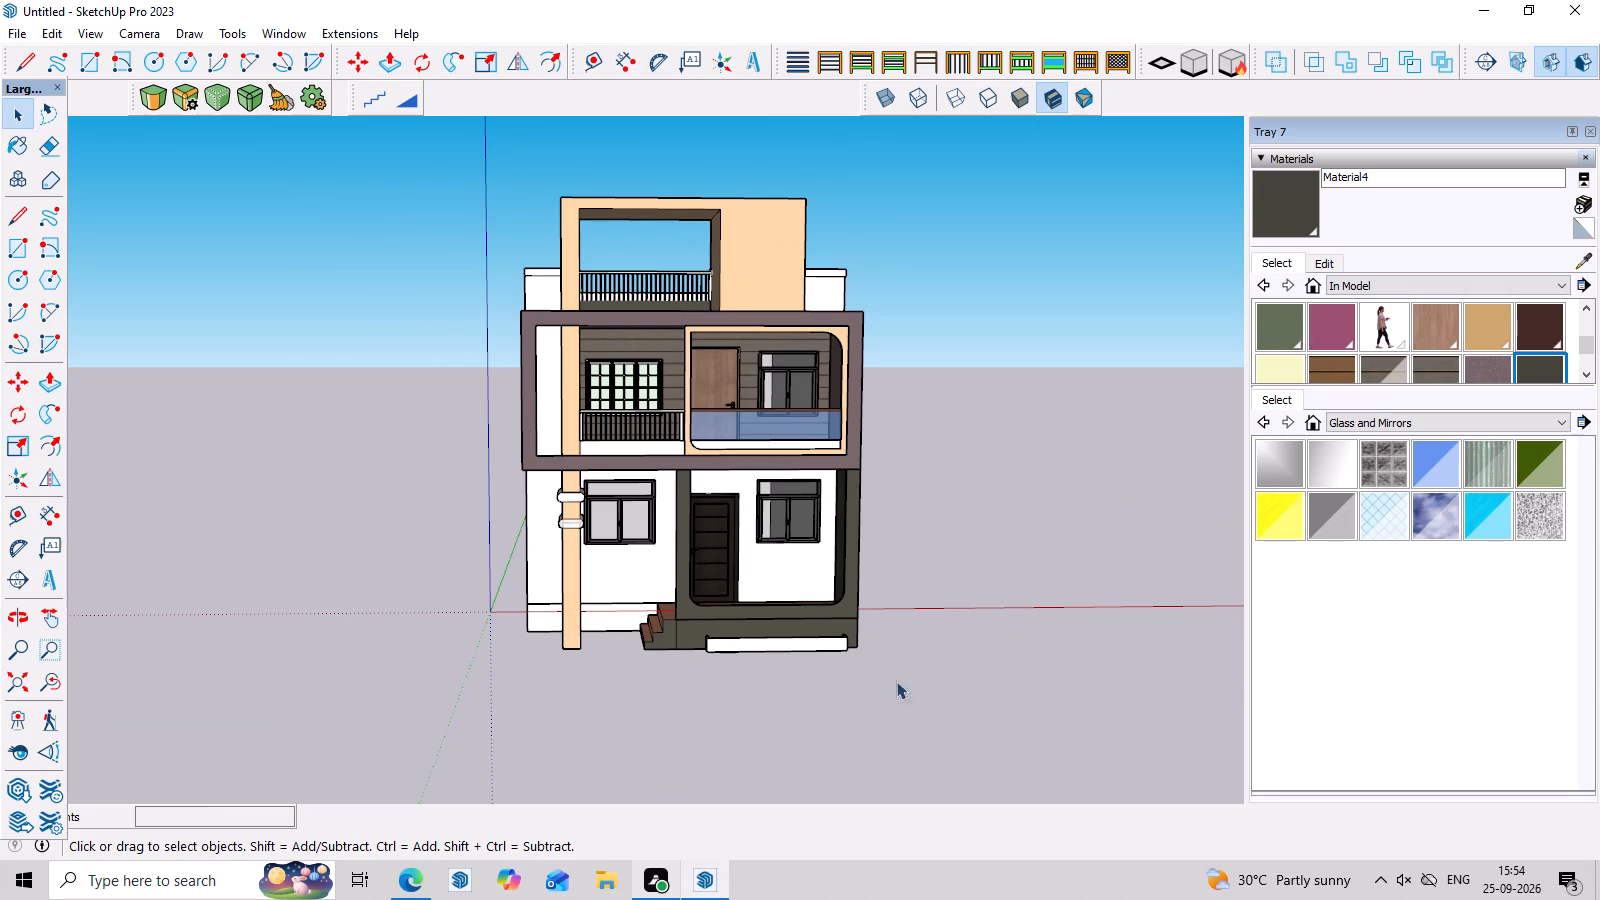
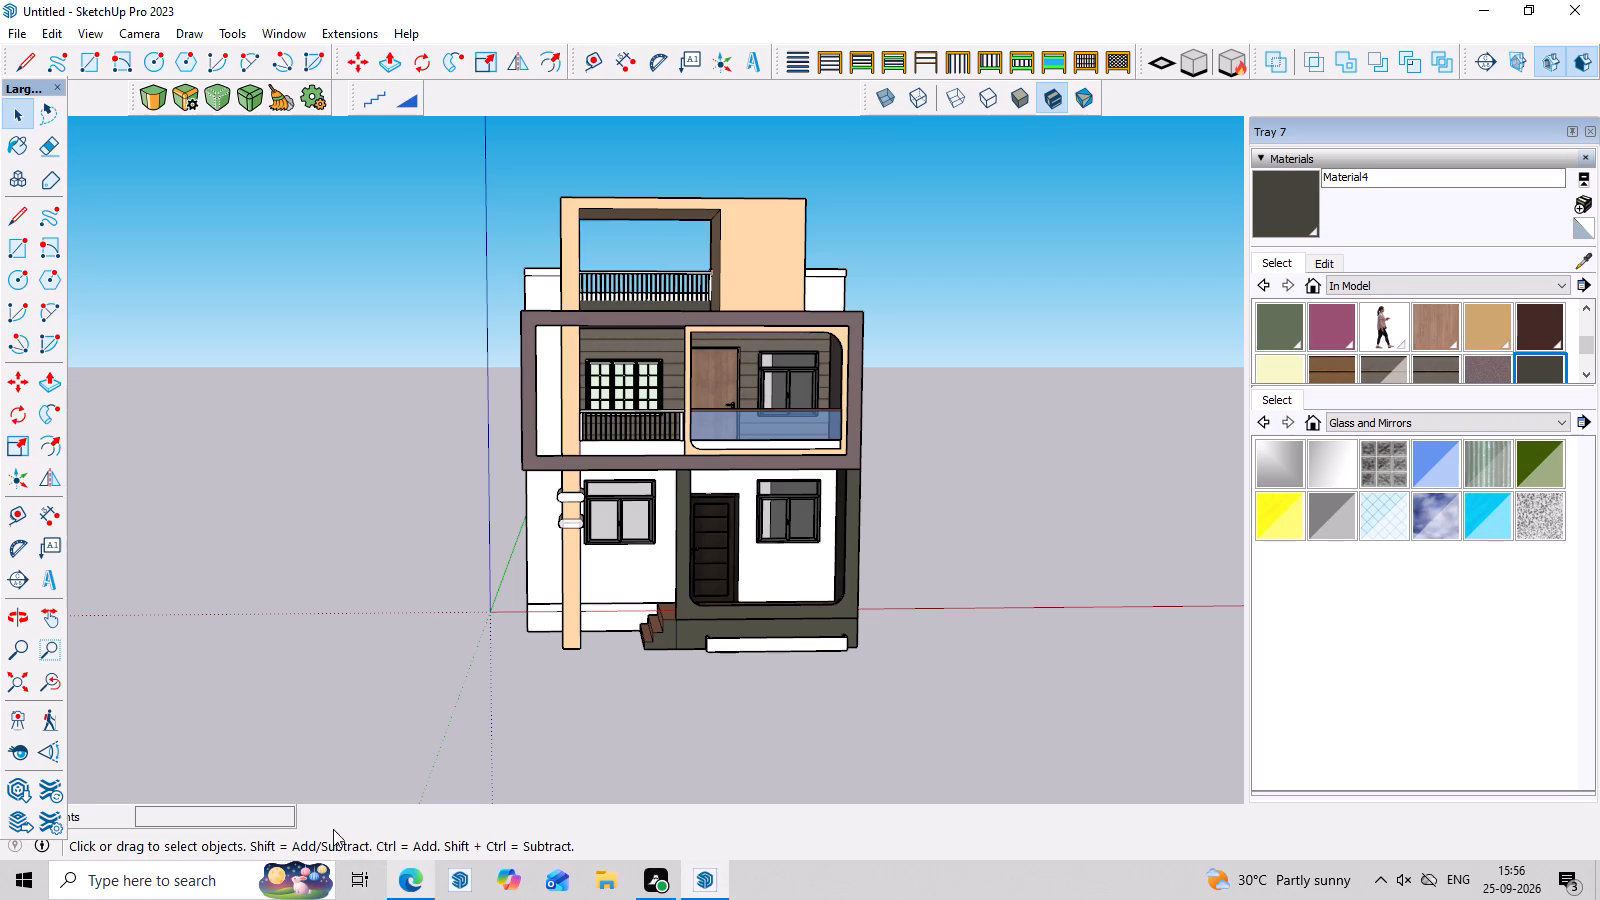
Import the Hanging+Plants model from Downloads and place it in the open space beside the house.
{"action": "left_click", "coordinate": [26, 33]}
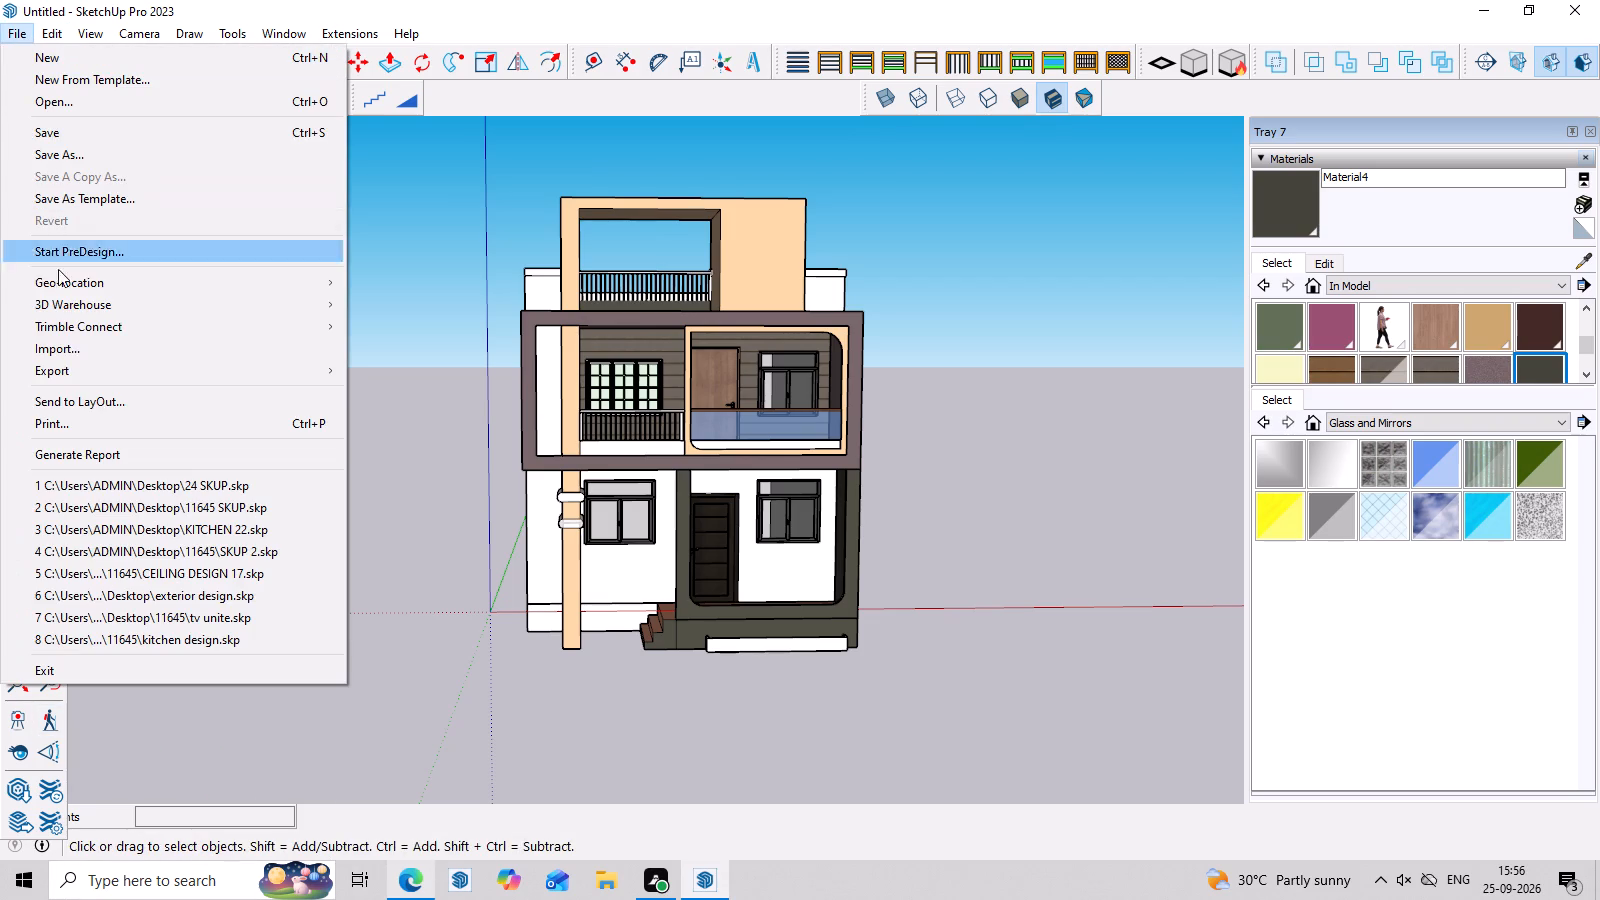
{"action": "left_click", "coordinate": [85, 357]}
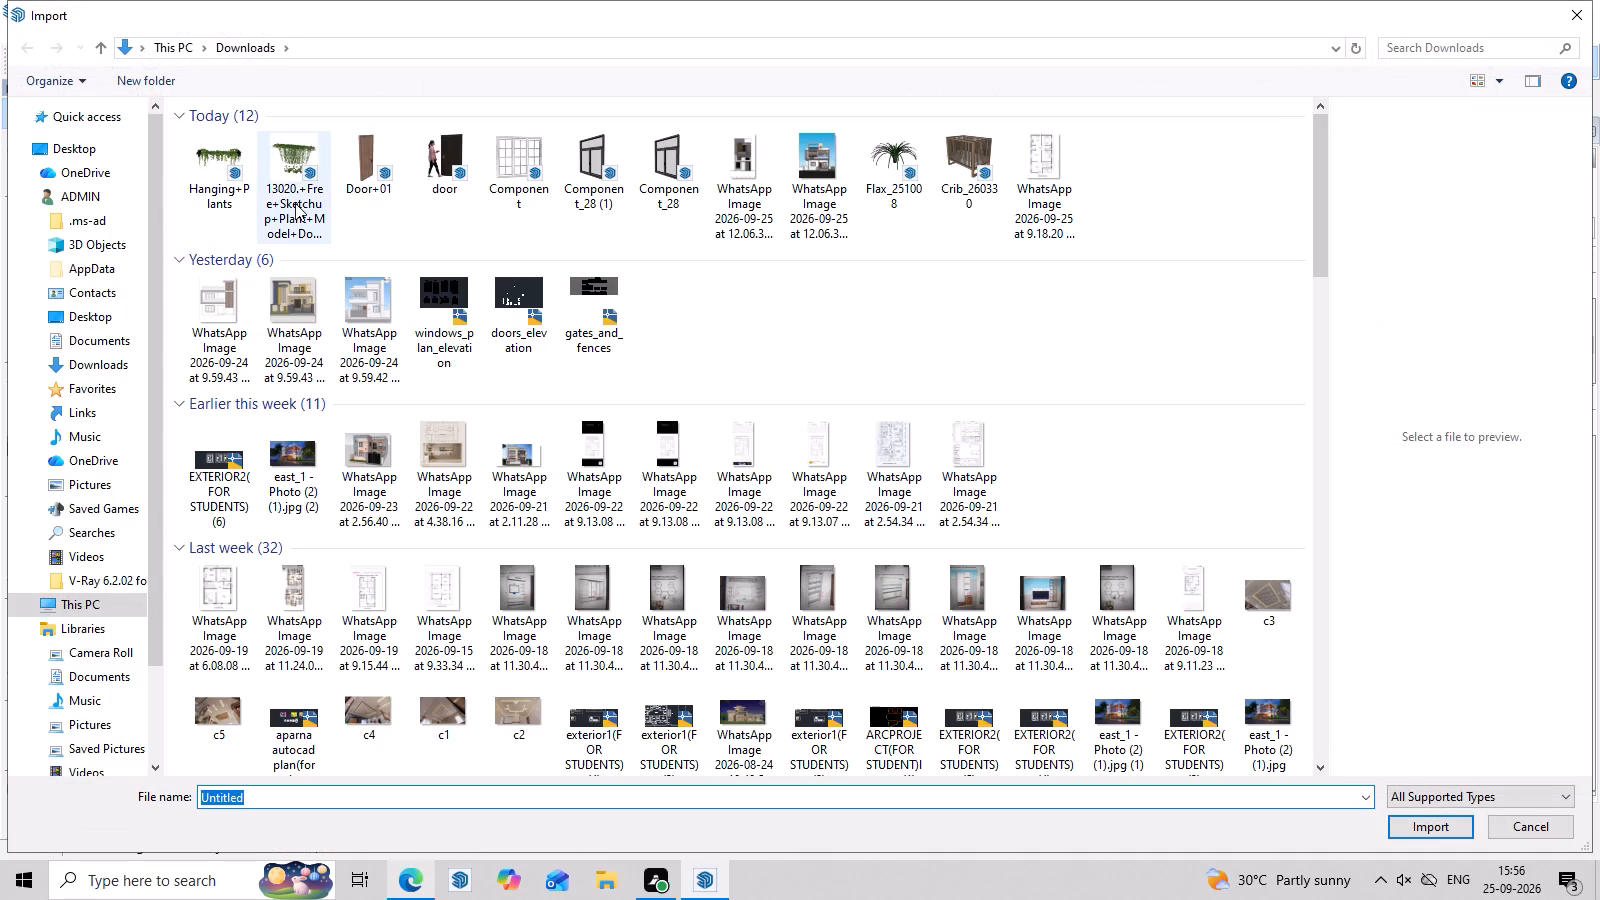
{"action": "left_click", "coordinate": [213, 174]}
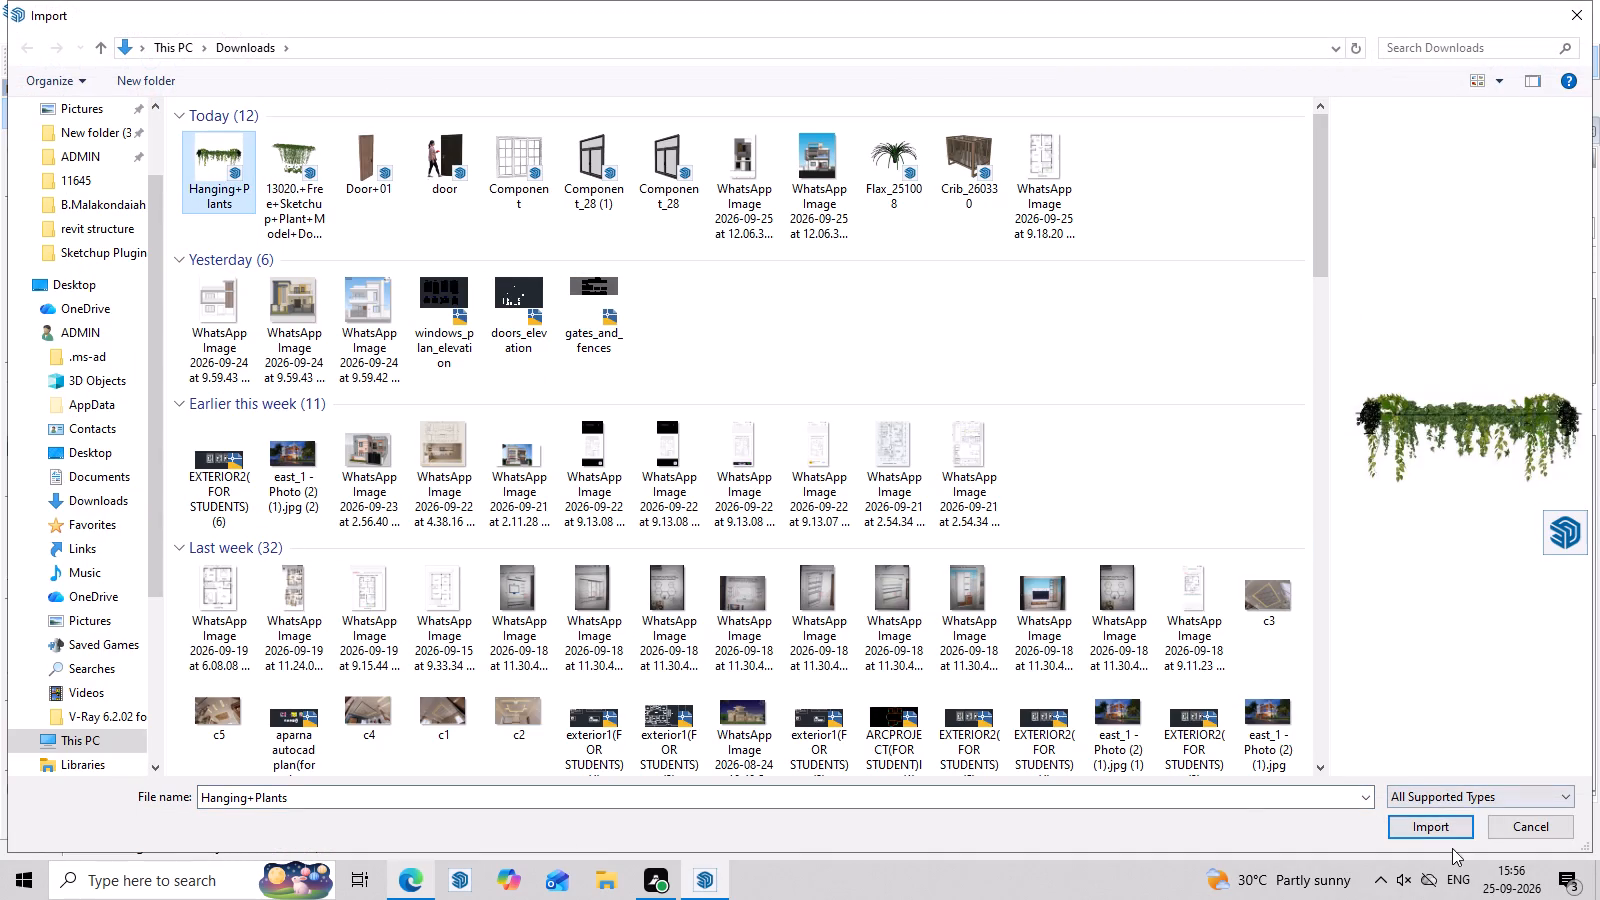
{"action": "left_click", "coordinate": [1445, 831]}
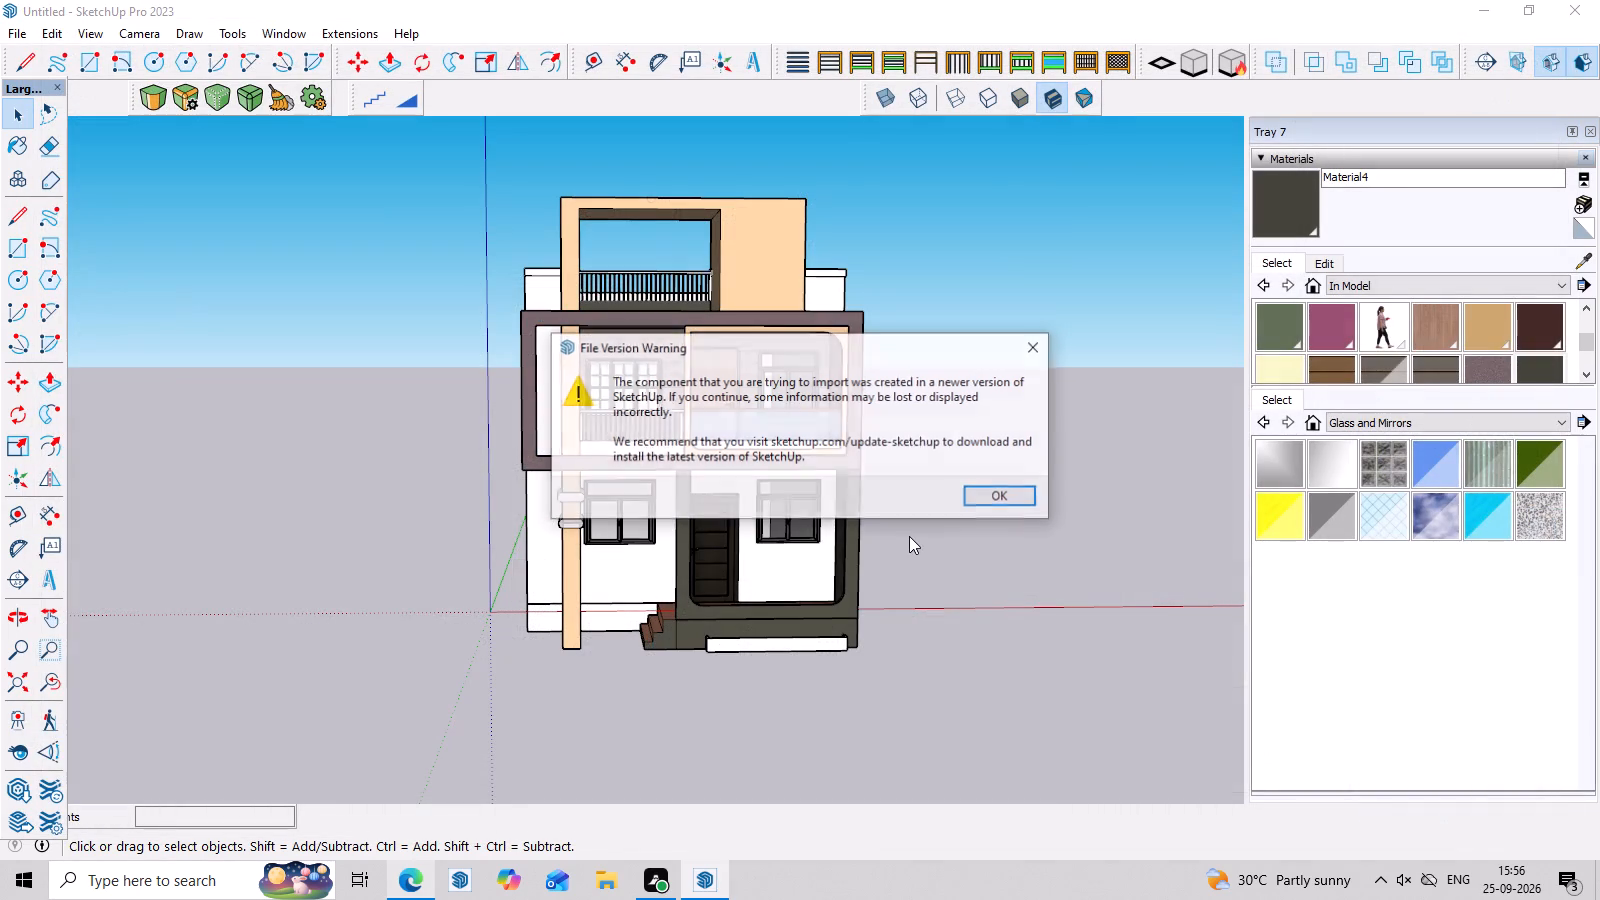
{"action": "left_click", "coordinate": [995, 492]}
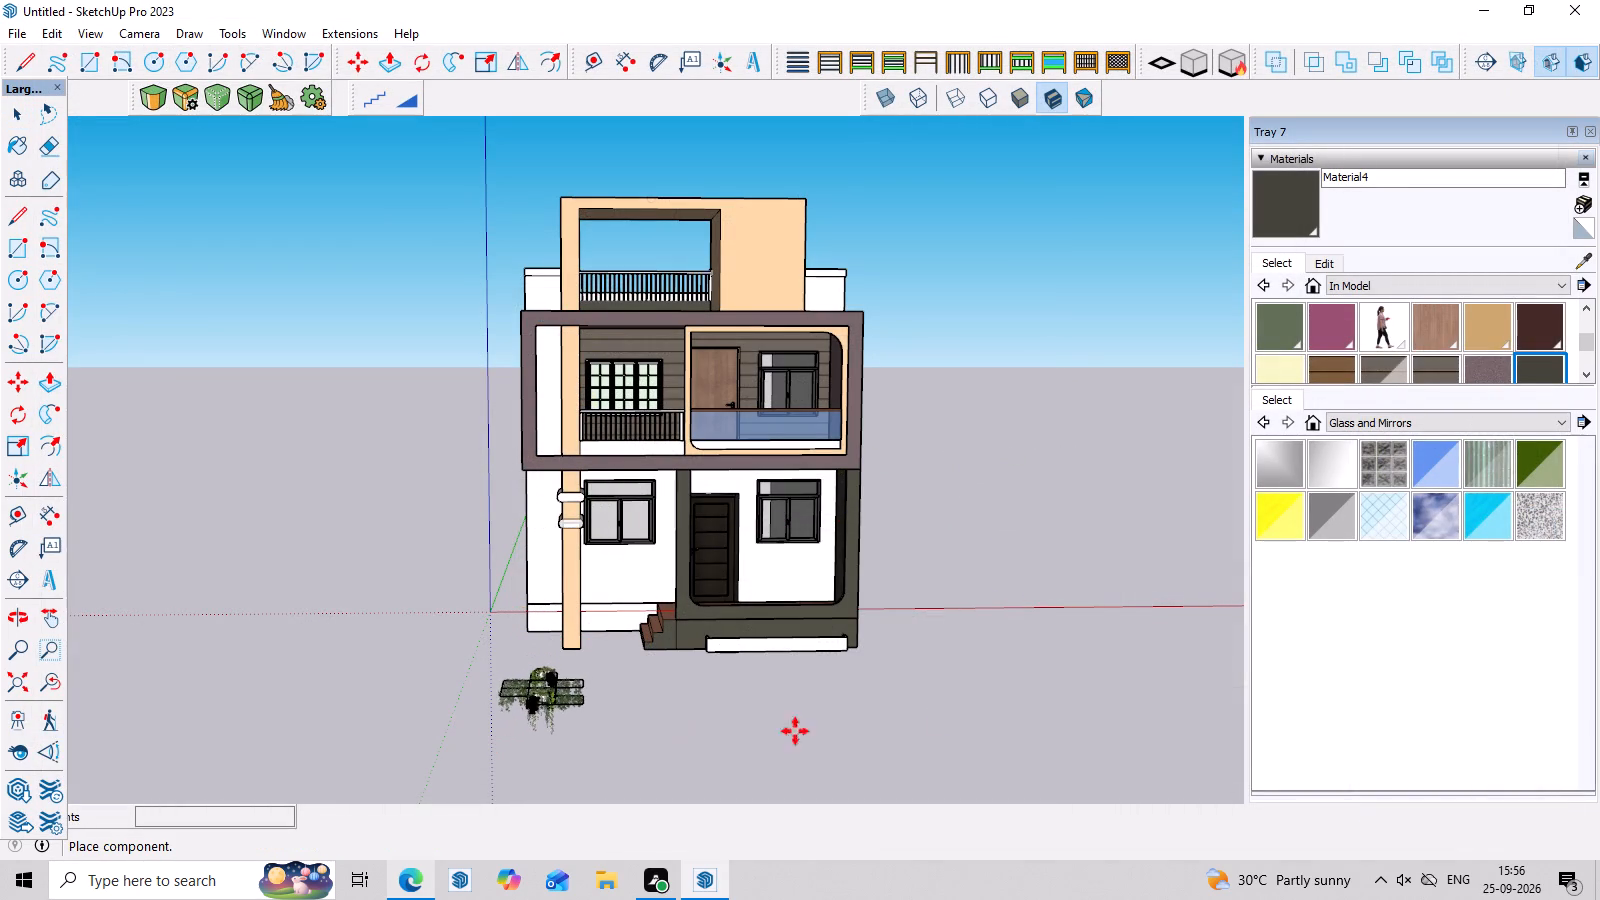
{"action": "left_click", "coordinate": [1048, 512]}
{"action": "scroll", "coordinate": [1118, 455], "scroll_direction": "up", "scroll_amount": 3}
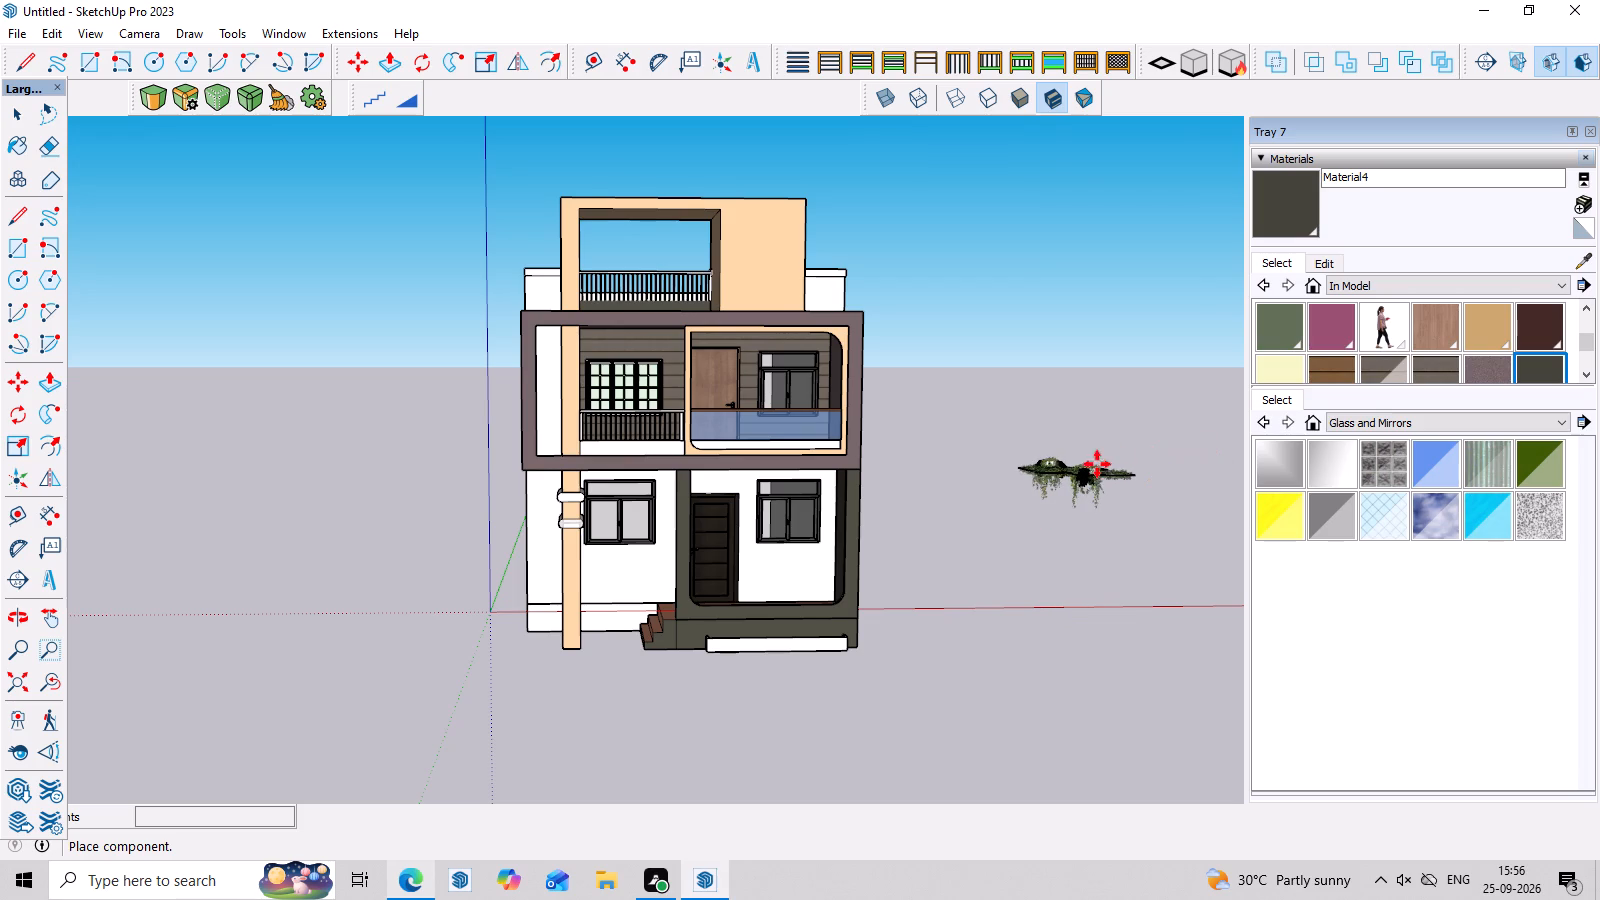
{"action": "scroll", "coordinate": [1097, 464], "scroll_direction": "up", "scroll_amount": 5}
{"action": "key", "text": "space"}
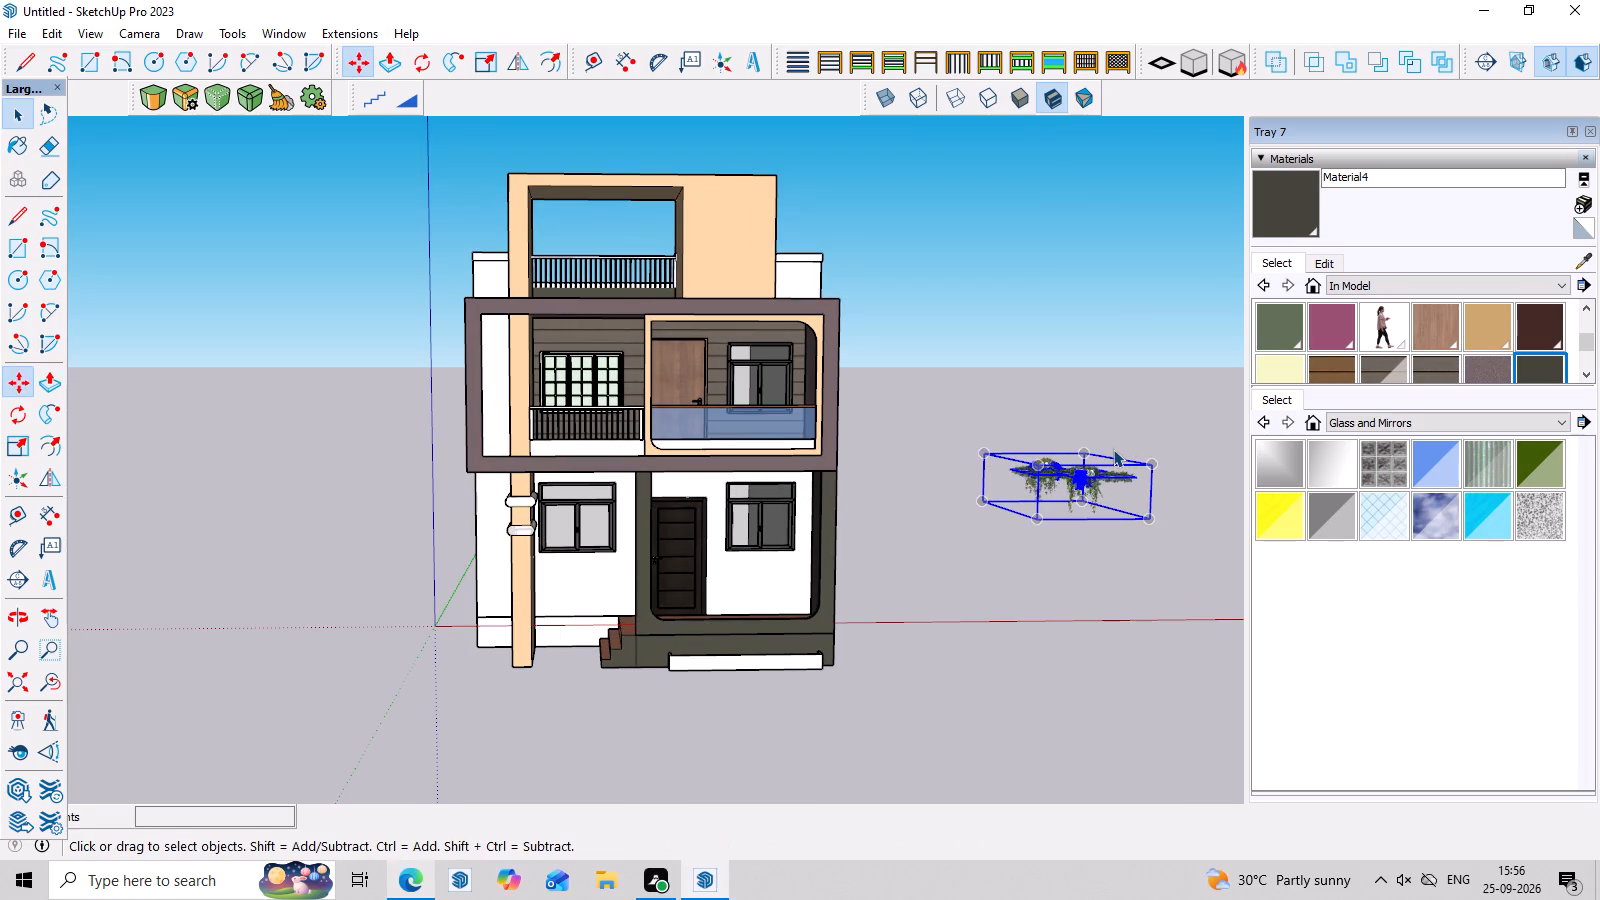
Explode the imported hanging plants component into its separate pieces.
{"action": "scroll", "coordinate": [1157, 447], "scroll_direction": "up", "scroll_amount": 8}
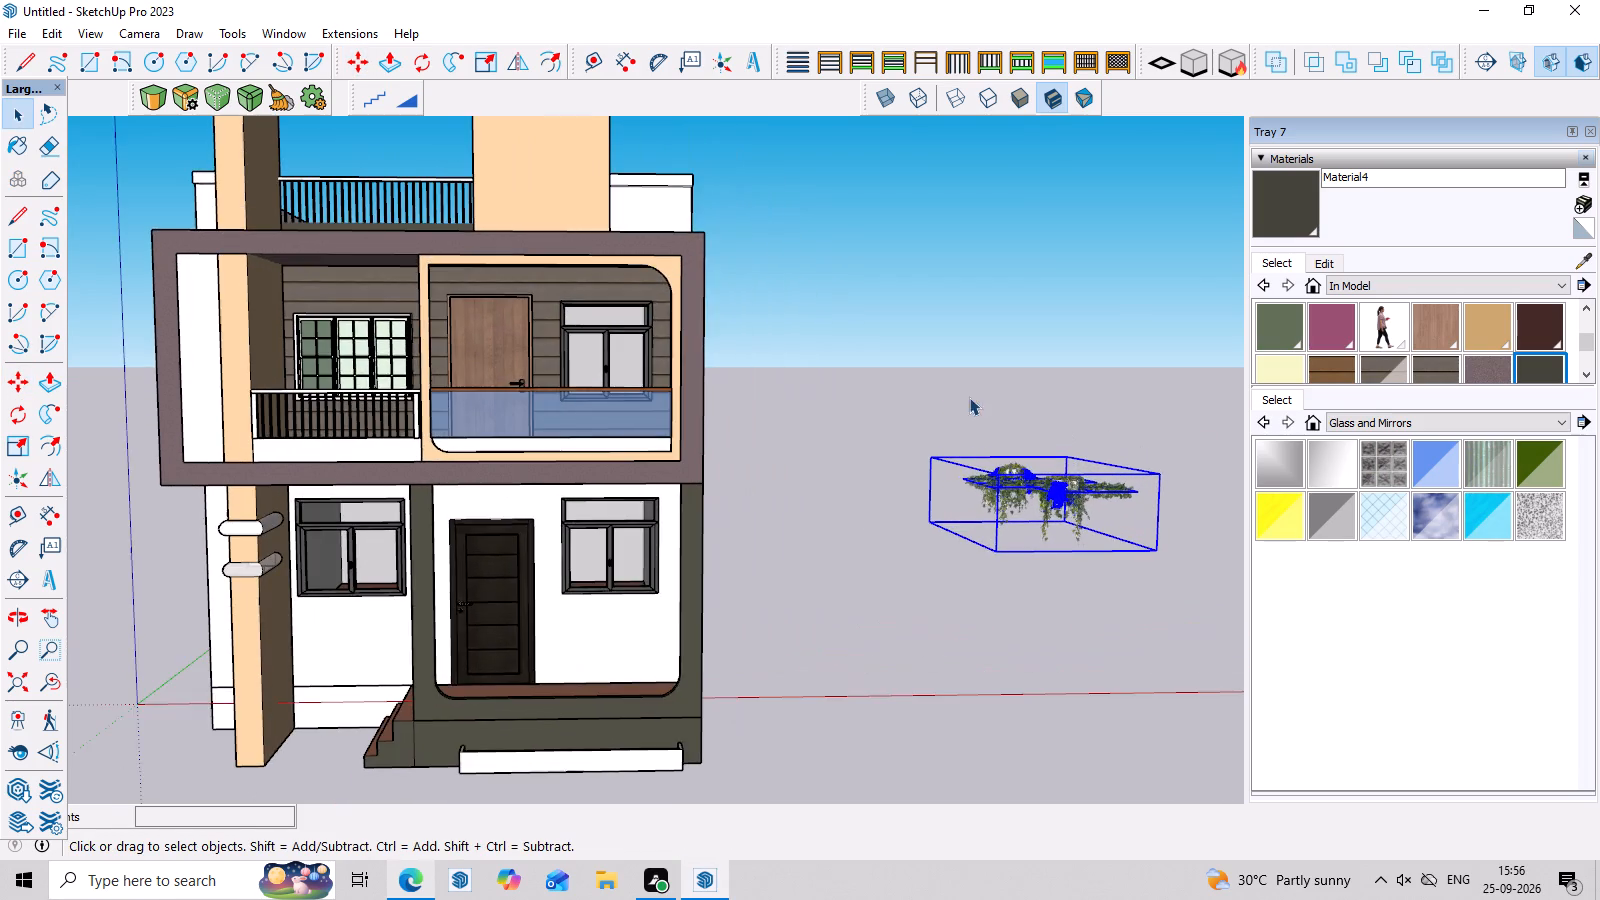
{"action": "middle_click_drag", "start_coordinate": [969, 397], "coordinate": [930, 538]}
{"action": "scroll", "coordinate": [1167, 479], "scroll_direction": "up", "scroll_amount": 10}
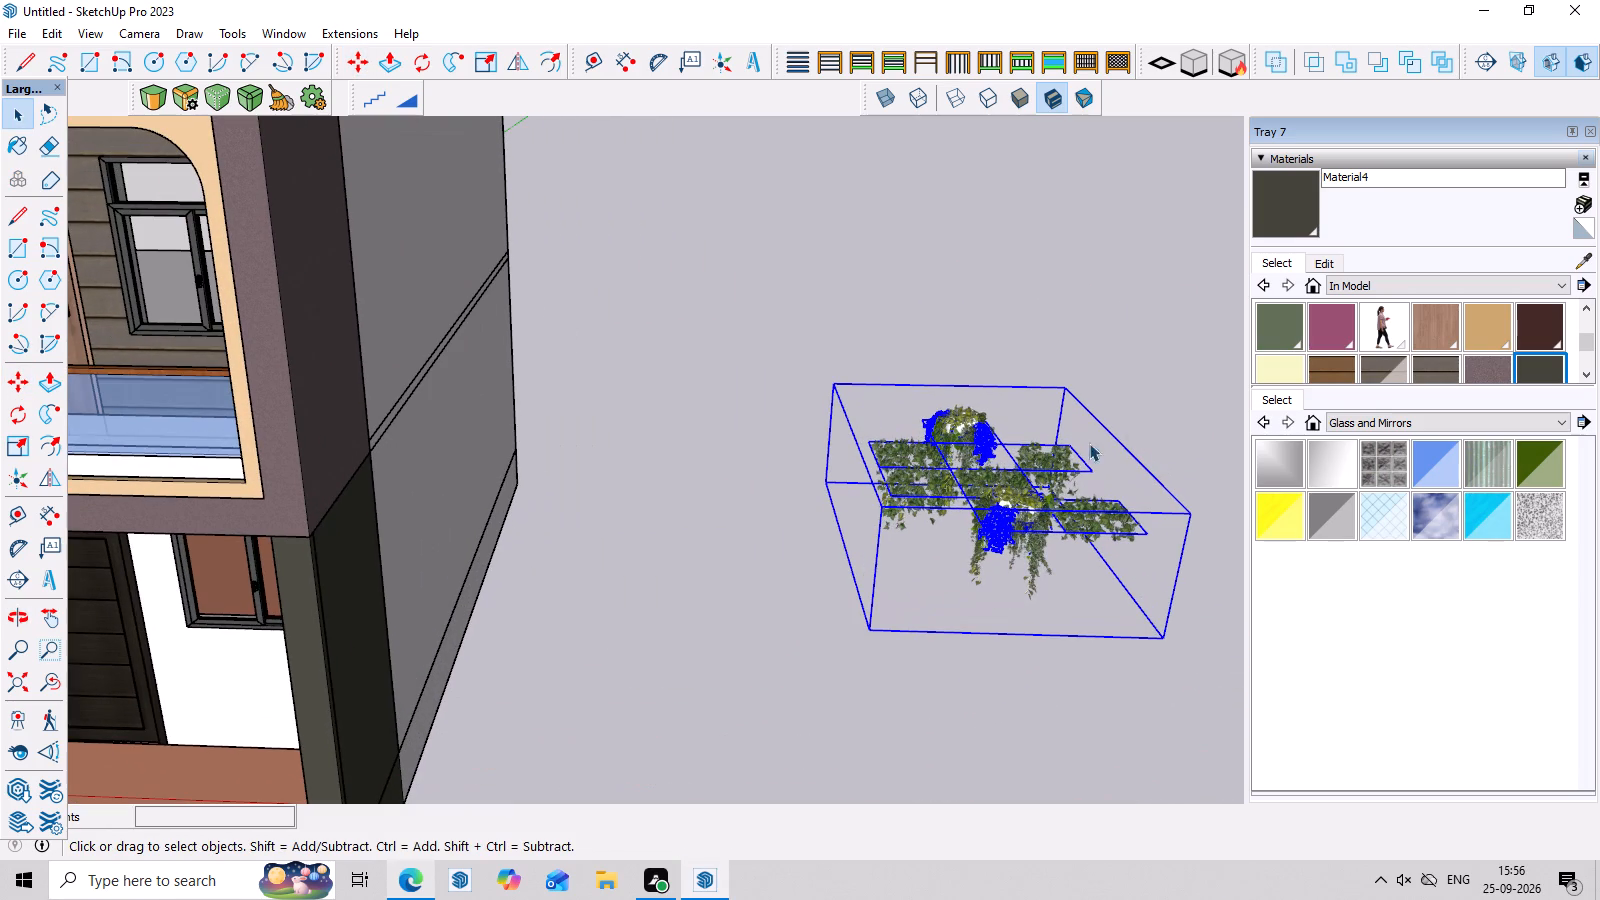
{"action": "right_click", "coordinate": [995, 501]}
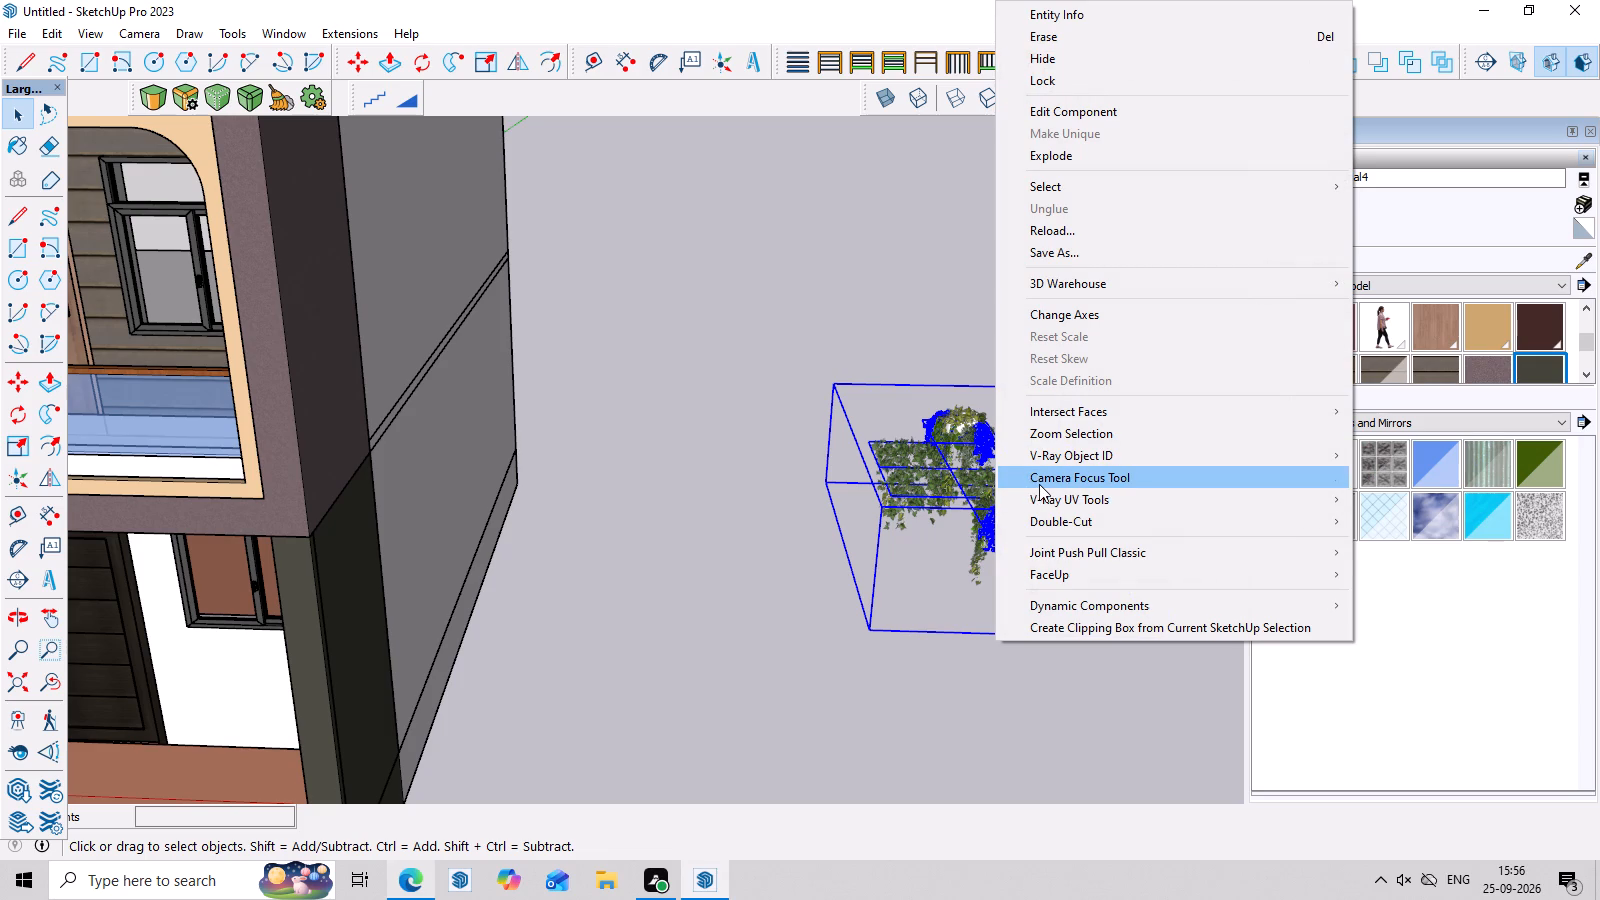
{"action": "left_click", "coordinate": [1052, 157]}
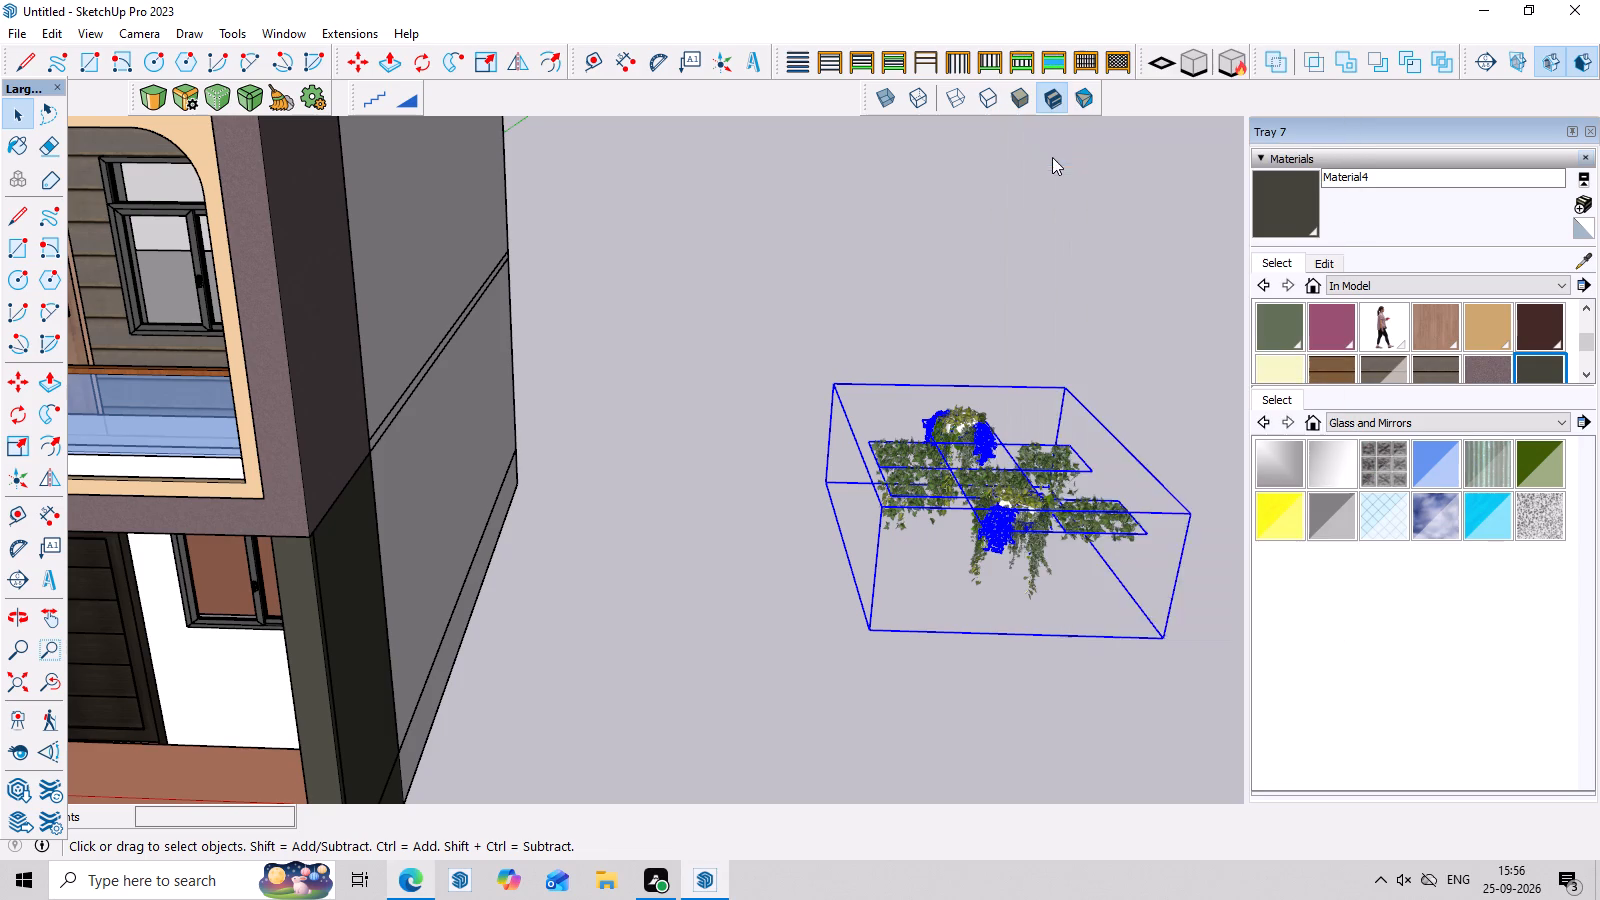
{"action": "left_click", "coordinate": [1027, 399]}
Delete the rear ivy panel on the side of the hanging plants farthest from the house.
{"action": "scroll", "coordinate": [716, 486], "scroll_direction": "down", "scroll_amount": 5}
{"action": "middle_click_drag", "start_coordinate": [973, 521], "coordinate": [980, 499]}
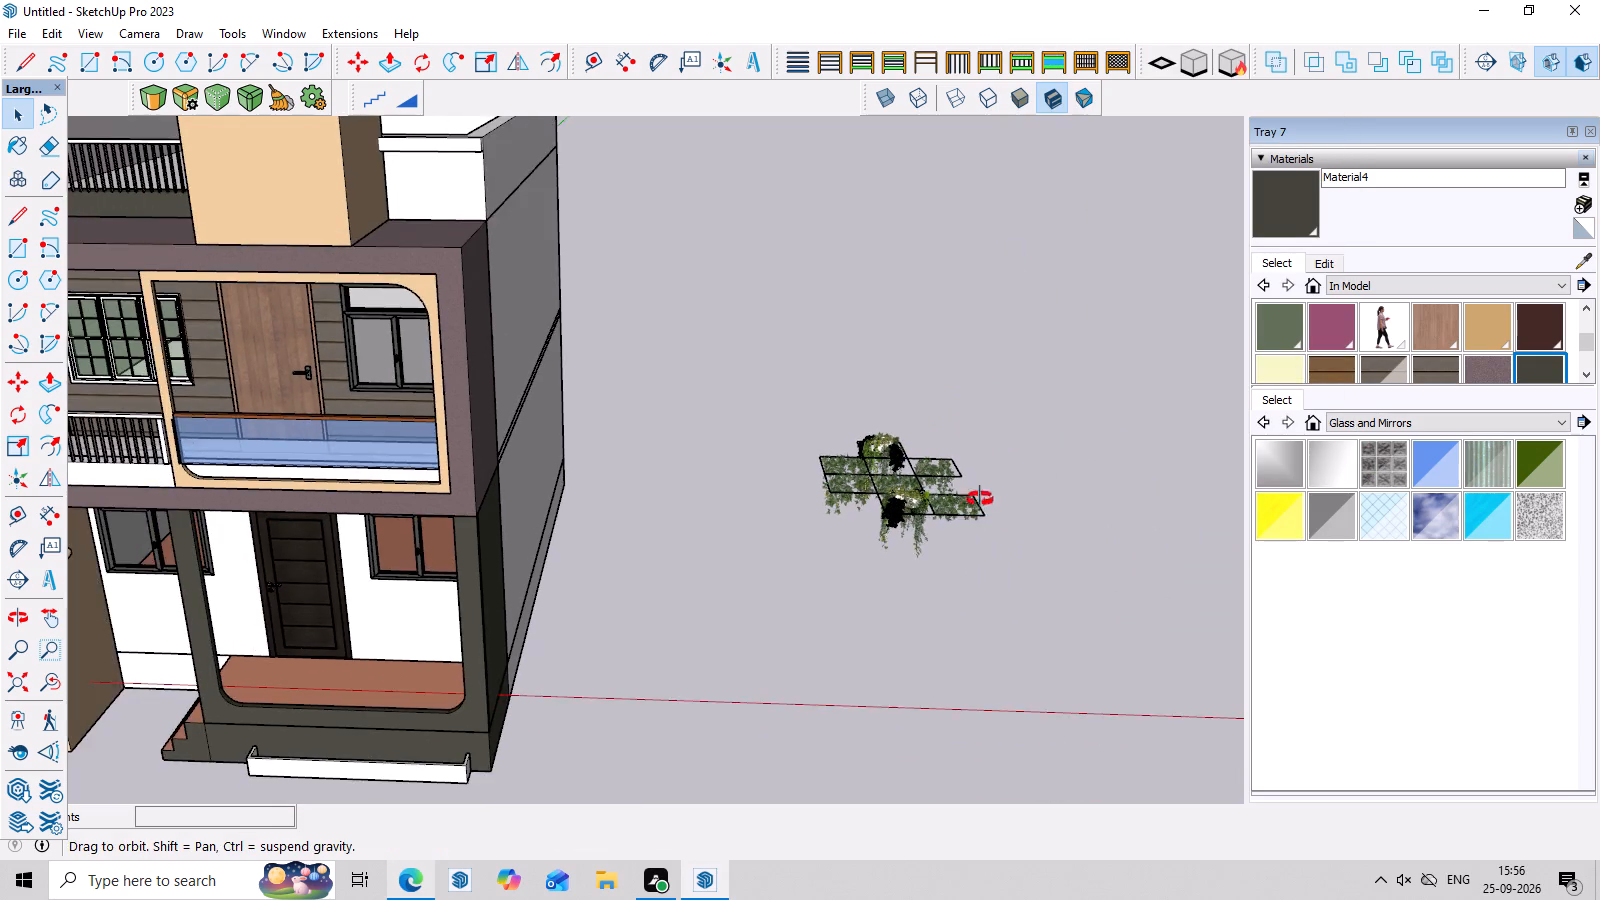
{"action": "middle_click_drag", "start_coordinate": [980, 499], "coordinate": [954, 342]}
{"action": "scroll", "coordinate": [1000, 556], "scroll_direction": "up", "scroll_amount": 2}
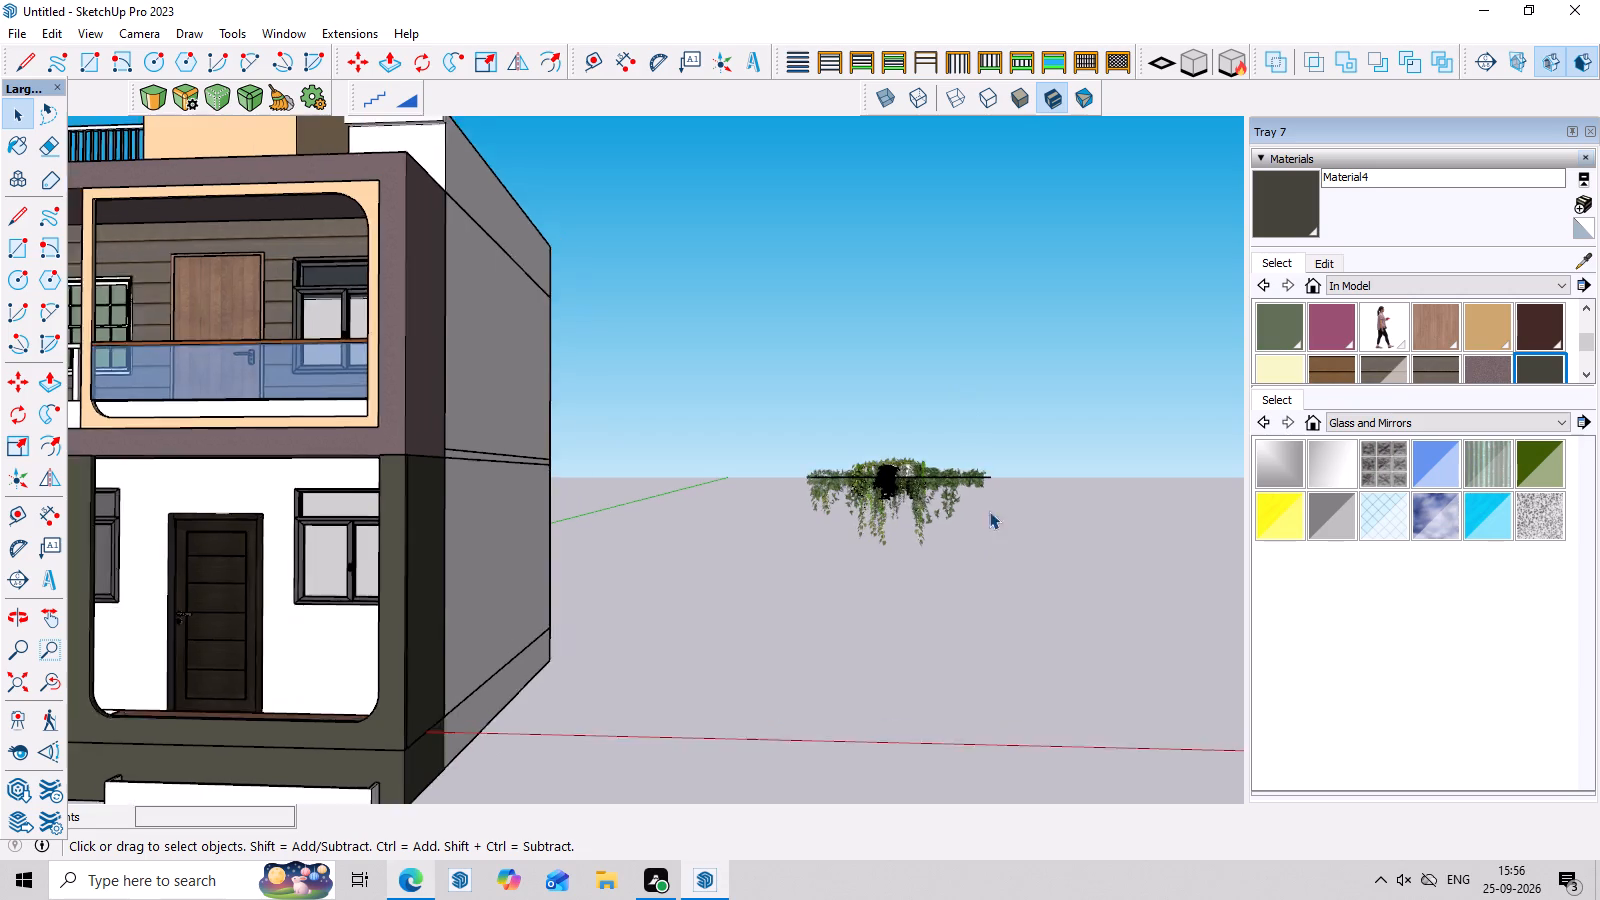
{"action": "scroll", "coordinate": [963, 494], "scroll_direction": "up", "scroll_amount": 4}
{"action": "middle_click_drag", "start_coordinate": [876, 392], "coordinate": [900, 570]}
{"action": "scroll", "coordinate": [905, 533], "scroll_direction": "up", "scroll_amount": 9}
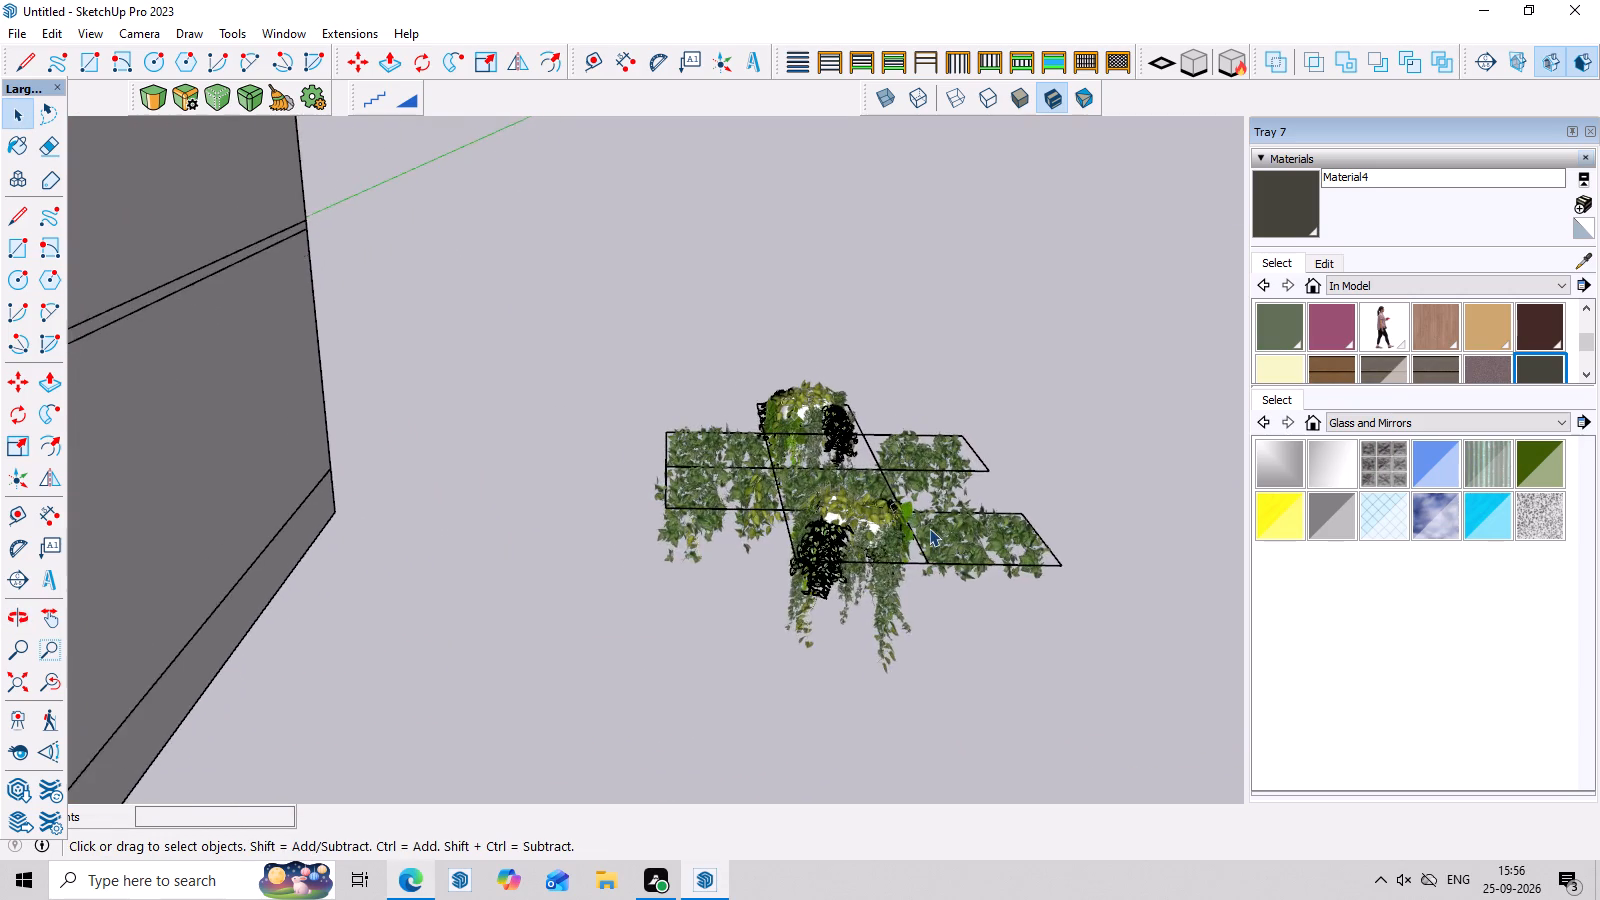
{"action": "scroll", "coordinate": [929, 528], "scroll_direction": "up", "scroll_amount": 5}
{"action": "middle_click_drag", "start_coordinate": [930, 560], "coordinate": [860, 341]}
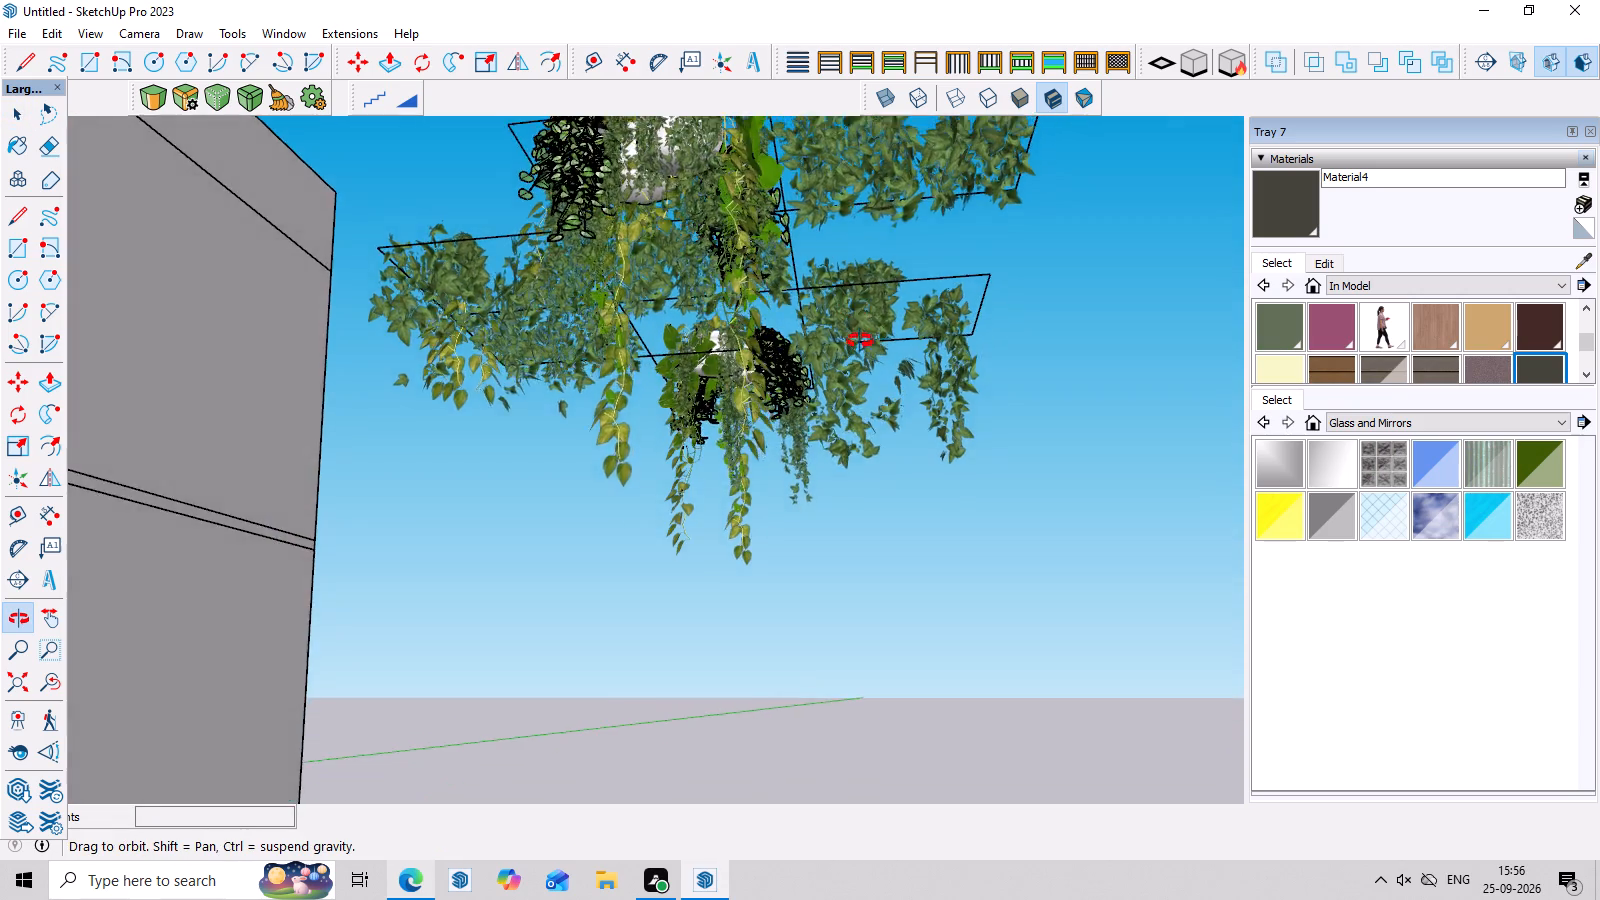
{"action": "middle_click_drag", "start_coordinate": [860, 341], "coordinate": [987, 689]}
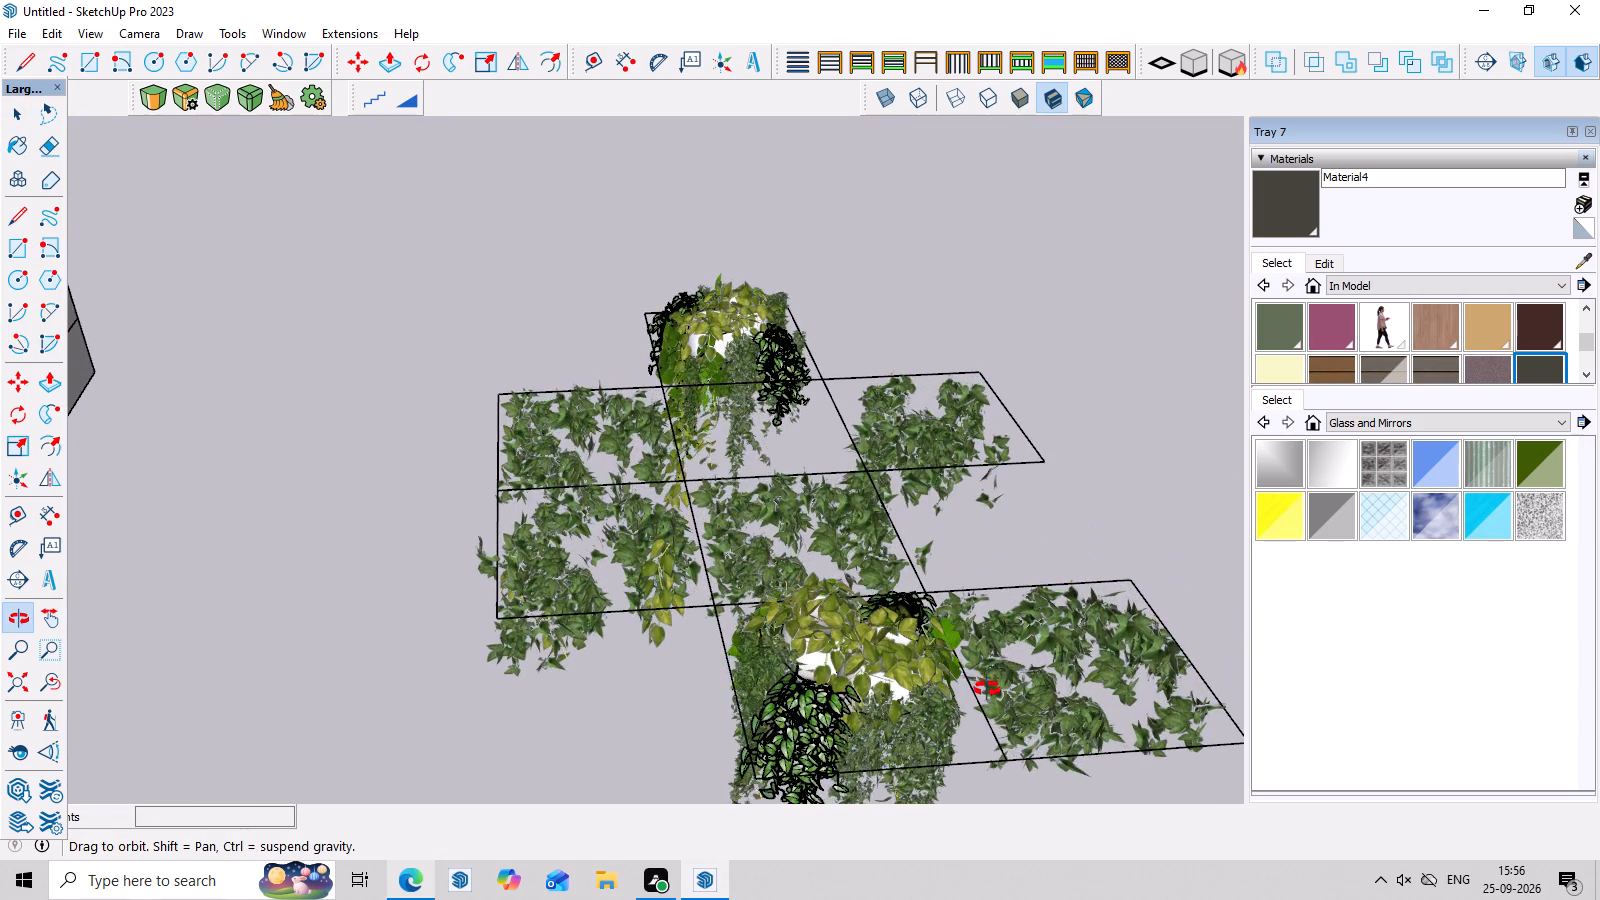
{"action": "middle_click_drag", "start_coordinate": [987, 689], "coordinate": [992, 704]}
{"action": "left_click_drag", "start_coordinate": [963, 397], "coordinate": [914, 477]}
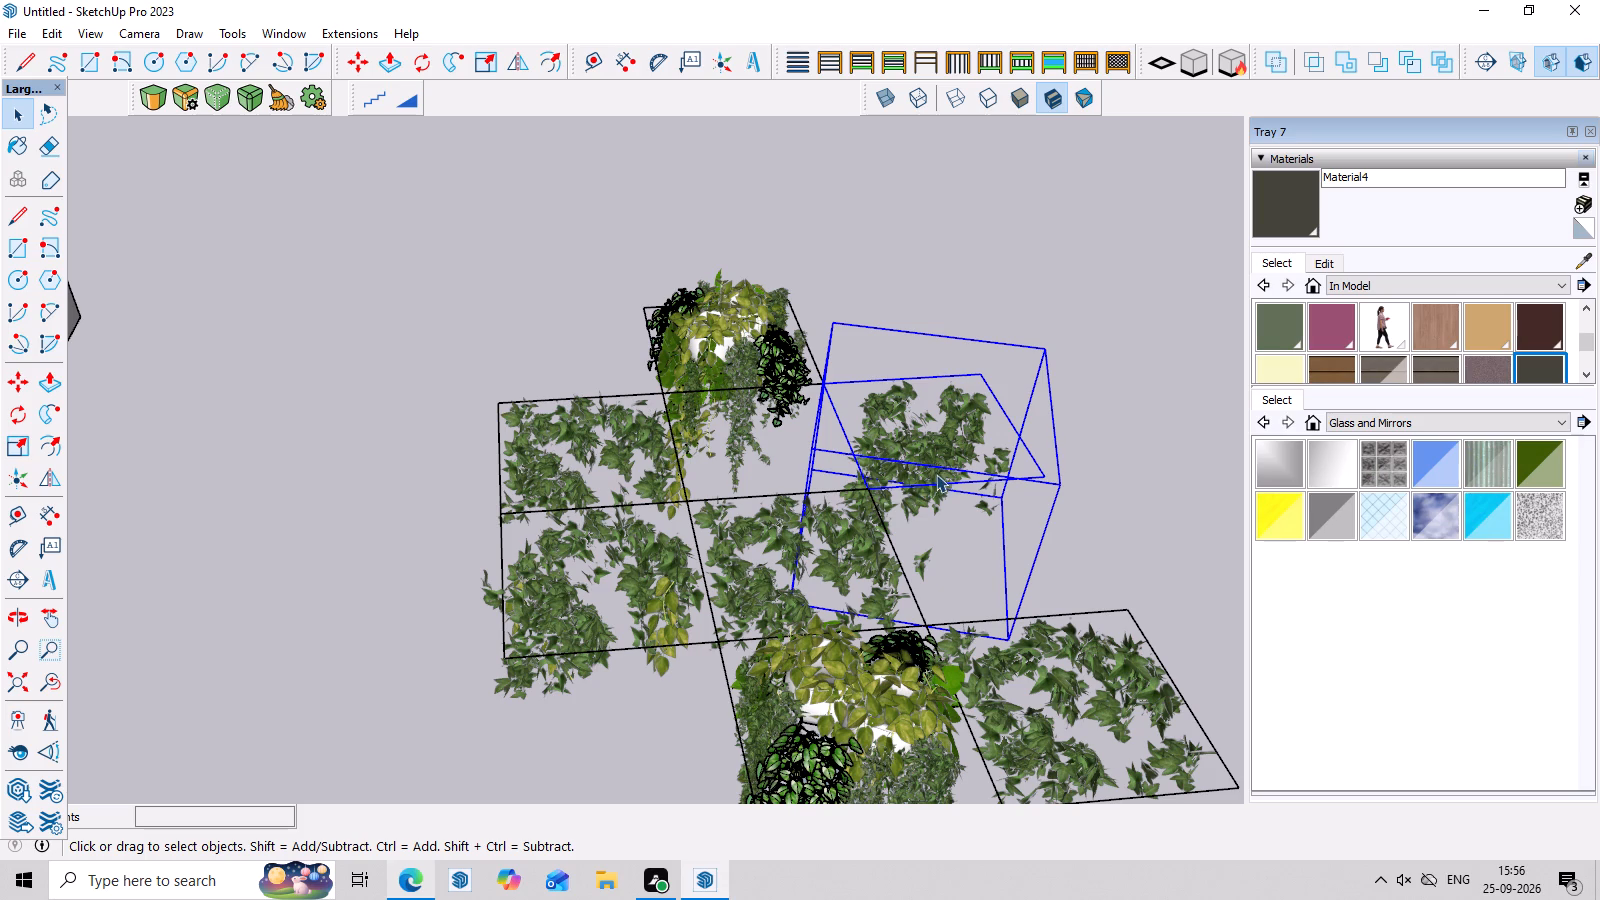
{"action": "key", "text": "Delete"}
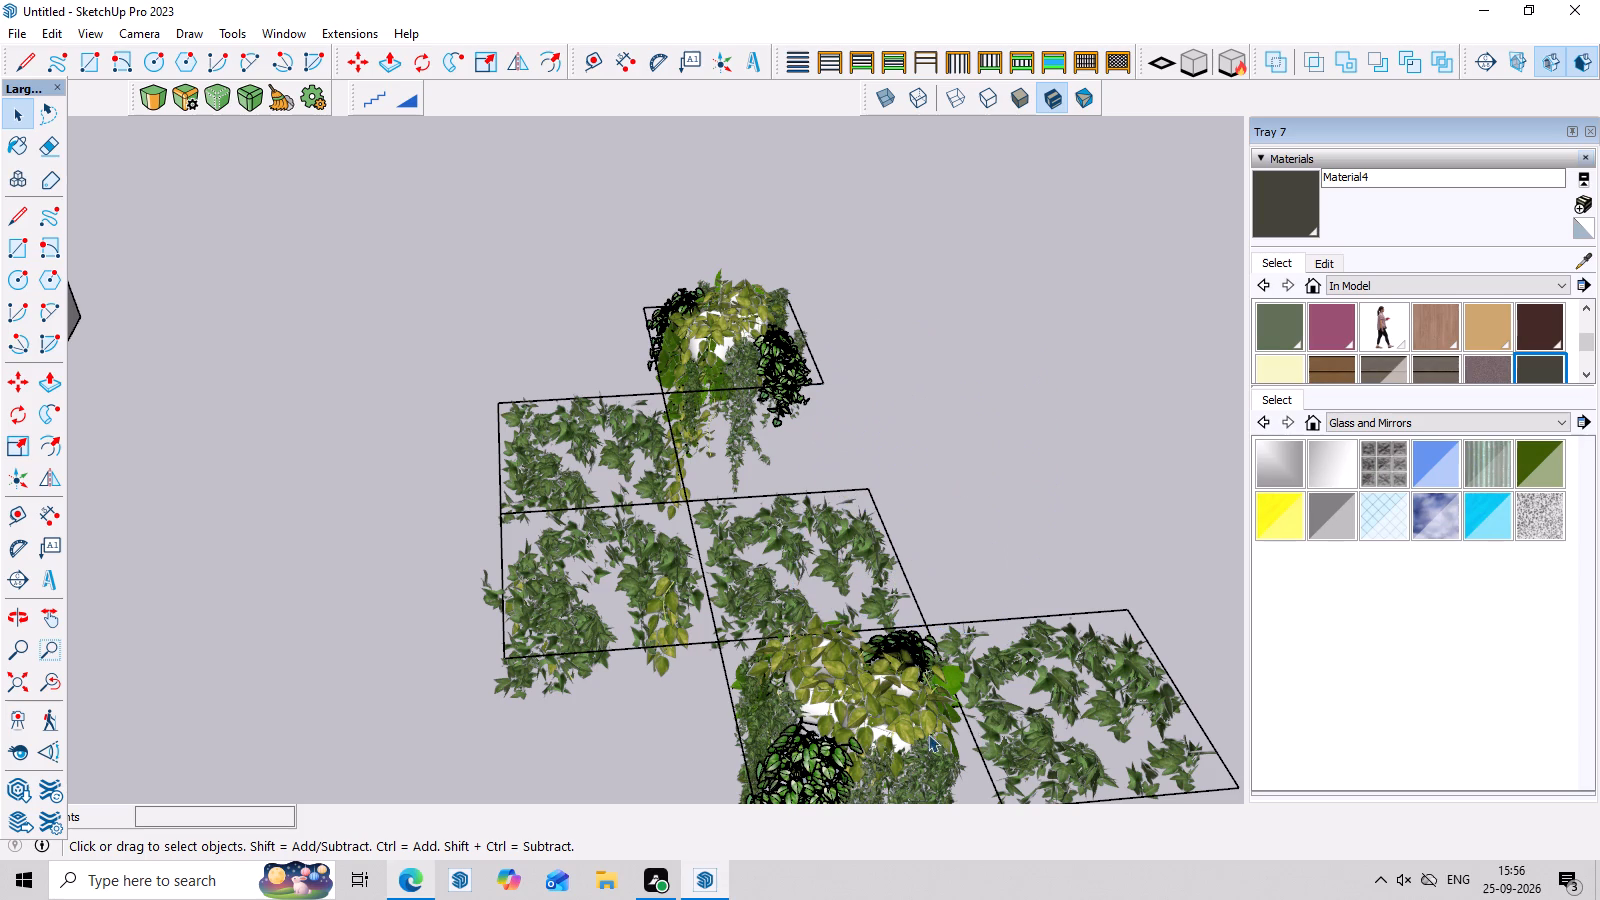
Delete the middle ivy panel, the rear hanging cluster and its two adjoining panels, keeping only the front cluster and its attached panel.
{"action": "middle_click_drag", "start_coordinate": [850, 591], "coordinate": [949, 375]}
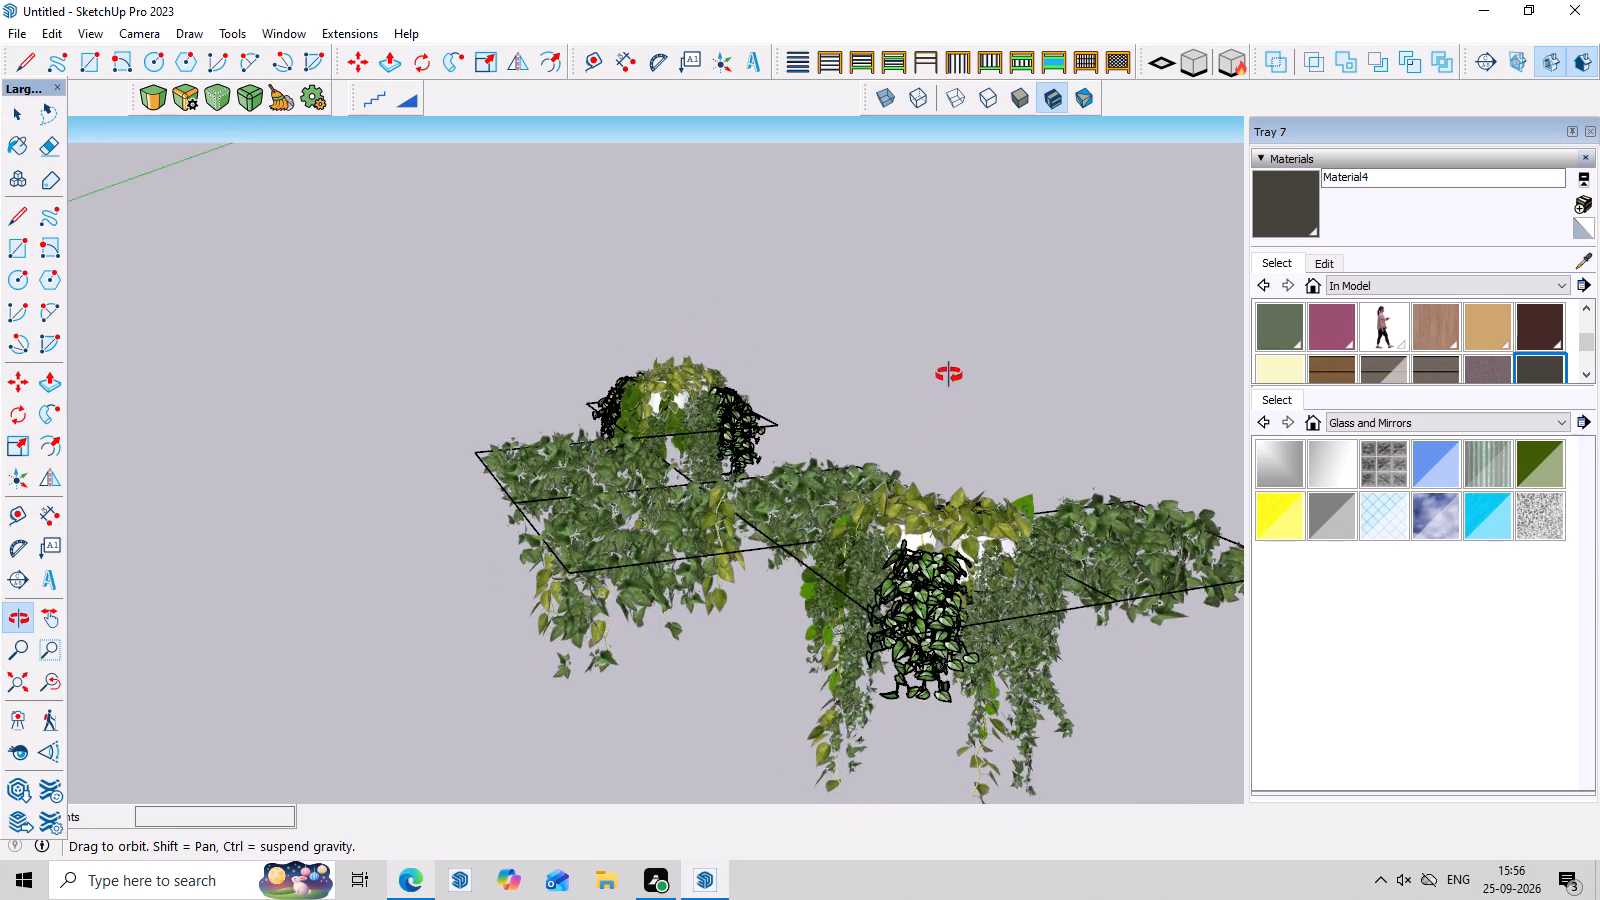
{"action": "middle_click_drag", "start_coordinate": [949, 375], "coordinate": [830, 528]}
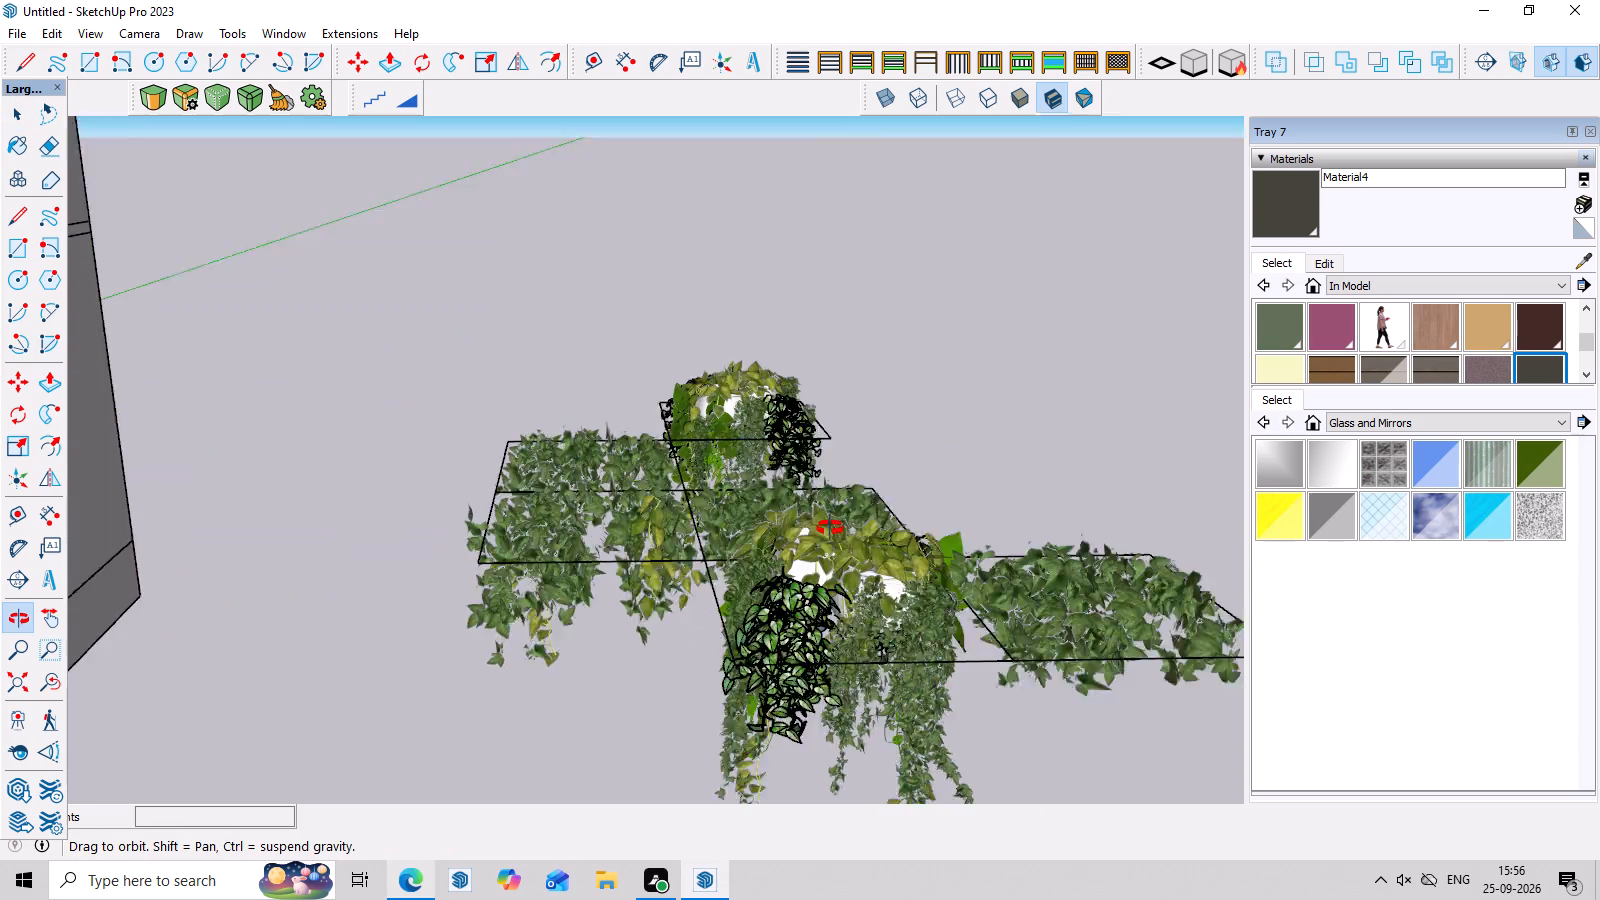
{"action": "middle_click_drag", "start_coordinate": [830, 528], "coordinate": [833, 584]}
{"action": "left_click_drag", "start_coordinate": [911, 536], "coordinate": [693, 600]}
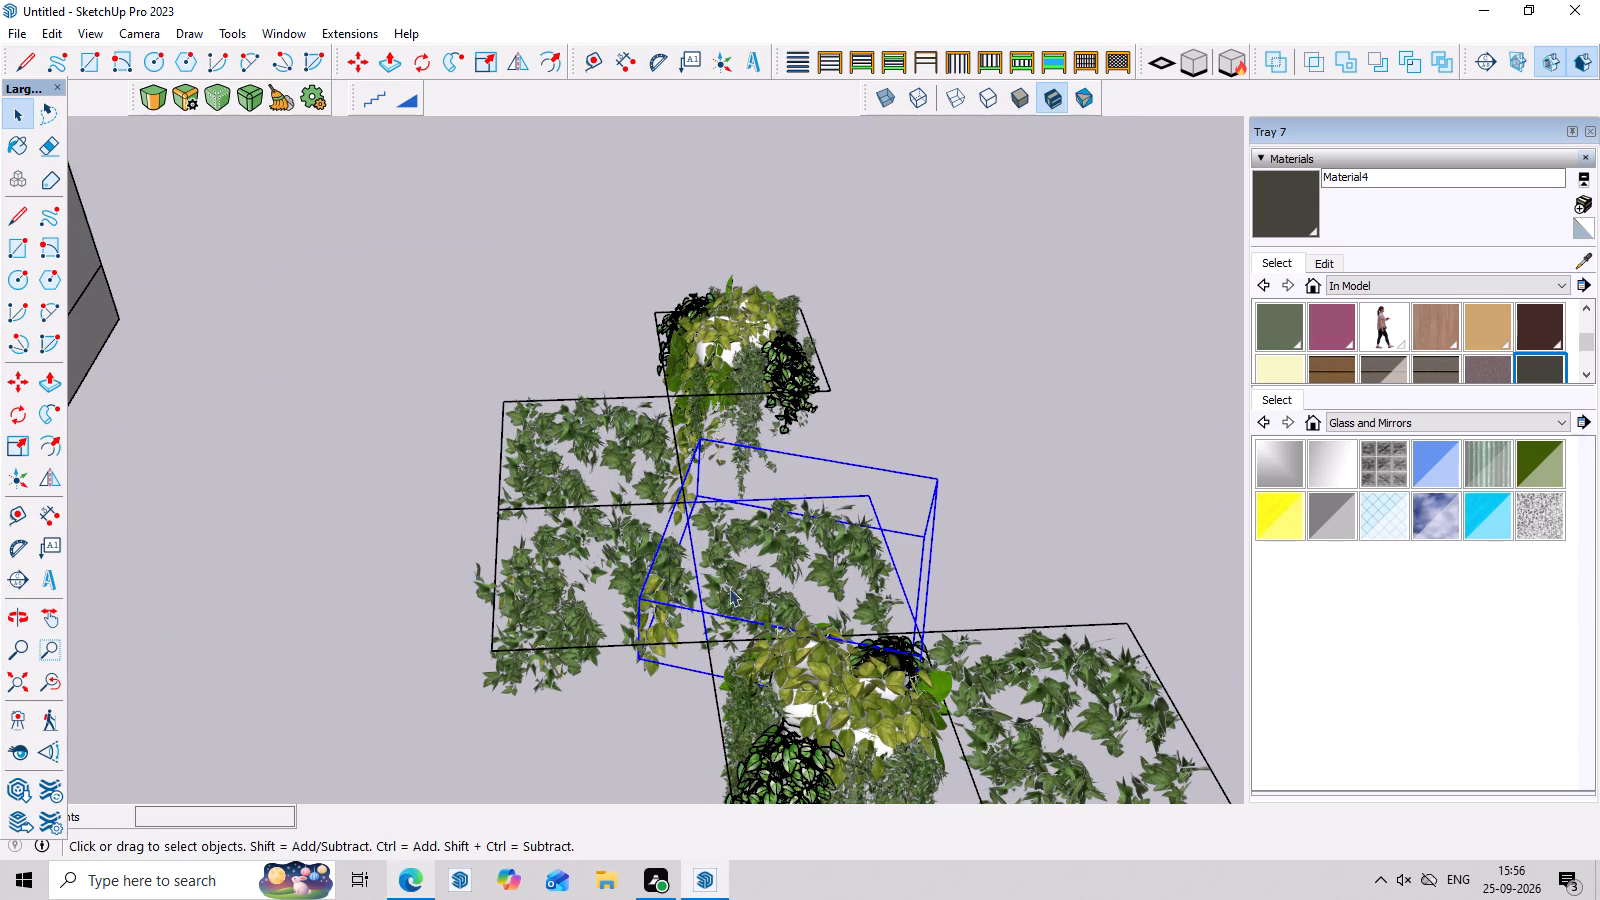
{"action": "key", "text": "Delete"}
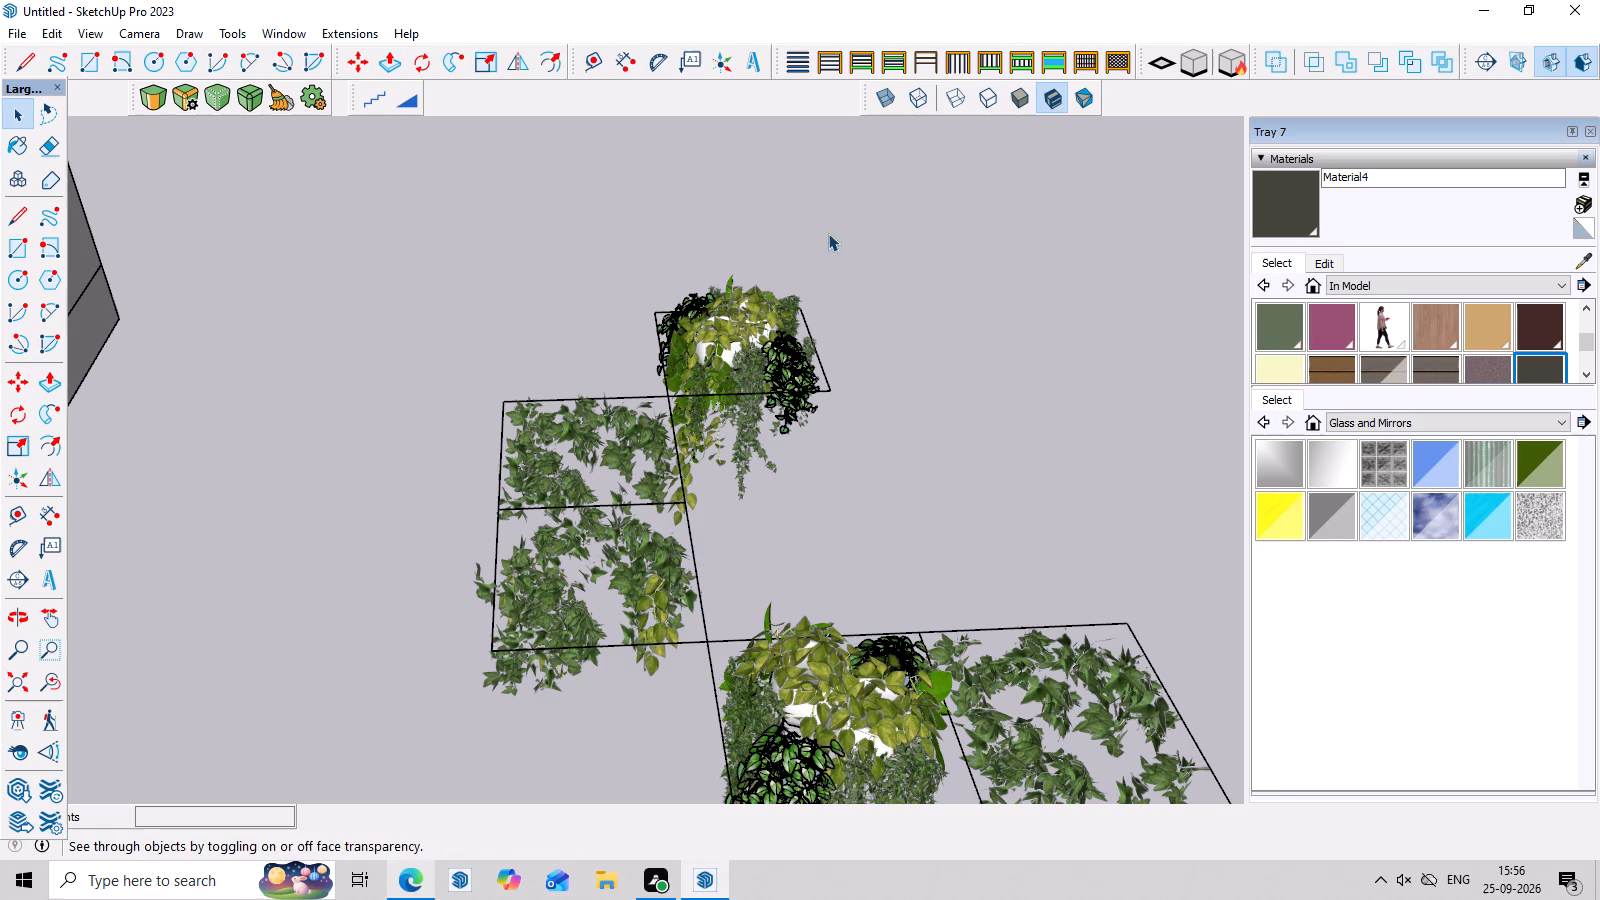
{"action": "left_click_drag", "start_coordinate": [835, 231], "coordinate": [522, 658]}
{"action": "left_click", "coordinate": [502, 659]}
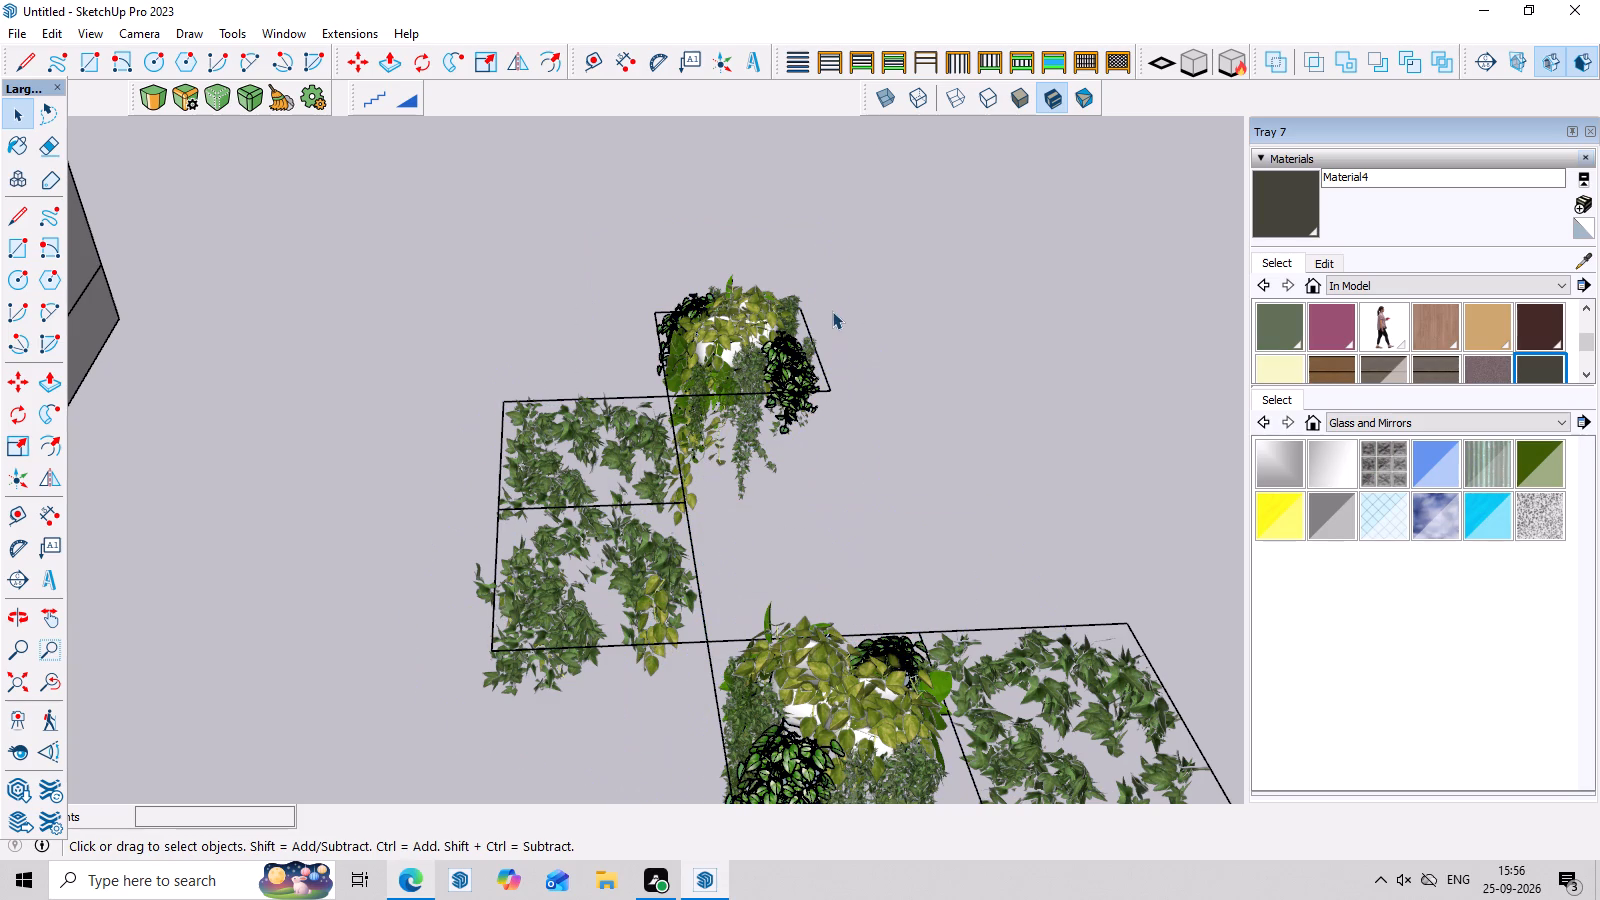
{"action": "left_click_drag", "start_coordinate": [761, 320], "coordinate": [457, 579]}
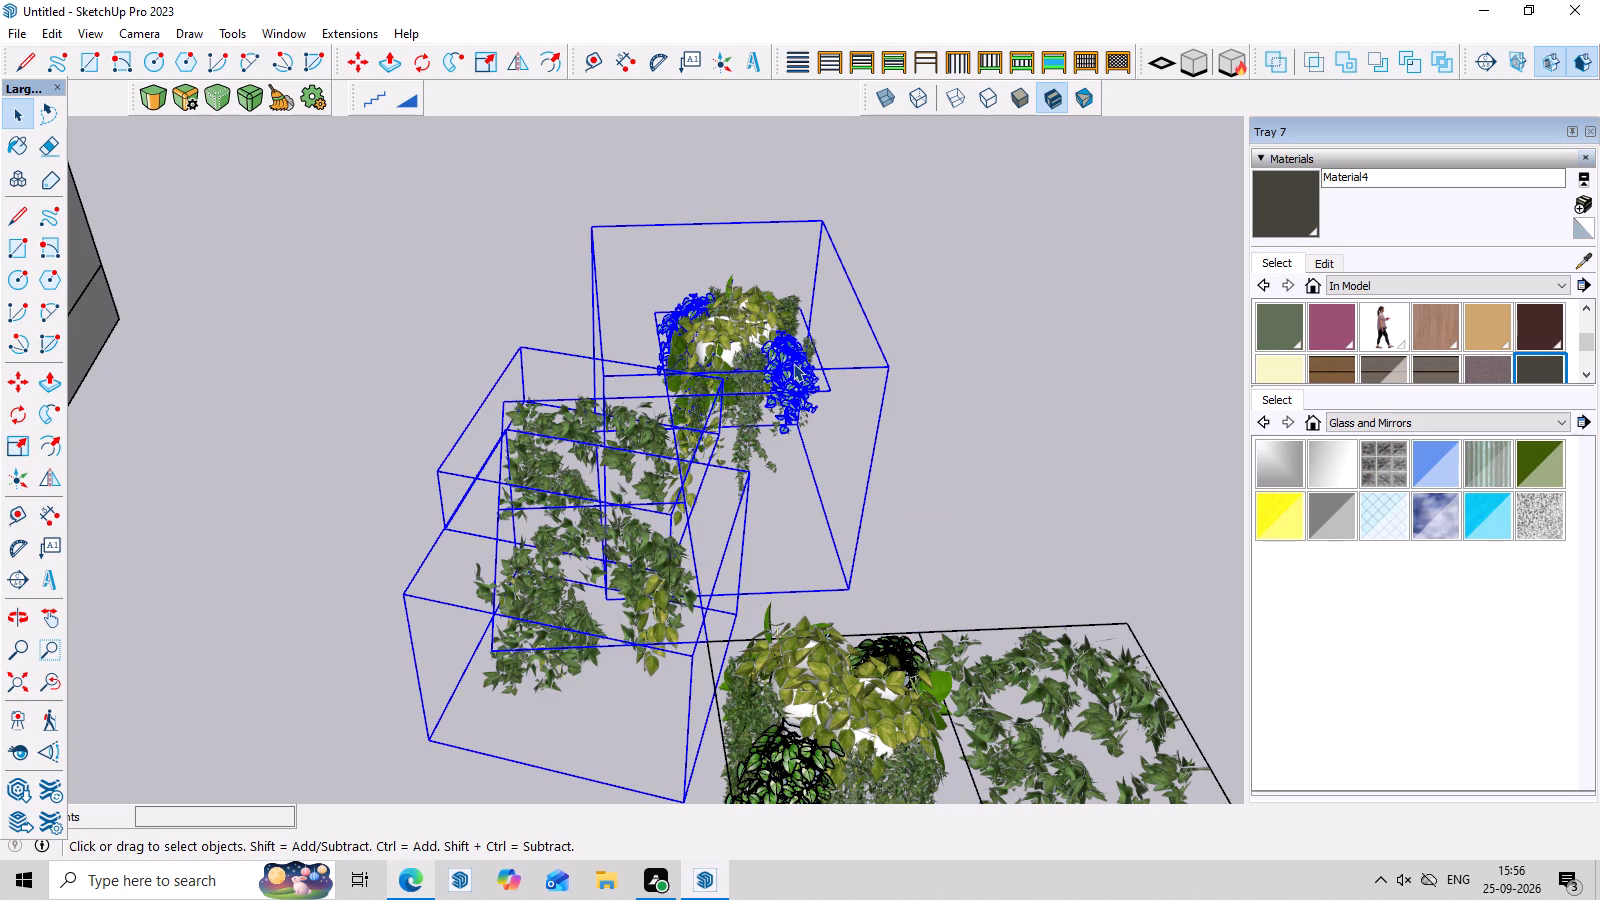
{"action": "key", "text": "Delete"}
Move the remaining hanging plants about 39' to the ground in front of the house, near the peach column.
{"action": "scroll", "coordinate": [761, 515], "scroll_direction": "down", "scroll_amount": 10}
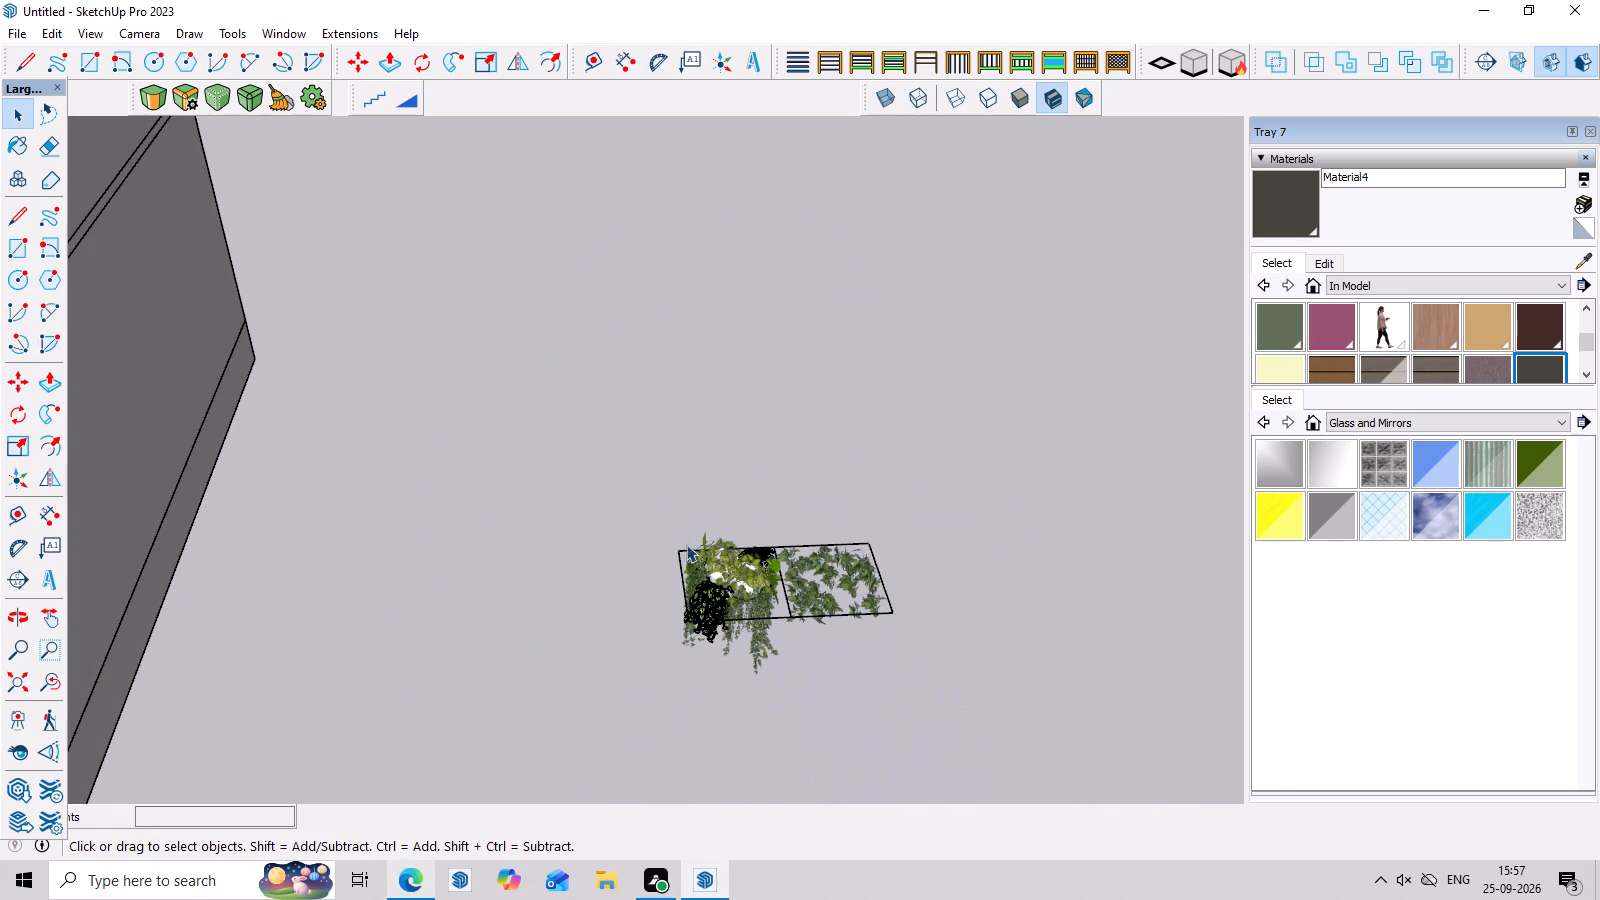
{"action": "scroll", "coordinate": [777, 545], "scroll_direction": "up", "scroll_amount": 5}
{"action": "middle_click_drag", "start_coordinate": [802, 643], "coordinate": [773, 254]}
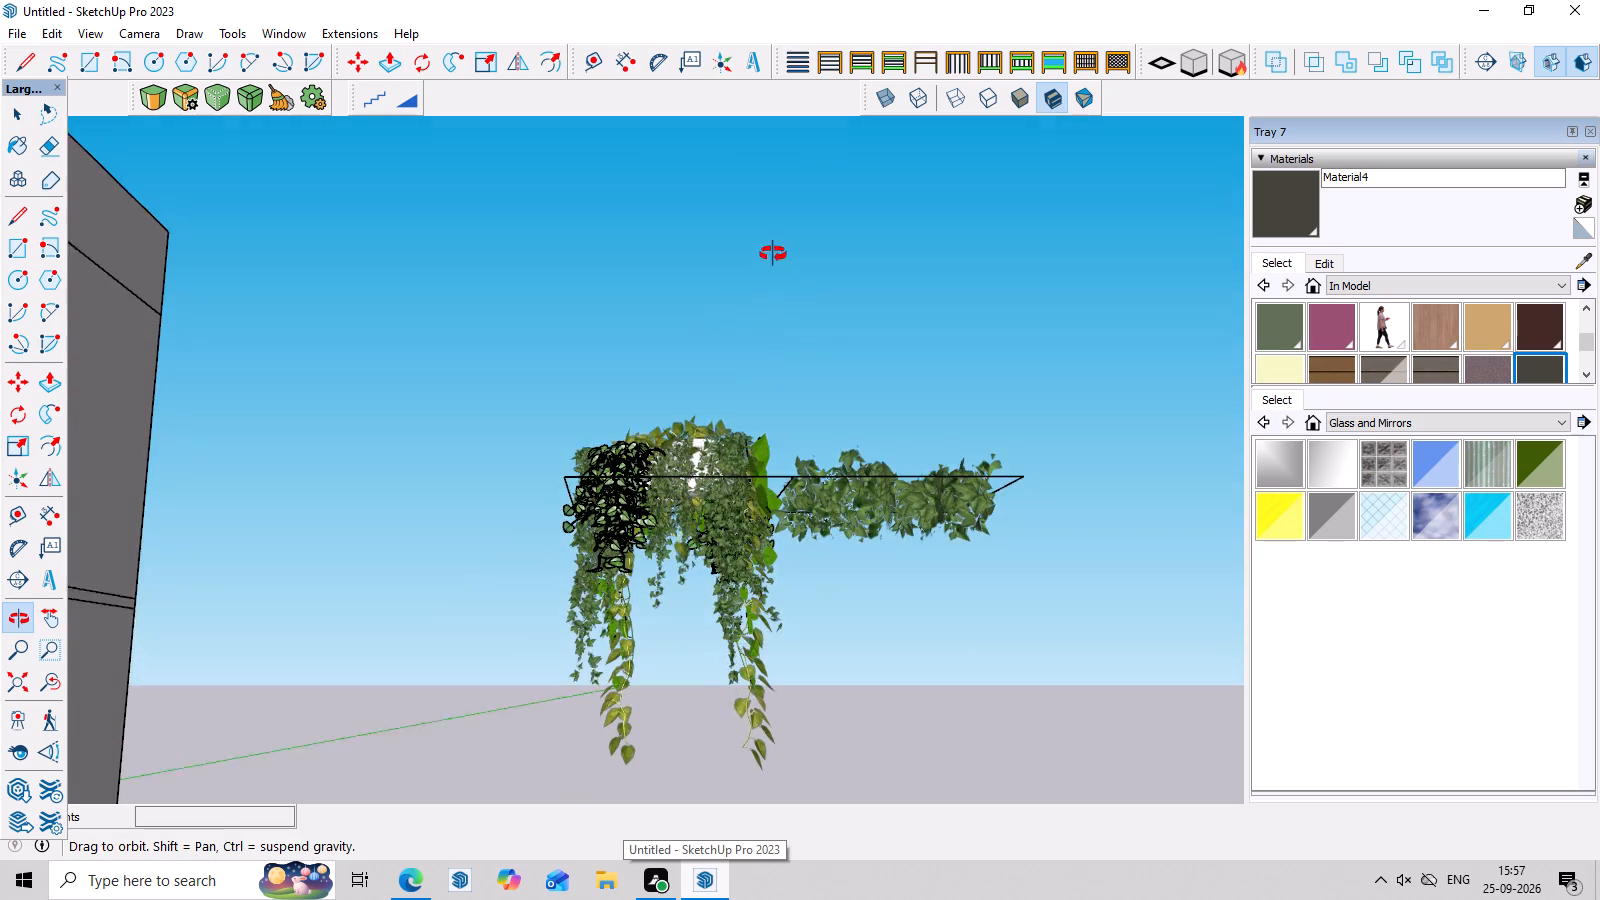
{"action": "middle_click_drag", "start_coordinate": [773, 254], "coordinate": [773, 253]}
{"action": "scroll", "coordinate": [826, 417], "scroll_direction": "up", "scroll_amount": 4}
{"action": "scroll", "coordinate": [829, 421], "scroll_direction": "down", "scroll_amount": 18}
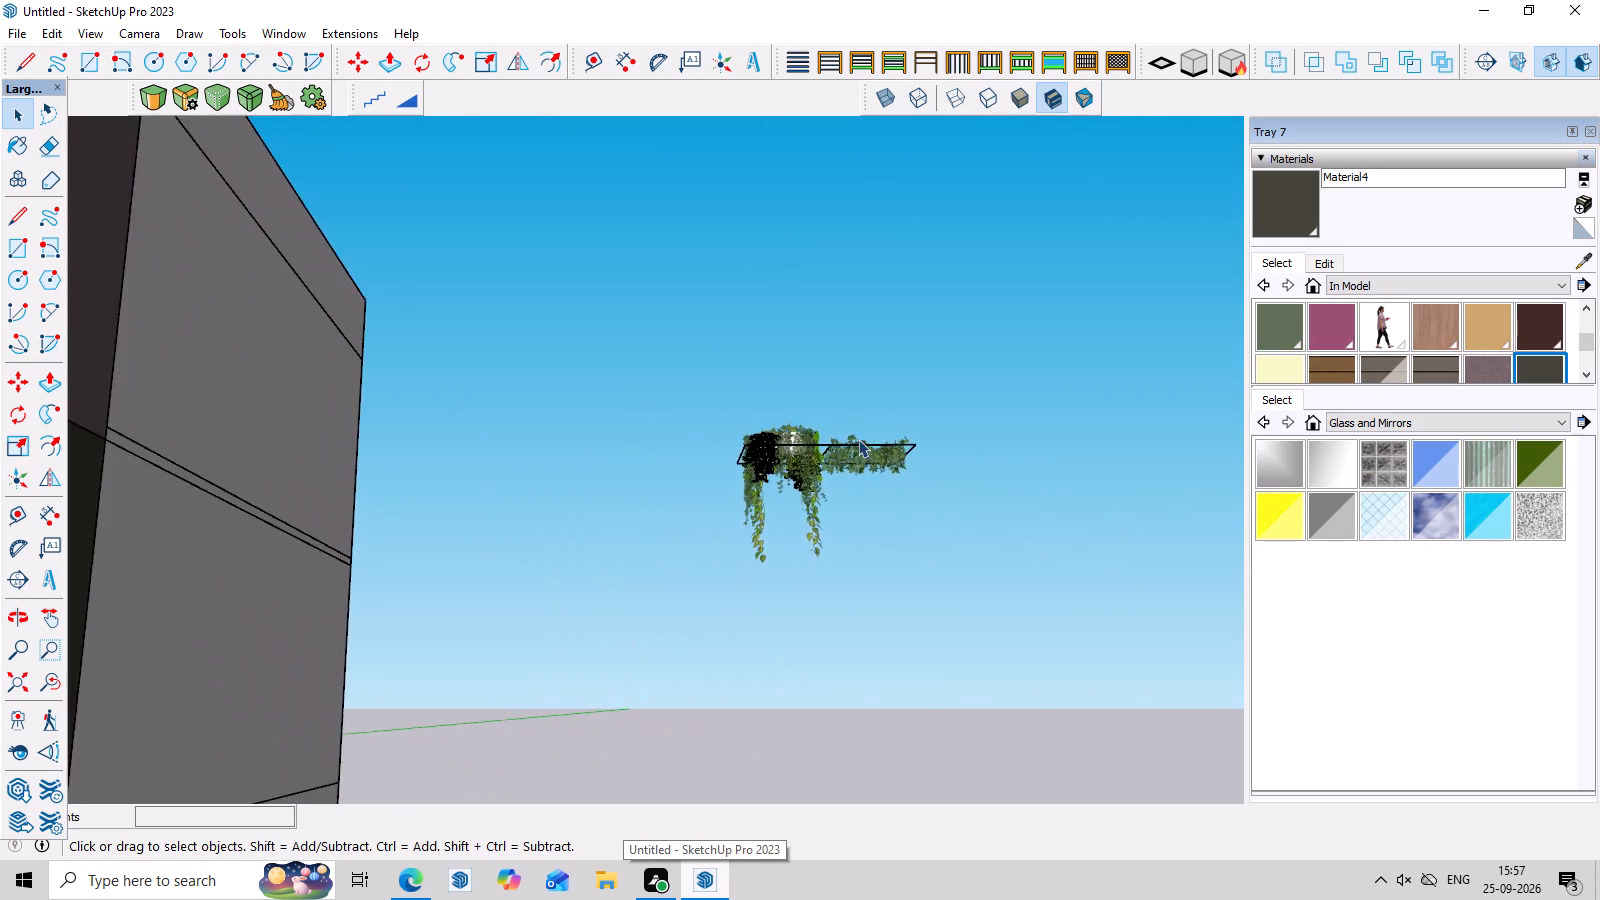
{"action": "scroll", "coordinate": [858, 439], "scroll_direction": "down", "scroll_amount": 13}
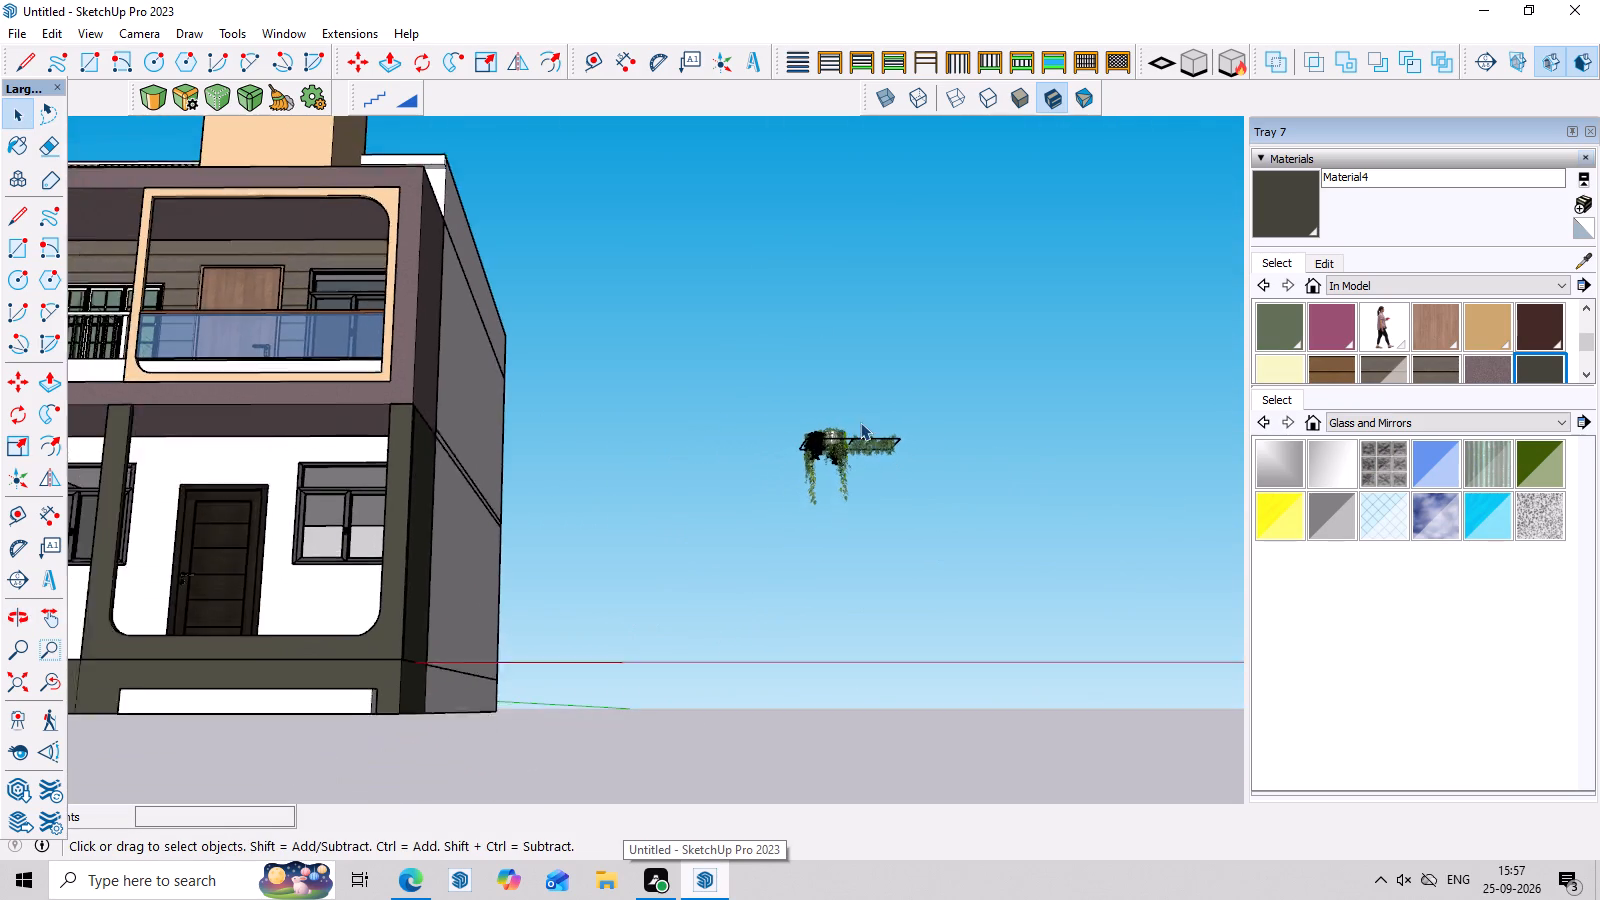
{"action": "scroll", "coordinate": [863, 415], "scroll_direction": "down", "scroll_amount": 3}
{"action": "middle_click_drag", "start_coordinate": [863, 415], "coordinate": [890, 500]}
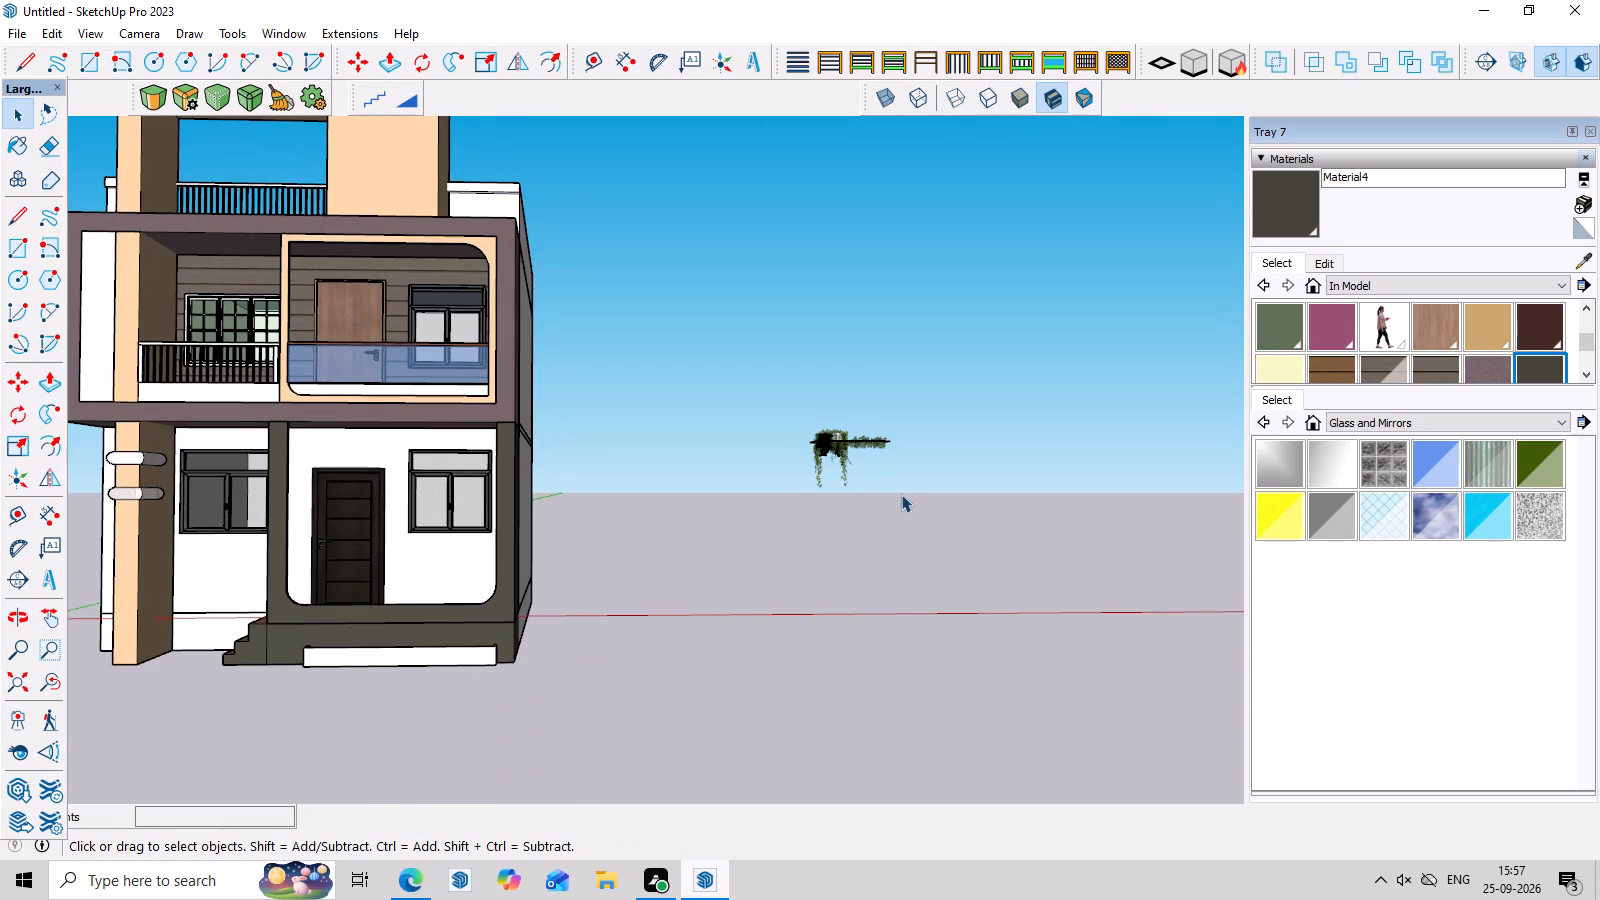
{"action": "left_click_drag", "start_coordinate": [942, 426], "coordinate": [869, 437]}
{"action": "left_click_drag", "start_coordinate": [972, 387], "coordinate": [896, 420]}
{"action": "left_click_drag", "start_coordinate": [853, 444], "coordinate": [815, 470]}
{"action": "left_click_drag", "start_coordinate": [815, 470], "coordinate": [786, 498]}
{"action": "key", "text": "m"}
{"action": "left_click", "coordinate": [889, 425]}
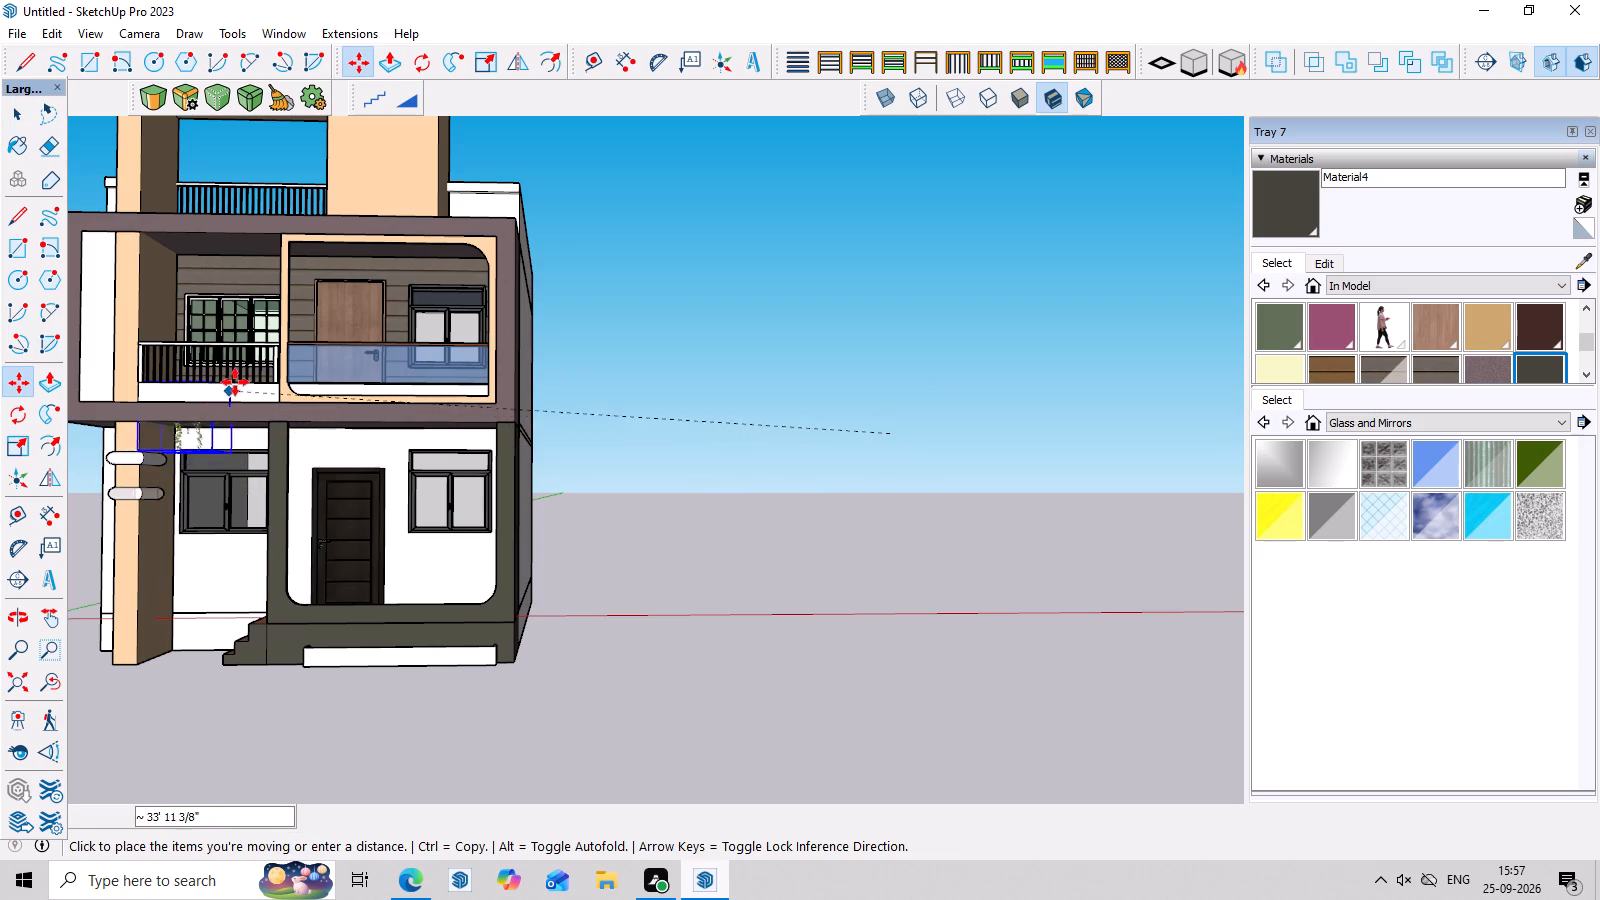
{"action": "left_click", "coordinate": [187, 714]}
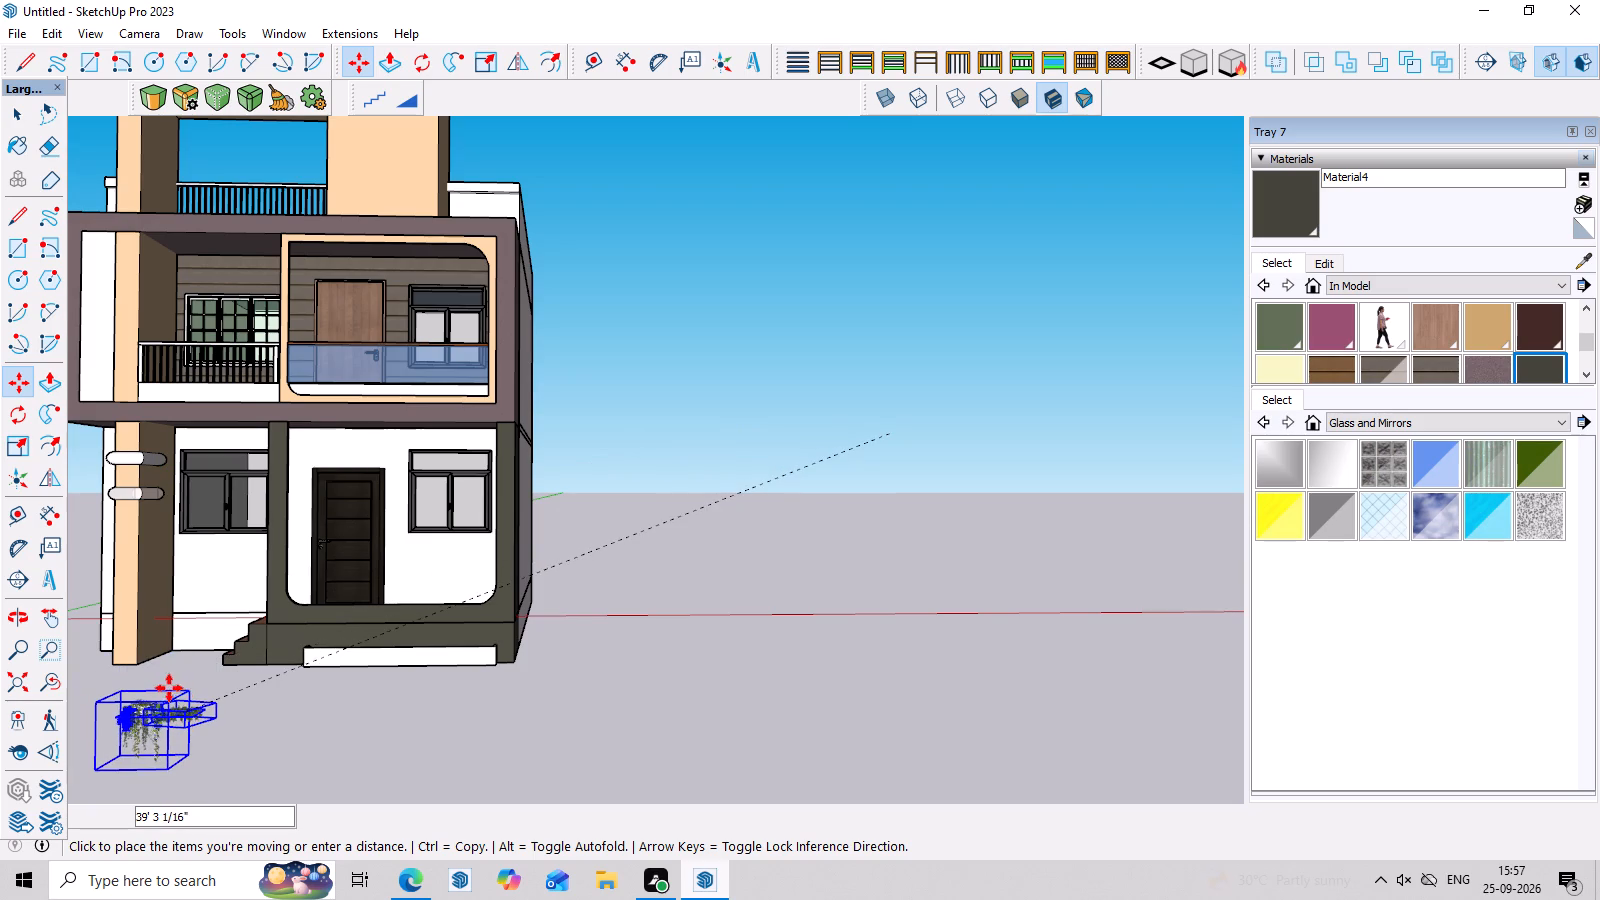
Move the selected hanging plants 3' along the red axis, farther away from the entrance steps.
{"action": "left_click", "coordinate": [169, 690]}
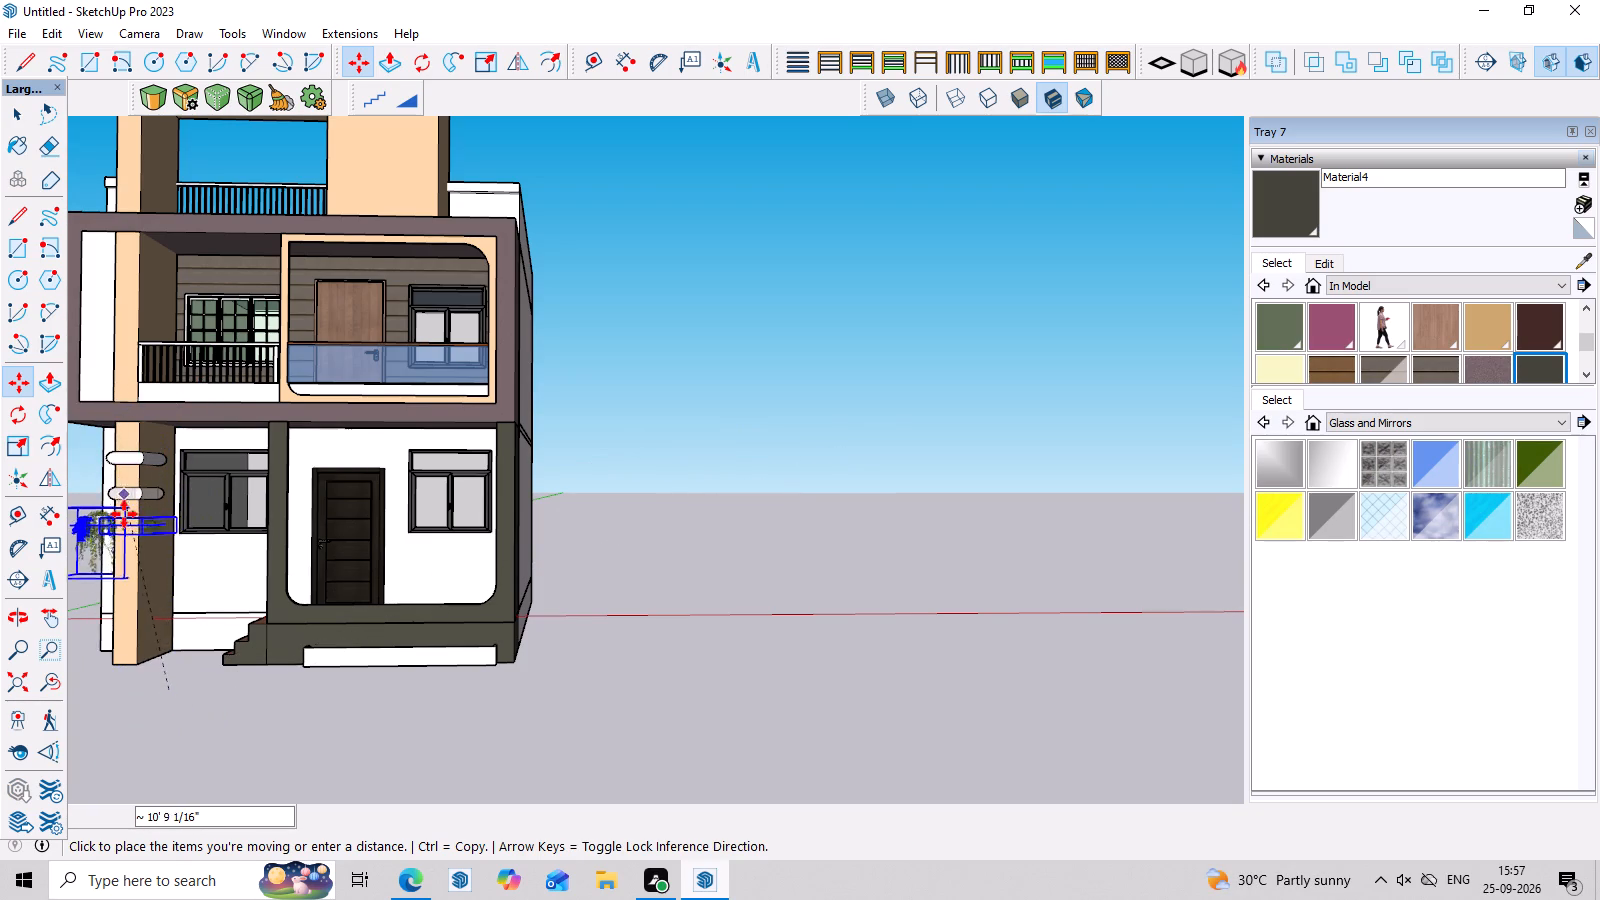
{"action": "left_click", "coordinate": [115, 696]}
{"action": "middle_click_drag", "start_coordinate": [345, 703], "coordinate": [466, 693]}
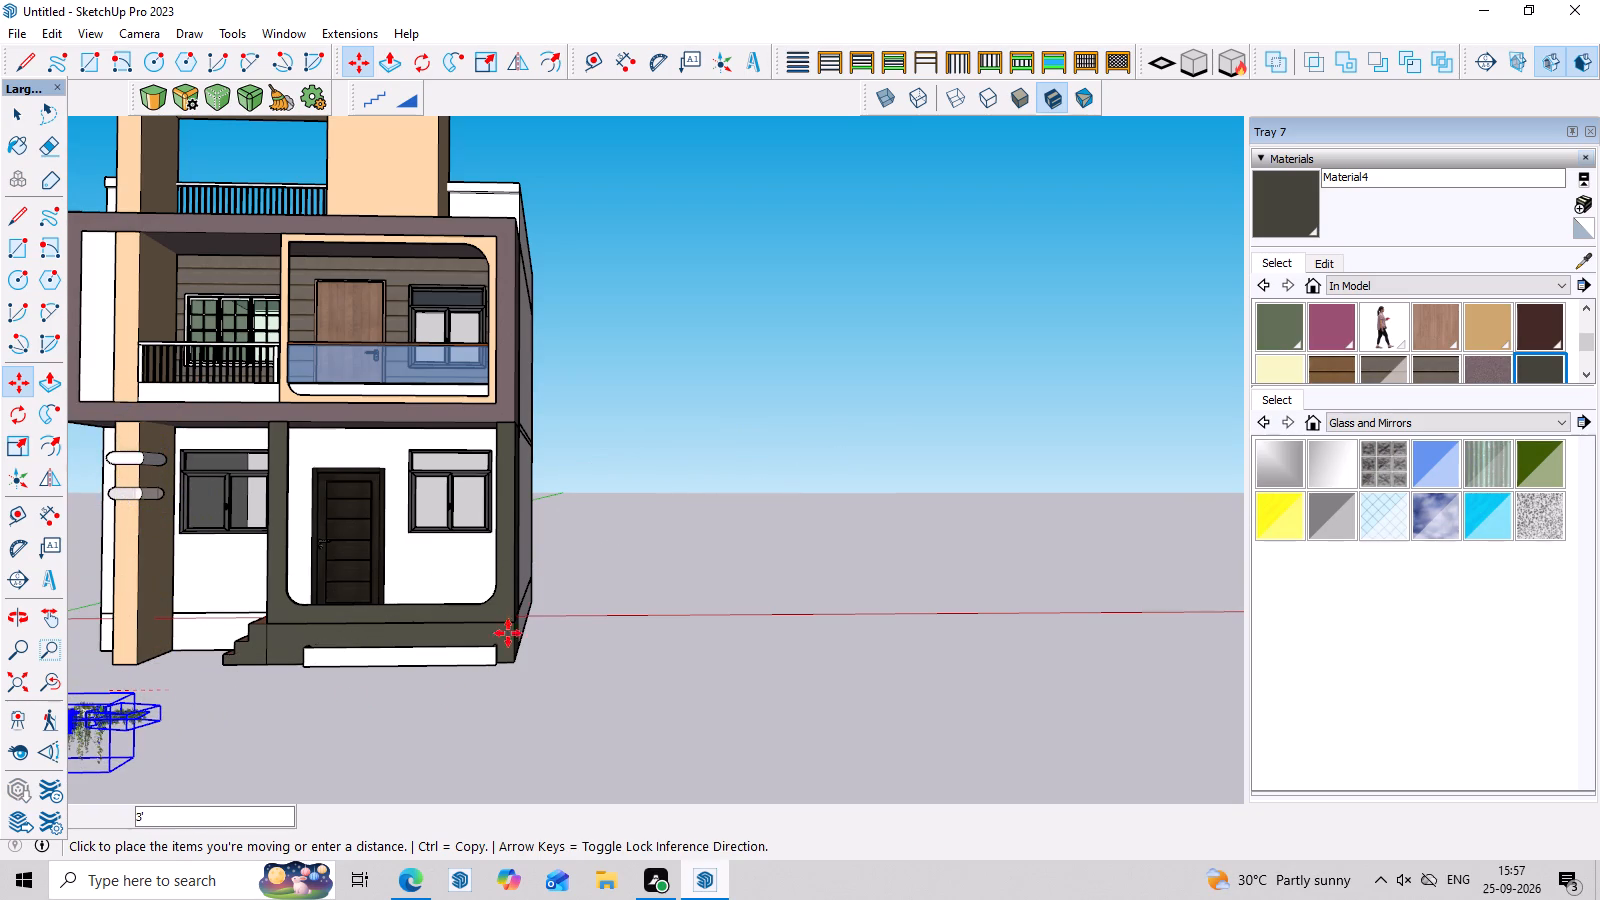
{"action": "scroll", "coordinate": [530, 612], "scroll_direction": "down", "scroll_amount": 8}
{"action": "middle_click_drag", "start_coordinate": [377, 586], "coordinate": [934, 630]}
{"action": "scroll", "coordinate": [690, 538], "scroll_direction": "down", "scroll_amount": 4}
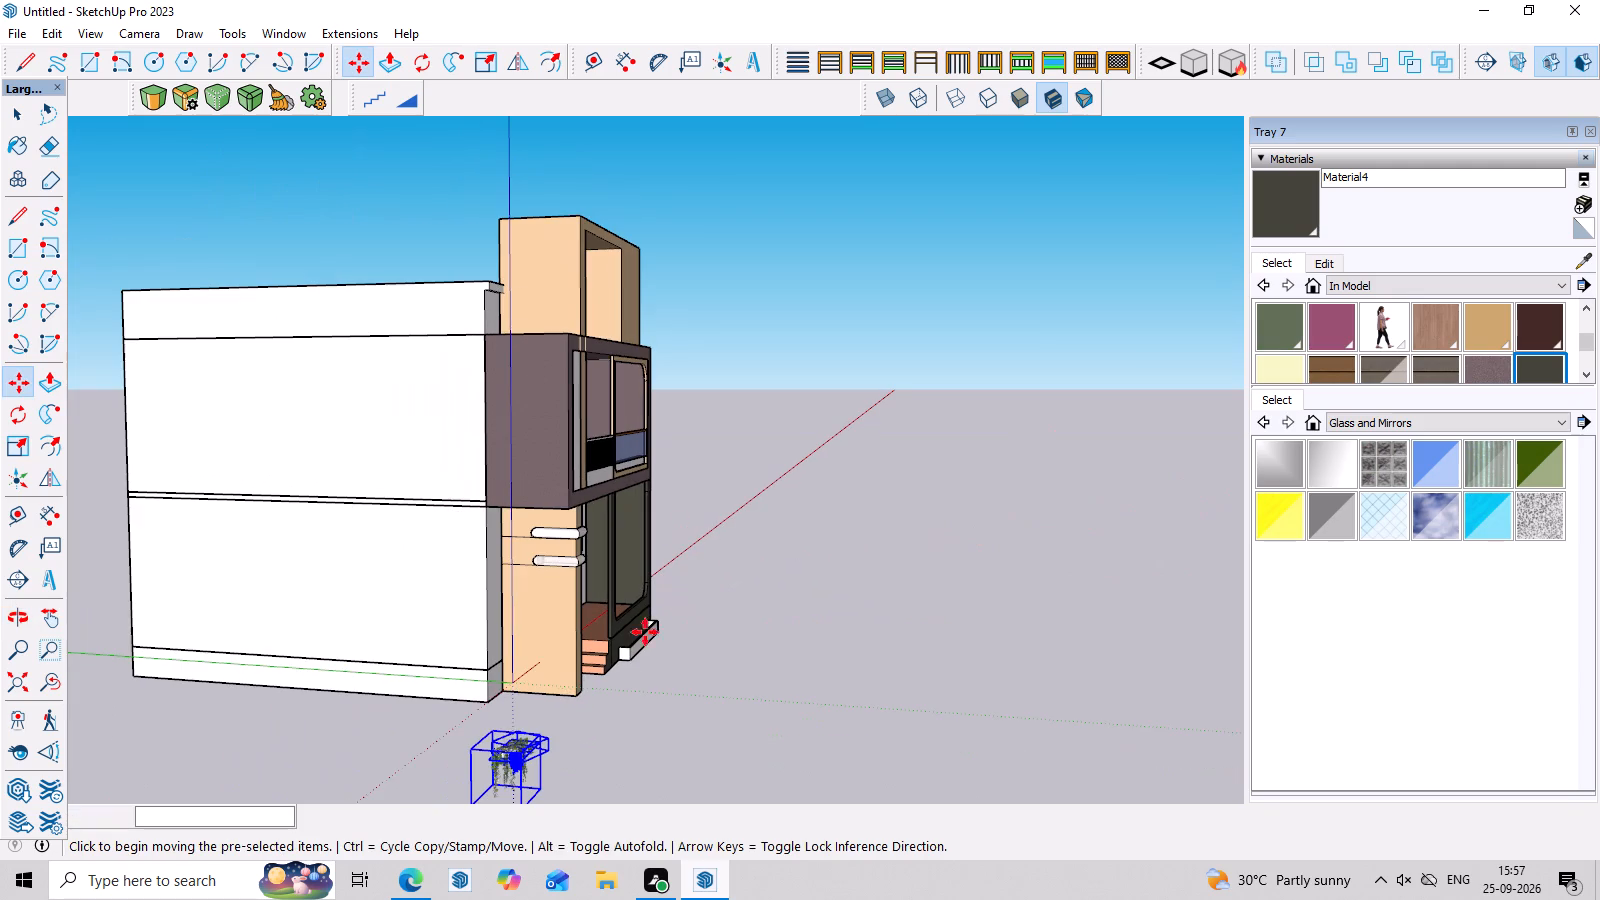
Move the selected hanging plants across the ground to just in front of the entrance steps.
{"action": "left_click", "coordinate": [507, 751]}
{"action": "left_click", "coordinate": [531, 750]}
{"action": "left_click", "coordinate": [508, 762]}
{"action": "left_click_drag", "start_coordinate": [498, 762], "coordinate": [531, 764]}
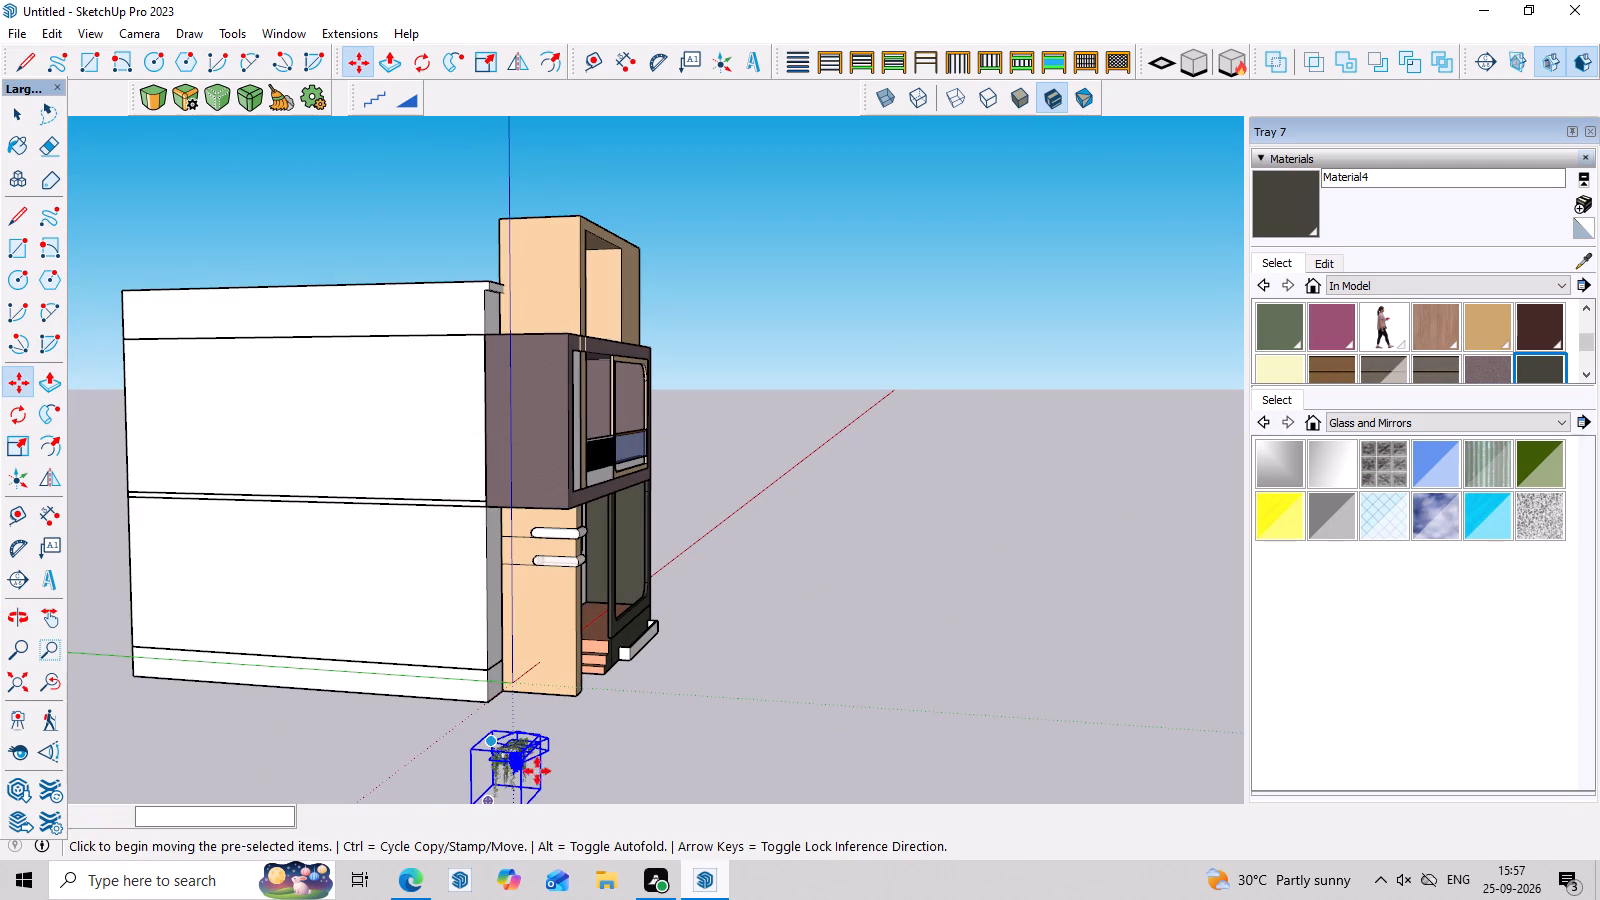
{"action": "left_click", "coordinate": [525, 774]}
{"action": "left_click", "coordinate": [635, 716]}
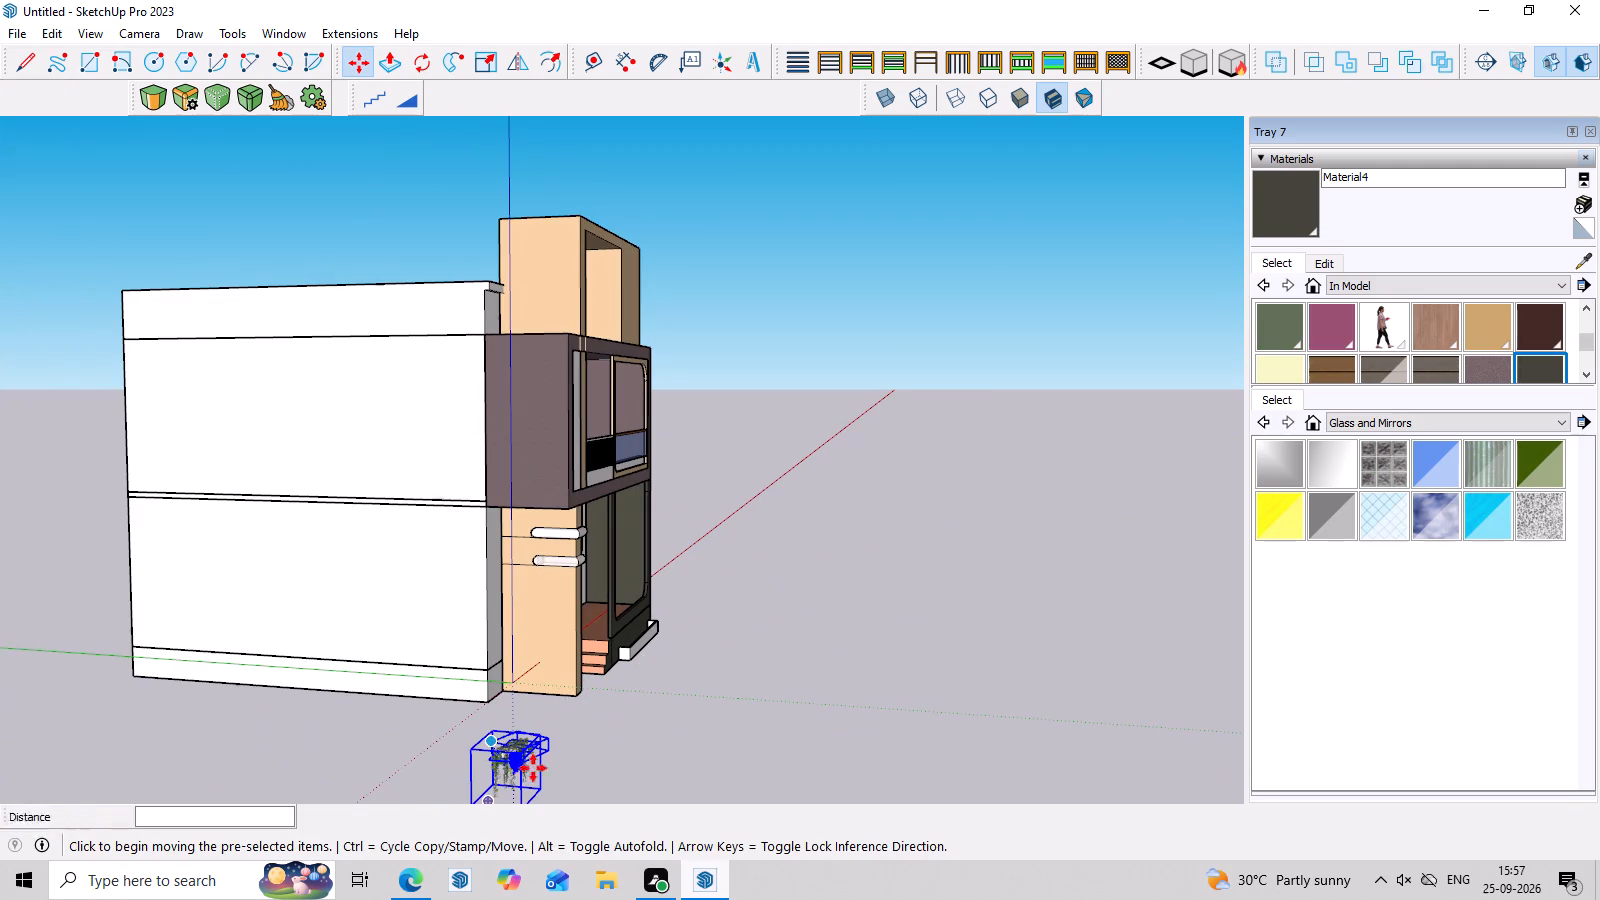
{"action": "left_click", "coordinate": [524, 769]}
{"action": "left_click_drag", "start_coordinate": [489, 740], "coordinate": [493, 749]}
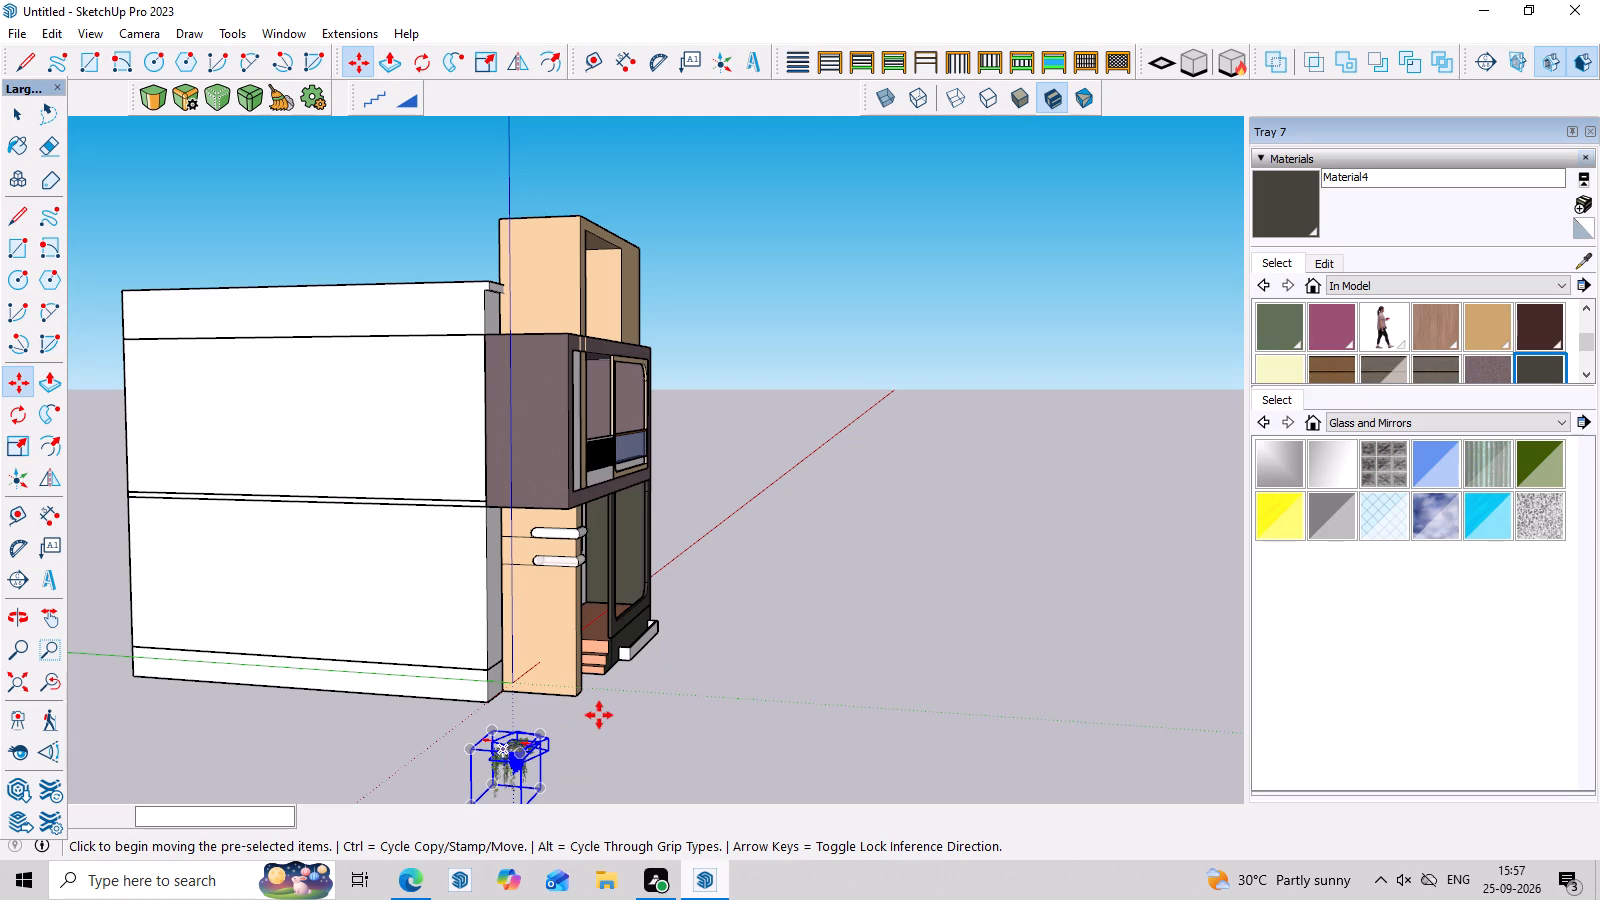
{"action": "key", "text": "m"}
{"action": "left_click", "coordinate": [503, 778]}
{"action": "scroll", "coordinate": [813, 603], "scroll_direction": "down", "scroll_amount": 3}
{"action": "middle_click_drag", "start_coordinate": [817, 577], "coordinate": [653, 621]}
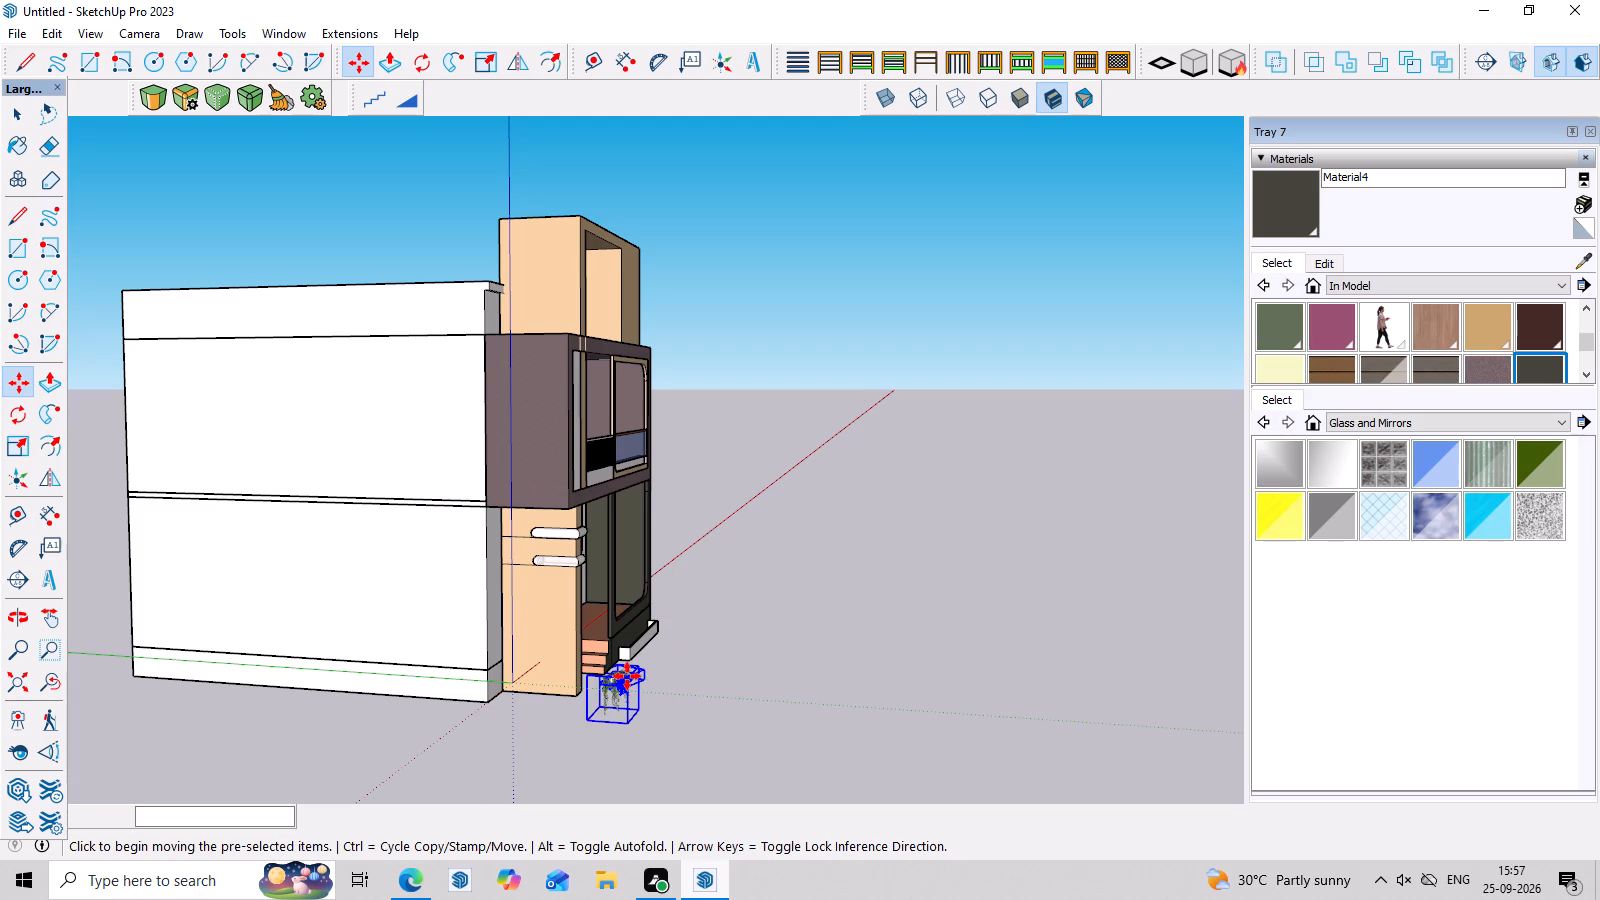
Raise the hanging plants about 31'4" to the top storey's level, in front of the peach frame.
{"action": "left_click", "coordinate": [627, 676]}
{"action": "scroll", "coordinate": [737, 594], "scroll_direction": "down", "scroll_amount": 5}
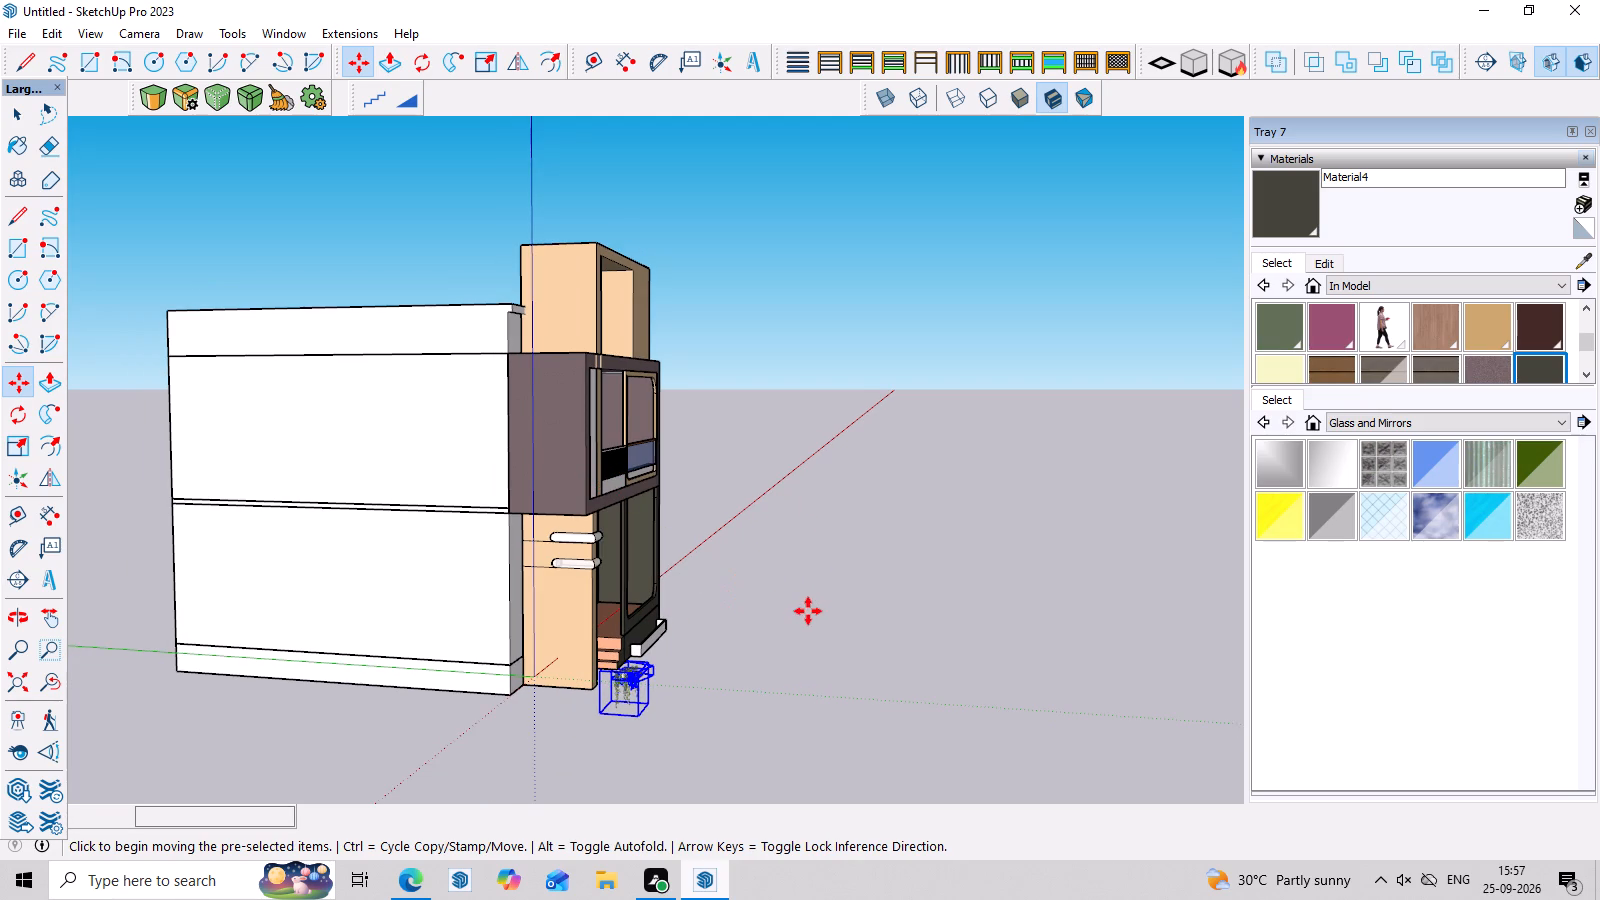
{"action": "middle_click_drag", "start_coordinate": [828, 612], "coordinate": [644, 637]}
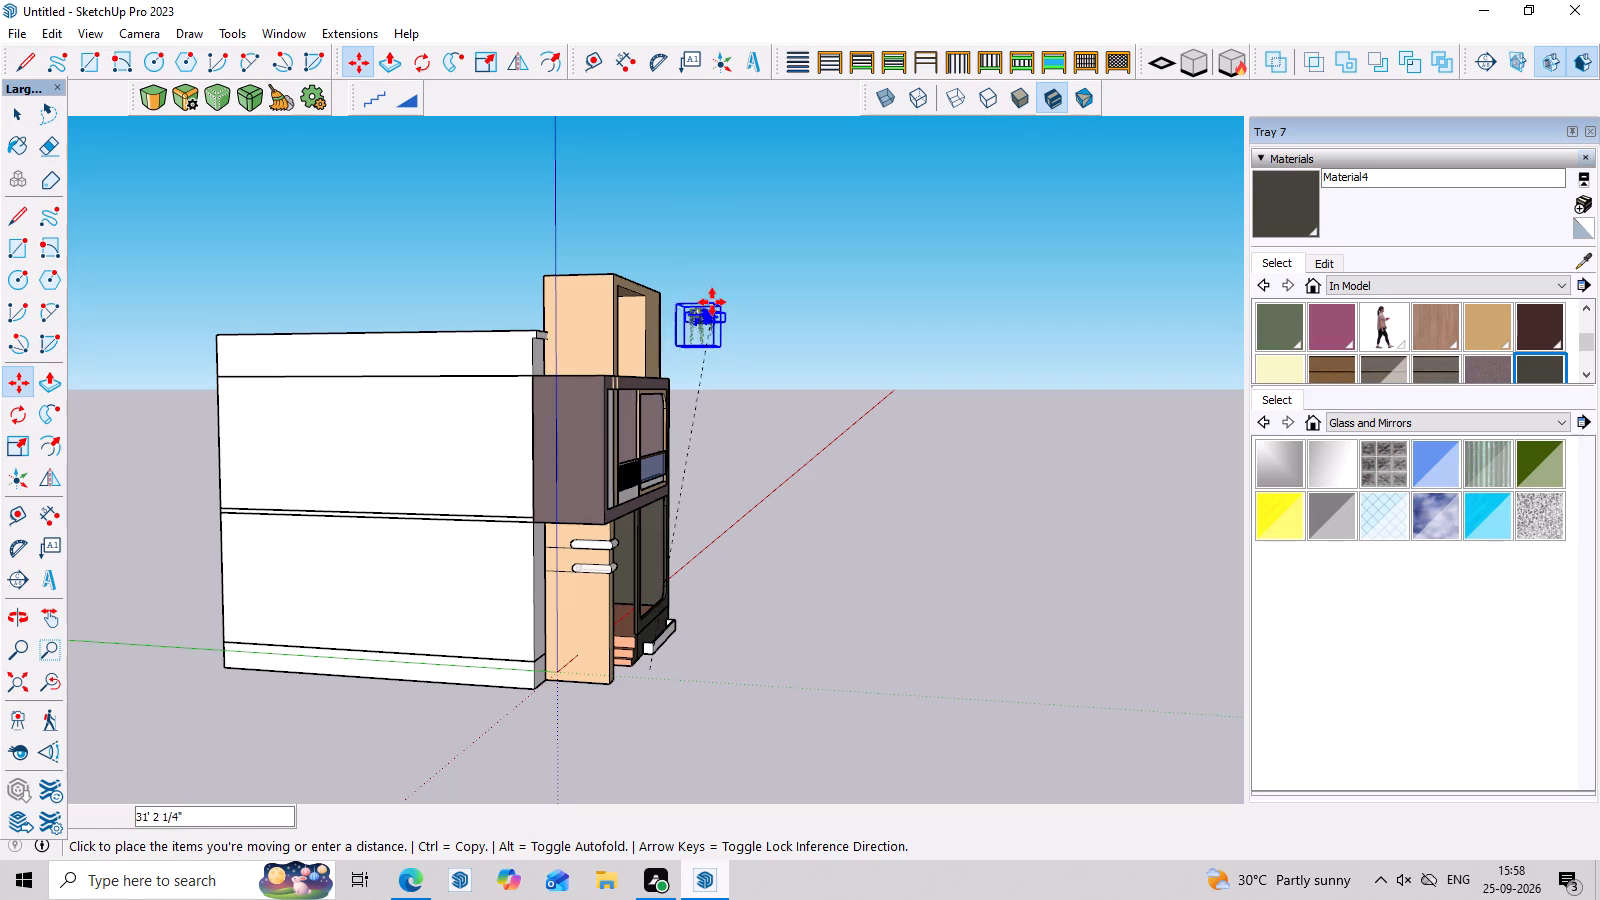
{"action": "left_click", "coordinate": [689, 298]}
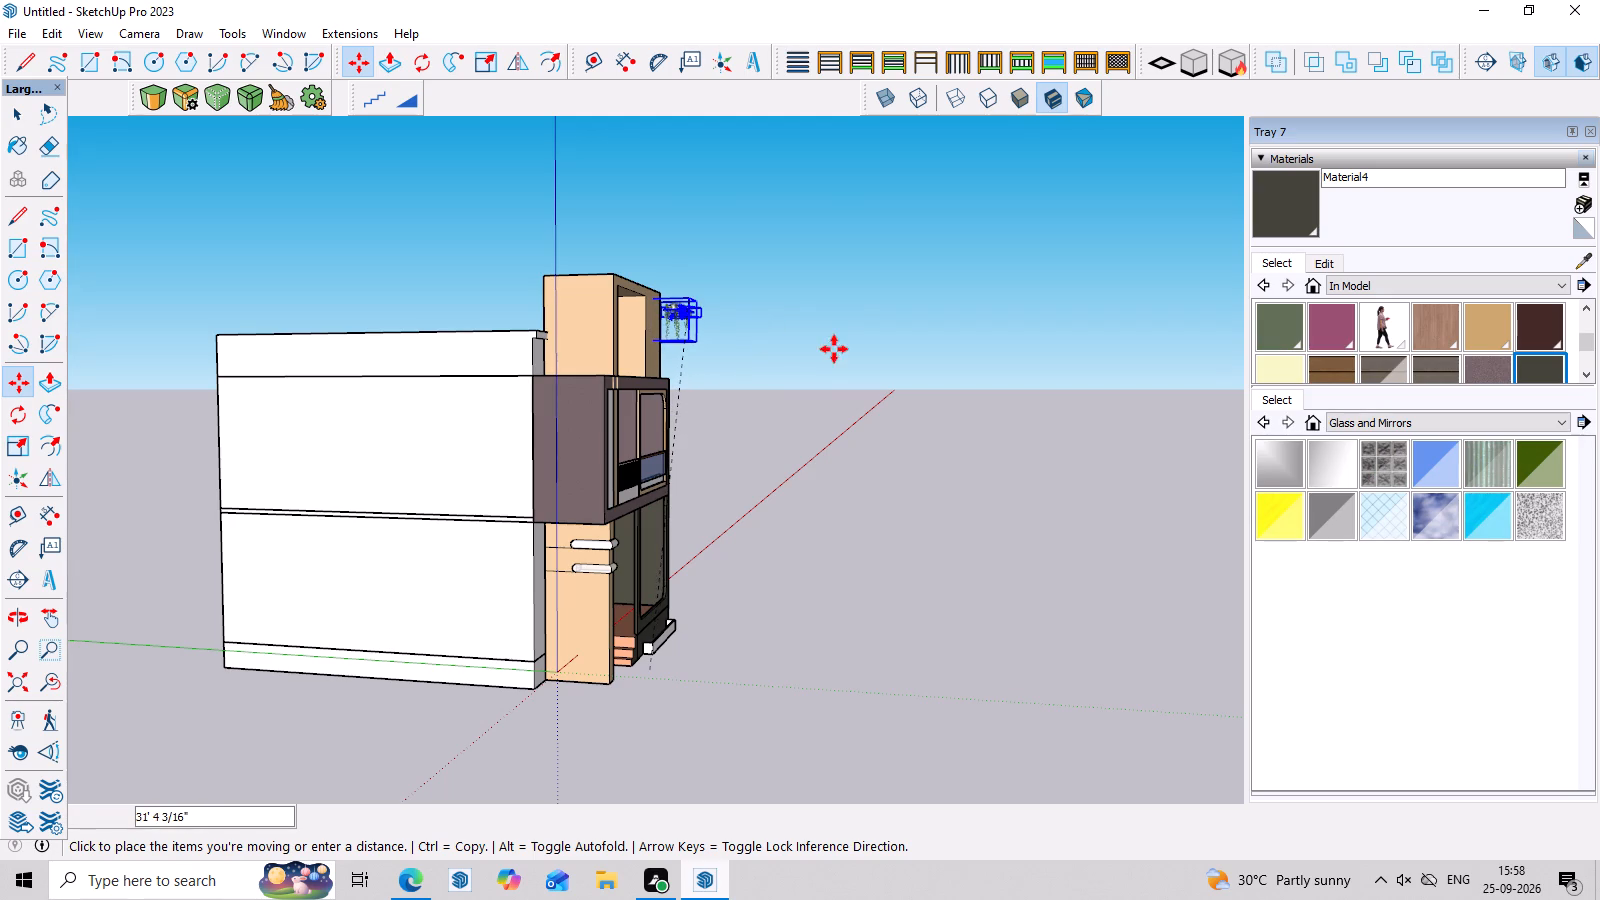
Move the hanging plants about 17'9" from the top-storey frame down toward the slab below the middle-floor balcony.
{"action": "middle_click_drag", "start_coordinate": [828, 366], "coordinate": [551, 527]}
{"action": "middle_click_drag", "start_coordinate": [720, 445], "coordinate": [593, 517]}
{"action": "scroll", "coordinate": [646, 344], "scroll_direction": "up", "scroll_amount": 2}
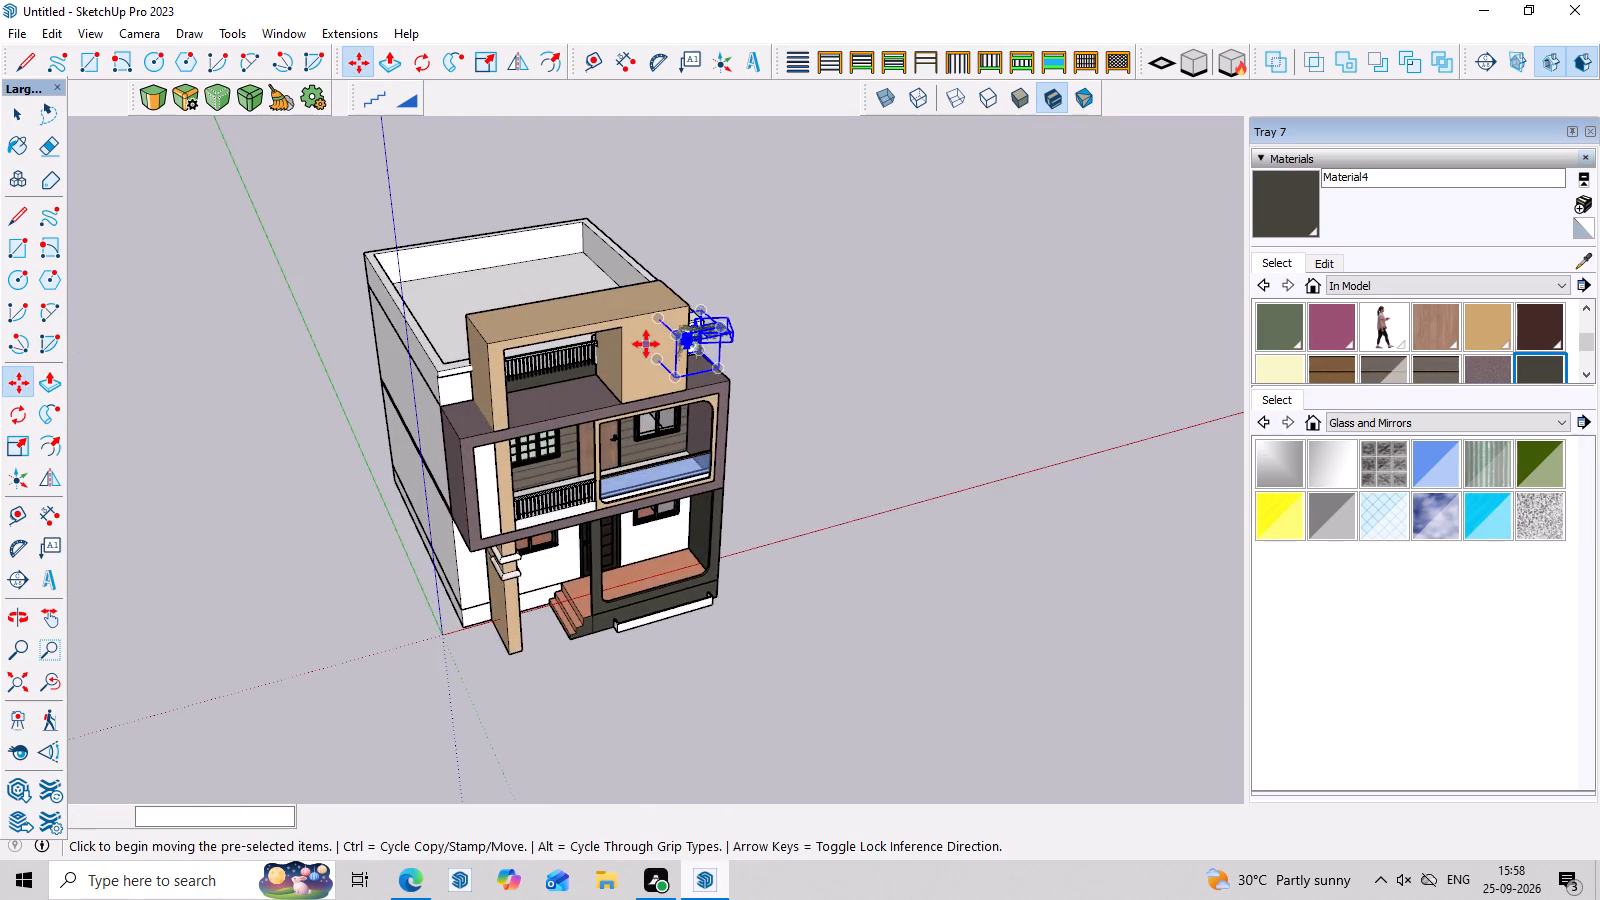
{"action": "scroll", "coordinate": [646, 344], "scroll_direction": "up", "scroll_amount": 16}
{"action": "middle_click_drag", "start_coordinate": [732, 354], "coordinate": [652, 301]}
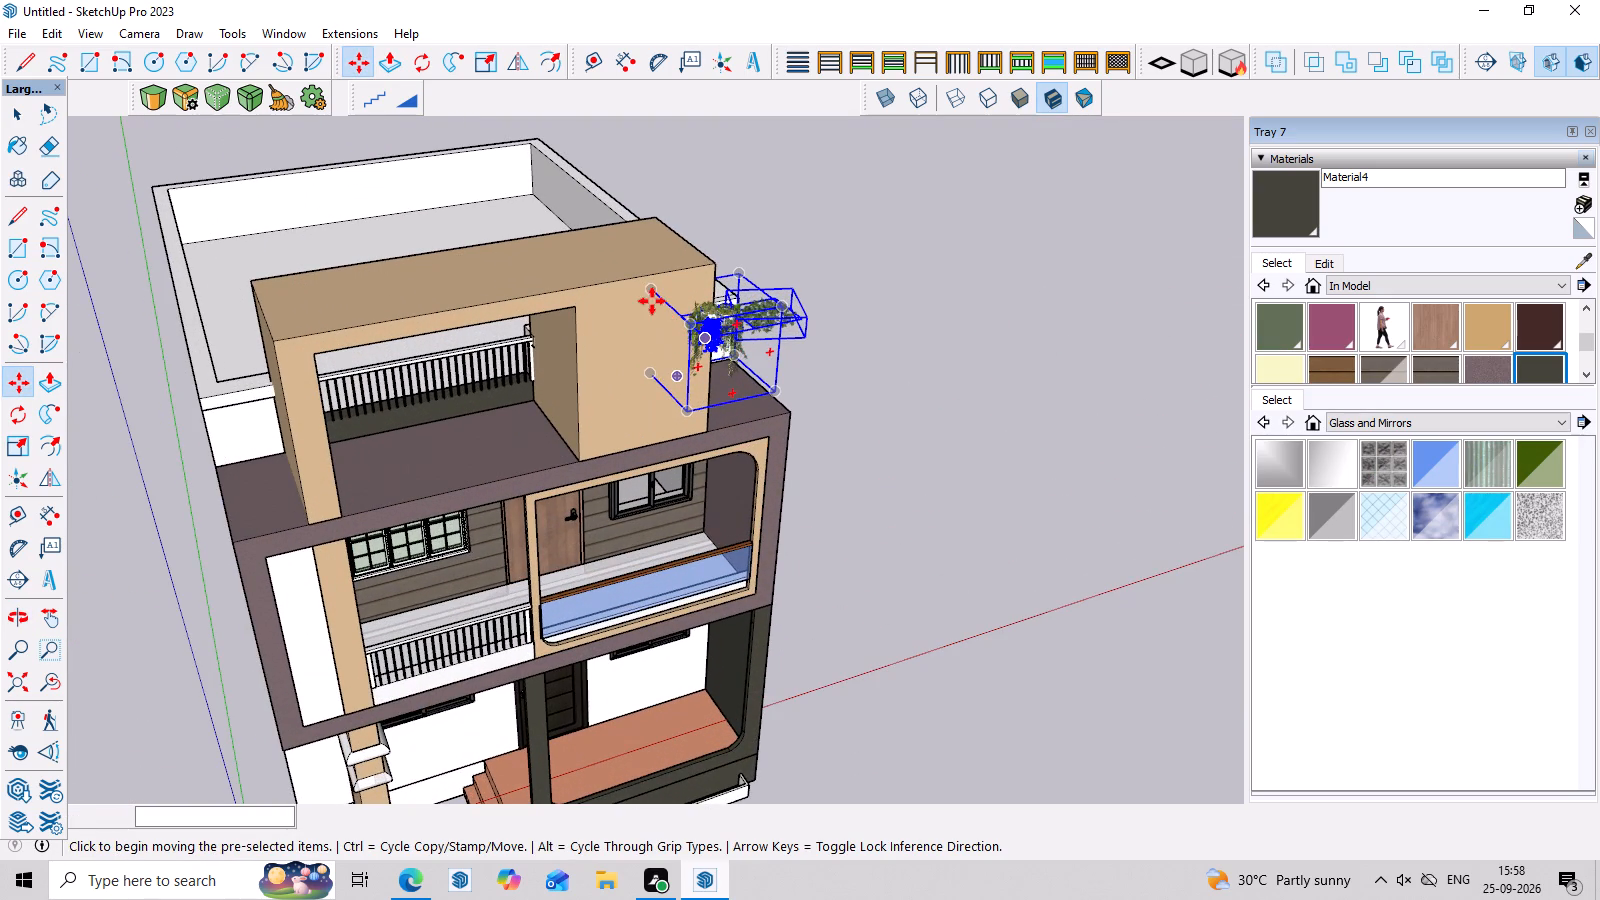
{"action": "middle_click_drag", "start_coordinate": [652, 301], "coordinate": [649, 295]}
{"action": "scroll", "coordinate": [691, 322], "scroll_direction": "up", "scroll_amount": 3}
{"action": "left_click", "coordinate": [705, 322]}
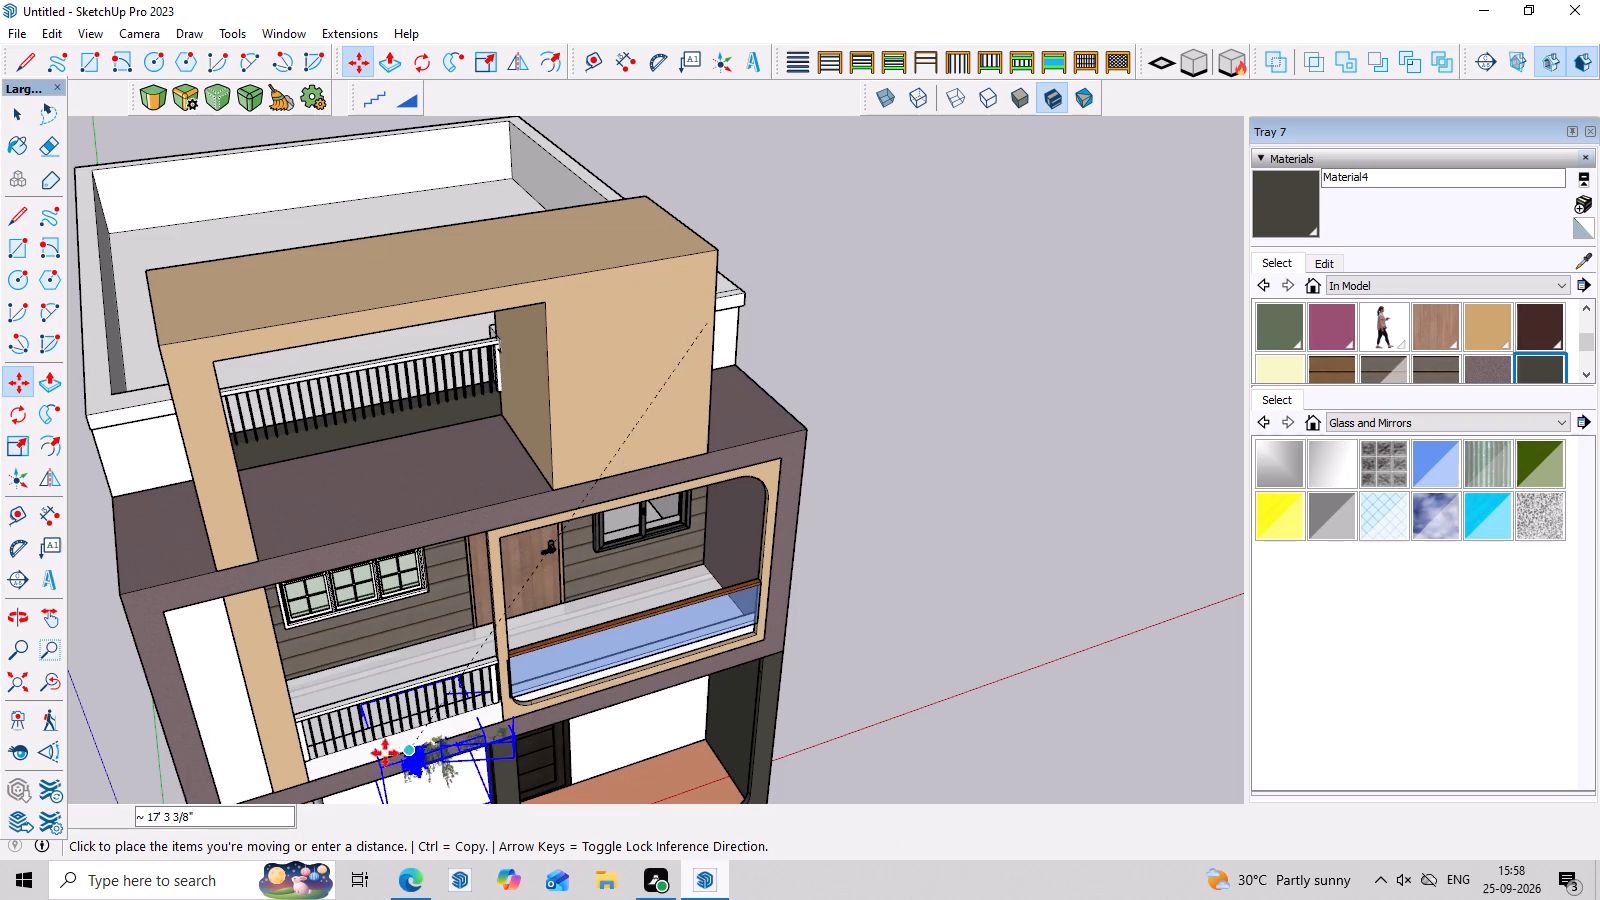
{"action": "left_click", "coordinate": [416, 788]}
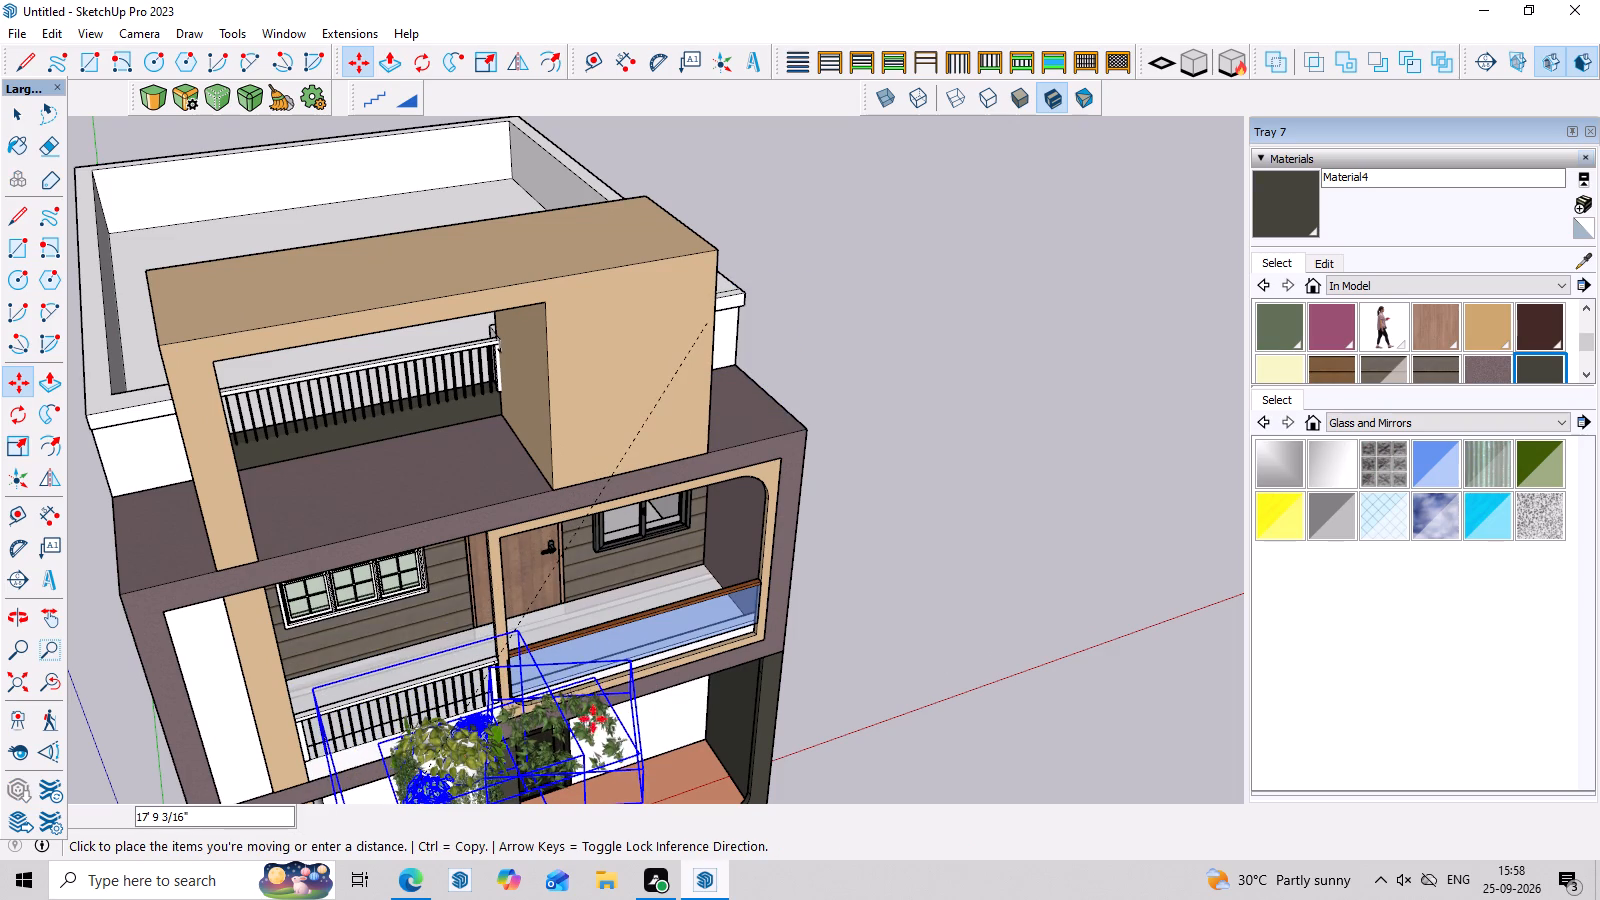
Select only the hanging cluster, without its attached panel, and move it about 18'11" to the slab edge below the middle-floor balconies.
{"action": "scroll", "coordinate": [691, 651], "scroll_direction": "down", "scroll_amount": 11}
{"action": "middle_click_drag", "start_coordinate": [710, 683], "coordinate": [1043, 584]}
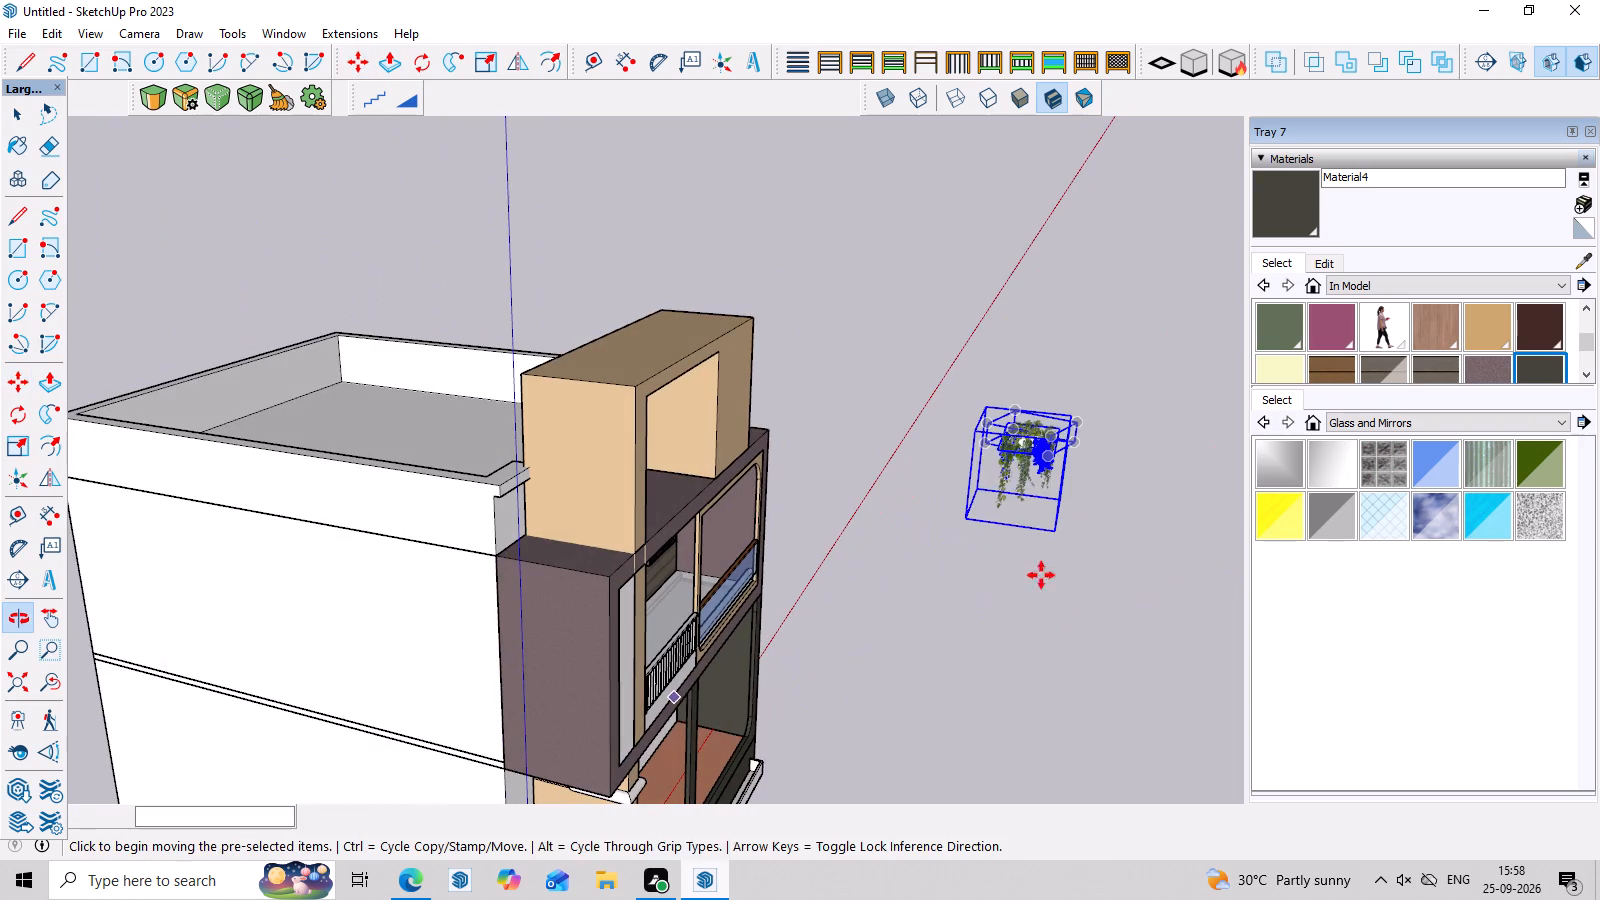
{"action": "scroll", "coordinate": [1000, 450], "scroll_direction": "up", "scroll_amount": 11}
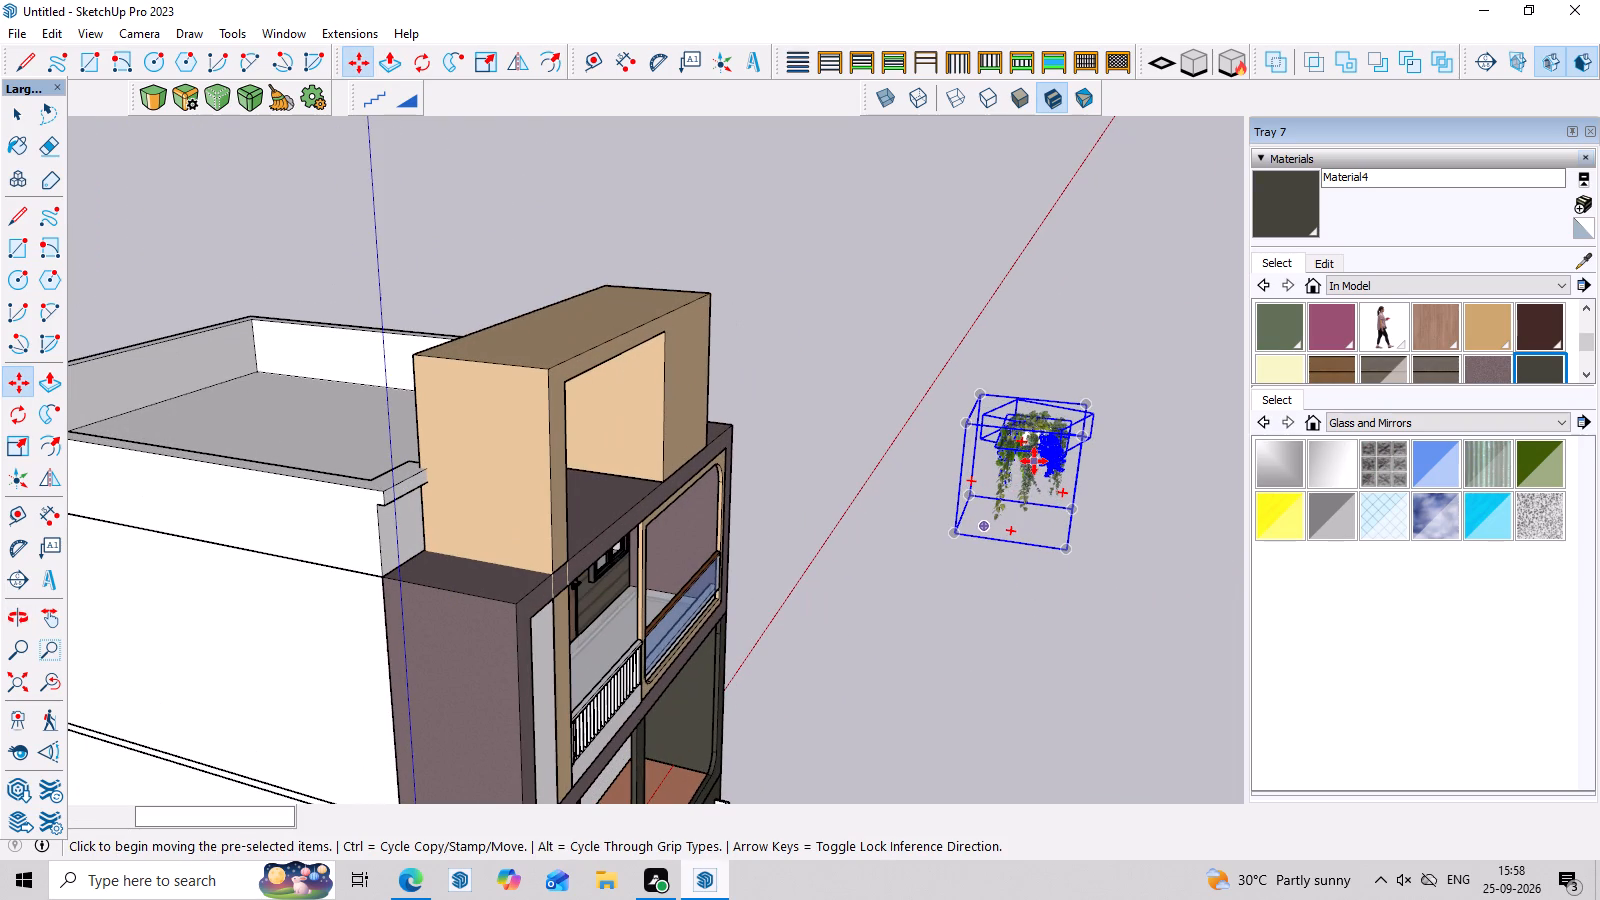
{"action": "key", "text": "space"}
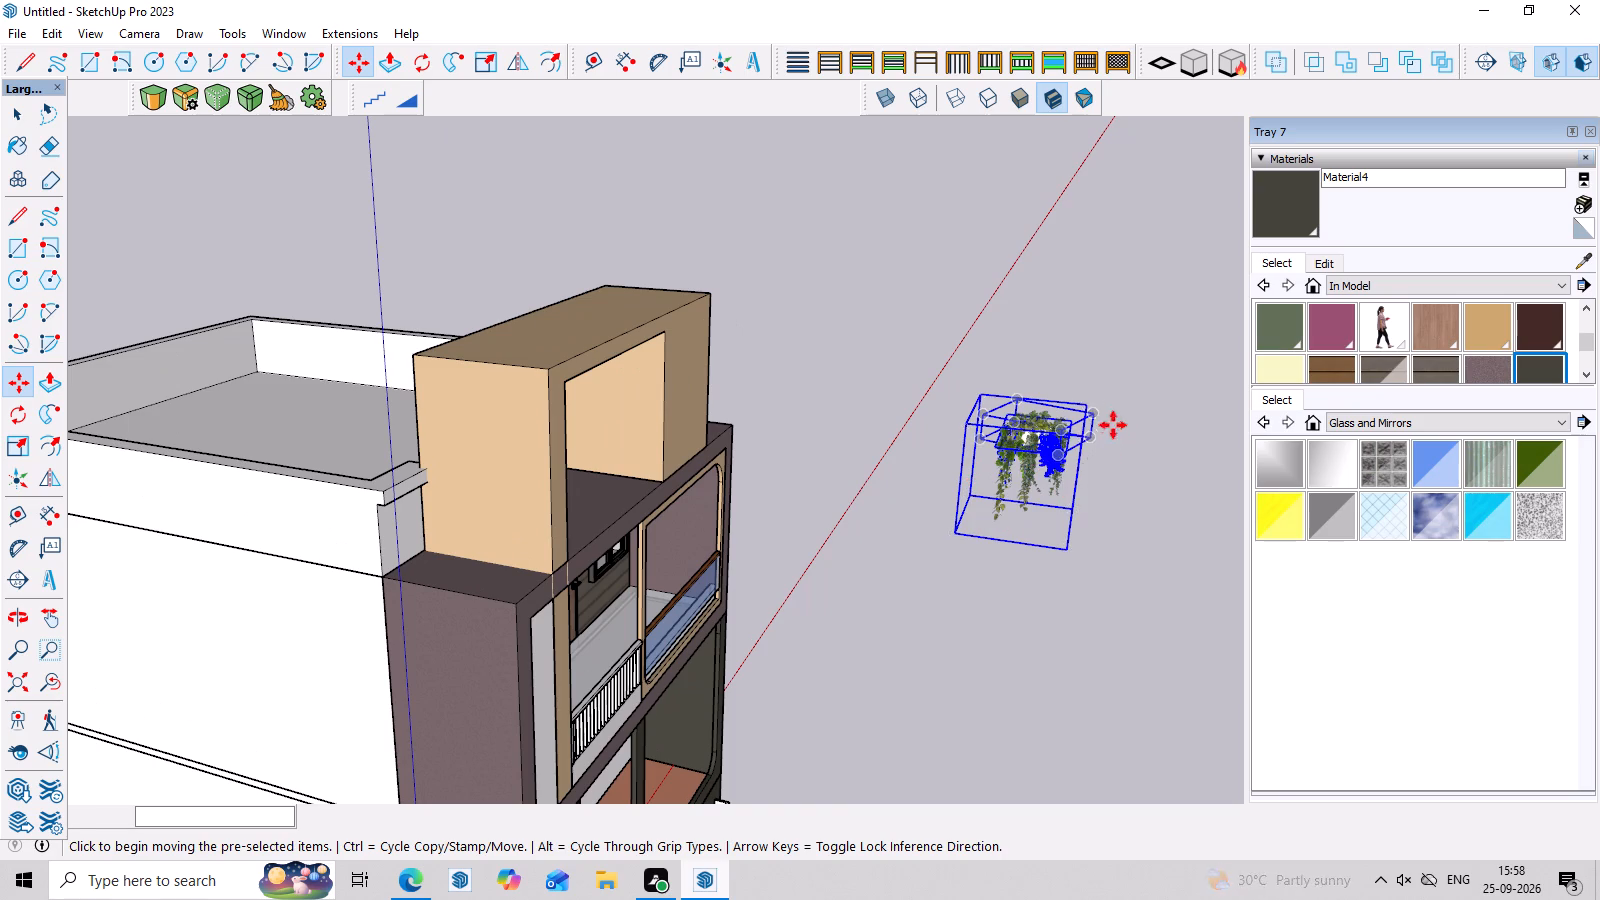
{"action": "left_click", "coordinate": [1117, 407]}
{"action": "left_click", "coordinate": [1039, 458]}
{"action": "middle_click_drag", "start_coordinate": [1066, 527], "coordinate": [823, 537]}
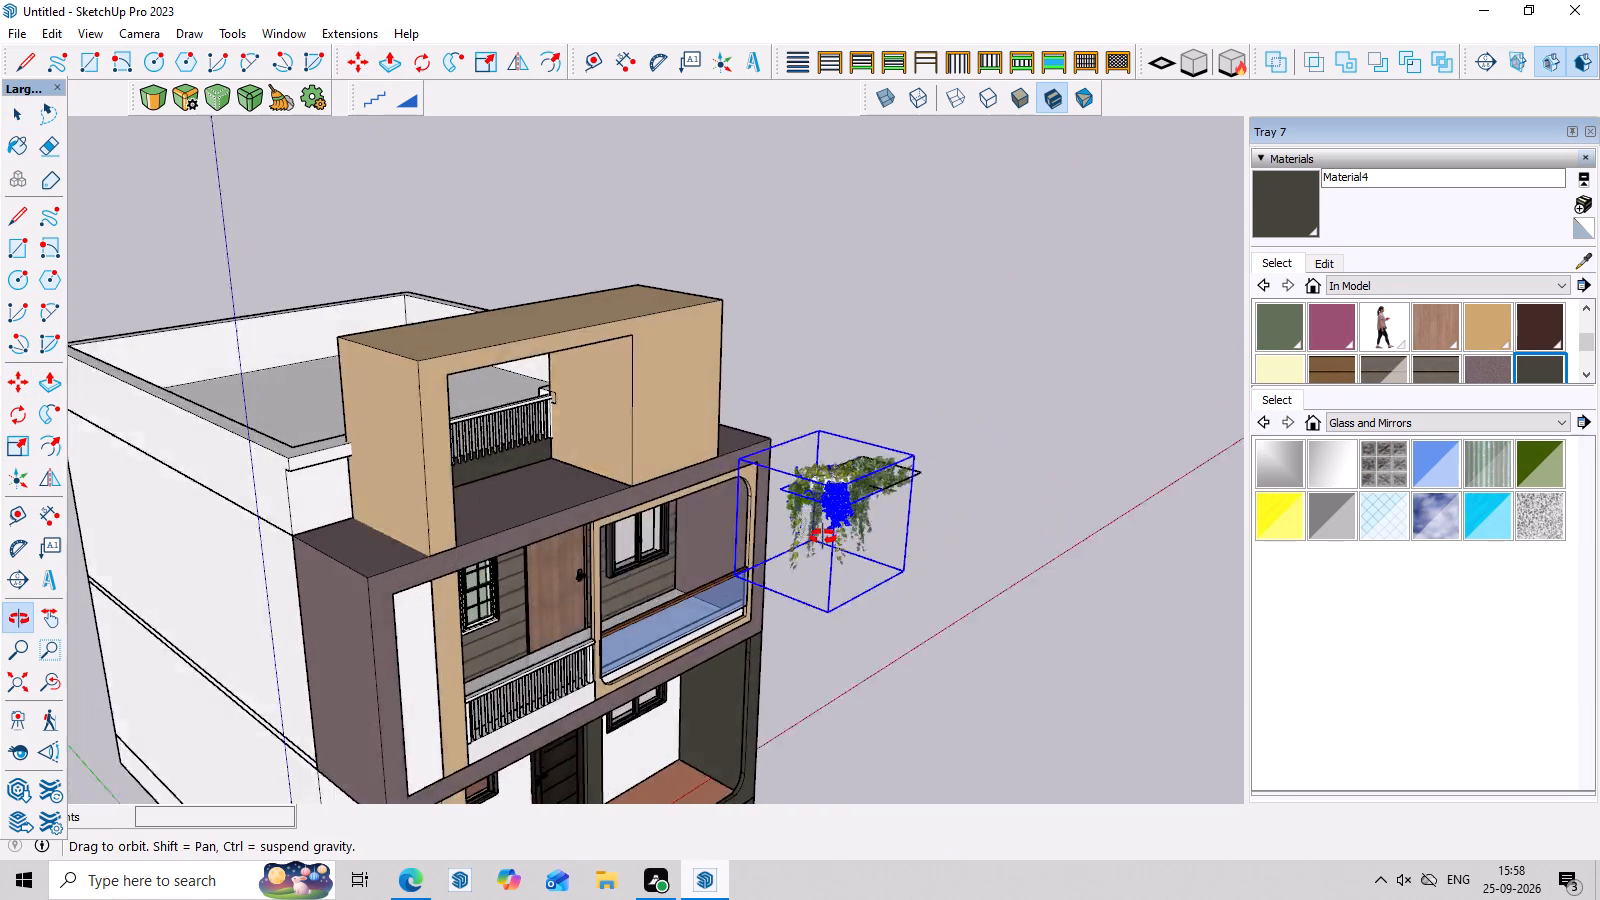
{"action": "middle_click_drag", "start_coordinate": [823, 537], "coordinate": [822, 537]}
{"action": "key", "text": "m"}
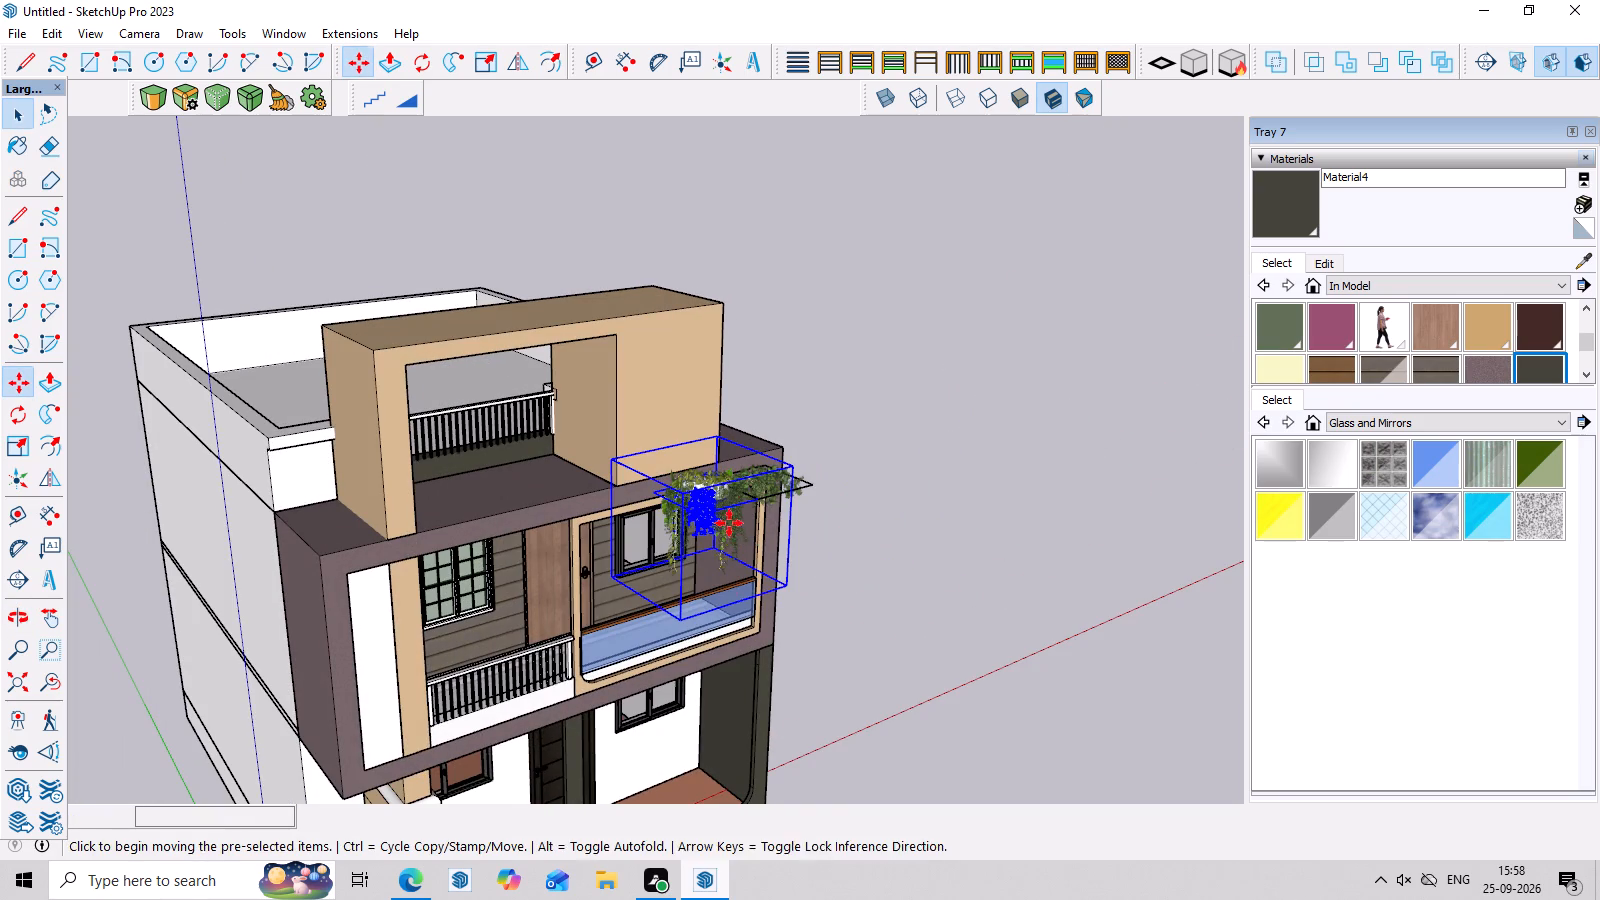
{"action": "middle_click_drag", "start_coordinate": [732, 518], "coordinate": [940, 515]}
{"action": "scroll", "coordinate": [916, 466], "scroll_direction": "up", "scroll_amount": 3}
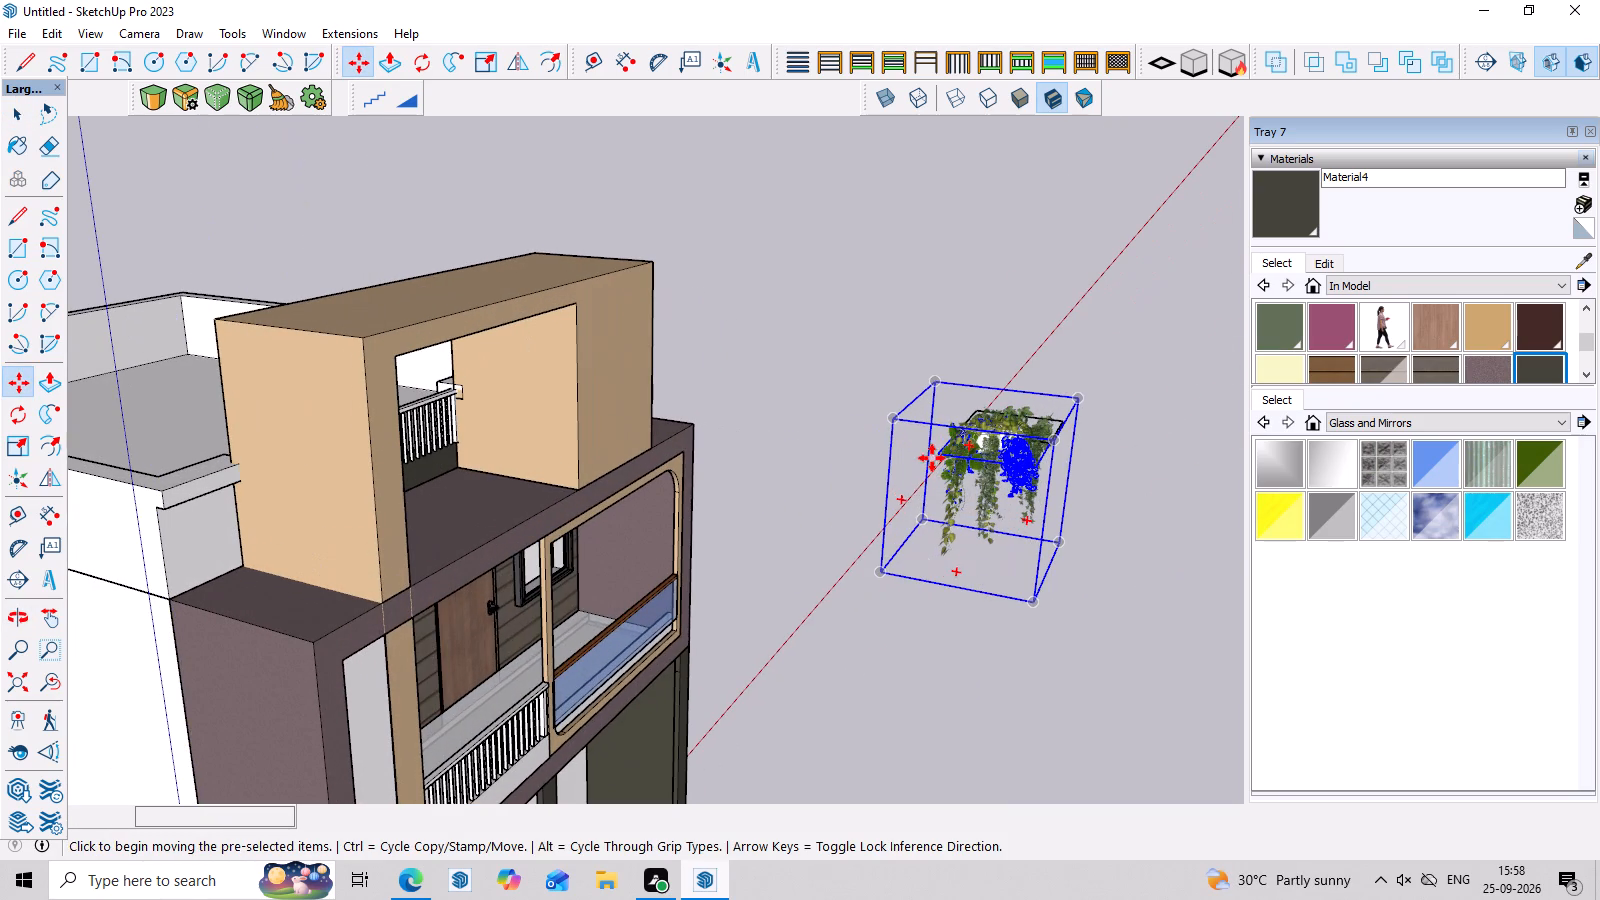
{"action": "left_click", "coordinate": [937, 455]}
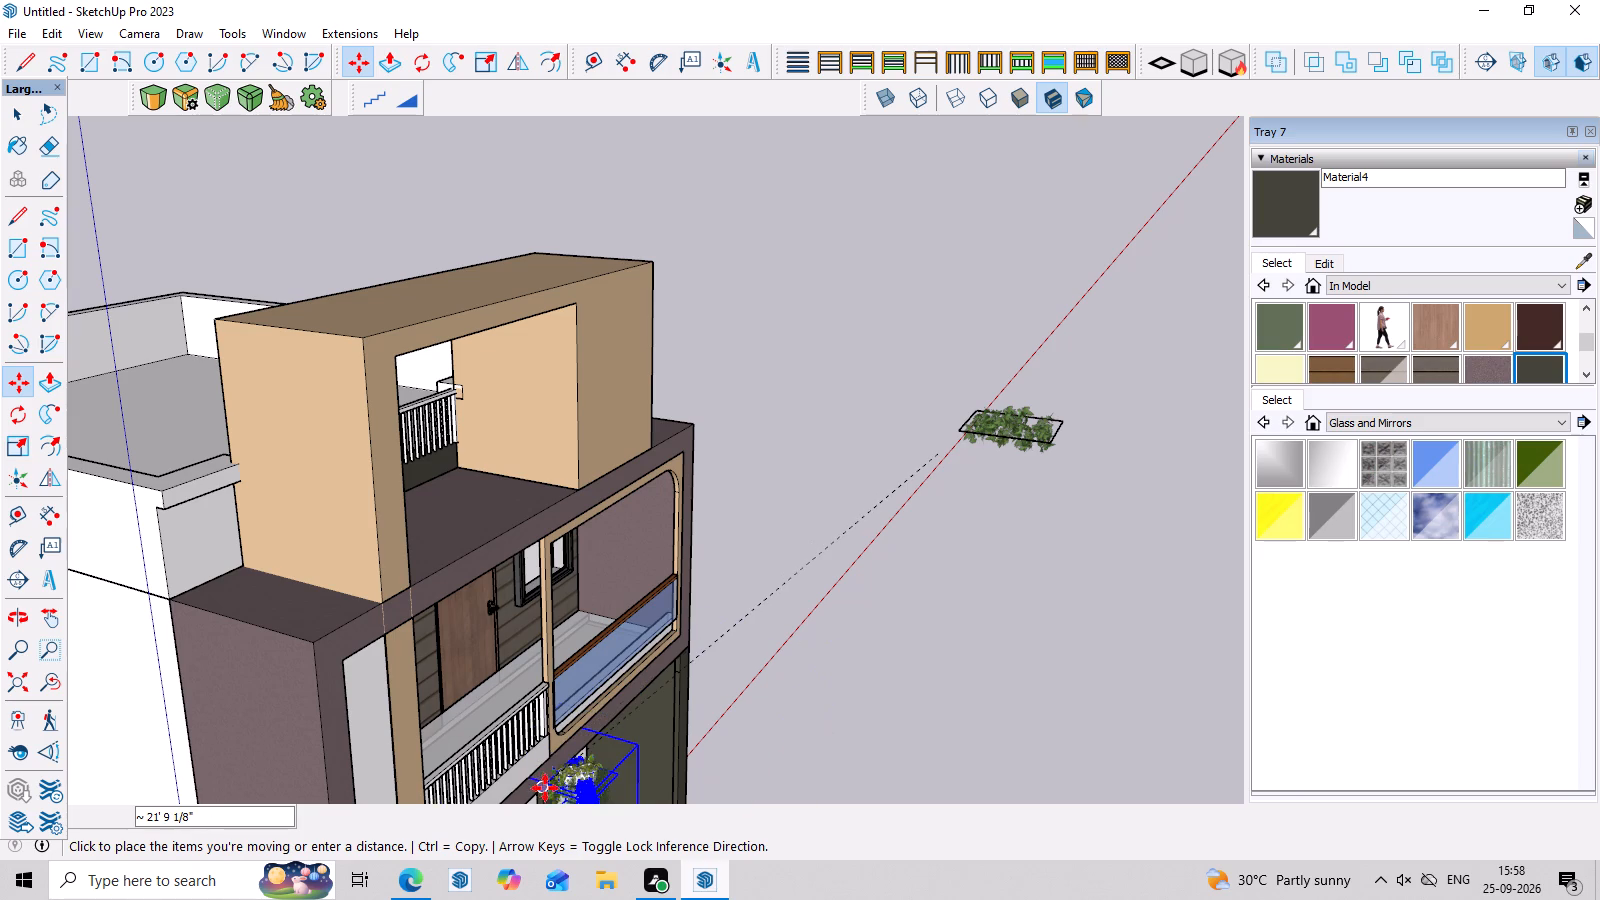
{"action": "middle_click_drag", "start_coordinate": [560, 765], "coordinate": [624, 574]}
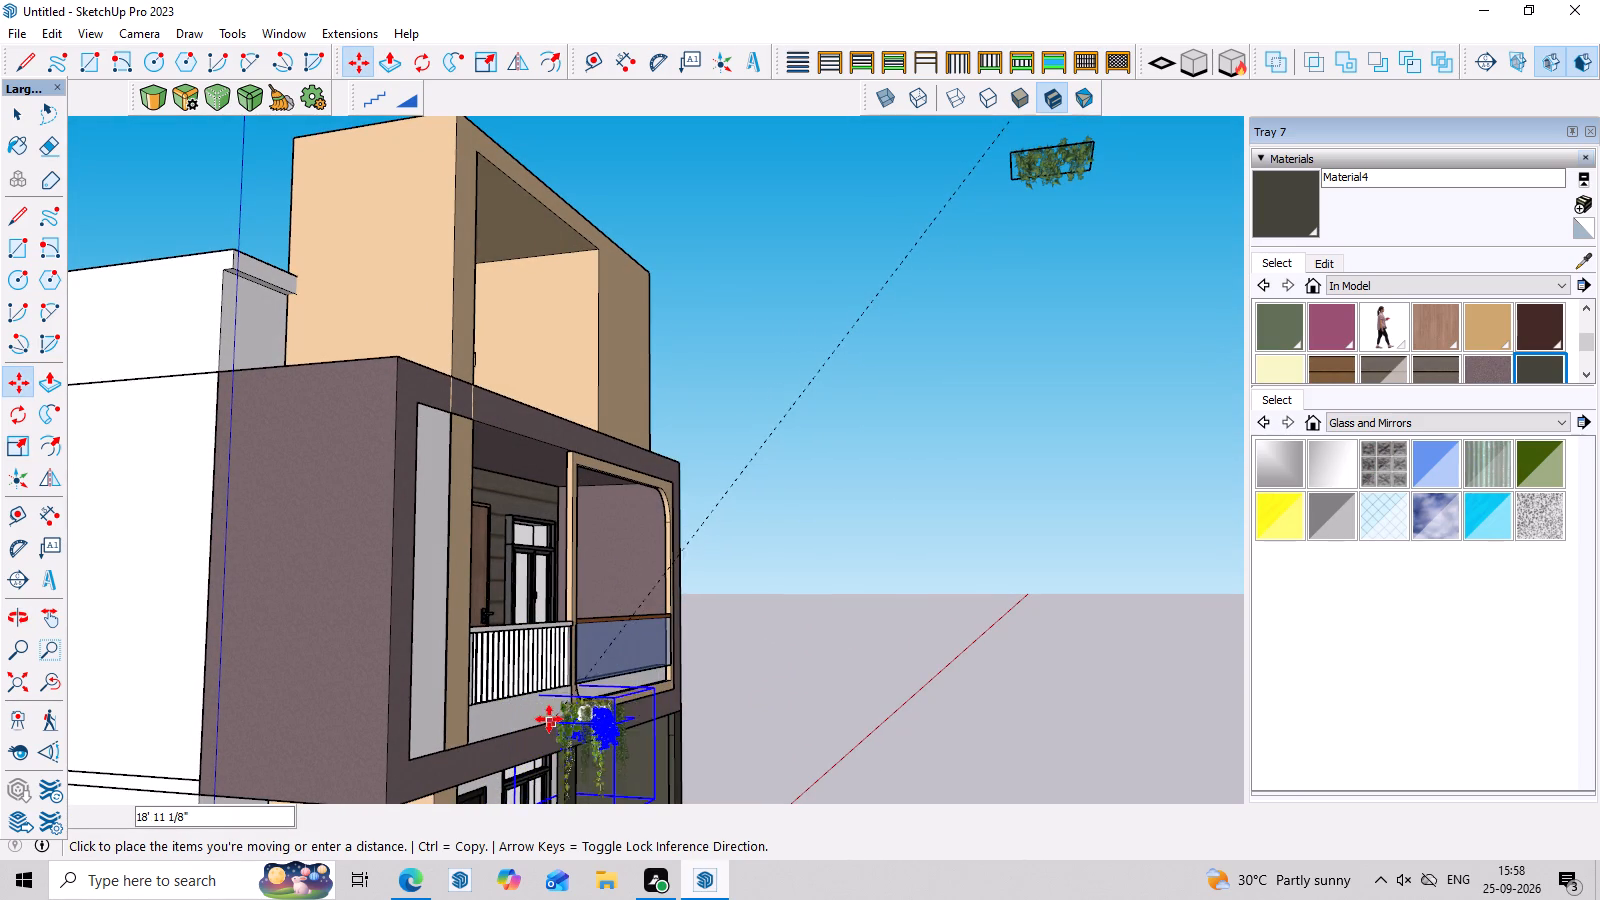
{"action": "left_click", "coordinate": [547, 714]}
Examine the hanging cluster's position against the balcony slab edge from the side and front.
{"action": "scroll", "coordinate": [562, 709], "scroll_direction": "up", "scroll_amount": 6}
{"action": "middle_click_drag", "start_coordinate": [757, 683], "coordinate": [649, 687]}
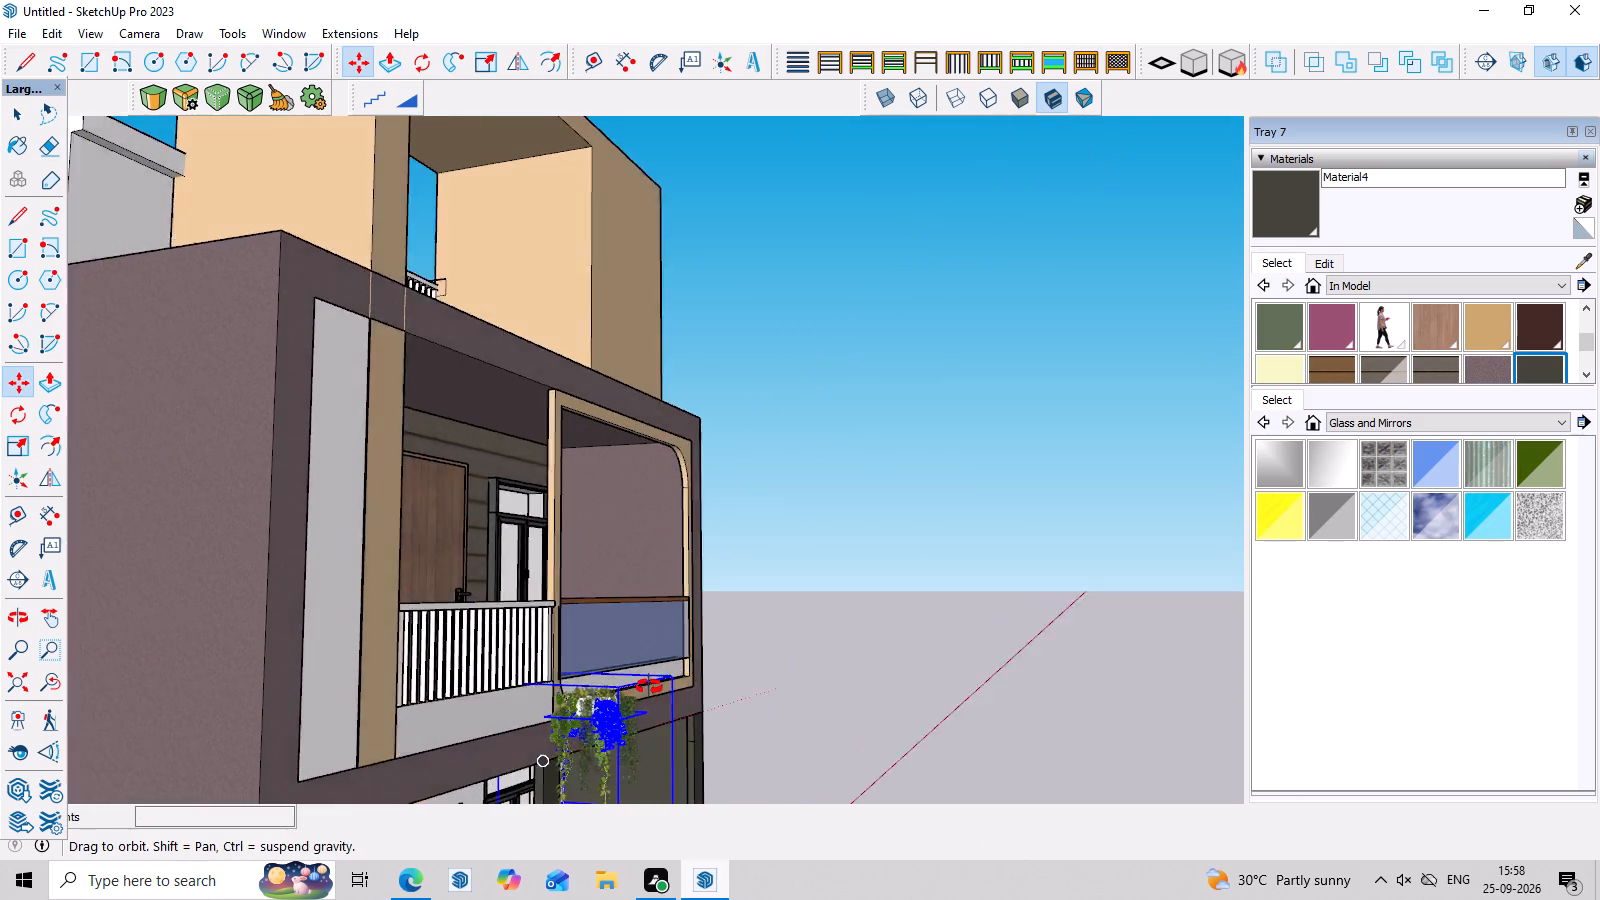
{"action": "middle_click_drag", "start_coordinate": [649, 687], "coordinate": [439, 681]}
{"action": "scroll", "coordinate": [723, 618], "scroll_direction": "down", "scroll_amount": 7}
{"action": "middle_click_drag", "start_coordinate": [900, 617], "coordinate": [681, 673]}
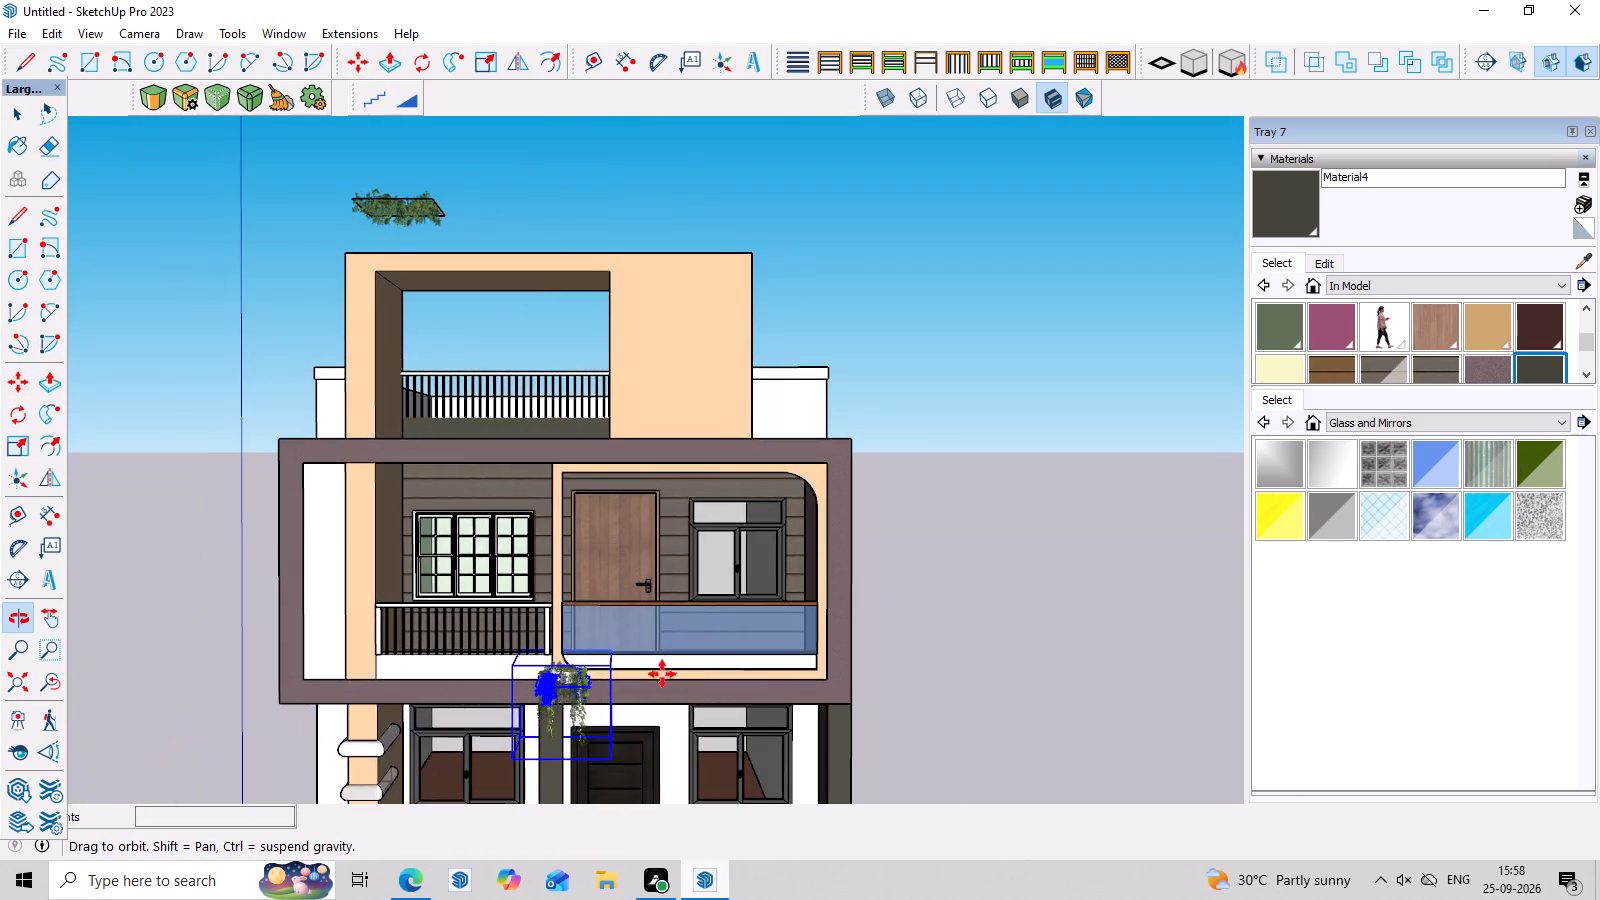
{"action": "scroll", "coordinate": [567, 684], "scroll_direction": "up", "scroll_amount": 15}
{"action": "scroll", "coordinate": [659, 702], "scroll_direction": "up", "scroll_amount": 5}
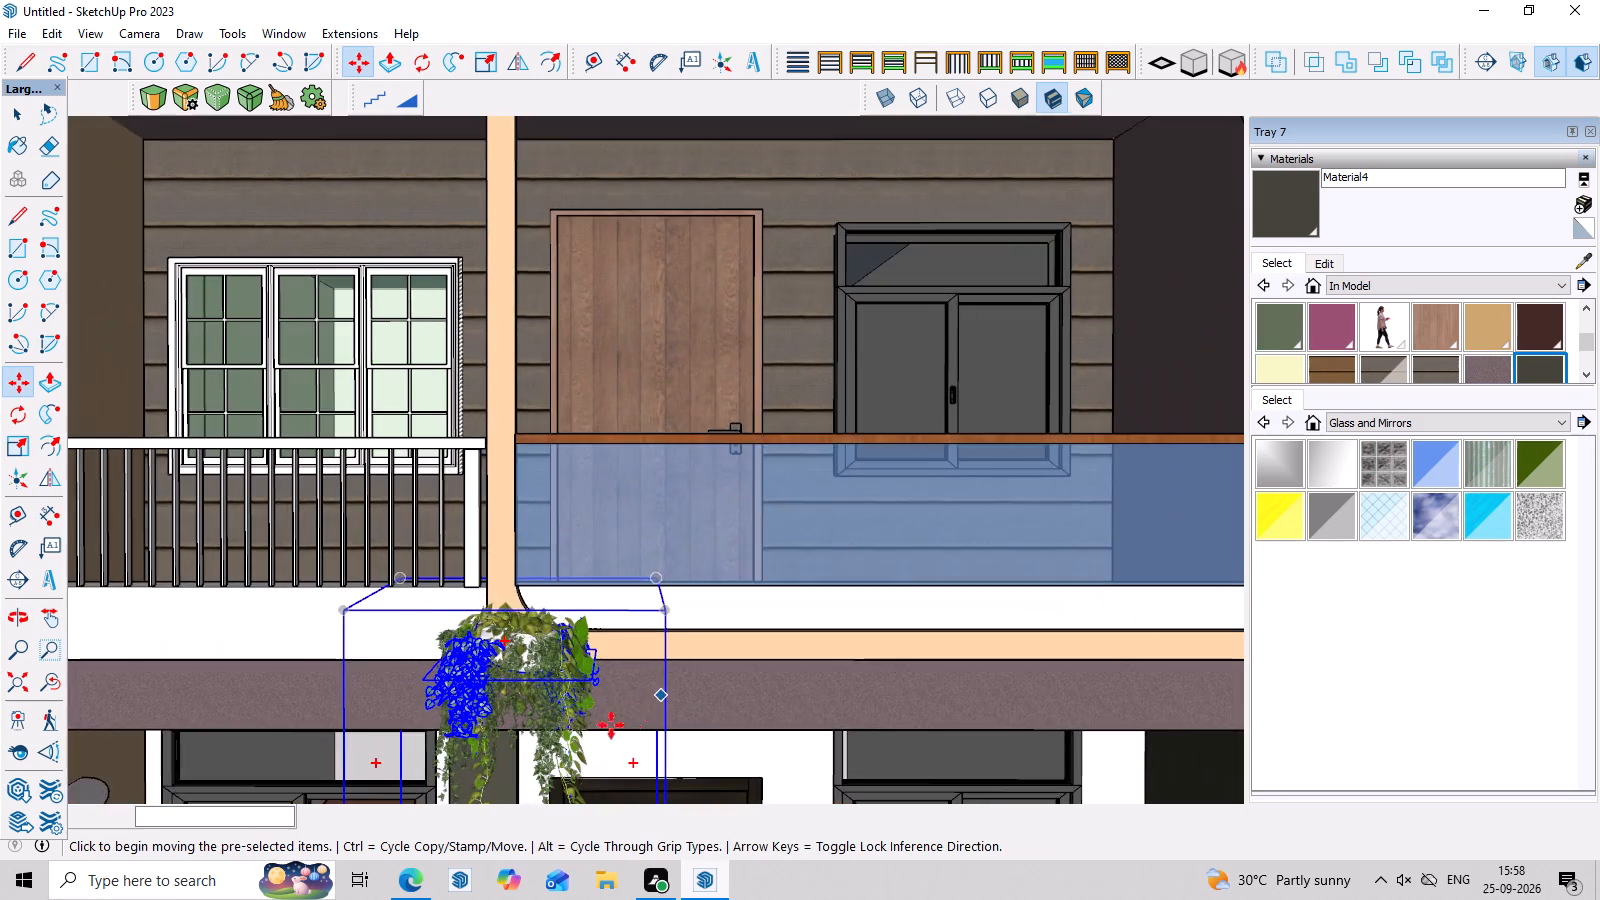
{"action": "scroll", "coordinate": [589, 725], "scroll_direction": "up", "scroll_amount": 4}
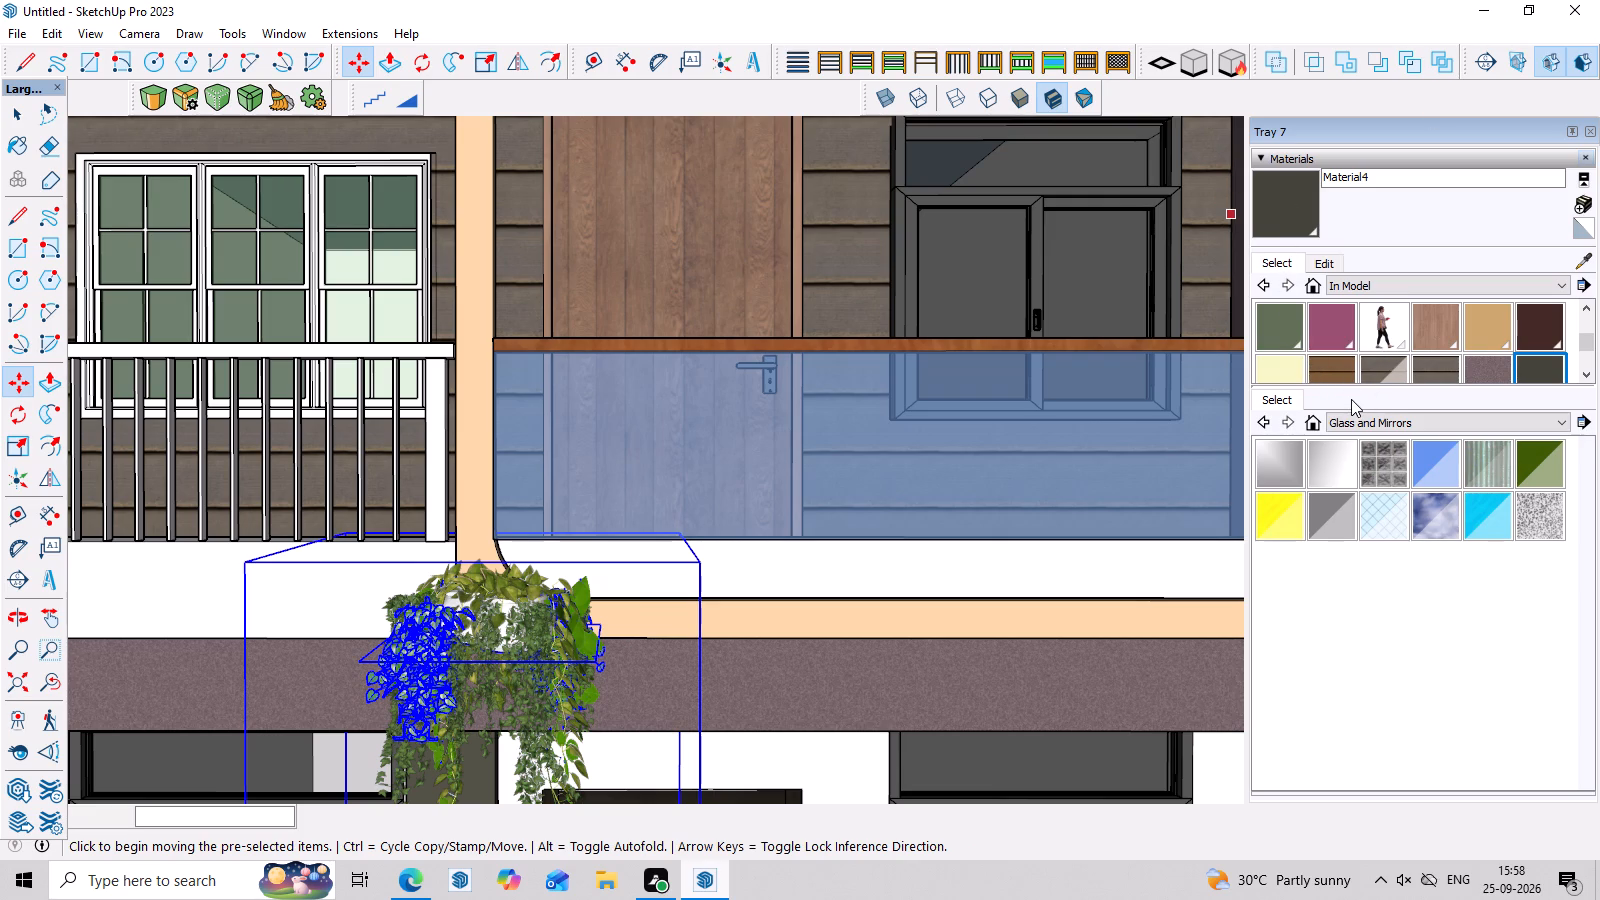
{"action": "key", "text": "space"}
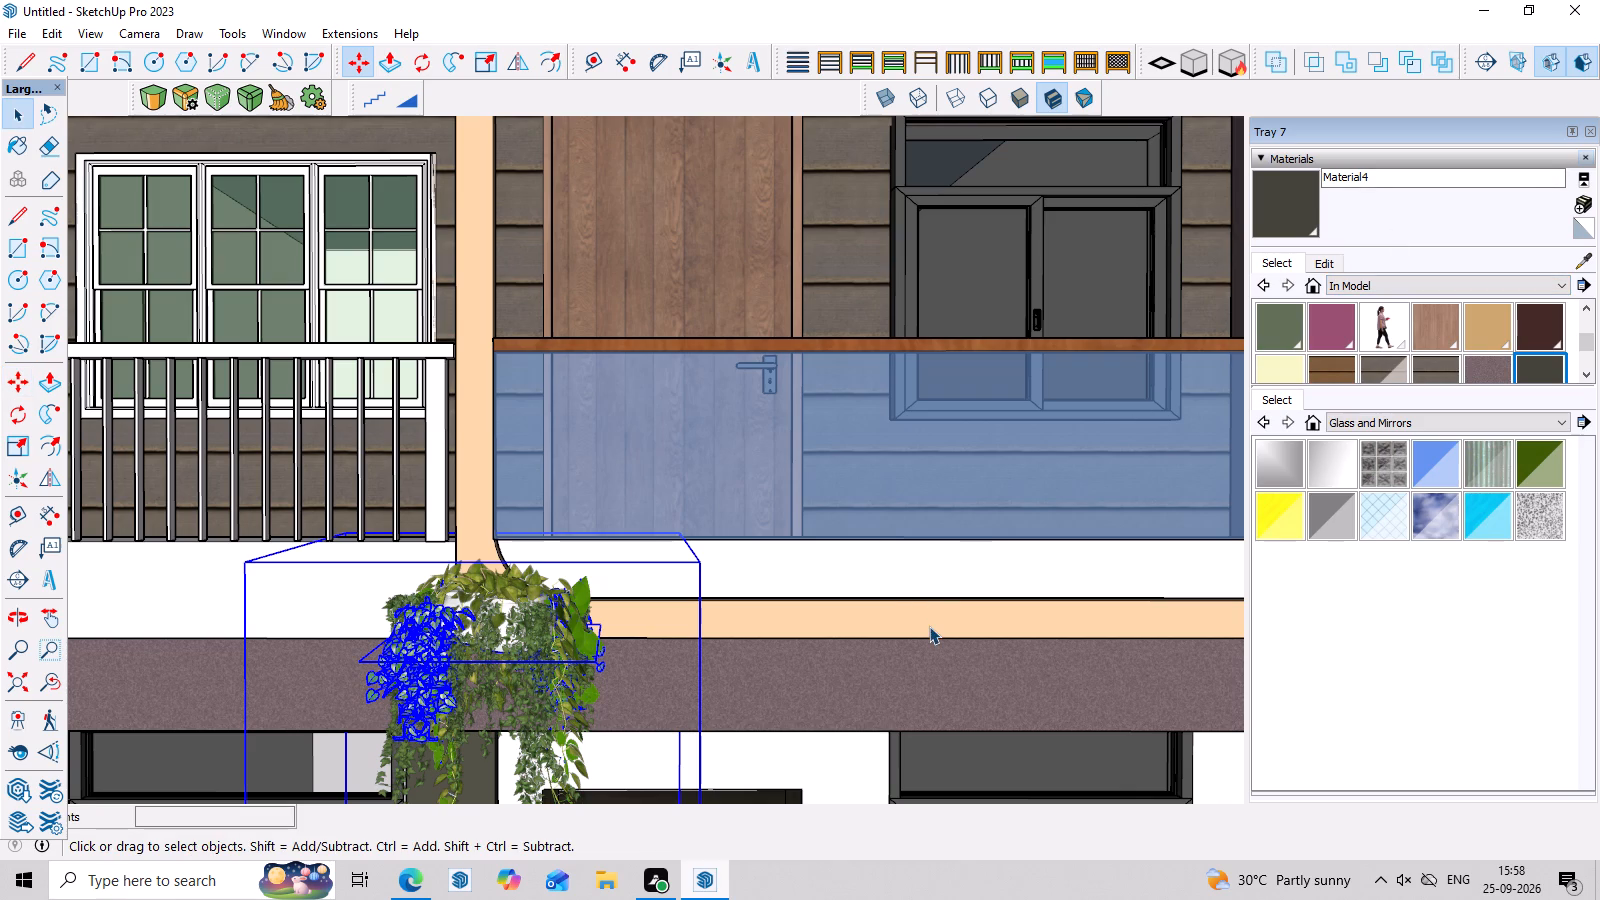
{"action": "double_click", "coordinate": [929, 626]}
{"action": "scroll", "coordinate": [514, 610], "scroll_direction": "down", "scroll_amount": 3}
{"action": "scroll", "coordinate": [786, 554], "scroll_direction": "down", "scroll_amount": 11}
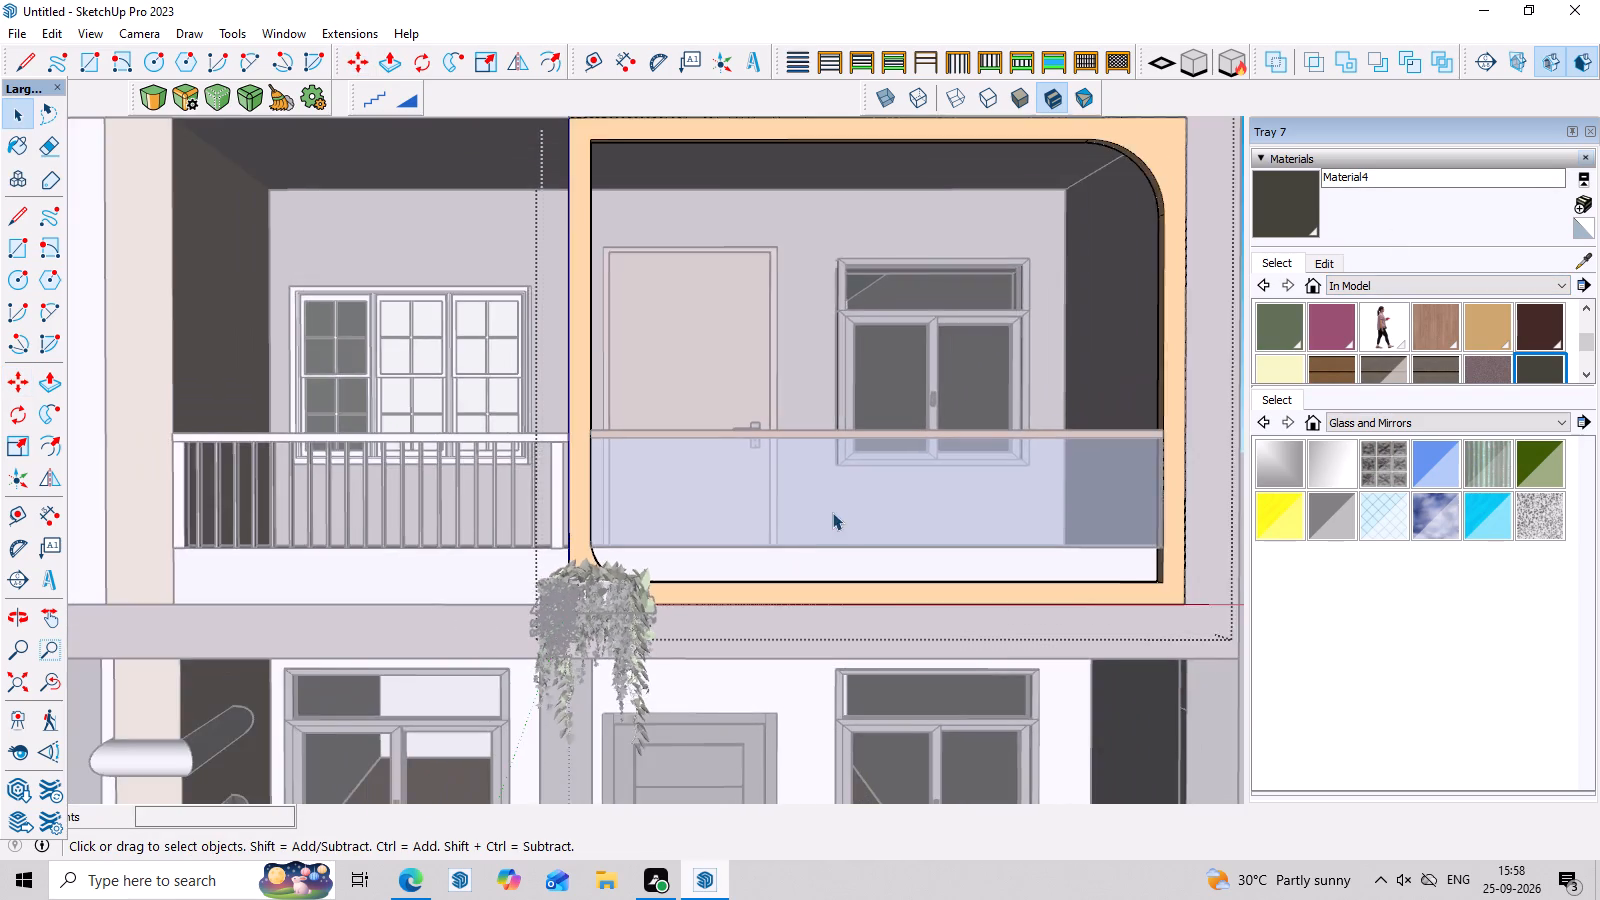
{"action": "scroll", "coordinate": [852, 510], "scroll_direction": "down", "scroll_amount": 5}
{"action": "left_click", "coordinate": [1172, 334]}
Select the hanging cluster and move it about 4'9" along the slab edge to below the railed balcony.
{"action": "scroll", "coordinate": [673, 594], "scroll_direction": "up", "scroll_amount": 2}
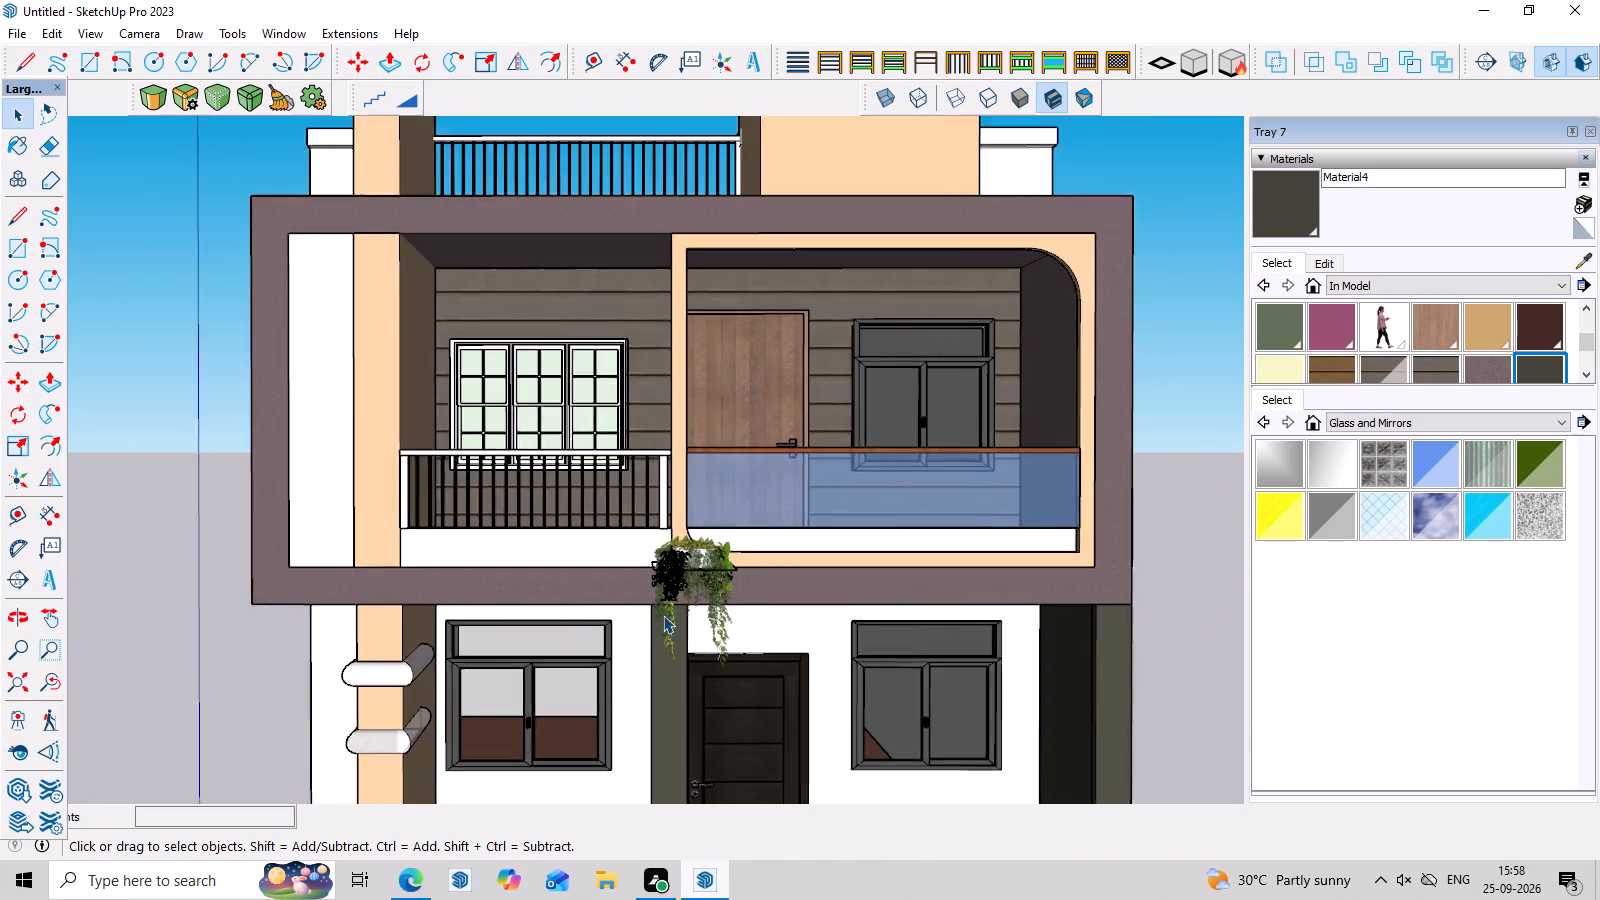
{"action": "scroll", "coordinate": [663, 615], "scroll_direction": "up", "scroll_amount": 11}
{"action": "middle_click_drag", "start_coordinate": [701, 559], "coordinate": [708, 625]}
{"action": "scroll", "coordinate": [700, 568], "scroll_direction": "up", "scroll_amount": 3}
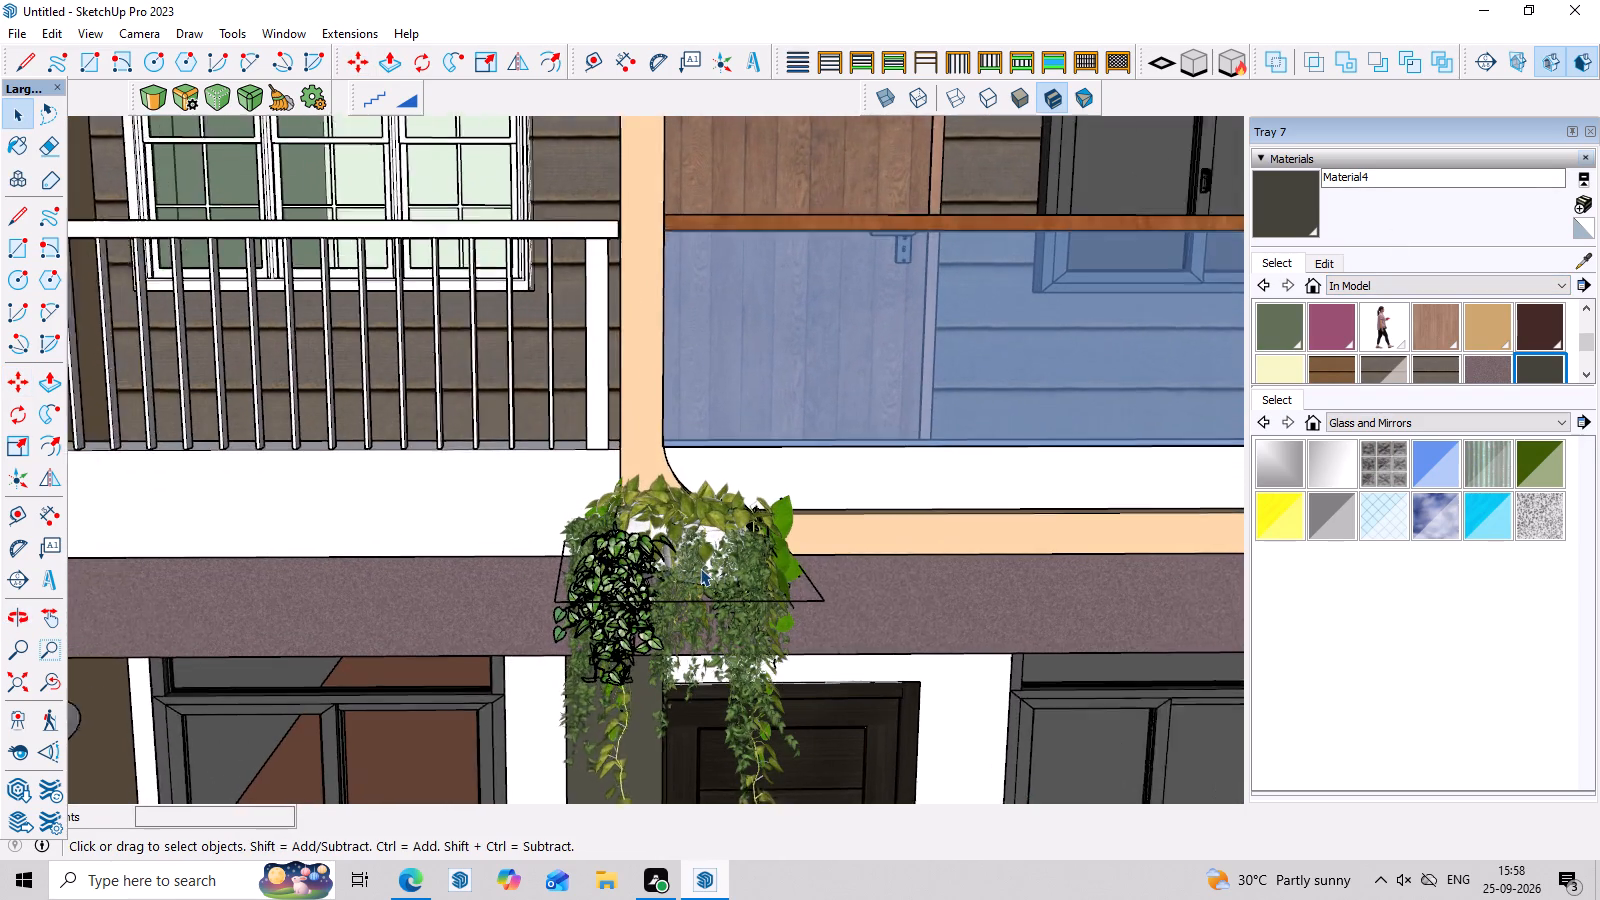
{"action": "left_click", "coordinate": [699, 558]}
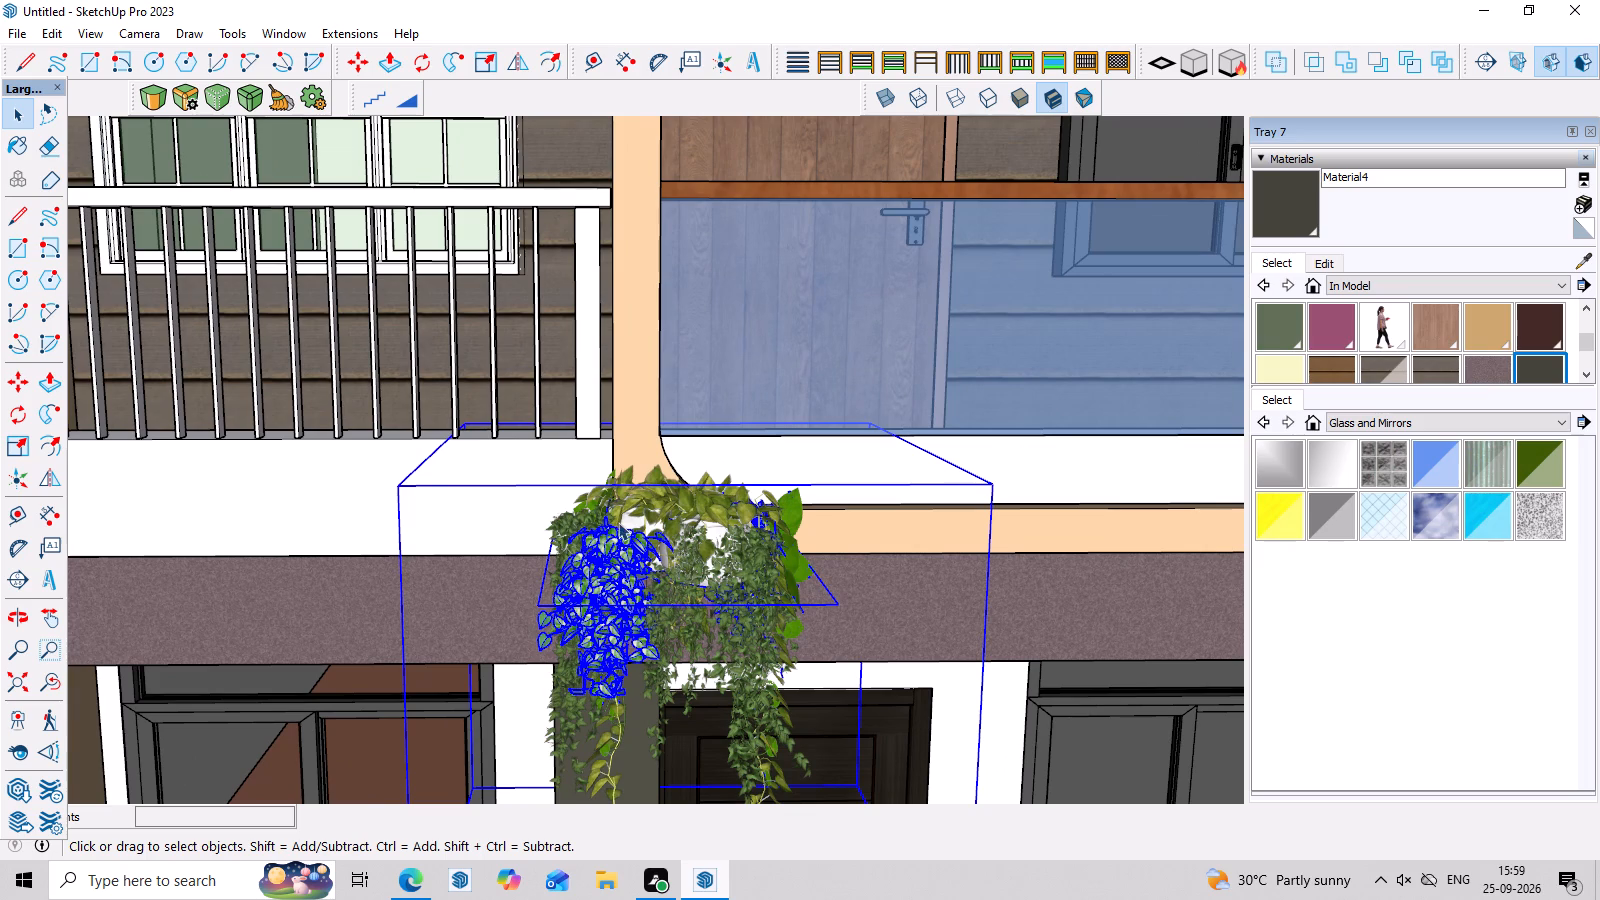
{"action": "middle_click_drag", "start_coordinate": [630, 529], "coordinate": [951, 573]}
{"action": "scroll", "coordinate": [775, 553], "scroll_direction": "up", "scroll_amount": 1}
{"action": "scroll", "coordinate": [770, 509], "scroll_direction": "down", "scroll_amount": 2}
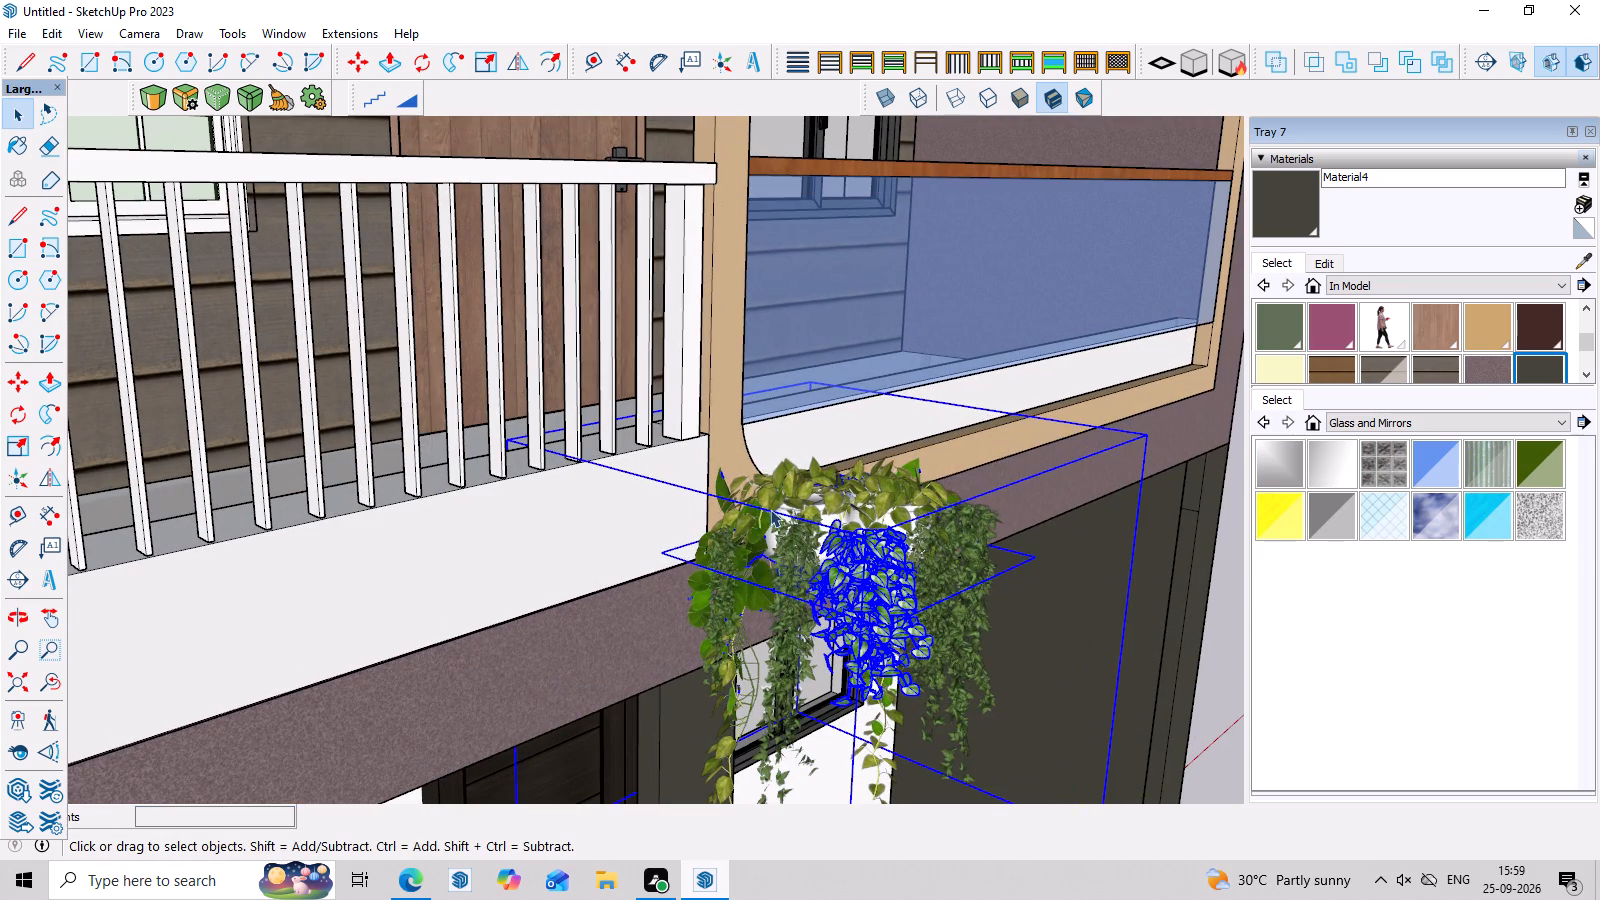
{"action": "scroll", "coordinate": [770, 509], "scroll_direction": "down", "scroll_amount": 1}
{"action": "key", "text": "m"}
{"action": "scroll", "coordinate": [777, 534], "scroll_direction": "down", "scroll_amount": 10}
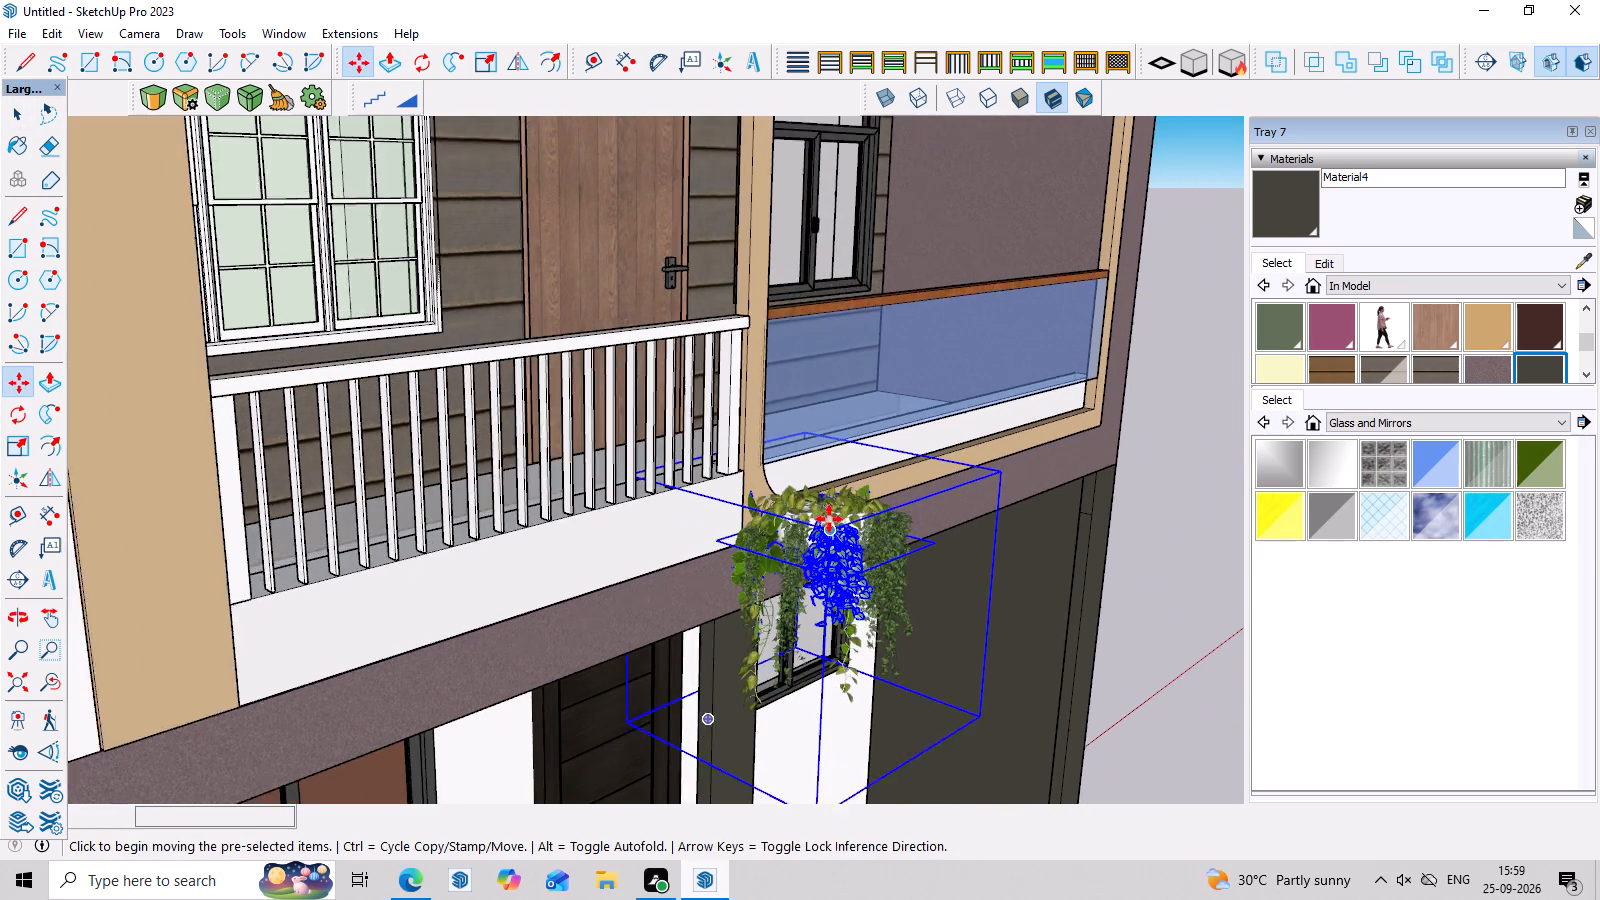
{"action": "scroll", "coordinate": [829, 519], "scroll_direction": "down", "scroll_amount": 1}
{"action": "left_click", "coordinate": [778, 539]}
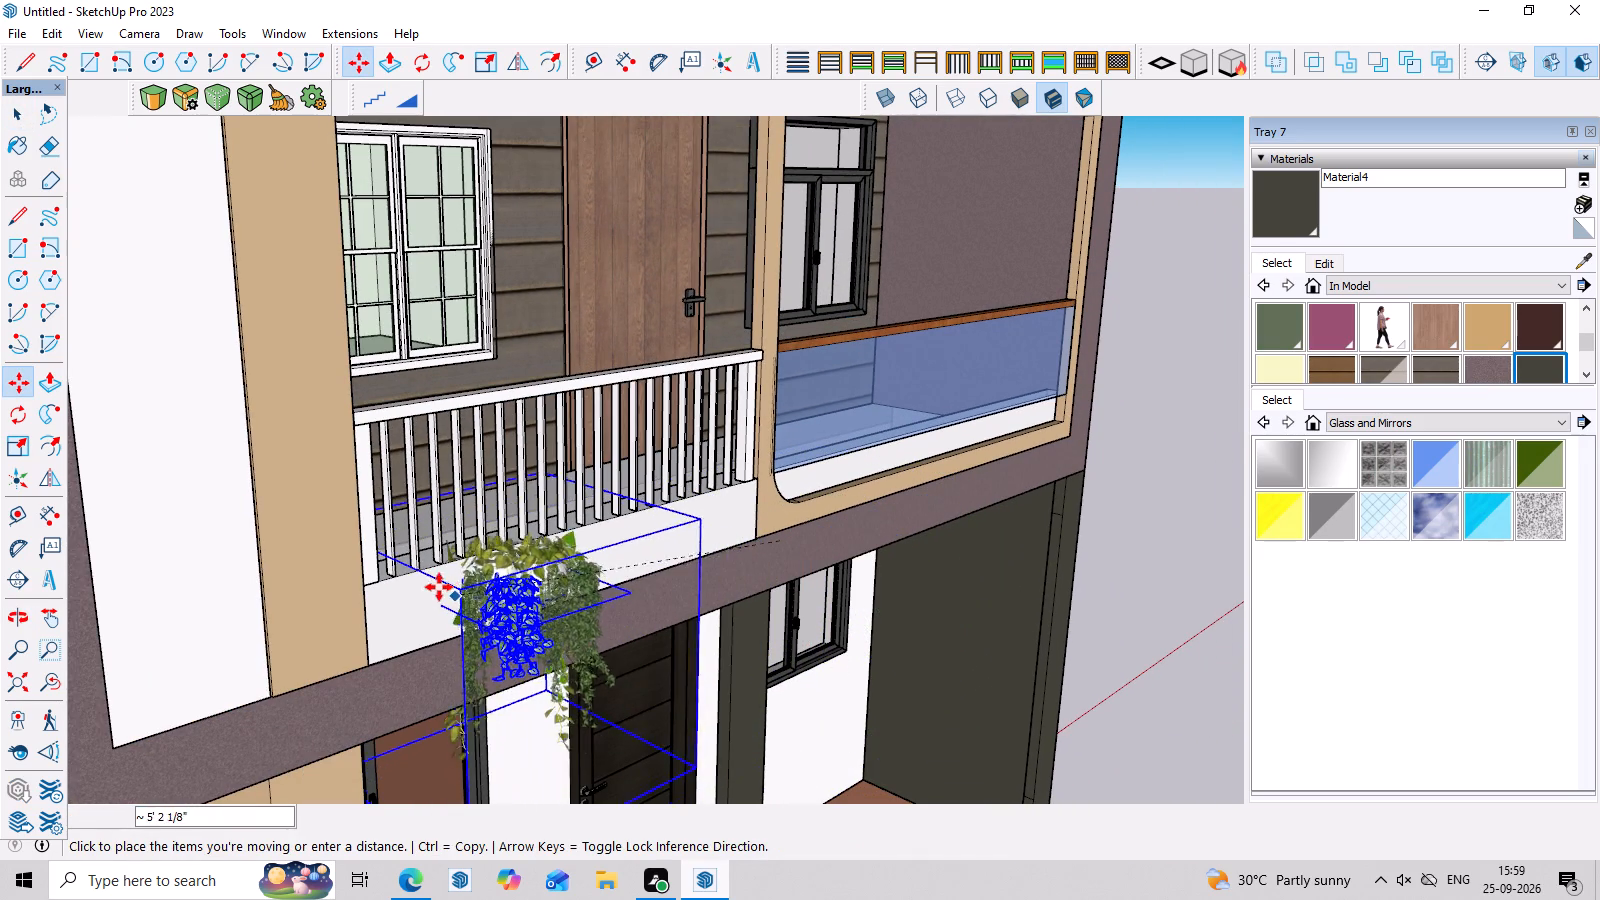
{"action": "left_click", "coordinate": [562, 636]}
Shift the hanging cluster about 1'4" along the red axis, farther toward the peach column.
{"action": "scroll", "coordinate": [564, 593], "scroll_direction": "up", "scroll_amount": 3}
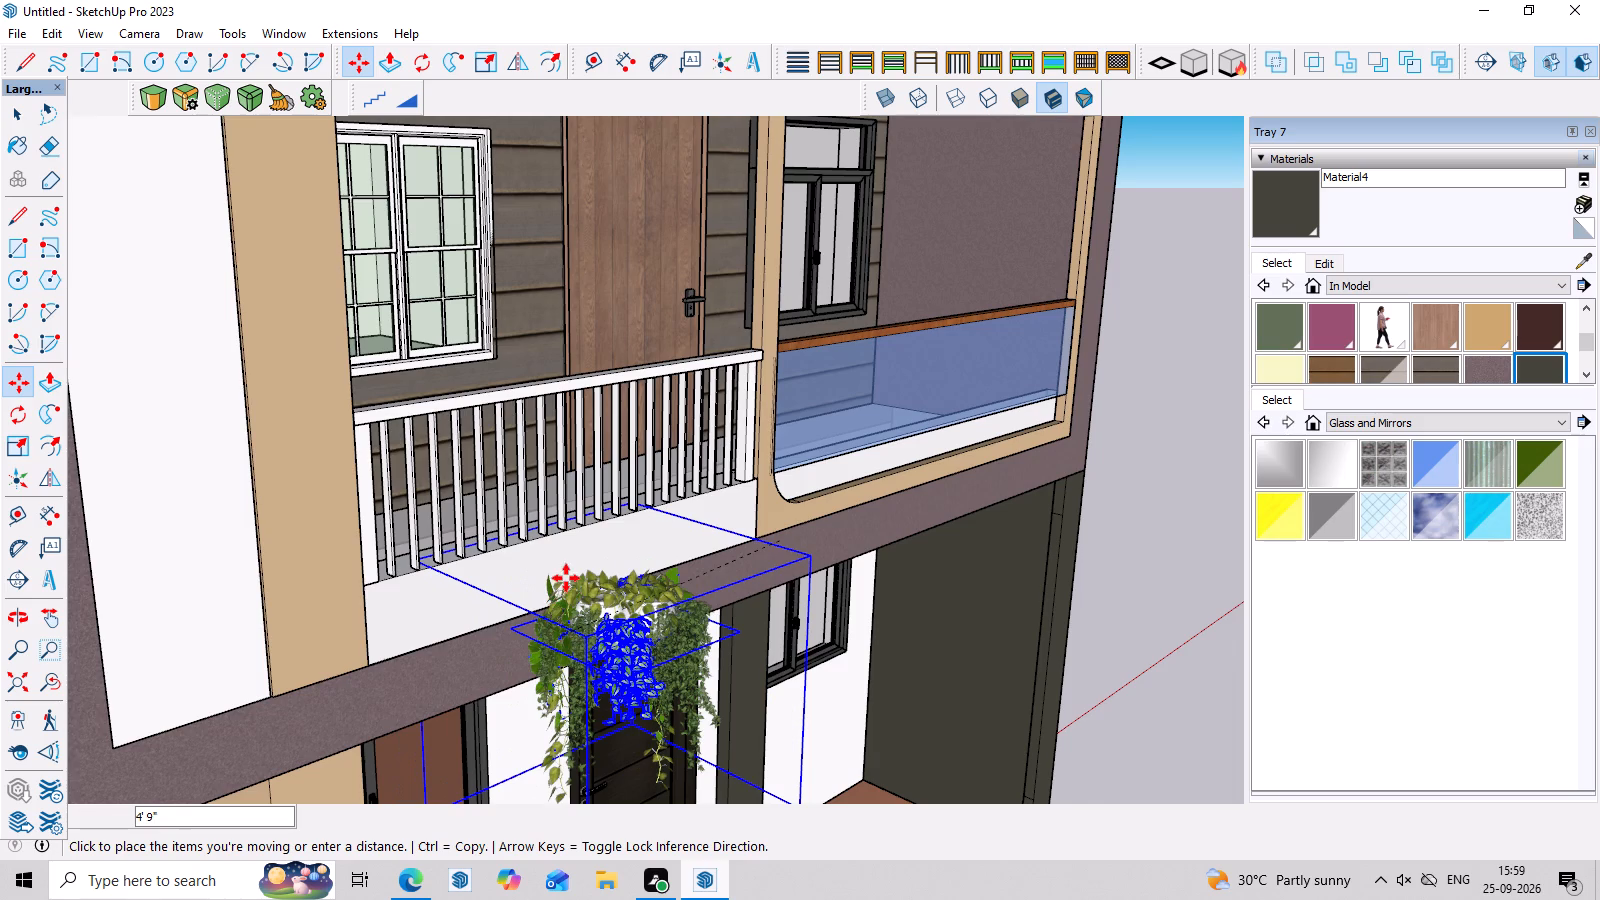
{"action": "scroll", "coordinate": [566, 578], "scroll_direction": "up", "scroll_amount": 2}
{"action": "left_click", "coordinate": [561, 584]}
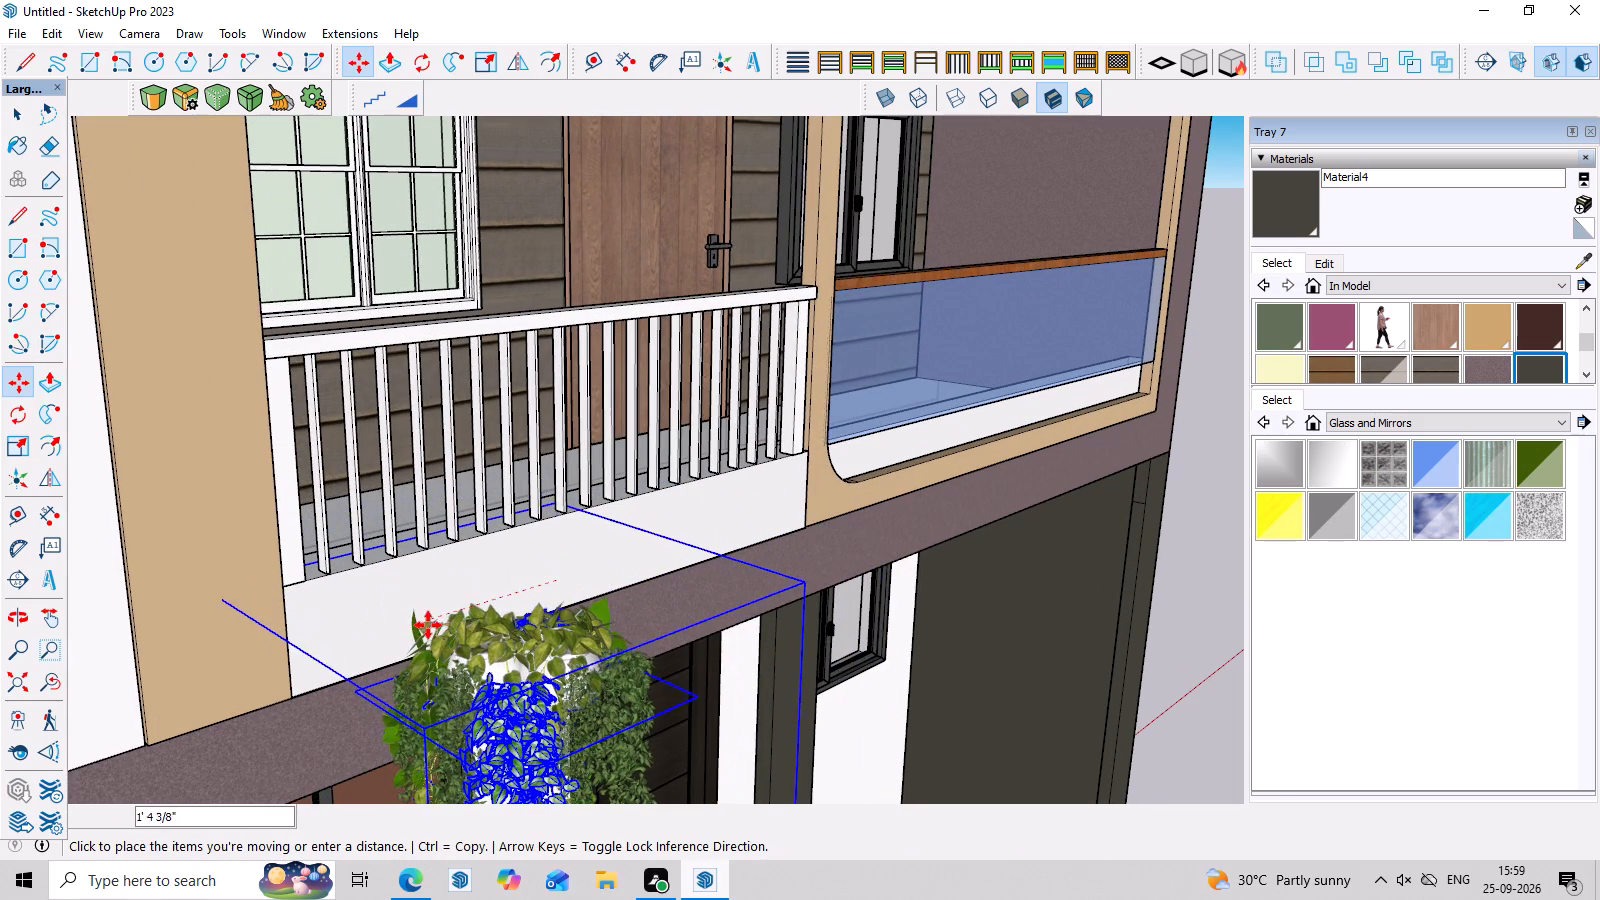
{"action": "left_click", "coordinate": [428, 625]}
{"action": "middle_click_drag", "start_coordinate": [419, 681], "coordinate": [624, 503]}
{"action": "scroll", "coordinate": [576, 549], "scroll_direction": "up", "scroll_amount": 4}
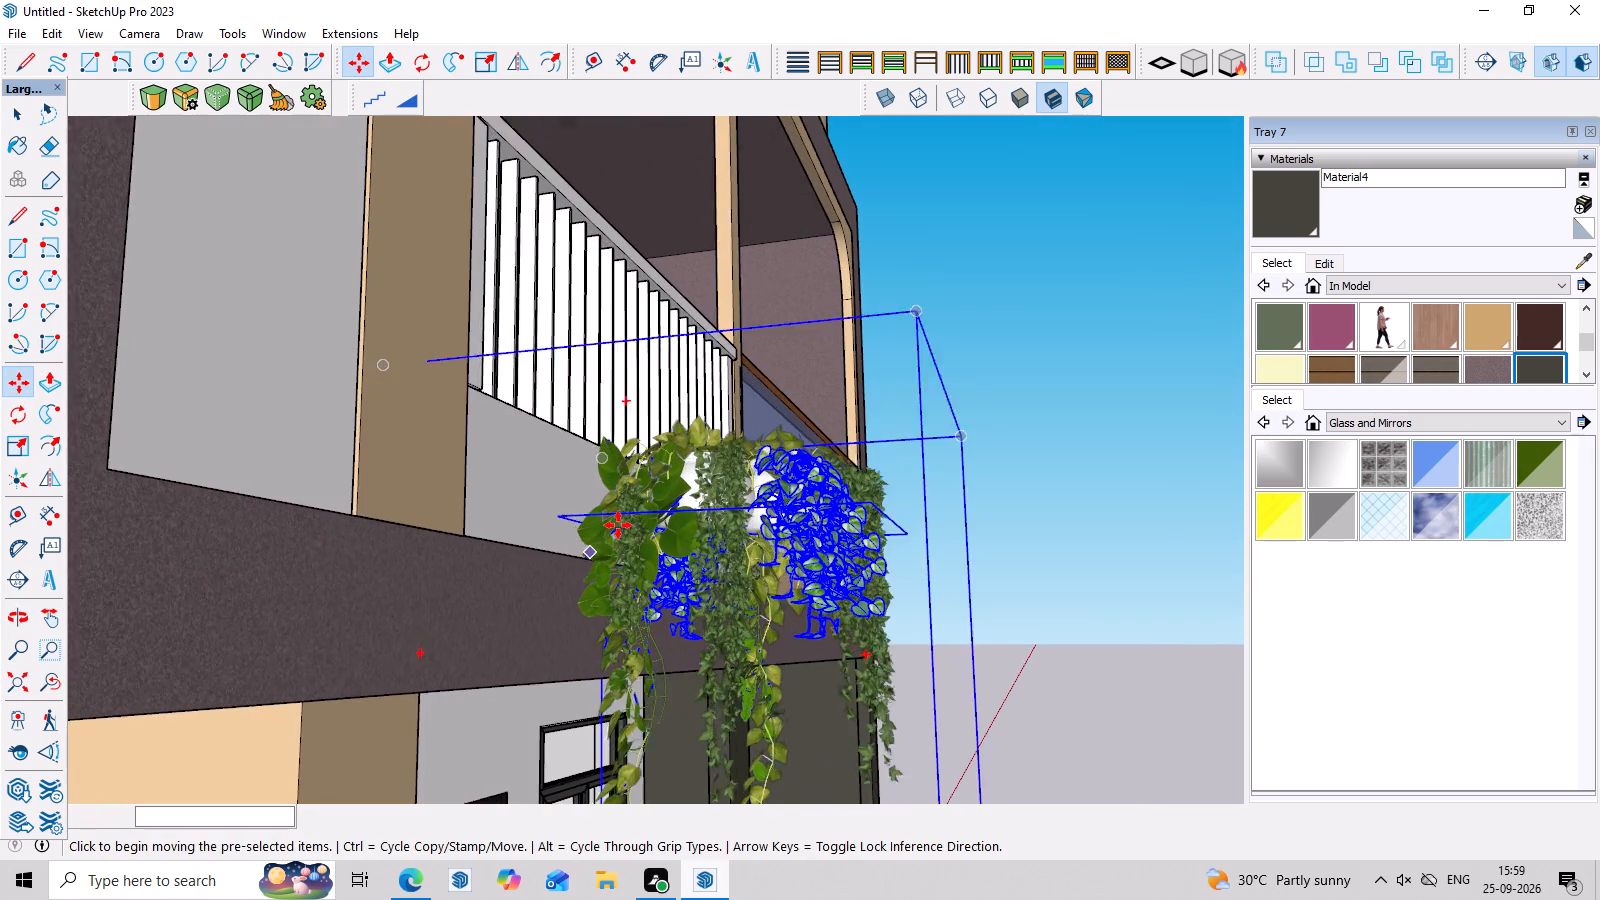
Move the selected hanging cluster about 1'8" along the balcony slab edge toward the peach column.
{"action": "left_click", "coordinate": [618, 524]}
{"action": "scroll", "coordinate": [523, 430], "scroll_direction": "down", "scroll_amount": 5}
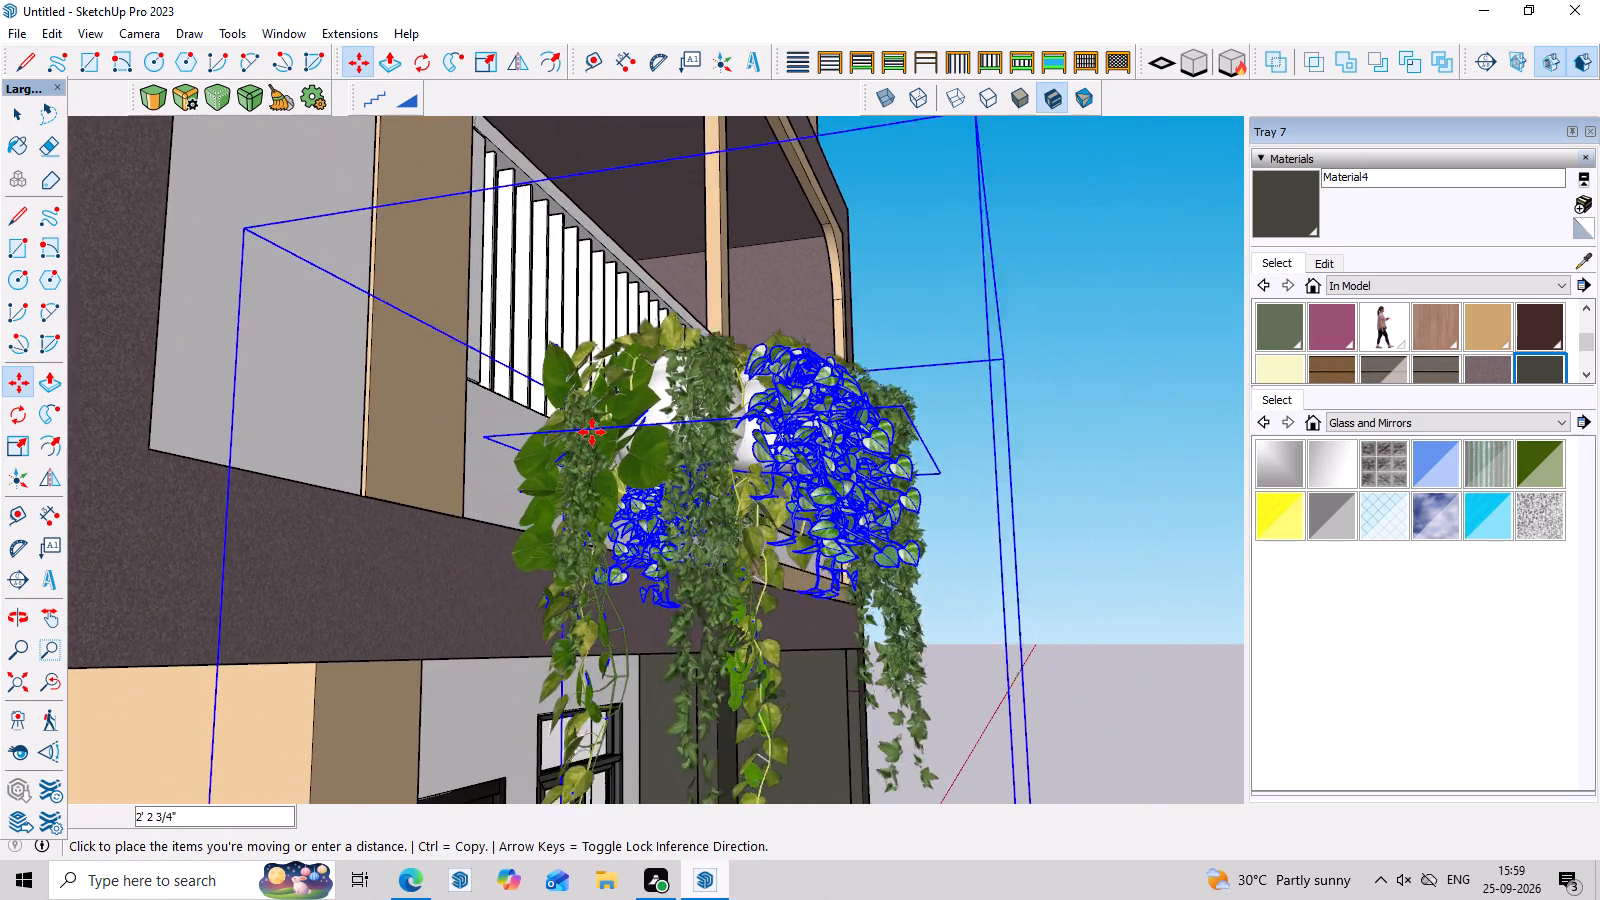
{"action": "scroll", "coordinate": [592, 432], "scroll_direction": "down", "scroll_amount": 1}
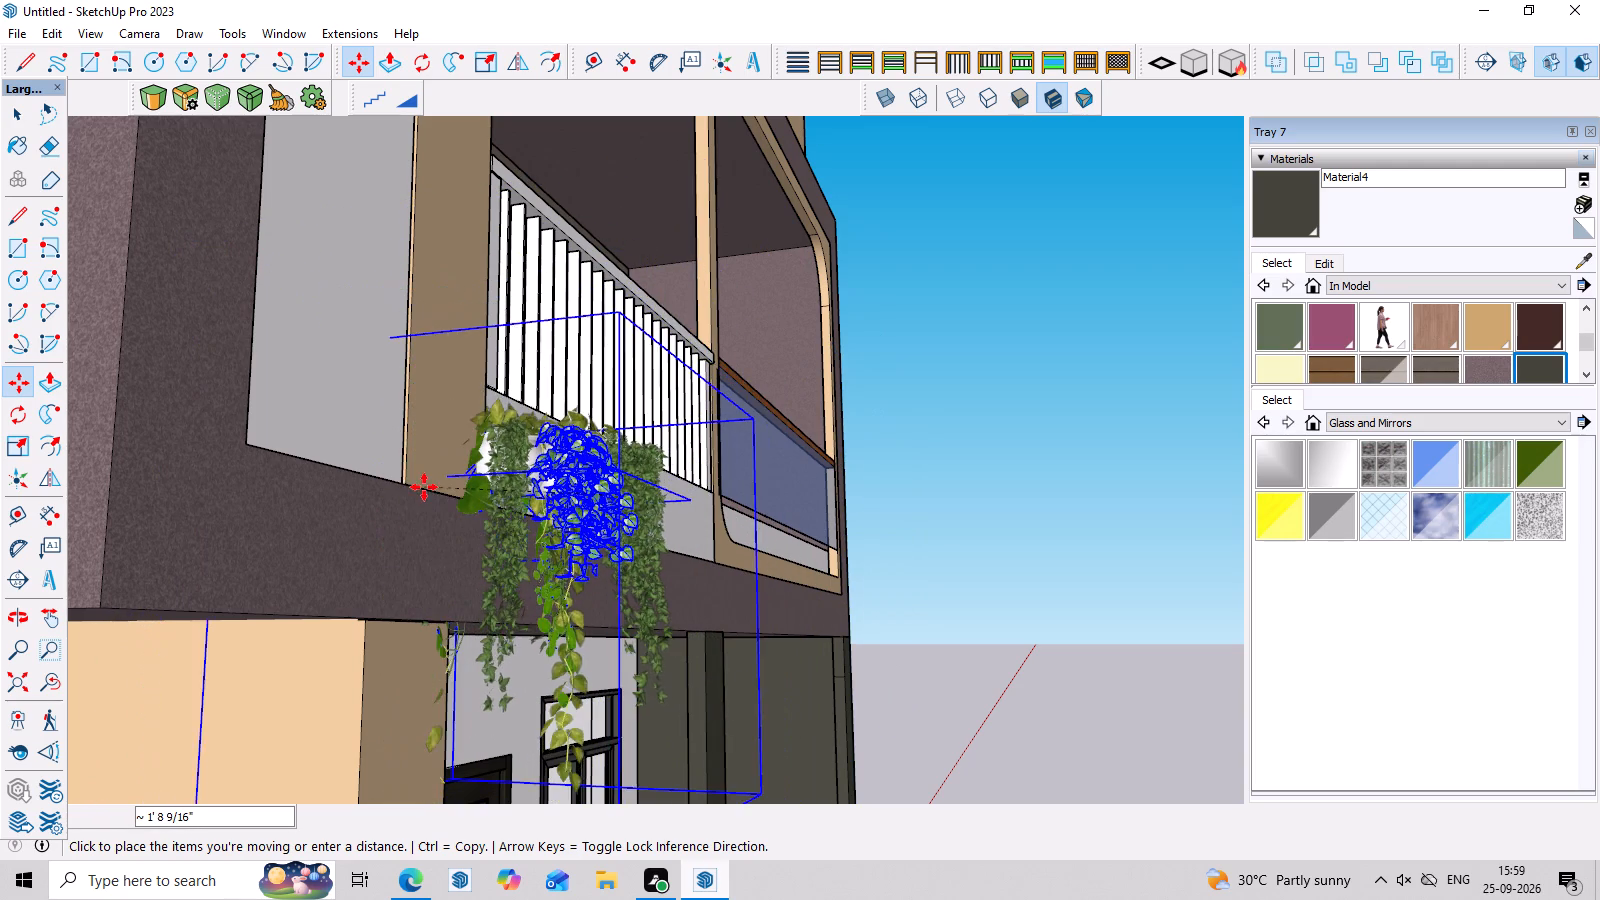
{"action": "left_click", "coordinate": [449, 491]}
Move the hanging cluster about 1'2" back along the slab edge, away from the peach column, and clear the selection.
{"action": "middle_click_drag", "start_coordinate": [606, 396], "coordinate": [482, 694]}
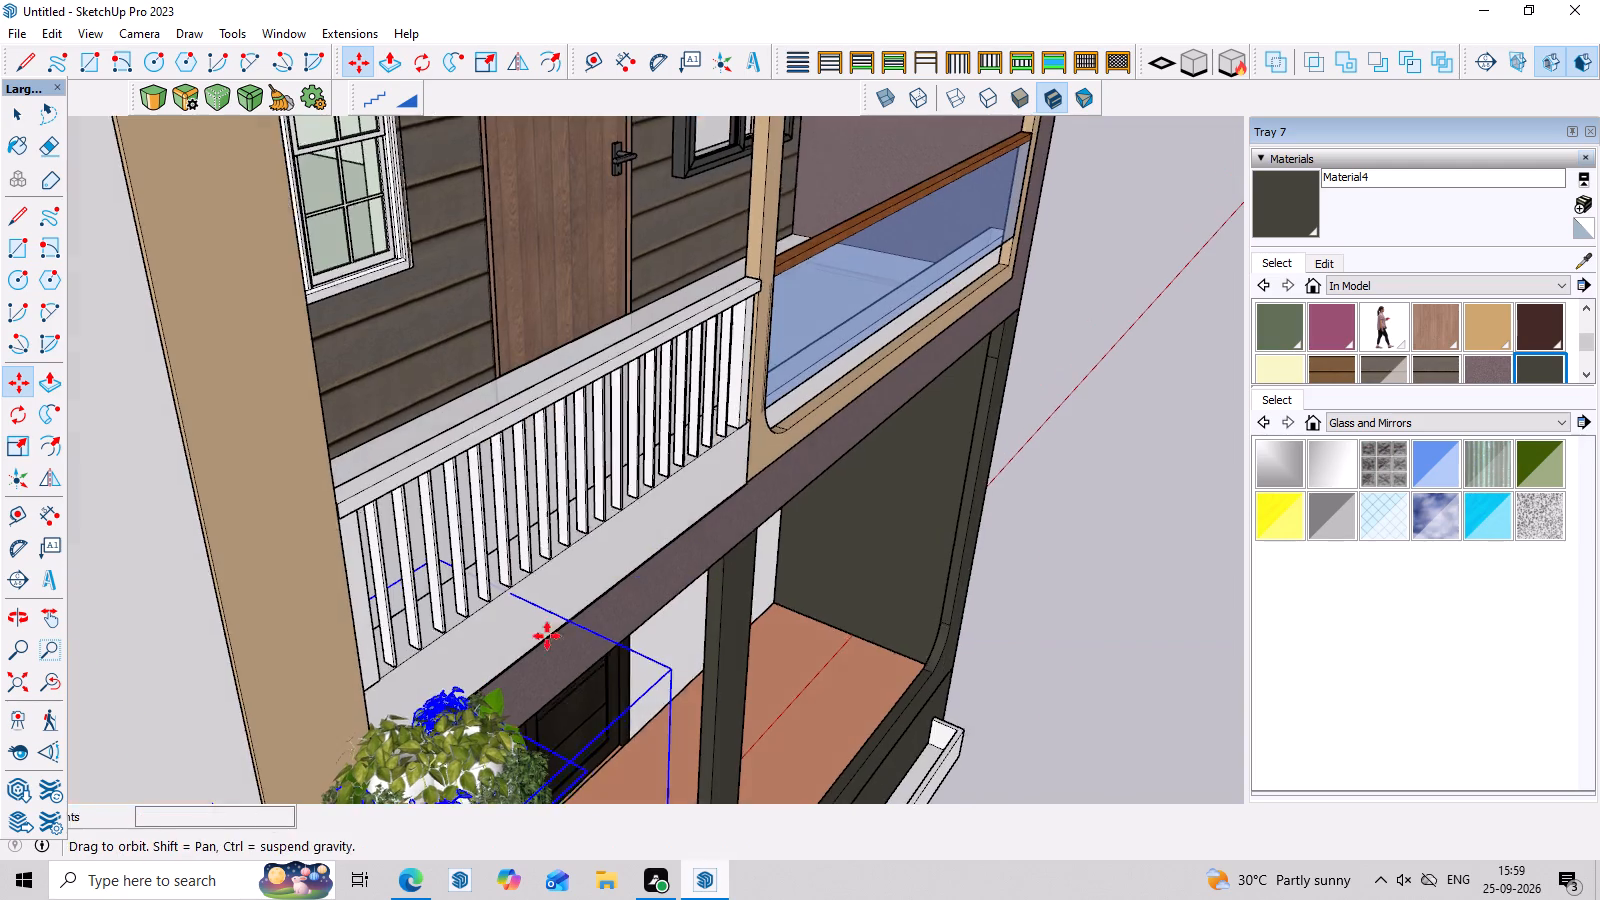
{"action": "left_click", "coordinate": [460, 721]}
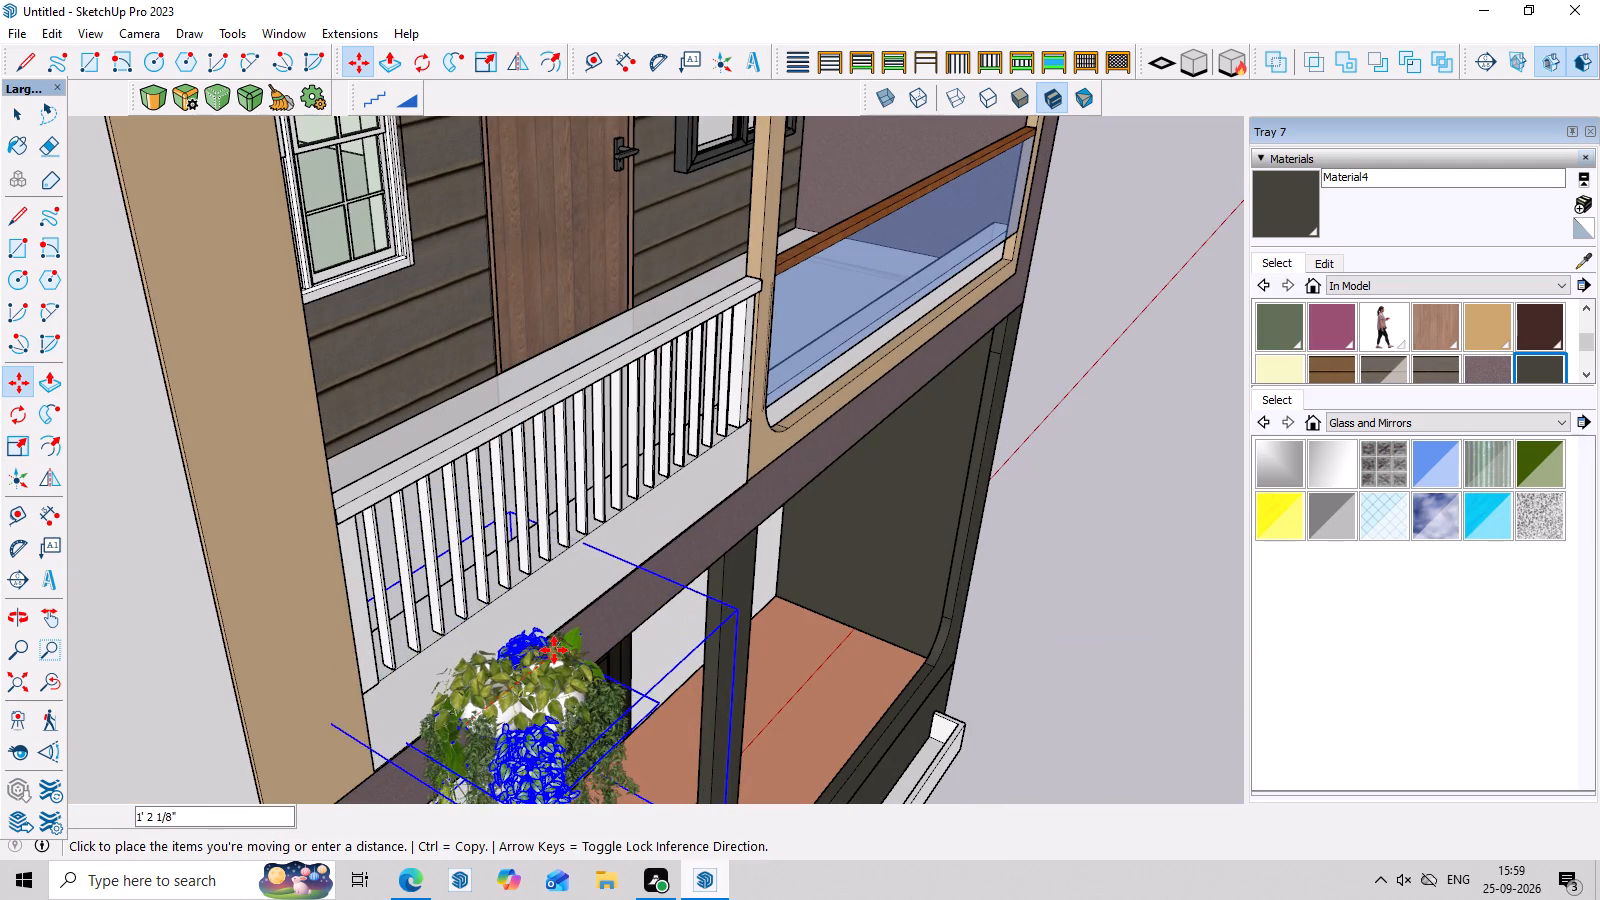
{"action": "left_click", "coordinate": [570, 647]}
{"action": "scroll", "coordinate": [807, 598], "scroll_direction": "down", "scroll_amount": 6}
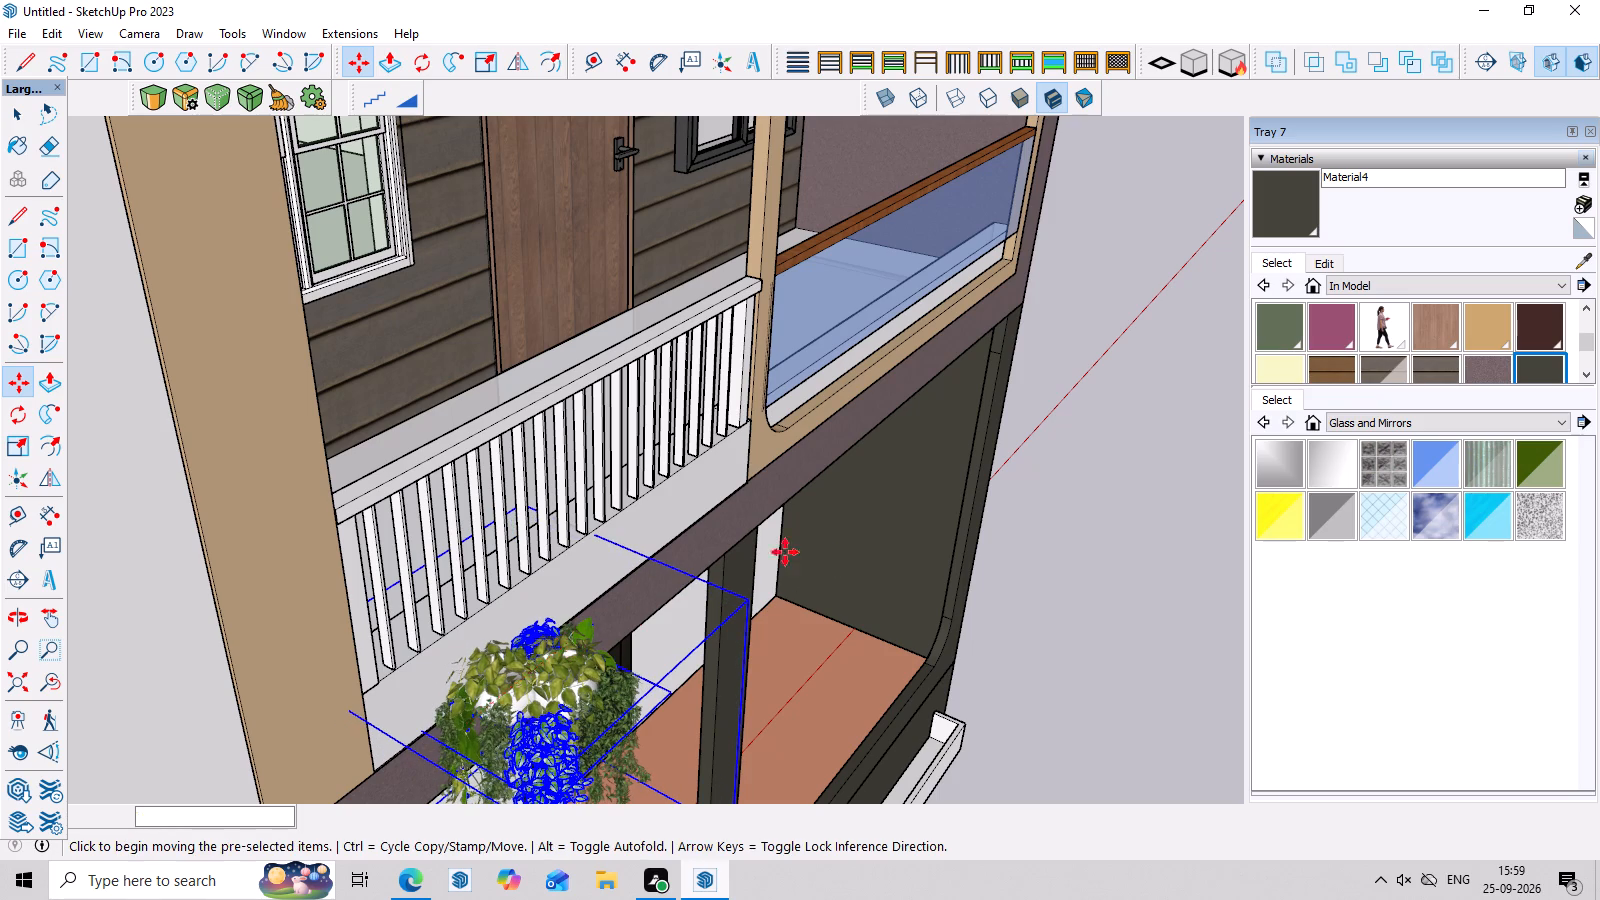
{"action": "scroll", "coordinate": [785, 552], "scroll_direction": "down", "scroll_amount": 2}
{"action": "middle_click_drag", "start_coordinate": [921, 586], "coordinate": [510, 325]}
{"action": "key", "text": "space"}
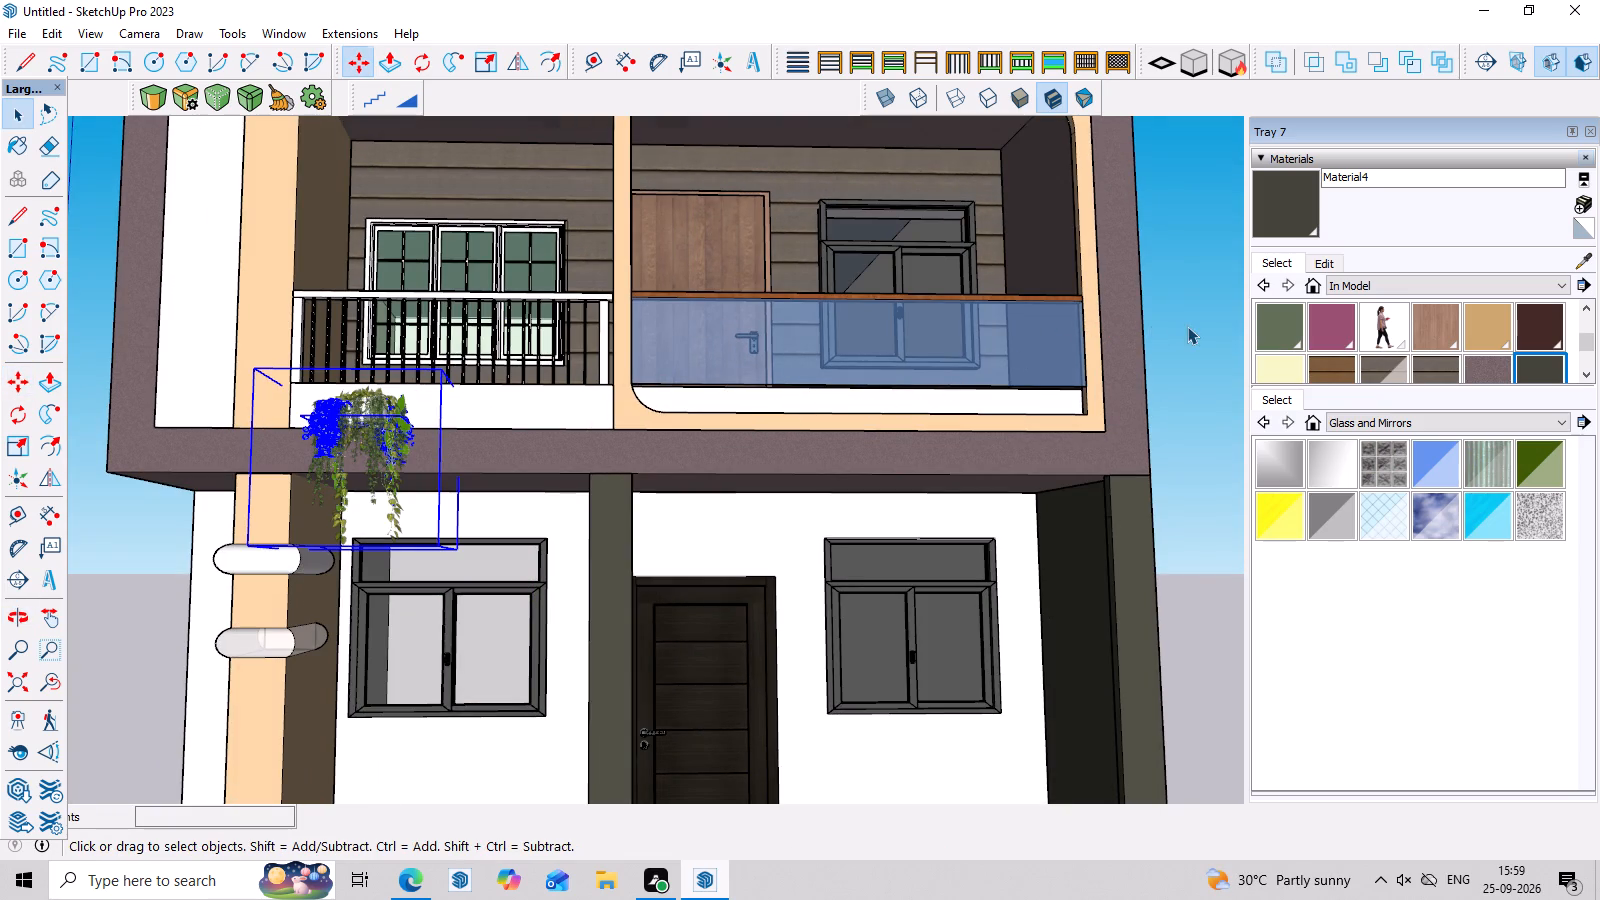
{"action": "left_click", "coordinate": [1187, 326]}
Examine how the hanging cluster sits against the slab edge and railed balcony from the front and from above.
{"action": "scroll", "coordinate": [465, 471], "scroll_direction": "down", "scroll_amount": 8}
{"action": "middle_click_drag", "start_coordinate": [500, 479], "coordinate": [510, 586]}
{"action": "scroll", "coordinate": [538, 557], "scroll_direction": "up", "scroll_amount": 3}
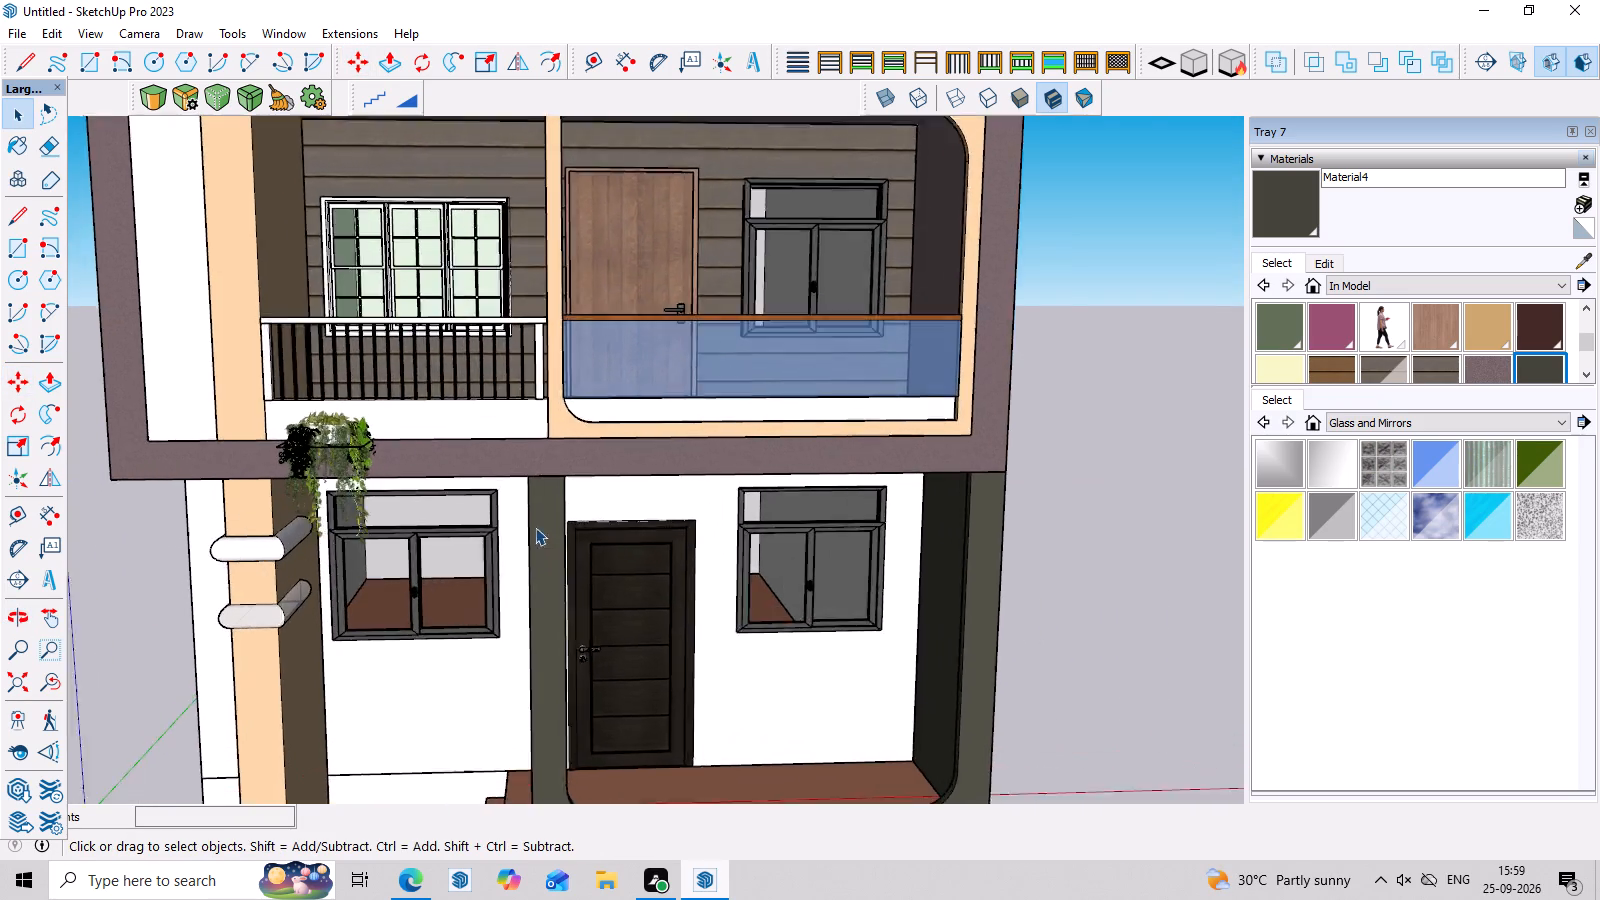
{"action": "scroll", "coordinate": [535, 527], "scroll_direction": "up", "scroll_amount": 7}
{"action": "middle_click_drag", "start_coordinate": [317, 427], "coordinate": [315, 574]}
{"action": "scroll", "coordinate": [312, 457], "scroll_direction": "up", "scroll_amount": 7}
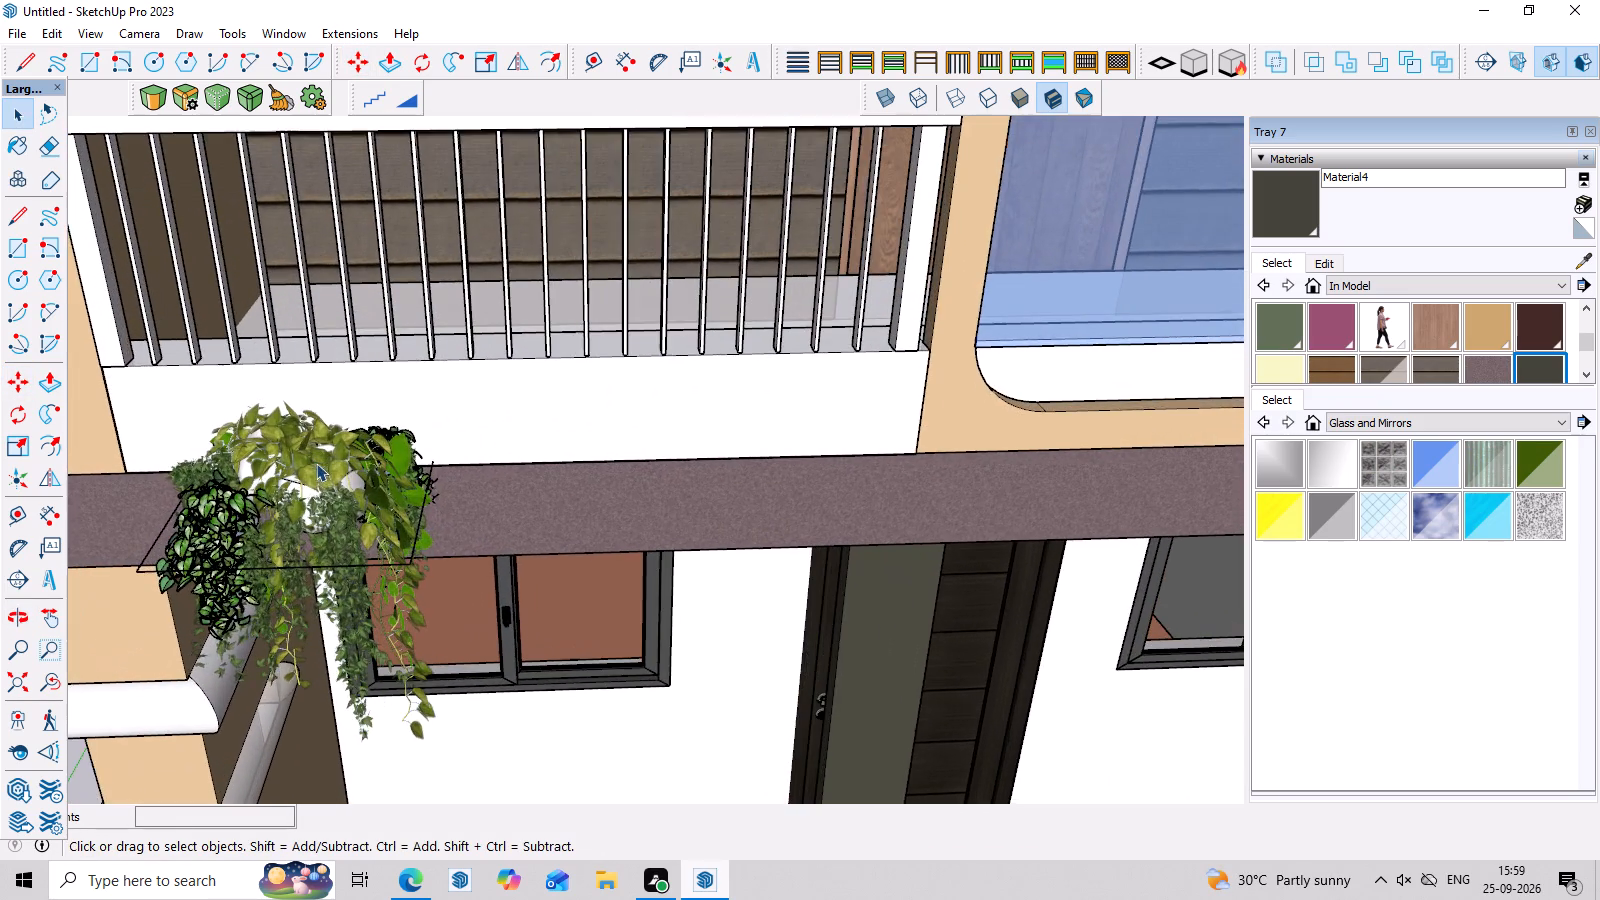
{"action": "middle_click_drag", "start_coordinate": [325, 484], "coordinate": [326, 616]}
{"action": "scroll", "coordinate": [327, 557], "scroll_direction": "up", "scroll_amount": 4}
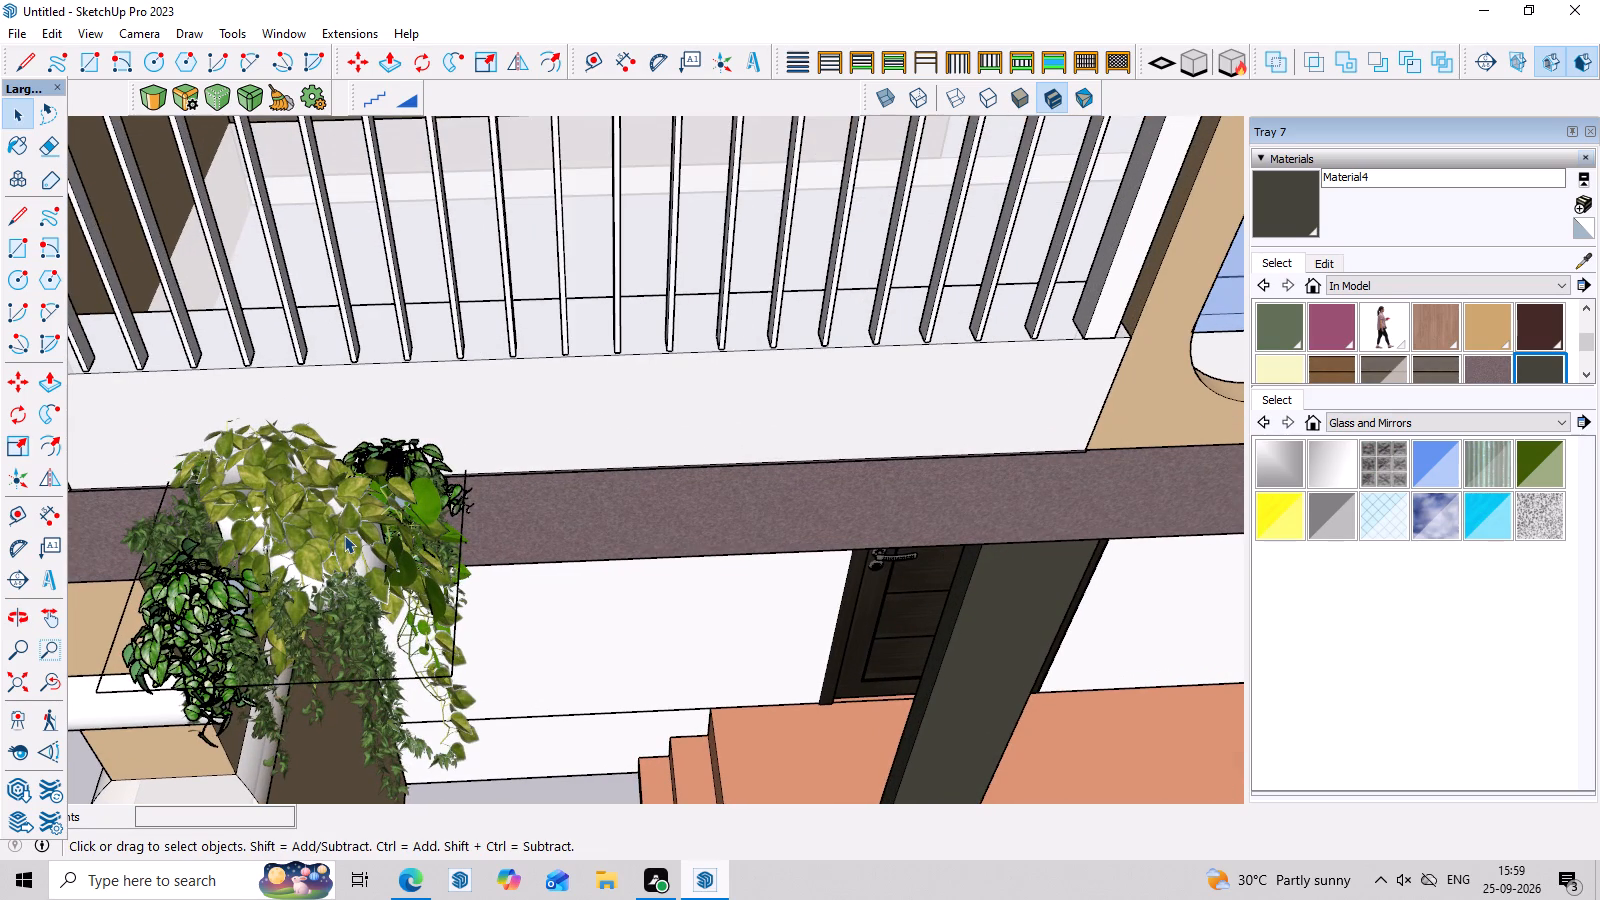
{"action": "scroll", "coordinate": [386, 516], "scroll_direction": "down", "scroll_amount": 11}
{"action": "middle_click_drag", "start_coordinate": [543, 515], "coordinate": [482, 207]}
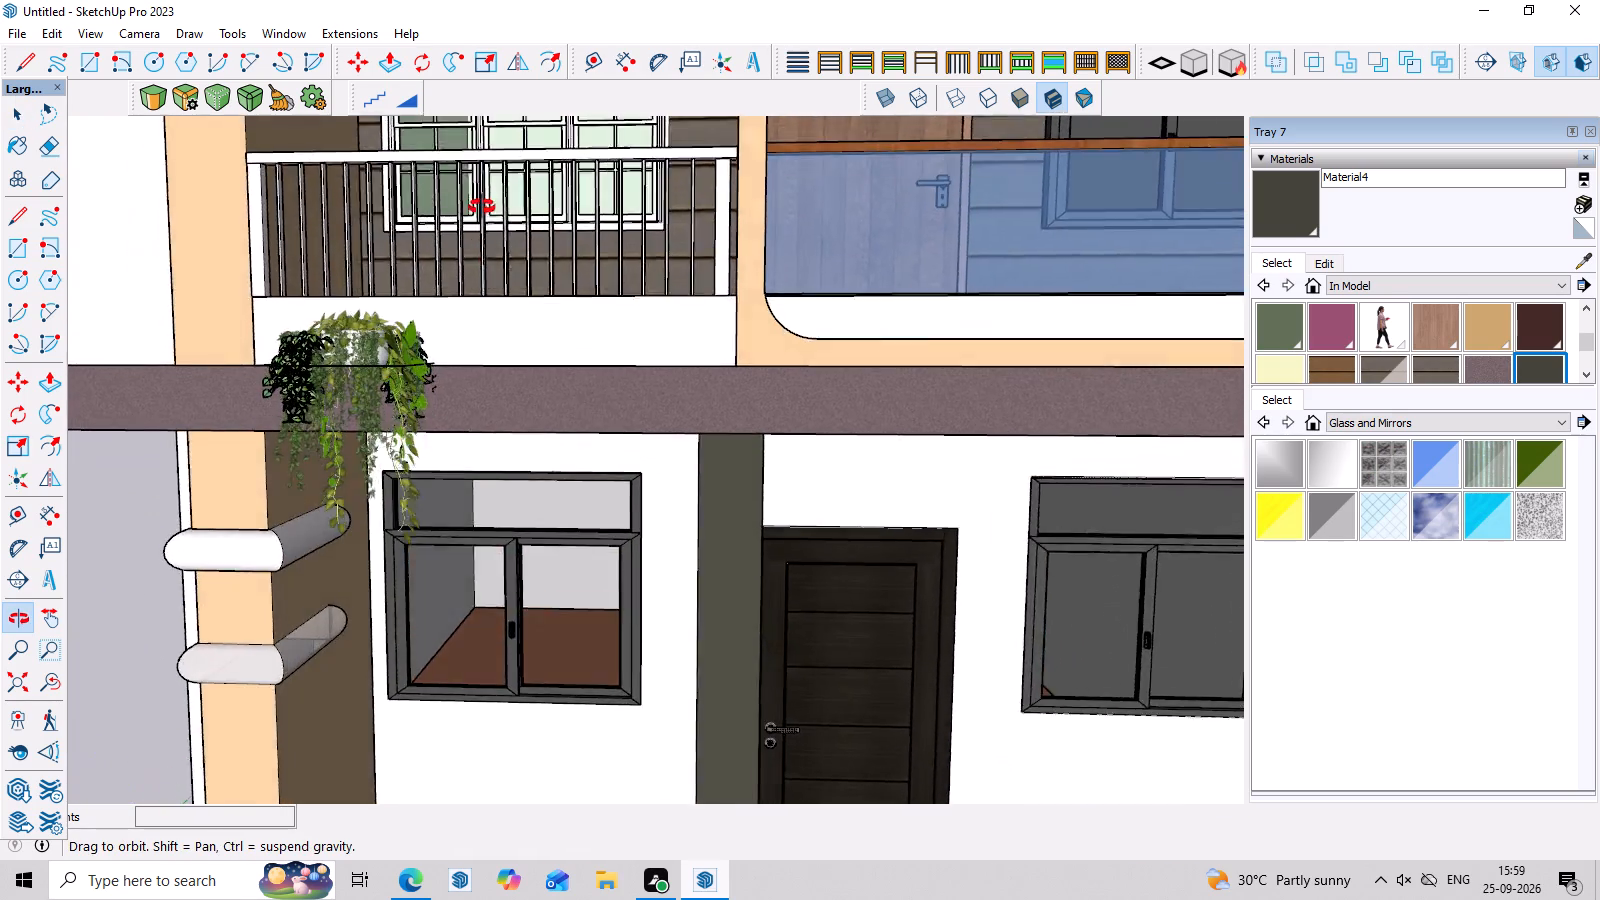
Select the hanging cluster and raise it about 9" above the slab edge, in front of the balcony railing, then clear the selection.
{"action": "middle_click_drag", "start_coordinate": [482, 207], "coordinate": [494, 516]}
{"action": "scroll", "coordinate": [334, 494], "scroll_direction": "up", "scroll_amount": 7}
{"action": "left_click", "coordinate": [372, 499]}
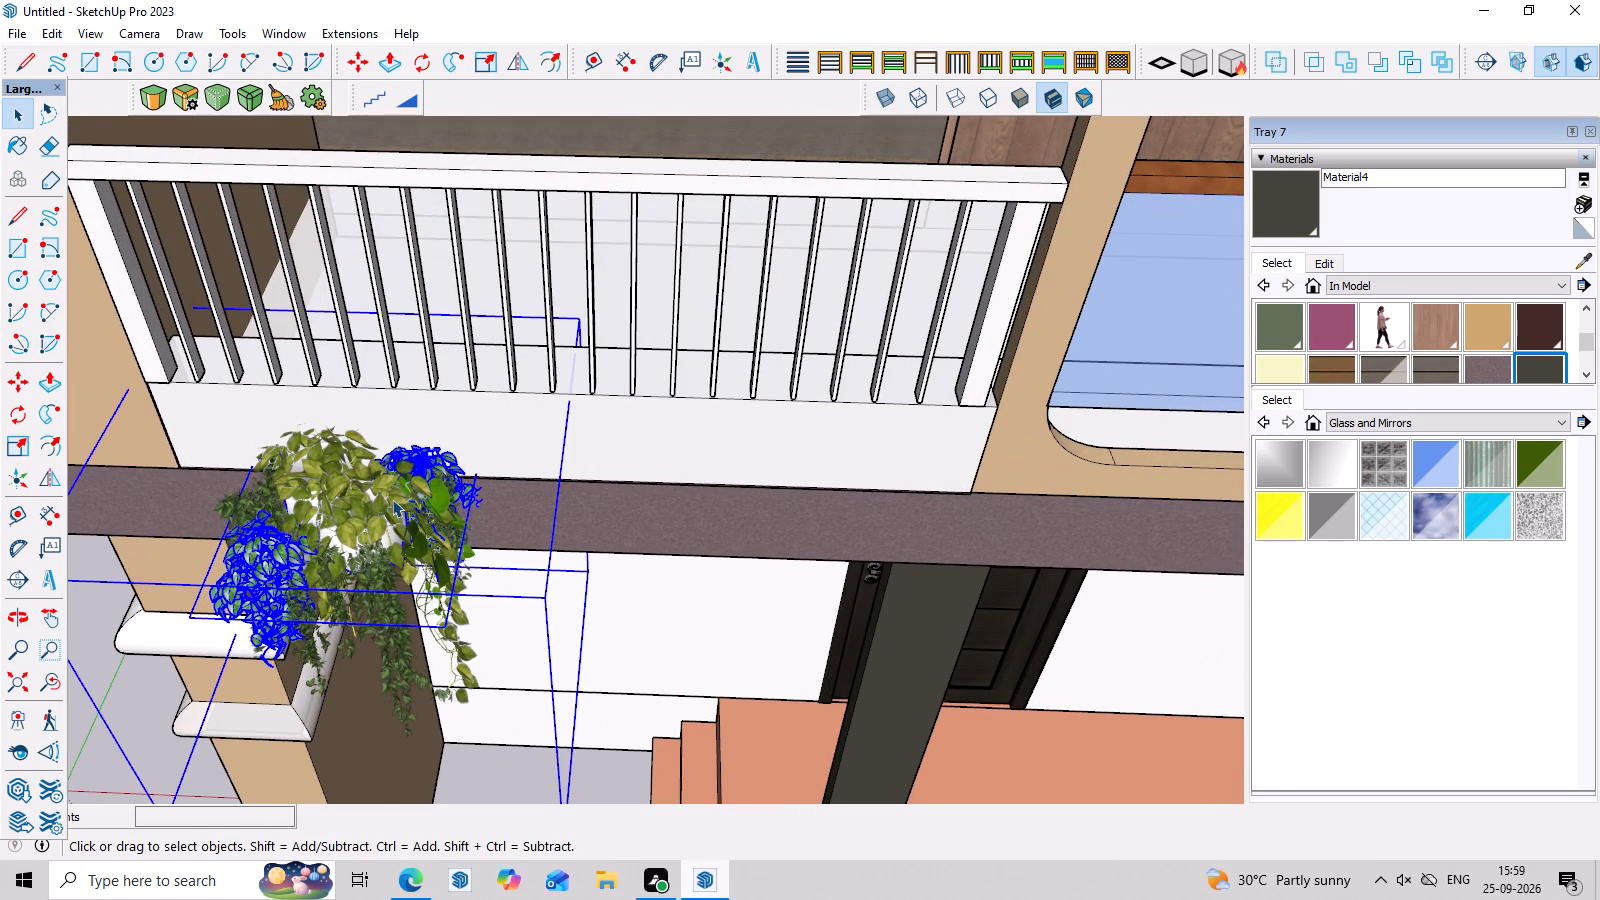
{"action": "key", "text": "m"}
{"action": "left_click", "coordinate": [336, 466]}
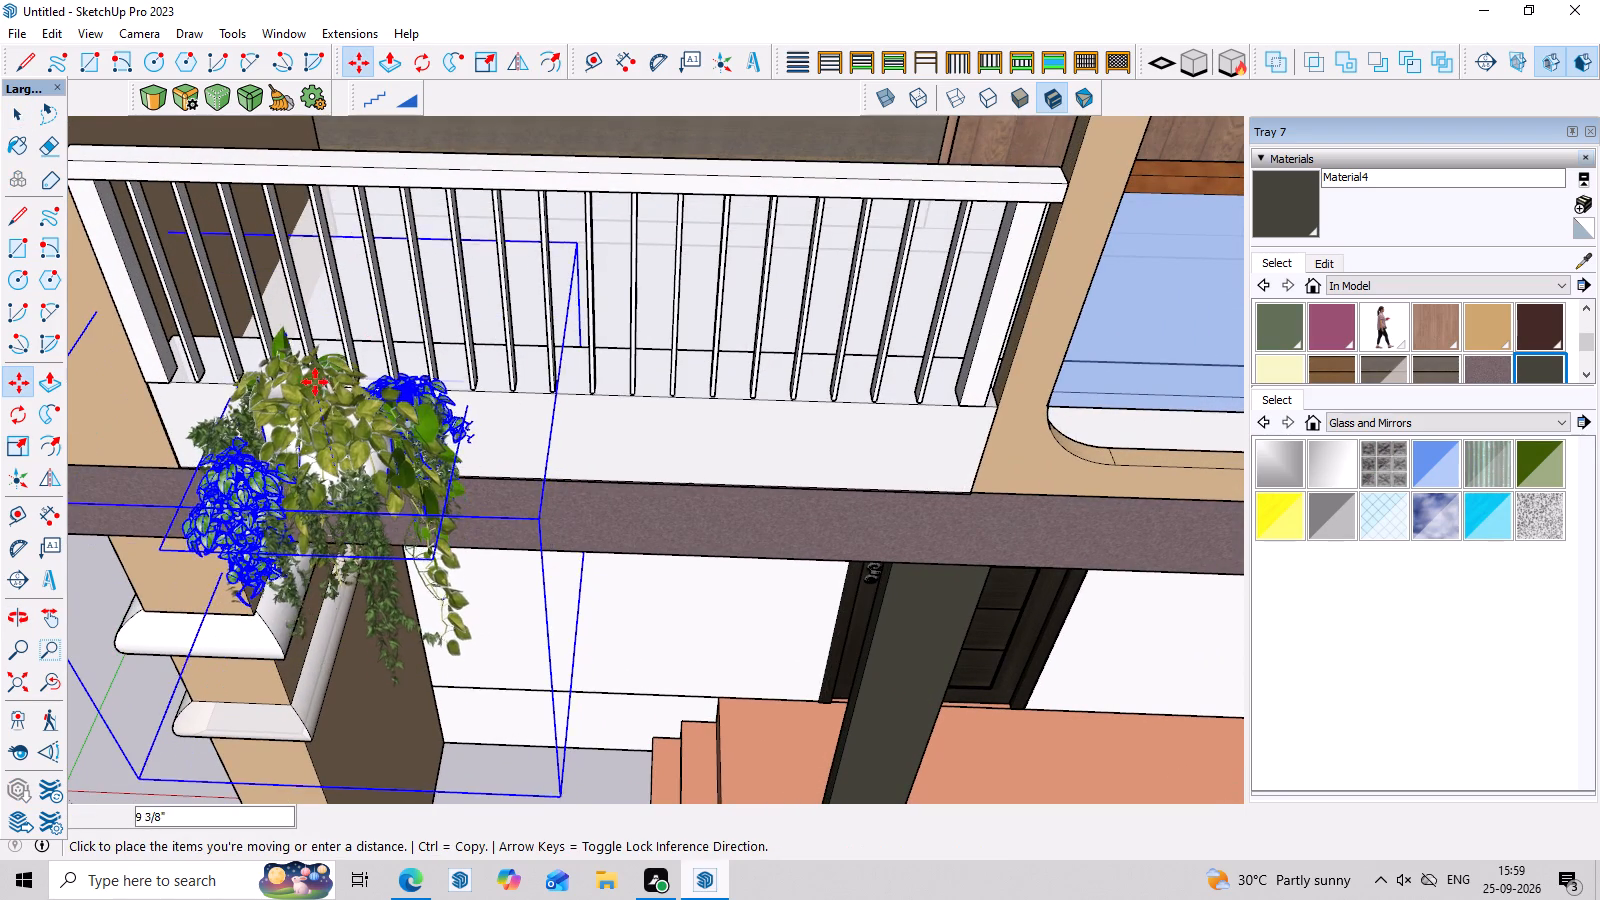
{"action": "left_click", "coordinate": [315, 383]}
{"action": "scroll", "coordinate": [434, 440], "scroll_direction": "down", "scroll_amount": 12}
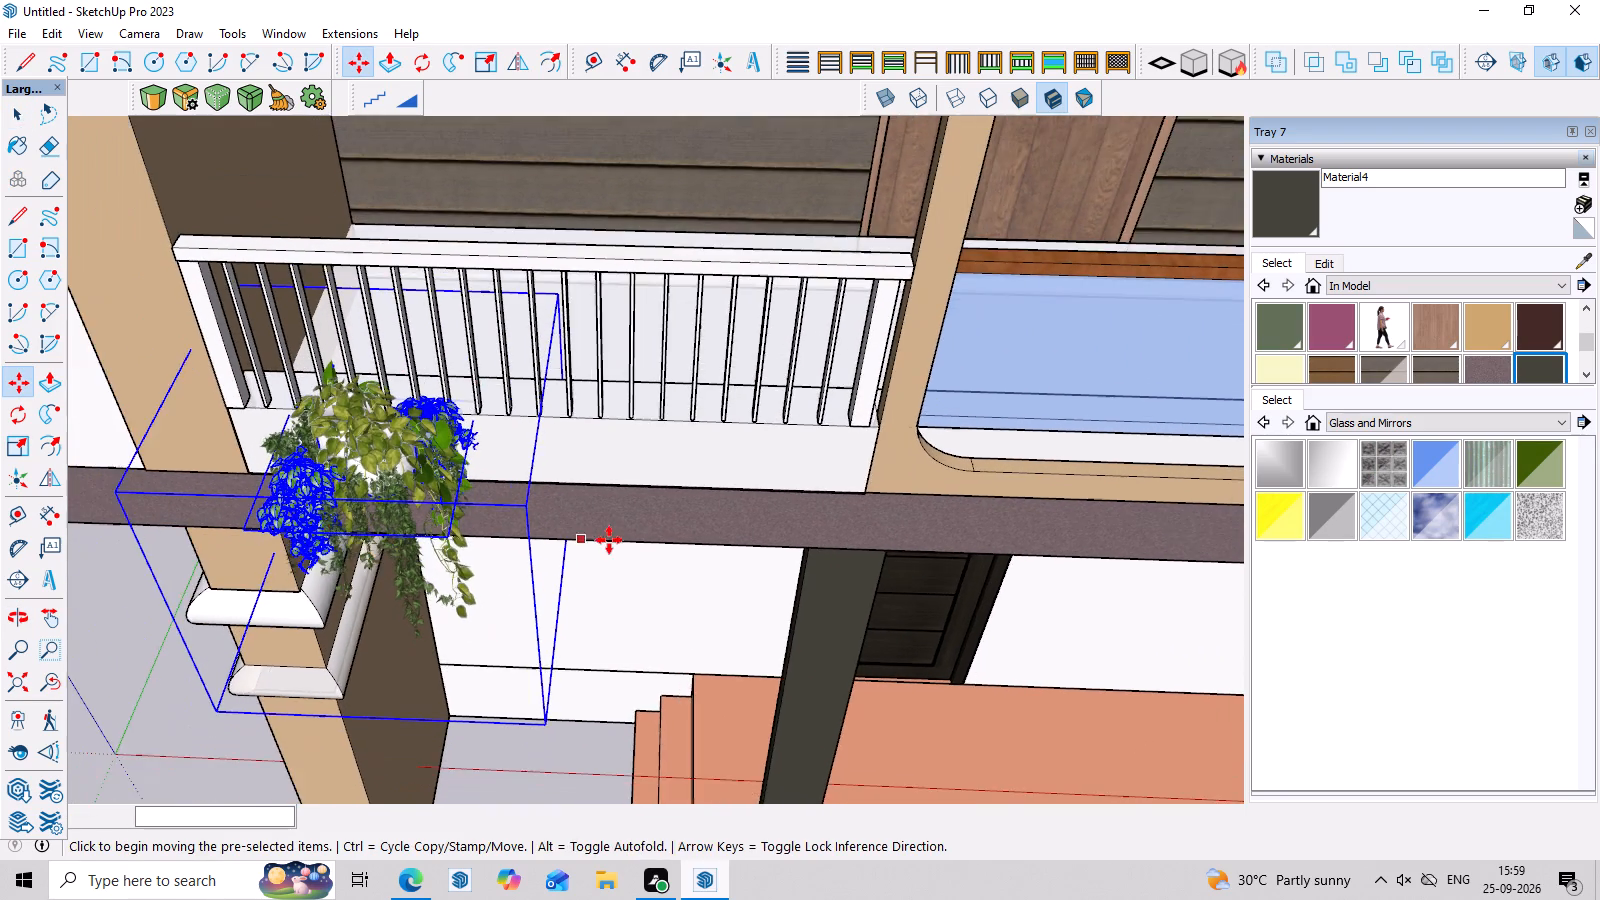
{"action": "scroll", "coordinate": [572, 541], "scroll_direction": "down", "scroll_amount": 4}
{"action": "scroll", "coordinate": [620, 635], "scroll_direction": "down", "scroll_amount": 3}
{"action": "middle_click_drag", "start_coordinate": [624, 604], "coordinate": [602, 242]}
{"action": "scroll", "coordinate": [469, 408], "scroll_direction": "down", "scroll_amount": 2}
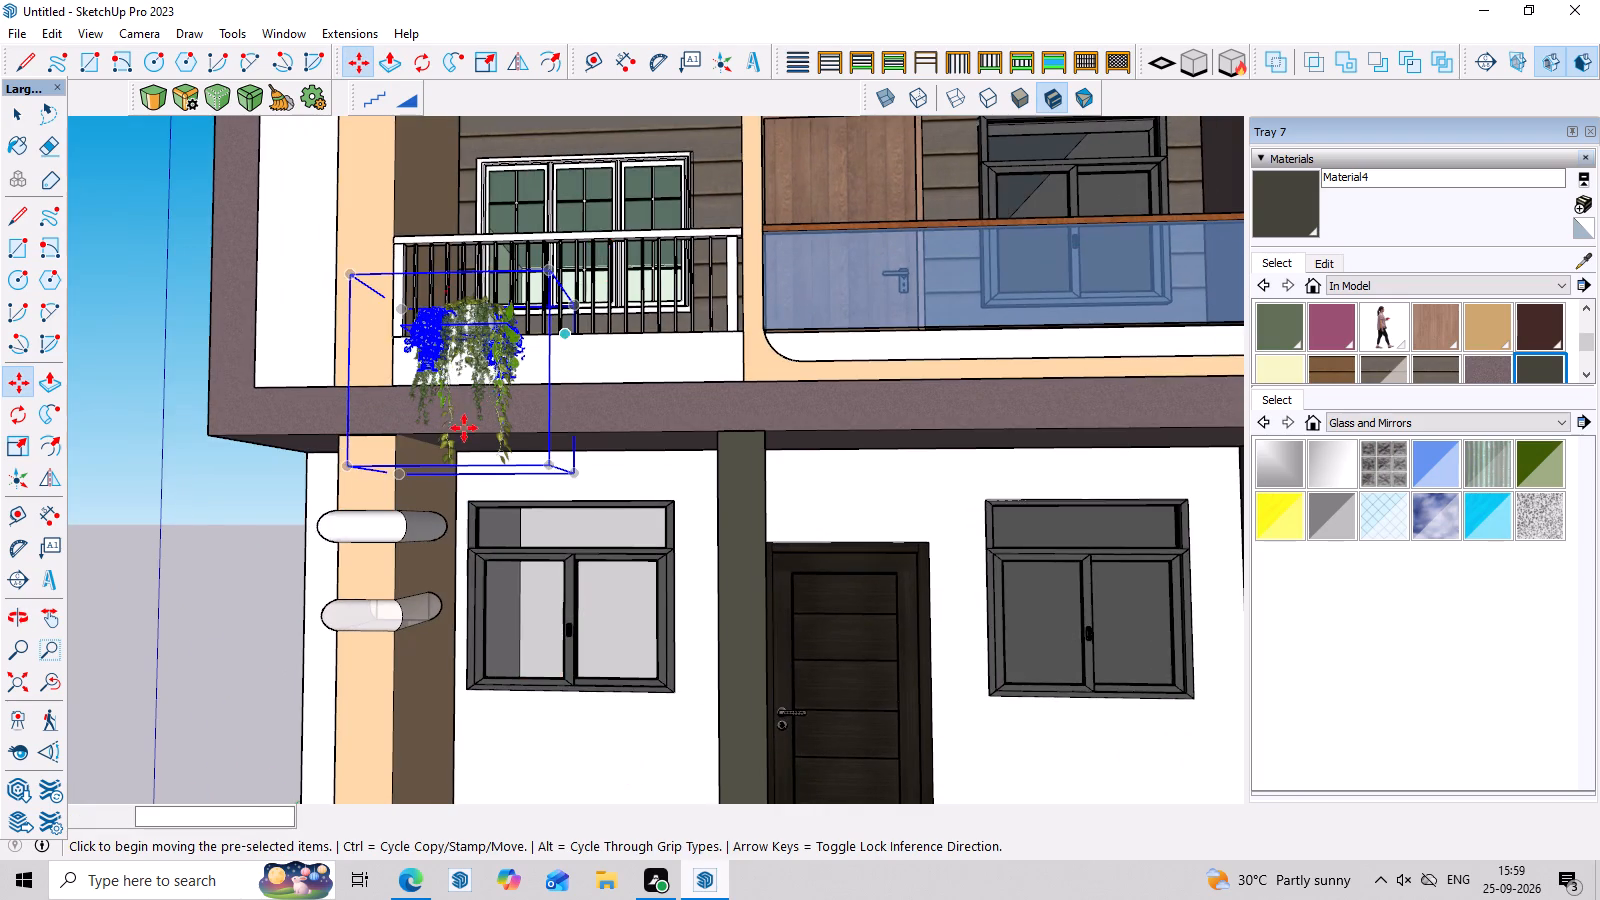
{"action": "scroll", "coordinate": [464, 428], "scroll_direction": "down", "scroll_amount": 9}
{"action": "key", "text": "space"}
{"action": "left_click", "coordinate": [1009, 318]}
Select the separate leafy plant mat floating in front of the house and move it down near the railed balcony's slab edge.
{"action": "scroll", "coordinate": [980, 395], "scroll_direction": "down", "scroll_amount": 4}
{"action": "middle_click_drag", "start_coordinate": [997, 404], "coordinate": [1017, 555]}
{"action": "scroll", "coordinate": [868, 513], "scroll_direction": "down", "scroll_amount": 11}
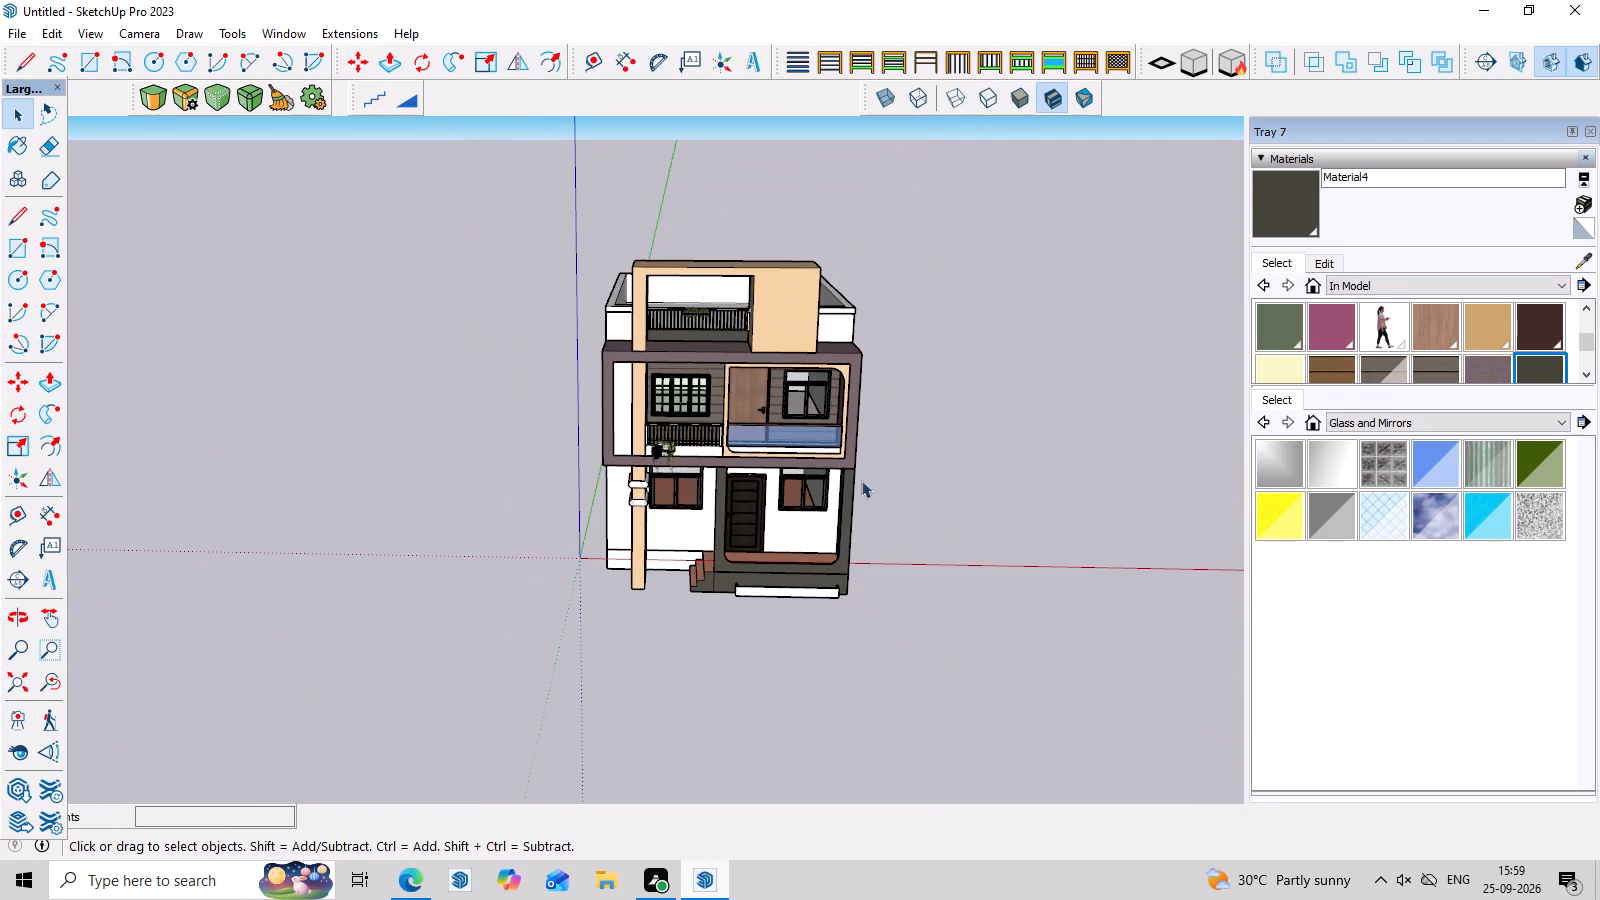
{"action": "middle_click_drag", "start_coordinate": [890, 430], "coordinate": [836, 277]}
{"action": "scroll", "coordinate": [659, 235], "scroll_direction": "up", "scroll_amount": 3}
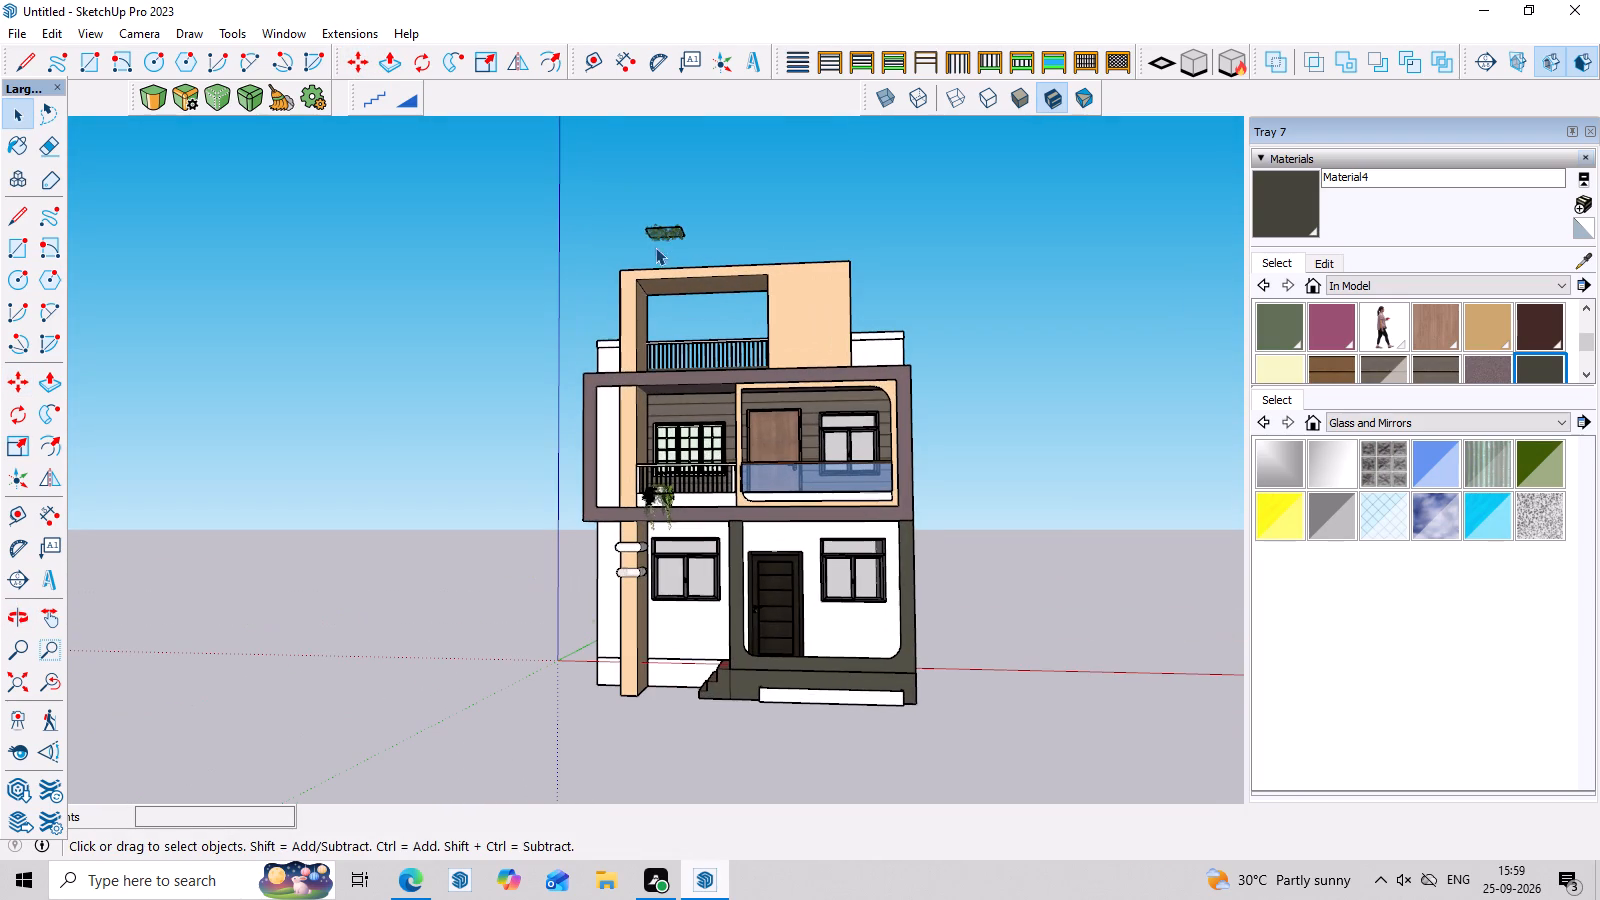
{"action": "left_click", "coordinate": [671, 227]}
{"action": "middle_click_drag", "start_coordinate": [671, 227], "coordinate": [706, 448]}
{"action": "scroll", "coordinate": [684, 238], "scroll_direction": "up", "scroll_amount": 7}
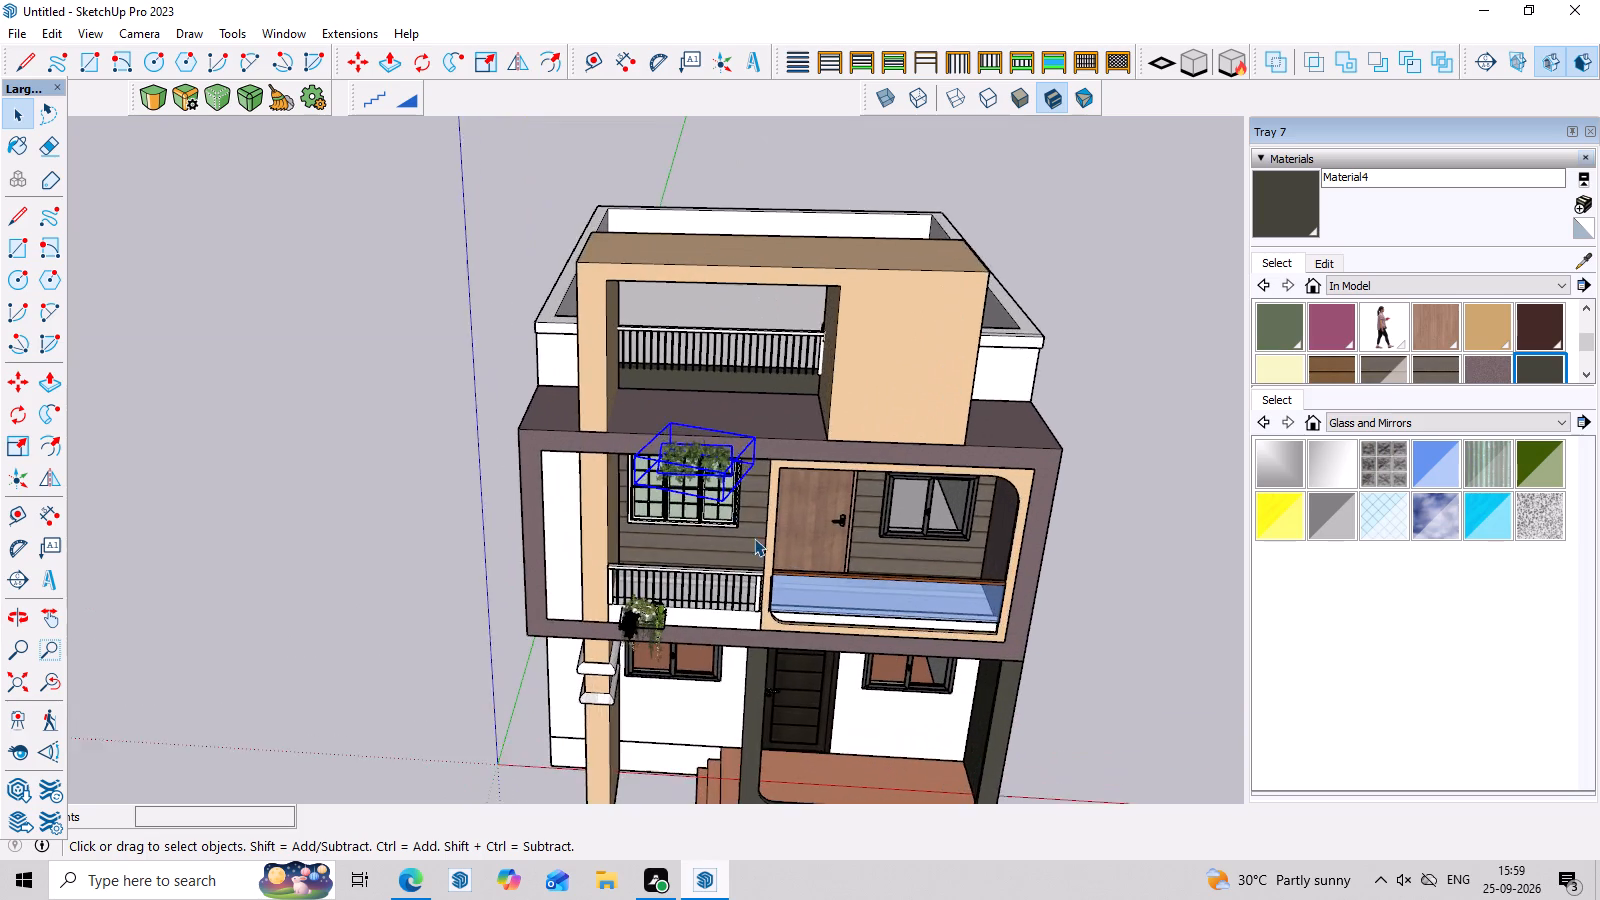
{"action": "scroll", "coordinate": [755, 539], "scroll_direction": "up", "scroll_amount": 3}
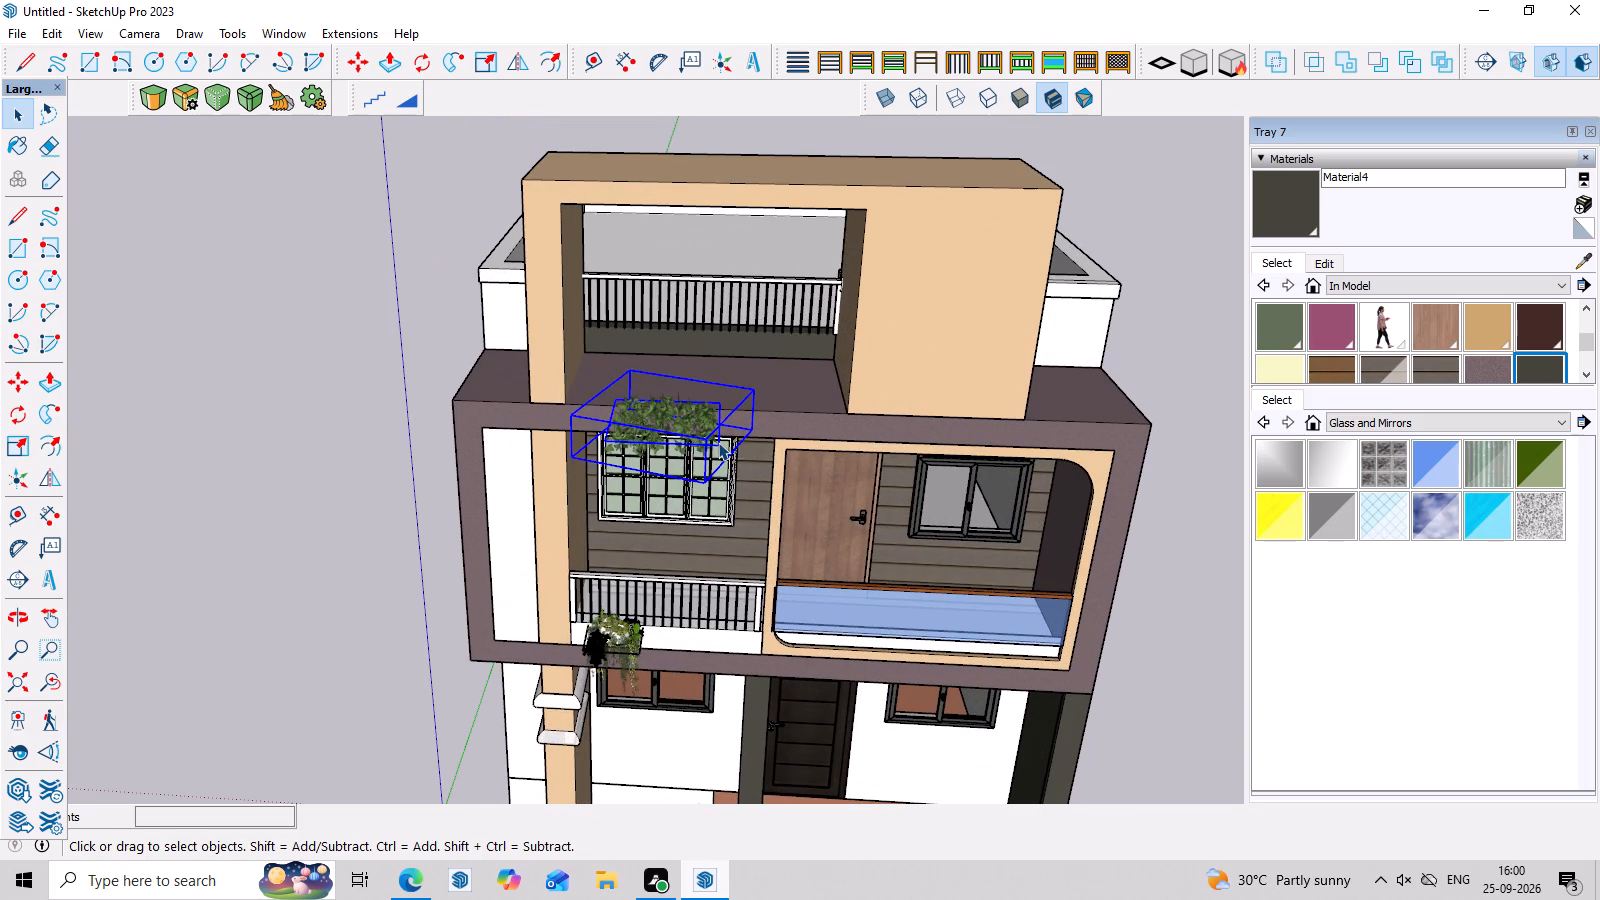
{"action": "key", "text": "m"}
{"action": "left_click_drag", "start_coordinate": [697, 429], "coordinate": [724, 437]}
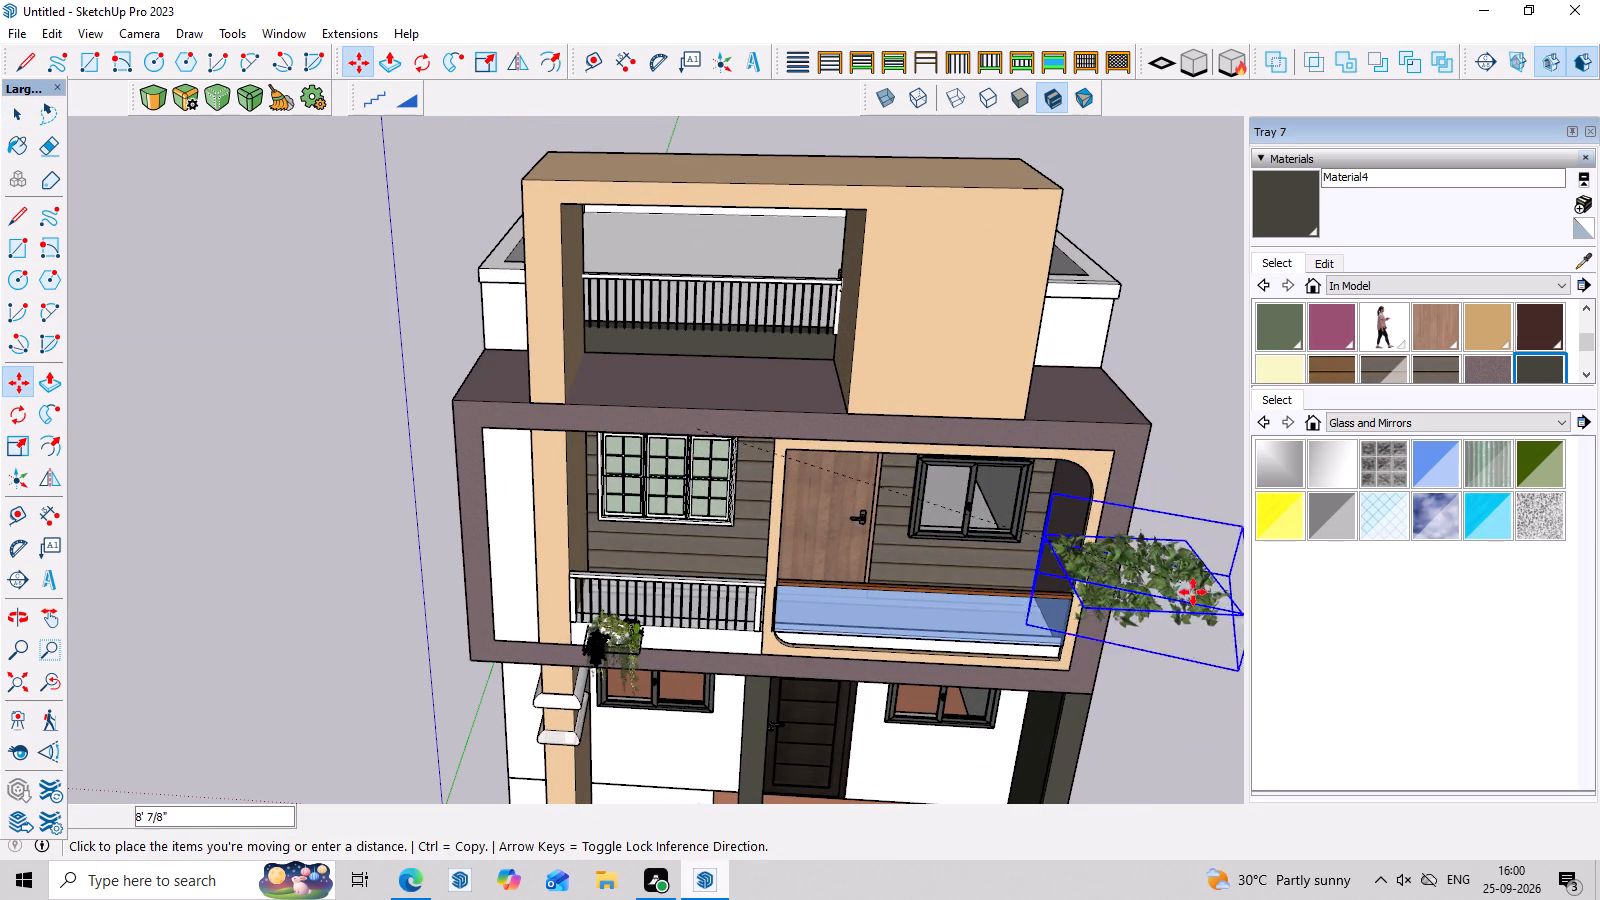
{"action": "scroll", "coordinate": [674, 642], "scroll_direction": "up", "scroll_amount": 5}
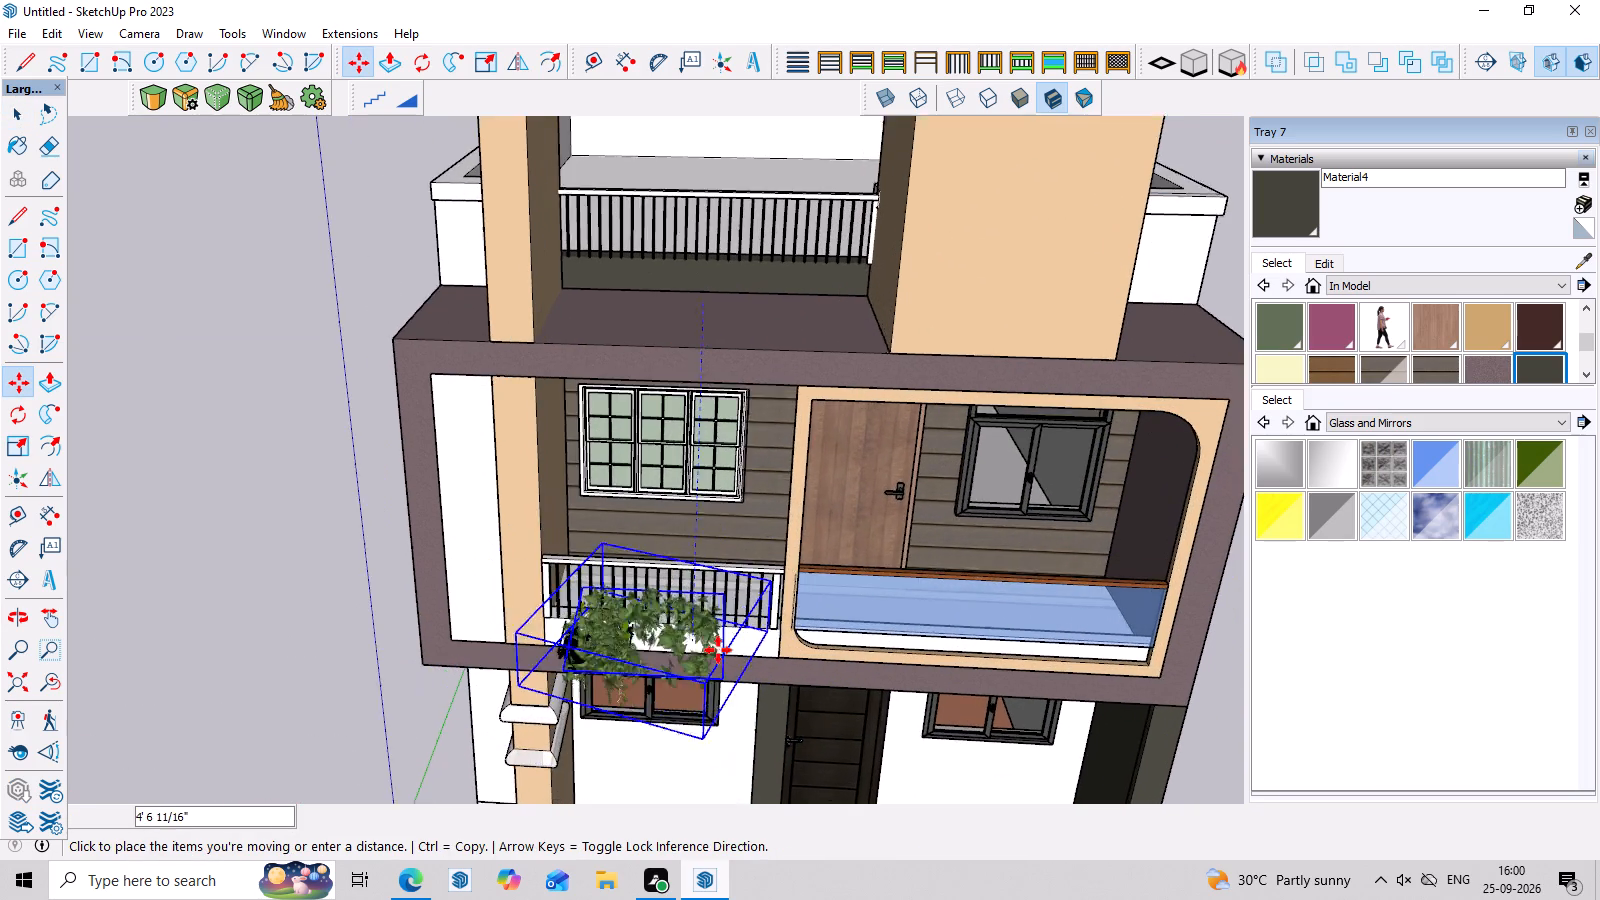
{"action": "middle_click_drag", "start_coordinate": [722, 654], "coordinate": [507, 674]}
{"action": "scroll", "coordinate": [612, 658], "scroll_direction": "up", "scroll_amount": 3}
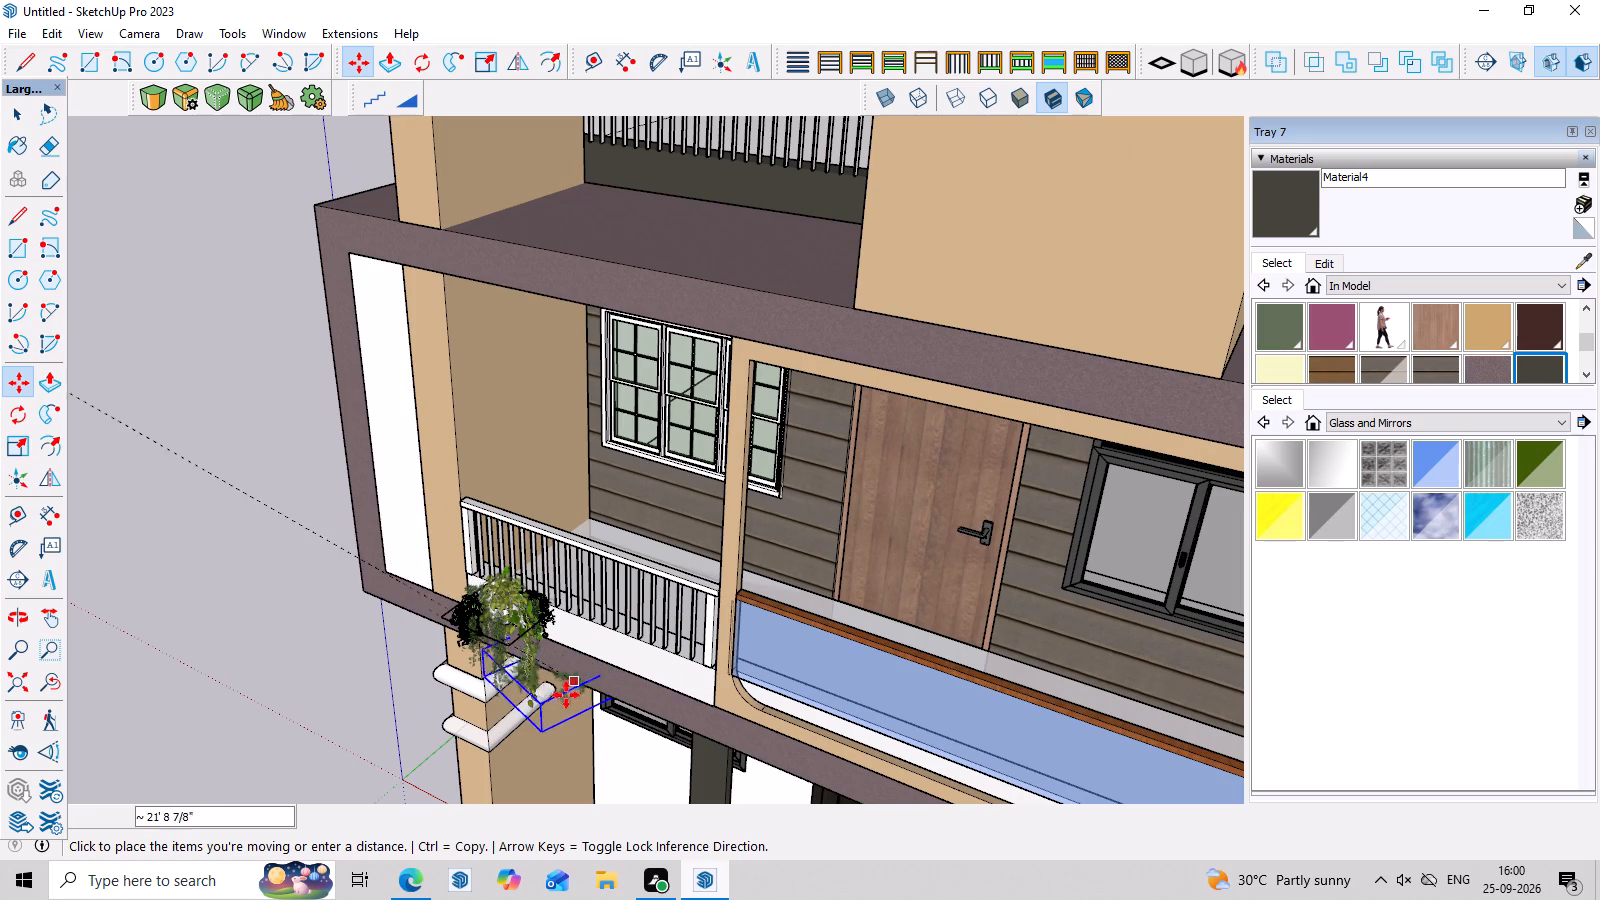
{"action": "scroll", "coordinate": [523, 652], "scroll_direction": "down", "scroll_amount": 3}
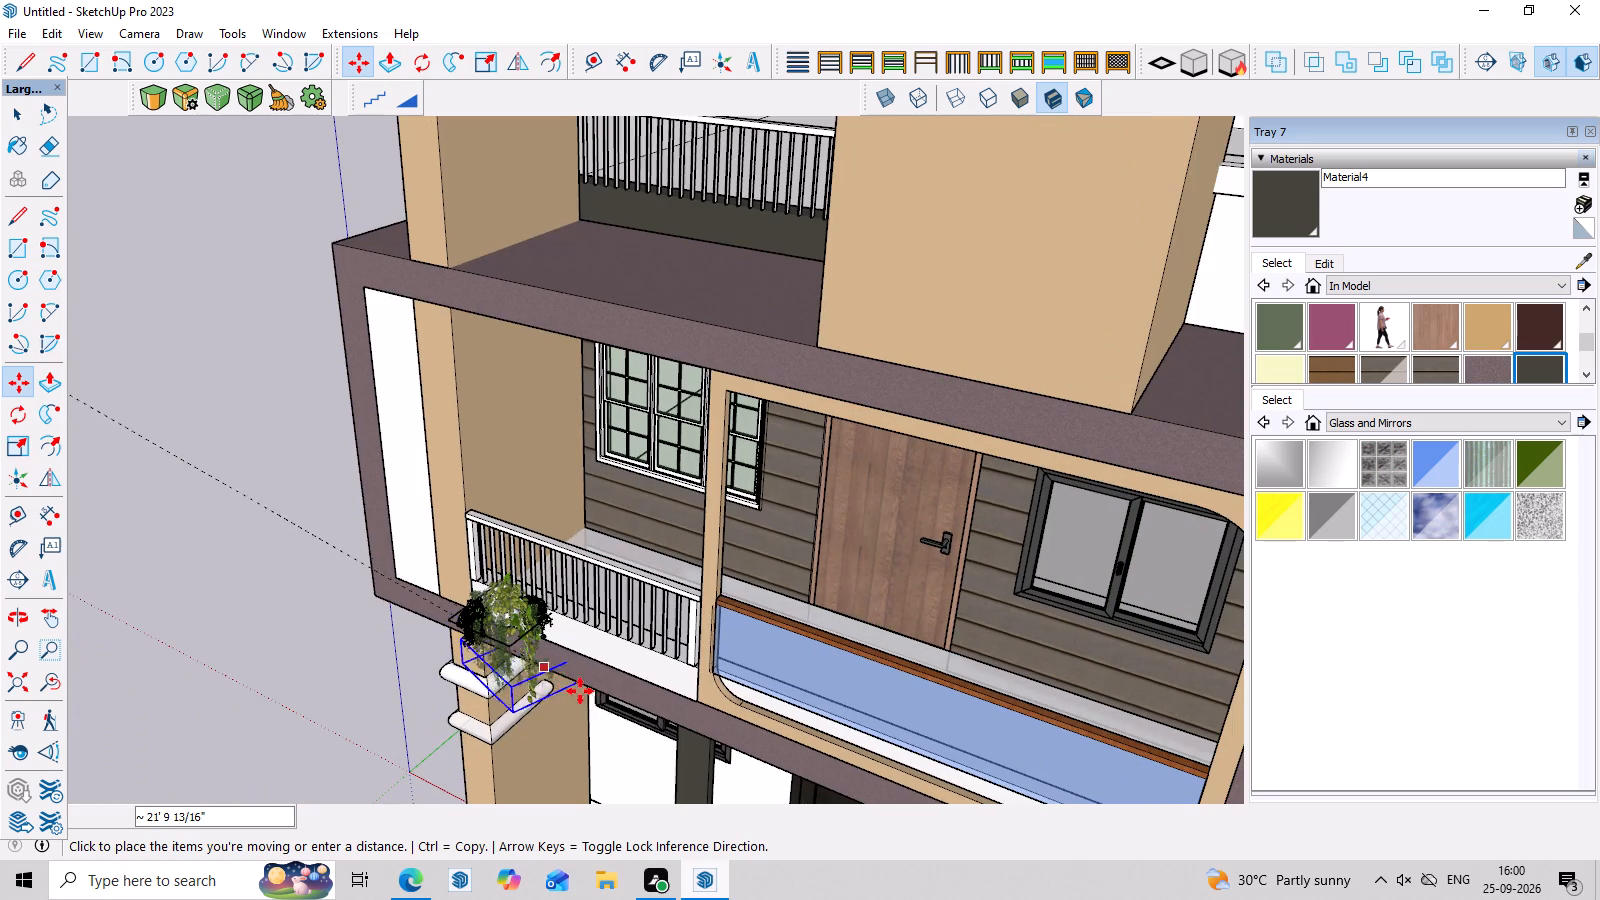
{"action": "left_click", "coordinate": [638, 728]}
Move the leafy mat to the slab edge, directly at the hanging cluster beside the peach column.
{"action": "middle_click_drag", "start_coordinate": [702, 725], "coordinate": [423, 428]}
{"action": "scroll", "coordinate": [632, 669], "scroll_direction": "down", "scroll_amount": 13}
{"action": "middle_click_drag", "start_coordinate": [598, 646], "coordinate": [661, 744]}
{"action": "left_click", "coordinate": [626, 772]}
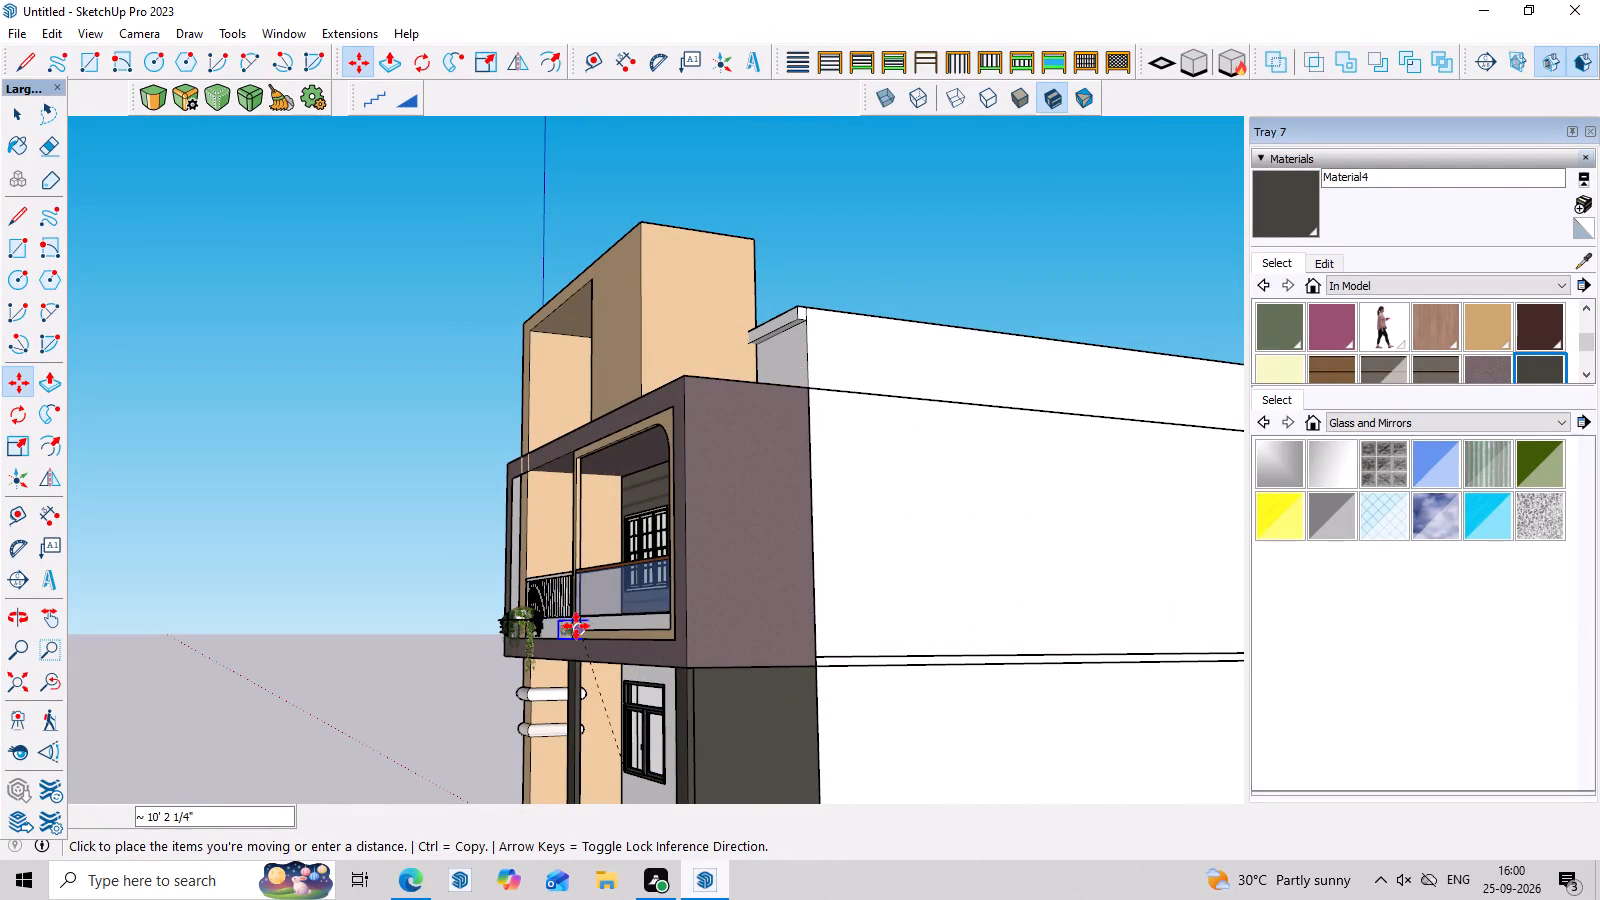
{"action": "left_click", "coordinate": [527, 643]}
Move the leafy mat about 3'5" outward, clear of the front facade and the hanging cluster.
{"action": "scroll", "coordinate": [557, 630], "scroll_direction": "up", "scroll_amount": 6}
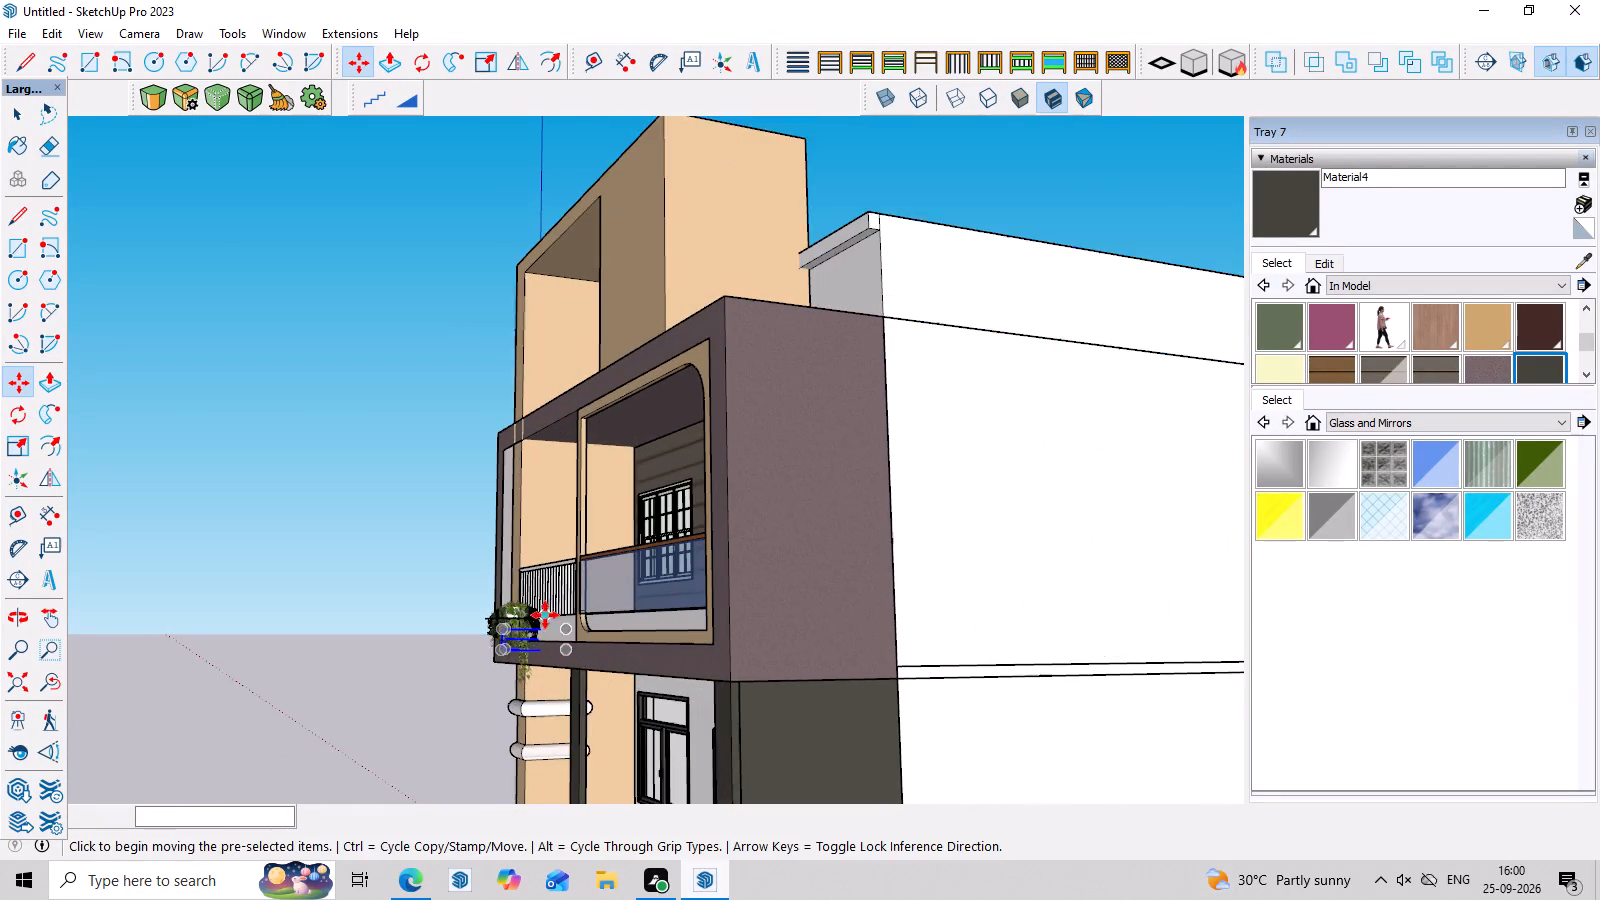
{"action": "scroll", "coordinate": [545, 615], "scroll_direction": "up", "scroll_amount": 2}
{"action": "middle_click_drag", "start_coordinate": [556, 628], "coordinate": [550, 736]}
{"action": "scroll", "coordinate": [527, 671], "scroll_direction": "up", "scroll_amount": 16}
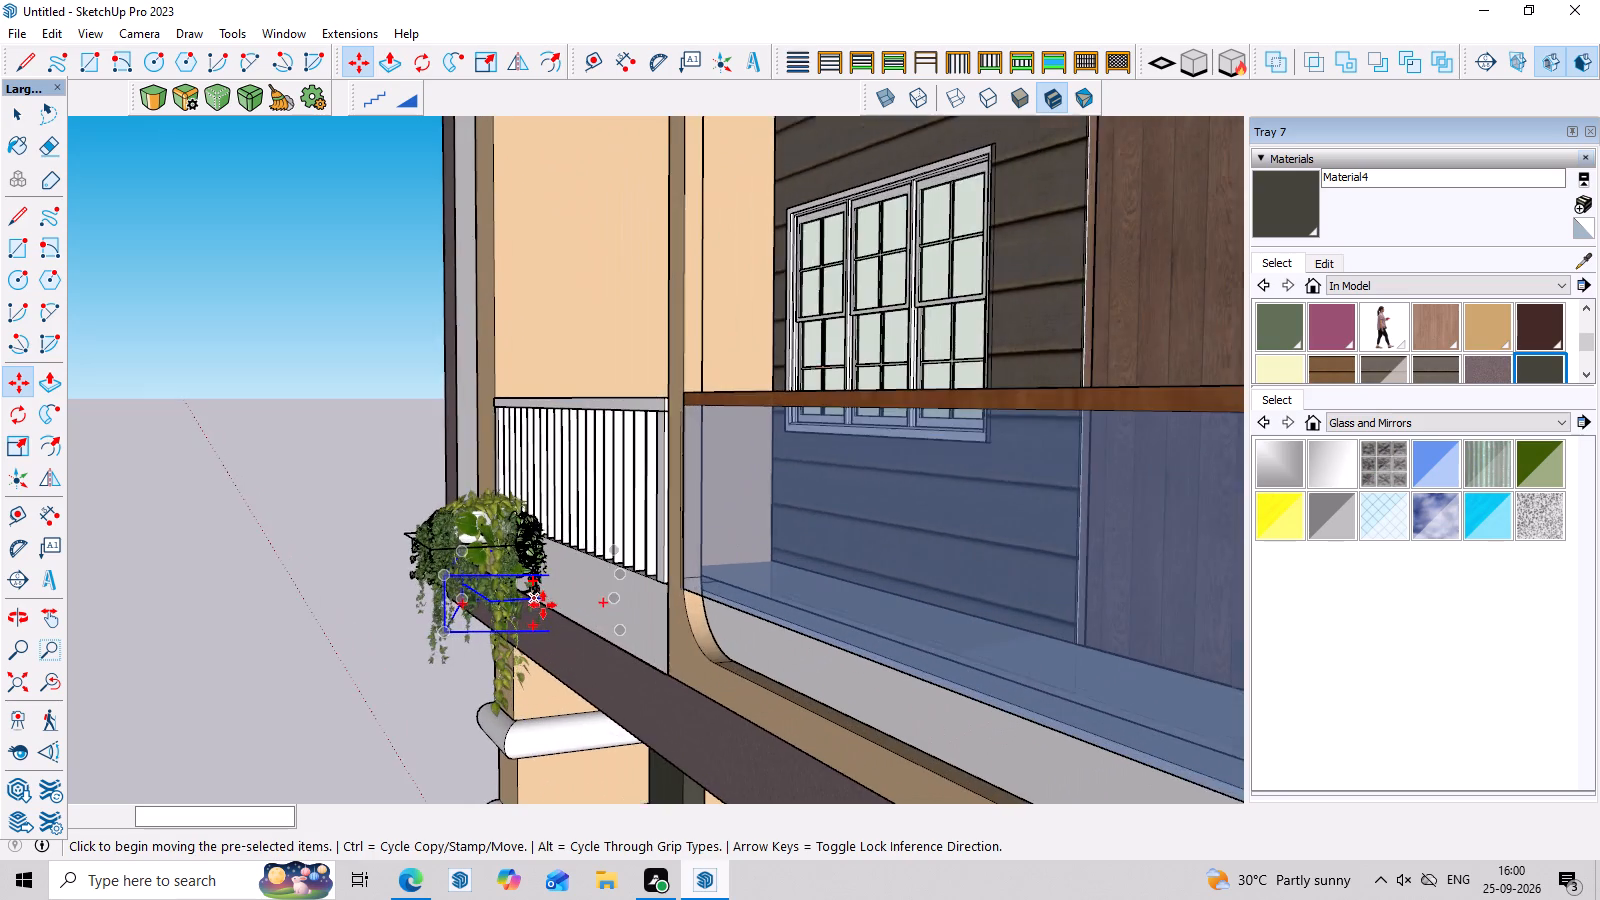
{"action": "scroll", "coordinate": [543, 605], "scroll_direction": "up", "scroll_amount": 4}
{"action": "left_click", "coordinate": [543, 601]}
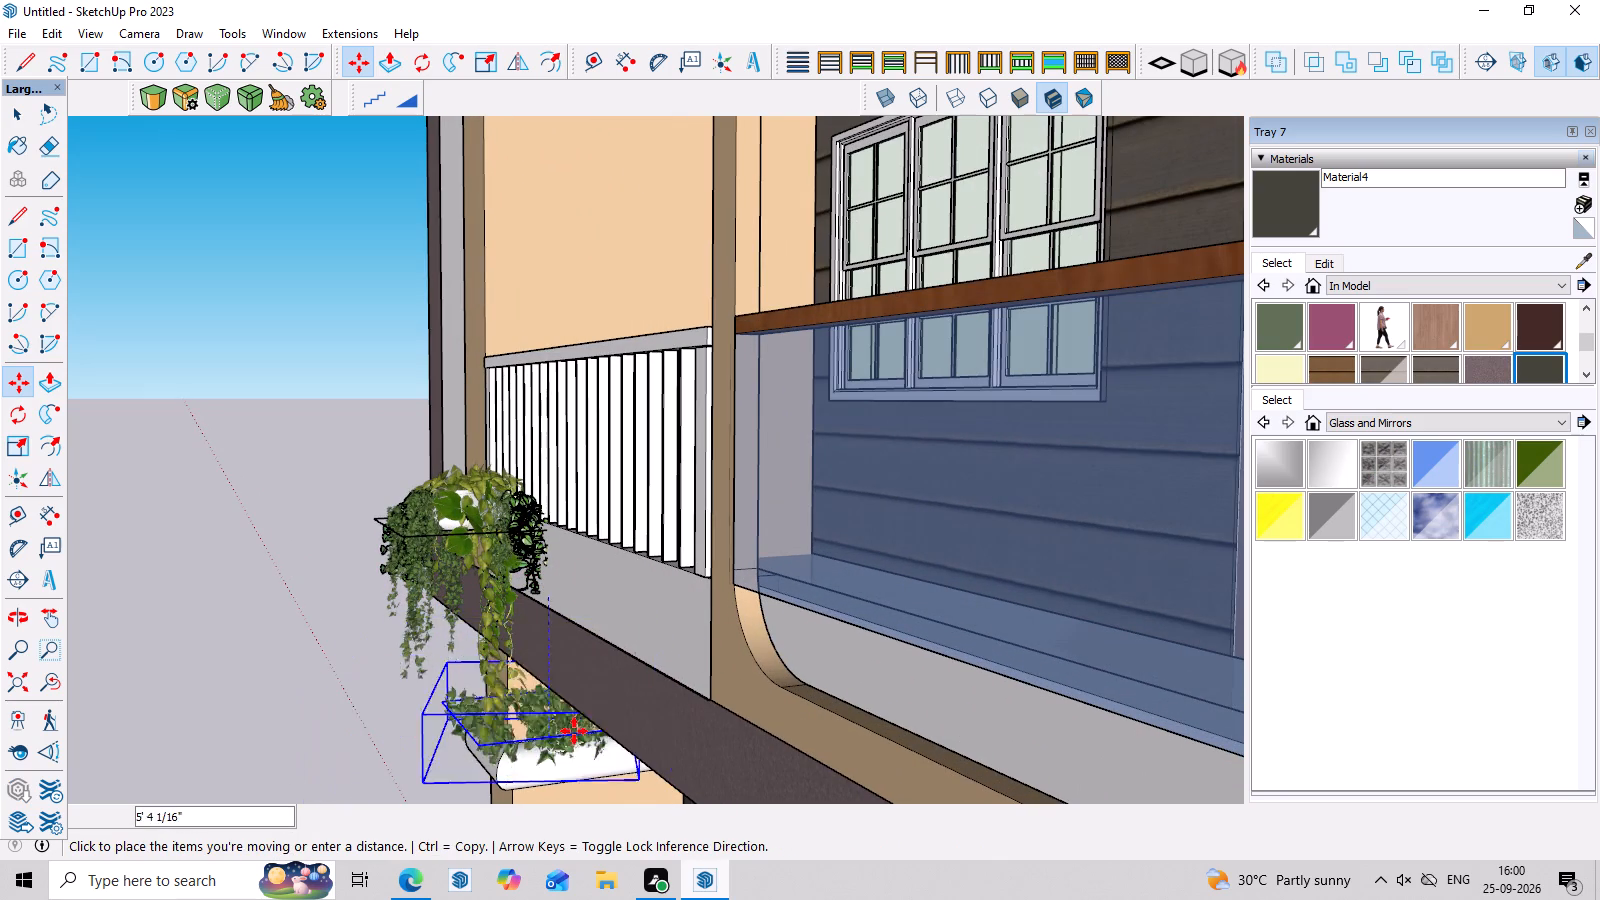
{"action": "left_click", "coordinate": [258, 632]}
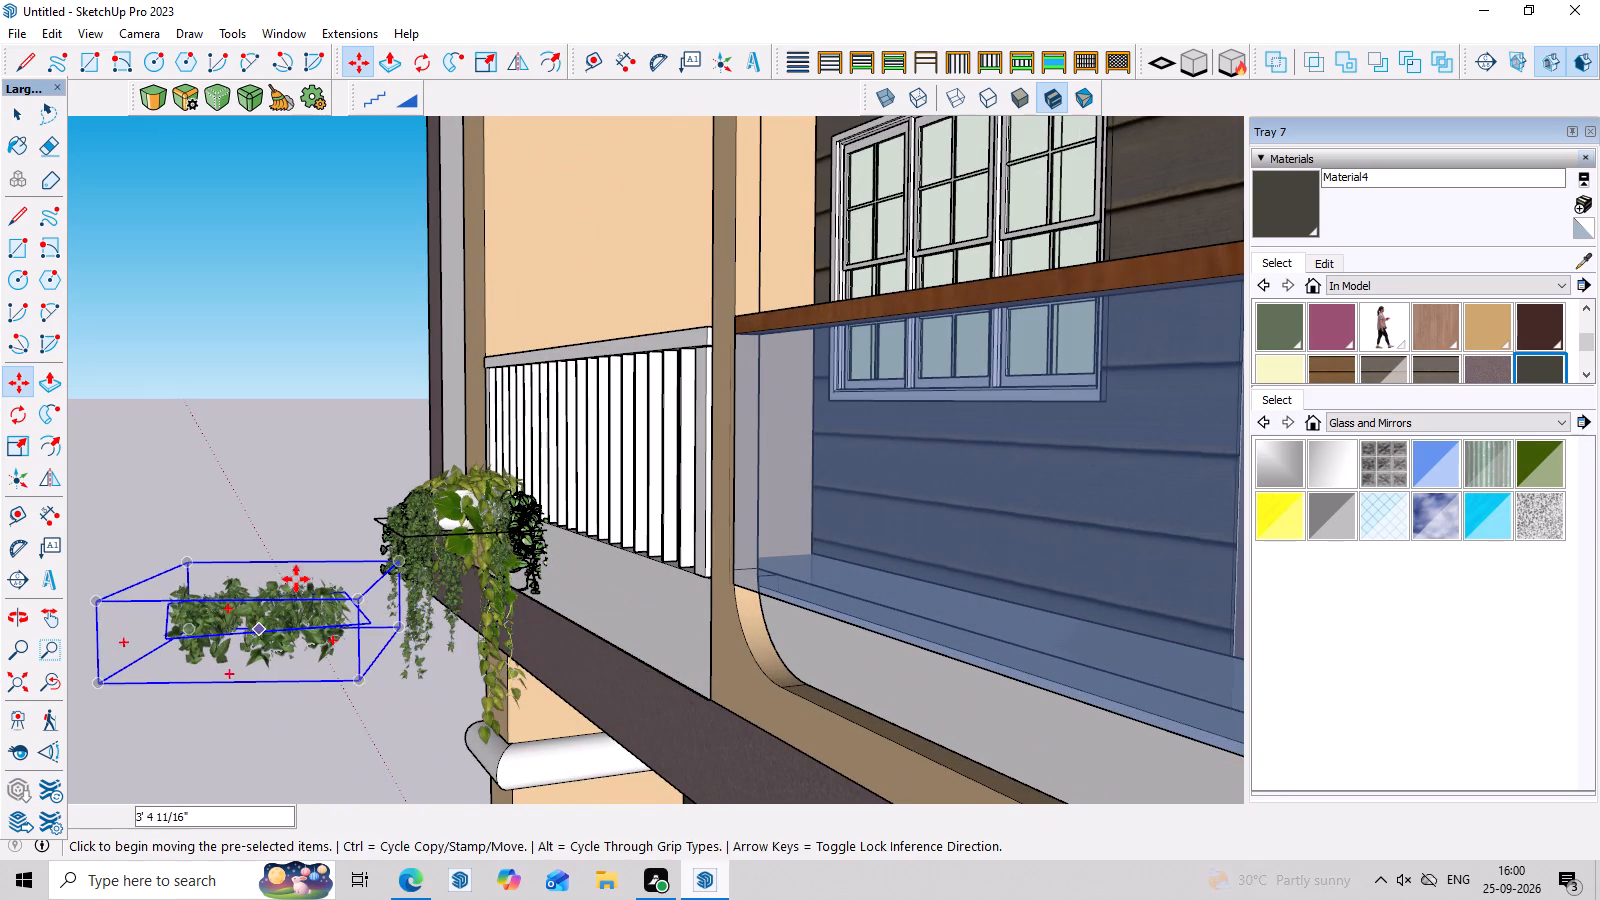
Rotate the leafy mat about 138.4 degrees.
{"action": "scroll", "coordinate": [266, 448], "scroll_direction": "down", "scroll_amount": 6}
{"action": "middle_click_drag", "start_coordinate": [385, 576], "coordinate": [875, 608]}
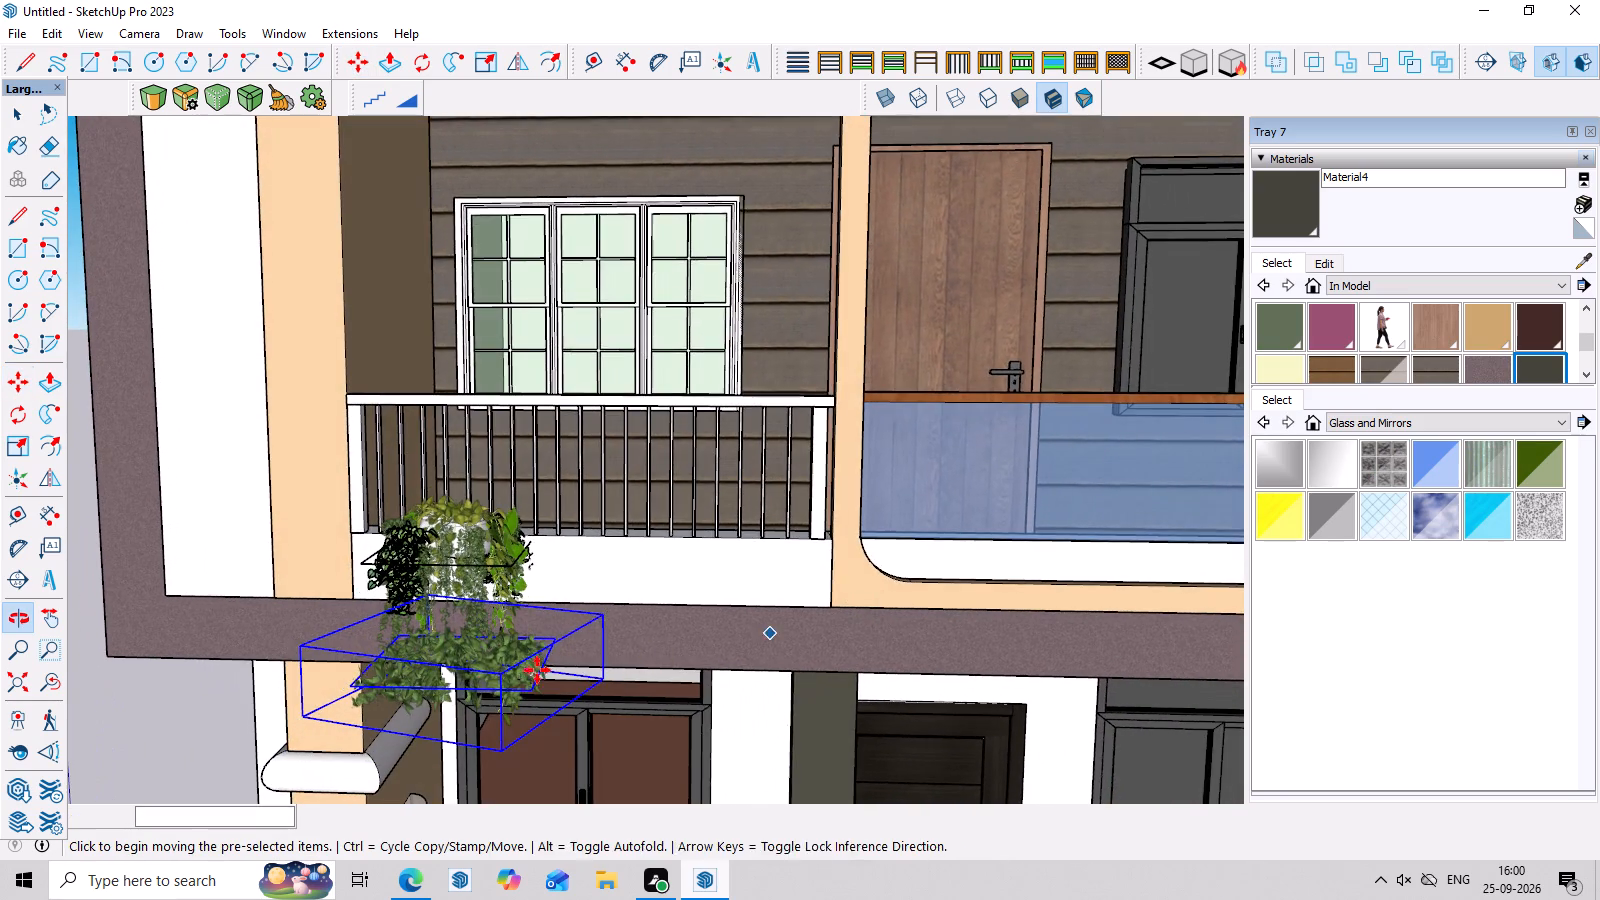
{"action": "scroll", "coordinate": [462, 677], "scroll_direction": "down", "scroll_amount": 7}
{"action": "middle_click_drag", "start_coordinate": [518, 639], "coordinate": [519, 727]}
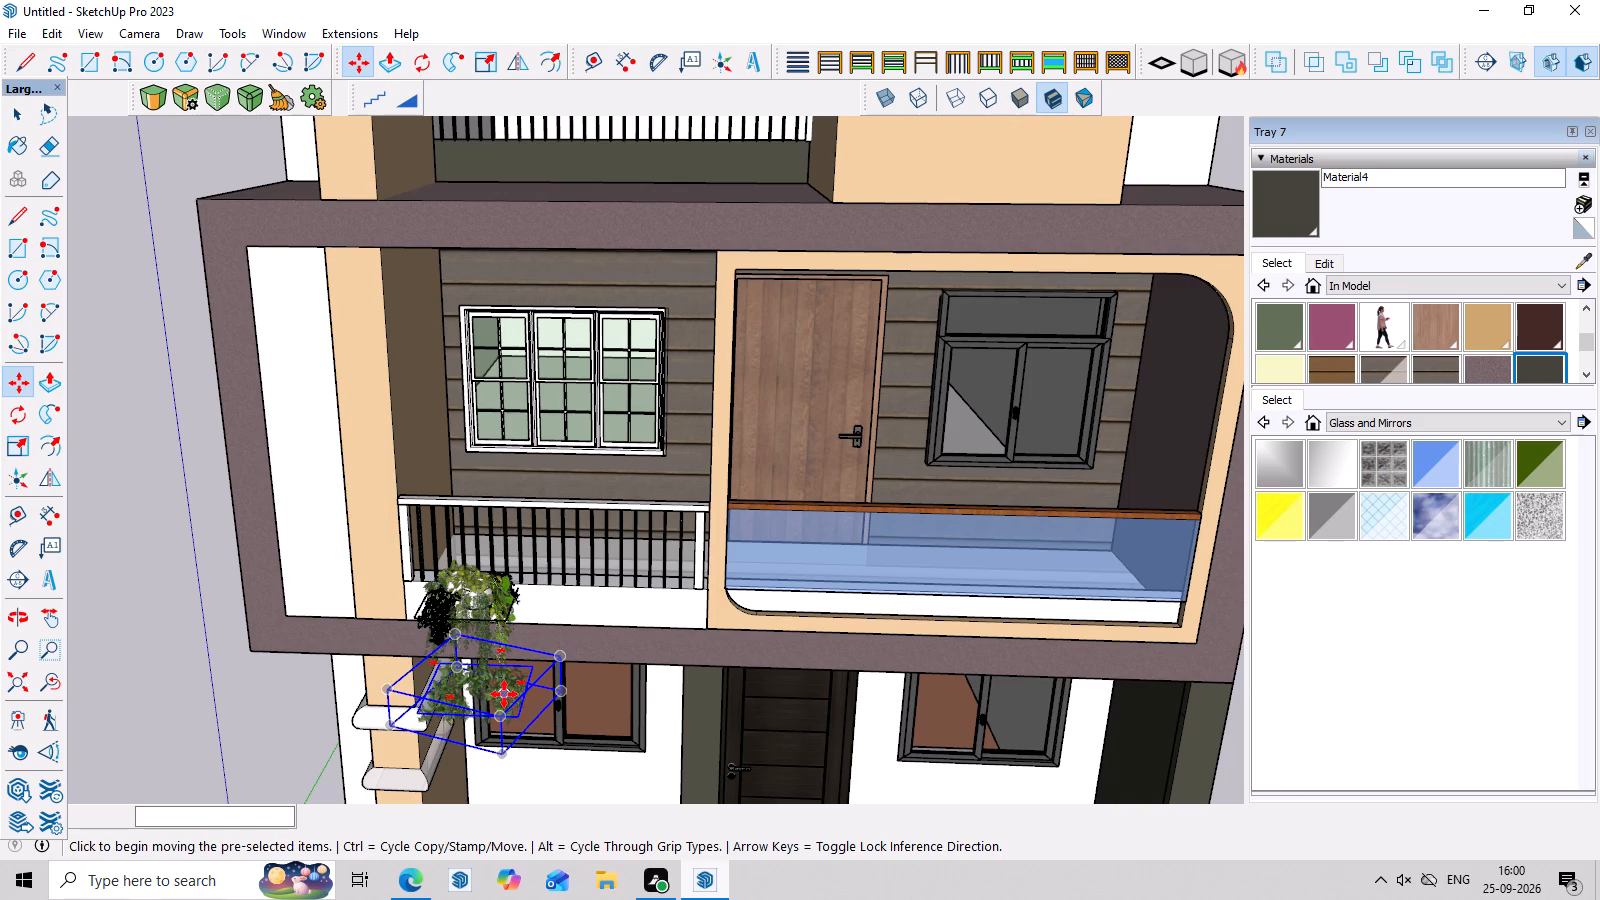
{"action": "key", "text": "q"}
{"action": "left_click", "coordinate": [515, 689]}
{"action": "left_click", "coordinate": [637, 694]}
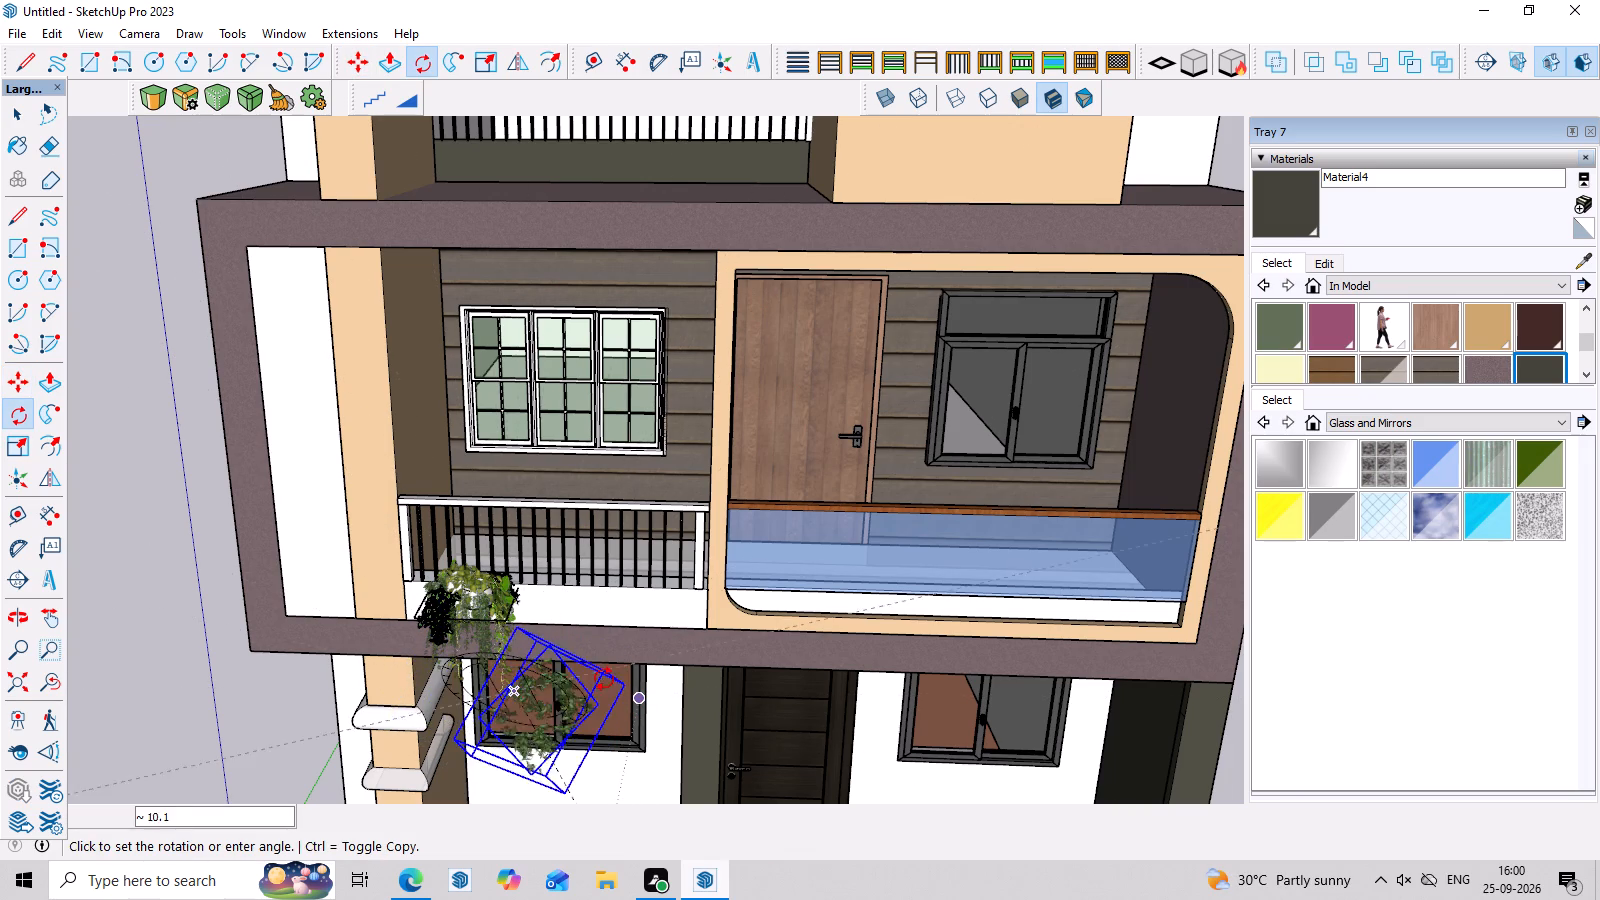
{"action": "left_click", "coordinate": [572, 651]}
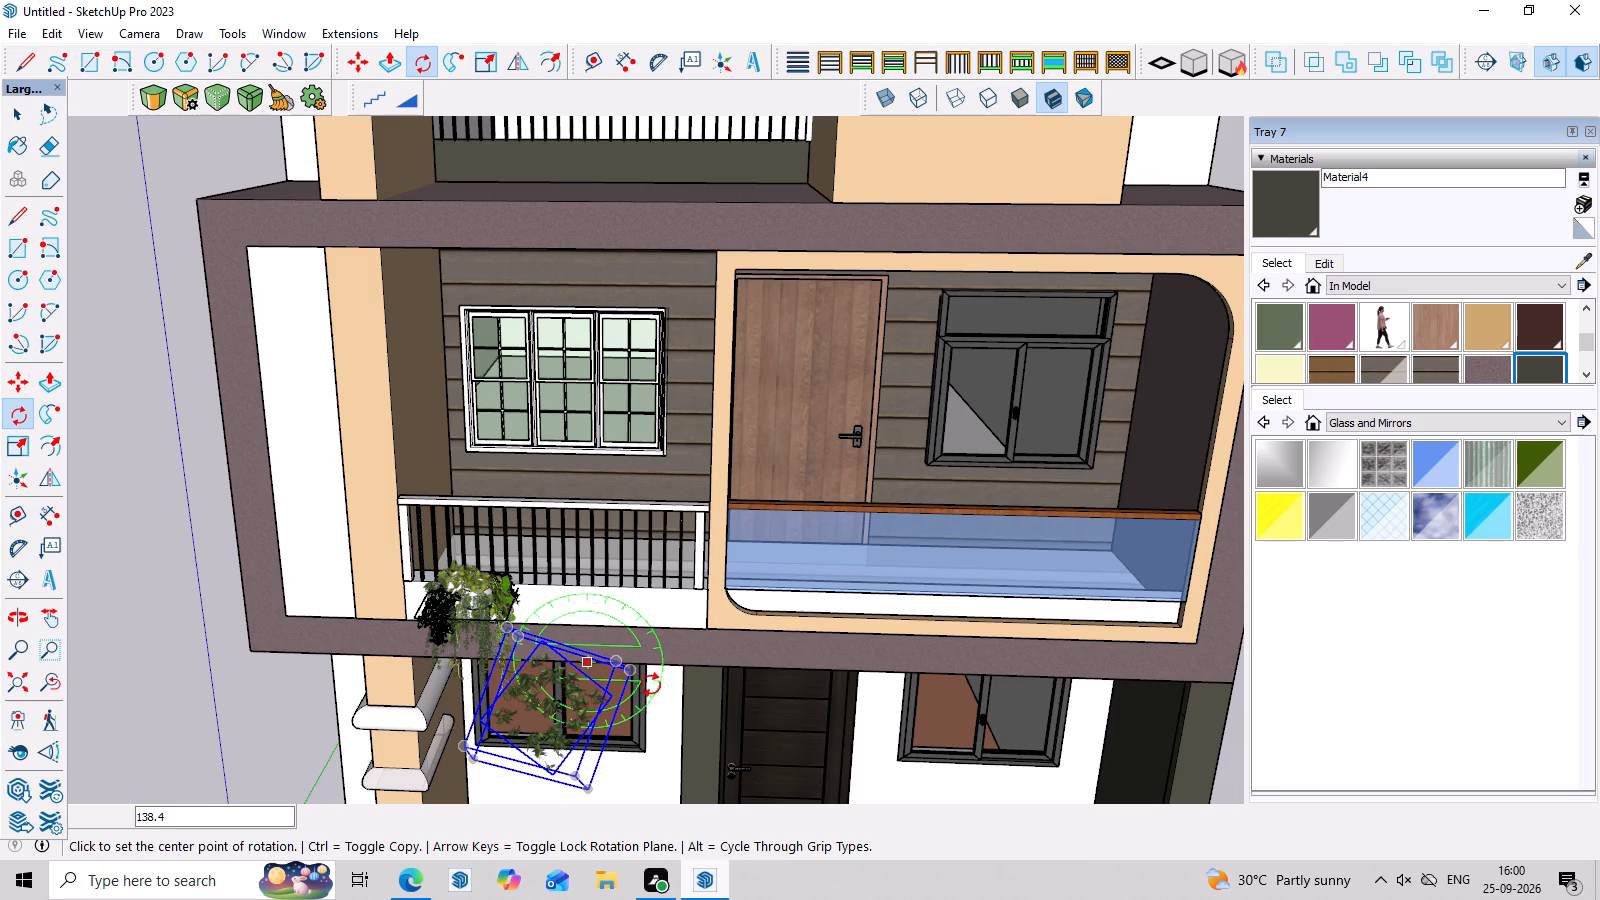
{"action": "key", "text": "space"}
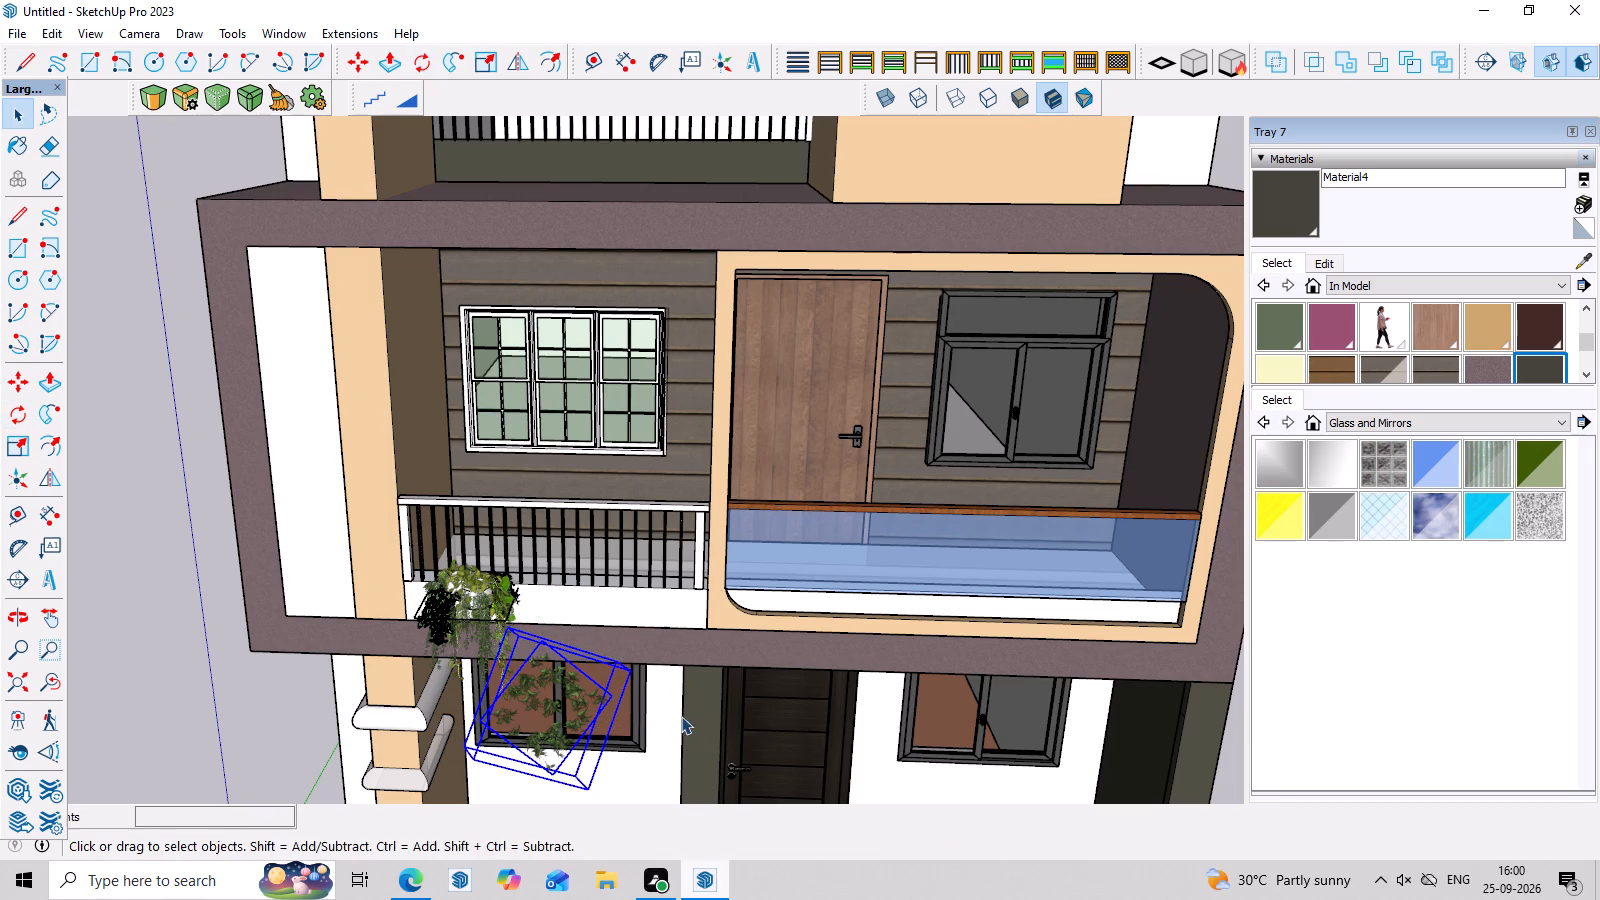
Move the leafy mat clear of the house, beyond the peach column side, and delete it.
{"action": "key", "text": "m"}
{"action": "left_click", "coordinate": [606, 727]}
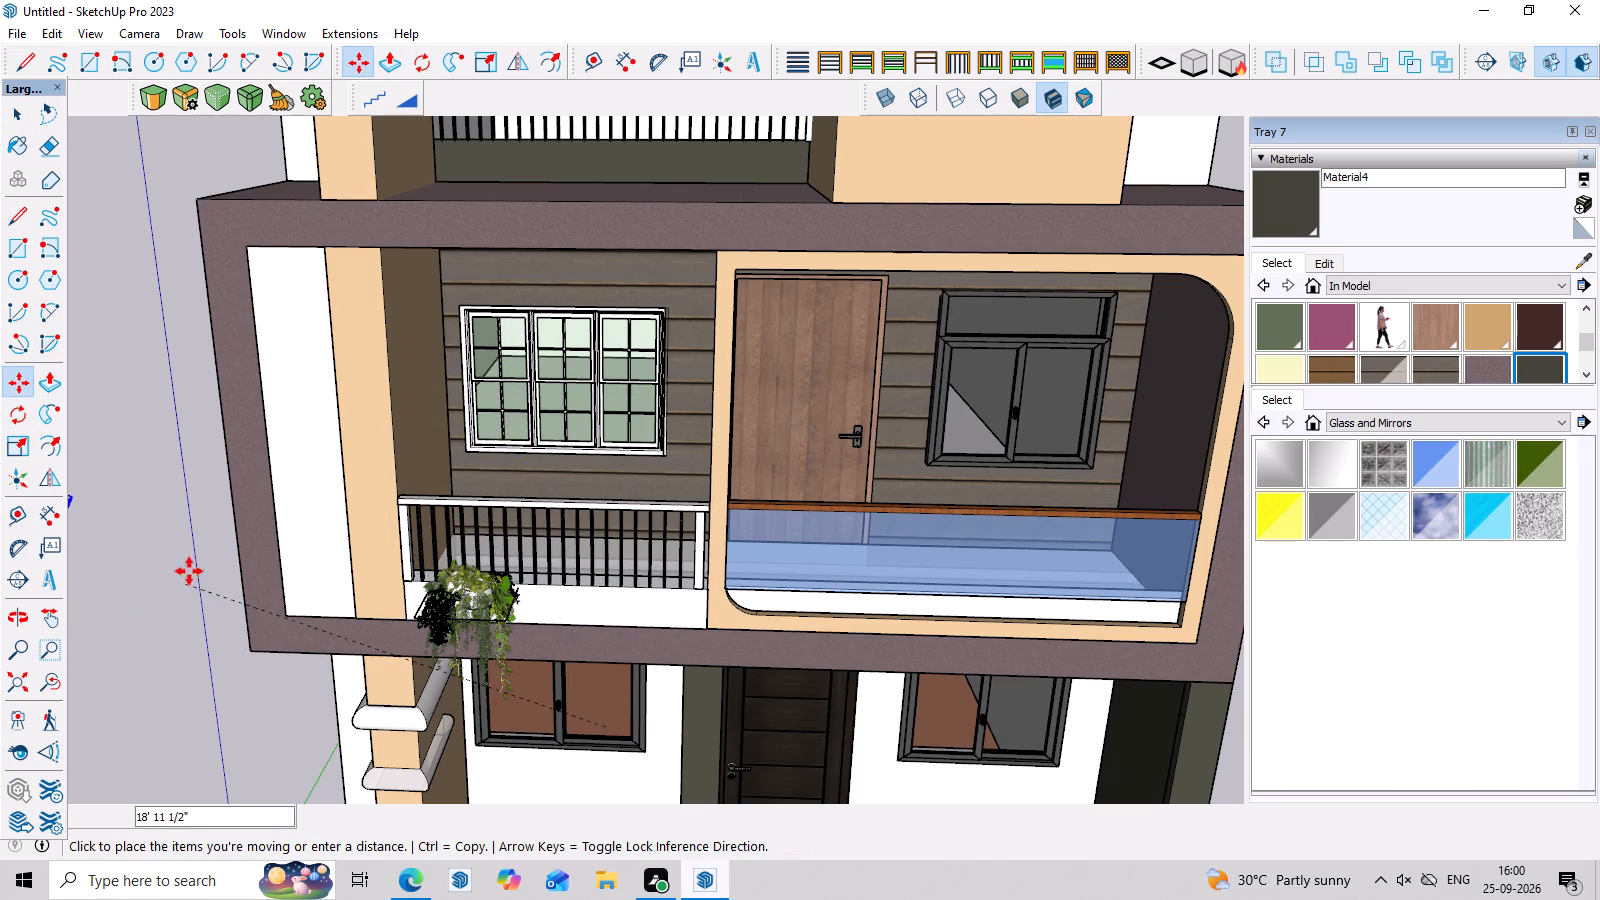
{"action": "left_click", "coordinate": [242, 558]}
{"action": "scroll", "coordinate": [211, 553], "scroll_direction": "down", "scroll_amount": 12}
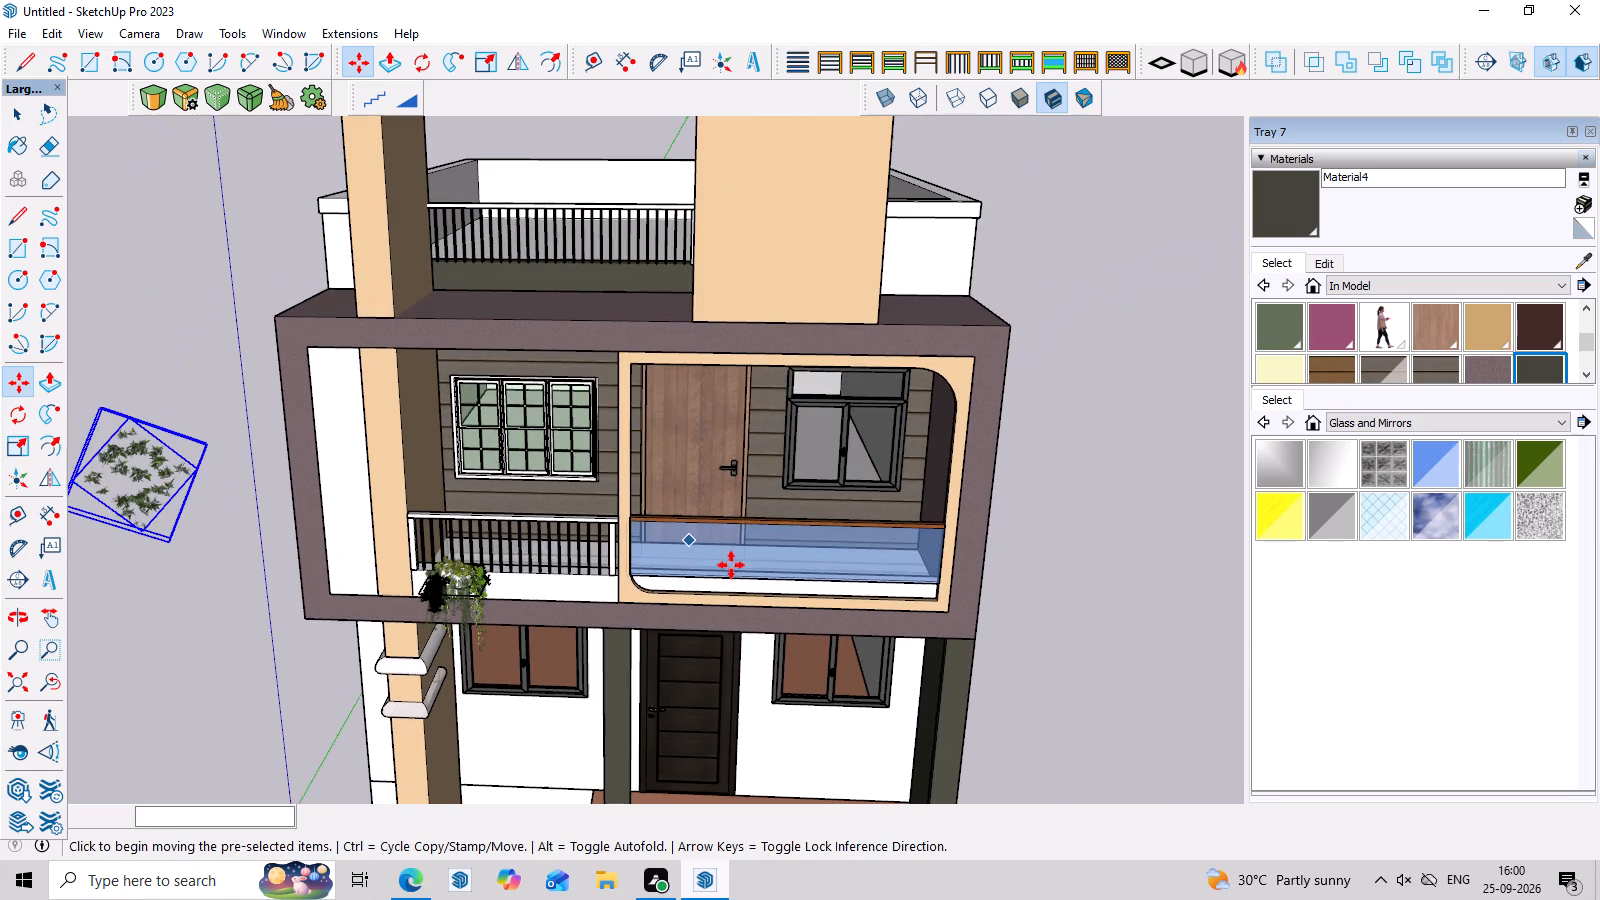
{"action": "key", "text": "Delete"}
{"action": "scroll", "coordinate": [282, 441], "scroll_direction": "down", "scroll_amount": 3}
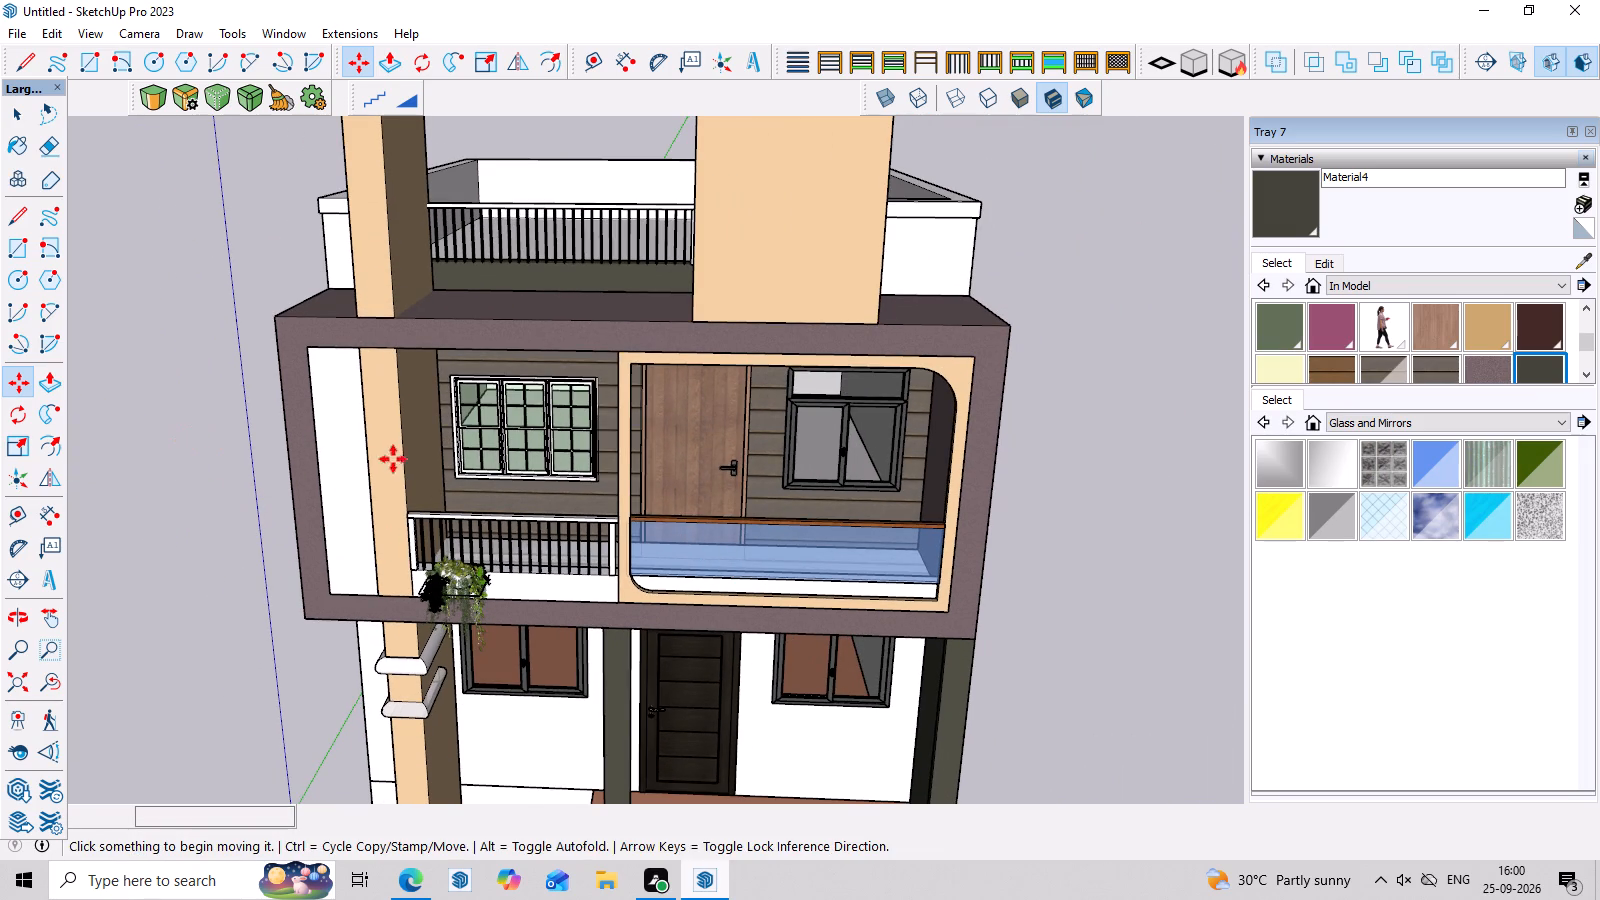
Examine the front facade and the hanging plant cluster's placement at the middle-floor balcony.
{"action": "scroll", "coordinate": [393, 459], "scroll_direction": "down", "scroll_amount": 1}
{"action": "middle_click_drag", "start_coordinate": [741, 512], "coordinate": [786, 316]}
{"action": "key", "text": "space"}
{"action": "left_click", "coordinate": [948, 370]}
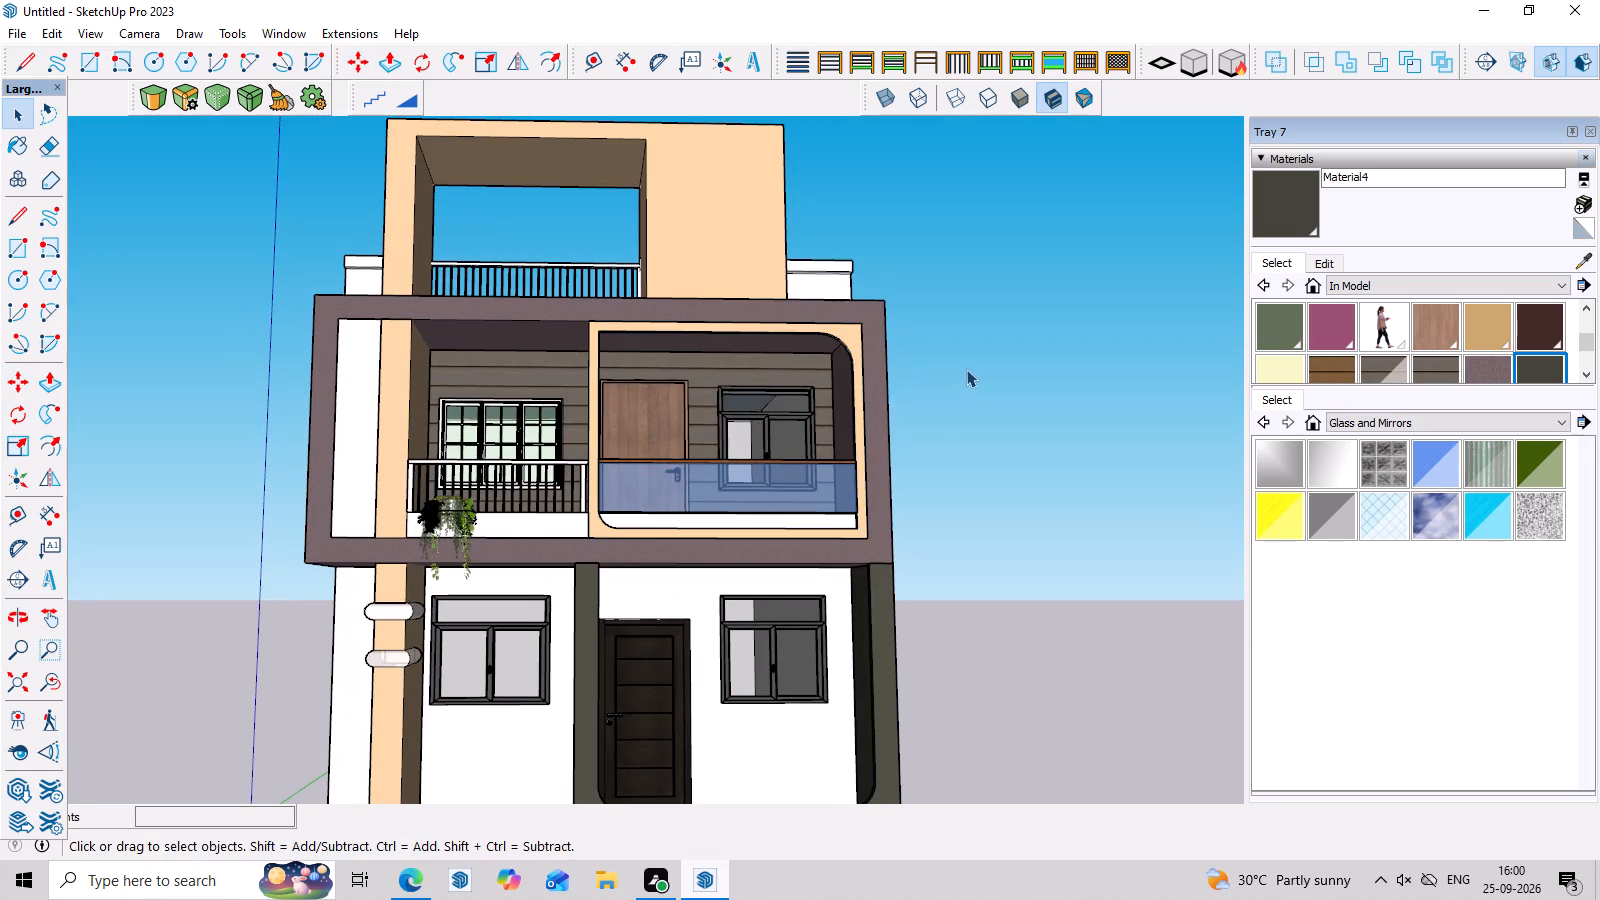
{"action": "scroll", "coordinate": [966, 369], "scroll_direction": "down", "scroll_amount": 3}
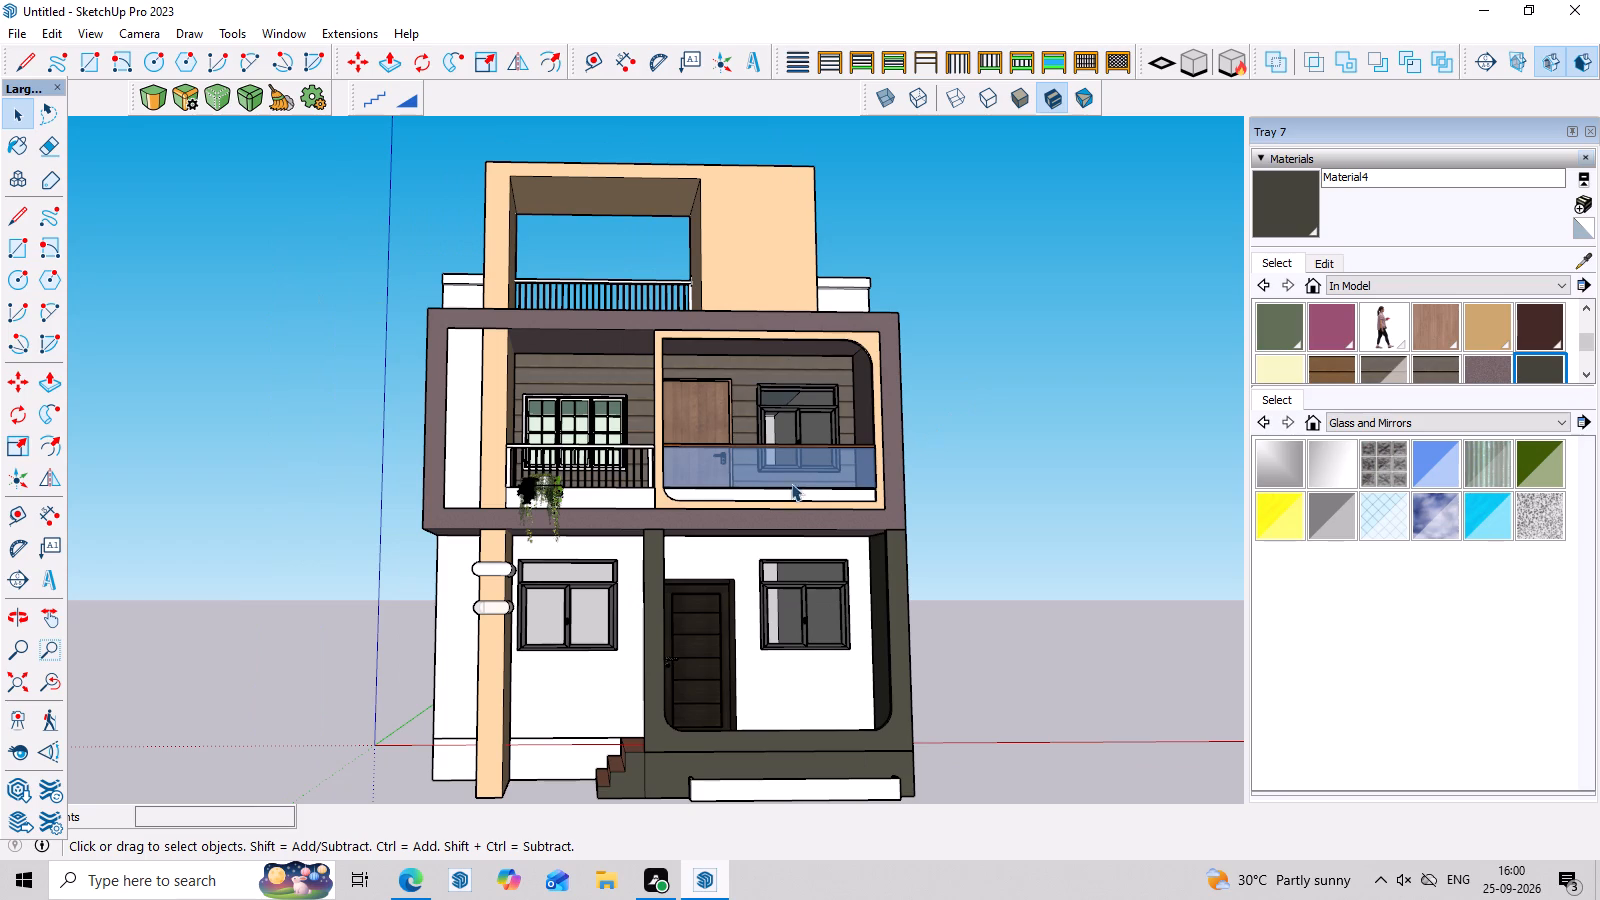
{"action": "scroll", "coordinate": [693, 453], "scroll_direction": "down", "scroll_amount": 2}
{"action": "scroll", "coordinate": [597, 477], "scroll_direction": "up", "scroll_amount": 10}
{"action": "middle_click_drag", "start_coordinate": [670, 505], "coordinate": [671, 561]}
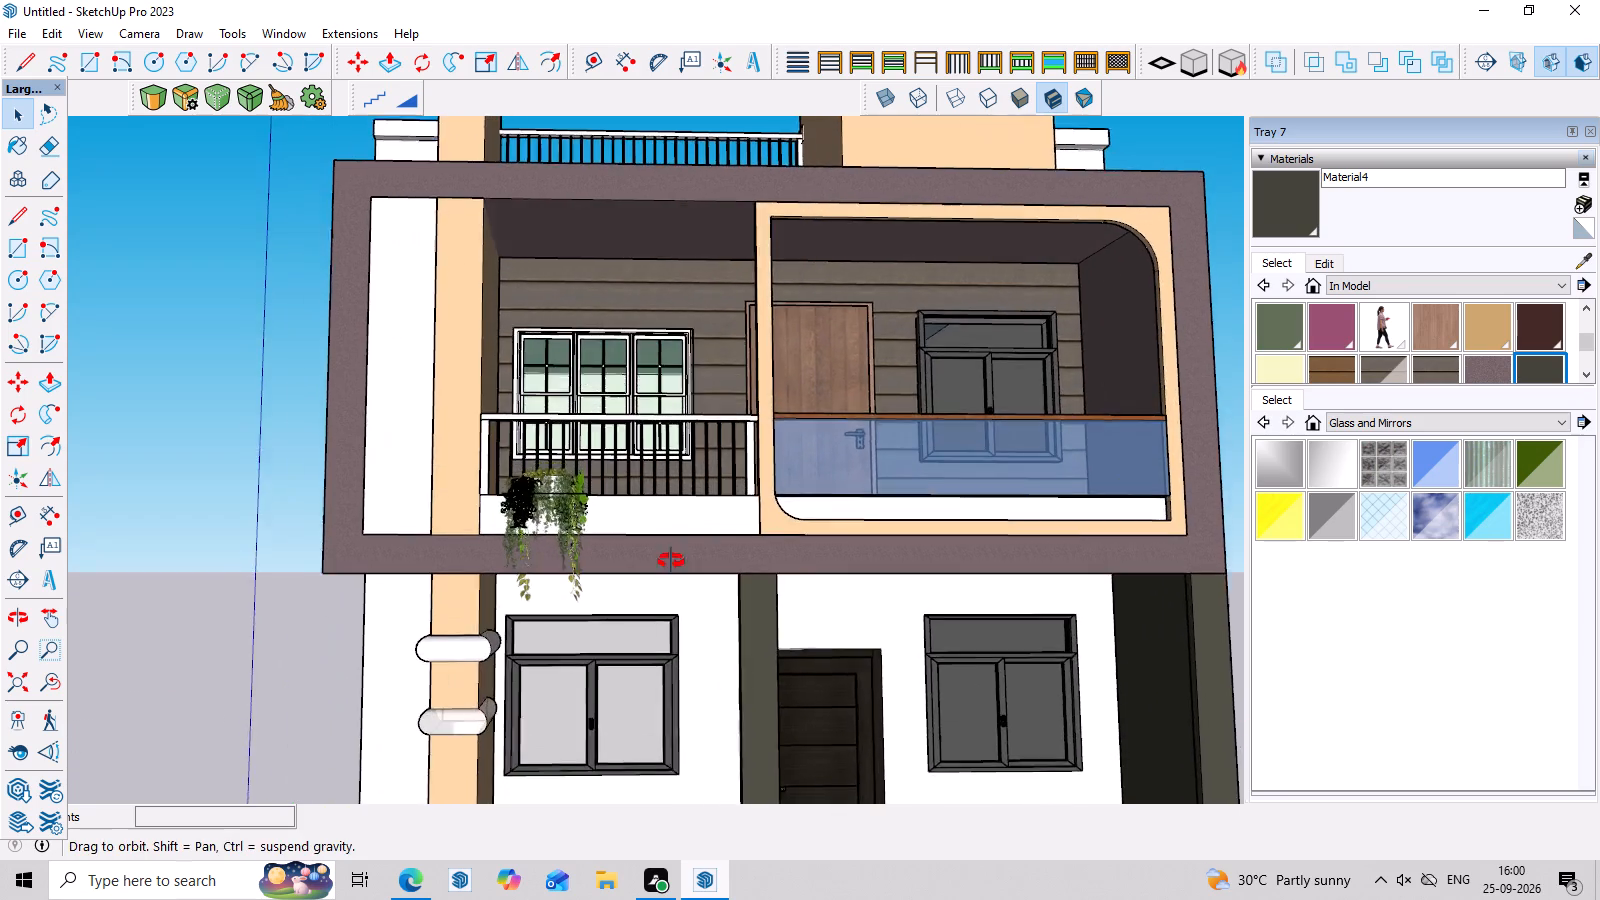
{"action": "middle_click_drag", "start_coordinate": [671, 561], "coordinate": [675, 598]}
Open the hanging plant cluster for editing and delete its stray front edge line and the short edge line on the door side.
{"action": "scroll", "coordinate": [572, 553], "scroll_direction": "up", "scroll_amount": 14}
{"action": "scroll", "coordinate": [554, 449], "scroll_direction": "down", "scroll_amount": 4}
{"action": "middle_click_drag", "start_coordinate": [648, 528], "coordinate": [645, 612]}
{"action": "scroll", "coordinate": [582, 578], "scroll_direction": "up", "scroll_amount": 7}
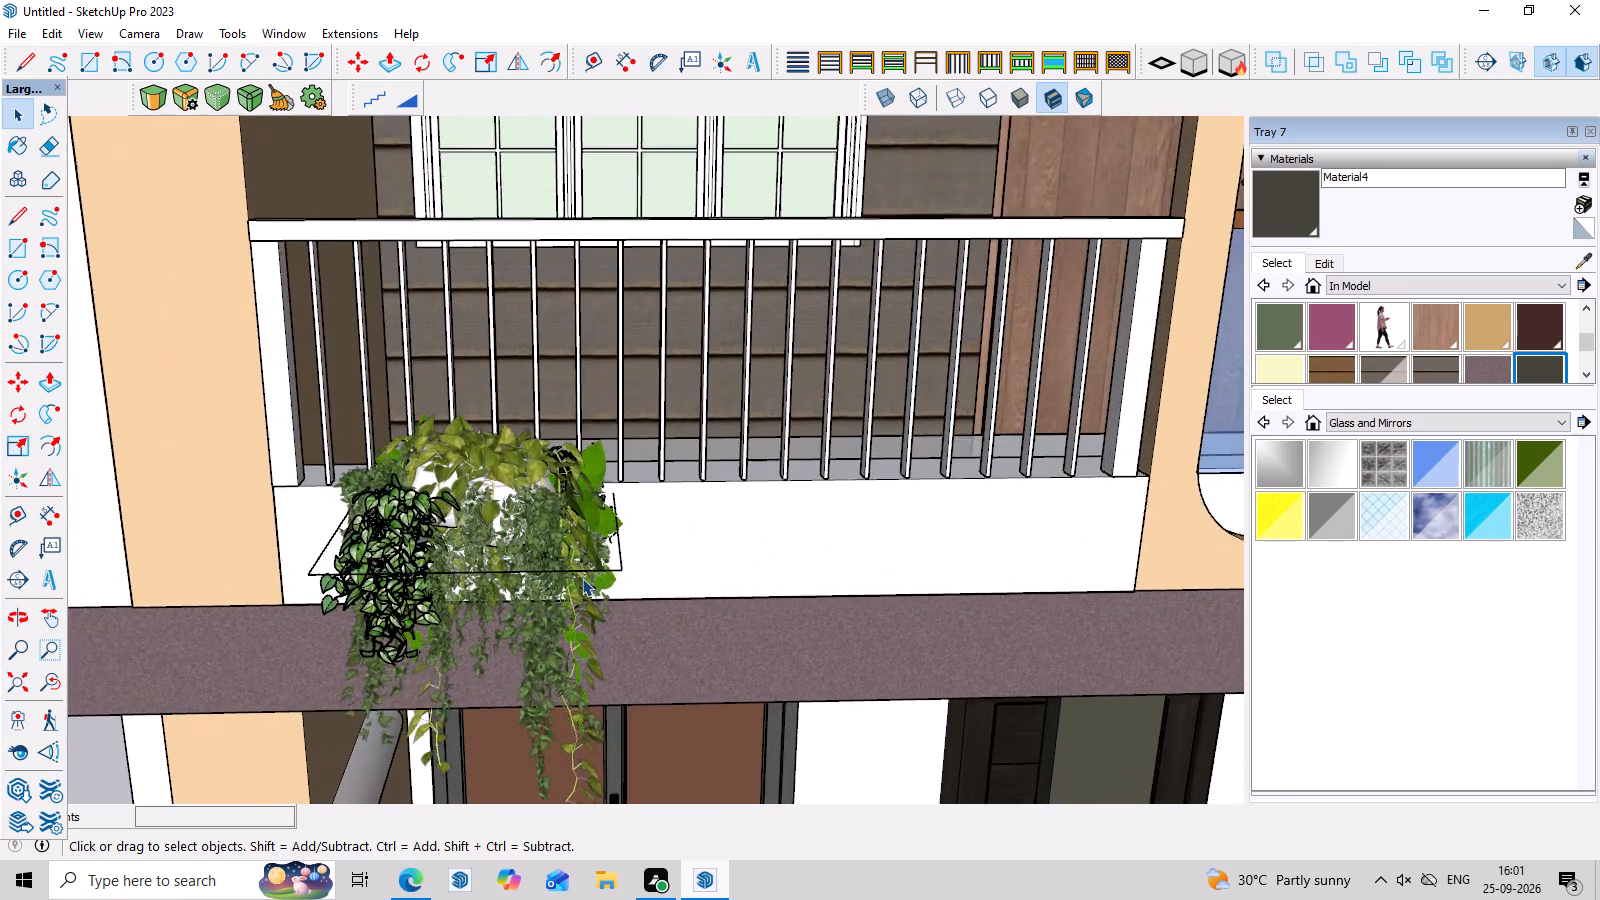
{"action": "scroll", "coordinate": [582, 559], "scroll_direction": "up", "scroll_amount": 4}
{"action": "left_click", "coordinate": [626, 578]}
{"action": "double_click", "coordinate": [628, 574]}
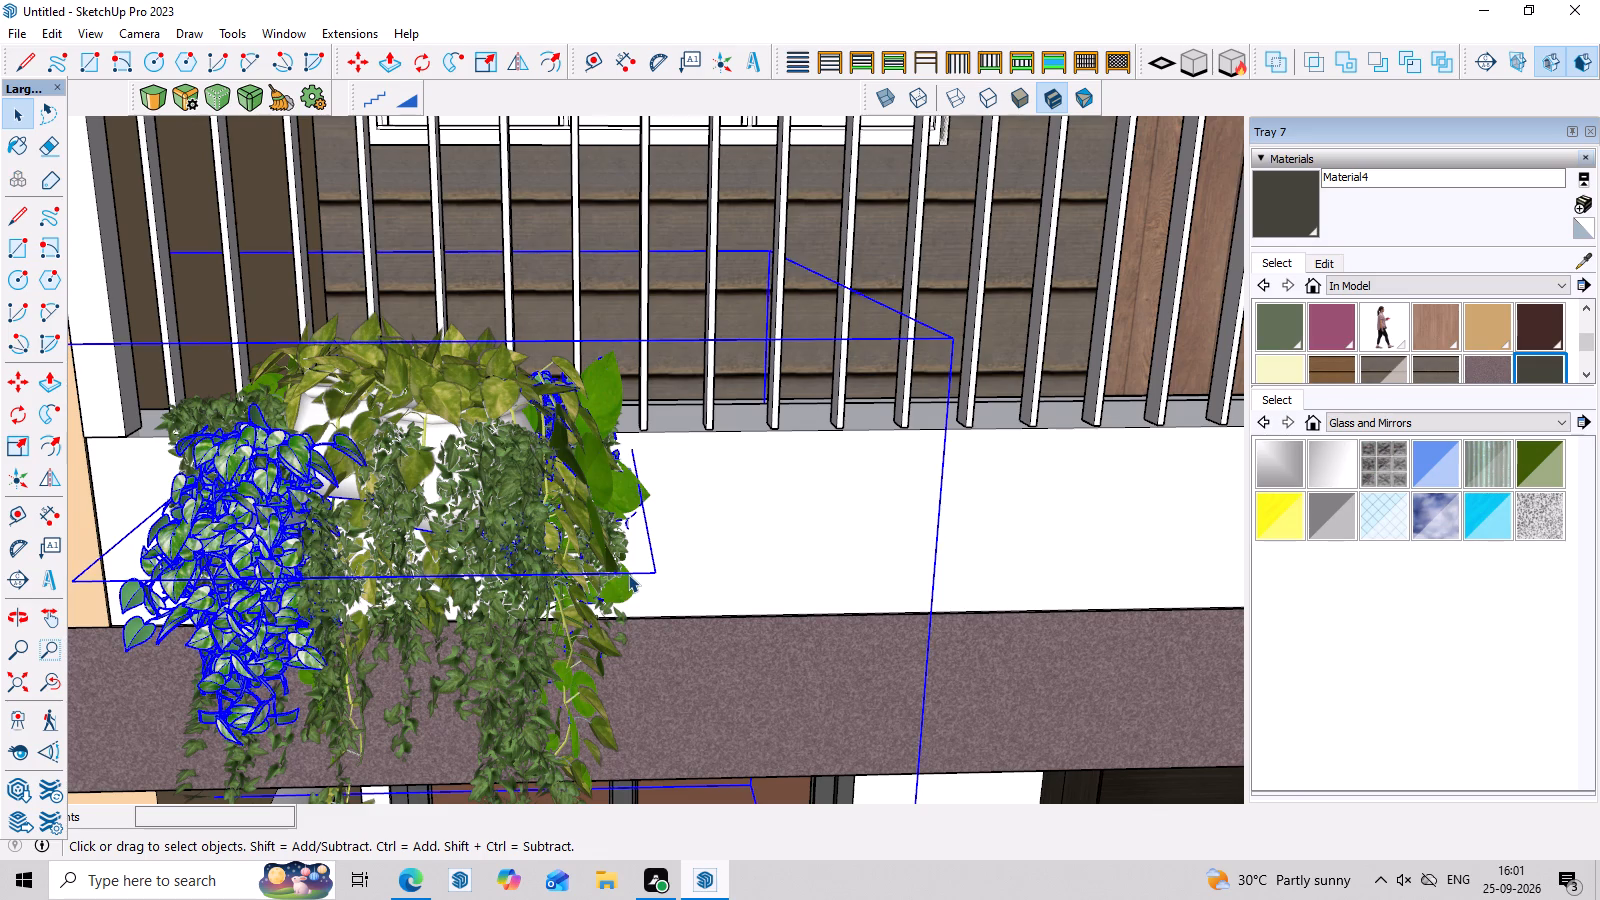
{"action": "scroll", "coordinate": [628, 574], "scroll_direction": "up", "scroll_amount": 3}
{"action": "left_click", "coordinate": [628, 574]}
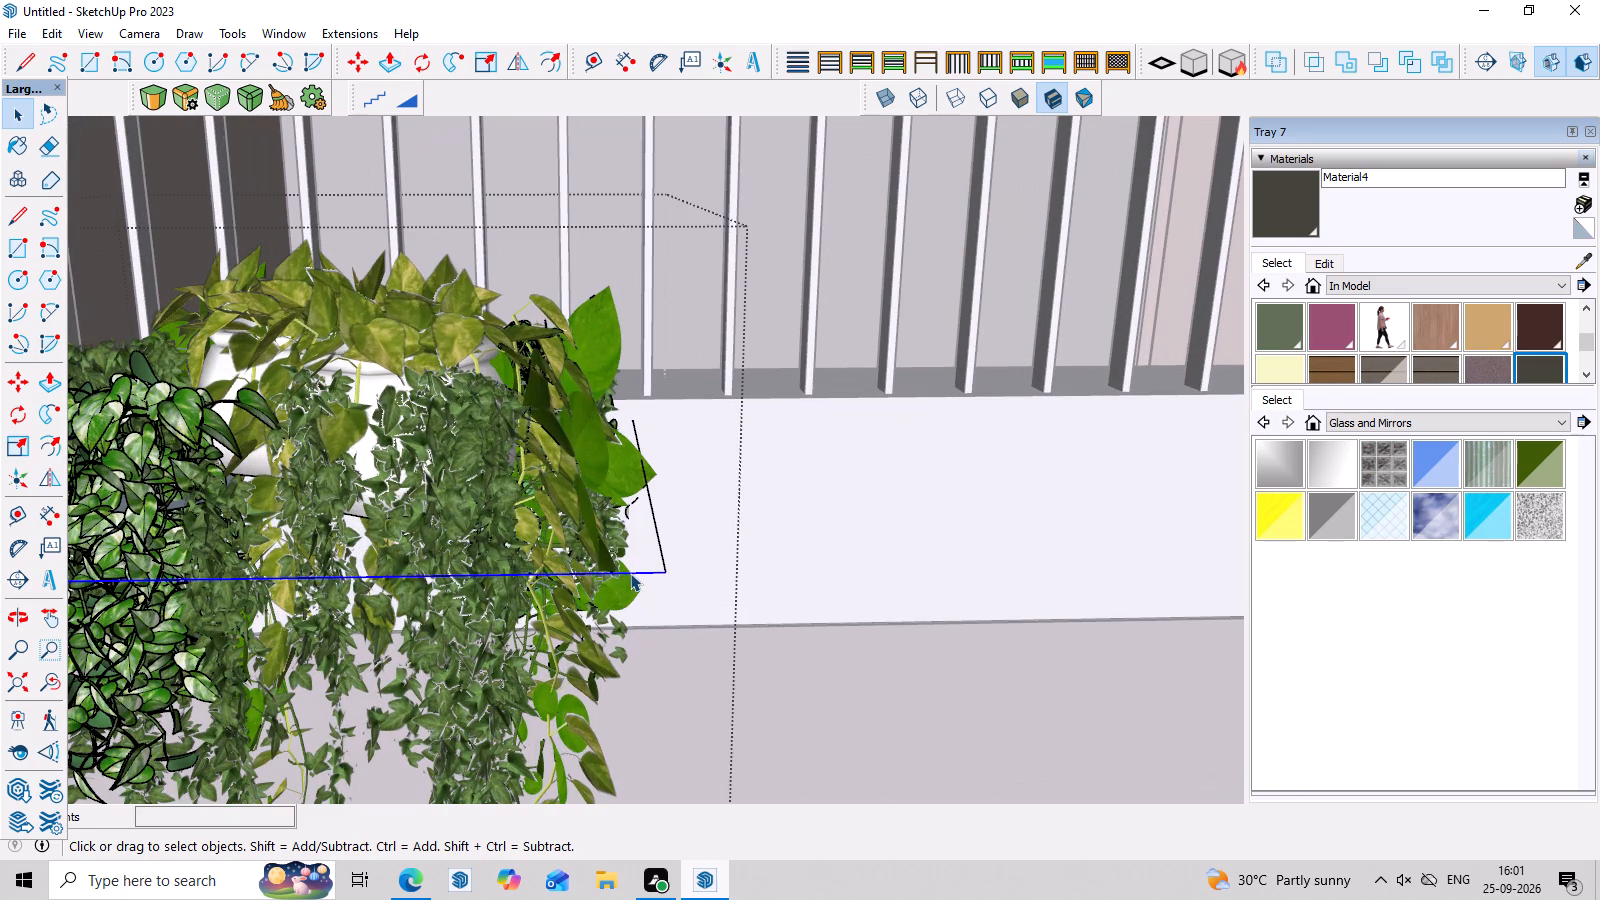
{"action": "key", "text": "Delete"}
{"action": "left_click", "coordinate": [655, 547]}
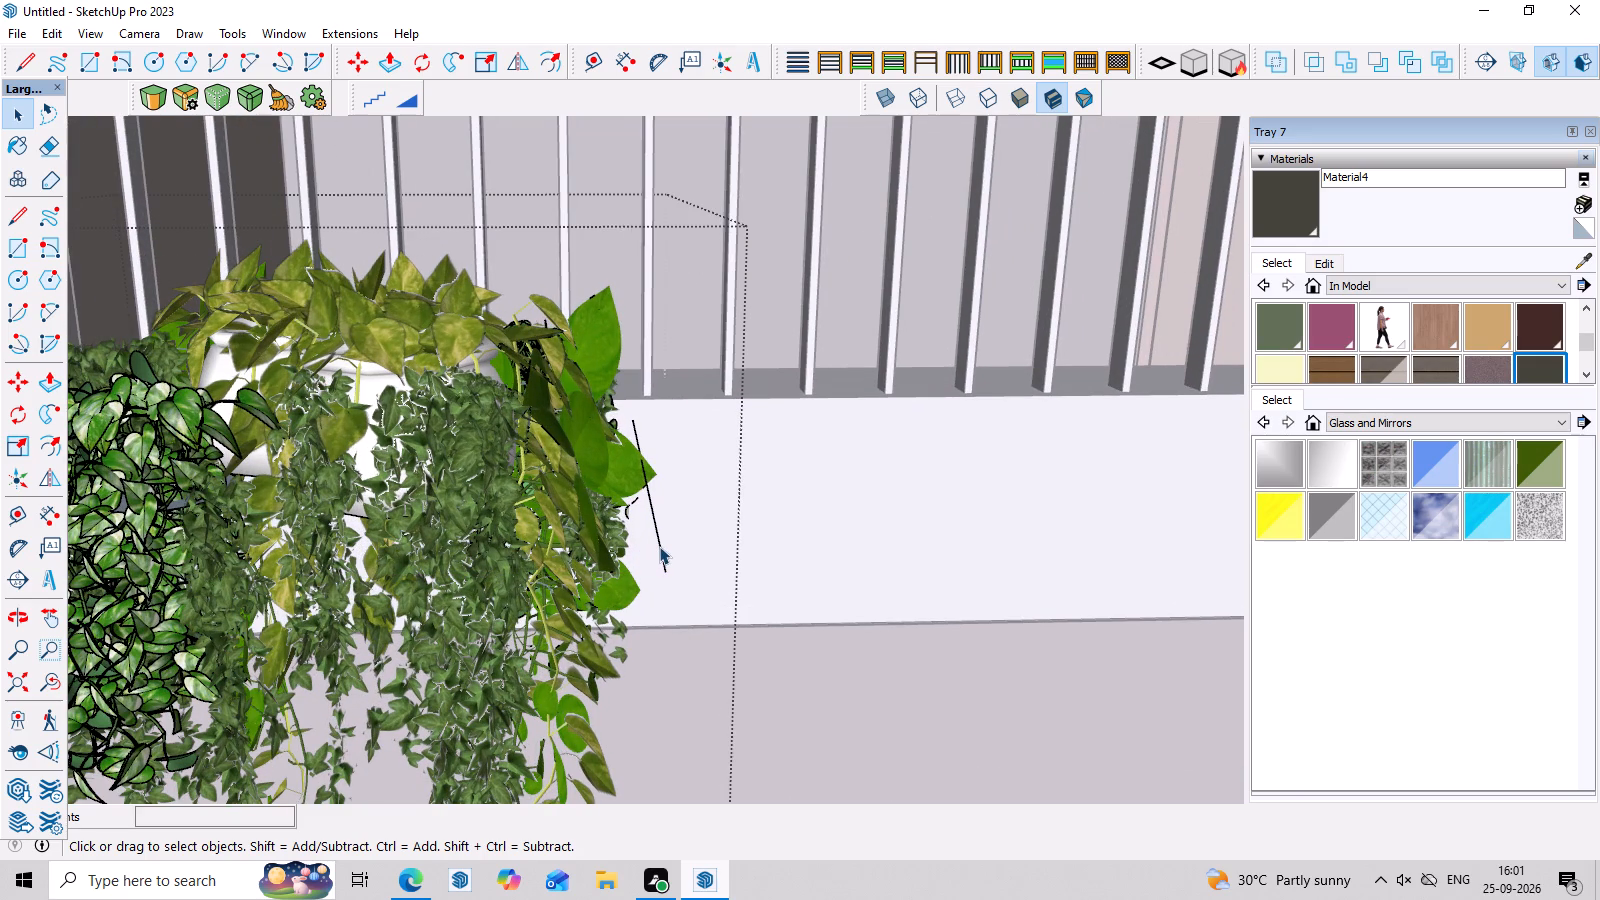
{"action": "left_click", "coordinate": [659, 546]}
{"action": "key", "text": "Delete"}
Delete the remaining stray edge line on the cluster's side nearest the peach column.
{"action": "scroll", "coordinate": [658, 546], "scroll_direction": "down", "scroll_amount": 8}
{"action": "middle_click_drag", "start_coordinate": [534, 579], "coordinate": [654, 558]}
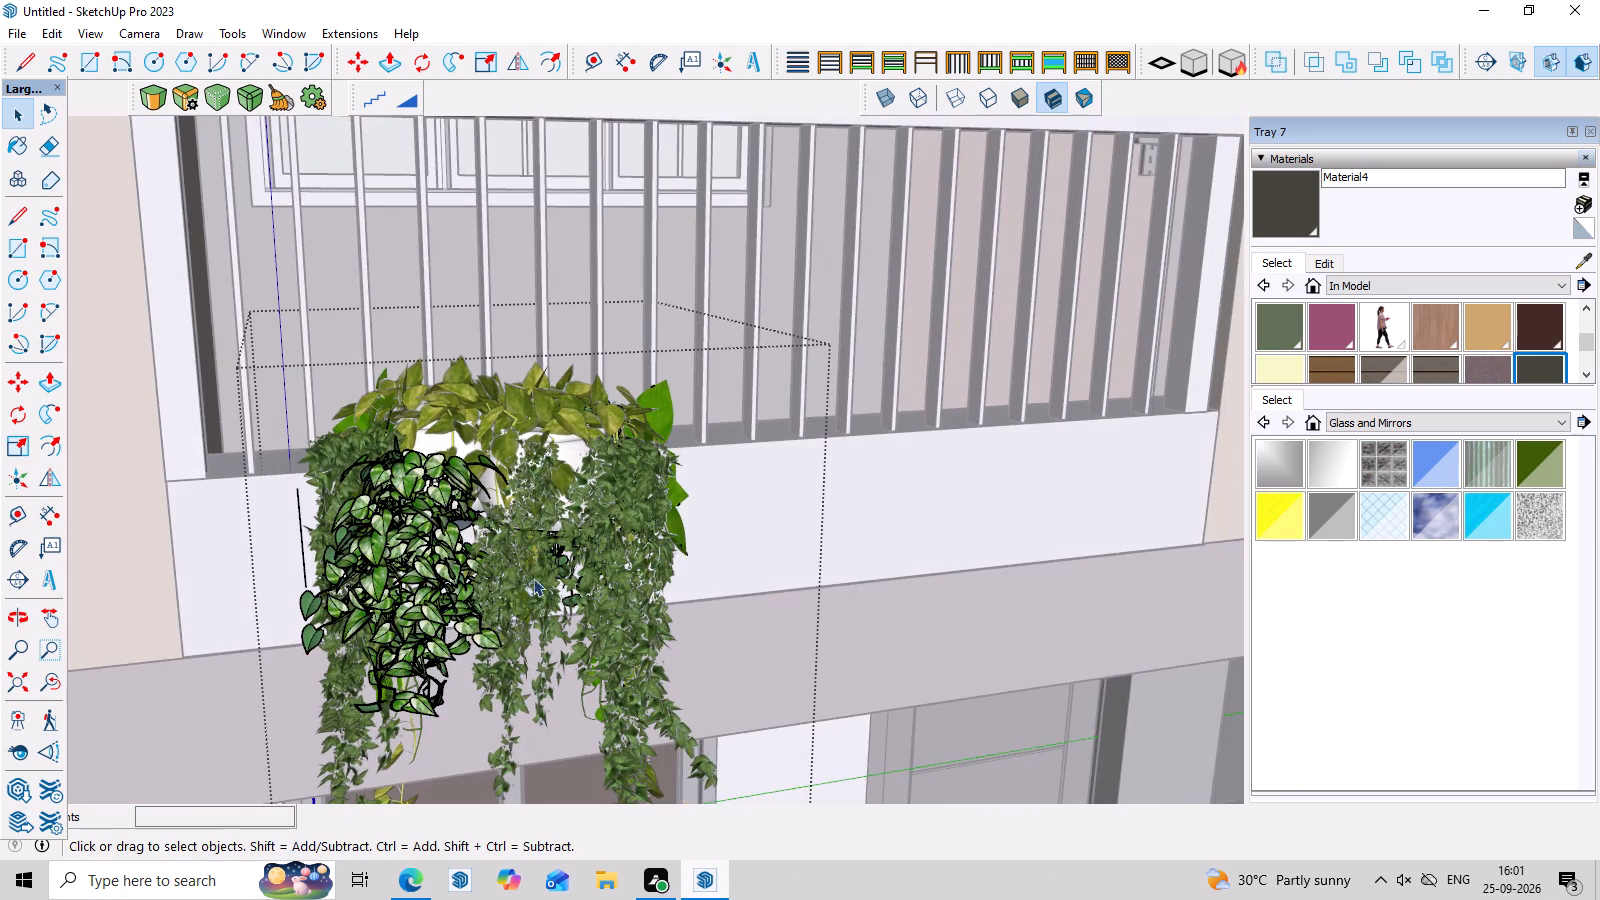
{"action": "scroll", "coordinate": [407, 588], "scroll_direction": "up", "scroll_amount": 3}
{"action": "scroll", "coordinate": [318, 544], "scroll_direction": "up", "scroll_amount": 4}
{"action": "left_click", "coordinate": [258, 530]}
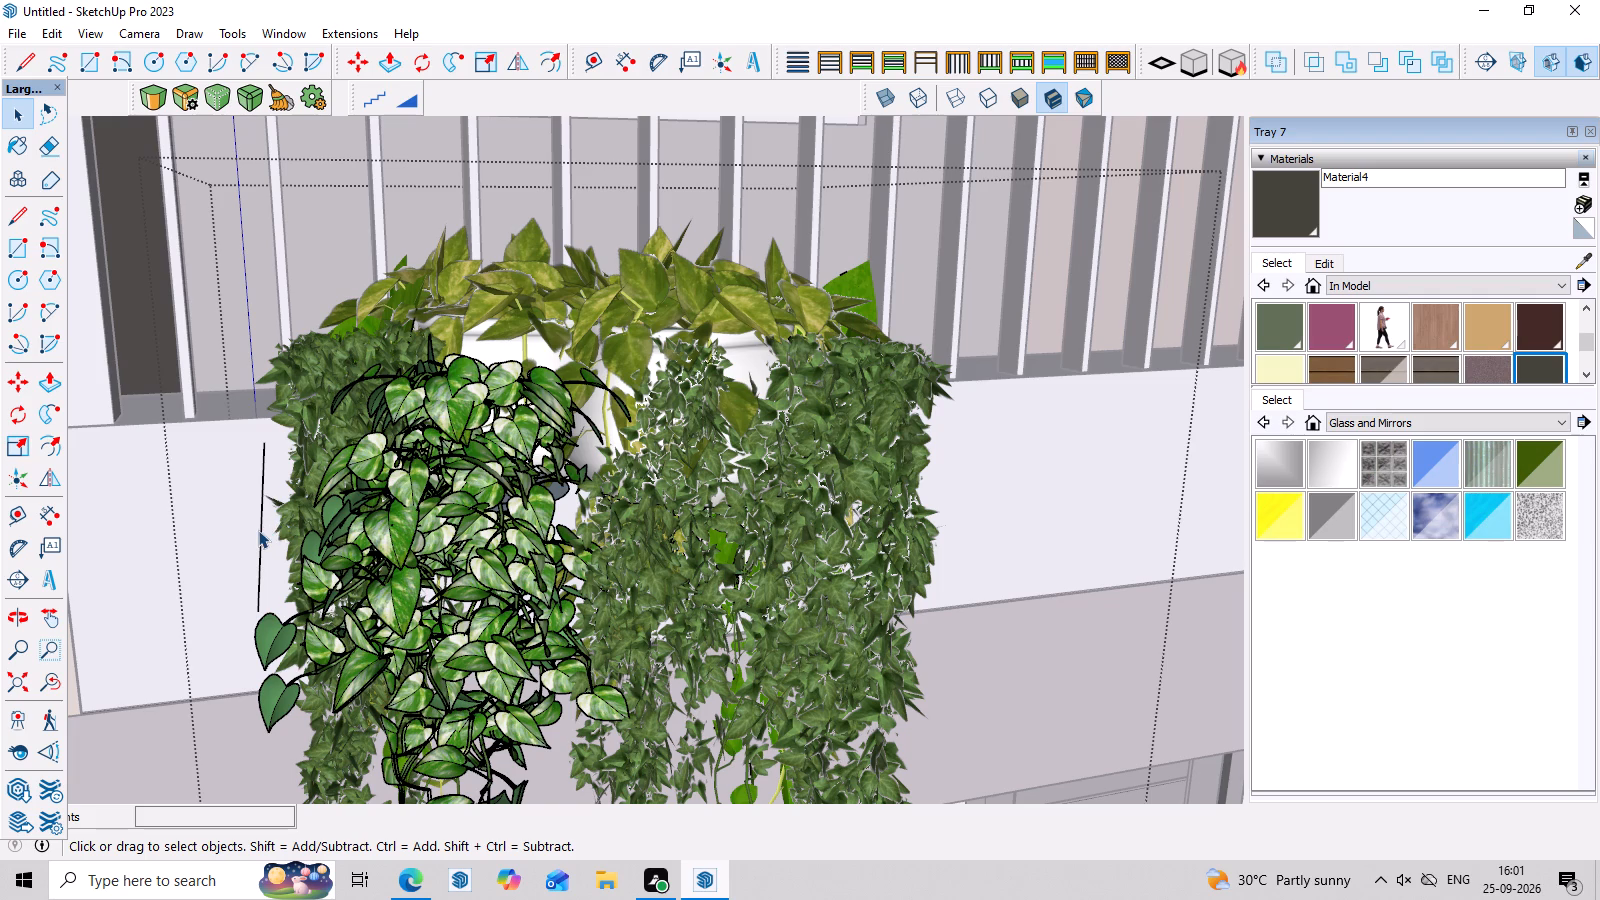
{"action": "left_click", "coordinate": [258, 546]}
{"action": "key", "text": "Delete"}
Check the hanging cluster from several sides for leftover lines and exit its group editing.
{"action": "scroll", "coordinate": [411, 538], "scroll_direction": "down", "scroll_amount": 20}
{"action": "scroll", "coordinate": [411, 538], "scroll_direction": "down", "scroll_amount": 1}
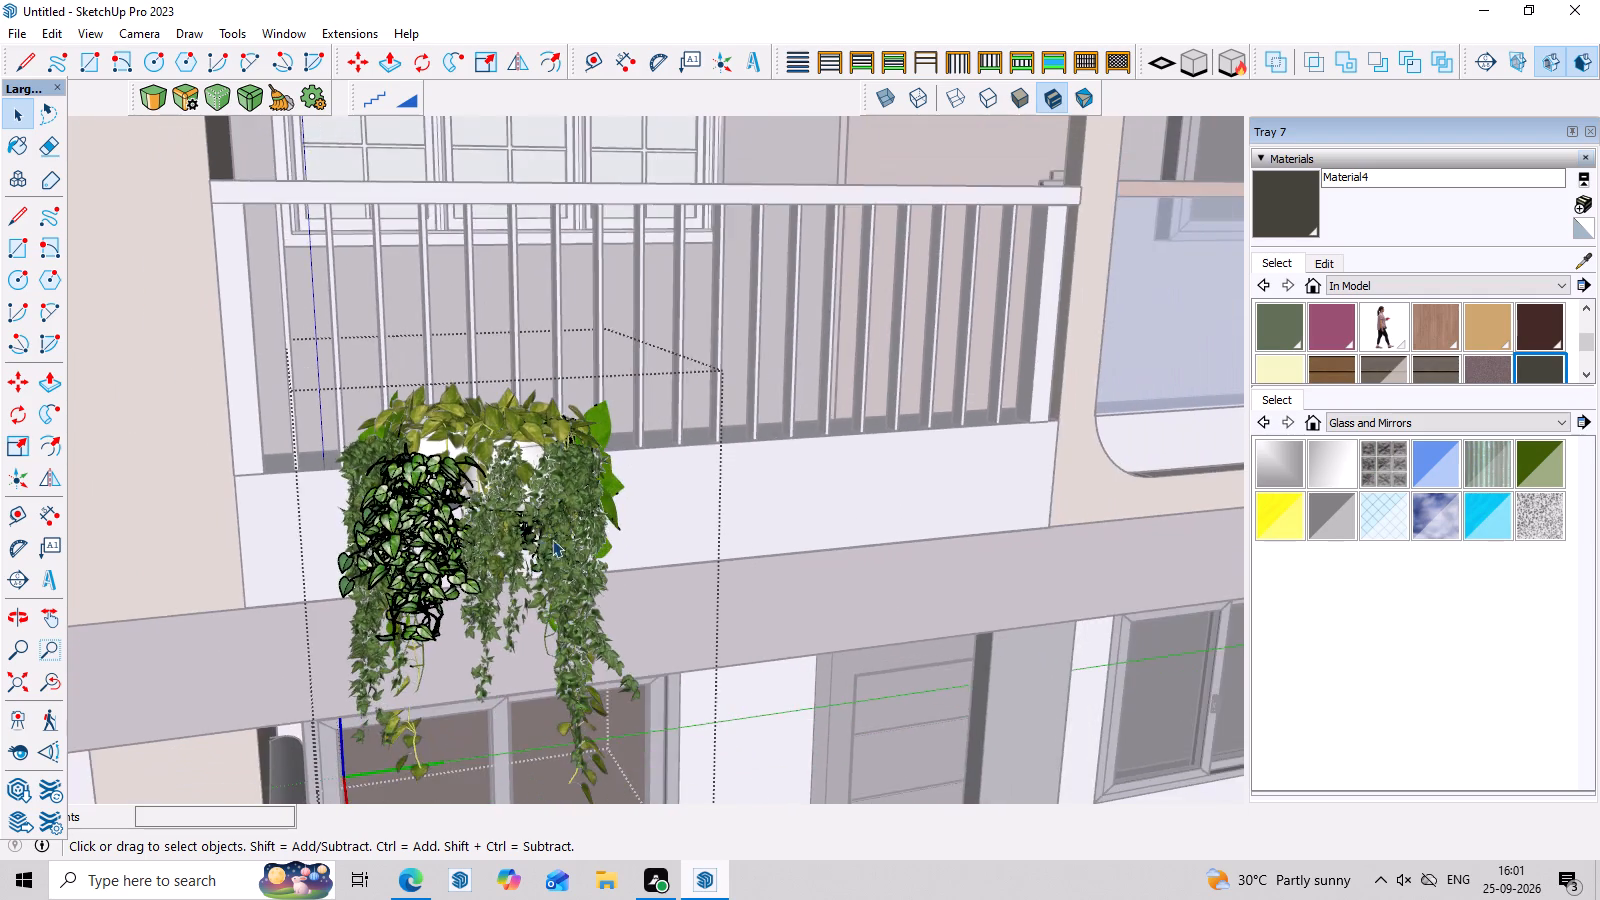
{"action": "scroll", "coordinate": [552, 539], "scroll_direction": "down", "scroll_amount": 6}
{"action": "middle_click_drag", "start_coordinate": [657, 604], "coordinate": [128, 557]}
{"action": "scroll", "coordinate": [414, 539], "scroll_direction": "down", "scroll_amount": 2}
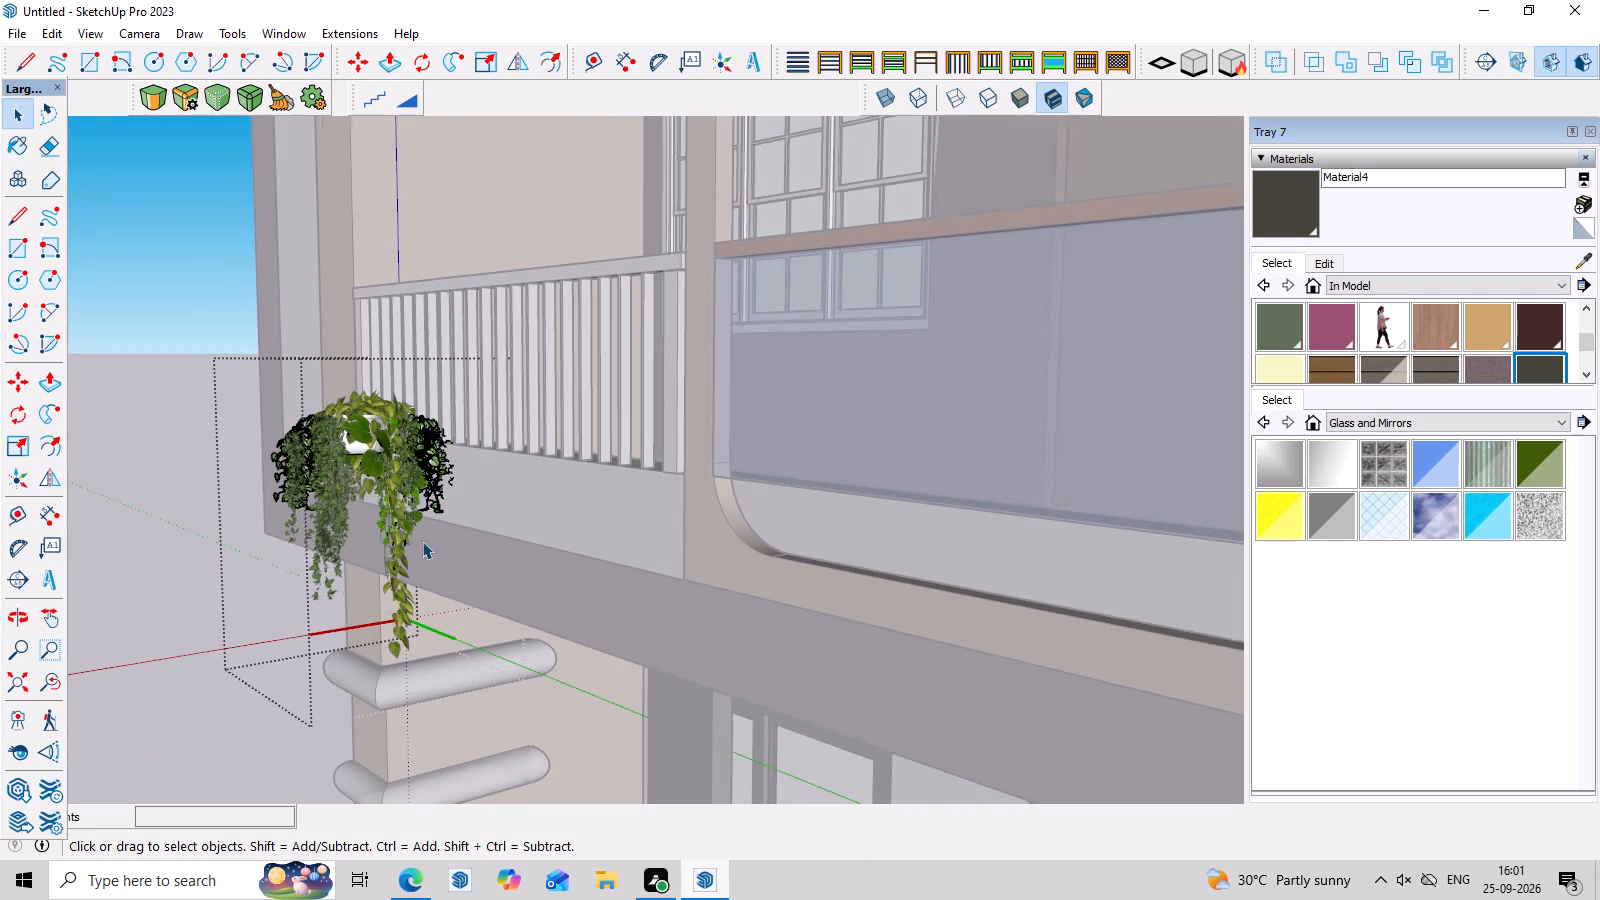
{"action": "scroll", "coordinate": [422, 541], "scroll_direction": "down", "scroll_amount": 6}
{"action": "middle_click_drag", "start_coordinate": [529, 595], "coordinate": [776, 590]}
{"action": "scroll", "coordinate": [438, 531], "scroll_direction": "up", "scroll_amount": 3}
{"action": "triple_click", "coordinate": [406, 482]}
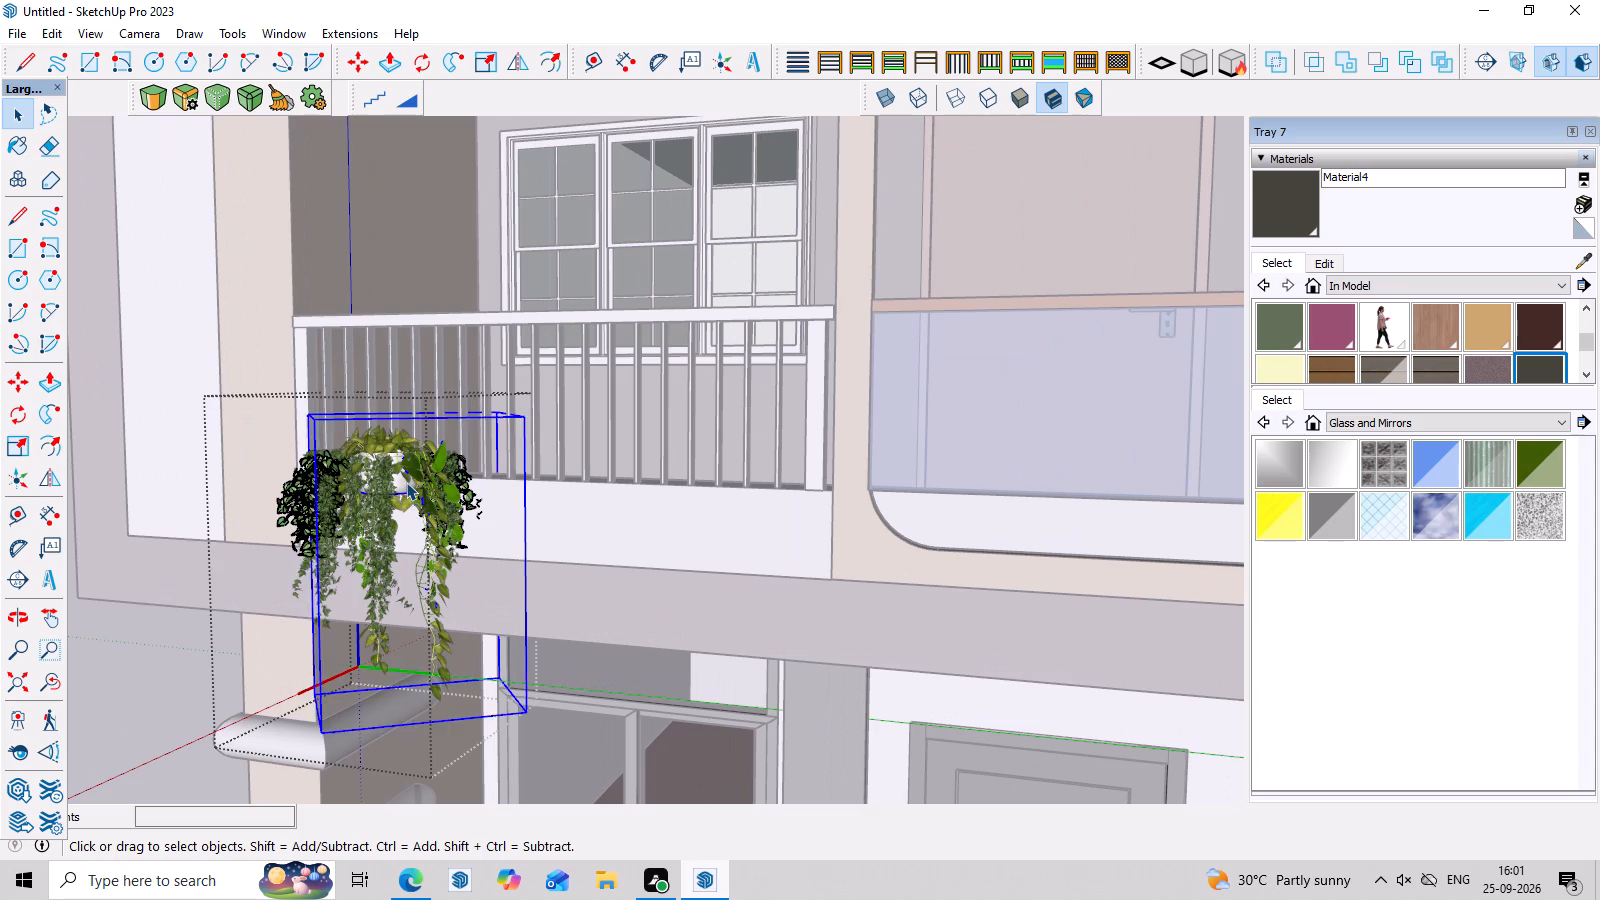
{"action": "left_click", "coordinate": [100, 405]}
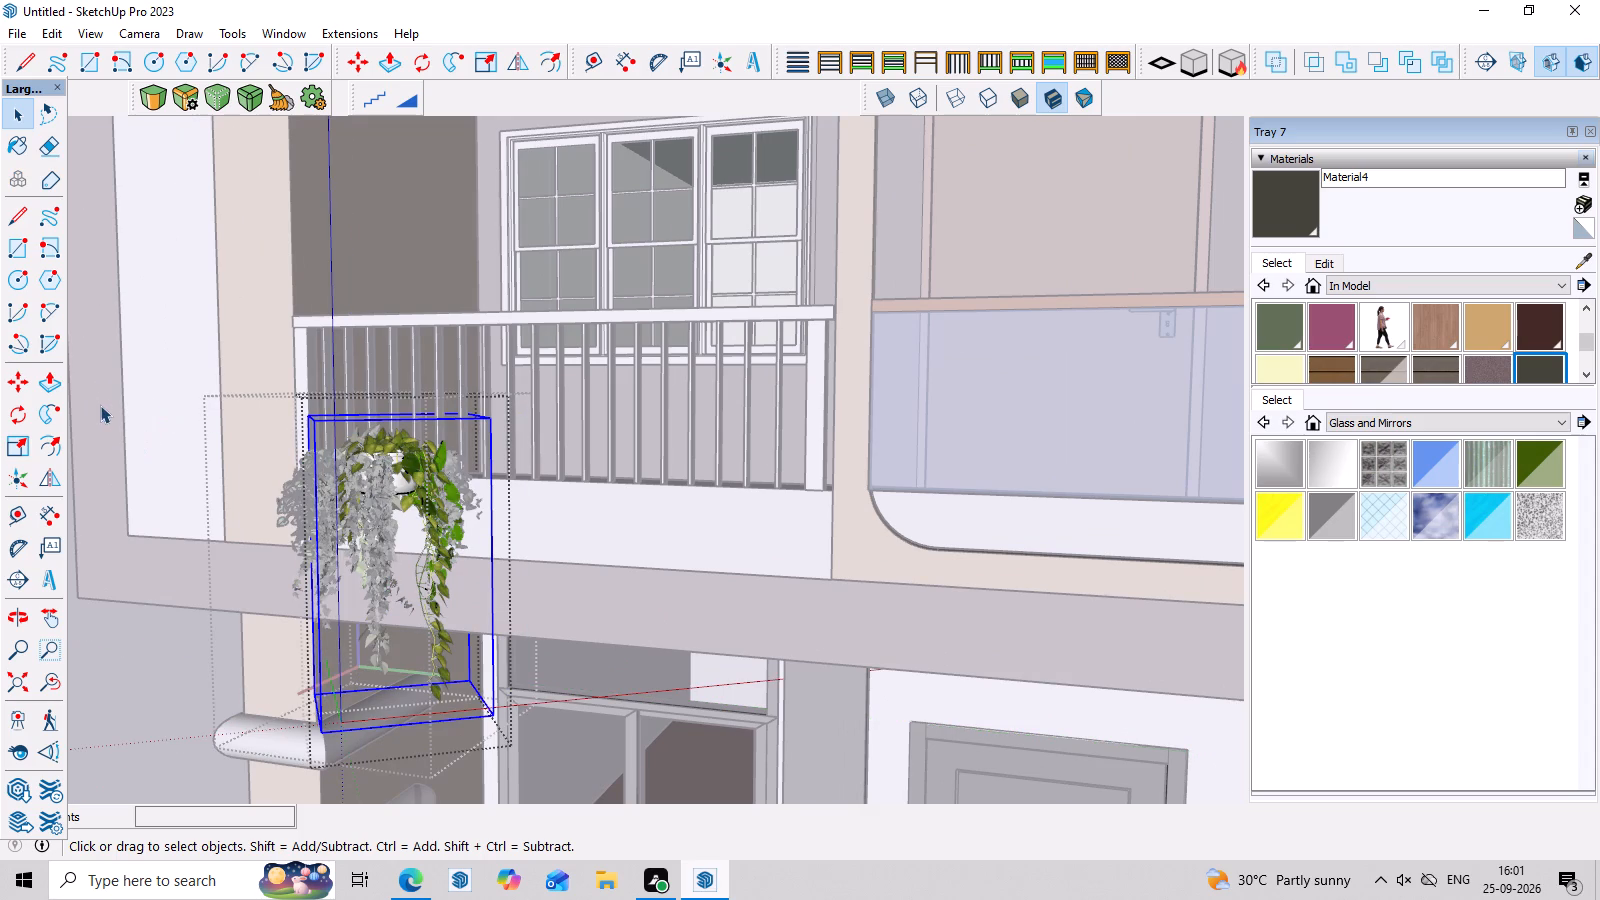
{"action": "scroll", "coordinate": [280, 517], "scroll_direction": "down", "scroll_amount": 7}
{"action": "scroll", "coordinate": [748, 614], "scroll_direction": "down", "scroll_amount": 3}
{"action": "left_click", "coordinate": [149, 428]}
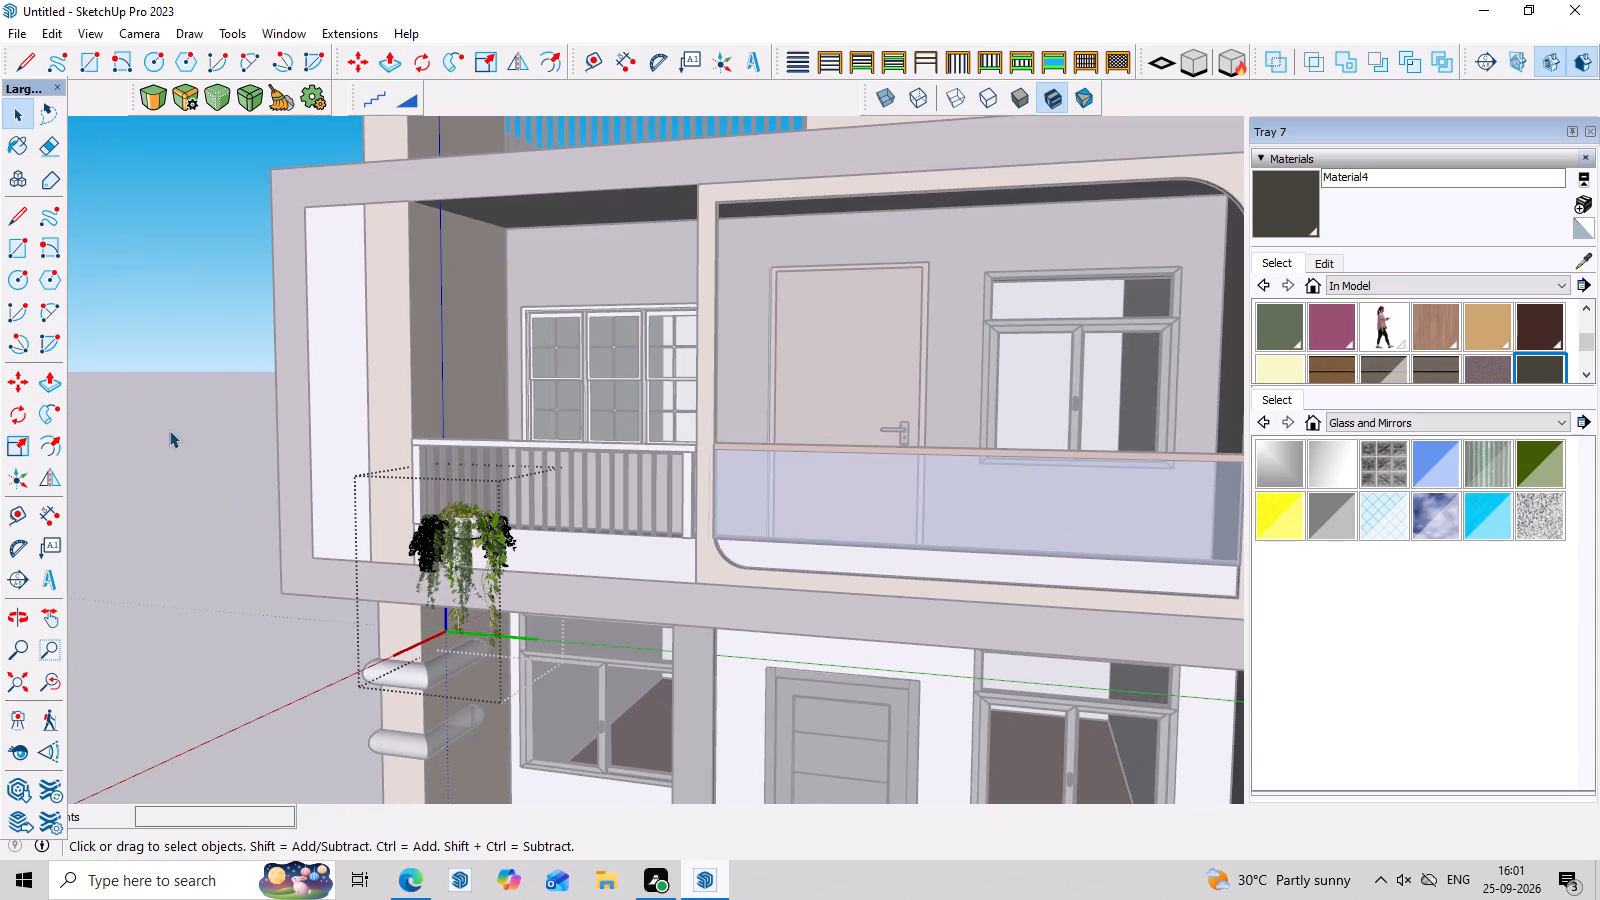
Copy the hanging plant cluster about 3'9" along the red axis toward the glass balcony, in front of the same railing.
{"action": "scroll", "coordinate": [476, 511], "scroll_direction": "up", "scroll_amount": 1}
{"action": "left_click", "coordinate": [465, 521]}
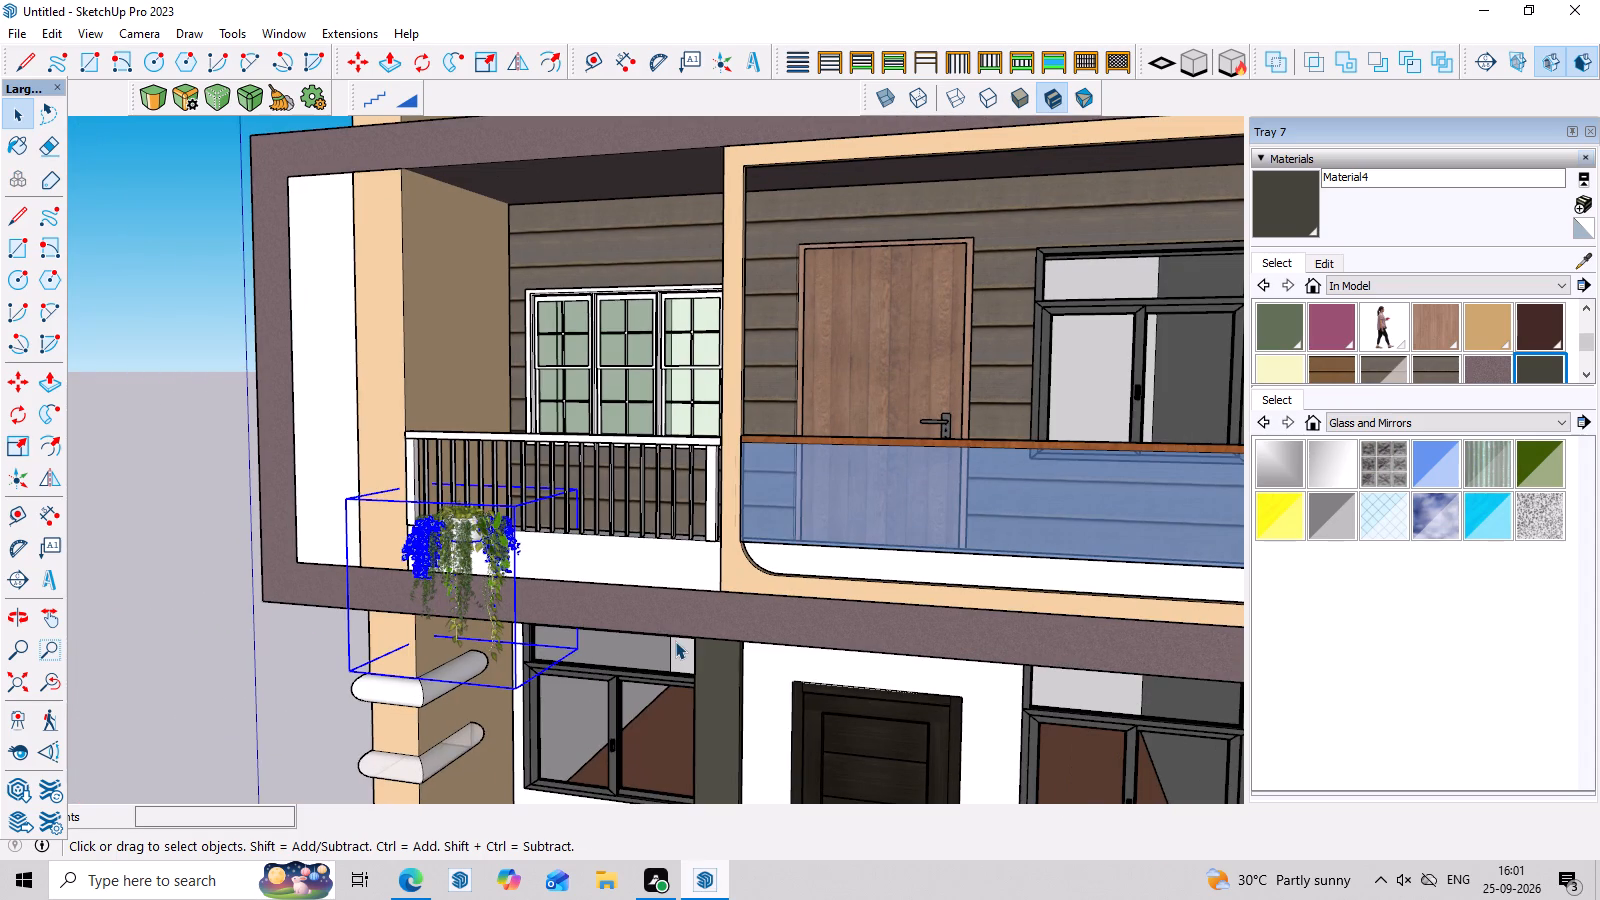
{"action": "key", "text": "m"}
{"action": "left_click", "coordinate": [510, 530]}
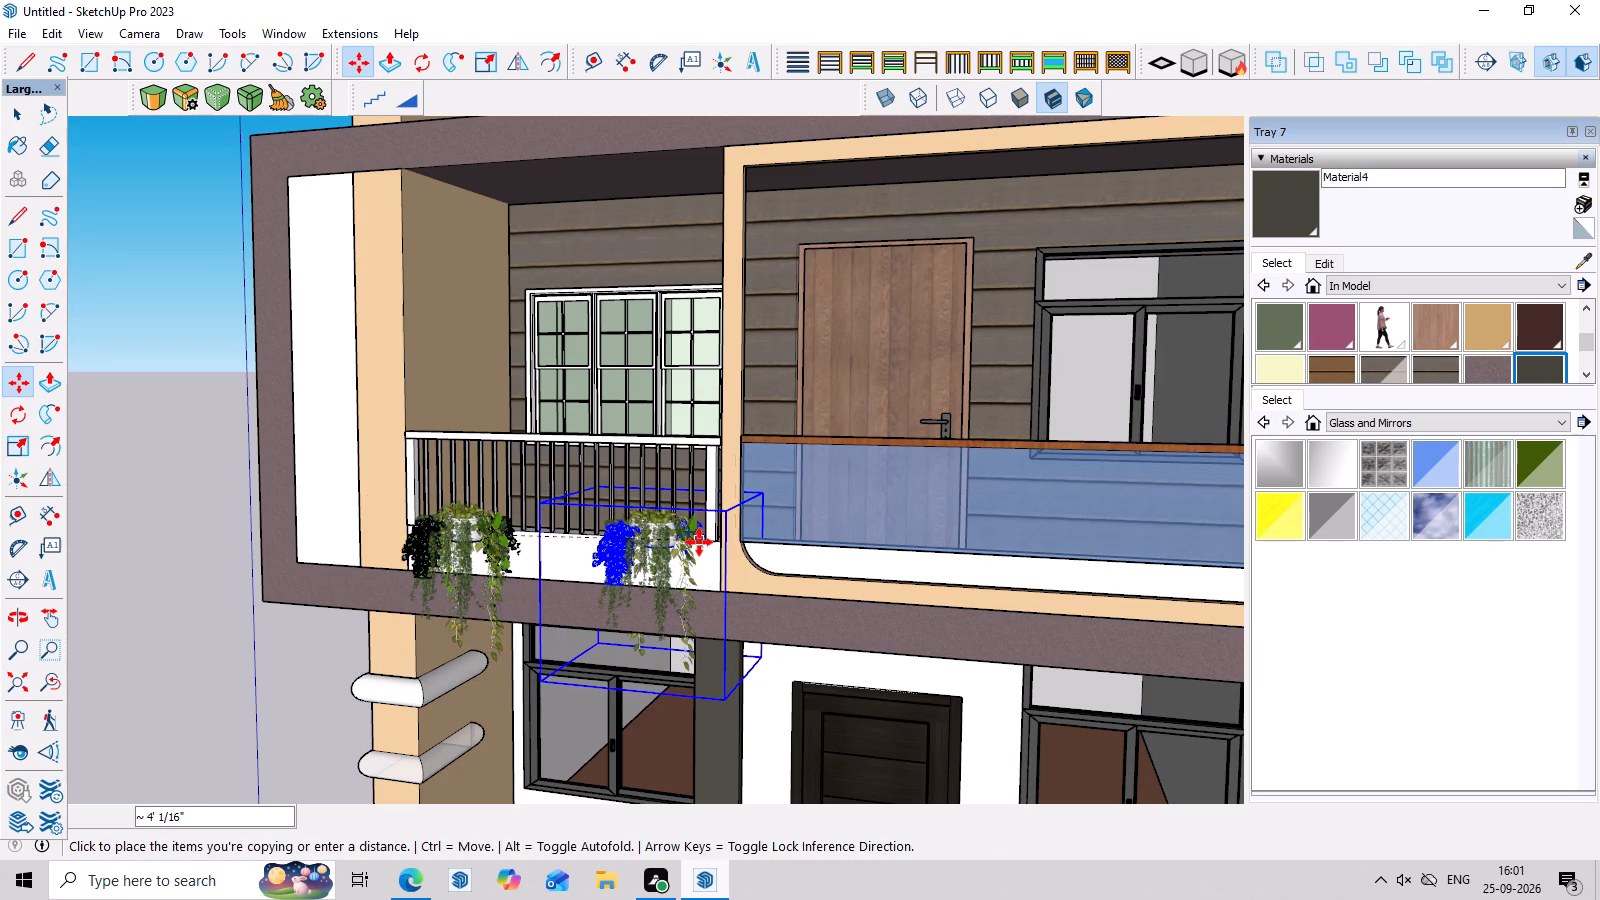
{"action": "key", "text": "Right"}
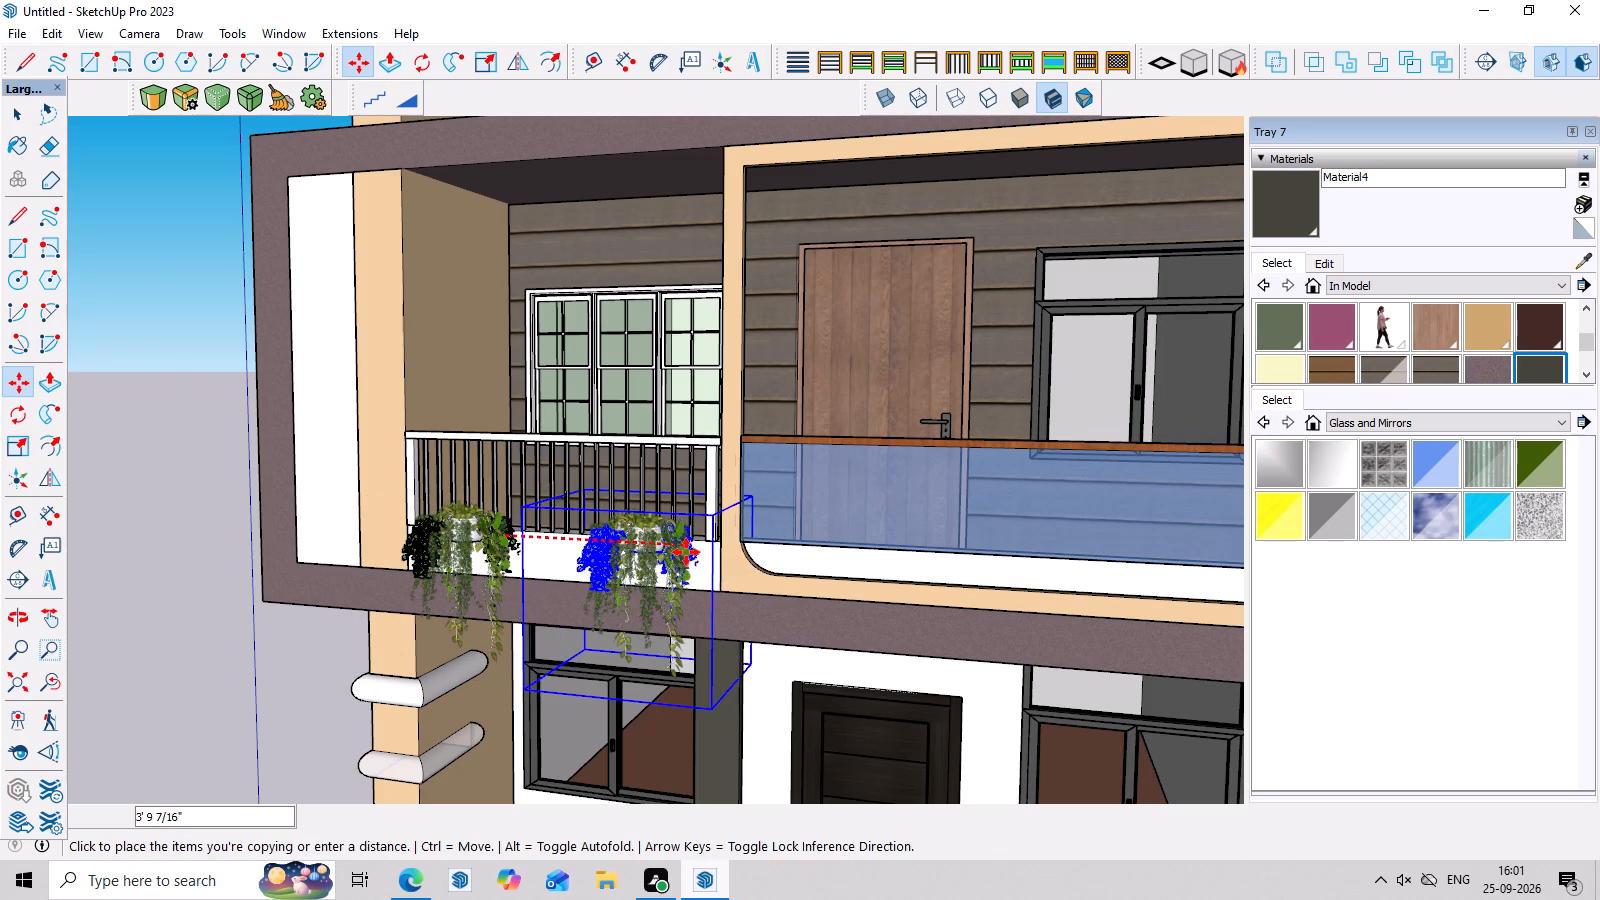
{"action": "left_click", "coordinate": [686, 552]}
{"action": "key", "text": "space"}
{"action": "left_click", "coordinate": [144, 371]}
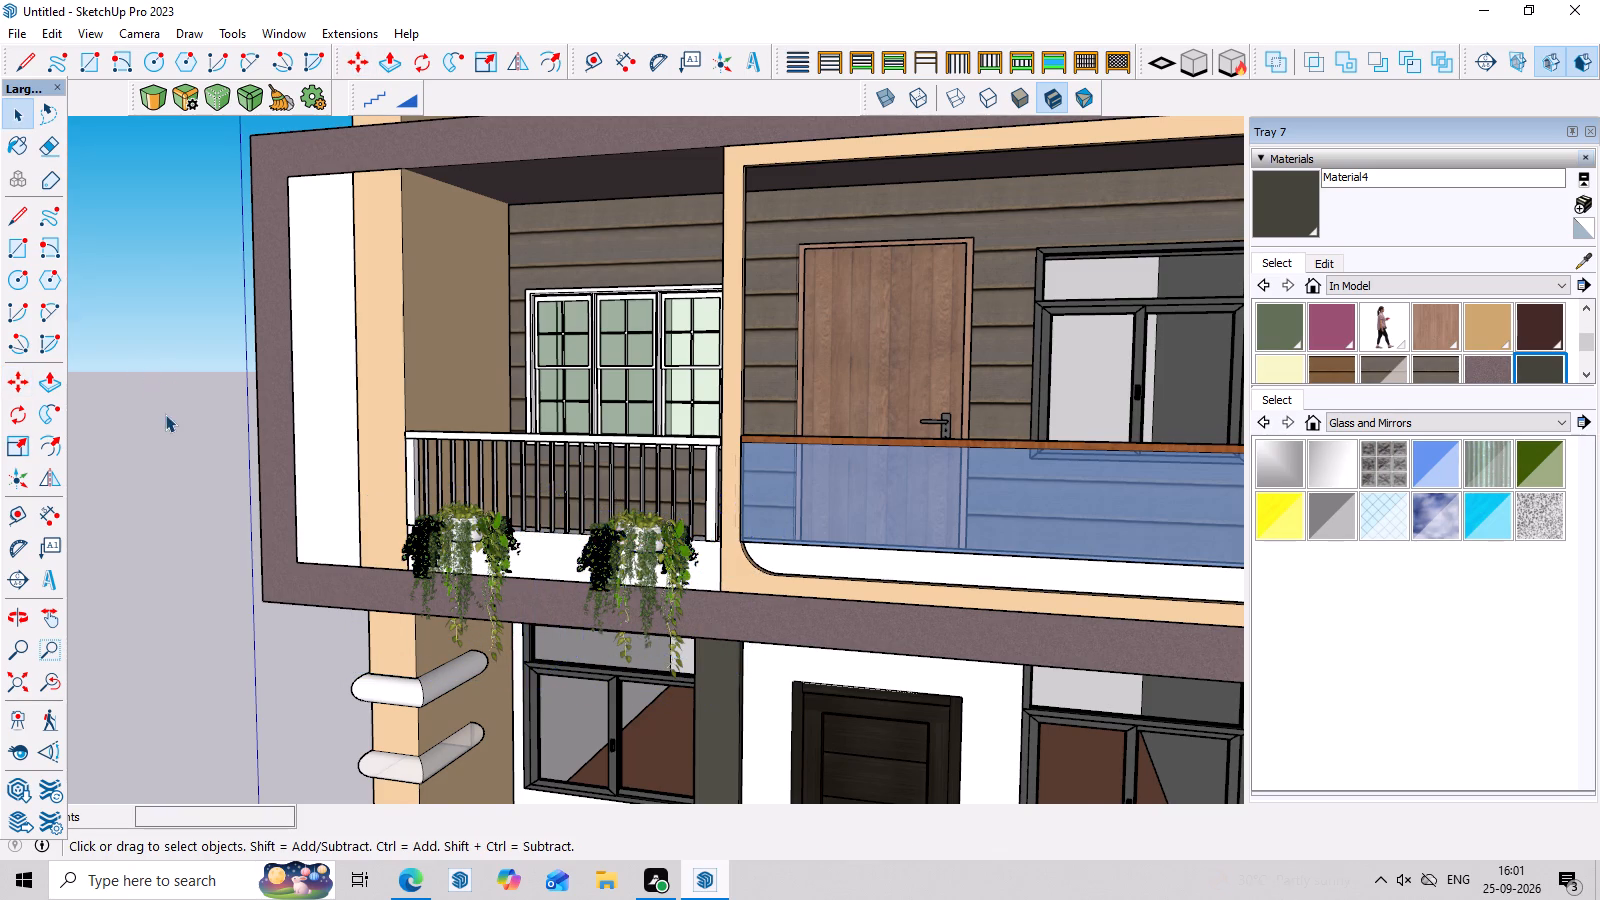
Examine the two hanging plant clusters on the balcony slab edge from the front and from above.
{"action": "scroll", "coordinate": [171, 416], "scroll_direction": "down", "scroll_amount": 8}
{"action": "middle_click_drag", "start_coordinate": [649, 607], "coordinate": [895, 616]}
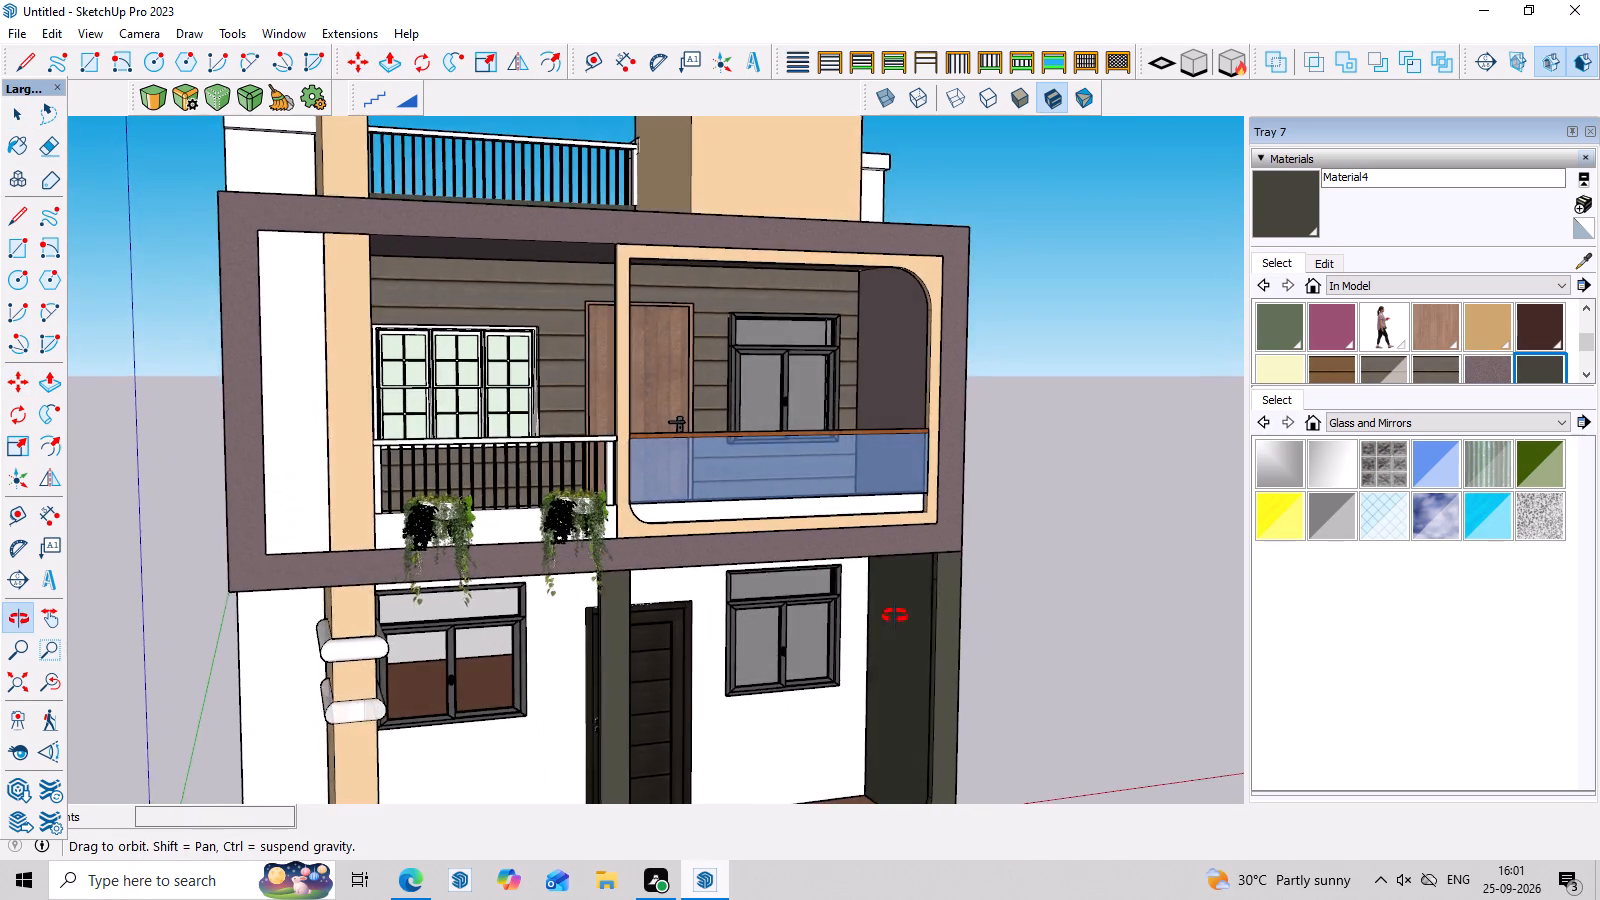
{"action": "middle_click_drag", "start_coordinate": [895, 616], "coordinate": [845, 620]}
{"action": "left_click", "coordinate": [1036, 431]}
{"action": "scroll", "coordinate": [1030, 431], "scroll_direction": "down", "scroll_amount": 7}
{"action": "middle_click_drag", "start_coordinate": [1025, 439], "coordinate": [952, 369]}
{"action": "scroll", "coordinate": [979, 426], "scroll_direction": "up", "scroll_amount": 5}
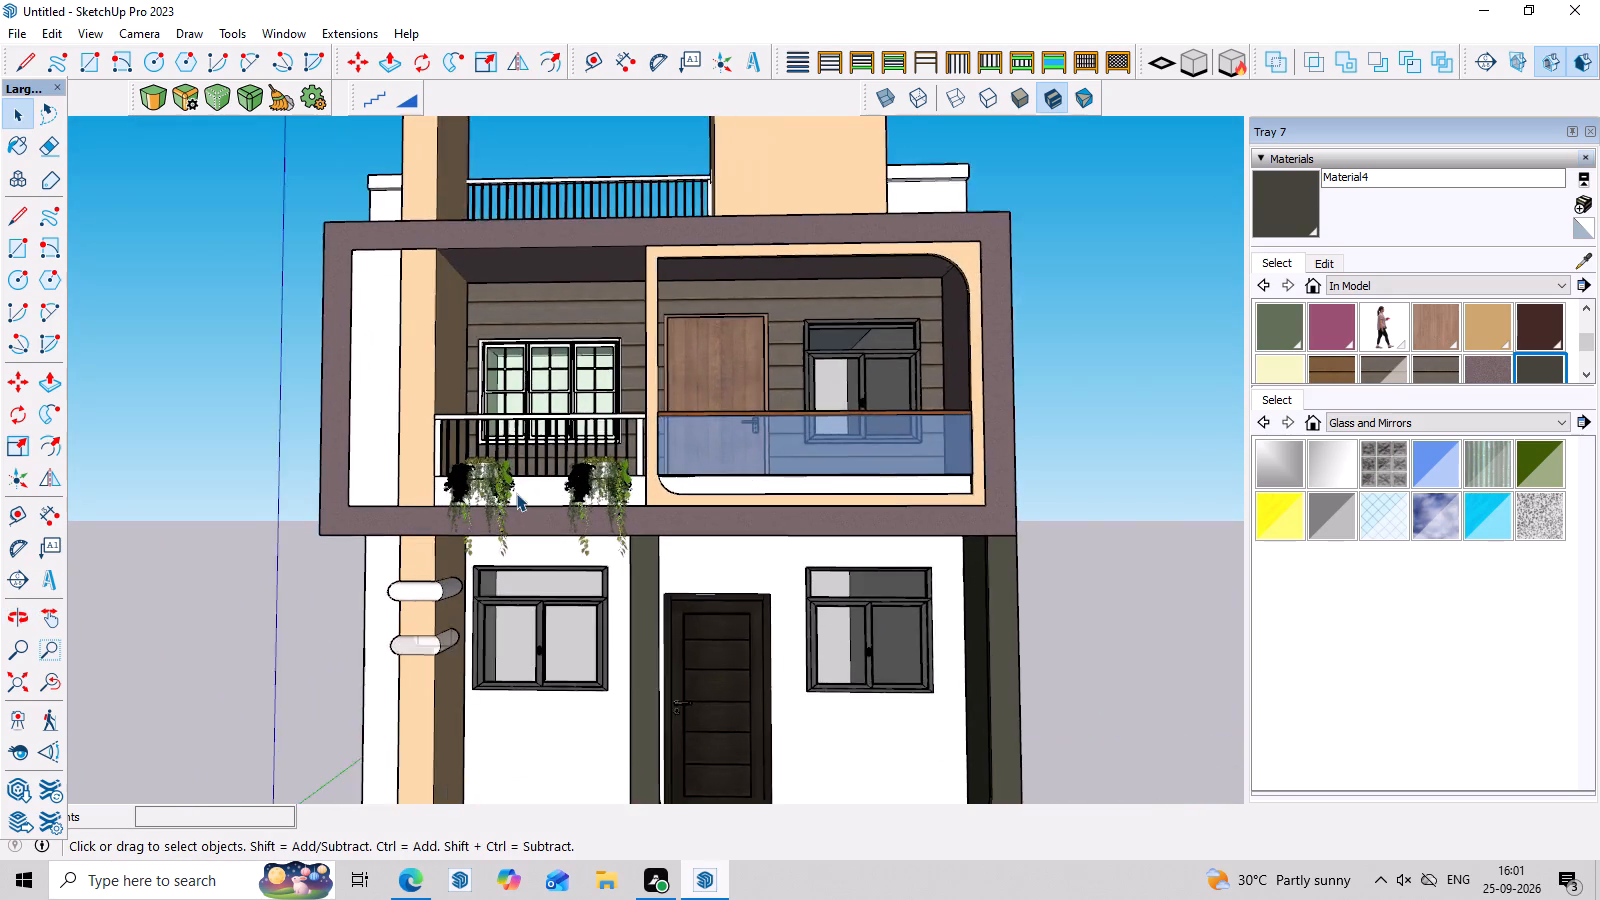
{"action": "scroll", "coordinate": [516, 493], "scroll_direction": "up", "scroll_amount": 6}
{"action": "middle_click_drag", "start_coordinate": [607, 491], "coordinate": [607, 721]}
{"action": "scroll", "coordinate": [534, 610], "scroll_direction": "up", "scroll_amount": 3}
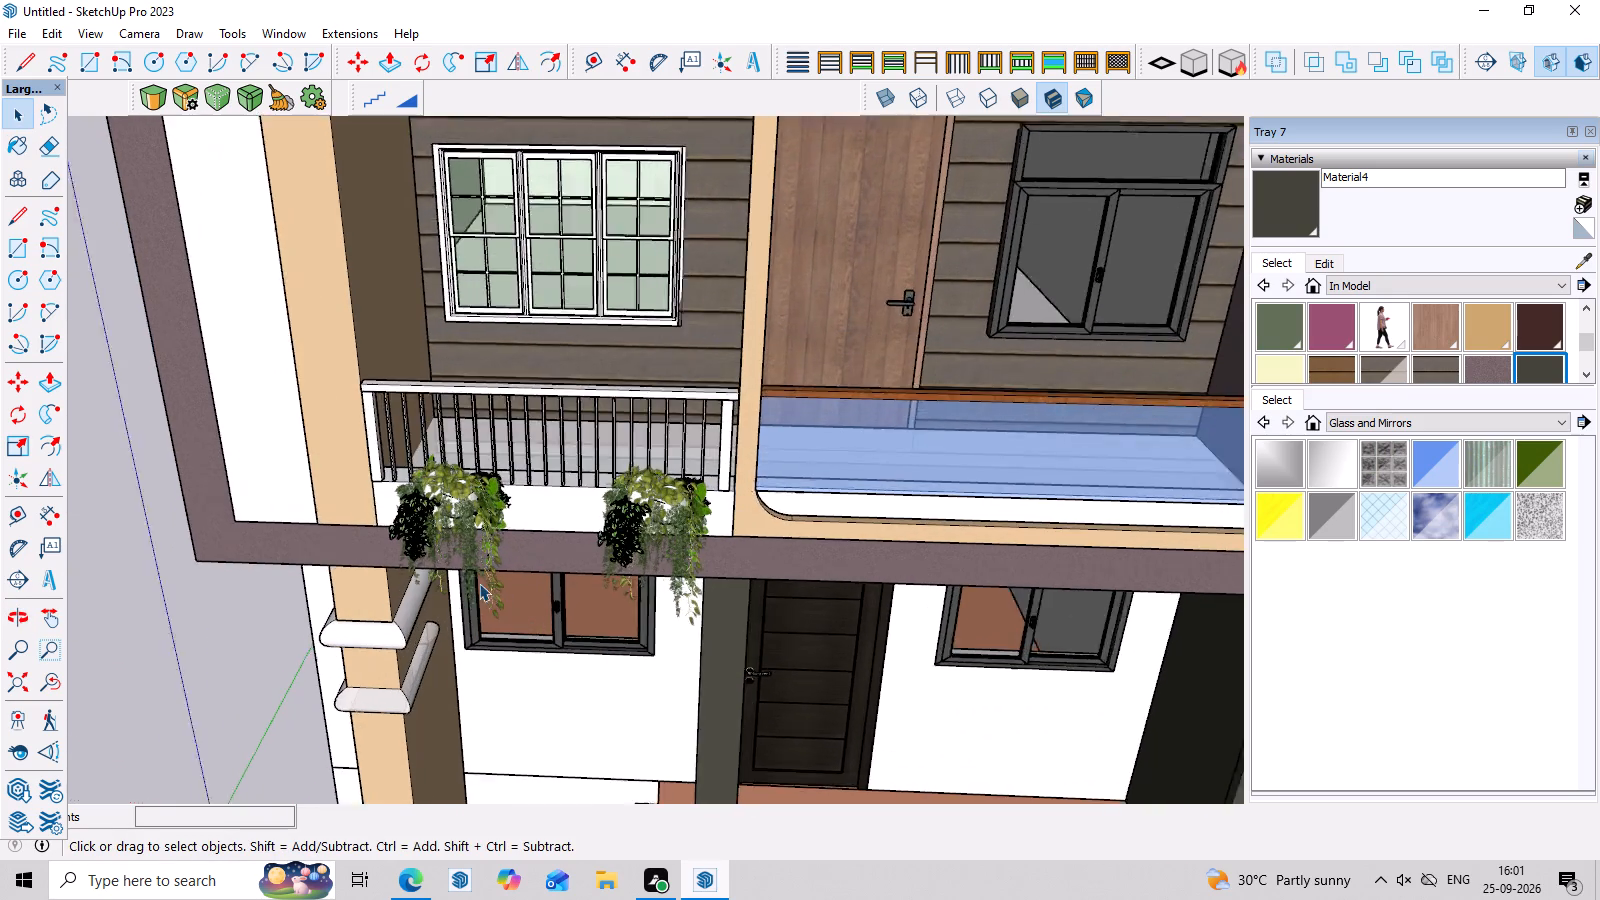
{"action": "scroll", "coordinate": [479, 583], "scroll_direction": "up", "scroll_amount": 7}
{"action": "middle_click_drag", "start_coordinate": [536, 546], "coordinate": [550, 454]}
{"action": "scroll", "coordinate": [550, 454], "scroll_direction": "down", "scroll_amount": 3}
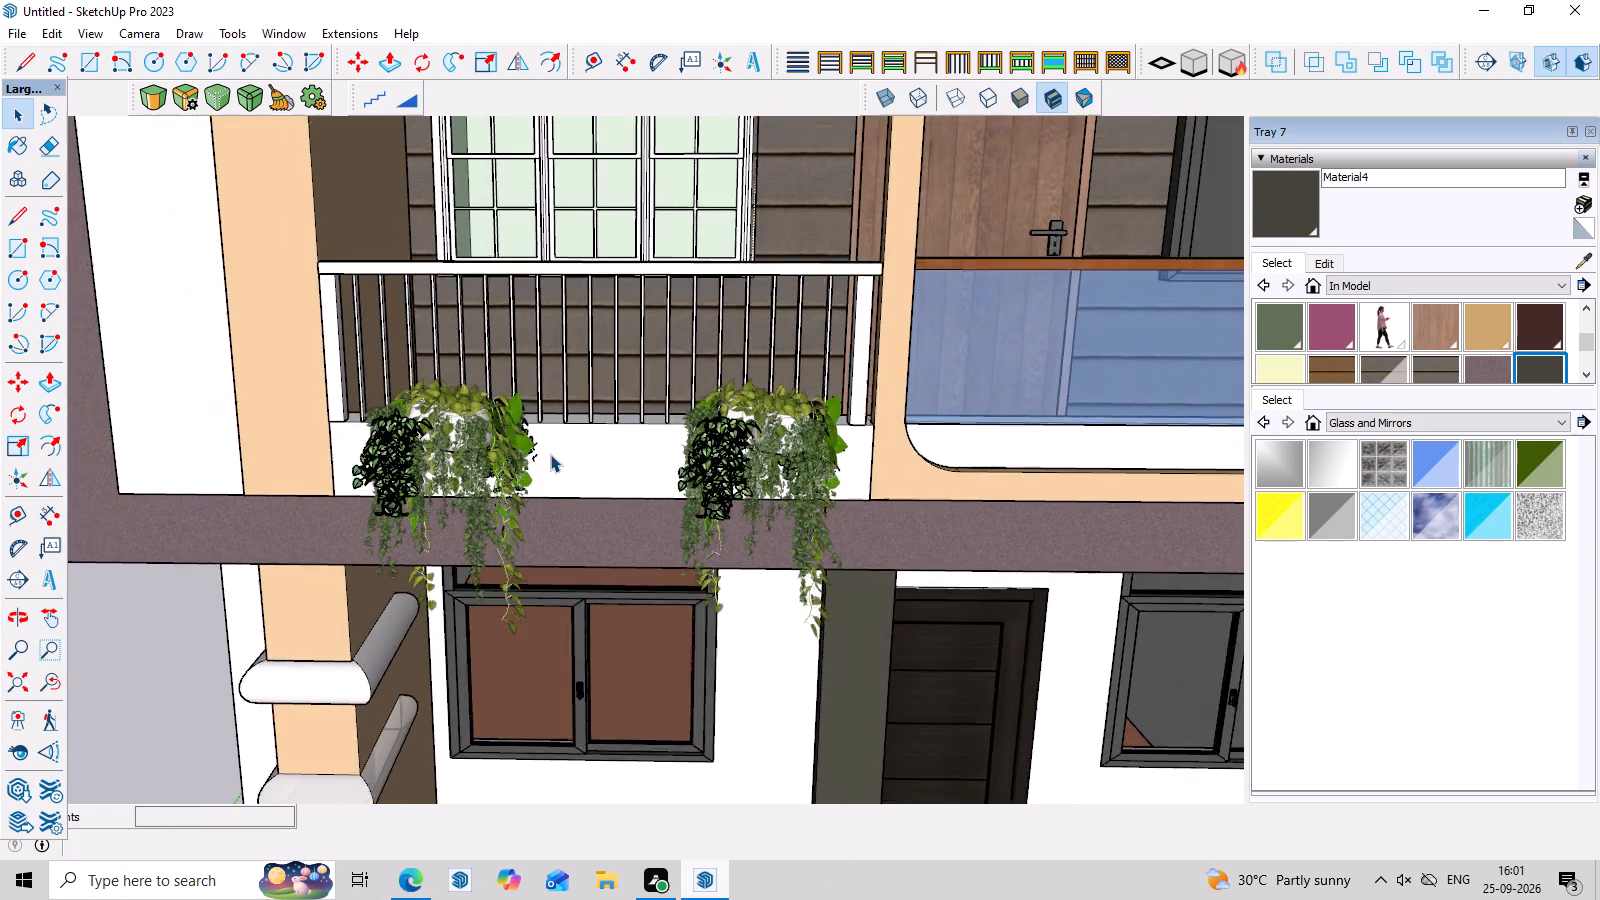
Review the whole front elevation with the two hanging clusters, from the roof frame down to the entrance steps.
{"action": "scroll", "coordinate": [550, 454], "scroll_direction": "down", "scroll_amount": 19}
{"action": "middle_click_drag", "start_coordinate": [901, 548], "coordinate": [904, 540]}
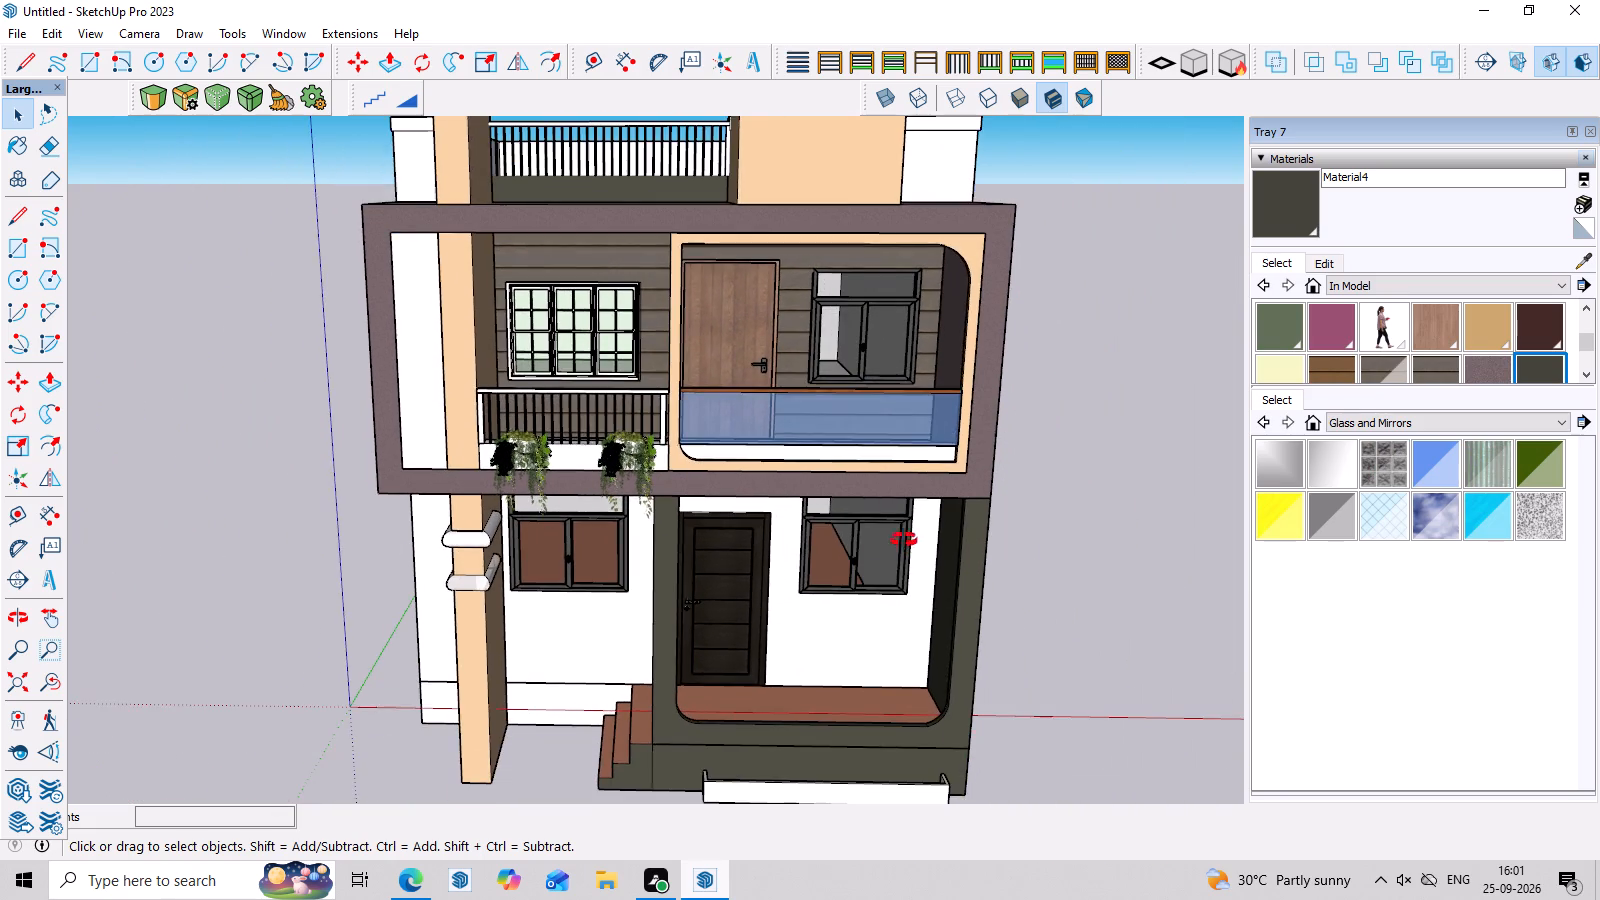
{"action": "middle_click_drag", "start_coordinate": [904, 540], "coordinate": [904, 489]}
{"action": "scroll", "coordinate": [854, 467], "scroll_direction": "down", "scroll_amount": 8}
{"action": "scroll", "coordinate": [1079, 361], "scroll_direction": "up", "scroll_amount": 5}
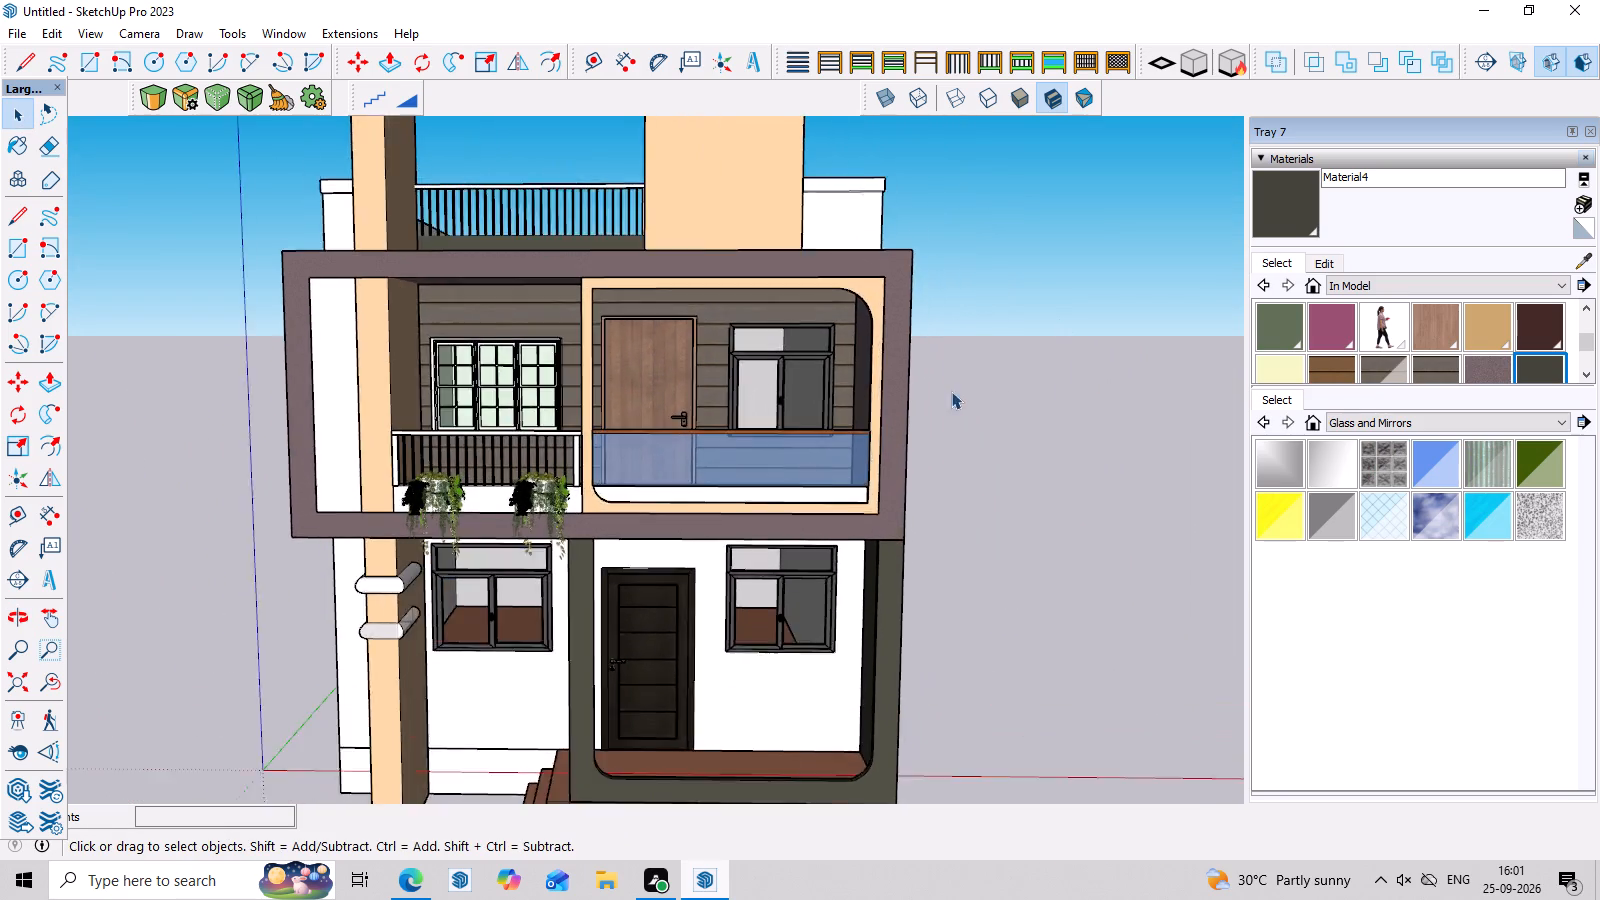
{"action": "middle_click_drag", "start_coordinate": [951, 392], "coordinate": [963, 347]}
{"action": "scroll", "coordinate": [961, 368], "scroll_direction": "down", "scroll_amount": 6}
{"action": "scroll", "coordinate": [841, 207], "scroll_direction": "down", "scroll_amount": 3}
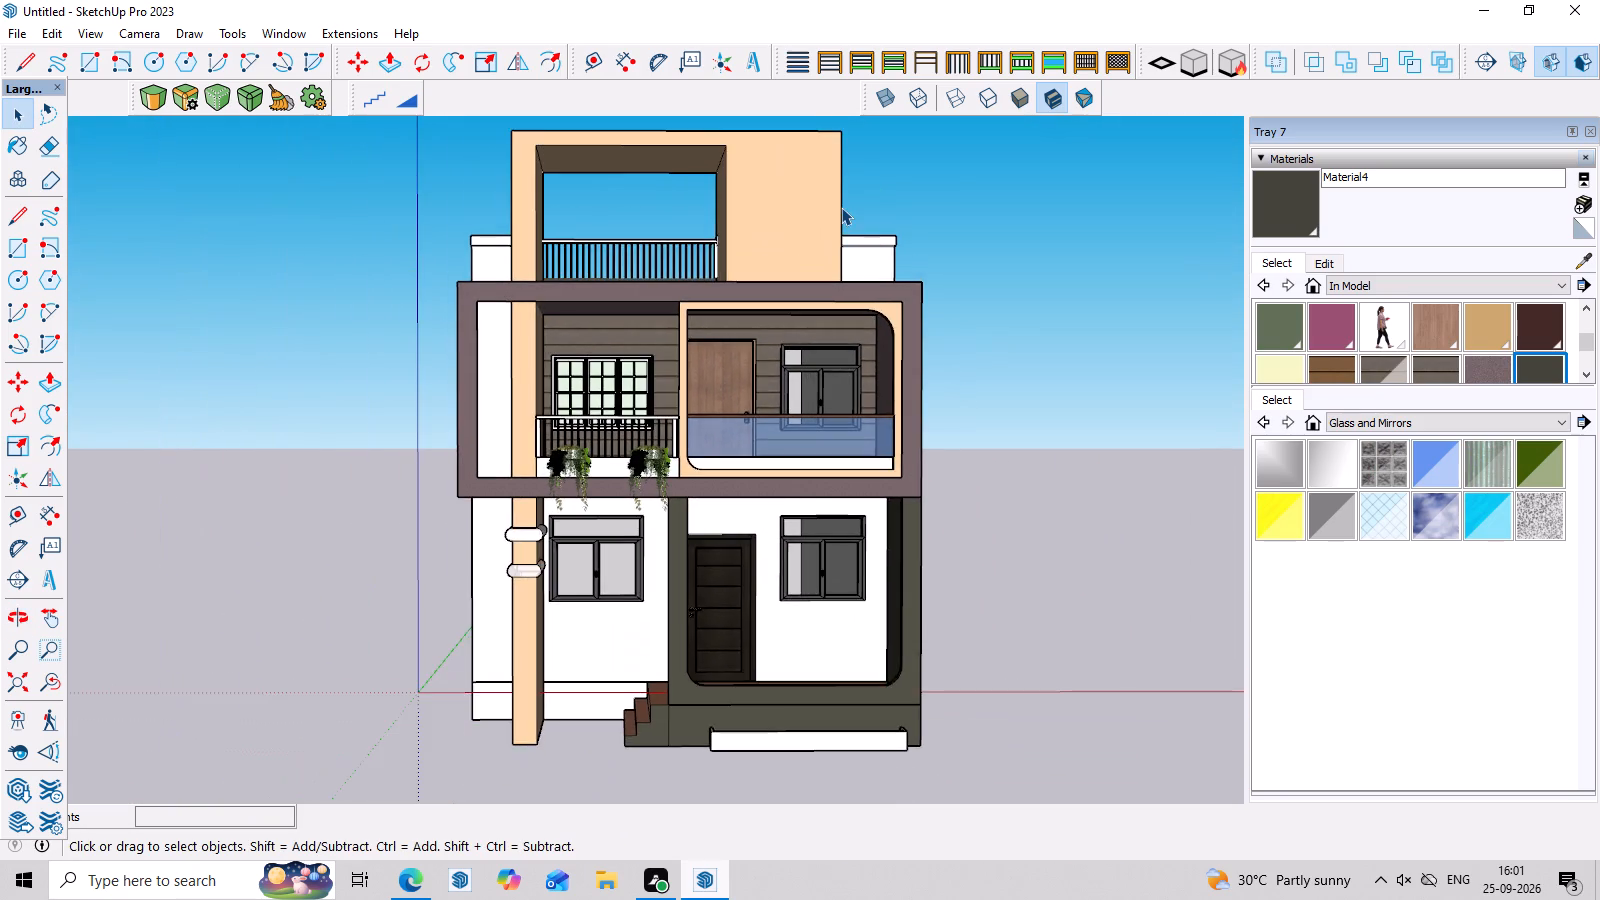
{"action": "middle_click_drag", "start_coordinate": [845, 219], "coordinate": [847, 277]}
{"action": "scroll", "coordinate": [823, 638], "scroll_direction": "up", "scroll_amount": 2}
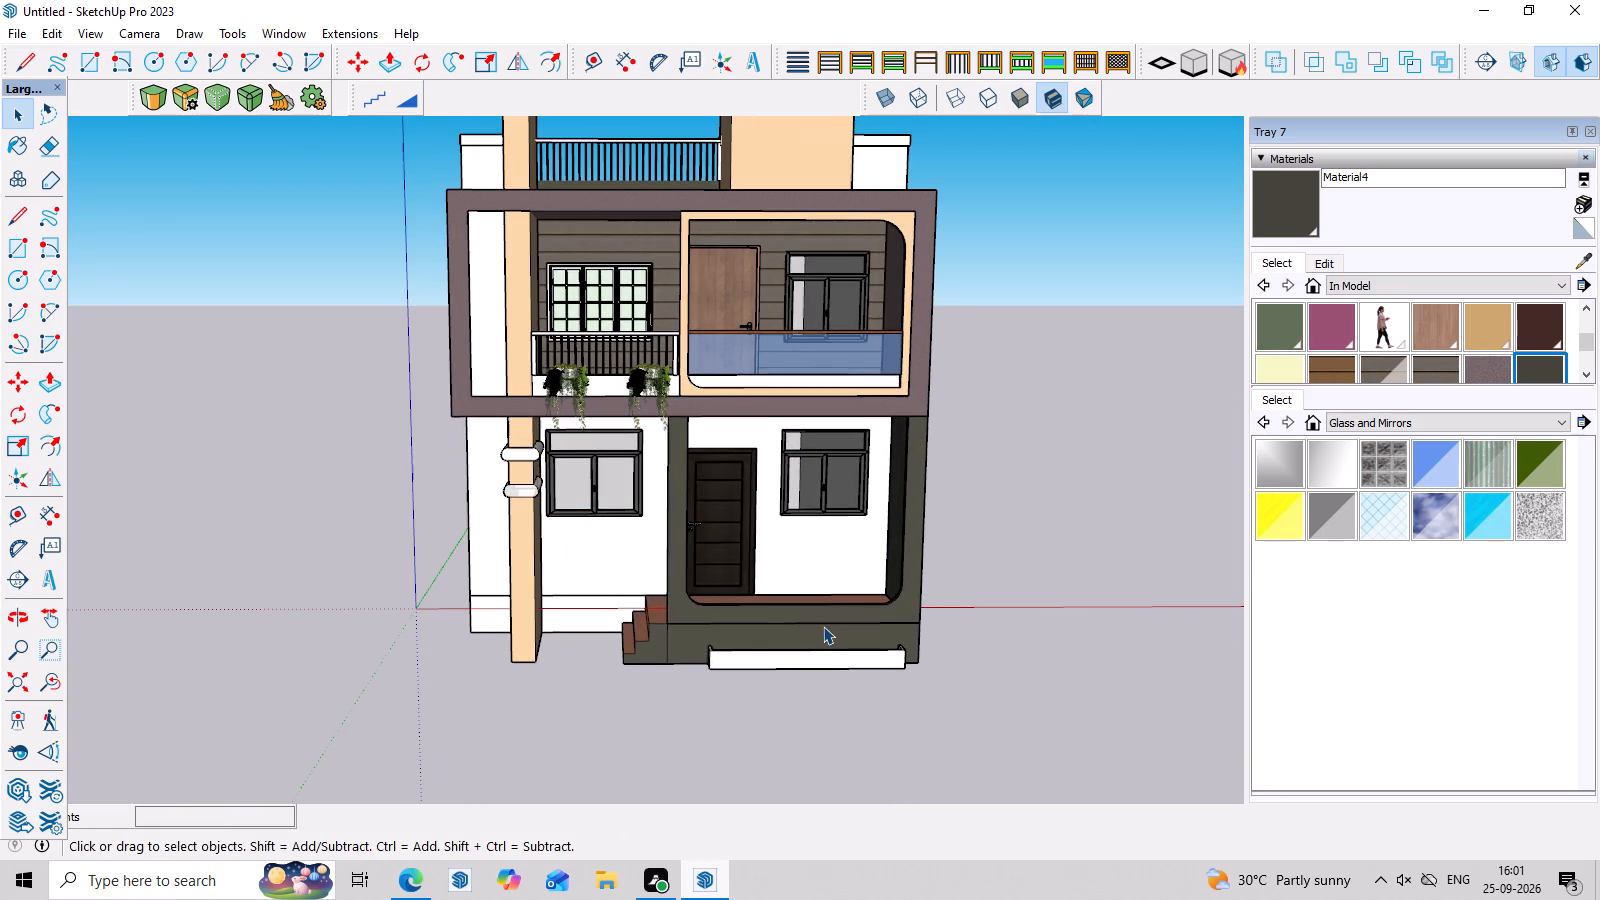
{"action": "middle_click_drag", "start_coordinate": [816, 612], "coordinate": [816, 582]}
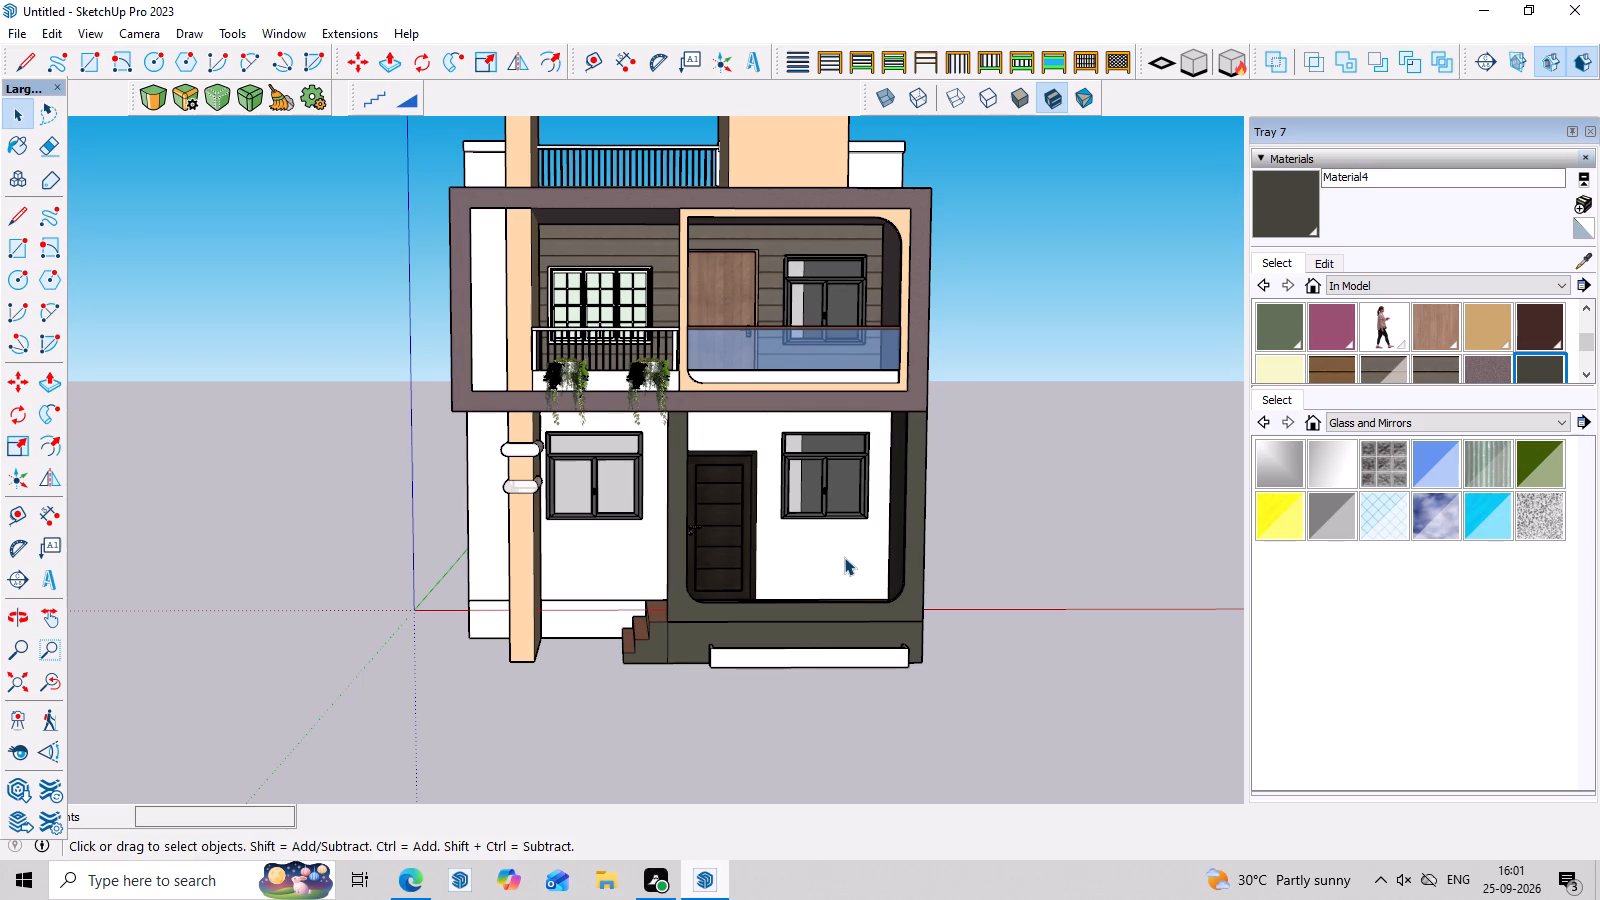
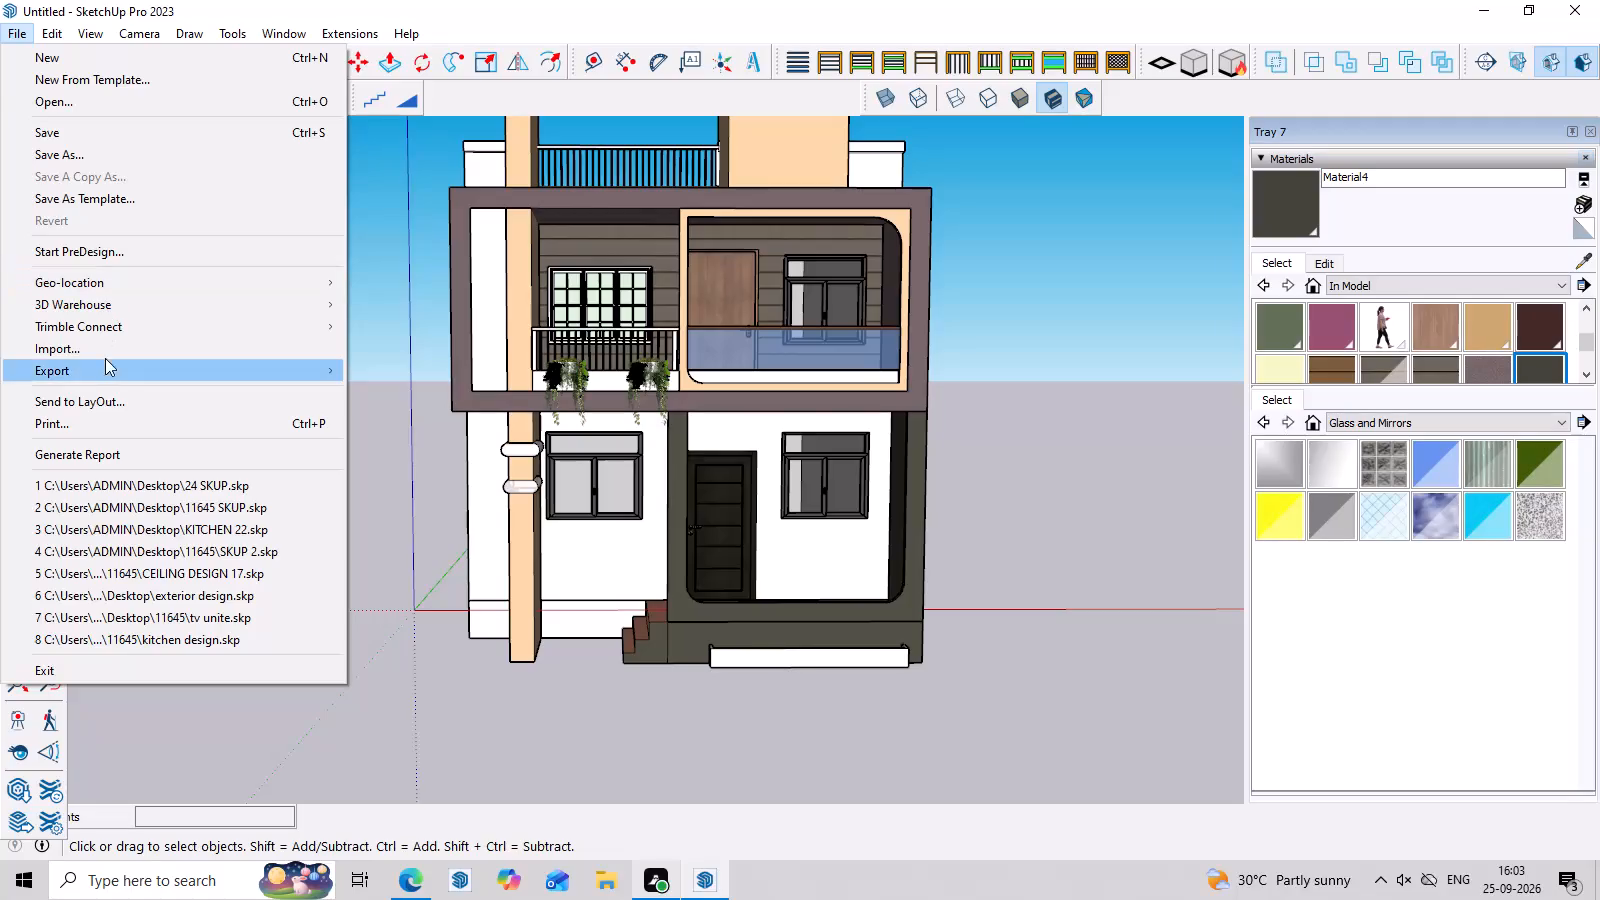
Import the 3darcstudiotree03 tree model and place it on the open ground beside the house.
{"action": "left_click", "coordinate": [105, 356]}
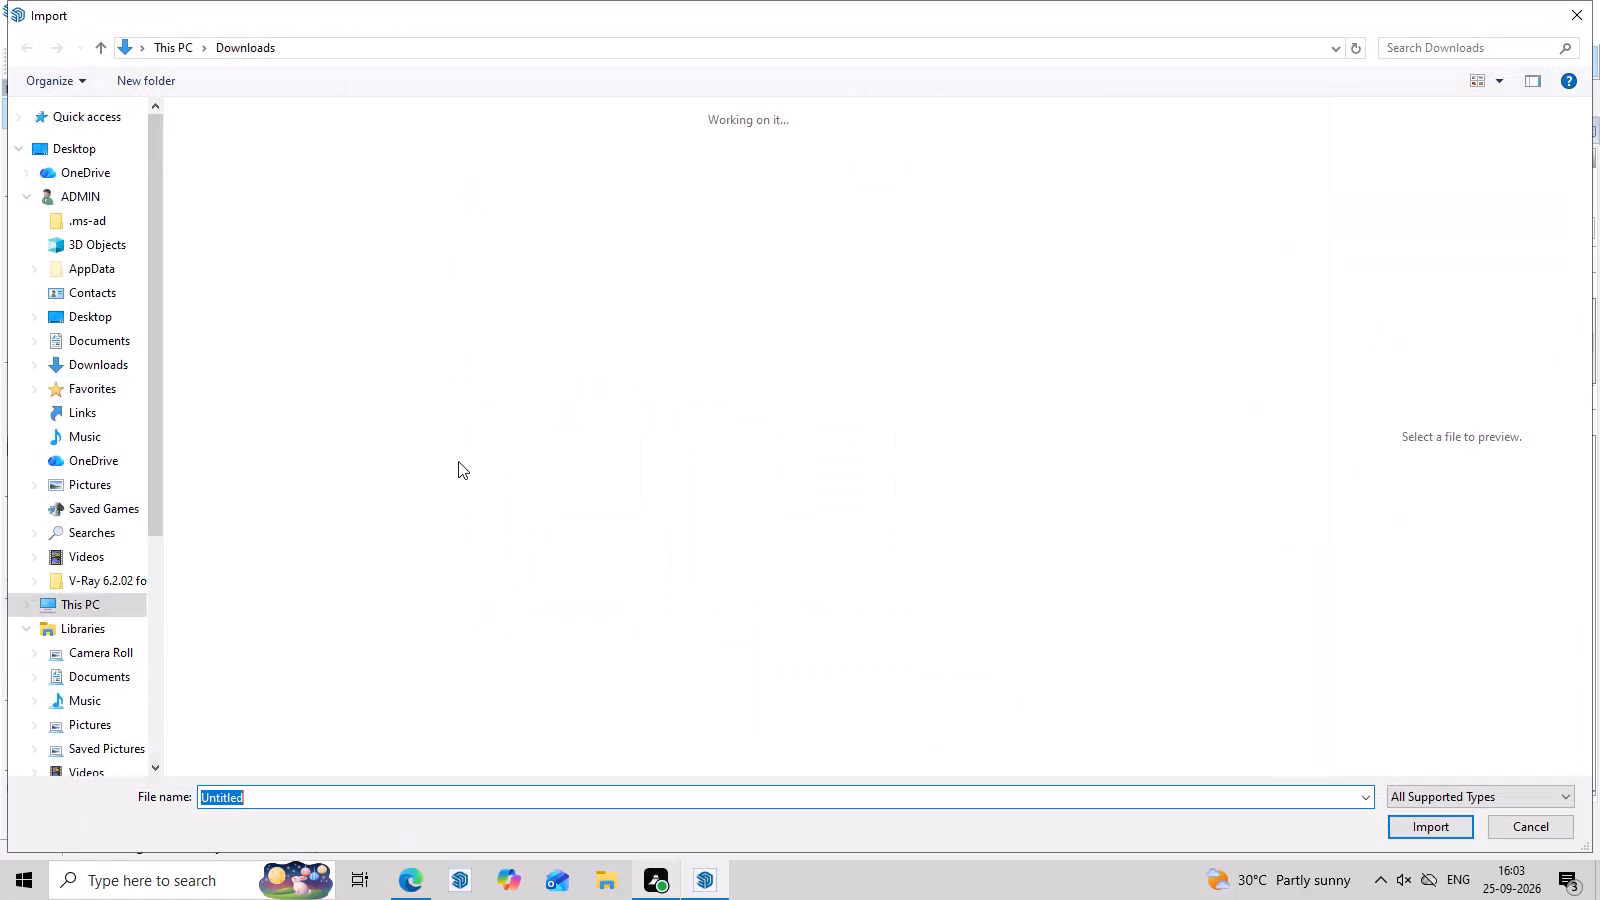
{"action": "left_click", "coordinate": [219, 165]}
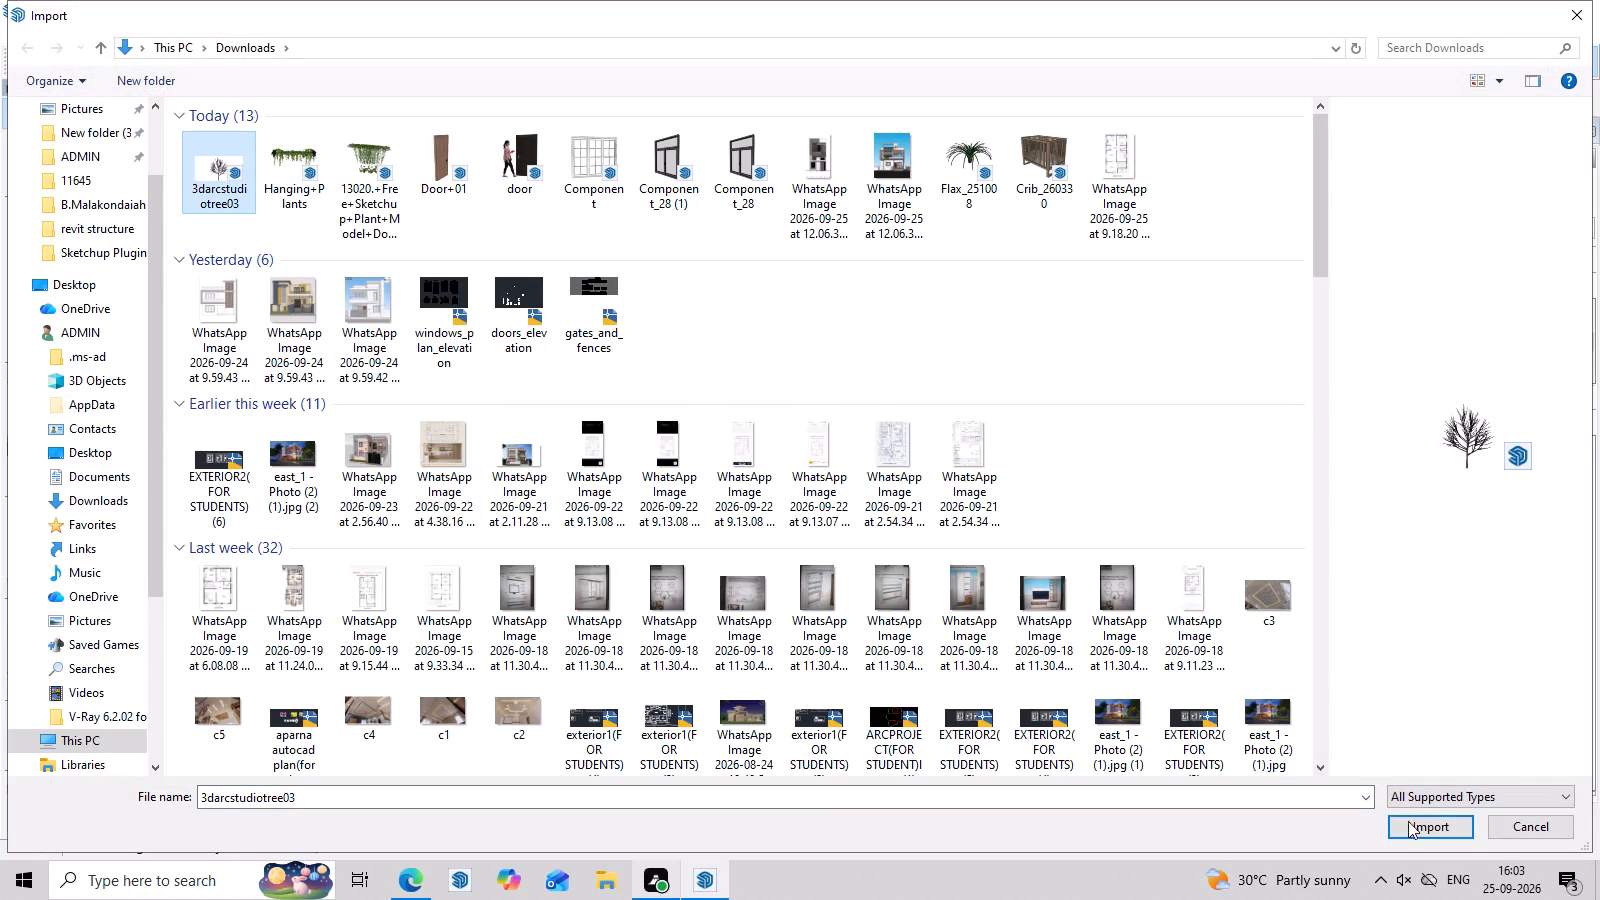
{"action": "left_click", "coordinate": [1410, 825]}
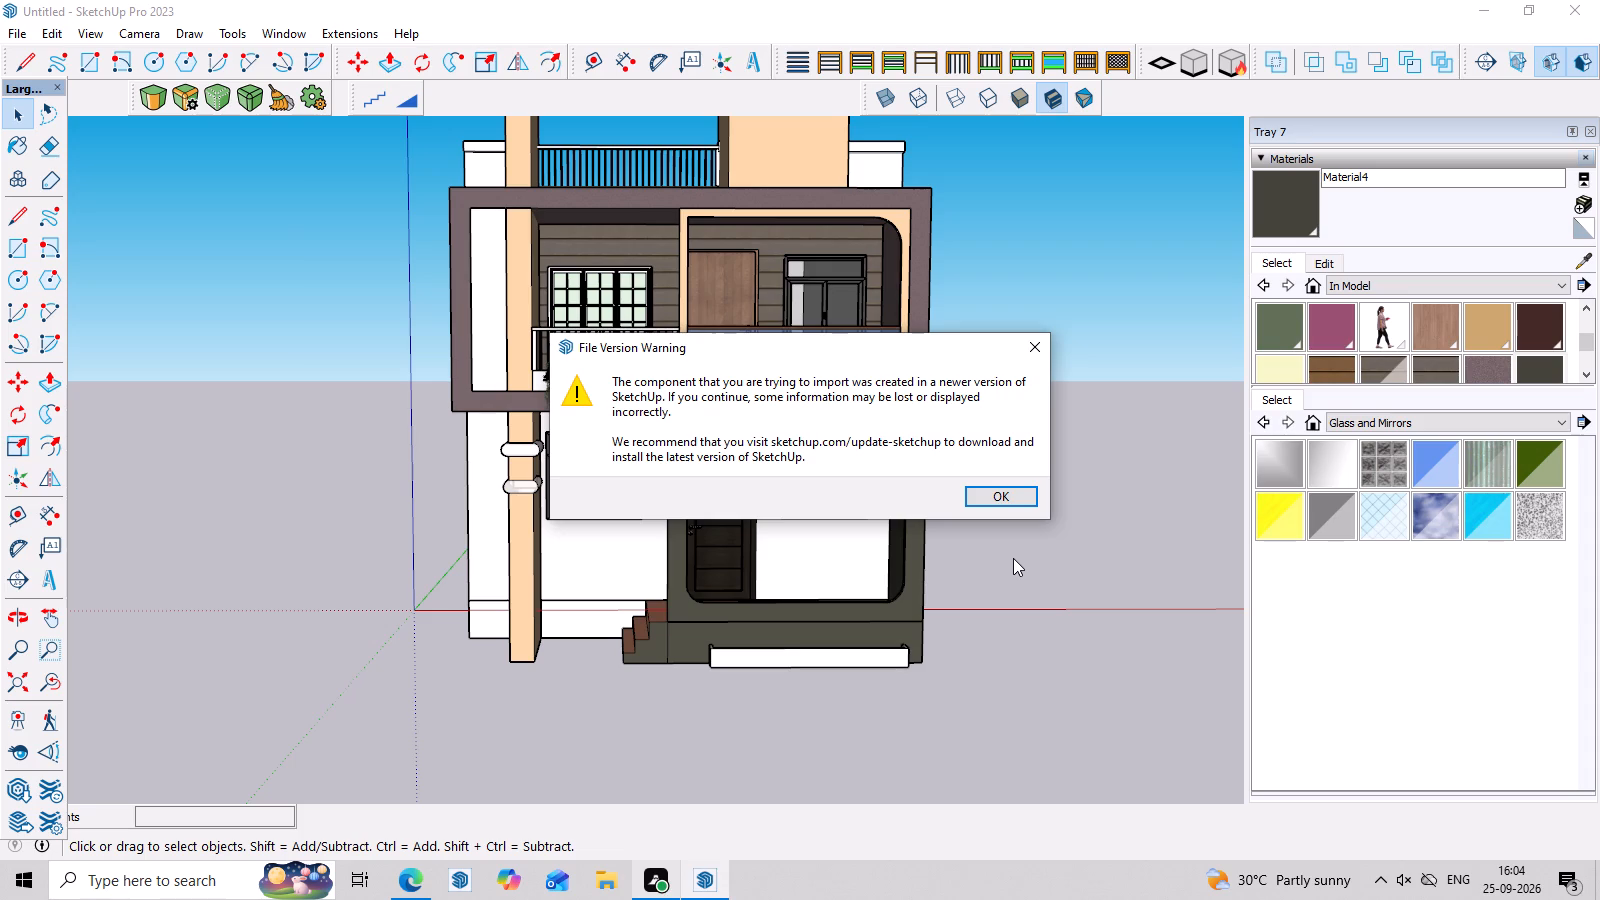
{"action": "left_click", "coordinate": [1008, 499]}
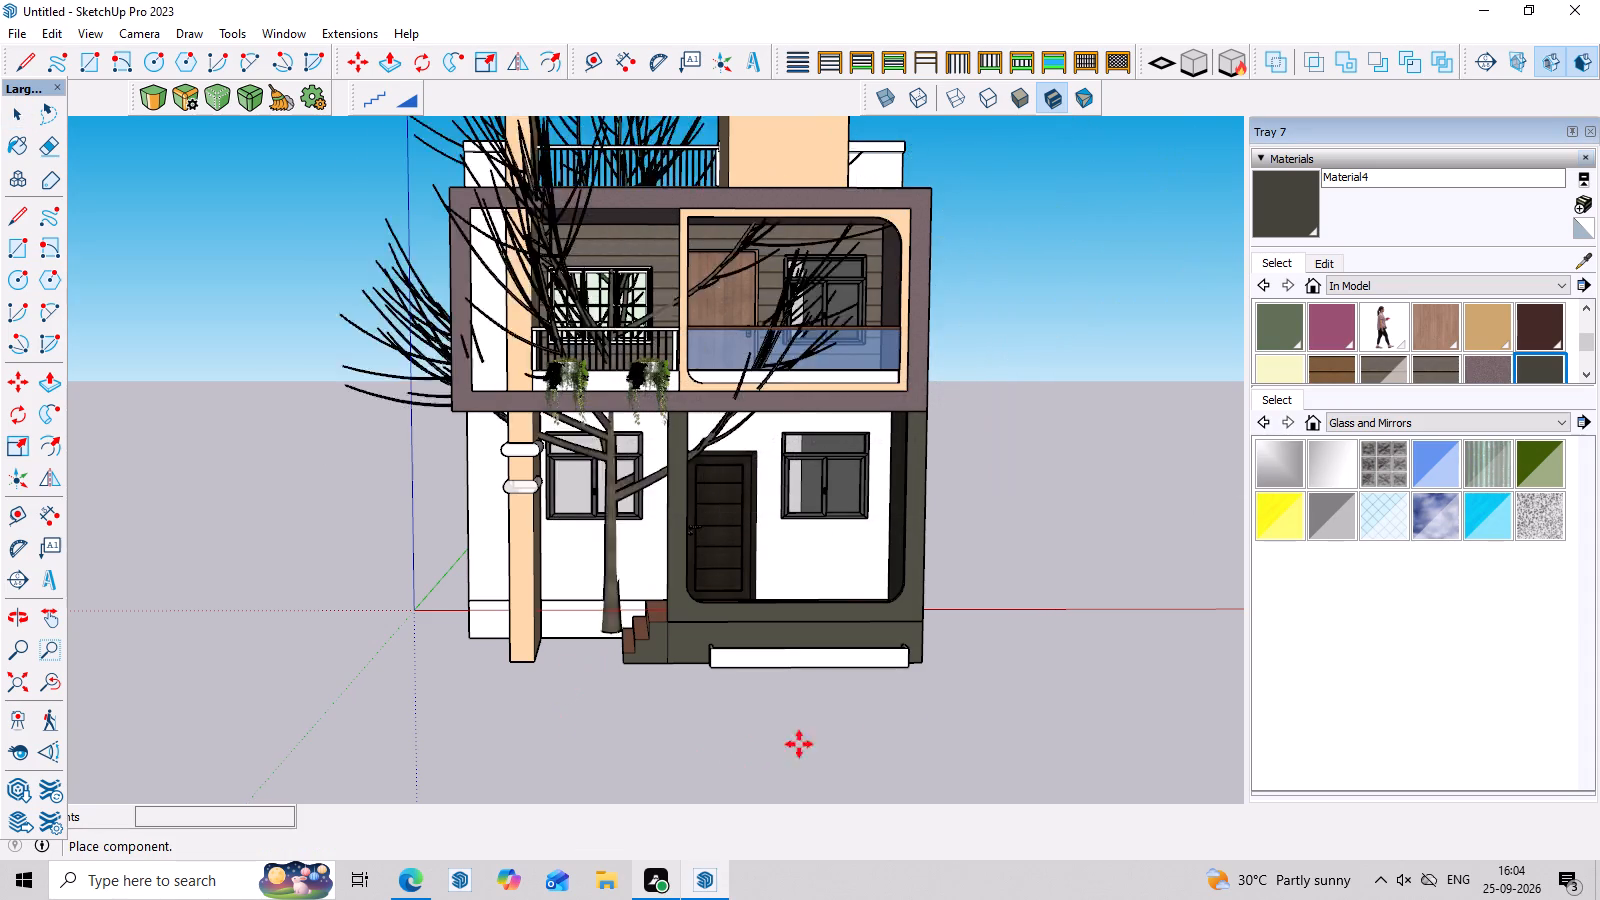
{"action": "scroll", "coordinate": [1068, 524], "scroll_direction": "down", "scroll_amount": 13}
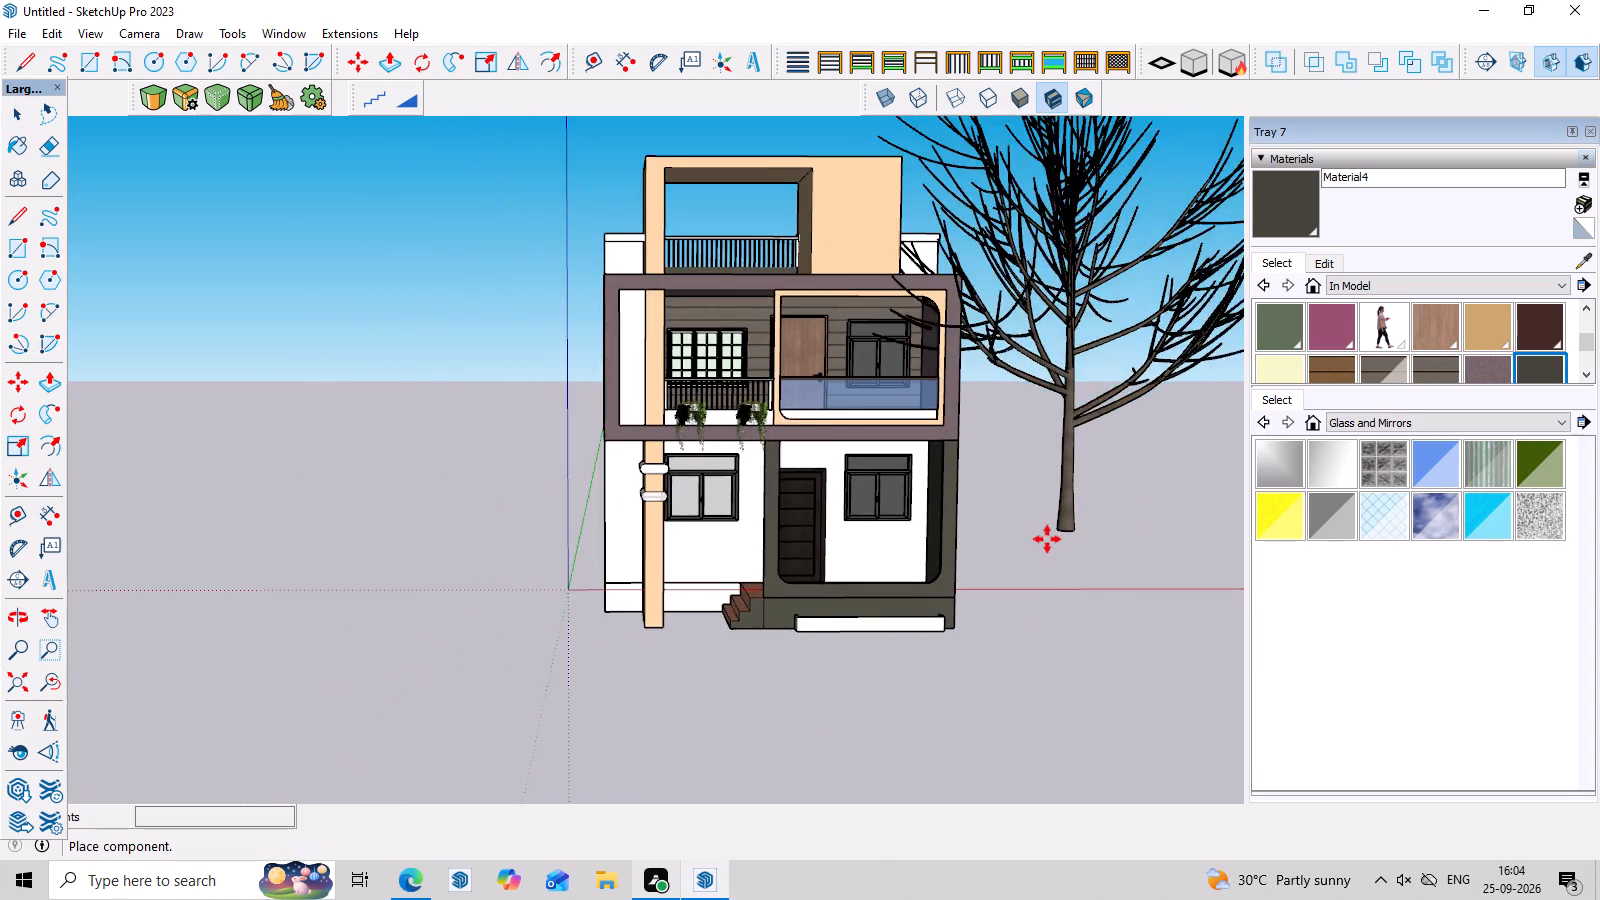
{"action": "scroll", "coordinate": [1047, 558], "scroll_direction": "down", "scroll_amount": 7}
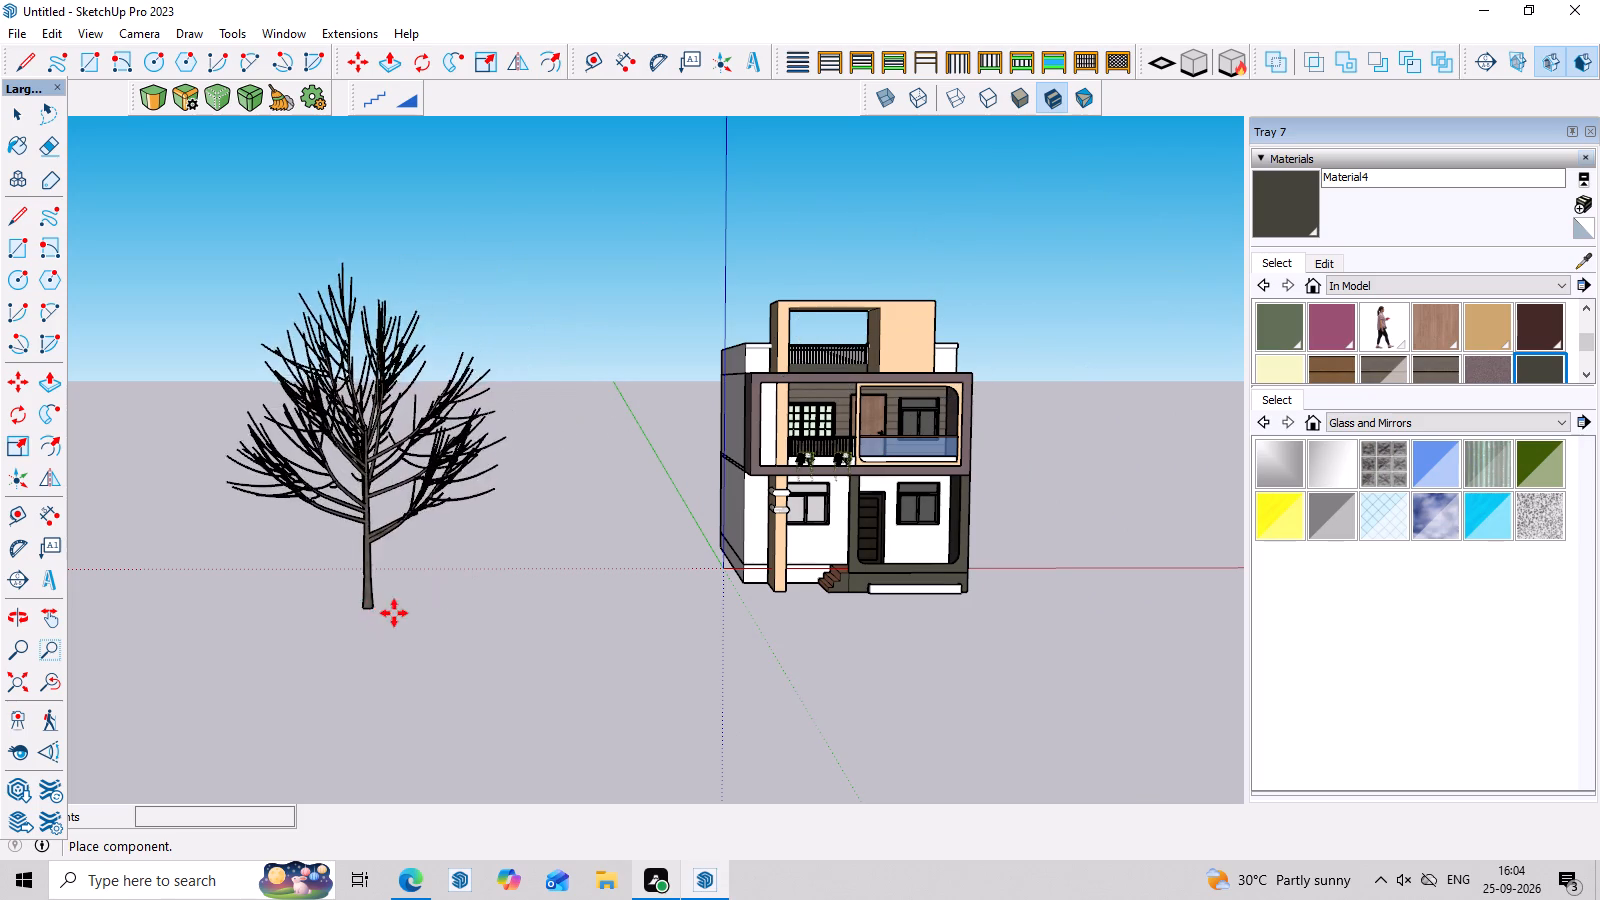
{"action": "left_click", "coordinate": [400, 611]}
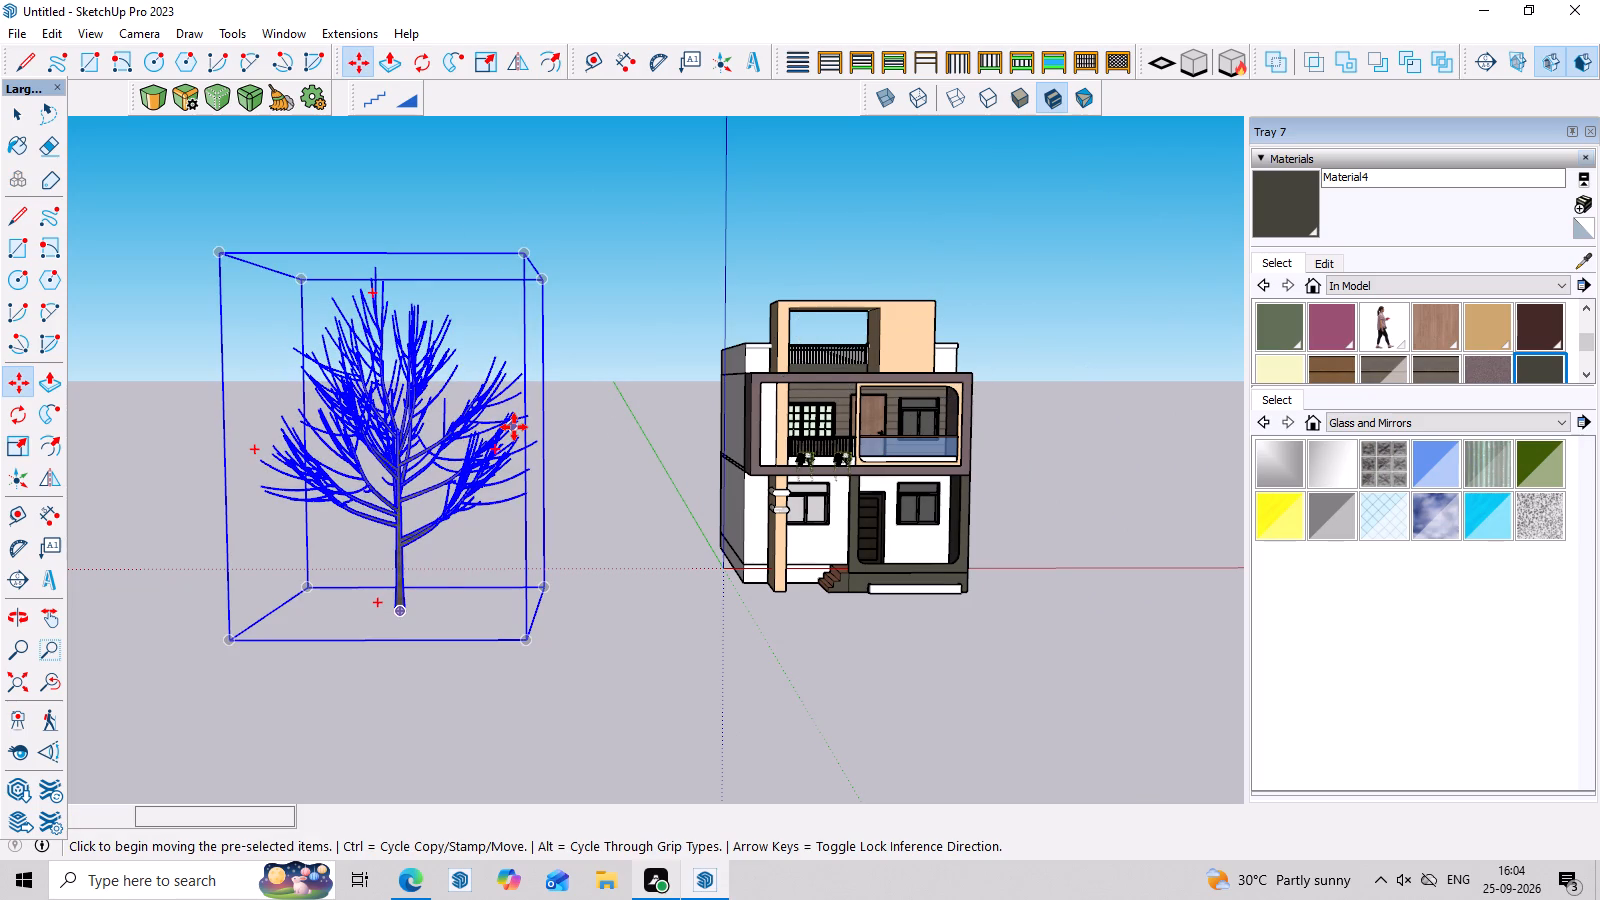
Scale the imported tree narrower across and reduce its height in two passes from the bottom of its bounding box.
{"action": "key", "text": "s"}
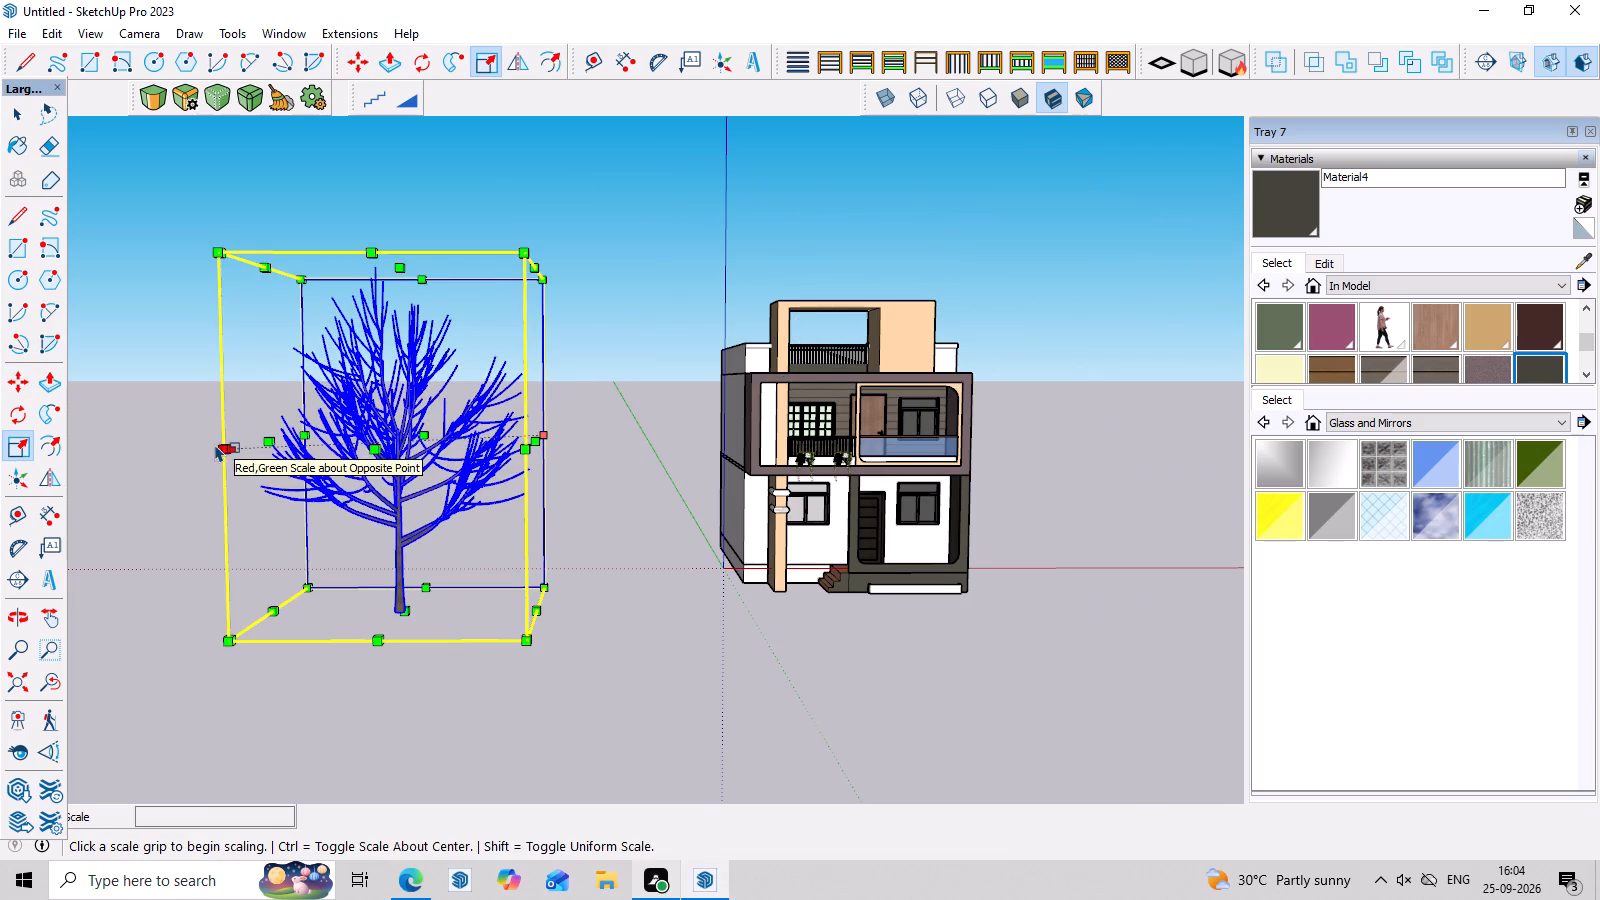
{"action": "left_click_drag", "start_coordinate": [215, 444], "coordinate": [343, 447]}
{"action": "left_click_drag", "start_coordinate": [350, 447], "coordinate": [392, 454]}
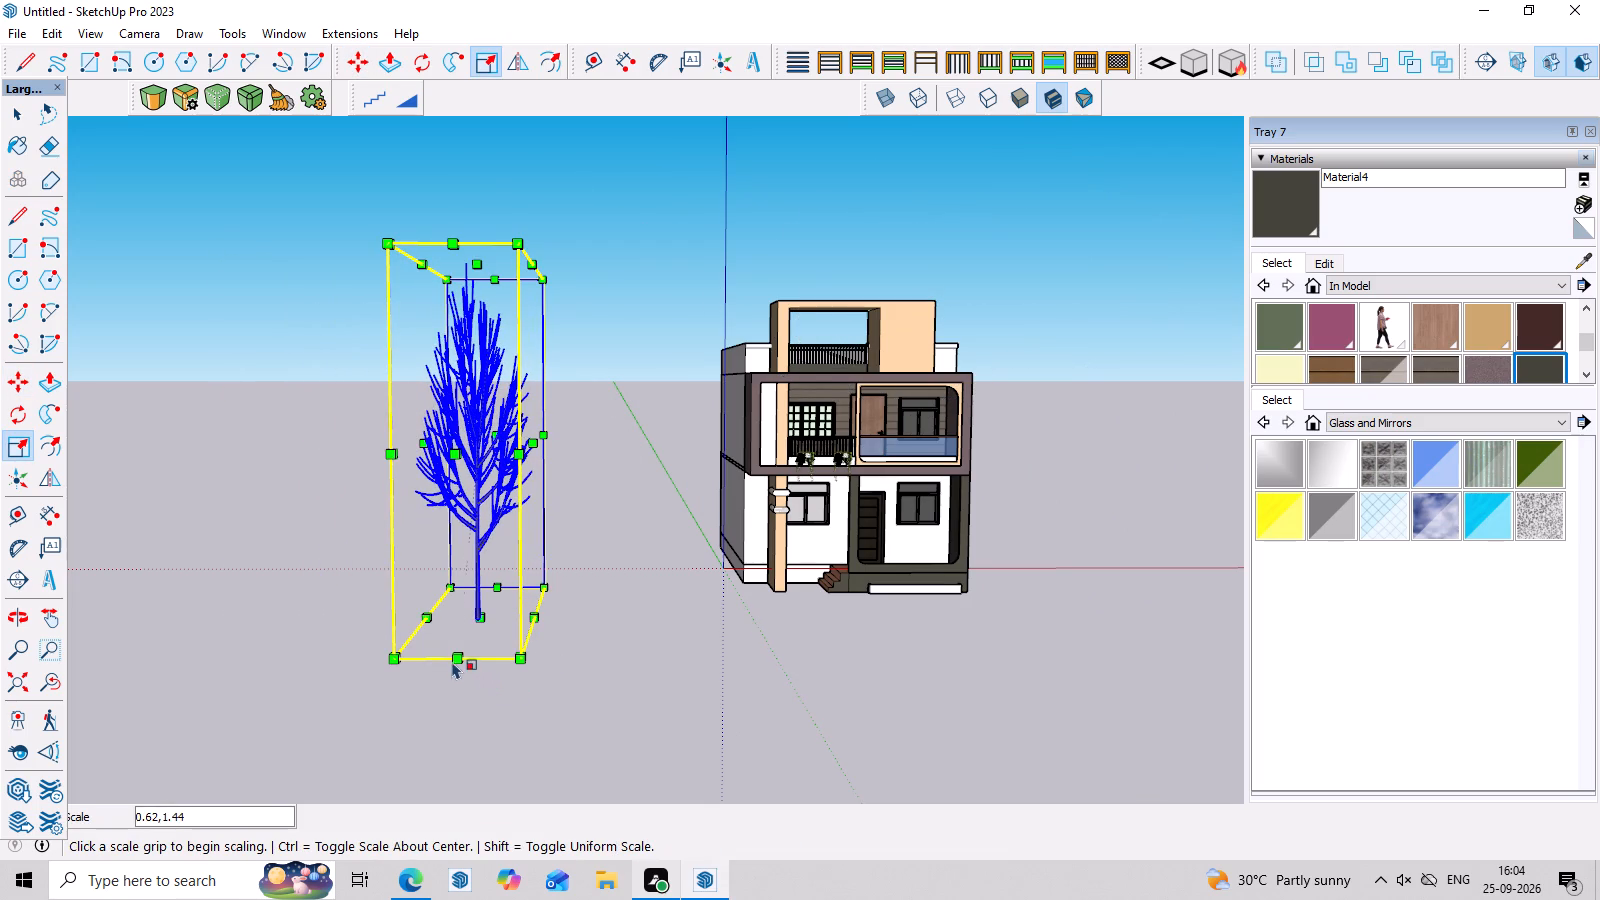
{"action": "left_click_drag", "start_coordinate": [447, 659], "coordinate": [456, 507]}
{"action": "left_click_drag", "start_coordinate": [460, 463], "coordinate": [463, 438]}
{"action": "right_click_drag", "start_coordinate": [460, 463], "coordinate": [463, 438]}
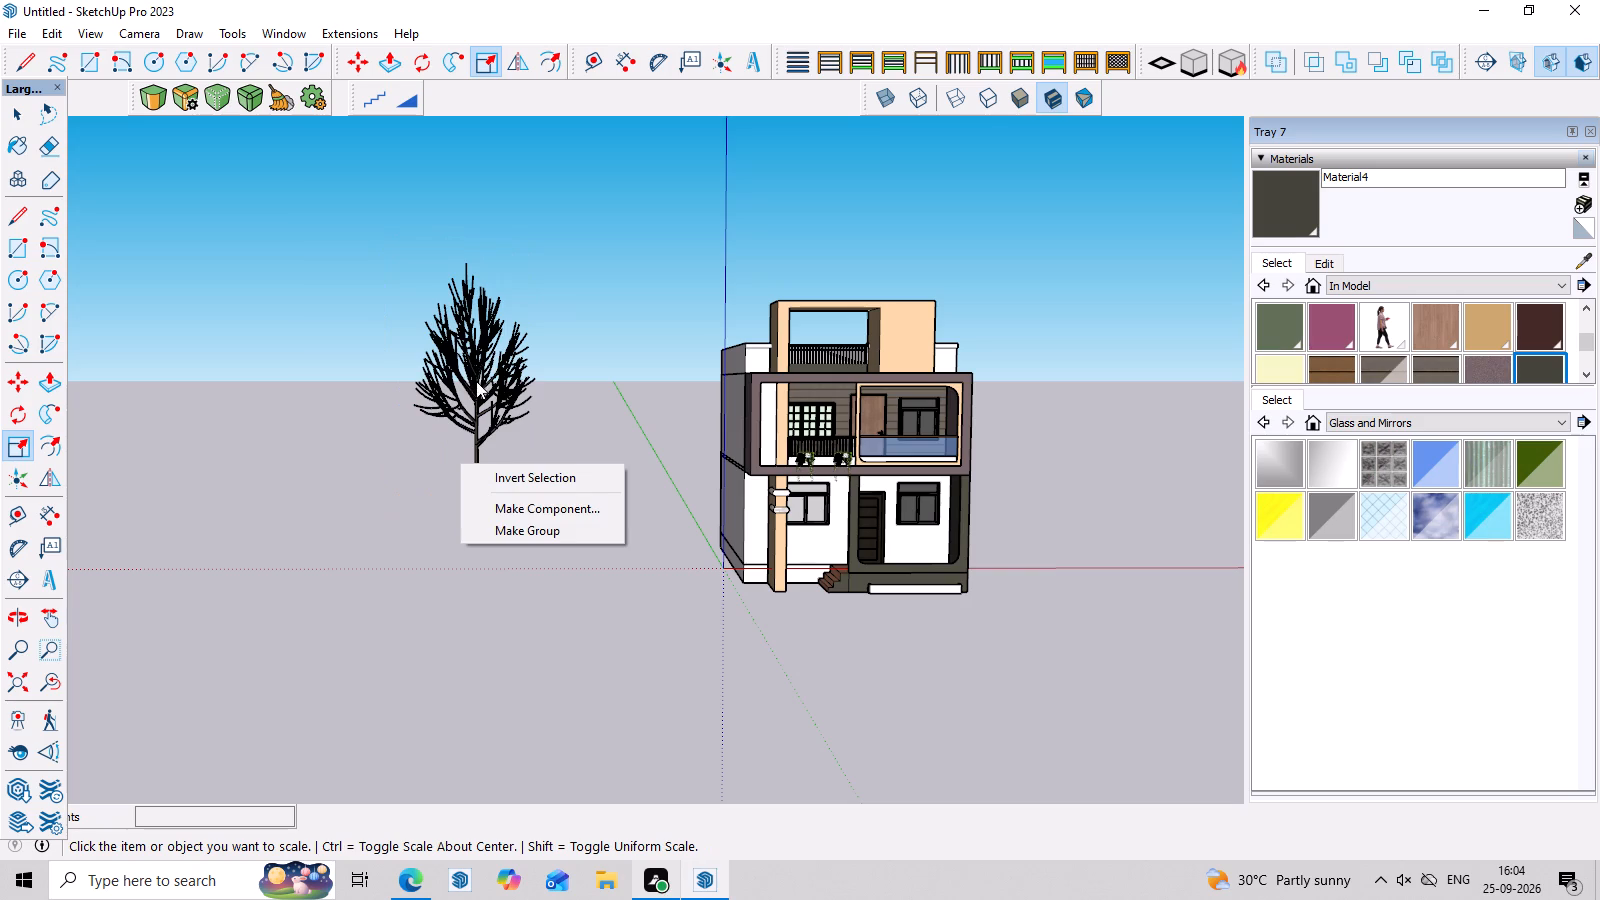
{"action": "left_click", "coordinate": [479, 371]}
{"action": "key", "text": "s"}
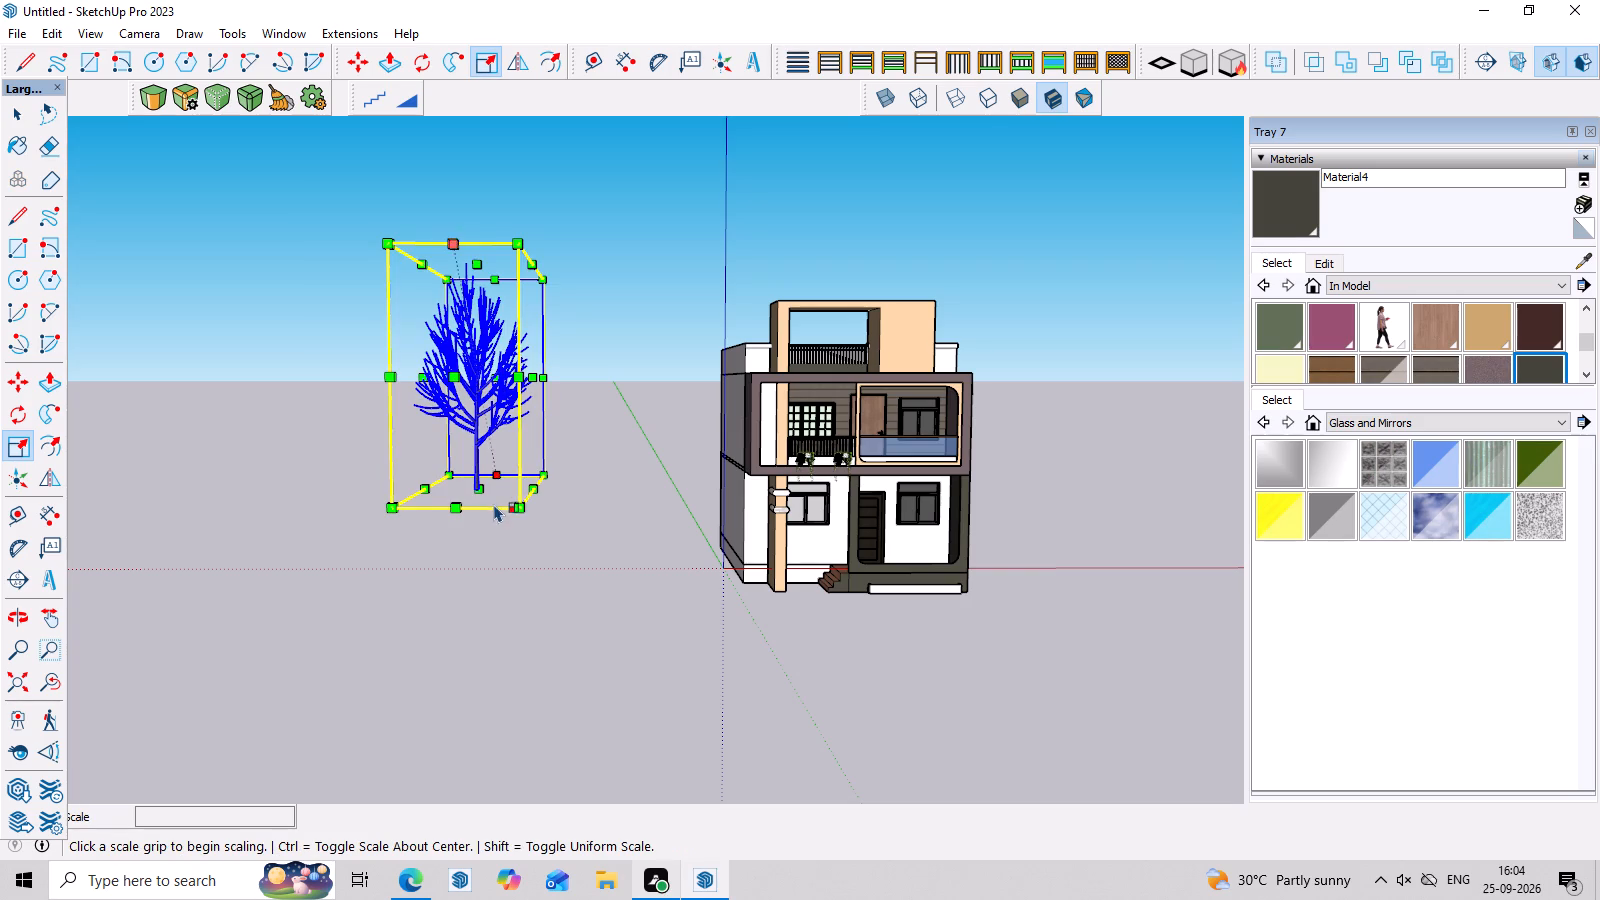
{"action": "left_click_drag", "start_coordinate": [452, 504], "coordinate": [463, 339]}
{"action": "right_click_drag", "start_coordinate": [460, 360], "coordinate": [462, 348]}
{"action": "right_click", "coordinate": [463, 341]}
{"action": "right_click", "coordinate": [463, 339]}
Scale the tree down along the red axis and clear the selection.
{"action": "middle_click_drag", "start_coordinate": [467, 286], "coordinate": [508, 452]}
{"action": "scroll", "coordinate": [407, 294], "scroll_direction": "up", "scroll_amount": 9}
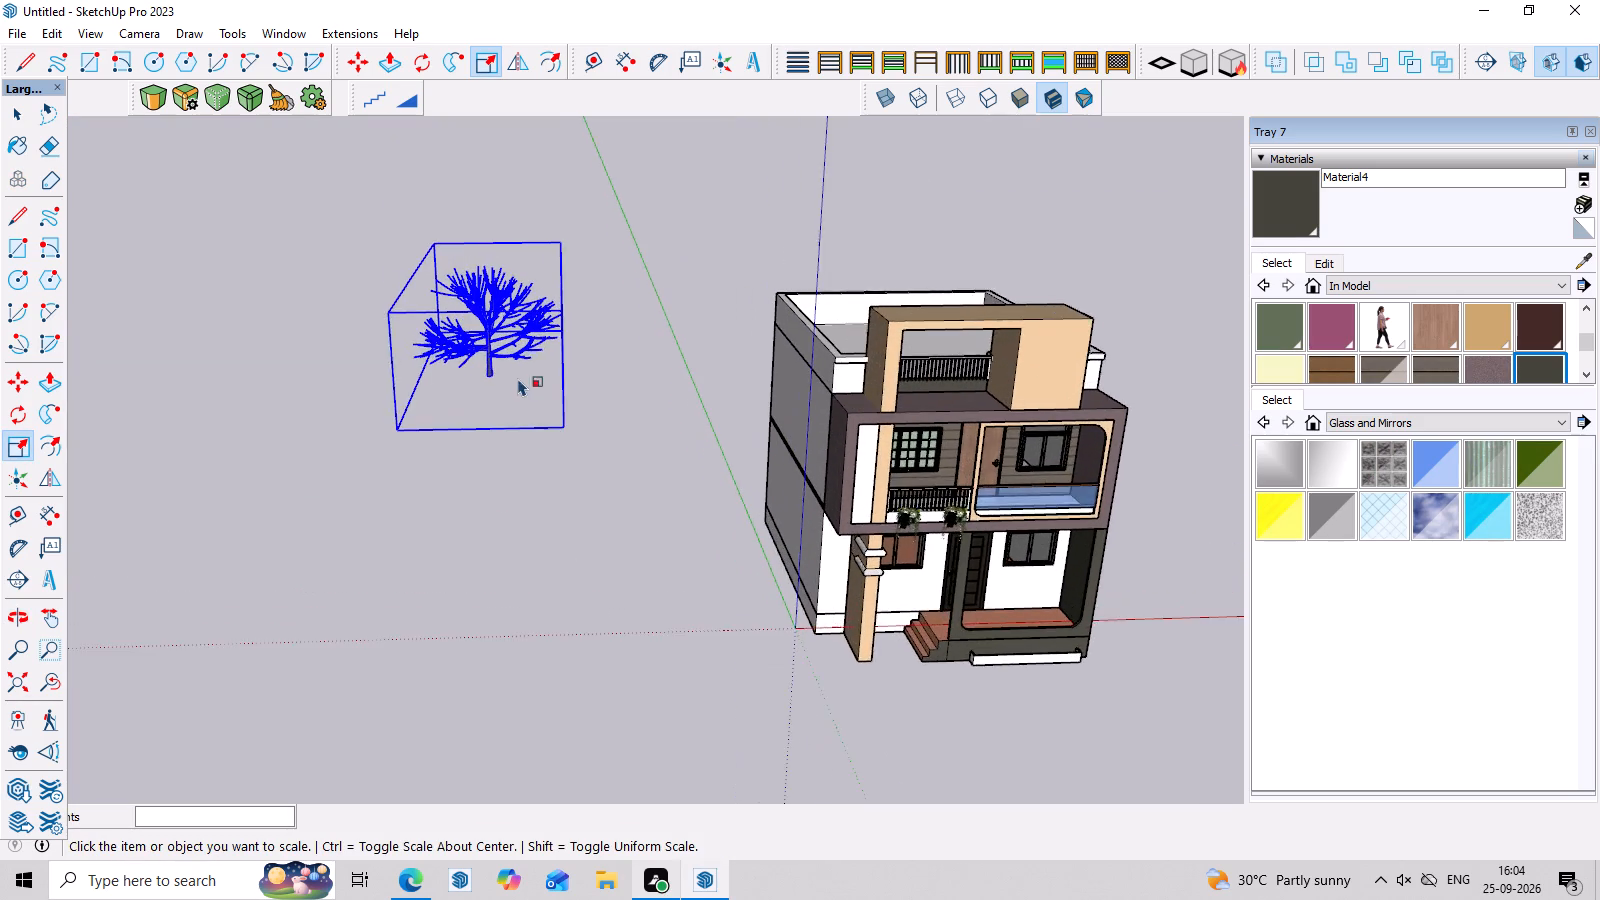
{"action": "scroll", "coordinate": [518, 378], "scroll_direction": "up", "scroll_amount": 4}
{"action": "middle_click_drag", "start_coordinate": [555, 381], "coordinate": [756, 329]}
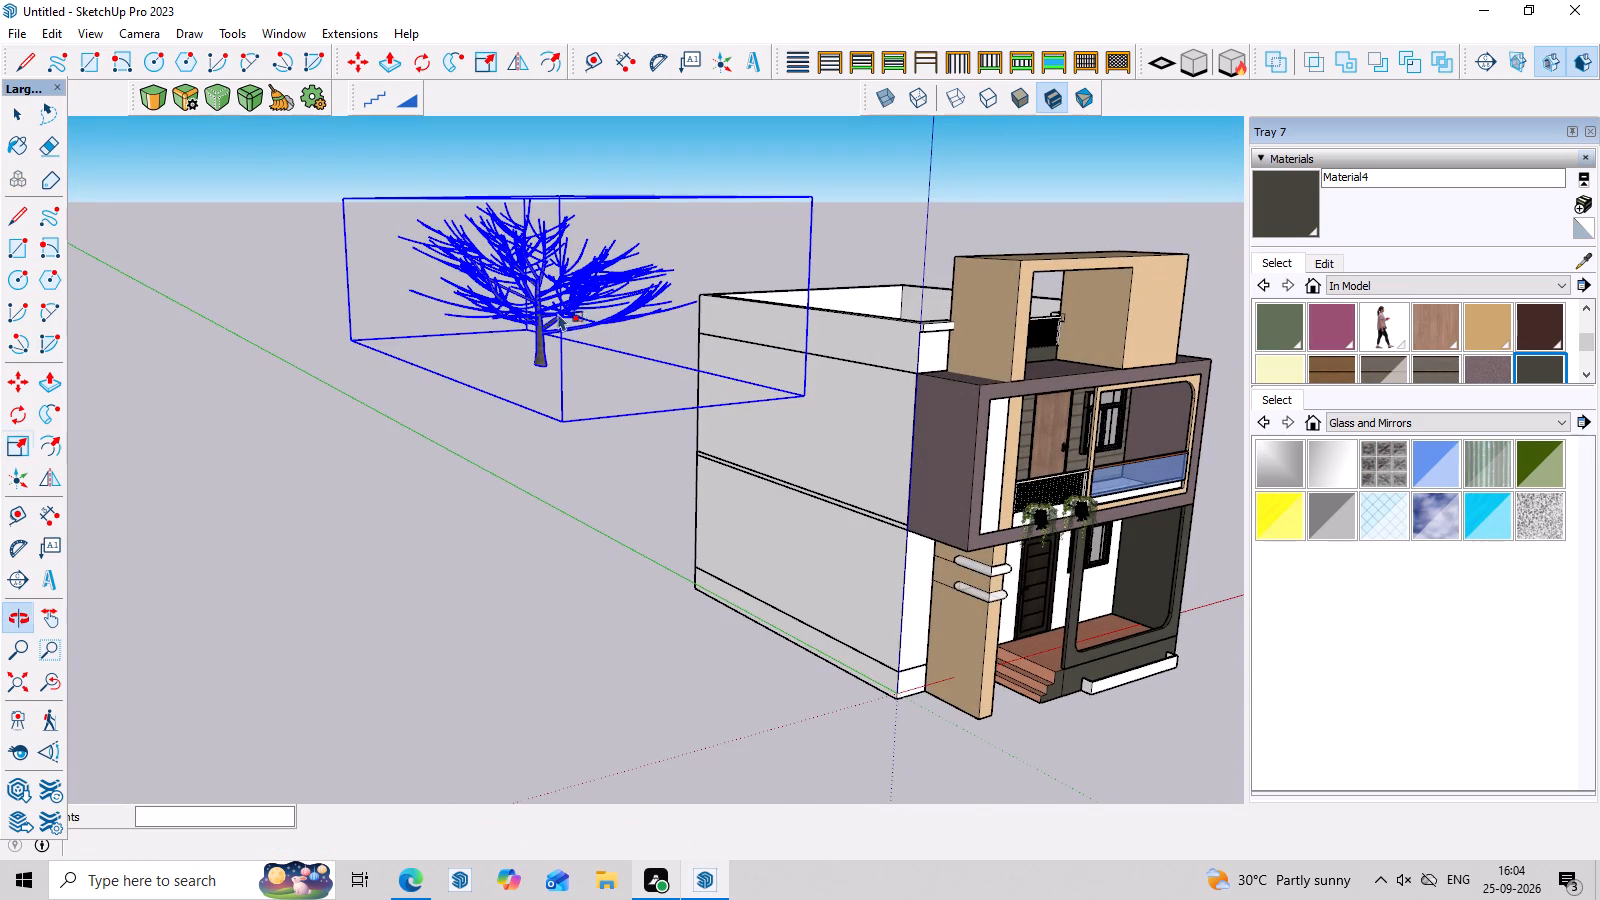
{"action": "left_click", "coordinate": [484, 302]}
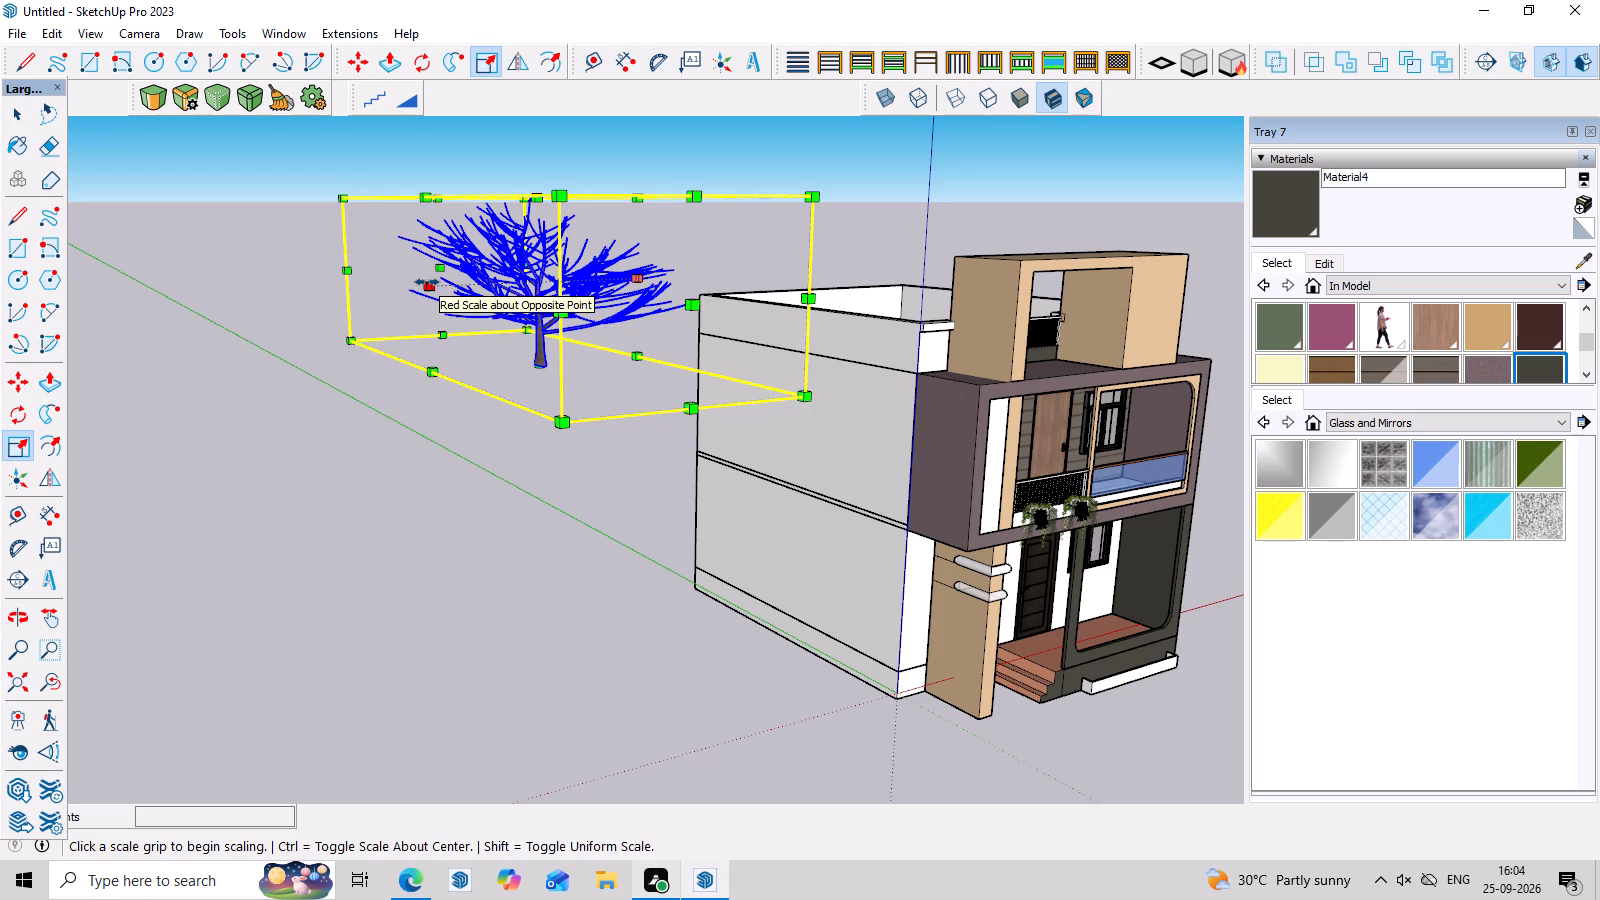
{"action": "left_click_drag", "start_coordinate": [427, 282], "coordinate": [494, 313]}
{"action": "left_click", "coordinate": [515, 321]}
{"action": "right_click", "coordinate": [515, 321]}
{"action": "left_click", "coordinate": [523, 323]}
{"action": "right_click", "coordinate": [523, 323]}
{"action": "left_click", "coordinate": [532, 326]}
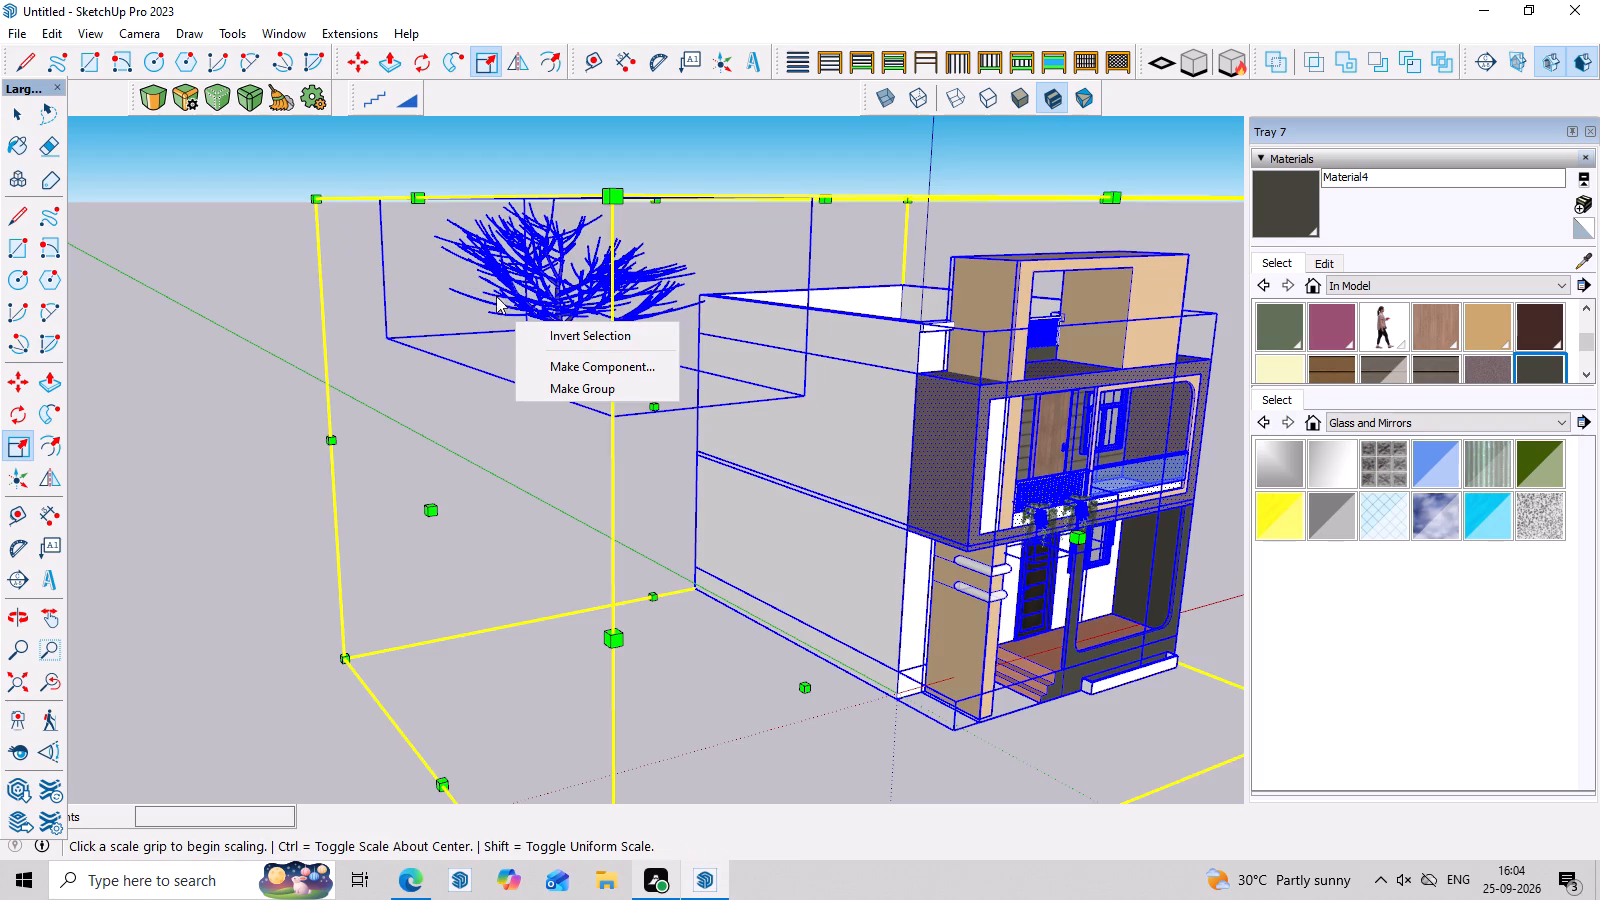
{"action": "key", "text": "ctrl+z"}
{"action": "left_click", "coordinate": [277, 278]}
{"action": "key", "text": "space"}
{"action": "left_click", "coordinate": [266, 290]}
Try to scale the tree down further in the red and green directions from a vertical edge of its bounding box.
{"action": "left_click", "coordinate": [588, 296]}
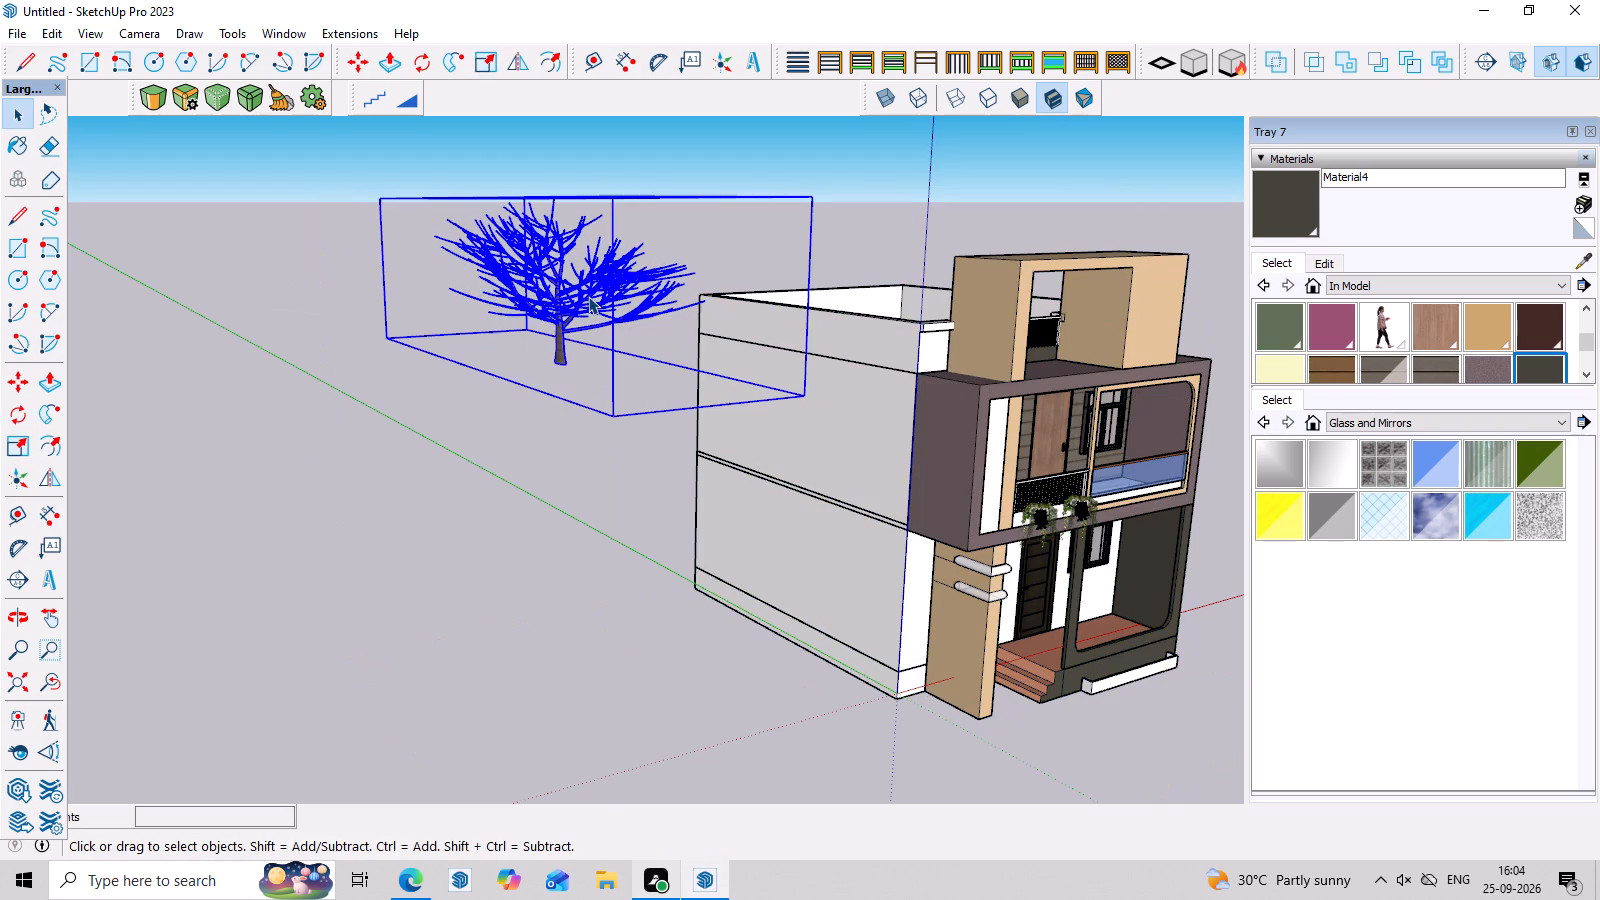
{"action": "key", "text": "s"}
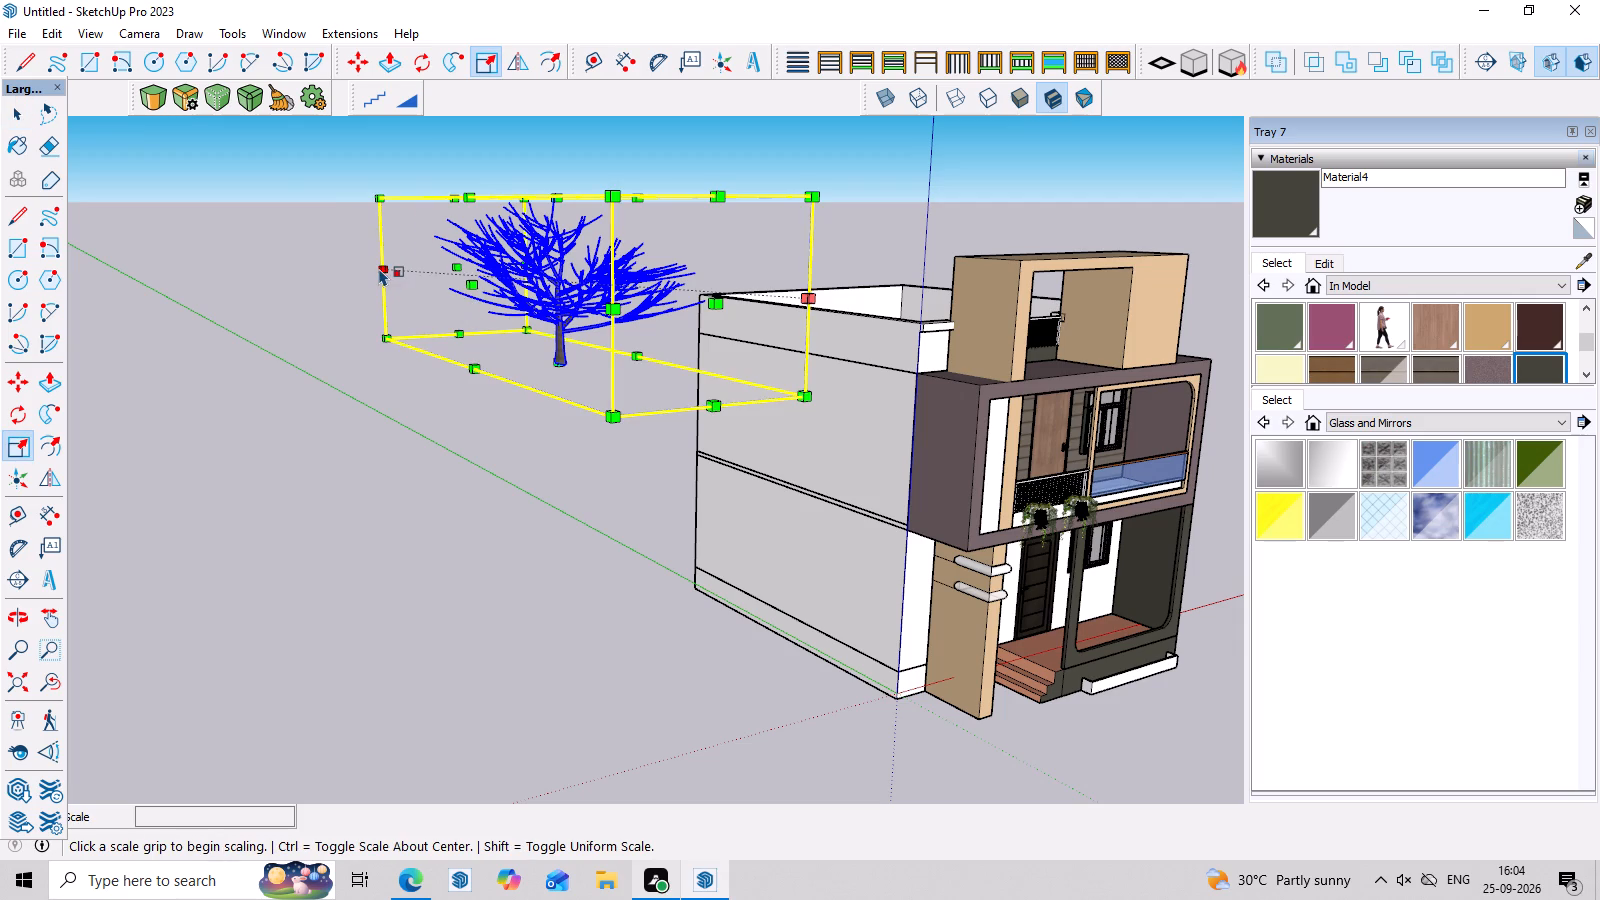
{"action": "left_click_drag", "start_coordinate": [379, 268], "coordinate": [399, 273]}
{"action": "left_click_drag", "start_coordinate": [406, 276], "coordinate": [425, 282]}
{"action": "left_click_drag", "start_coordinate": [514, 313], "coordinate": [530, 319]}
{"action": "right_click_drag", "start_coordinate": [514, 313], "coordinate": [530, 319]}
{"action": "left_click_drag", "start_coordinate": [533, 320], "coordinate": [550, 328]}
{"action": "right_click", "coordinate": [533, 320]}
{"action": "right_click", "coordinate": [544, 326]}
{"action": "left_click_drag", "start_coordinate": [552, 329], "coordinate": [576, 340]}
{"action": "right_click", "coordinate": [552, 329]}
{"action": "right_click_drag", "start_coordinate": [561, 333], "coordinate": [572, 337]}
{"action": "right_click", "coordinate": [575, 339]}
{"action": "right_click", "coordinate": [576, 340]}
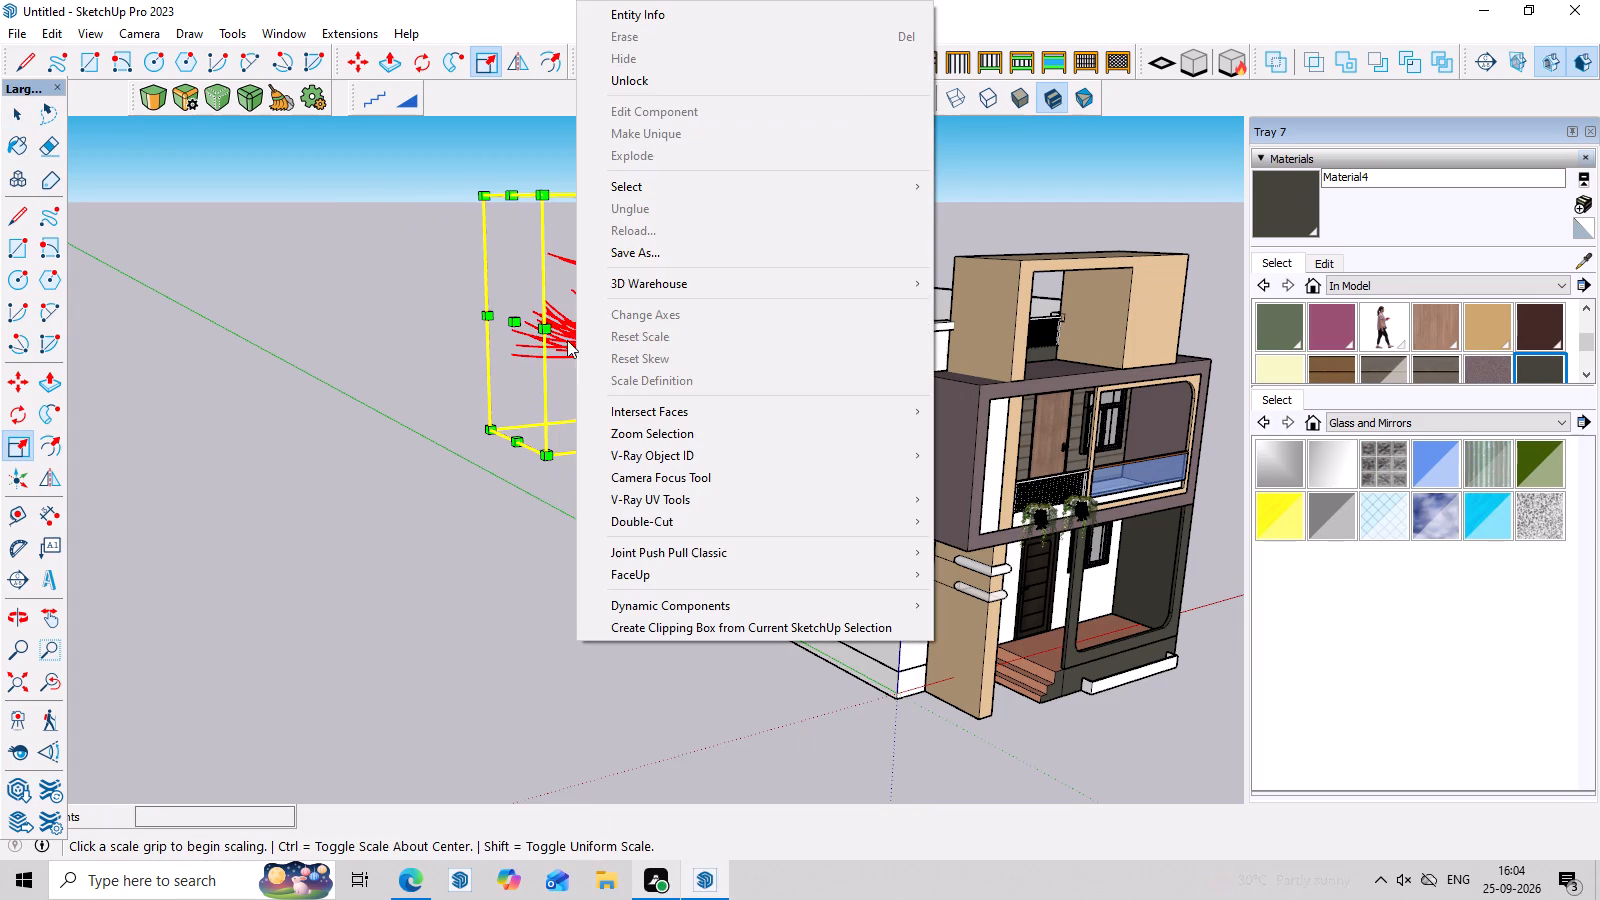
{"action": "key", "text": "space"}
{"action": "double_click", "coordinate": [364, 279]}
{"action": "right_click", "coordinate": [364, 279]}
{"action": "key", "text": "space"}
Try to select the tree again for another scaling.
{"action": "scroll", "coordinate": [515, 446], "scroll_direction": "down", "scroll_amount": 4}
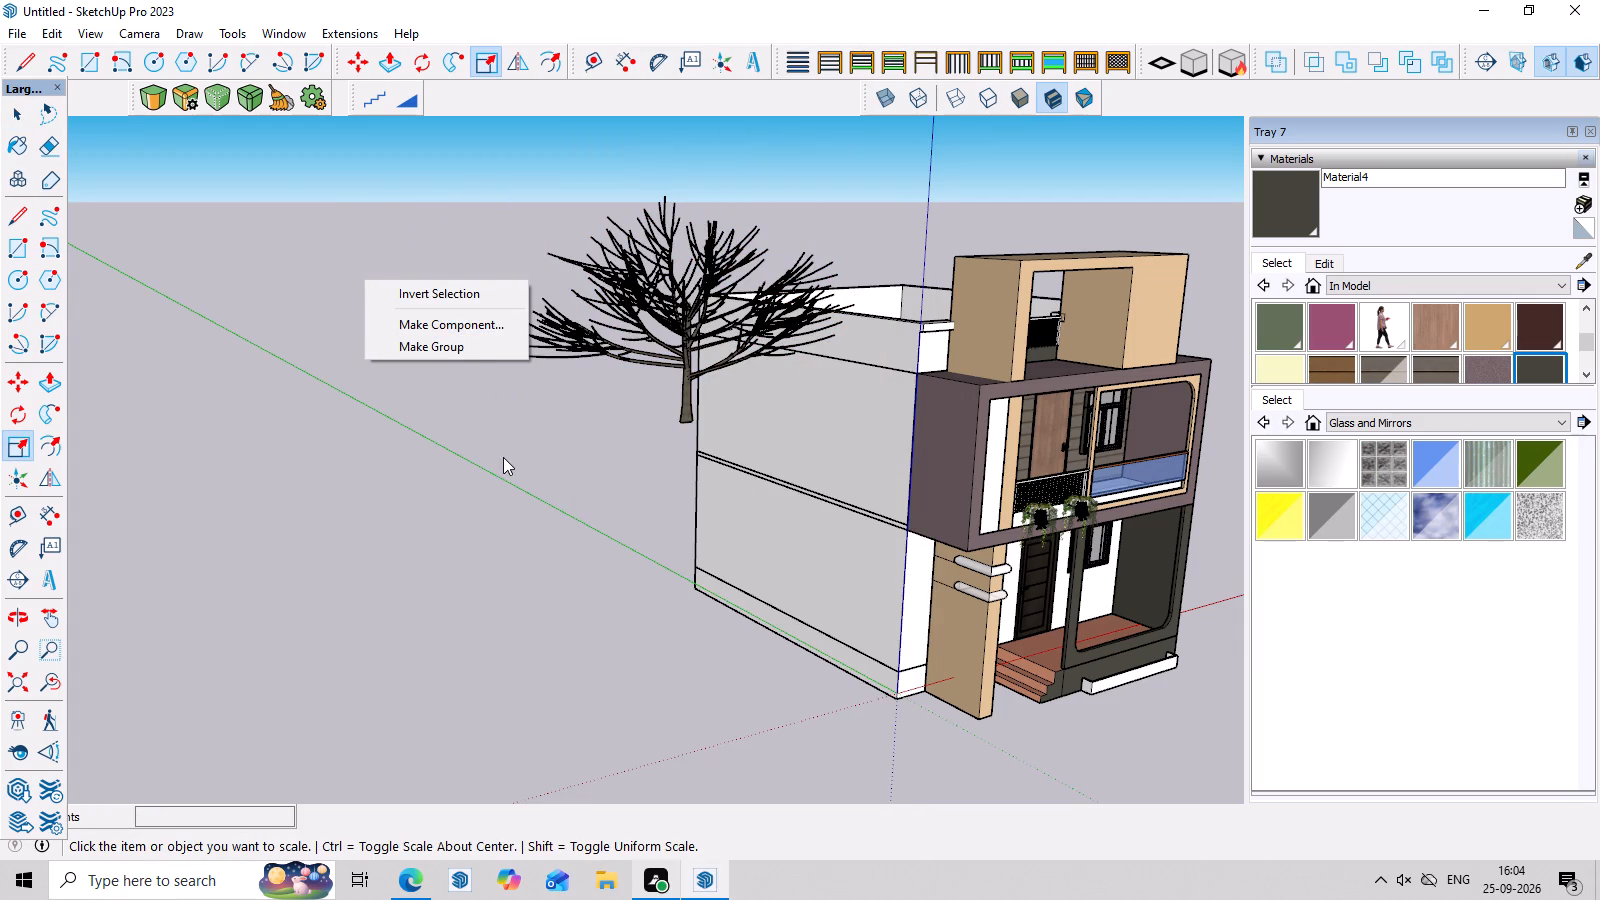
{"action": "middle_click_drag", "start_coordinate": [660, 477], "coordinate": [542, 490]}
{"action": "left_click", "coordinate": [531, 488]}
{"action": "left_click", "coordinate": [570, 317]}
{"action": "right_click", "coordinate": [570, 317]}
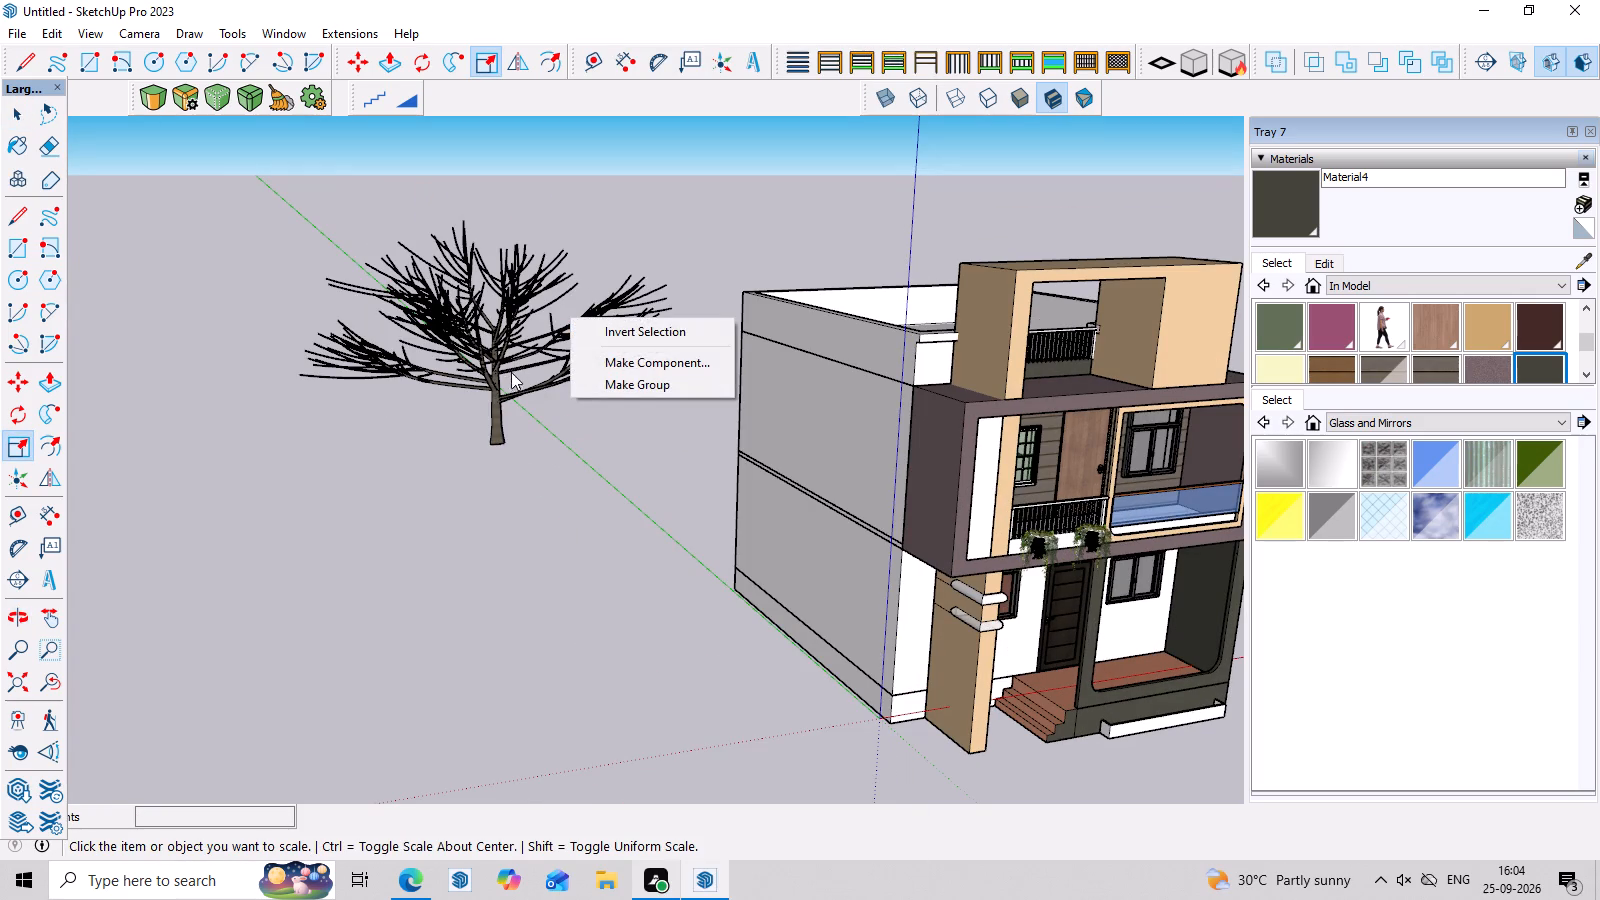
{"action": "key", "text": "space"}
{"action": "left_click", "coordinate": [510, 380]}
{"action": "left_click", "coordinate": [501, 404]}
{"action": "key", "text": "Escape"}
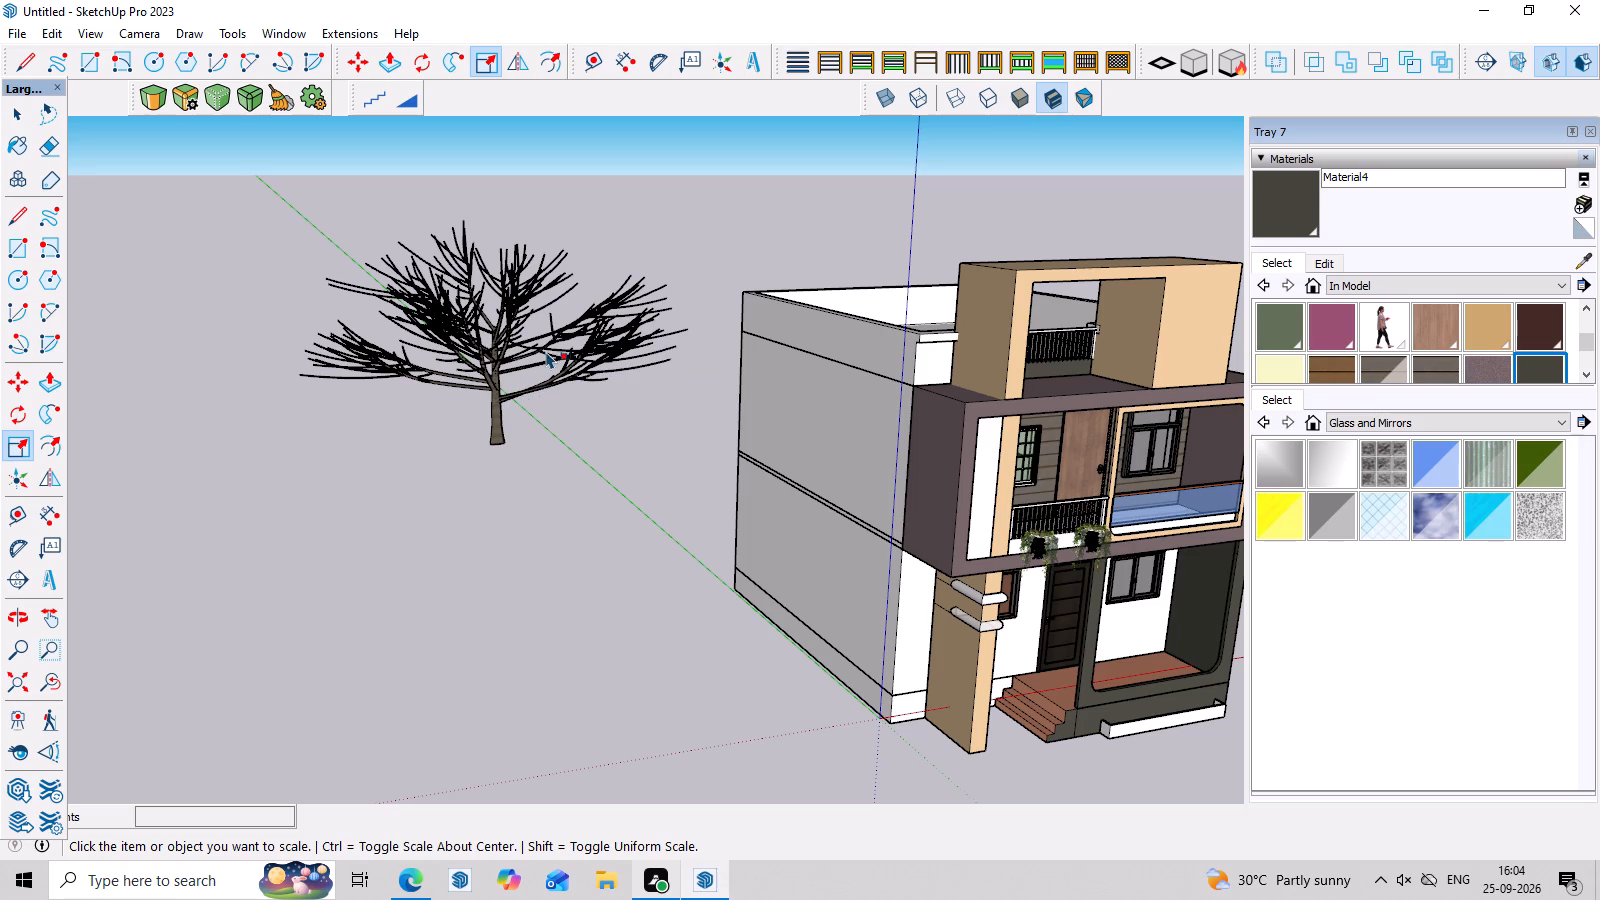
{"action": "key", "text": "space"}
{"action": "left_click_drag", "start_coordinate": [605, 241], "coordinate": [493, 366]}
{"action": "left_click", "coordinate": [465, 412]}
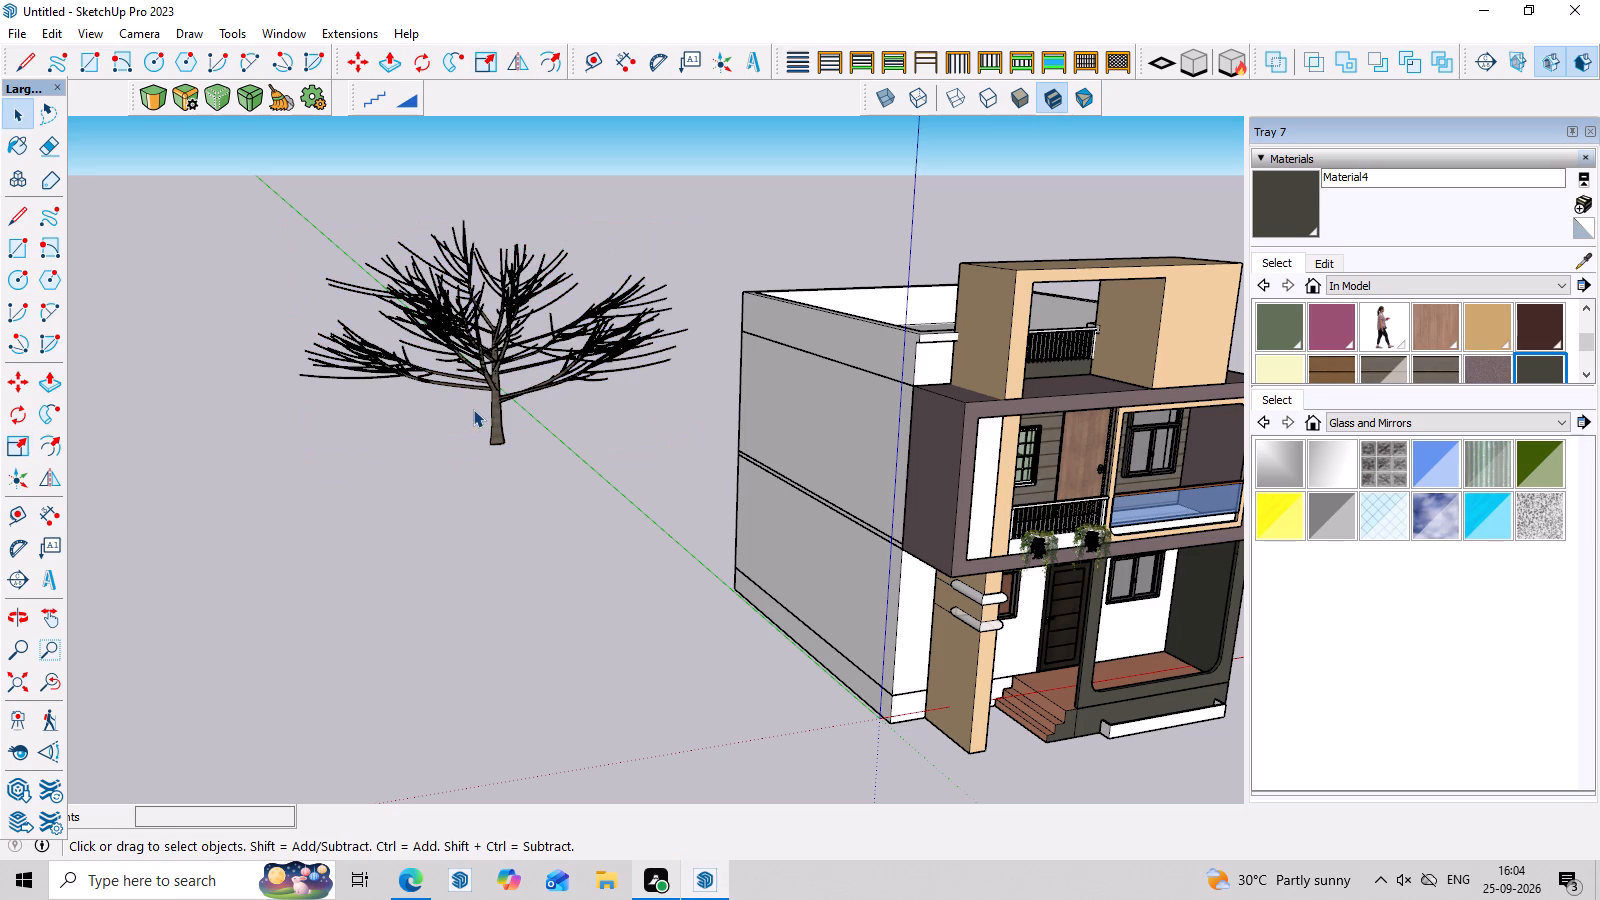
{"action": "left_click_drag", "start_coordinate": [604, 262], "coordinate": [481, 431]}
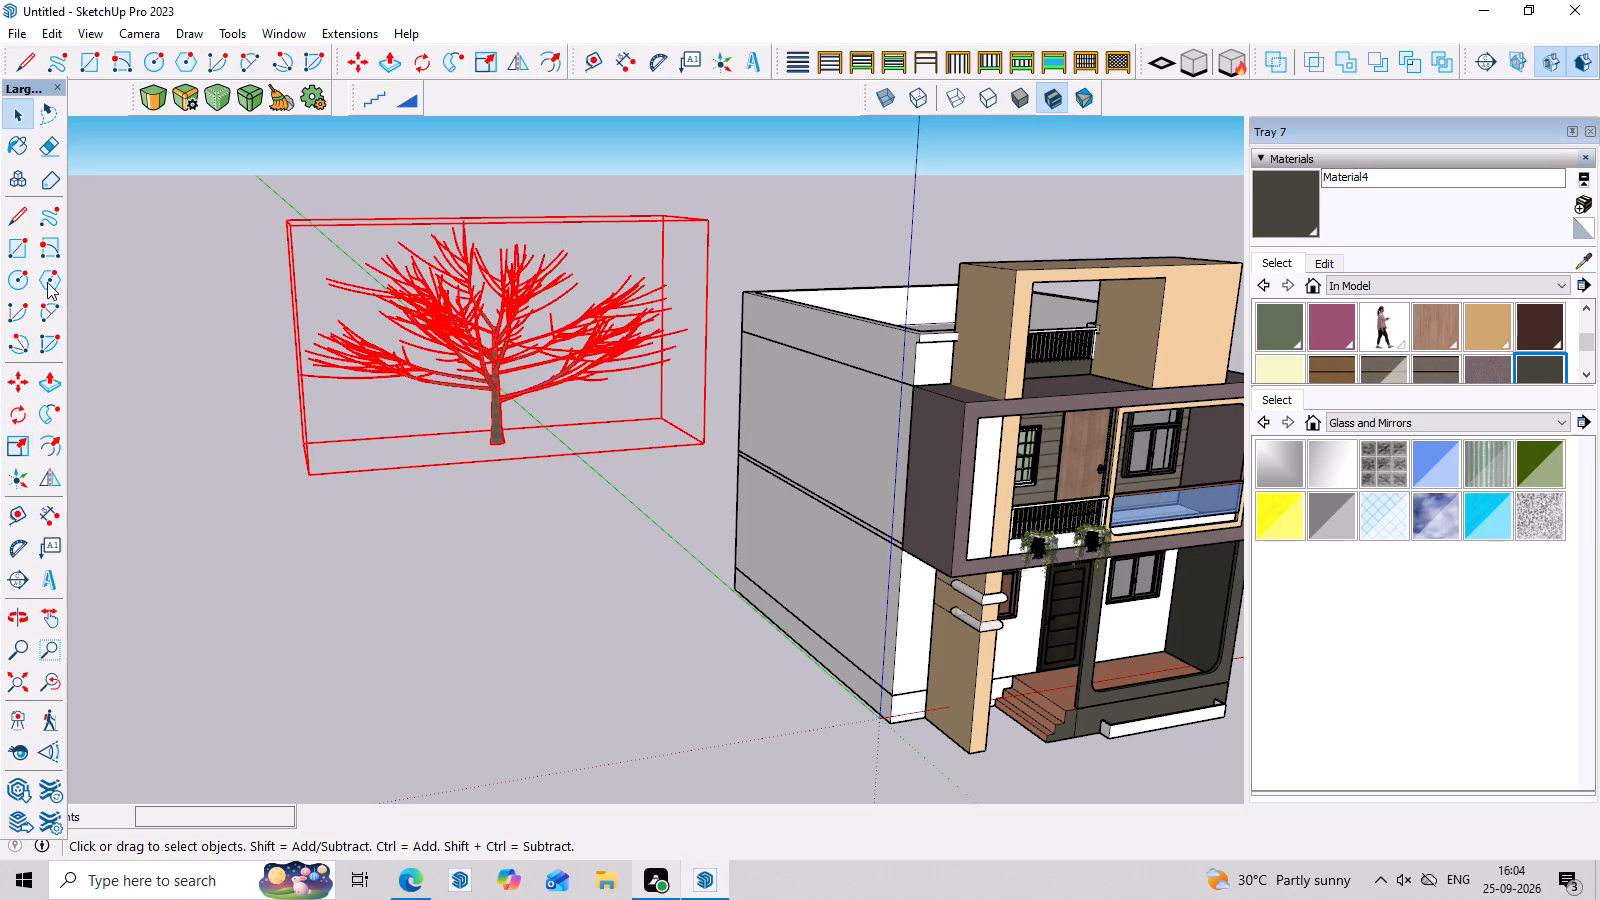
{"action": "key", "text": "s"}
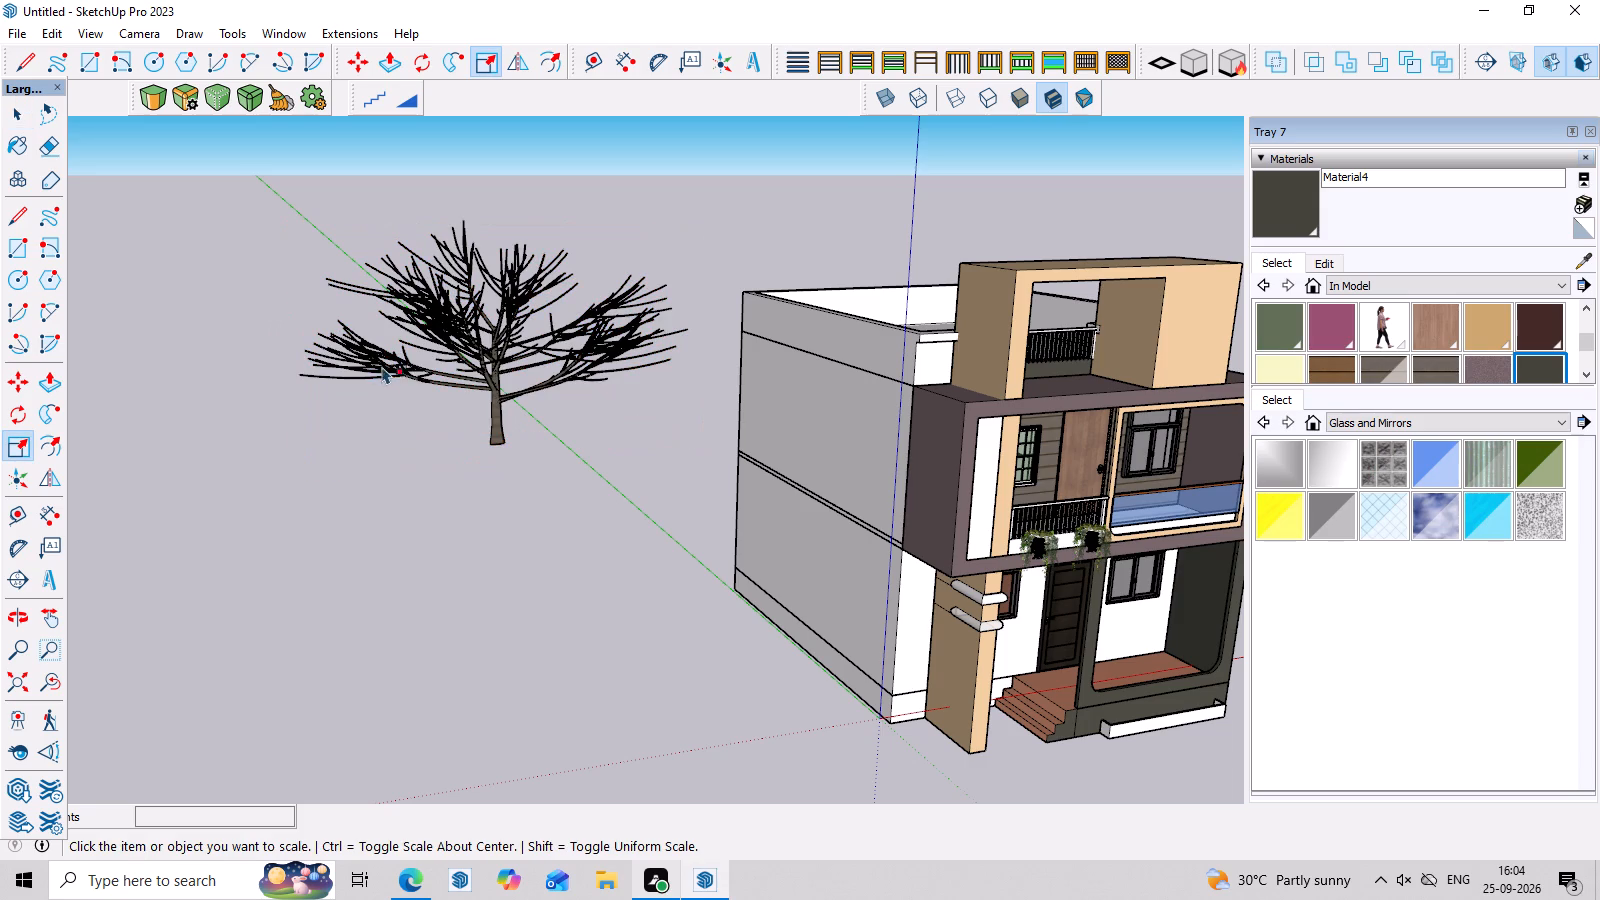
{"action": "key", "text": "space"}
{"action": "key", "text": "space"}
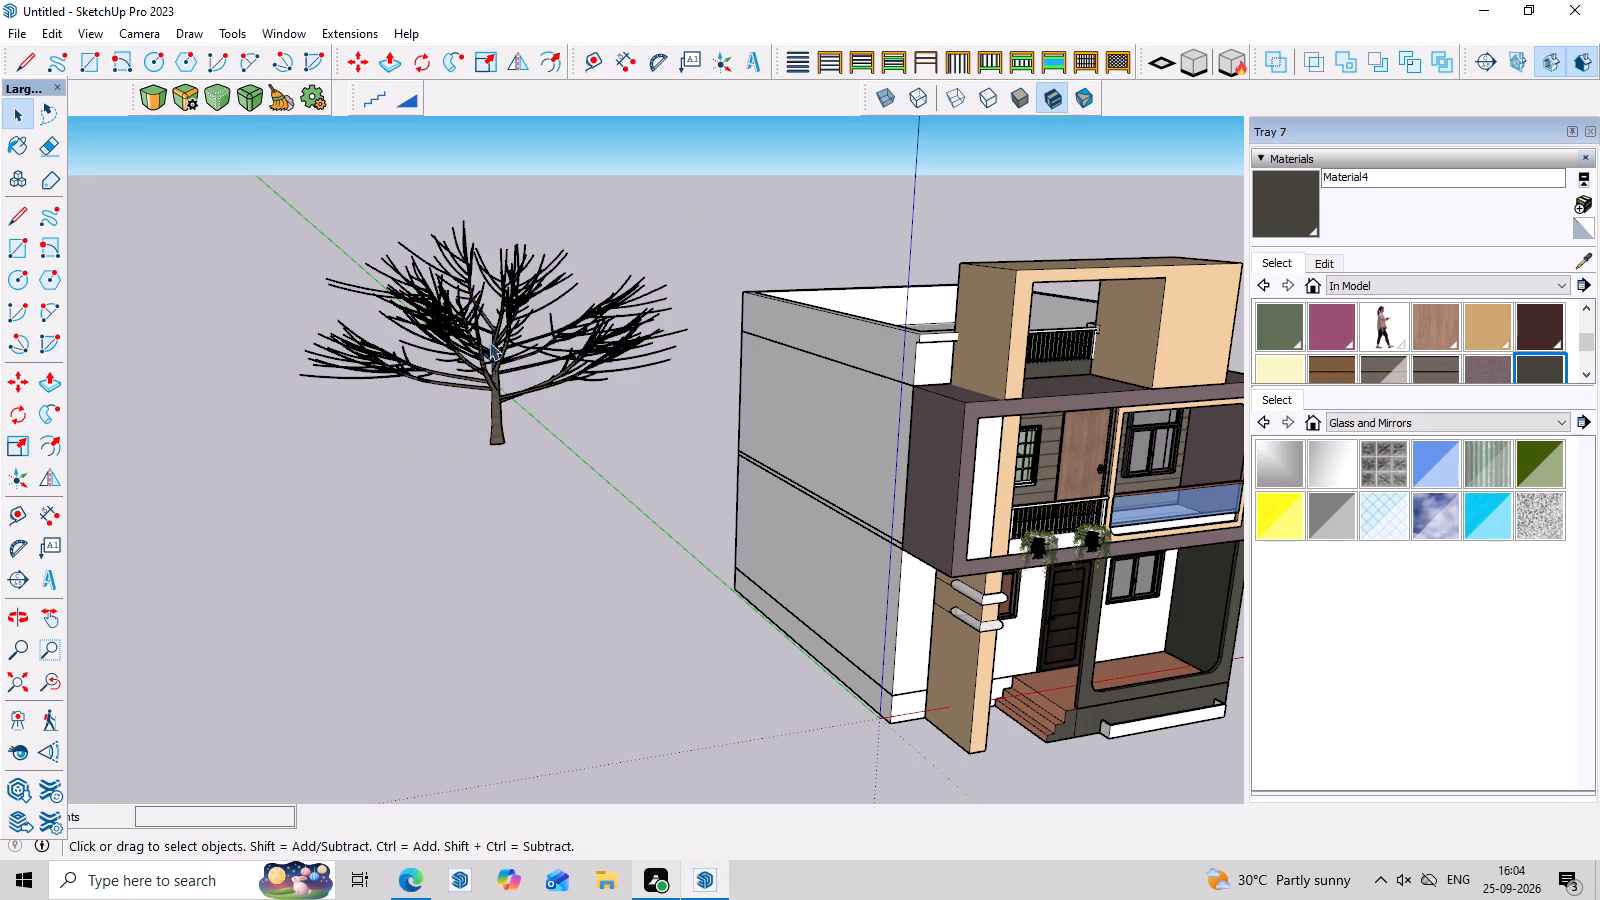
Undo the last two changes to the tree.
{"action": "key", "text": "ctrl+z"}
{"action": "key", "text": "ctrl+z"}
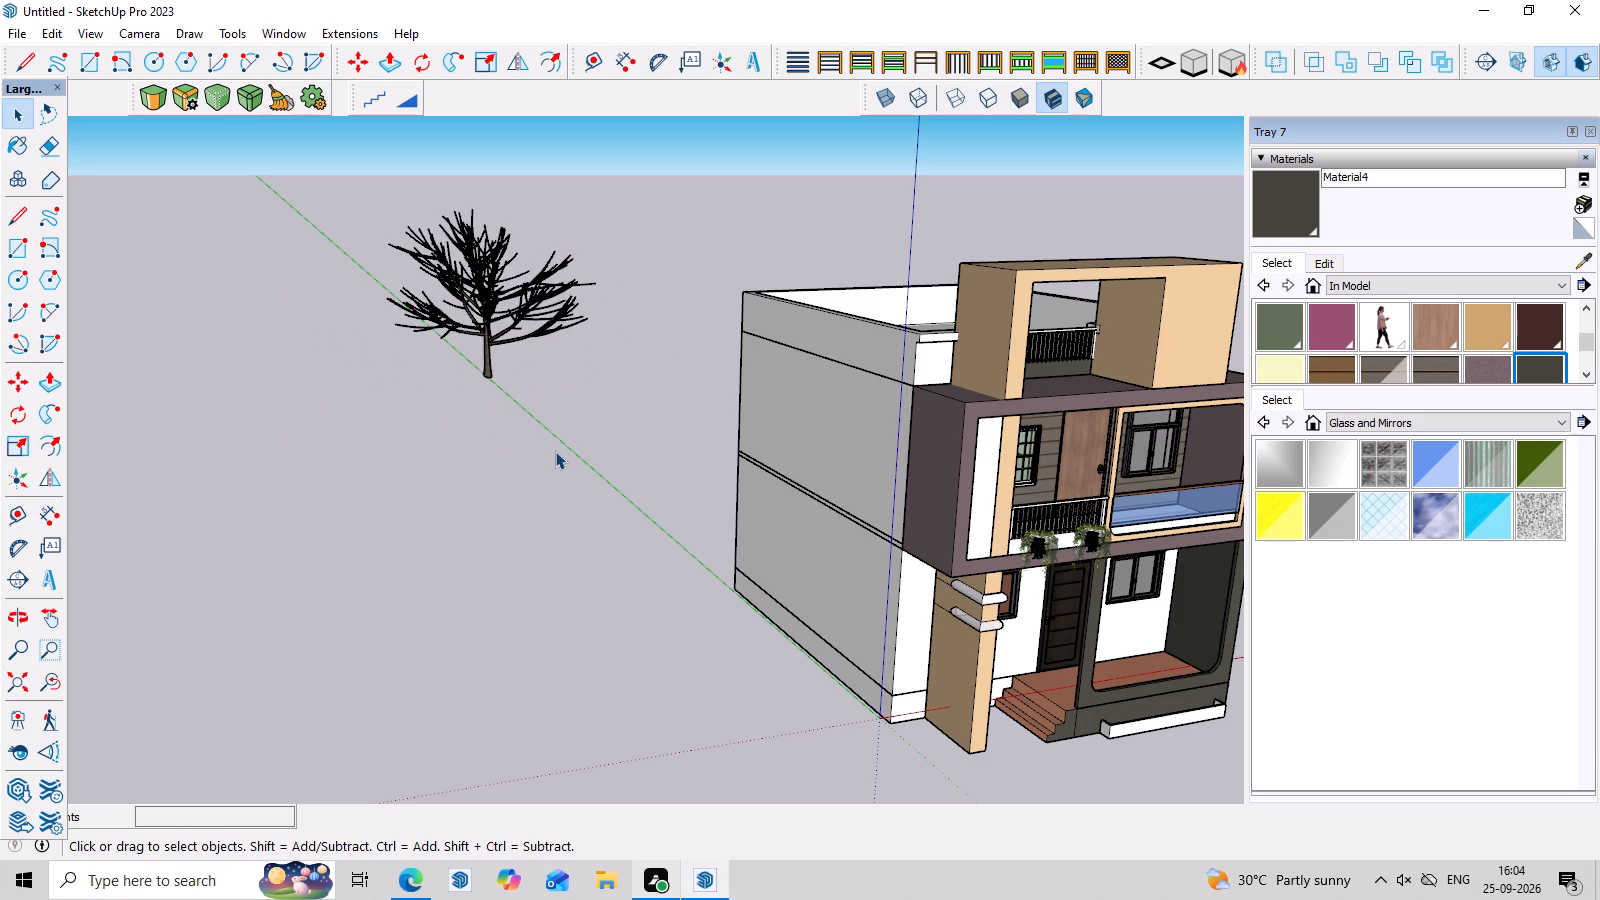
Select the whole tree and scale it down from a top edge of its bounding box, viewed from the house's side.
{"action": "left_click_drag", "start_coordinate": [601, 204], "coordinate": [545, 258]}
{"action": "left_click_drag", "start_coordinate": [537, 270], "coordinate": [474, 377]}
{"action": "left_click_drag", "start_coordinate": [584, 207], "coordinate": [427, 408]}
{"action": "middle_click_drag", "start_coordinate": [486, 381], "coordinate": [845, 523]}
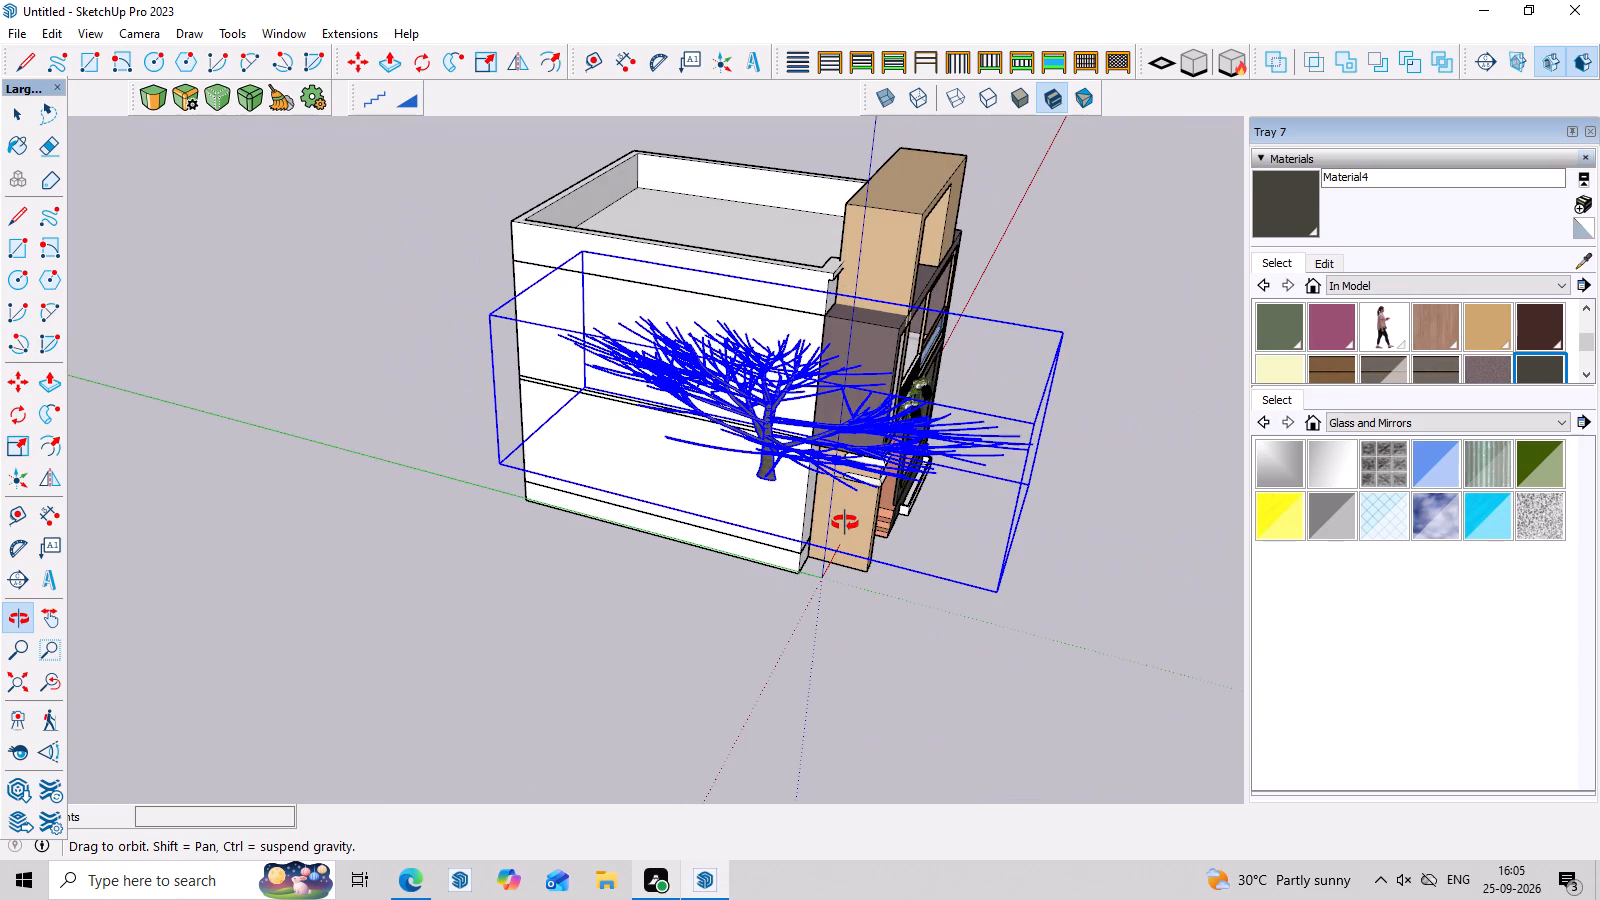
{"action": "key", "text": "s"}
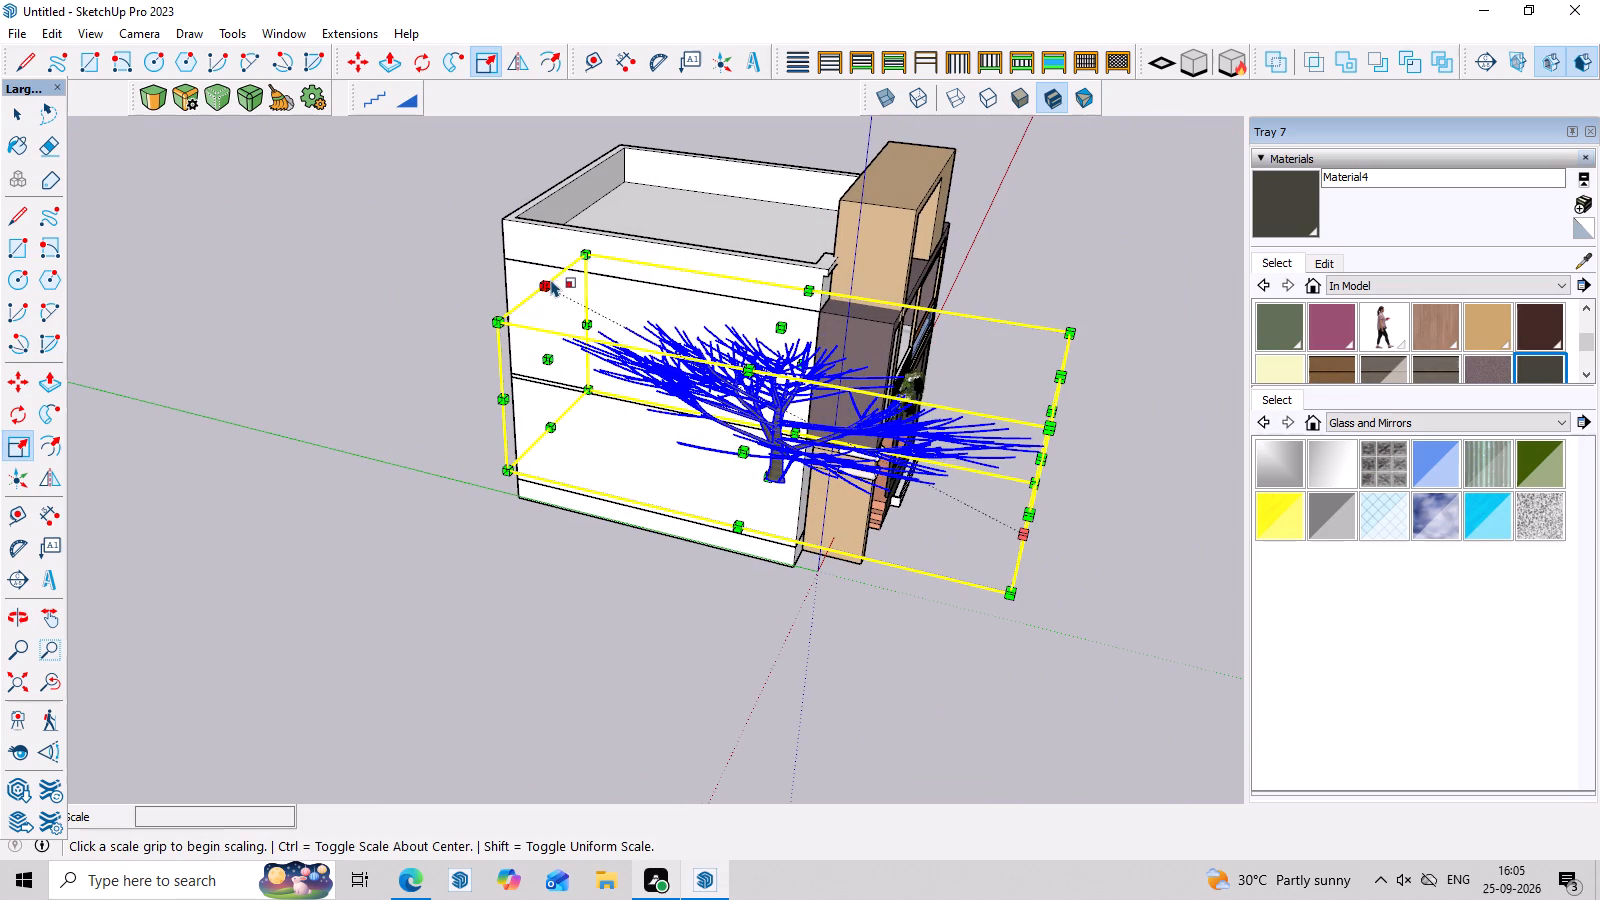
{"action": "left_click_drag", "start_coordinate": [546, 278], "coordinate": [639, 320]}
{"action": "left_click", "coordinate": [646, 321]}
{"action": "left_click", "coordinate": [844, 365]}
{"action": "right_click", "coordinate": [844, 365]}
{"action": "left_click", "coordinate": [857, 367]}
{"action": "right_click", "coordinate": [857, 367]}
{"action": "left_click_drag", "start_coordinate": [883, 373], "coordinate": [894, 376]}
{"action": "right_click_drag", "start_coordinate": [883, 373], "coordinate": [894, 376]}
{"action": "left_click", "coordinate": [896, 376]}
{"action": "right_click", "coordinate": [896, 376]}
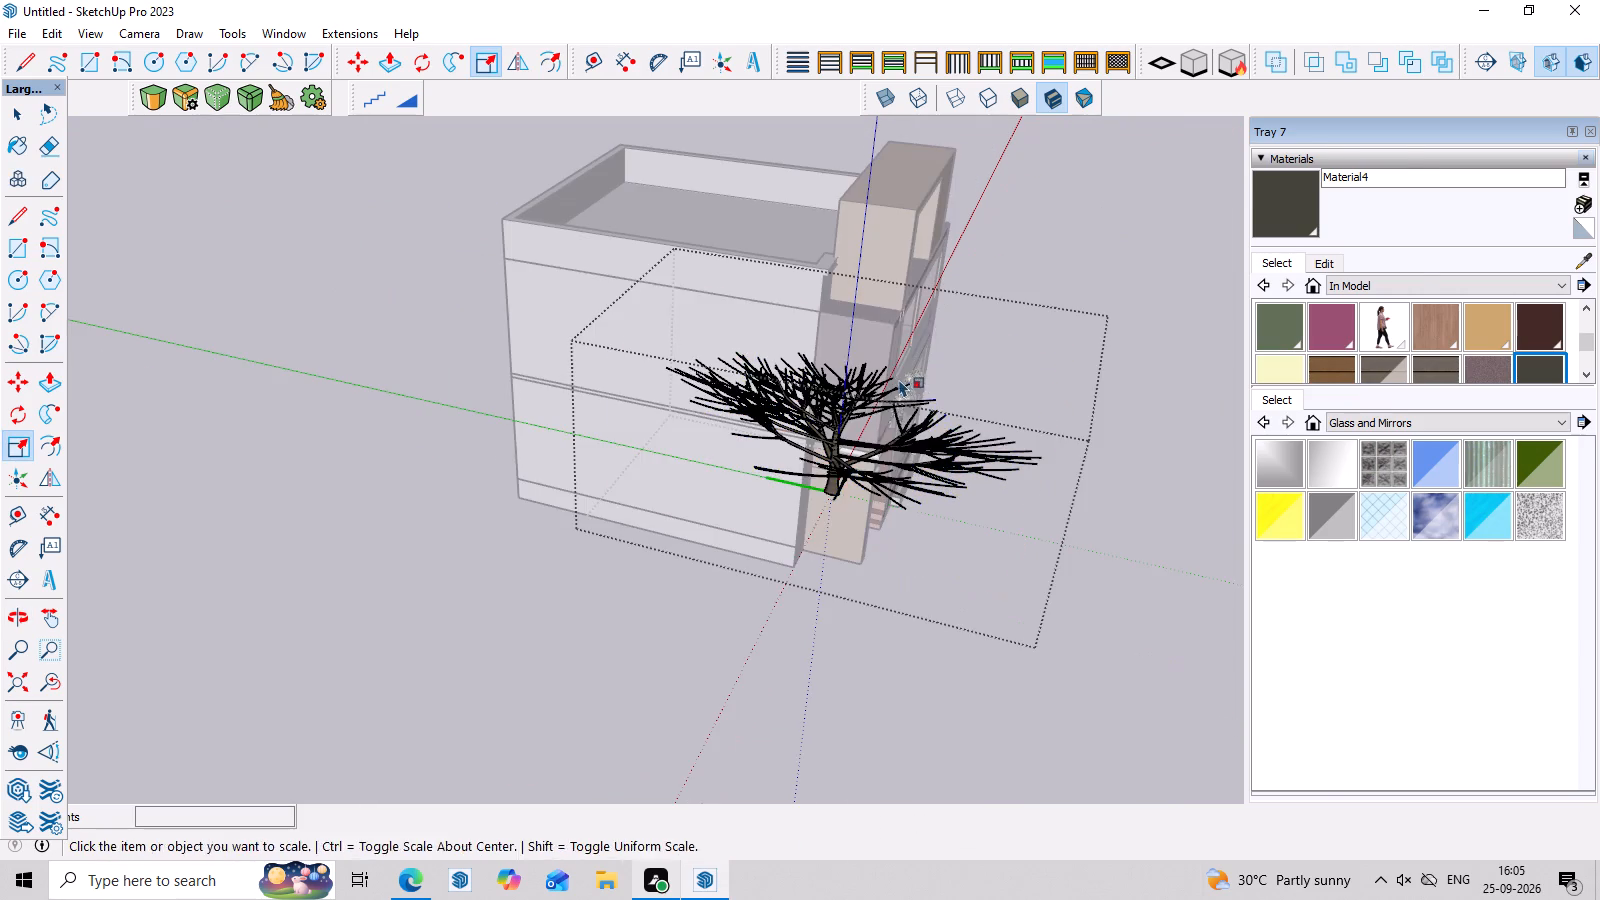
Scale down the 3darcstudiotree_tree03 group inside the tree component, exit its editing, and compare its size with the house.
{"action": "left_click", "coordinate": [899, 378]}
{"action": "right_click", "coordinate": [899, 378]}
{"action": "double_click", "coordinate": [899, 379]}
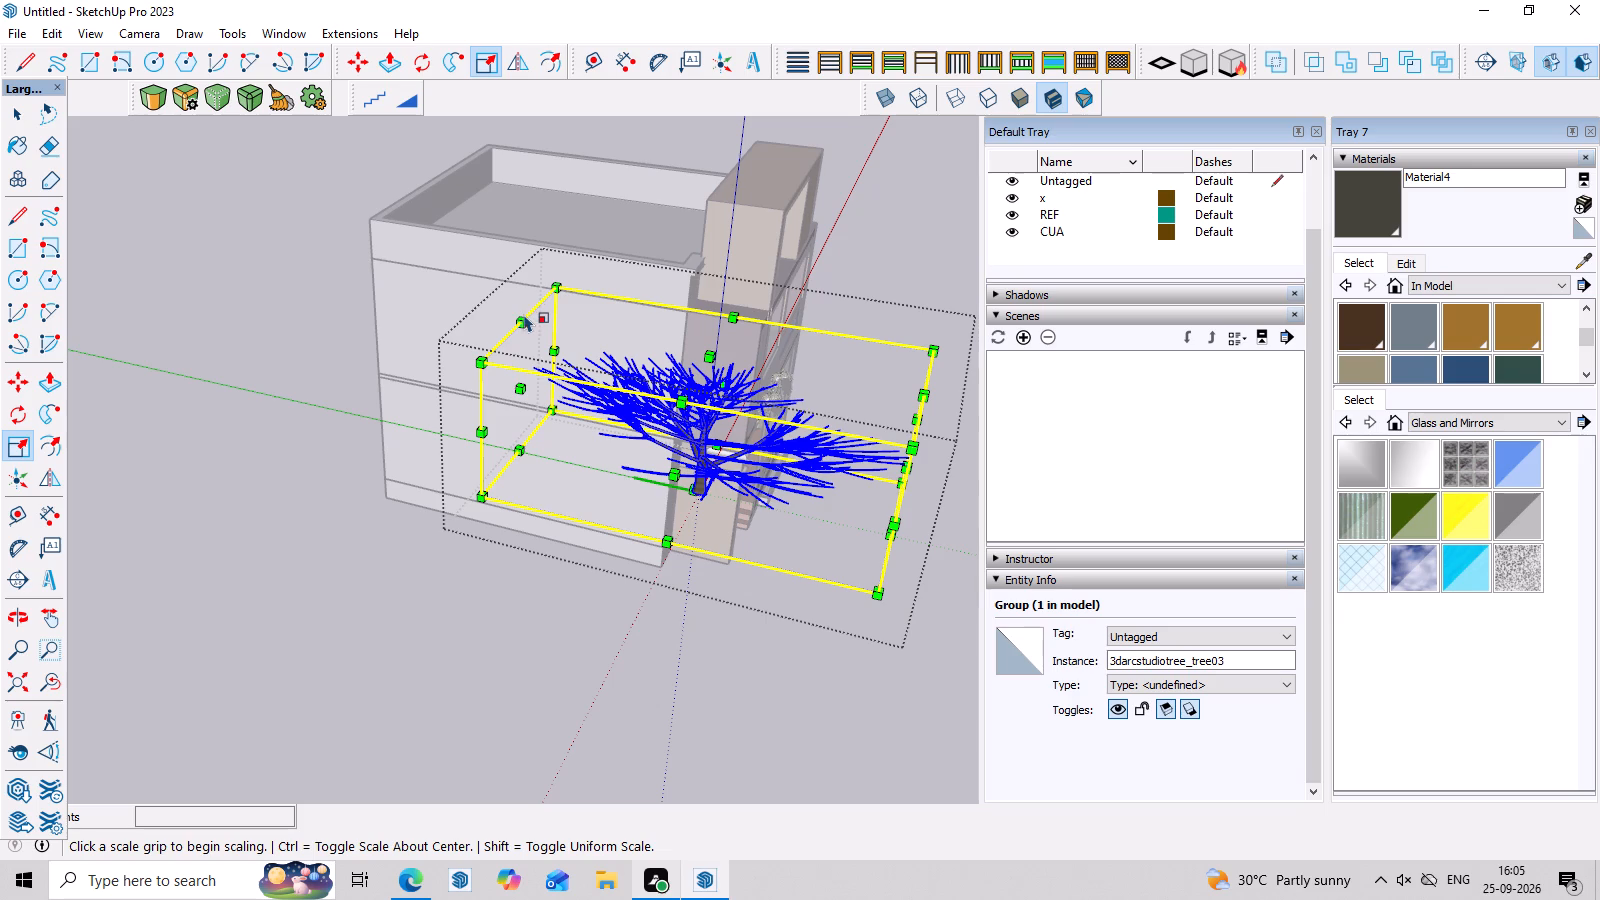
{"action": "left_click_drag", "start_coordinate": [523, 318], "coordinate": [602, 333]}
{"action": "left_click_drag", "start_coordinate": [610, 336], "coordinate": [695, 350]}
{"action": "left_click_drag", "start_coordinate": [698, 350], "coordinate": [707, 353]}
{"action": "left_click_drag", "start_coordinate": [711, 353], "coordinate": [736, 362]}
{"action": "left_click_drag", "start_coordinate": [742, 364], "coordinate": [752, 367]}
{"action": "right_click_drag", "start_coordinate": [742, 364], "coordinate": [752, 367]}
{"action": "left_click_drag", "start_coordinate": [764, 370], "coordinate": [796, 379]}
{"action": "middle_click_drag", "start_coordinate": [891, 476], "coordinate": [498, 329]}
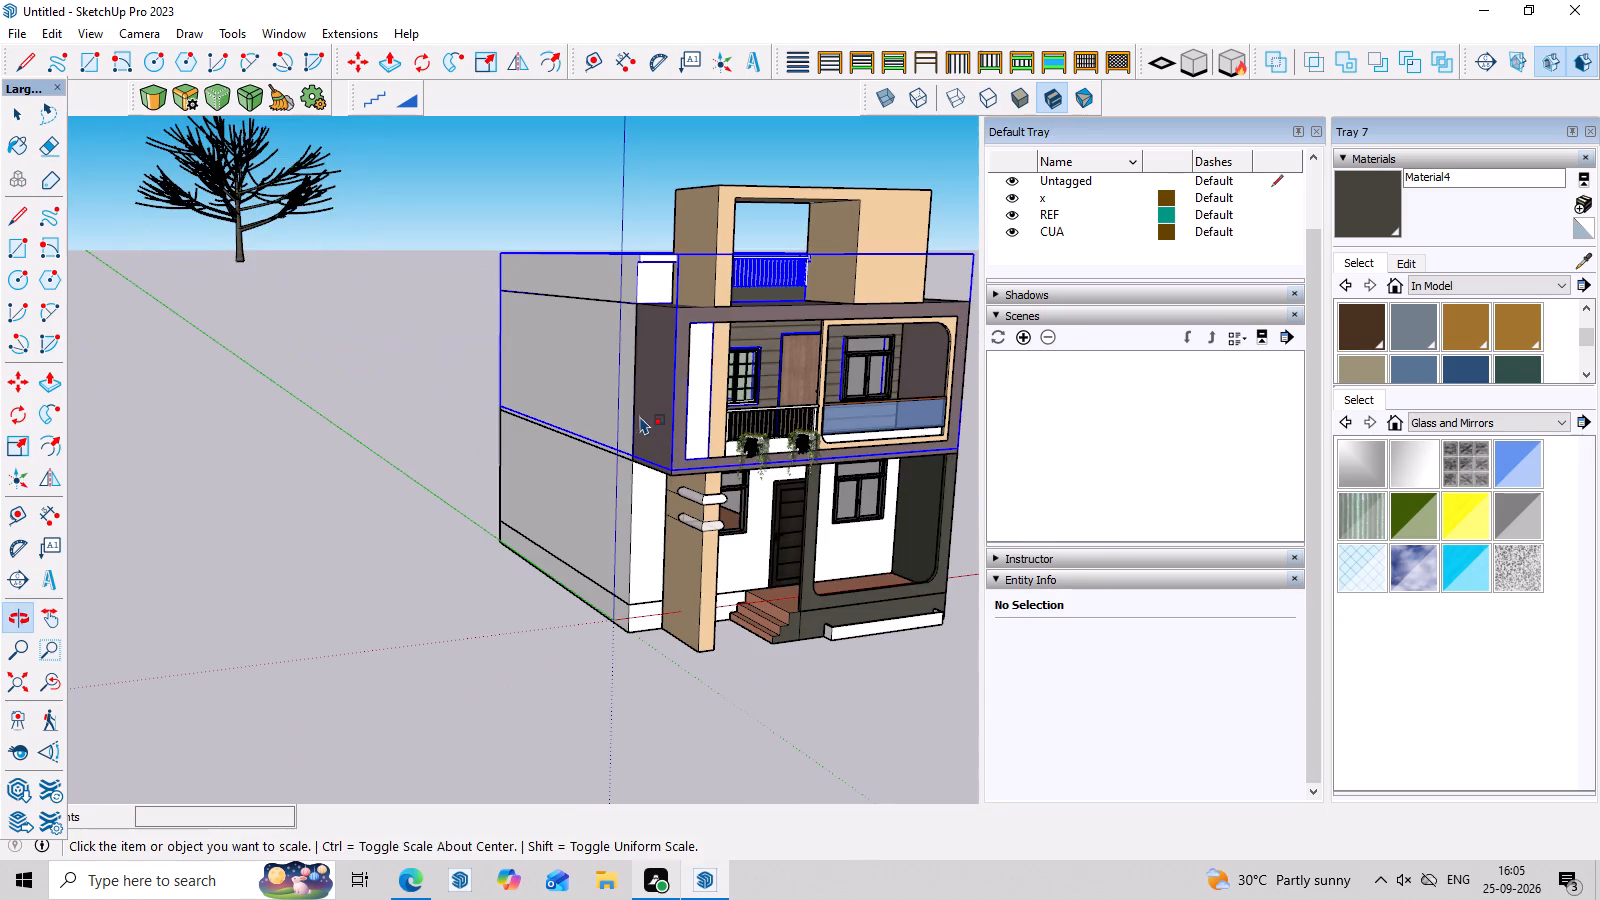
{"action": "scroll", "coordinate": [505, 319], "scroll_direction": "down", "scroll_amount": 11}
{"action": "middle_click_drag", "start_coordinate": [399, 243], "coordinate": [393, 349]}
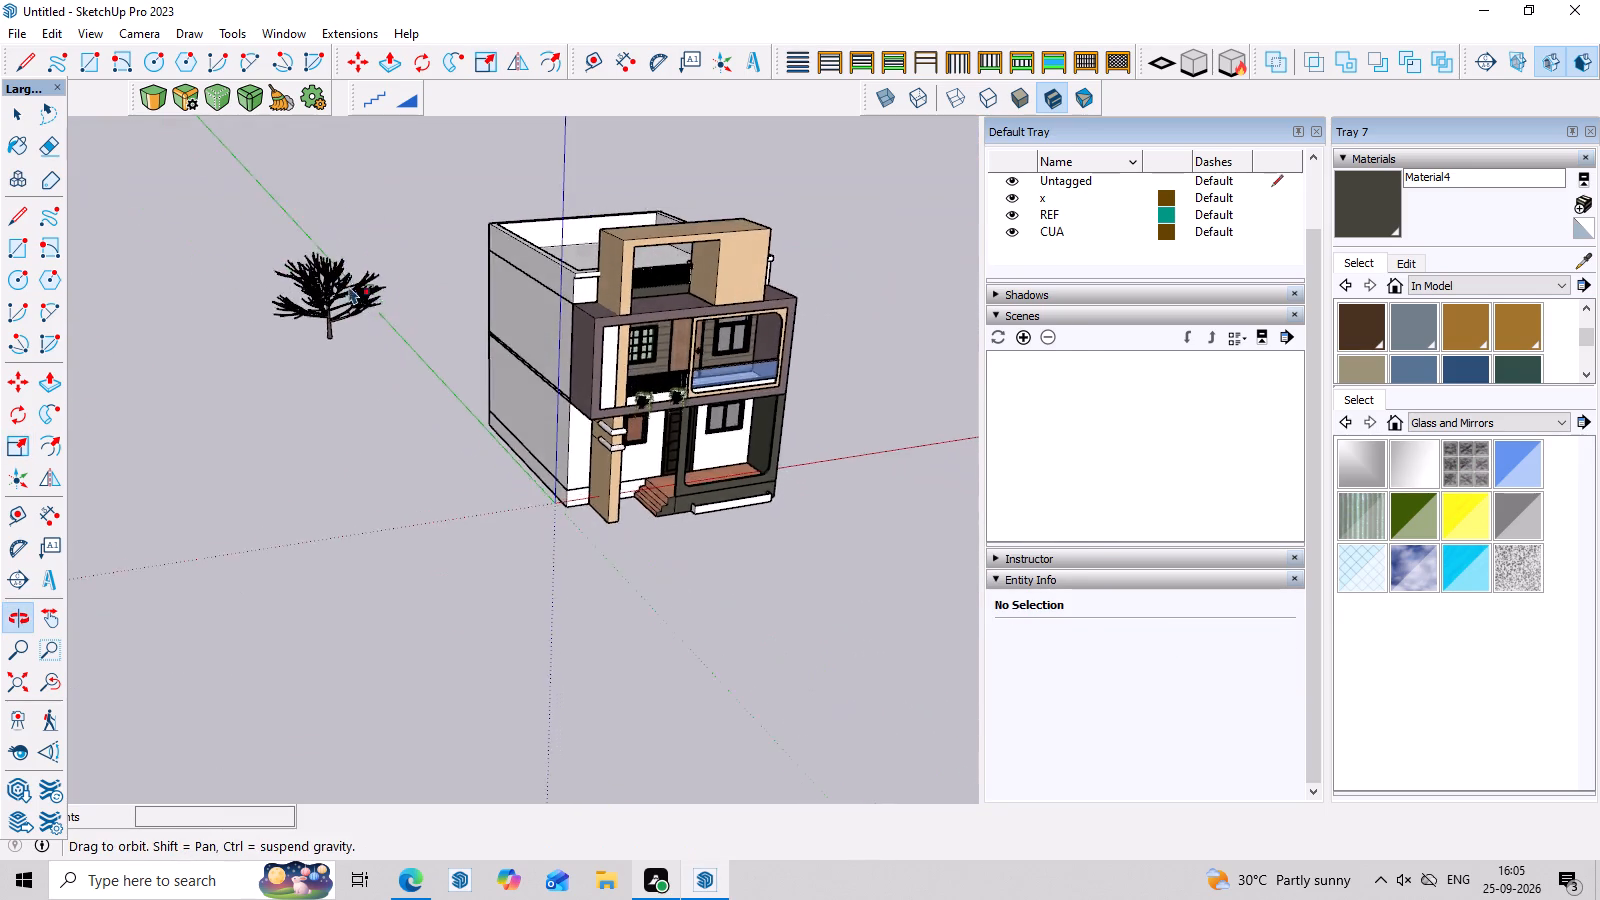
{"action": "scroll", "coordinate": [342, 267], "scroll_direction": "up", "scroll_amount": 4}
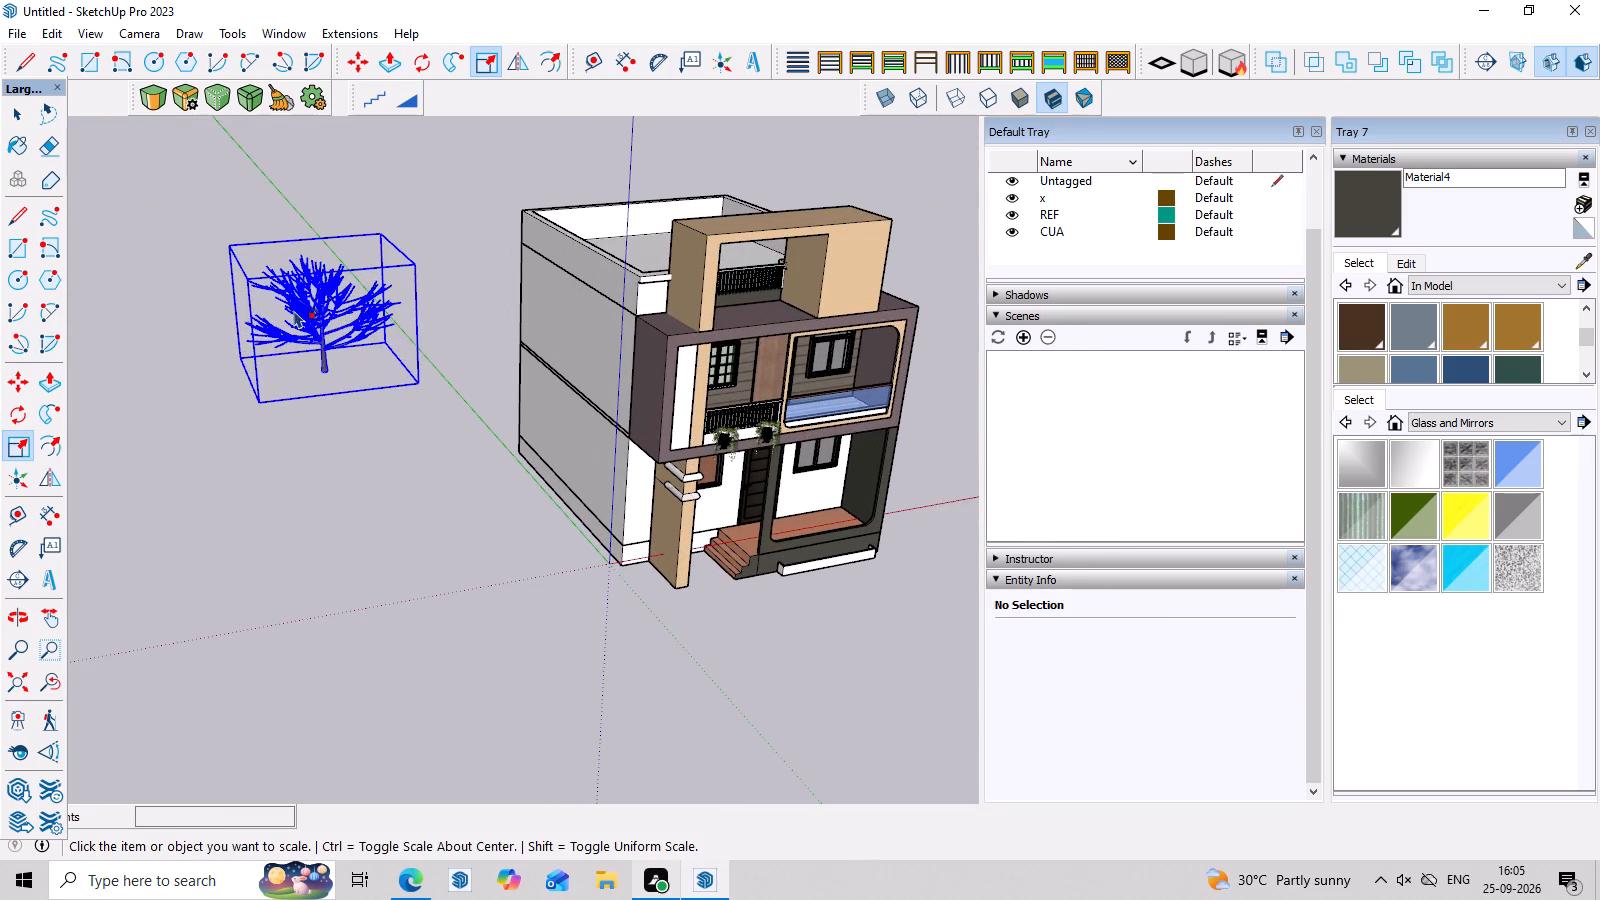
Scale the tree component to about 0.73 of its height, and reduce it further from its side and top edges.
{"action": "scroll", "coordinate": [297, 242], "scroll_direction": "down", "scroll_amount": 2}
{"action": "middle_click_drag", "start_coordinate": [328, 260], "coordinate": [349, 377]}
{"action": "key", "text": "space"}
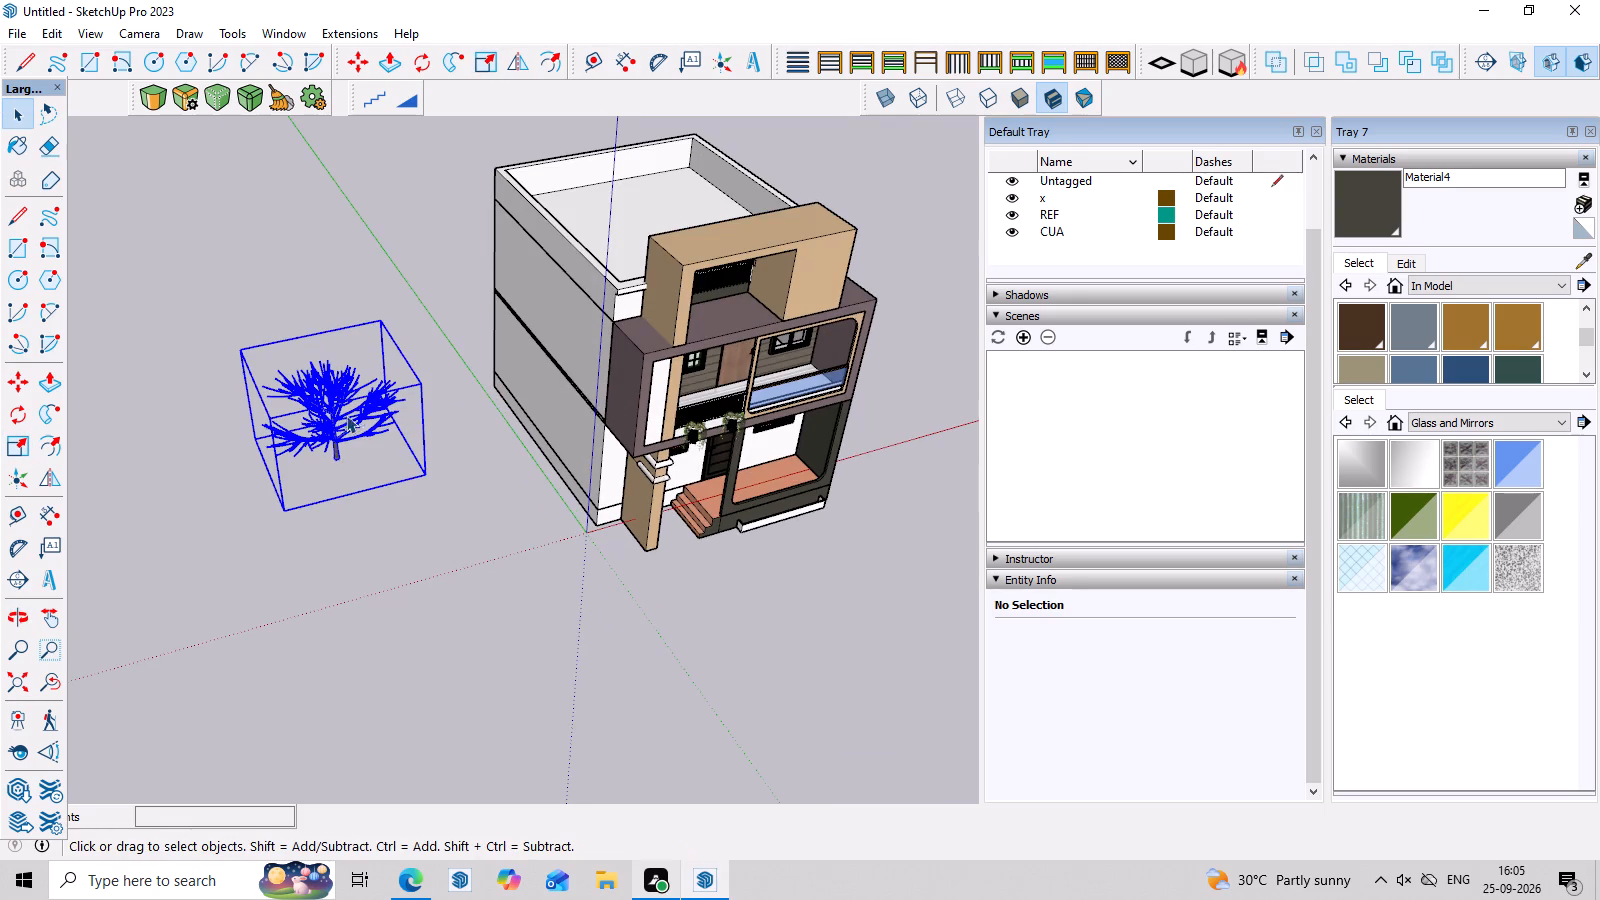
{"action": "key", "text": "s"}
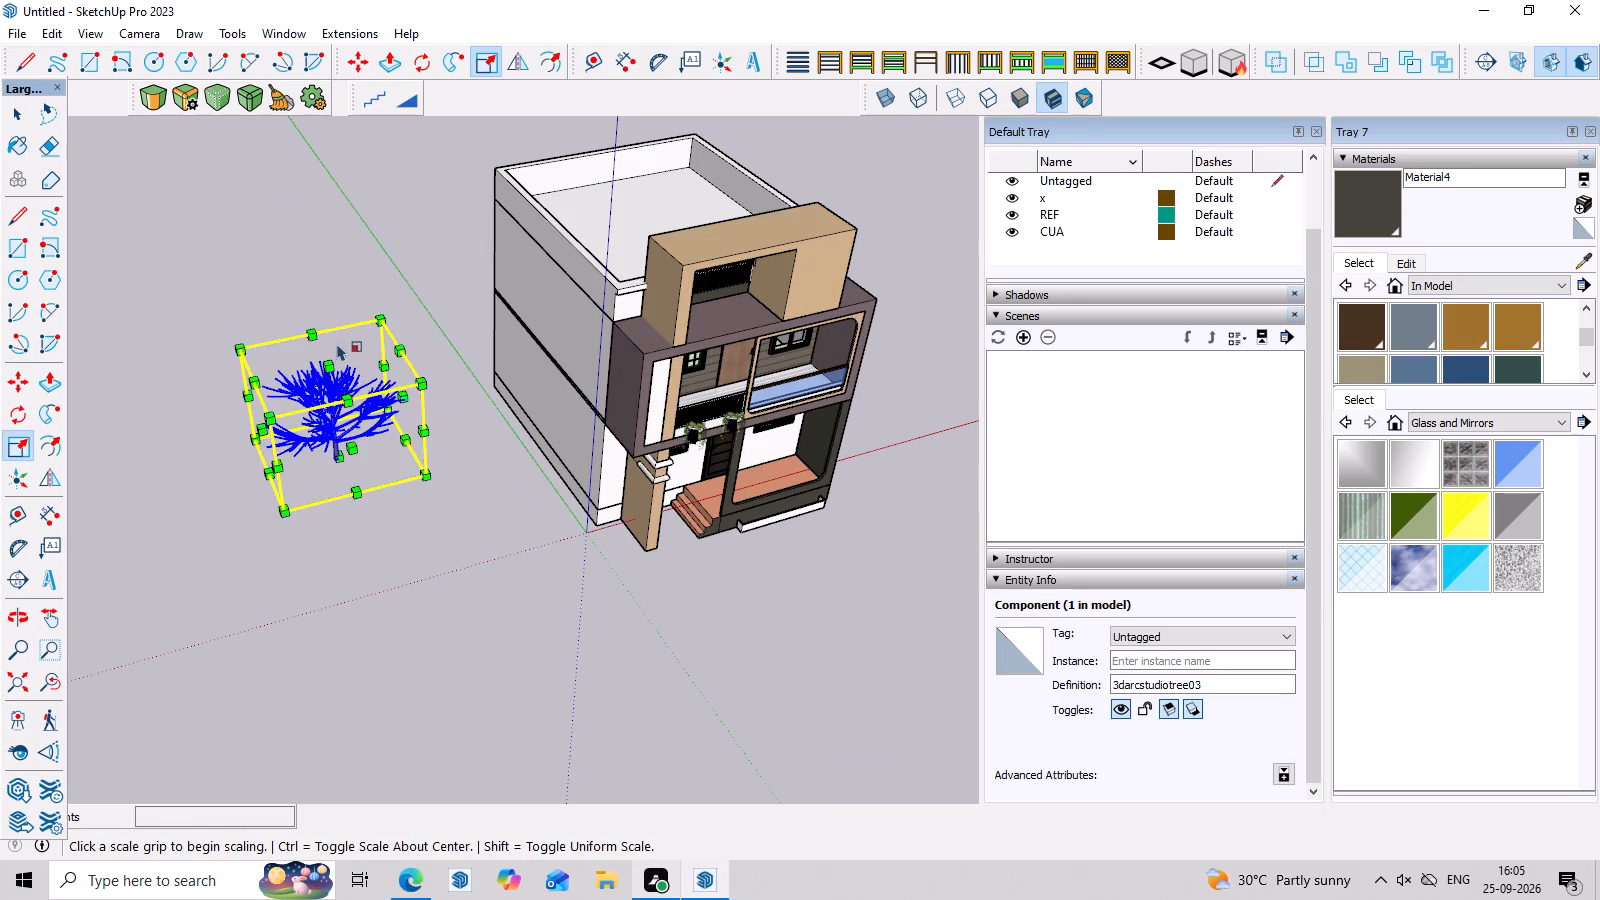
{"action": "left_click_drag", "start_coordinate": [329, 367], "coordinate": [334, 393]}
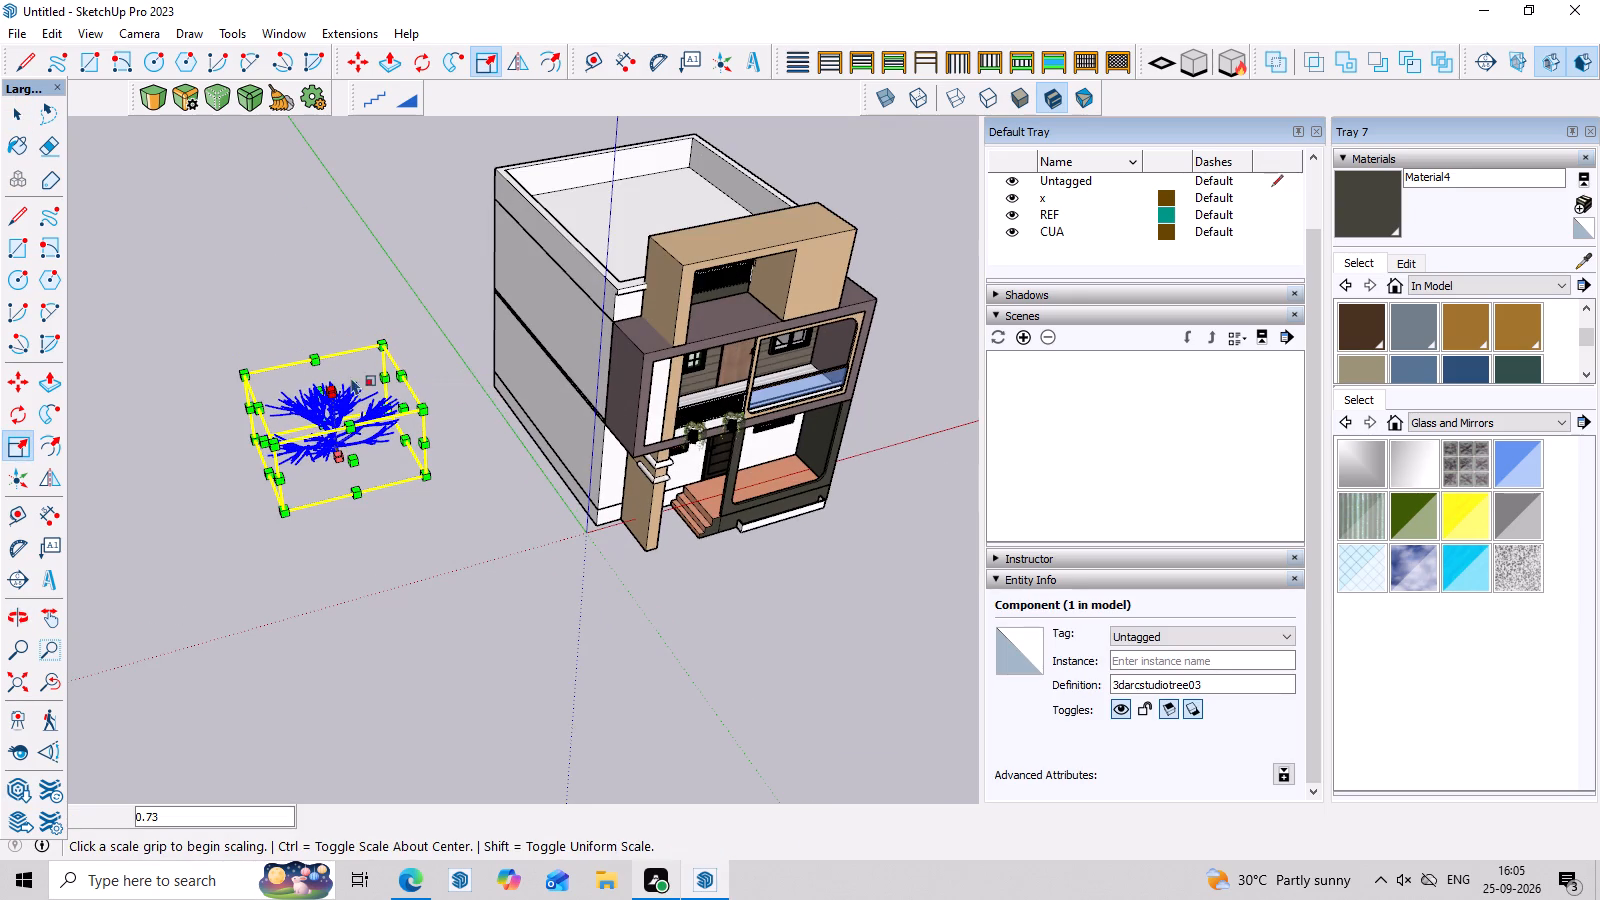
{"action": "left_click_drag", "start_coordinate": [400, 369], "coordinate": [352, 385]}
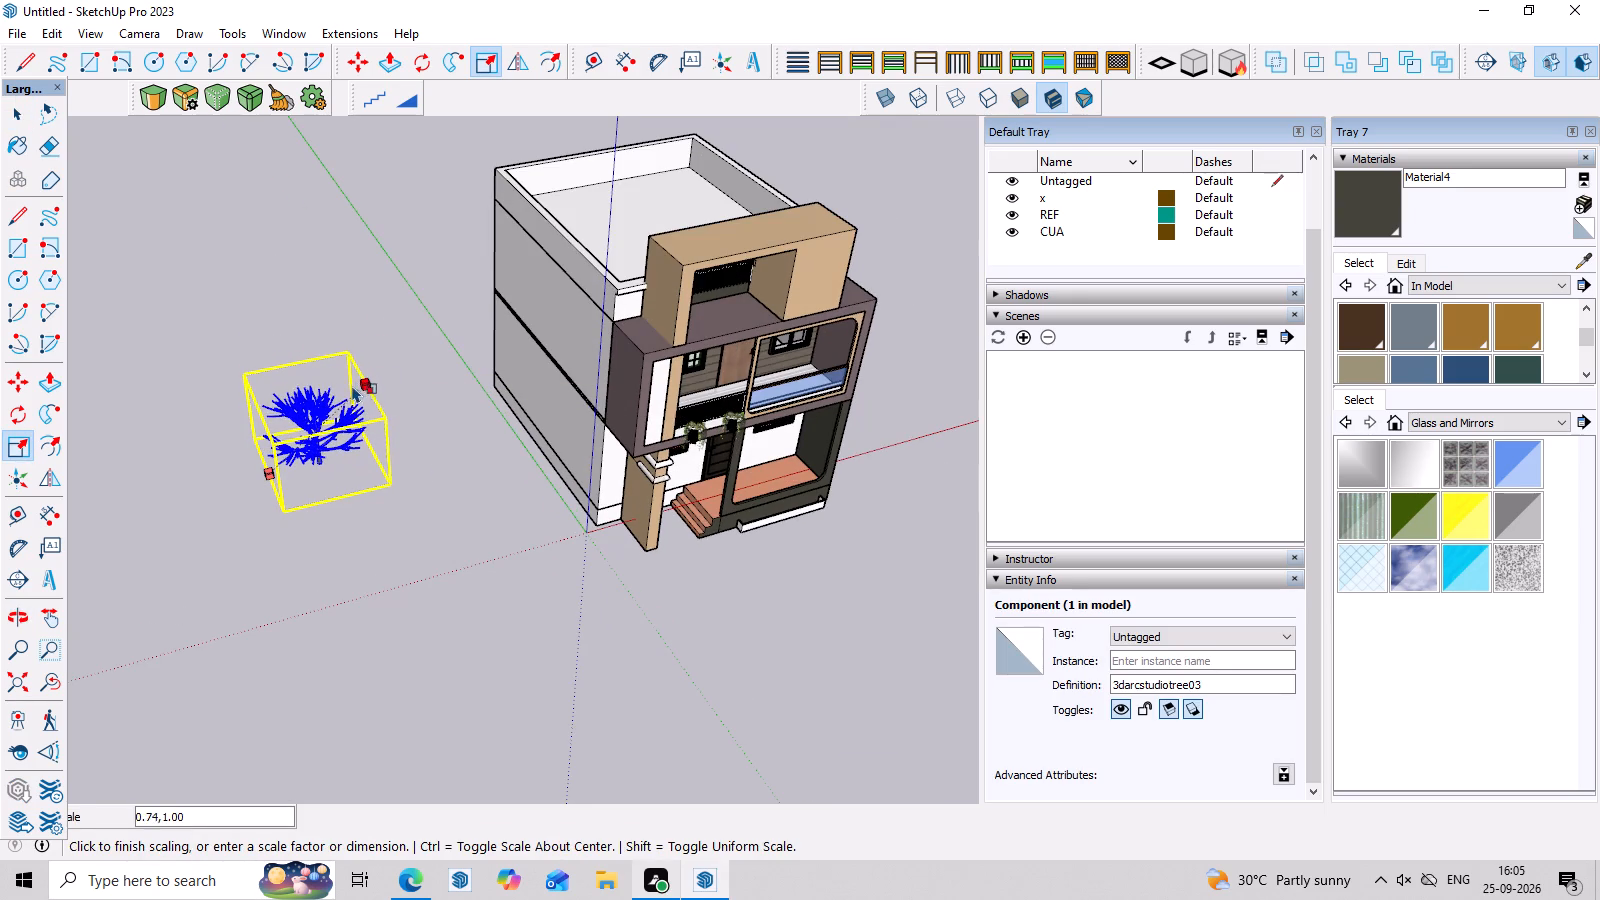
{"action": "left_click_drag", "start_coordinate": [352, 385], "coordinate": [349, 386]}
{"action": "left_click_drag", "start_coordinate": [285, 356], "coordinate": [294, 372]}
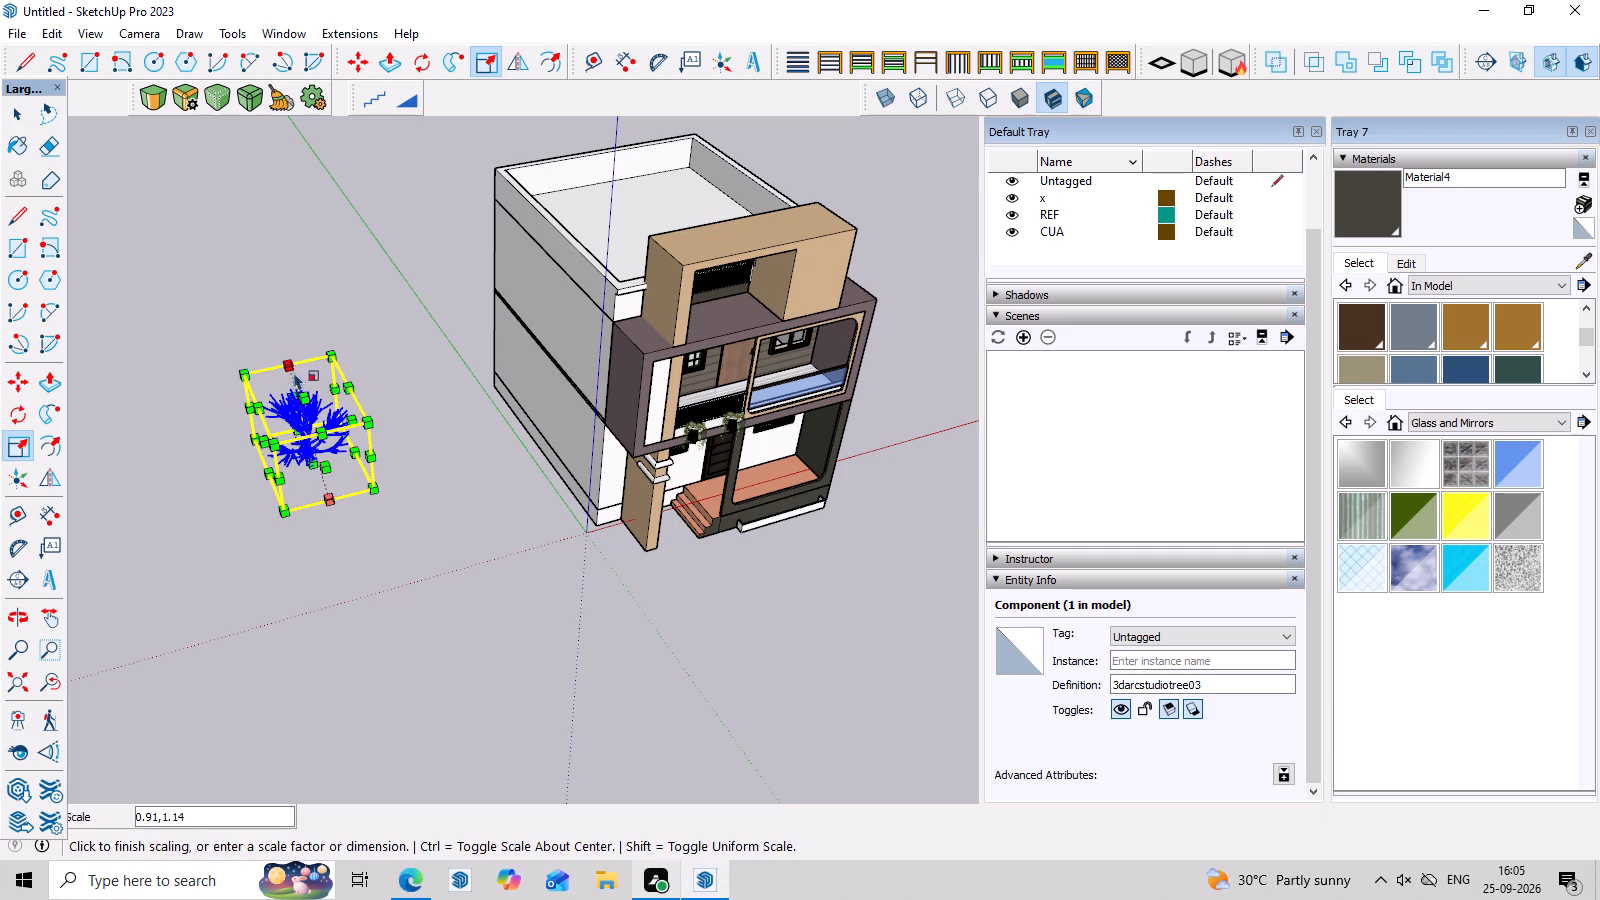
{"action": "left_click_drag", "start_coordinate": [294, 372], "coordinate": [311, 428]}
{"action": "left_click", "coordinate": [311, 428]}
{"action": "middle_click", "coordinate": [352, 473]}
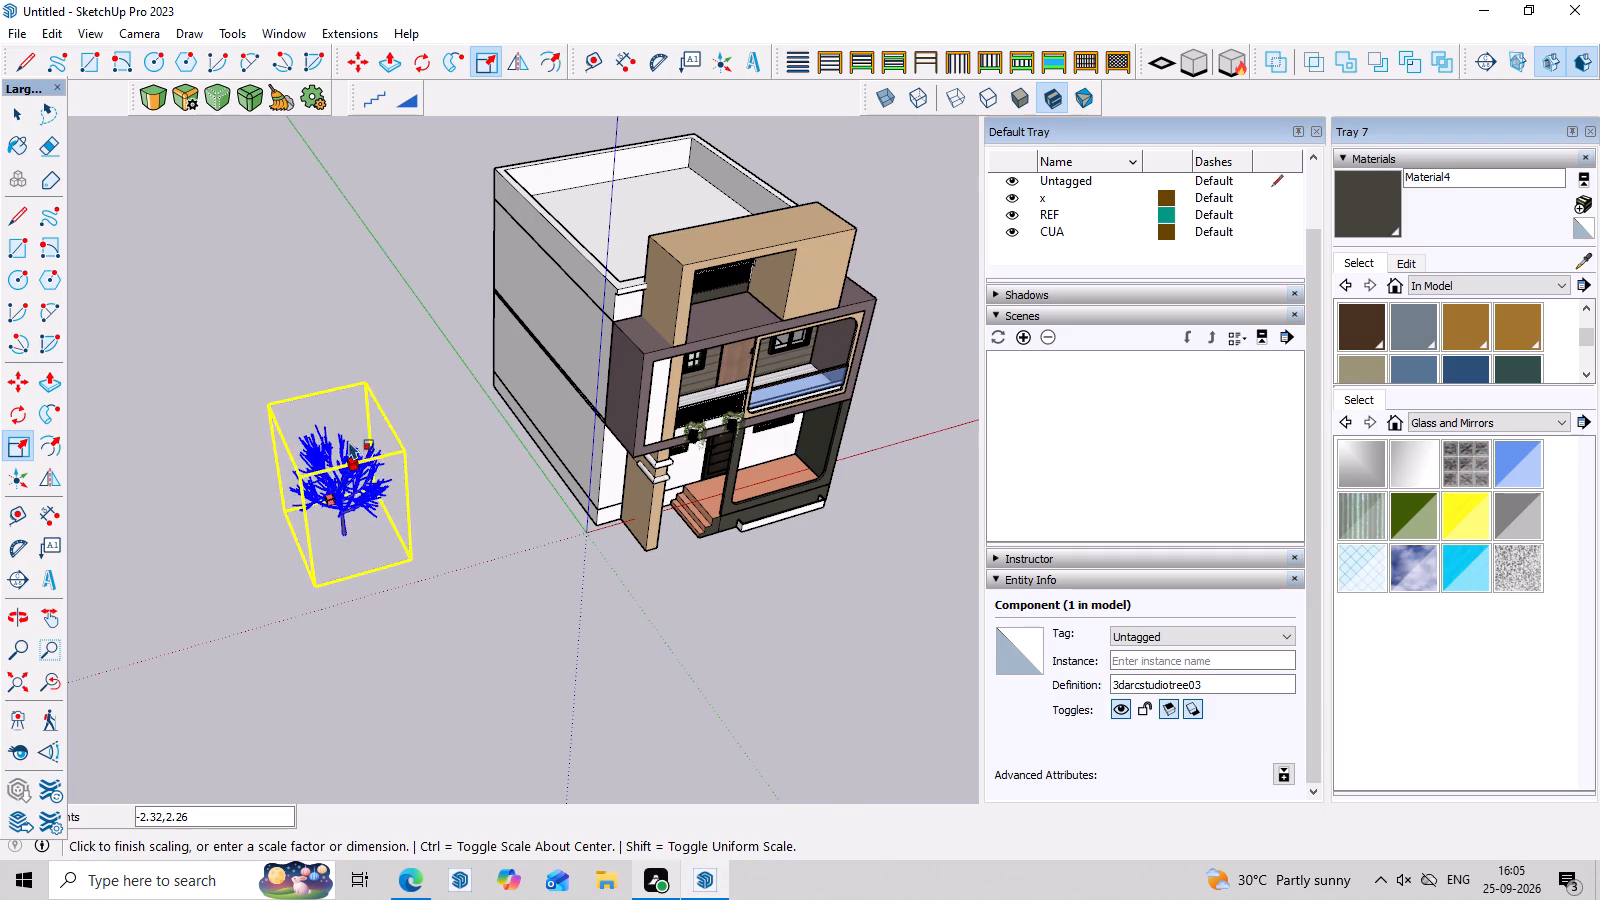
{"action": "key", "text": "space"}
{"action": "left_click", "coordinate": [406, 432]}
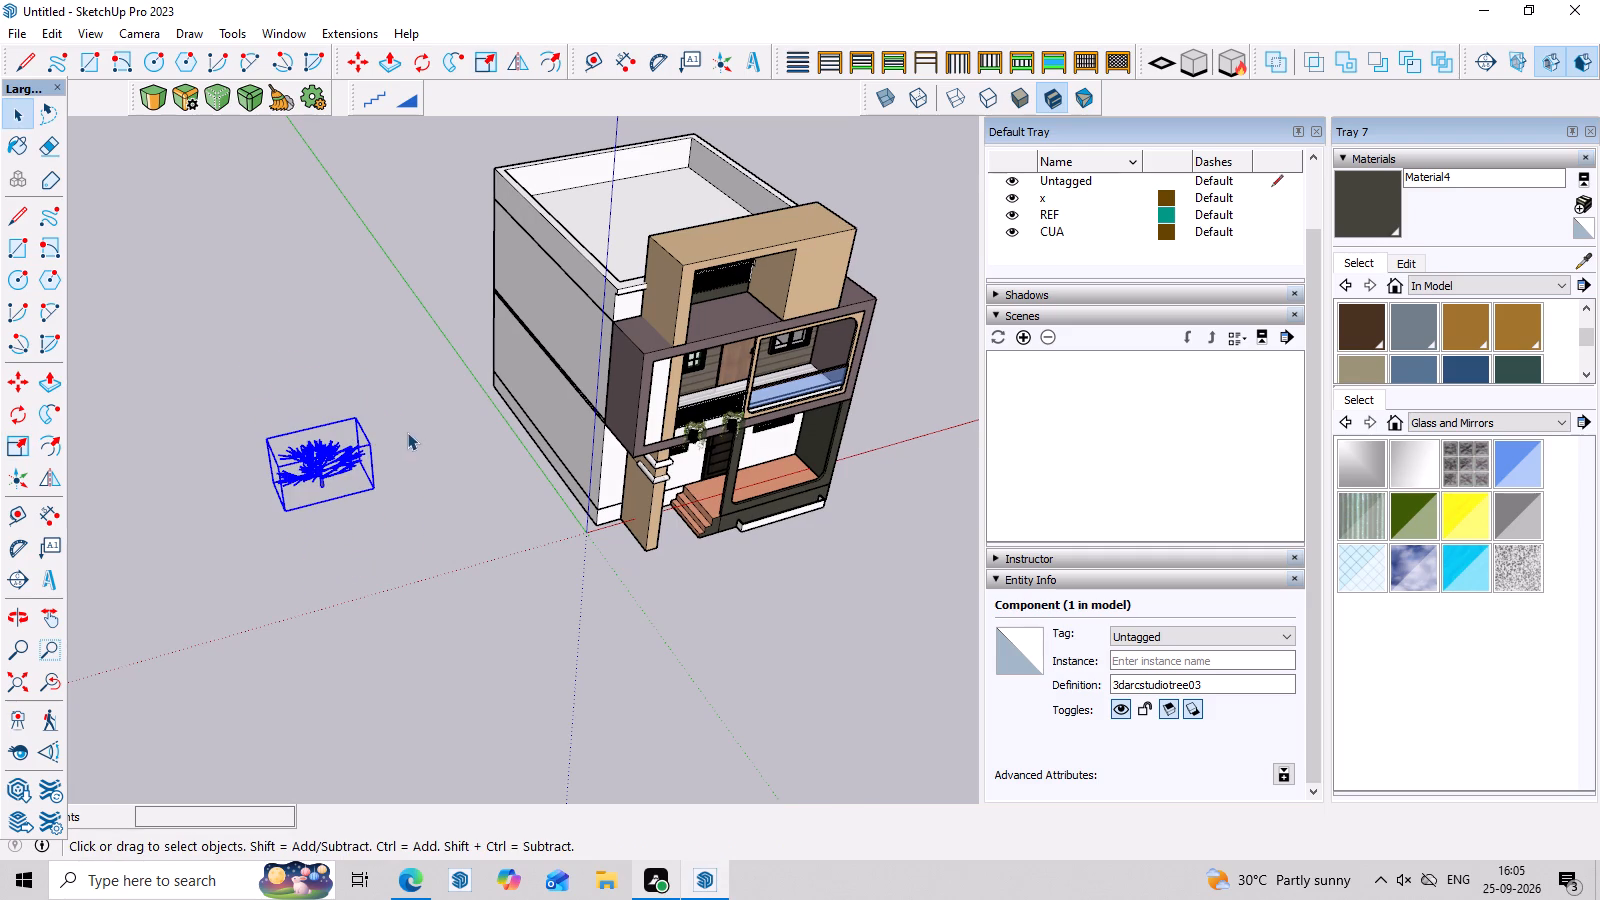
Make the tree taller with vertical scale factors of about 1.04 and 1.32, and narrow its width from the side.
{"action": "middle_click_drag", "start_coordinate": [417, 483], "coordinate": [374, 264]}
{"action": "scroll", "coordinate": [247, 281], "scroll_direction": "up", "scroll_amount": 12}
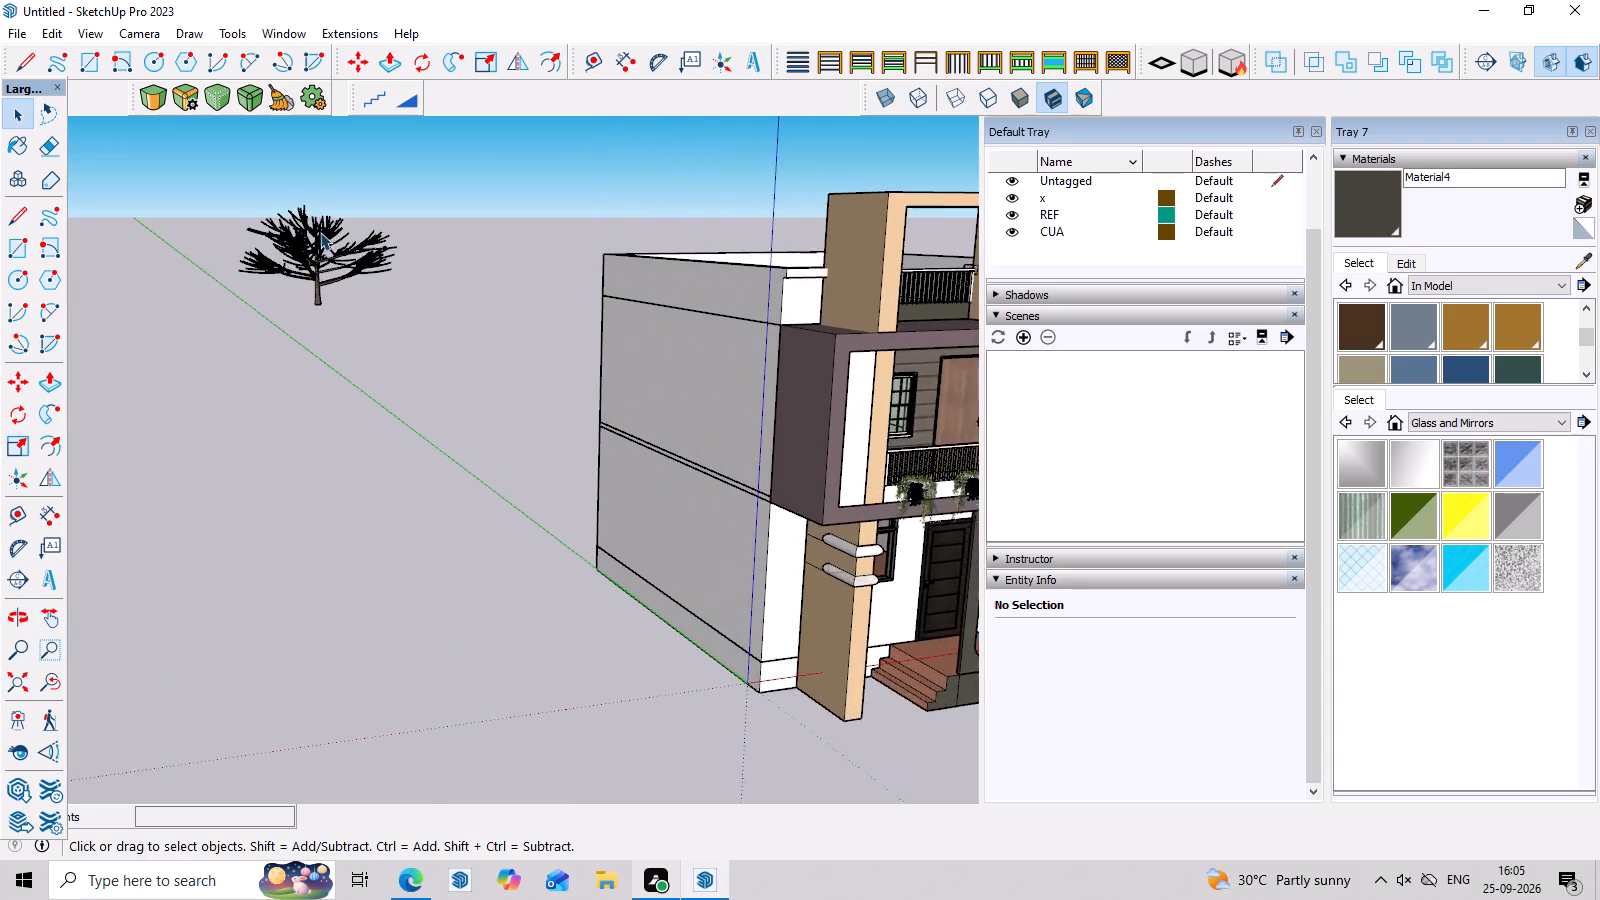
{"action": "scroll", "coordinate": [320, 232], "scroll_direction": "up", "scroll_amount": 2}
{"action": "left_click", "coordinate": [329, 237]}
{"action": "middle_click_drag", "start_coordinate": [365, 296], "coordinate": [379, 388]}
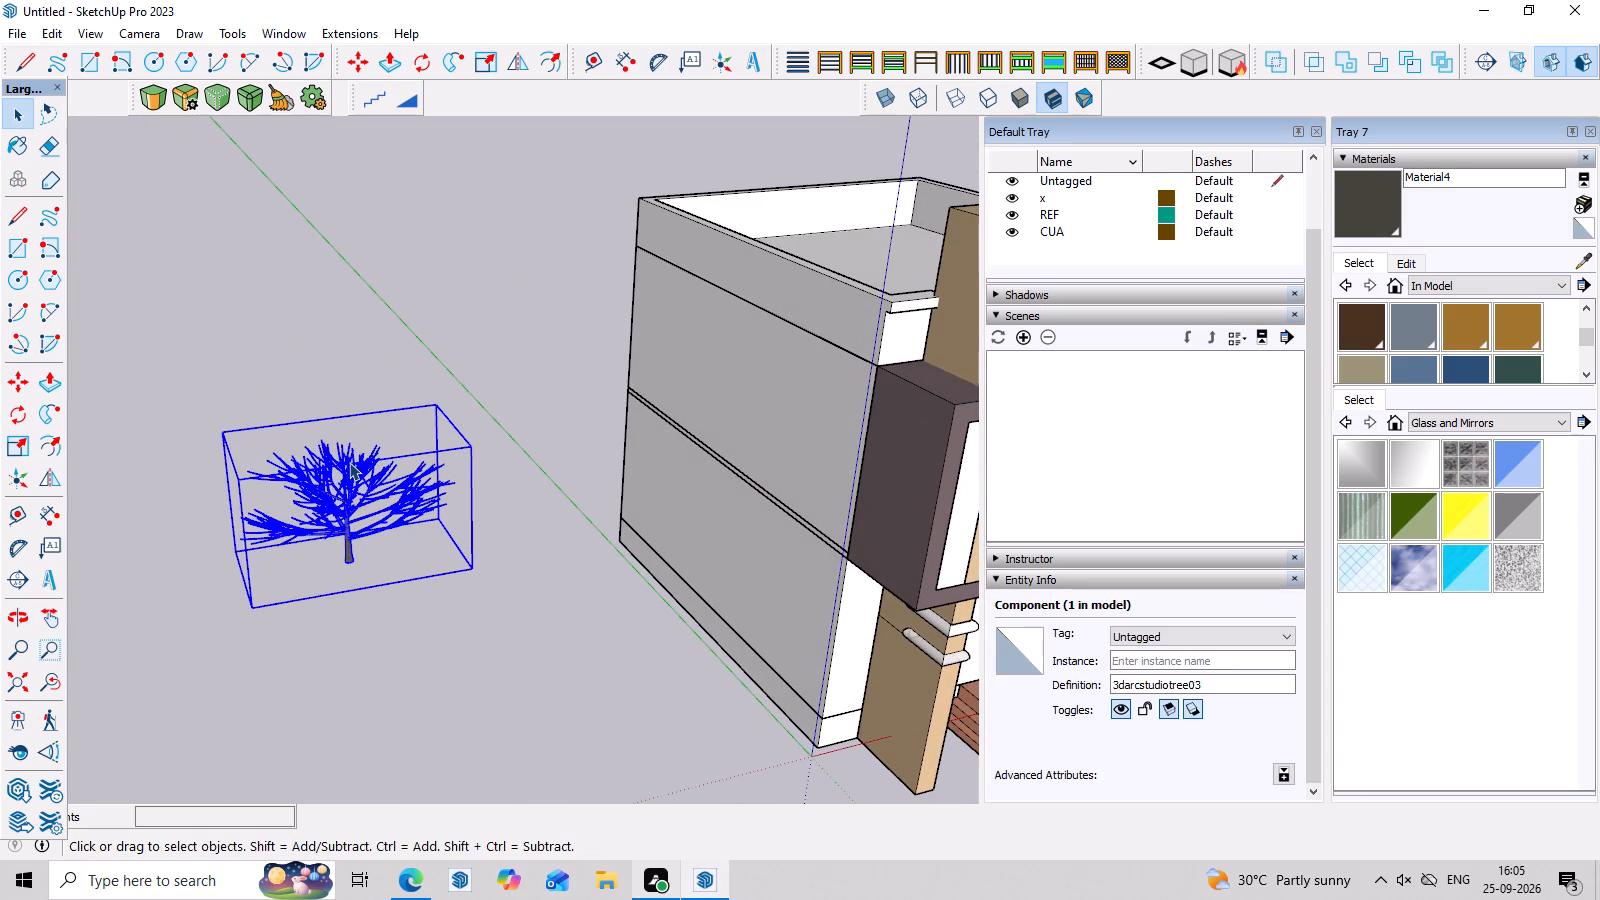
{"action": "key", "text": "s"}
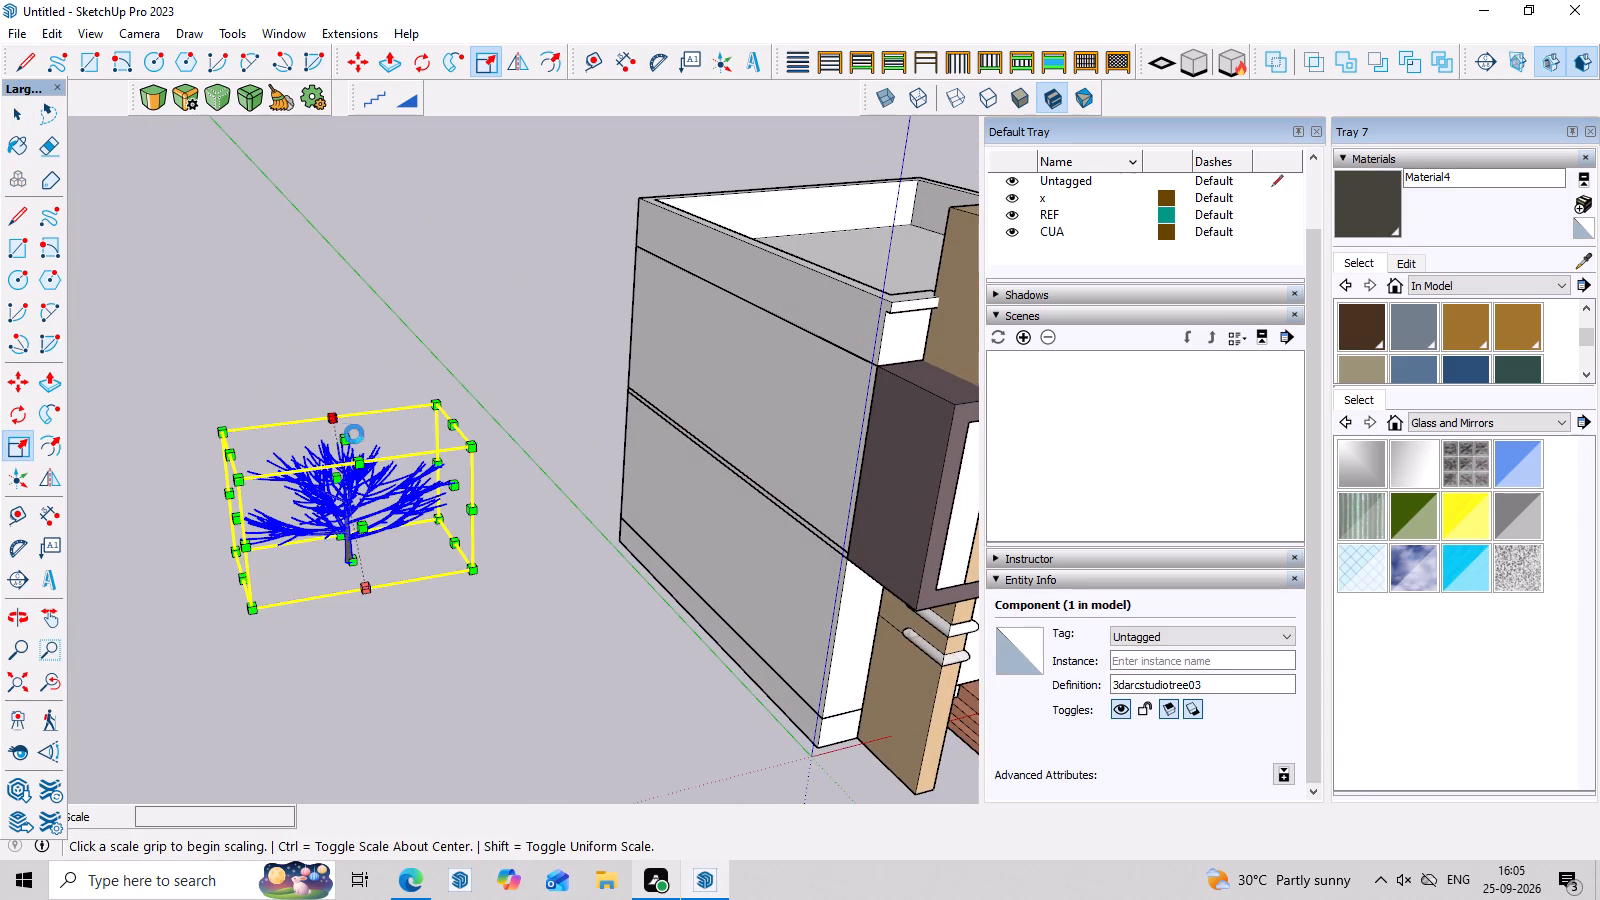
{"action": "scroll", "coordinate": [346, 436], "scroll_direction": "up", "scroll_amount": 2}
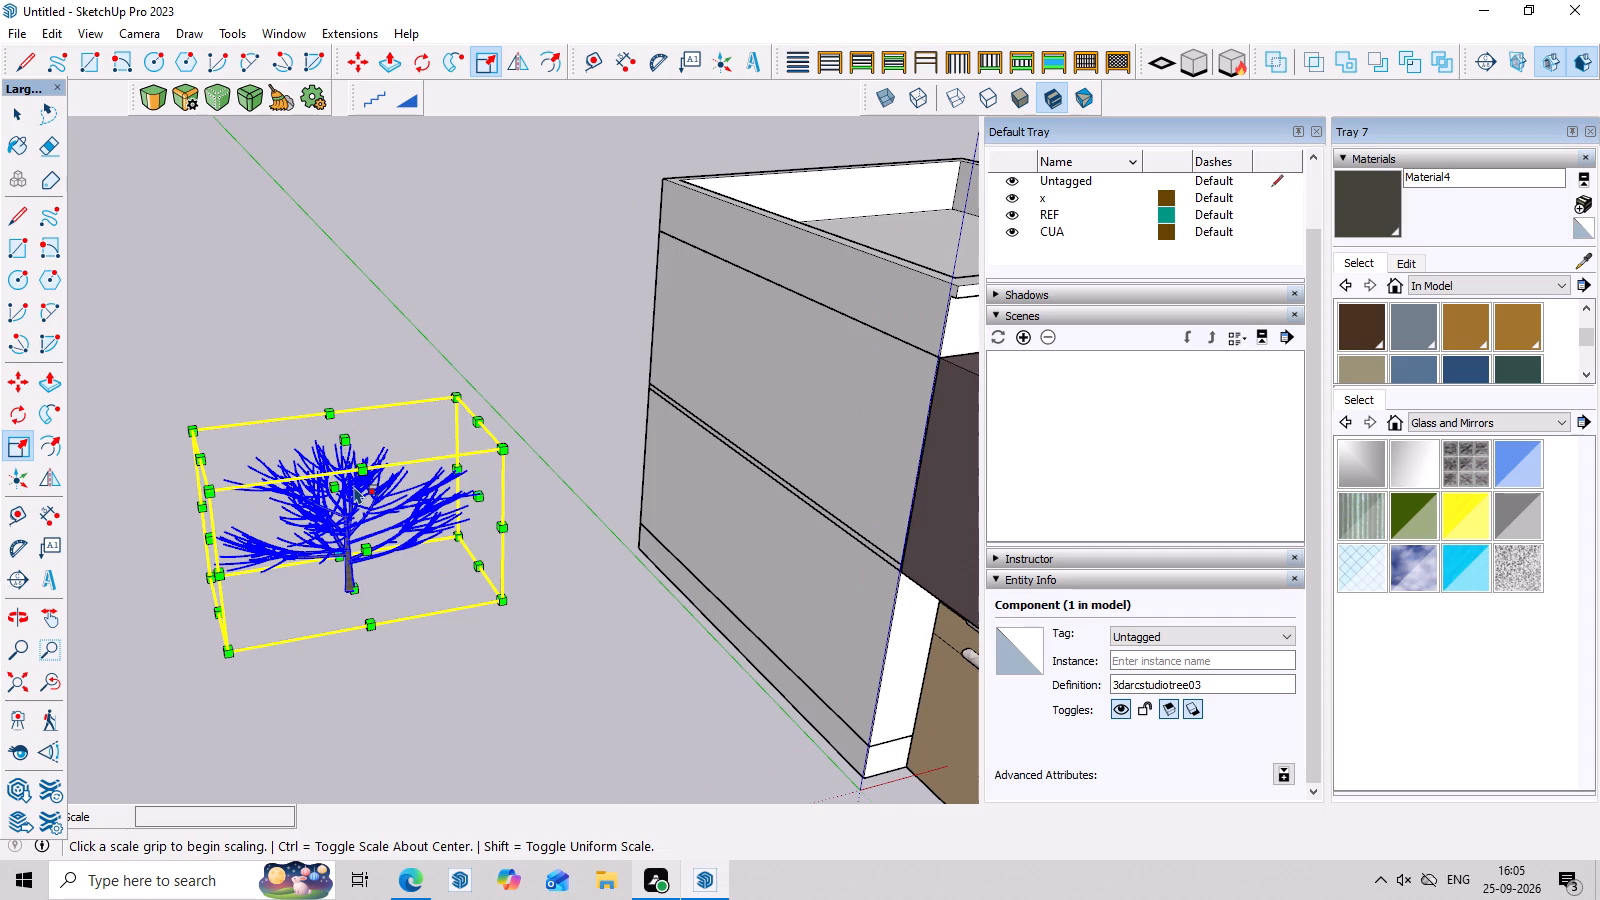
{"action": "left_click", "coordinate": [351, 440]}
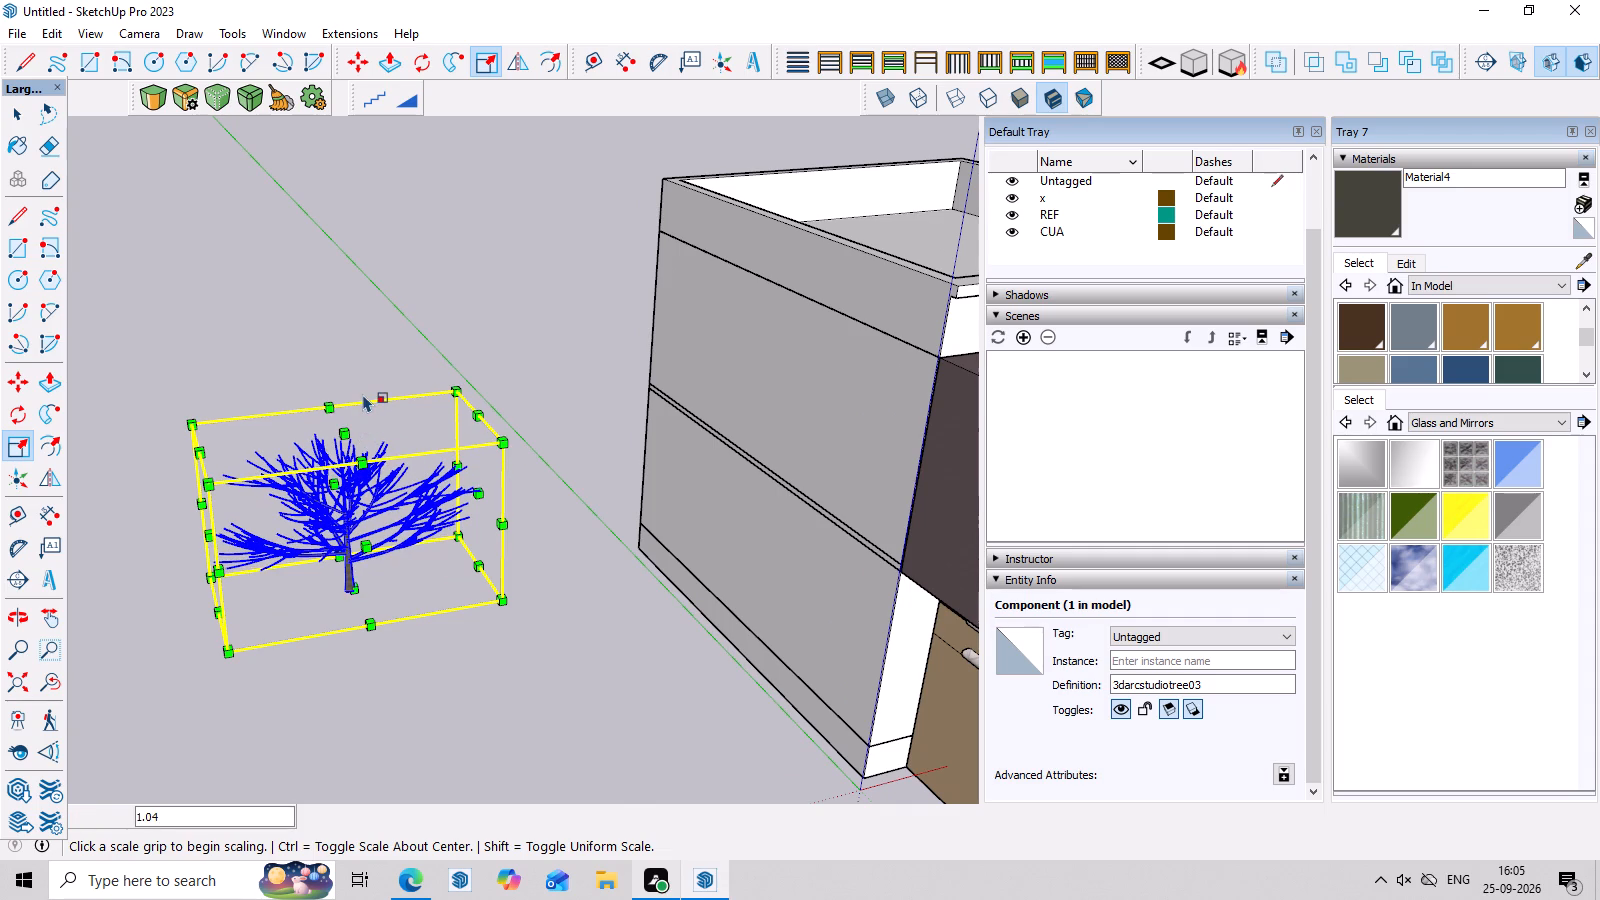
{"action": "left_click_drag", "start_coordinate": [348, 429], "coordinate": [357, 380]}
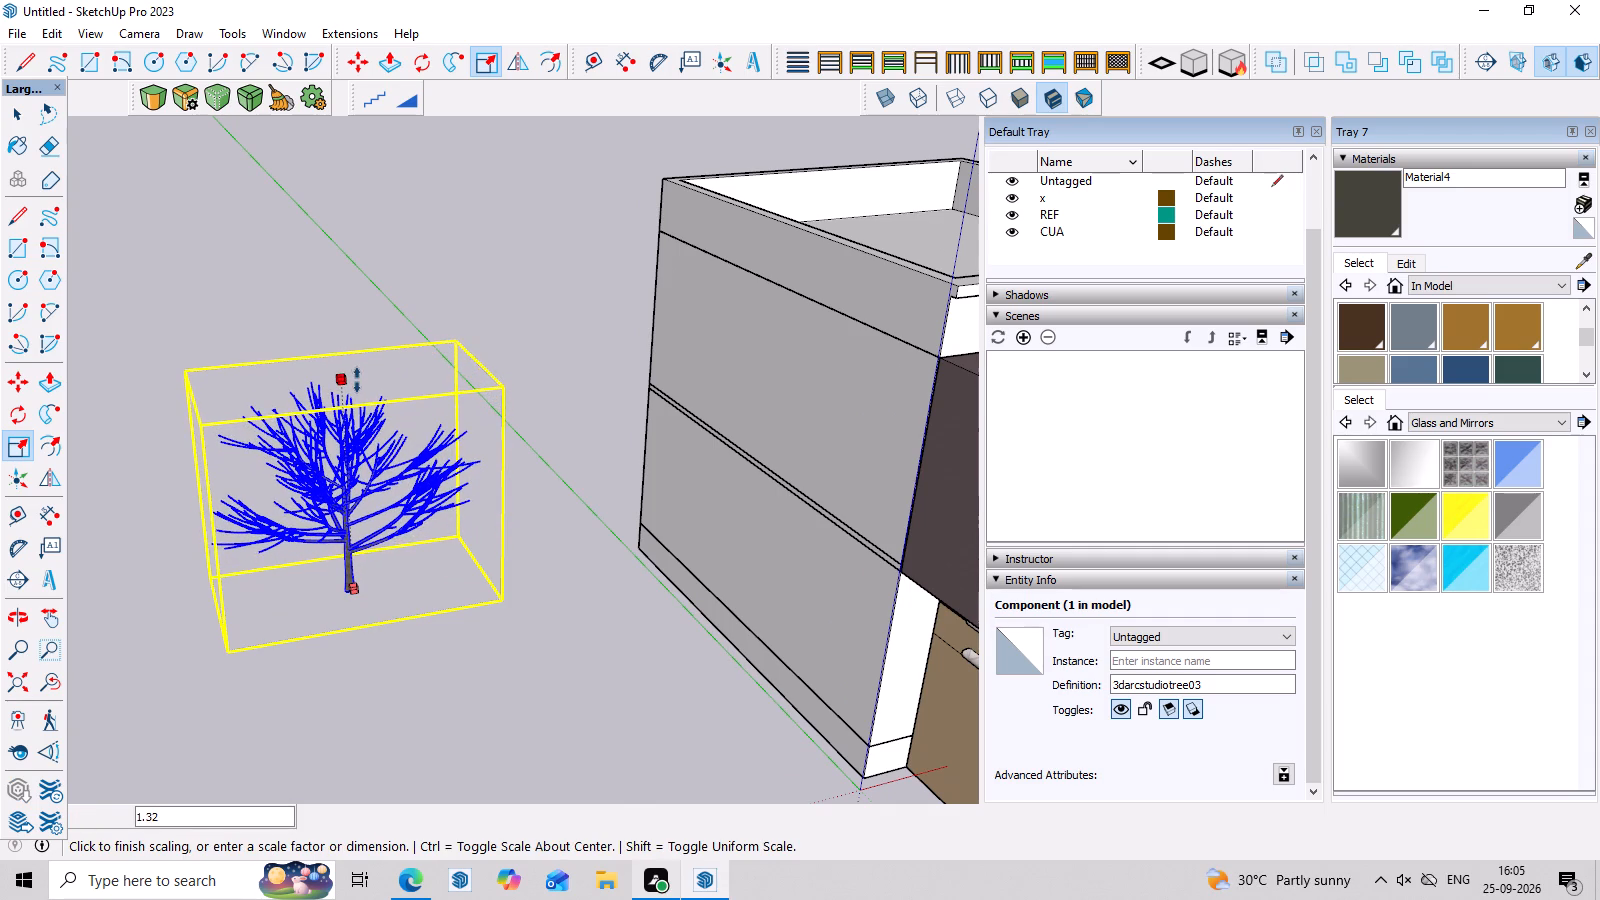
{"action": "left_click_drag", "start_coordinate": [357, 380], "coordinate": [357, 379]}
{"action": "left_click_drag", "start_coordinate": [476, 470], "coordinate": [471, 473]}
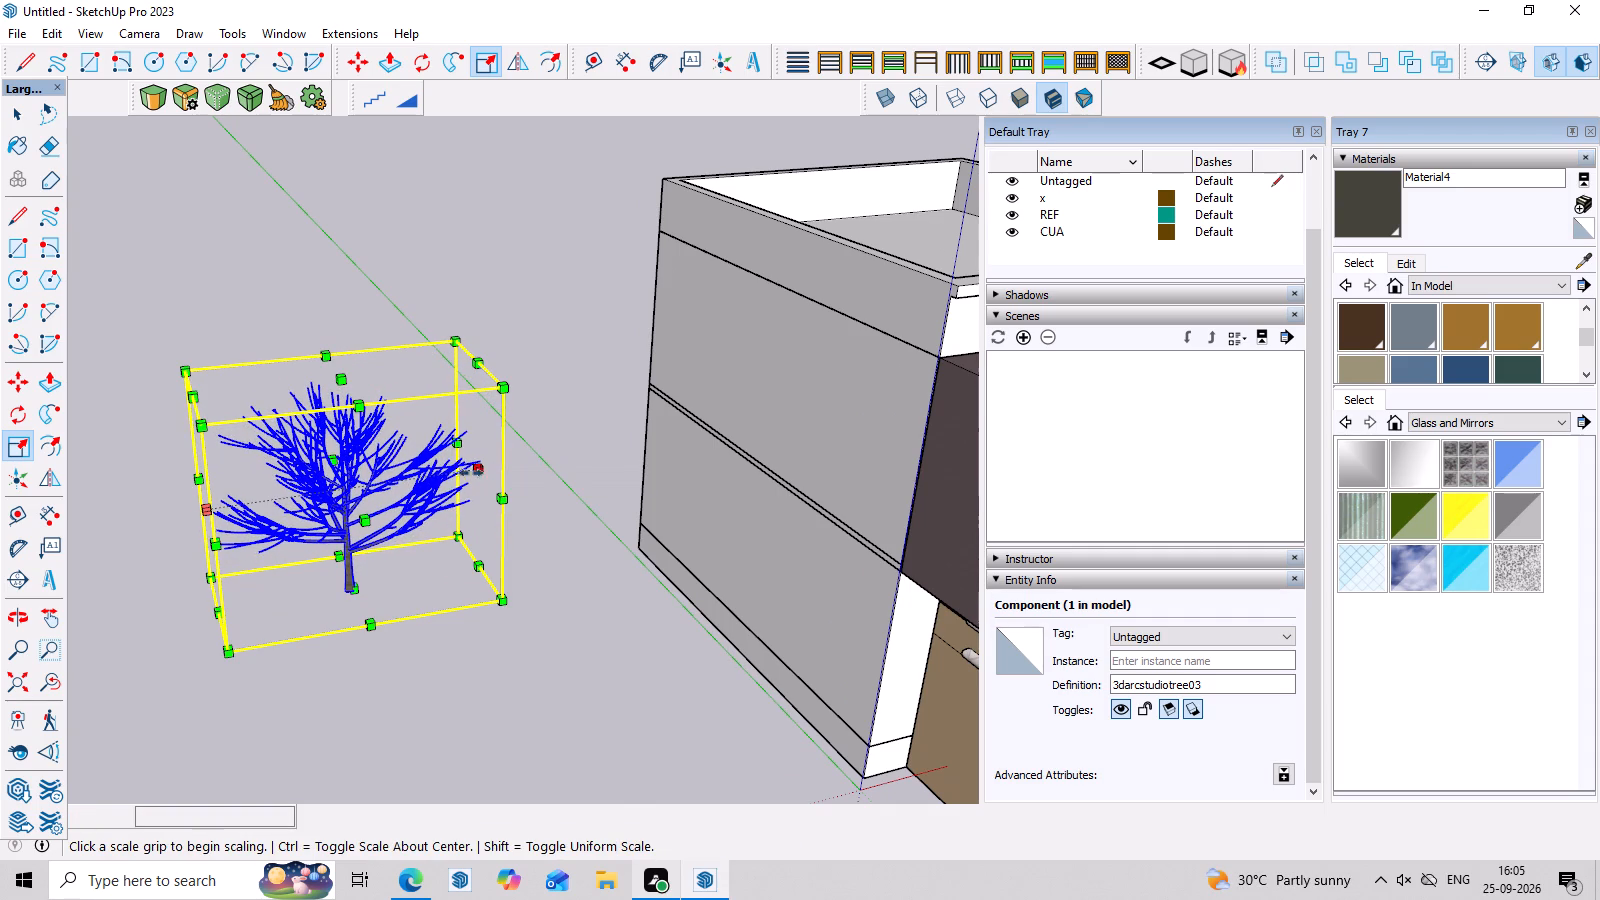
{"action": "left_click_drag", "start_coordinate": [471, 473], "coordinate": [407, 485]}
{"action": "key", "text": "space"}
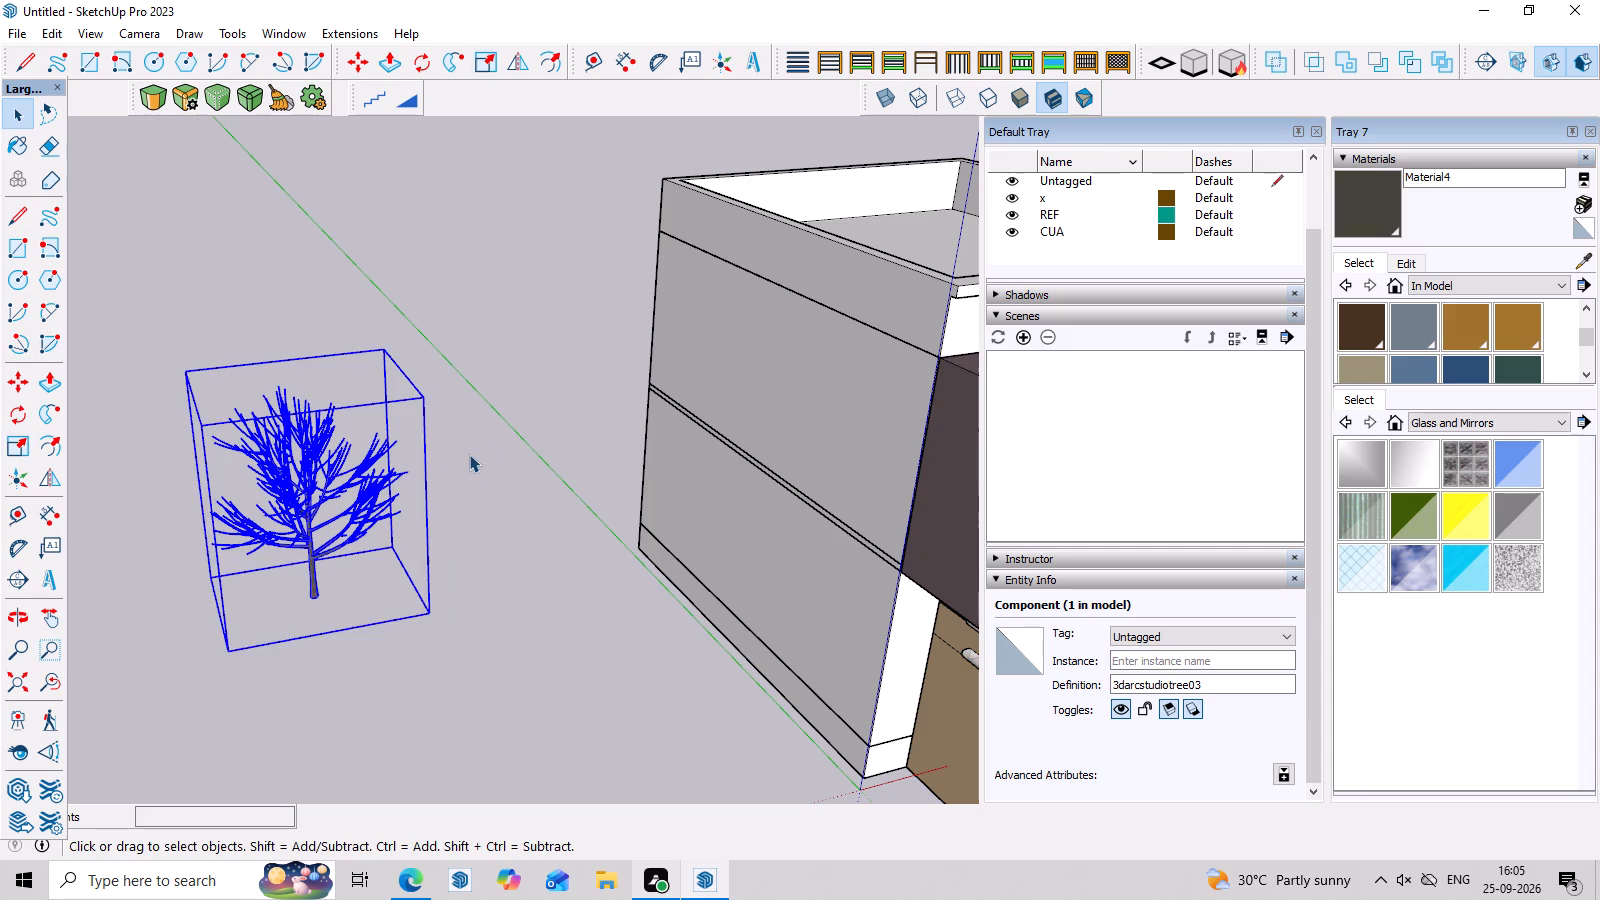
{"action": "left_click", "coordinate": [469, 454]}
Explode the 3darcstudiotree03 tree component one level.
{"action": "left_click", "coordinate": [278, 544]}
{"action": "right_click", "coordinate": [357, 546]}
{"action": "left_click_drag", "start_coordinate": [388, 383], "coordinate": [375, 388]}
{"action": "left_click_drag", "start_coordinate": [362, 396], "coordinate": [330, 434]}
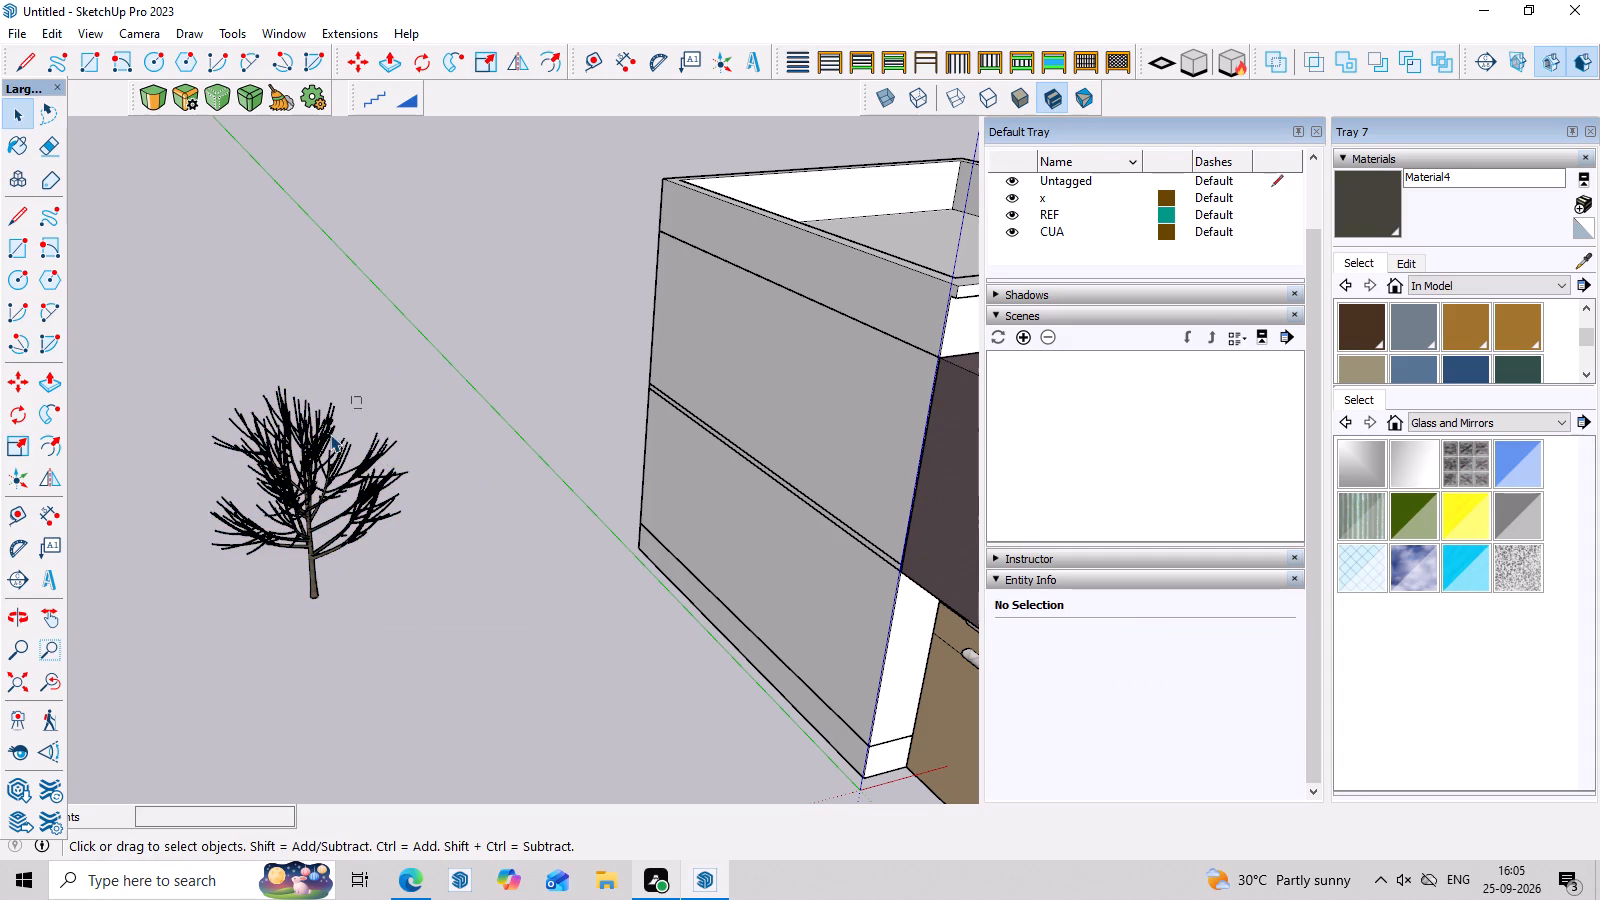
{"action": "left_click_drag", "start_coordinate": [330, 434], "coordinate": [312, 463]}
{"action": "right_click", "coordinate": [292, 515]}
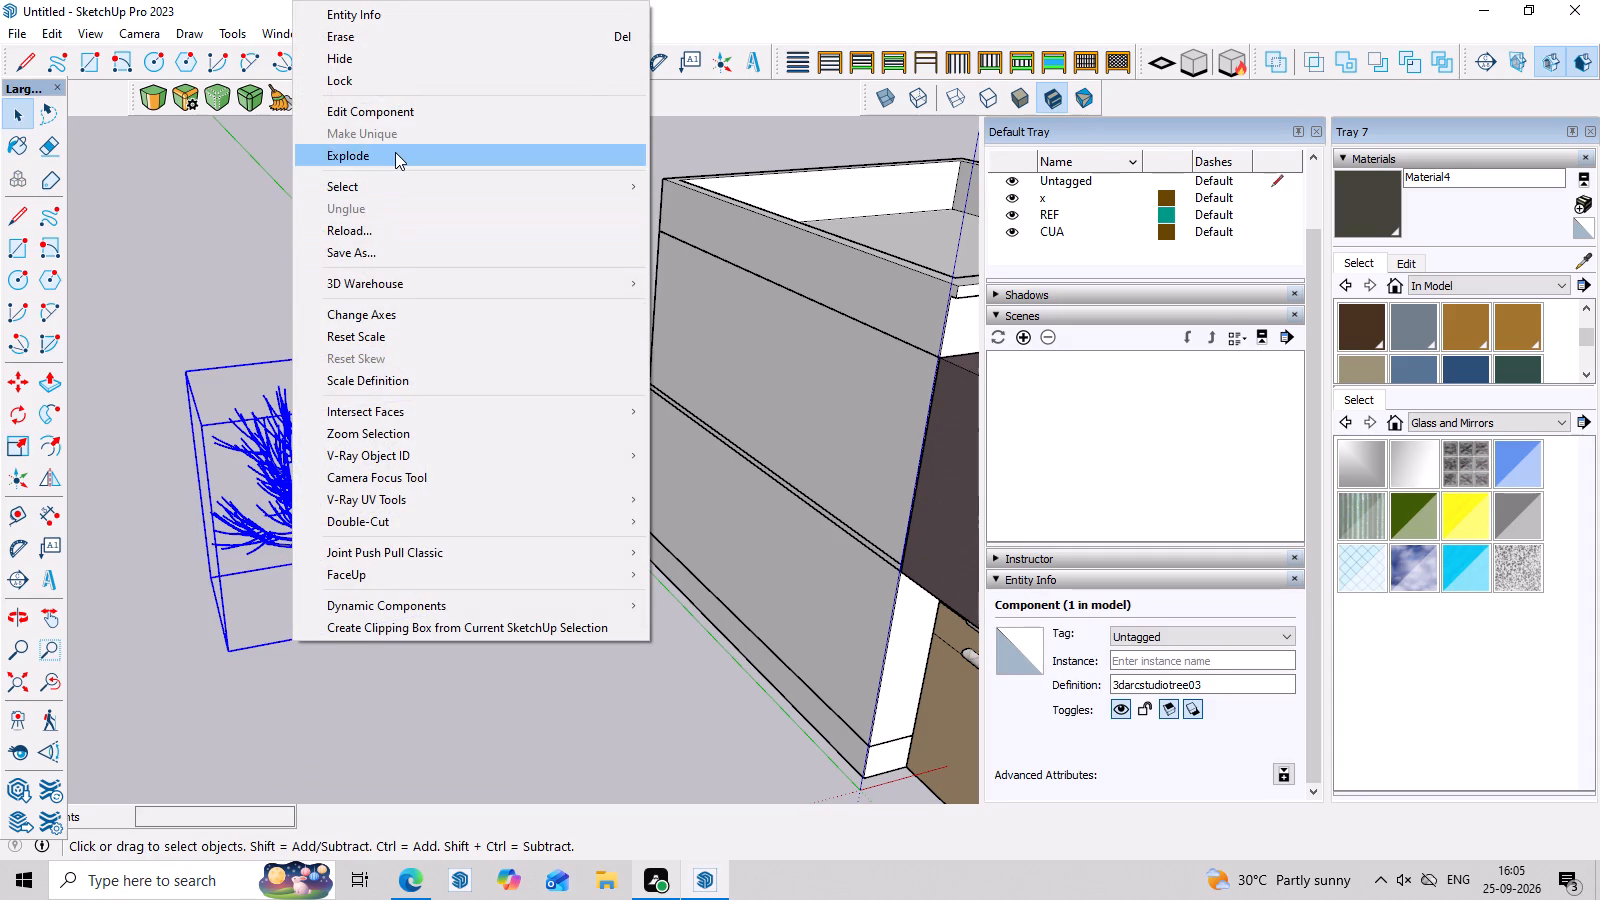
{"action": "left_click", "coordinate": [395, 152]}
{"action": "left_click", "coordinate": [433, 460]}
Move the 3darcstudiotree_tree03 group by its trunk base about 40' 5" onto the top-floor terrace, within the beige frame's opening.
{"action": "left_click_drag", "start_coordinate": [378, 414], "coordinate": [292, 519]}
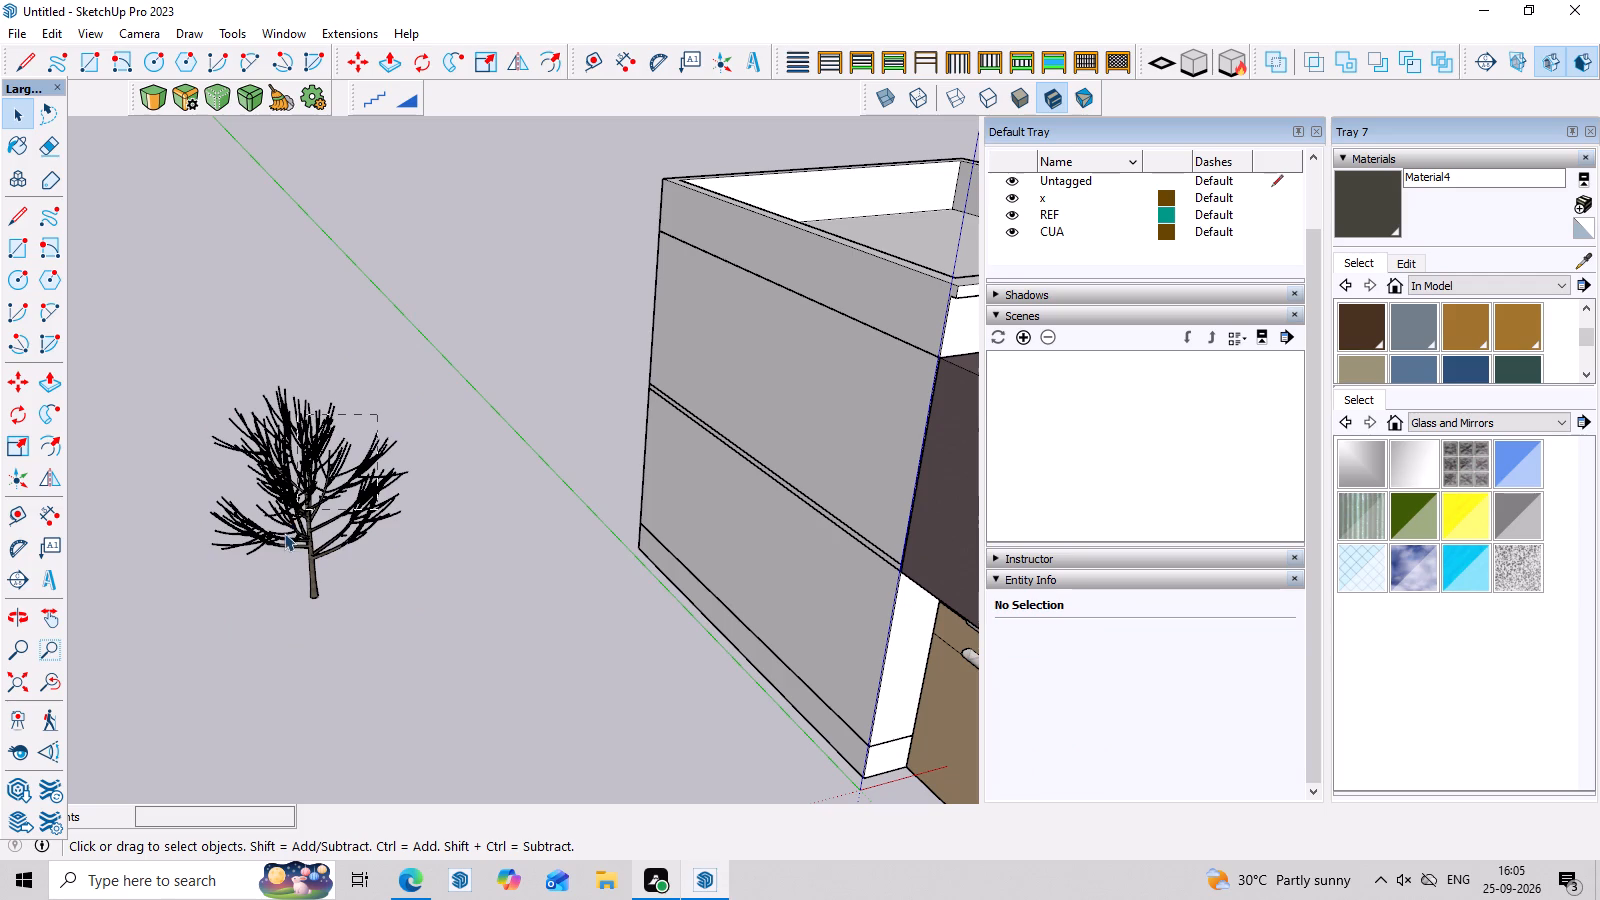
{"action": "key", "text": "m"}
{"action": "left_click", "coordinate": [316, 596]}
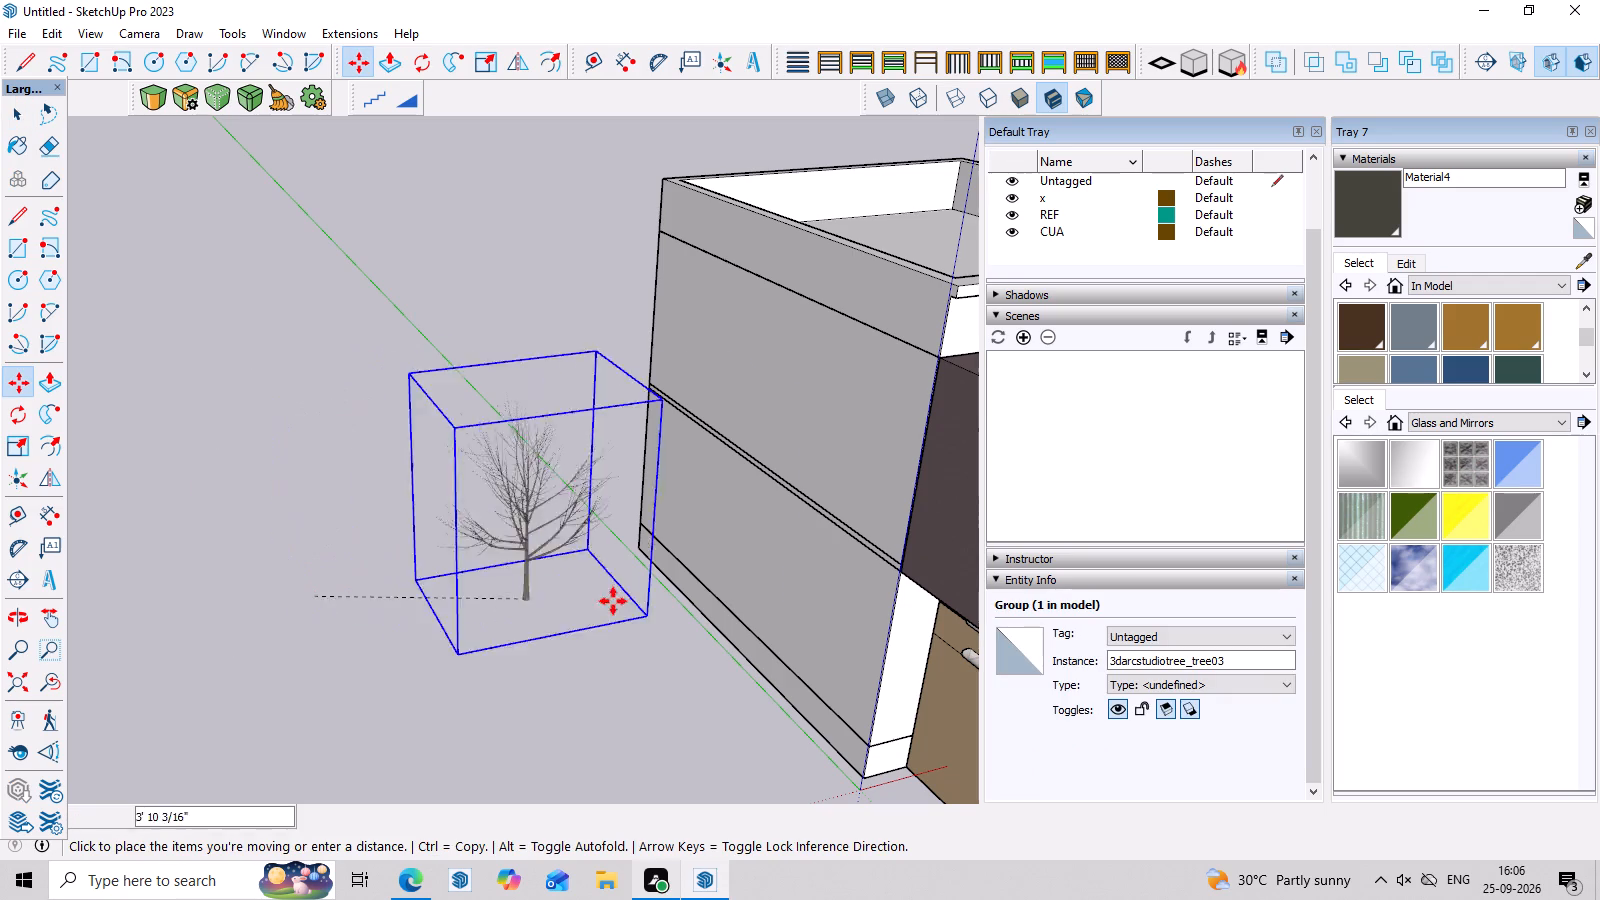
{"action": "scroll", "coordinate": [648, 601], "scroll_direction": "down", "scroll_amount": 7}
{"action": "scroll", "coordinate": [358, 580], "scroll_direction": "down", "scroll_amount": 4}
{"action": "scroll", "coordinate": [664, 538], "scroll_direction": "down", "scroll_amount": 3}
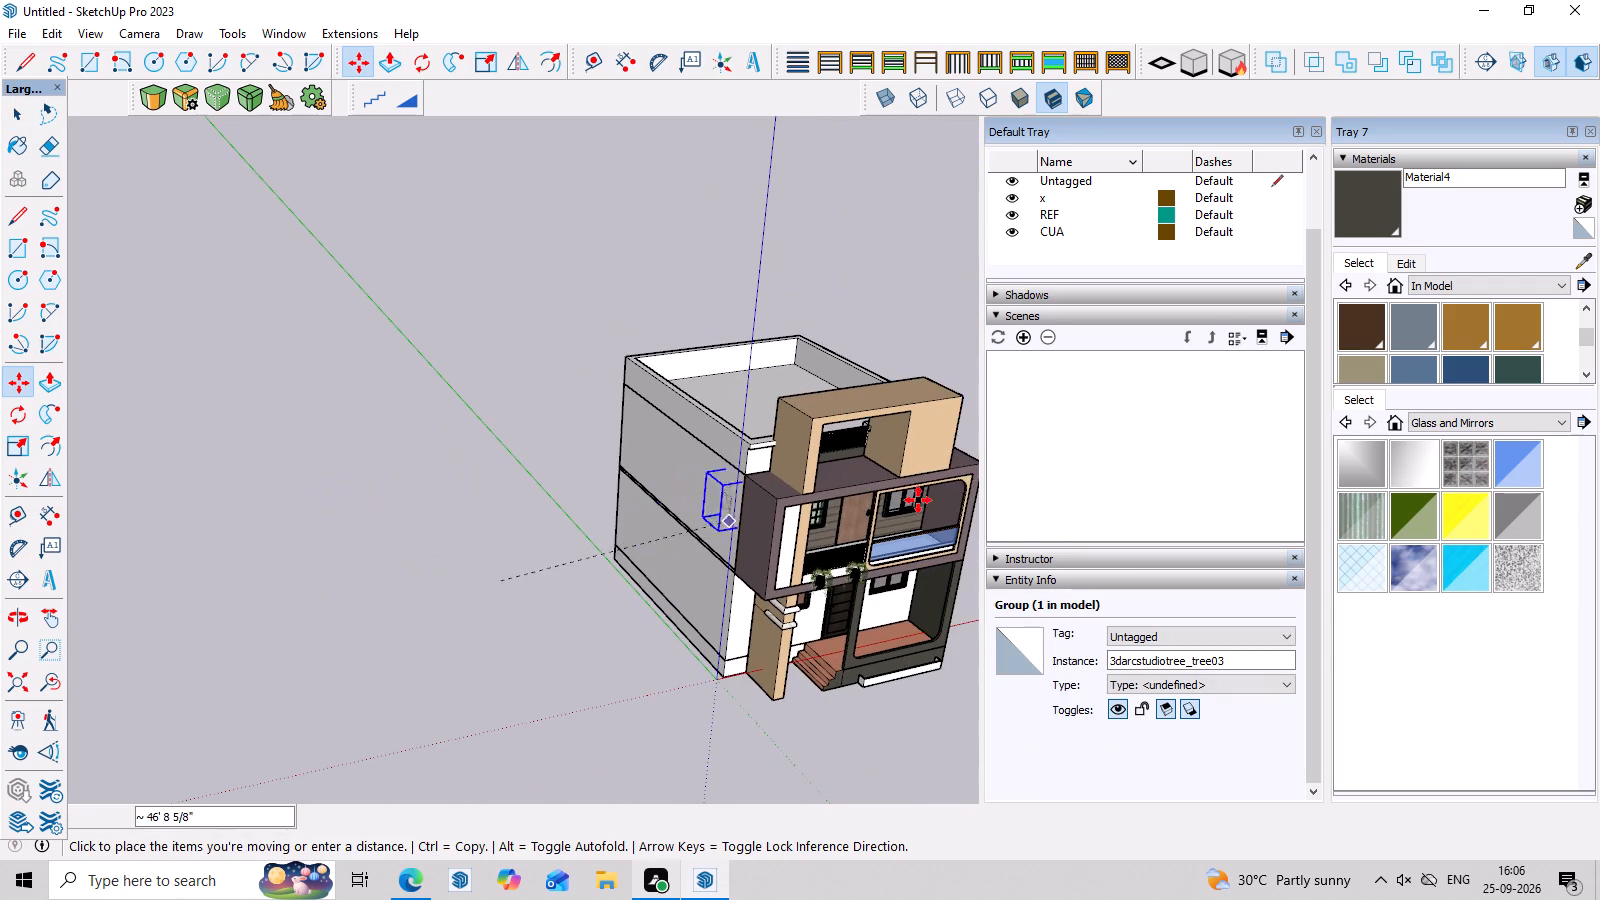
{"action": "scroll", "coordinate": [928, 468], "scroll_direction": "up", "scroll_amount": 2}
{"action": "middle_click_drag", "start_coordinate": [924, 456], "coordinate": [830, 416]}
{"action": "left_click", "coordinate": [850, 496]}
{"action": "scroll", "coordinate": [661, 526], "scroll_direction": "down", "scroll_amount": 1}
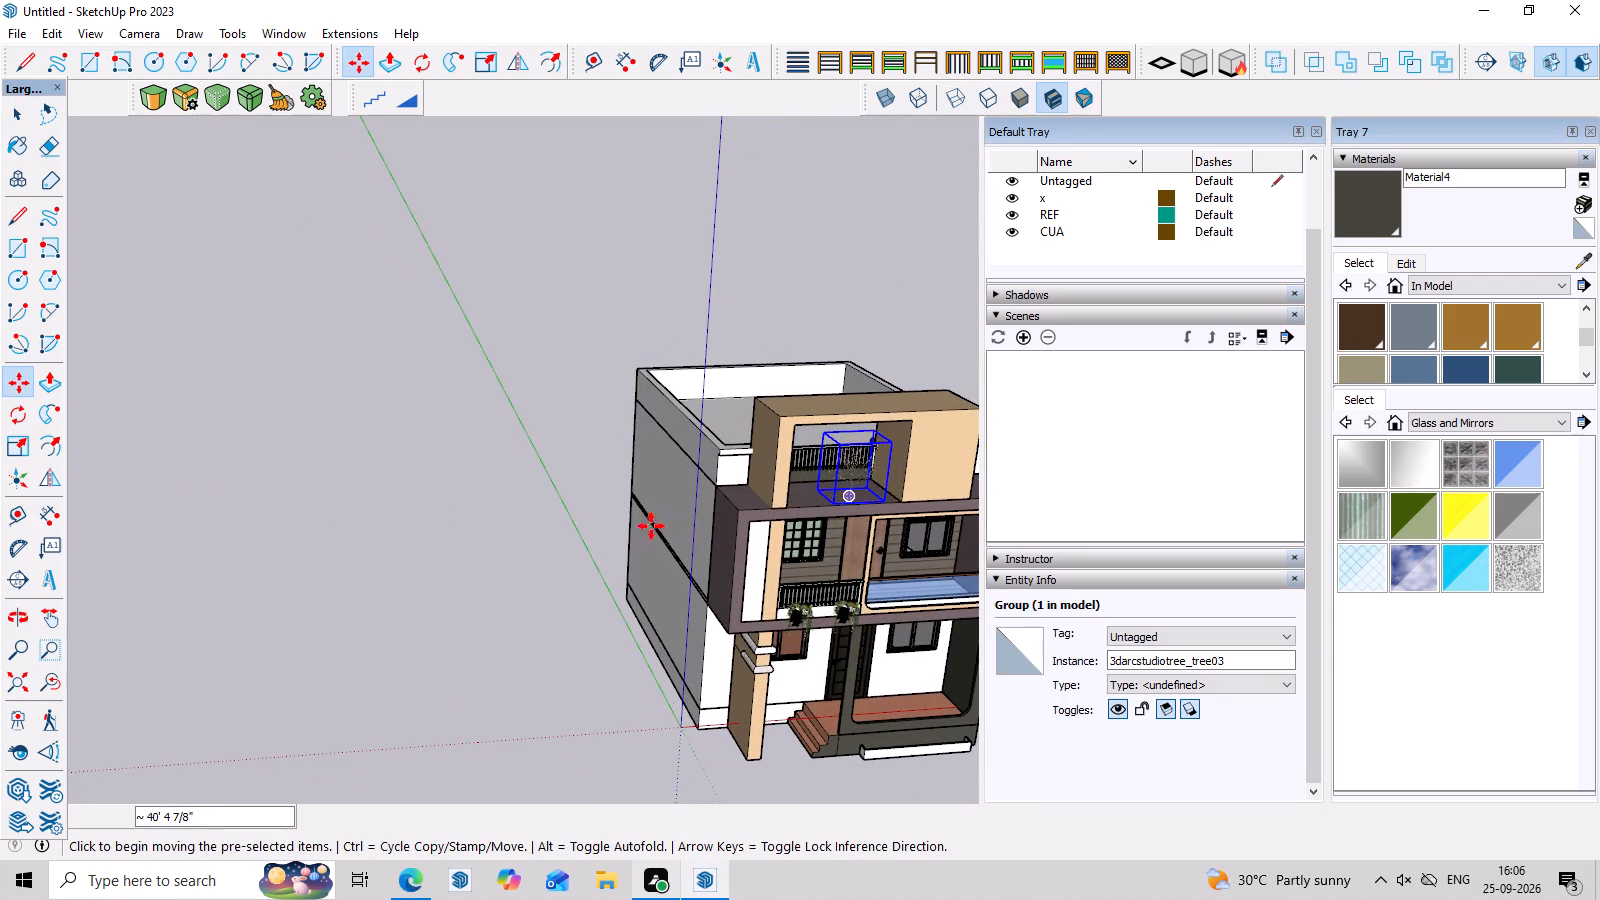
{"action": "scroll", "coordinate": [651, 526], "scroll_direction": "down", "scroll_amount": 2}
{"action": "key", "text": "space"}
{"action": "left_click", "coordinate": [825, 295]}
Open the beige frame group on the top floor for editing.
{"action": "scroll", "coordinate": [602, 431], "scroll_direction": "down", "scroll_amount": 3}
{"action": "middle_click_drag", "start_coordinate": [768, 526], "coordinate": [717, 335]}
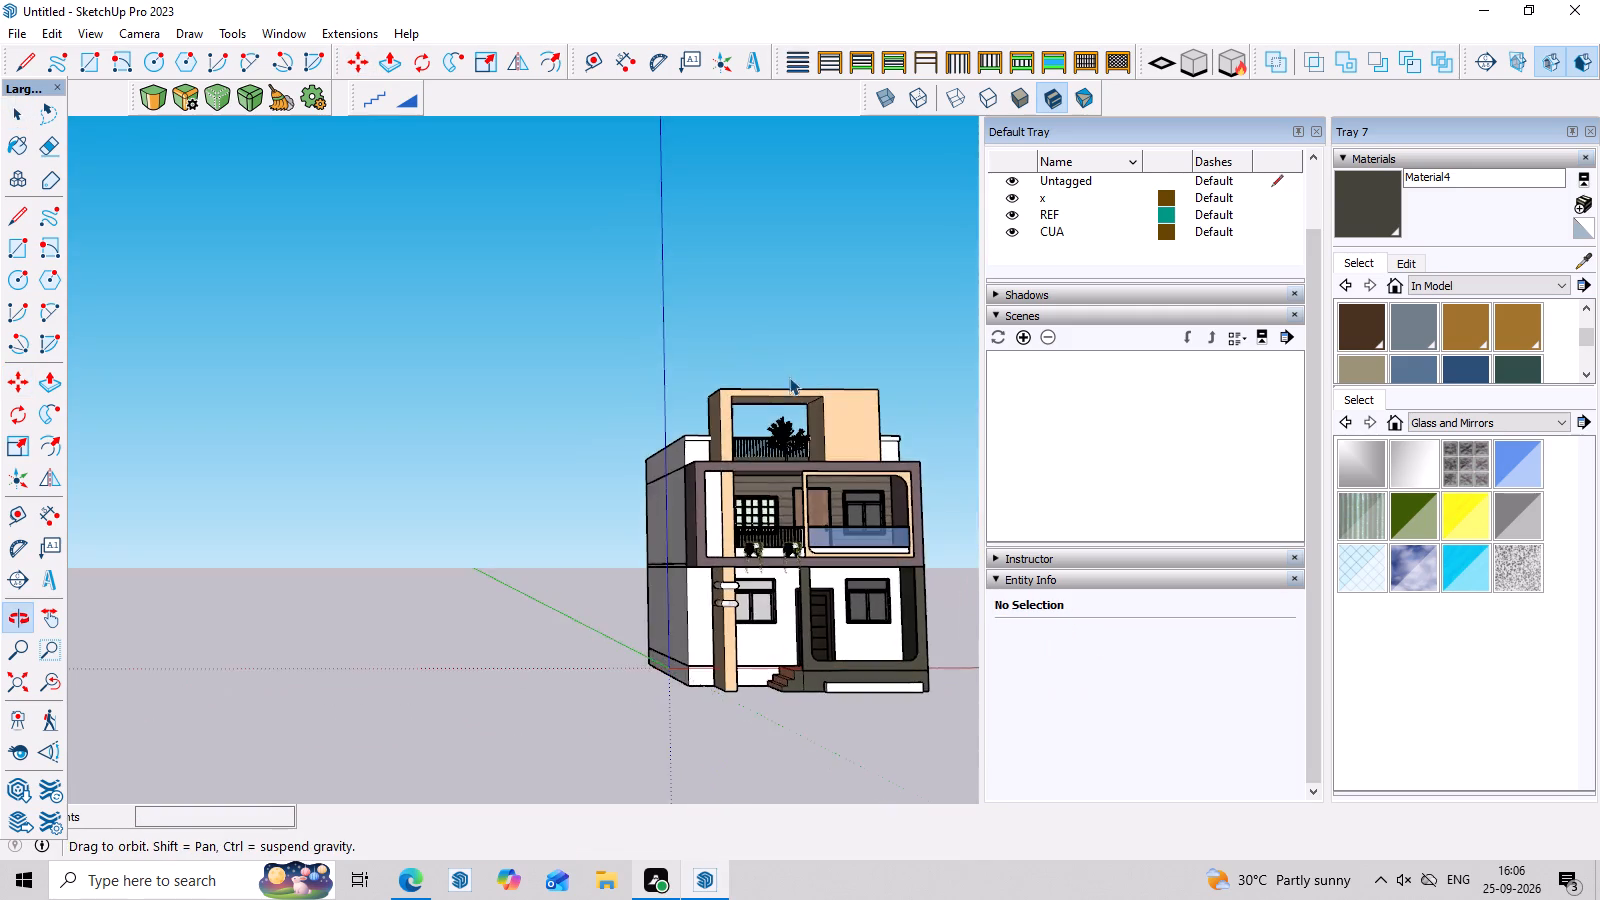
{"action": "scroll", "coordinate": [855, 424], "scroll_direction": "up", "scroll_amount": 11}
{"action": "middle_click_drag", "start_coordinate": [847, 403], "coordinate": [799, 559]}
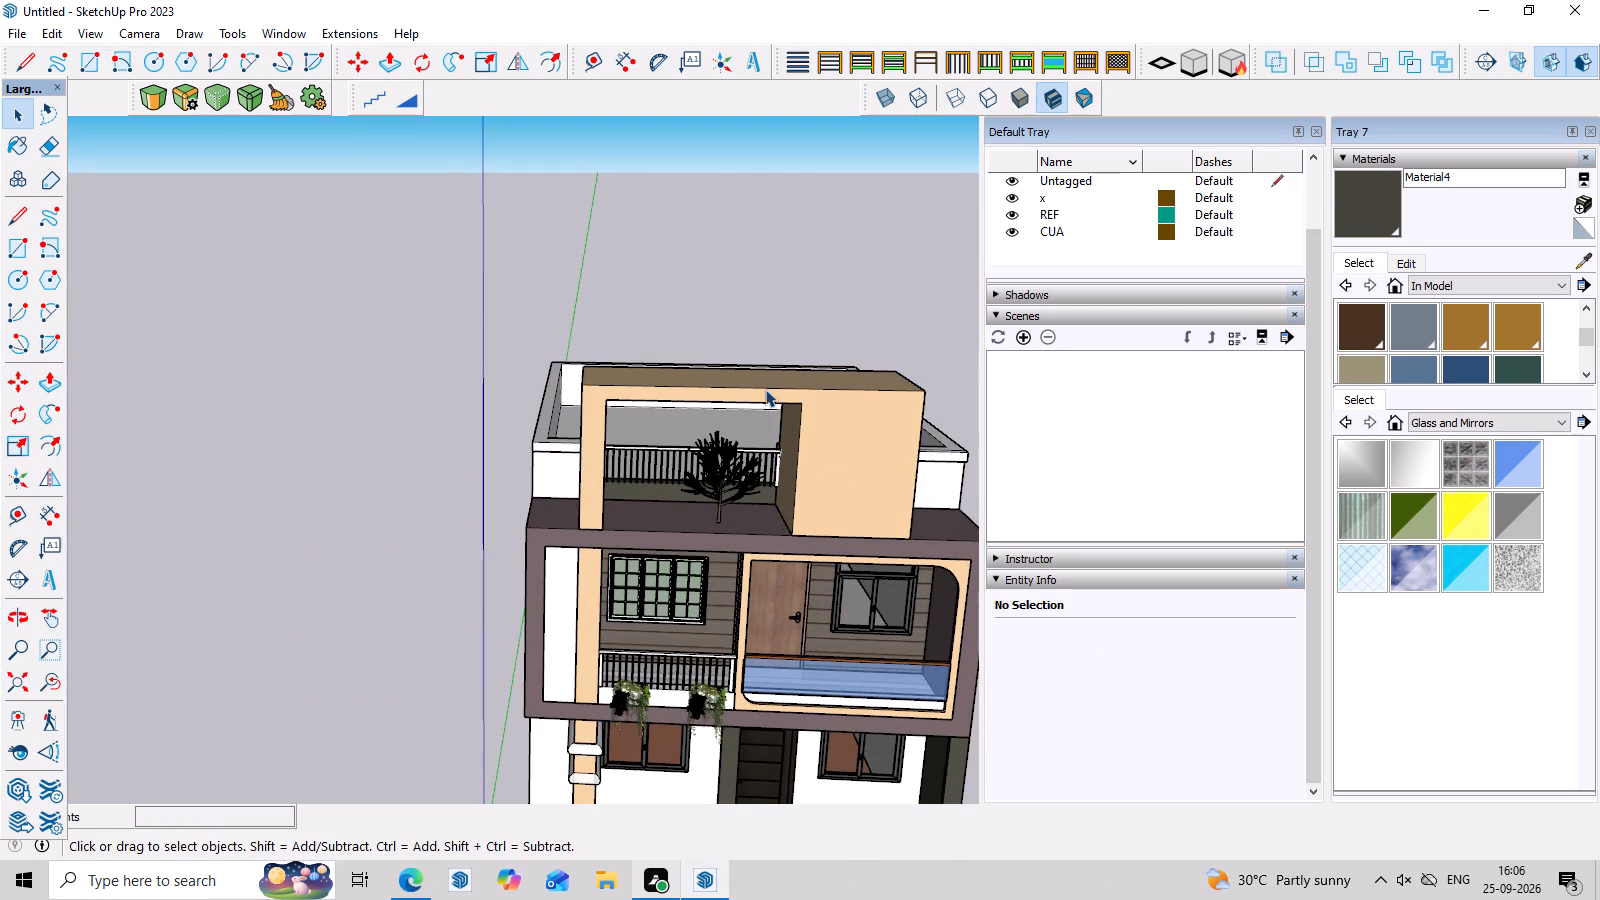
{"action": "scroll", "coordinate": [825, 489], "scroll_direction": "up", "scroll_amount": 3}
{"action": "left_click", "coordinate": [836, 483]}
{"action": "scroll", "coordinate": [836, 483], "scroll_direction": "up", "scroll_amount": 3}
{"action": "triple_click", "coordinate": [836, 483]}
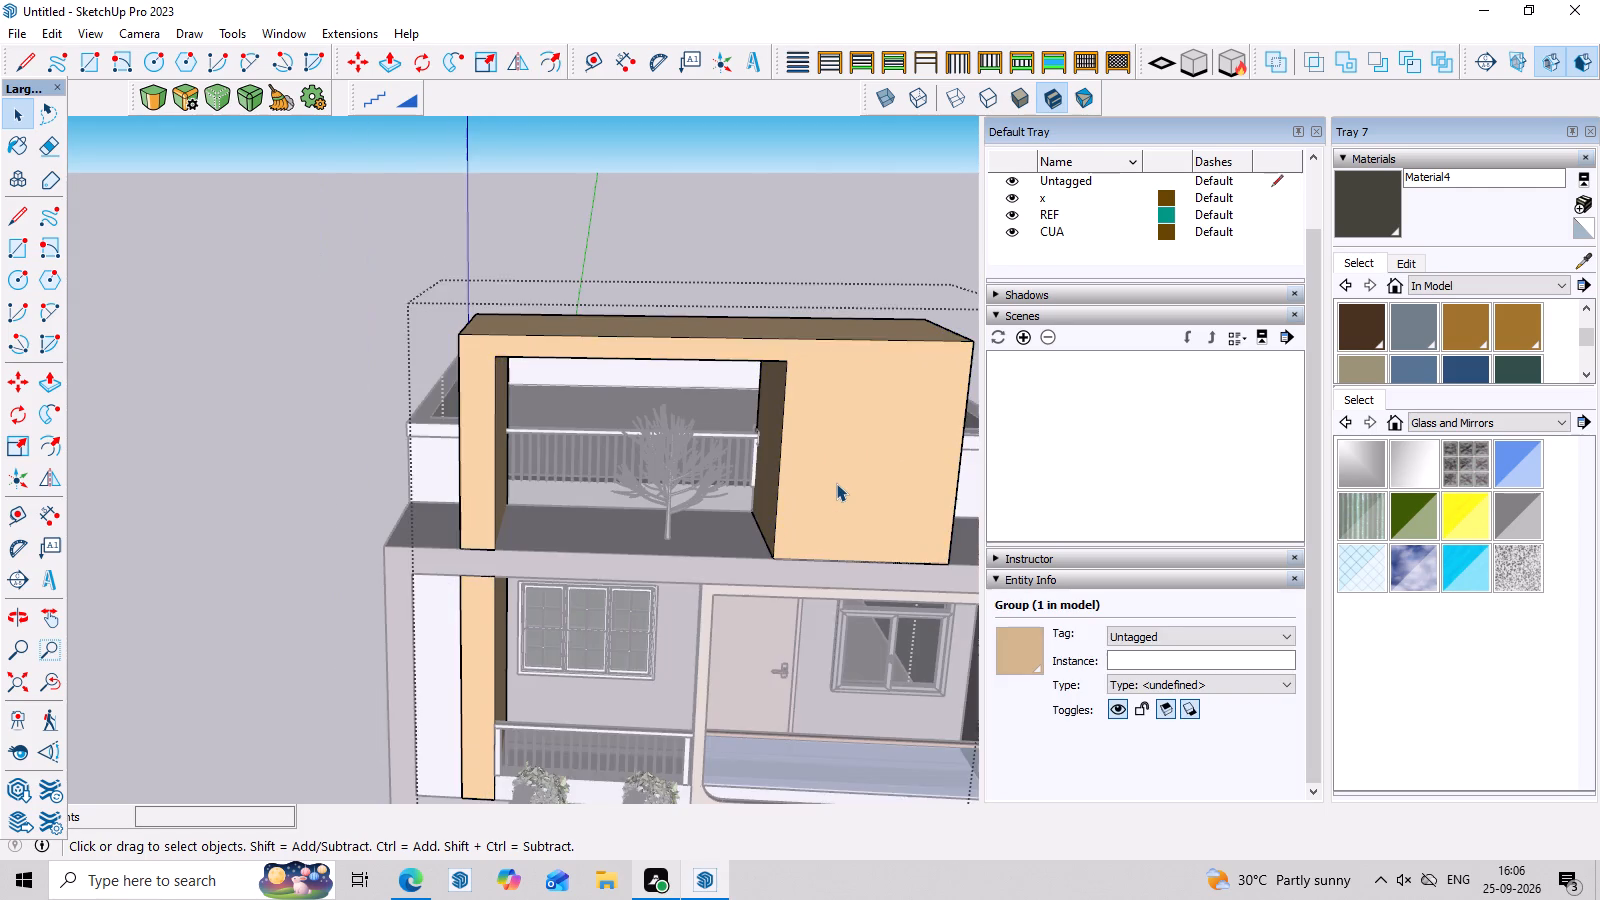
{"action": "scroll", "coordinate": [837, 487], "scroll_direction": "up", "scroll_amount": 3}
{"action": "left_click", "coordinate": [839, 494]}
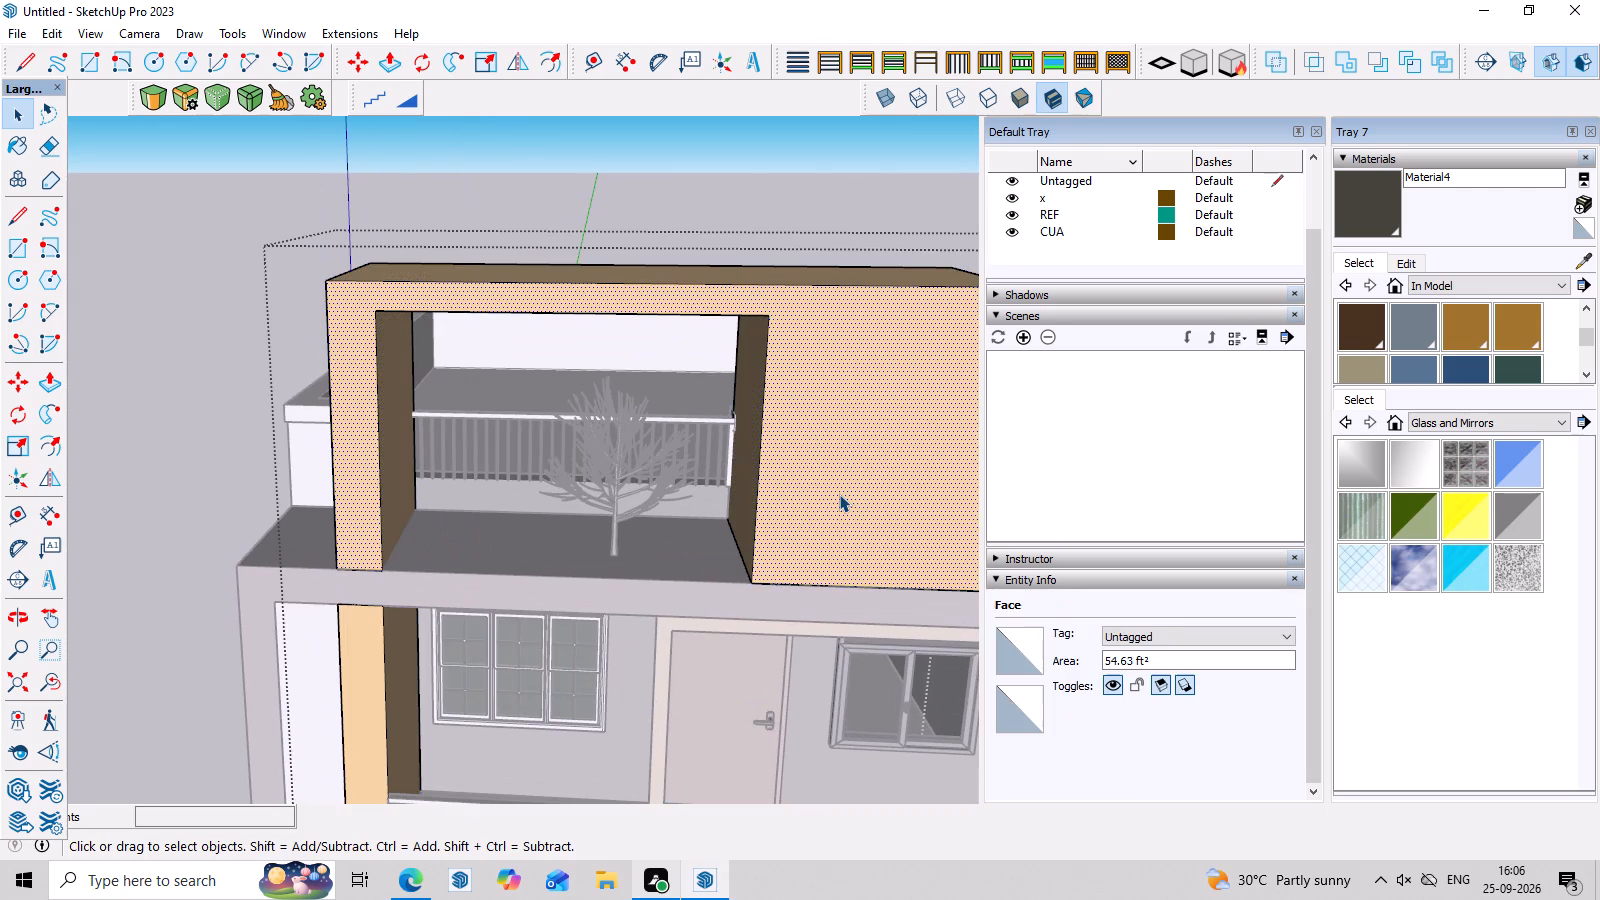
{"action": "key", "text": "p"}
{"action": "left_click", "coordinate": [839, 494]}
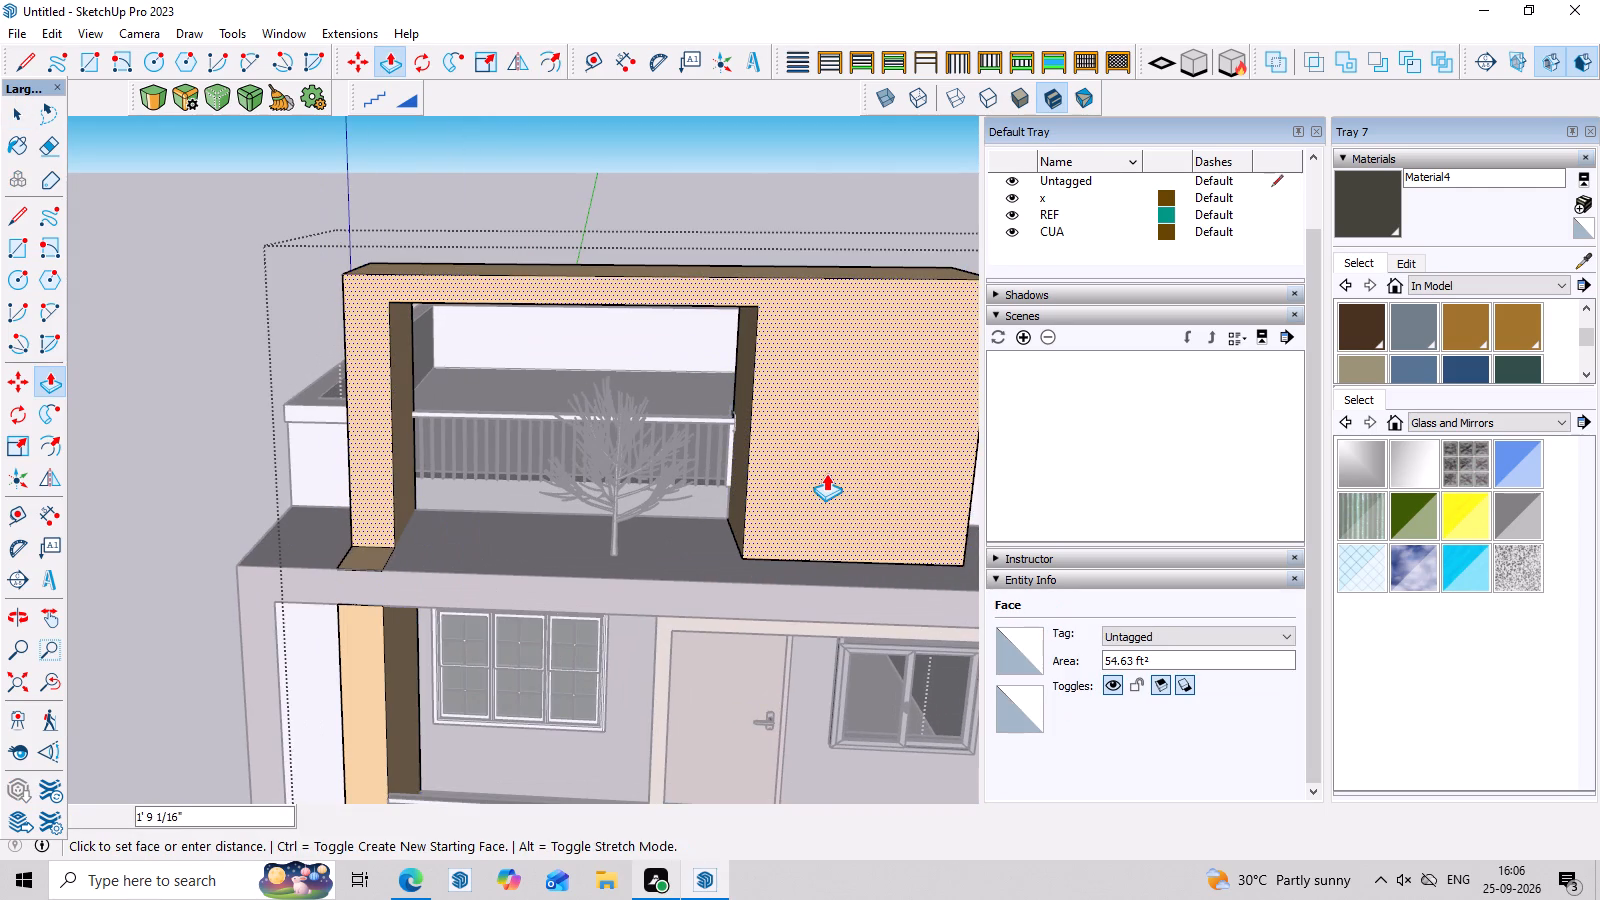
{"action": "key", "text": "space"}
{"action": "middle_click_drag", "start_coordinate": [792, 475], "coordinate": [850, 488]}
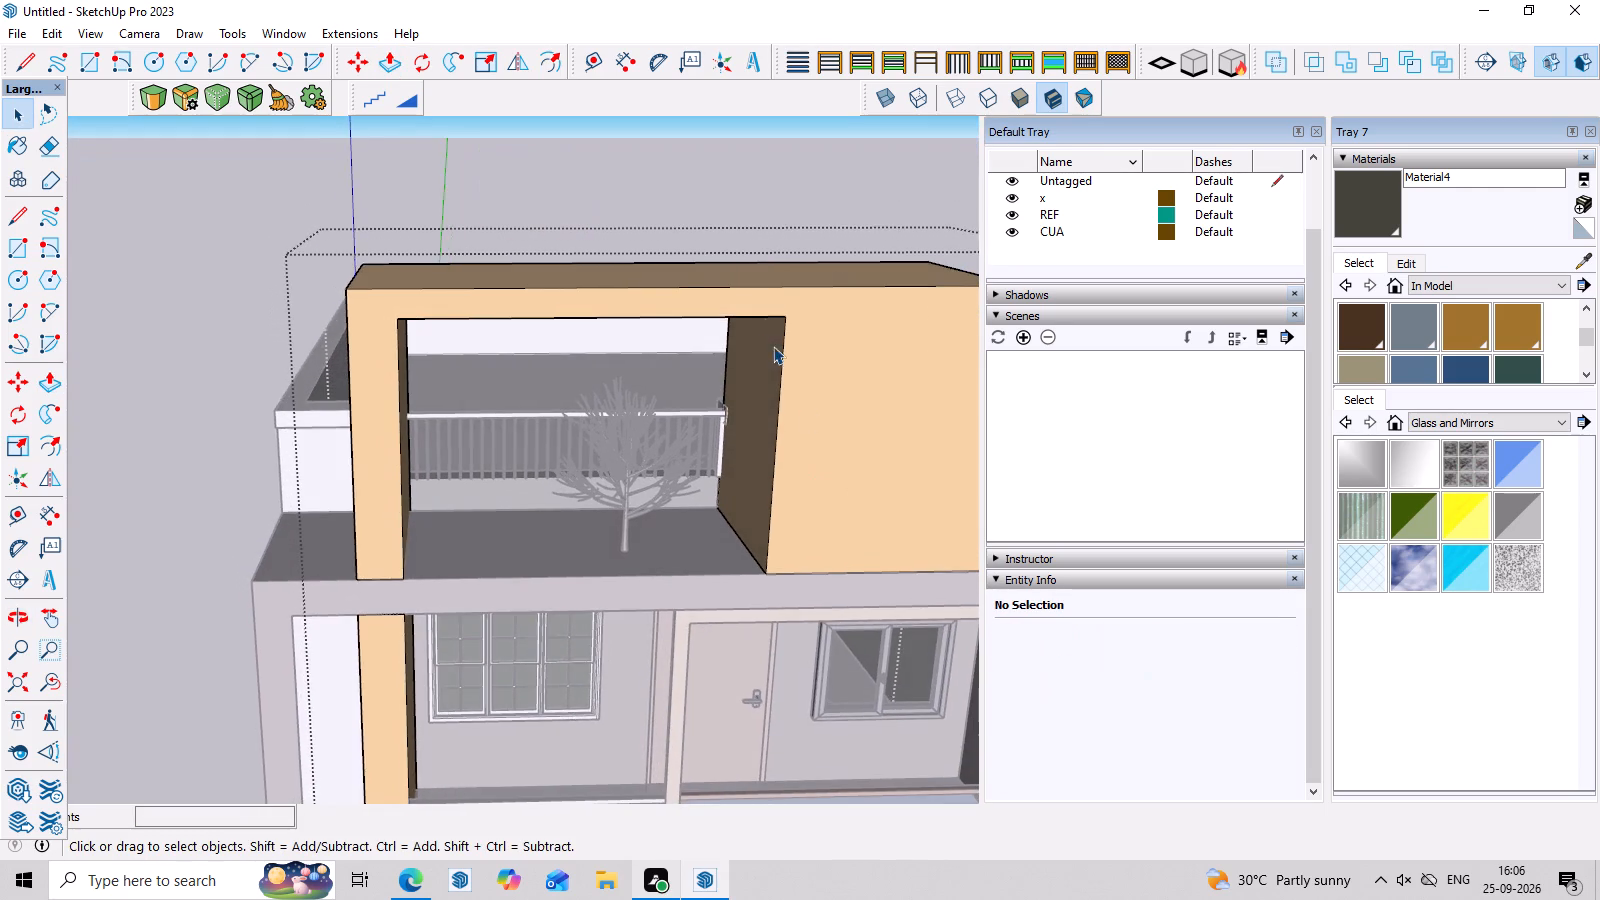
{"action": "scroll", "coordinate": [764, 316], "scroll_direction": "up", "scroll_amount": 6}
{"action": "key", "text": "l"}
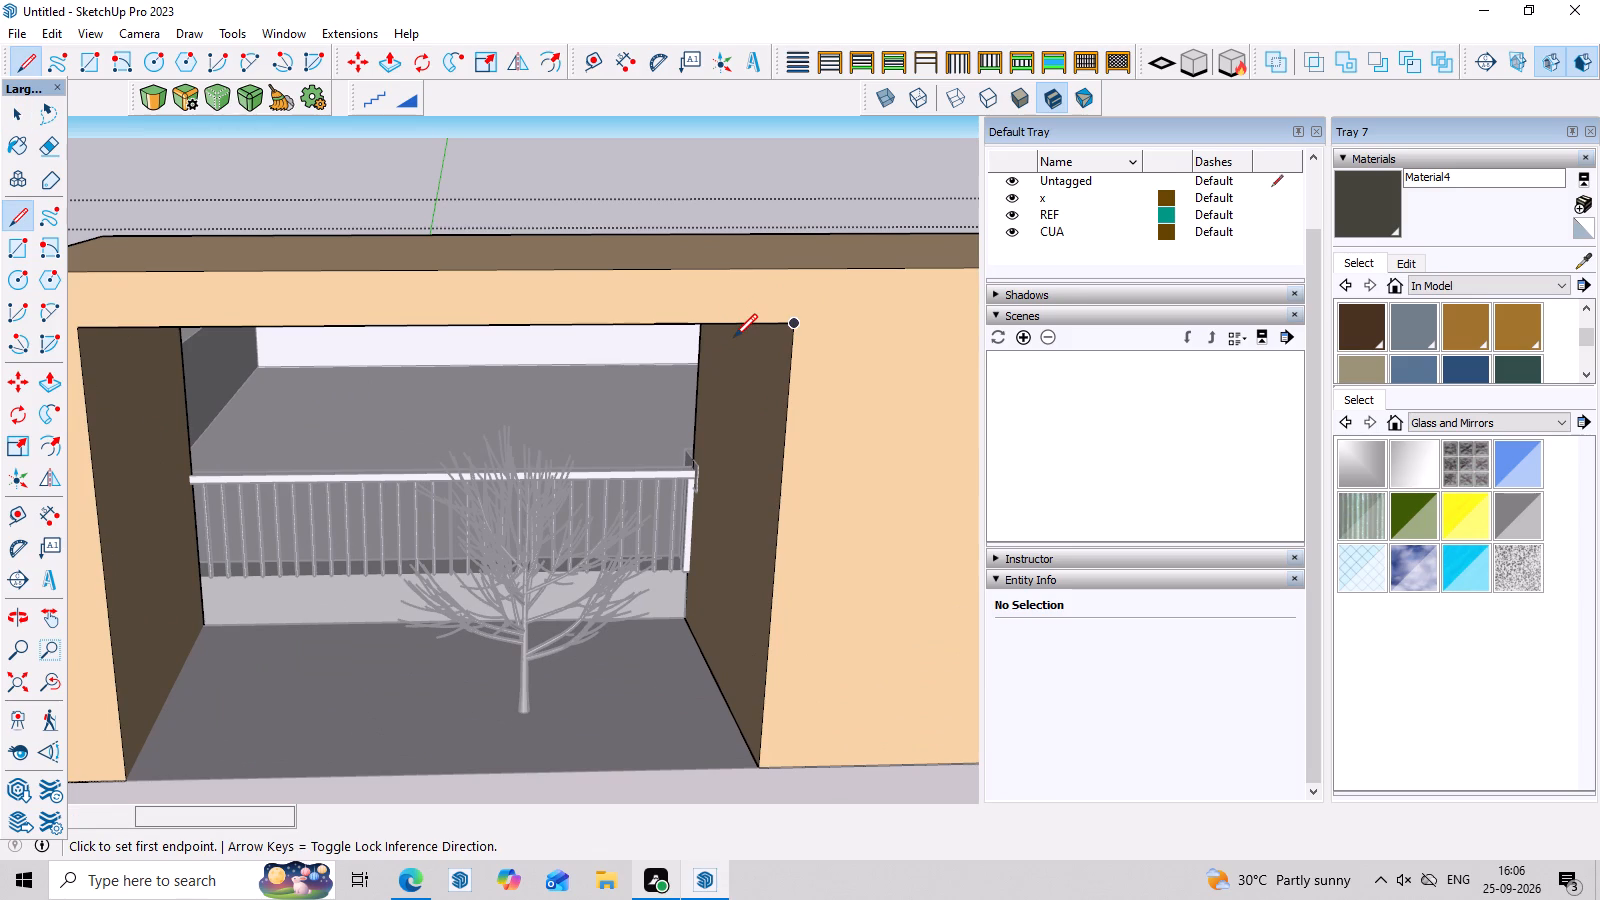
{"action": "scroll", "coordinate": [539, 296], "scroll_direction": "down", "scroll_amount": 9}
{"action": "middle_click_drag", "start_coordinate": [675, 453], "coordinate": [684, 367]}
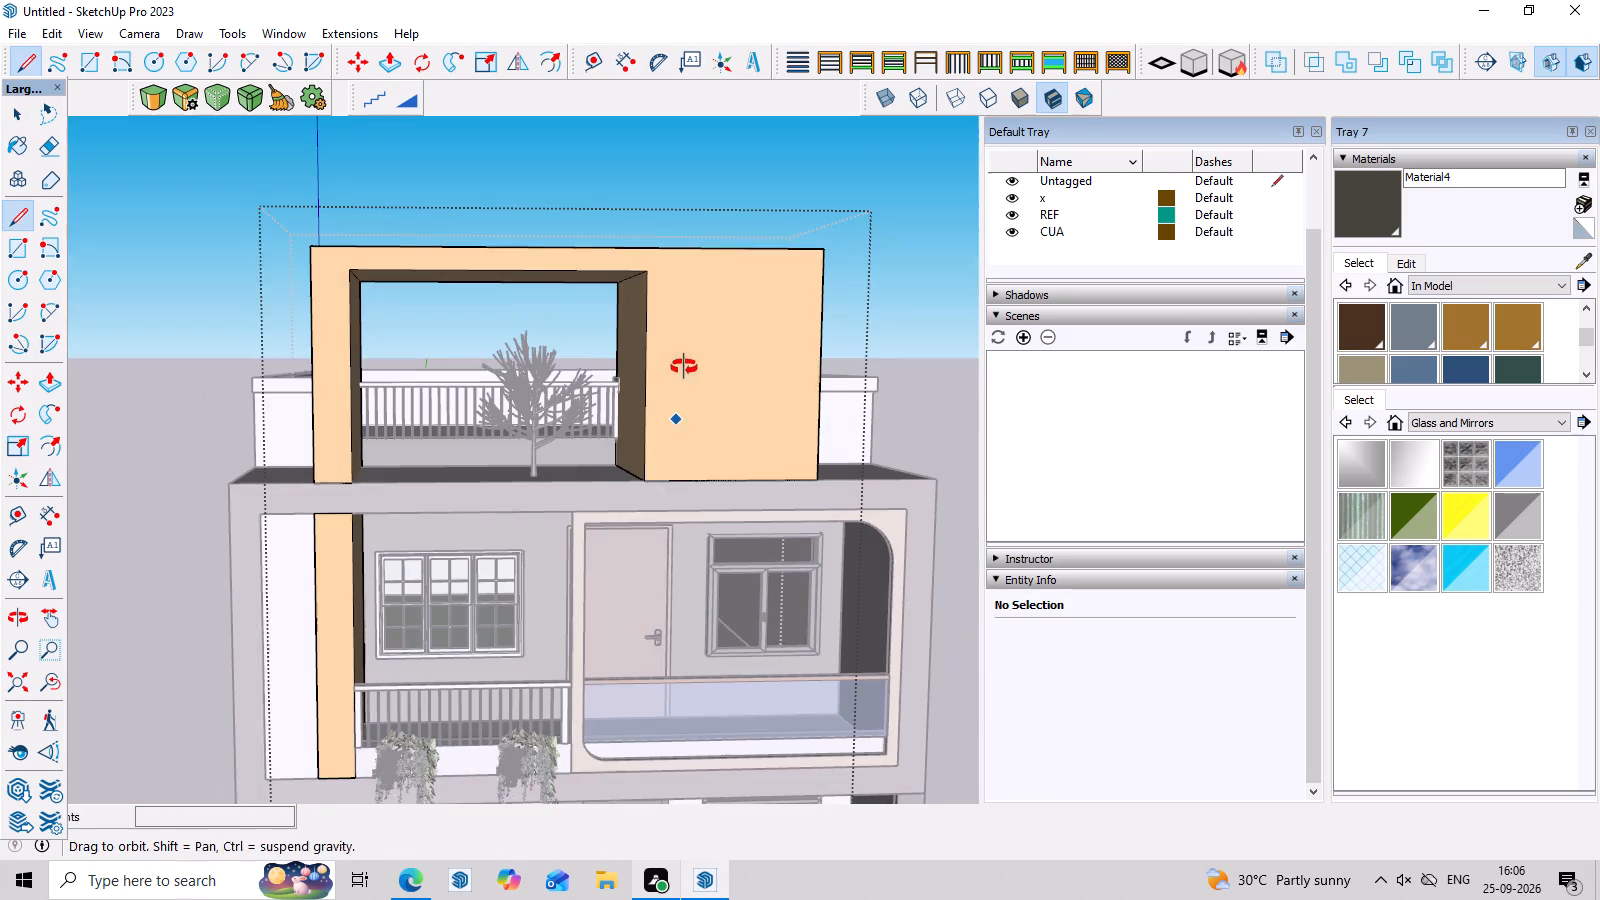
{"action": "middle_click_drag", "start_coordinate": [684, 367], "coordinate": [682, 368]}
Push the beige frame's upper front face back about 1' 8" with Push/Pull.
{"action": "key", "text": "space"}
{"action": "left_click", "coordinate": [722, 370]}
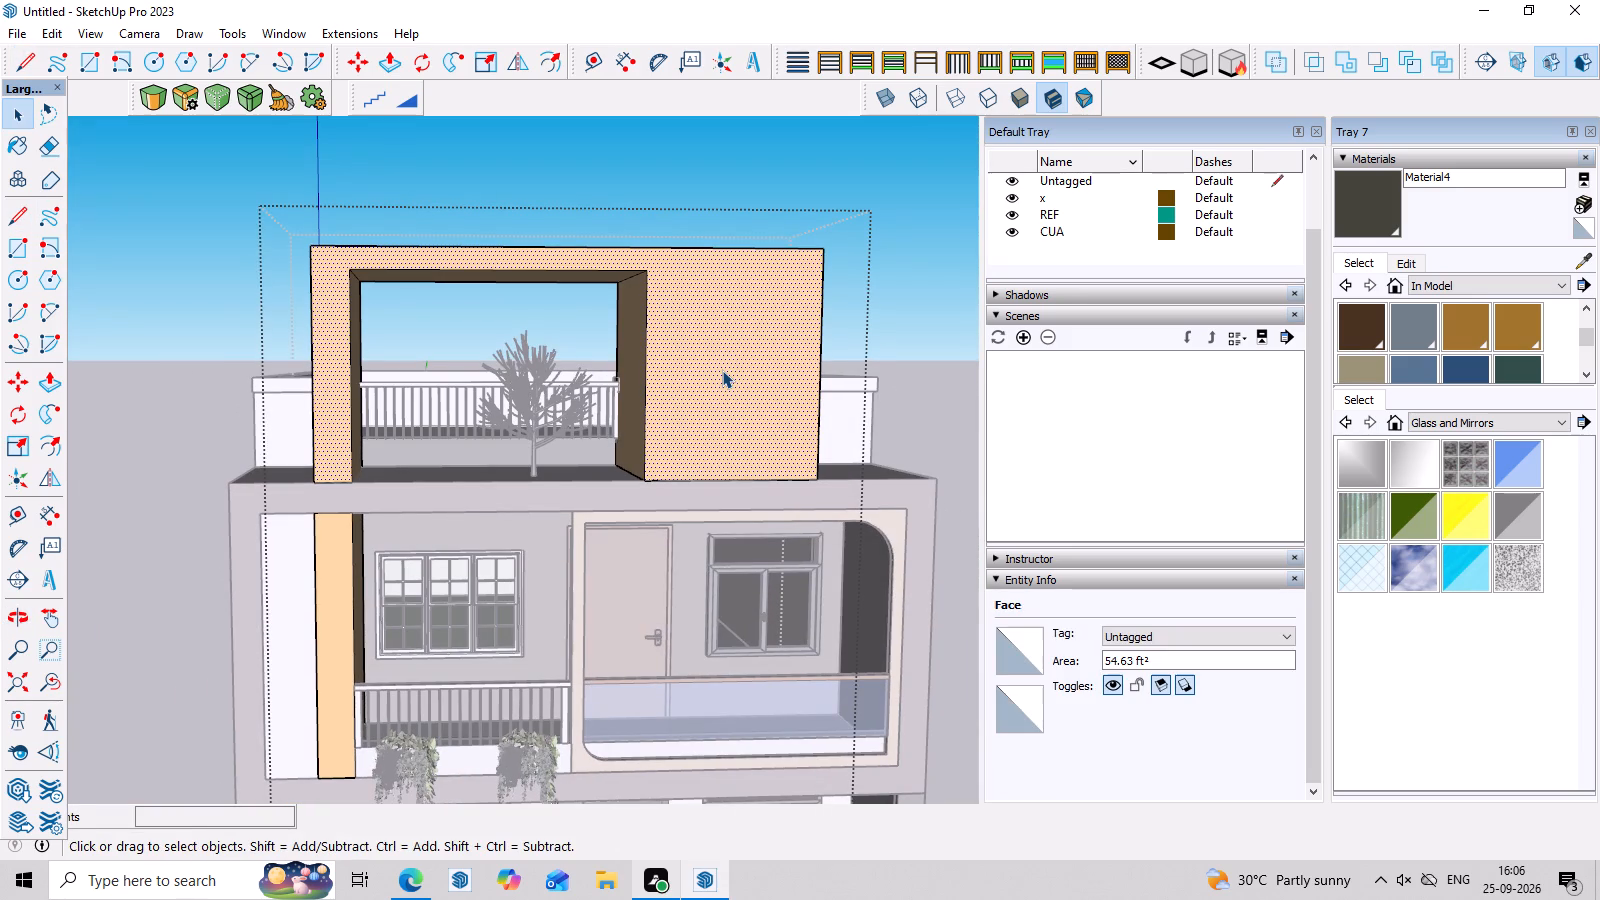
{"action": "key", "text": "p"}
{"action": "left_click", "coordinate": [722, 370]}
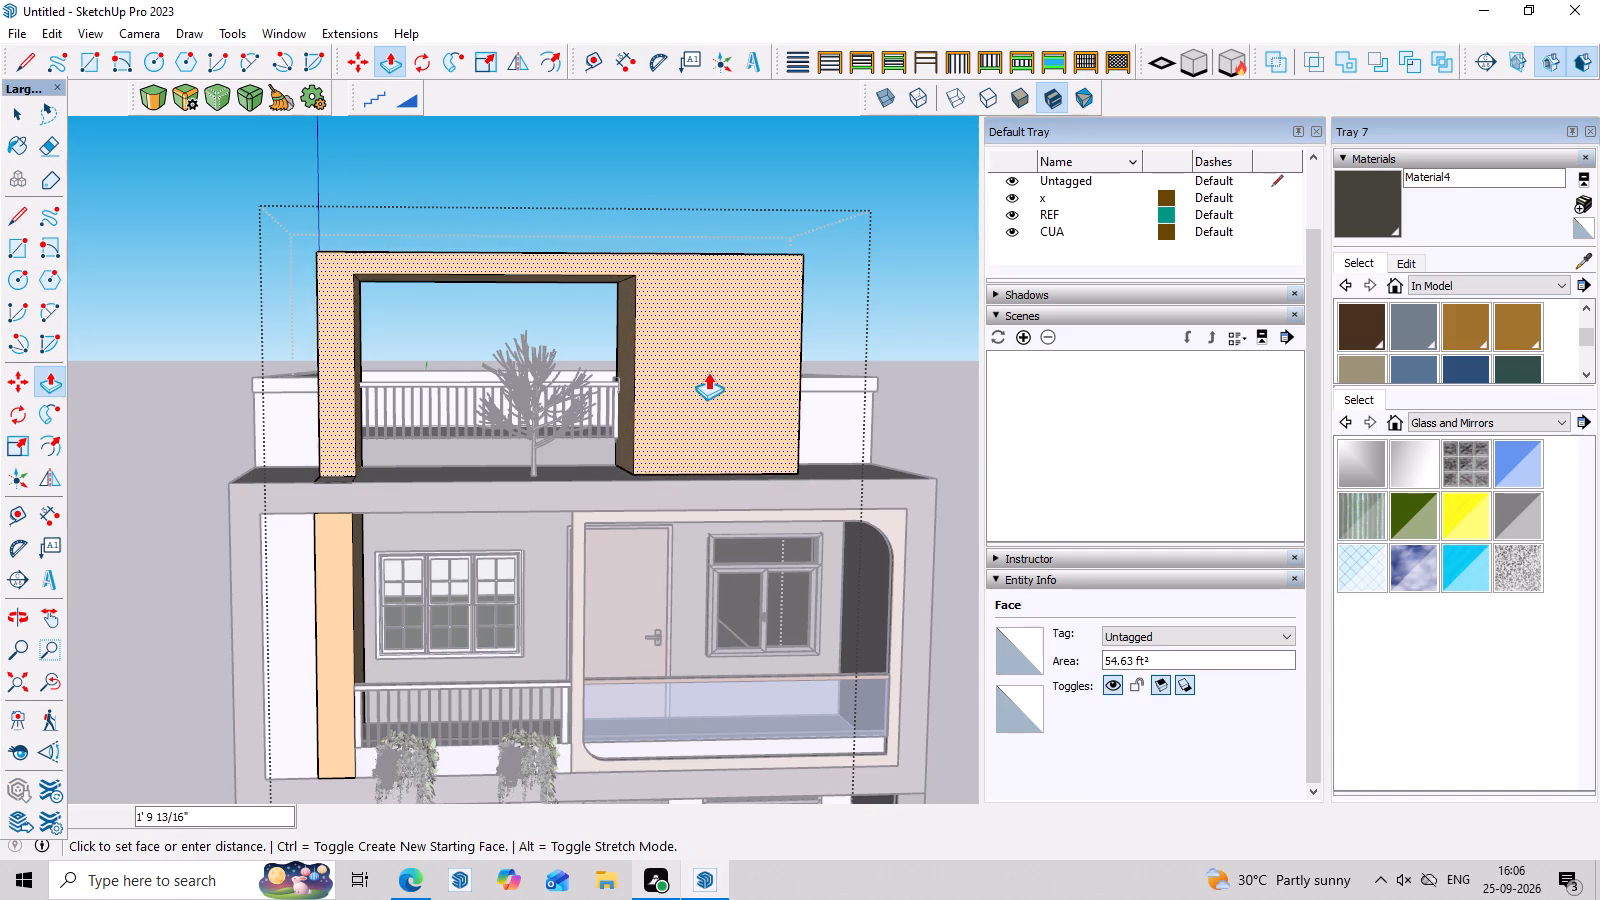
{"action": "left_click", "coordinate": [708, 372]}
{"action": "middle_click_drag", "start_coordinate": [770, 401], "coordinate": [806, 545]}
{"action": "key", "text": "space"}
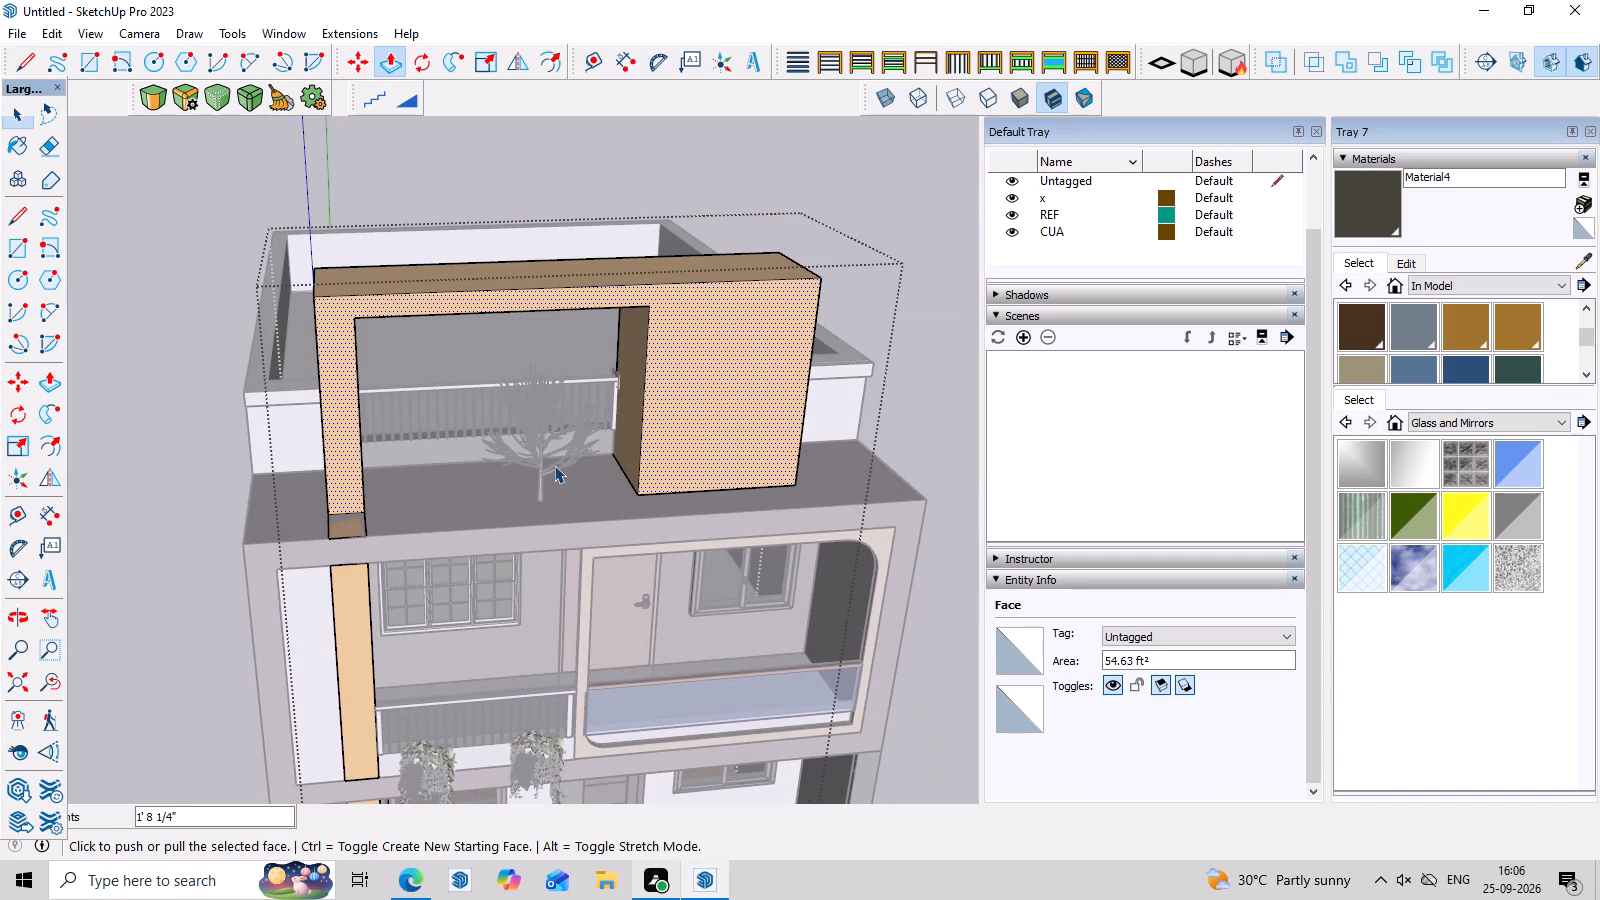
Open the tree group and move its stems sideways along the terrace edge, in front of the beige frame's solid panel.
{"action": "double_click", "coordinate": [551, 458]}
{"action": "scroll", "coordinate": [551, 458], "scroll_direction": "up", "scroll_amount": 2}
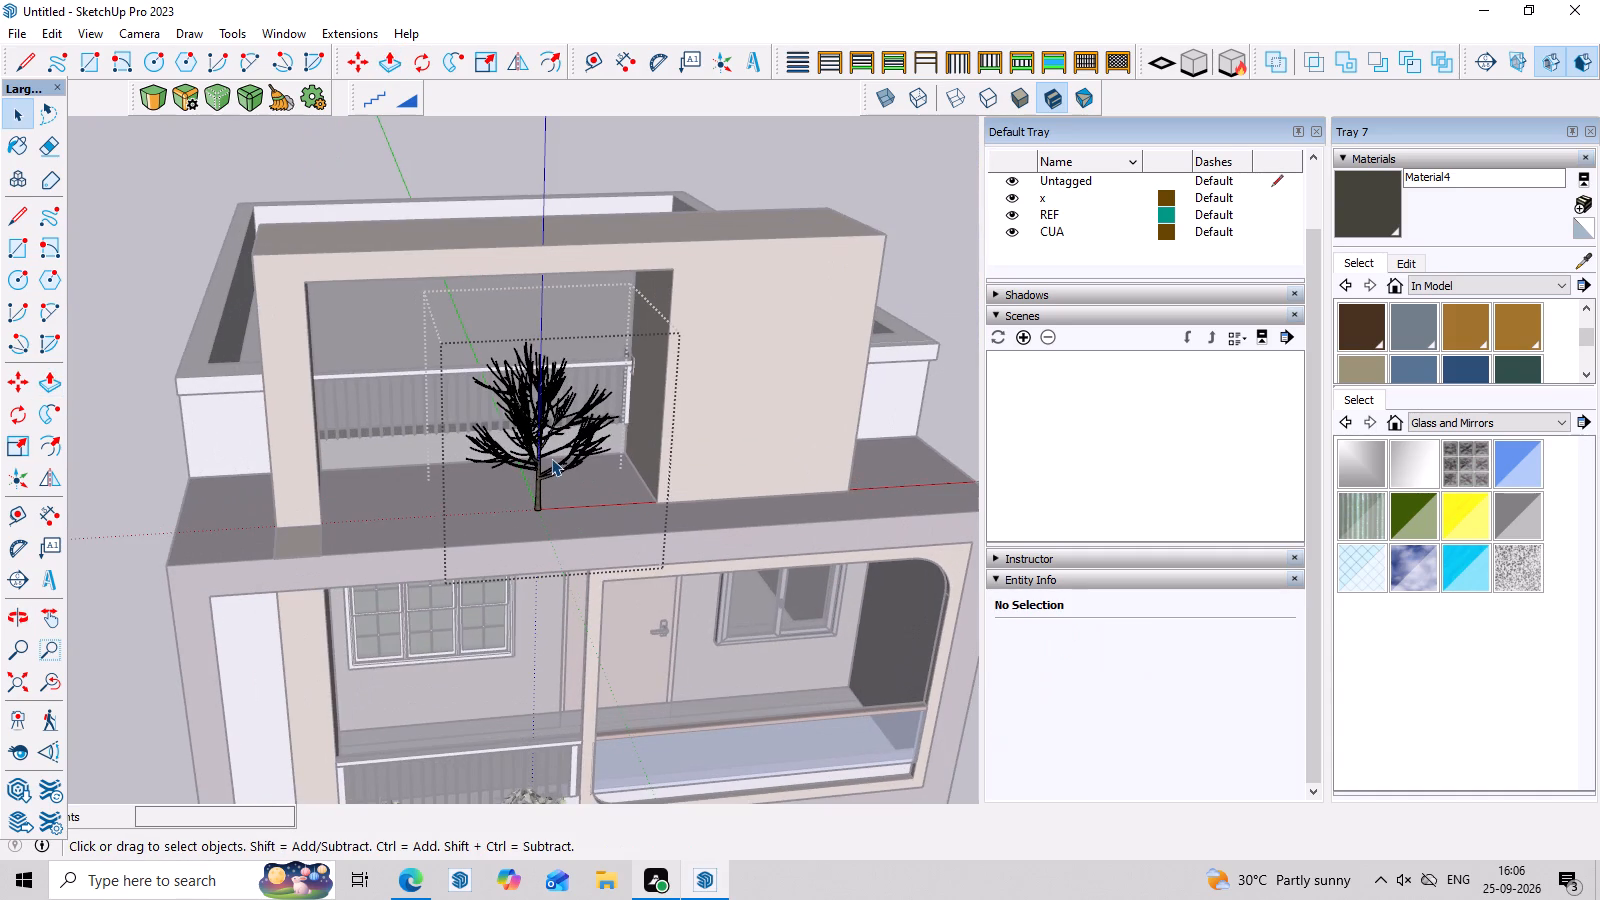
{"action": "key", "text": "m"}
{"action": "left_click", "coordinate": [534, 472]}
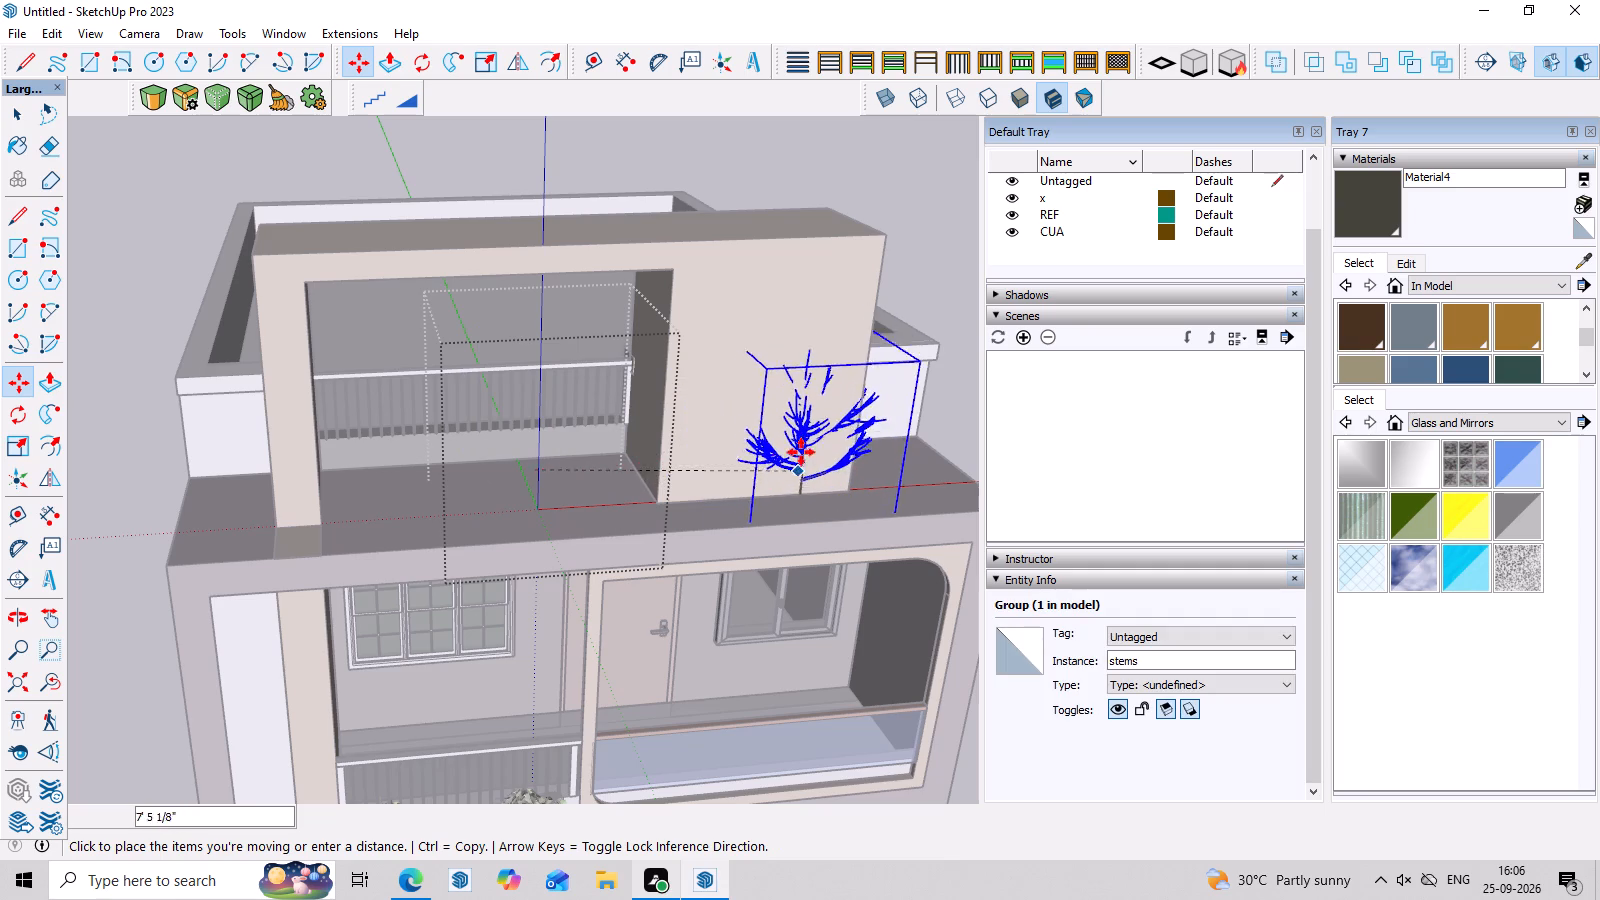
{"action": "left_click", "coordinate": [583, 486]}
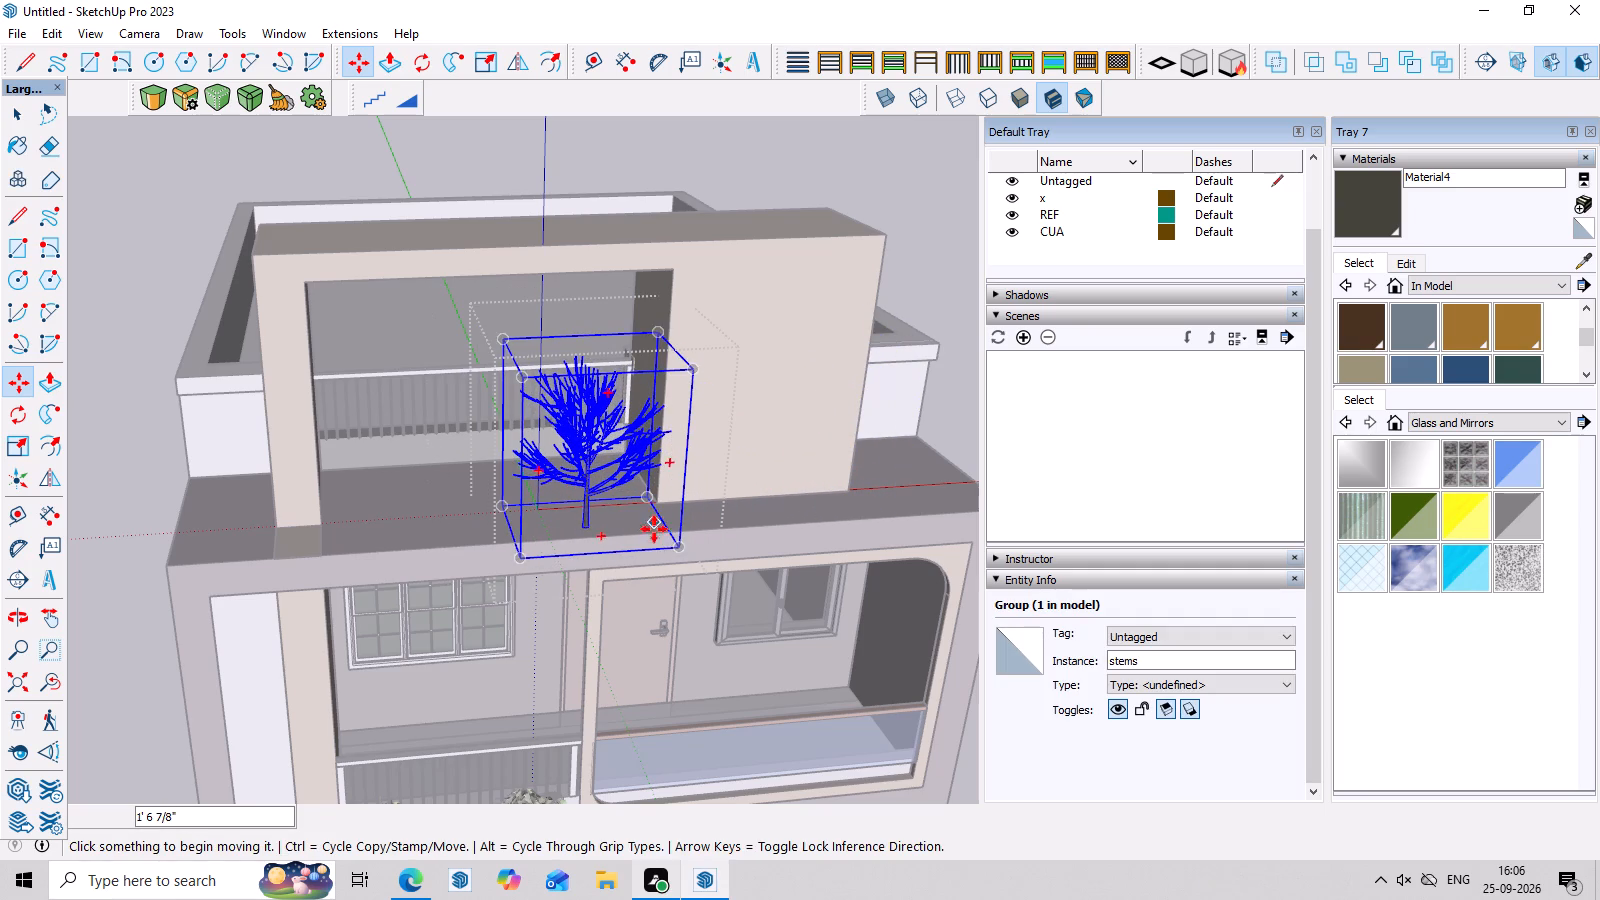
{"action": "left_click", "coordinate": [676, 543]}
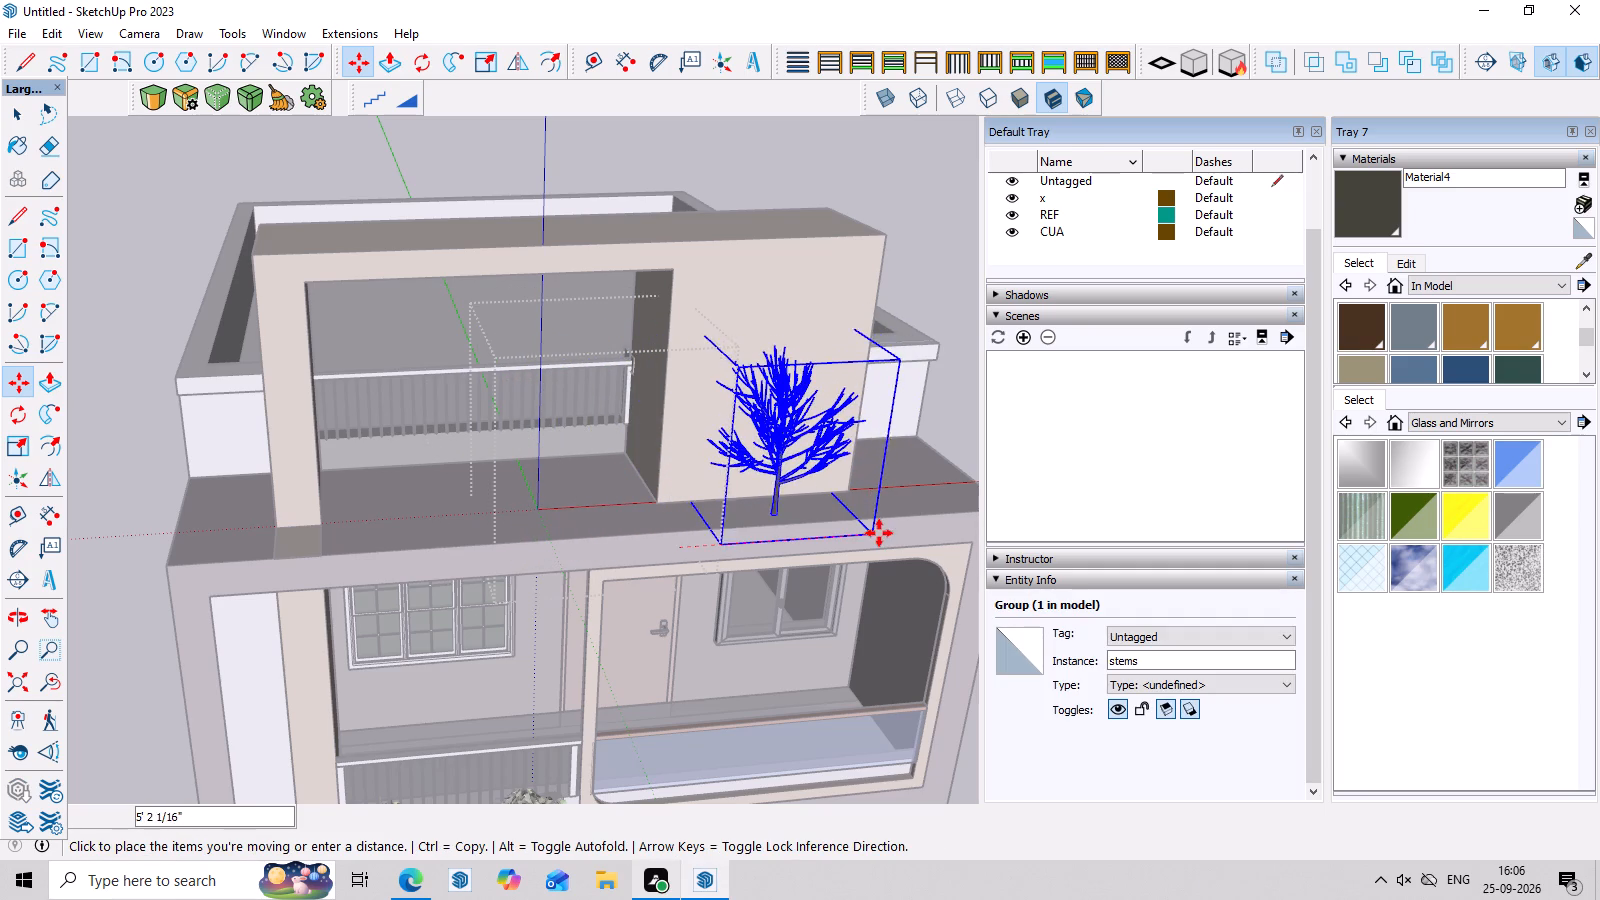
{"action": "left_click", "coordinate": [883, 535]}
{"action": "key", "text": "space"}
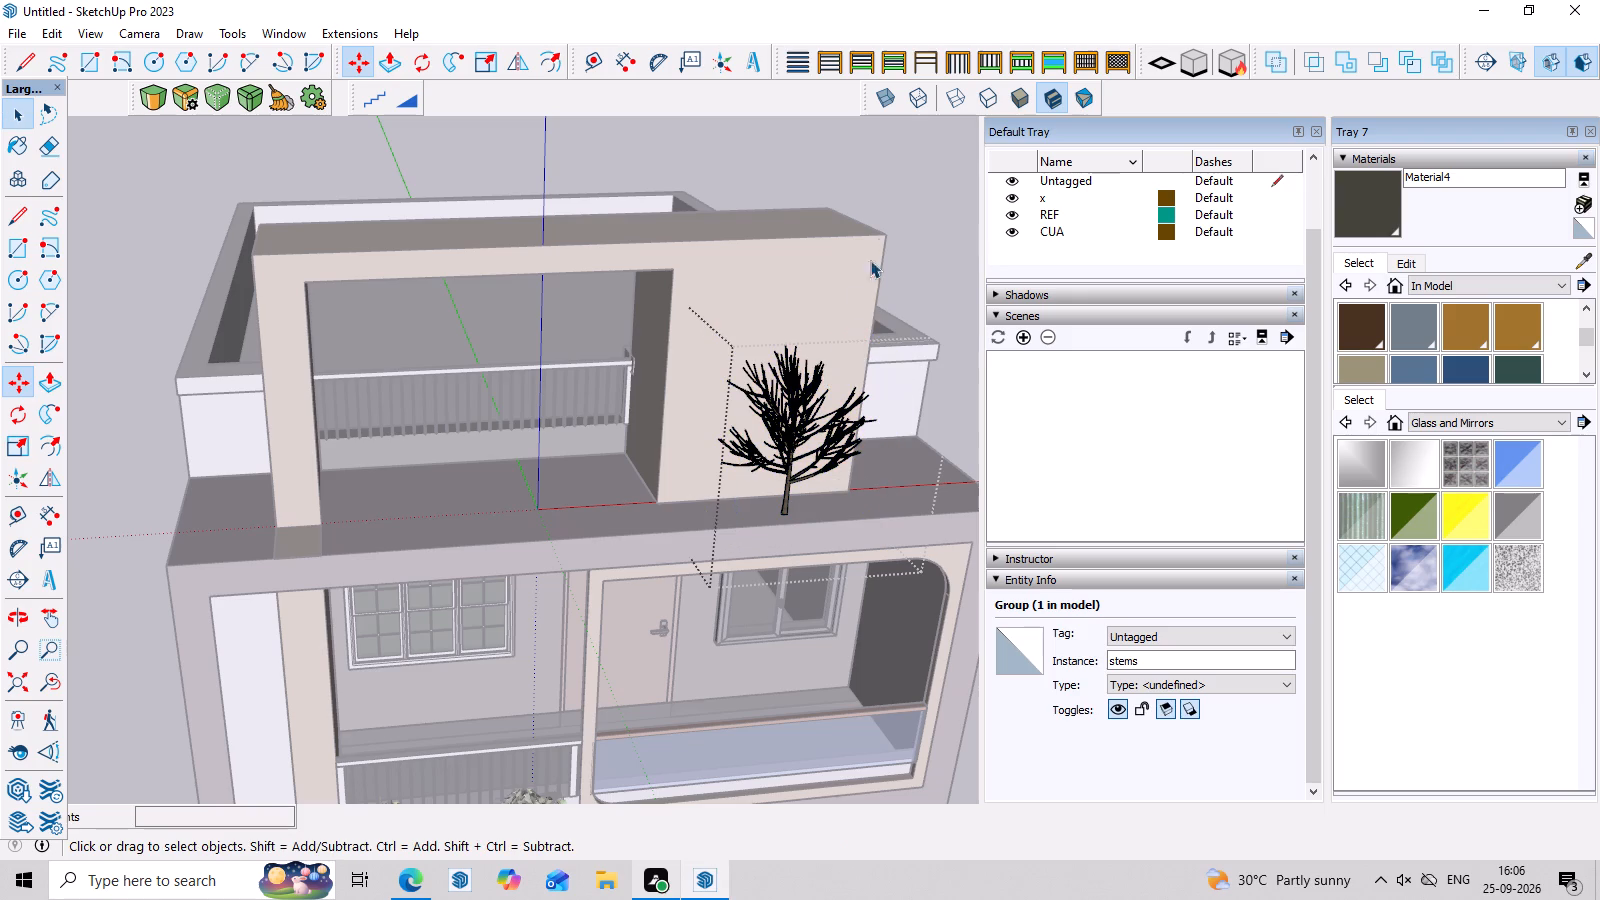
{"action": "left_click", "coordinate": [912, 204]}
Open the beige frame group, pull its upper front face forward about 1 1/4" with Push/Pull, and close the group.
{"action": "left_click", "coordinate": [728, 326]}
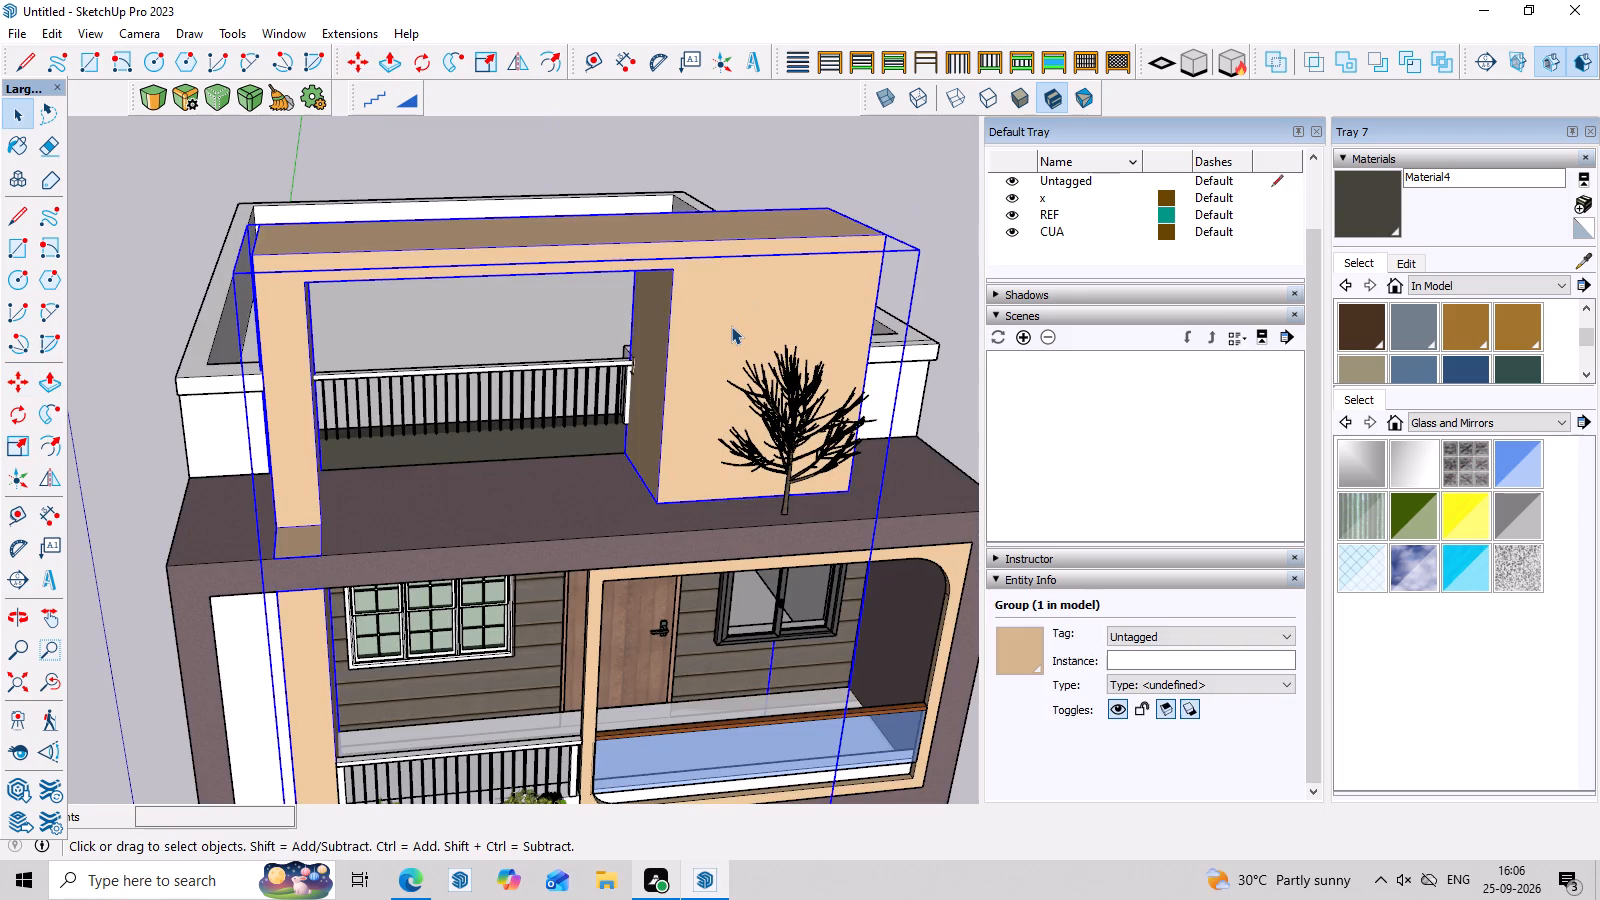
{"action": "double_click", "coordinate": [731, 326]}
{"action": "left_click", "coordinate": [731, 326]}
{"action": "key", "text": "p"}
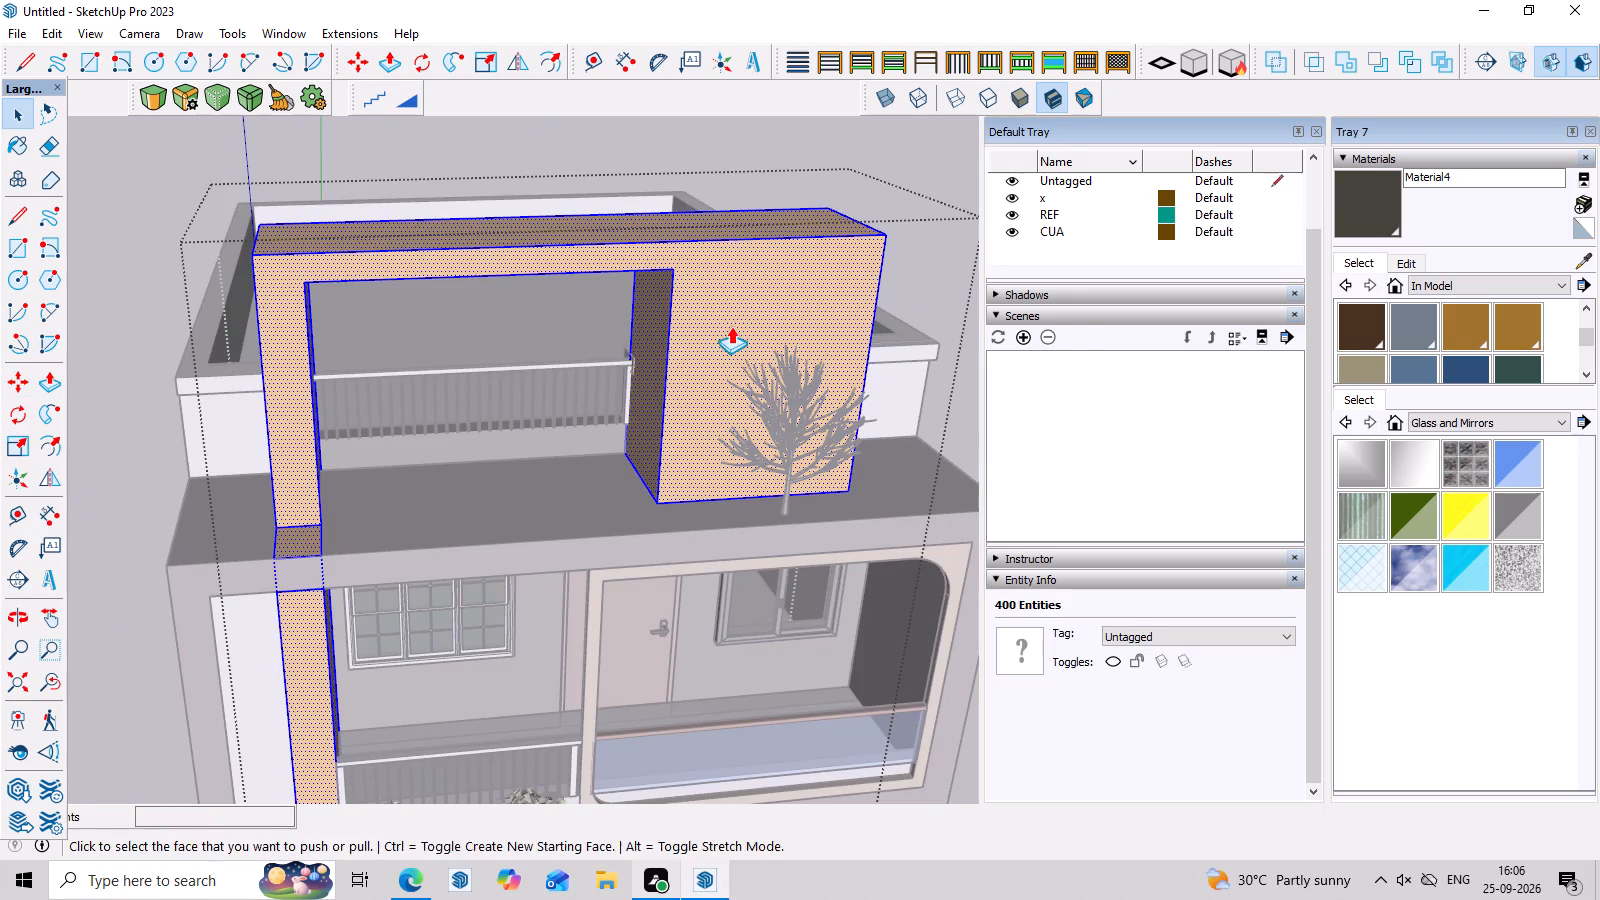
{"action": "left_click", "coordinate": [731, 326]}
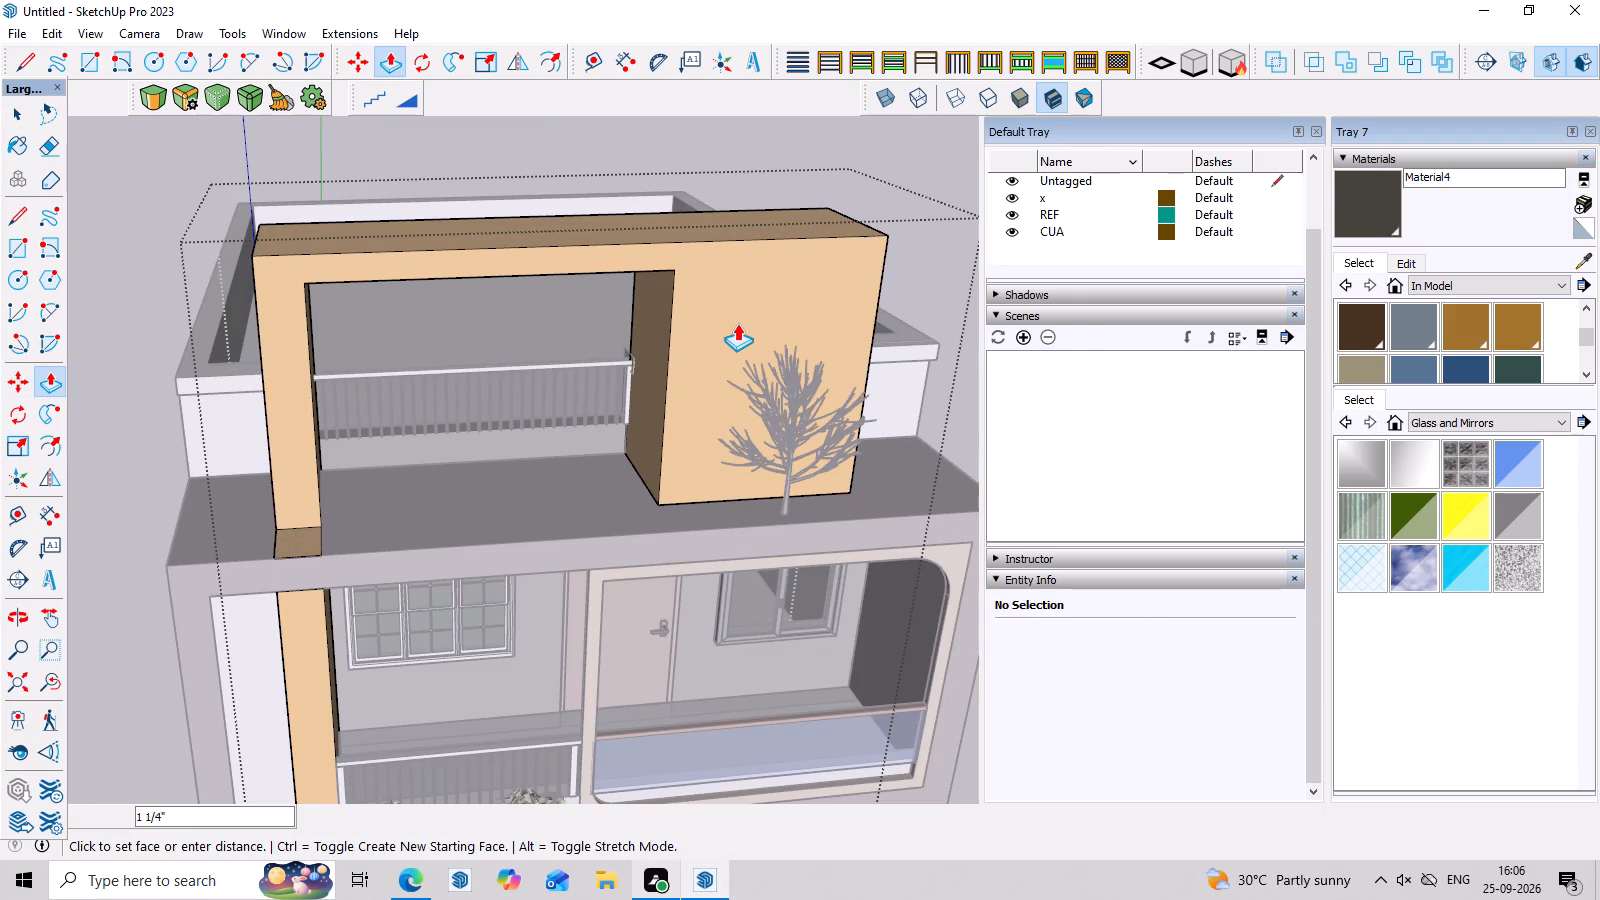
{"action": "left_click", "coordinate": [737, 323]}
{"action": "key", "text": "space"}
{"action": "left_click", "coordinate": [908, 161]}
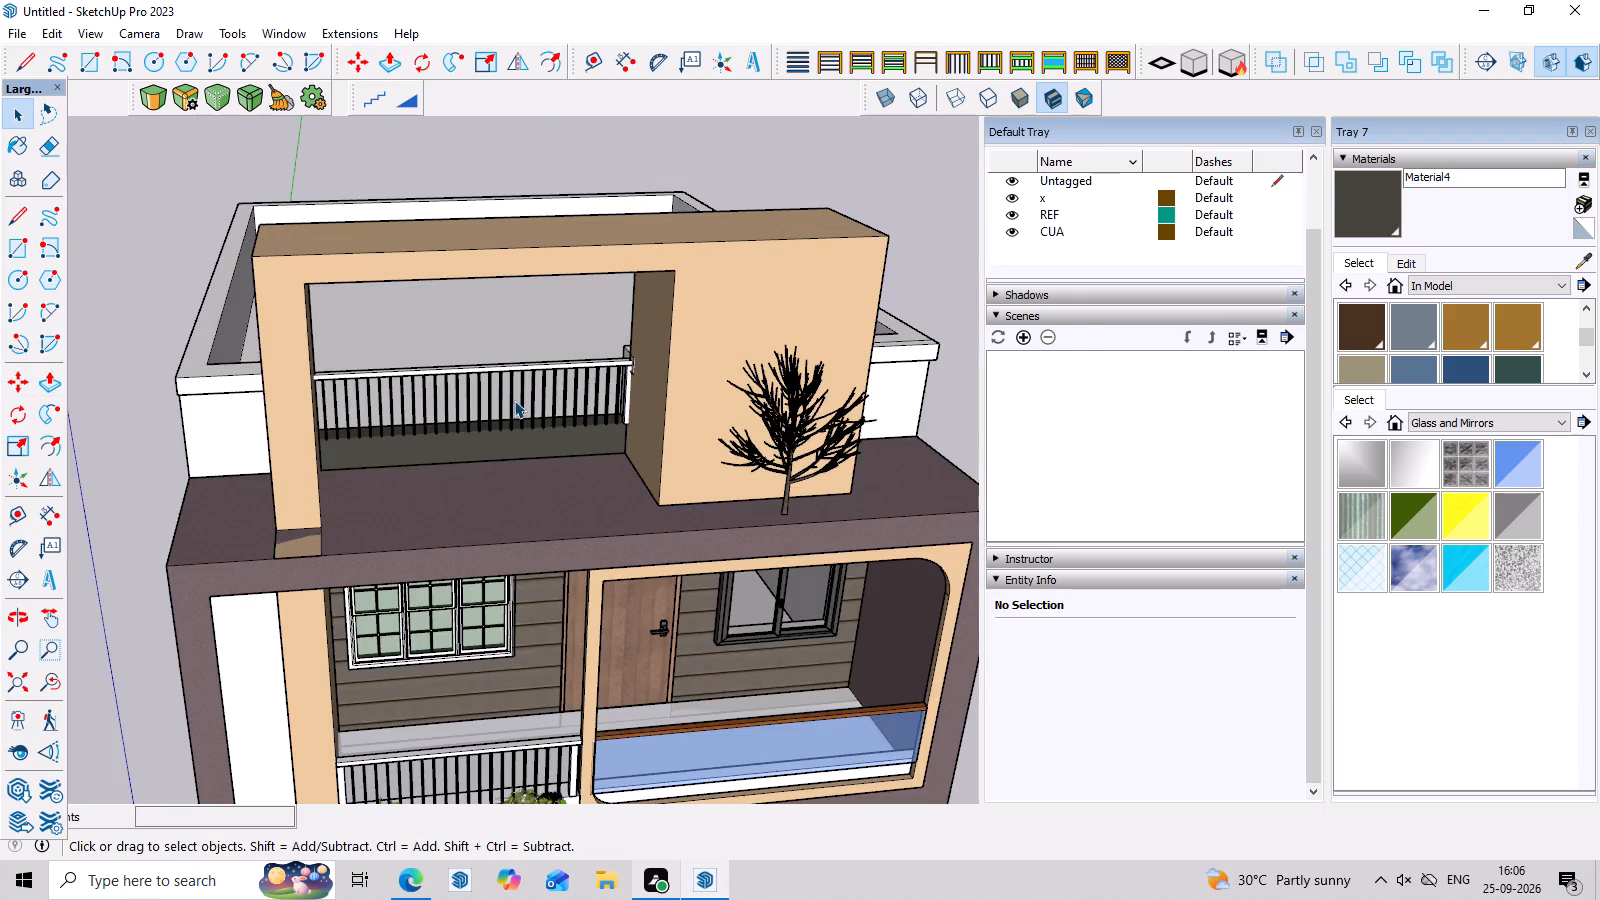
Examine the front facade, the top-floor beige frame and the tree's new placement from lower and higher viewpoints.
{"action": "scroll", "coordinate": [501, 406], "scroll_direction": "down", "scroll_amount": 10}
{"action": "middle_click_drag", "start_coordinate": [556, 480], "coordinate": [538, 344]}
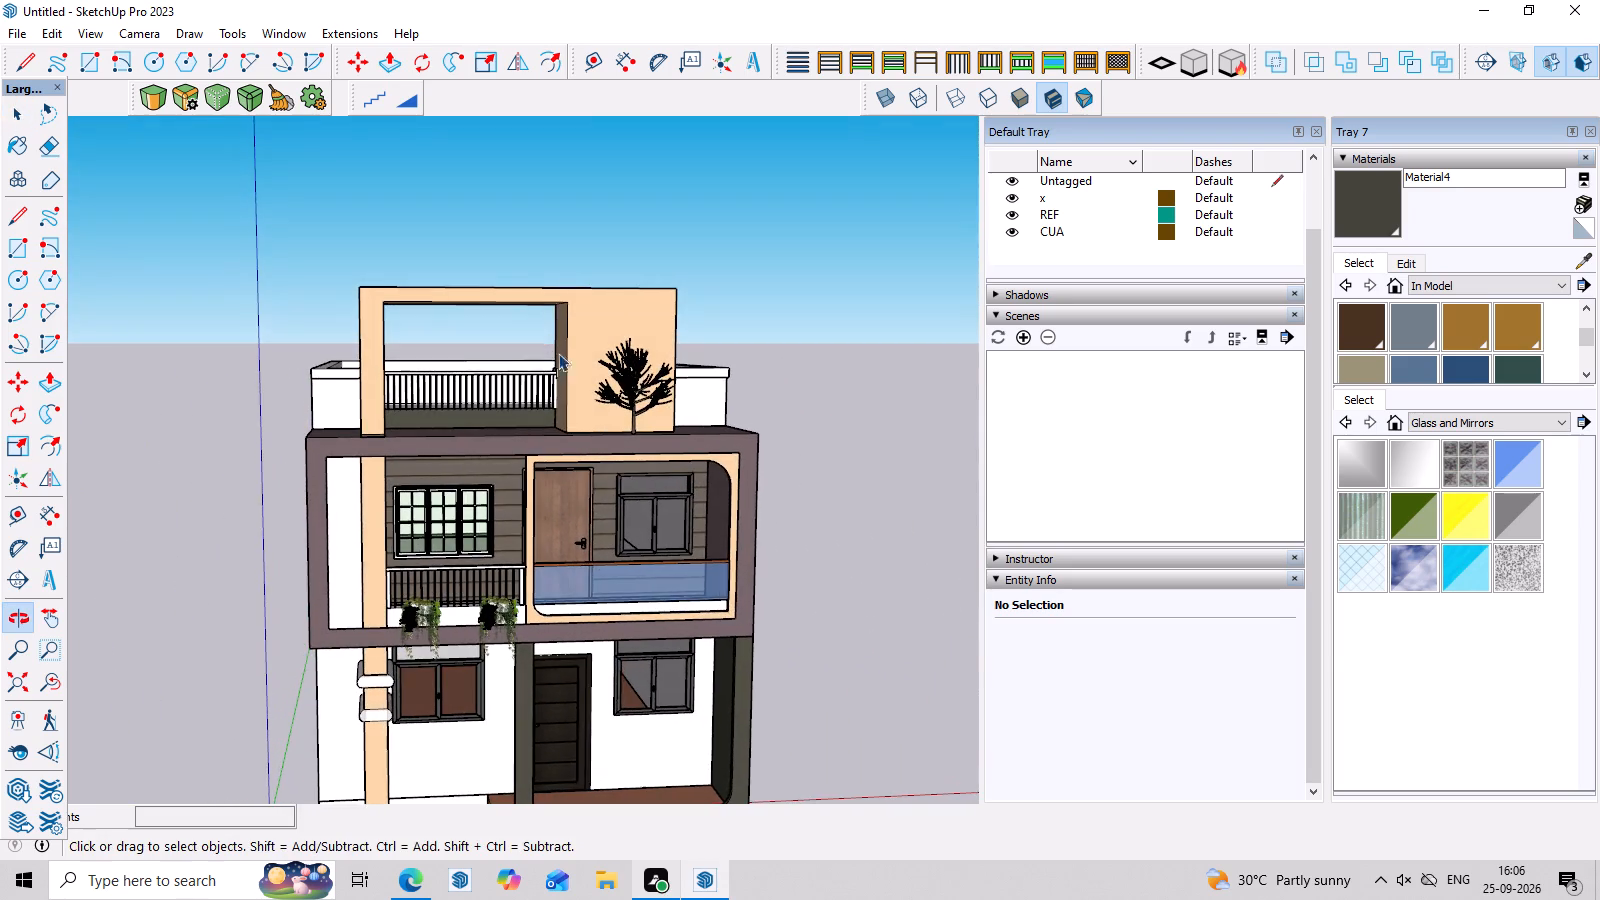
{"action": "scroll", "coordinate": [677, 384], "scroll_direction": "up", "scroll_amount": 3}
{"action": "middle_click_drag", "start_coordinate": [732, 397], "coordinate": [749, 509]}
{"action": "scroll", "coordinate": [311, 302], "scroll_direction": "up", "scroll_amount": 3}
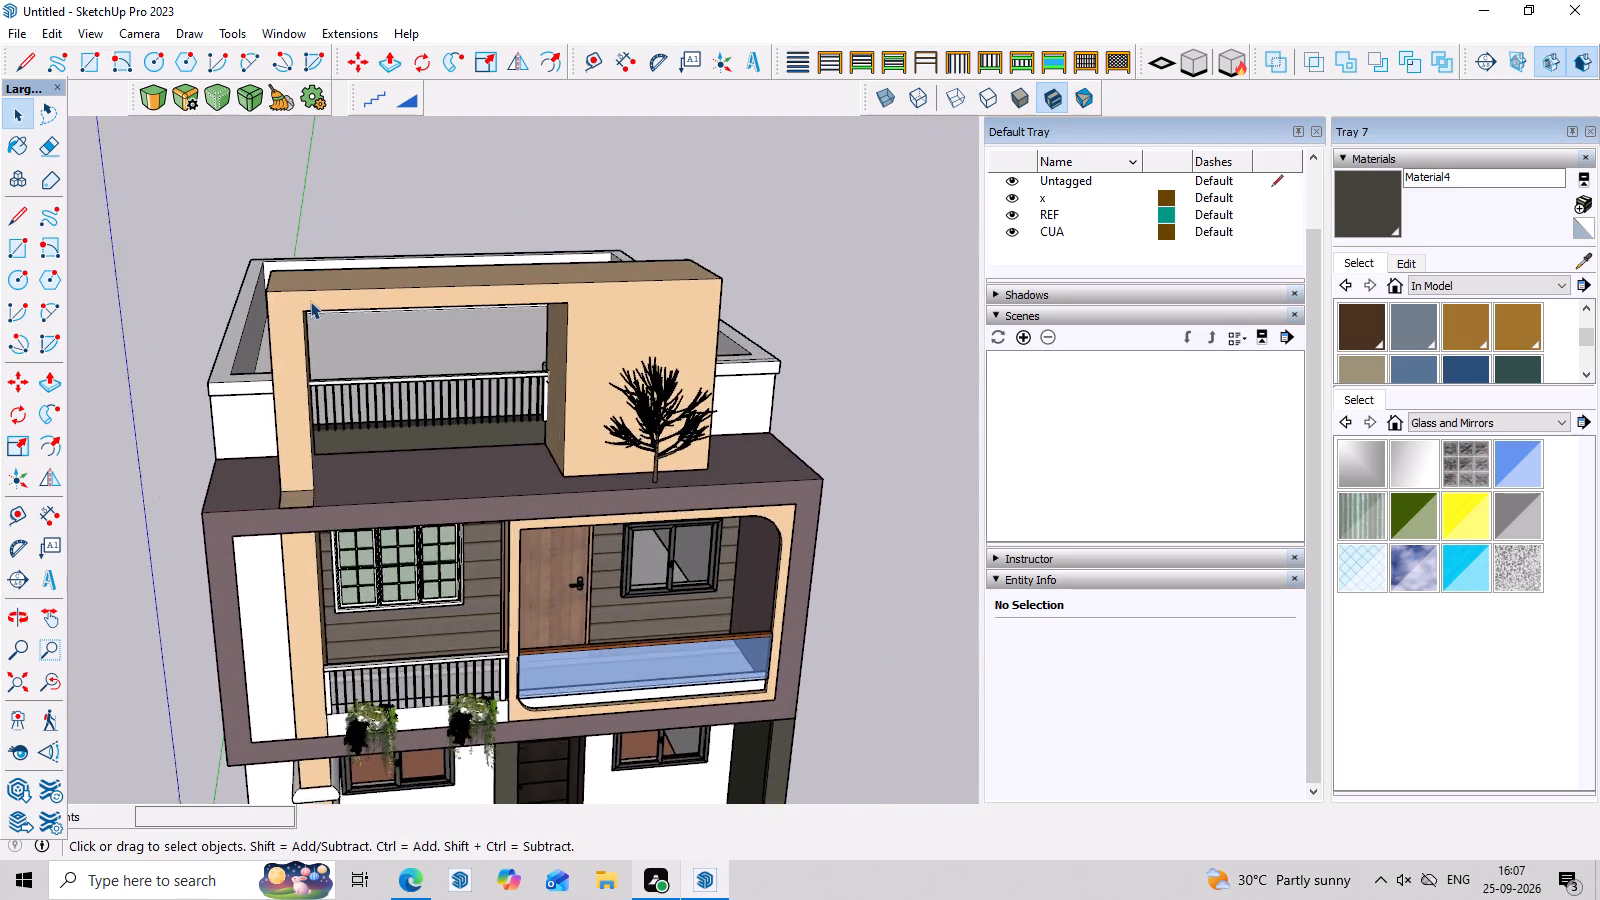
{"action": "scroll", "coordinate": [310, 301], "scroll_direction": "up", "scroll_amount": 4}
{"action": "key", "text": "l"}
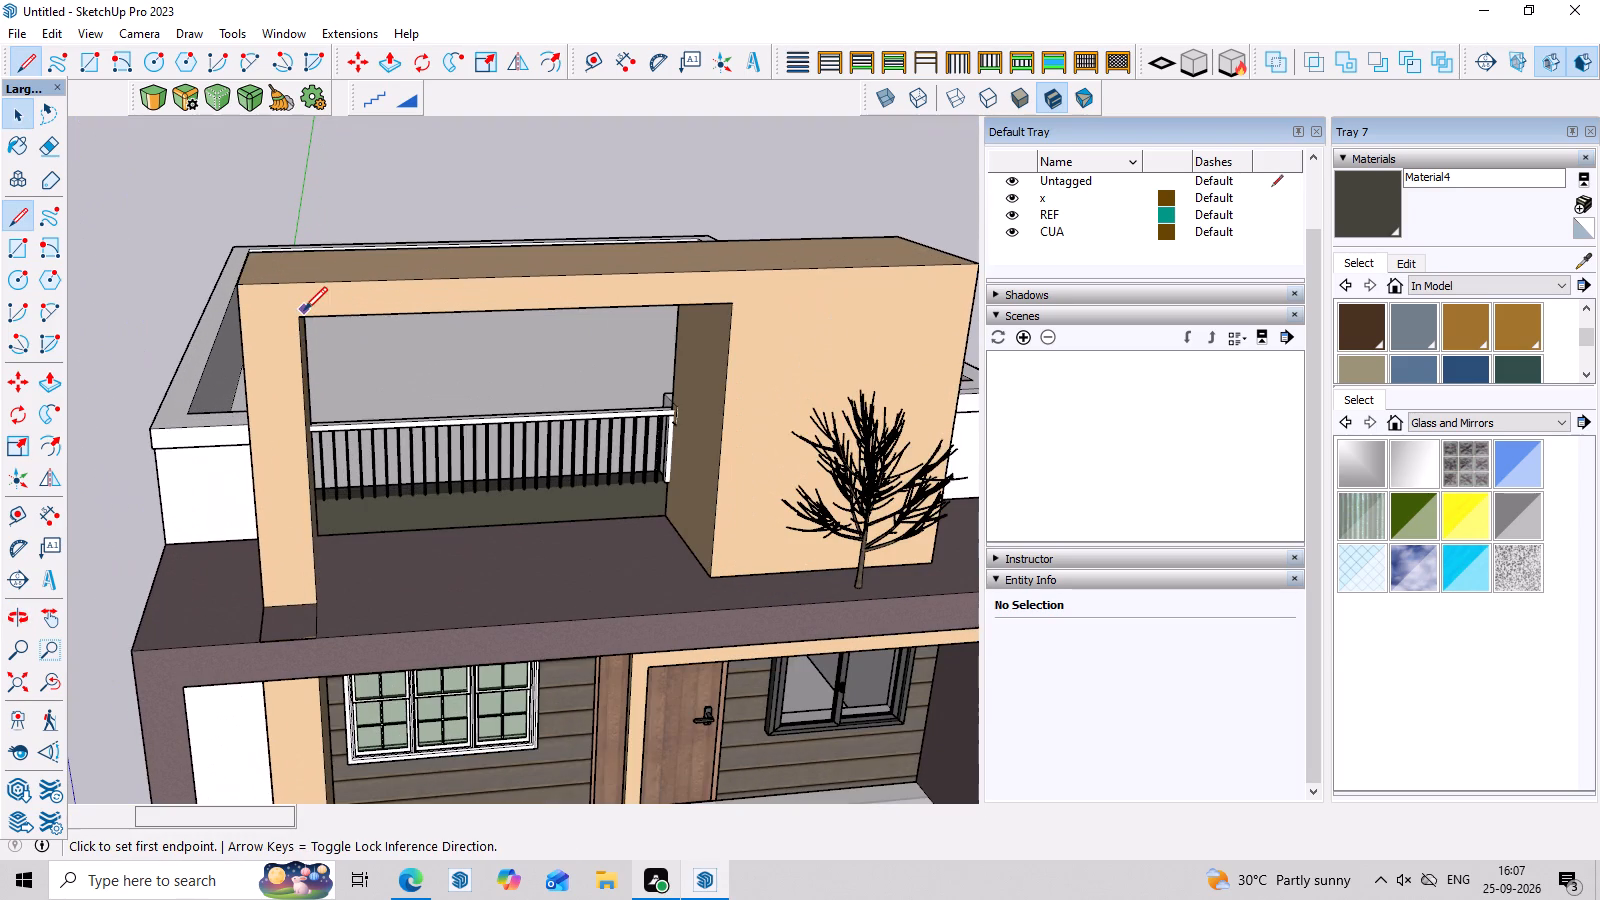
{"action": "scroll", "coordinate": [307, 525], "scroll_direction": "down", "scroll_amount": 3}
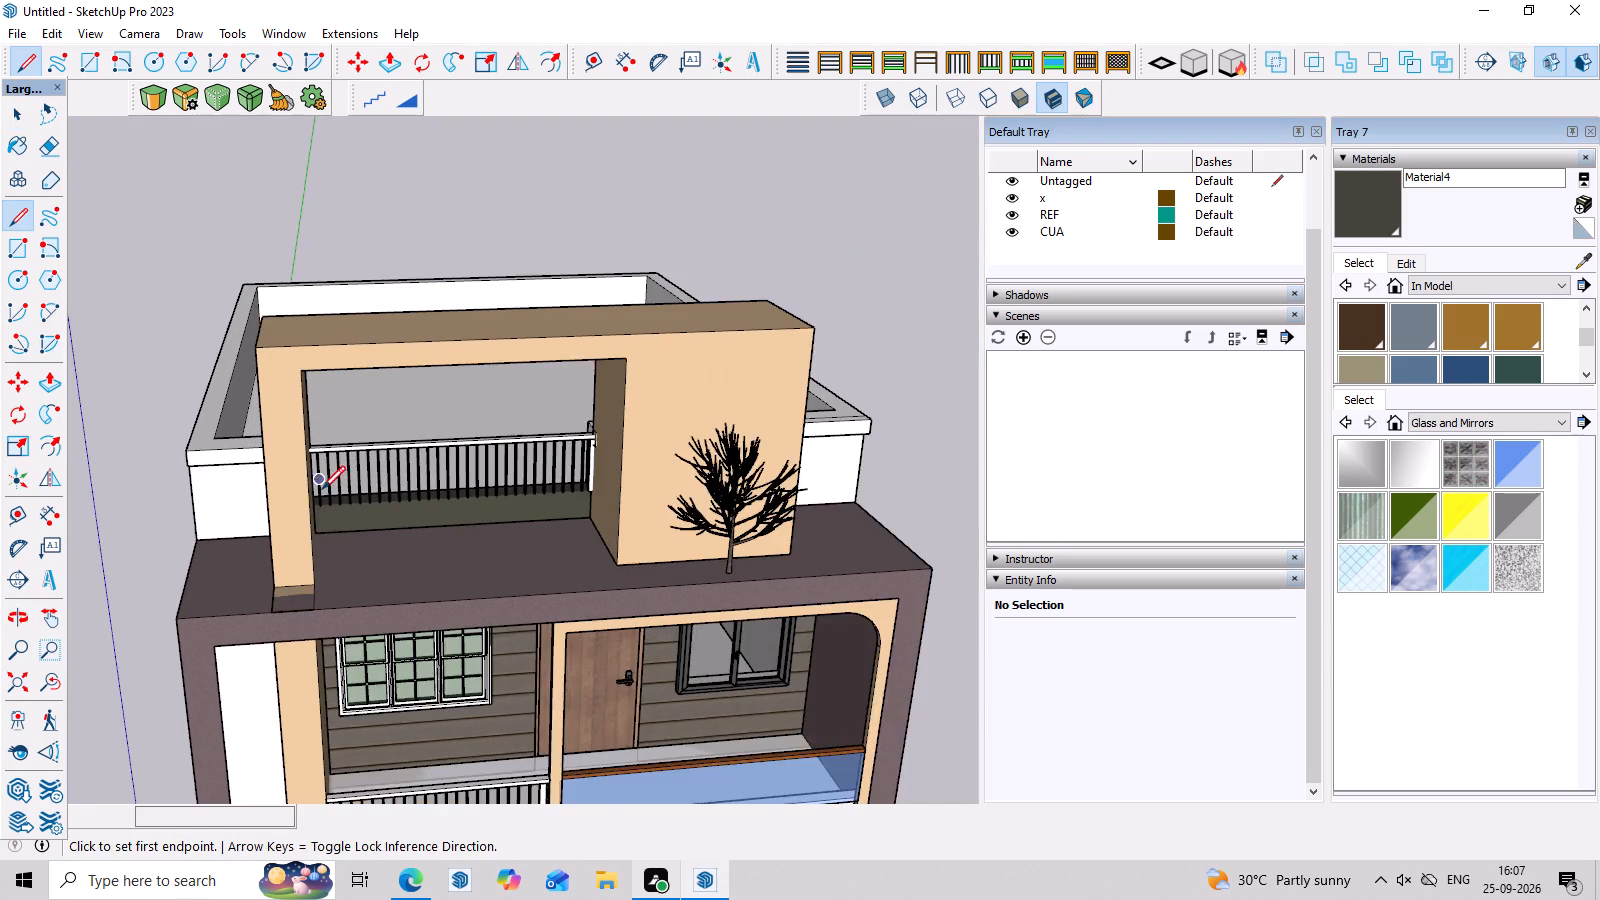
{"action": "scroll", "coordinate": [322, 489], "scroll_direction": "down", "scroll_amount": 8}
{"action": "middle_click_drag", "start_coordinate": [706, 577], "coordinate": [679, 427]}
{"action": "scroll", "coordinate": [690, 425], "scroll_direction": "down", "scroll_amount": 4}
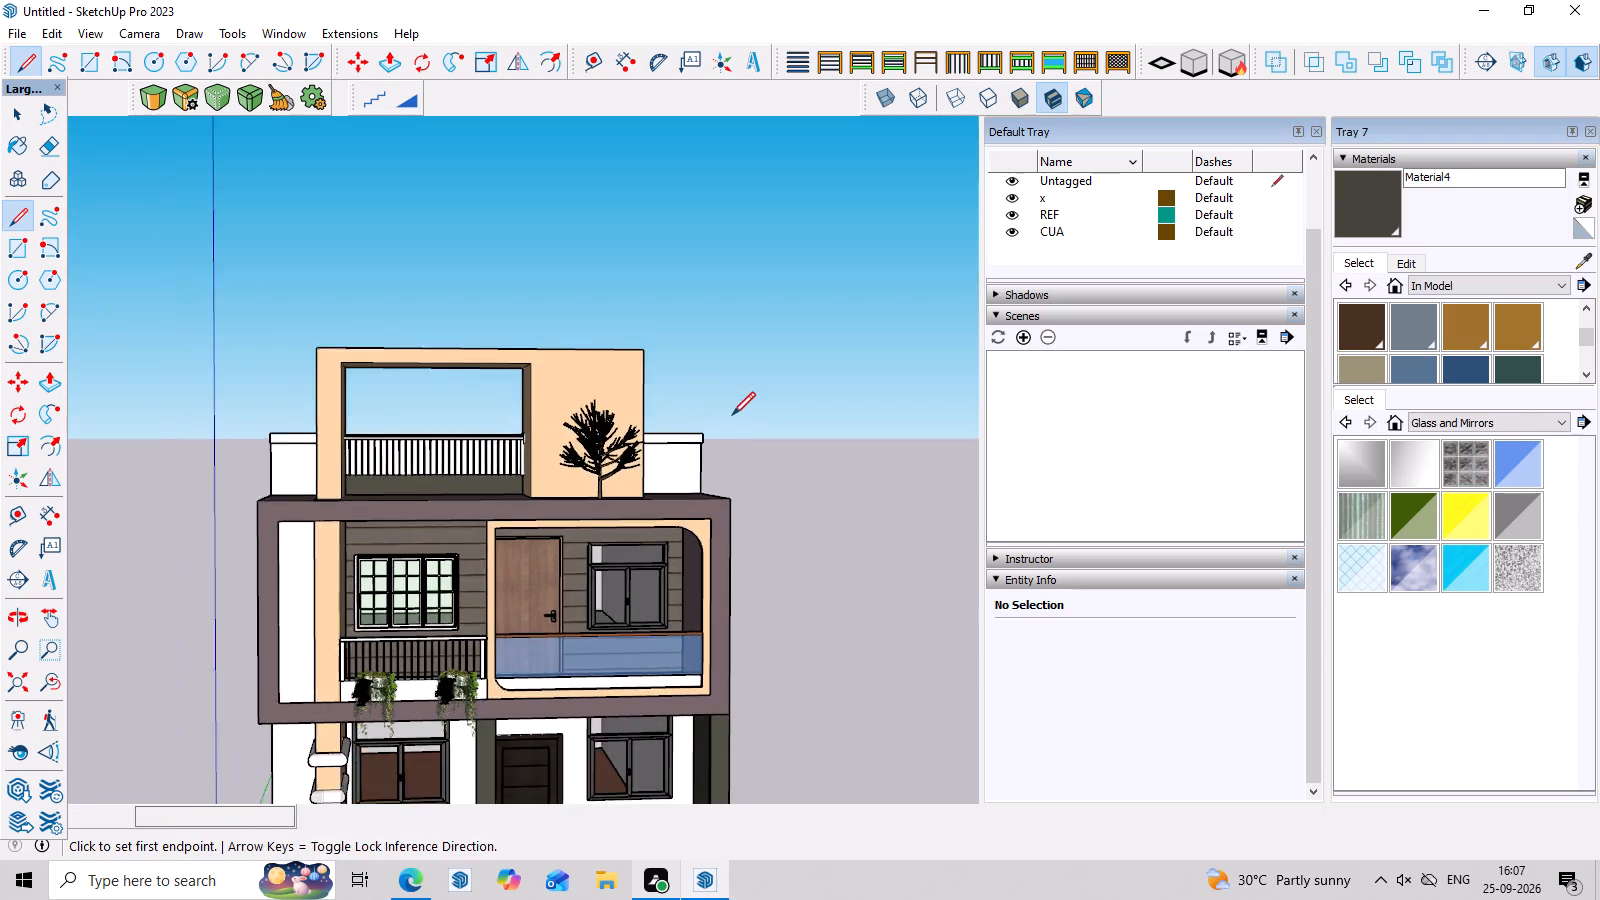
{"action": "scroll", "coordinate": [732, 415], "scroll_direction": "down", "scroll_amount": 7}
{"action": "middle_click_drag", "start_coordinate": [821, 516], "coordinate": [809, 575]}
{"action": "key", "text": "space"}
{"action": "left_click", "coordinate": [852, 515]}
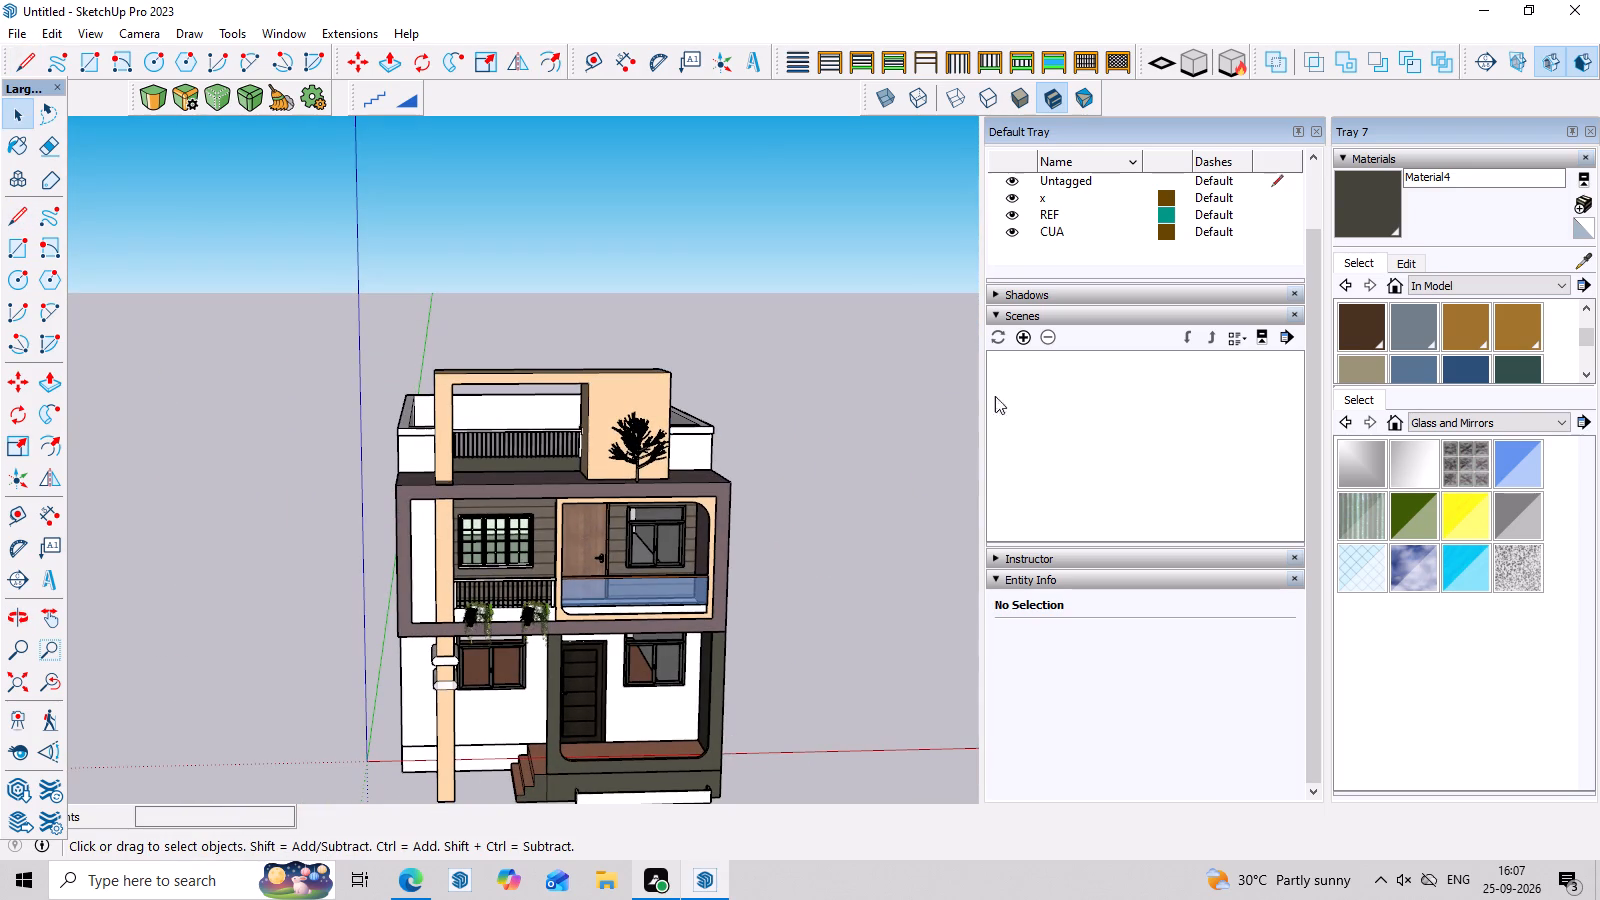
Close the Default Tray to widen the drawing area.
{"action": "left_click", "coordinate": [1319, 136]}
Open the beige frame group for editing by its column on the middle storey.
{"action": "scroll", "coordinate": [895, 545], "scroll_direction": "down", "scroll_amount": 3}
{"action": "middle_click_drag", "start_coordinate": [882, 562], "coordinate": [824, 479]}
{"action": "scroll", "coordinate": [838, 523], "scroll_direction": "up", "scroll_amount": 3}
{"action": "middle_click_drag", "start_coordinate": [842, 525], "coordinate": [852, 620]}
{"action": "scroll", "coordinate": [543, 523], "scroll_direction": "up", "scroll_amount": 2}
{"action": "scroll", "coordinate": [525, 643], "scroll_direction": "down", "scroll_amount": 3}
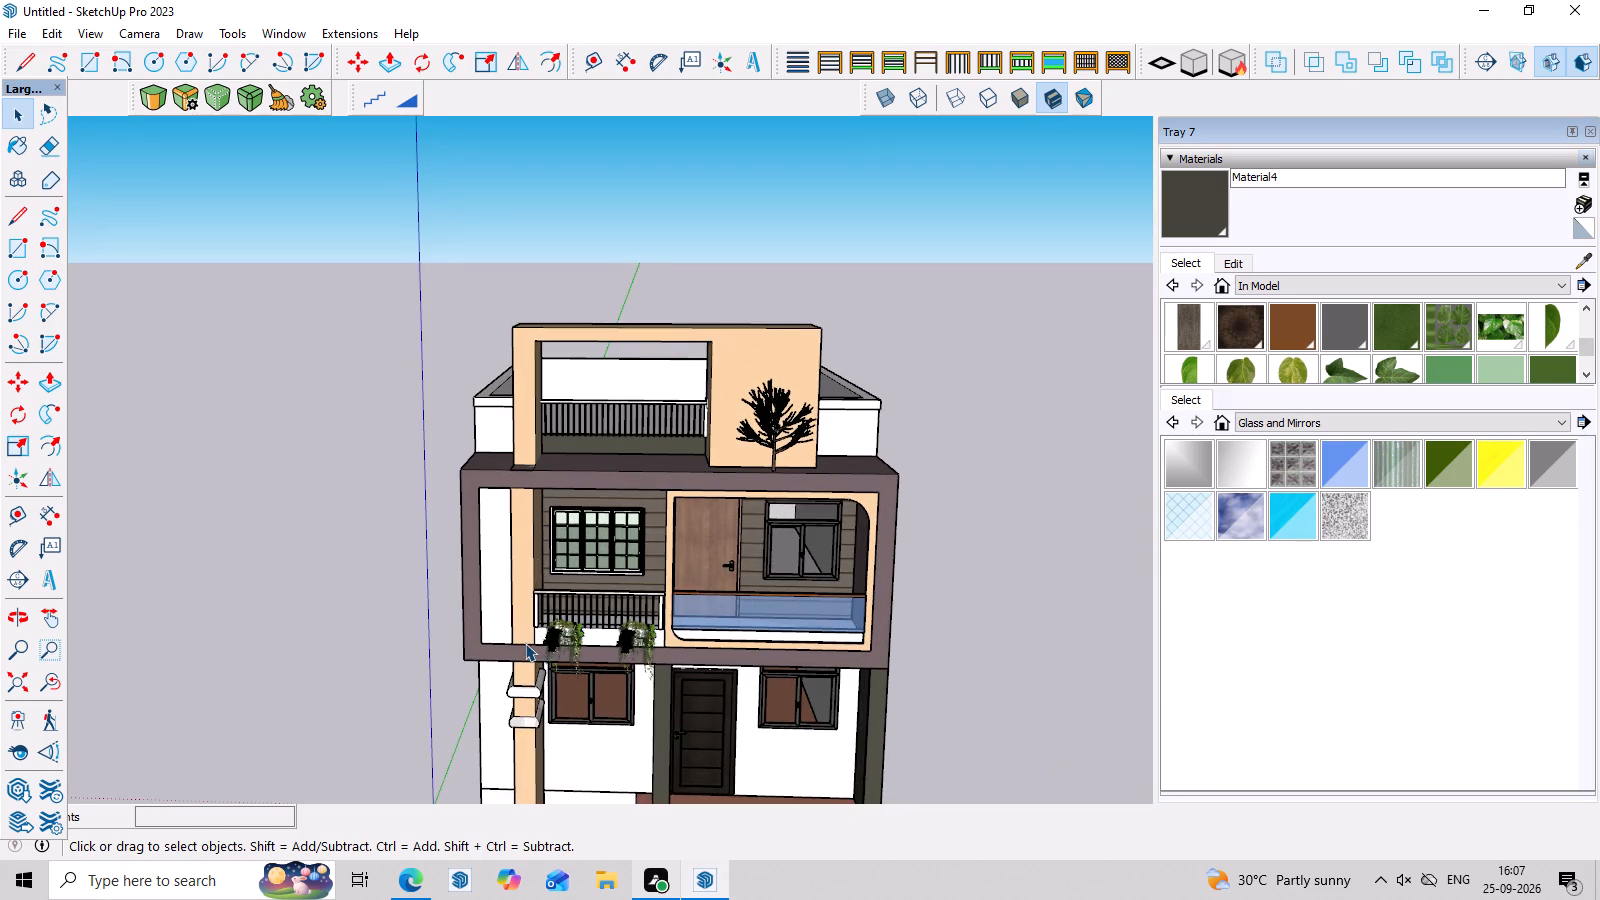
{"action": "scroll", "coordinate": [525, 683], "scroll_direction": "down", "scroll_amount": 3}
{"action": "left_click", "coordinate": [525, 624]}
{"action": "scroll", "coordinate": [525, 624], "scroll_direction": "up", "scroll_amount": 10}
{"action": "left_click", "coordinate": [517, 557]}
{"action": "scroll", "coordinate": [517, 557], "scroll_direction": "up", "scroll_amount": 3}
{"action": "double_click", "coordinate": [517, 557]}
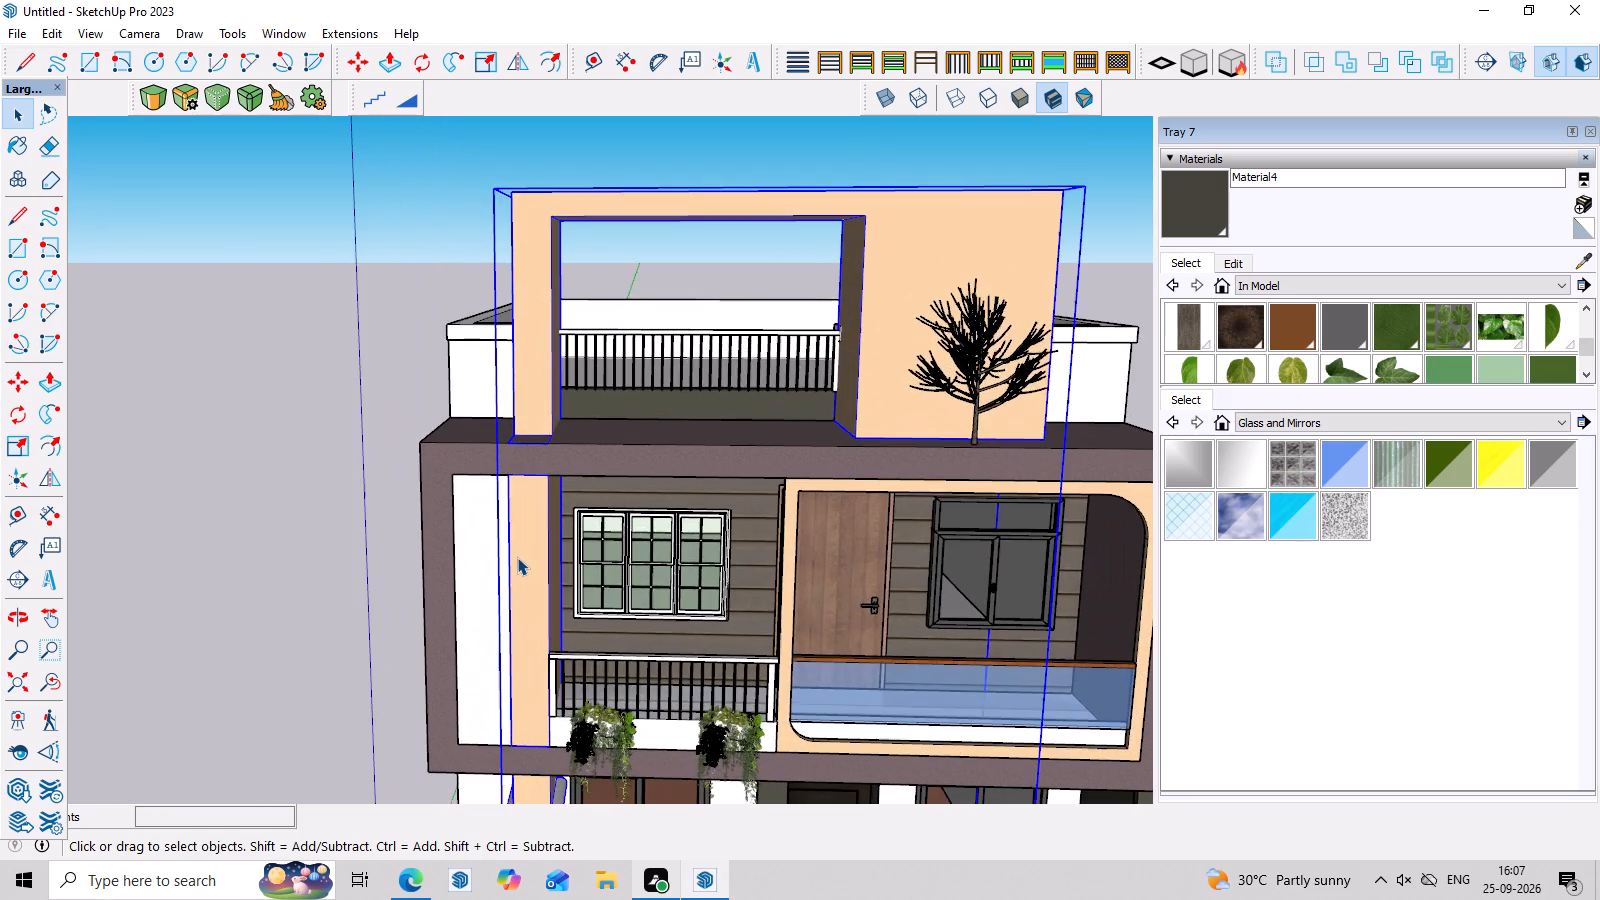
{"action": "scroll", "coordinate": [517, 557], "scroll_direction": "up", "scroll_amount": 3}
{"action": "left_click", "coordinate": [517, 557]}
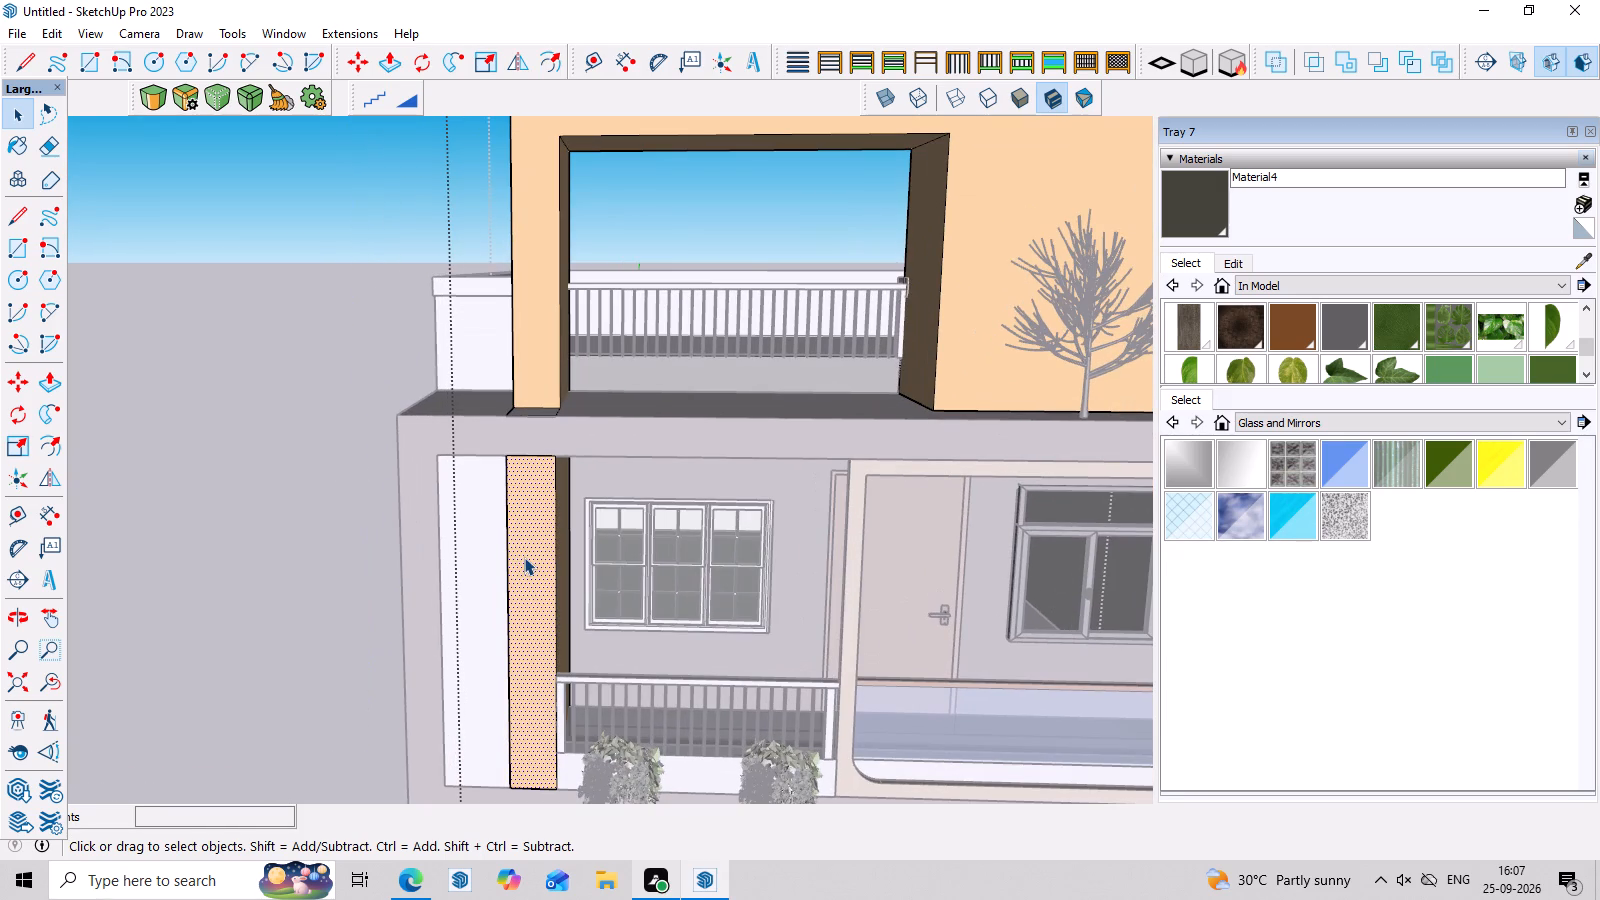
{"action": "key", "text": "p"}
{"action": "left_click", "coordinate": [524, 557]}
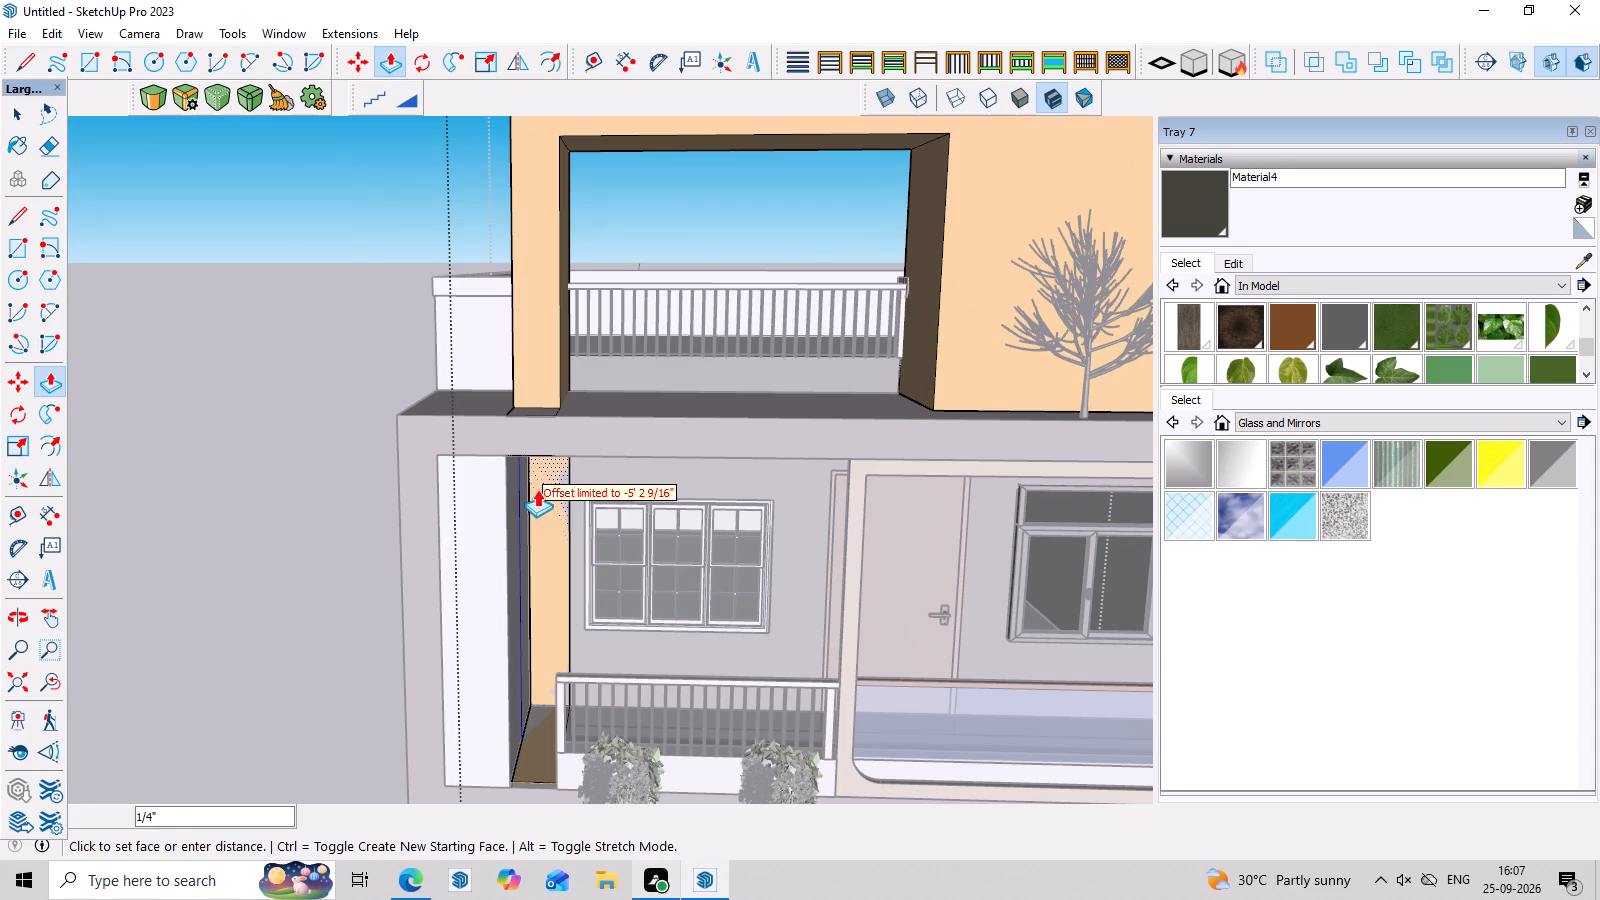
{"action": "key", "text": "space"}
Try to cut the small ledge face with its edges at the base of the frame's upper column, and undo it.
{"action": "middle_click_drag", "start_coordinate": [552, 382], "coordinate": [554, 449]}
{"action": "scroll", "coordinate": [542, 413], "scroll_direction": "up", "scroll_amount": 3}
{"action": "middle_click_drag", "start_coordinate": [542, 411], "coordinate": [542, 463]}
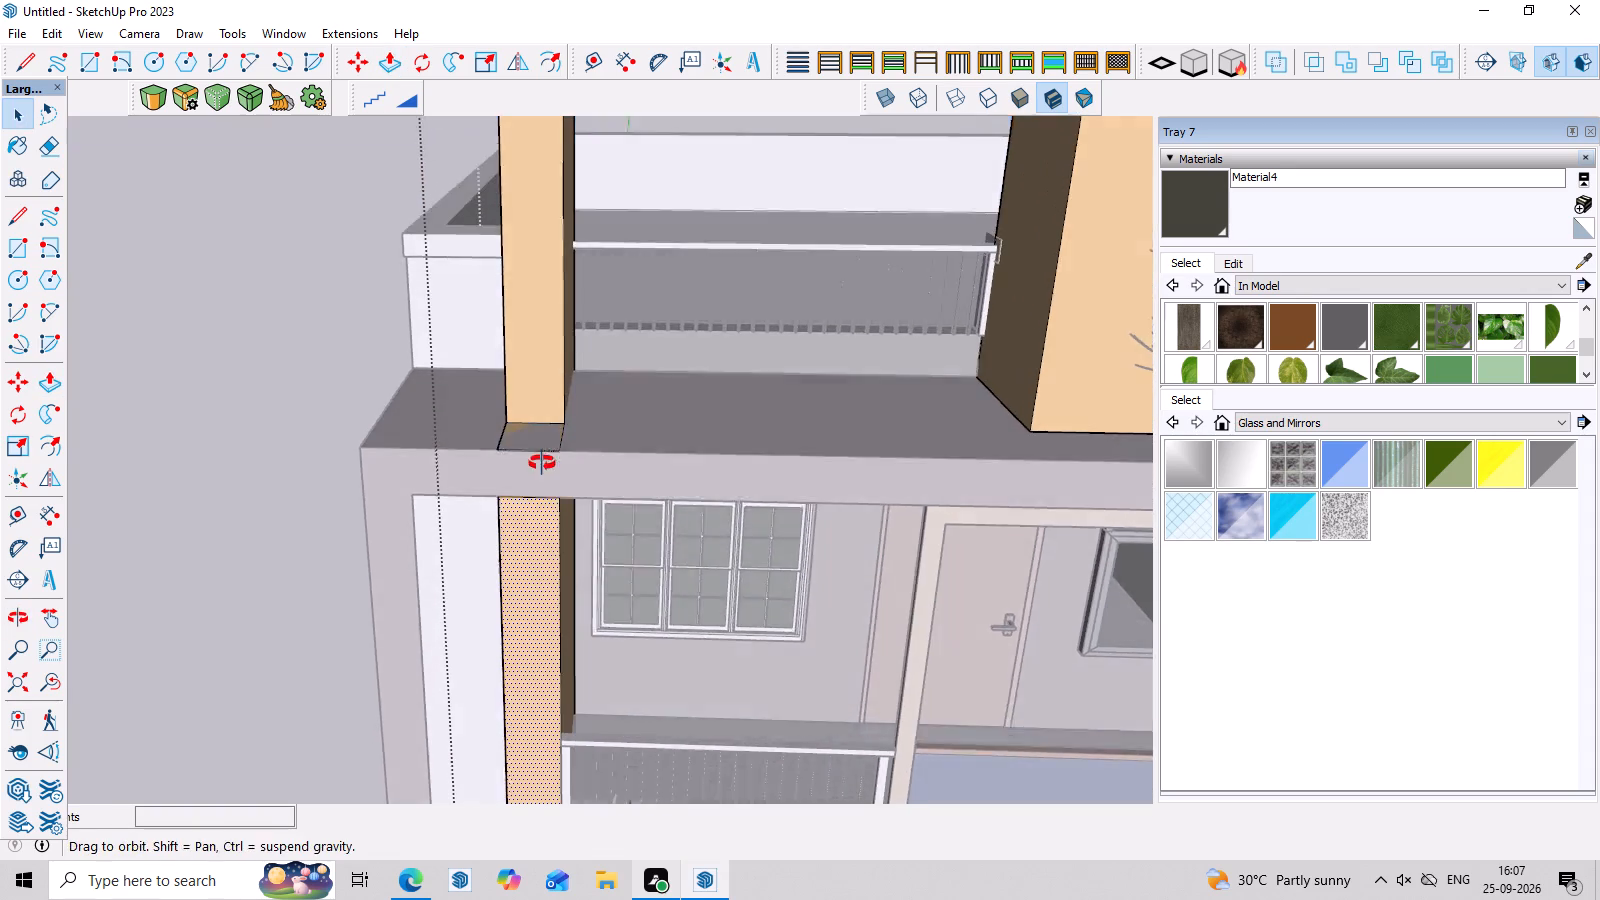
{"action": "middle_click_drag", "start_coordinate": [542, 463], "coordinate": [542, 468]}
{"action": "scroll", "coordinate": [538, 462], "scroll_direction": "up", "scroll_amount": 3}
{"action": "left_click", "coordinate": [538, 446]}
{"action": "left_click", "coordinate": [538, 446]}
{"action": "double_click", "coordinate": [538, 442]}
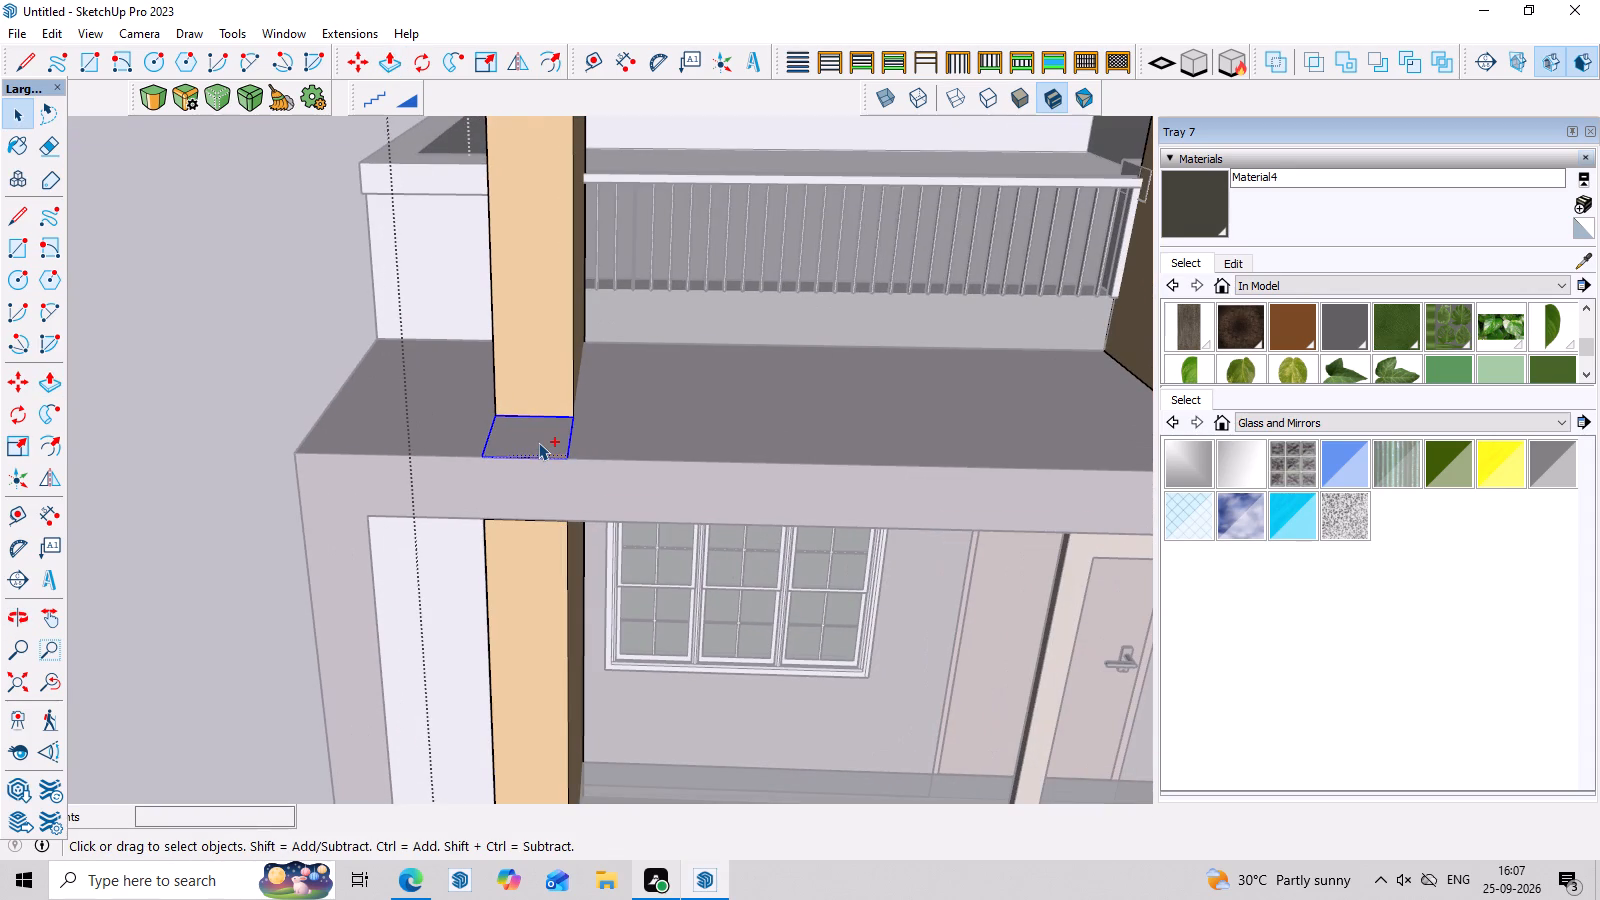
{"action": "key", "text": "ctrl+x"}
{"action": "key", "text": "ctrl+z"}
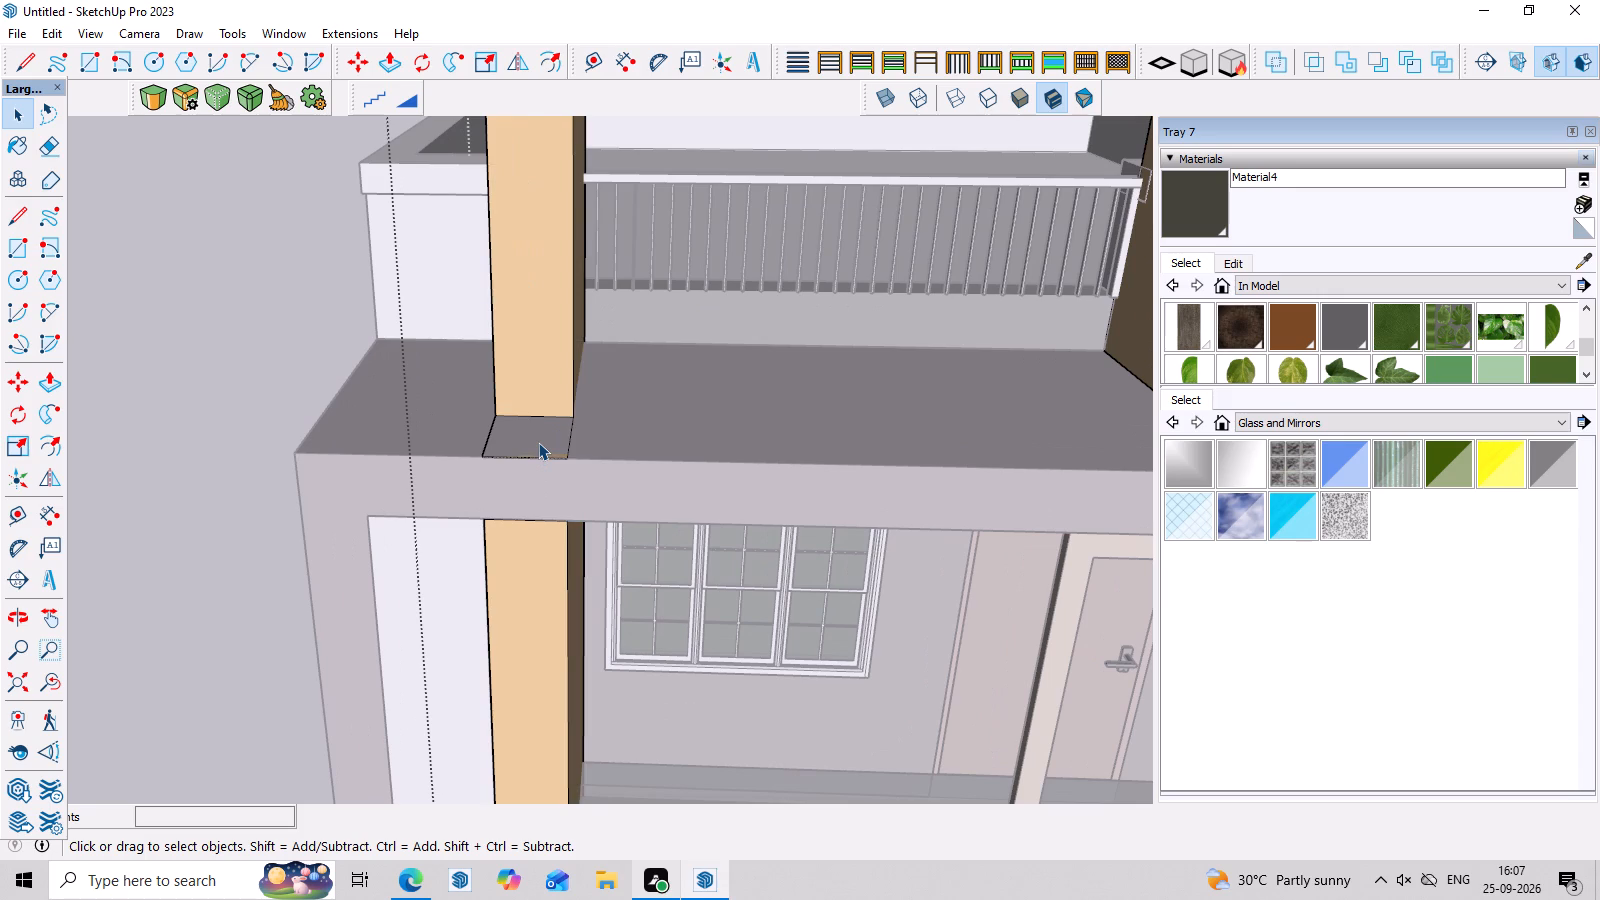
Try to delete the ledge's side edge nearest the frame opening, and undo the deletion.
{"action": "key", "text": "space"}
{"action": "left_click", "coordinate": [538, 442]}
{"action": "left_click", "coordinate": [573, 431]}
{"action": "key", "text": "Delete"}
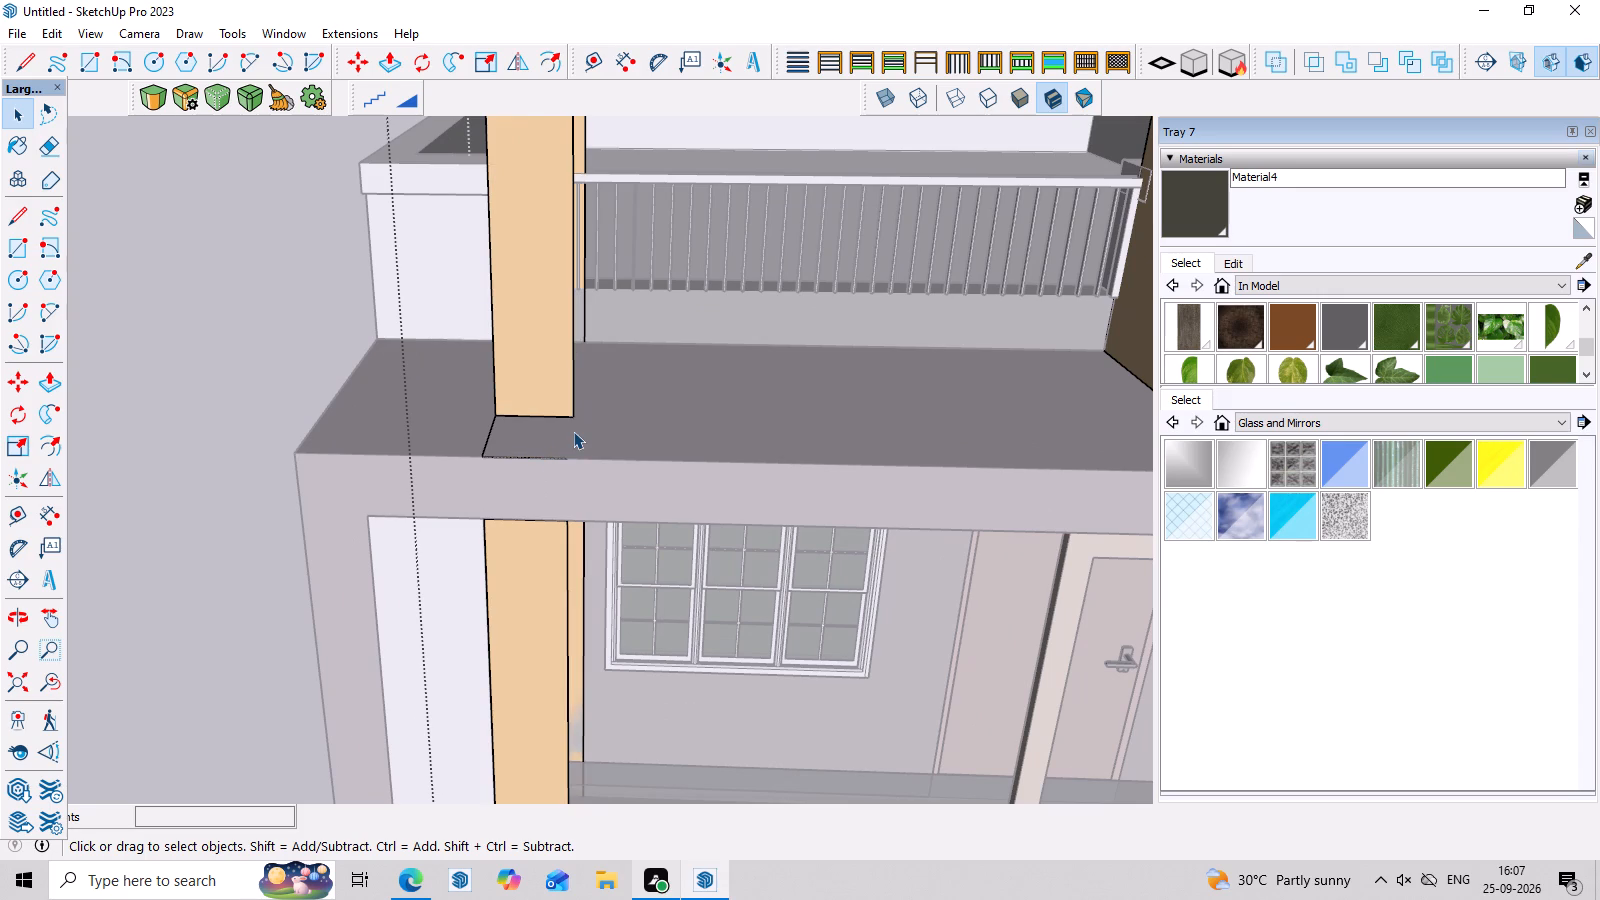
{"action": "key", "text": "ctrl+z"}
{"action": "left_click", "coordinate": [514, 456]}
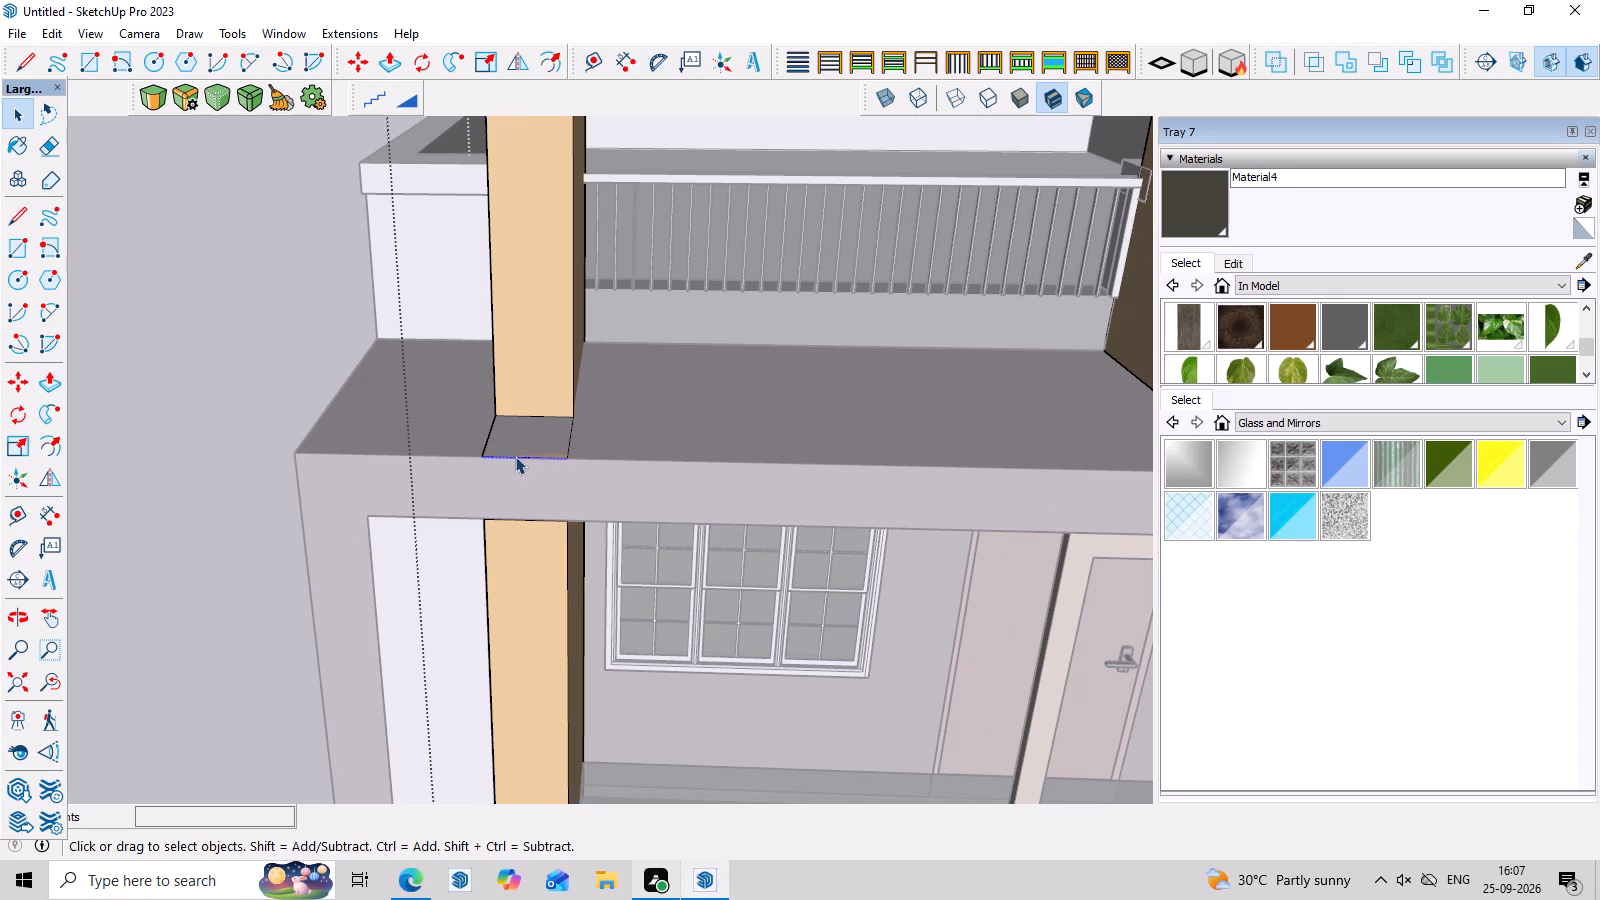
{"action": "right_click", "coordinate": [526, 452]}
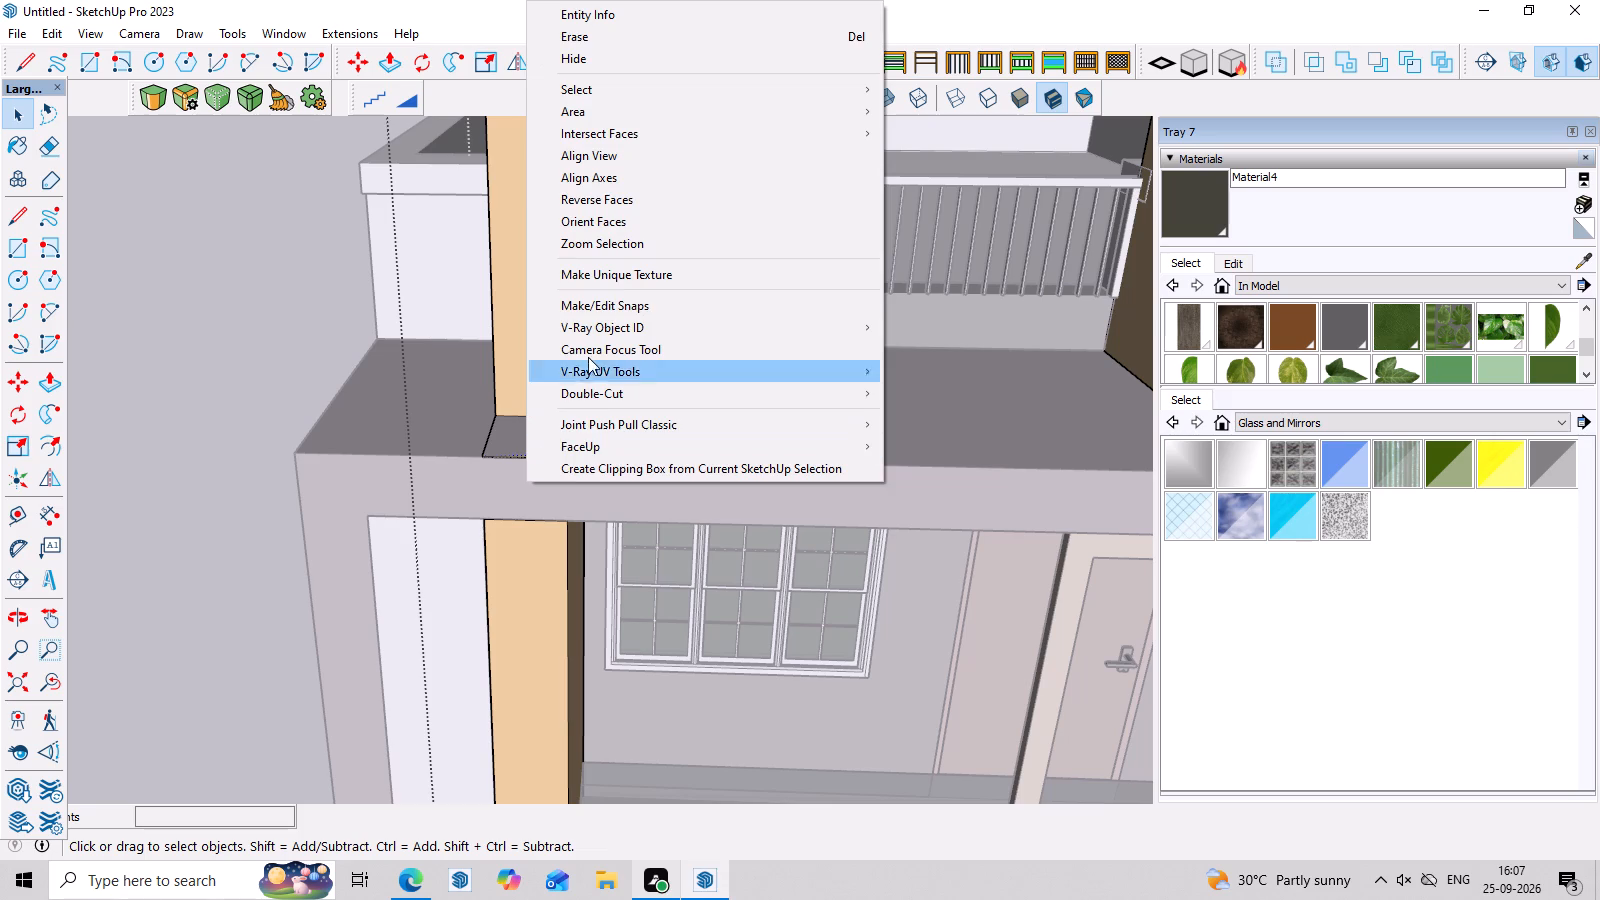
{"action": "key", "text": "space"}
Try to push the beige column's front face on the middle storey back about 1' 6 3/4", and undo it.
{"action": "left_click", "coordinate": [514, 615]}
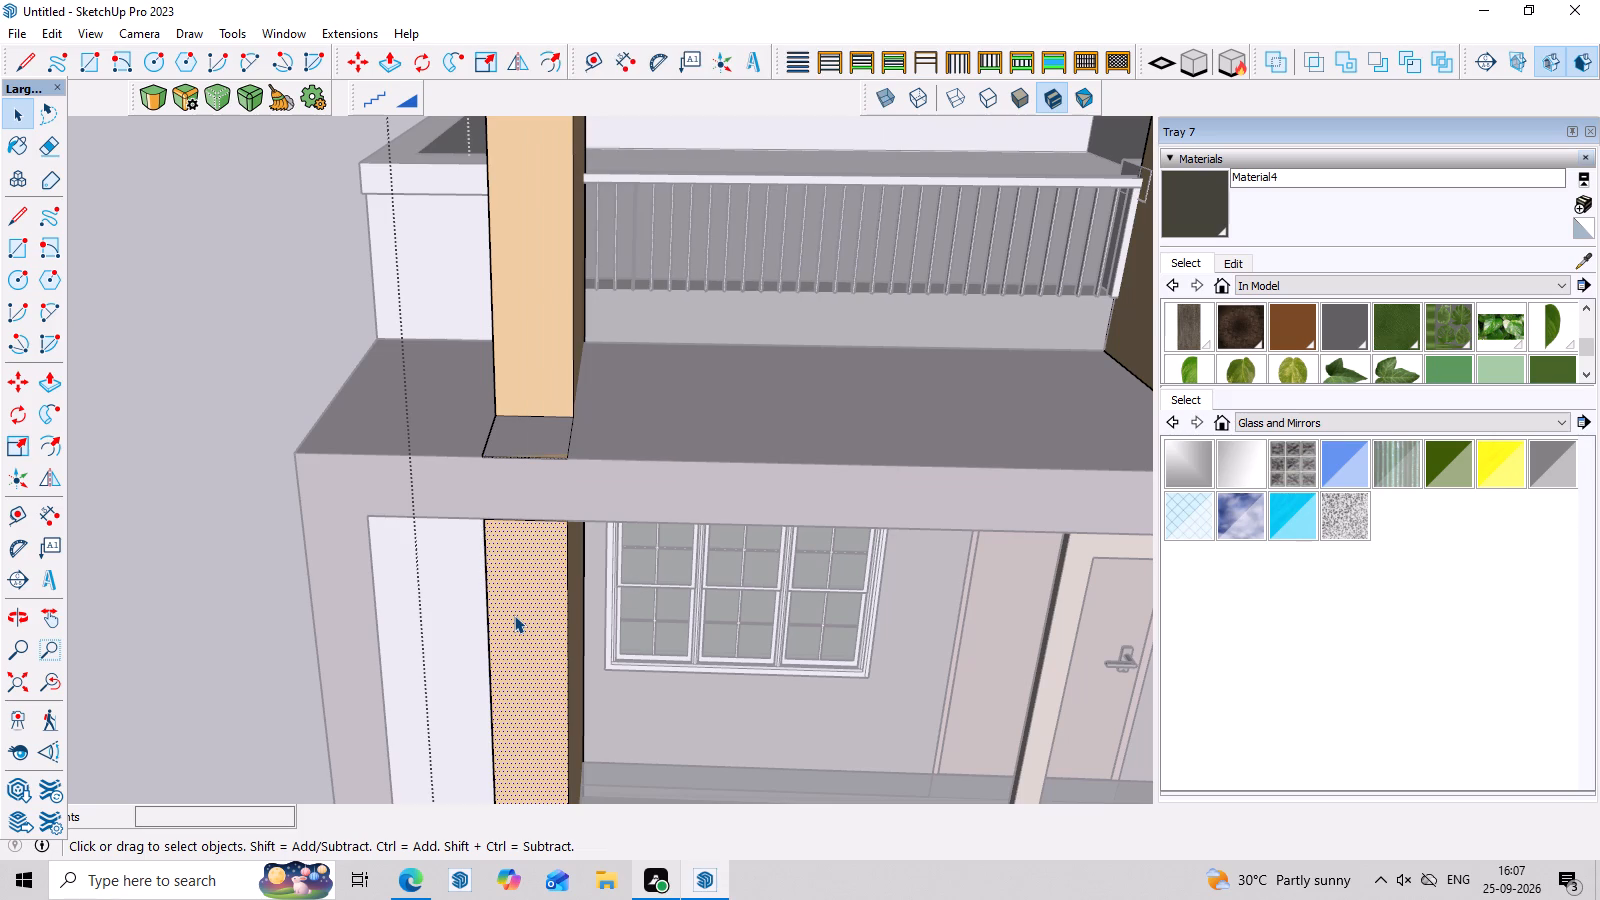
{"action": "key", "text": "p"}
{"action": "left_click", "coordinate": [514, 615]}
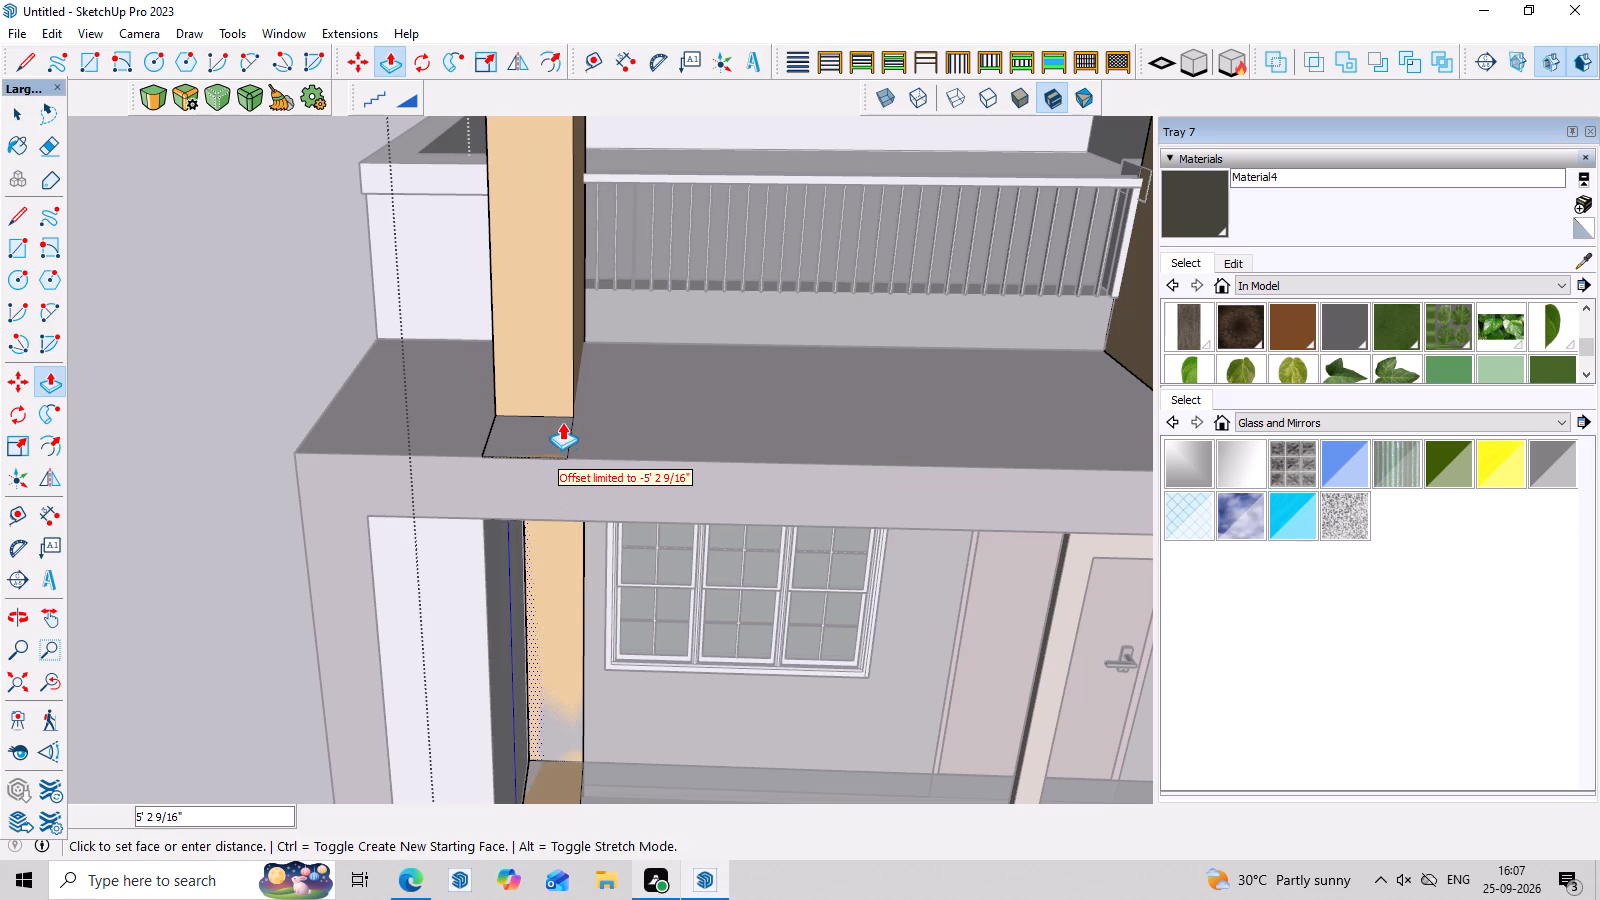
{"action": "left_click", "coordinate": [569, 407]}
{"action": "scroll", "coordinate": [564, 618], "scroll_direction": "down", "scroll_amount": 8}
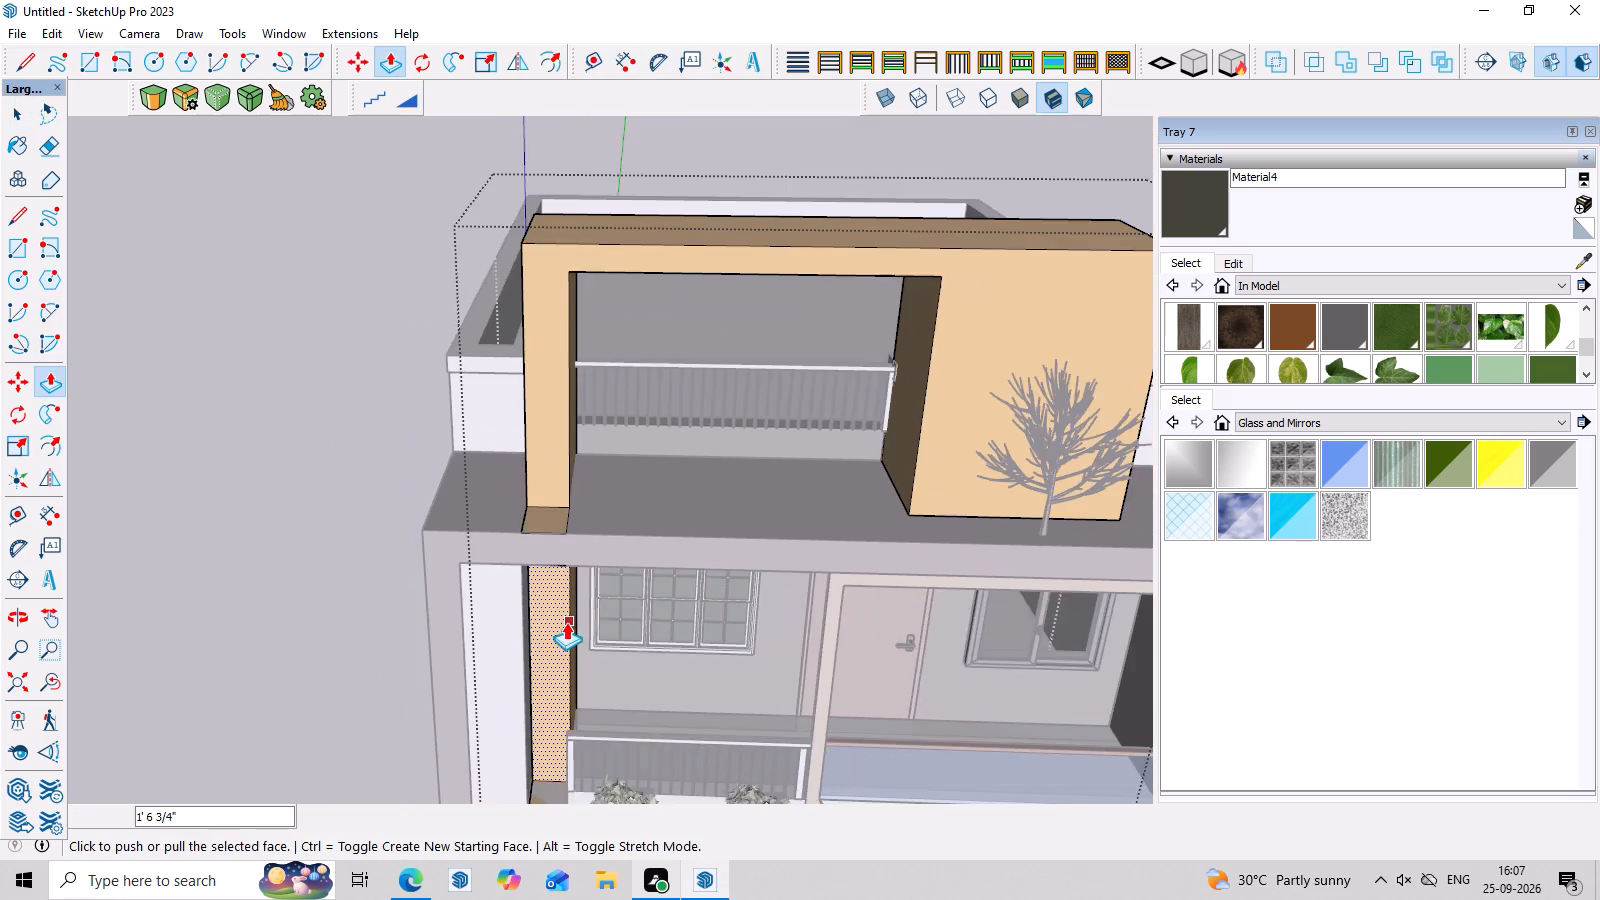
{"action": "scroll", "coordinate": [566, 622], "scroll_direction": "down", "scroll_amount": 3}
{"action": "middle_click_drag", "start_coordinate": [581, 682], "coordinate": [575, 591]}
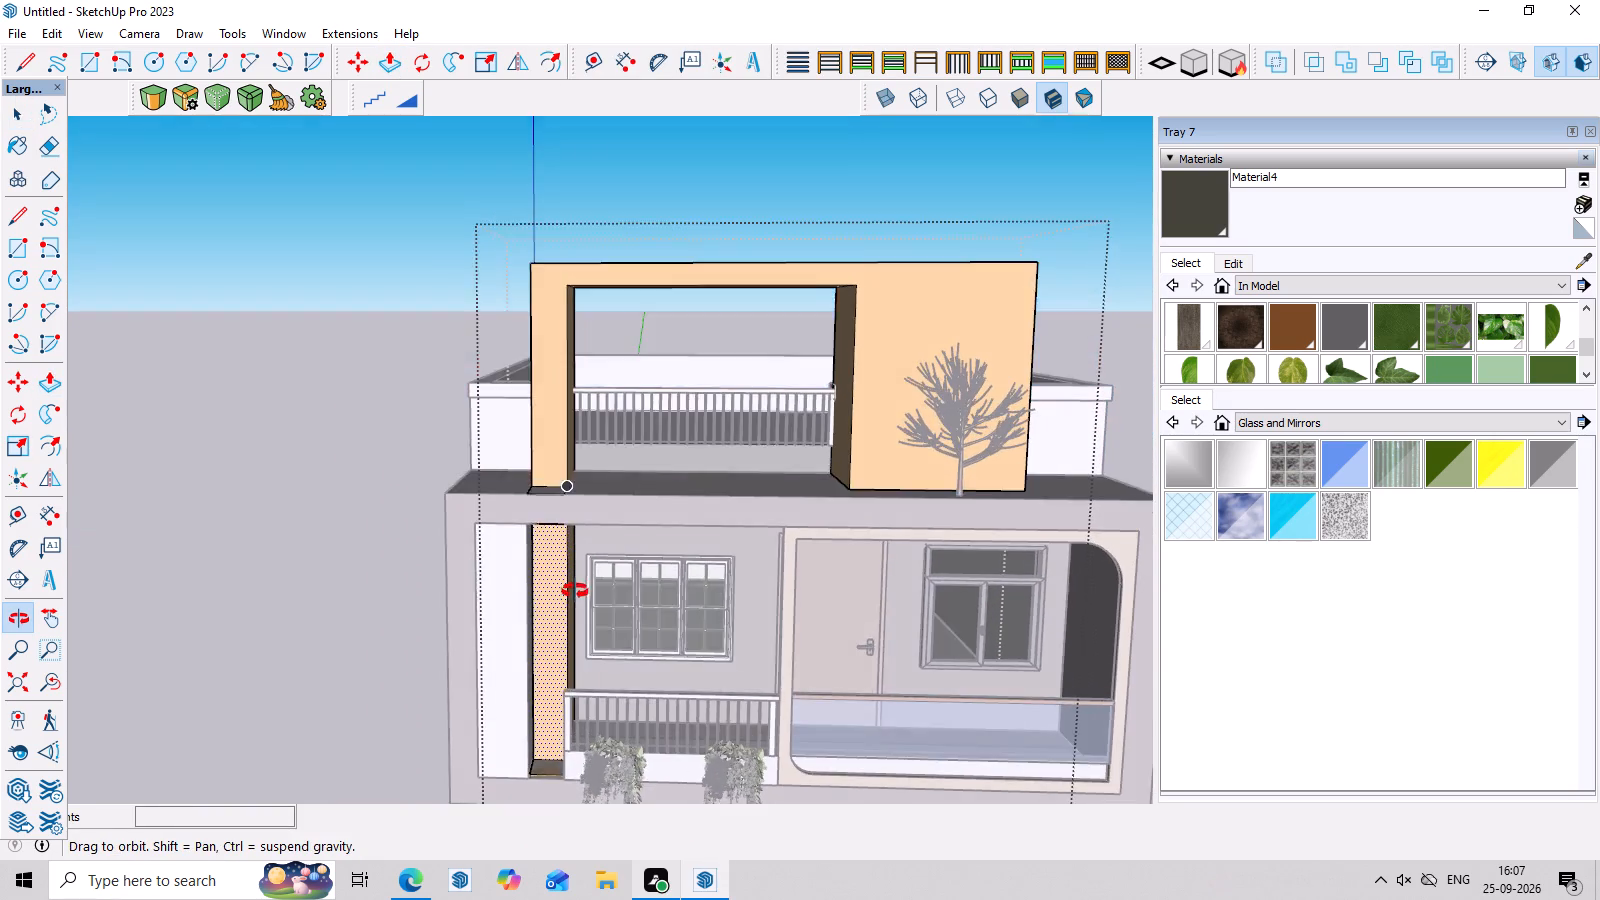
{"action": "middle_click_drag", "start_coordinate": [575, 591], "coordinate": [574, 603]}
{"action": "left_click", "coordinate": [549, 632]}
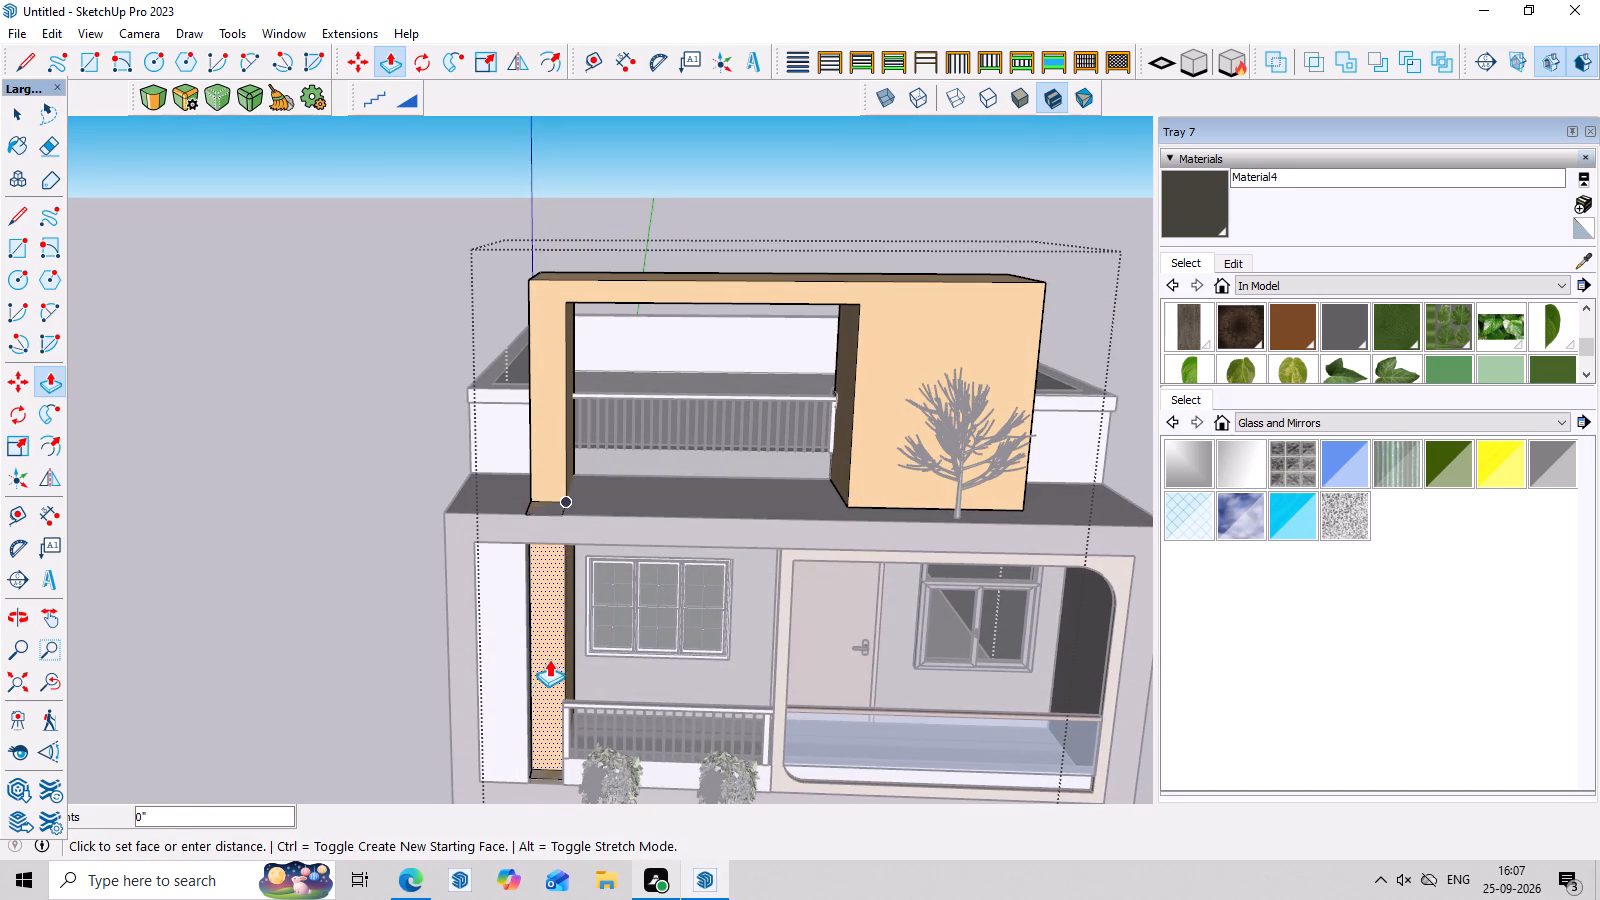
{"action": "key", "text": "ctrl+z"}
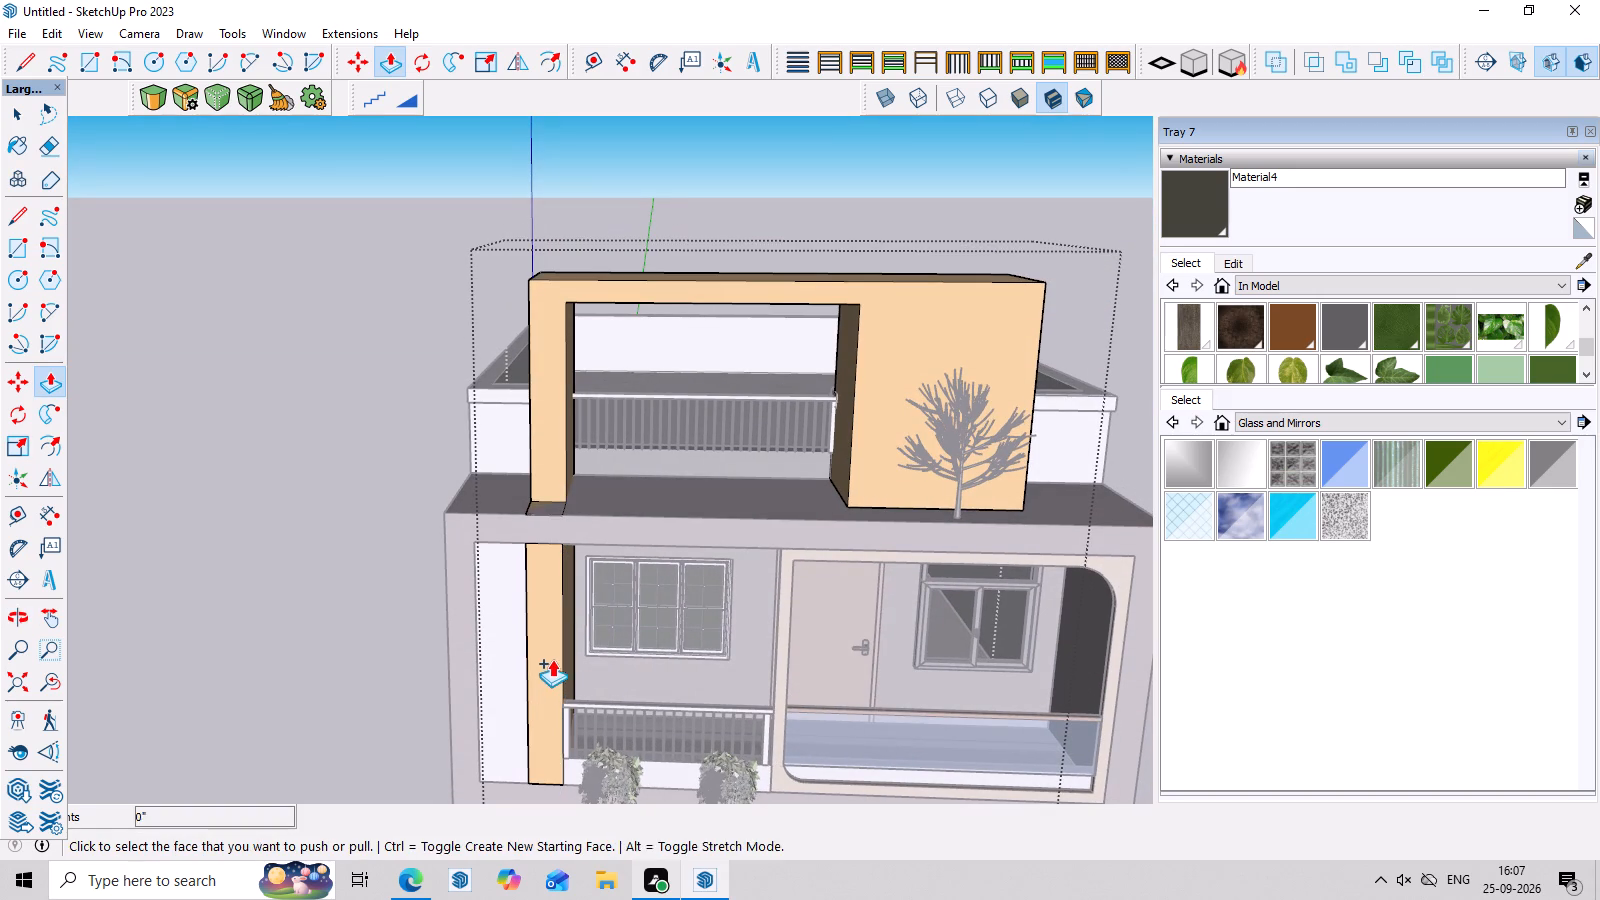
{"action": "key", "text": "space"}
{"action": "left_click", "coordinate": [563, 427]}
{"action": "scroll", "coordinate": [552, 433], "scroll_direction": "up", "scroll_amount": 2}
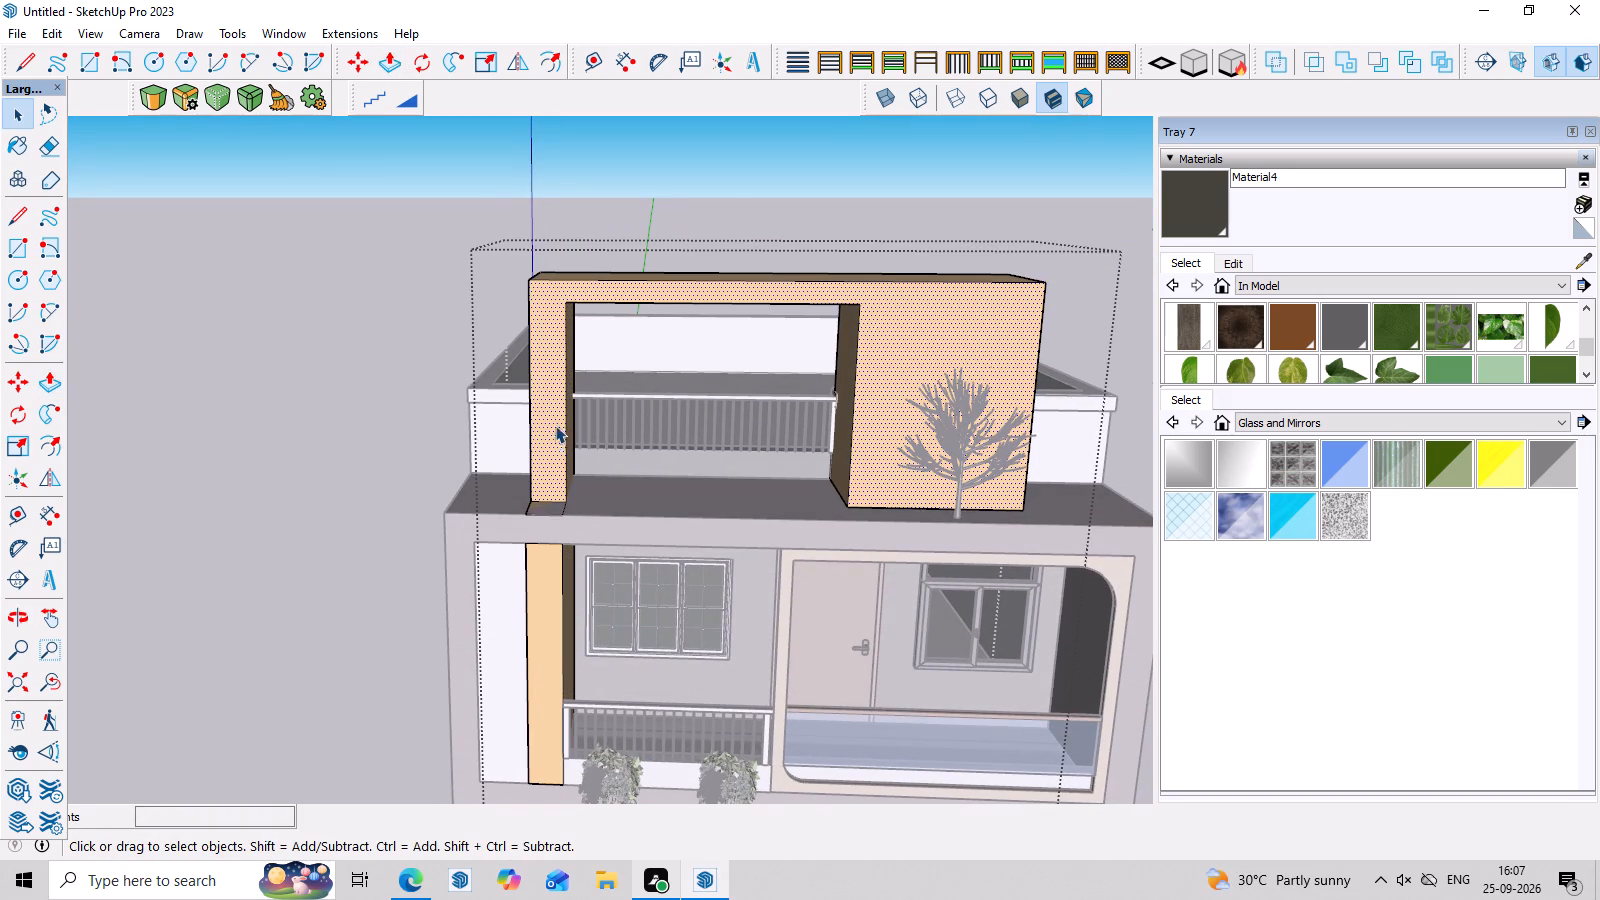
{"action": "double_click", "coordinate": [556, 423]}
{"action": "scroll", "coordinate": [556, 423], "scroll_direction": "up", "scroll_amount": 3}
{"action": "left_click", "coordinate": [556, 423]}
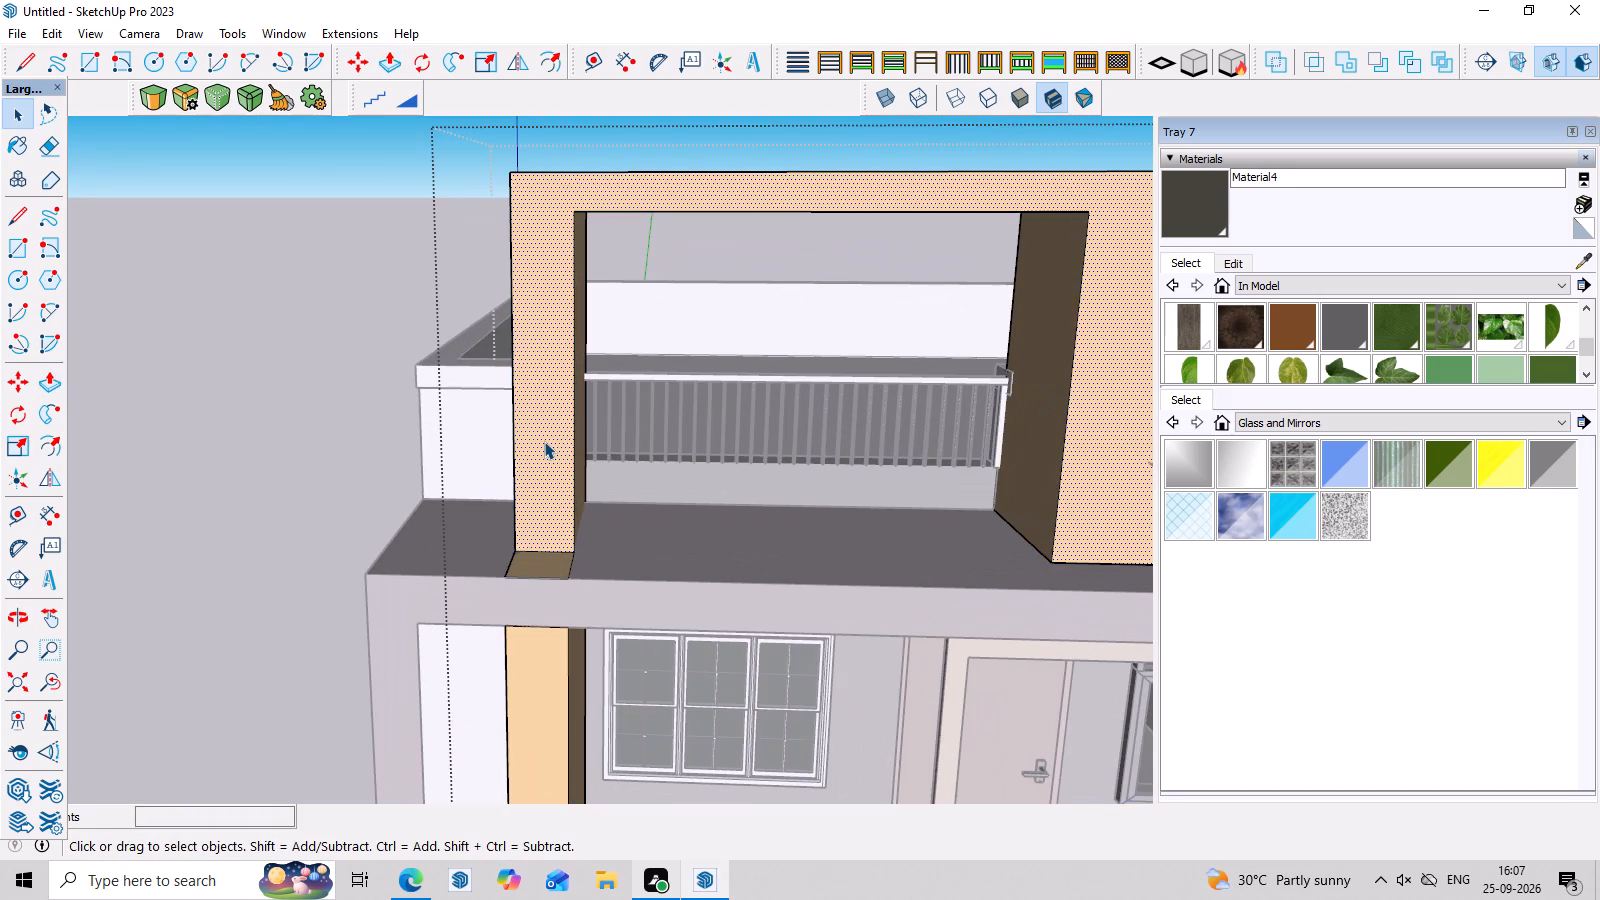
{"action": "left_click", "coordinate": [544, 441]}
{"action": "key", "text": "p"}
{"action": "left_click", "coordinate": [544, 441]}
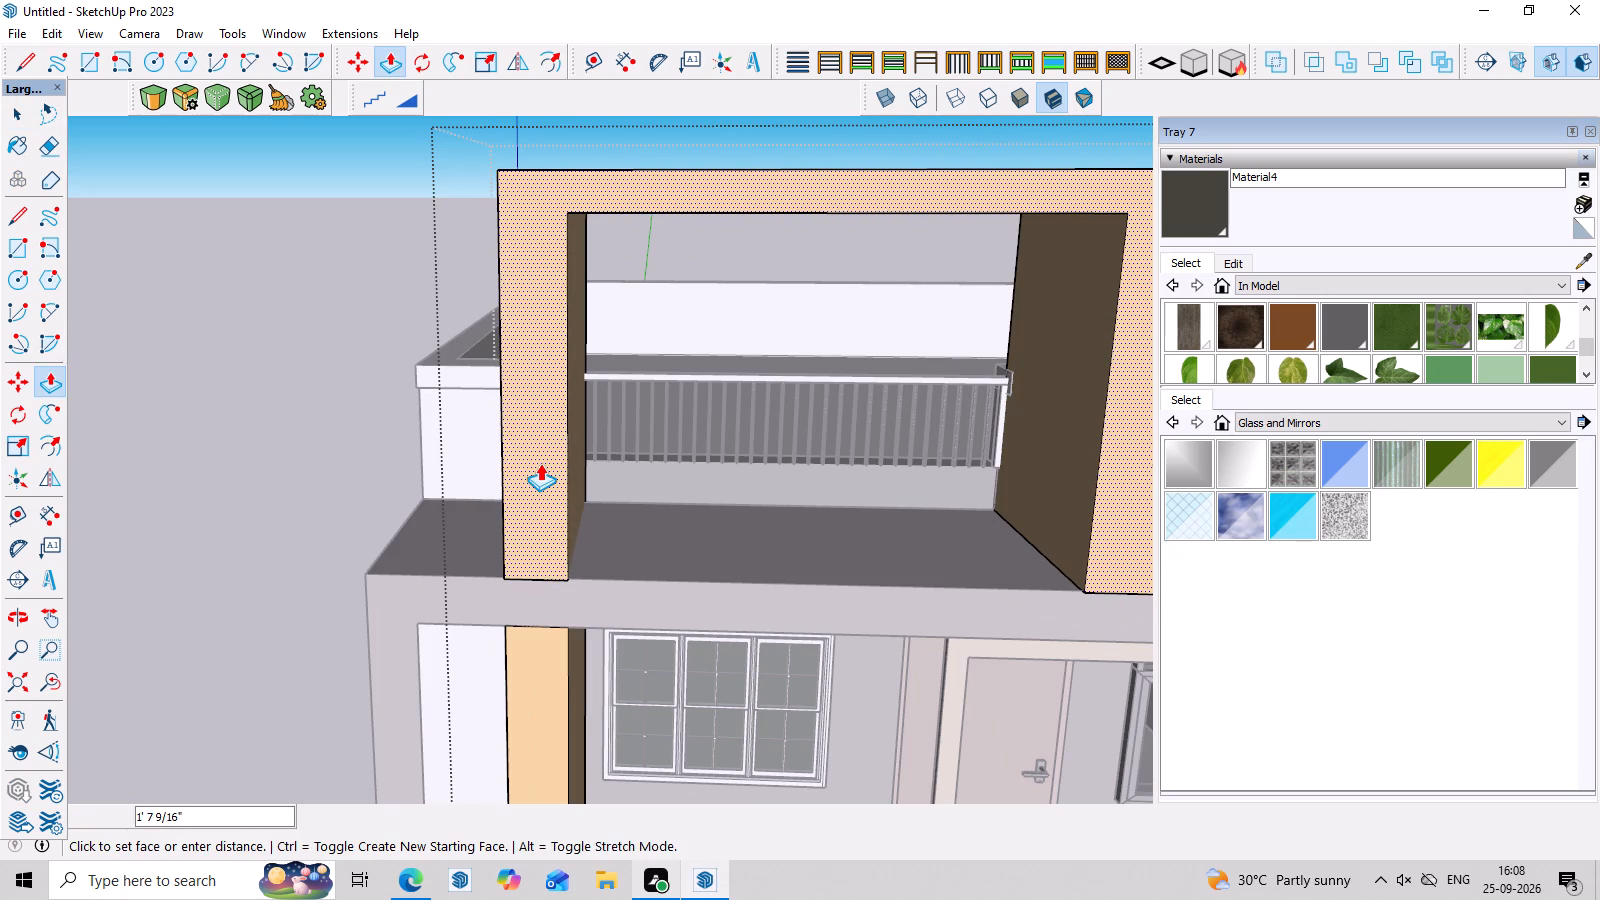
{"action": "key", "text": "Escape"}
Close the beige frame group and examine the house front and top terrace from low and raised viewpoints.
{"action": "scroll", "coordinate": [540, 463], "scroll_direction": "down", "scroll_amount": 9}
{"action": "middle_click_drag", "start_coordinate": [697, 503], "coordinate": [709, 589]}
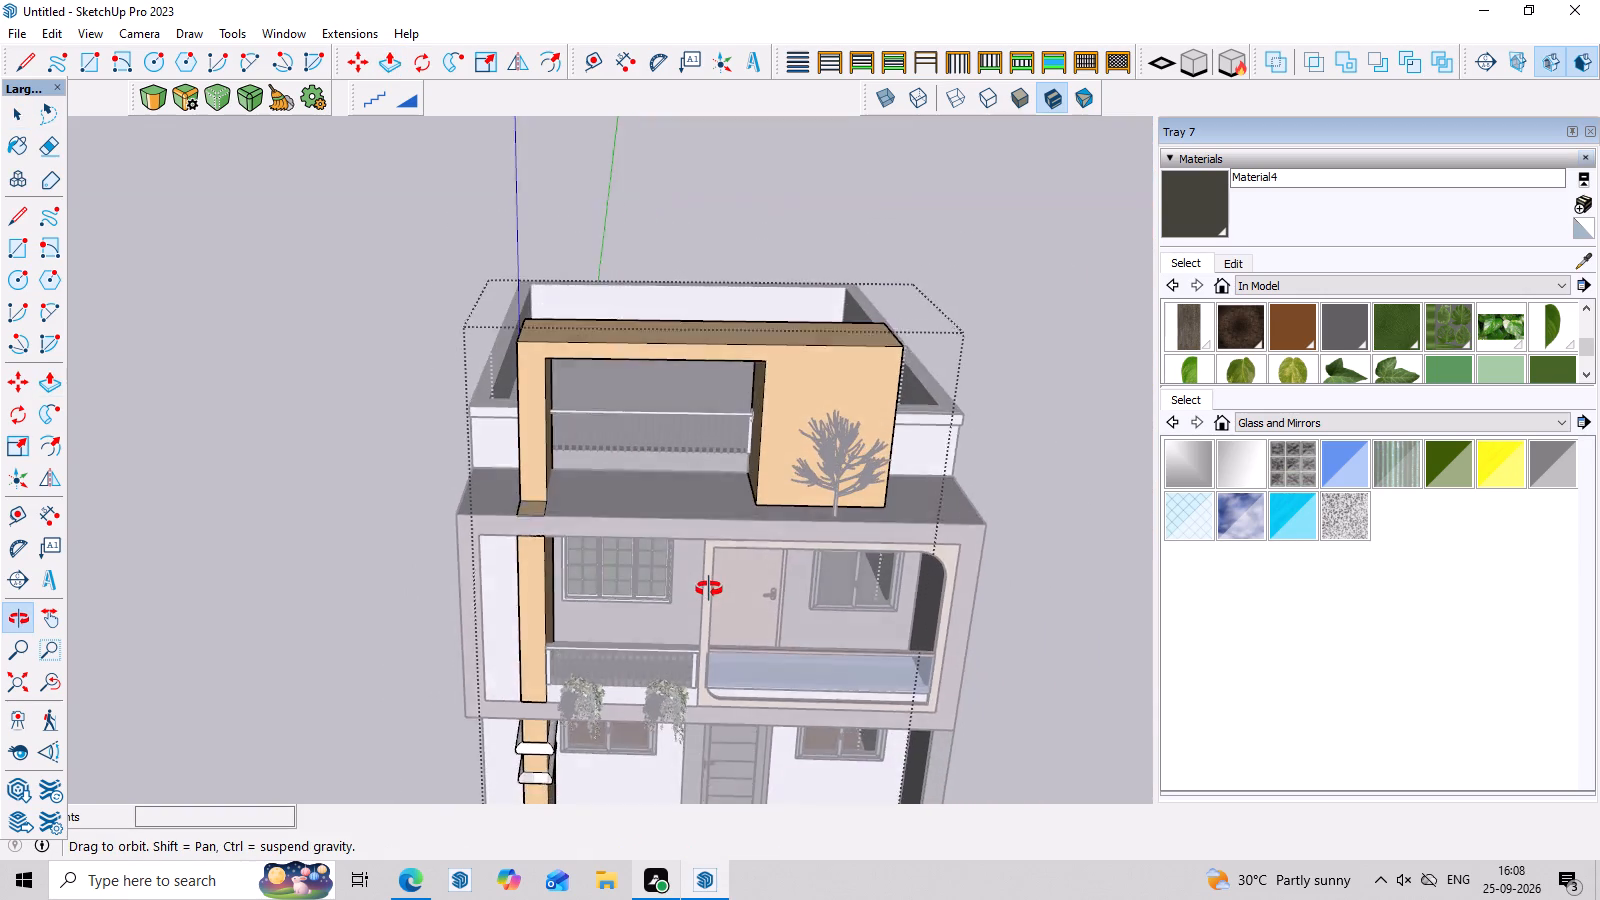
{"action": "middle_click_drag", "start_coordinate": [709, 589], "coordinate": [709, 608]}
{"action": "scroll", "coordinate": [582, 538], "scroll_direction": "up", "scroll_amount": 3}
{"action": "key", "text": "space"}
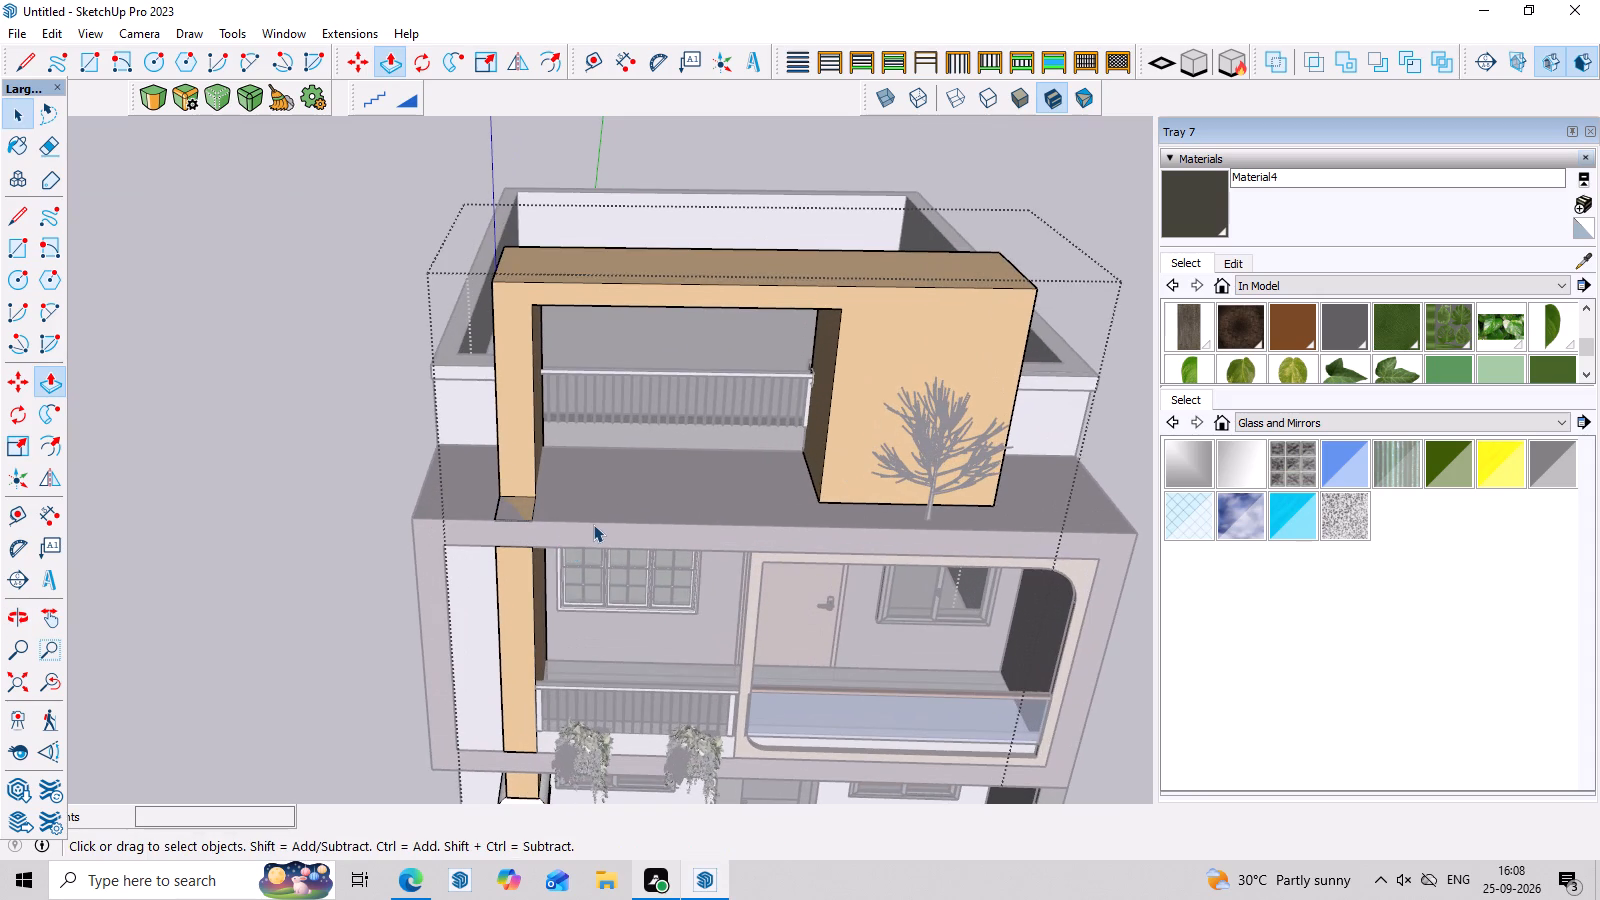
{"action": "scroll", "coordinate": [602, 518], "scroll_direction": "down", "scroll_amount": 7}
{"action": "left_click", "coordinate": [981, 394]}
{"action": "scroll", "coordinate": [783, 418], "scroll_direction": "down", "scroll_amount": 7}
{"action": "middle_click_drag", "start_coordinate": [886, 554], "coordinate": [860, 308]}
{"action": "scroll", "coordinate": [862, 353], "scroll_direction": "down", "scroll_amount": 5}
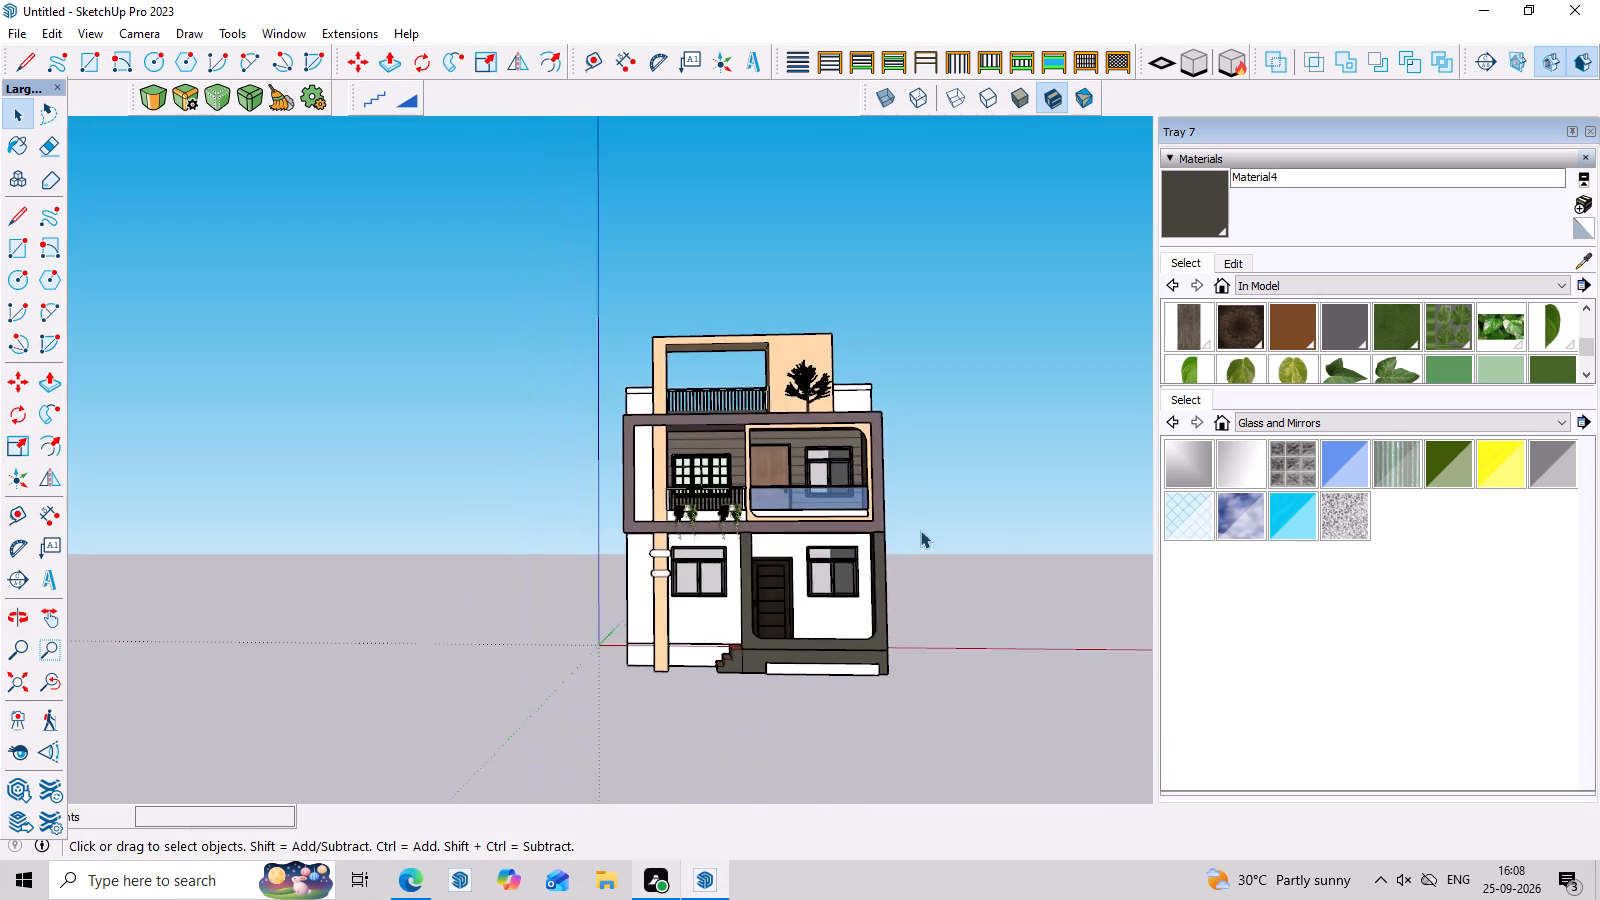
{"action": "middle_click_drag", "start_coordinate": [921, 539], "coordinate": [915, 624]}
{"action": "scroll", "coordinate": [915, 624], "scroll_direction": "up", "scroll_amount": 5}
{"action": "middle_click_drag", "start_coordinate": [915, 624], "coordinate": [915, 597]}
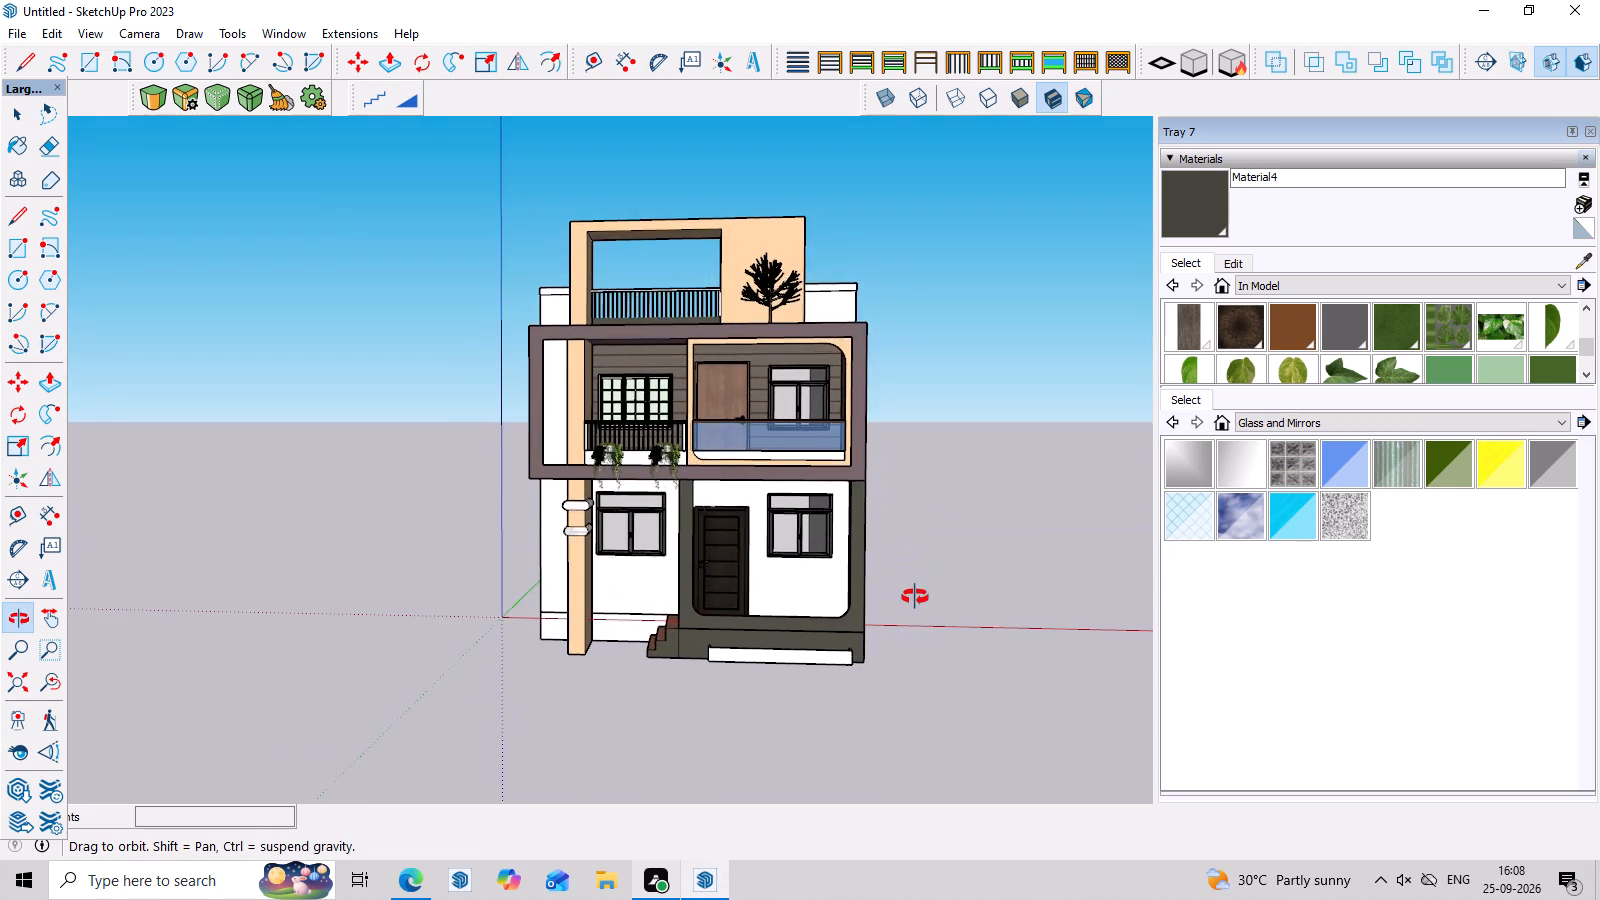
{"action": "middle_click_drag", "start_coordinate": [915, 597], "coordinate": [915, 641]}
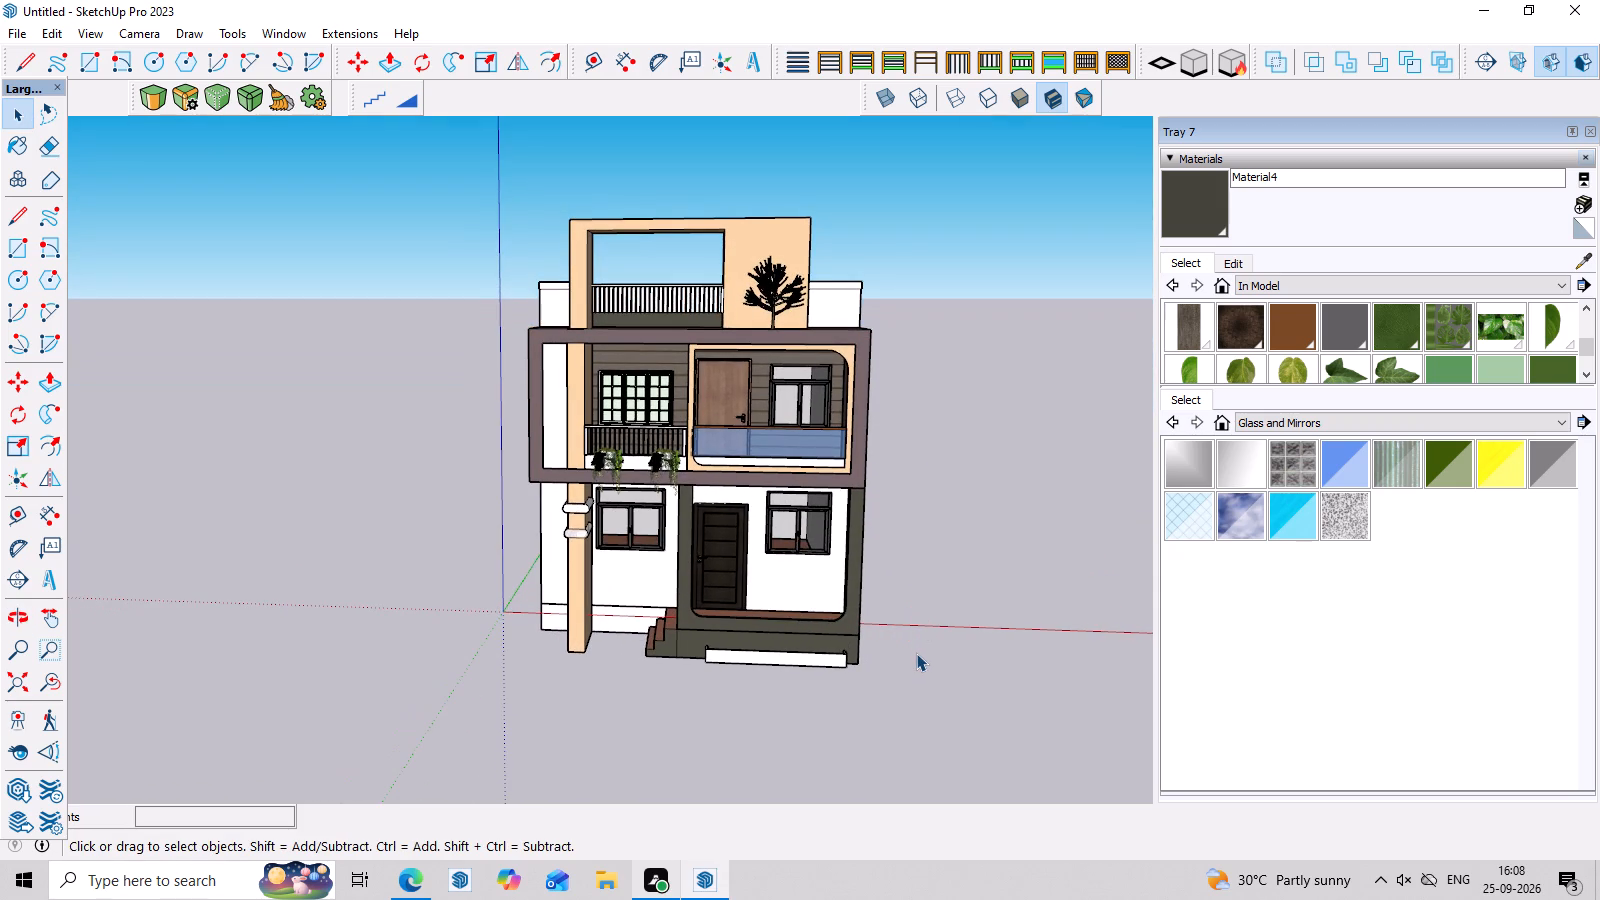
{"action": "scroll", "coordinate": [732, 276], "scroll_direction": "up", "scroll_amount": 2}
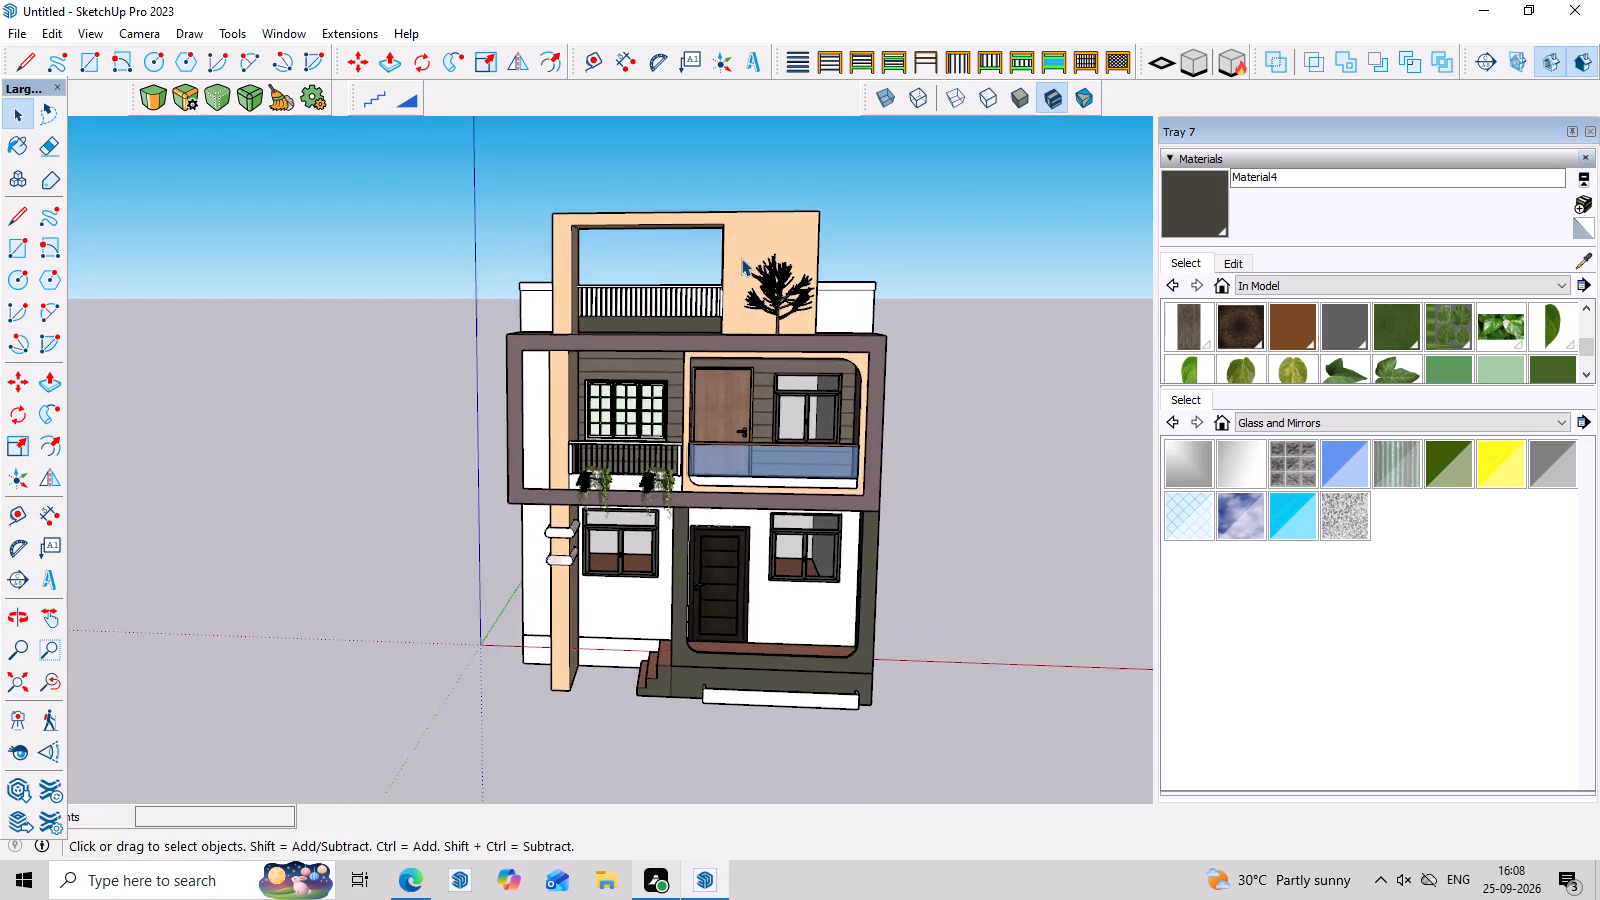
{"action": "scroll", "coordinate": [741, 258], "scroll_direction": "up", "scroll_amount": 4}
{"action": "middle_click_drag", "start_coordinate": [799, 334], "coordinate": [801, 470]}
{"action": "scroll", "coordinate": [800, 407], "scroll_direction": "up", "scroll_amount": 6}
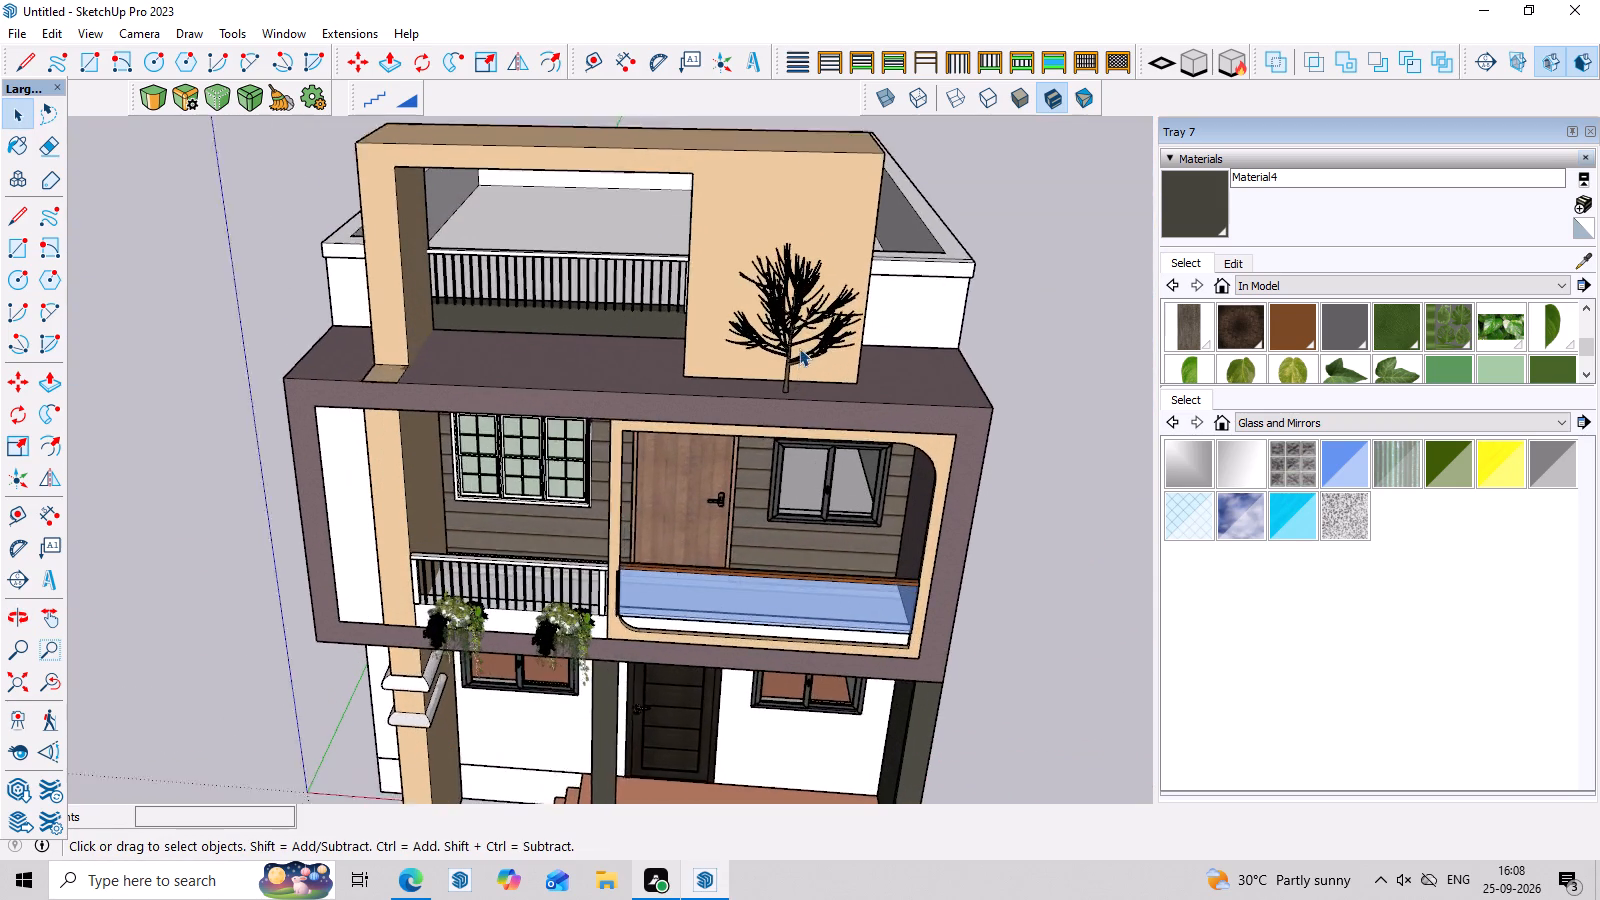
{"action": "middle_click_drag", "start_coordinate": [785, 366], "coordinate": [795, 209]}
{"action": "scroll", "coordinate": [797, 221], "scroll_direction": "down", "scroll_amount": 3}
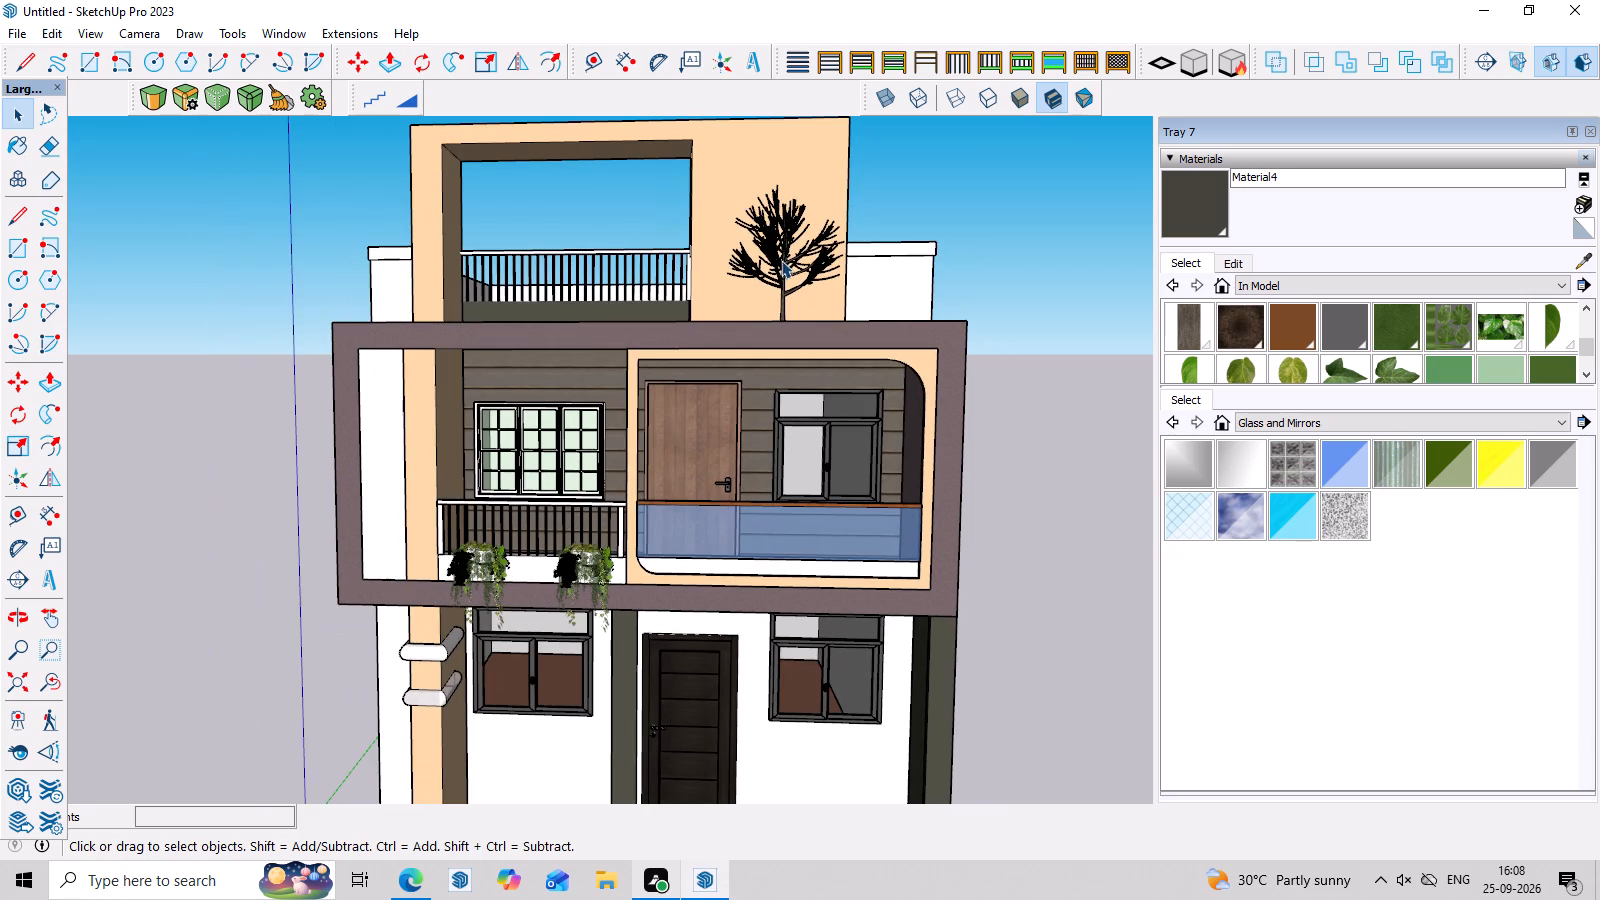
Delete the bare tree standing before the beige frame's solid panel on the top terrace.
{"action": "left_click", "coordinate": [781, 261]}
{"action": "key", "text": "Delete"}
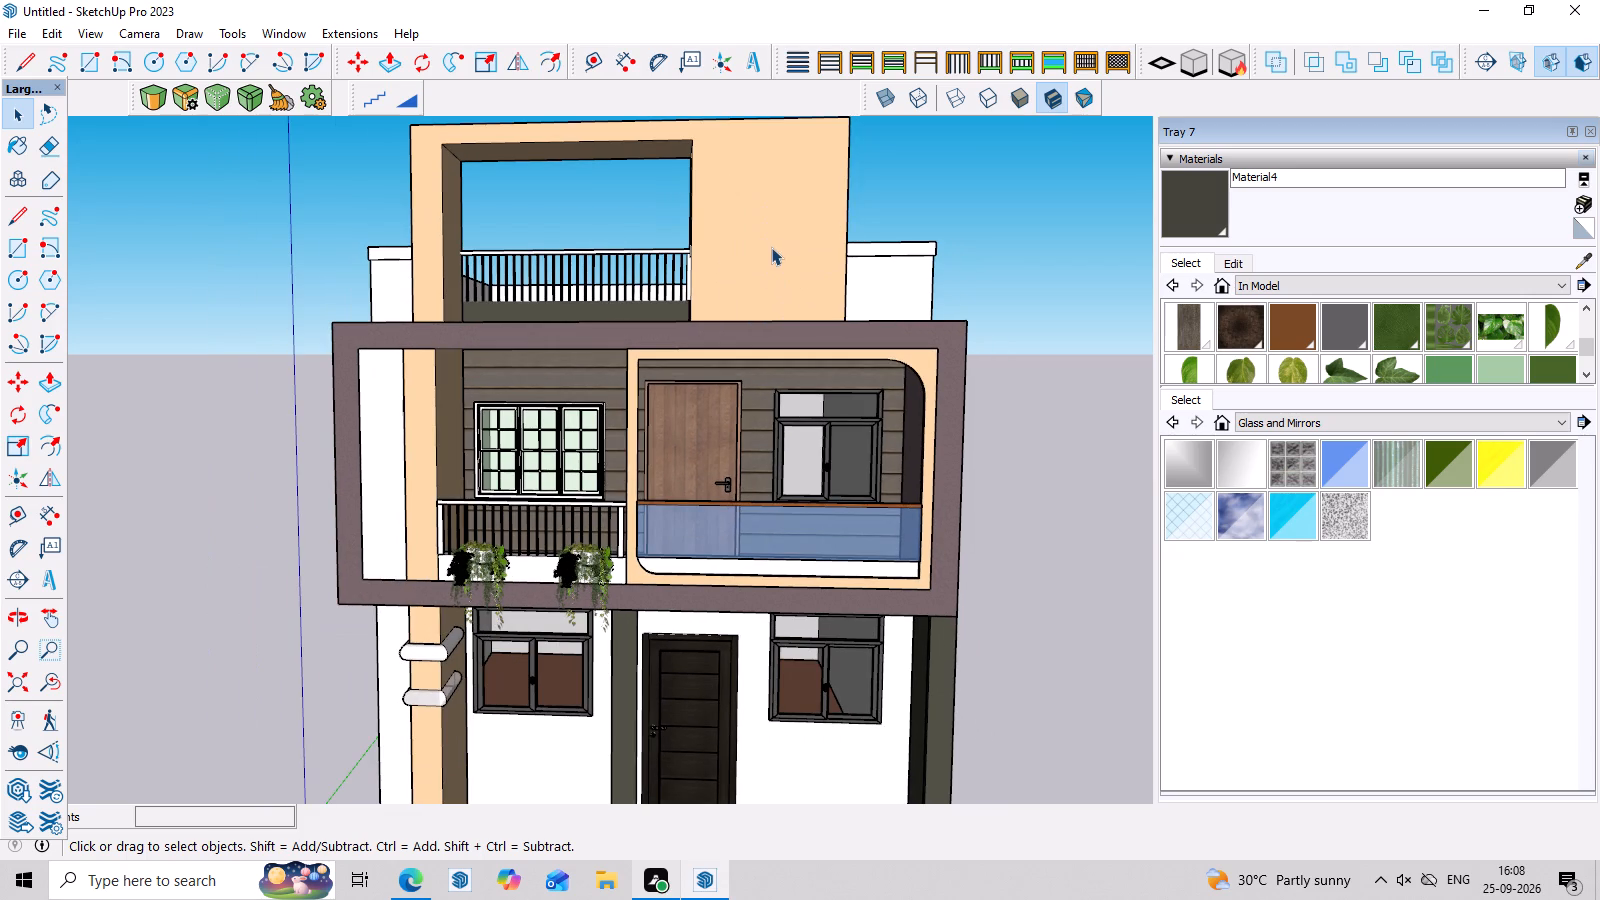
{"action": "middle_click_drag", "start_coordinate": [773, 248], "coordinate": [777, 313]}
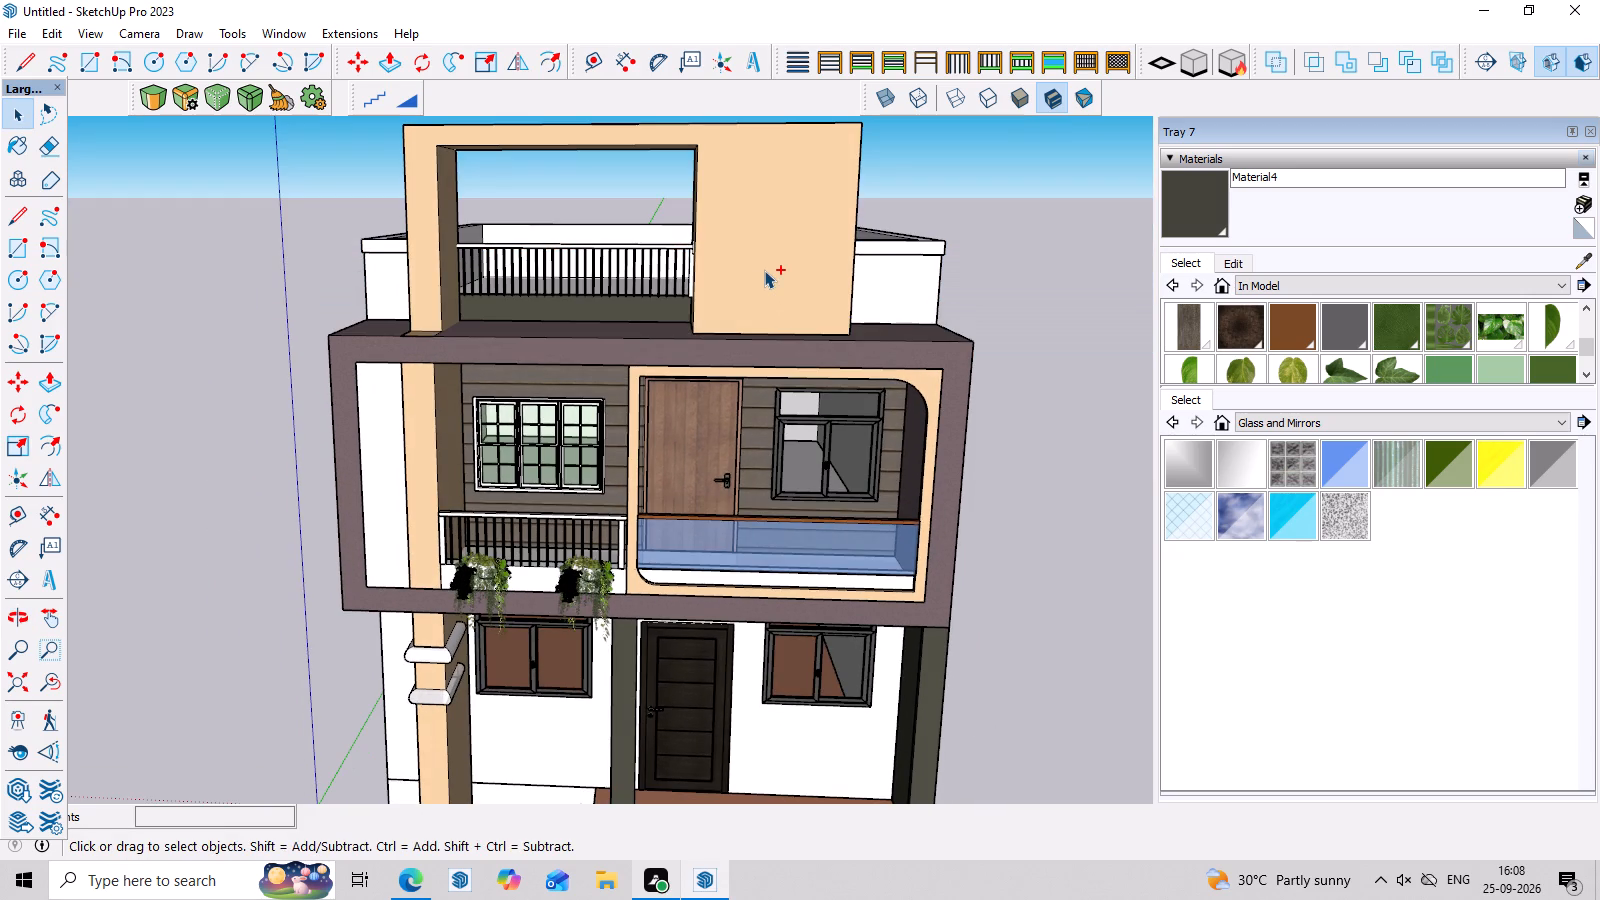
Undo the tree deletion, the recent beige frame edits and the tree's earlier move away from the frame opening.
{"action": "key", "text": "ctrl+z"}
{"action": "key", "text": "ctrl+z"}
{"action": "key", "text": "ctrl+z"}
{"action": "key", "text": "ctrl+z"}
{"action": "key", "text": "ctrl+z"}
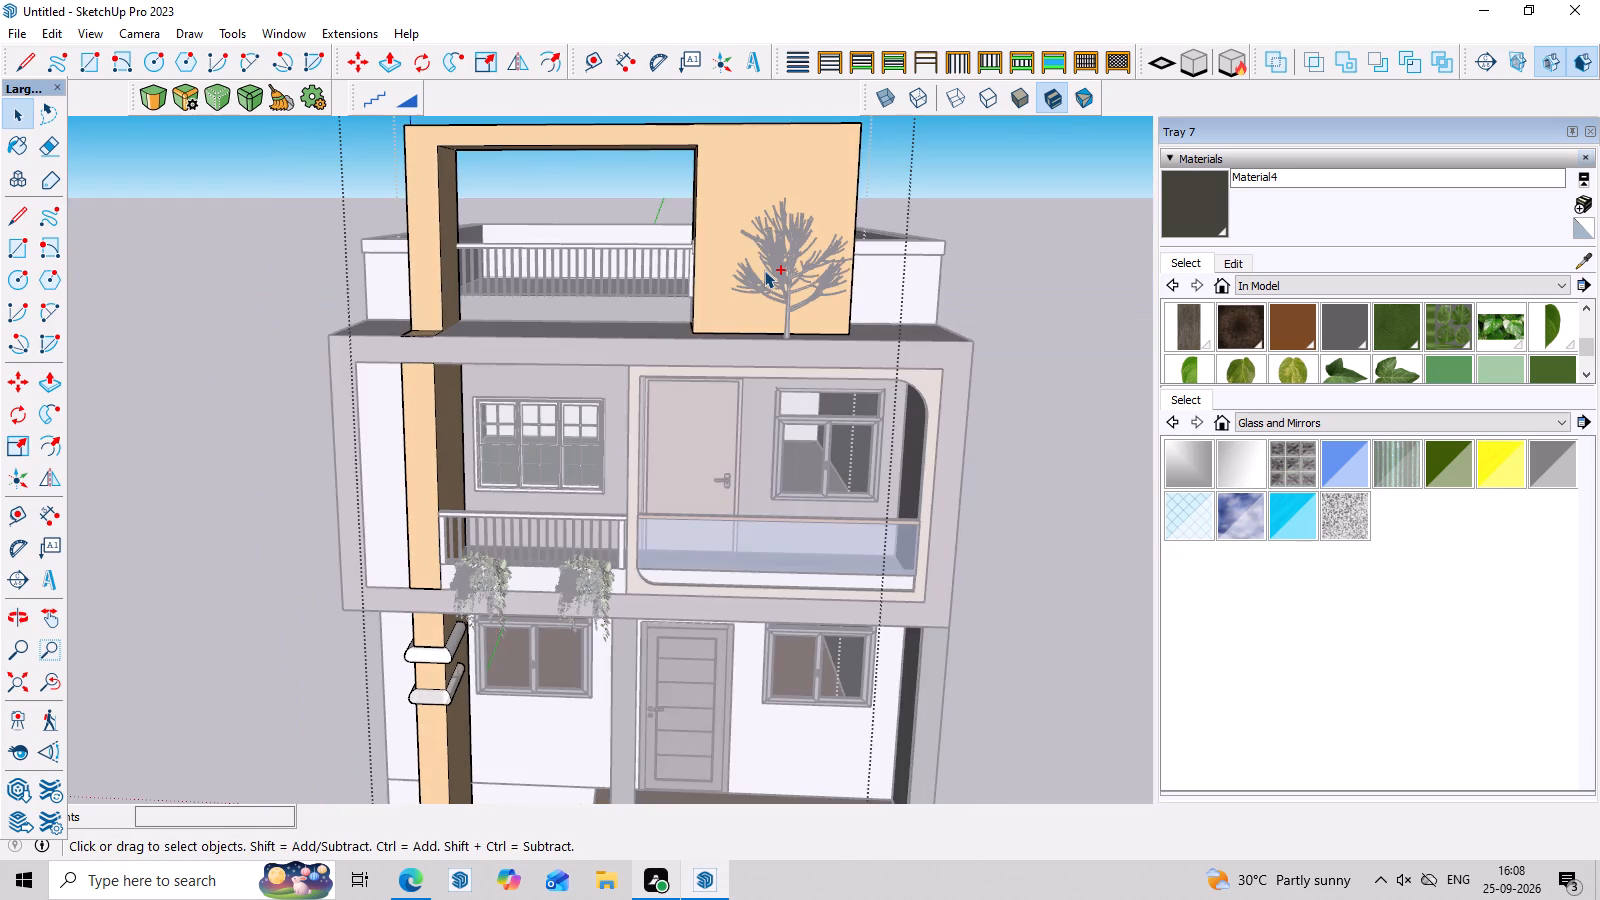
{"action": "key", "text": "ctrl+z"}
{"action": "key", "text": "ctrl+z"}
{"action": "key", "text": "ctrl+z"}
{"action": "key", "text": "ctrl+z"}
{"action": "key", "text": "ctrl+z"}
{"action": "key", "text": "ctrl+z"}
{"action": "key", "text": "ctrl+z"}
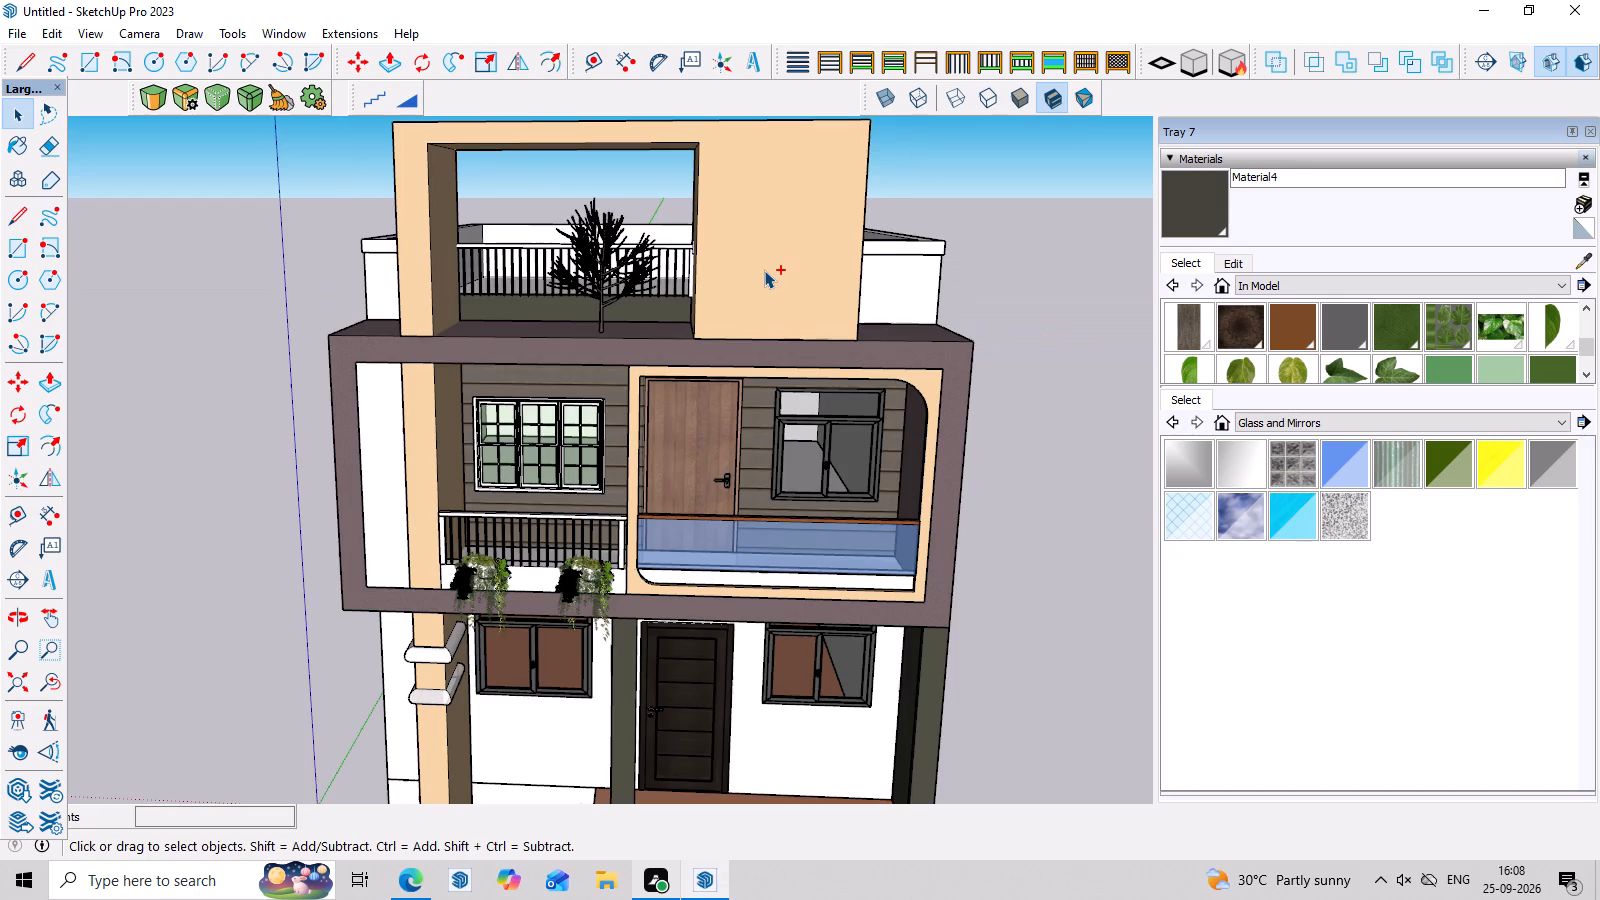
Move the bare tree about 10' along the top terrace's front edge, from the frame opening to beside the solid panel's outer side.
{"action": "key", "text": "space"}
{"action": "left_click", "coordinate": [615, 291]}
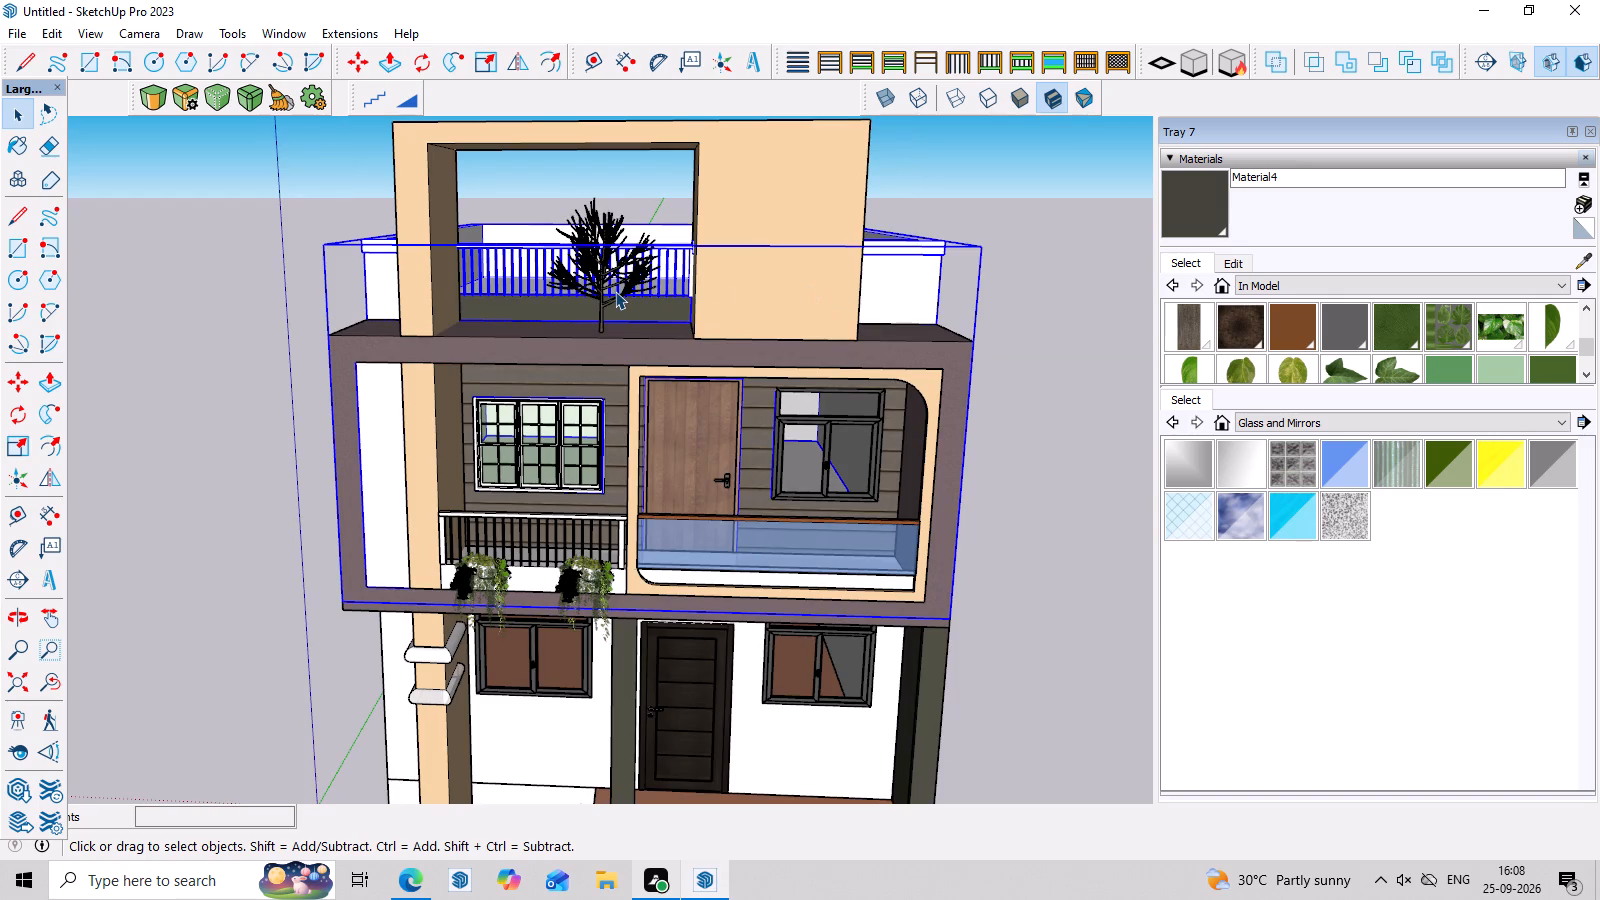
{"action": "left_click", "coordinate": [572, 264]}
{"action": "scroll", "coordinate": [615, 275], "scroll_direction": "up", "scroll_amount": 2}
{"action": "left_click", "coordinate": [603, 290]}
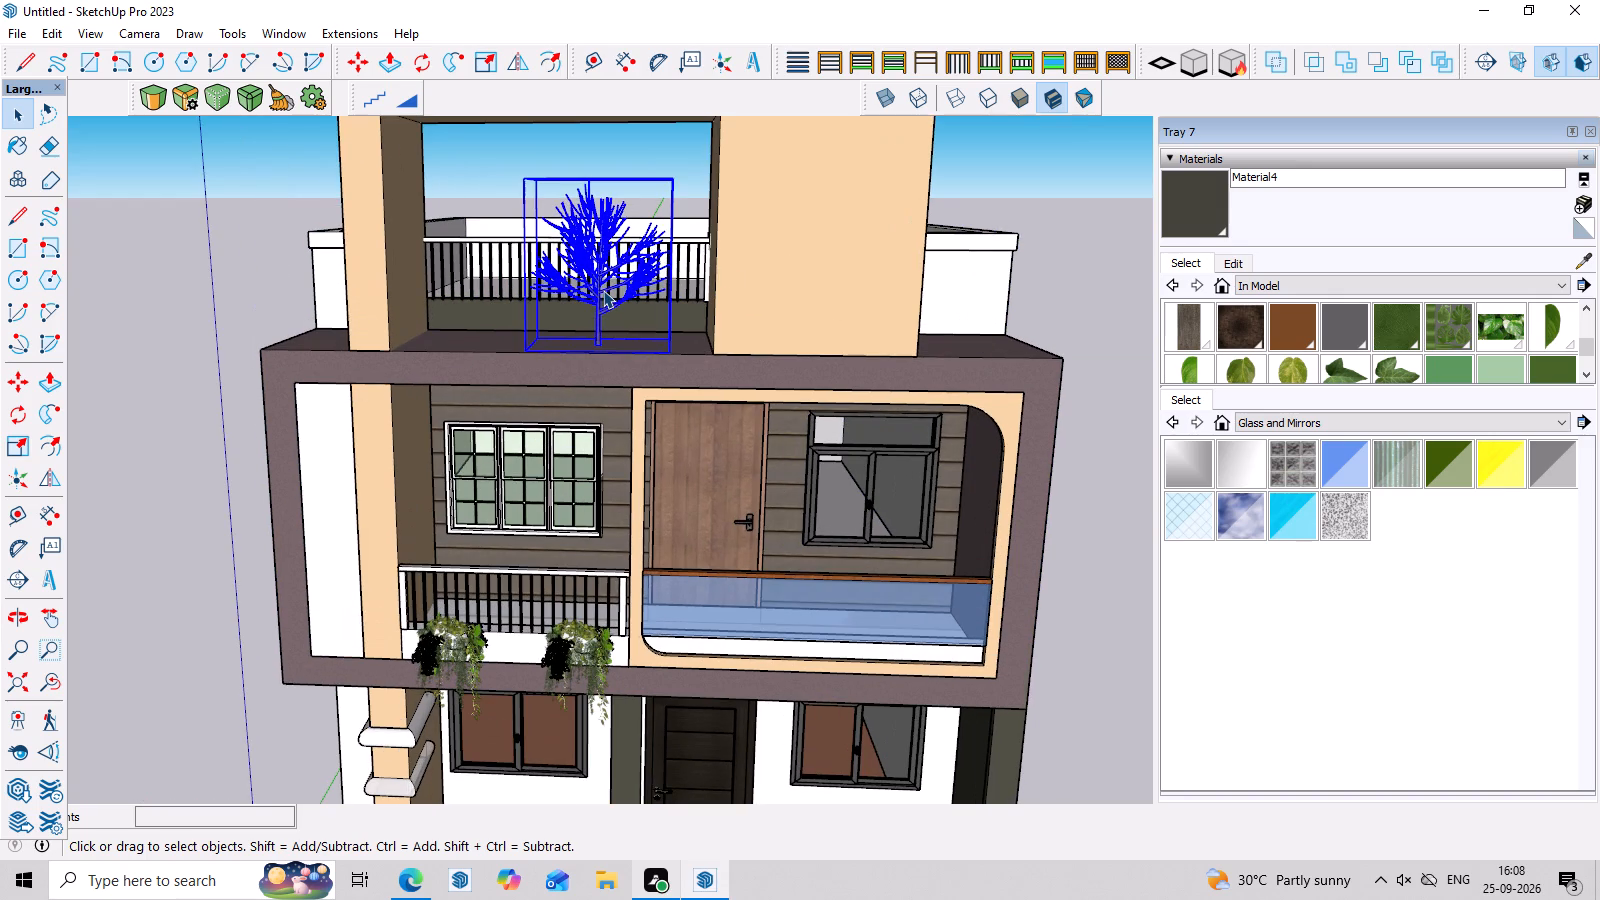
{"action": "key", "text": "m"}
{"action": "left_click", "coordinate": [607, 339]}
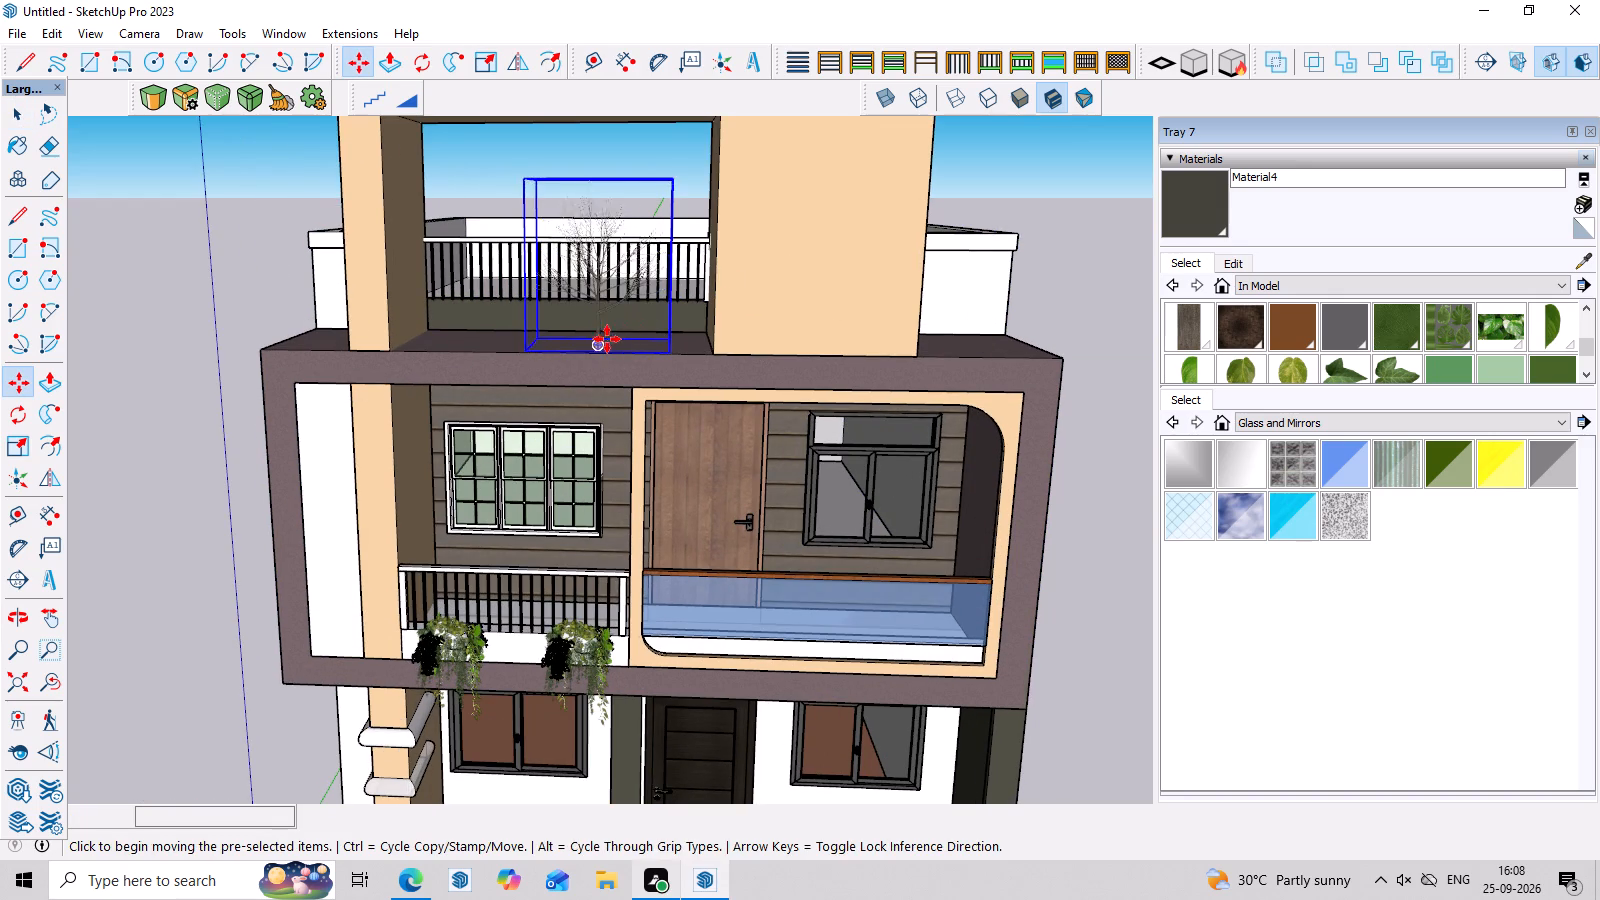
{"action": "left_click", "coordinate": [960, 357]}
{"action": "key", "text": "space"}
{"action": "left_click", "coordinate": [1100, 293]}
Examine the whole front facade and the tree's placement on the top terrace from low and raised viewpoints.
{"action": "scroll", "coordinate": [705, 354], "scroll_direction": "down", "scroll_amount": 2}
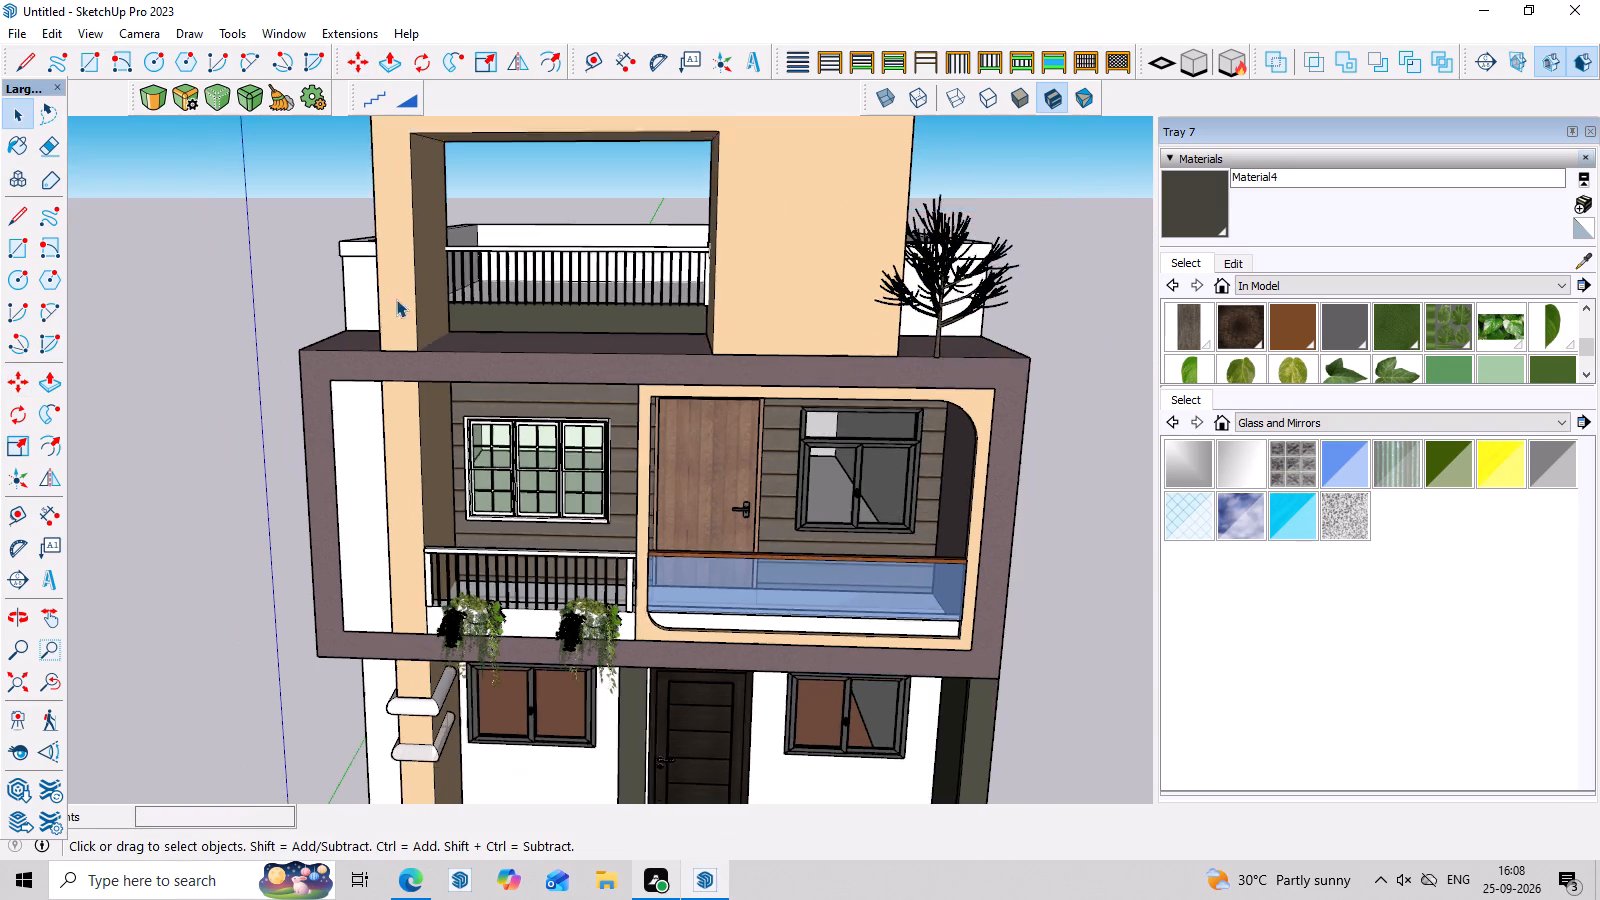
{"action": "scroll", "coordinate": [396, 299], "scroll_direction": "down", "scroll_amount": 4}
{"action": "scroll", "coordinate": [556, 329], "scroll_direction": "down", "scroll_amount": 3}
{"action": "middle_click_drag", "start_coordinate": [760, 418], "coordinate": [755, 252]}
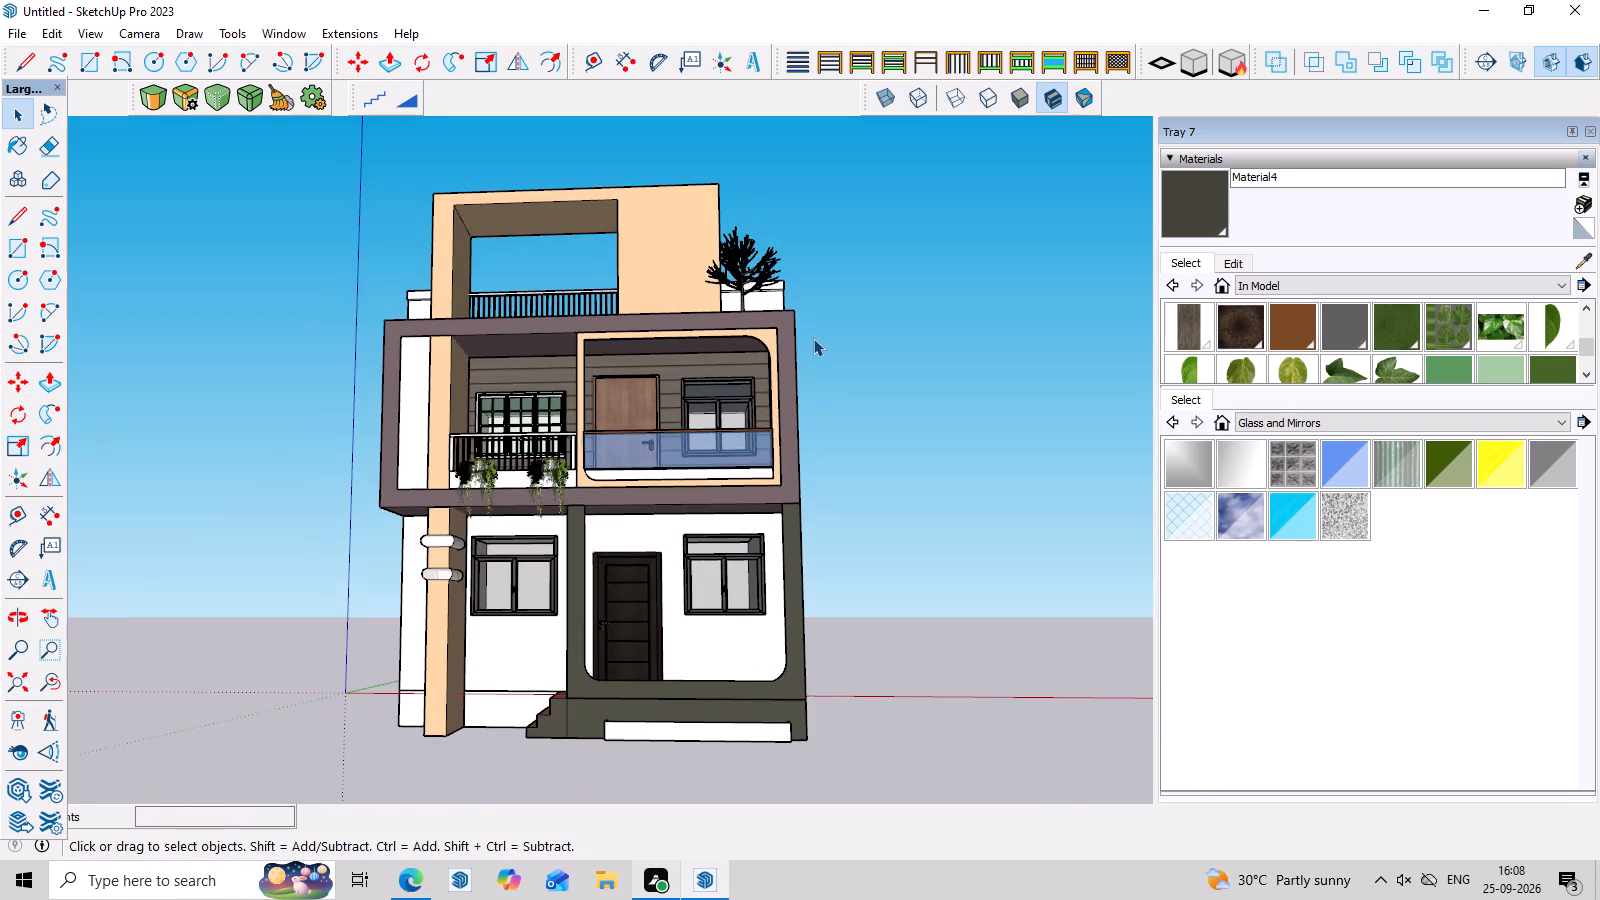
{"action": "scroll", "coordinate": [813, 335], "scroll_direction": "up", "scroll_amount": 3}
{"action": "middle_click_drag", "start_coordinate": [813, 335], "coordinate": [818, 509]}
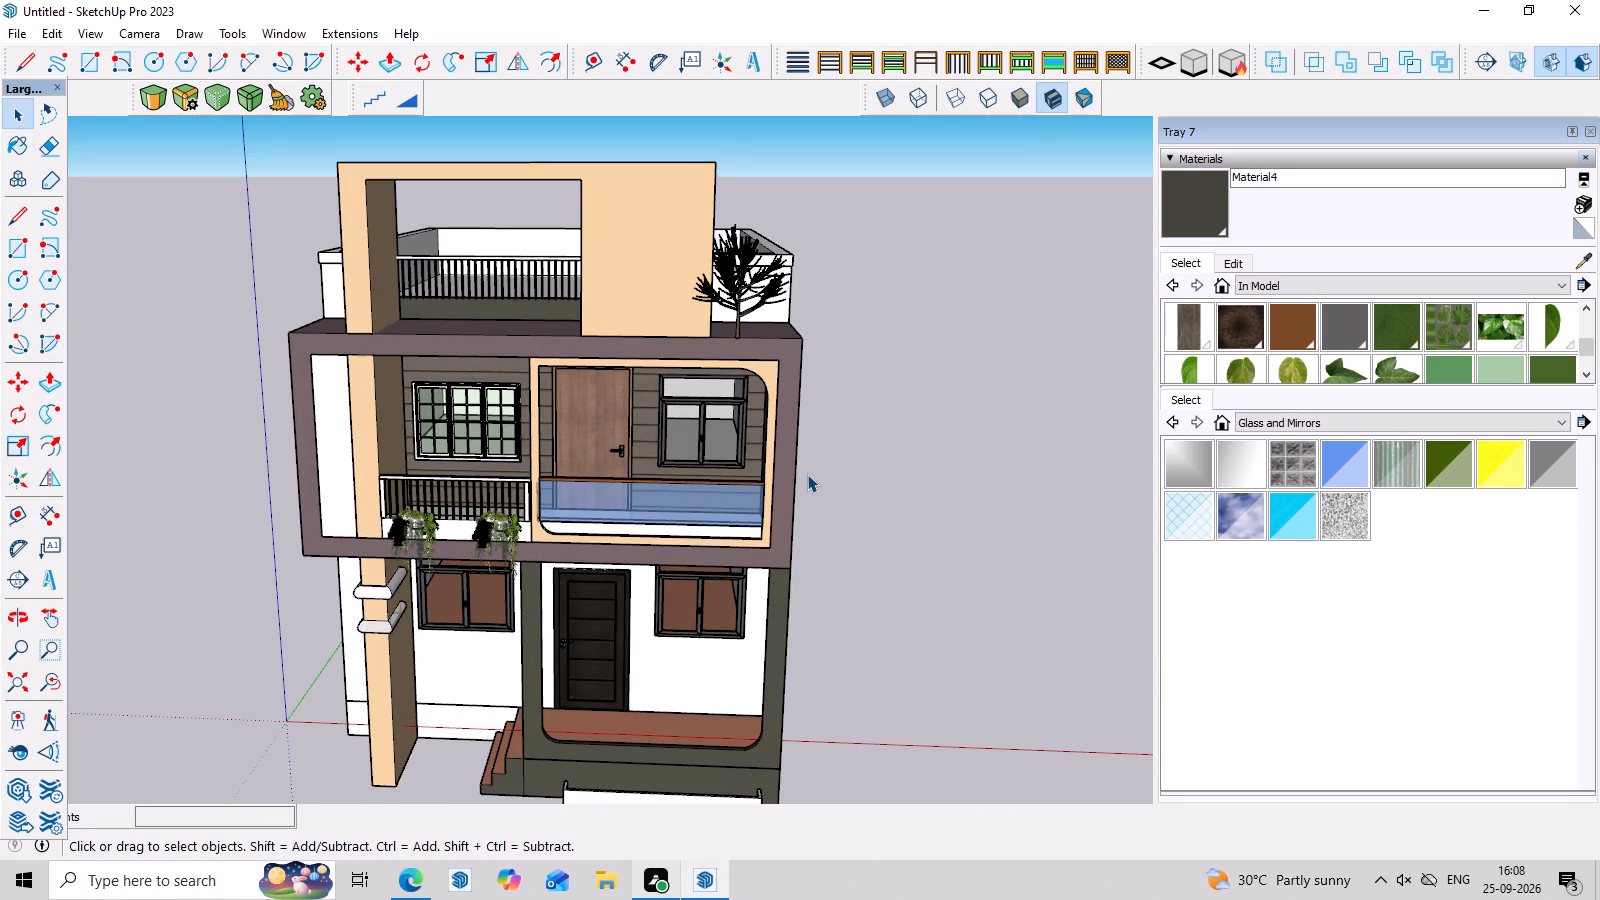
{"action": "middle_click_drag", "start_coordinate": [777, 321], "coordinate": [784, 286]}
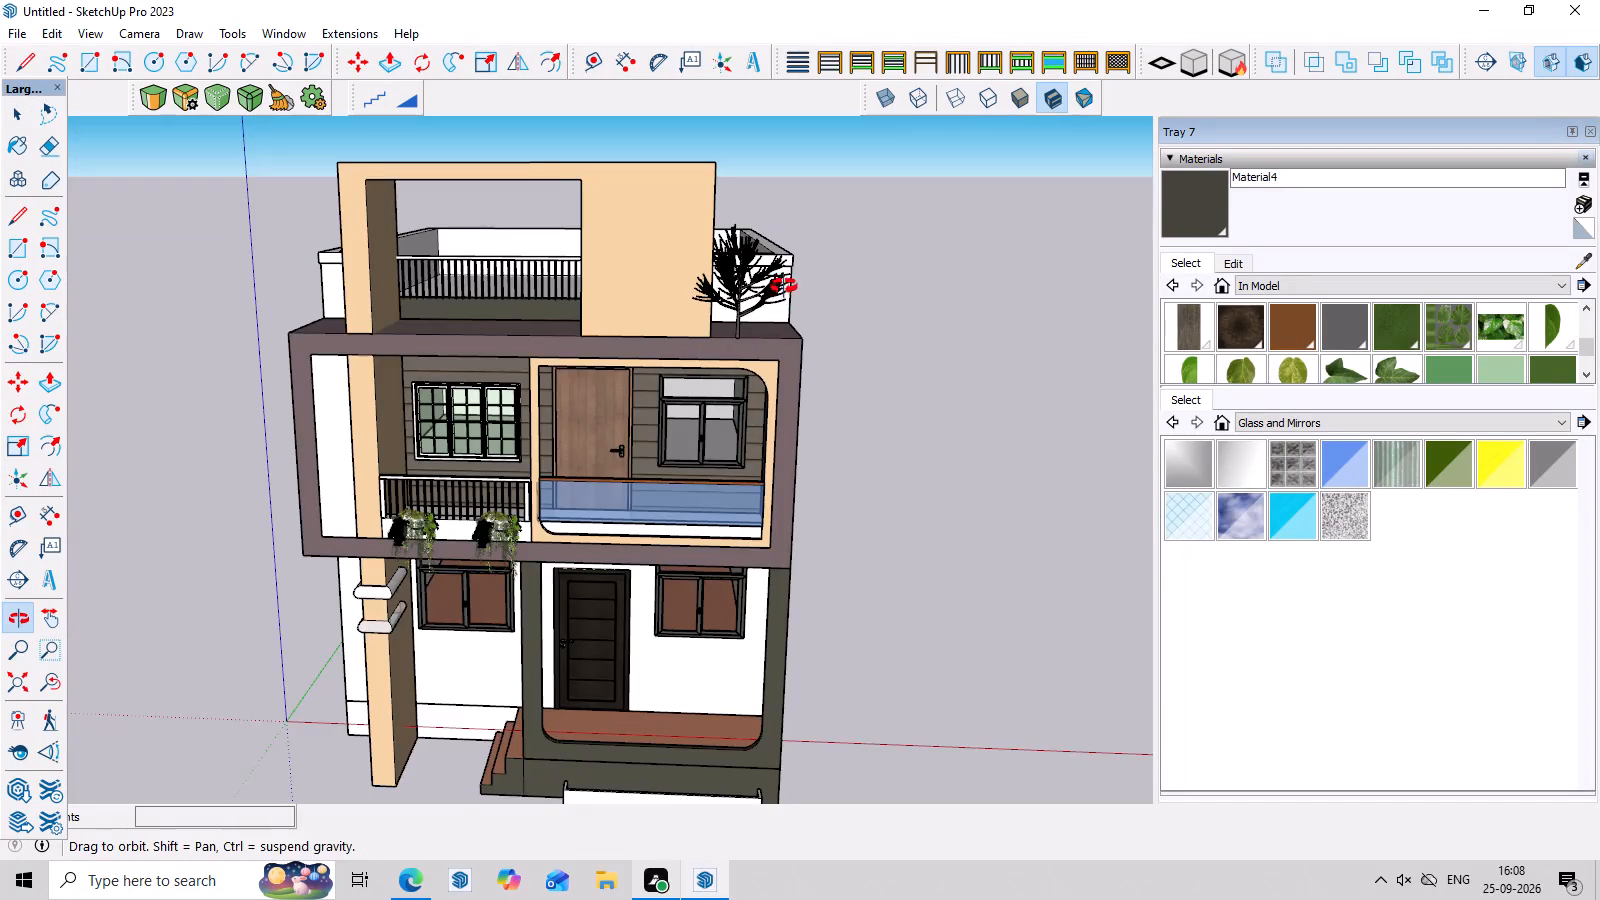
{"action": "middle_click_drag", "start_coordinate": [784, 286], "coordinate": [784, 284]}
{"action": "scroll", "coordinate": [839, 312], "scroll_direction": "down", "scroll_amount": 4}
{"action": "middle_click_drag", "start_coordinate": [856, 417], "coordinate": [884, 324]}
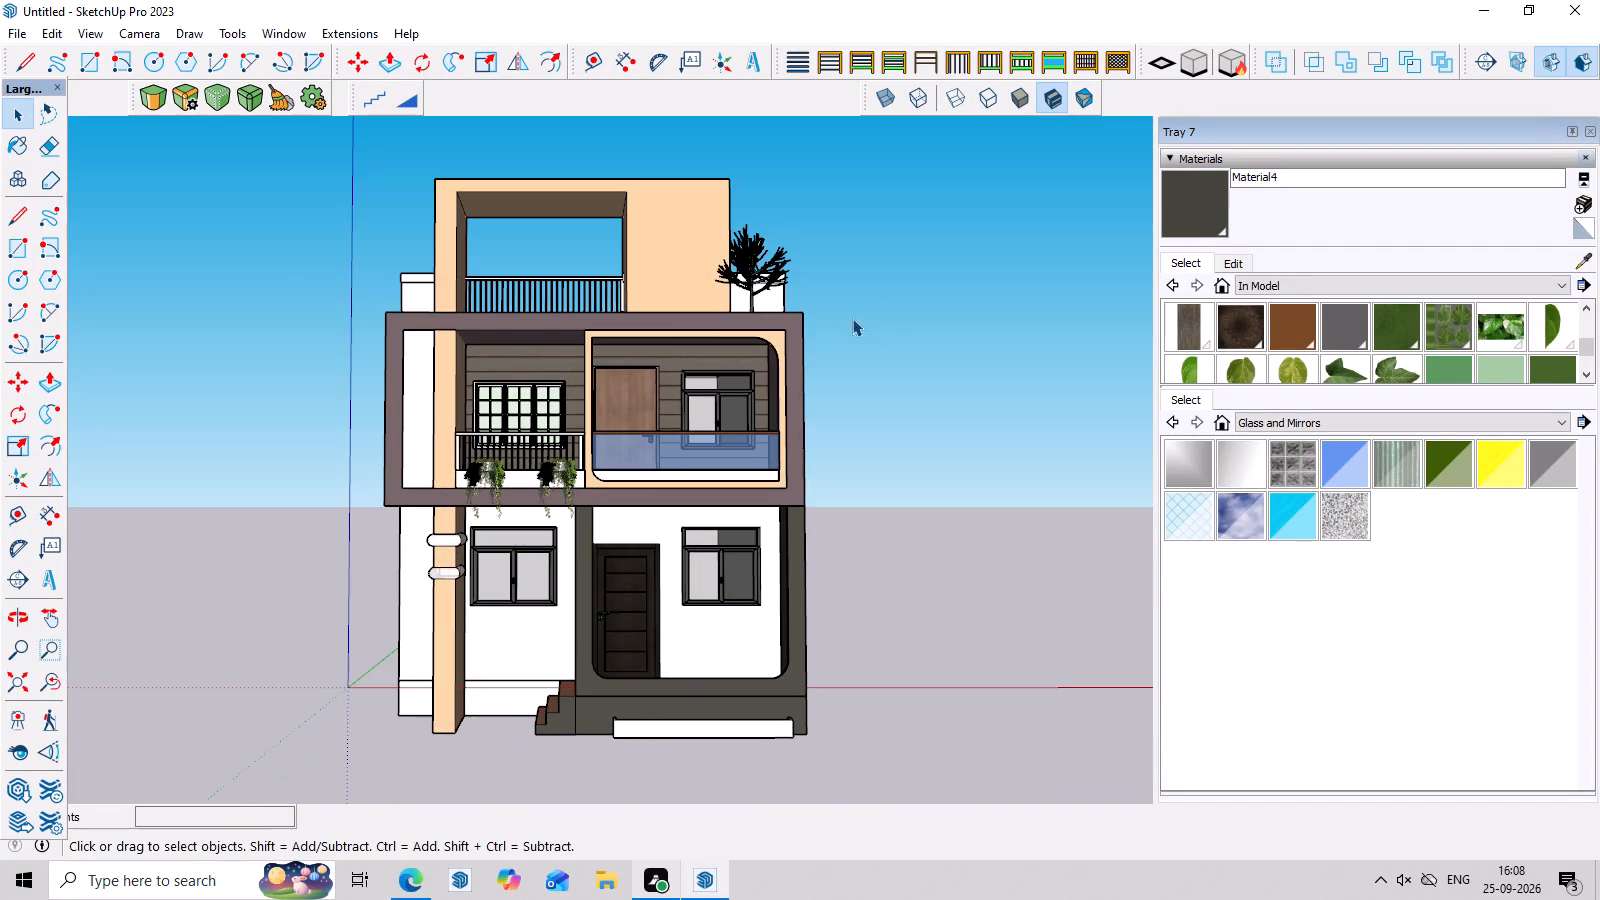
{"action": "scroll", "coordinate": [625, 399], "scroll_direction": "up", "scroll_amount": 2}
{"action": "middle_click_drag", "start_coordinate": [699, 569], "coordinate": [687, 647]}
{"action": "scroll", "coordinate": [700, 643], "scroll_direction": "down", "scroll_amount": 3}
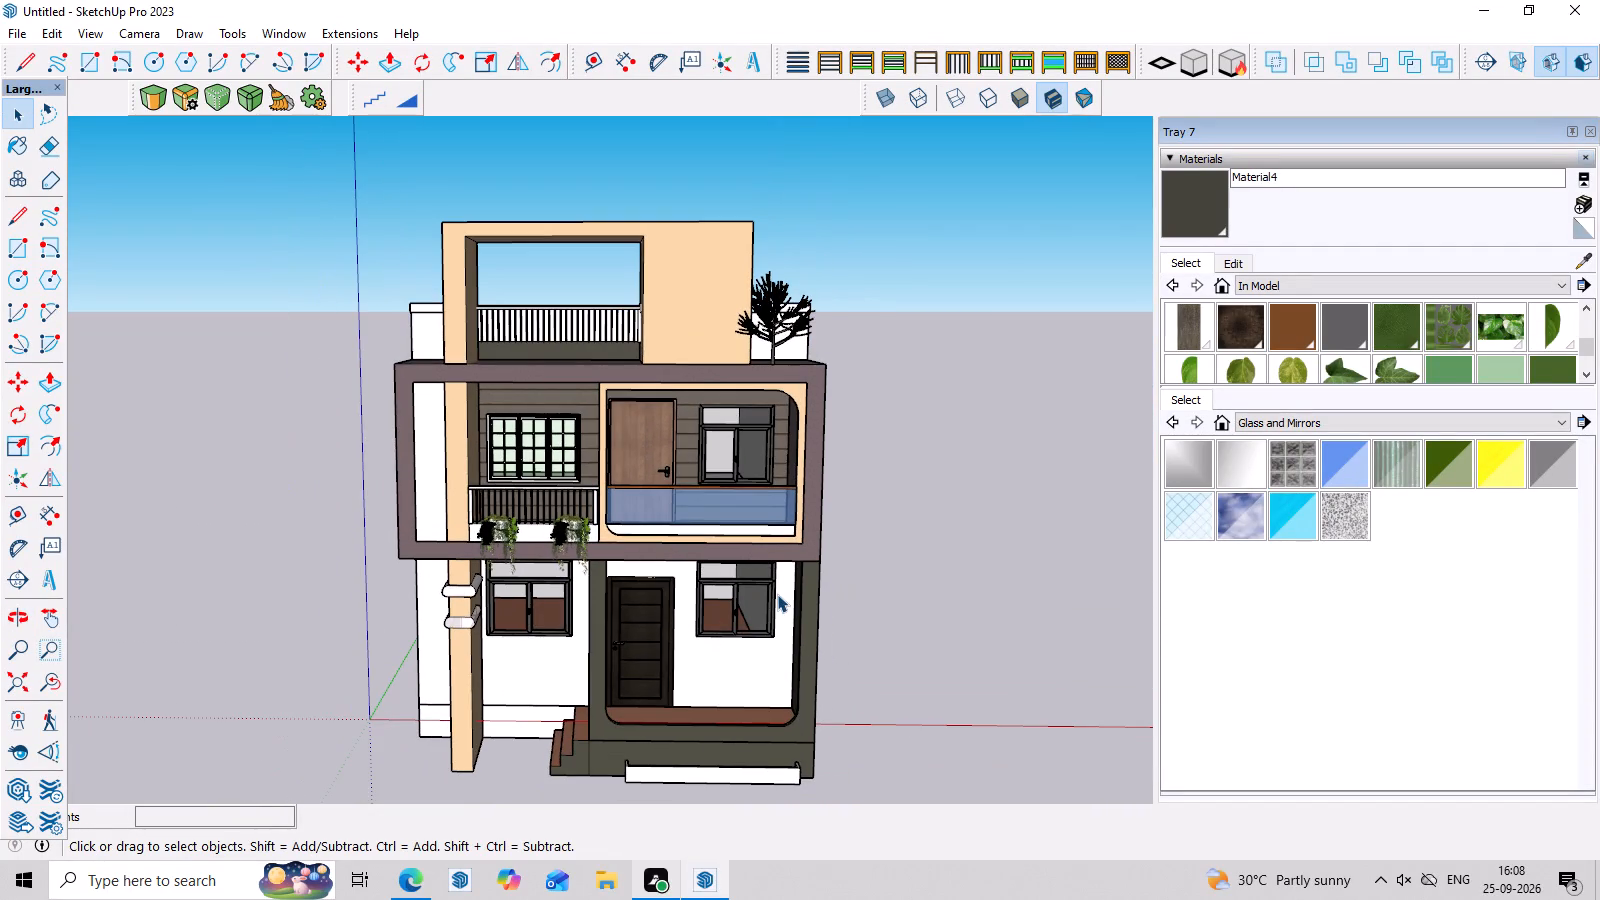
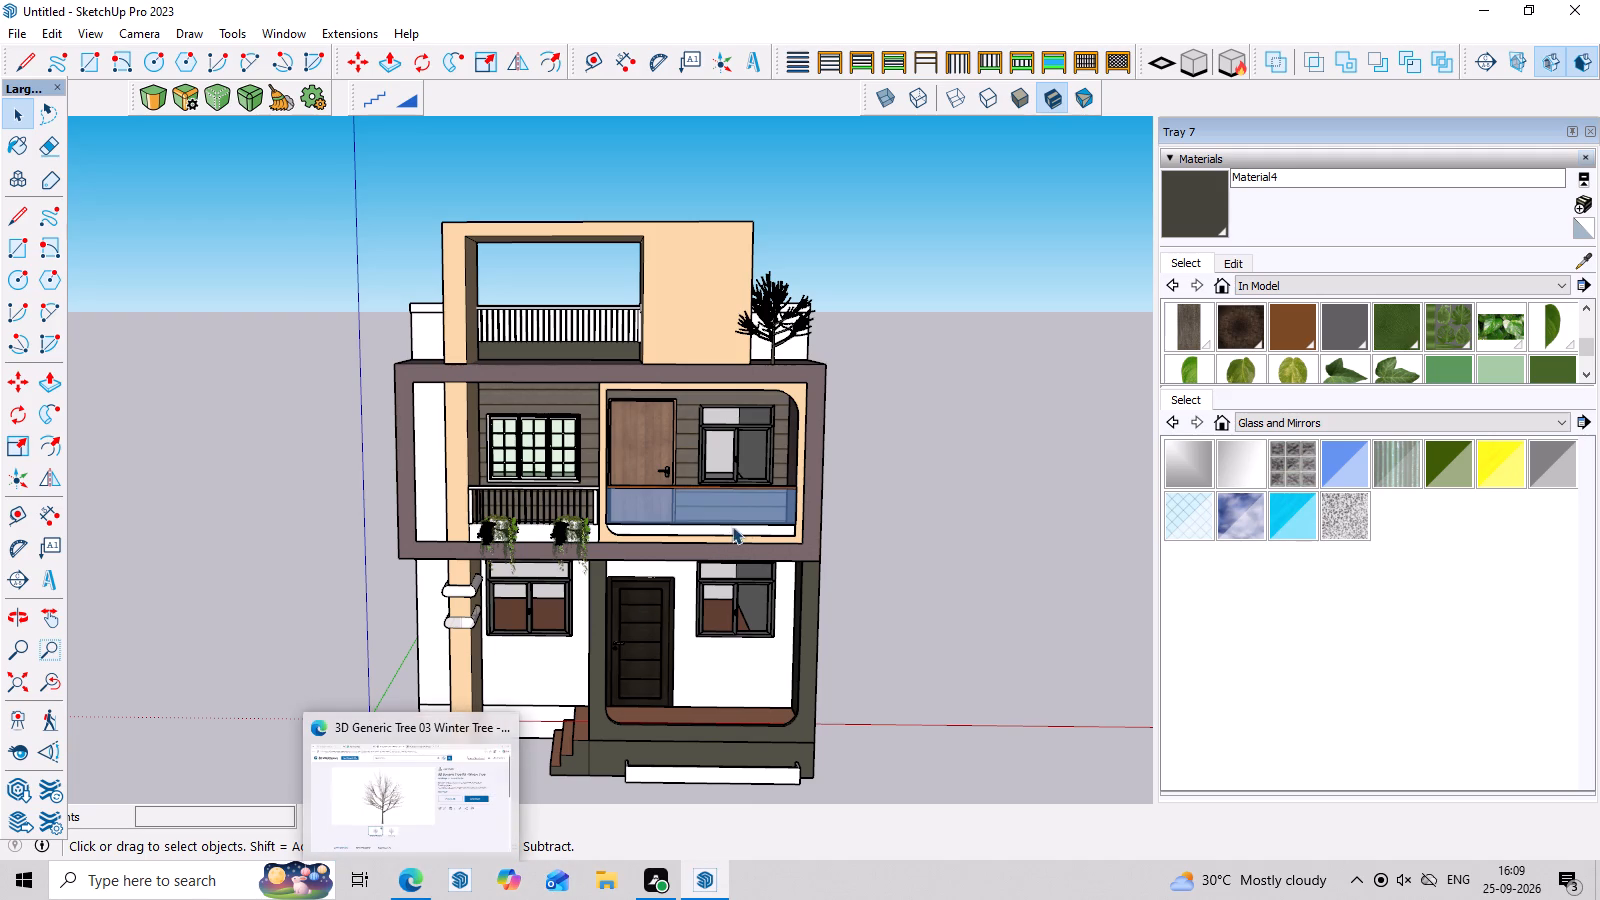
Examine the upper storeys, hanging balcony plants and bare tree on the top terrace from closer, low and raised front viewpoints.
{"action": "middle_click_drag", "start_coordinate": [839, 517], "coordinate": [833, 456]}
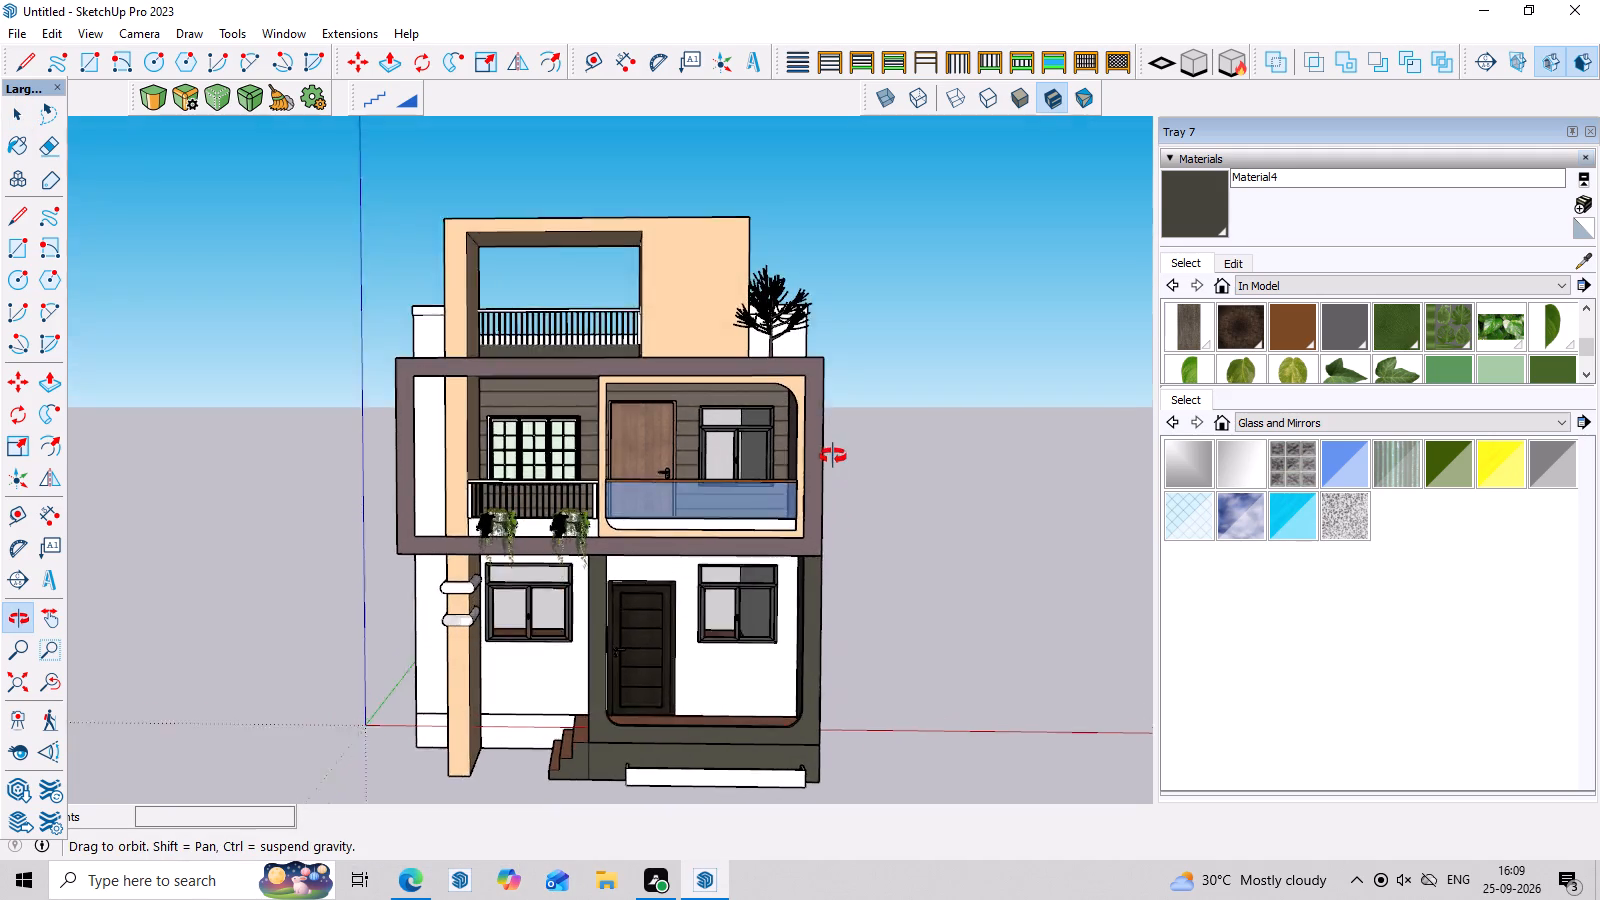
{"action": "middle_click_drag", "start_coordinate": [833, 456], "coordinate": [832, 431]}
{"action": "scroll", "coordinate": [795, 382], "scroll_direction": "up", "scroll_amount": 6}
{"action": "middle_click_drag", "start_coordinate": [821, 361], "coordinate": [826, 469]}
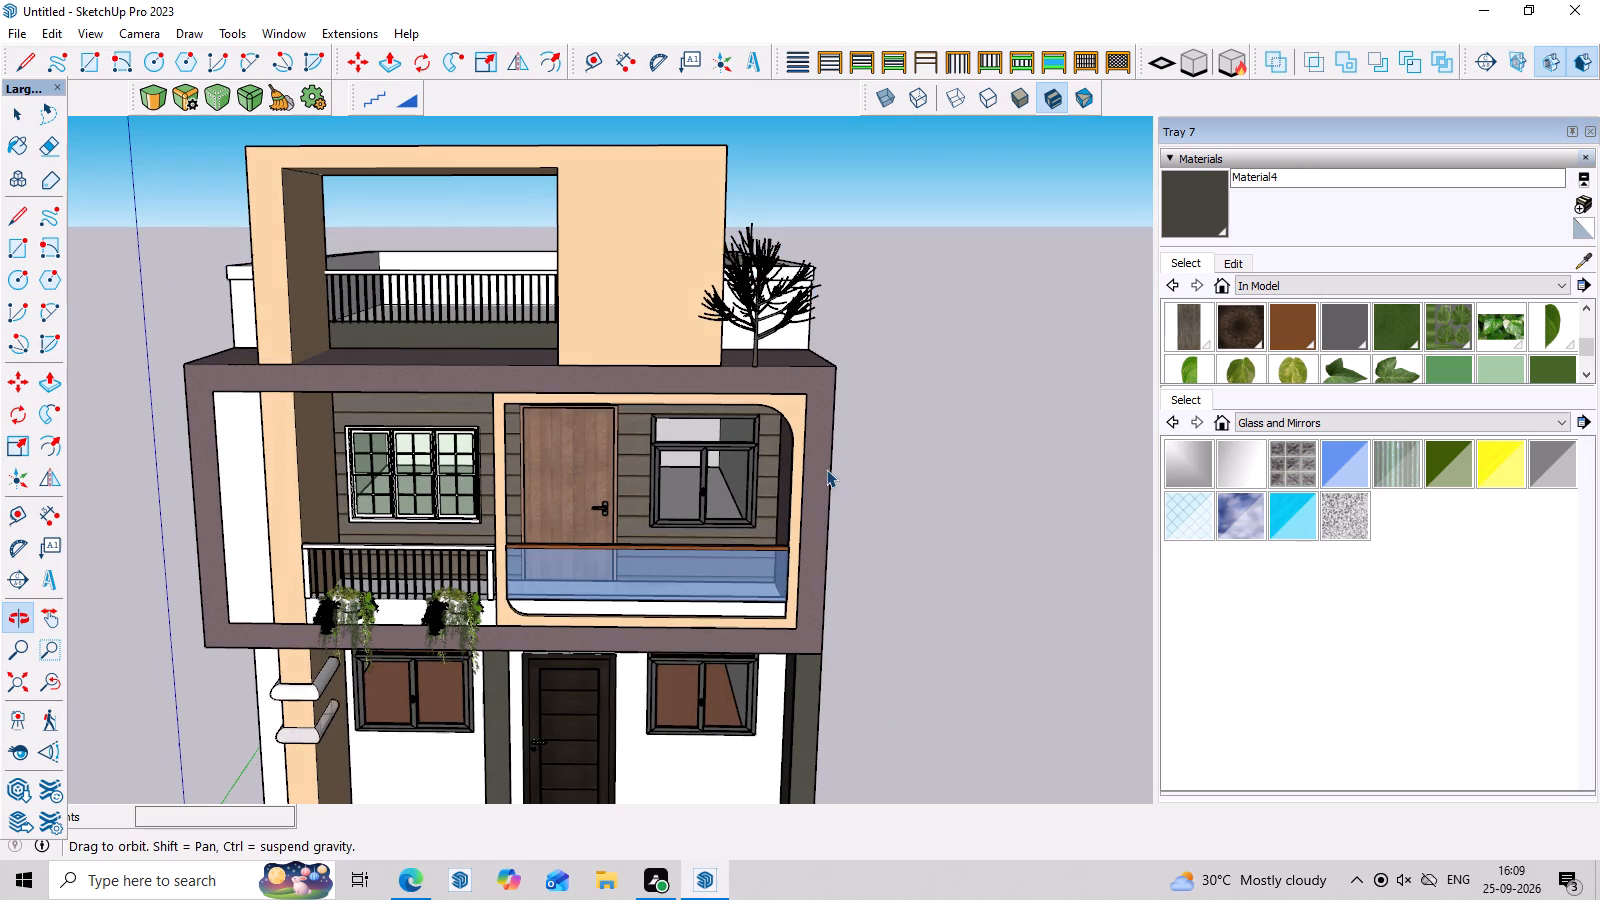
{"action": "scroll", "coordinate": [528, 417], "scroll_direction": "down", "scroll_amount": 3}
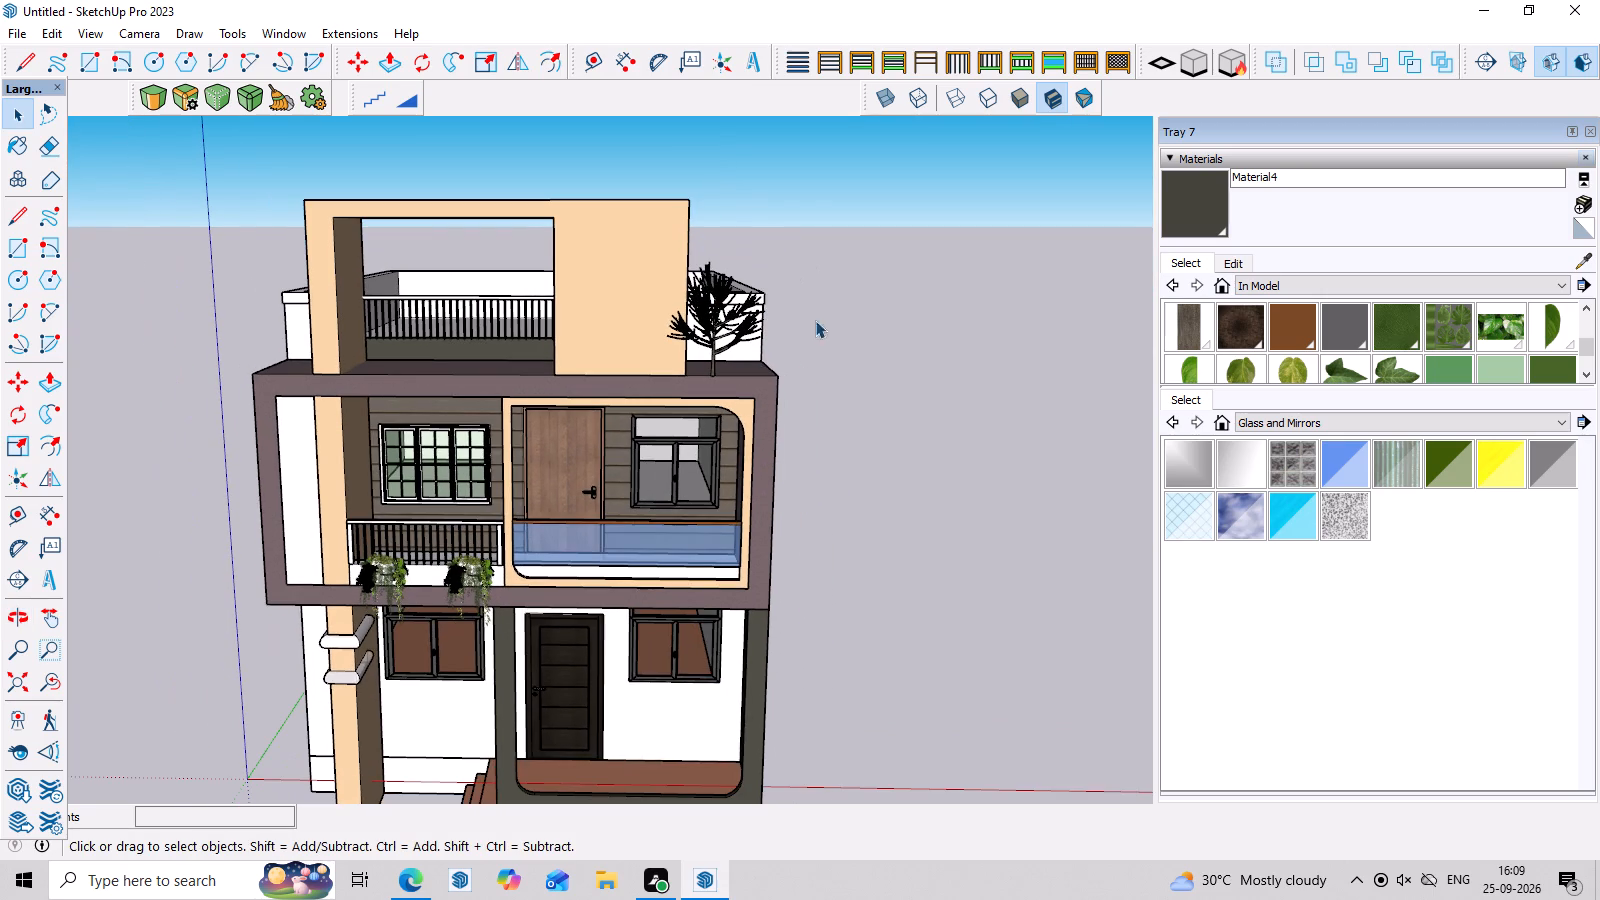
{"action": "left_click", "coordinate": [834, 303]}
{"action": "key", "text": "space"}
{"action": "middle_click_drag", "start_coordinate": [805, 364], "coordinate": [794, 318]}
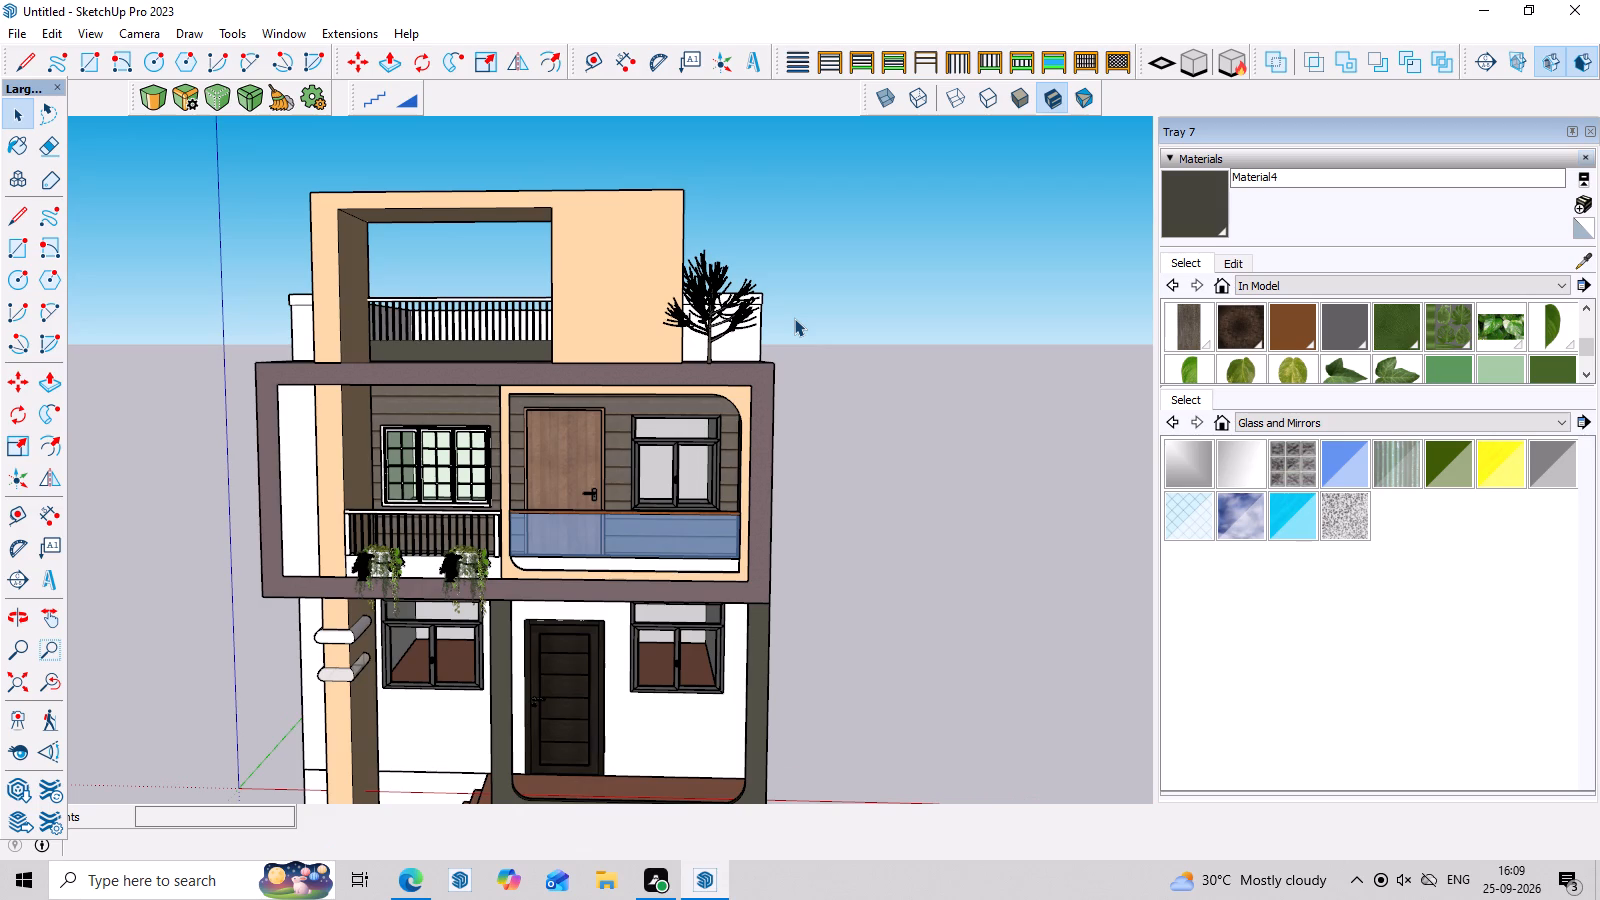
{"action": "scroll", "coordinate": [794, 318], "scroll_direction": "down", "scroll_amount": 3}
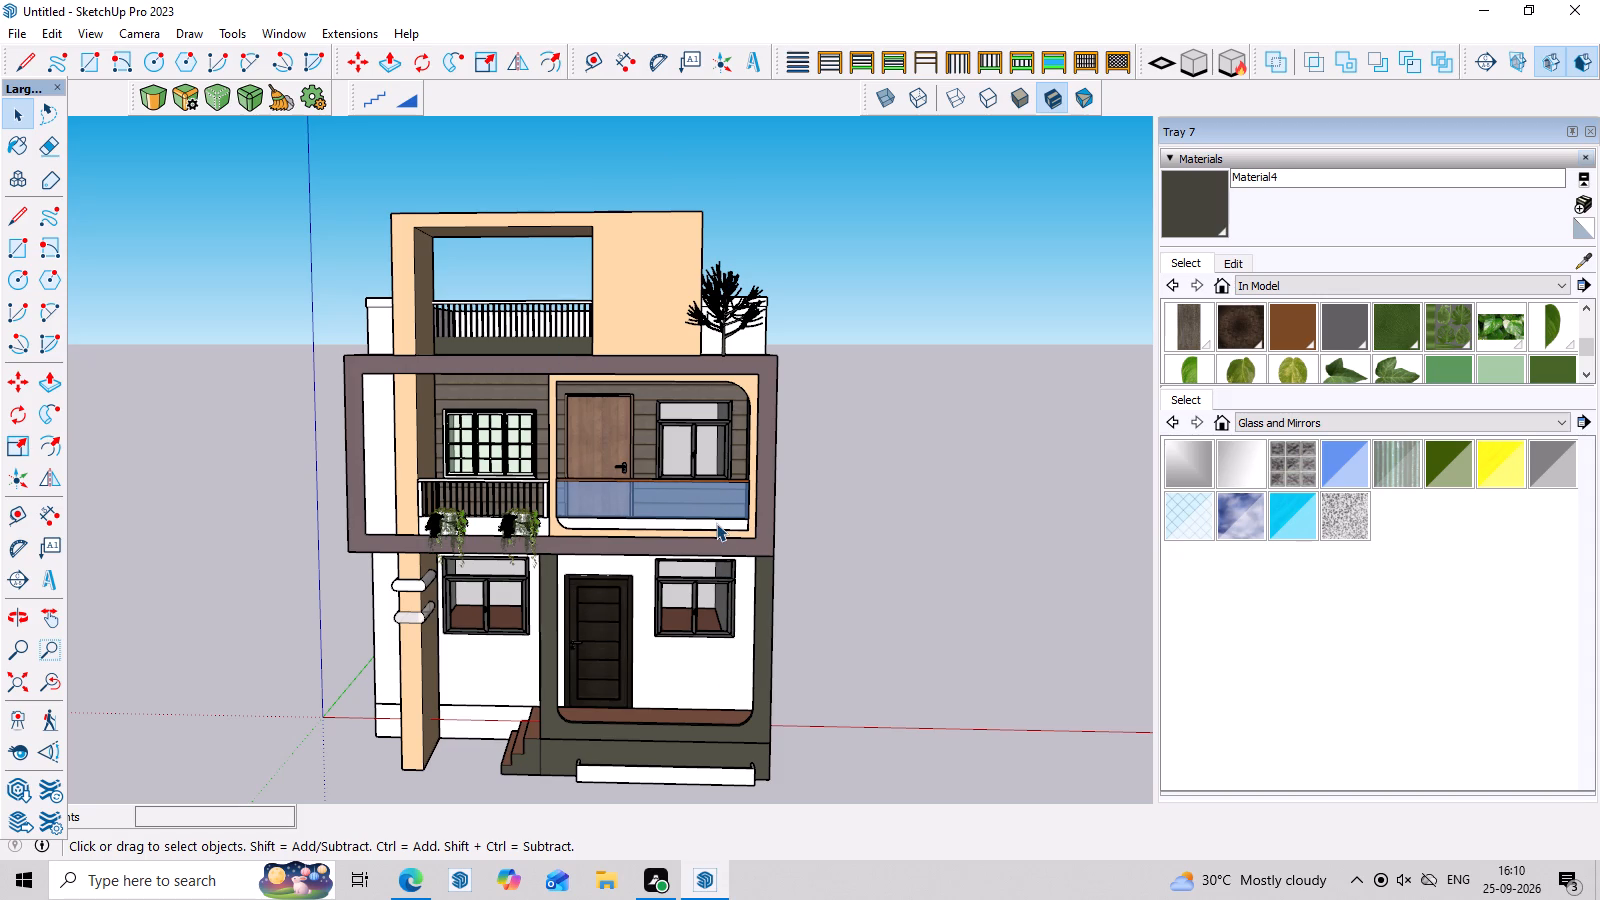
{"action": "scroll", "coordinate": [715, 523], "scroll_direction": "down", "scroll_amount": 2}
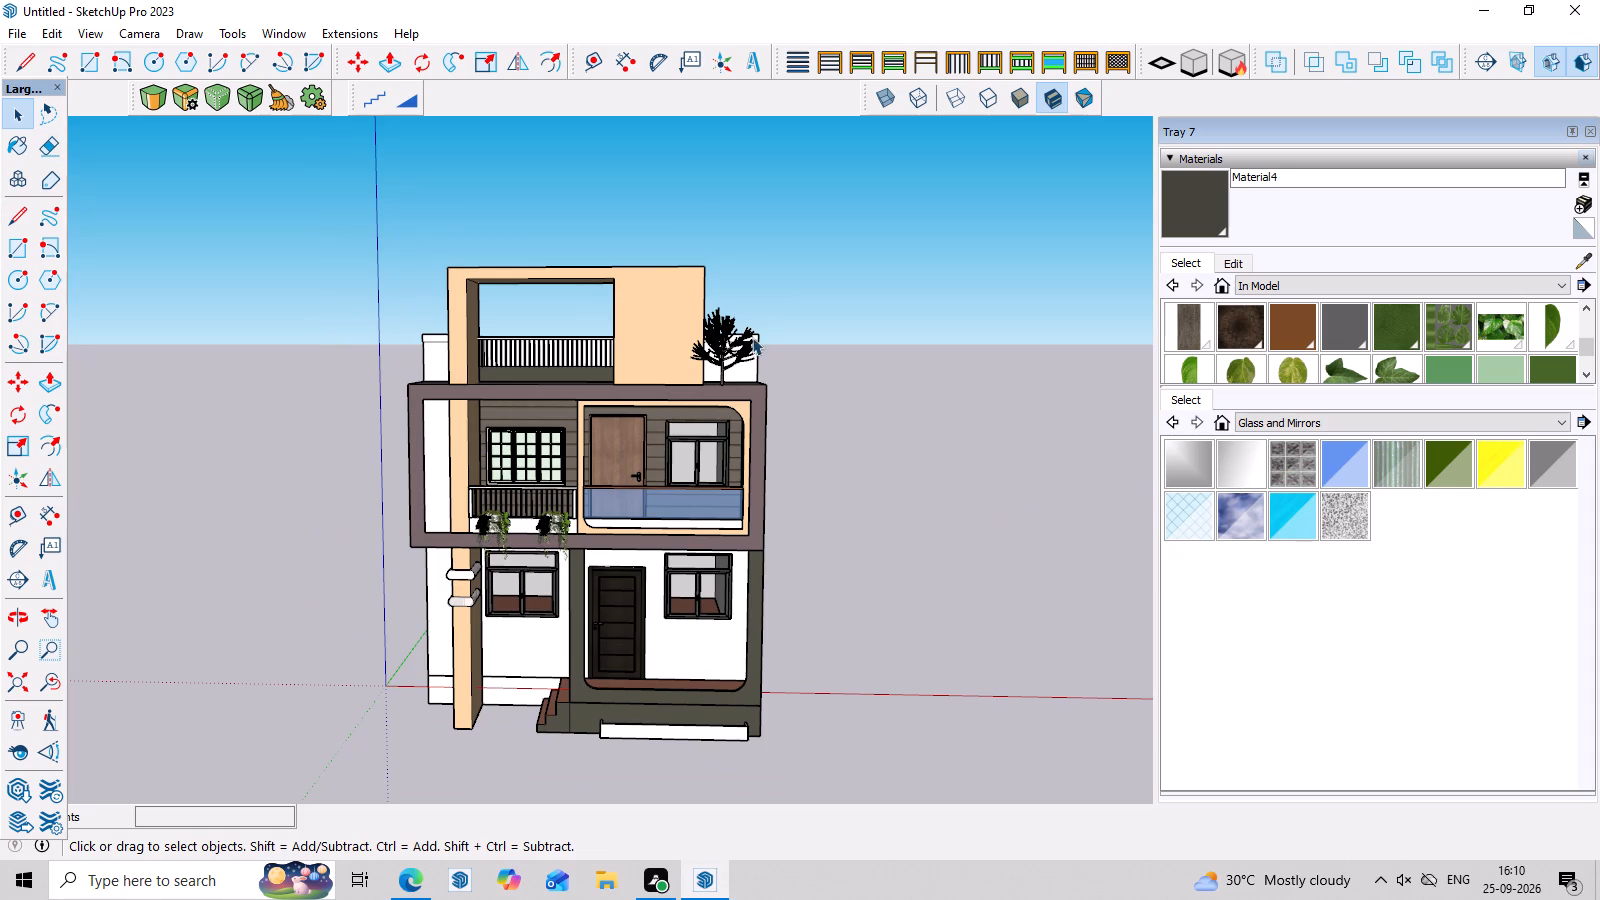
{"action": "scroll", "coordinate": [206, 218], "scroll_direction": "up", "scroll_amount": 2}
{"action": "scroll", "coordinate": [364, 311], "scroll_direction": "up", "scroll_amount": 2}
{"action": "scroll", "coordinate": [406, 322], "scroll_direction": "down", "scroll_amount": 6}
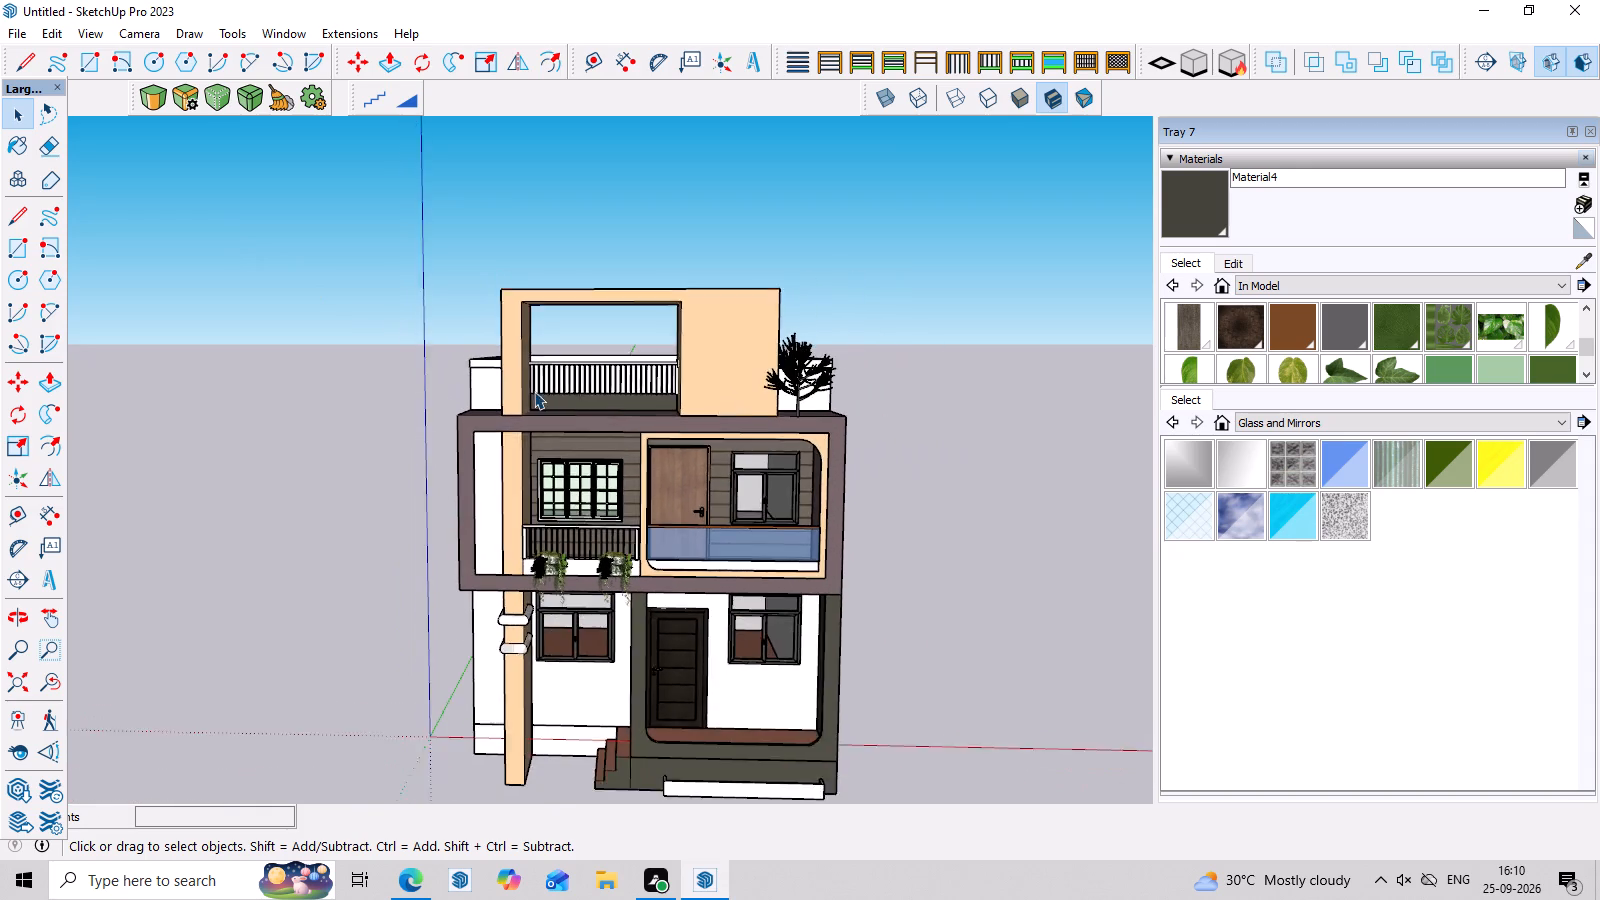
{"action": "middle_click_drag", "start_coordinate": [561, 405], "coordinate": [576, 468]}
{"action": "scroll", "coordinate": [576, 468], "scroll_direction": "up", "scroll_amount": 2}
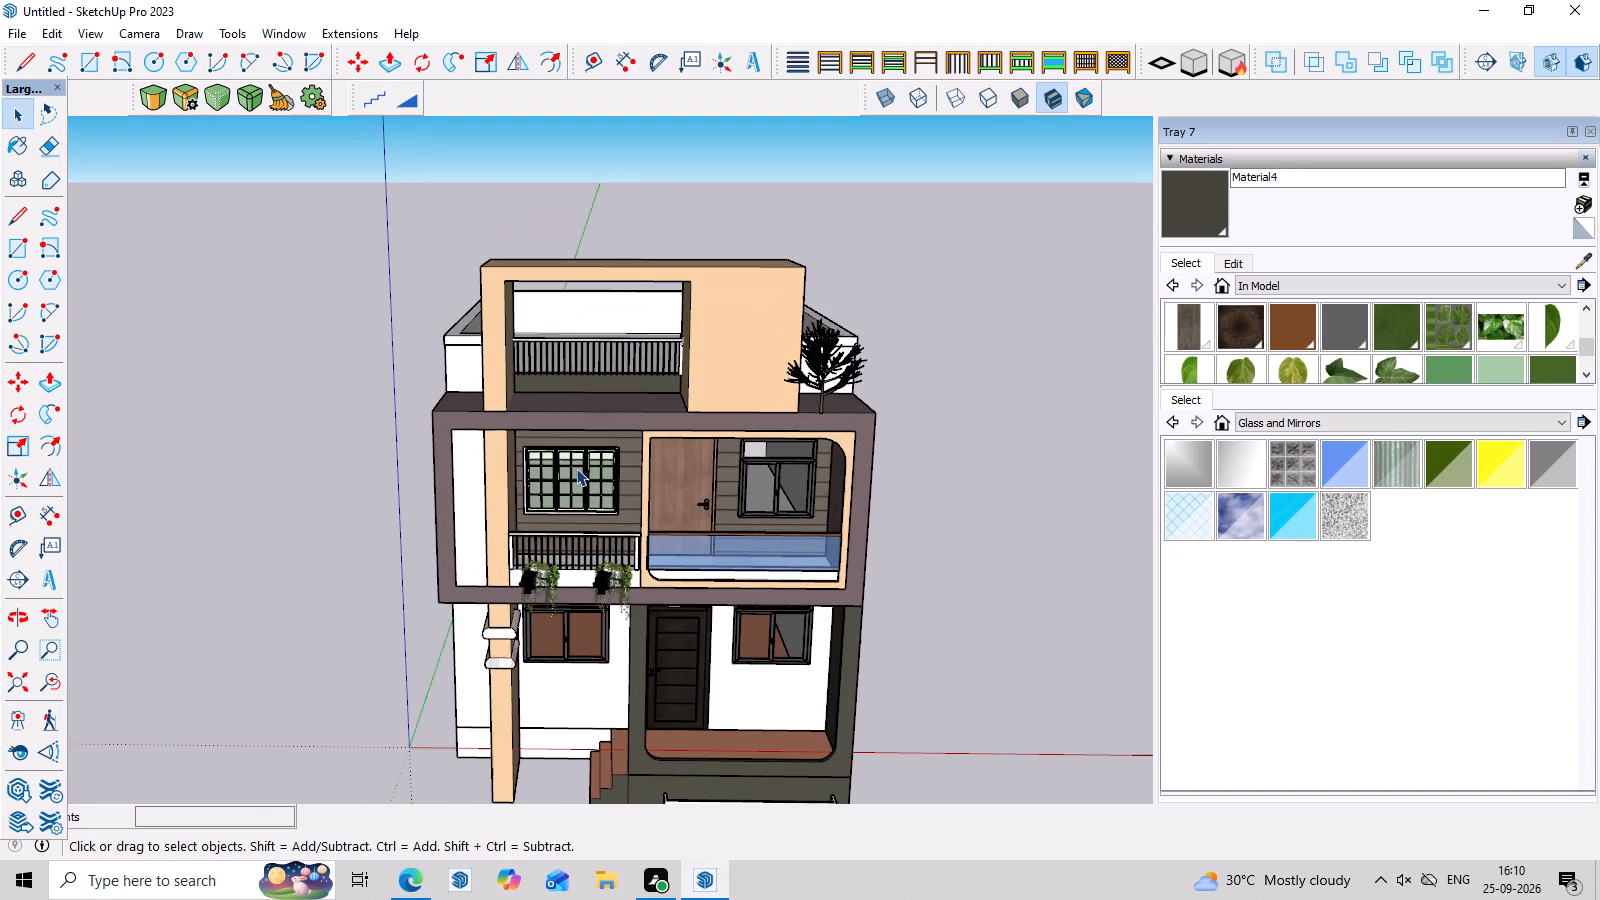
{"action": "middle_click_drag", "start_coordinate": [576, 468], "coordinate": [588, 398]}
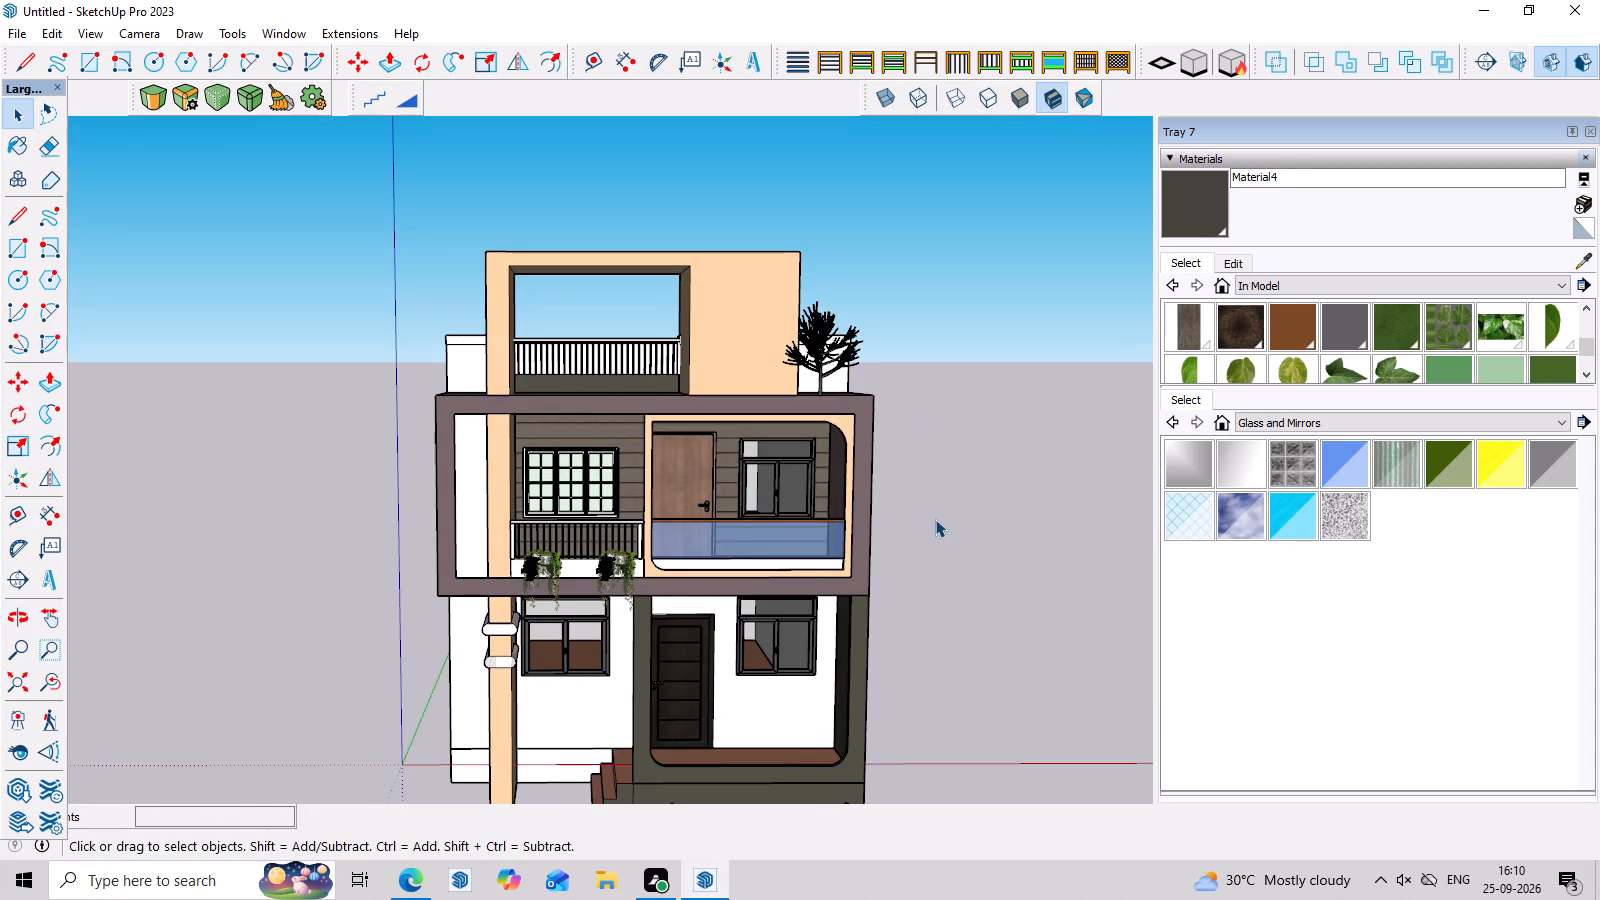
{"action": "scroll", "coordinate": [930, 521], "scroll_direction": "down", "scroll_amount": 2}
{"action": "middle_click_drag", "start_coordinate": [932, 521], "coordinate": [927, 486]}
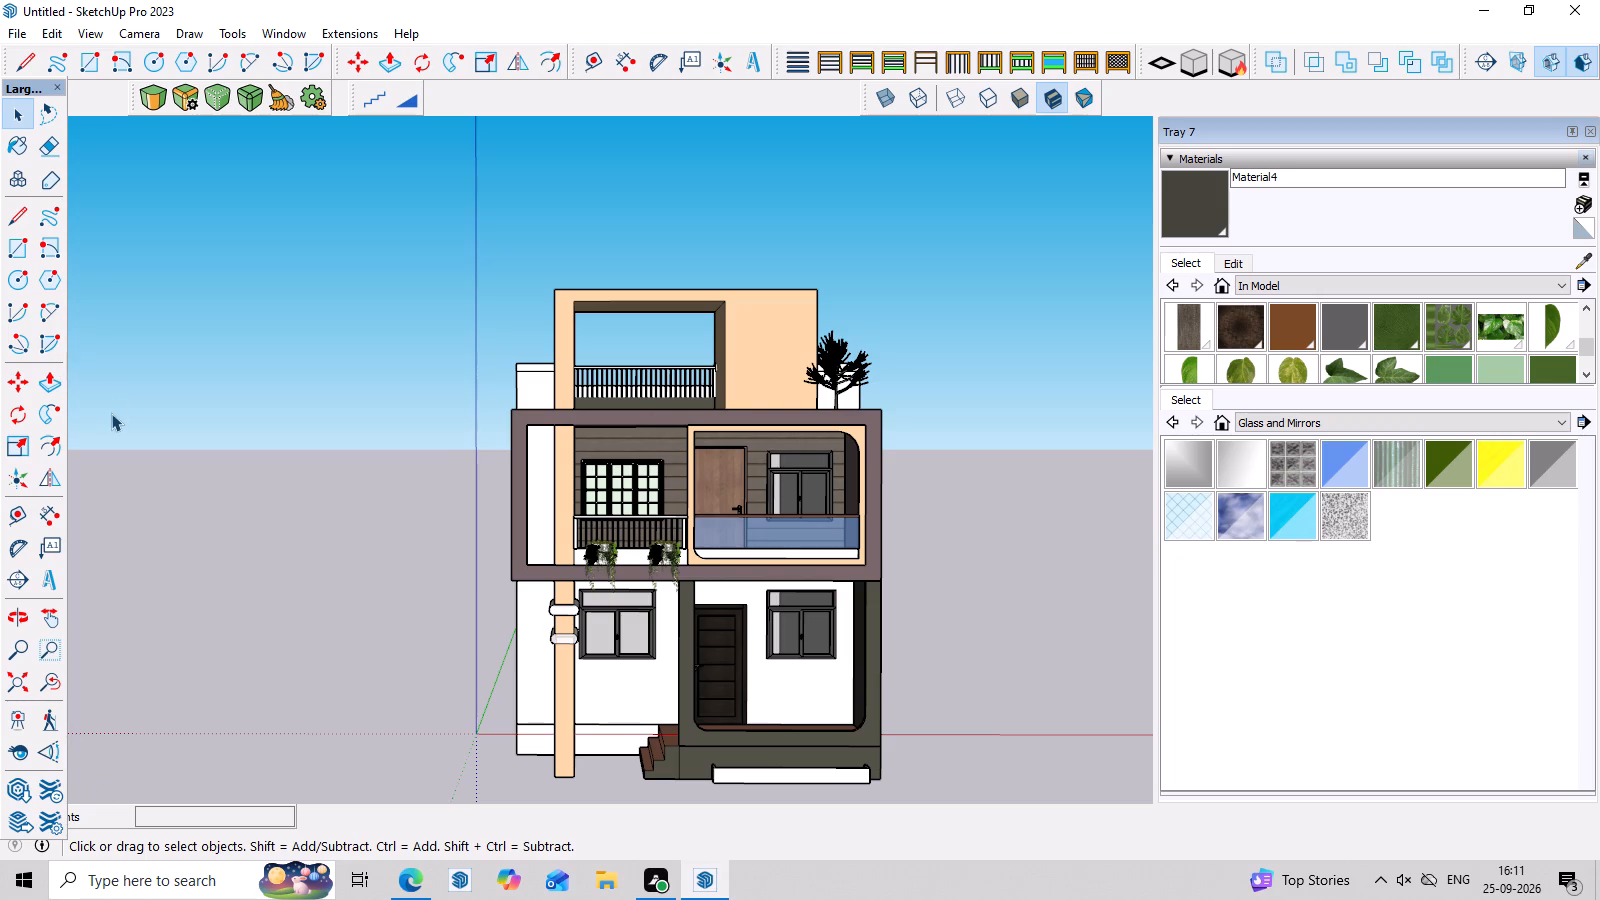
Examine the complete front facade, from the entrance steps to the beige terrace frame, from raised and near-level viewpoints.
{"action": "middle_click_drag", "start_coordinate": [616, 451], "coordinate": [617, 565]}
{"action": "scroll", "coordinate": [686, 567], "scroll_direction": "up", "scroll_amount": 4}
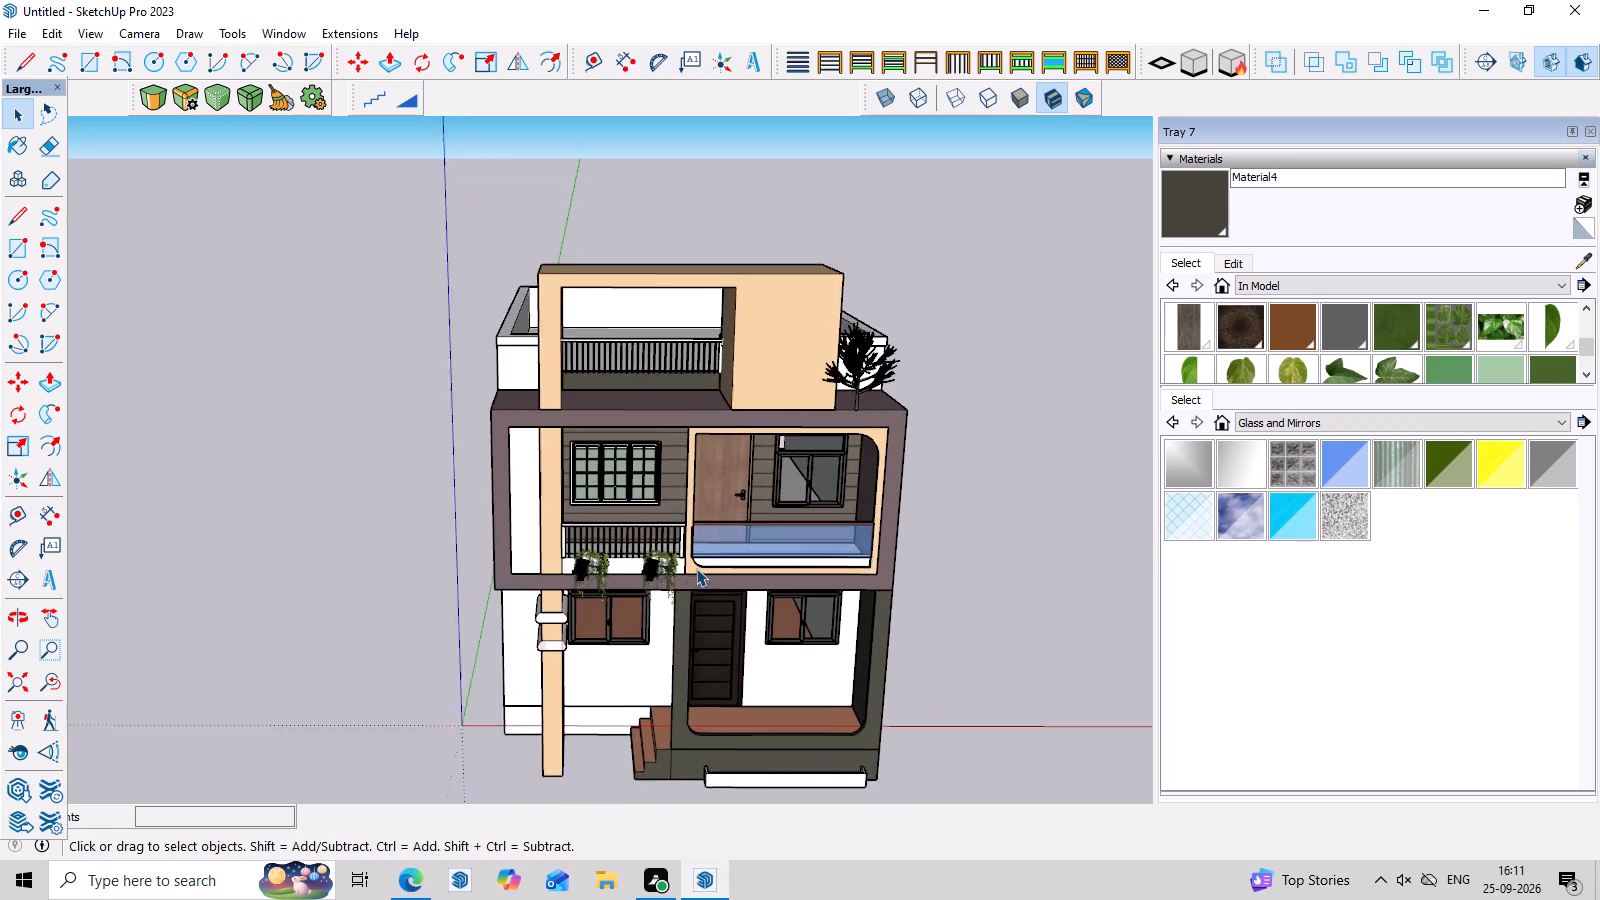
{"action": "middle_click_drag", "start_coordinate": [990, 706], "coordinate": [987, 630]}
{"action": "scroll", "coordinate": [886, 540], "scroll_direction": "down", "scroll_amount": 5}
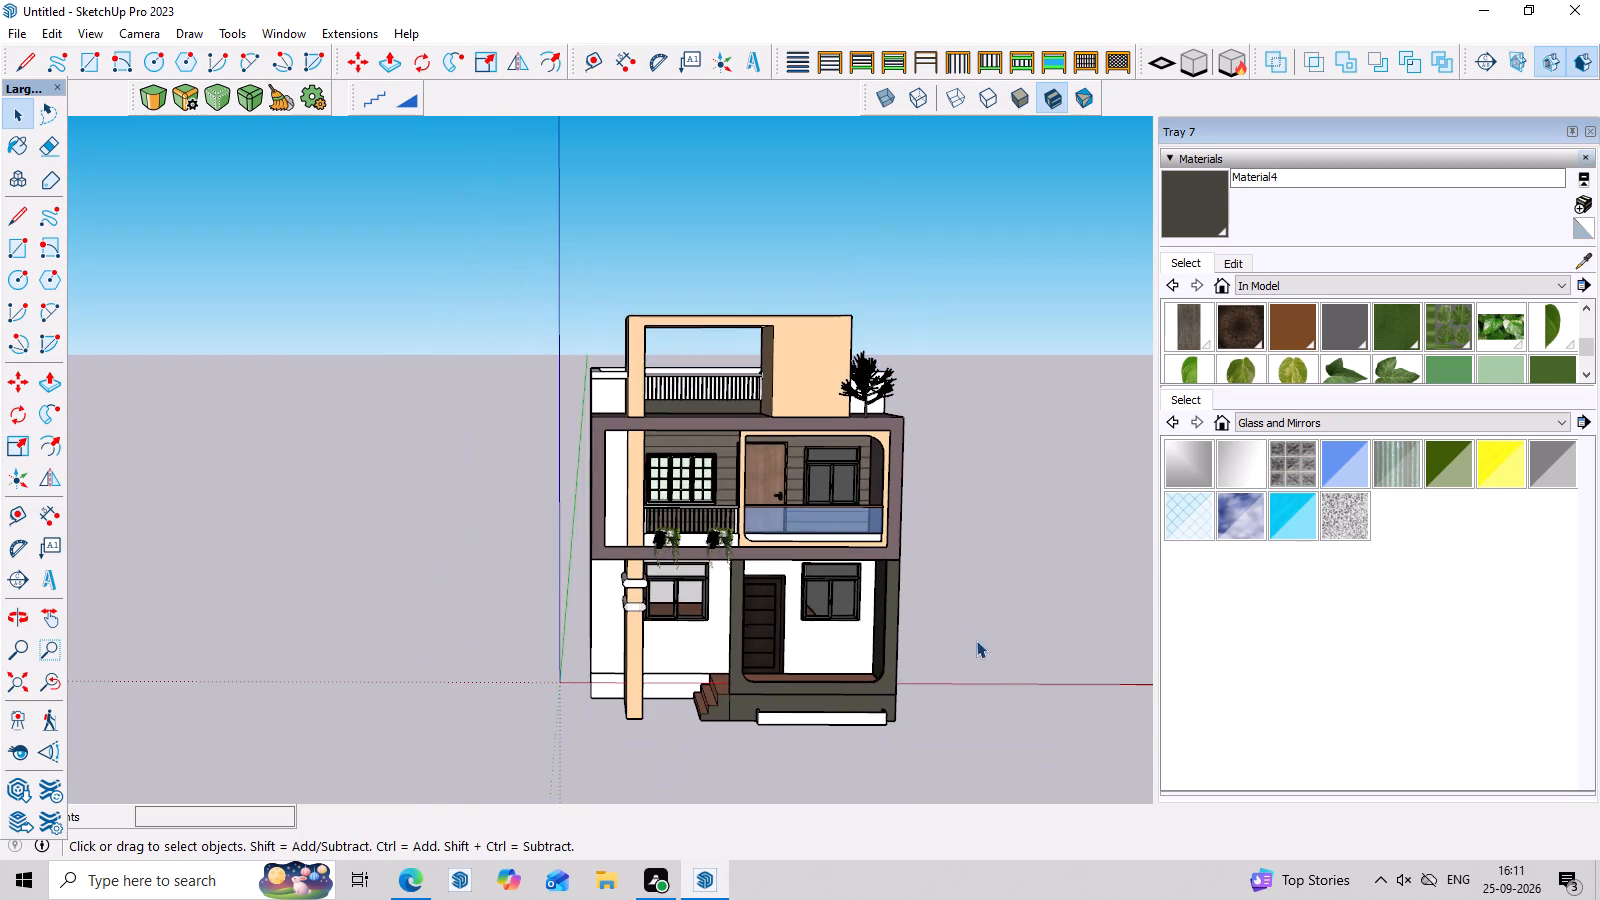
{"action": "middle_click_drag", "start_coordinate": [977, 640], "coordinate": [986, 675]}
{"action": "scroll", "coordinate": [986, 695], "scroll_direction": "up", "scroll_amount": 3}
{"action": "middle_click_drag", "start_coordinate": [946, 718], "coordinate": [910, 617]}
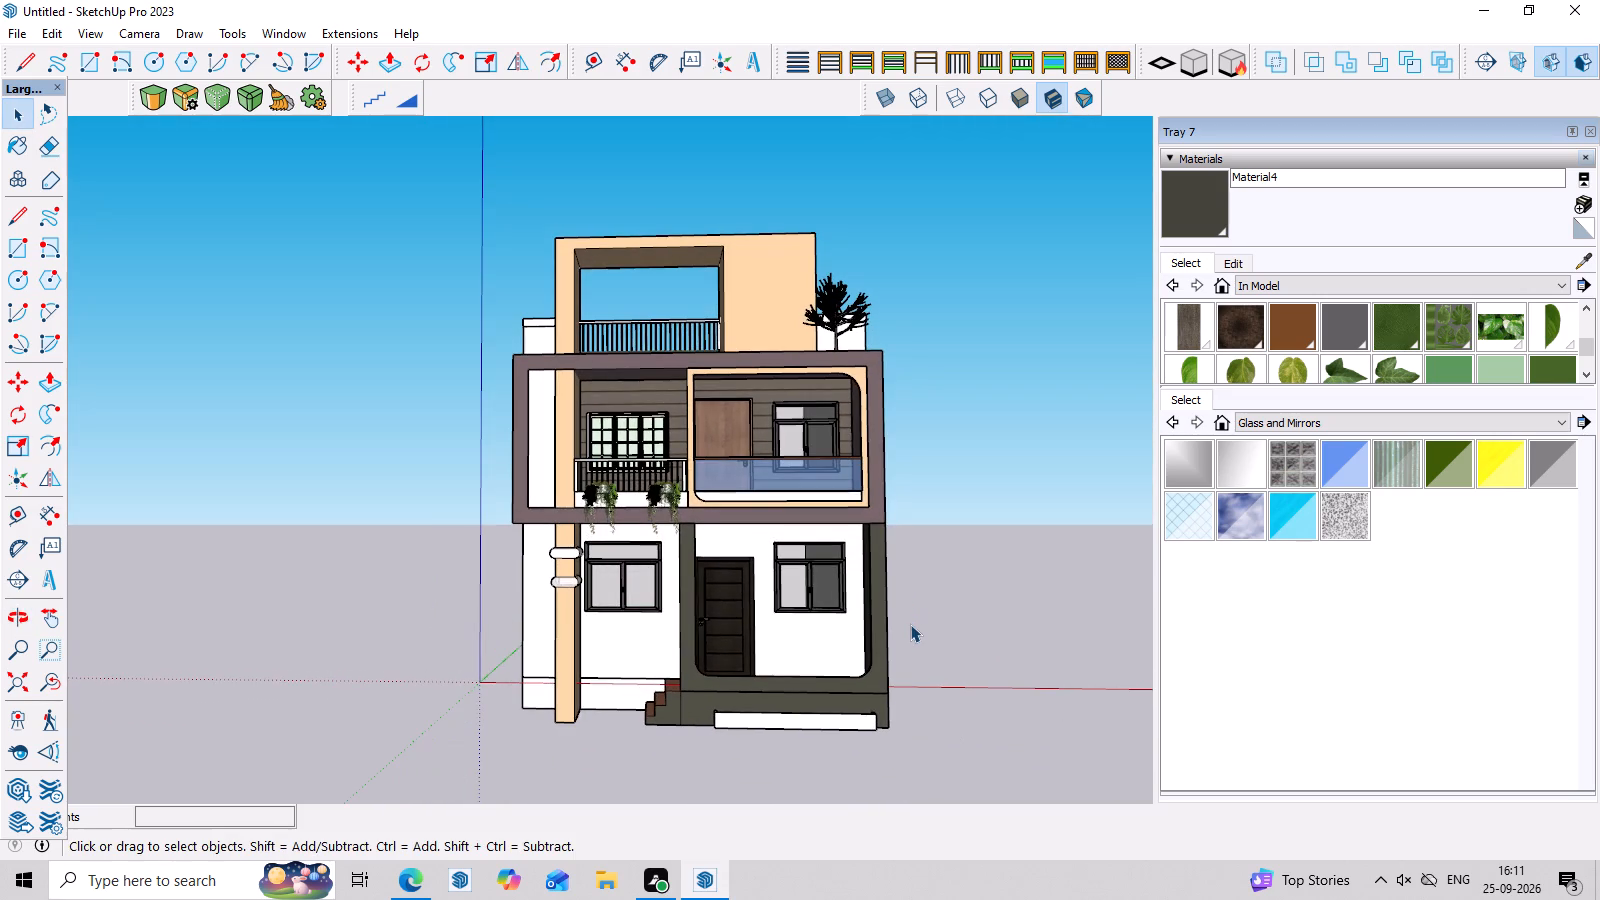
{"action": "scroll", "coordinate": [910, 624], "scroll_direction": "up", "scroll_amount": 1}
{"action": "middle_click_drag", "start_coordinate": [910, 624], "coordinate": [907, 652]}
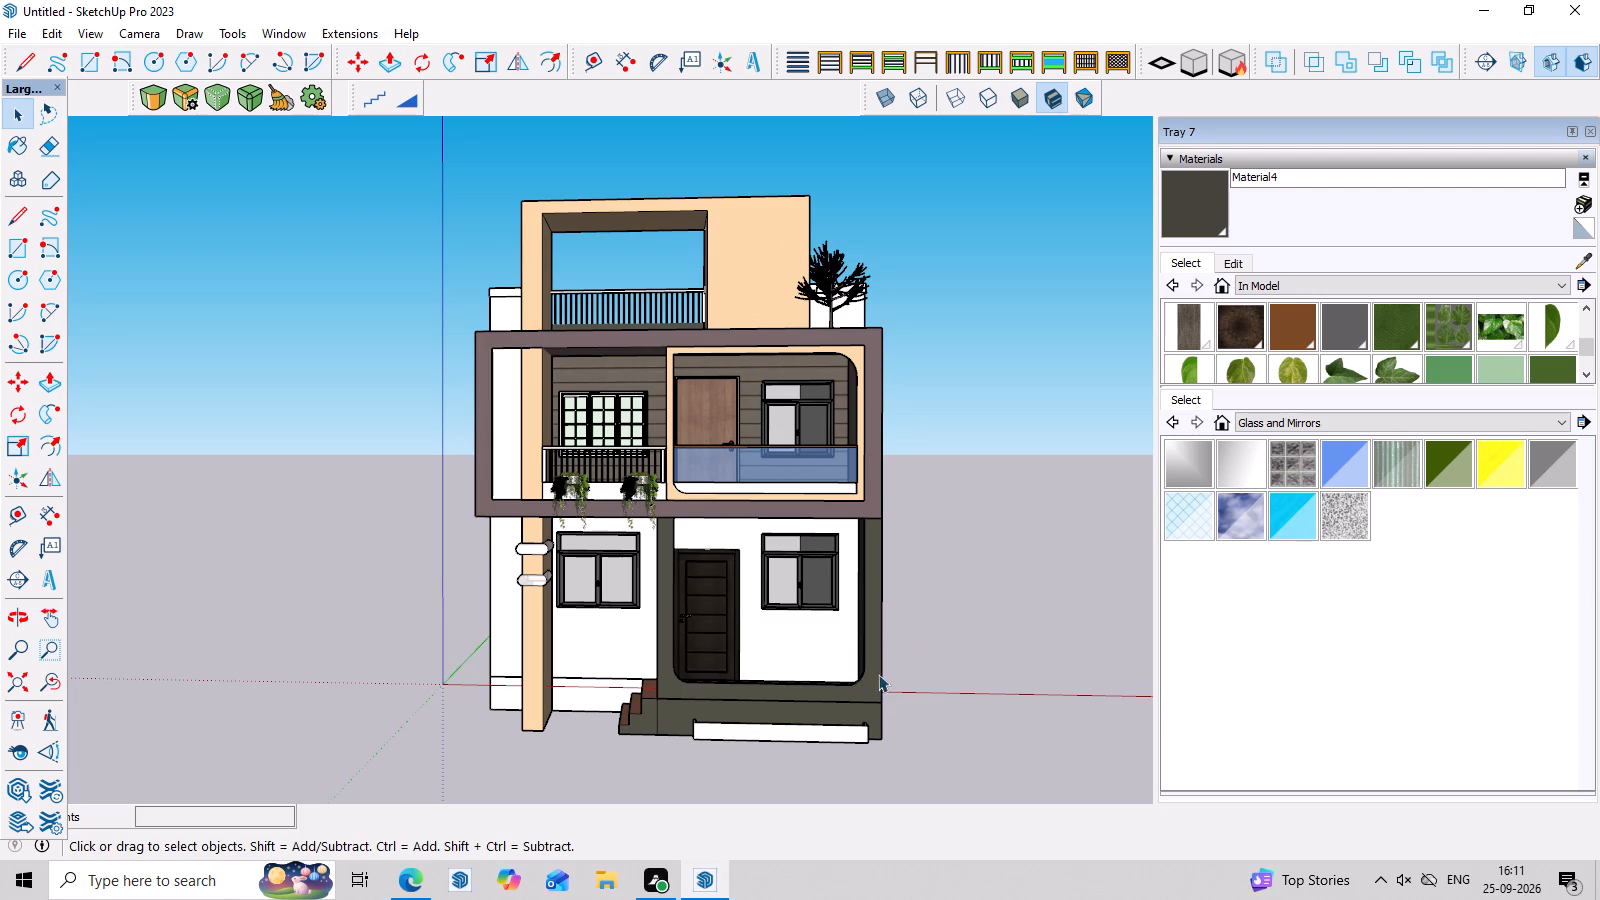
{"action": "middle_click_drag", "start_coordinate": [911, 545], "coordinate": [901, 518]}
{"action": "middle_click_drag", "start_coordinate": [868, 743], "coordinate": [901, 747]}
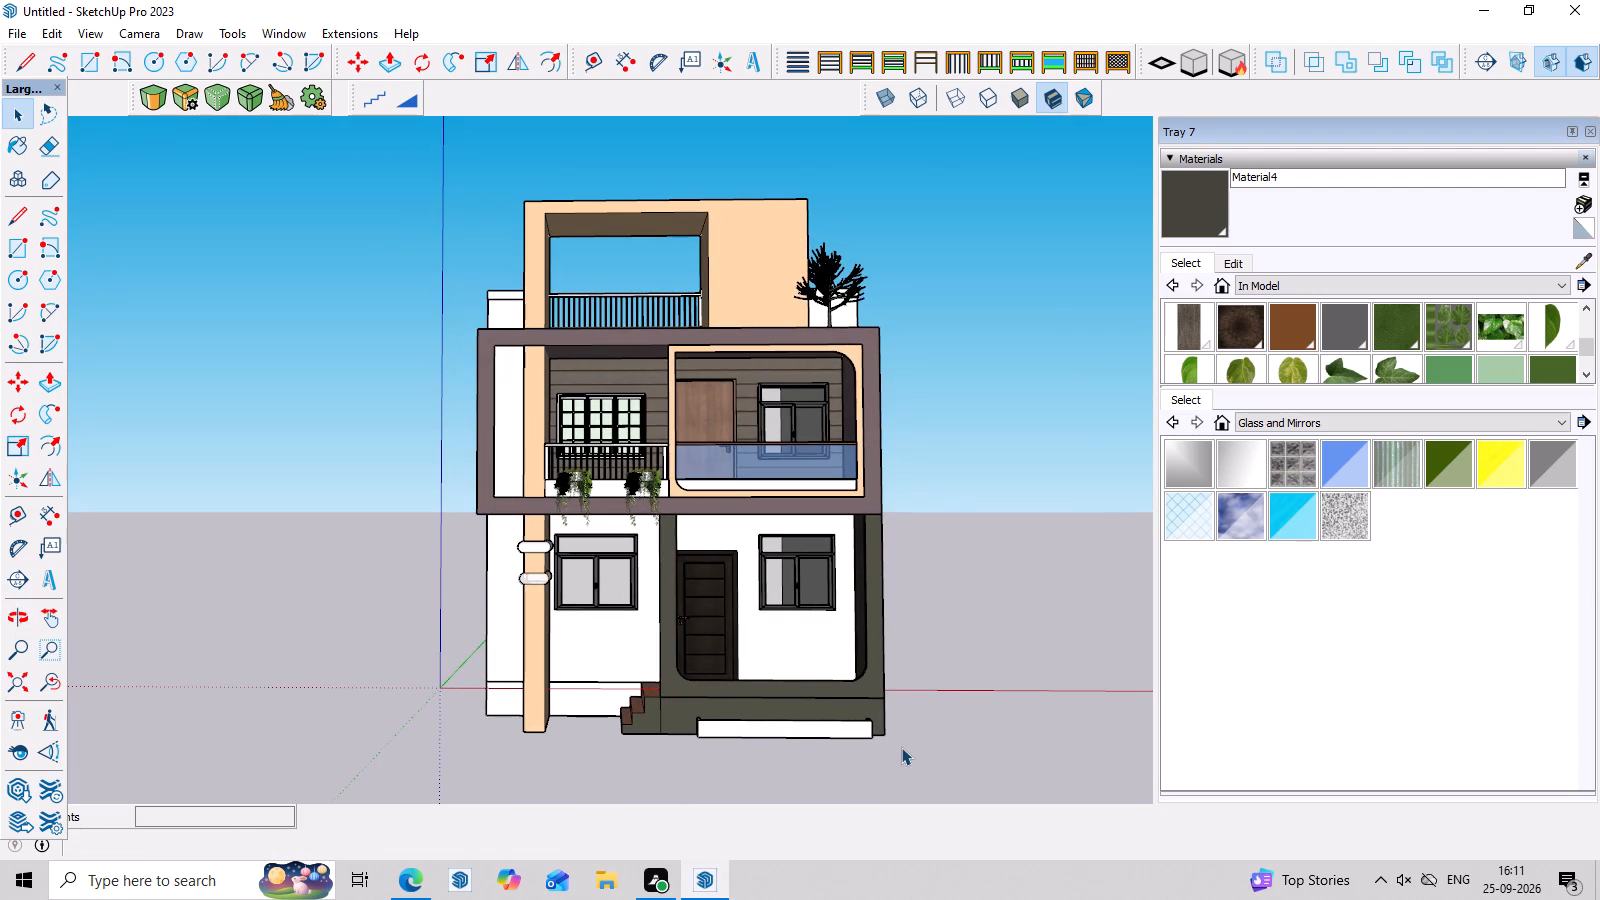
{"action": "middle_click_drag", "start_coordinate": [887, 570], "coordinate": [885, 606]}
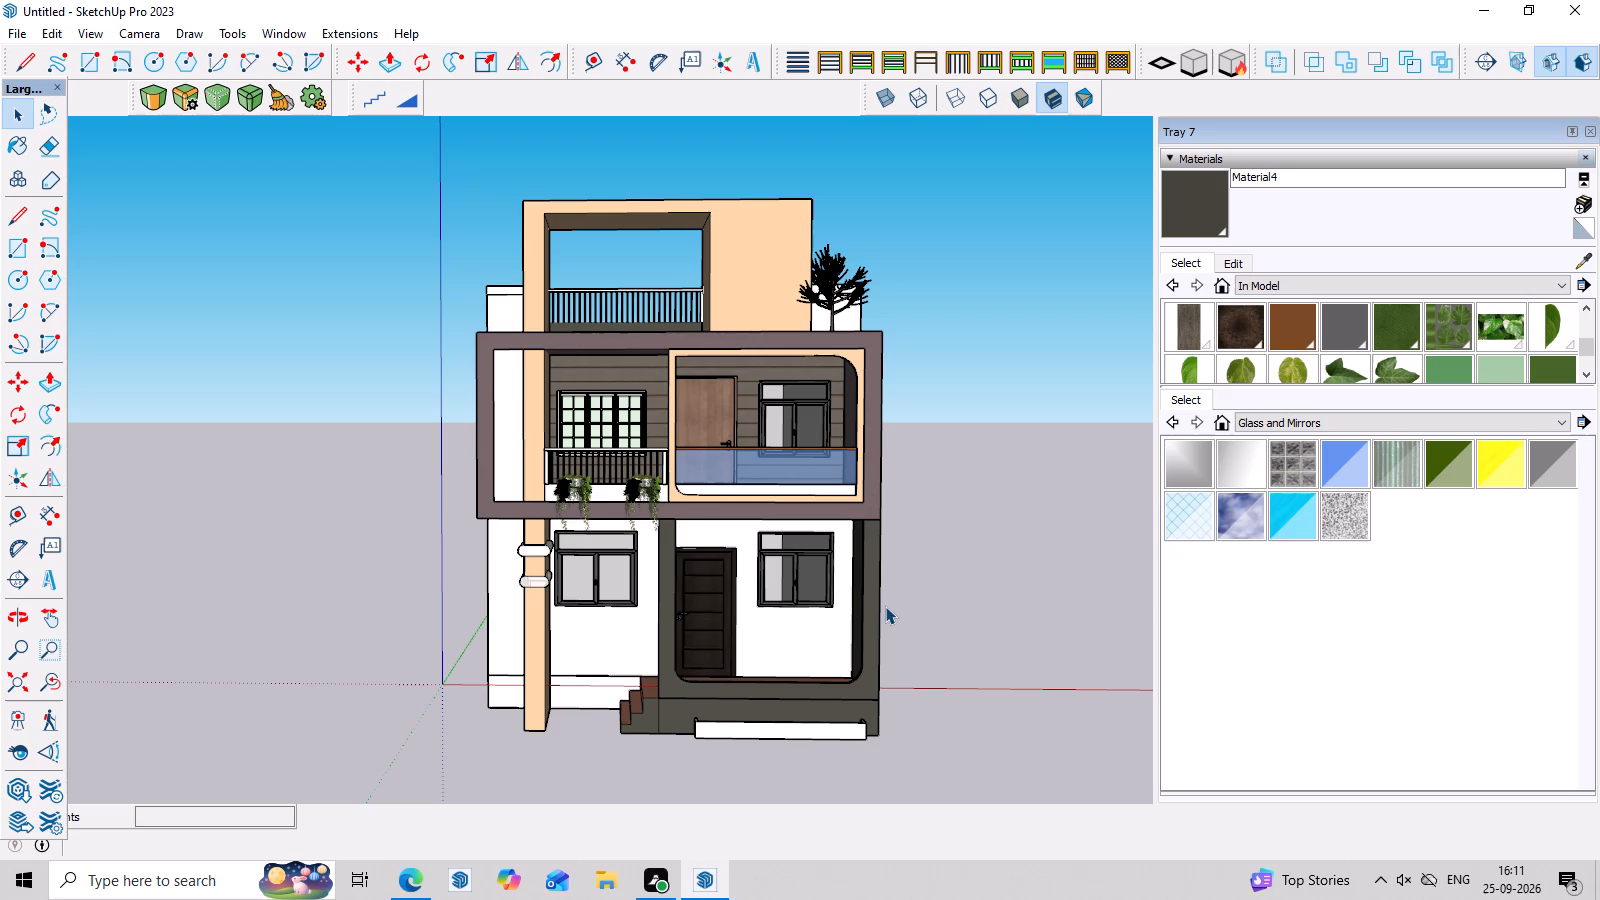
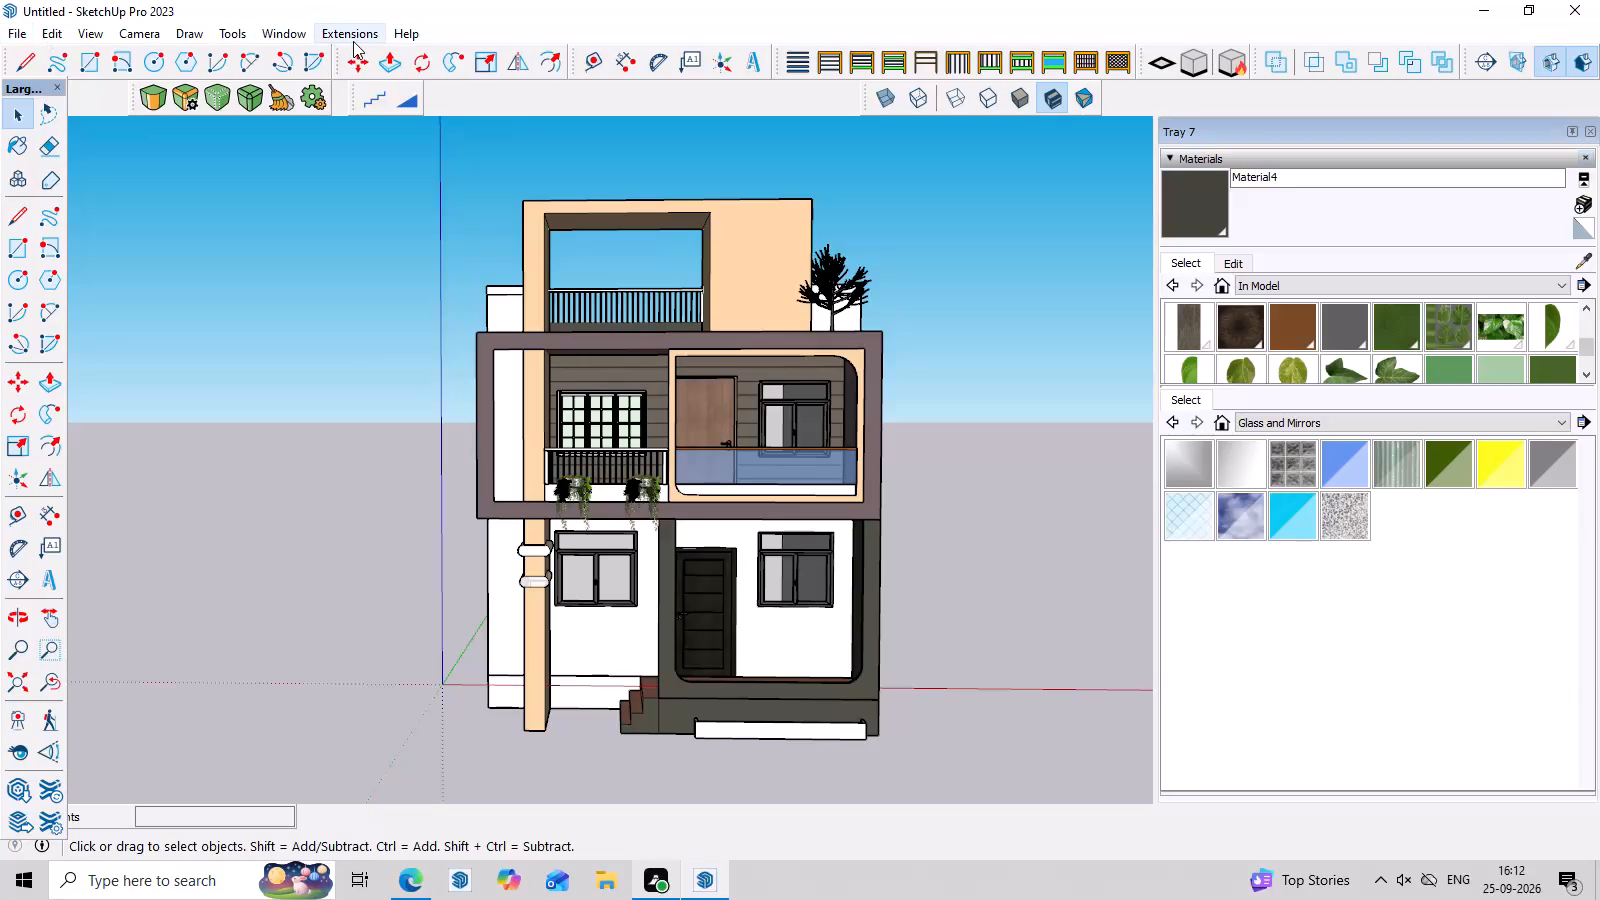
Install the MAJ_Rail extension from the Downloads folder.
{"action": "left_click", "coordinate": [353, 41]}
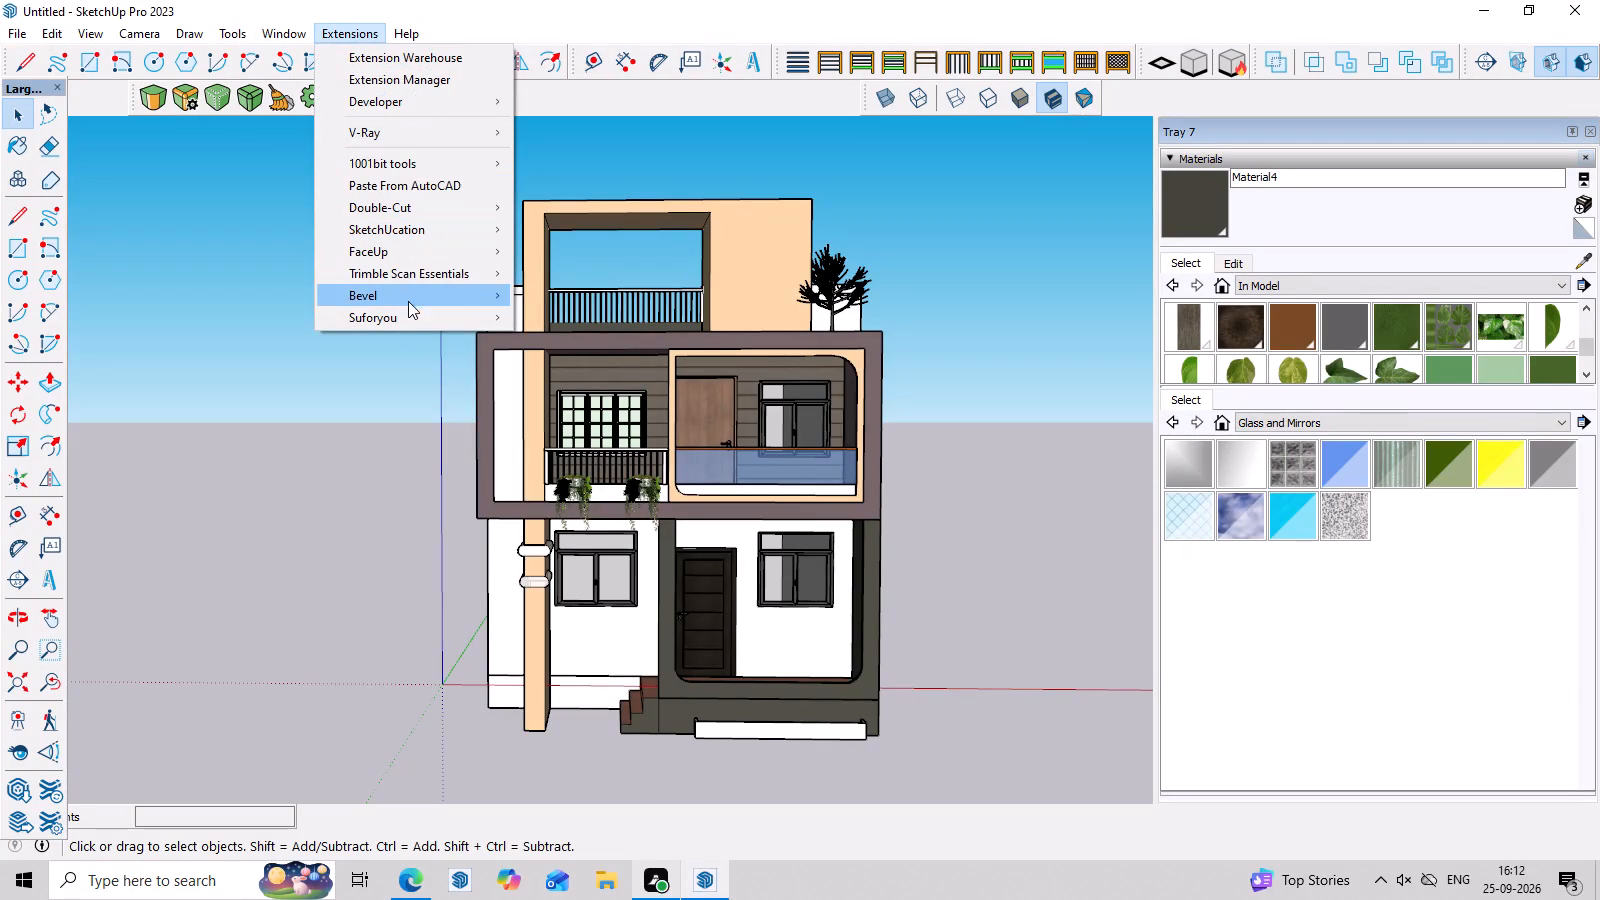
{"action": "left_click", "coordinate": [462, 81]}
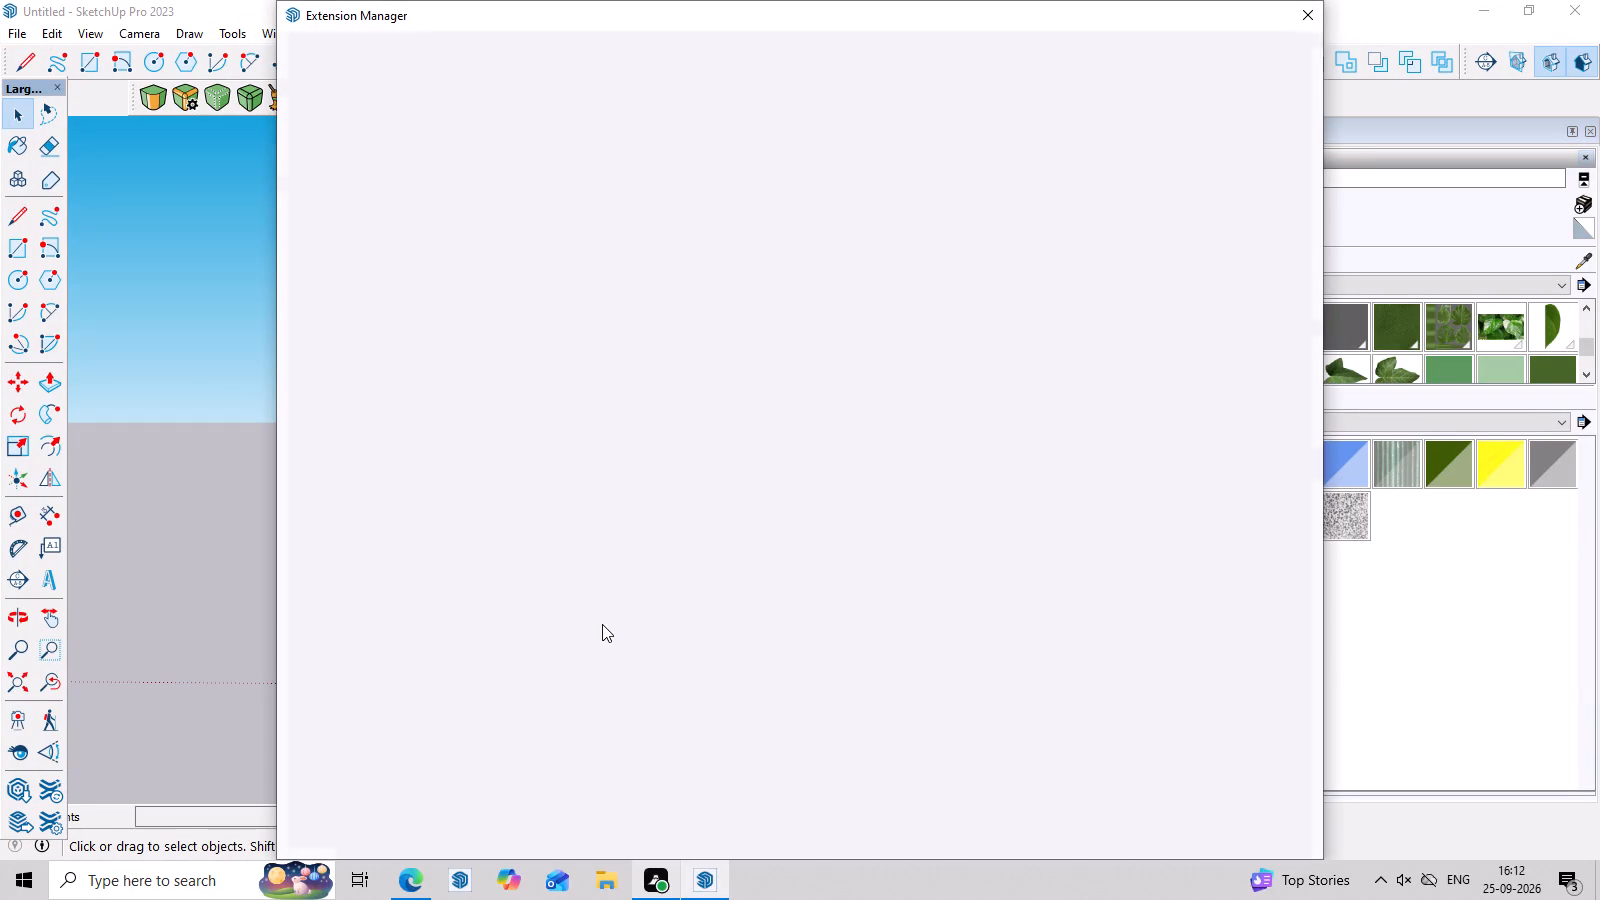
{"action": "left_click", "coordinate": [467, 827]}
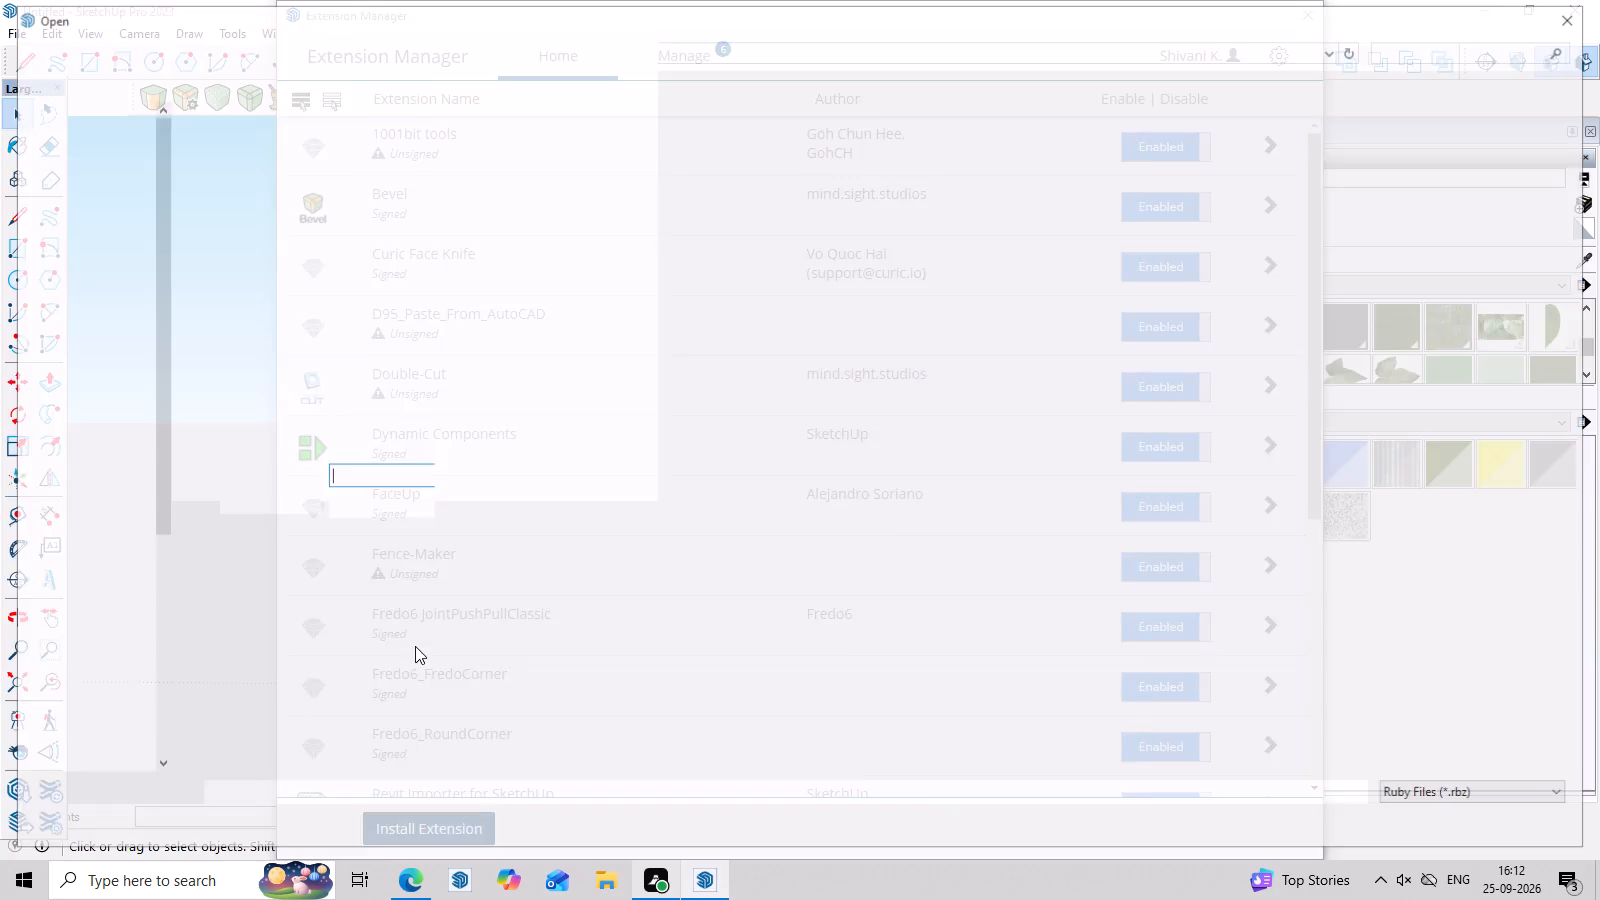
{"action": "scroll", "coordinate": [101, 149], "scroll_direction": "up", "scroll_amount": 3}
{"action": "left_click", "coordinate": [102, 148]}
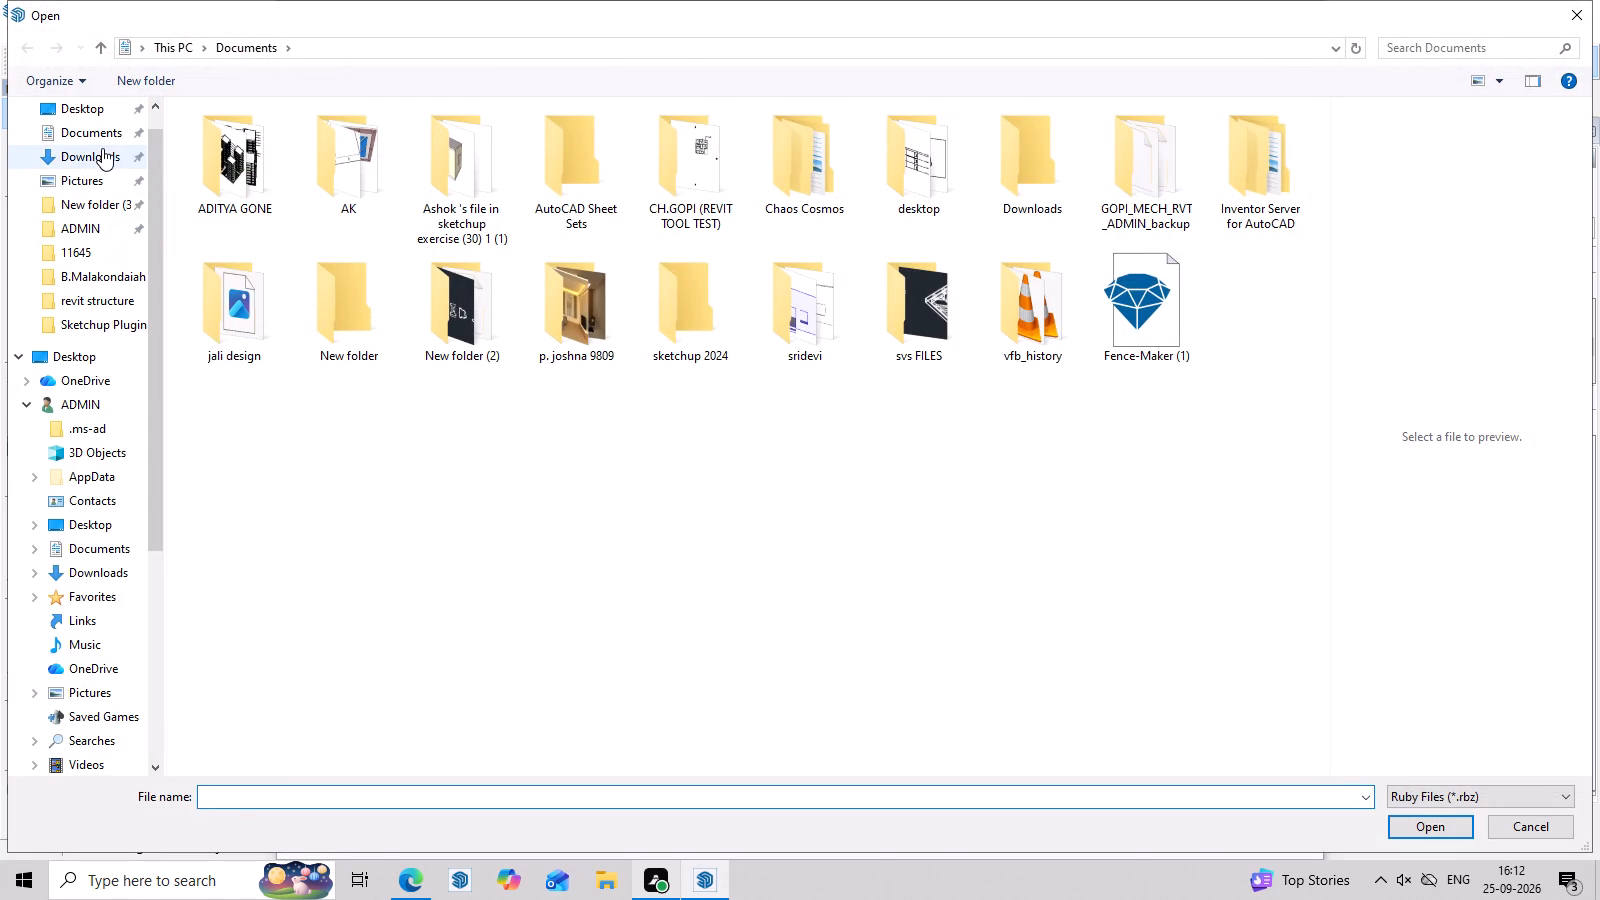
{"action": "left_click", "coordinate": [208, 148]}
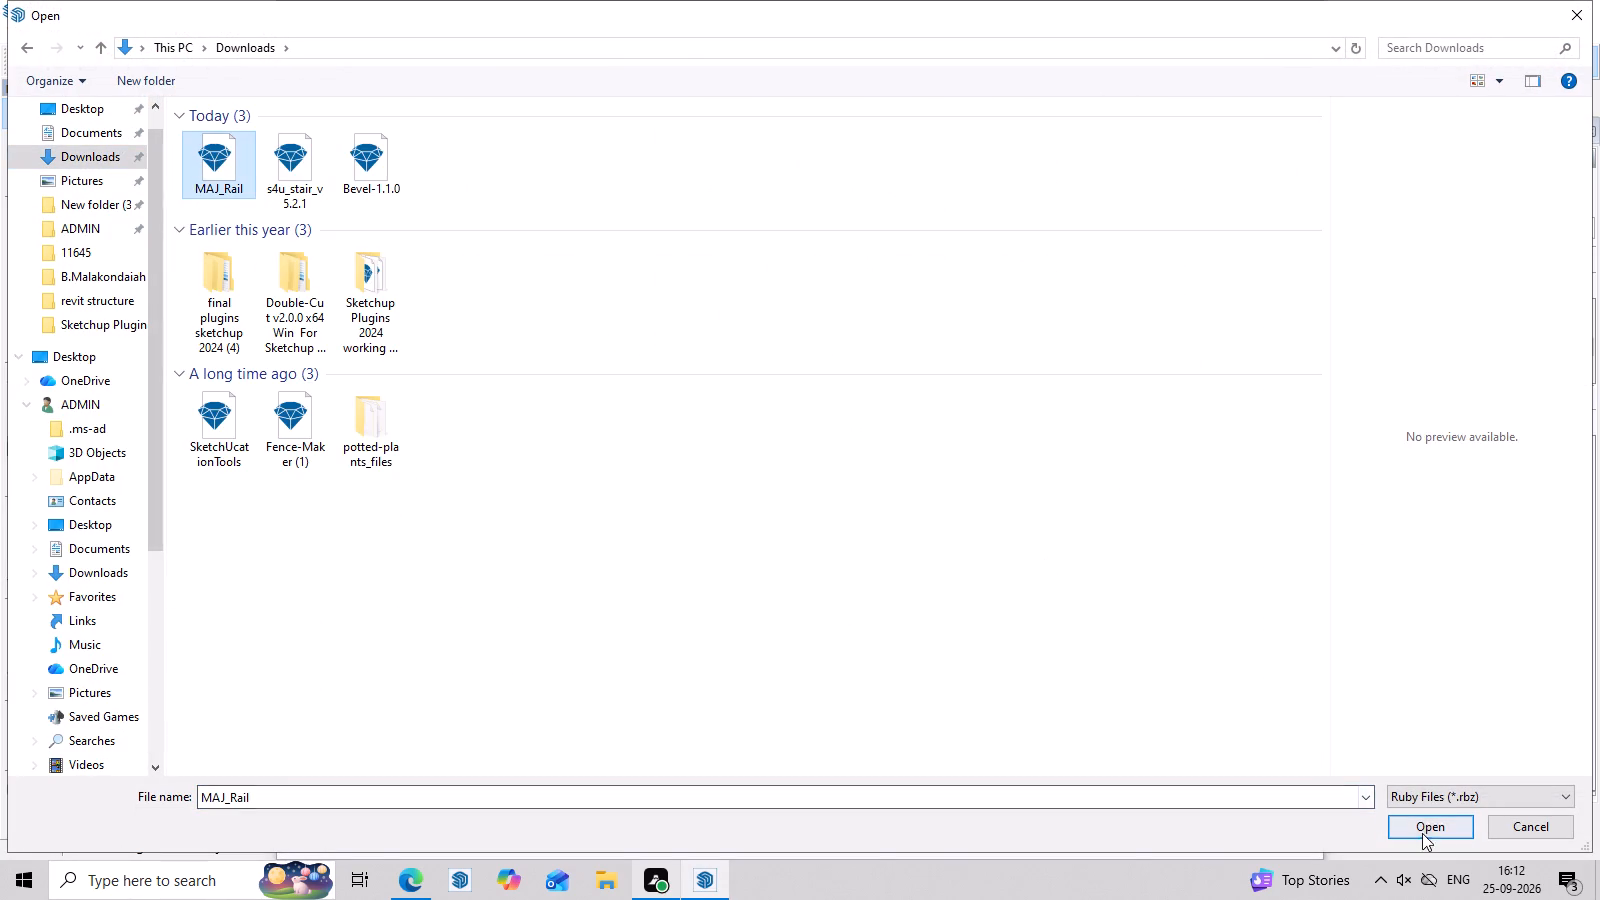
{"action": "left_click", "coordinate": [1425, 826]}
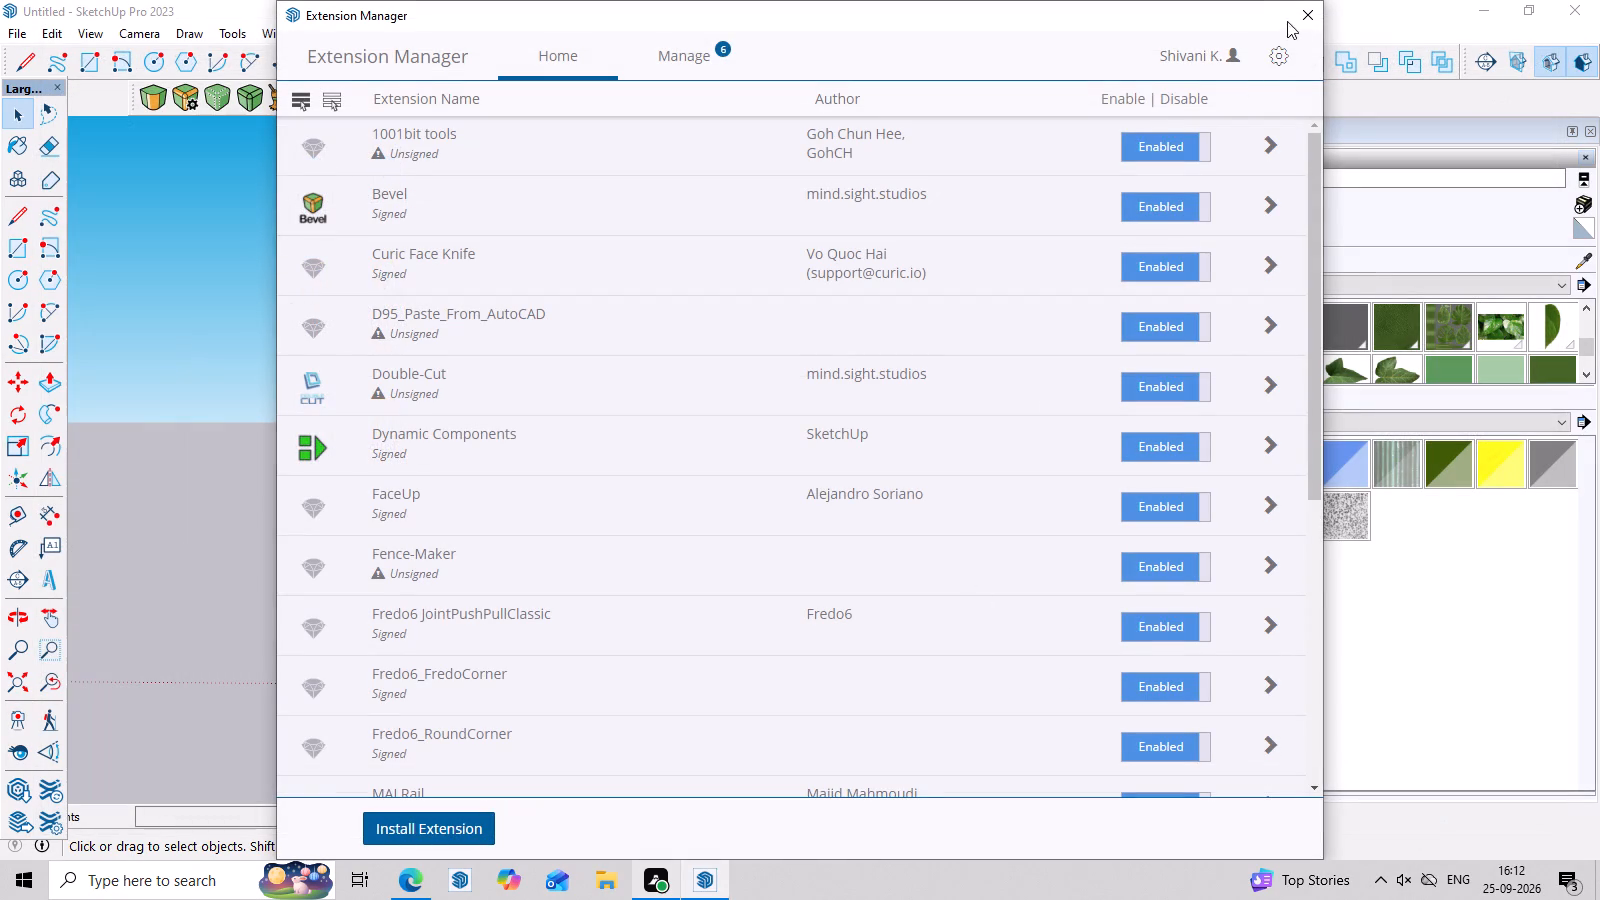
{"action": "left_click", "coordinate": [1298, 9]}
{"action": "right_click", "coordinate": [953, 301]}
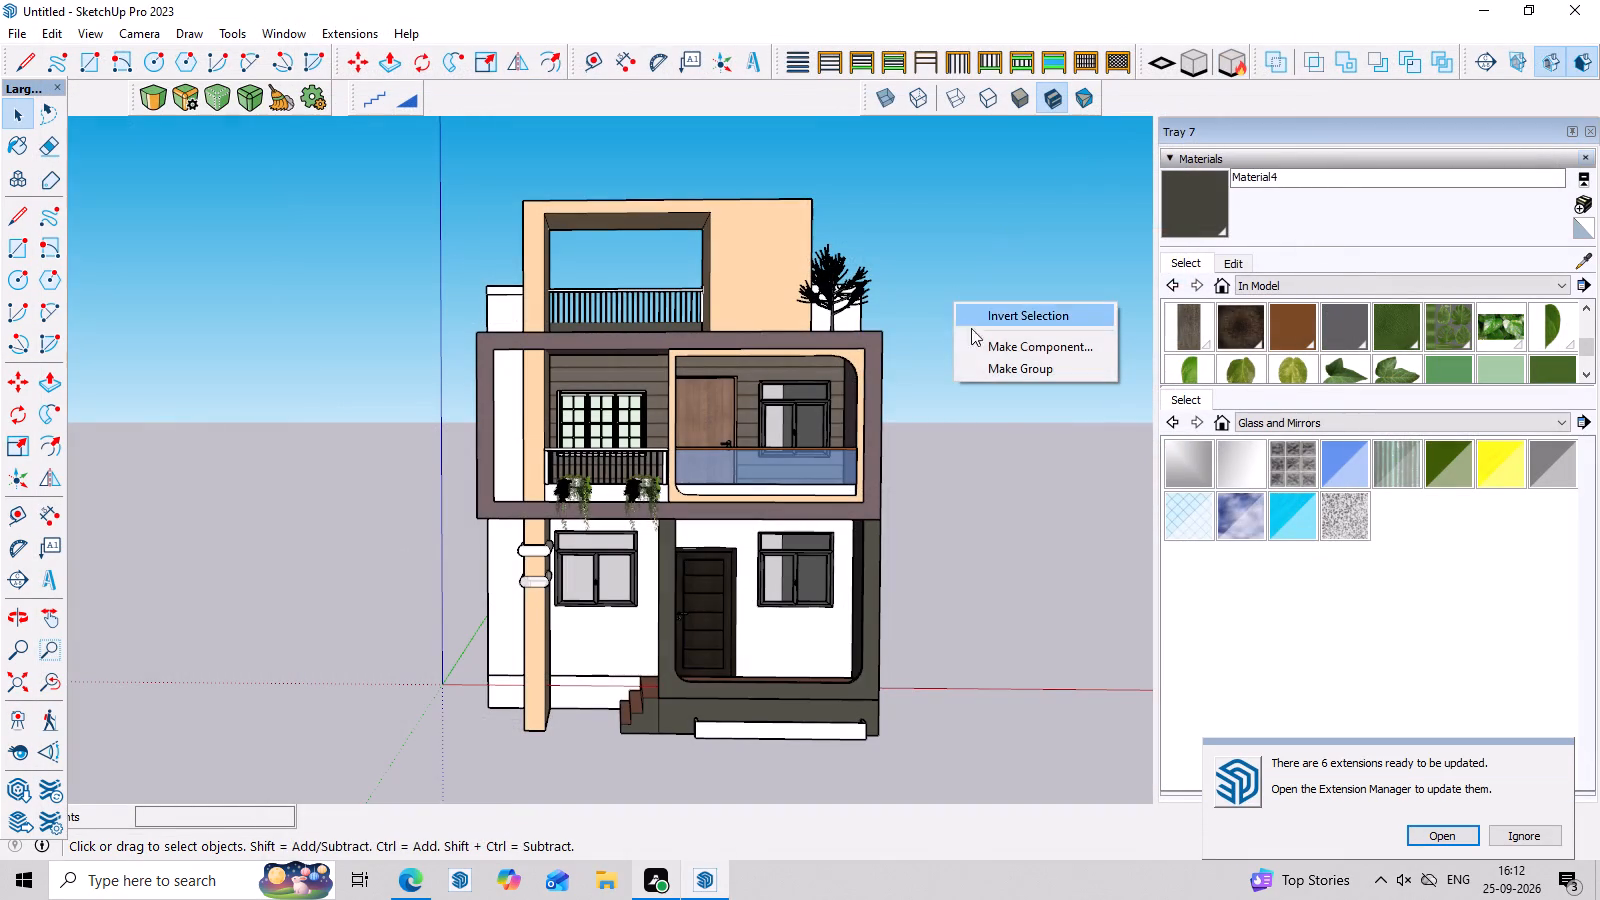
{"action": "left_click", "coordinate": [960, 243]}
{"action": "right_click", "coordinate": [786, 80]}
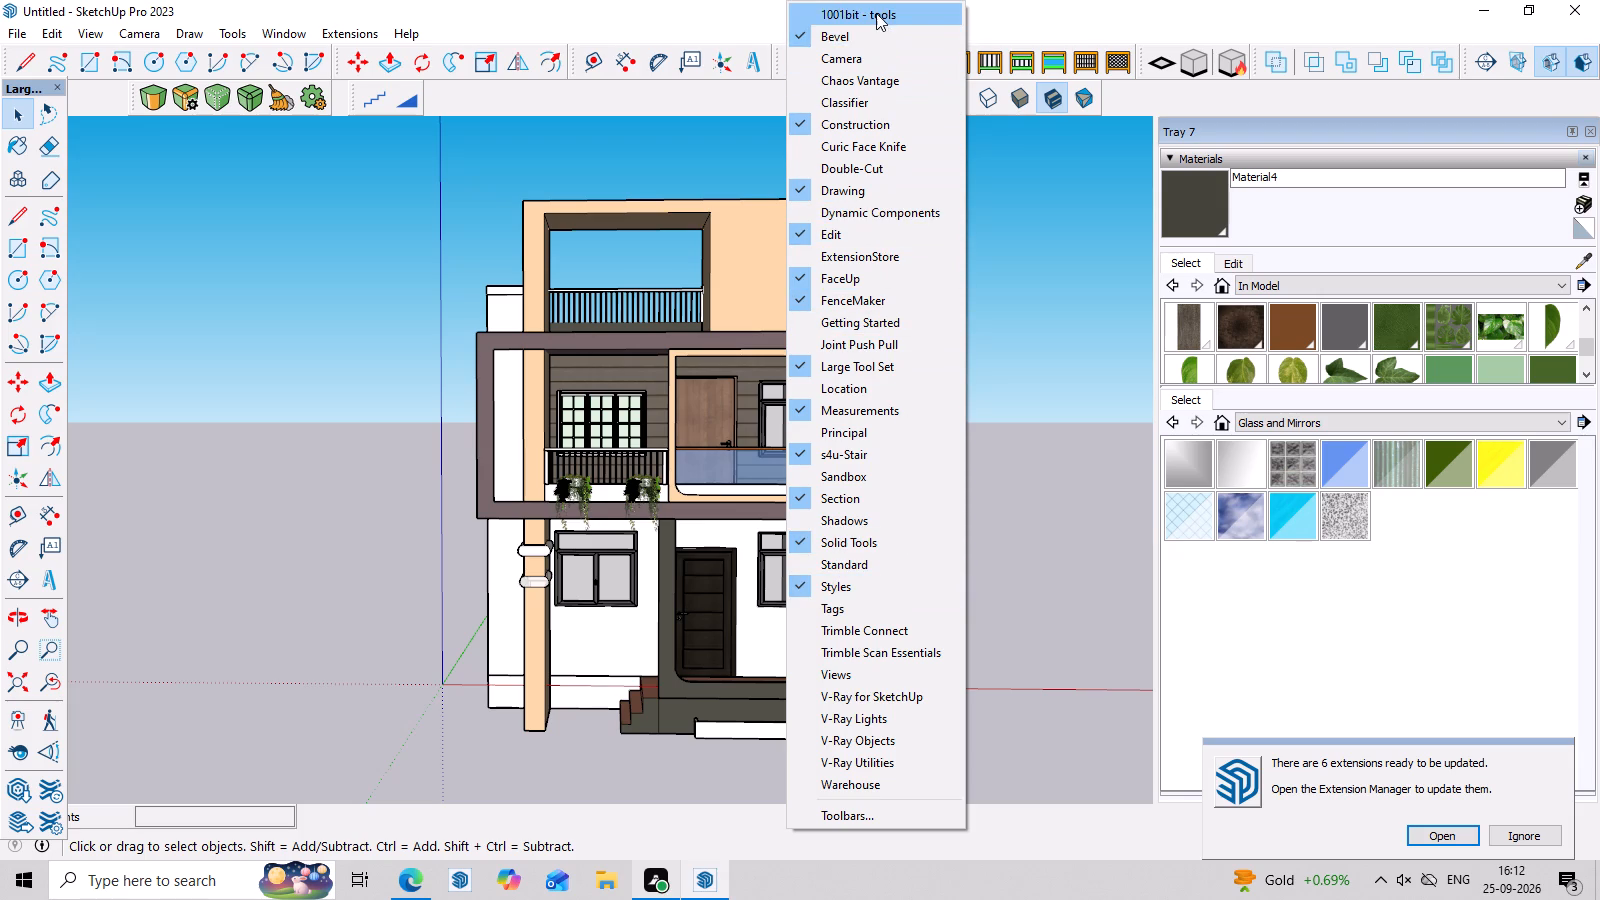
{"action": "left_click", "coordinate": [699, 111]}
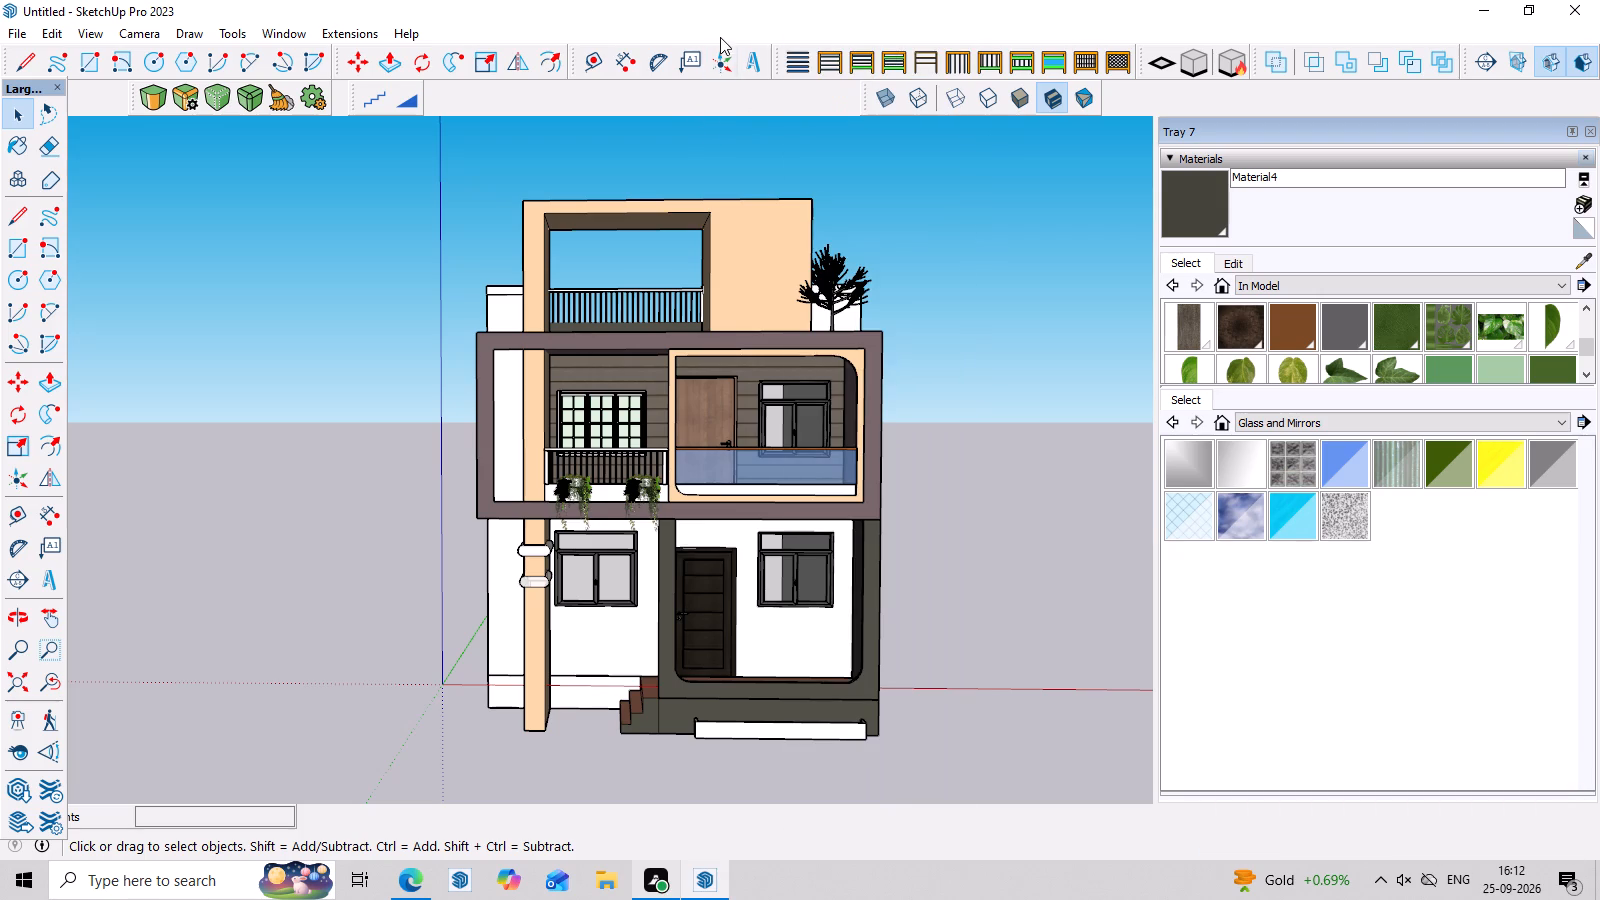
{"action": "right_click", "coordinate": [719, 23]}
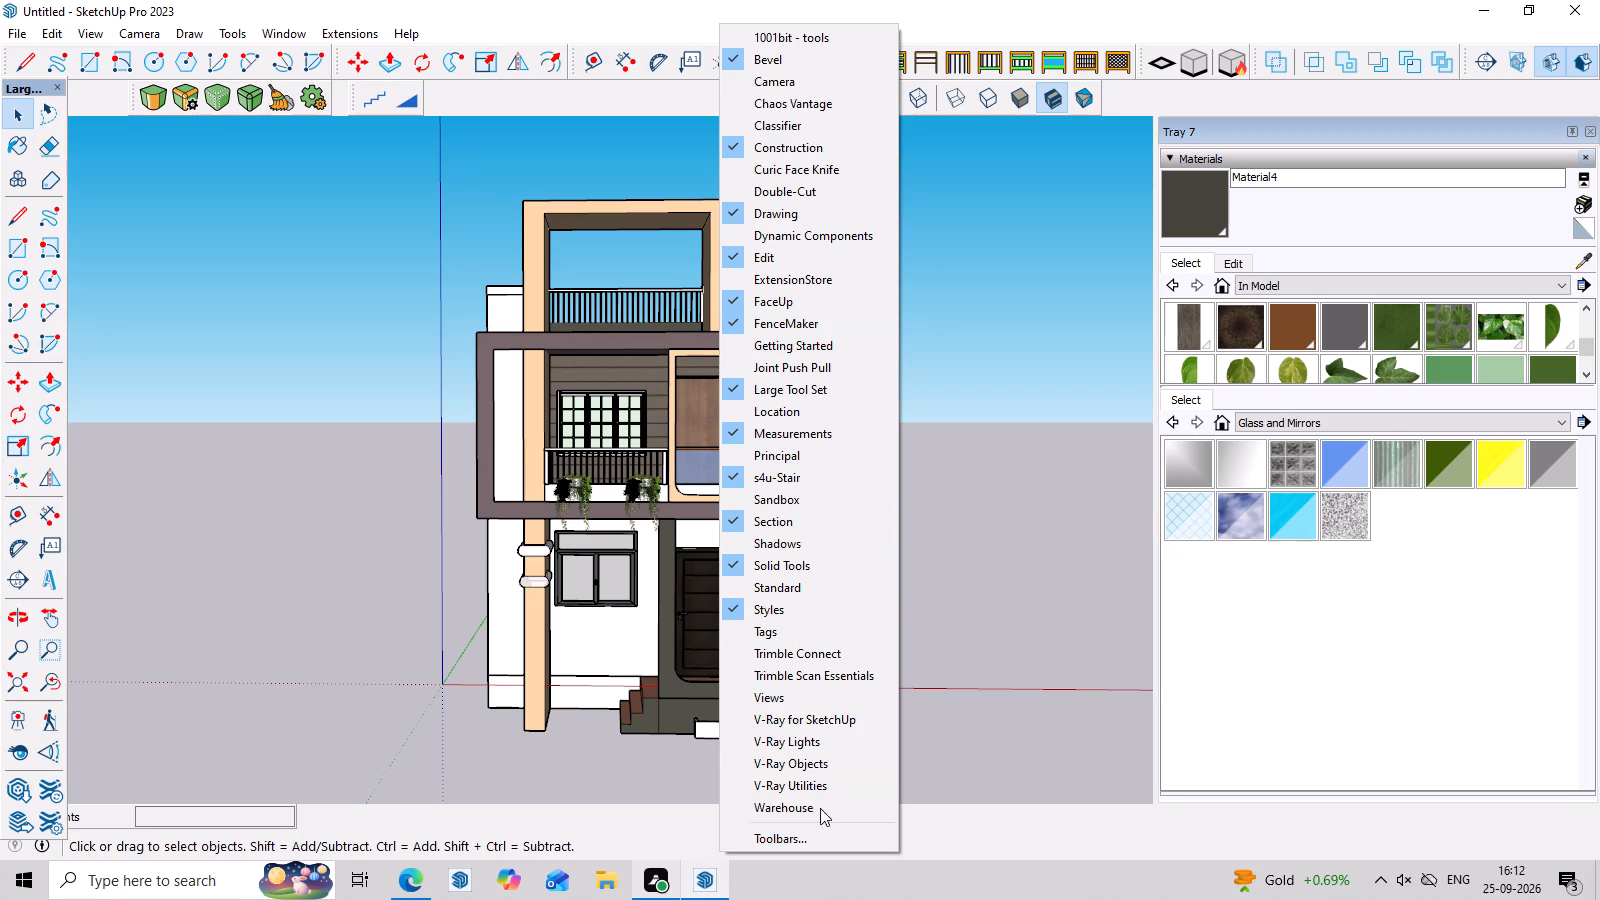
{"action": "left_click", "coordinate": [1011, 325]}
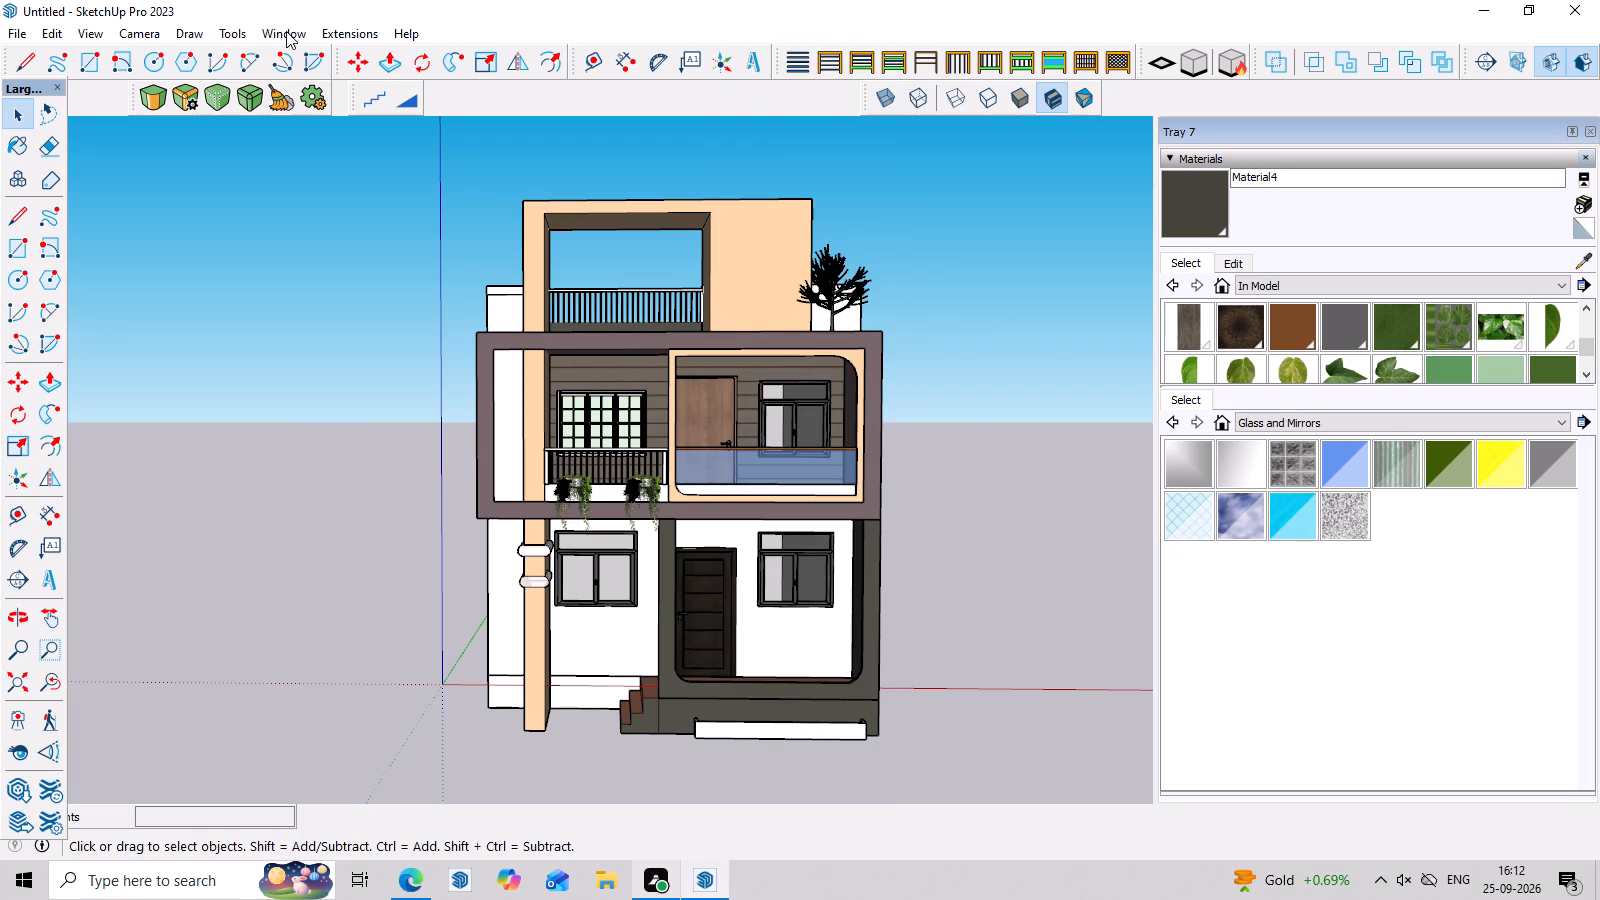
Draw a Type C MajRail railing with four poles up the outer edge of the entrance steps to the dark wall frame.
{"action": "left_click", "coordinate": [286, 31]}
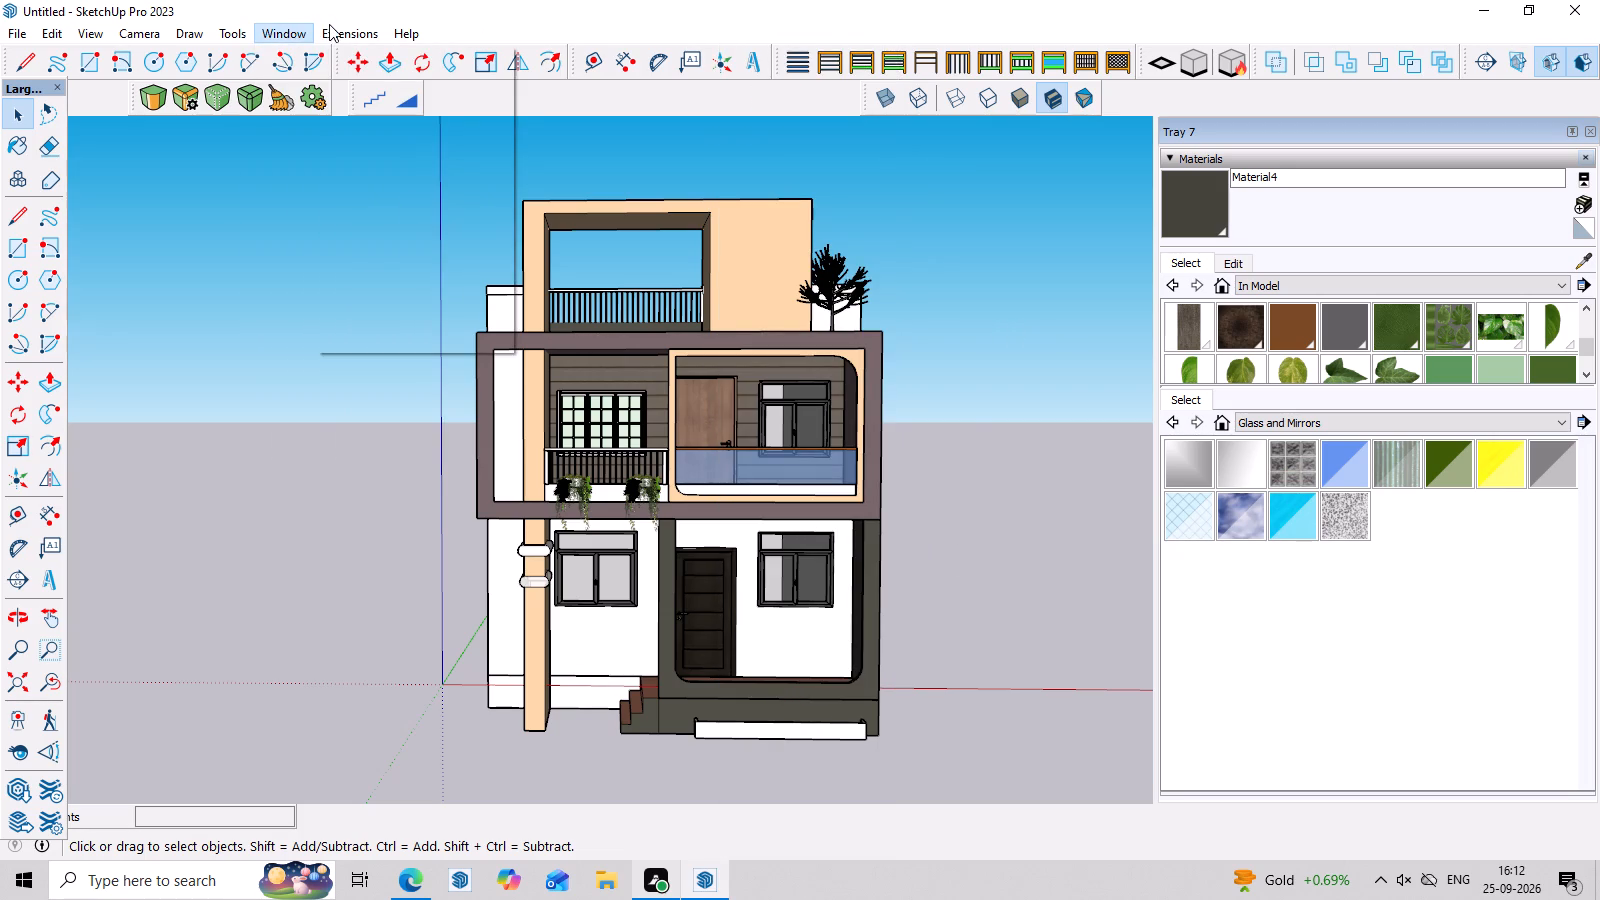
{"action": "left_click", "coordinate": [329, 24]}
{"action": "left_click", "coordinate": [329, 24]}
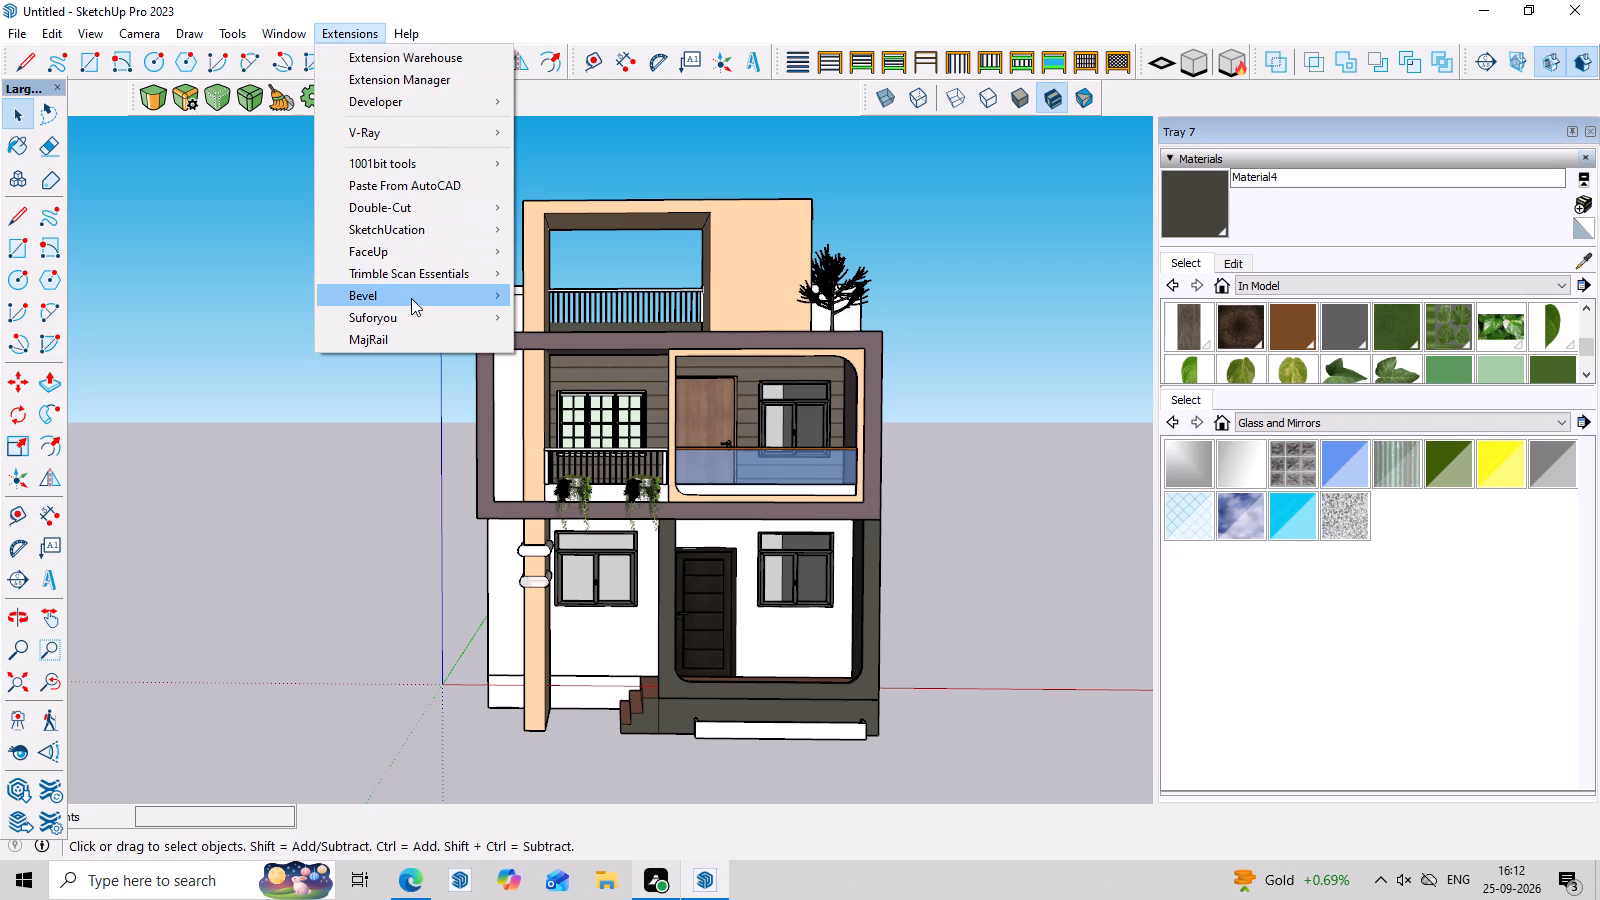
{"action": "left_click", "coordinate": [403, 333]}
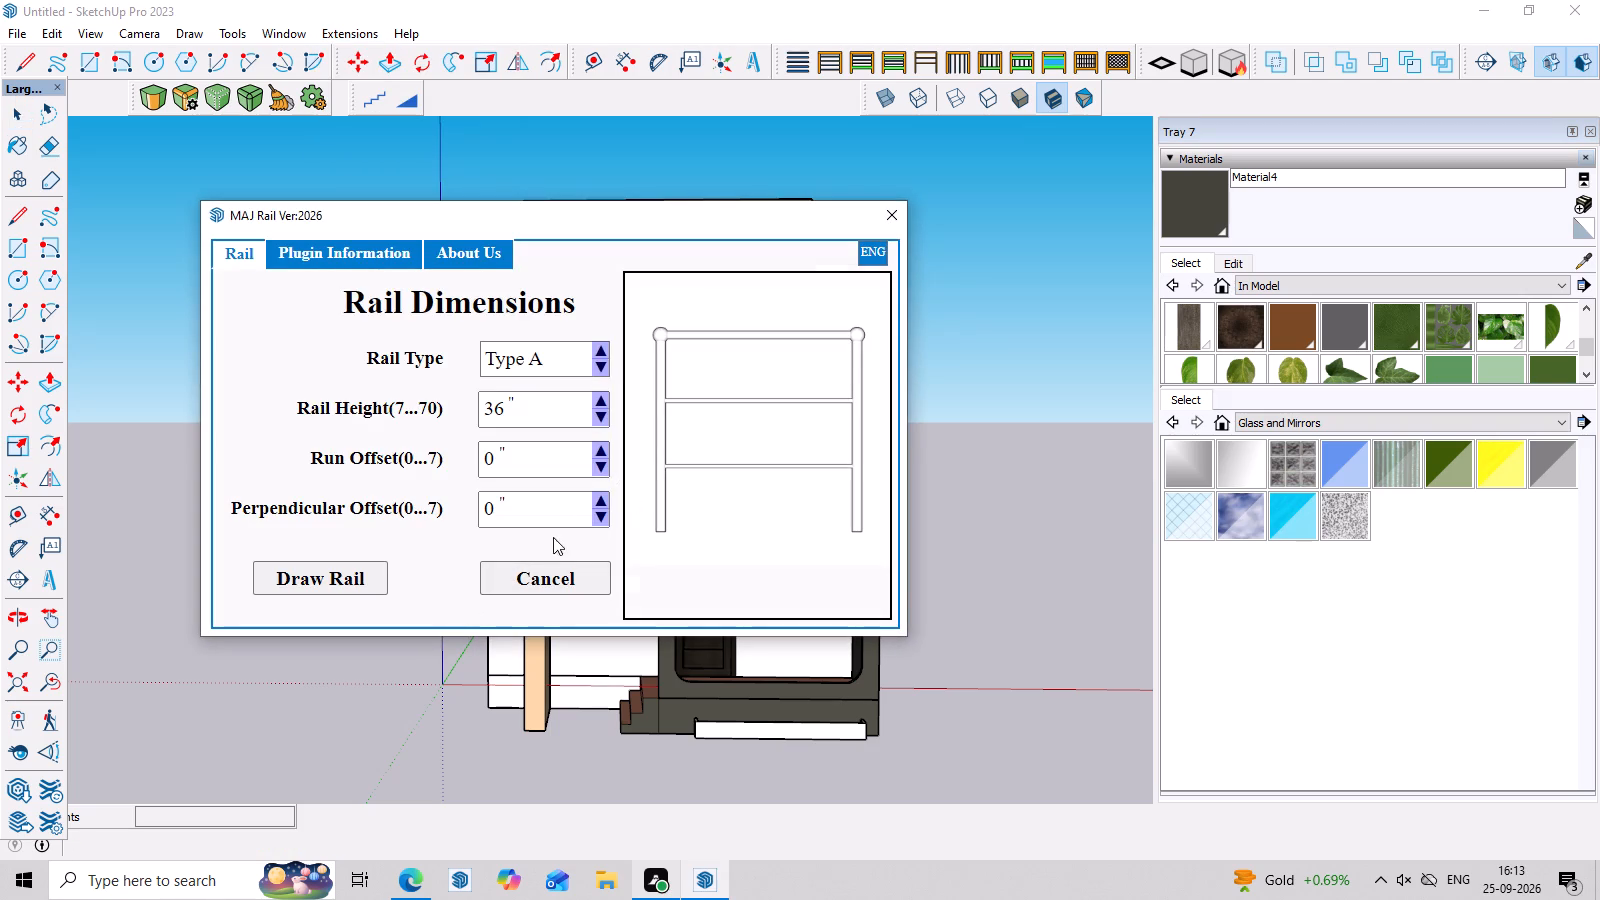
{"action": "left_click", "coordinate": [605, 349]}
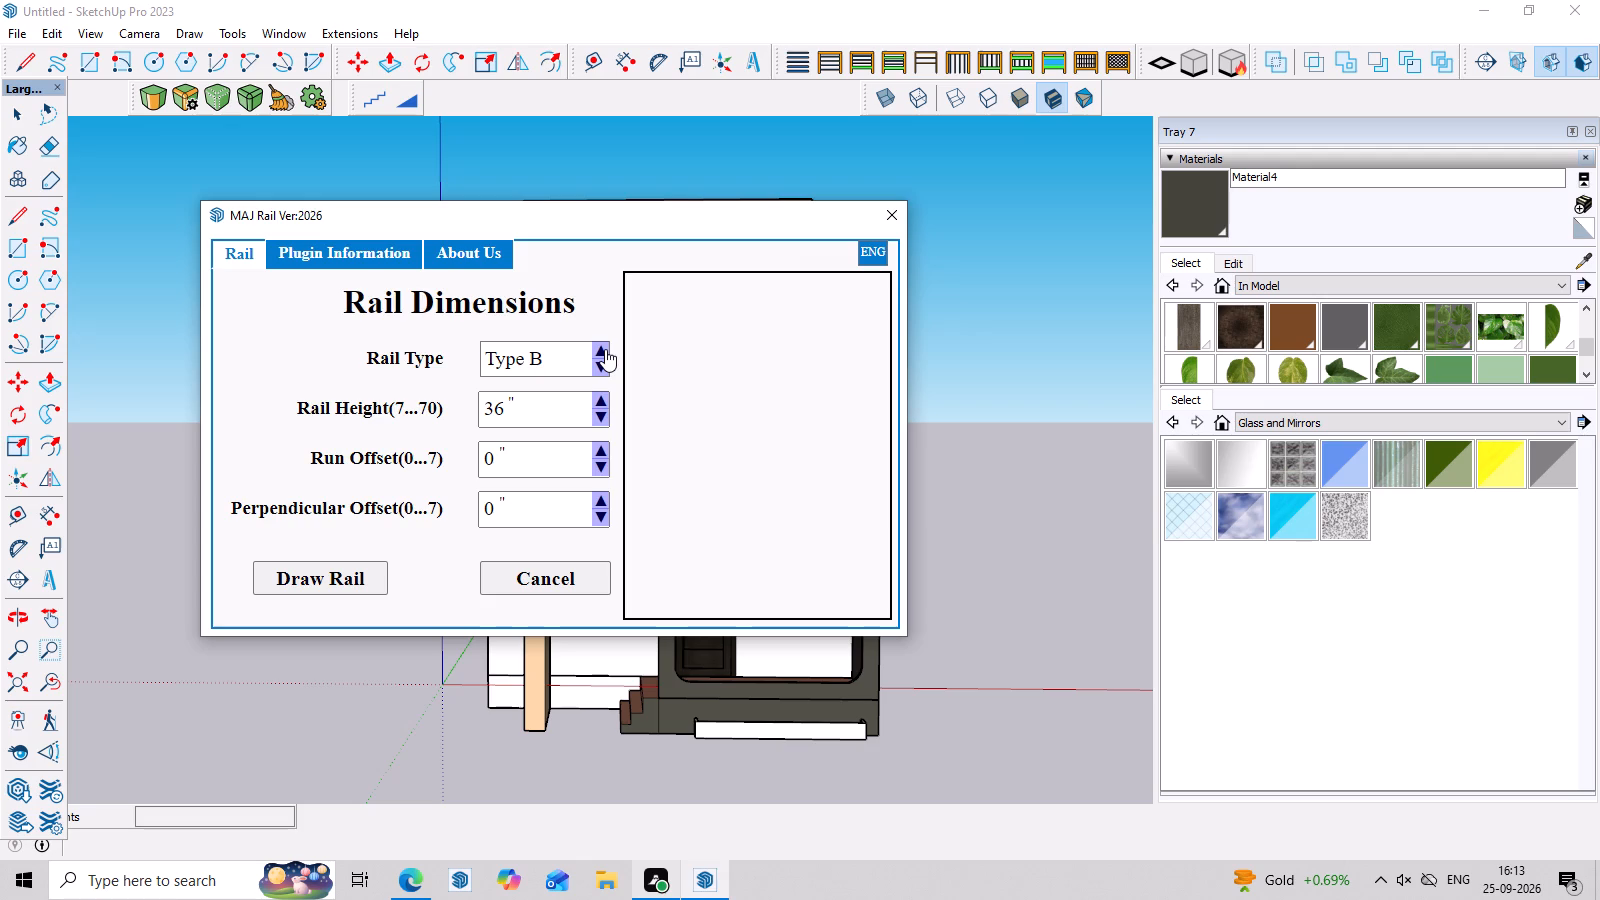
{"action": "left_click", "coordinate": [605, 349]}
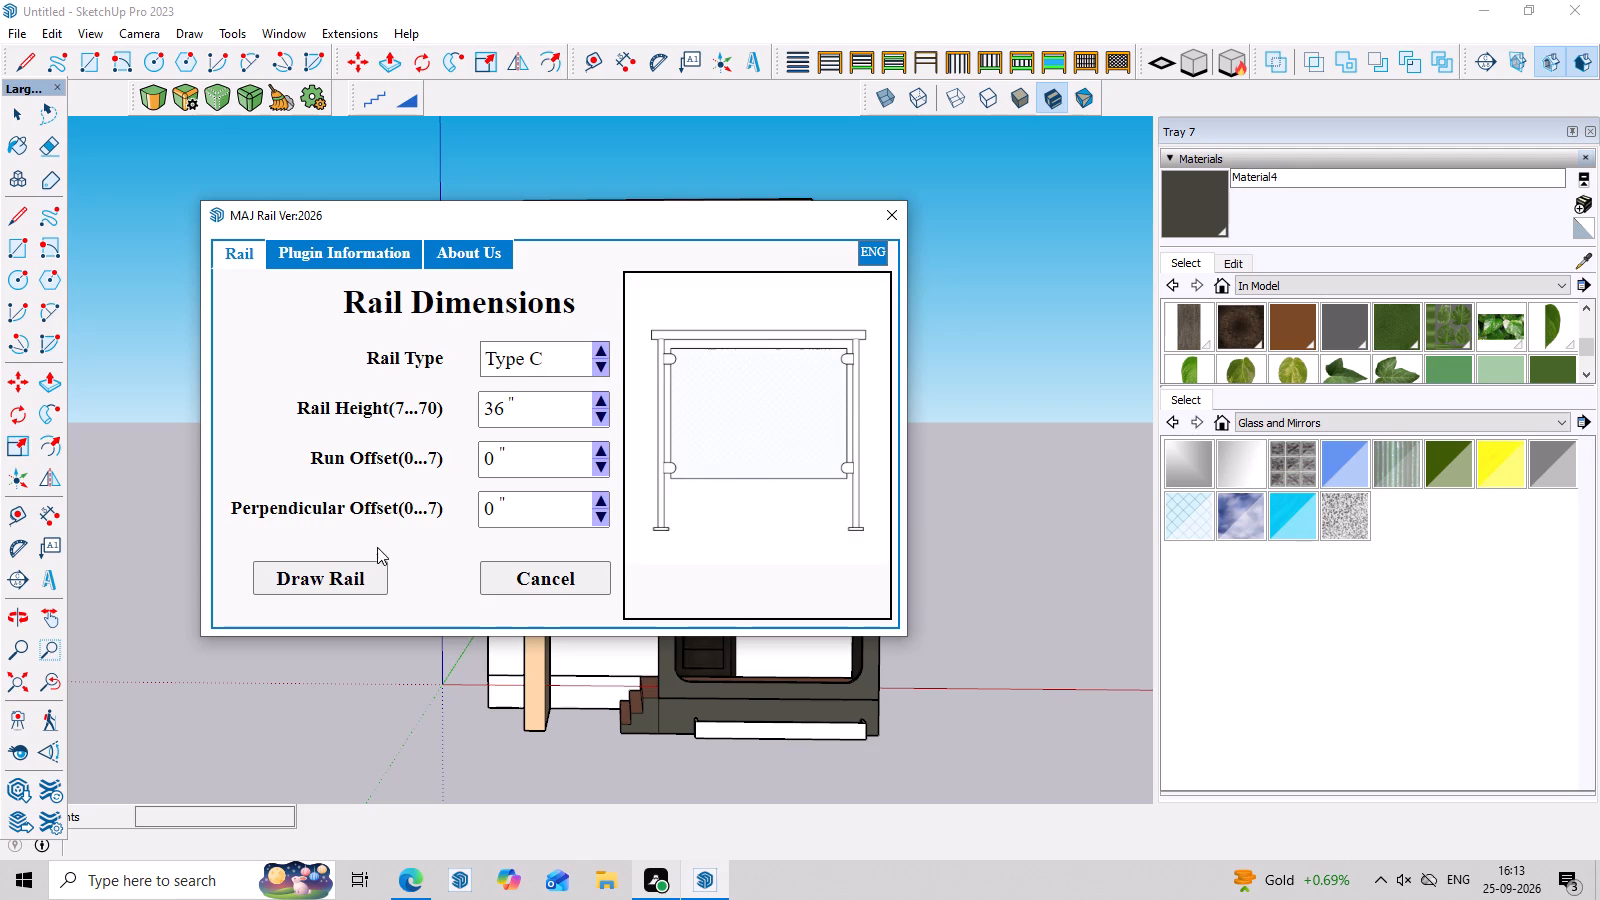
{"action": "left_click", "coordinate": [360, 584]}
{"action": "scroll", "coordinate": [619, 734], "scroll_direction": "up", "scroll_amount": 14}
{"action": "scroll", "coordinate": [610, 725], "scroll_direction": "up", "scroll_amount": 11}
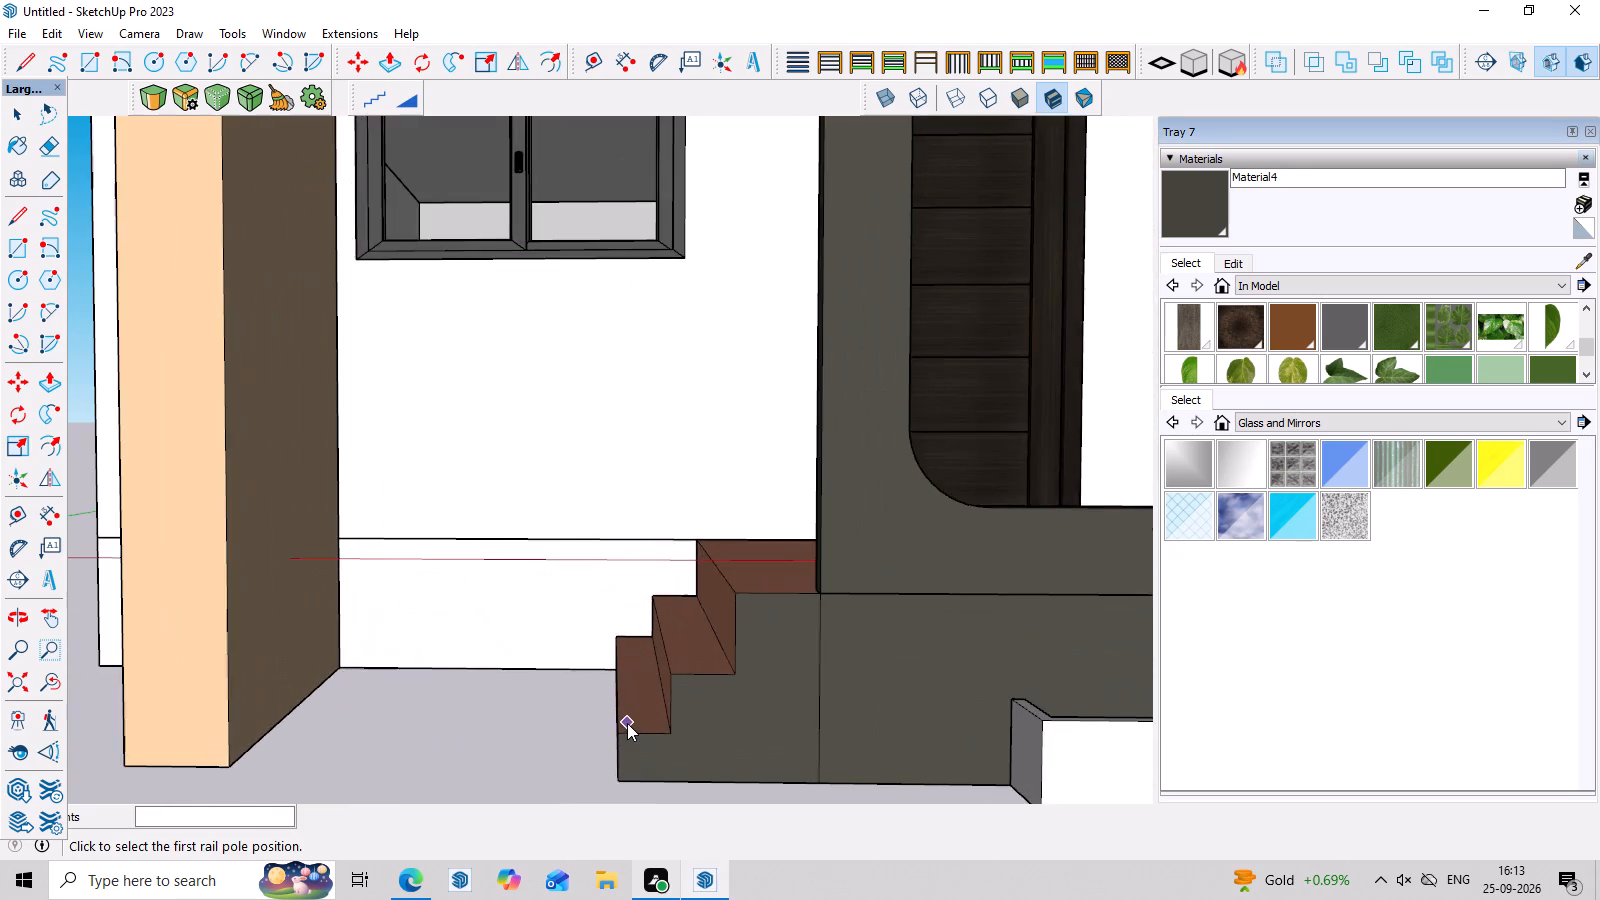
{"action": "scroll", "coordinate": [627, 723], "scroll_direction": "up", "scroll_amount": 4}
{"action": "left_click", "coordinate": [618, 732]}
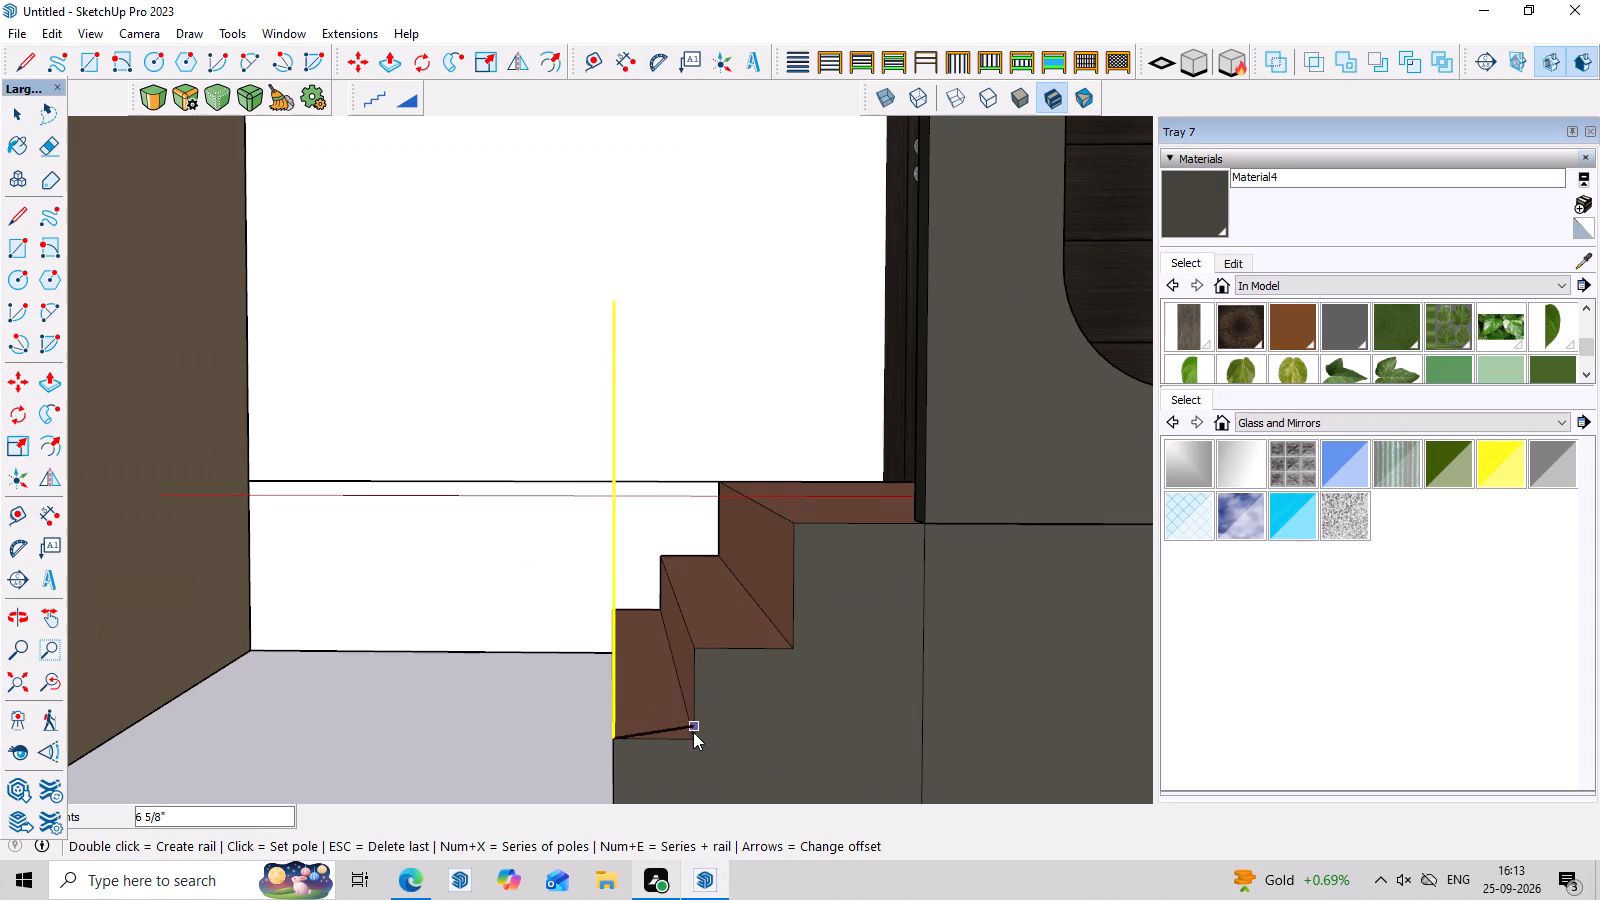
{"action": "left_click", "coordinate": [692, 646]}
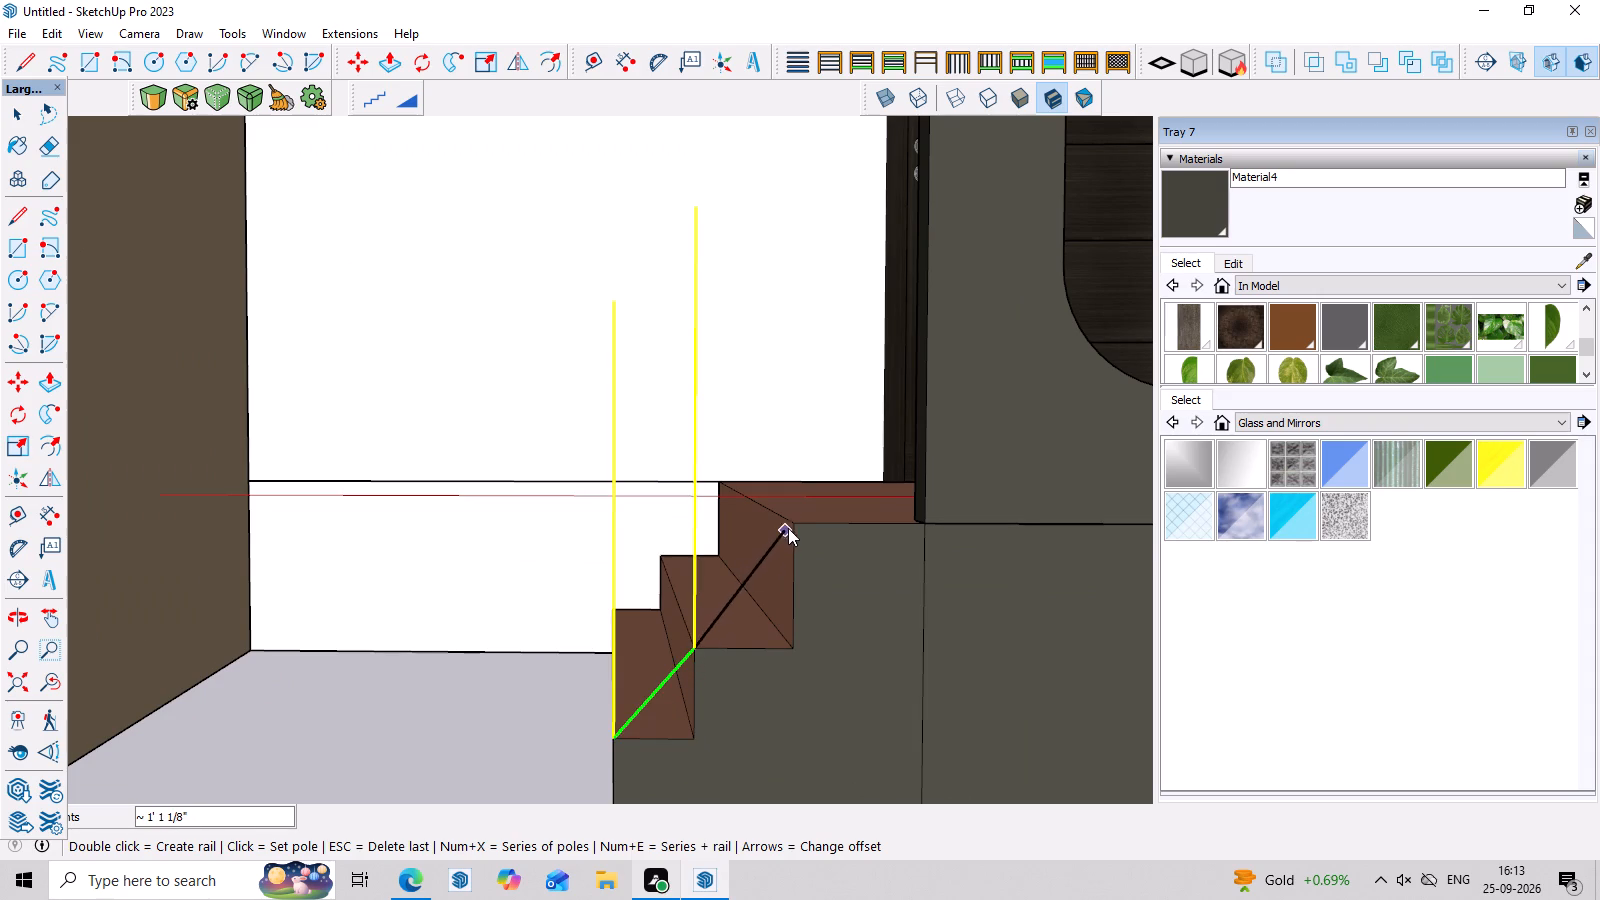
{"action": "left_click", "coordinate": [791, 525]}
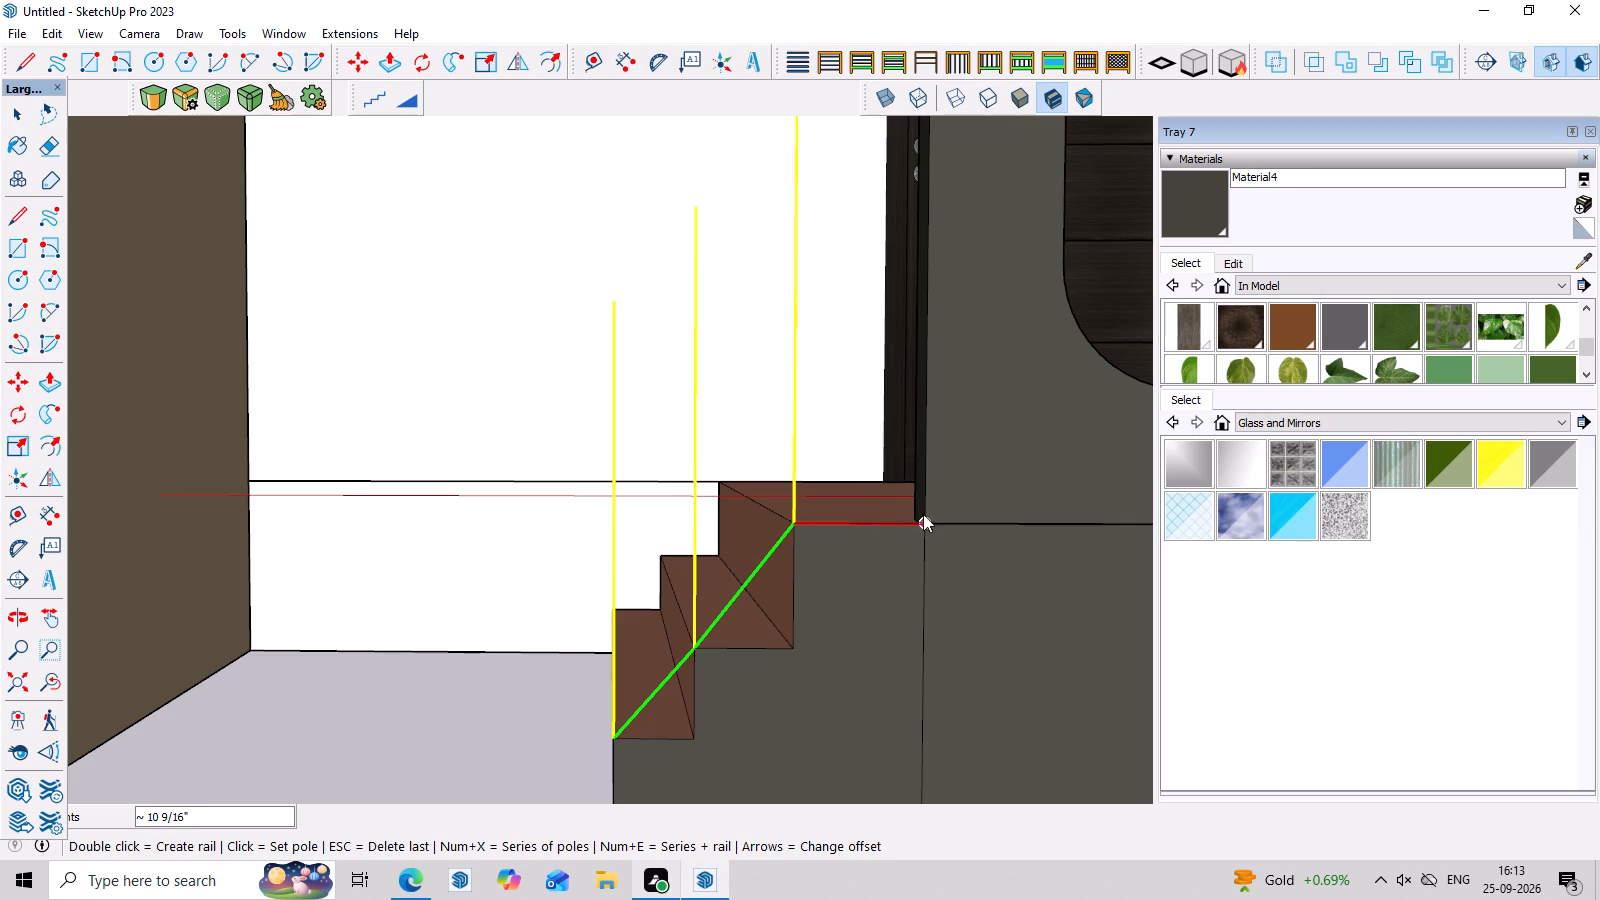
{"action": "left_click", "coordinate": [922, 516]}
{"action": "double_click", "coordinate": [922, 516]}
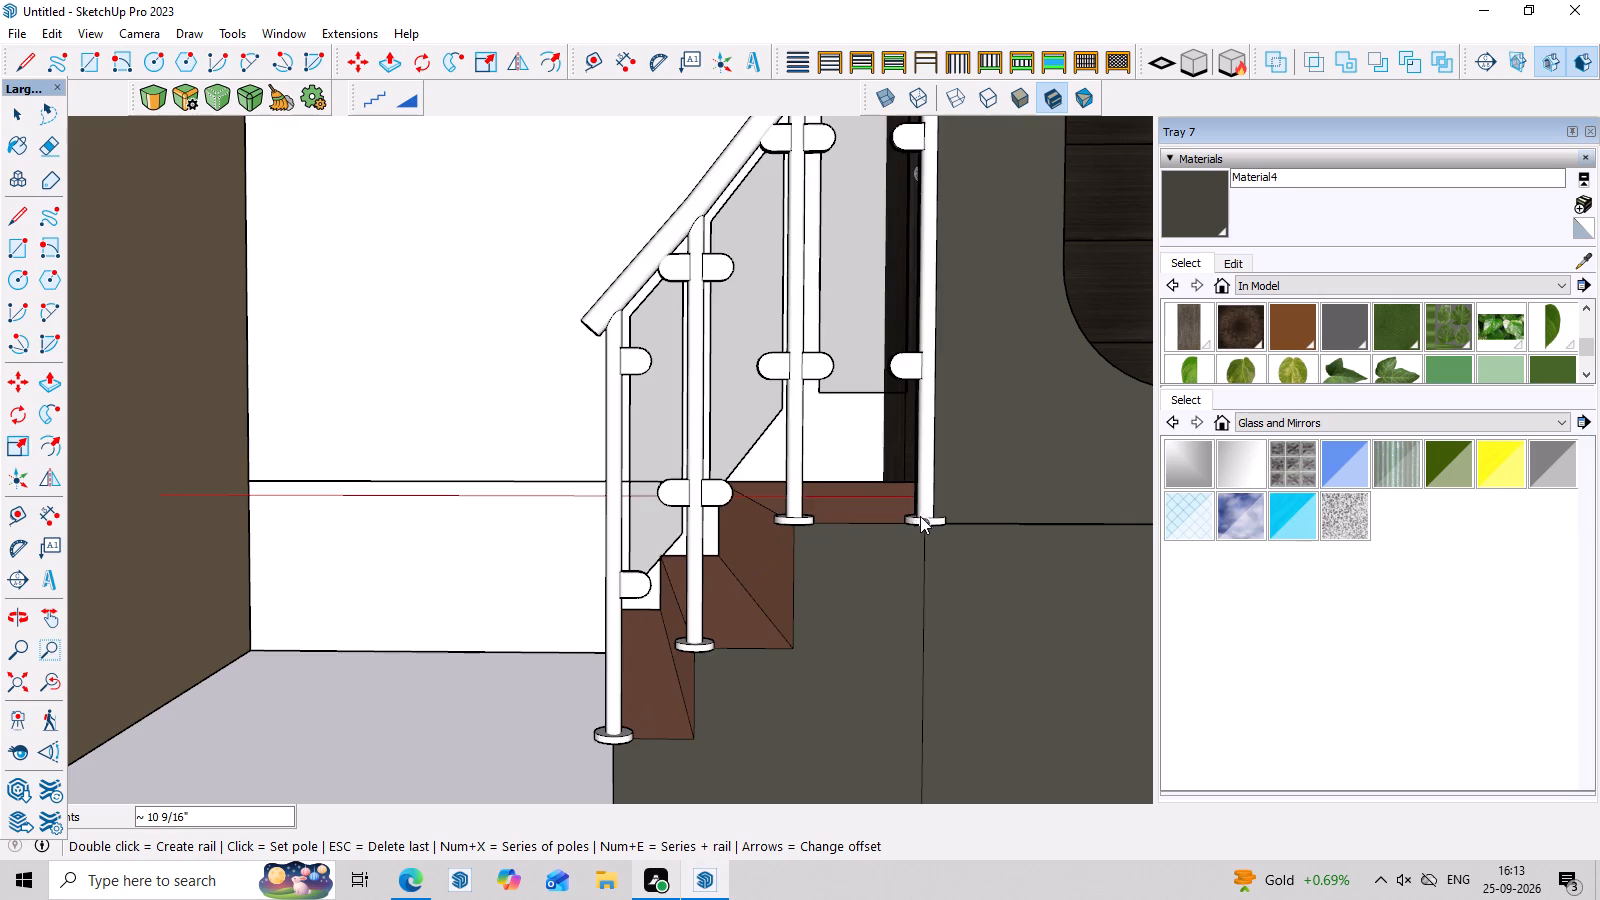
Examine the glass-panelled railing on the entrance steps from the side, close up and from the front.
{"action": "scroll", "coordinate": [503, 554], "scroll_direction": "down", "scroll_amount": 7}
{"action": "middle_click_drag", "start_coordinate": [570, 576], "coordinate": [821, 652]}
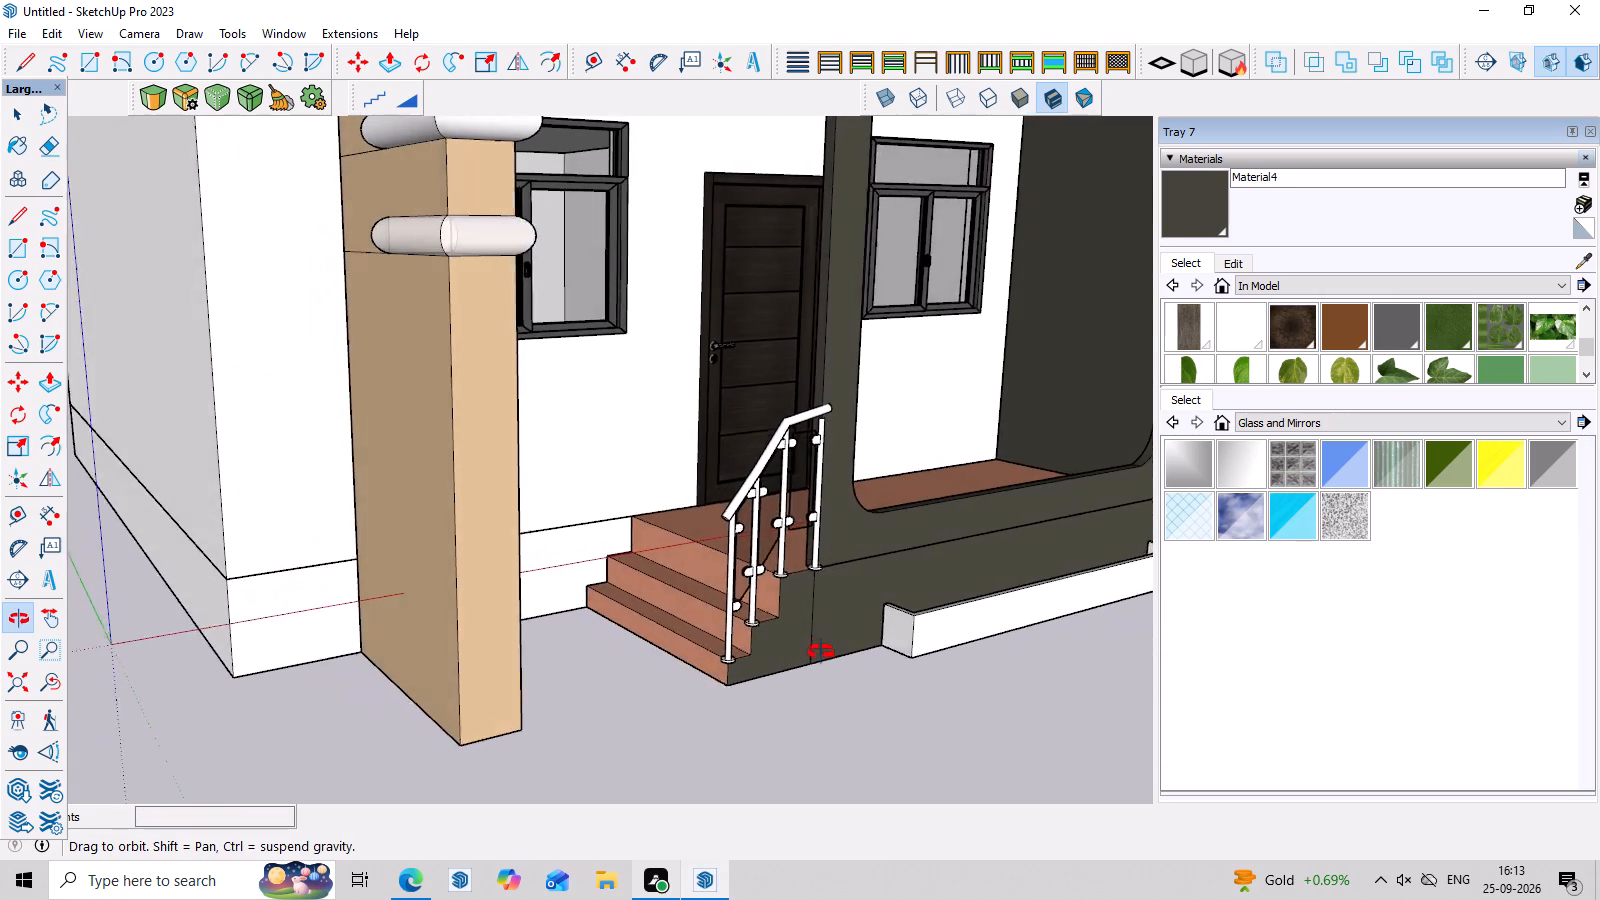
{"action": "middle_click_drag", "start_coordinate": [821, 652], "coordinate": [631, 656]}
{"action": "scroll", "coordinate": [647, 646], "scroll_direction": "up", "scroll_amount": 6}
{"action": "middle_click_drag", "start_coordinate": [664, 680], "coordinate": [650, 696]}
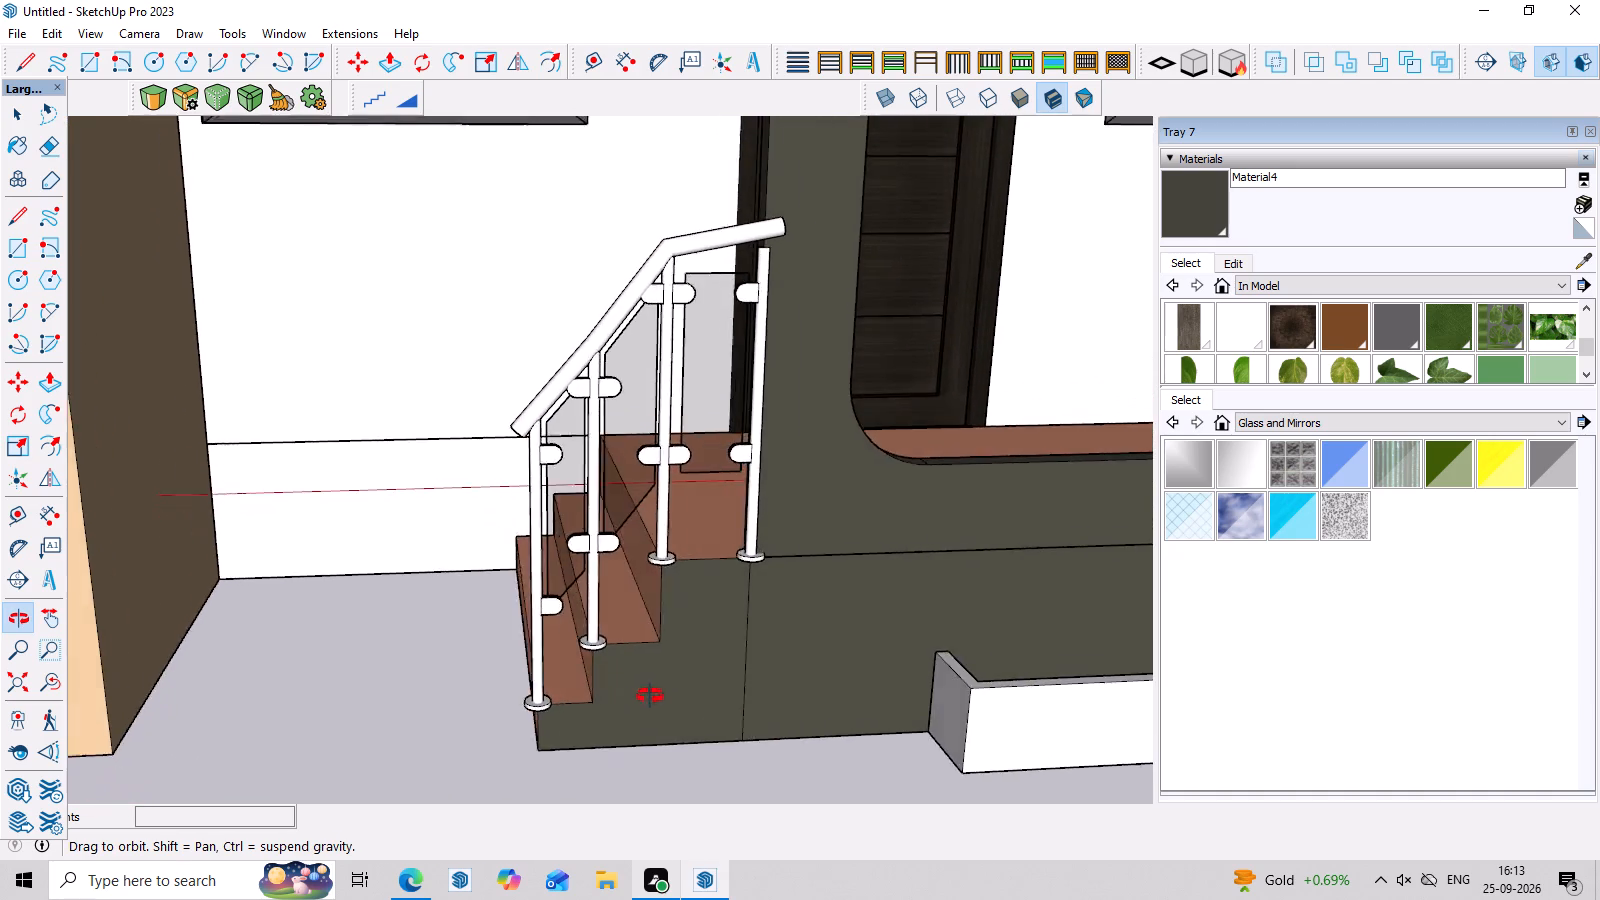
{"action": "middle_click_drag", "start_coordinate": [650, 696], "coordinate": [633, 636]}
{"action": "scroll", "coordinate": [694, 655], "scroll_direction": "down", "scroll_amount": 9}
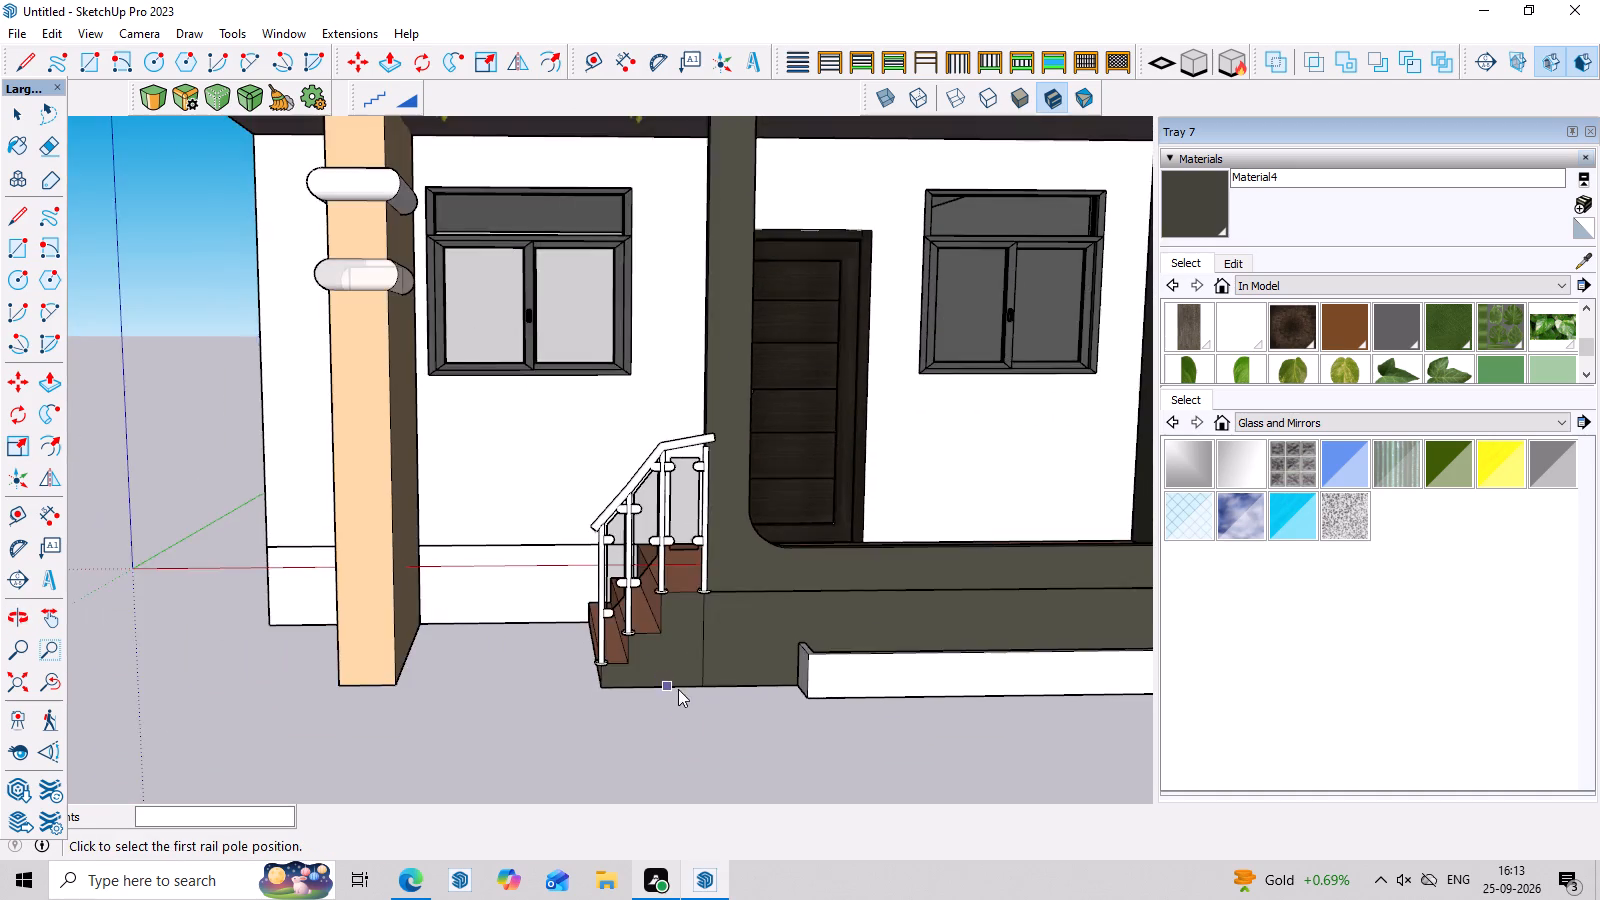
{"action": "middle_click_drag", "start_coordinate": [682, 715], "coordinate": [684, 764]}
{"action": "scroll", "coordinate": [683, 735], "scroll_direction": "down", "scroll_amount": 1}
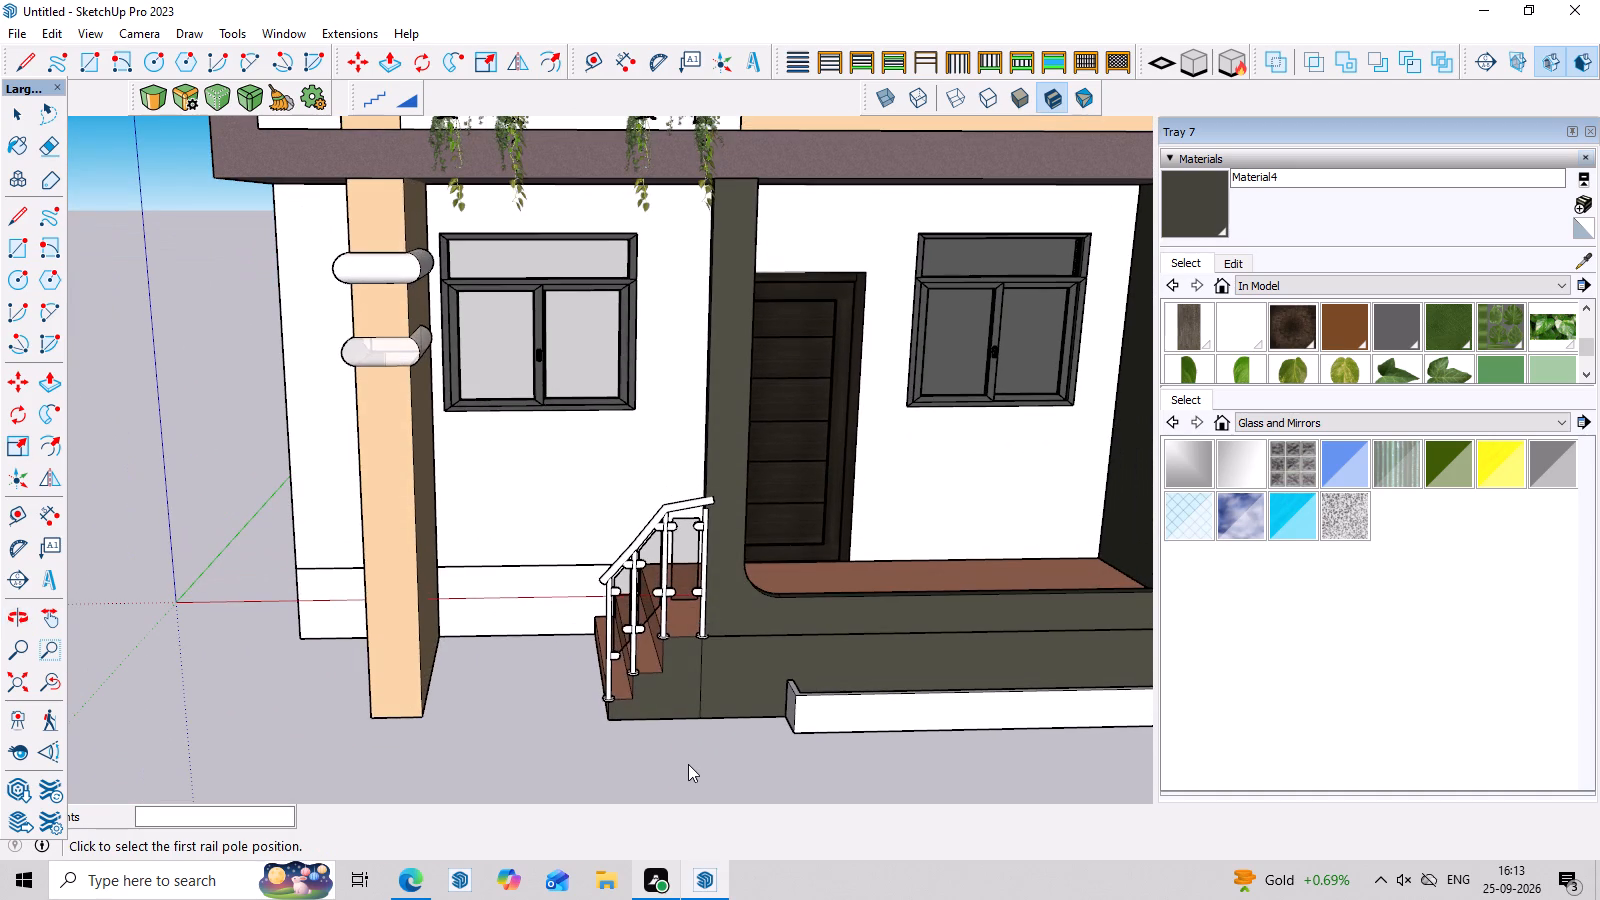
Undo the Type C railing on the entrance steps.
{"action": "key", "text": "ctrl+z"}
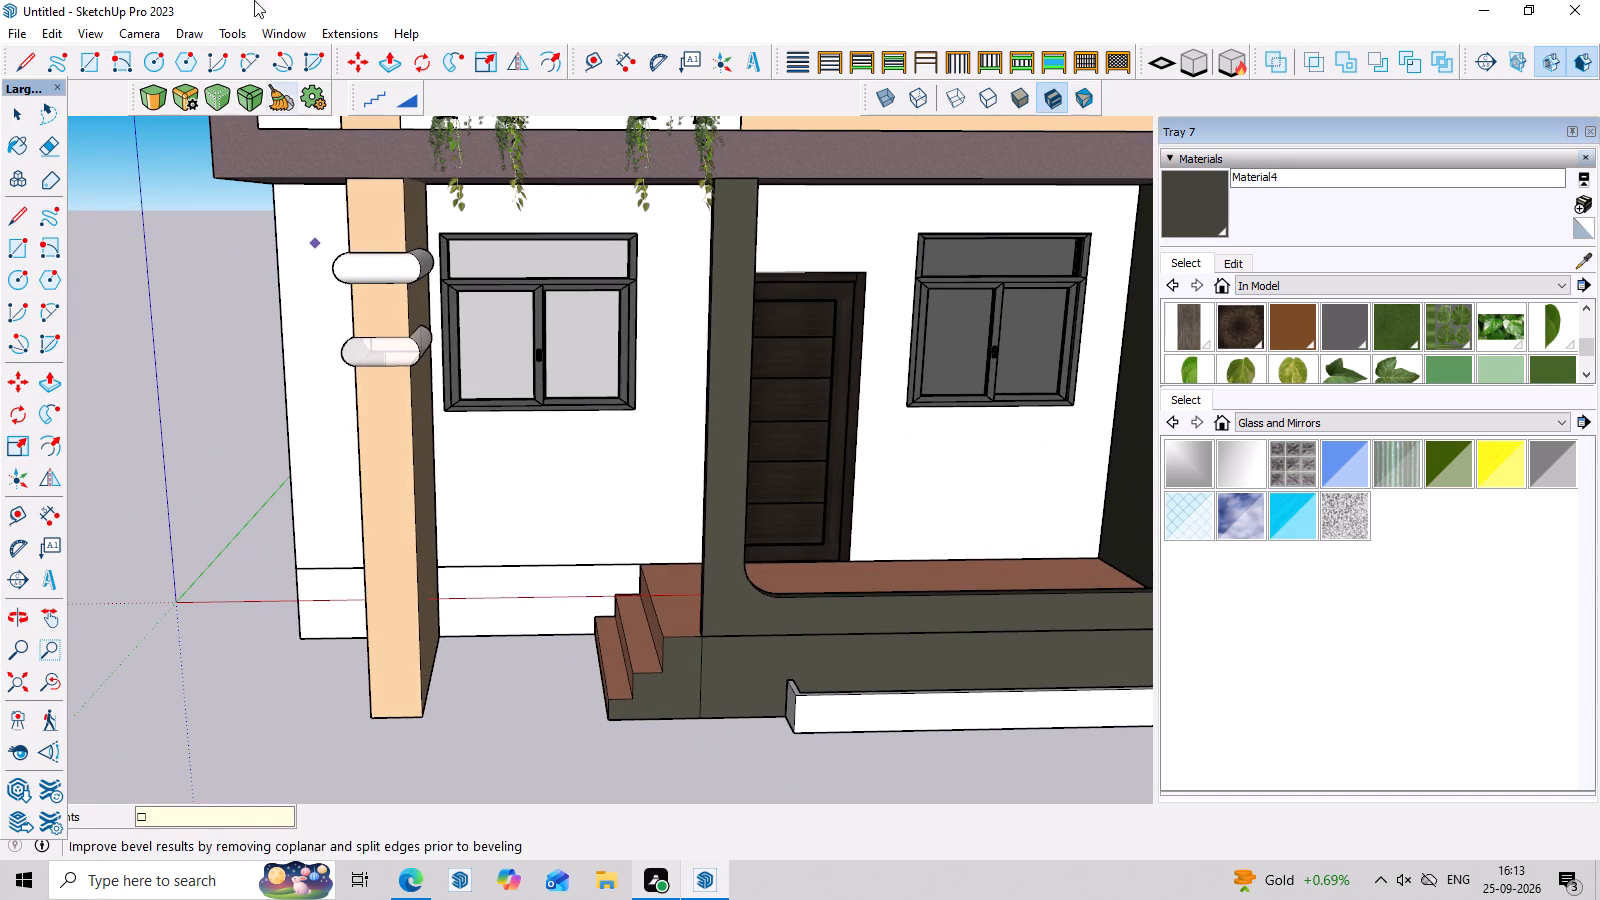
Draw a Type A MajRail railing with four poles up the outer edge of the entrance steps to the dark wall frame.
{"action": "left_click", "coordinate": [278, 34]}
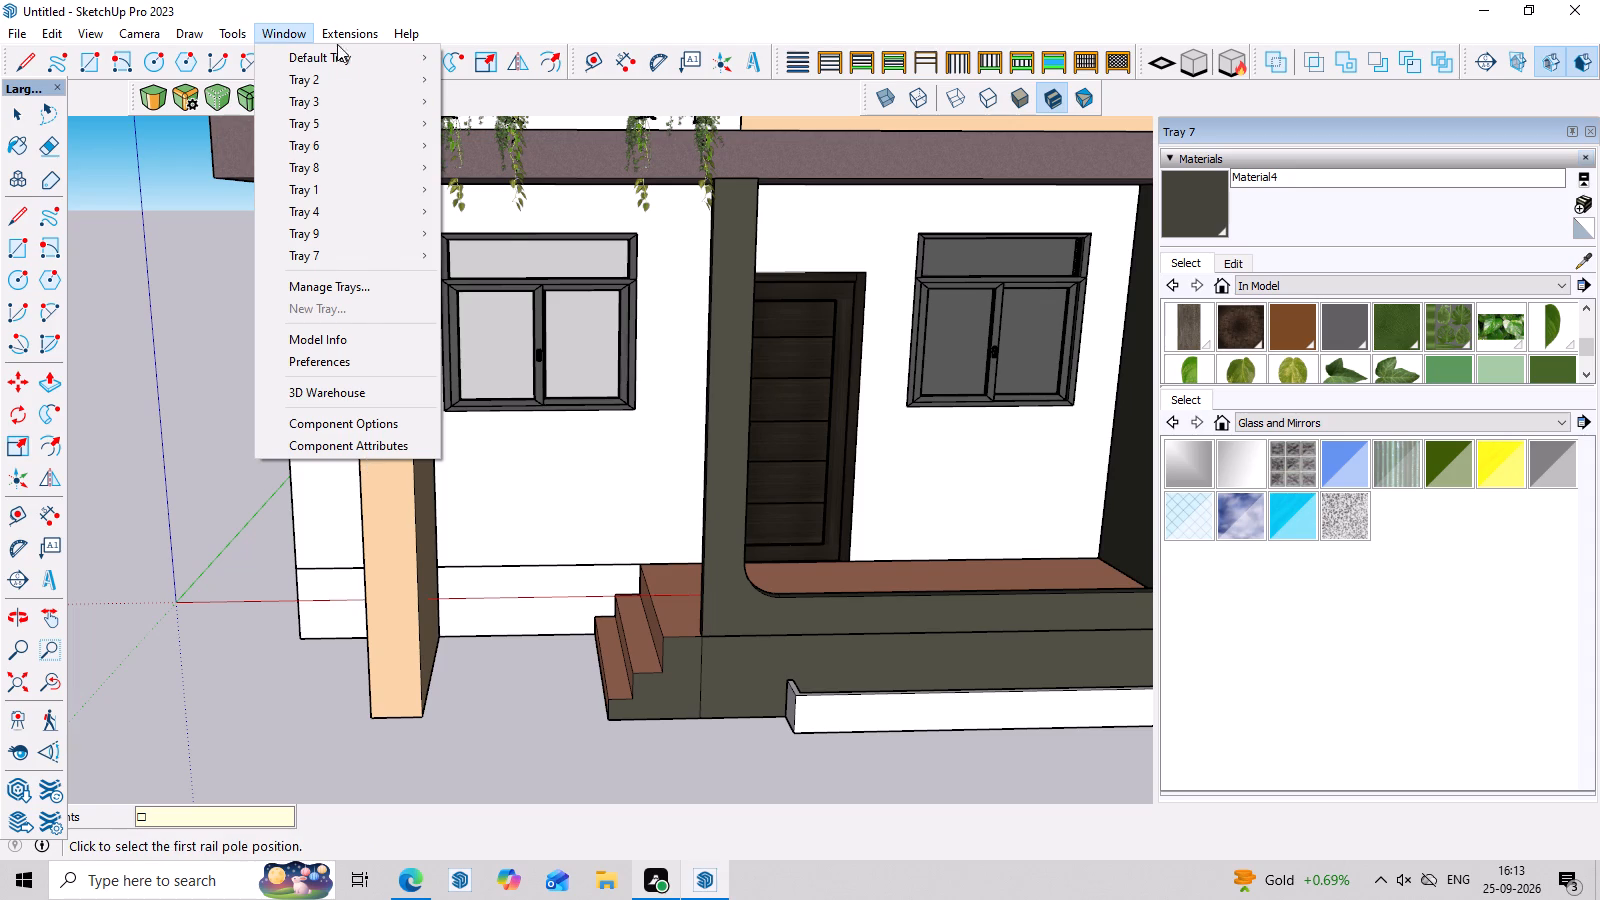
{"action": "left_click", "coordinate": [350, 27]}
{"action": "left_click", "coordinate": [350, 27]}
{"action": "left_click", "coordinate": [372, 334]}
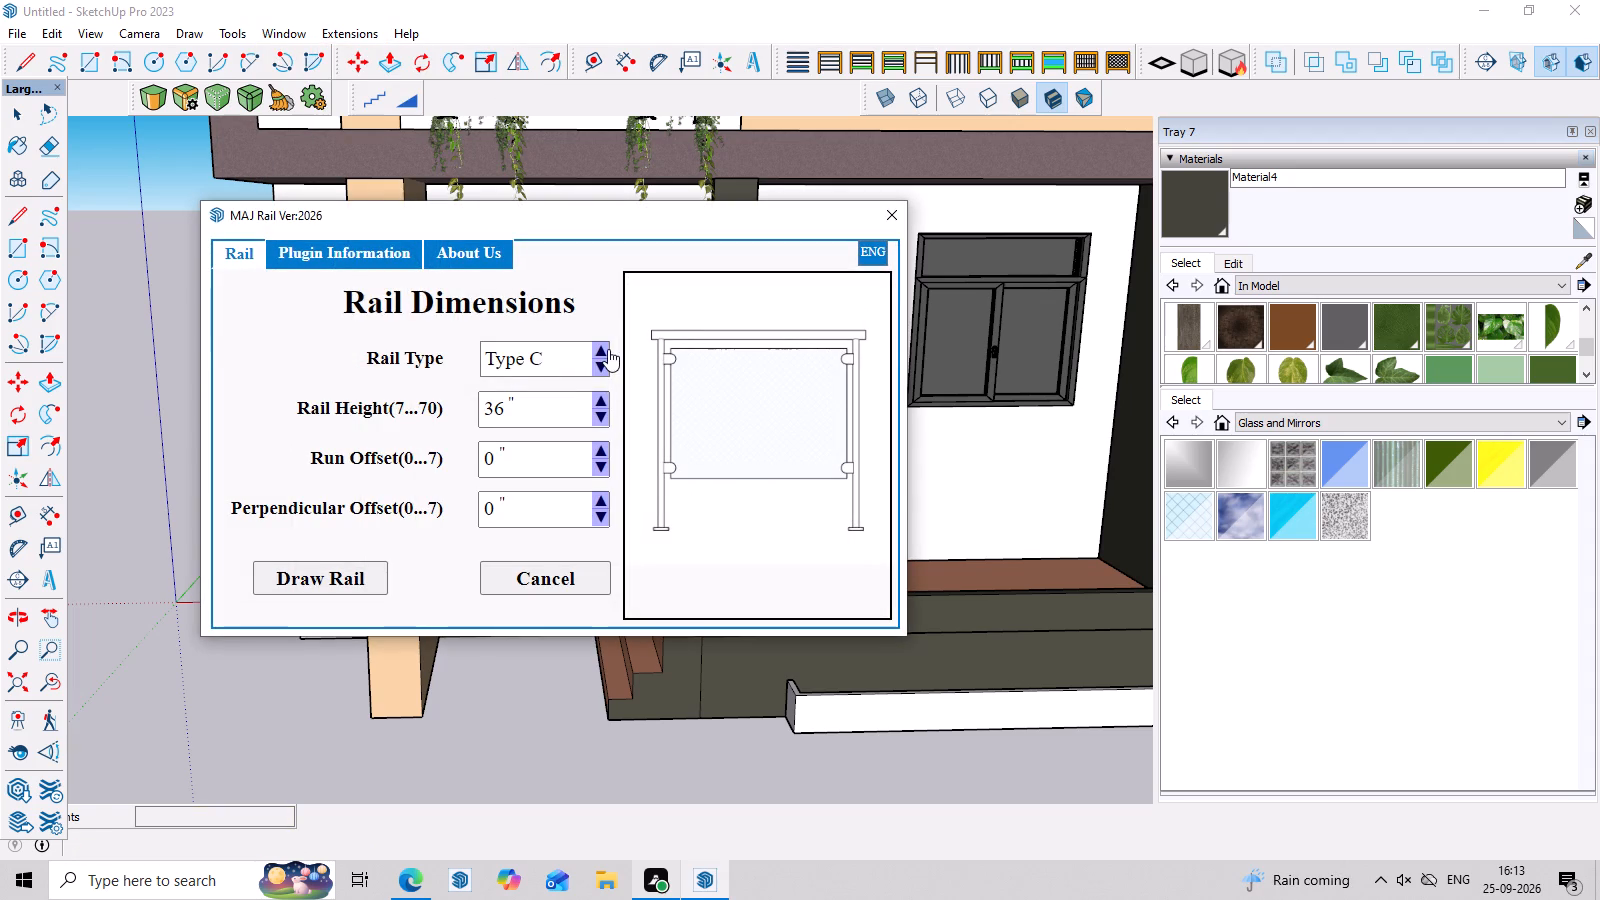
{"action": "left_click", "coordinate": [607, 349]}
{"action": "left_click", "coordinate": [607, 349]}
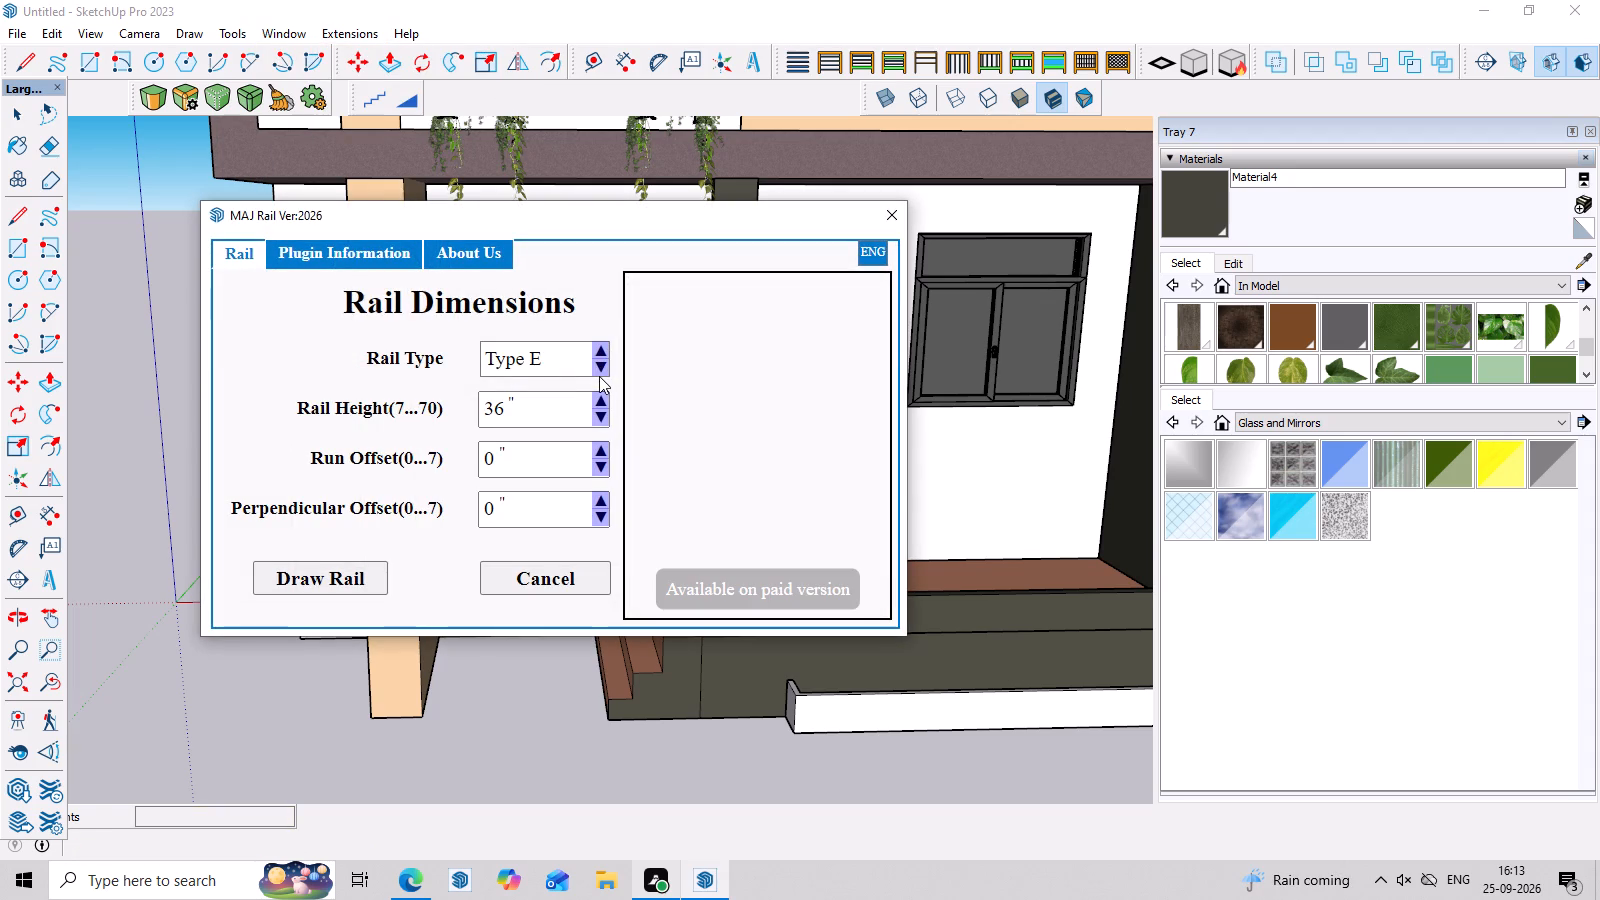
{"action": "triple_click", "coordinate": [605, 364]}
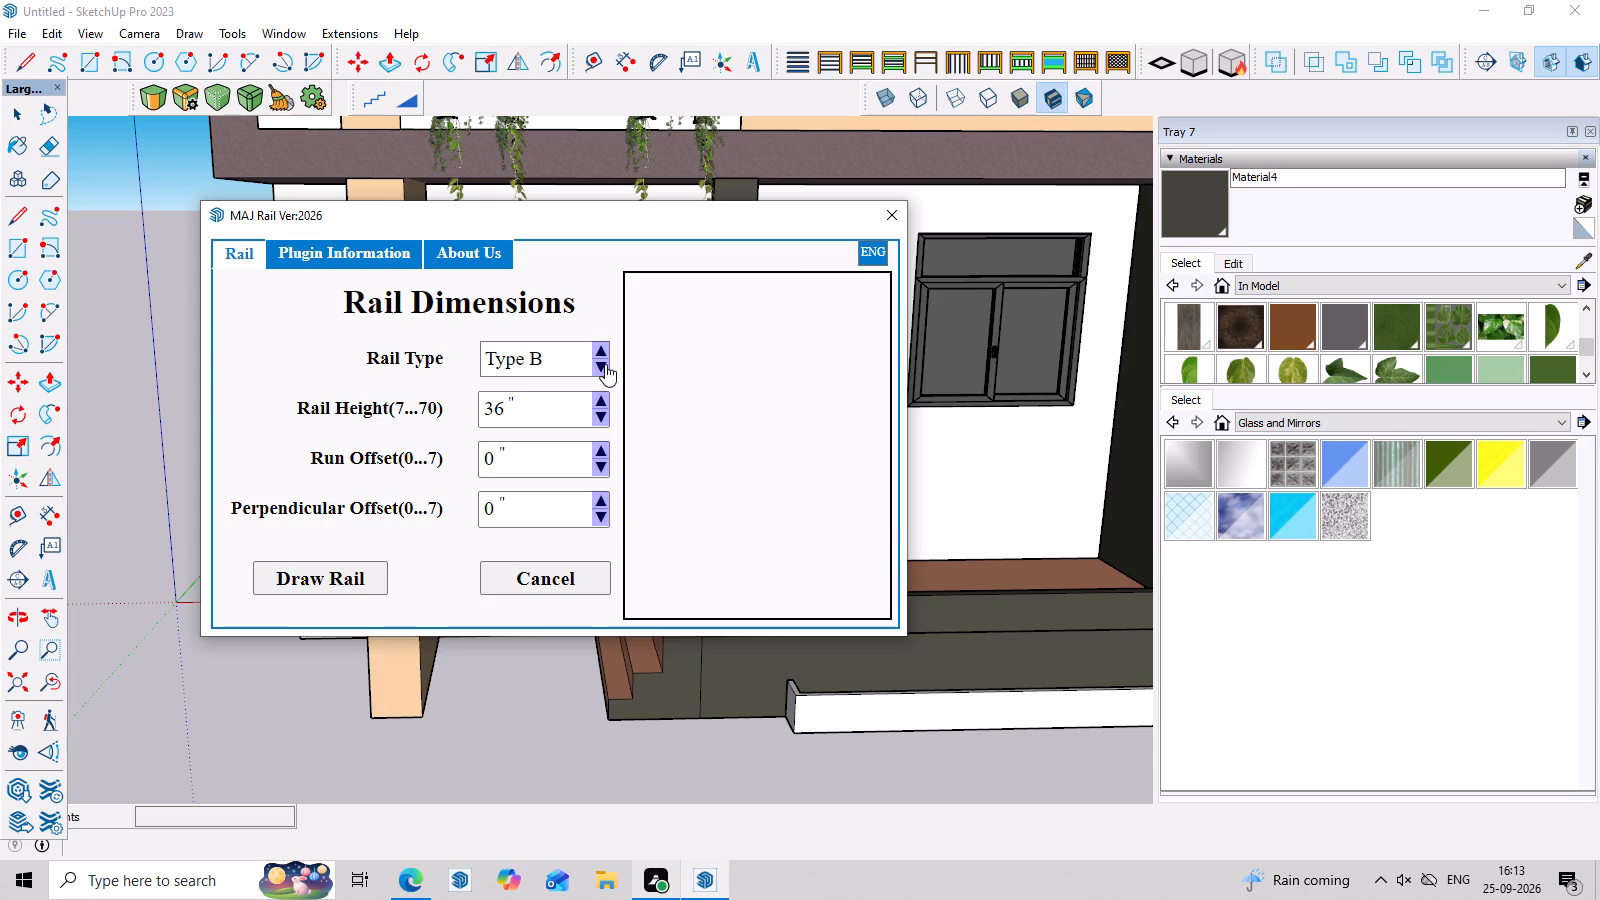
{"action": "left_click", "coordinate": [605, 364]}
{"action": "left_click", "coordinate": [312, 576]}
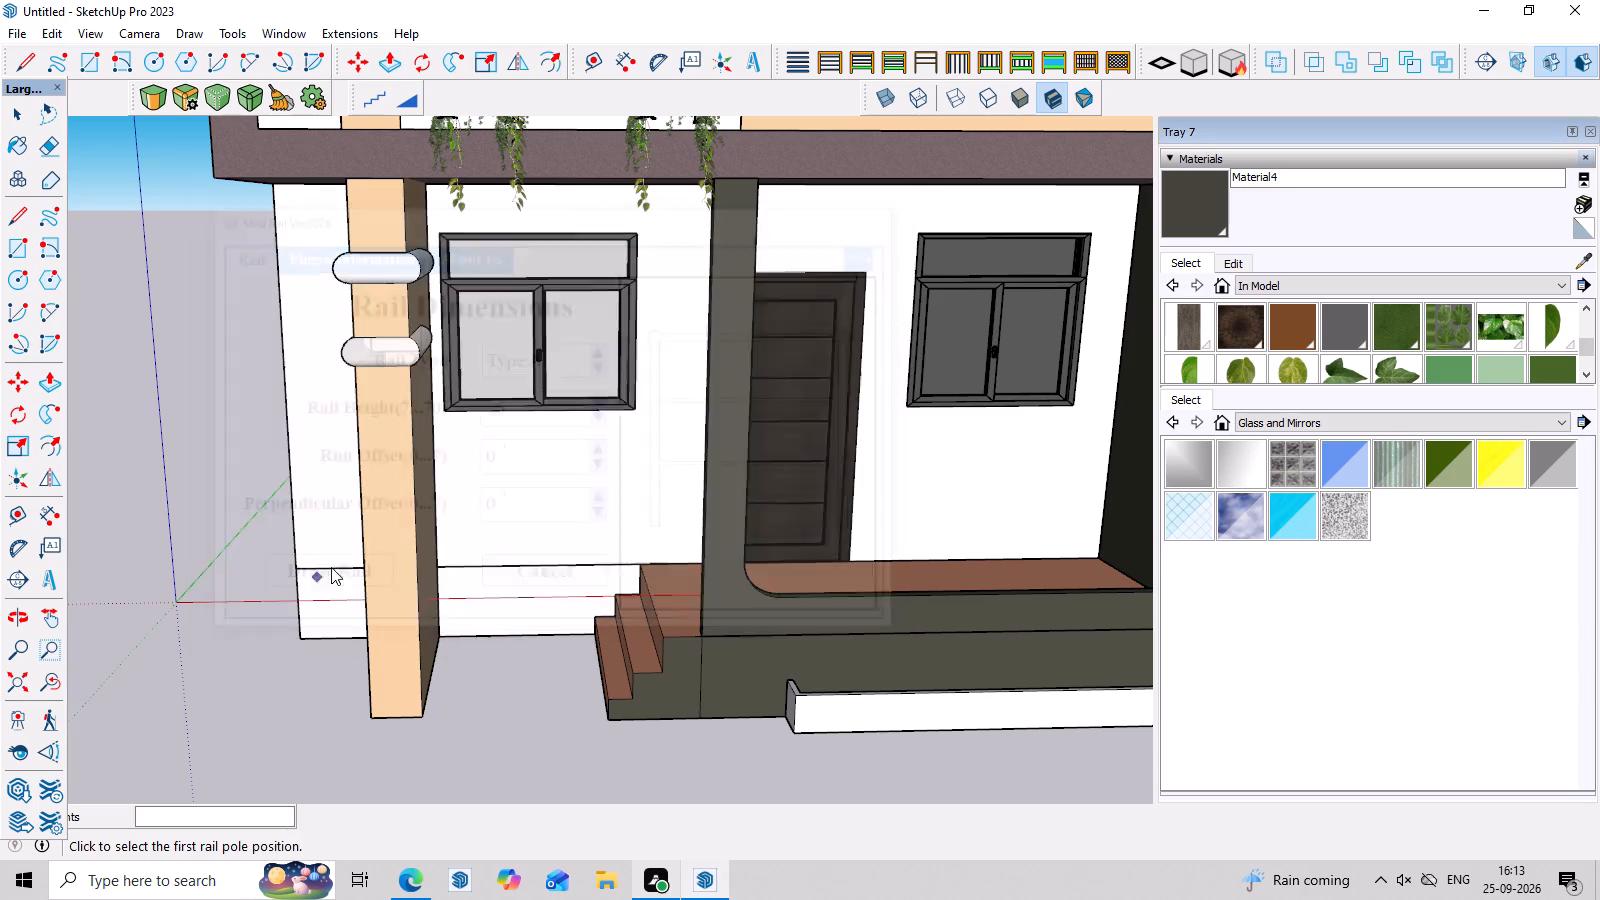
{"action": "scroll", "coordinate": [583, 704], "scroll_direction": "up", "scroll_amount": 6}
{"action": "left_click", "coordinate": [617, 698]}
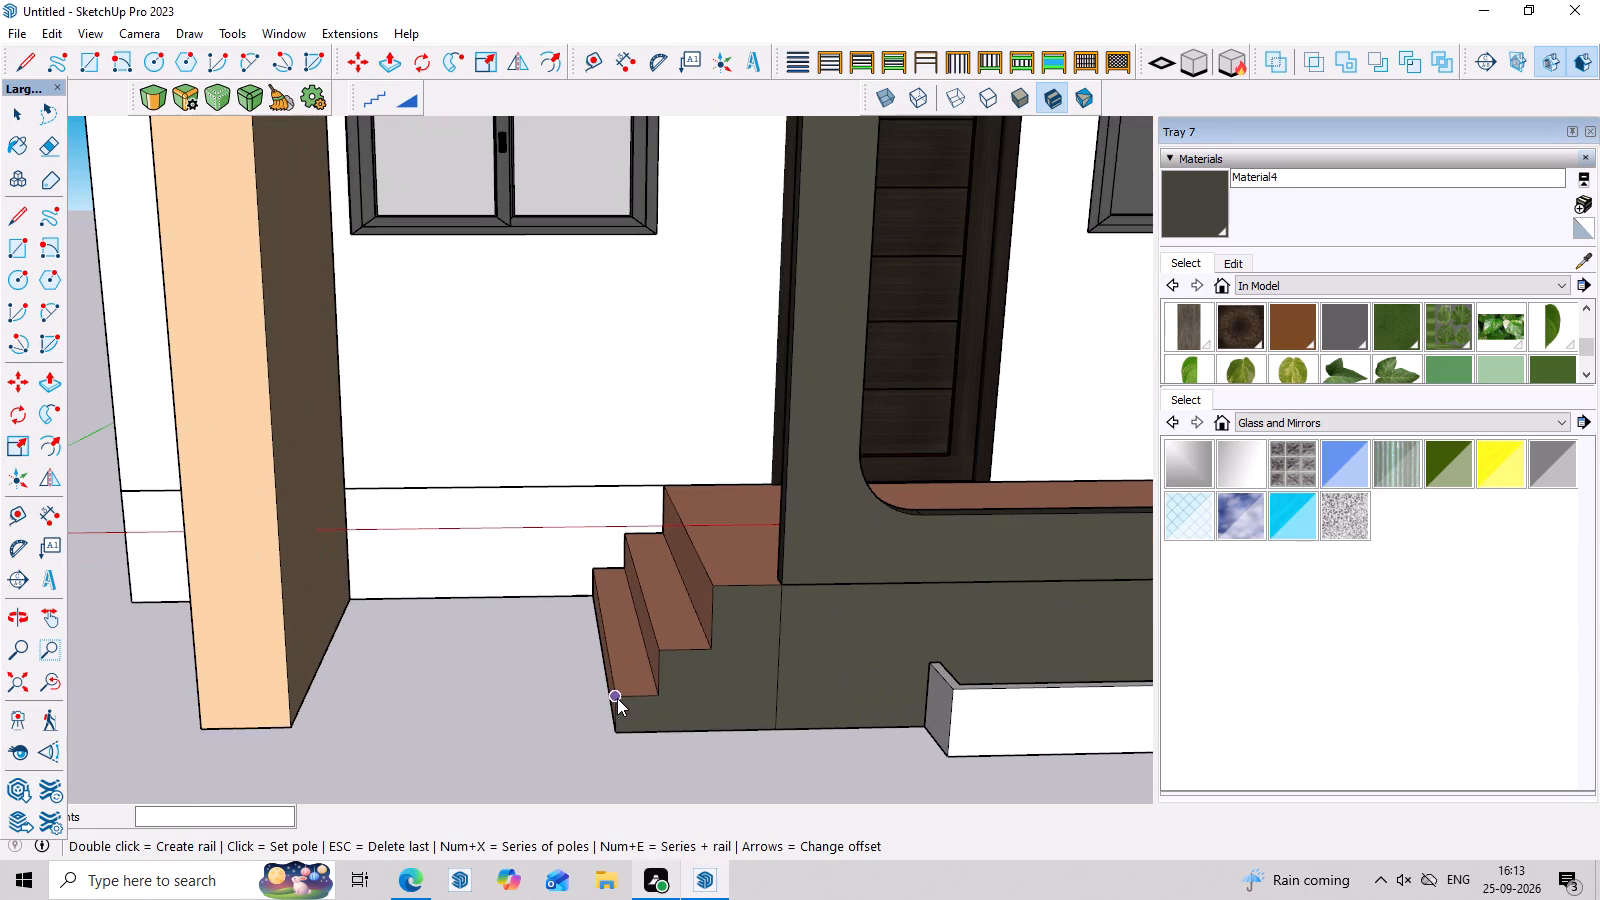
{"action": "left_click", "coordinate": [657, 651]}
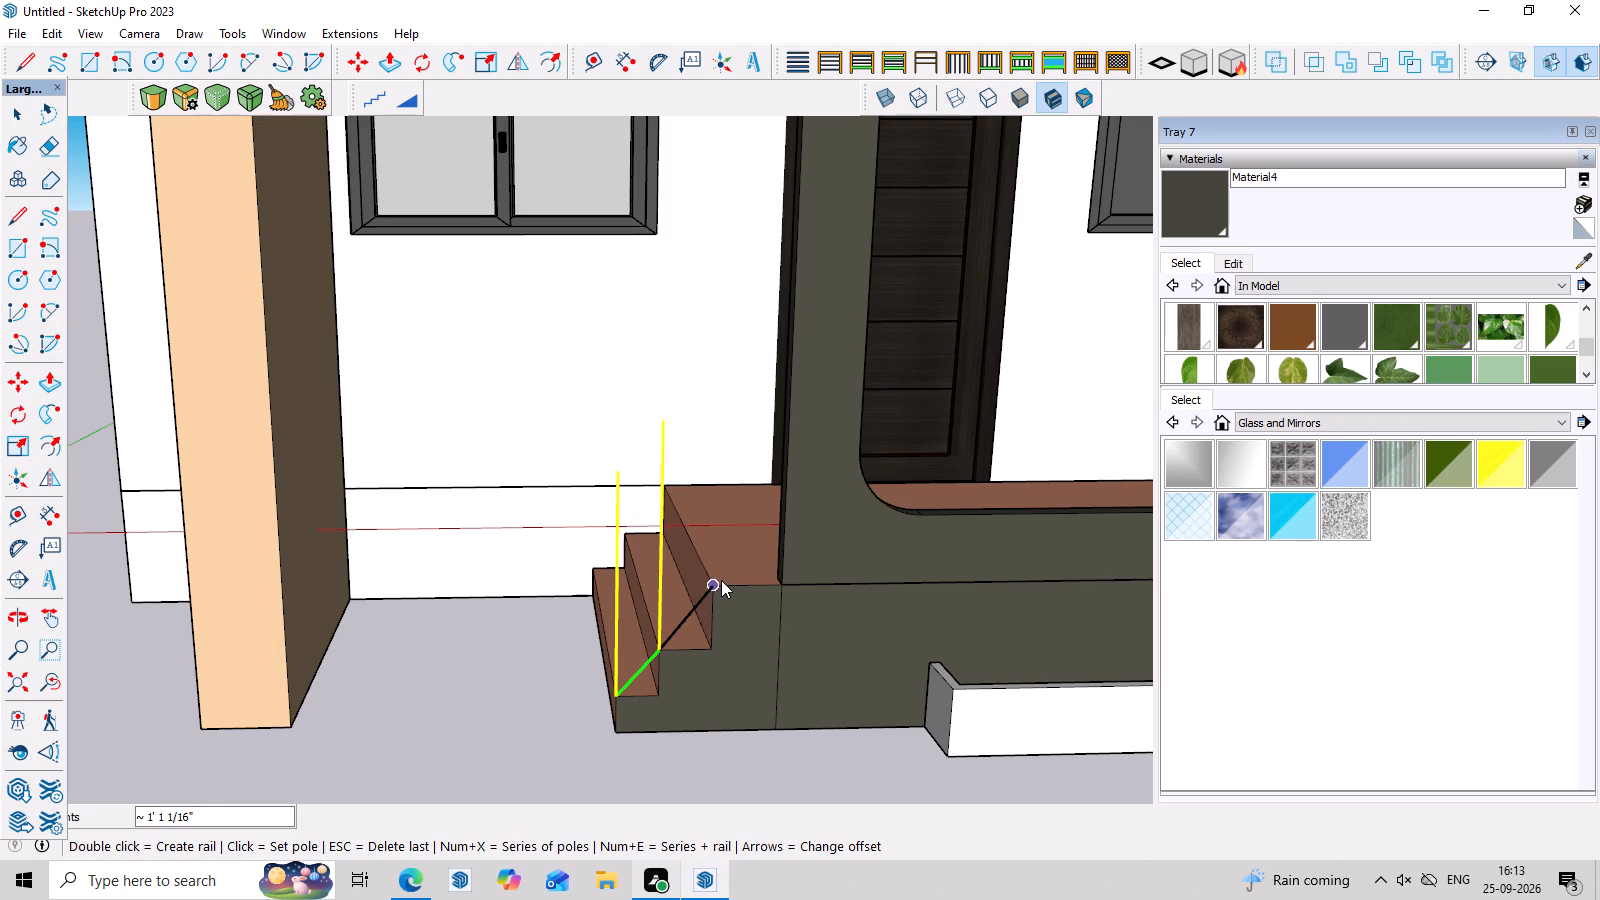
{"action": "left_click", "coordinate": [714, 580]}
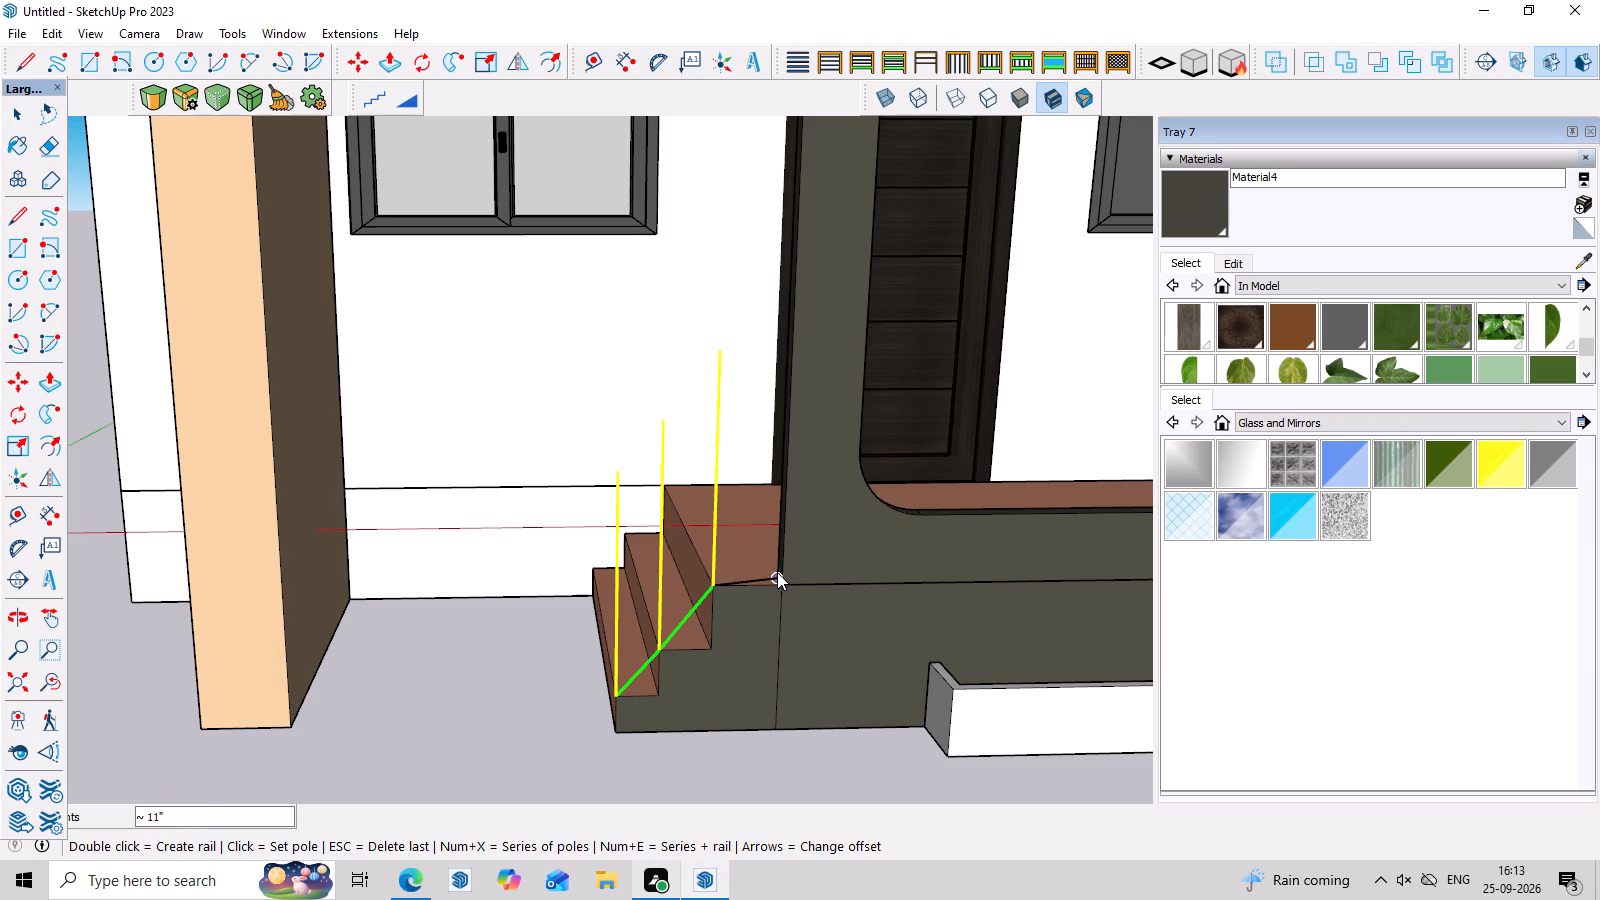
{"action": "double_click", "coordinate": [783, 583]}
{"action": "scroll", "coordinate": [624, 619], "scroll_direction": "down", "scroll_amount": 2}
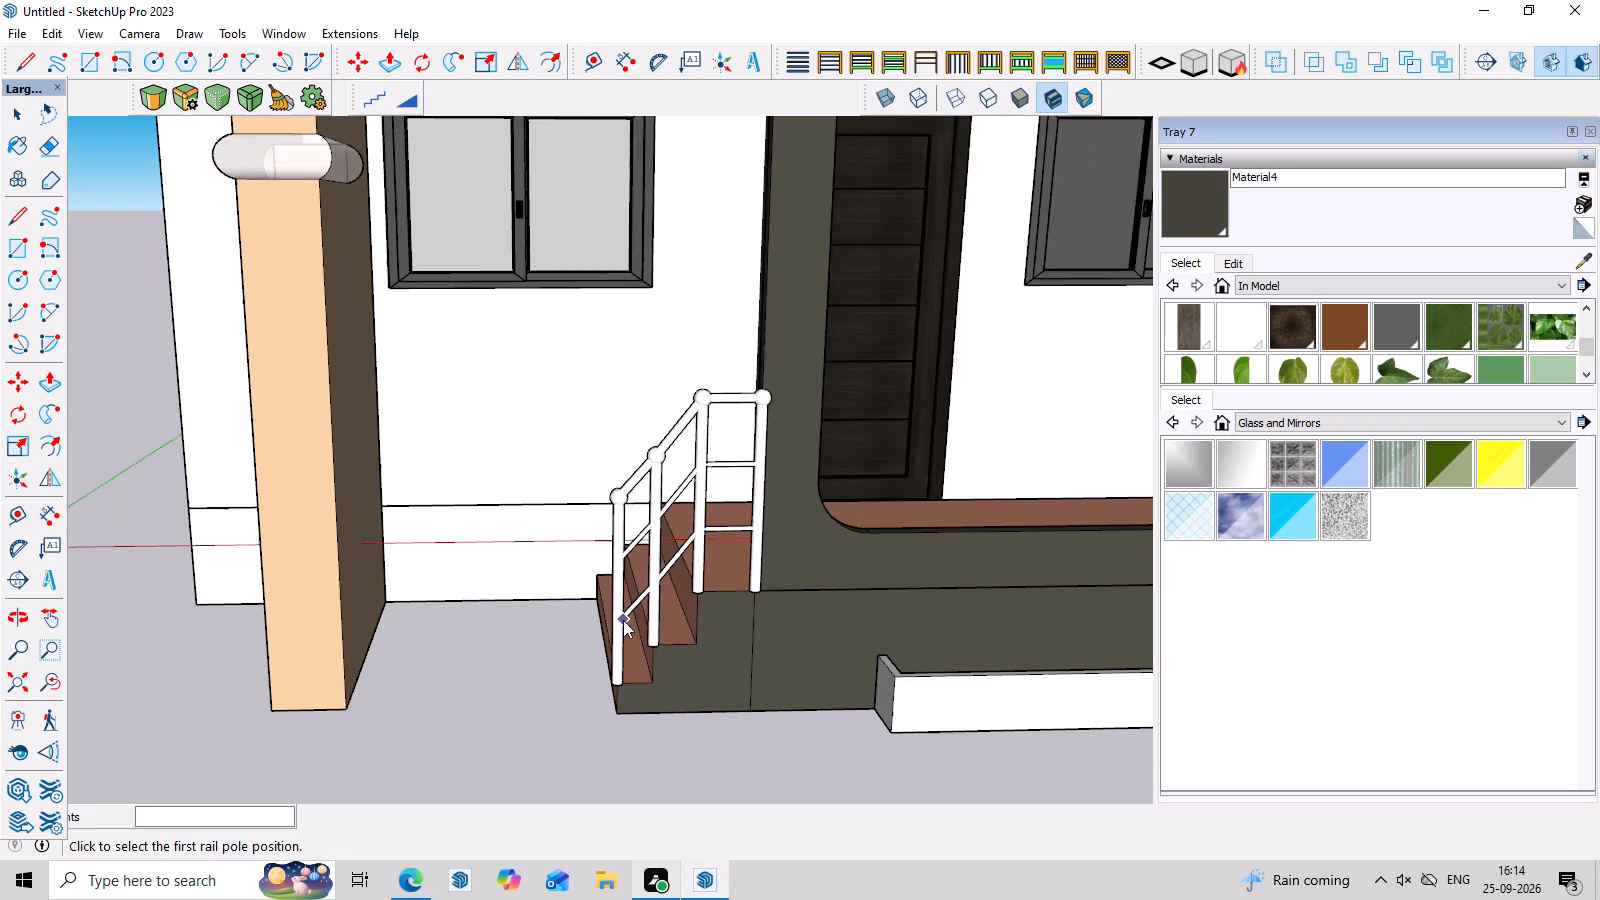
Undo the four-pole railing and redraw the Type A railing with three poles: bottom step, top step and dark wall frame.
{"action": "middle_click_drag", "start_coordinate": [605, 620], "coordinate": [598, 548]}
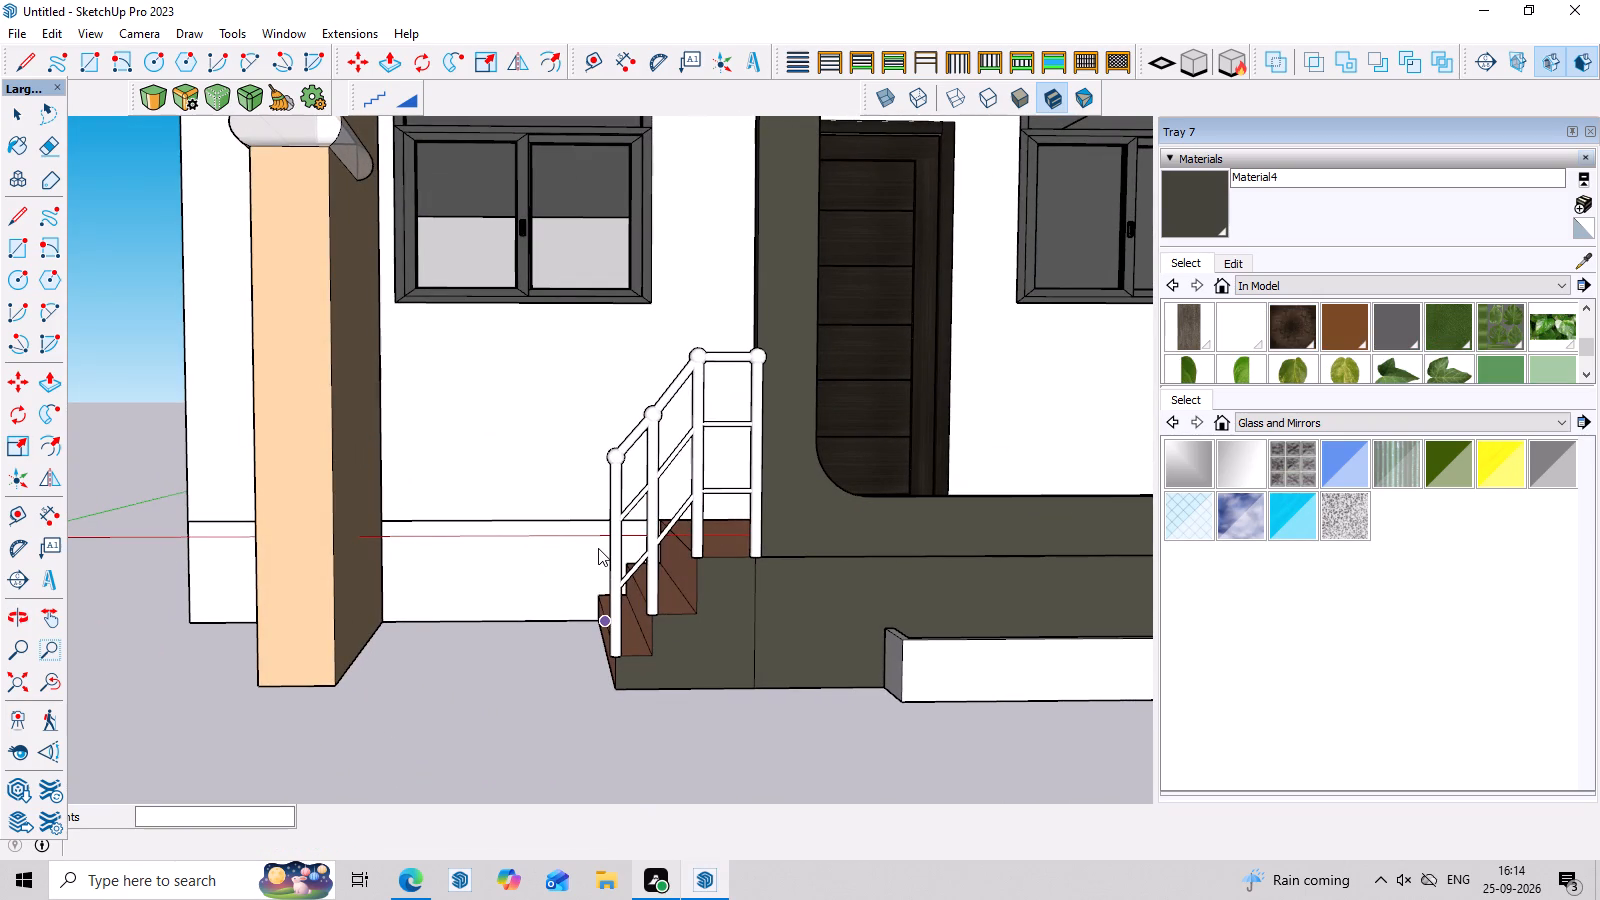
{"action": "key", "text": "ctrl+z"}
{"action": "left_click", "coordinate": [618, 656]}
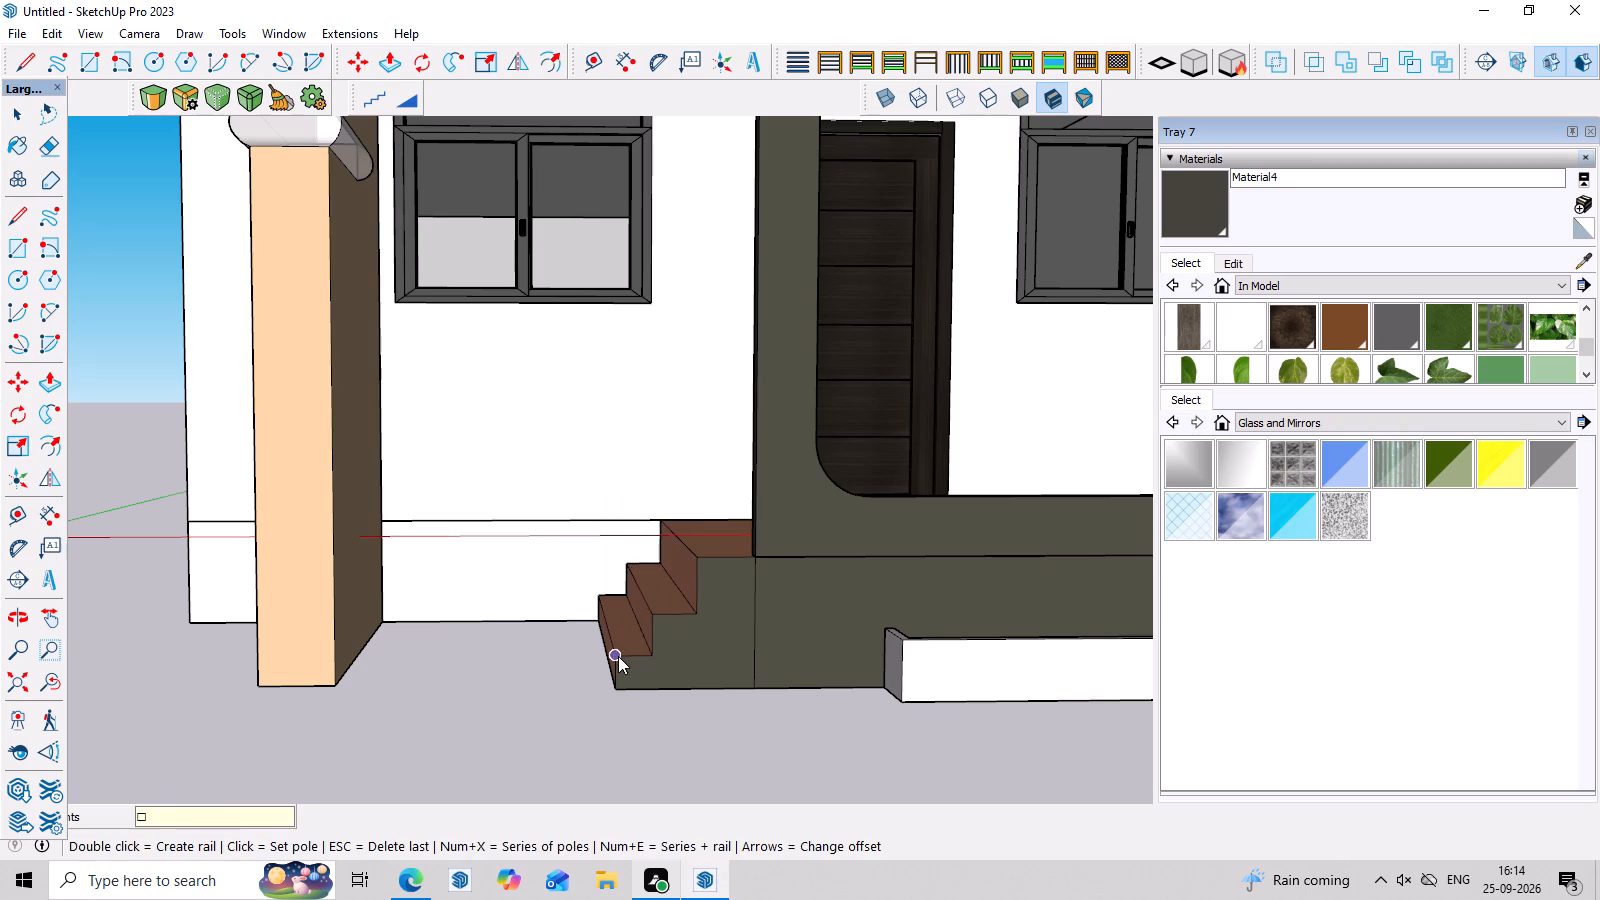
{"action": "left_click", "coordinate": [701, 557]}
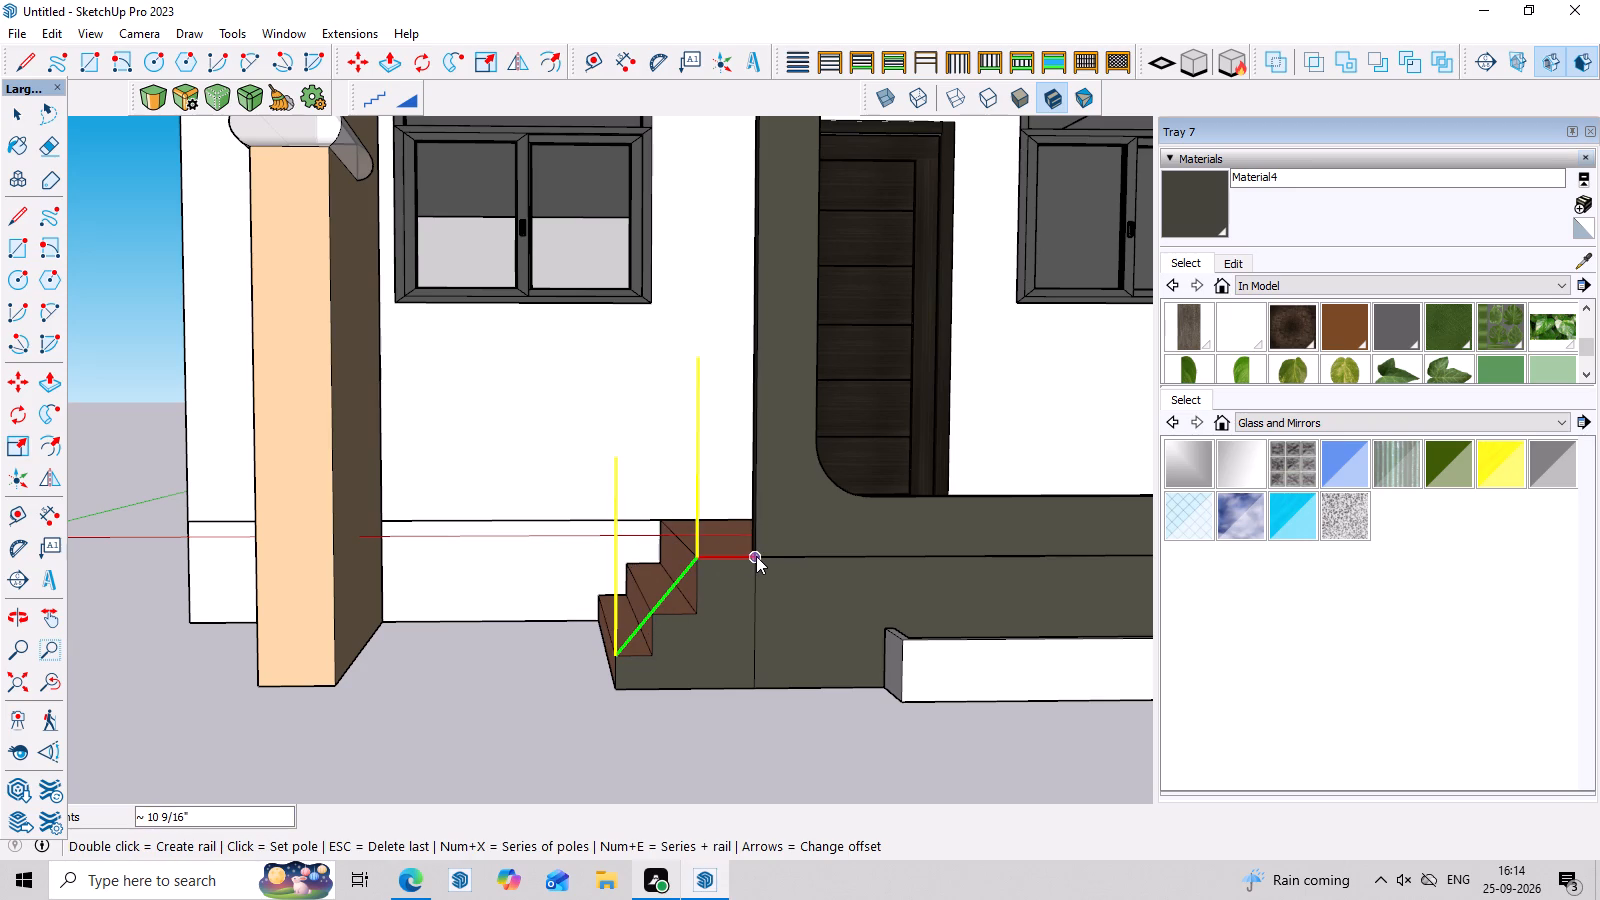
{"action": "double_click", "coordinate": [756, 556]}
Examine the redrawn railing on the entrance steps and the whole front facade from several angles.
{"action": "scroll", "coordinate": [589, 592], "scroll_direction": "down", "scroll_amount": 7}
{"action": "middle_click_drag", "start_coordinate": [668, 620], "coordinate": [775, 648]}
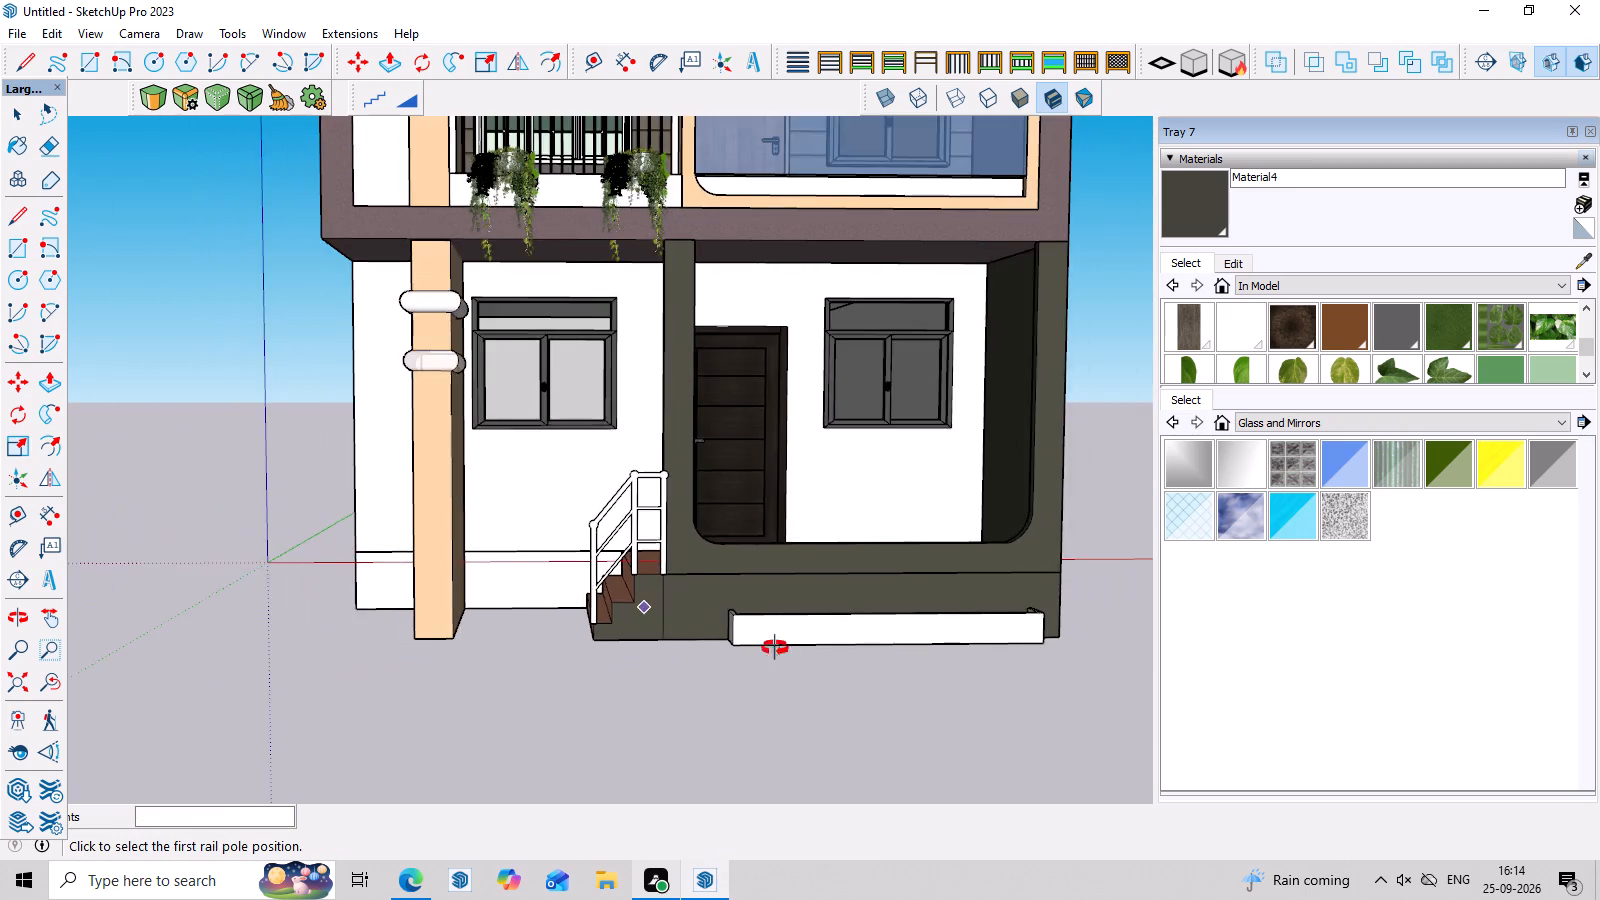
{"action": "middle_click_drag", "start_coordinate": [775, 648], "coordinate": [874, 654]}
{"action": "middle_click_drag", "start_coordinate": [875, 654], "coordinate": [730, 644]}
{"action": "scroll", "coordinate": [730, 644], "scroll_direction": "up", "scroll_amount": 3}
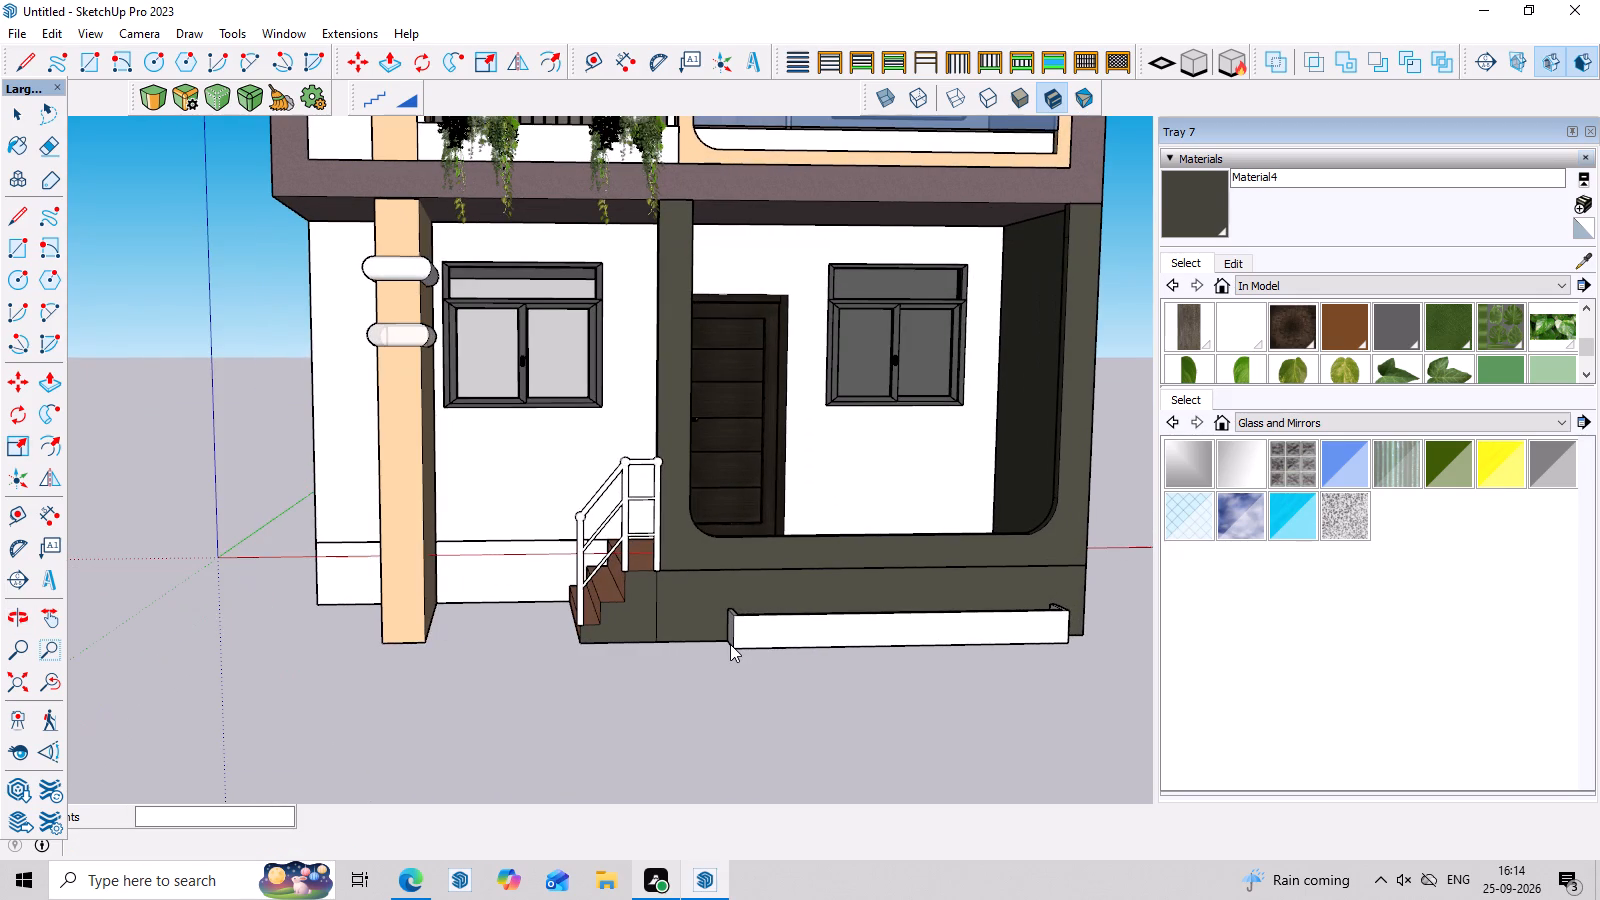
{"action": "middle_click_drag", "start_coordinate": [705, 672], "coordinate": [701, 700]}
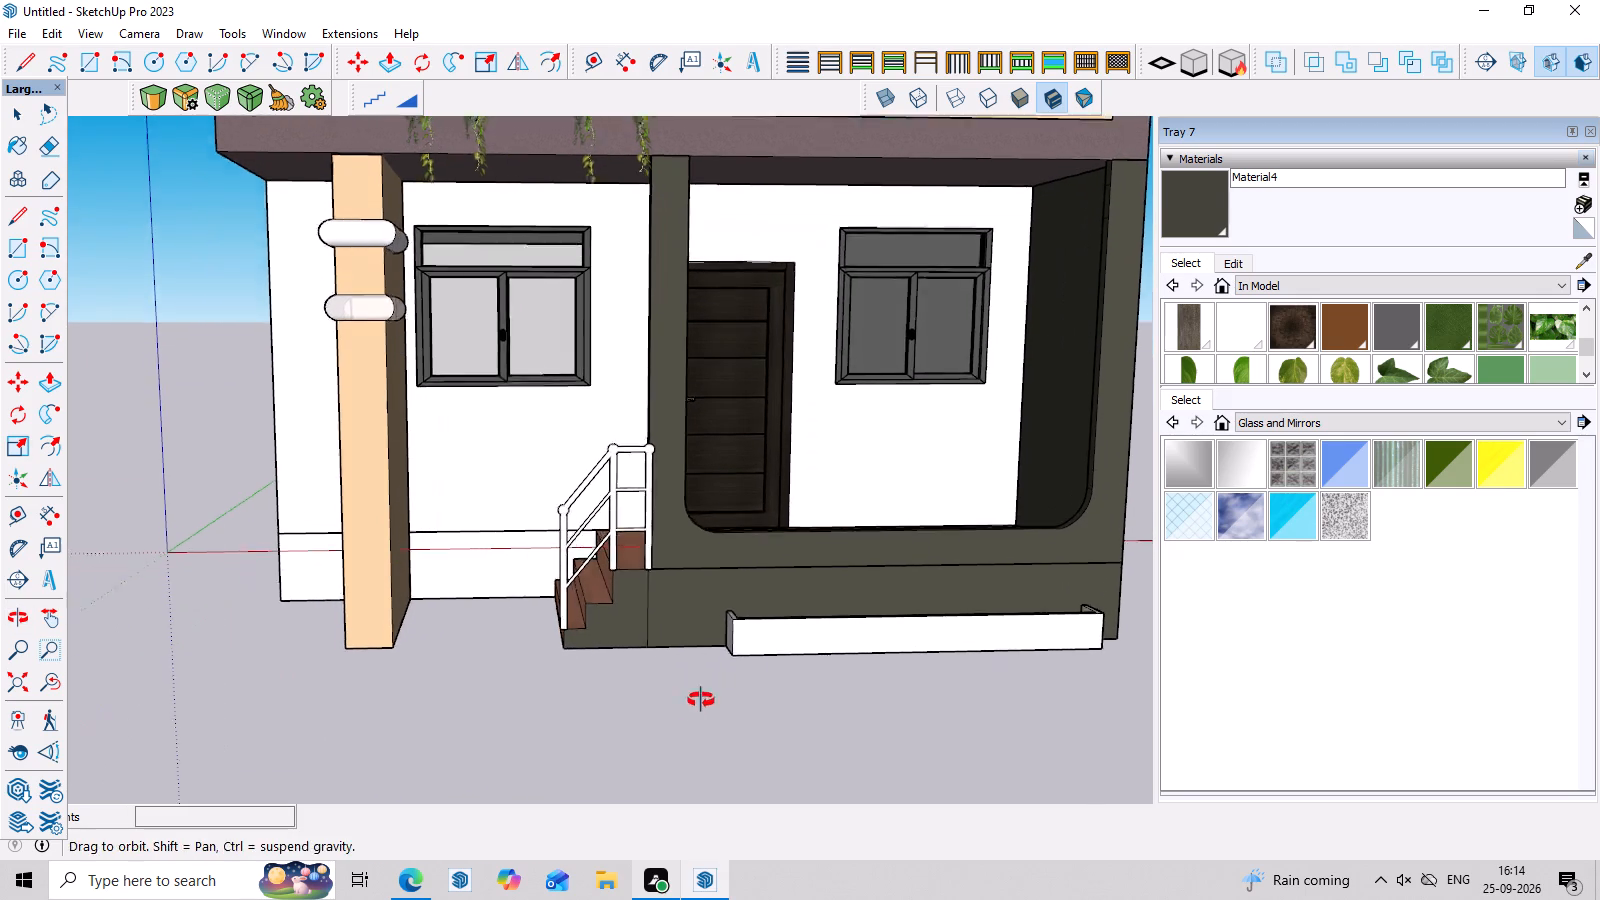
{"action": "middle_click_drag", "start_coordinate": [701, 700], "coordinate": [700, 715]}
{"action": "middle_click_drag", "start_coordinate": [700, 692], "coordinate": [700, 641]}
{"action": "key", "text": "space"}
{"action": "scroll", "coordinate": [392, 483], "scroll_direction": "down", "scroll_amount": 6}
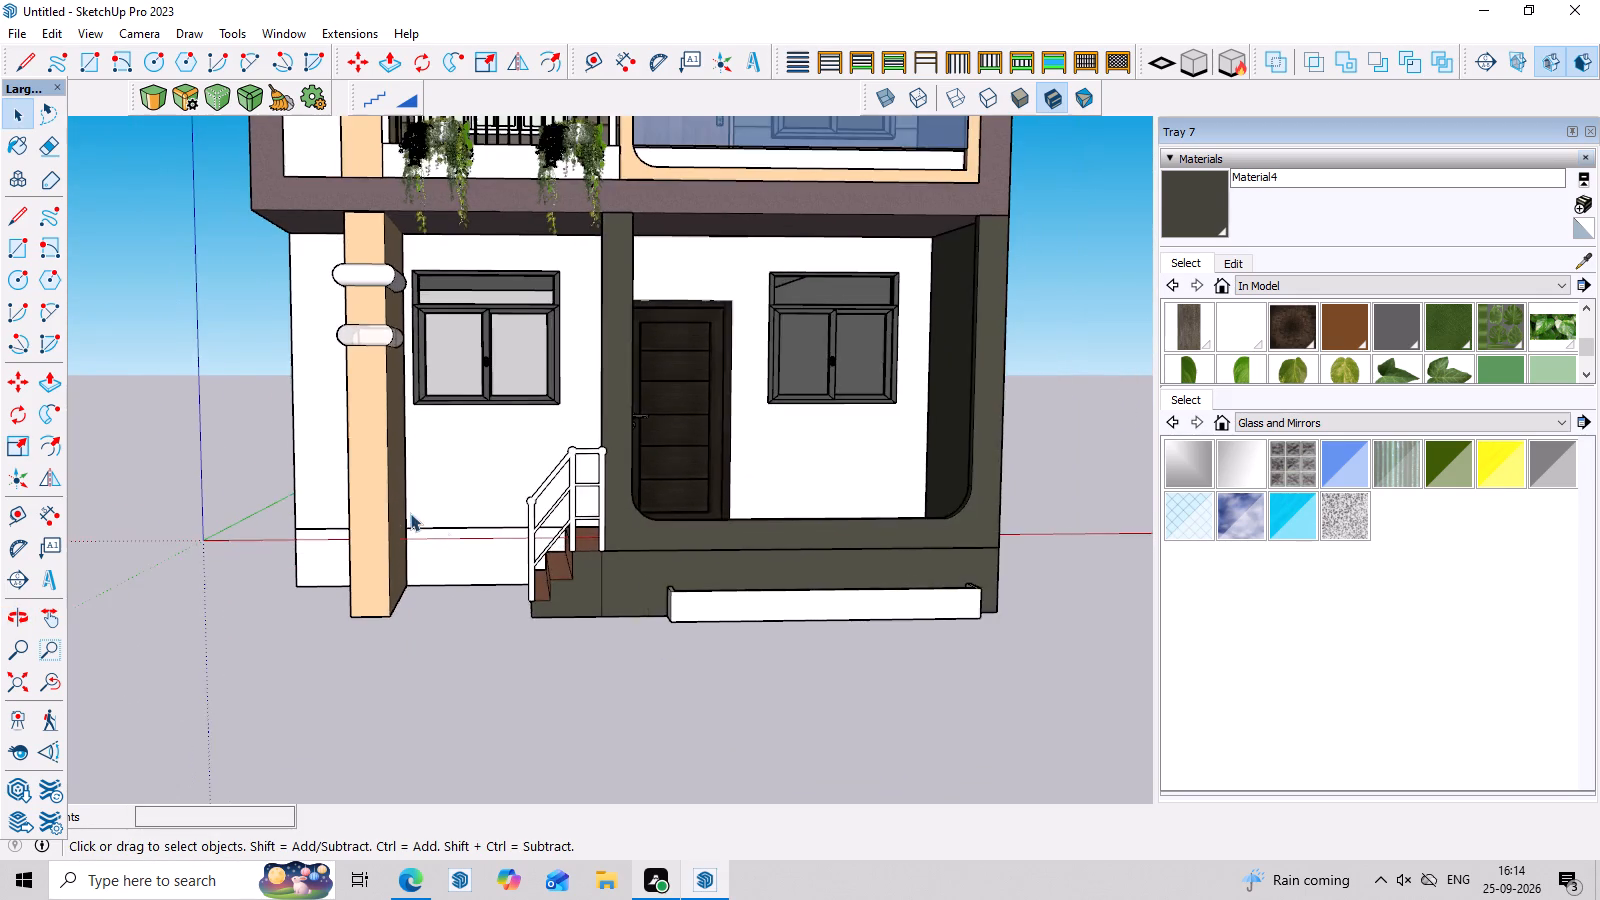
{"action": "scroll", "coordinate": [410, 513], "scroll_direction": "down", "scroll_amount": 5}
{"action": "middle_click_drag", "start_coordinate": [703, 576], "coordinate": [695, 609]}
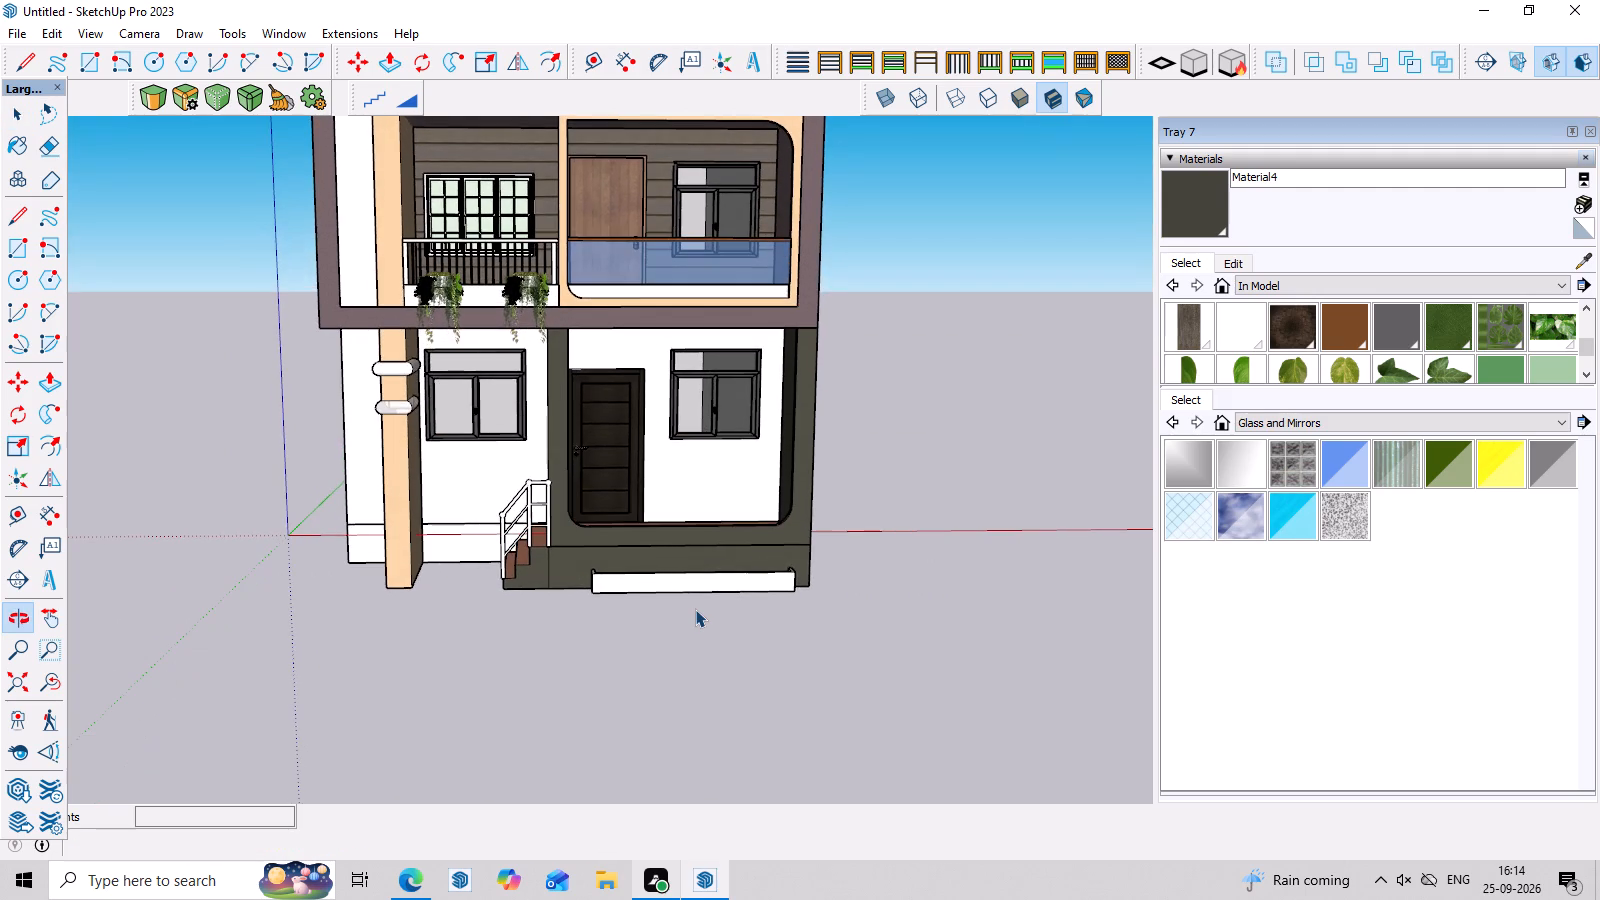
{"action": "scroll", "coordinate": [695, 609], "scroll_direction": "down", "scroll_amount": 10}
{"action": "scroll", "coordinate": [803, 258], "scroll_direction": "up", "scroll_amount": 6}
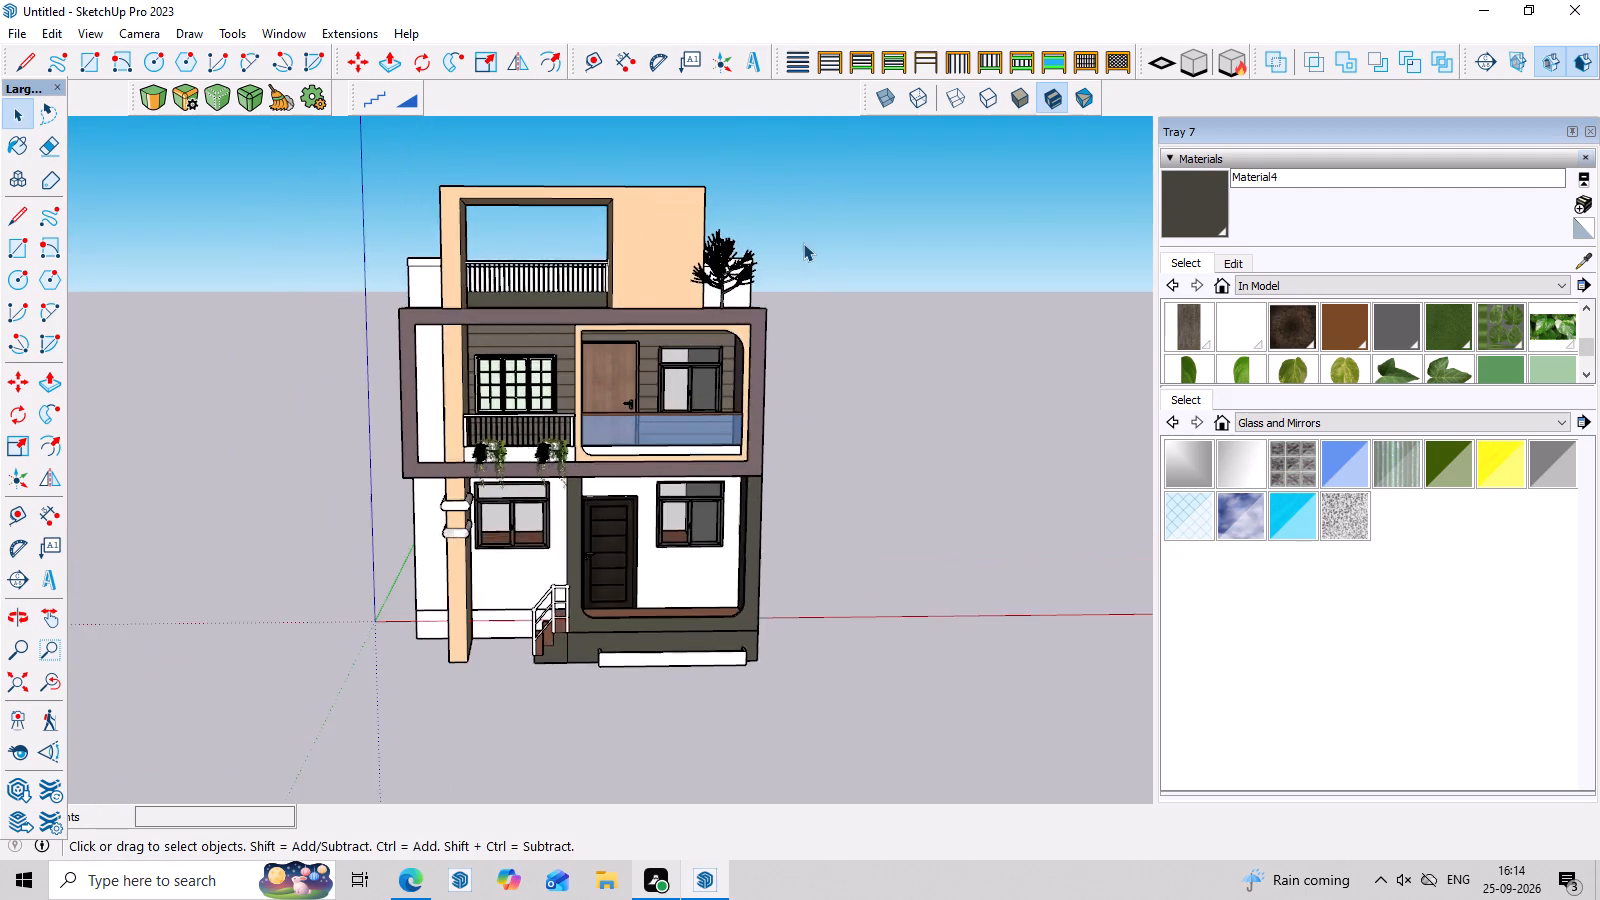
{"action": "middle_click_drag", "start_coordinate": [872, 481], "coordinate": [863, 416]}
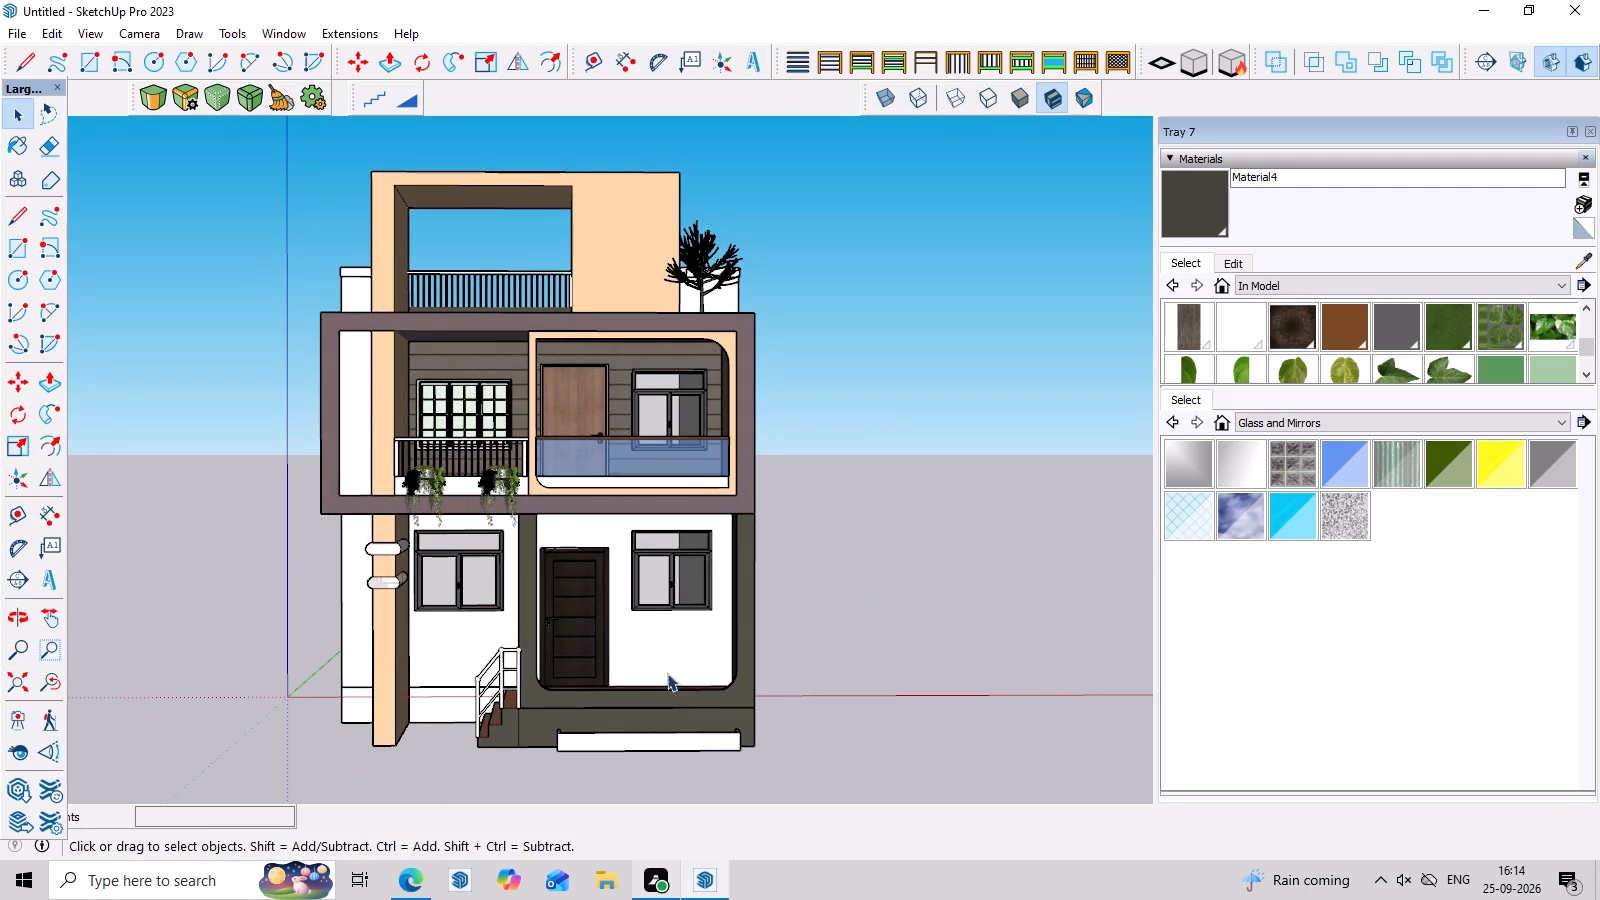
{"action": "middle_click_drag", "start_coordinate": [667, 673], "coordinate": [726, 663]}
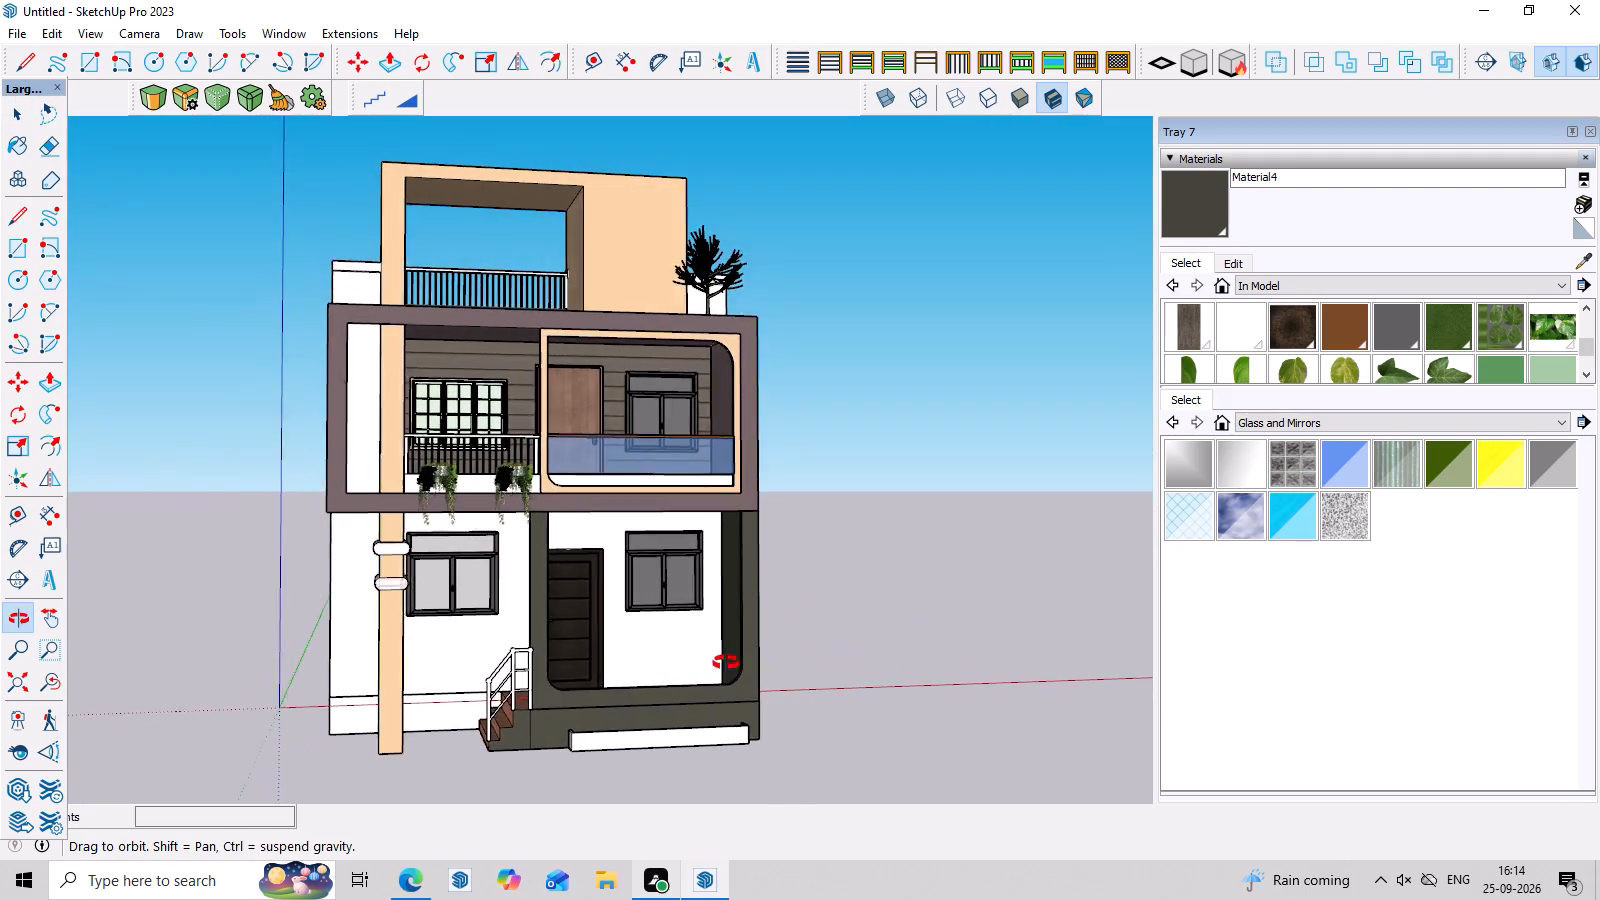
{"action": "middle_click_drag", "start_coordinate": [726, 663], "coordinate": [704, 667]}
{"action": "scroll", "coordinate": [459, 702], "scroll_direction": "up", "scroll_amount": 7}
{"action": "scroll", "coordinate": [535, 642], "scroll_direction": "up", "scroll_amount": 3}
{"action": "scroll", "coordinate": [606, 616], "scroll_direction": "down", "scroll_amount": 7}
{"action": "middle_click_drag", "start_coordinate": [661, 623], "coordinate": [662, 679]}
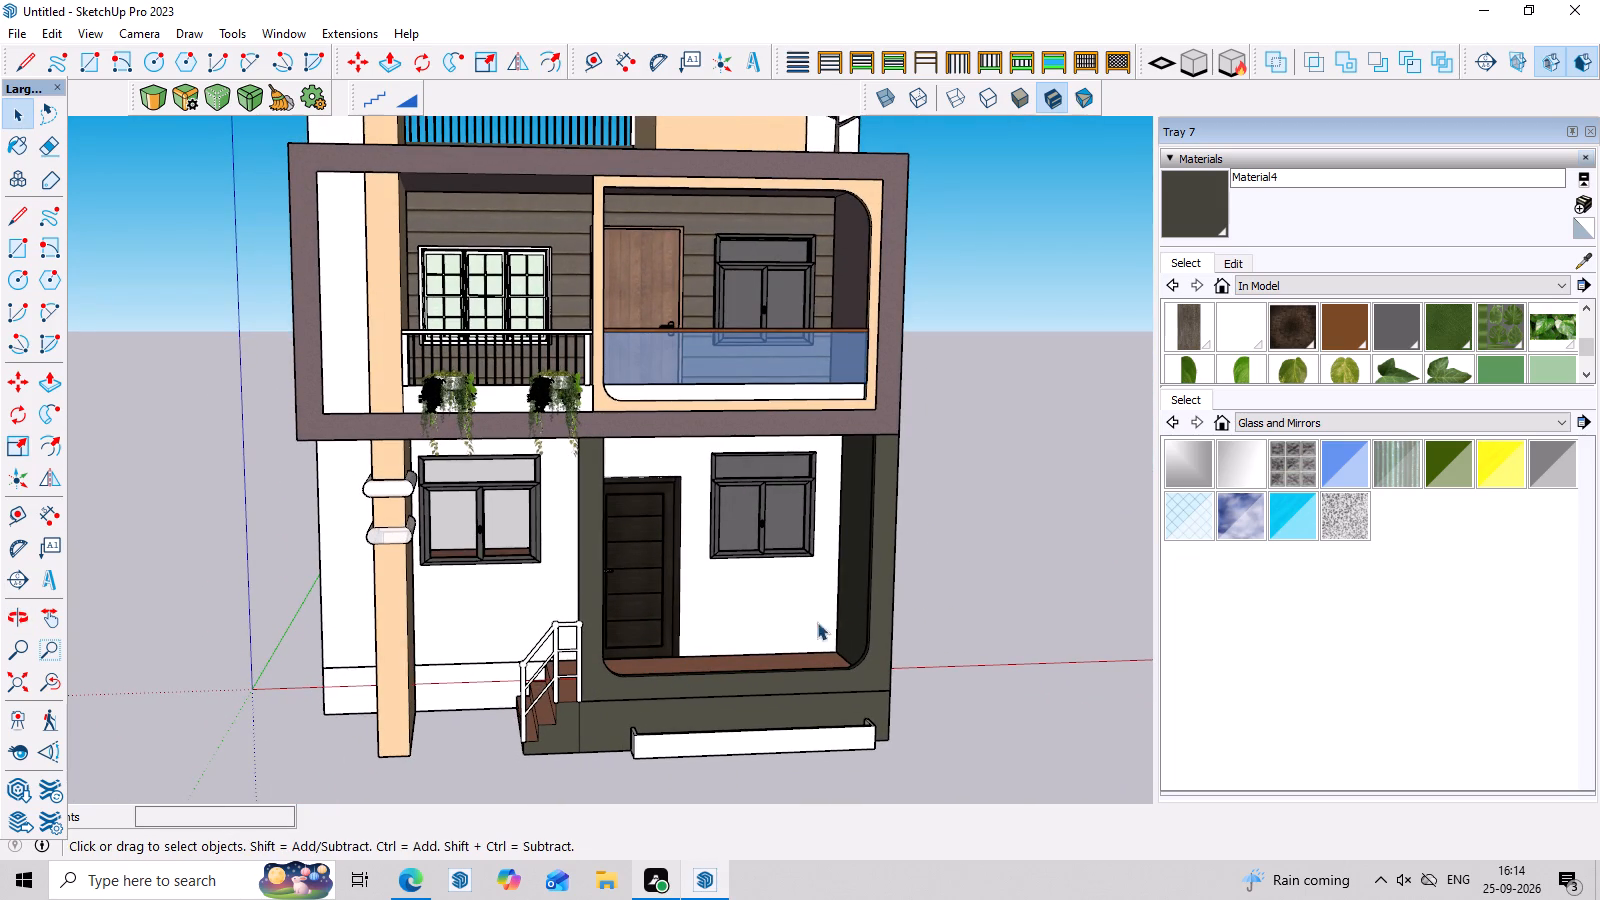
{"action": "middle_click_drag", "start_coordinate": [870, 593], "coordinate": [816, 593]}
{"action": "scroll", "coordinate": [745, 672], "scroll_direction": "down", "scroll_amount": 6}
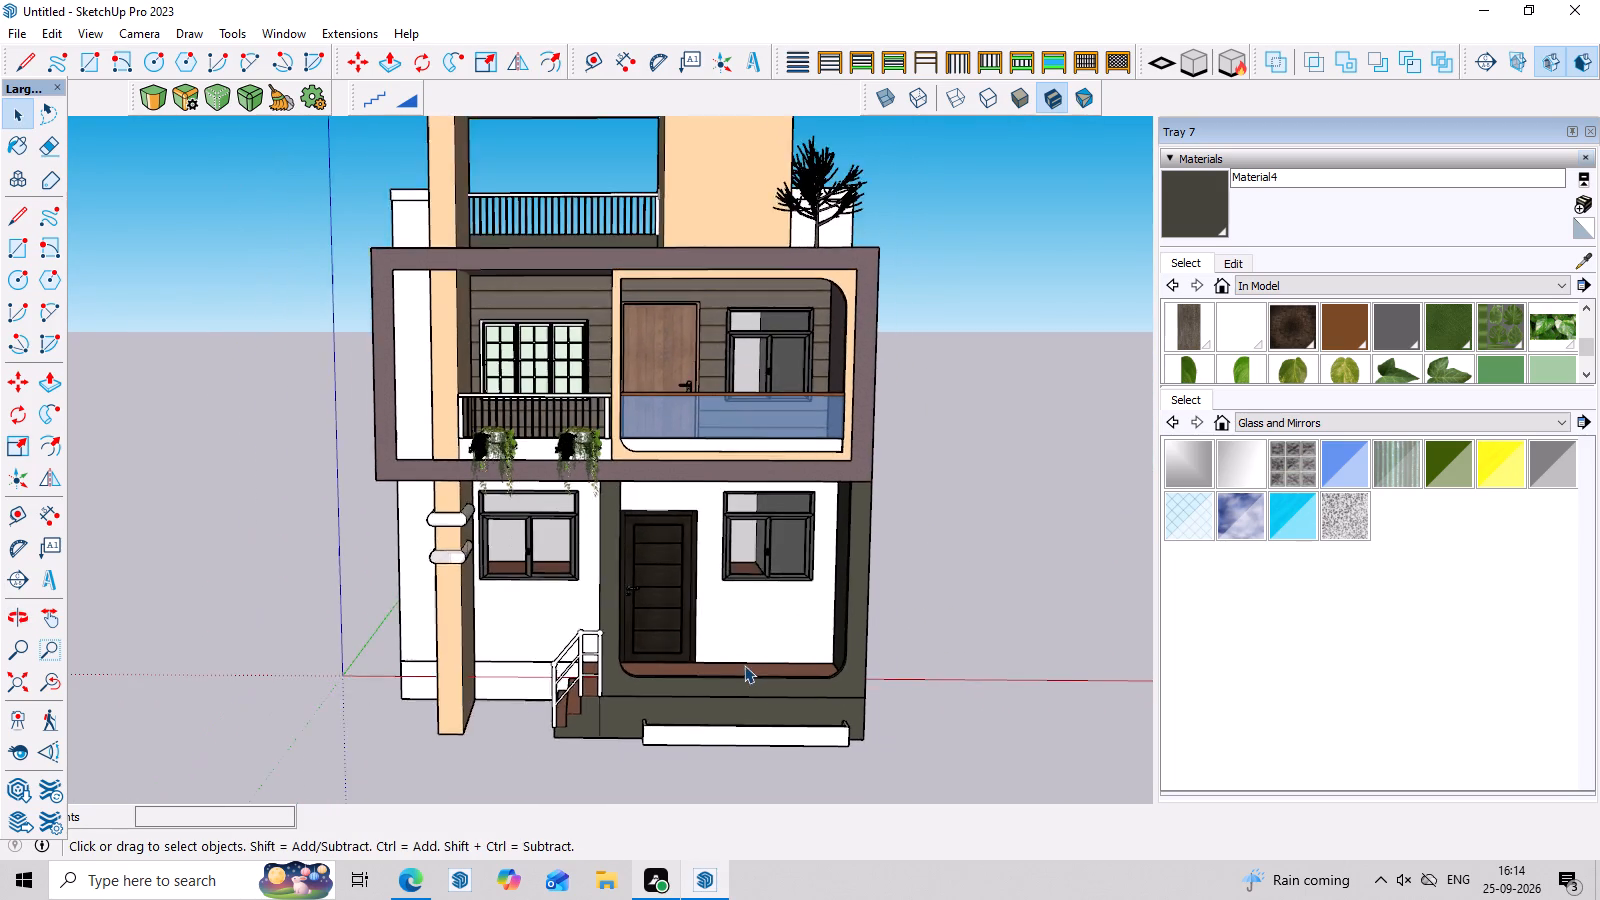
{"action": "middle_click_drag", "start_coordinate": [744, 665], "coordinate": [748, 615]}
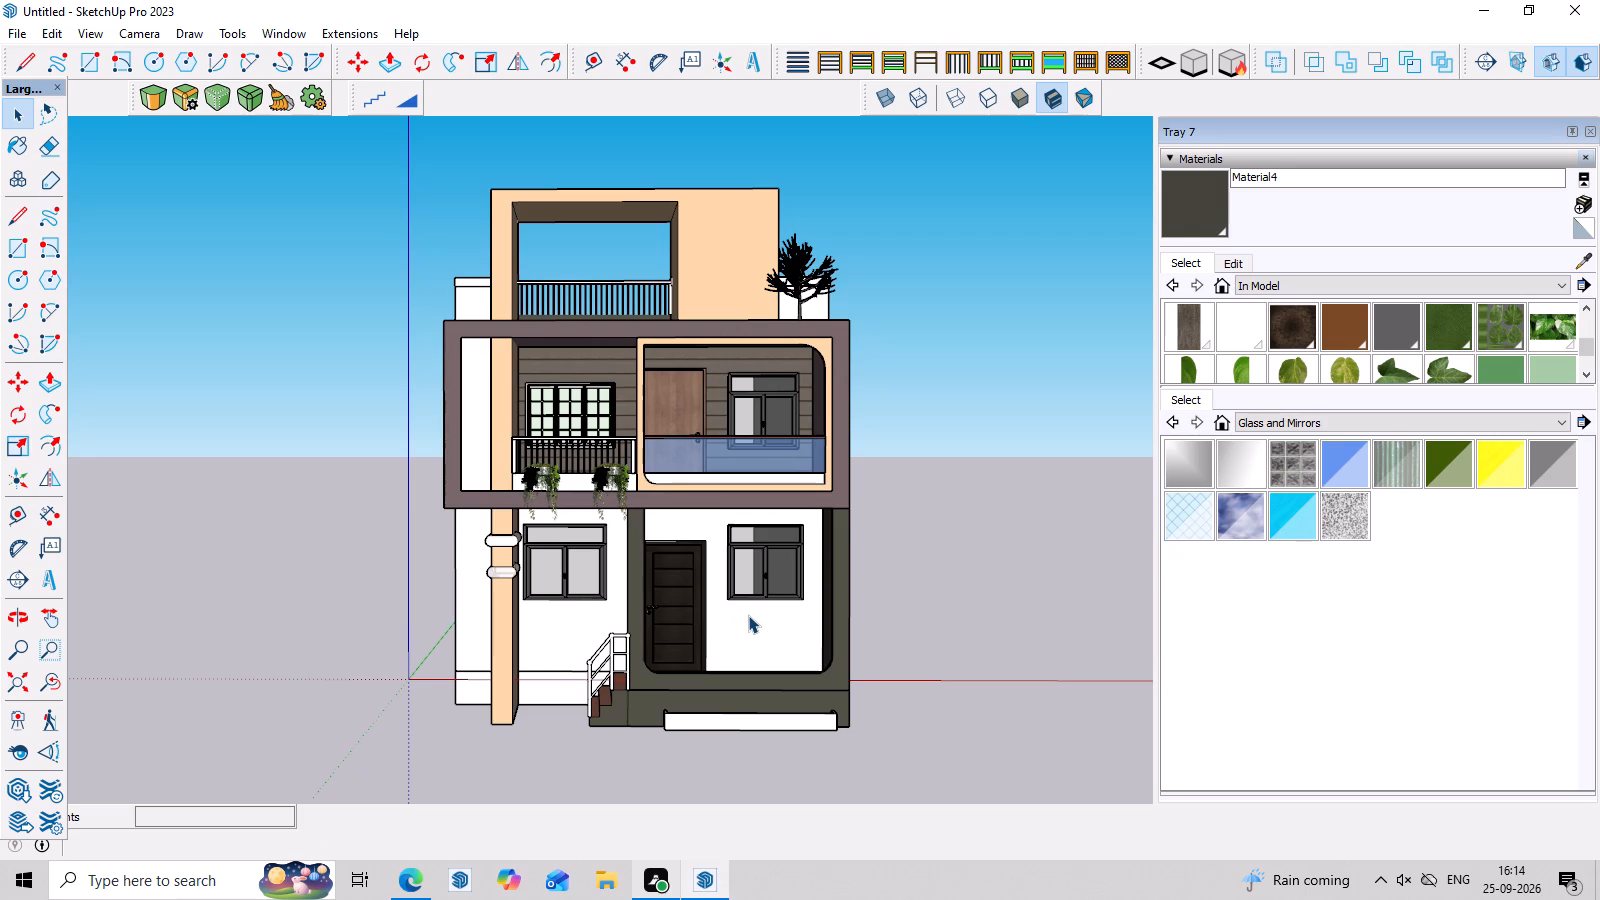
{"action": "middle_click_drag", "start_coordinate": [769, 613], "coordinate": [771, 780]}
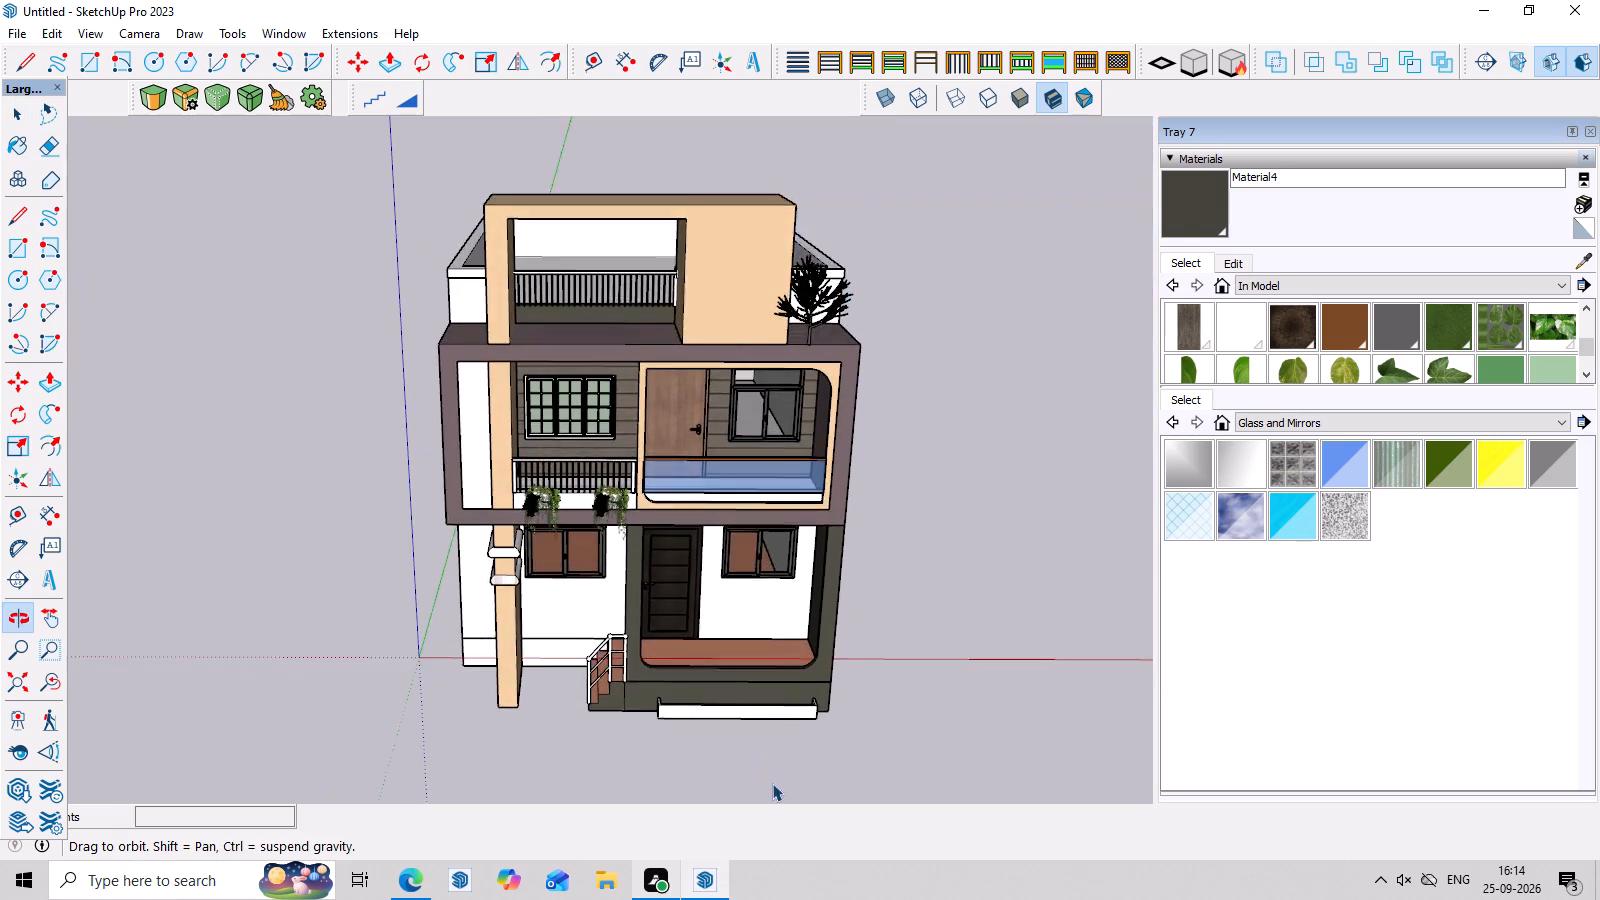
Examine the porch floor and the low white planter wall in front of it close up from above.
{"action": "scroll", "coordinate": [768, 737], "scroll_direction": "up", "scroll_amount": 16}
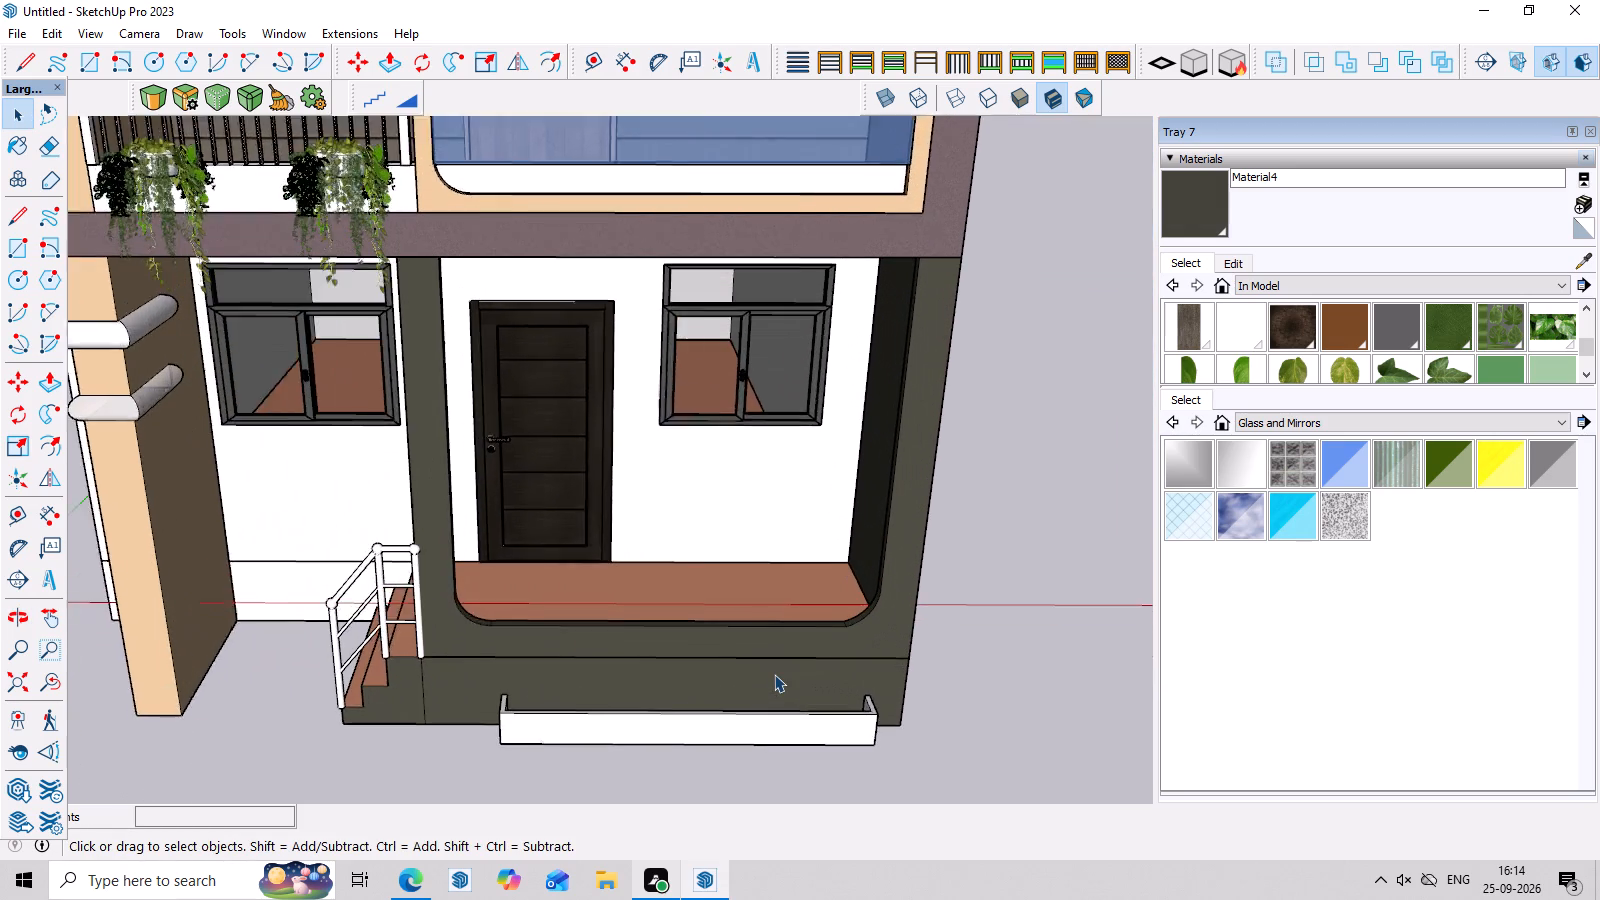
{"action": "middle_click_drag", "start_coordinate": [776, 674], "coordinate": [787, 722]}
{"action": "scroll", "coordinate": [785, 708], "scroll_direction": "up", "scroll_amount": 6}
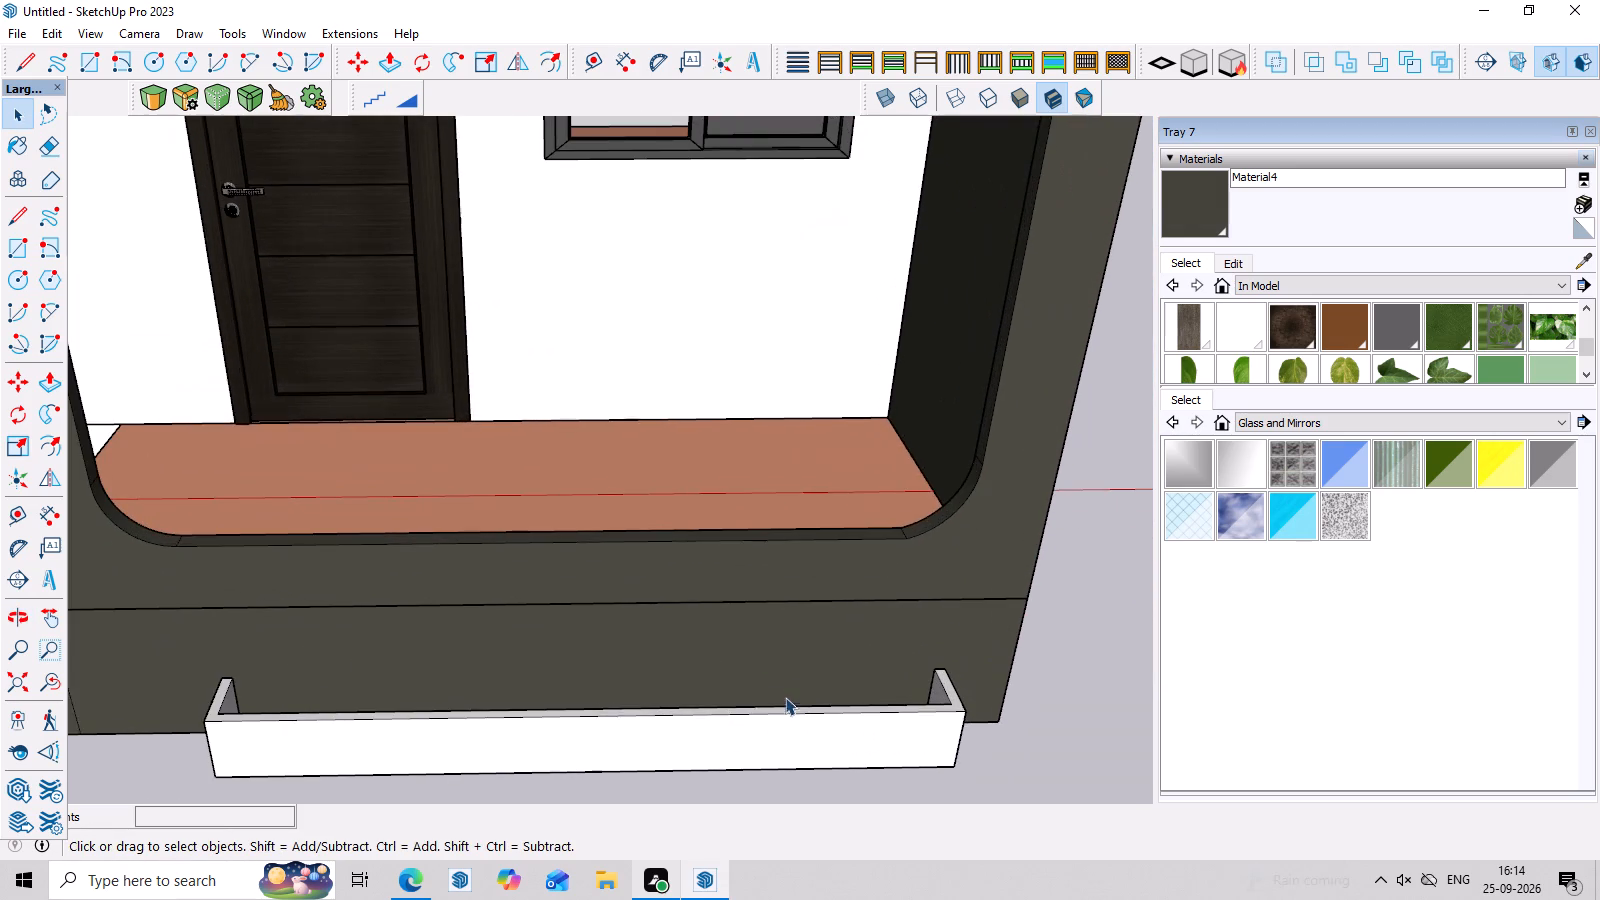
{"action": "middle_click_drag", "start_coordinate": [785, 684], "coordinate": [781, 869]}
{"action": "scroll", "coordinate": [791, 750], "scroll_direction": "up", "scroll_amount": 4}
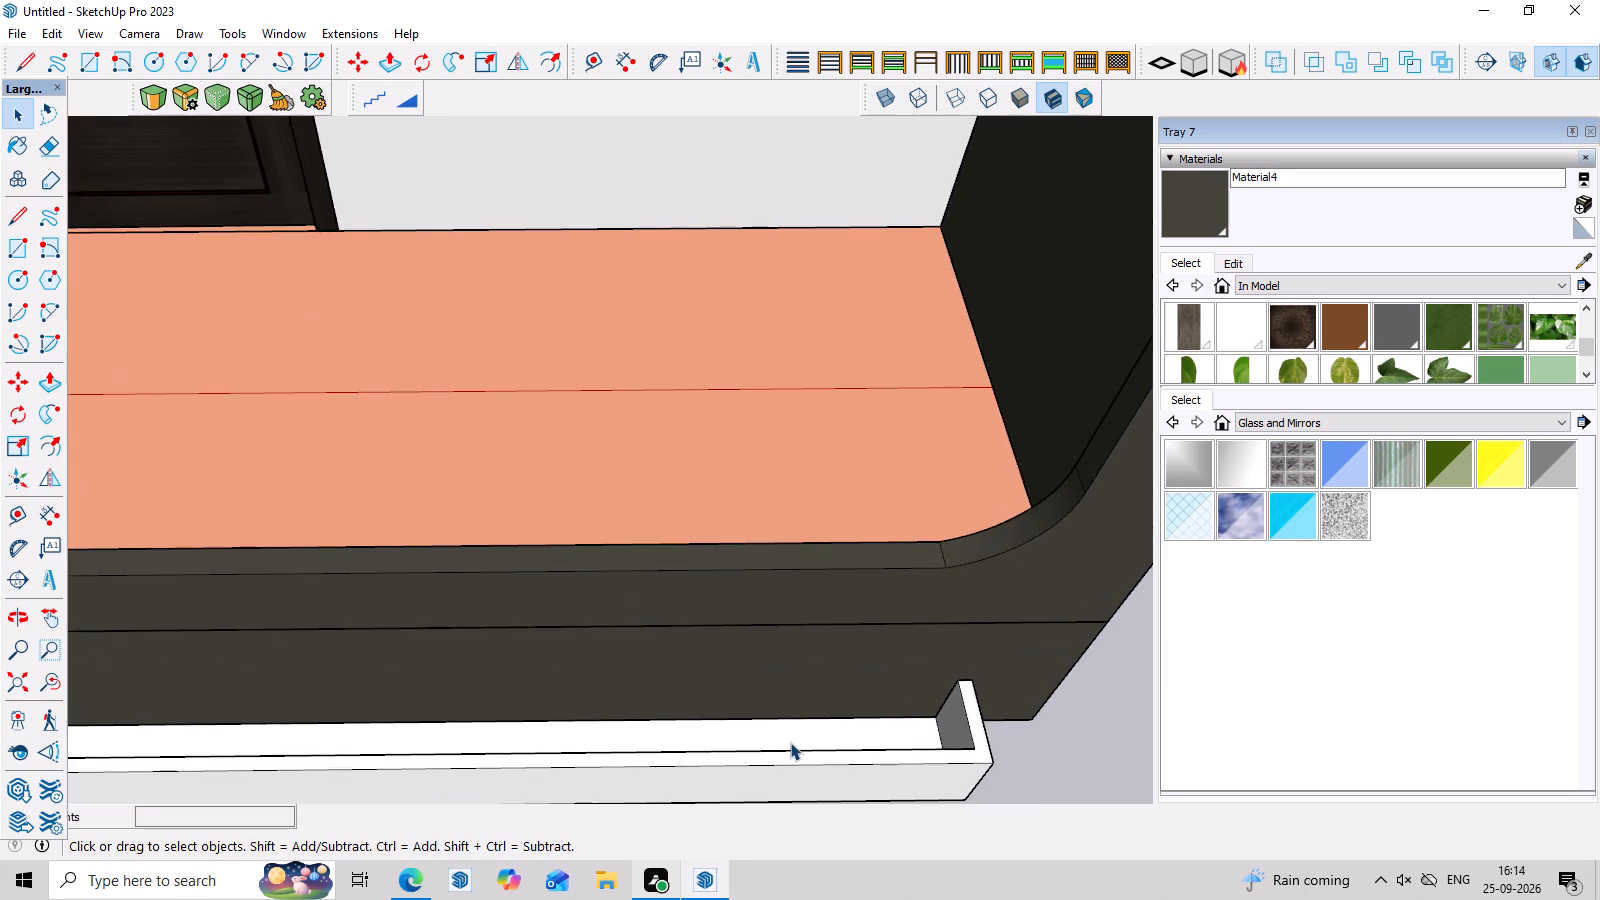
Examine the whole house from above and from the front, including the balconies and the roof terrace.
{"action": "scroll", "coordinate": [790, 742], "scroll_direction": "down", "scroll_amount": 8}
{"action": "scroll", "coordinate": [700, 677], "scroll_direction": "down", "scroll_amount": 12}
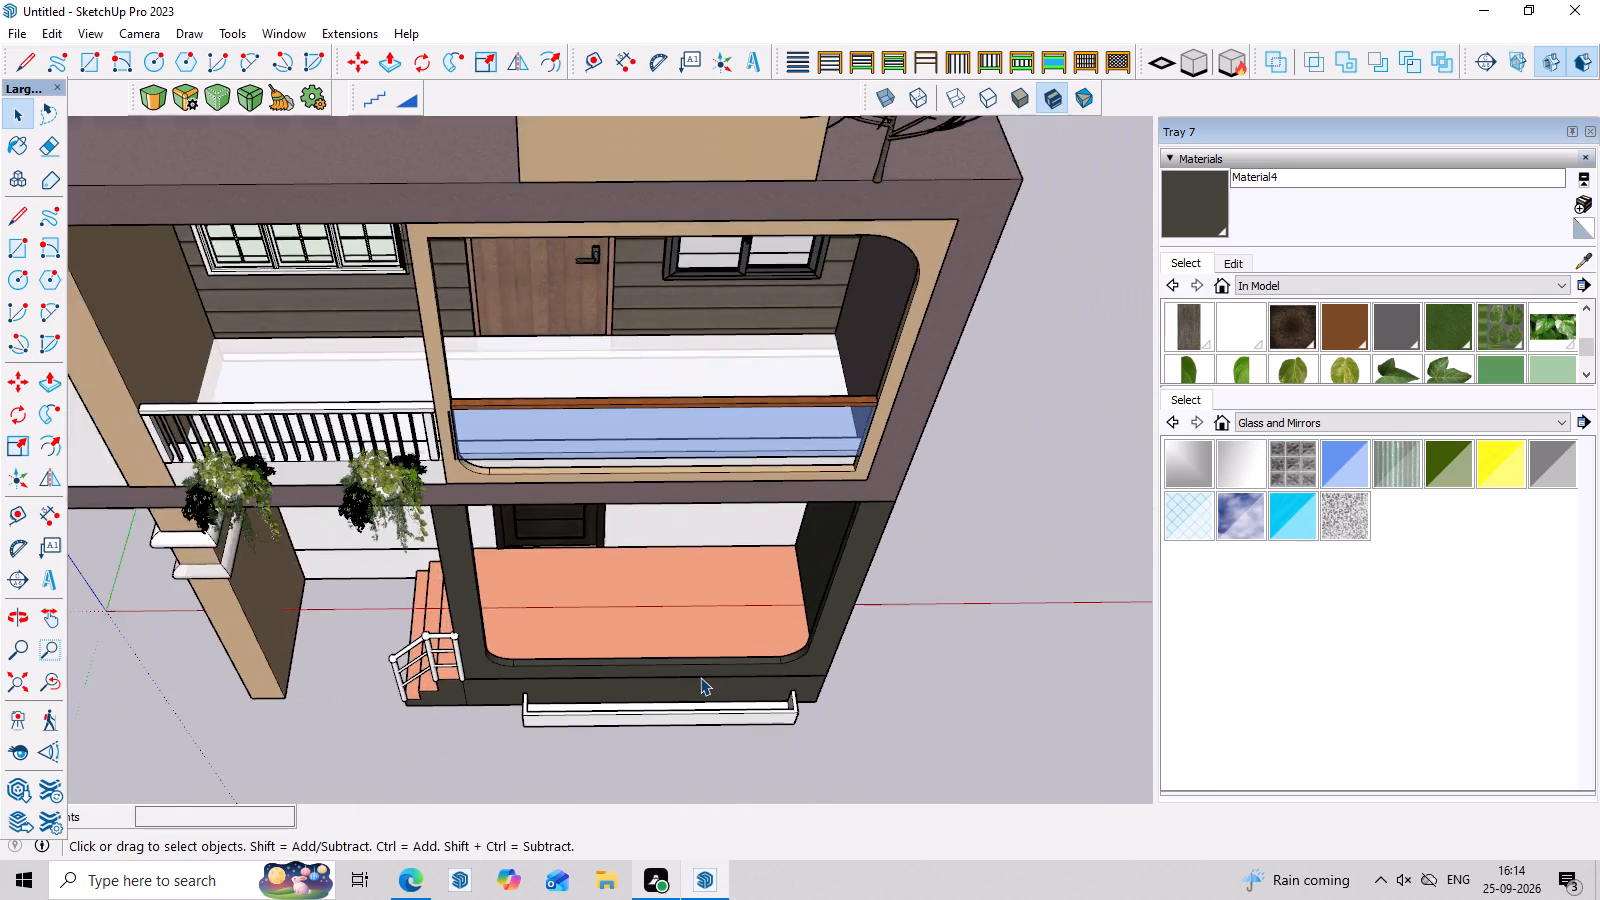
{"action": "scroll", "coordinate": [700, 677], "scroll_direction": "down", "scroll_amount": 10}
{"action": "middle_click_drag", "start_coordinate": [819, 717], "coordinate": [820, 602]}
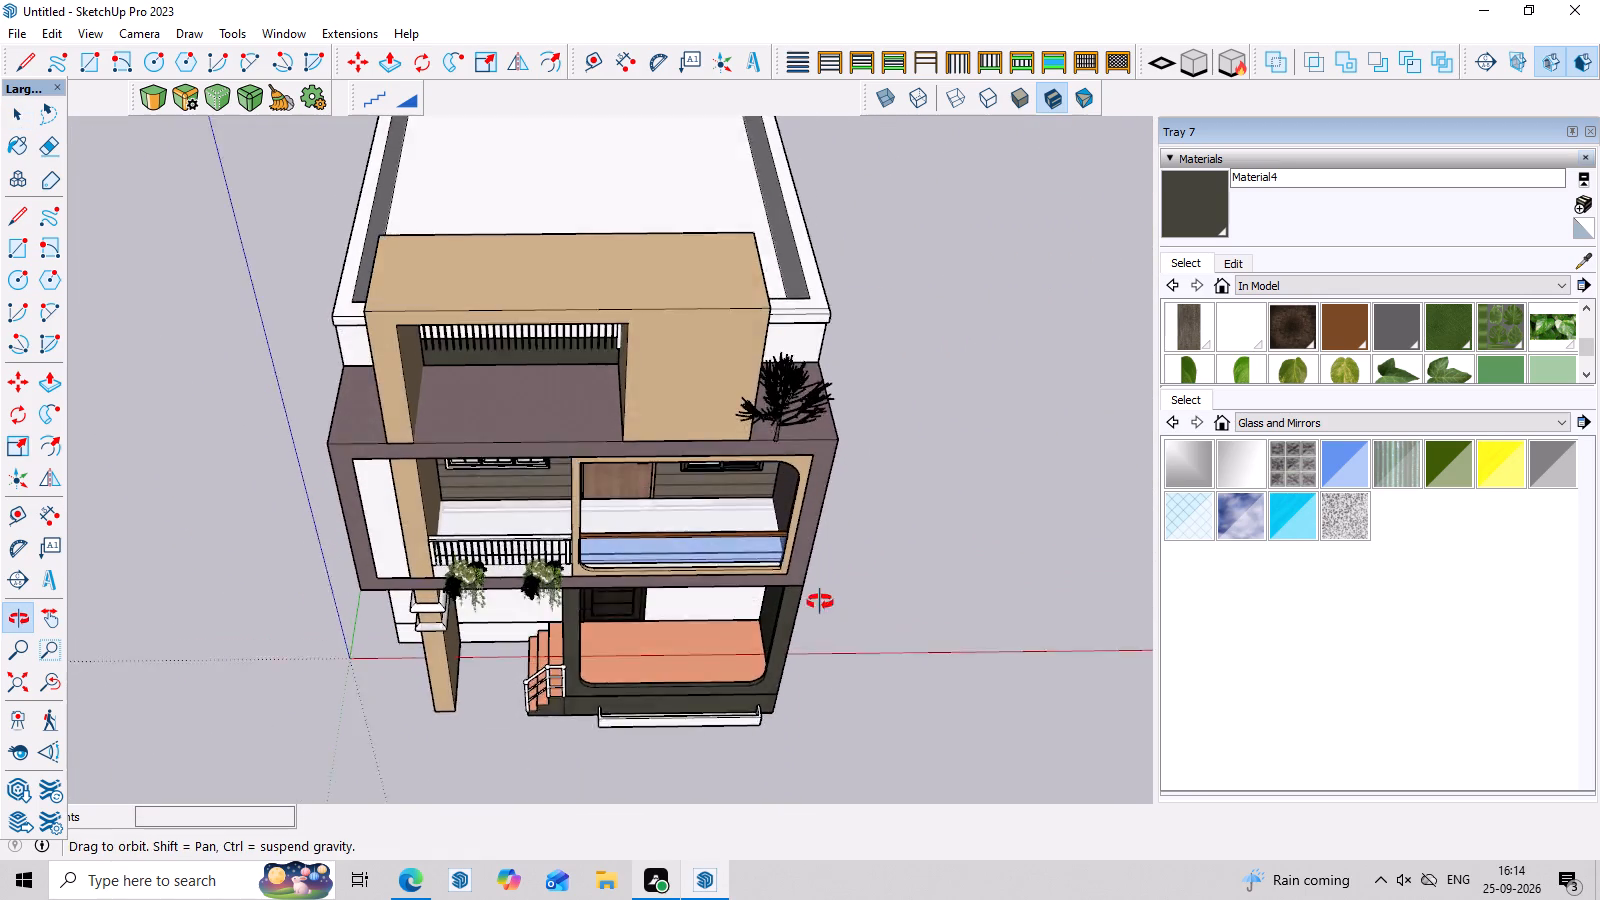
{"action": "middle_click_drag", "start_coordinate": [820, 602], "coordinate": [806, 388]}
{"action": "scroll", "coordinate": [814, 371], "scroll_direction": "down", "scroll_amount": 4}
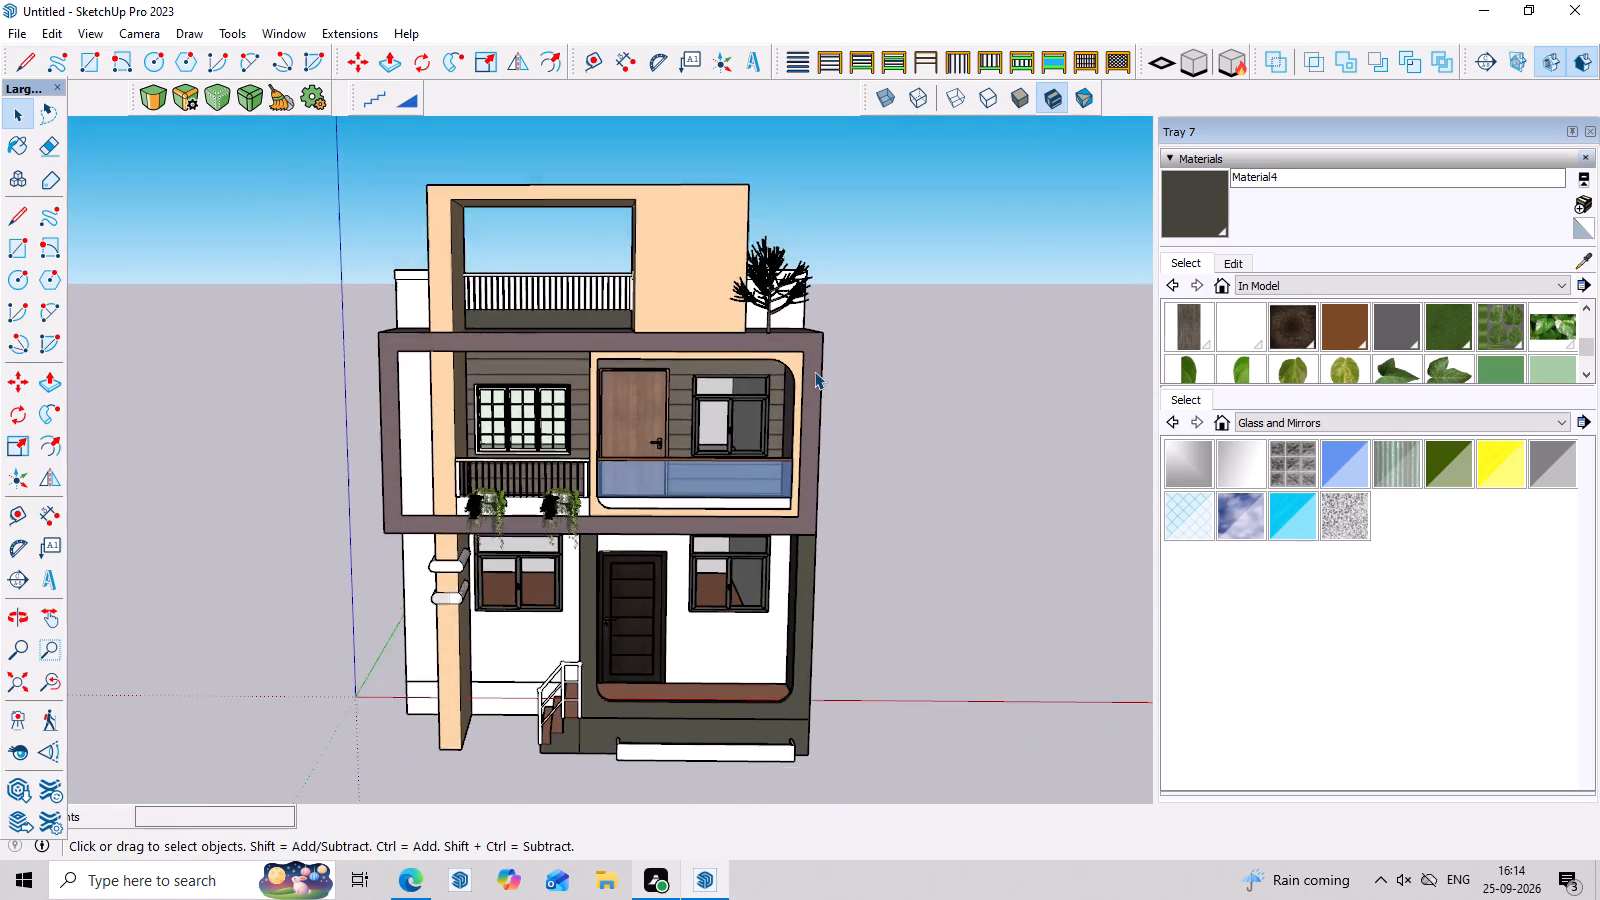
{"action": "scroll", "coordinate": [814, 371], "scroll_direction": "down", "scroll_amount": 2}
{"action": "middle_click_drag", "start_coordinate": [829, 528], "coordinate": [829, 509]}
{"action": "scroll", "coordinate": [829, 523], "scroll_direction": "up", "scroll_amount": 5}
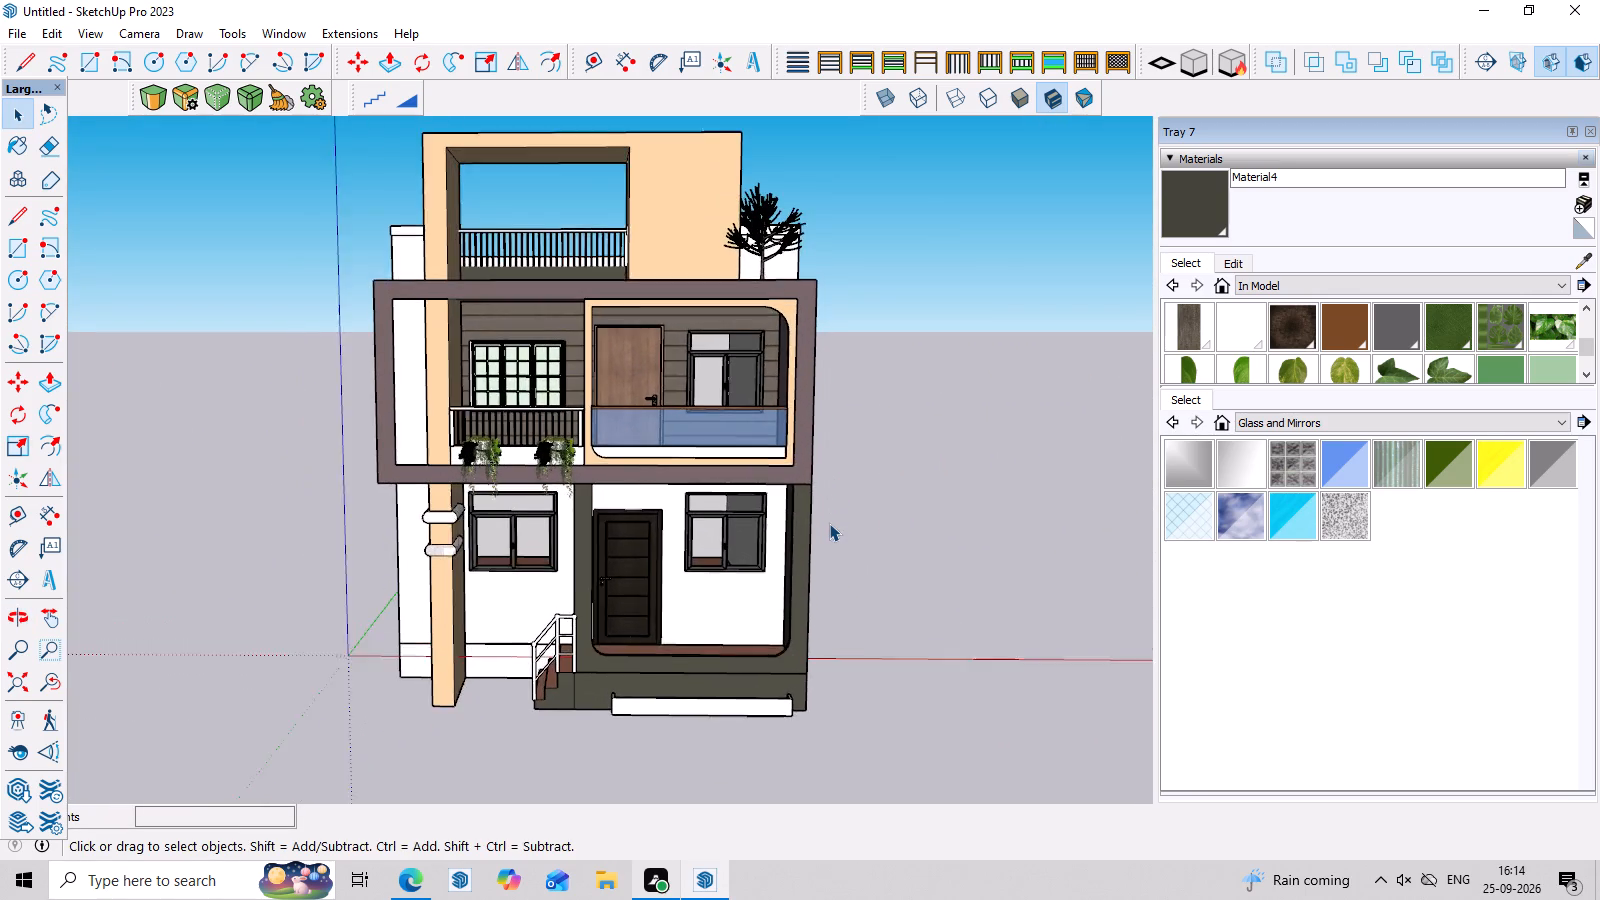
{"action": "middle_click_drag", "start_coordinate": [829, 523], "coordinate": [832, 551]}
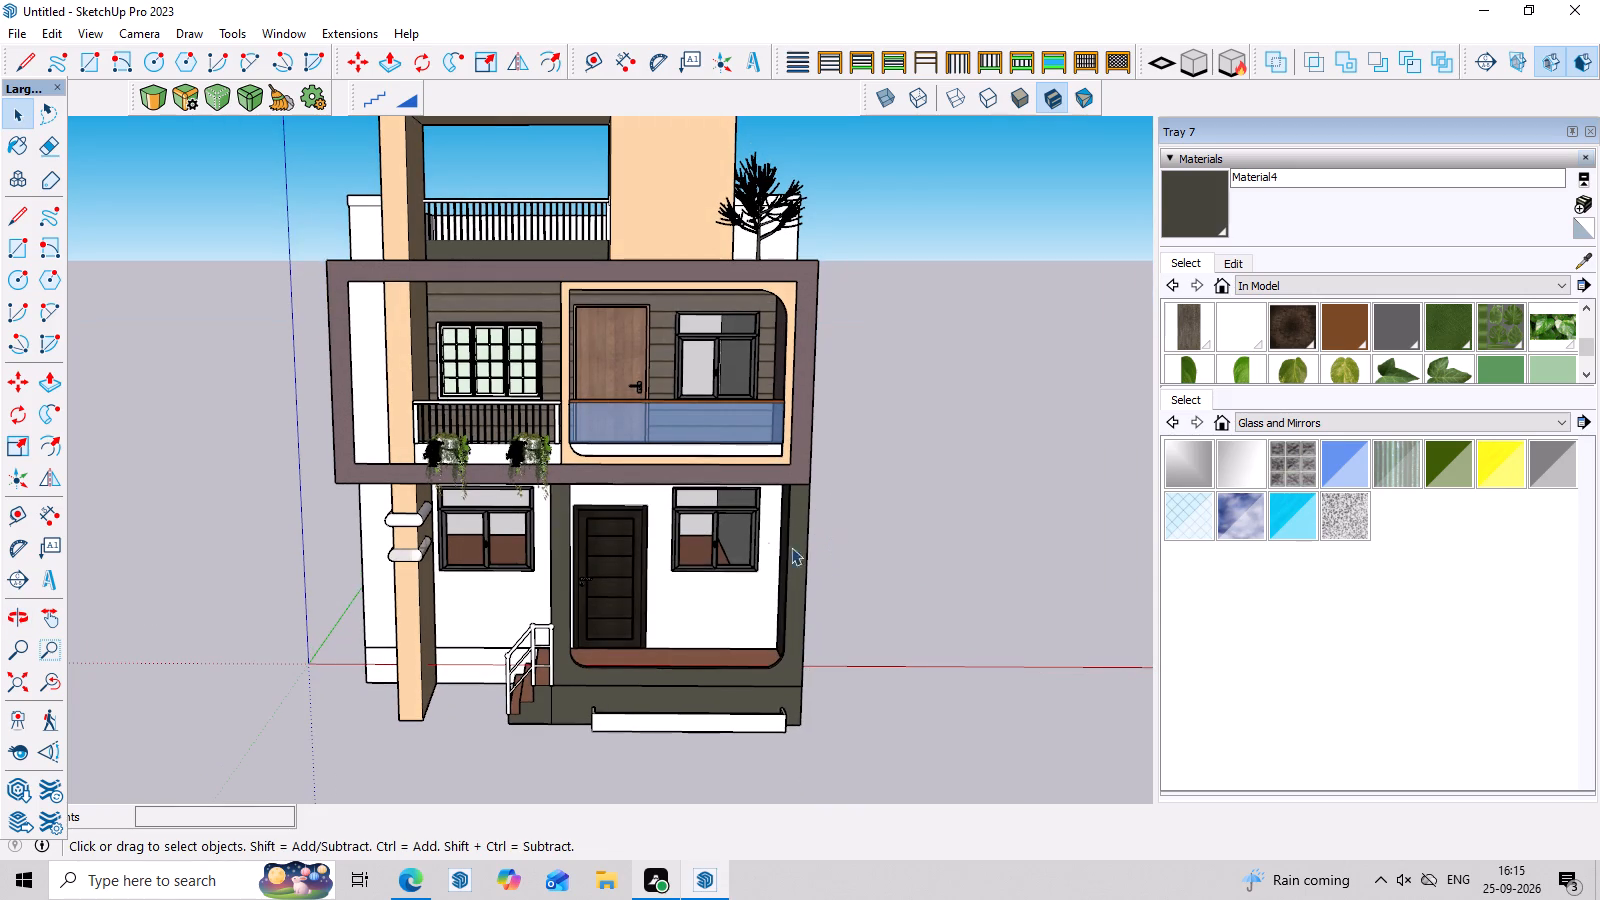
{"action": "scroll", "coordinate": [580, 531], "scroll_direction": "down", "scroll_amount": 3}
{"action": "middle_click_drag", "start_coordinate": [580, 531], "coordinate": [568, 465]}
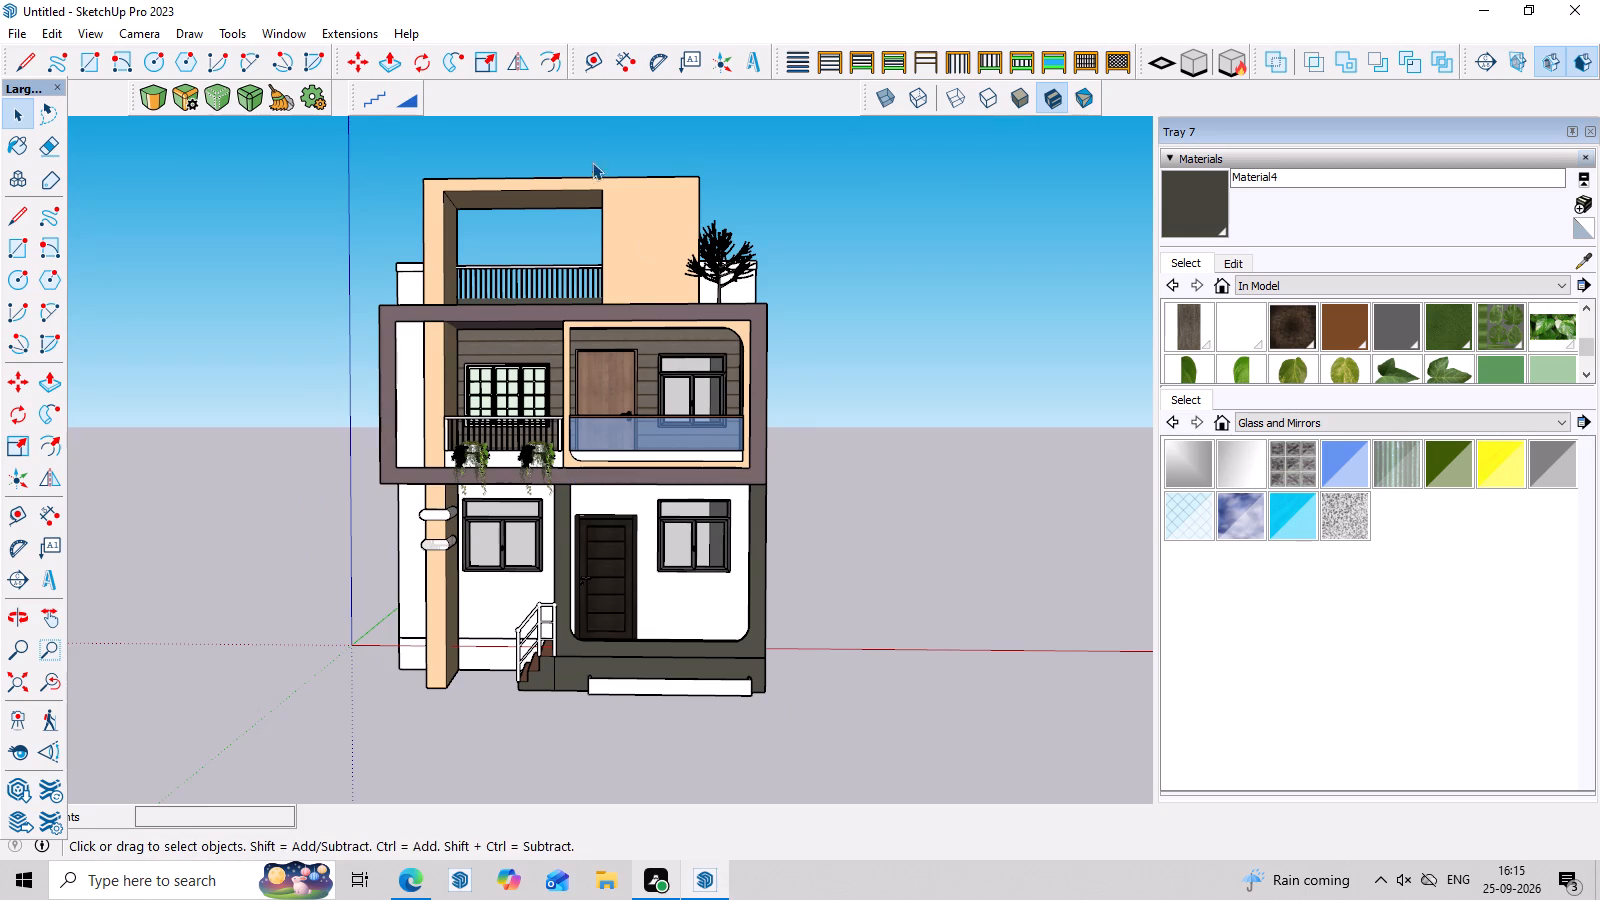
Draw a circle of about 2 1/4" radius on the underside of the top-floor frame, near one end of the opening's ceiling.
{"action": "scroll", "coordinate": [590, 167], "scroll_direction": "up", "scroll_amount": 4}
{"action": "scroll", "coordinate": [497, 197], "scroll_direction": "up", "scroll_amount": 10}
{"action": "middle_click_drag", "start_coordinate": [602, 258], "coordinate": [626, 212]}
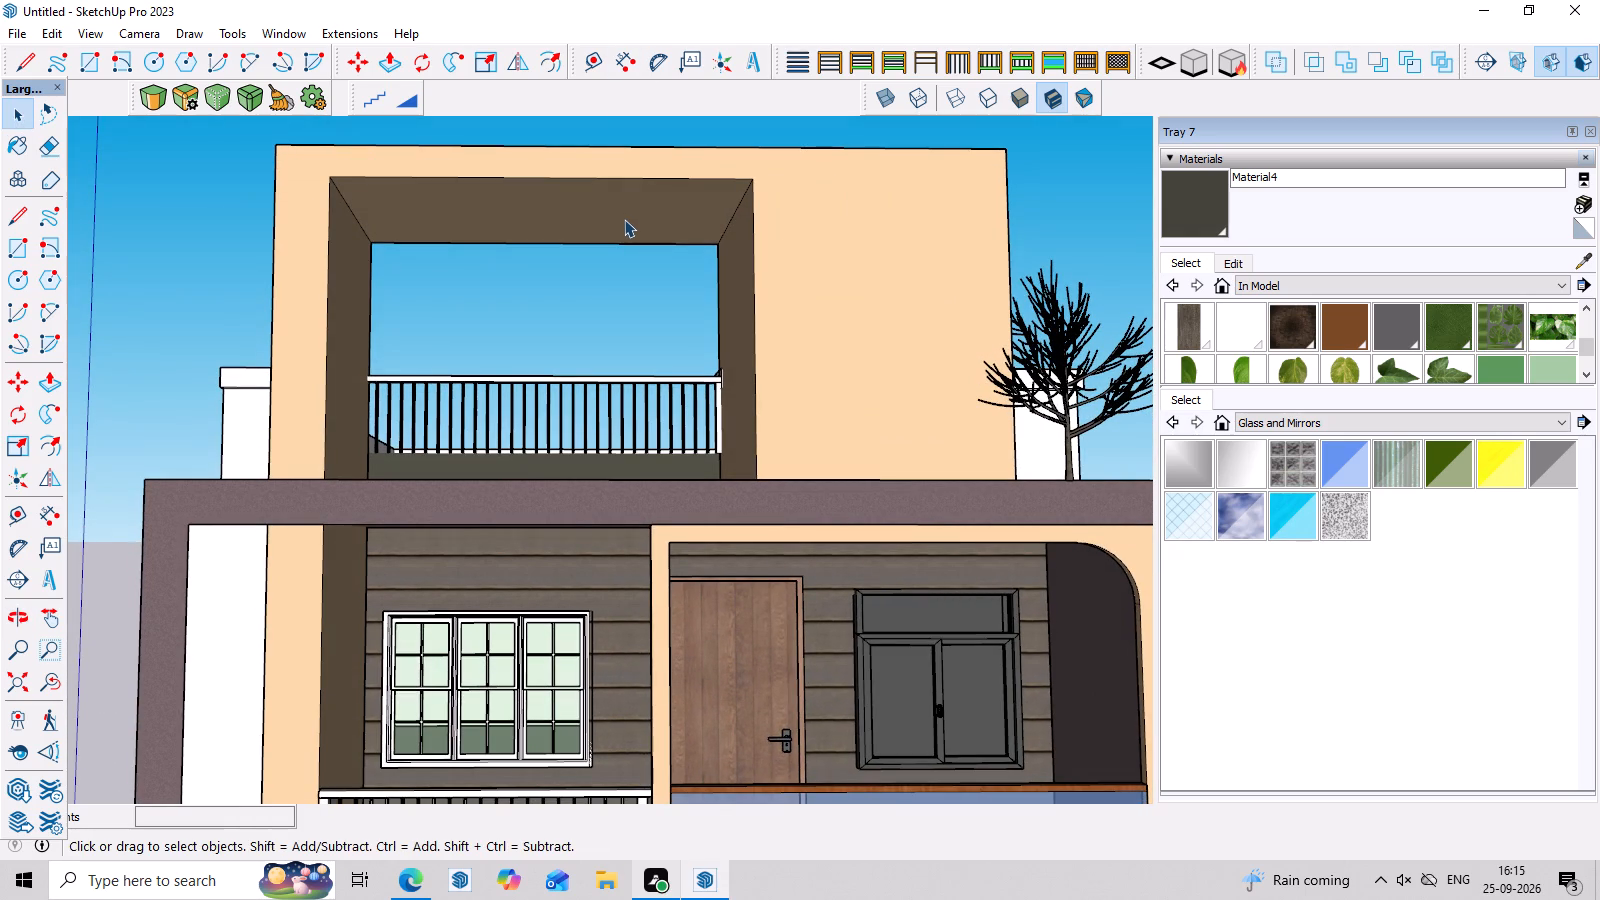
{"action": "key", "text": "r"}
{"action": "scroll", "coordinate": [436, 209], "scroll_direction": "up", "scroll_amount": 3}
{"action": "left_click", "coordinate": [17, 280]}
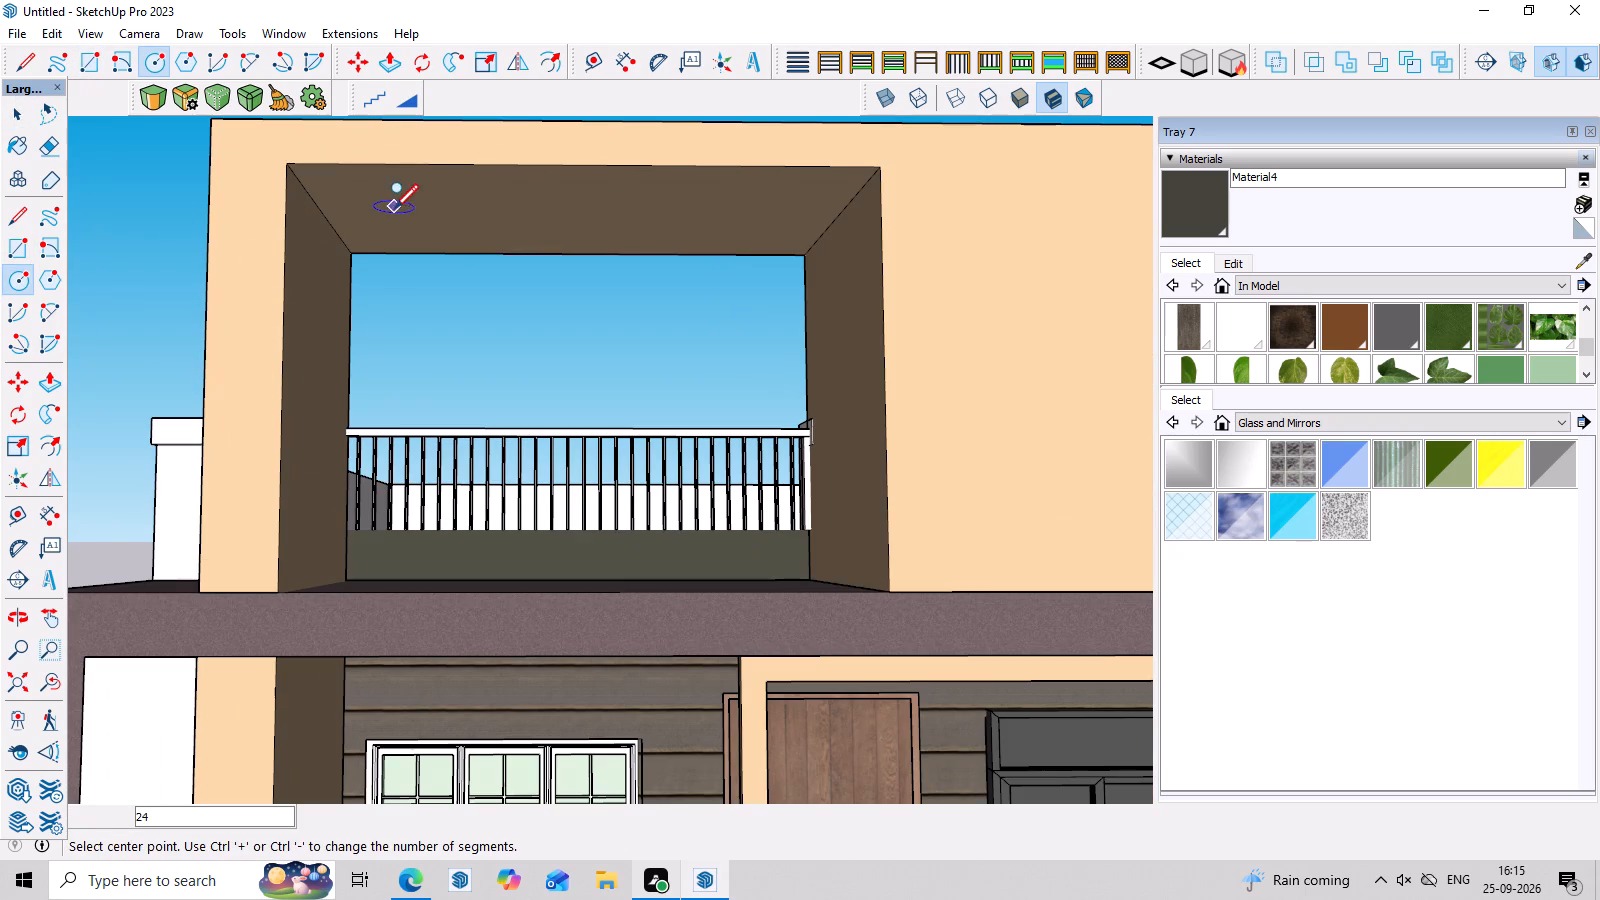
{"action": "left_click", "coordinate": [425, 206]}
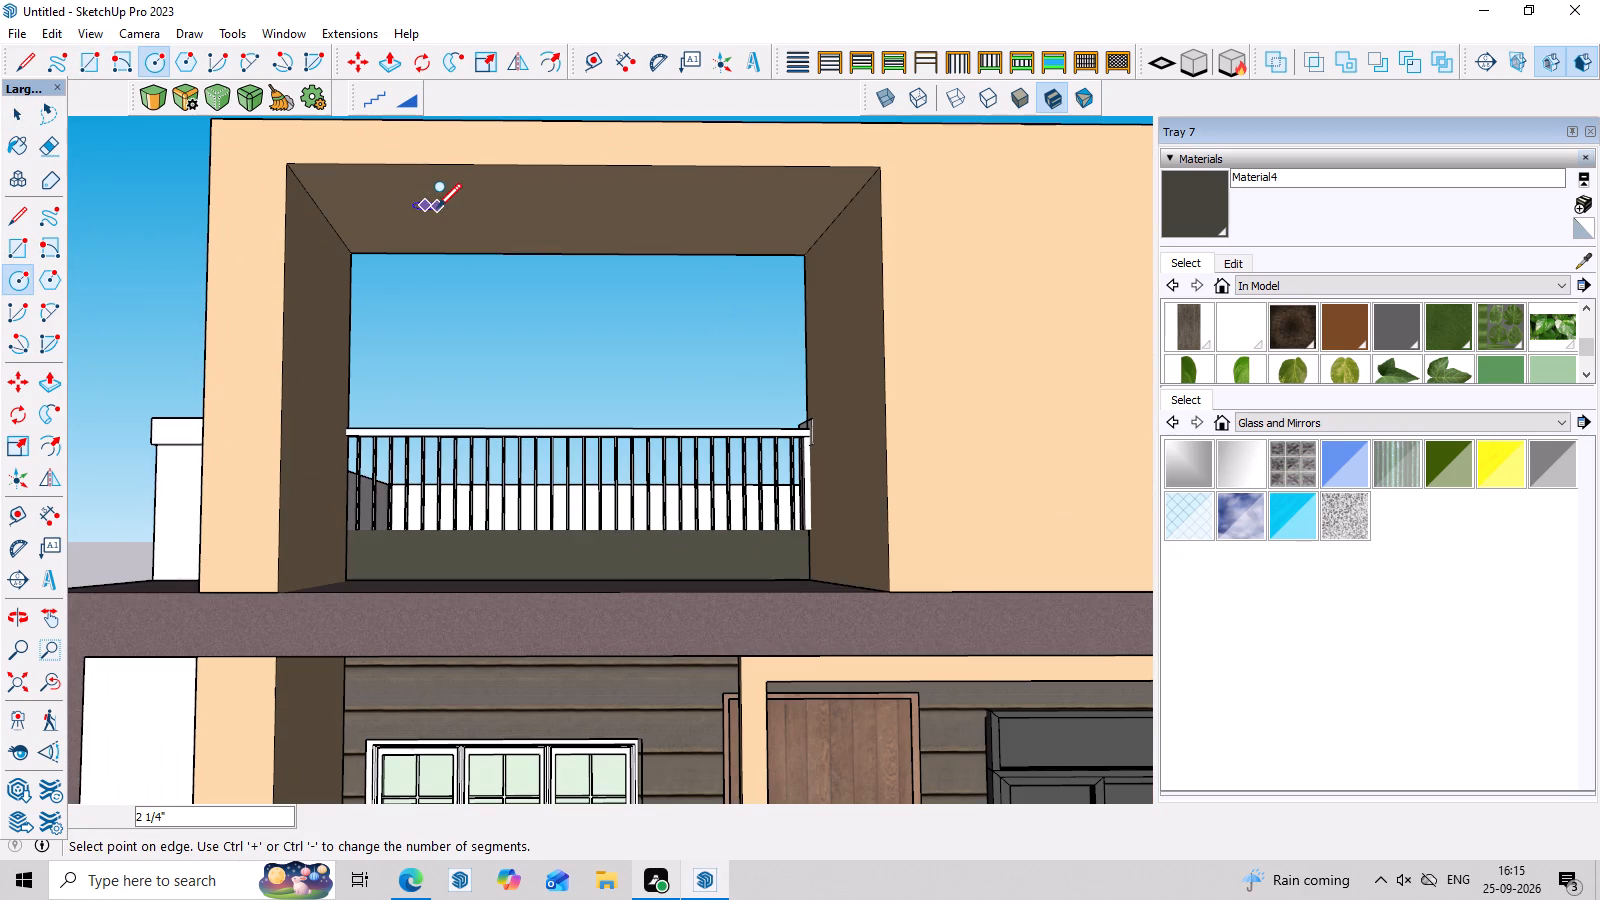
{"action": "left_click", "coordinate": [439, 206]}
{"action": "key", "text": "space"}
Make a group of the circle face and its edge on the top-floor frame's ceiling.
{"action": "scroll", "coordinate": [428, 215], "scroll_direction": "up", "scroll_amount": 6}
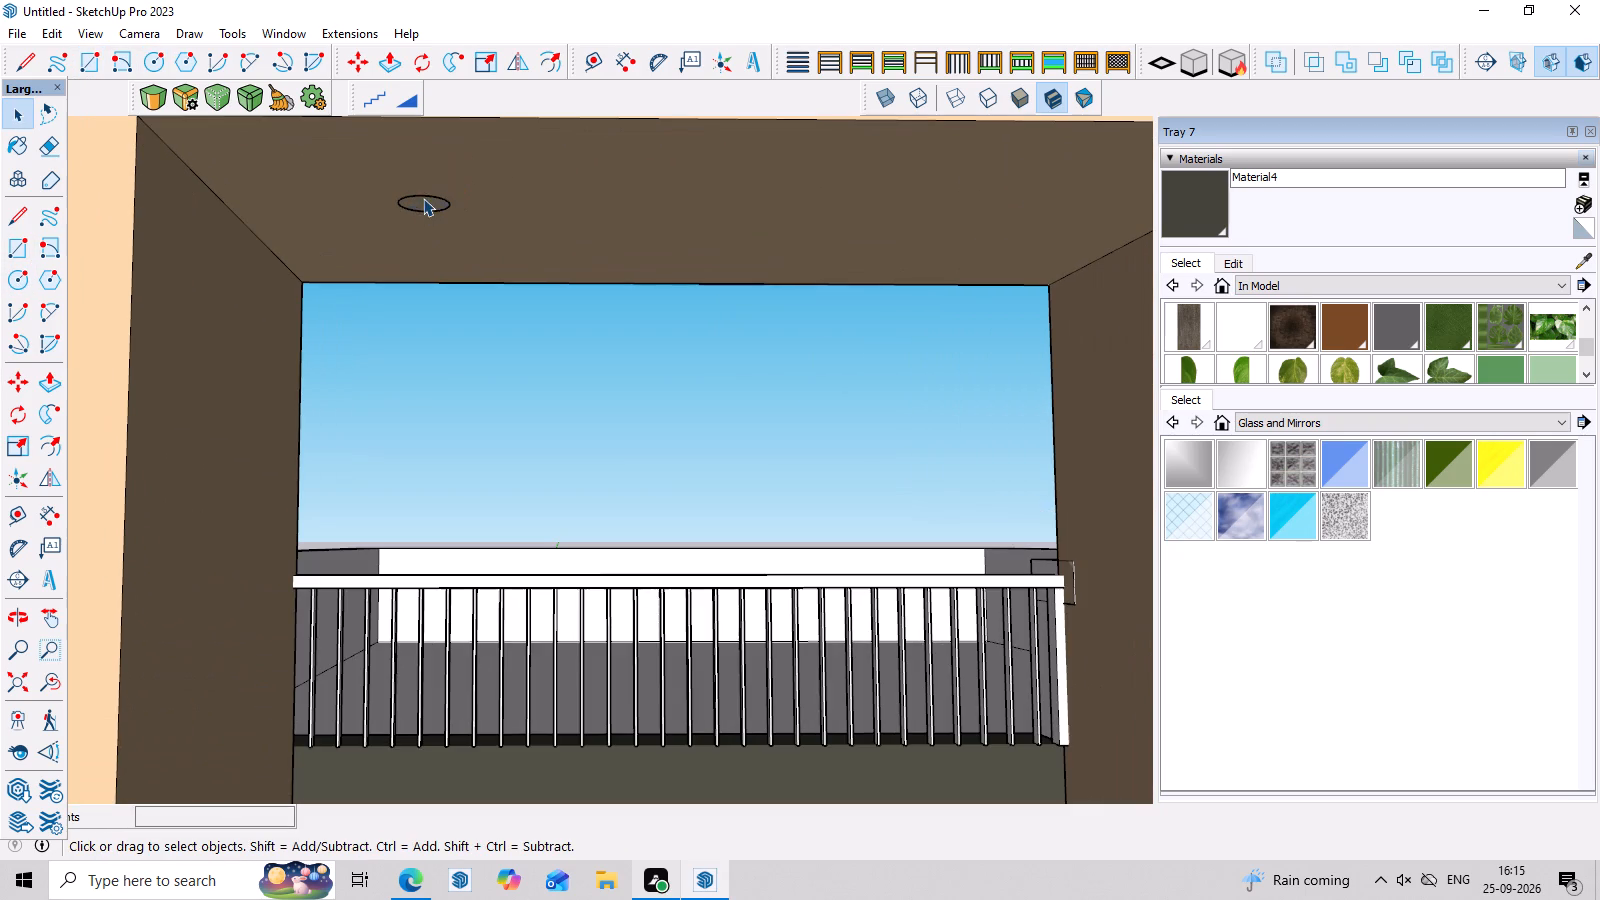
{"action": "left_click", "coordinate": [423, 205]}
{"action": "double_click", "coordinate": [423, 205]}
{"action": "right_click", "coordinate": [423, 205]}
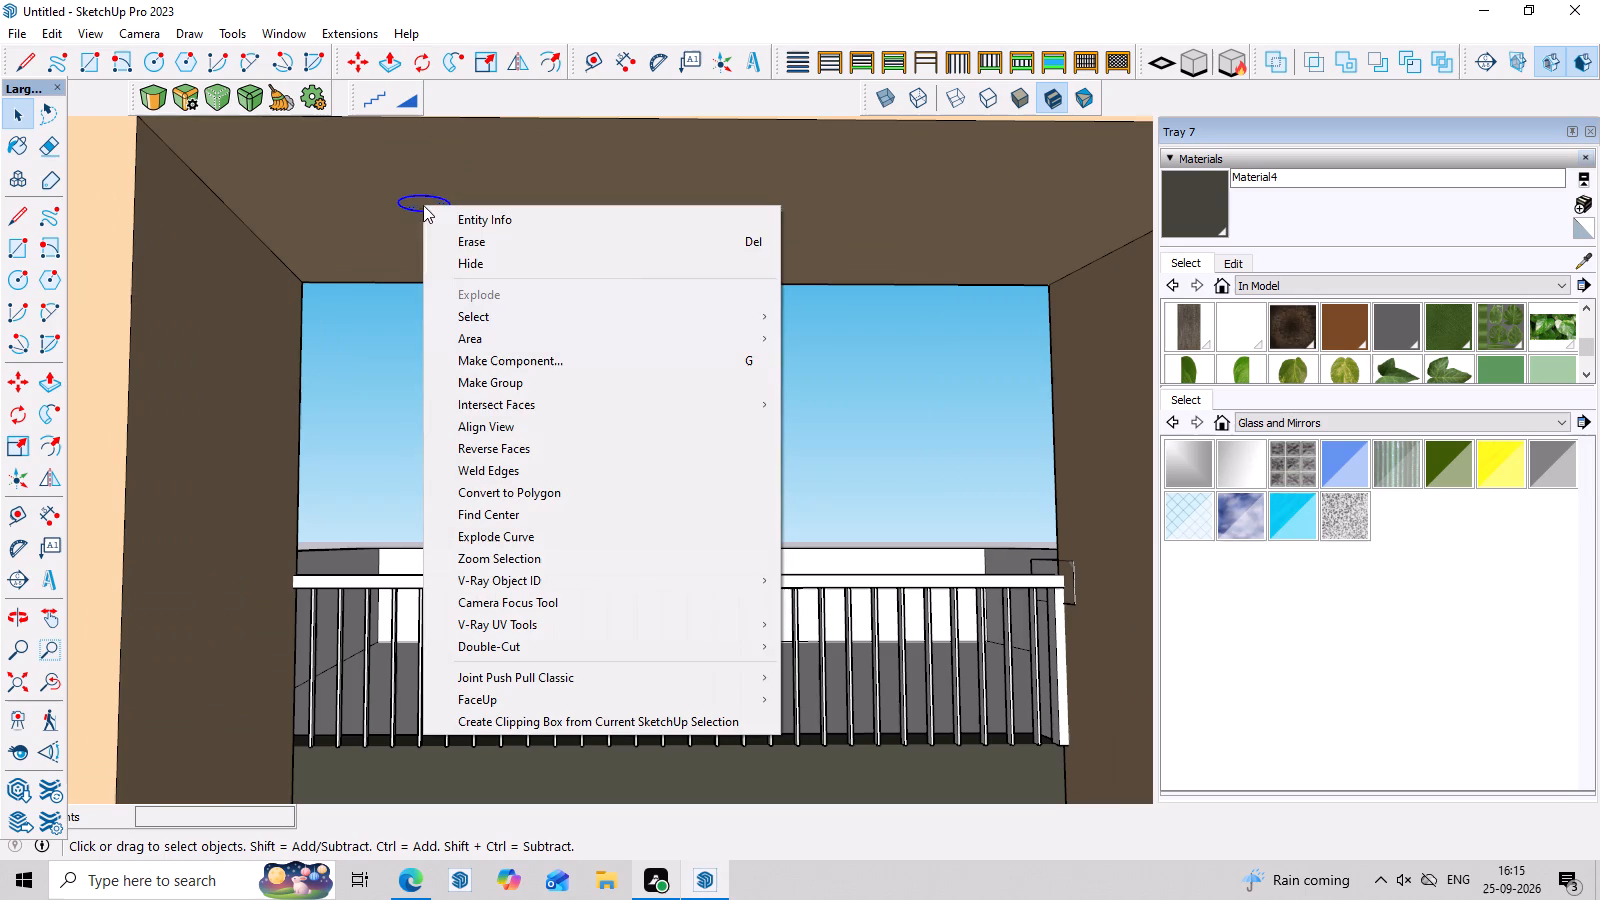
{"action": "left_click", "coordinate": [524, 387]}
Extrude the circle inside its group downward into a short round disc below the ceiling with Push/Pull.
{"action": "double_click", "coordinate": [435, 207]}
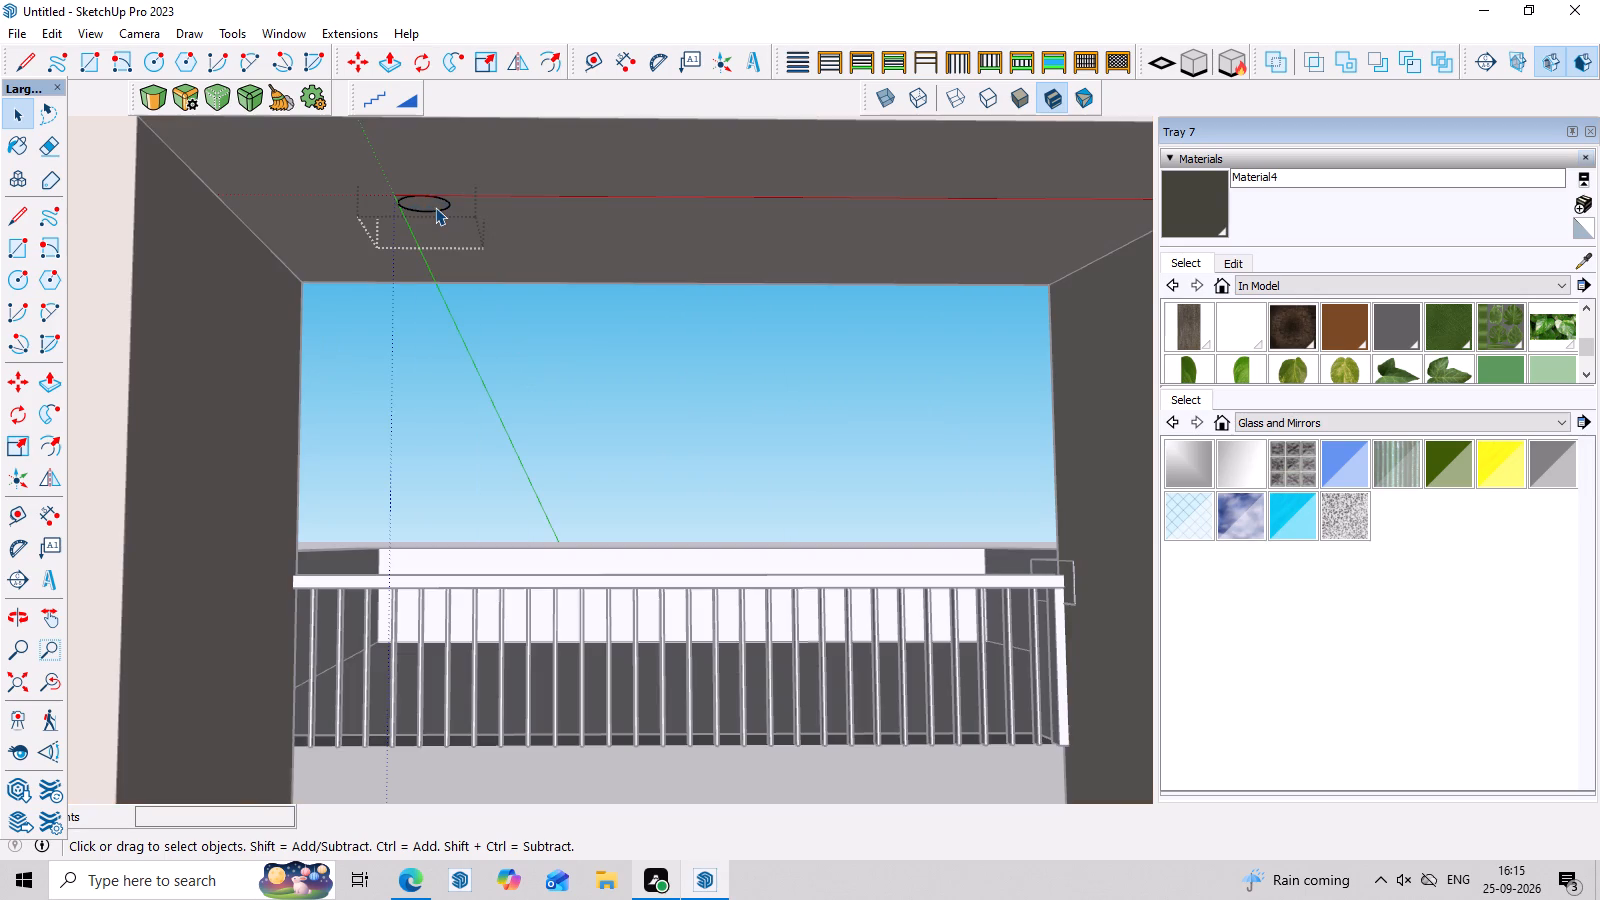
{"action": "left_click", "coordinate": [435, 207]}
{"action": "key", "text": "p"}
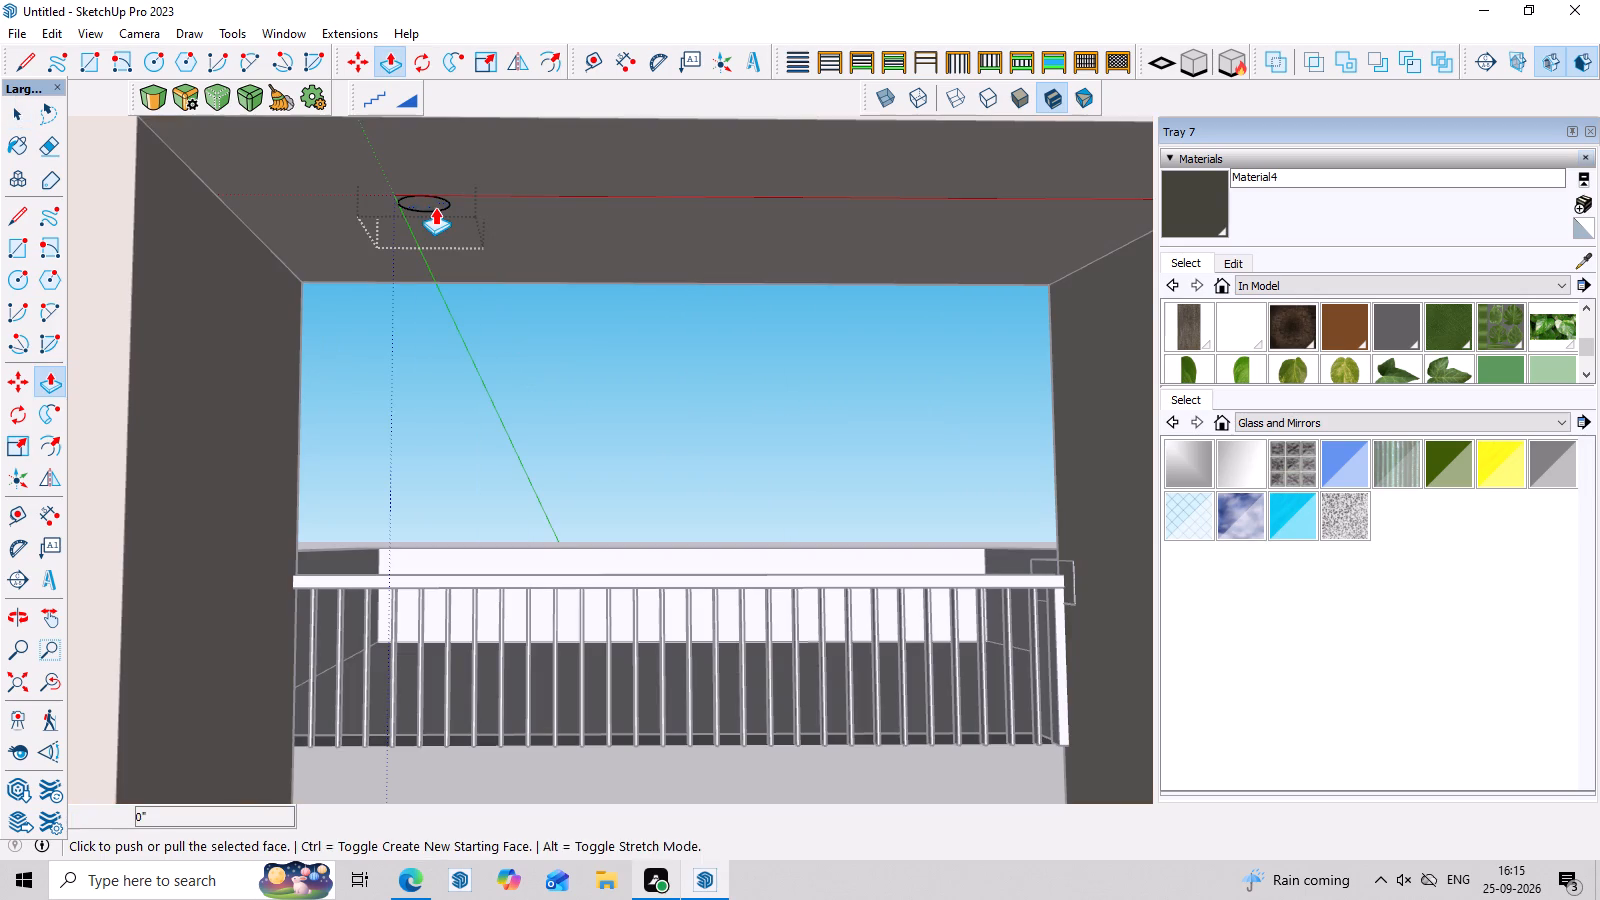
{"action": "left_click", "coordinate": [435, 207]}
{"action": "left_click", "coordinate": [435, 222]}
{"action": "key", "text": "space"}
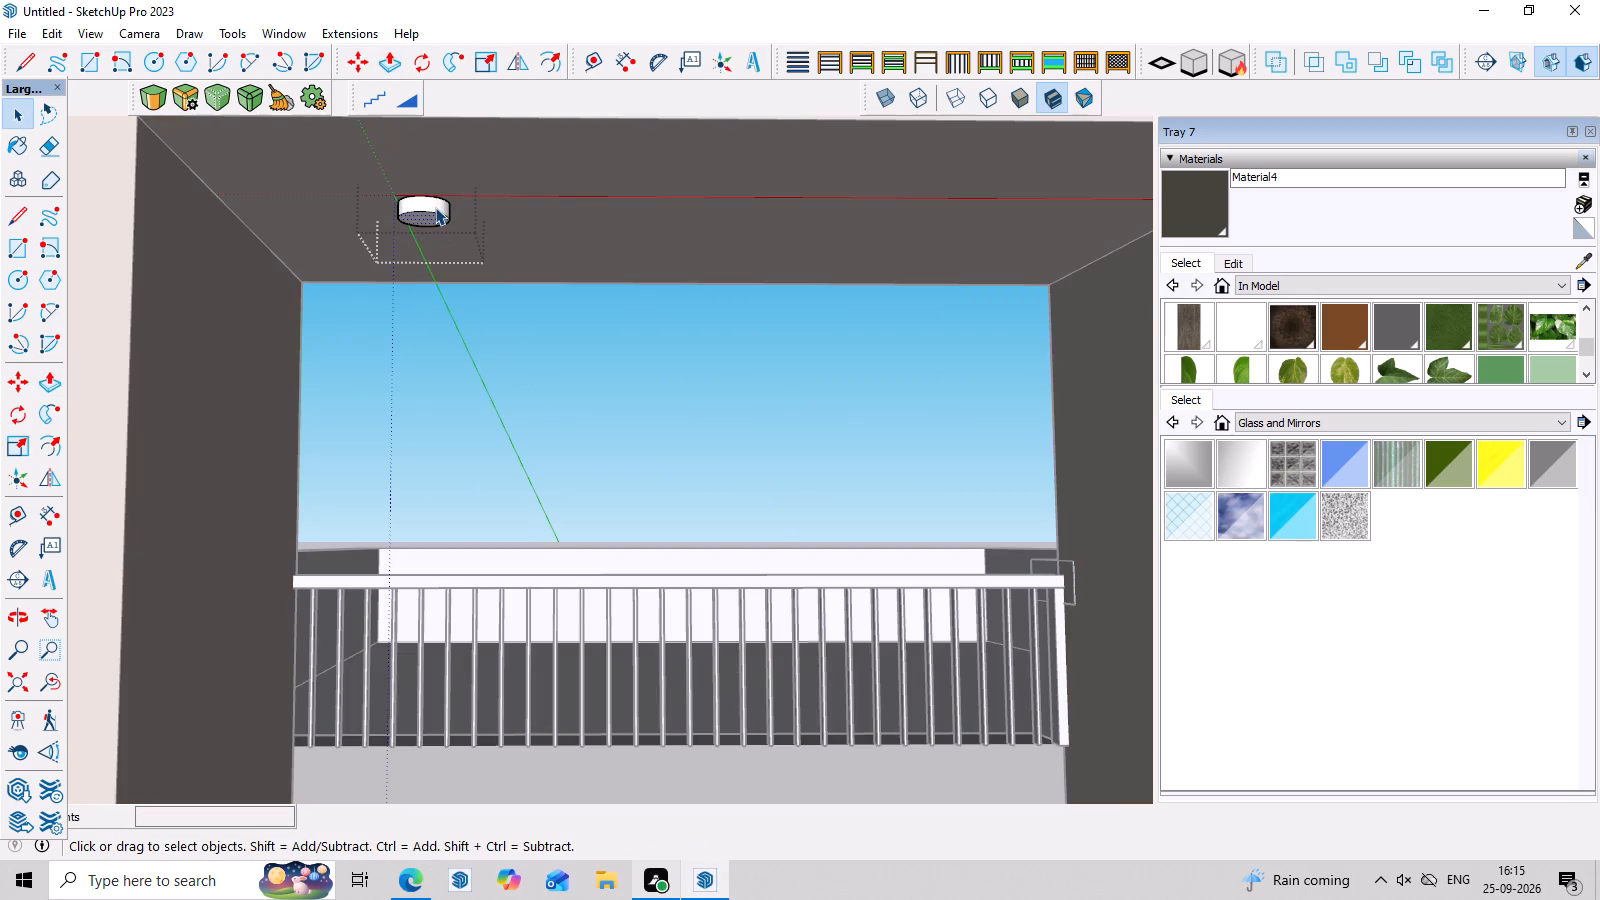
Select the whole round ceiling disc and make it a nested group.
{"action": "triple_click", "coordinate": [435, 207]}
{"action": "right_click", "coordinate": [435, 207]}
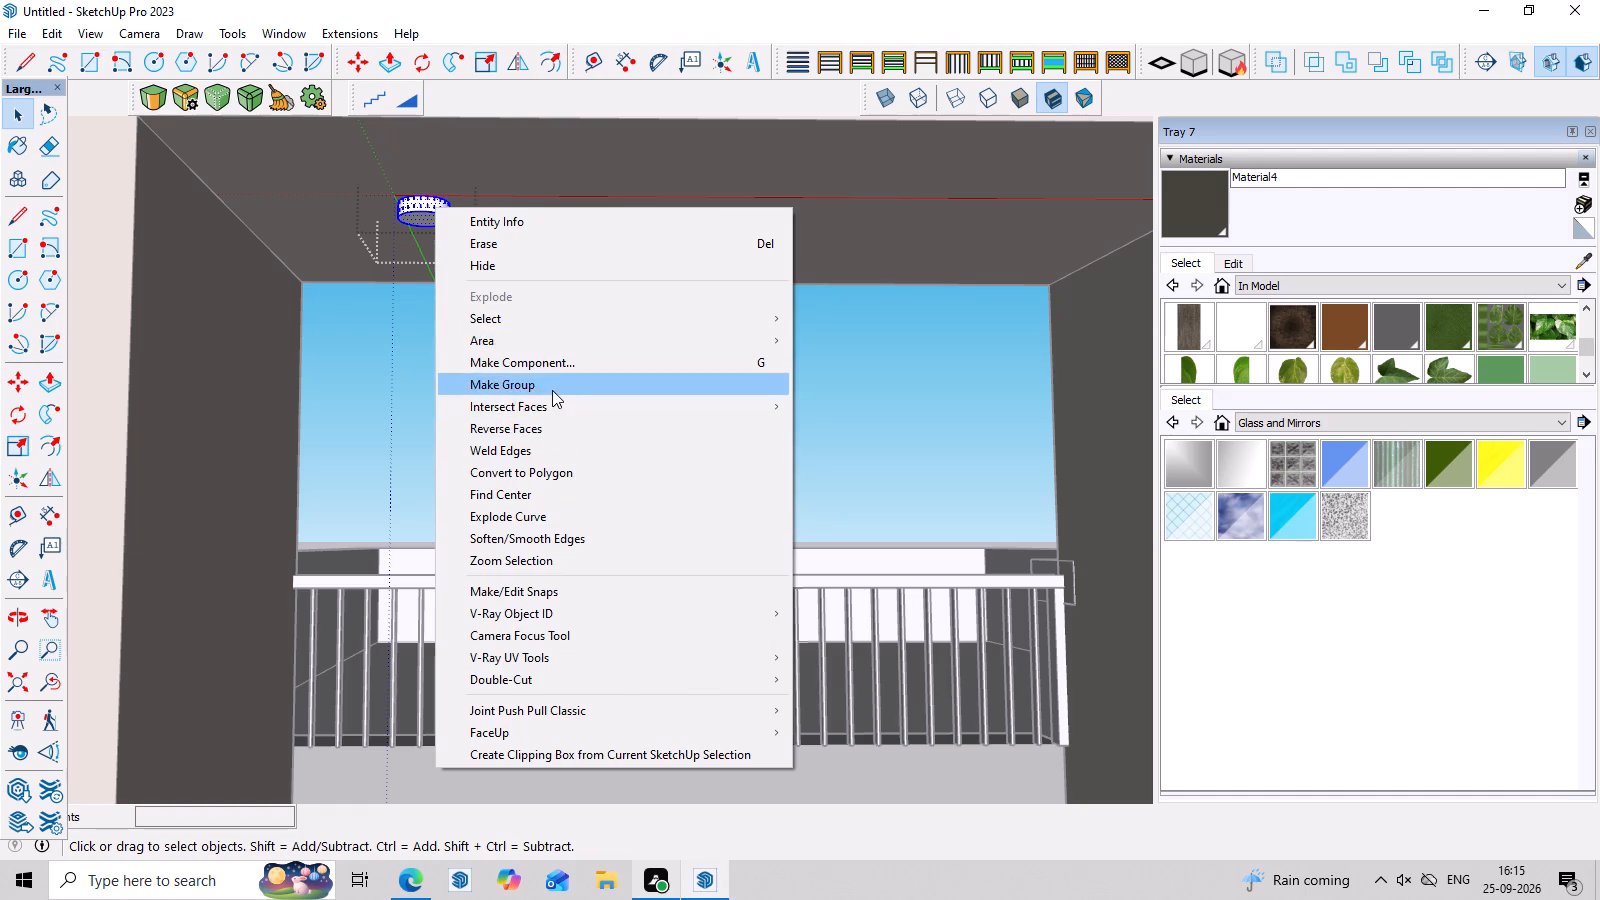
{"action": "left_click", "coordinate": [553, 390]}
Copy the round disc about 6' 1 3/16" along the top-floor frame's ceiling and divide the distance into 3 equal spacings.
{"action": "key", "text": "m"}
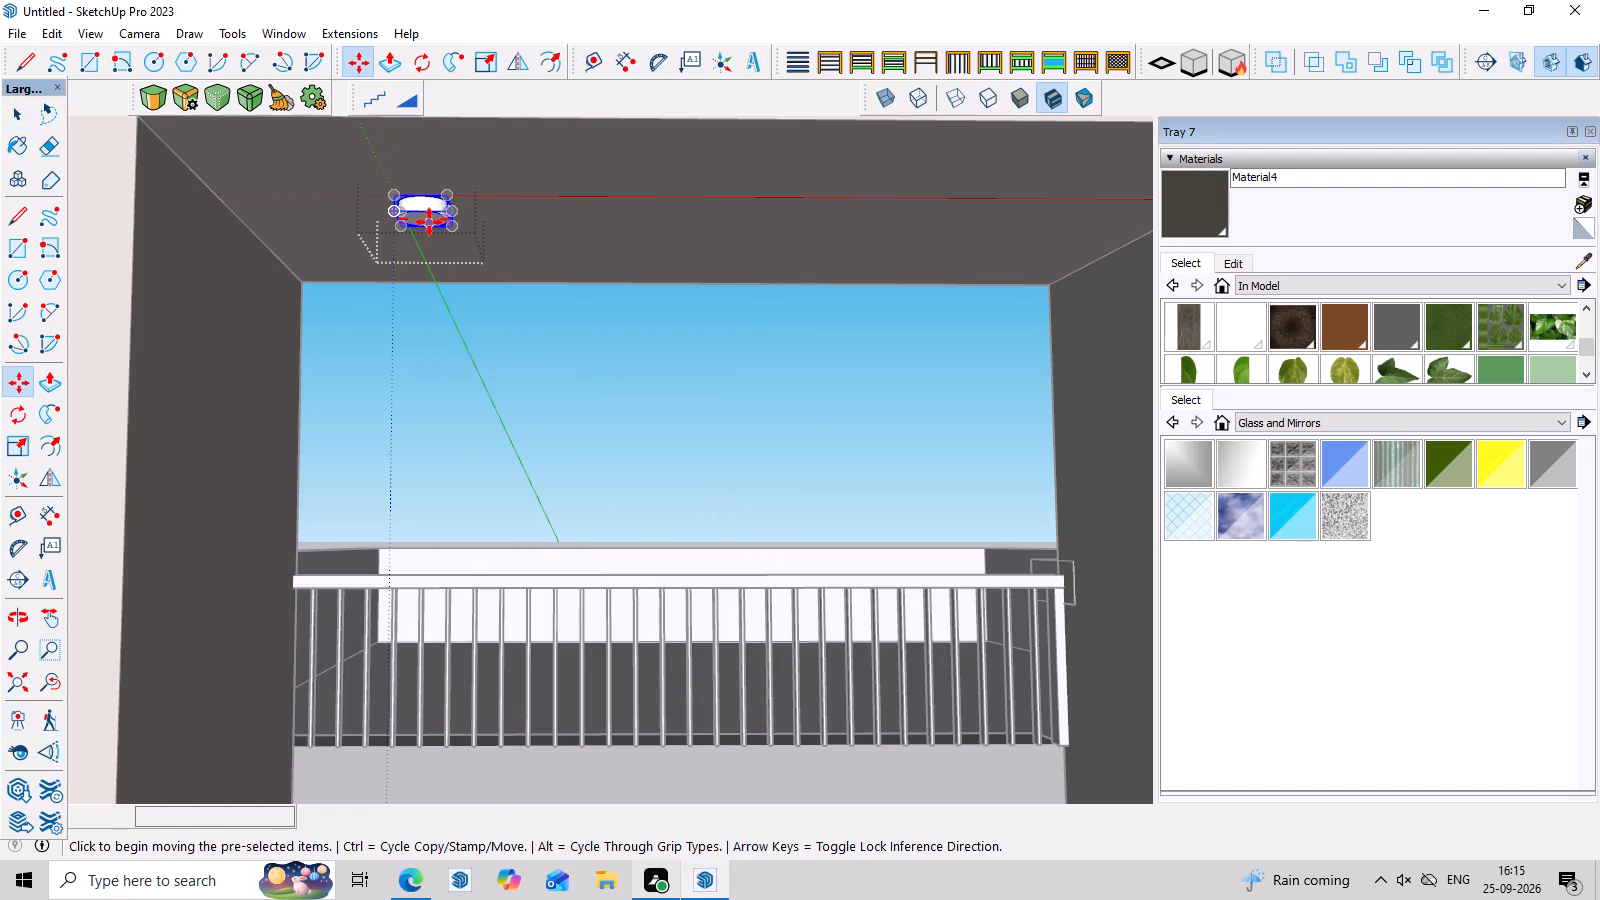
{"action": "left_click", "coordinate": [446, 215]}
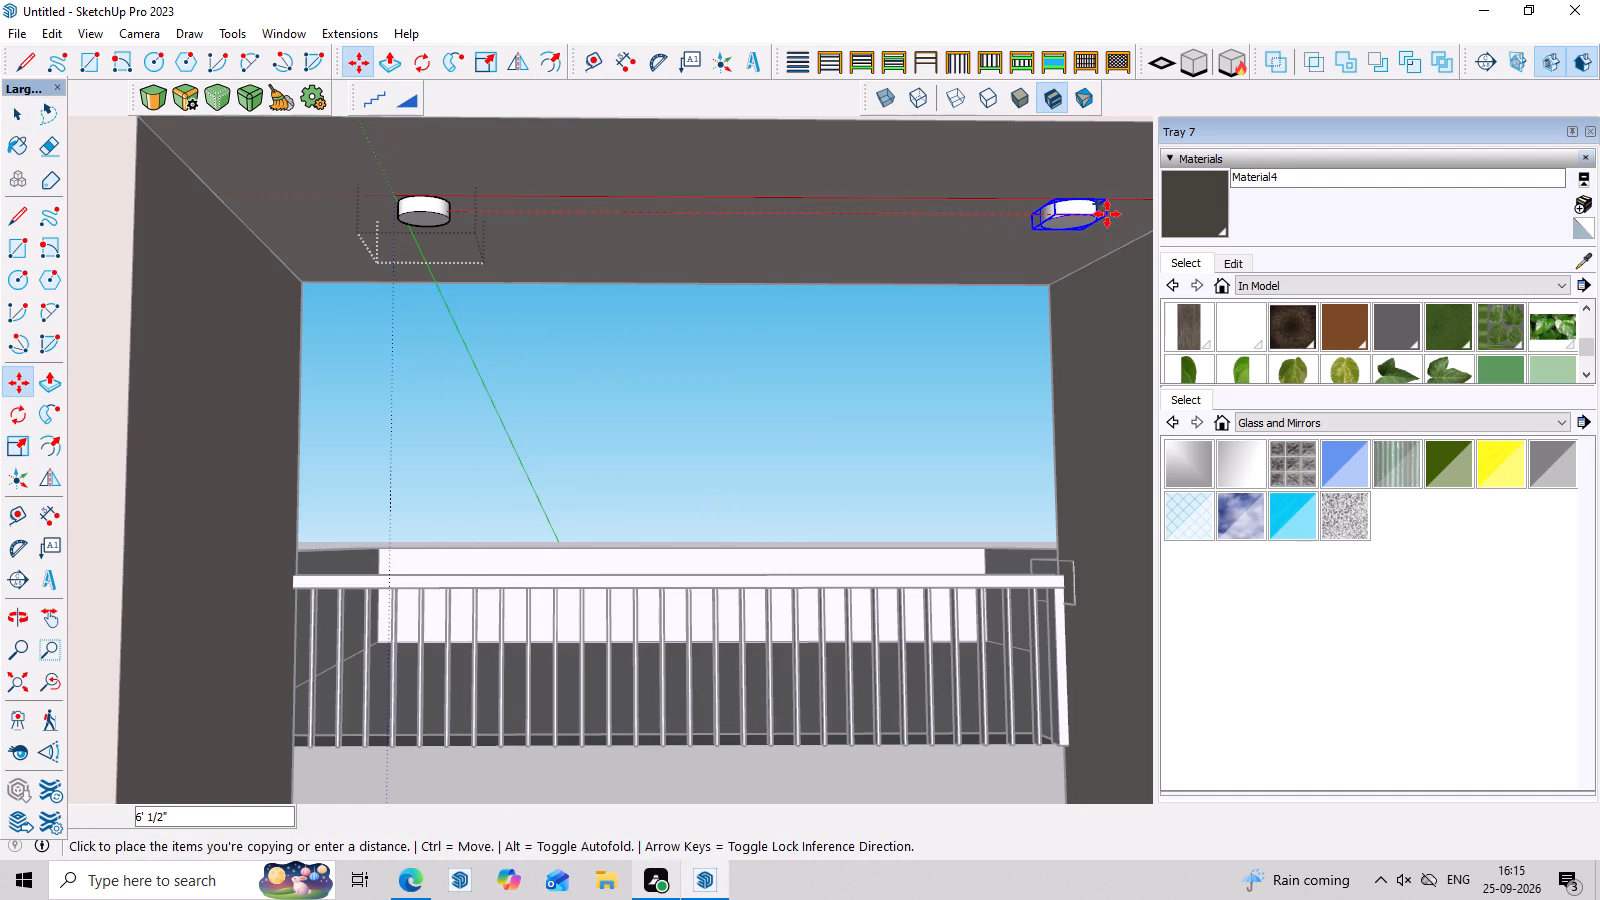
{"action": "left_click", "coordinate": [1113, 214]}
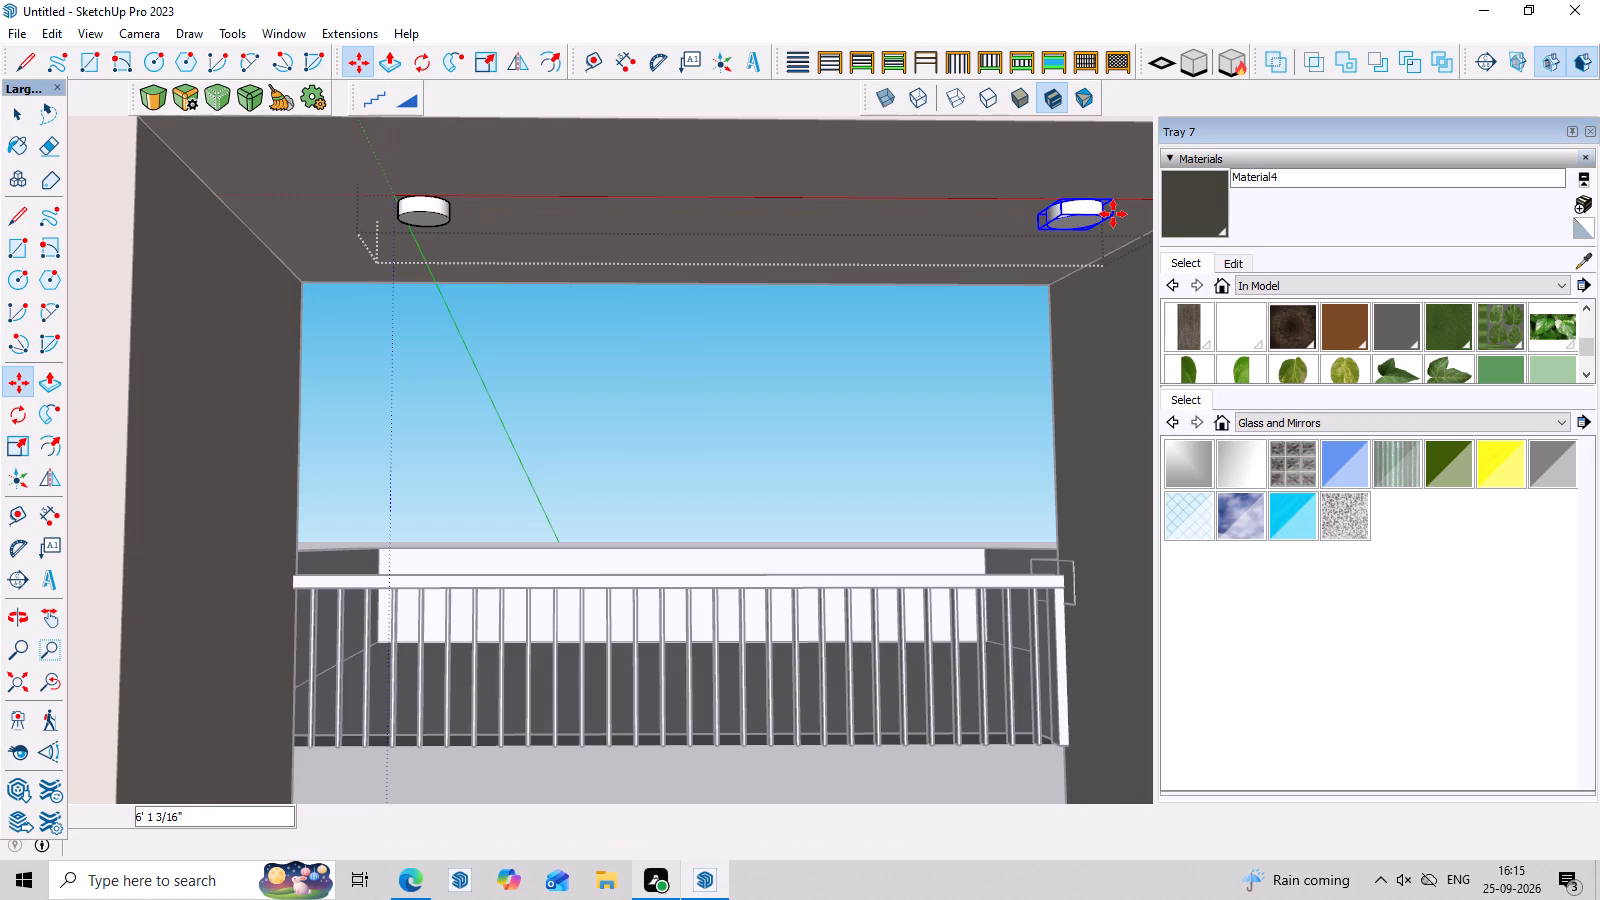
{"action": "type", "text": "3/"}
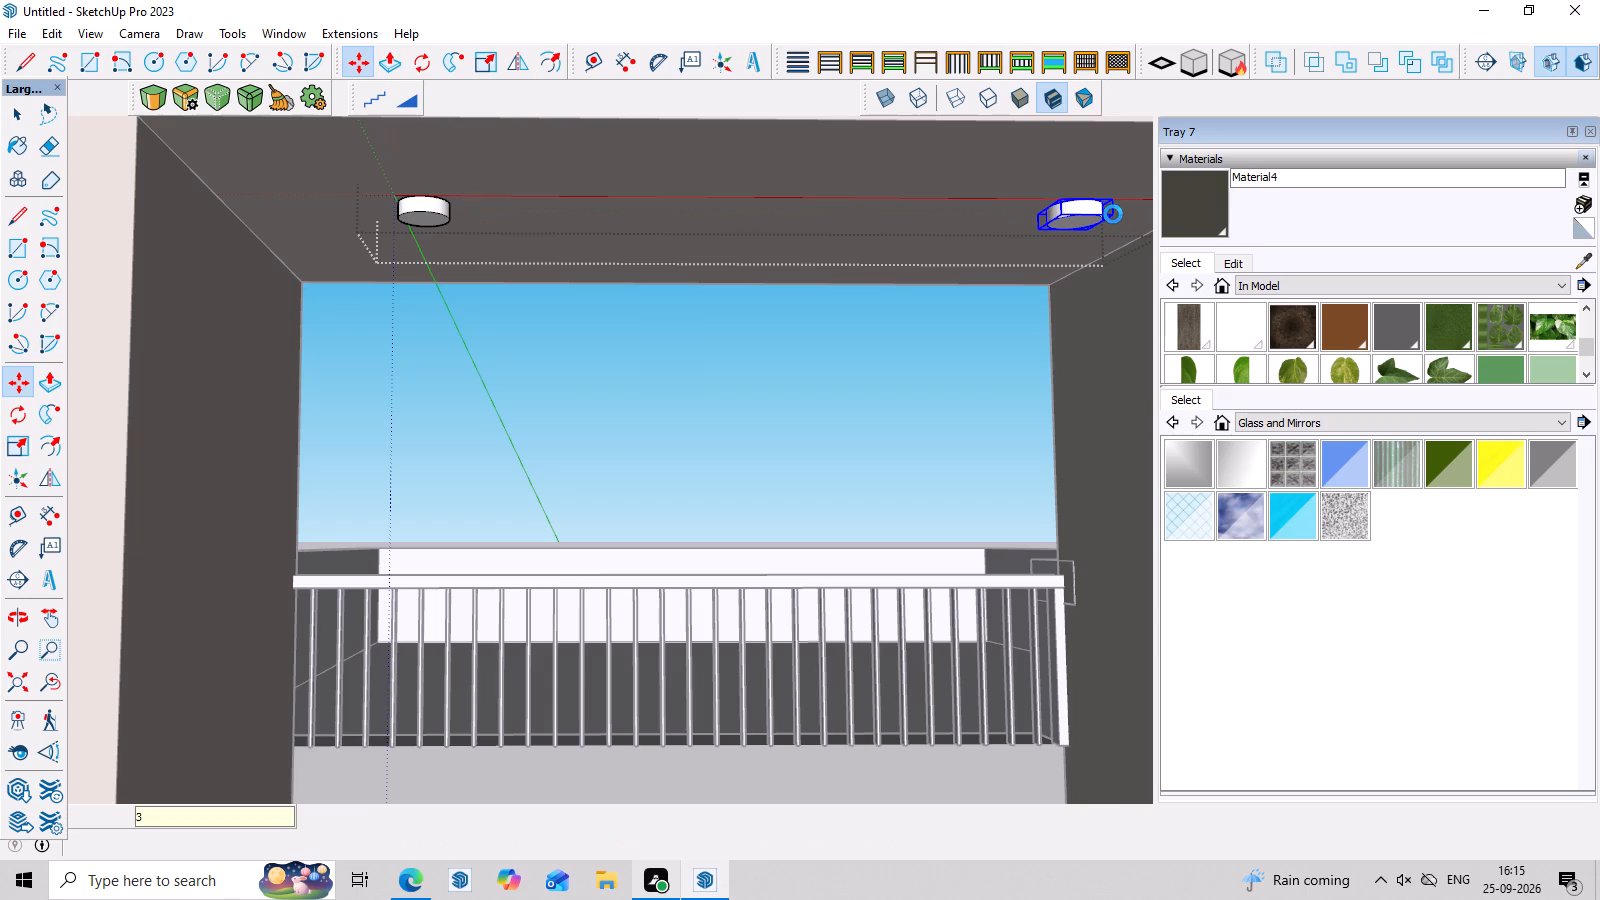
{"action": "key", "text": "Return"}
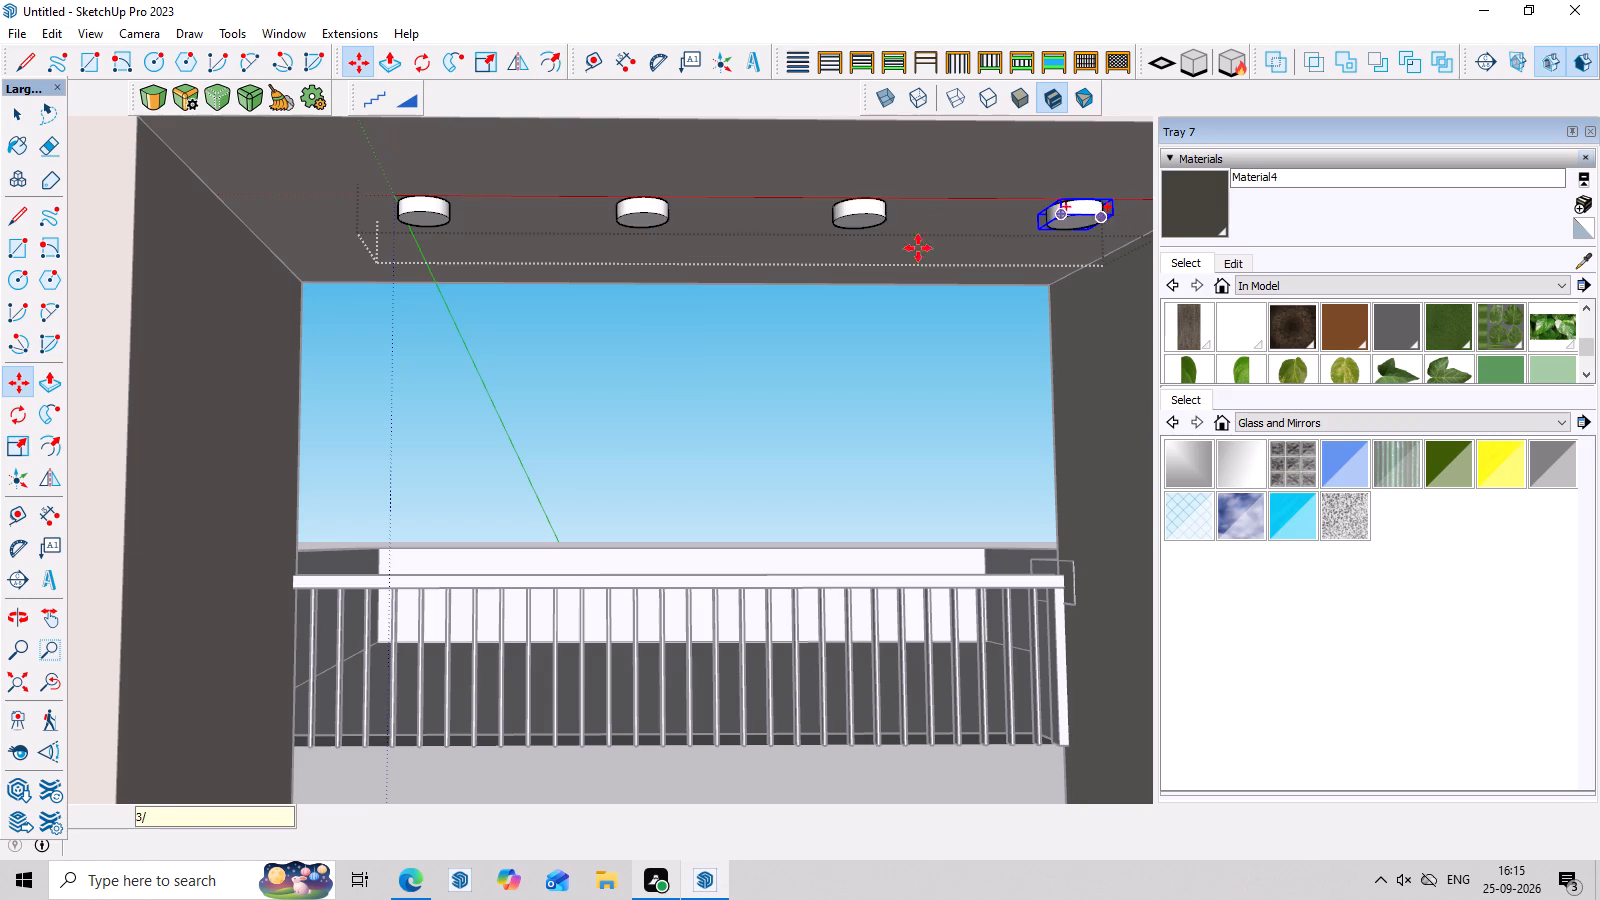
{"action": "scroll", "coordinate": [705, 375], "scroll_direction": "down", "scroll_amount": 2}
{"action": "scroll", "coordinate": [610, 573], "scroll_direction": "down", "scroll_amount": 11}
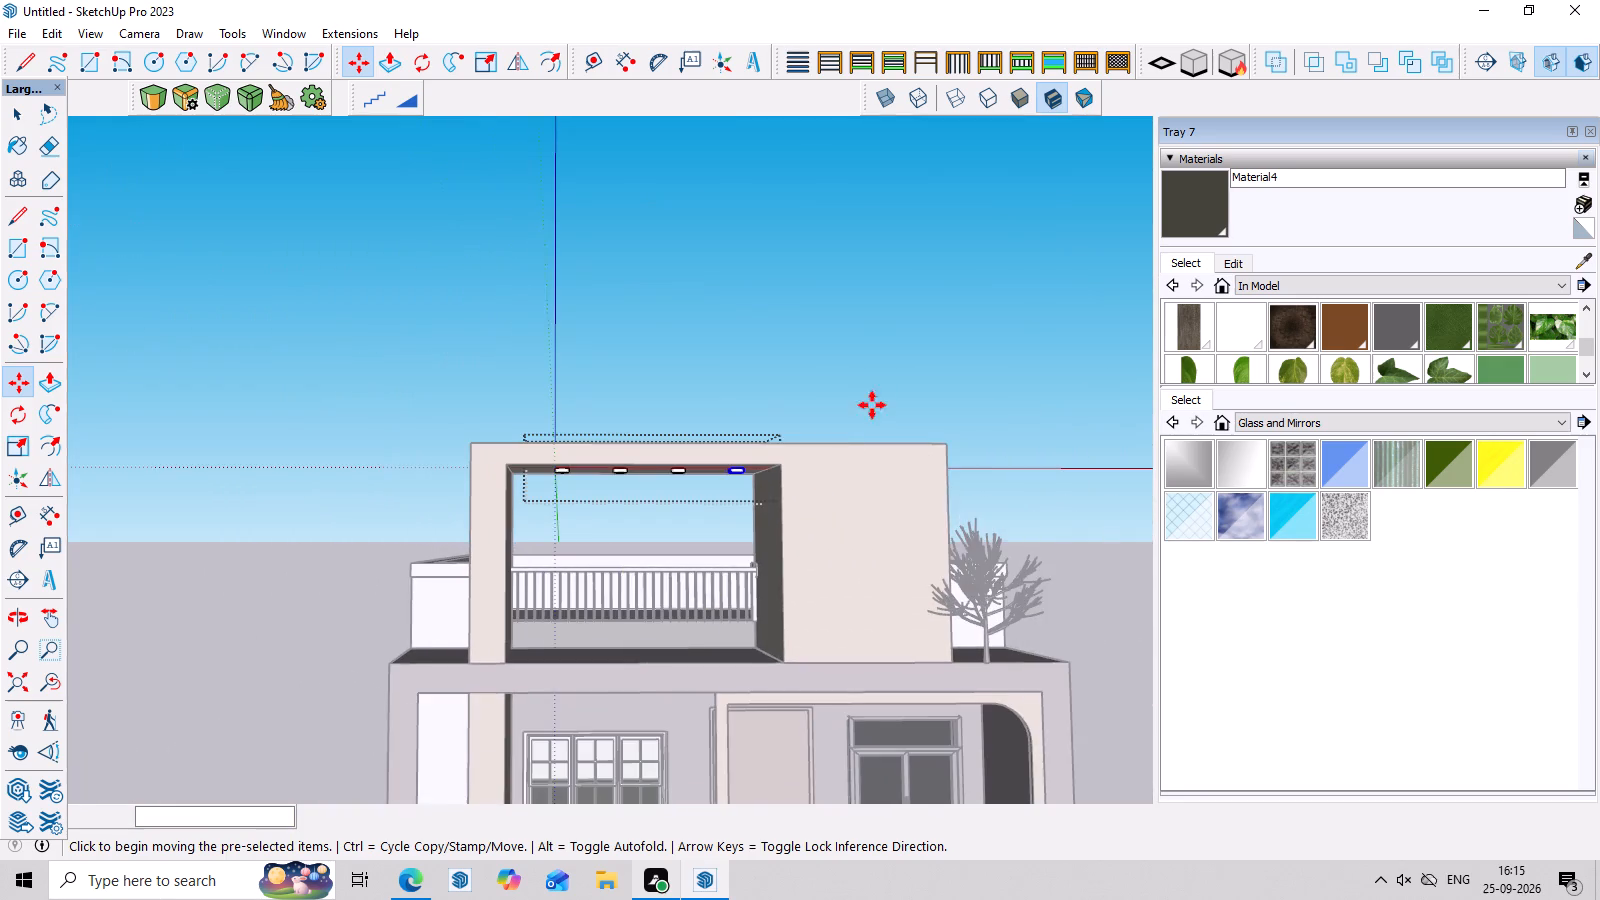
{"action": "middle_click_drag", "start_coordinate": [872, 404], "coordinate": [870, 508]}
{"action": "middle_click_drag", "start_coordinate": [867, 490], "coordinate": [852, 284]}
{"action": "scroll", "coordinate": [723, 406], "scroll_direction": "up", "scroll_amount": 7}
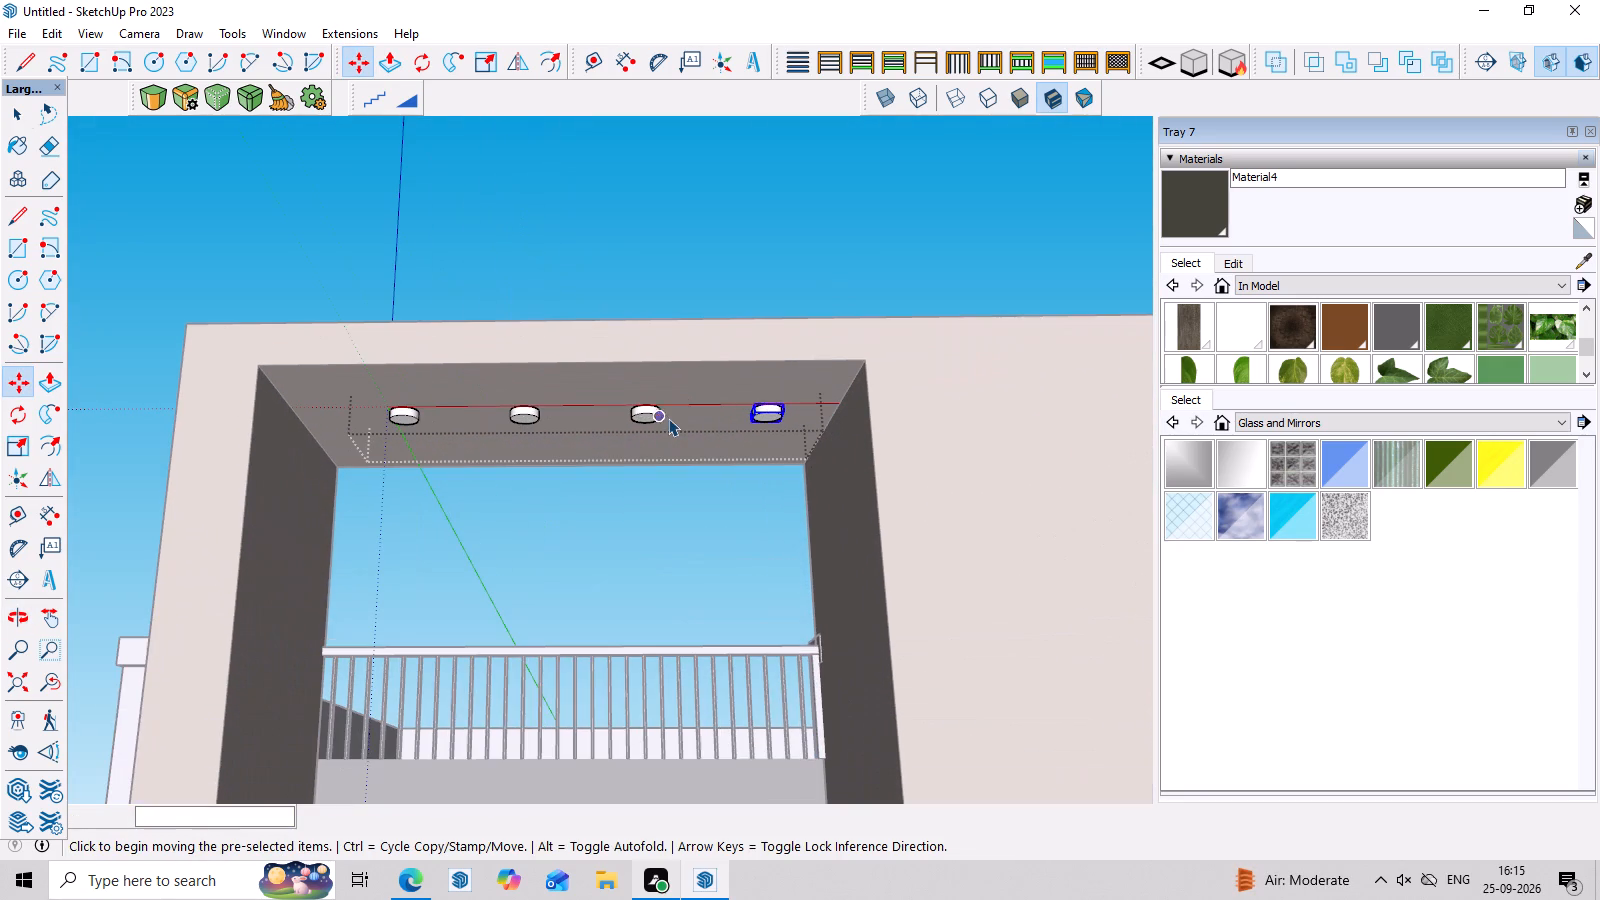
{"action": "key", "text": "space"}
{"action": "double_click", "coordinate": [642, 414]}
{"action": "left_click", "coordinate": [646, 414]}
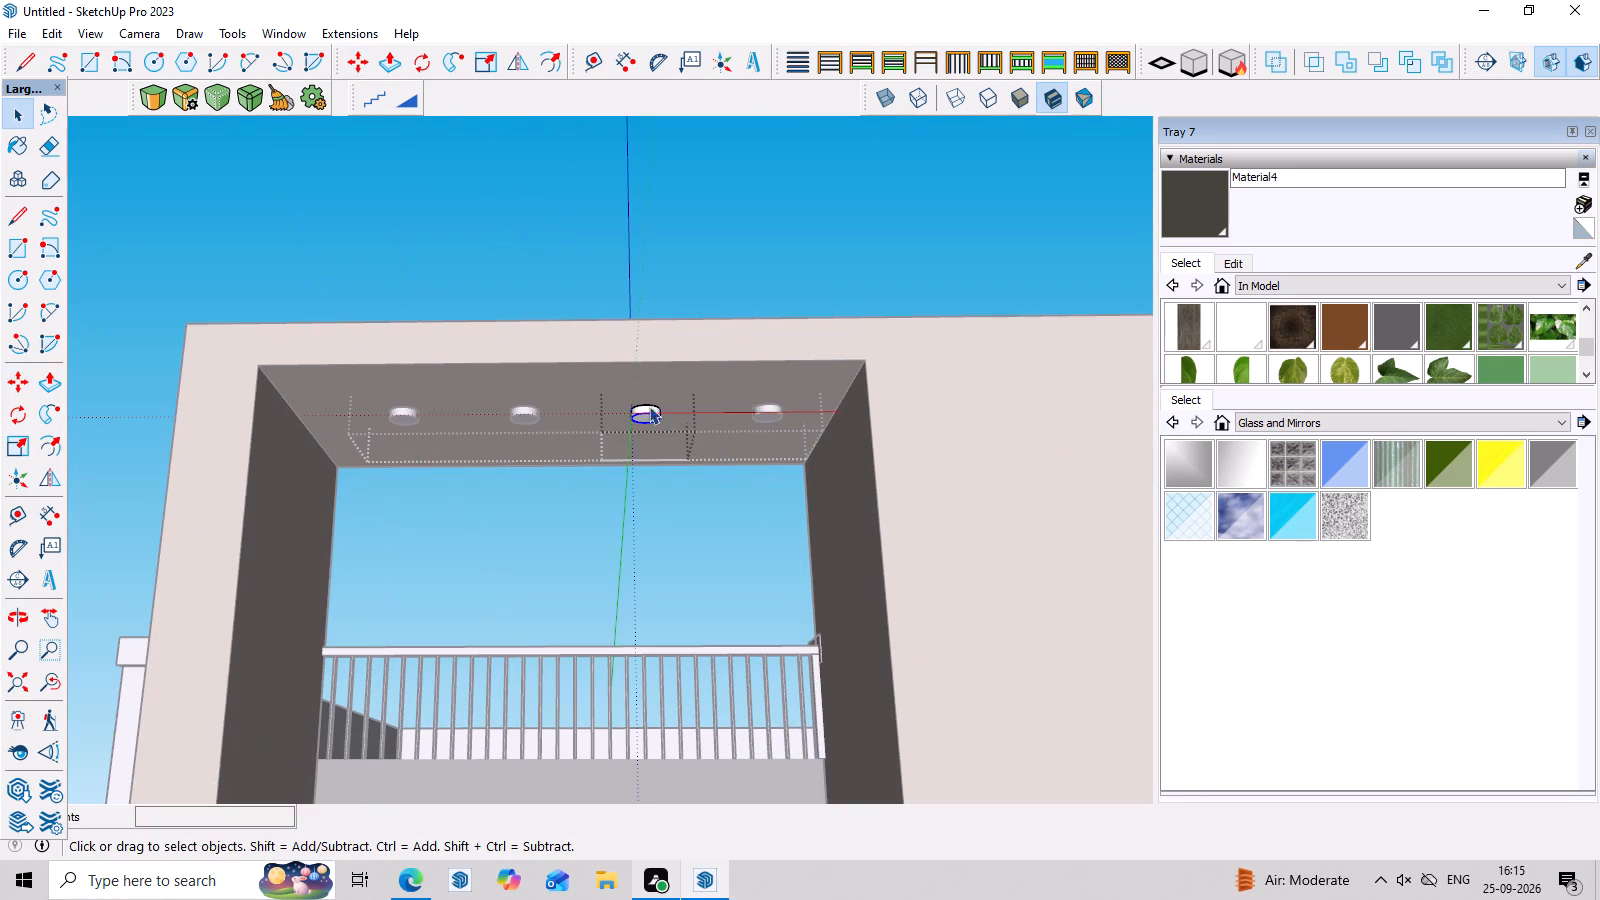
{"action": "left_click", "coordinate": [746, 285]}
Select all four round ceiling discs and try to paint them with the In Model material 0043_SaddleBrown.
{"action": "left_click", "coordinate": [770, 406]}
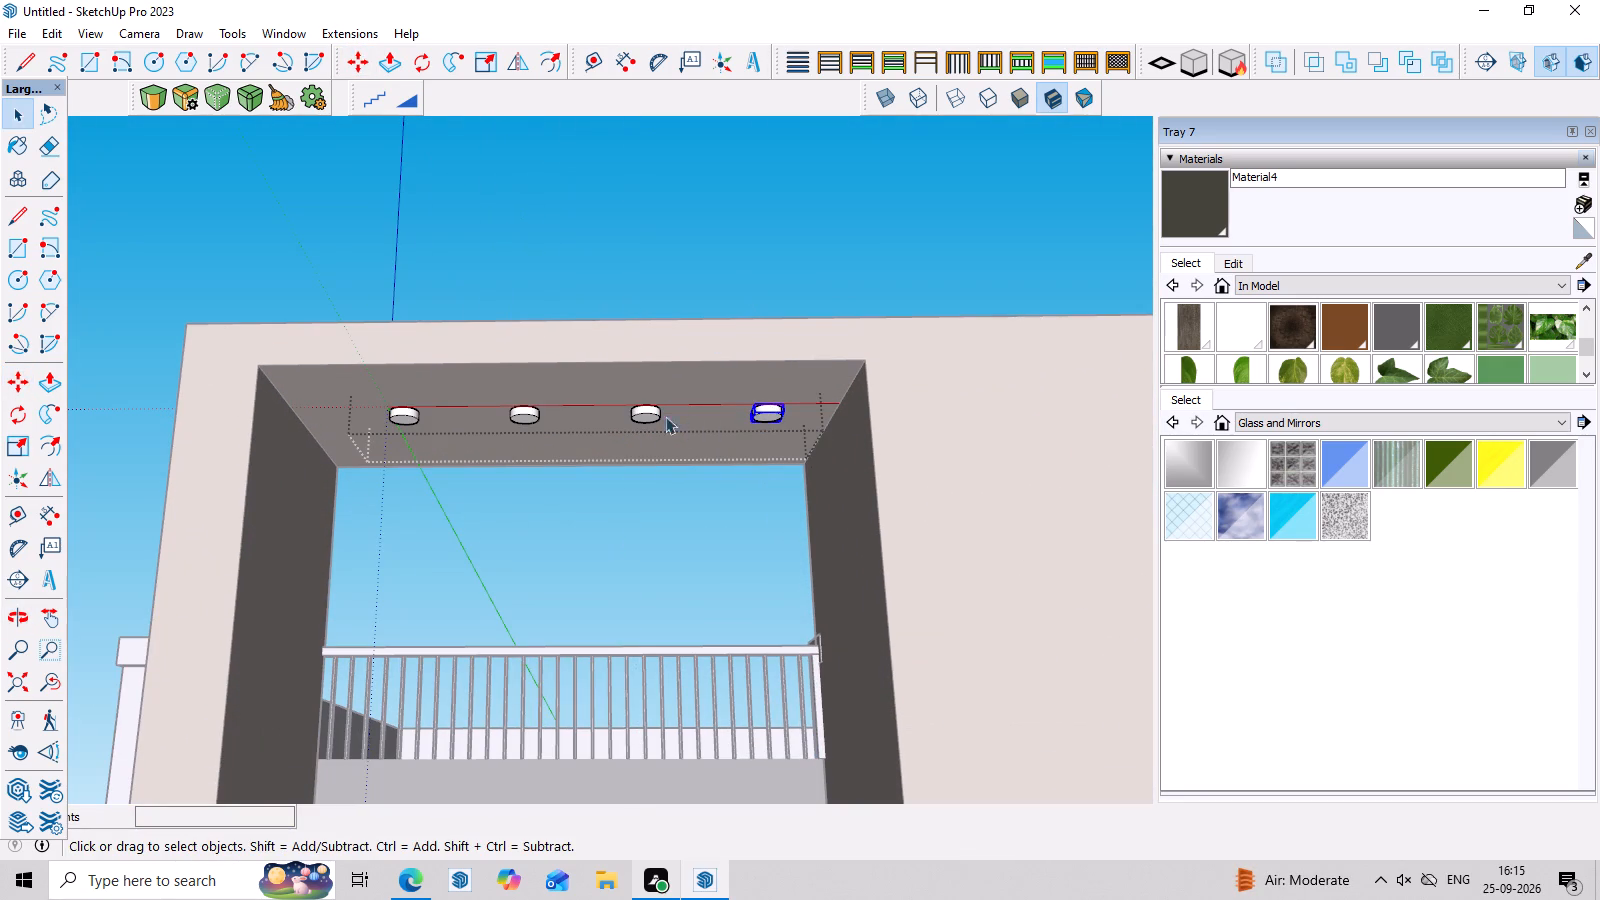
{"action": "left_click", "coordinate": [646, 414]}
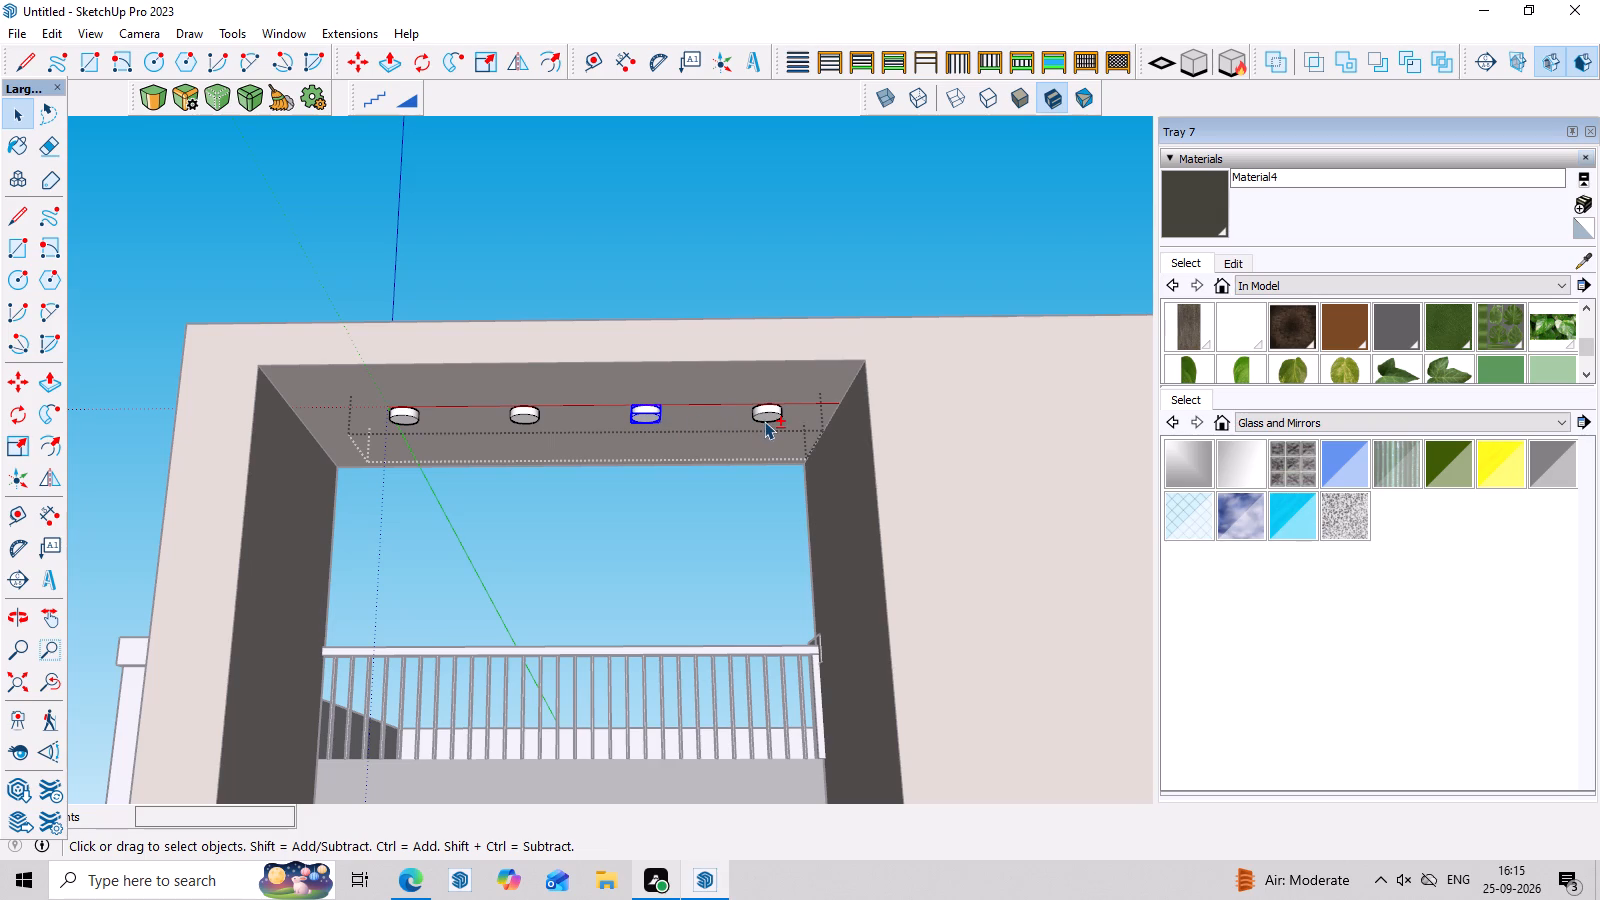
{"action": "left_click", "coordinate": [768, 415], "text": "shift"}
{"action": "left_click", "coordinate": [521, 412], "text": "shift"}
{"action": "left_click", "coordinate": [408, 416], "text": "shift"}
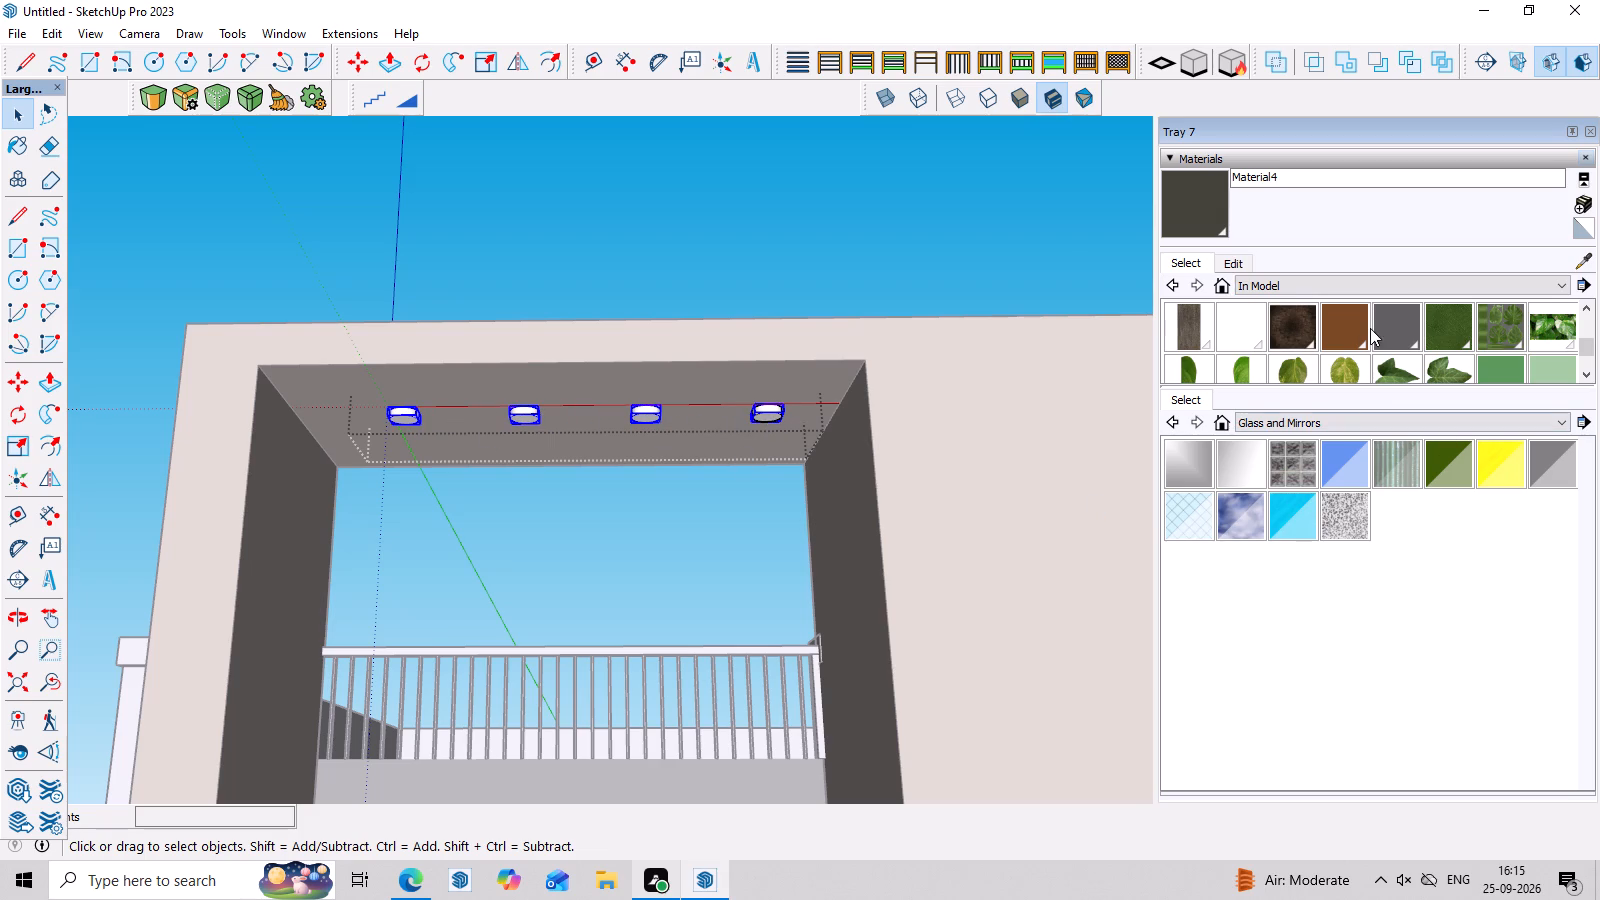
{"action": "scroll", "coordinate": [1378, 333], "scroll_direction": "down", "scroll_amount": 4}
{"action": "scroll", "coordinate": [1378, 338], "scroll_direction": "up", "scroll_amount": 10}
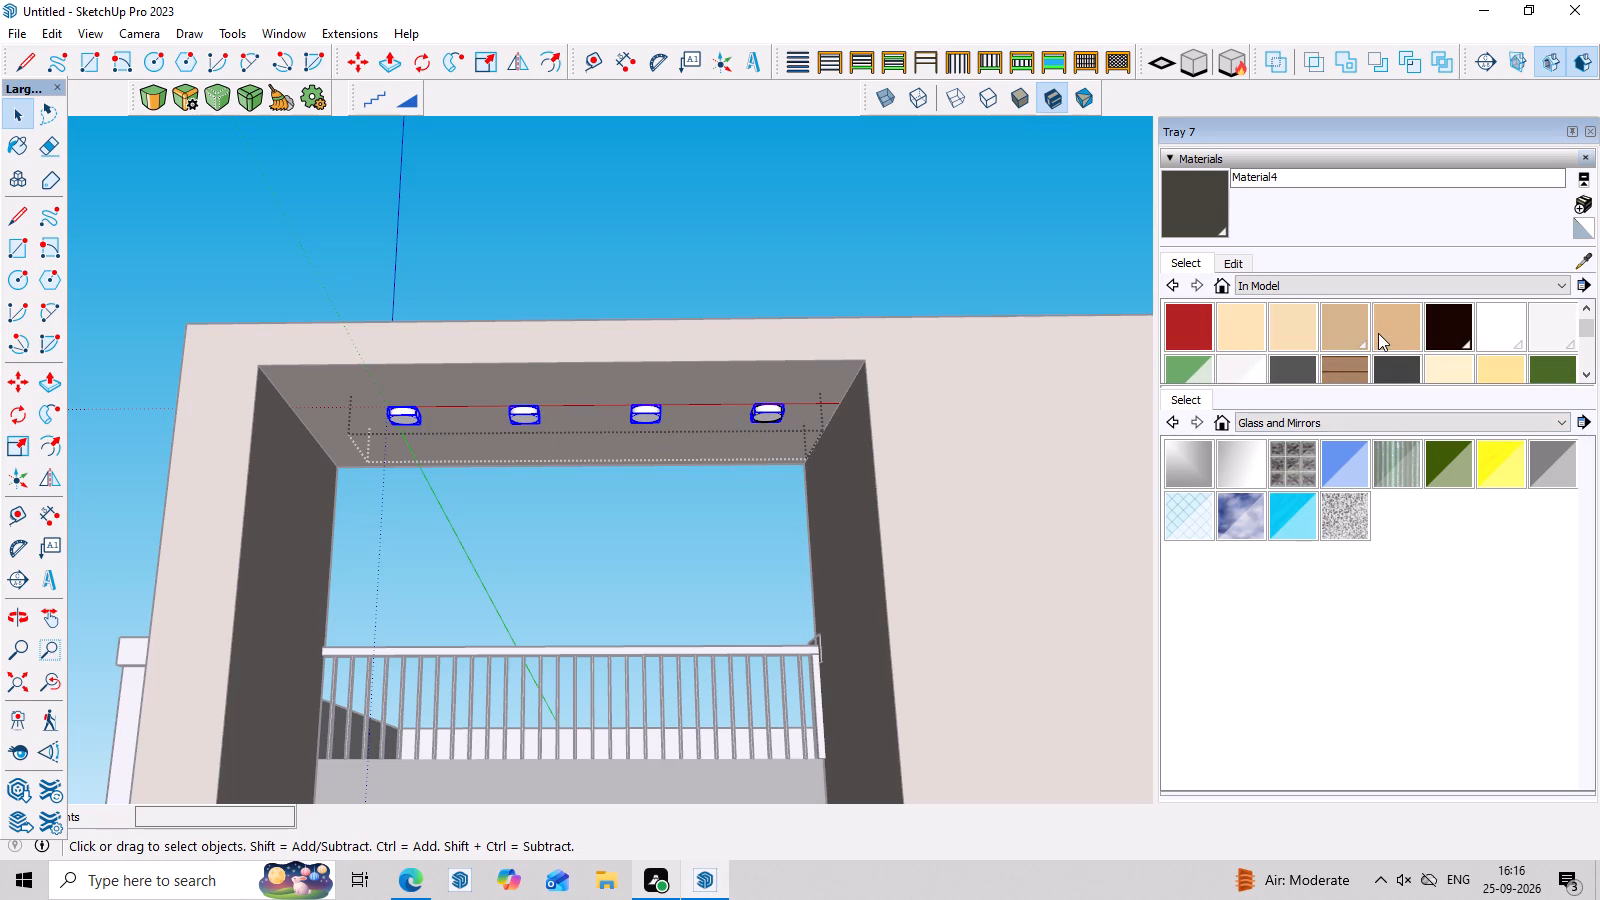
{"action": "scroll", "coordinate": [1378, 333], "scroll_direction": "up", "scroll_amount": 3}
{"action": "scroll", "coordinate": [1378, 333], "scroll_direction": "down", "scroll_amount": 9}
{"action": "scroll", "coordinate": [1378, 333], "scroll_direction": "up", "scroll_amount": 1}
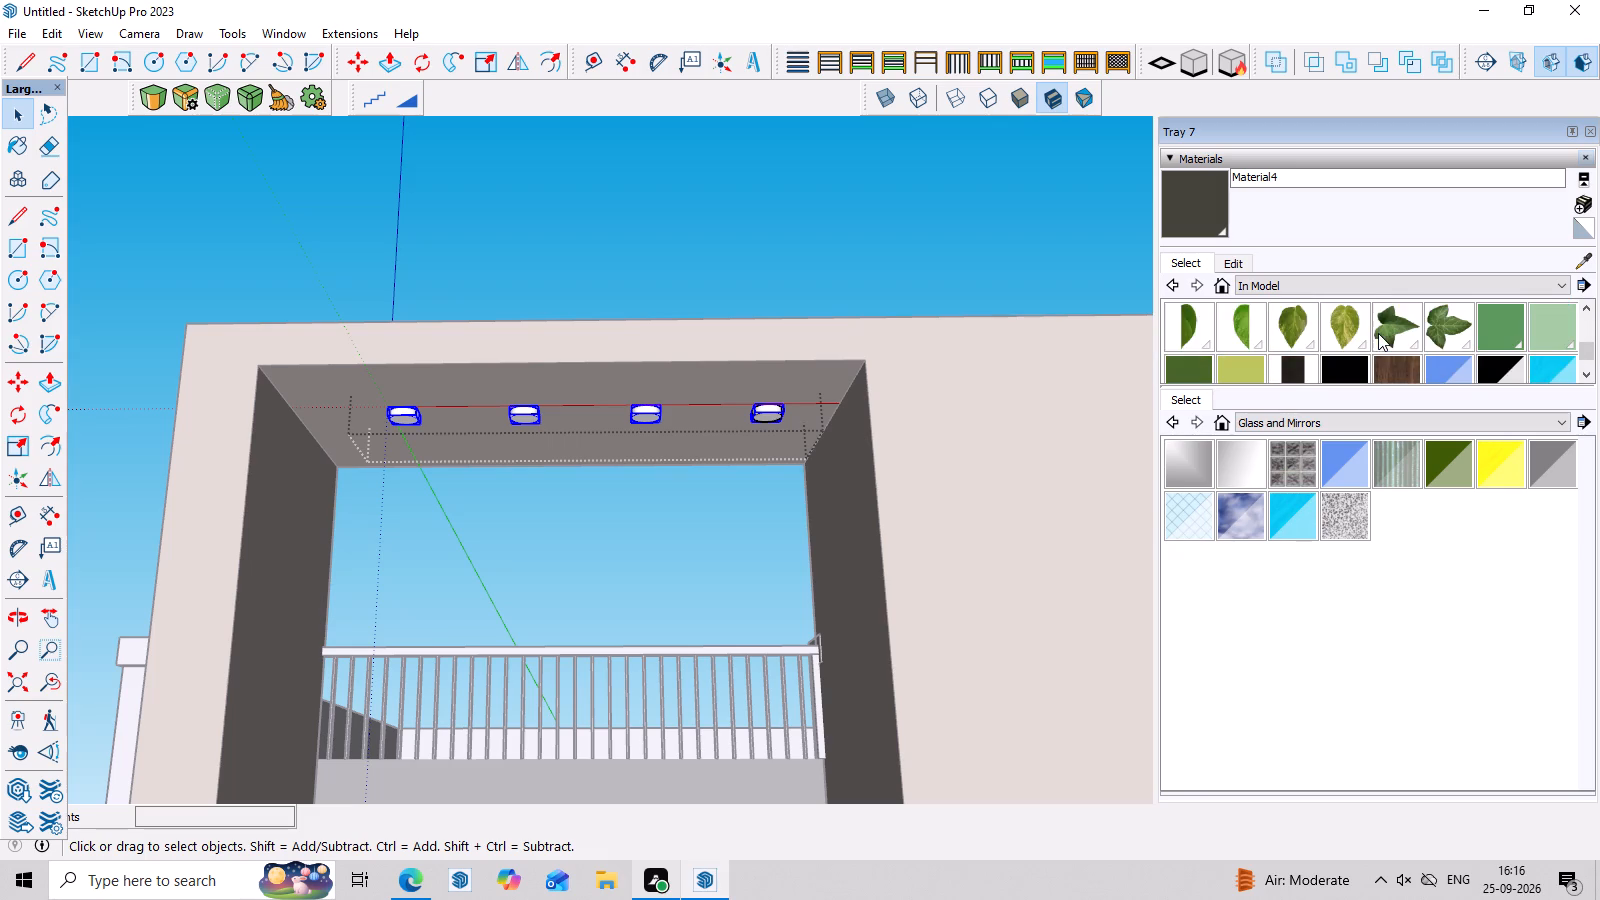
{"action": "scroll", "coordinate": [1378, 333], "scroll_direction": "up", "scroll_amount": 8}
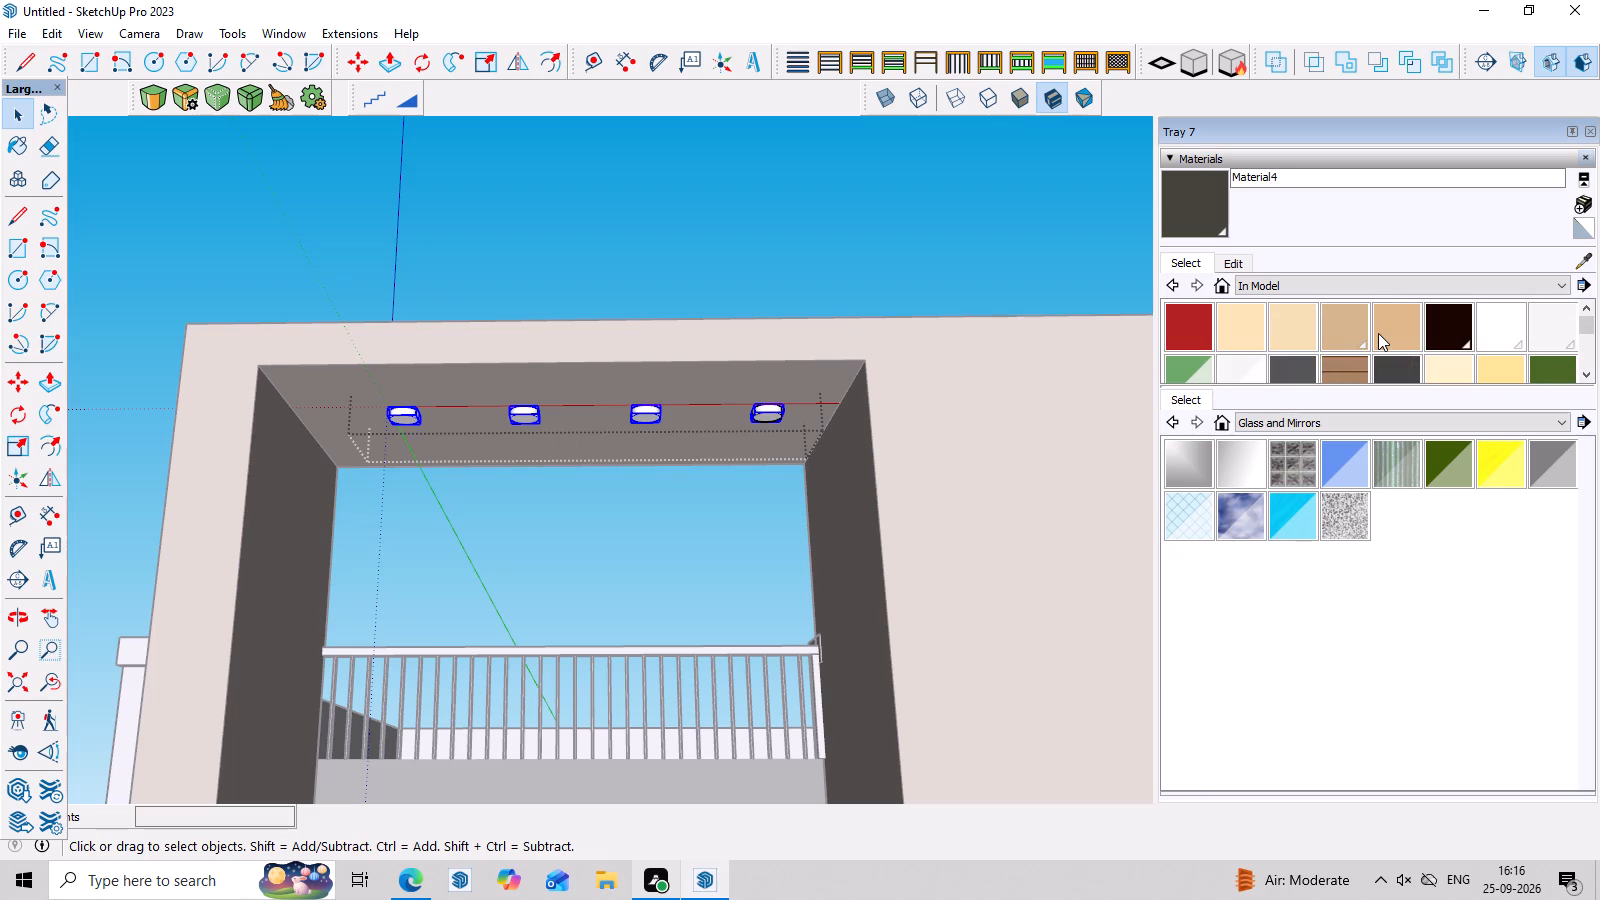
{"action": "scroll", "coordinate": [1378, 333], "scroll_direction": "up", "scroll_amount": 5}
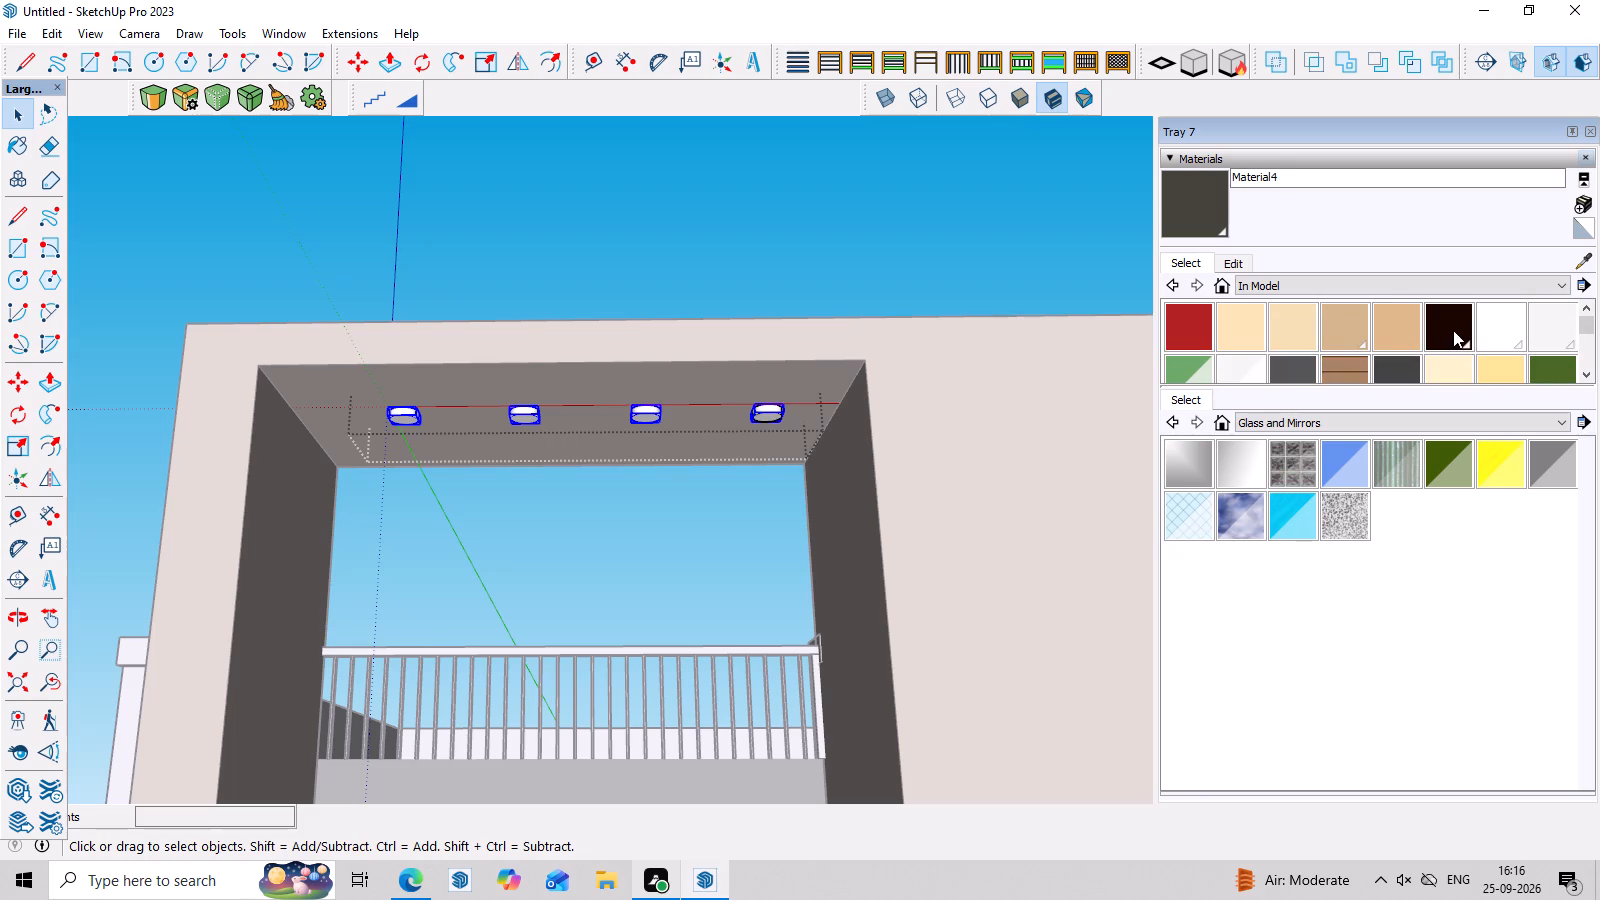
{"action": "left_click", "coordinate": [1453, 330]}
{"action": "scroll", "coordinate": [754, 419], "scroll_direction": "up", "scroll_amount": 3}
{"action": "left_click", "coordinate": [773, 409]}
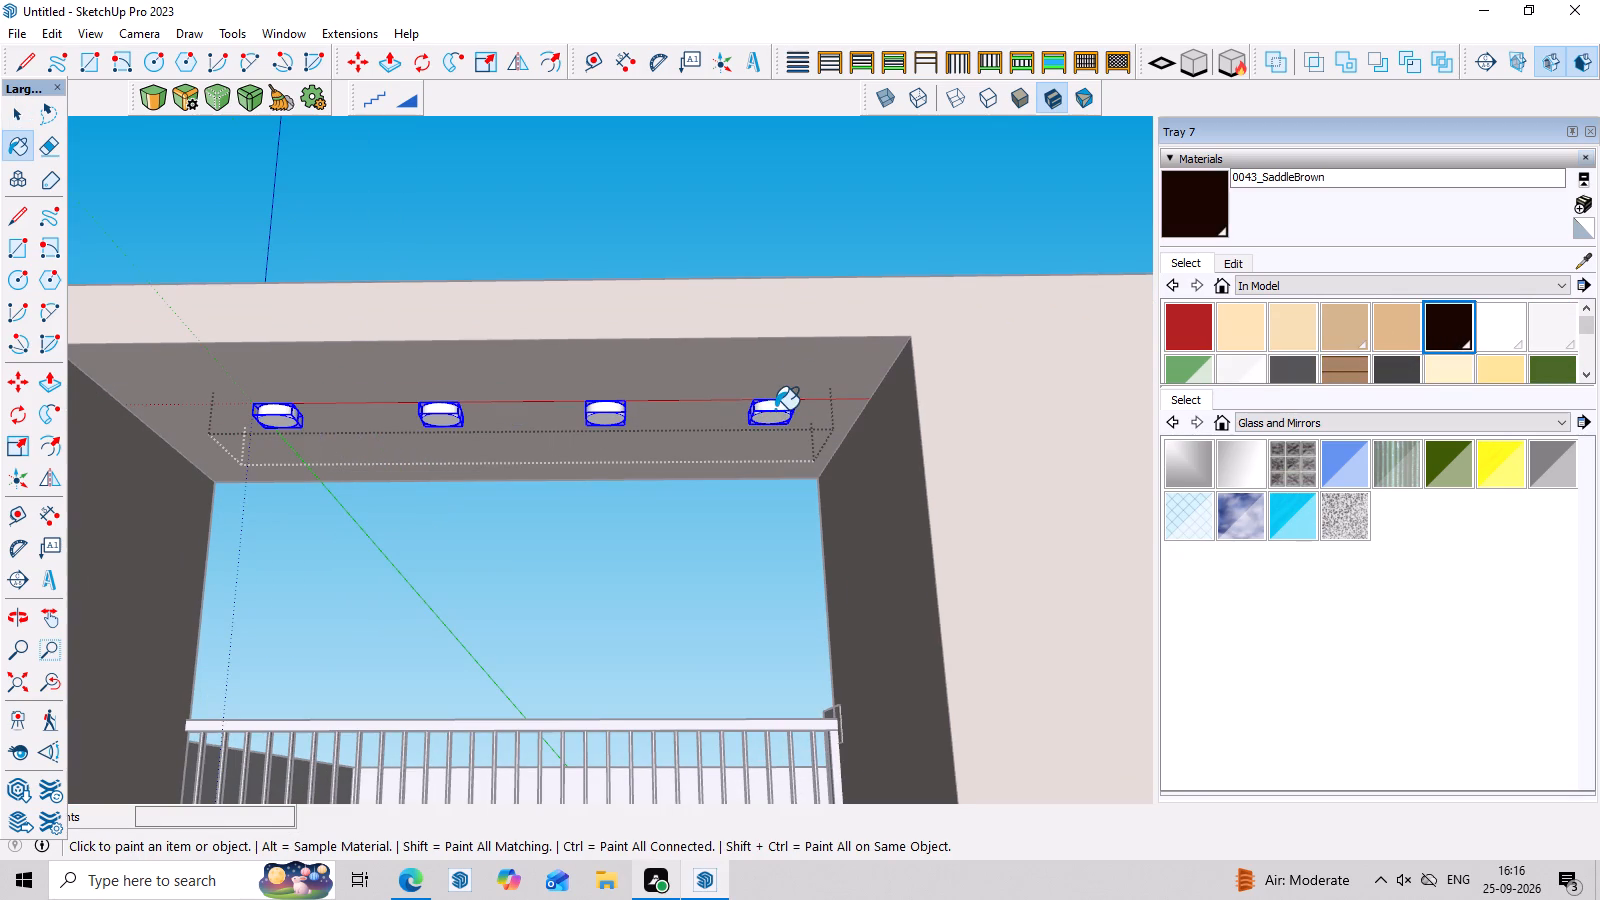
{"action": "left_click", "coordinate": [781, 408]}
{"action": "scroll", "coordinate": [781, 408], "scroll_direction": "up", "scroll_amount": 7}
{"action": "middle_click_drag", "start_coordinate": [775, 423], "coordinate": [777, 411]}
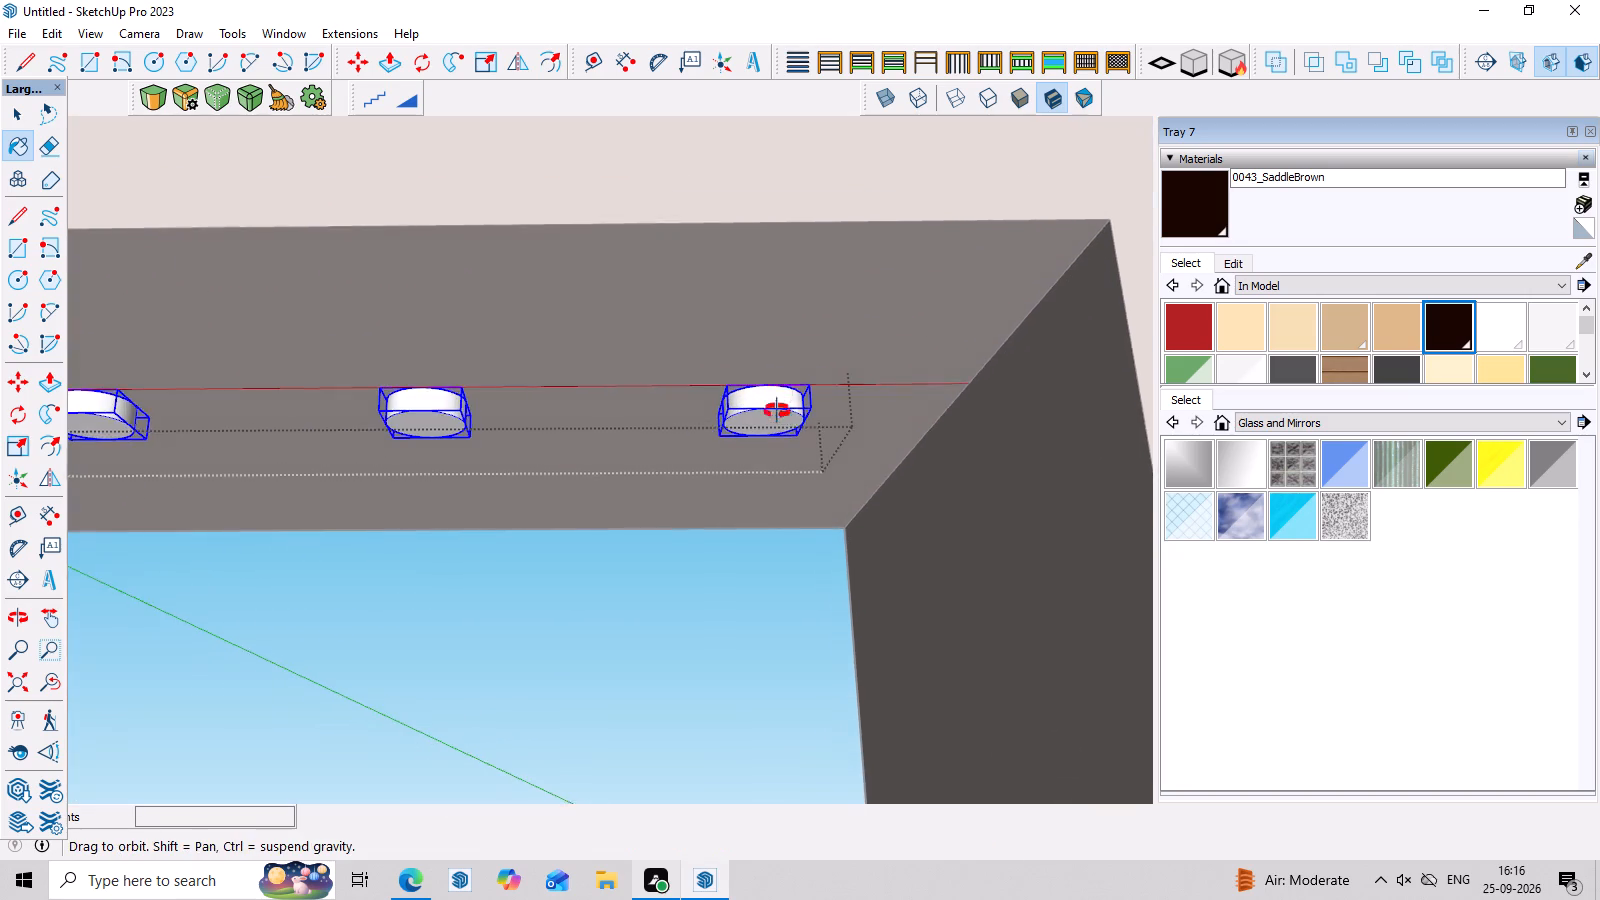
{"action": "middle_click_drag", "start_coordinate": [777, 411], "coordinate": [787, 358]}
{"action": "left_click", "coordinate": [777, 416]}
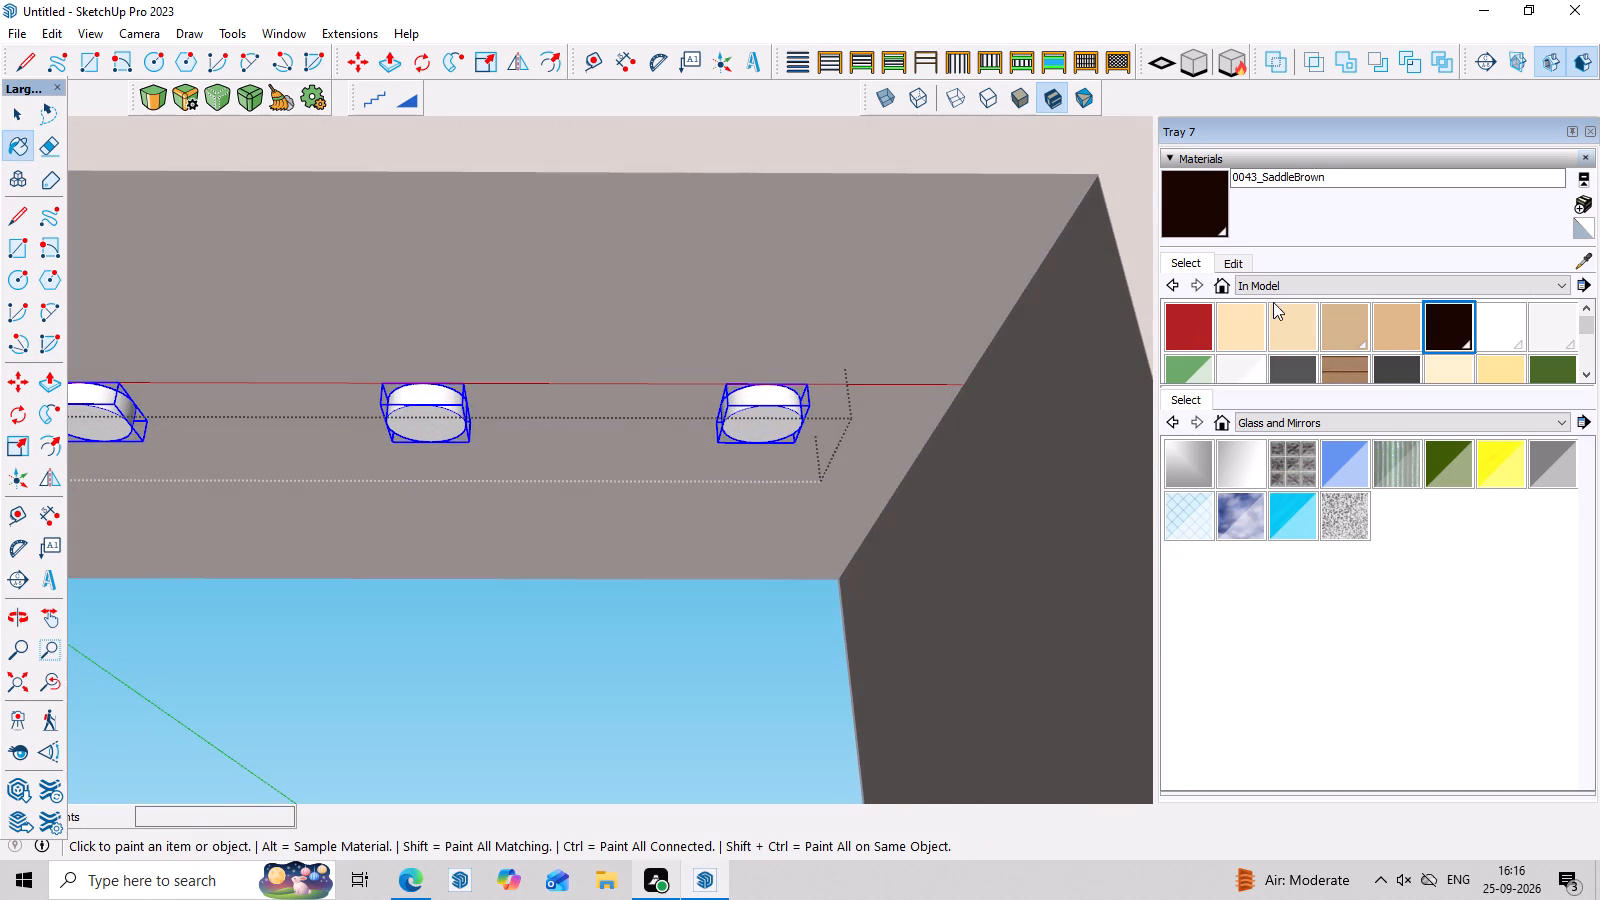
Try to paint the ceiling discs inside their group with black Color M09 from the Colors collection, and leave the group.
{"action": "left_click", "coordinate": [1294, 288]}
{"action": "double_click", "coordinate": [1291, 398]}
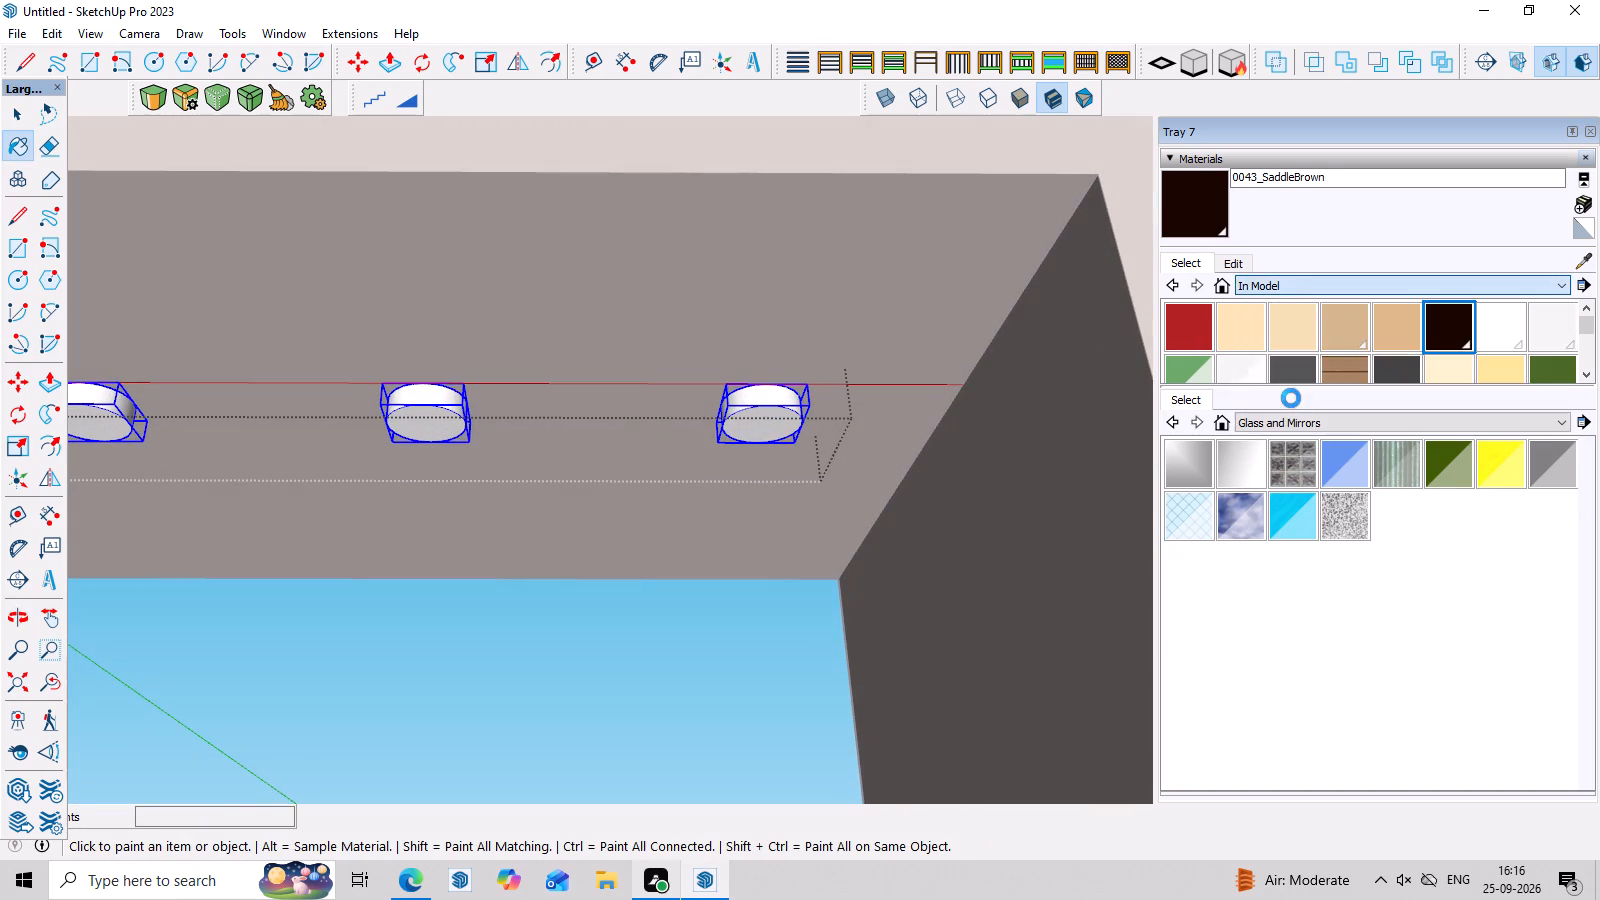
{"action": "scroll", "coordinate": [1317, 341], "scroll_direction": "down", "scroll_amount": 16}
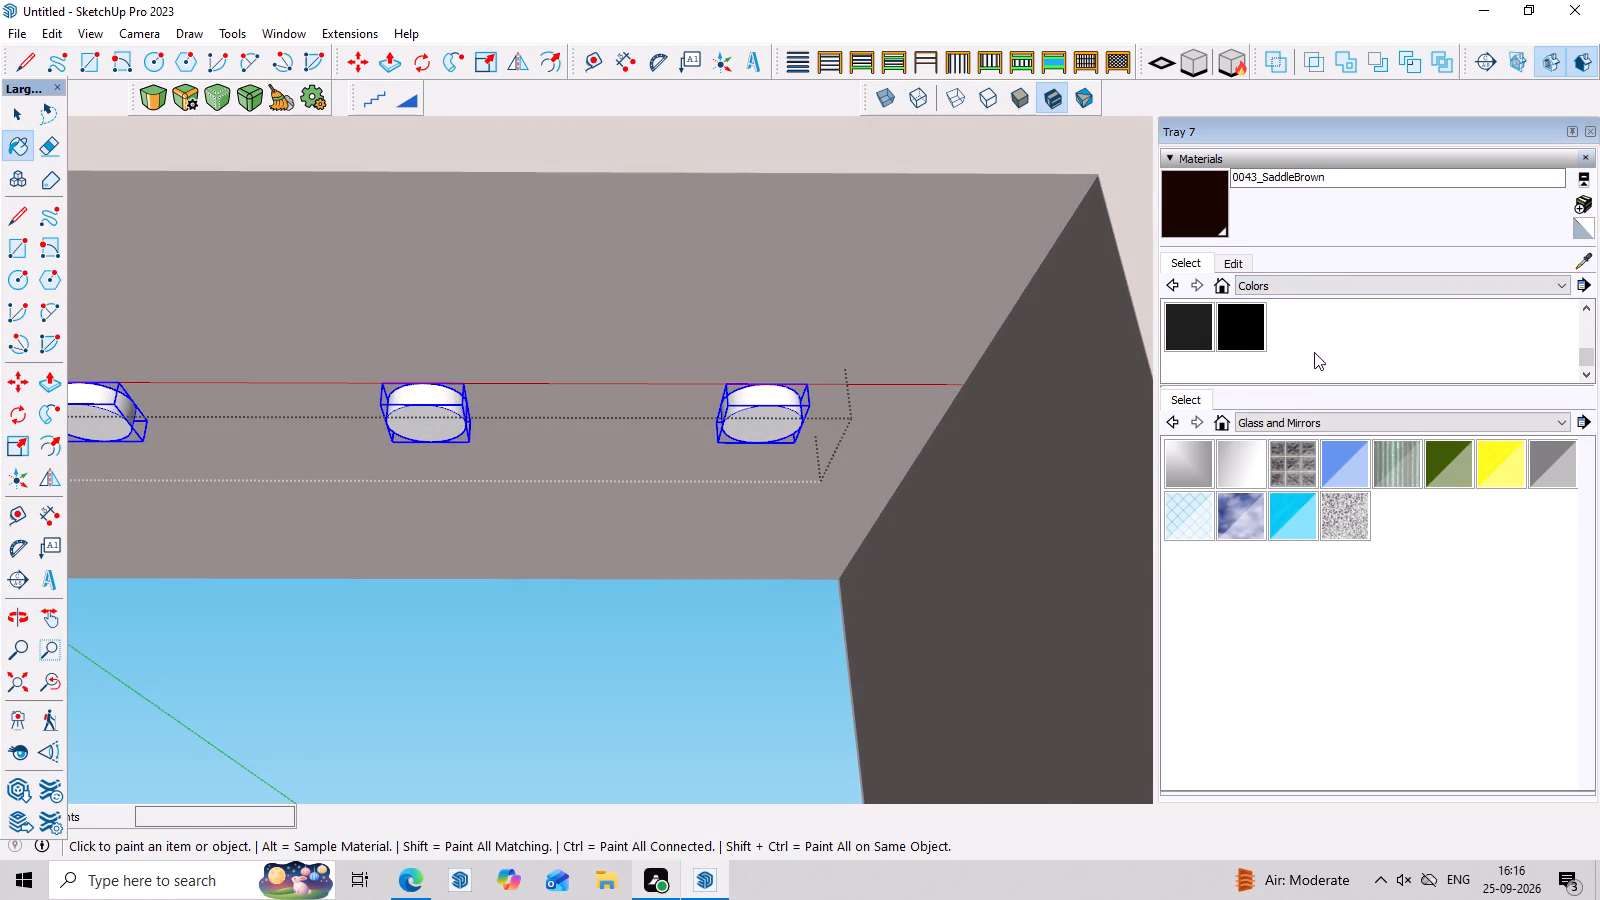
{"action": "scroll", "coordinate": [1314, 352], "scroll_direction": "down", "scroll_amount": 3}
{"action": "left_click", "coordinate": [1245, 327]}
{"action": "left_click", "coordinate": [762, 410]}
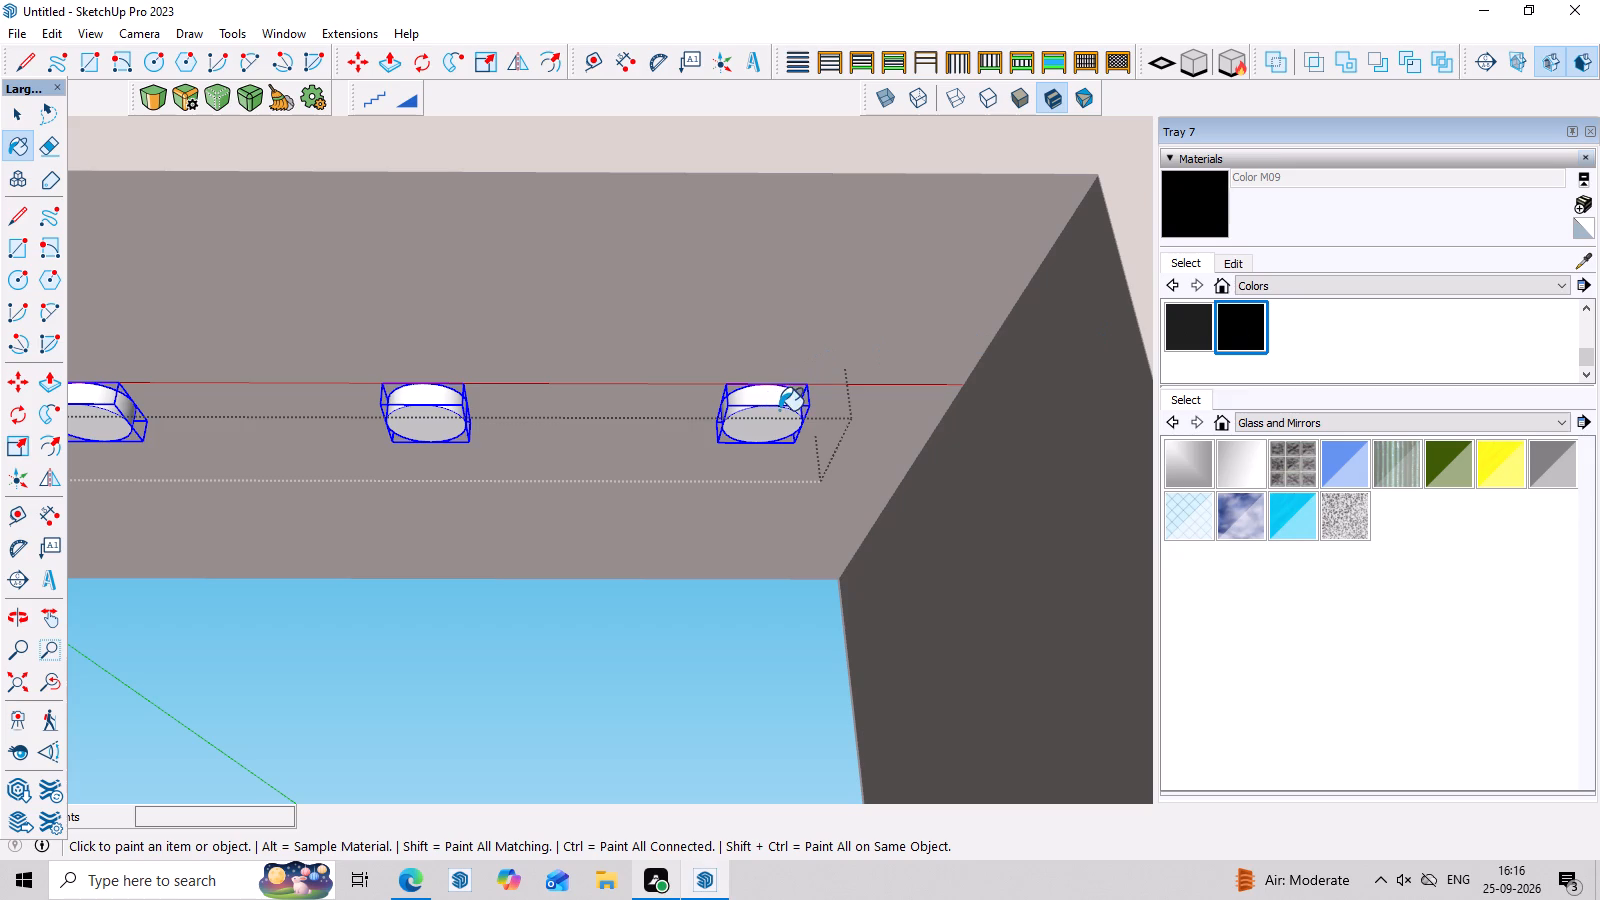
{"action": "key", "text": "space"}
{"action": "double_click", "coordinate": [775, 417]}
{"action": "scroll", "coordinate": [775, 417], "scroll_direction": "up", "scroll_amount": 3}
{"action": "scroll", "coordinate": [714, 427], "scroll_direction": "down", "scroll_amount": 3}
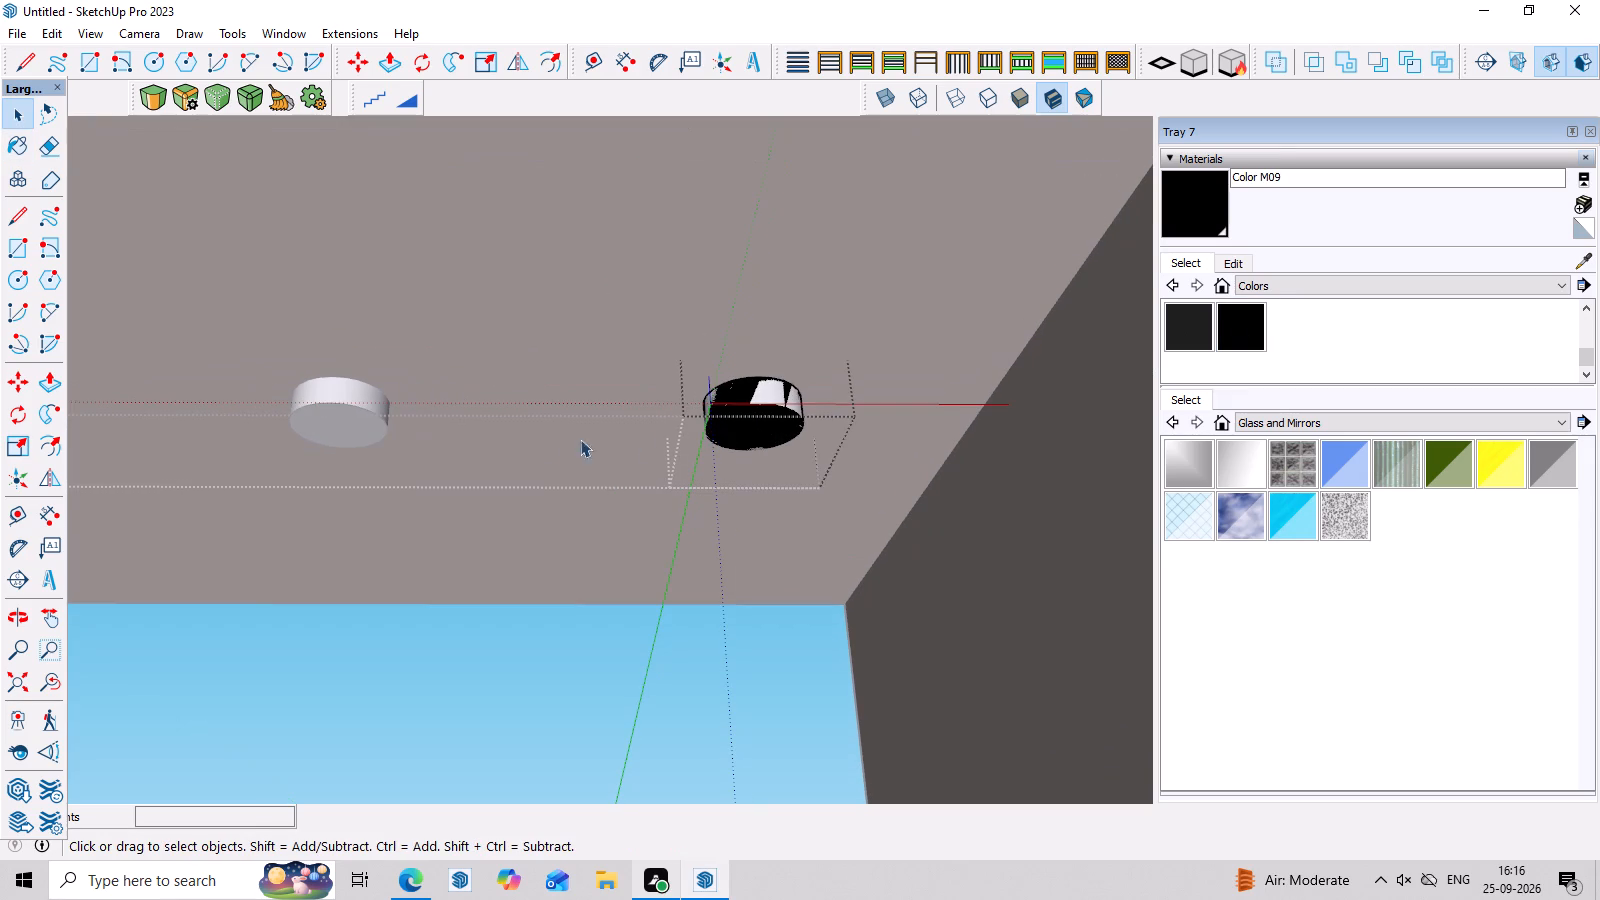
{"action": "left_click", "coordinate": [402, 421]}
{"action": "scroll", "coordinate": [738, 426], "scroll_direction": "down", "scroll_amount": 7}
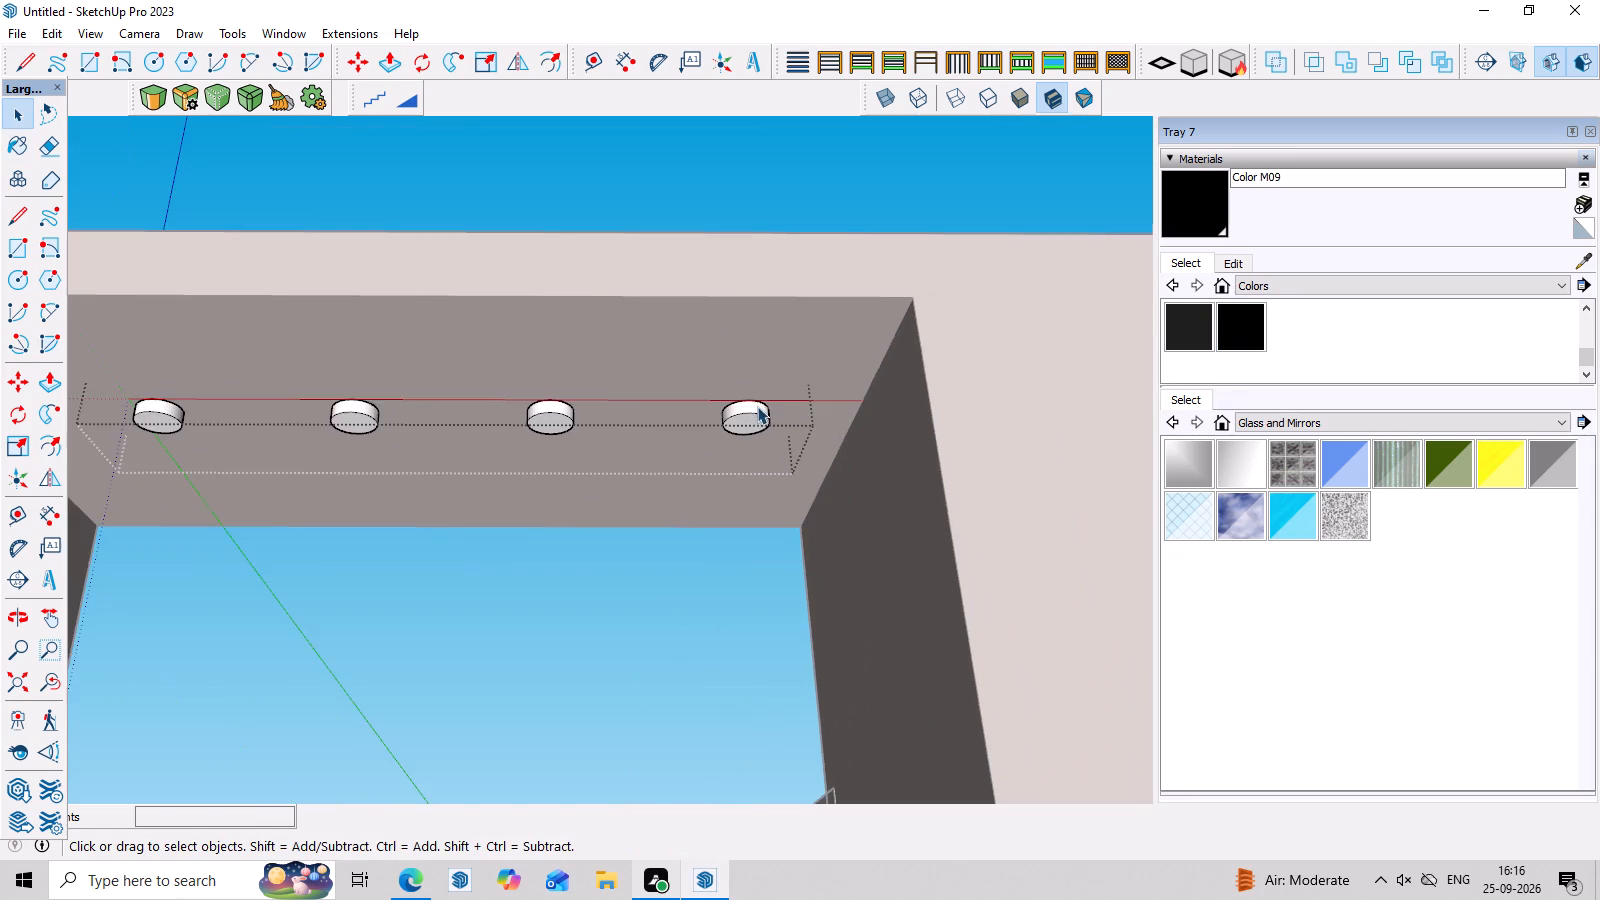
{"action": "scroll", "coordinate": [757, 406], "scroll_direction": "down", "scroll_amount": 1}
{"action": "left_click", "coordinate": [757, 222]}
Select the whole group of four ceiling discs and paint it with black Color M09.
{"action": "scroll", "coordinate": [809, 329], "scroll_direction": "down", "scroll_amount": 3}
{"action": "middle_click_drag", "start_coordinate": [818, 390], "coordinate": [789, 572]}
{"action": "scroll", "coordinate": [762, 484], "scroll_direction": "up", "scroll_amount": 3}
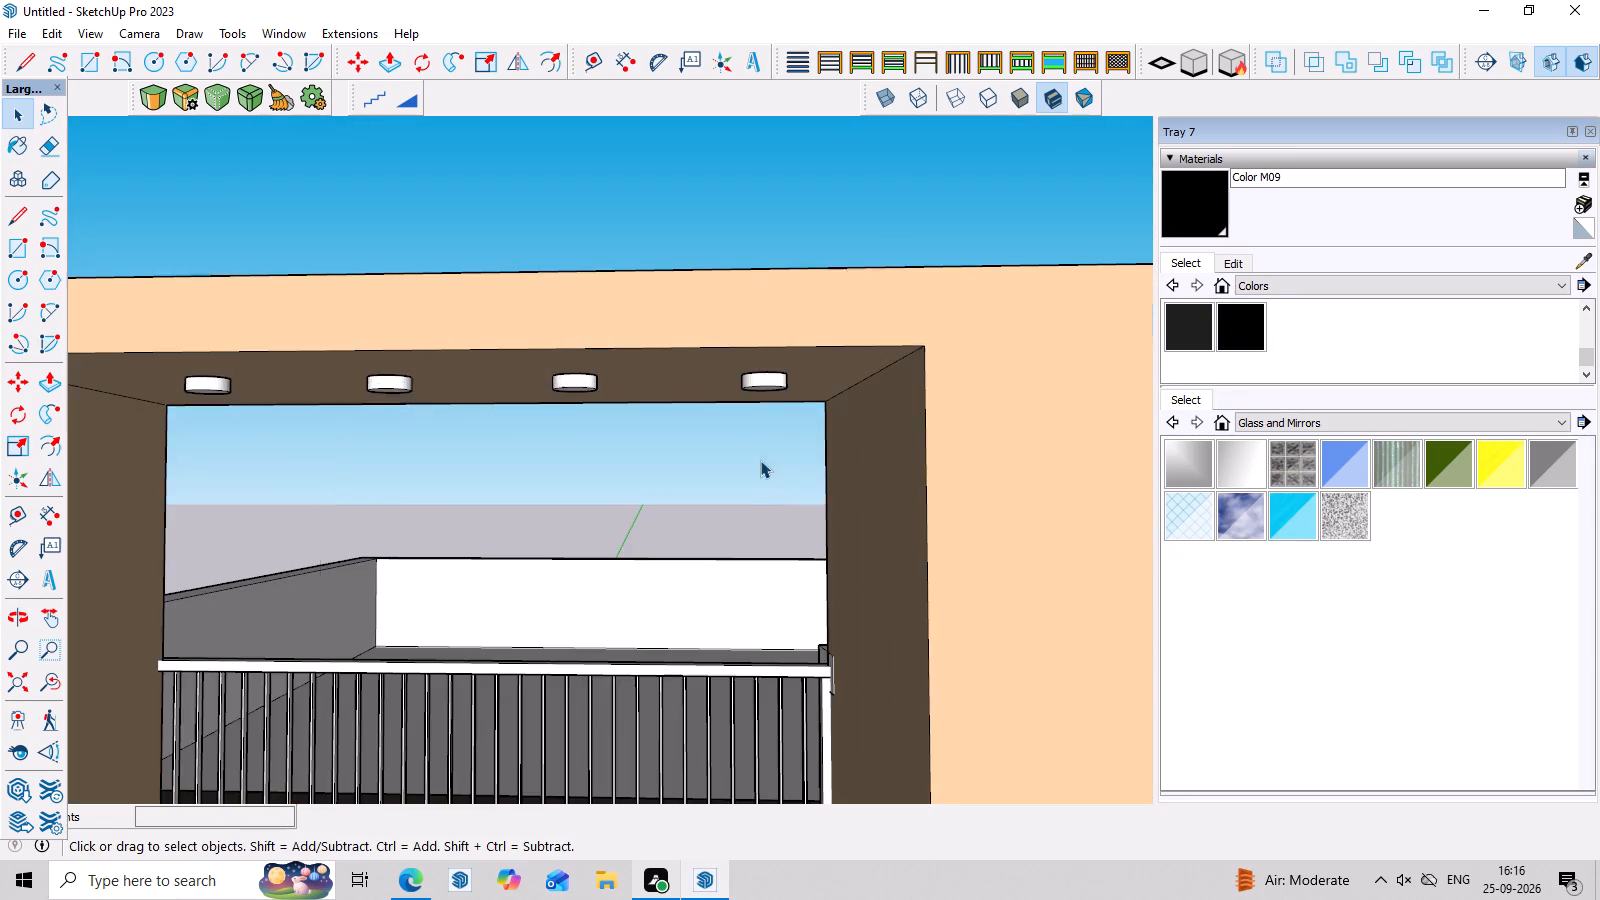
{"action": "scroll", "coordinate": [778, 364], "scroll_direction": "up", "scroll_amount": 3}
{"action": "left_click", "coordinate": [780, 358]}
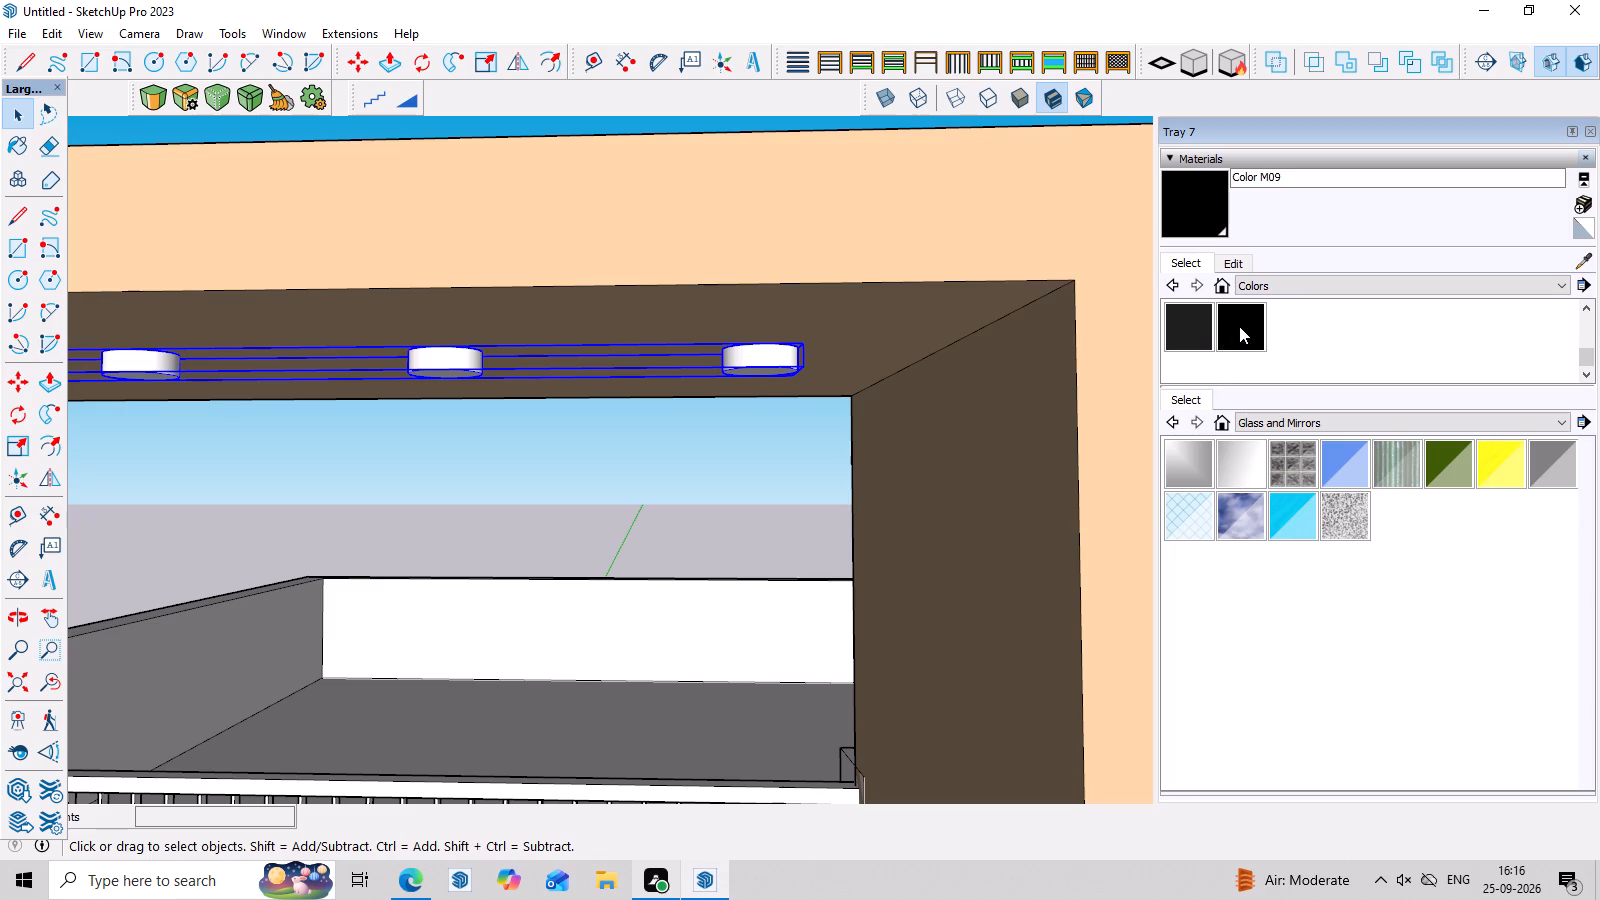
{"action": "left_click", "coordinate": [1241, 325]}
{"action": "left_click", "coordinate": [775, 368]}
{"action": "scroll", "coordinate": [765, 439], "scroll_direction": "down", "scroll_amount": 3}
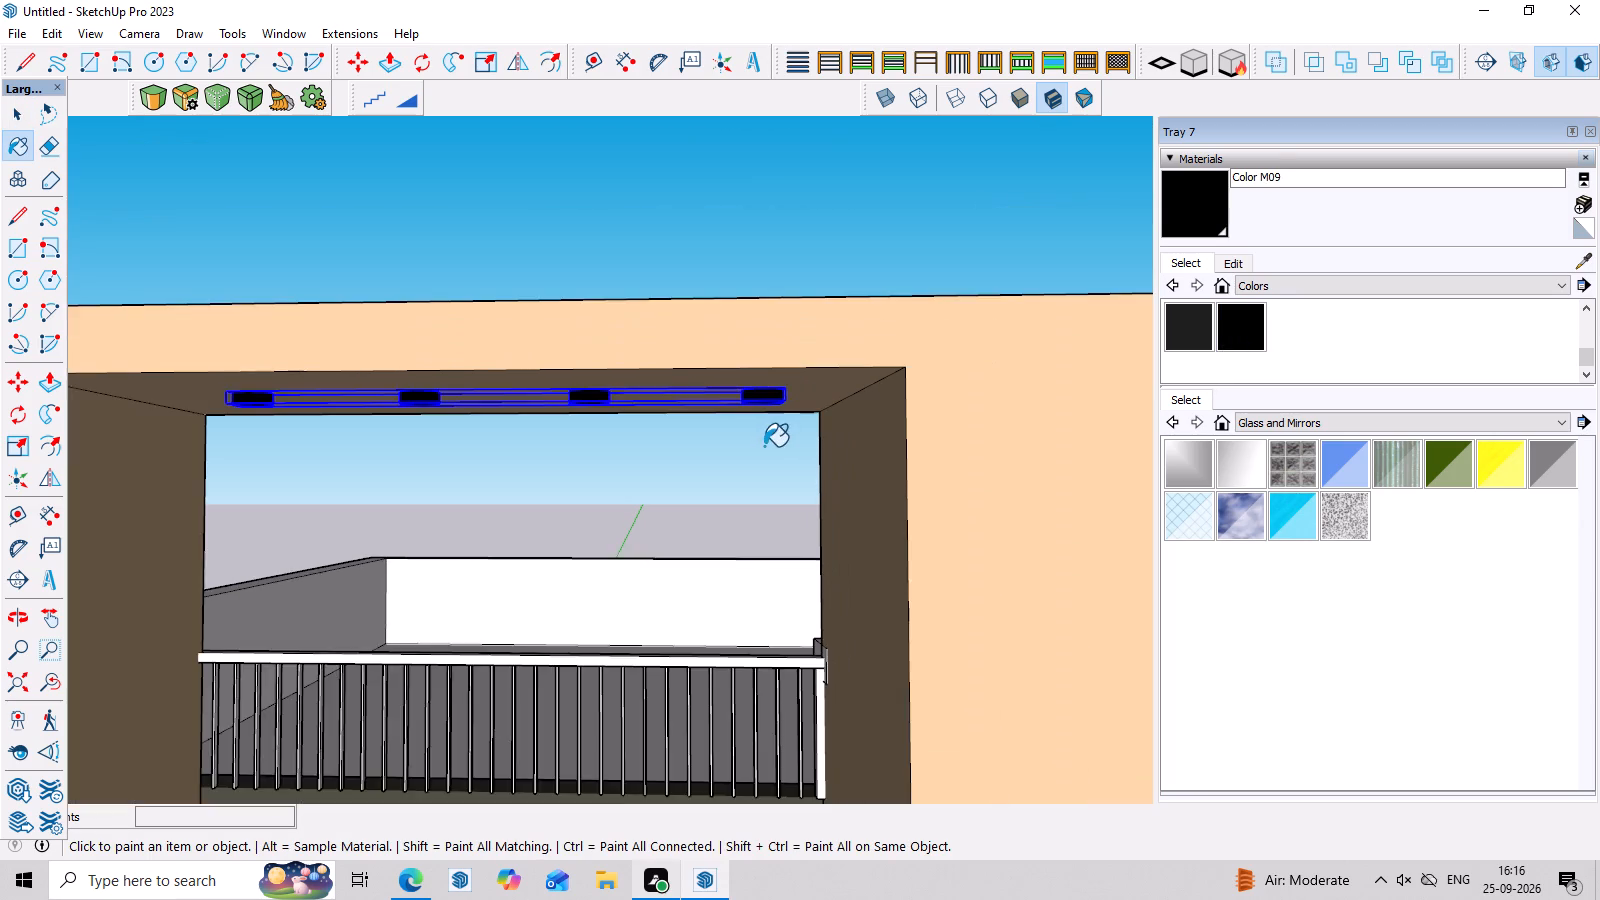
{"action": "scroll", "coordinate": [764, 446], "scroll_direction": "down", "scroll_amount": 4}
{"action": "key", "text": "space"}
{"action": "left_click", "coordinate": [837, 299]}
Examine the house front from several heights, including the top-floor ceiling discs, the entrance steps and the middle-floor balconies.
{"action": "scroll", "coordinate": [569, 328], "scroll_direction": "down", "scroll_amount": 7}
{"action": "middle_click_drag", "start_coordinate": [836, 551], "coordinate": [842, 501]}
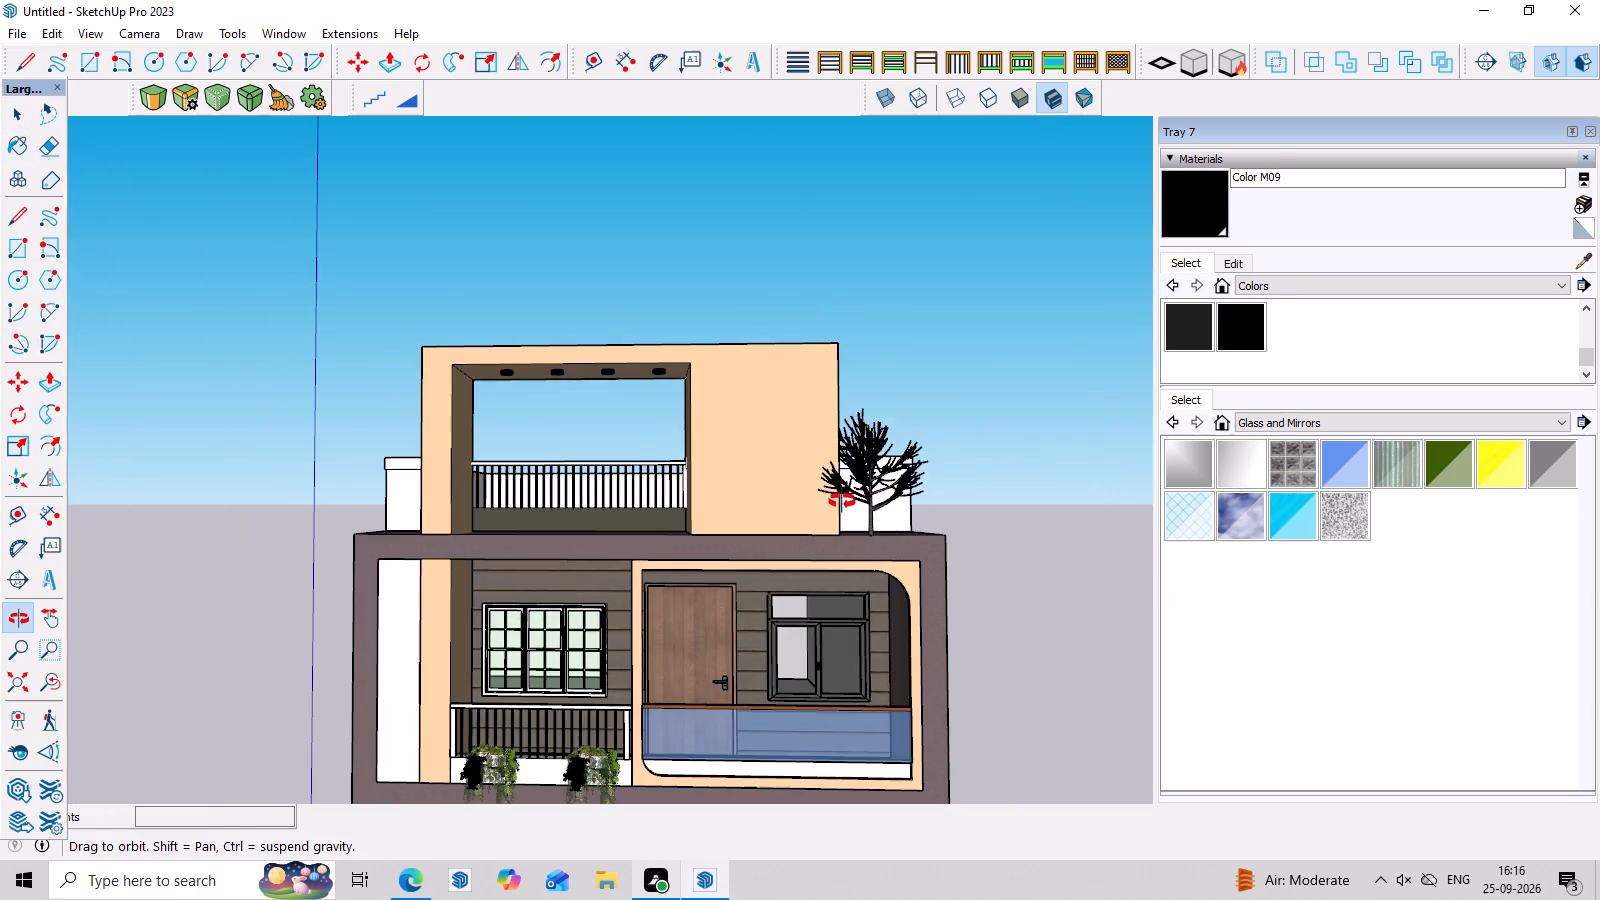
{"action": "middle_click_drag", "start_coordinate": [842, 501], "coordinate": [830, 593]}
{"action": "left_click", "coordinate": [962, 346]}
{"action": "scroll", "coordinate": [976, 437], "scroll_direction": "down", "scroll_amount": 3}
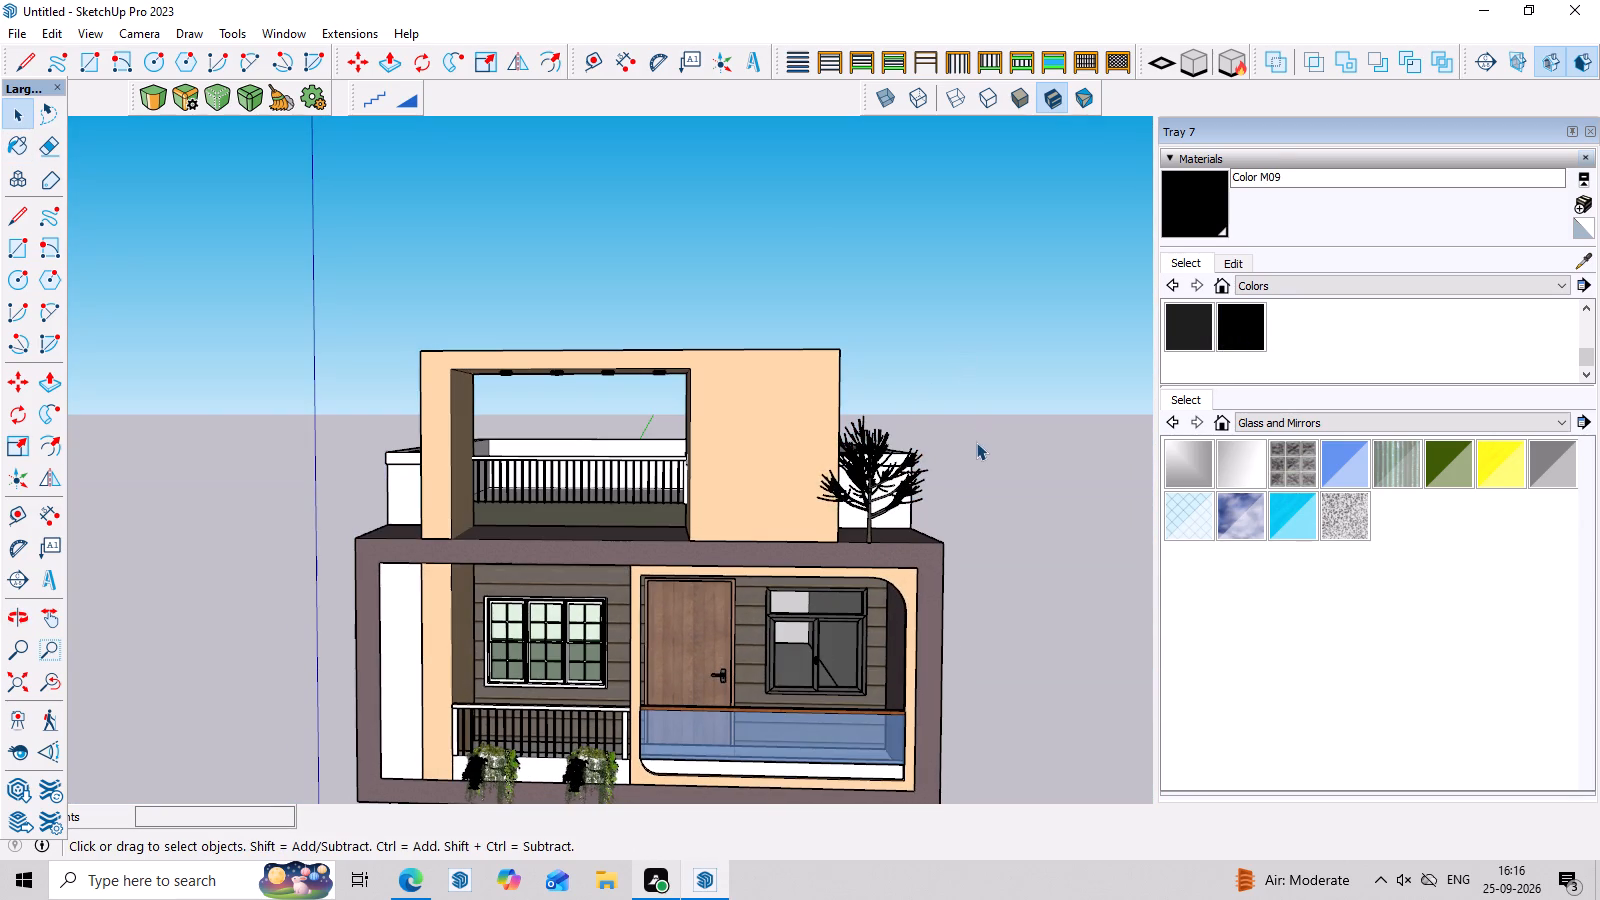
{"action": "scroll", "coordinate": [976, 442], "scroll_direction": "down", "scroll_amount": 1}
{"action": "middle_click_drag", "start_coordinate": [974, 466], "coordinate": [969, 498]}
{"action": "scroll", "coordinate": [969, 498], "scroll_direction": "down", "scroll_amount": 11}
{"action": "scroll", "coordinate": [994, 752], "scroll_direction": "up", "scroll_amount": 3}
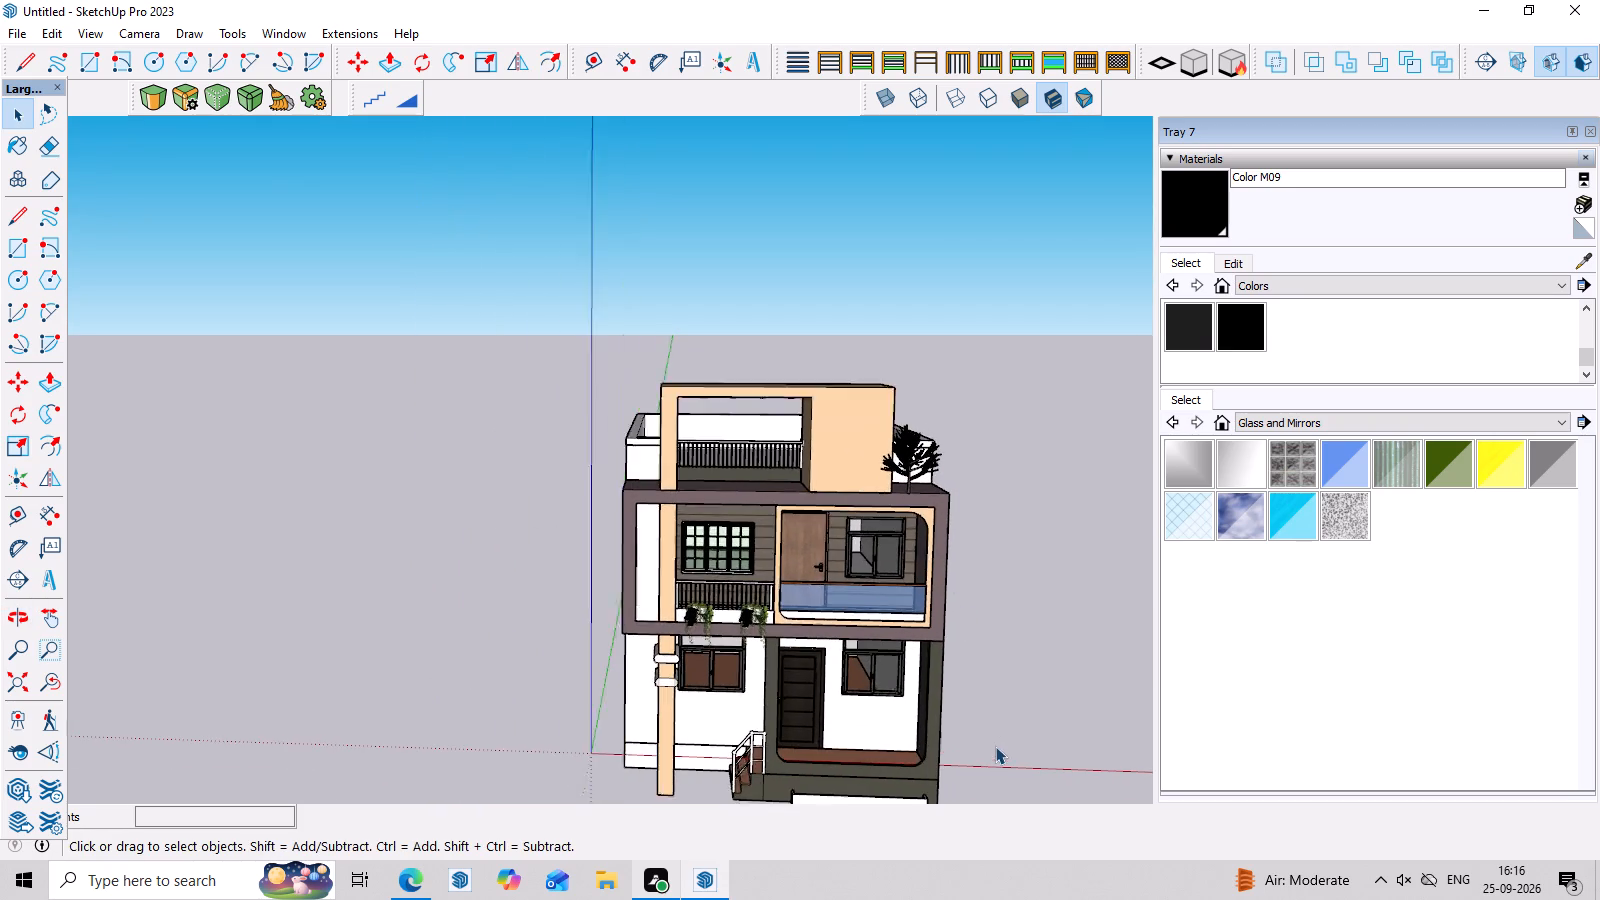
{"action": "scroll", "coordinate": [991, 717], "scroll_direction": "up", "scroll_amount": 3}
{"action": "scroll", "coordinate": [966, 632], "scroll_direction": "down", "scroll_amount": 4}
{"action": "scroll", "coordinate": [945, 553], "scroll_direction": "down", "scroll_amount": 4}
{"action": "middle_click_drag", "start_coordinate": [953, 617], "coordinate": [993, 789]}
{"action": "middle_click_drag", "start_coordinate": [1020, 848], "coordinate": [1010, 693]}
{"action": "middle_click_drag", "start_coordinate": [1005, 686], "coordinate": [991, 510]}
{"action": "scroll", "coordinate": [987, 510], "scroll_direction": "up", "scroll_amount": 1}
{"action": "scroll", "coordinate": [982, 510], "scroll_direction": "down", "scroll_amount": 2}
{"action": "scroll", "coordinate": [980, 674], "scroll_direction": "up", "scroll_amount": 2}
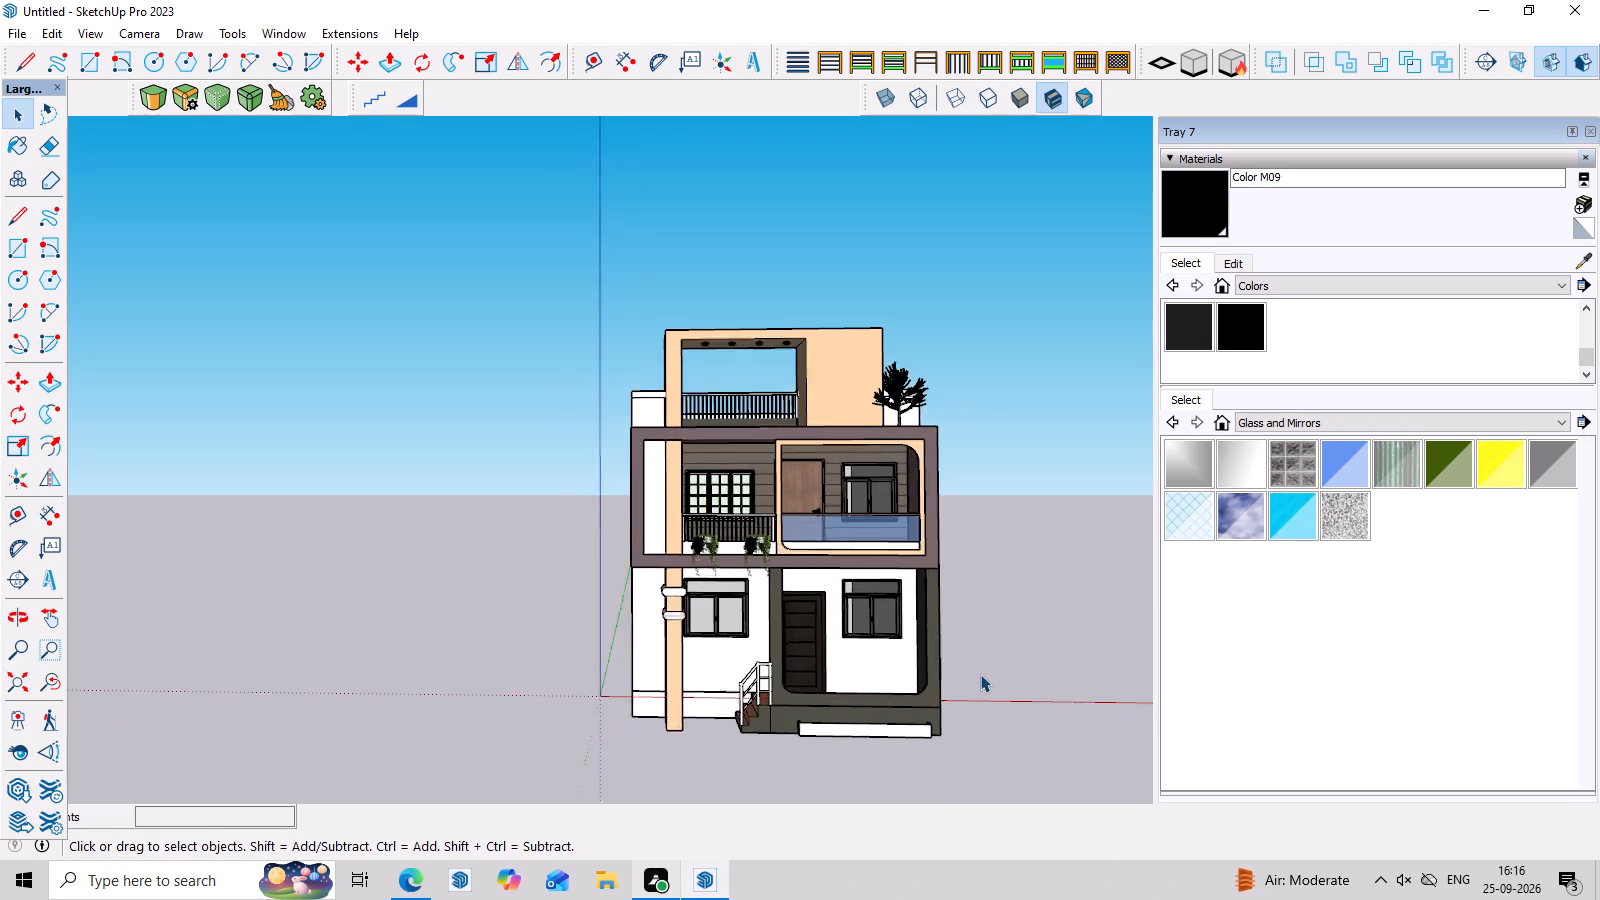
{"action": "scroll", "coordinate": [989, 763], "scroll_direction": "up", "scroll_amount": 4}
{"action": "middle_click_drag", "start_coordinate": [982, 759], "coordinate": [982, 779]}
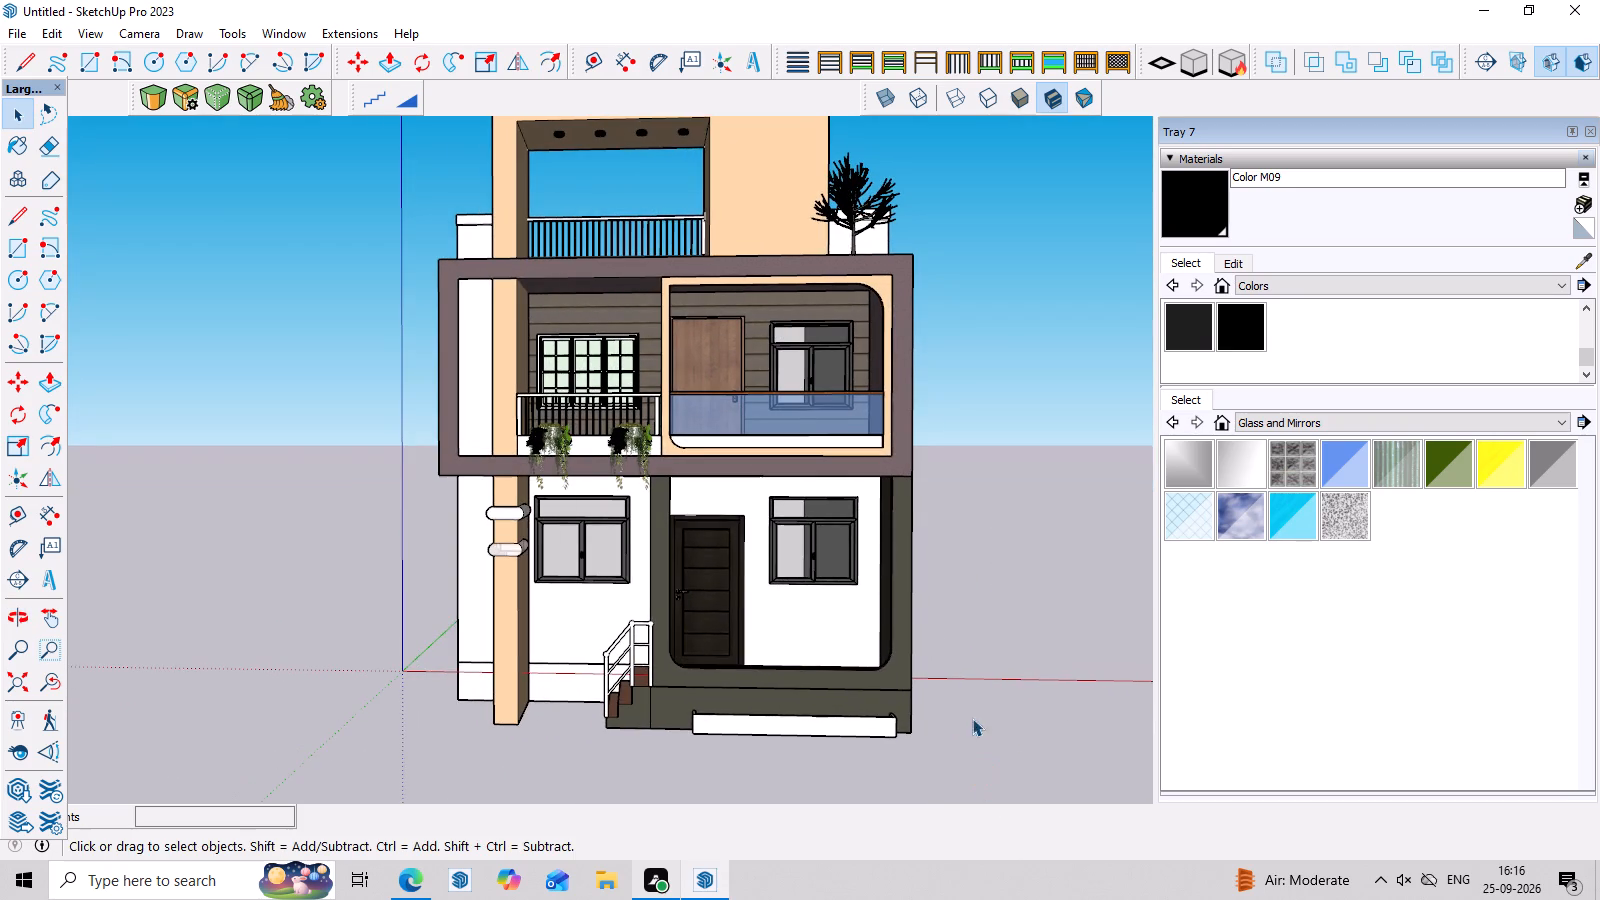
{"action": "scroll", "coordinate": [956, 600], "scroll_direction": "down", "scroll_amount": 3}
{"action": "scroll", "coordinate": [917, 243], "scroll_direction": "up", "scroll_amount": 2}
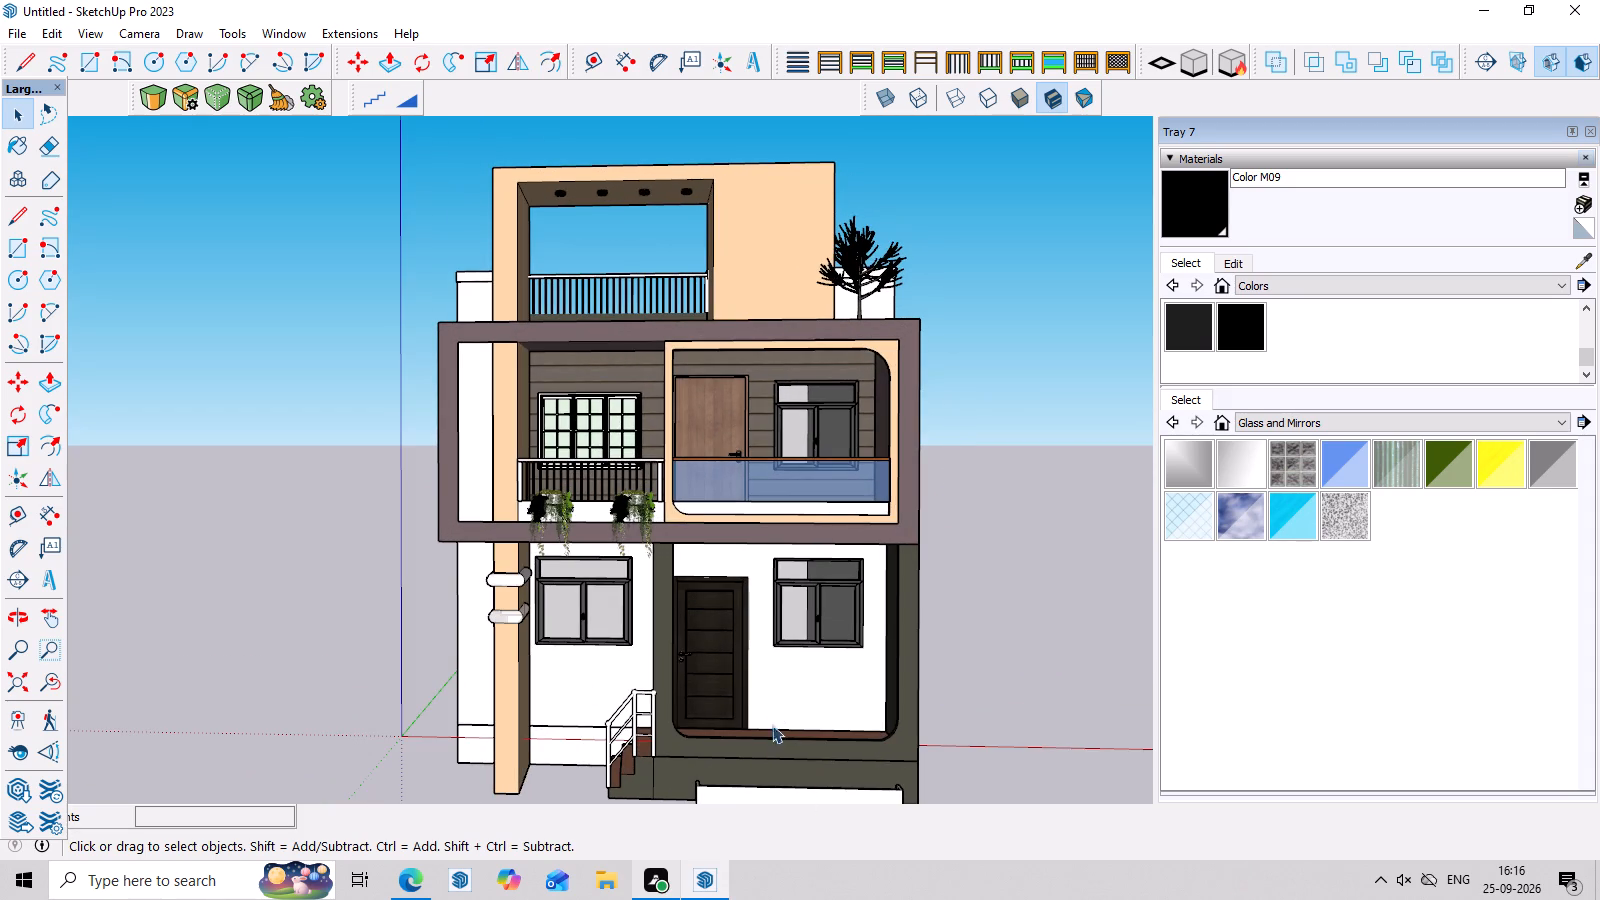
{"action": "middle_click_drag", "start_coordinate": [799, 635], "coordinate": [855, 473]}
{"action": "scroll", "coordinate": [541, 332], "scroll_direction": "up", "scroll_amount": 5}
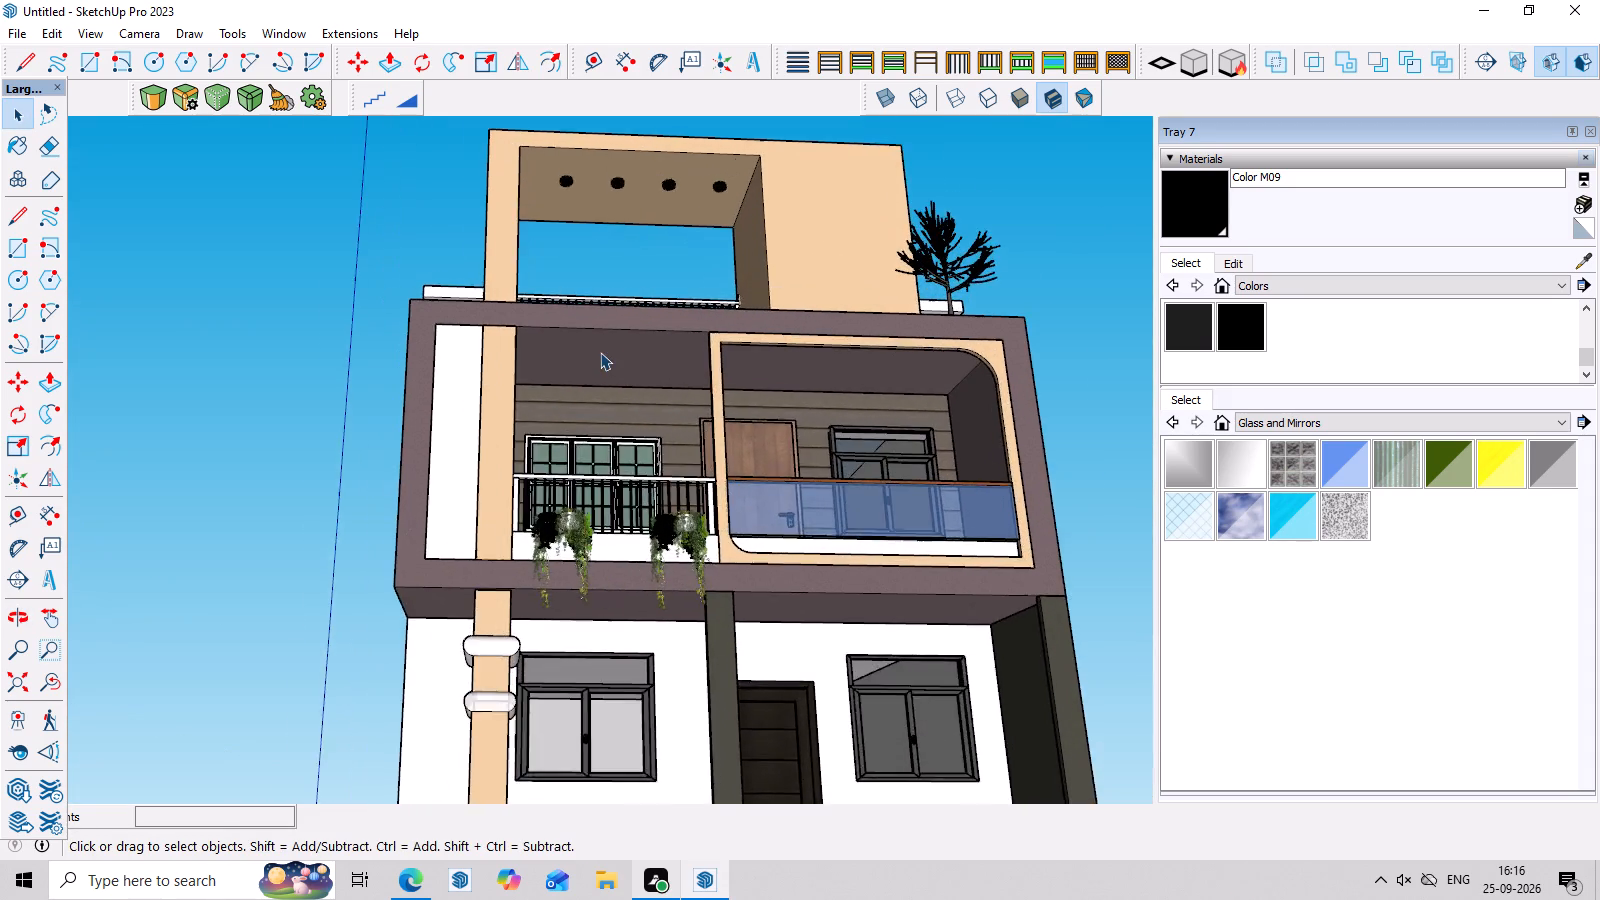
{"action": "scroll", "coordinate": [603, 367], "scroll_direction": "up", "scroll_amount": 3}
{"action": "middle_click_drag", "start_coordinate": [633, 482], "coordinate": [608, 649]}
{"action": "scroll", "coordinate": [607, 492], "scroll_direction": "up", "scroll_amount": 2}
{"action": "middle_click_drag", "start_coordinate": [620, 524], "coordinate": [621, 516]}
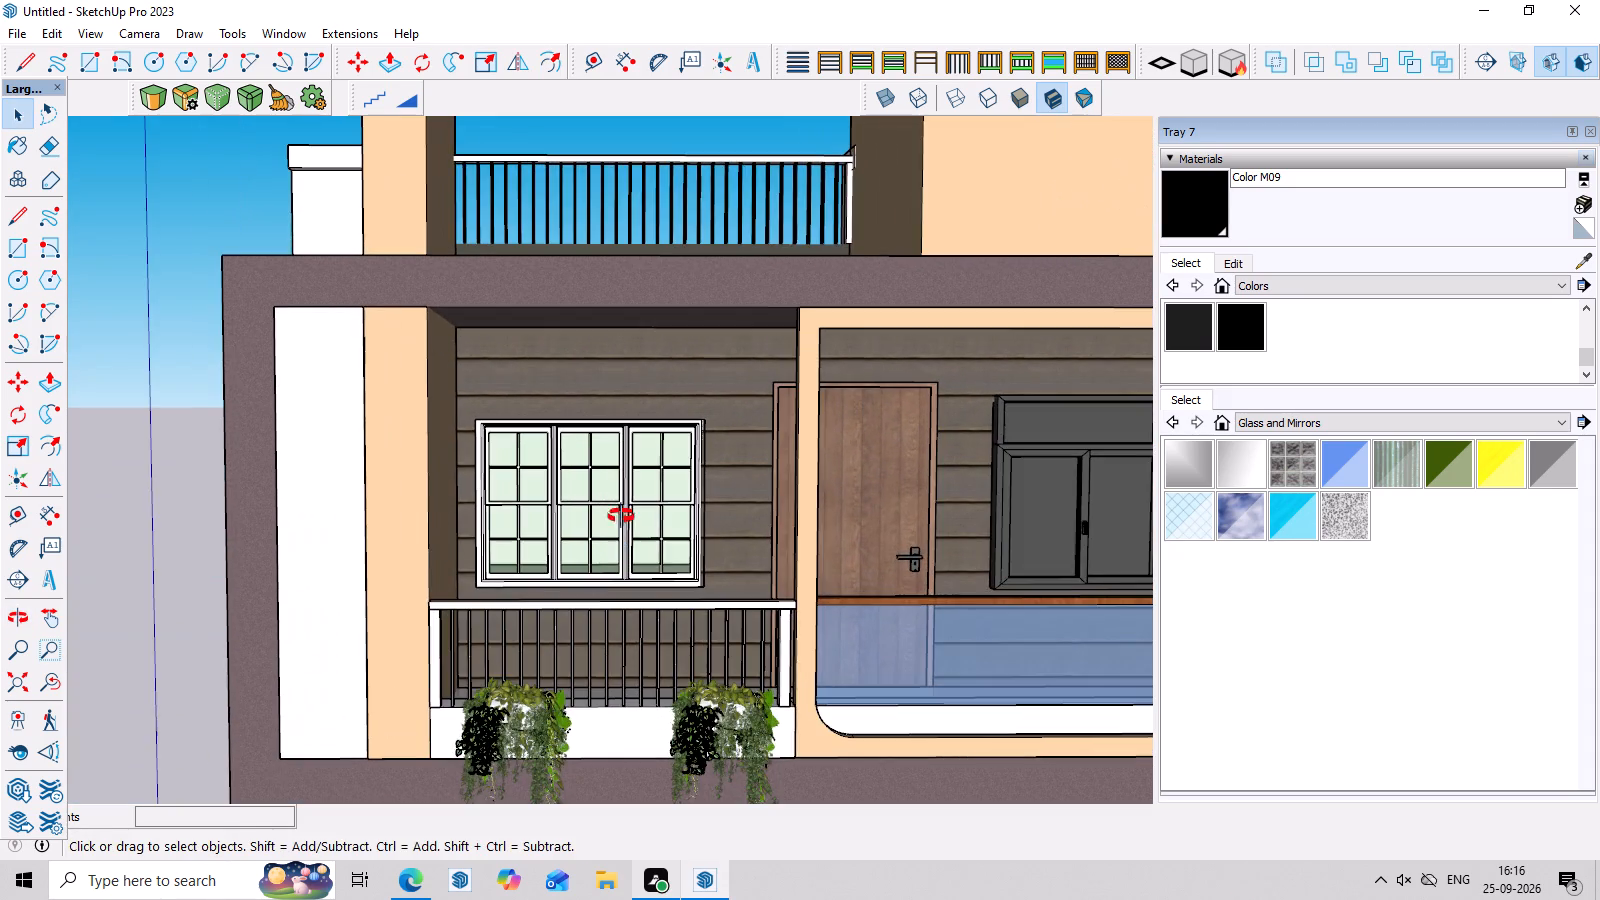
Draw a circle of about 3 7/8" radius on the middle-floor balcony ceiling, above the window beside the beige column.
{"action": "middle_click_drag", "start_coordinate": [621, 516], "coordinate": [649, 401]}
{"action": "scroll", "coordinate": [549, 301], "scroll_direction": "up", "scroll_amount": 2}
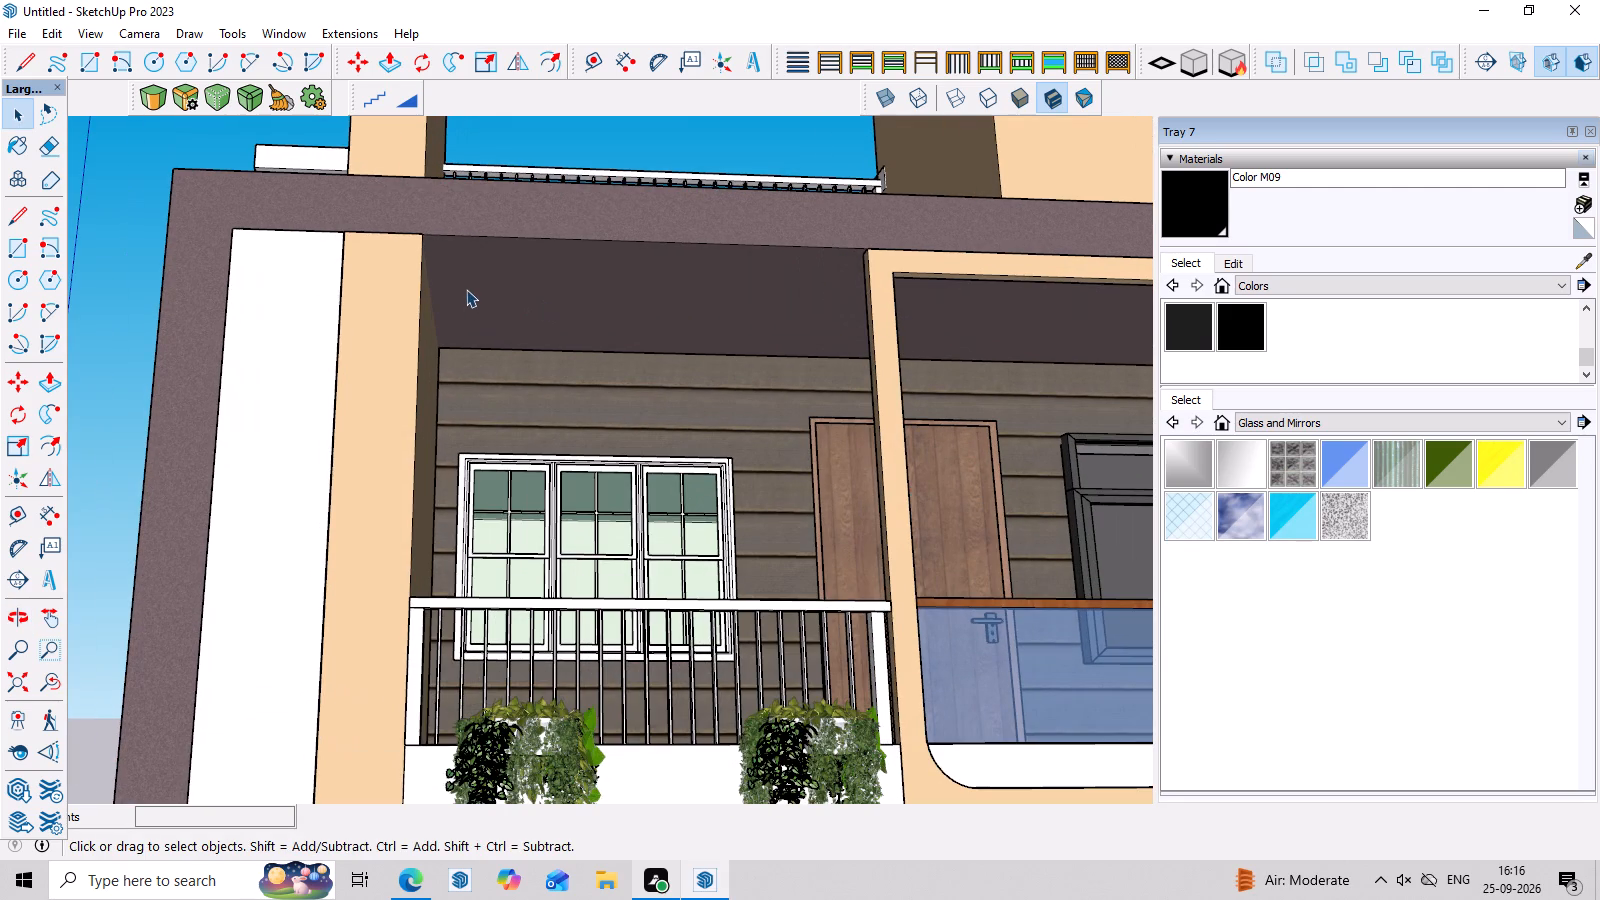
{"action": "double_click", "coordinate": [517, 256]}
{"action": "left_click", "coordinate": [525, 285]}
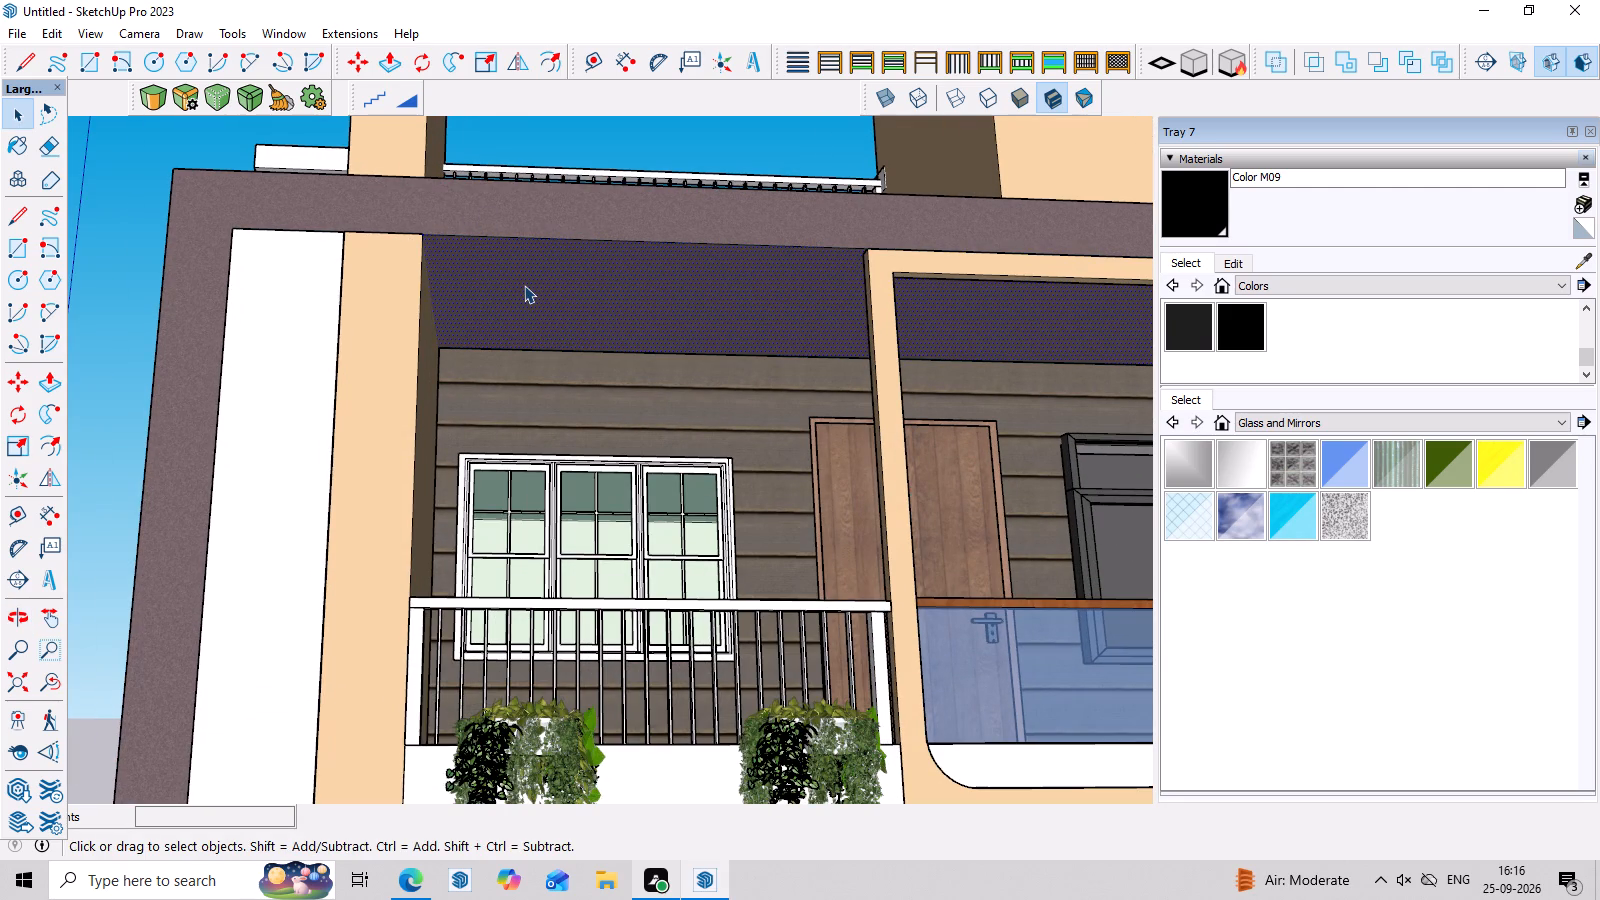
{"action": "key", "text": "c"}
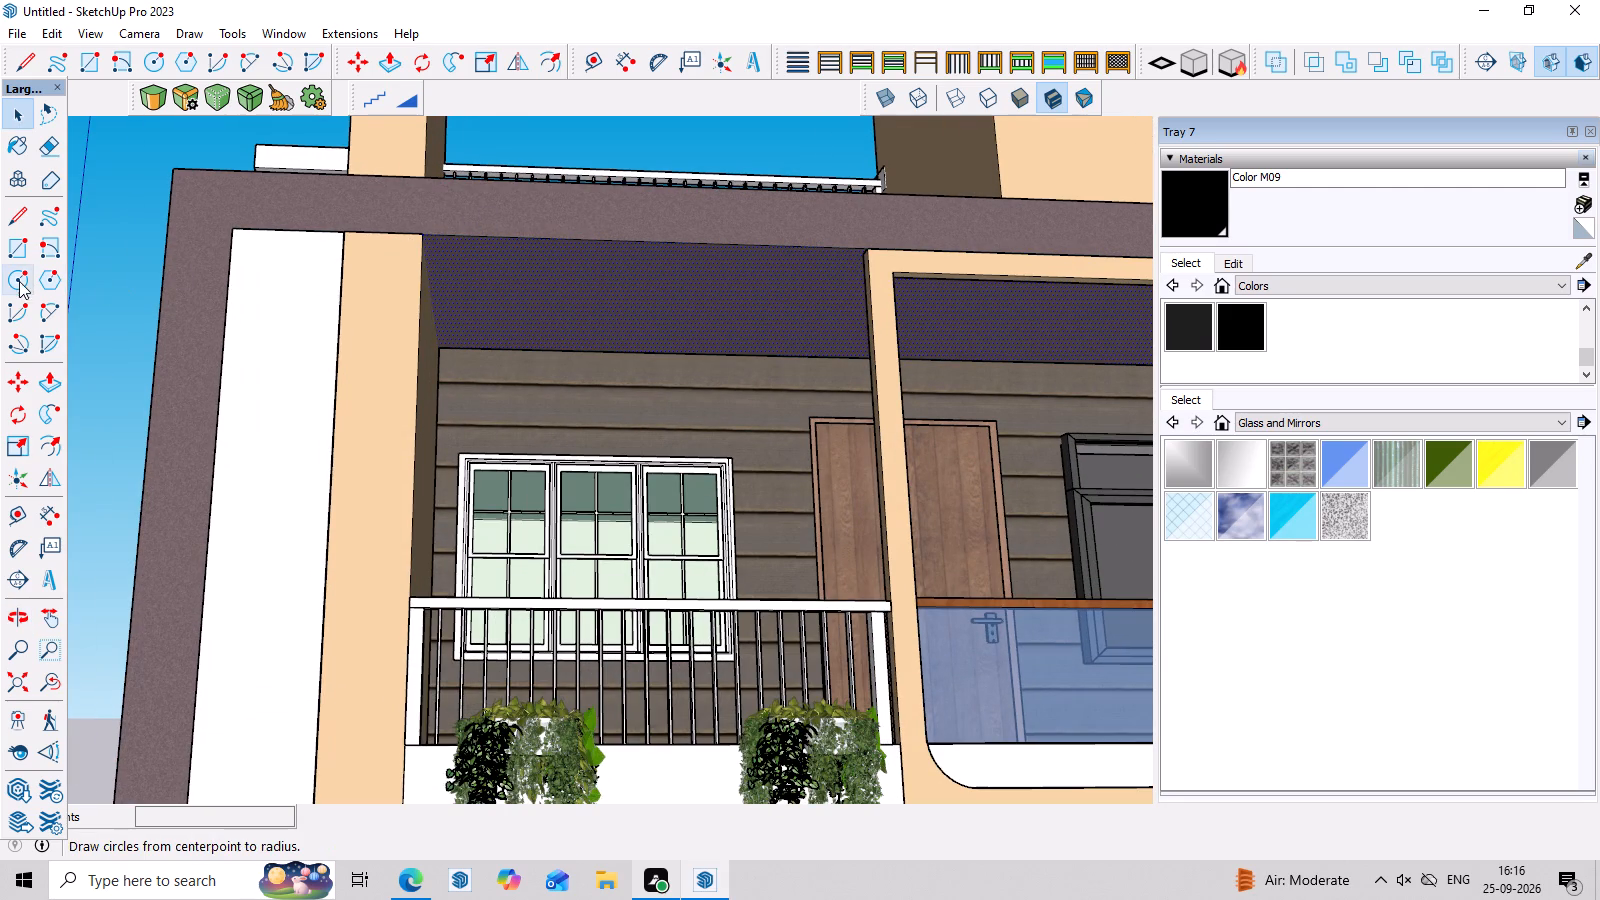
{"action": "left_click", "coordinate": [19, 281]}
{"action": "left_click", "coordinate": [503, 292]}
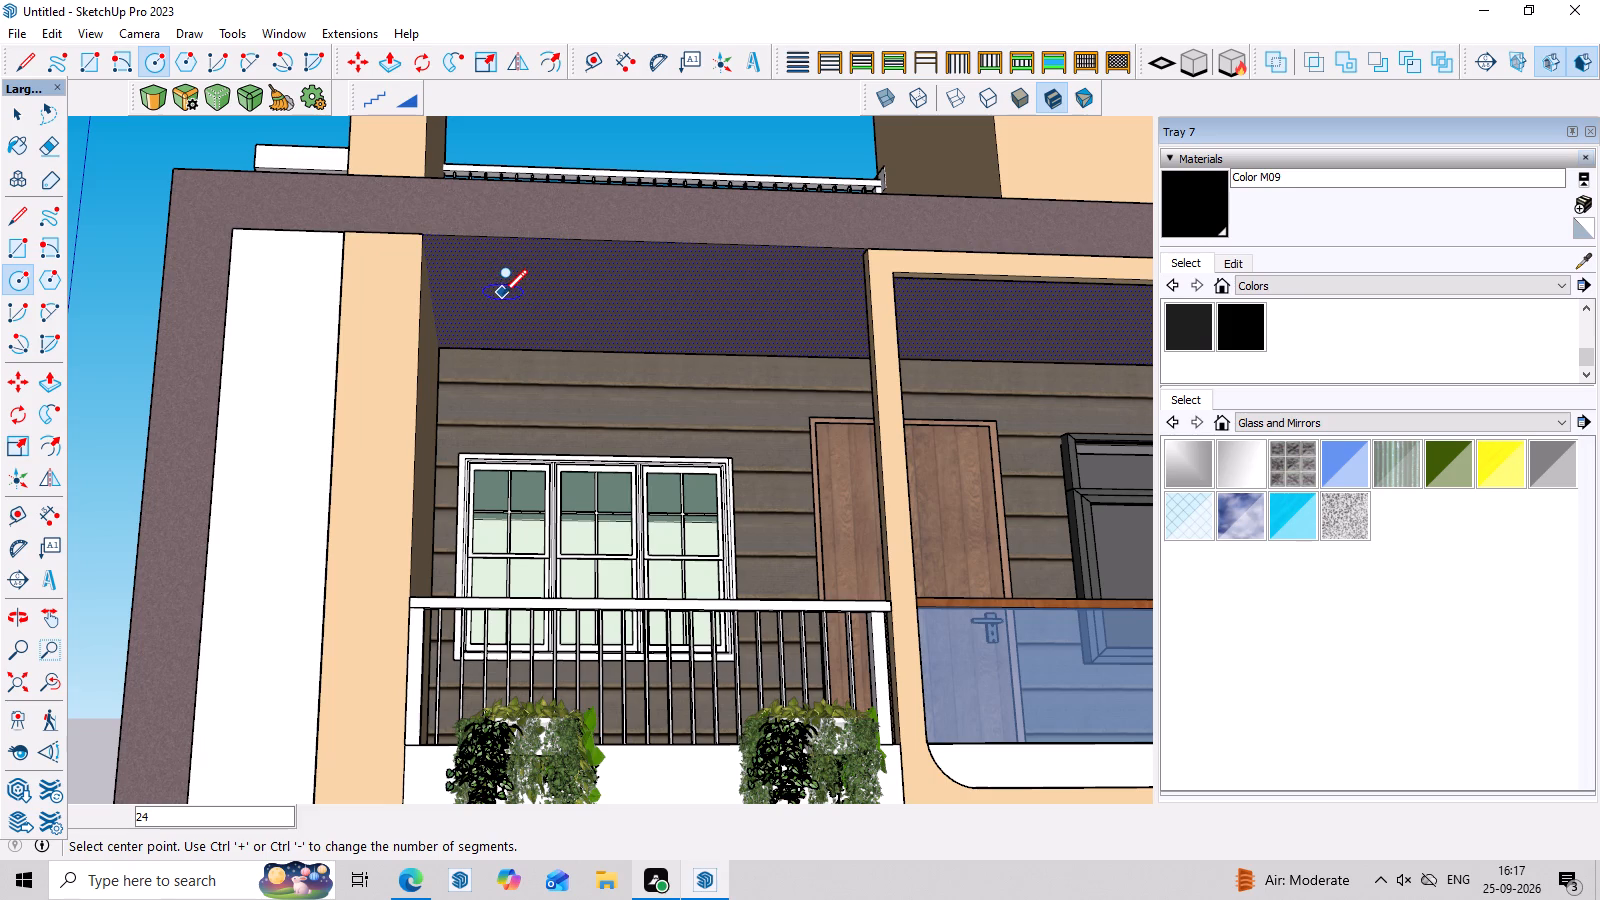
{"action": "left_click", "coordinate": [522, 290]}
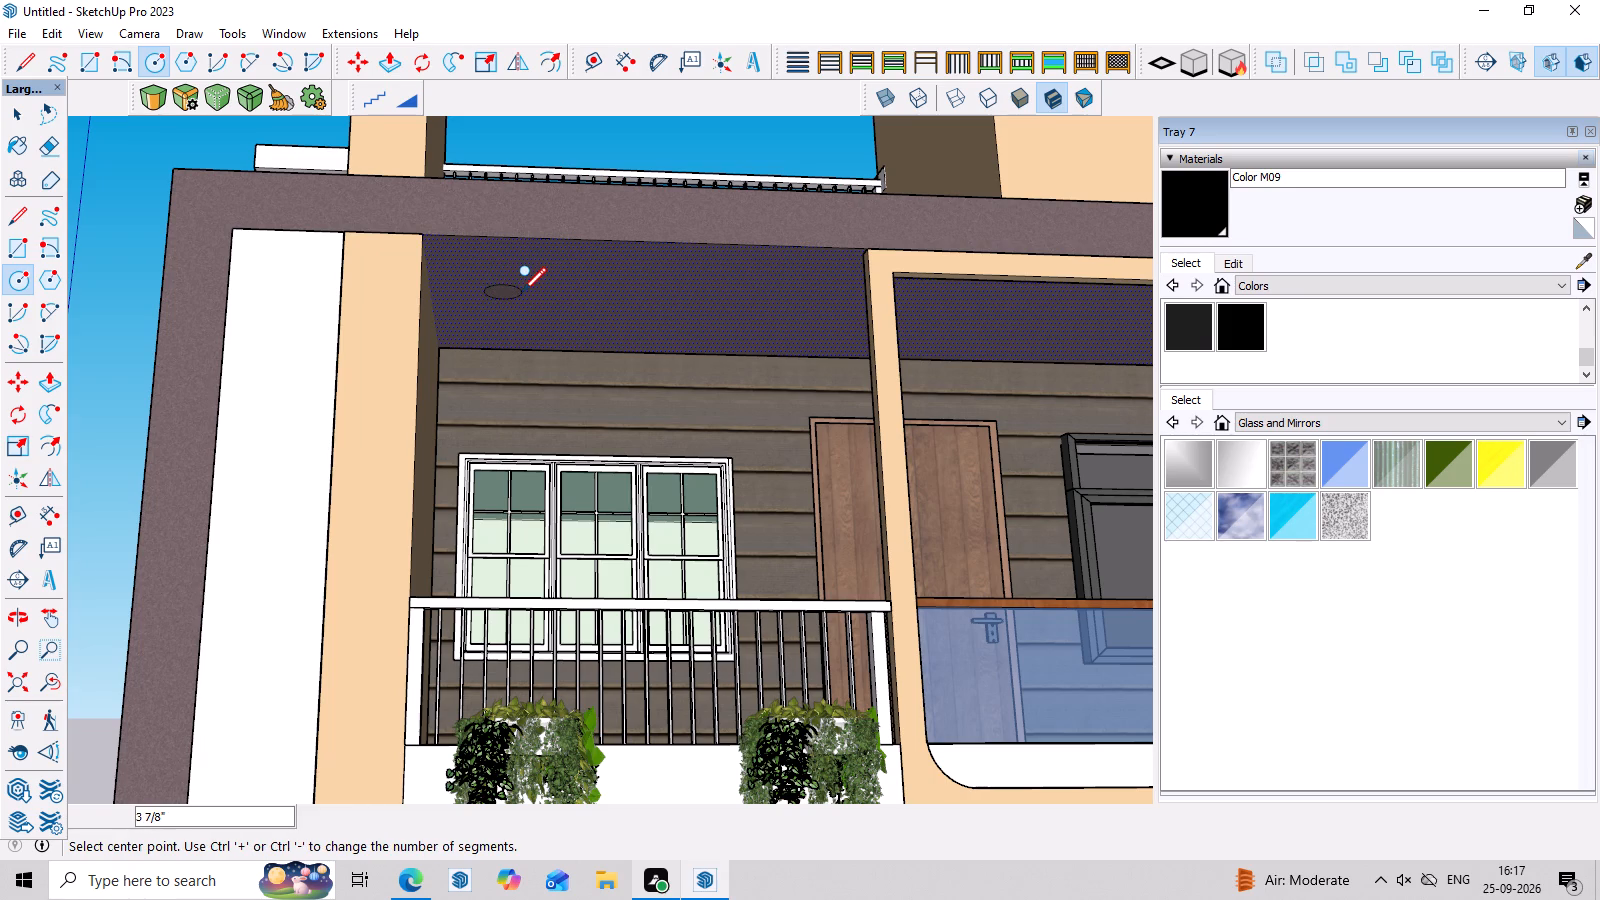
Select the new ceiling circle's face with its edge and make them a group.
{"action": "key", "text": "space"}
{"action": "left_click", "coordinate": [501, 291]}
{"action": "scroll", "coordinate": [501, 291], "scroll_direction": "up", "scroll_amount": 3}
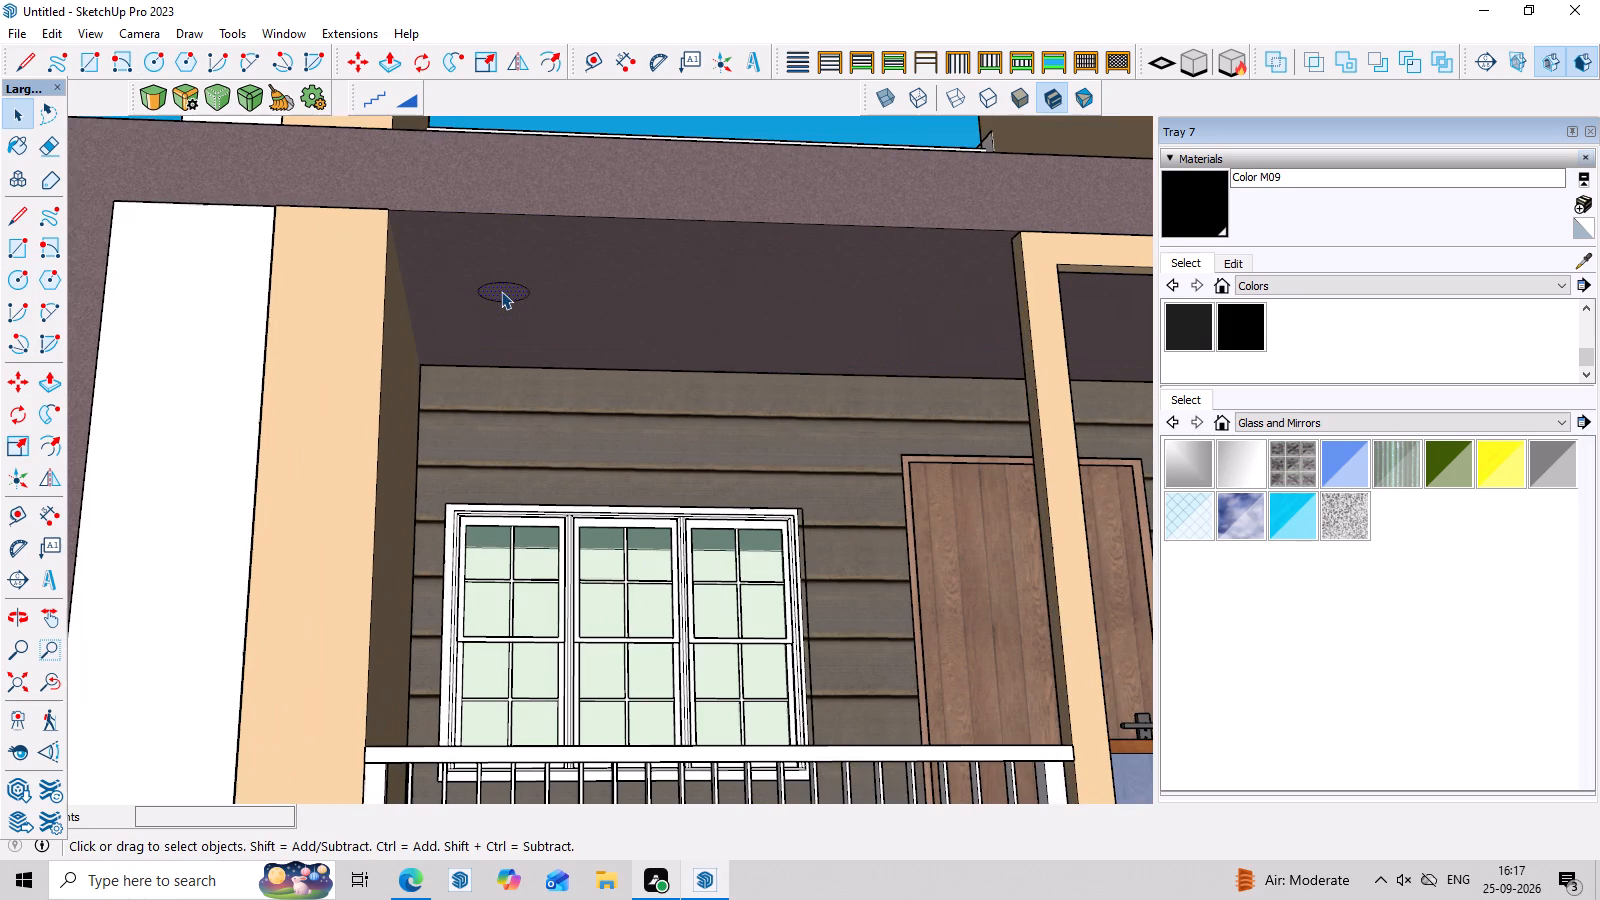
{"action": "double_click", "coordinate": [501, 291]}
{"action": "right_click", "coordinate": [501, 291]}
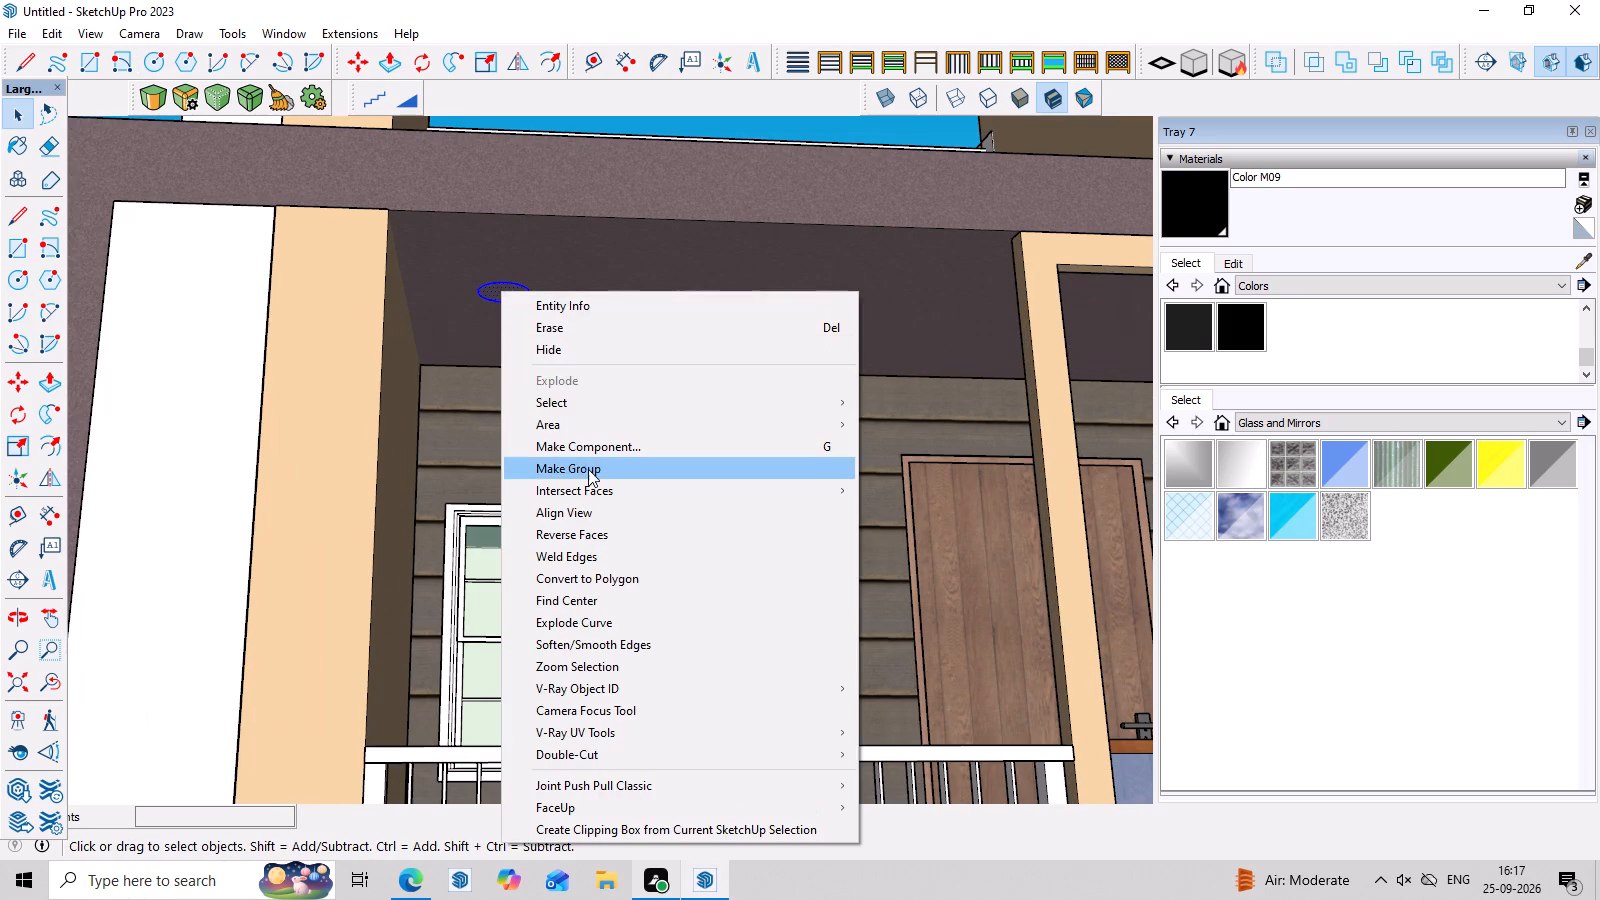
{"action": "left_click", "coordinate": [589, 470]}
Open the circle group and pull its face about 1" down from the balcony ceiling into a disc.
{"action": "triple_click", "coordinate": [503, 286]}
{"action": "scroll", "coordinate": [503, 286], "scroll_direction": "up", "scroll_amount": 2}
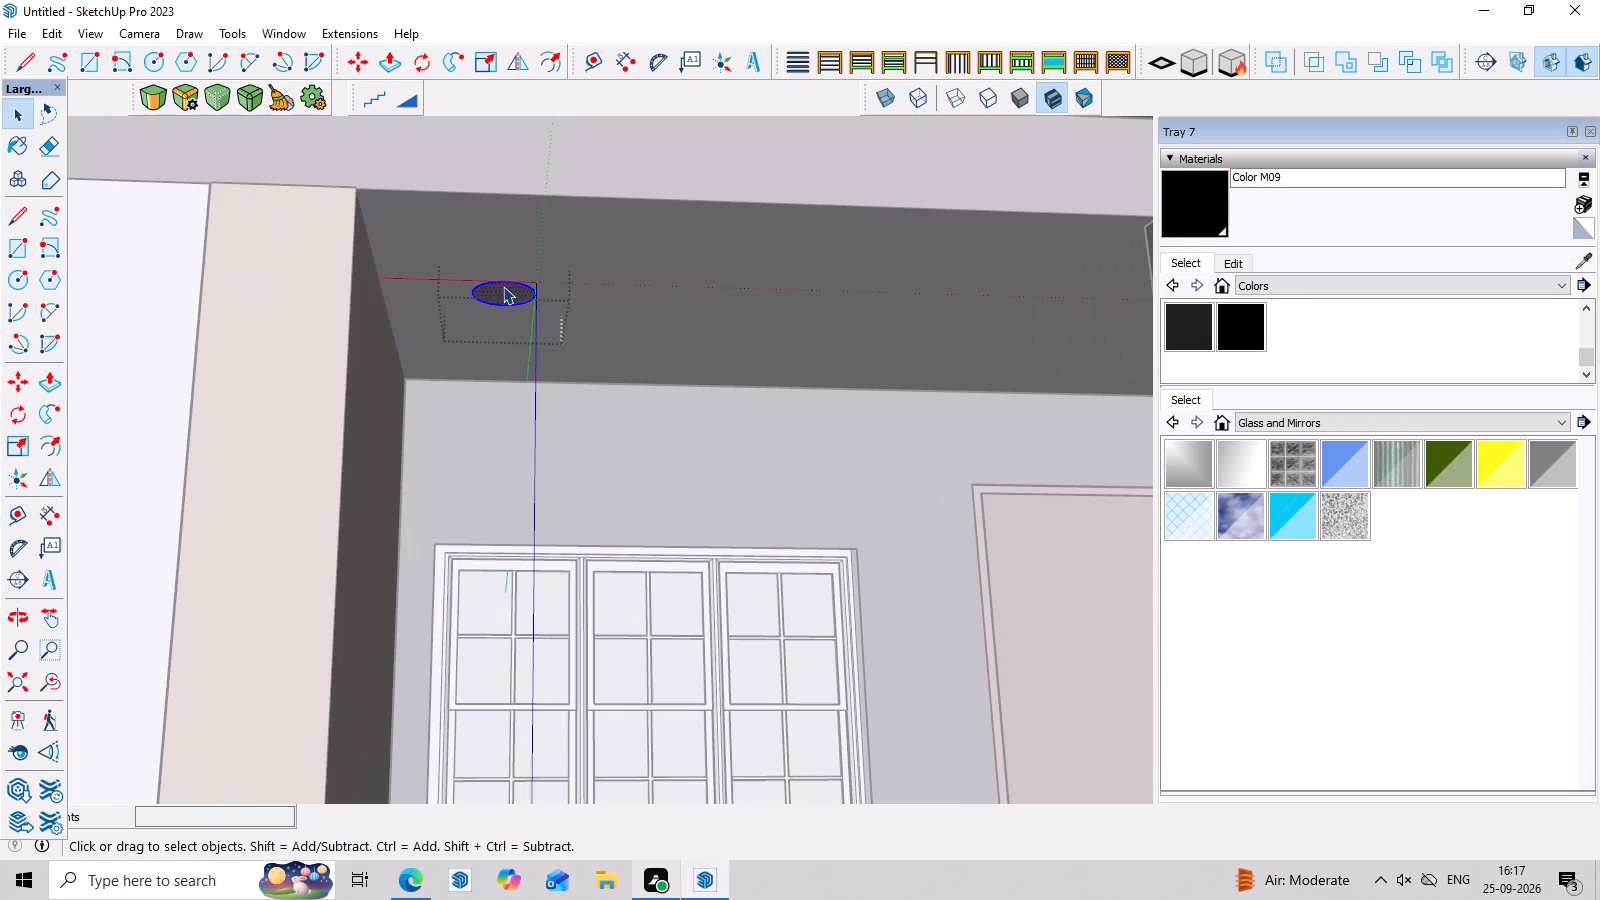
{"action": "key", "text": "p"}
{"action": "left_click", "coordinate": [503, 286]}
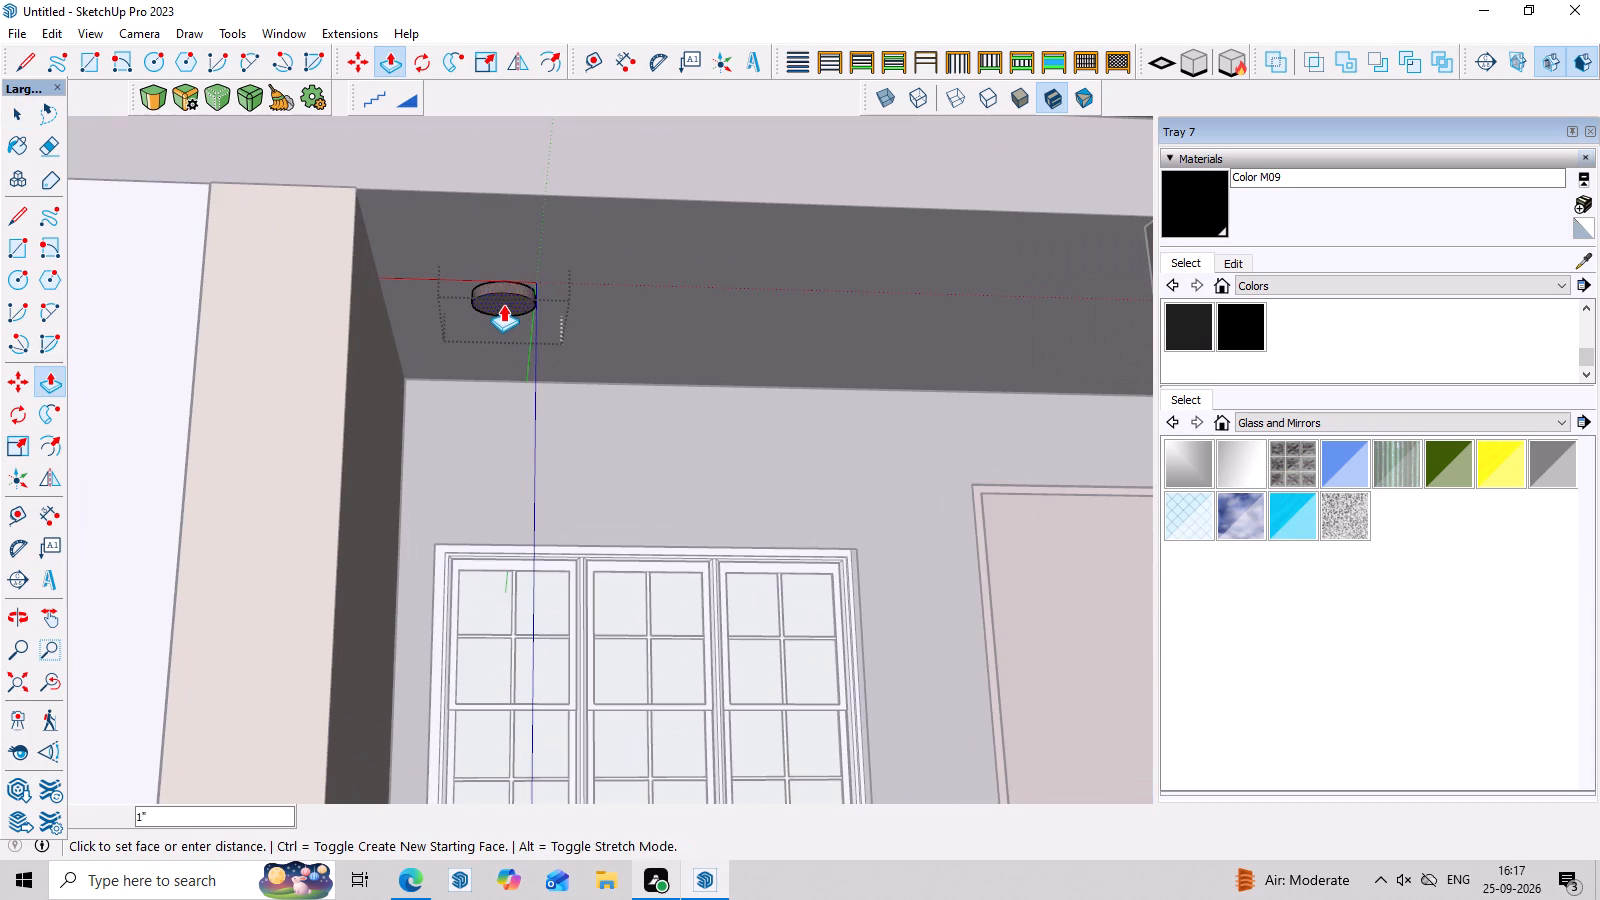
{"action": "left_click", "coordinate": [503, 305]}
Select the whole disc inside its group and paint it with black Color M09 from the Colors collection.
{"action": "middle_click_drag", "start_coordinate": [558, 300], "coordinate": [557, 353]}
{"action": "key", "text": "space"}
{"action": "triple_click", "coordinate": [507, 316]}
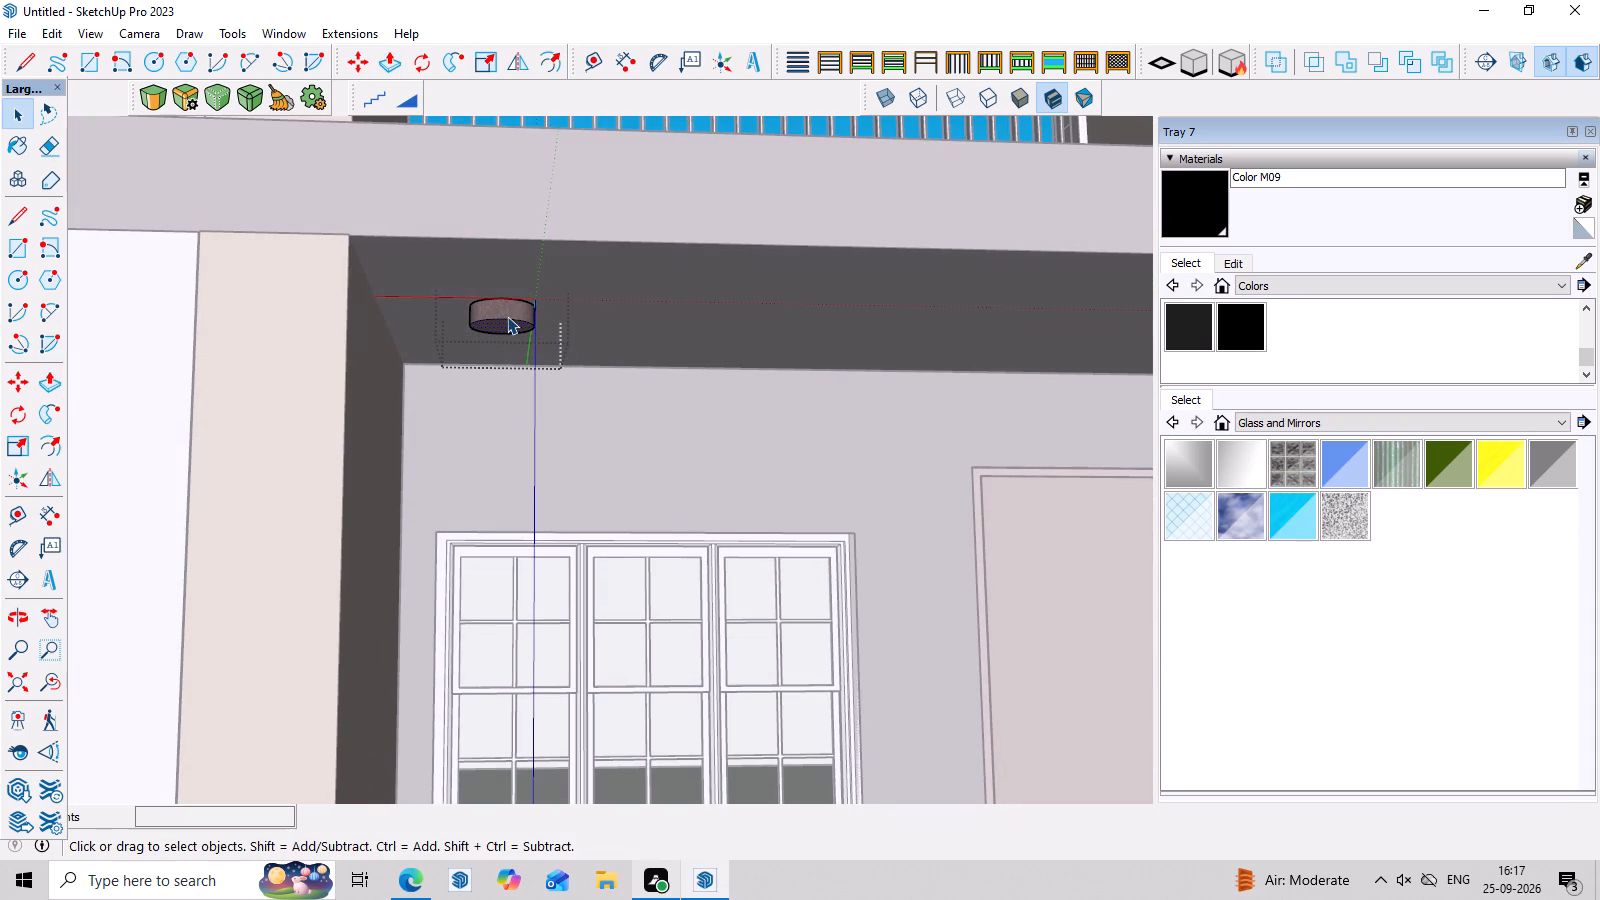
{"action": "left_click", "coordinate": [1235, 336]}
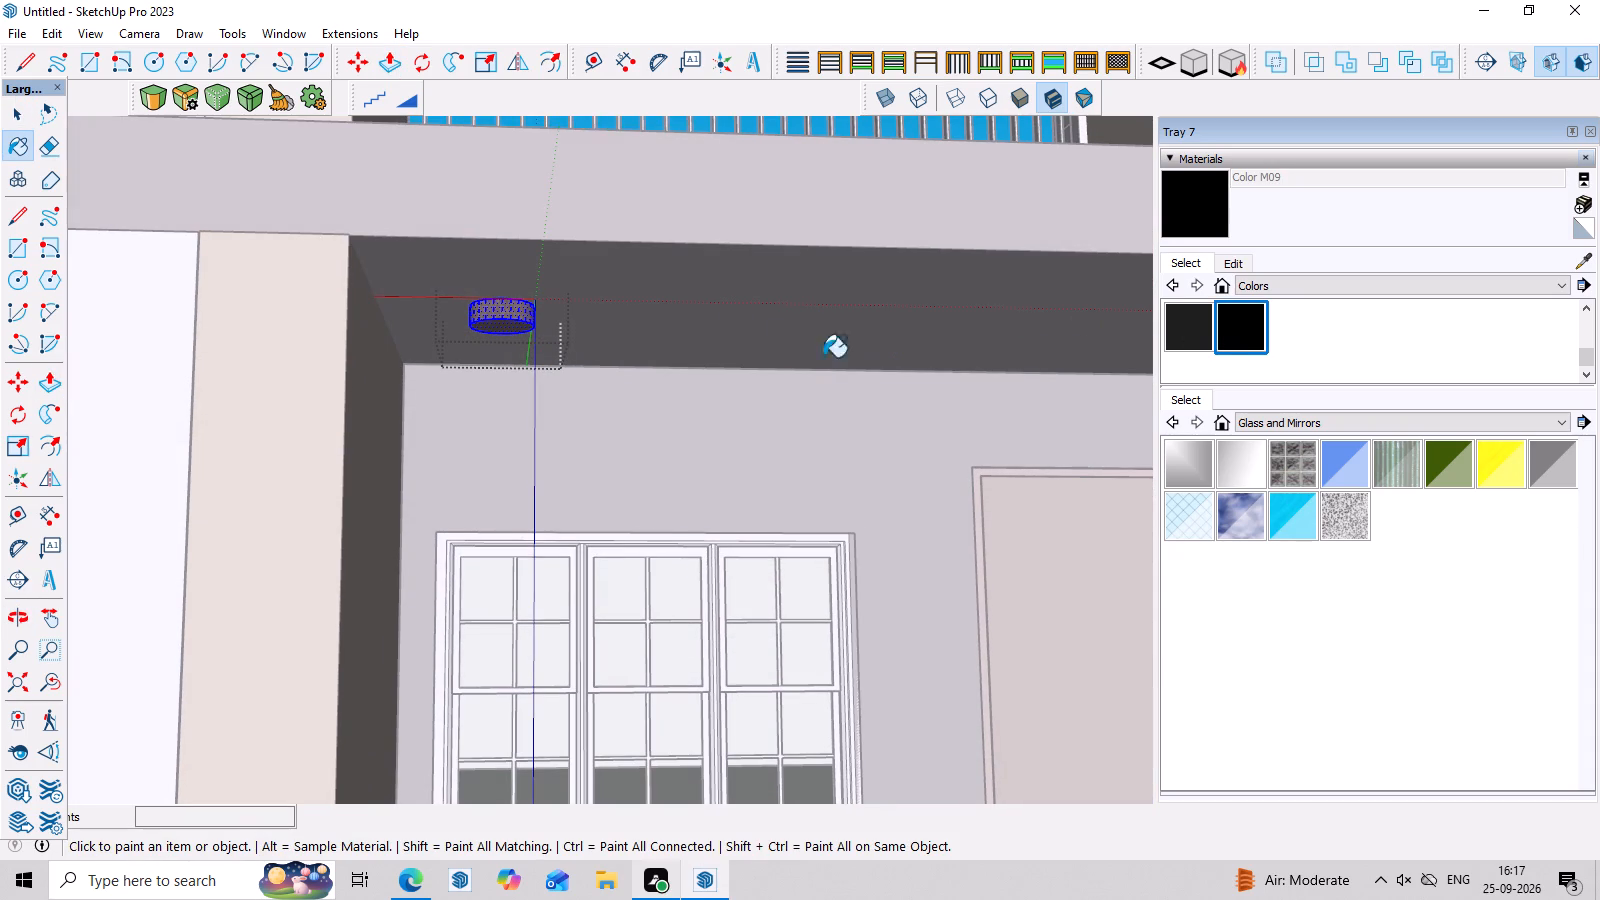
{"action": "left_click", "coordinate": [495, 316]}
{"action": "key", "text": "space"}
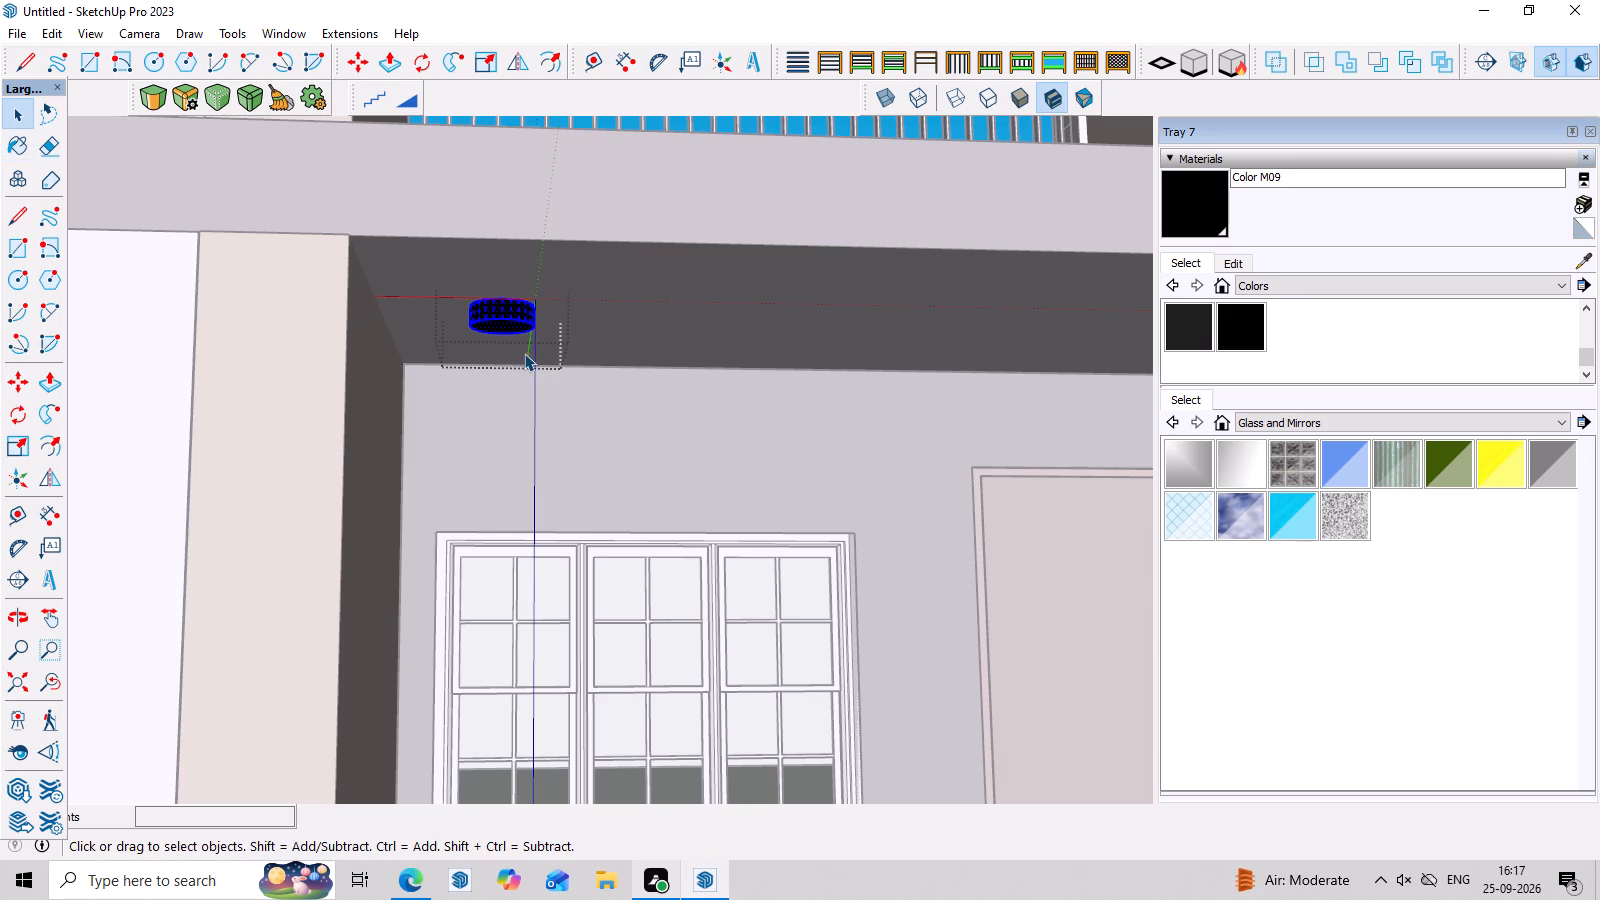
Copy the black disc about 4' 4 5/8" along the red axis on the balcony ceiling and leave the group.
{"action": "key", "text": "m"}
{"action": "left_click", "coordinate": [520, 323]}
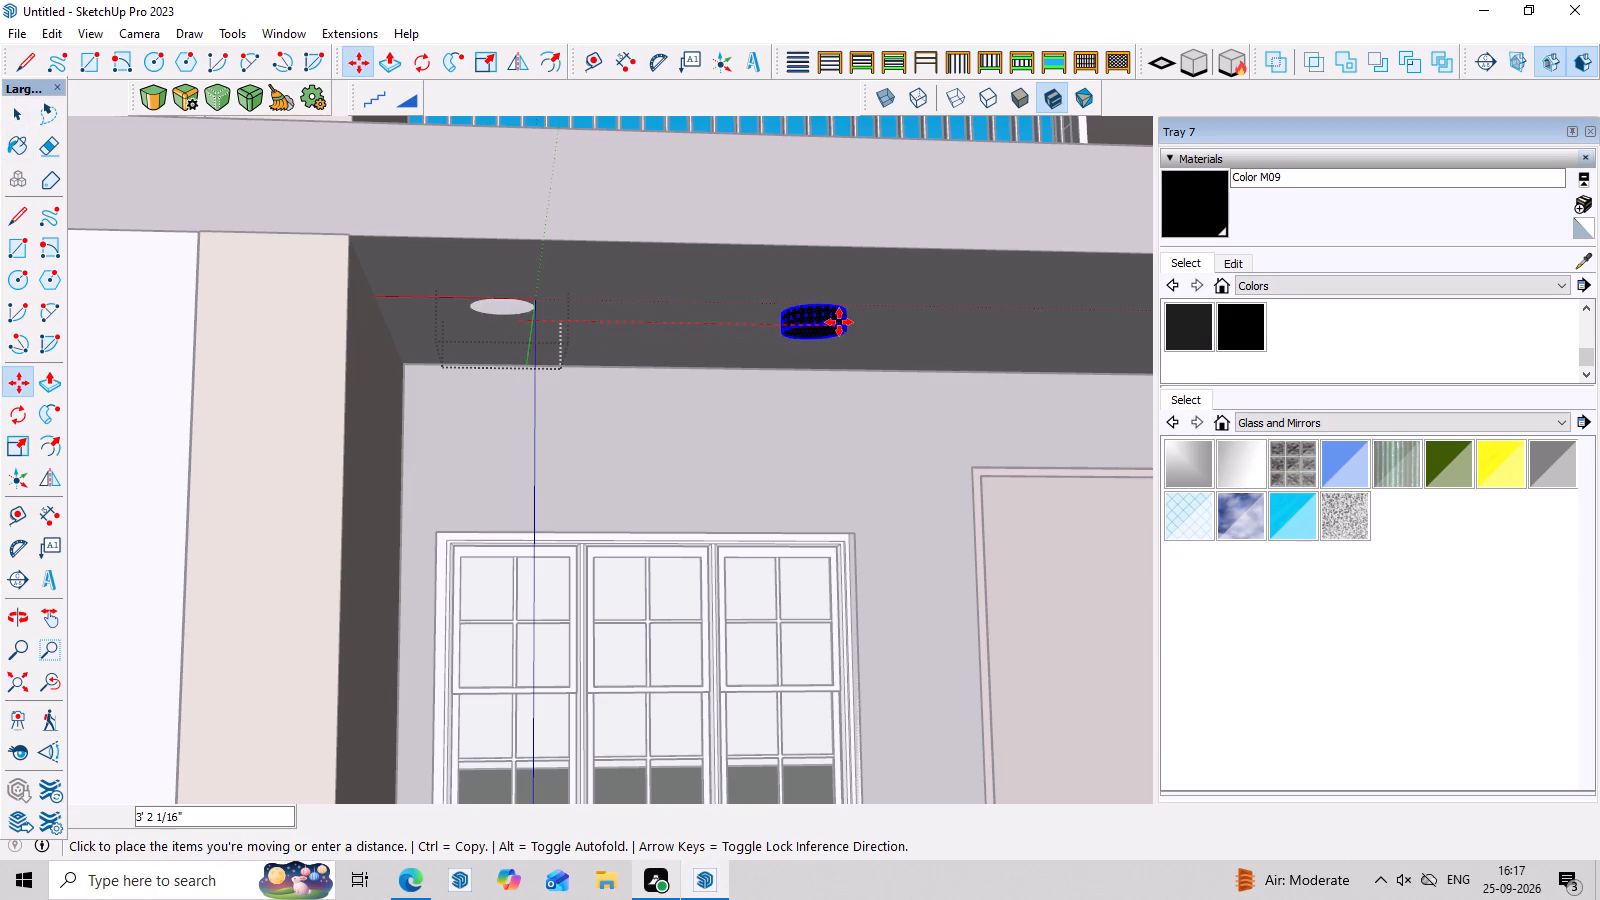
{"action": "scroll", "coordinate": [907, 321], "scroll_direction": "down", "scroll_amount": 5}
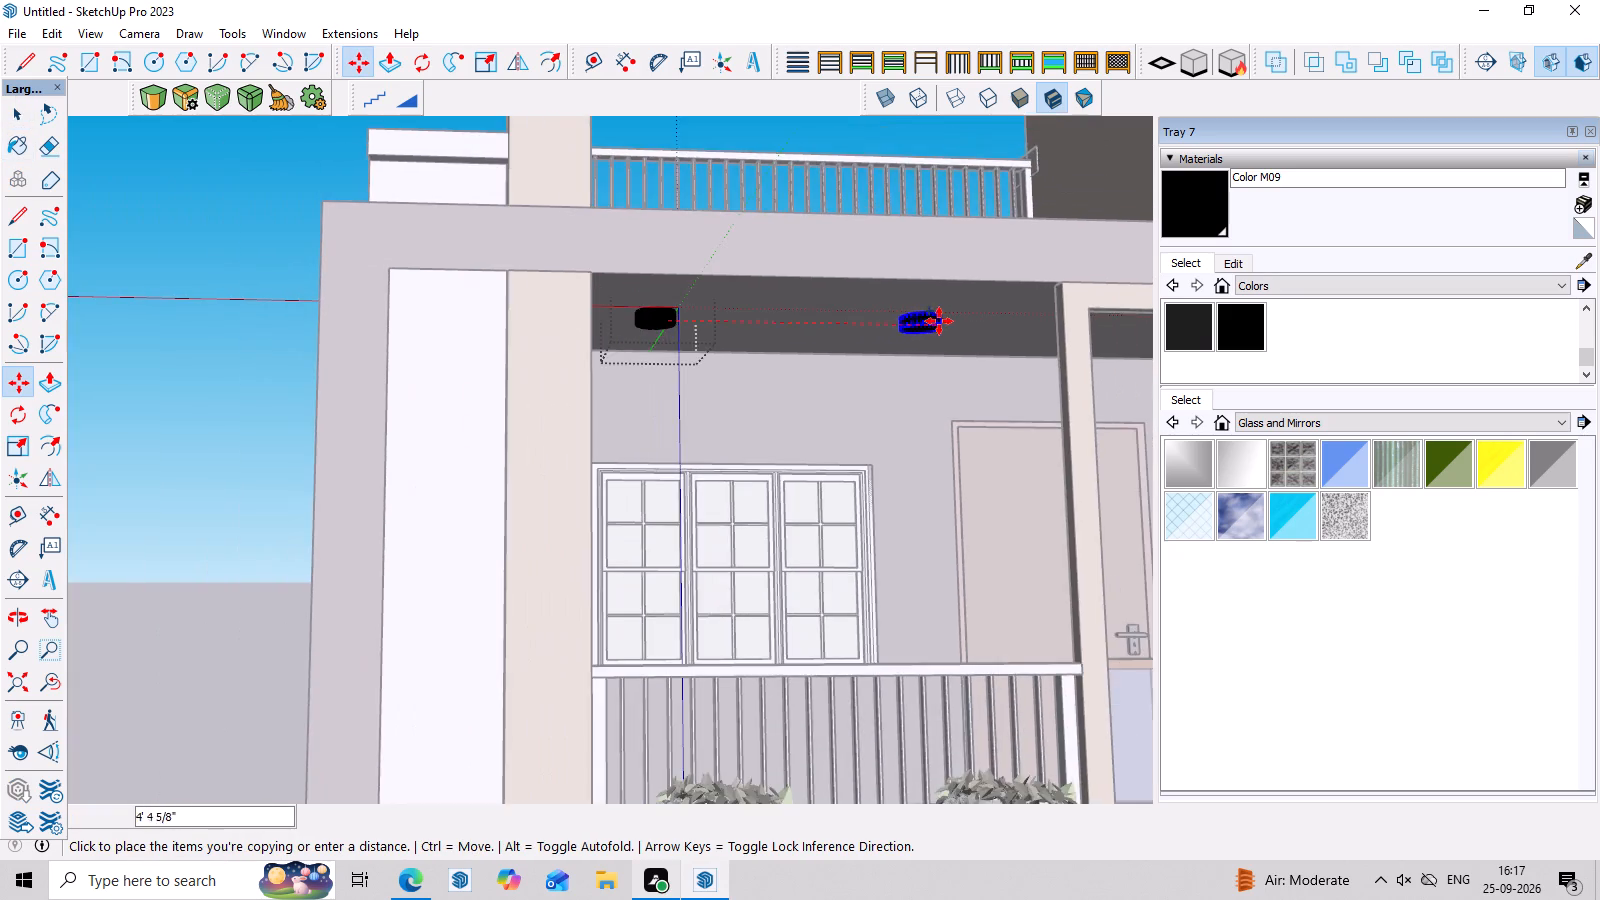
{"action": "left_click", "coordinate": [939, 321]}
{"action": "scroll", "coordinate": [522, 393], "scroll_direction": "down", "scroll_amount": 3}
{"action": "key", "text": "space"}
{"action": "left_click", "coordinate": [285, 200]}
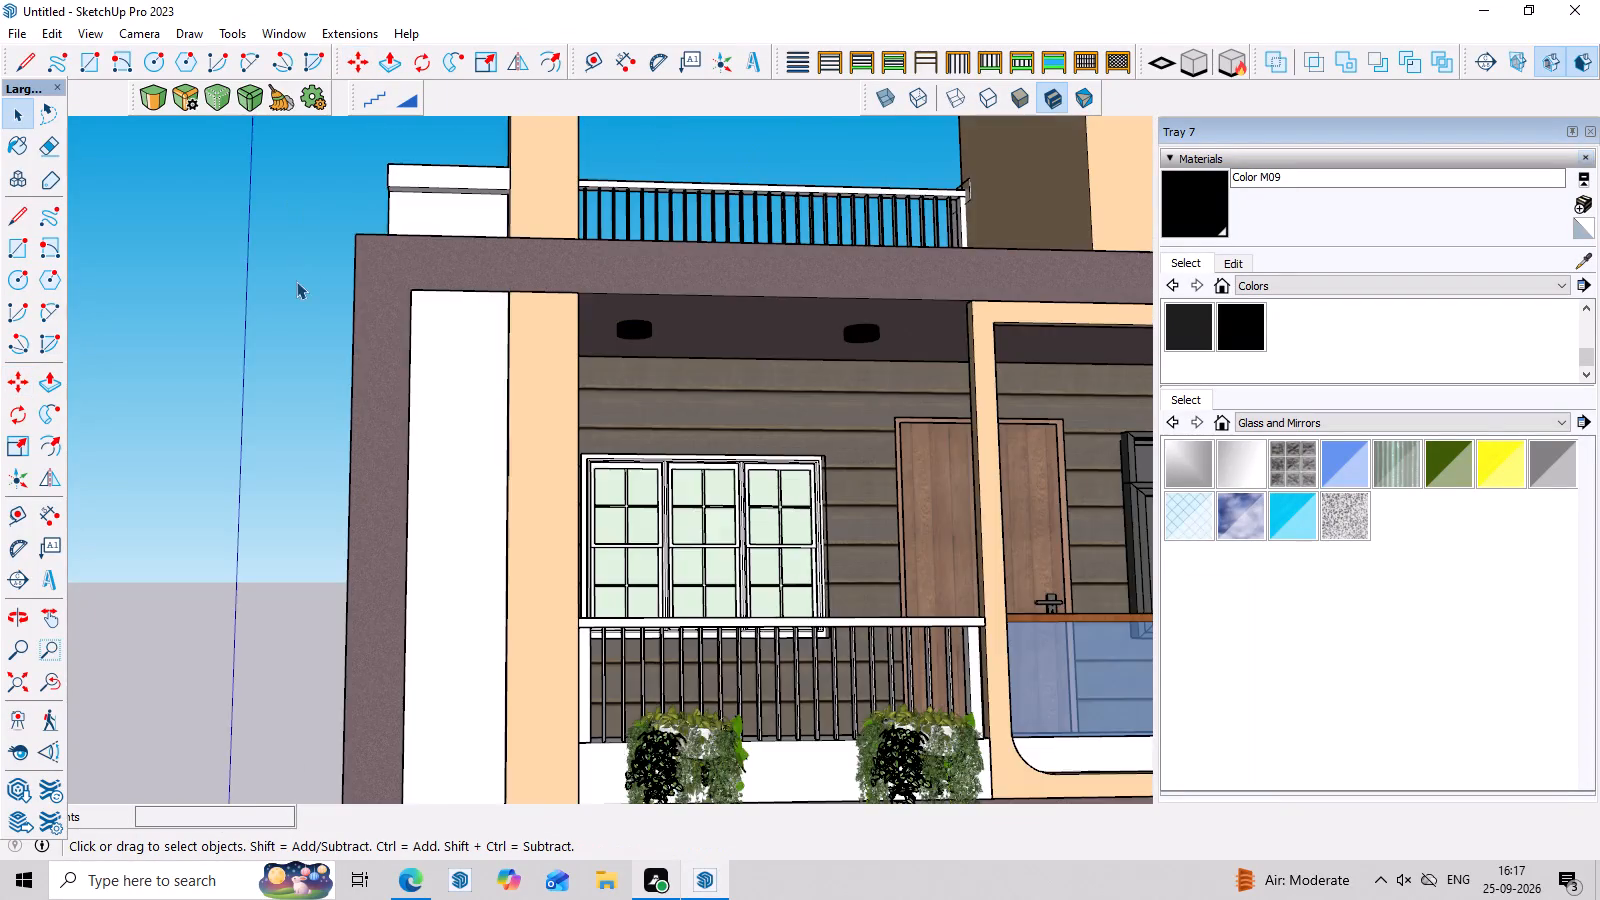
Examine the whole house front from several heights and angles.
{"action": "scroll", "coordinate": [293, 305], "scroll_direction": "down", "scroll_amount": 14}
{"action": "middle_click_drag", "start_coordinate": [533, 487], "coordinate": [526, 649]}
{"action": "scroll", "coordinate": [992, 412], "scroll_direction": "down", "scroll_amount": 6}
{"action": "middle_click_drag", "start_coordinate": [955, 527], "coordinate": [933, 391]}
{"action": "scroll", "coordinate": [932, 399], "scroll_direction": "down", "scroll_amount": 3}
{"action": "middle_click_drag", "start_coordinate": [940, 501], "coordinate": [870, 543]}
{"action": "middle_click_drag", "start_coordinate": [923, 584], "coordinate": [940, 586]}
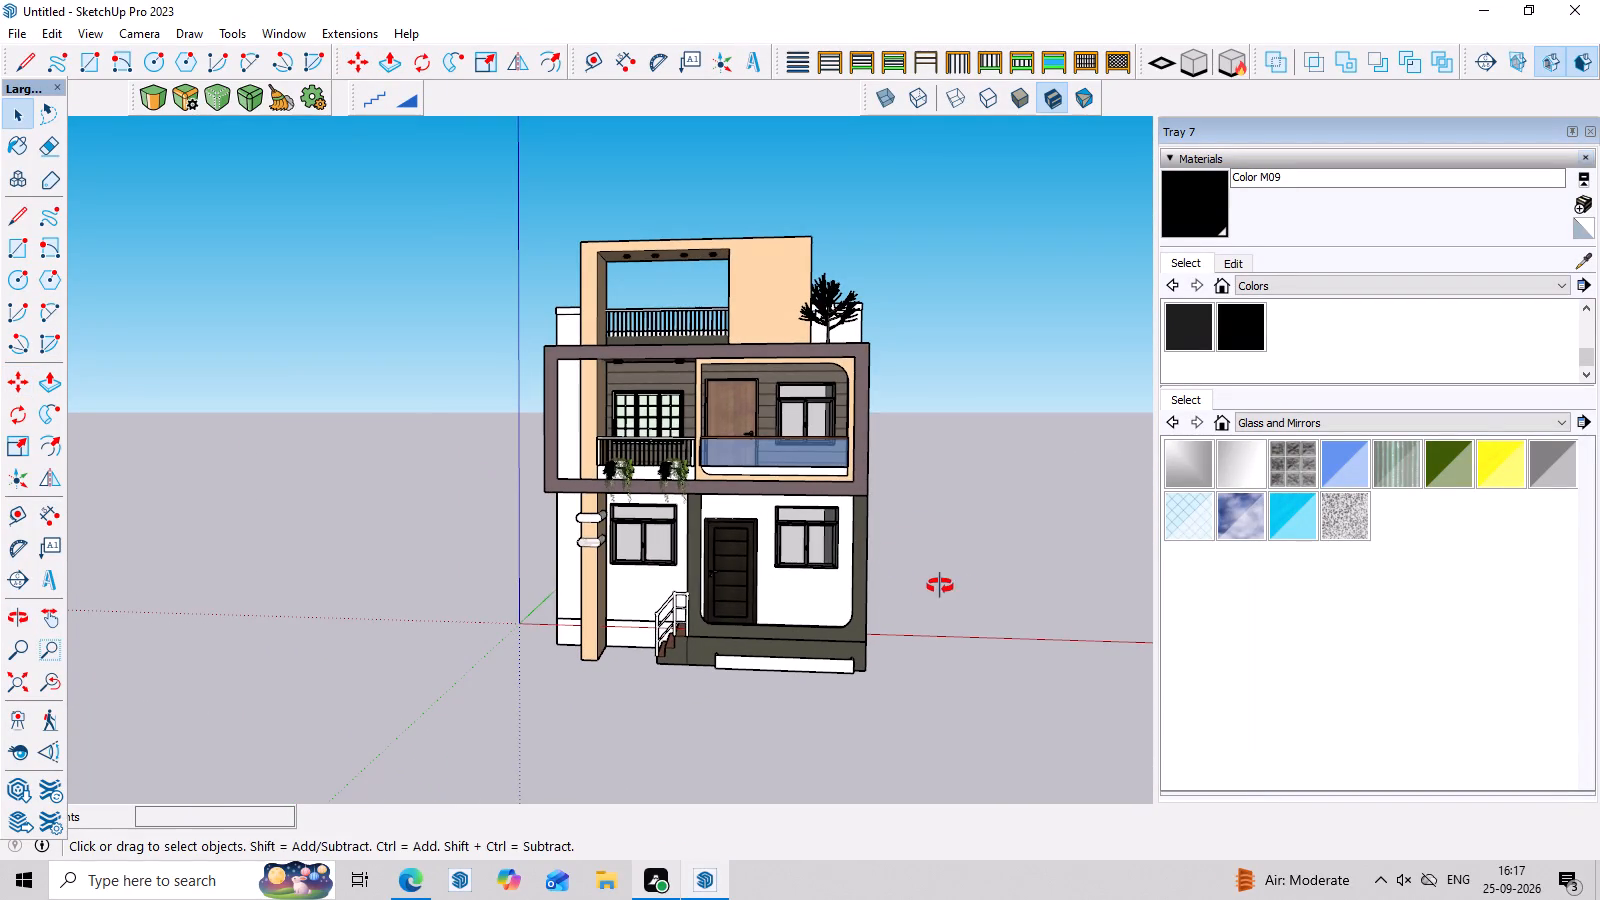
{"action": "middle_click_drag", "start_coordinate": [940, 586], "coordinate": [970, 586]}
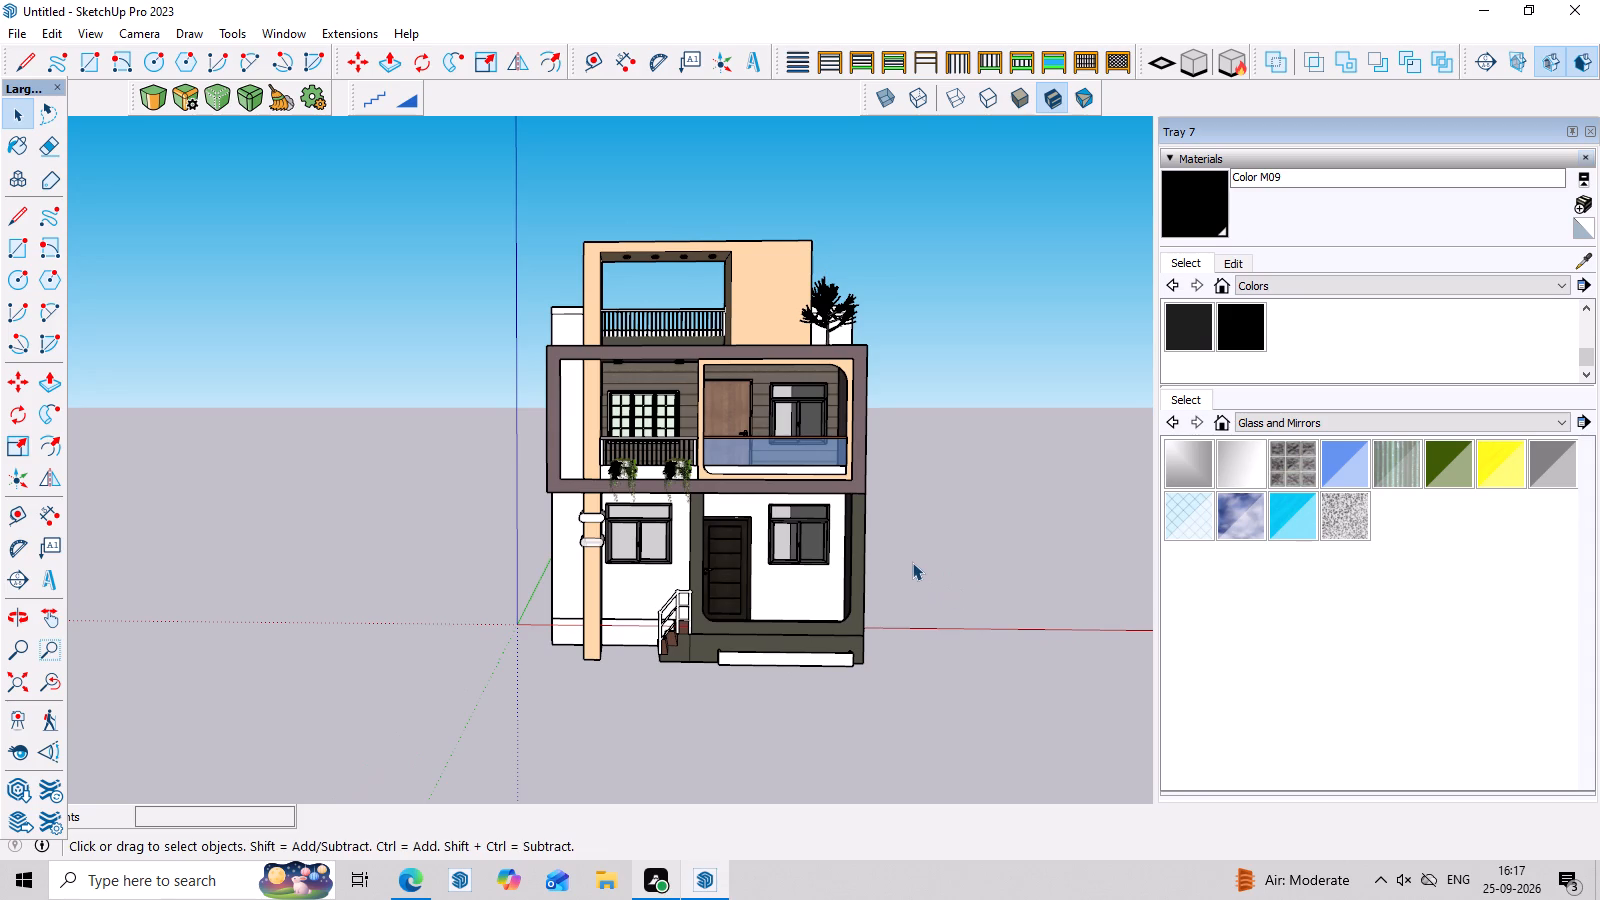
{"action": "middle_click", "coordinate": [853, 483]}
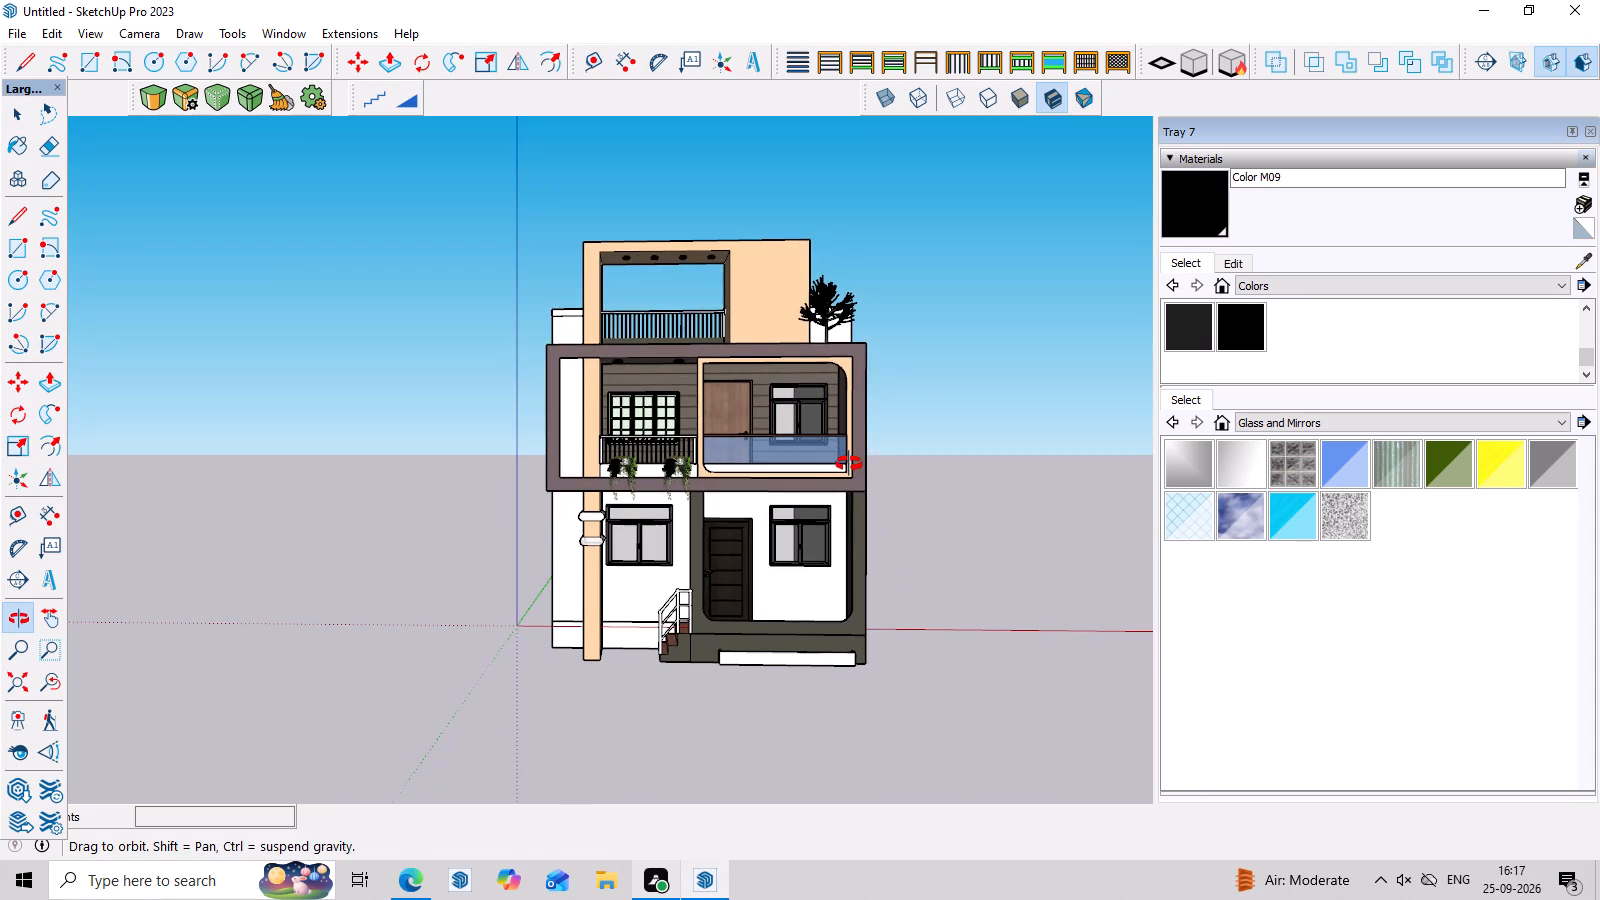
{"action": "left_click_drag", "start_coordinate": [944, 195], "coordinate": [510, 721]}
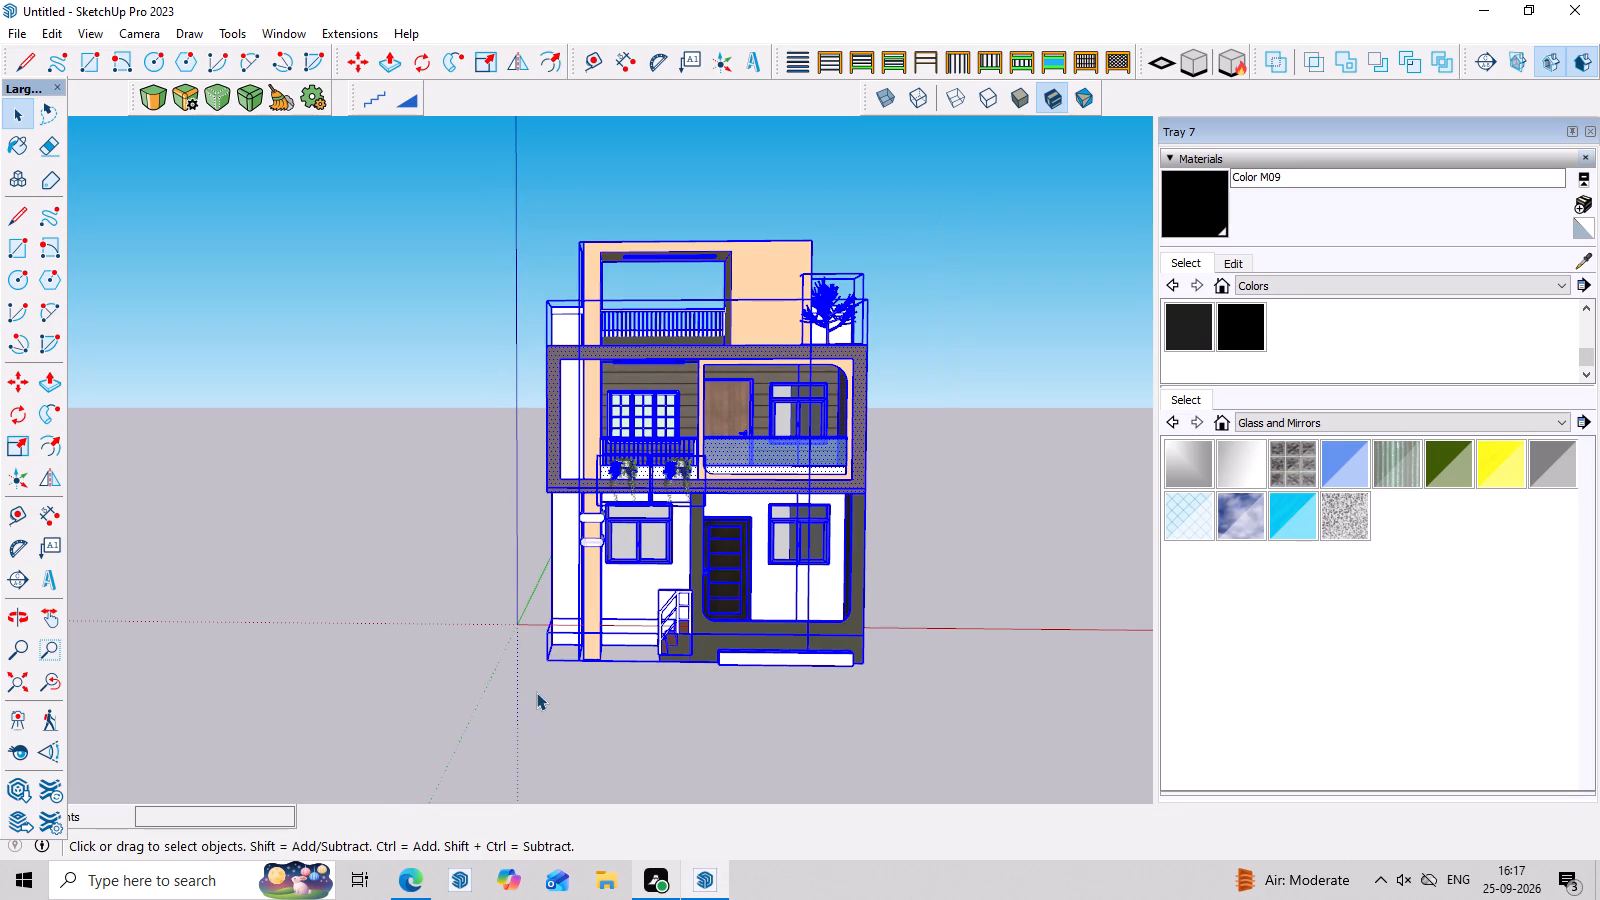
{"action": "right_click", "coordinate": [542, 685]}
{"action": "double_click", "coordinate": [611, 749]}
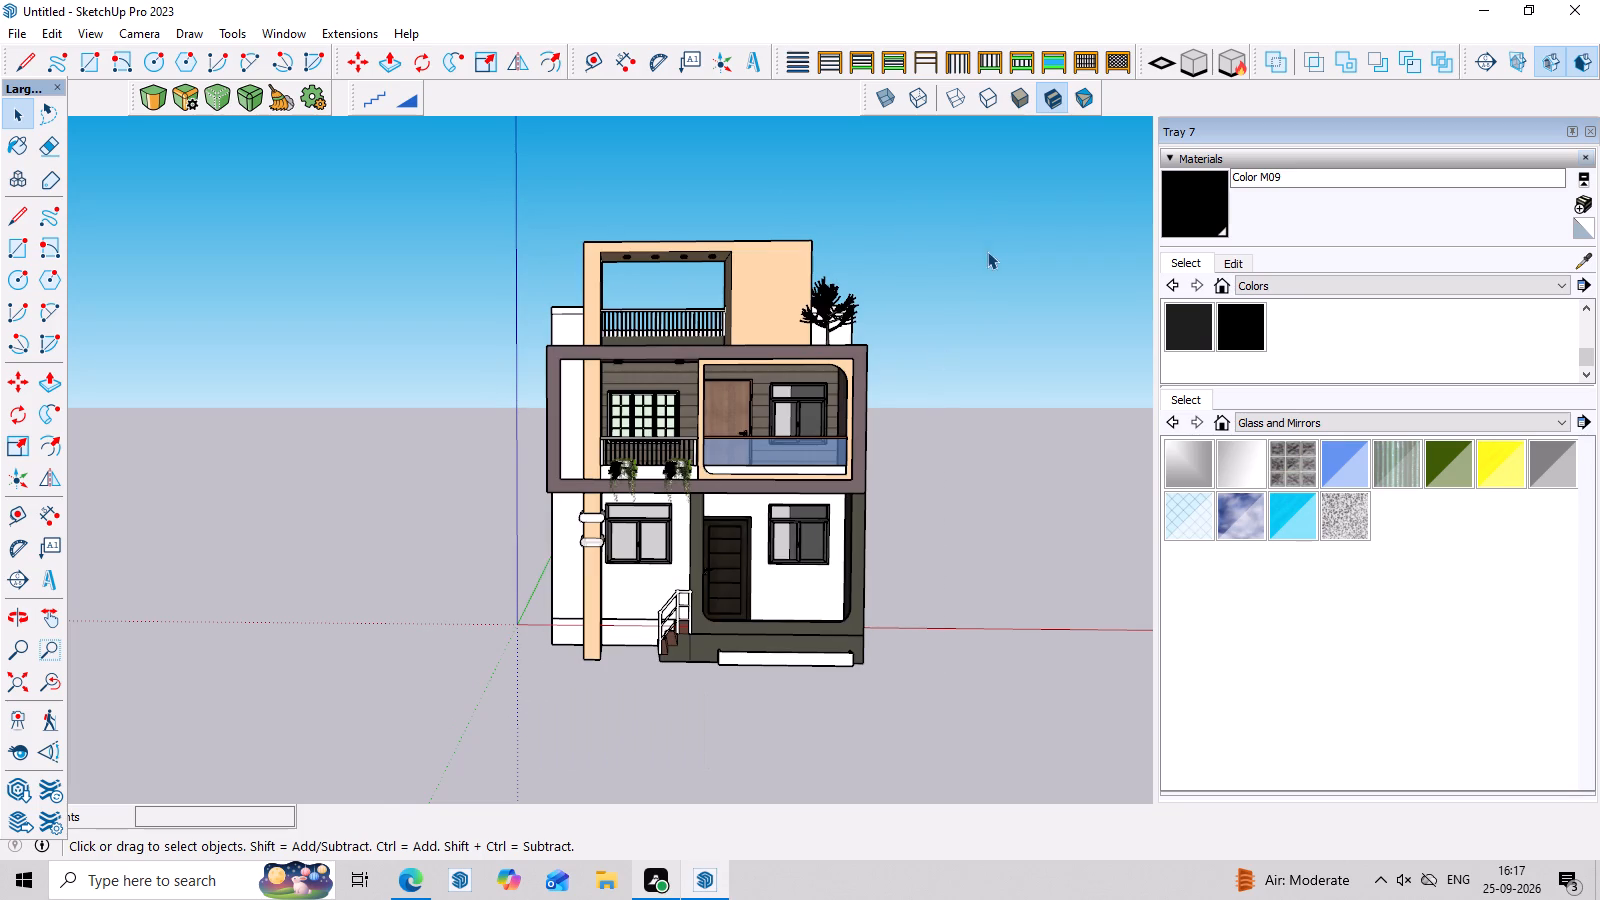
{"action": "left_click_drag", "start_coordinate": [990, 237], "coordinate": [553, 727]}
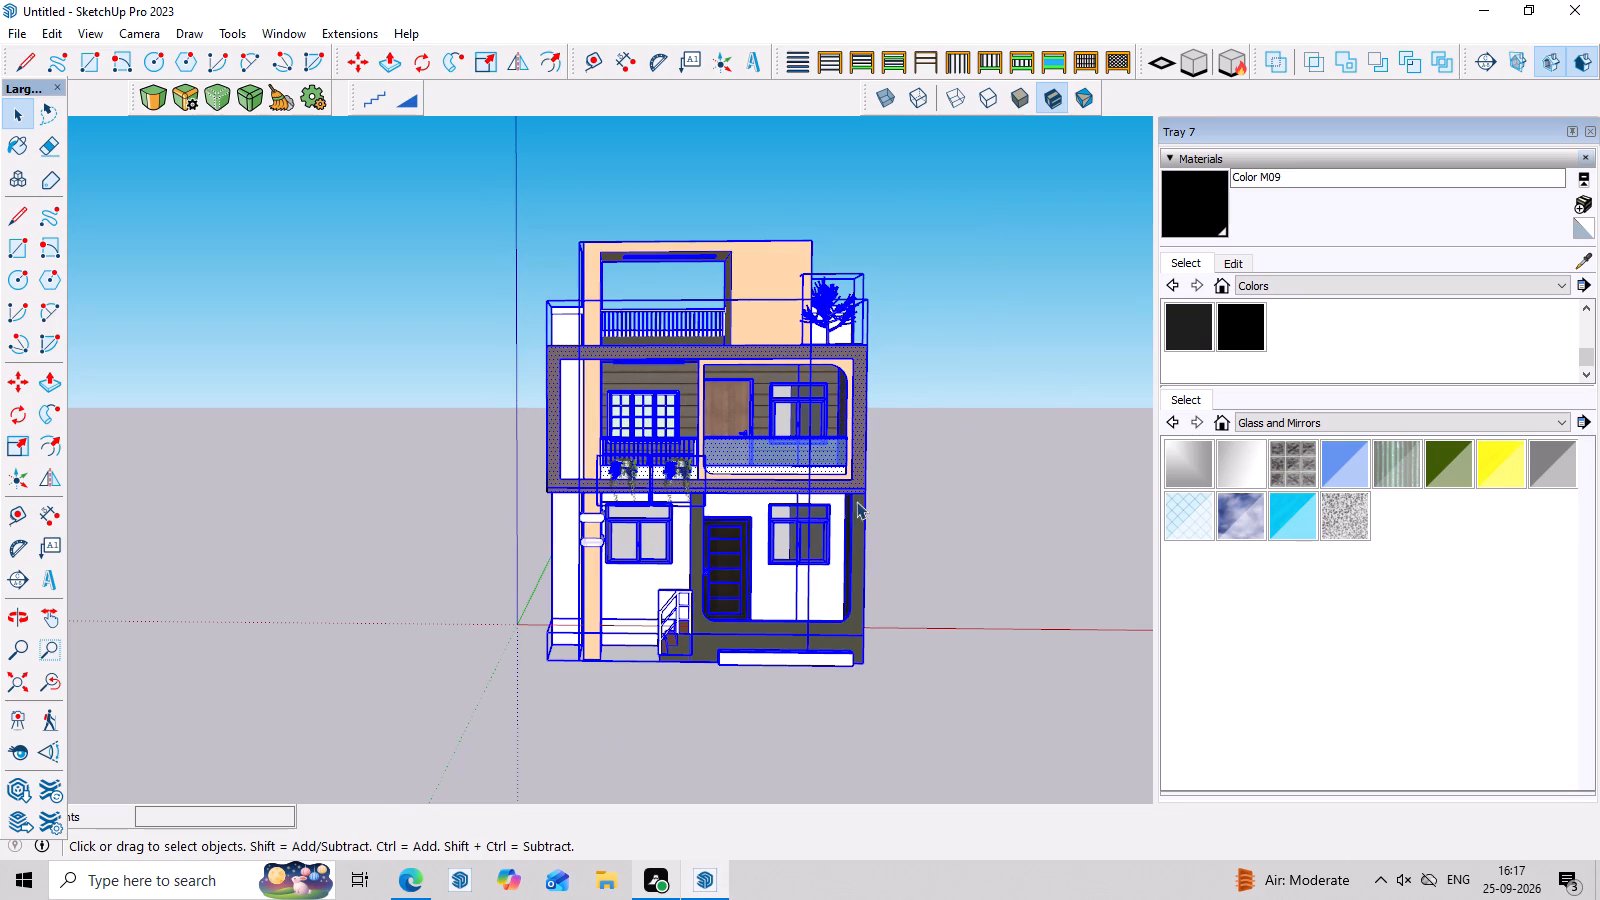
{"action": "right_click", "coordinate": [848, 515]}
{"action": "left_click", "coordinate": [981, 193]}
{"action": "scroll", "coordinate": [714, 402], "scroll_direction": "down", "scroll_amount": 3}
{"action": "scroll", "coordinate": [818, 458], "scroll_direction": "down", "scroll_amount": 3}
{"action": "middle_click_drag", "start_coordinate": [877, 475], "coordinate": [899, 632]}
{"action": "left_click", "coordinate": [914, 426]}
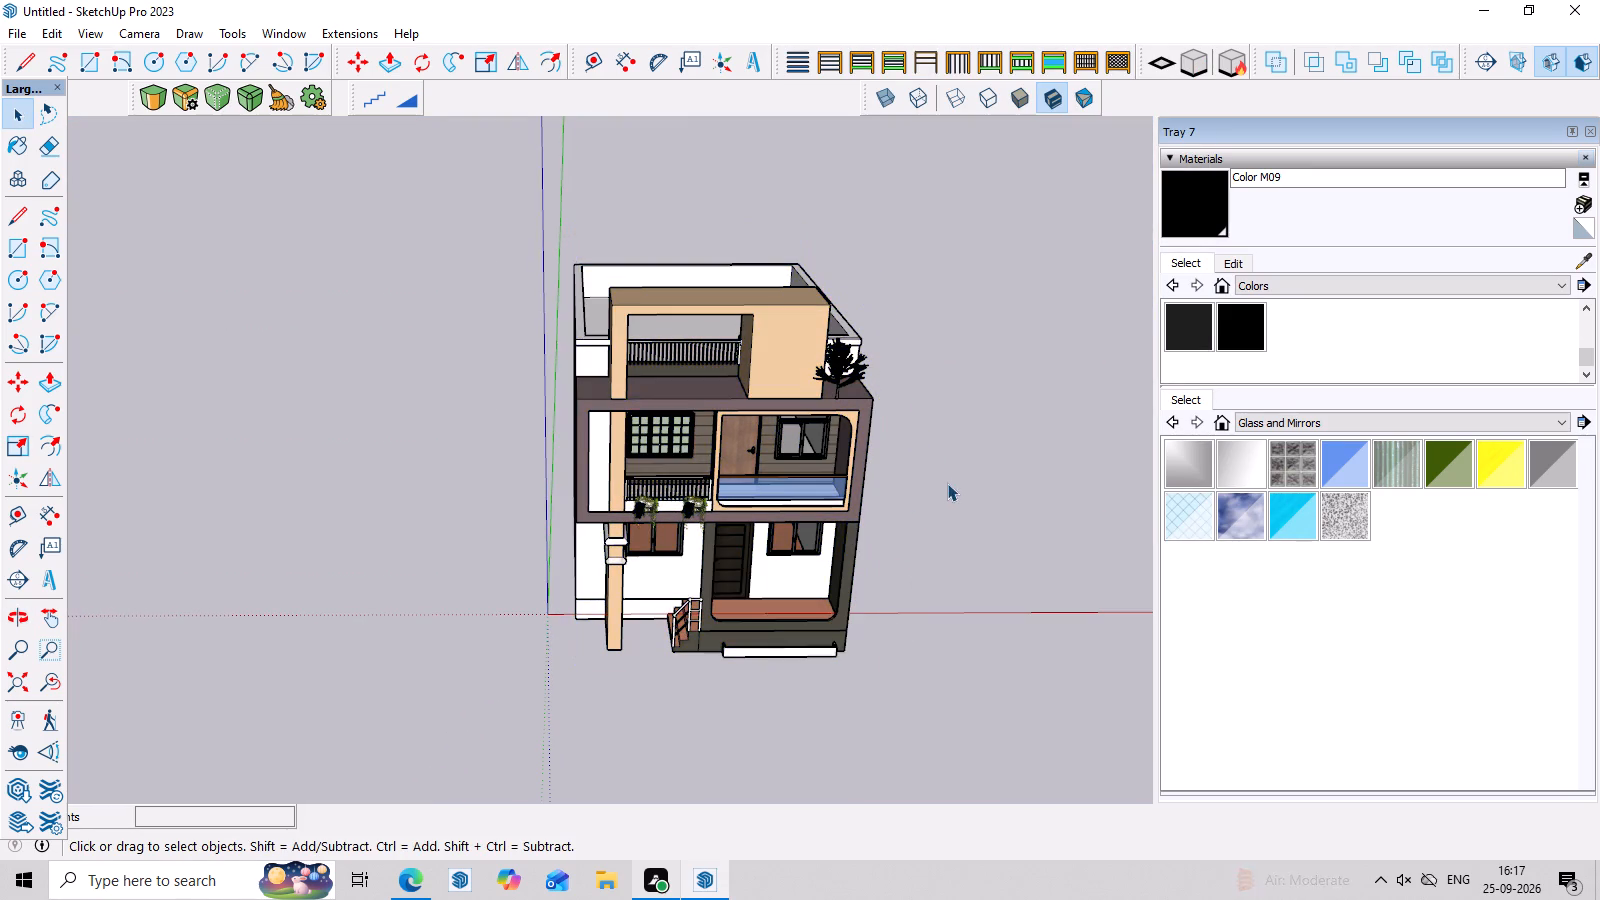
Examine the house front from near and far, including the middle-floor balcony and the ring bands on the column.
{"action": "middle_click_drag", "start_coordinate": [947, 481], "coordinate": [905, 340]}
{"action": "scroll", "coordinate": [869, 542], "scroll_direction": "up", "scroll_amount": 3}
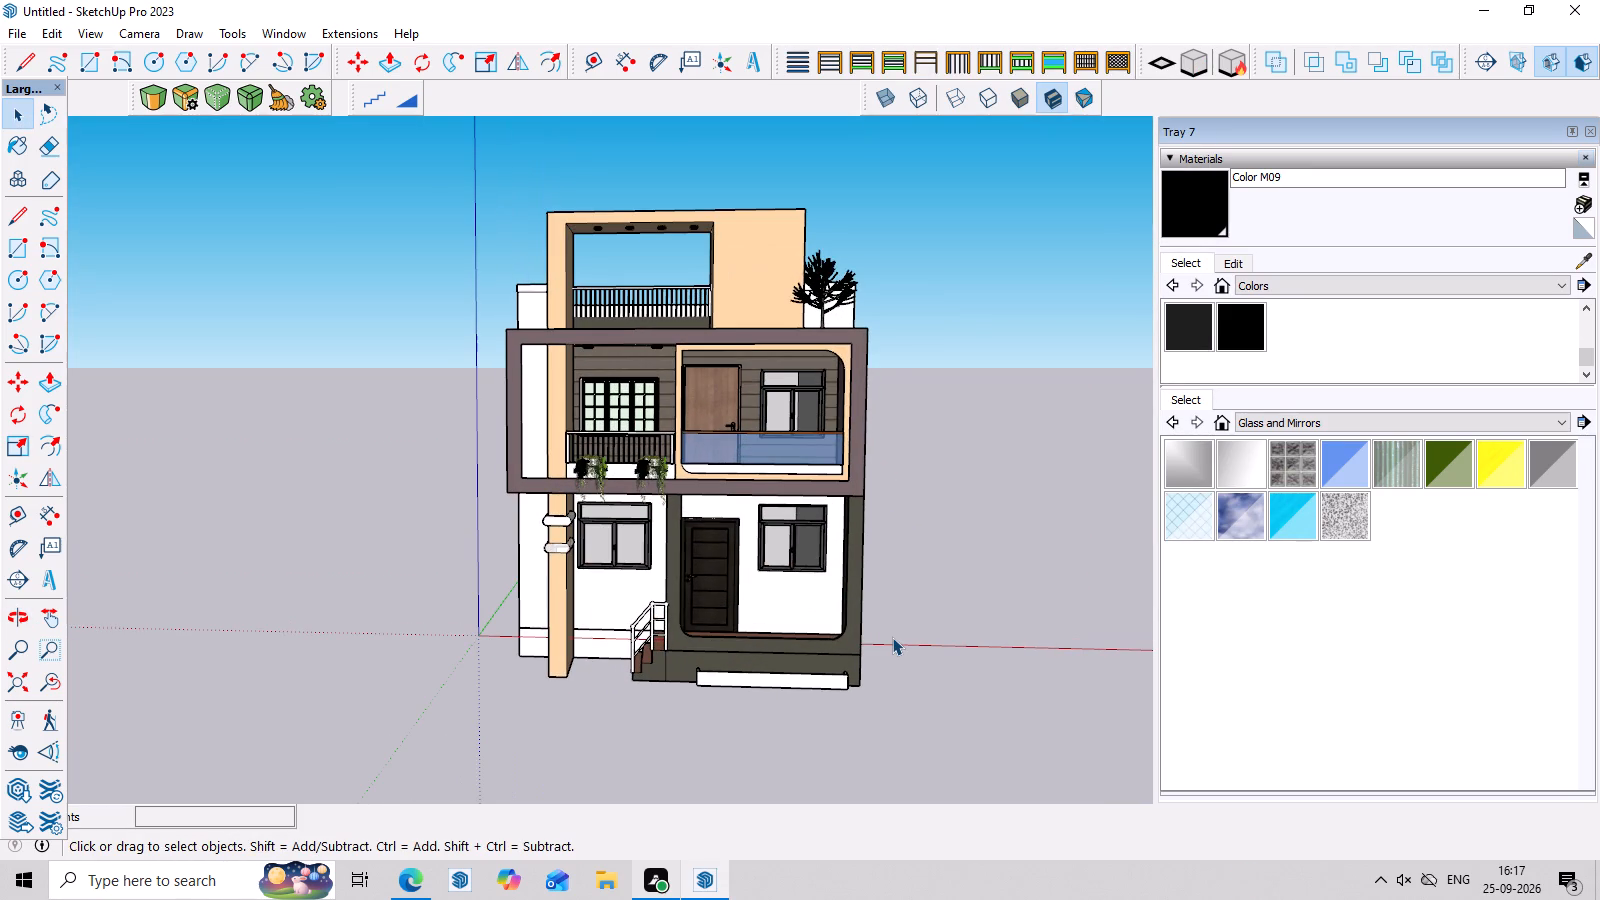
{"action": "scroll", "coordinate": [773, 326], "scroll_direction": "down", "scroll_amount": 1}
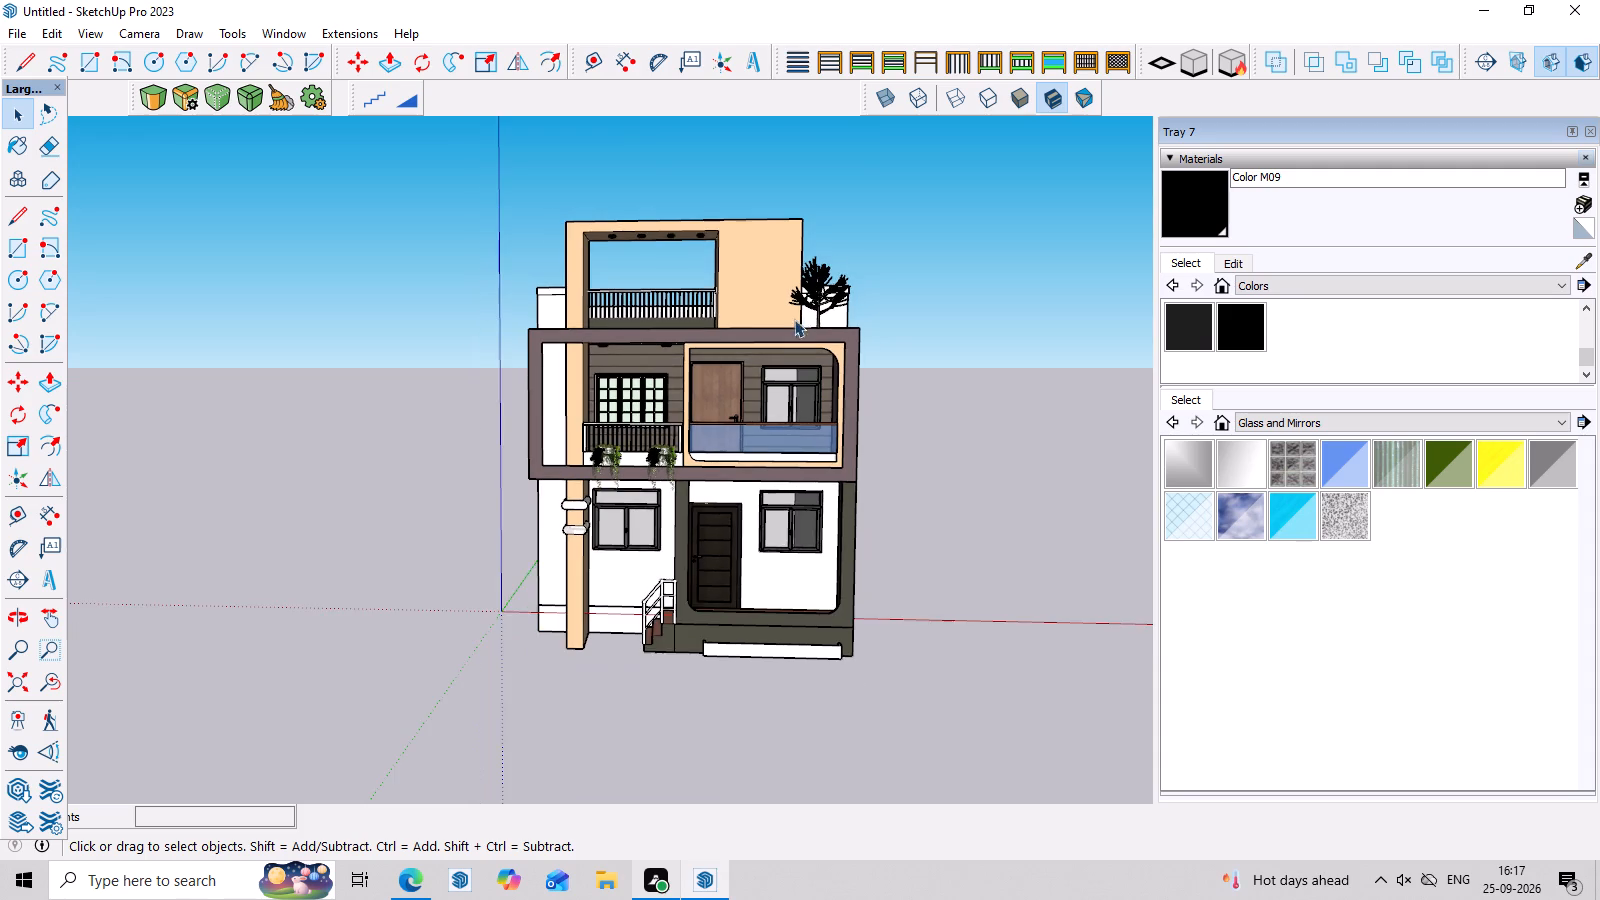
{"action": "scroll", "coordinate": [811, 260], "scroll_direction": "up", "scroll_amount": 3}
{"action": "middle_click_drag", "start_coordinate": [876, 518], "coordinate": [885, 487]}
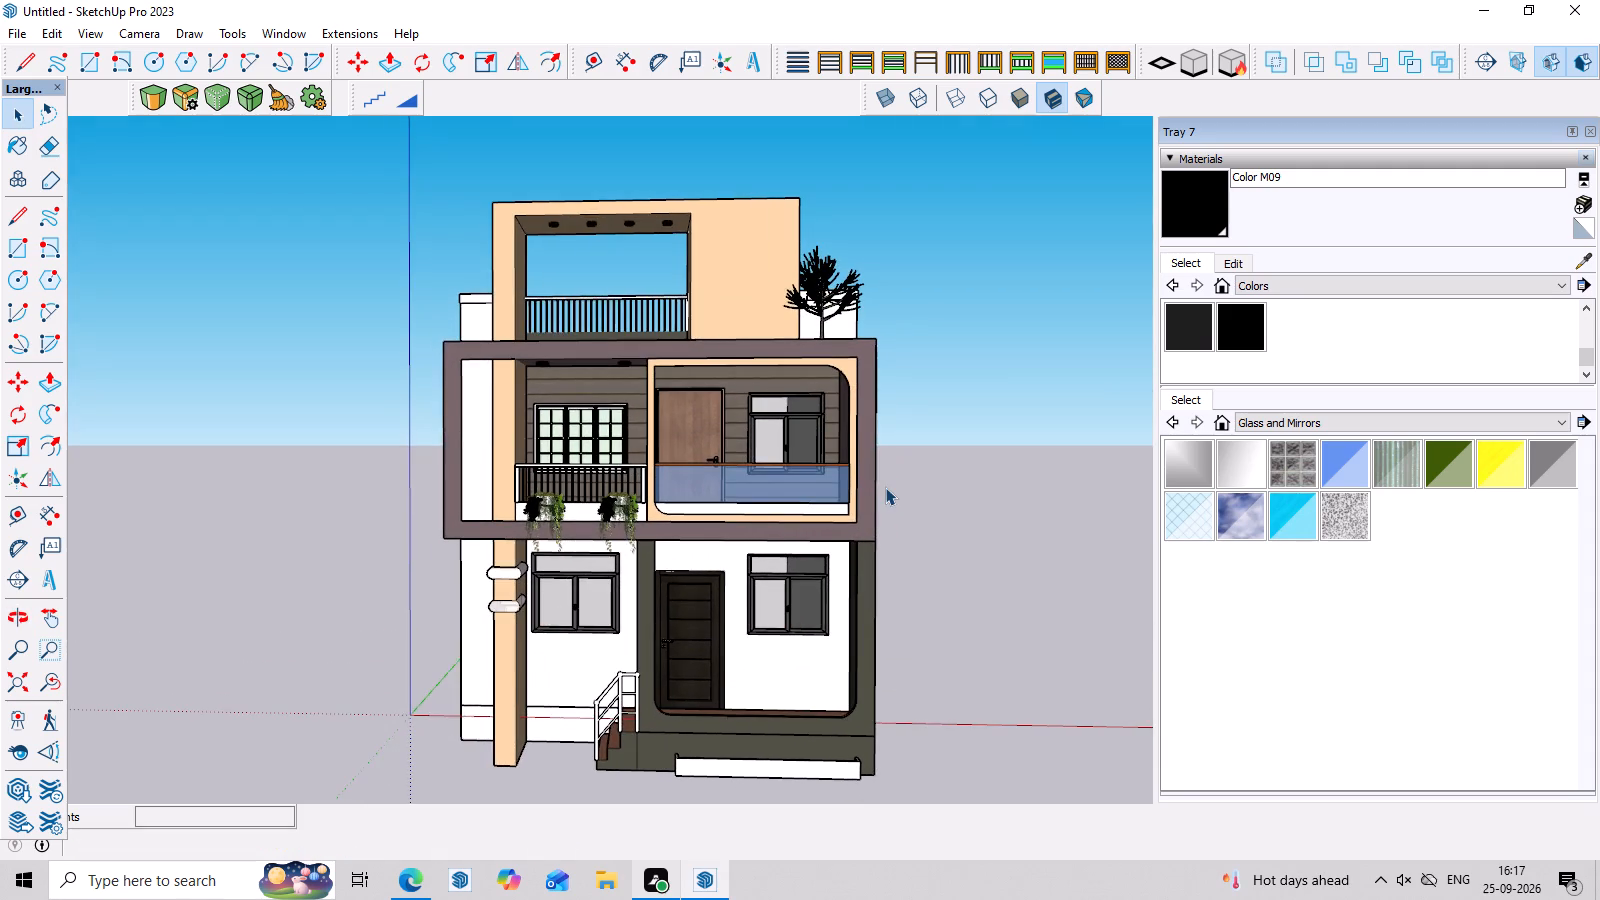
{"action": "scroll", "coordinate": [885, 487], "scroll_direction": "down", "scroll_amount": 3}
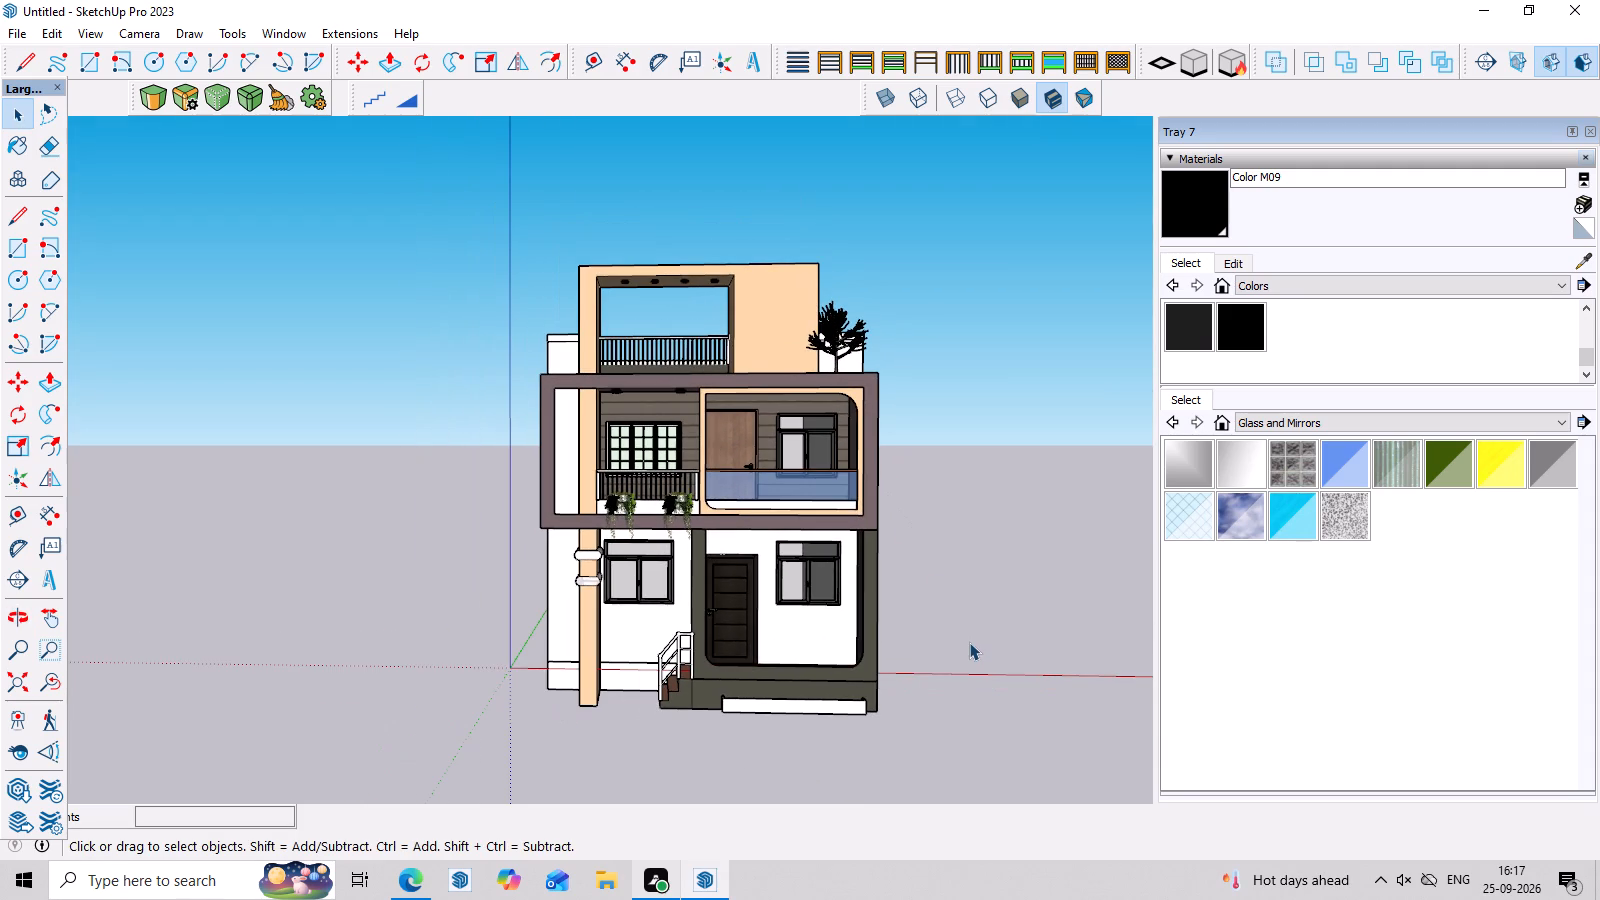
{"action": "scroll", "coordinate": [695, 443], "scroll_direction": "up", "scroll_amount": 3}
{"action": "scroll", "coordinate": [591, 443], "scroll_direction": "up", "scroll_amount": 2}
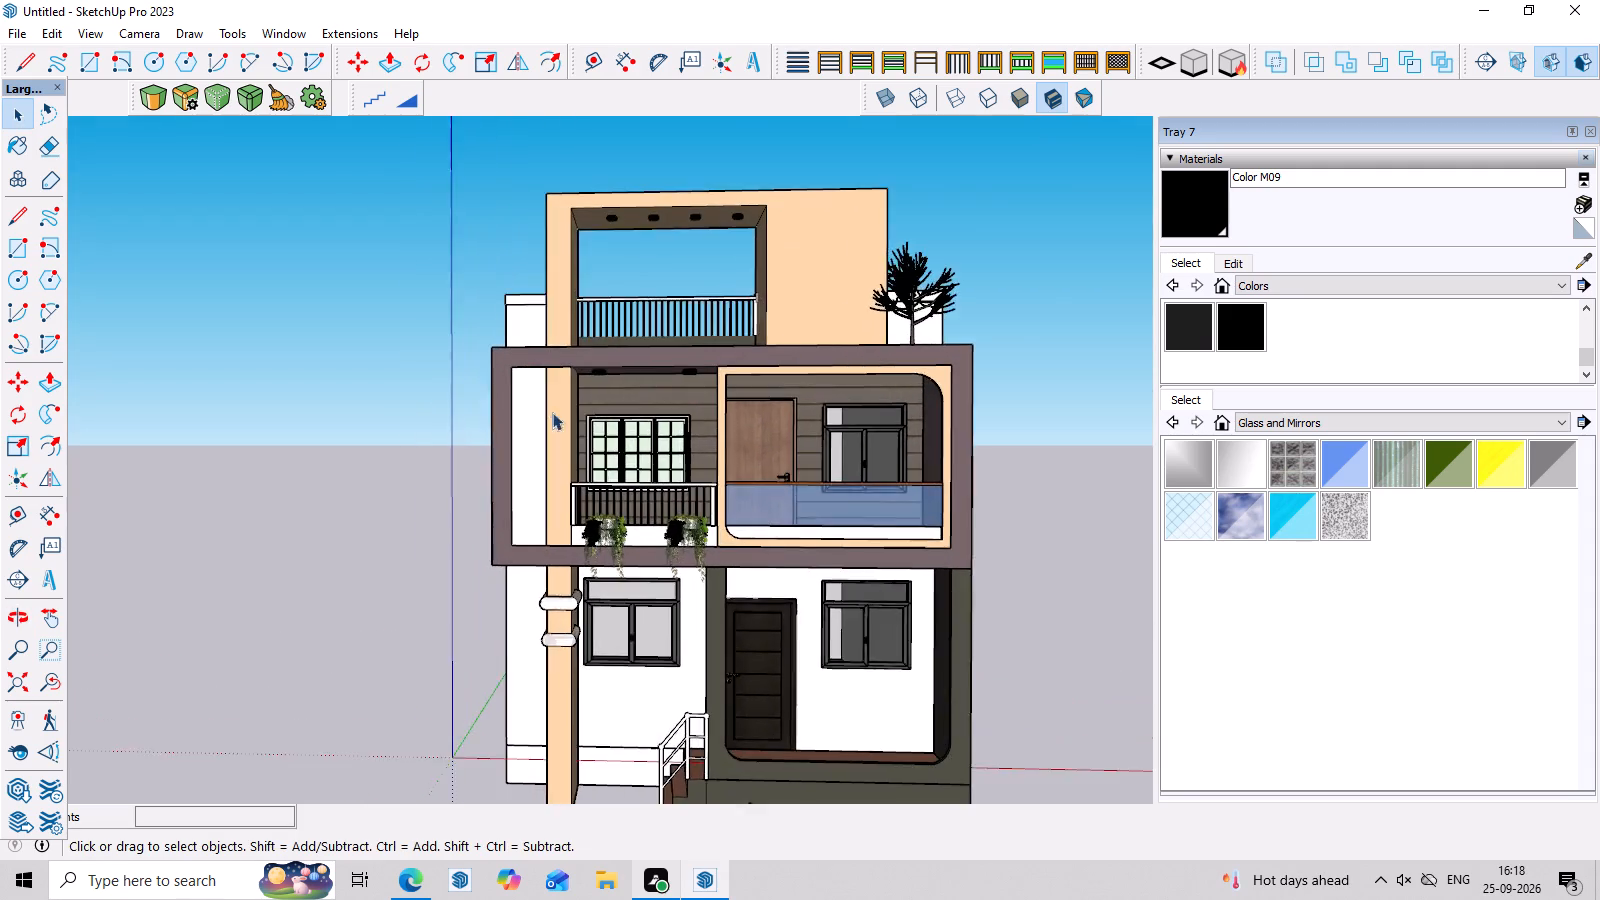
{"action": "scroll", "coordinate": [552, 412], "scroll_direction": "up", "scroll_amount": 4}
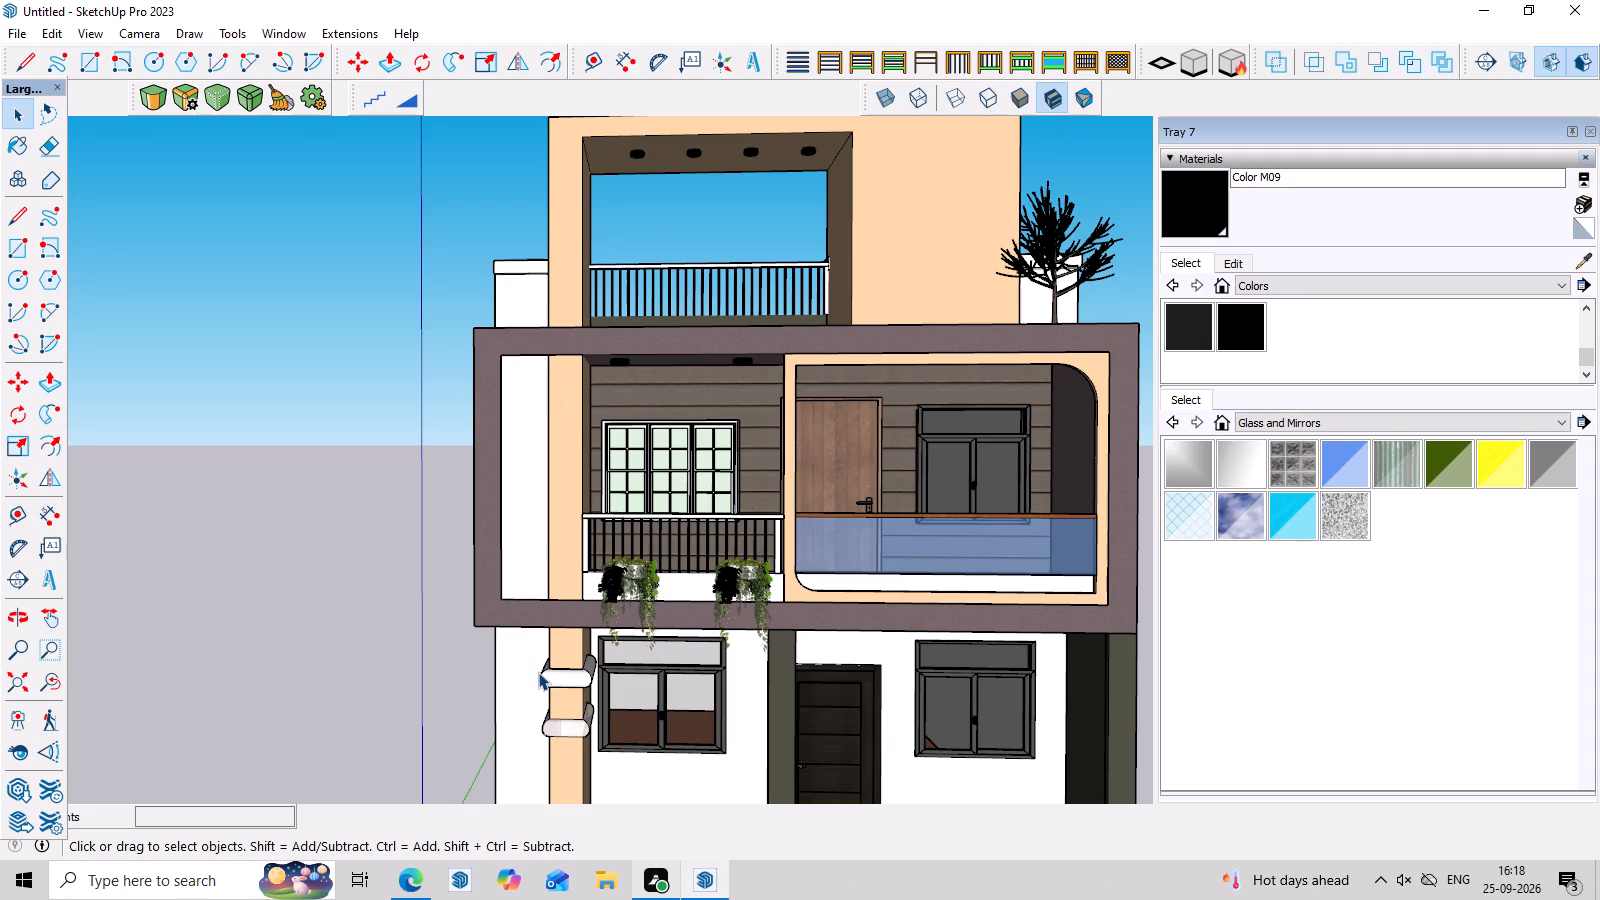
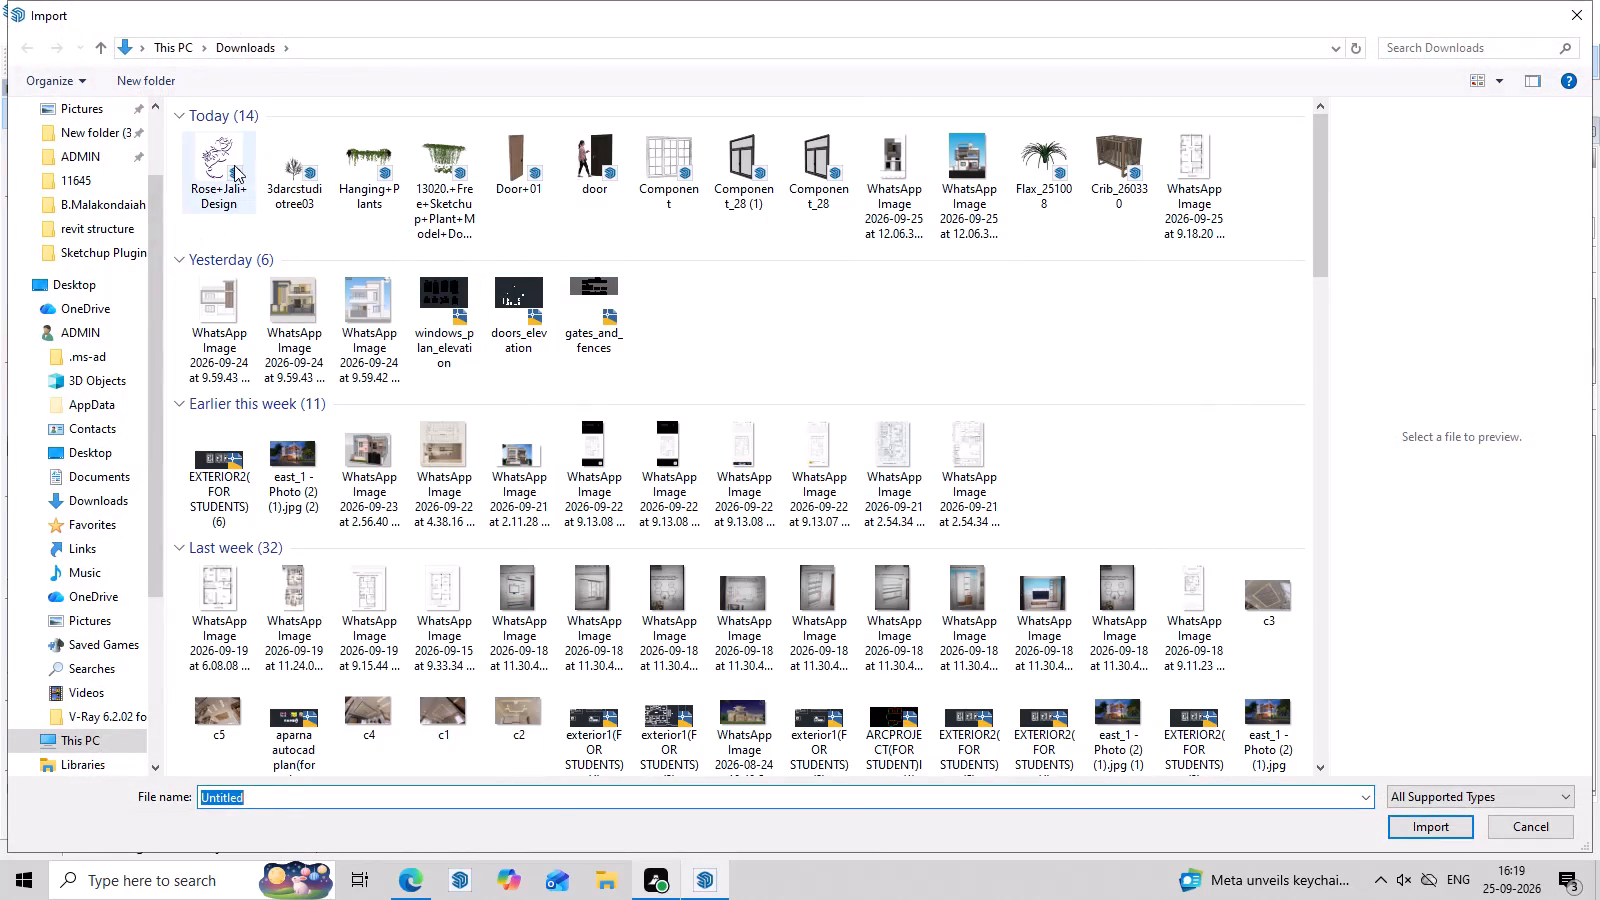
Import the Rose+Jali+Design model from the Downloads folder and place it in the open space beside the middle floor.
{"action": "left_click", "coordinate": [234, 165]}
{"action": "left_click", "coordinate": [1408, 822]}
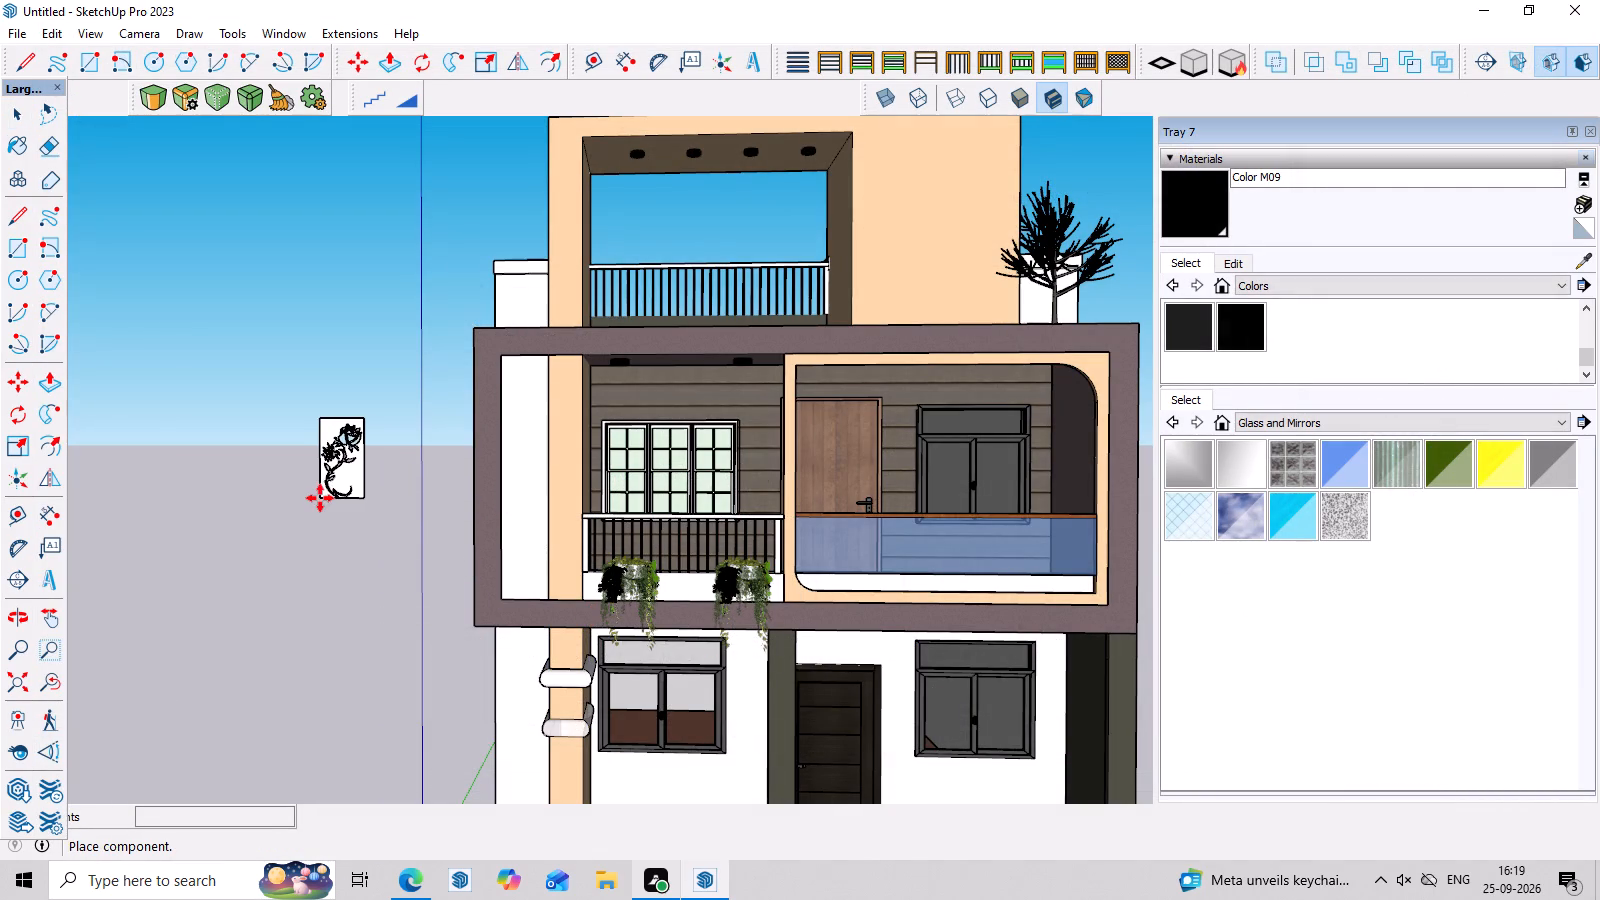
{"action": "left_click", "coordinate": [320, 498]}
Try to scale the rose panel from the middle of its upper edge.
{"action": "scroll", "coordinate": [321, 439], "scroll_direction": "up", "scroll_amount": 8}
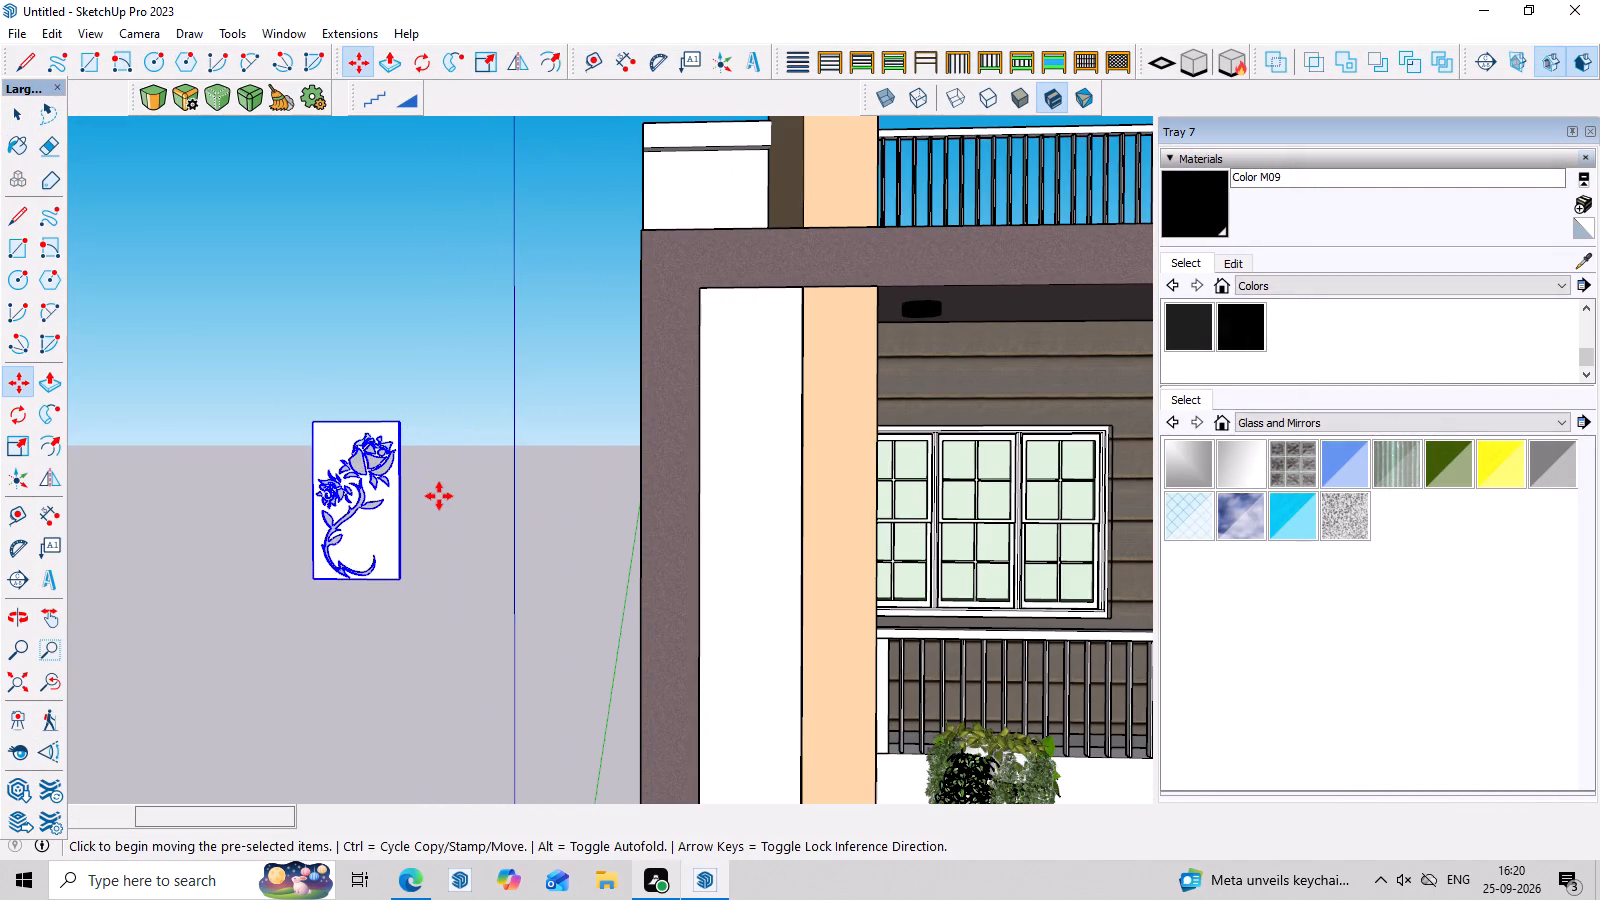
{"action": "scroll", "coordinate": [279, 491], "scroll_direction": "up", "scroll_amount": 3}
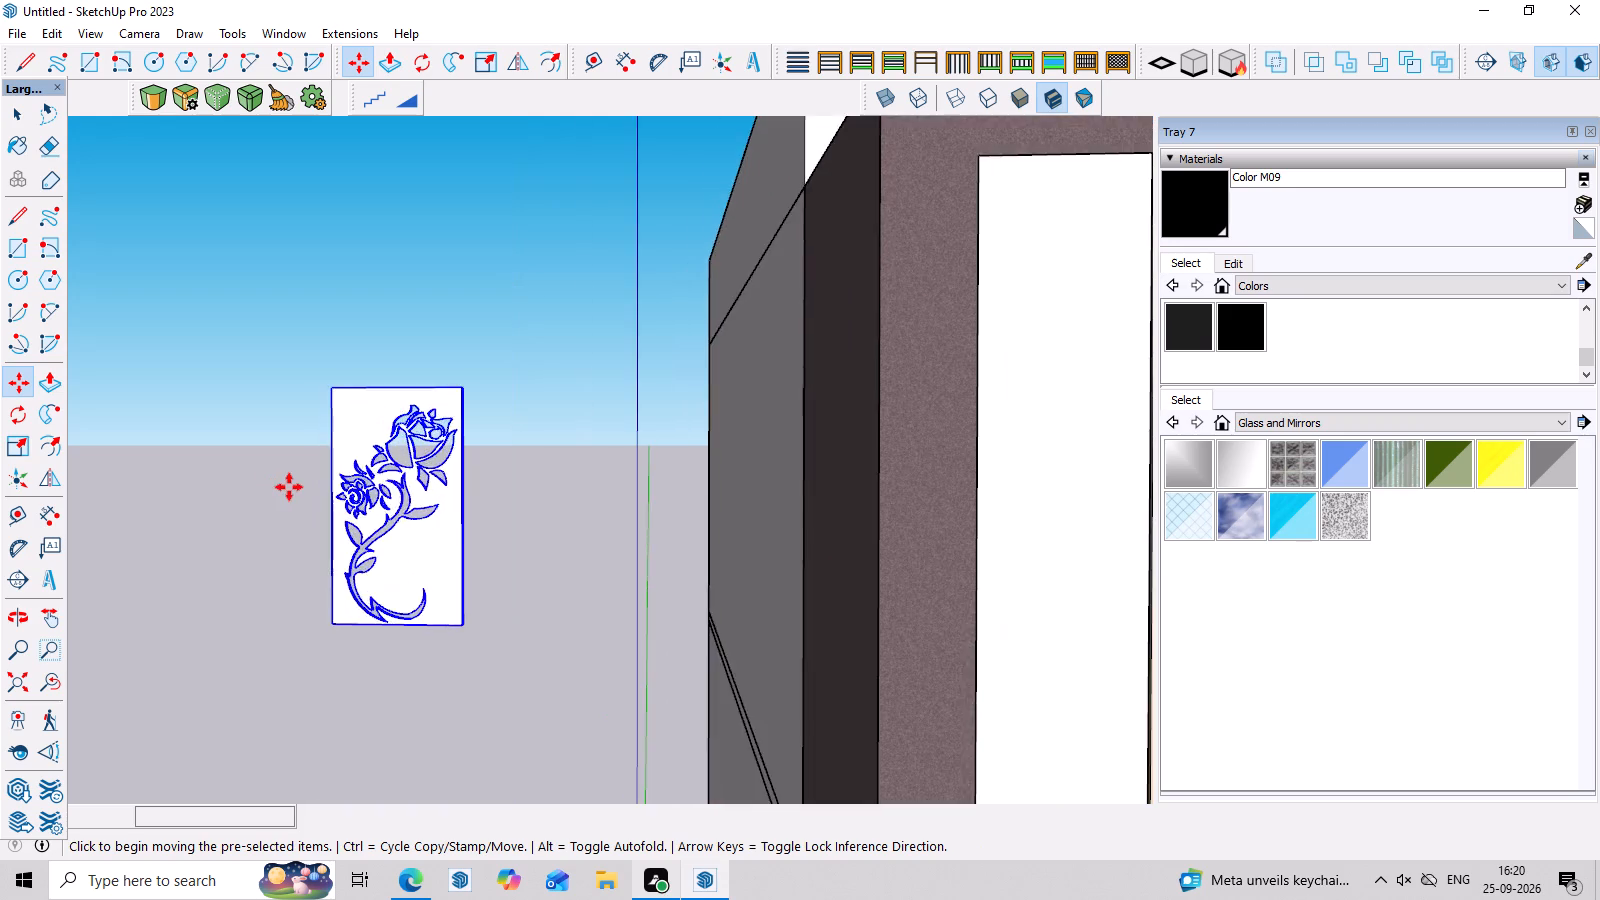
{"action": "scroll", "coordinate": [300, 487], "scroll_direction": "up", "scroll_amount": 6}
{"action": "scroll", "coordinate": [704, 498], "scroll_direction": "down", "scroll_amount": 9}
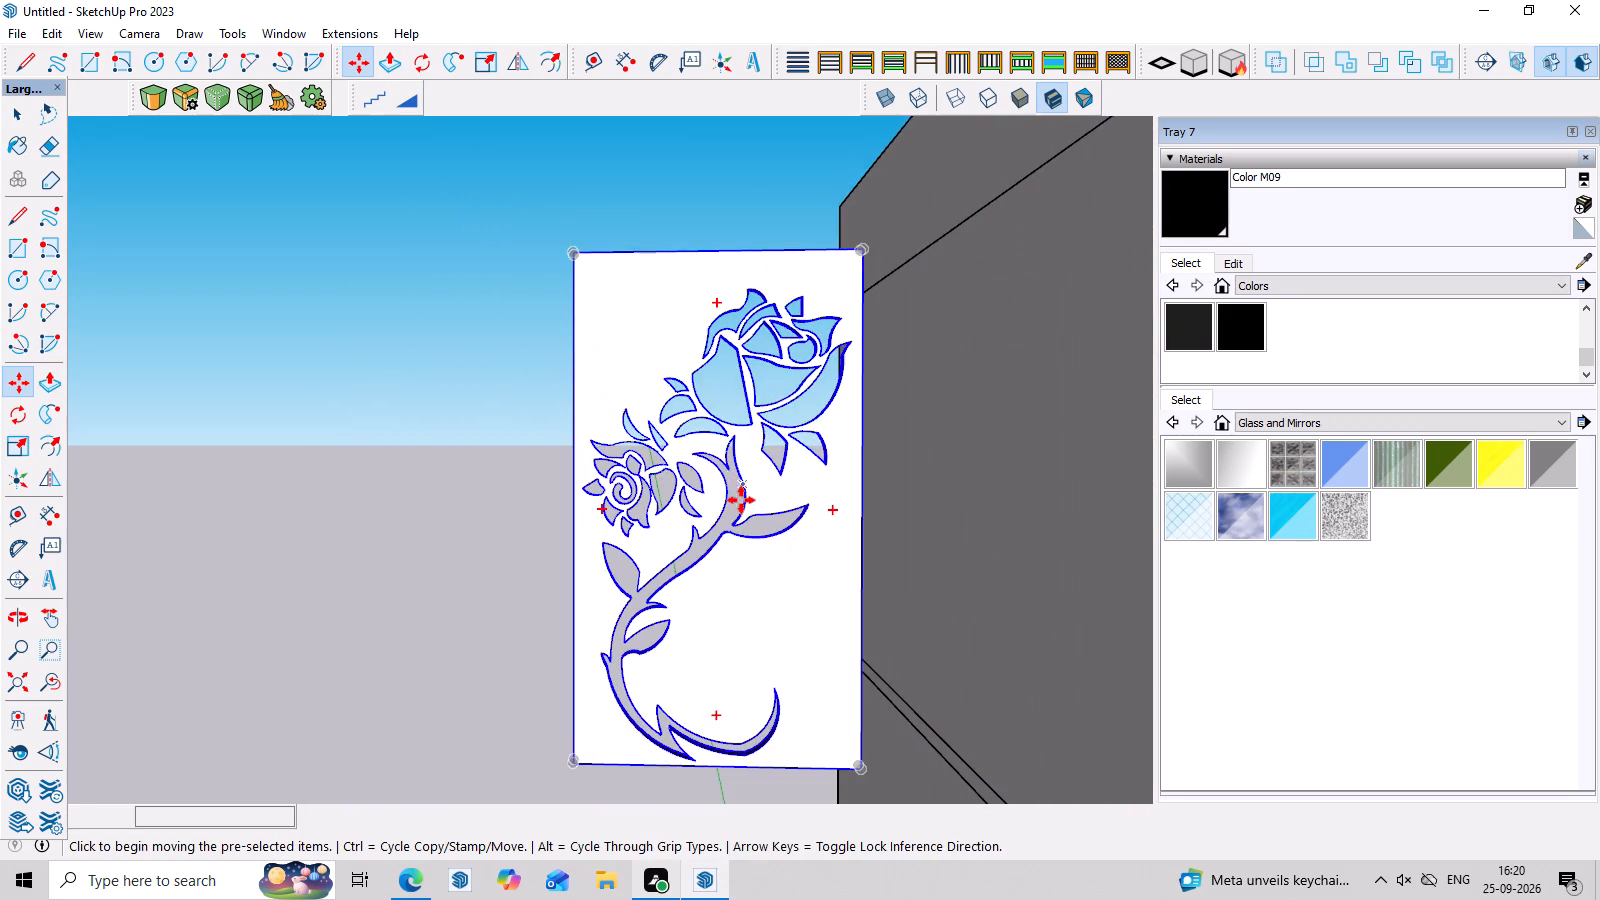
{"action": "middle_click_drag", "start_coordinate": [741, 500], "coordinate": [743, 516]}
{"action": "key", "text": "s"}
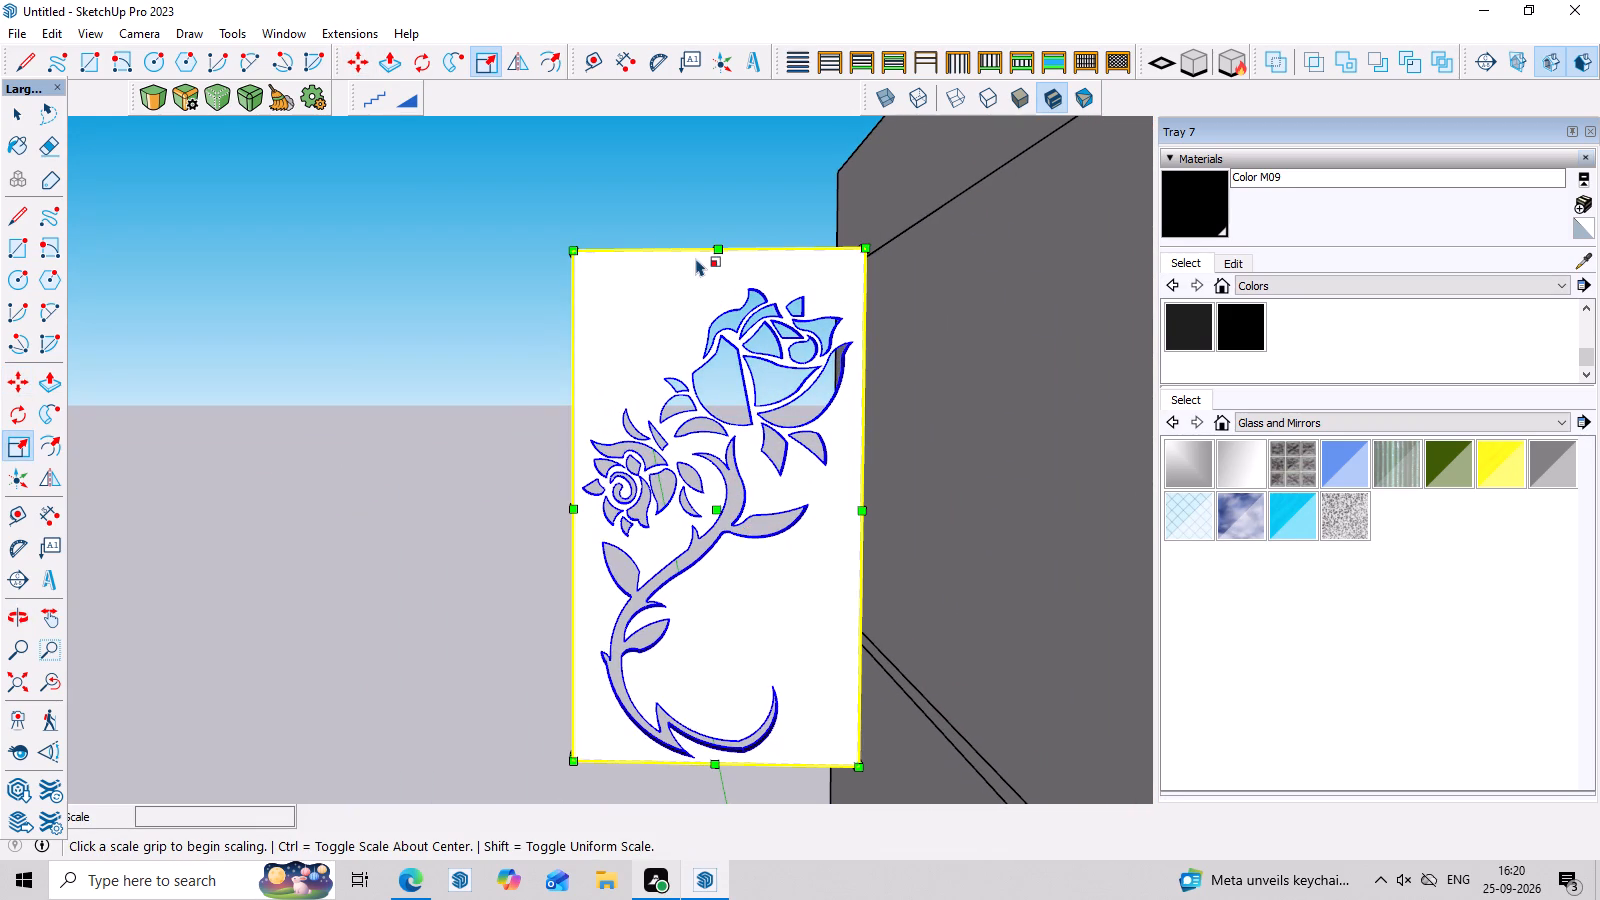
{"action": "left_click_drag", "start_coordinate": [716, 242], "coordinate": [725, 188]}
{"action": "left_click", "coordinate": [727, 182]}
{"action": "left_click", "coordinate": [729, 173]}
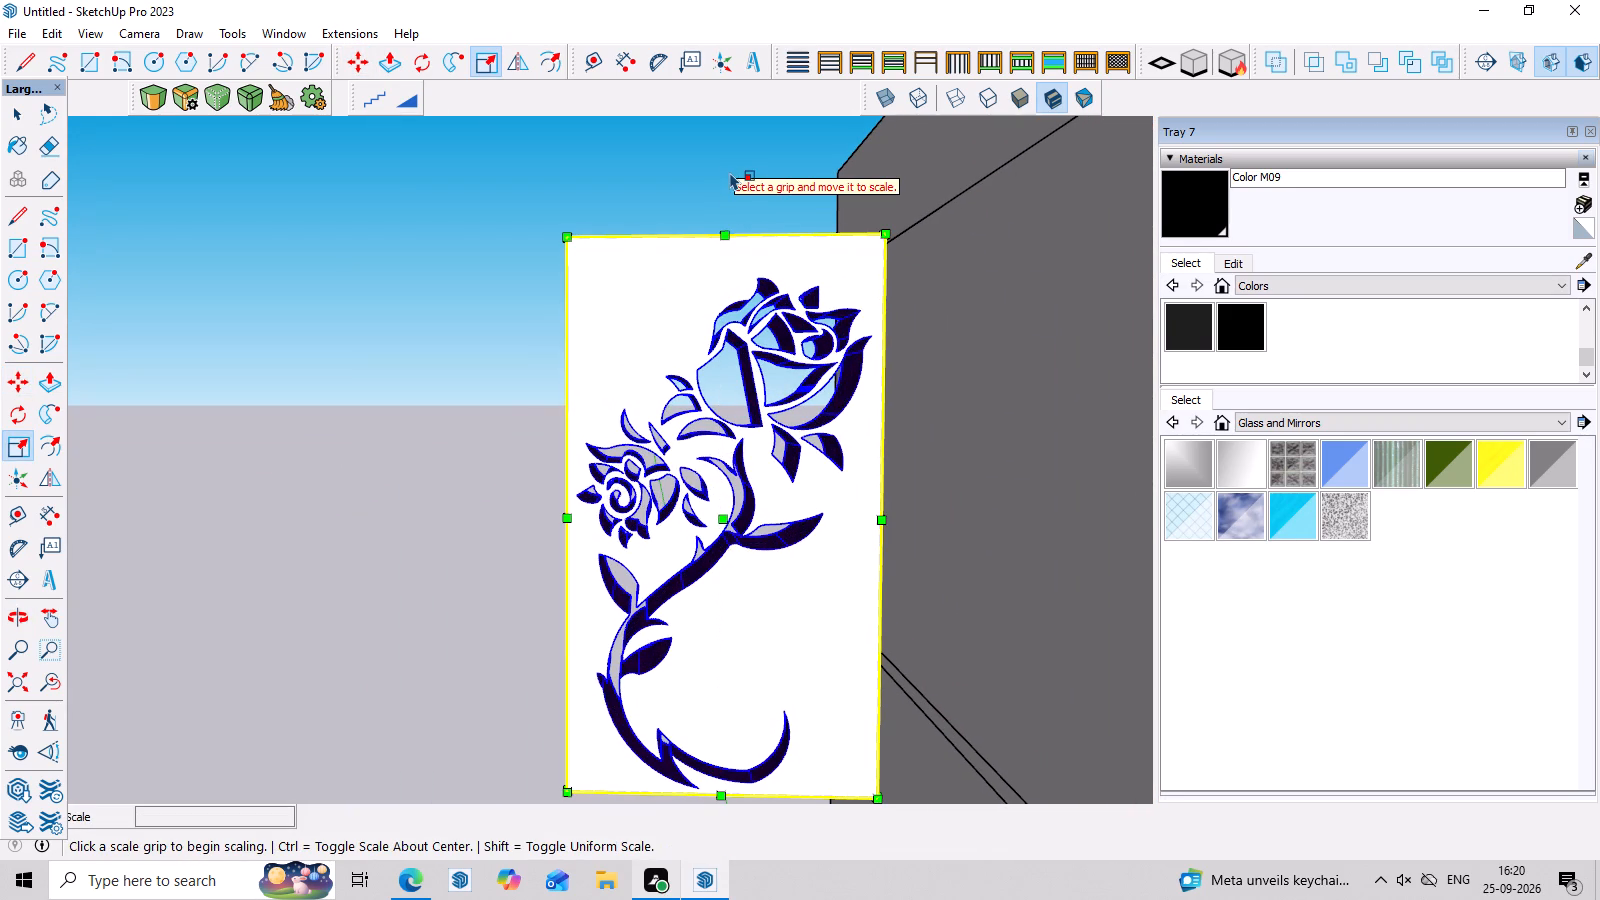
Stretch the rose panel upward to about 2.00 times its height with the Scale tool.
{"action": "scroll", "coordinate": [681, 409], "scroll_direction": "down", "scroll_amount": 7}
{"action": "middle_click_drag", "start_coordinate": [690, 396], "coordinate": [671, 683]}
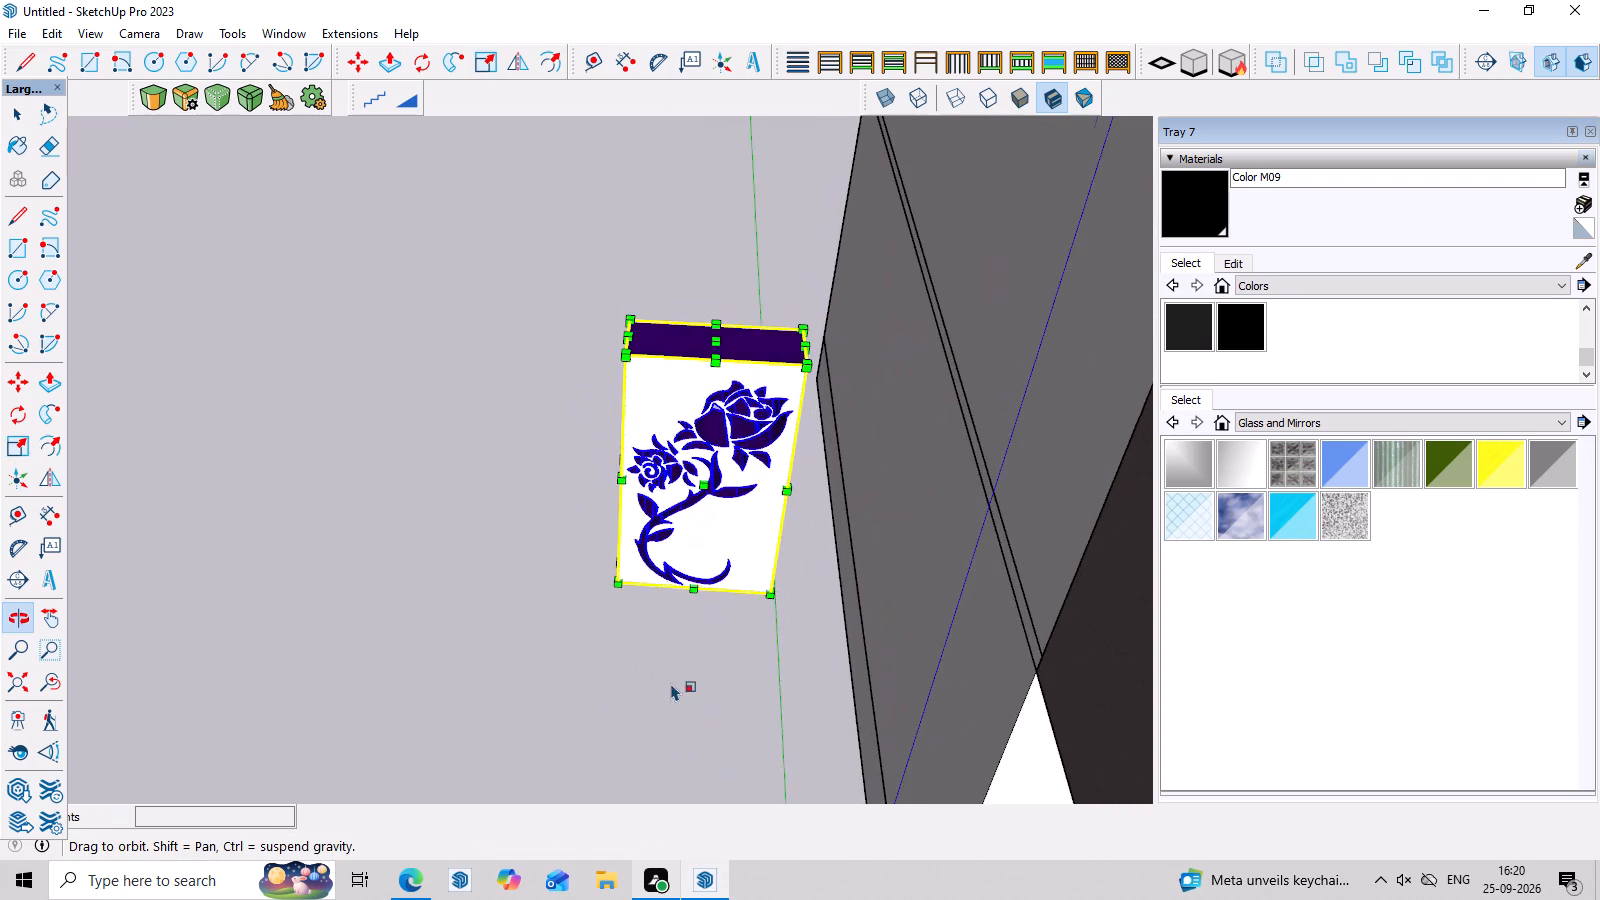
{"action": "middle_click_drag", "start_coordinate": [671, 683], "coordinate": [672, 681]}
{"action": "scroll", "coordinate": [692, 303], "scroll_direction": "up", "scroll_amount": 6}
{"action": "scroll", "coordinate": [780, 456], "scroll_direction": "down", "scroll_amount": 7}
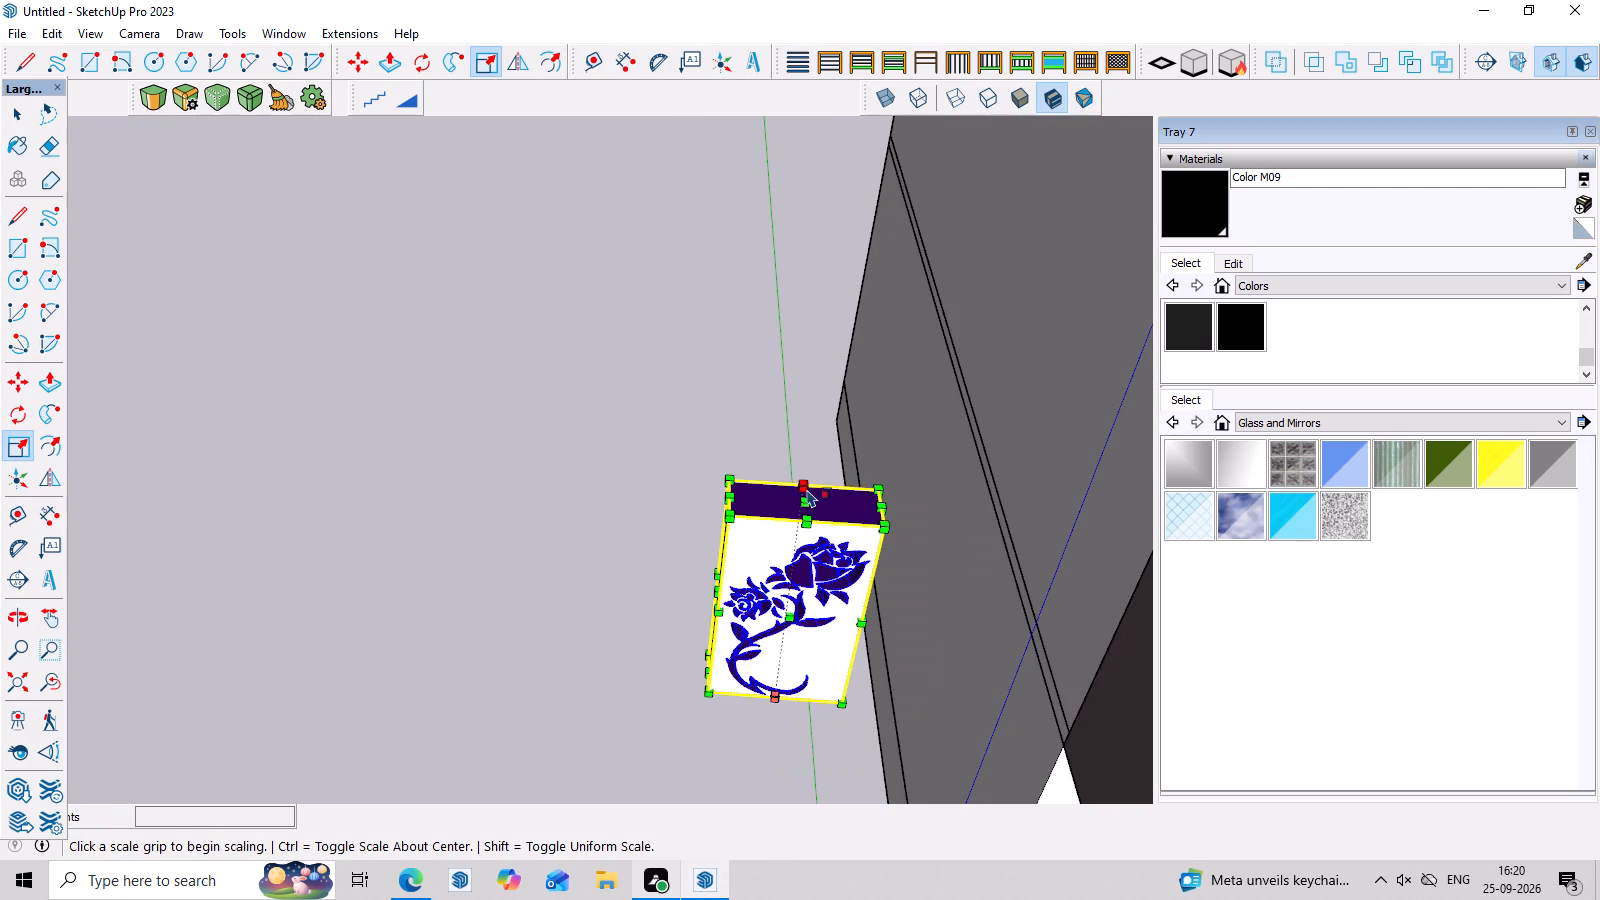
{"action": "left_click", "coordinate": [807, 499]}
{"action": "left_click_drag", "start_coordinate": [807, 499], "coordinate": [849, 260]}
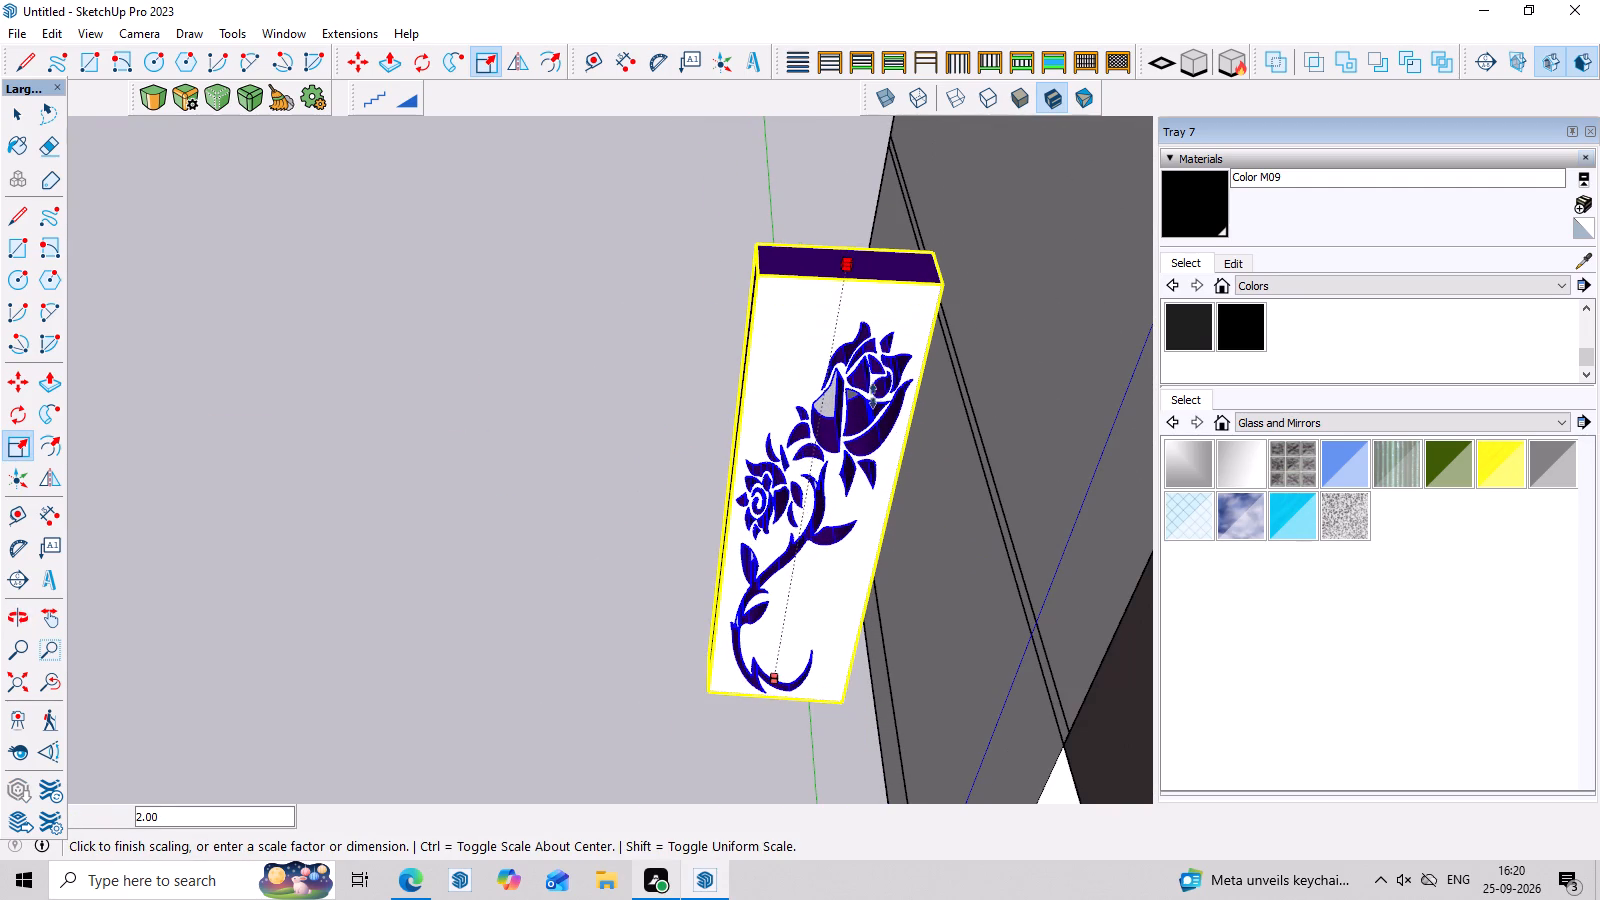
{"action": "left_click", "coordinate": [855, 251]}
Scale the rose panel's depth by a factor of about -0.15 to make it a thin sheet.
{"action": "scroll", "coordinate": [855, 231], "scroll_direction": "up", "scroll_amount": 6}
{"action": "scroll", "coordinate": [811, 296], "scroll_direction": "down", "scroll_amount": 3}
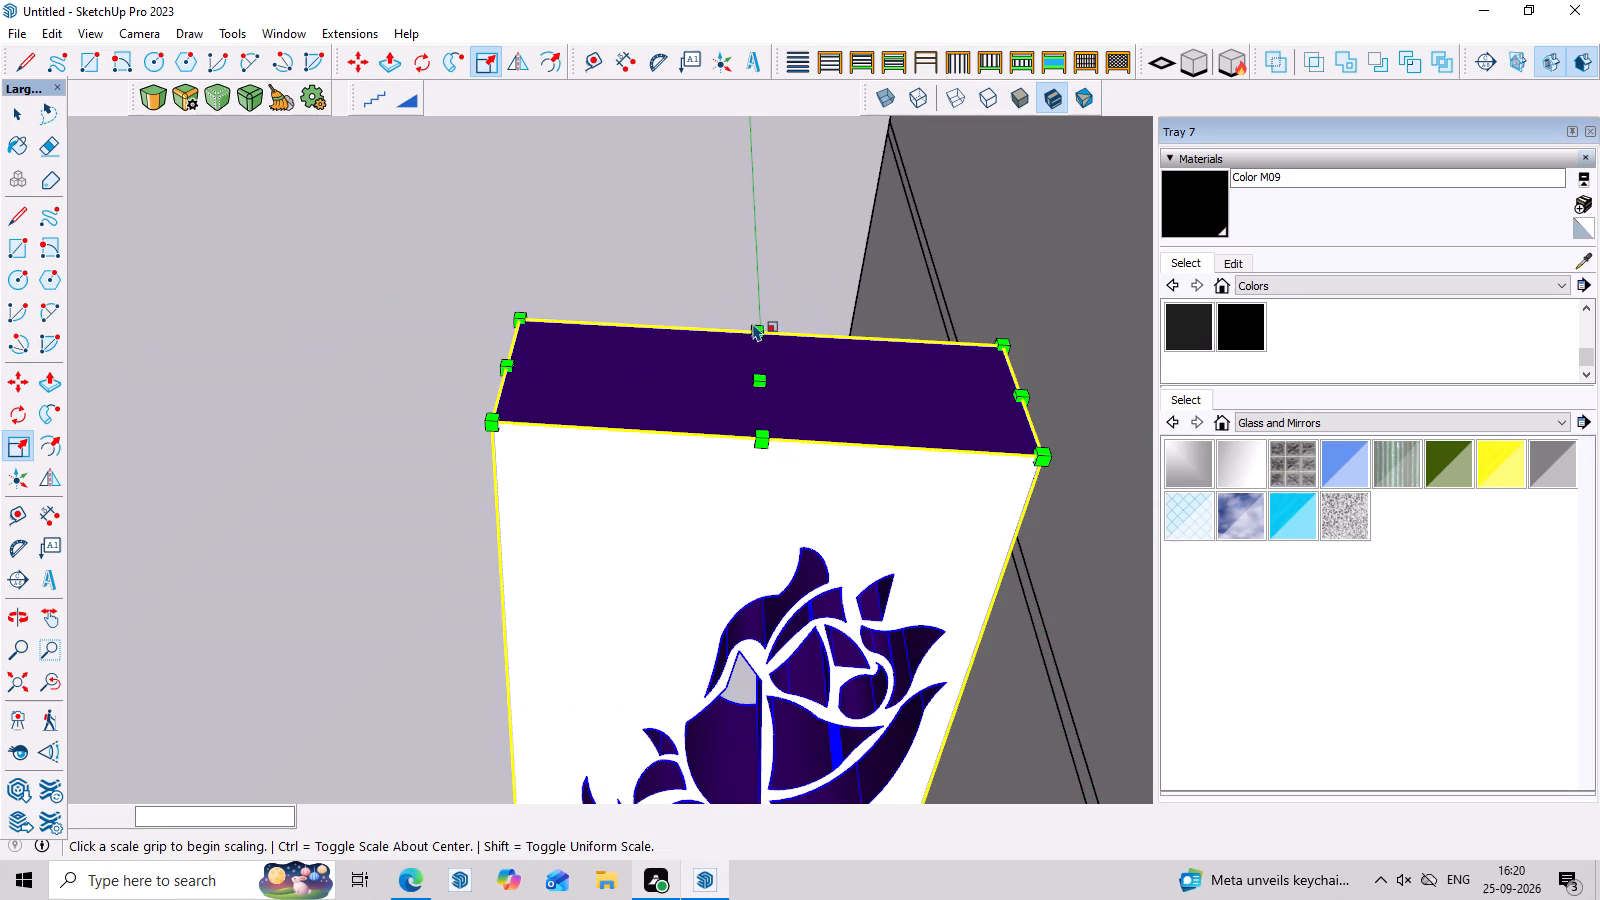
{"action": "left_click_drag", "start_coordinate": [762, 333], "coordinate": [762, 370]}
{"action": "left_click", "coordinate": [760, 394]}
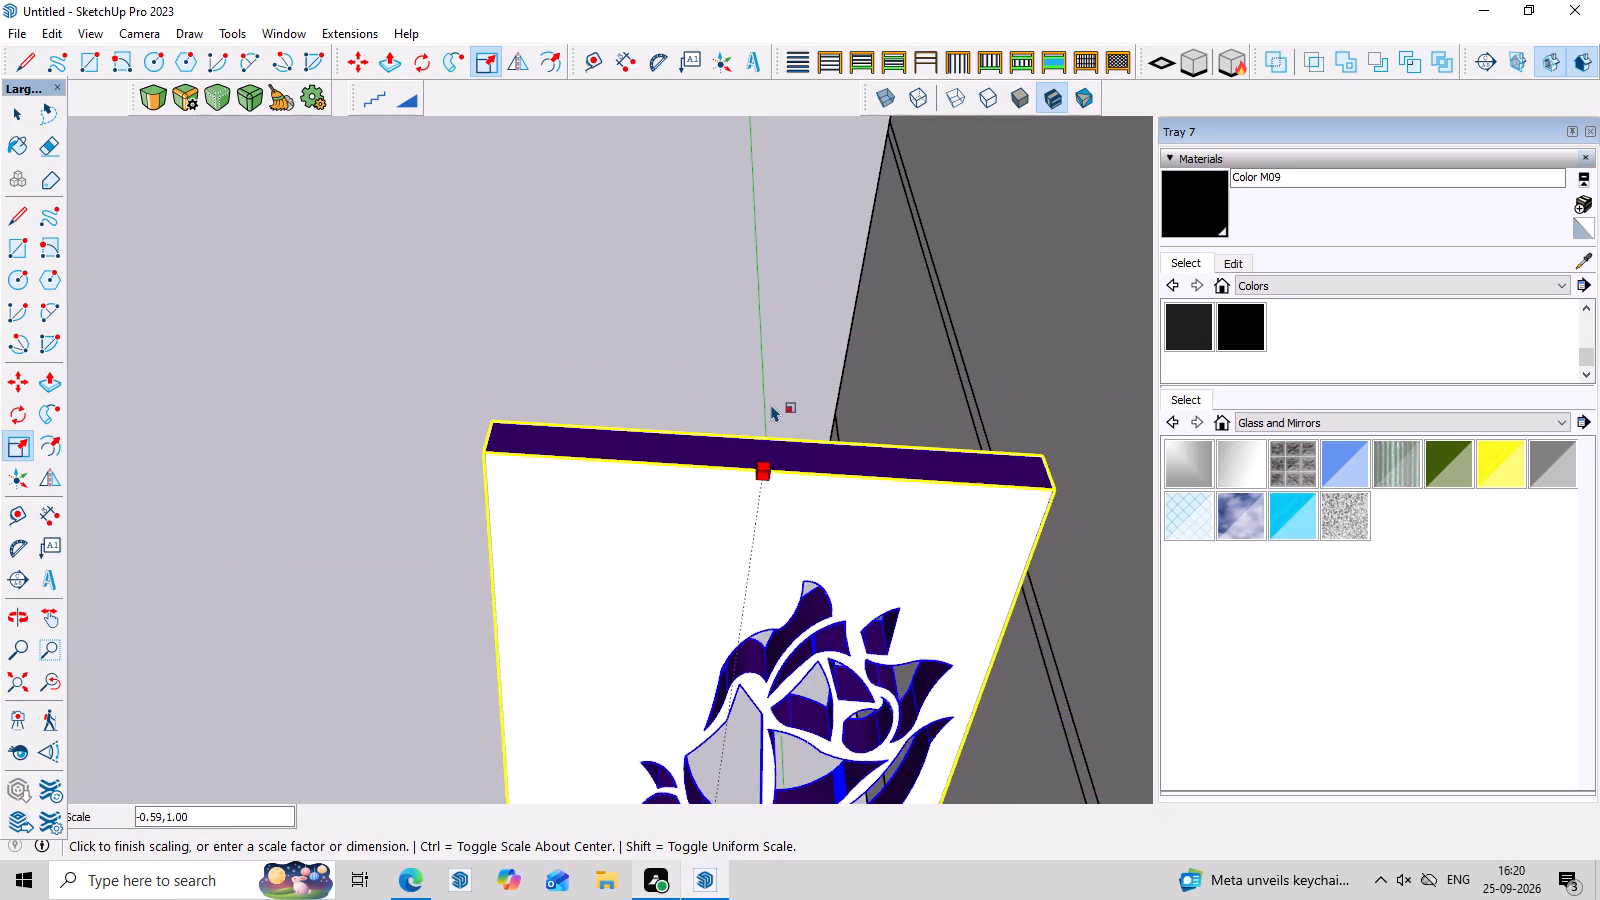
{"action": "left_click", "coordinate": [771, 382]}
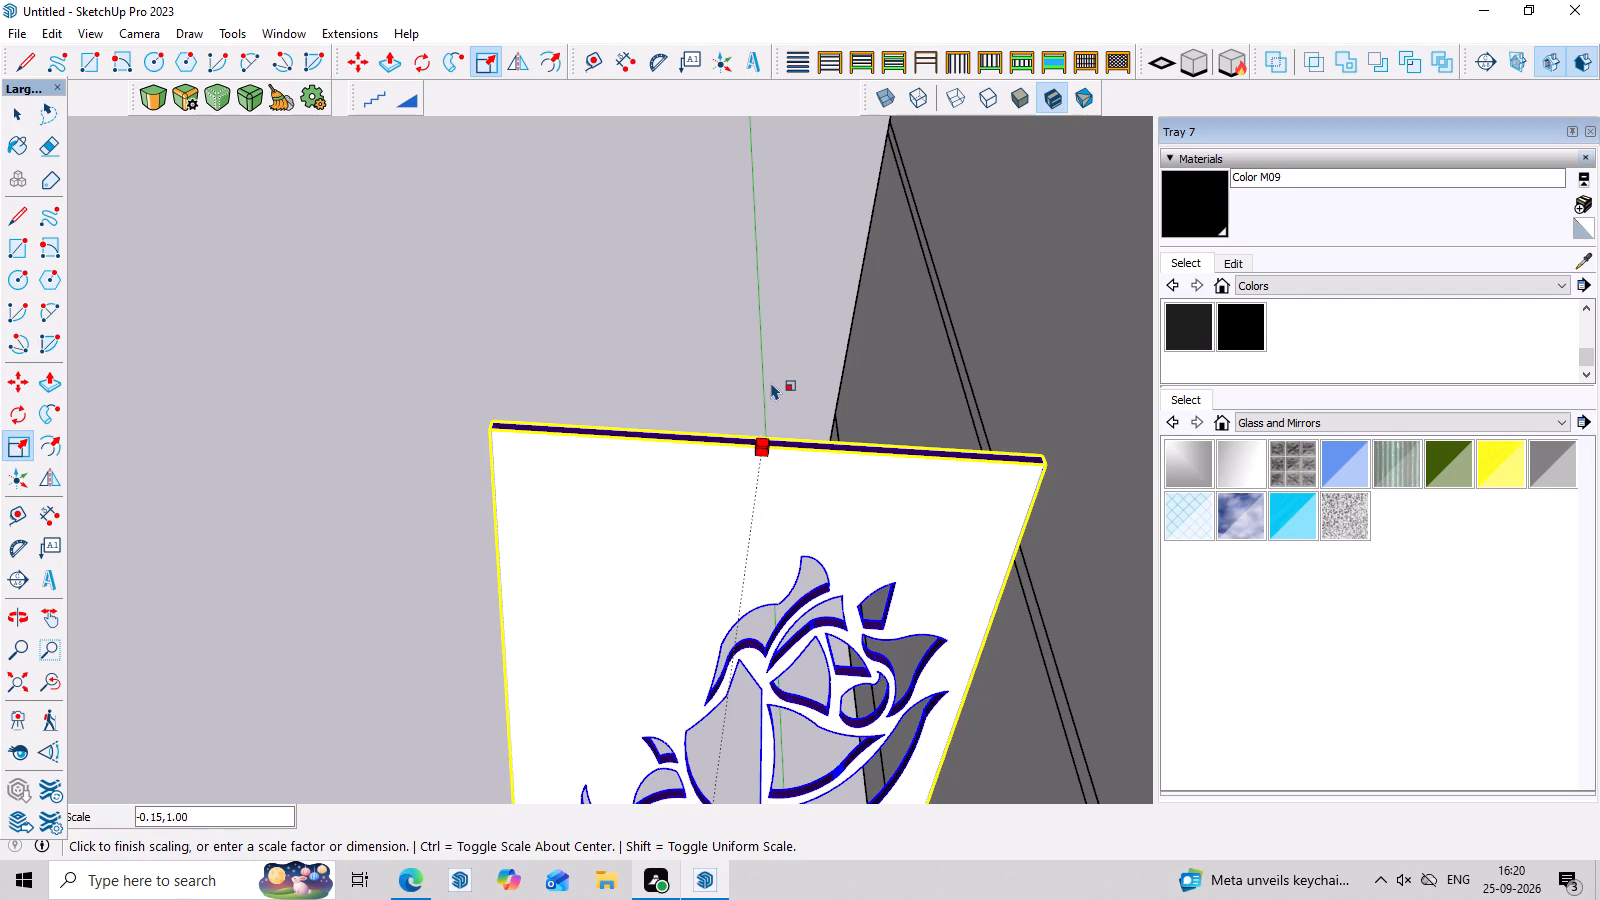
Stretch the thin rose panel slightly taller from its top face with the Scale tool.
{"action": "scroll", "coordinate": [699, 445], "scroll_direction": "up", "scroll_amount": 6}
{"action": "middle_click_drag", "start_coordinate": [978, 506], "coordinate": [960, 621]}
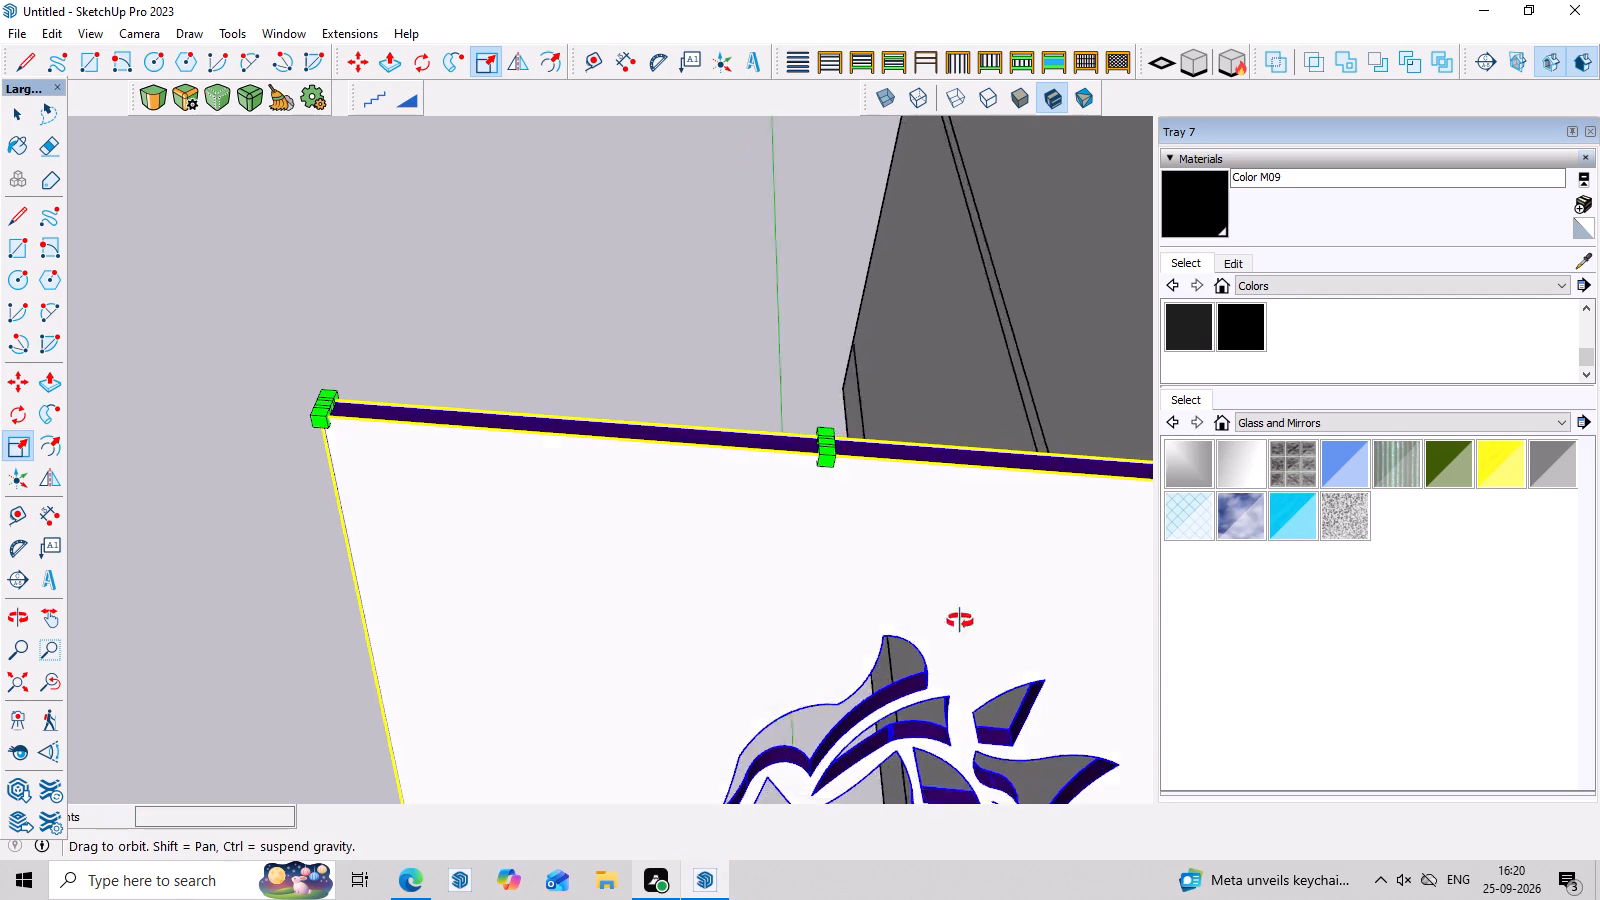
{"action": "middle_click_drag", "start_coordinate": [960, 621], "coordinate": [955, 652]}
{"action": "scroll", "coordinate": [778, 472], "scroll_direction": "up", "scroll_amount": 7}
{"action": "scroll", "coordinate": [862, 449], "scroll_direction": "up", "scroll_amount": 4}
{"action": "left_click_drag", "start_coordinate": [861, 482], "coordinate": [881, 400]}
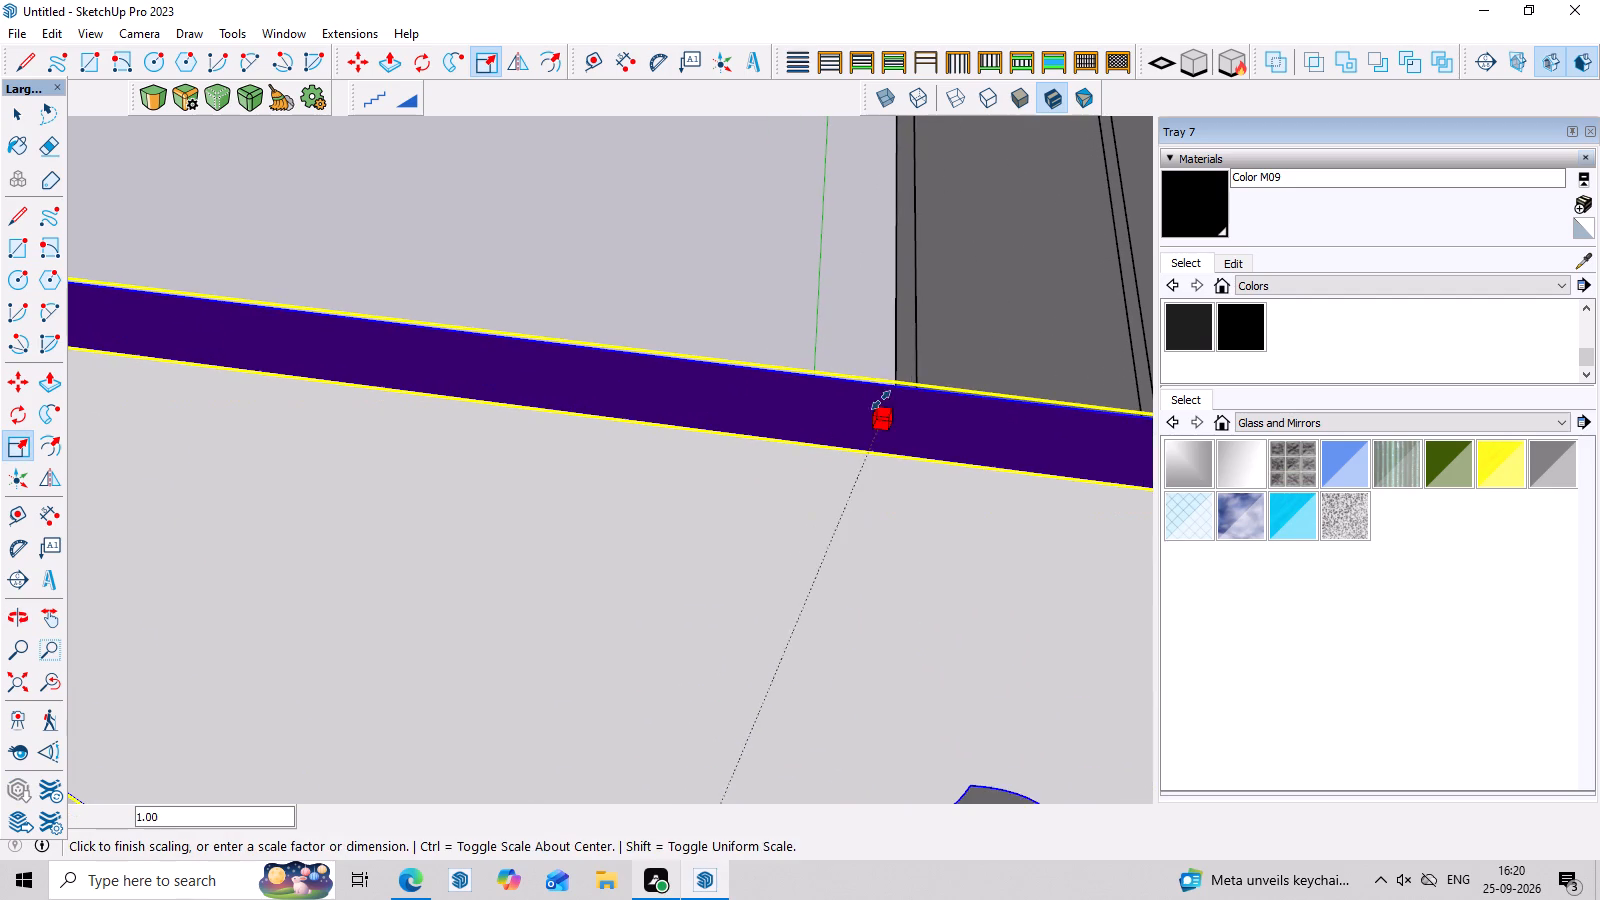
{"action": "left_click_drag", "start_coordinate": [881, 400], "coordinate": [897, 317]}
{"action": "scroll", "coordinate": [903, 308], "scroll_direction": "down", "scroll_amount": 15}
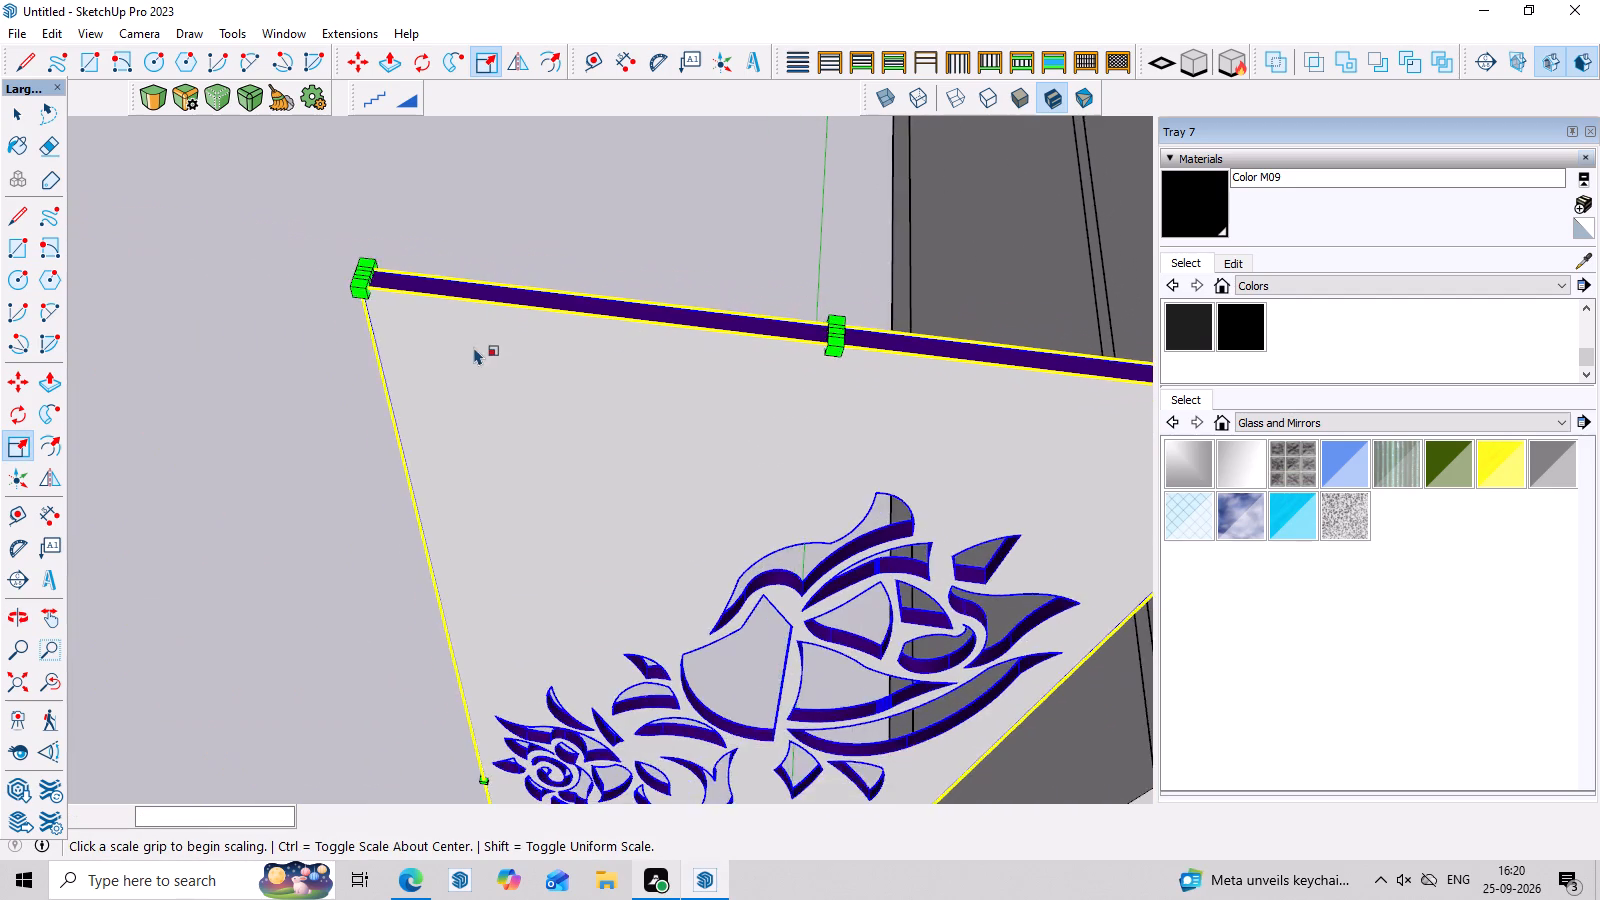
{"action": "scroll", "coordinate": [474, 347], "scroll_direction": "down", "scroll_amount": 9}
Widen the rose panel slightly by scaling it outward from its side face nearest the house.
{"action": "middle_click_drag", "start_coordinate": [701, 511], "coordinate": [753, 379]}
{"action": "scroll", "coordinate": [773, 432], "scroll_direction": "down", "scroll_amount": 4}
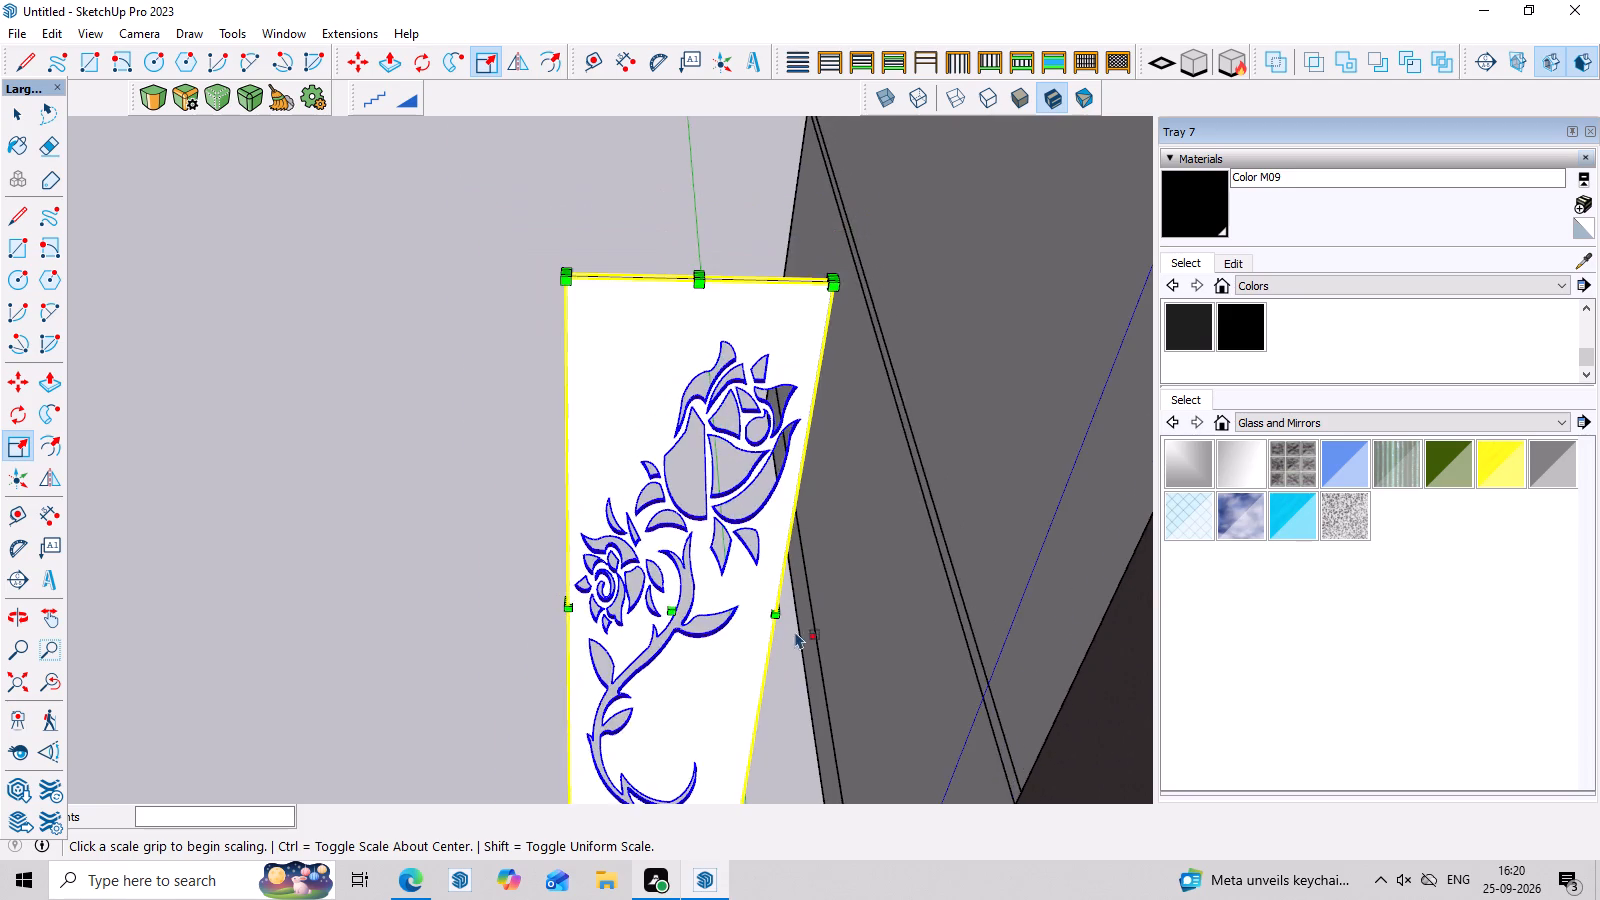
{"action": "scroll", "coordinate": [795, 637], "scroll_direction": "up", "scroll_amount": 3}
{"action": "middle_click_drag", "start_coordinate": [794, 632], "coordinate": [607, 644]}
{"action": "scroll", "coordinate": [629, 644], "scroll_direction": "up", "scroll_amount": 1}
{"action": "scroll", "coordinate": [735, 548], "scroll_direction": "up", "scroll_amount": 6}
{"action": "scroll", "coordinate": [712, 538], "scroll_direction": "down", "scroll_amount": 3}
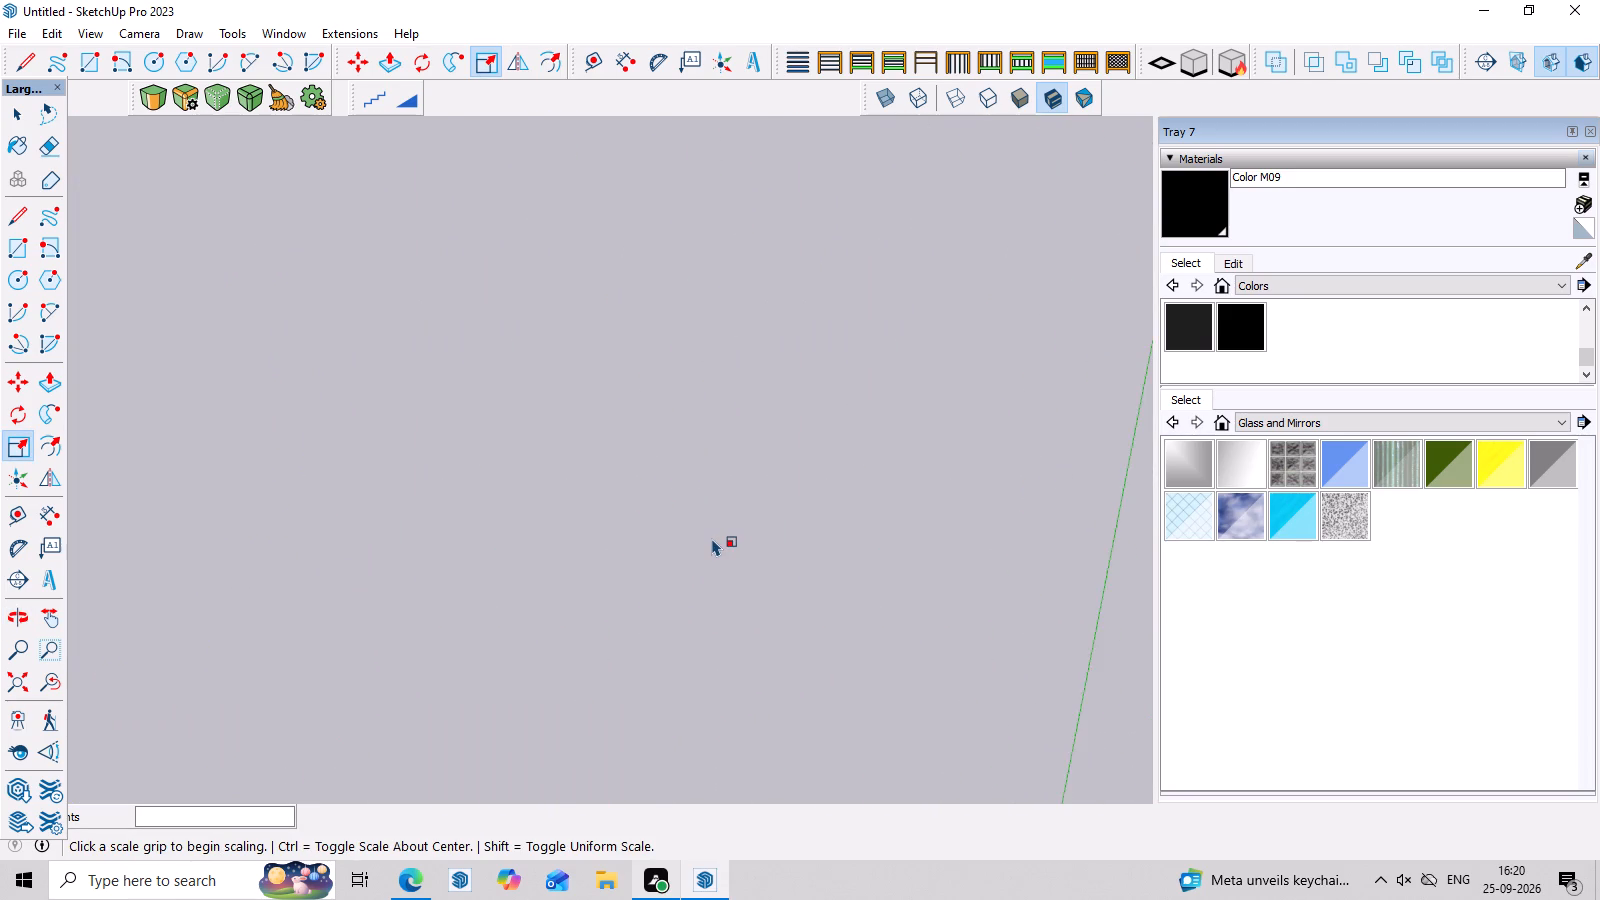
{"action": "scroll", "coordinate": [712, 538], "scroll_direction": "down", "scroll_amount": 5}
{"action": "scroll", "coordinate": [692, 551], "scroll_direction": "up", "scroll_amount": 3}
{"action": "scroll", "coordinate": [685, 566], "scroll_direction": "down", "scroll_amount": 3}
{"action": "middle_click_drag", "start_coordinate": [698, 585], "coordinate": [560, 638]}
{"action": "middle_click_drag", "start_coordinate": [682, 603], "coordinate": [637, 625]}
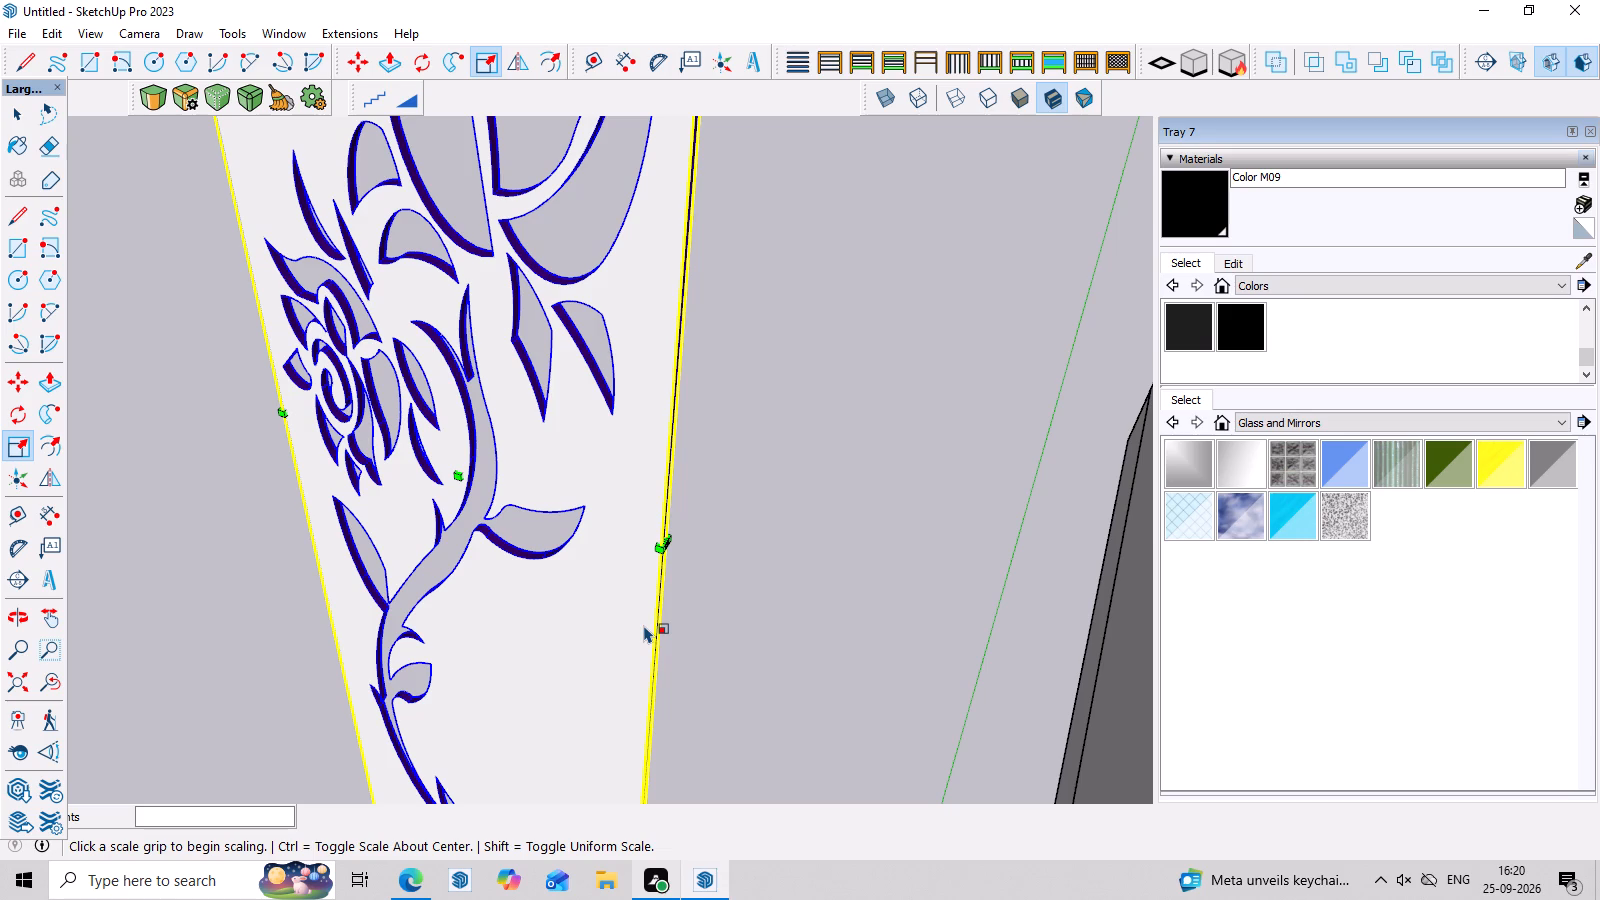
{"action": "middle_click_drag", "start_coordinate": [719, 590], "coordinate": [645, 620]}
{"action": "scroll", "coordinate": [643, 558], "scroll_direction": "up", "scroll_amount": 7}
{"action": "middle_click_drag", "start_coordinate": [739, 581], "coordinate": [639, 596]}
{"action": "scroll", "coordinate": [654, 594], "scroll_direction": "up", "scroll_amount": 8}
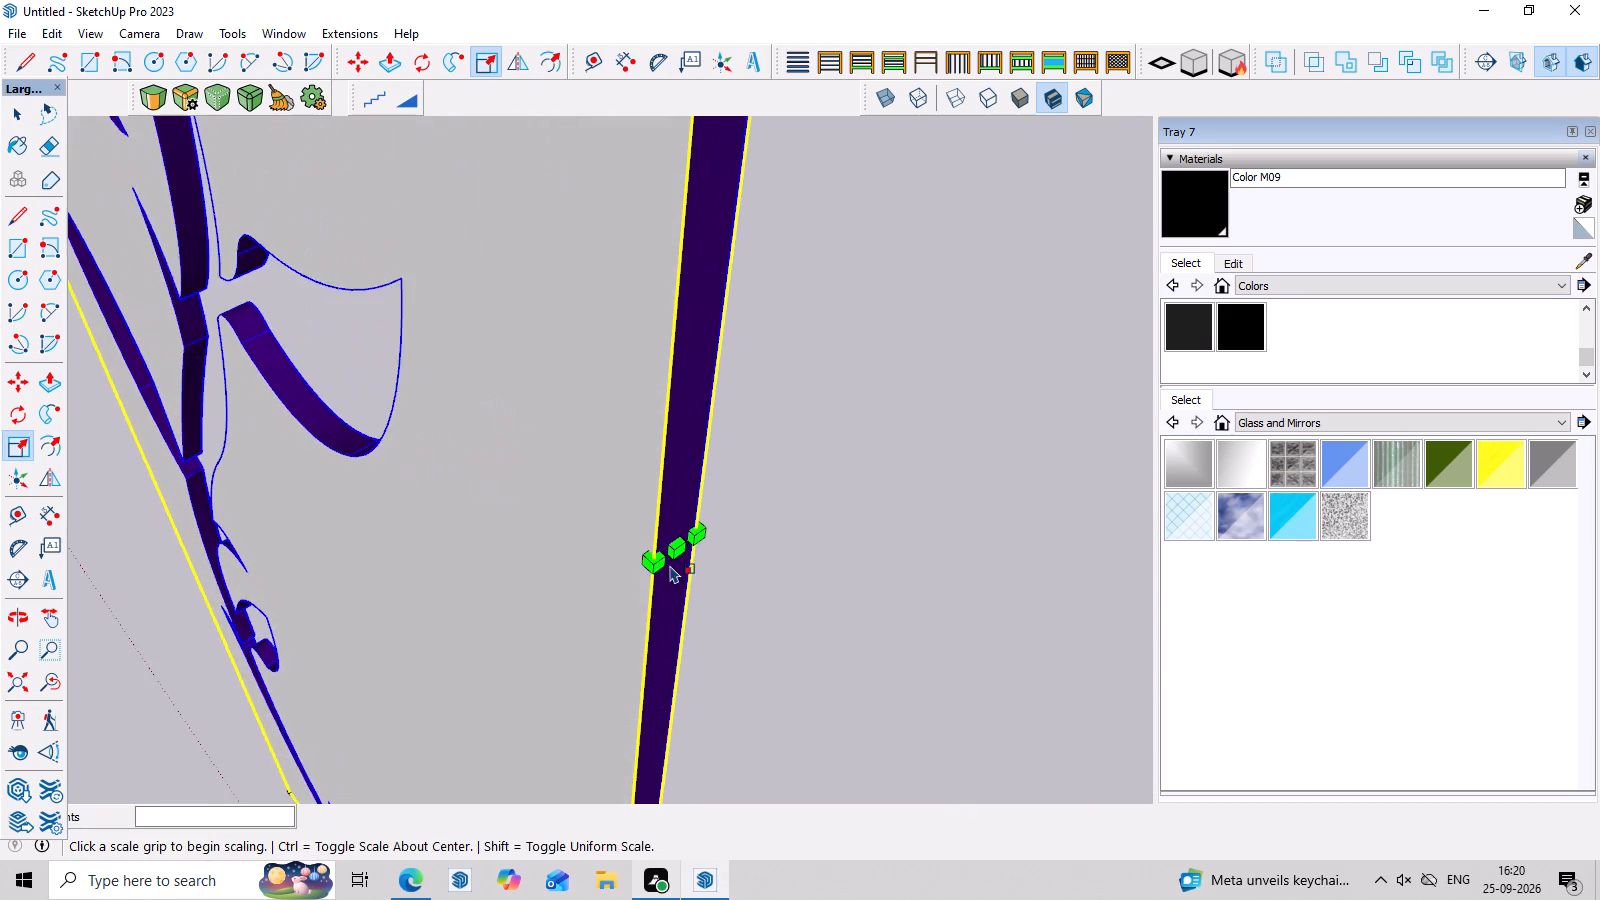
{"action": "scroll", "coordinate": [670, 565], "scroll_direction": "up", "scroll_amount": 9}
{"action": "left_click_drag", "start_coordinate": [676, 514], "coordinate": [689, 540]}
{"action": "left_click", "coordinate": [723, 575]}
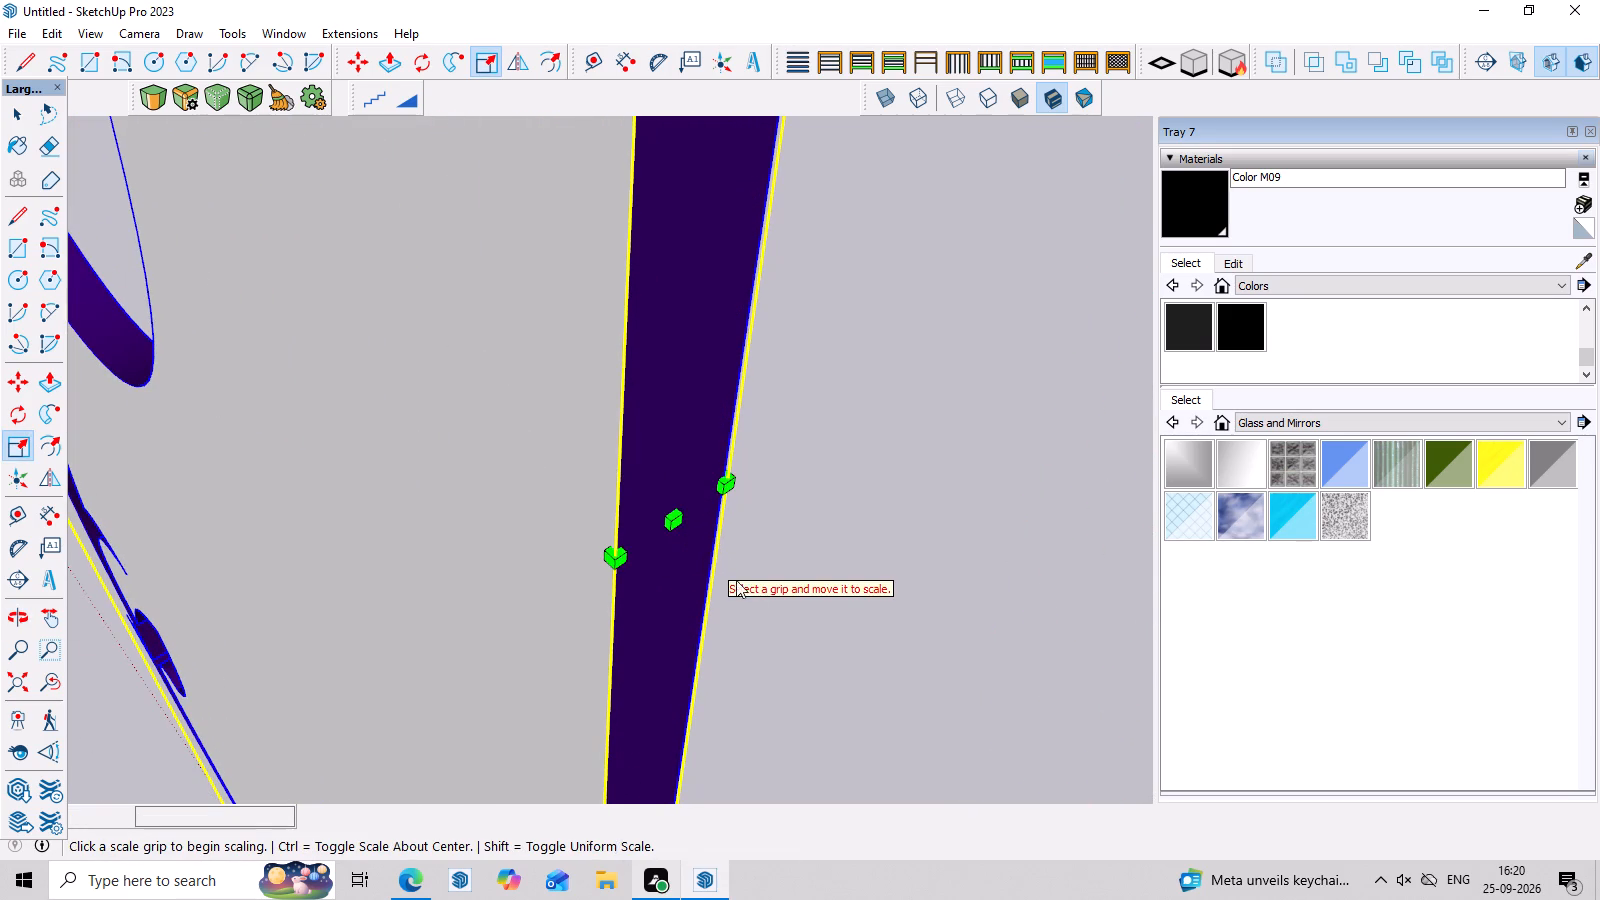
{"action": "left_click_drag", "start_coordinate": [675, 522], "coordinate": [764, 600]}
{"action": "right_click", "coordinate": [834, 655]}
{"action": "left_click", "coordinate": [834, 655]}
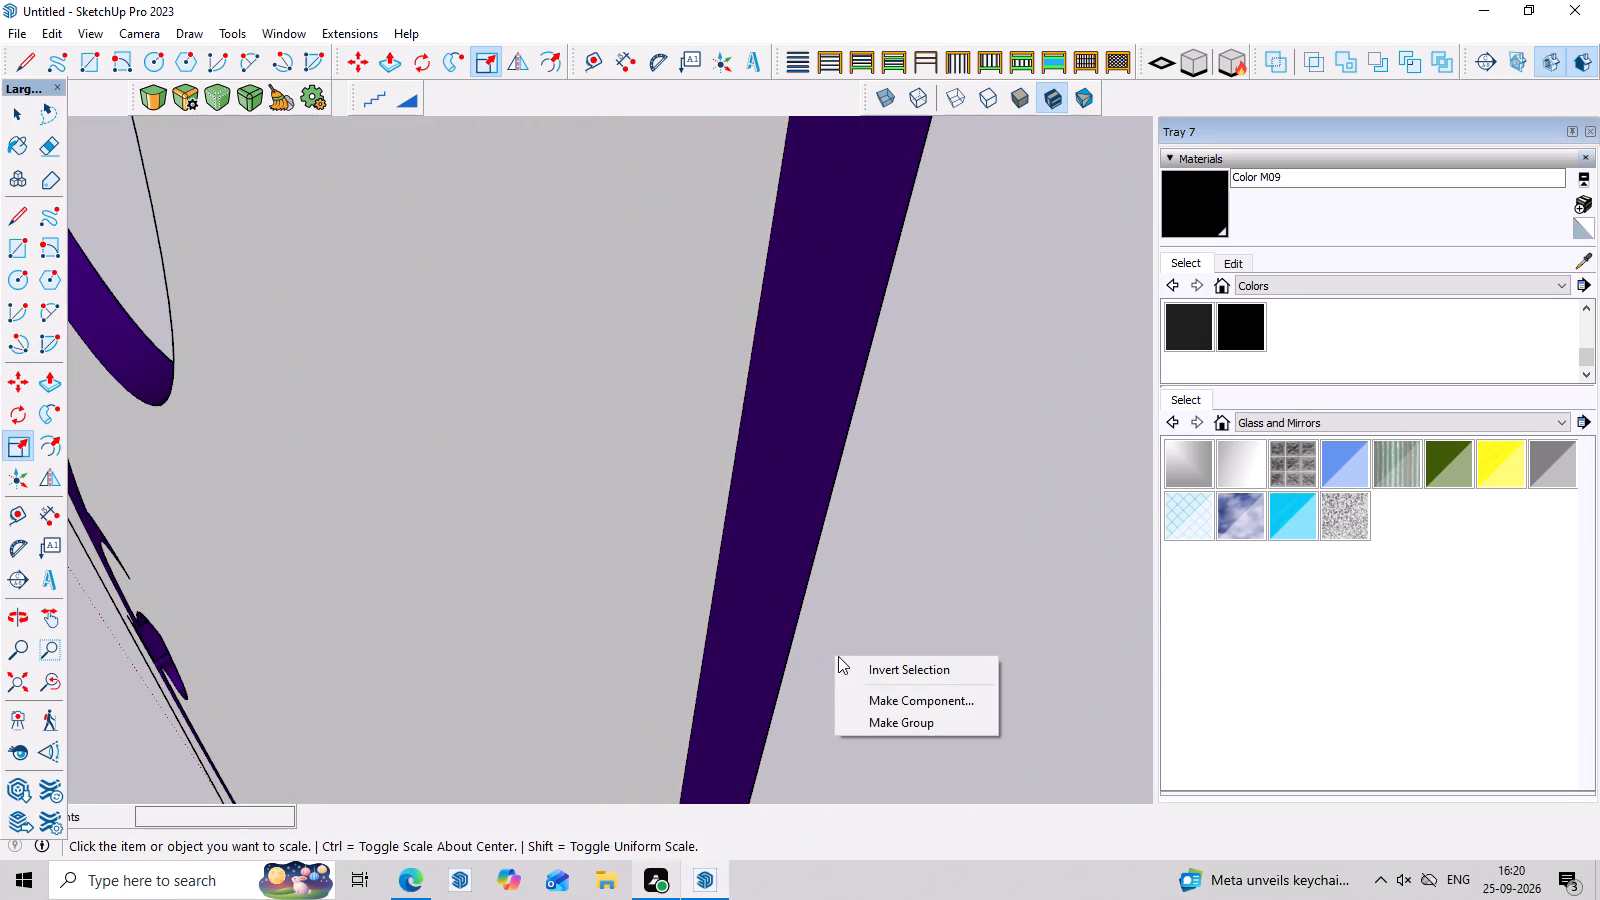
Reselect the rose panel and widen it by scaling outward from its side face farthest from the house.
{"action": "scroll", "coordinate": [838, 656], "scroll_direction": "down", "scroll_amount": 7}
{"action": "left_click", "coordinate": [926, 565]}
{"action": "scroll", "coordinate": [889, 561], "scroll_direction": "down", "scroll_amount": 9}
{"action": "scroll", "coordinate": [663, 590], "scroll_direction": "down", "scroll_amount": 4}
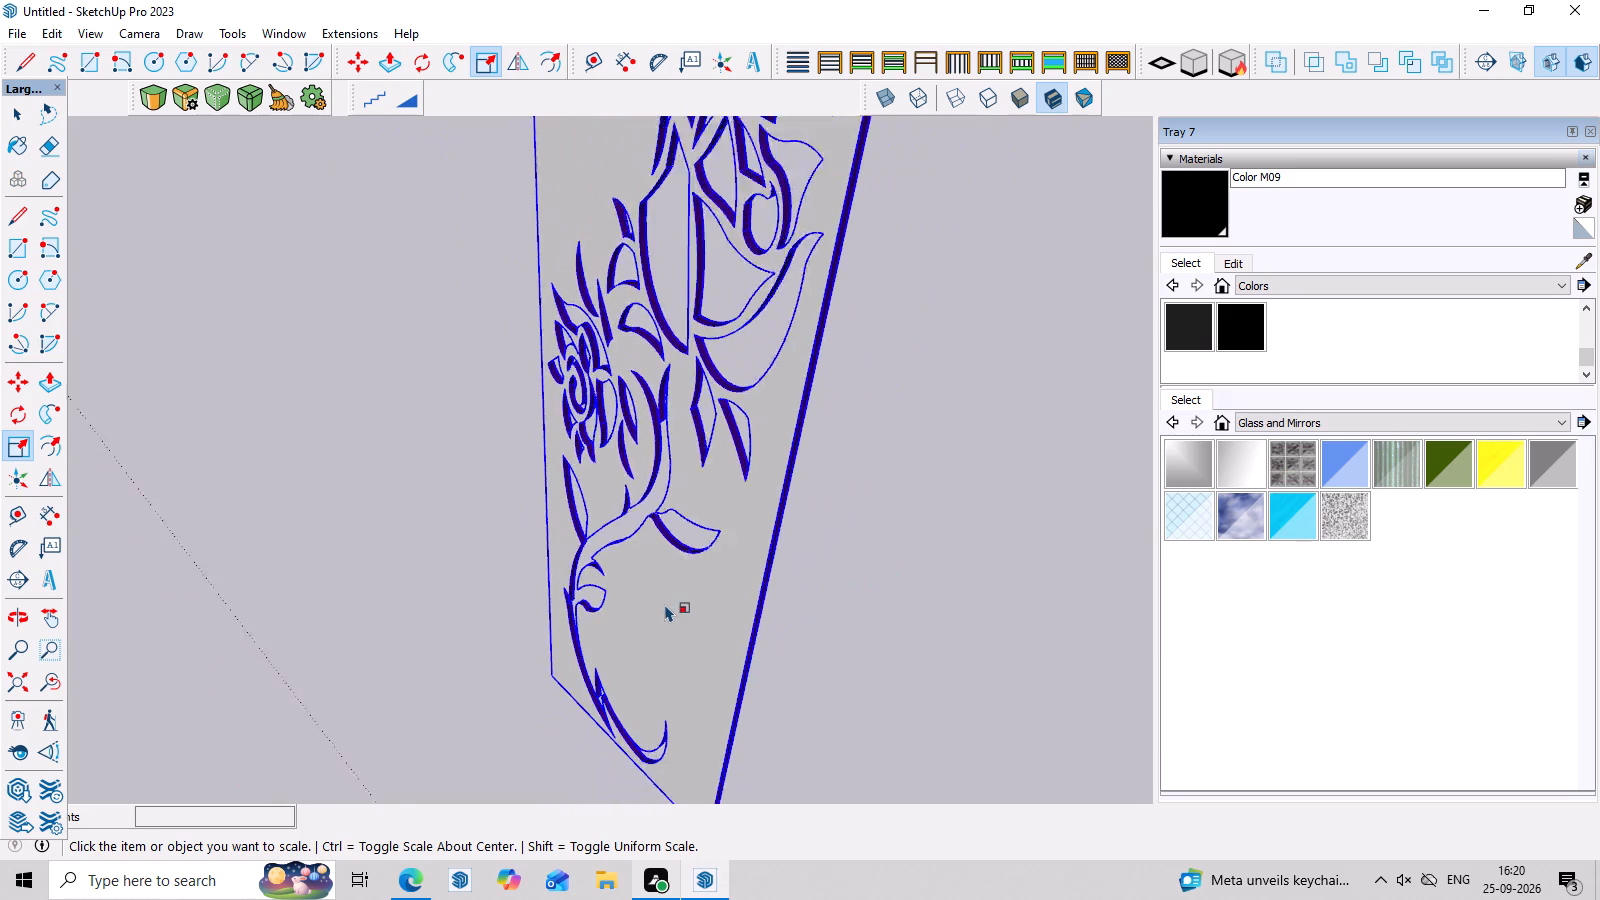
{"action": "scroll", "coordinate": [671, 605], "scroll_direction": "down", "scroll_amount": 4}
{"action": "middle_click_drag", "start_coordinate": [698, 665], "coordinate": [1099, 620]}
{"action": "scroll", "coordinate": [680, 527], "scroll_direction": "up", "scroll_amount": 3}
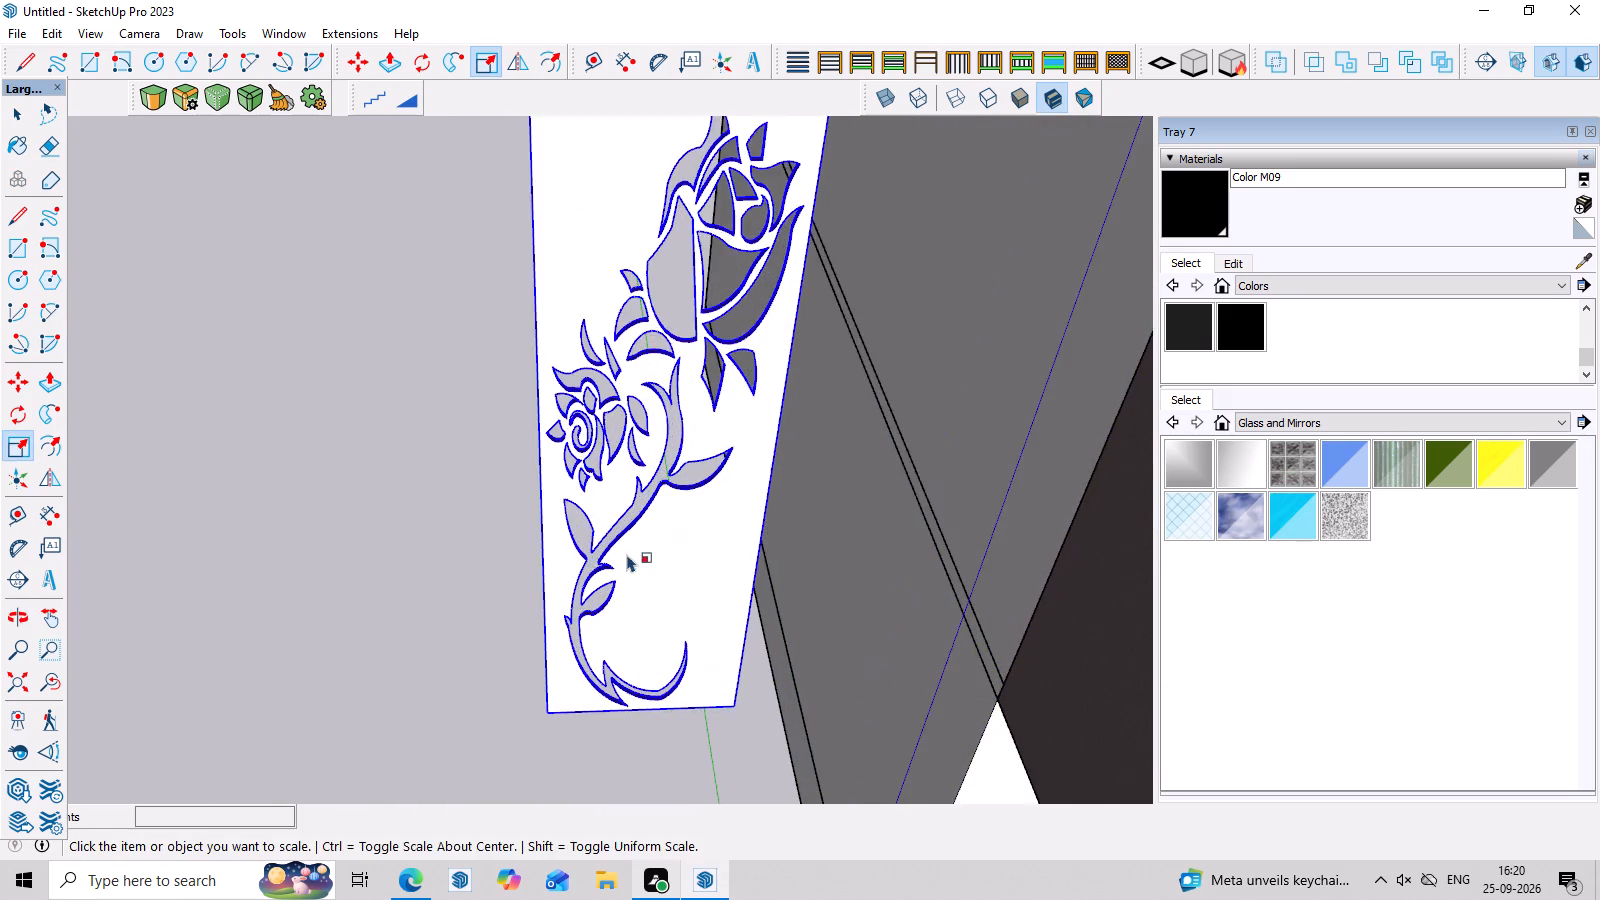
{"action": "scroll", "coordinate": [627, 554], "scroll_direction": "up", "scroll_amount": 1}
{"action": "middle_click_drag", "start_coordinate": [627, 554], "coordinate": [827, 559]}
{"action": "scroll", "coordinate": [715, 362], "scroll_direction": "up", "scroll_amount": 6}
{"action": "scroll", "coordinate": [736, 398], "scroll_direction": "down", "scroll_amount": 8}
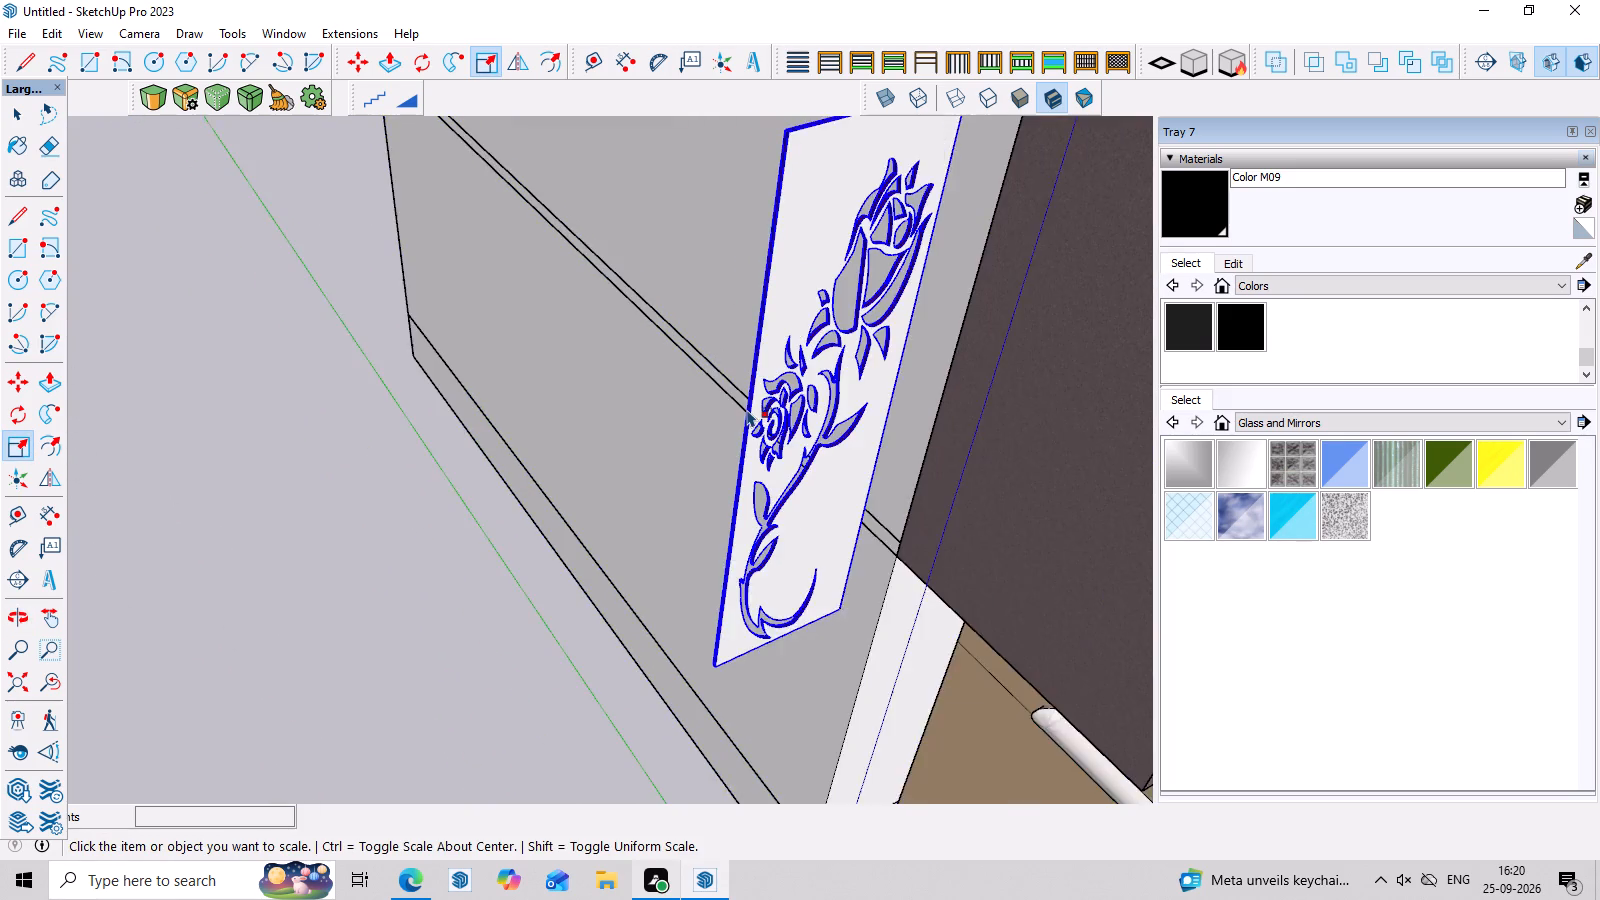
{"action": "scroll", "coordinate": [747, 409], "scroll_direction": "up", "scroll_amount": 3}
{"action": "middle_click_drag", "start_coordinate": [761, 439], "coordinate": [849, 475]}
{"action": "scroll", "coordinate": [817, 423], "scroll_direction": "up", "scroll_amount": 4}
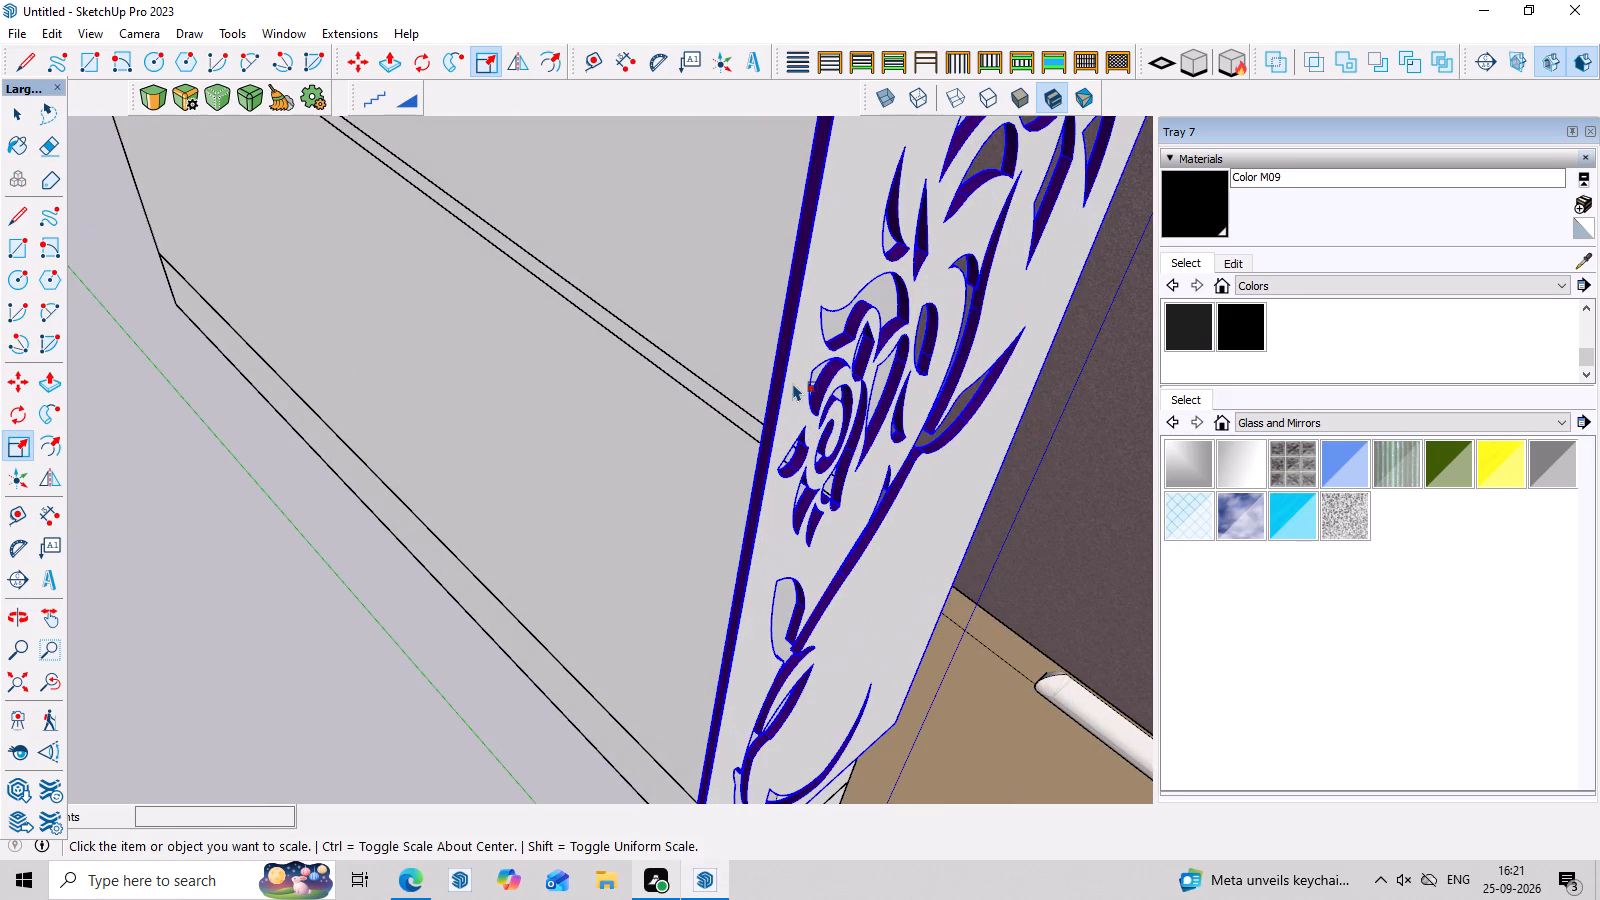
{"action": "key", "text": "s"}
{"action": "scroll", "coordinate": [742, 358], "scroll_direction": "up", "scroll_amount": 4}
{"action": "scroll", "coordinate": [786, 490], "scroll_direction": "down", "scroll_amount": 4}
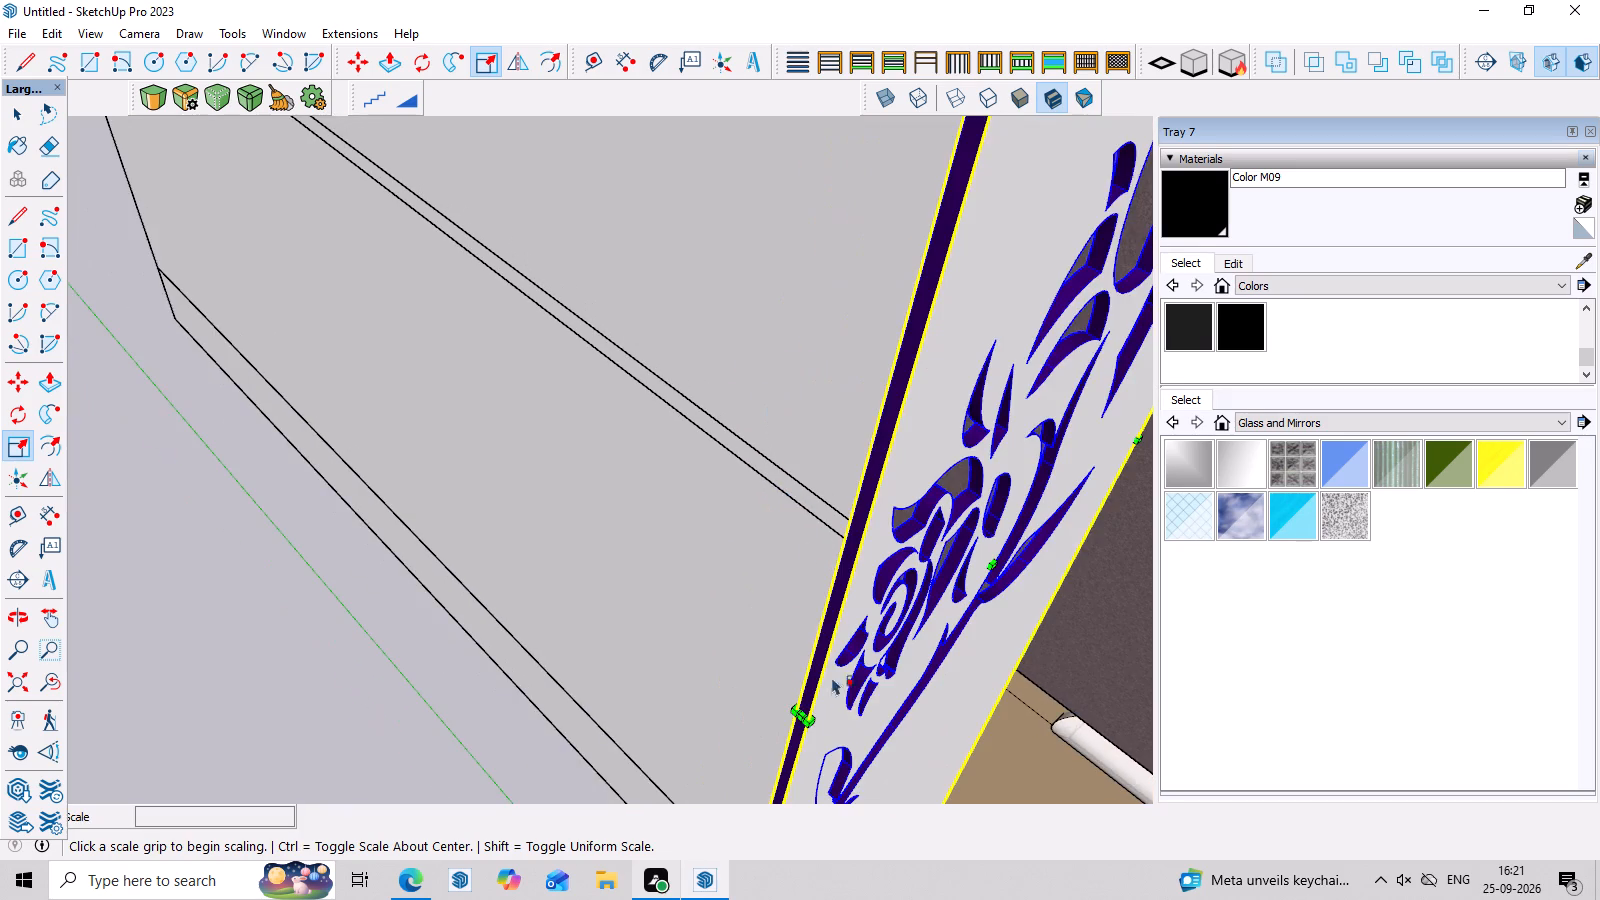
{"action": "scroll", "coordinate": [832, 712], "scroll_direction": "up", "scroll_amount": 15}
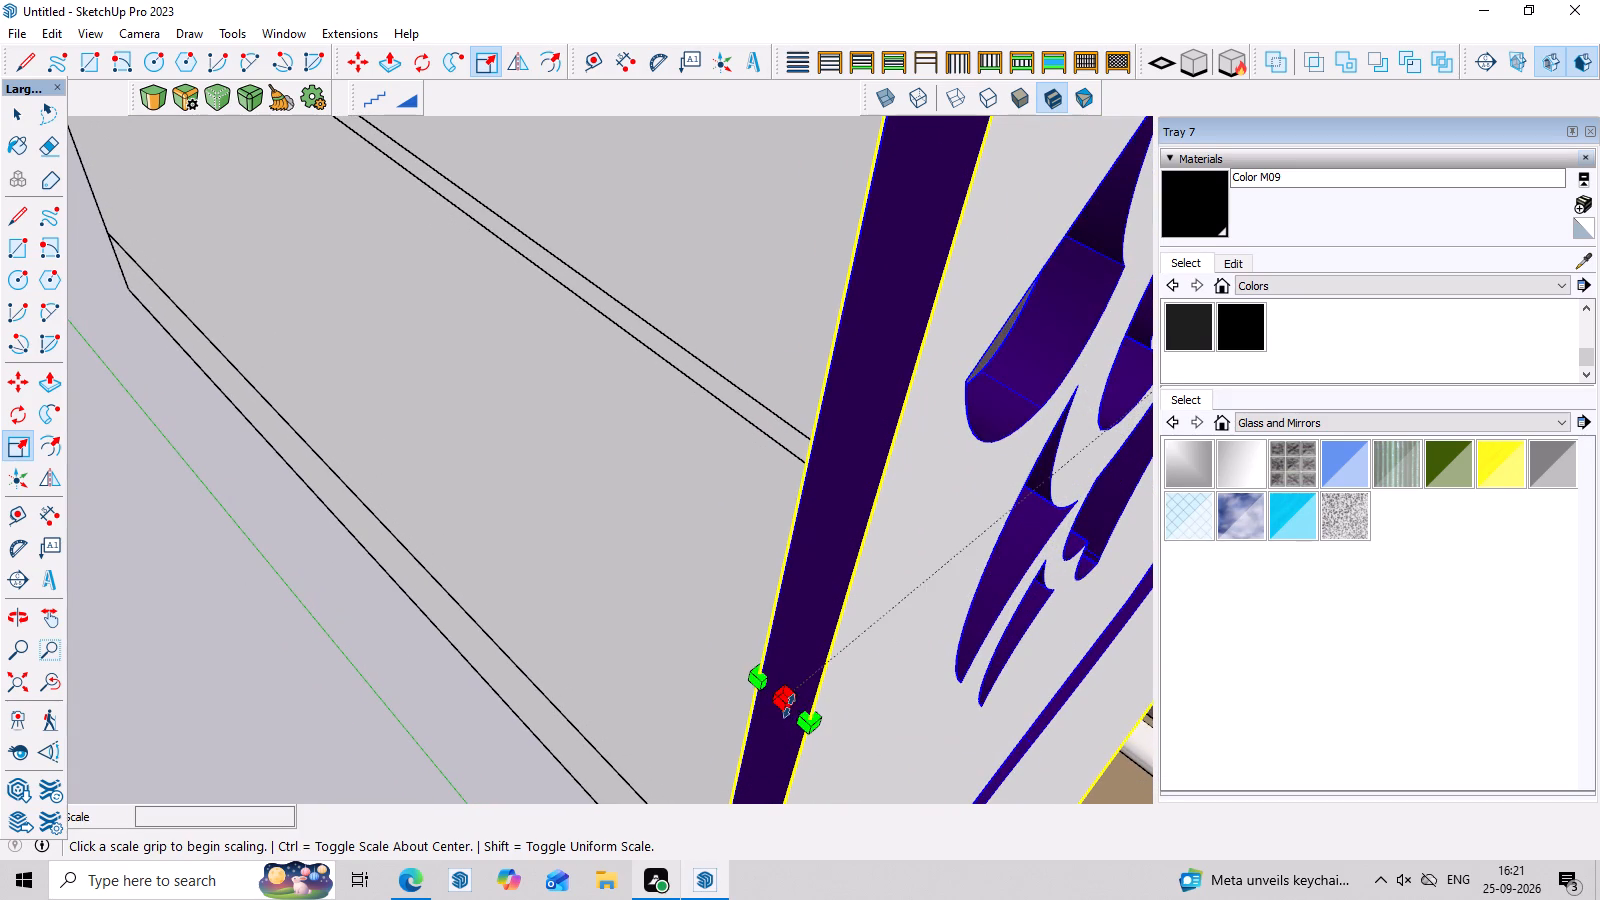
{"action": "left_click_drag", "start_coordinate": [789, 706], "coordinate": [621, 807]}
Move the rose panel by its bottom corner about 9' 1 9/16" into the white recess of the purple middle-floor frame.
{"action": "scroll", "coordinate": [613, 736], "scroll_direction": "down", "scroll_amount": 4}
{"action": "scroll", "coordinate": [519, 627], "scroll_direction": "down", "scroll_amount": 8}
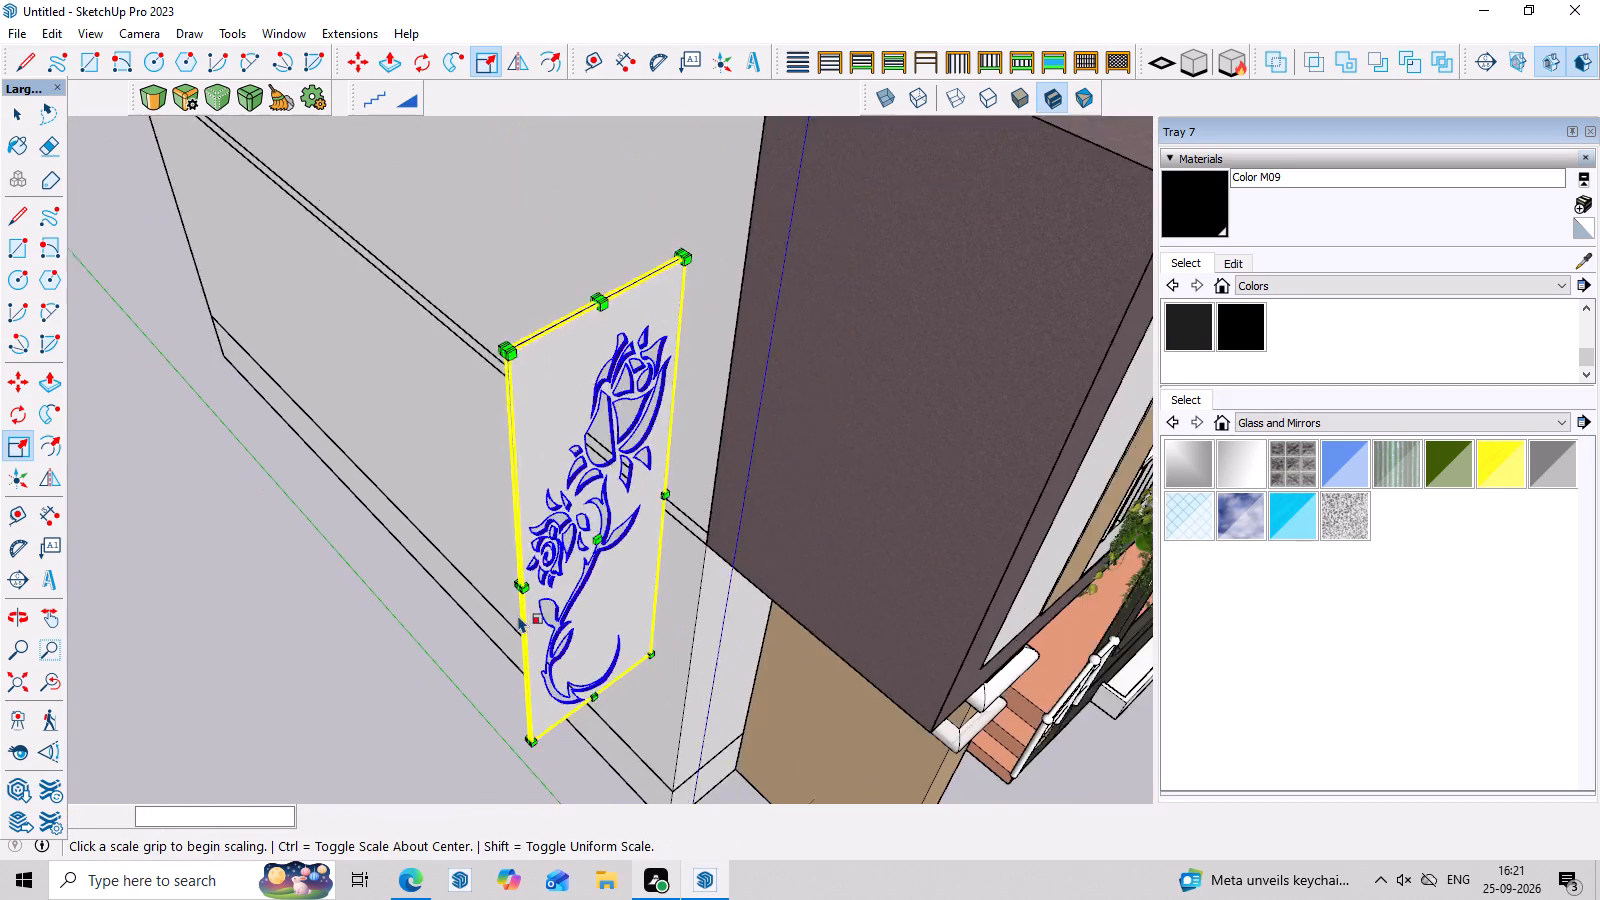
{"action": "middle_click_drag", "start_coordinate": [660, 712], "coordinate": [431, 601]}
{"action": "middle_click_drag", "start_coordinate": [479, 589], "coordinate": [454, 537]}
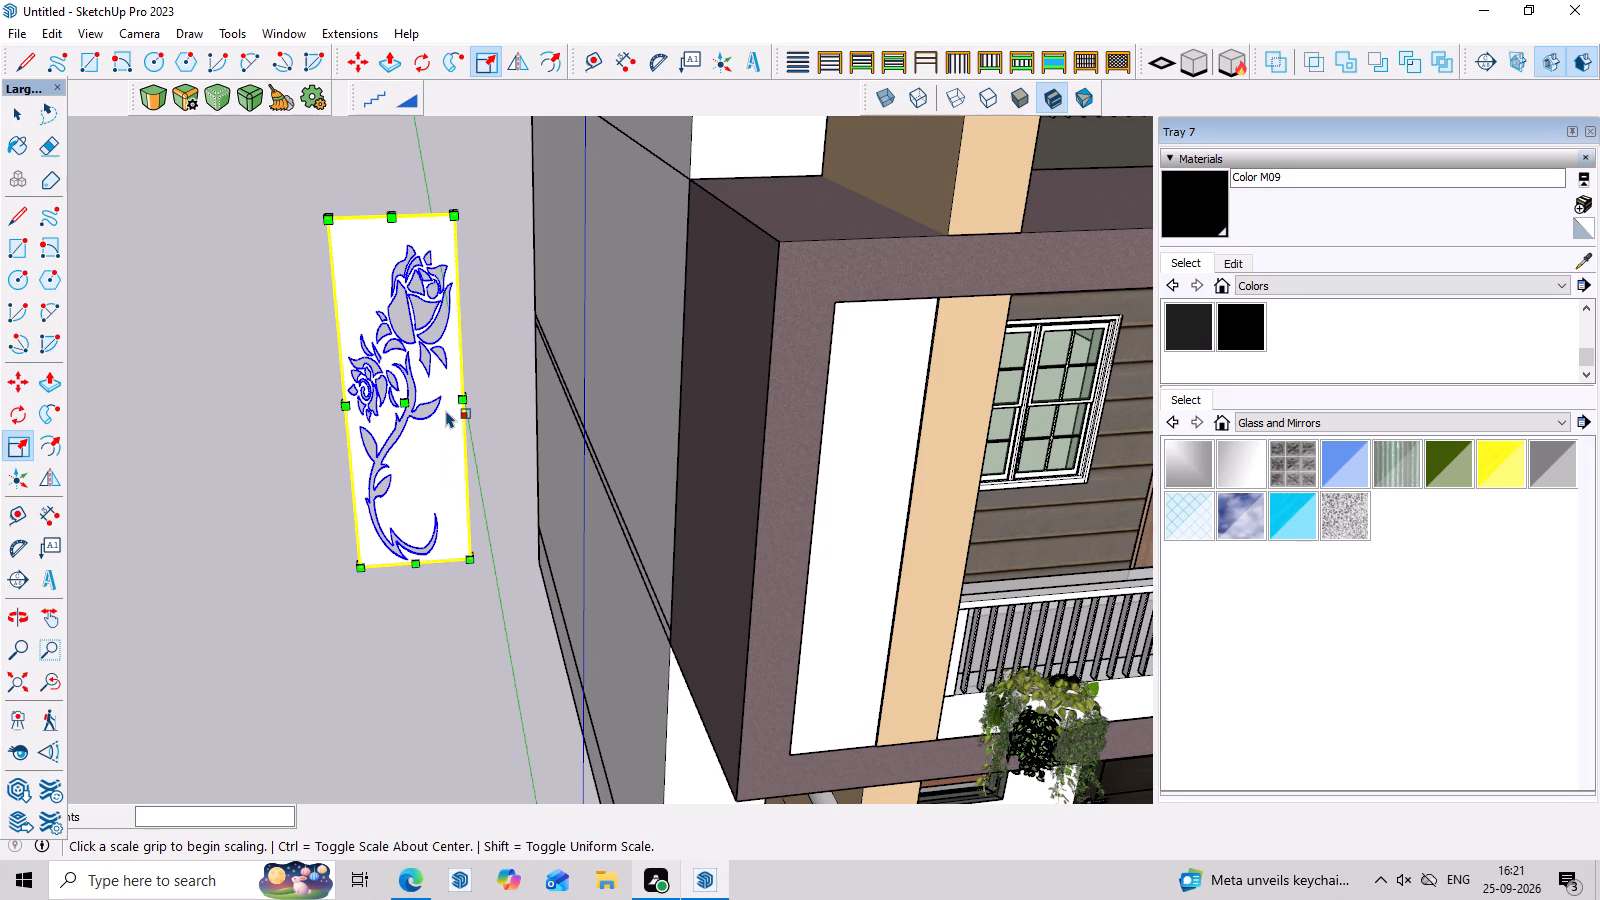
{"action": "key", "text": "space"}
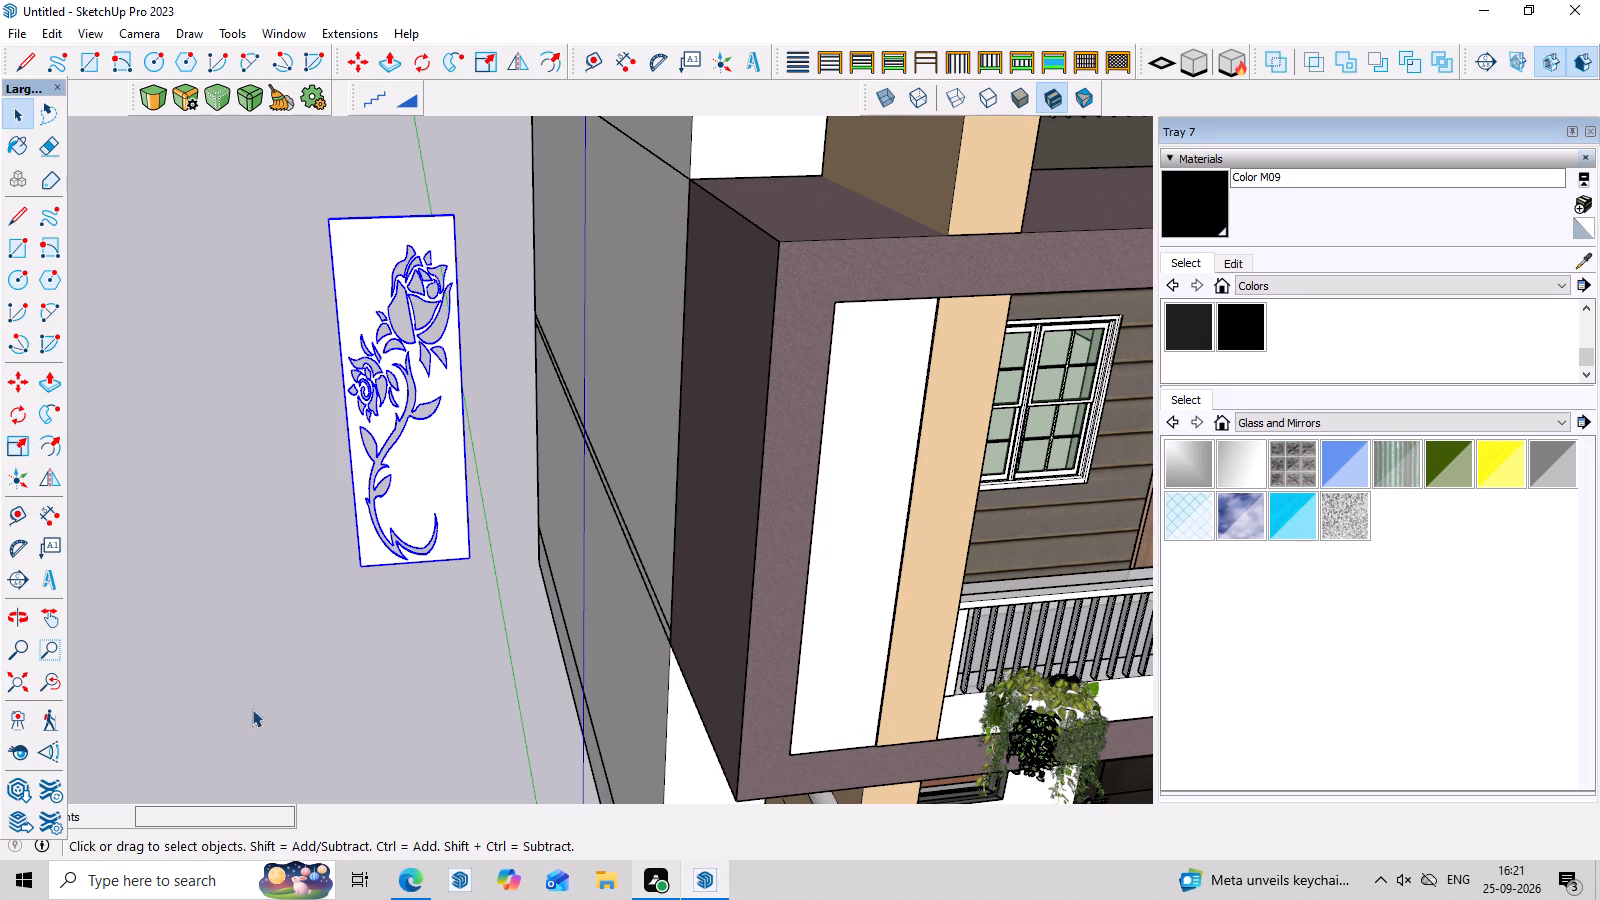
{"action": "key", "text": "m"}
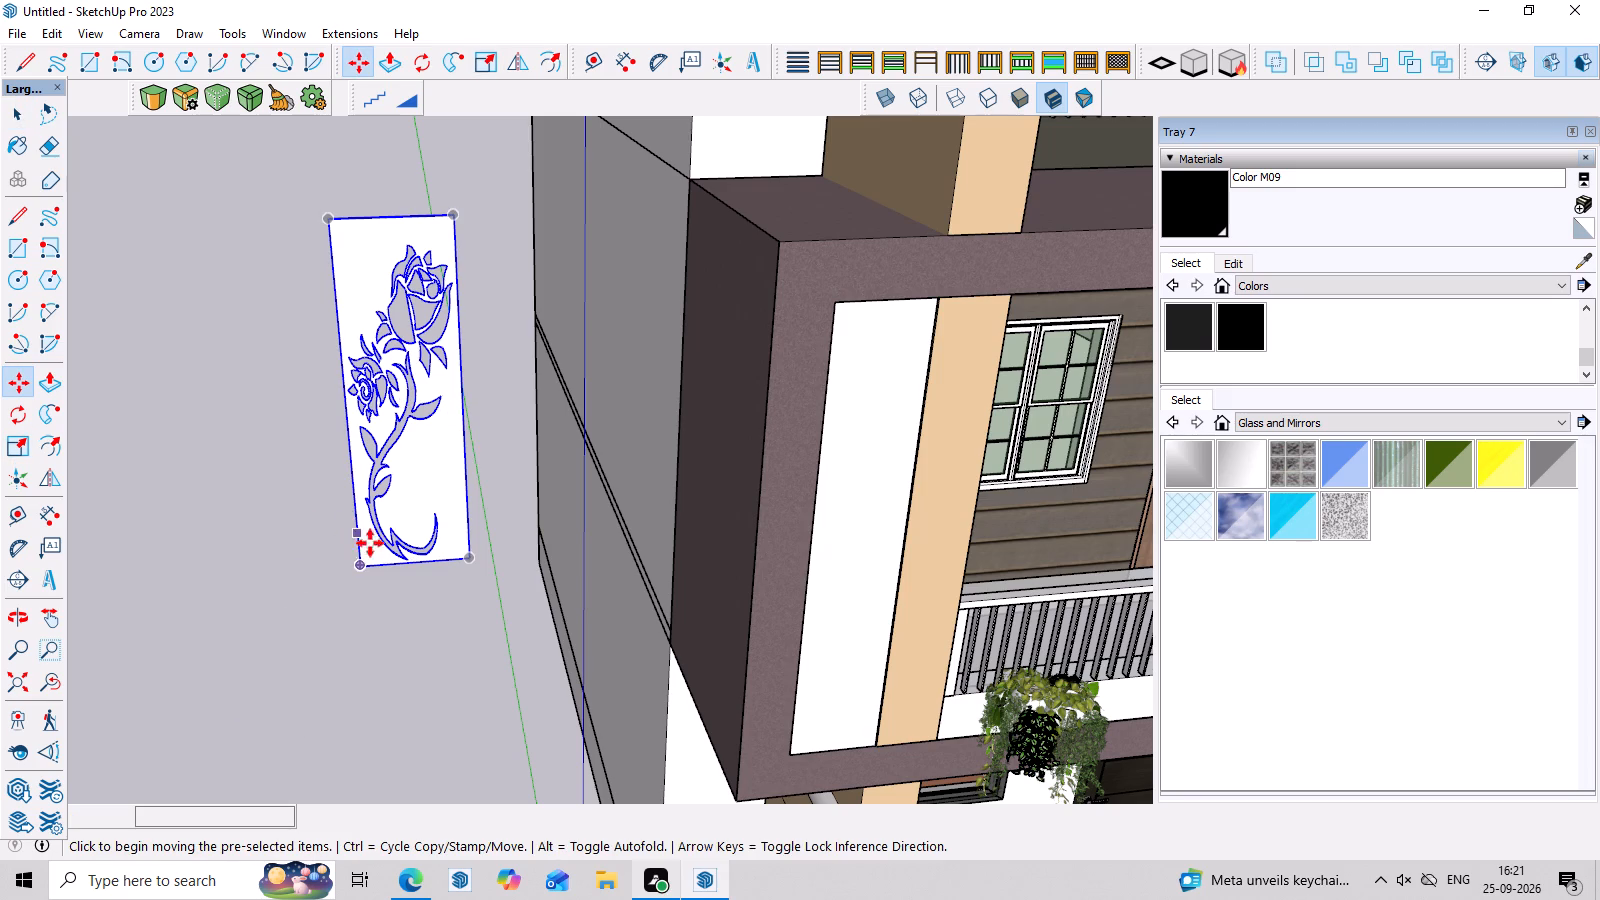
{"action": "double_click", "coordinate": [407, 560]}
{"action": "right_click", "coordinate": [407, 560]}
{"action": "key", "text": "space"}
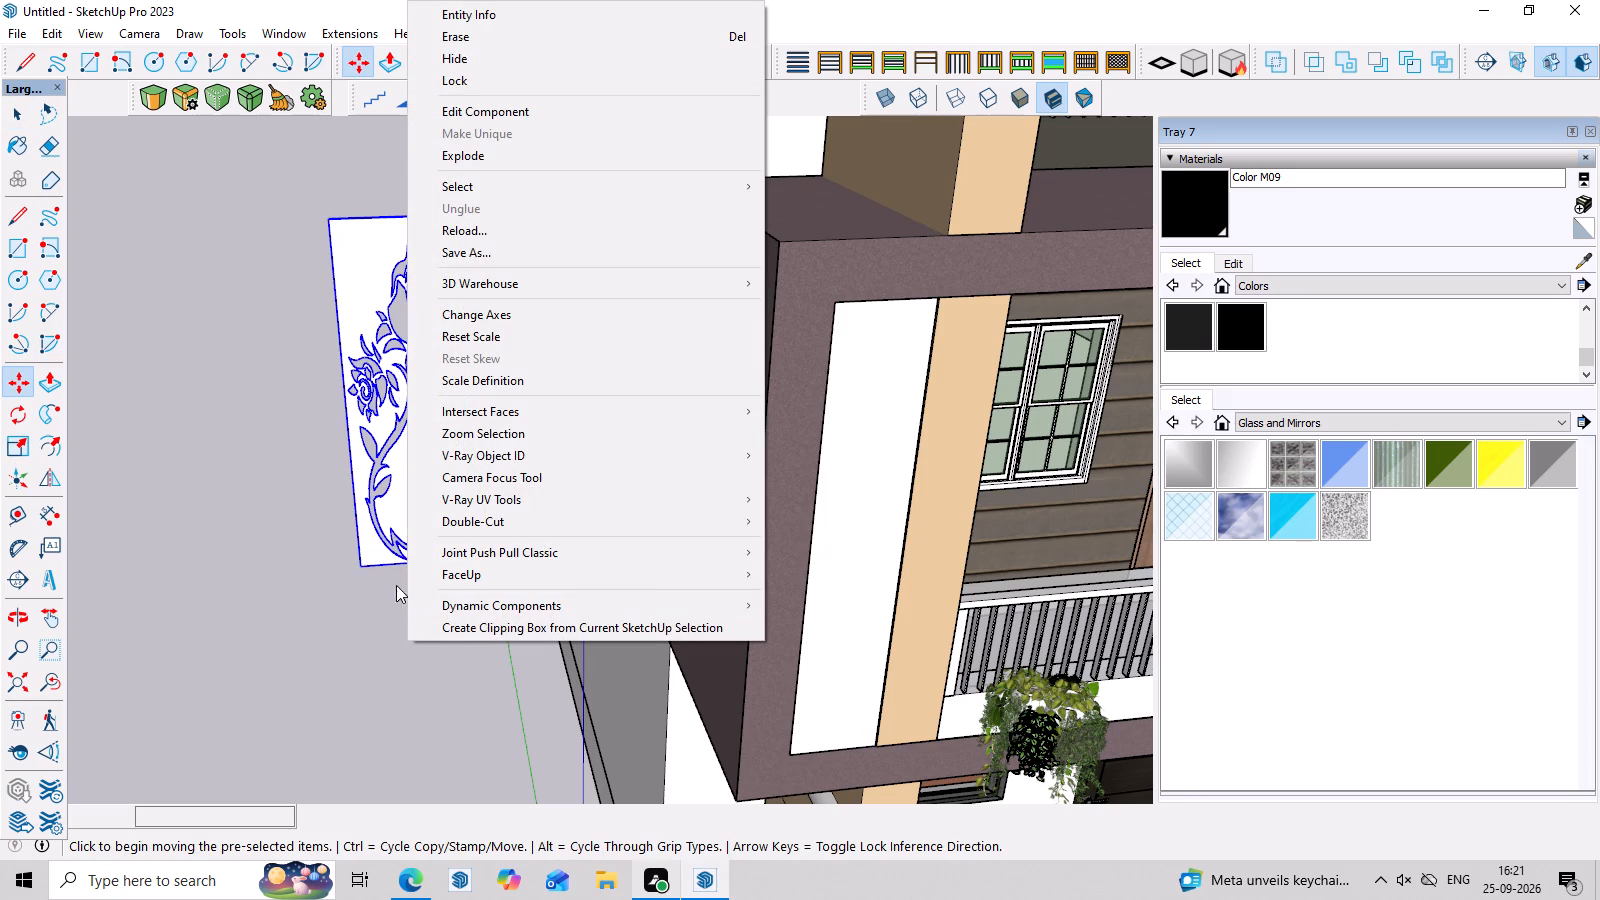
{"action": "left_click", "coordinate": [361, 555]}
{"action": "left_click", "coordinate": [364, 565]}
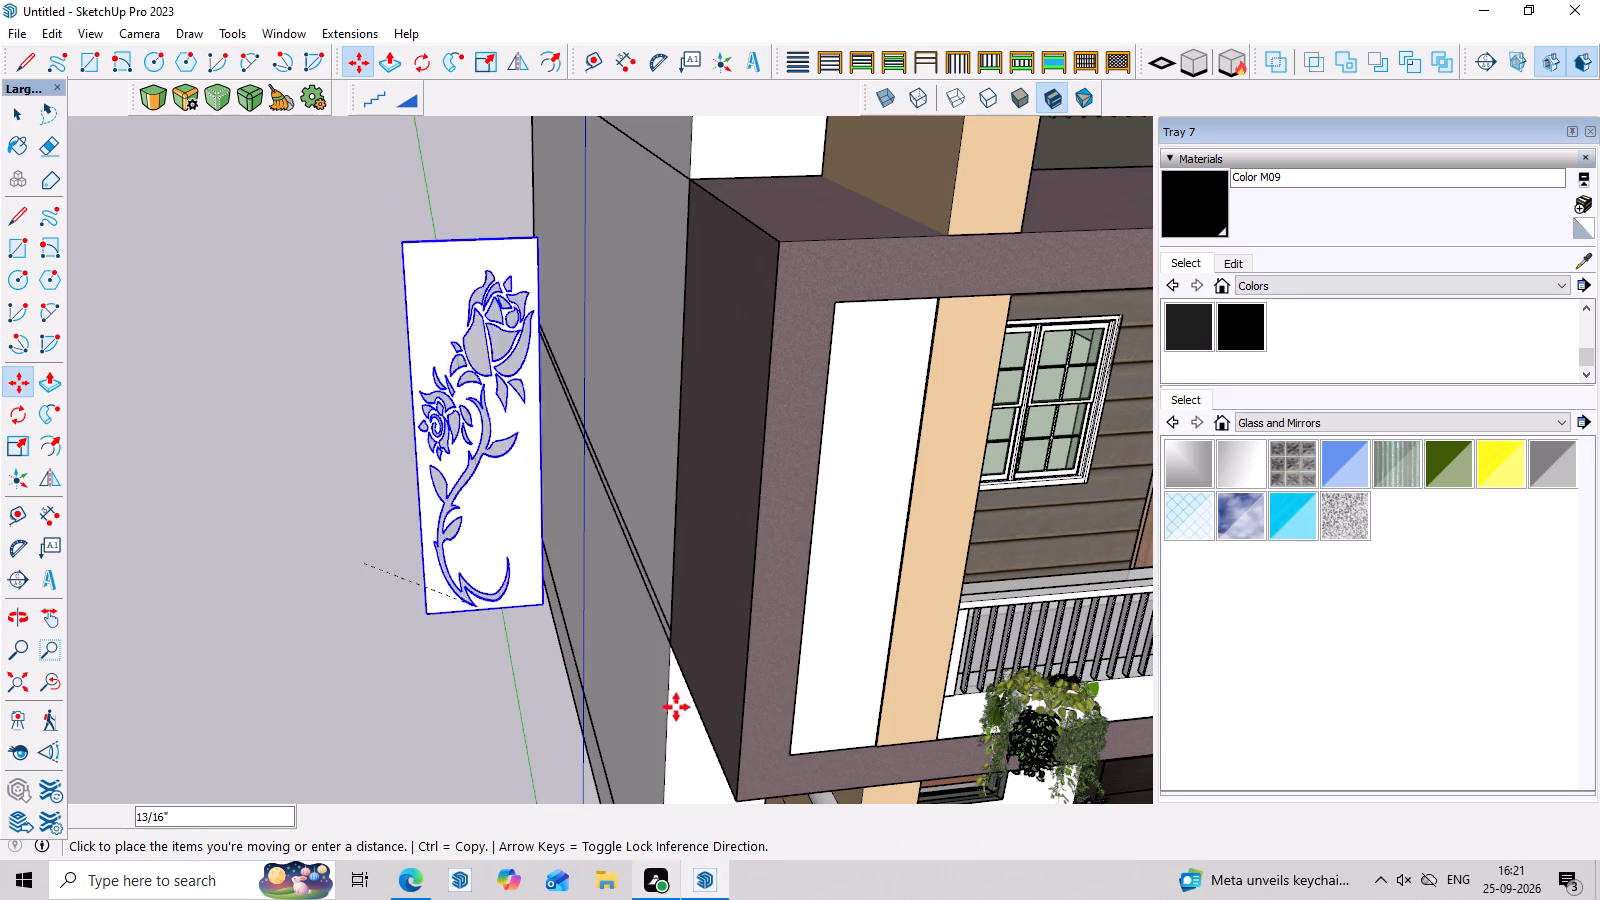
{"action": "left_click", "coordinate": [836, 750]}
Move the rose panel from its top edge about 1' 3 1/8" out of the white recess to the front of the purple frame.
{"action": "middle_click_drag", "start_coordinate": [876, 727], "coordinate": [622, 683]}
{"action": "scroll", "coordinate": [775, 513], "scroll_direction": "up", "scroll_amount": 3}
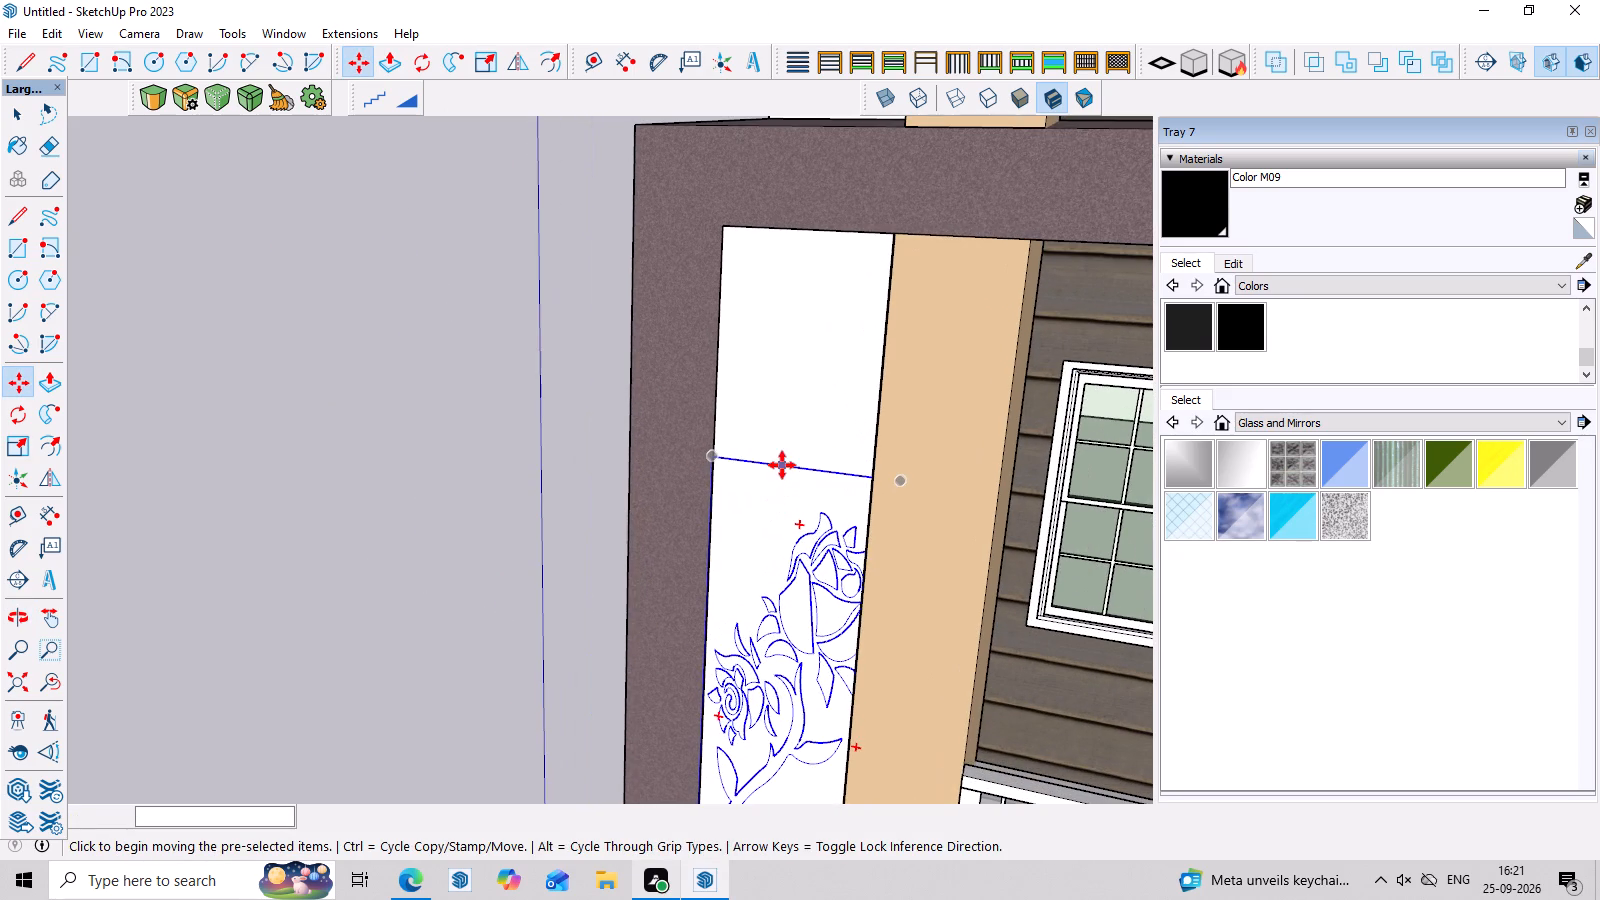
{"action": "left_click", "coordinate": [784, 473]}
{"action": "right_click", "coordinate": [782, 475]}
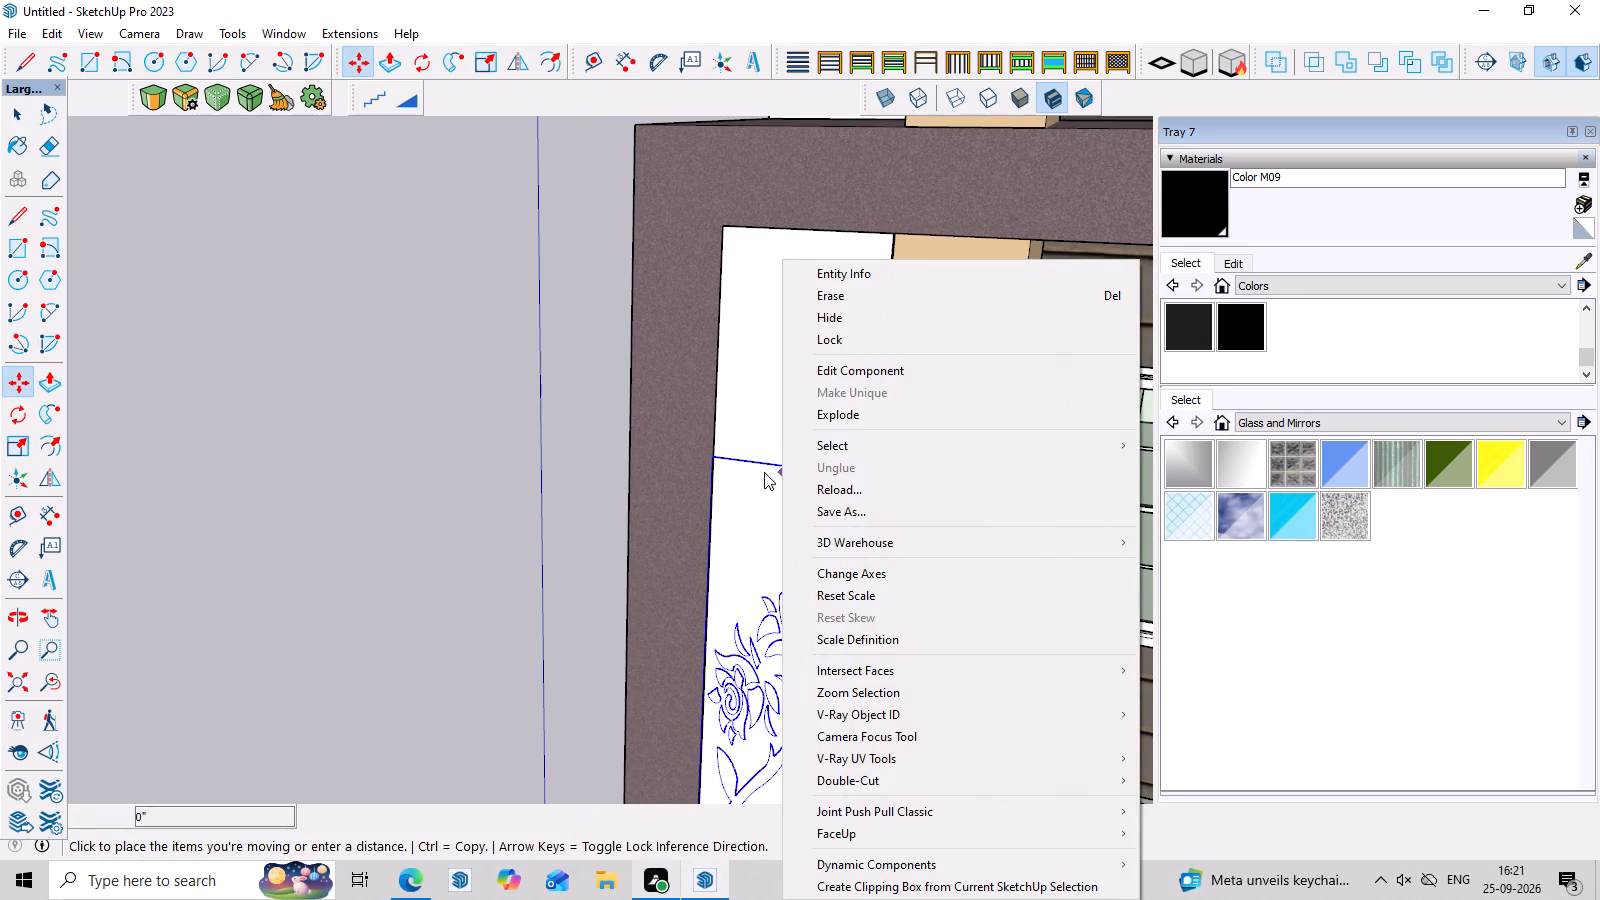
{"action": "key", "text": "space"}
{"action": "left_click", "coordinate": [766, 462]}
{"action": "left_click", "coordinate": [766, 462]}
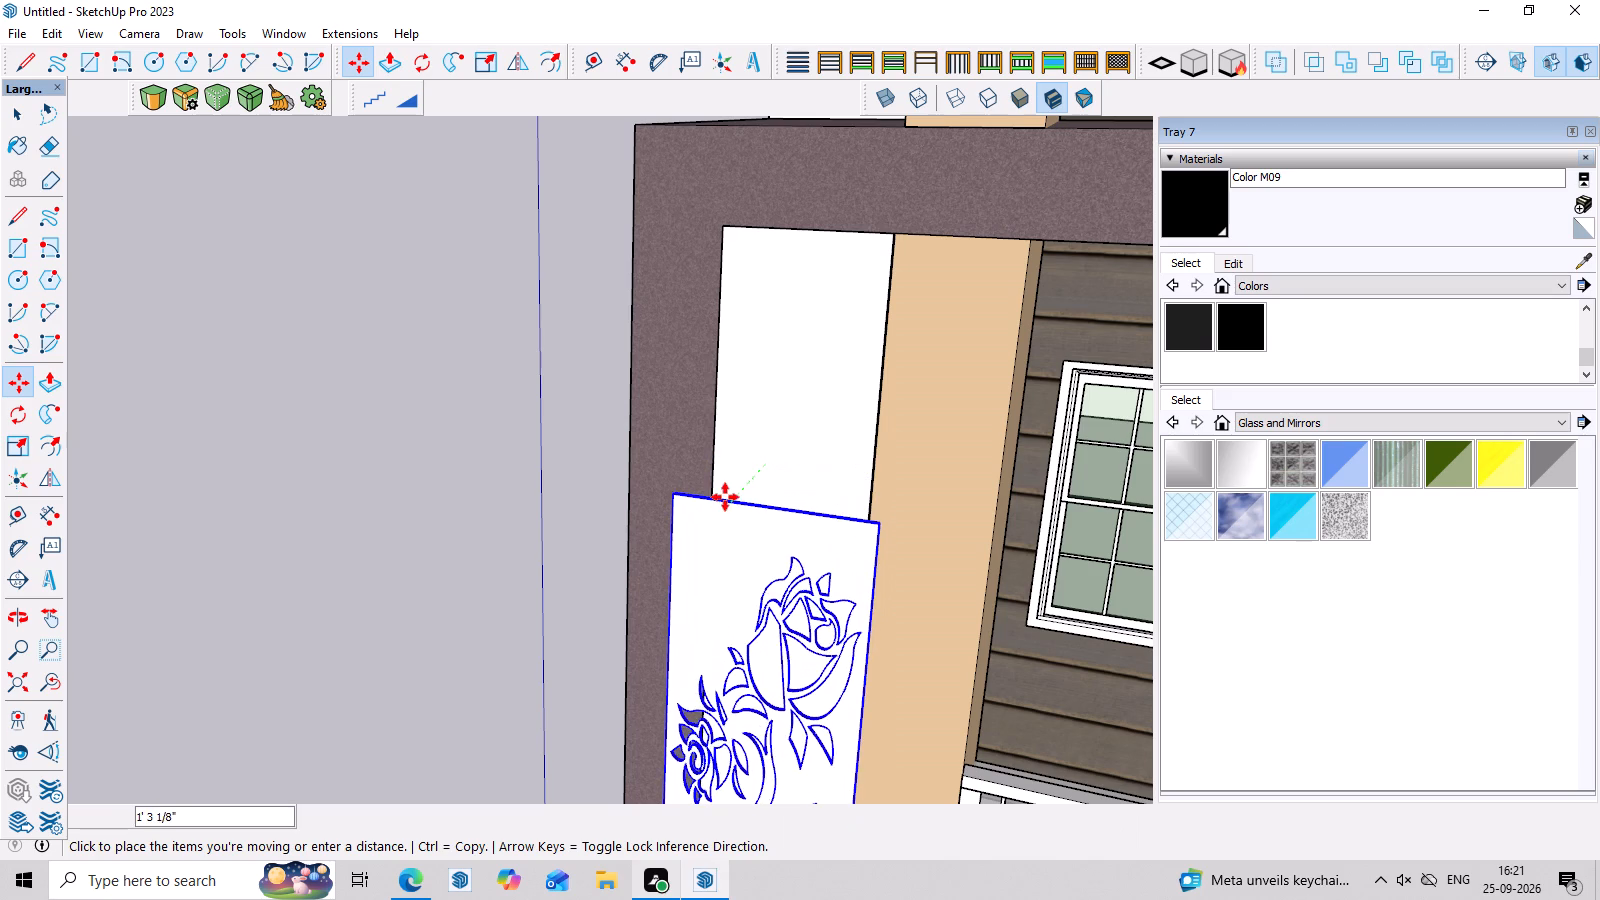
{"action": "left_click", "coordinate": [725, 497]}
Move the rose panel up by its top corner about 1', and shift it about 3/4" to meet the beige column's edge.
{"action": "middle_click_drag", "start_coordinate": [858, 526], "coordinate": [800, 636]}
{"action": "scroll", "coordinate": [773, 640], "scroll_direction": "up", "scroll_amount": 8}
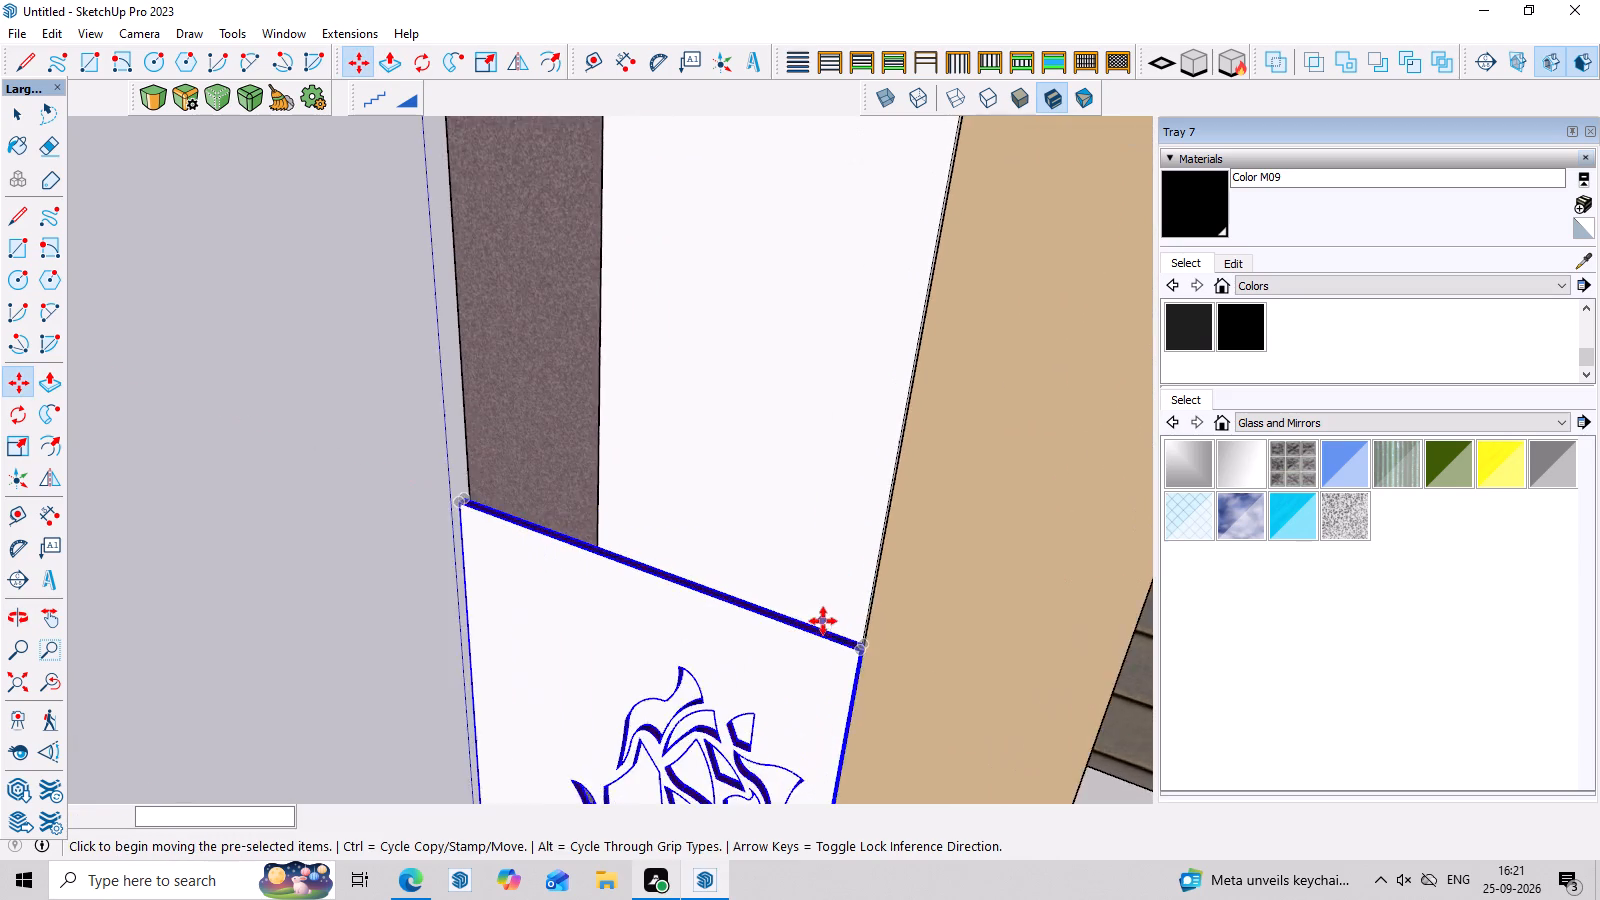
{"action": "scroll", "coordinate": [823, 621], "scroll_direction": "up", "scroll_amount": 3}
{"action": "left_click", "coordinate": [876, 664]}
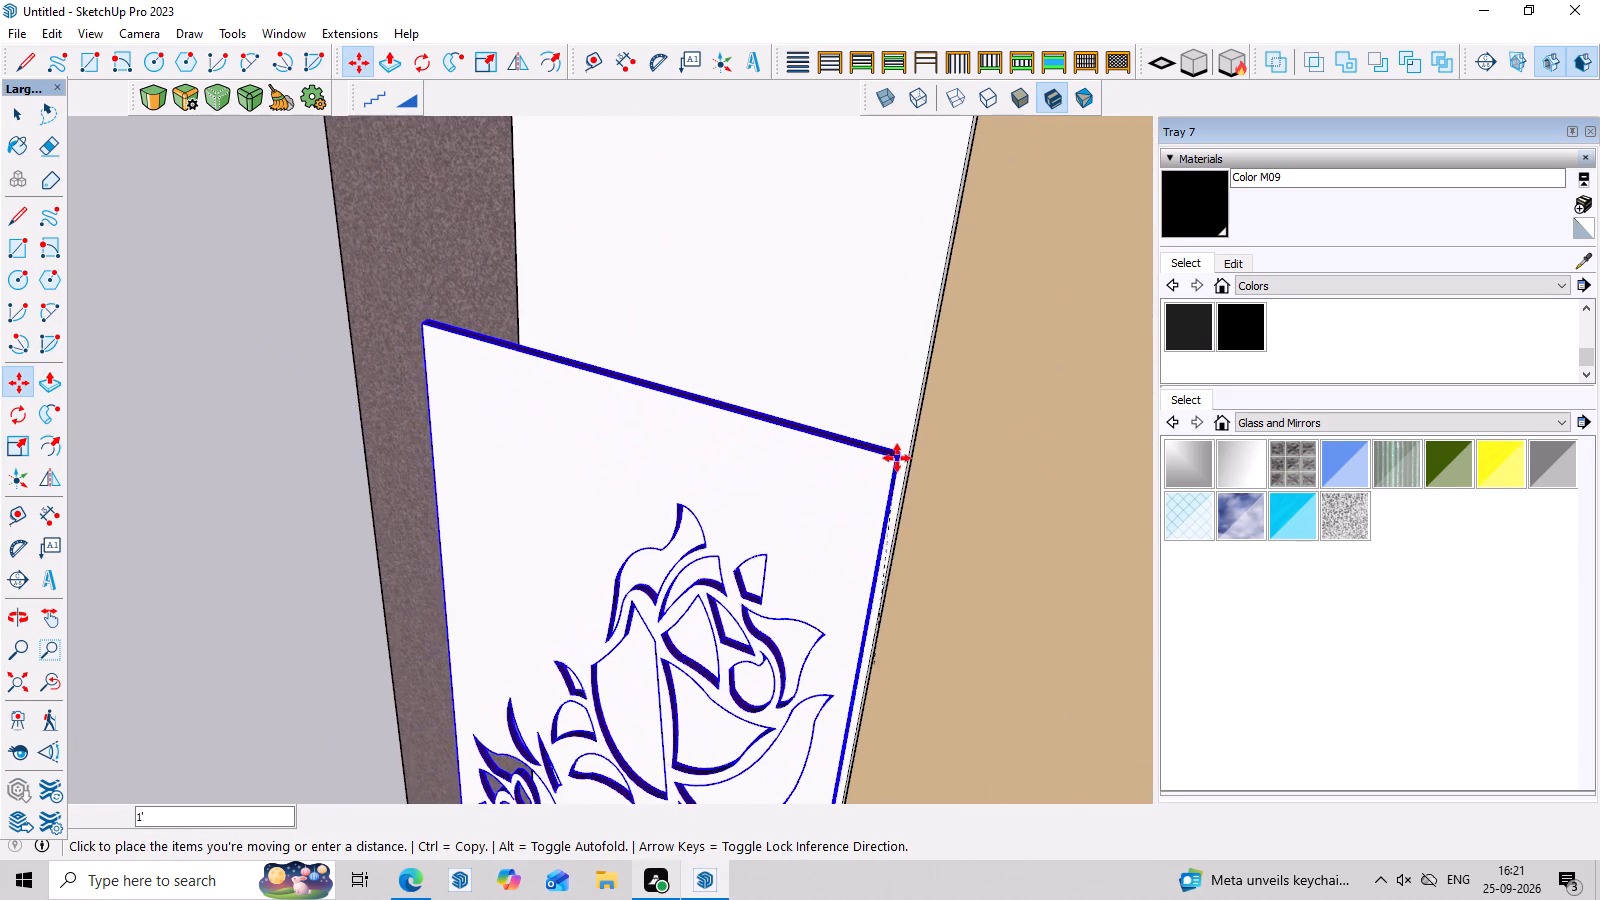
{"action": "left_click", "coordinate": [907, 421]}
{"action": "middle_click_drag", "start_coordinate": [934, 383], "coordinate": [869, 528]}
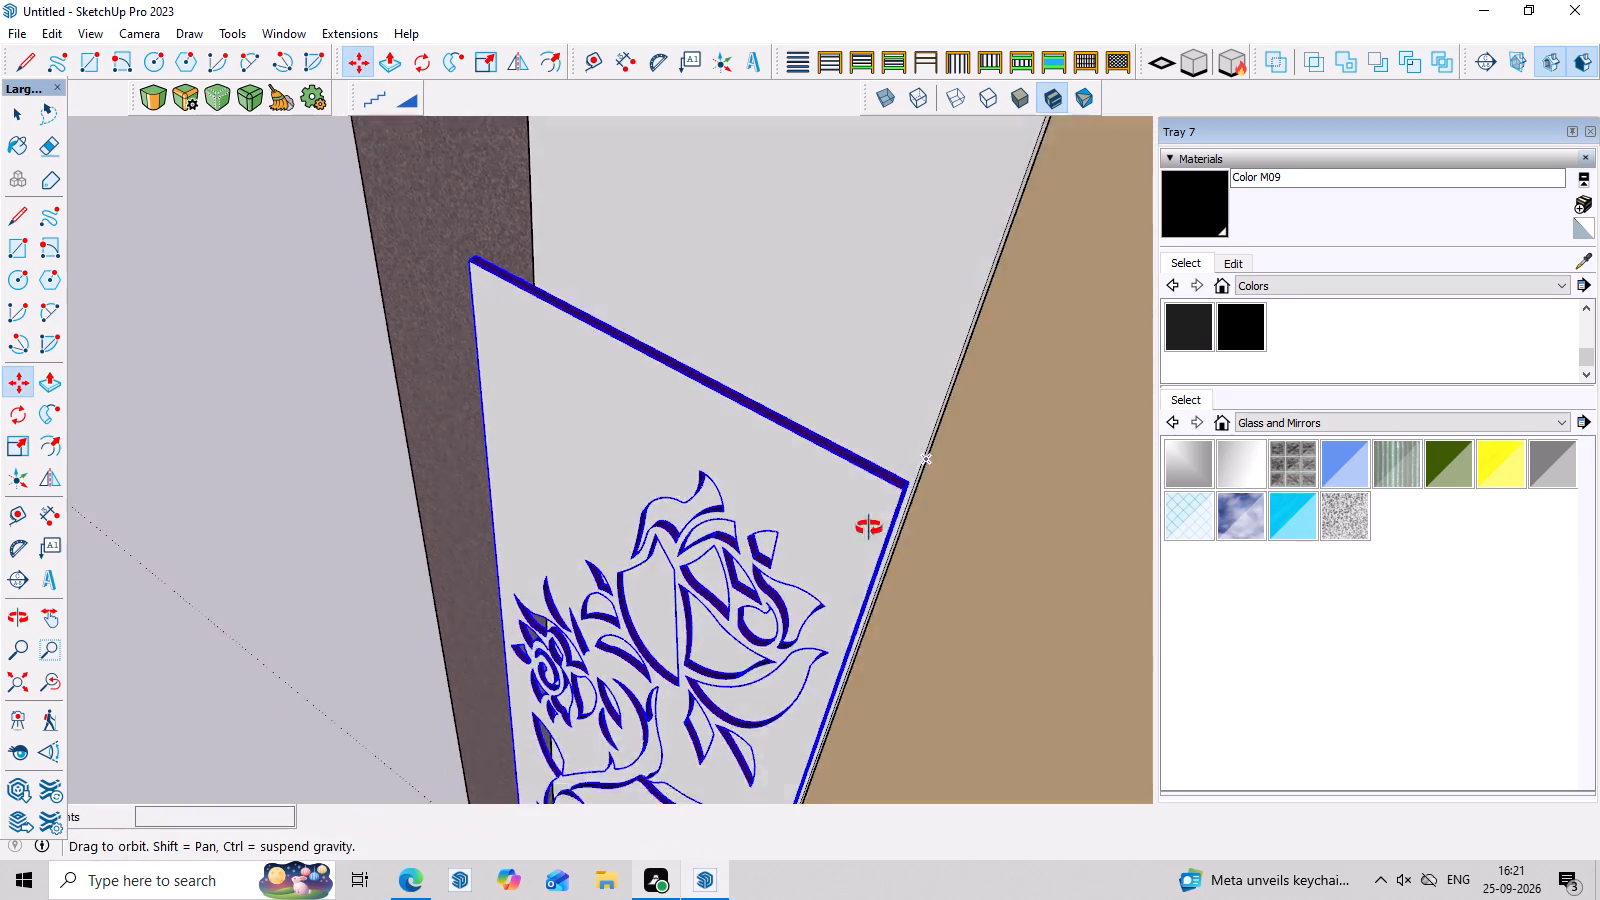
{"action": "middle_click_drag", "start_coordinate": [869, 528], "coordinate": [857, 547]}
{"action": "scroll", "coordinate": [894, 510], "scroll_direction": "up", "scroll_amount": 8}
{"action": "left_click", "coordinate": [904, 515]}
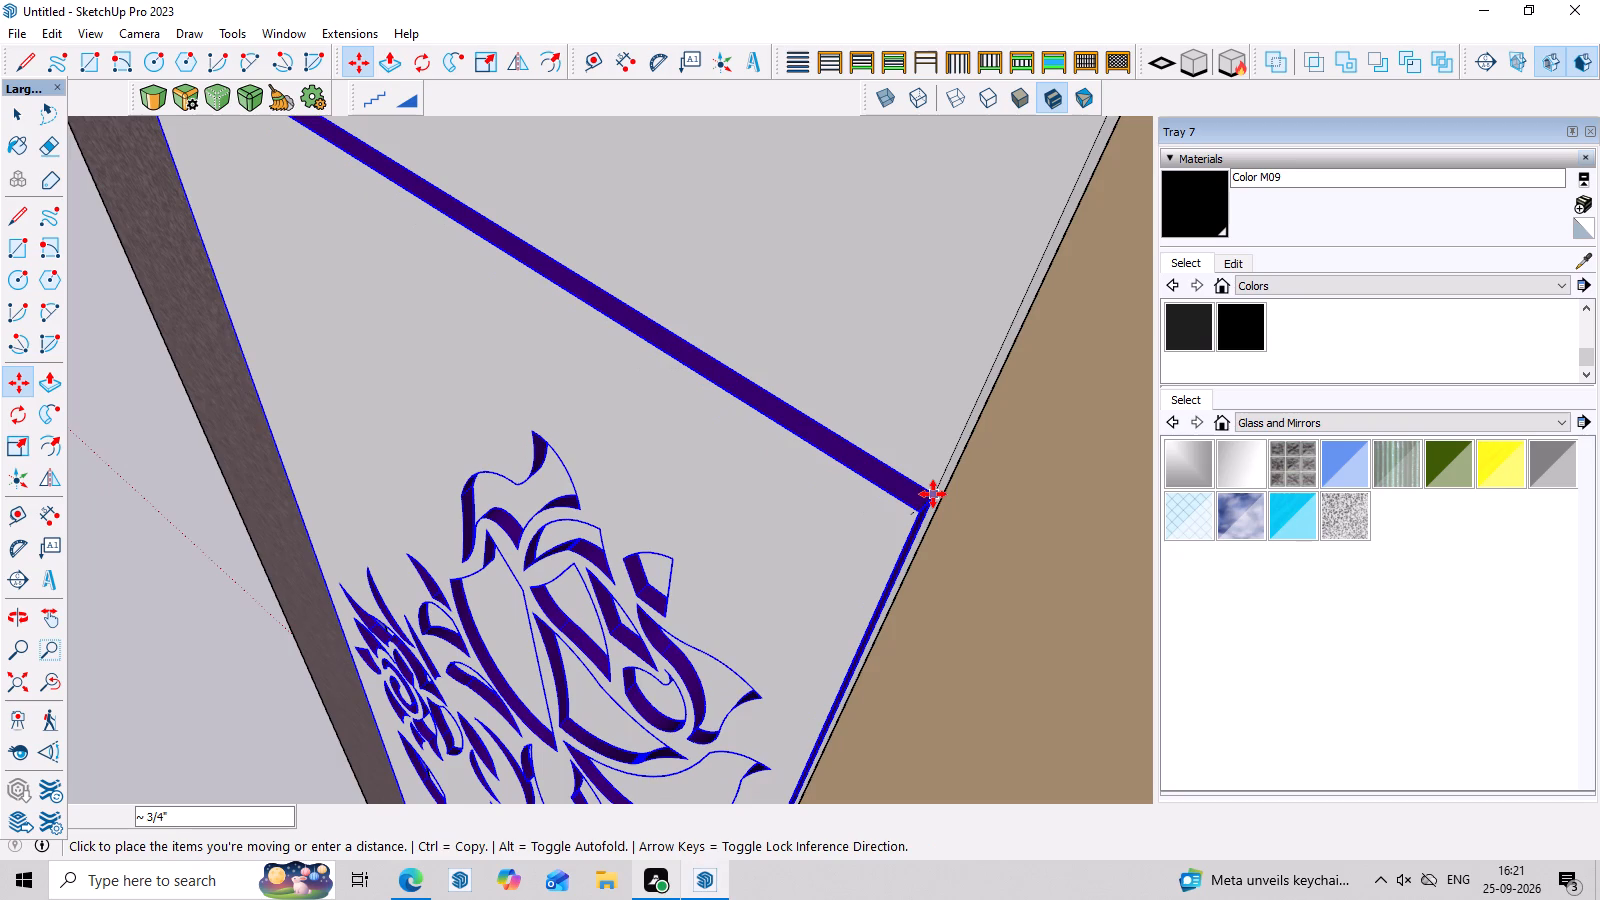
{"action": "left_click", "coordinate": [933, 494]}
Move the rose panel by its top corner to align with the edge between the white recess and the beige column.
{"action": "scroll", "coordinate": [582, 358], "scroll_direction": "down", "scroll_amount": 9}
{"action": "scroll", "coordinate": [449, 326], "scroll_direction": "down", "scroll_amount": 7}
{"action": "middle_click_drag", "start_coordinate": [506, 388], "coordinate": [739, 345]}
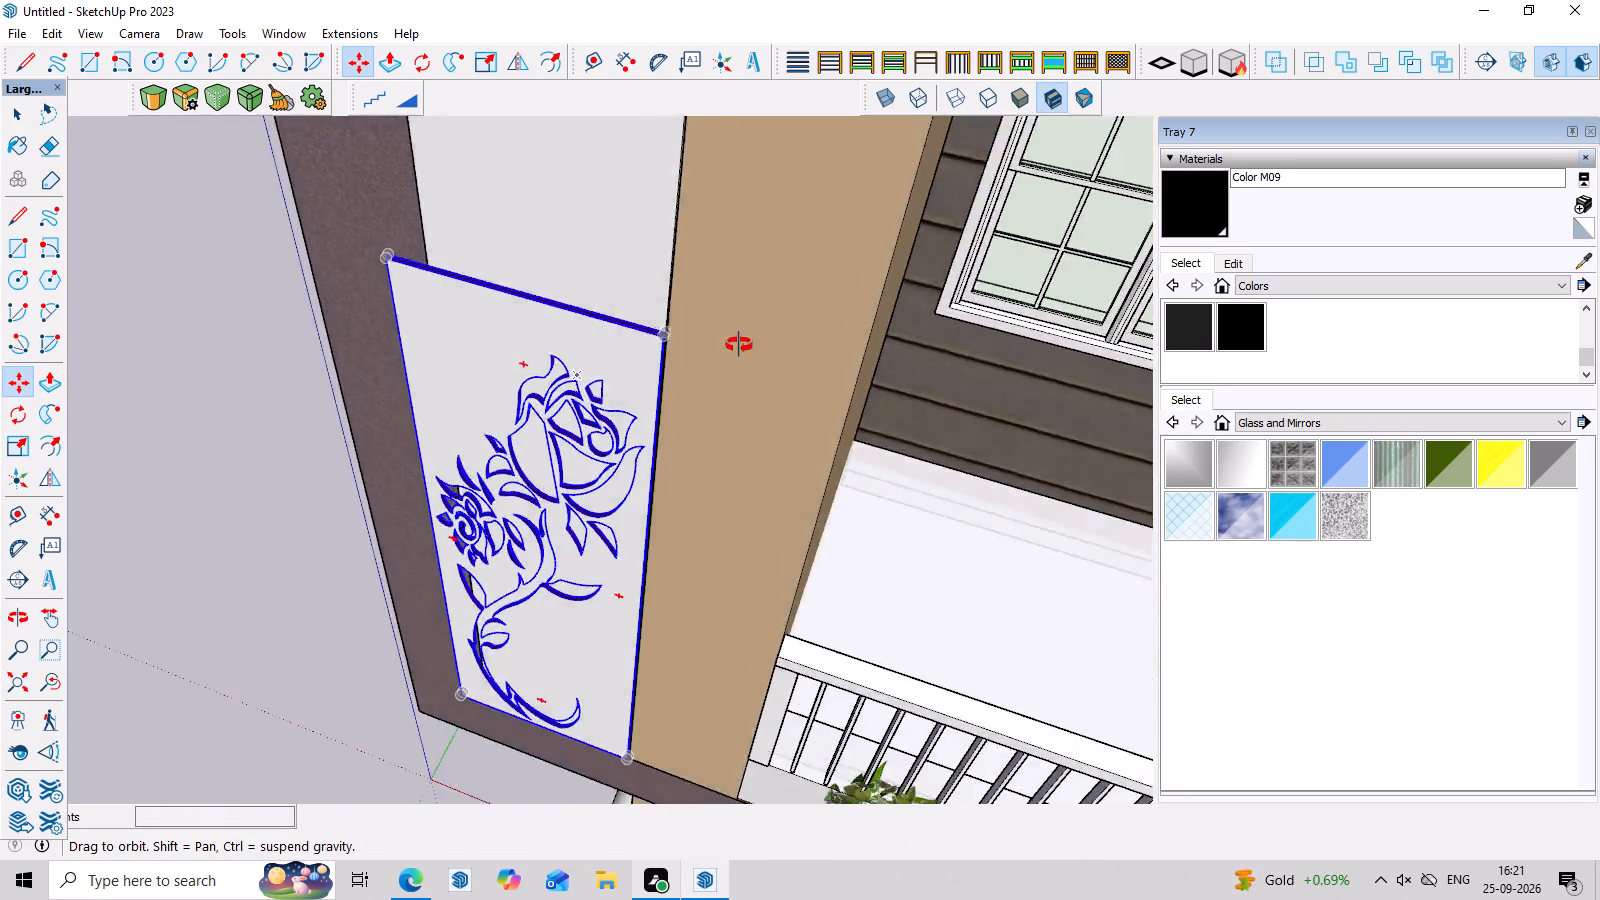
{"action": "middle_click_drag", "start_coordinate": [739, 345], "coordinate": [818, 284]}
{"action": "scroll", "coordinate": [754, 216], "scroll_direction": "up", "scroll_amount": 3}
{"action": "left_click", "coordinate": [739, 221]}
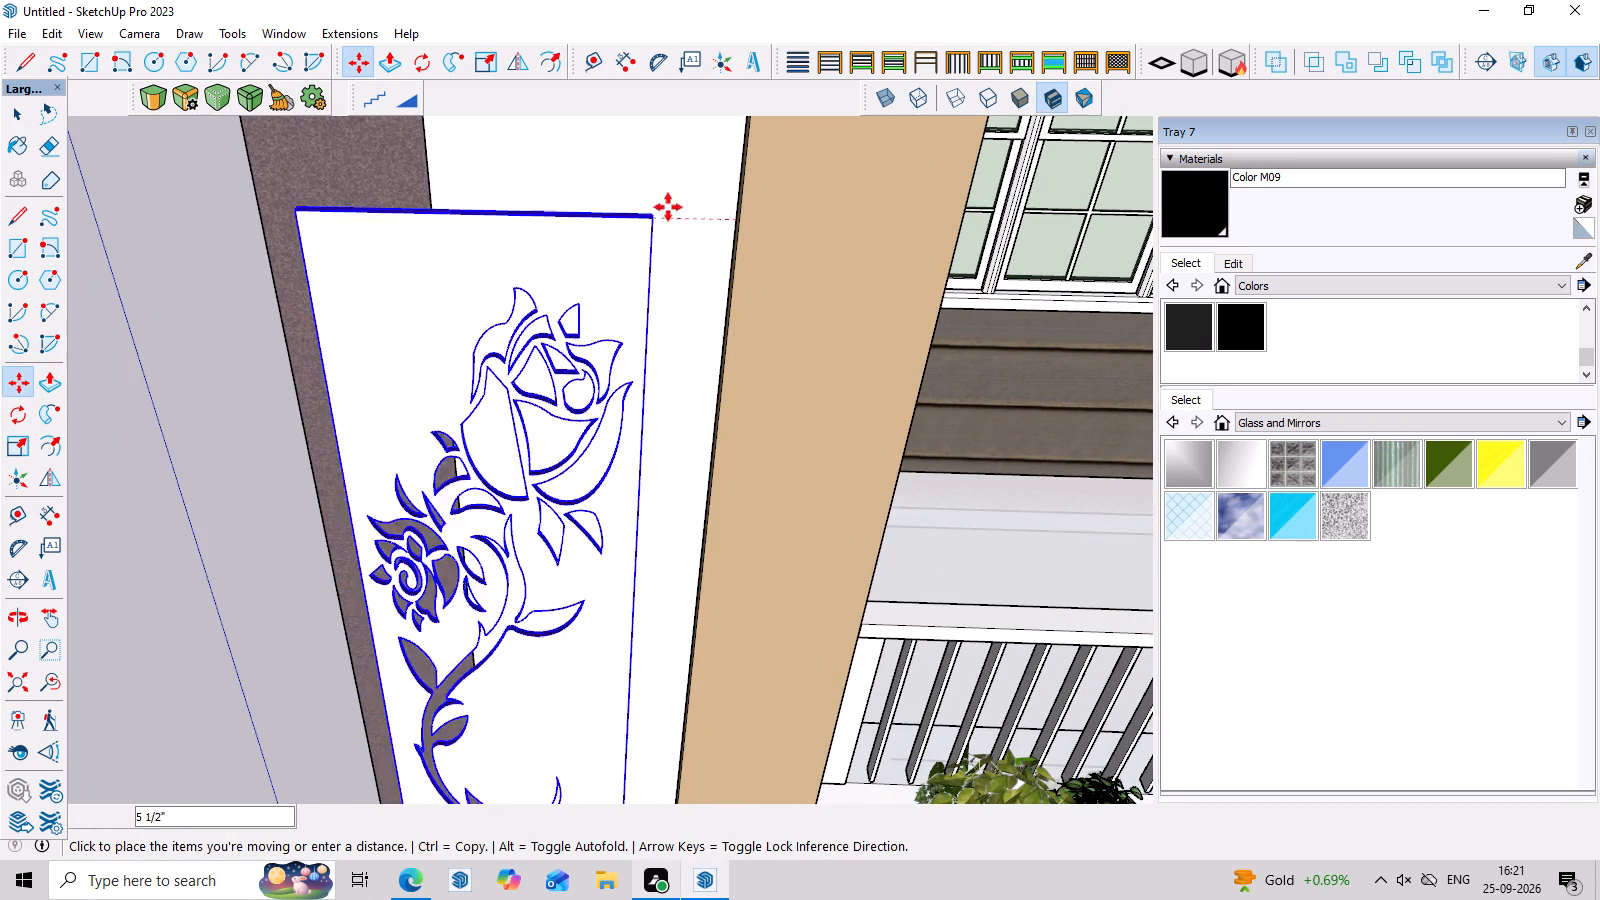
{"action": "left_click", "coordinate": [740, 225]}
Narrow the rose panel to about 0.91 of its width by scaling inward from the side away from the beige column.
{"action": "scroll", "coordinate": [626, 272], "scroll_direction": "down", "scroll_amount": 4}
{"action": "scroll", "coordinate": [673, 347], "scroll_direction": "down", "scroll_amount": 4}
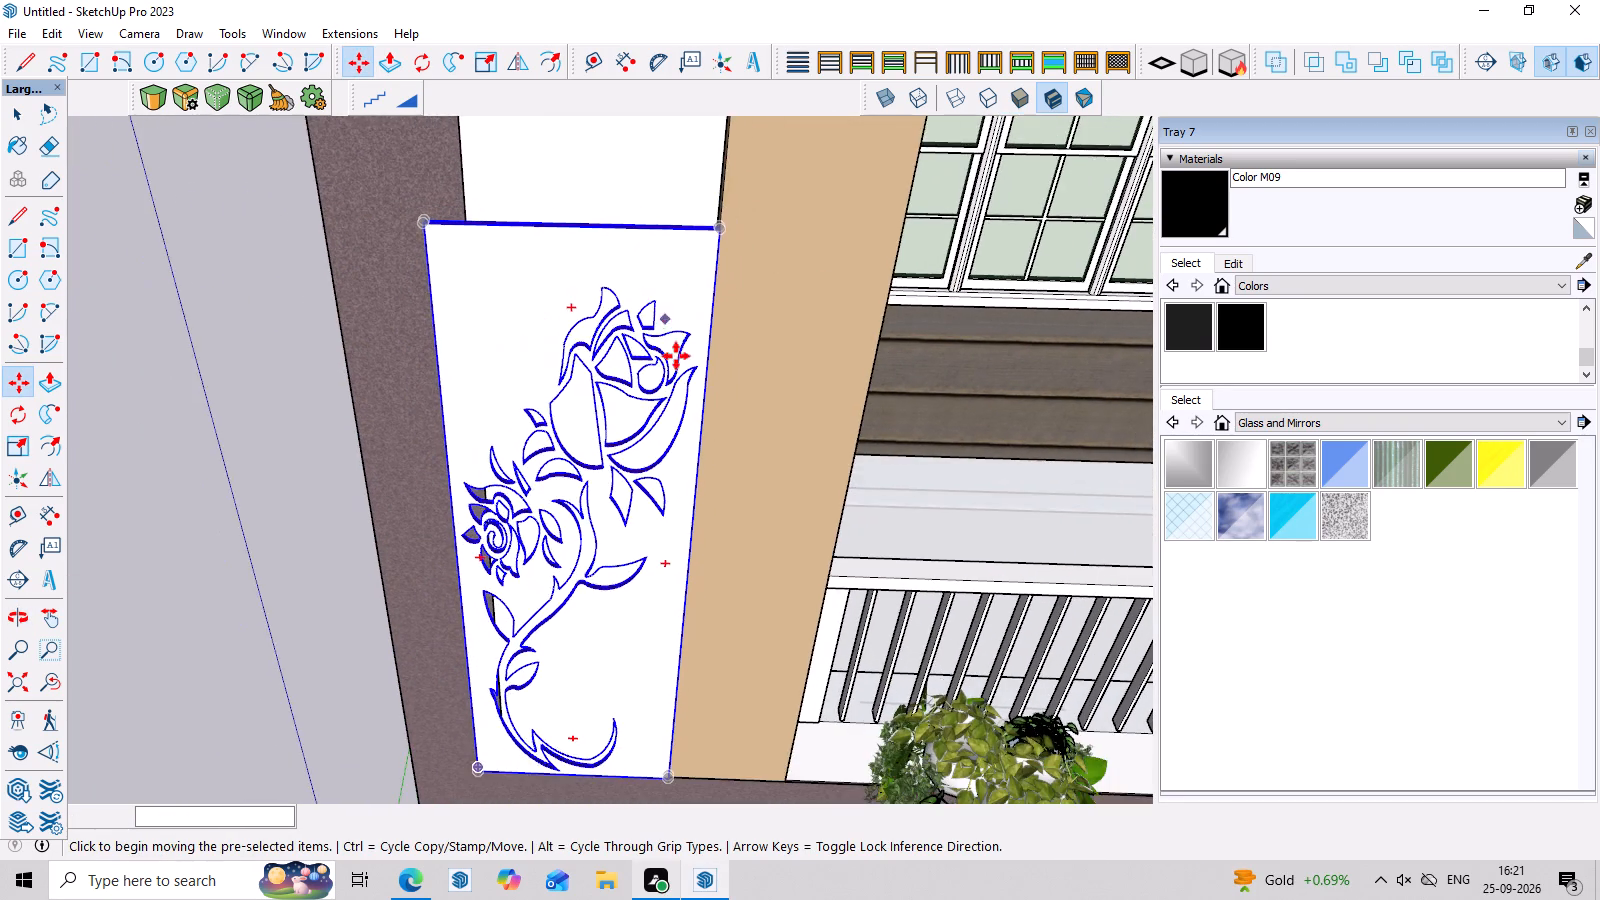
{"action": "scroll", "coordinate": [749, 424], "scroll_direction": "down", "scroll_amount": 8}
{"action": "middle_click_drag", "start_coordinate": [782, 576], "coordinate": [849, 402]}
{"action": "scroll", "coordinate": [525, 414], "scroll_direction": "up", "scroll_amount": 4}
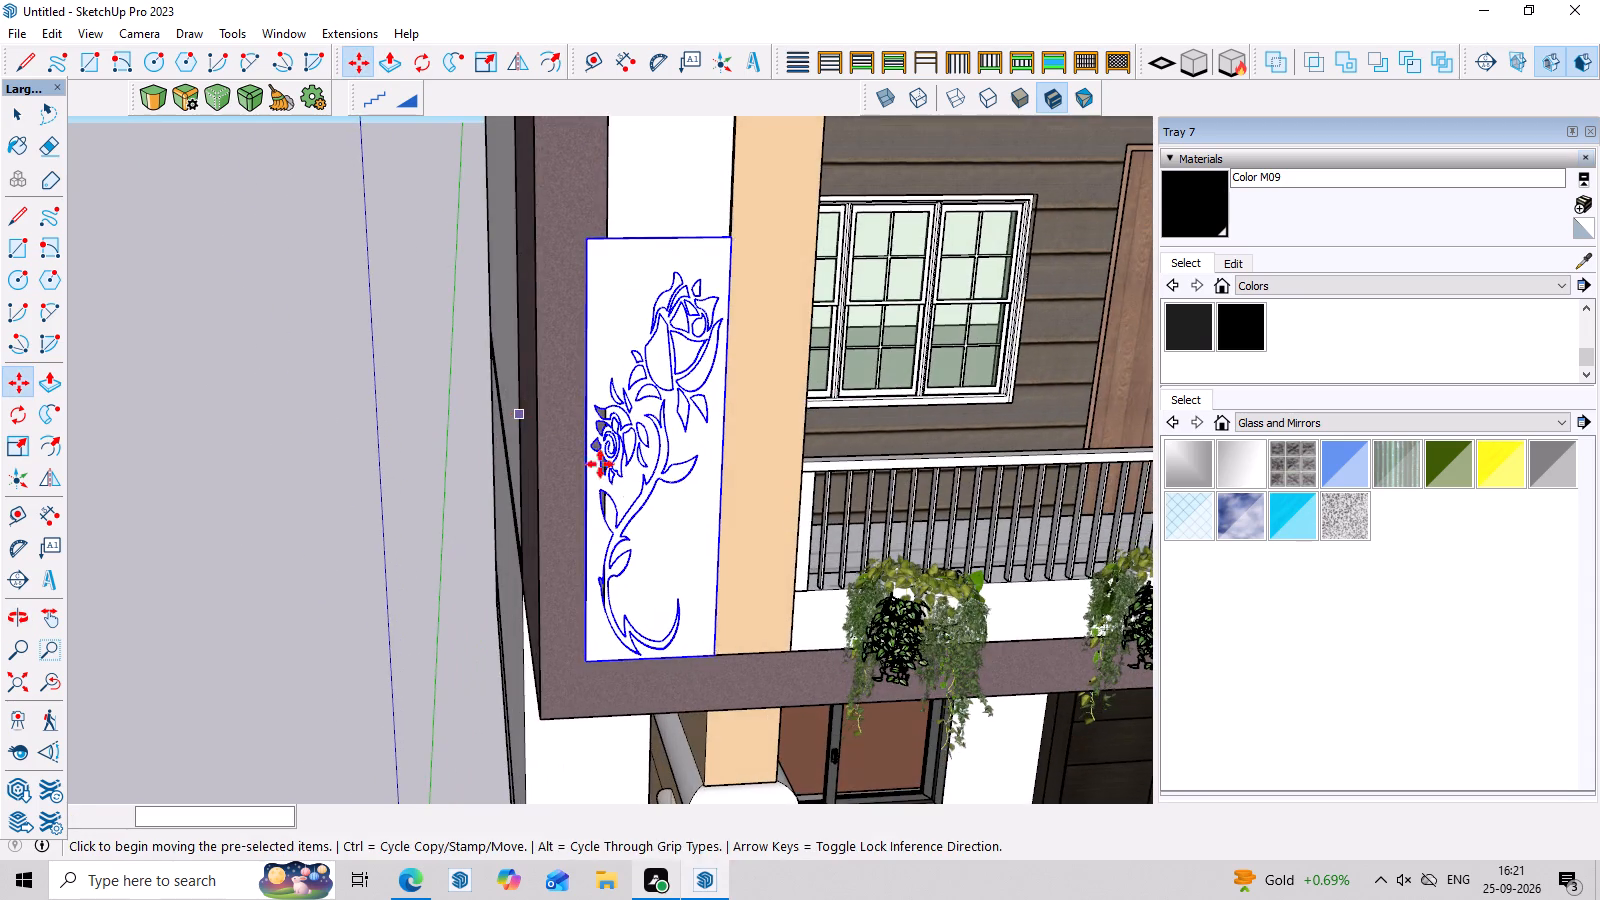
{"action": "middle_click_drag", "start_coordinate": [625, 485], "coordinate": [752, 573]}
{"action": "scroll", "coordinate": [627, 506], "scroll_direction": "up", "scroll_amount": 7}
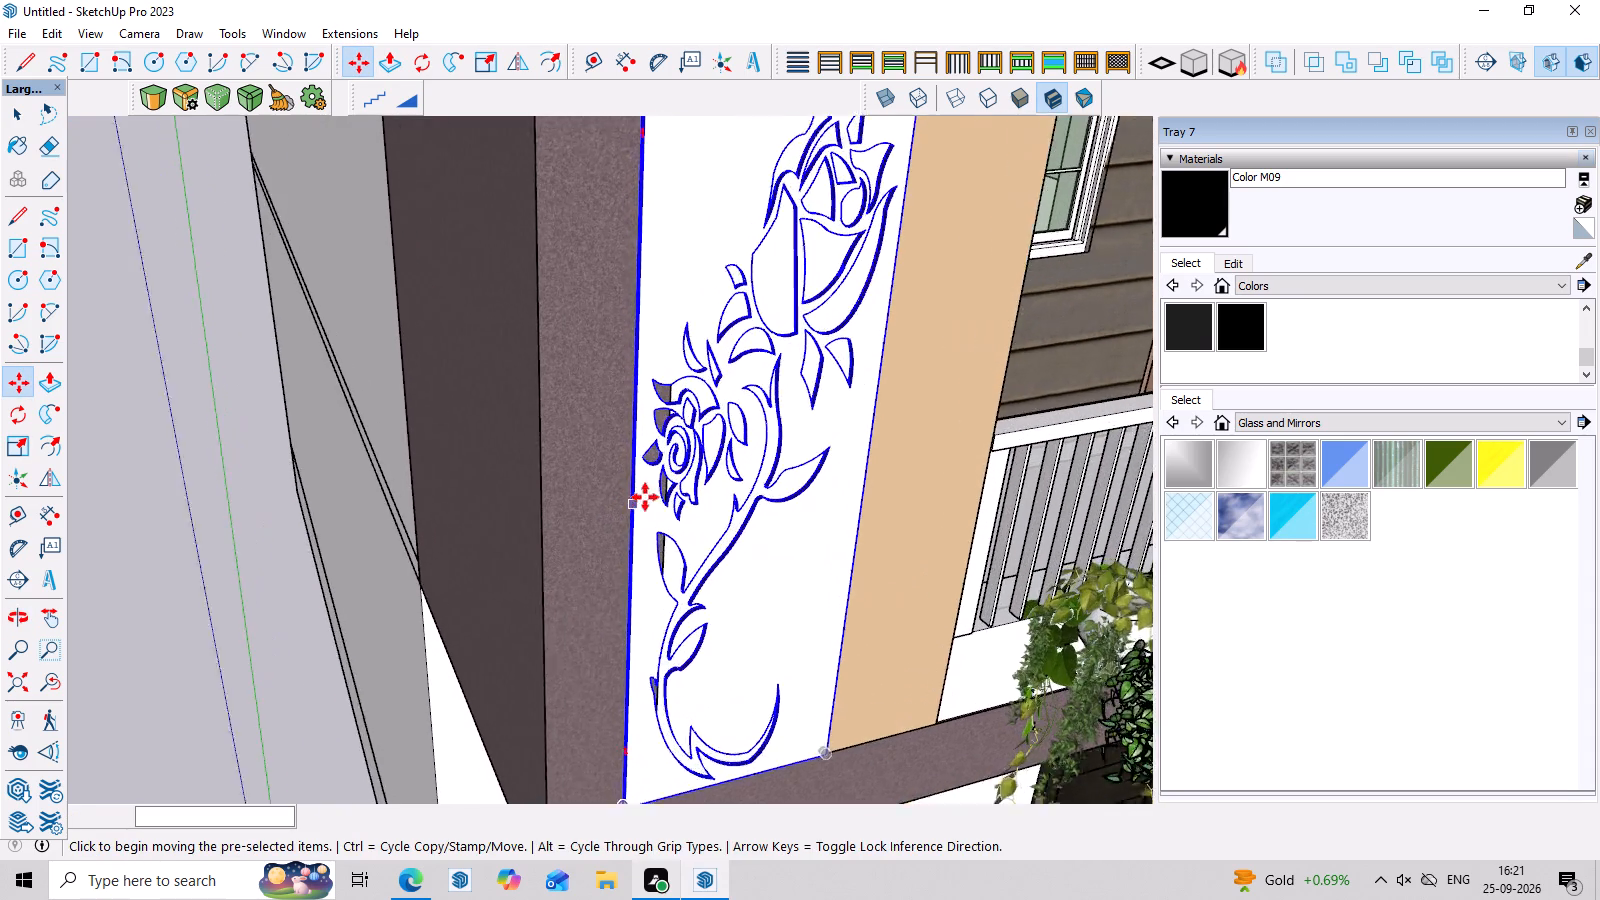
{"action": "middle_click_drag", "start_coordinate": [681, 528], "coordinate": [825, 552]}
{"action": "key", "text": "s"}
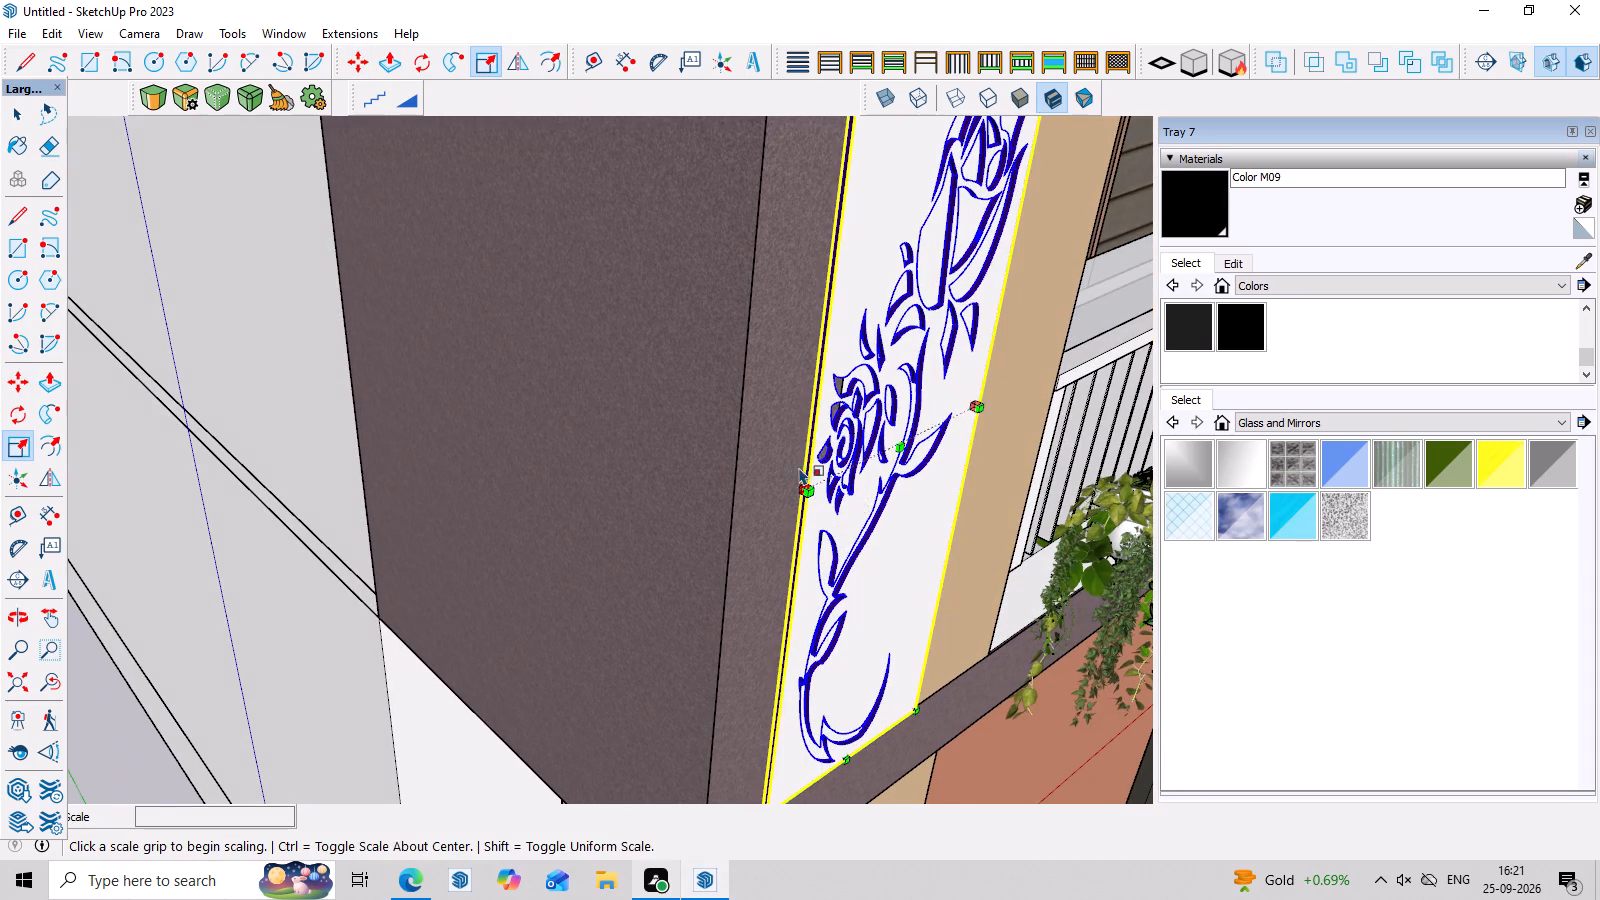
{"action": "scroll", "coordinate": [800, 461], "scroll_direction": "up", "scroll_amount": 7}
{"action": "scroll", "coordinate": [806, 507], "scroll_direction": "up", "scroll_amount": 18}
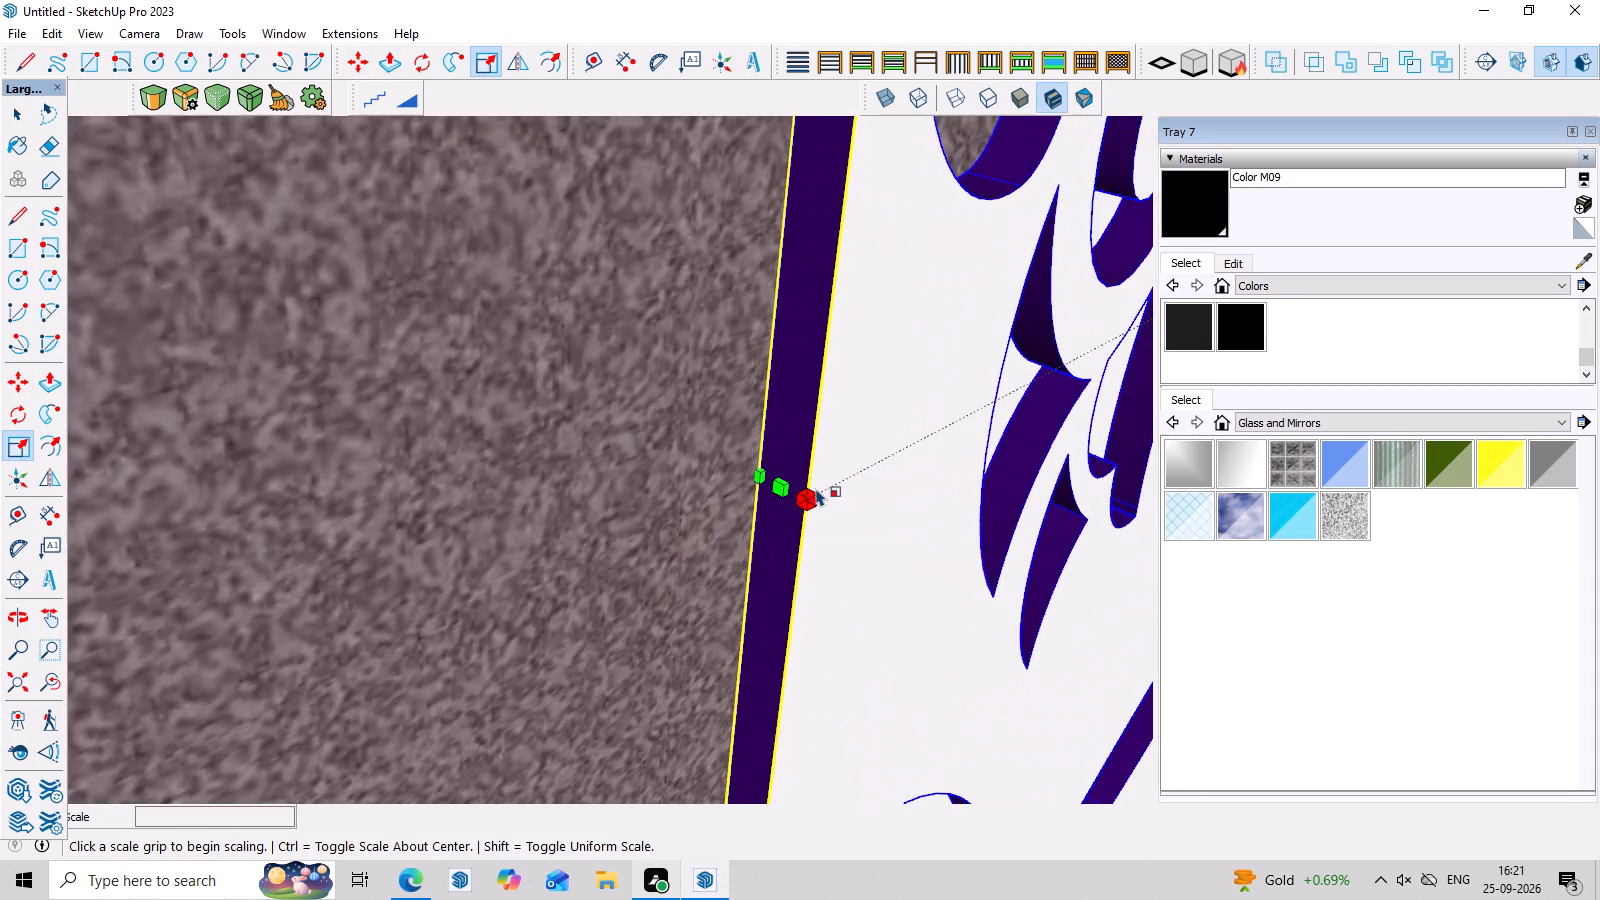
{"action": "scroll", "coordinate": [814, 482], "scroll_direction": "up", "scroll_amount": 5}
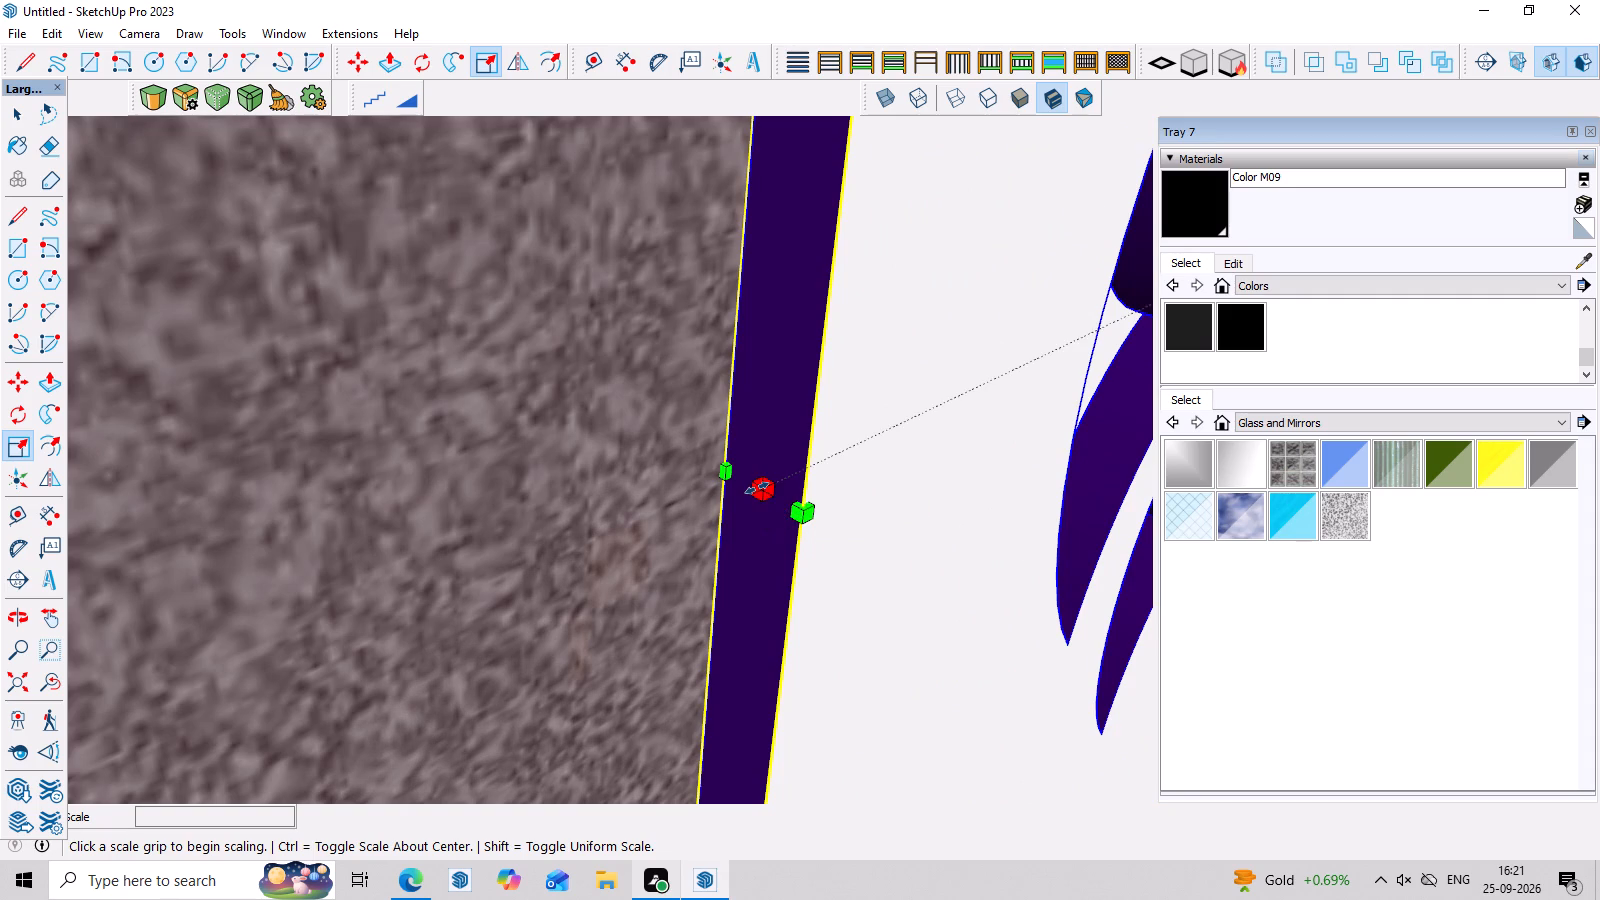
{"action": "left_click", "coordinate": [757, 488]}
{"action": "double_click", "coordinate": [1020, 357]}
{"action": "right_click", "coordinate": [1020, 357]}
{"action": "scroll", "coordinate": [924, 383], "scroll_direction": "down", "scroll_amount": 4}
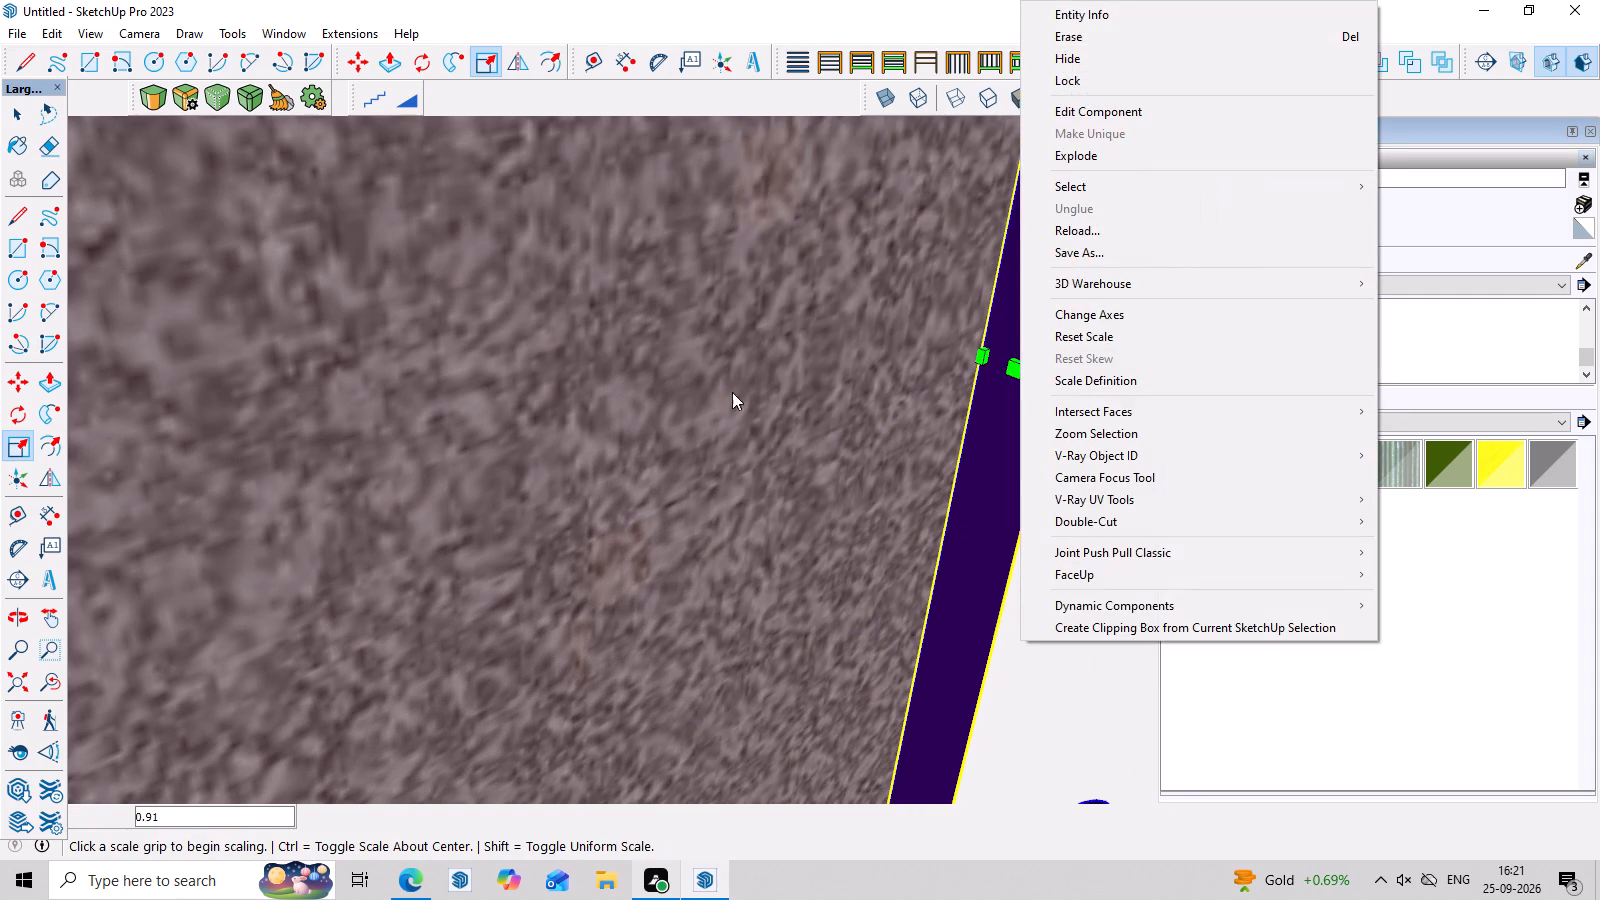
{"action": "scroll", "coordinate": [732, 392], "scroll_direction": "down", "scroll_amount": 4}
{"action": "left_click", "coordinate": [640, 404]}
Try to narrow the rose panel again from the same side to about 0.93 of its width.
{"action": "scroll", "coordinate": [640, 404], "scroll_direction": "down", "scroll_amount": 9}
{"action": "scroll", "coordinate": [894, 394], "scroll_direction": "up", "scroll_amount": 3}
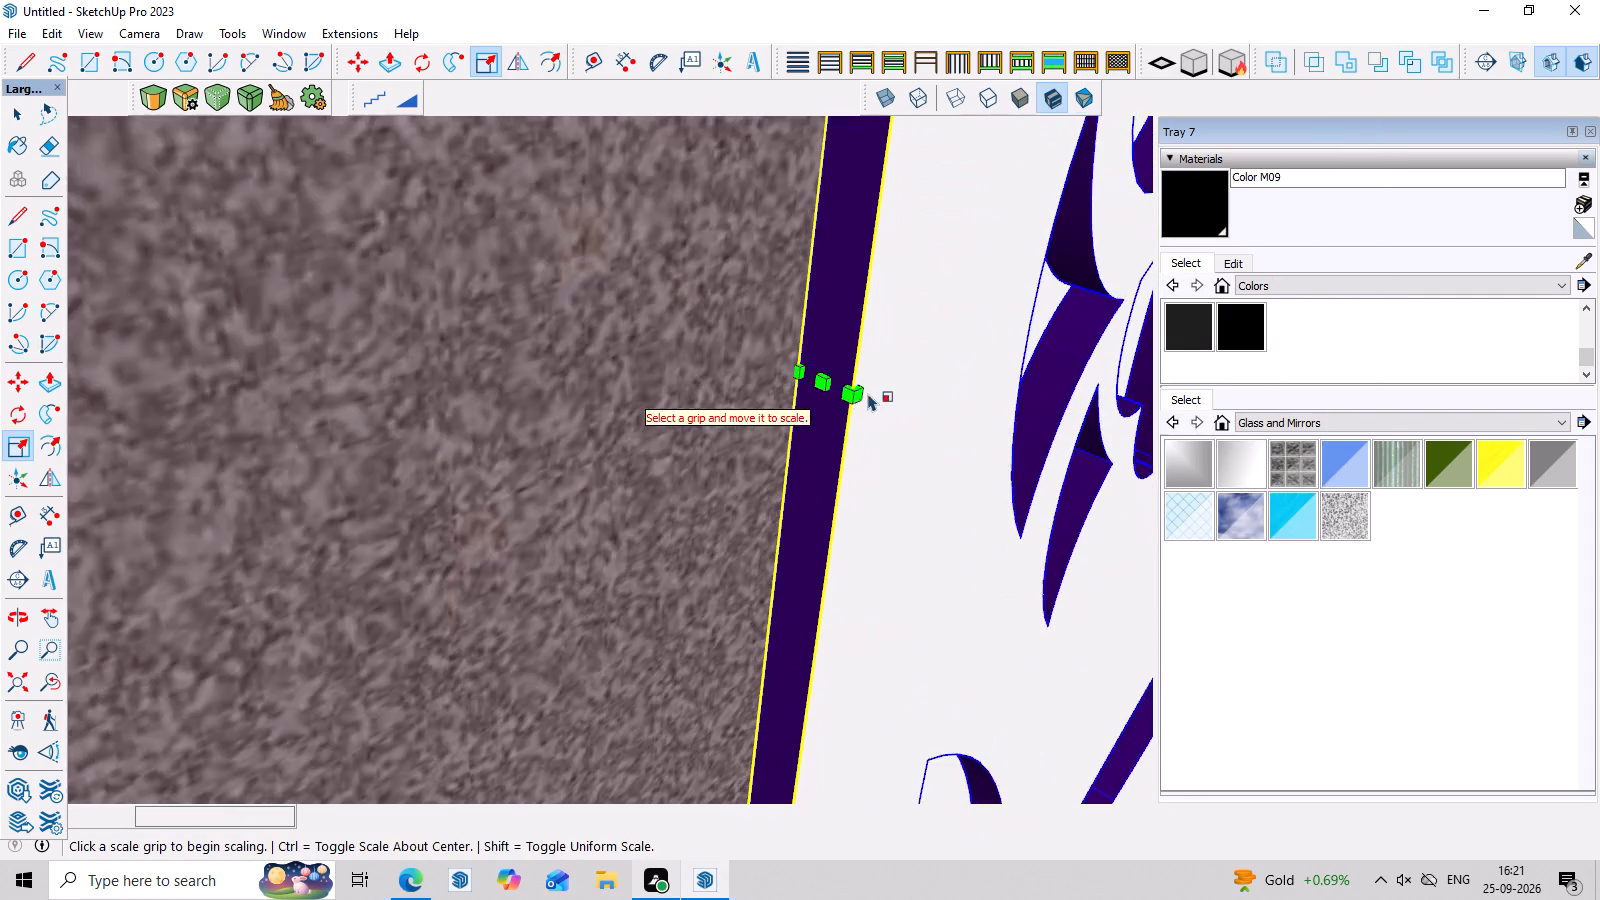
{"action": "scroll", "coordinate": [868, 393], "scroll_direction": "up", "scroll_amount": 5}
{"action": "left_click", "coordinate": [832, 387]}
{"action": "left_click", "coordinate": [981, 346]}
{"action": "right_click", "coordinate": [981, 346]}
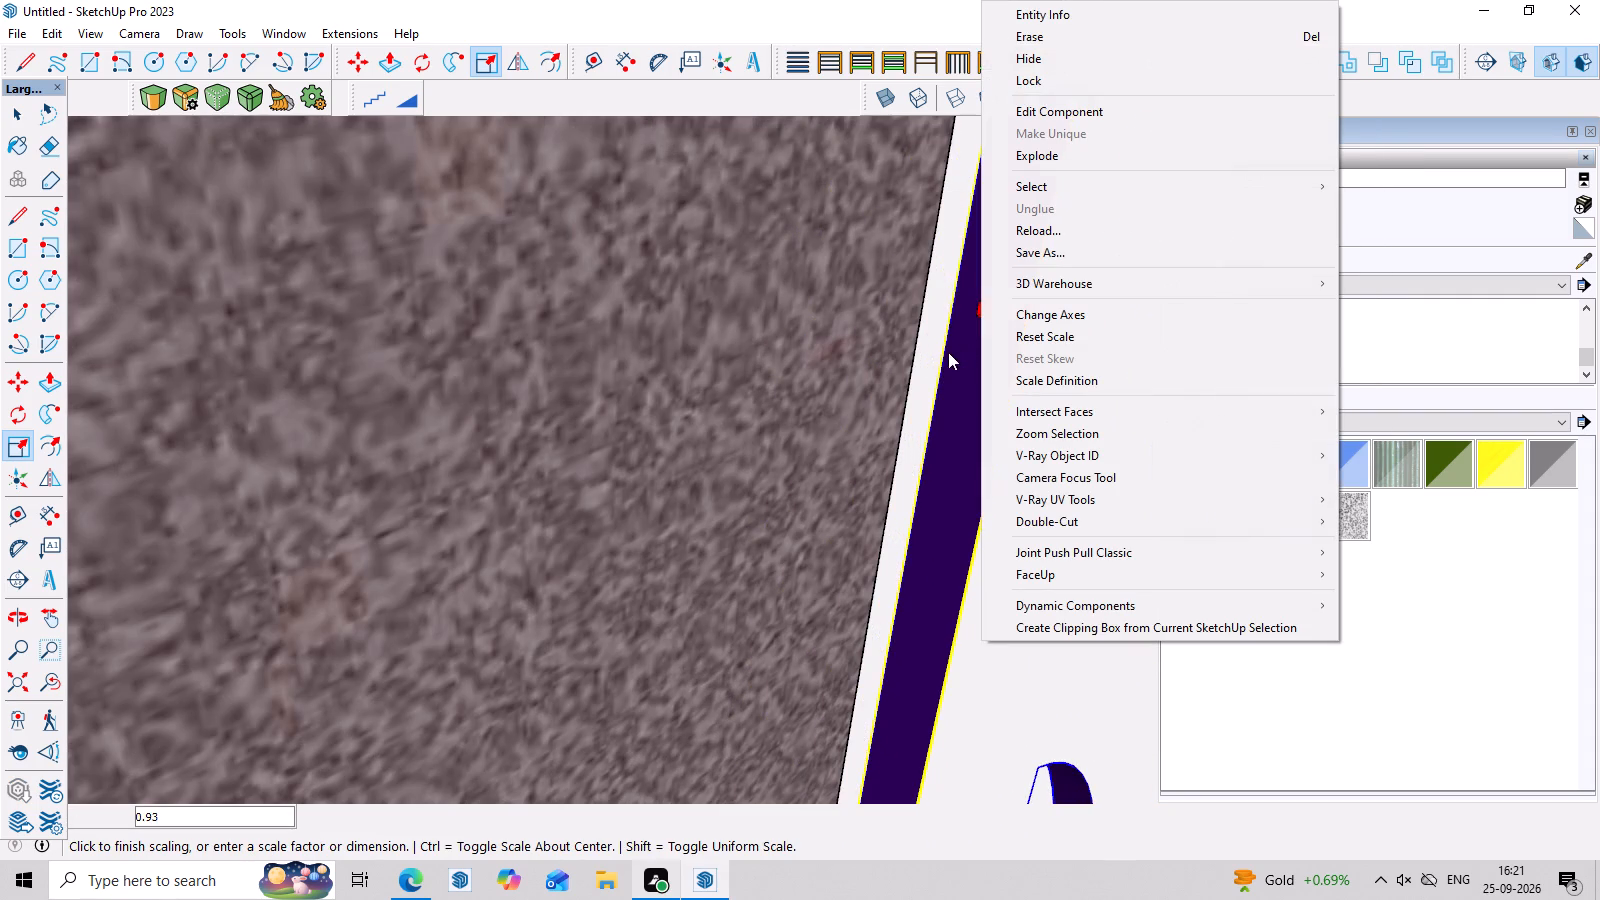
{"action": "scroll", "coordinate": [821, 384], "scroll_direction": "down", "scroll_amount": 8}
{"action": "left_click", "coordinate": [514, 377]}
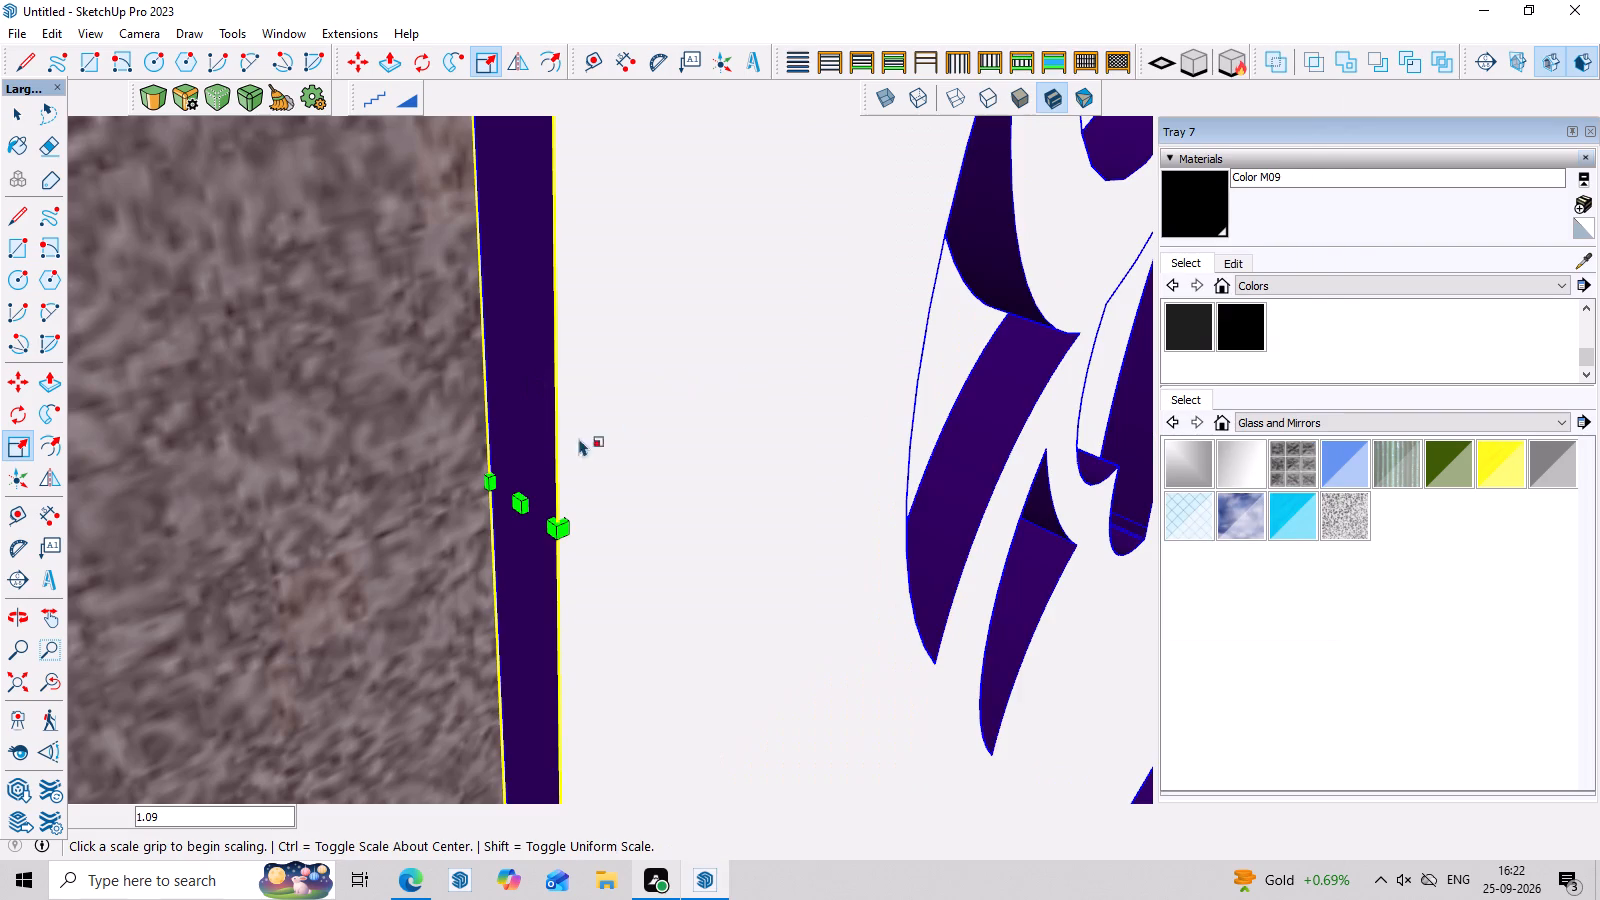
Scale the rose panel's outer side inward until it meets the purple frame's inner edge, and undo the stray rescale.
{"action": "left_click_drag", "start_coordinate": [521, 504], "coordinate": [864, 366]}
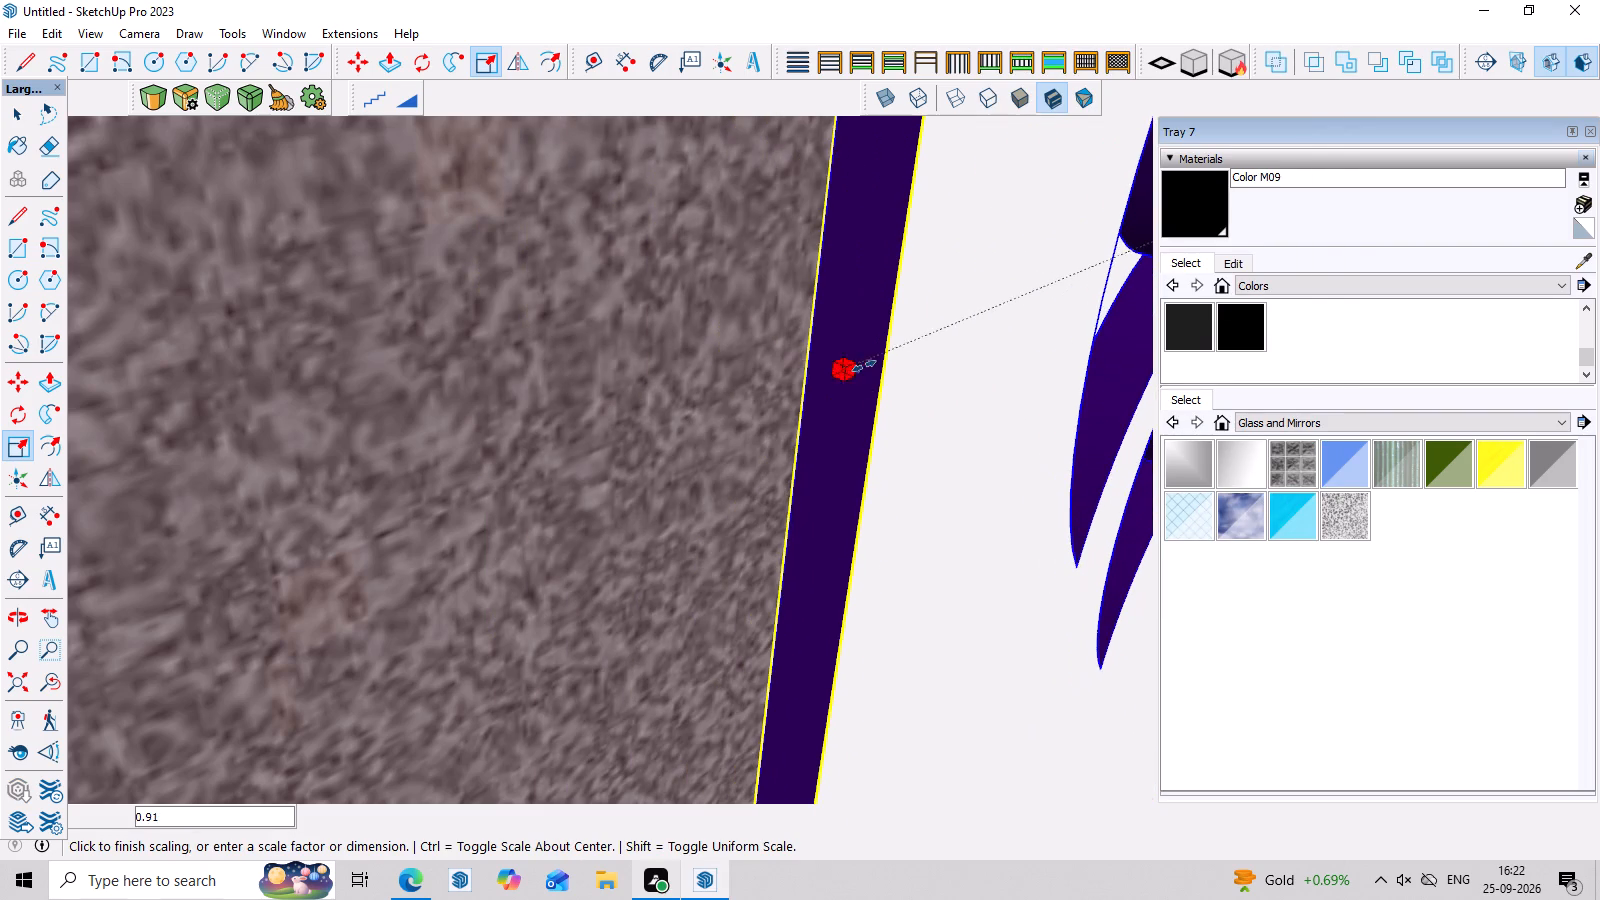
{"action": "left_click_drag", "start_coordinate": [864, 366], "coordinate": [974, 354]}
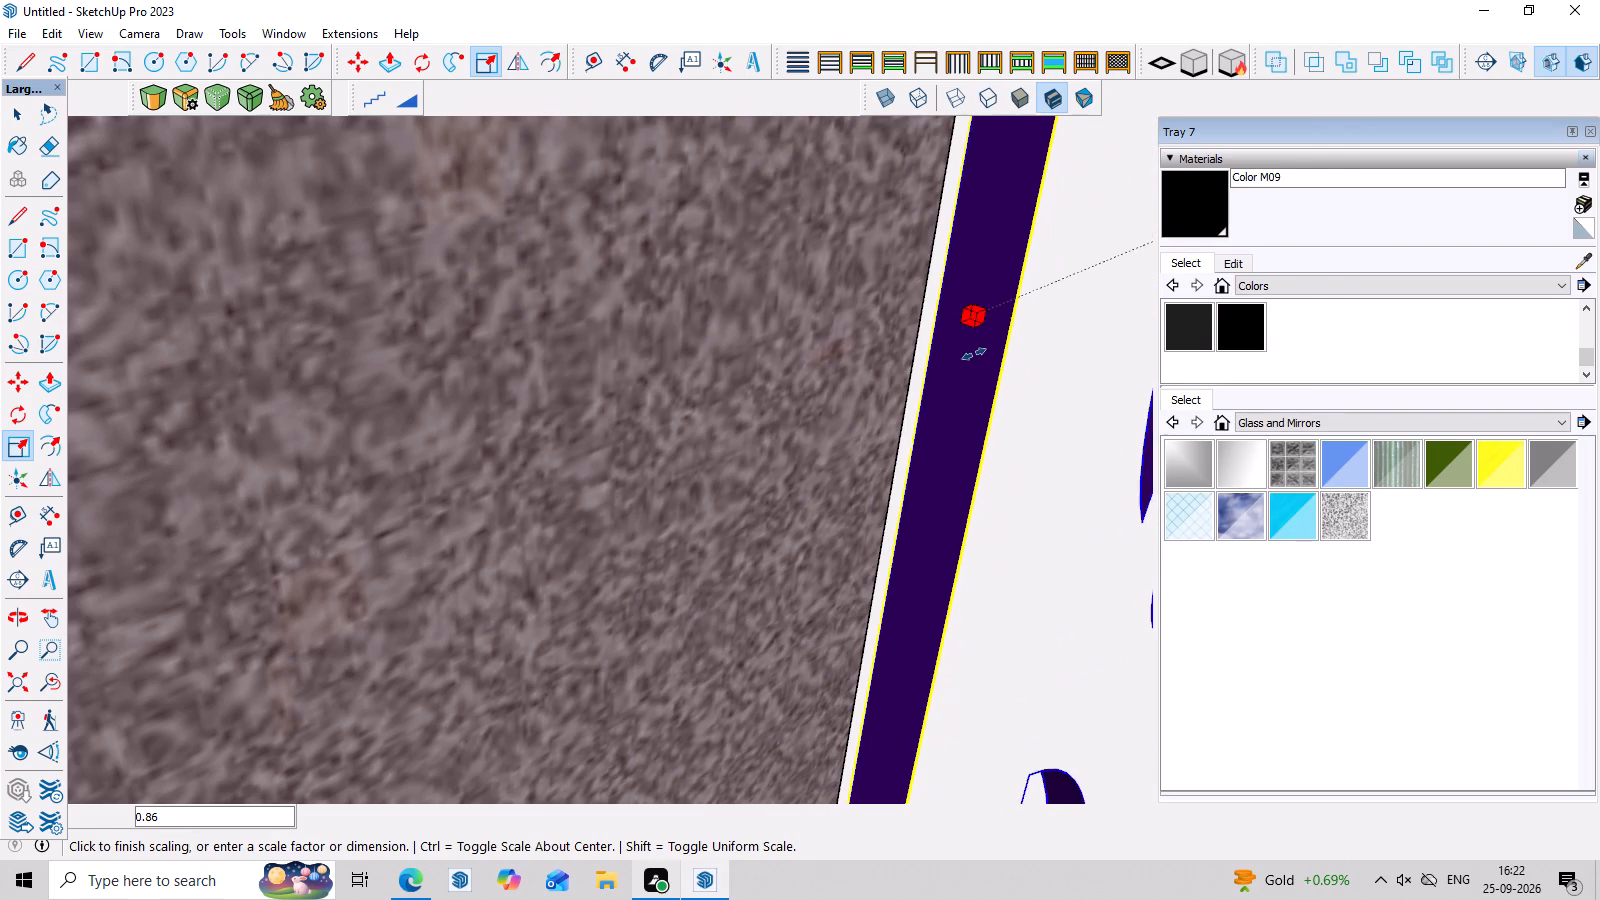
{"action": "left_click_drag", "start_coordinate": [974, 354], "coordinate": [970, 356]}
{"action": "double_click", "coordinate": [970, 356]}
{"action": "left_click", "coordinate": [962, 363]}
{"action": "left_click_drag", "start_coordinate": [967, 311], "coordinate": [952, 326]}
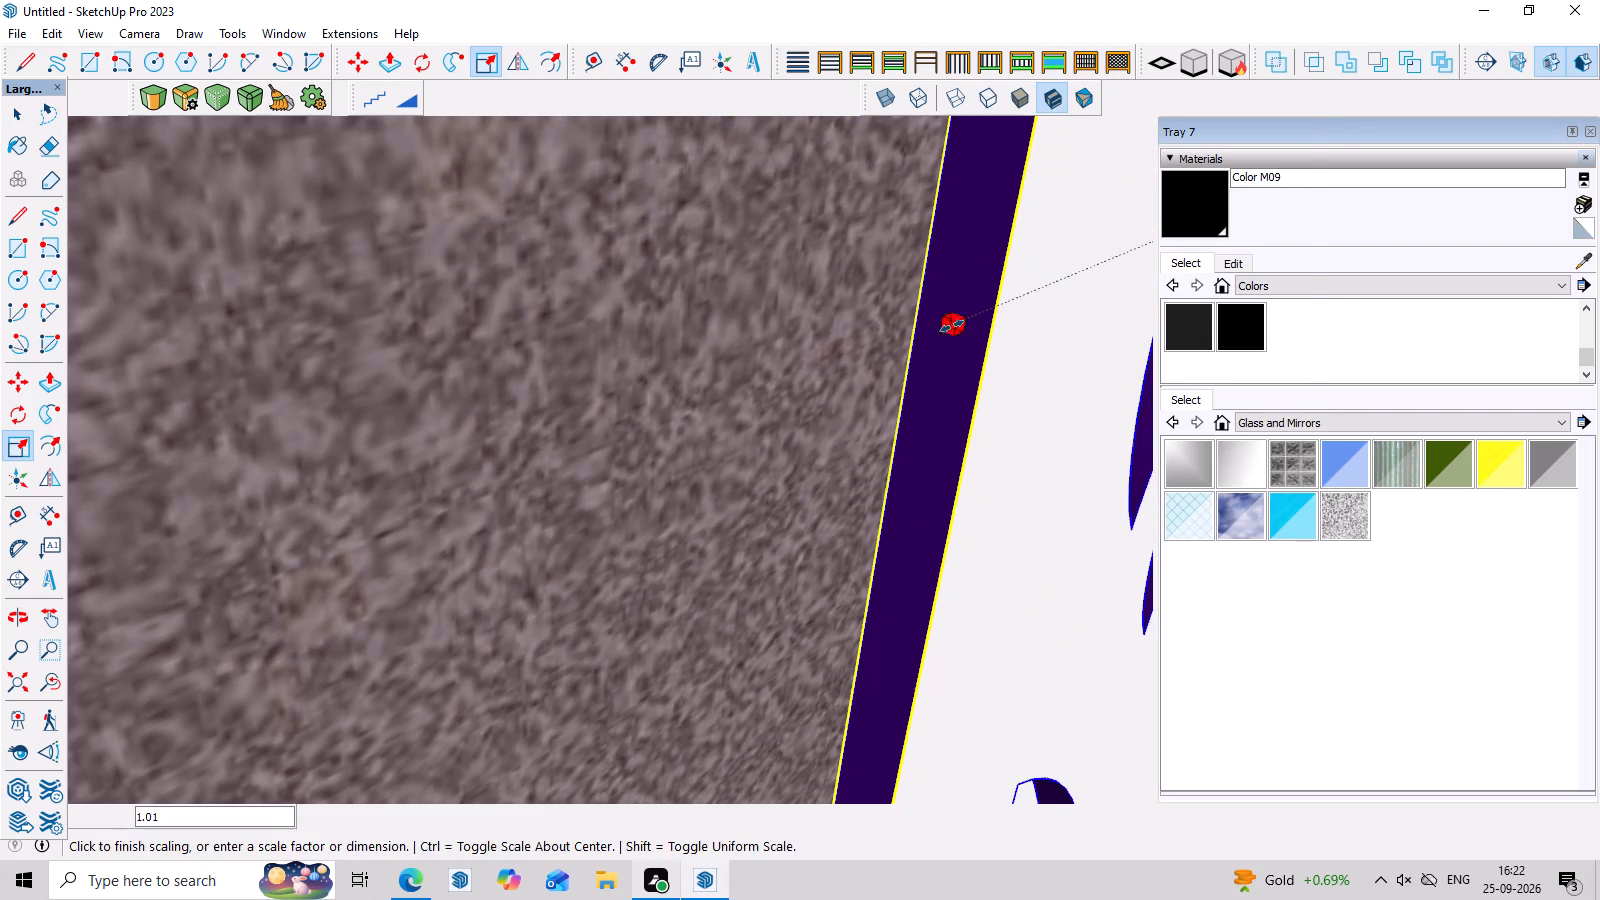
{"action": "left_click_drag", "start_coordinate": [952, 326], "coordinate": [951, 327]}
{"action": "double_click", "coordinate": [951, 327]}
{"action": "right_click", "coordinate": [951, 327]}
{"action": "scroll", "coordinate": [678, 387], "scroll_direction": "down", "scroll_amount": 9}
{"action": "key", "text": "space"}
{"action": "left_click", "coordinate": [485, 414]}
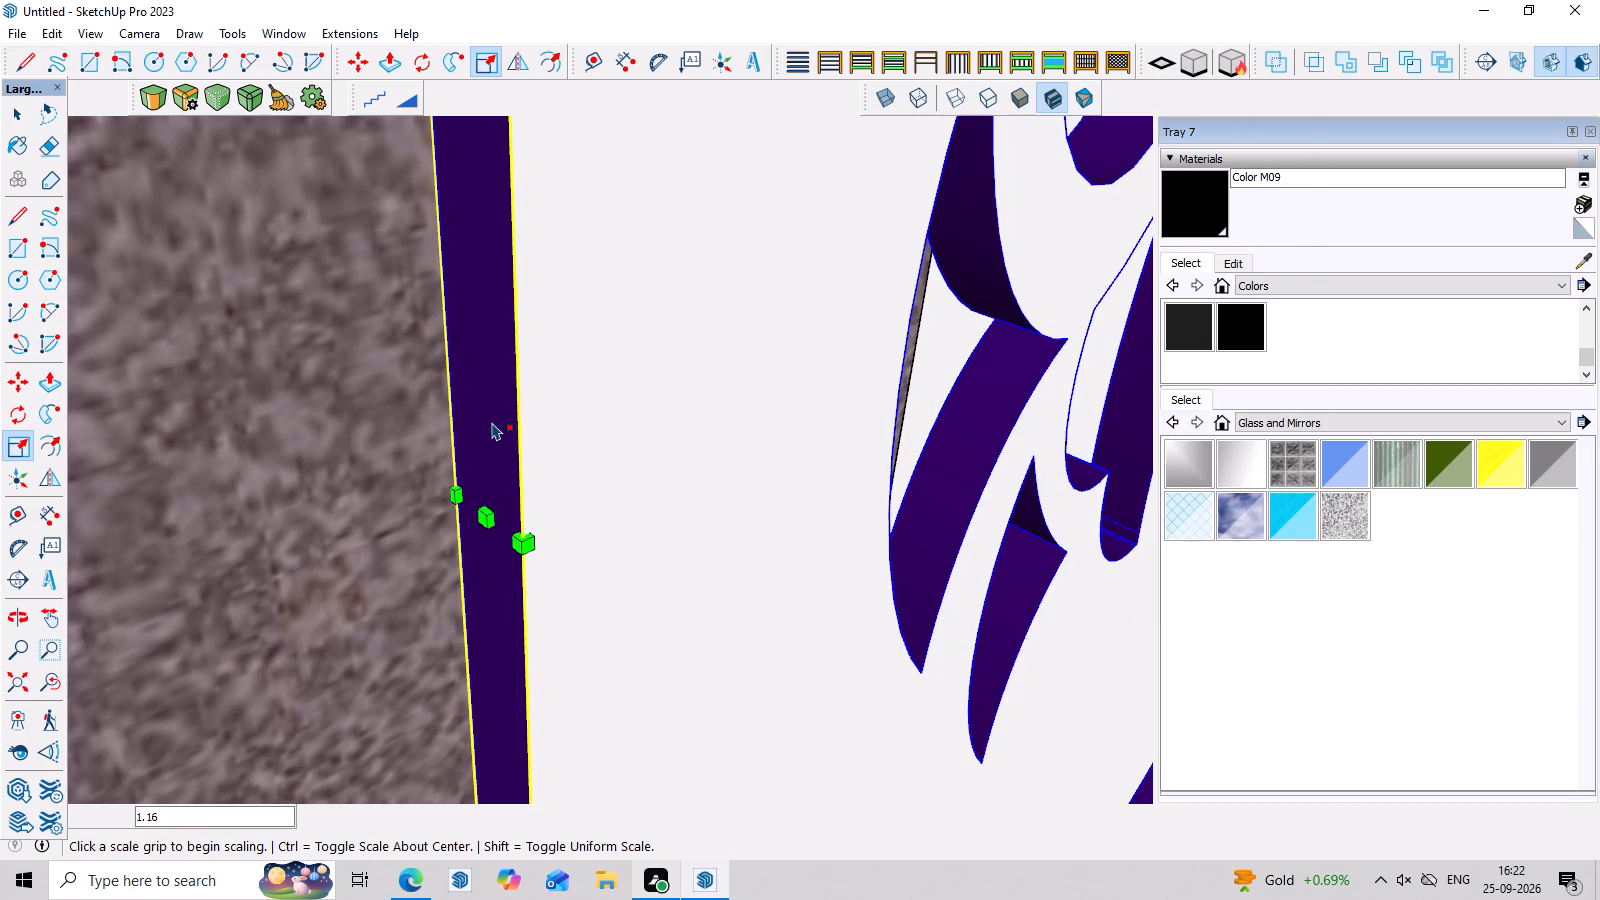
{"action": "key", "text": "ctrl+z"}
Move the rose panel straight up by its bottom corner beside the beige column, about 1' 2 7/16", and deselect it.
{"action": "scroll", "coordinate": [595, 432], "scroll_direction": "down", "scroll_amount": 10}
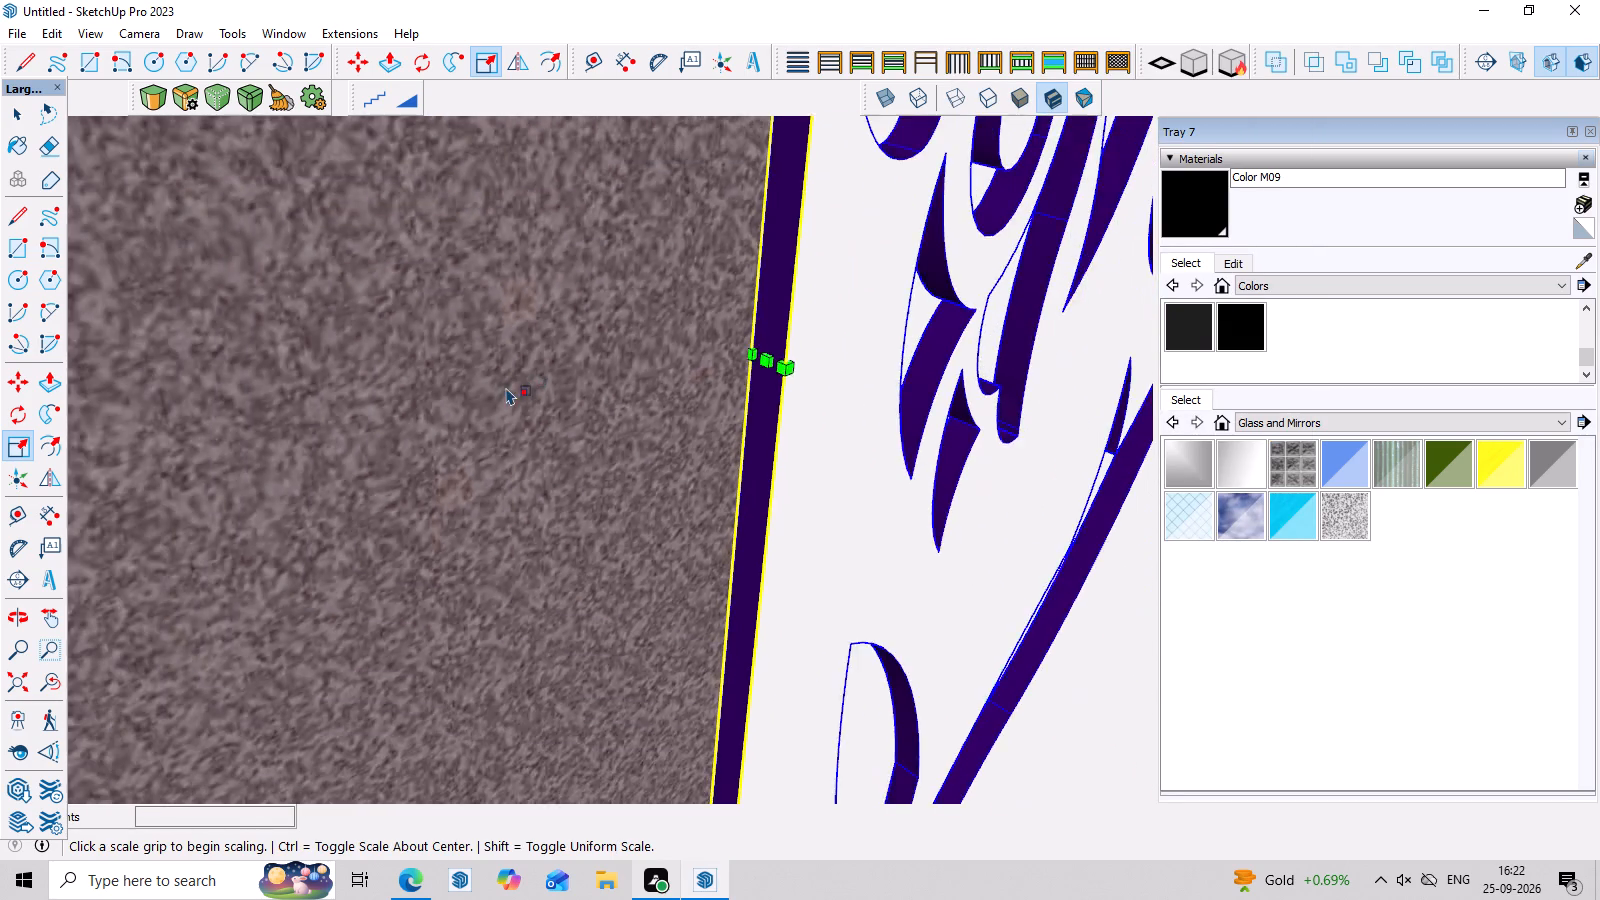
{"action": "scroll", "coordinate": [506, 387], "scroll_direction": "down", "scroll_amount": 20}
{"action": "scroll", "coordinate": [506, 387], "scroll_direction": "down", "scroll_amount": 1}
{"action": "scroll", "coordinate": [272, 420], "scroll_direction": "down", "scroll_amount": 5}
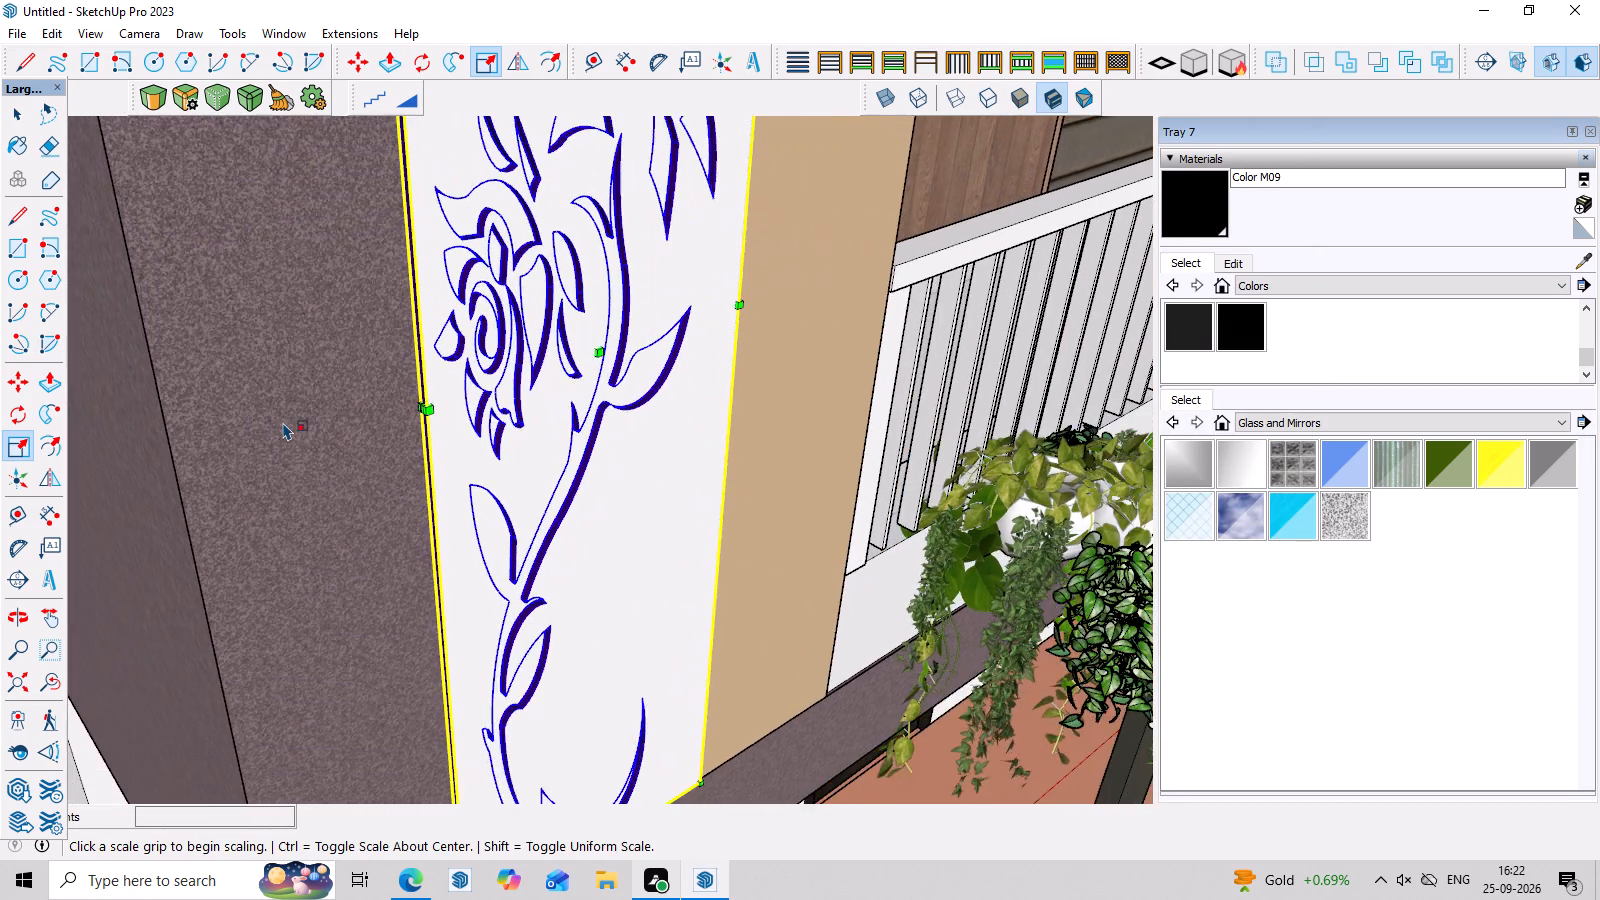
{"action": "scroll", "coordinate": [283, 422], "scroll_direction": "down", "scroll_amount": 20}
{"action": "scroll", "coordinate": [283, 422], "scroll_direction": "down", "scroll_amount": 8}
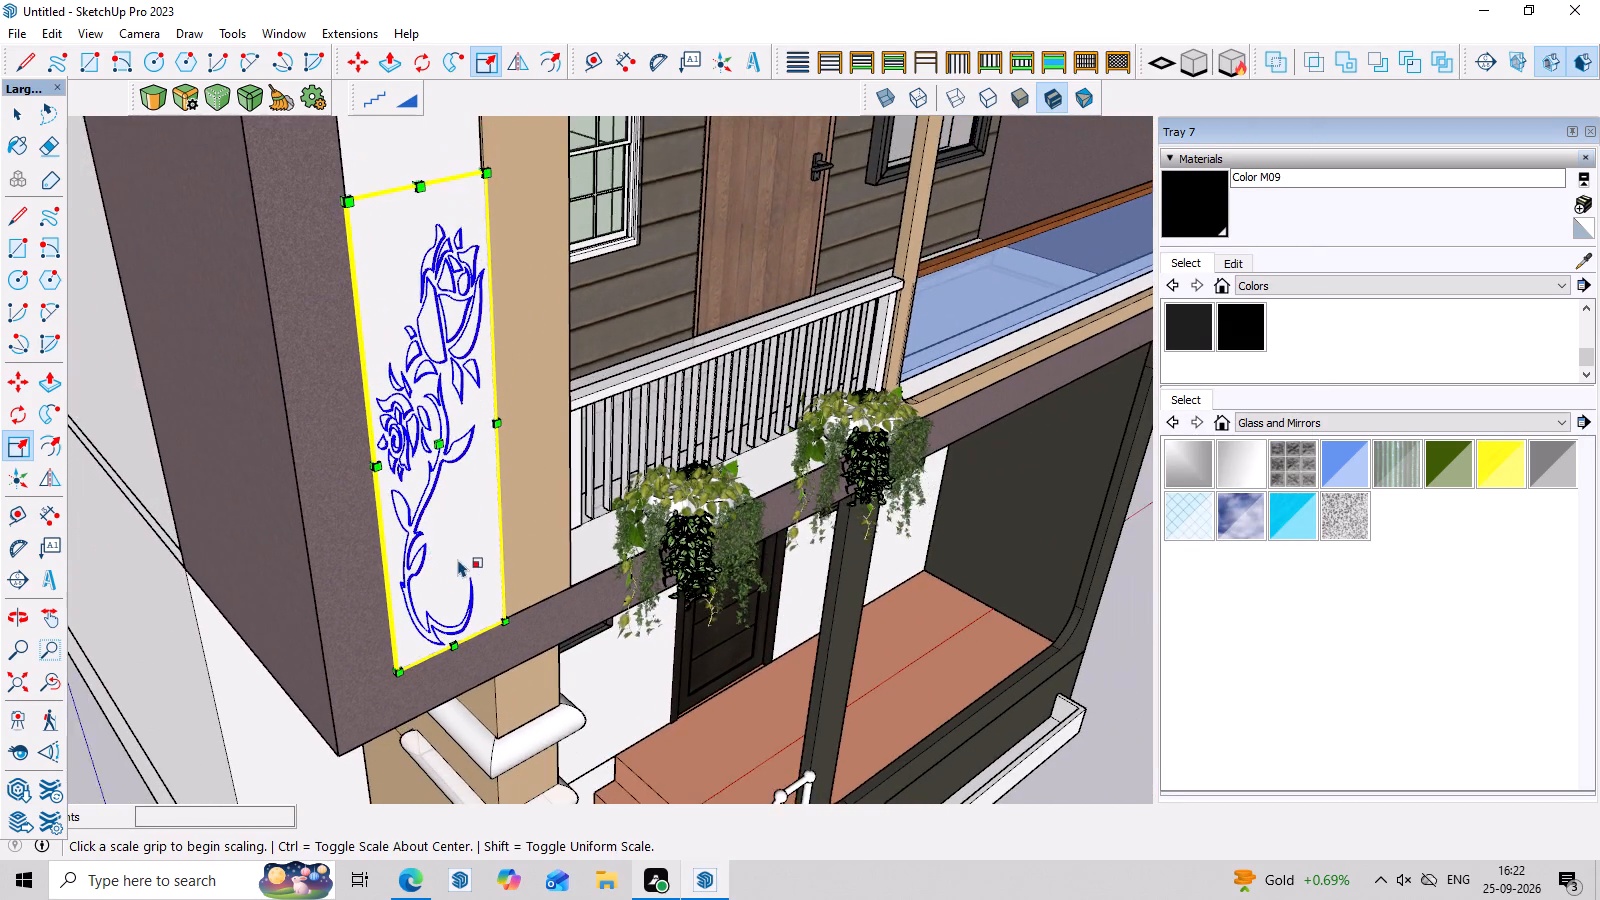
{"action": "scroll", "coordinate": [458, 559], "scroll_direction": "down", "scroll_amount": 7}
{"action": "middle_click_drag", "start_coordinate": [593, 624], "coordinate": [367, 575]}
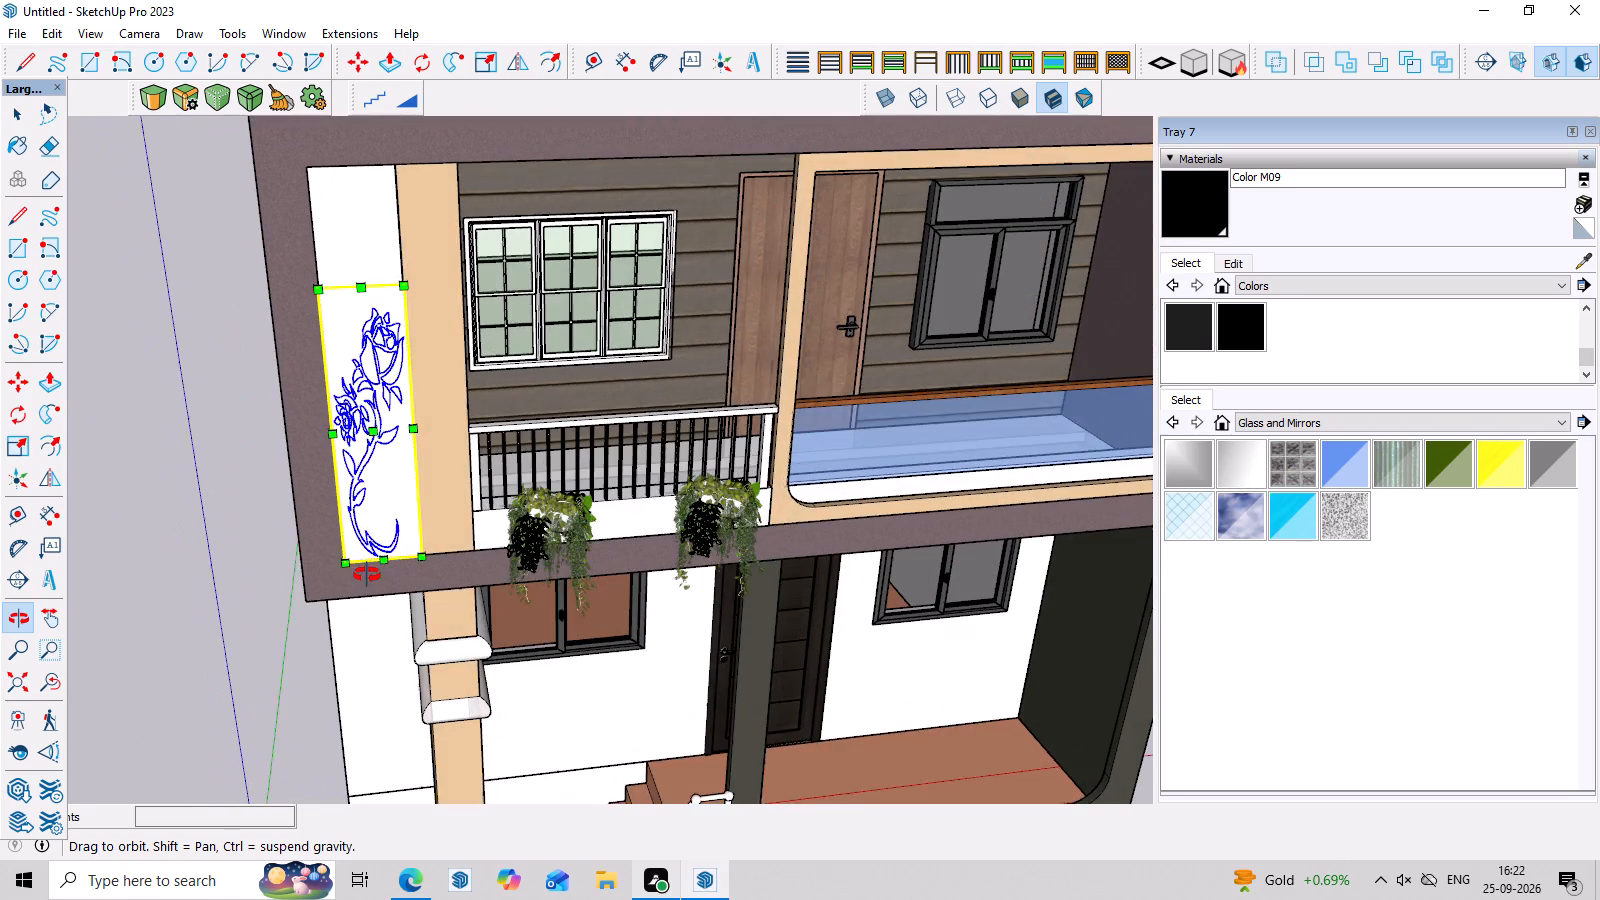
{"action": "middle_click_drag", "start_coordinate": [367, 575], "coordinate": [391, 515]}
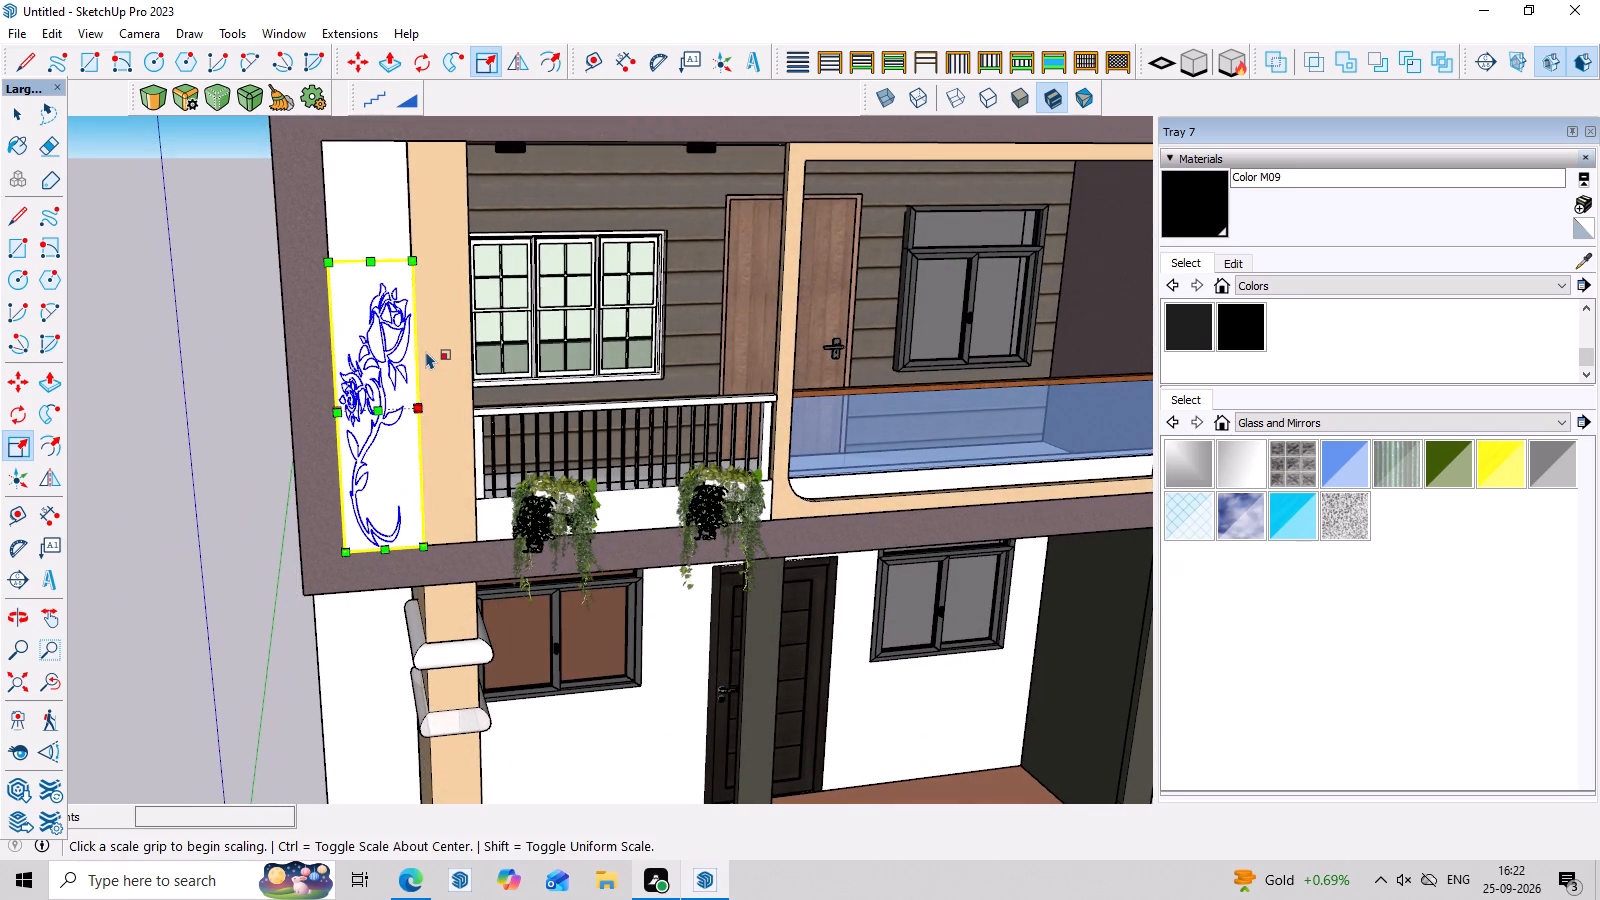
{"action": "middle_click_drag", "start_coordinate": [548, 598], "coordinate": [355, 611]}
{"action": "scroll", "coordinate": [366, 535], "scroll_direction": "up", "scroll_amount": 4}
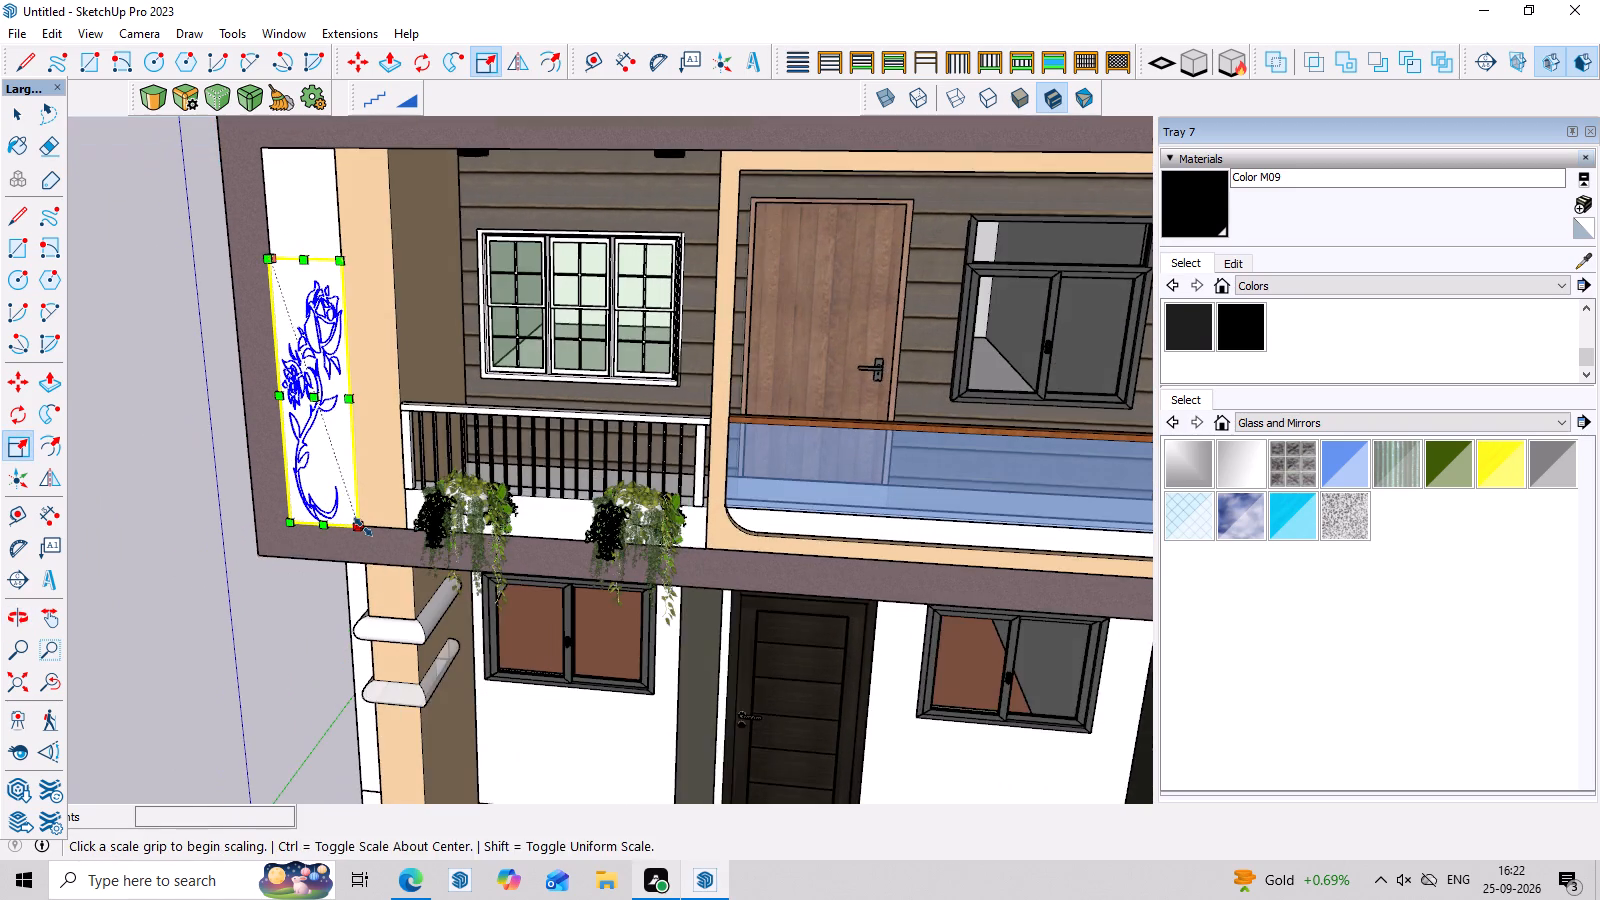
{"action": "scroll", "coordinate": [363, 527], "scroll_direction": "up", "scroll_amount": 4}
{"action": "middle_click_drag", "start_coordinate": [371, 553], "coordinate": [265, 573]}
{"action": "scroll", "coordinate": [330, 522], "scroll_direction": "up", "scroll_amount": 13}
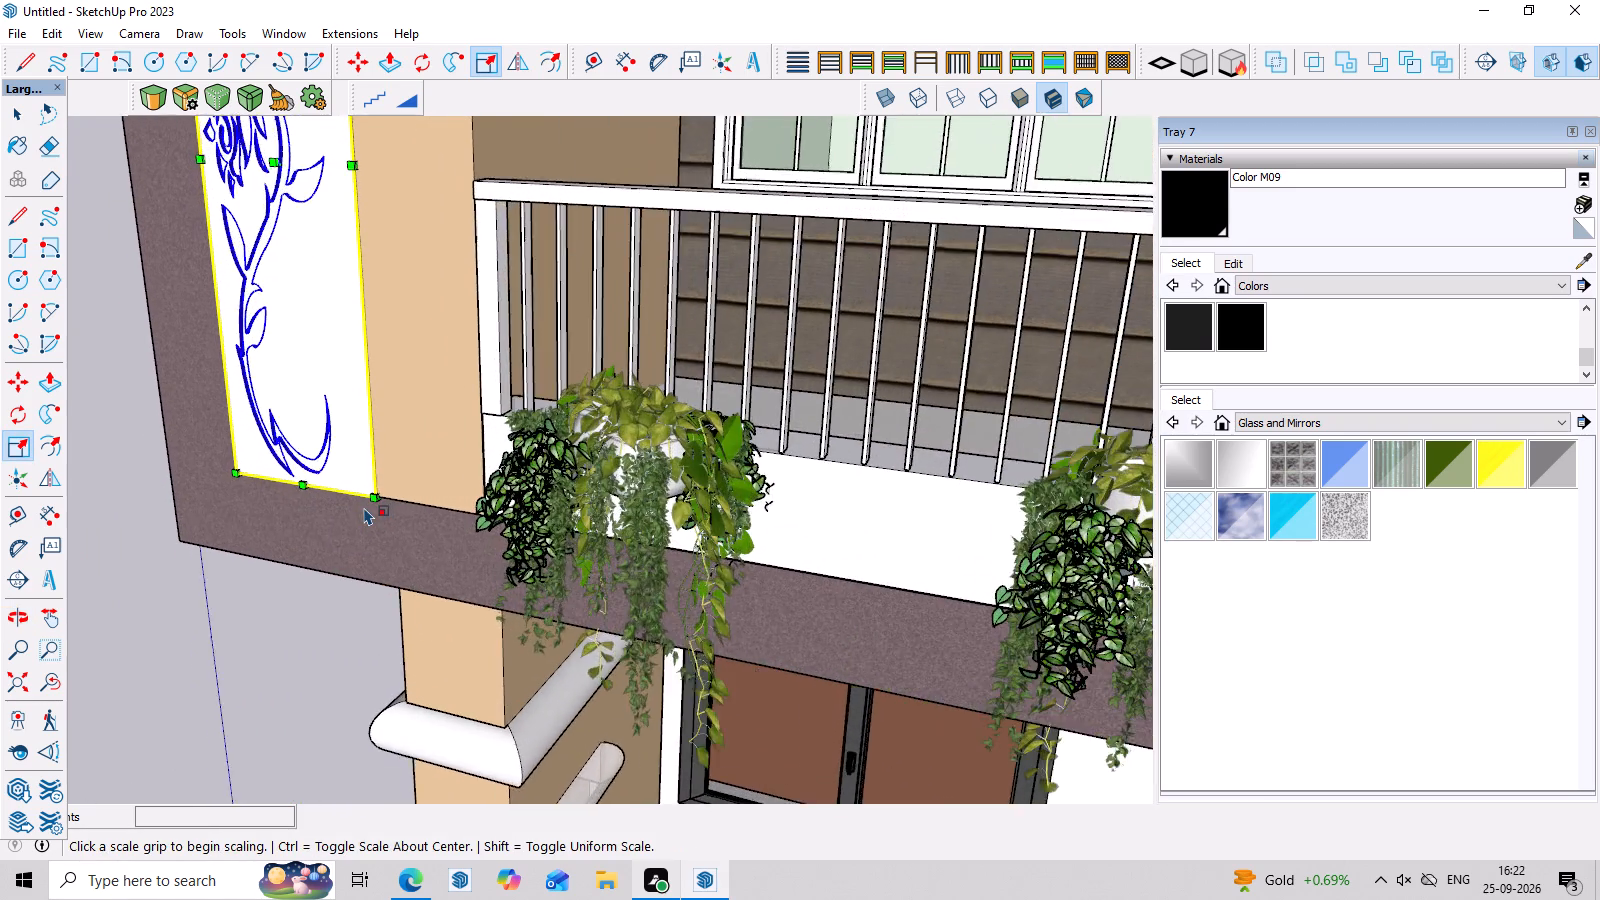
{"action": "scroll", "coordinate": [364, 507], "scroll_direction": "up", "scroll_amount": 20}
{"action": "scroll", "coordinate": [364, 507], "scroll_direction": "up", "scroll_amount": 6}
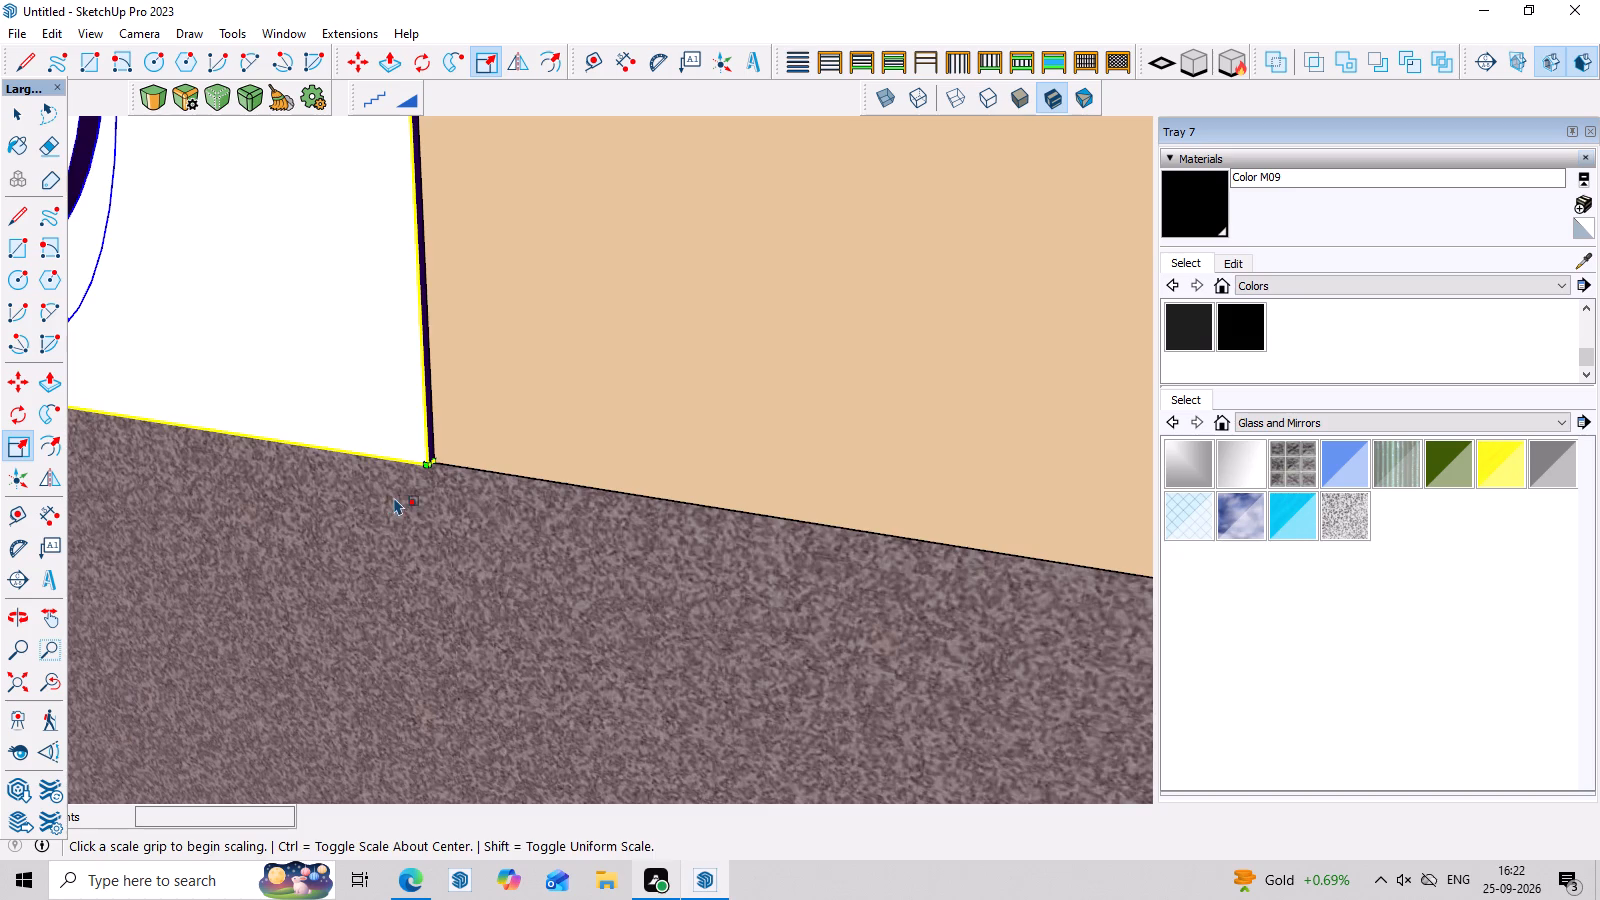
{"action": "middle_click_drag", "start_coordinate": [394, 497], "coordinate": [347, 550]}
{"action": "key", "text": "m"}
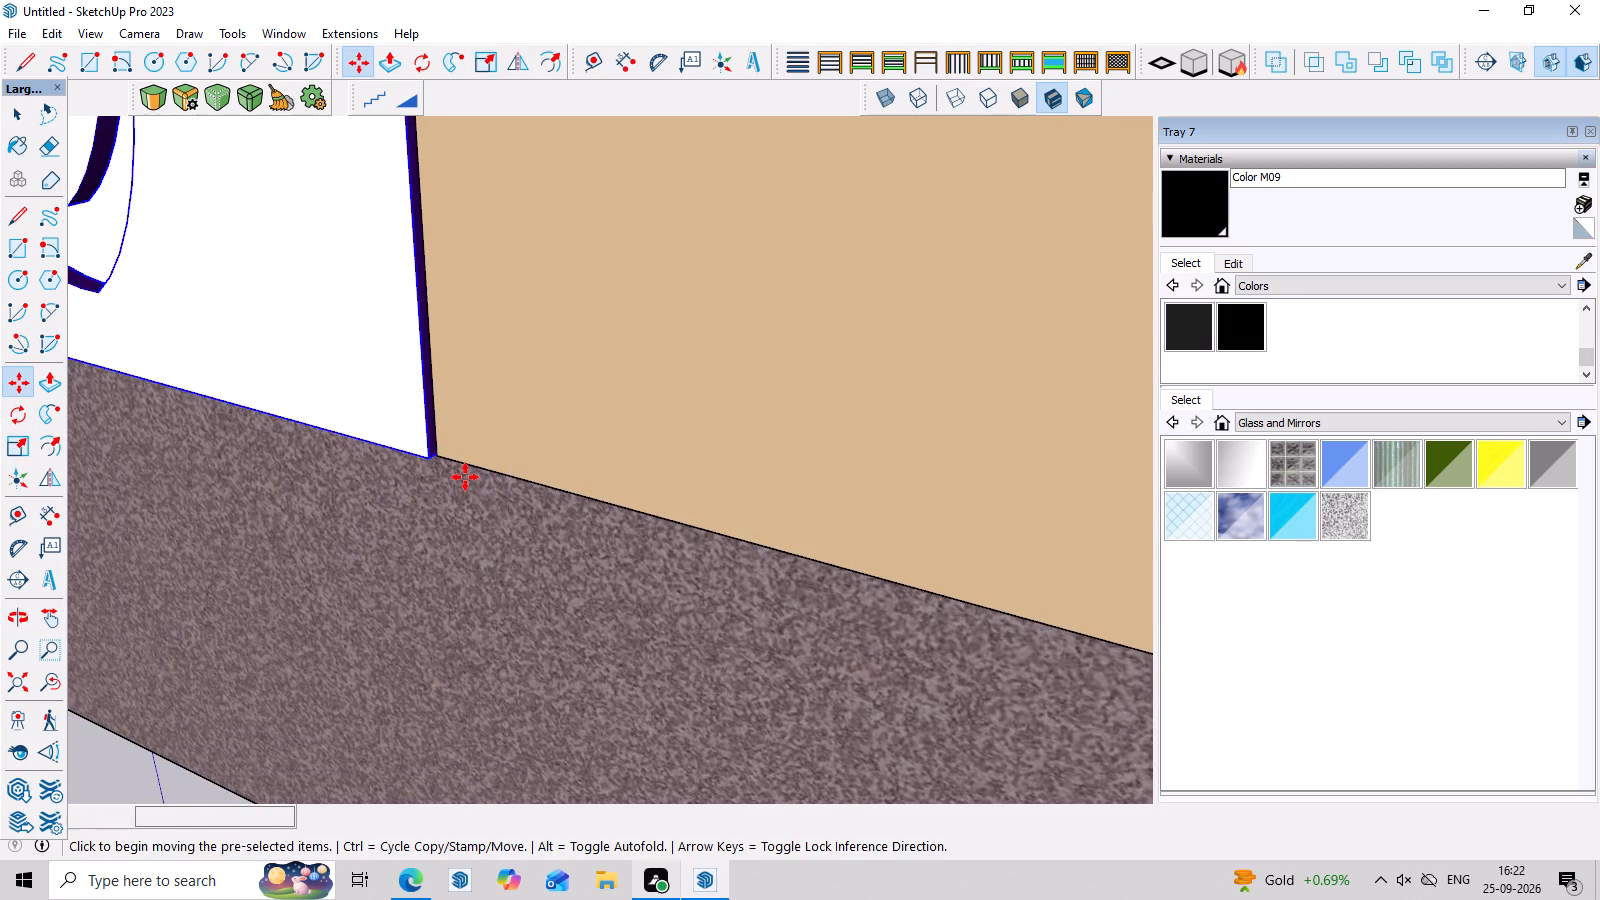
{"action": "scroll", "coordinate": [438, 455], "scroll_direction": "up", "scroll_amount": 2}
{"action": "left_click", "coordinate": [431, 467]}
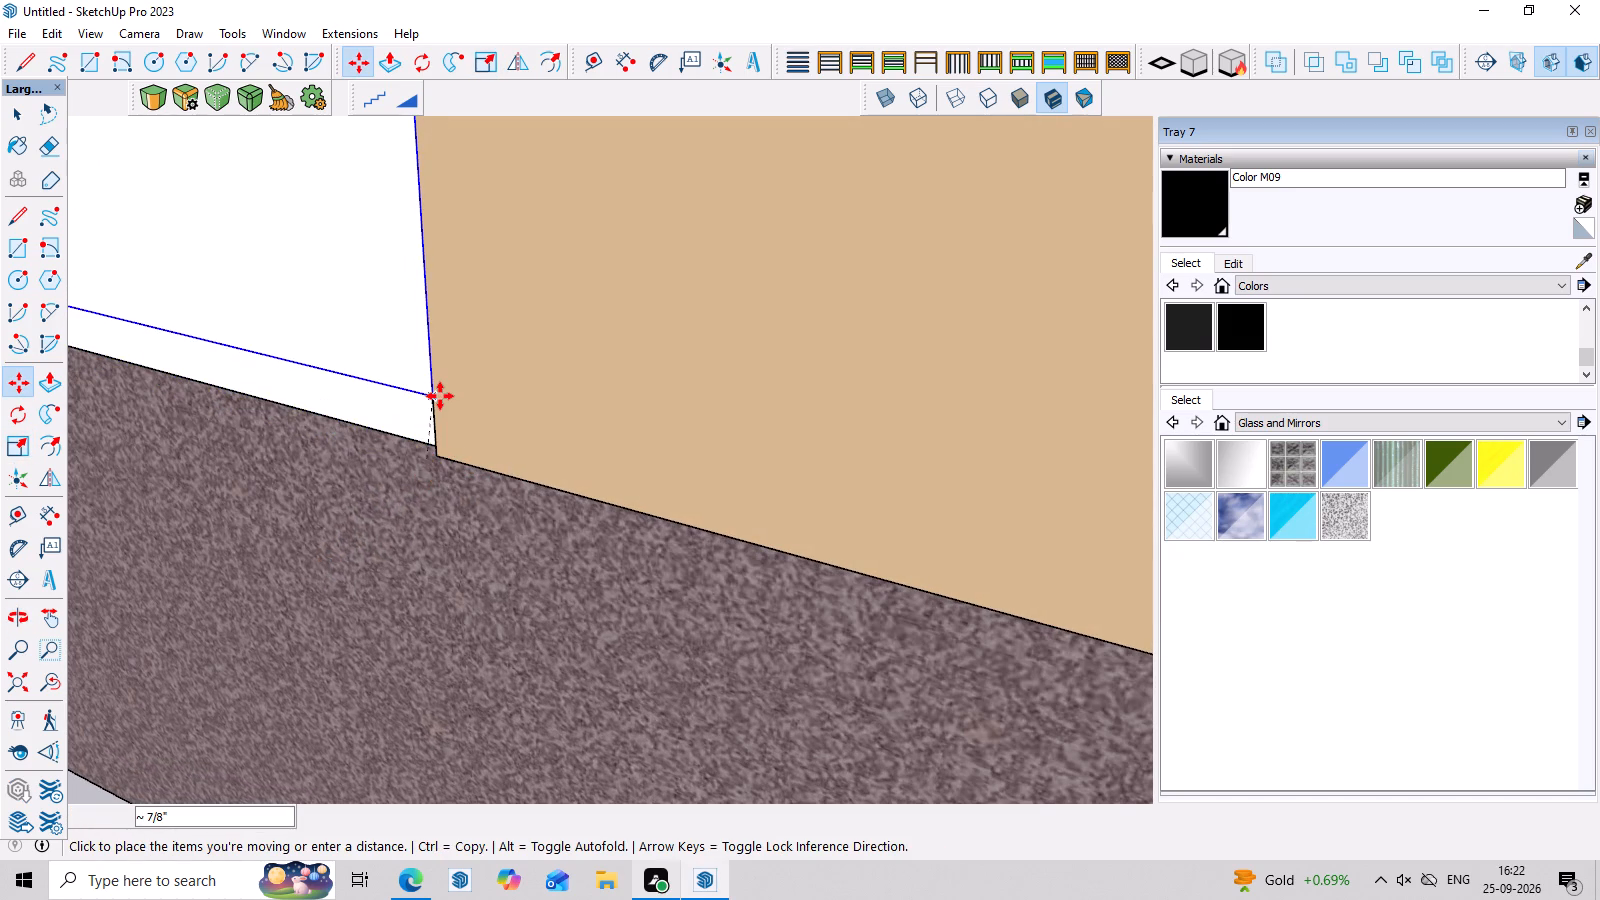
{"action": "key", "text": "Up"}
{"action": "scroll", "coordinate": [470, 270], "scroll_direction": "down", "scroll_amount": 11}
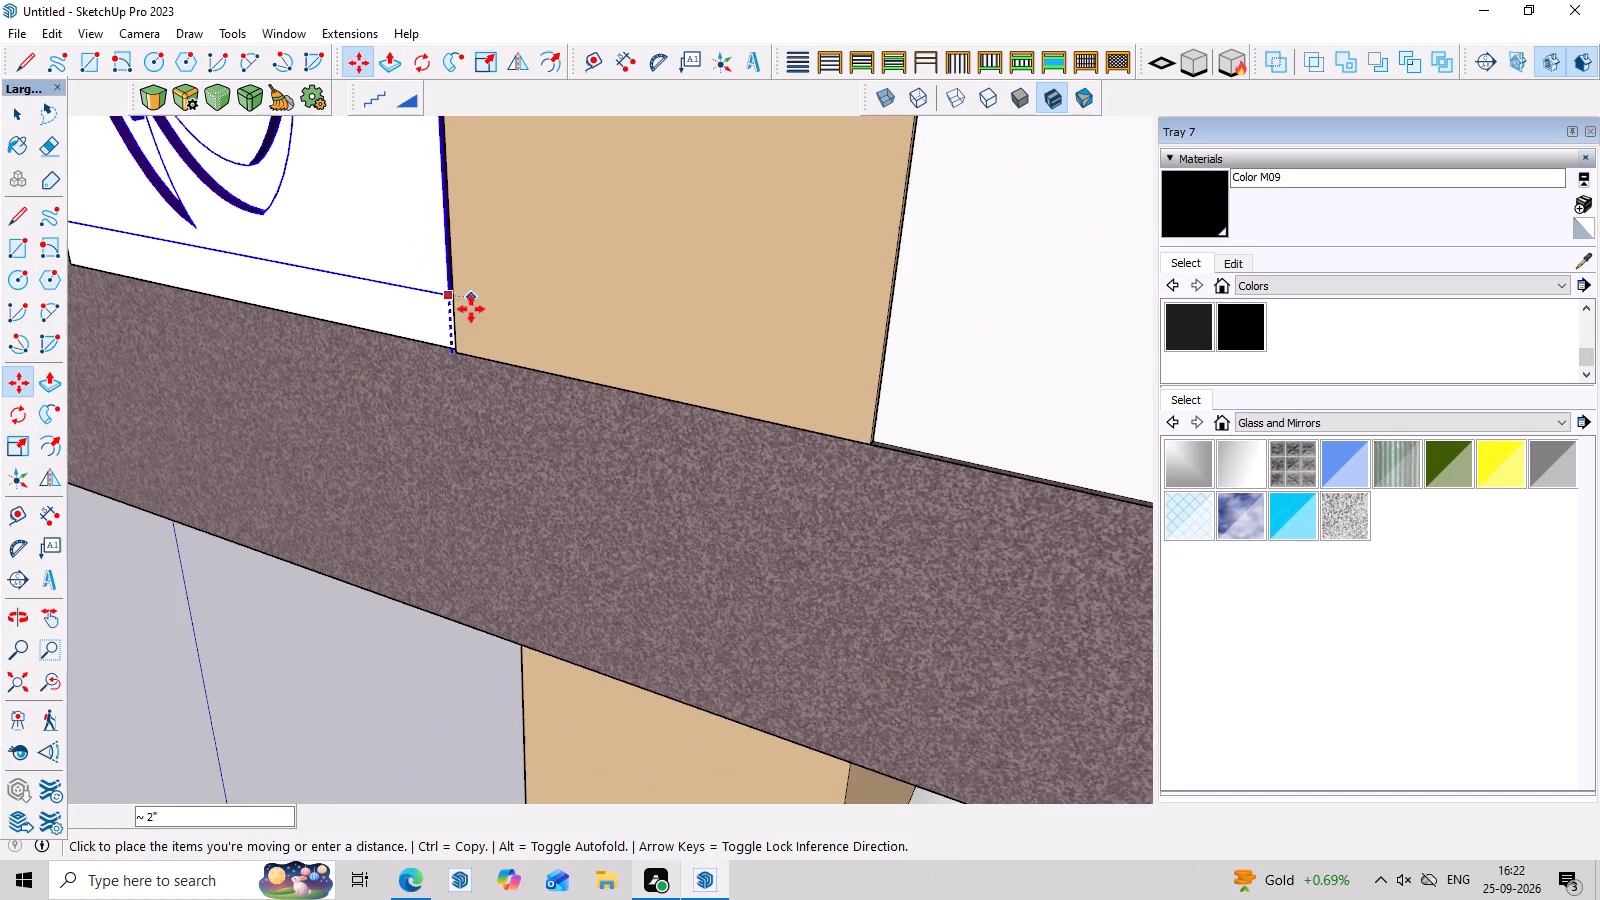
{"action": "scroll", "coordinate": [471, 309], "scroll_direction": "down", "scroll_amount": 20}
{"action": "scroll", "coordinate": [471, 309], "scroll_direction": "down", "scroll_amount": 8}
{"action": "middle_click_drag", "start_coordinate": [490, 367], "coordinate": [497, 396]}
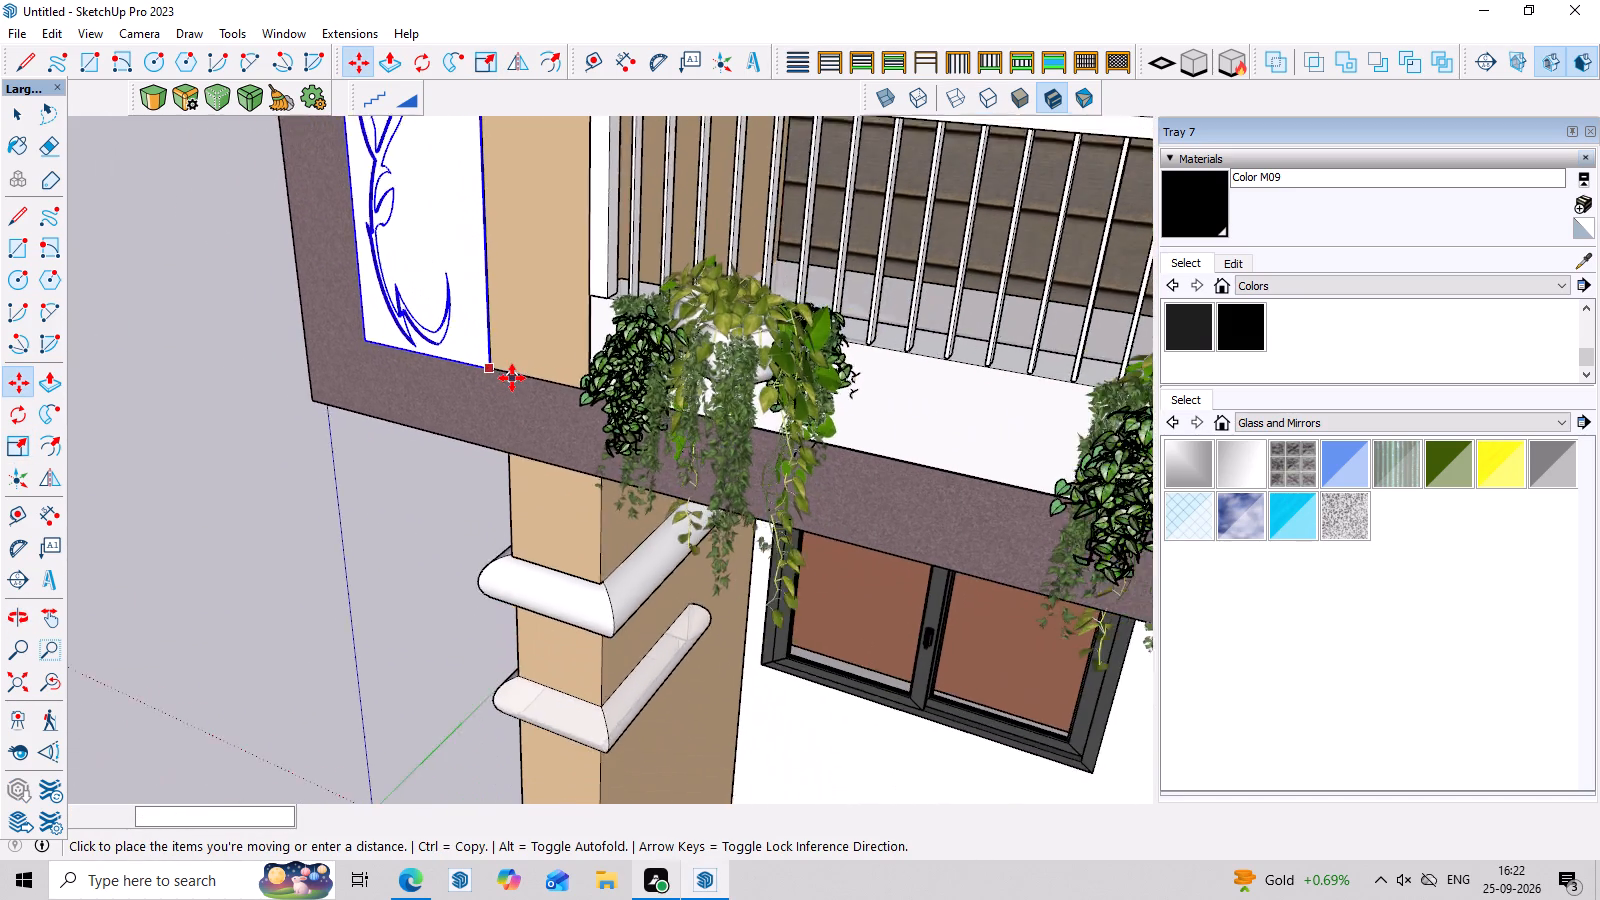
{"action": "scroll", "coordinate": [512, 378], "scroll_direction": "down", "scroll_amount": 20}
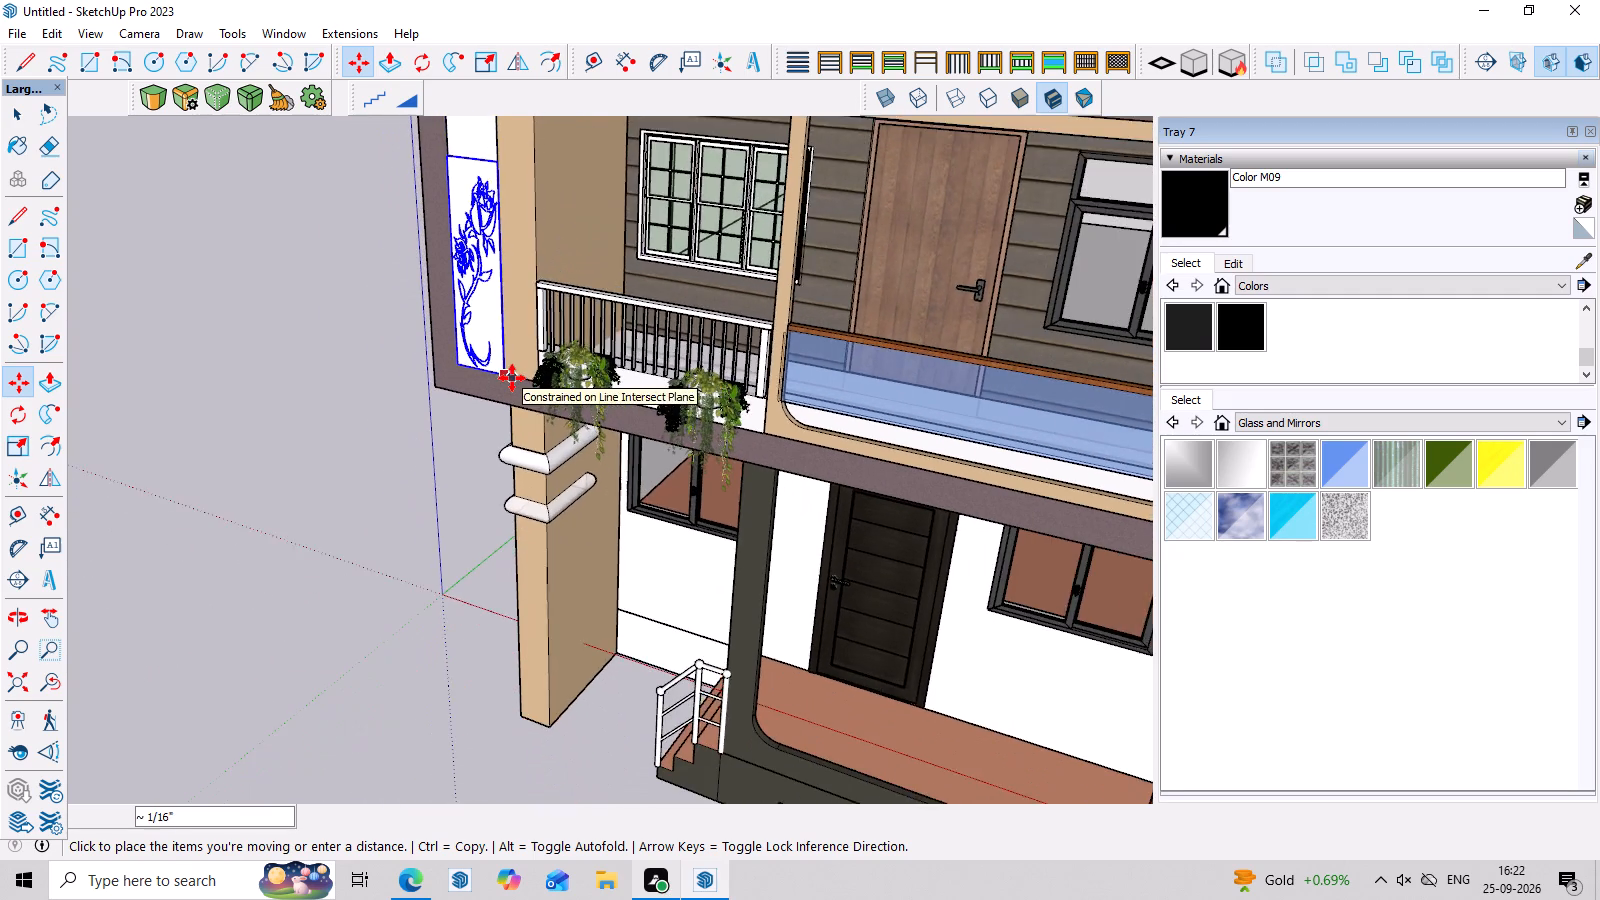
{"action": "scroll", "coordinate": [512, 378], "scroll_direction": "down", "scroll_amount": 4}
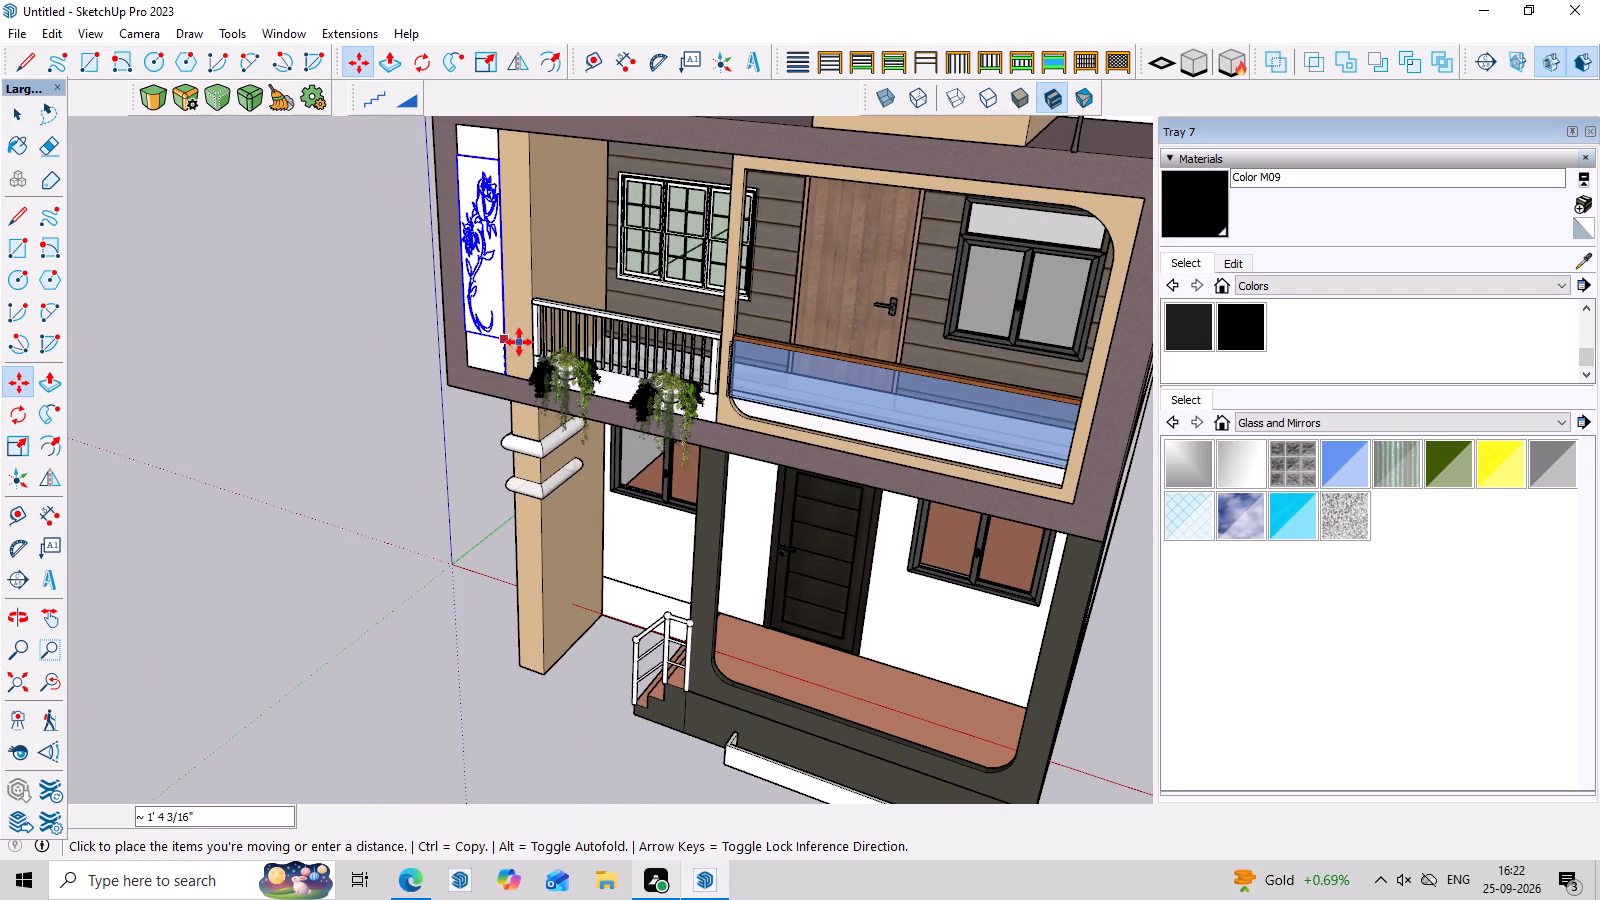
{"action": "left_click", "coordinate": [519, 346]}
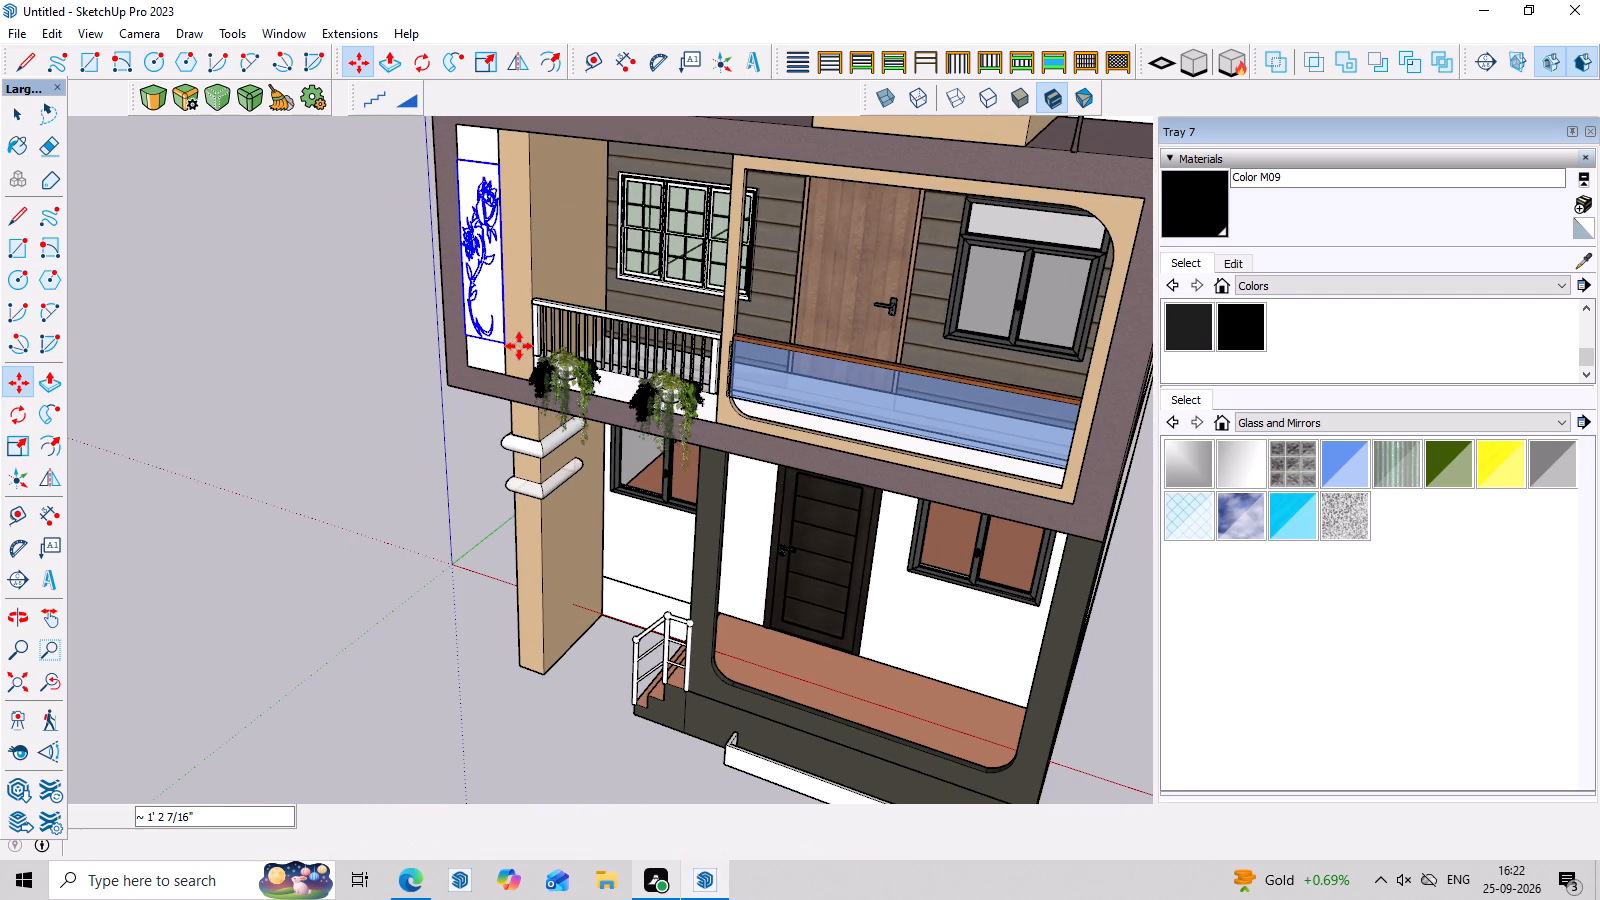
{"action": "key", "text": "space"}
{"action": "left_click", "coordinate": [434, 542]}
{"action": "right_click", "coordinate": [434, 542]}
{"action": "scroll", "coordinate": [340, 564], "scroll_direction": "down", "scroll_amount": 9}
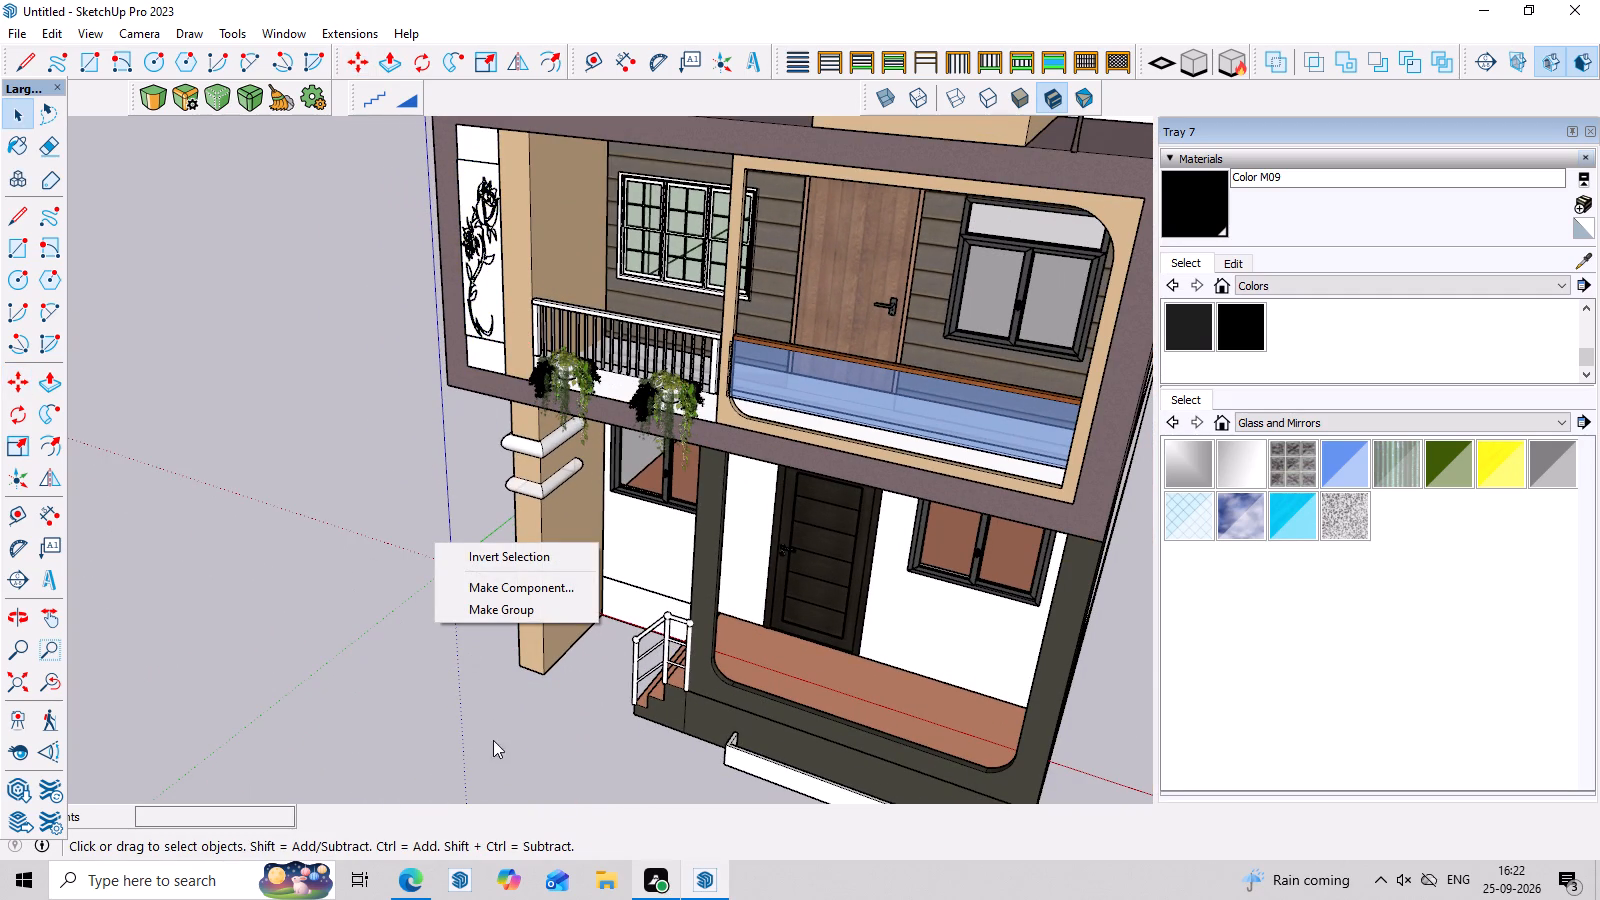
{"action": "left_click", "coordinate": [494, 740]}
Stretch the rose panel upward from its top edge until it meets the purple frame's upper inner edge.
{"action": "scroll", "coordinate": [431, 728], "scroll_direction": "down", "scroll_amount": 9}
{"action": "middle_click_drag", "start_coordinate": [745, 771], "coordinate": [982, 733]}
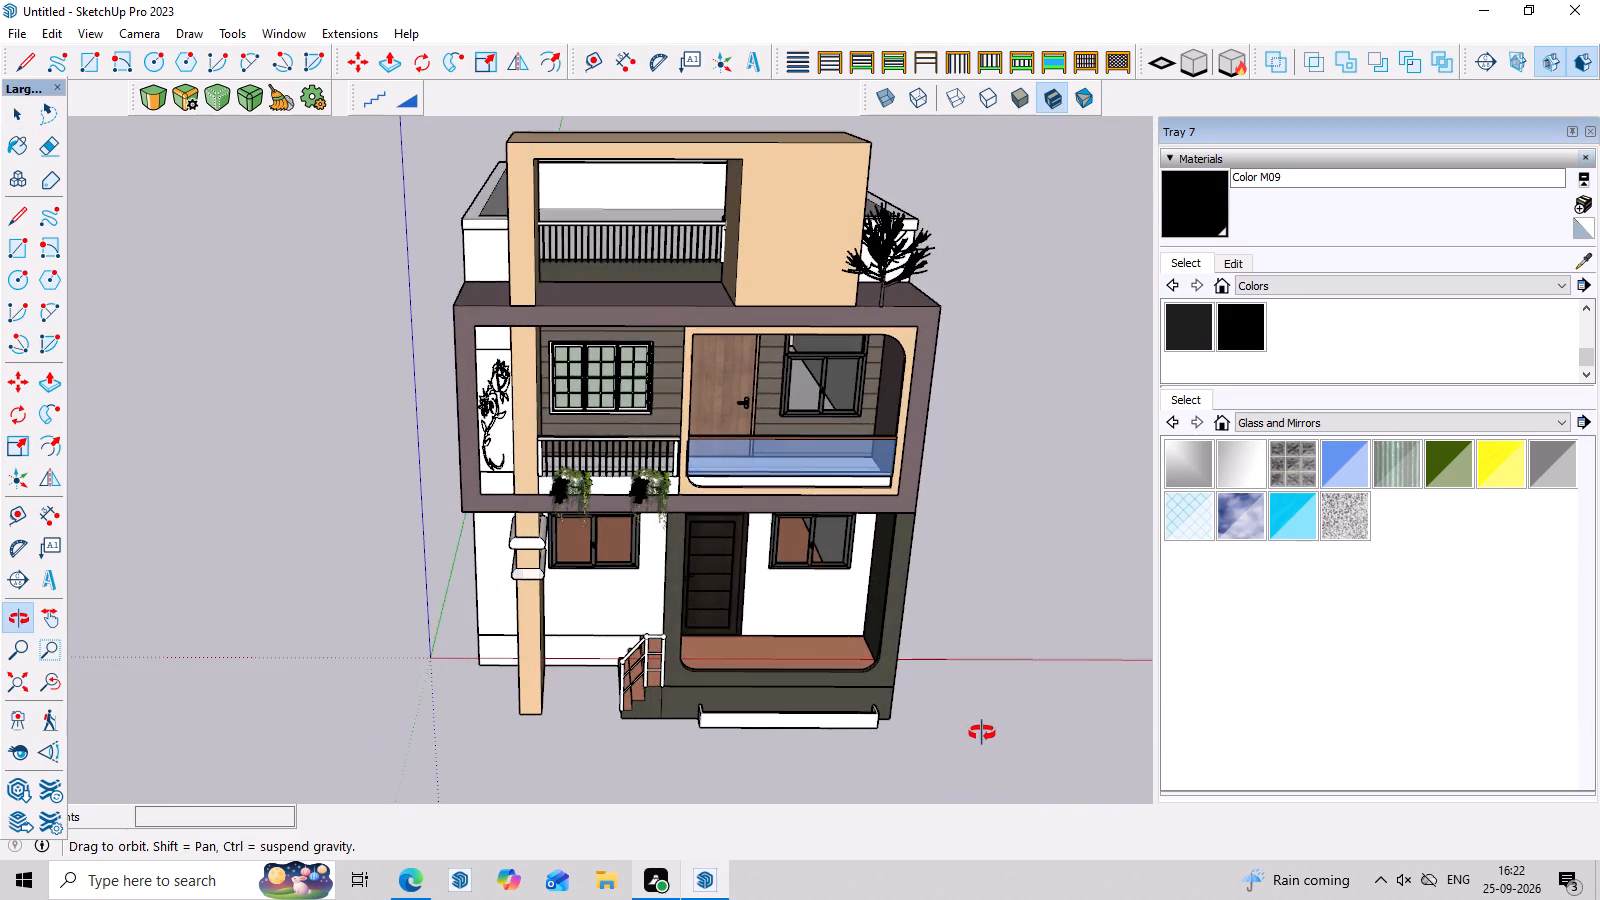
{"action": "middle_click_drag", "start_coordinate": [982, 733], "coordinate": [987, 620]}
{"action": "scroll", "coordinate": [1009, 399], "scroll_direction": "up", "scroll_amount": 4}
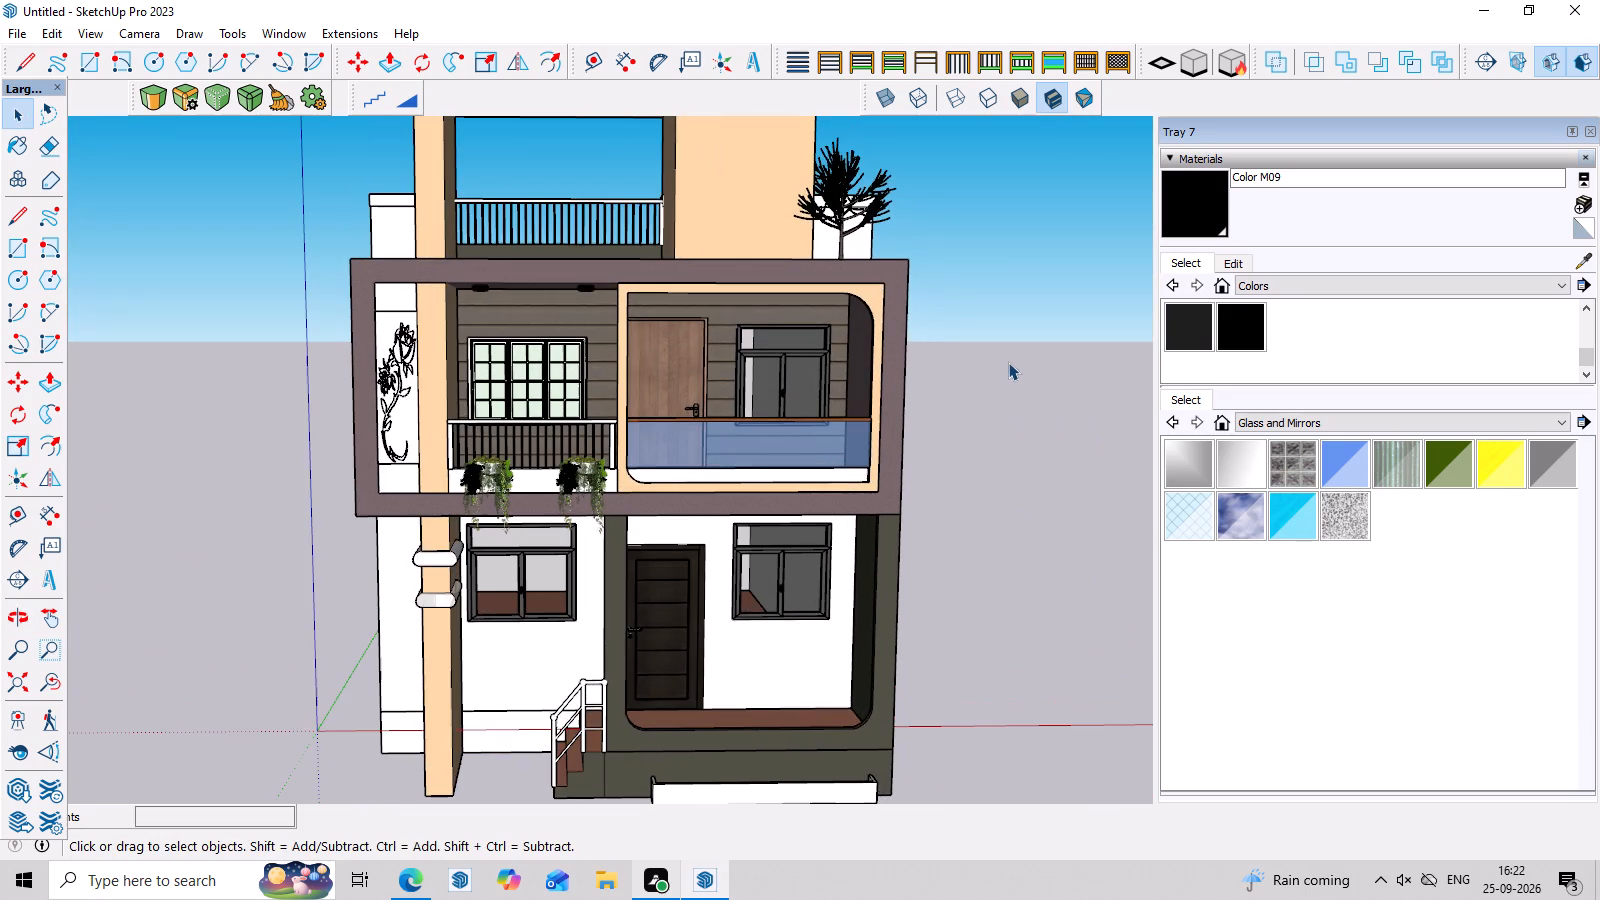
{"action": "scroll", "coordinate": [1008, 362], "scroll_direction": "down", "scroll_amount": 3}
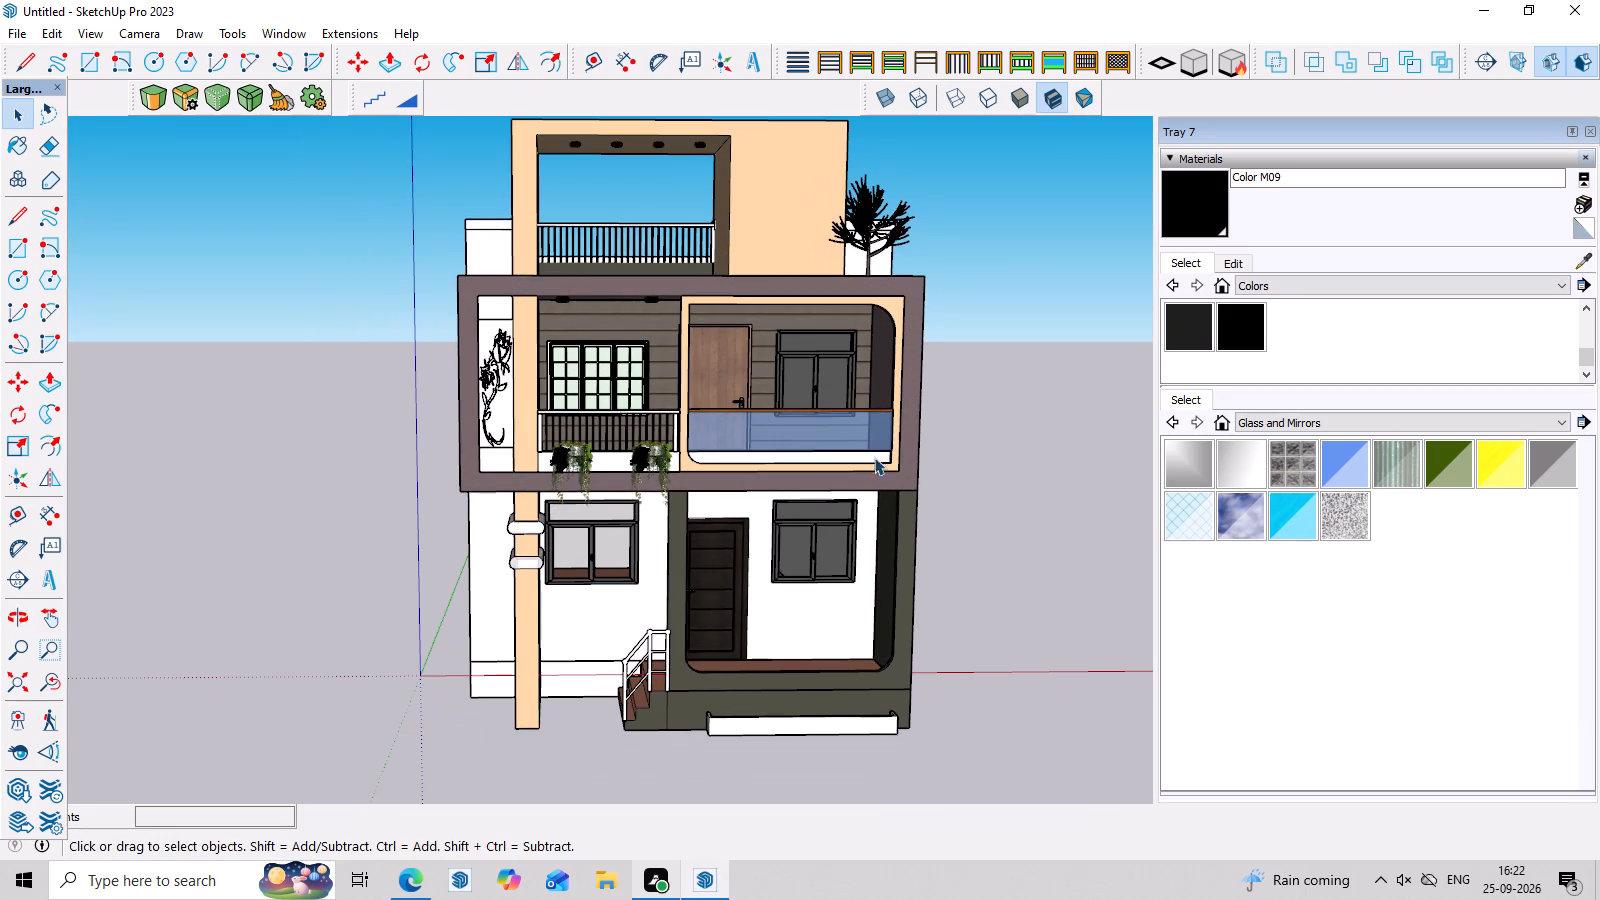
{"action": "middle_click_drag", "start_coordinate": [487, 310], "coordinate": [489, 391]}
{"action": "scroll", "coordinate": [498, 357], "scroll_direction": "up", "scroll_amount": 8}
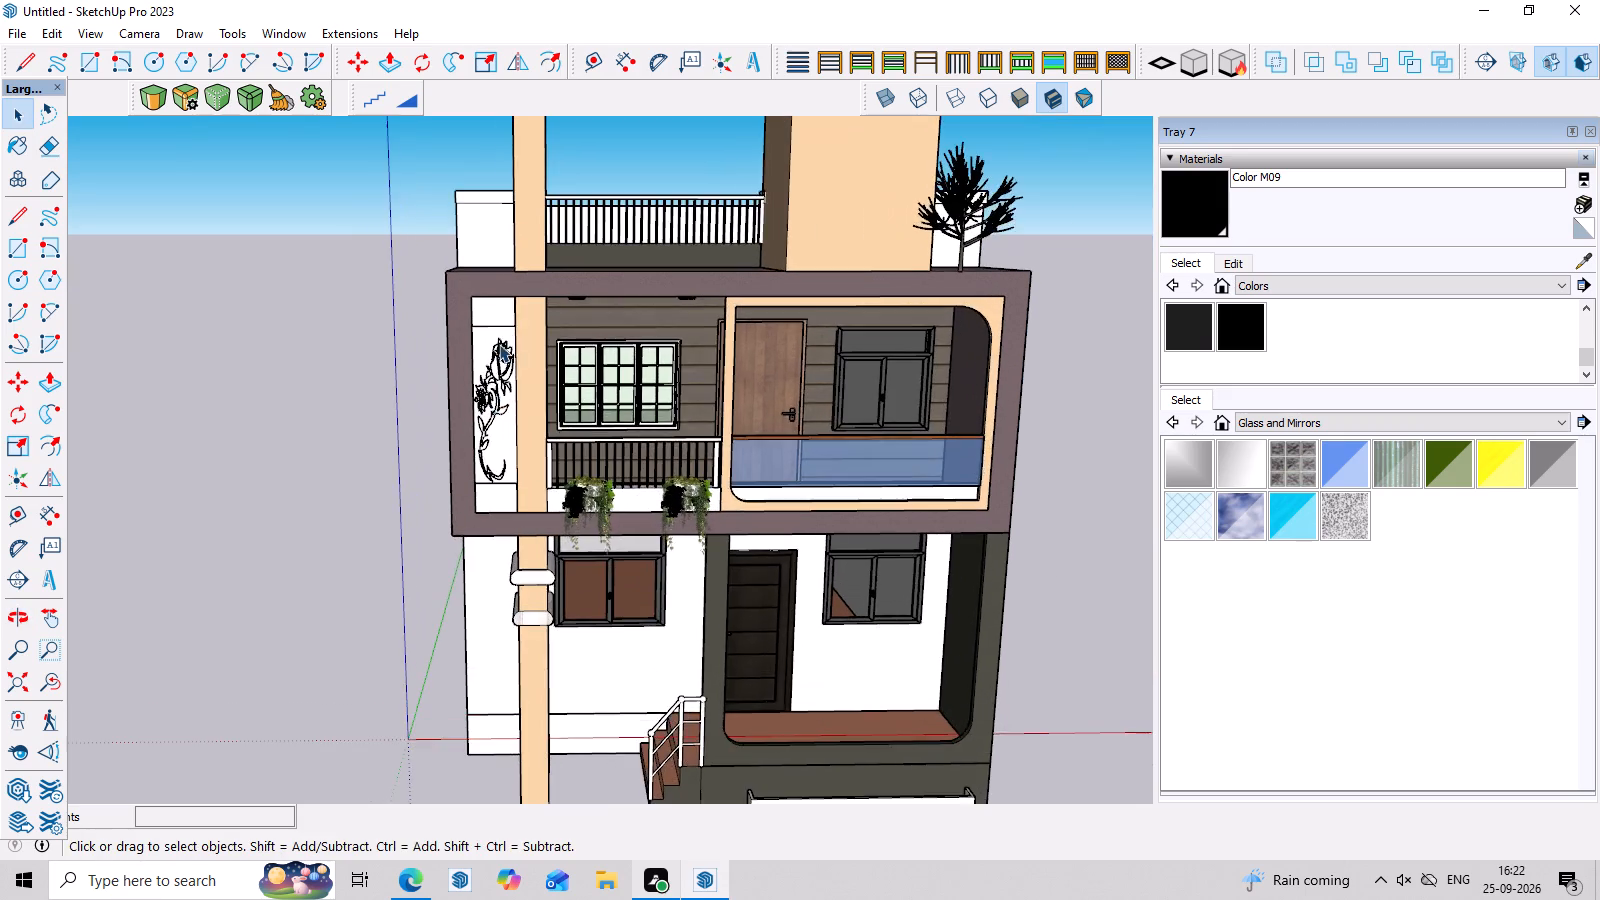
{"action": "middle_click_drag", "start_coordinate": [509, 335], "coordinate": [515, 524]}
{"action": "scroll", "coordinate": [510, 469], "scroll_direction": "up", "scroll_amount": 14}
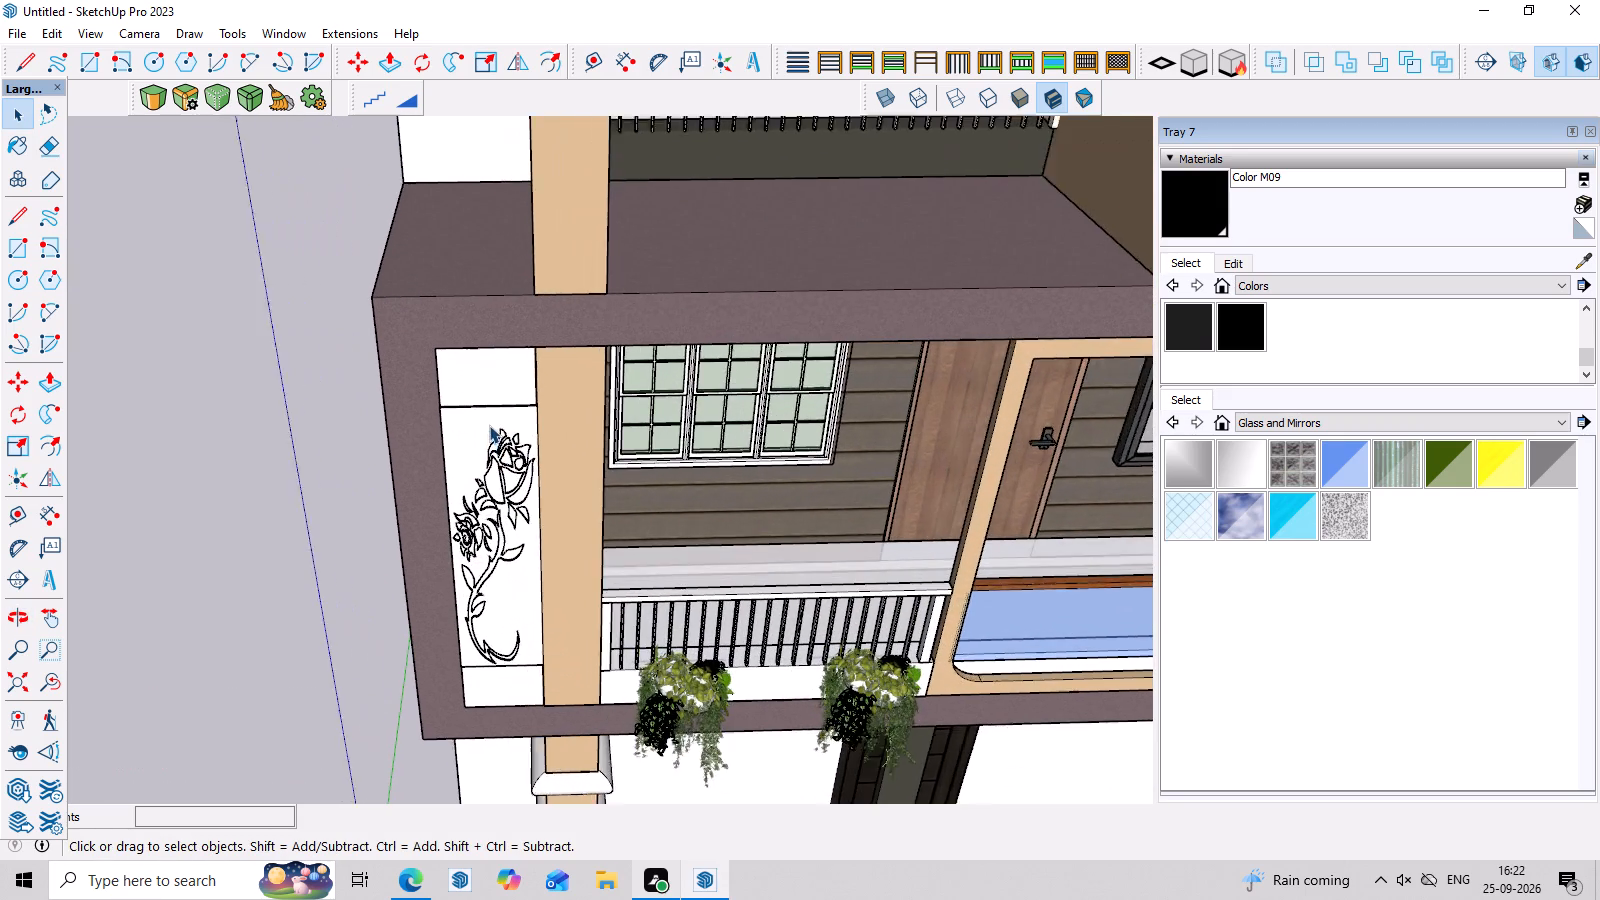
{"action": "middle_click_drag", "start_coordinate": [502, 418], "coordinate": [517, 575]}
{"action": "scroll", "coordinate": [512, 473], "scroll_direction": "up", "scroll_amount": 9}
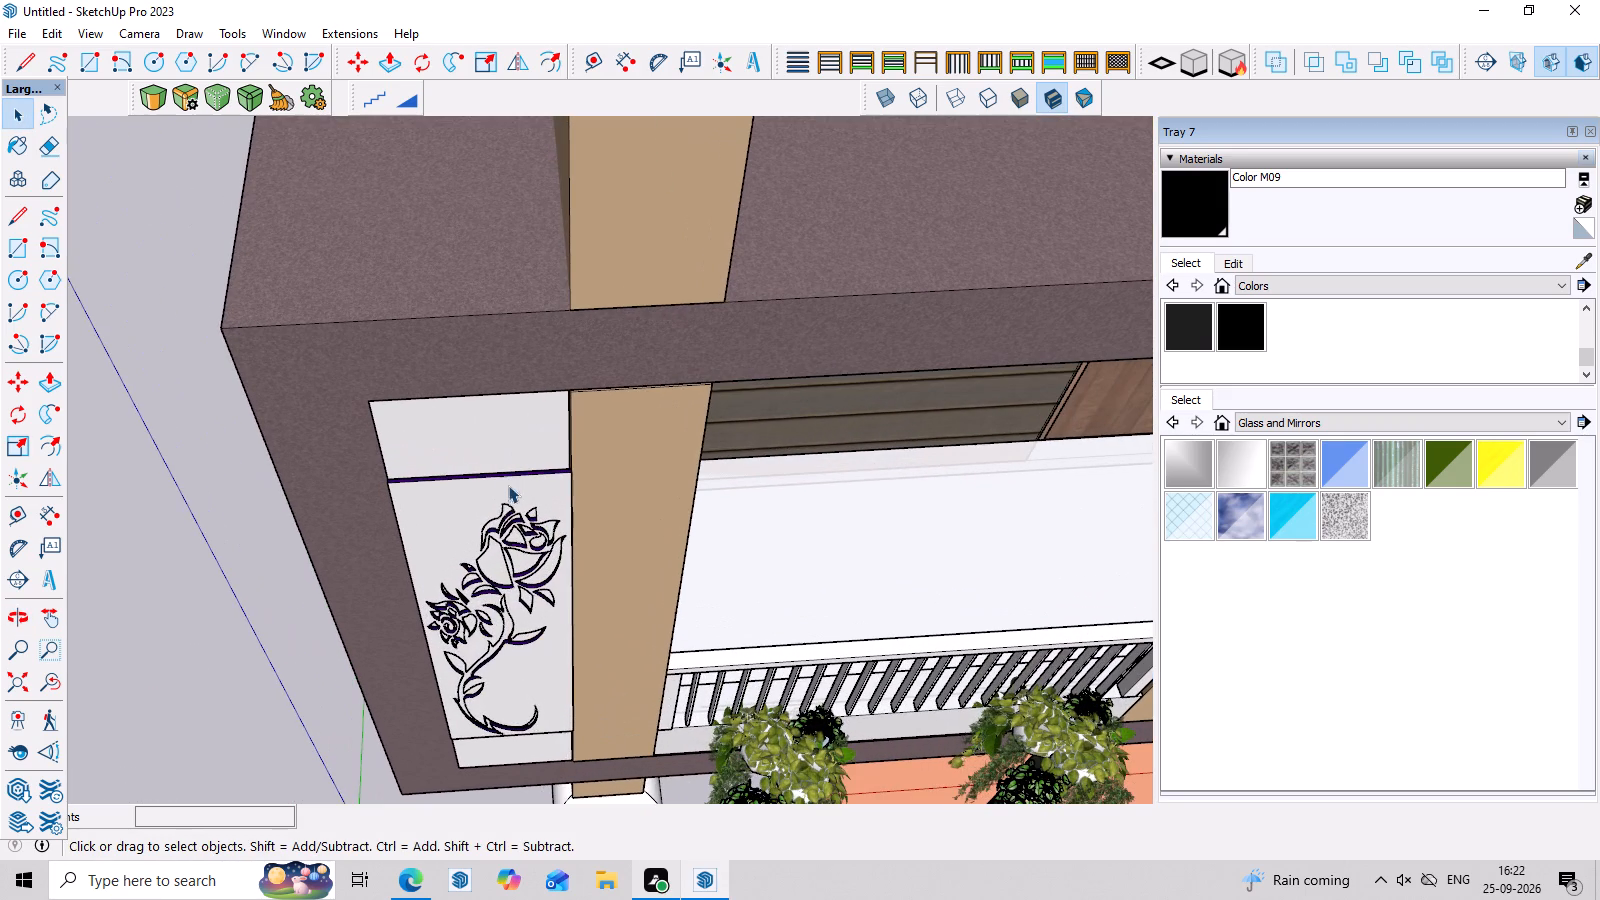
{"action": "left_click", "coordinate": [508, 500]}
{"action": "scroll", "coordinate": [503, 472], "scroll_direction": "up", "scroll_amount": 7}
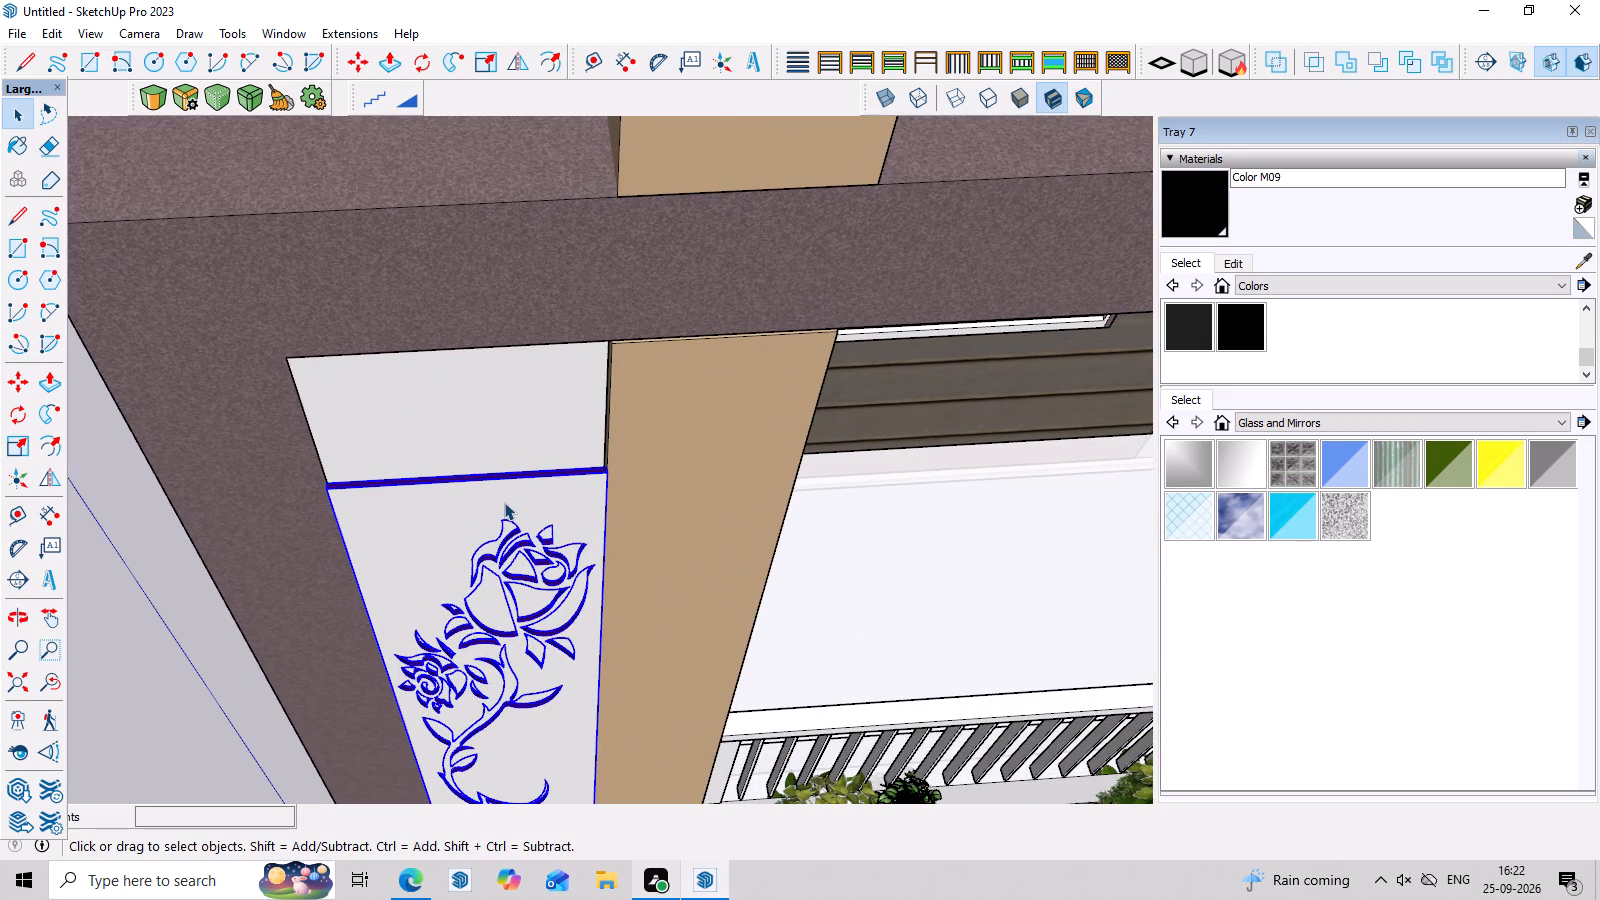
{"action": "key", "text": "s"}
{"action": "scroll", "coordinate": [460, 488], "scroll_direction": "up", "scroll_amount": 15}
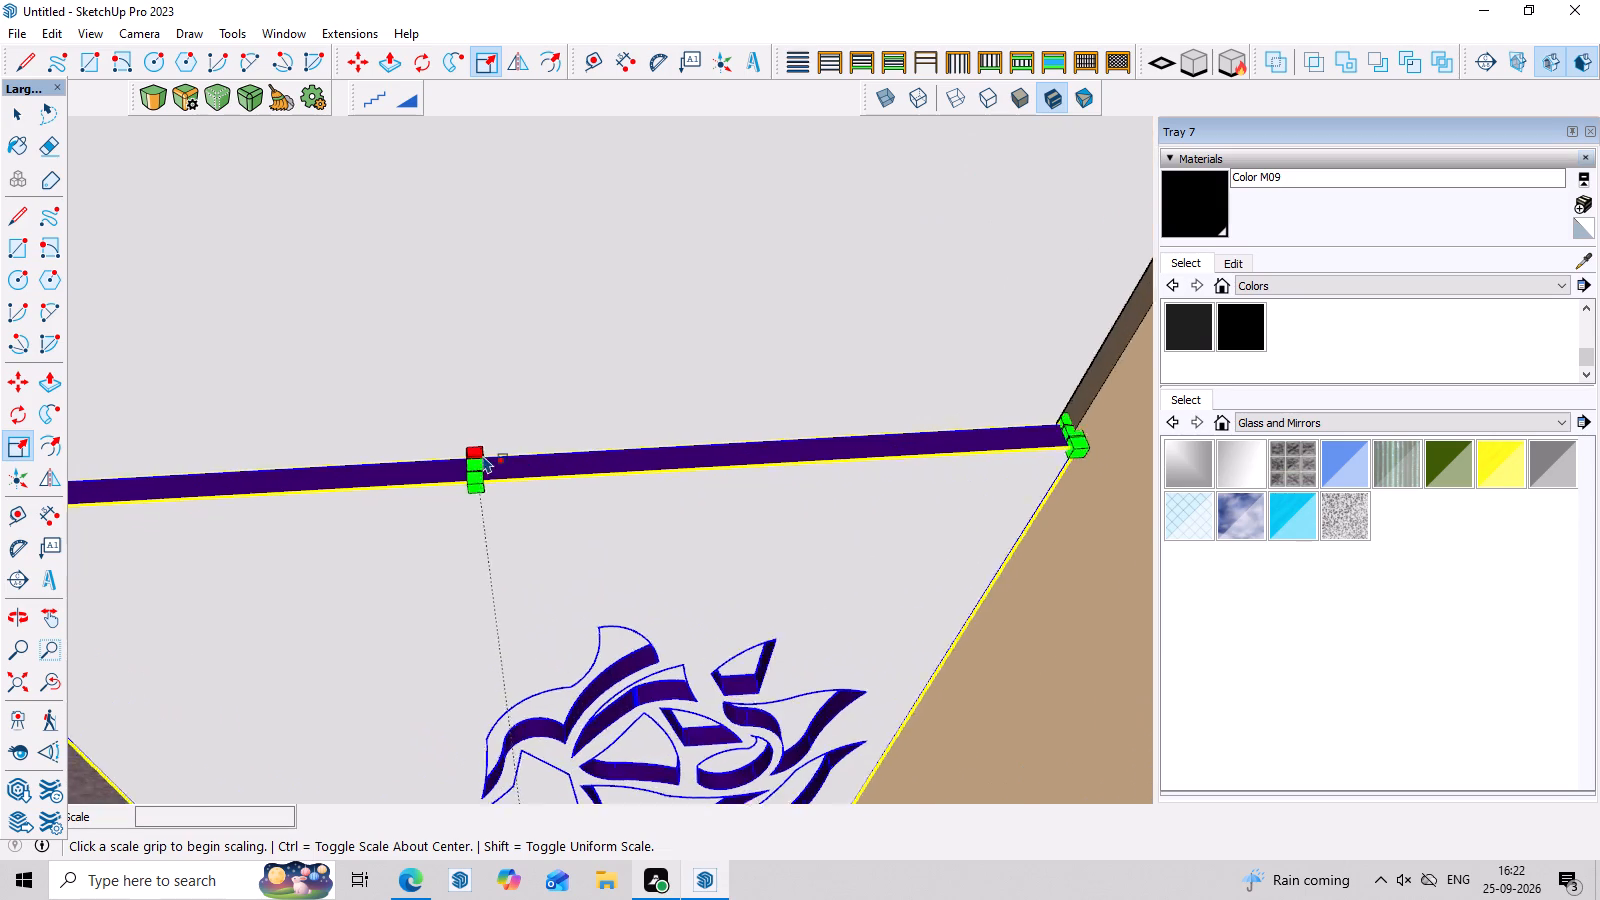
{"action": "scroll", "coordinate": [483, 455], "scroll_direction": "up", "scroll_amount": 12}
{"action": "left_click", "coordinate": [461, 492]}
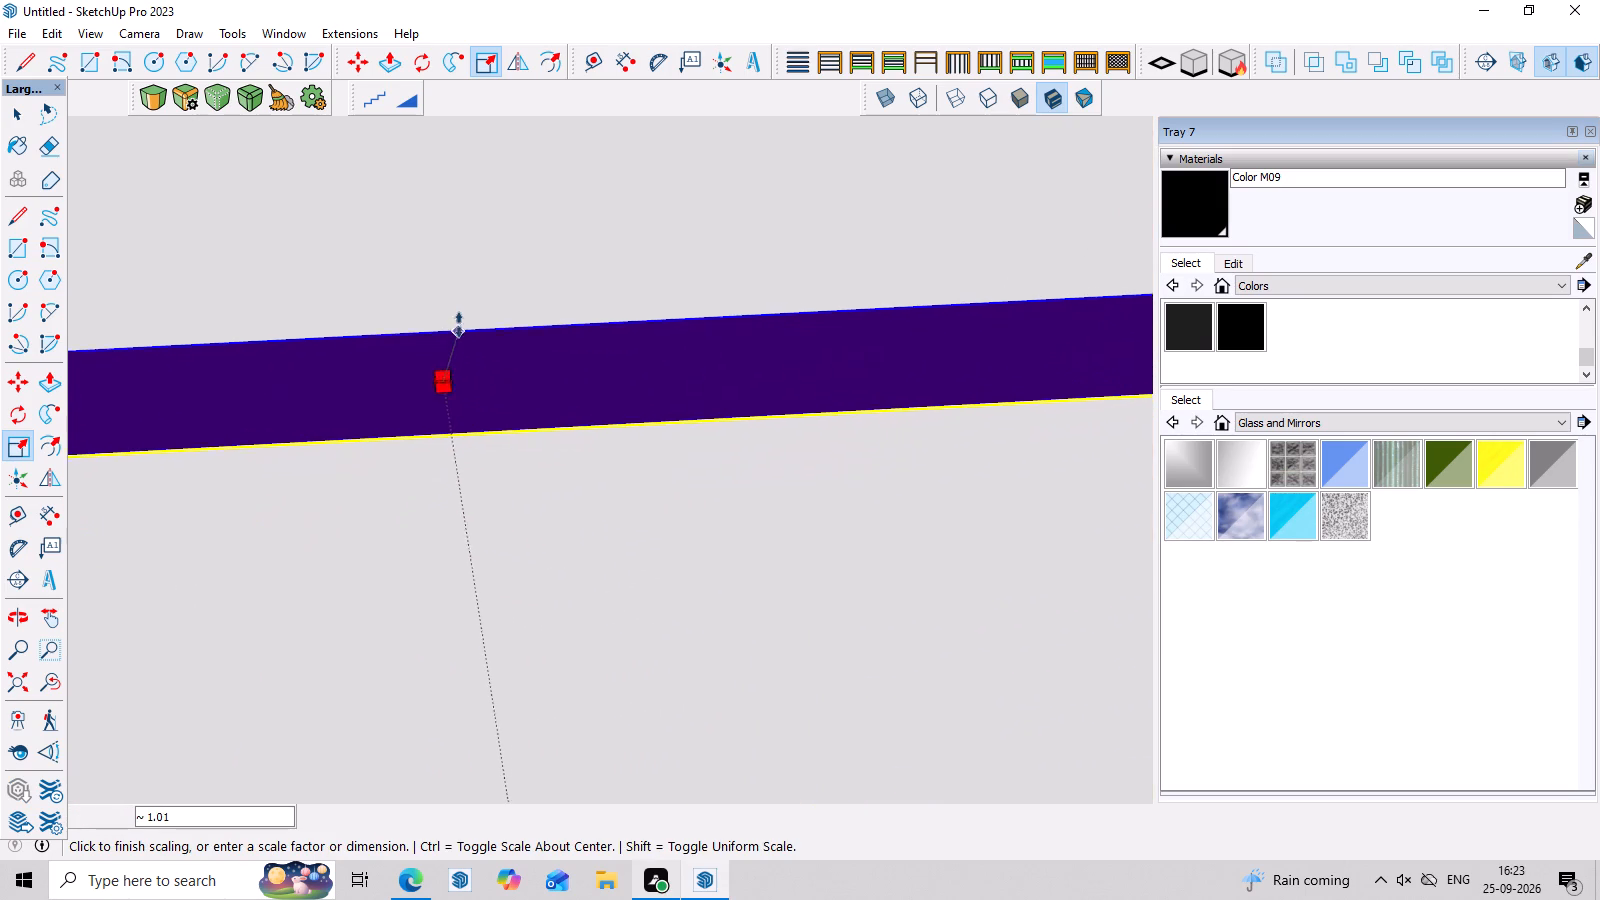
{"action": "scroll", "coordinate": [461, 324], "scroll_direction": "down", "scroll_amount": 20}
{"action": "scroll", "coordinate": [461, 324], "scroll_direction": "down", "scroll_amount": 8}
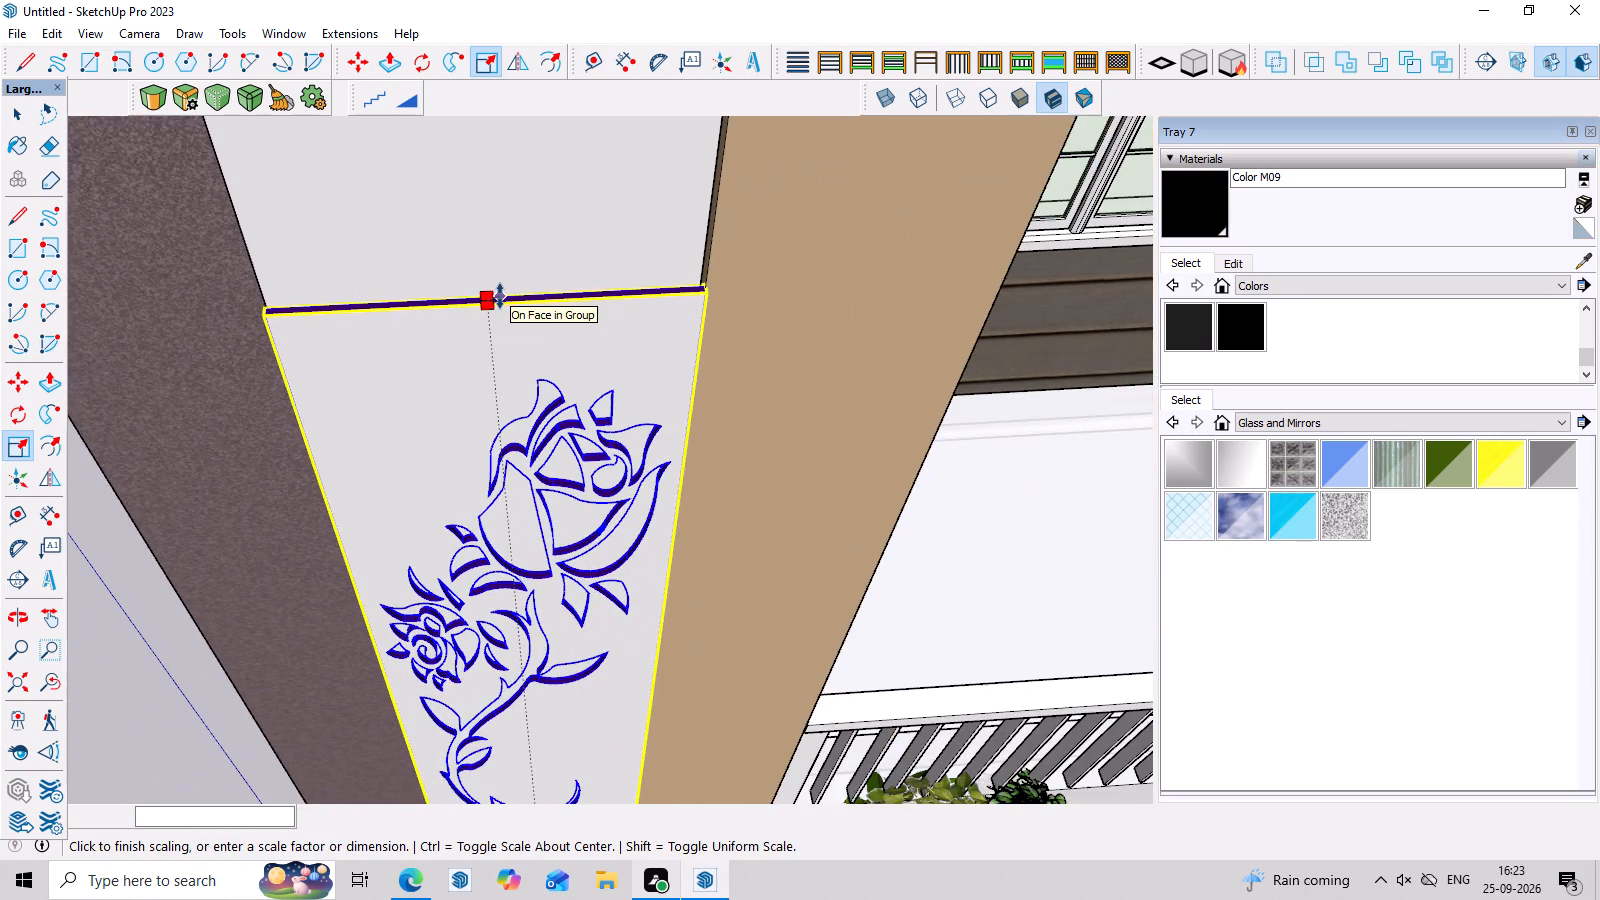
{"action": "scroll", "coordinate": [500, 296], "scroll_direction": "down", "scroll_amount": 9}
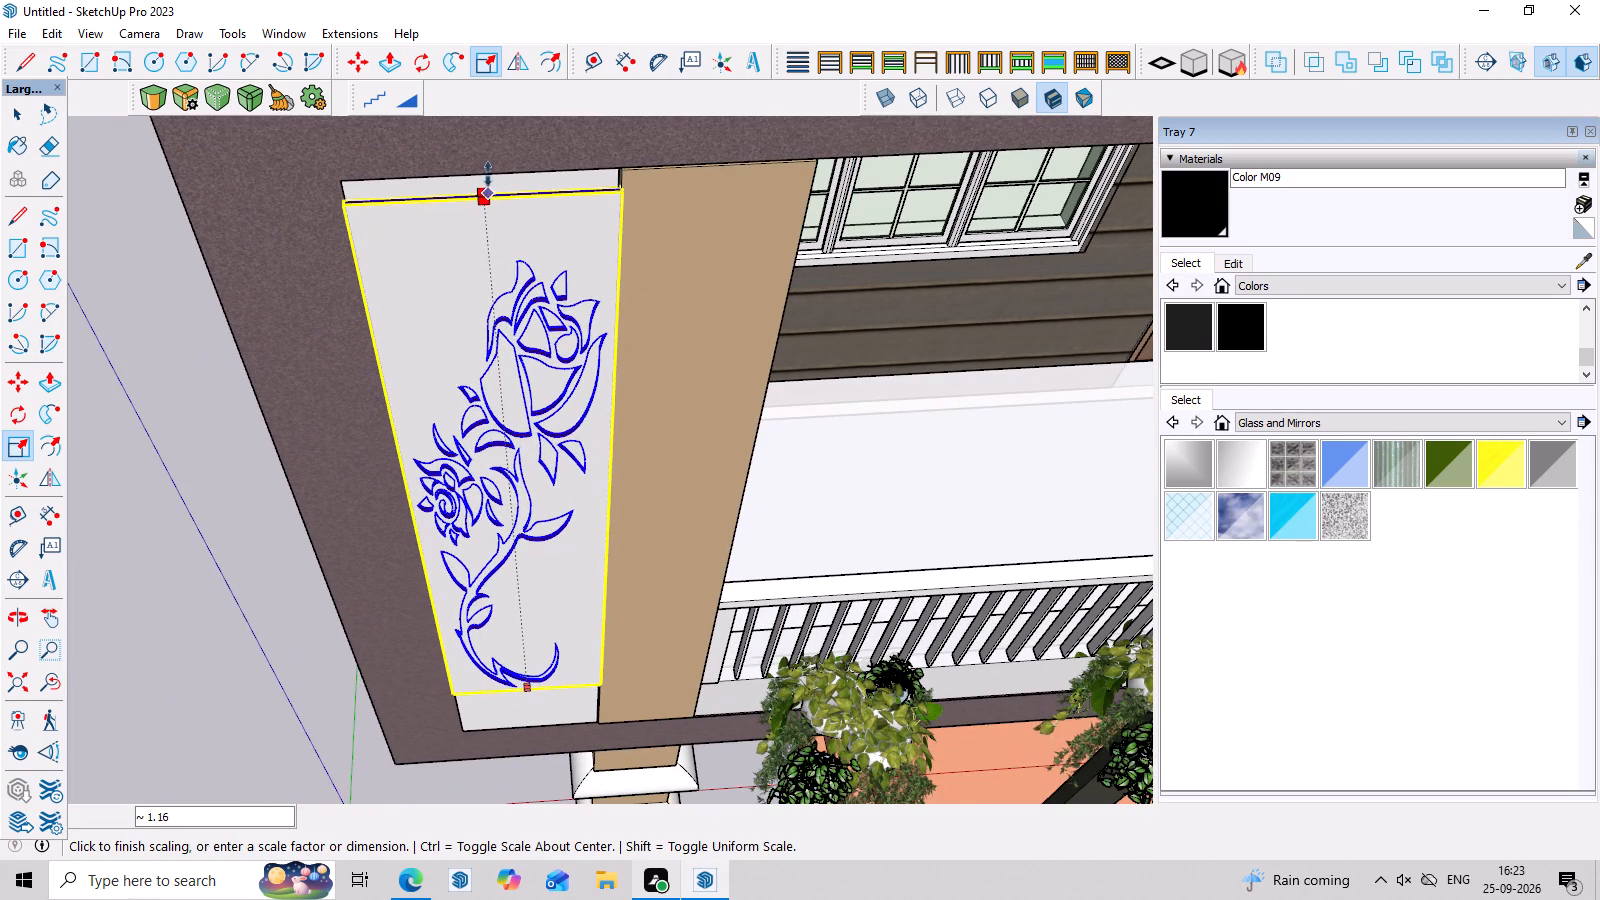
{"action": "left_click", "coordinate": [487, 171]}
Stretch the rose panel downward to about 1.17 of its height, reaching the purple frame's lower inner edge, and deselect it.
{"action": "middle_click_drag", "start_coordinate": [591, 381], "coordinate": [587, 195]}
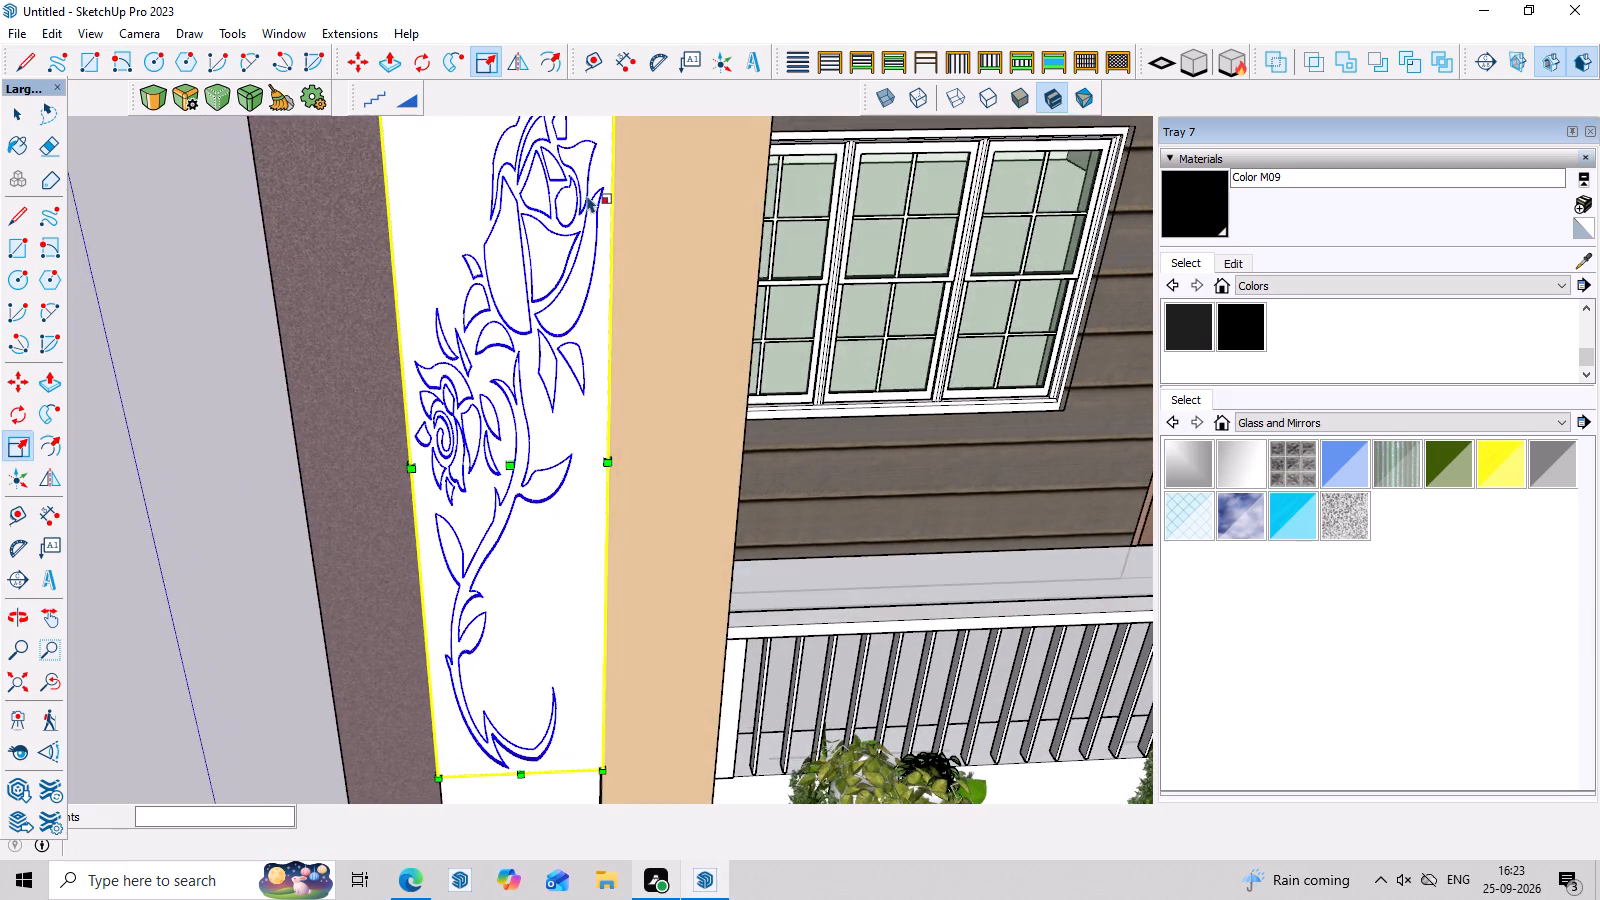
{"action": "scroll", "coordinate": [594, 221], "scroll_direction": "down", "scroll_amount": 9}
{"action": "scroll", "coordinate": [635, 396], "scroll_direction": "down", "scroll_amount": 4}
{"action": "middle_click_drag", "start_coordinate": [633, 571], "coordinate": [606, 179]}
{"action": "scroll", "coordinate": [560, 600], "scroll_direction": "up", "scroll_amount": 8}
{"action": "middle_click_drag", "start_coordinate": [575, 637], "coordinate": [599, 411]}
{"action": "scroll", "coordinate": [526, 446], "scroll_direction": "up", "scroll_amount": 4}
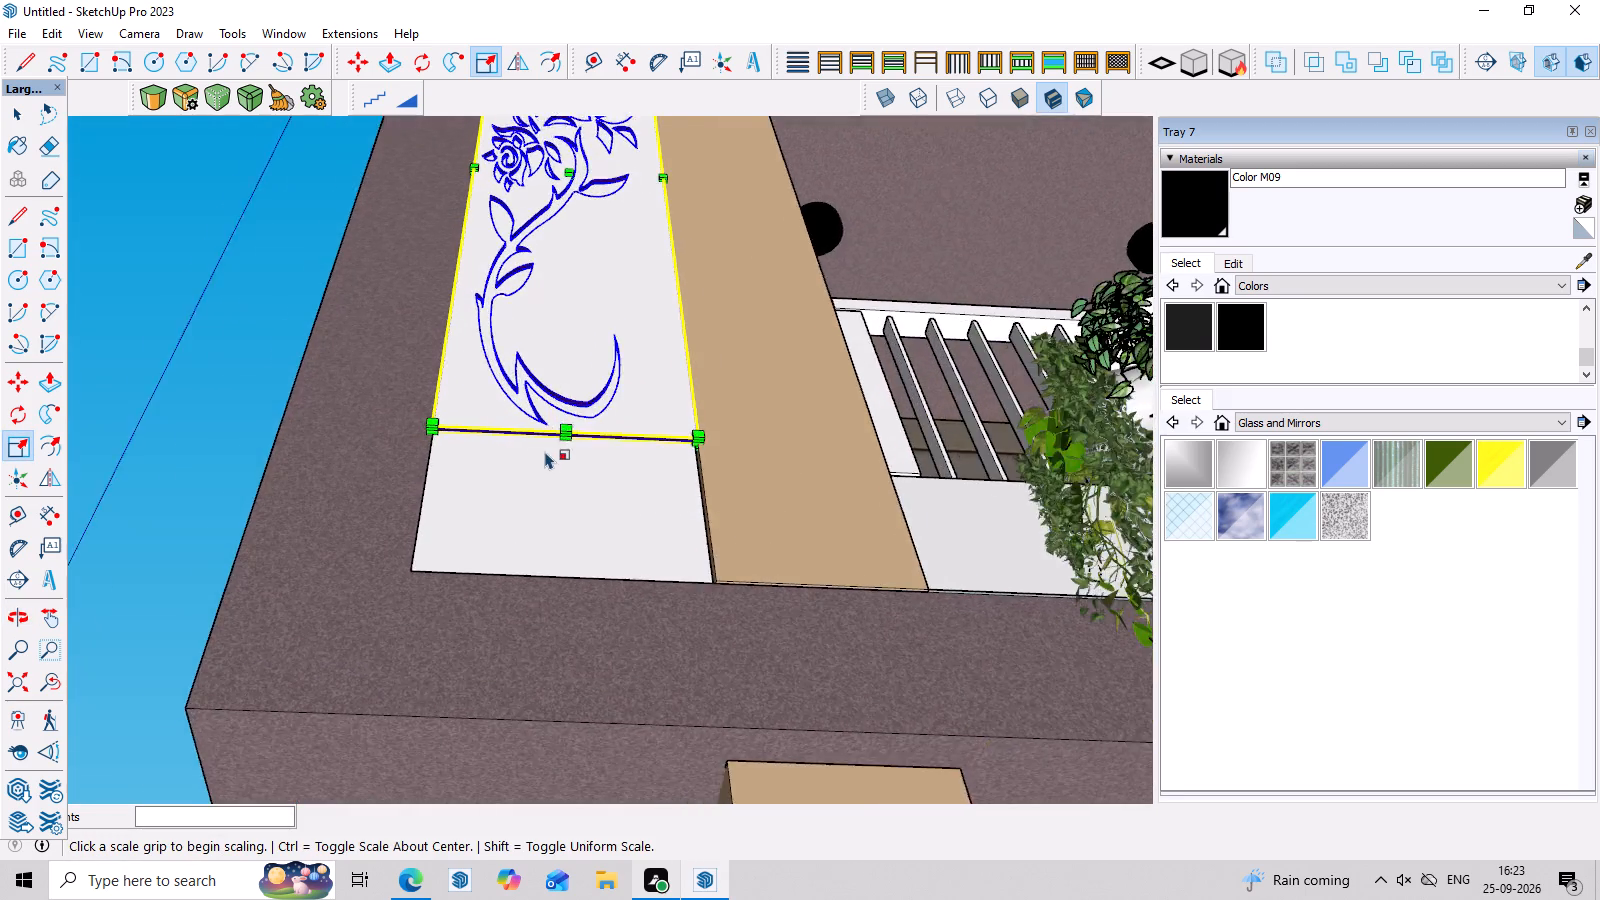
{"action": "scroll", "coordinate": [545, 451], "scroll_direction": "up", "scroll_amount": 20}
{"action": "scroll", "coordinate": [545, 451], "scroll_direction": "up", "scroll_amount": 7}
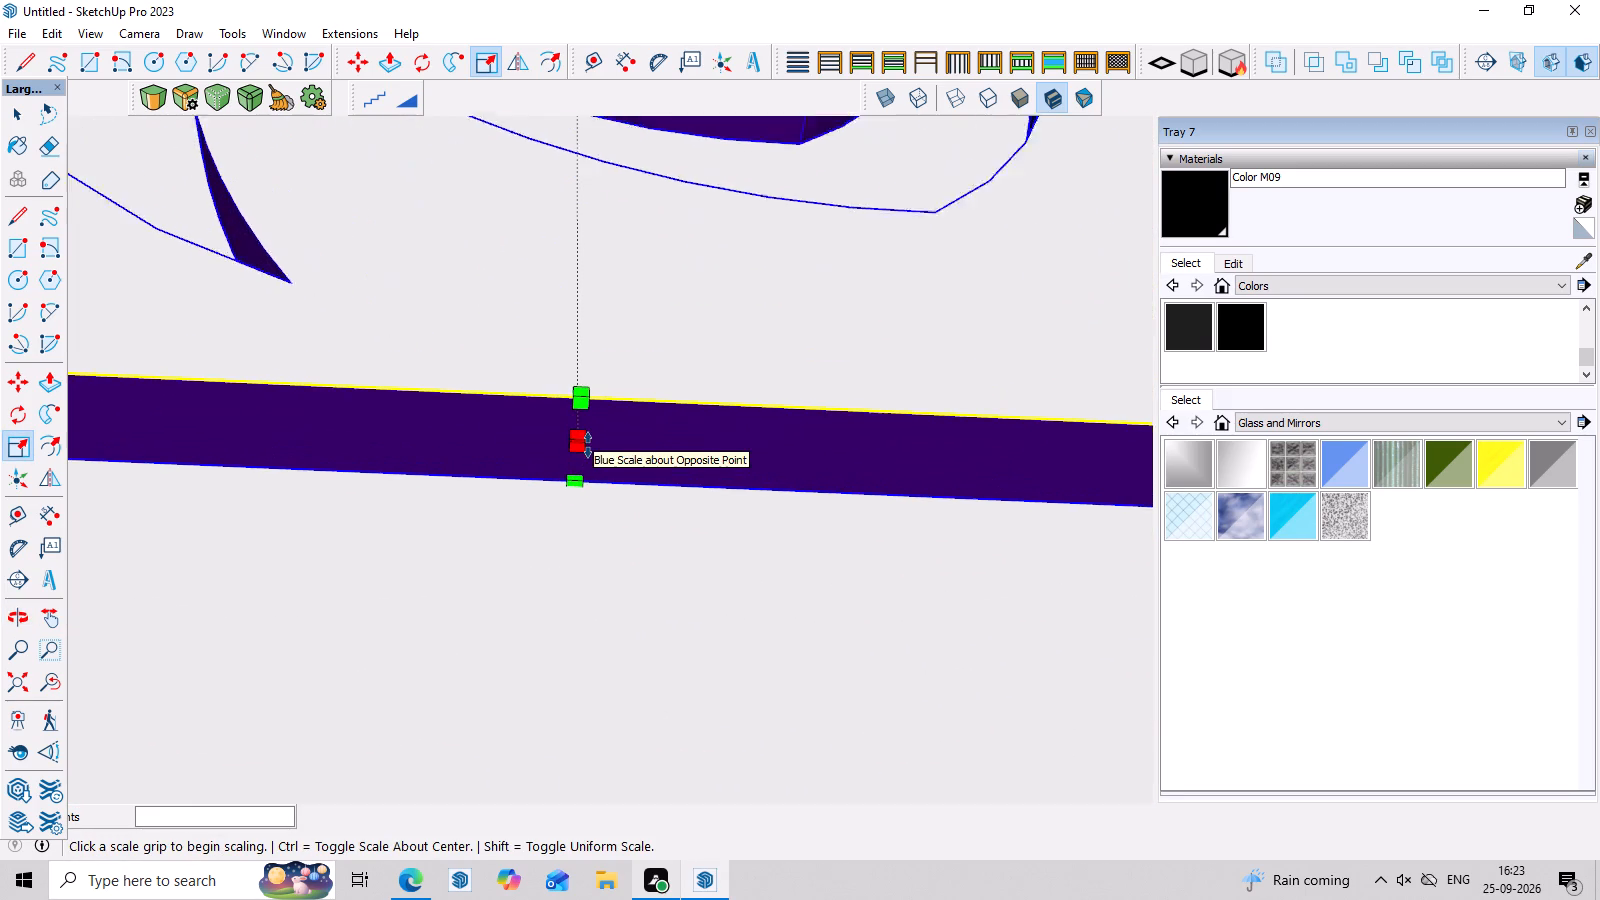
{"action": "scroll", "coordinate": [588, 445], "scroll_direction": "up", "scroll_amount": 1}
{"action": "left_click", "coordinate": [580, 445]}
{"action": "scroll", "coordinate": [574, 587], "scroll_direction": "down", "scroll_amount": 9}
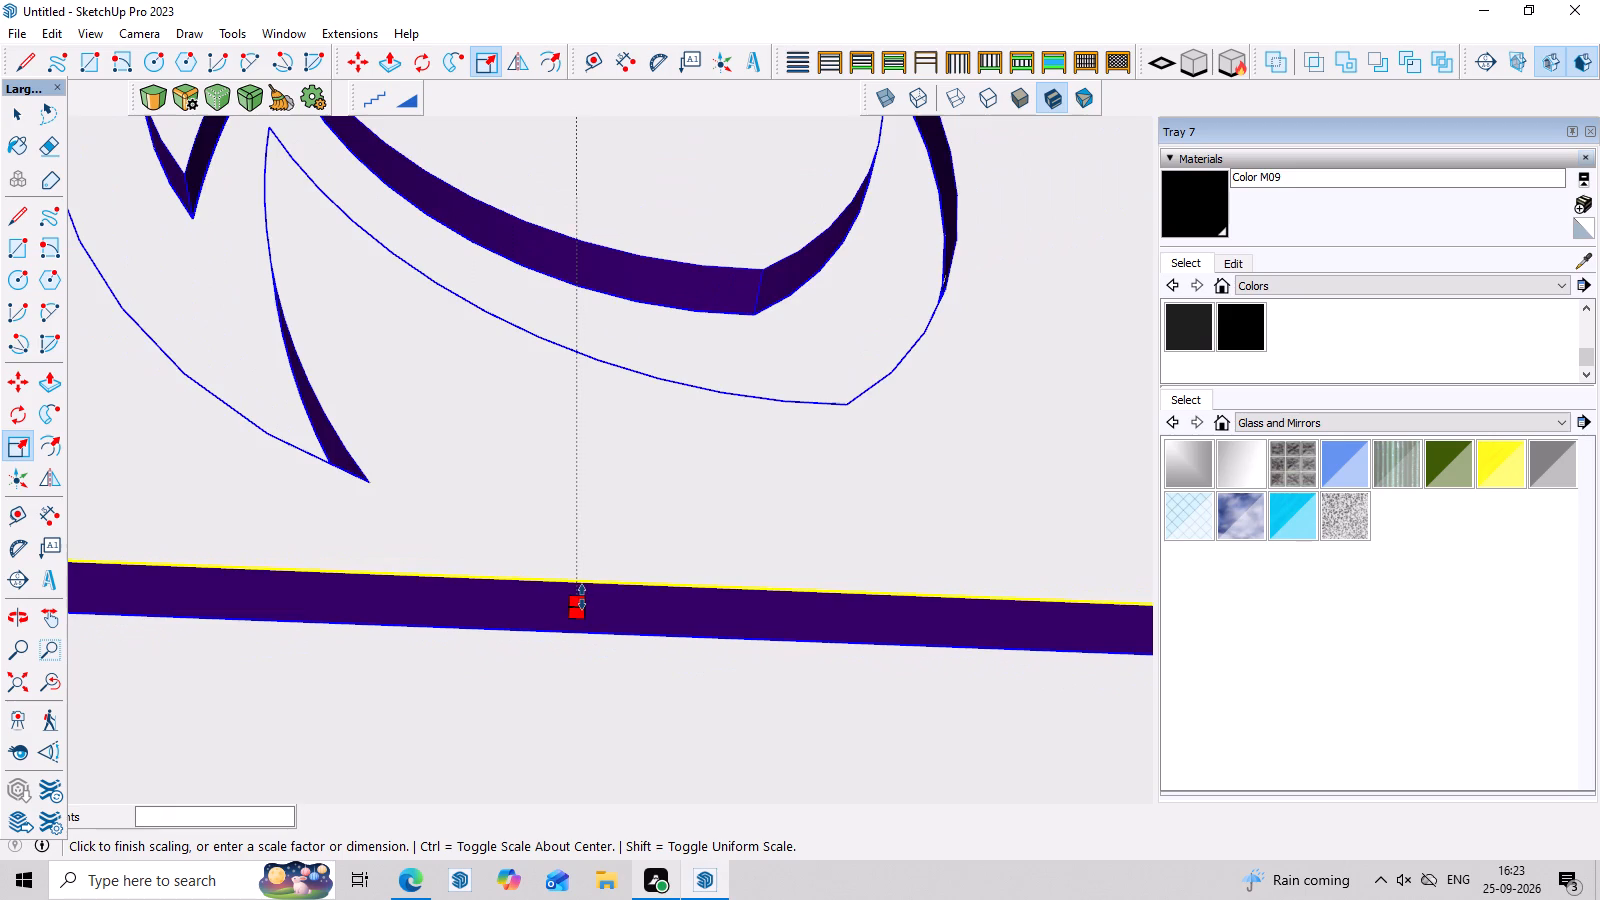
{"action": "scroll", "coordinate": [582, 597], "scroll_direction": "down", "scroll_amount": 17}
{"action": "scroll", "coordinate": [596, 631], "scroll_direction": "down", "scroll_amount": 8}
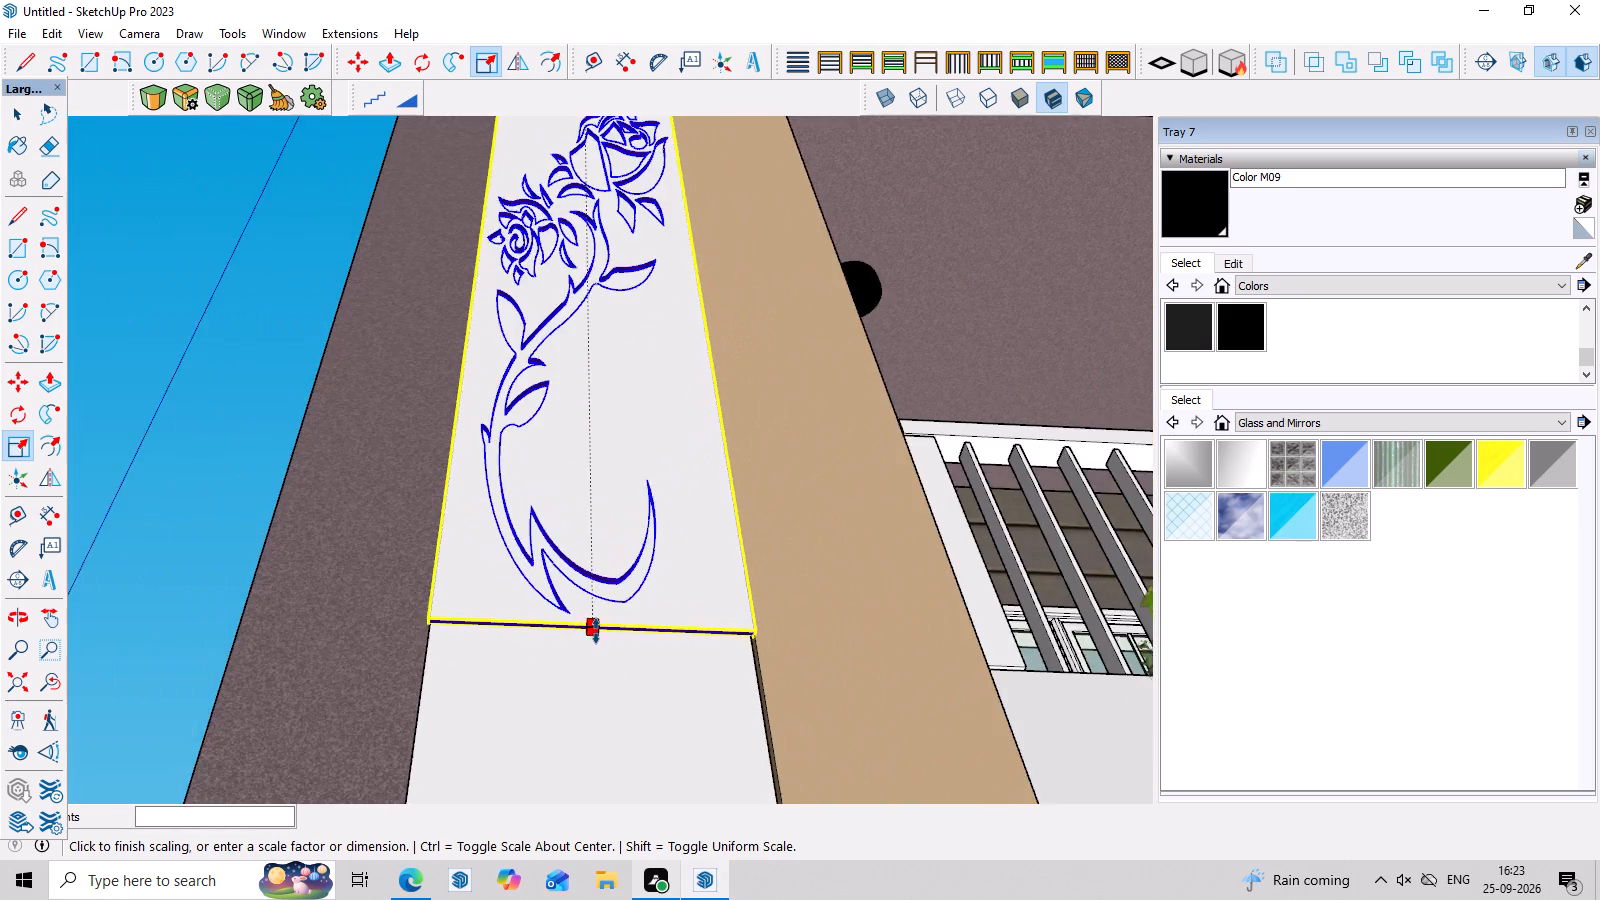
{"action": "scroll", "coordinate": [596, 631], "scroll_direction": "down", "scroll_amount": 10}
{"action": "left_click", "coordinate": [597, 727]}
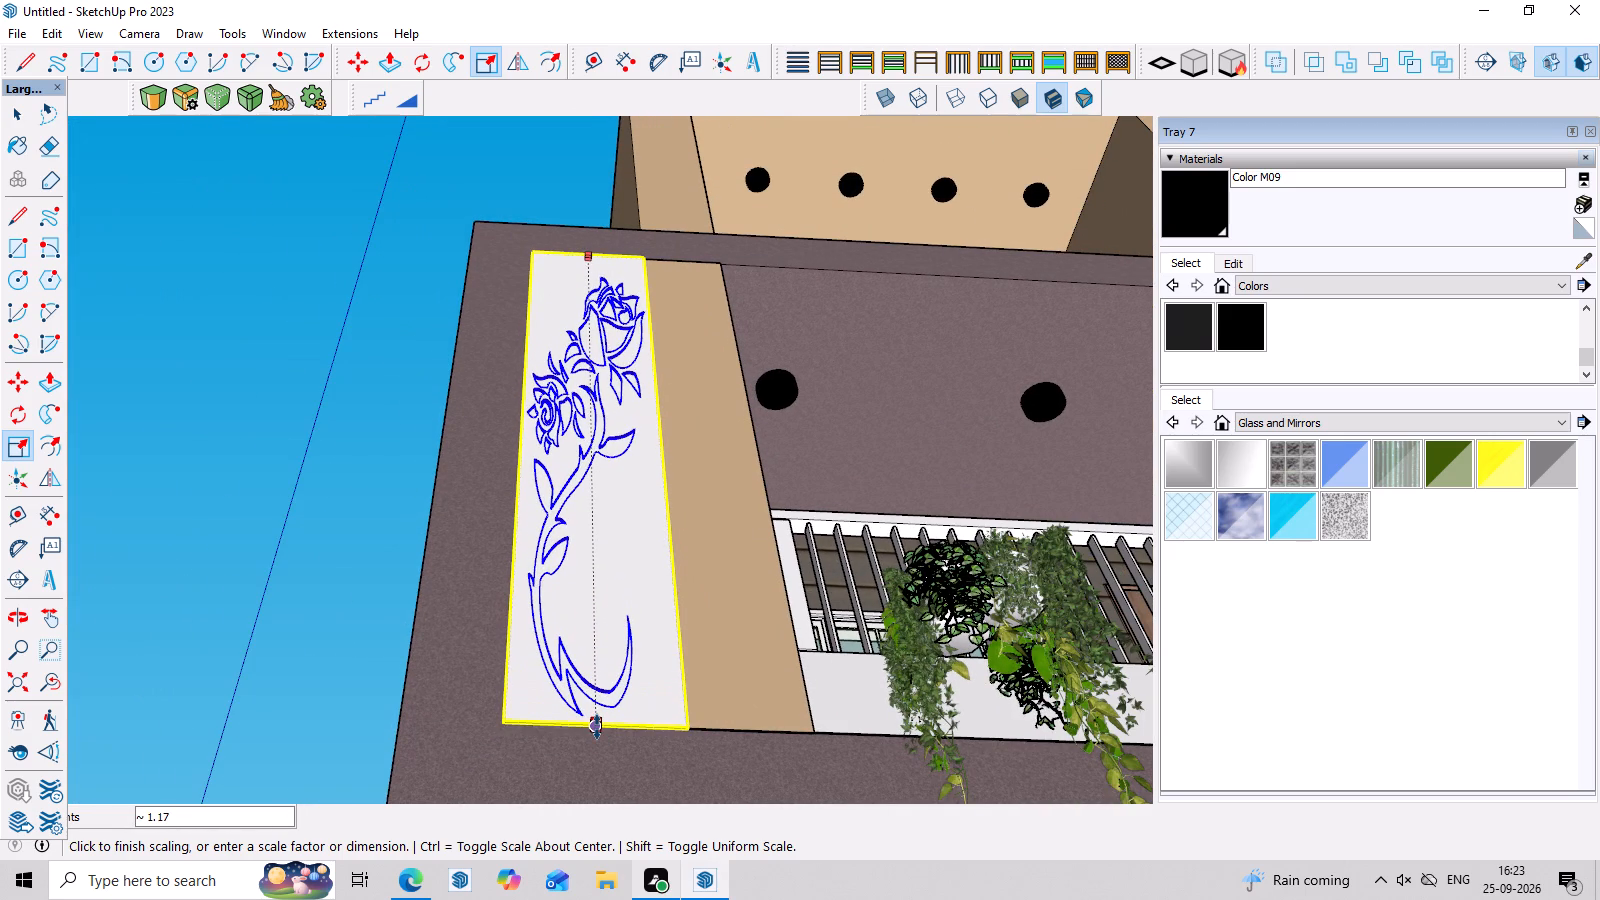
{"action": "middle_click_drag", "start_coordinate": [678, 361], "coordinate": [645, 693]}
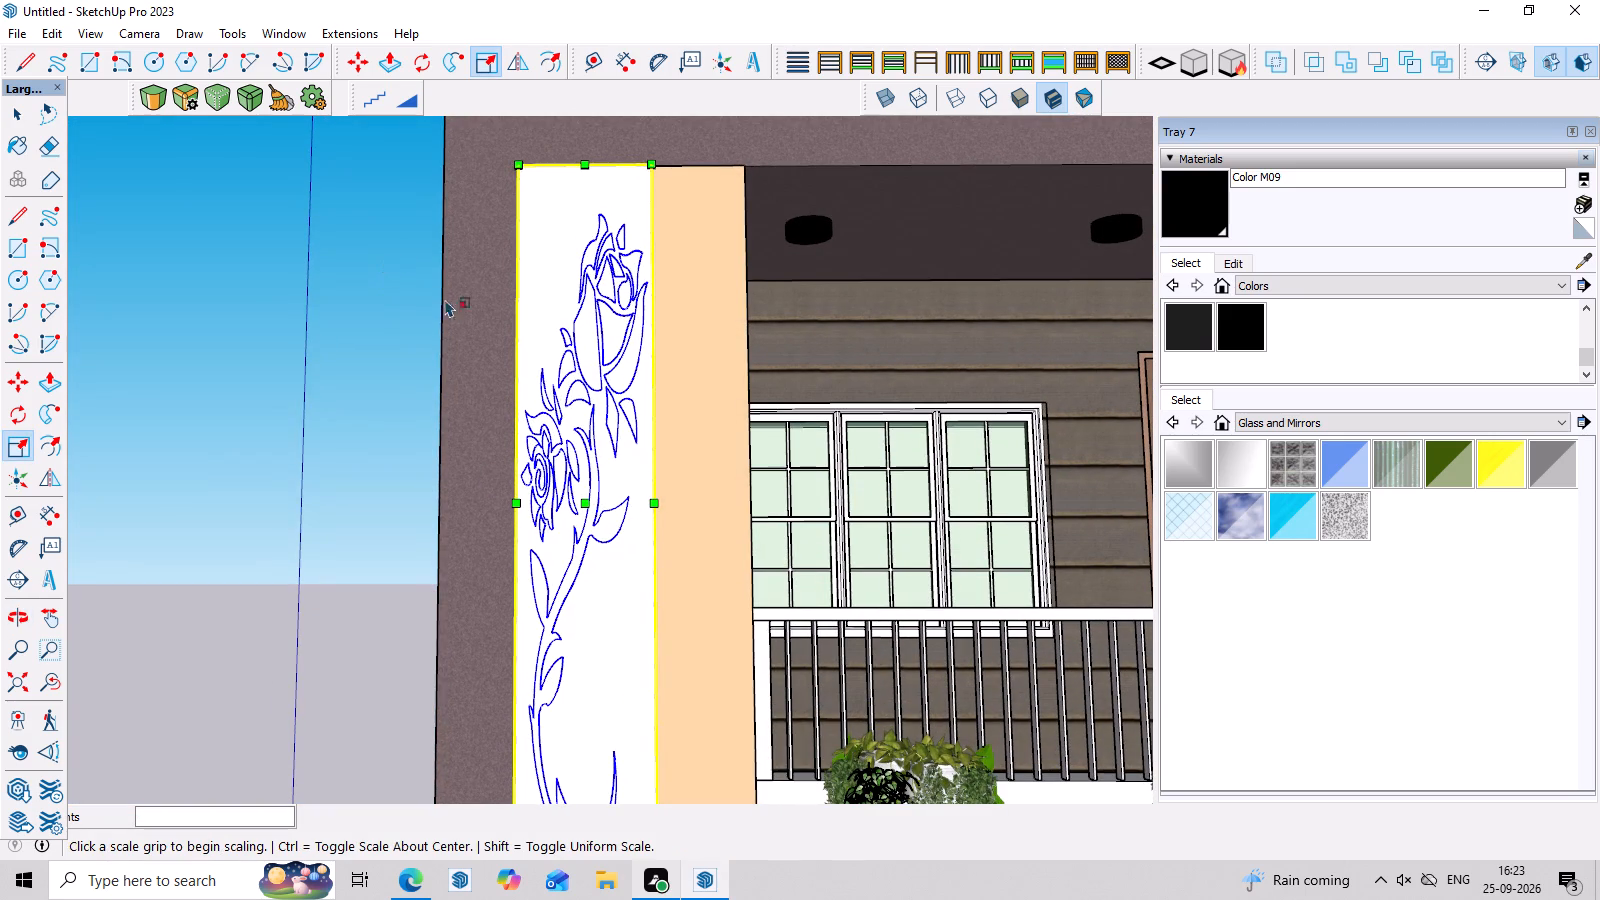
{"action": "key", "text": "space"}
{"action": "left_click", "coordinate": [321, 271]}
{"action": "scroll", "coordinate": [321, 271], "scroll_direction": "down", "scroll_amount": 7}
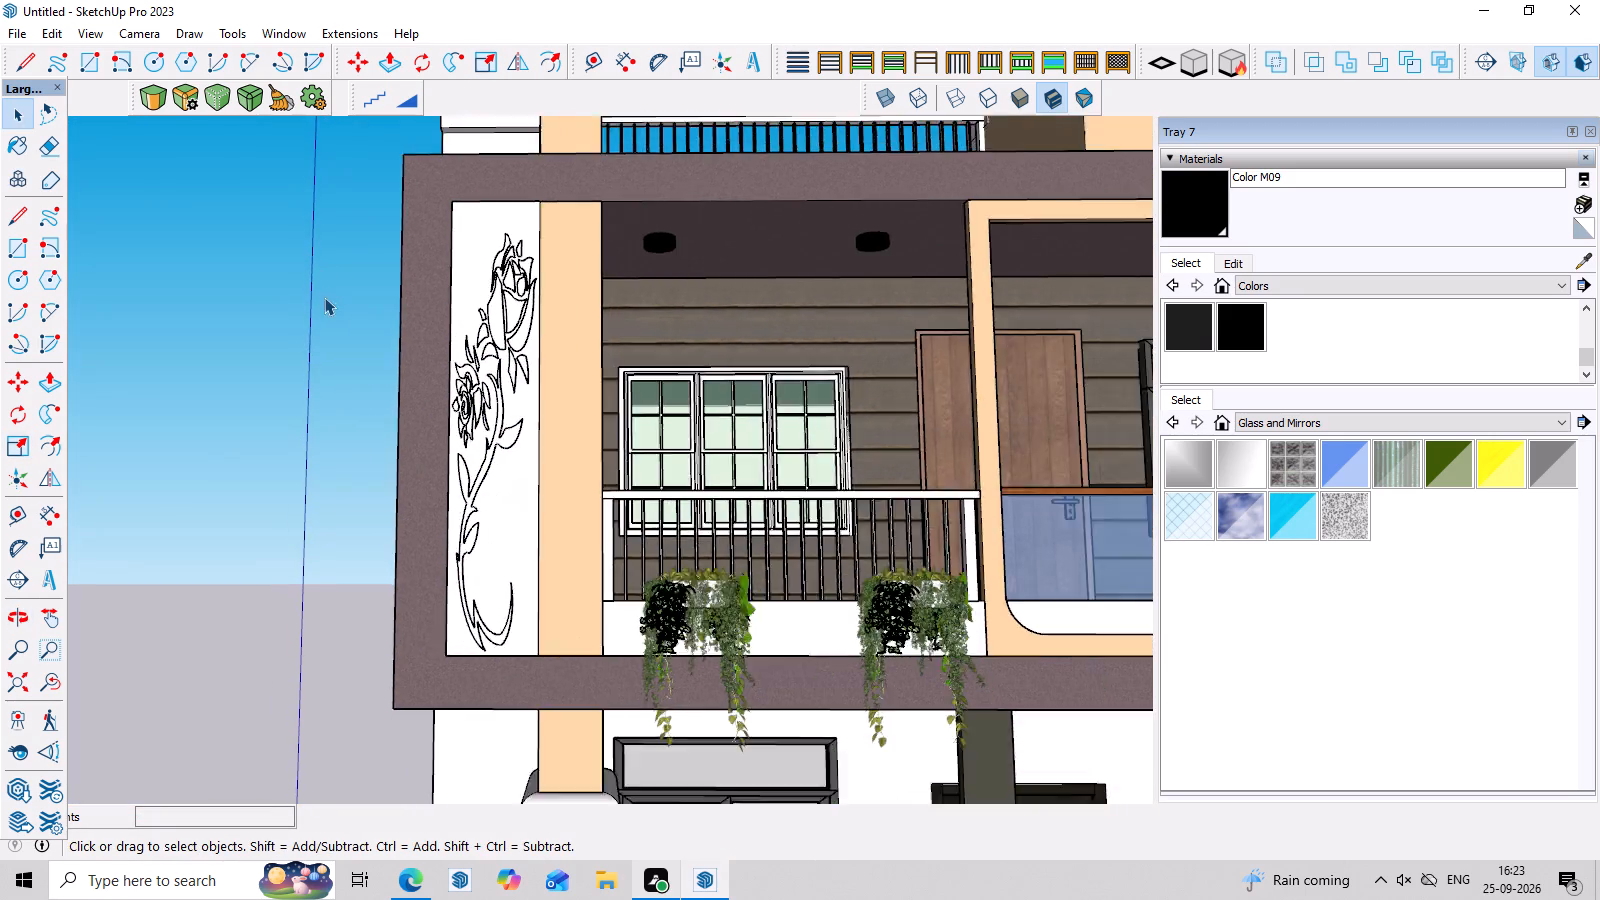
Examine the whole house front from several distances and angles, including the middle-floor frame with its rose panel.
{"action": "scroll", "coordinate": [324, 297], "scroll_direction": "down", "scroll_amount": 19}
{"action": "middle_click_drag", "start_coordinate": [609, 549], "coordinate": [606, 655]}
{"action": "left_click", "coordinate": [1017, 396]}
{"action": "middle_click_drag", "start_coordinate": [975, 492], "coordinate": [979, 414]}
{"action": "scroll", "coordinate": [824, 481], "scroll_direction": "up", "scroll_amount": 4}
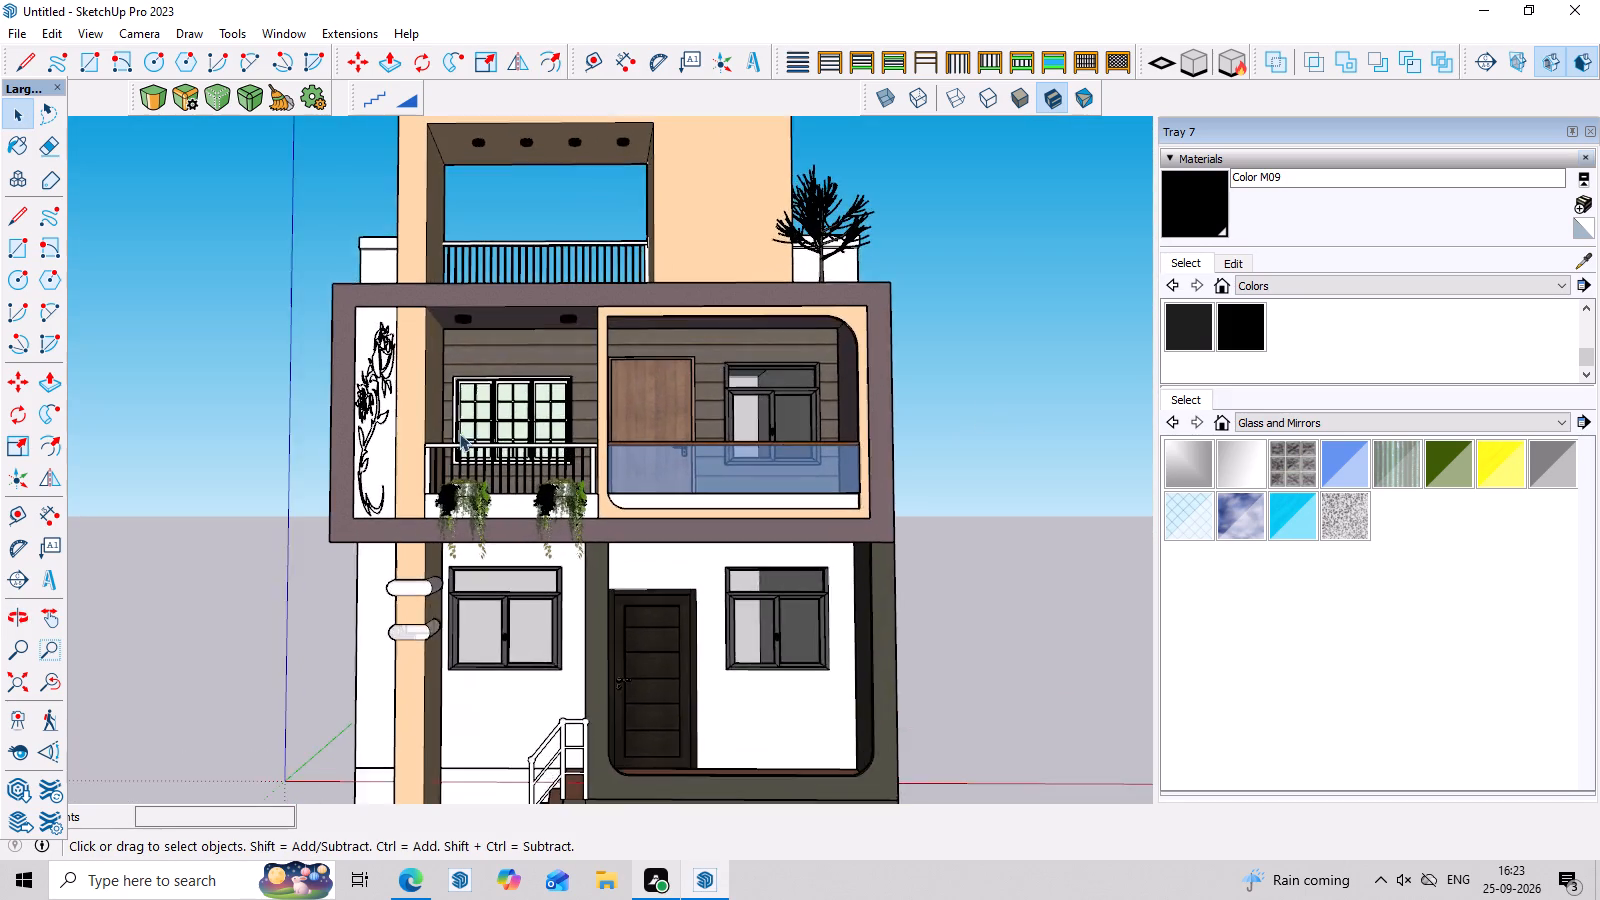
{"action": "scroll", "coordinate": [458, 431], "scroll_direction": "up", "scroll_amount": 4}
{"action": "middle_click_drag", "start_coordinate": [528, 441], "coordinate": [508, 505]}
{"action": "scroll", "coordinate": [530, 492], "scroll_direction": "down", "scroll_amount": 3}
{"action": "middle_click_drag", "start_coordinate": [808, 538], "coordinate": [749, 576]}
{"action": "scroll", "coordinate": [849, 532], "scroll_direction": "down", "scroll_amount": 7}
{"action": "middle_click_drag", "start_coordinate": [952, 663], "coordinate": [1019, 651]}
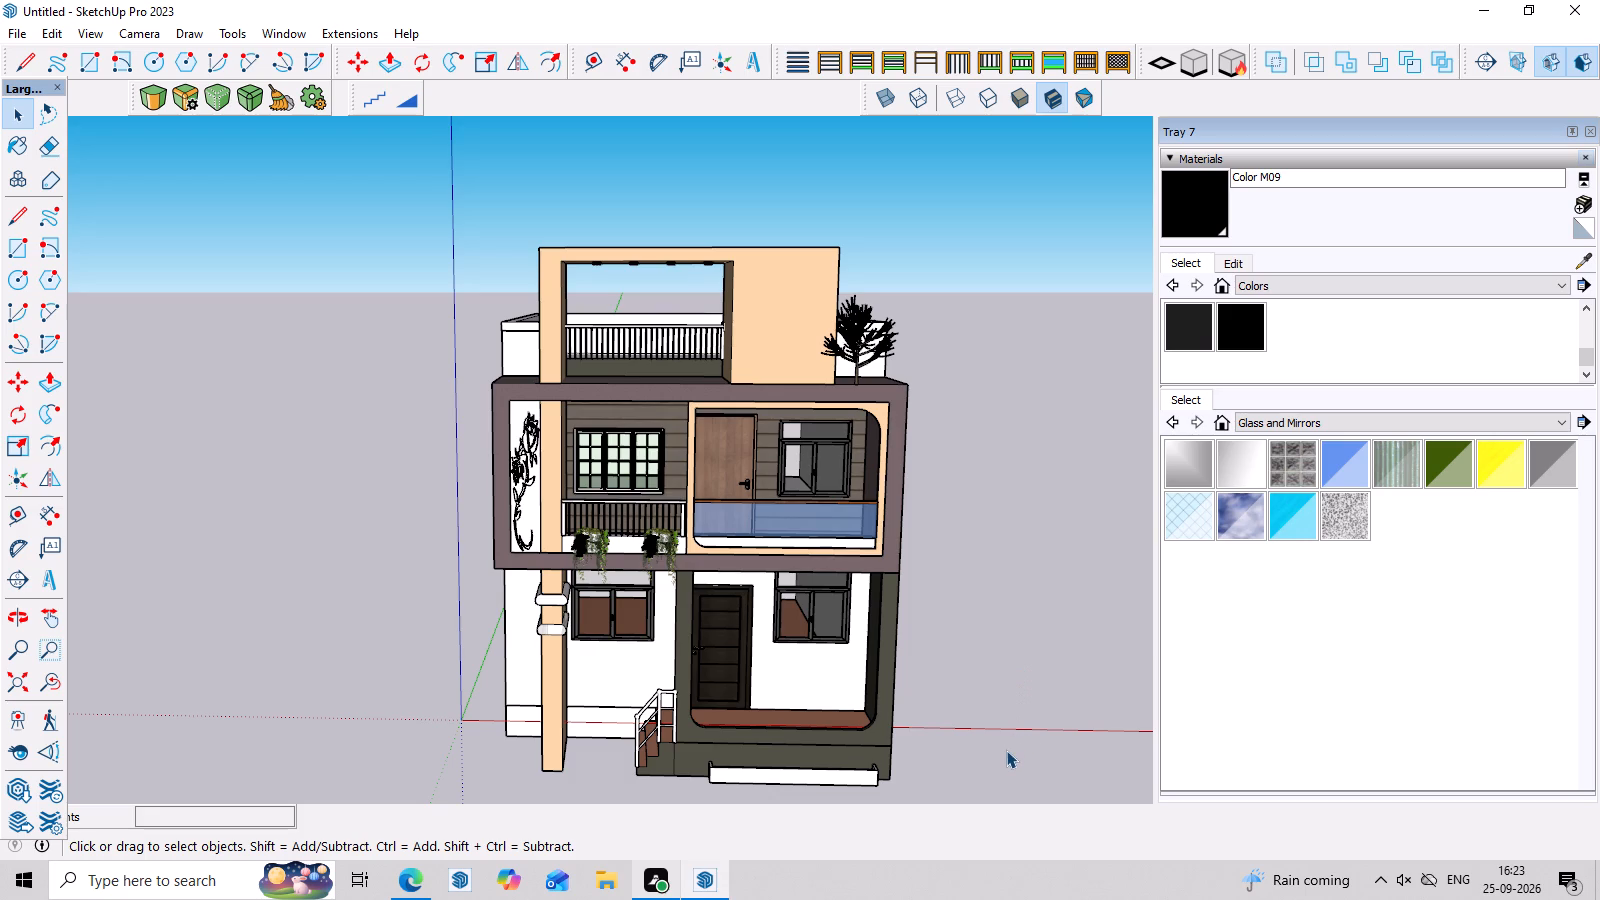
{"action": "middle_click_drag", "start_coordinate": [746, 412], "coordinate": [748, 387]}
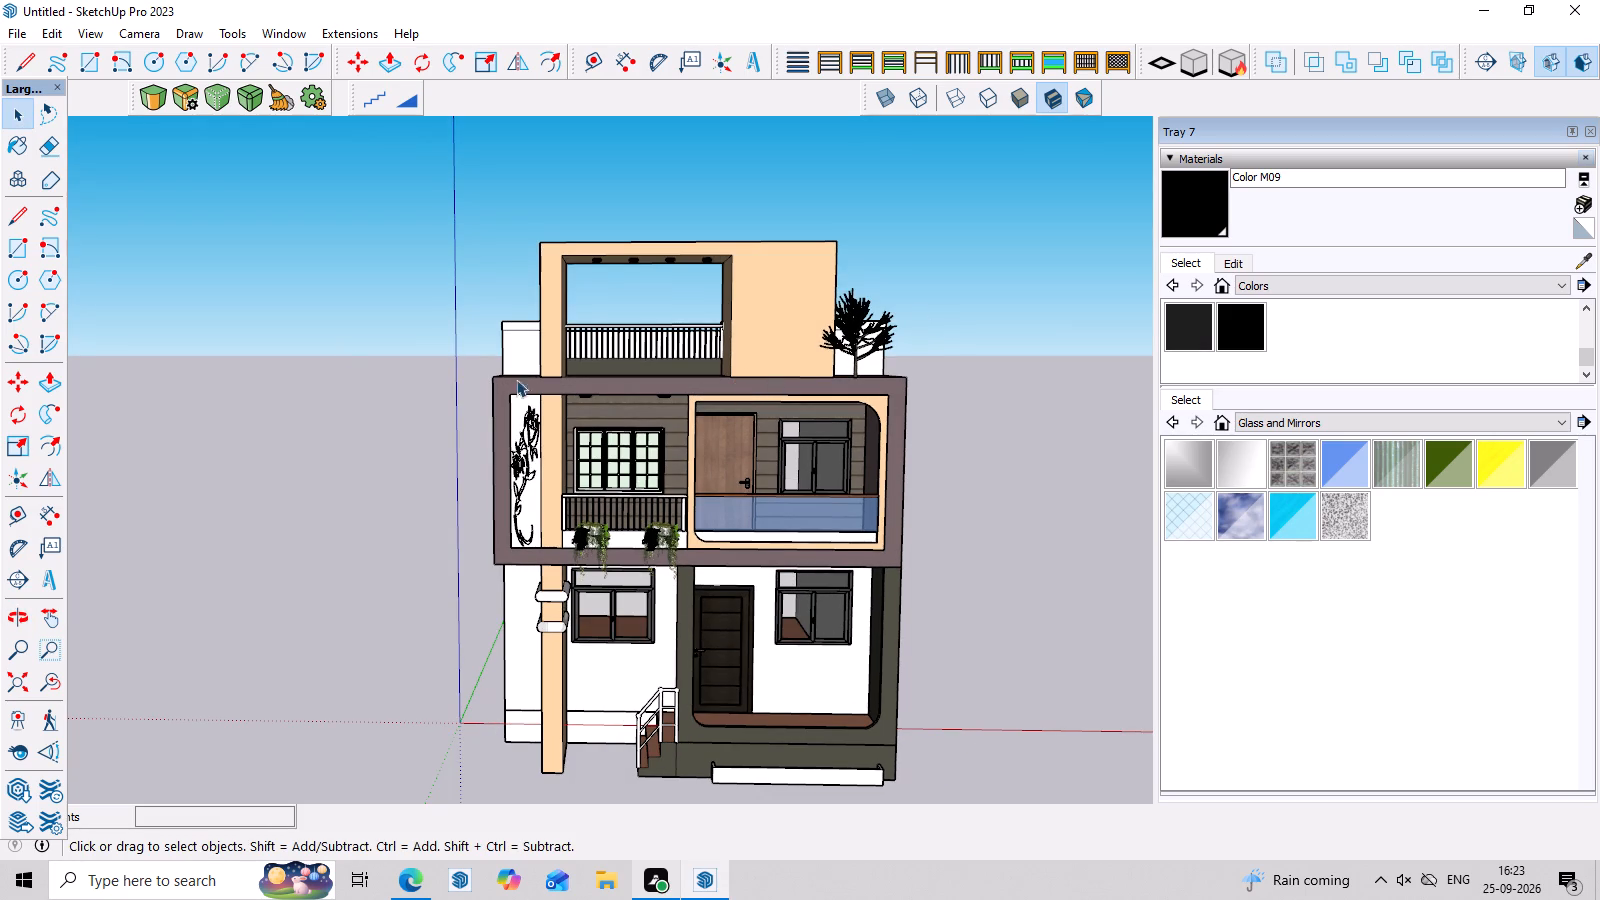
Save the model to the Desktop as a SketchUp file named "elevation 25".
{"action": "left_click", "coordinate": [13, 38]}
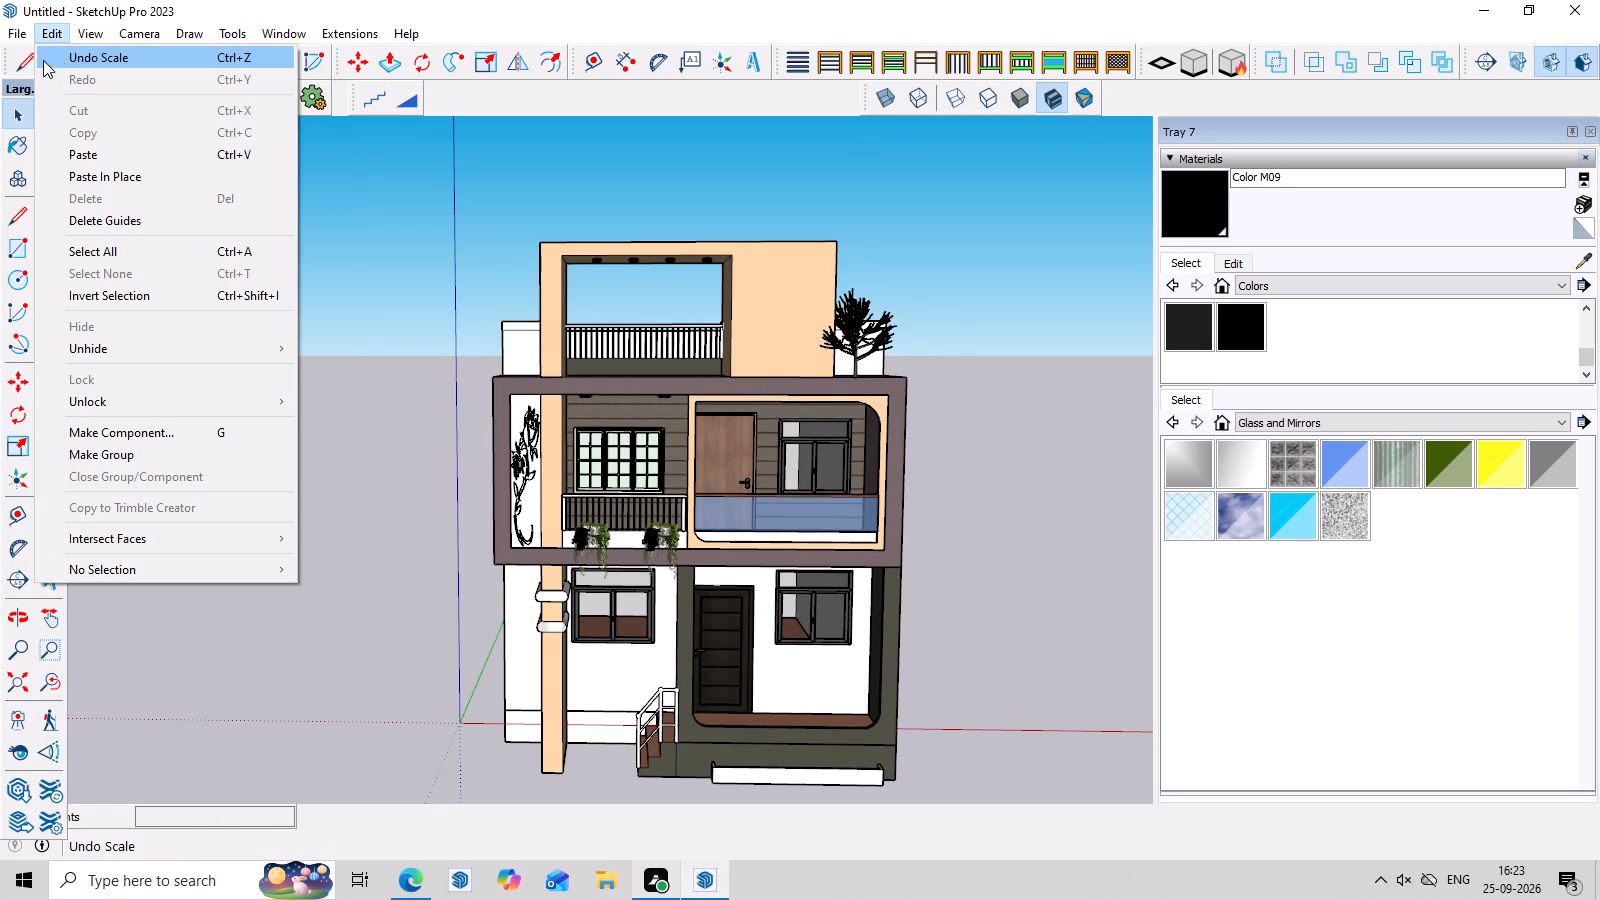
{"action": "left_click", "coordinate": [12, 28]}
{"action": "left_click", "coordinate": [12, 28]}
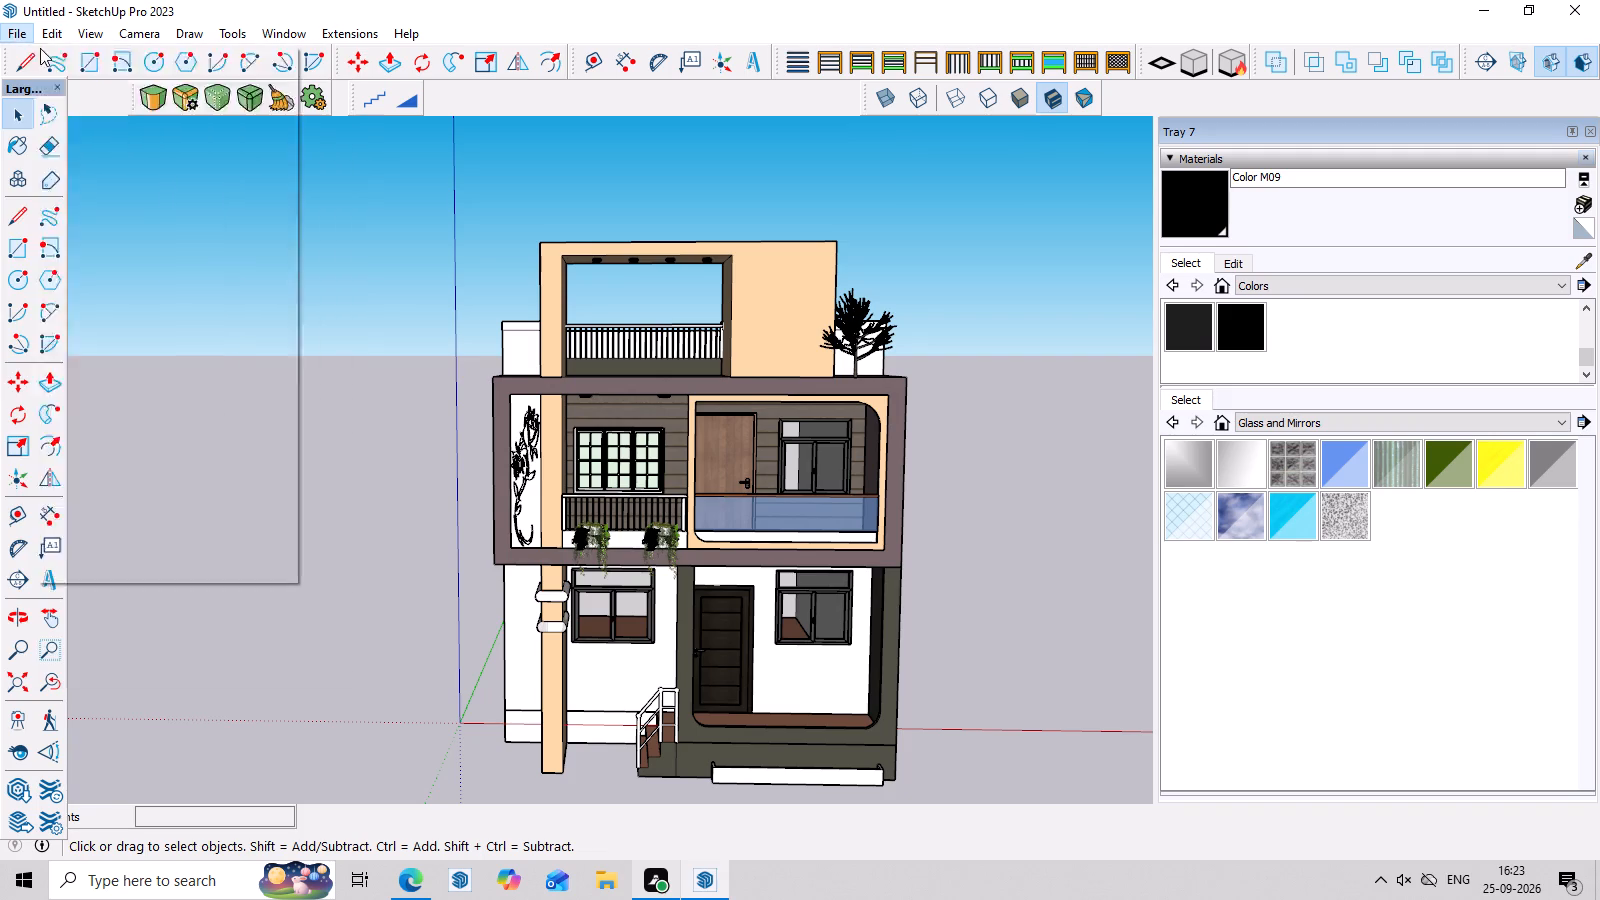
{"action": "left_click", "coordinate": [60, 136]}
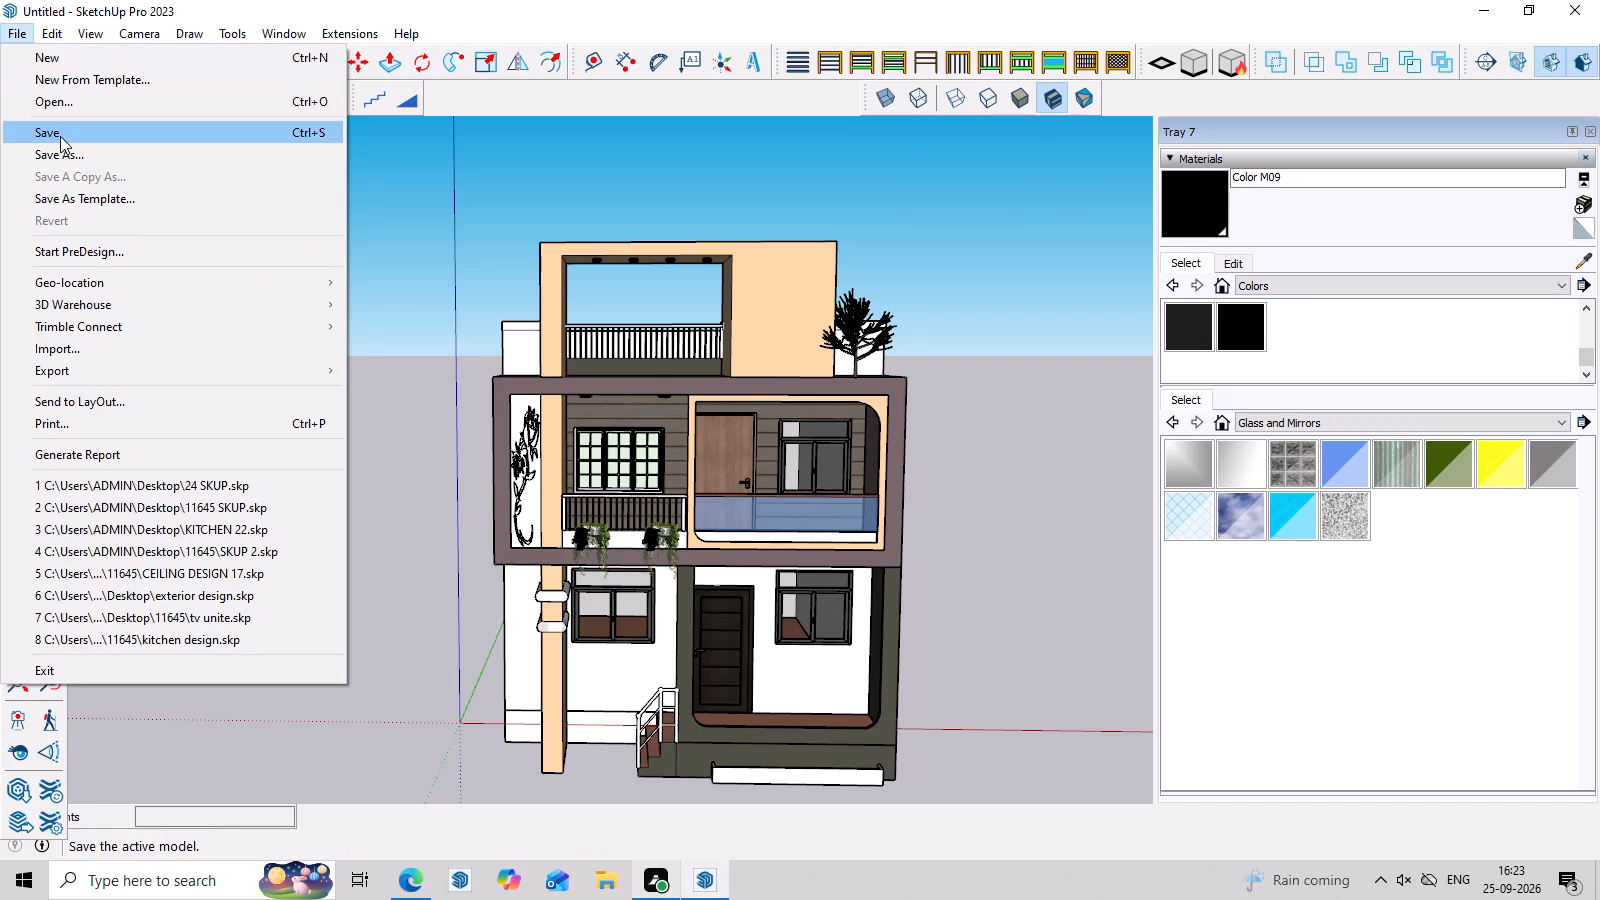
{"action": "scroll", "coordinate": [83, 130], "scroll_direction": "up", "scroll_amount": 5}
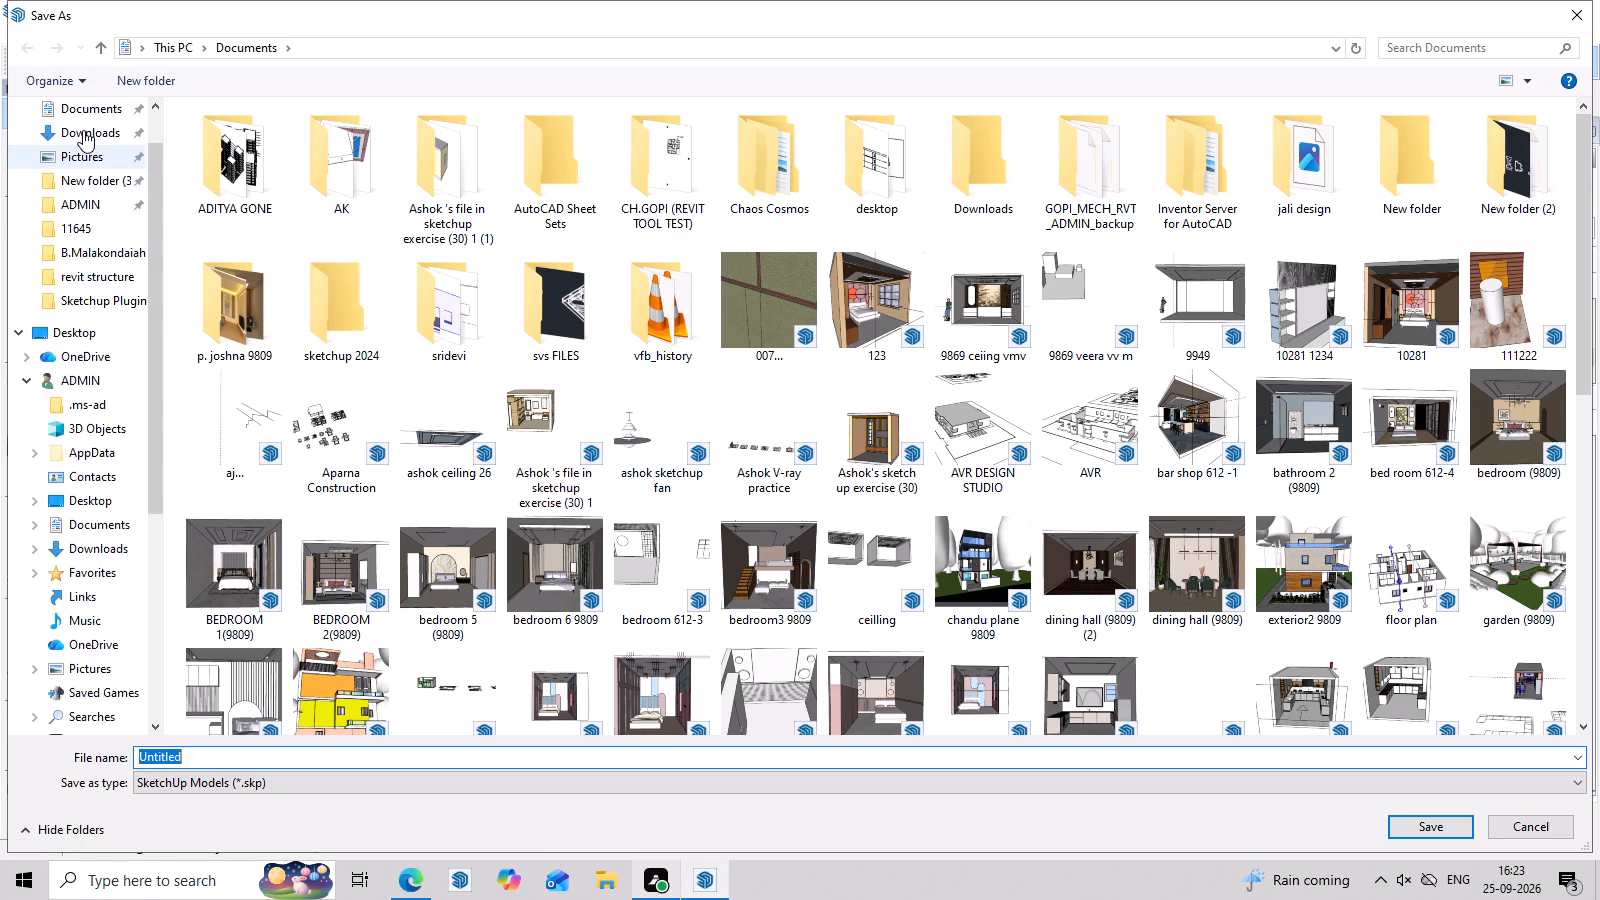
{"action": "scroll", "coordinate": [83, 130], "scroll_direction": "up", "scroll_amount": 2}
{"action": "left_click", "coordinate": [95, 141]}
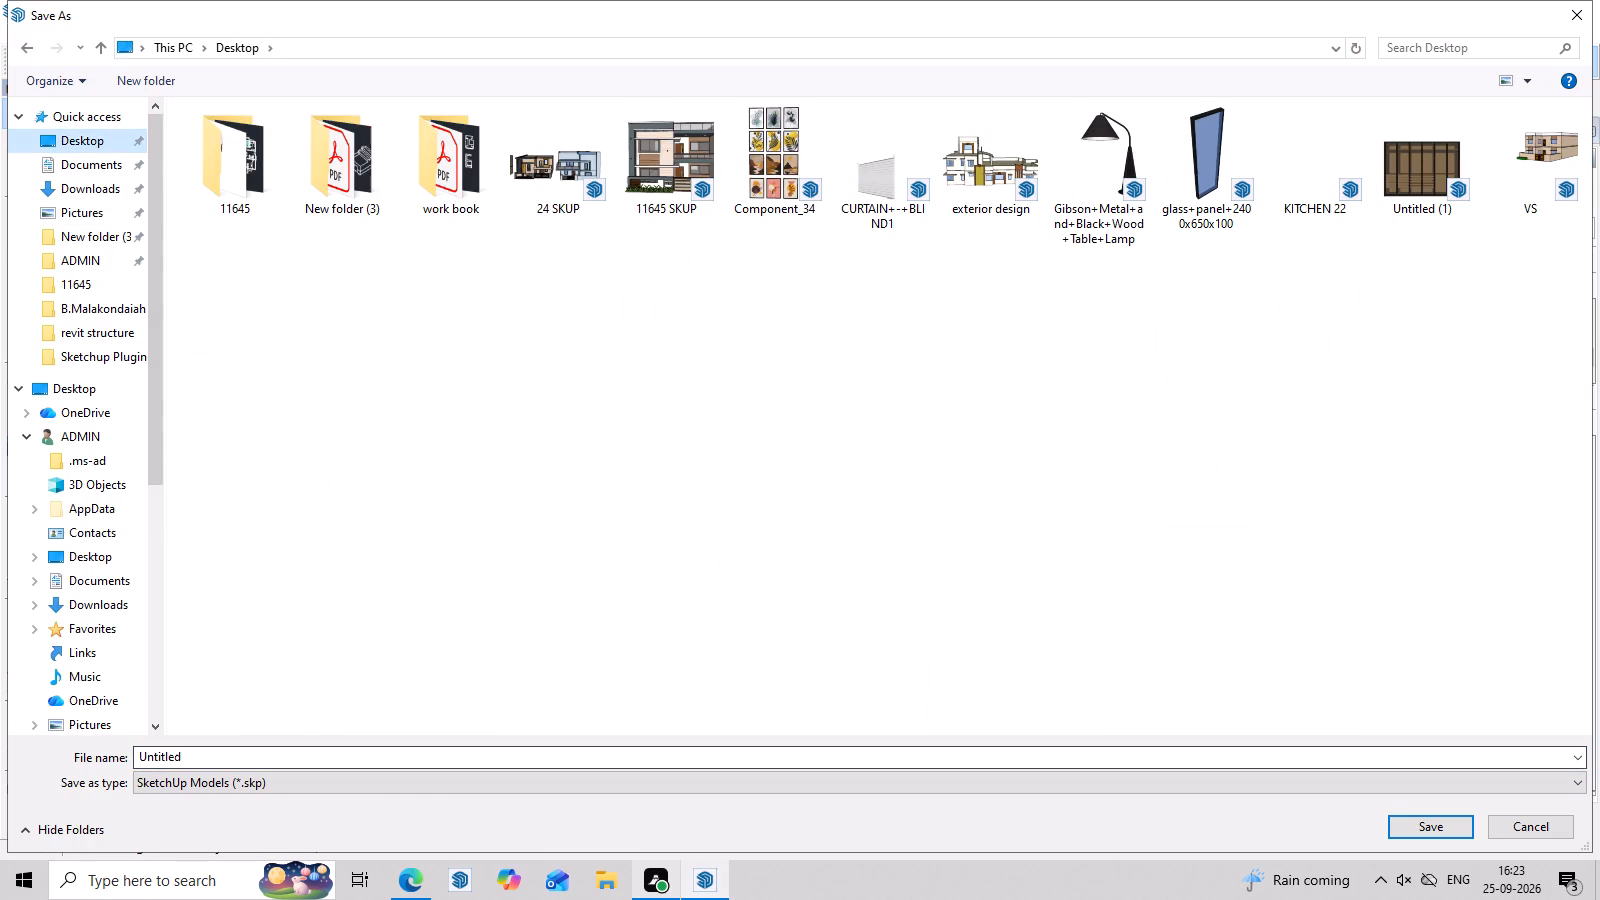
{"action": "left_click", "coordinate": [298, 754]}
{"action": "key", "text": "BackSpace"}
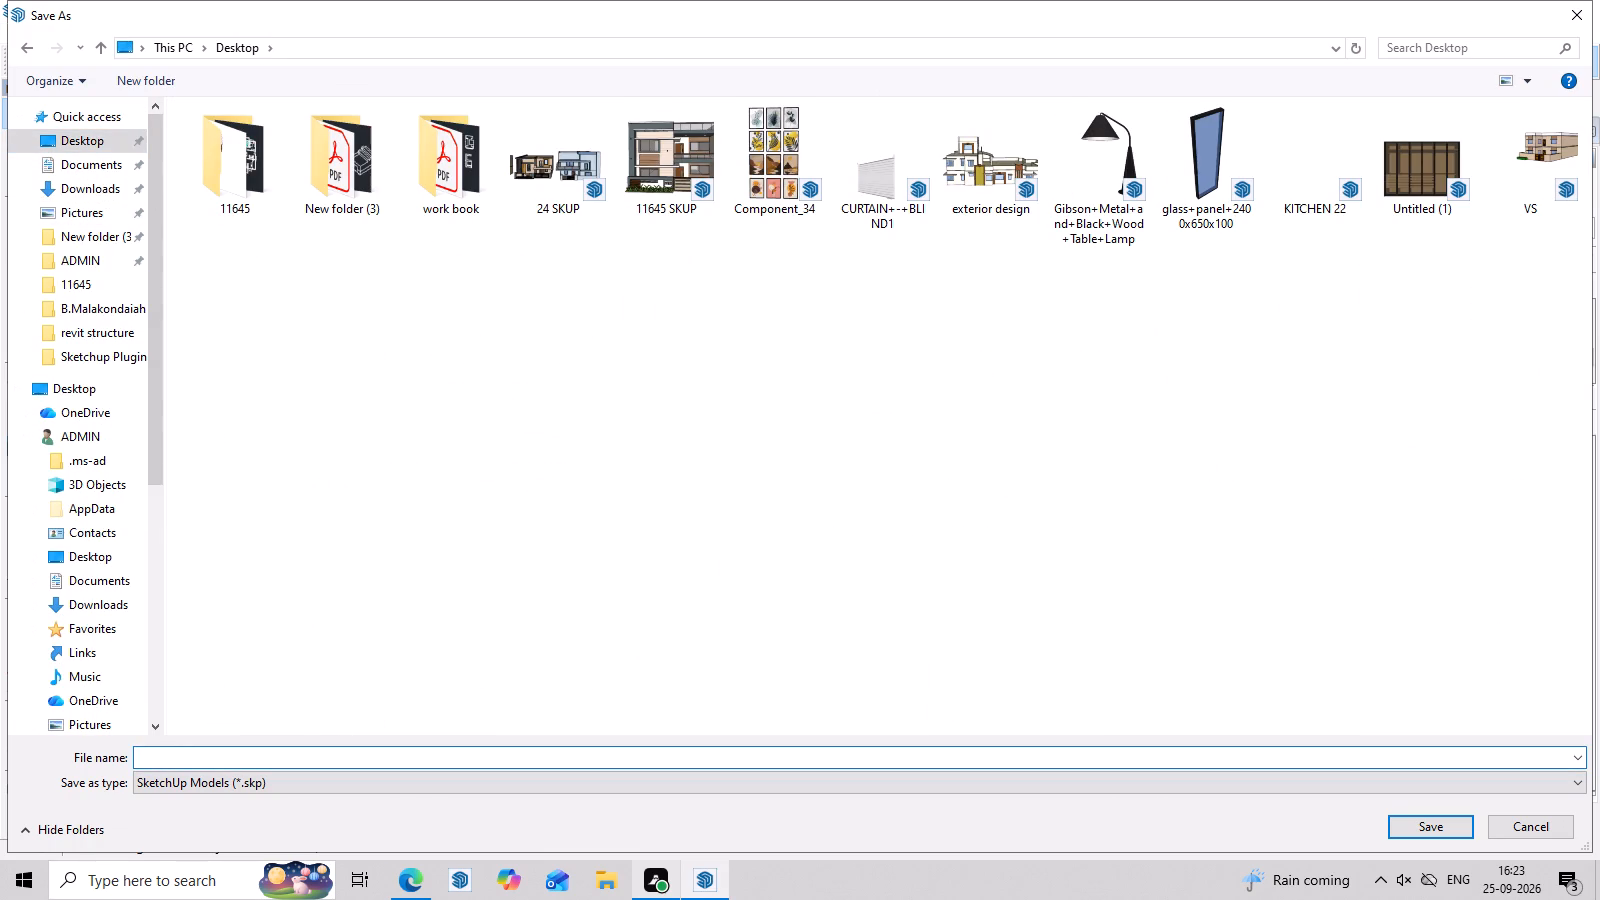
{"action": "type", "text": "elevation"}
{"action": "key", "text": "space"}
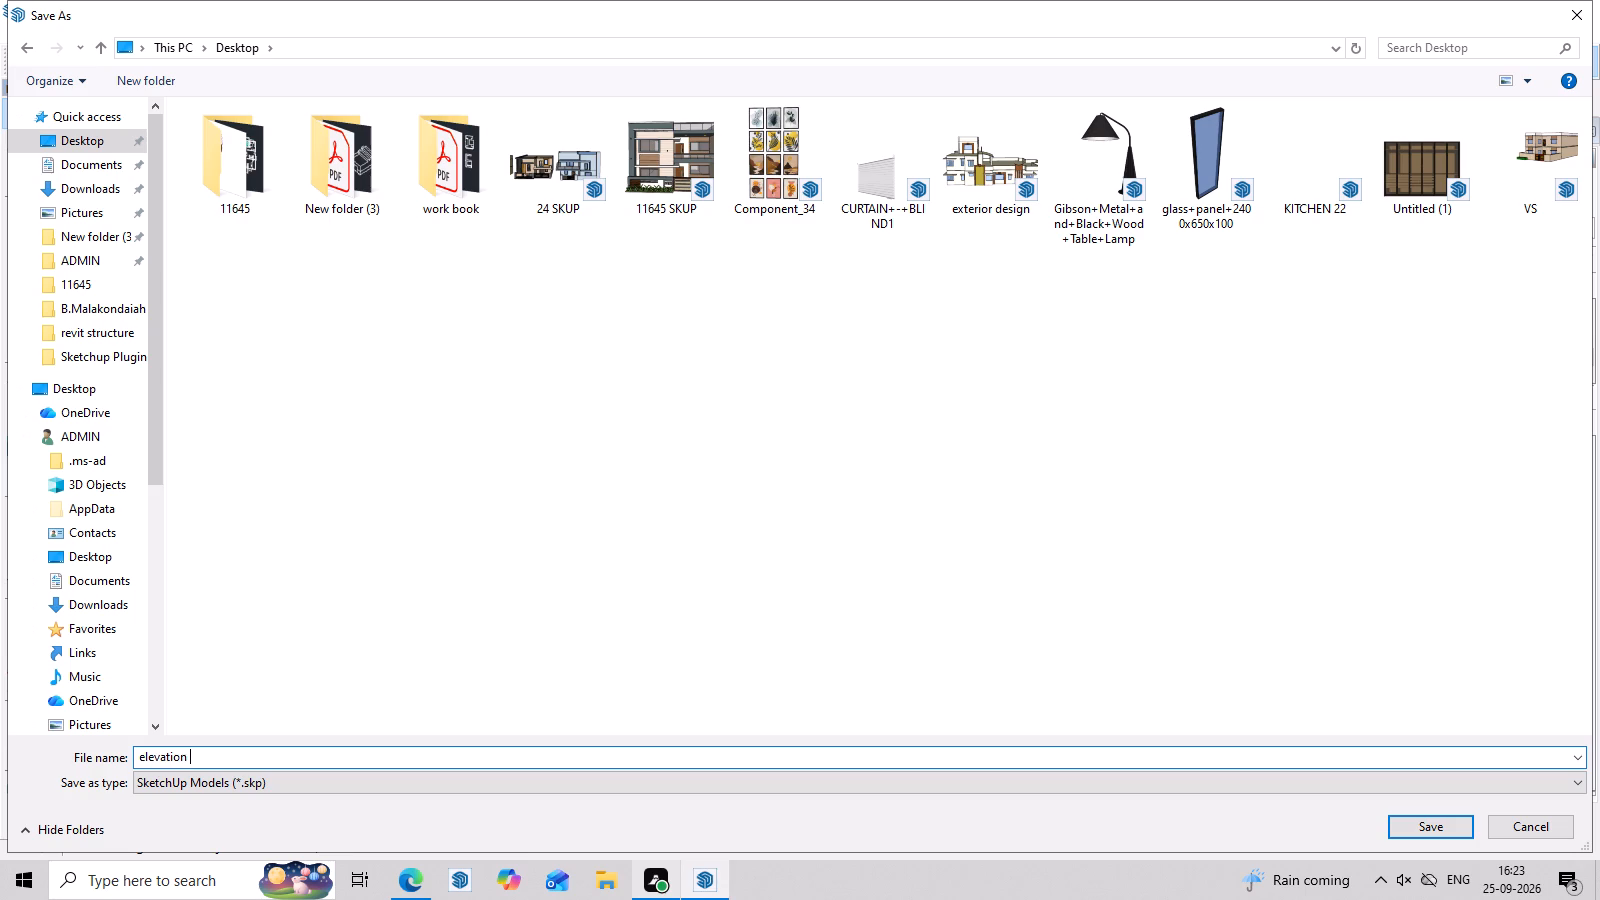
{"action": "type", "text": "25"}
{"action": "left_click", "coordinate": [1419, 826]}
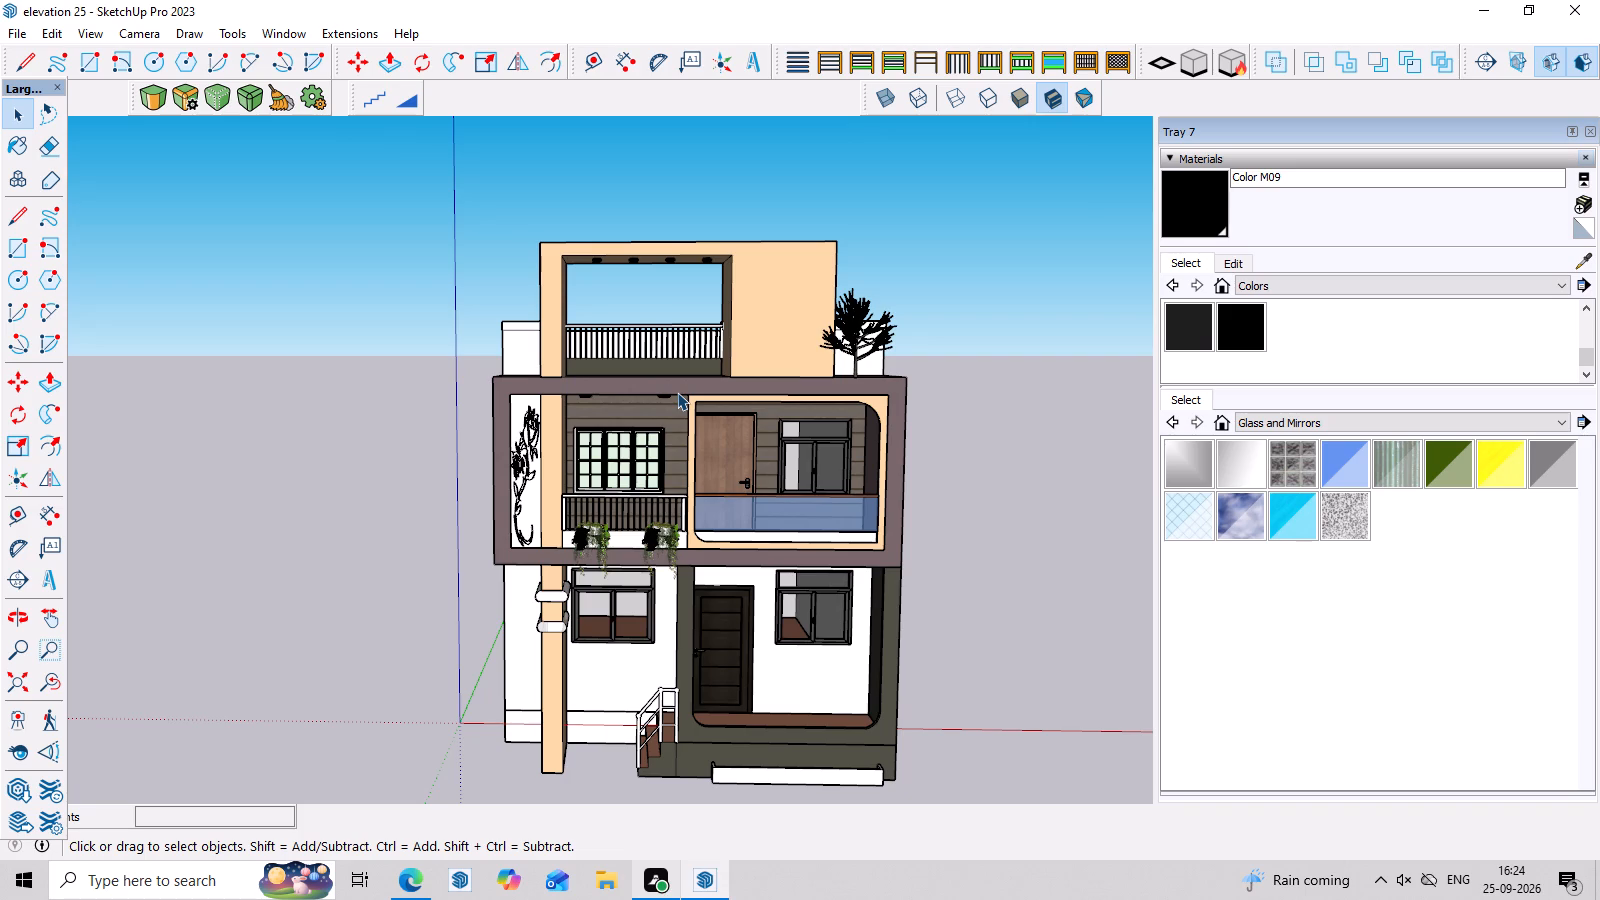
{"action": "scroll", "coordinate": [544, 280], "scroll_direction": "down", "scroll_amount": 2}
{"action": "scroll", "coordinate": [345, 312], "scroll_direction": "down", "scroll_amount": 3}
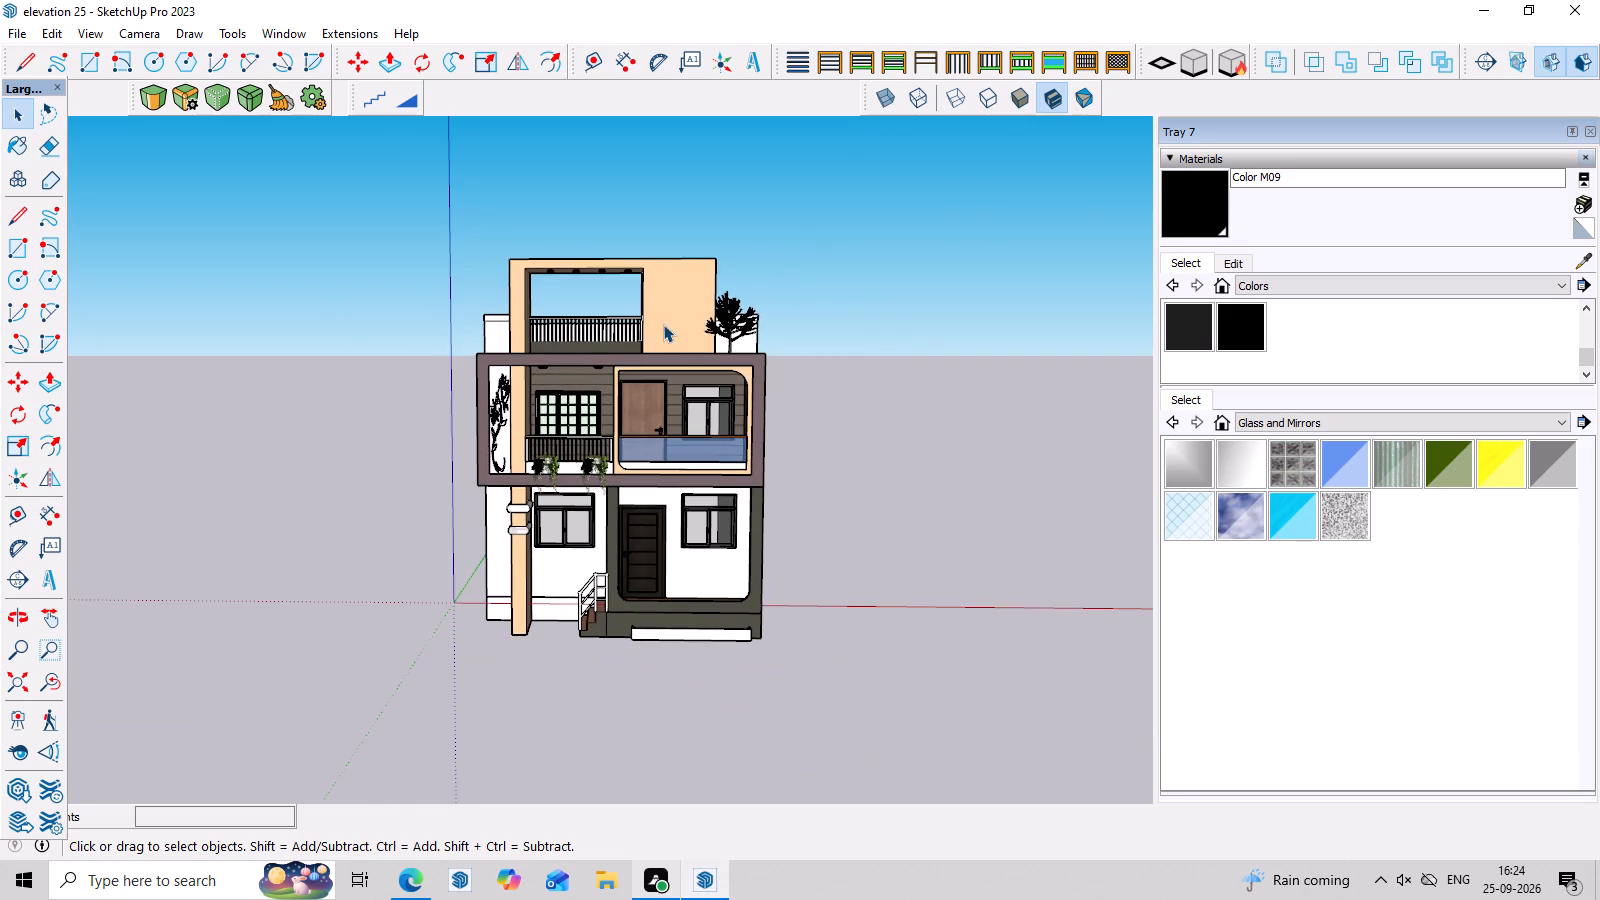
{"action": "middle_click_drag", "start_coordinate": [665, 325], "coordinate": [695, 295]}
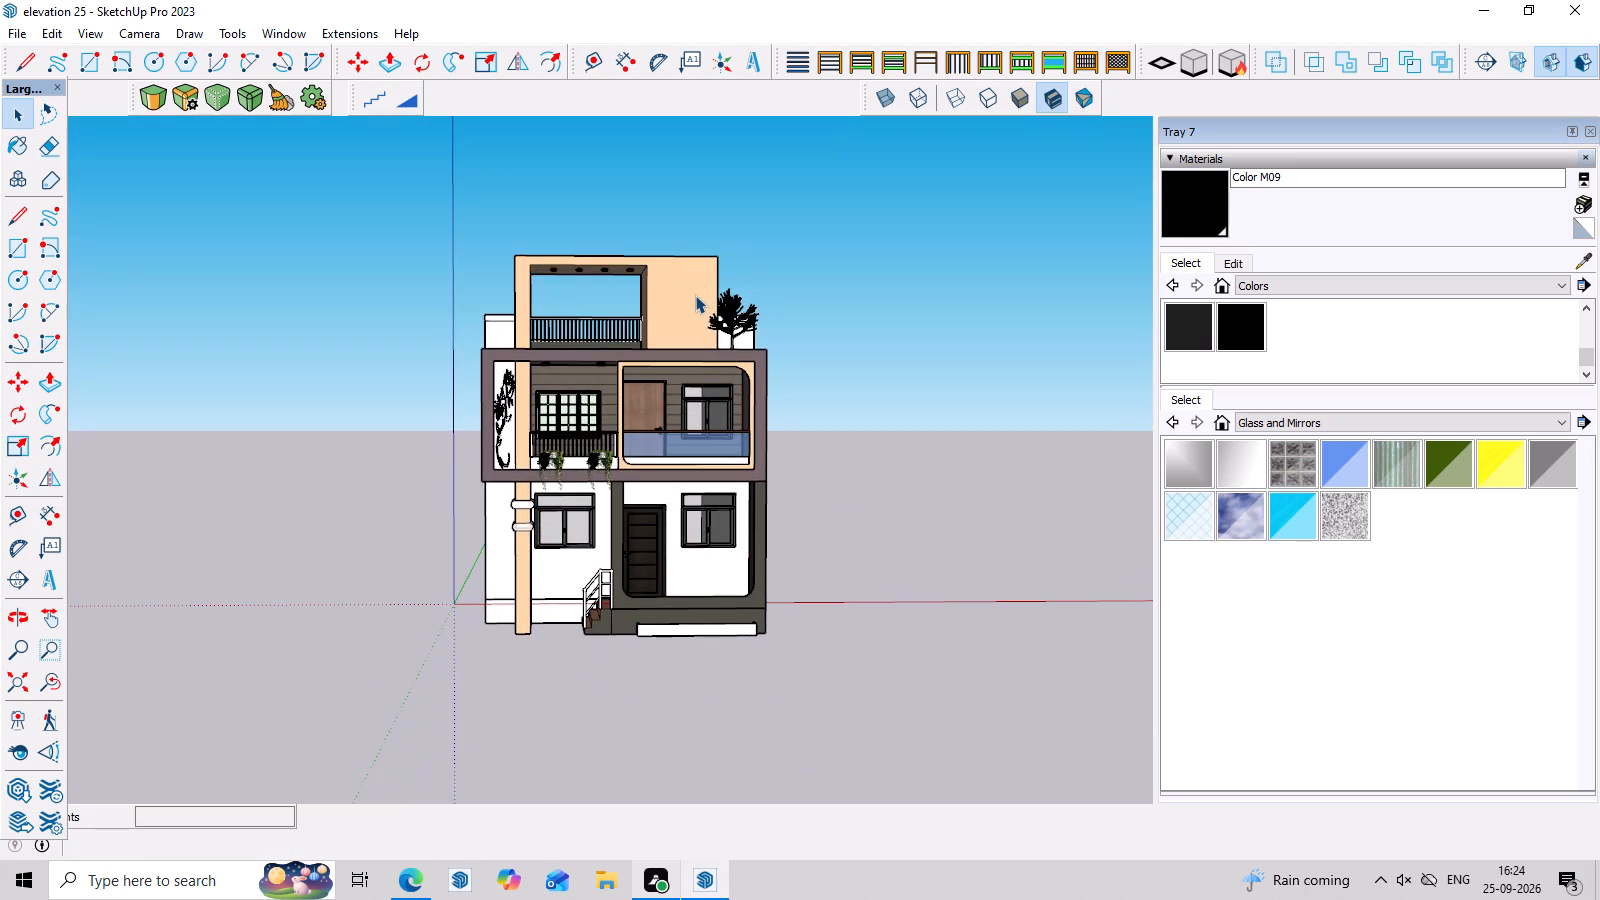
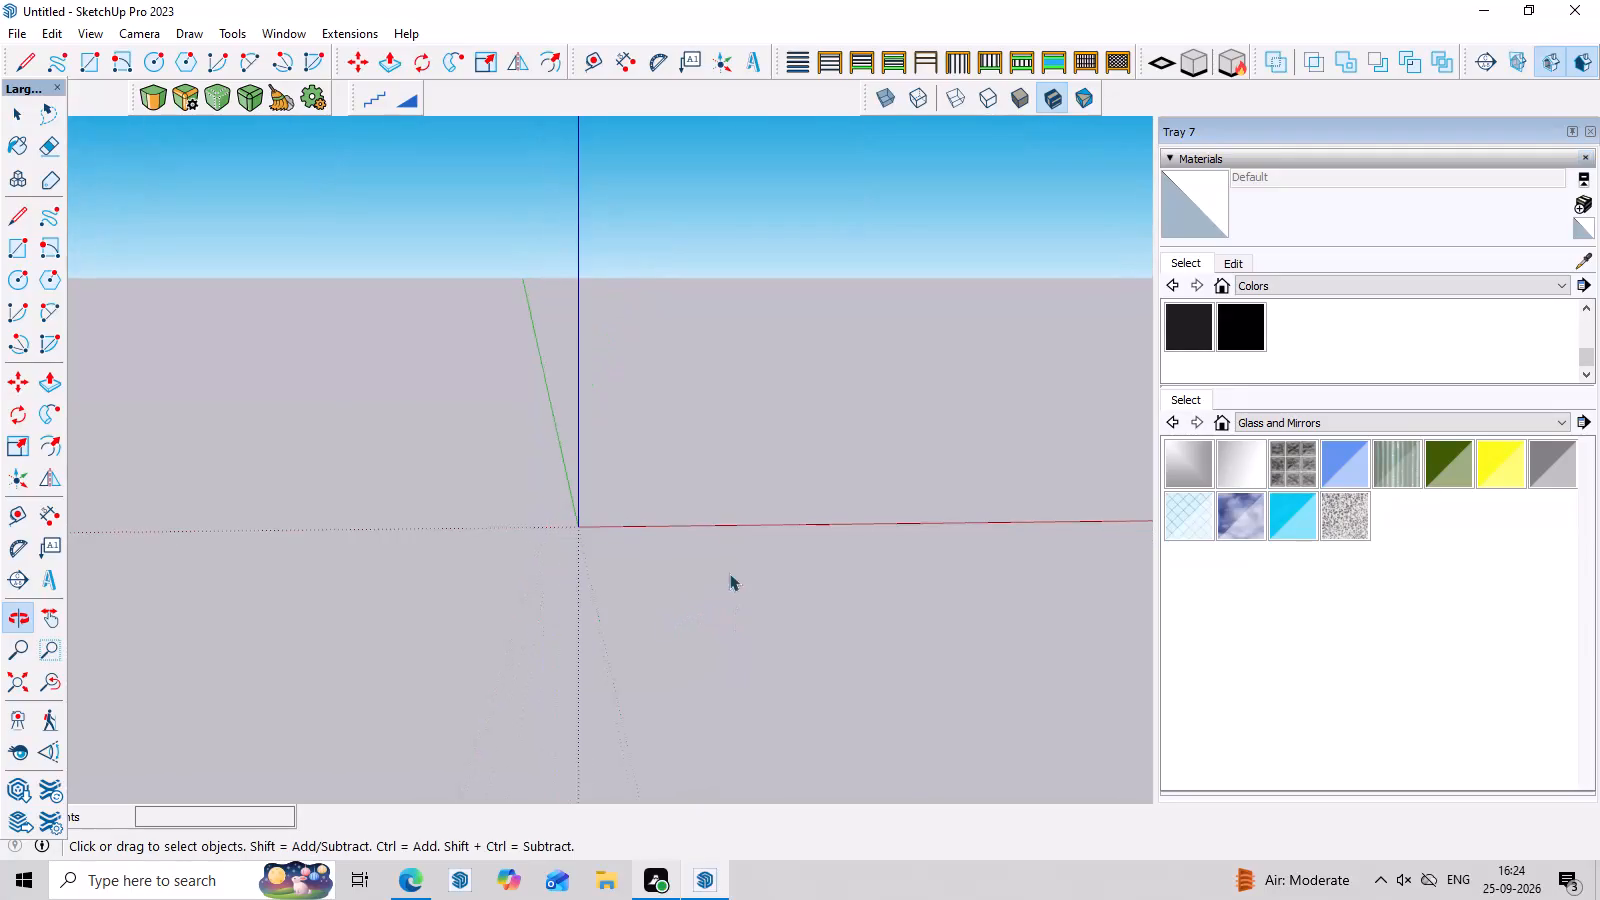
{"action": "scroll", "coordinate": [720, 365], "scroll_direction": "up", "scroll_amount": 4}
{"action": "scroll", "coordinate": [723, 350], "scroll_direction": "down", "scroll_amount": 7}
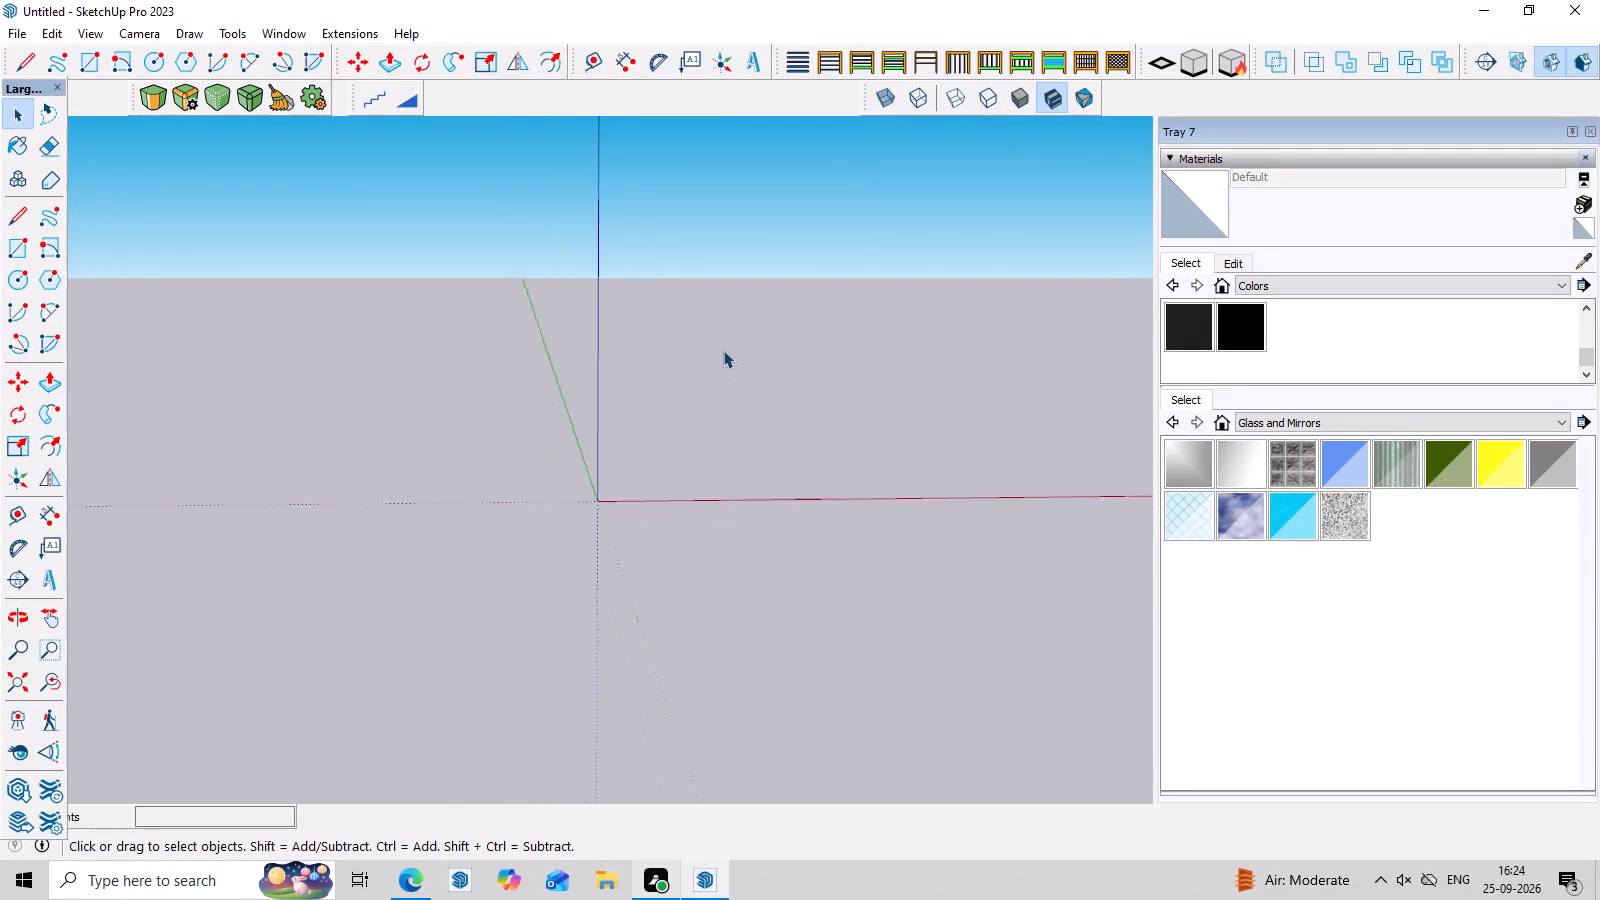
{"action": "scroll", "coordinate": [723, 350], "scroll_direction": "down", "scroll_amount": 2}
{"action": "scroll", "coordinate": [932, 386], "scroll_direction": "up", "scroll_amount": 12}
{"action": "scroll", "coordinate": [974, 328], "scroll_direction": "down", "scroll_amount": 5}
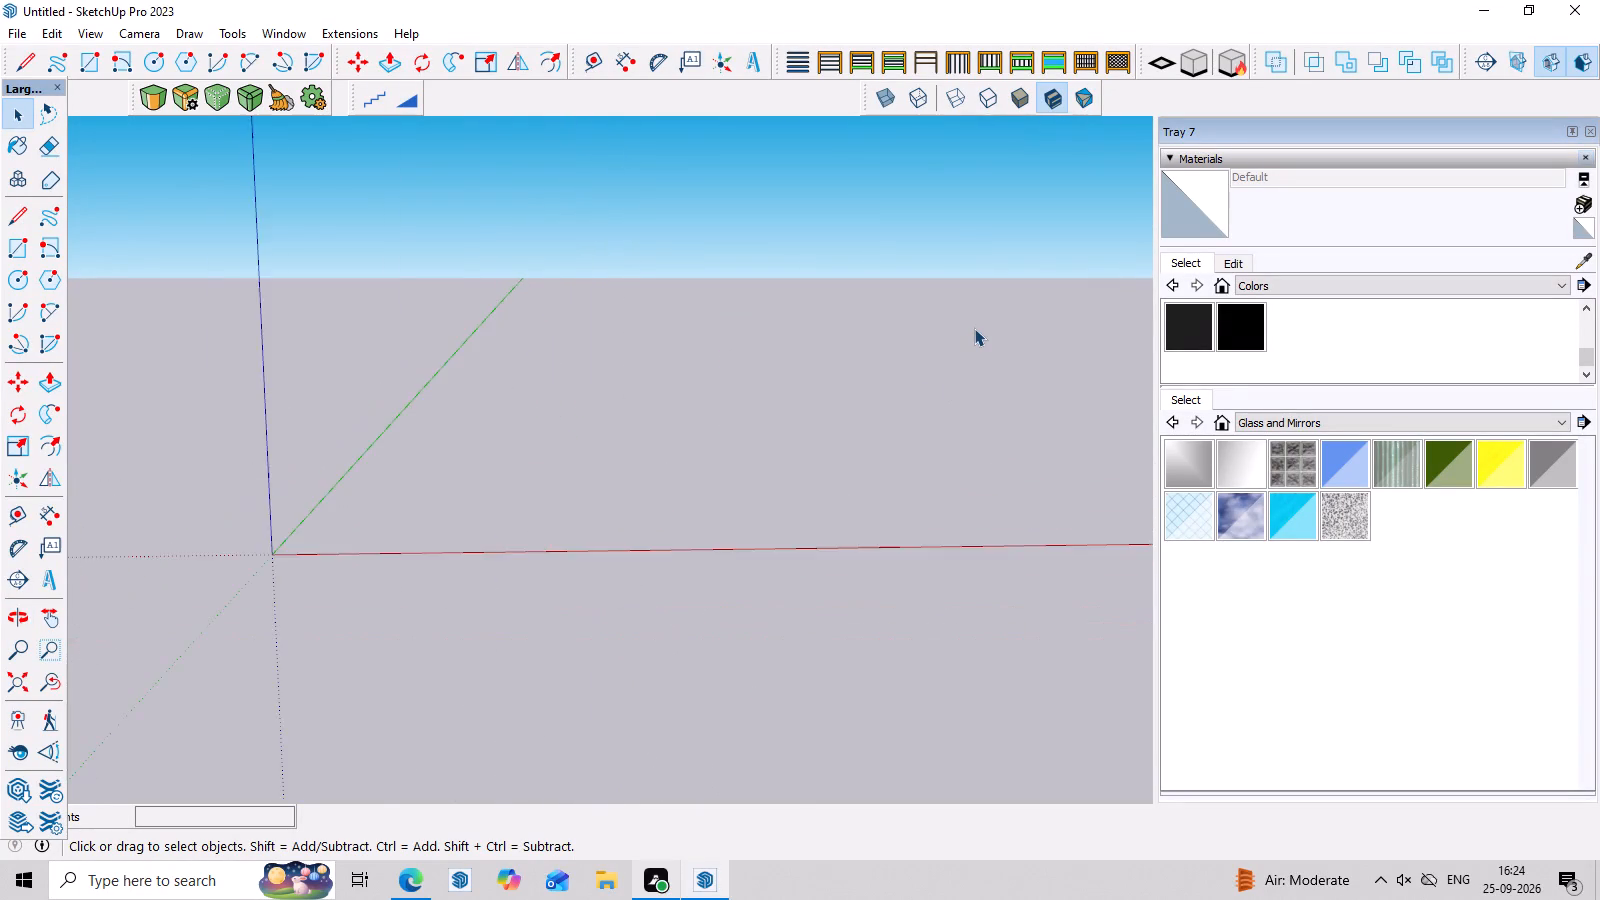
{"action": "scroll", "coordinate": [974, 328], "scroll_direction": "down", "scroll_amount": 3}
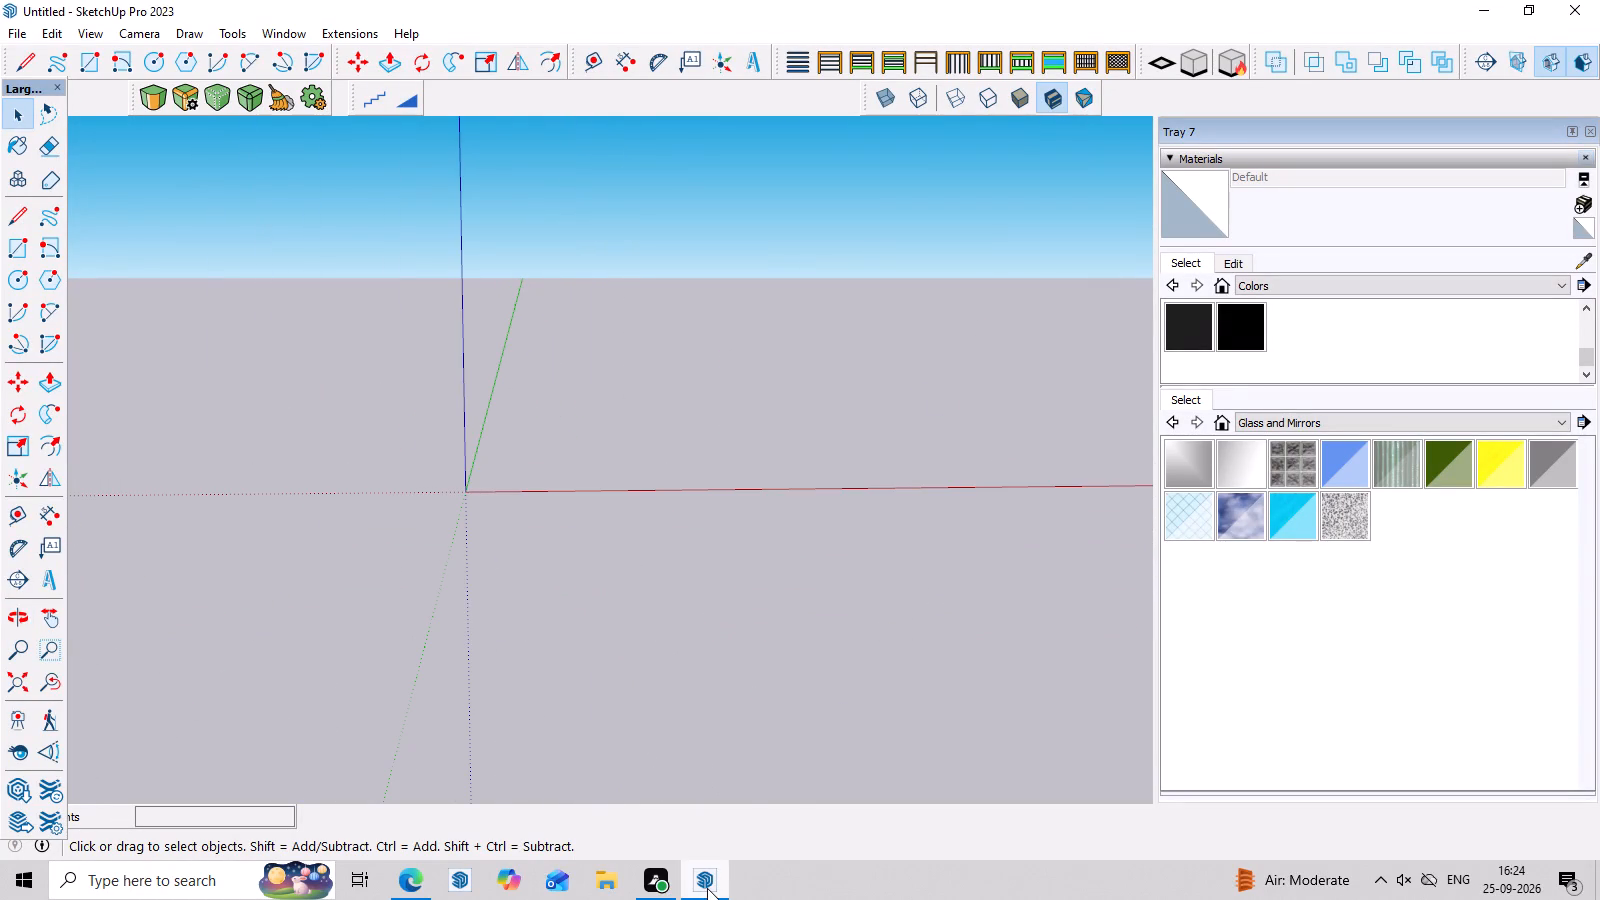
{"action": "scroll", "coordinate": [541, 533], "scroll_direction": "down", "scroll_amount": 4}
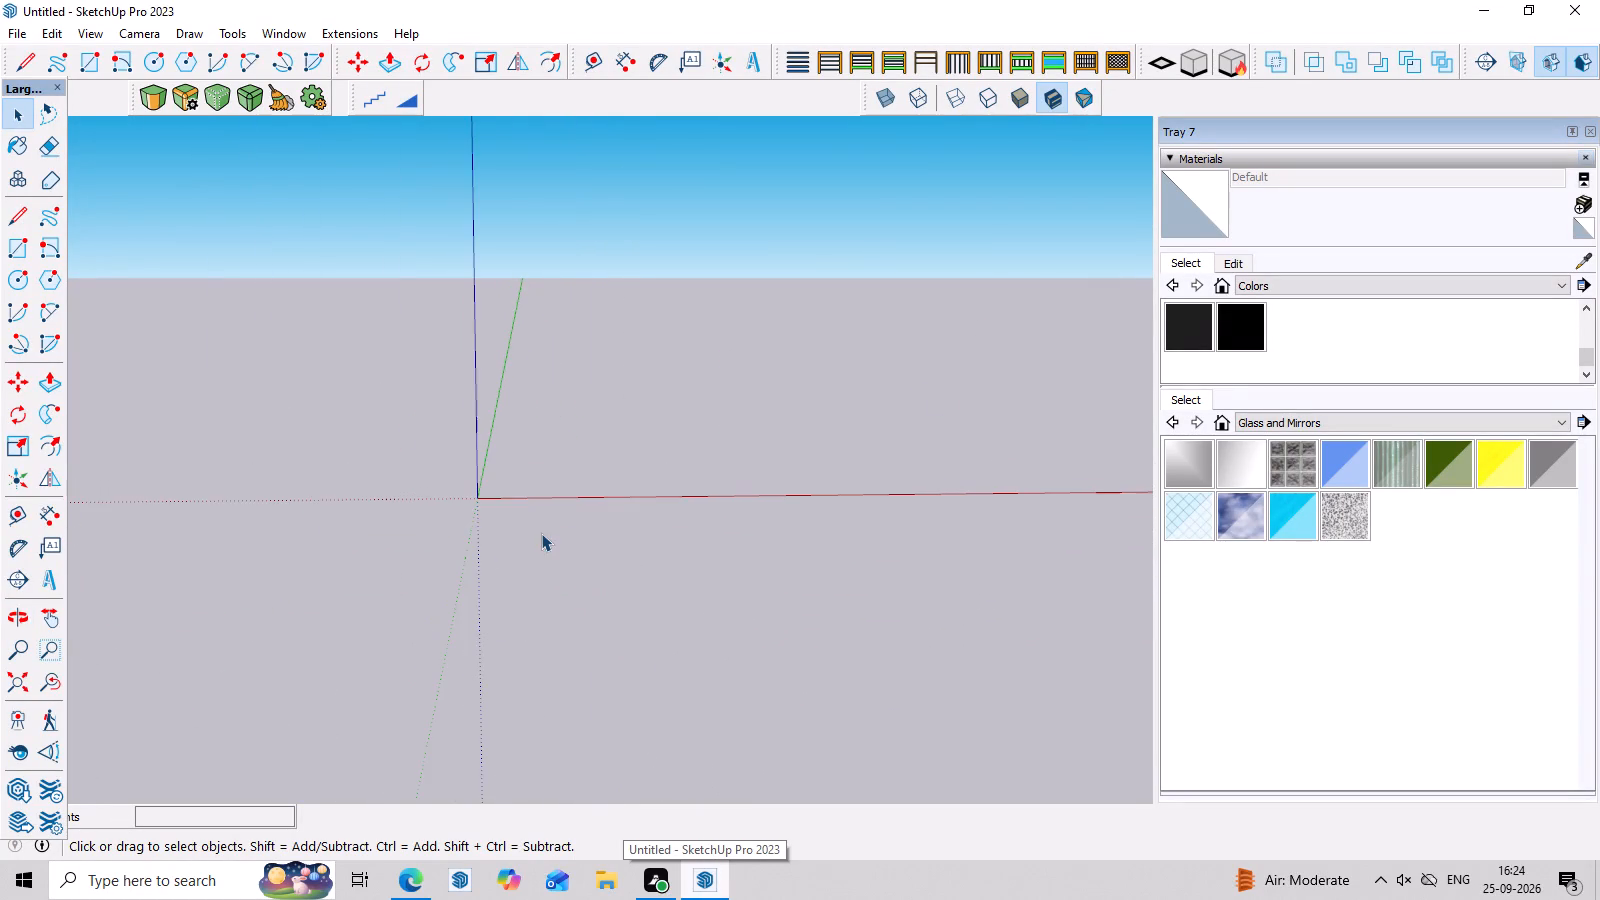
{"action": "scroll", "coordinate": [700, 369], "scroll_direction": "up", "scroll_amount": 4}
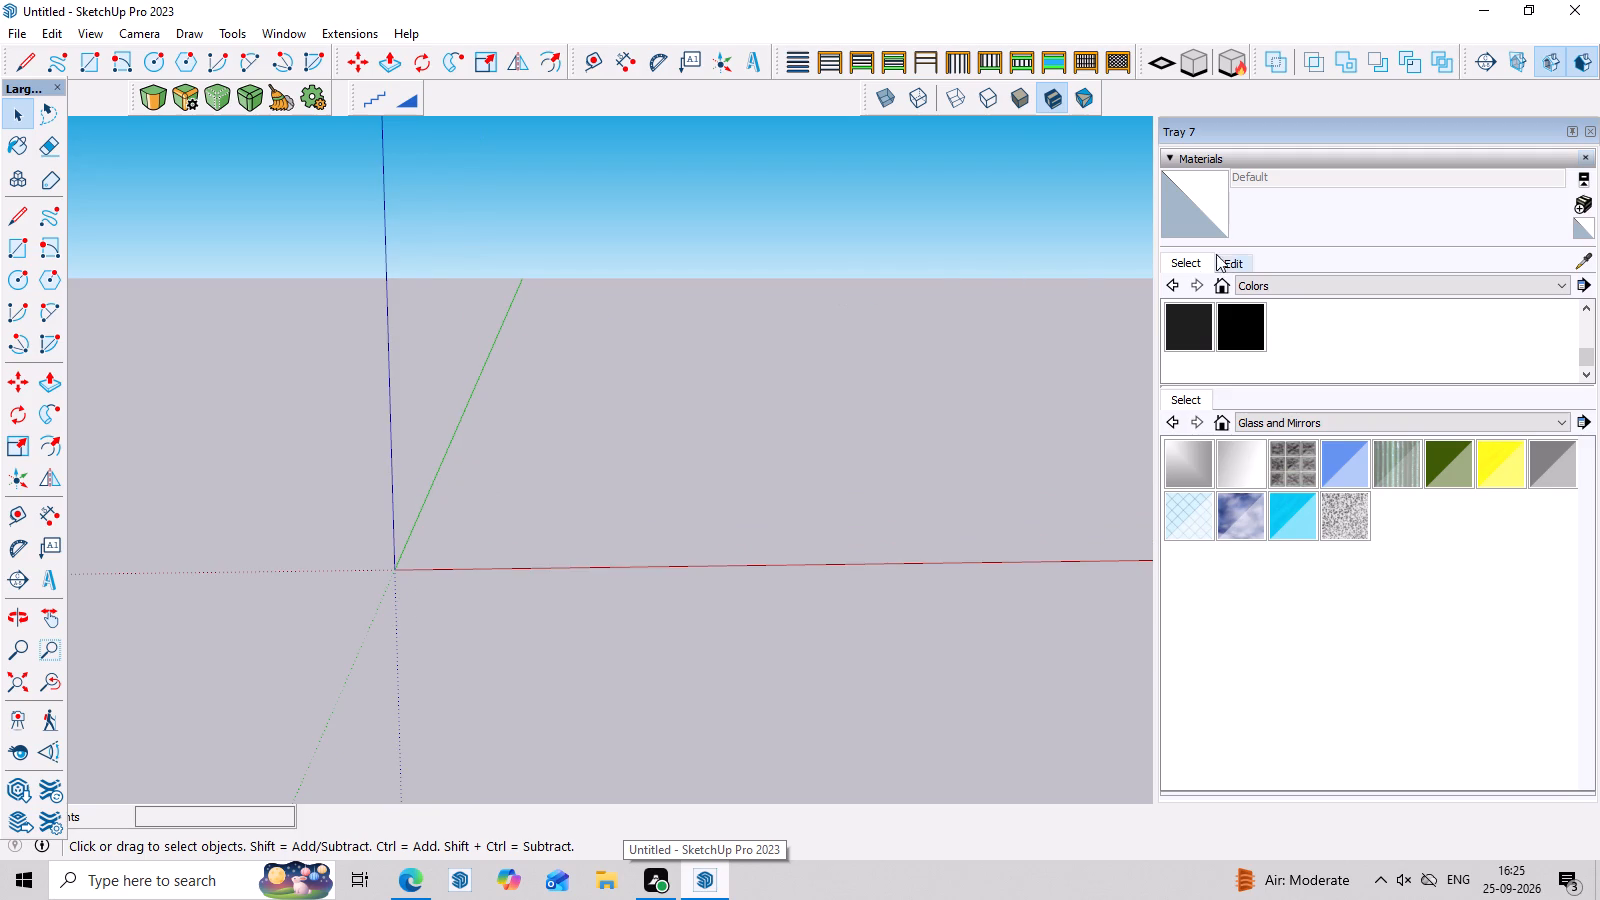
Narrow the Materials tray to widen the drawing area.
{"action": "left_click", "coordinate": [1155, 283]}
{"action": "left_click_drag", "start_coordinate": [1155, 283], "coordinate": [1311, 283]}
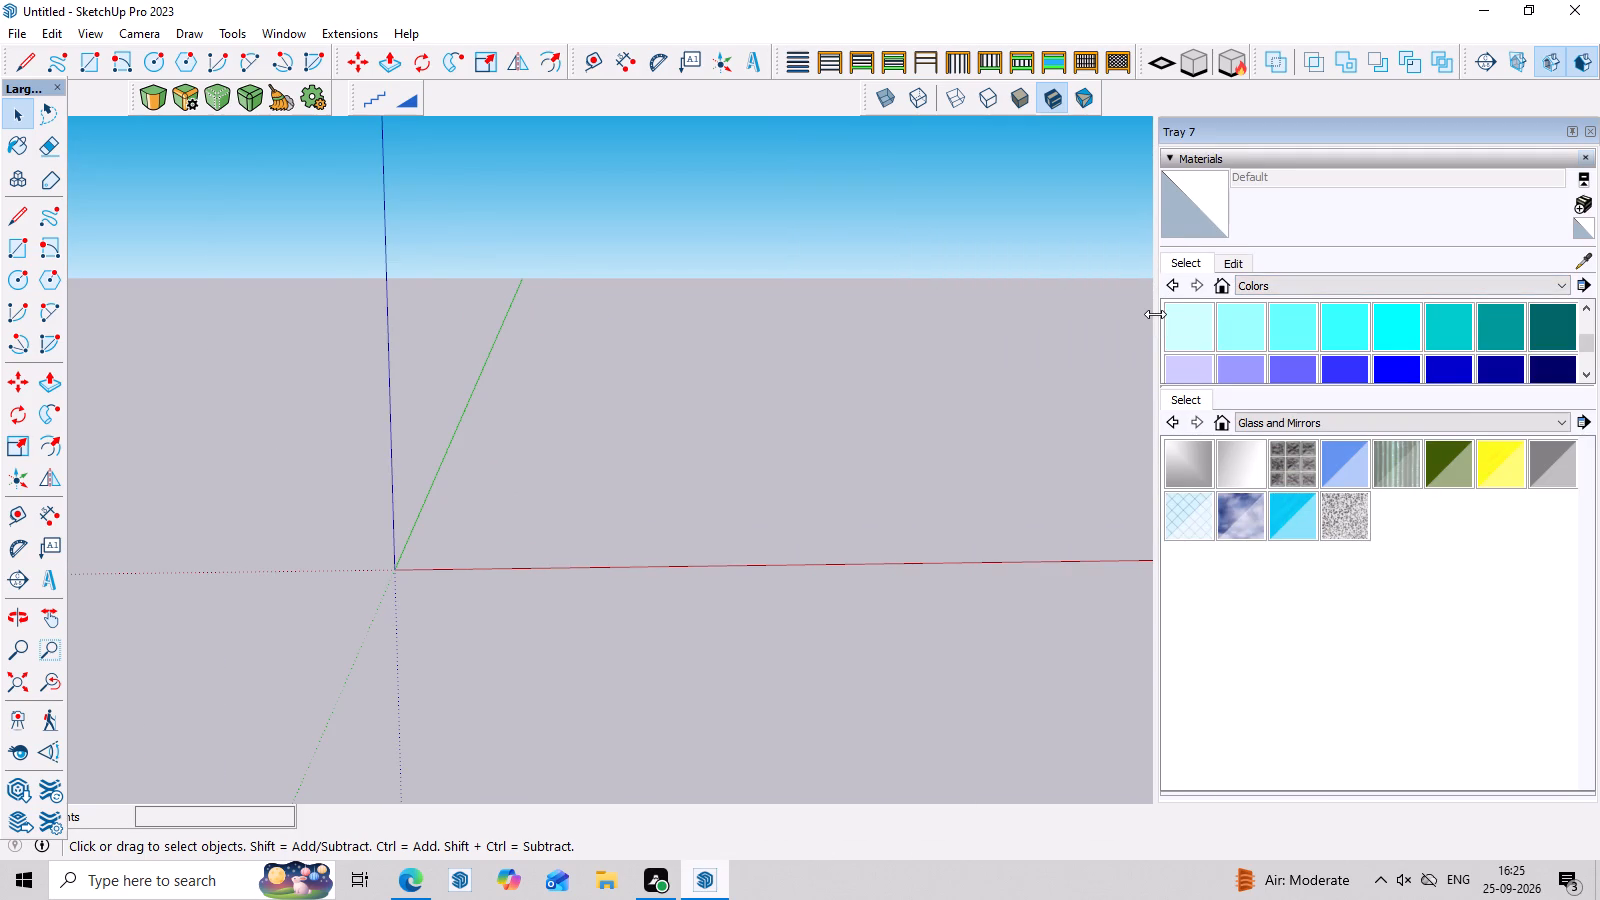
{"action": "left_click_drag", "start_coordinate": [1155, 314], "coordinate": [1373, 294]}
{"action": "key", "text": "space"}
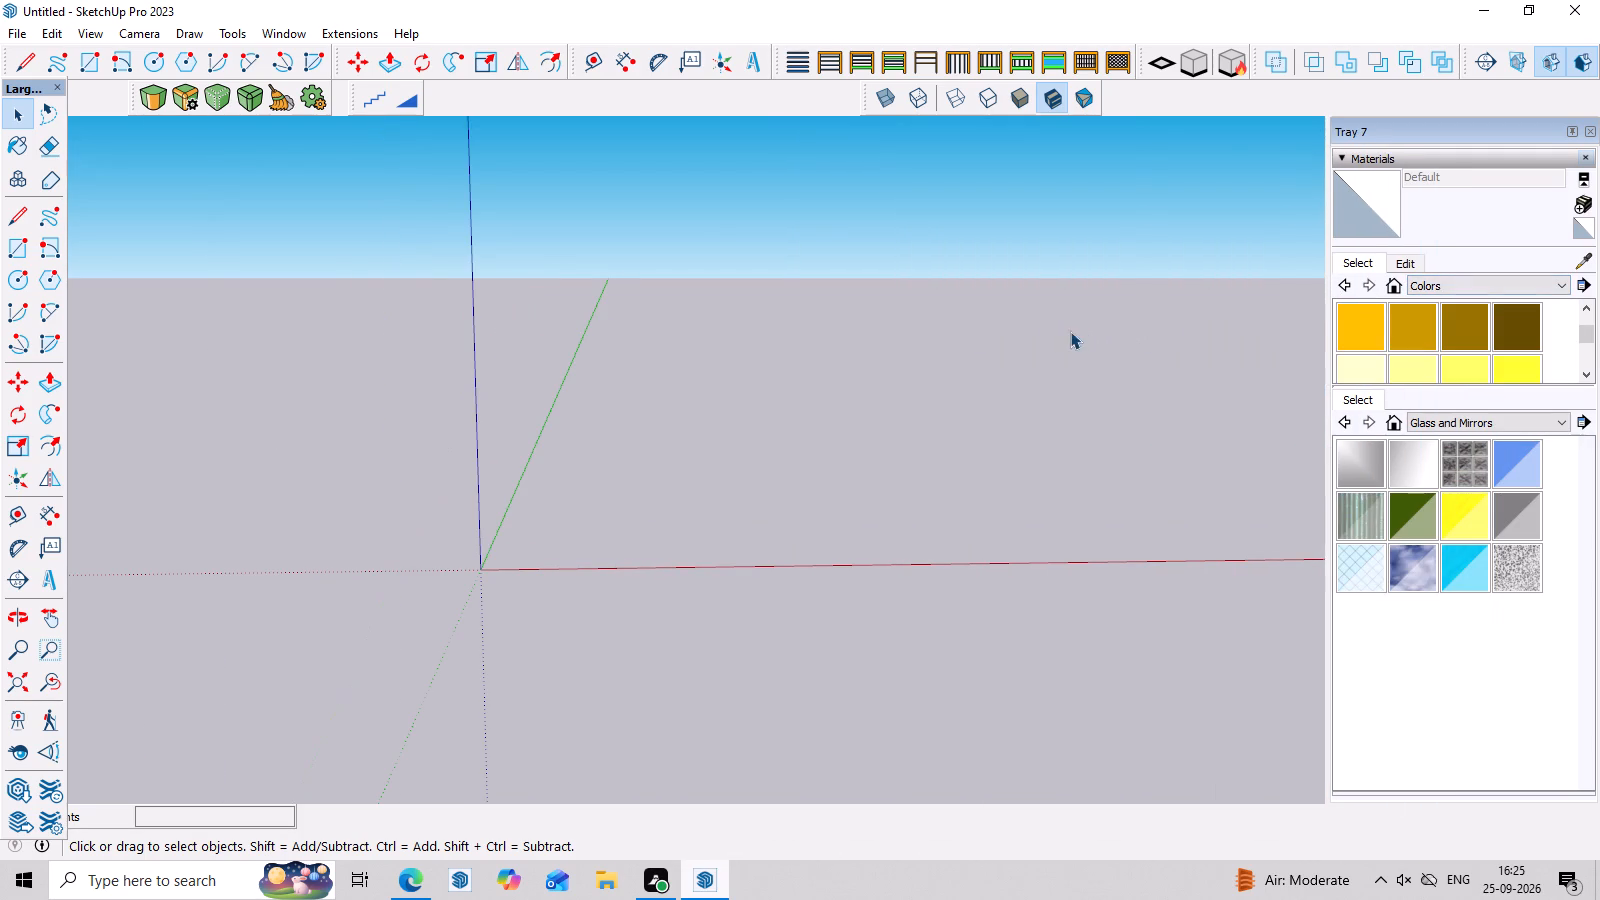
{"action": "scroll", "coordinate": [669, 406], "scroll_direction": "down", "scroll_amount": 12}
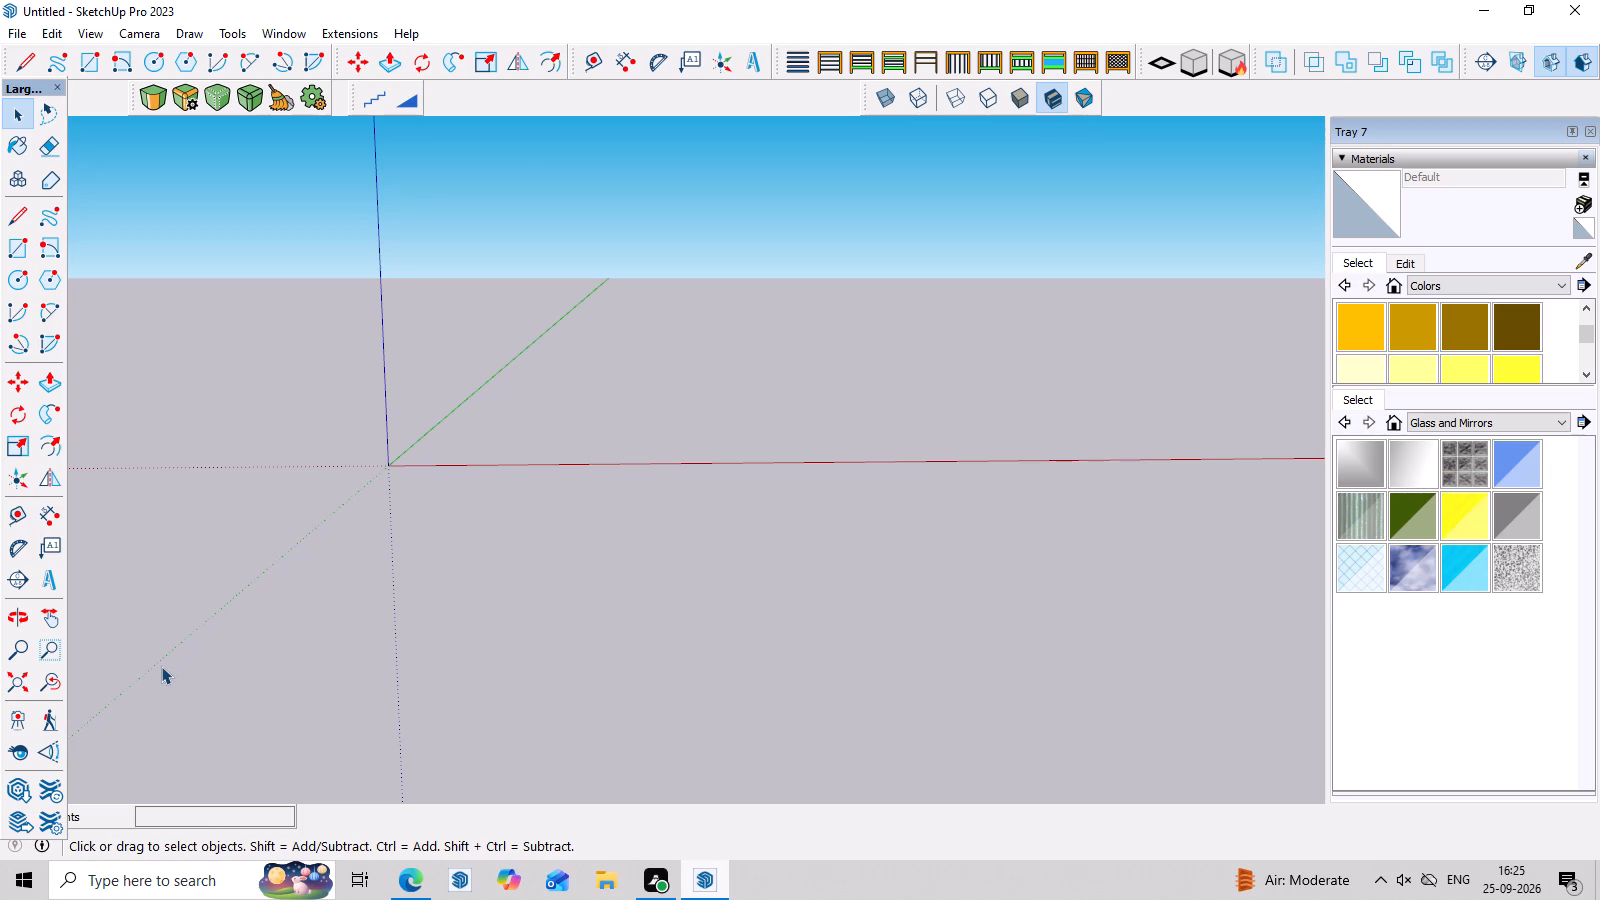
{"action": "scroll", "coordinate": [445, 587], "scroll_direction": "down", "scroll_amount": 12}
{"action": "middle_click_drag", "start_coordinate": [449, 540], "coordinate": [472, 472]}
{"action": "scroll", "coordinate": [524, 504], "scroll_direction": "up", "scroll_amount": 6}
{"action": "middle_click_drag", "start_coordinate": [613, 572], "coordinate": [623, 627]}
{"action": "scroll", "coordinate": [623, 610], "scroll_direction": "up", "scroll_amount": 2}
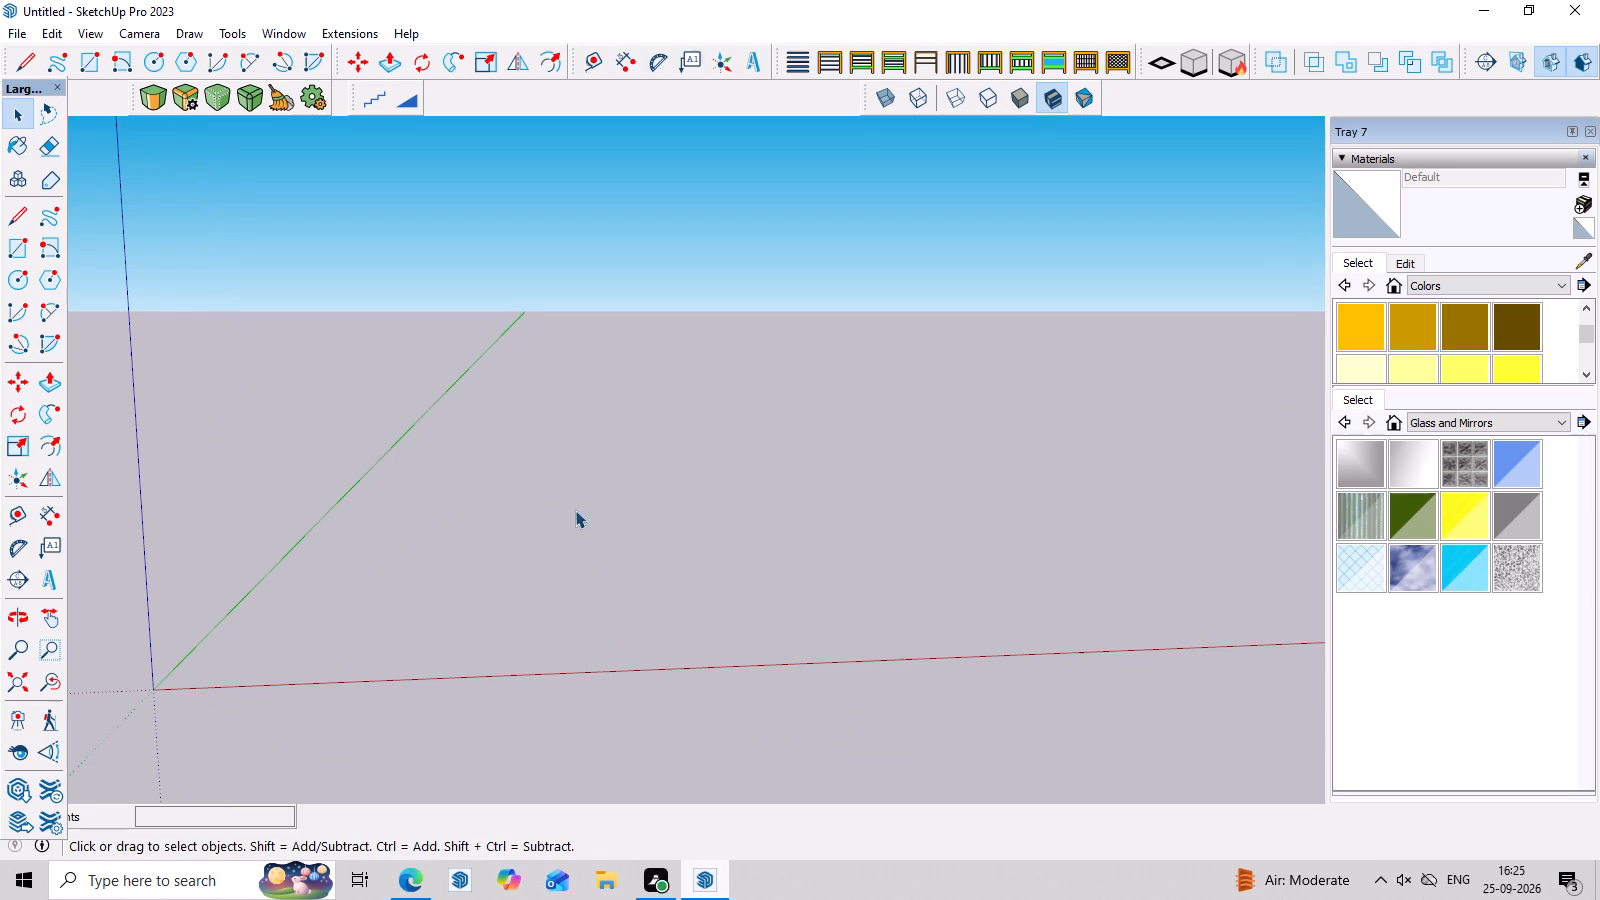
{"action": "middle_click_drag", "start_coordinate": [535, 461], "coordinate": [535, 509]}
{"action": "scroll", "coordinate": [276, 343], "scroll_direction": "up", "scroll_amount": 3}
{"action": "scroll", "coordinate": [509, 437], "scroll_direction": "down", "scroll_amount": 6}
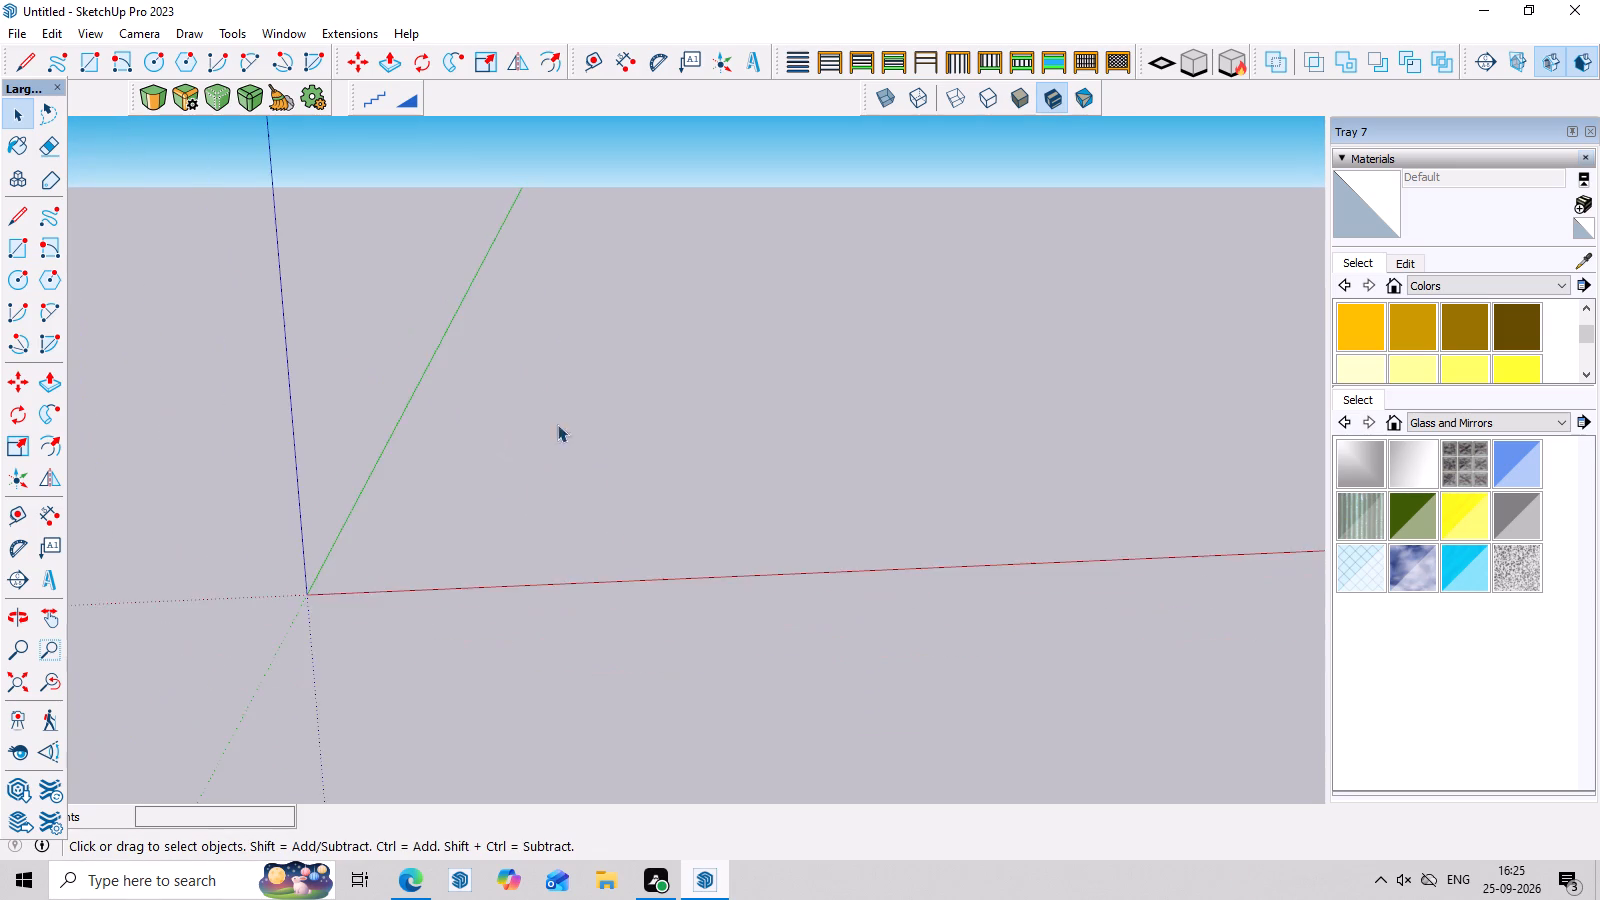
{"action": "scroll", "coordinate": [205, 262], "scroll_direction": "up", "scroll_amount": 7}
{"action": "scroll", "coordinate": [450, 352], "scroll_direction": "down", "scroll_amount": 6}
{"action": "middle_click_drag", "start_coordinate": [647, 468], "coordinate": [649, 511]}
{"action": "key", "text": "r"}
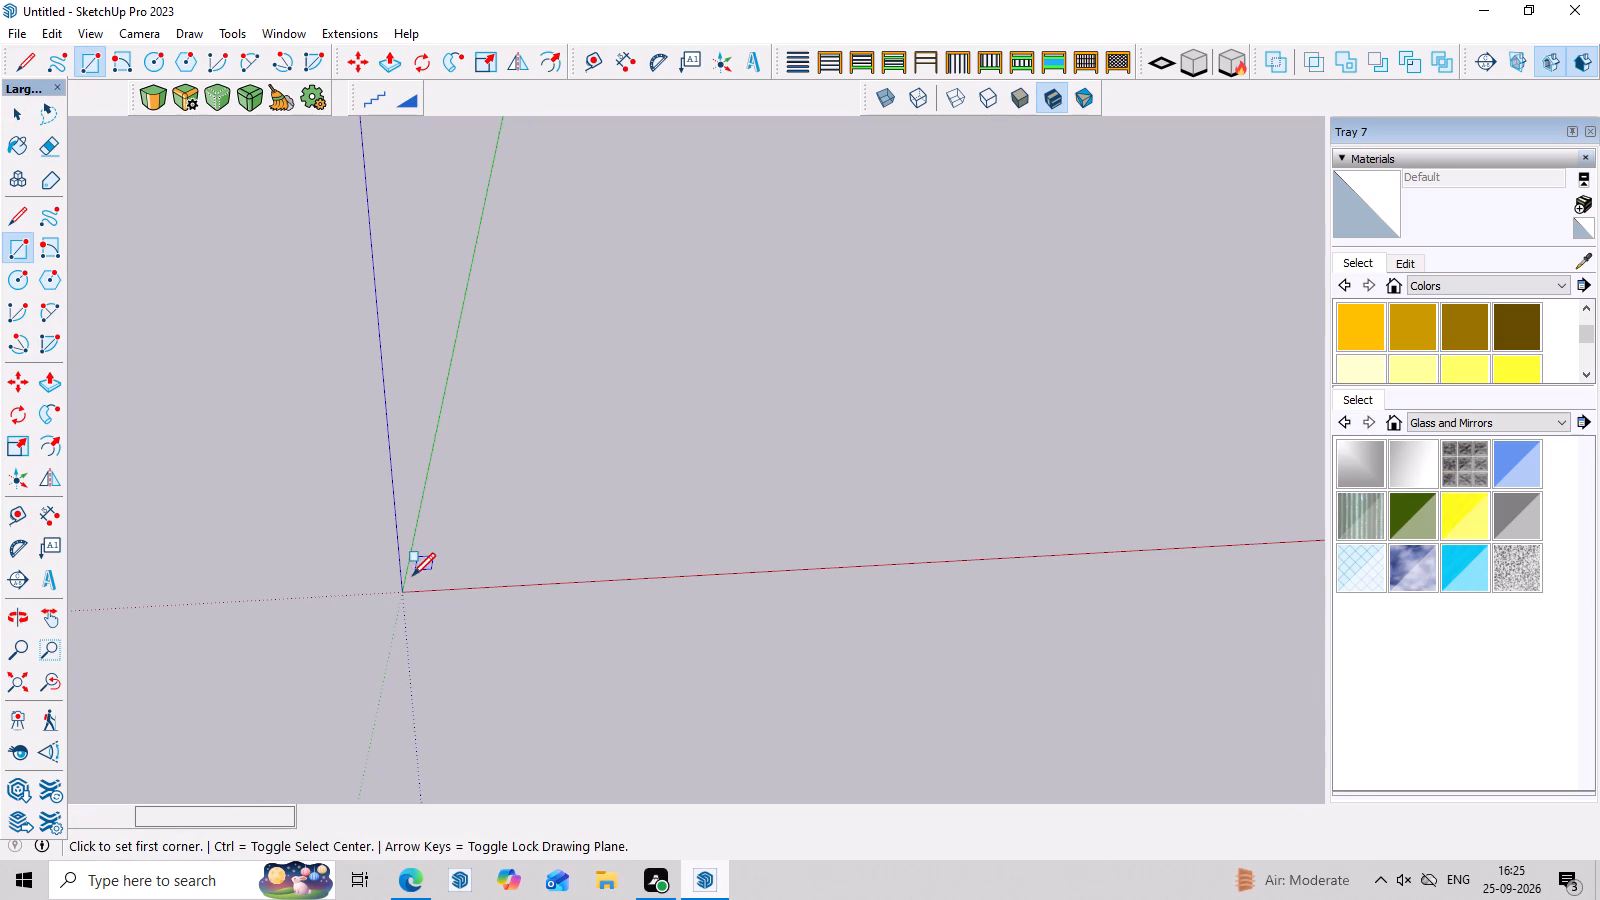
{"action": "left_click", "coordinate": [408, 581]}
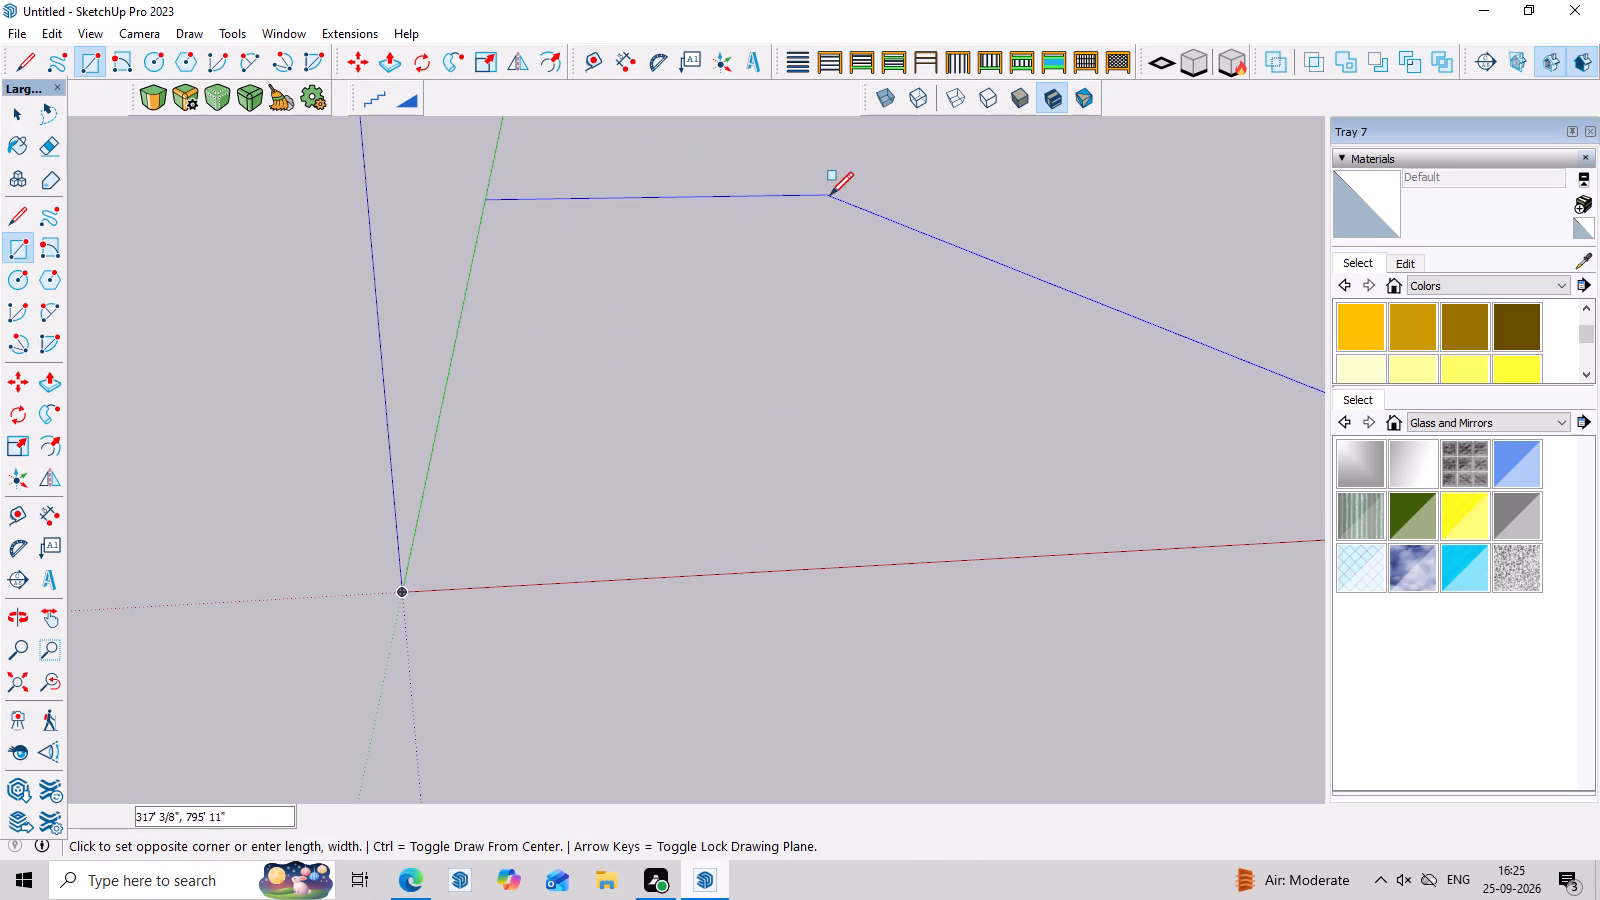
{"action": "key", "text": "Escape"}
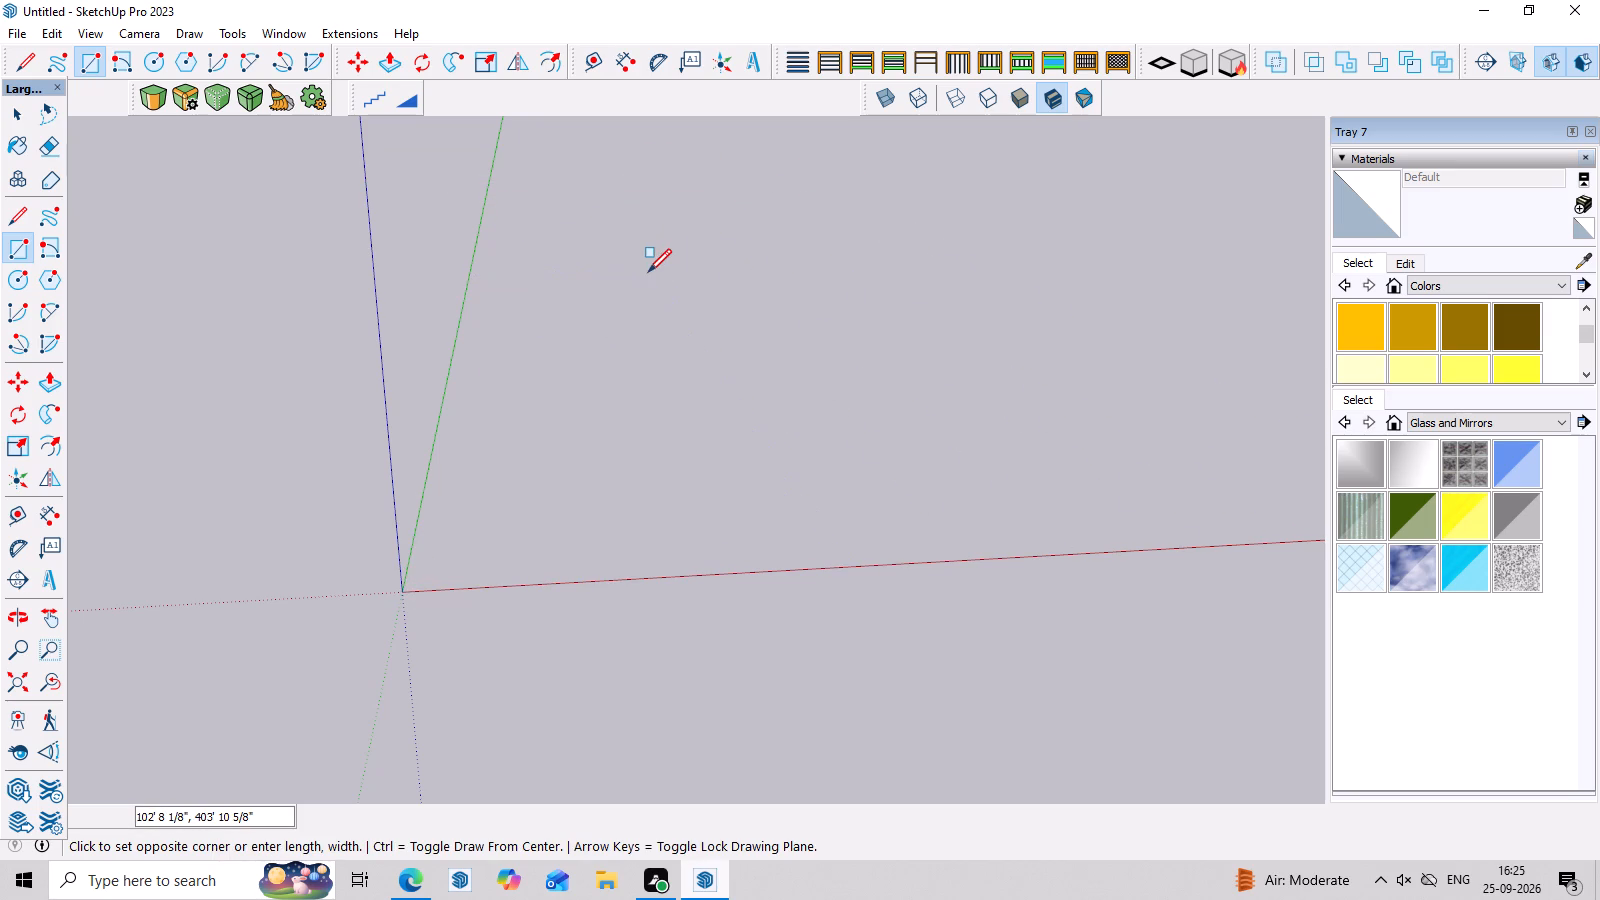
Draw a ground-plane rectangle of about 129' 5" by 204', with its first corner on the red axis near the origin.
{"action": "key", "text": "r"}
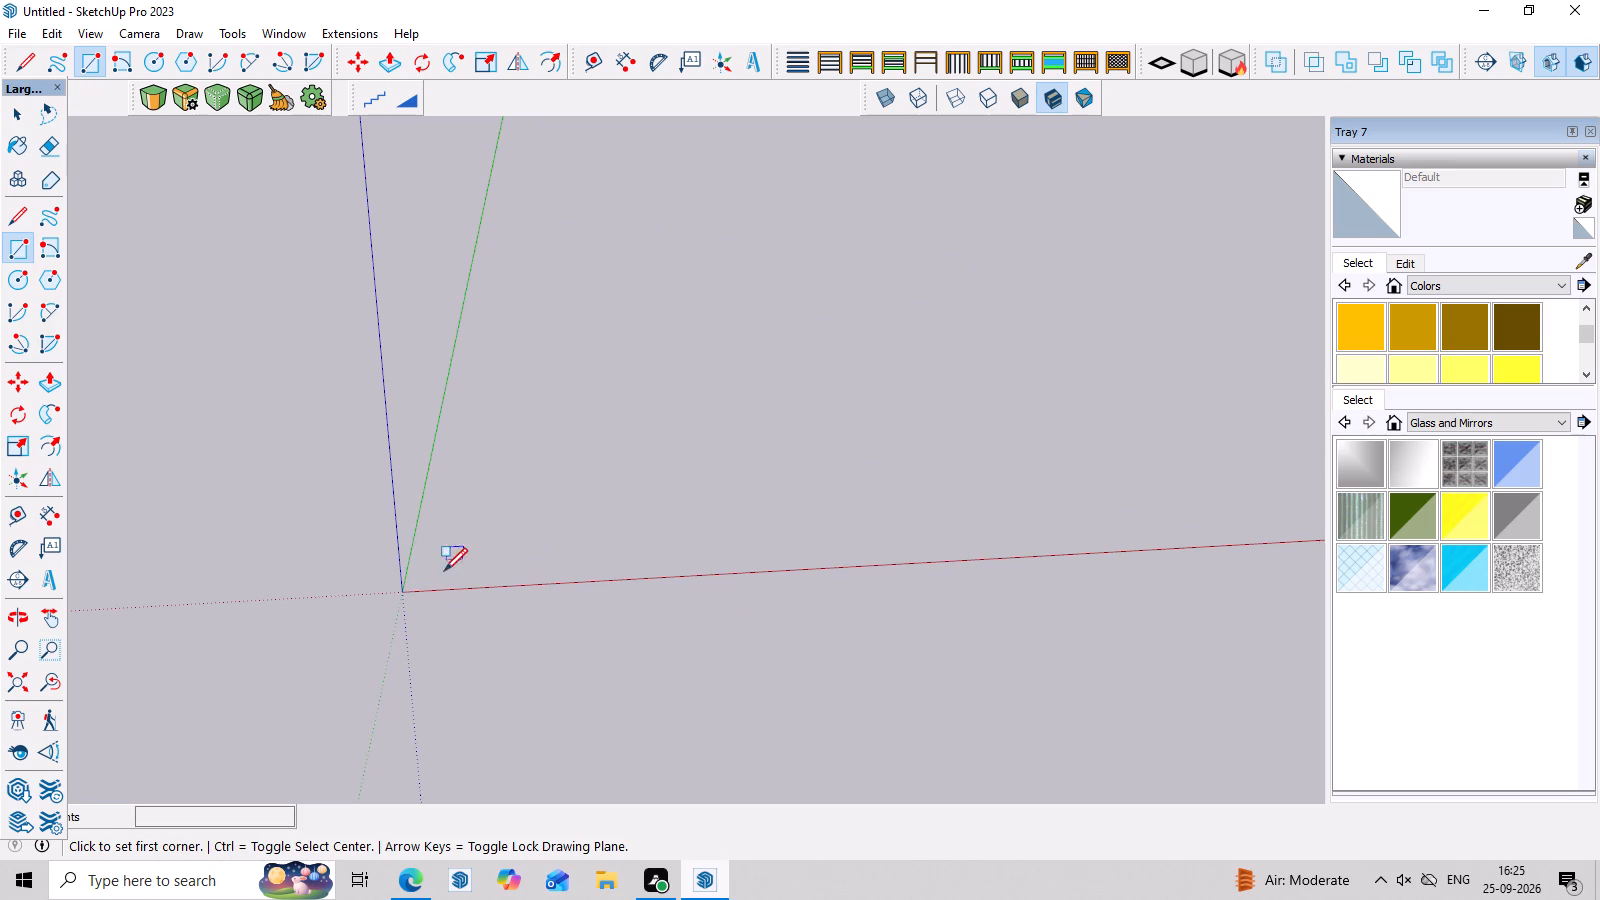
{"action": "left_click", "coordinate": [467, 571]}
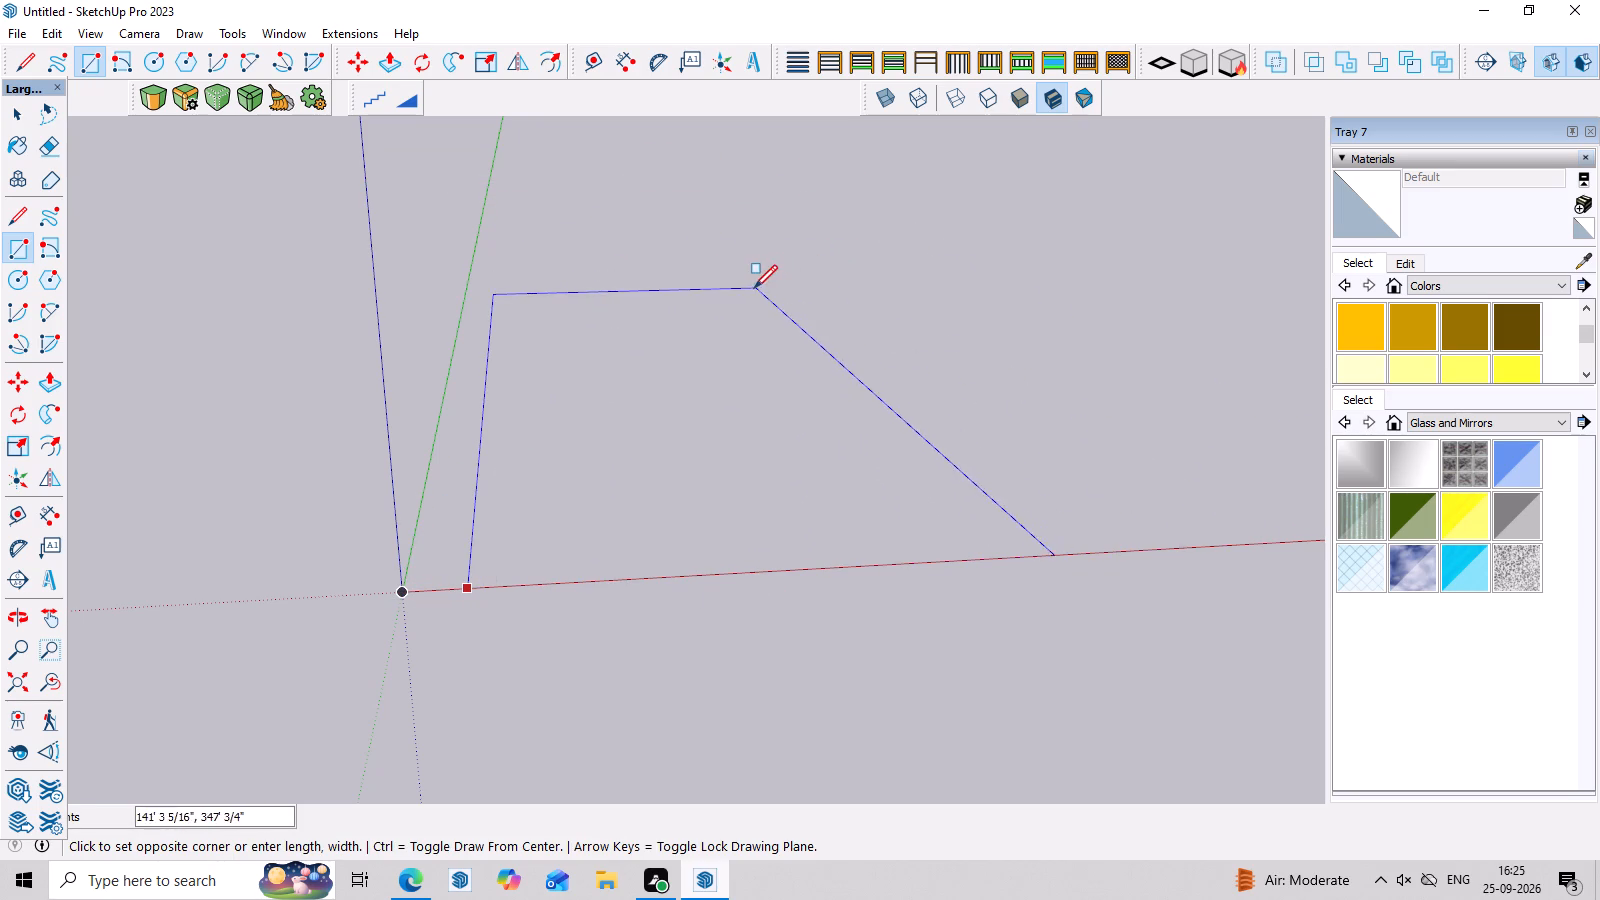
{"action": "middle_click_drag", "start_coordinate": [754, 288], "coordinate": [728, 437]}
{"action": "scroll", "coordinate": [728, 436], "scroll_direction": "down", "scroll_amount": 8}
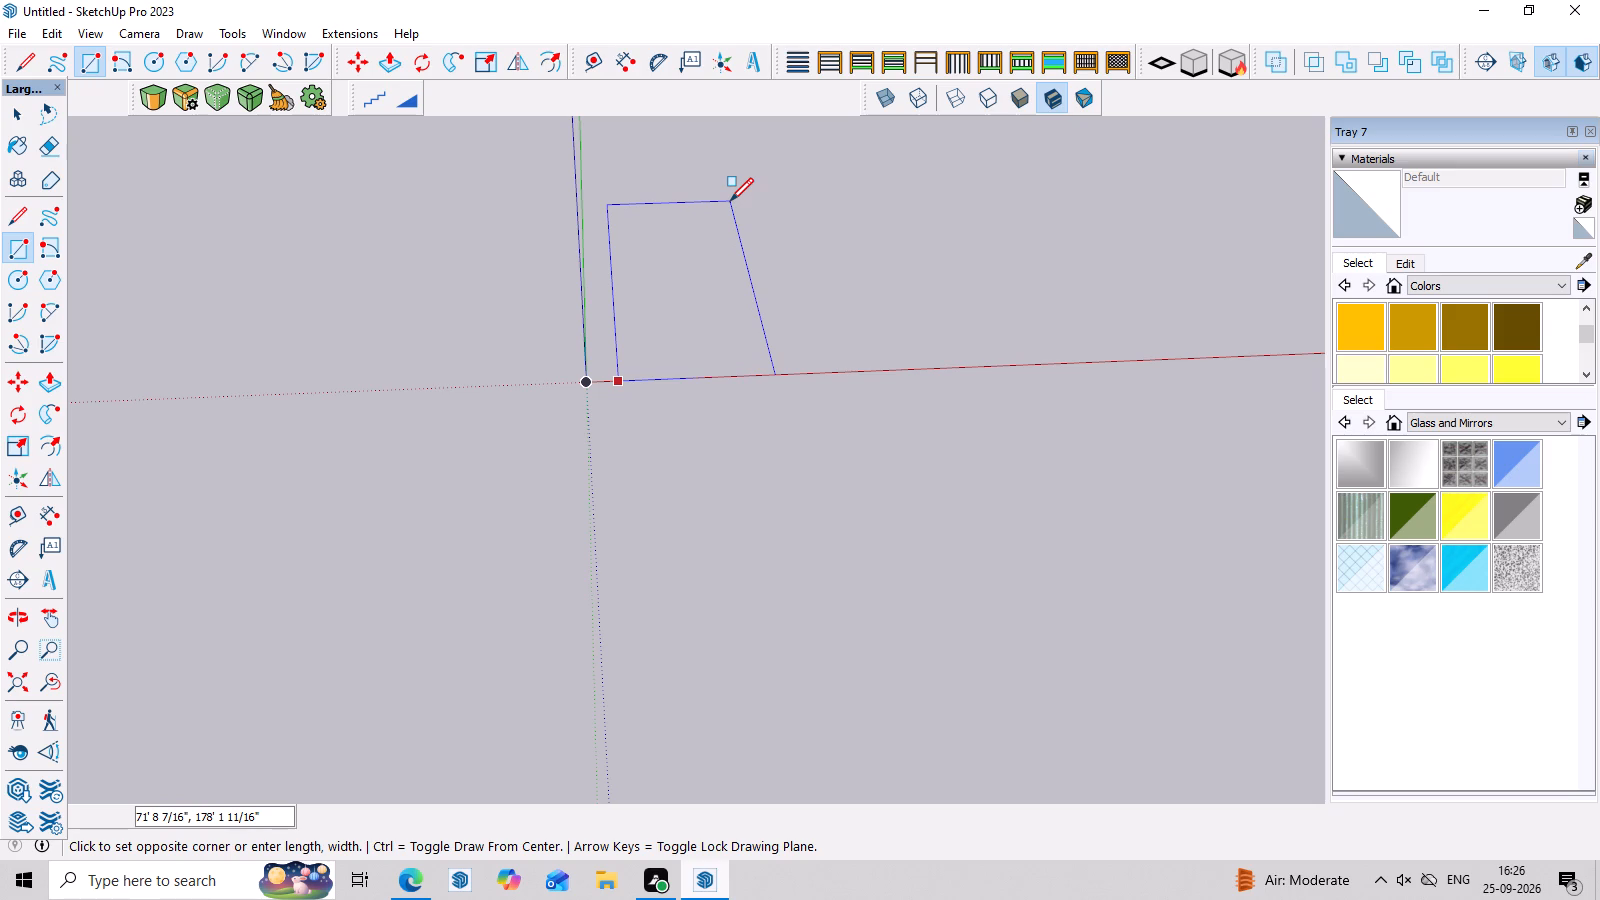
{"action": "left_click", "coordinate": [820, 179]}
{"action": "scroll", "coordinate": [813, 481], "scroll_direction": "down", "scroll_amount": 8}
{"action": "scroll", "coordinate": [1180, 377], "scroll_direction": "up", "scroll_amount": 8}
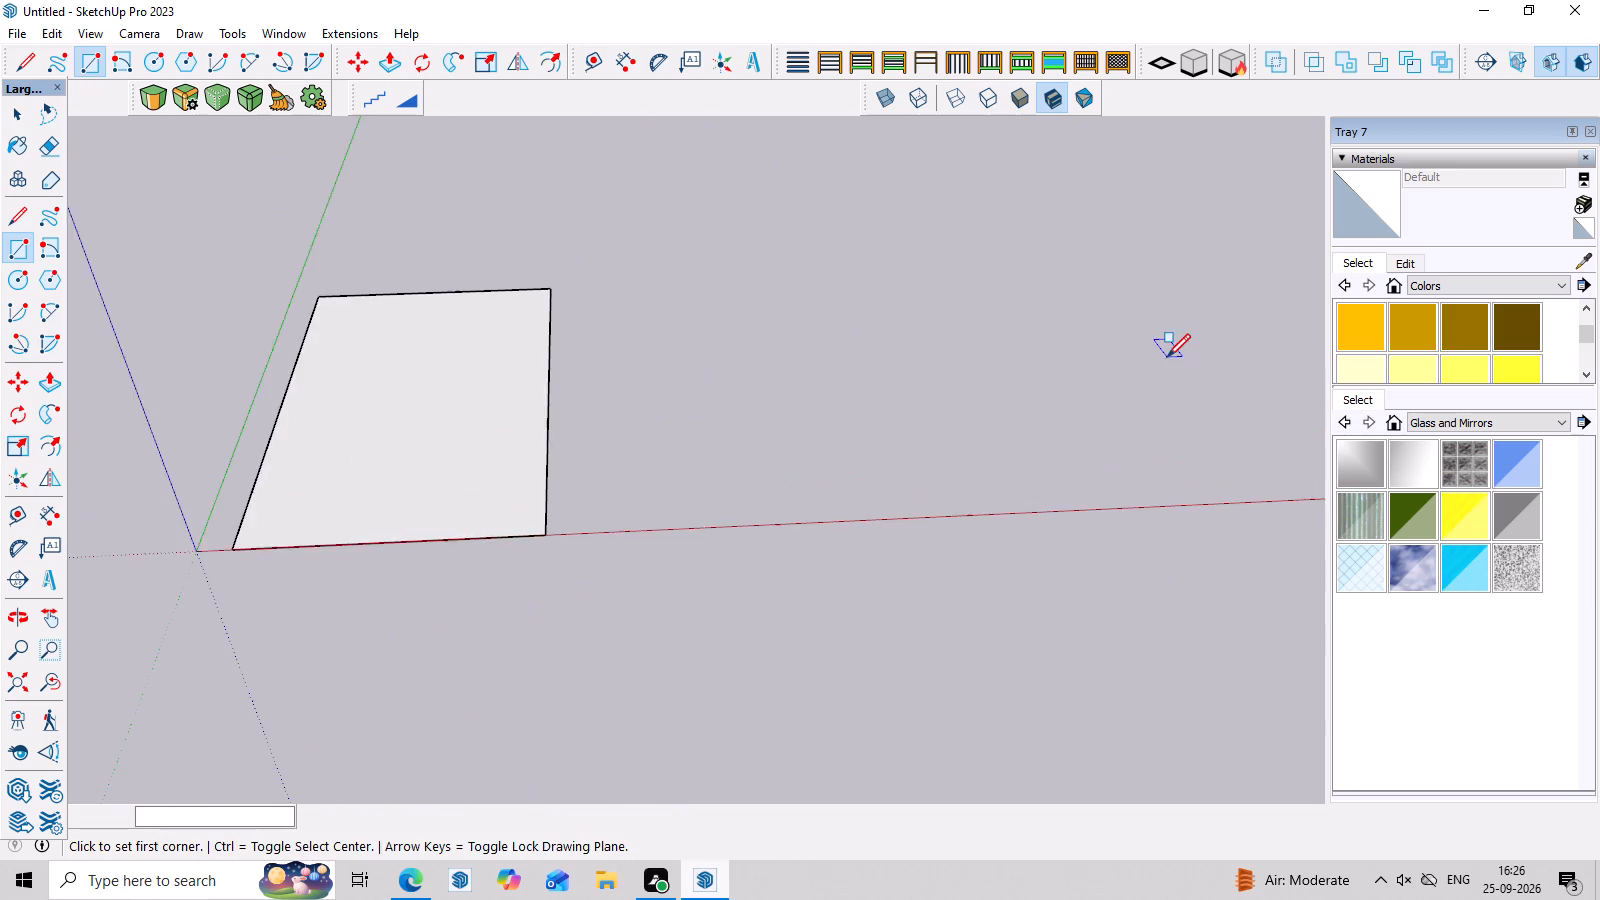
{"action": "middle_click_drag", "start_coordinate": [1179, 400], "coordinate": [1193, 479]}
{"action": "scroll", "coordinate": [299, 219], "scroll_direction": "up", "scroll_amount": 7}
{"action": "scroll", "coordinate": [768, 361], "scroll_direction": "down", "scroll_amount": 8}
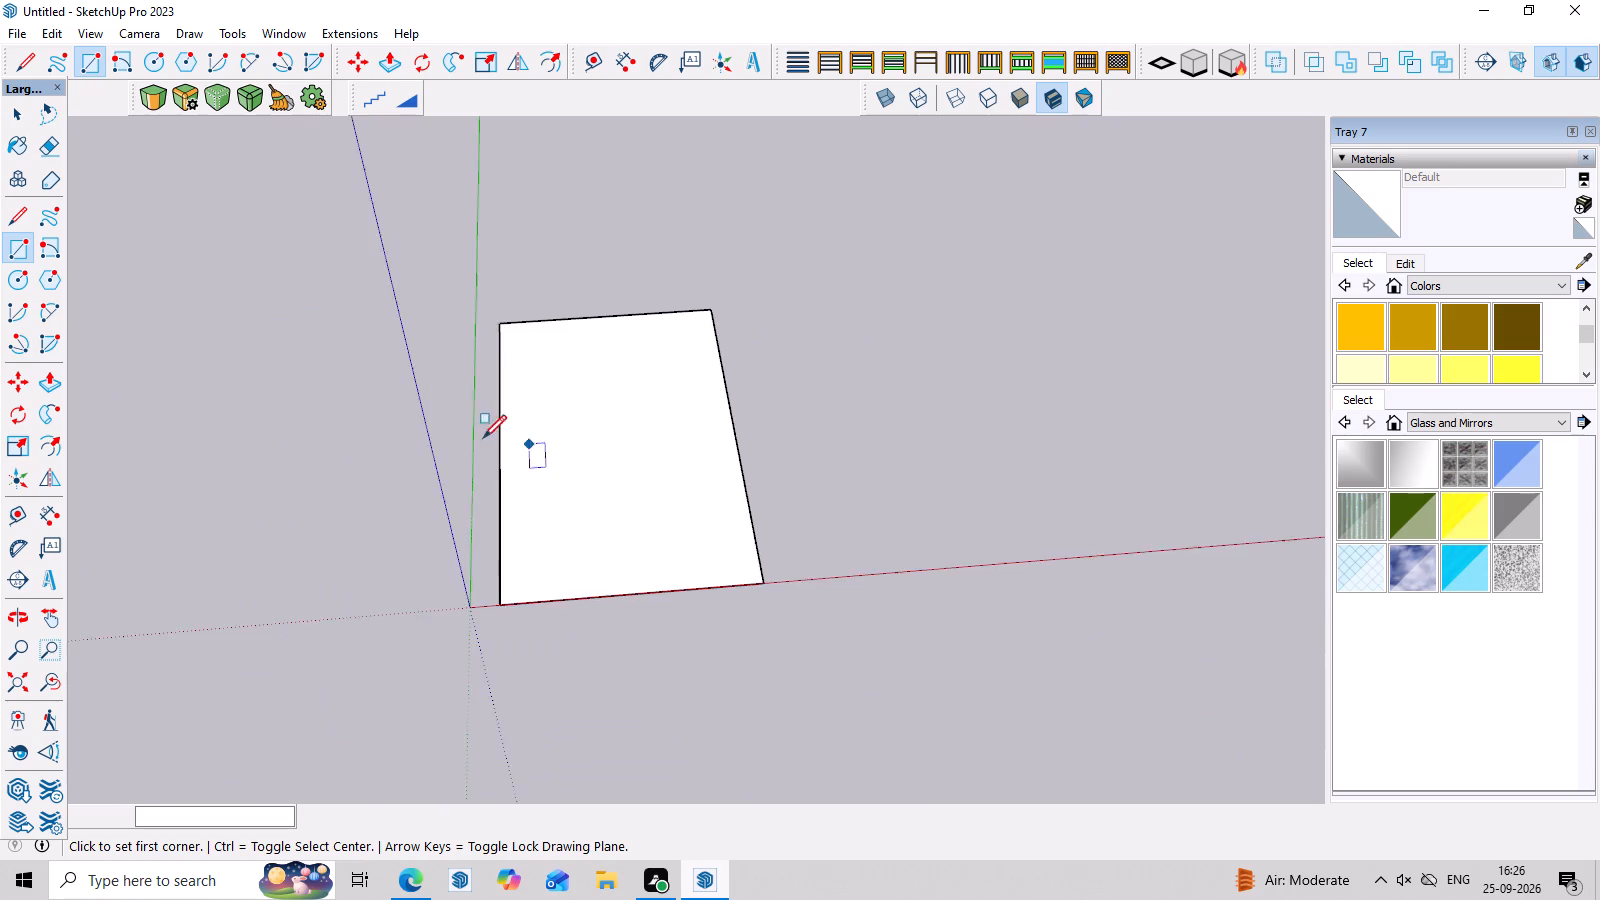
{"action": "scroll", "coordinate": [465, 418], "scroll_direction": "up", "scroll_amount": 6}
{"action": "key", "text": "Escape"}
{"action": "key", "text": "space"}
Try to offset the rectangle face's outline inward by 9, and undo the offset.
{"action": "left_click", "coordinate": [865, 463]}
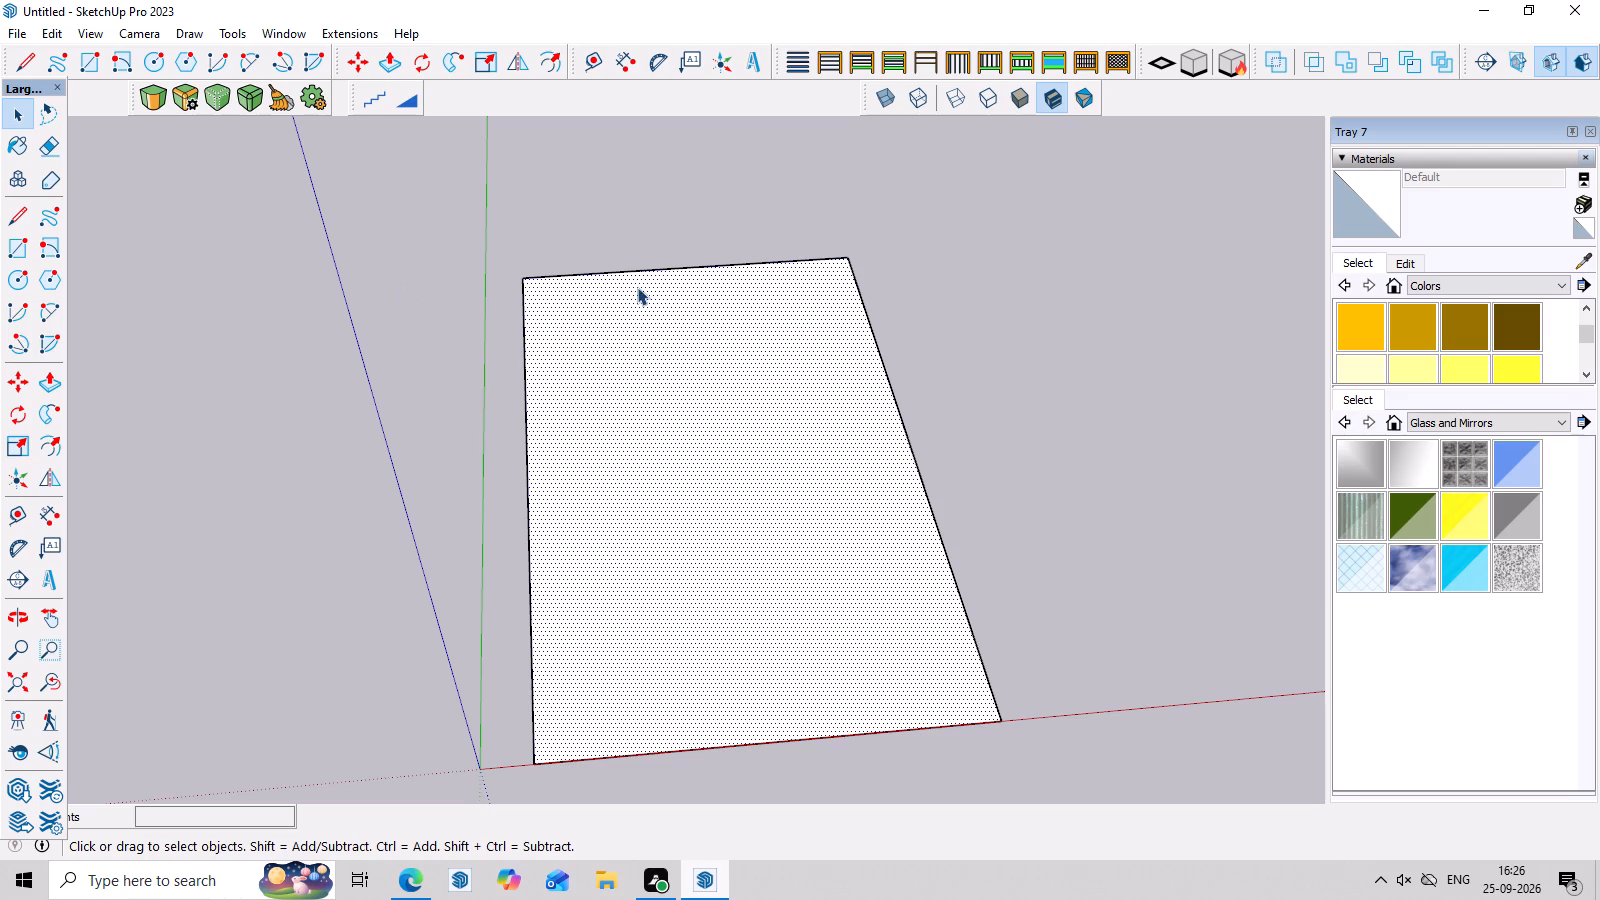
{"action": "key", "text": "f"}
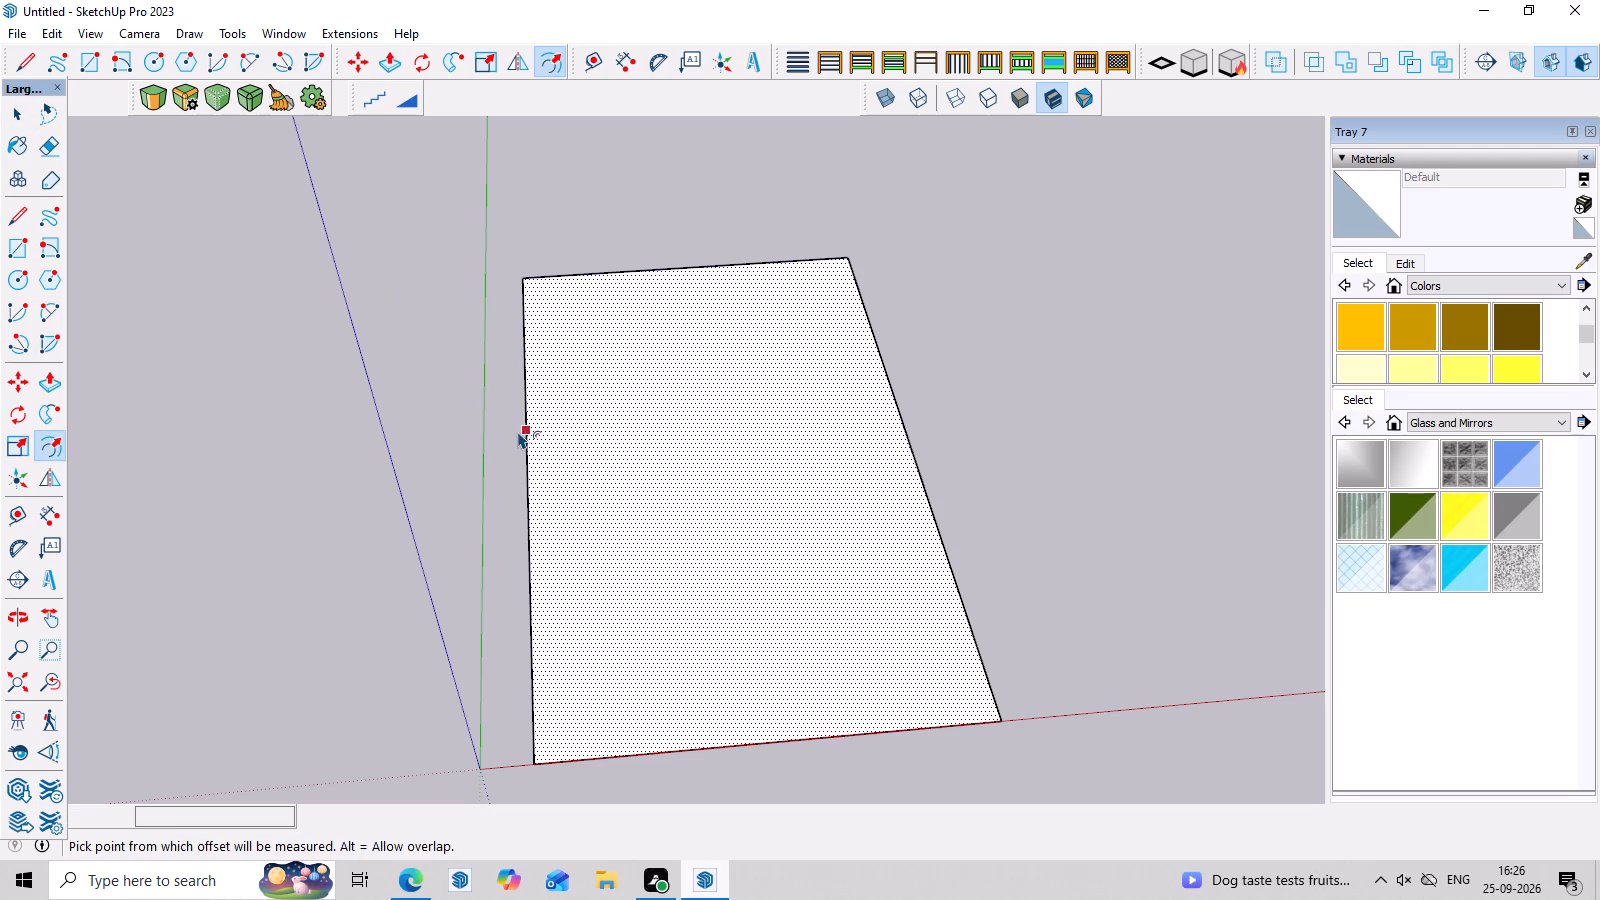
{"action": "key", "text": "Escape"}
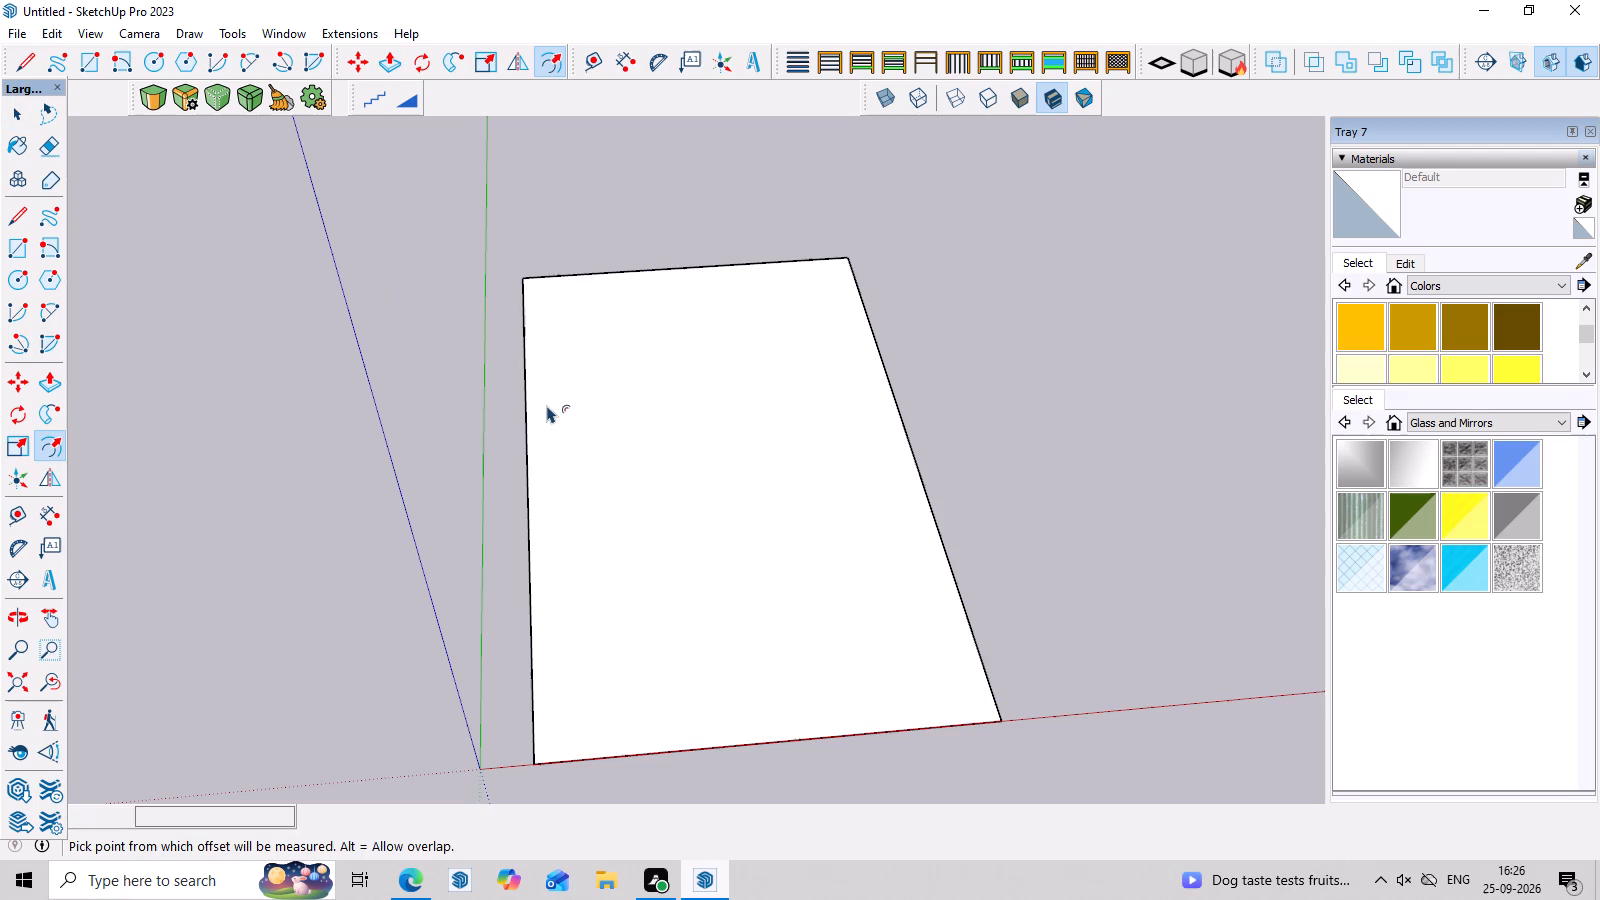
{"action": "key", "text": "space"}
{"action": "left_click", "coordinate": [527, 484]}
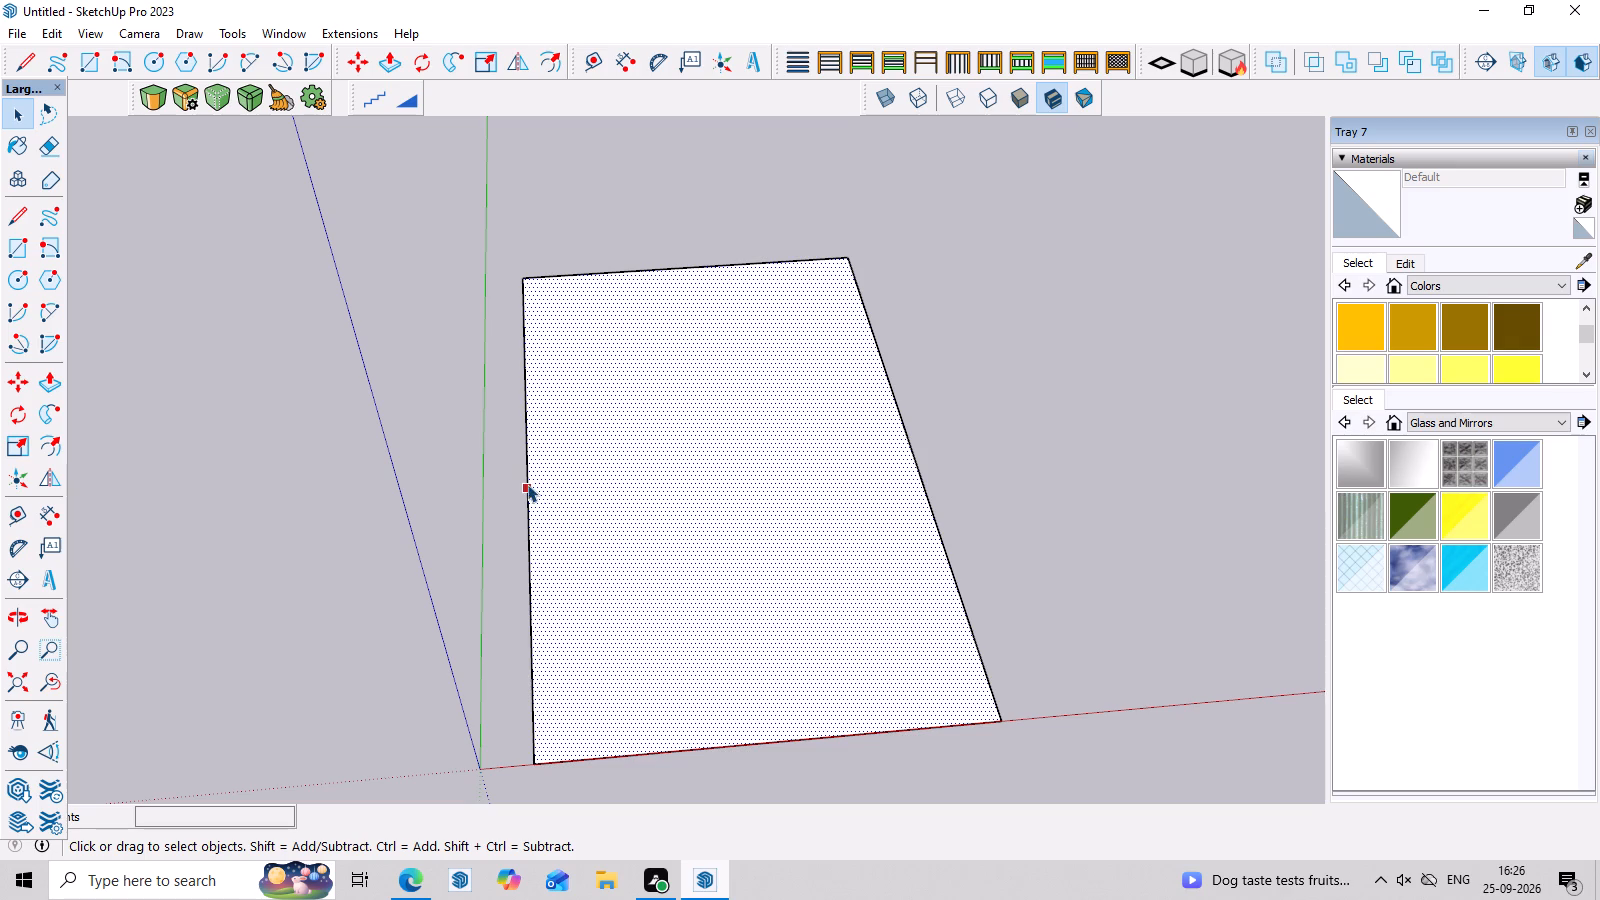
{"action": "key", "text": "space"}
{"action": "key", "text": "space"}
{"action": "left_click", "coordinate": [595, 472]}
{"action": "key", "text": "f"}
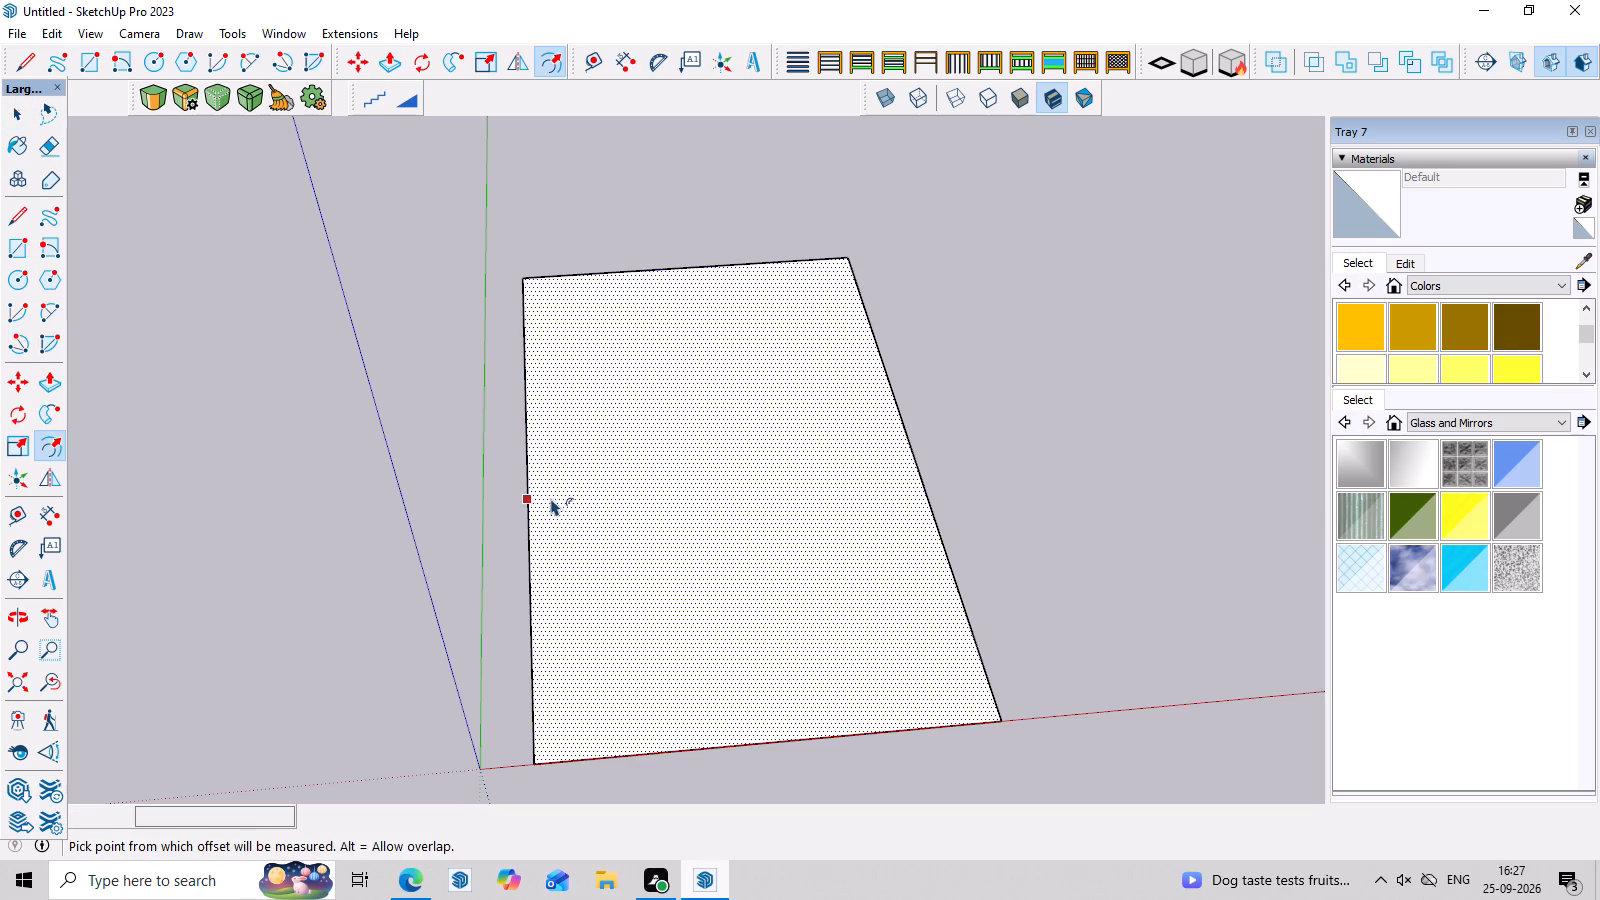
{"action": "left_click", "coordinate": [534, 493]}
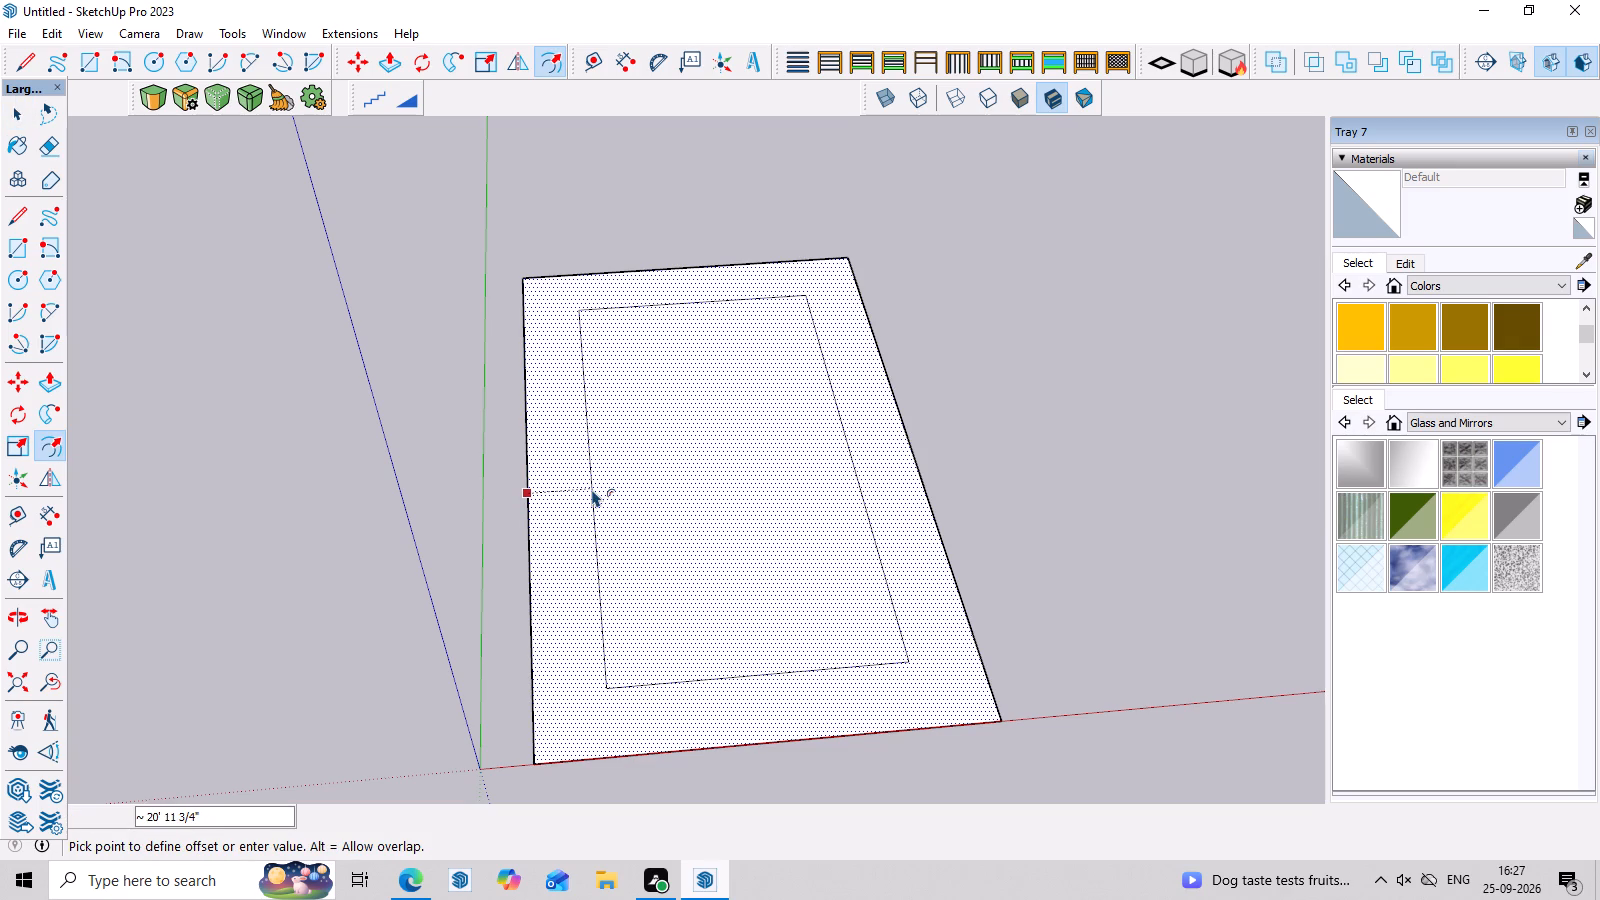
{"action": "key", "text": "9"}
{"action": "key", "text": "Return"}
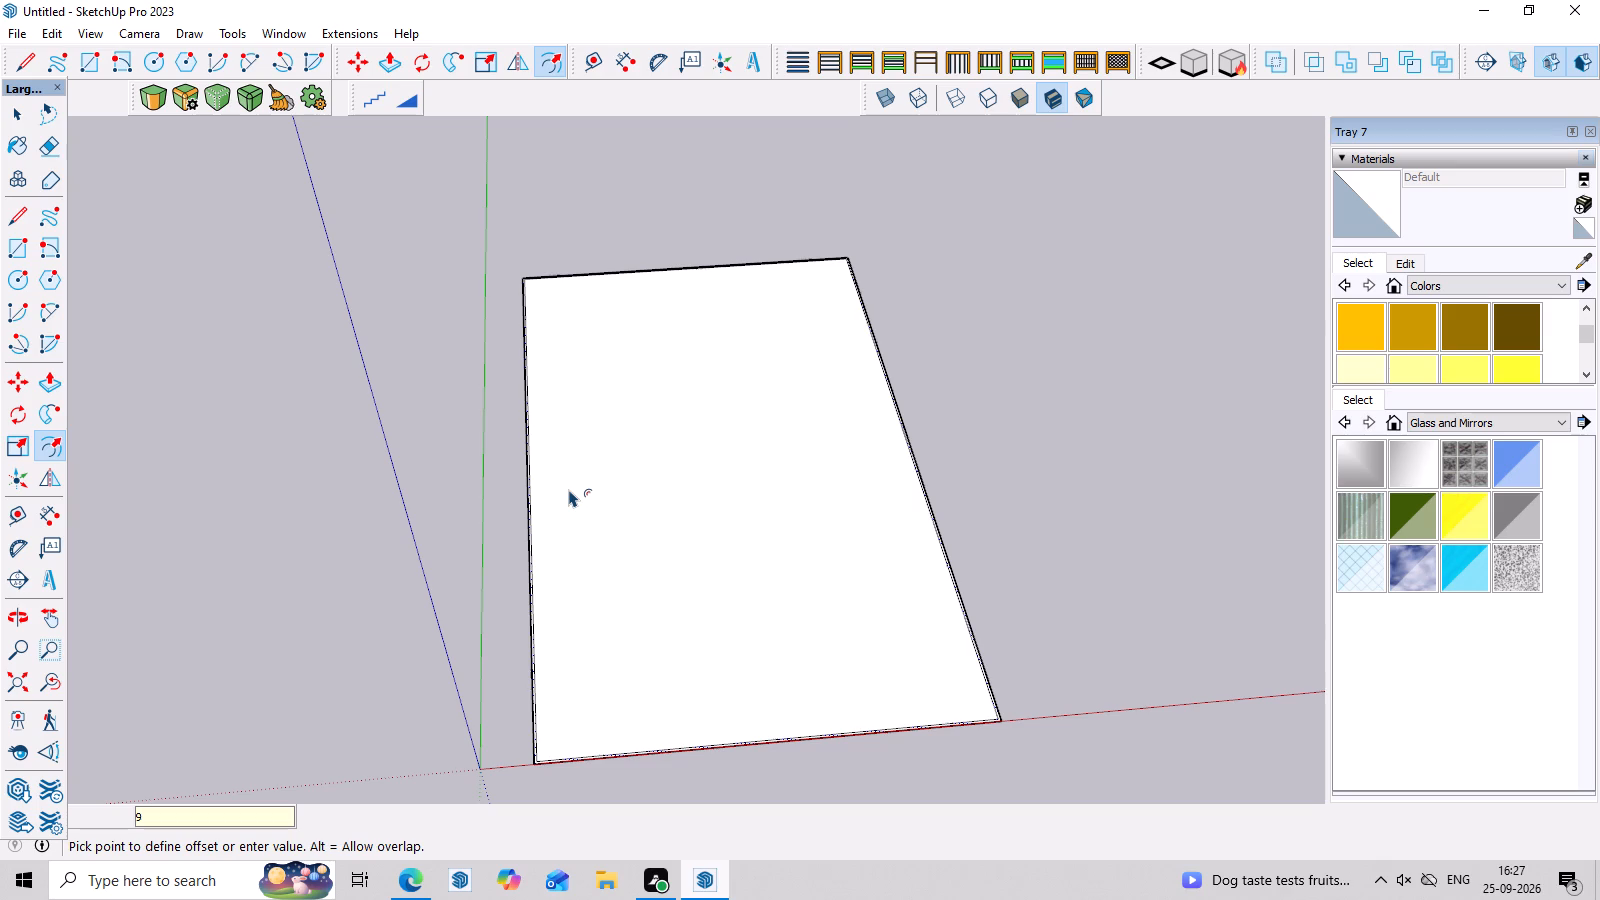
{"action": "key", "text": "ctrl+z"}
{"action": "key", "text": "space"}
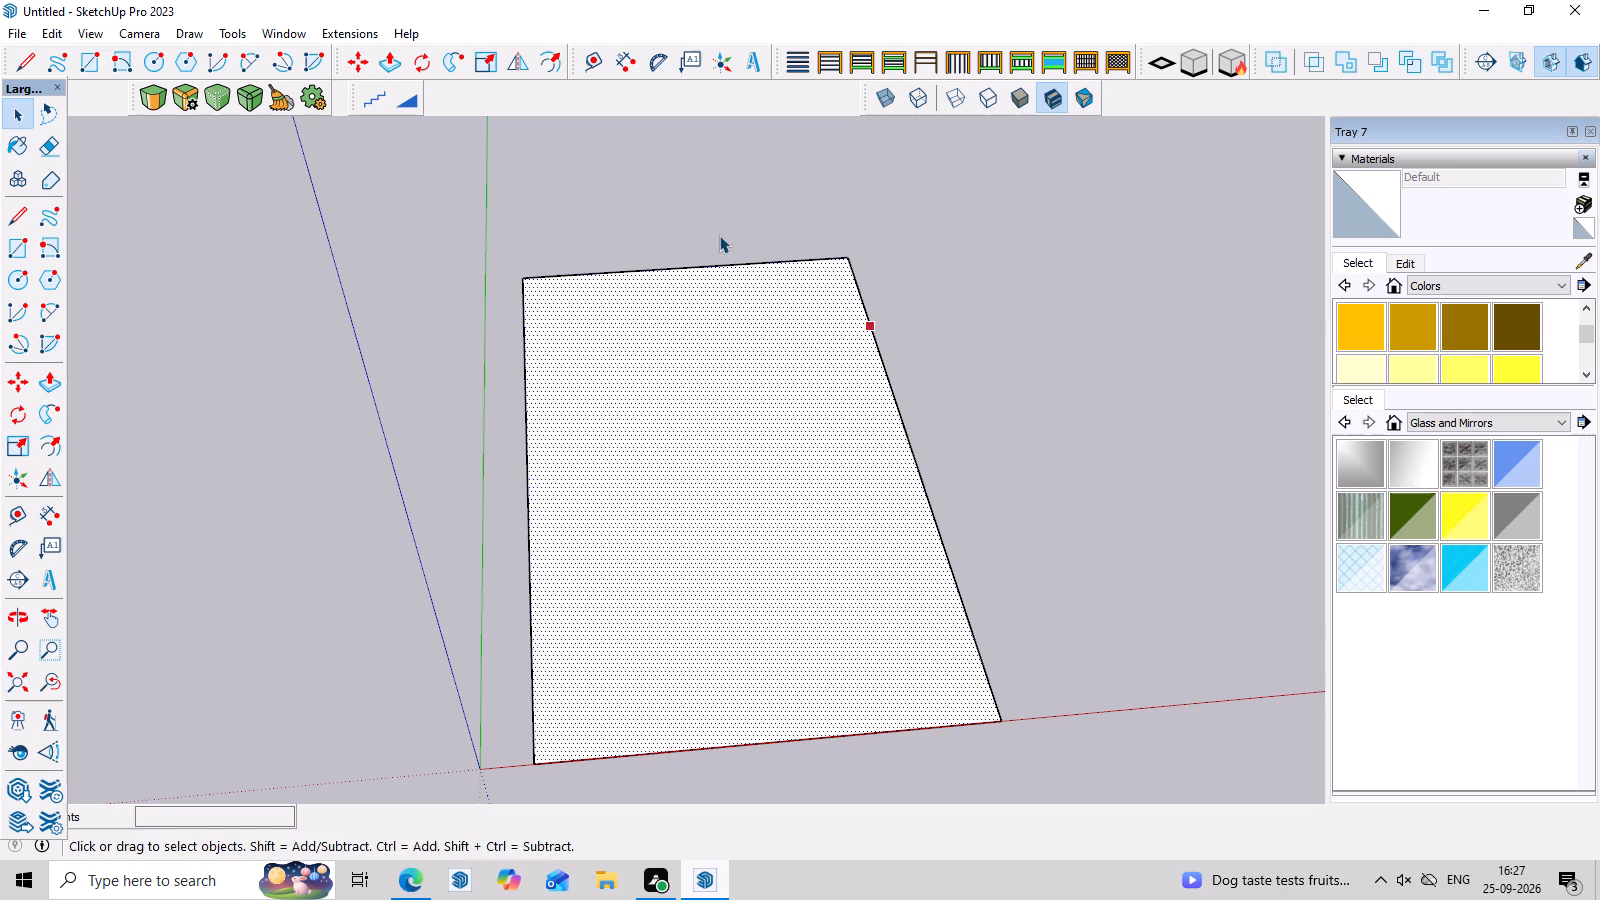
Delete Tray 7, the tray that holds Materials.
{"action": "left_click", "coordinate": [341, 38]}
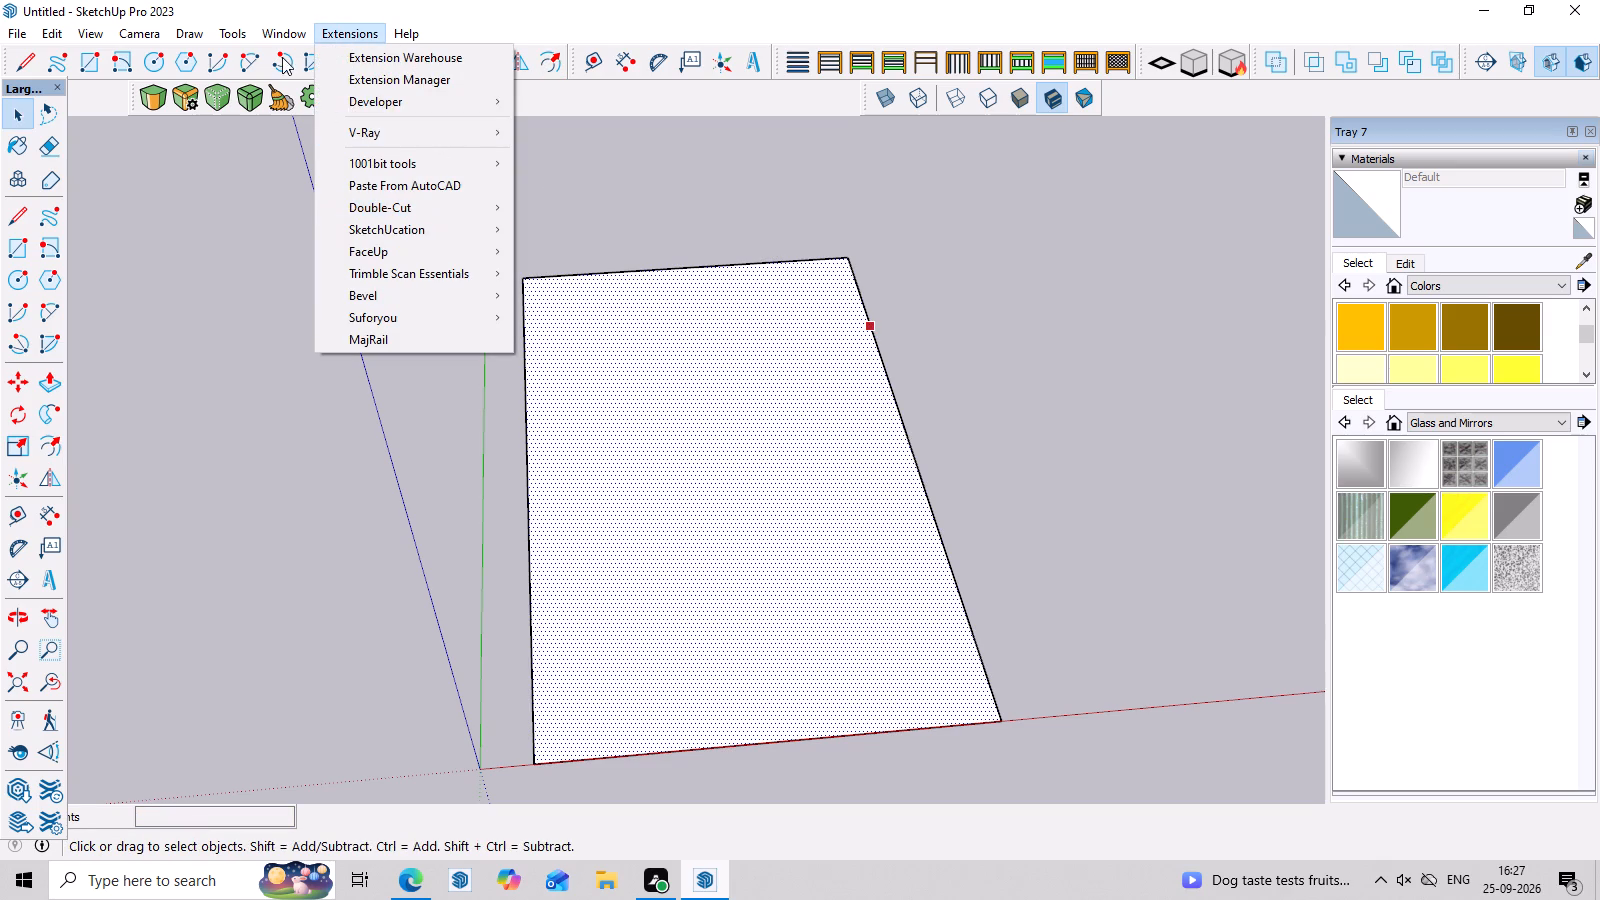
{"action": "double_click", "coordinate": [285, 35]}
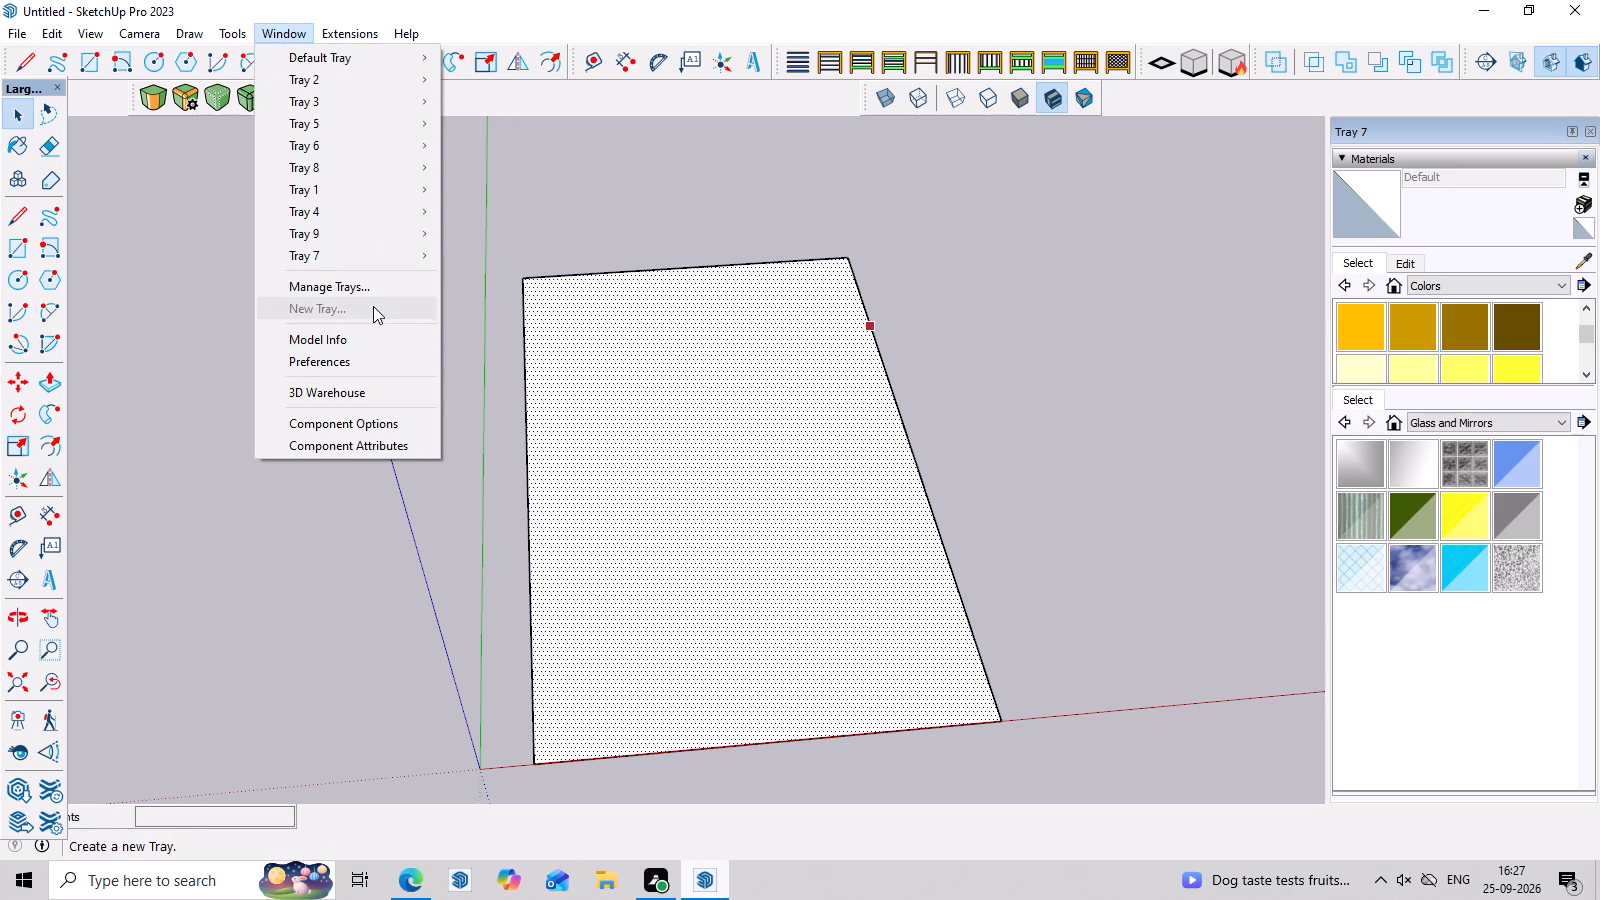
{"action": "right_click", "coordinate": [376, 261]}
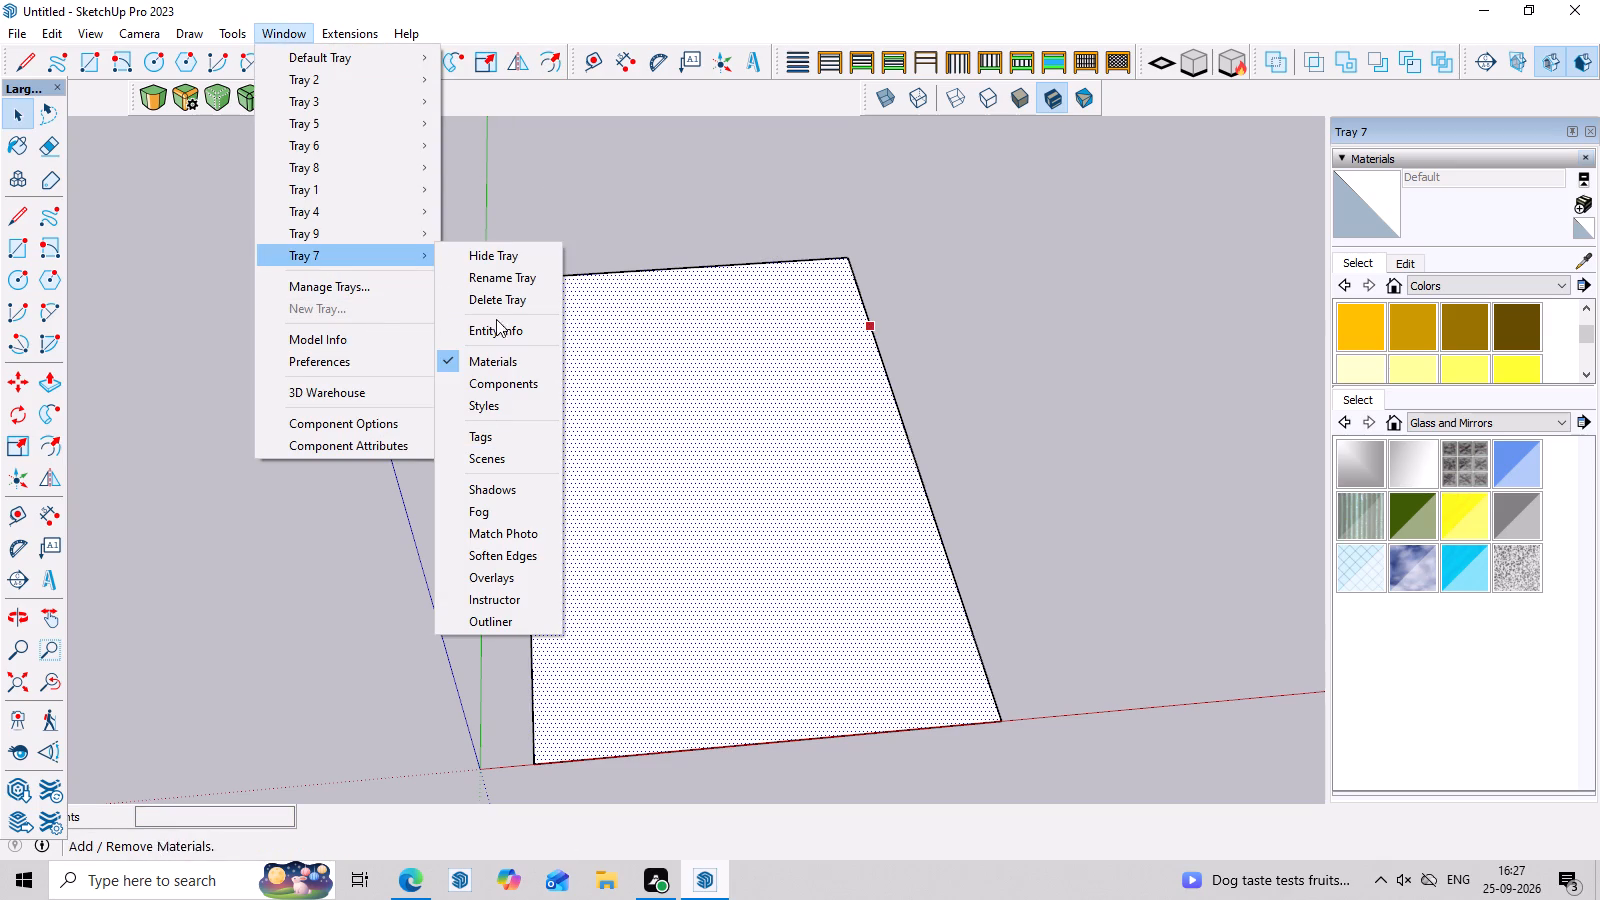
{"action": "left_click", "coordinate": [370, 263]}
{"action": "right_click", "coordinate": [370, 263]}
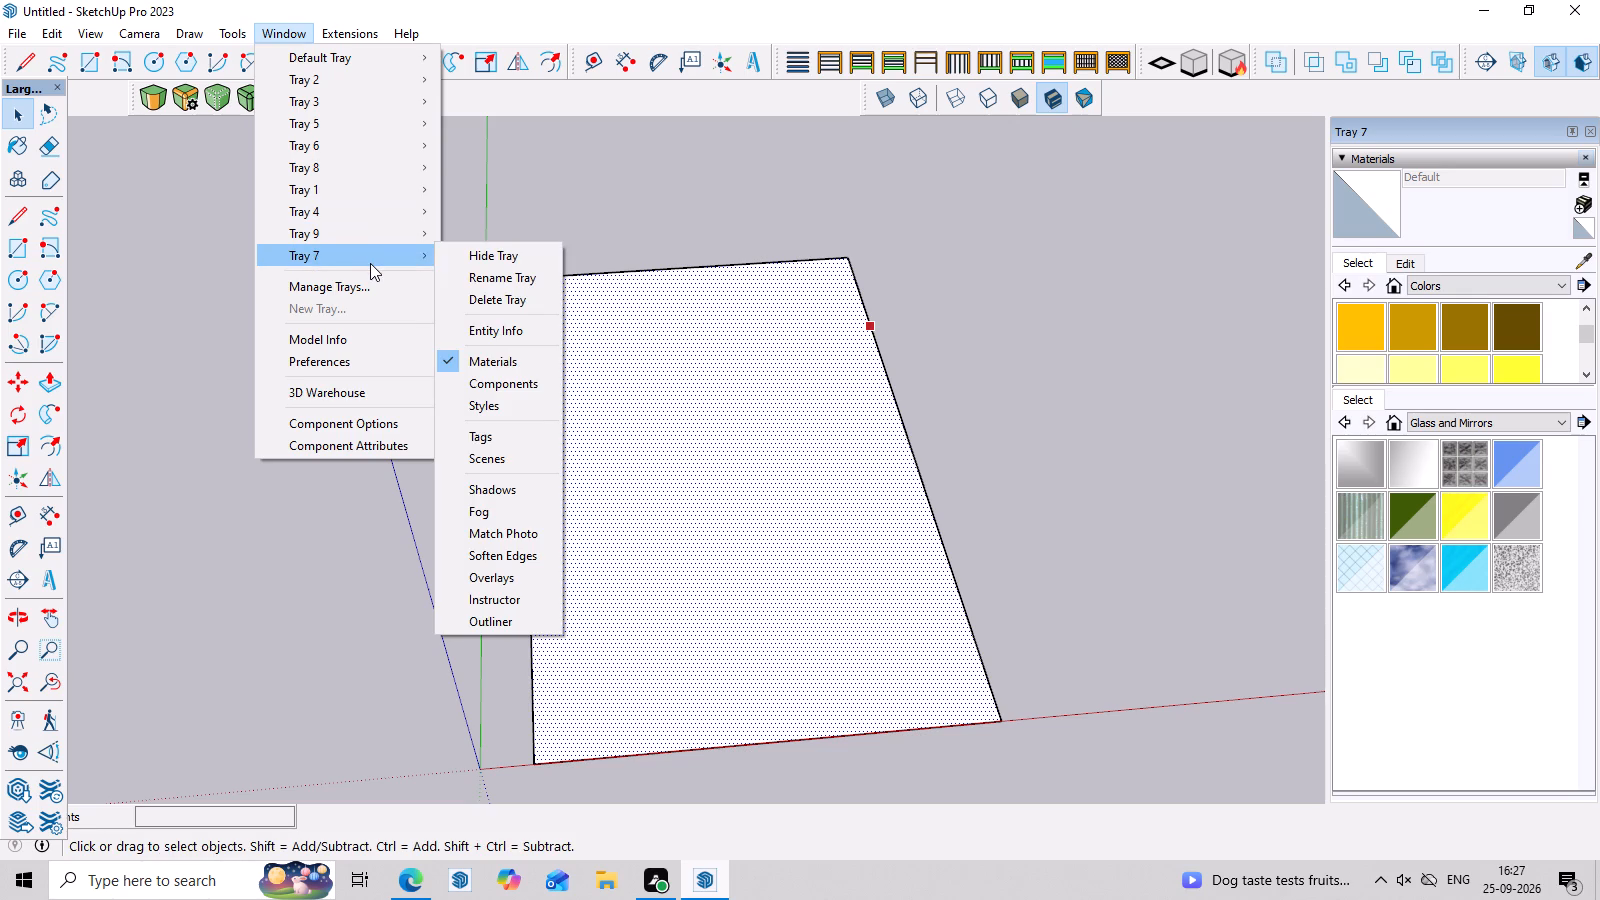
{"action": "right_click", "coordinate": [370, 263]}
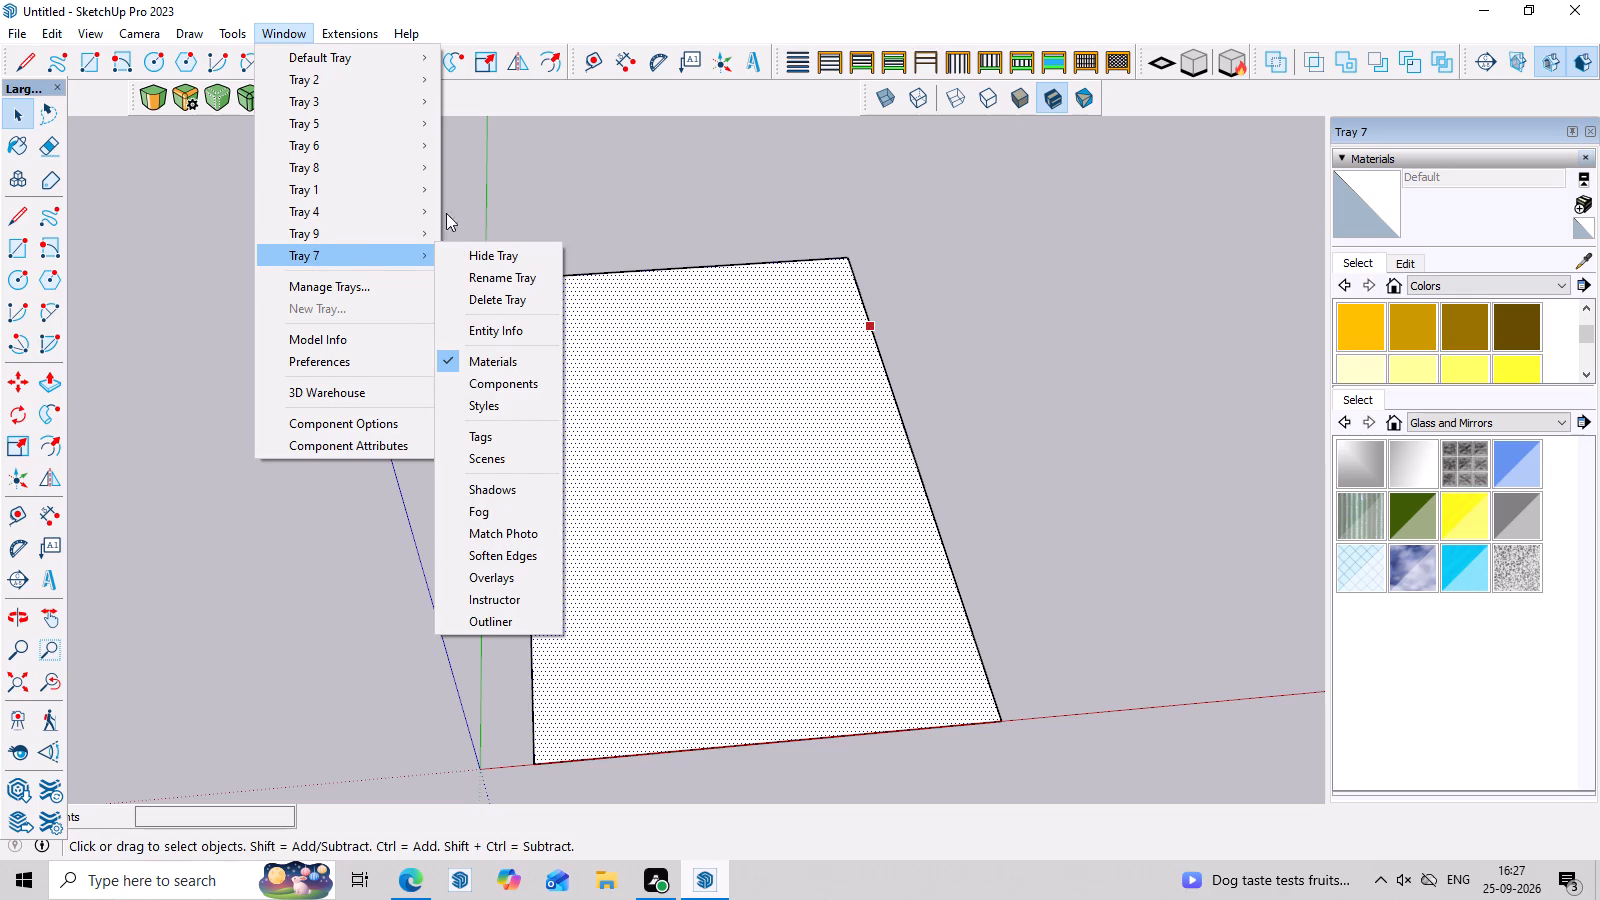
{"action": "left_click", "coordinate": [444, 191]}
{"action": "left_click", "coordinate": [311, 37]}
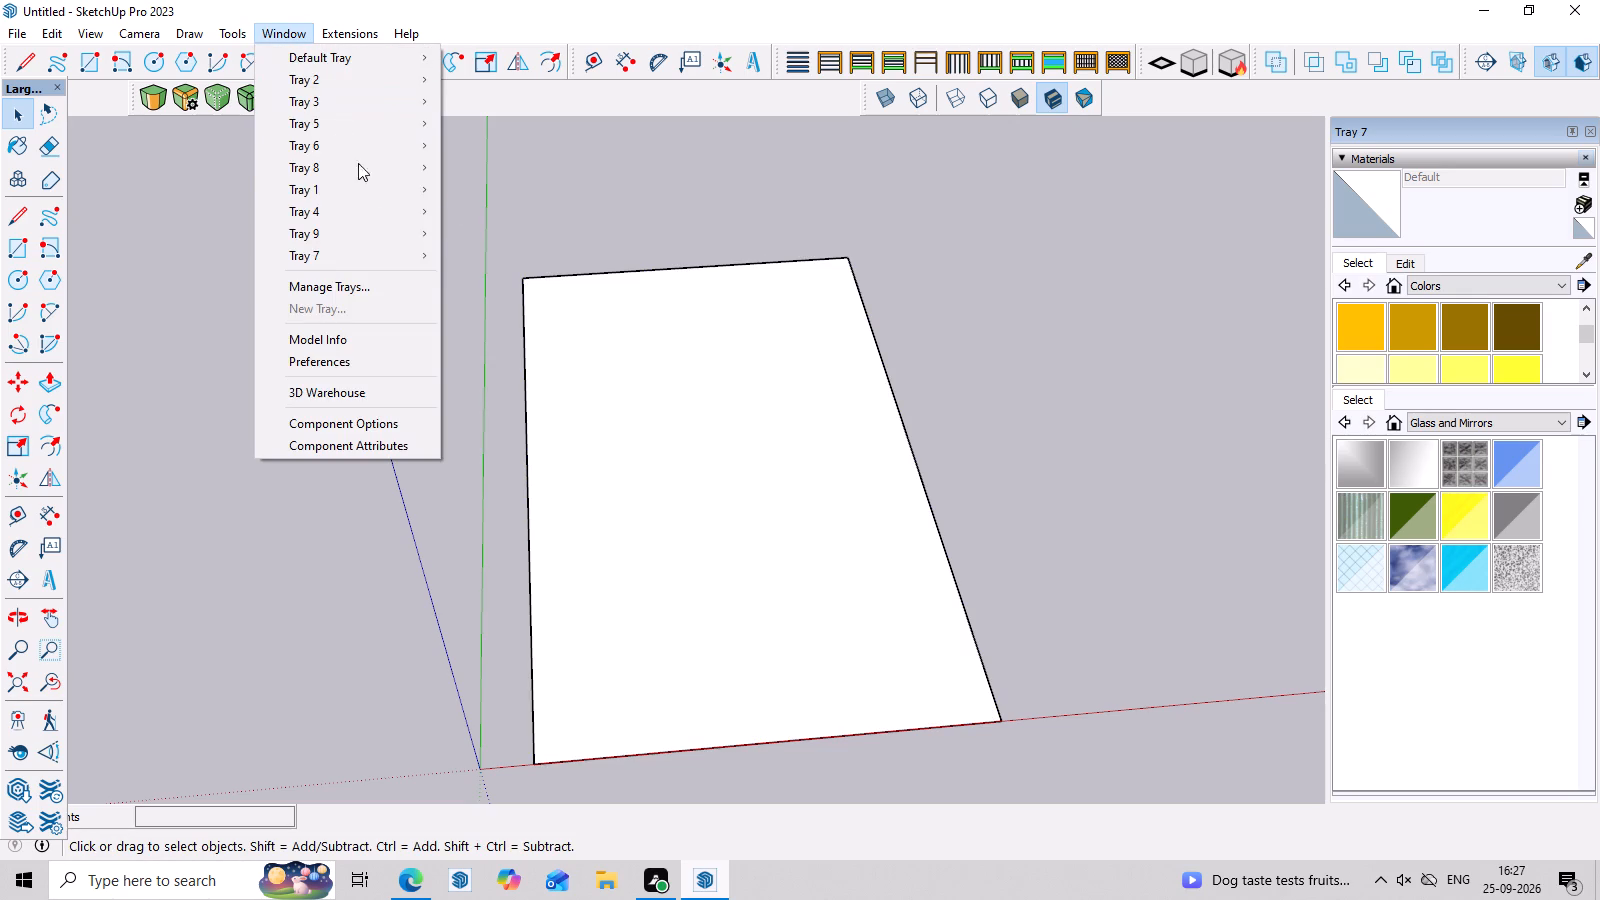
{"action": "right_click", "coordinate": [364, 249]}
{"action": "left_click", "coordinate": [524, 300]}
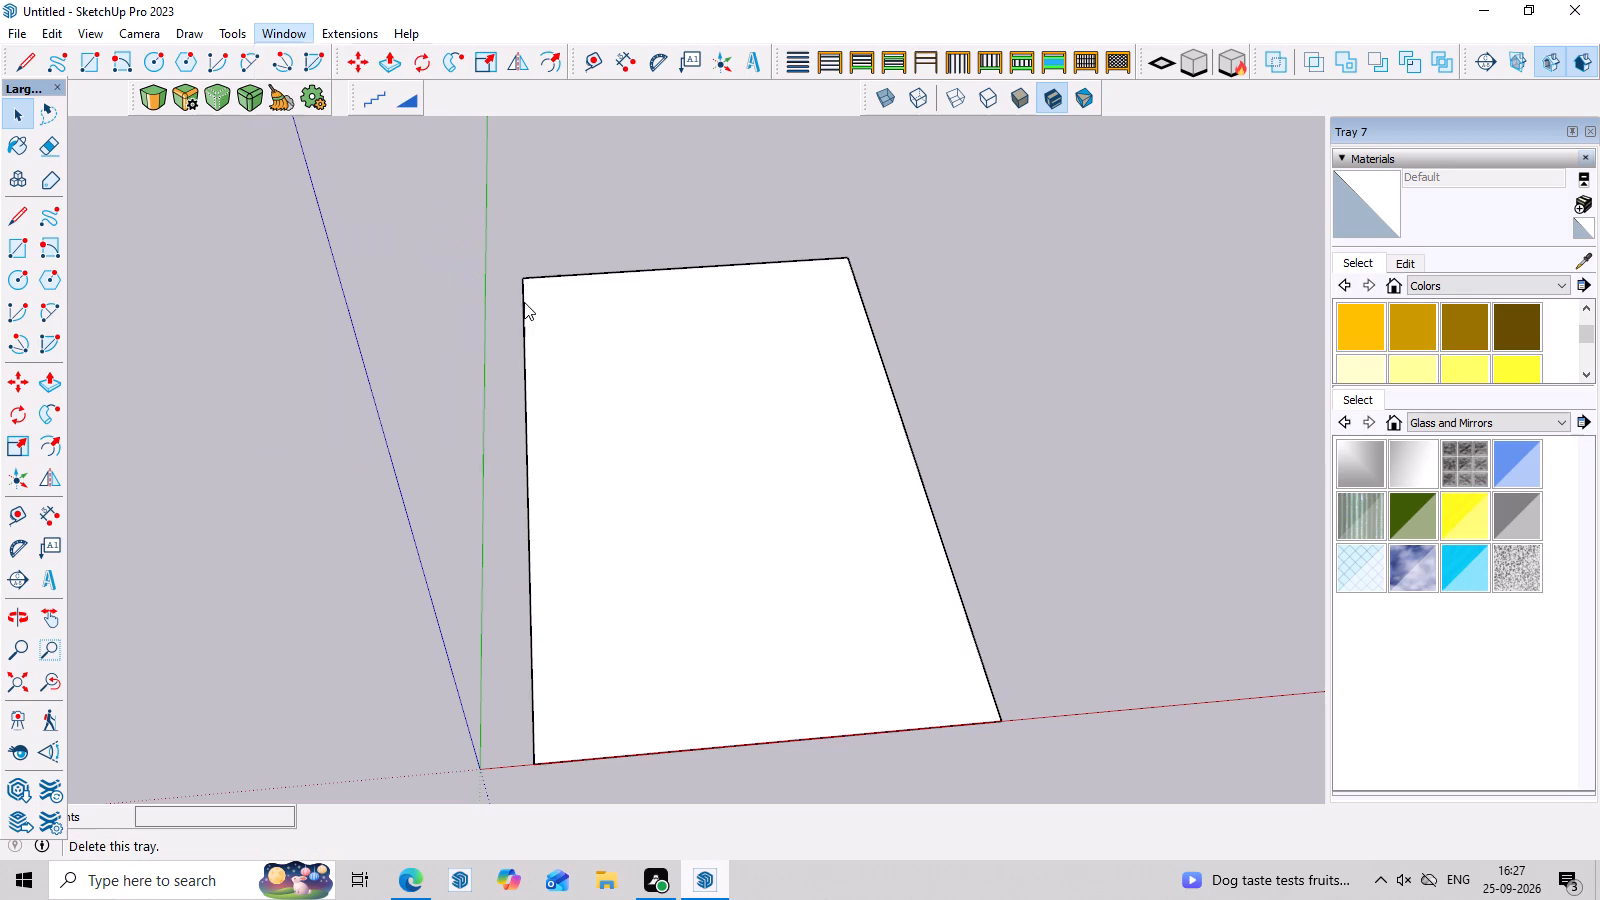
{"action": "left_click", "coordinate": [813, 466]}
Delete Tray 4.
{"action": "left_click", "coordinate": [302, 36]}
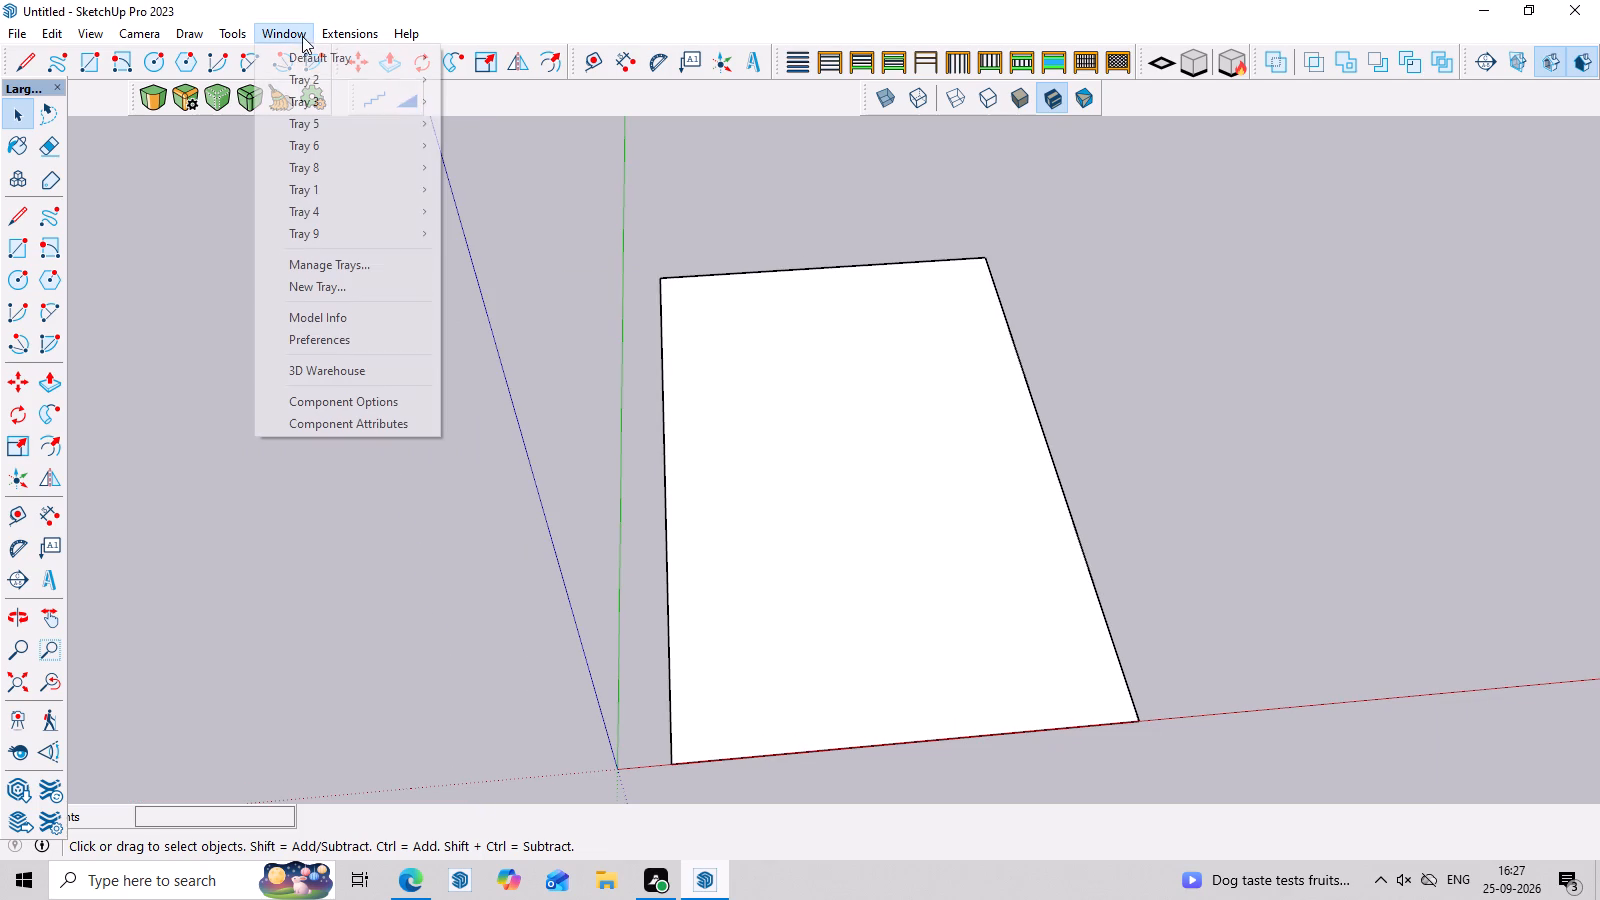
{"action": "right_click", "coordinate": [347, 212]}
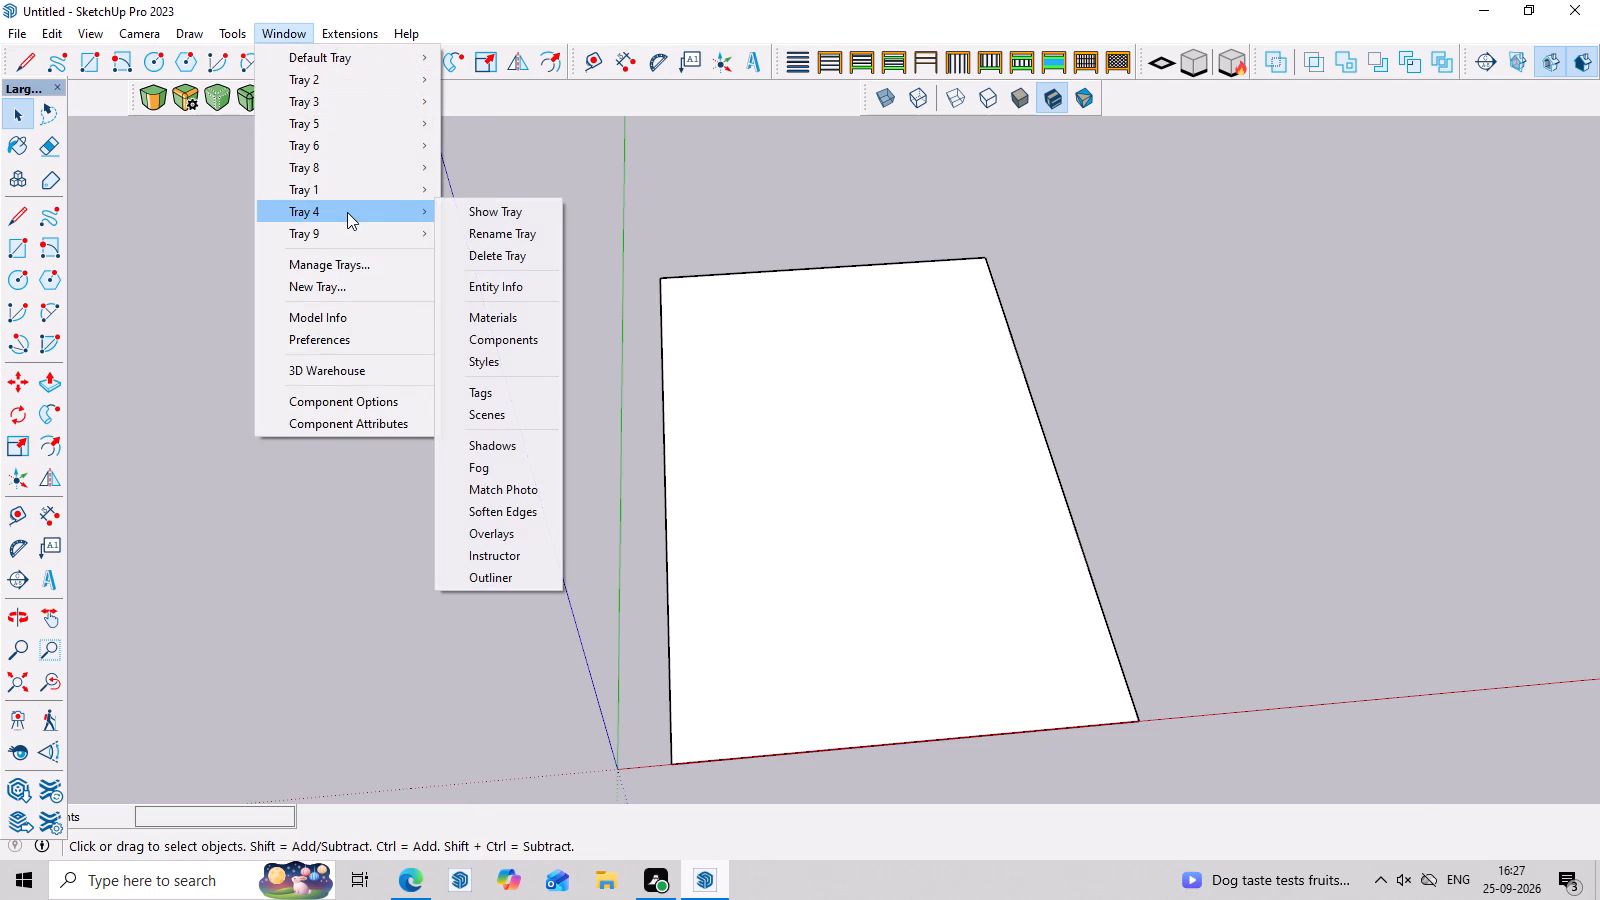
{"action": "left_click", "coordinate": [498, 258]}
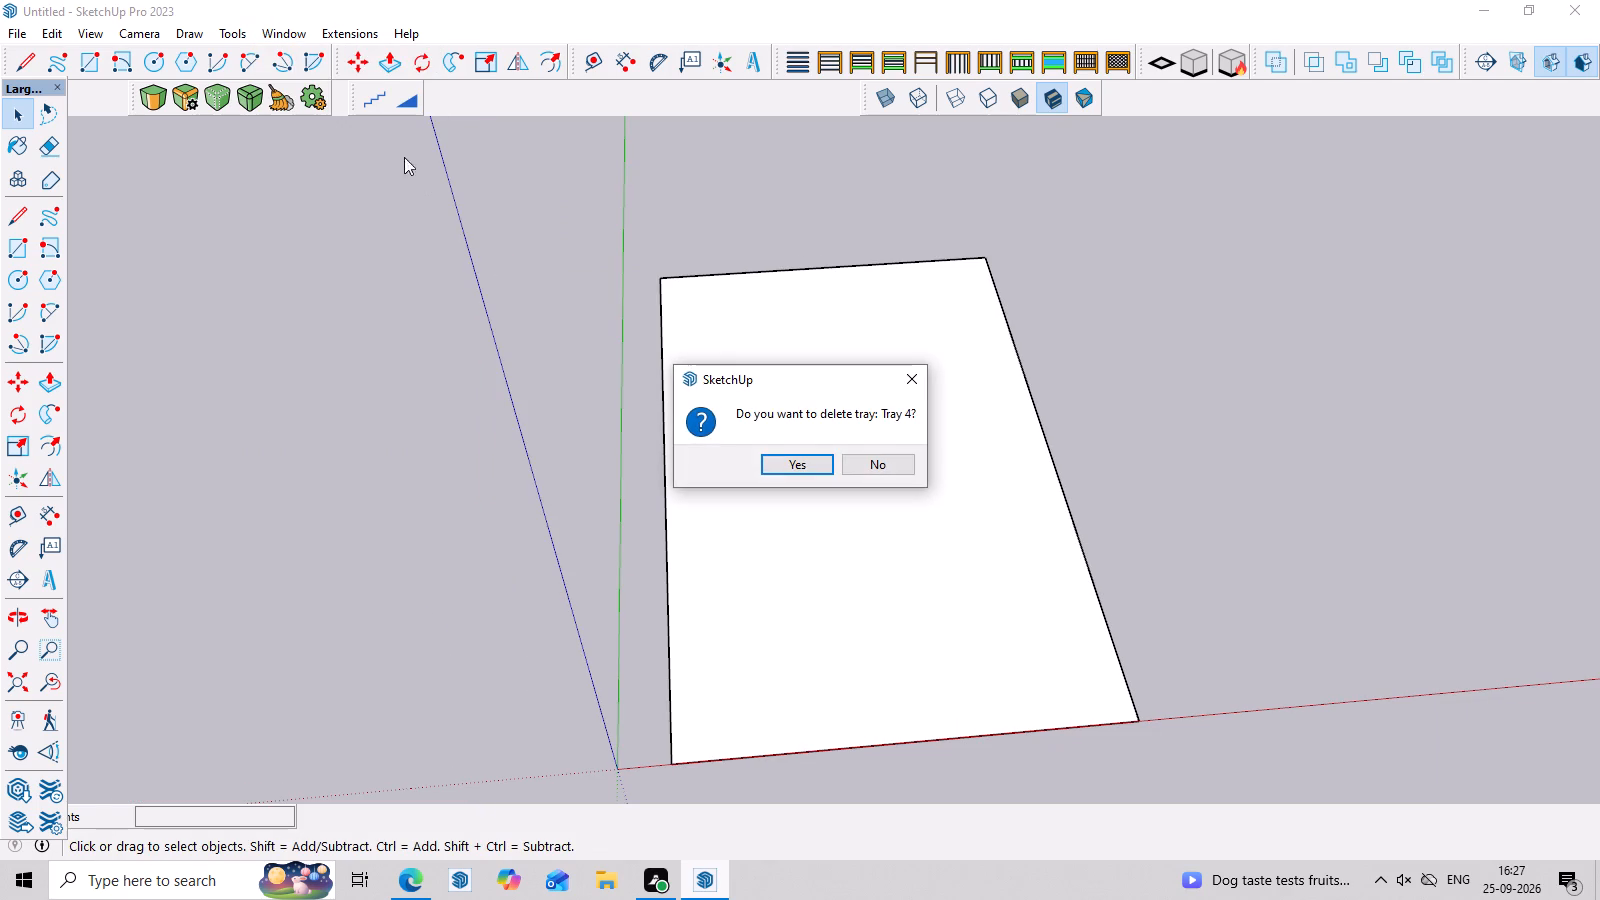
{"action": "left_click", "coordinate": [803, 463]}
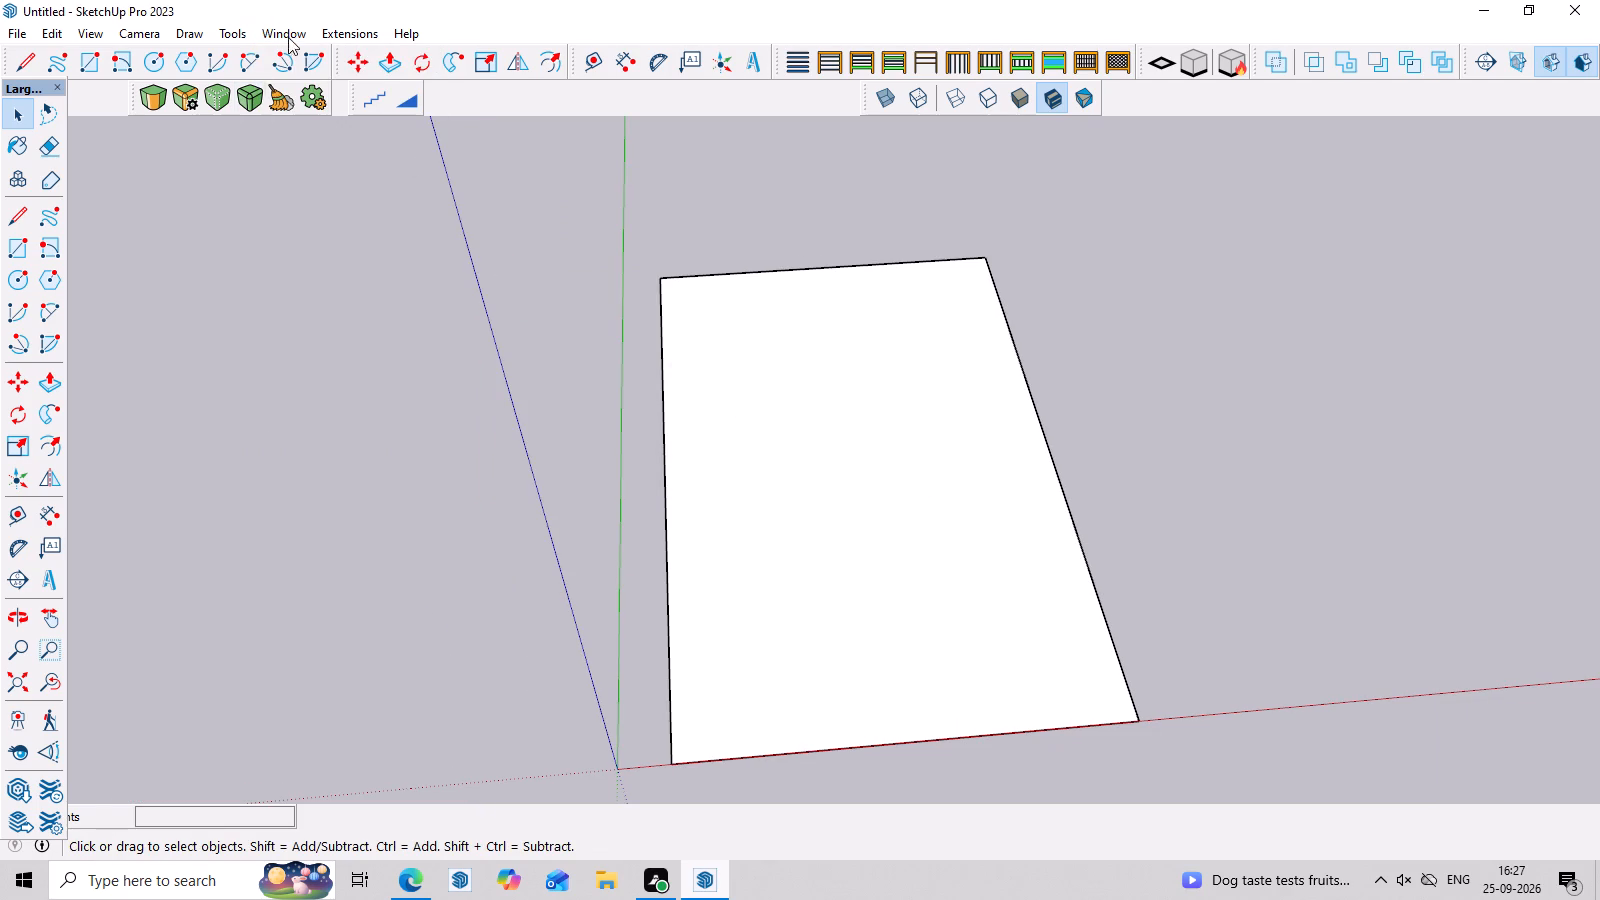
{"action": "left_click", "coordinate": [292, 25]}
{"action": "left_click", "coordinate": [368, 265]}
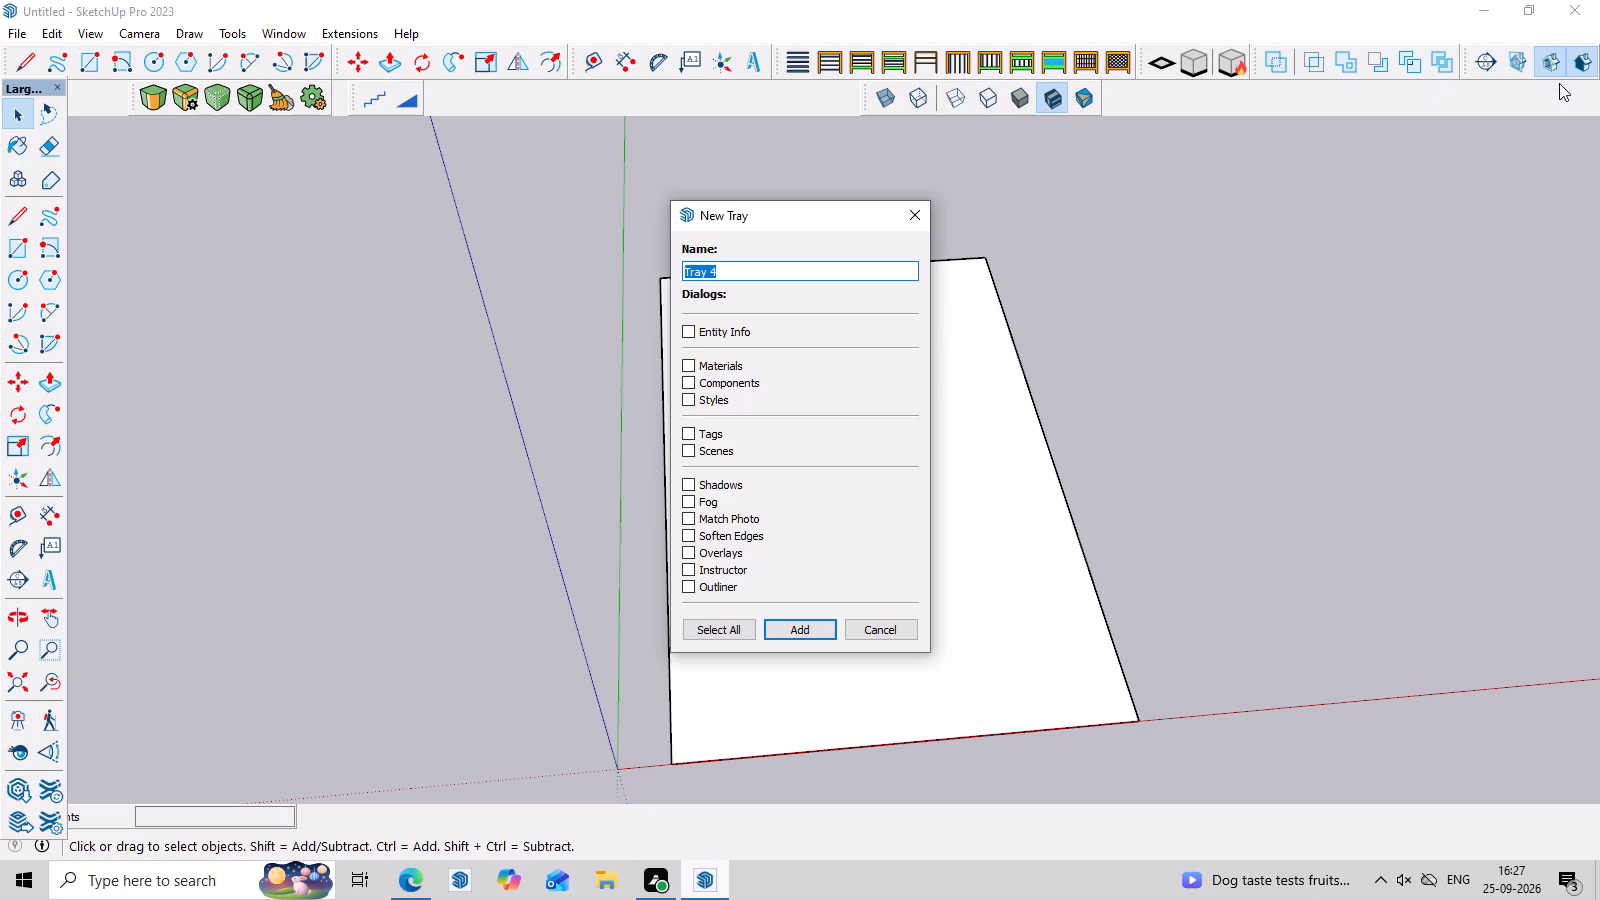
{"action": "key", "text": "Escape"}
Set the model units' display precision to 0" for length, 0 in² for area and 0 in³ for volume.
{"action": "scroll", "coordinate": [412, 226], "scroll_direction": "down", "scroll_amount": 2}
{"action": "middle_click_drag", "start_coordinate": [755, 316], "coordinate": [724, 342]}
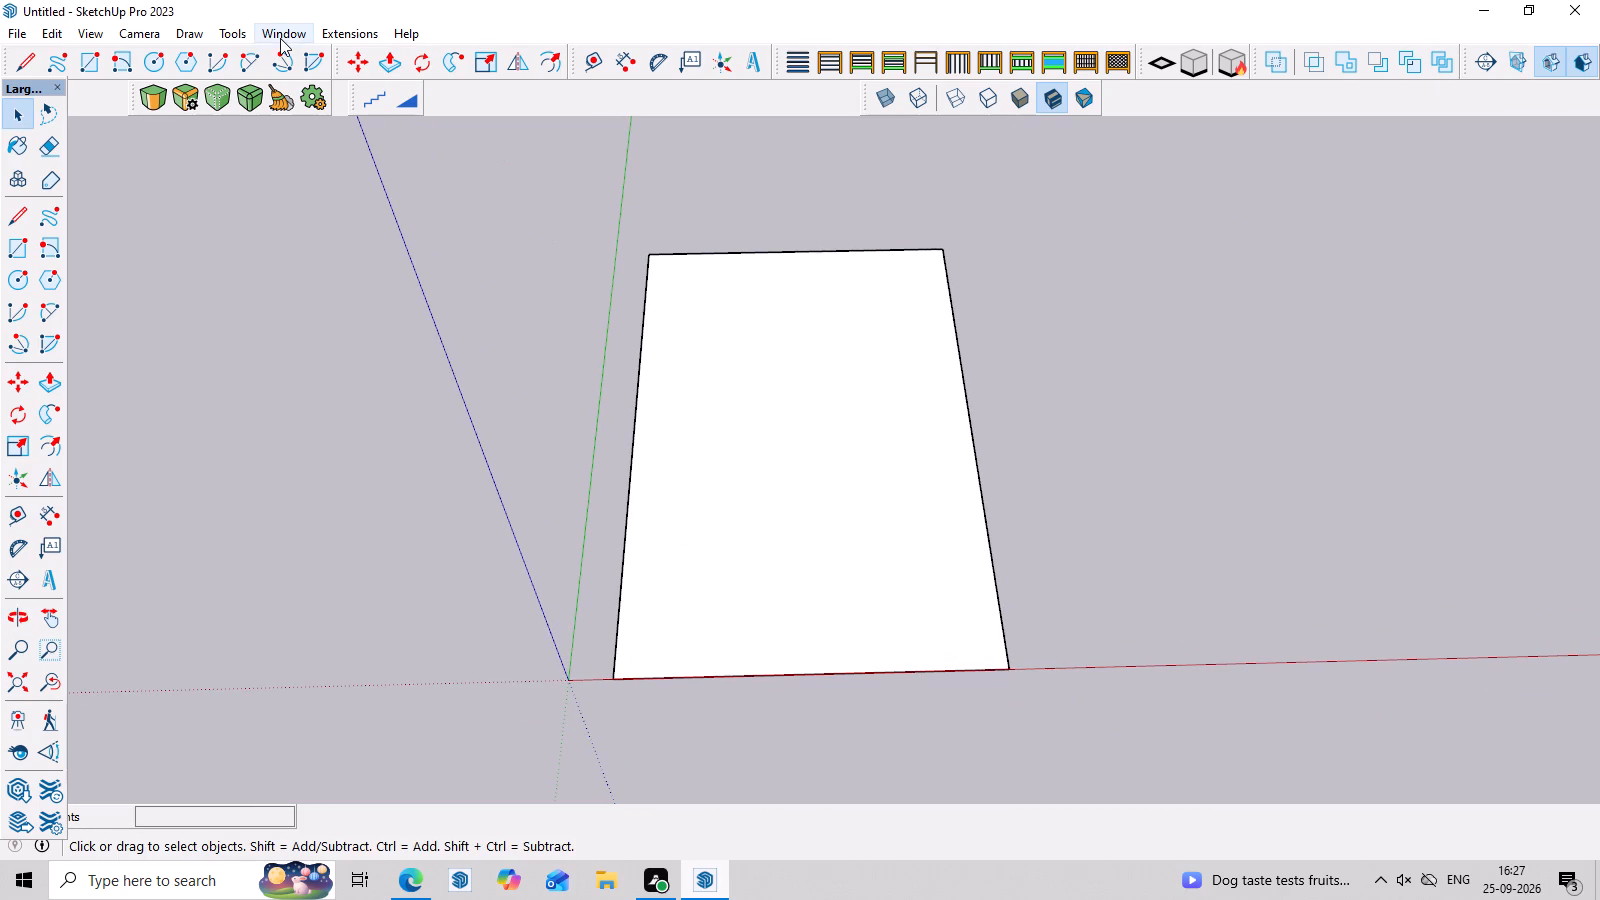
{"action": "left_click", "coordinate": [280, 38]}
{"action": "left_click", "coordinate": [367, 292]}
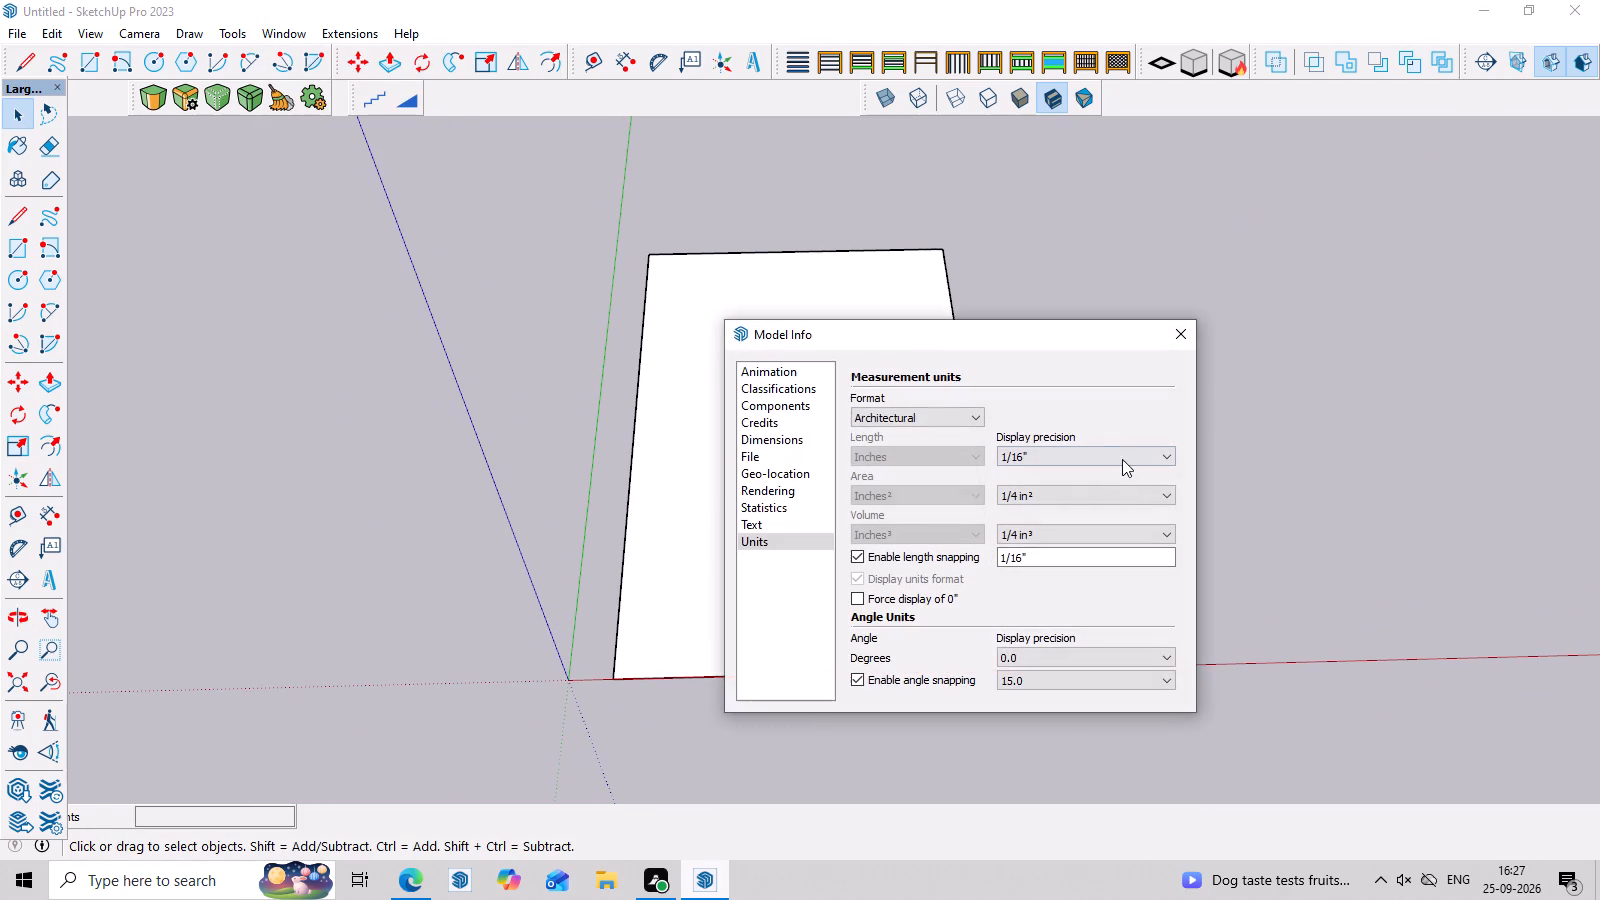
{"action": "left_click", "coordinate": [1043, 454]}
{"action": "left_click", "coordinate": [1041, 476]}
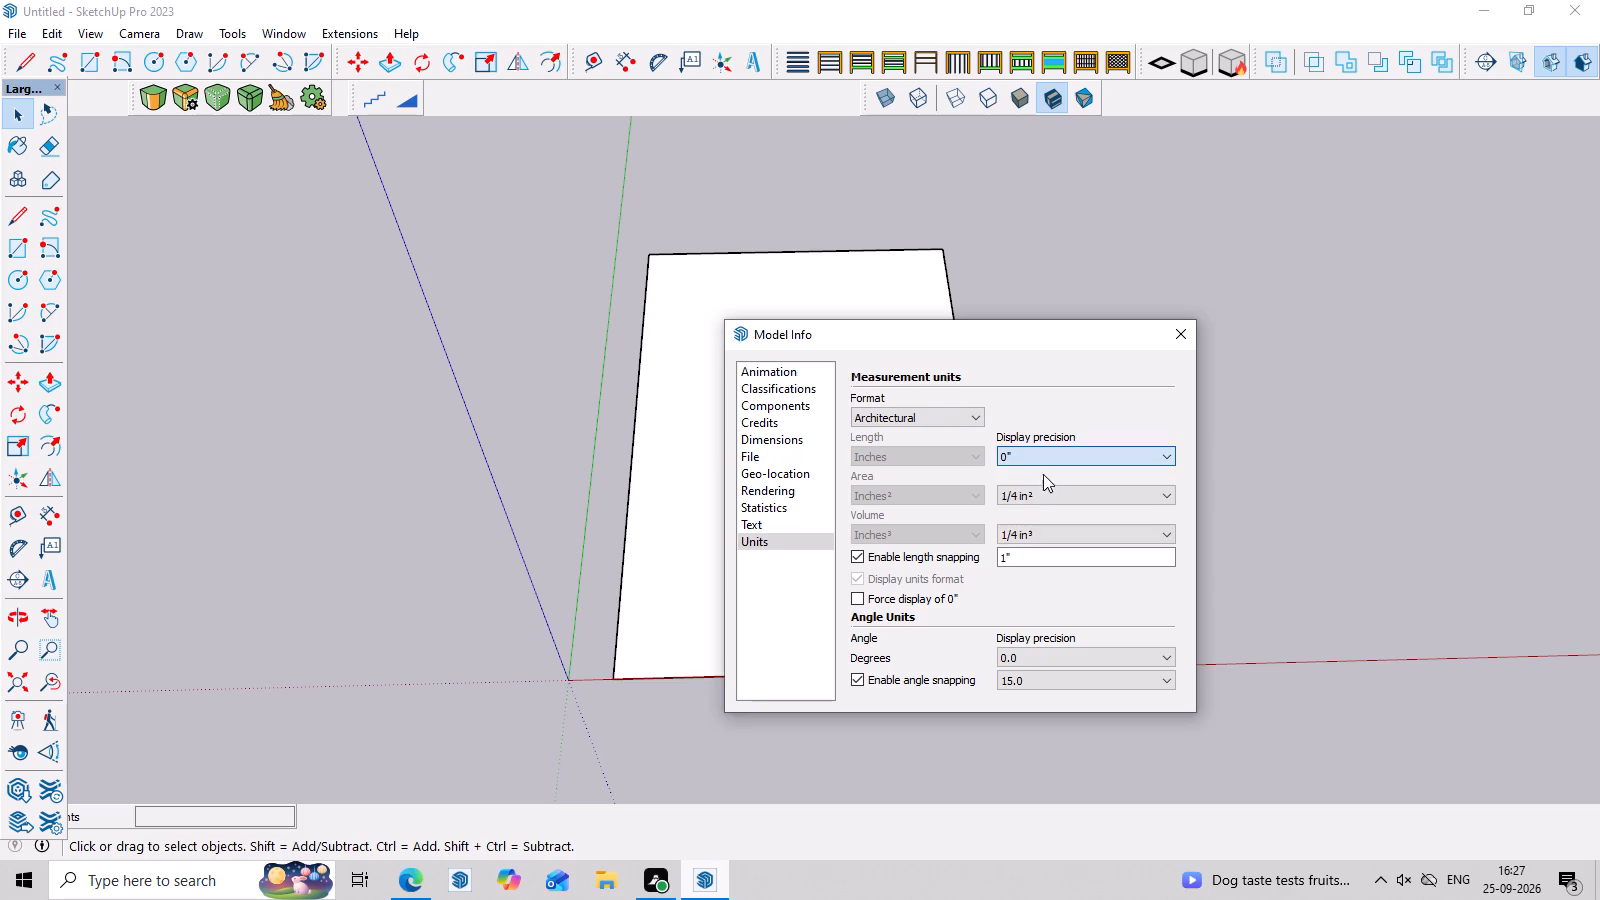
{"action": "left_click", "coordinate": [1046, 494]}
{"action": "left_click", "coordinate": [1043, 512]}
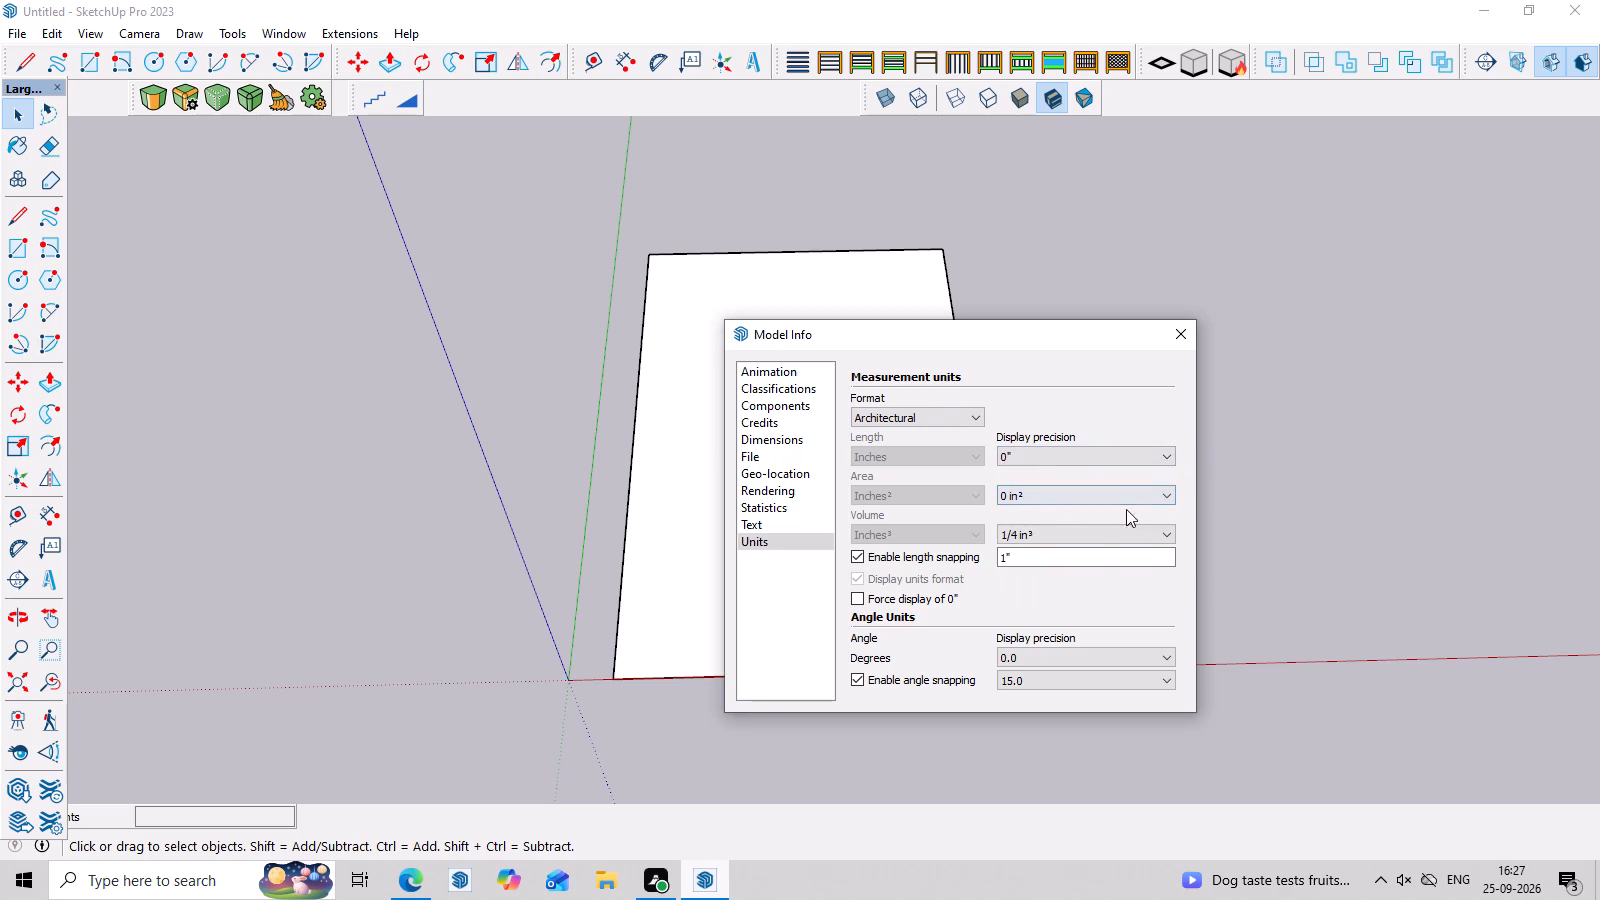
{"action": "left_click", "coordinate": [1101, 533]}
{"action": "left_click", "coordinate": [1055, 555]}
{"action": "left_click", "coordinate": [1271, 408]}
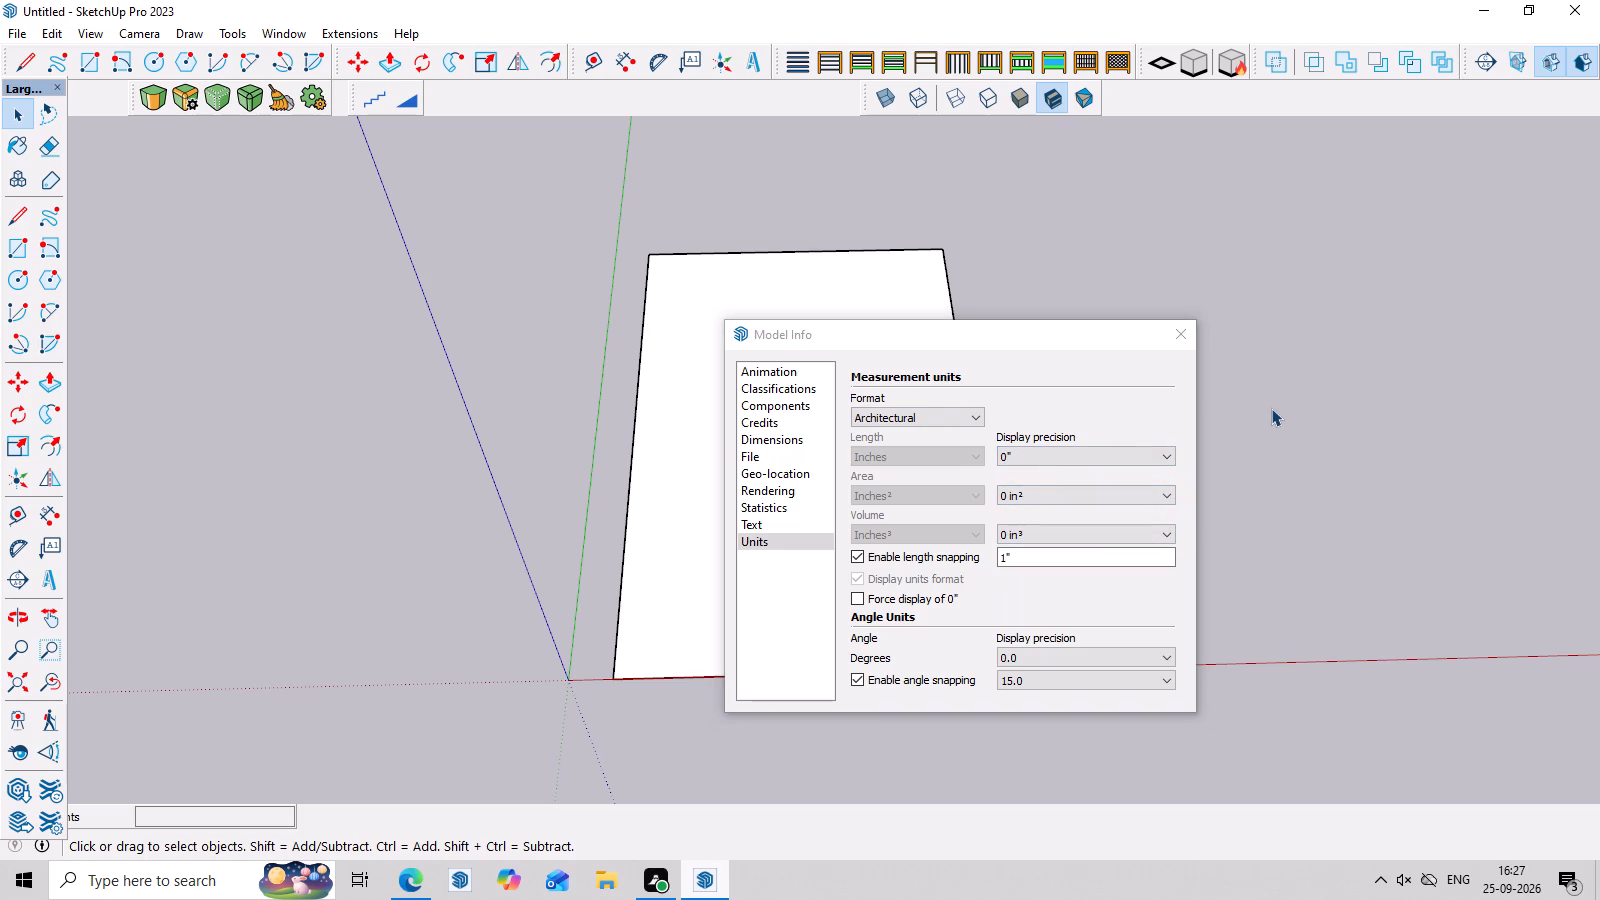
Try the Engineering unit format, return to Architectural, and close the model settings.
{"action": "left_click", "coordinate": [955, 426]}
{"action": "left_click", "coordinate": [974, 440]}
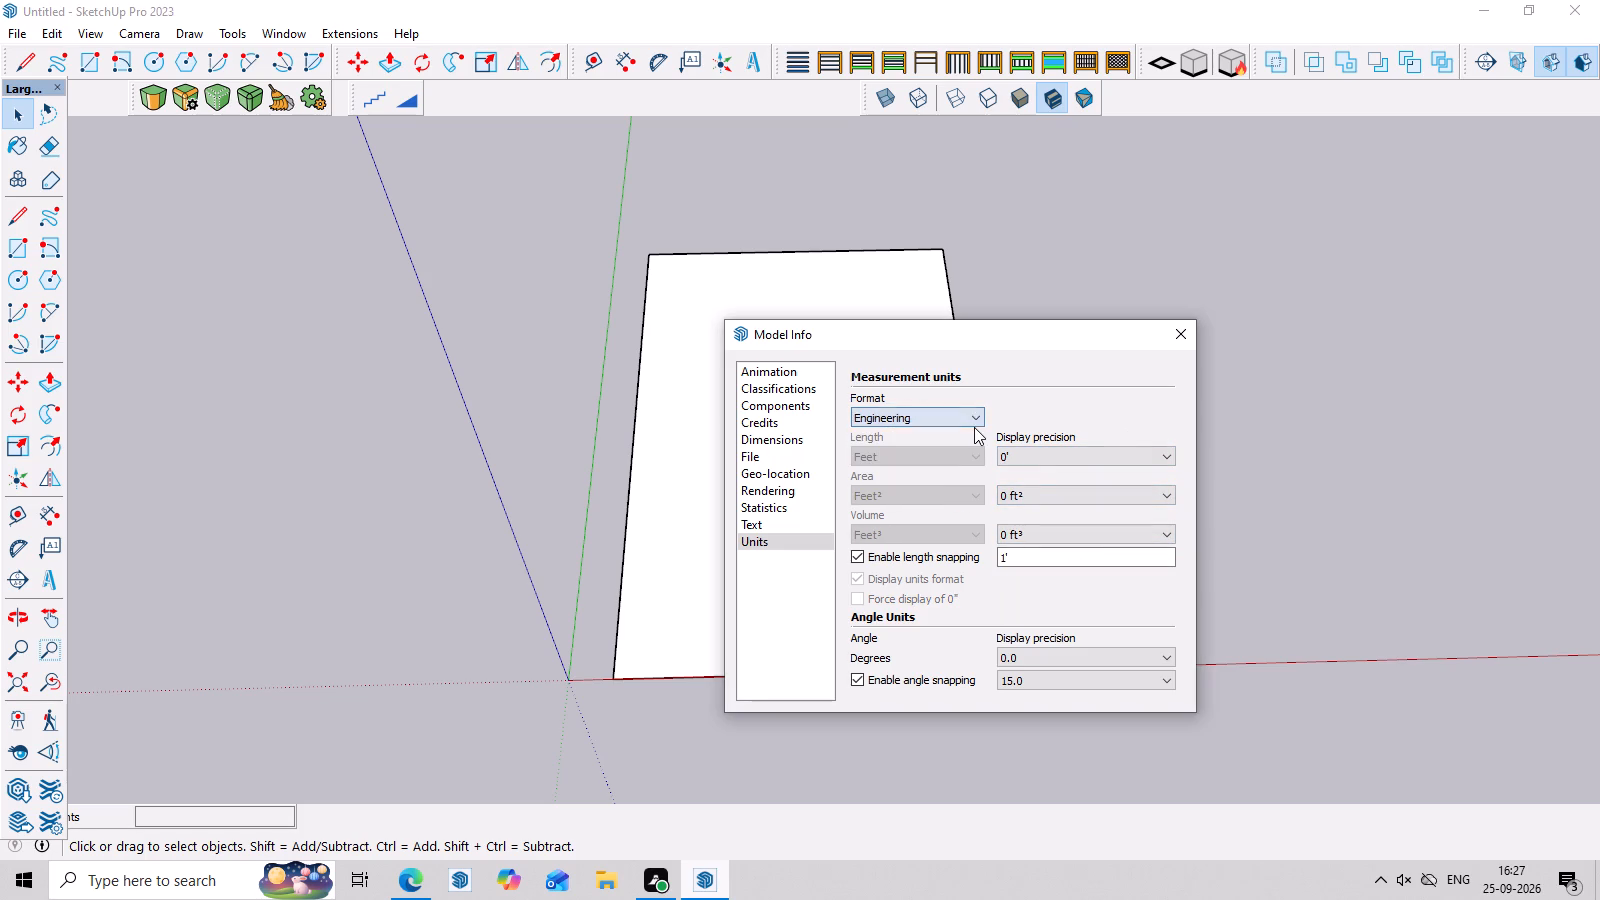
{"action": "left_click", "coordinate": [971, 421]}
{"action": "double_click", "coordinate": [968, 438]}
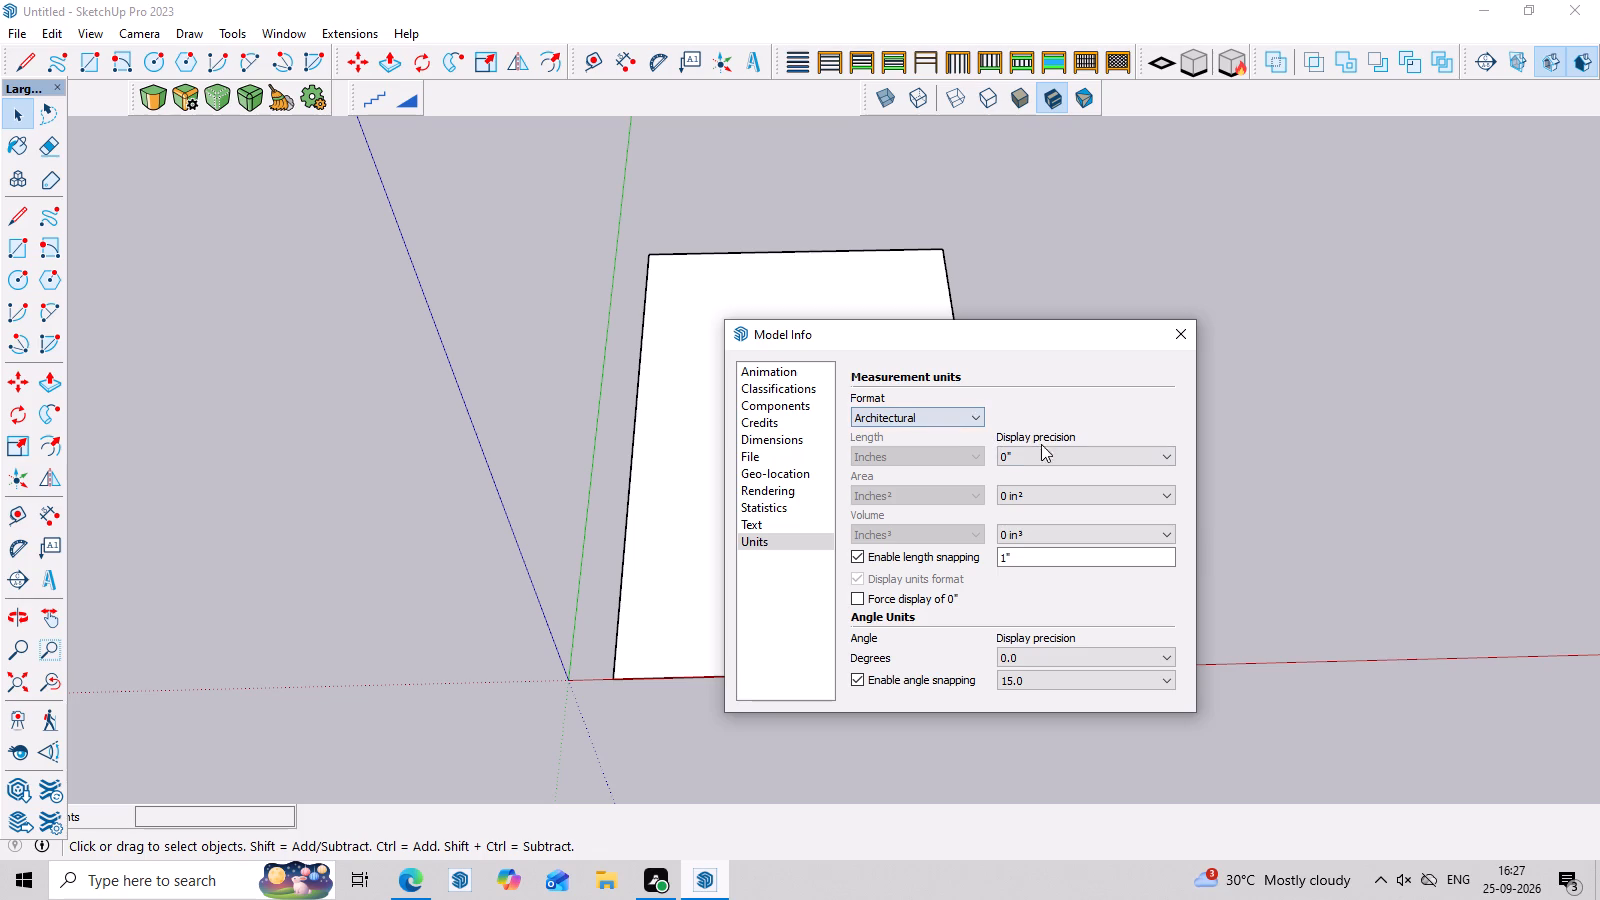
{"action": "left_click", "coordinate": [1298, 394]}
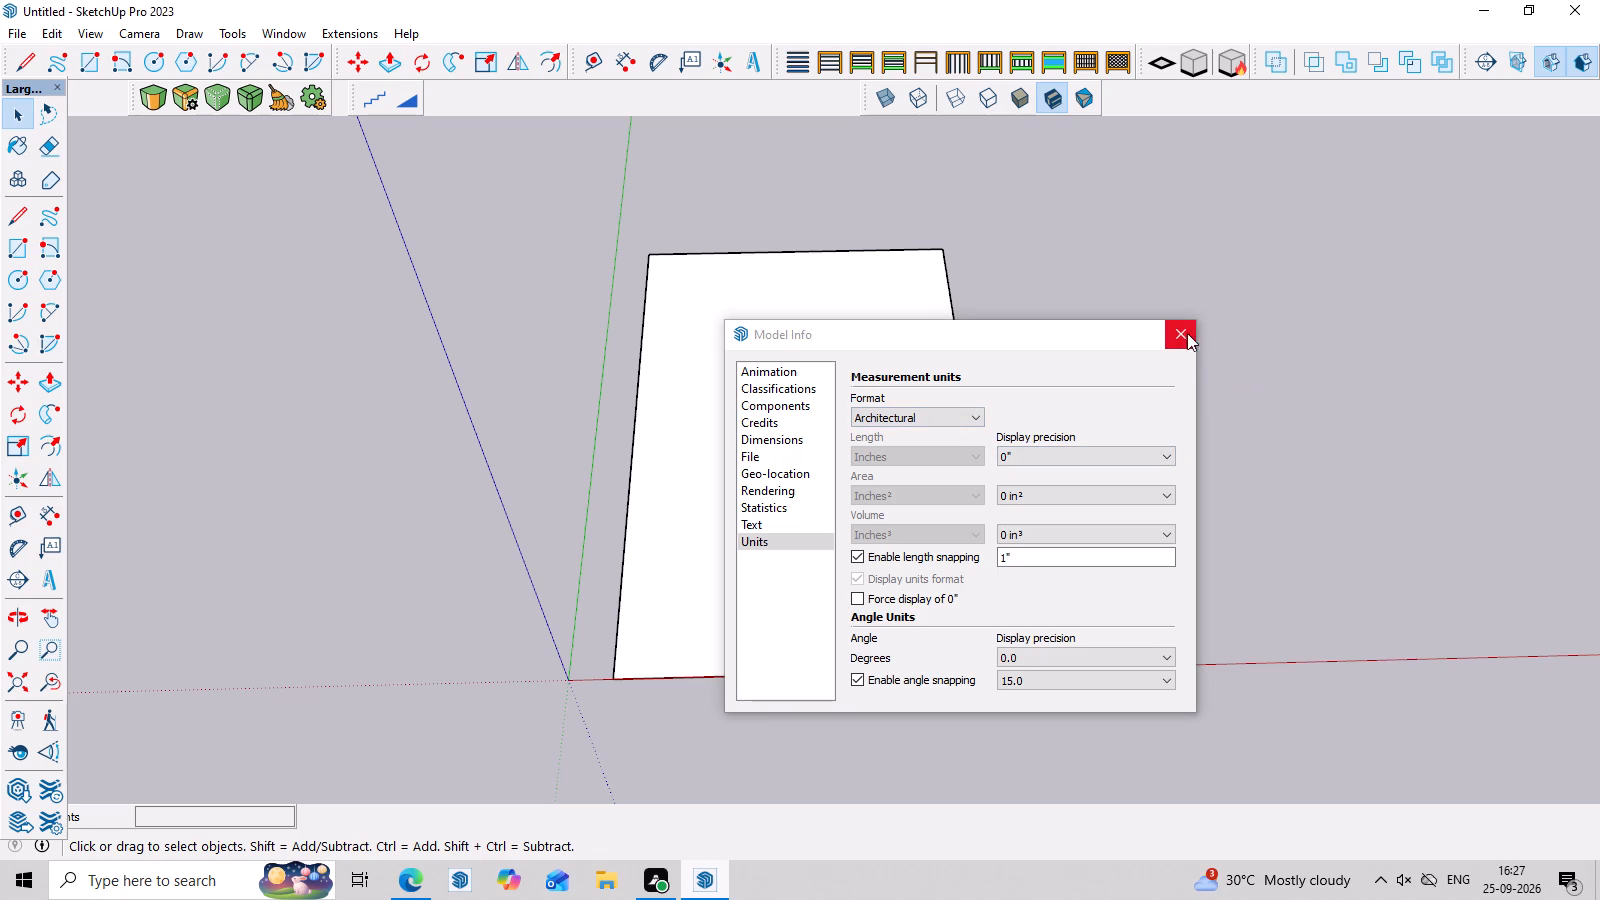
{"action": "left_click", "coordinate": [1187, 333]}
Delete the existing ground-plane rectangle, including its face and all four edges.
{"action": "left_click_drag", "start_coordinate": [1017, 228], "coordinate": [944, 342]}
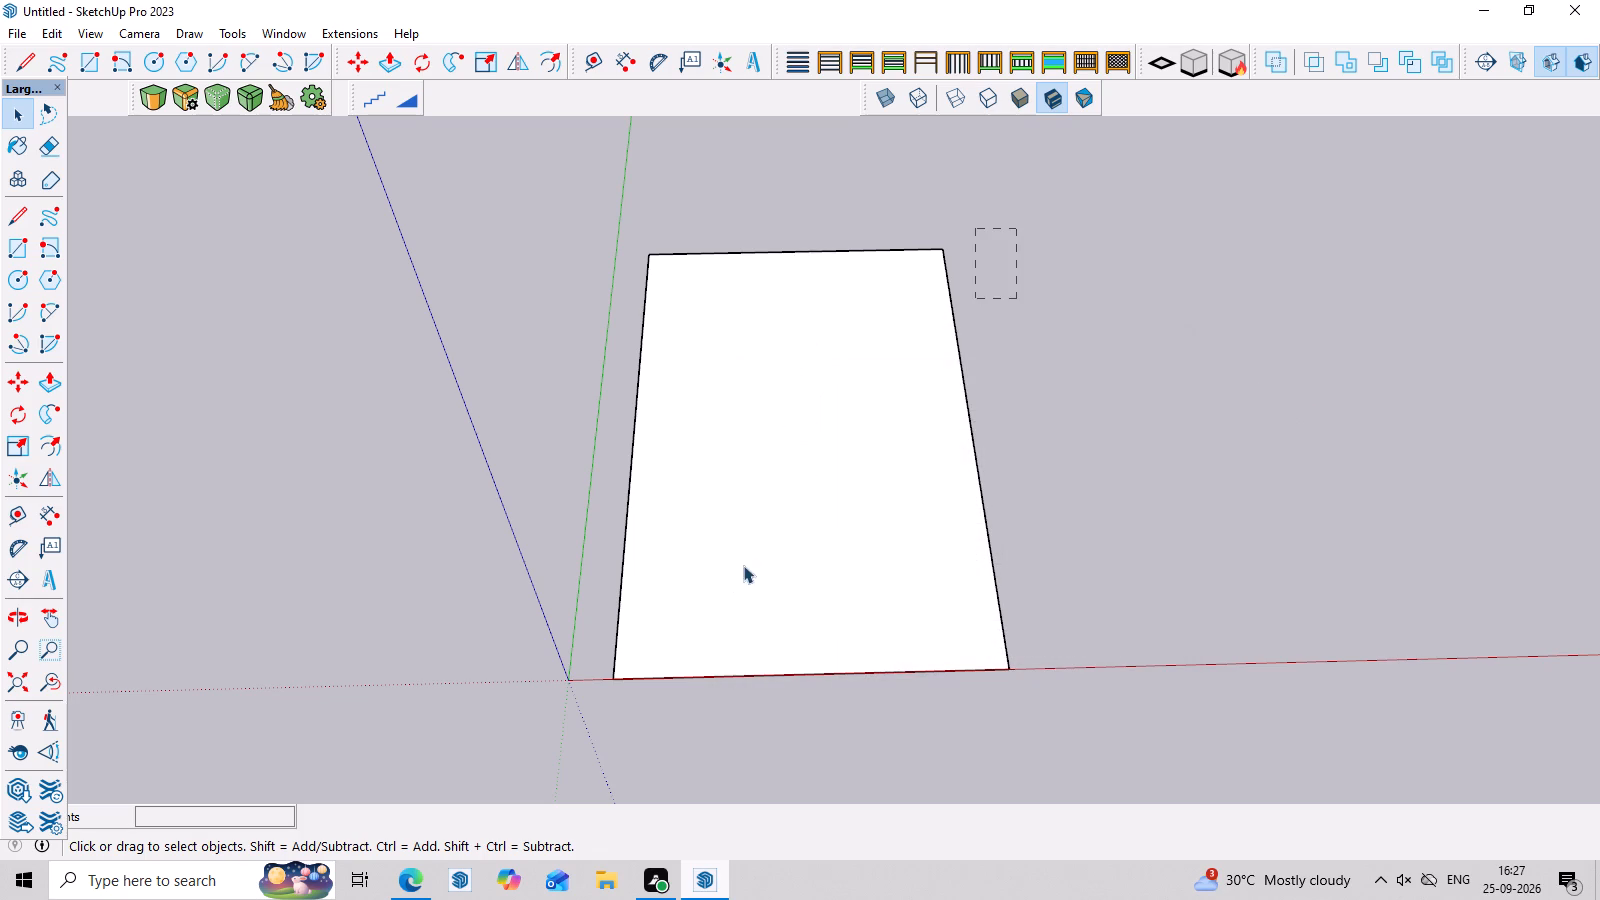
{"action": "key", "text": "Delete"}
{"action": "left_click_drag", "start_coordinate": [961, 199], "coordinate": [846, 246]}
{"action": "left_click_drag", "start_coordinate": [822, 257], "coordinate": [582, 505]}
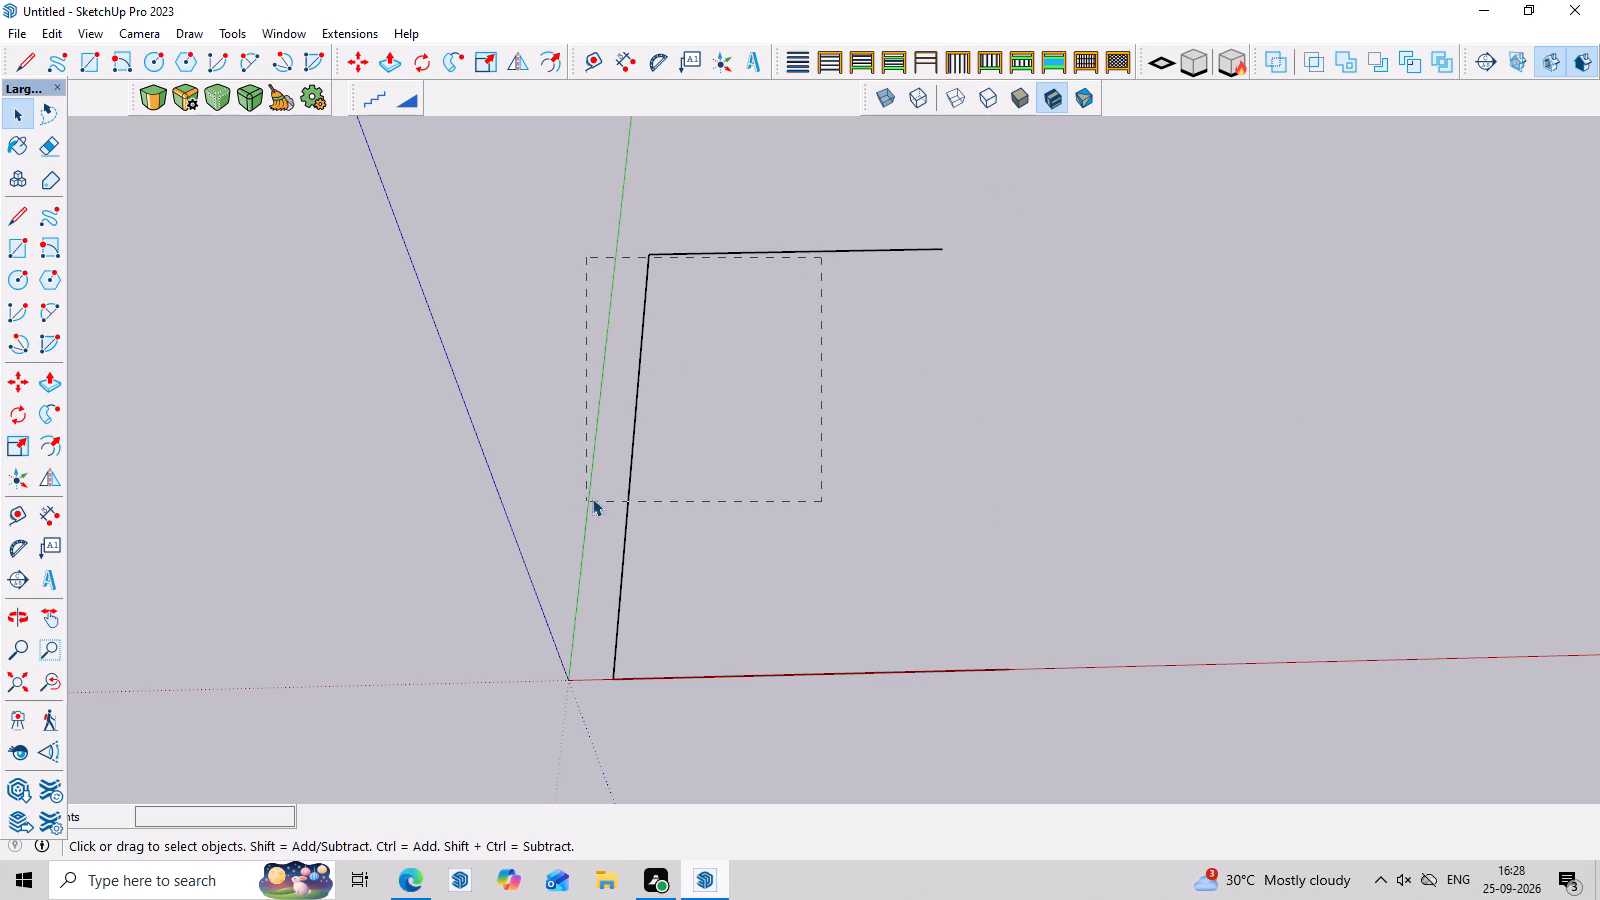
{"action": "key", "text": "Delete"}
{"action": "left_click_drag", "start_coordinate": [825, 552], "coordinate": [726, 703]}
{"action": "key", "text": "Delete"}
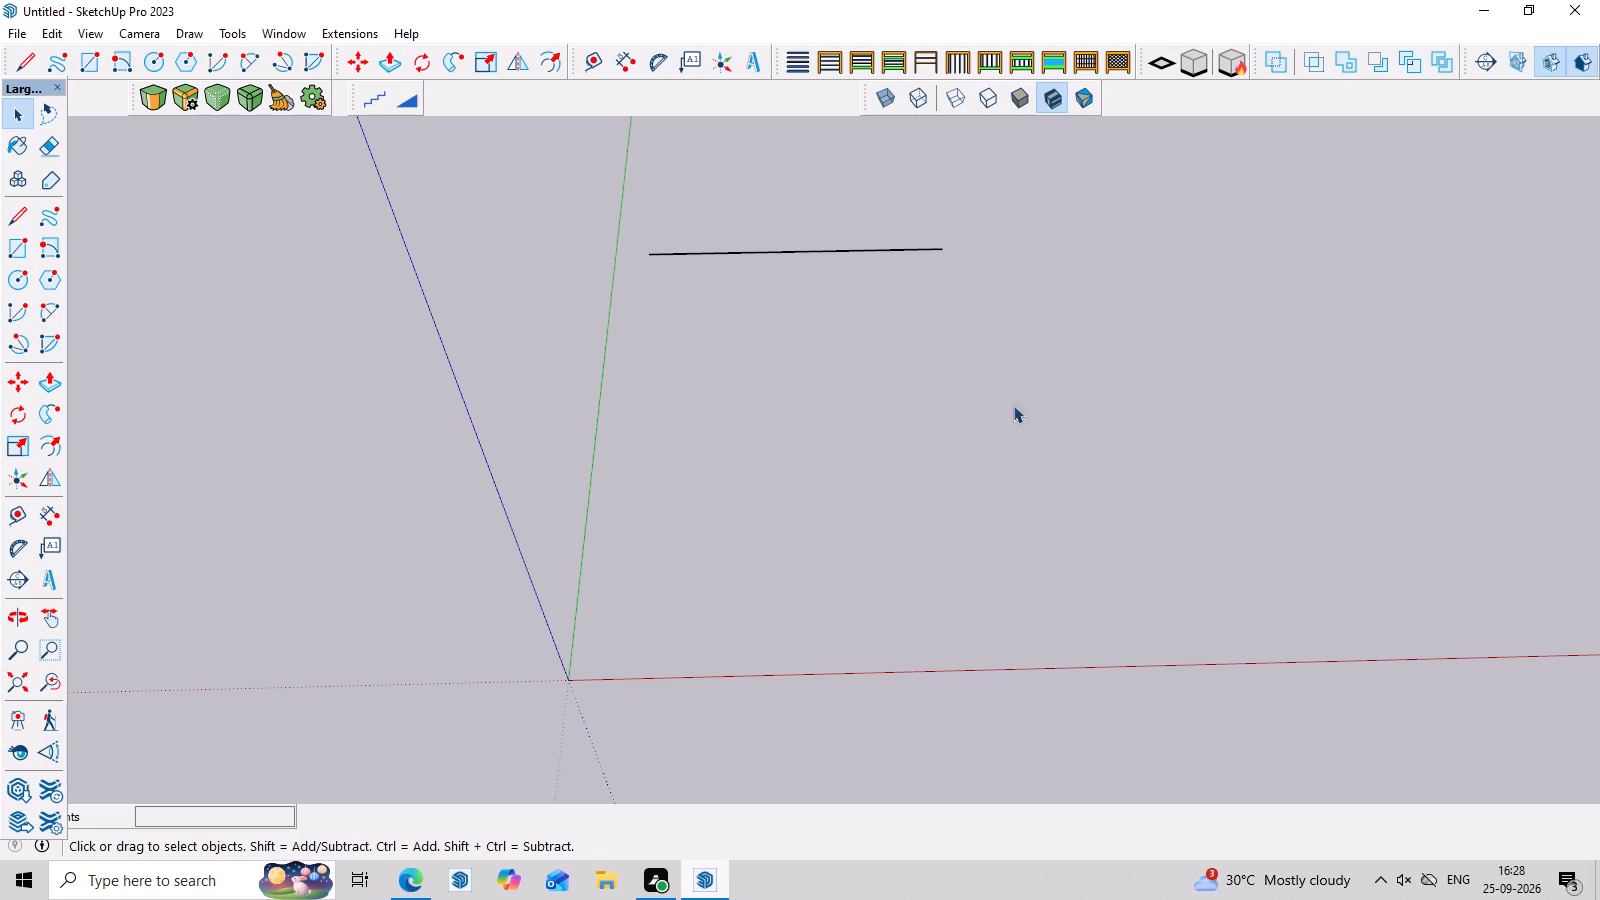
{"action": "left_click_drag", "start_coordinate": [942, 201], "coordinate": [710, 353]}
{"action": "key", "text": "Delete"}
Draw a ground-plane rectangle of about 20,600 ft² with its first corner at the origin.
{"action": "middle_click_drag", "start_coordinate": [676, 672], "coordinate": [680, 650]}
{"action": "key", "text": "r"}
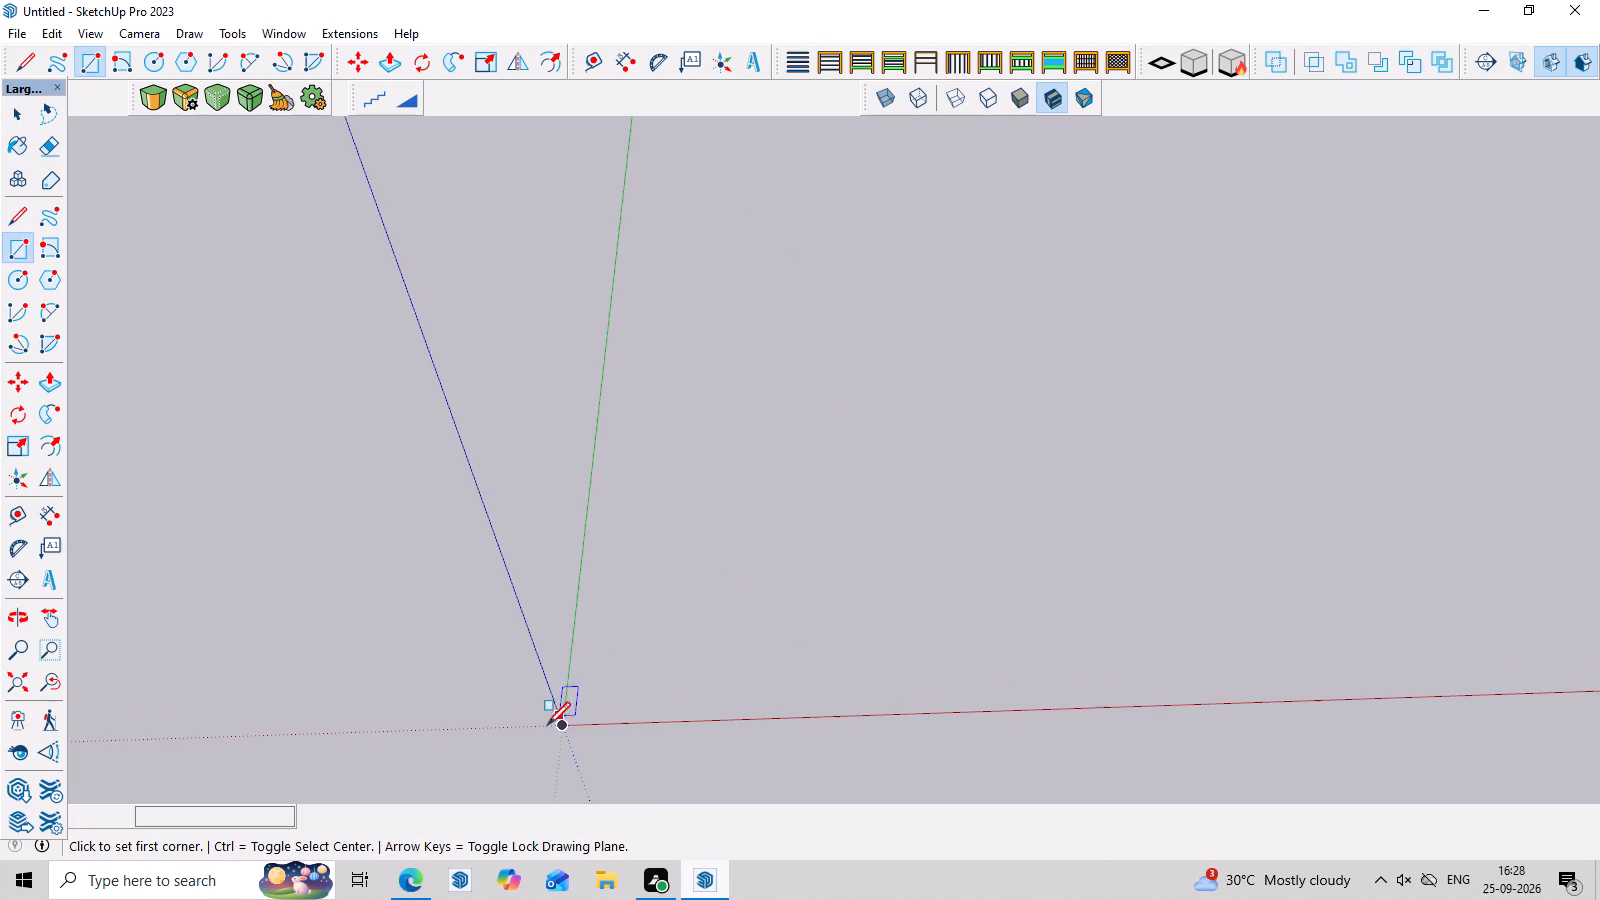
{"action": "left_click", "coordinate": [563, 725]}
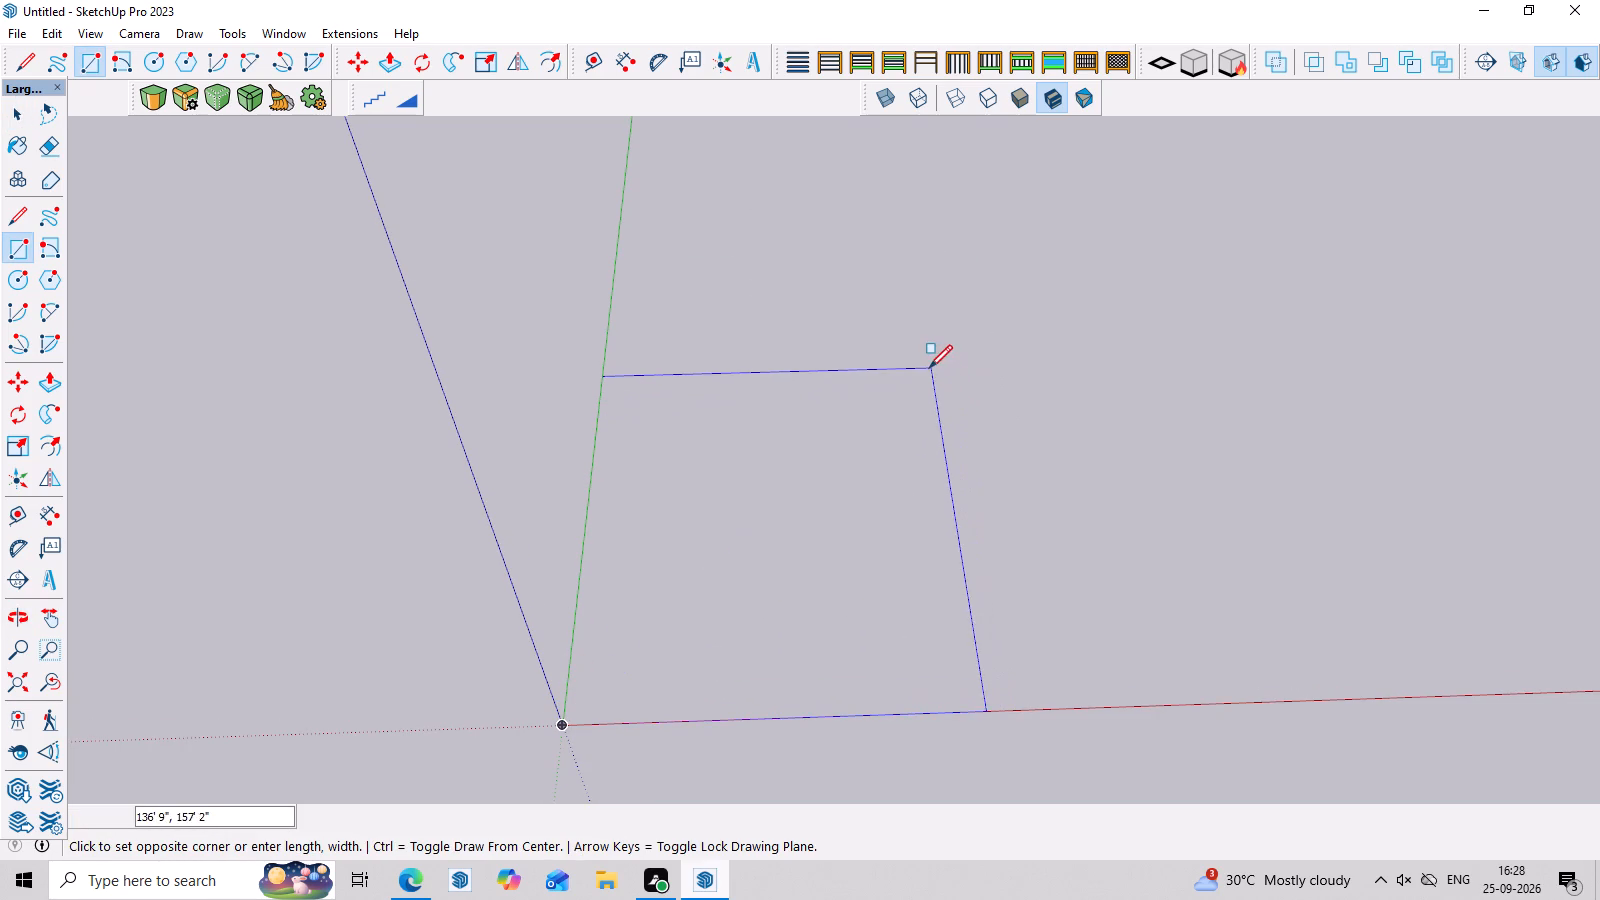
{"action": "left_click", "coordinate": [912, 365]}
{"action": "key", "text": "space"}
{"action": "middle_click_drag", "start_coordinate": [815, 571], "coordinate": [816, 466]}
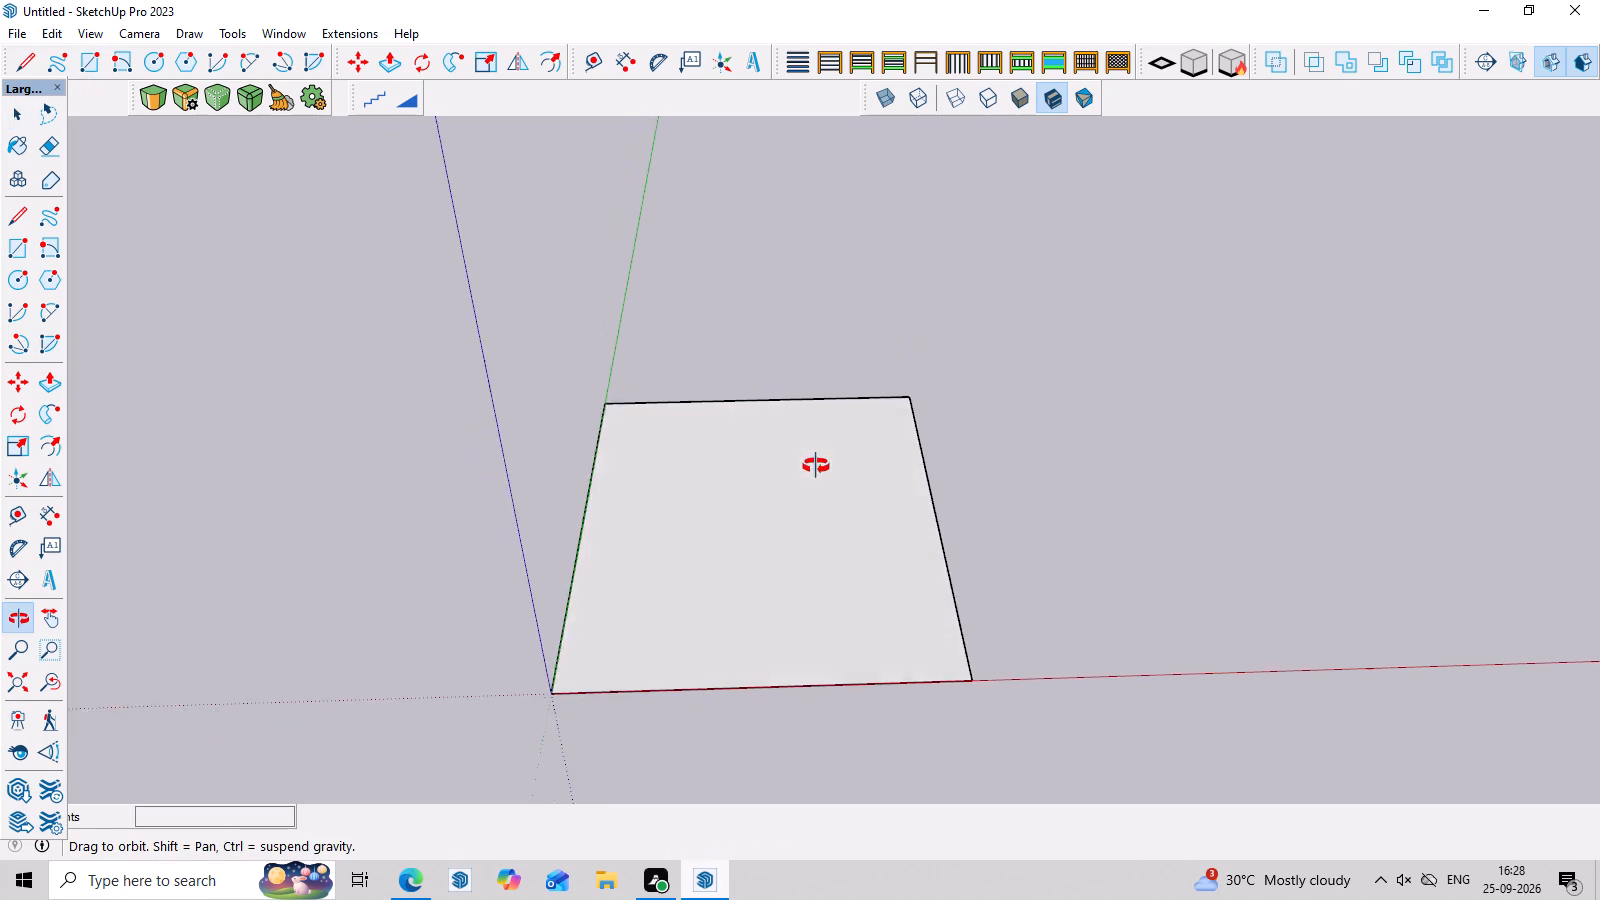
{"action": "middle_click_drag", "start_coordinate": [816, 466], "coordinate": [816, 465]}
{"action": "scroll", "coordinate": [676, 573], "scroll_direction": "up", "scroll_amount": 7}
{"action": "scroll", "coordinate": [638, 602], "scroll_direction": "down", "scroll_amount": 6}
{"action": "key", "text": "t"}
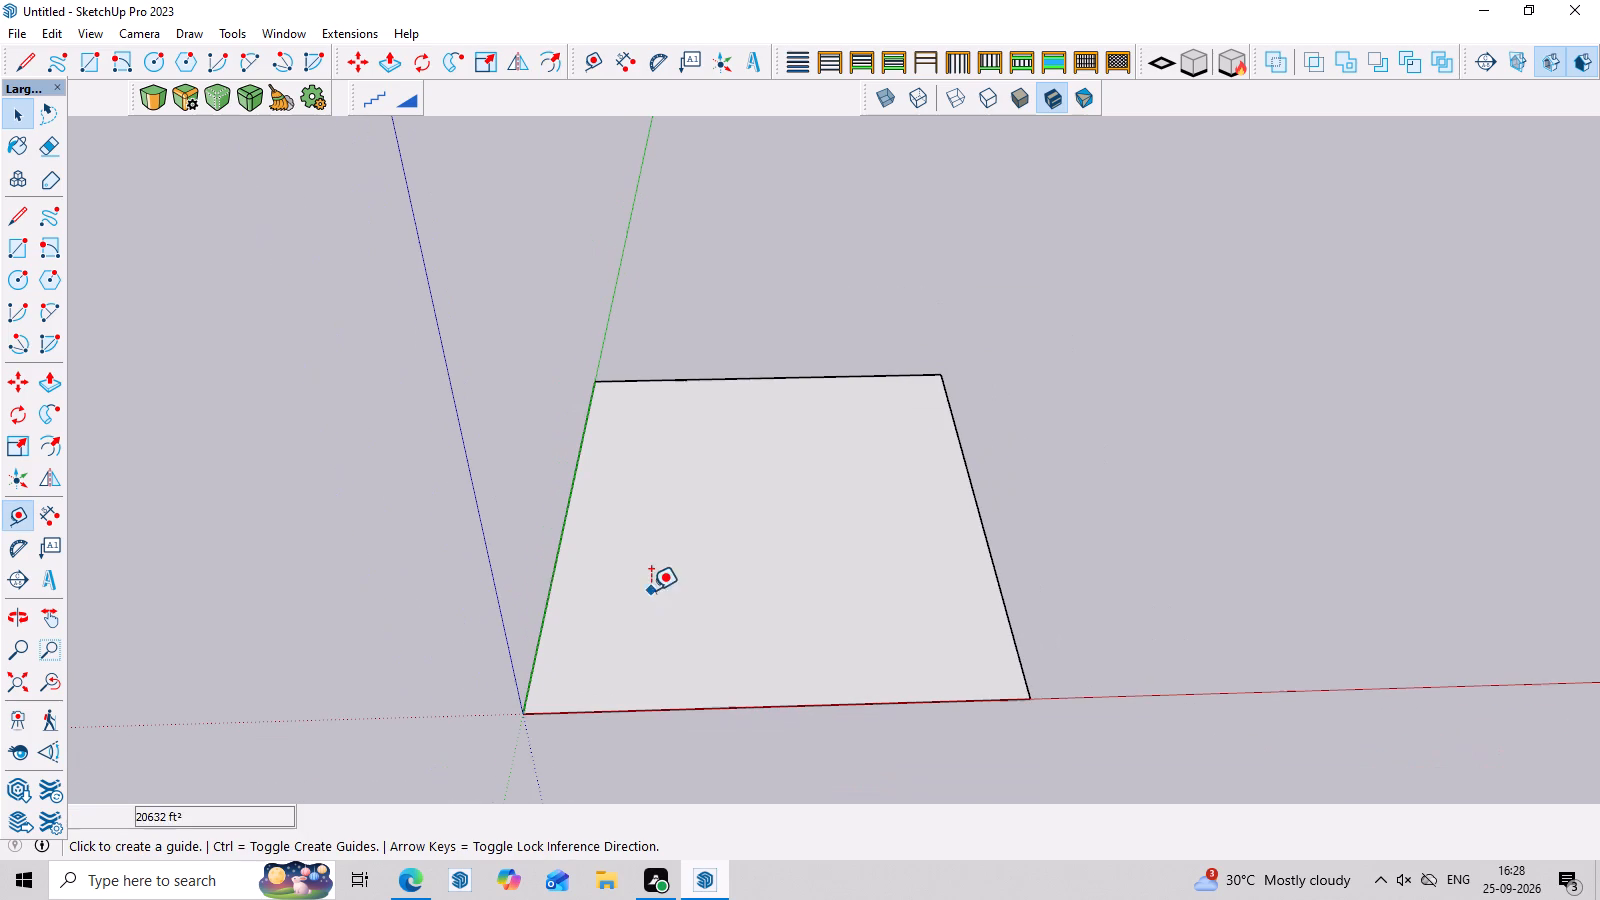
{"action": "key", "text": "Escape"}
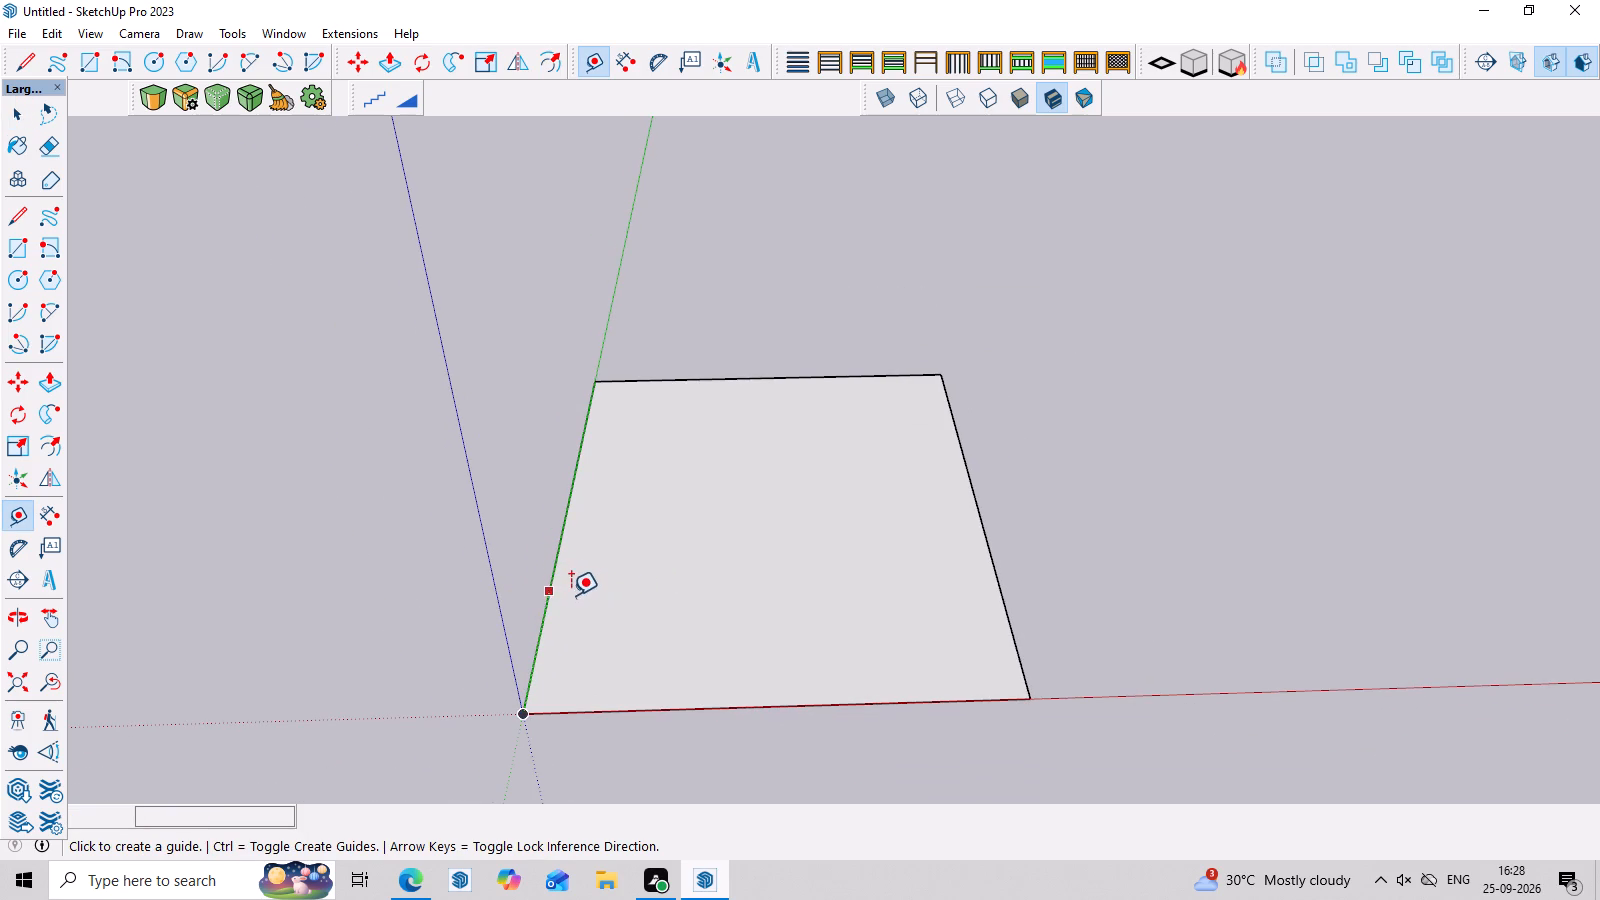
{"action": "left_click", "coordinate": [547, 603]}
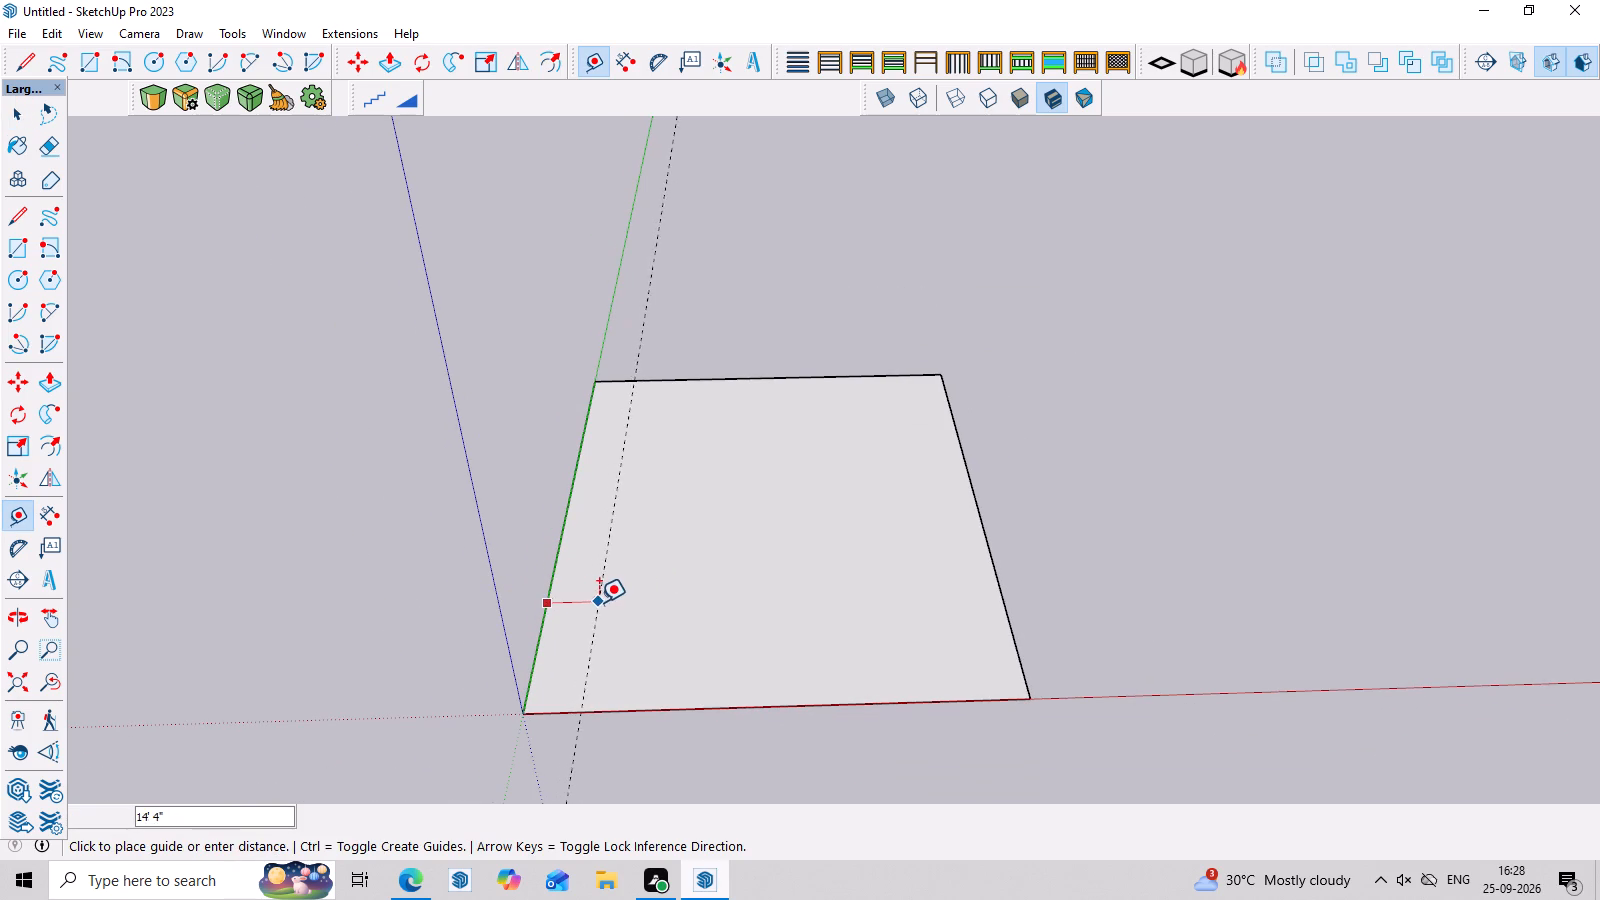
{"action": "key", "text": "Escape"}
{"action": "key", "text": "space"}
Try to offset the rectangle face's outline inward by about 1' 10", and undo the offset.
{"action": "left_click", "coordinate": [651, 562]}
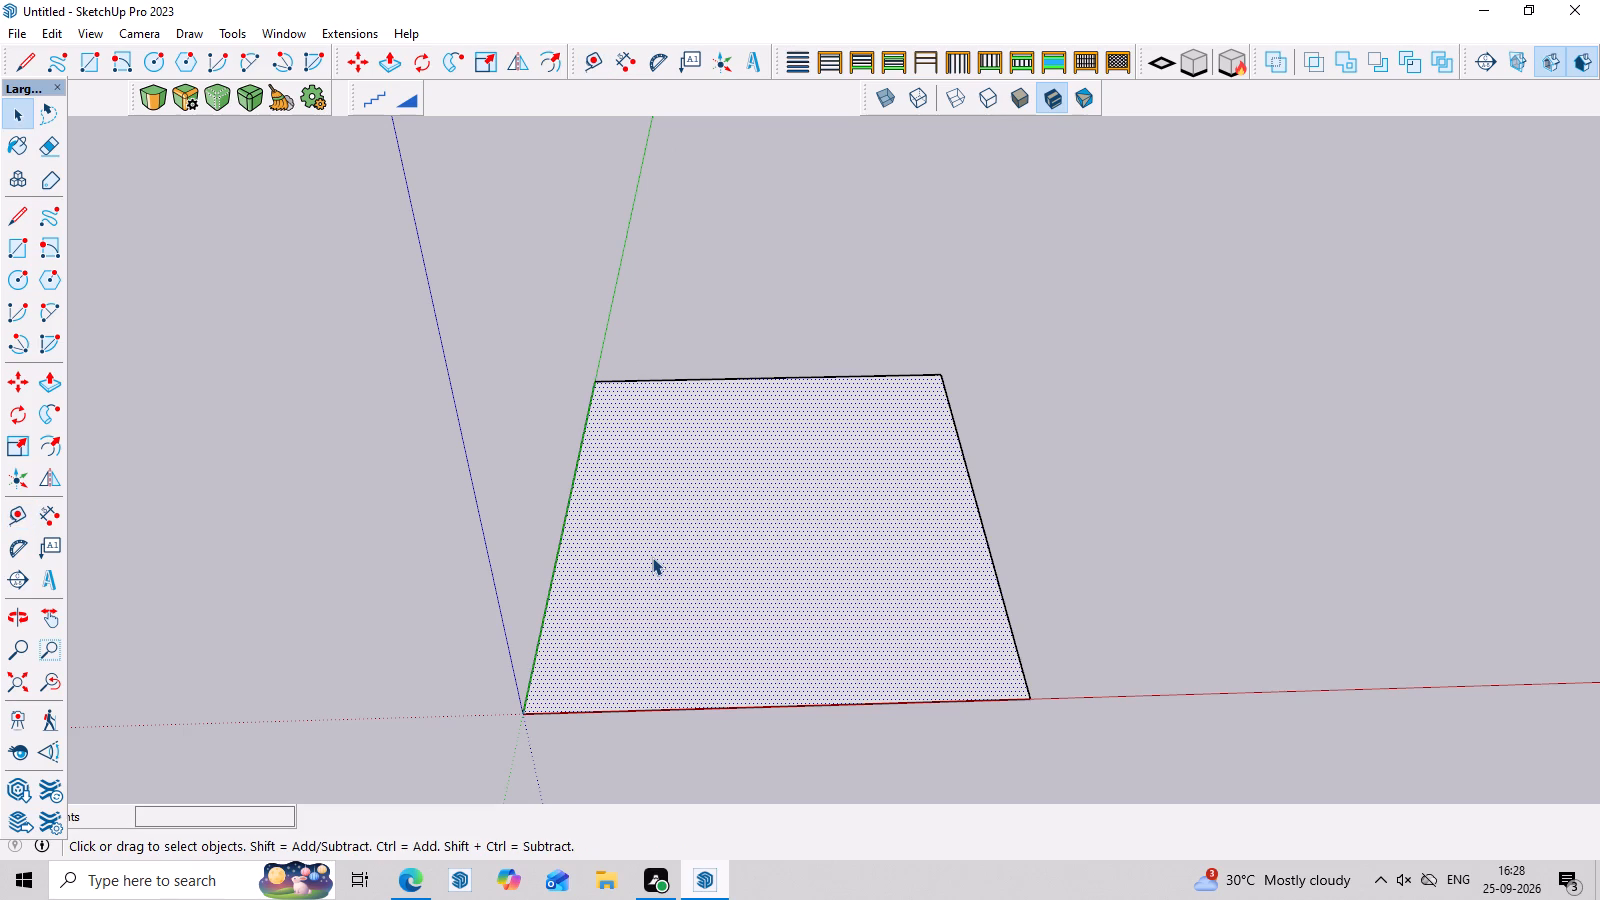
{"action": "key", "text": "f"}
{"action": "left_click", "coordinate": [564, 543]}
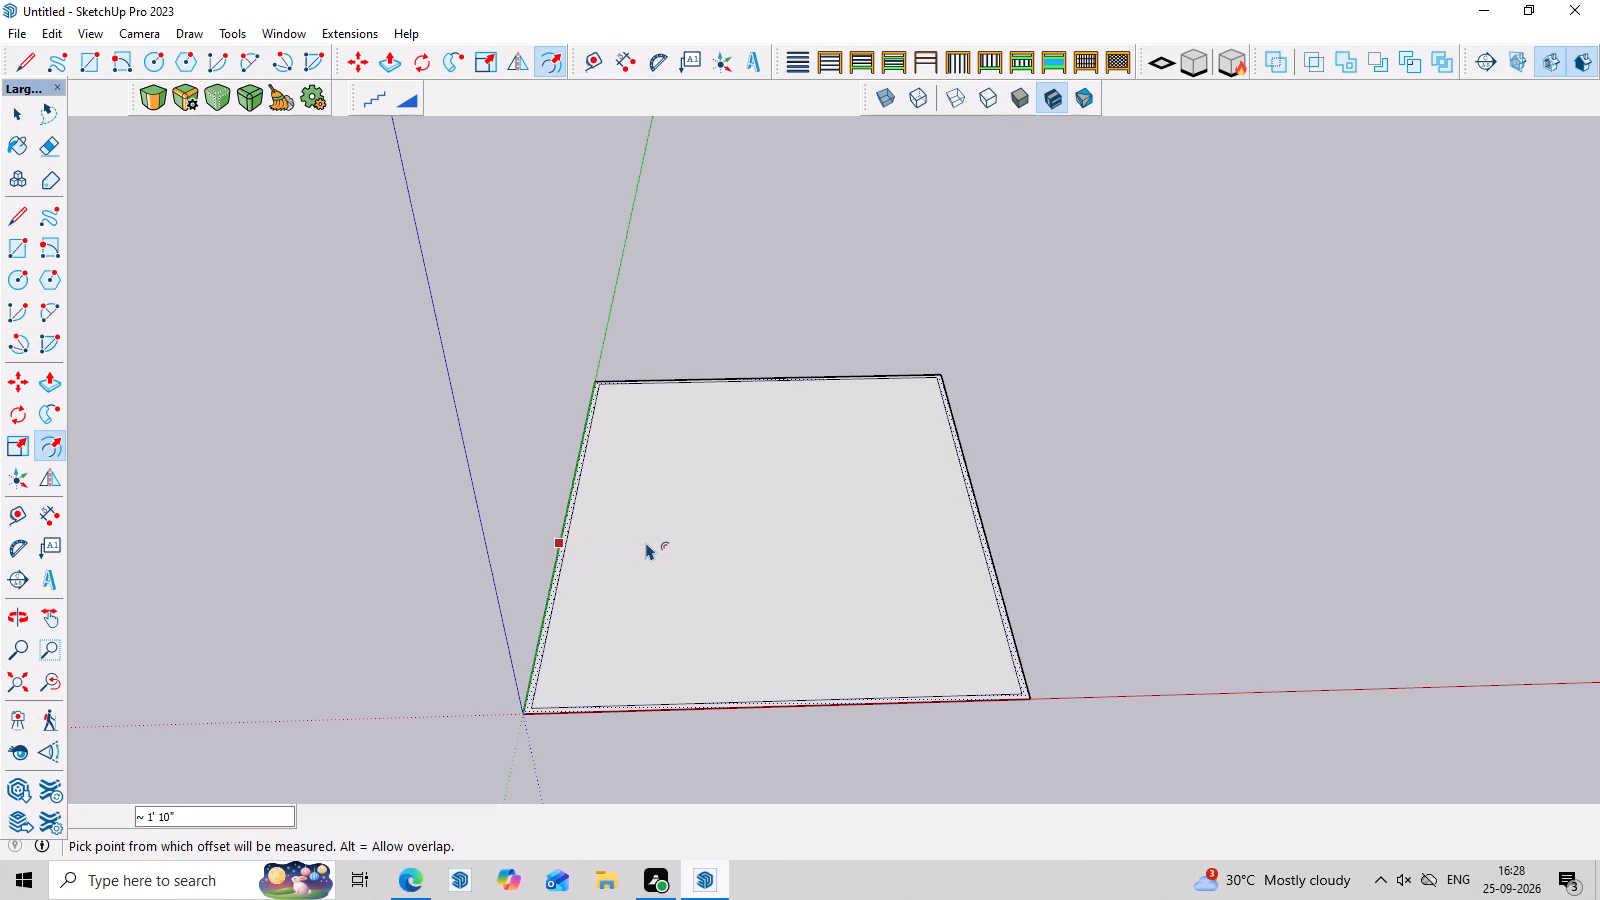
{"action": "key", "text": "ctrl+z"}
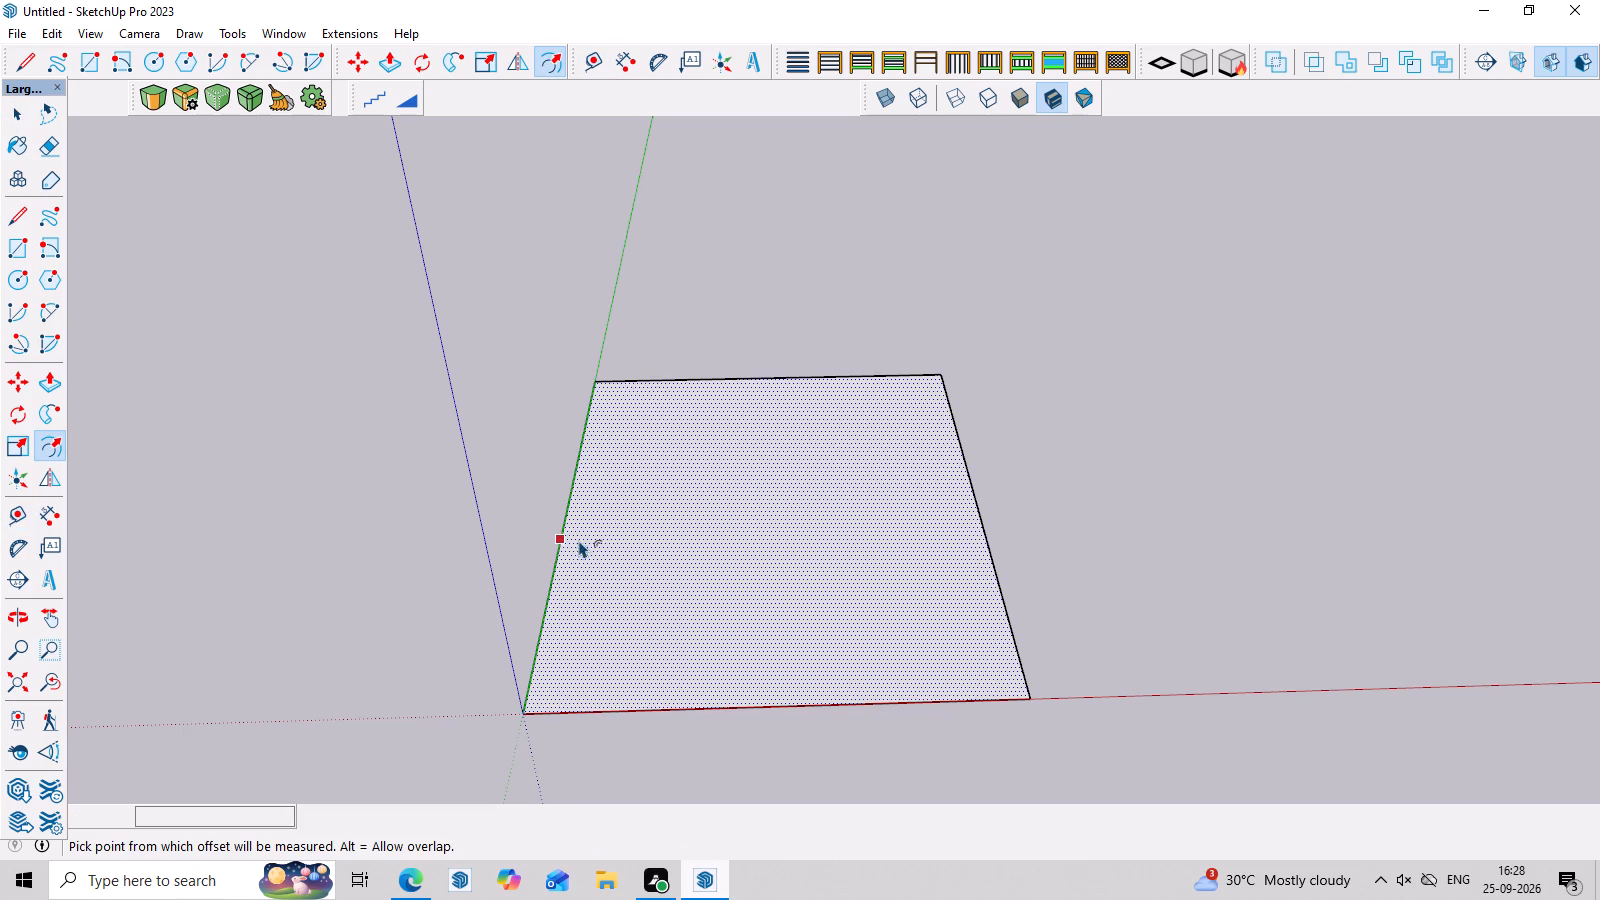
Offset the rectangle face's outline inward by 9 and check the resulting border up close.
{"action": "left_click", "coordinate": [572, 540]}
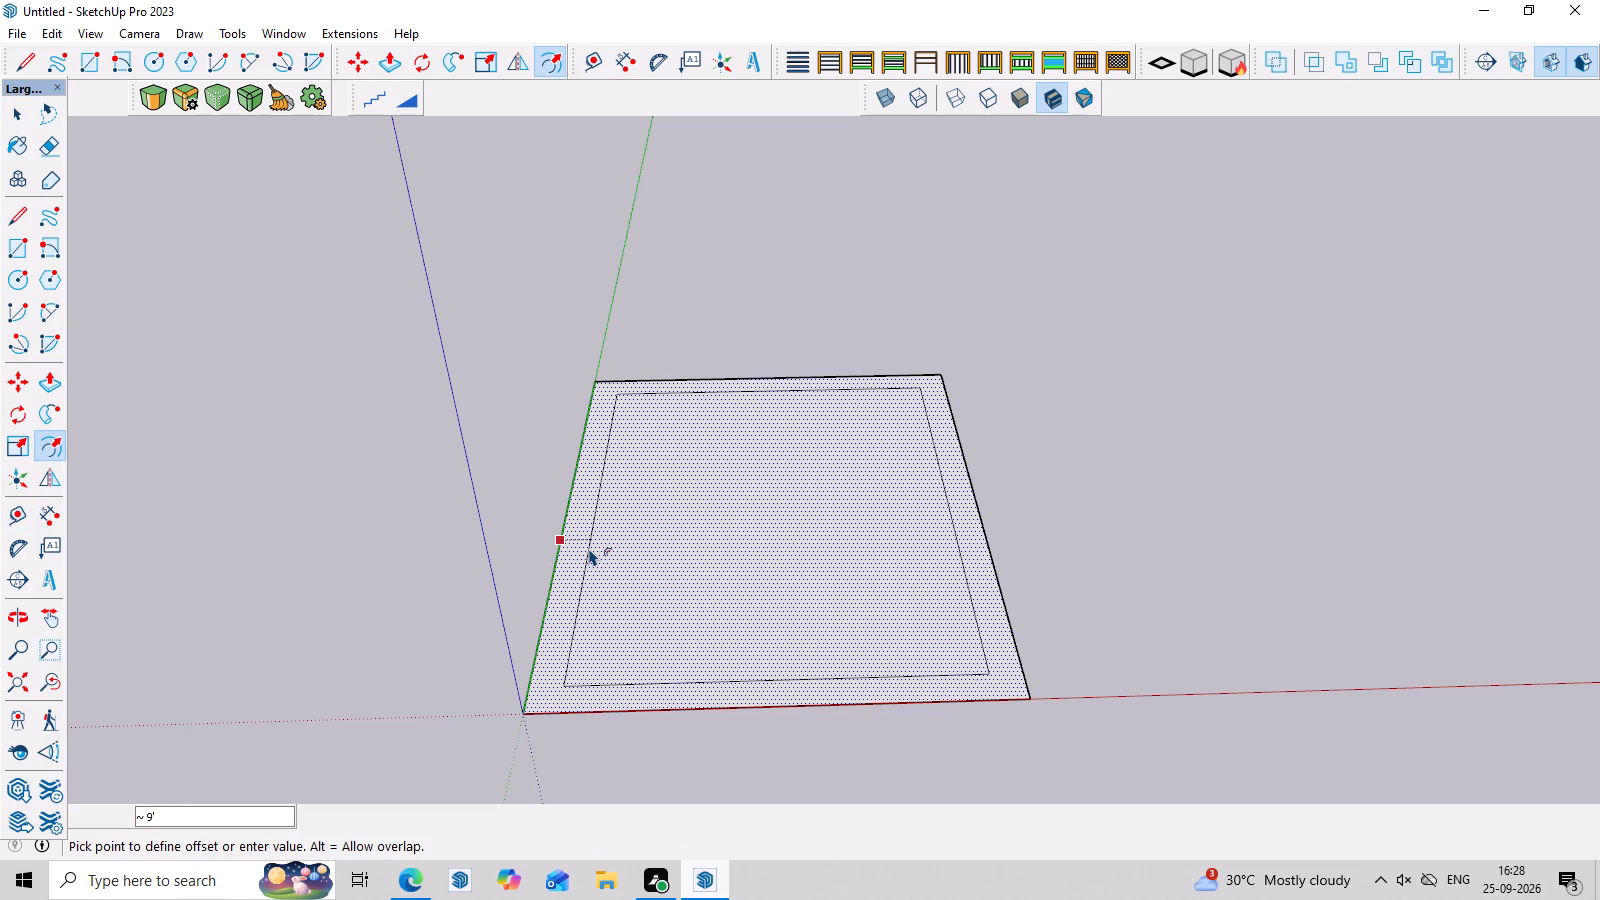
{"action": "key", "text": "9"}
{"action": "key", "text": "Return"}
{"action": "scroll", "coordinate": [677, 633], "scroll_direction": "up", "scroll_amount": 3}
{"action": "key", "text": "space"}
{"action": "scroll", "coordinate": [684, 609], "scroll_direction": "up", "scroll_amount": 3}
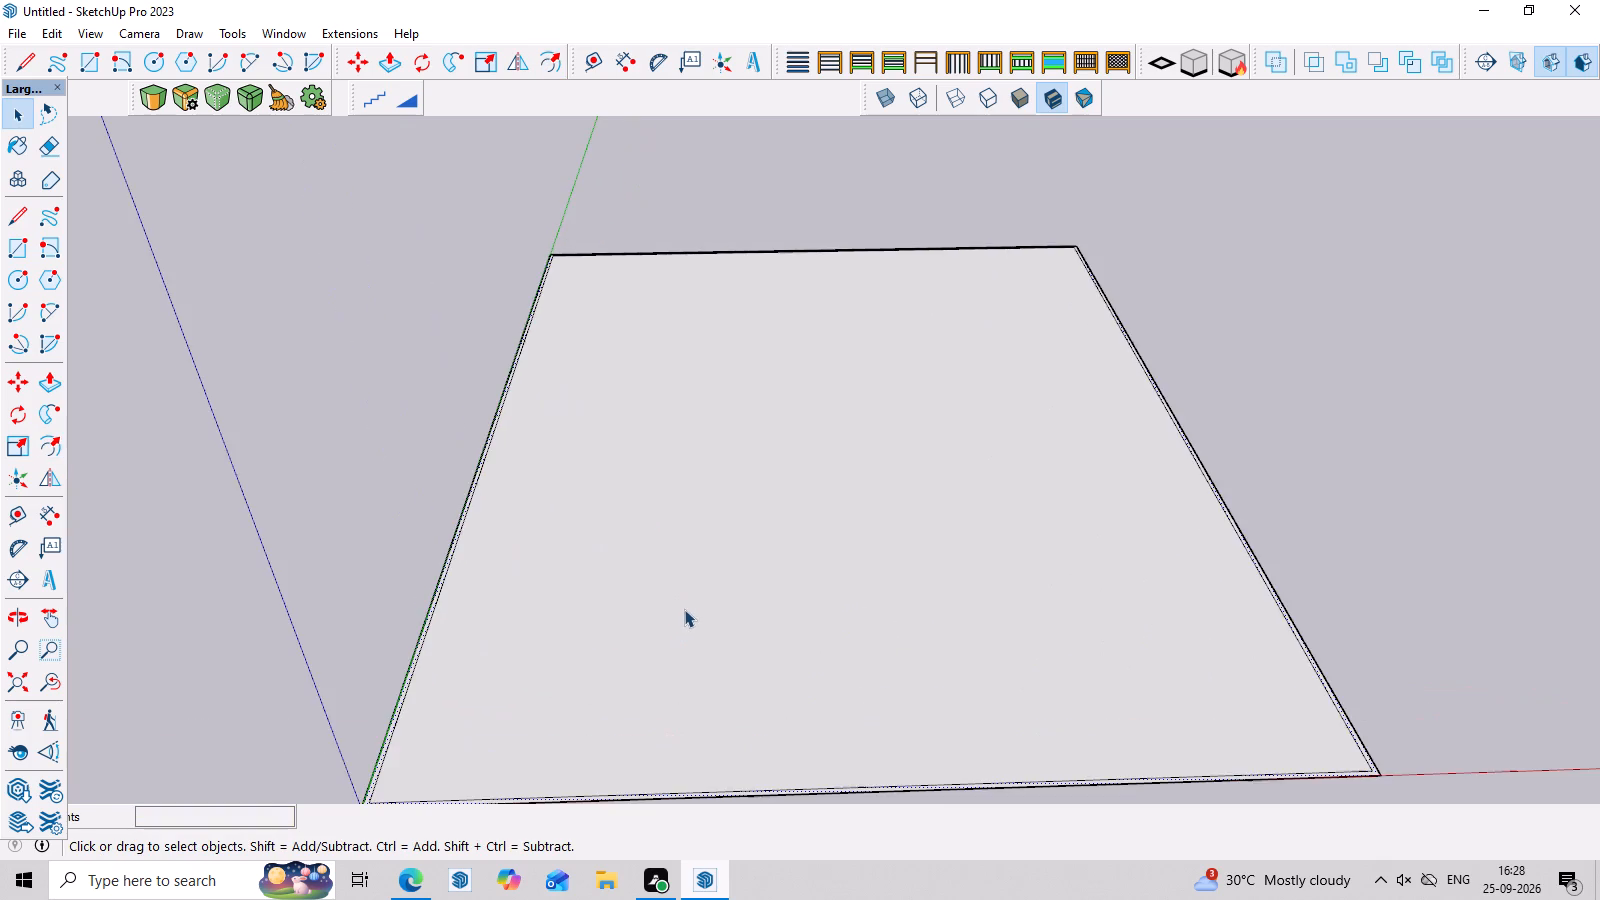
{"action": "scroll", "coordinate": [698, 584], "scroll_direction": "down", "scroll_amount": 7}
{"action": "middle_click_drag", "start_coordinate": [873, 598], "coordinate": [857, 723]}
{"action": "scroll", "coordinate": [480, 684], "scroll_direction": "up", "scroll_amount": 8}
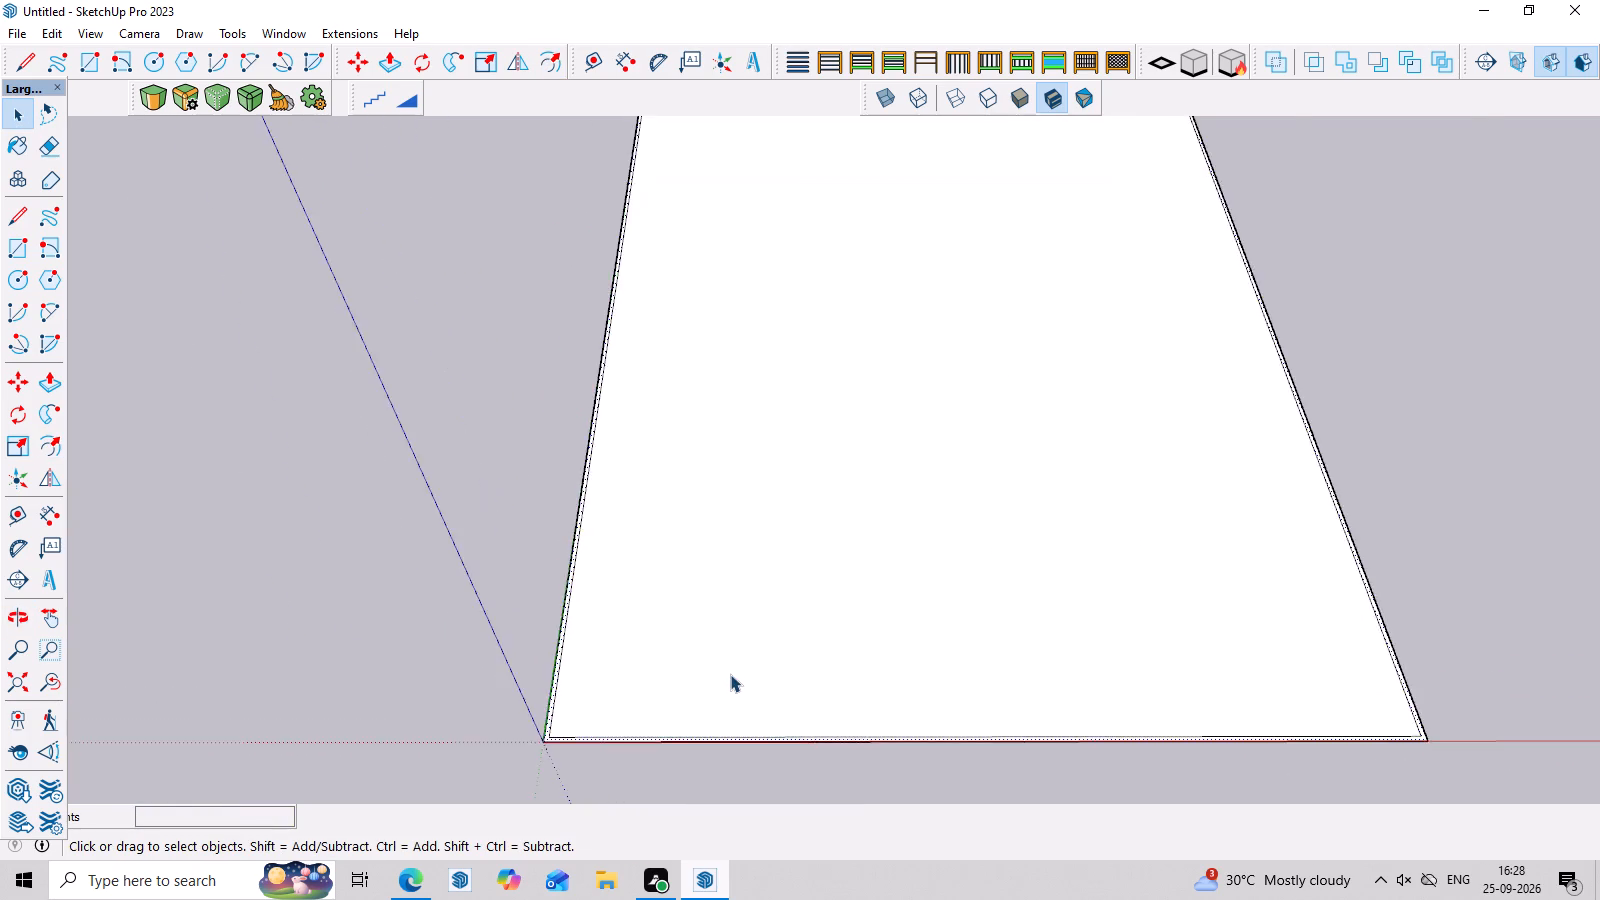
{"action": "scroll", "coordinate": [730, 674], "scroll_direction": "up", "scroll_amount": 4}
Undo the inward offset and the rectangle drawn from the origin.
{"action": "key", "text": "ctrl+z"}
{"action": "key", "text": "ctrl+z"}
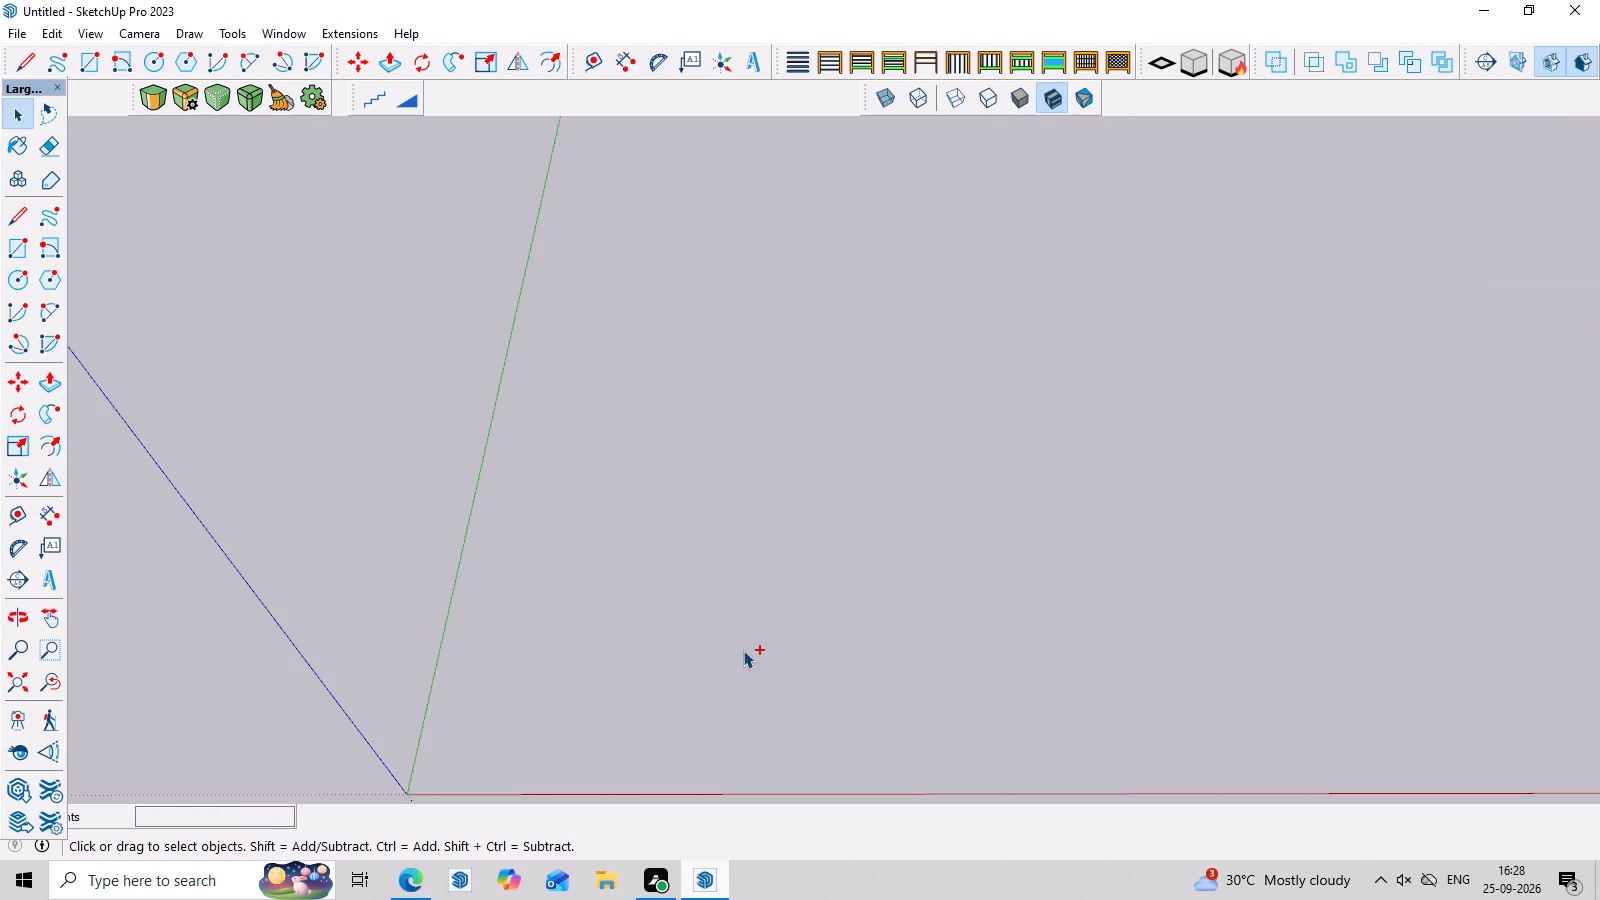
Draw a ground-plane rectangle of about 27' 6" by 31' 5" with its first corner at the origin.
{"action": "scroll", "coordinate": [534, 593], "scroll_direction": "down", "scroll_amount": 4}
{"action": "scroll", "coordinate": [511, 693], "scroll_direction": "up", "scroll_amount": 3}
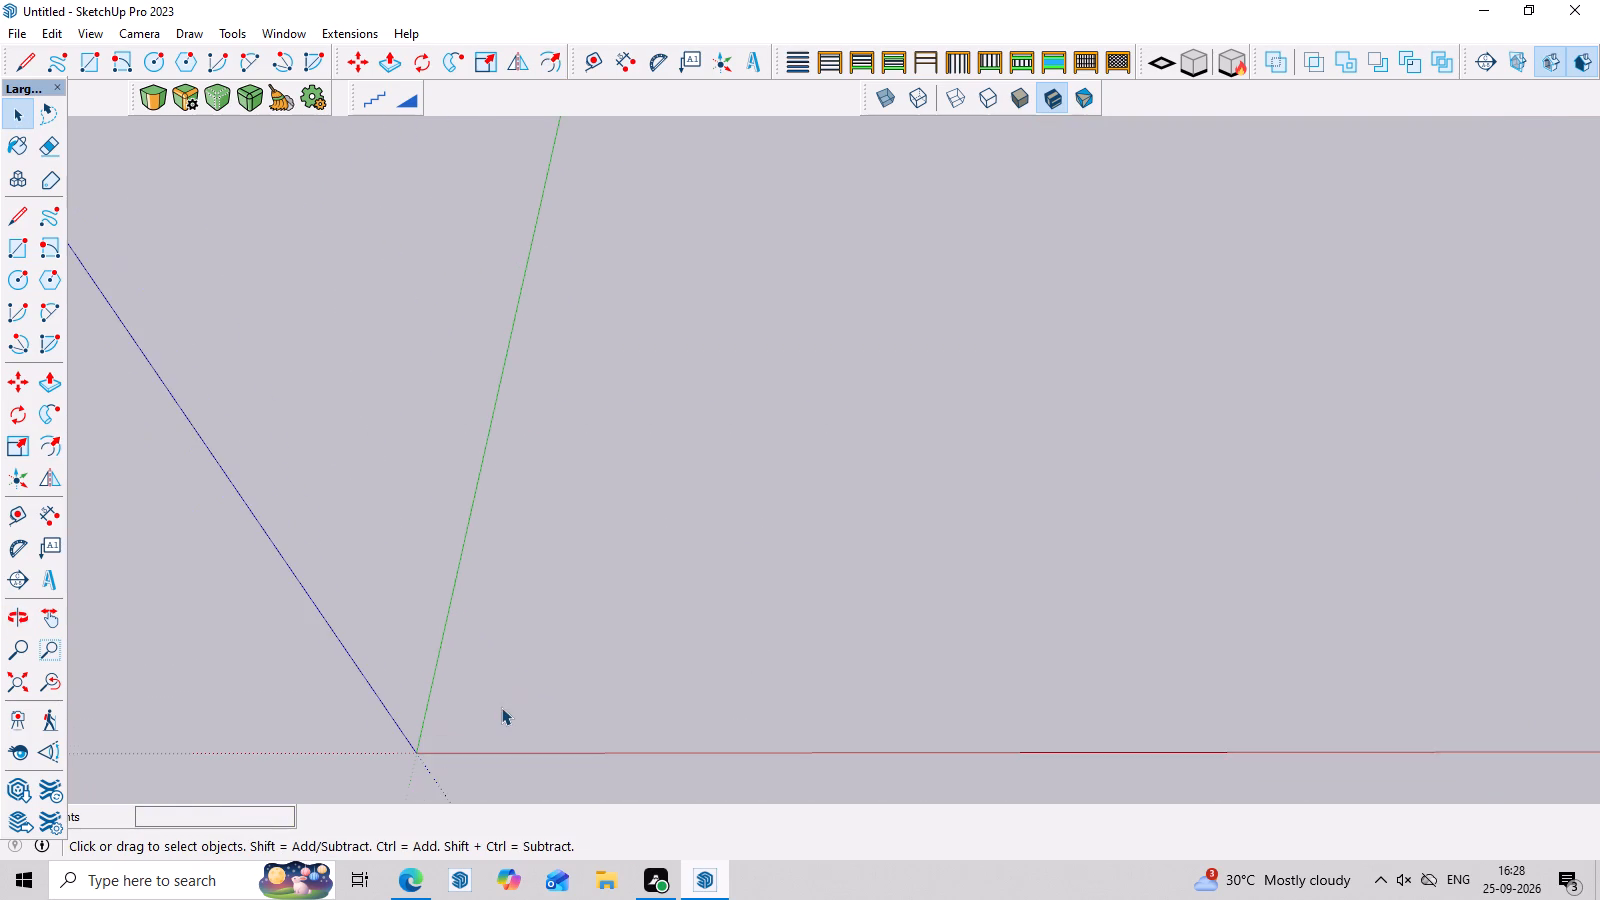
{"action": "scroll", "coordinate": [501, 707], "scroll_direction": "up", "scroll_amount": 2}
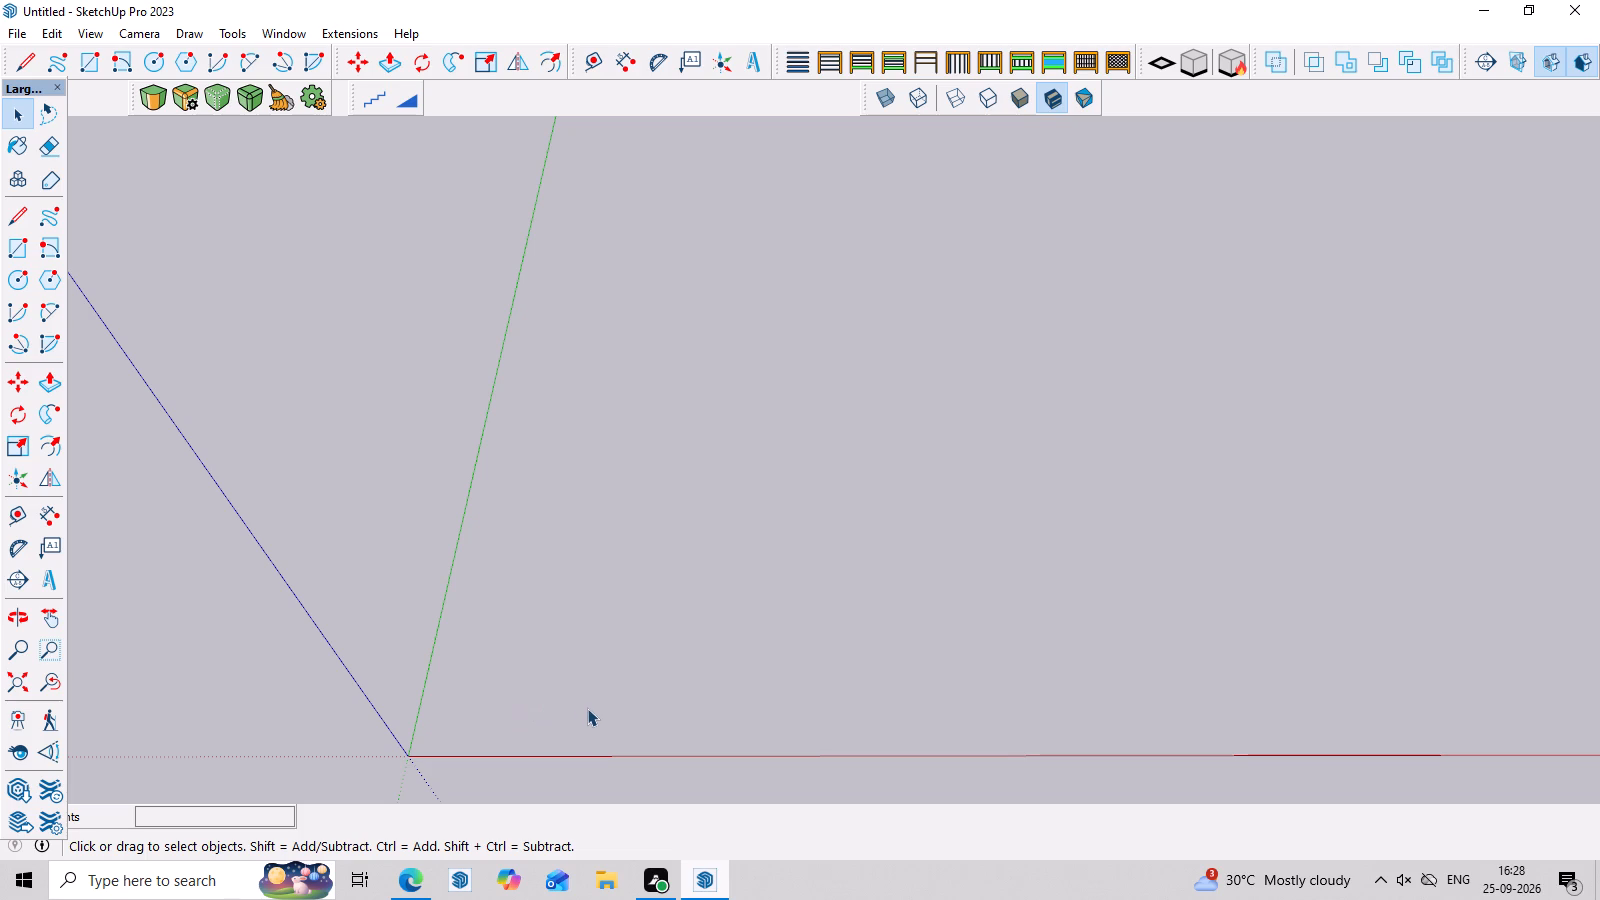
{"action": "scroll", "coordinate": [447, 702], "scroll_direction": "up", "scroll_amount": 2}
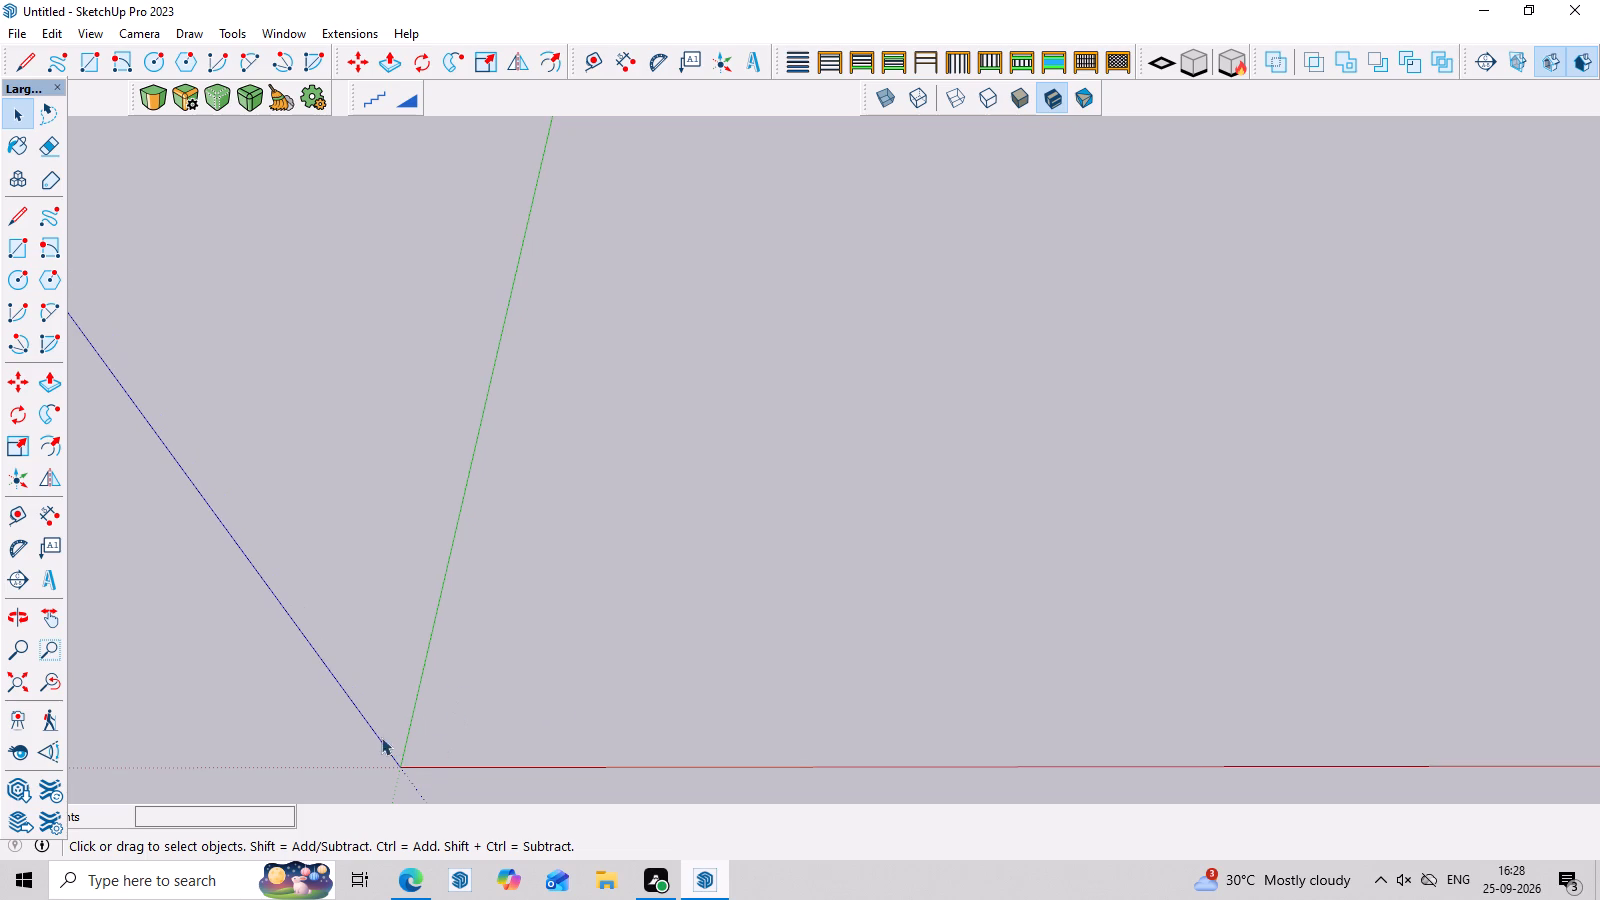
{"action": "key", "text": "r"}
{"action": "left_click", "coordinate": [402, 766]}
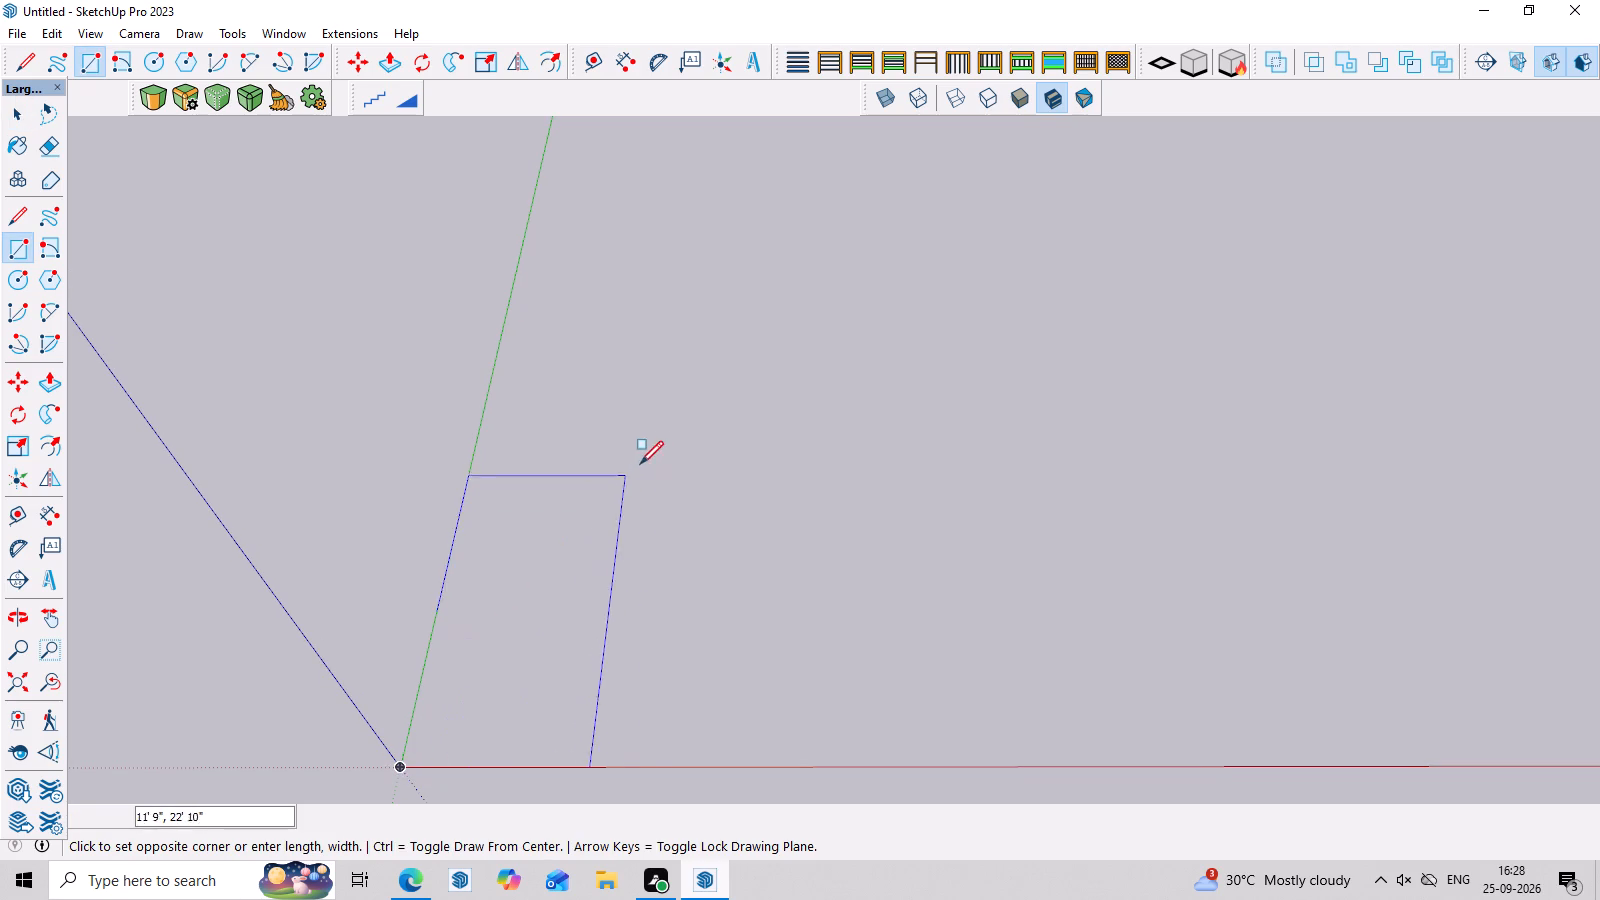
{"action": "left_click", "coordinate": [826, 395]}
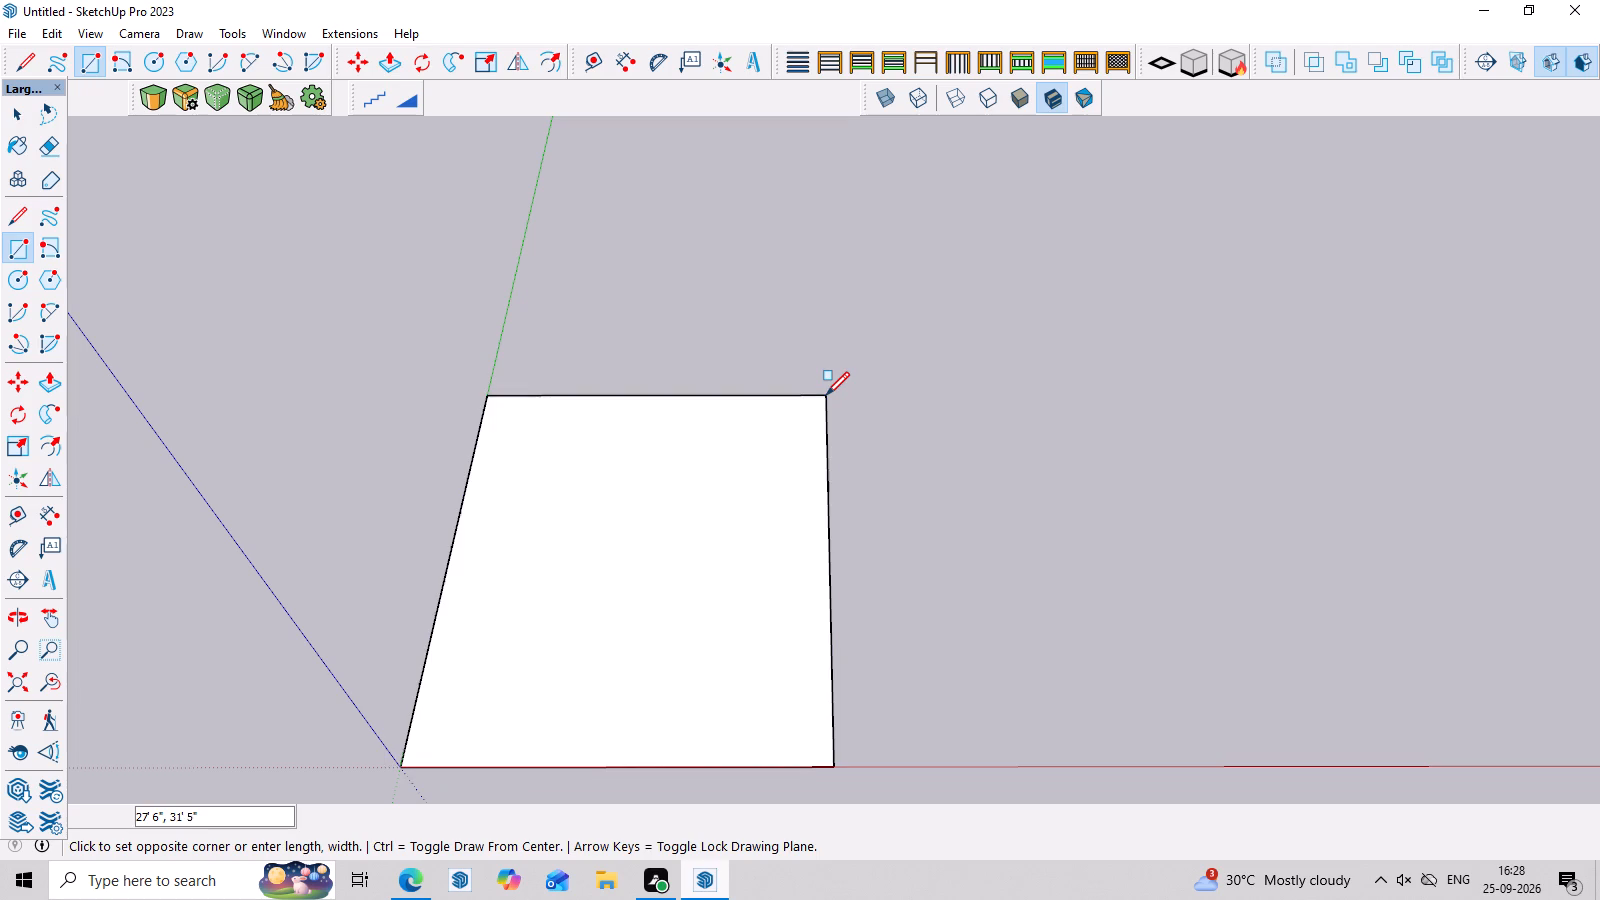
{"action": "key", "text": "space"}
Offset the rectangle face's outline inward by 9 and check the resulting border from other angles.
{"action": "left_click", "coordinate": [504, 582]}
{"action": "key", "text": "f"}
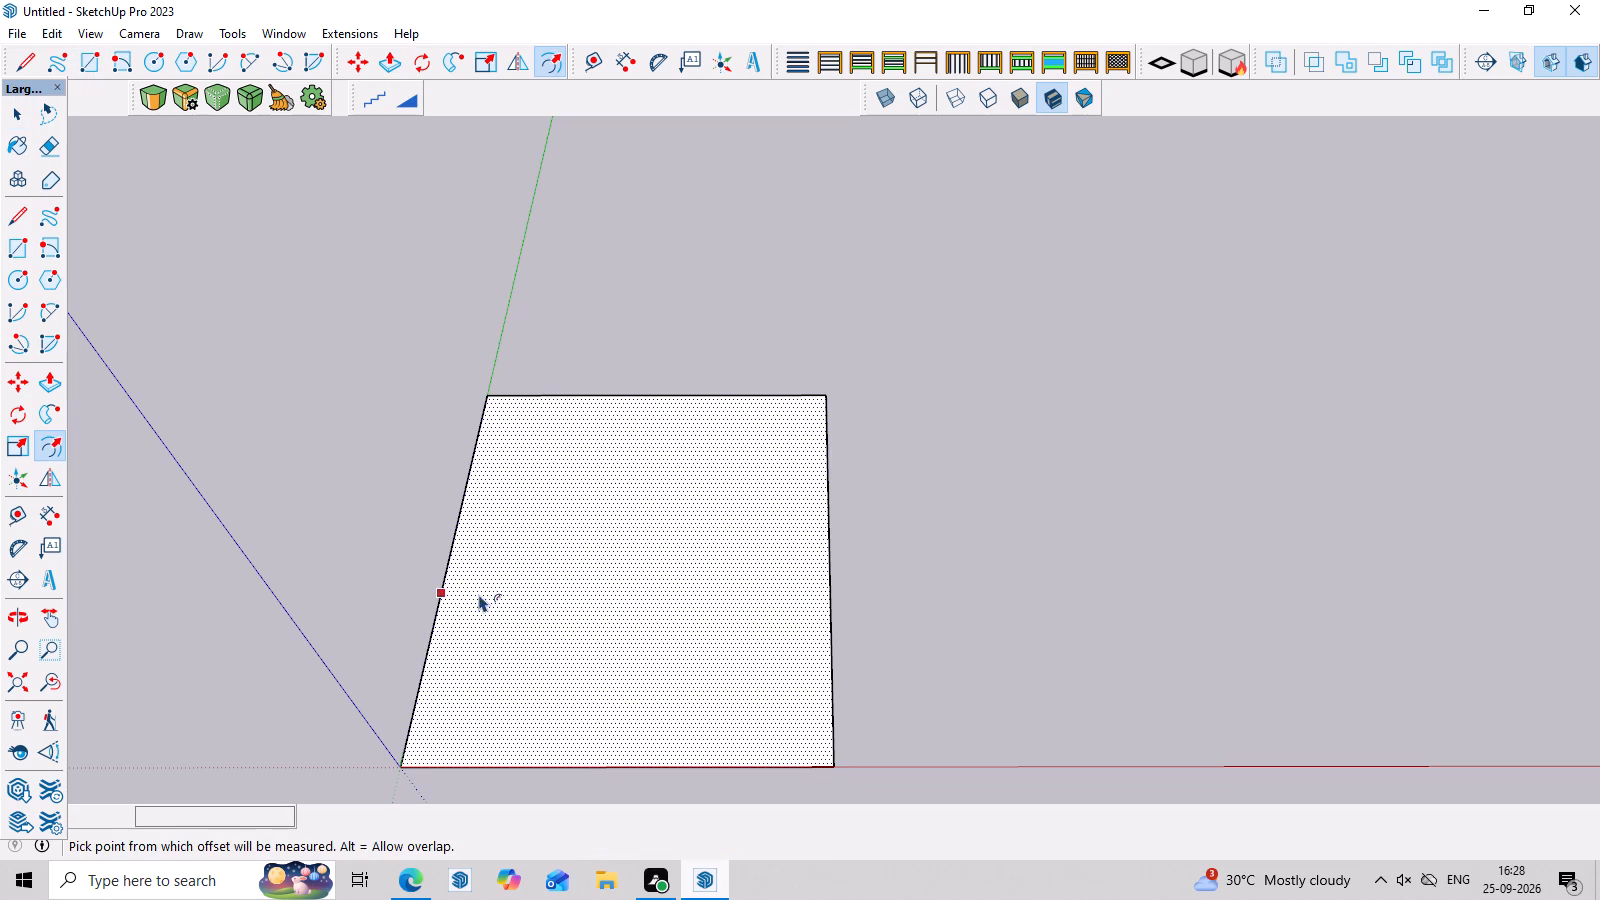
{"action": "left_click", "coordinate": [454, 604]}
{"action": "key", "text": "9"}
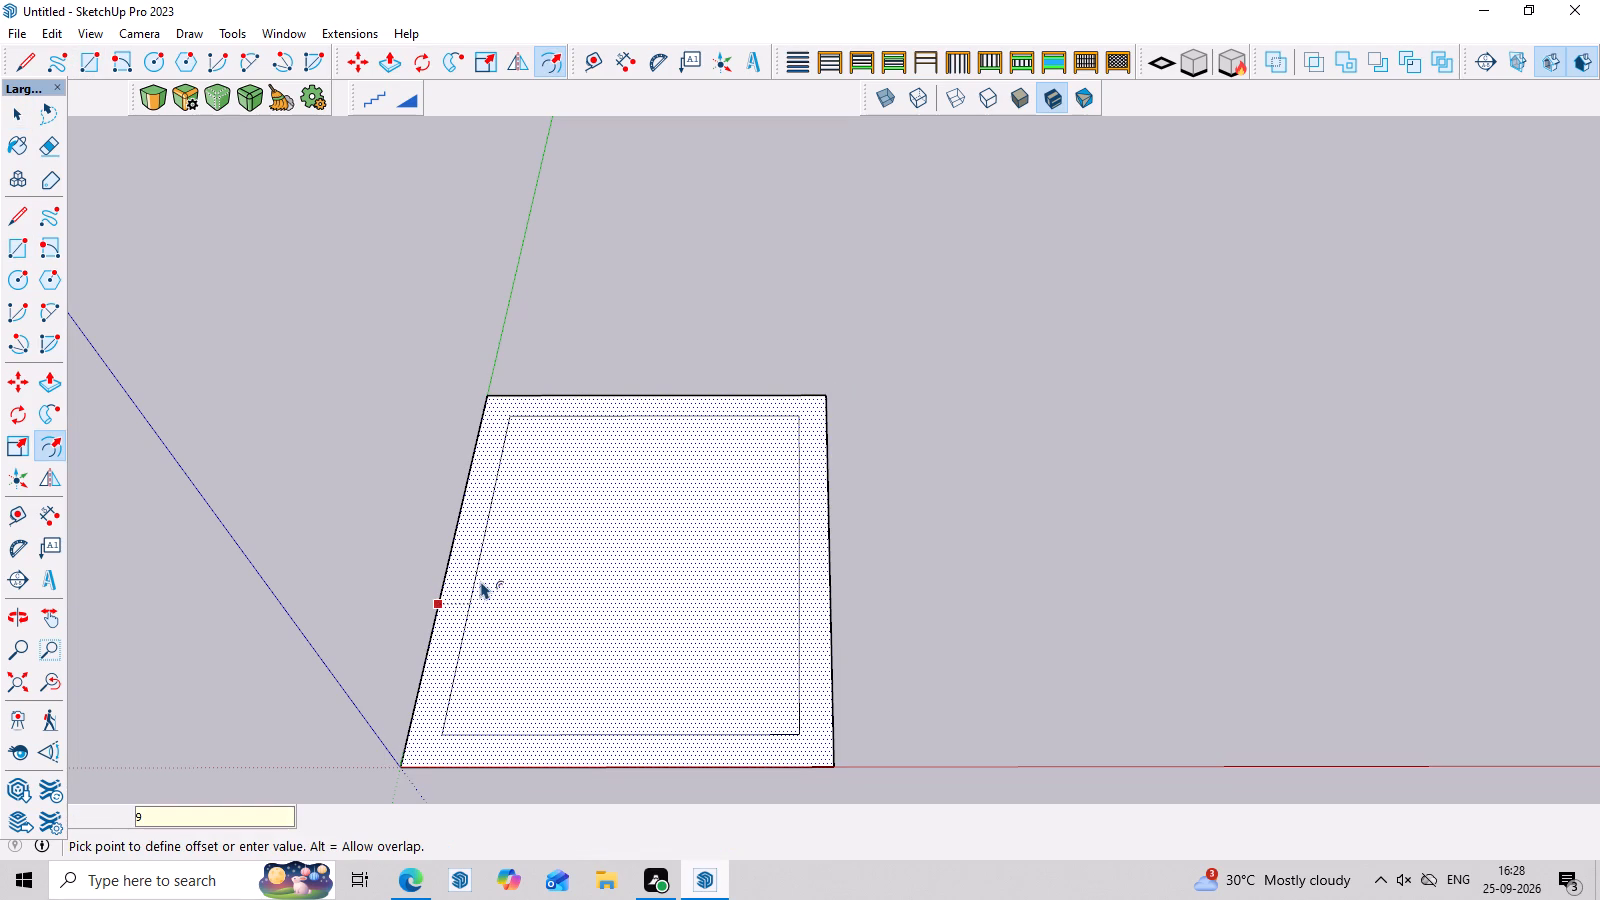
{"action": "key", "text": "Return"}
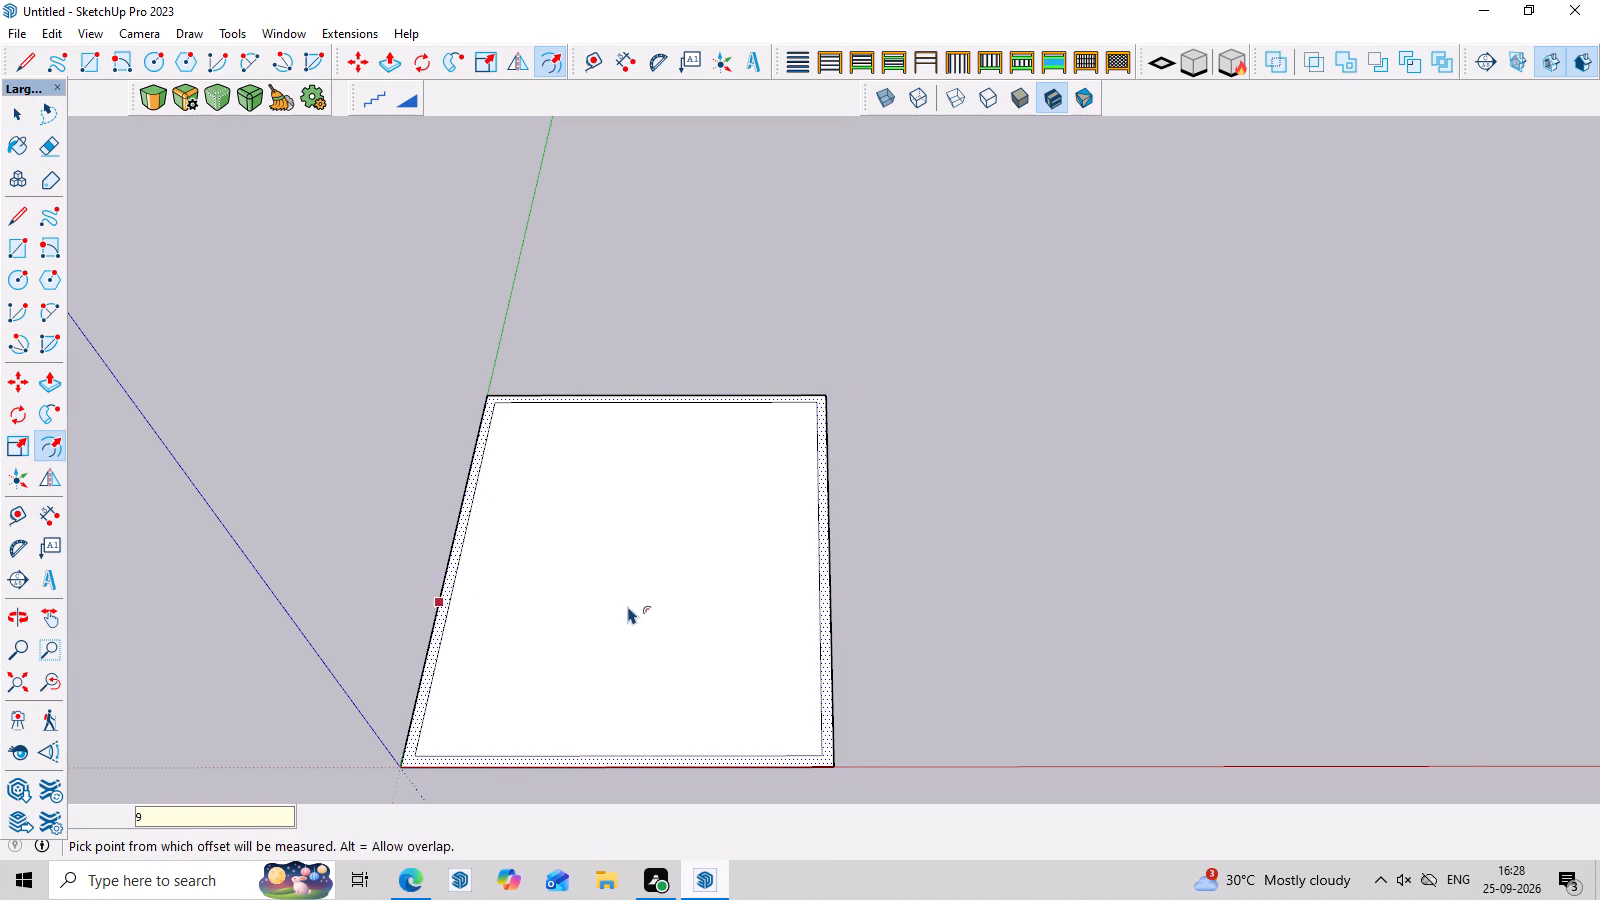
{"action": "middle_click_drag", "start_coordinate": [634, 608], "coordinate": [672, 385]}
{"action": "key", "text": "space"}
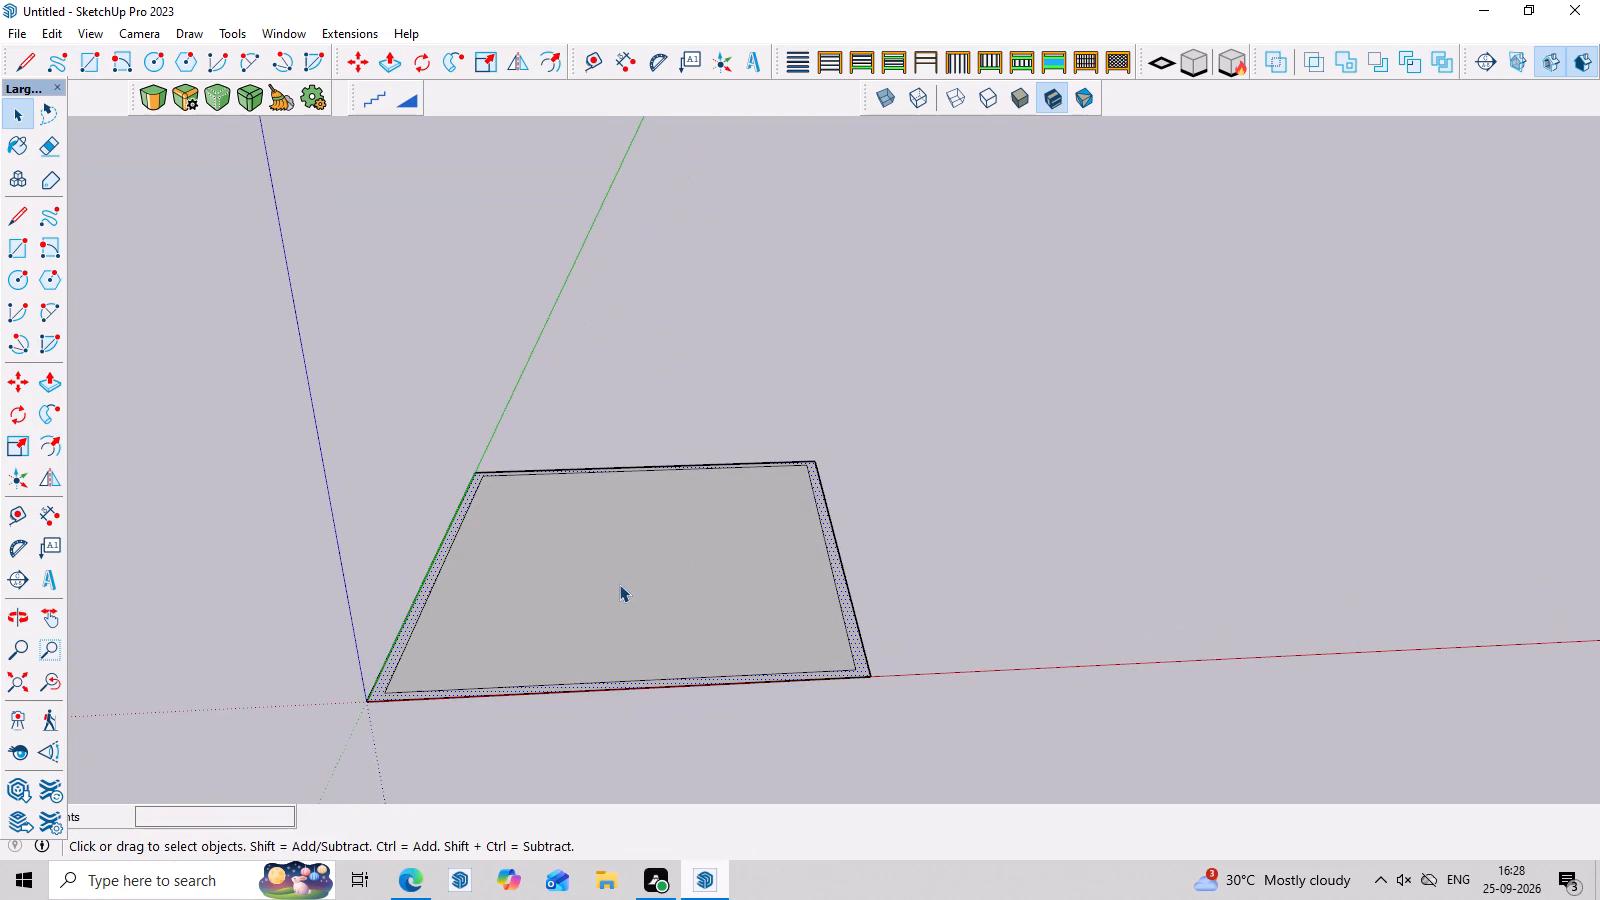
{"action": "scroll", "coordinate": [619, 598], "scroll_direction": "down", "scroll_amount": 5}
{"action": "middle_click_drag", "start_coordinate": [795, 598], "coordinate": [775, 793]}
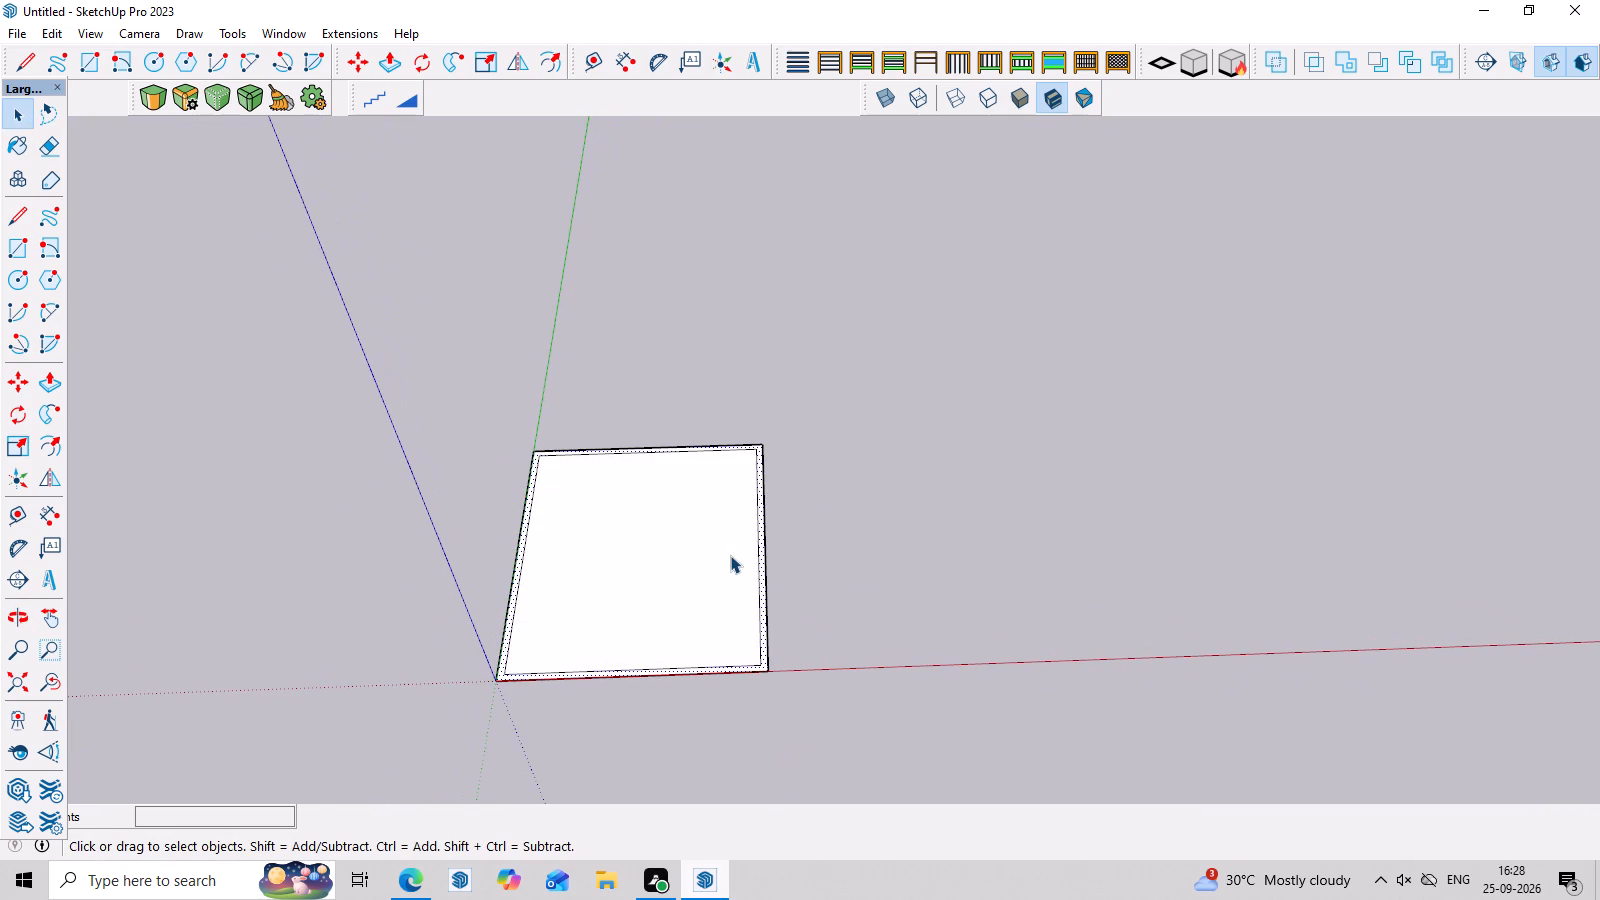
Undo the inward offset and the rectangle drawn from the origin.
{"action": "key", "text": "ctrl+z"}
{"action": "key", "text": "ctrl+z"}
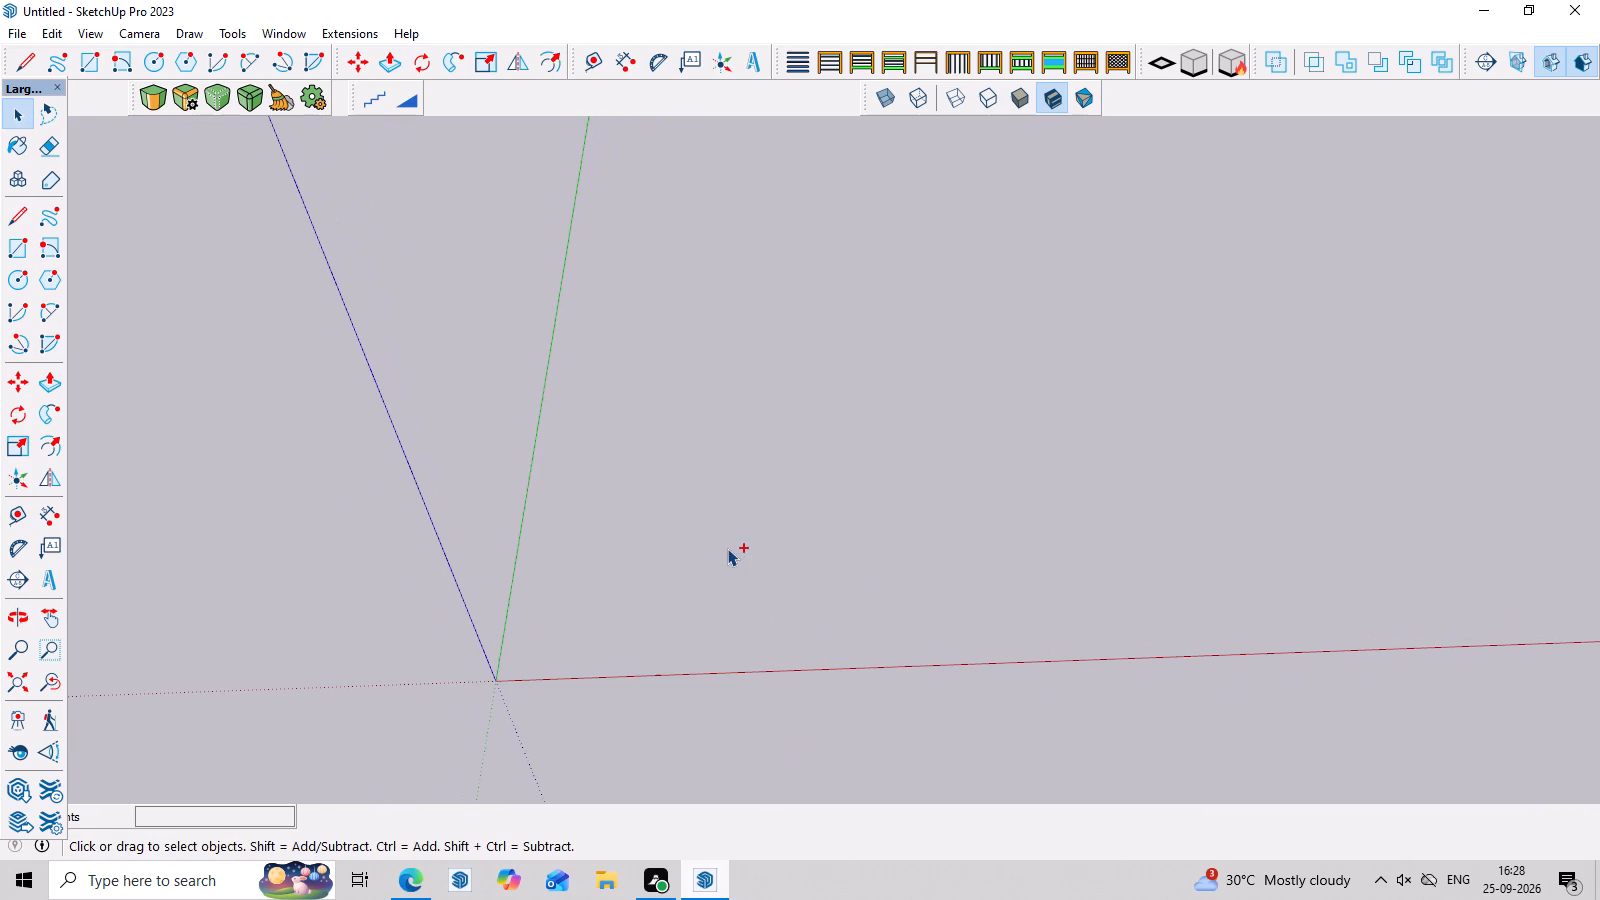
Draw a larger ground-plane rectangle of about 50' by 49' with its first corner at the origin.
{"action": "key", "text": "r"}
{"action": "left_click", "coordinate": [497, 680]}
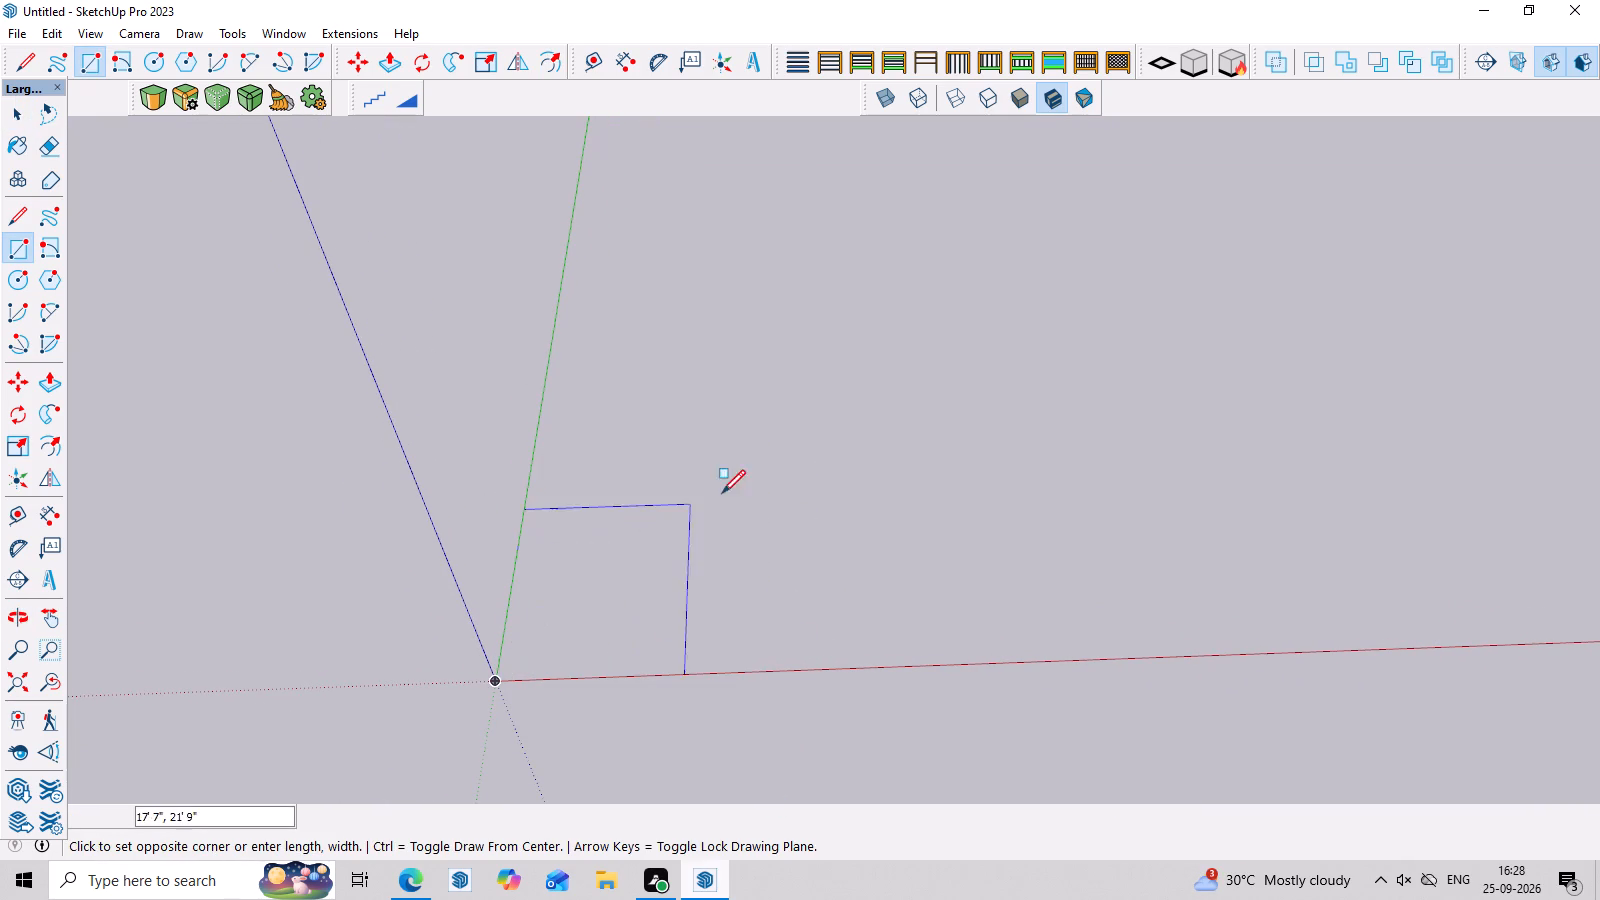
{"action": "left_click", "coordinate": [931, 341]}
{"action": "key", "text": "space"}
{"action": "left_click", "coordinate": [862, 407]}
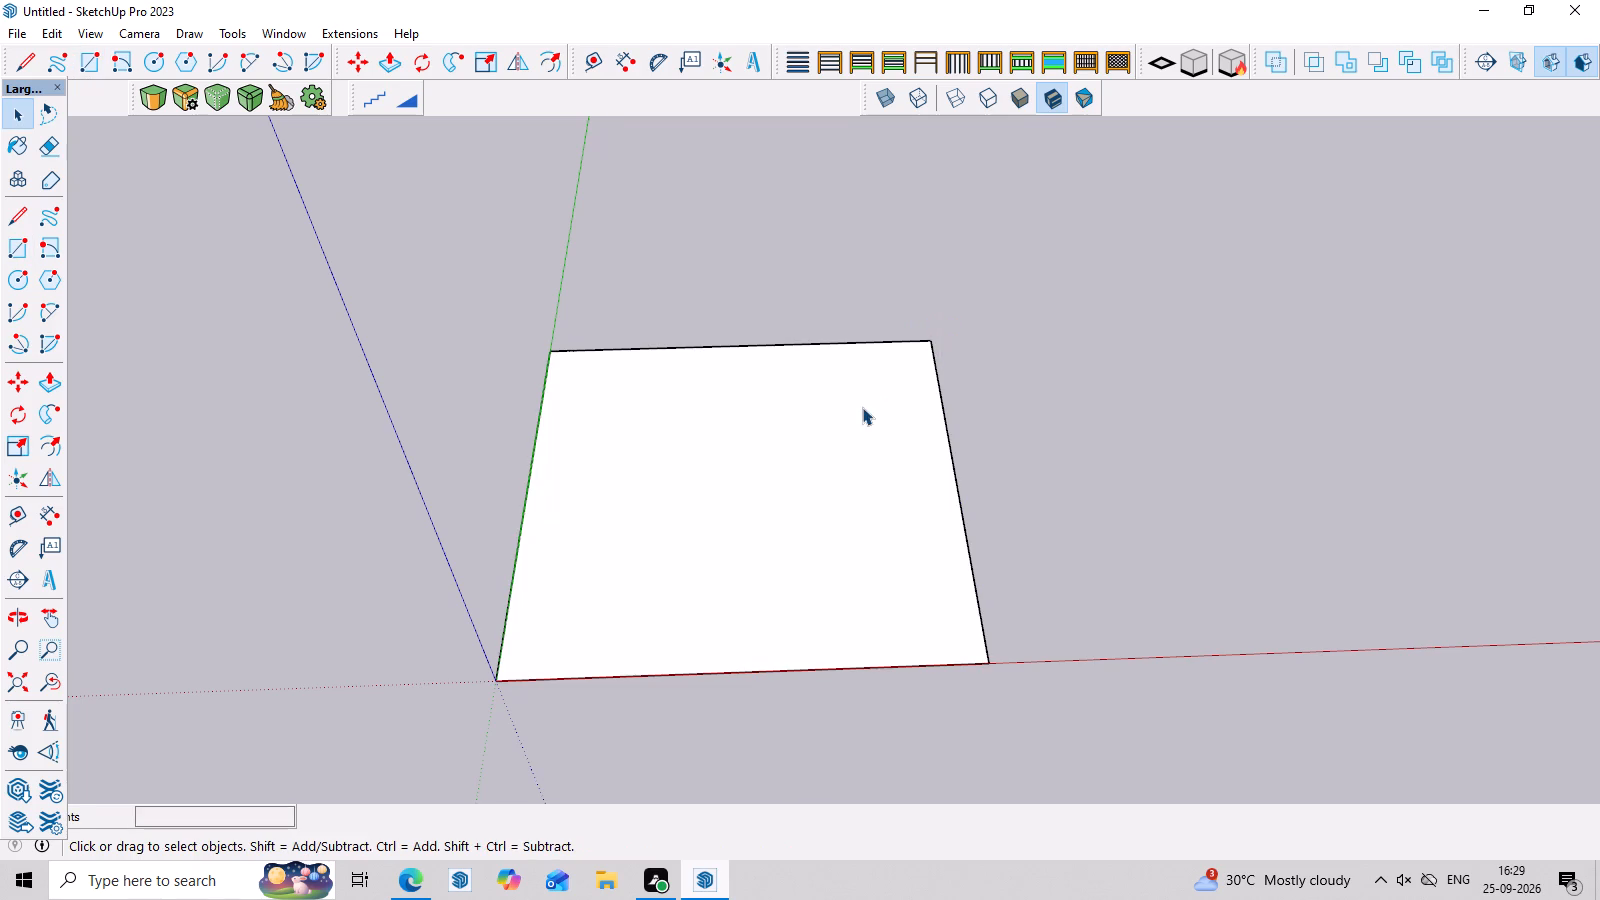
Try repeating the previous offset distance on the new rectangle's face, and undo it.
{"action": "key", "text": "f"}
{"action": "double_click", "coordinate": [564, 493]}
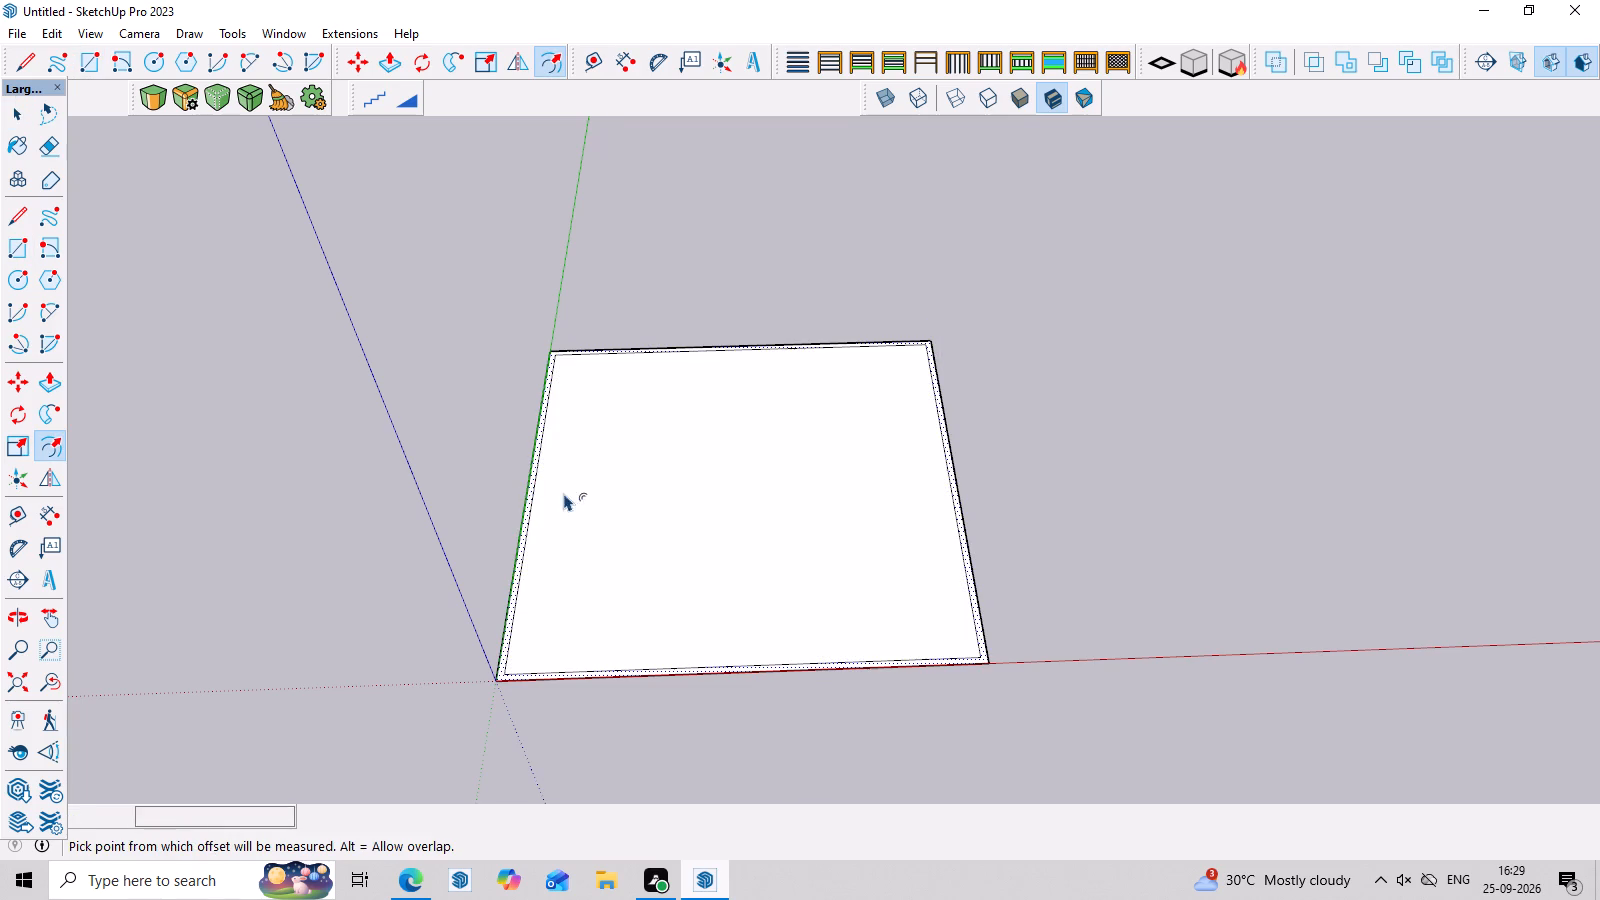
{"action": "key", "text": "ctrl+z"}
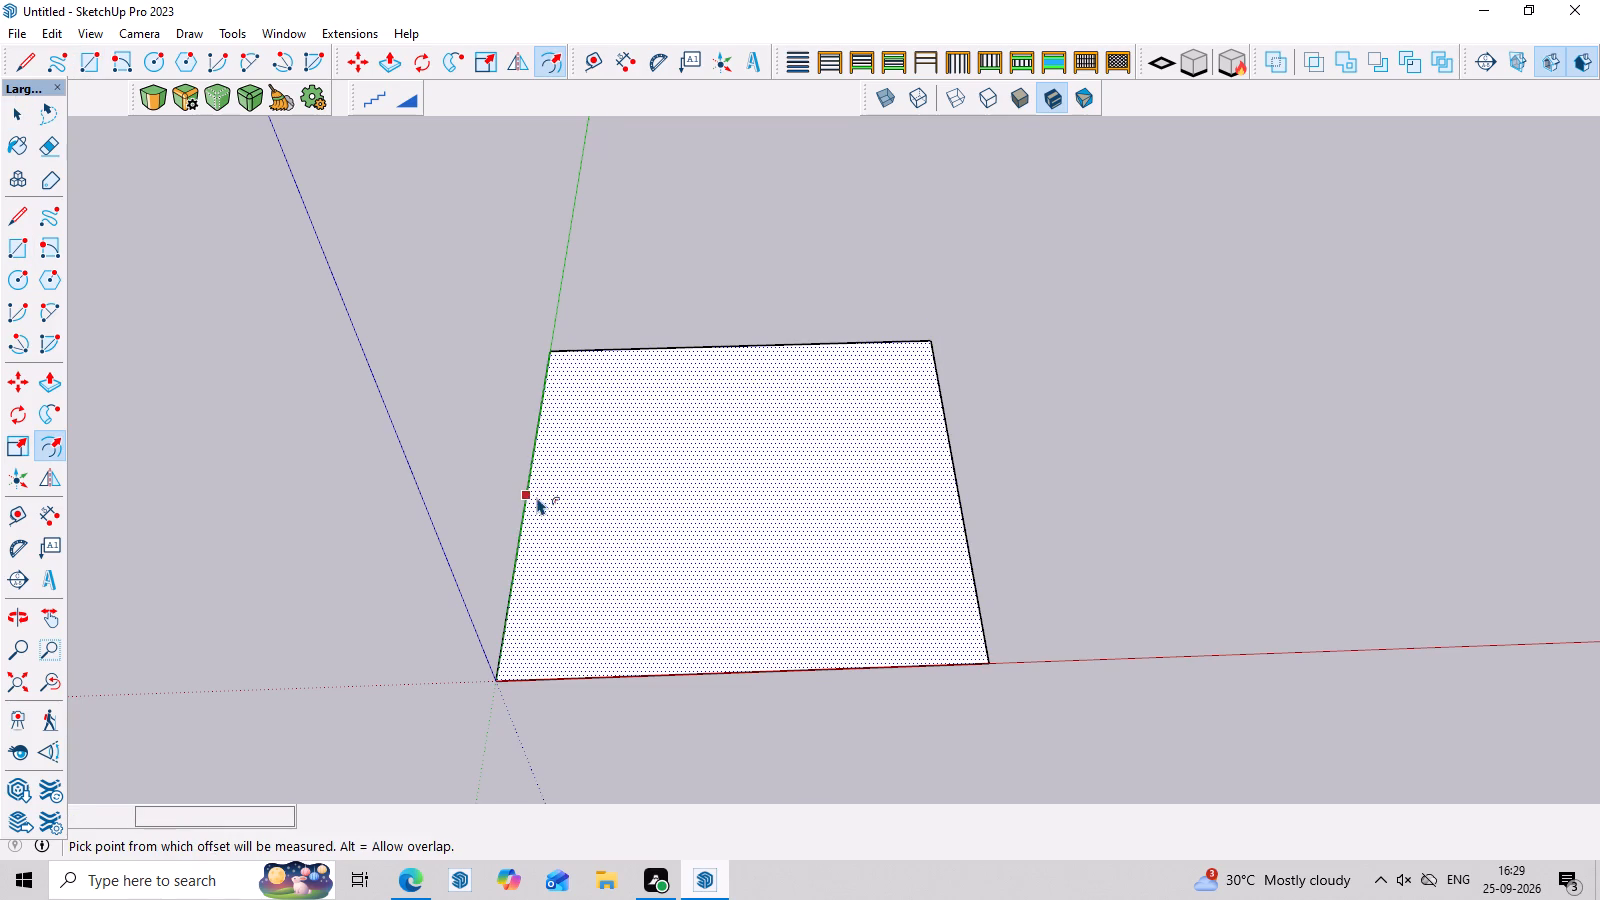
Offset the new rectangle's outline inward by 9, check the border, and clear the selection.
{"action": "left_click", "coordinate": [537, 497]}
{"action": "key", "text": "9"}
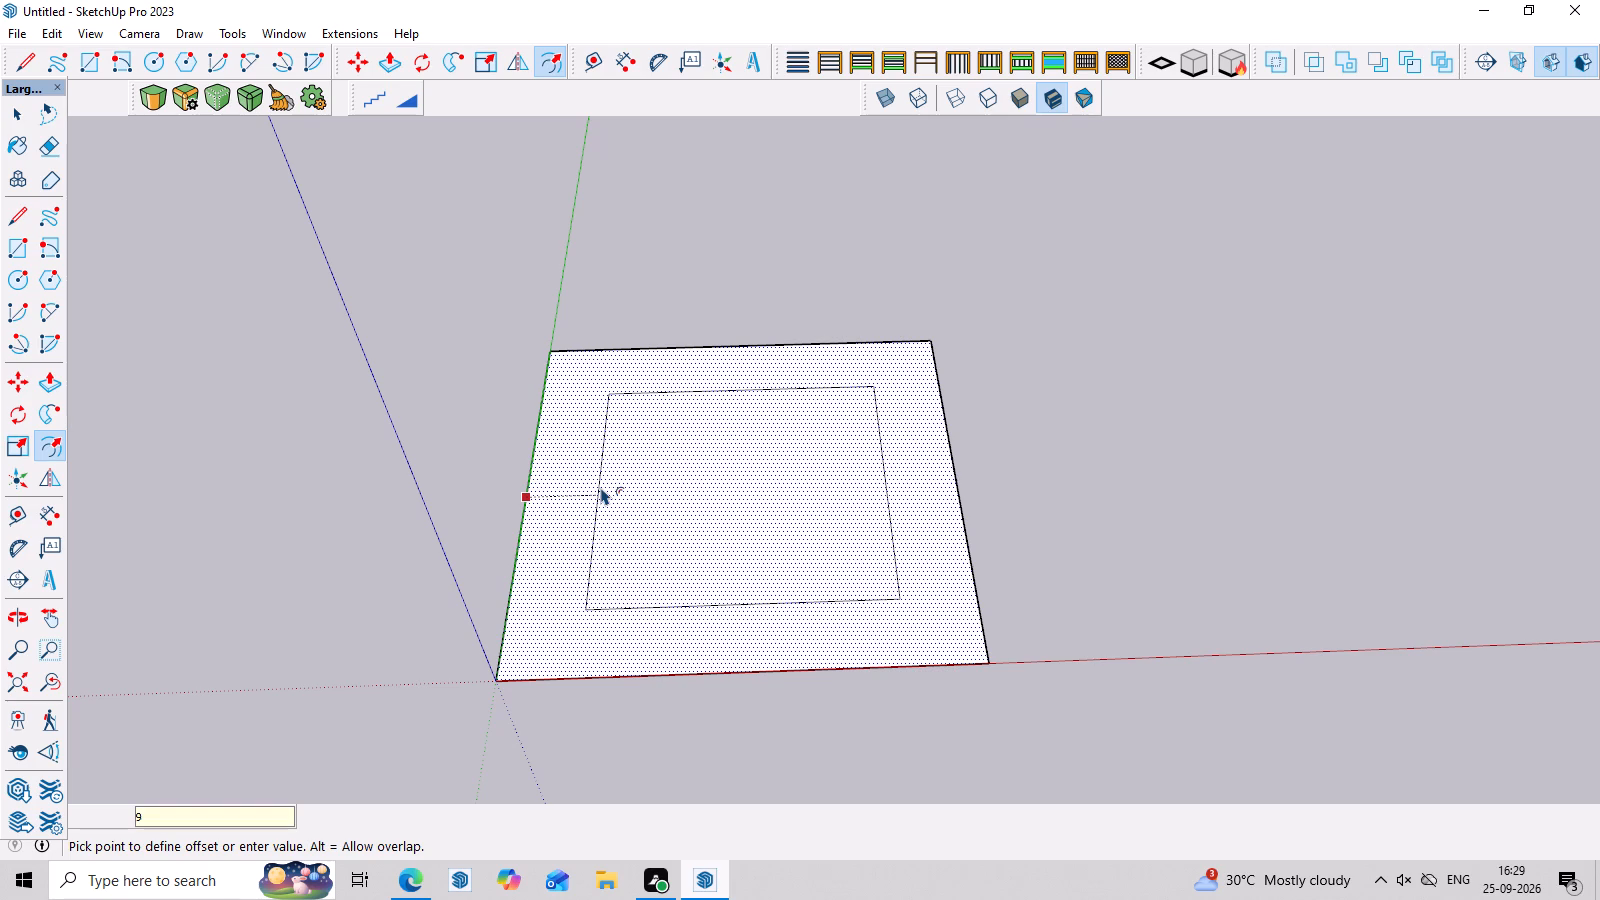
{"action": "key", "text": "Return"}
{"action": "key", "text": "space"}
{"action": "left_click", "coordinate": [687, 502]}
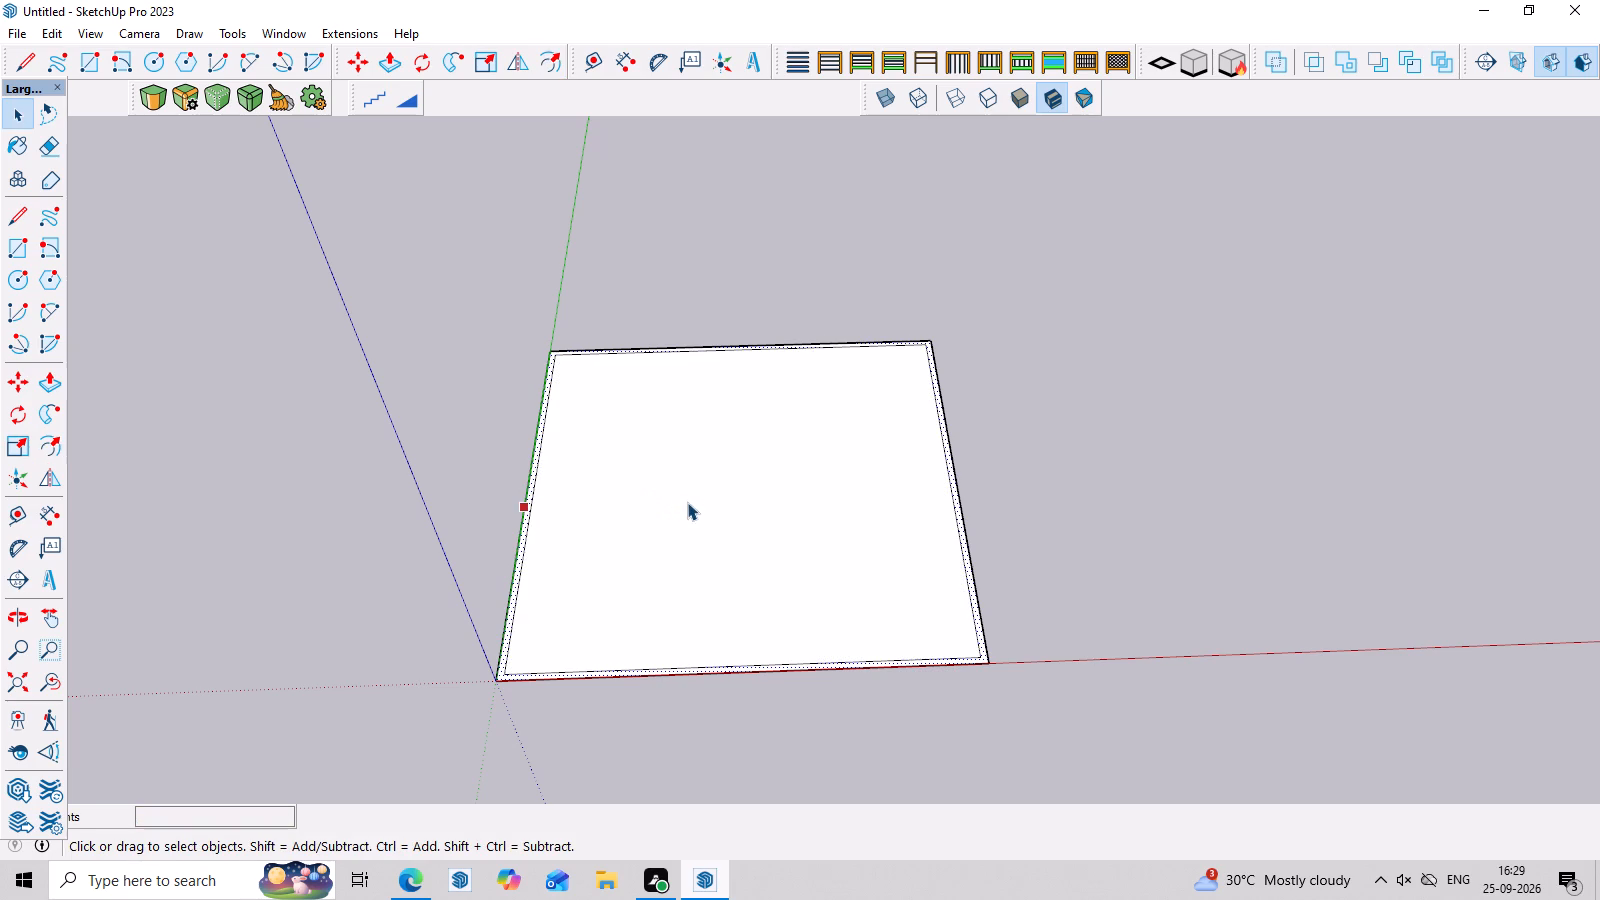
{"action": "scroll", "coordinate": [765, 552], "scroll_direction": "up", "scroll_amount": 3}
{"action": "middle_click_drag", "start_coordinate": [800, 538], "coordinate": [800, 612]}
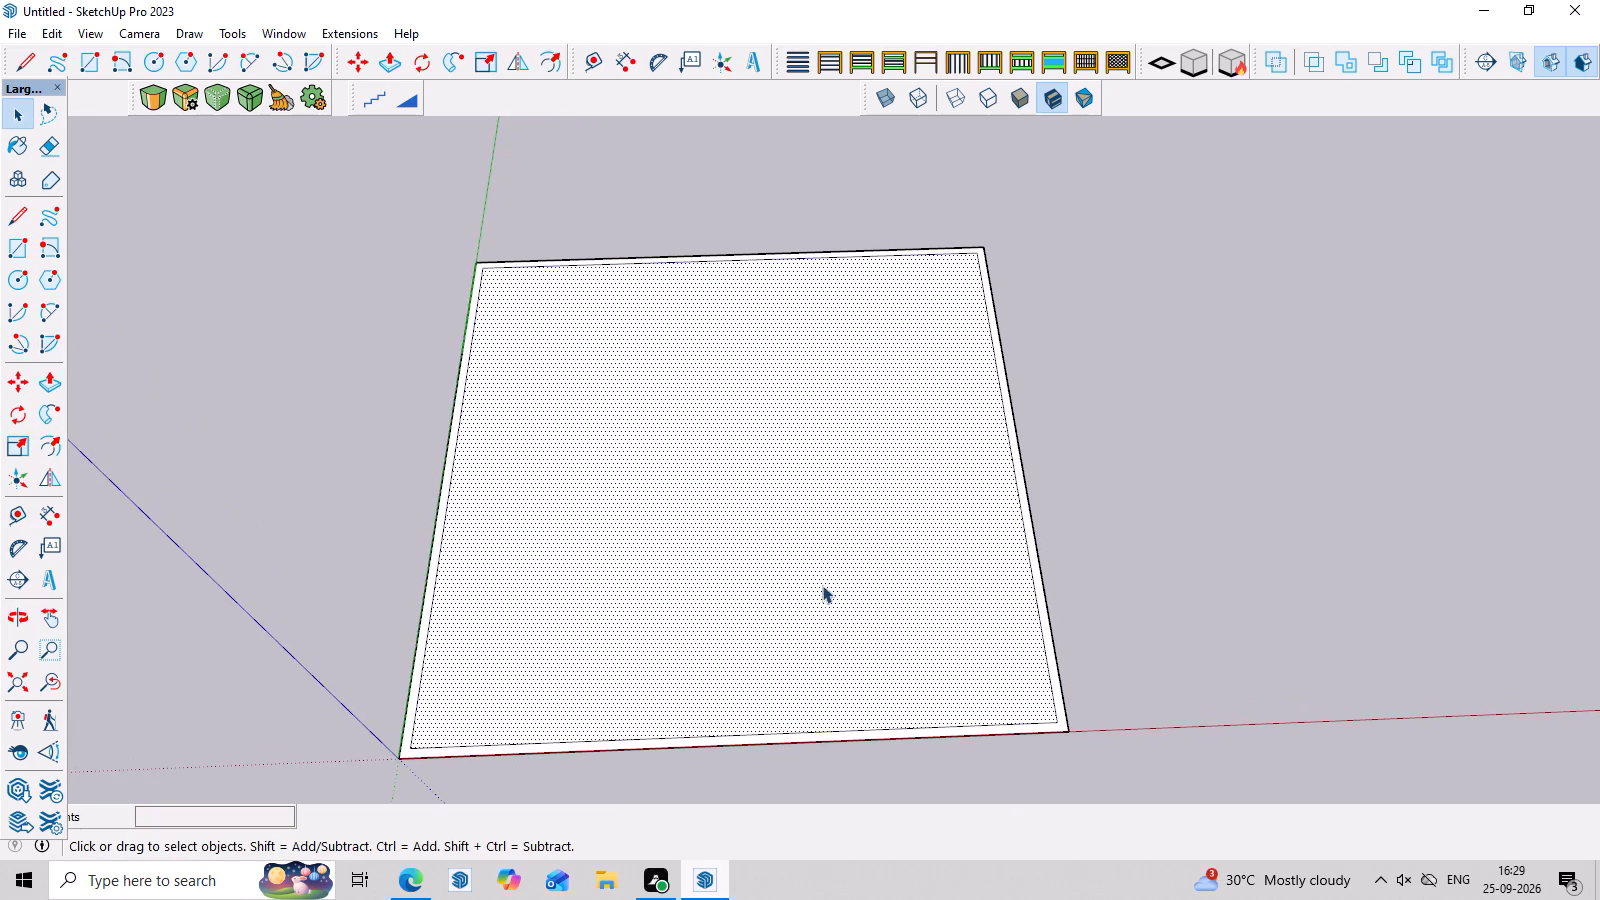
{"action": "scroll", "coordinate": [846, 575], "scroll_direction": "down", "scroll_amount": 6}
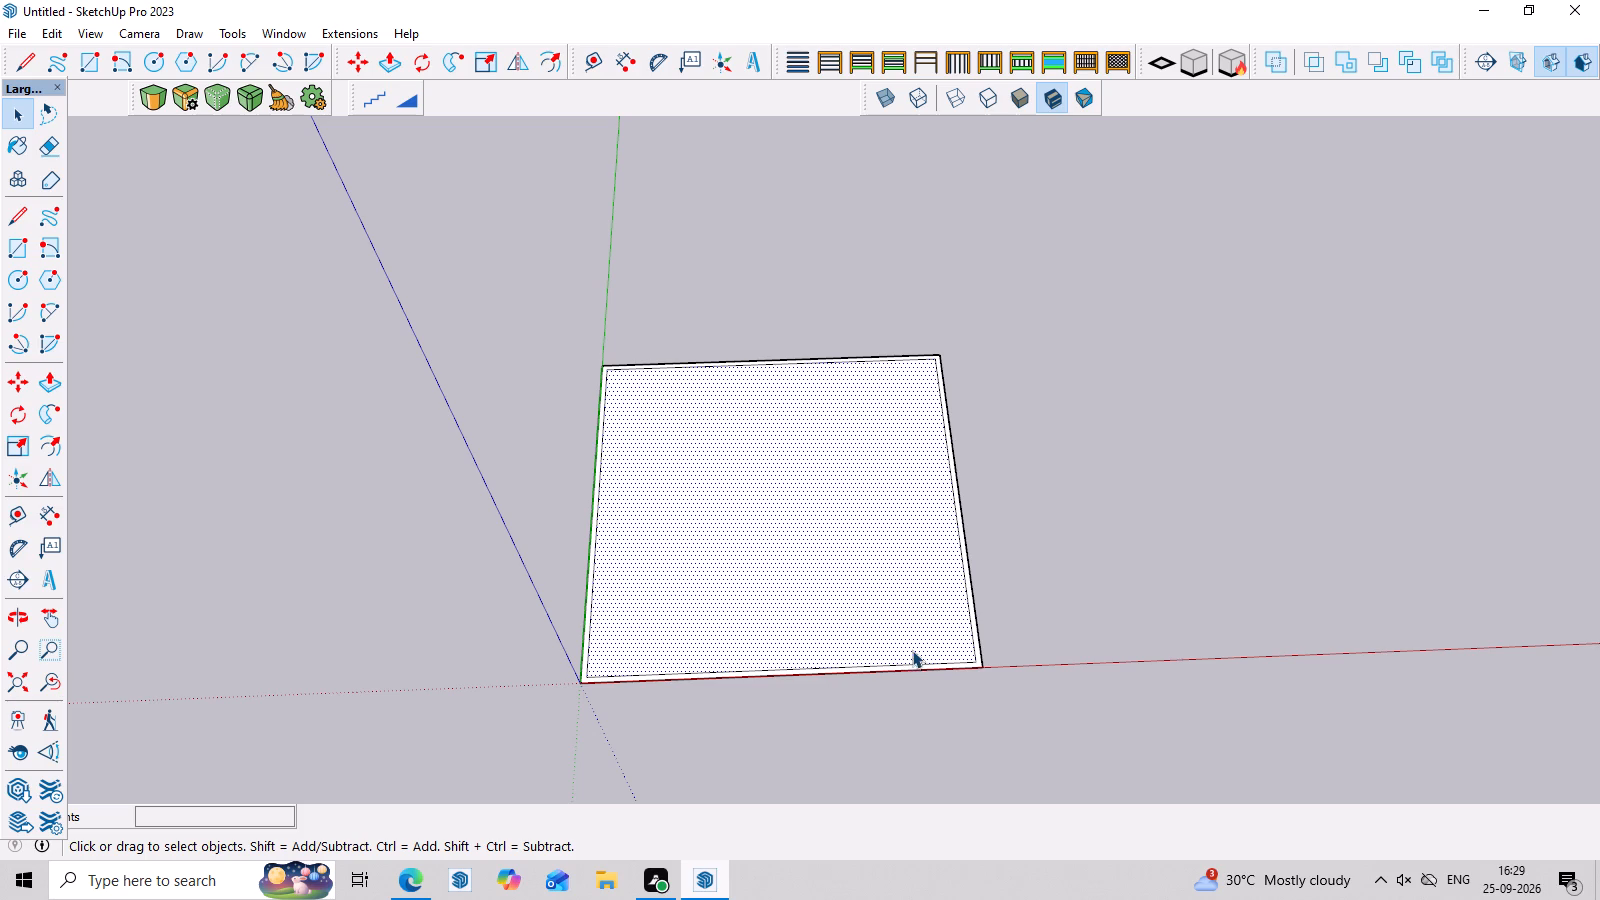
{"action": "scroll", "coordinate": [1002, 561], "scroll_direction": "up", "scroll_amount": 2}
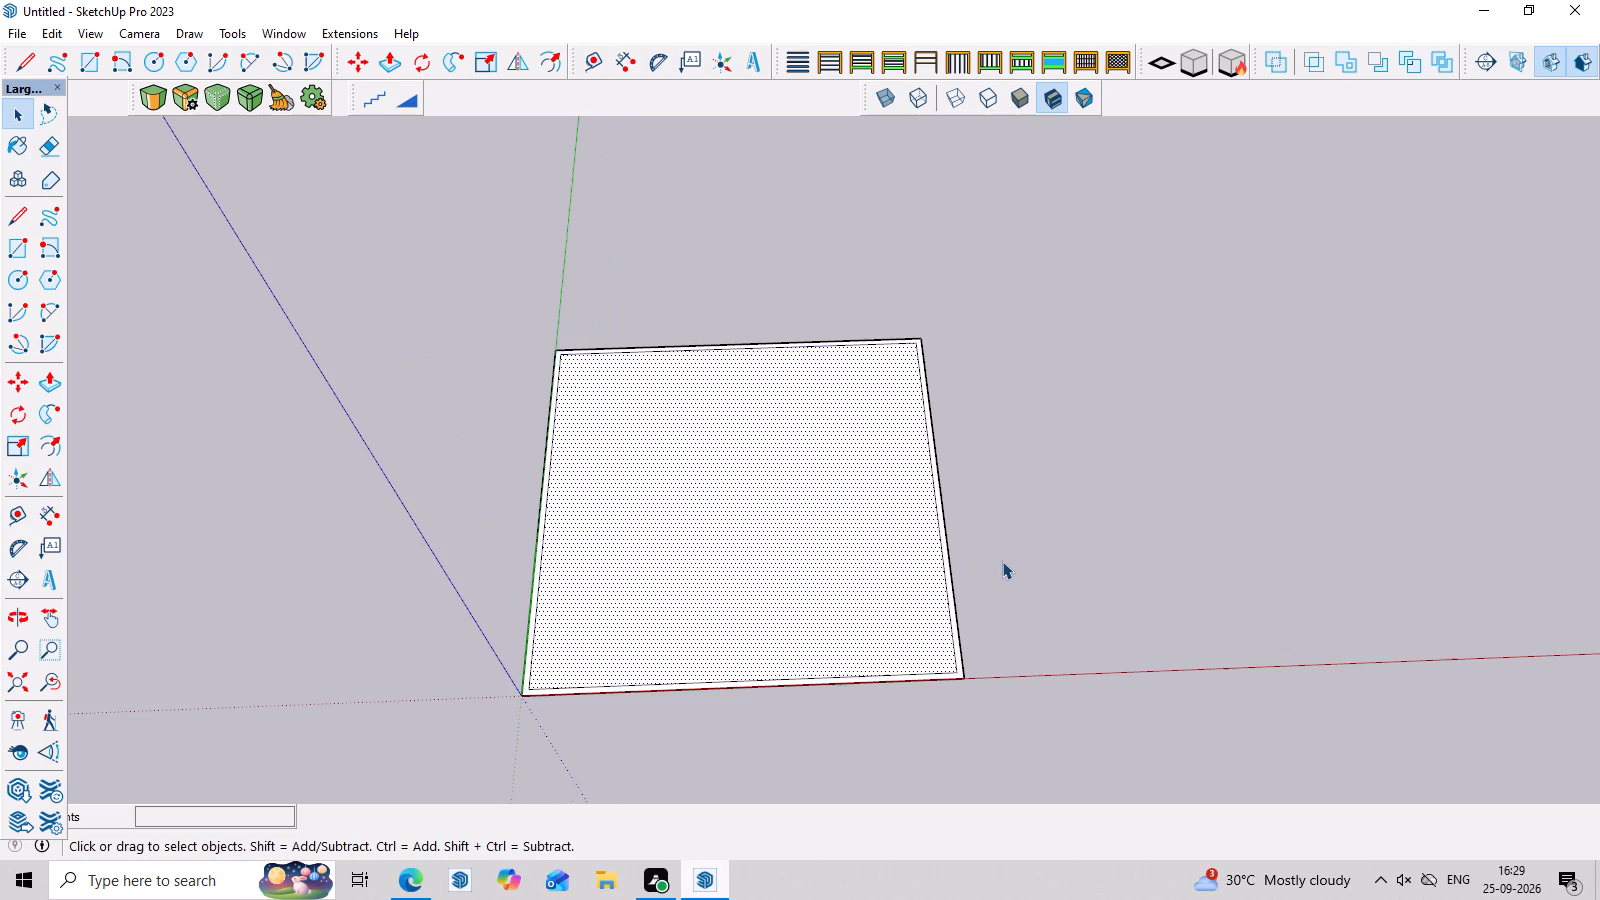
{"action": "key", "text": "Escape"}
{"action": "key", "text": "space"}
{"action": "left_click", "coordinate": [1001, 556]}
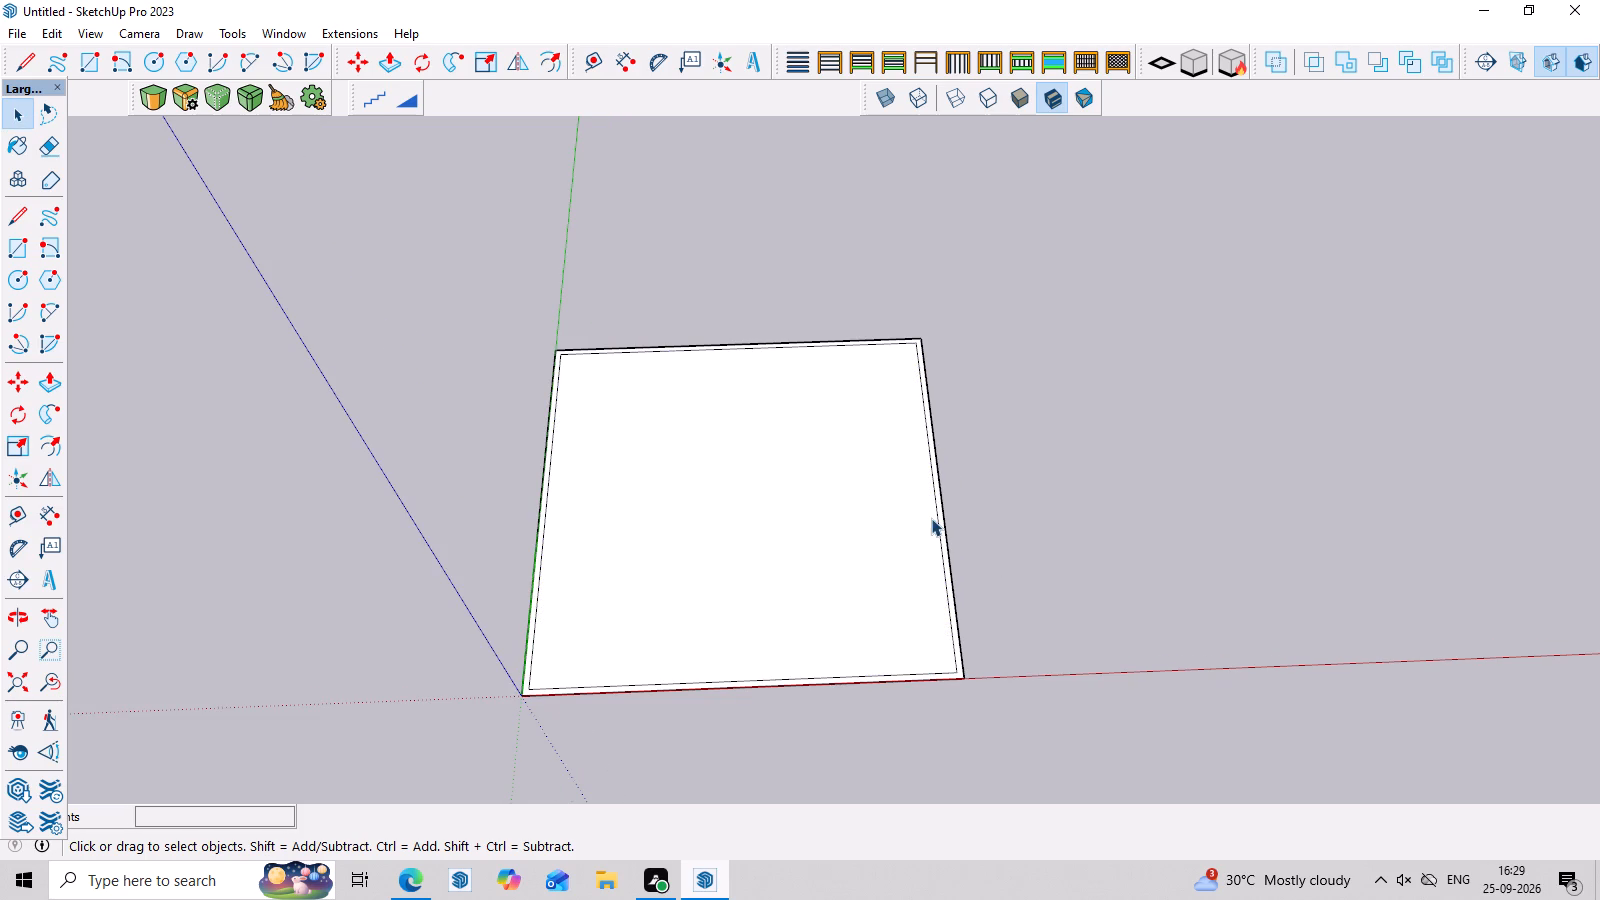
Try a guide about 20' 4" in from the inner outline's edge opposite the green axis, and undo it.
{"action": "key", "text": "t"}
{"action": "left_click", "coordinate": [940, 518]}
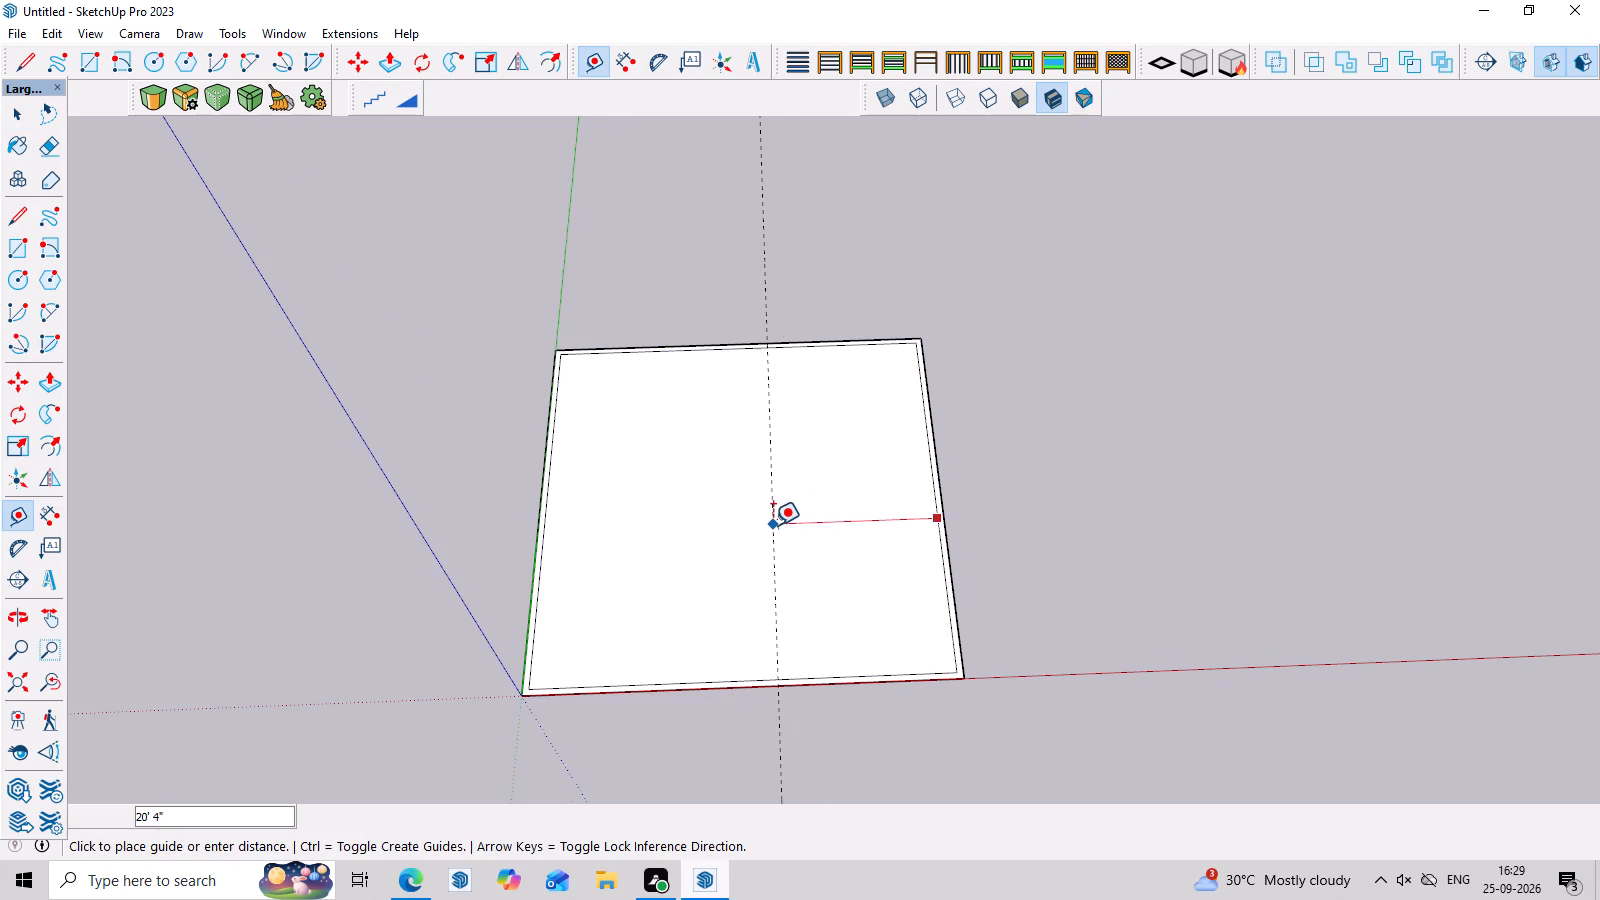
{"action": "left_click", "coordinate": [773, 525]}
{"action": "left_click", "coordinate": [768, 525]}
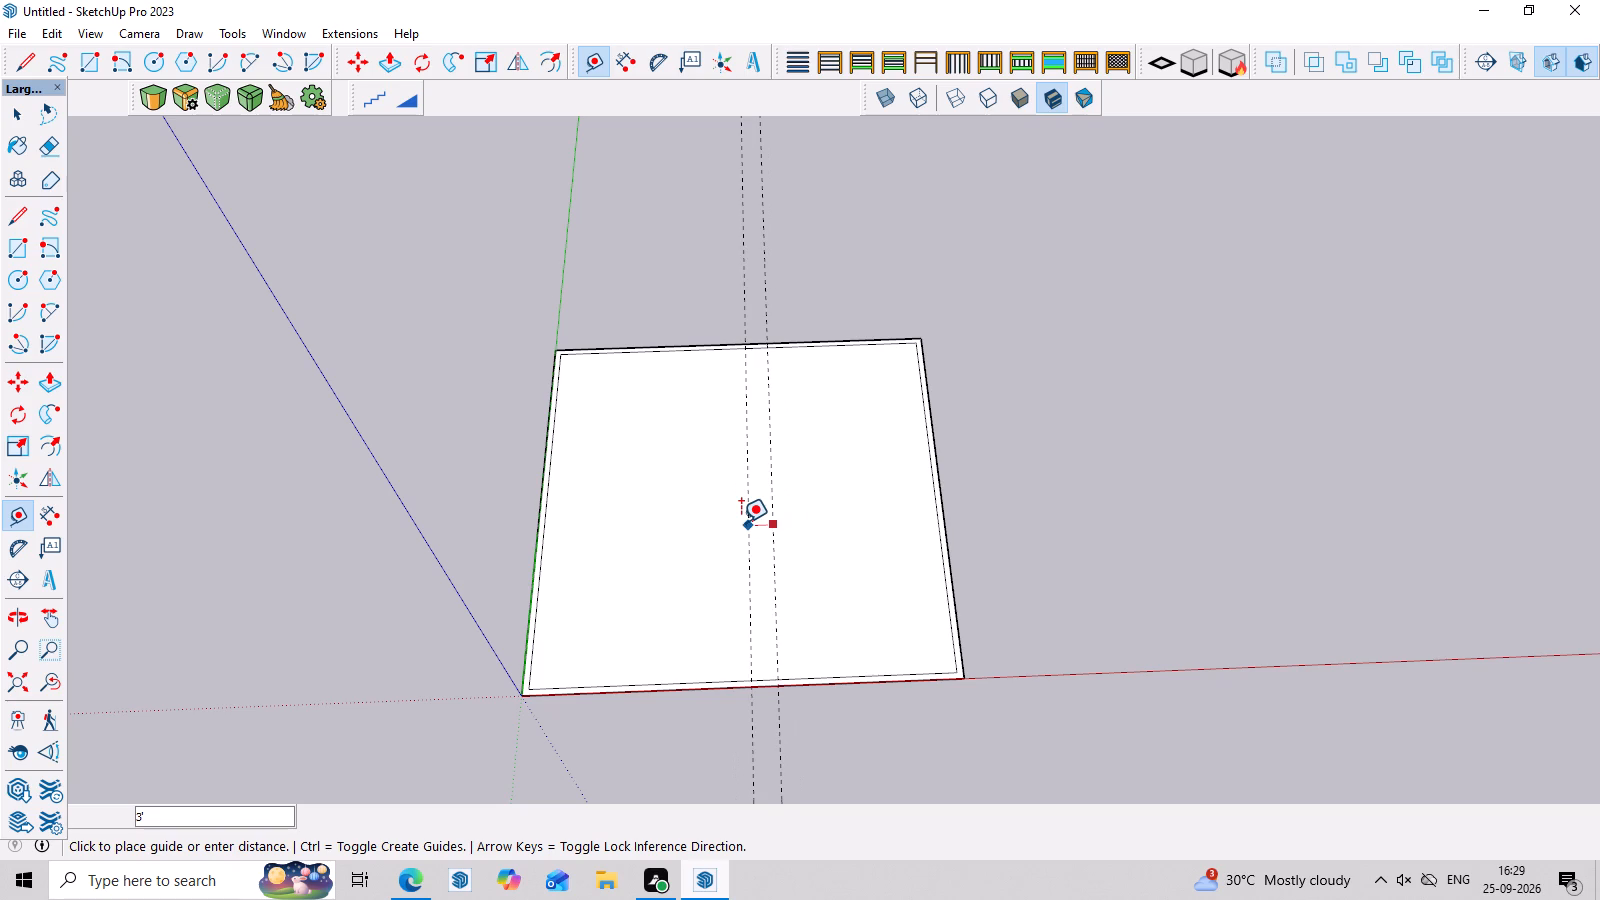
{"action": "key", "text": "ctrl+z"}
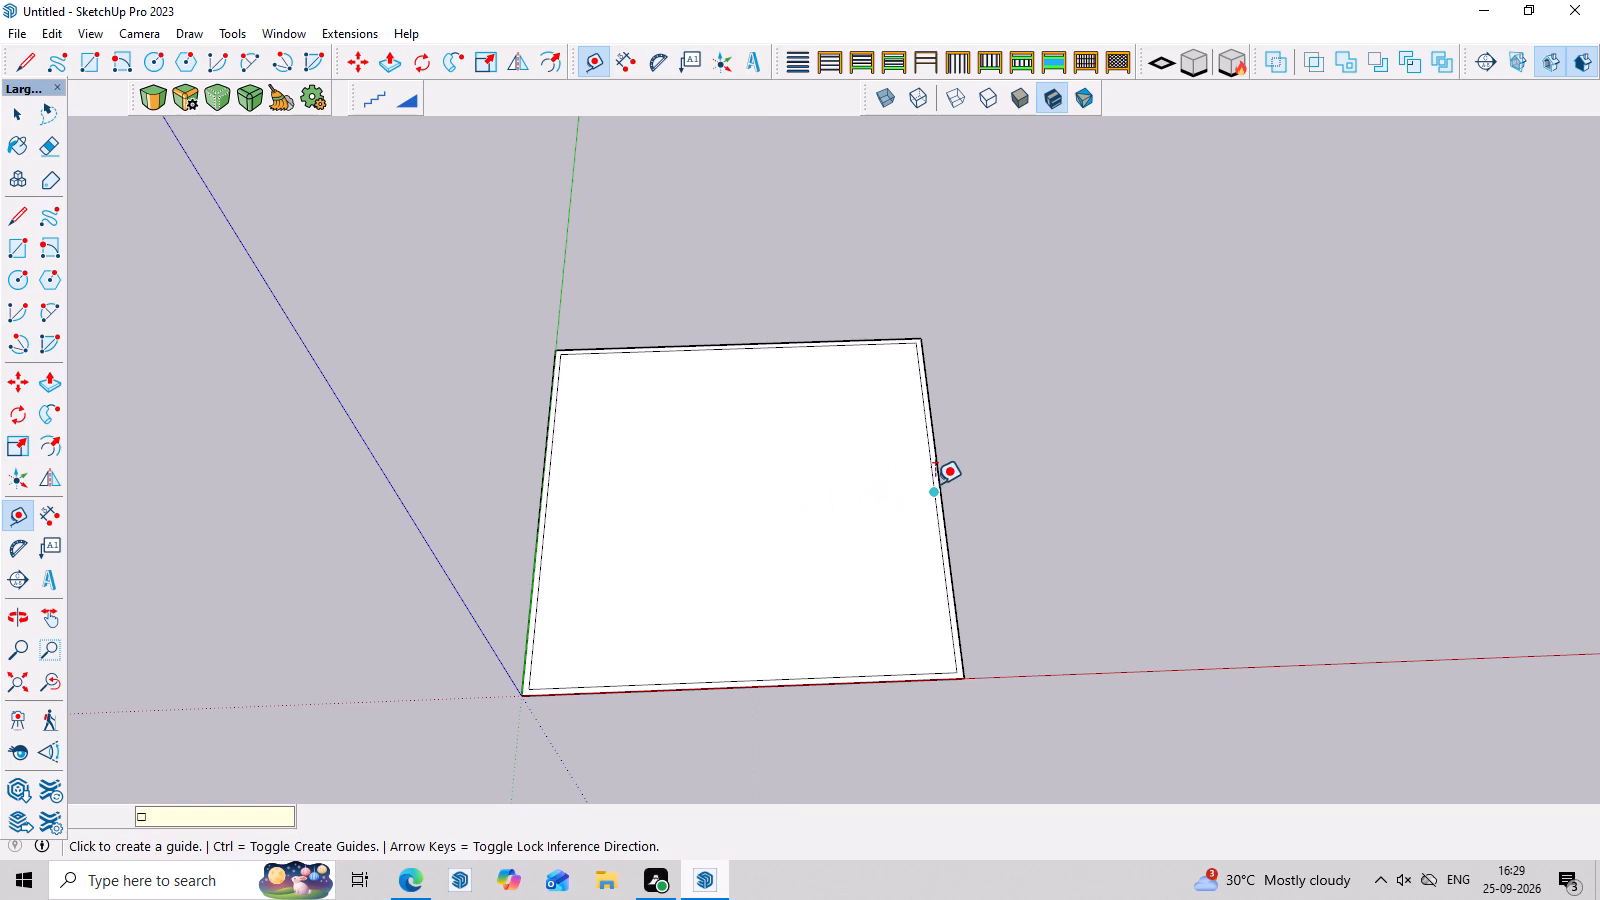
Place a guide about 27' 10" in from the inner edge opposite the green axis, and a parallel one 9 back toward that edge.
{"action": "left_click", "coordinate": [930, 490]}
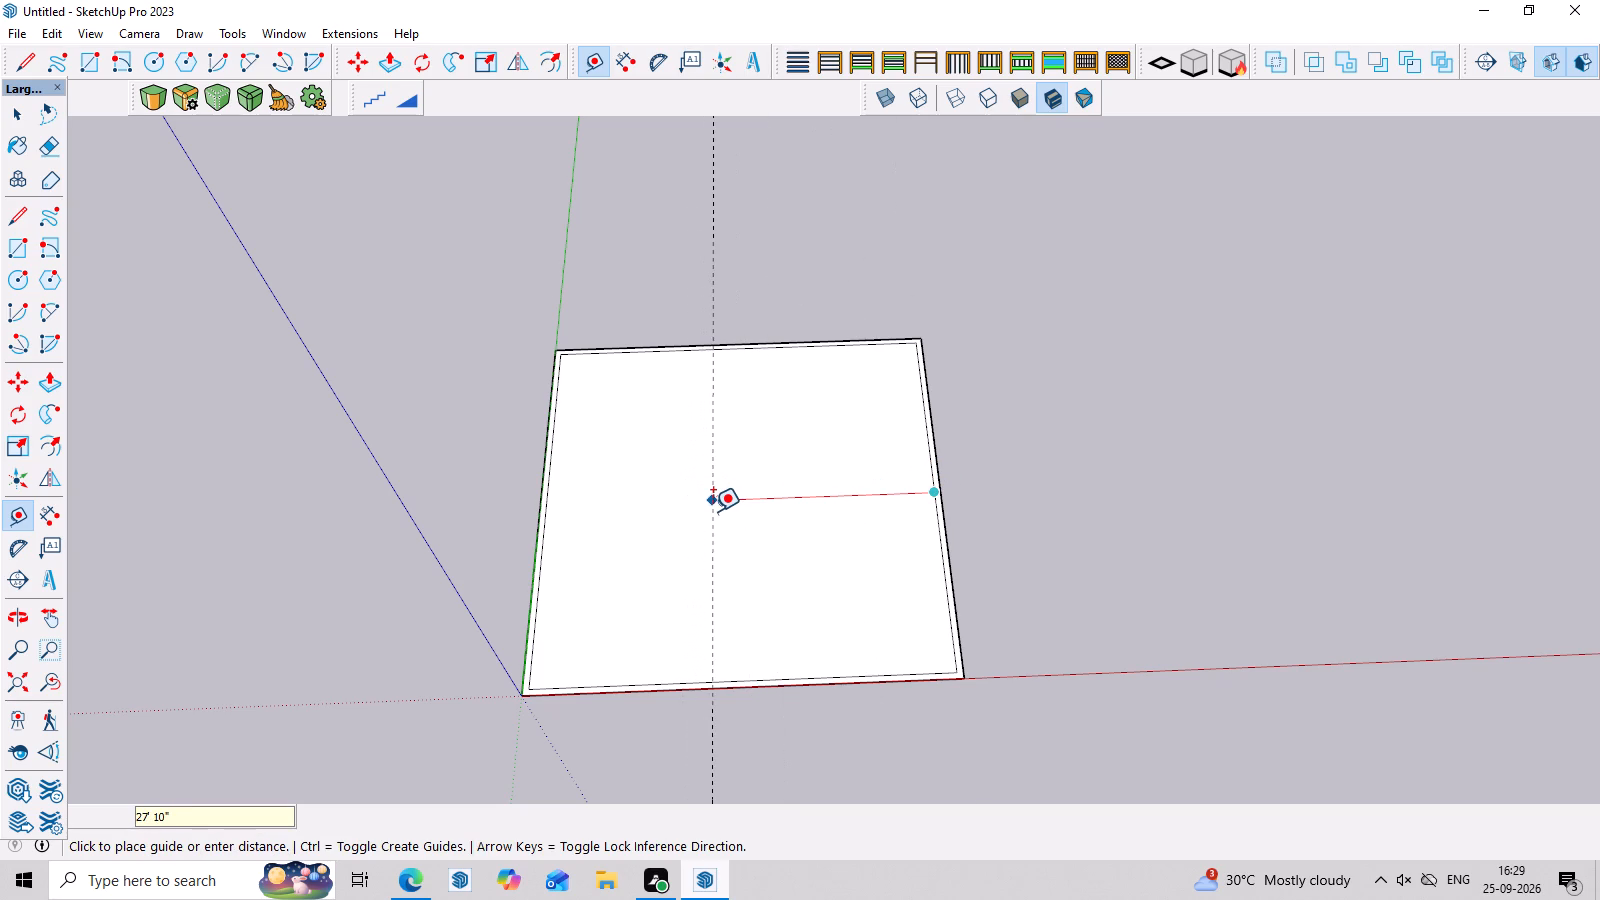
{"action": "left_click", "coordinate": [713, 511]}
{"action": "left_click", "coordinate": [708, 502]}
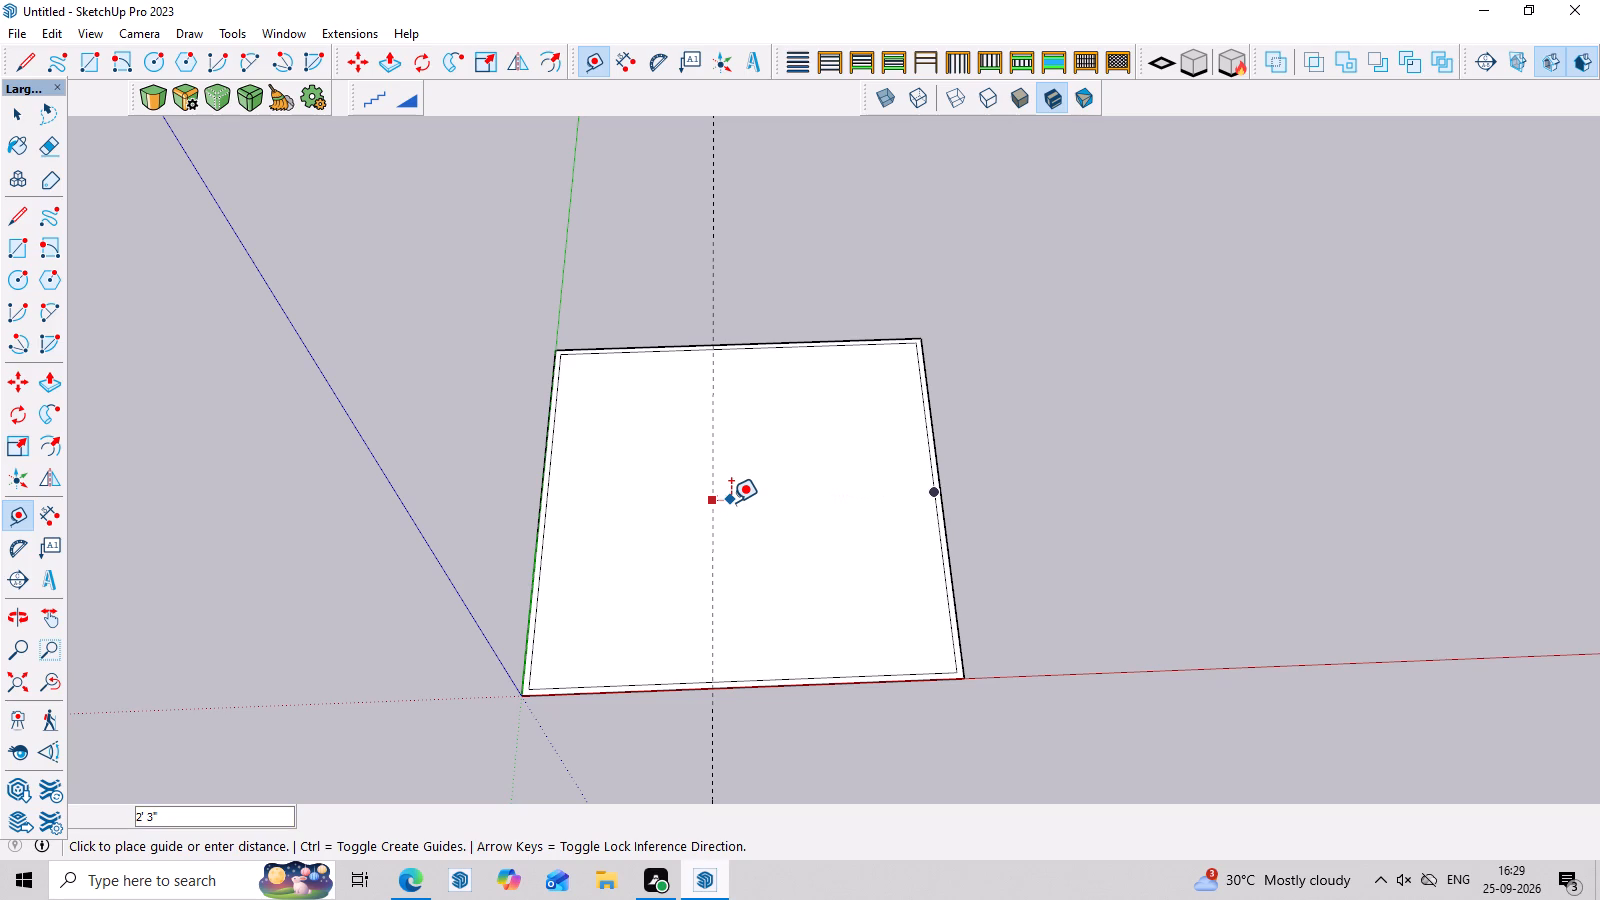
{"action": "key", "text": "space"}
{"action": "key", "text": "t"}
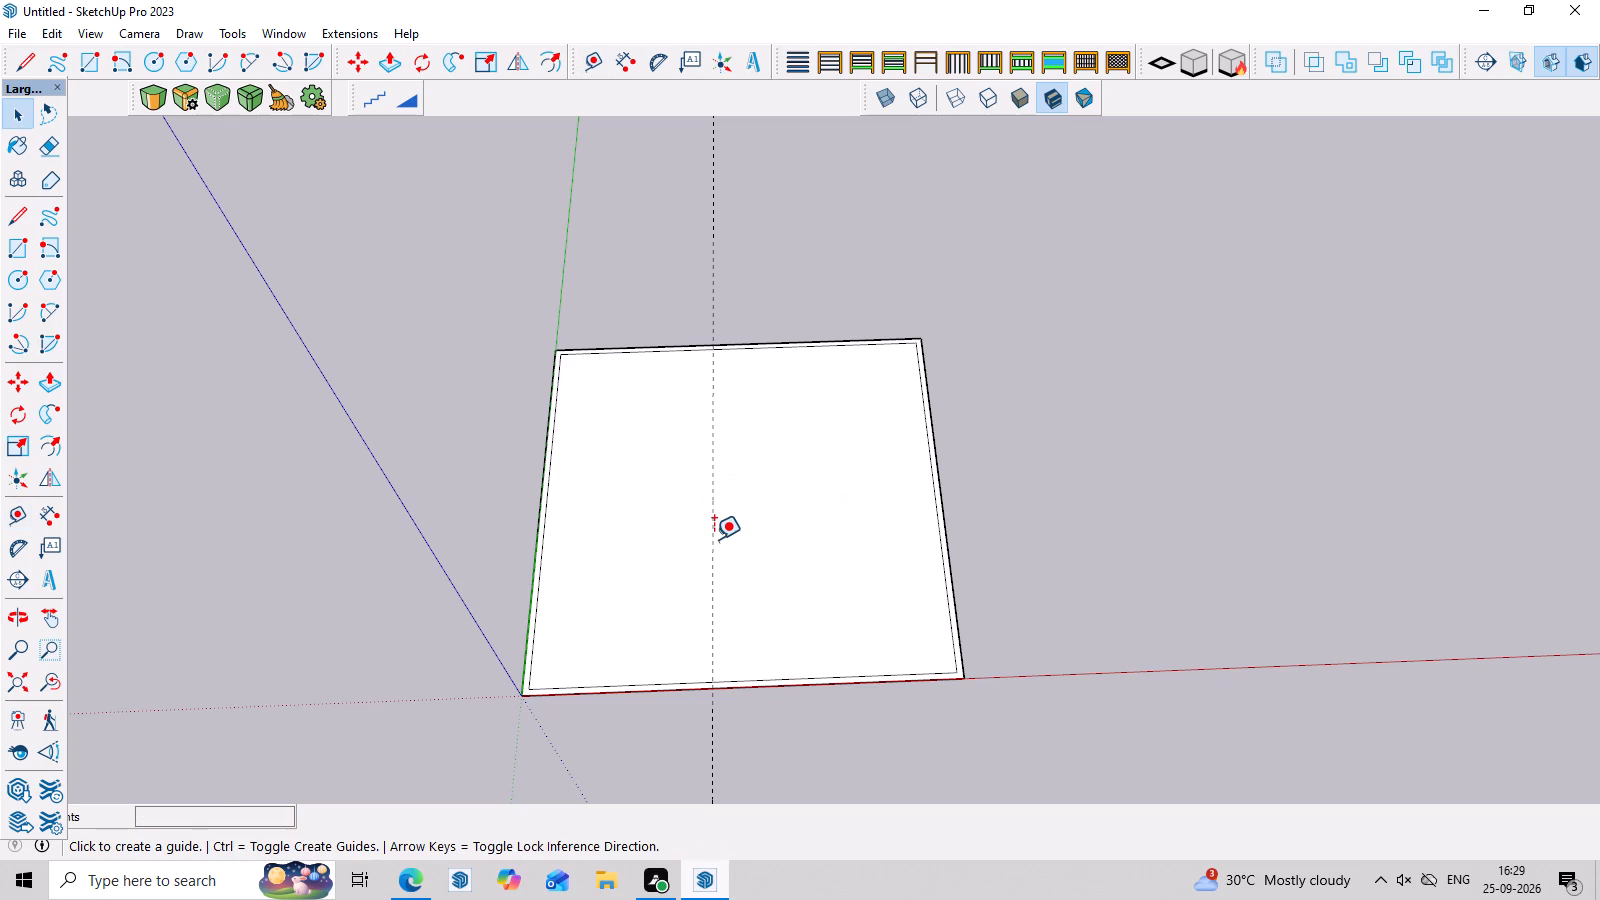
{"action": "left_click", "coordinate": [713, 544]}
{"action": "key", "text": "9"}
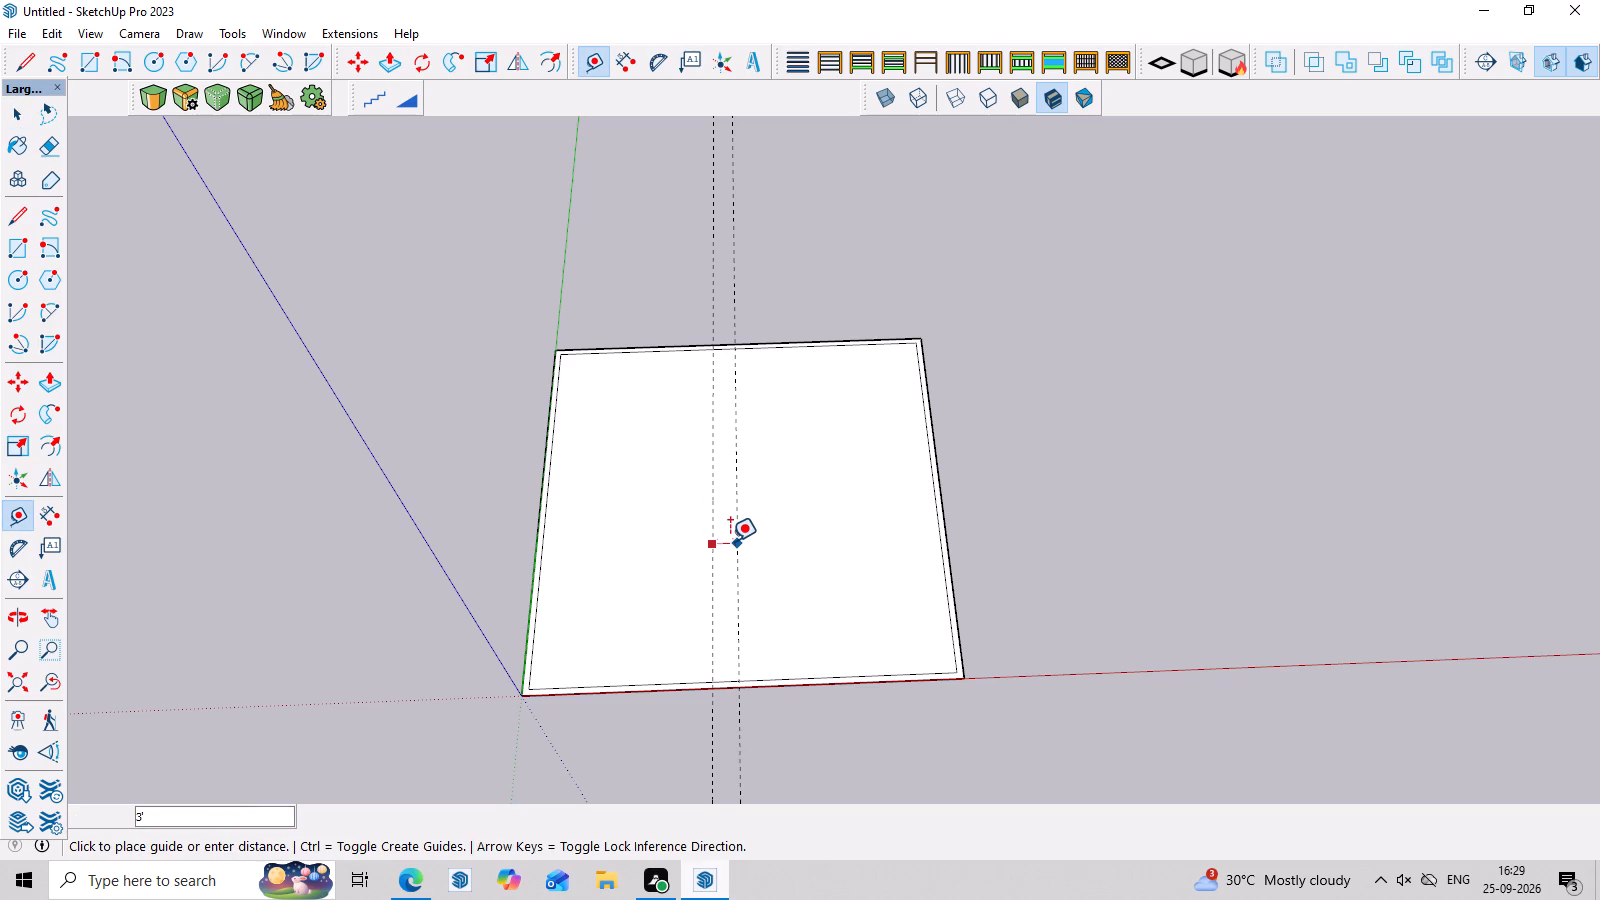
{"action": "key", "text": "Return"}
{"action": "key", "text": "space"}
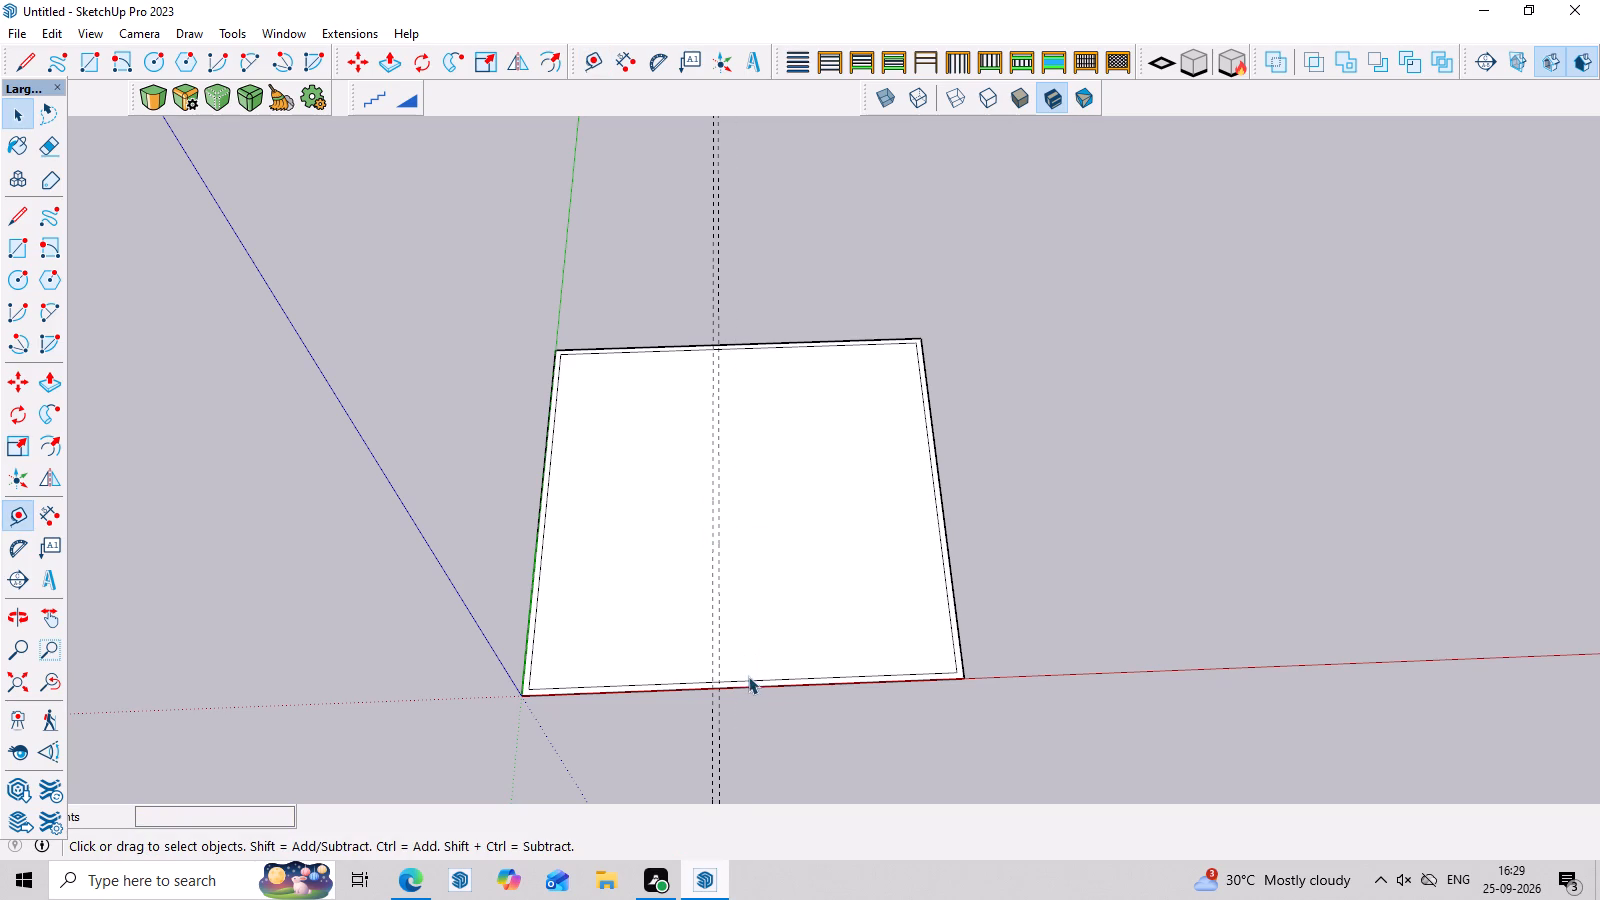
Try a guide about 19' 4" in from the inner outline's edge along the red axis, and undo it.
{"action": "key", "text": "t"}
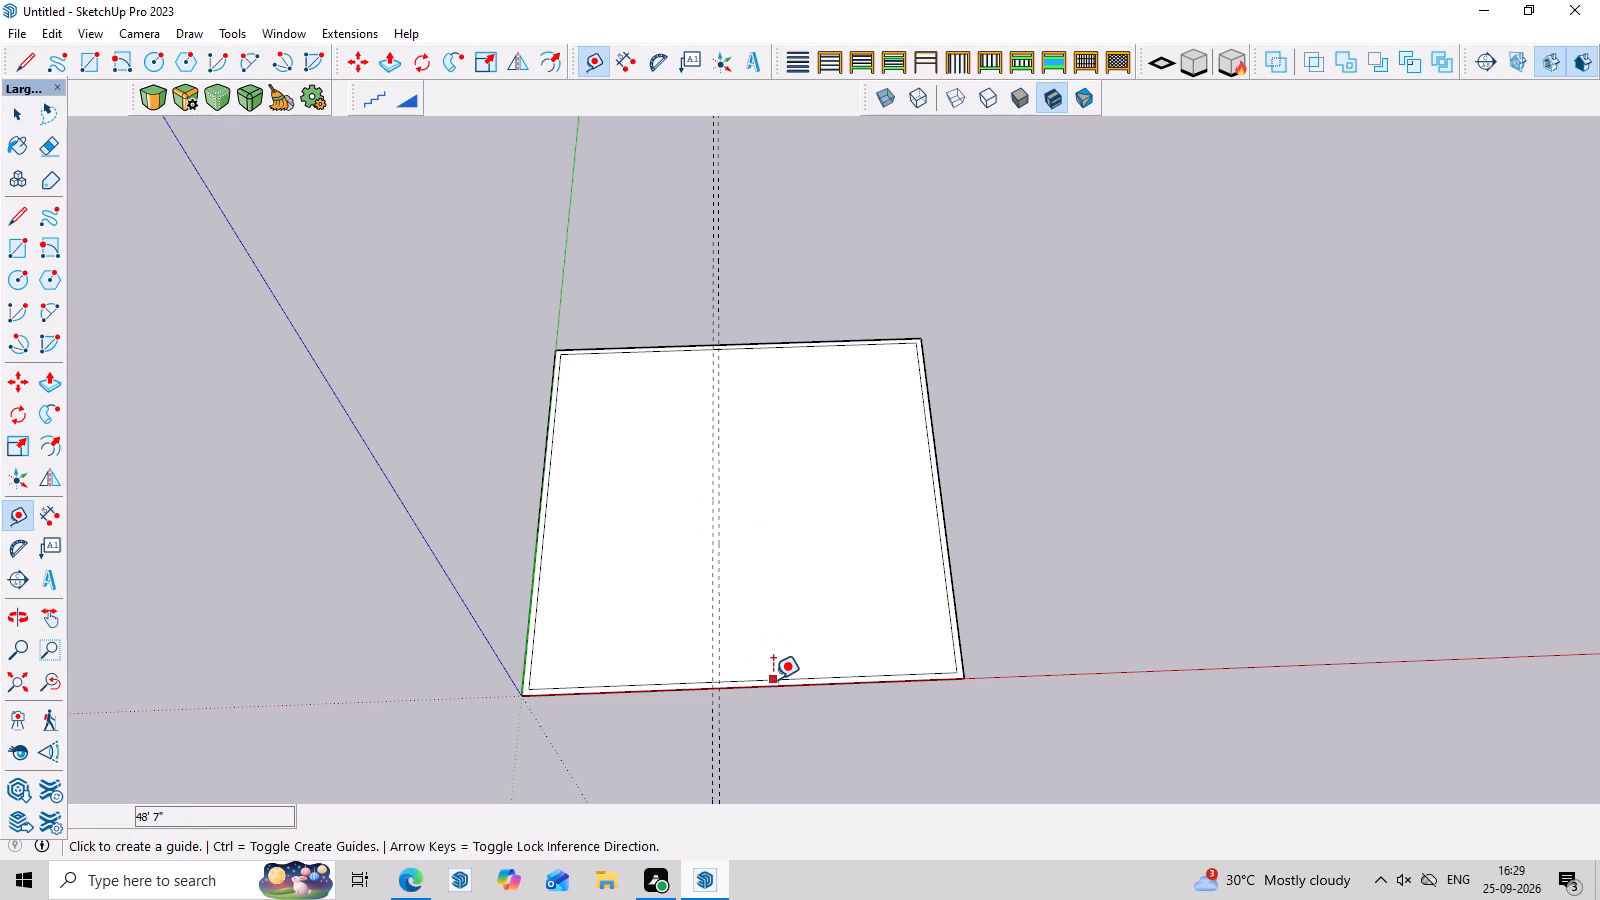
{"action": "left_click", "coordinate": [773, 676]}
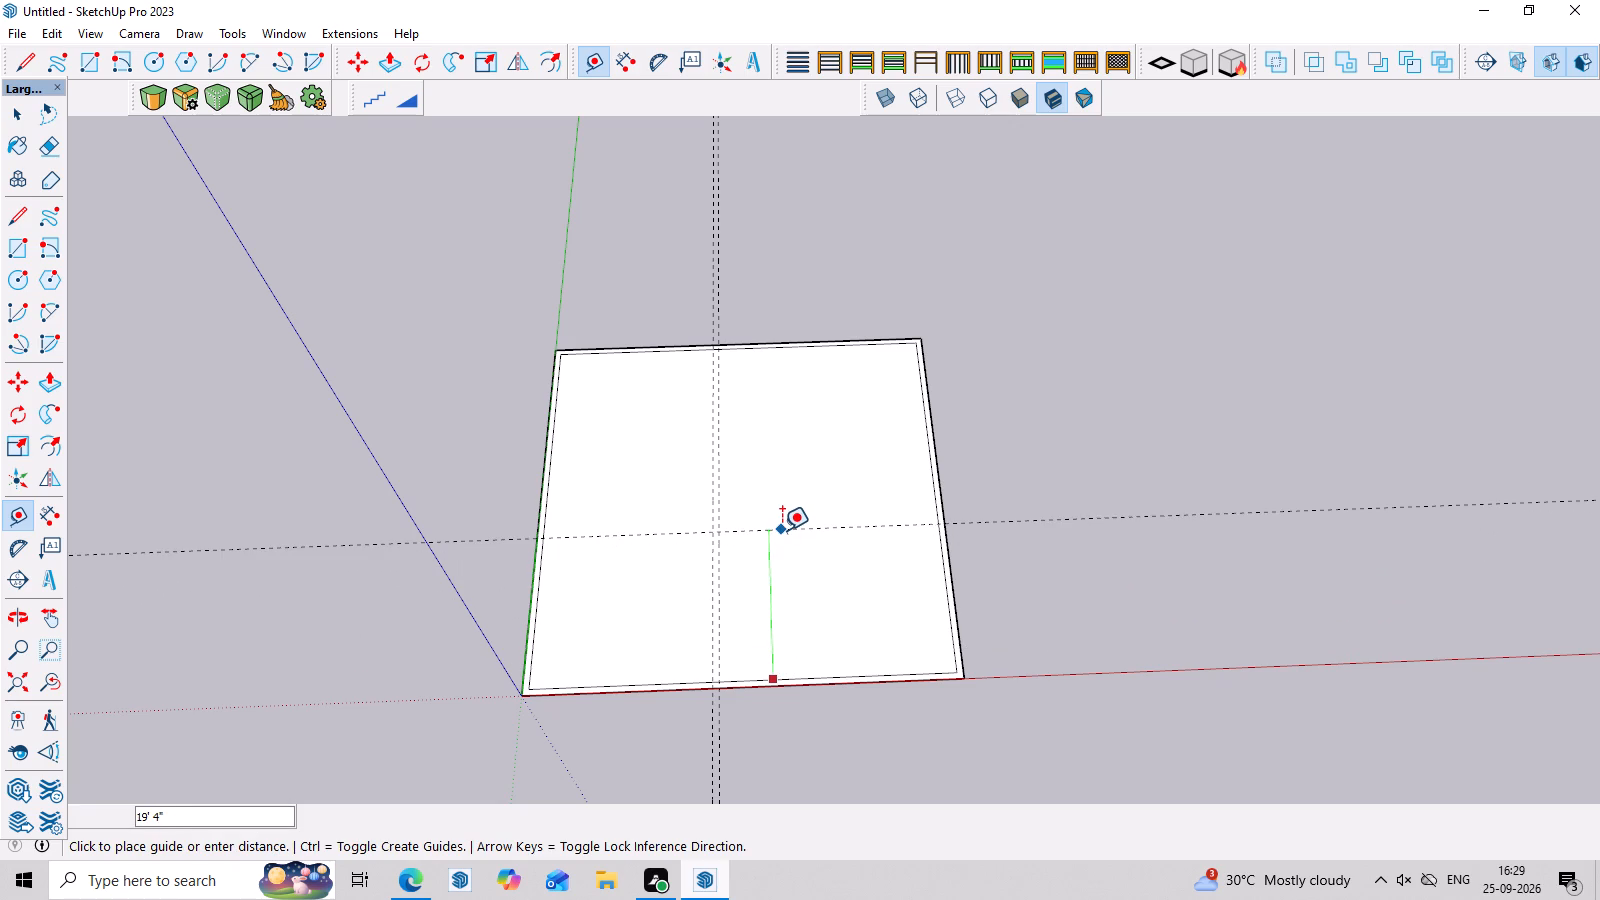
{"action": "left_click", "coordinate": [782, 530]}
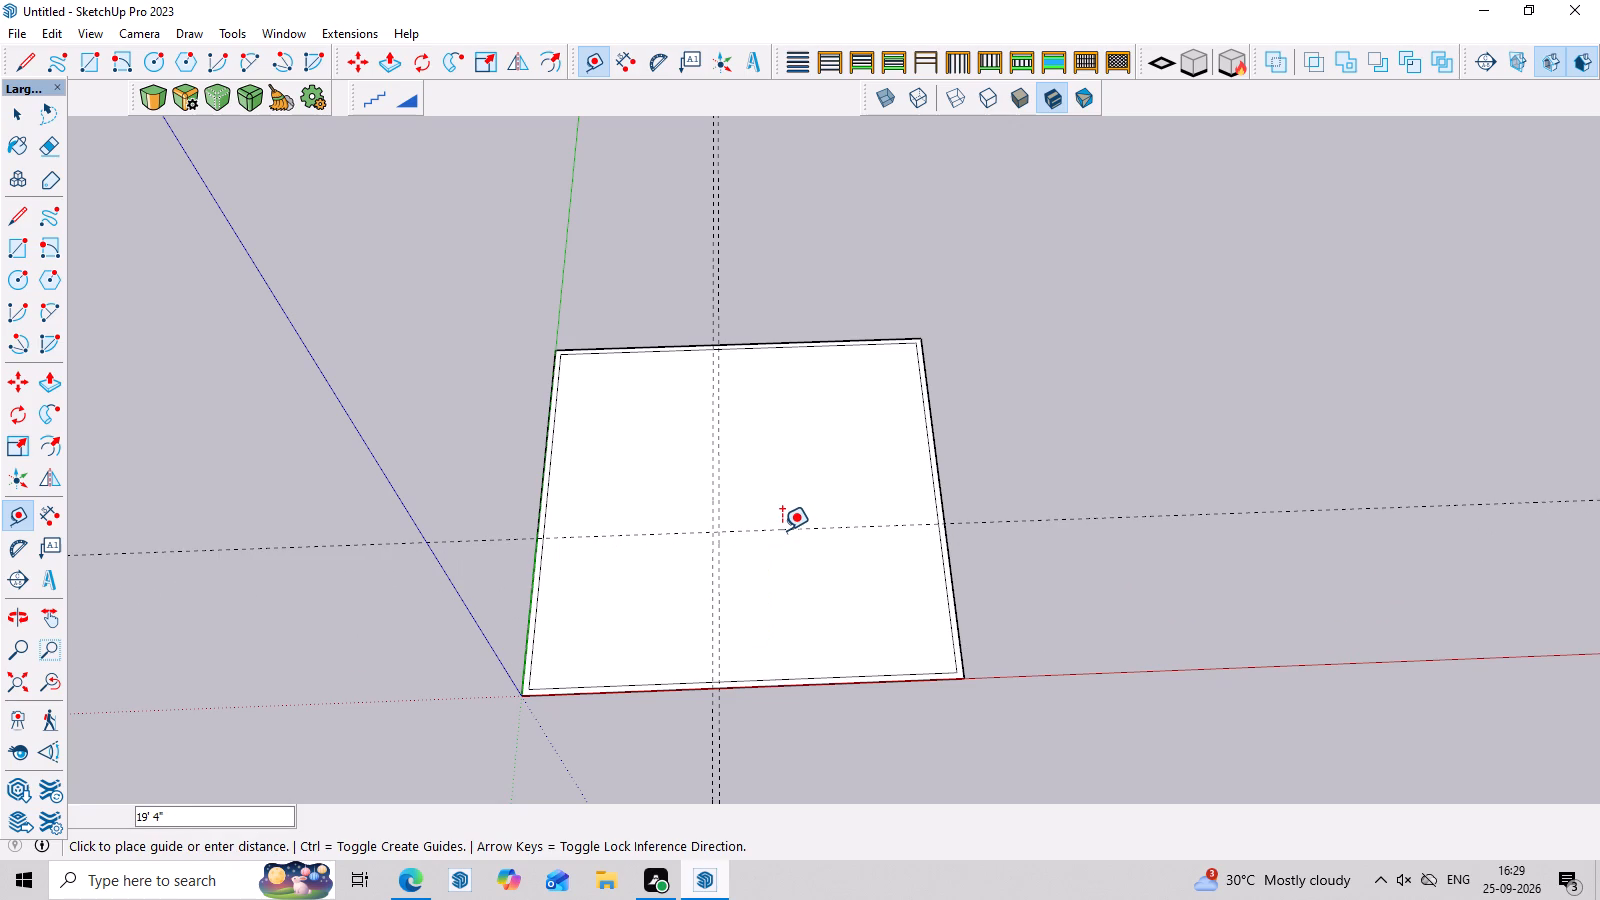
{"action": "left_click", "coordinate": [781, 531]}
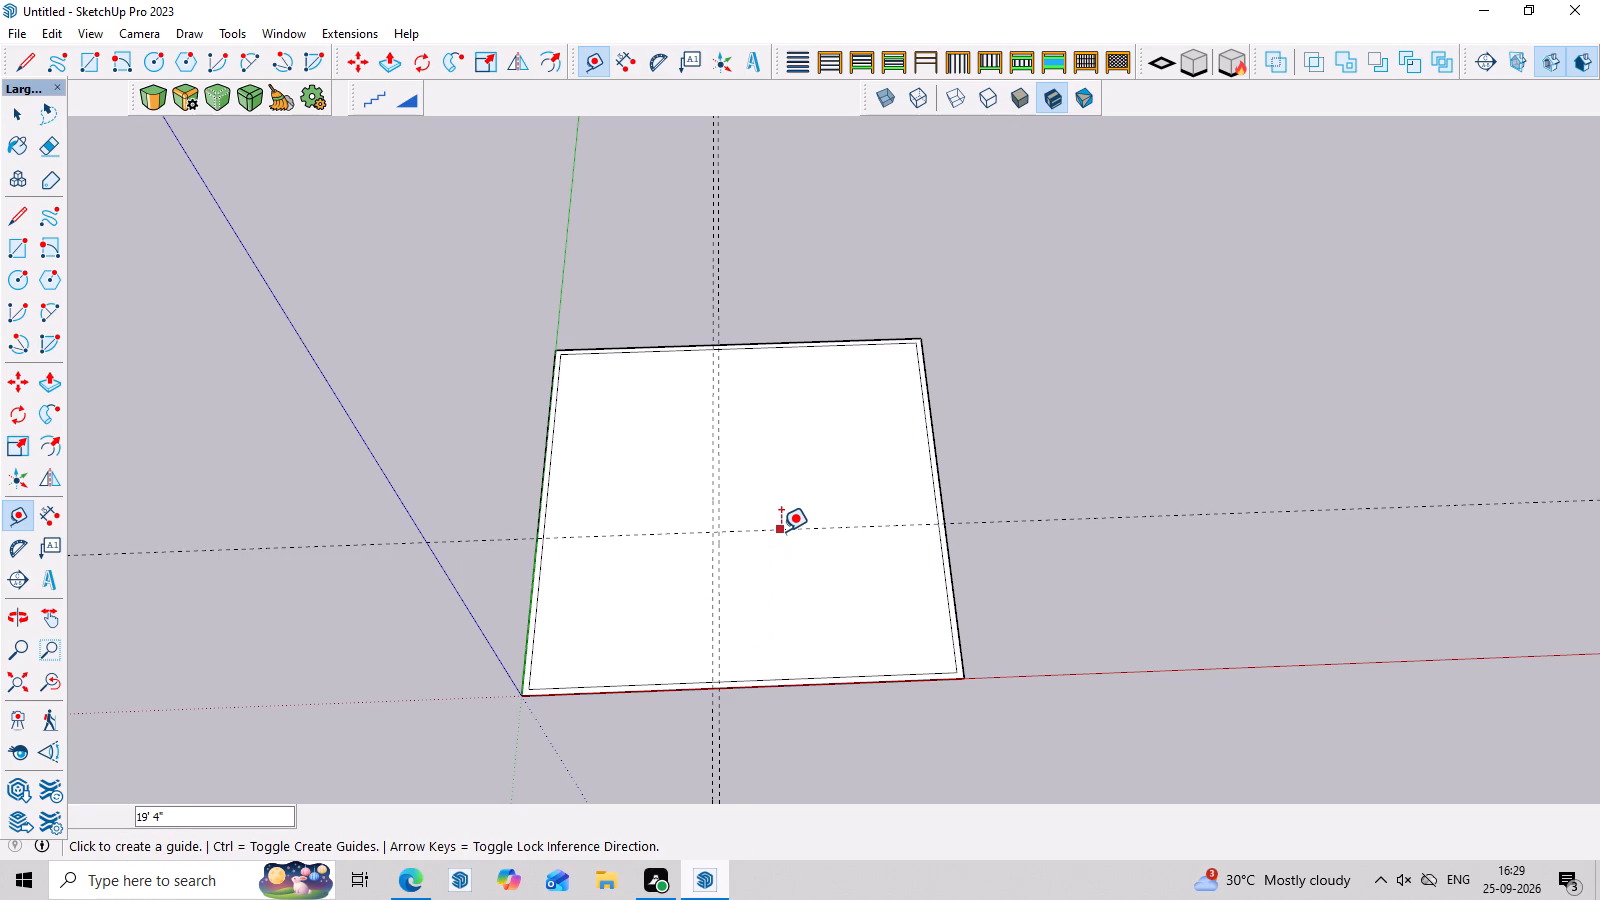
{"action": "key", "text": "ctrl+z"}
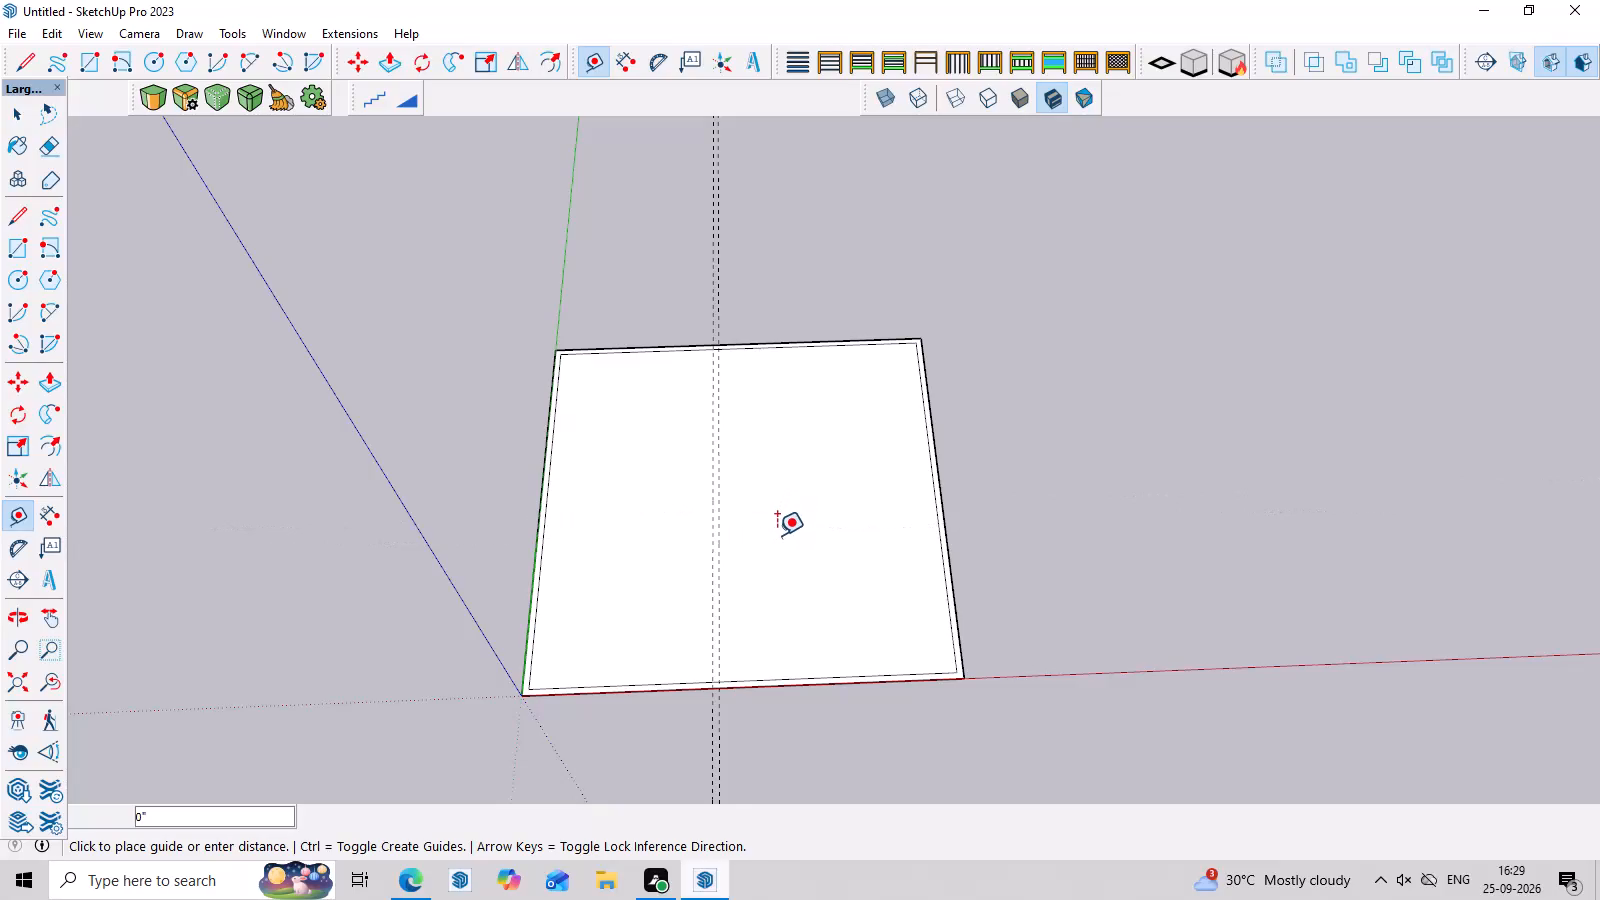
Place a guide about 17' in from the inner edge along the red axis, and a parallel one 9 farther in.
{"action": "left_click", "coordinate": [766, 678]}
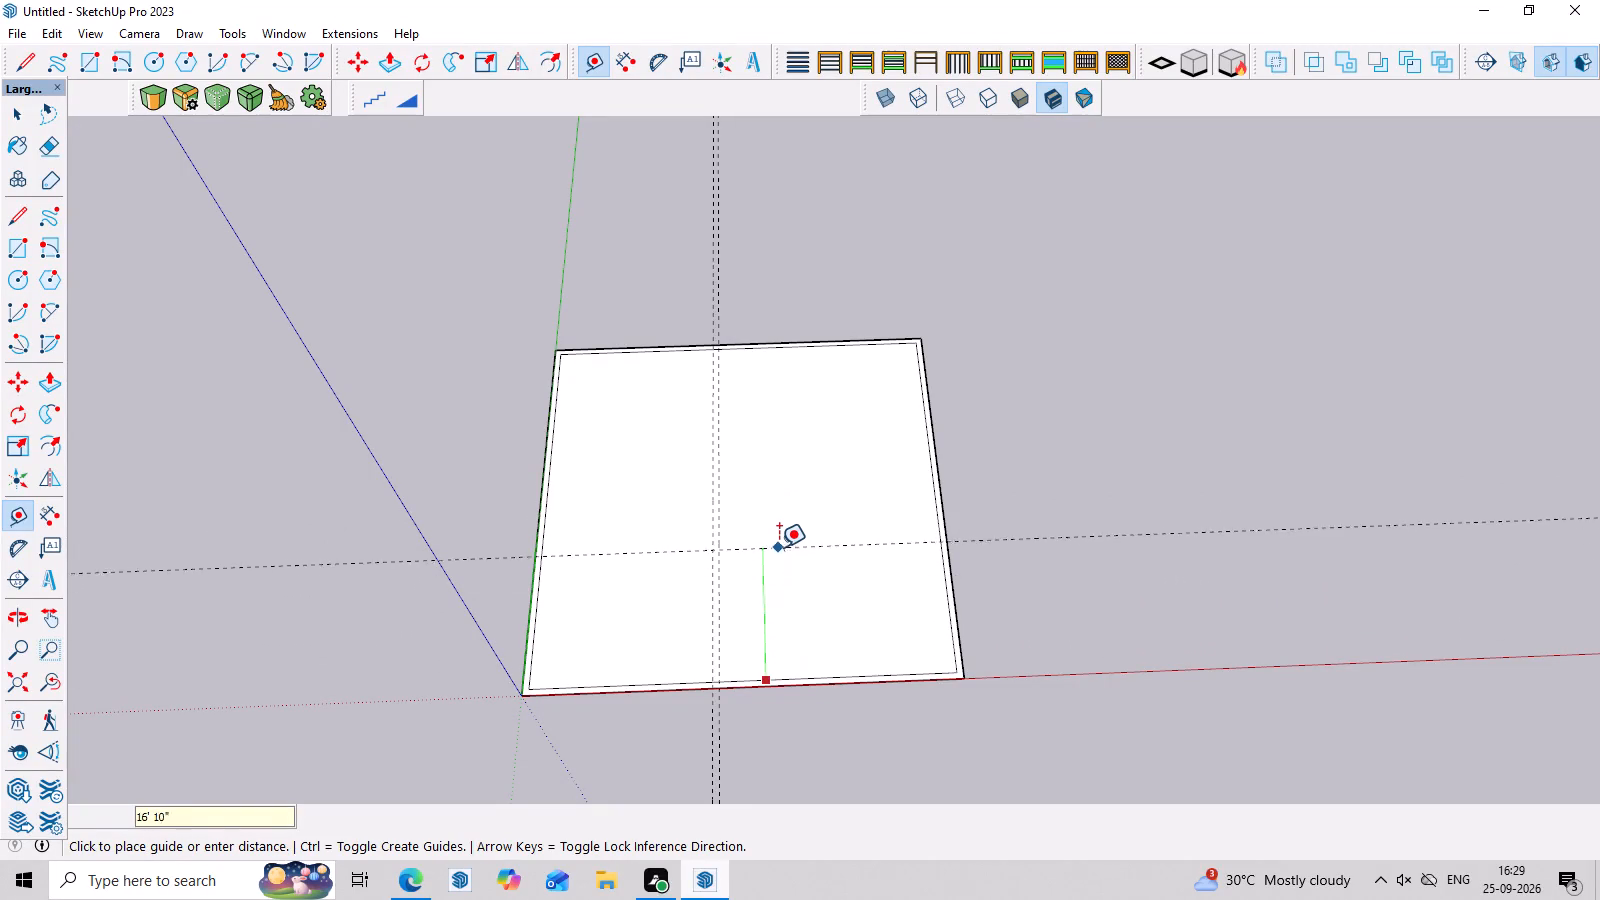
{"action": "left_click", "coordinate": [779, 543]}
{"action": "left_click", "coordinate": [779, 541]}
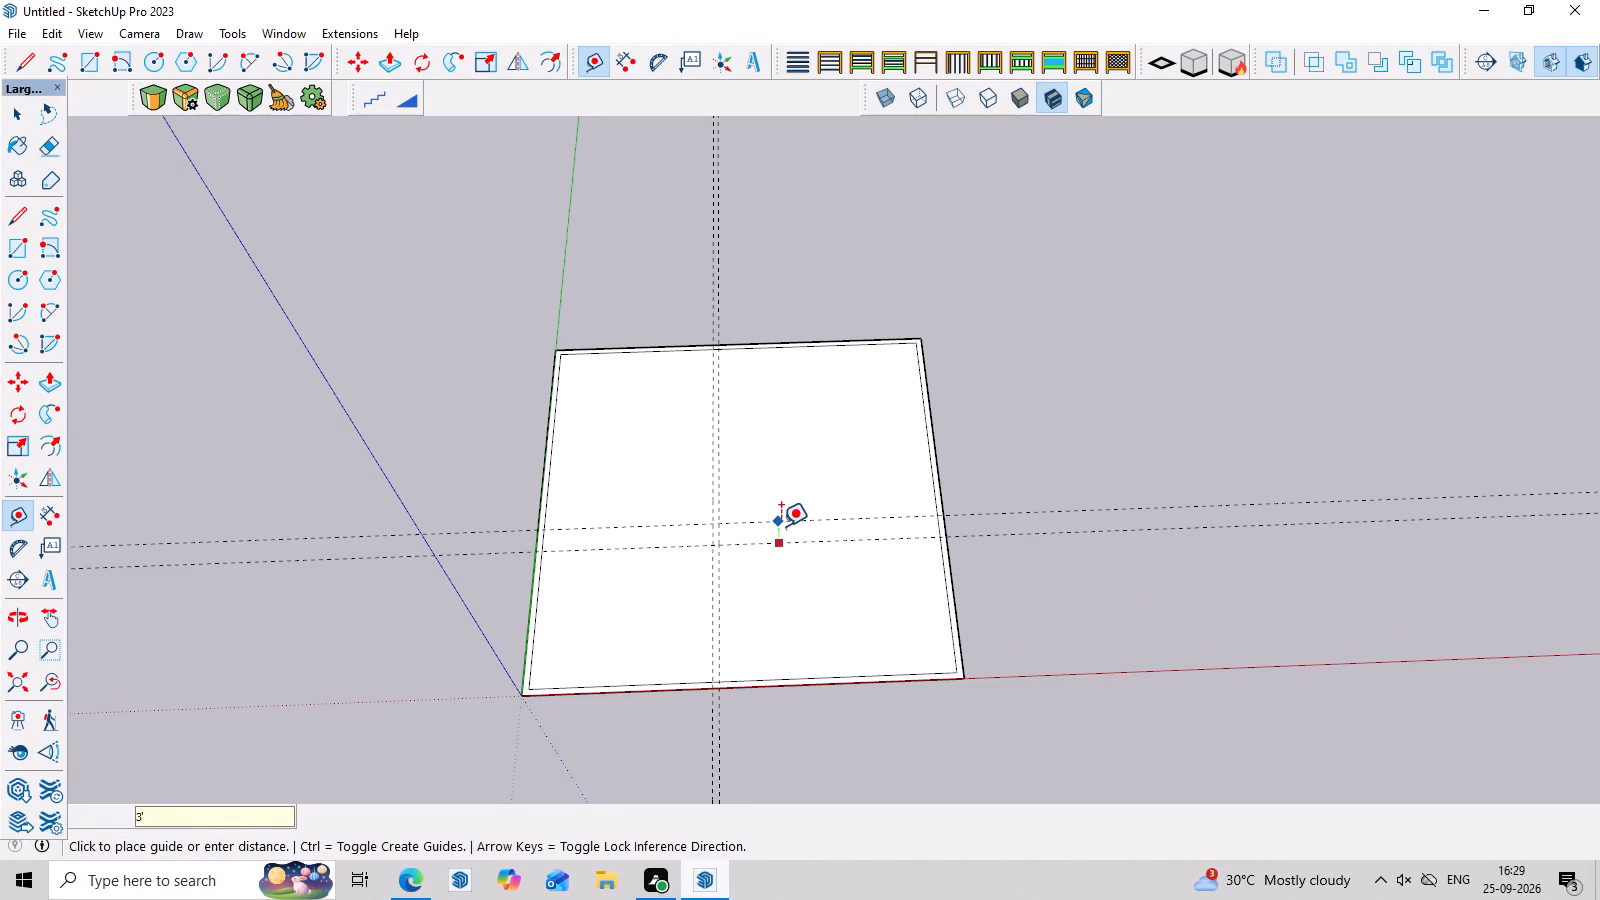
{"action": "key", "text": "9"}
{"action": "key", "text": "Return"}
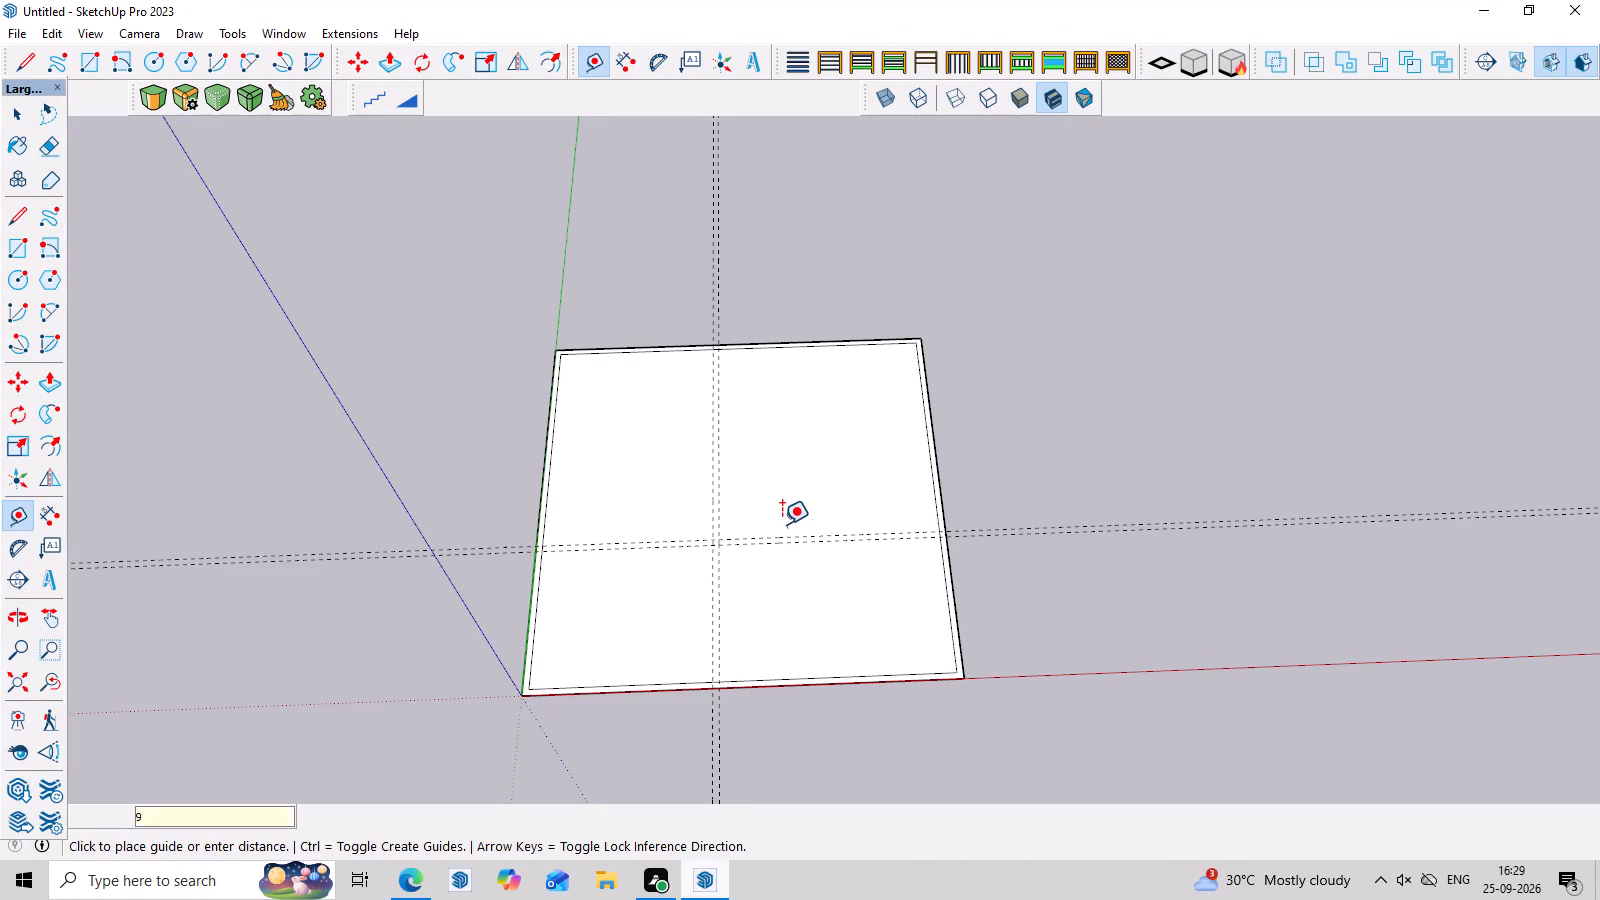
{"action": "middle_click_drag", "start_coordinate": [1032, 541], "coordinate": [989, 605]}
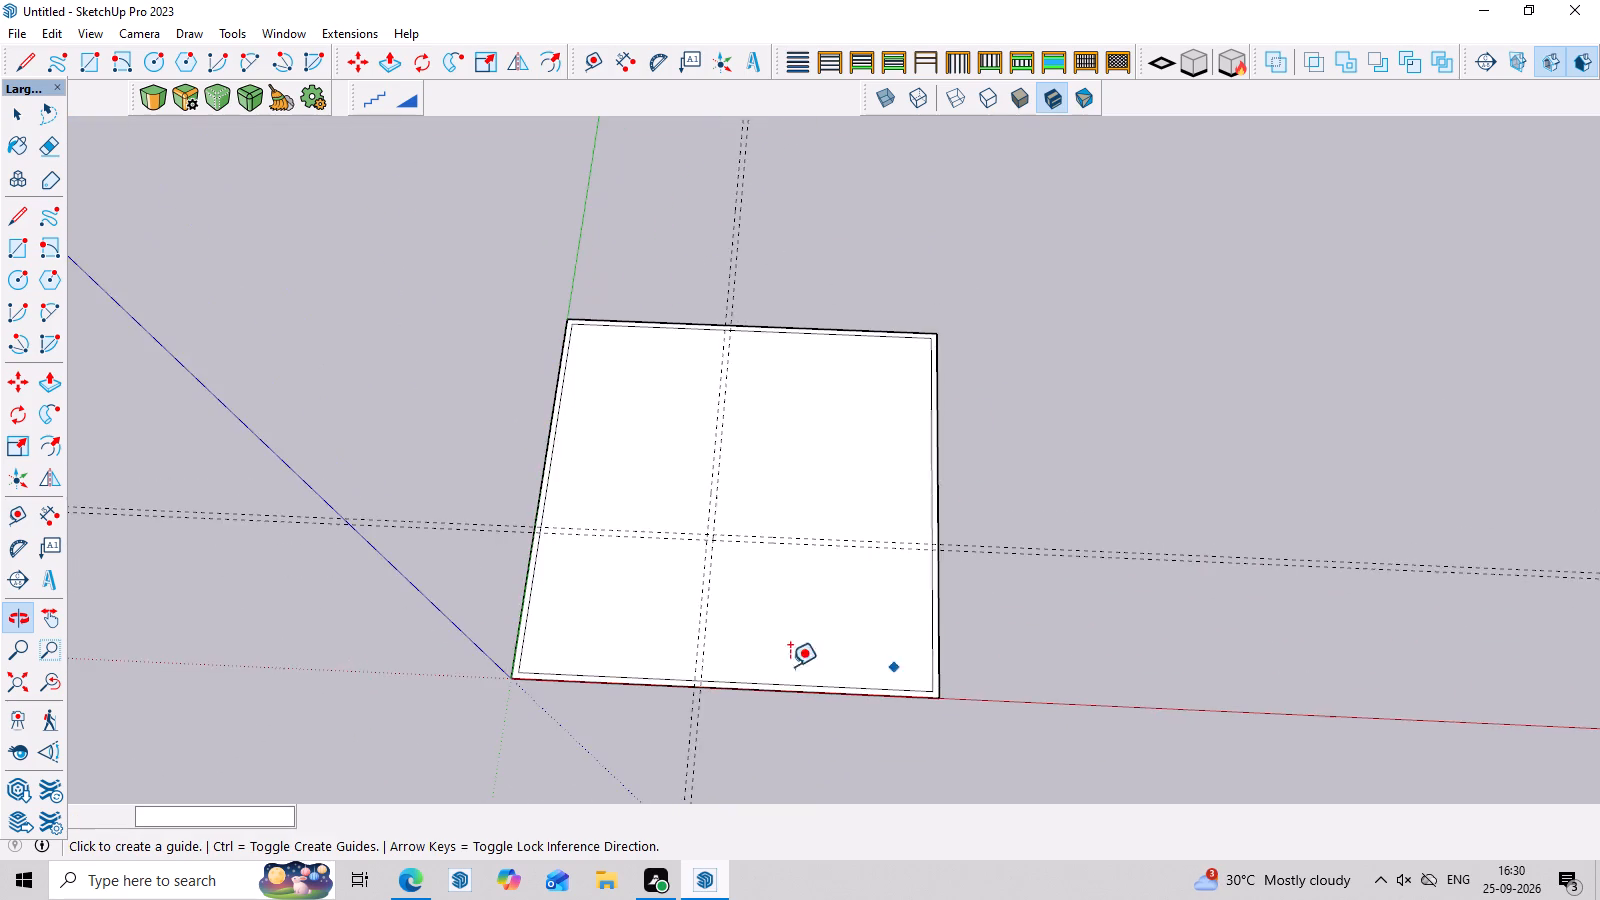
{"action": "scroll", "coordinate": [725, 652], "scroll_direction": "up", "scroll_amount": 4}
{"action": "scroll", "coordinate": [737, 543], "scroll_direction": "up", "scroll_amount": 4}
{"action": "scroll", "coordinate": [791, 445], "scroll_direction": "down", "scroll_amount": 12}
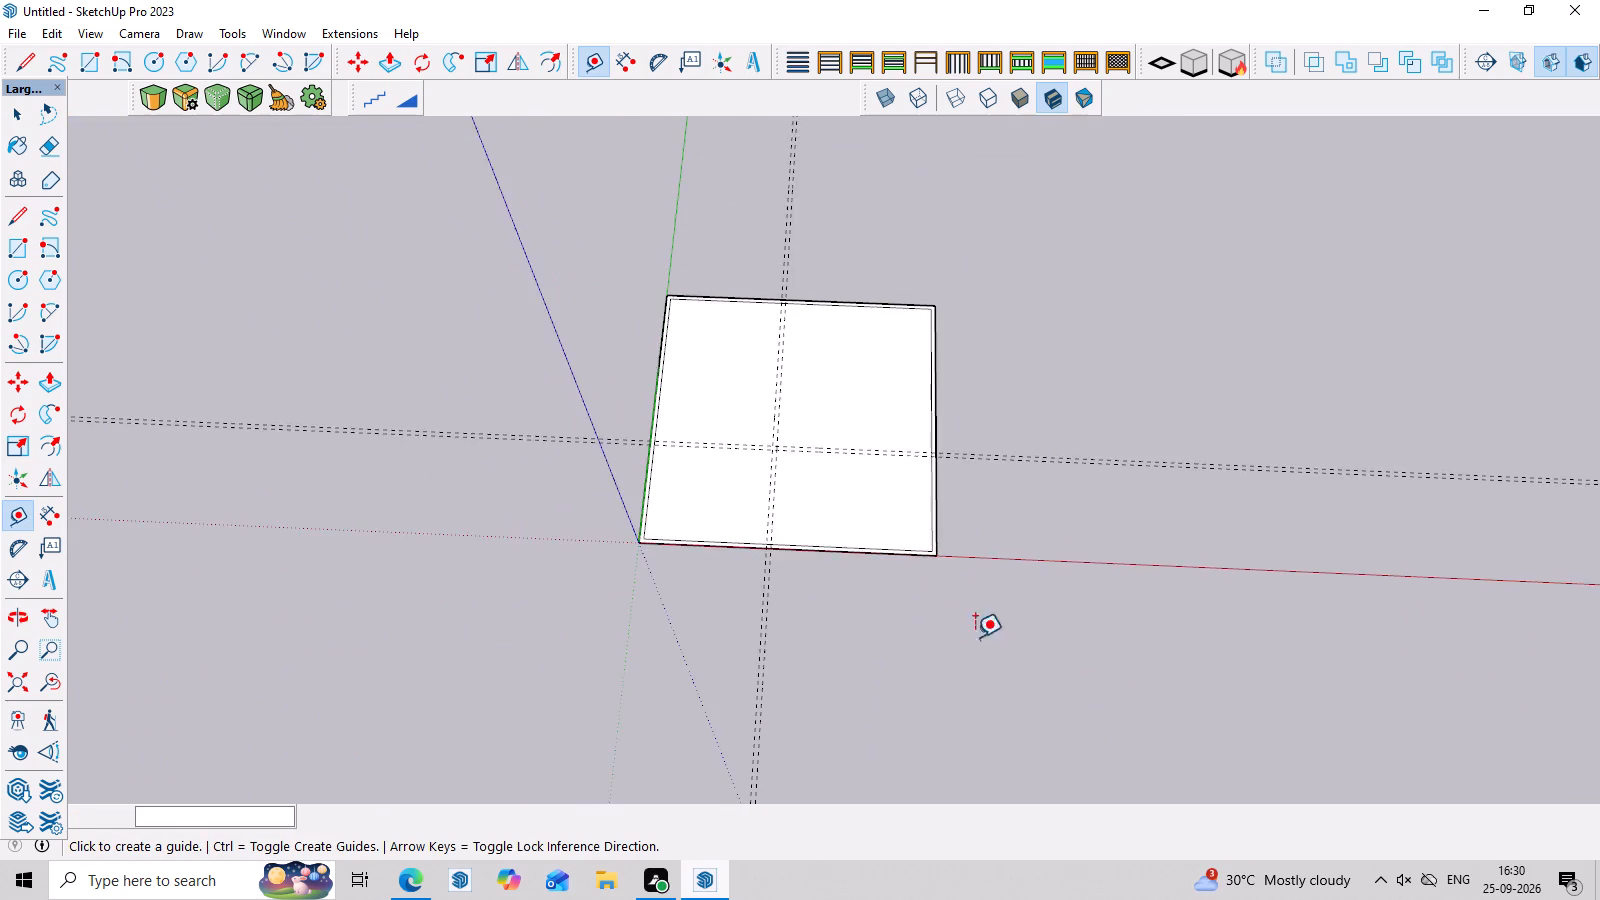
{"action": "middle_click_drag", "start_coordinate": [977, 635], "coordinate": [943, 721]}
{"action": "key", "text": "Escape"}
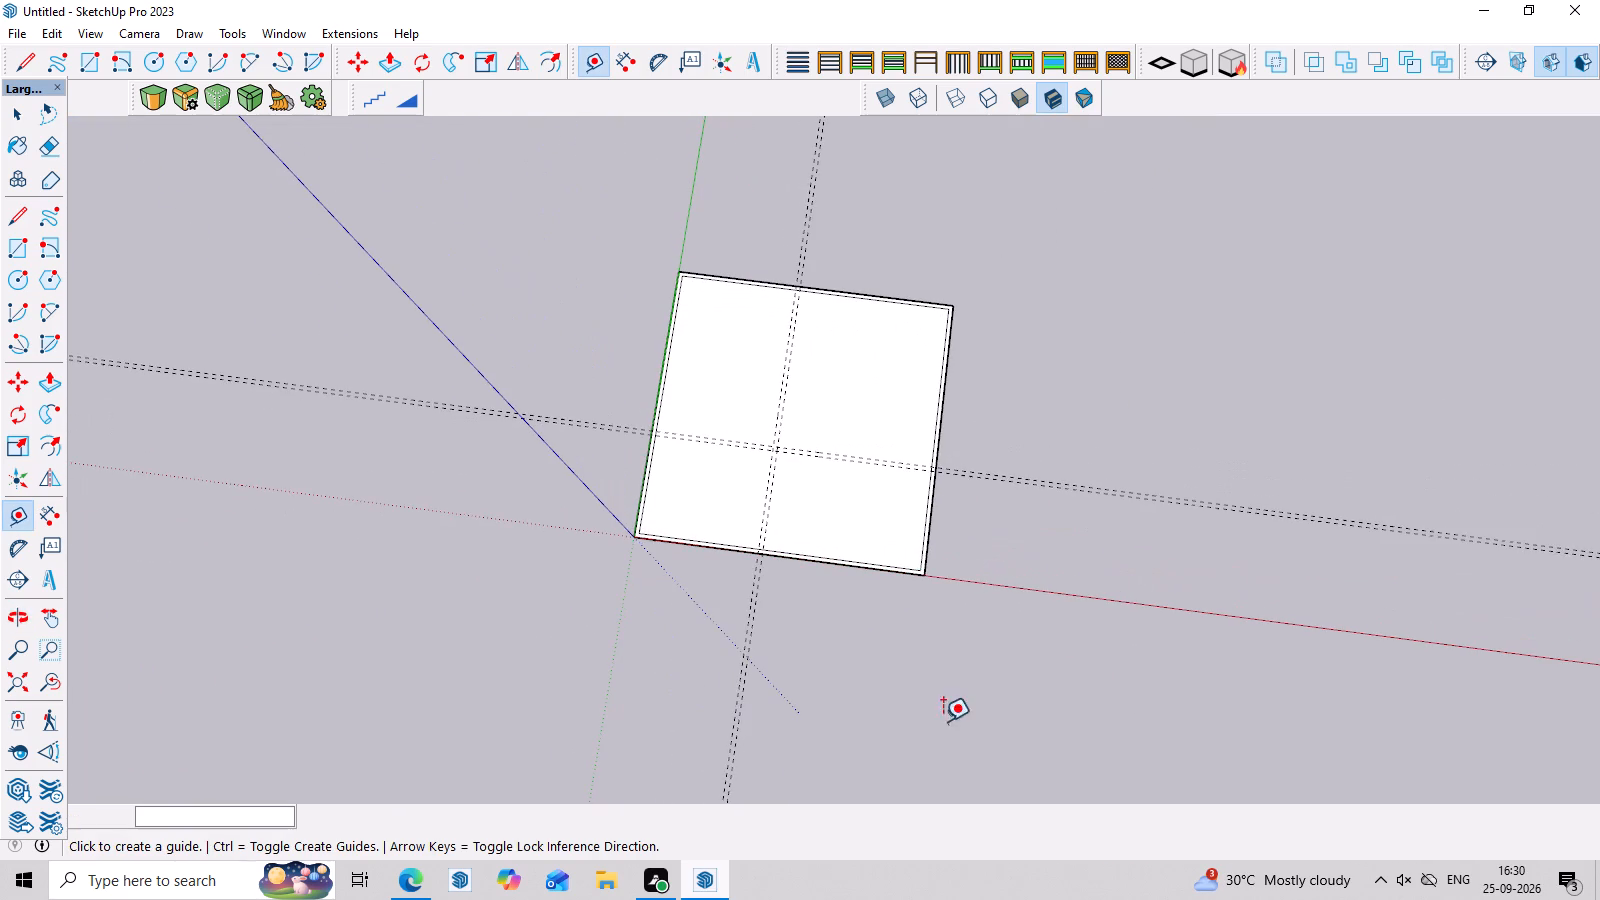
Examine the floor outline and its crossing guides from several angles and distances.
{"action": "scroll", "coordinate": [921, 386], "scroll_direction": "up", "scroll_amount": 2}
{"action": "scroll", "coordinate": [923, 548], "scroll_direction": "up", "scroll_amount": 3}
{"action": "middle_click_drag", "start_coordinate": [948, 597], "coordinate": [971, 481]}
{"action": "scroll", "coordinate": [785, 553], "scroll_direction": "up", "scroll_amount": 3}
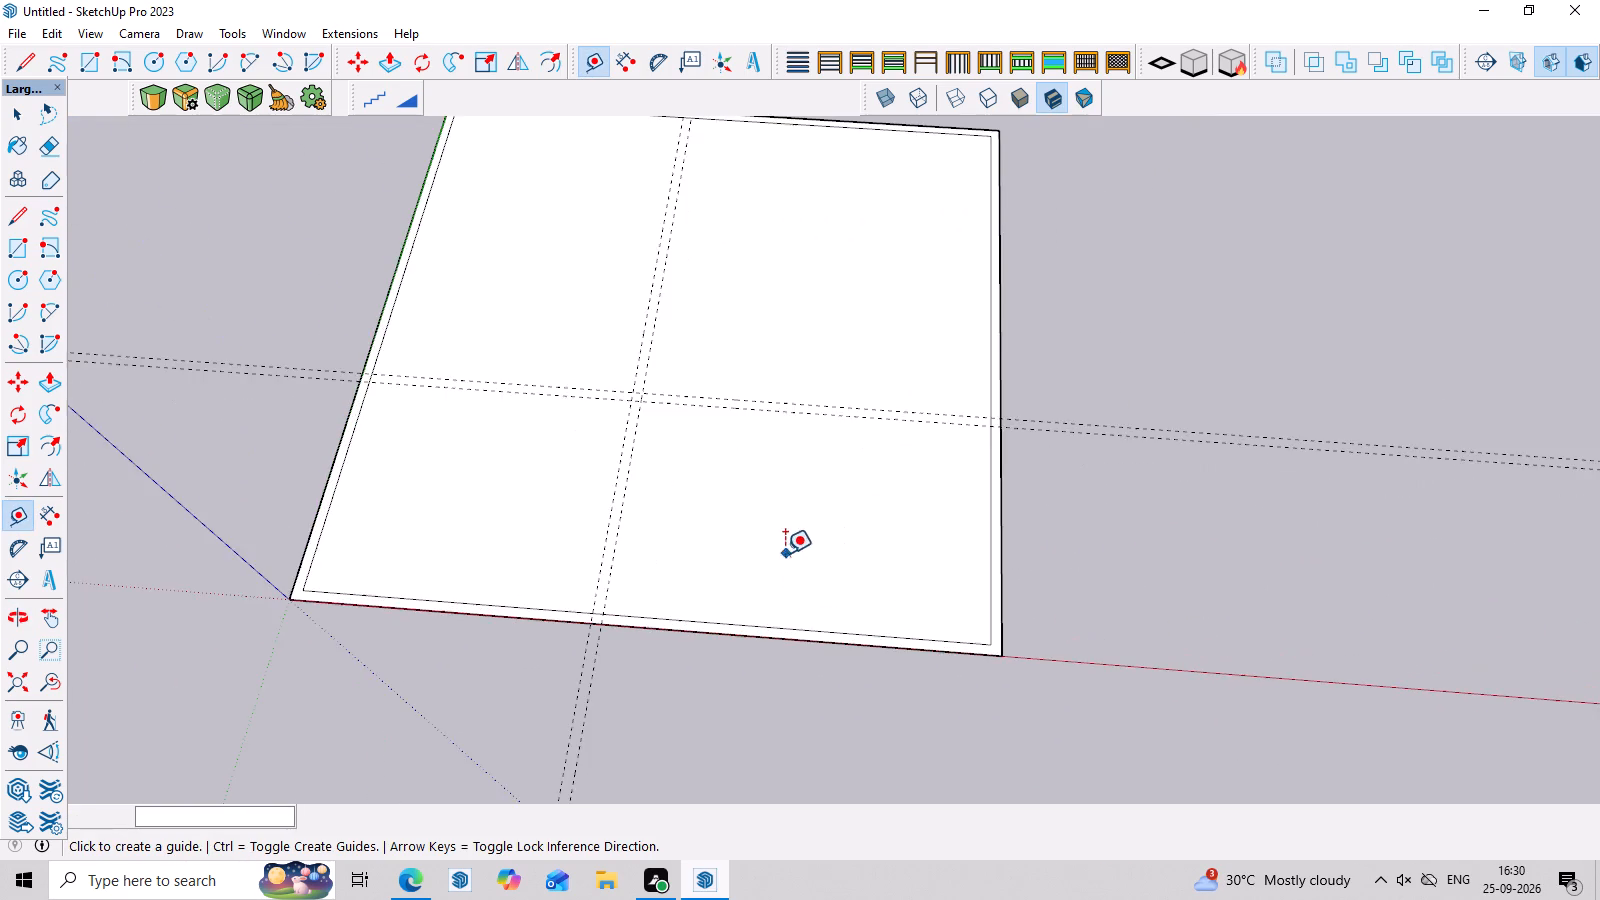
{"action": "scroll", "coordinate": [827, 670], "scroll_direction": "up", "scroll_amount": 2}
{"action": "scroll", "coordinate": [862, 627], "scroll_direction": "down", "scroll_amount": 11}
{"action": "middle_click_drag", "start_coordinate": [870, 665], "coordinate": [875, 700]}
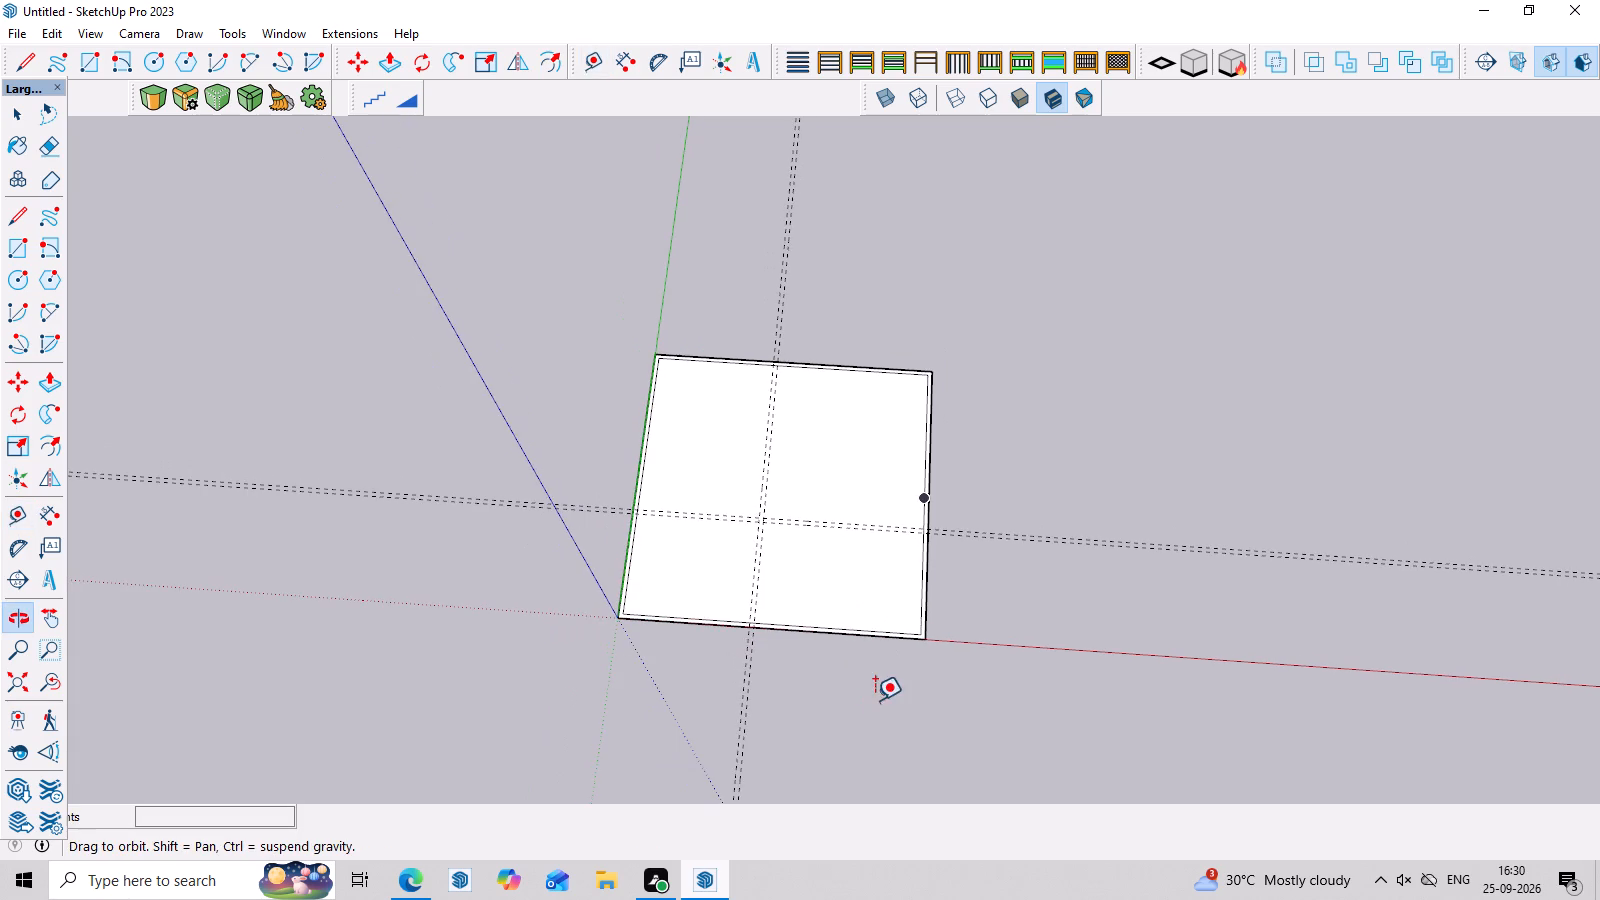
{"action": "scroll", "coordinate": [736, 599], "scroll_direction": "up", "scroll_amount": 3}
{"action": "middle_click_drag", "start_coordinate": [856, 609], "coordinate": [872, 494]}
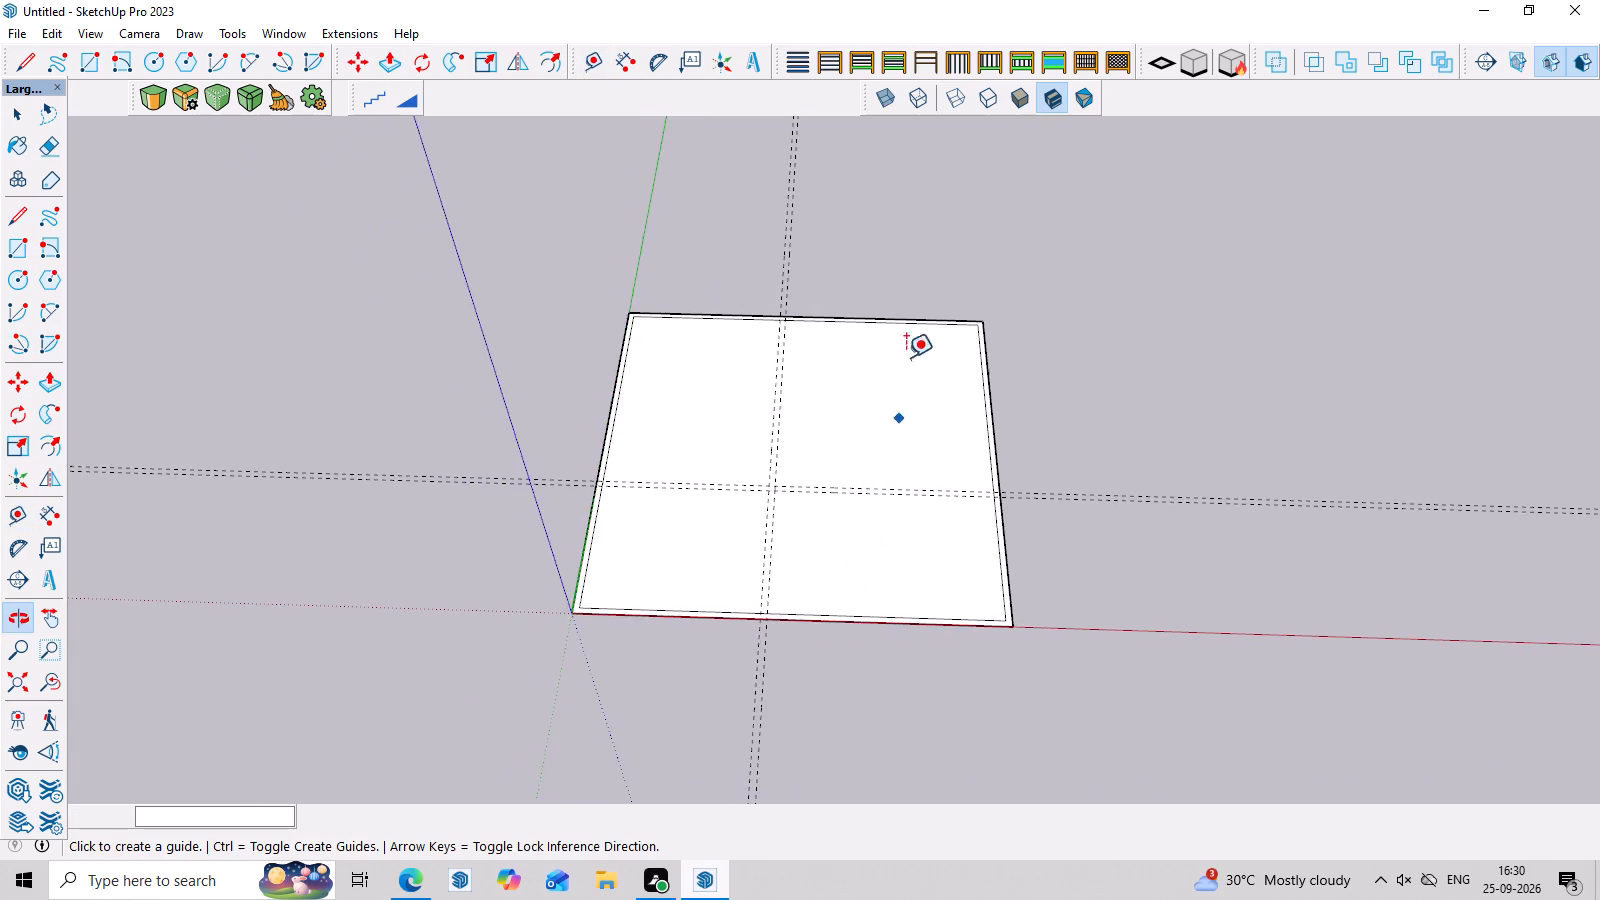
{"action": "scroll", "coordinate": [903, 273], "scroll_direction": "up", "scroll_amount": 6}
{"action": "scroll", "coordinate": [965, 361], "scroll_direction": "down", "scroll_amount": 6}
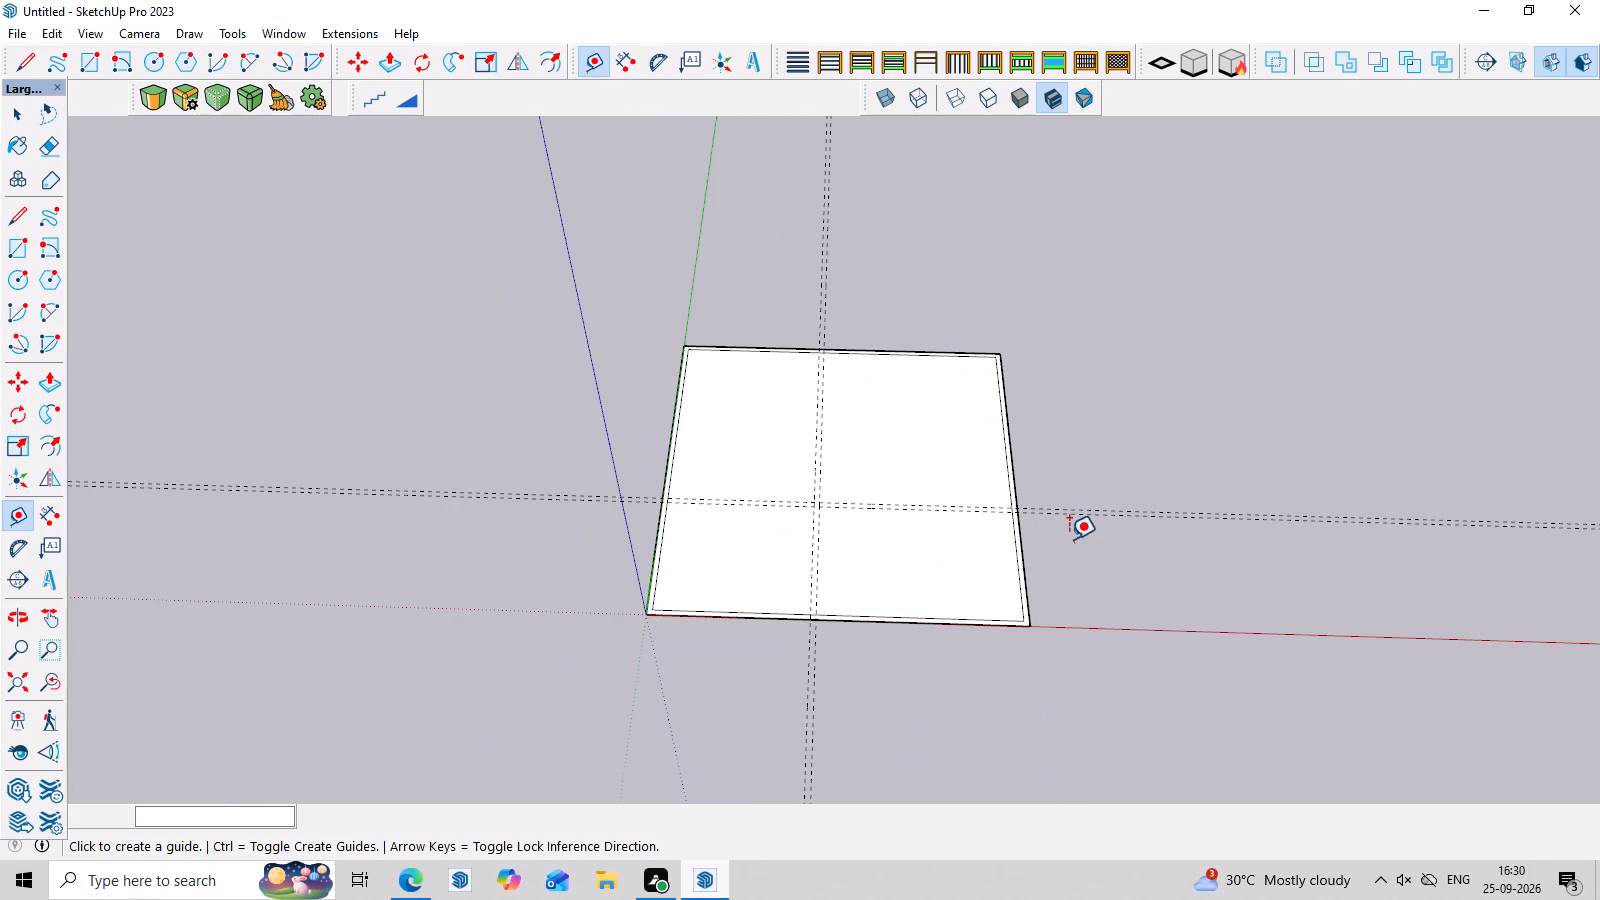
Undo the interior wall guides, the inner wall outline and the base rectangle, back to an empty model.
{"action": "key", "text": "ctrl+z"}
{"action": "key", "text": "ctrl+z"}
{"action": "key", "text": "ctrl+z"}
{"action": "key", "text": "ctrl+z"}
{"action": "key", "text": "ctrl+z"}
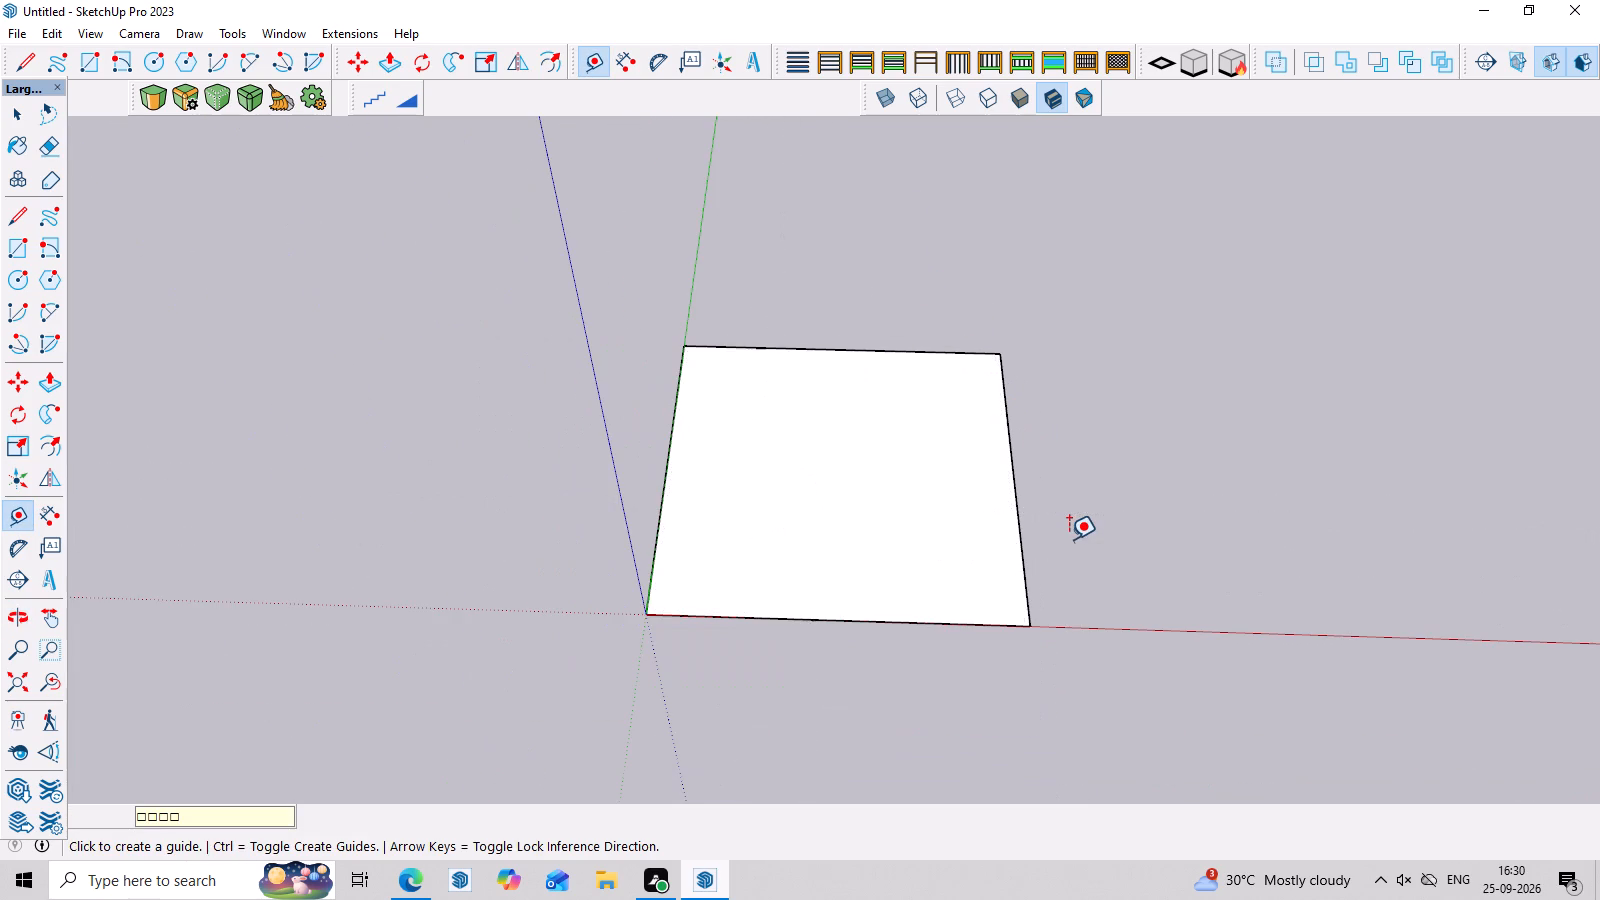
{"action": "key", "text": "ctrl+z"}
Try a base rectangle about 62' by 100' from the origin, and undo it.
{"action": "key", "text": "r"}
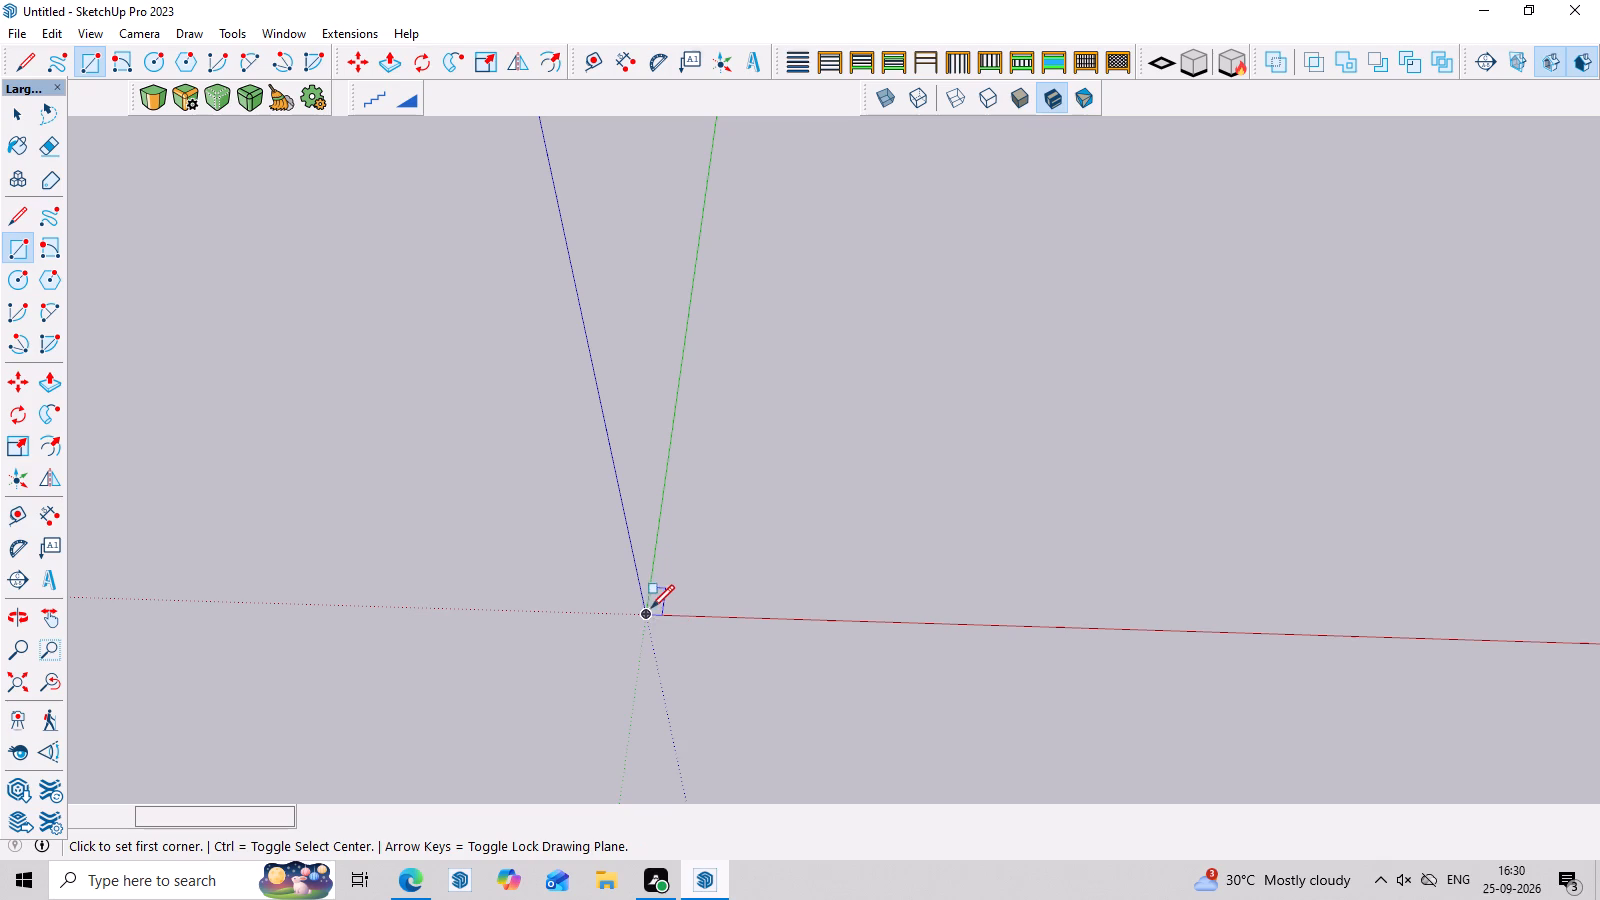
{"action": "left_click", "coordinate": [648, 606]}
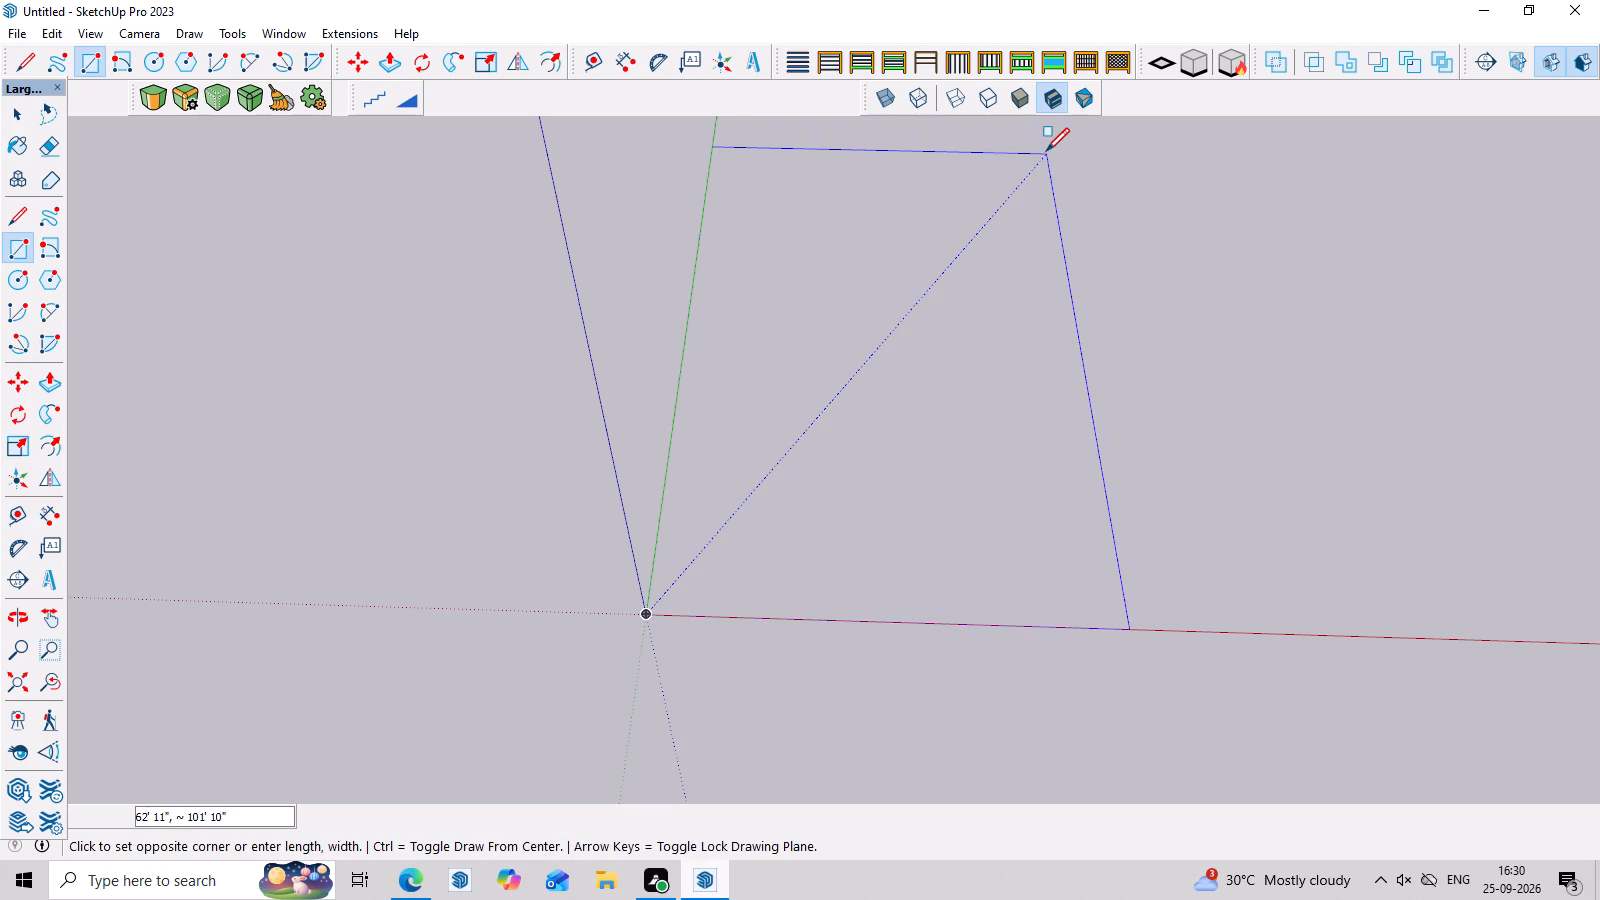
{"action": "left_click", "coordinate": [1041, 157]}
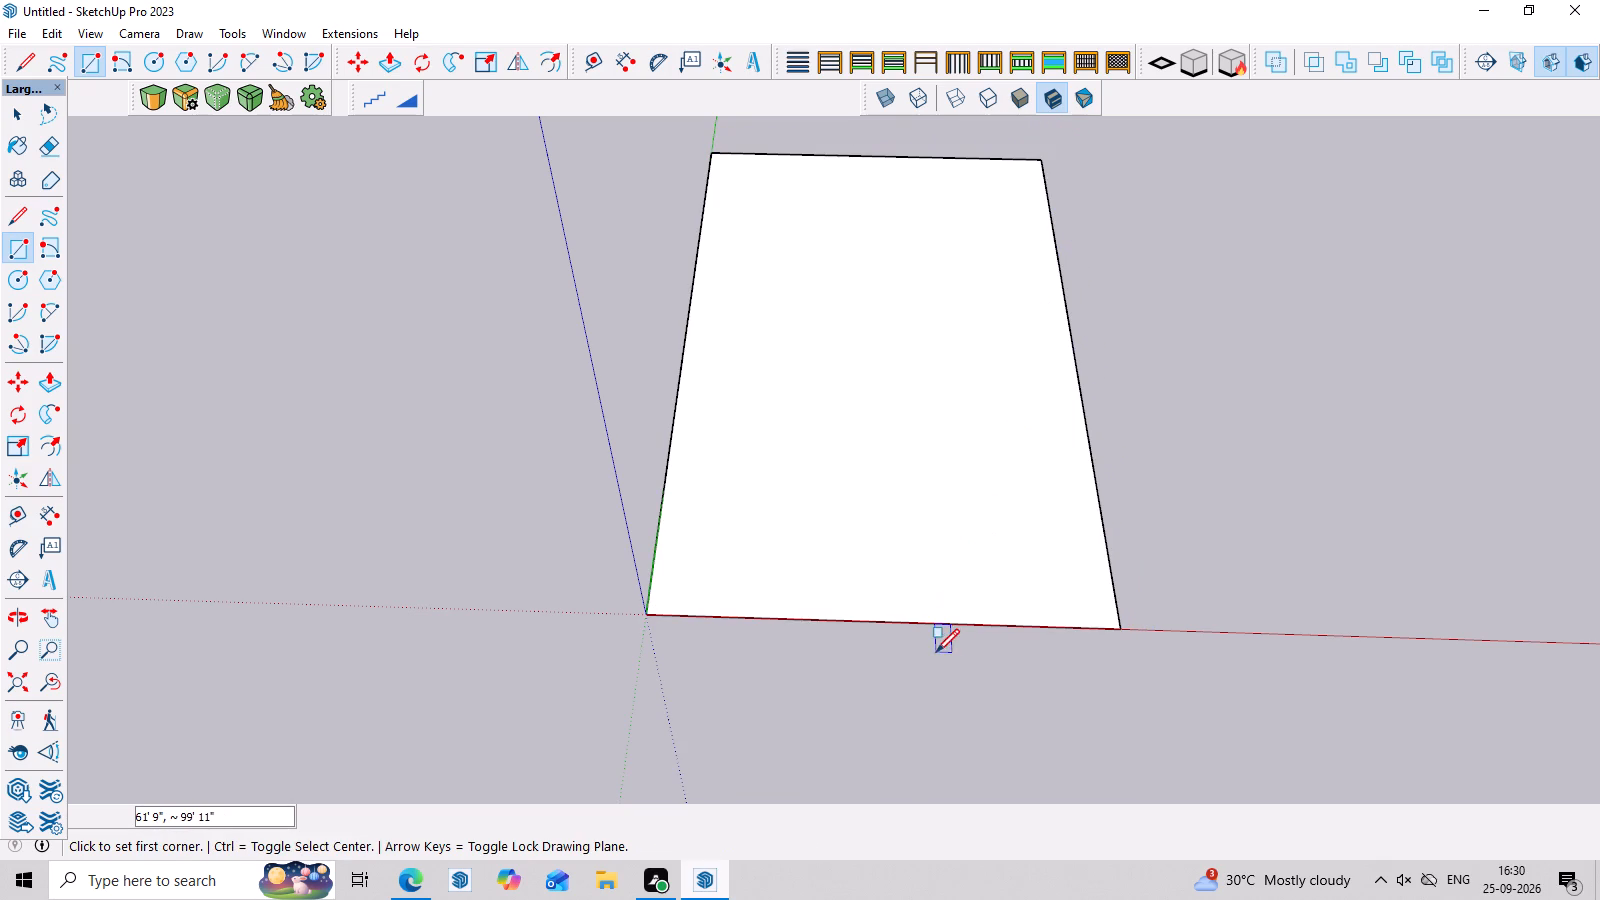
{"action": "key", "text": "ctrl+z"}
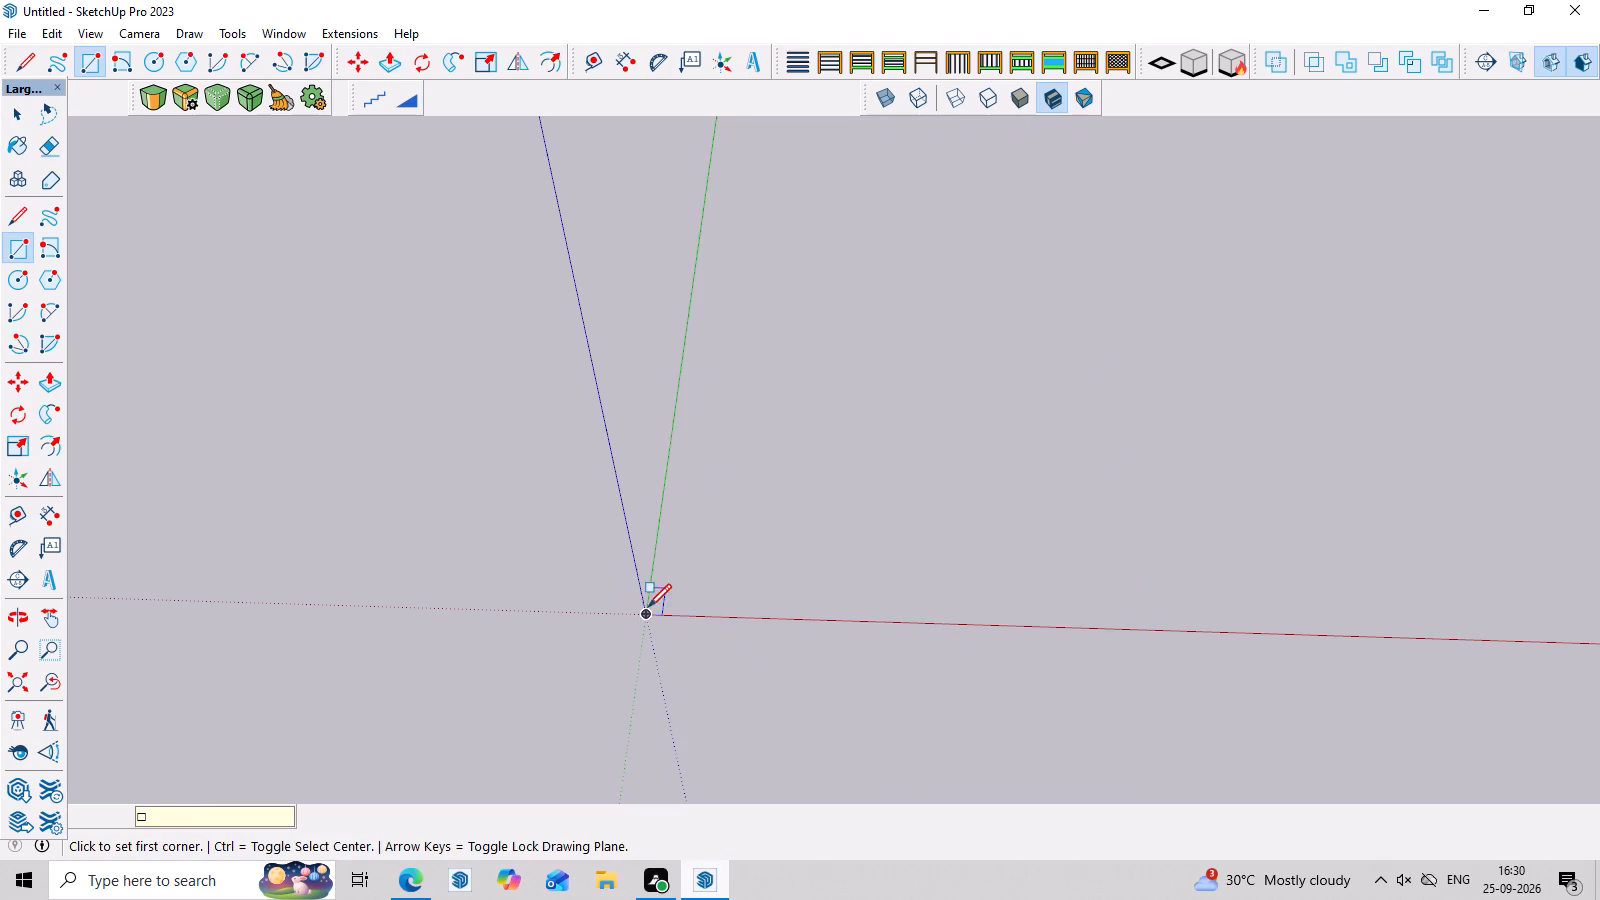
Draw a base rectangle from the origin, about 79' along the red axis and 93' along the green axis.
{"action": "left_click", "coordinate": [652, 610]}
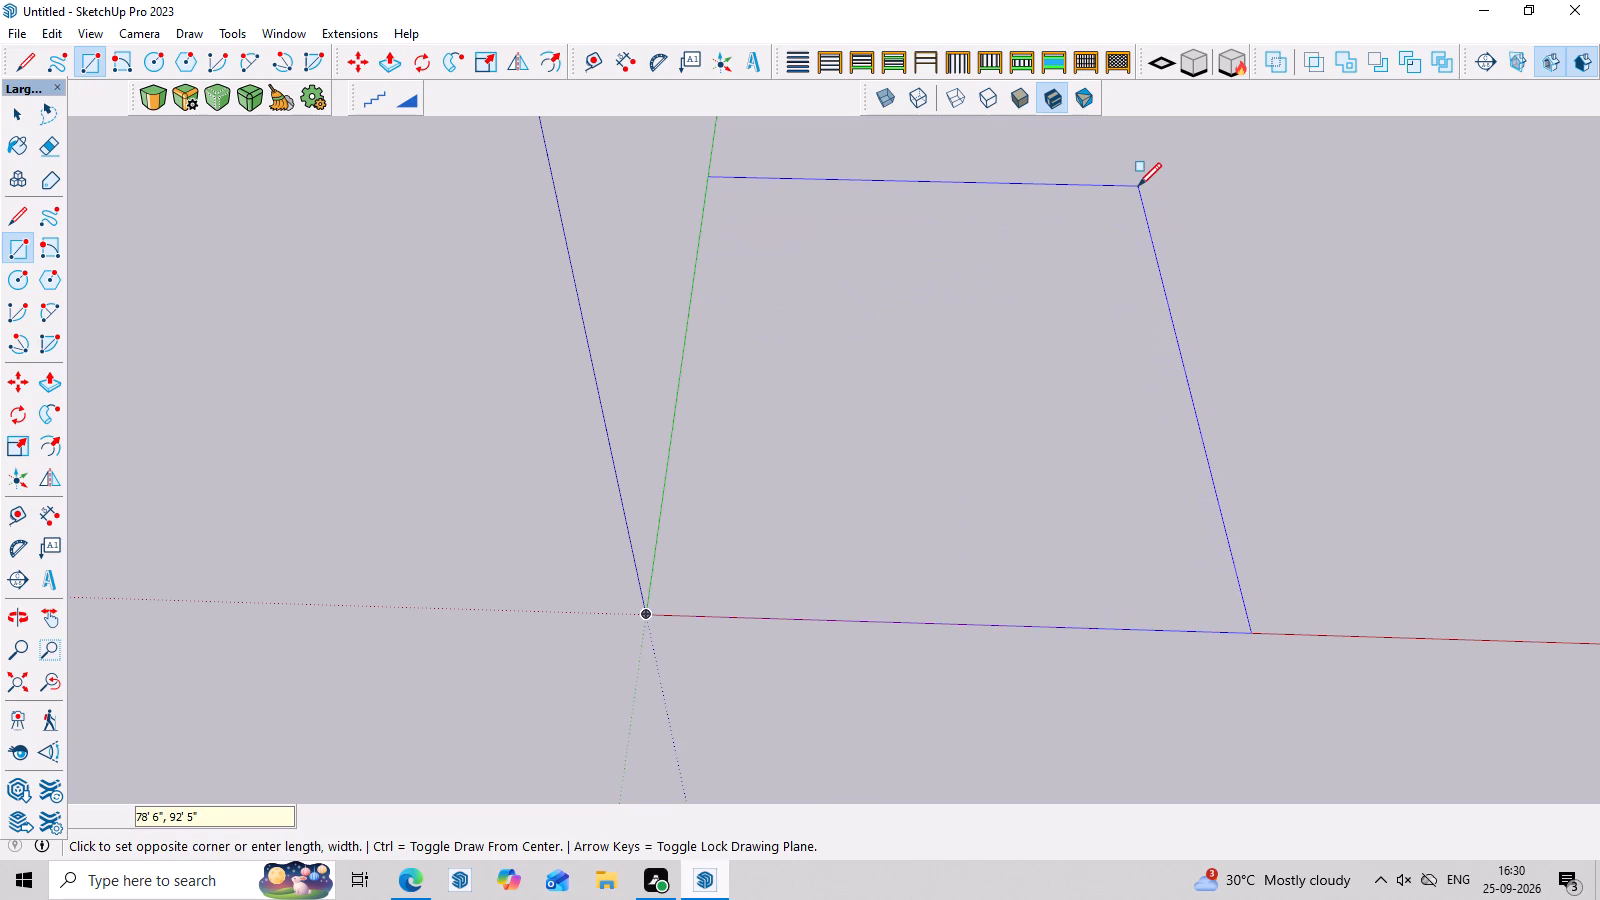
{"action": "left_click", "coordinate": [1139, 181]}
Offset the base rectangle's outline inward by 9 to form the exterior wall thickness.
{"action": "key", "text": "space"}
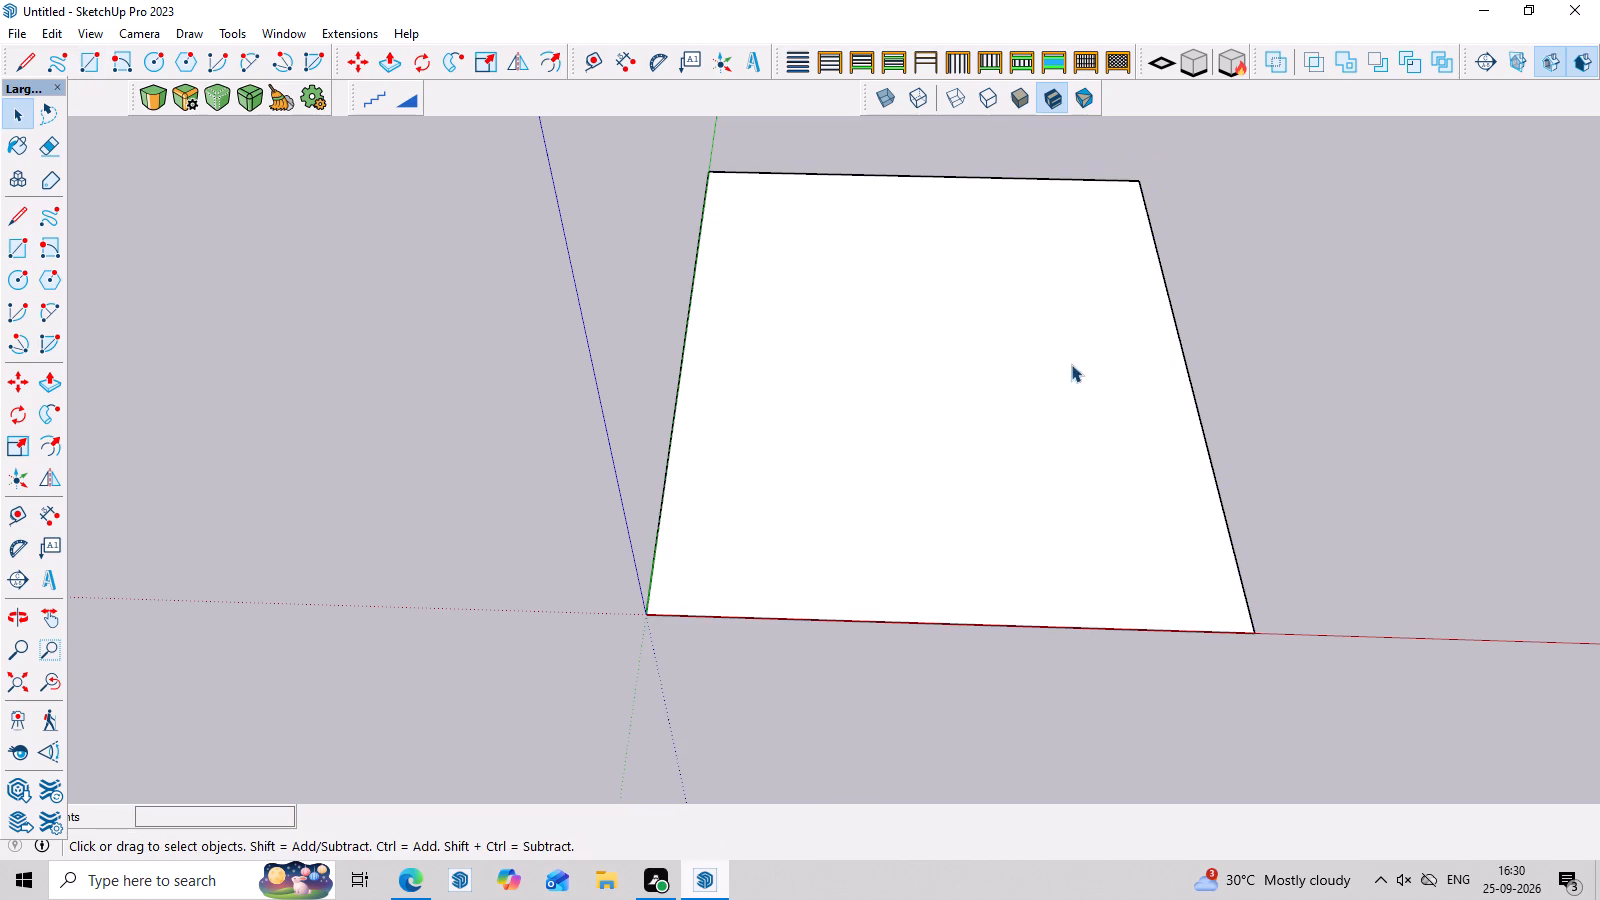
{"action": "left_click", "coordinate": [1049, 390]}
{"action": "key", "text": "f"}
{"action": "left_click", "coordinate": [703, 496]}
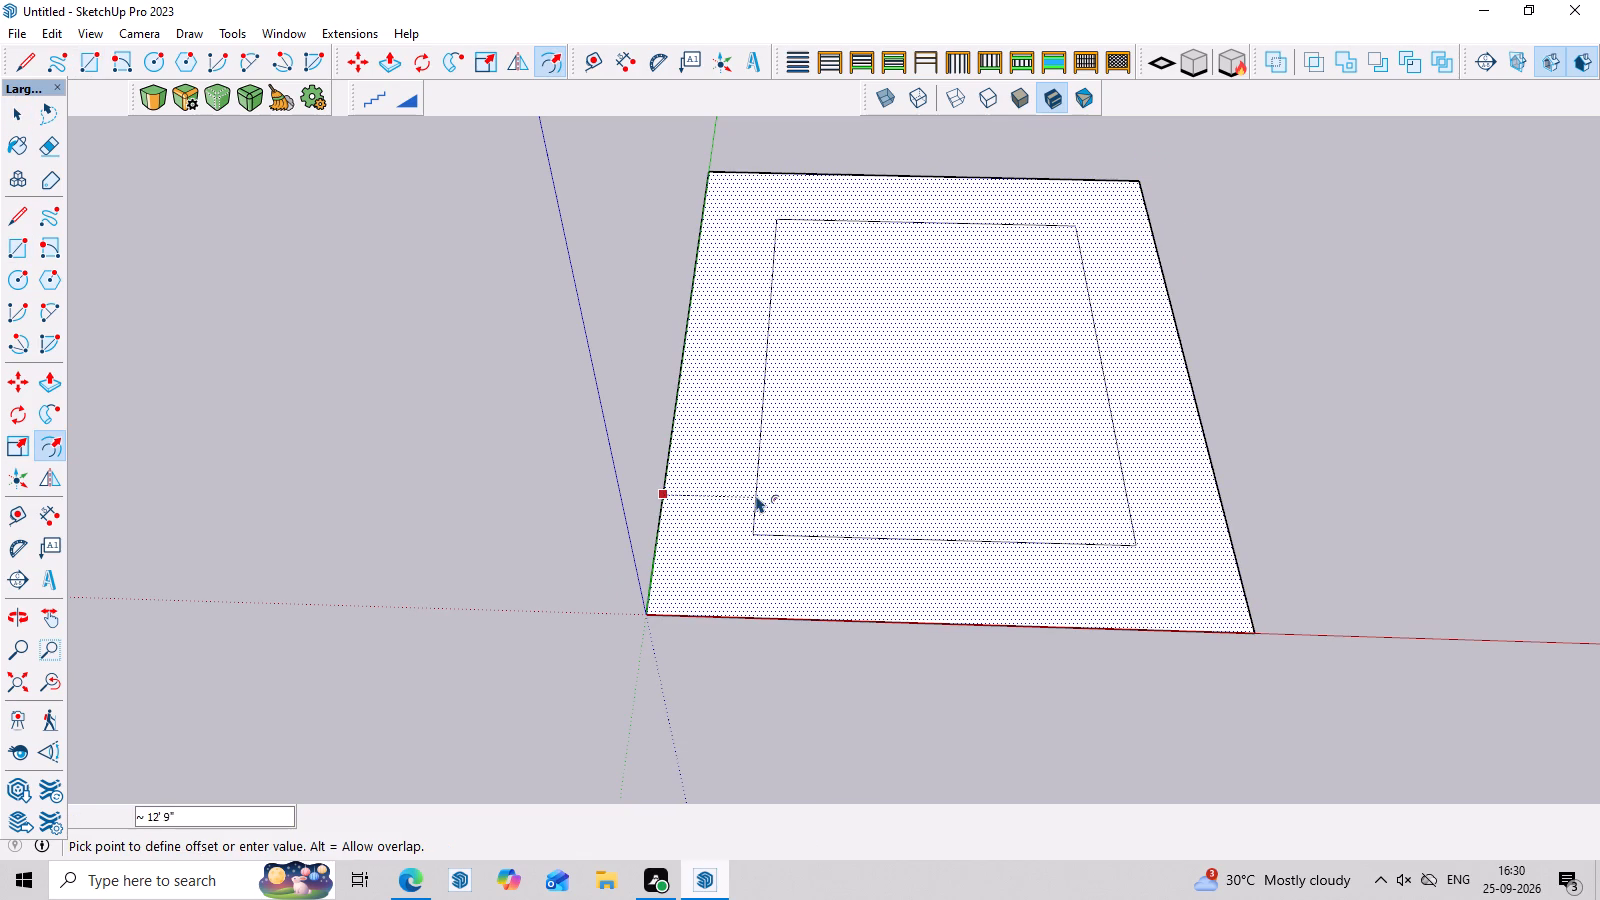
{"action": "key", "text": "9"}
{"action": "key", "text": "Return"}
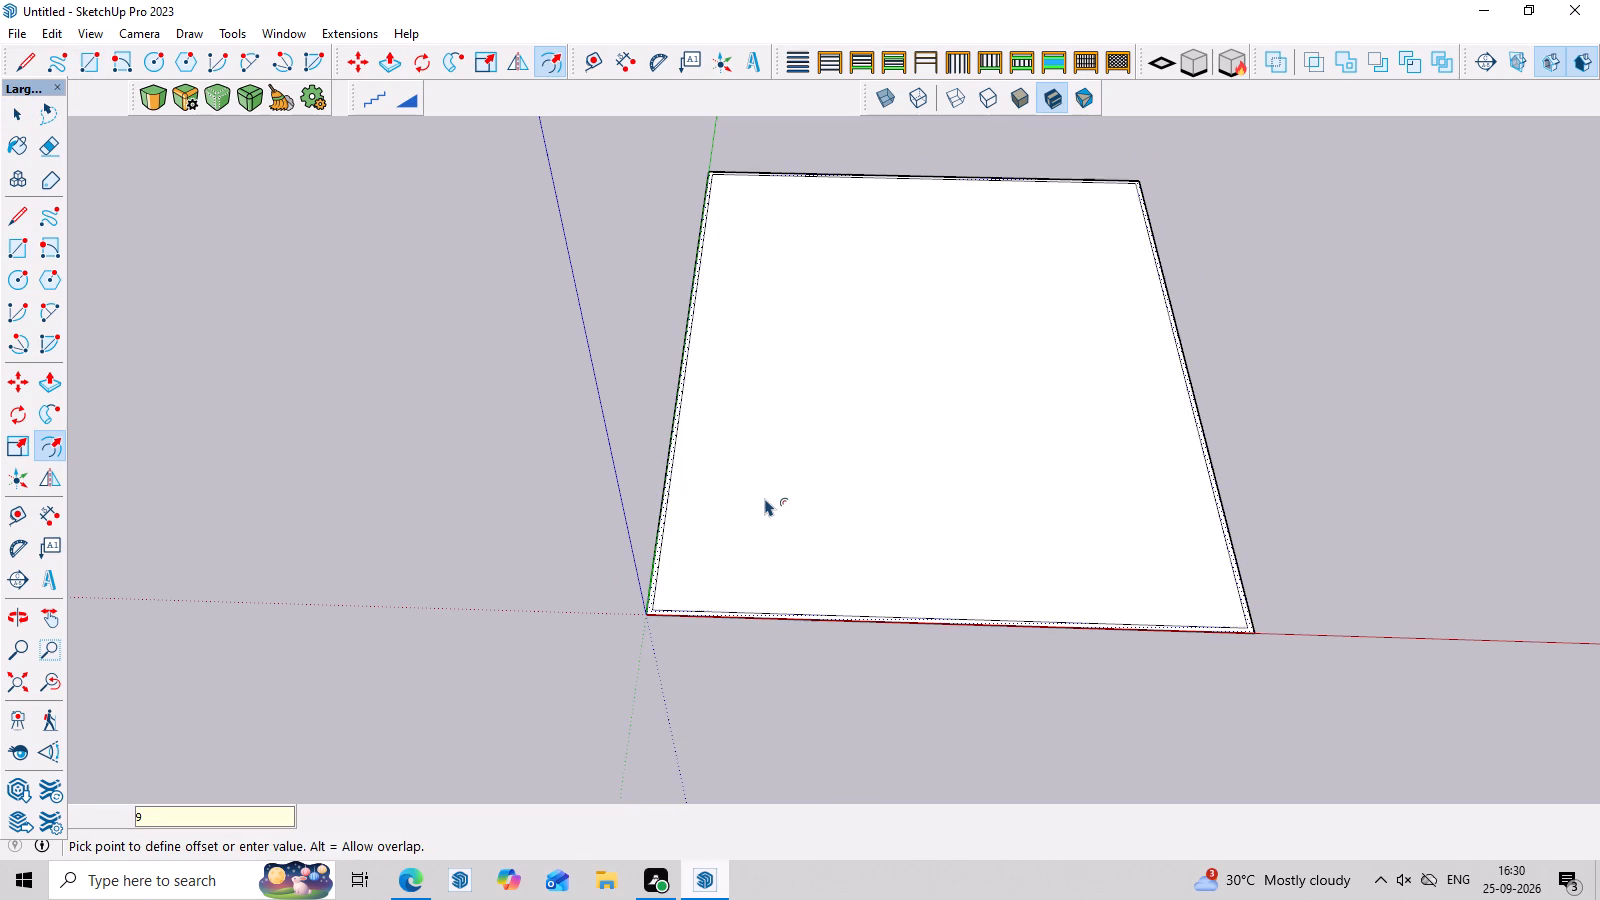
{"action": "middle_click_drag", "start_coordinate": [769, 505], "coordinate": [772, 577]}
{"action": "scroll", "coordinate": [1102, 464], "scroll_direction": "up", "scroll_amount": 2}
{"action": "key", "text": "space"}
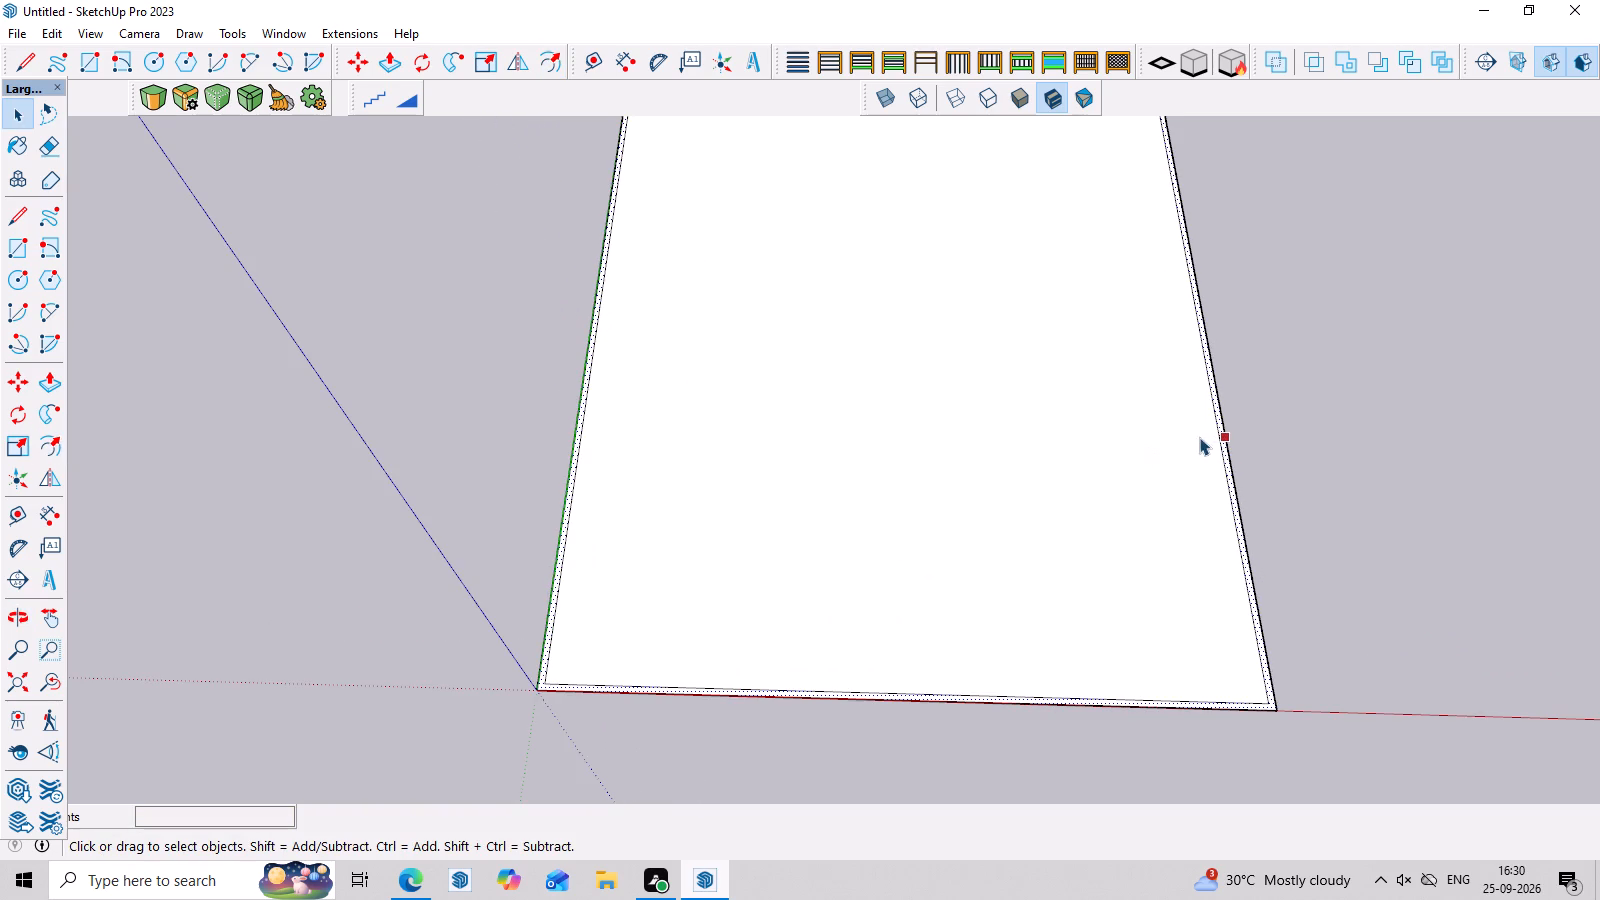
{"action": "key", "text": "Escape"}
Place a guide about 44' 8" in from the inner edge opposite the green axis, and enter a distance of 9 for a second guide from it.
{"action": "key", "text": "t"}
{"action": "left_click", "coordinate": [1242, 562]}
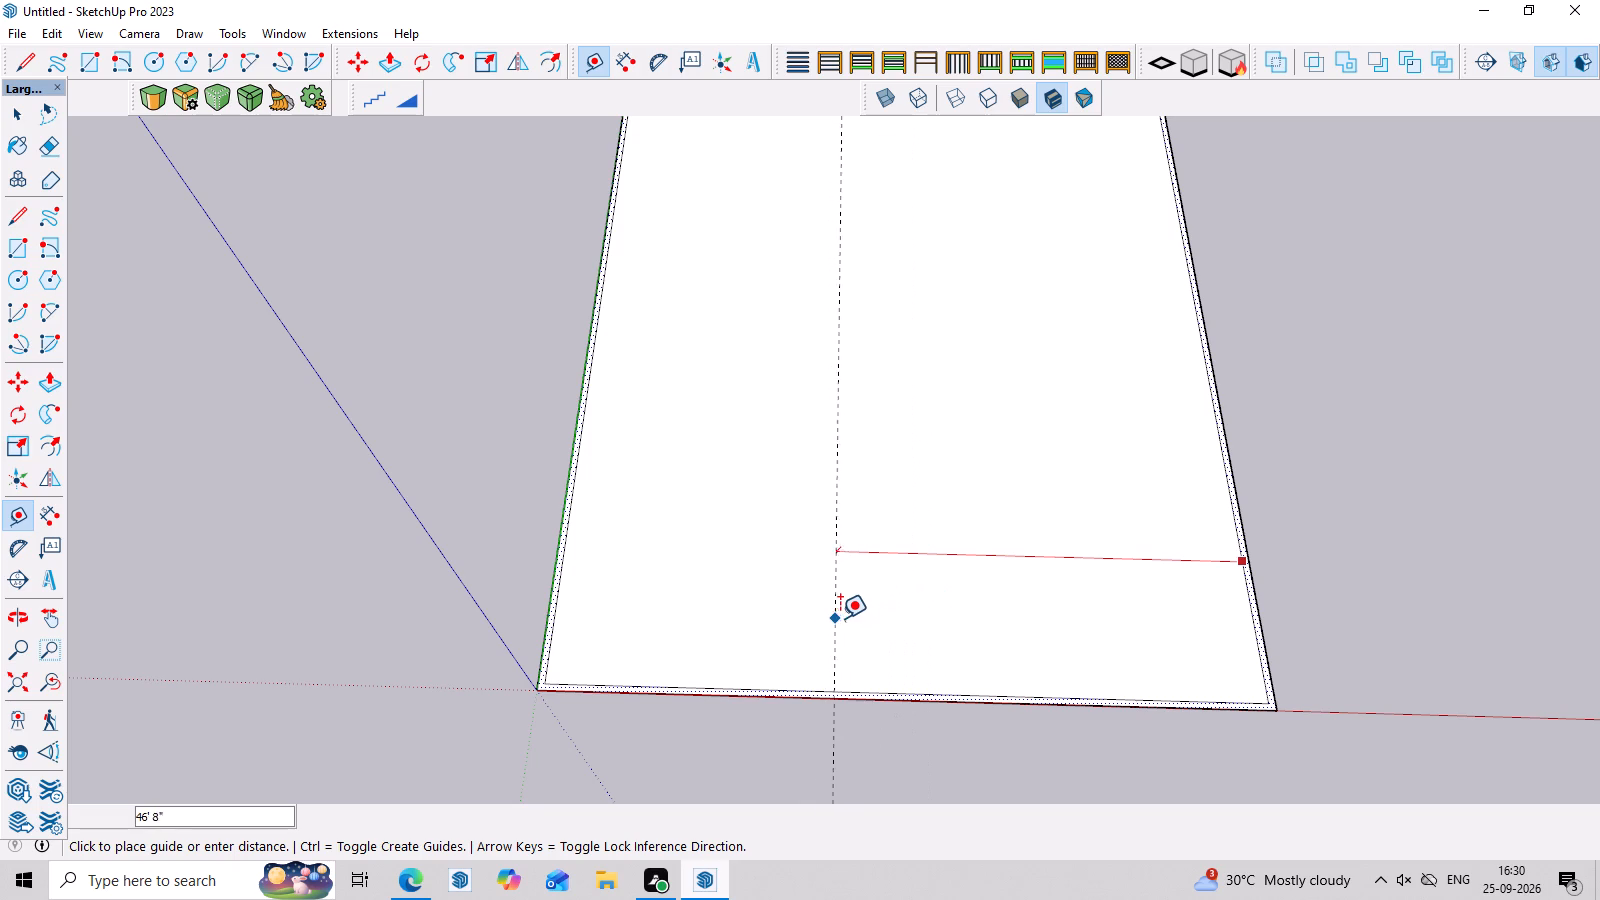
{"action": "left_click", "coordinate": [850, 618]}
{"action": "left_click", "coordinate": [852, 477]}
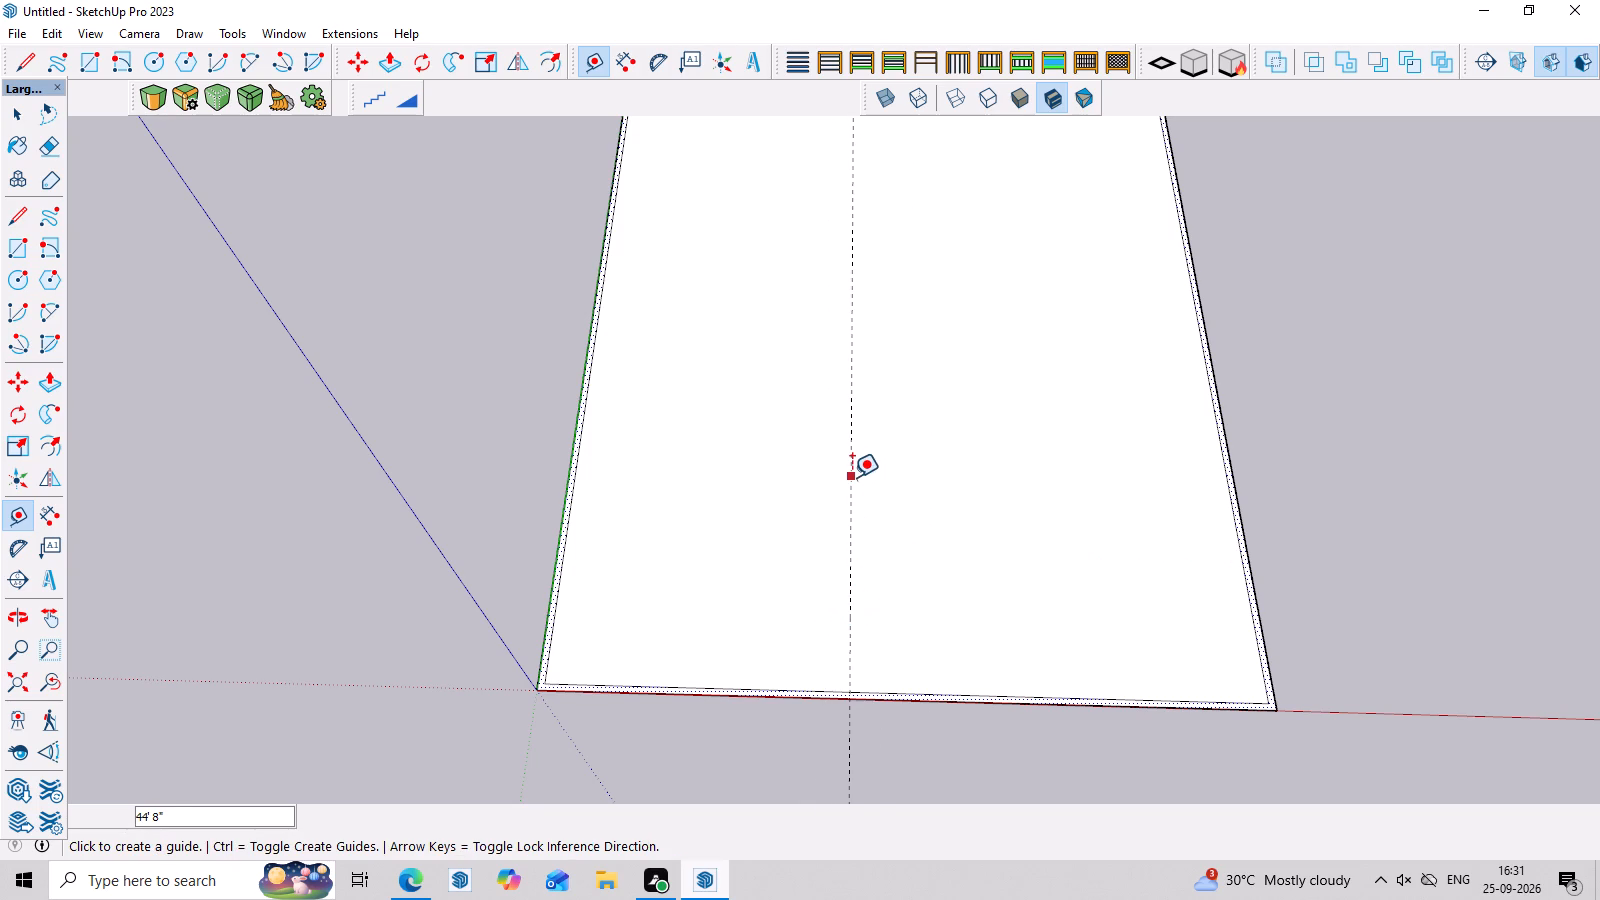
{"action": "key", "text": "9"}
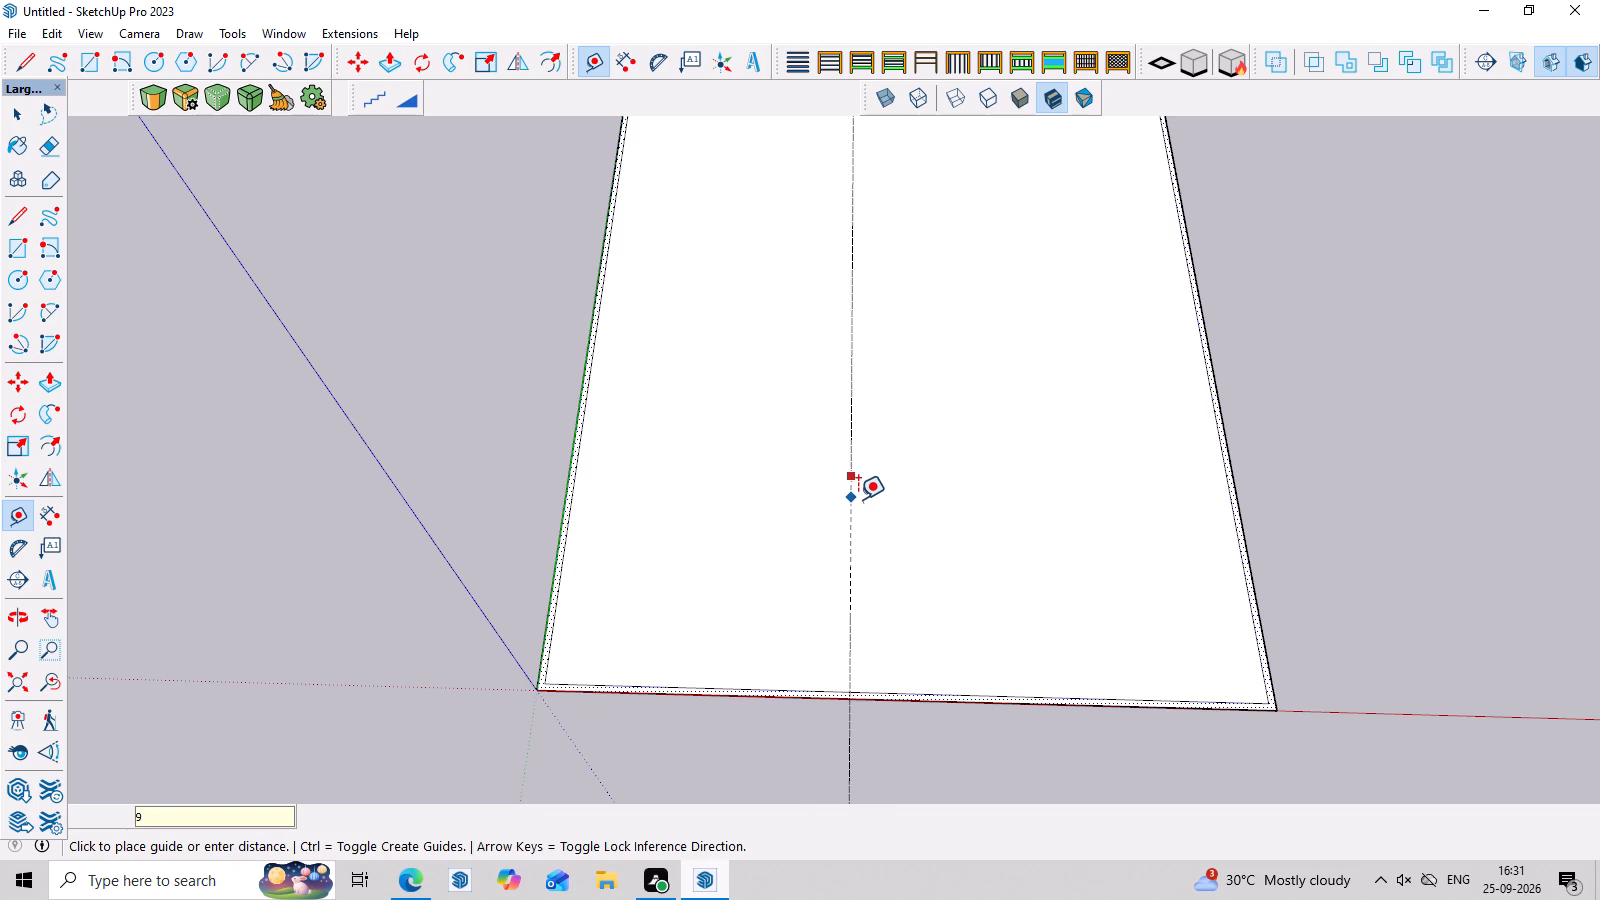
{"action": "key", "text": "Return"}
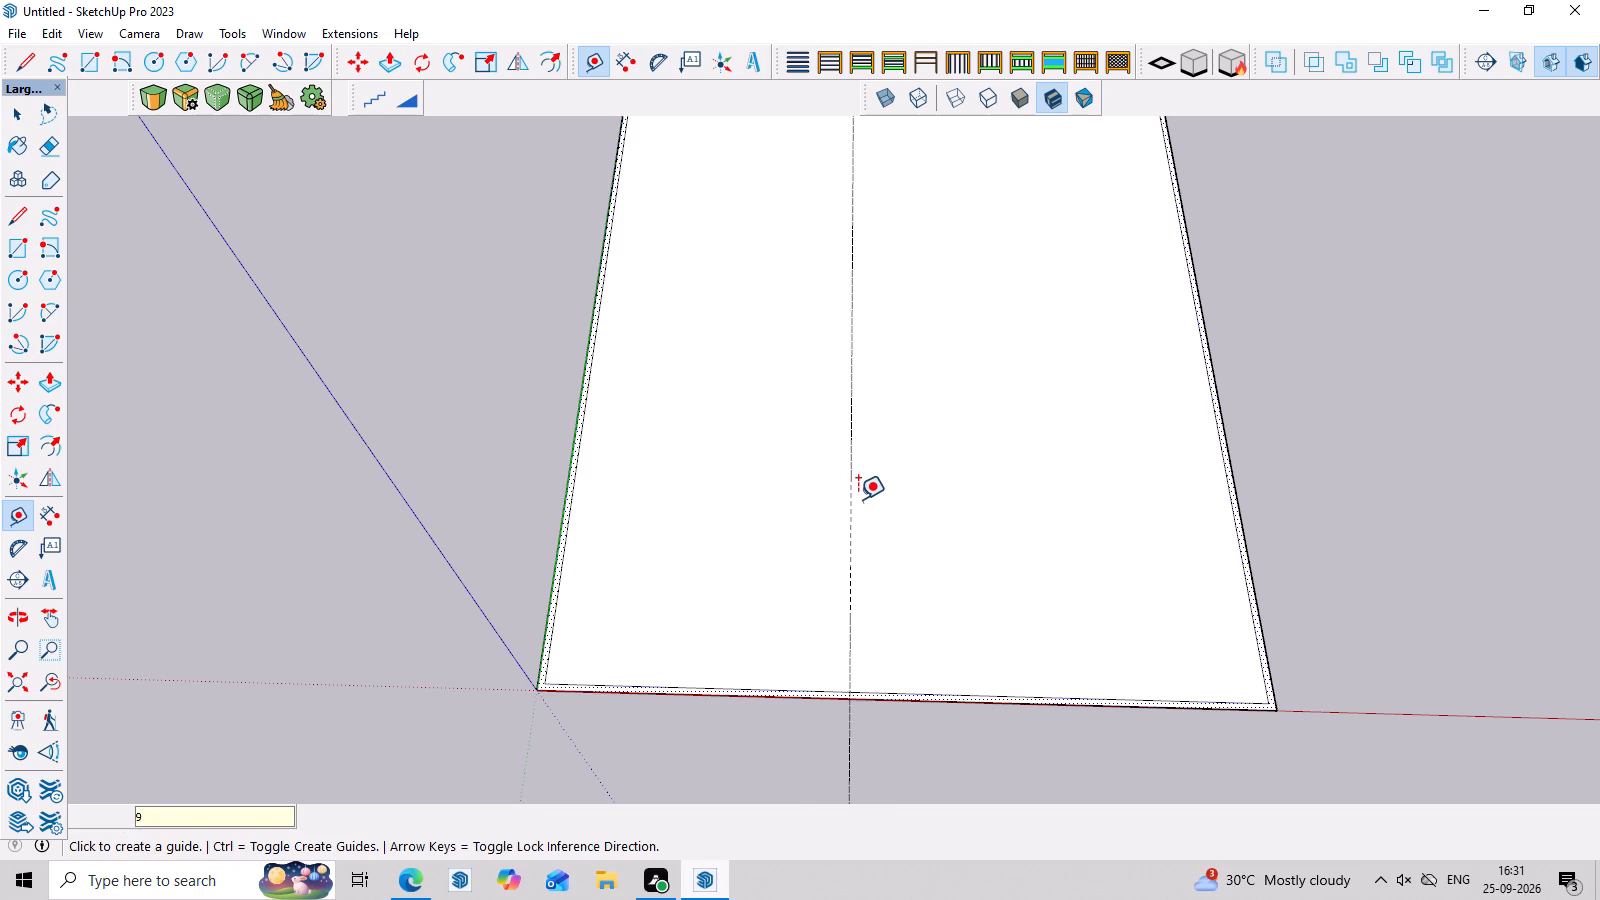
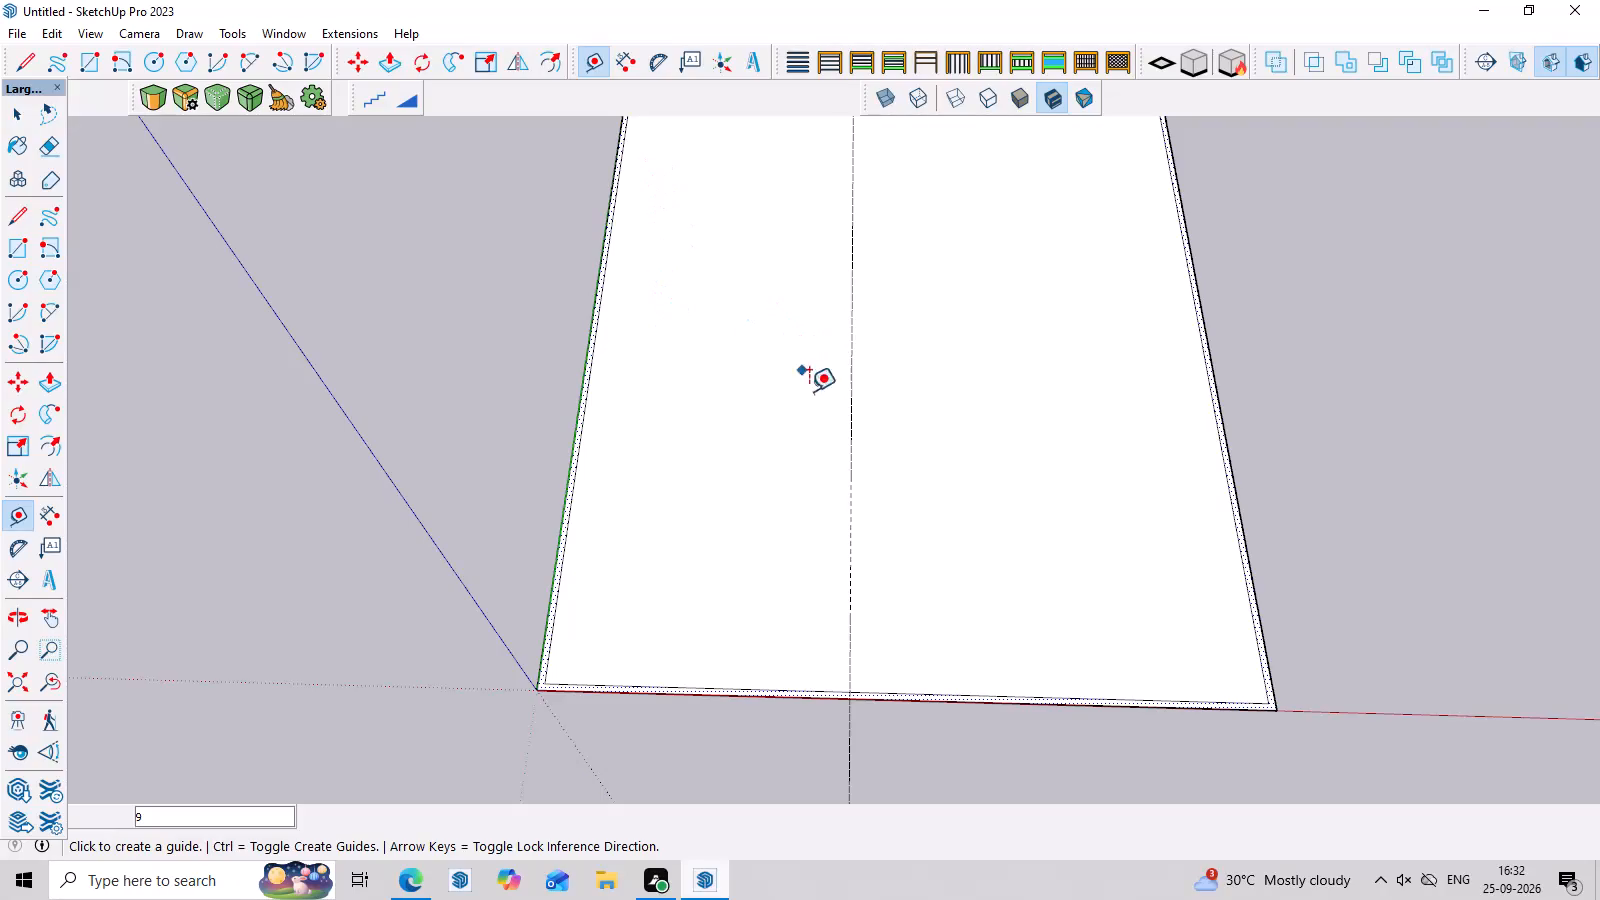
Place a guide 9" from the existing guide parallel to the green axis, on its side away from that axis.
{"action": "left_click", "coordinate": [853, 408]}
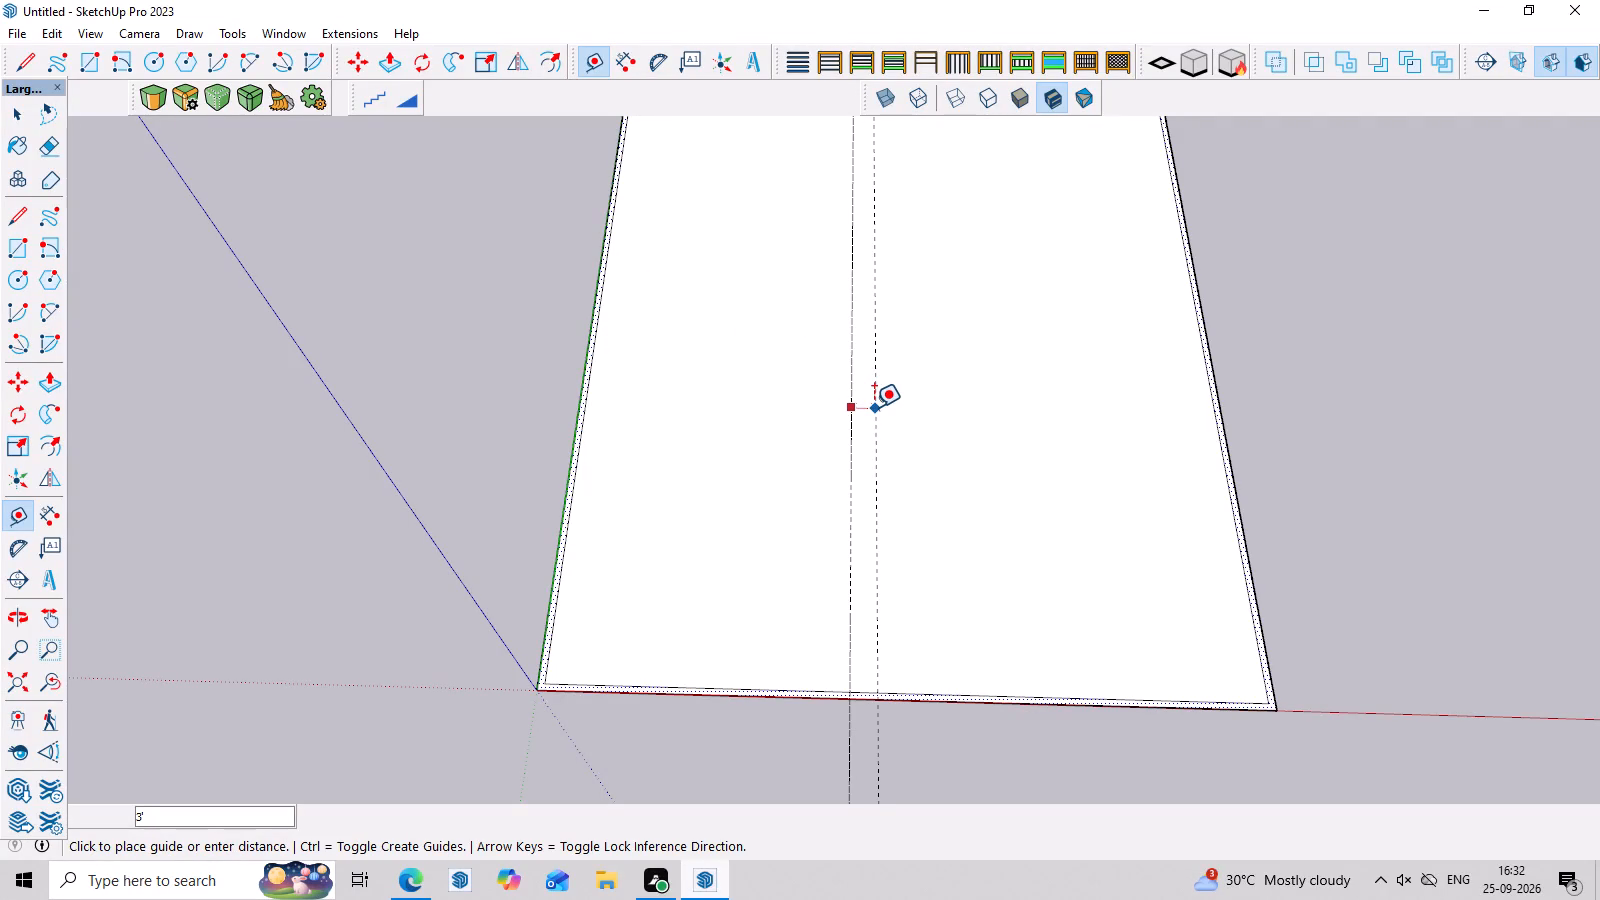
{"action": "key", "text": "9"}
{"action": "key", "text": "Return"}
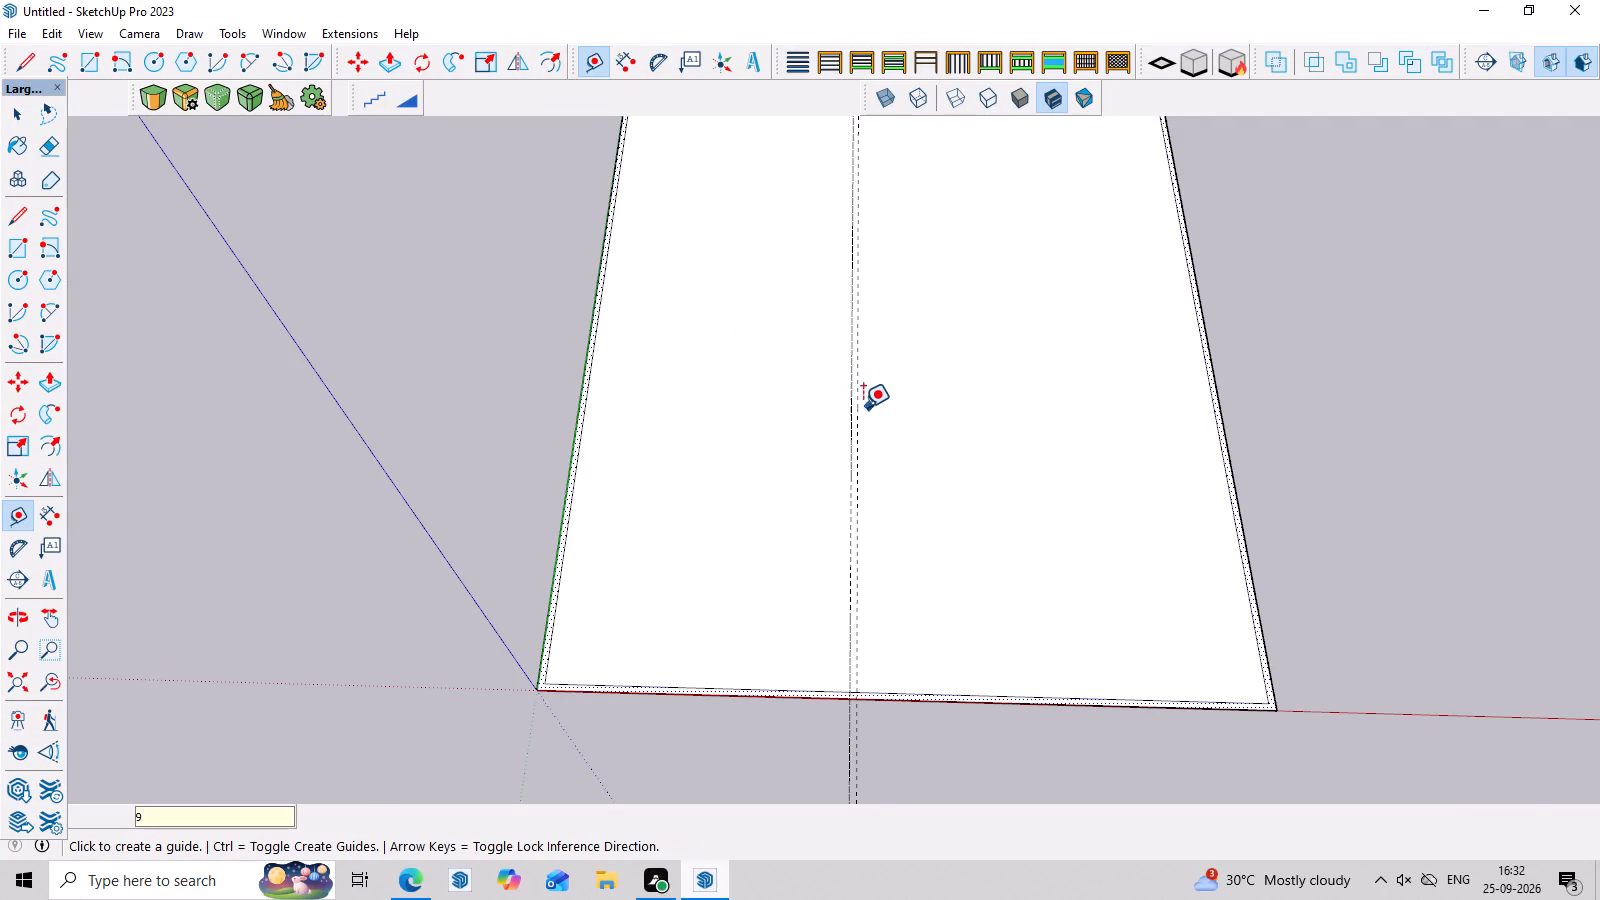
Place a guide about 31' 3" in from the red-axis side's inner edge, plus a parallel guide 9" farther in.
{"action": "scroll", "coordinate": [840, 415], "scroll_direction": "up", "scroll_amount": 4}
{"action": "scroll", "coordinate": [819, 619], "scroll_direction": "down", "scroll_amount": 4}
{"action": "left_click", "coordinate": [758, 782]}
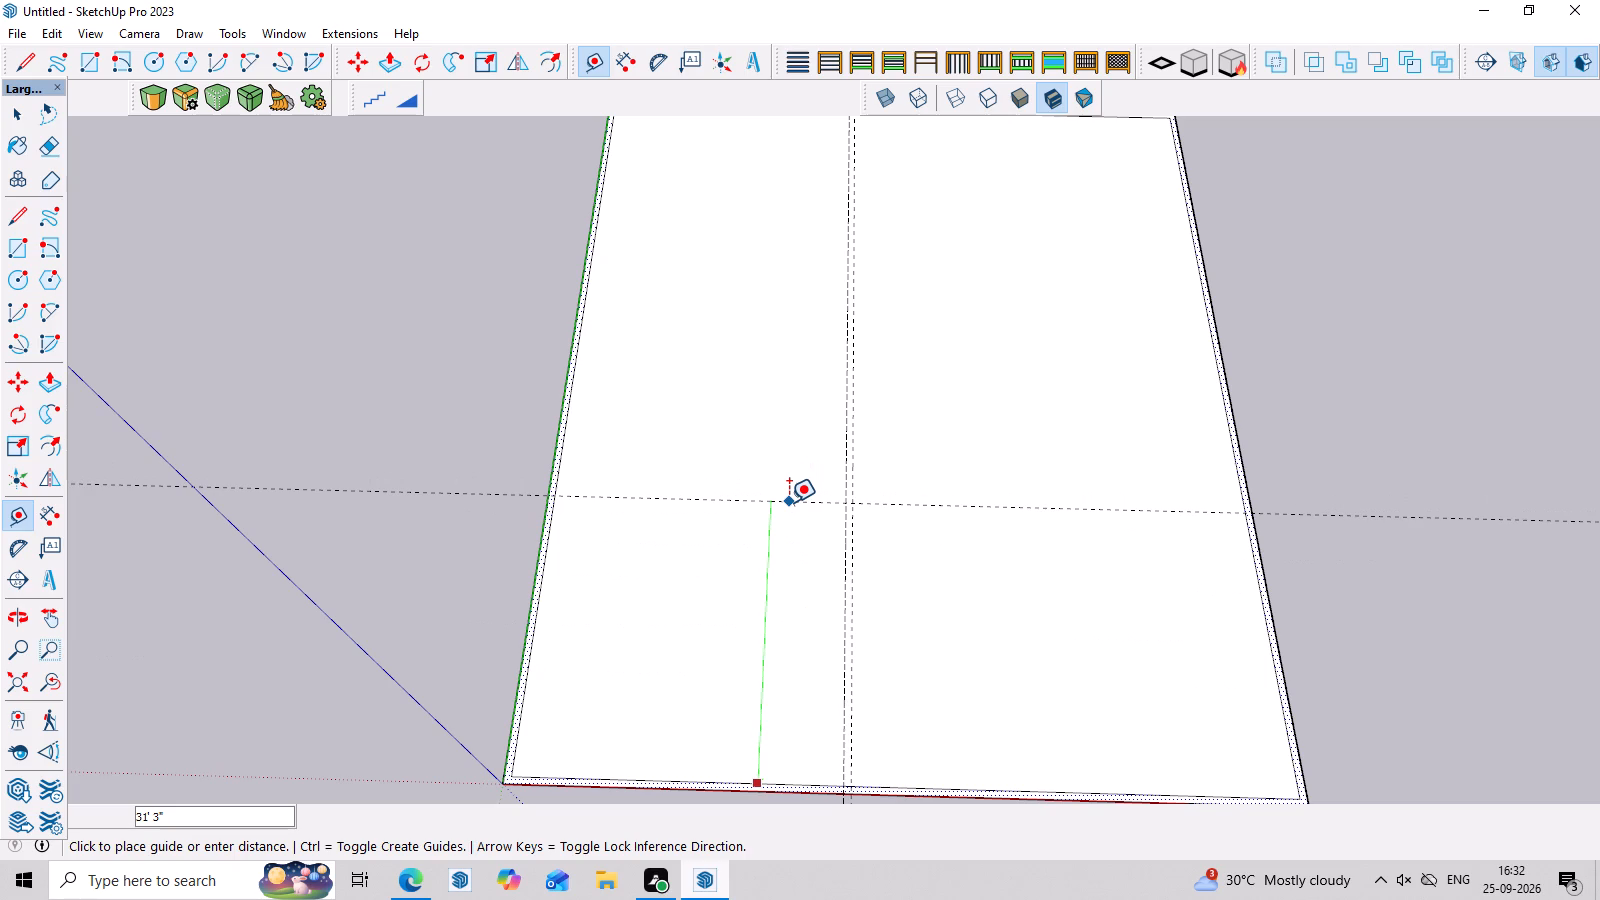
{"action": "left_click", "coordinate": [789, 502]}
{"action": "left_click", "coordinate": [788, 501]}
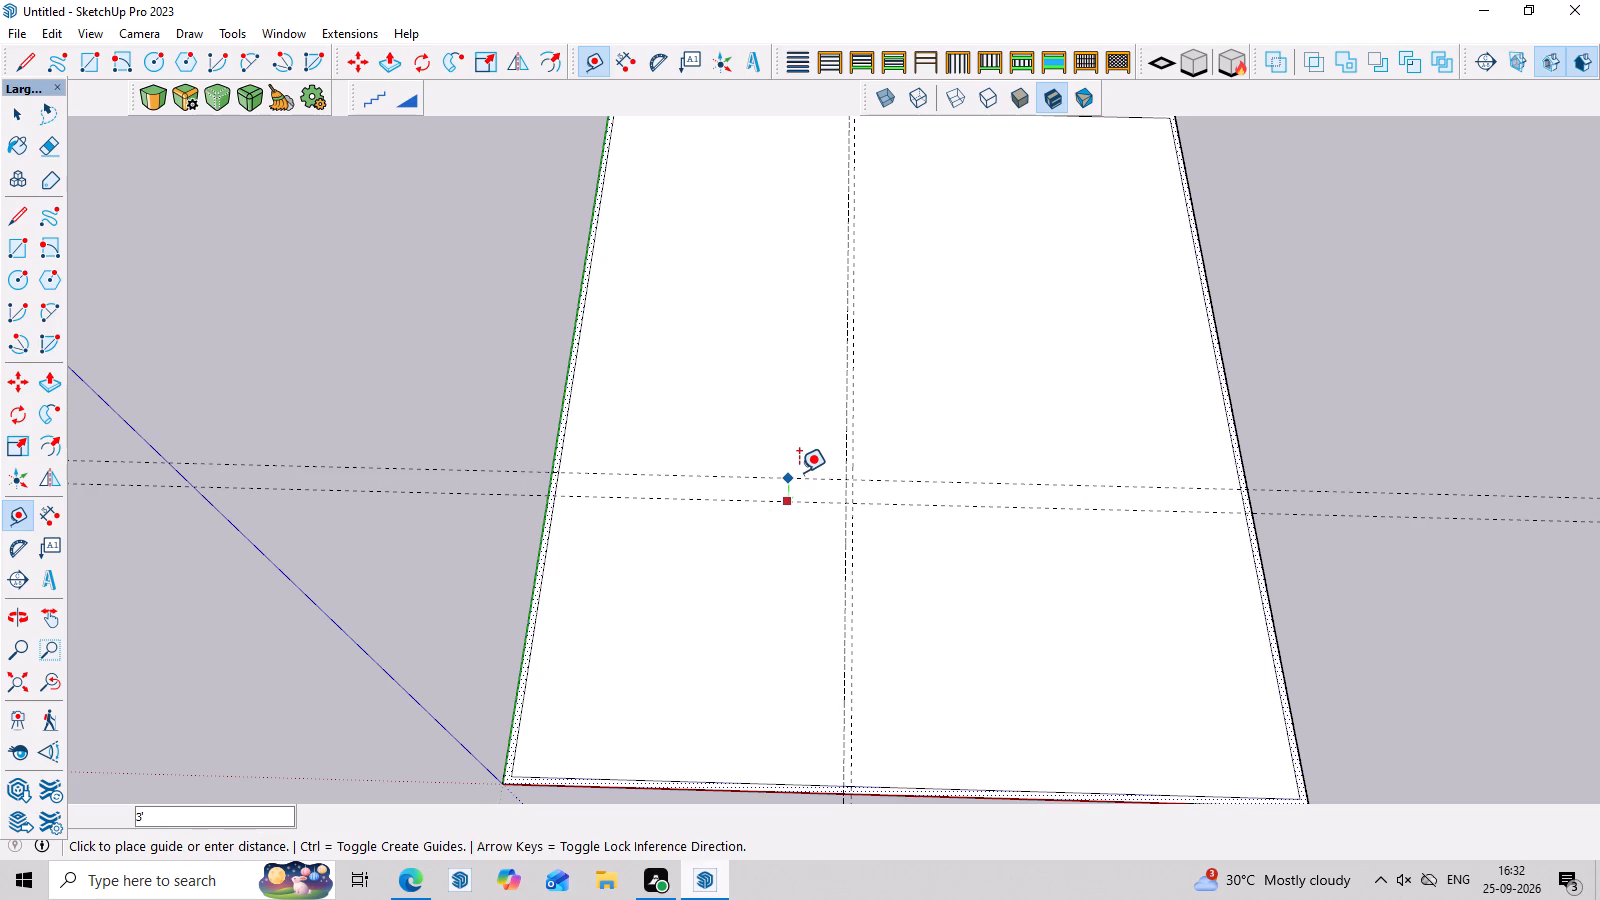
{"action": "key", "text": "9"}
{"action": "key", "text": "Return"}
Draw a wall rectangle about 9" by 33' 7" between the cross guides, from the green-axis side's inner edge to the farther lengthwise guide.
{"action": "middle_click_drag", "start_coordinate": [874, 499], "coordinate": [877, 490]}
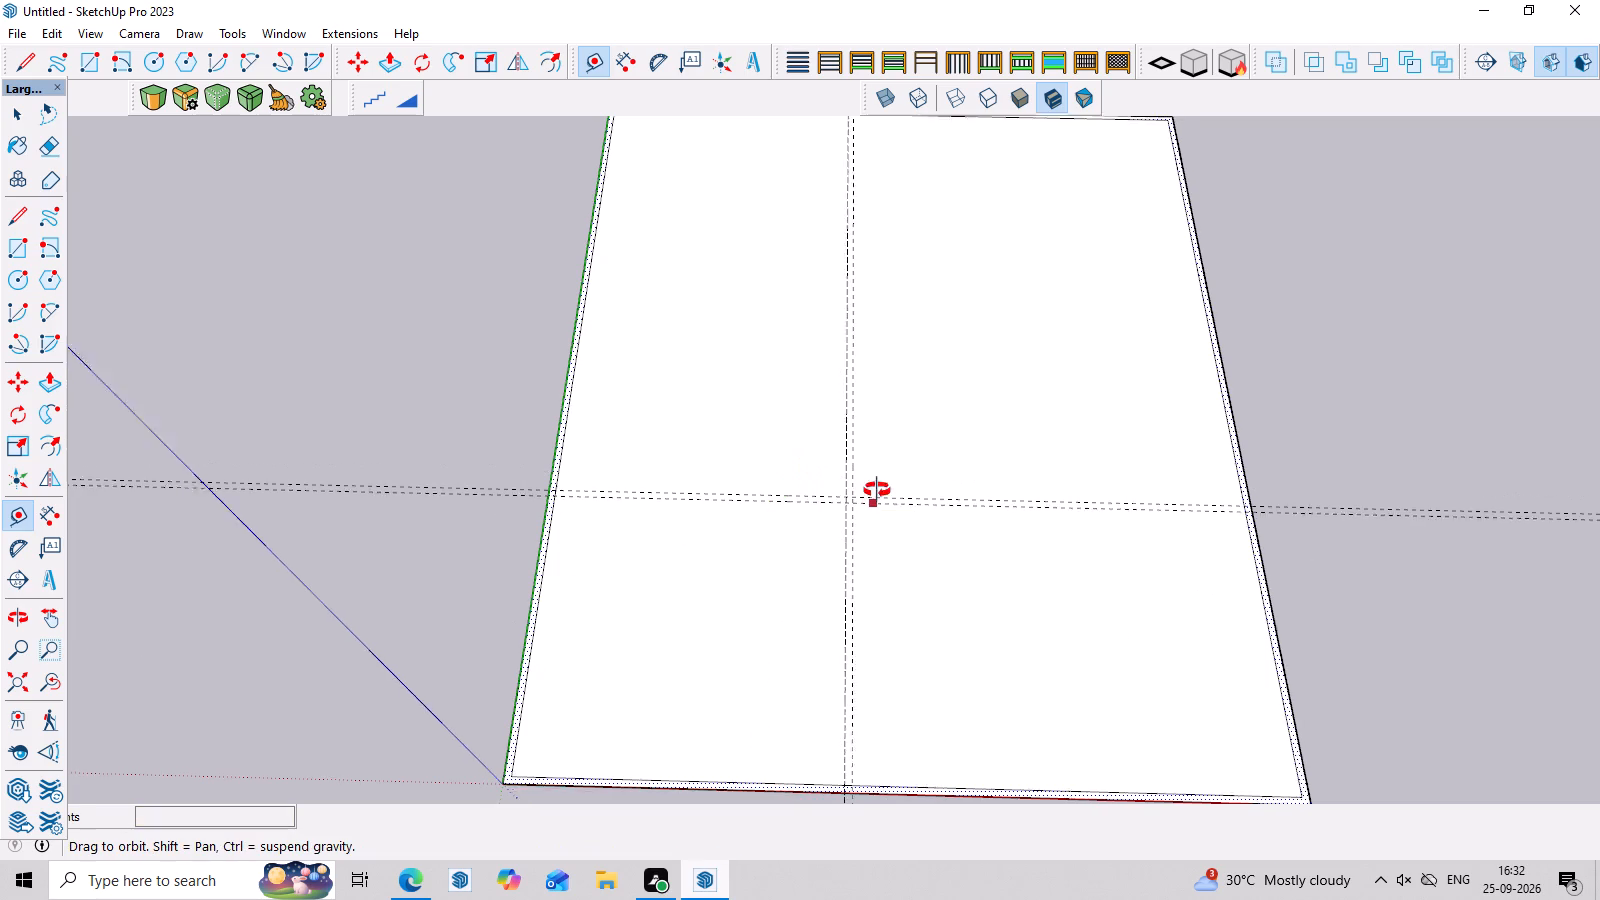
{"action": "middle_click_drag", "start_coordinate": [877, 490], "coordinate": [886, 493]}
{"action": "scroll", "coordinate": [554, 488], "scroll_direction": "up", "scroll_amount": 8}
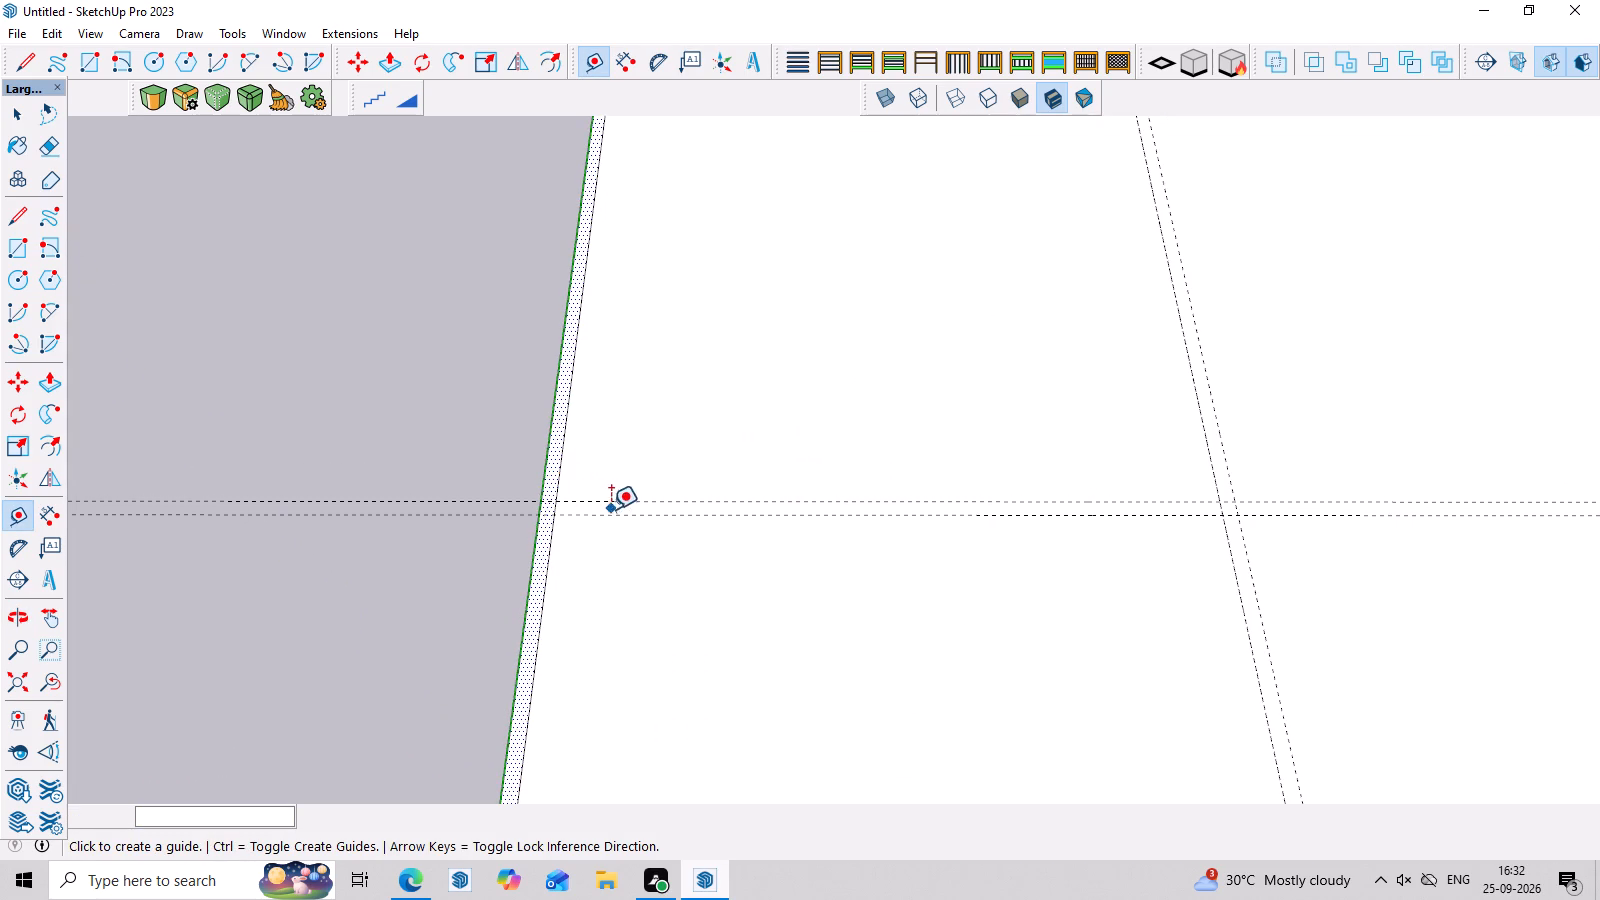
{"action": "key", "text": "r"}
{"action": "scroll", "coordinate": [511, 560], "scroll_direction": "up", "scroll_amount": 3}
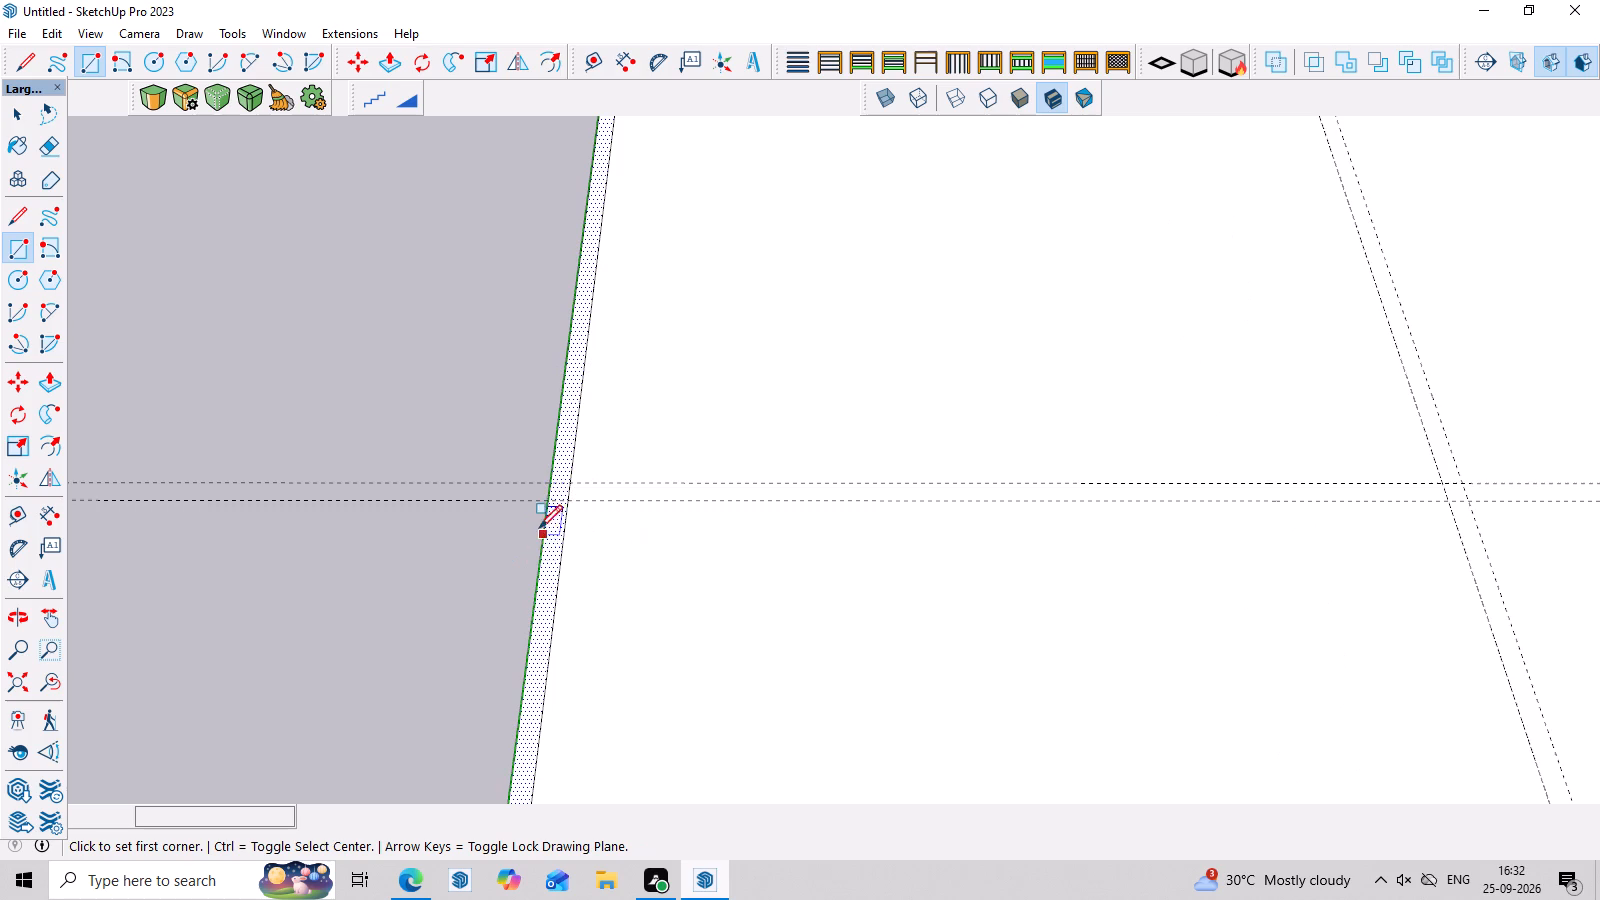
{"action": "scroll", "coordinate": [553, 503], "scroll_direction": "up", "scroll_amount": 4}
{"action": "left_click", "coordinate": [576, 498]}
{"action": "left_click", "coordinate": [581, 471]}
{"action": "scroll", "coordinate": [1400, 443], "scroll_direction": "down", "scroll_amount": 1}
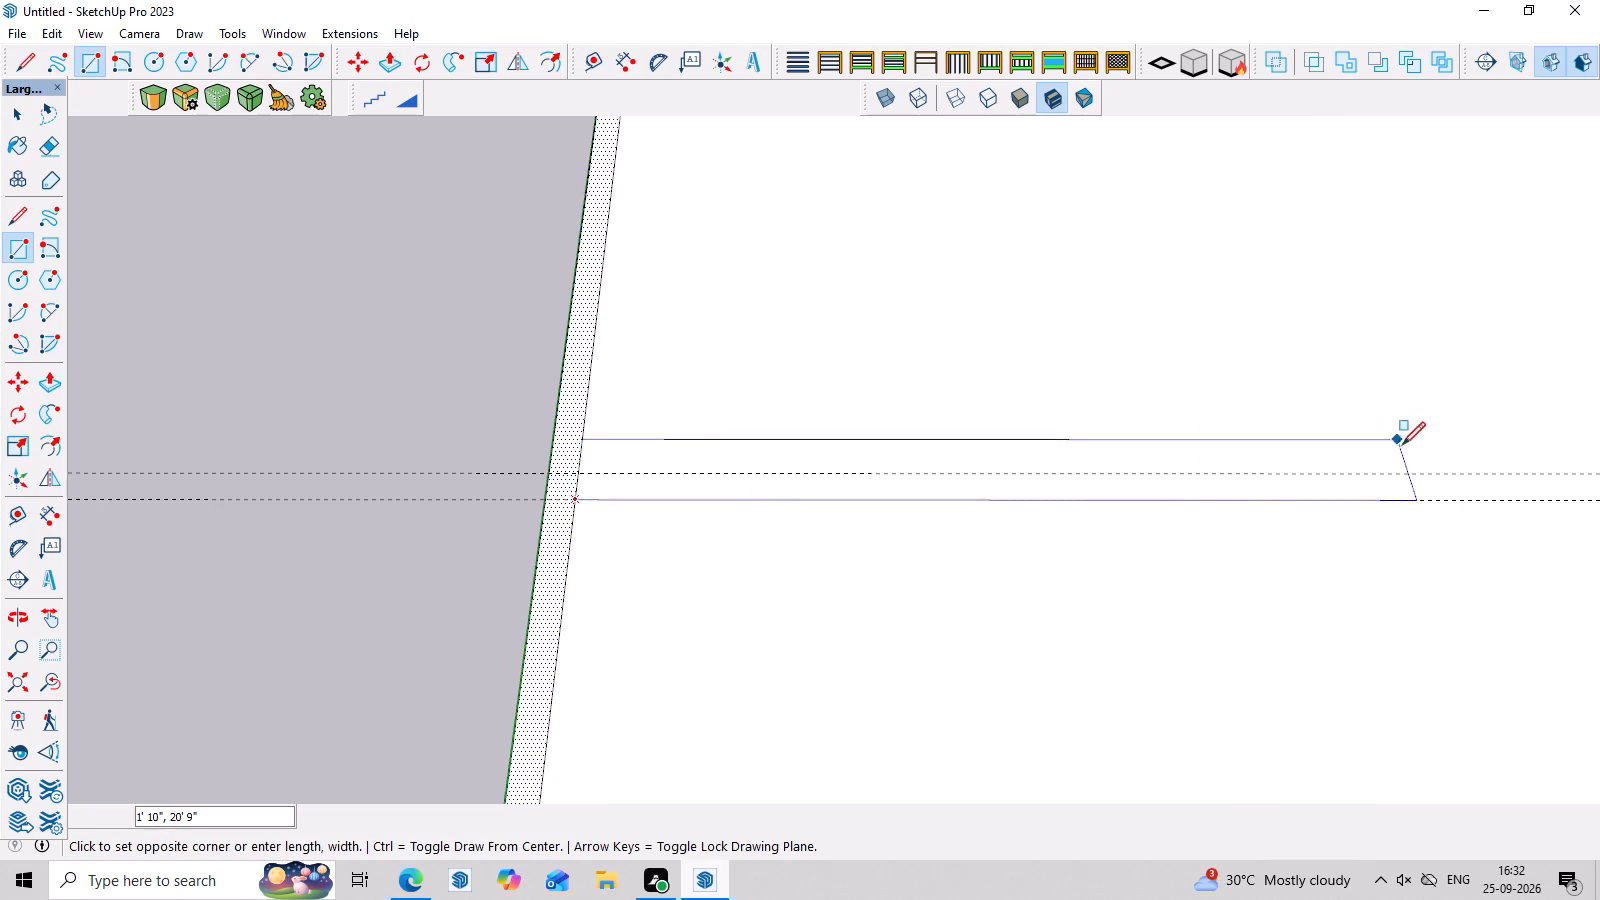
{"action": "scroll", "coordinate": [1402, 445], "scroll_direction": "down", "scroll_amount": 9}
{"action": "scroll", "coordinate": [1174, 422], "scroll_direction": "down", "scroll_amount": 3}
{"action": "scroll", "coordinate": [1490, 438], "scroll_direction": "up", "scroll_amount": 5}
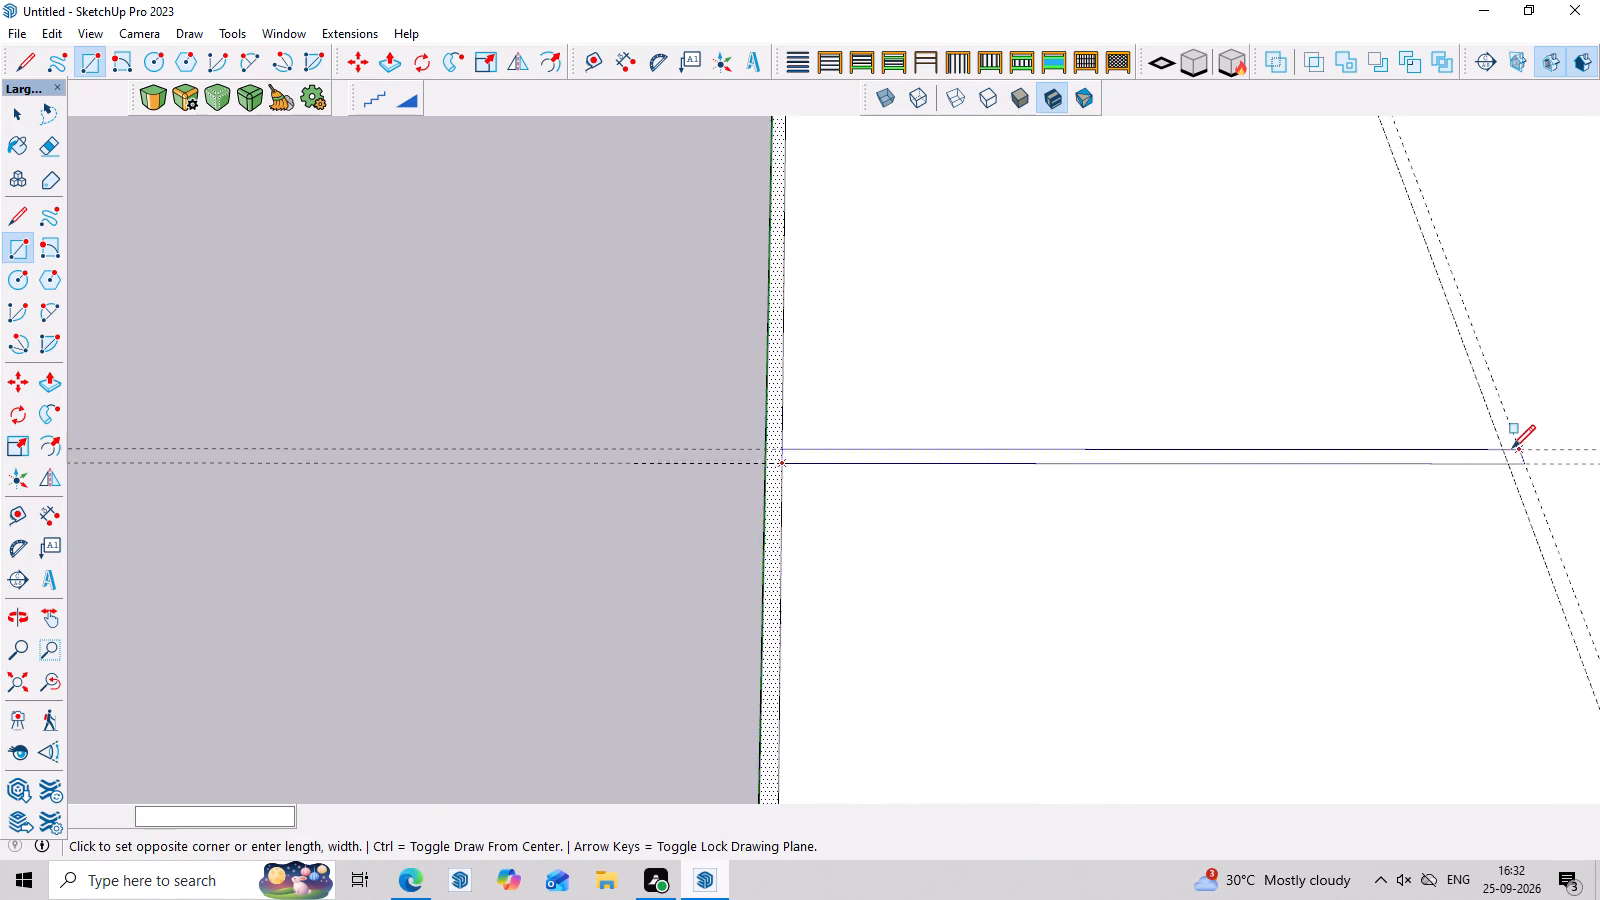
{"action": "scroll", "coordinate": [1512, 448], "scroll_direction": "up", "scroll_amount": 5}
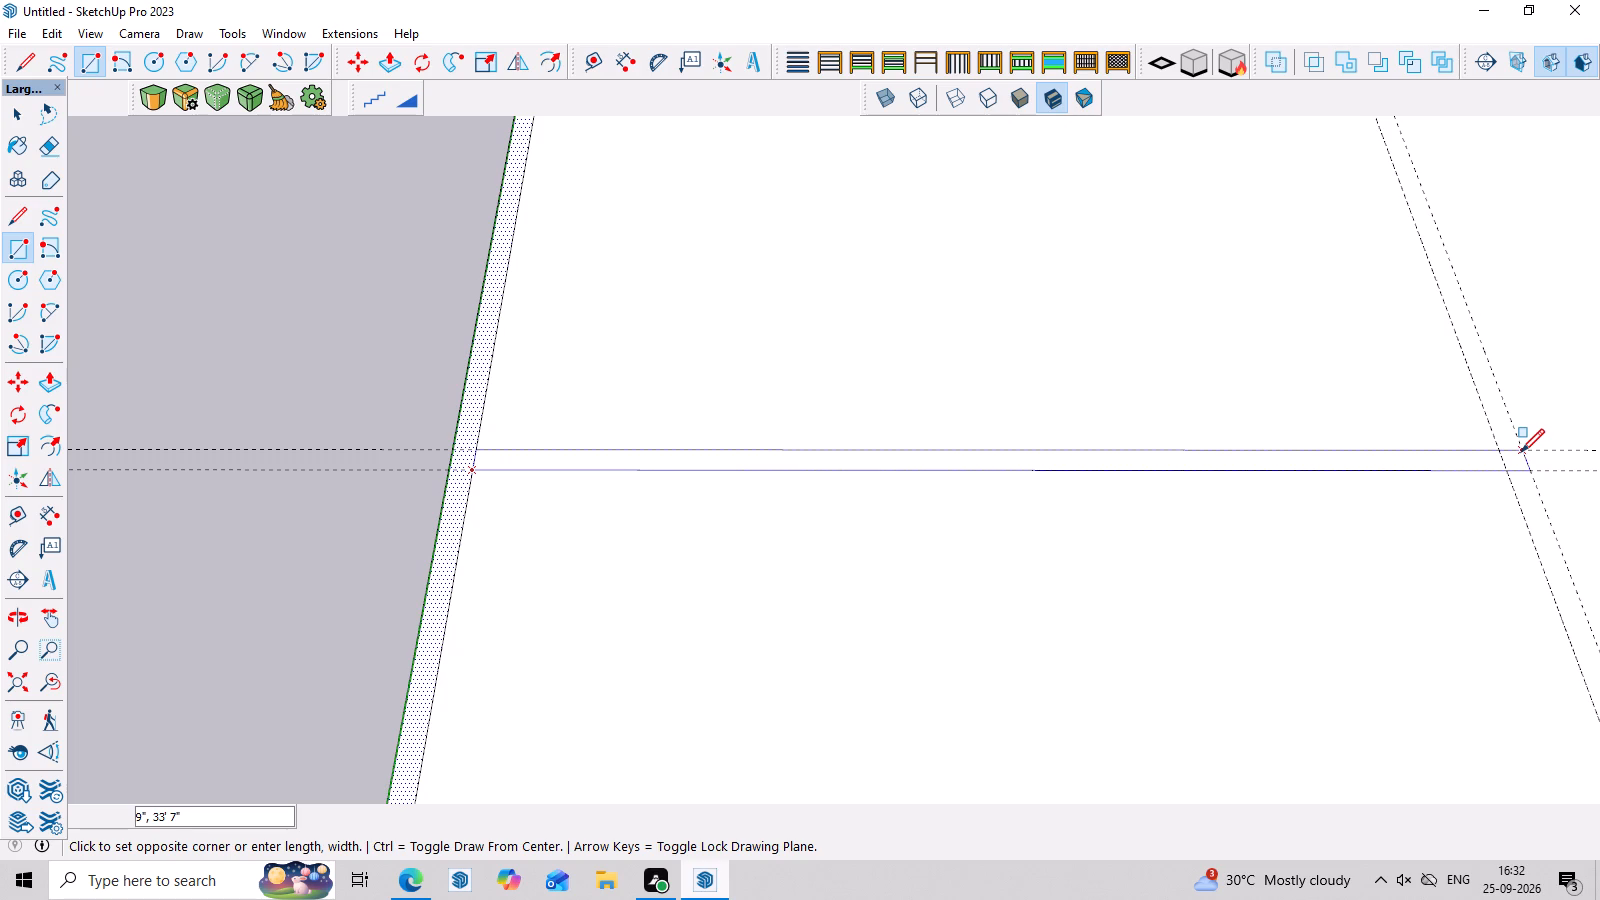
{"action": "left_click", "coordinate": [1521, 450]}
Draw a 9"-wide wall rectangle between the lengthwise guides, from the guide crossing to the inner edge along the red axis.
{"action": "scroll", "coordinate": [1083, 392], "scroll_direction": "down", "scroll_amount": 7}
{"action": "scroll", "coordinate": [850, 341], "scroll_direction": "down", "scroll_amount": 4}
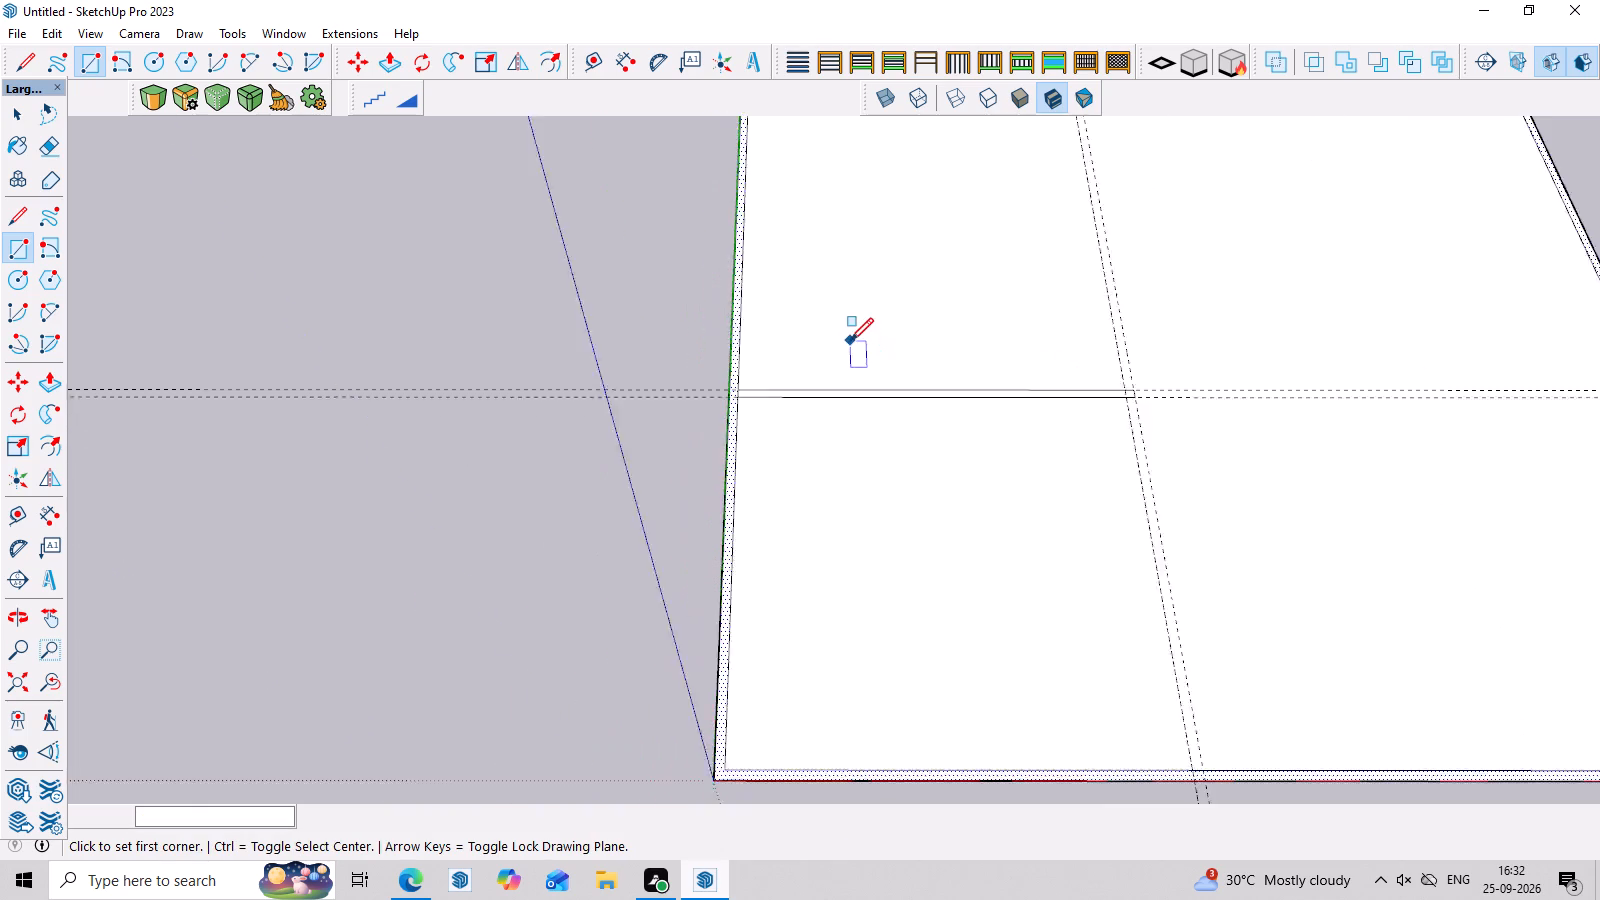
{"action": "scroll", "coordinate": [852, 339], "scroll_direction": "down", "scroll_amount": 3}
{"action": "middle_click_drag", "start_coordinate": [1125, 521], "coordinate": [1138, 620]}
{"action": "scroll", "coordinate": [1058, 462], "scroll_direction": "up", "scroll_amount": 3}
{"action": "scroll", "coordinate": [1037, 347], "scroll_direction": "up", "scroll_amount": 4}
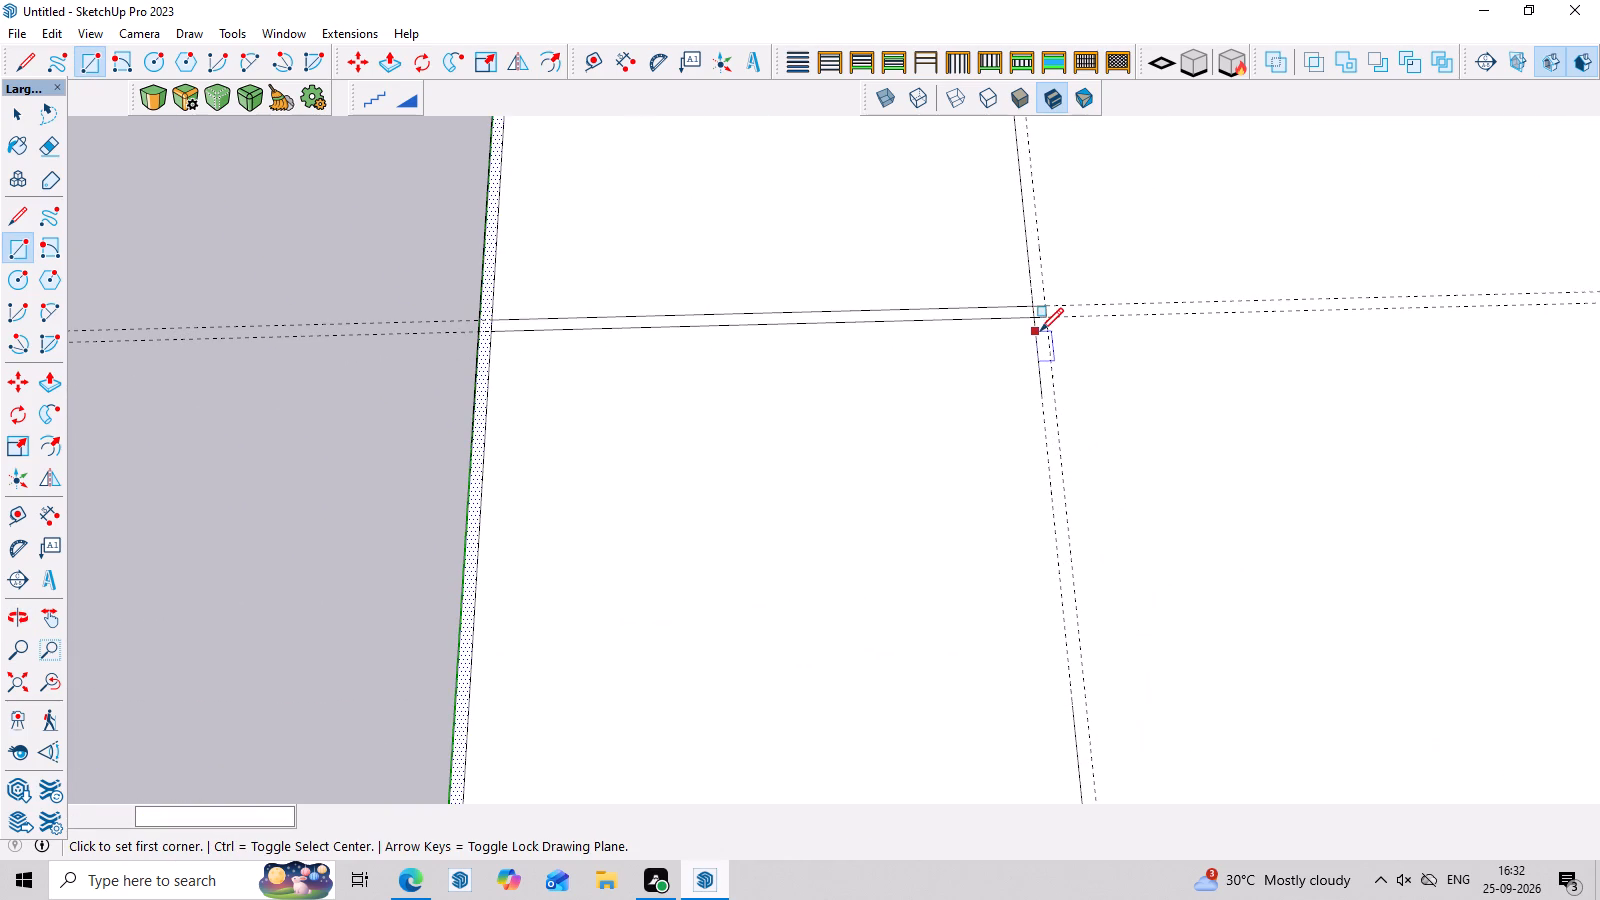
{"action": "left_click", "coordinate": [1030, 323]}
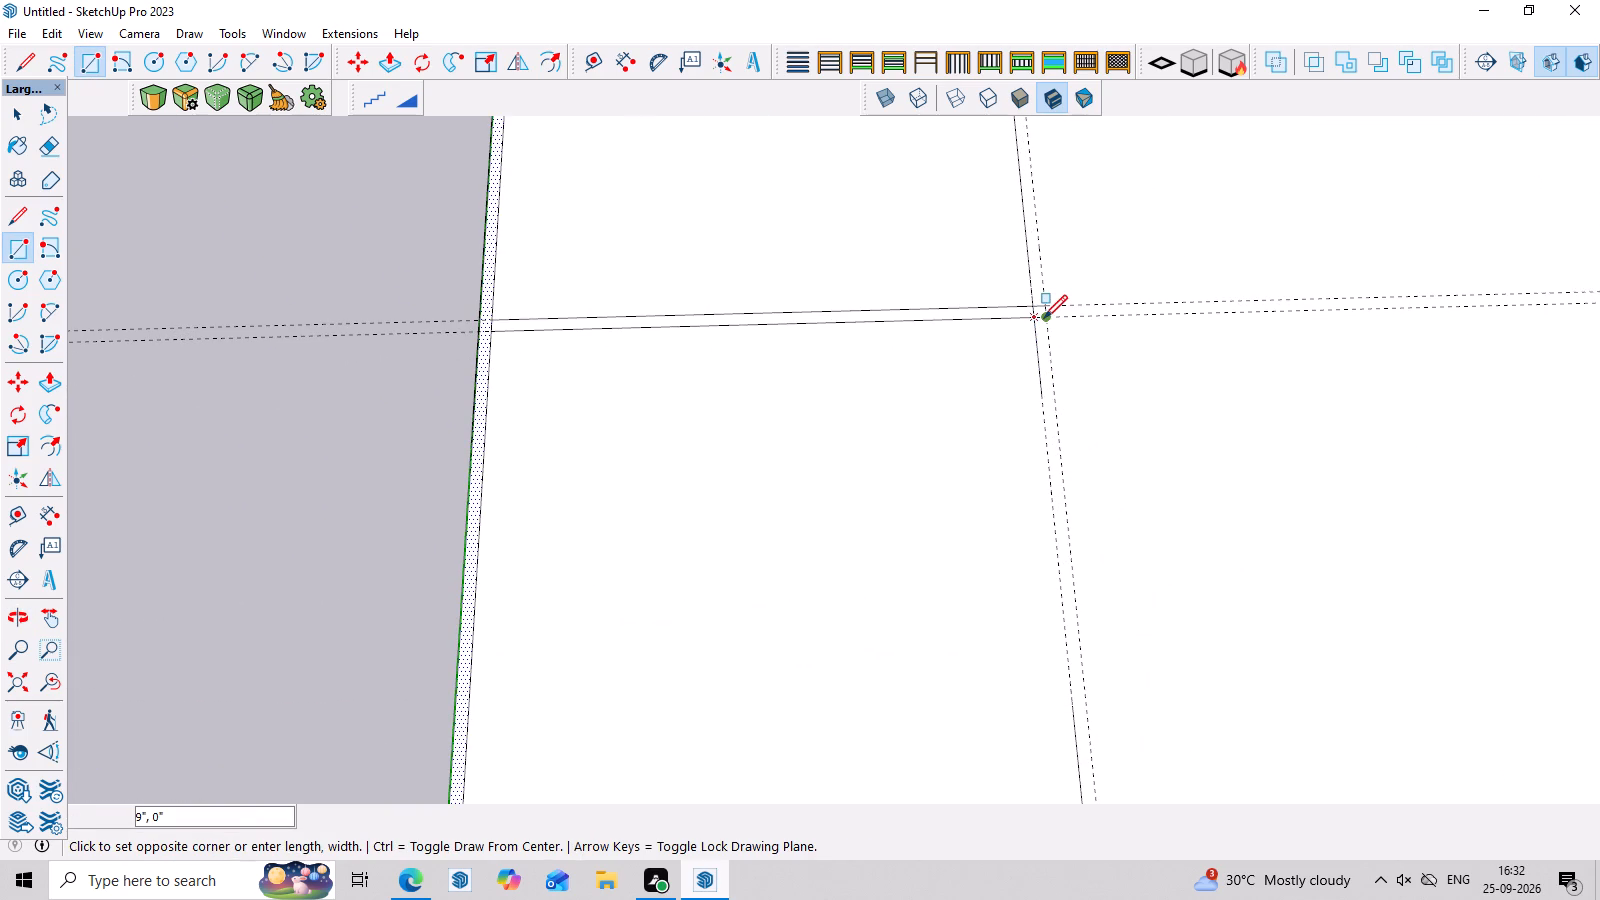
{"action": "left_click", "coordinate": [1049, 317]}
{"action": "scroll", "coordinate": [1077, 697], "scroll_direction": "down", "scroll_amount": 7}
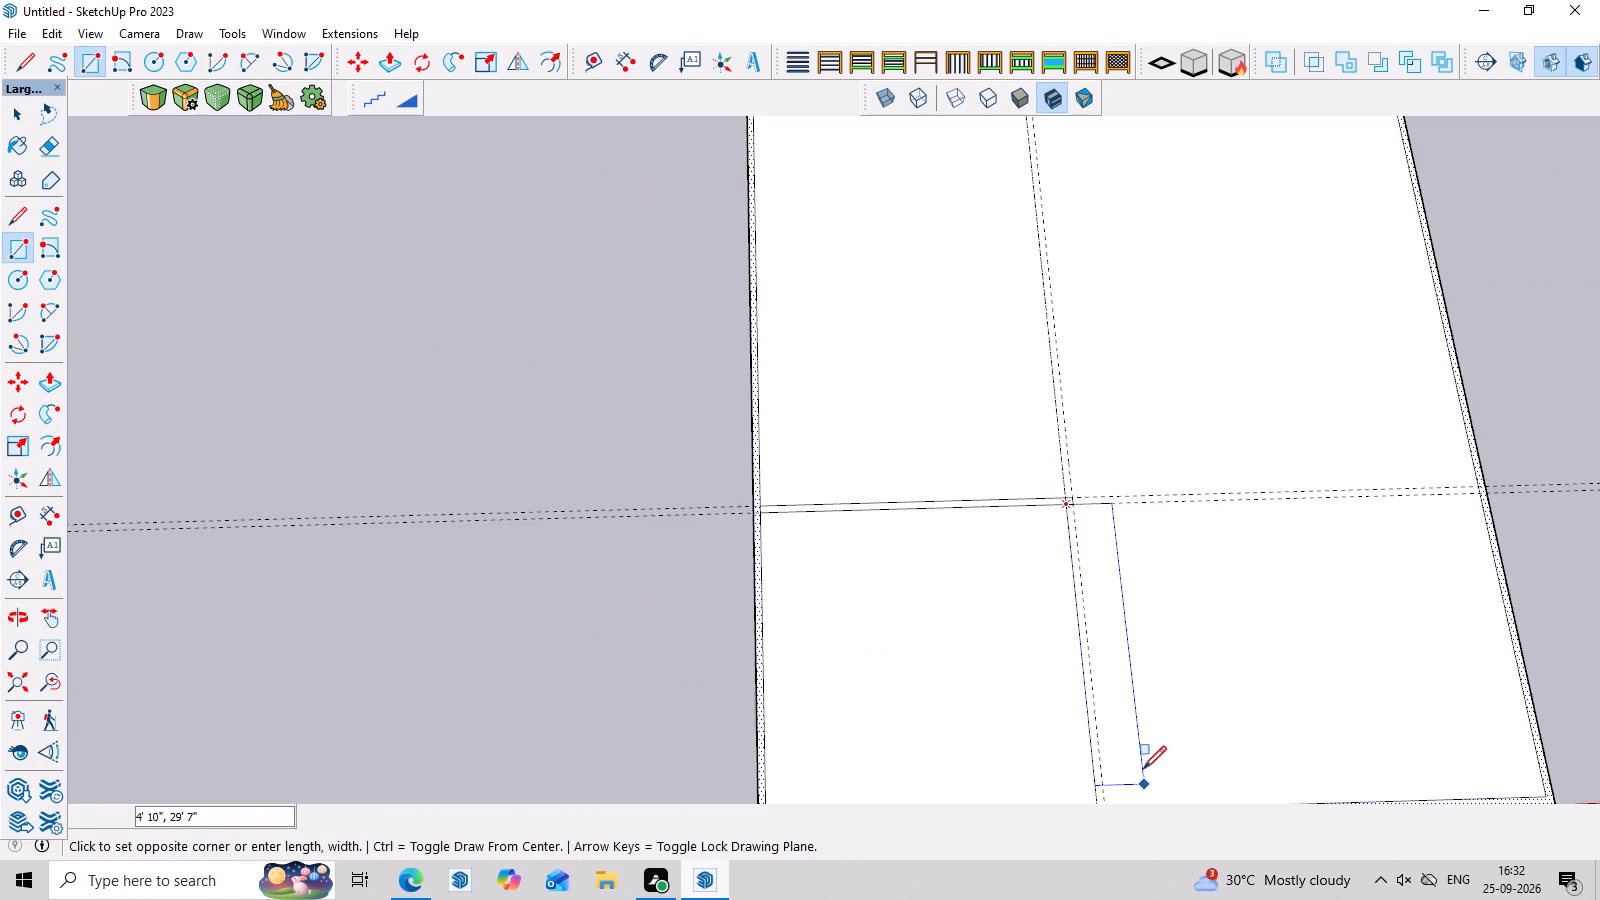
{"action": "scroll", "coordinate": [1135, 723], "scroll_direction": "down", "scroll_amount": 6}
{"action": "scroll", "coordinate": [1121, 748], "scroll_direction": "up", "scroll_amount": 14}
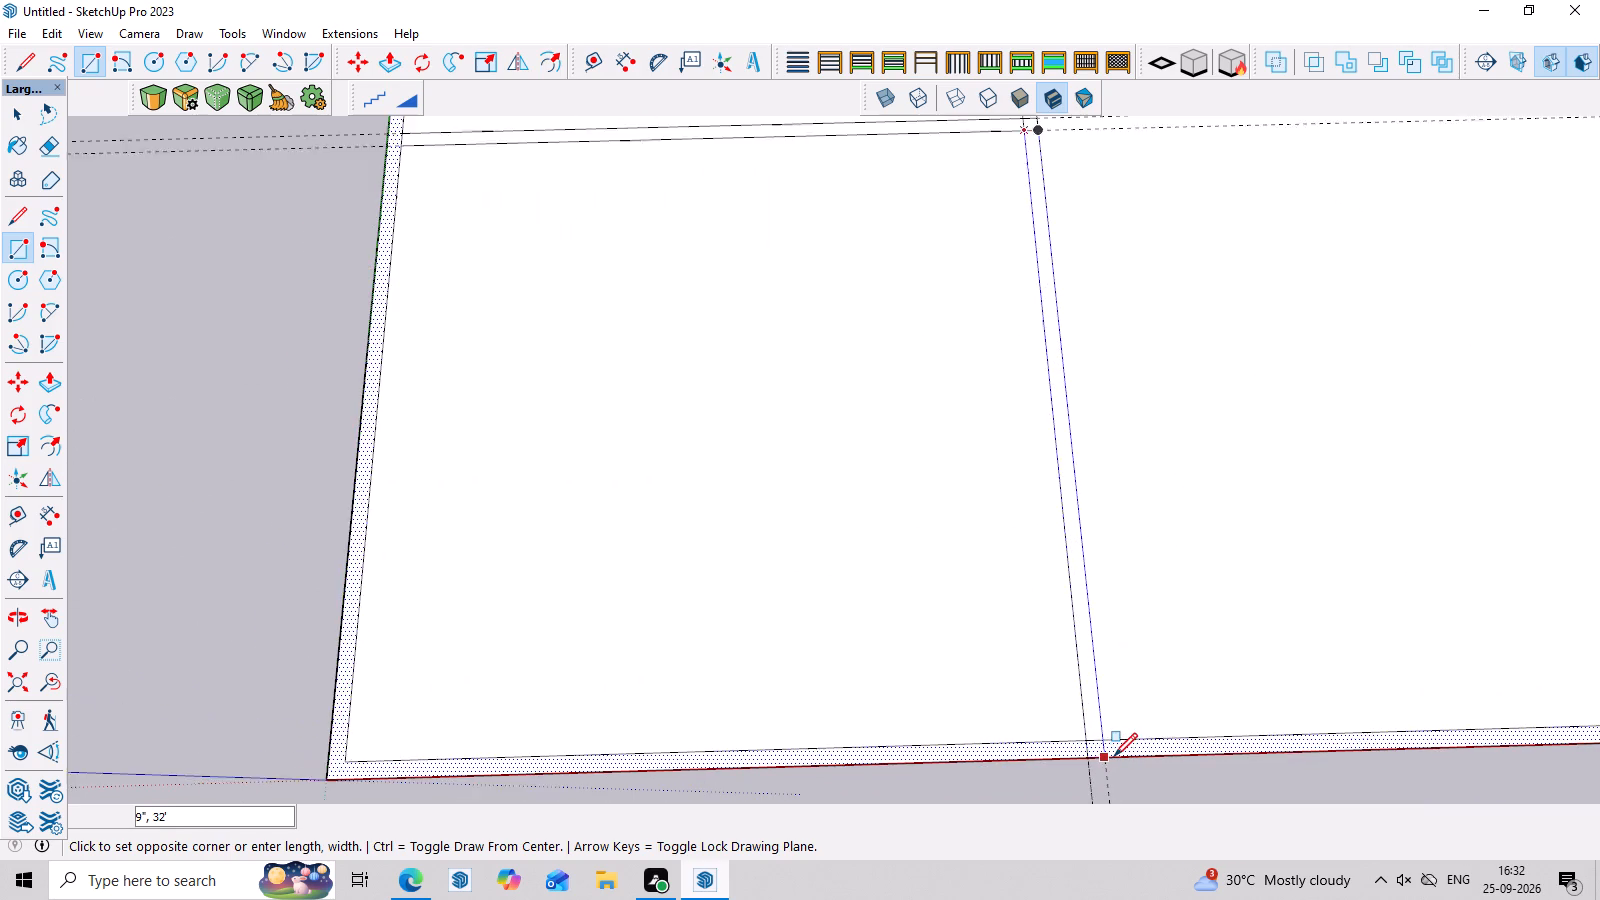
{"action": "scroll", "coordinate": [1114, 756], "scroll_direction": "up", "scroll_amount": 1}
{"action": "left_click", "coordinate": [1106, 740]}
{"action": "key", "text": "space"}
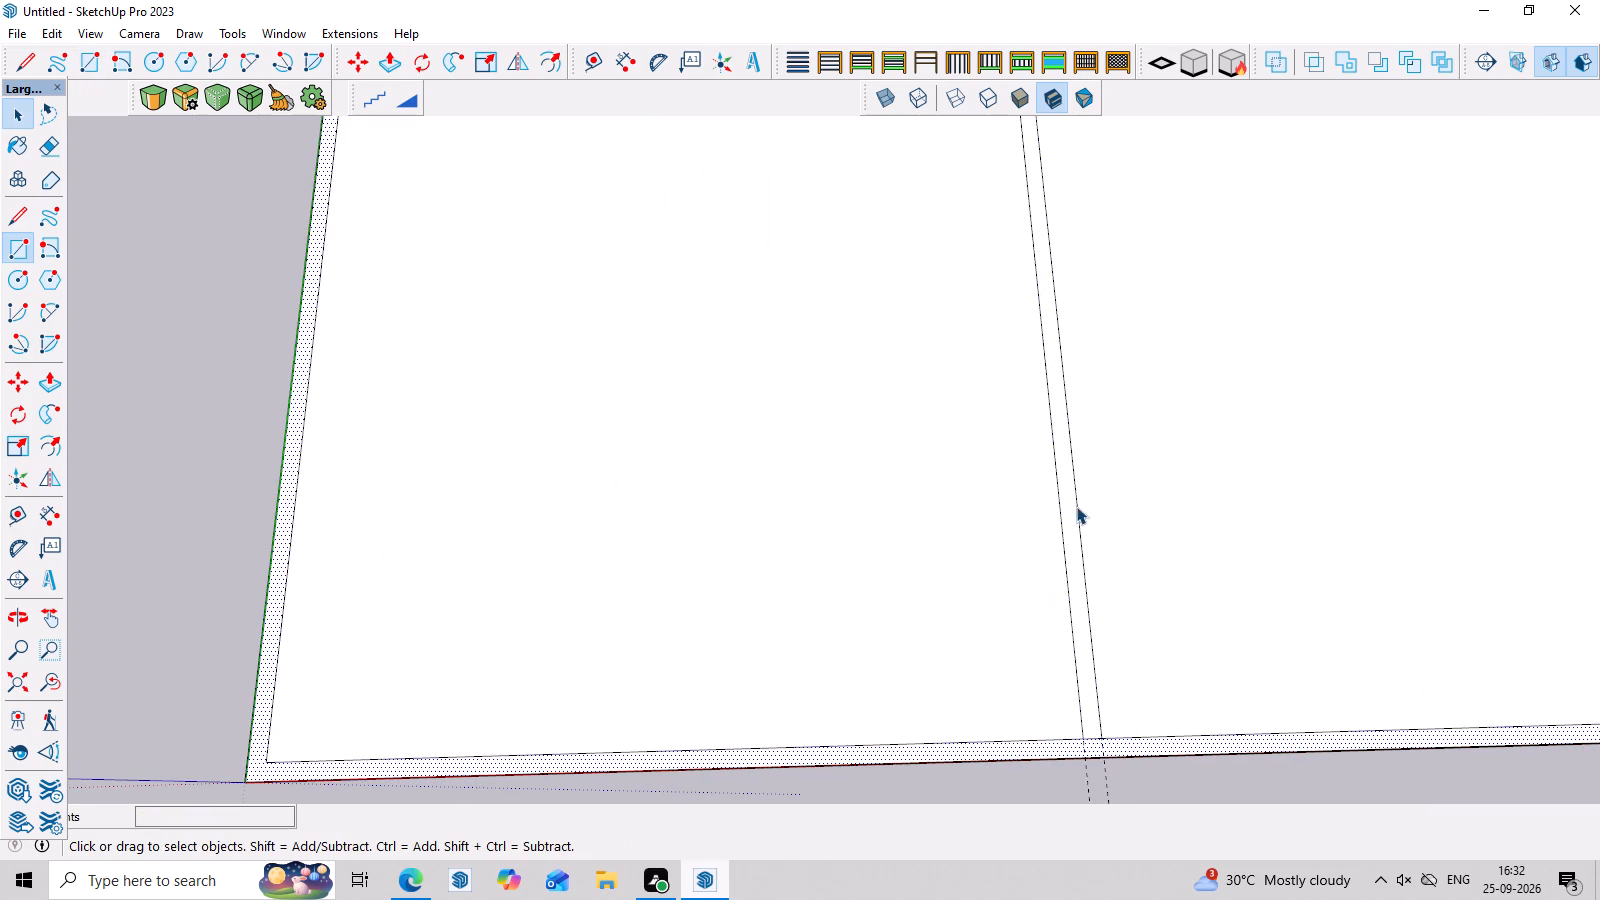
Select the new wall strip running to the red-axis side, examine it from other angles, and clear the selection.
{"action": "left_click", "coordinate": [1070, 512]}
{"action": "scroll", "coordinate": [1071, 512], "scroll_direction": "down", "scroll_amount": 8}
{"action": "scroll", "coordinate": [989, 505], "scroll_direction": "down", "scroll_amount": 4}
{"action": "middle_click_drag", "start_coordinate": [1165, 537], "coordinate": [931, 551]}
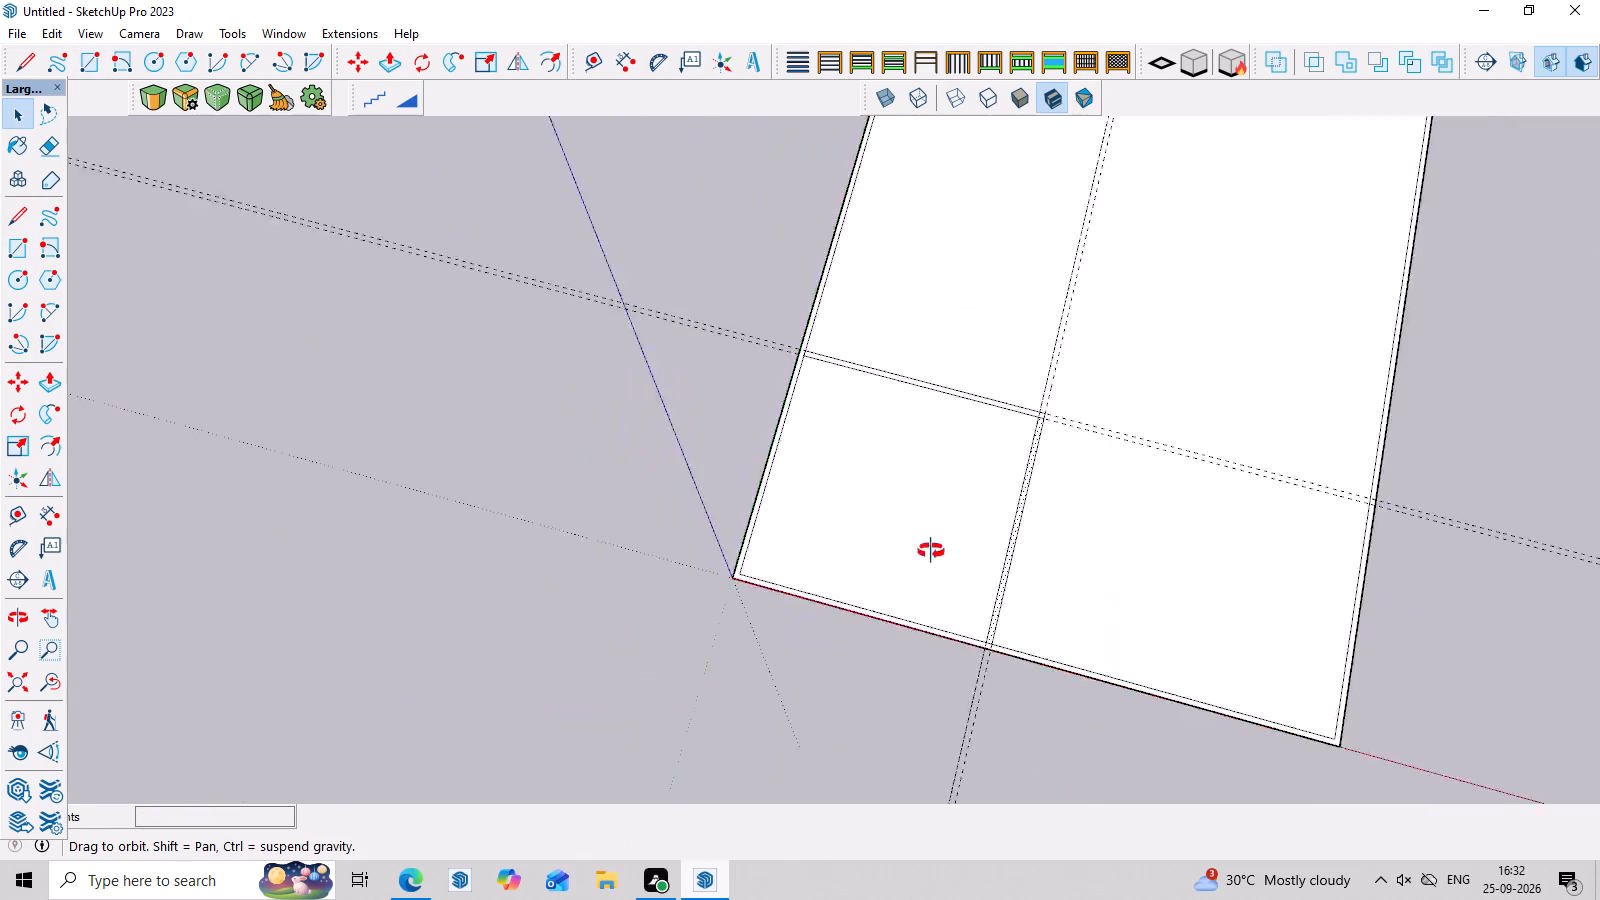
{"action": "middle_click_drag", "start_coordinate": [931, 551], "coordinate": [649, 489]}
{"action": "scroll", "coordinate": [759, 506], "scroll_direction": "up", "scroll_amount": 4}
{"action": "scroll", "coordinate": [753, 441], "scroll_direction": "down", "scroll_amount": 8}
{"action": "middle_click_drag", "start_coordinate": [951, 693], "coordinate": [838, 671]}
{"action": "scroll", "coordinate": [831, 668], "scroll_direction": "down", "scroll_amount": 1}
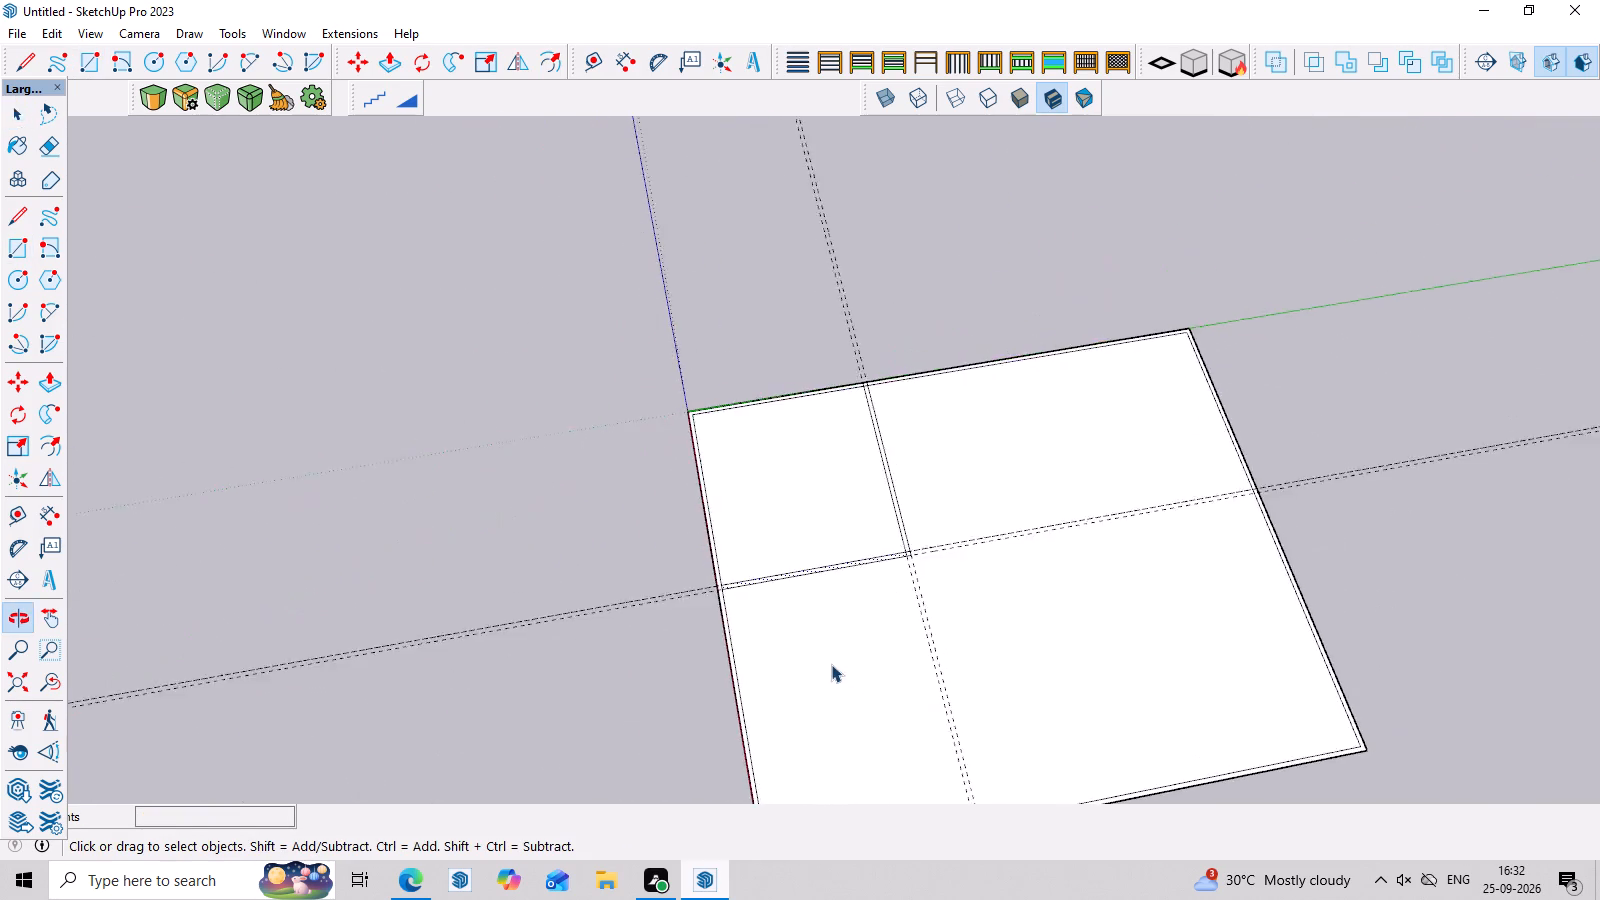
{"action": "scroll", "coordinate": [877, 596], "scroll_direction": "up", "scroll_amount": 9}
{"action": "key", "text": "Escape"}
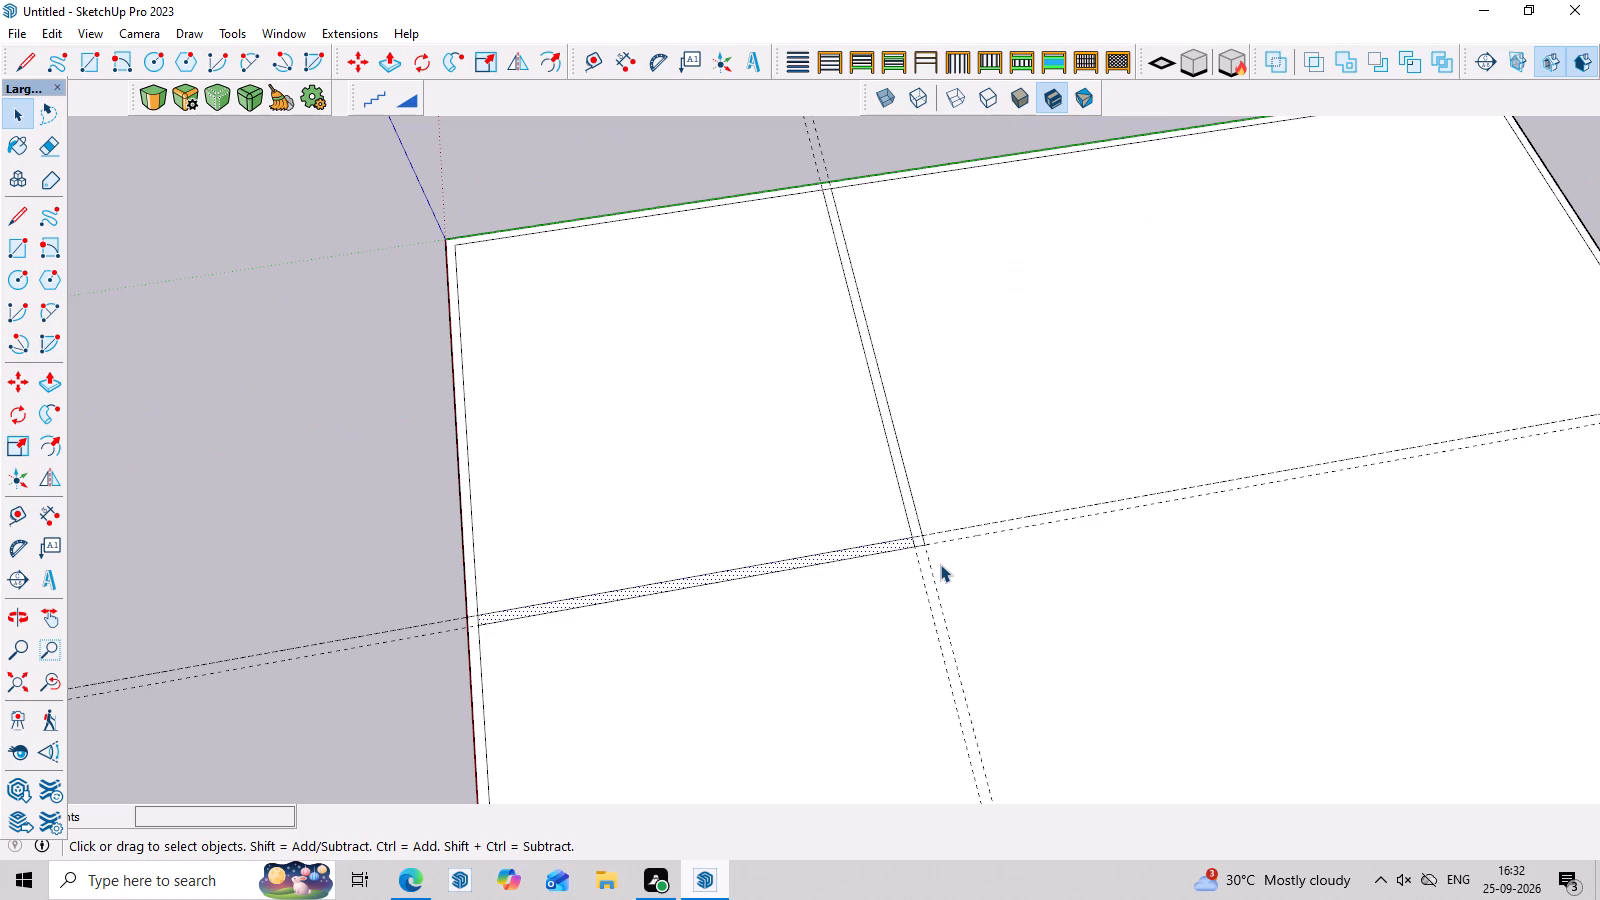
{"action": "left_click", "coordinate": [355, 374]}
Draw a 9"-wide rectangle continuing the cross wall from the guide crossing to the inner edge opposite the green axis.
{"action": "key", "text": "r"}
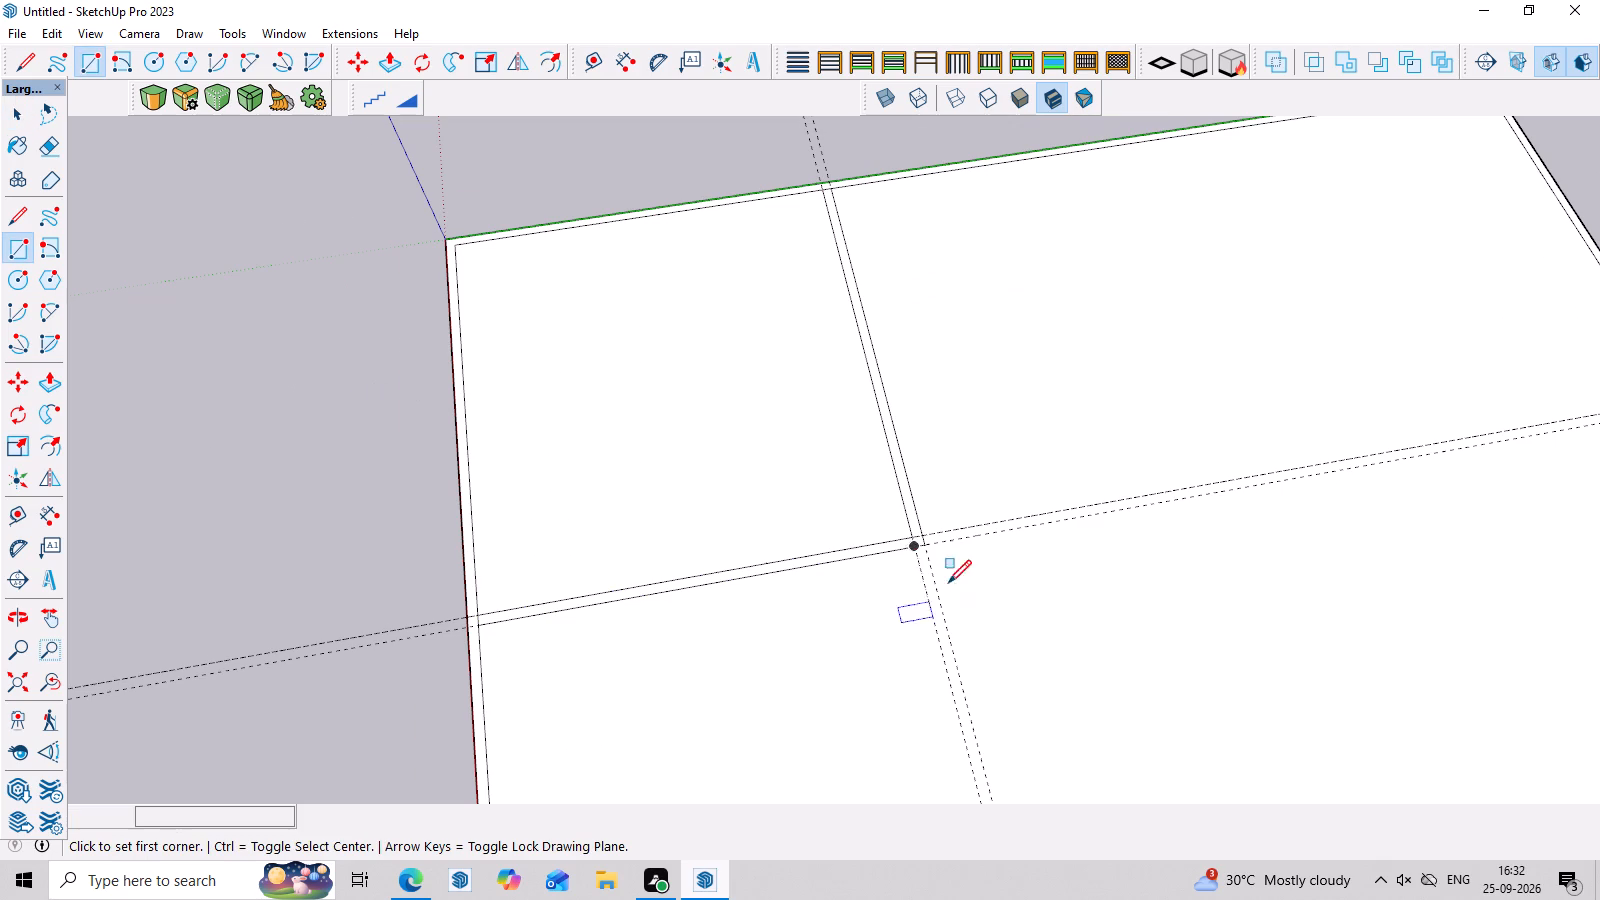
{"action": "scroll", "coordinate": [939, 570], "scroll_direction": "up", "scroll_amount": 12}
{"action": "left_click", "coordinate": [896, 547]}
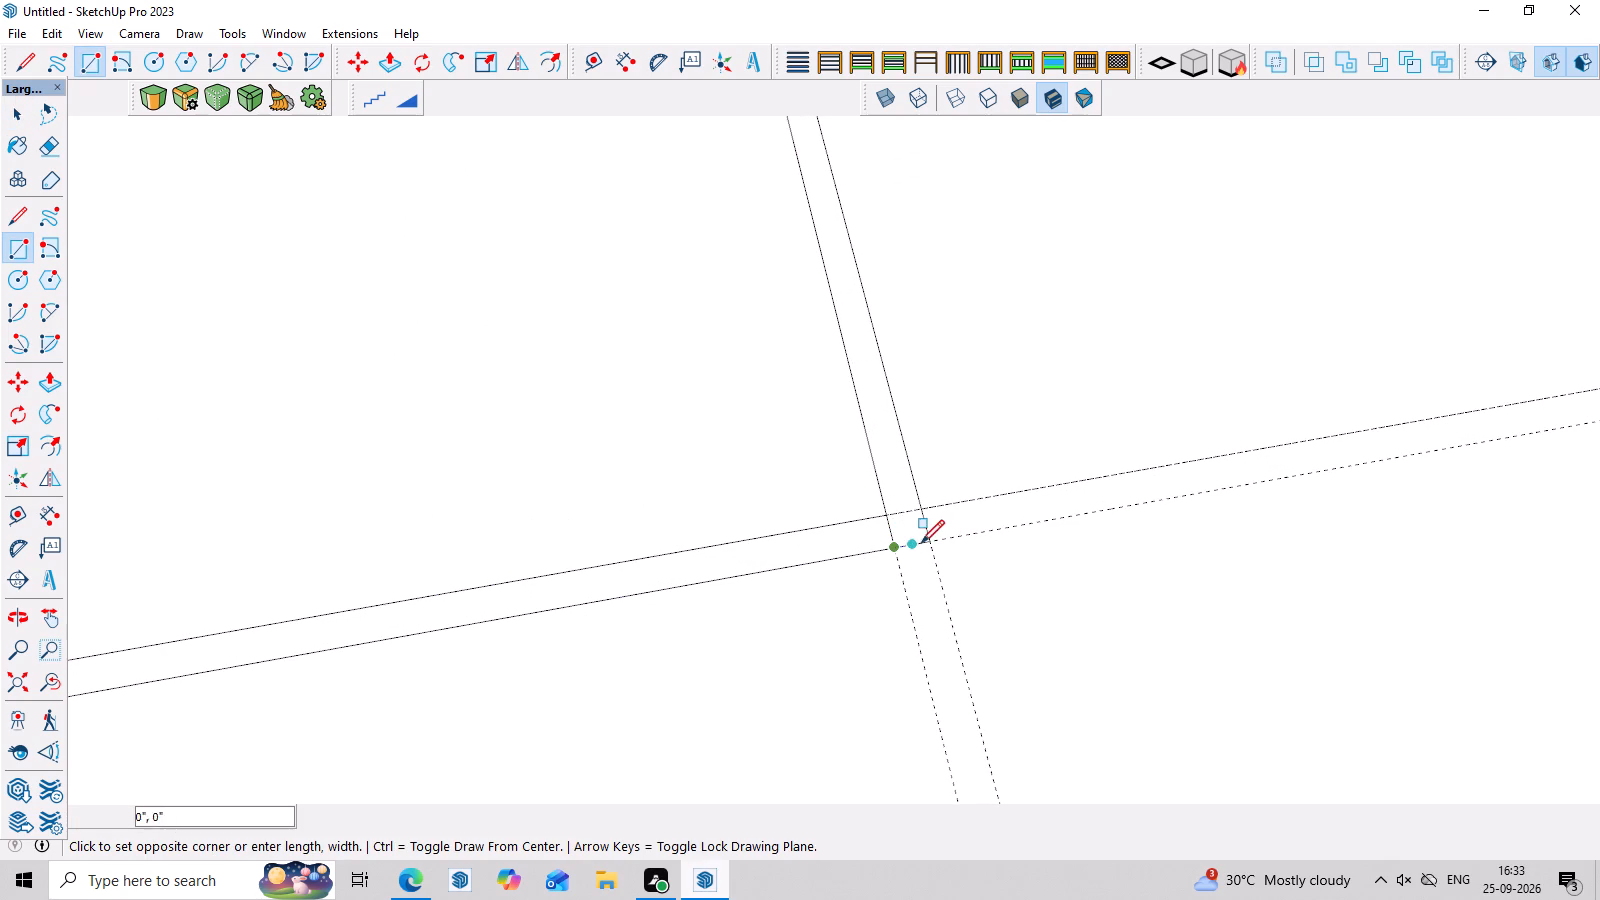
{"action": "left_click", "coordinate": [925, 542]}
{"action": "scroll", "coordinate": [943, 590], "scroll_direction": "down", "scroll_amount": 17}
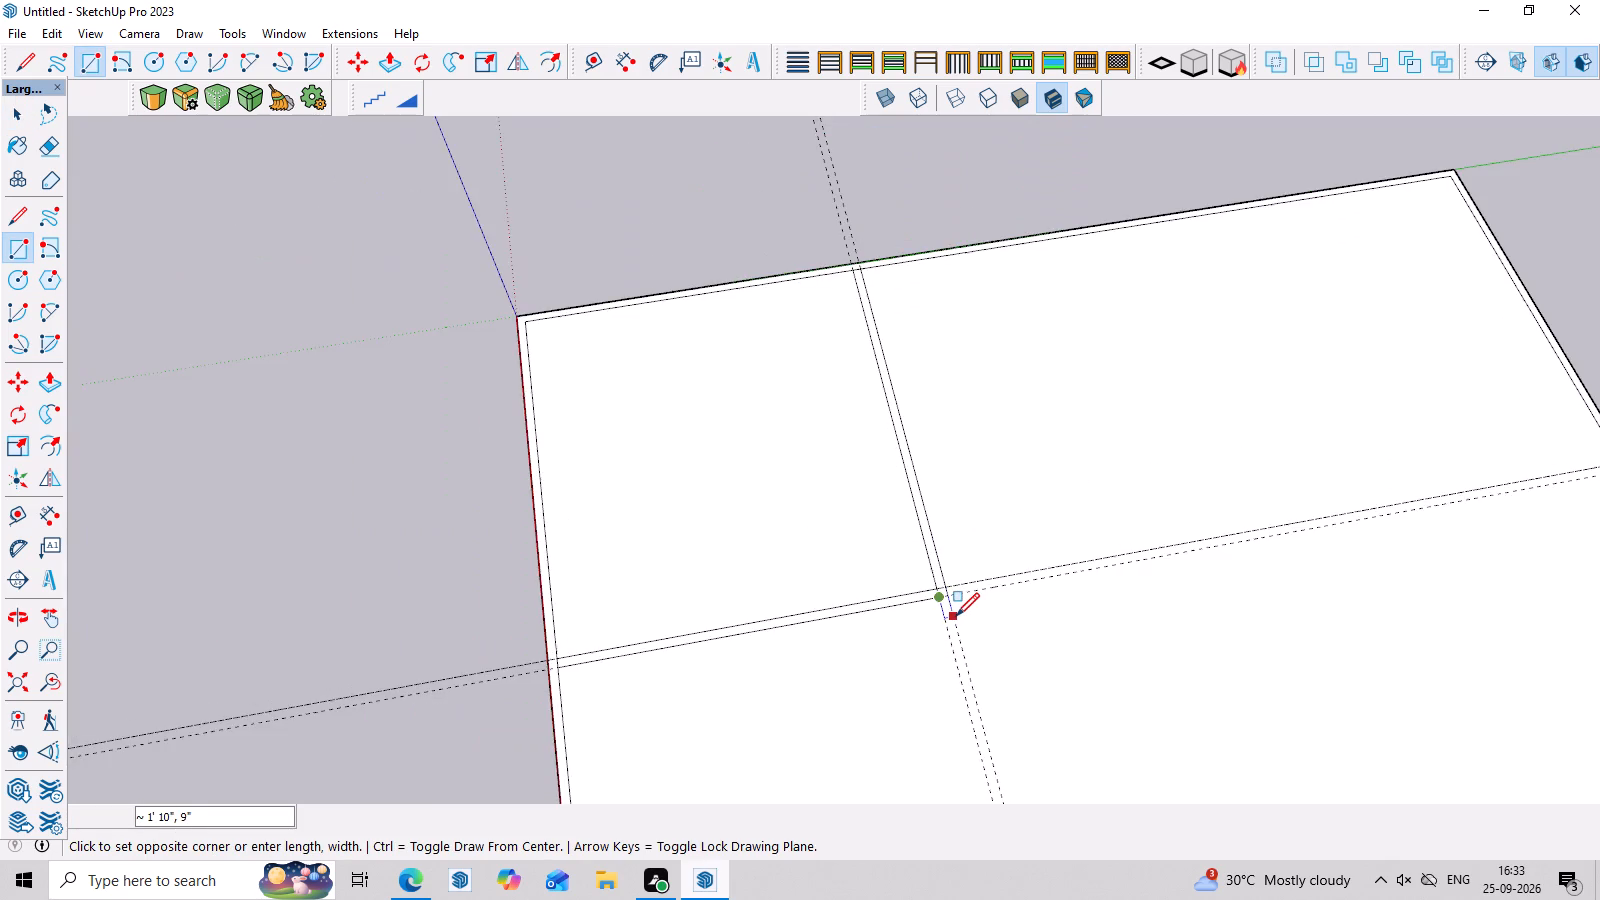
{"action": "scroll", "coordinate": [956, 616], "scroll_direction": "down", "scroll_amount": 7}
{"action": "scroll", "coordinate": [990, 737], "scroll_direction": "up", "scroll_amount": 4}
{"action": "scroll", "coordinate": [1005, 695], "scroll_direction": "down", "scroll_amount": 5}
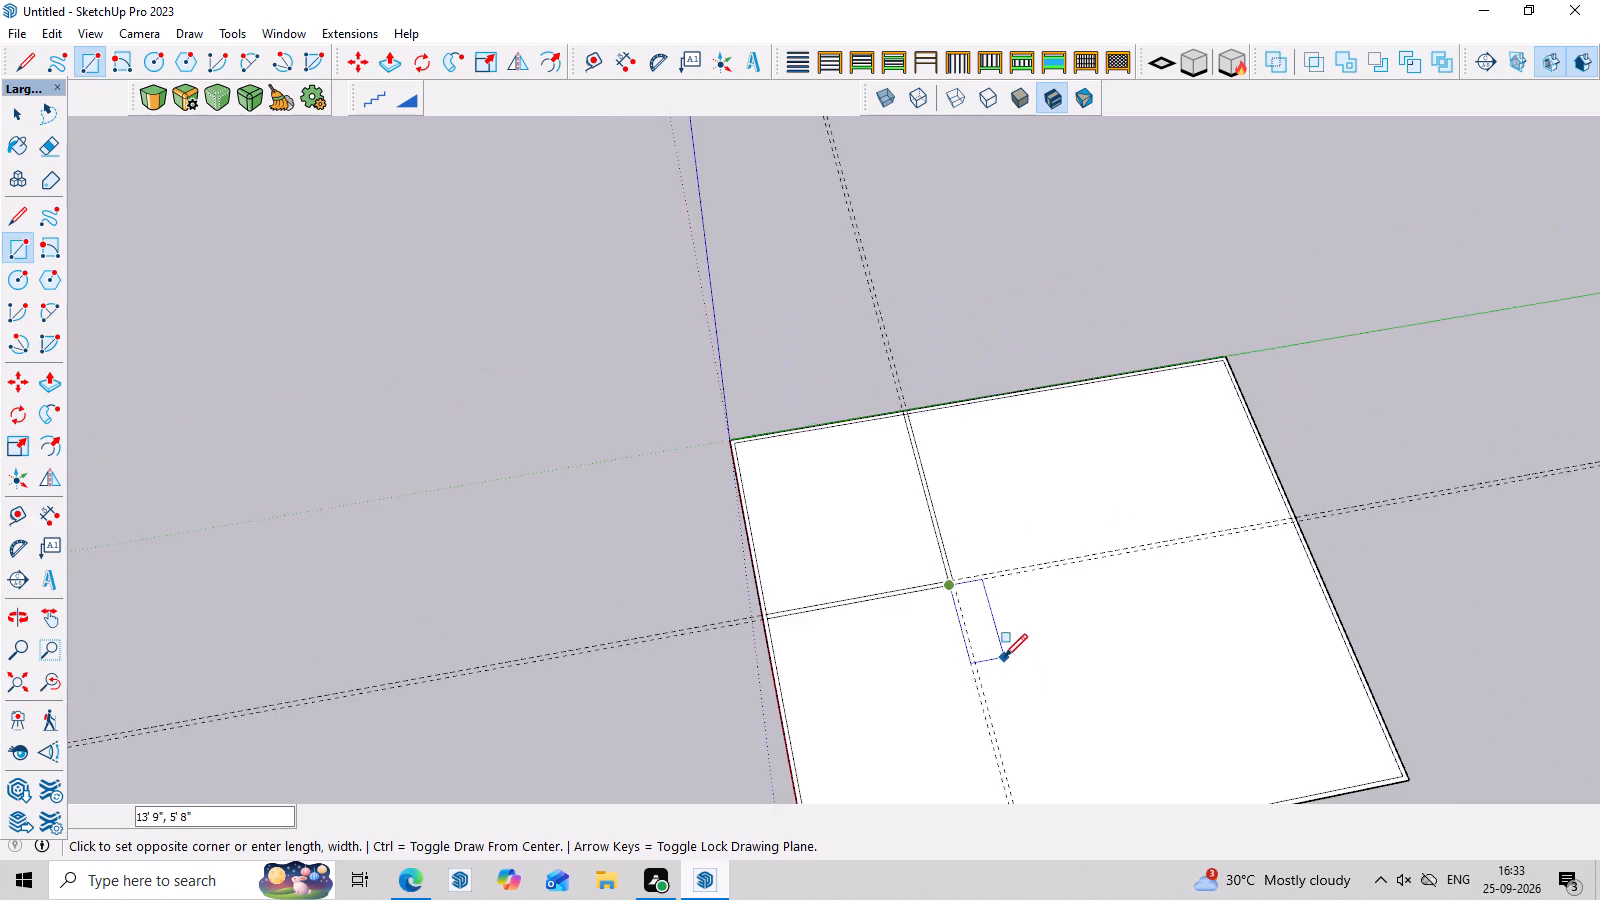
{"action": "scroll", "coordinate": [1004, 657], "scroll_direction": "down", "scroll_amount": 3}
{"action": "scroll", "coordinate": [1029, 810], "scroll_direction": "up", "scroll_amount": 3}
{"action": "scroll", "coordinate": [986, 661], "scroll_direction": "down", "scroll_amount": 4}
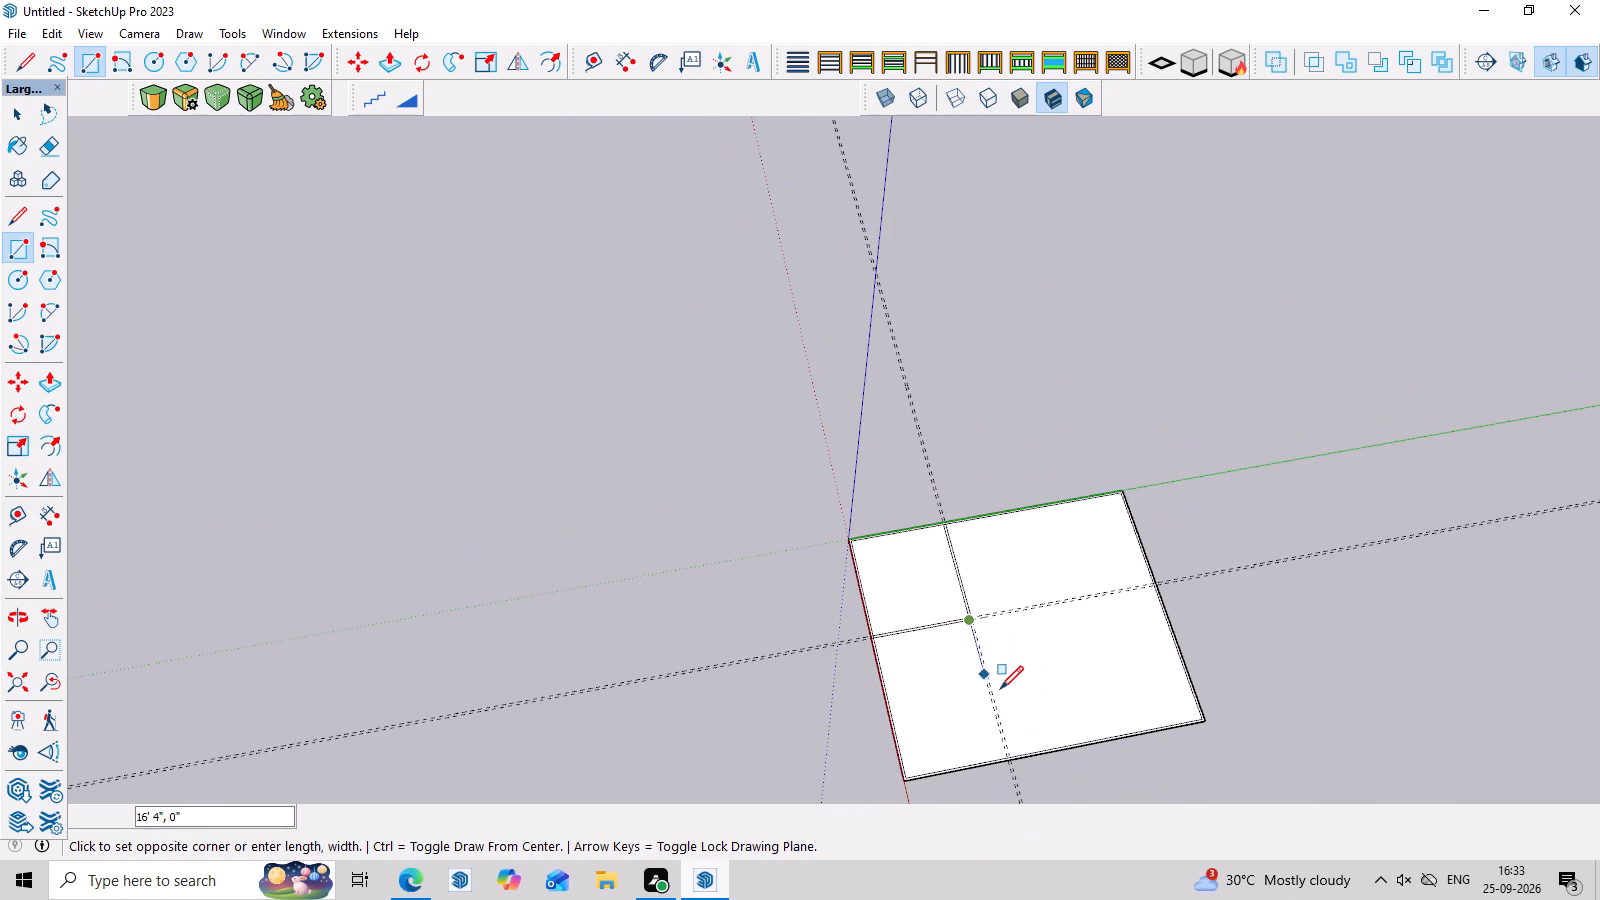
{"action": "scroll", "coordinate": [1023, 754], "scroll_direction": "up", "scroll_amount": 6}
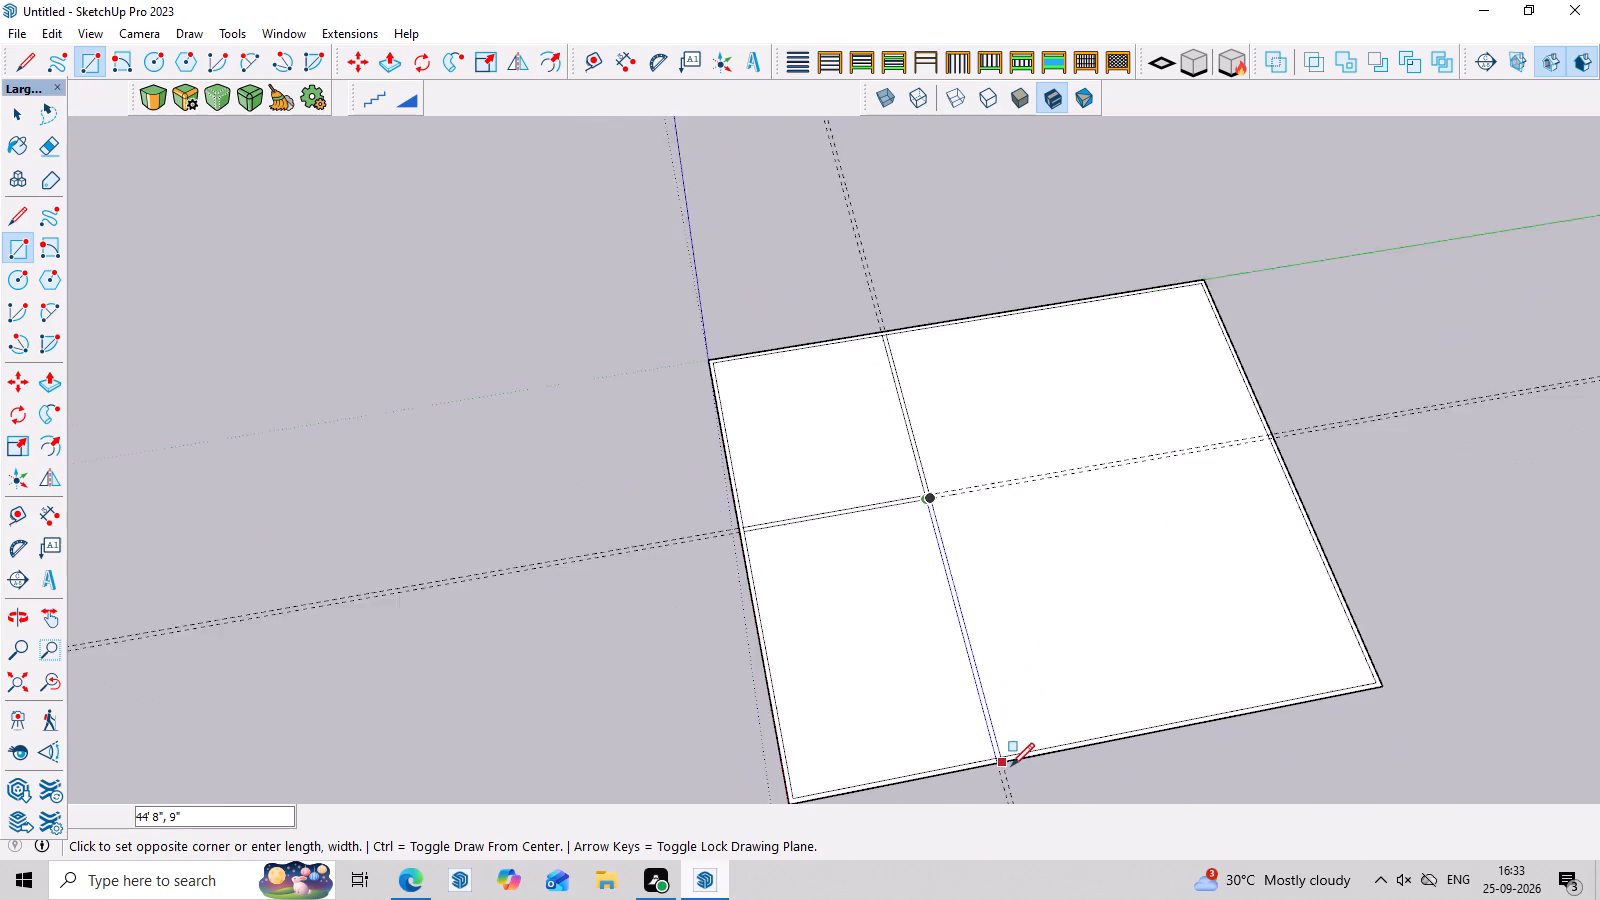
{"action": "scroll", "coordinate": [1011, 766], "scroll_direction": "up", "scroll_amount": 5}
{"action": "left_click", "coordinate": [1000, 756]}
{"action": "key", "text": "space"}
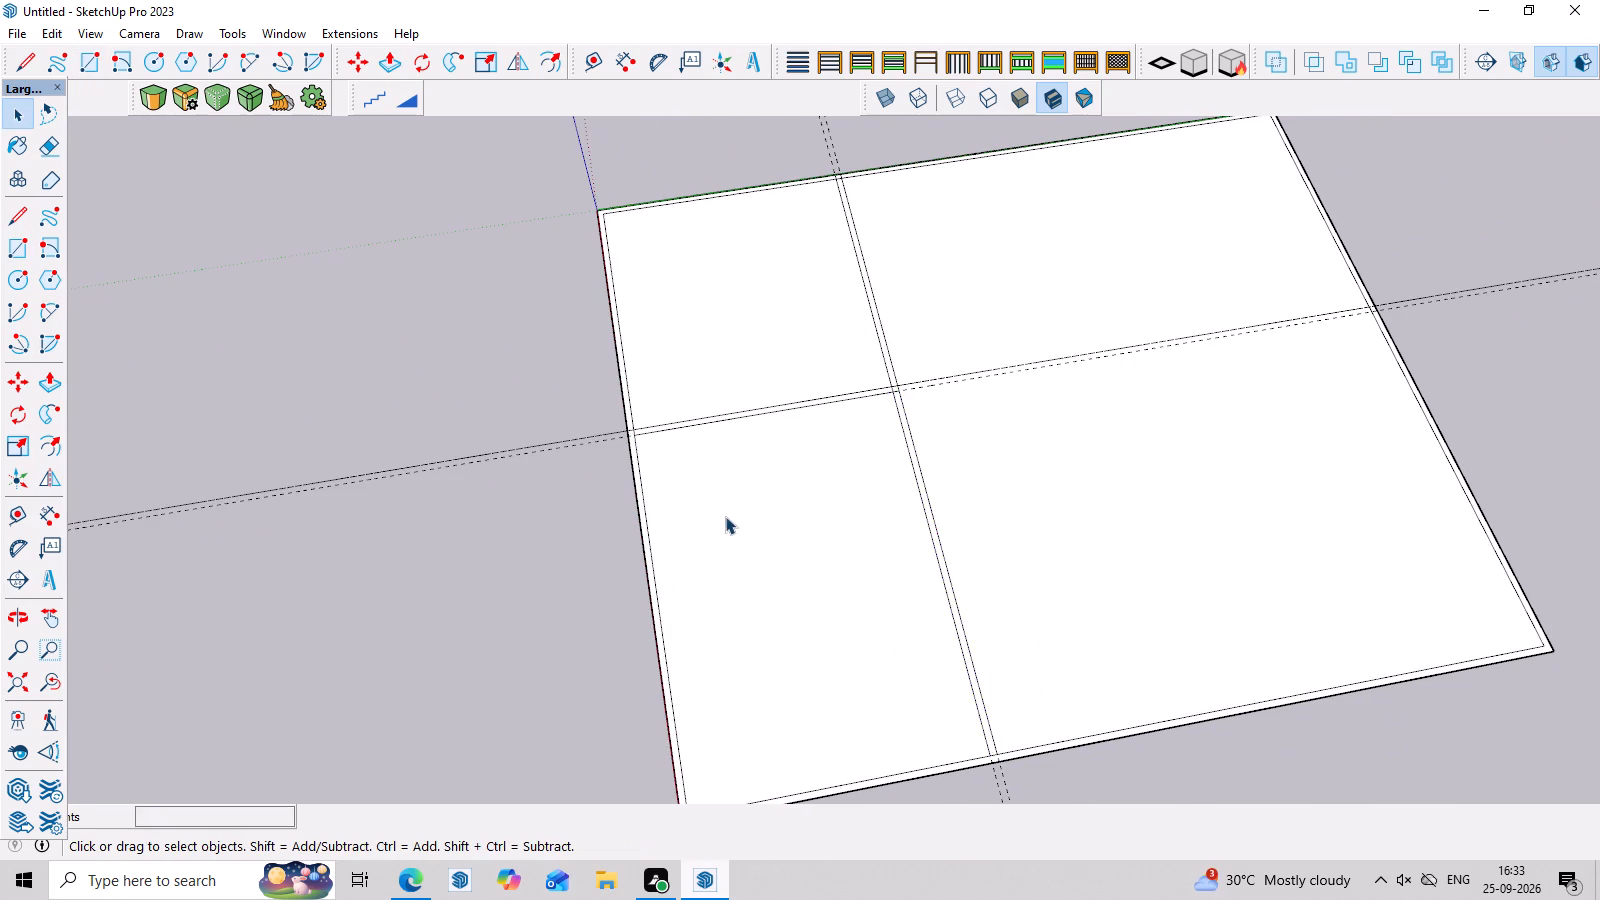
Delete all guides from the model.
{"action": "scroll", "coordinate": [721, 514], "scroll_direction": "down", "scroll_amount": 8}
{"action": "middle_click_drag", "start_coordinate": [639, 603], "coordinate": [1247, 498]}
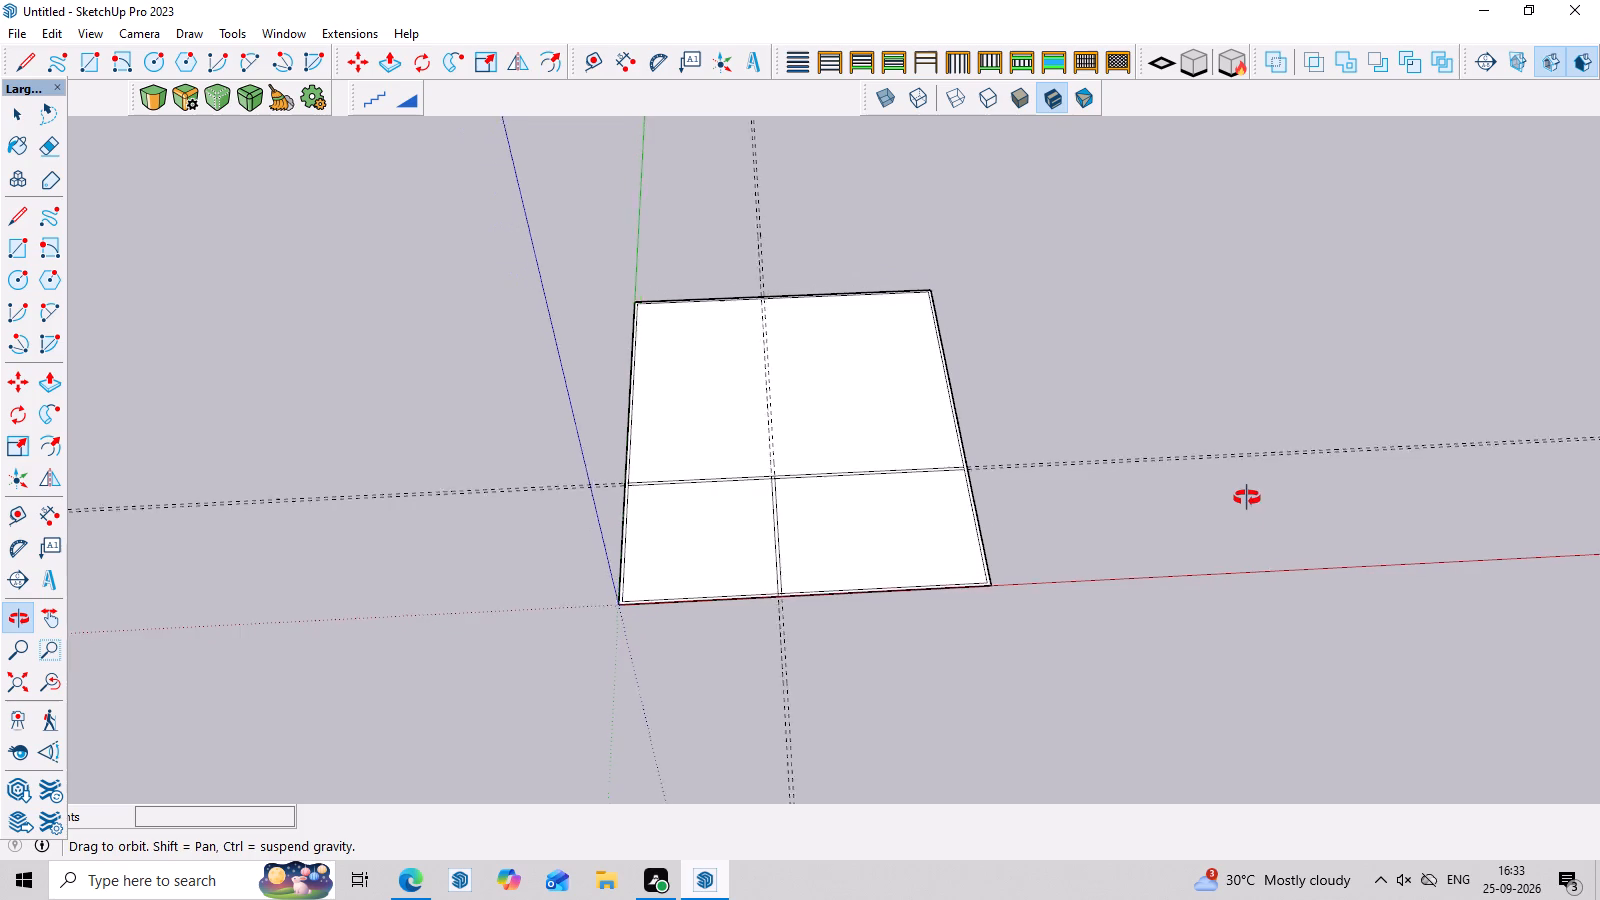
{"action": "middle_click_drag", "start_coordinate": [1247, 498], "coordinate": [1248, 483]}
{"action": "middle_click_drag", "start_coordinate": [844, 526], "coordinate": [844, 574]}
{"action": "scroll", "coordinate": [804, 617], "scroll_direction": "up", "scroll_amount": 5}
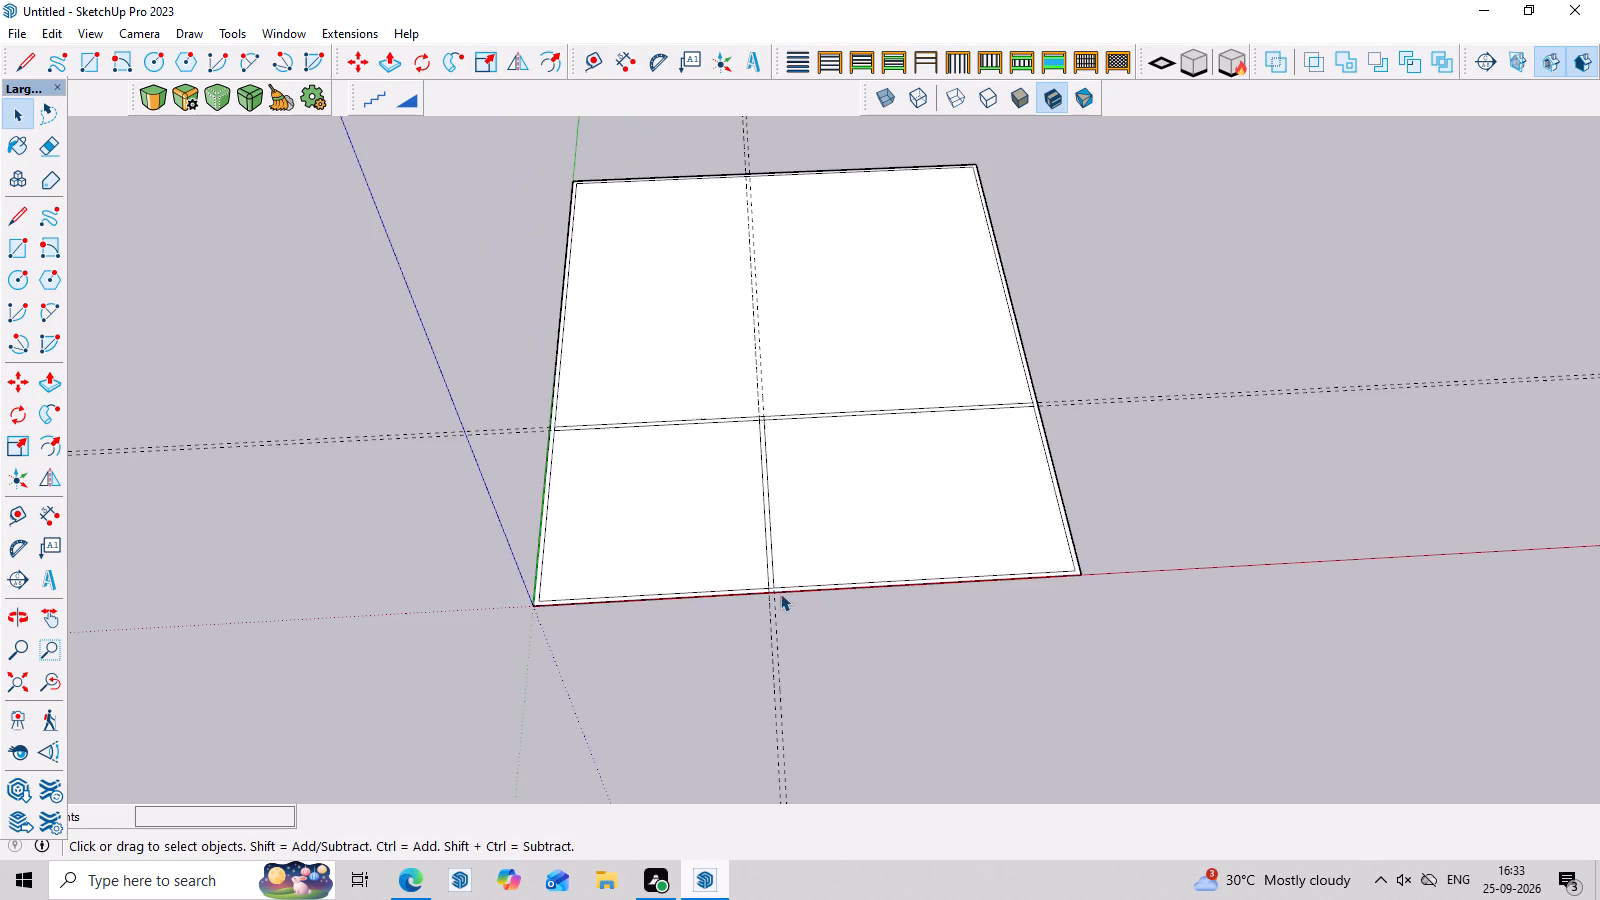
{"action": "scroll", "coordinate": [780, 593], "scroll_direction": "up", "scroll_amount": 11}
{"action": "middle_click_drag", "start_coordinate": [806, 577], "coordinate": [804, 676]}
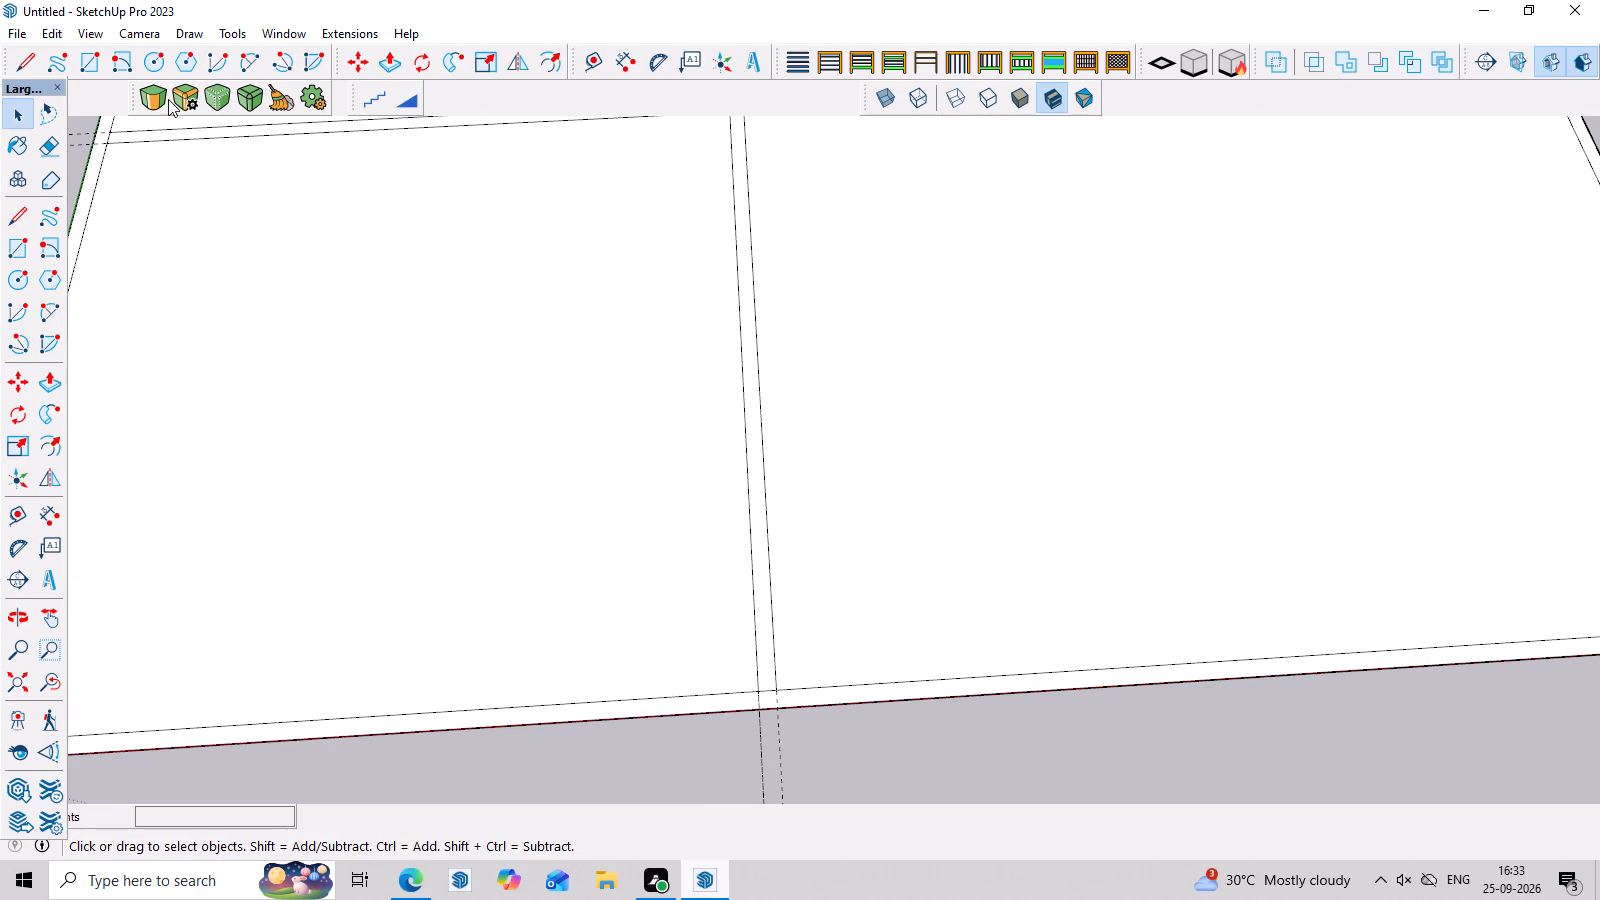
{"action": "left_click", "coordinate": [43, 32]}
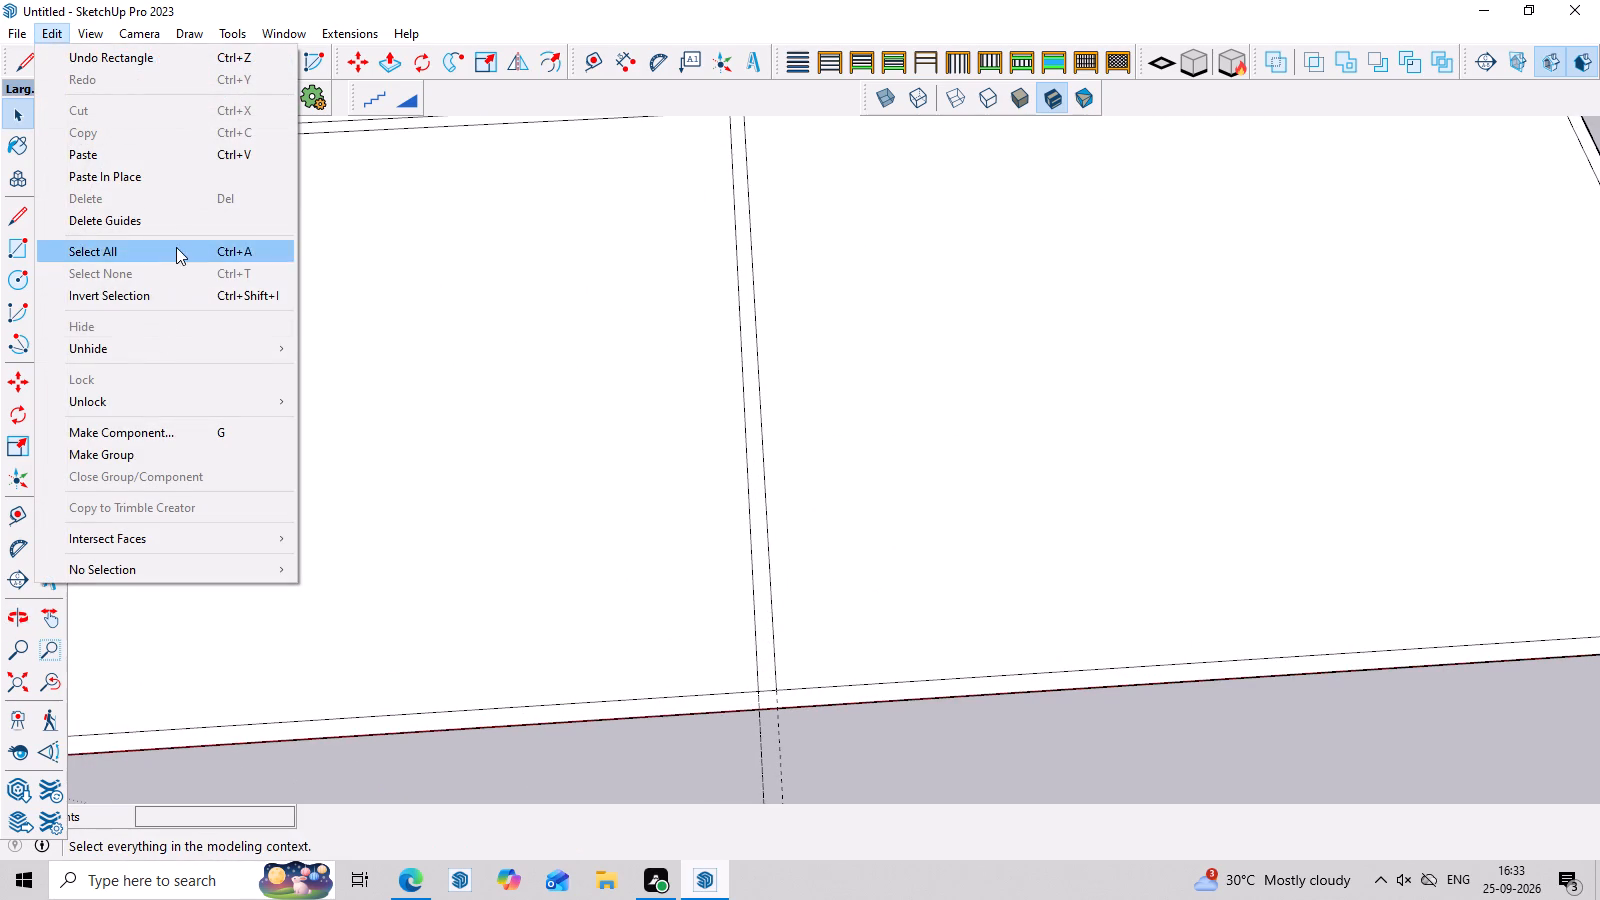
{"action": "left_click", "coordinate": [178, 217]}
Draw a 9" line across the red-axis exterior wall, extending the lengthwise interior wall's face farther from the green axis.
{"action": "scroll", "coordinate": [758, 500], "scroll_direction": "down", "scroll_amount": 3}
{"action": "scroll", "coordinate": [814, 693], "scroll_direction": "up", "scroll_amount": 3}
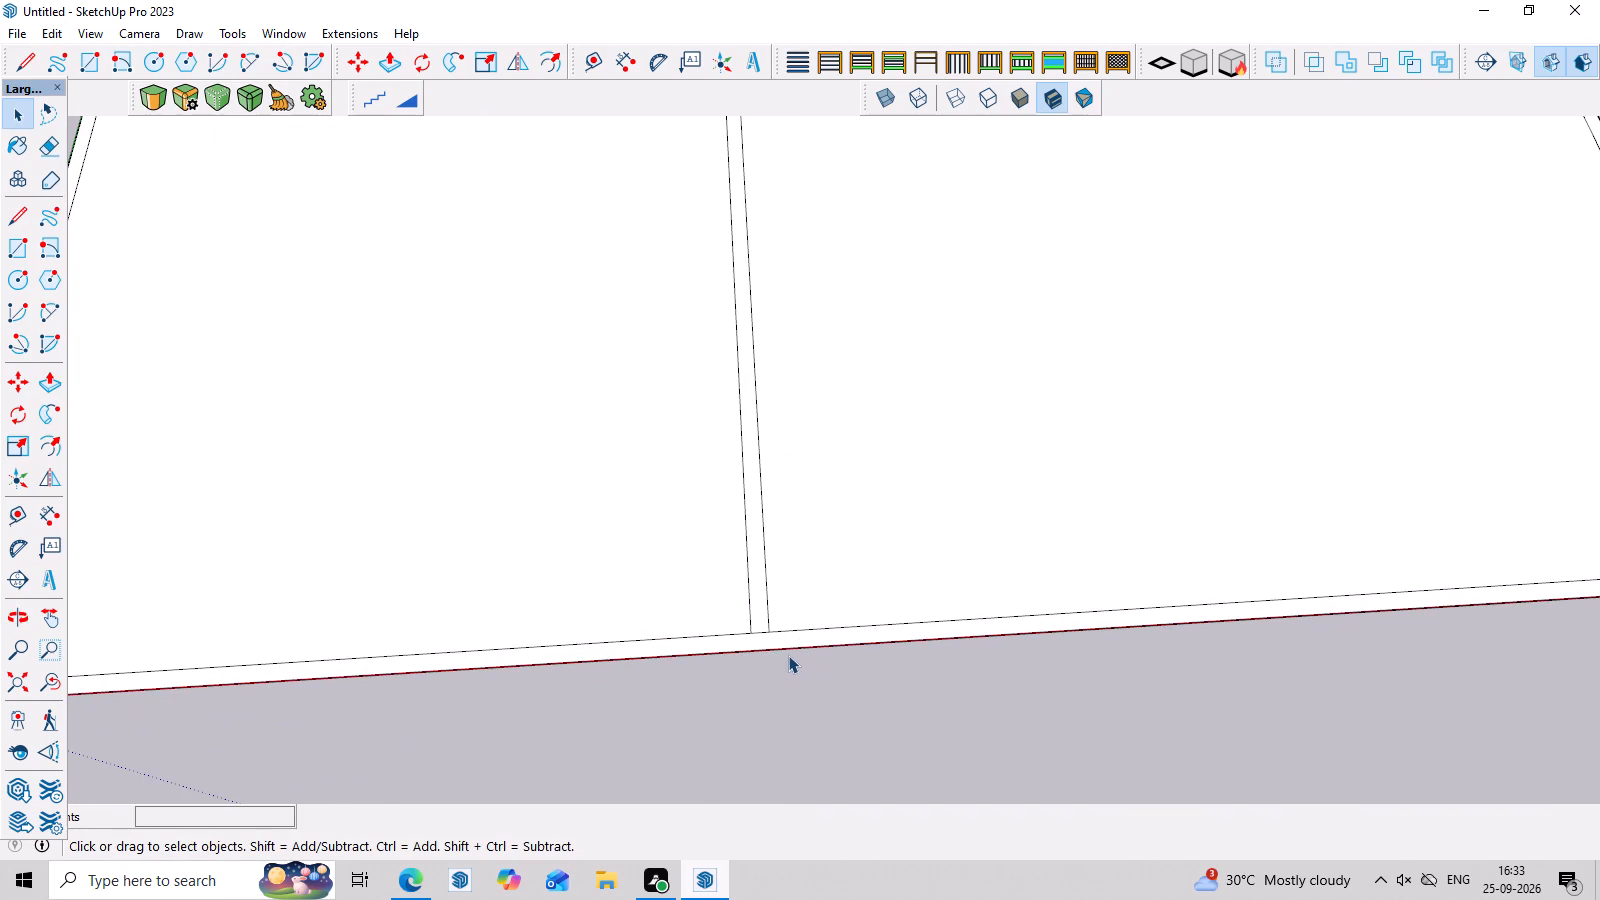
{"action": "key", "text": "l"}
{"action": "scroll", "coordinate": [703, 618], "scroll_direction": "up", "scroll_amount": 4}
{"action": "left_click", "coordinate": [790, 642]}
{"action": "double_click", "coordinate": [790, 667]}
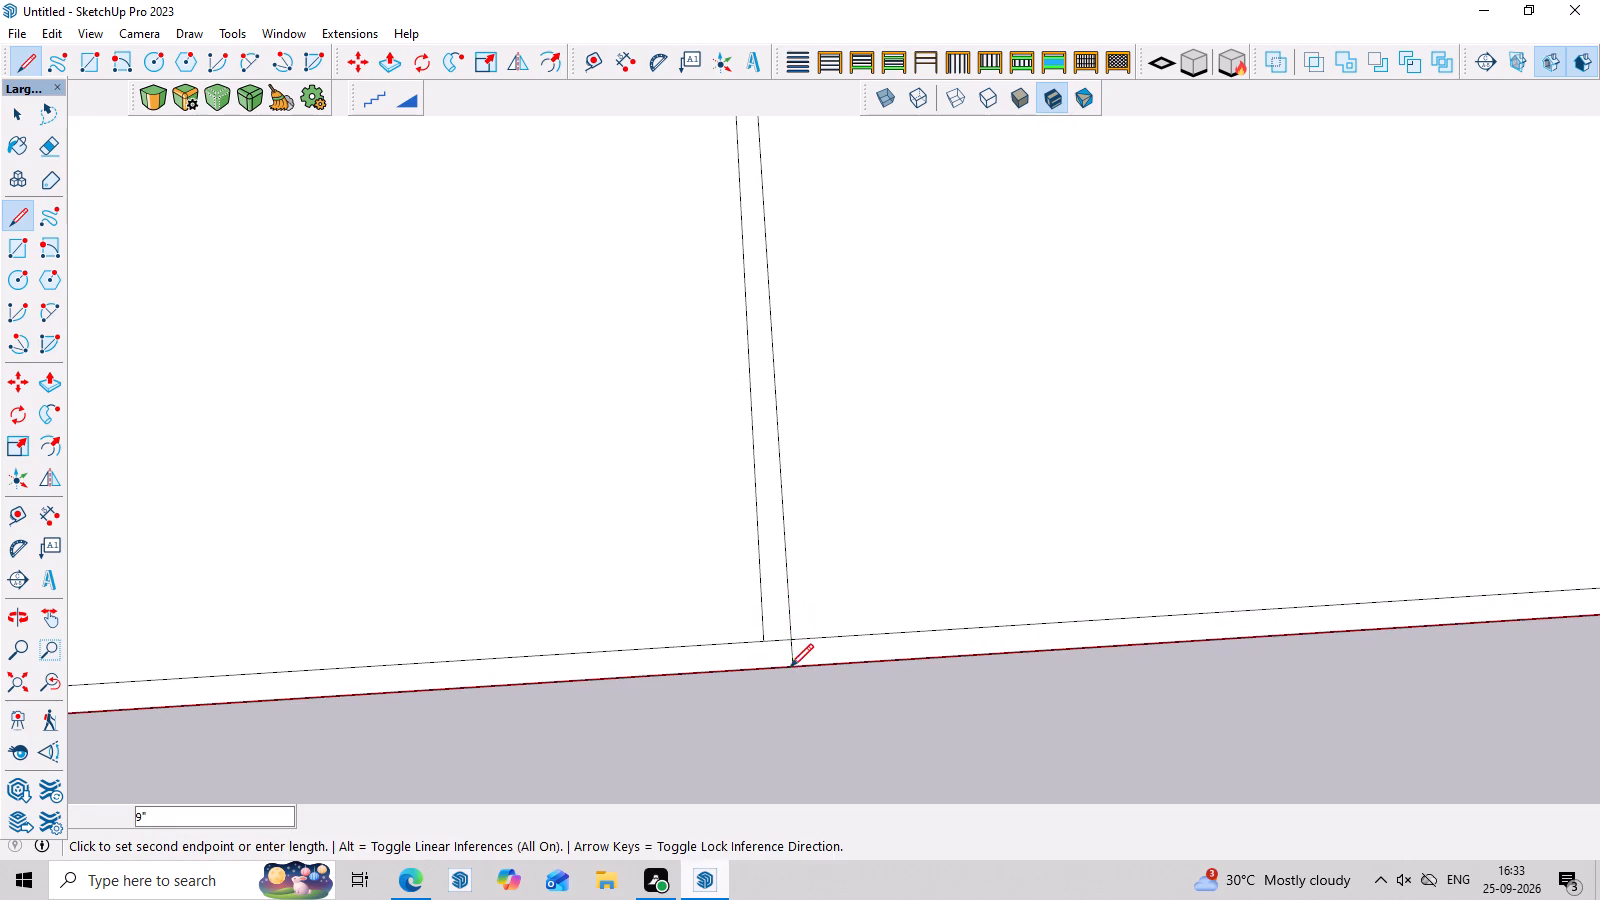
{"action": "key", "text": "space"}
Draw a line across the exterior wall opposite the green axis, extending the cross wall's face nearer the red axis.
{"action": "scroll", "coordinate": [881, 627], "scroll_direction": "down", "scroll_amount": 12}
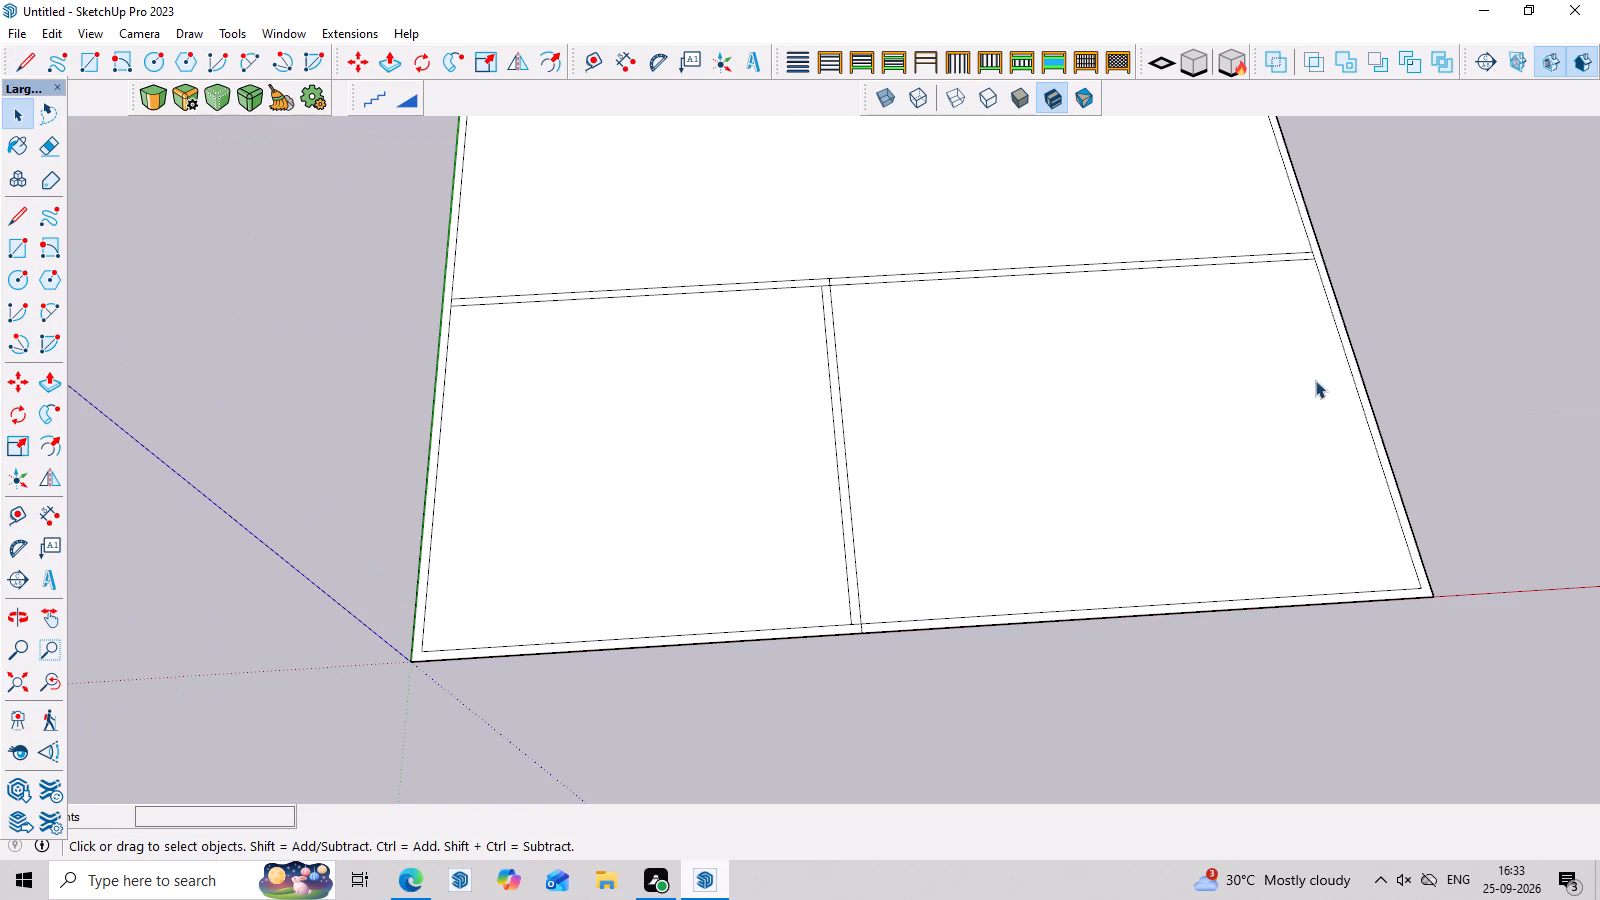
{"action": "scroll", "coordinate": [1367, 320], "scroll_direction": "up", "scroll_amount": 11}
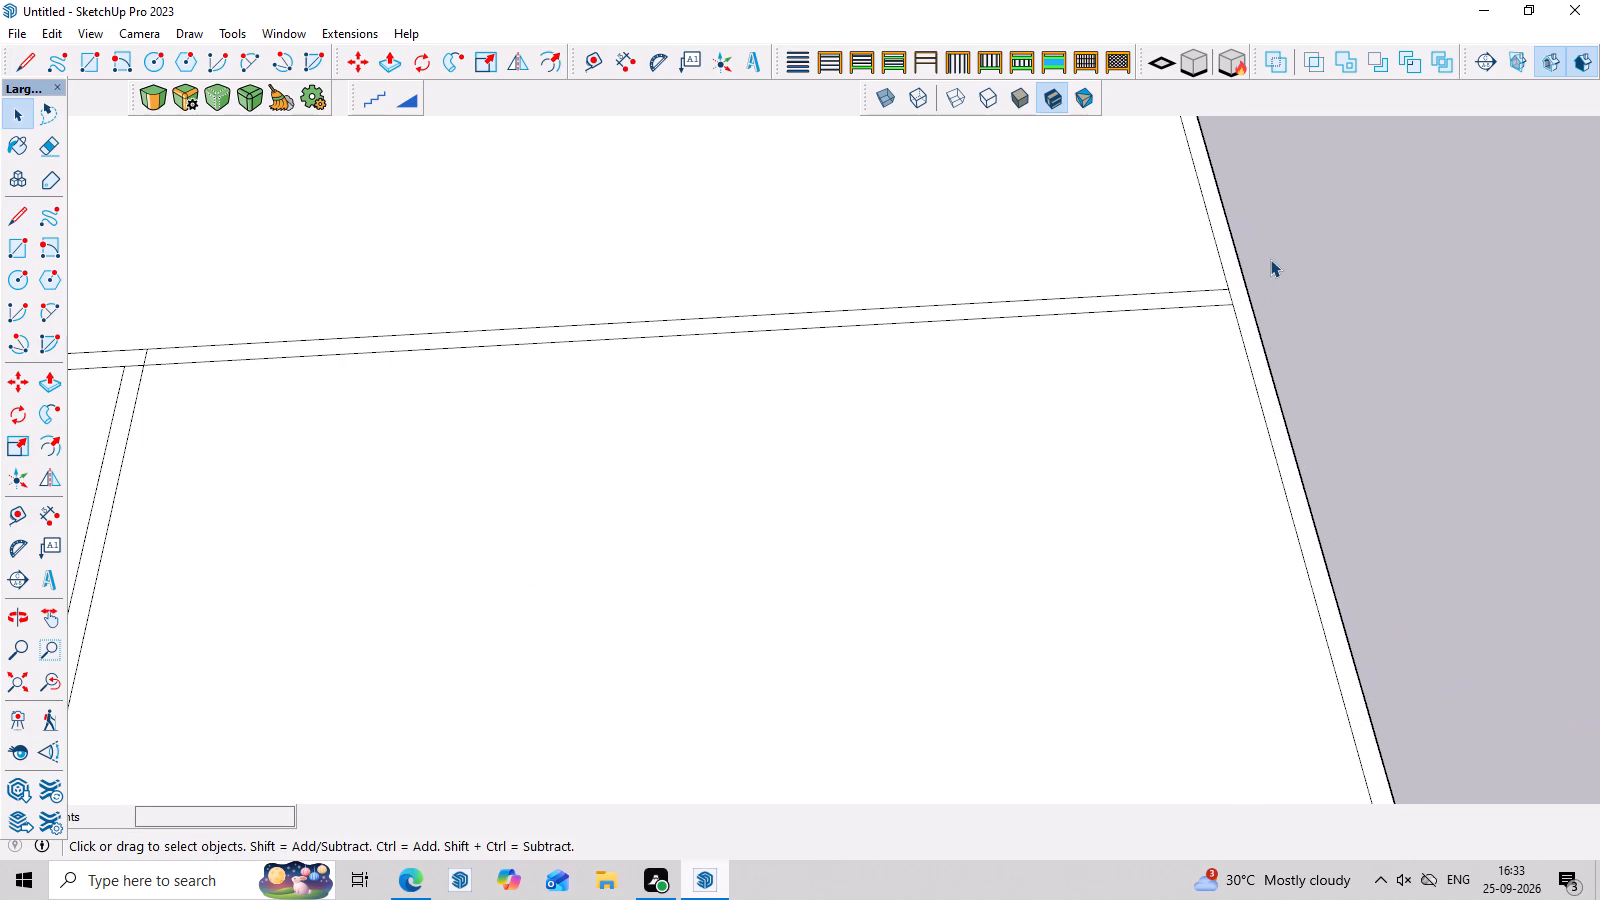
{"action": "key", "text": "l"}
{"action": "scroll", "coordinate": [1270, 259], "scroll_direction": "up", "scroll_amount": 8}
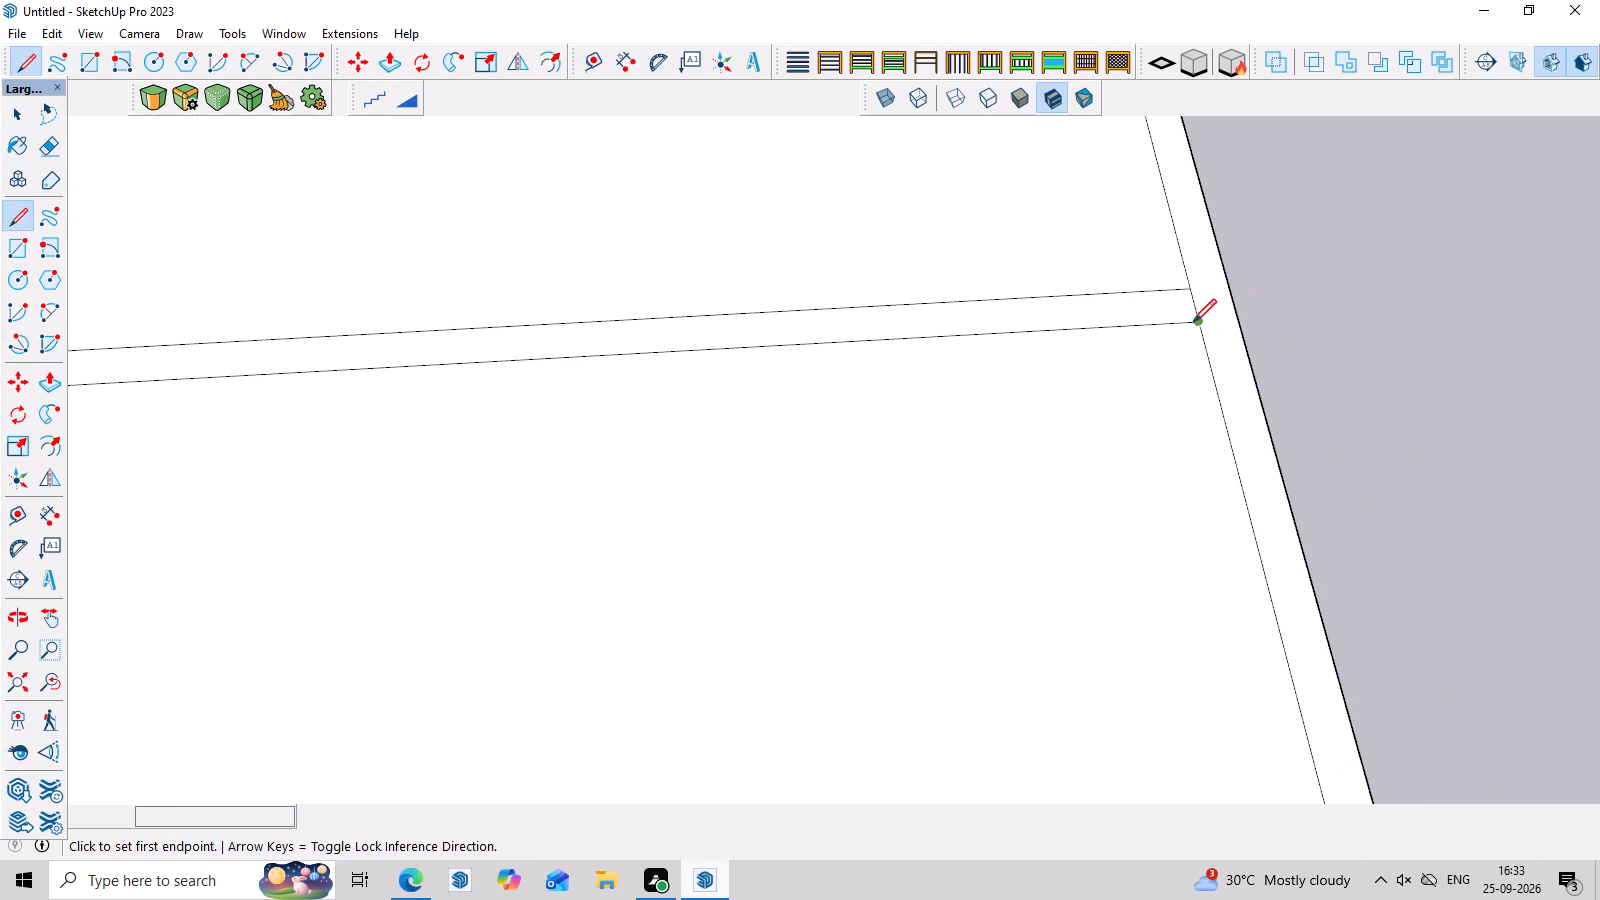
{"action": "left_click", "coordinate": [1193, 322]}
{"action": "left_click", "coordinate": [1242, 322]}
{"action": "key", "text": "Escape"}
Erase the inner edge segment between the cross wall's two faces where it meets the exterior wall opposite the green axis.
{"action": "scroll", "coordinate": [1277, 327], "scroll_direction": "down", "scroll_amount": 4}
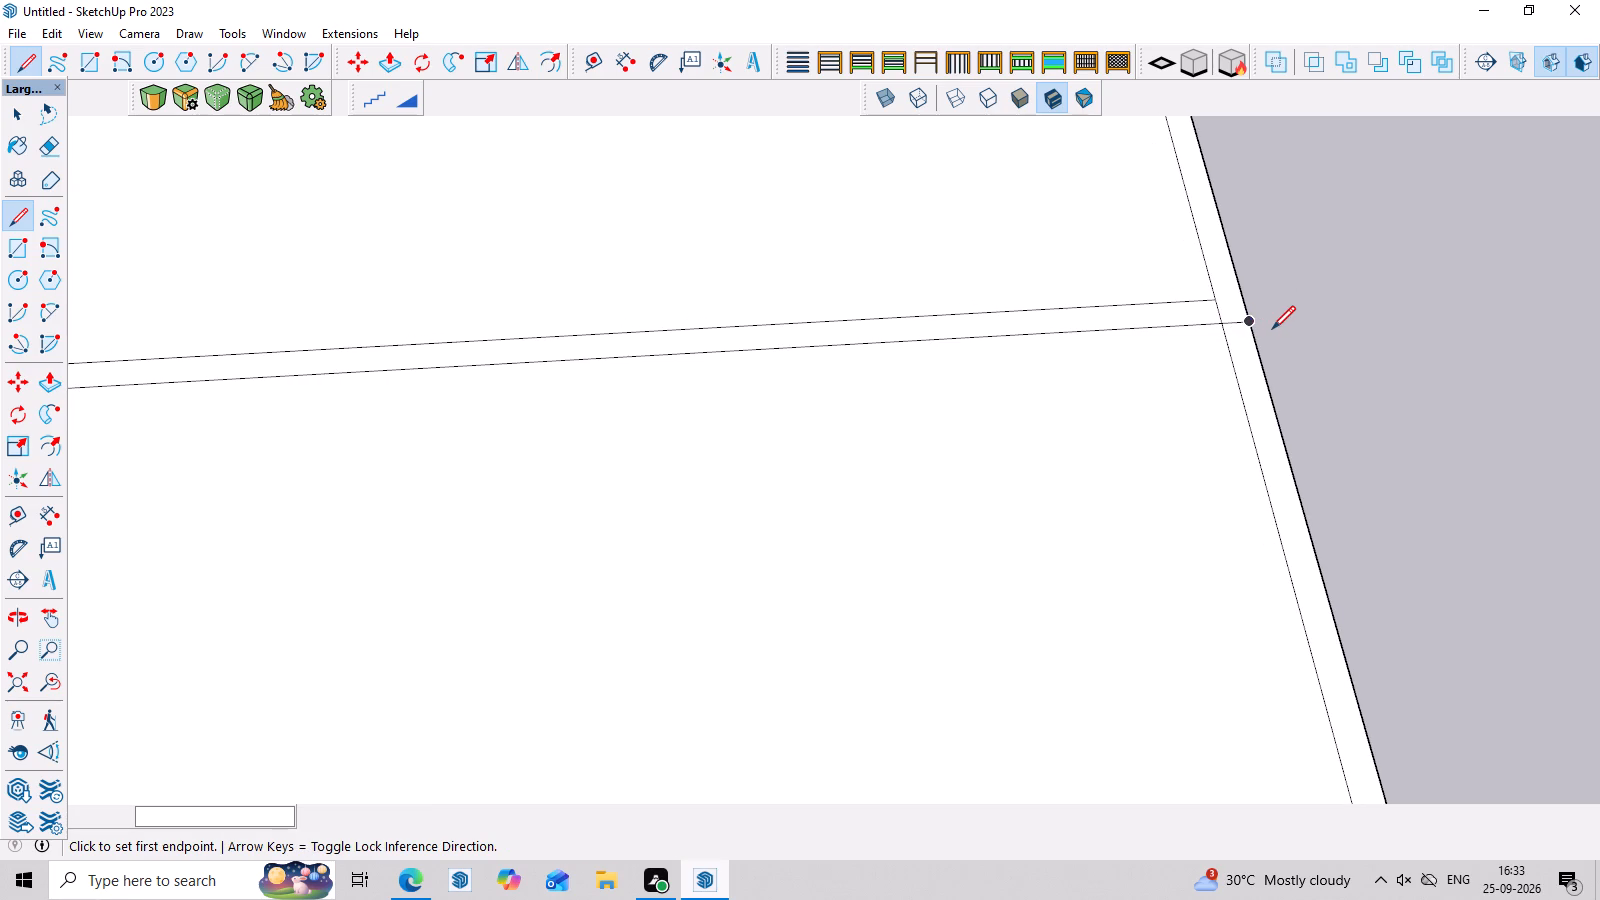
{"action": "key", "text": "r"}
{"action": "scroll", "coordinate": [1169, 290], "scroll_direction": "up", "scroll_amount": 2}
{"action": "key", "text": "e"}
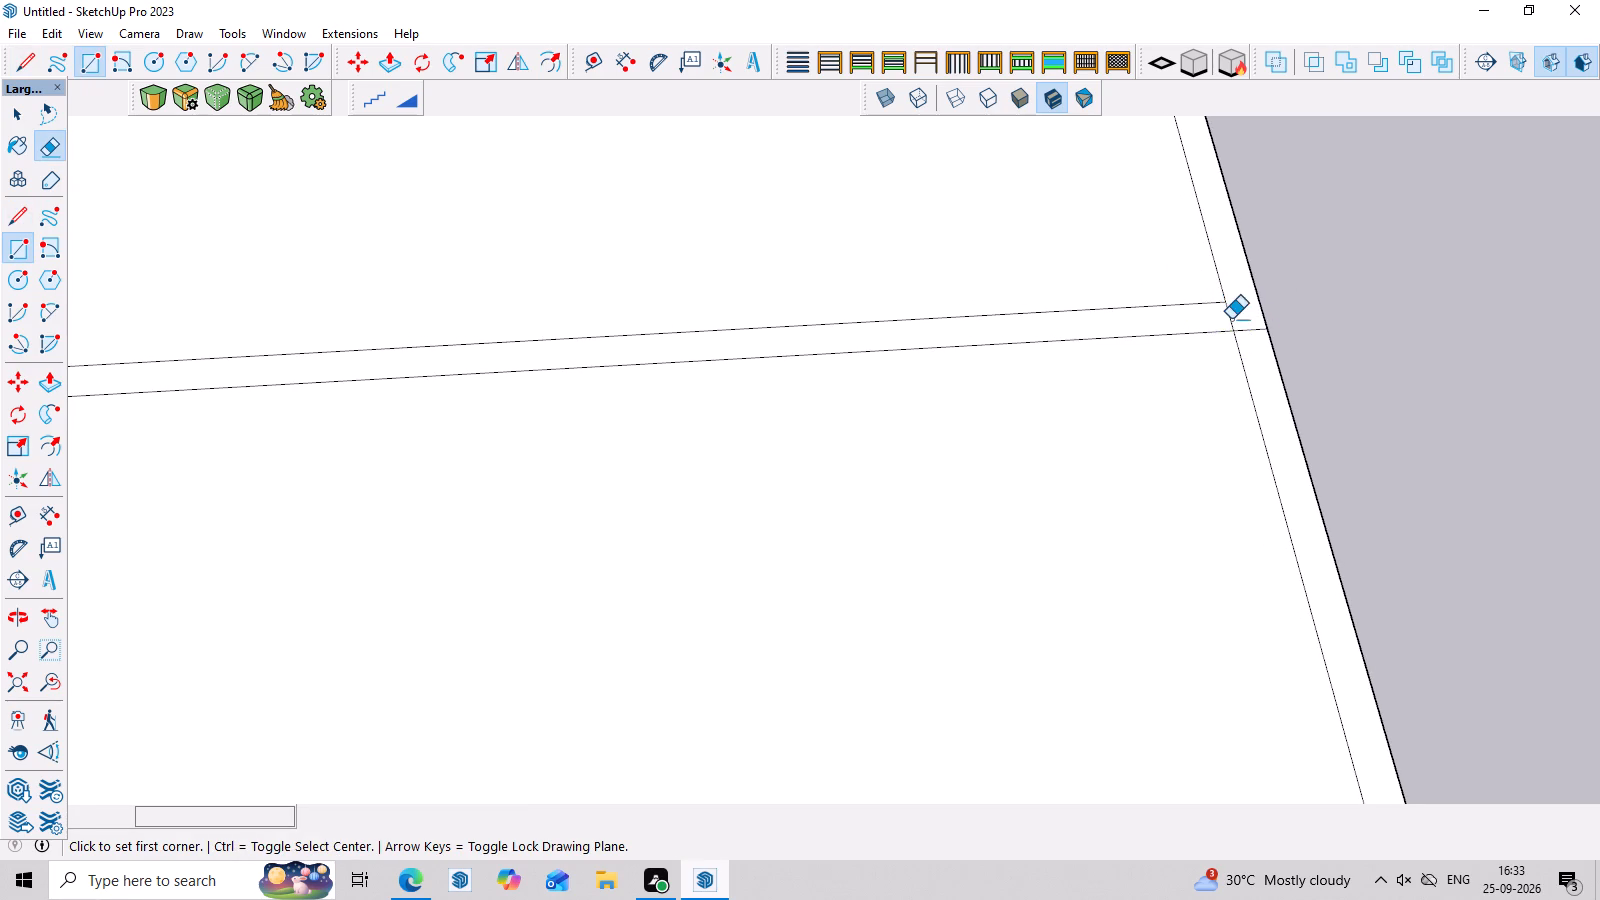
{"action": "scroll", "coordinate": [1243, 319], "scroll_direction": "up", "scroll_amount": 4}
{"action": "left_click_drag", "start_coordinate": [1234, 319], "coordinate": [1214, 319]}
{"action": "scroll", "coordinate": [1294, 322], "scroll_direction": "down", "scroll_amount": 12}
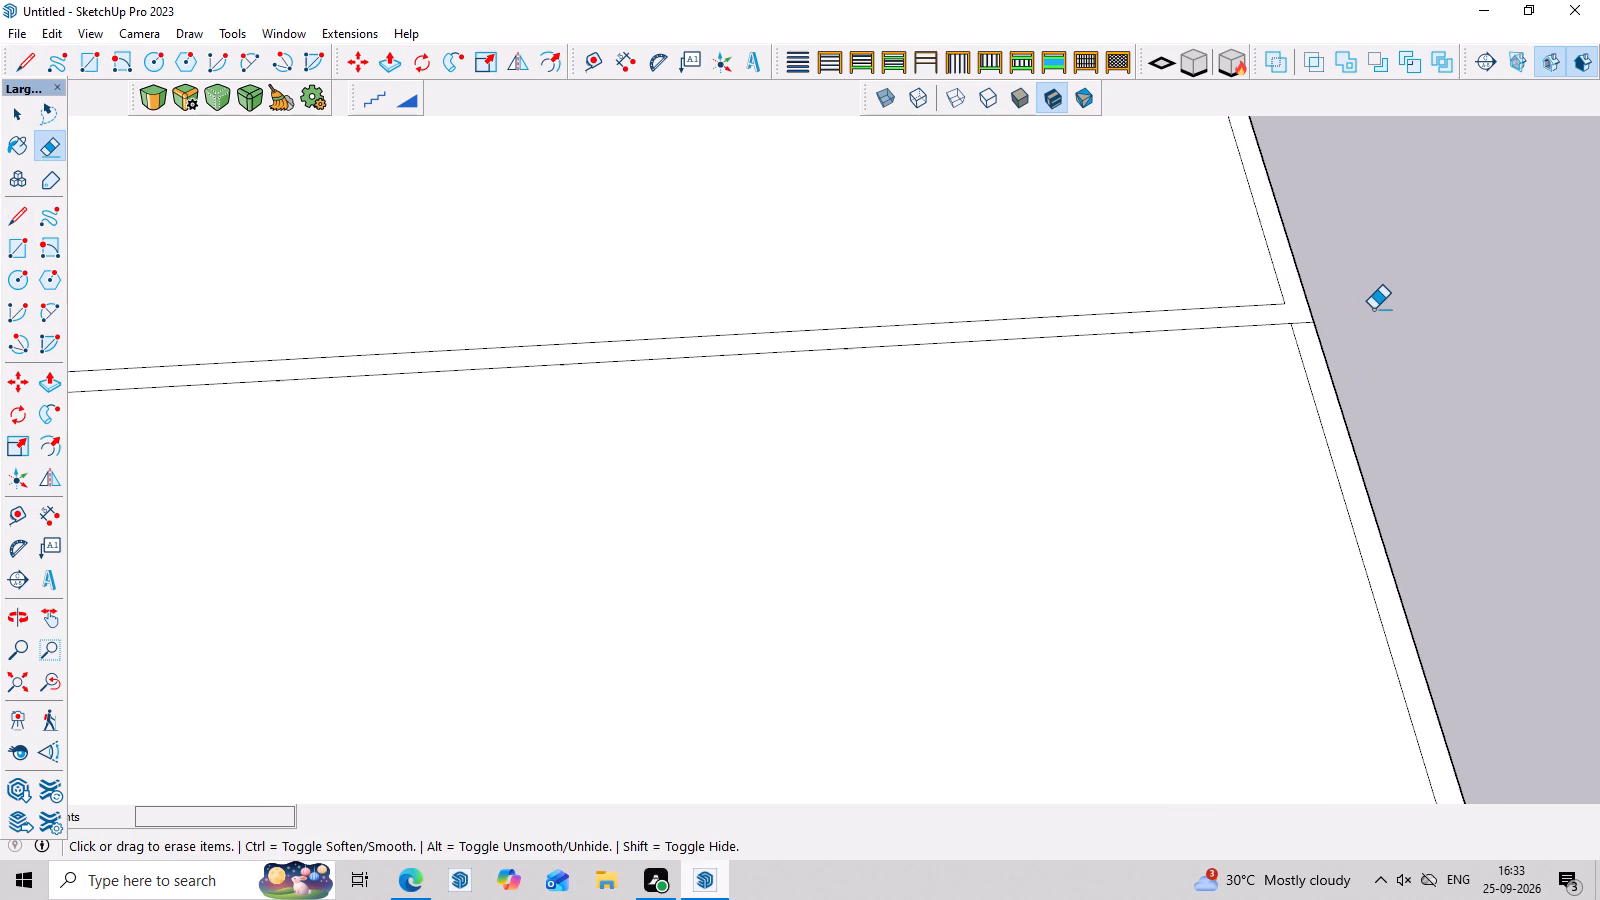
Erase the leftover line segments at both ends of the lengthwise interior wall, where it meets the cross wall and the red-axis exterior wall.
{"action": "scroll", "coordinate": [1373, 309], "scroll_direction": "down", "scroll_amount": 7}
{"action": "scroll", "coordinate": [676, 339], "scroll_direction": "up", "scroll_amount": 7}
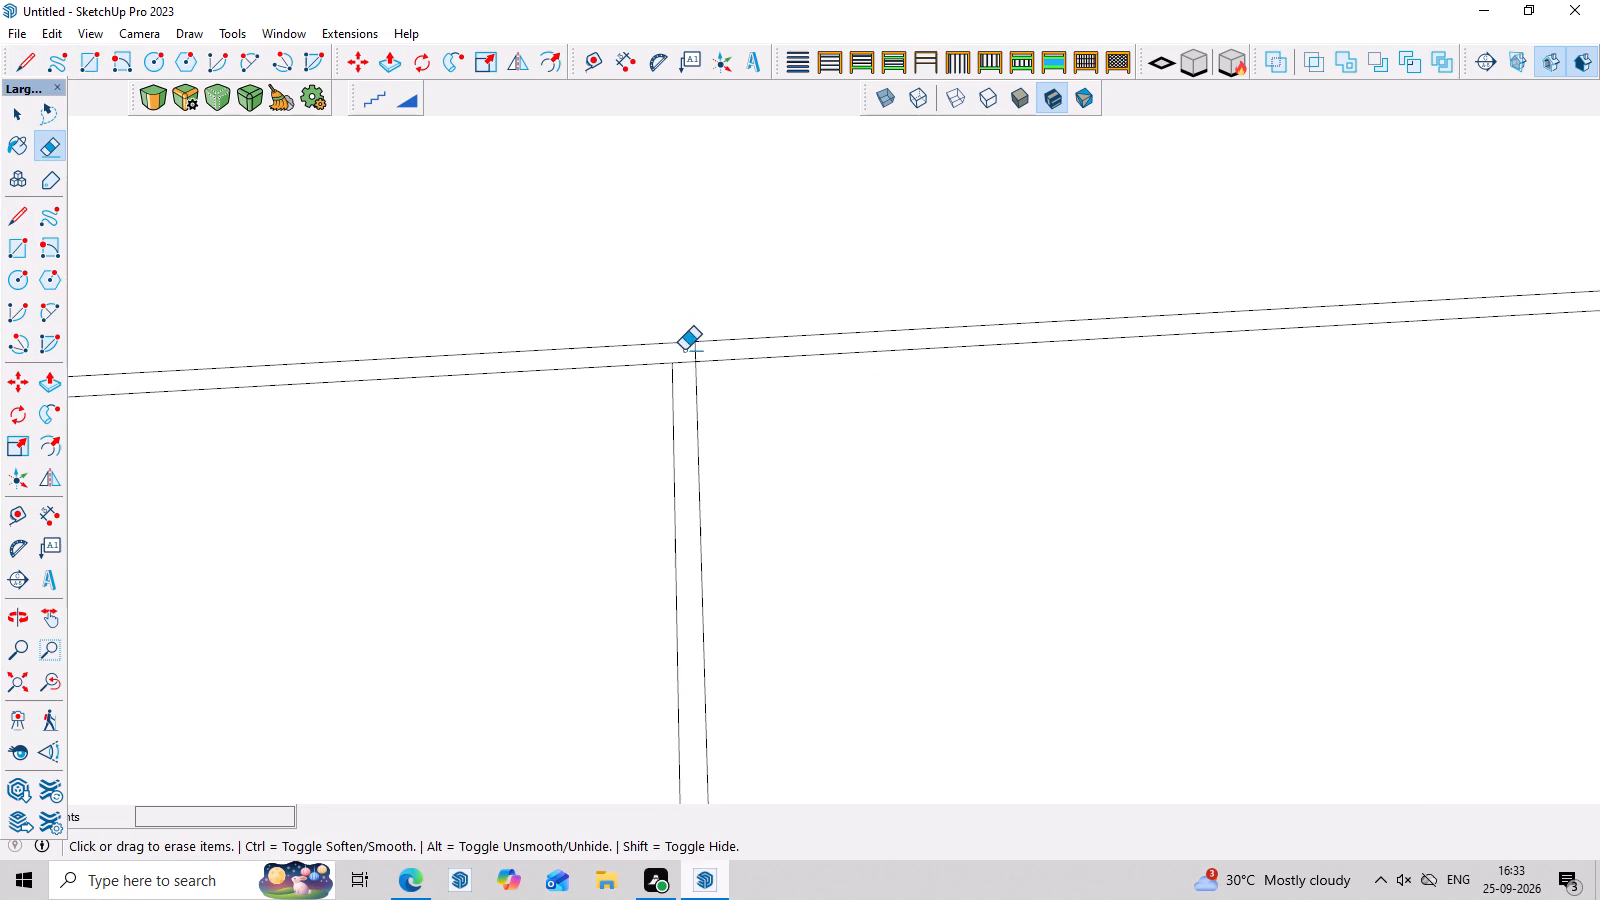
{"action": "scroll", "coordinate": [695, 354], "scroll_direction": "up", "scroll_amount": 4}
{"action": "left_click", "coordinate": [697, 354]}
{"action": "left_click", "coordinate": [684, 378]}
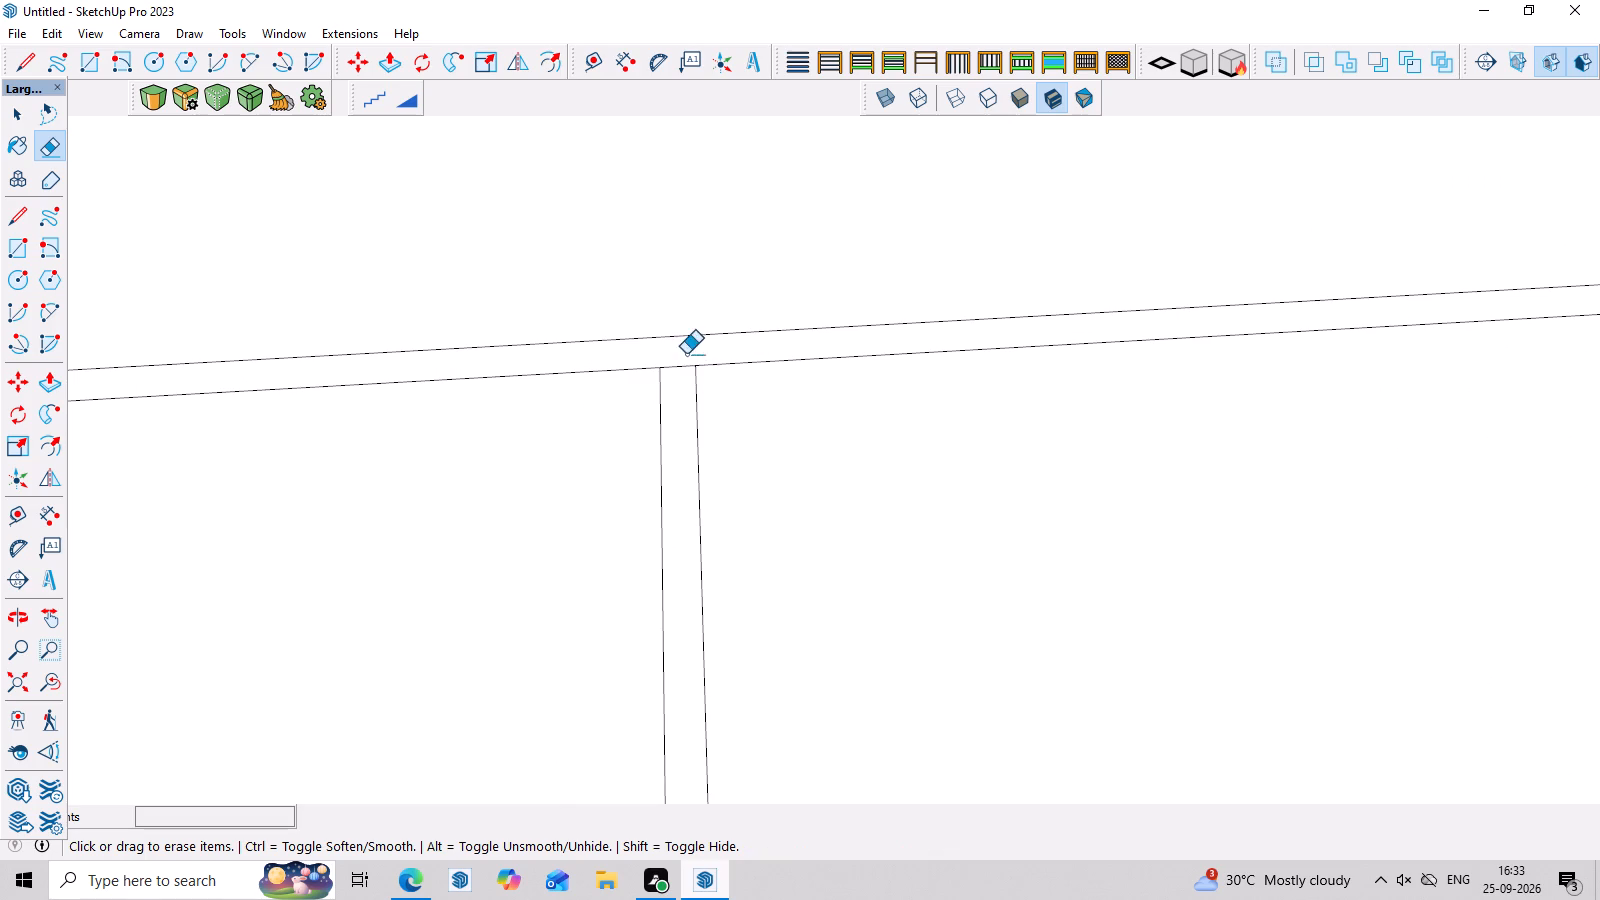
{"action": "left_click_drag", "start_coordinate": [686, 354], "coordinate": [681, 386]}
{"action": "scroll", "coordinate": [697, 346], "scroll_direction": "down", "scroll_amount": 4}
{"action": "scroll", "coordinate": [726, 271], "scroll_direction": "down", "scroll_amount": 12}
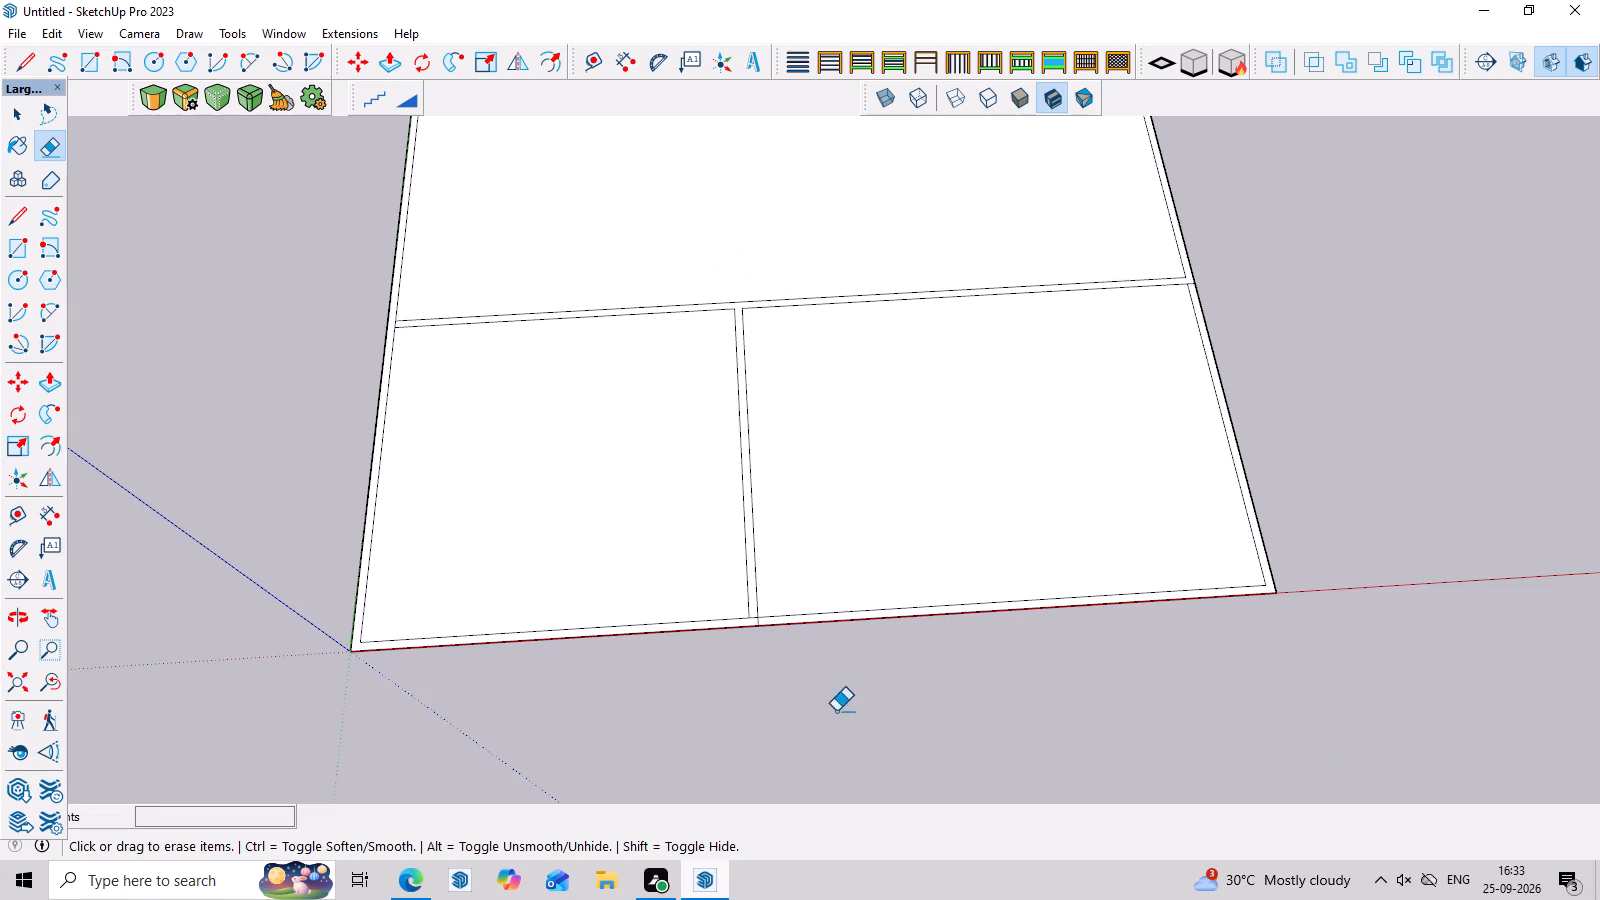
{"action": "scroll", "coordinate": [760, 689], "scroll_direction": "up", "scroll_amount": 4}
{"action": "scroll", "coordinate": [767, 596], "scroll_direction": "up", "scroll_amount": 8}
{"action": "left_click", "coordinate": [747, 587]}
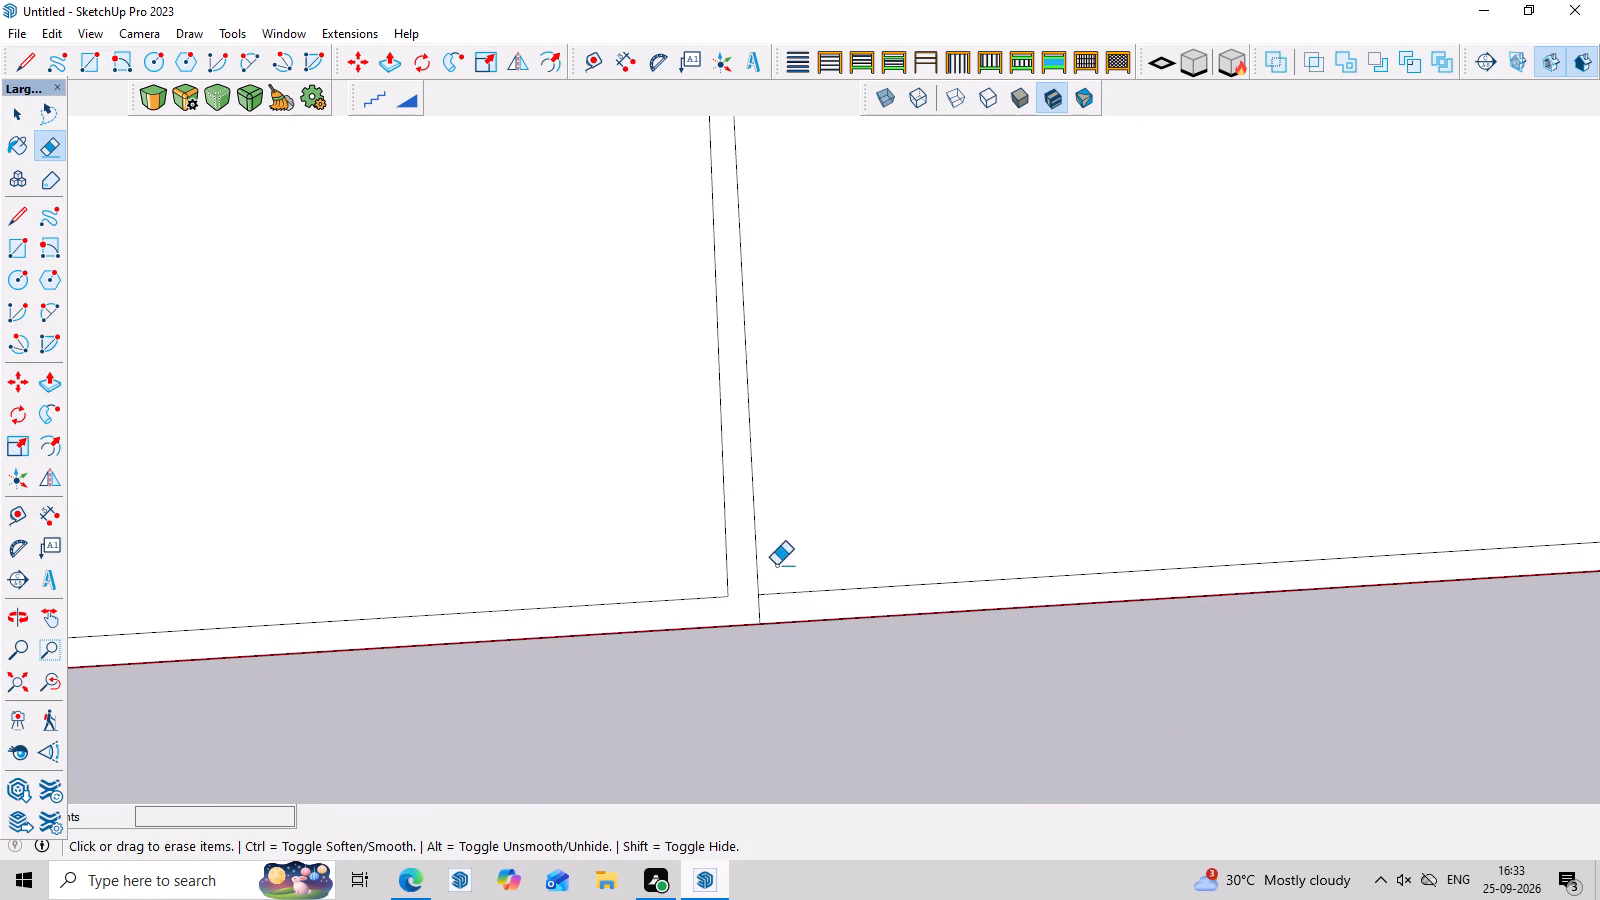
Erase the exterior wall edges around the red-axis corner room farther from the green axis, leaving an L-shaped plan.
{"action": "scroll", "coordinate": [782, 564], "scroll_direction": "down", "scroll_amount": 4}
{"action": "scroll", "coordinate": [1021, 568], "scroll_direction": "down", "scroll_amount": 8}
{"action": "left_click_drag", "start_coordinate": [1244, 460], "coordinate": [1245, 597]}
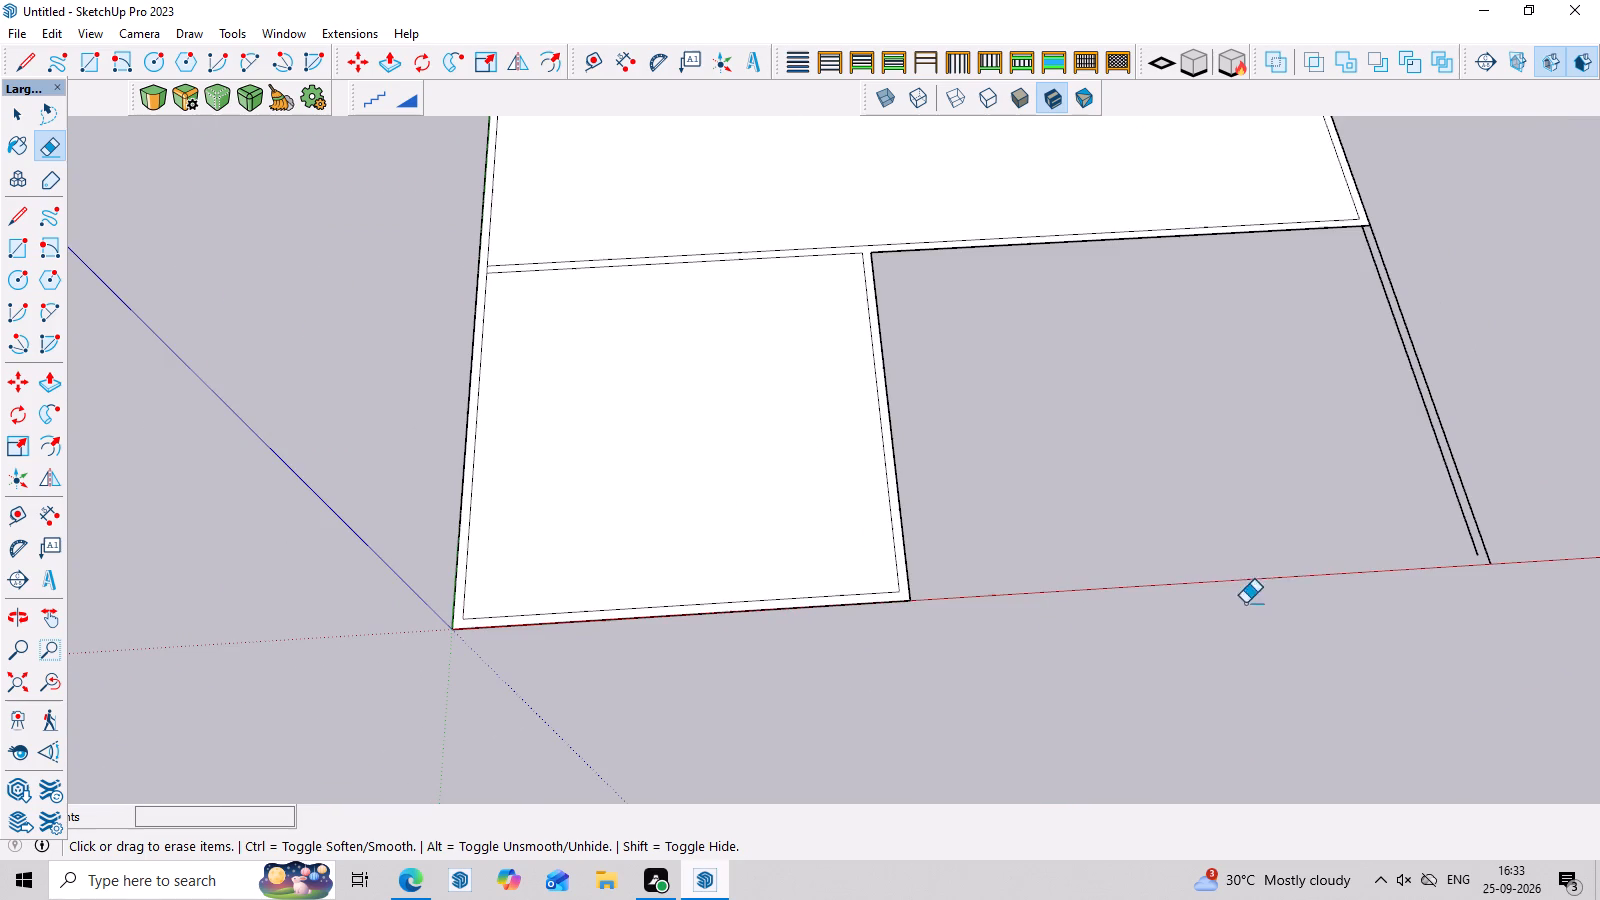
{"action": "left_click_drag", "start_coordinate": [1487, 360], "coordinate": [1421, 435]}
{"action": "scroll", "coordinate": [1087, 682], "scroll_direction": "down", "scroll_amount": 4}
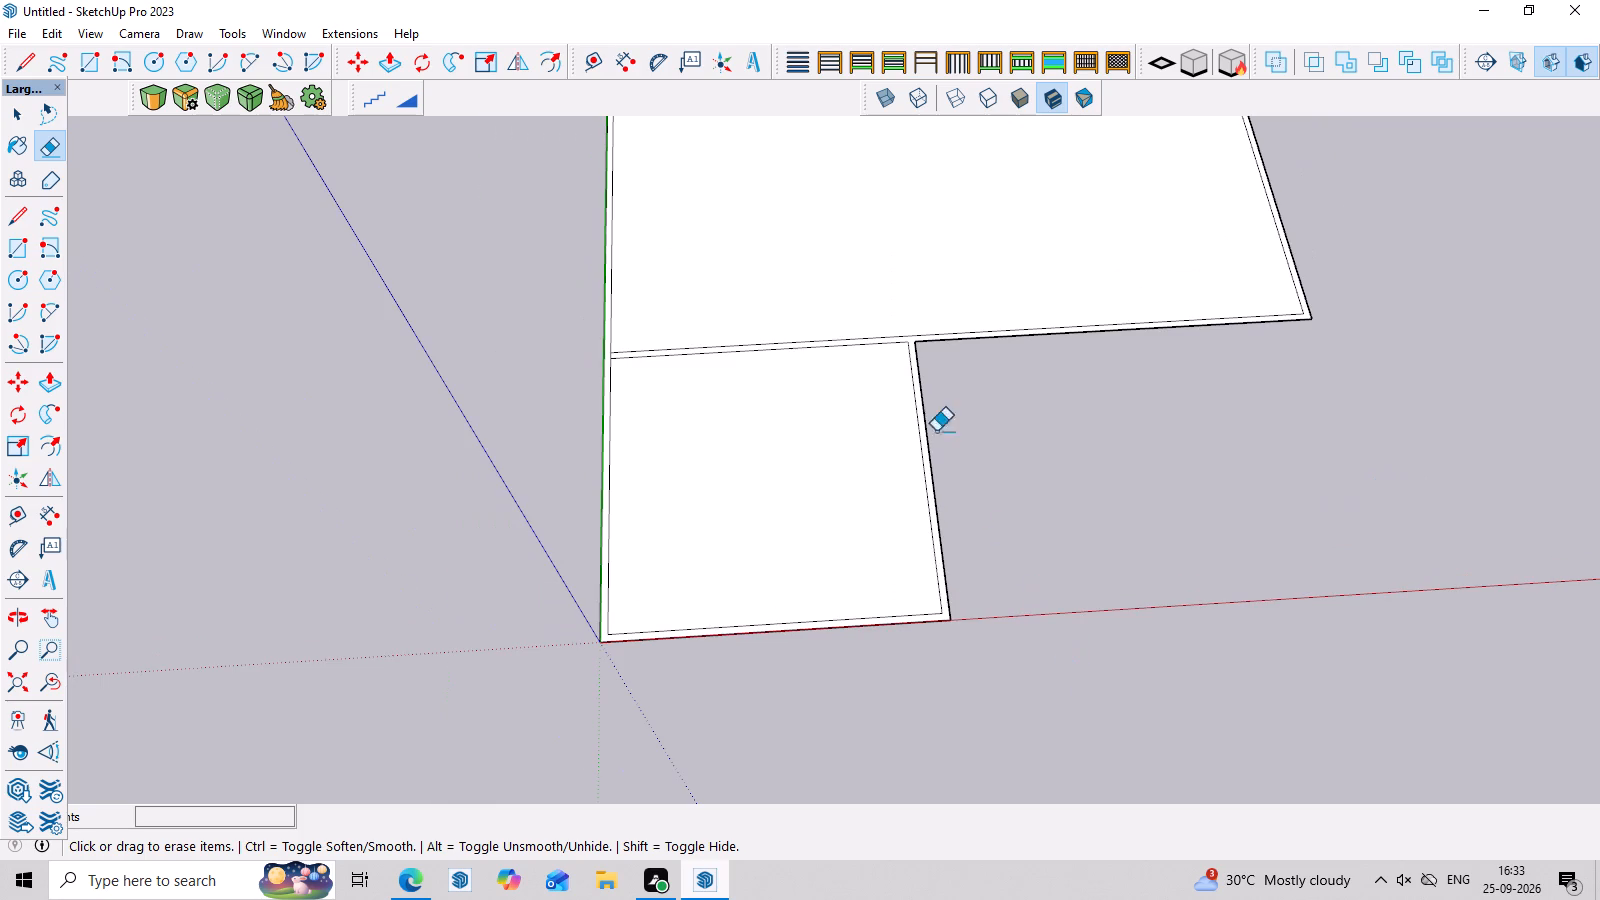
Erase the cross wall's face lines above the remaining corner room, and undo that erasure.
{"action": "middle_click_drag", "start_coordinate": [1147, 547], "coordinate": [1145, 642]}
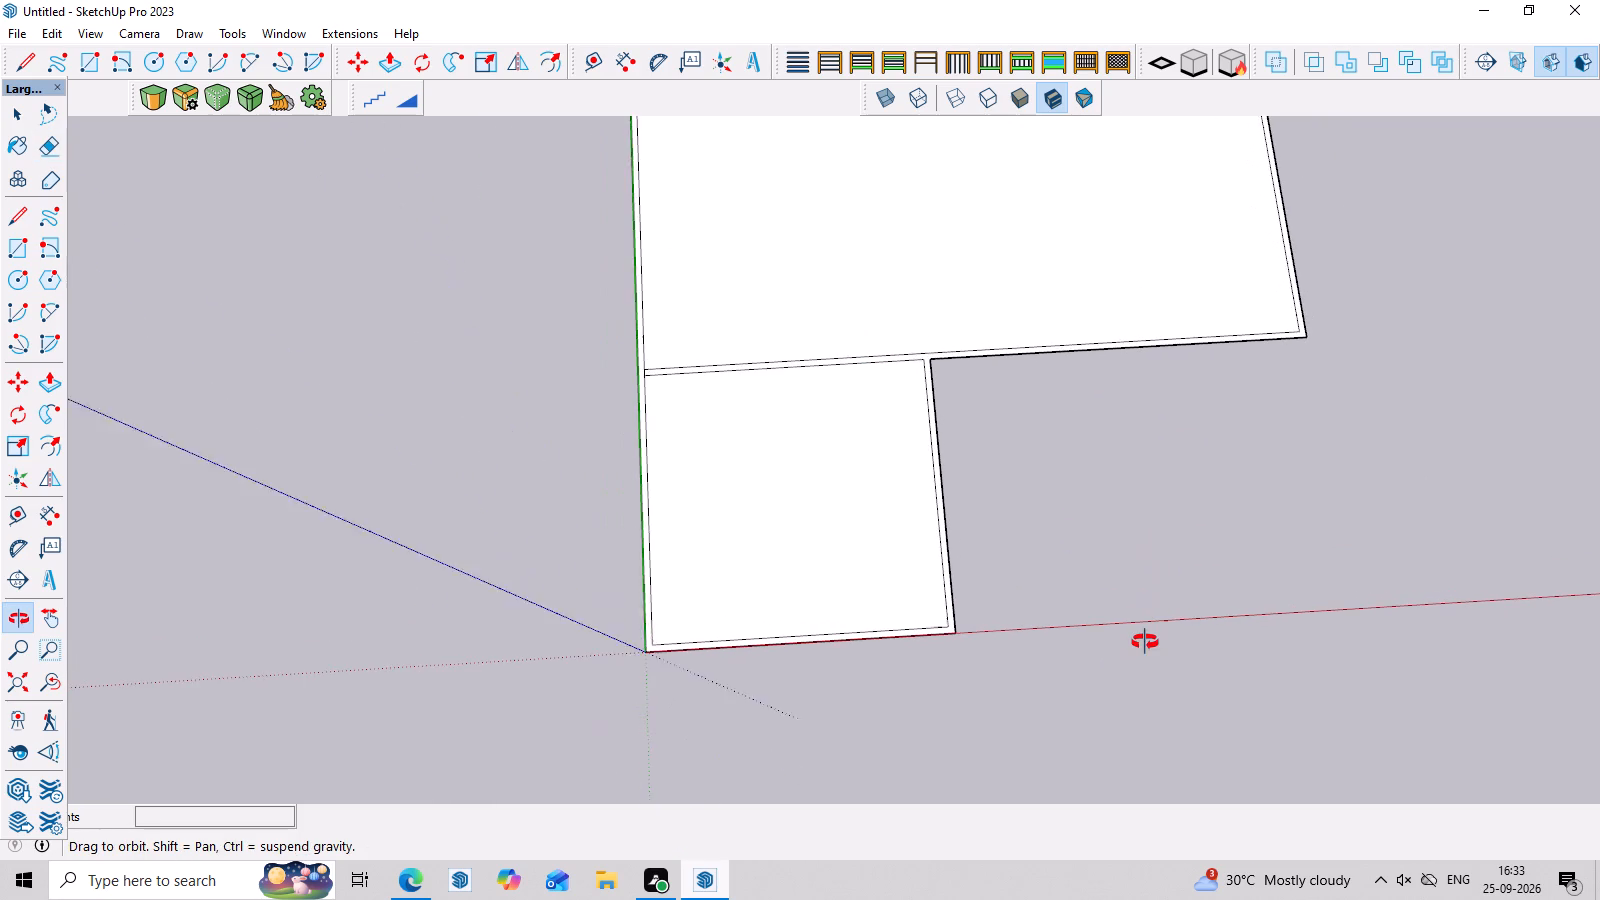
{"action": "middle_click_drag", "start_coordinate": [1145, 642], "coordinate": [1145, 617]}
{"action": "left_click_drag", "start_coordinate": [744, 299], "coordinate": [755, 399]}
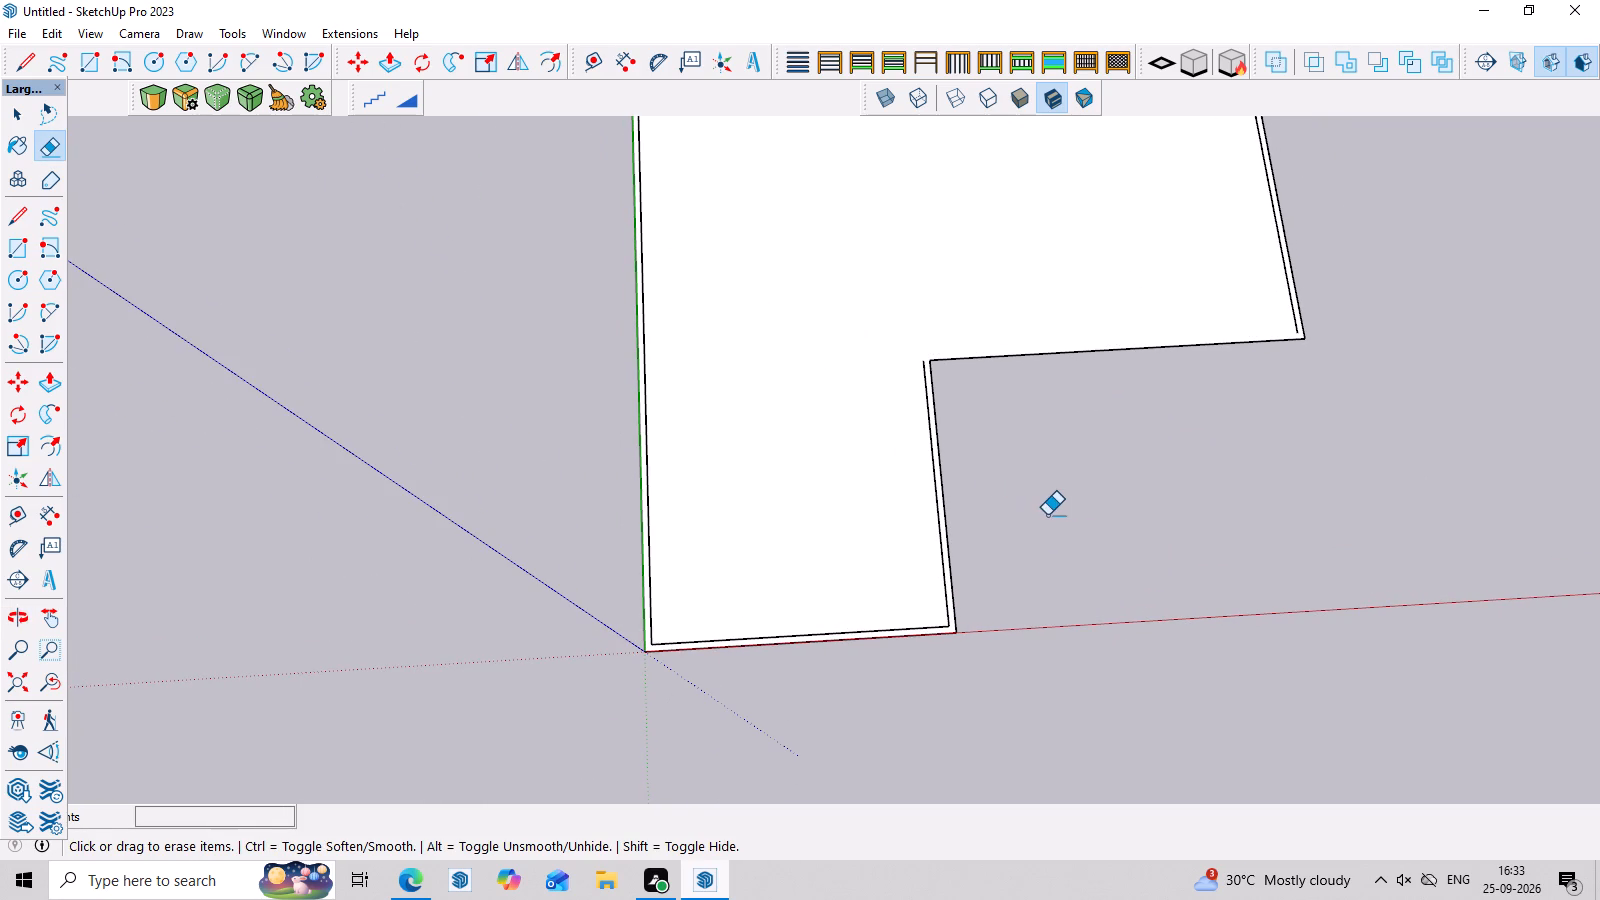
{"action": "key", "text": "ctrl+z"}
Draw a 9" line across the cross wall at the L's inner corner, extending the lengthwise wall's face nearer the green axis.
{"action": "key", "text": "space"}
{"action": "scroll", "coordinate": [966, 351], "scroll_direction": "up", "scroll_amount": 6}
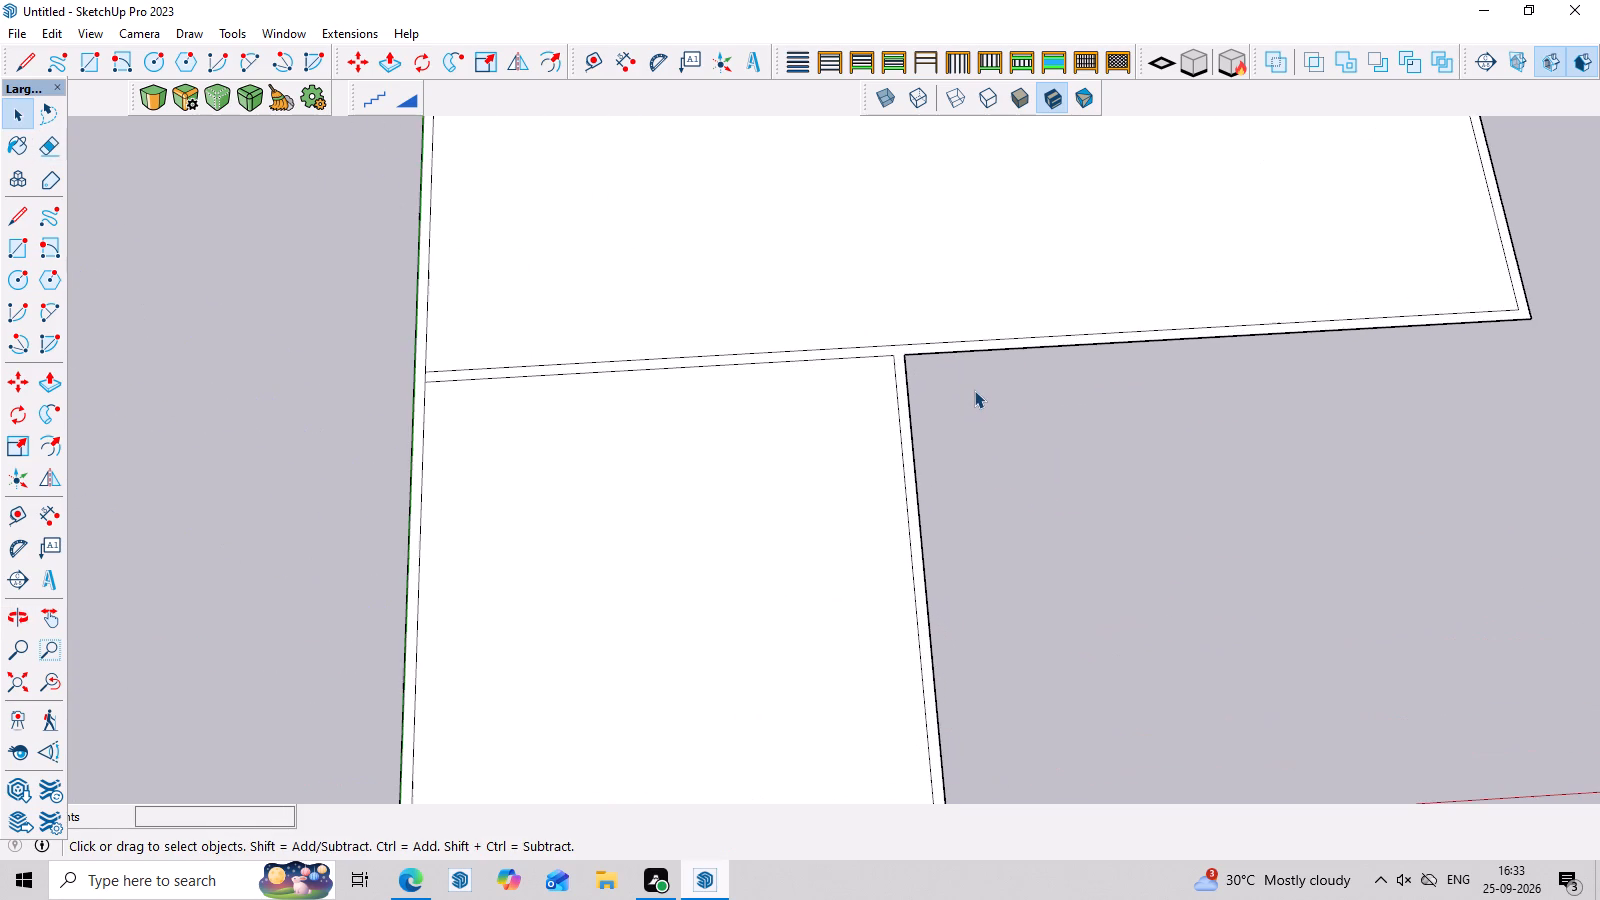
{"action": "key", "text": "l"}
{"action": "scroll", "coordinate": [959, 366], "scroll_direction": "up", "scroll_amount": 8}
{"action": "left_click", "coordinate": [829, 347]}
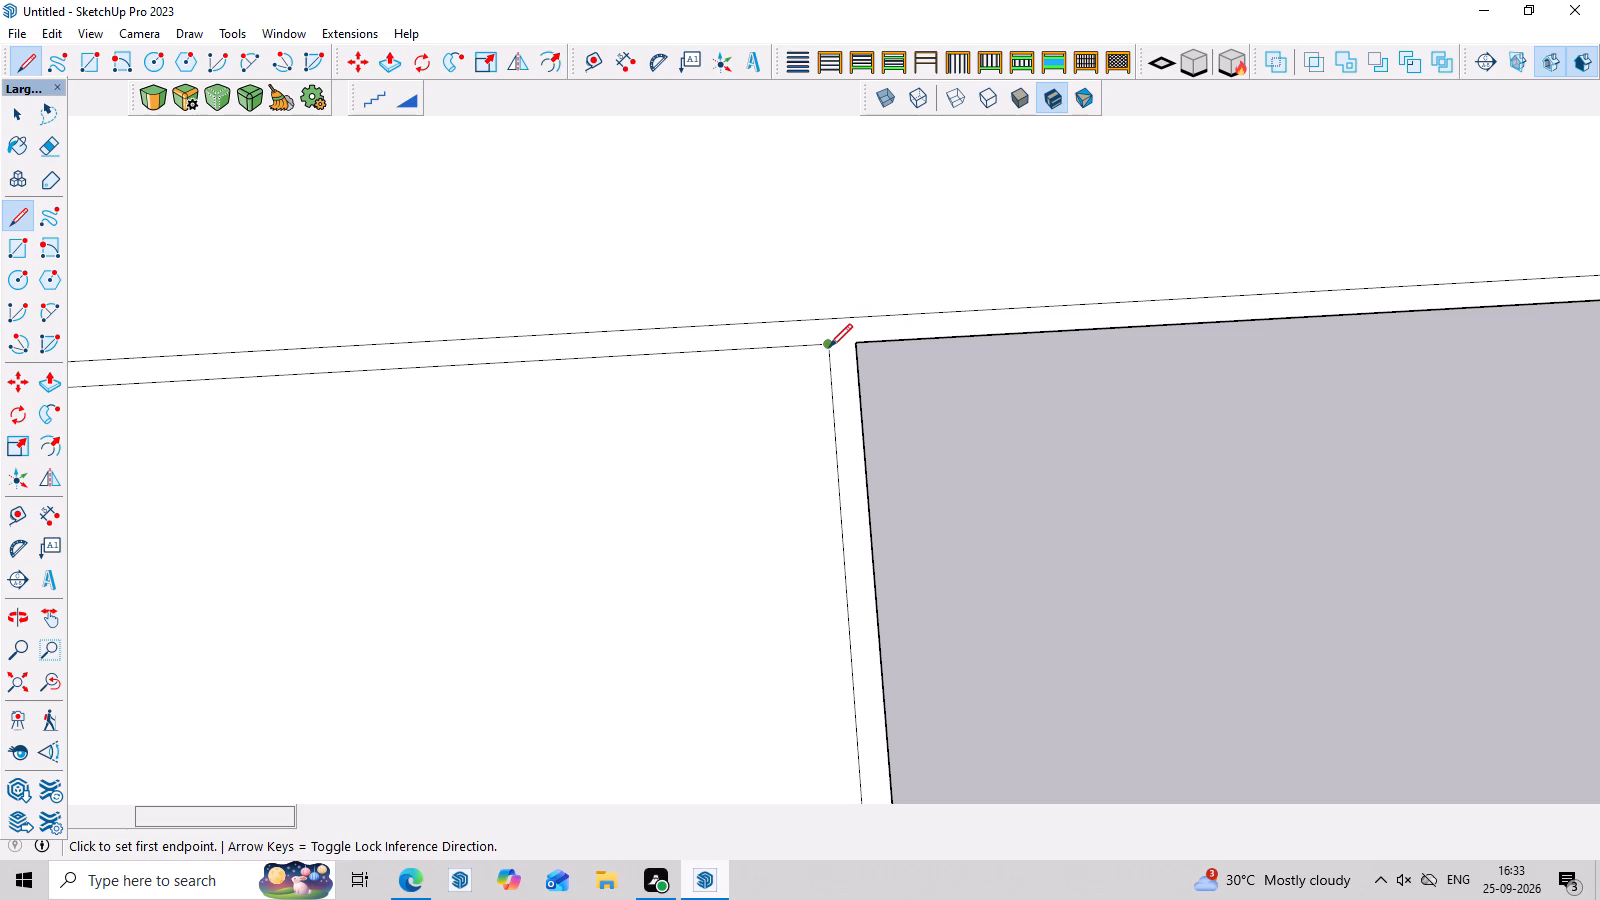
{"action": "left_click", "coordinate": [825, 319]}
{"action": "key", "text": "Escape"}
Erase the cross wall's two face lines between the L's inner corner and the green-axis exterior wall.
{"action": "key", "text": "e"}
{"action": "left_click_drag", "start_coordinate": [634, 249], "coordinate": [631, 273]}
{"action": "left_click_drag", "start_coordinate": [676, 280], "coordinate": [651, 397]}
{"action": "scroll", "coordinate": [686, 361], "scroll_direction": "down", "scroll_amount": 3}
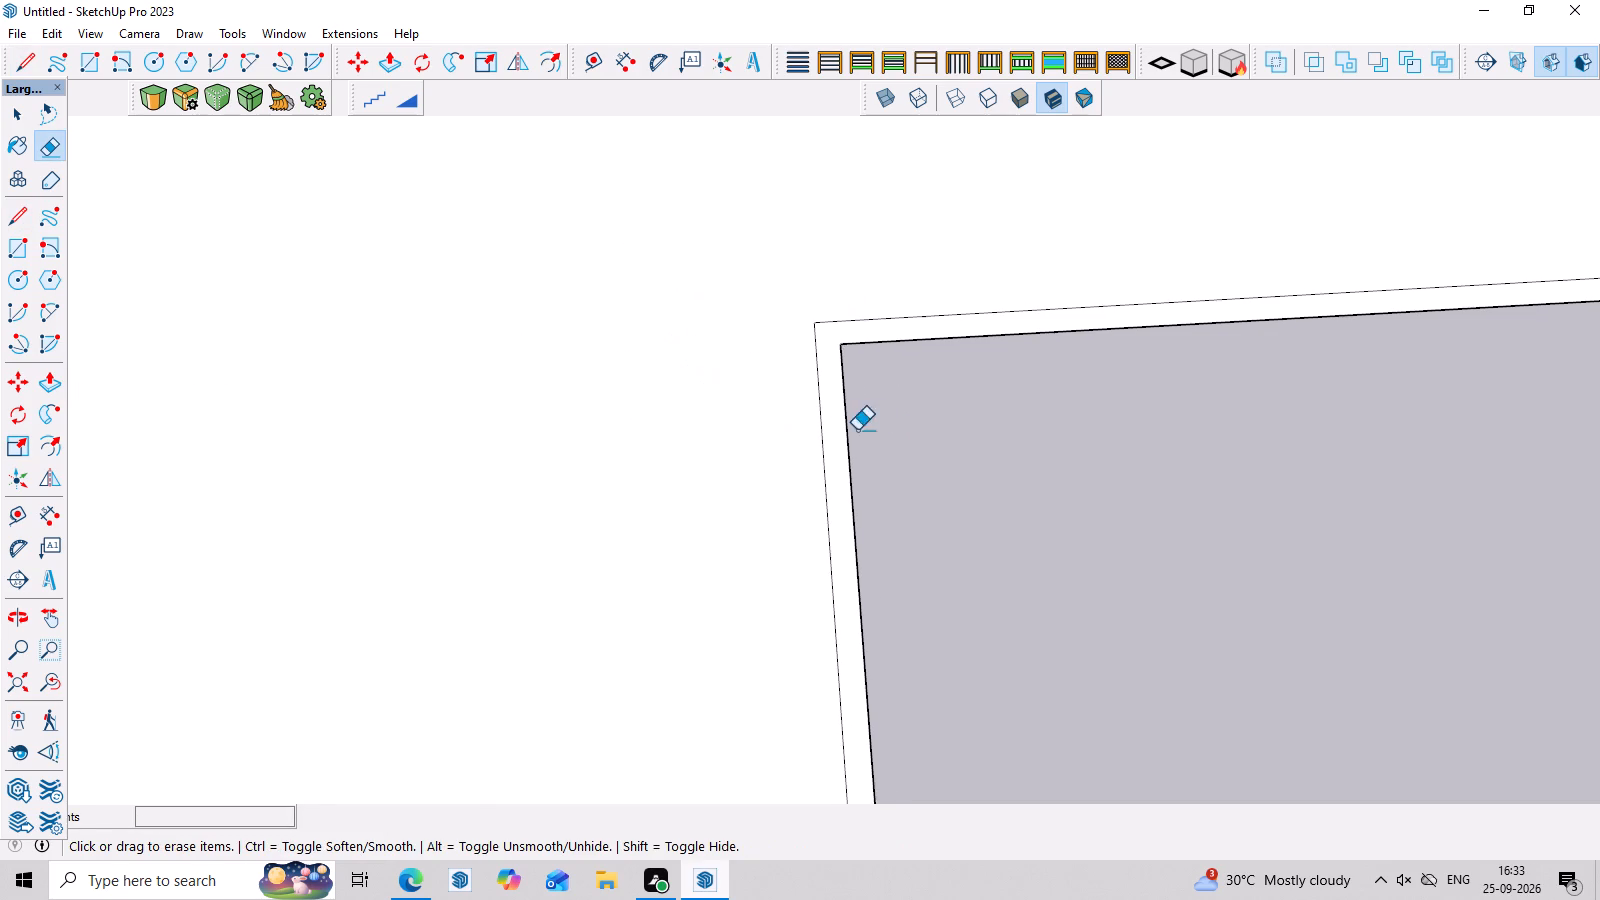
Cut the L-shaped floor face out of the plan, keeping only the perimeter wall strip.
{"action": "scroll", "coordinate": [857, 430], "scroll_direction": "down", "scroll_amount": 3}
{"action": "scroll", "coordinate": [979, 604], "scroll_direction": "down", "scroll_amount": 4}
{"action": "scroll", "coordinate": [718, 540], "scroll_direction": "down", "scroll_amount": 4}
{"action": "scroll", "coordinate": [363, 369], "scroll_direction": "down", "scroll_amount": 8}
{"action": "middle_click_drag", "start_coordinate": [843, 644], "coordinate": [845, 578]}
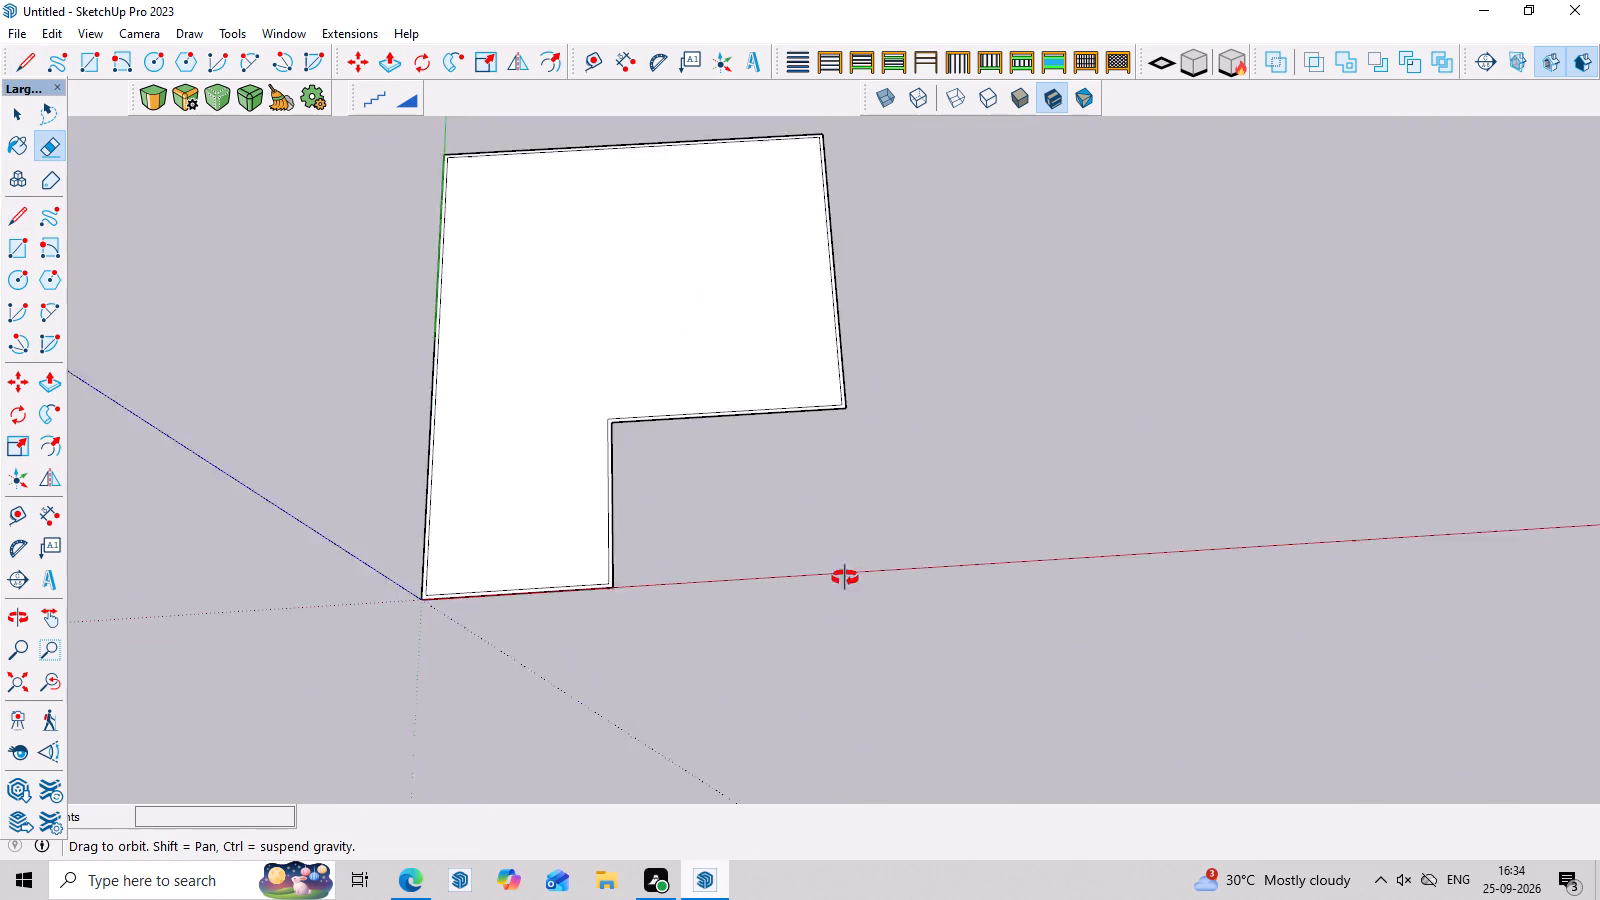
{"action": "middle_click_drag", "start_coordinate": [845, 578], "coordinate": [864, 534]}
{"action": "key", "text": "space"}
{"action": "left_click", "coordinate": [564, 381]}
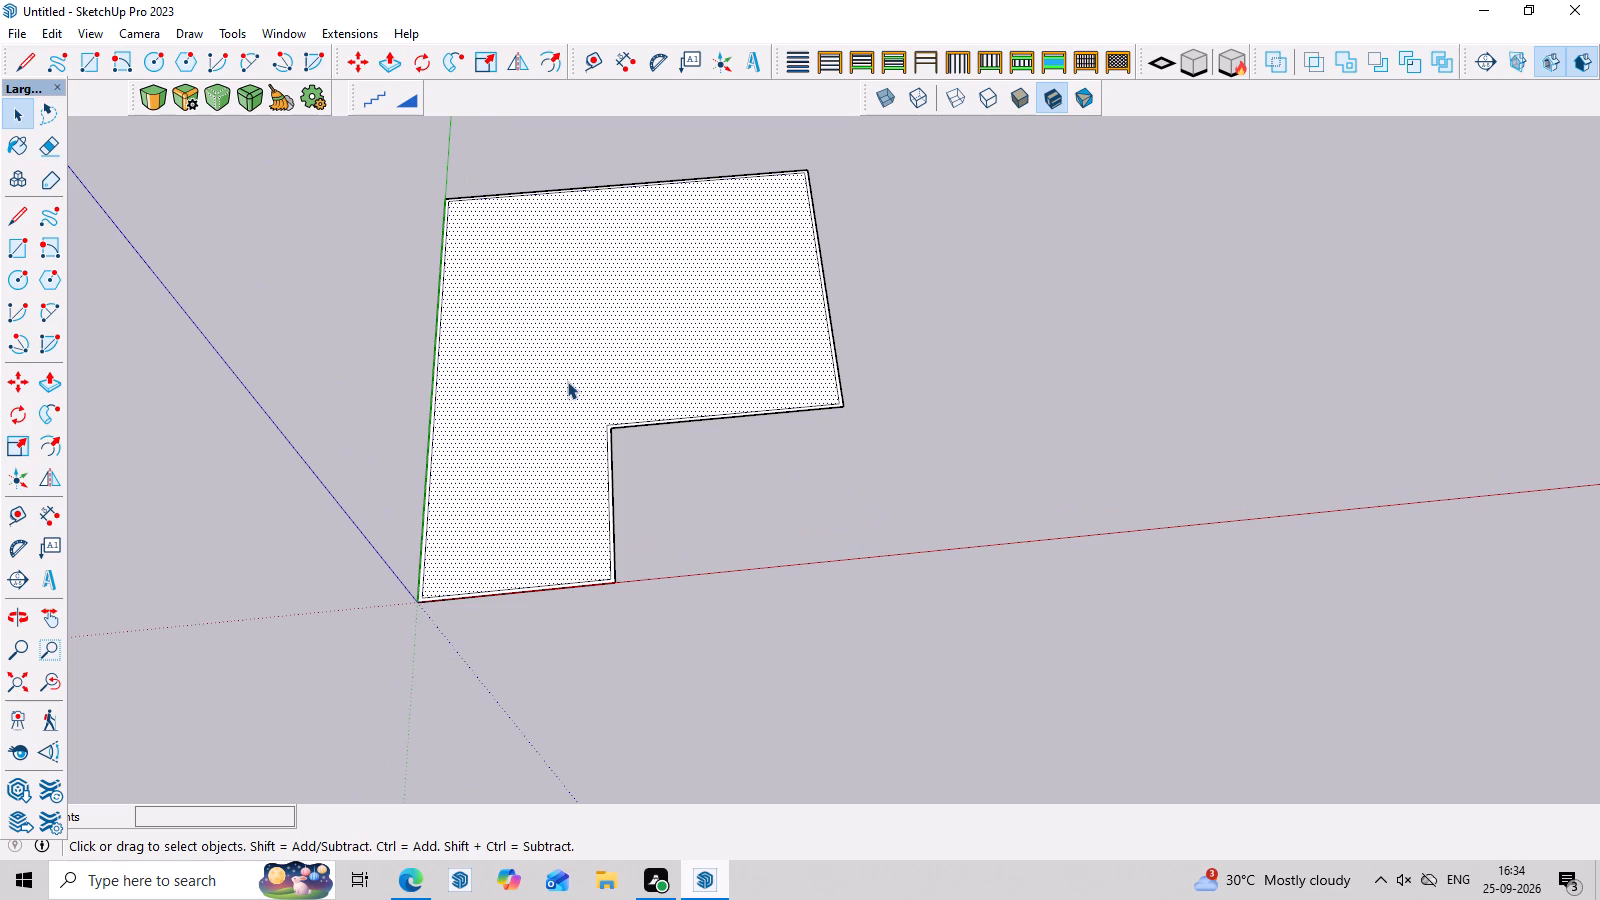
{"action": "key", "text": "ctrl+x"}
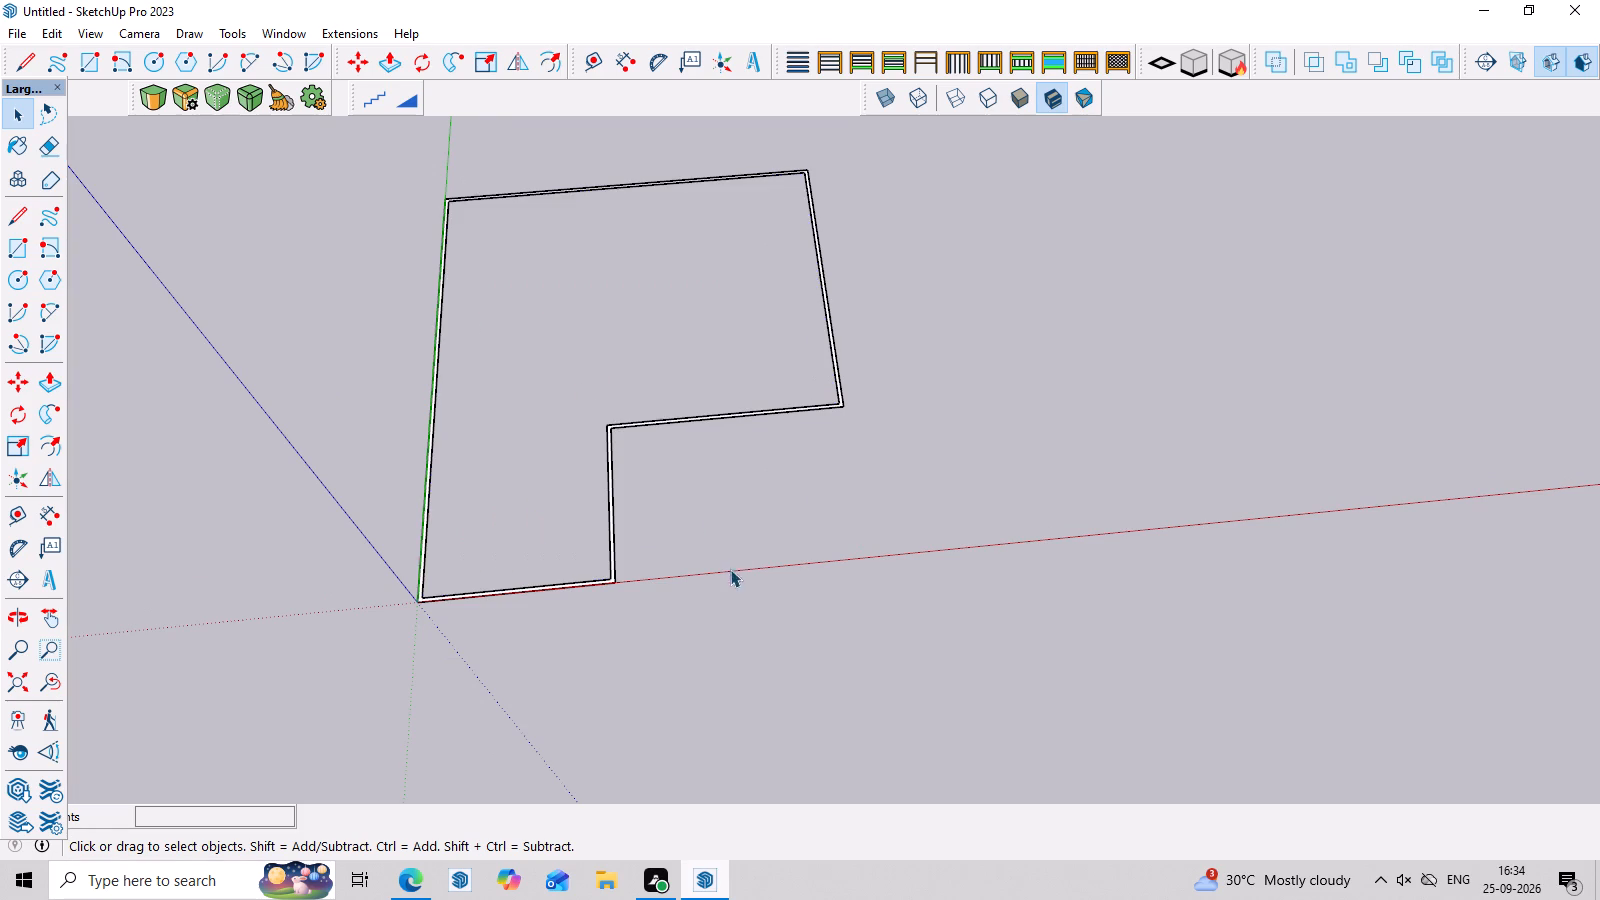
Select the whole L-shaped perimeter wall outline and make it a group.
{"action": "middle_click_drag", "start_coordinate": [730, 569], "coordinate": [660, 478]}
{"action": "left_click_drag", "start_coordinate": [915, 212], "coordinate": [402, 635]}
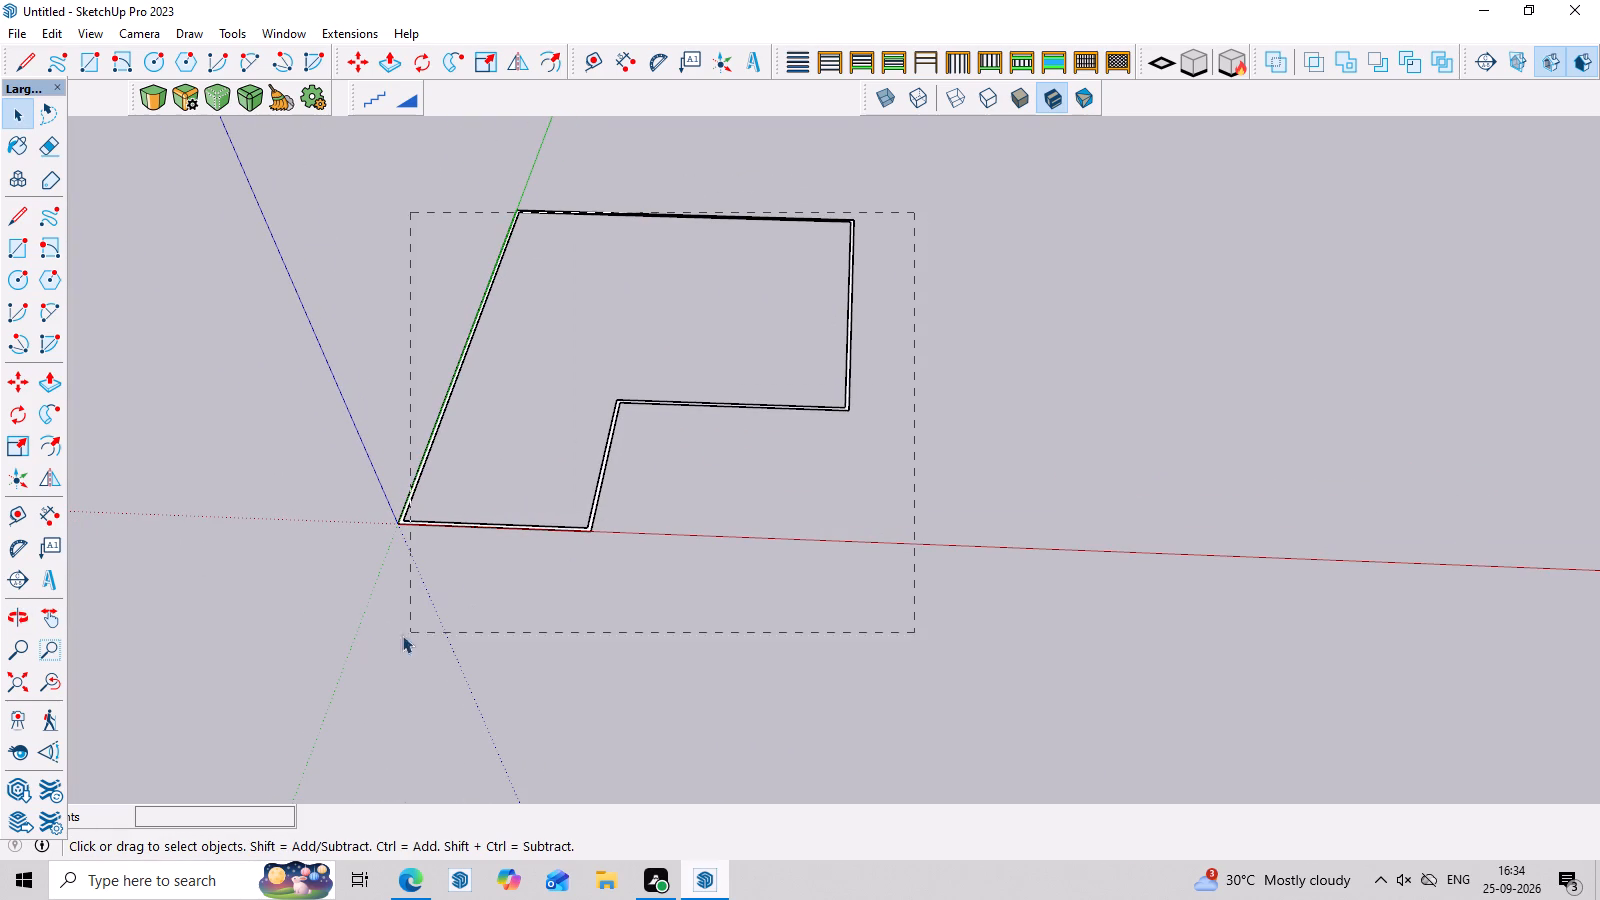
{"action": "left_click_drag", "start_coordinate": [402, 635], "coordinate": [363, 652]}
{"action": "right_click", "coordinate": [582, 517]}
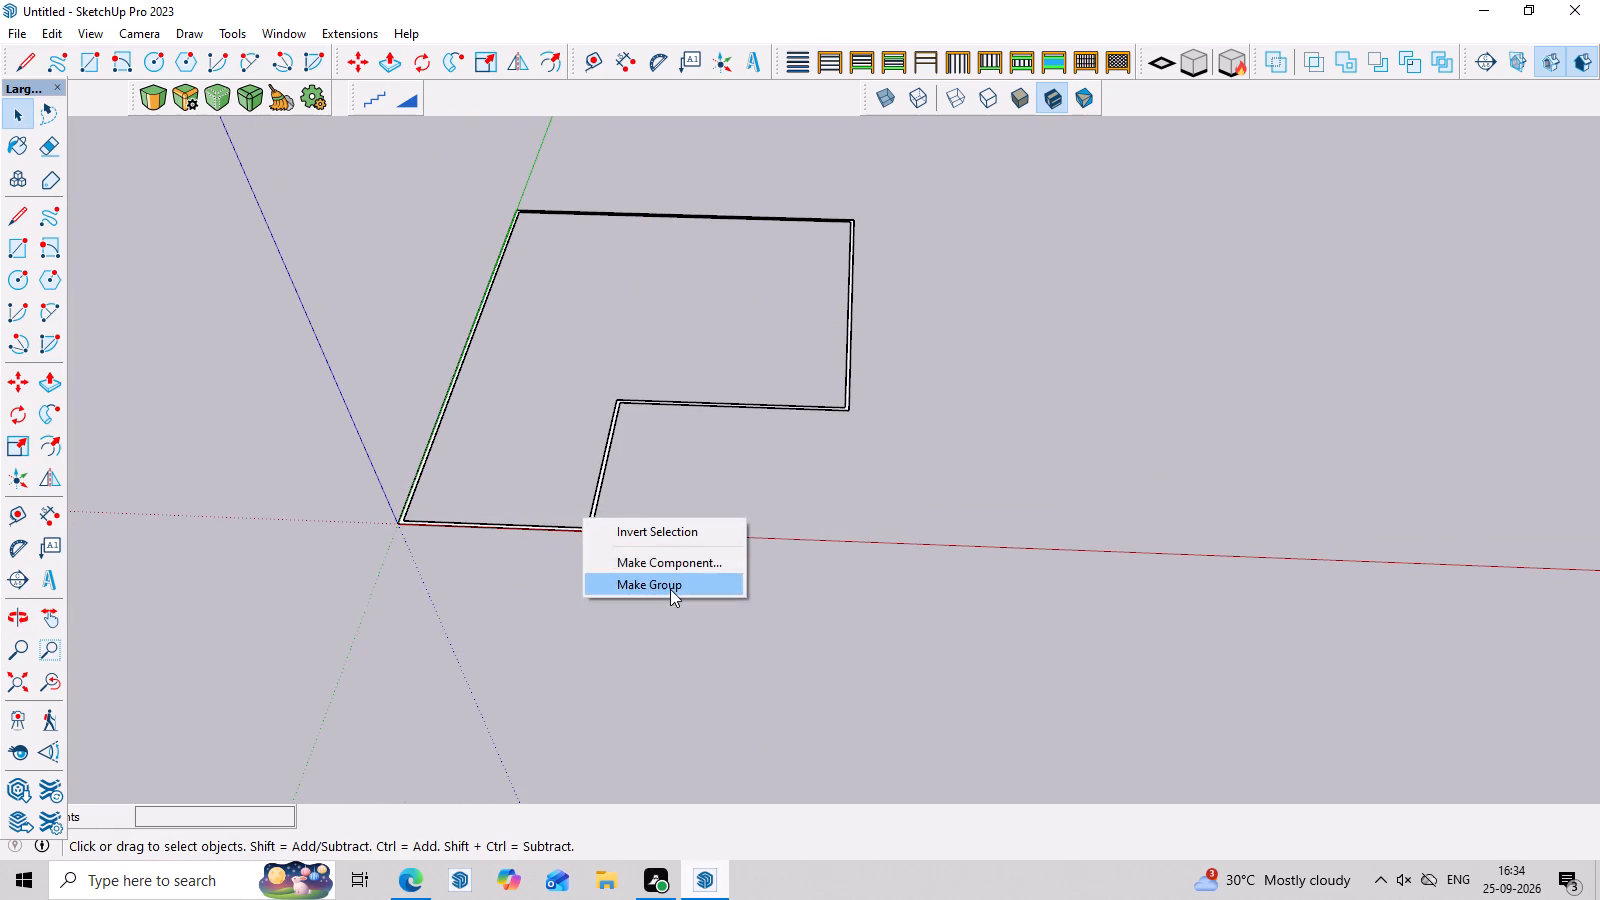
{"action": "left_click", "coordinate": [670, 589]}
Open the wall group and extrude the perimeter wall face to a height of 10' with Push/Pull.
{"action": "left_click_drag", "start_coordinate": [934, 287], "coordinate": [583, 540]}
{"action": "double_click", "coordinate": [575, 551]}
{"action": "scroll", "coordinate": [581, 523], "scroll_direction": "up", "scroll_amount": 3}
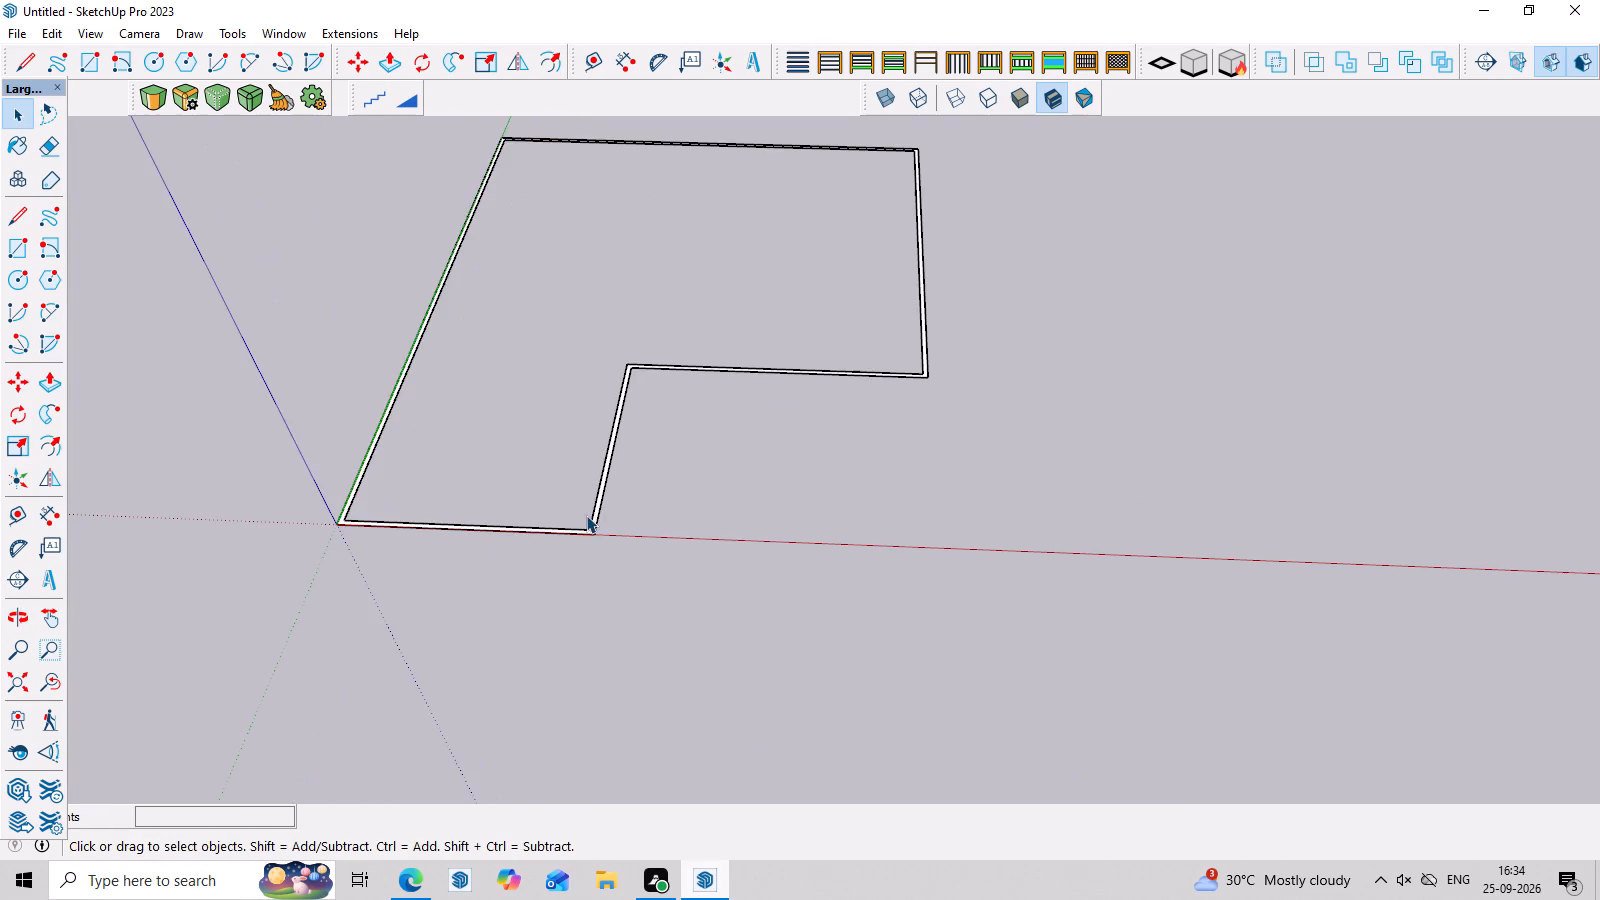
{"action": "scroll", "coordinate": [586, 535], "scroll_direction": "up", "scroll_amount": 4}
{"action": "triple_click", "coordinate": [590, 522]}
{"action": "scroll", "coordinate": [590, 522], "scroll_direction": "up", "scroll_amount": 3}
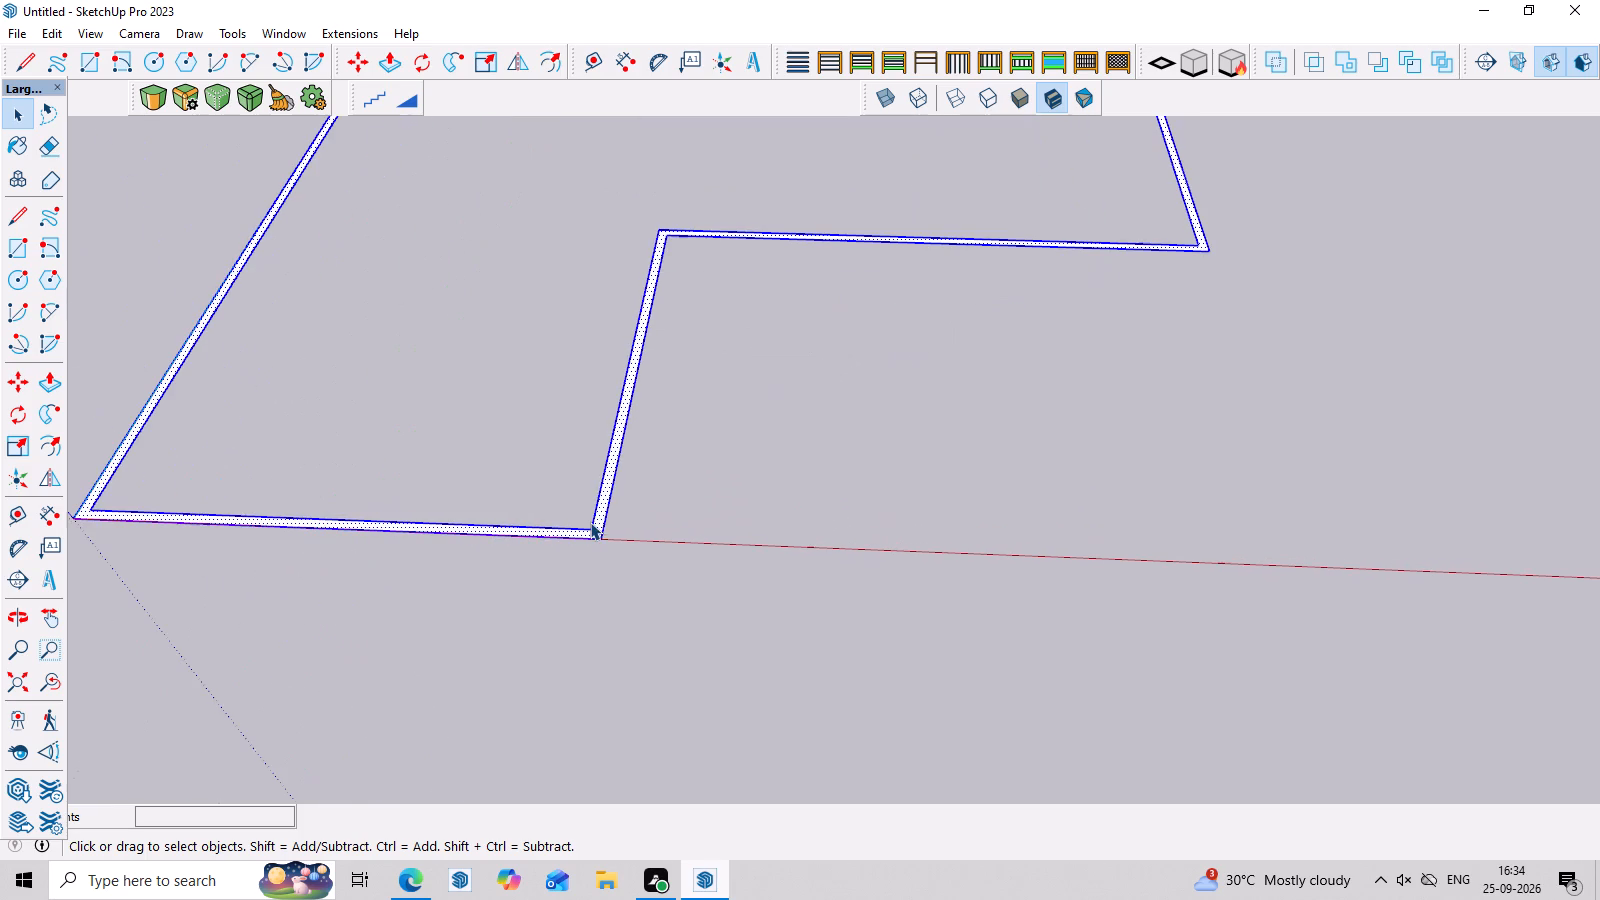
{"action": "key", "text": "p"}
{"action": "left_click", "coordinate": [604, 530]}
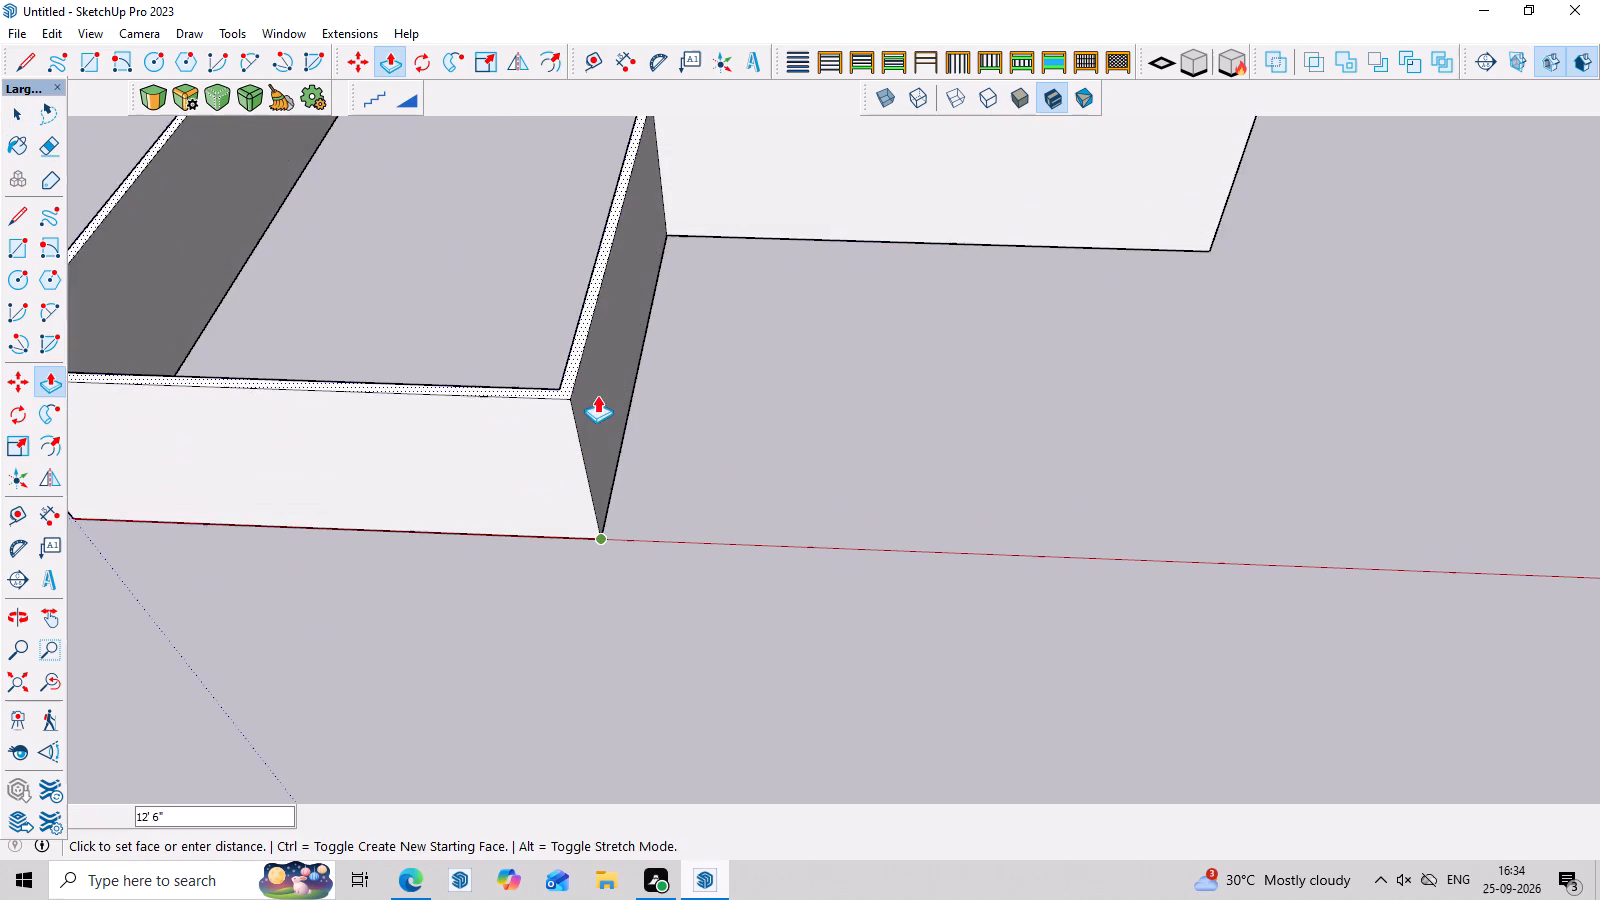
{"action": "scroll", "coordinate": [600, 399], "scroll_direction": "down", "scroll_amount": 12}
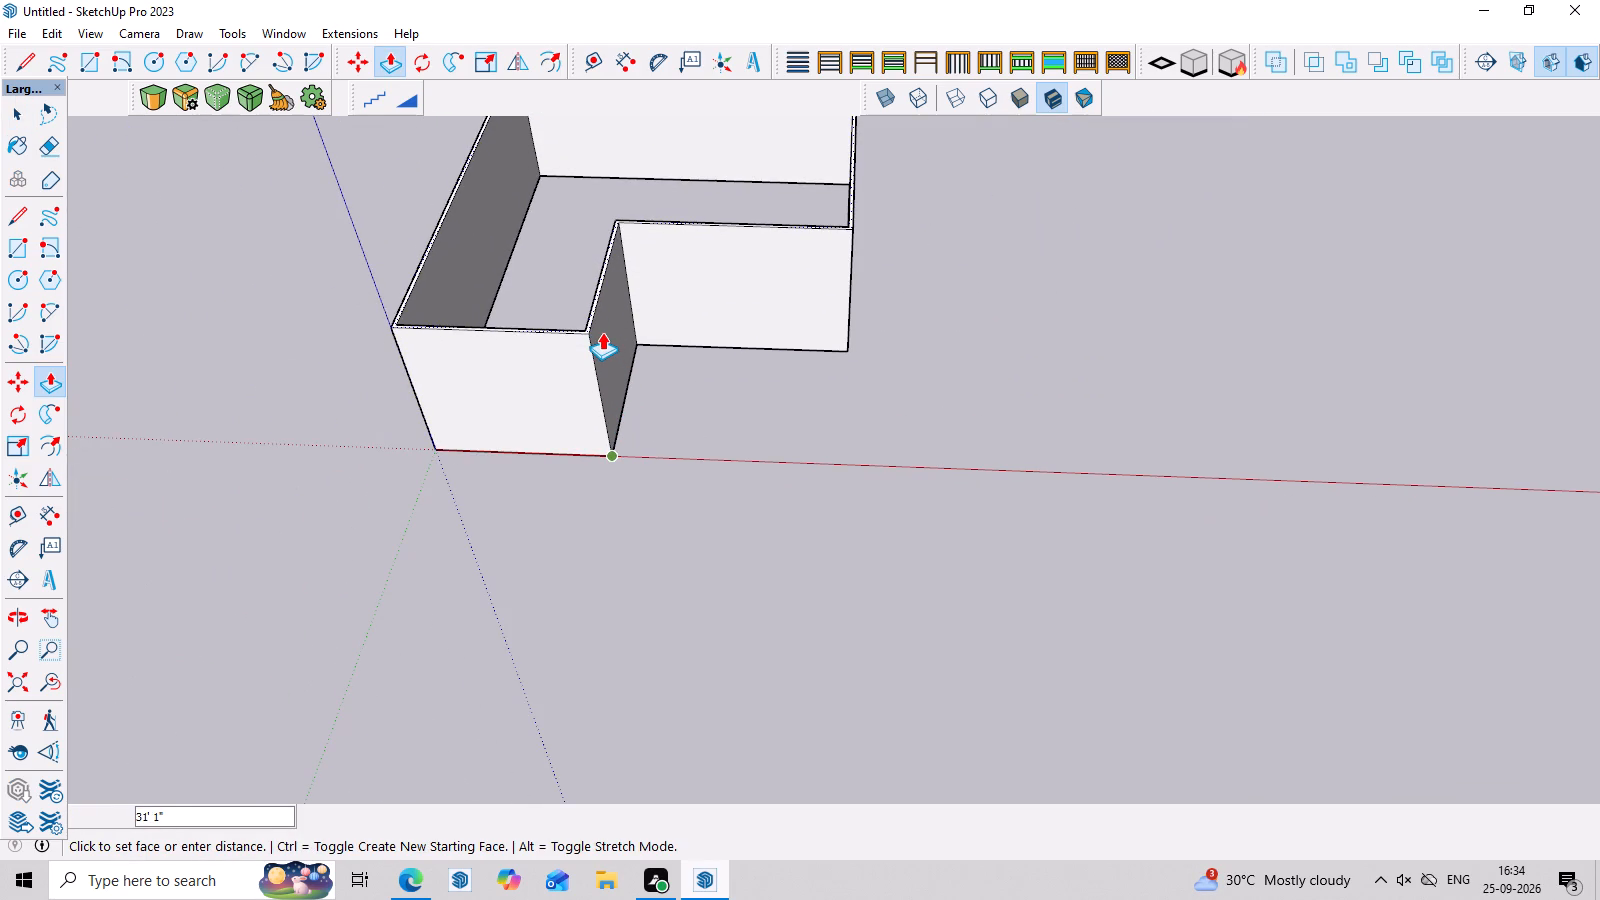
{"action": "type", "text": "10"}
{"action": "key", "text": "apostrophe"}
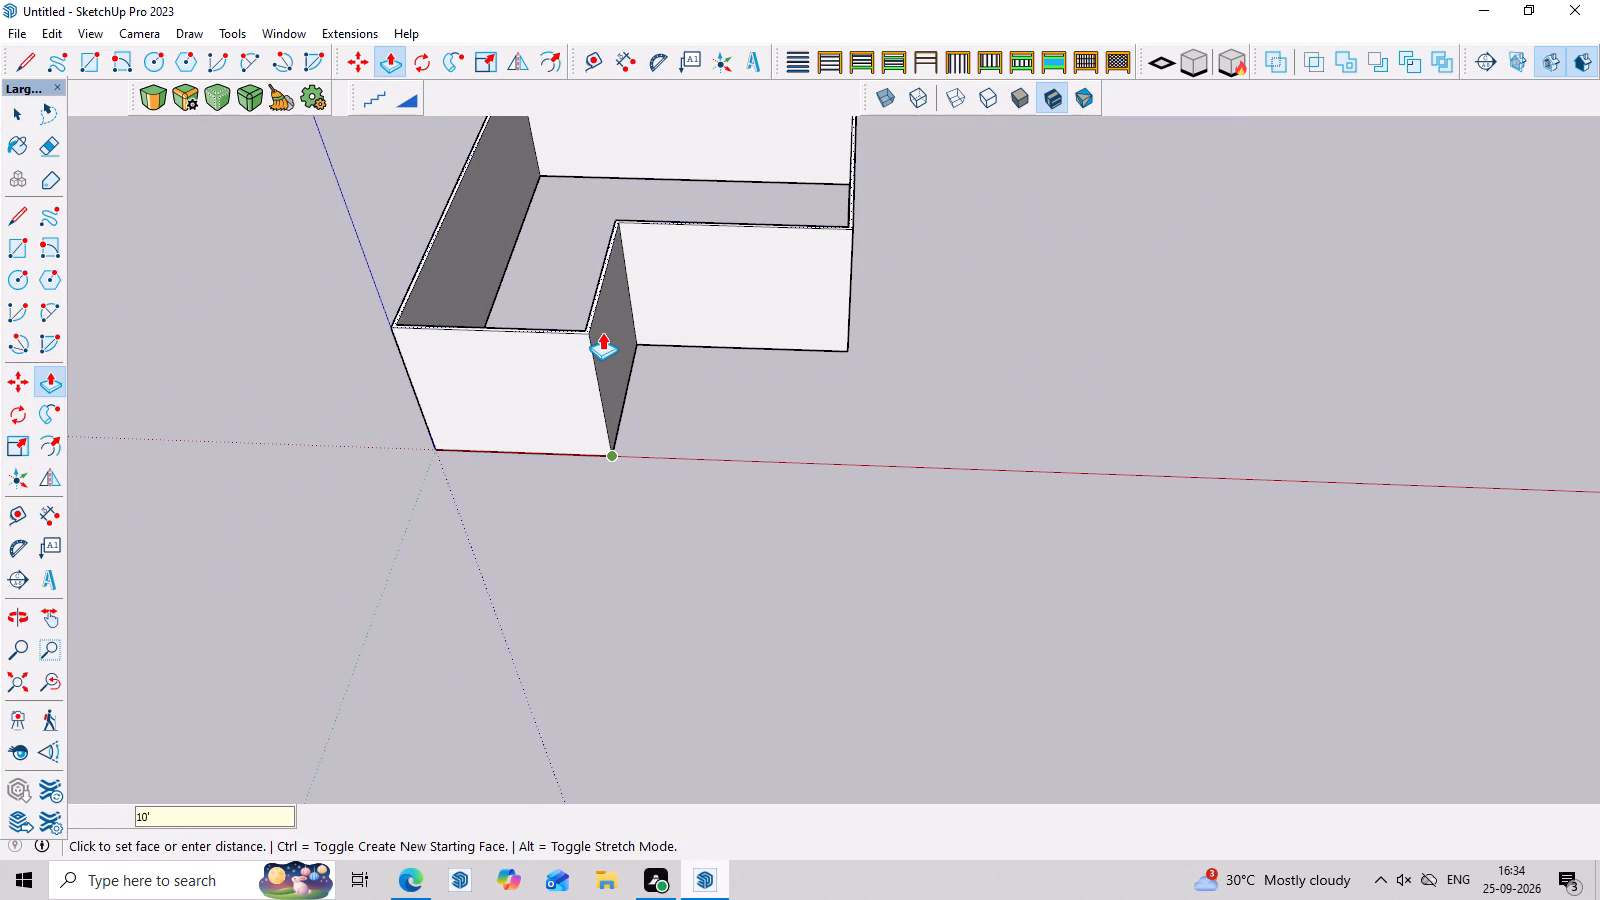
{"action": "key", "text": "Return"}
Delete all the extruded wall geometry, including the leftover vertical edges at the origin corner.
{"action": "middle_click_drag", "start_coordinate": [689, 485], "coordinate": [714, 206]}
{"action": "scroll", "coordinate": [592, 335], "scroll_direction": "up", "scroll_amount": 4}
{"action": "scroll", "coordinate": [589, 330], "scroll_direction": "down", "scroll_amount": 2}
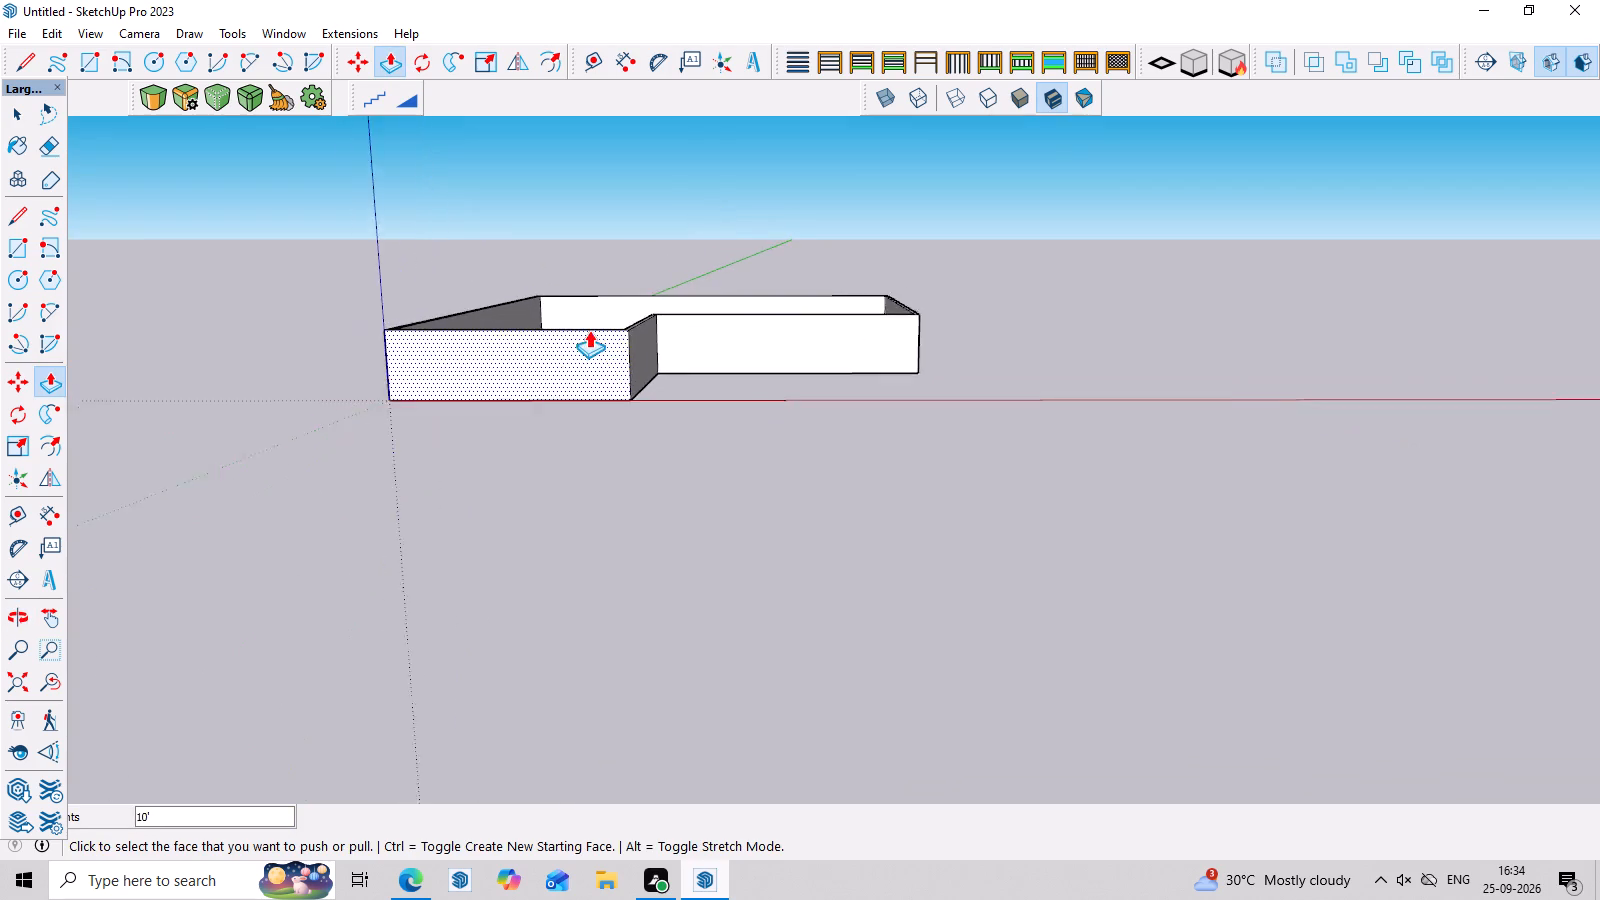
{"action": "scroll", "coordinate": [589, 330], "scroll_direction": "down", "scroll_amount": 1}
{"action": "scroll", "coordinate": [589, 330], "scroll_direction": "up", "scroll_amount": 4}
{"action": "middle_click_drag", "start_coordinate": [772, 429], "coordinate": [779, 480]}
{"action": "key", "text": "space"}
{"action": "left_click_drag", "start_coordinate": [1032, 193], "coordinate": [1027, 203]}
{"action": "left_click_drag", "start_coordinate": [1016, 217], "coordinate": [369, 631]}
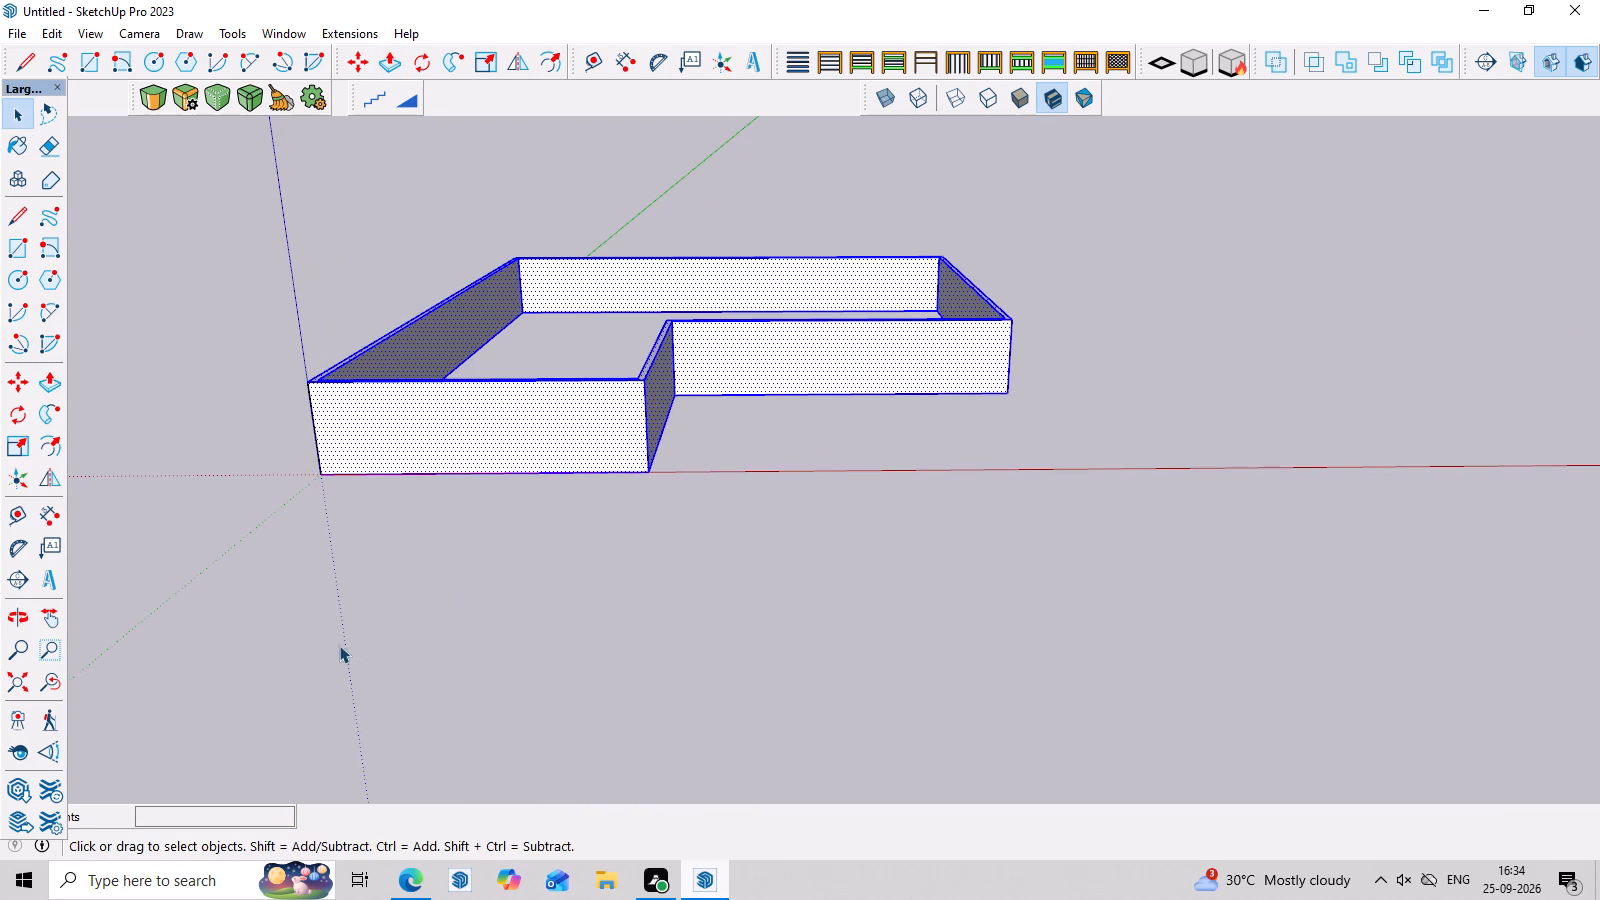
{"action": "key", "text": "Delete"}
{"action": "middle_click", "coordinate": [484, 581]}
{"action": "left_click_drag", "start_coordinate": [371, 317], "coordinate": [360, 331]}
{"action": "left_click_drag", "start_coordinate": [344, 356], "coordinate": [253, 532]}
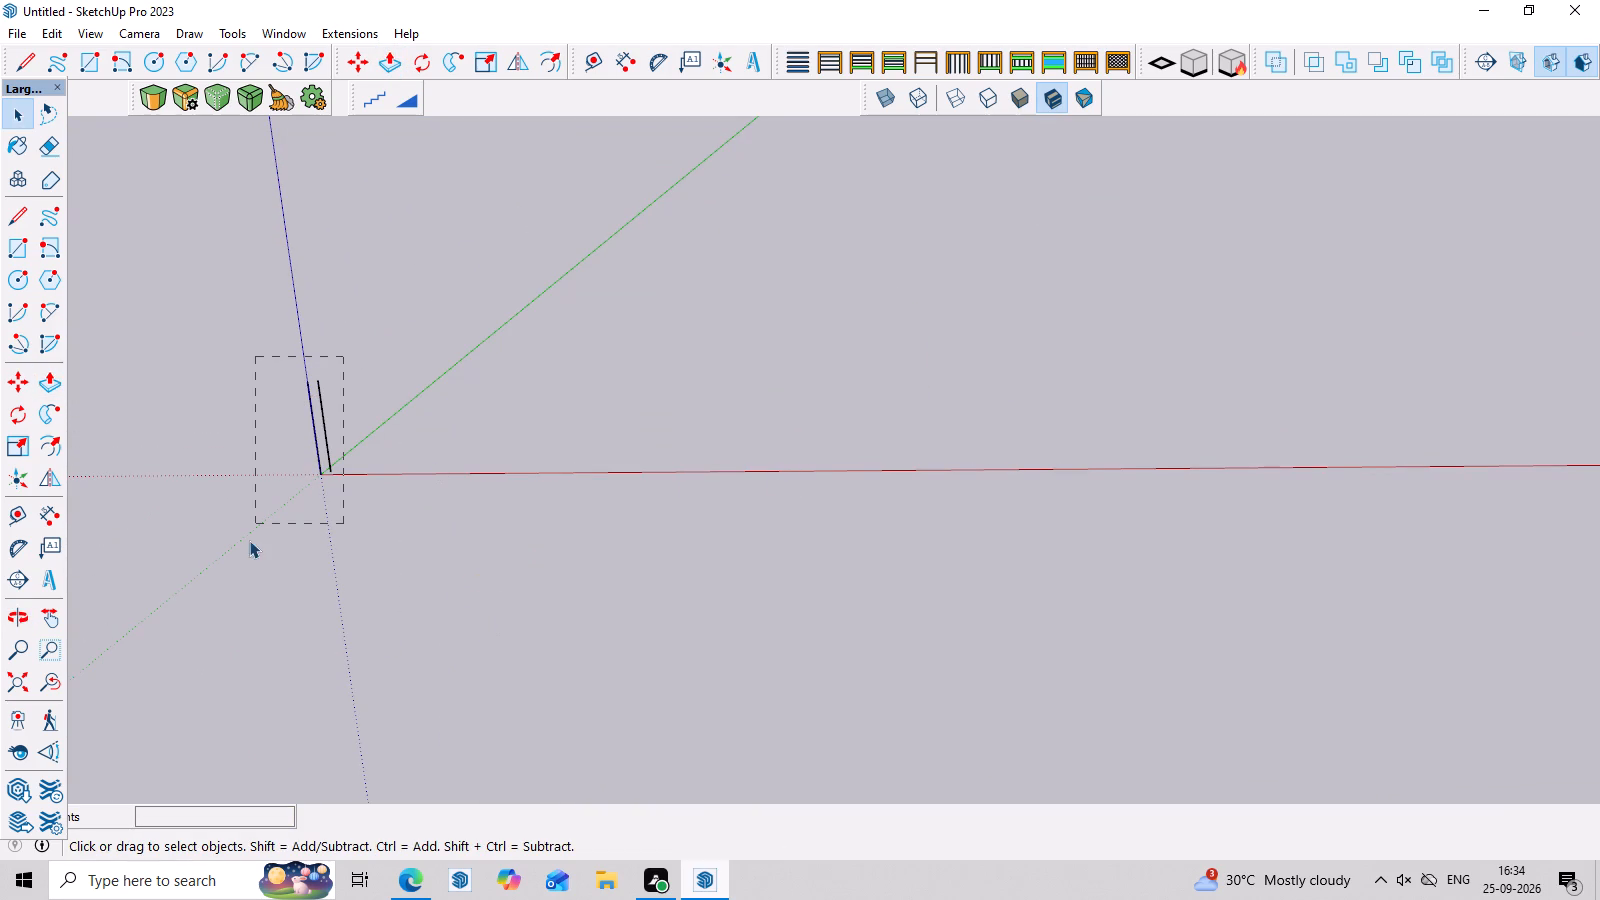
{"action": "key", "text": "Delete"}
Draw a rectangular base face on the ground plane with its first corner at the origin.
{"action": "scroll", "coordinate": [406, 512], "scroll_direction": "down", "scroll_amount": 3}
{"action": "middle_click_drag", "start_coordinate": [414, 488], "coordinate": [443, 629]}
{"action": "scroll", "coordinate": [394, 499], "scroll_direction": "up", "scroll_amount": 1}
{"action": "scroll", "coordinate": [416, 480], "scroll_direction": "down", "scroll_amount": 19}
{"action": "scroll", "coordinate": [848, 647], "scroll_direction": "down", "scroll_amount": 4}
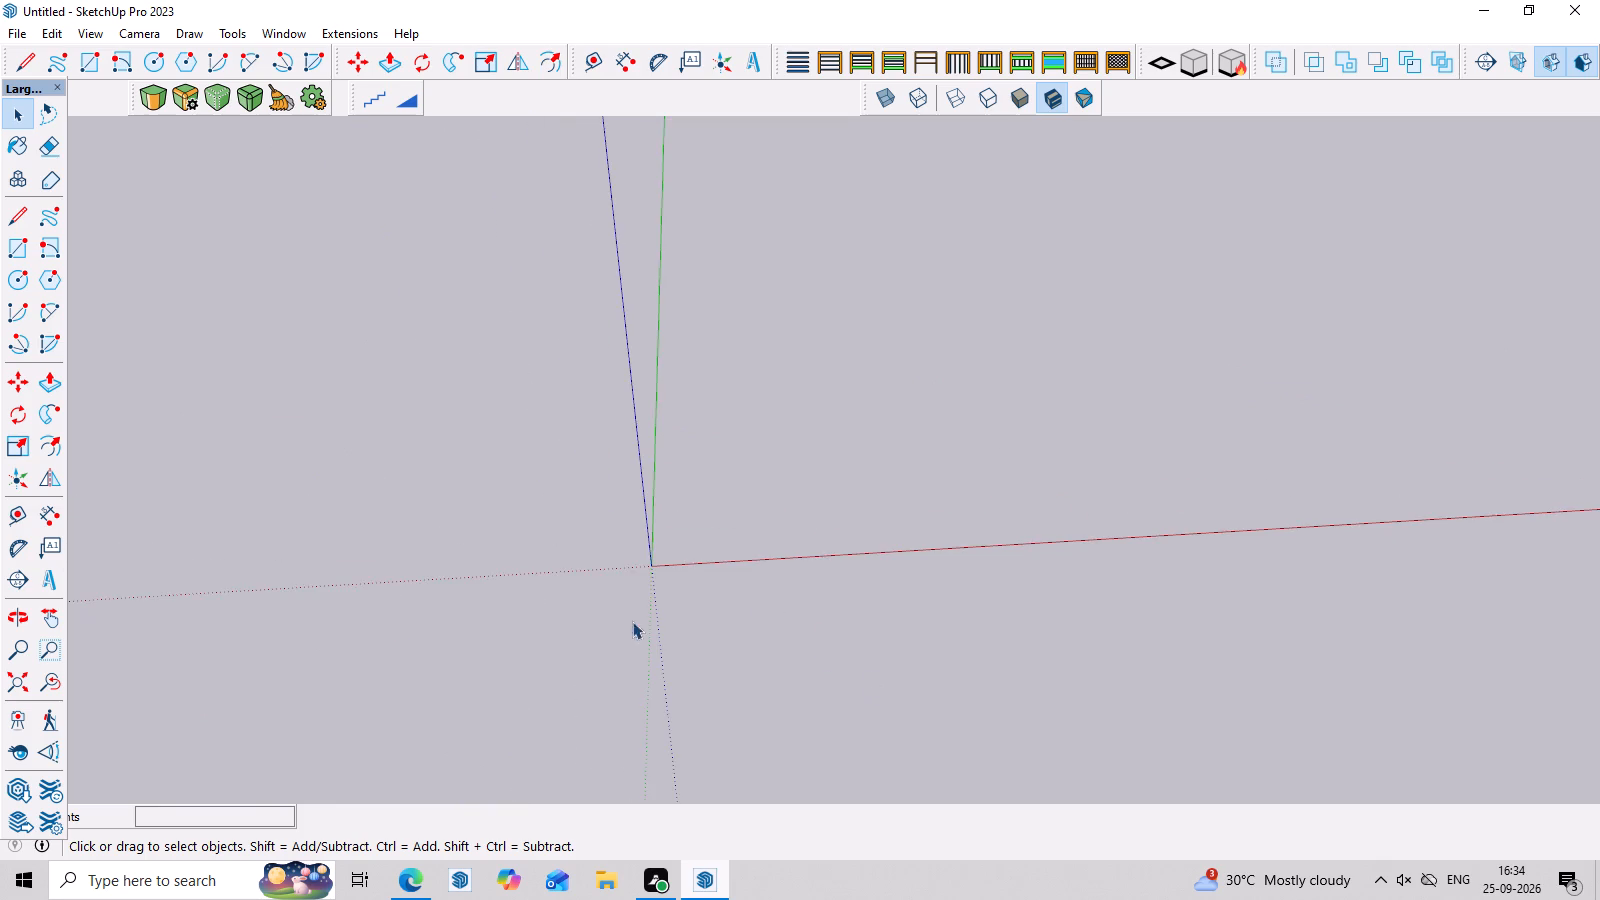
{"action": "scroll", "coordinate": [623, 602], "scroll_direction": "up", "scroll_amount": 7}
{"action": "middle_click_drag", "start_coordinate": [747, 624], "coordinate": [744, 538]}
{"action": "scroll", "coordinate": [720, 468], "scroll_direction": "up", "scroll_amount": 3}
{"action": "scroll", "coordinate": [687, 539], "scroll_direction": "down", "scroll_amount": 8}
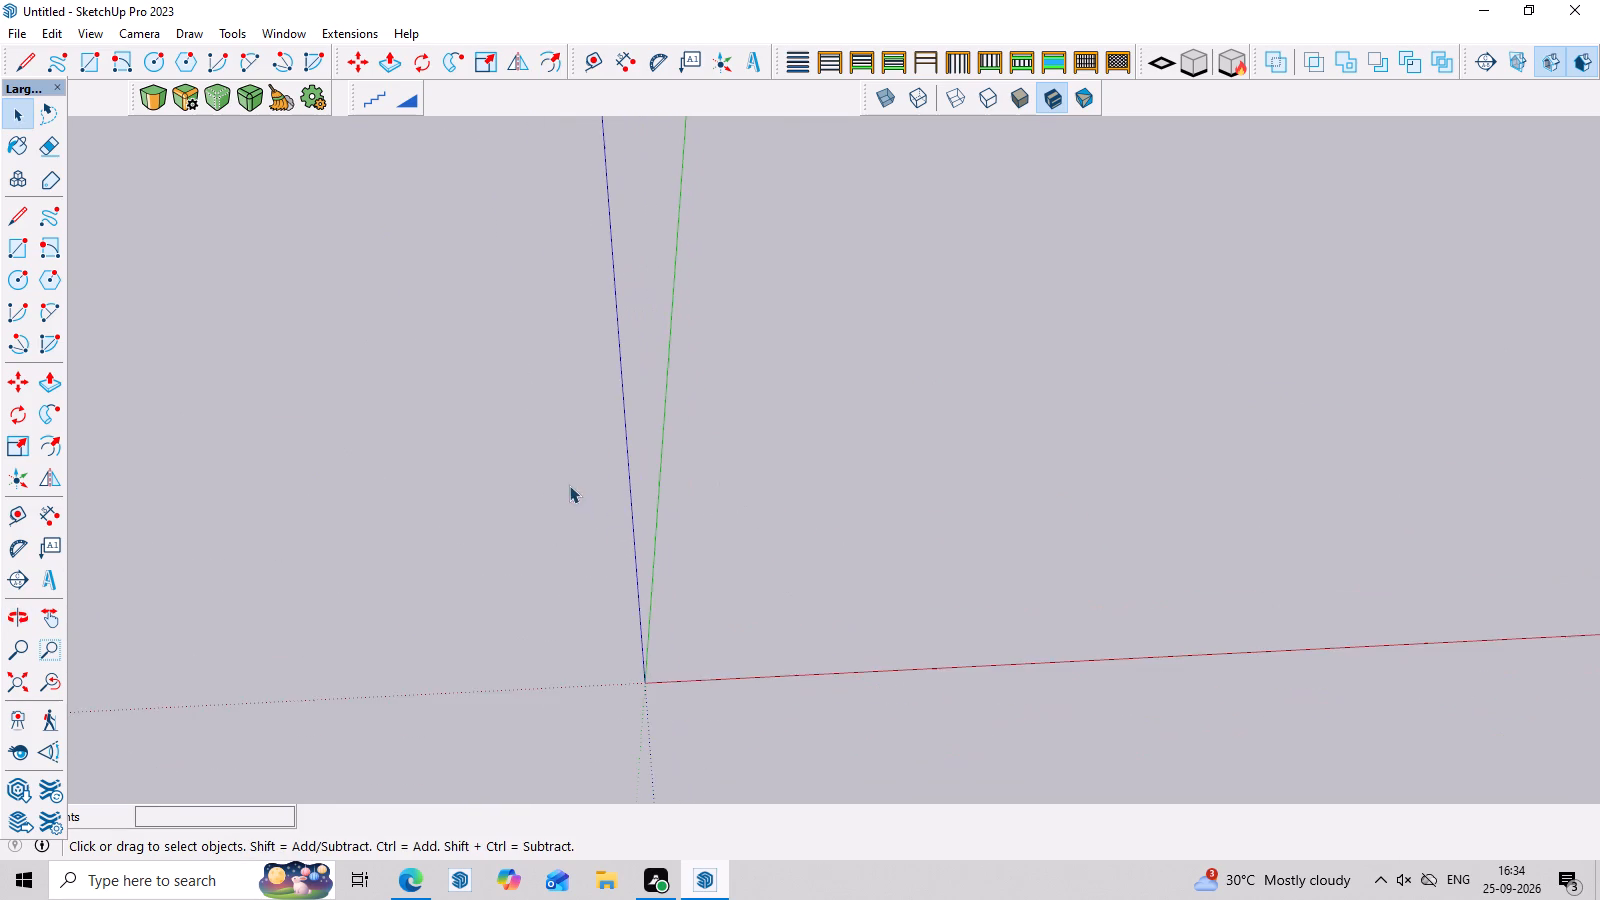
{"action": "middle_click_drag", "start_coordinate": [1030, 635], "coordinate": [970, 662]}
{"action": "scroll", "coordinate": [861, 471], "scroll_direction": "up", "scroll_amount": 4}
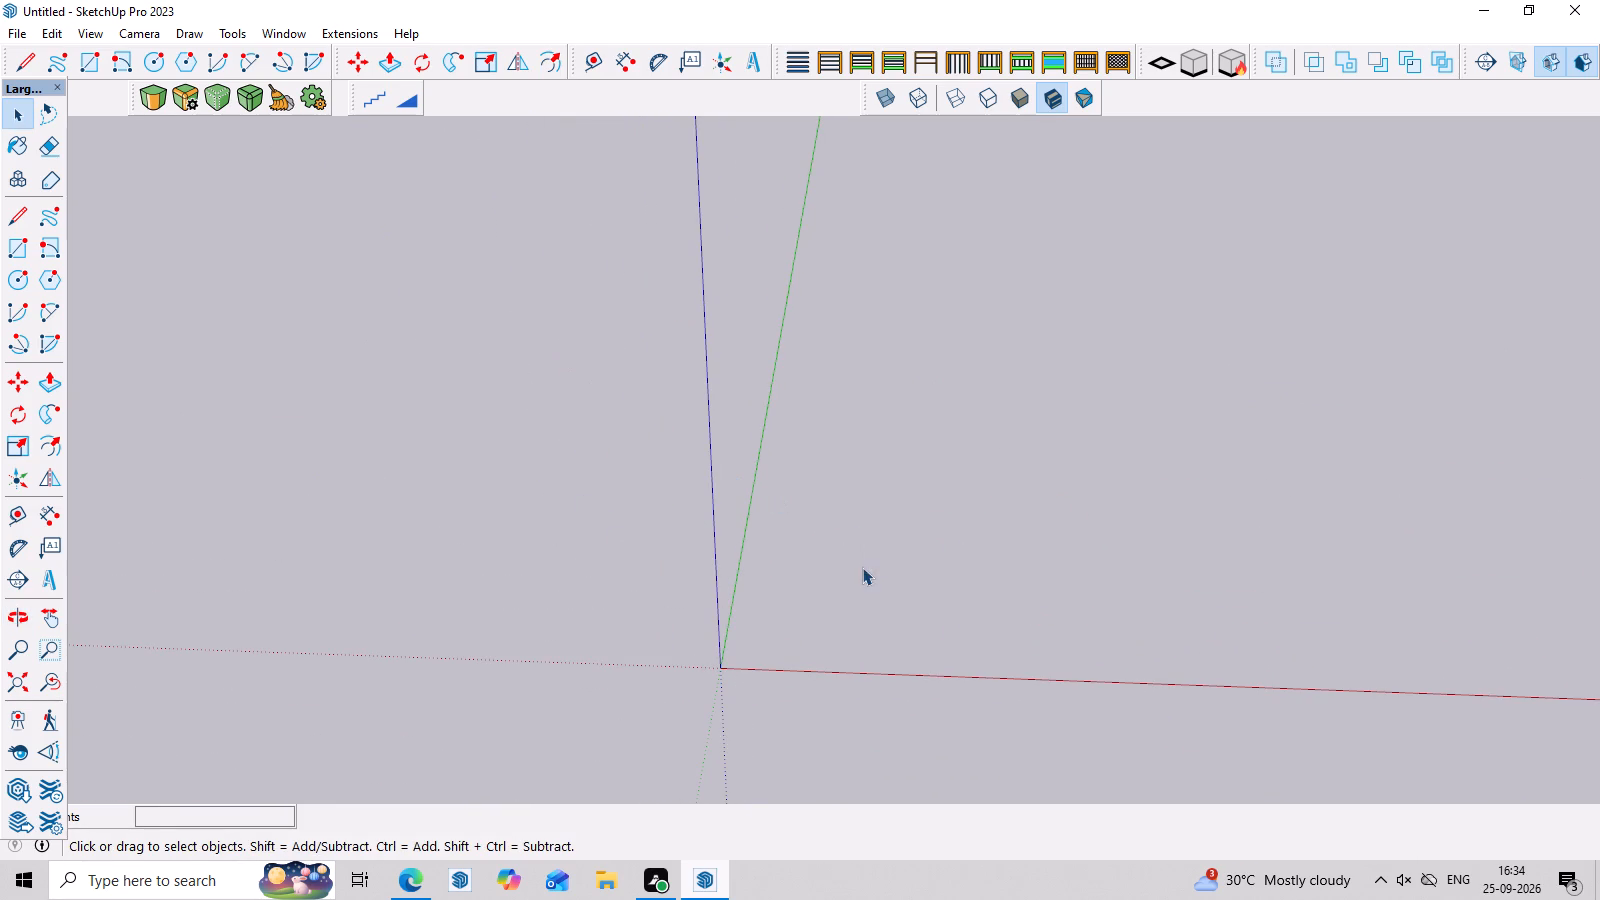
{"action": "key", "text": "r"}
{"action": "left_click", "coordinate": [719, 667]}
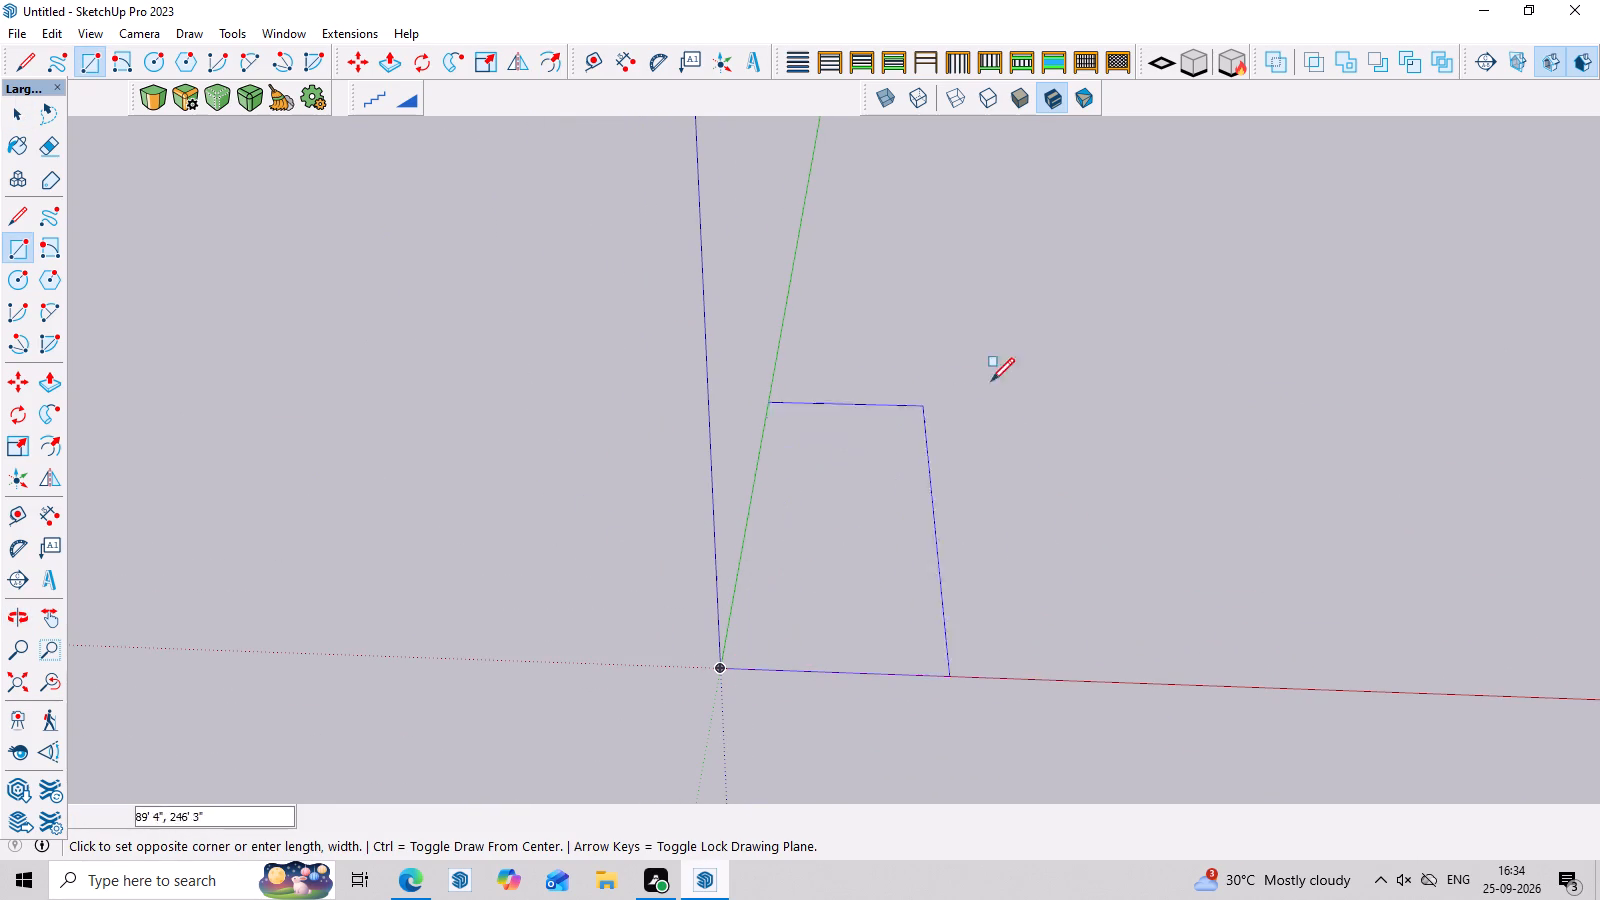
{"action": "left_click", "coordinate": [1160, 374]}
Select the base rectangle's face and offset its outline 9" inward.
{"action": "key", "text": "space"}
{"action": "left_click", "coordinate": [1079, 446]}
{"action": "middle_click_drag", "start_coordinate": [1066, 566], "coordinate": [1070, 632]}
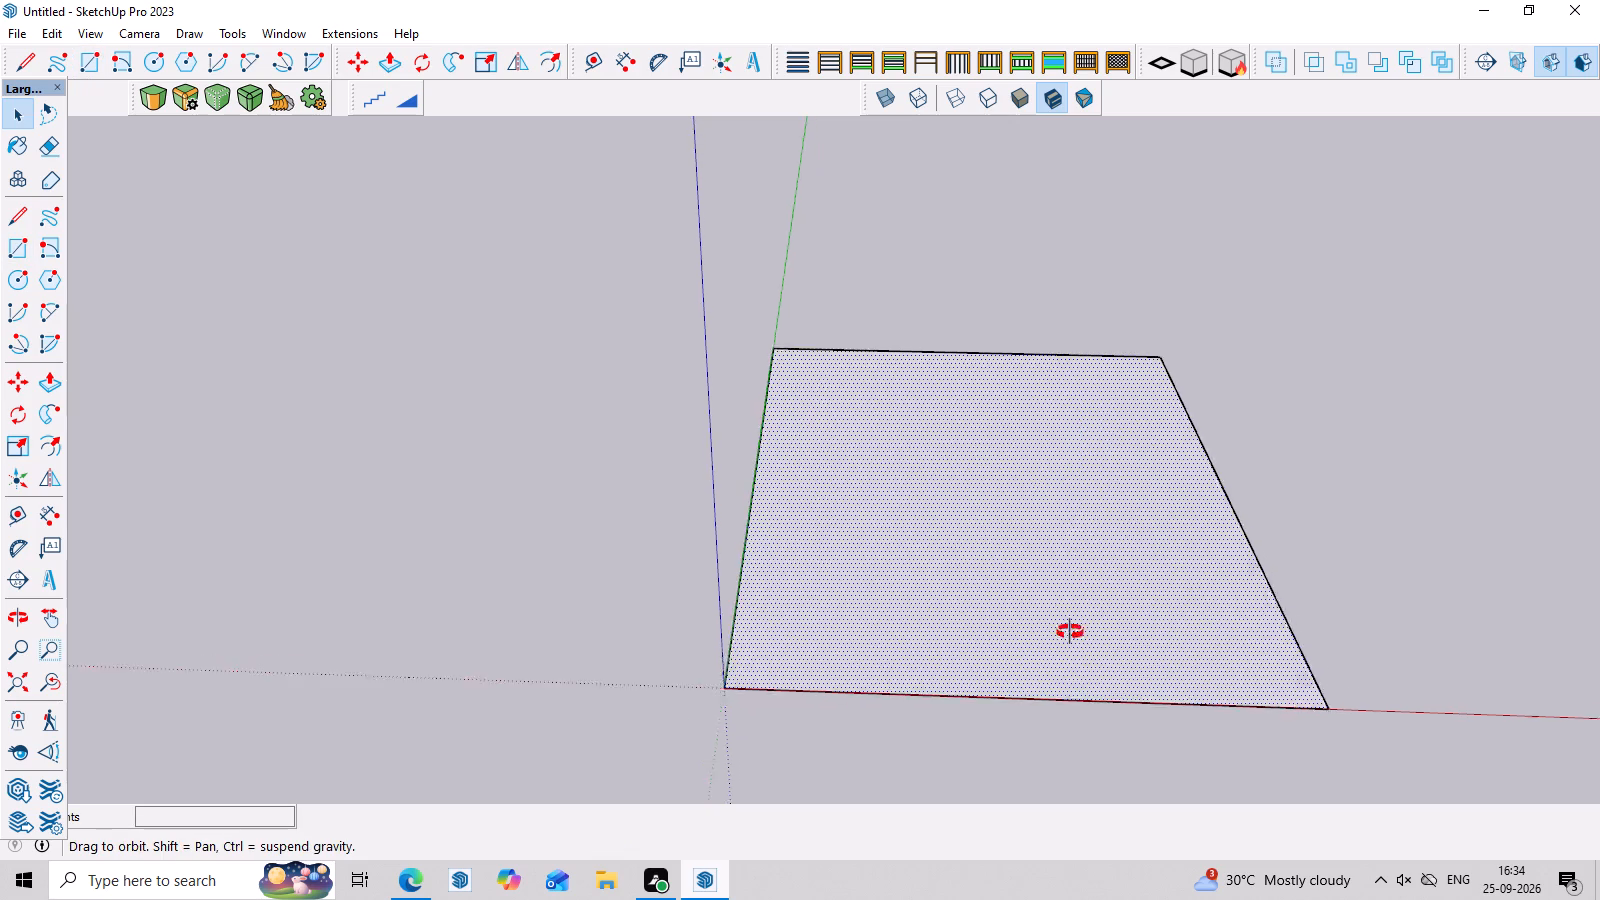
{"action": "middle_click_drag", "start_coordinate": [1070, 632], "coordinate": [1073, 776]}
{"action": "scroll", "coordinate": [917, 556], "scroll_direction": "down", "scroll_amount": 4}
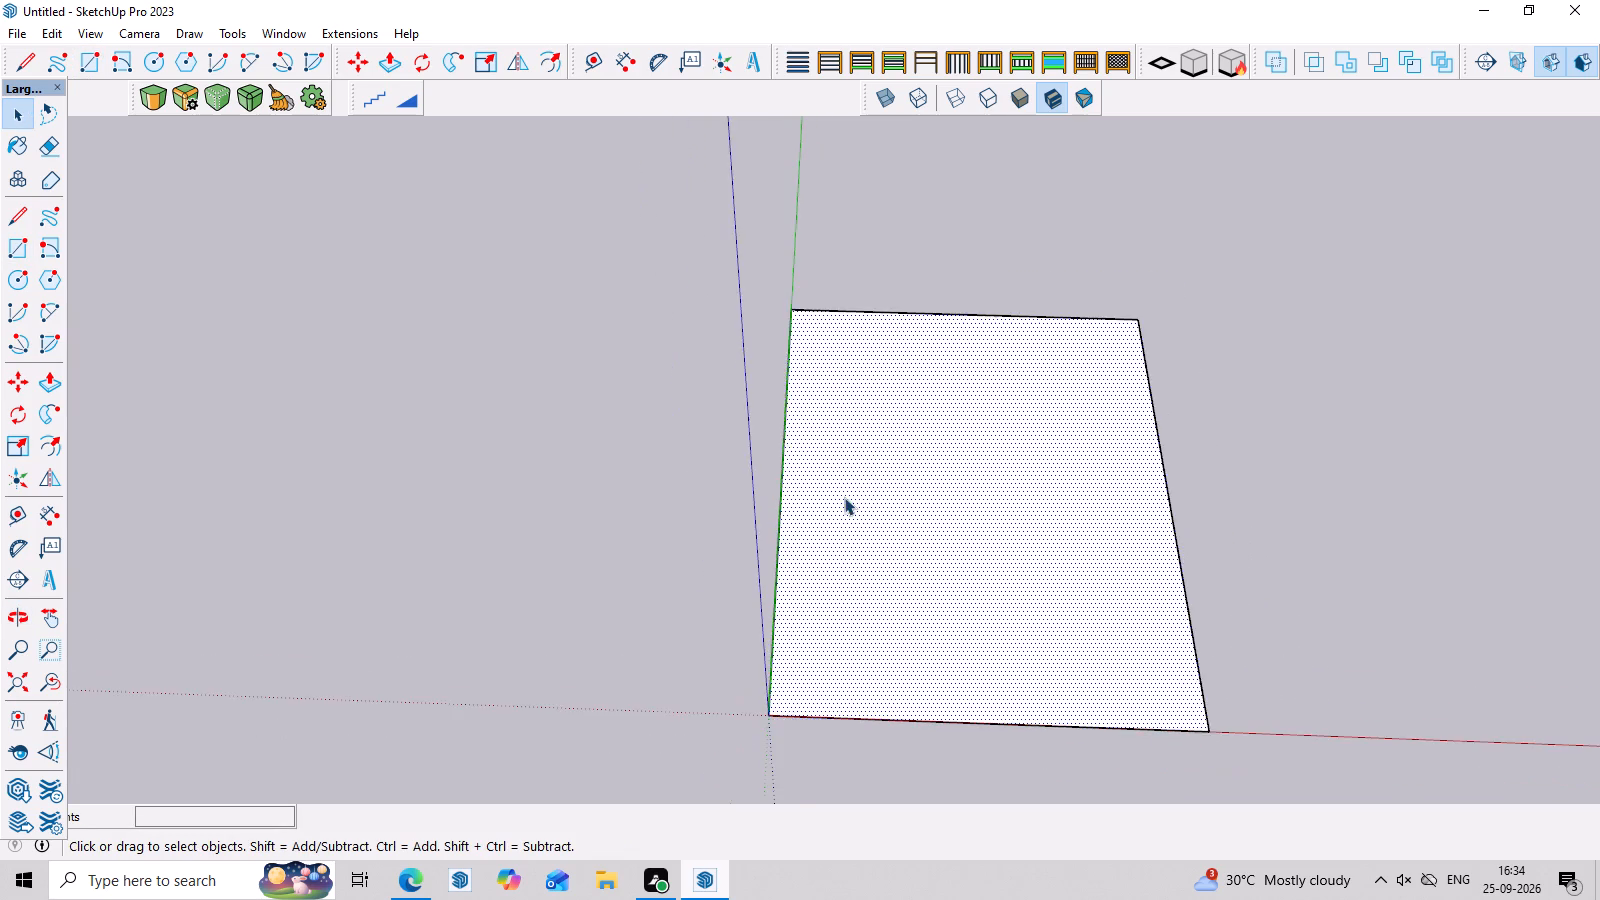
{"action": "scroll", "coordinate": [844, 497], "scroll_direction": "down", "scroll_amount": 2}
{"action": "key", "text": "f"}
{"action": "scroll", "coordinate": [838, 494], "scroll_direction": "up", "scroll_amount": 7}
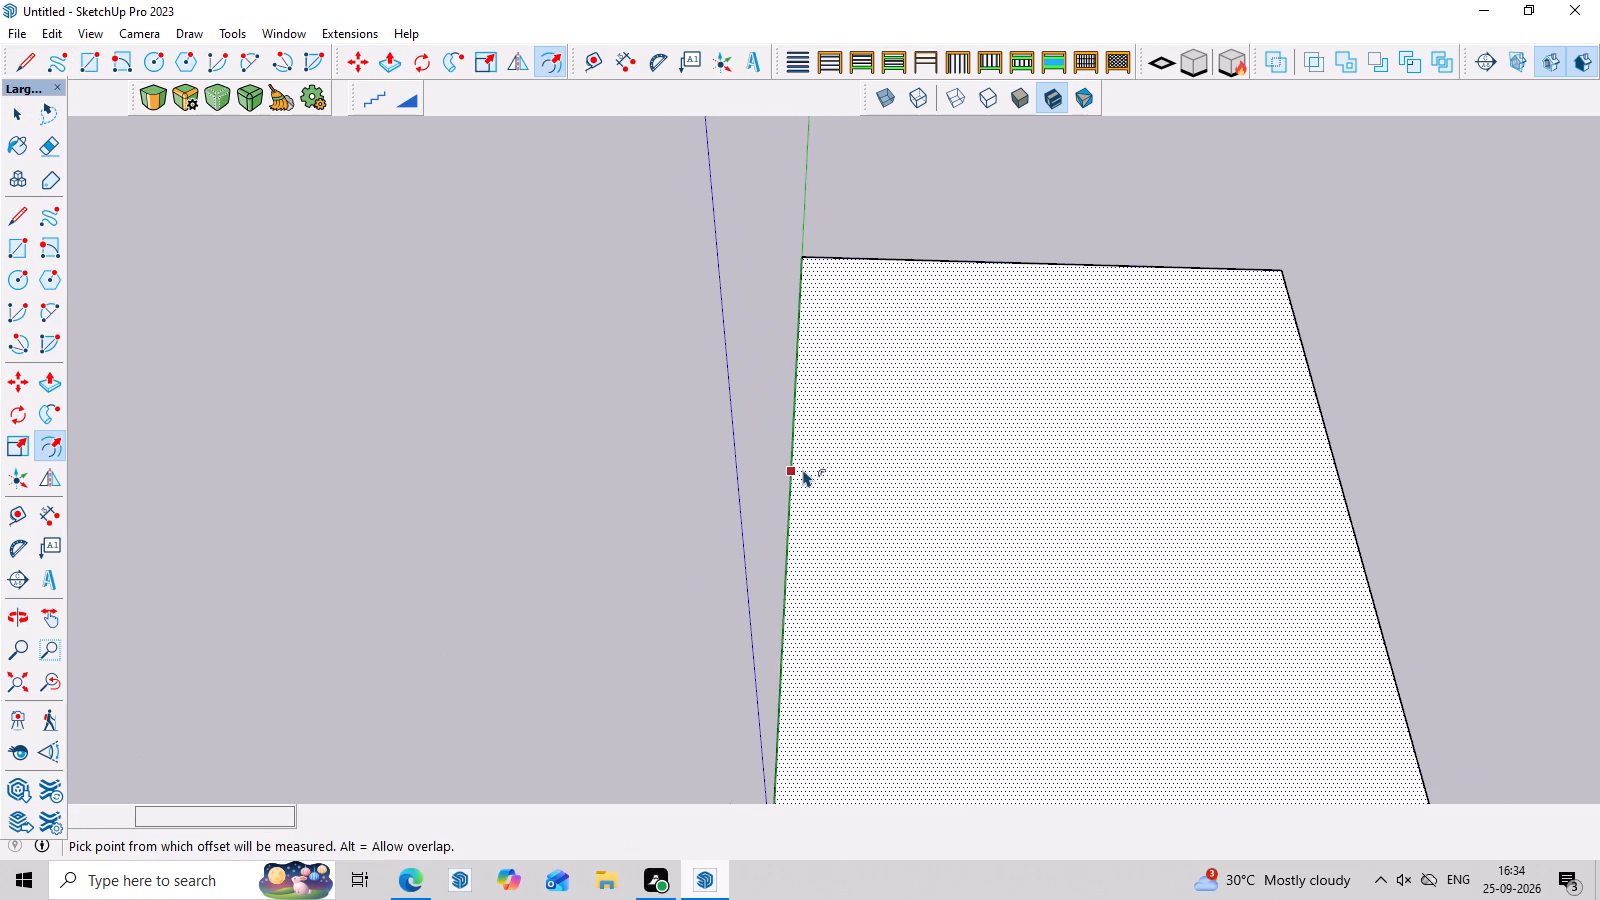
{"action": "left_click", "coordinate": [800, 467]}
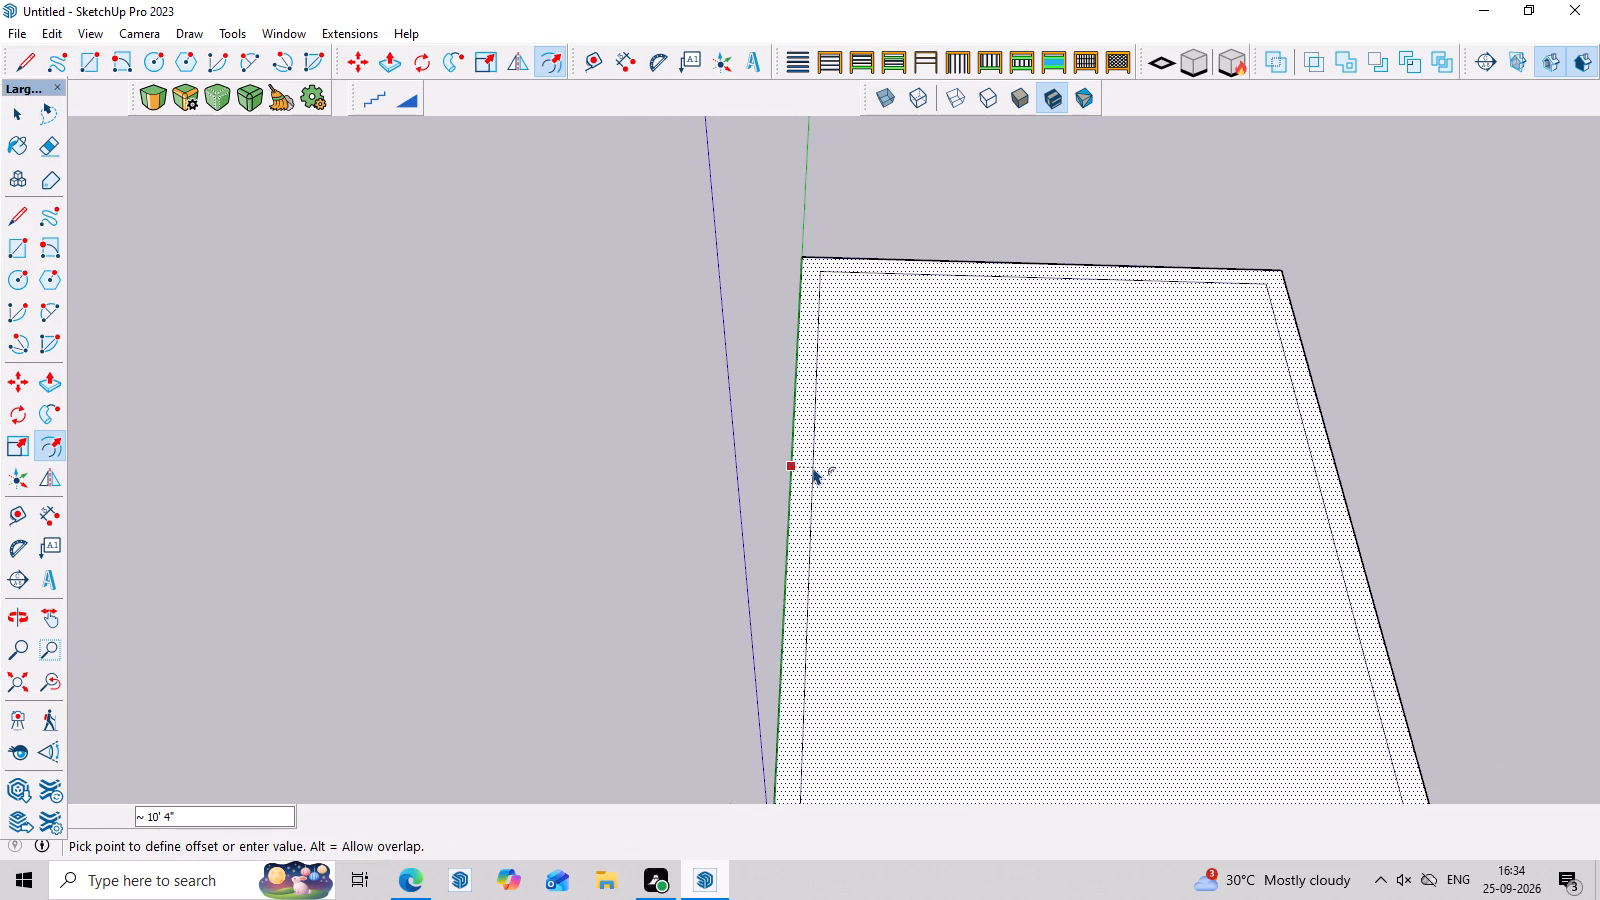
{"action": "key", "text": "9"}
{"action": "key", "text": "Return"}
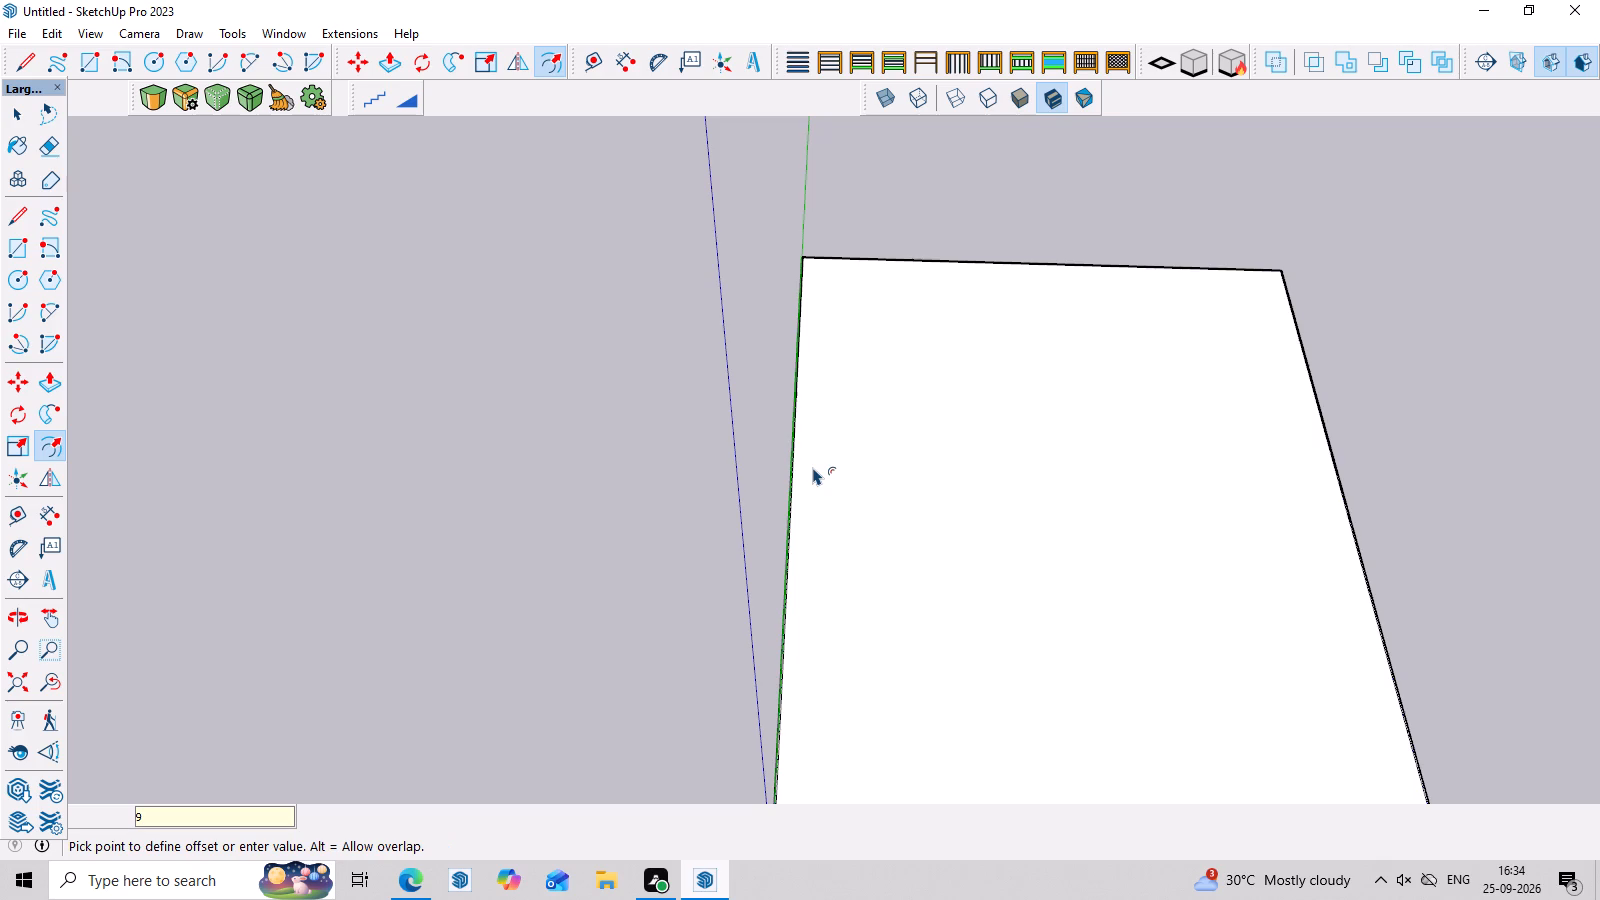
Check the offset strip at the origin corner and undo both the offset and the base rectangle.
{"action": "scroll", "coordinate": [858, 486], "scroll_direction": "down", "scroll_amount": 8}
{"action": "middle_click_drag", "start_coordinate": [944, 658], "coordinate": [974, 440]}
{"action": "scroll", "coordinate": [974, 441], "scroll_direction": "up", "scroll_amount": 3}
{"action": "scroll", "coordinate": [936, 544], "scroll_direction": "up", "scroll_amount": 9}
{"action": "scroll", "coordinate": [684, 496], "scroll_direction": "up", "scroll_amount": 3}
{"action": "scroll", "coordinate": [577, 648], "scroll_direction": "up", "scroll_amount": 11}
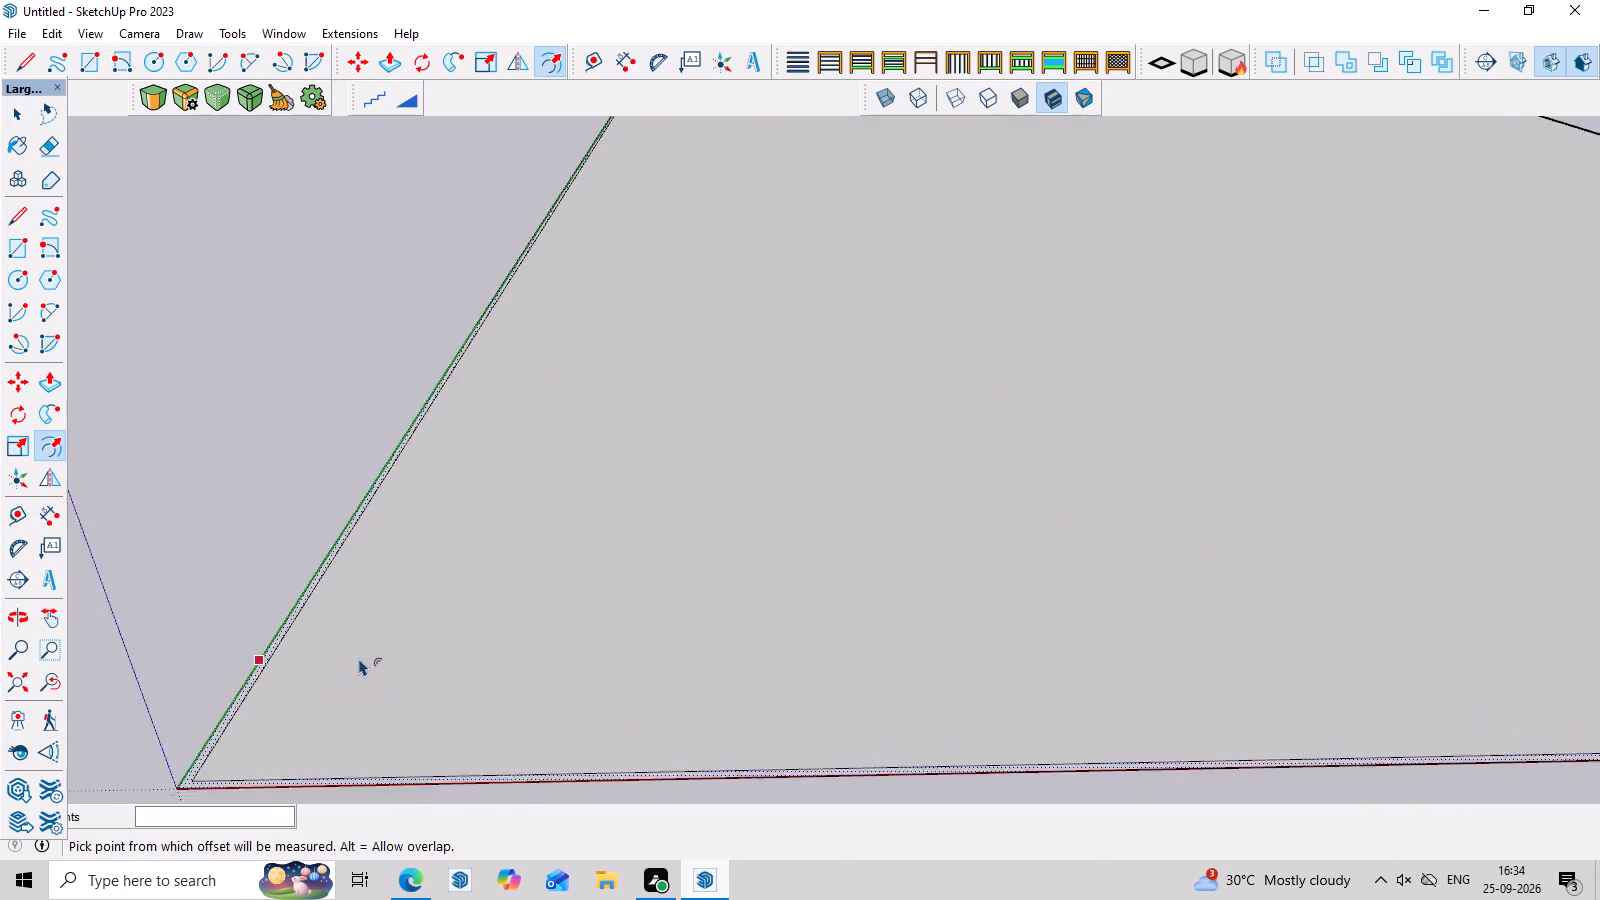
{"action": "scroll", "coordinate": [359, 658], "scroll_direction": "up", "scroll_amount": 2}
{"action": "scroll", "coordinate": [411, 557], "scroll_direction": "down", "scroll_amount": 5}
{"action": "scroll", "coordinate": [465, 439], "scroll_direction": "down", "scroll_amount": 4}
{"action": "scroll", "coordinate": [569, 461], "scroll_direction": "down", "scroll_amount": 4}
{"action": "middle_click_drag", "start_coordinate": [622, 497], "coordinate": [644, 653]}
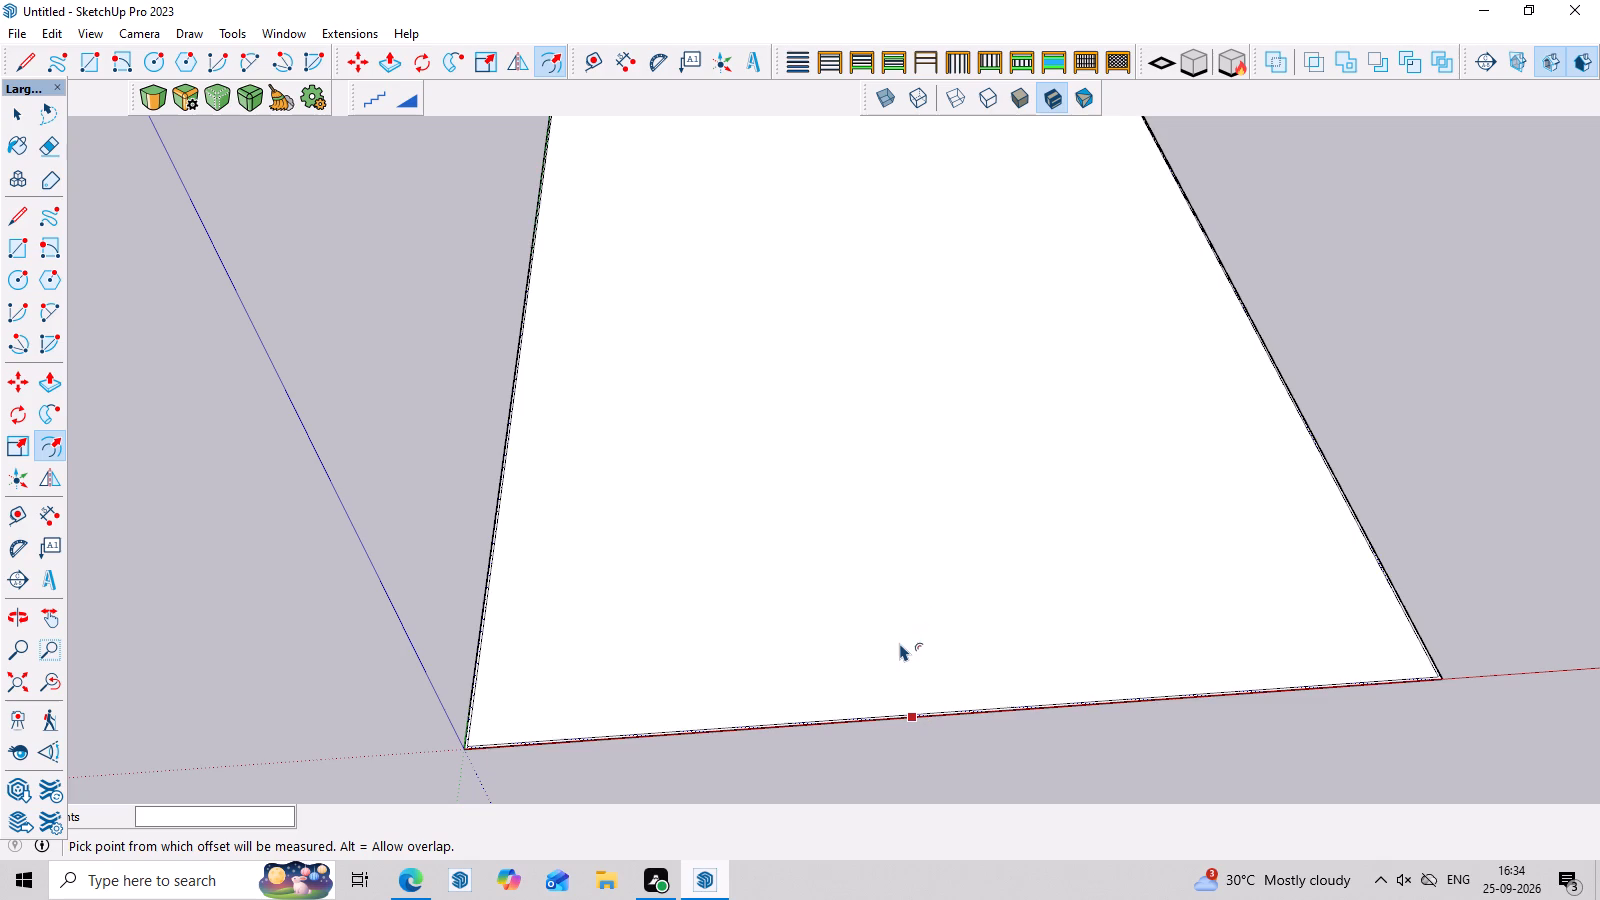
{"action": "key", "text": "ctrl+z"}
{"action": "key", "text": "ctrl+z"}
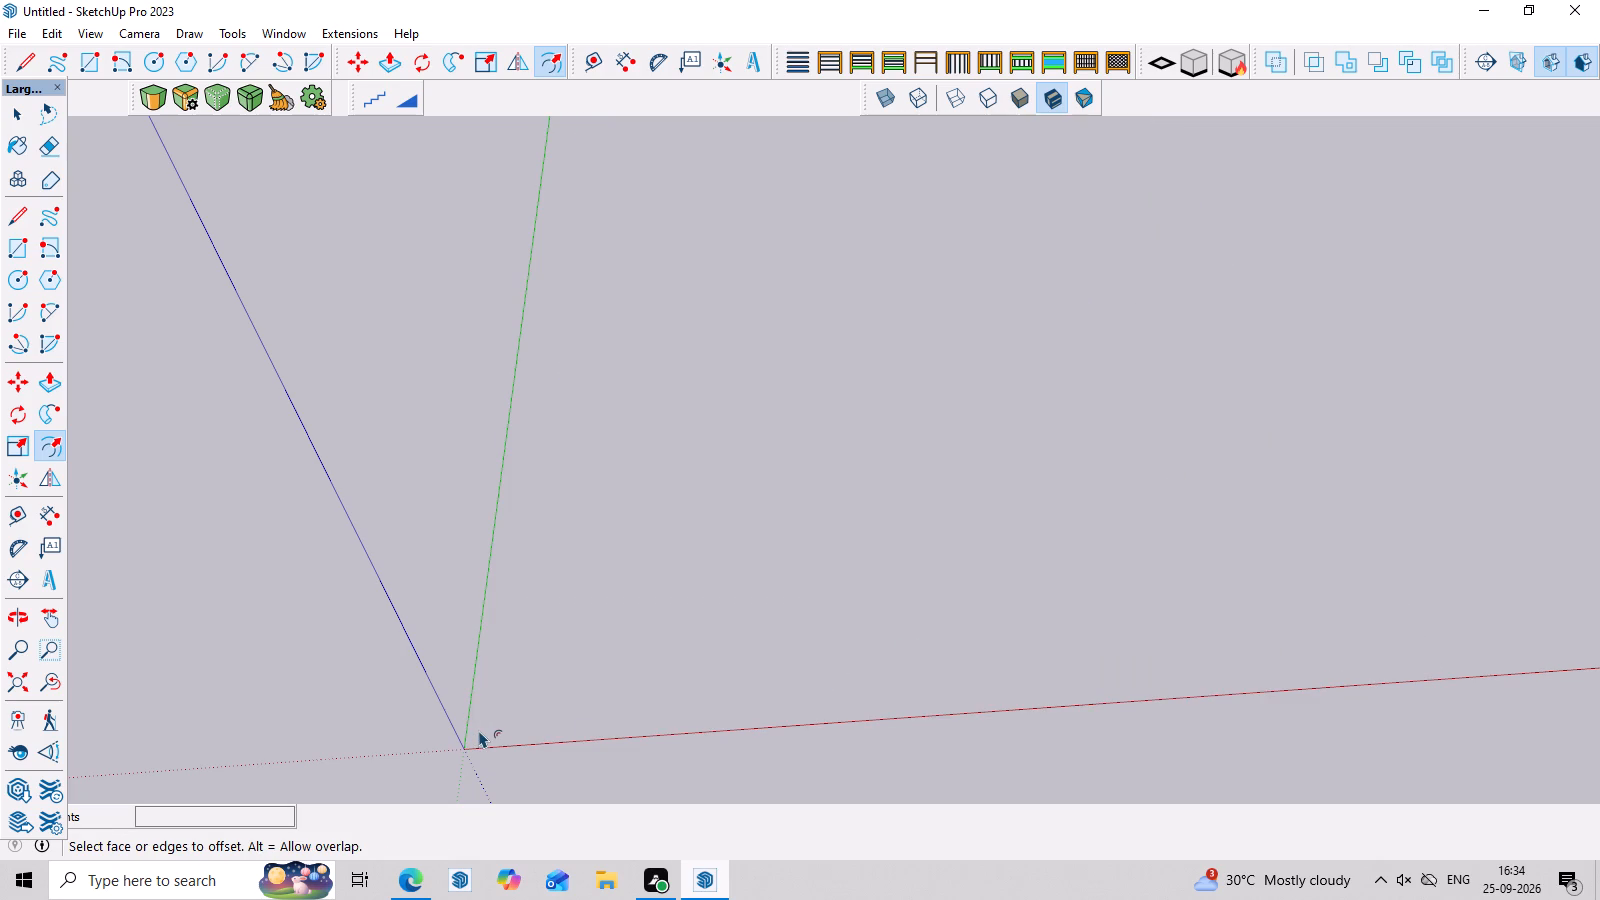
Draw a square base face about 175' 10" per side on the ground plane, starting at the origin.
{"action": "key", "text": "r"}
{"action": "scroll", "coordinate": [457, 751], "scroll_direction": "up", "scroll_amount": 4}
{"action": "left_click", "coordinate": [472, 749]}
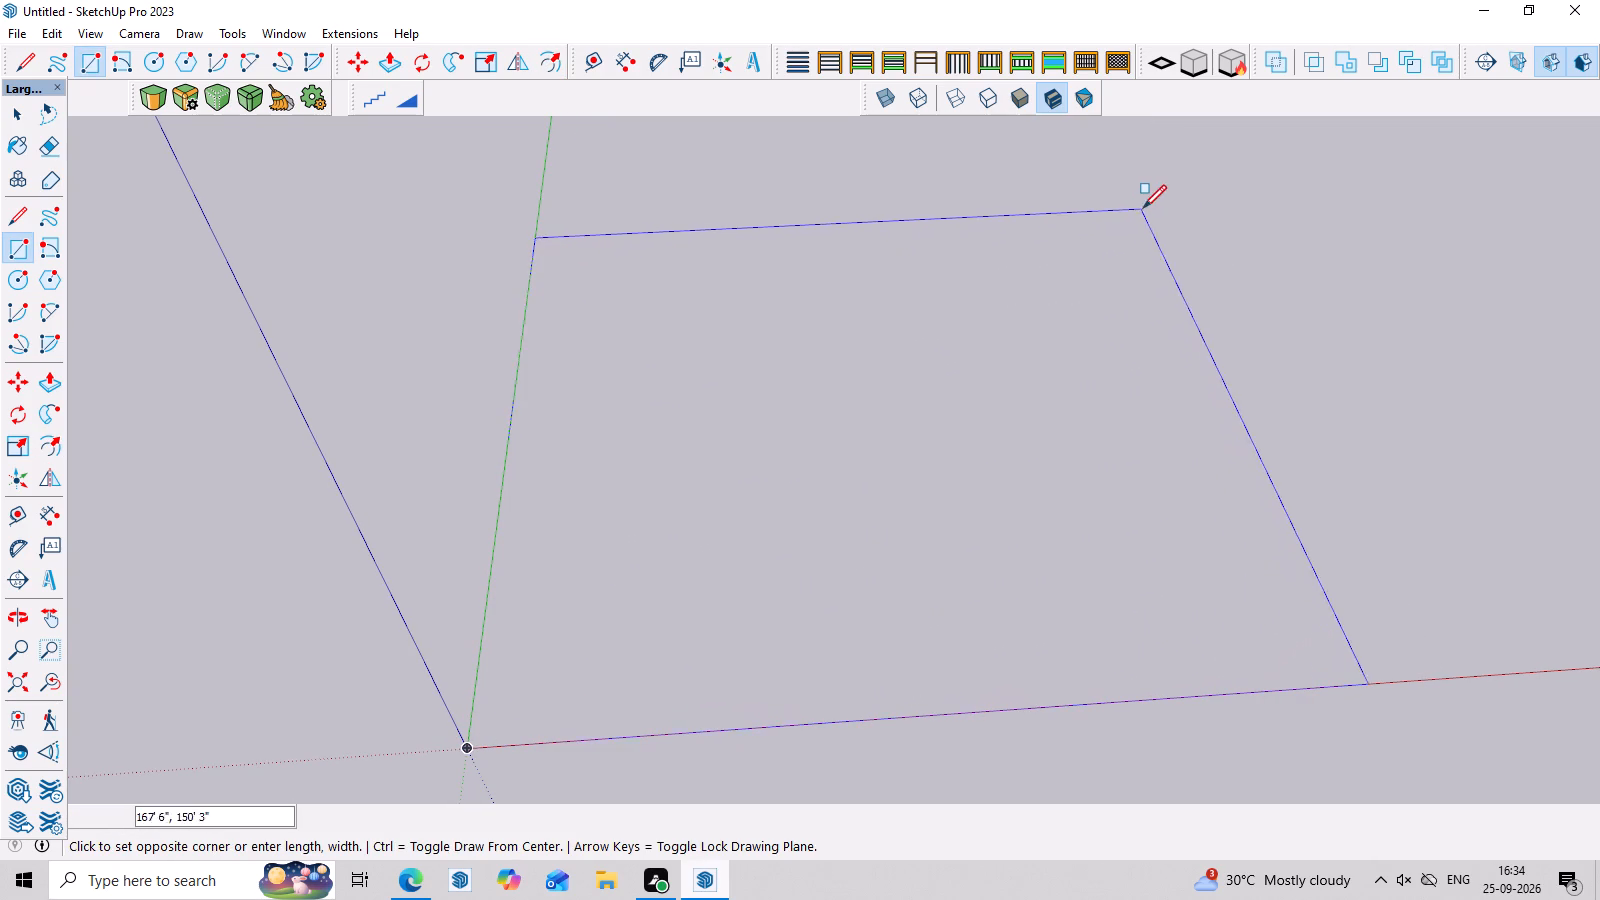
{"action": "left_click", "coordinate": [1142, 155]}
Select the square base face and offset its outline 9" inward for the perimeter wall.
{"action": "key", "text": "space"}
{"action": "left_click", "coordinate": [990, 335]}
{"action": "middle_click_drag", "start_coordinate": [1035, 629], "coordinate": [1019, 861]}
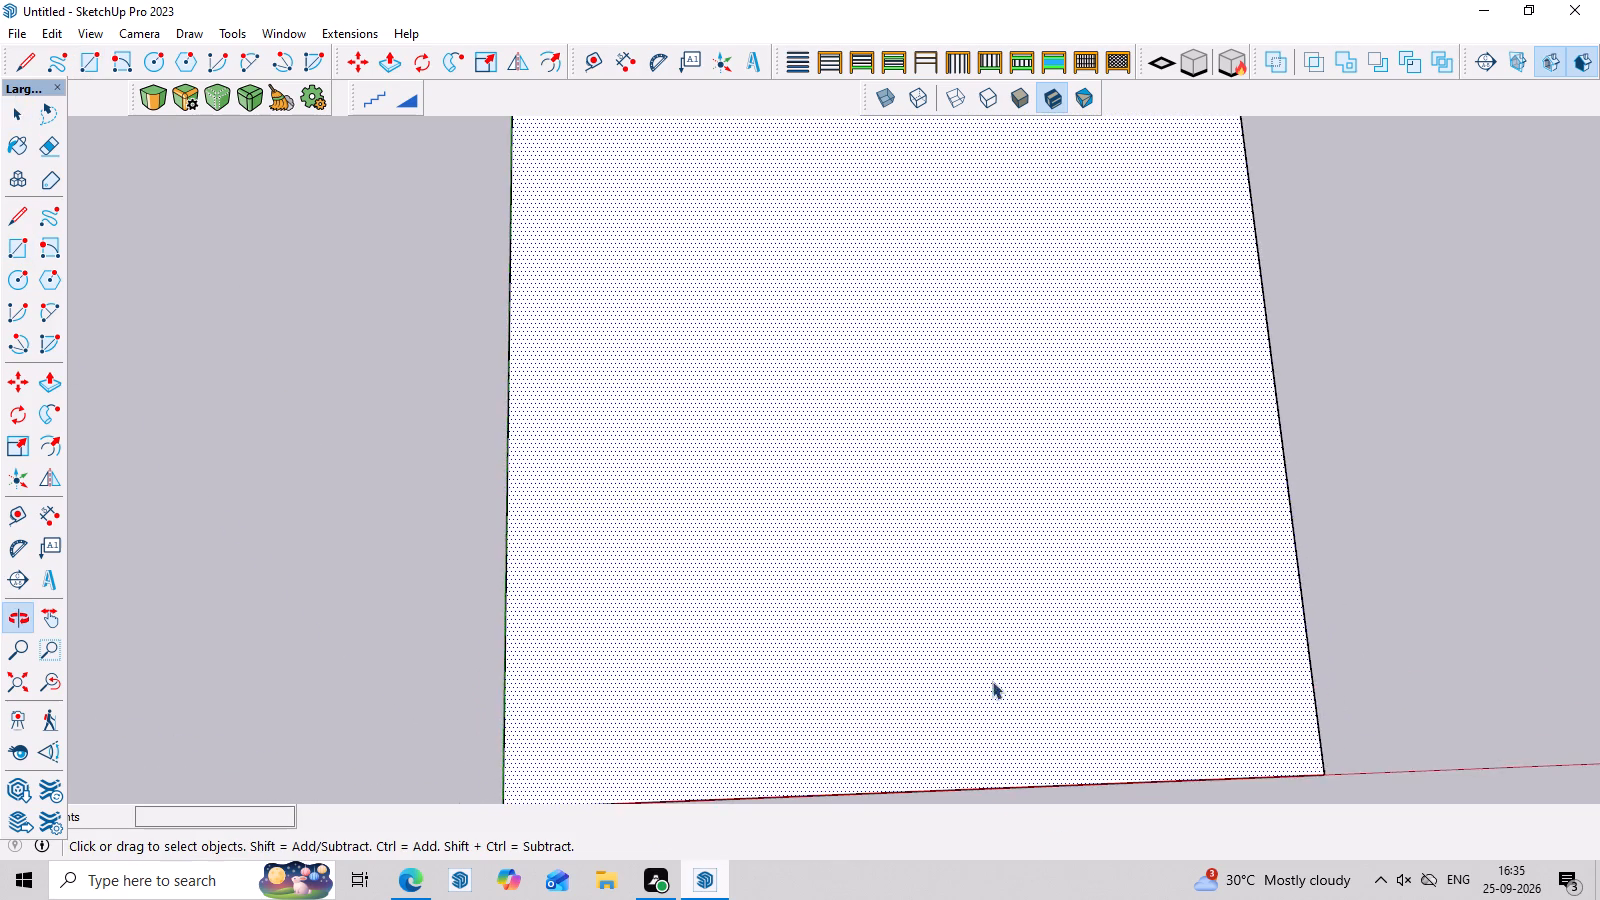
{"action": "scroll", "coordinate": [986, 642], "scroll_direction": "down", "scroll_amount": 8}
{"action": "middle_click_drag", "start_coordinate": [1052, 643], "coordinate": [1012, 554]}
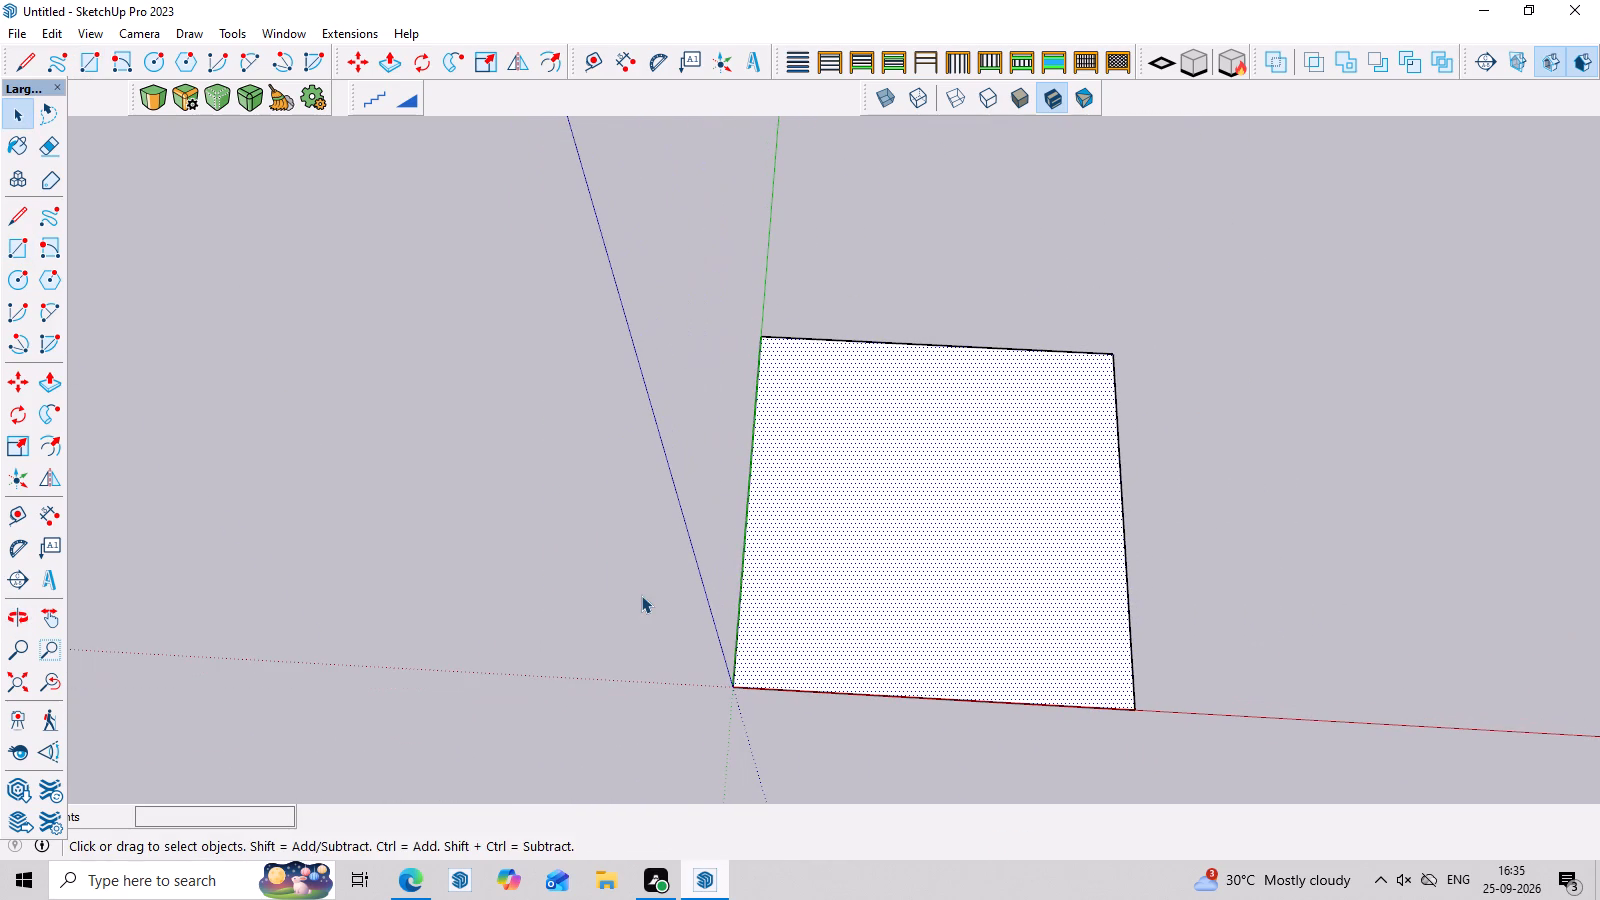
{"action": "key", "text": "f"}
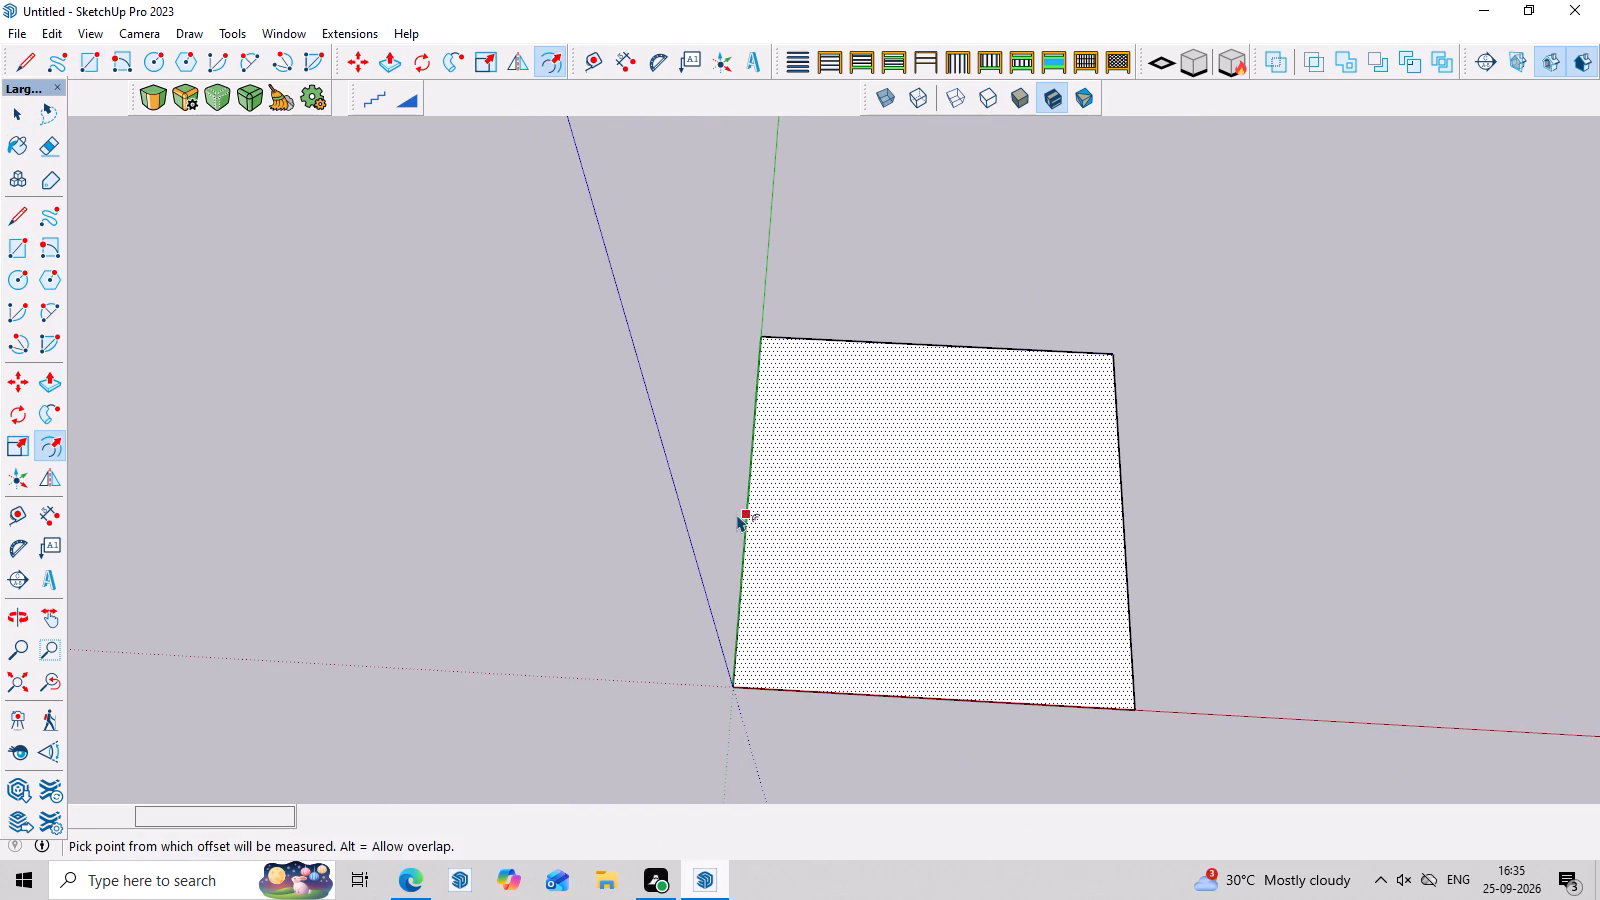
{"action": "left_click", "coordinate": [737, 514]}
{"action": "key", "text": "9"}
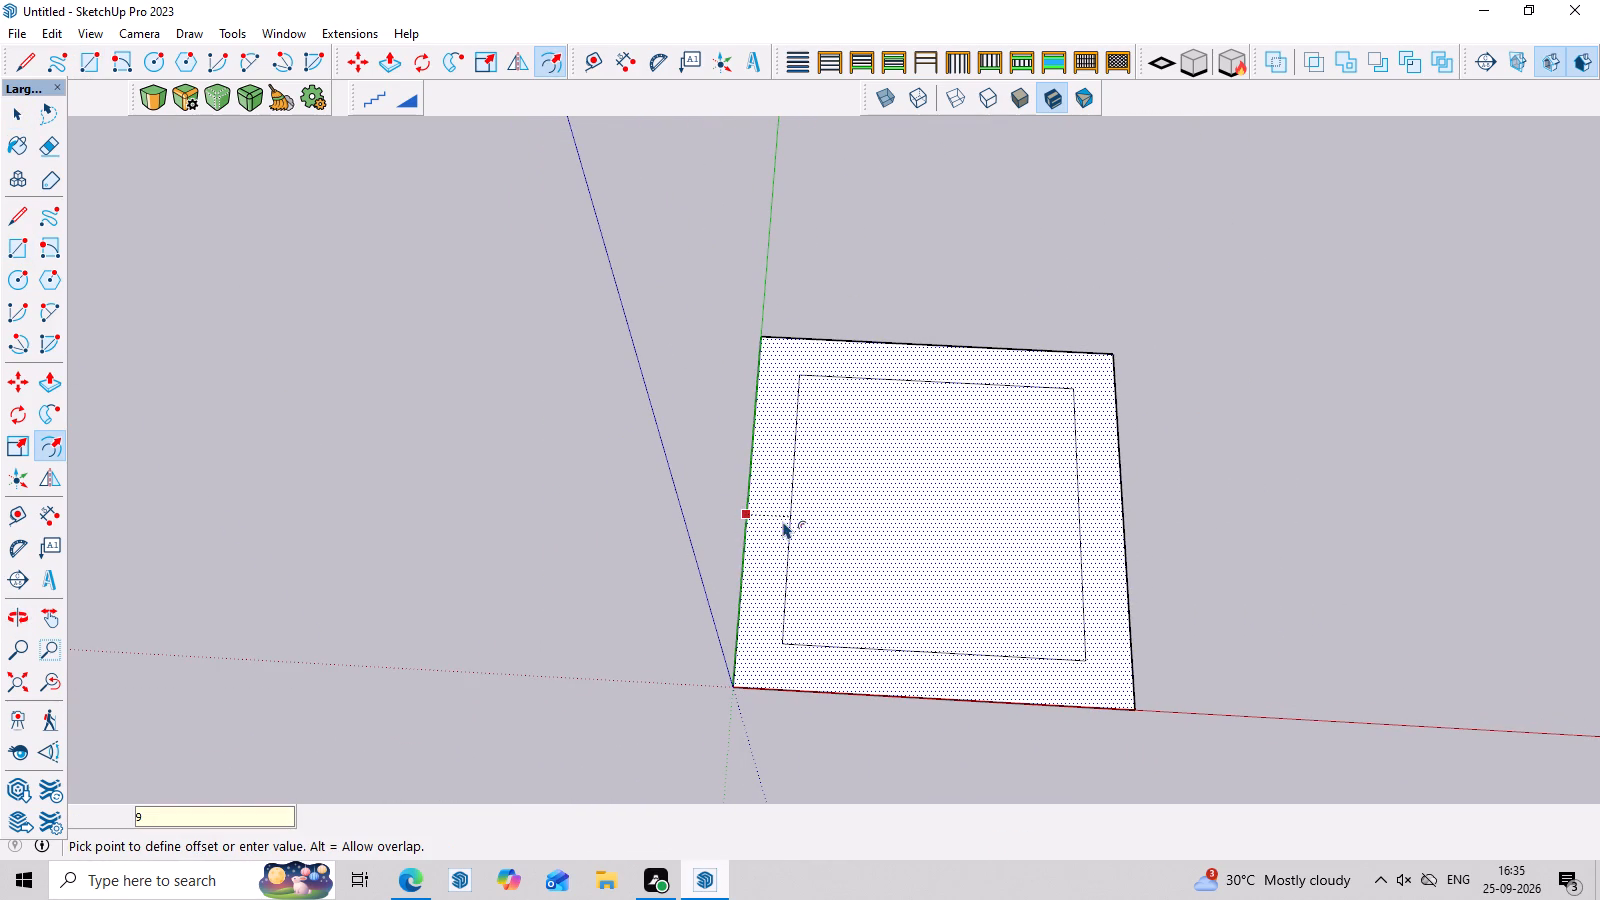
{"action": "key", "text": "Return"}
{"action": "scroll", "coordinate": [821, 617], "scroll_direction": "up", "scroll_amount": 4}
{"action": "key", "text": "space"}
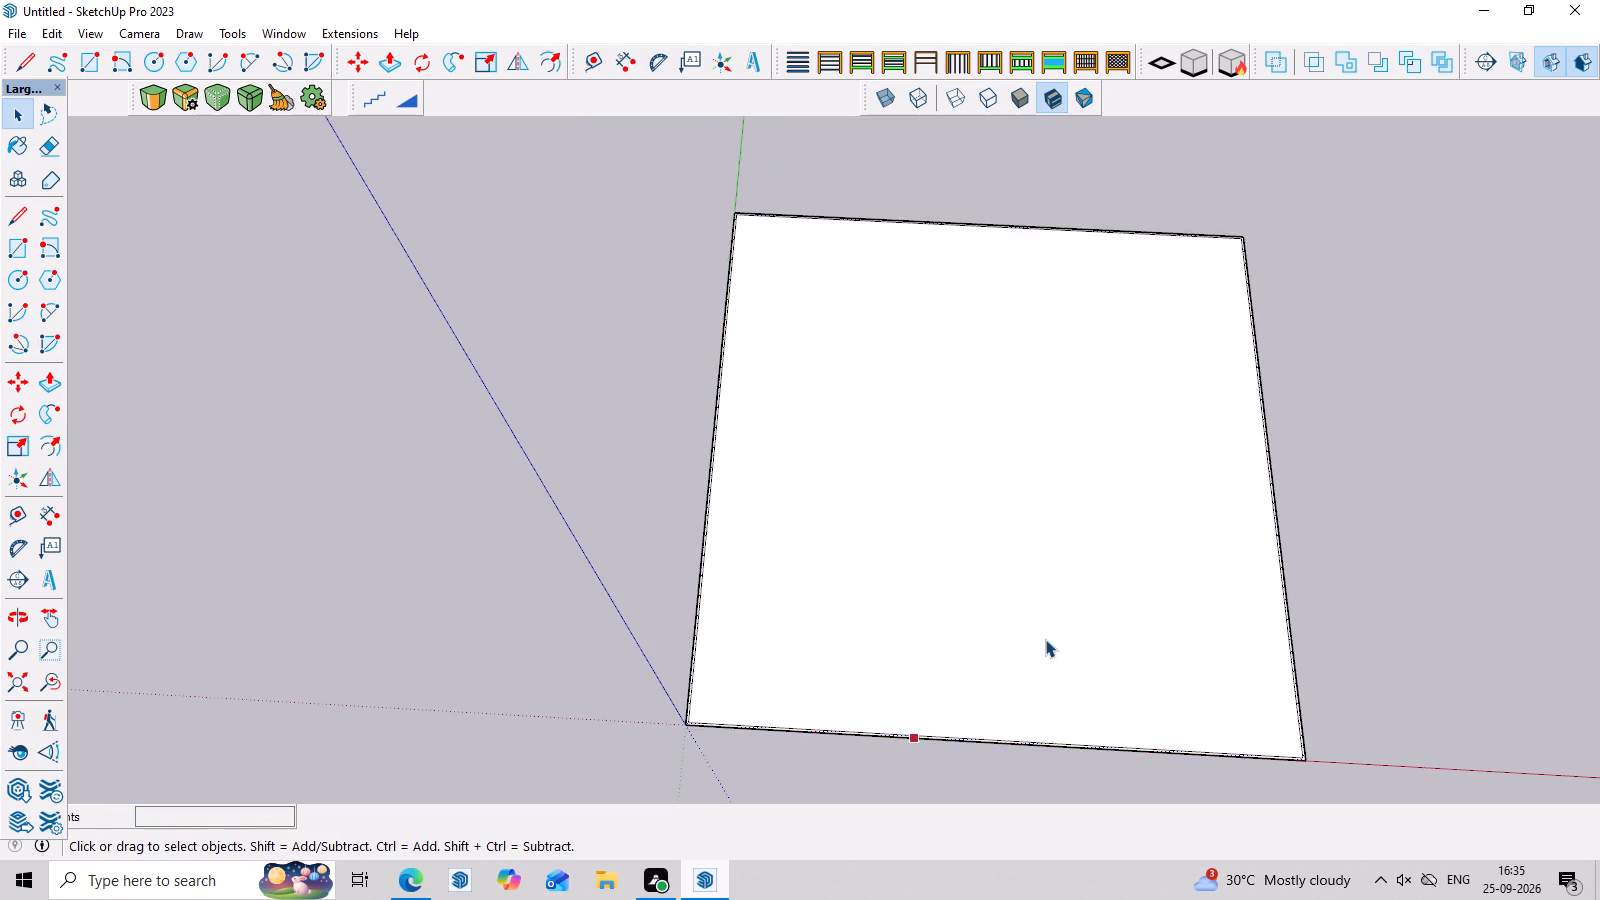
Place two guides 9" apart parallel to the green axis, the first about 100' 8" from the inner wall line opposite that axis.
{"action": "scroll", "coordinate": [1049, 639], "scroll_direction": "up", "scroll_amount": 3}
{"action": "scroll", "coordinate": [780, 488], "scroll_direction": "down", "scroll_amount": 3}
{"action": "scroll", "coordinate": [1237, 538], "scroll_direction": "up", "scroll_amount": 3}
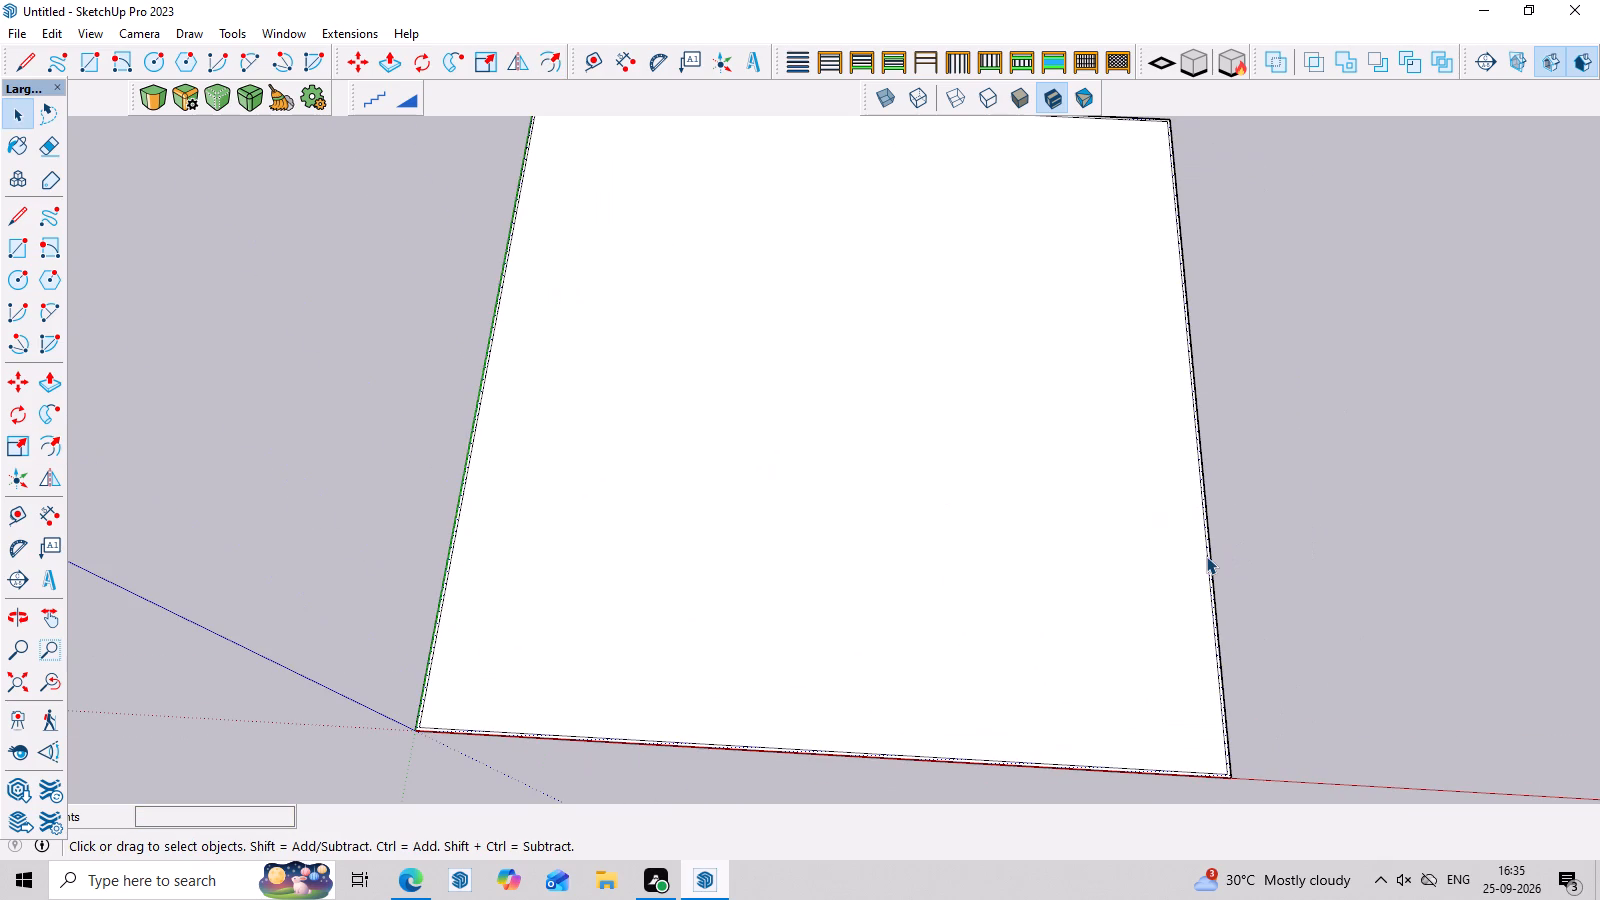
{"action": "key", "text": "y"}
{"action": "scroll", "coordinate": [1206, 556], "scroll_direction": "up", "scroll_amount": 4}
{"action": "key", "text": "t"}
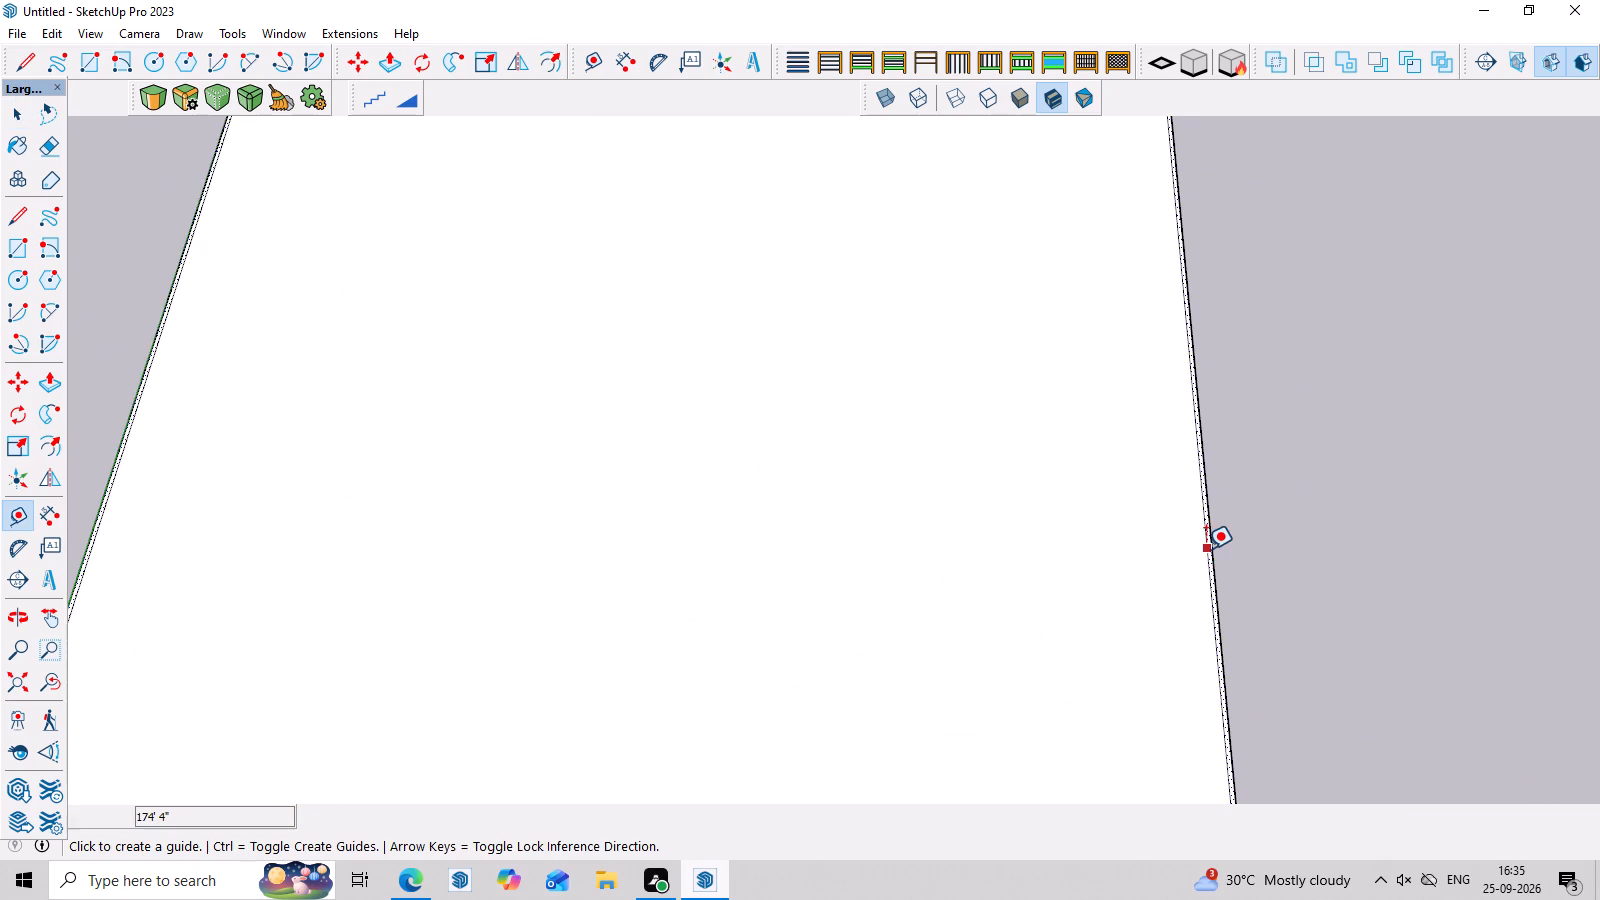
{"action": "scroll", "coordinate": [1206, 549], "scroll_direction": "up", "scroll_amount": 2}
{"action": "left_click", "coordinate": [1206, 549]}
{"action": "scroll", "coordinate": [592, 614], "scroll_direction": "down", "scroll_amount": 4}
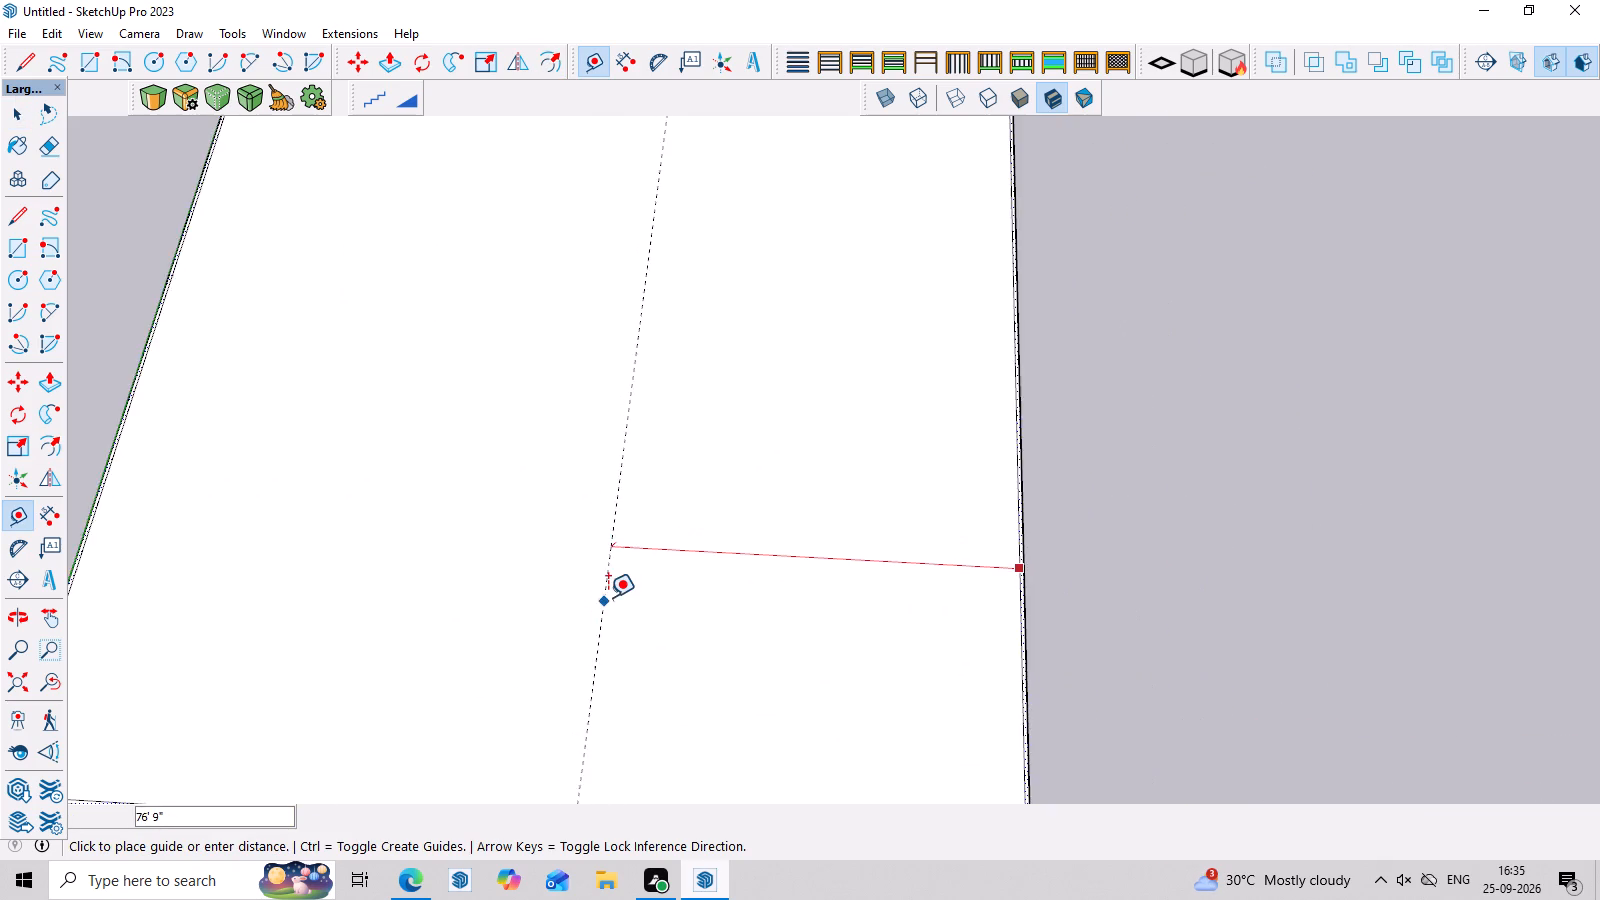
{"action": "scroll", "coordinate": [608, 597], "scroll_direction": "down", "scroll_amount": 4}
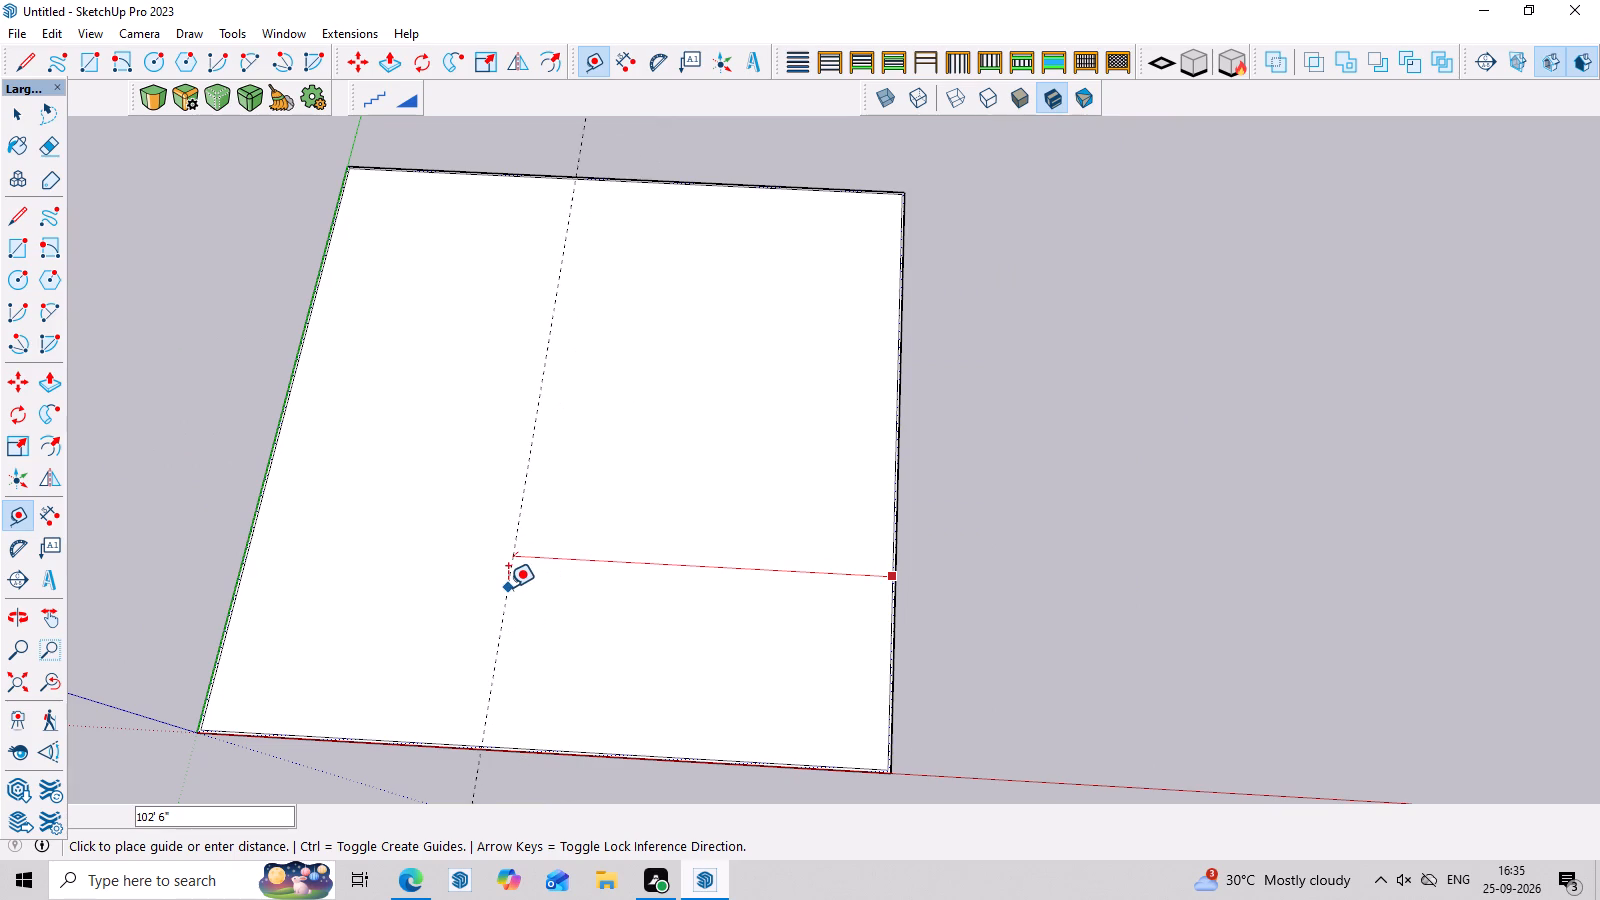
{"action": "left_click", "coordinate": [515, 587]}
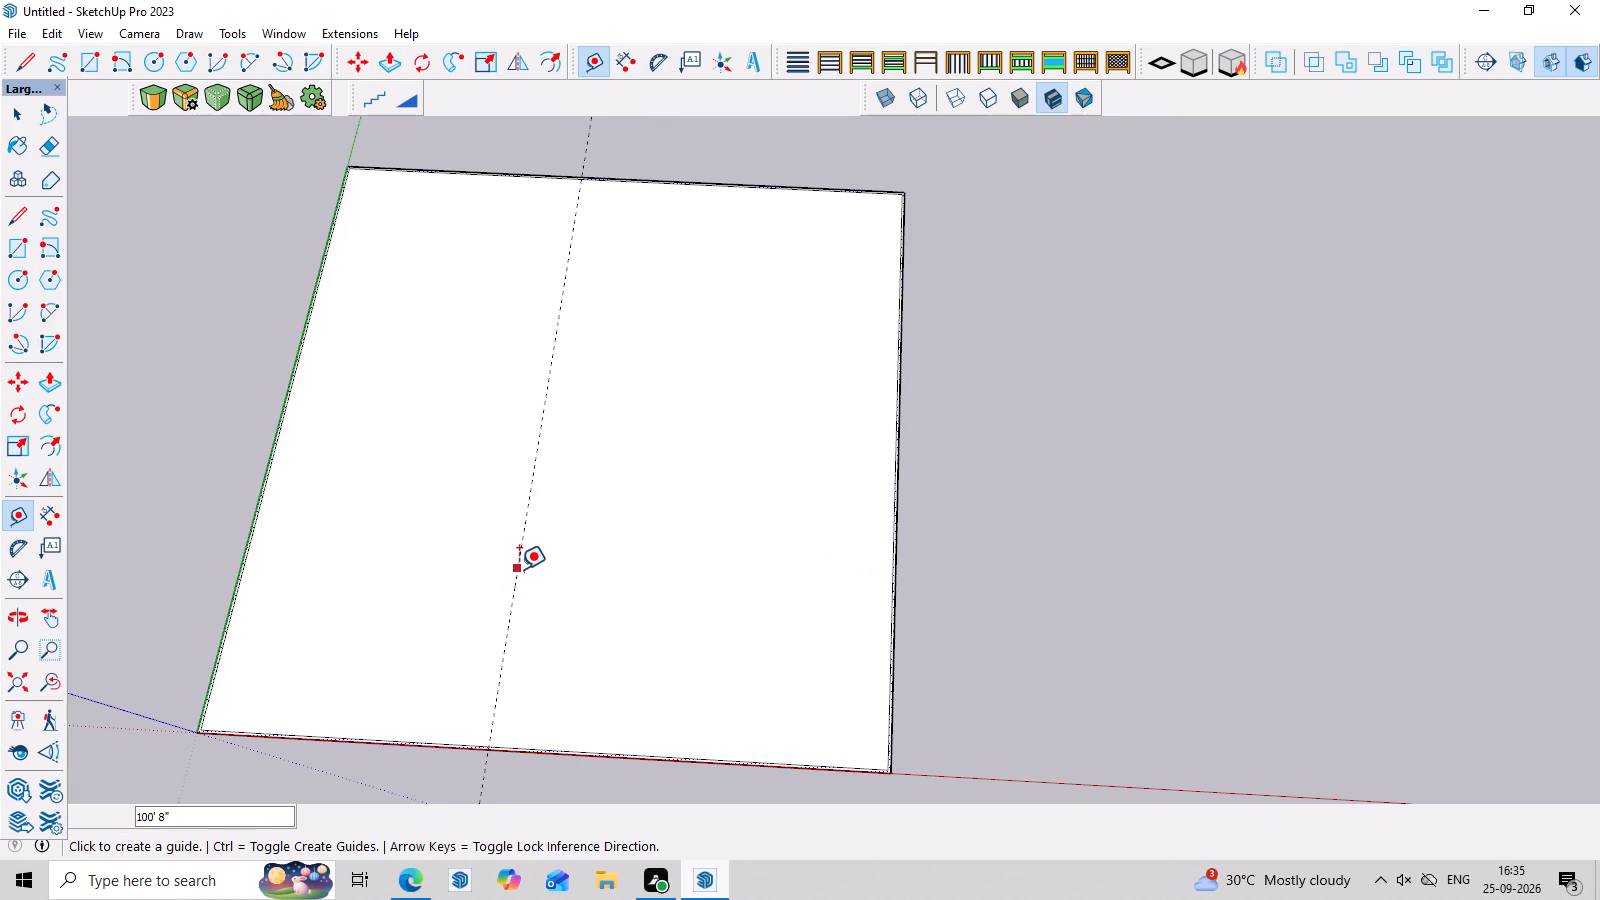
{"action": "left_click", "coordinate": [519, 569]}
{"action": "key", "text": "9"}
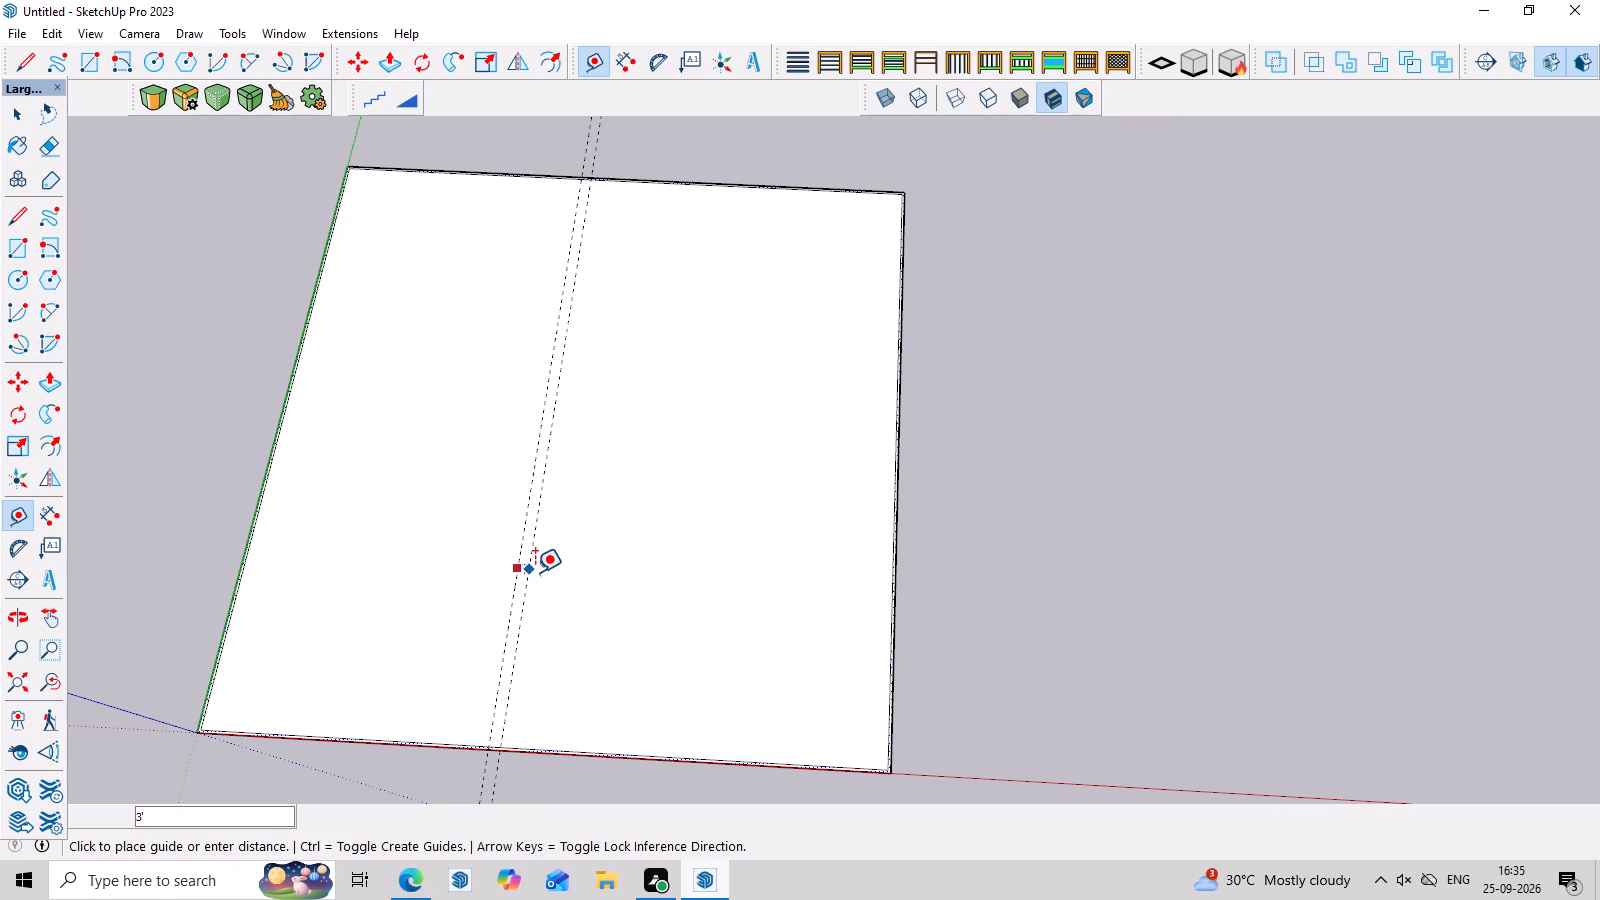
{"action": "key", "text": "Return"}
Place two guides 9" apart parallel to the red axis, the first about 63' 1" from the inner wall line along that axis.
{"action": "scroll", "coordinate": [537, 727], "scroll_direction": "up", "scroll_amount": 4}
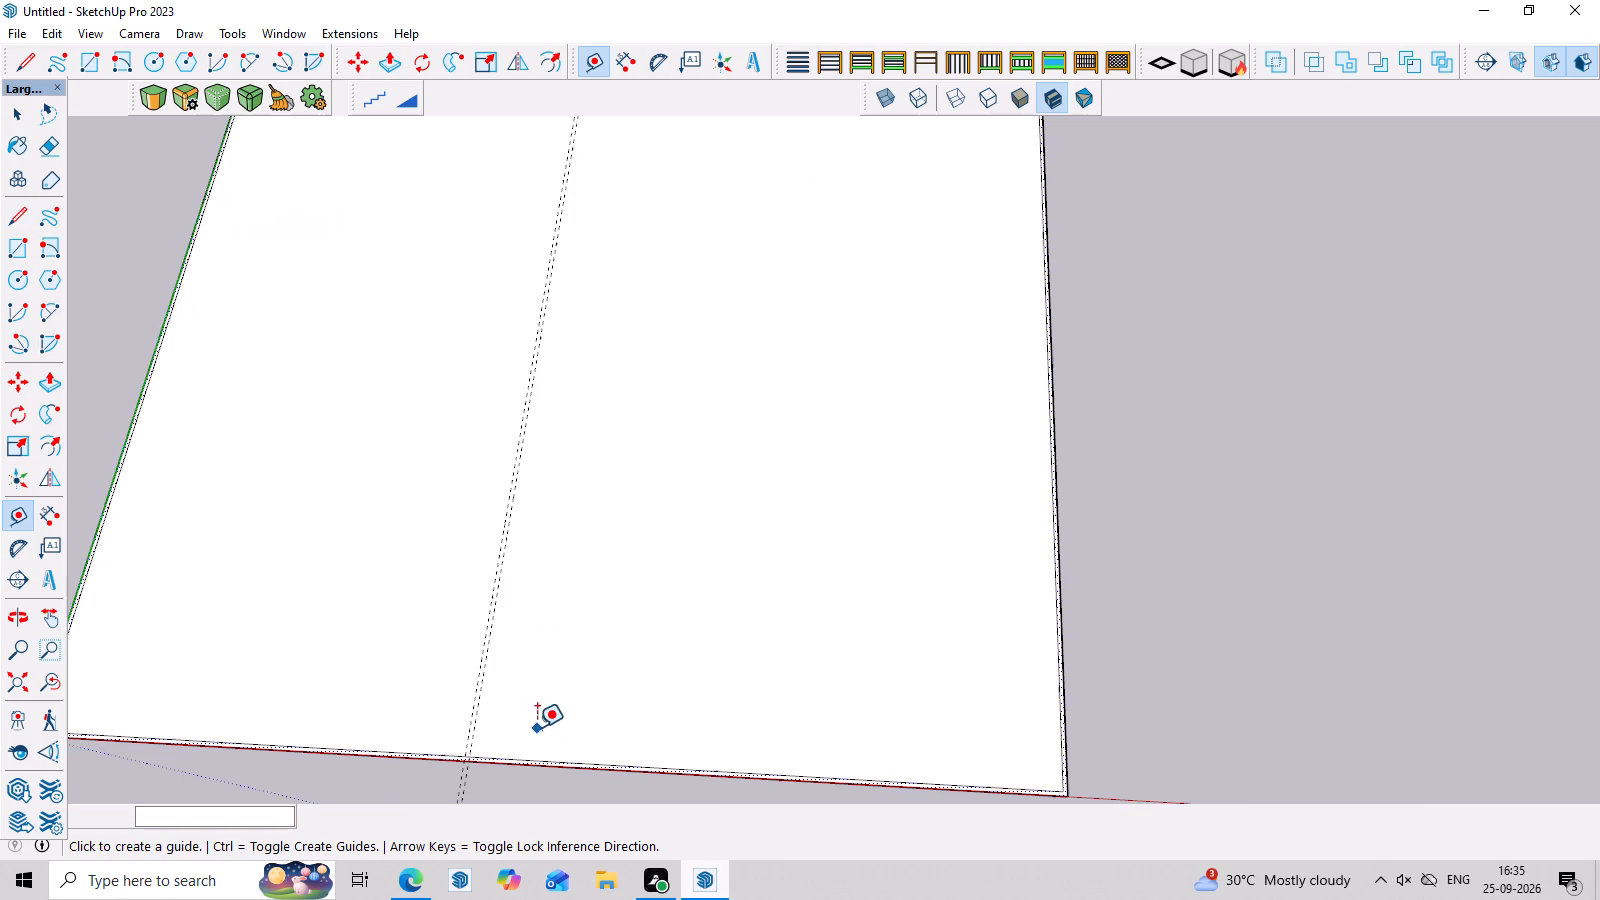
{"action": "left_click", "coordinate": [519, 757]}
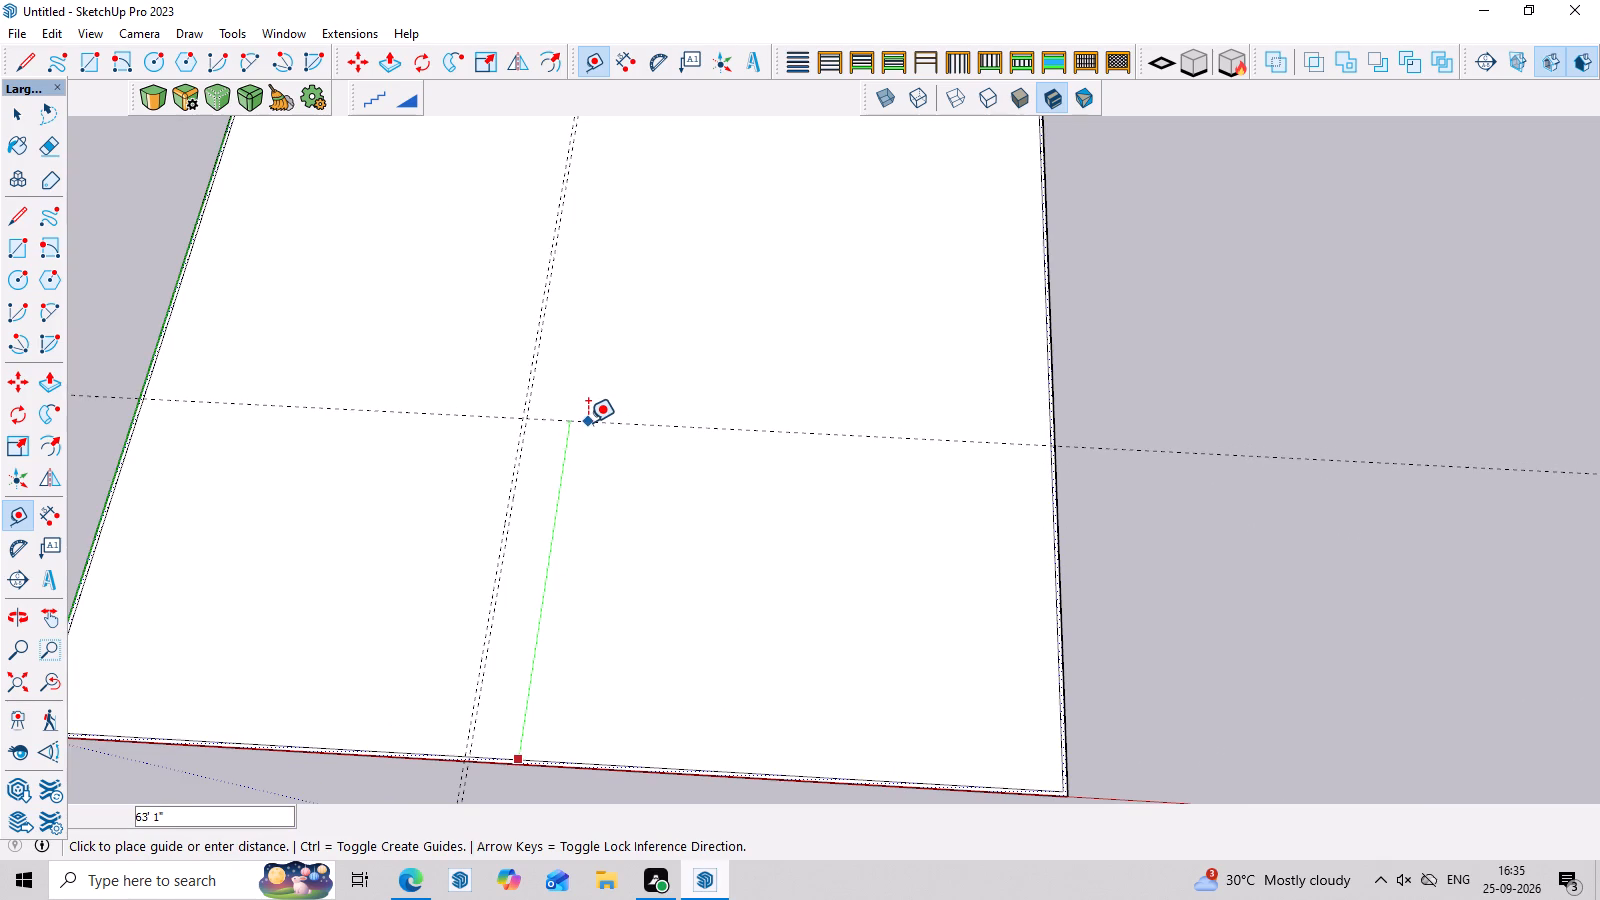
{"action": "left_click", "coordinate": [588, 422]}
{"action": "left_click", "coordinate": [588, 422]}
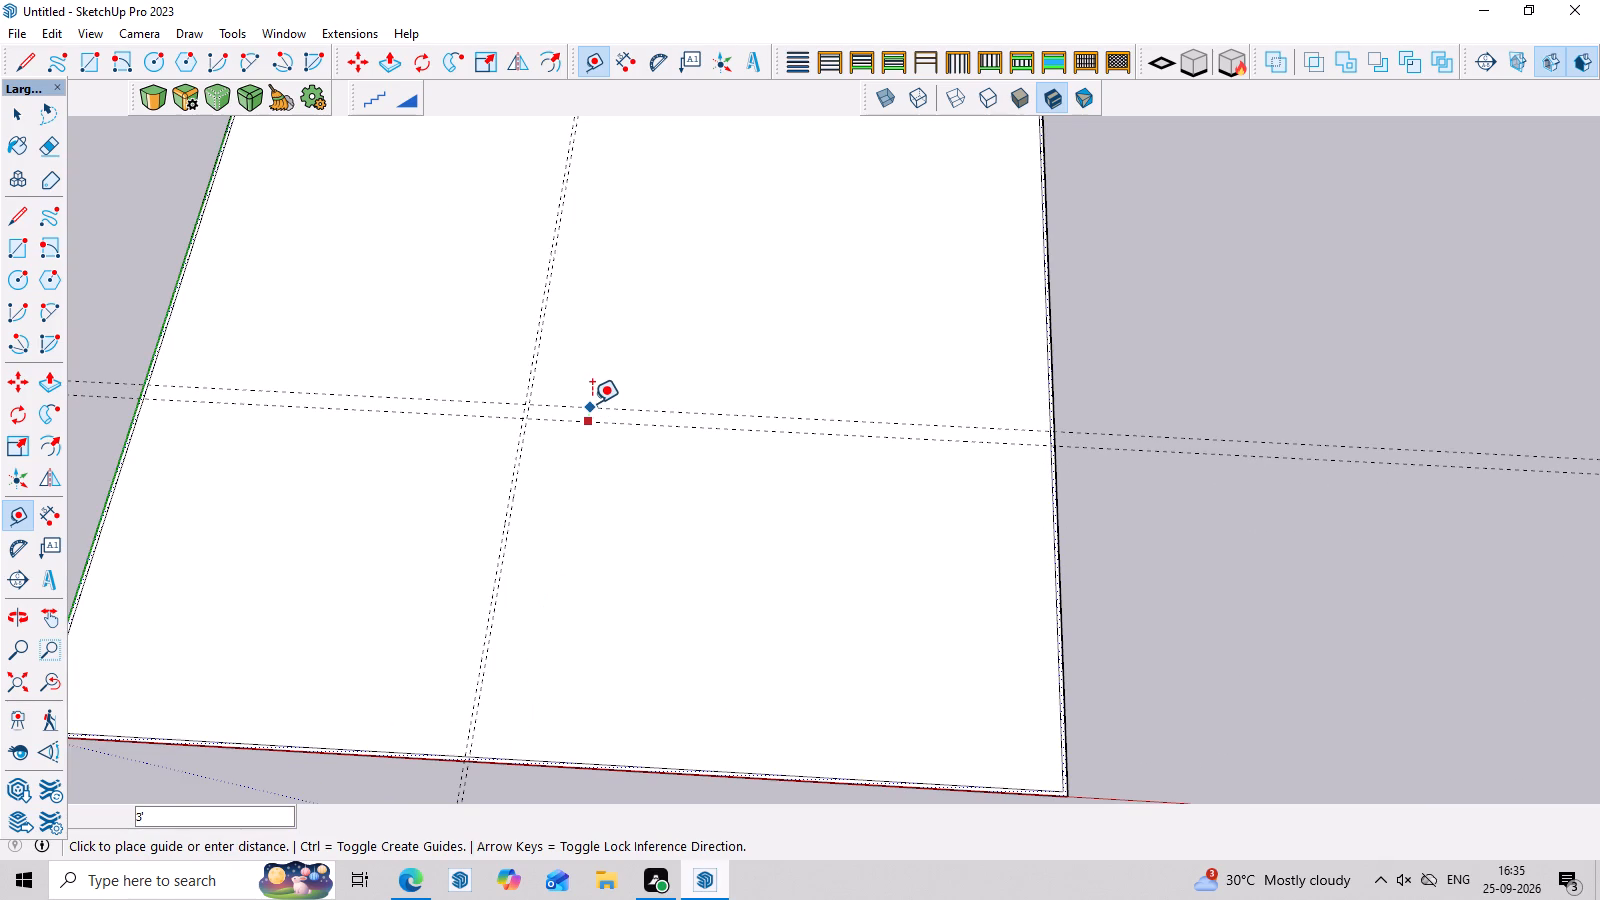
{"action": "key", "text": "9"}
{"action": "key", "text": "Return"}
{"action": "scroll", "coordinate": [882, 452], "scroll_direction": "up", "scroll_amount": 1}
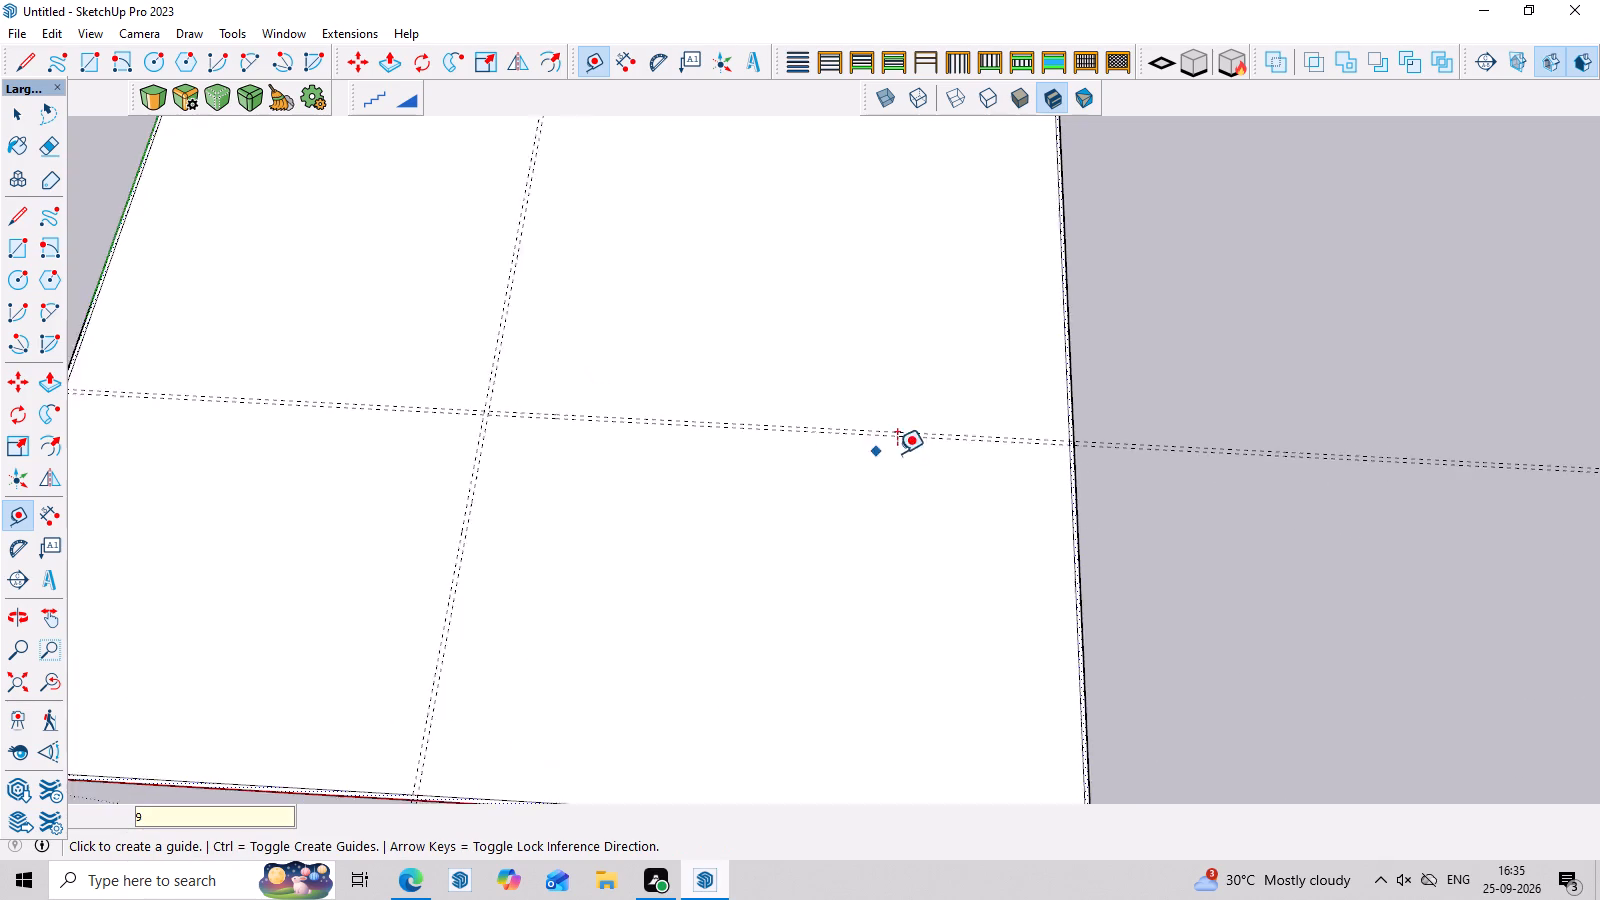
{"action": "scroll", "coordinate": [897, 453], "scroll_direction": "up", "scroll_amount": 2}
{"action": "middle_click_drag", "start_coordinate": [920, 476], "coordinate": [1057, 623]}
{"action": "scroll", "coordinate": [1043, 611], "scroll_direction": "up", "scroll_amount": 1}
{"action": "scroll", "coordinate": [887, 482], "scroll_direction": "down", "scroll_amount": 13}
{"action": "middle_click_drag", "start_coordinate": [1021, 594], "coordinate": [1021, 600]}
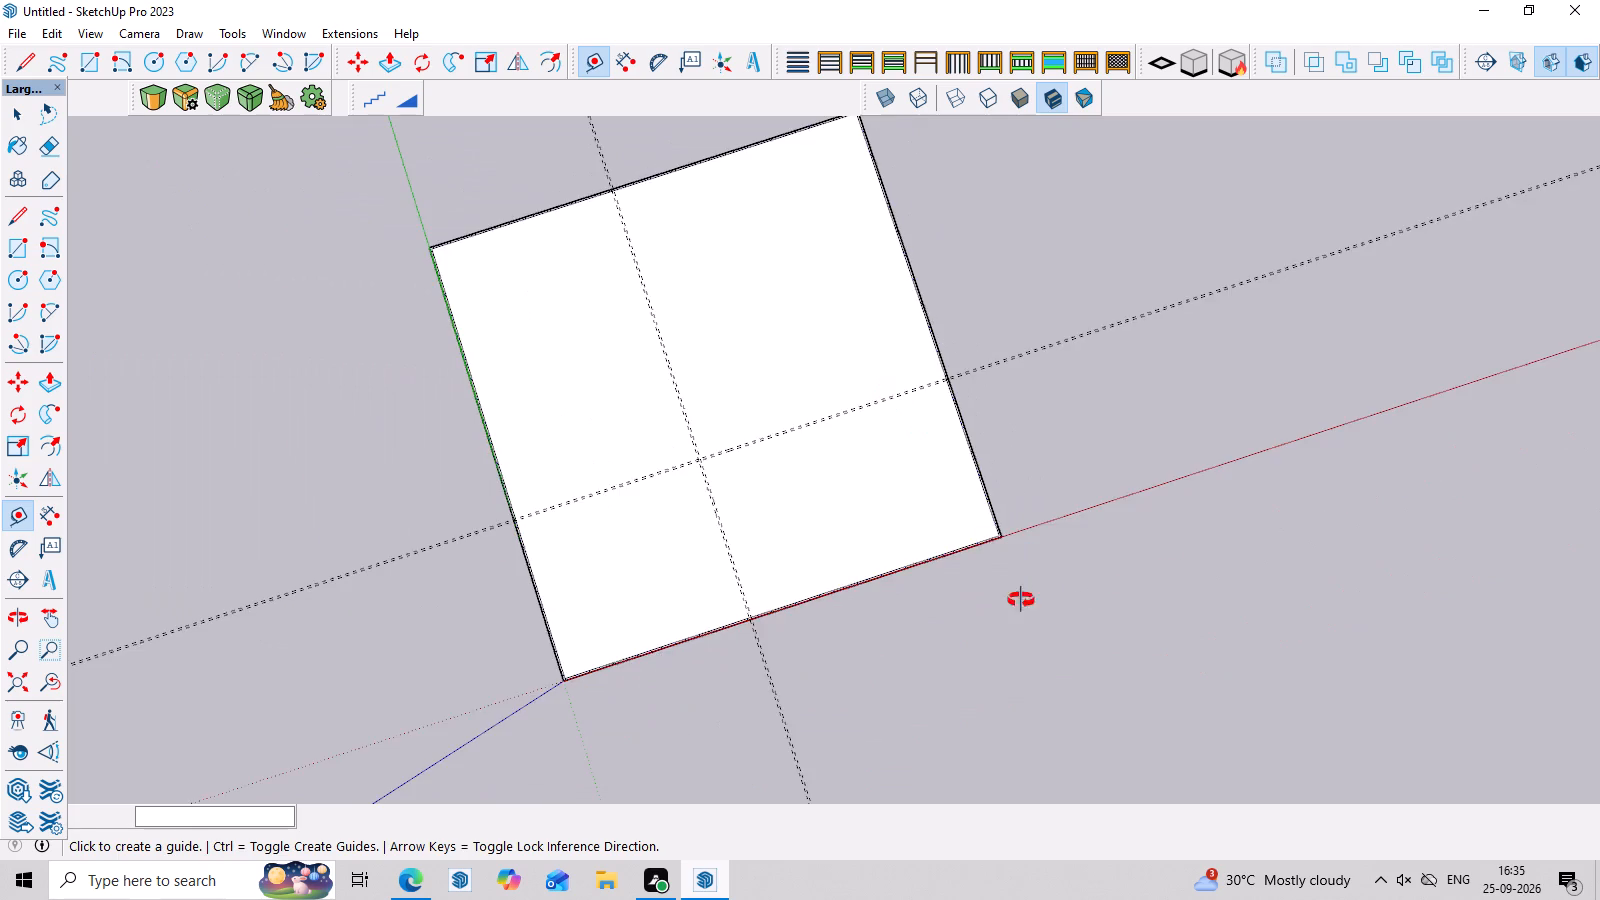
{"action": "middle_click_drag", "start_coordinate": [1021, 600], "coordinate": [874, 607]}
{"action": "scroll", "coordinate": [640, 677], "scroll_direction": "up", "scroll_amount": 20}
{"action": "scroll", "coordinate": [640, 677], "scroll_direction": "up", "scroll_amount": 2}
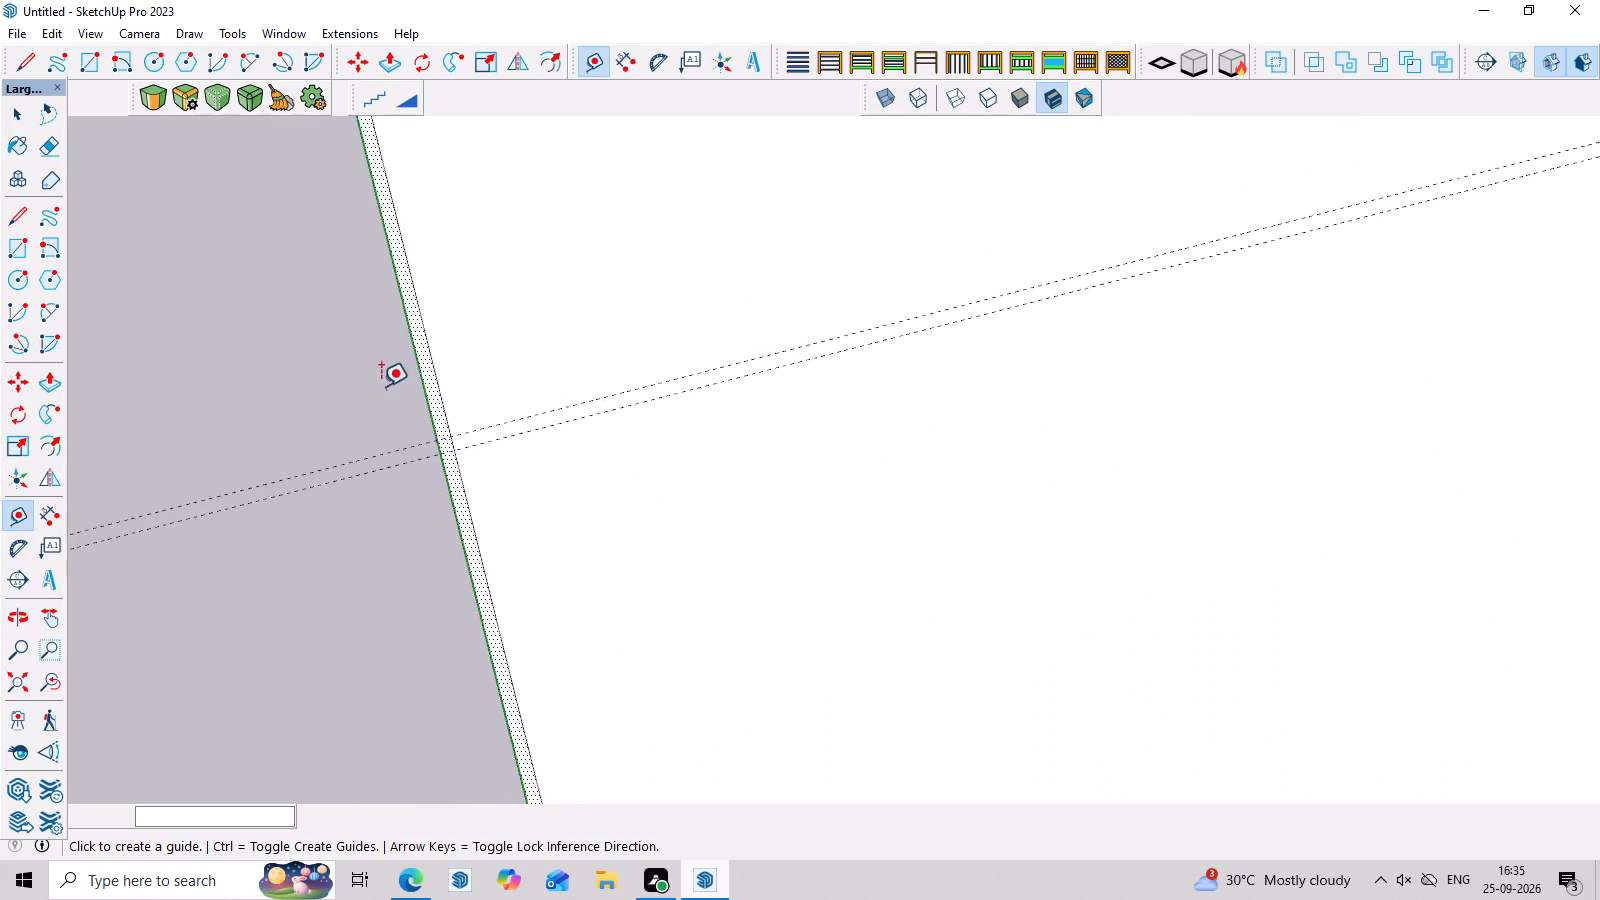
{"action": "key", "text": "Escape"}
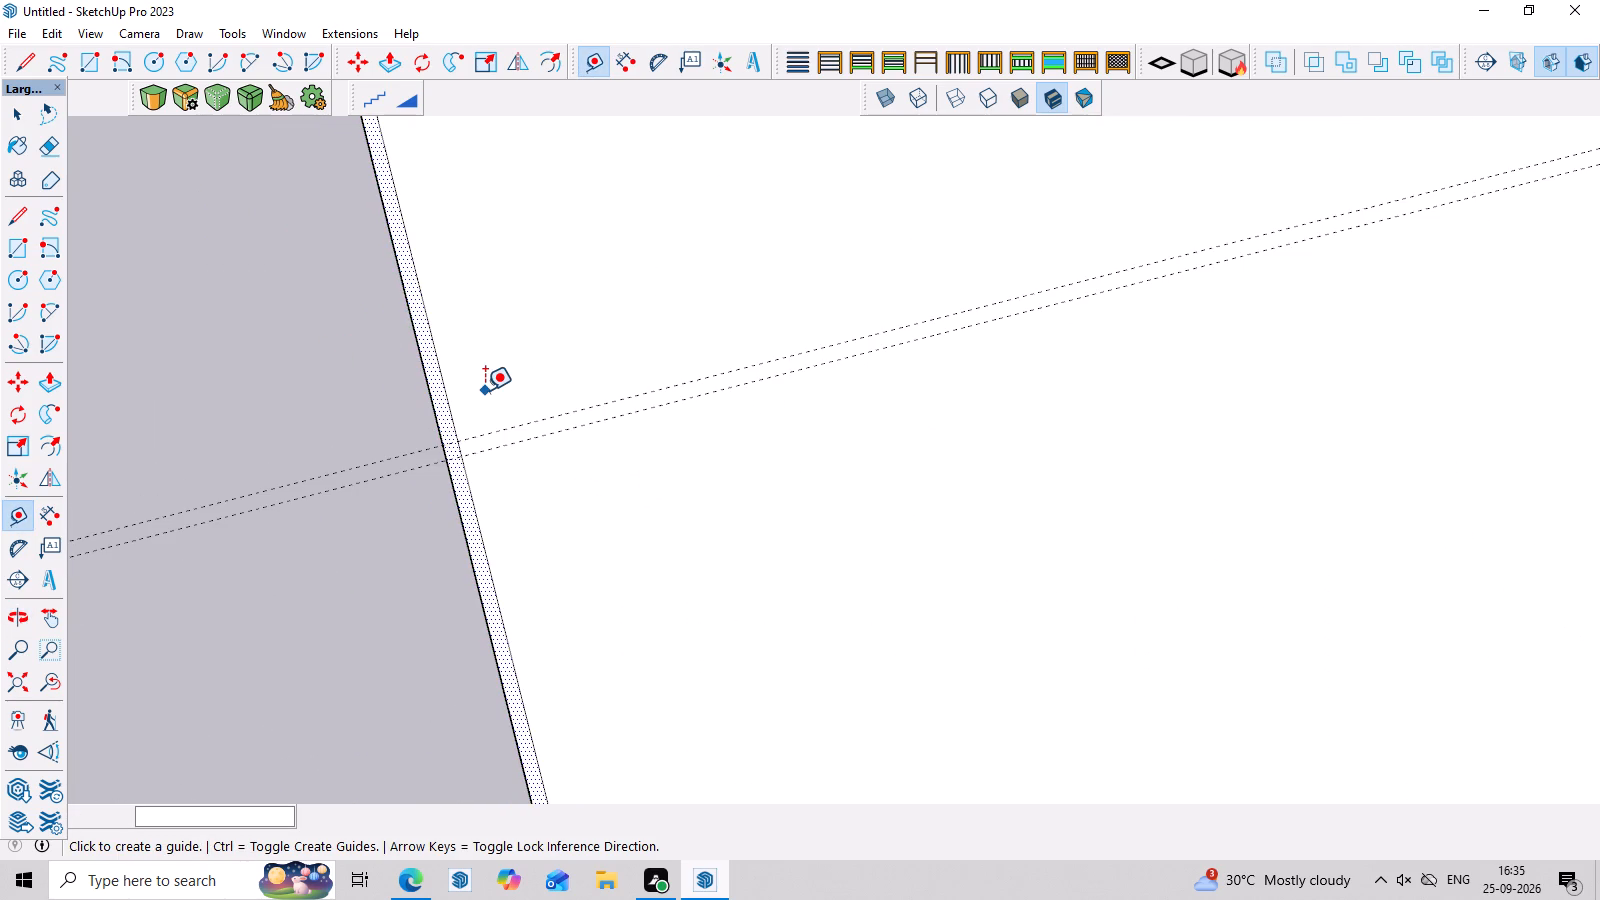
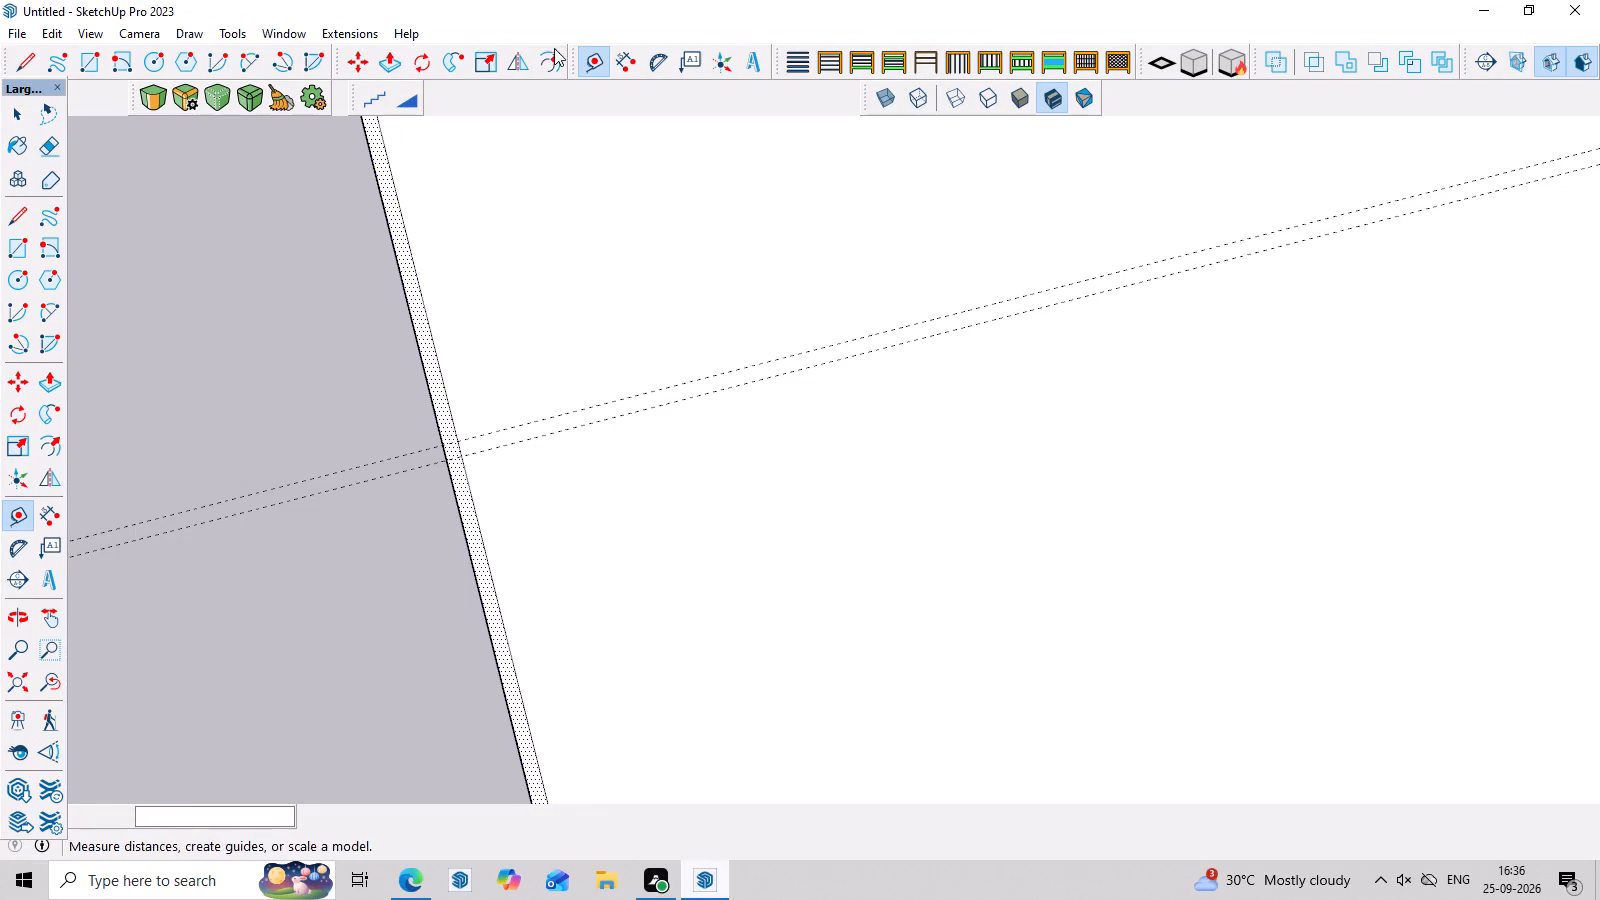
Draw a wall rectangle 9" by about 74' 1" between the red-parallel guides, from the green-axis inner wall line to the guide crossing.
{"action": "key", "text": "r"}
{"action": "scroll", "coordinate": [454, 465], "scroll_direction": "up", "scroll_amount": 3}
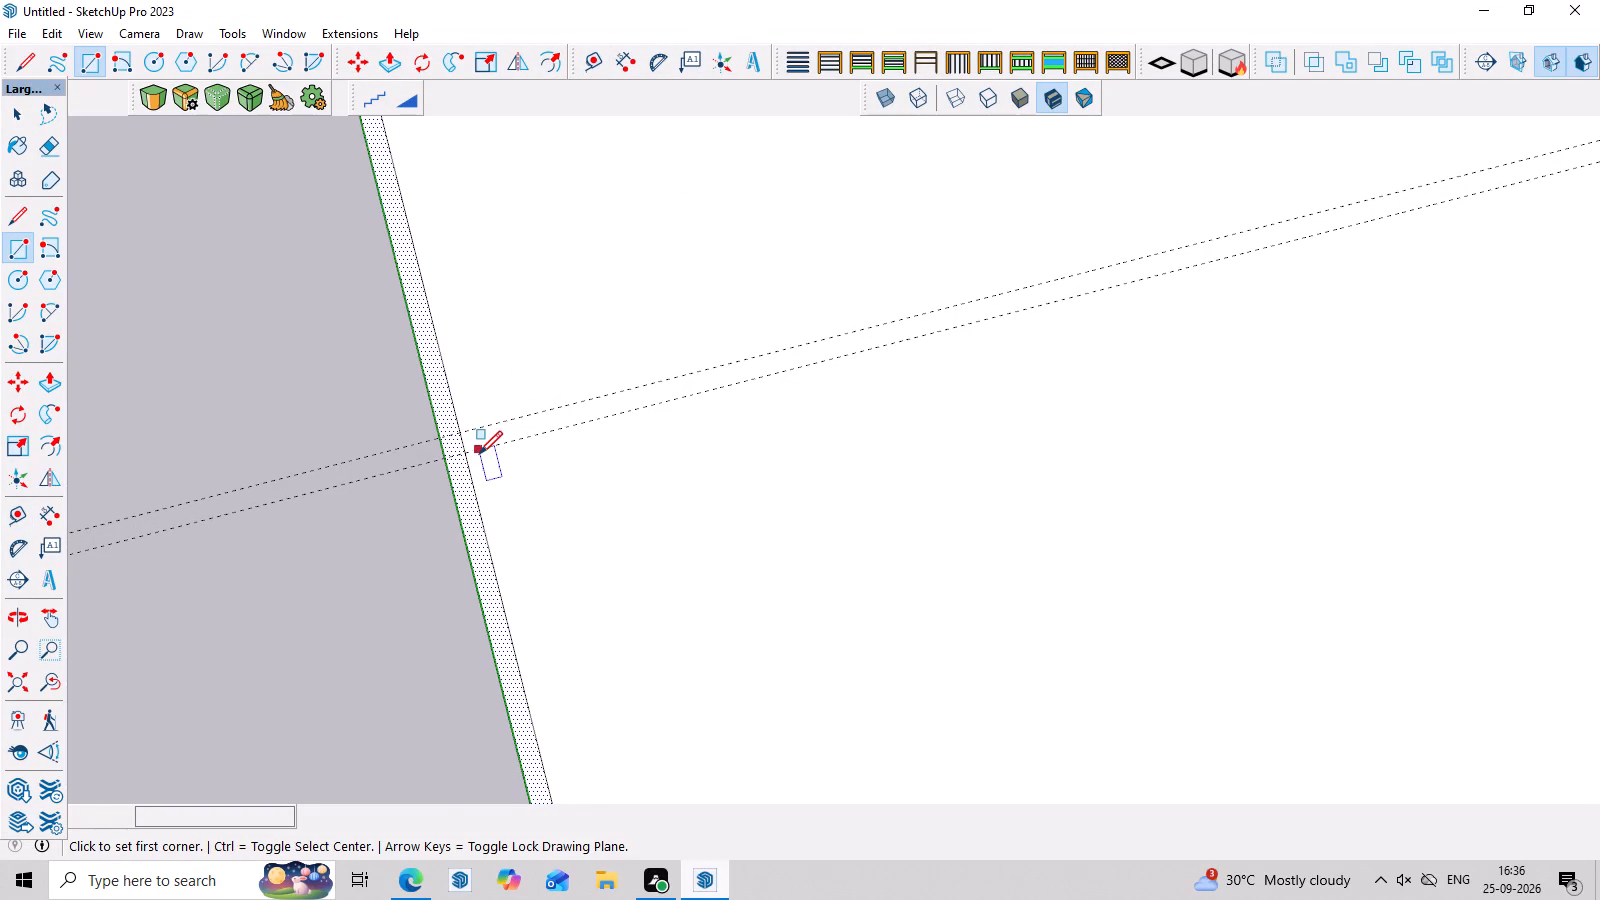
{"action": "left_click", "coordinate": [465, 453]}
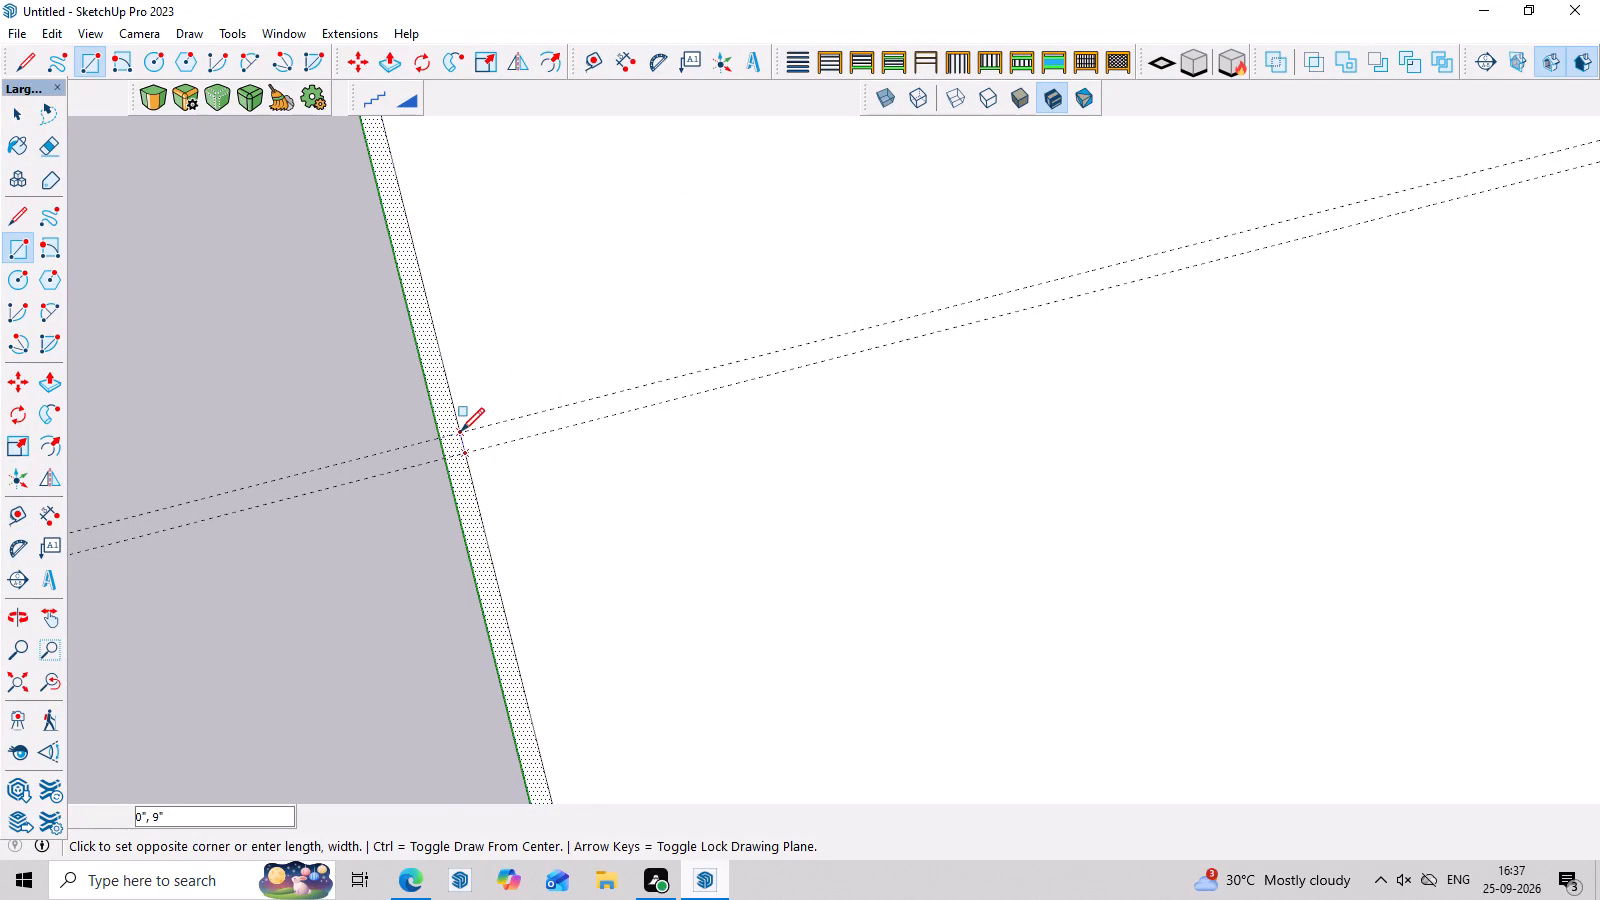
{"action": "left_click", "coordinate": [461, 431]}
{"action": "scroll", "coordinate": [1041, 325], "scroll_direction": "down", "scroll_amount": 16}
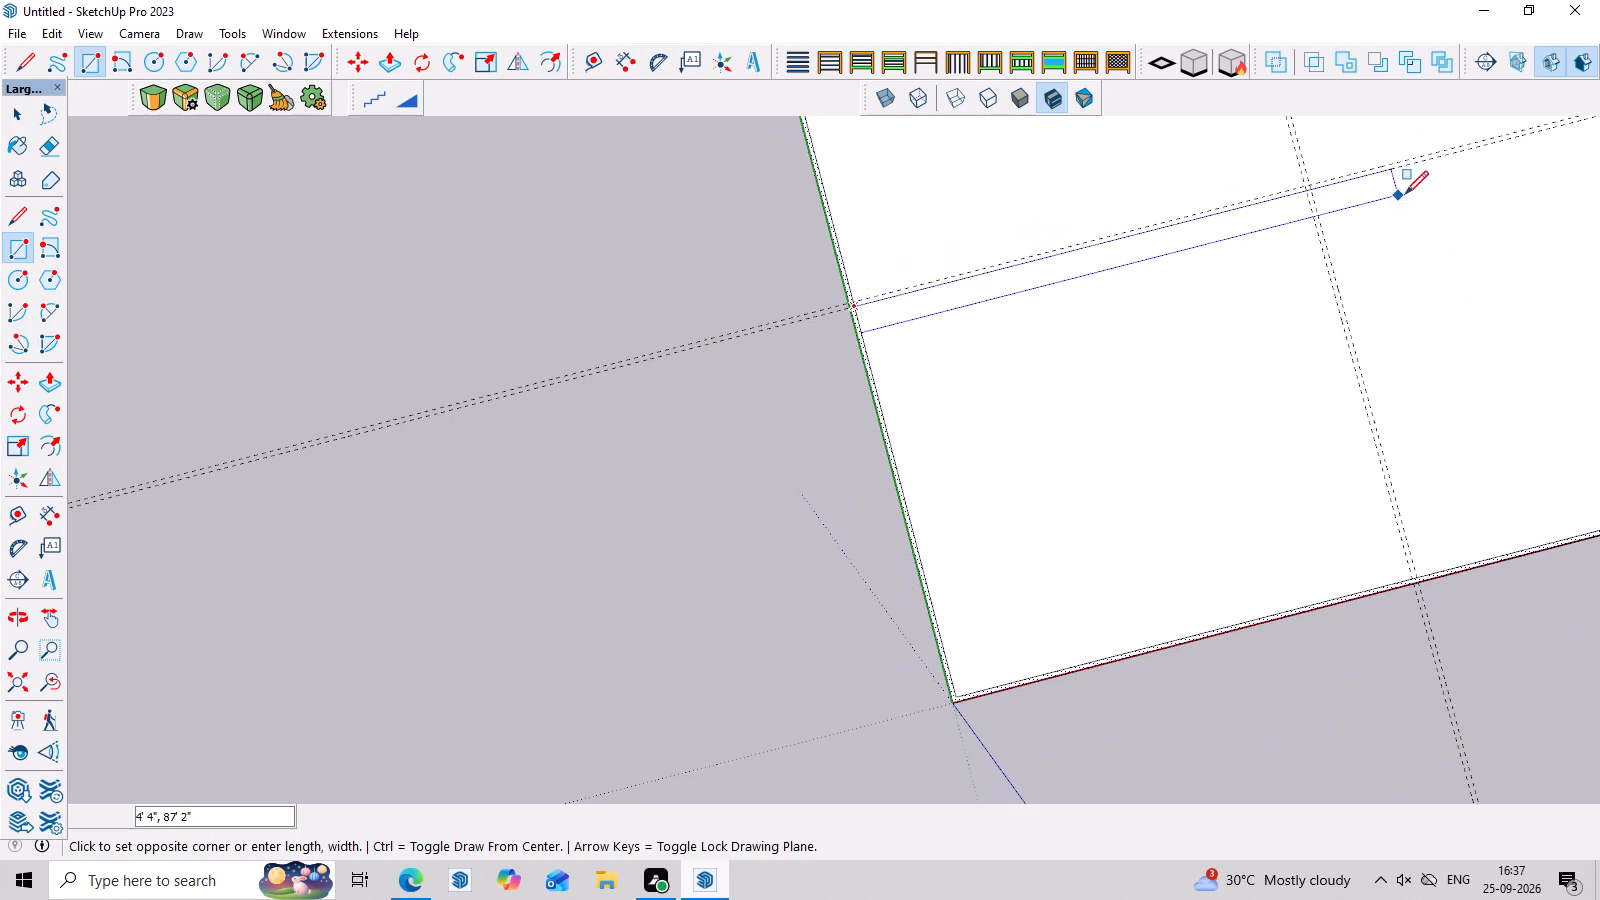
{"action": "scroll", "coordinate": [1364, 199], "scroll_direction": "up", "scroll_amount": 12}
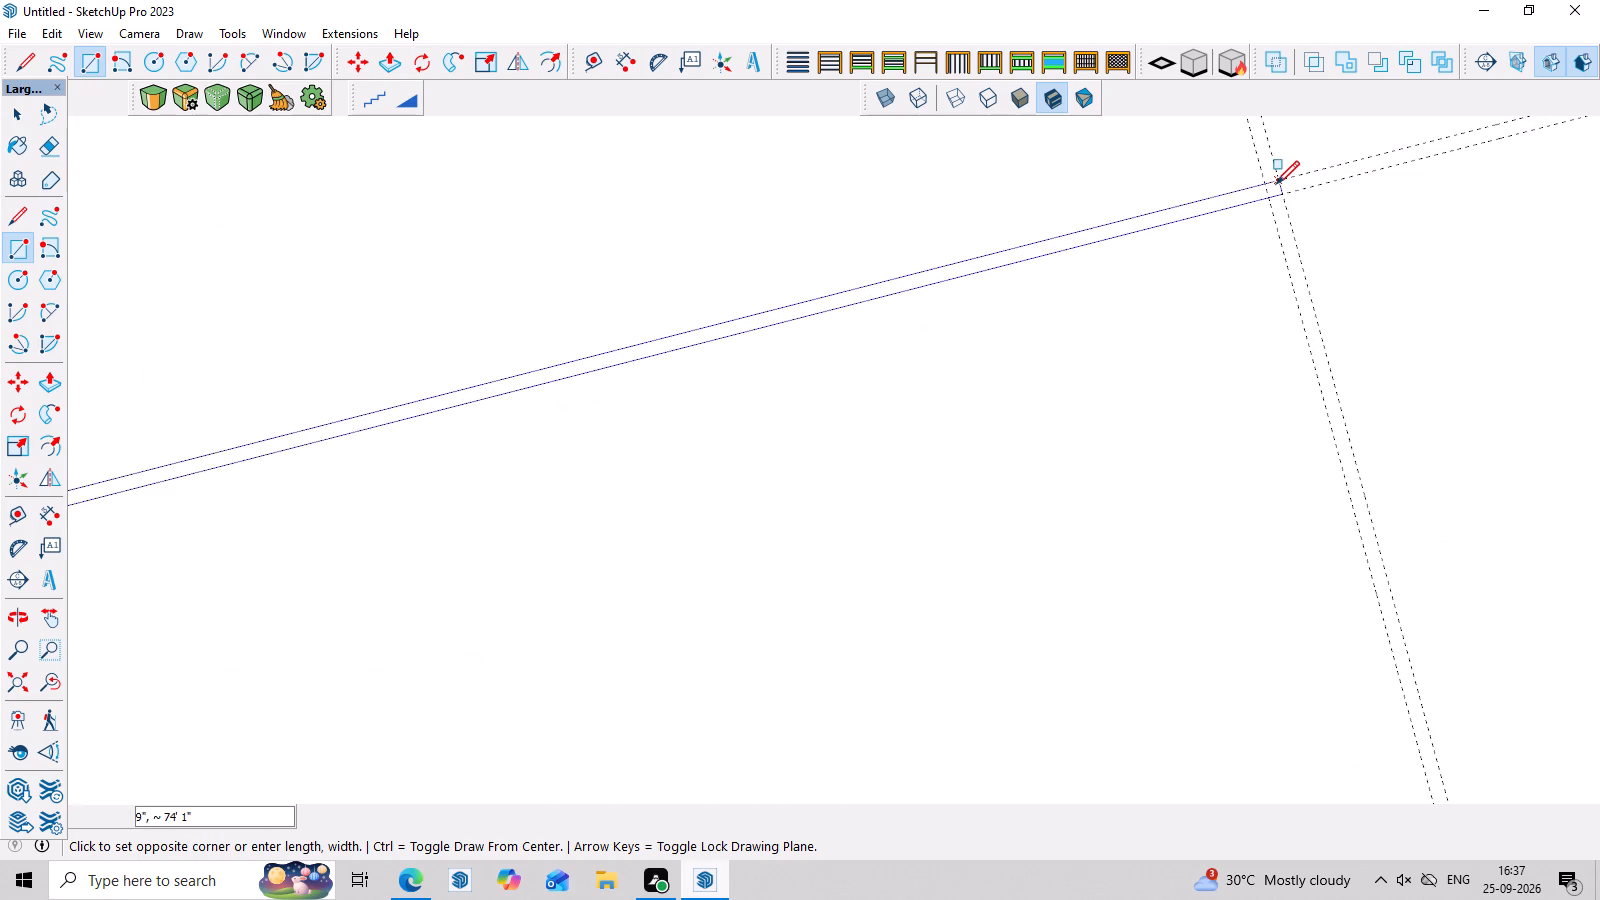
{"action": "left_click", "coordinate": [1278, 184]}
{"action": "scroll", "coordinate": [987, 213], "scroll_direction": "down", "scroll_amount": 12}
Draw a 9" wide wall rectangle between the green-parallel guides, from the red-axis inner wall line to the guide crossing.
{"action": "middle_click_drag", "start_coordinate": [1171, 570], "coordinate": [1105, 585]}
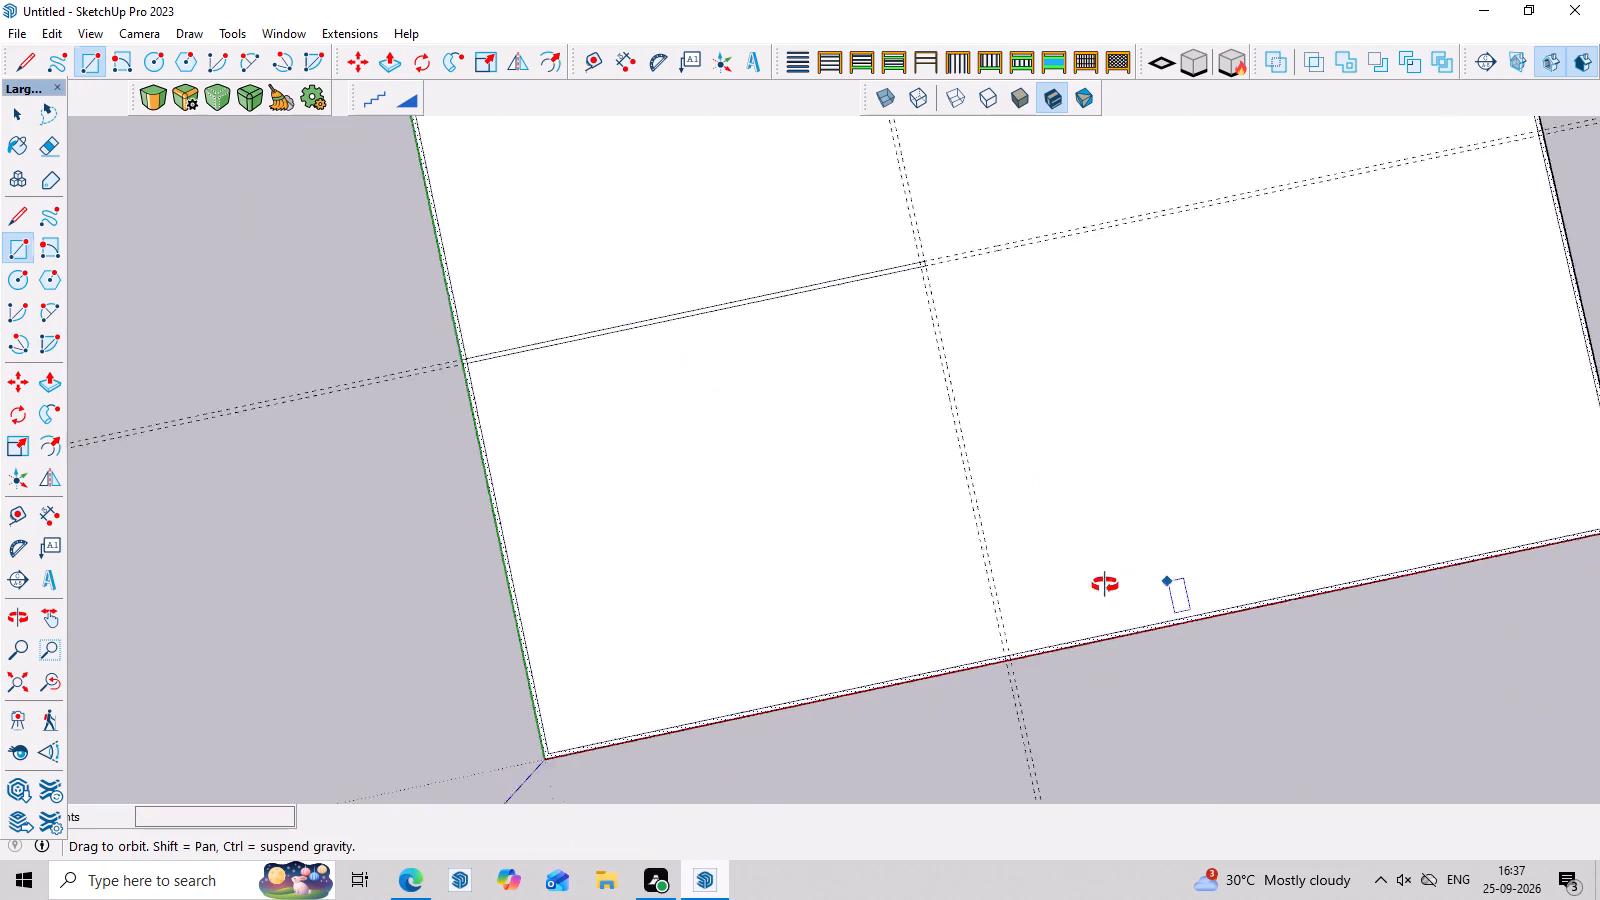
{"action": "middle_click_drag", "start_coordinate": [1105, 585], "coordinate": [910, 571]}
{"action": "middle_click_drag", "start_coordinate": [1233, 636], "coordinate": [876, 639]}
{"action": "scroll", "coordinate": [916, 686], "scroll_direction": "up", "scroll_amount": 4}
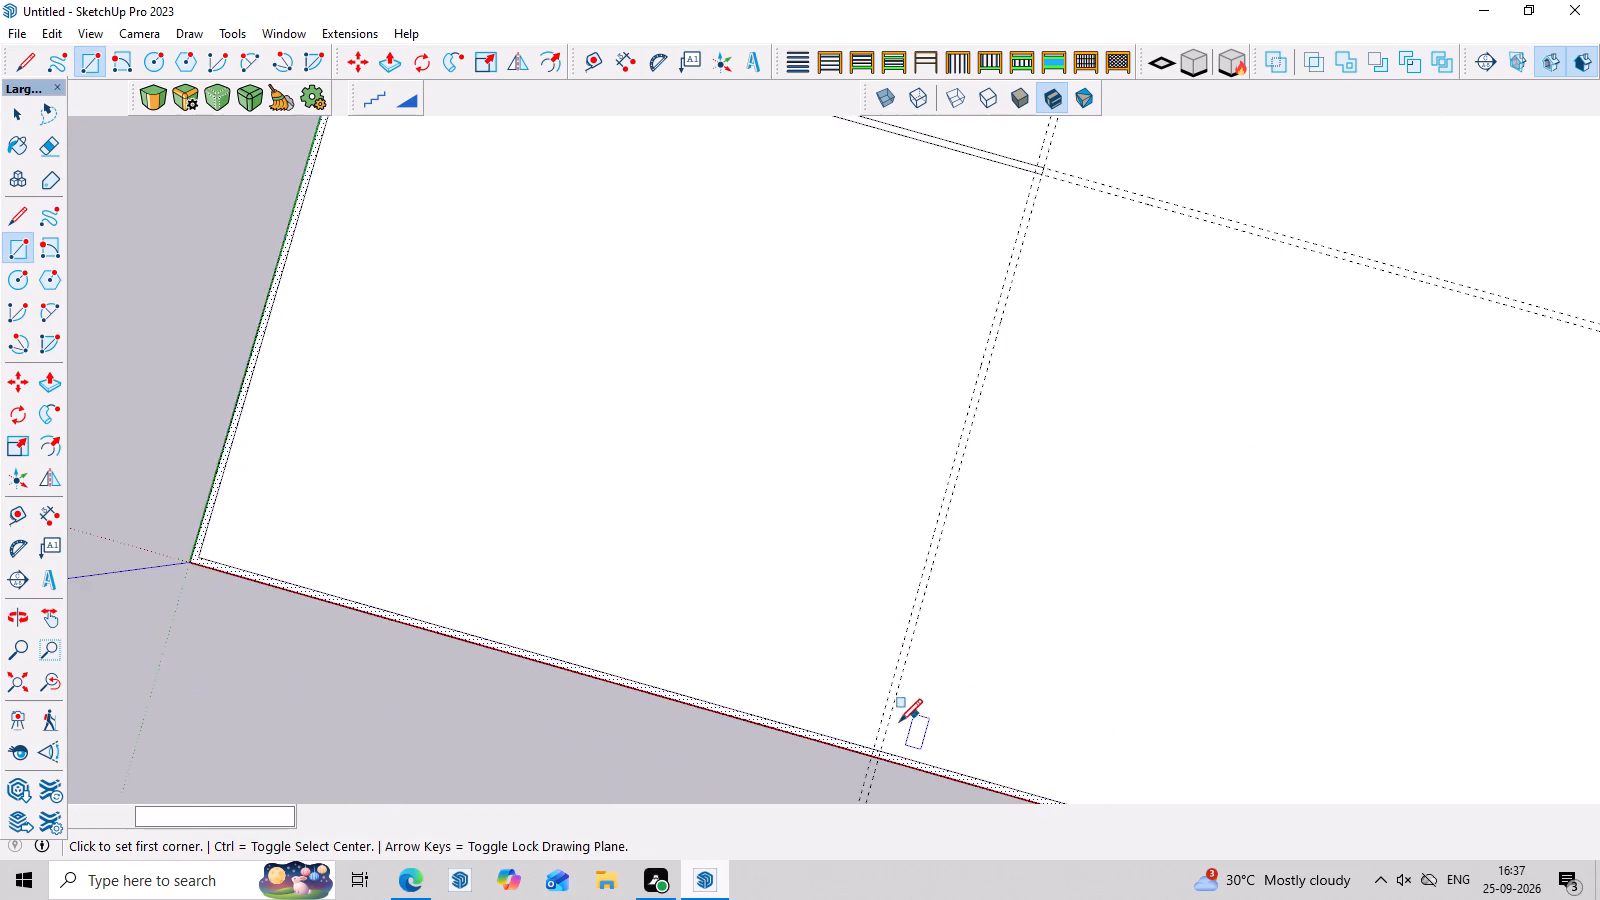
{"action": "scroll", "coordinate": [903, 719], "scroll_direction": "up", "scroll_amount": 8}
{"action": "left_click", "coordinate": [873, 783]}
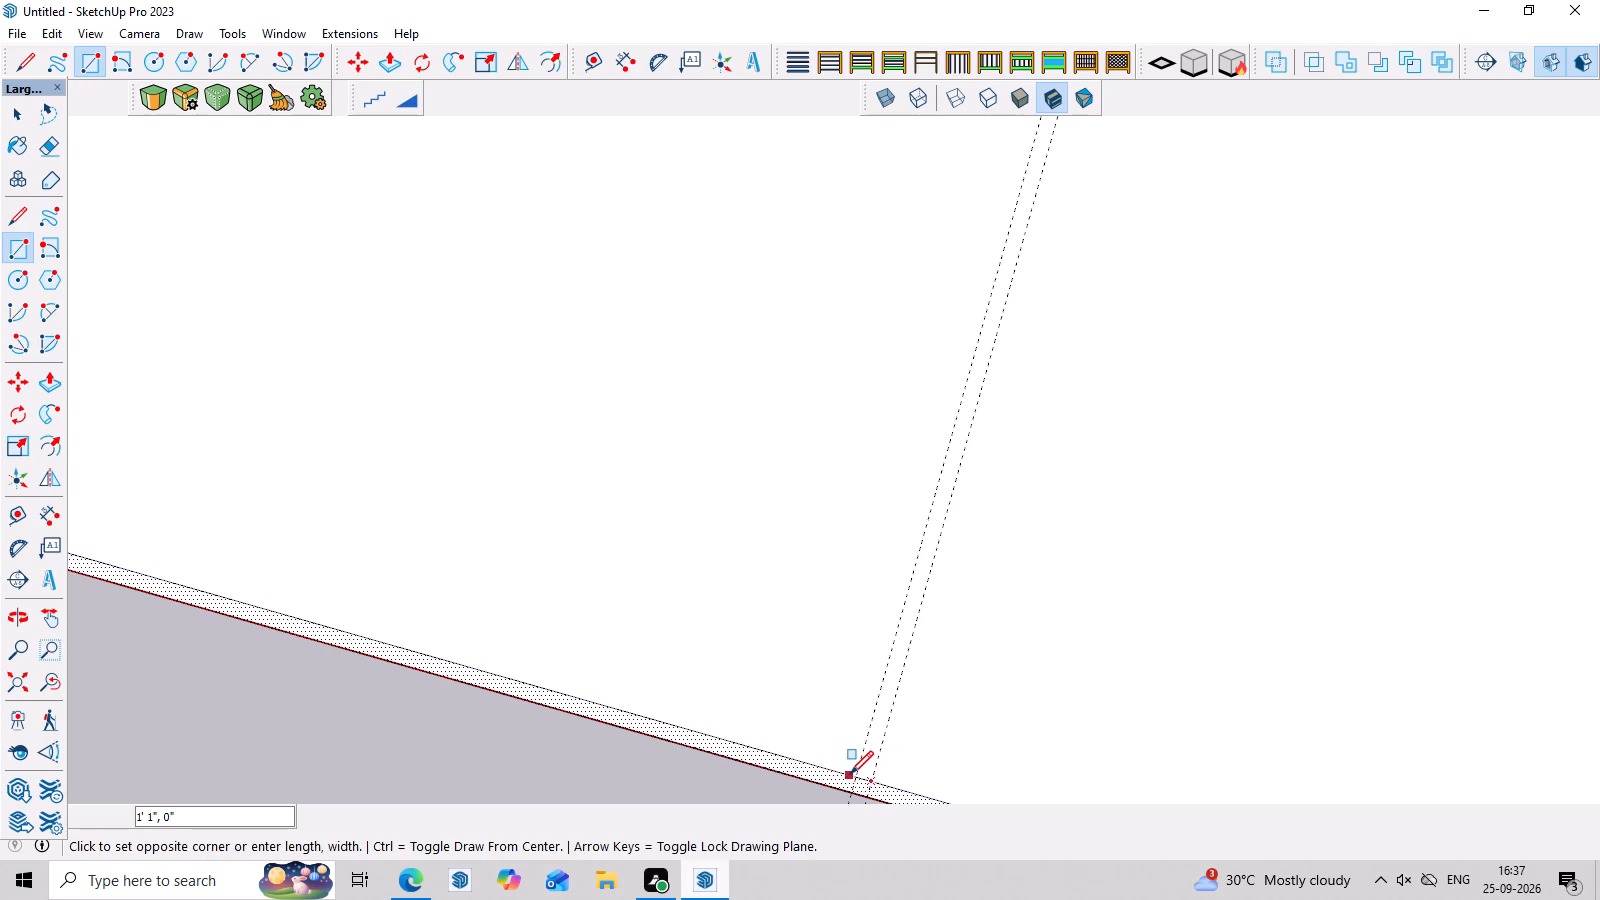
{"action": "left_click", "coordinate": [850, 774]}
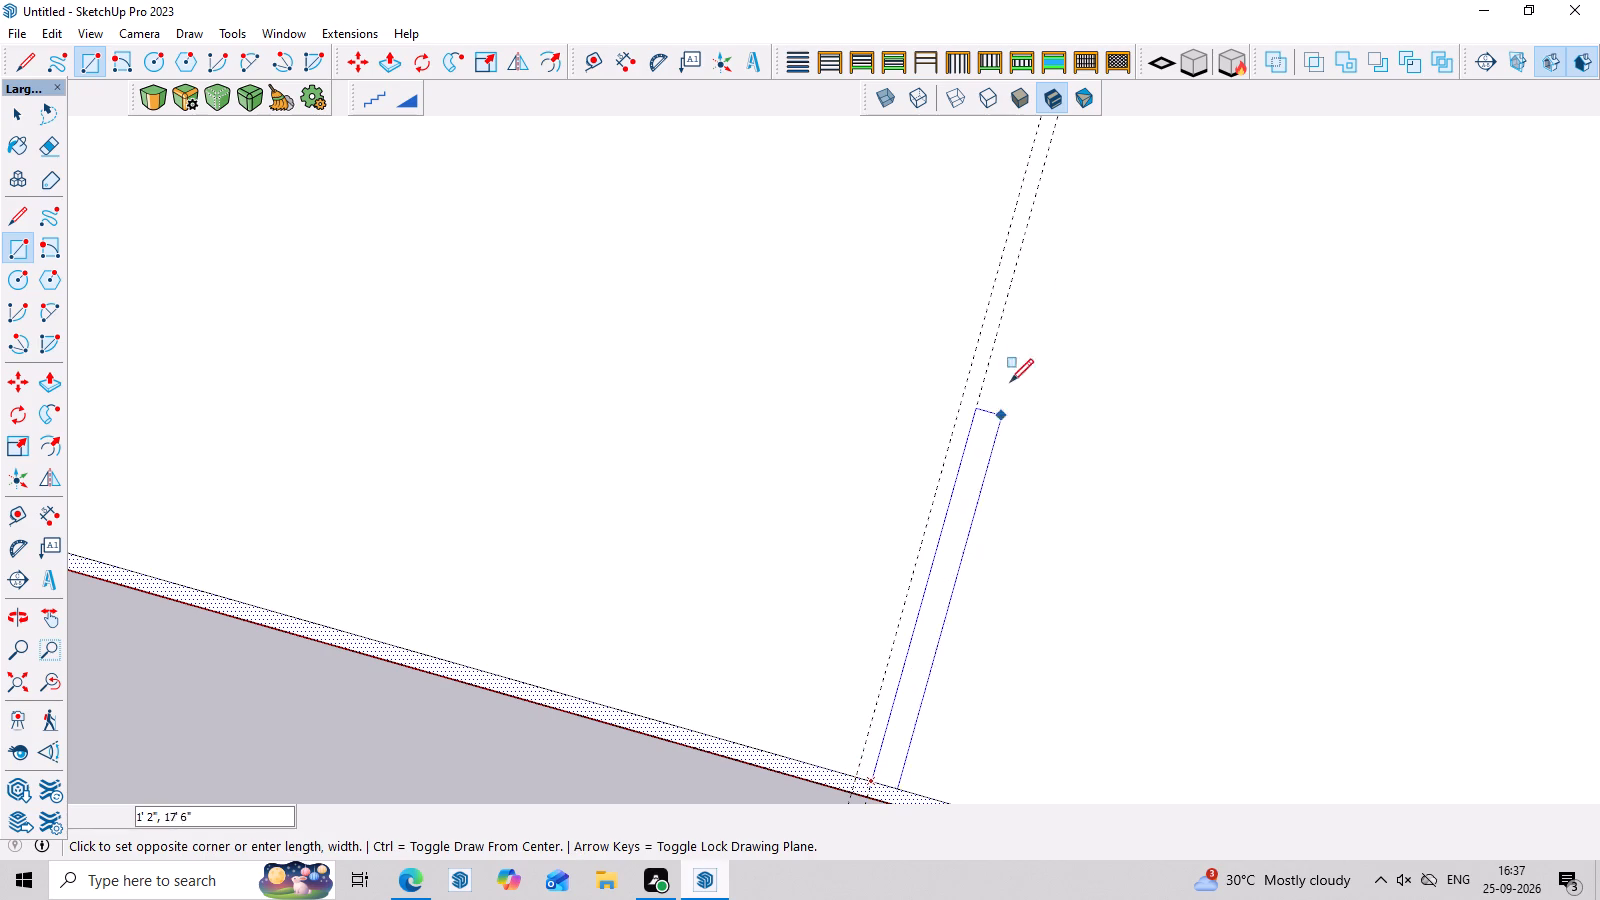
{"action": "scroll", "coordinate": [1059, 97], "scroll_direction": "down", "scroll_amount": 4}
{"action": "scroll", "coordinate": [1030, 223], "scroll_direction": "down", "scroll_amount": 10}
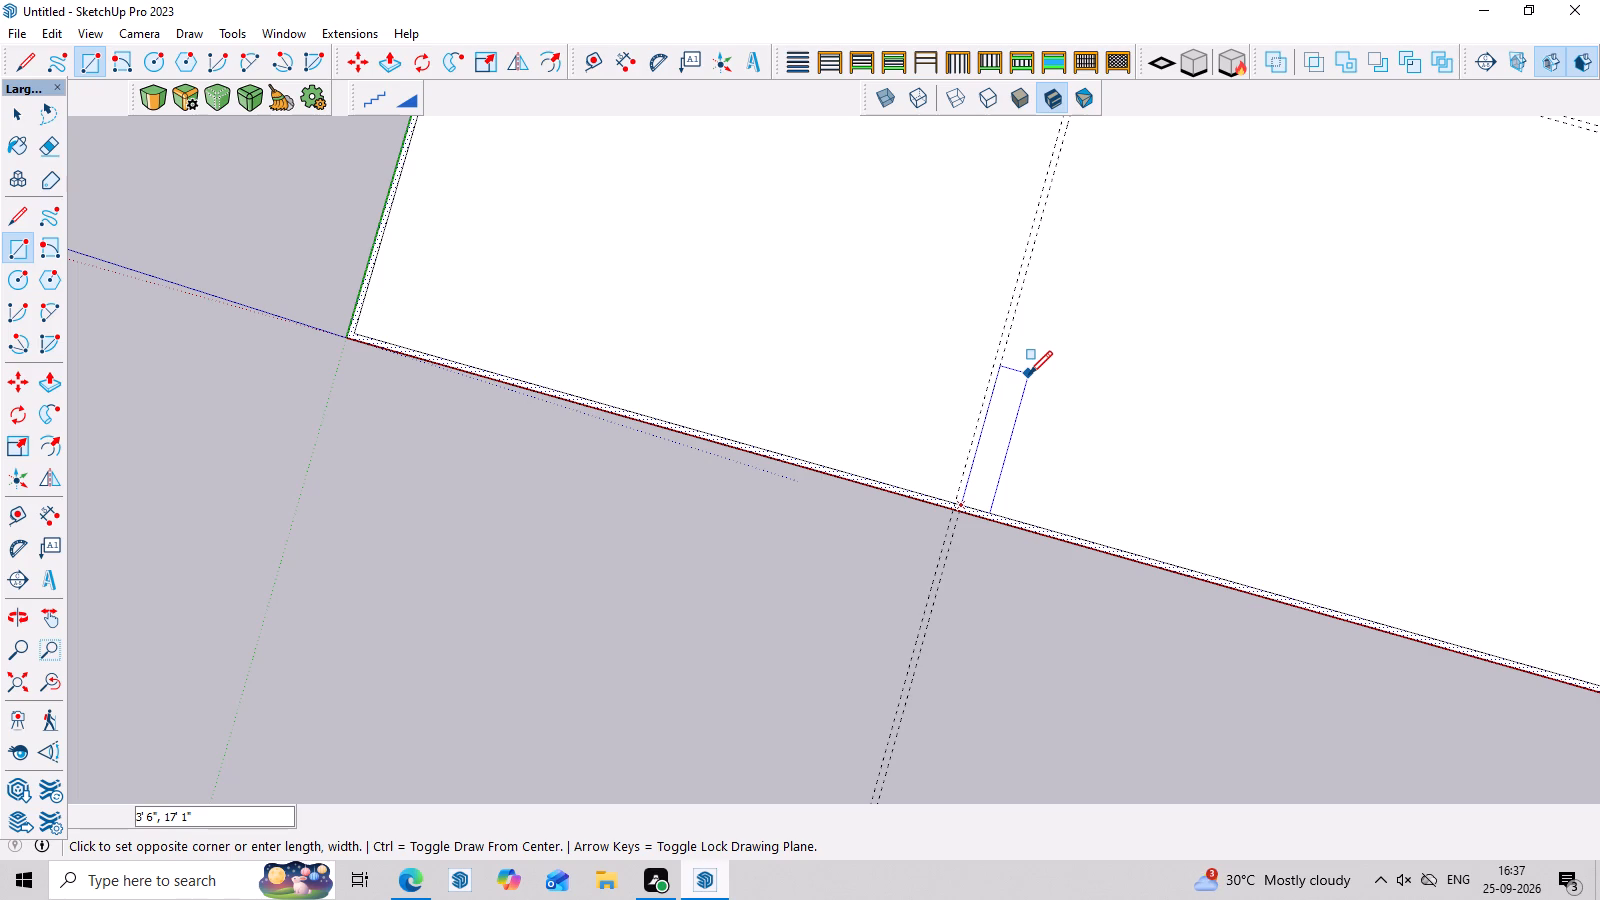
{"action": "scroll", "coordinate": [999, 341], "scroll_direction": "up", "scroll_amount": 3}
{"action": "scroll", "coordinate": [1024, 287], "scroll_direction": "down", "scroll_amount": 5}
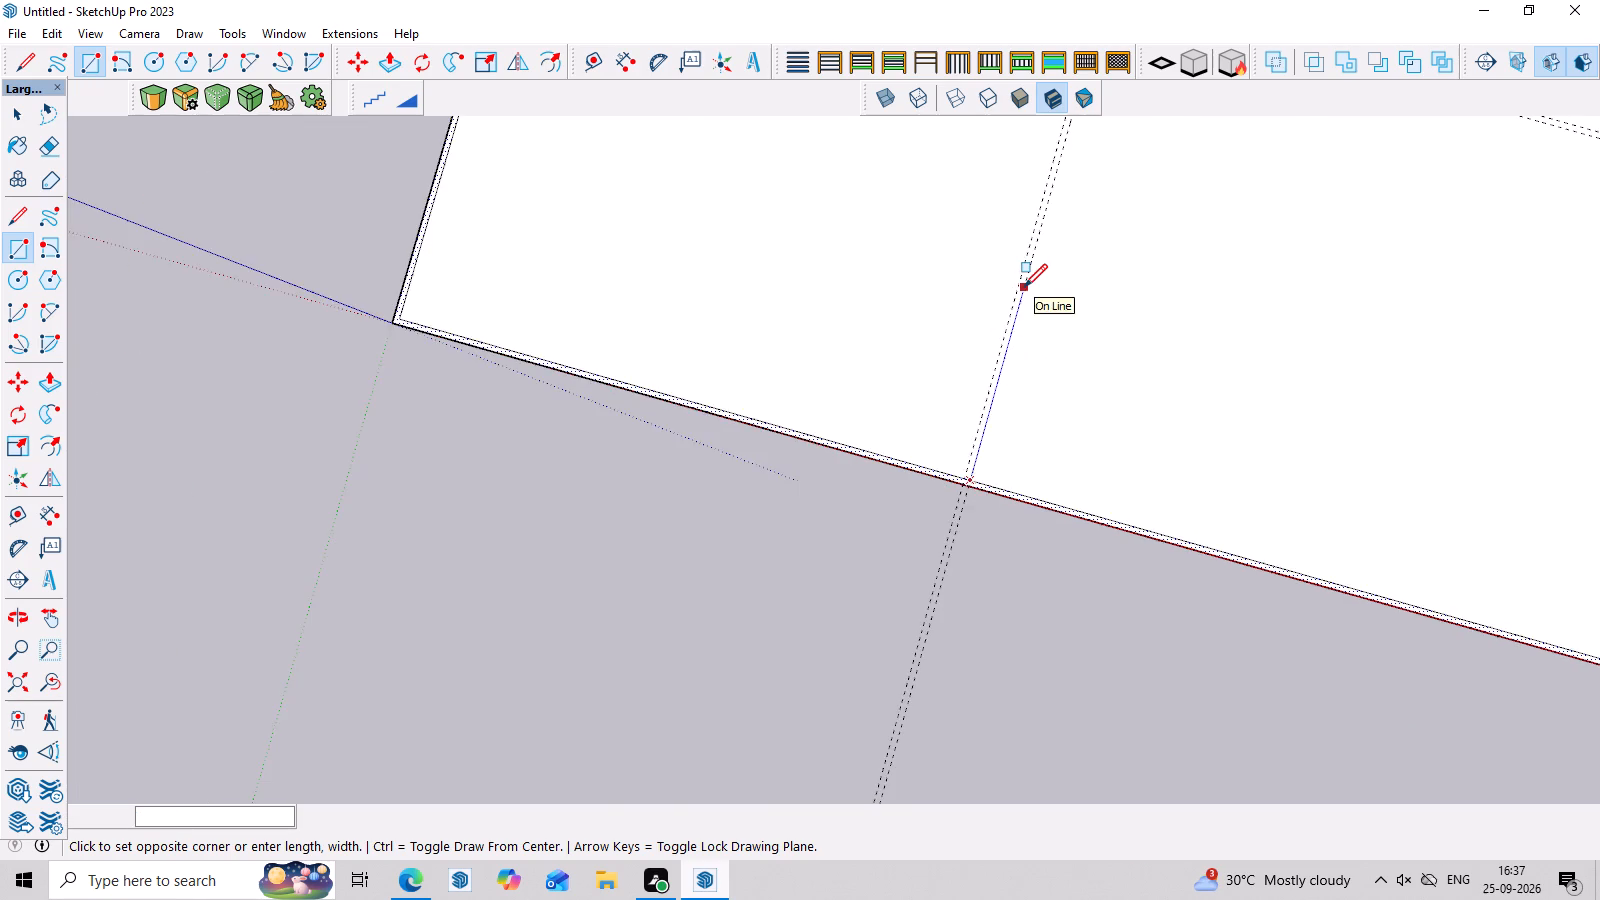
{"action": "scroll", "coordinate": [1024, 287], "scroll_direction": "down", "scroll_amount": 8}
{"action": "scroll", "coordinate": [1060, 206], "scroll_direction": "up", "scroll_amount": 11}
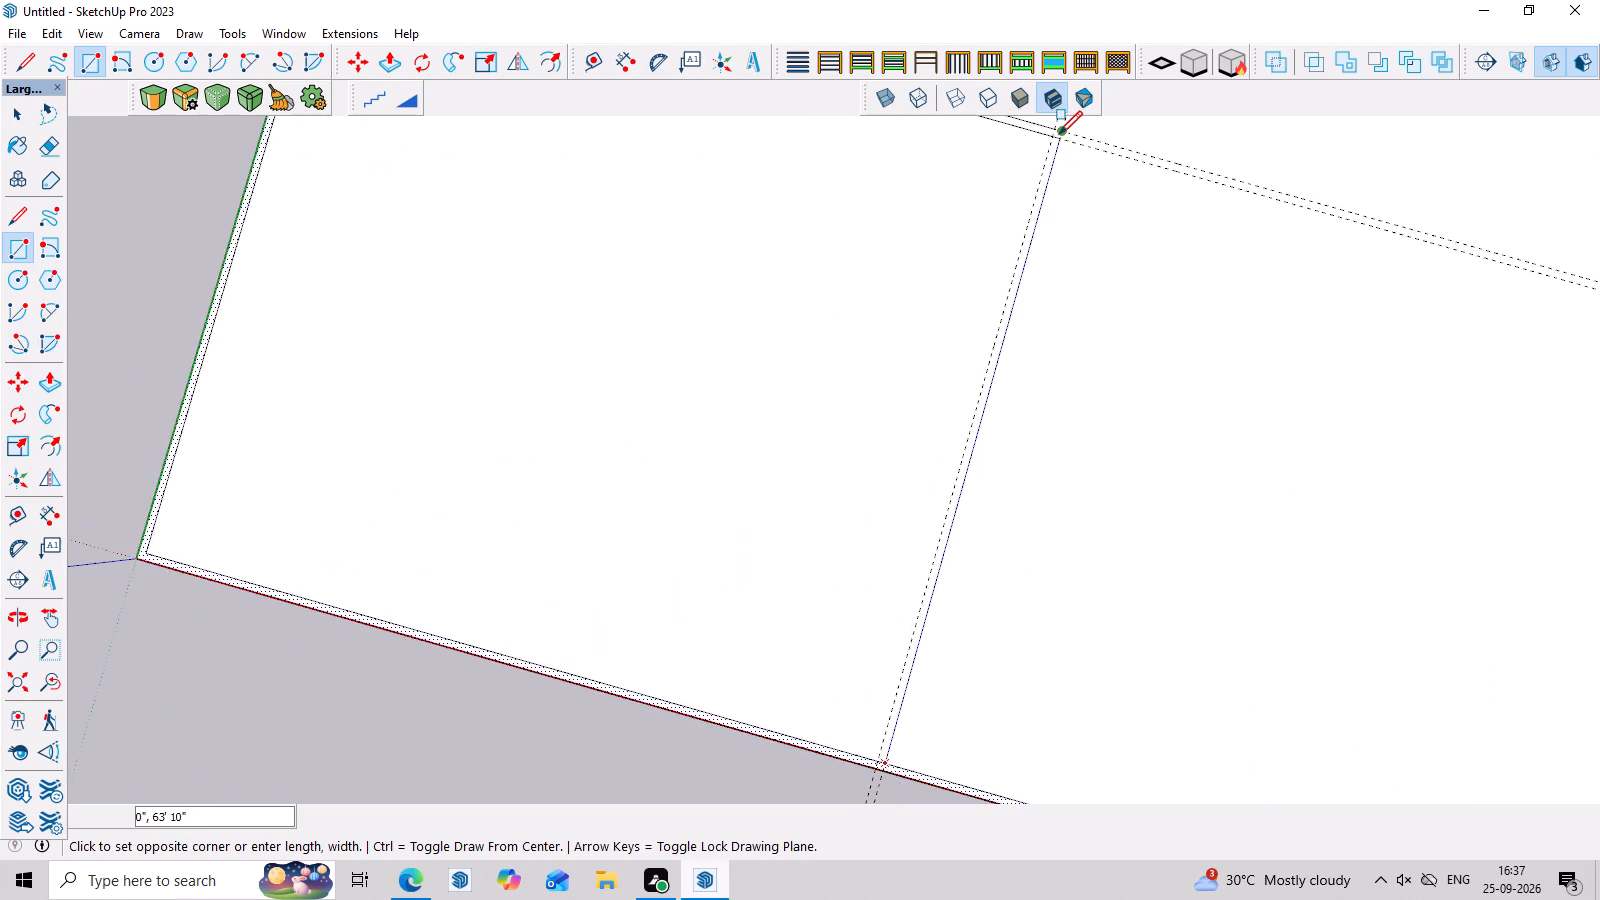
{"action": "scroll", "coordinate": [1059, 134], "scroll_direction": "up", "scroll_amount": 4}
{"action": "left_click", "coordinate": [1048, 134]}
Draw a wall rectangle about 100' 8" by 9" from the crossing along the red-parallel guides to the inner wall line opposite the green axis.
{"action": "scroll", "coordinate": [1075, 148], "scroll_direction": "down", "scroll_amount": 7}
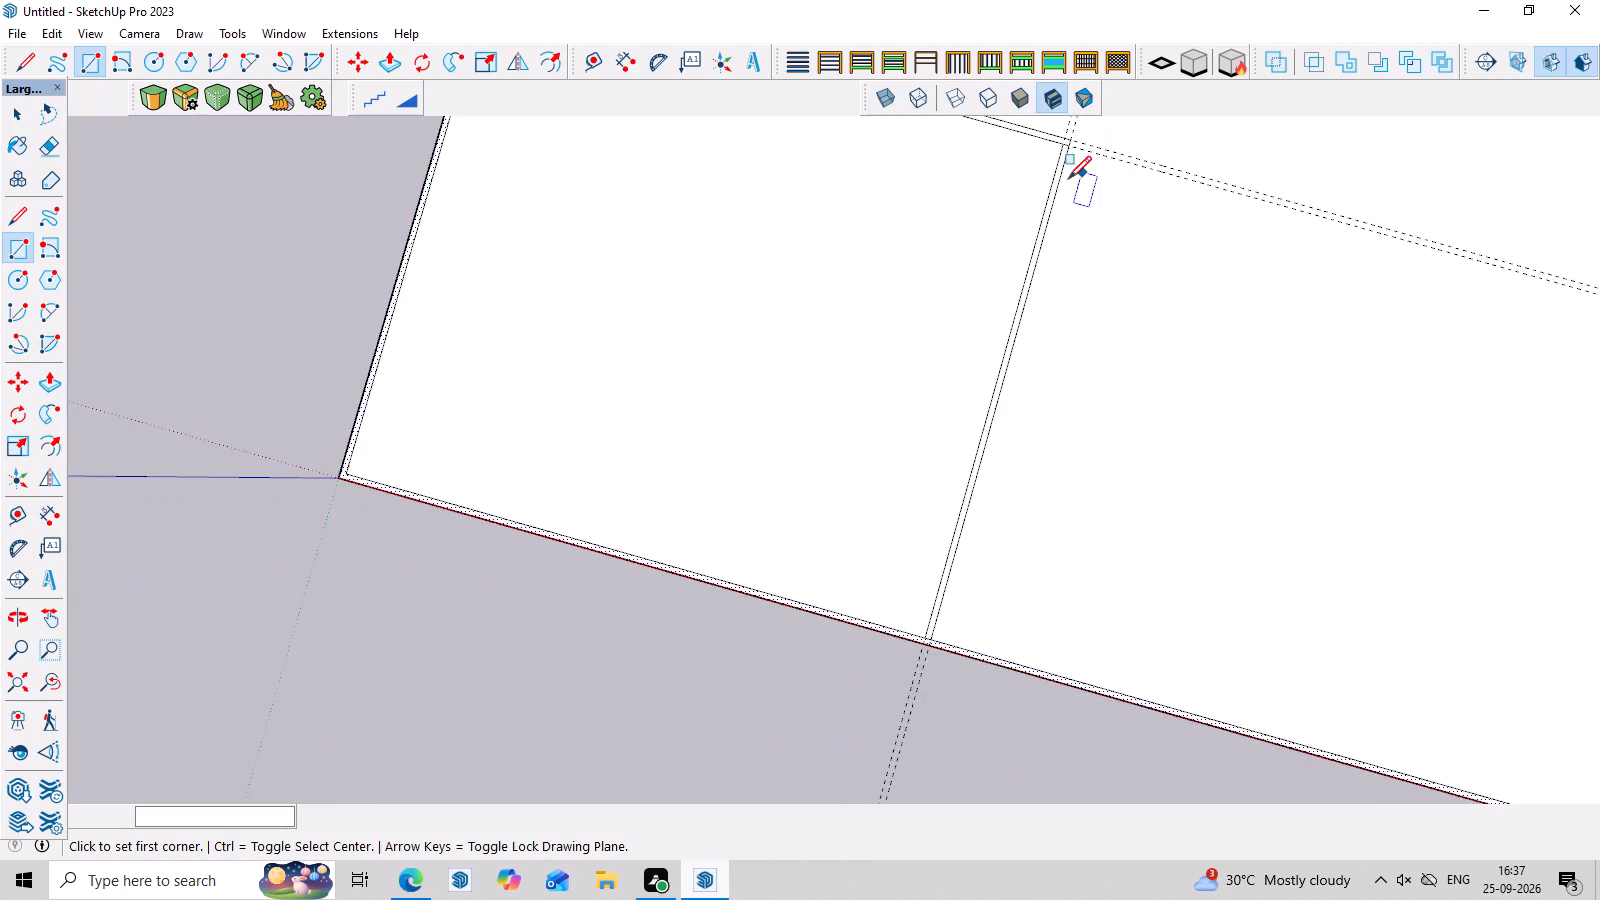
{"action": "scroll", "coordinate": [1068, 179], "scroll_direction": "down", "scroll_amount": 5}
{"action": "scroll", "coordinate": [582, 325], "scroll_direction": "down", "scroll_amount": 4}
{"action": "middle_click_drag", "start_coordinate": [1355, 538], "coordinate": [878, 526]}
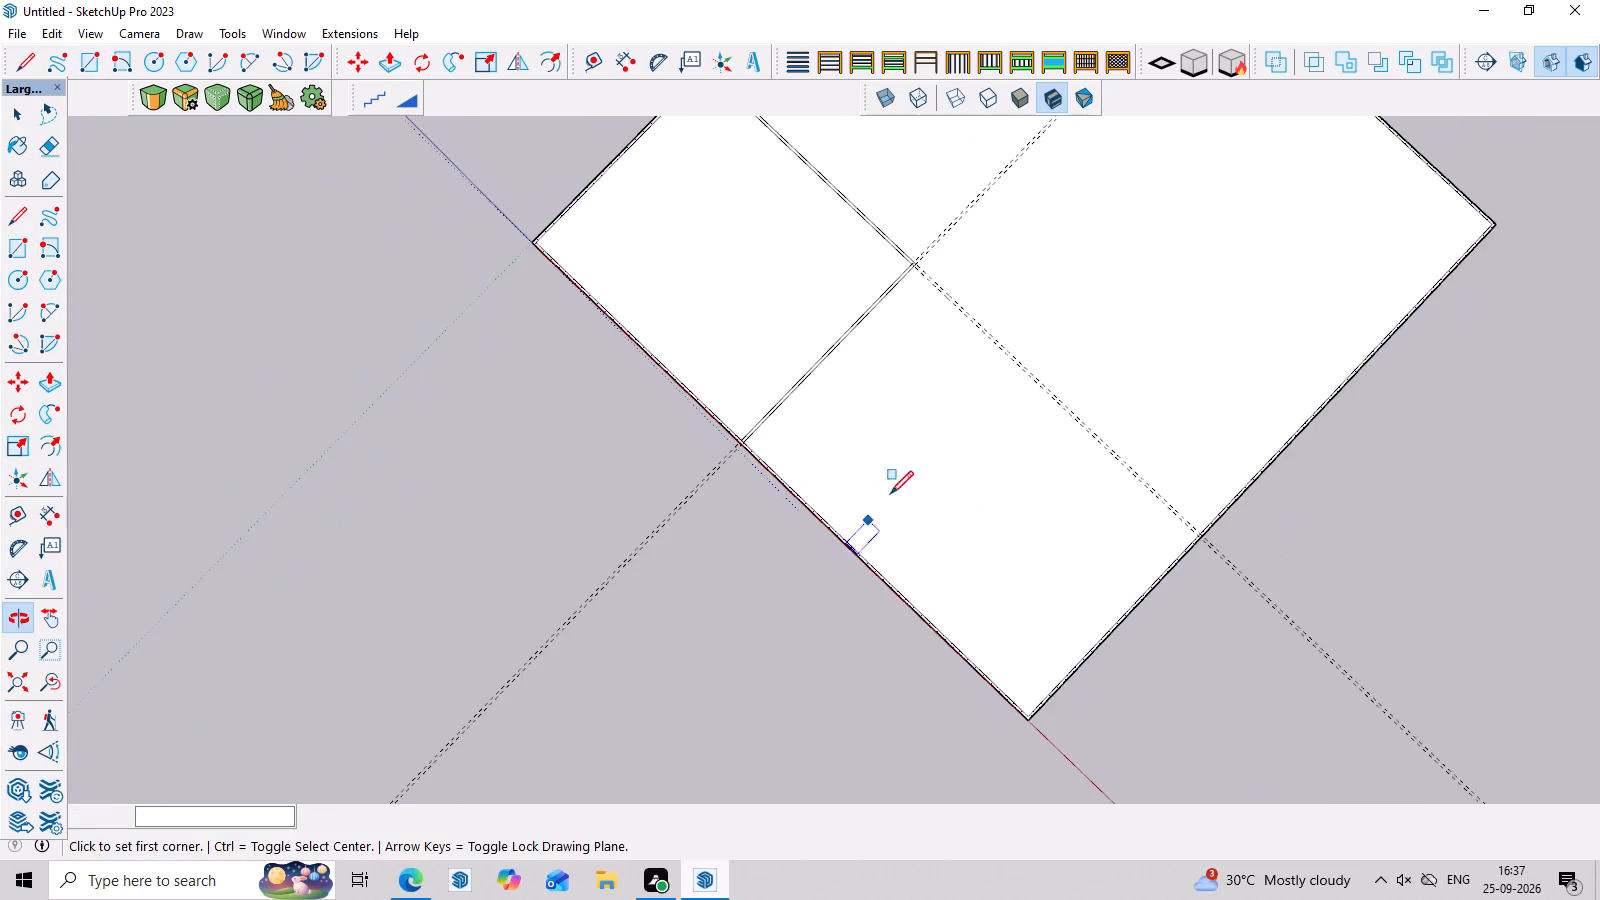
{"action": "scroll", "coordinate": [952, 214], "scroll_direction": "up", "scroll_amount": 20}
{"action": "scroll", "coordinate": [952, 214], "scroll_direction": "up", "scroll_amount": 2}
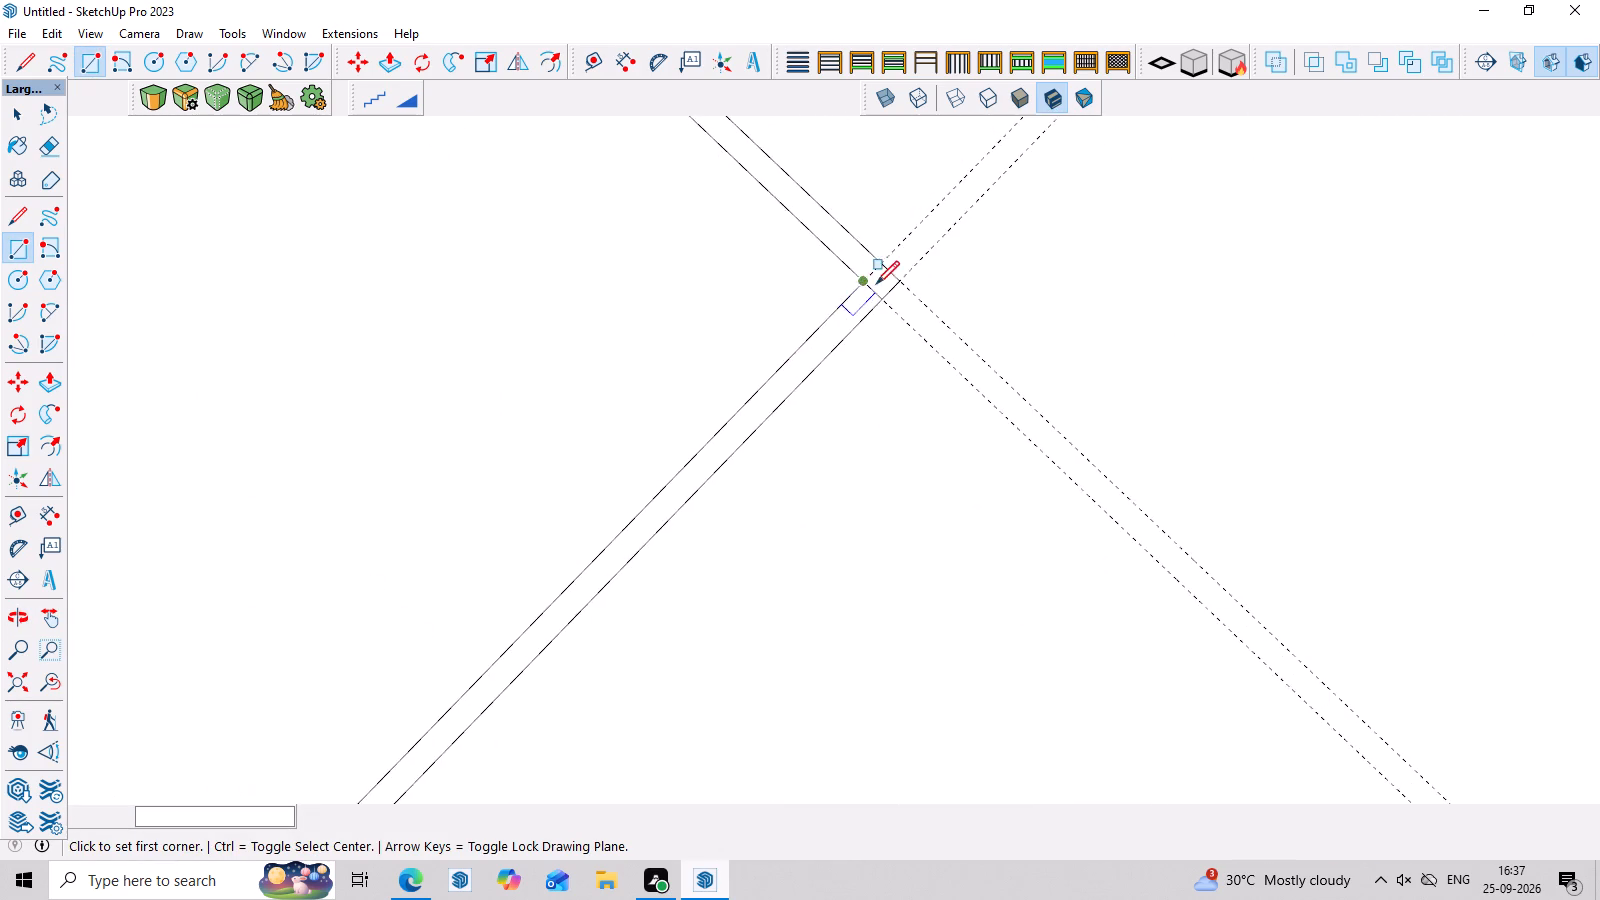
{"action": "scroll", "coordinate": [876, 284], "scroll_direction": "up", "scroll_amount": 6}
{"action": "left_click", "coordinate": [892, 307]}
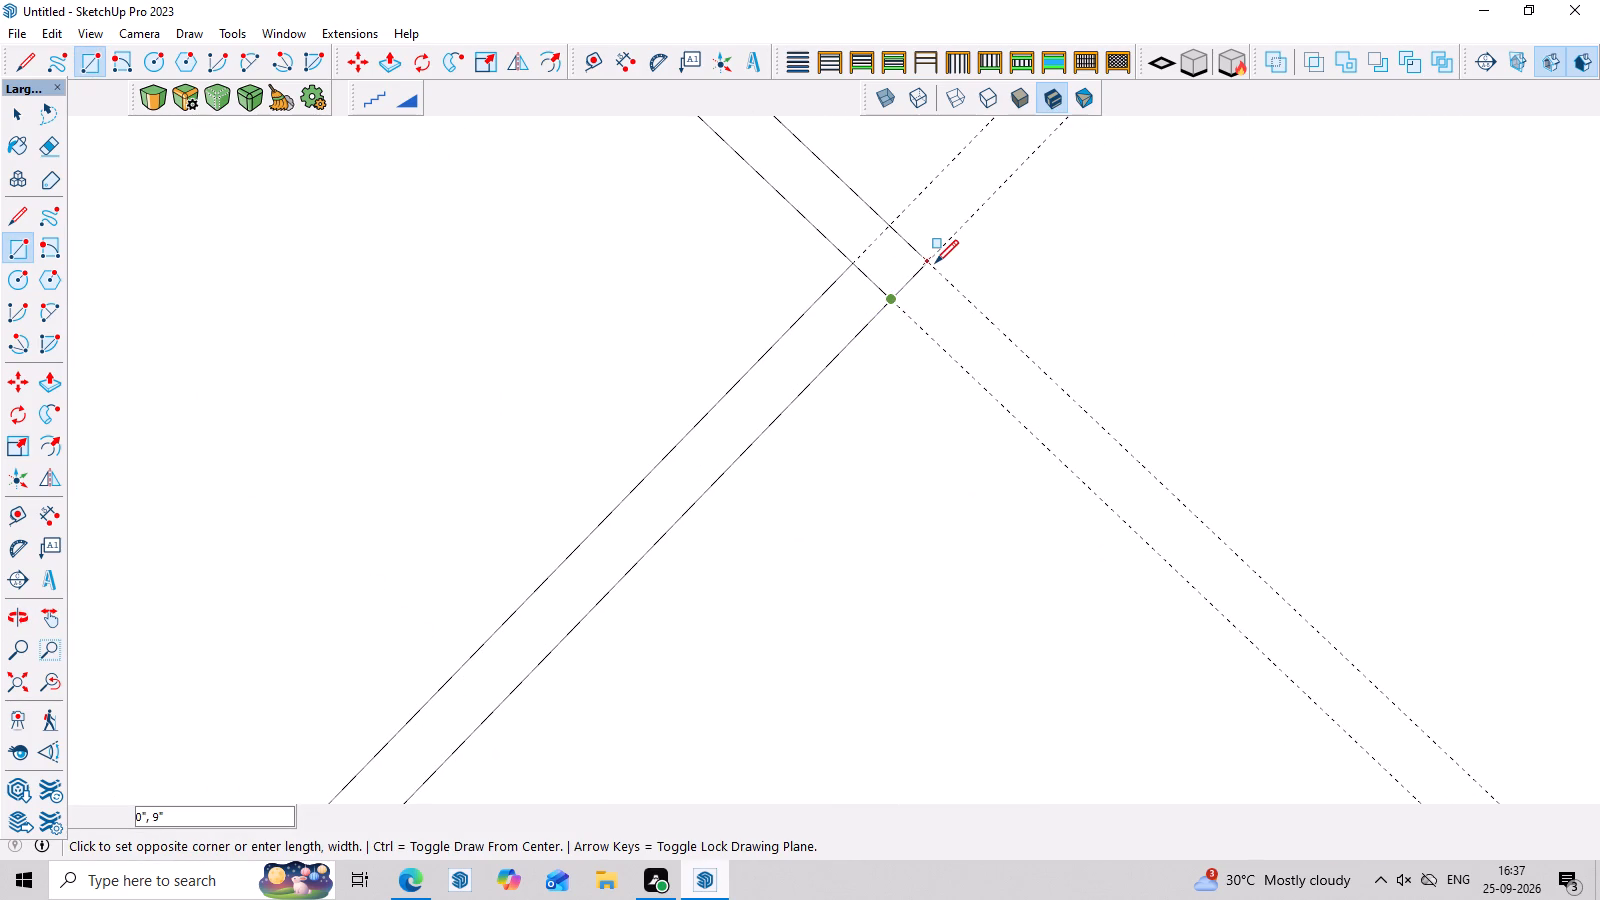
{"action": "left_click", "coordinate": [935, 263]}
{"action": "scroll", "coordinate": [1065, 378], "scroll_direction": "down", "scroll_amount": 16}
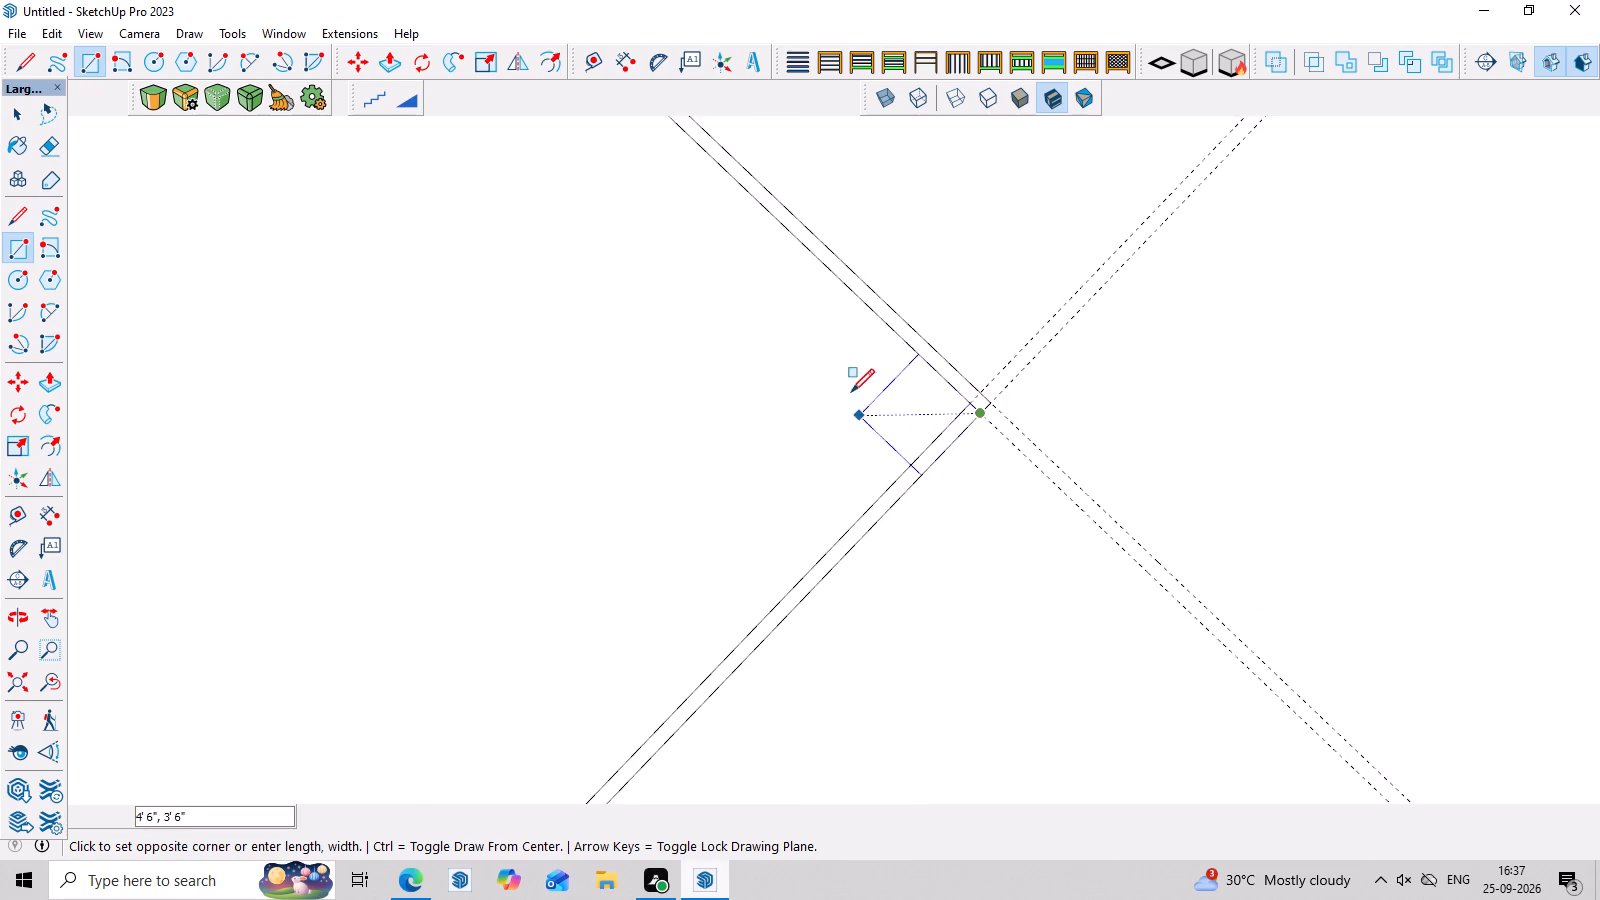
{"action": "scroll", "coordinate": [851, 392], "scroll_direction": "down", "scroll_amount": 17}
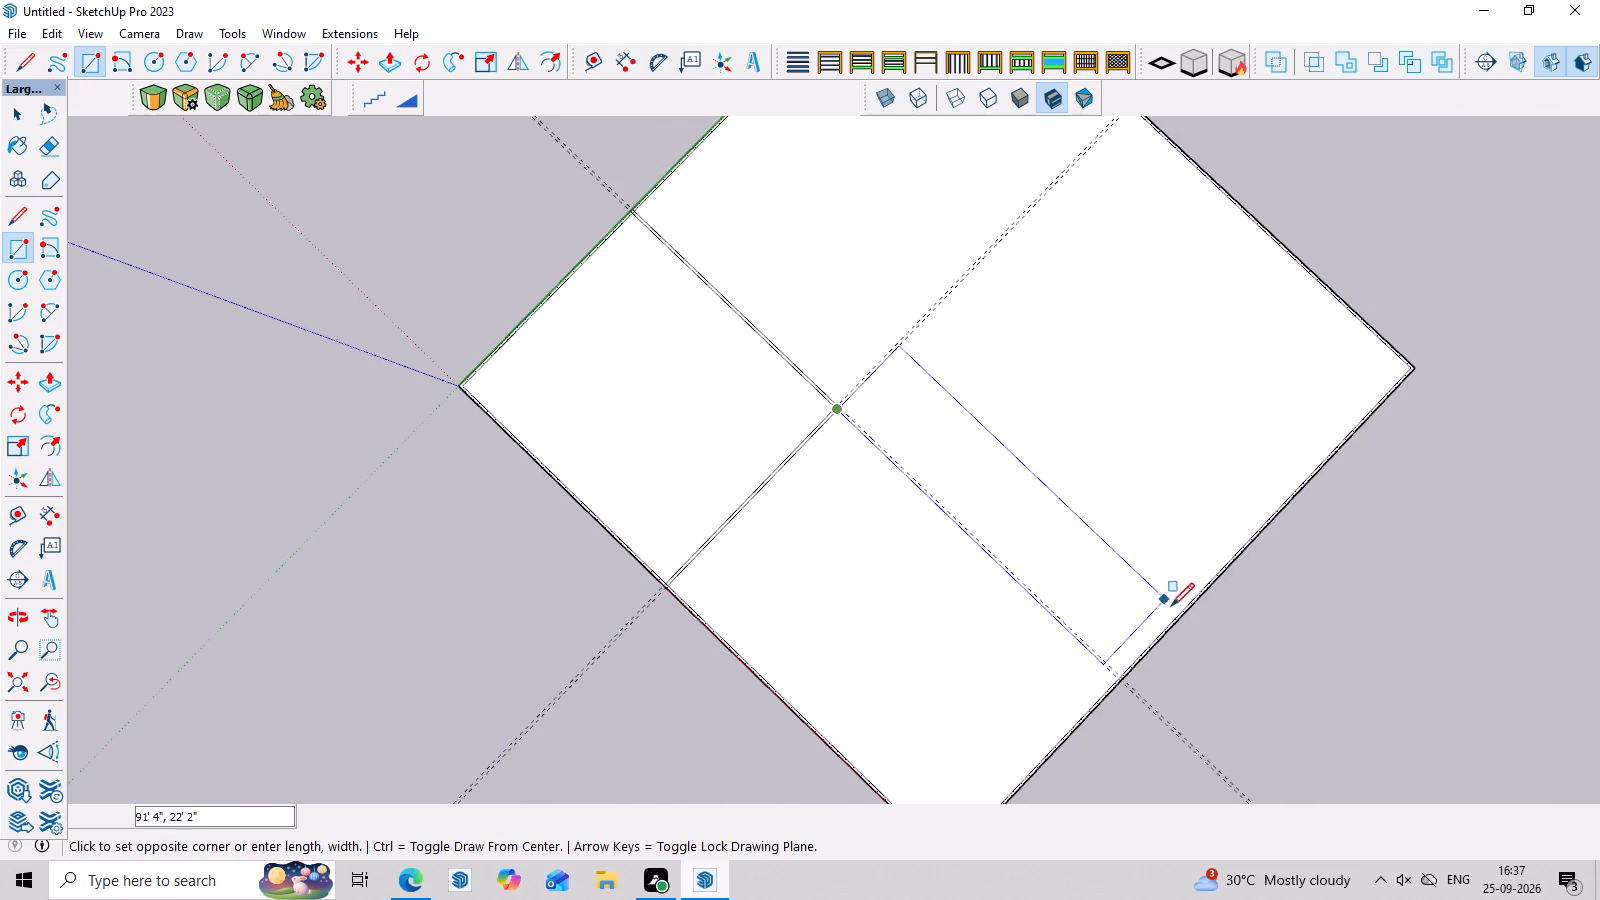
{"action": "scroll", "coordinate": [1140, 651], "scroll_direction": "up", "scroll_amount": 18}
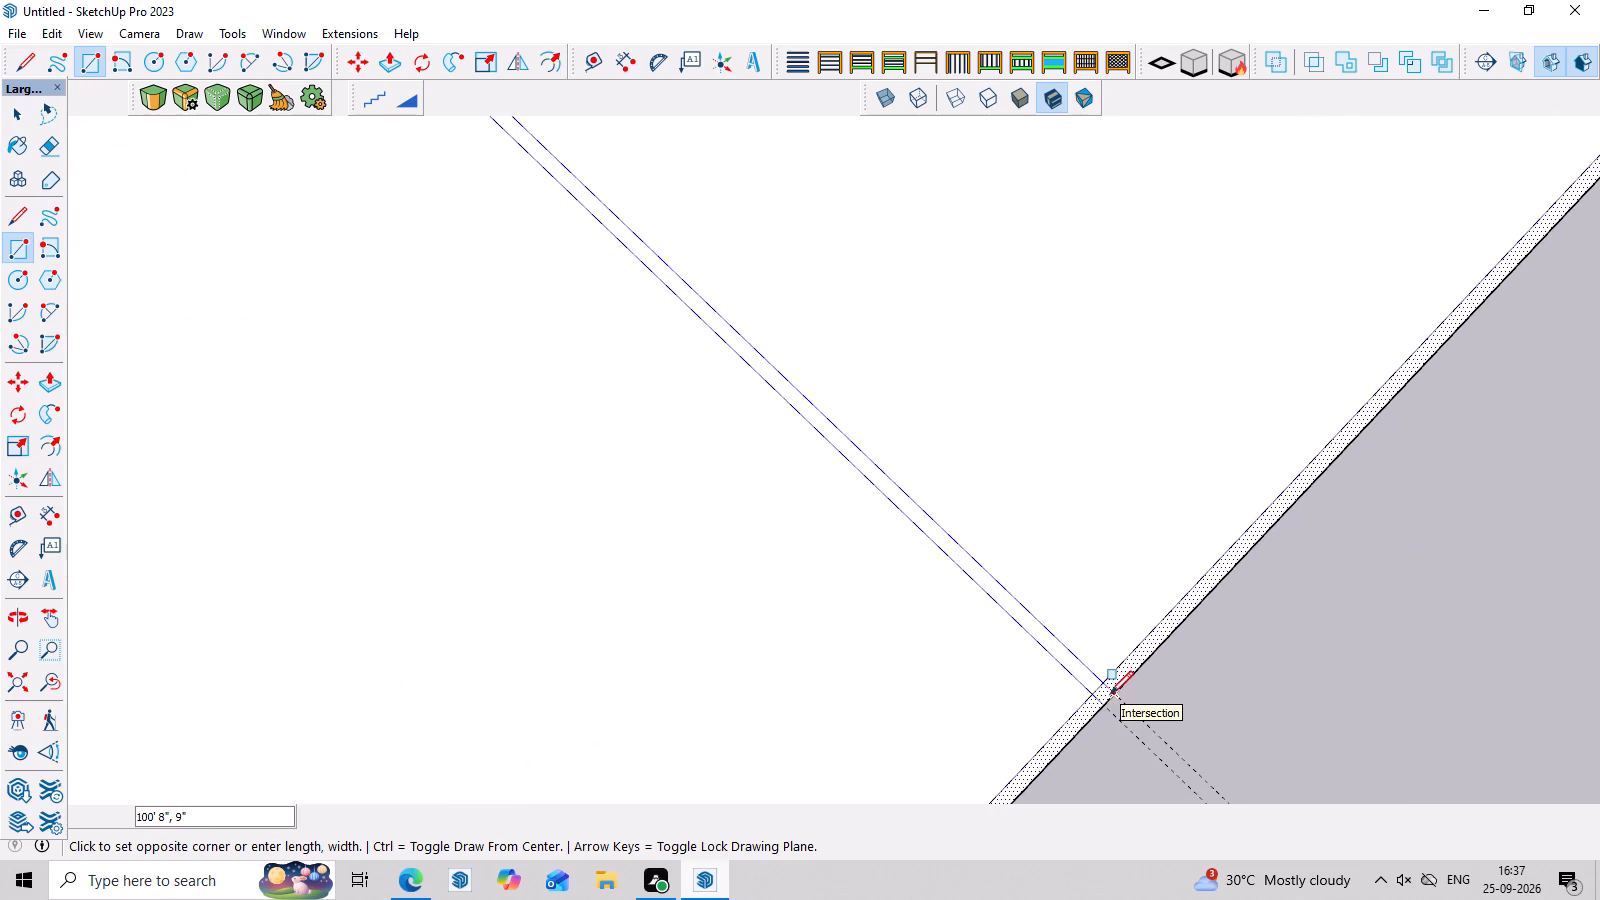
{"action": "scroll", "coordinate": [1110, 694], "scroll_direction": "up", "scroll_amount": 1}
{"action": "left_click", "coordinate": [1100, 684]}
{"action": "key", "text": "Escape"}
Delete all the construction guides from the model.
{"action": "scroll", "coordinate": [960, 485], "scroll_direction": "down", "scroll_amount": 13}
{"action": "scroll", "coordinate": [1082, 546], "scroll_direction": "down", "scroll_amount": 4}
{"action": "scroll", "coordinate": [973, 625], "scroll_direction": "down", "scroll_amount": 7}
{"action": "middle_click_drag", "start_coordinate": [705, 657], "coordinate": [1291, 659]}
{"action": "middle_click_drag", "start_coordinate": [1291, 659], "coordinate": [888, 632]}
{"action": "scroll", "coordinate": [555, 453], "scroll_direction": "up", "scroll_amount": 4}
{"action": "scroll", "coordinate": [591, 334], "scroll_direction": "up", "scroll_amount": 4}
{"action": "scroll", "coordinate": [724, 125], "scroll_direction": "down", "scroll_amount": 4}
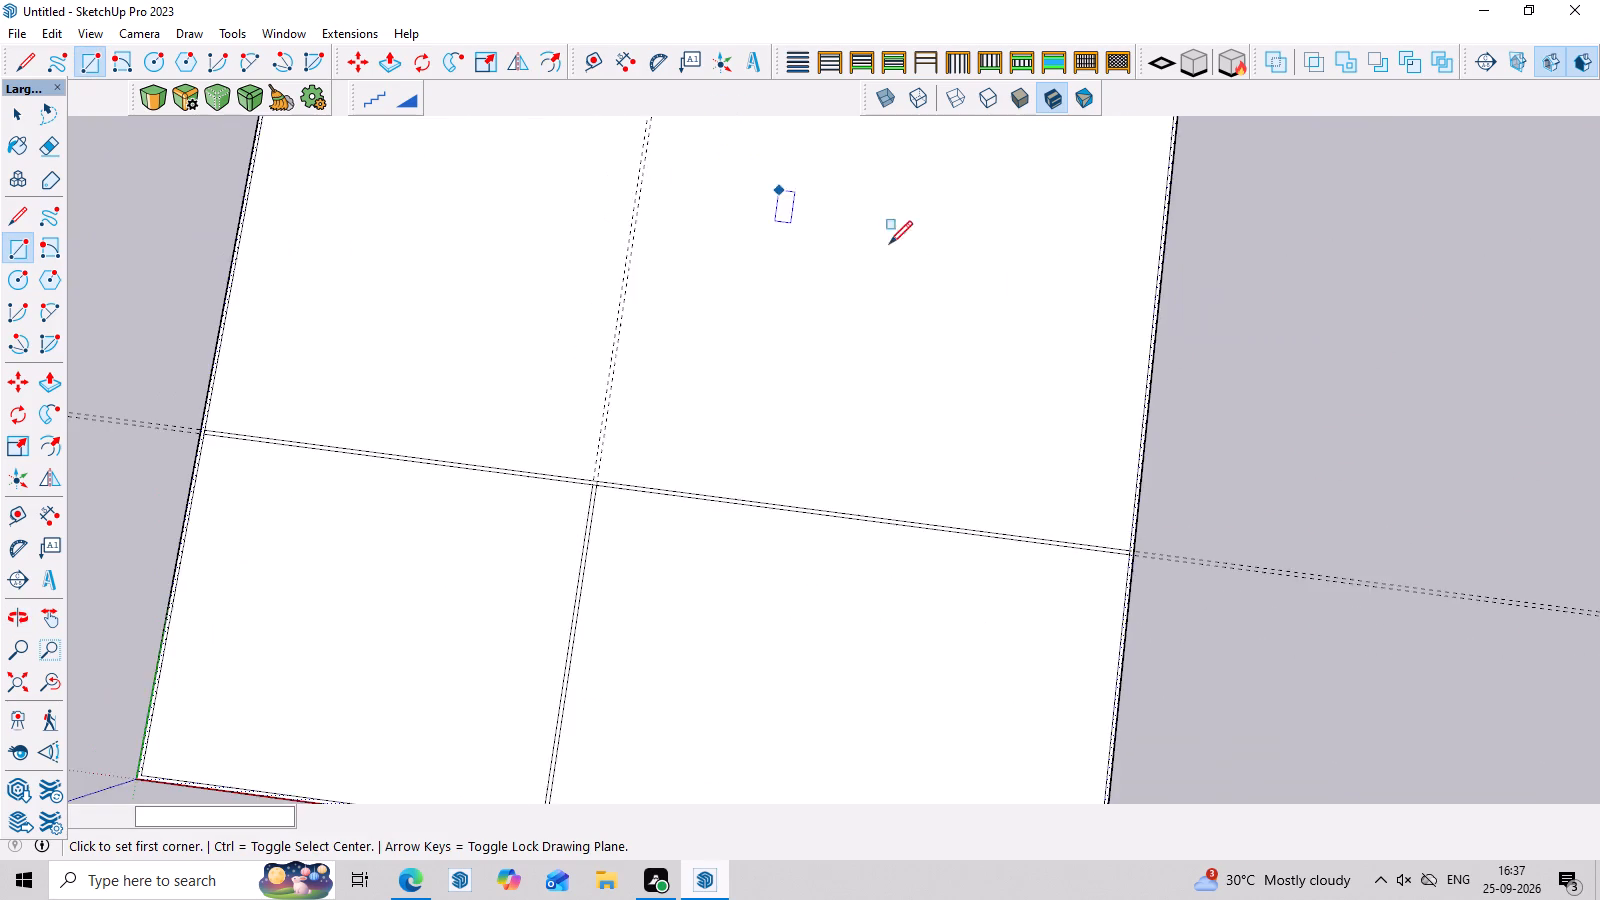
{"action": "scroll", "coordinate": [889, 244], "scroll_direction": "down", "scroll_amount": 5}
{"action": "scroll", "coordinate": [727, 704], "scroll_direction": "down", "scroll_amount": 3}
{"action": "middle_click_drag", "start_coordinate": [808, 749], "coordinate": [902, 443]}
{"action": "scroll", "coordinate": [751, 677], "scroll_direction": "up", "scroll_amount": 8}
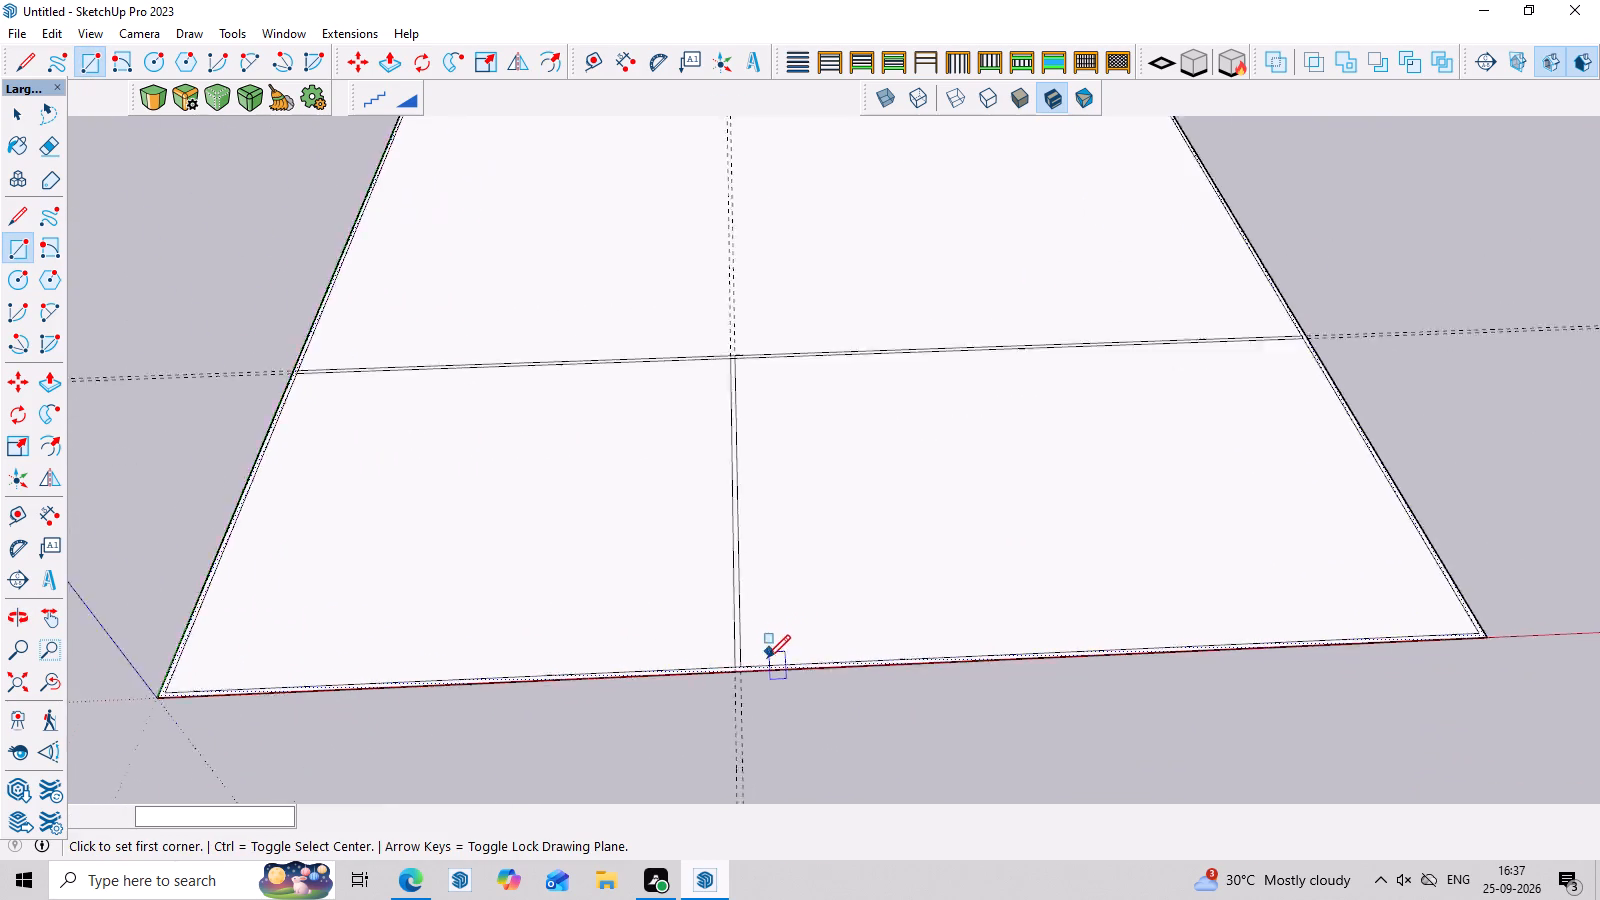
{"action": "scroll", "coordinate": [767, 658], "scroll_direction": "up", "scroll_amount": 18}
{"action": "key", "text": "Escape"}
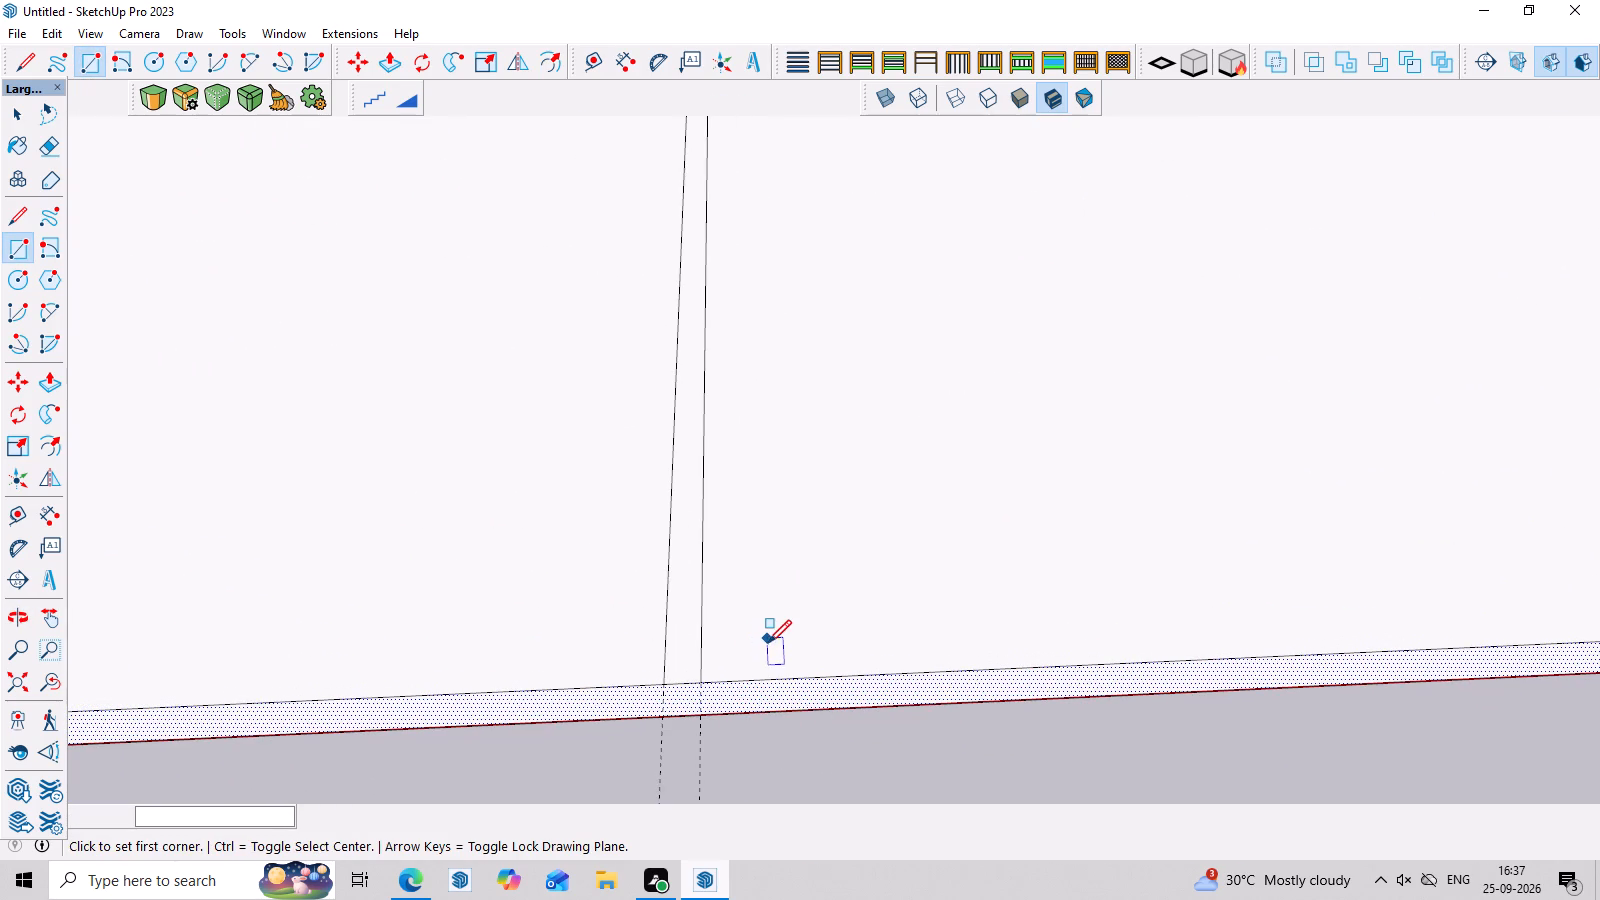
{"action": "left_click", "coordinate": [51, 37]}
{"action": "left_click", "coordinate": [176, 225]}
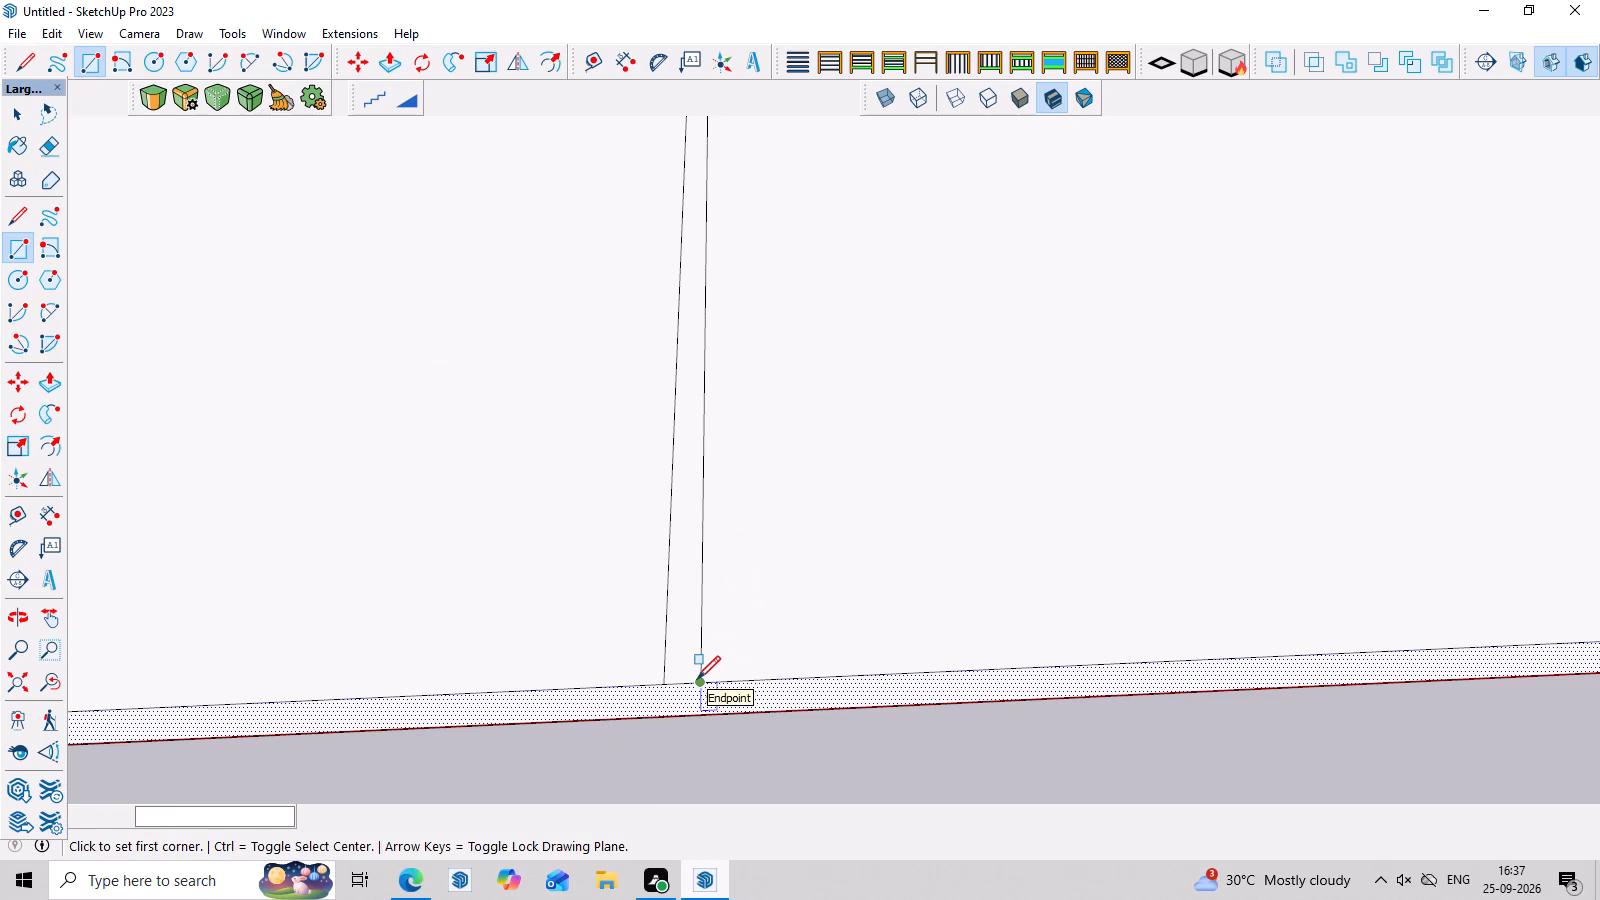
Draw a 9" line across the red-axis perimeter wall, extending the interior wall edge farther from the origin to the outer edge.
{"action": "key", "text": "space"}
{"action": "left_click", "coordinate": [699, 743]}
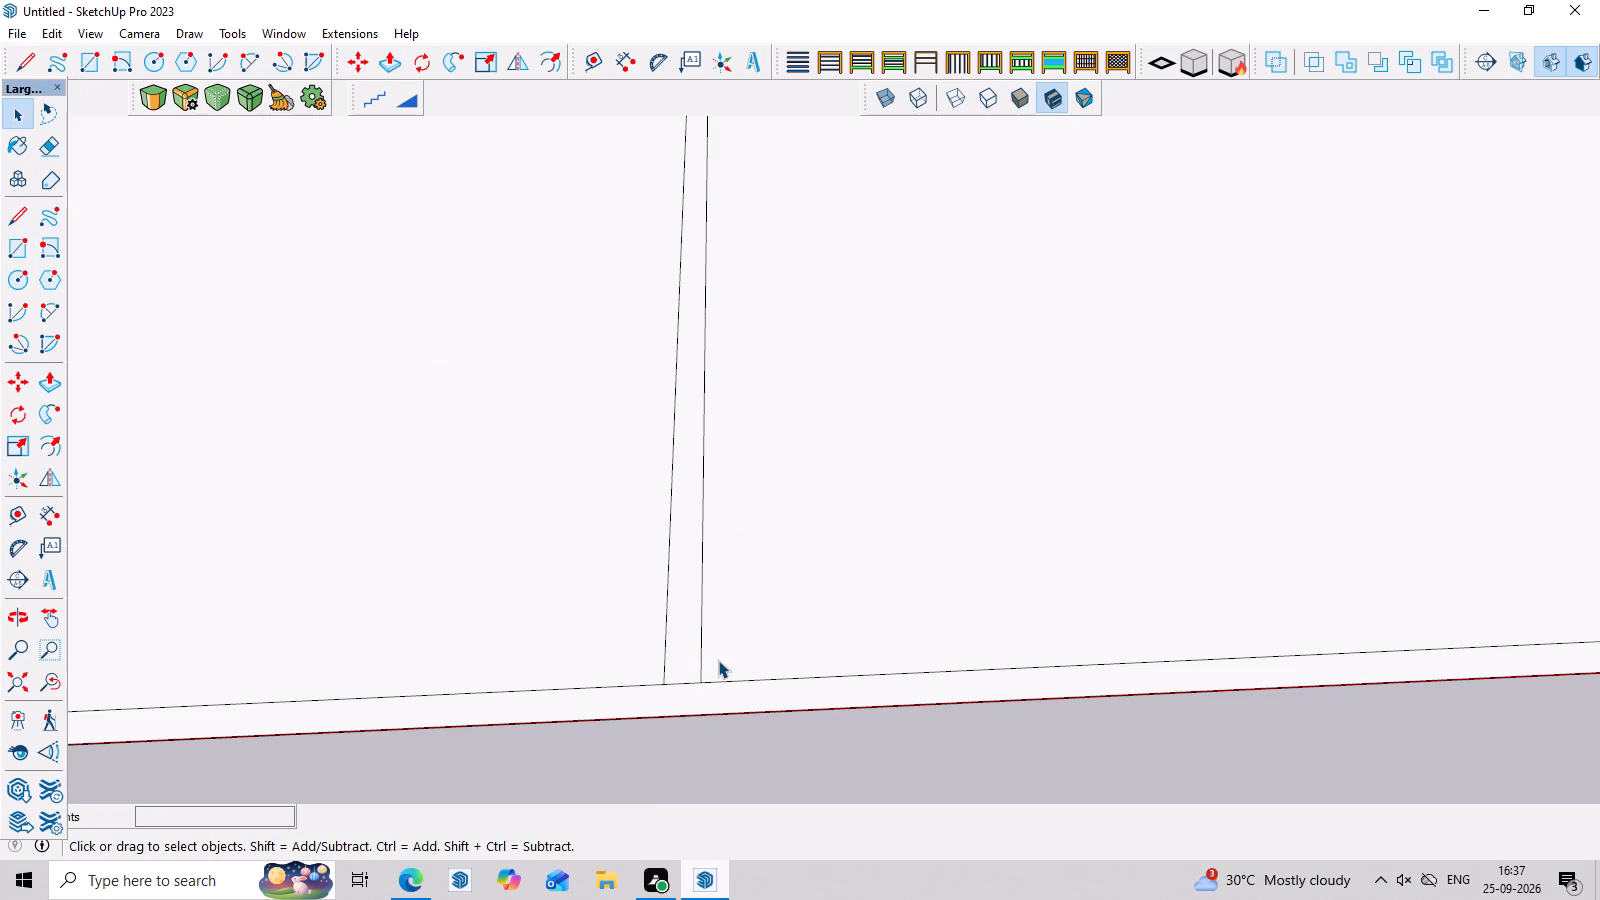
{"action": "key", "text": "l"}
{"action": "left_click", "coordinate": [703, 679]}
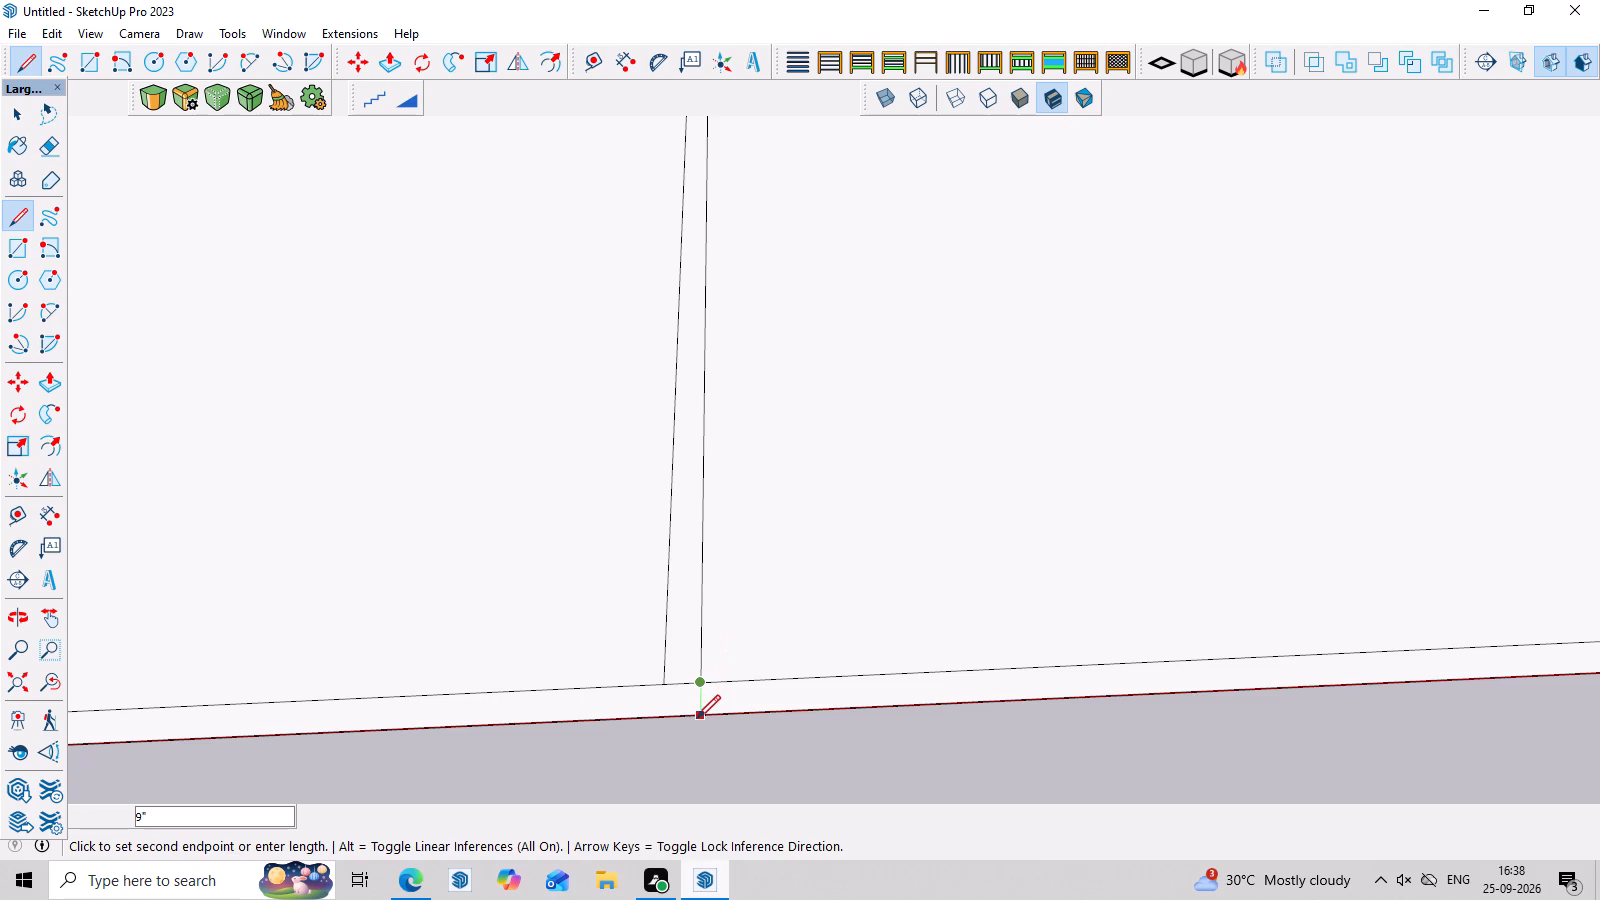
{"action": "left_click", "coordinate": [697, 718]}
{"action": "key", "text": "space"}
Draw a 9" line across the perimeter wall opposite the green axis, extending the long interior wall's edge nearer the red axis.
{"action": "scroll", "coordinate": [744, 649], "scroll_direction": "down", "scroll_amount": 8}
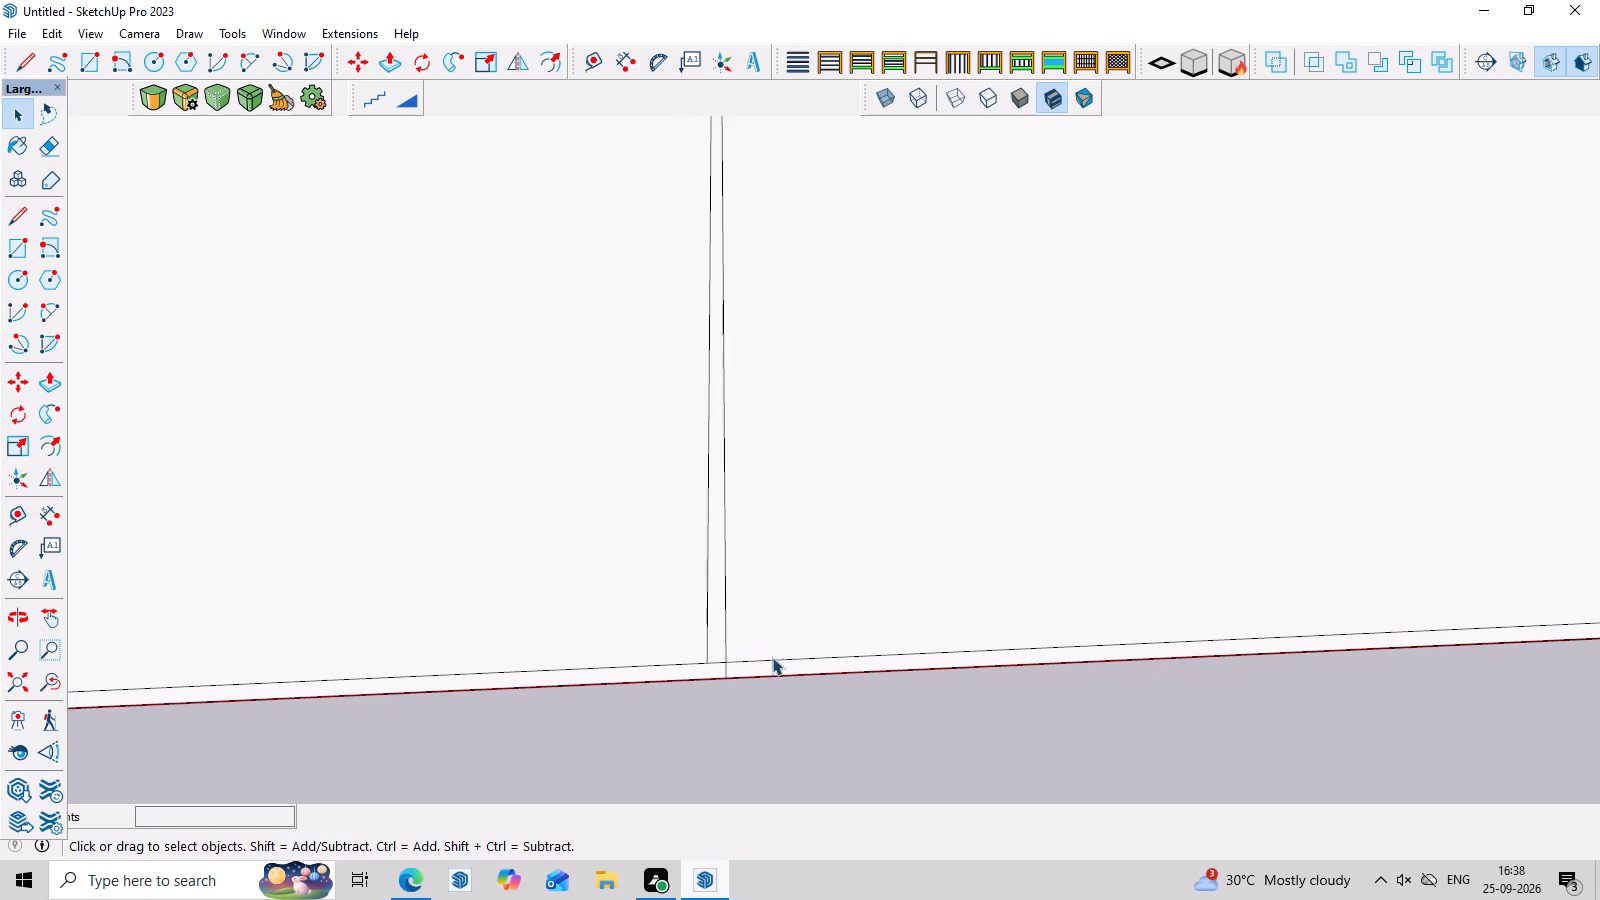
{"action": "scroll", "coordinate": [786, 653], "scroll_direction": "down", "scroll_amount": 8}
{"action": "scroll", "coordinate": [1543, 204], "scroll_direction": "up", "scroll_amount": 6}
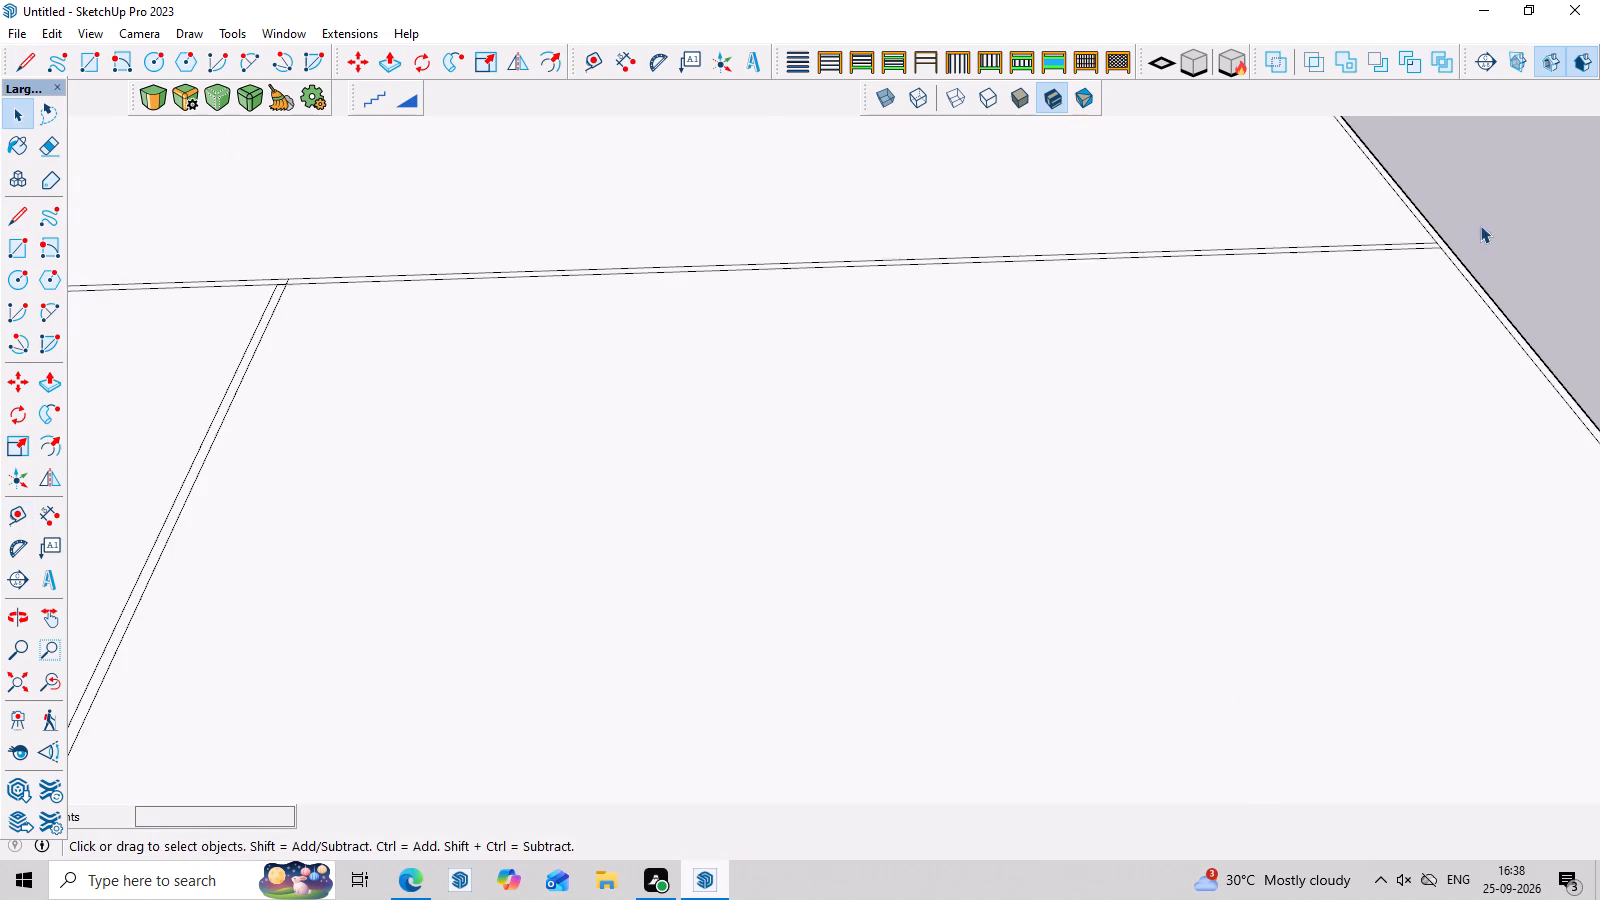
{"action": "middle_click_drag", "start_coordinate": [1480, 224], "coordinate": [1443, 374]}
{"action": "scroll", "coordinate": [1519, 309], "scroll_direction": "up", "scroll_amount": 9}
{"action": "key", "text": "l"}
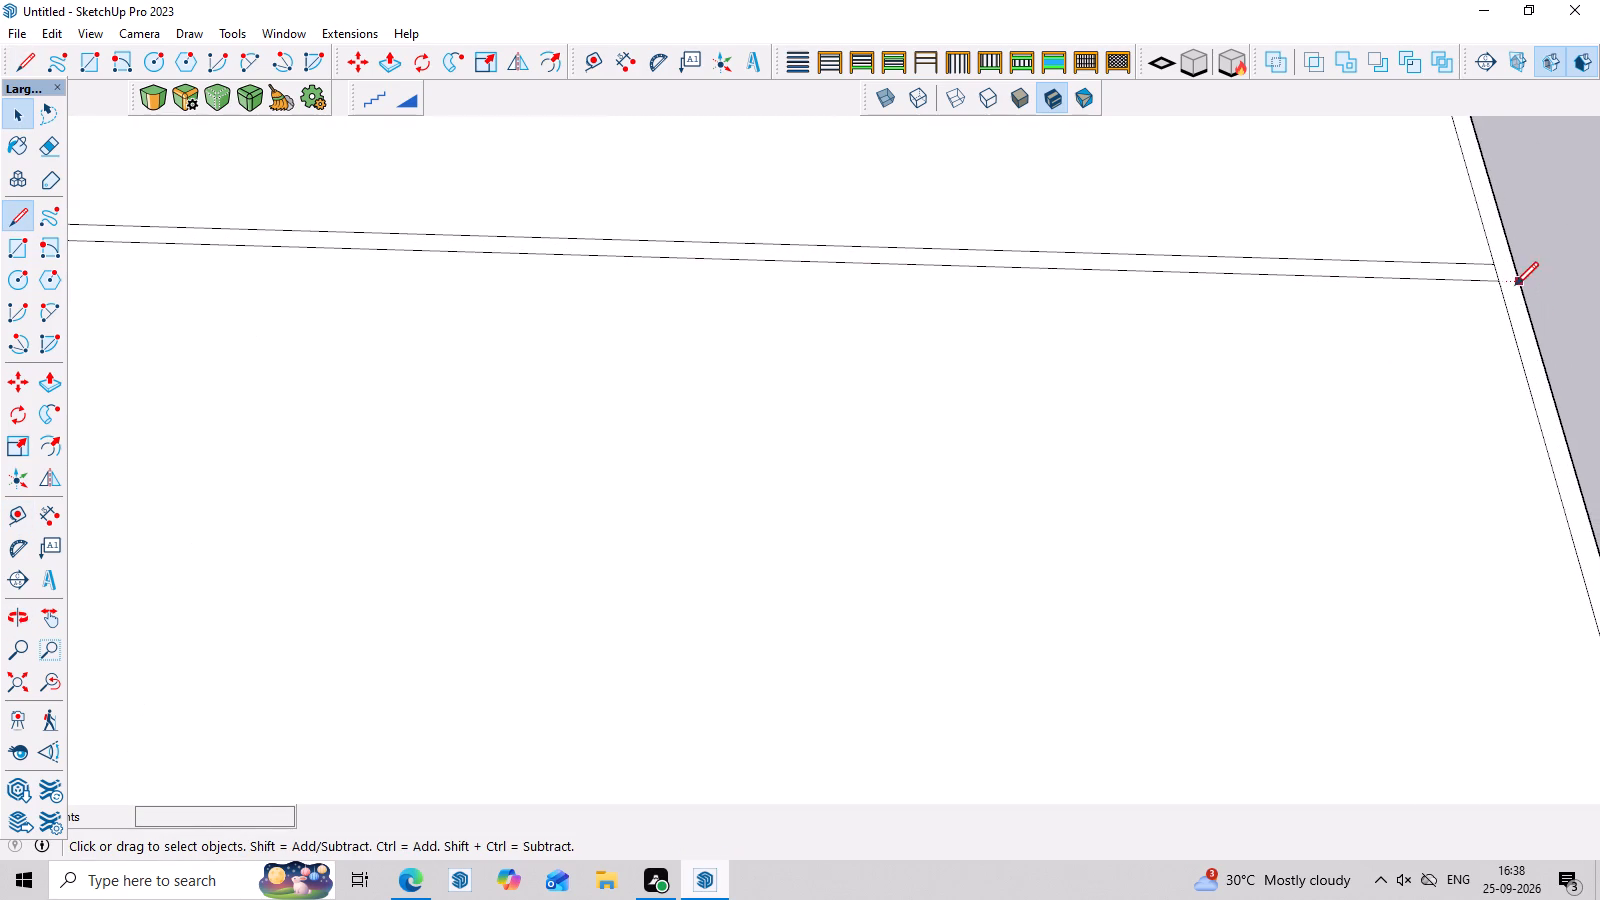
{"action": "scroll", "coordinate": [1505, 277], "scroll_direction": "up", "scroll_amount": 3}
{"action": "left_click", "coordinate": [1500, 284]}
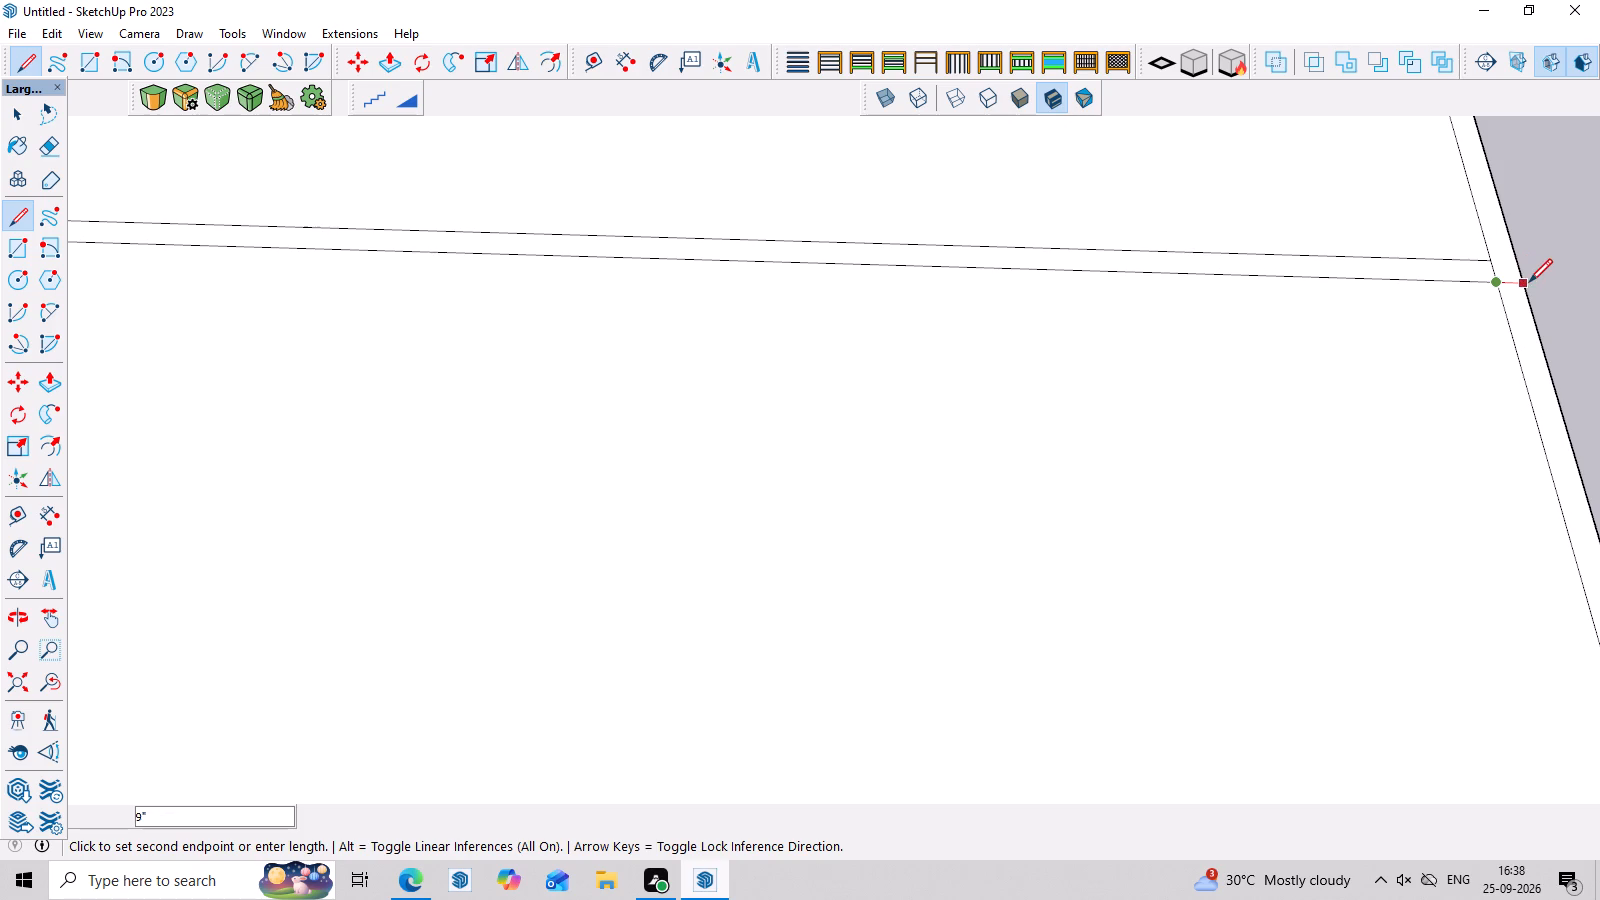
{"action": "left_click", "coordinate": [1528, 283]}
{"action": "key", "text": "Escape"}
Draw a 9" line across the long interior wall at the junction, extending the cross wall's edge nearer the green axis.
{"action": "scroll", "coordinate": [1441, 288], "scroll_direction": "down", "scroll_amount": 15}
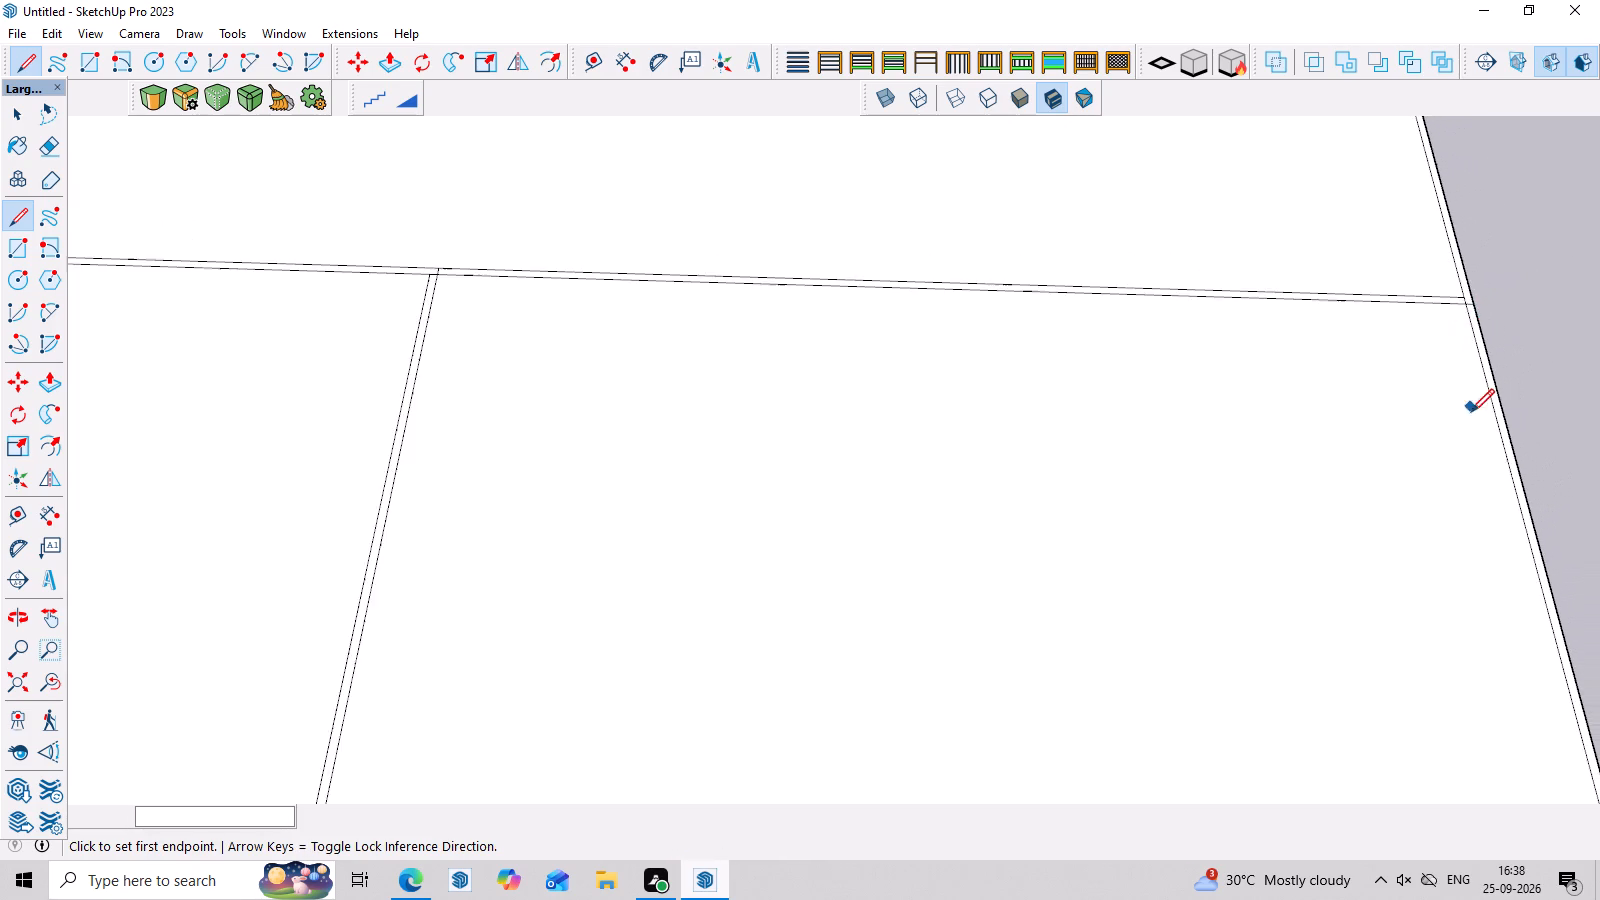
{"action": "scroll", "coordinate": [1471, 412], "scroll_direction": "down", "scroll_amount": 4}
{"action": "scroll", "coordinate": [701, 279], "scroll_direction": "up", "scroll_amount": 7}
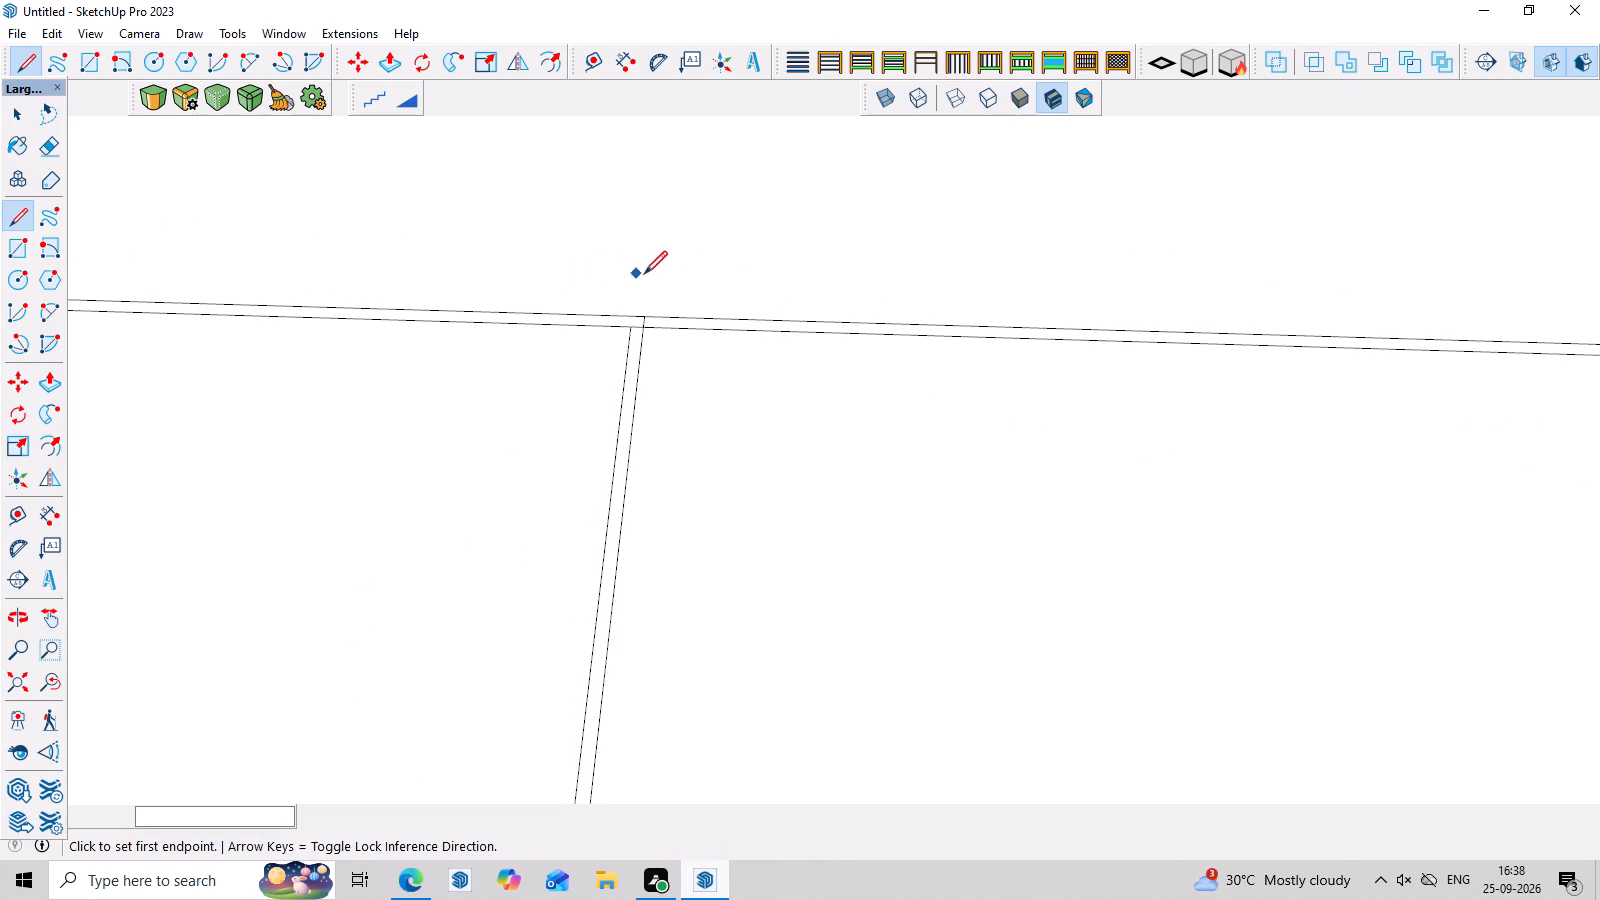
{"action": "scroll", "coordinate": [634, 328], "scroll_direction": "up", "scroll_amount": 7}
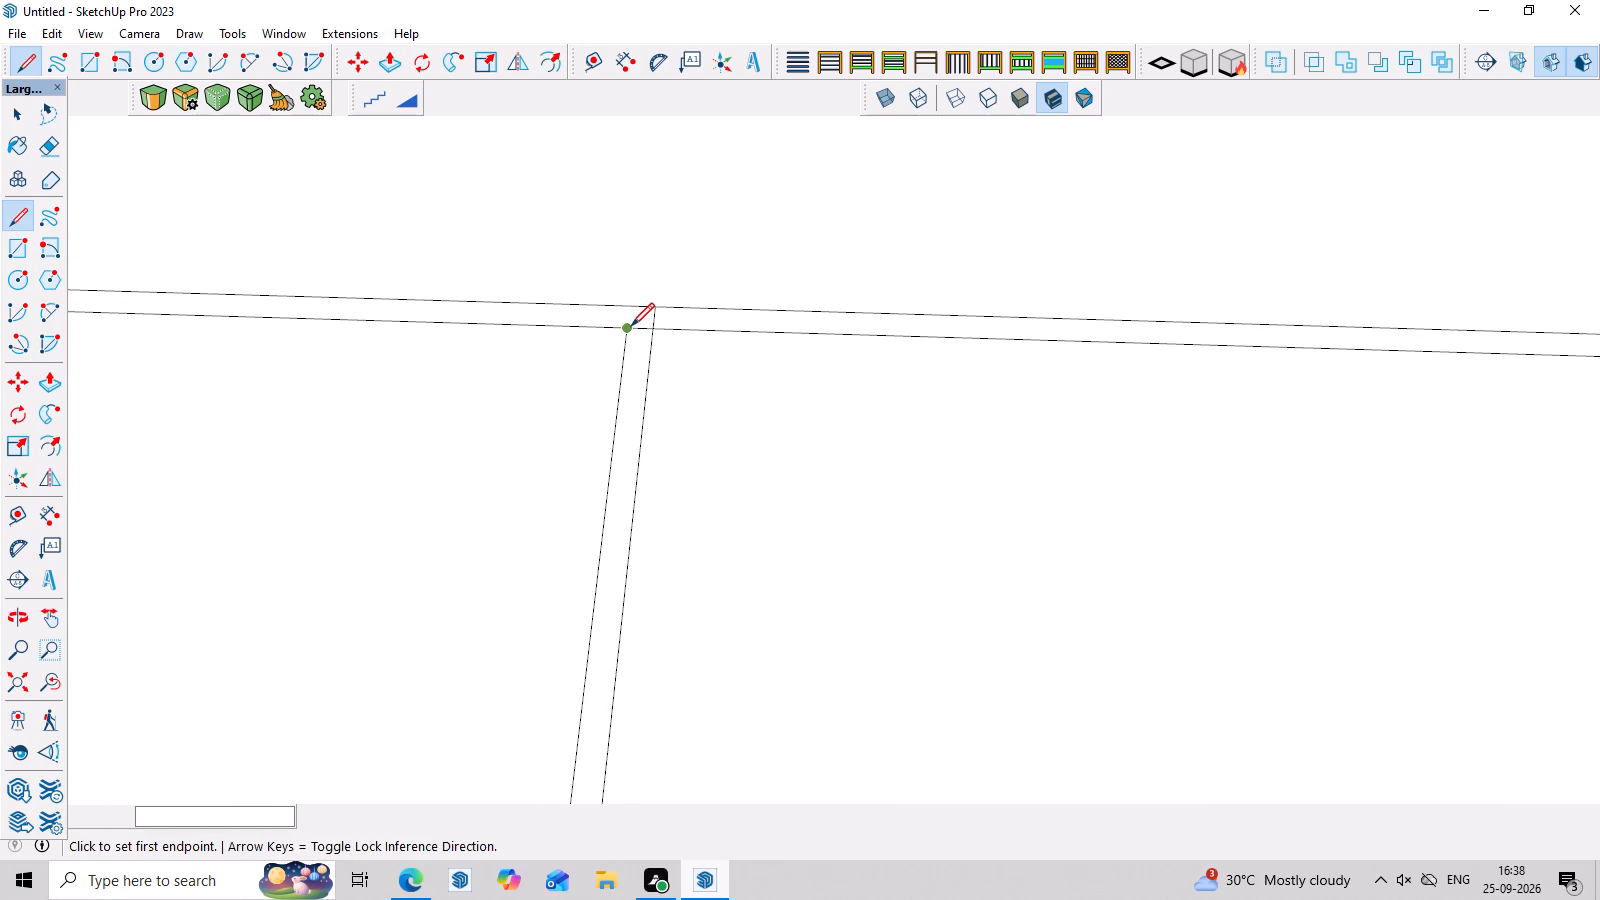
{"action": "left_click", "coordinate": [631, 326]}
{"action": "left_click", "coordinate": [631, 307]}
{"action": "key", "text": "Escape"}
Select the floor faces on either side of the interior wall junction in turn to check their boundaries.
{"action": "type", "text": "tr"}
{"action": "key", "text": "space"}
{"action": "left_click_drag", "start_coordinate": [536, 137], "coordinate": [506, 293]}
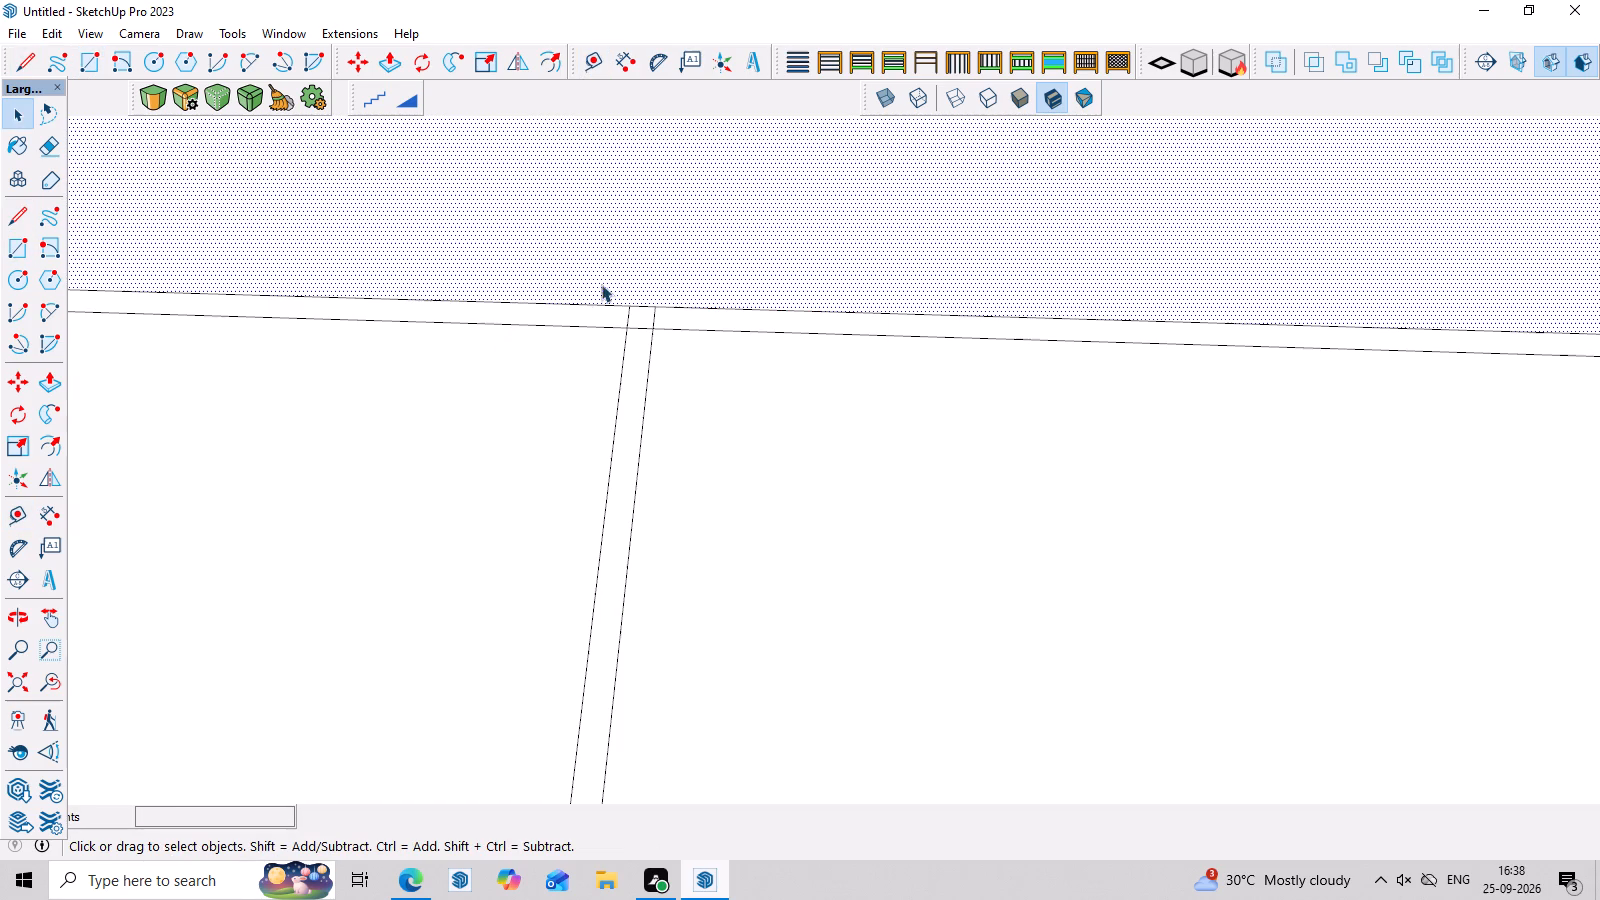
{"action": "key", "text": "Escape"}
{"action": "key", "text": "space"}
{"action": "key", "text": "space"}
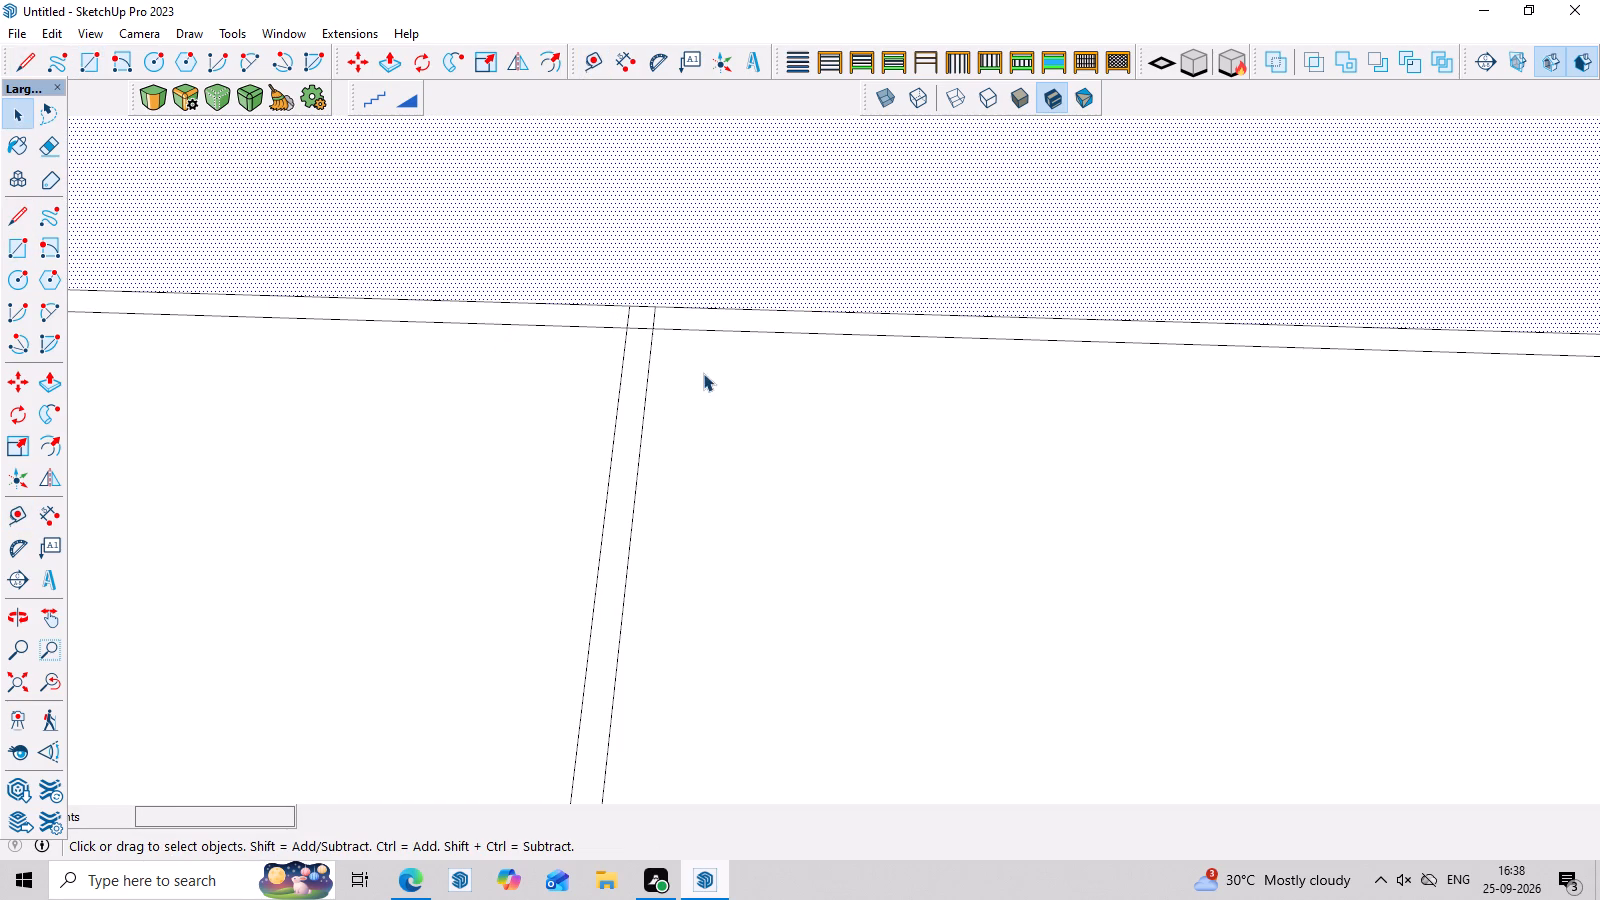
{"action": "left_click", "coordinate": [706, 378]}
{"action": "scroll", "coordinate": [746, 418], "scroll_direction": "down", "scroll_amount": 7}
{"action": "key", "text": "space"}
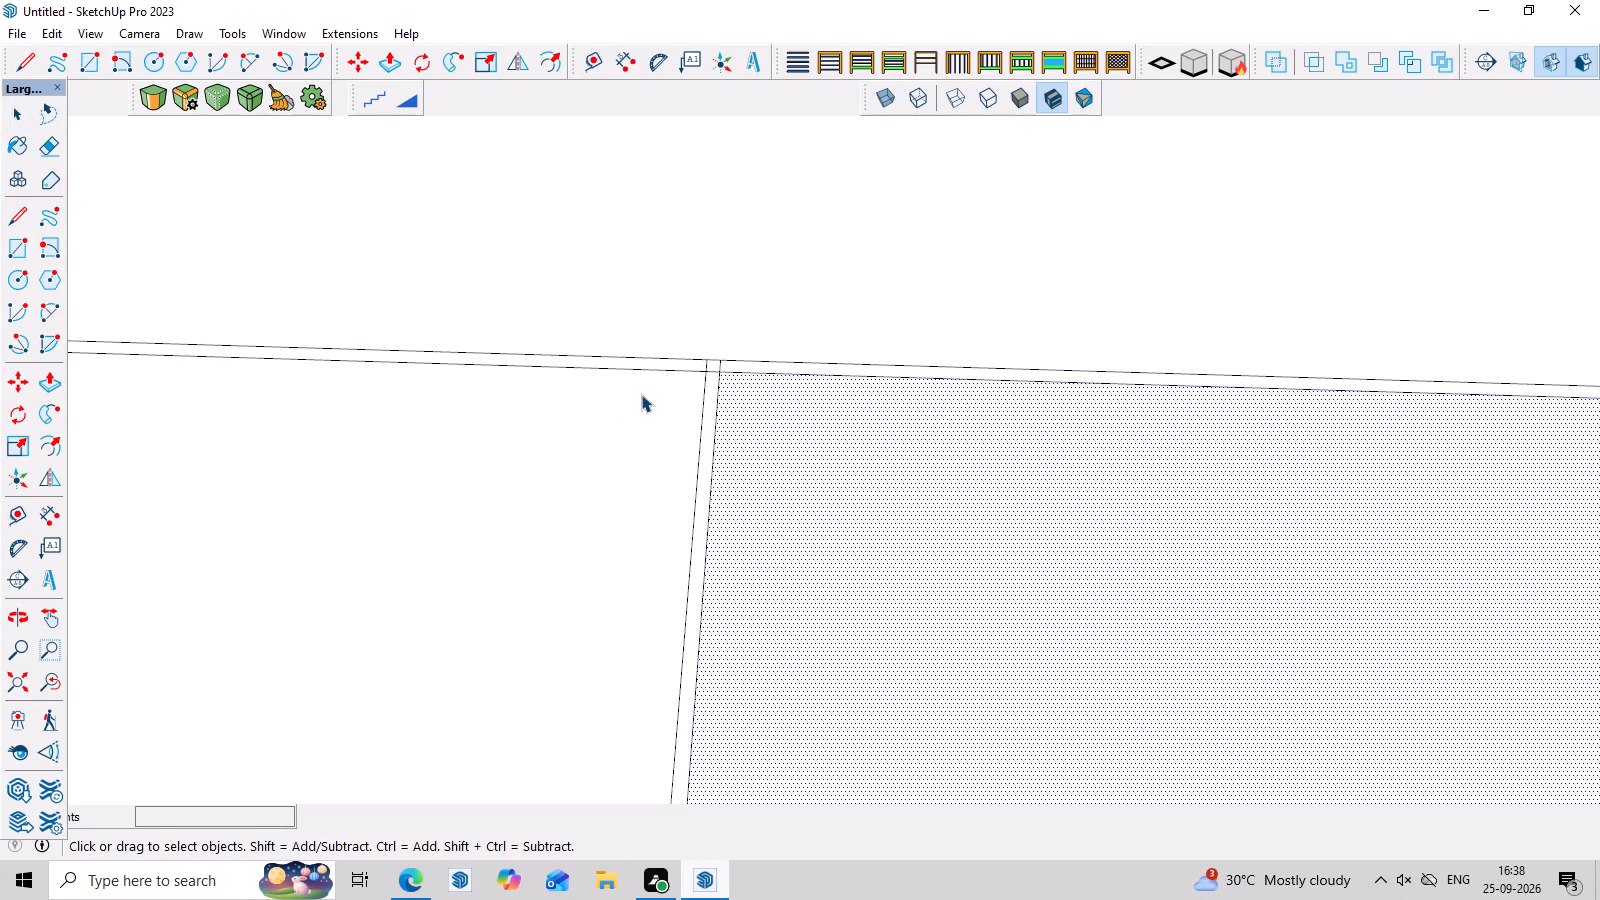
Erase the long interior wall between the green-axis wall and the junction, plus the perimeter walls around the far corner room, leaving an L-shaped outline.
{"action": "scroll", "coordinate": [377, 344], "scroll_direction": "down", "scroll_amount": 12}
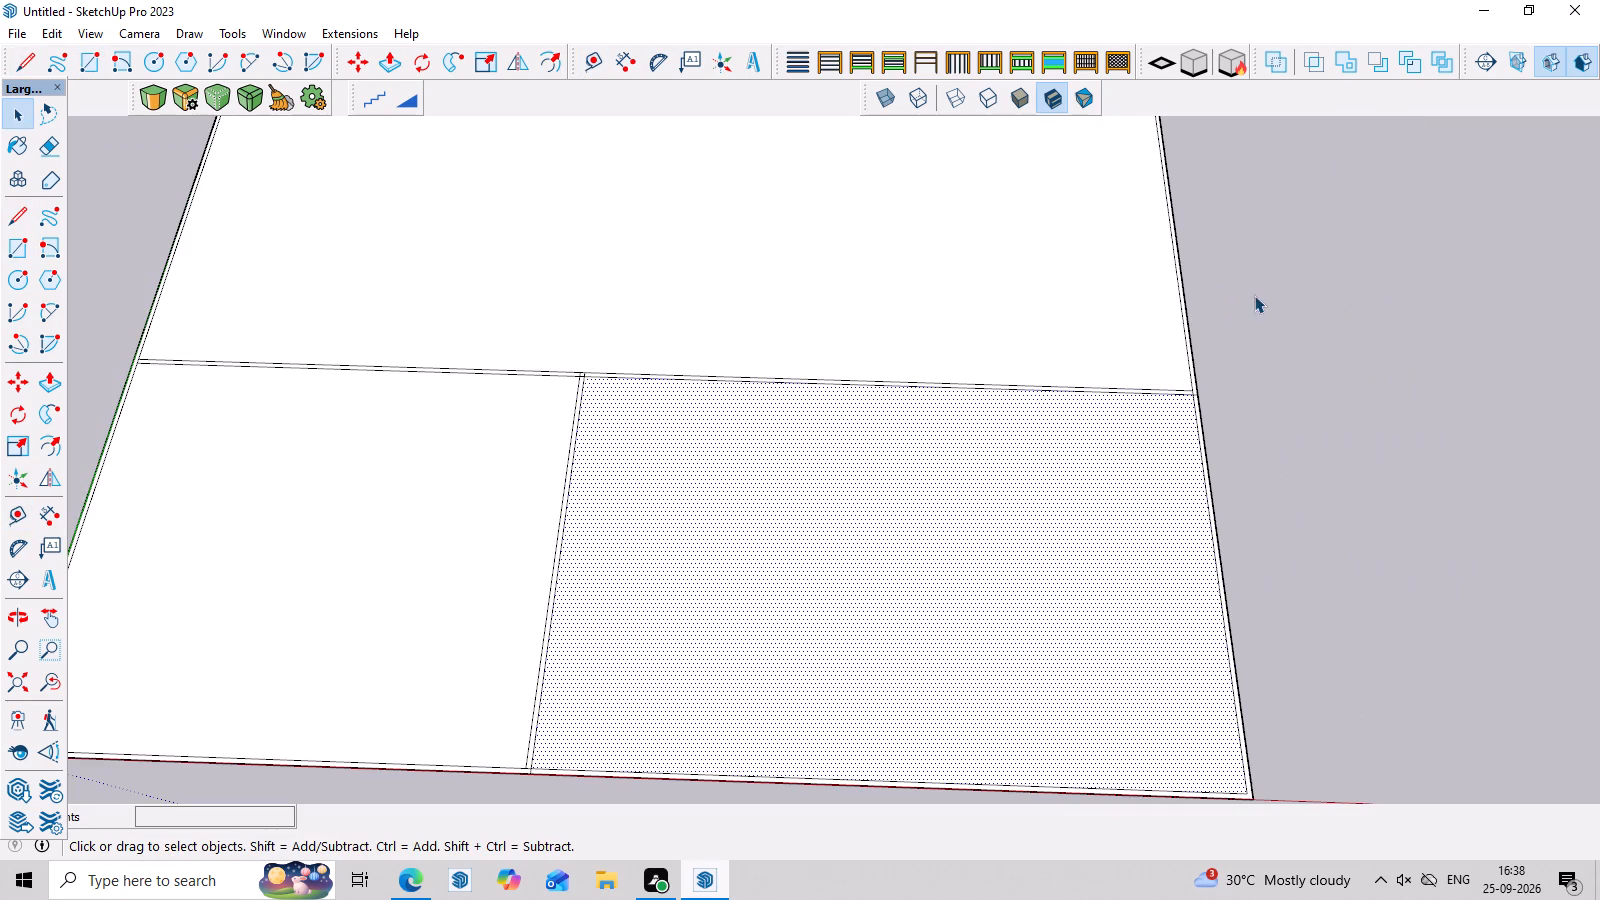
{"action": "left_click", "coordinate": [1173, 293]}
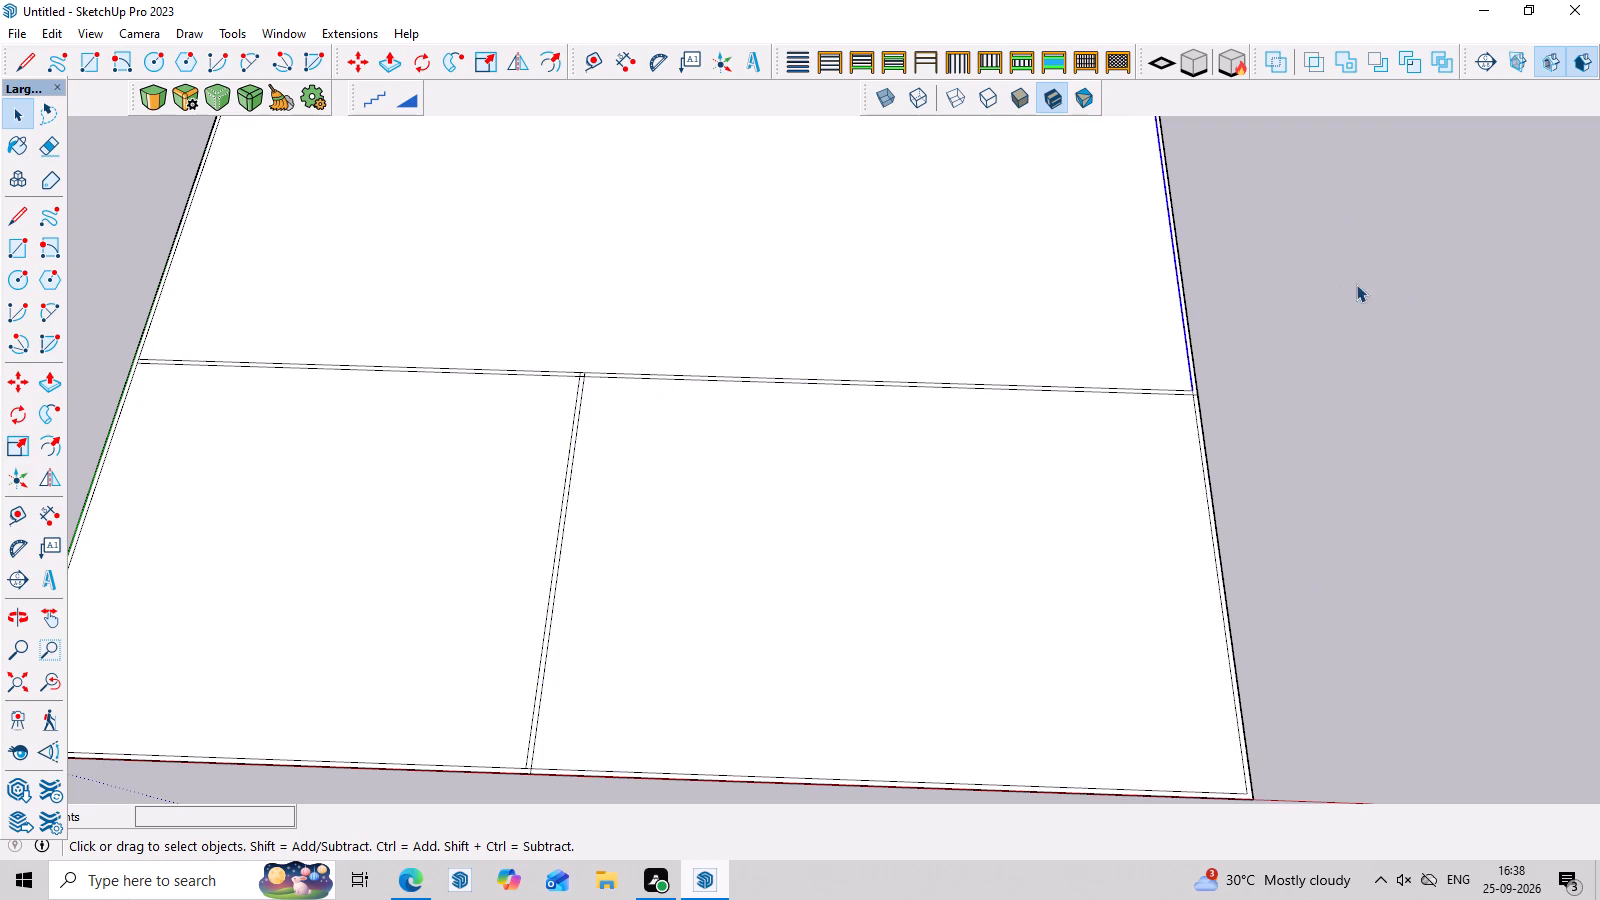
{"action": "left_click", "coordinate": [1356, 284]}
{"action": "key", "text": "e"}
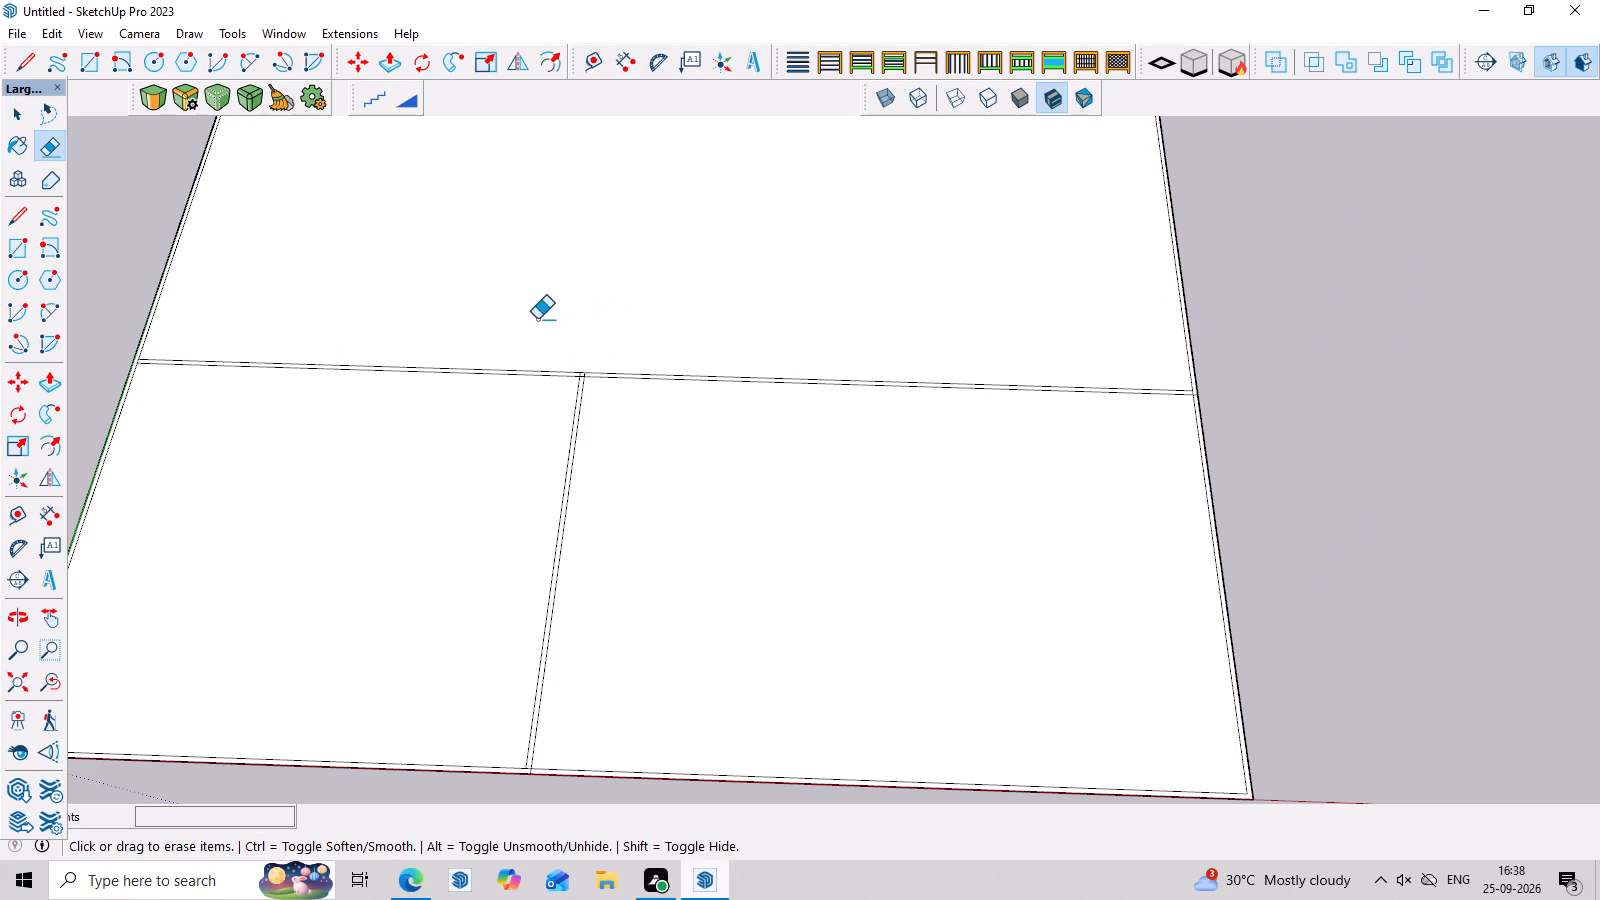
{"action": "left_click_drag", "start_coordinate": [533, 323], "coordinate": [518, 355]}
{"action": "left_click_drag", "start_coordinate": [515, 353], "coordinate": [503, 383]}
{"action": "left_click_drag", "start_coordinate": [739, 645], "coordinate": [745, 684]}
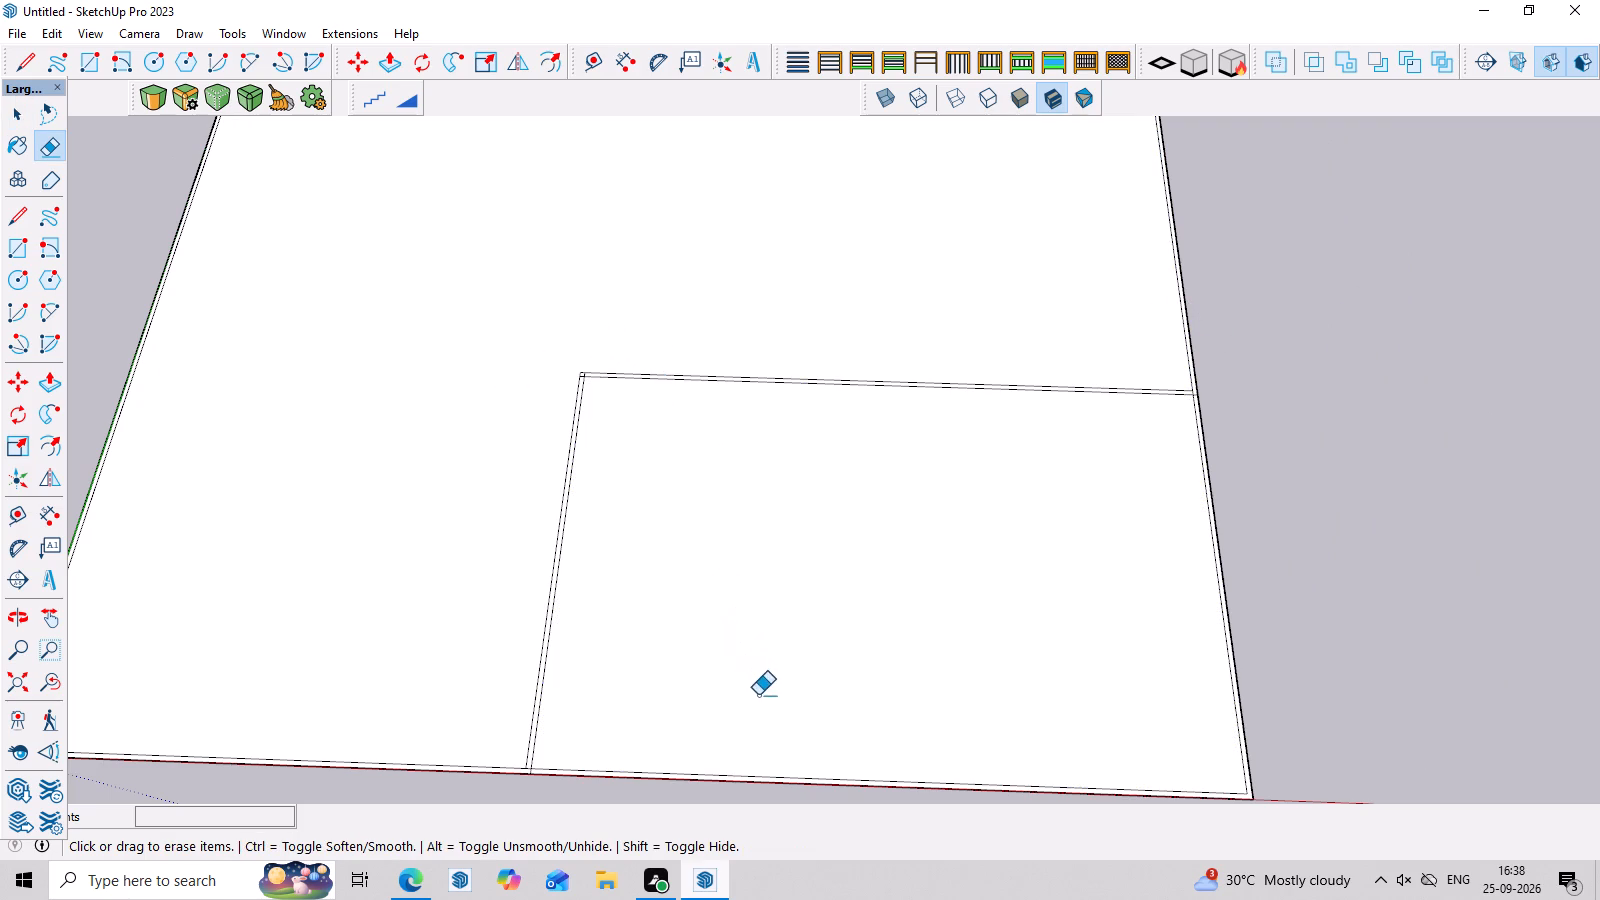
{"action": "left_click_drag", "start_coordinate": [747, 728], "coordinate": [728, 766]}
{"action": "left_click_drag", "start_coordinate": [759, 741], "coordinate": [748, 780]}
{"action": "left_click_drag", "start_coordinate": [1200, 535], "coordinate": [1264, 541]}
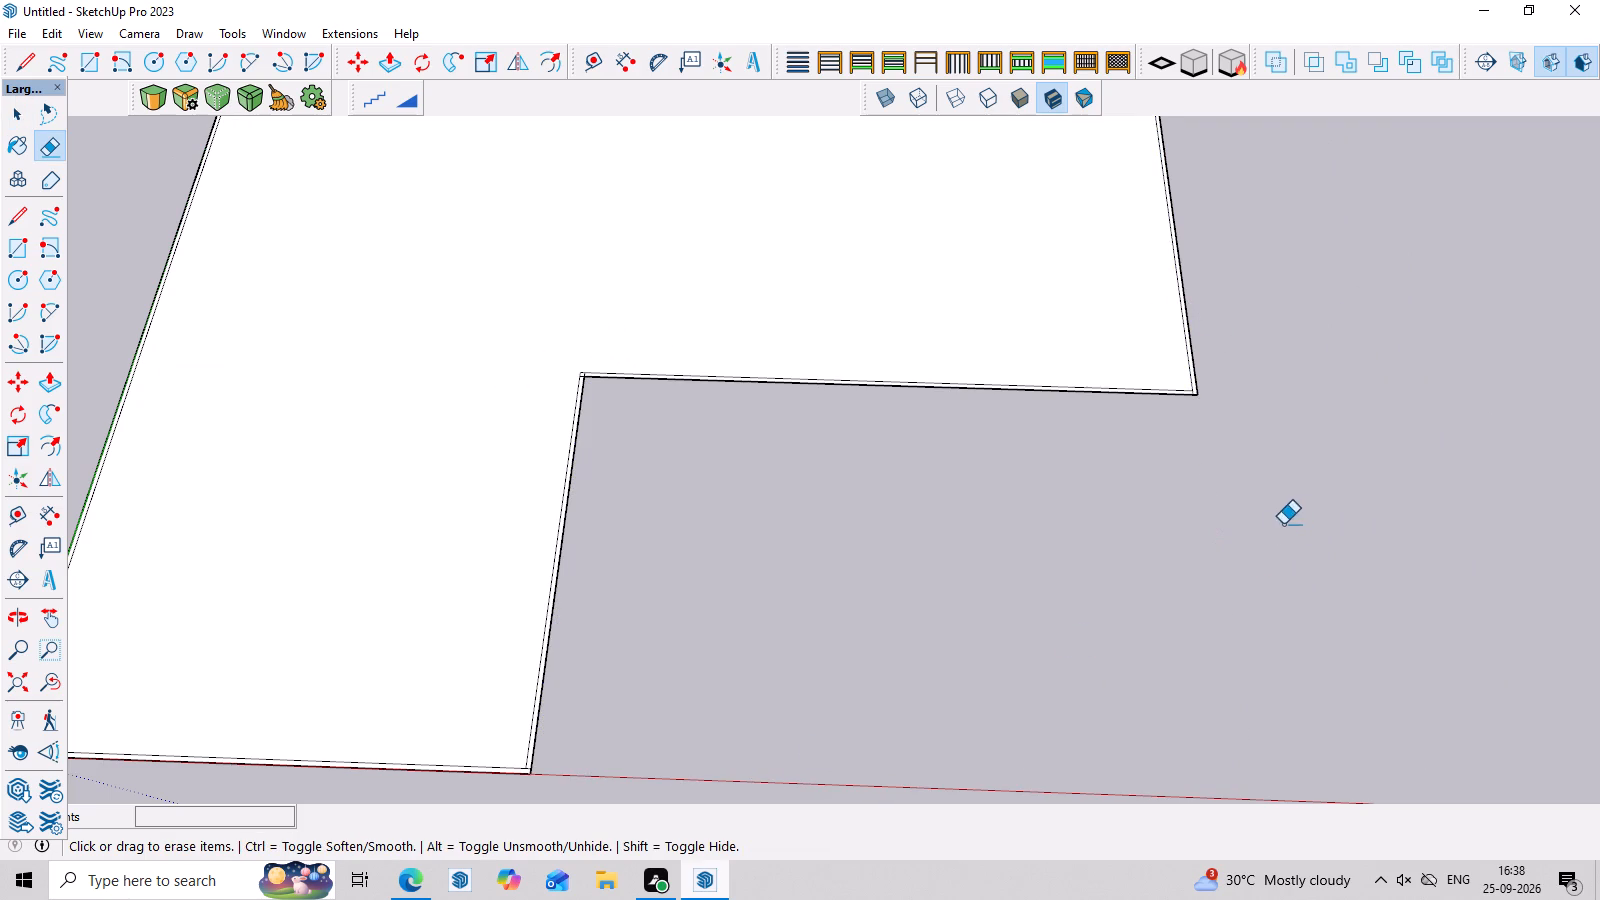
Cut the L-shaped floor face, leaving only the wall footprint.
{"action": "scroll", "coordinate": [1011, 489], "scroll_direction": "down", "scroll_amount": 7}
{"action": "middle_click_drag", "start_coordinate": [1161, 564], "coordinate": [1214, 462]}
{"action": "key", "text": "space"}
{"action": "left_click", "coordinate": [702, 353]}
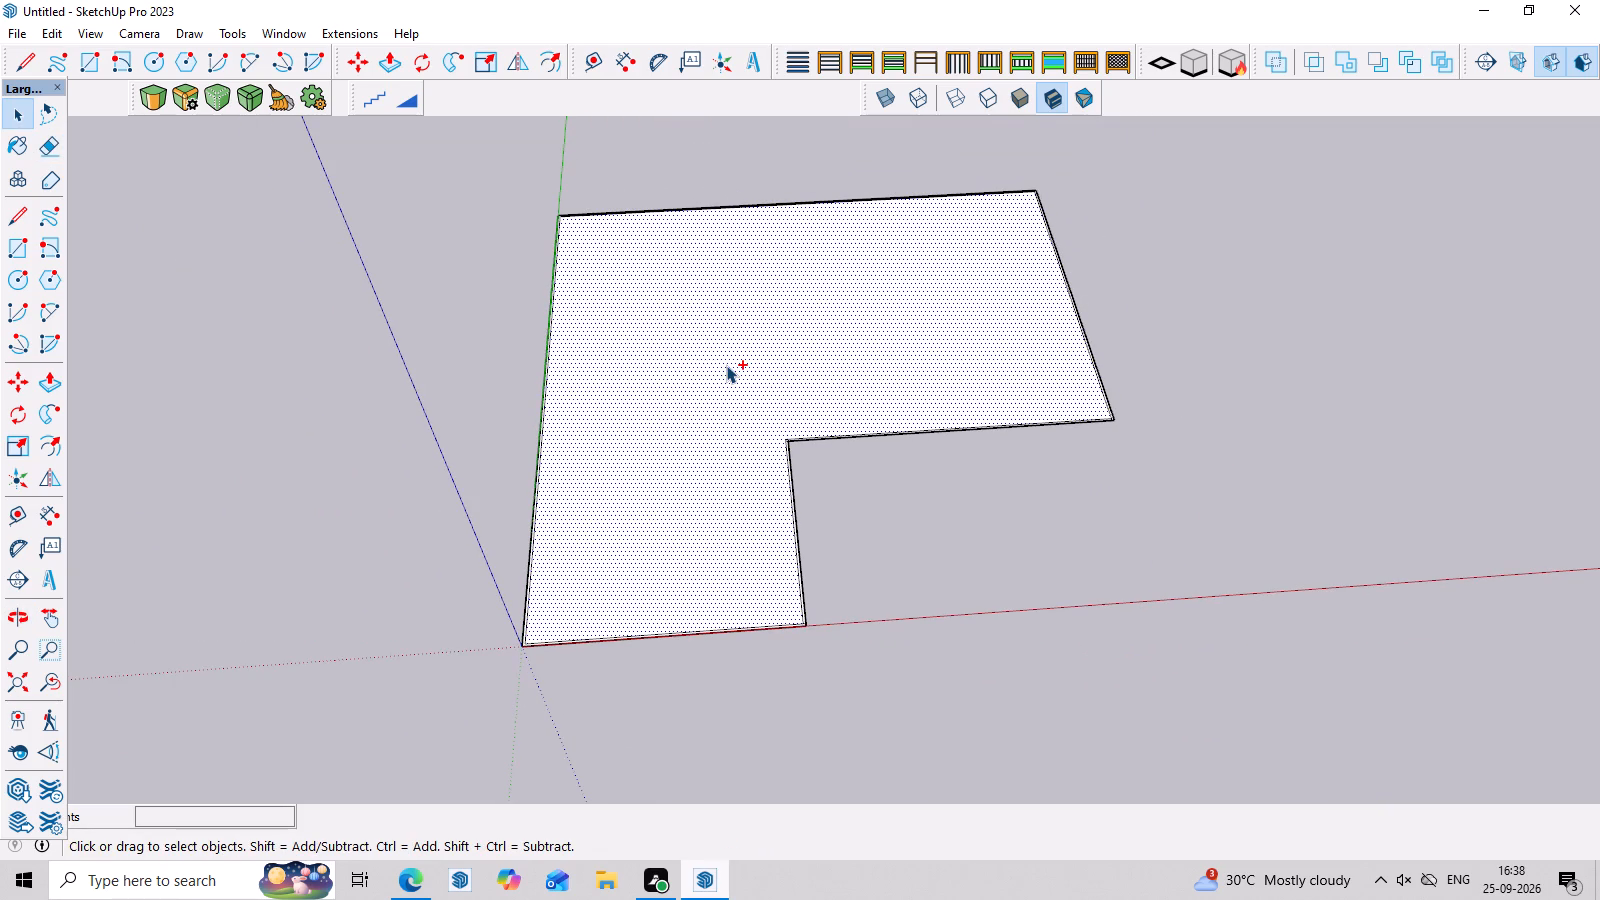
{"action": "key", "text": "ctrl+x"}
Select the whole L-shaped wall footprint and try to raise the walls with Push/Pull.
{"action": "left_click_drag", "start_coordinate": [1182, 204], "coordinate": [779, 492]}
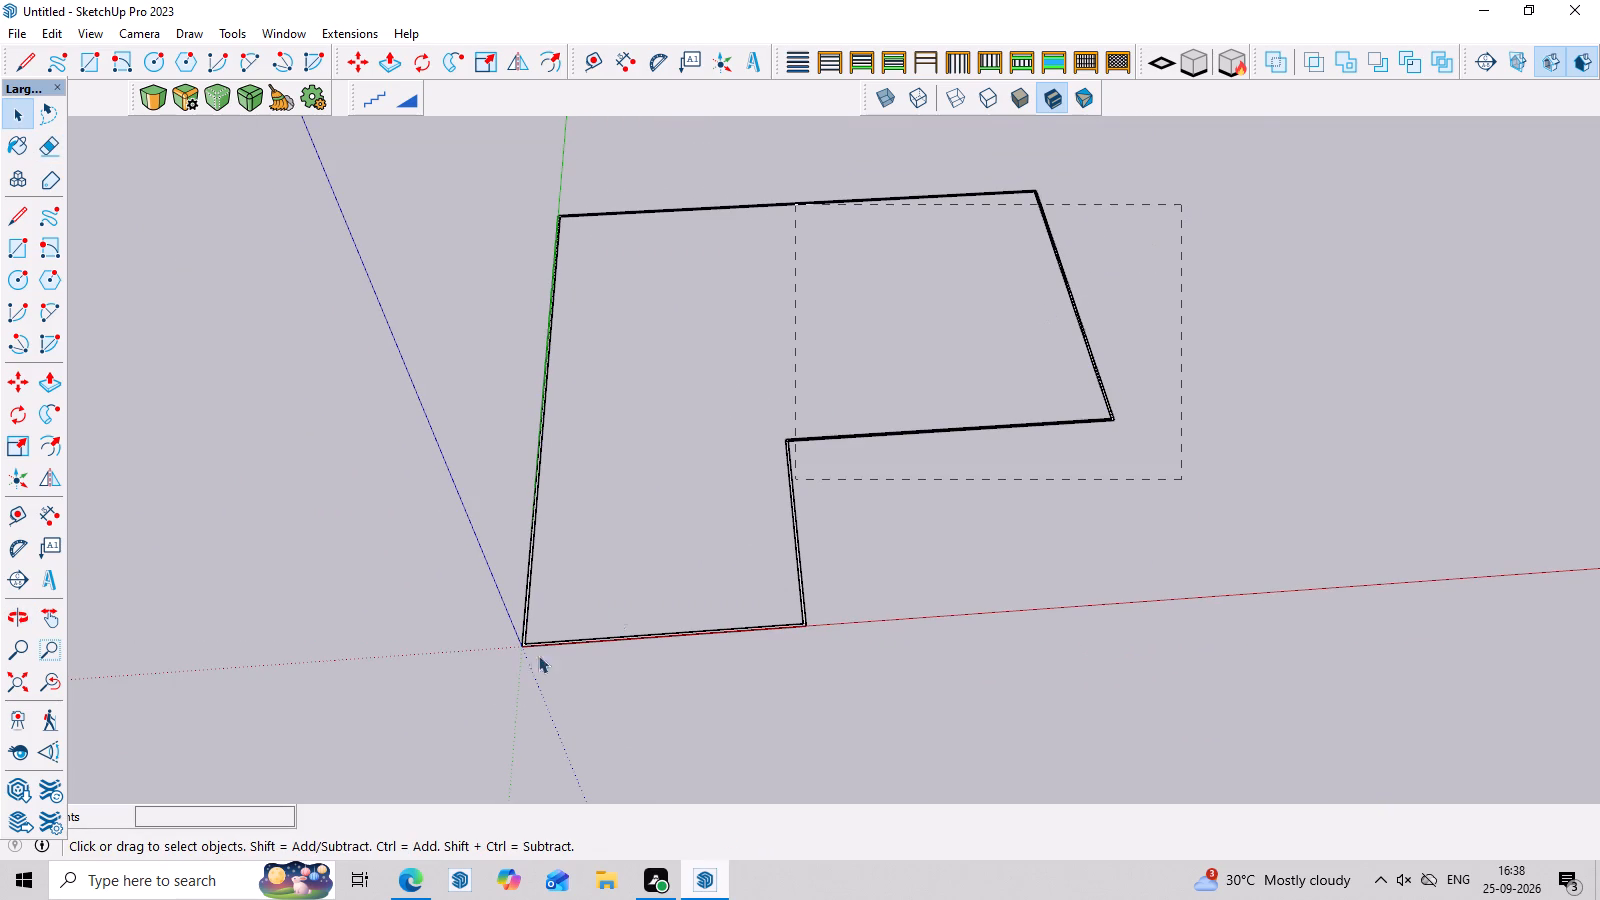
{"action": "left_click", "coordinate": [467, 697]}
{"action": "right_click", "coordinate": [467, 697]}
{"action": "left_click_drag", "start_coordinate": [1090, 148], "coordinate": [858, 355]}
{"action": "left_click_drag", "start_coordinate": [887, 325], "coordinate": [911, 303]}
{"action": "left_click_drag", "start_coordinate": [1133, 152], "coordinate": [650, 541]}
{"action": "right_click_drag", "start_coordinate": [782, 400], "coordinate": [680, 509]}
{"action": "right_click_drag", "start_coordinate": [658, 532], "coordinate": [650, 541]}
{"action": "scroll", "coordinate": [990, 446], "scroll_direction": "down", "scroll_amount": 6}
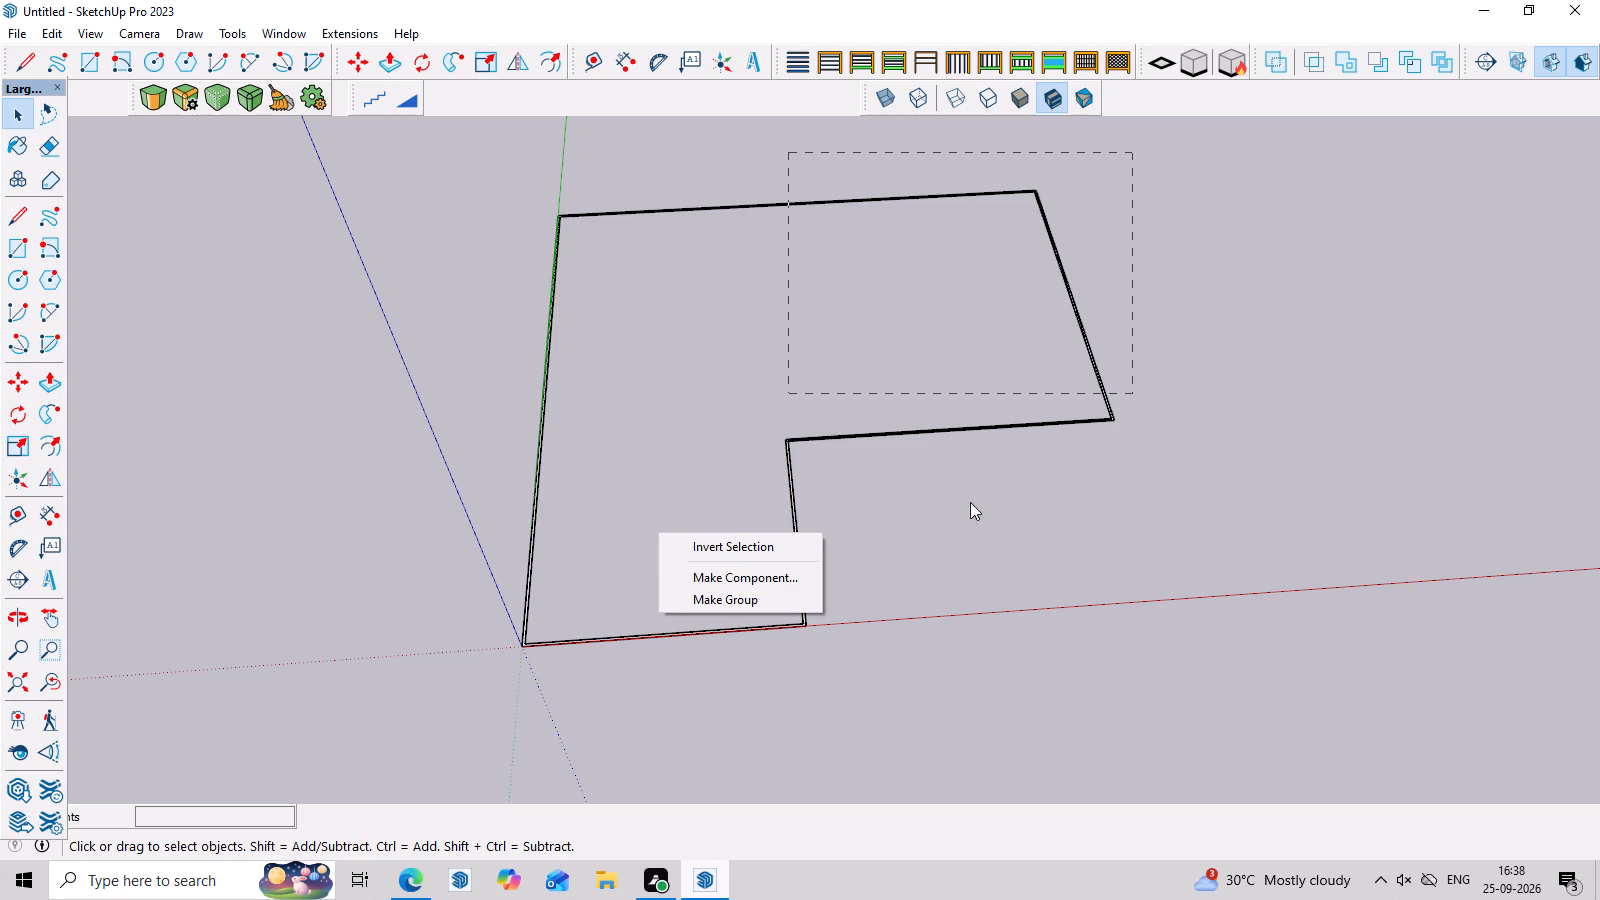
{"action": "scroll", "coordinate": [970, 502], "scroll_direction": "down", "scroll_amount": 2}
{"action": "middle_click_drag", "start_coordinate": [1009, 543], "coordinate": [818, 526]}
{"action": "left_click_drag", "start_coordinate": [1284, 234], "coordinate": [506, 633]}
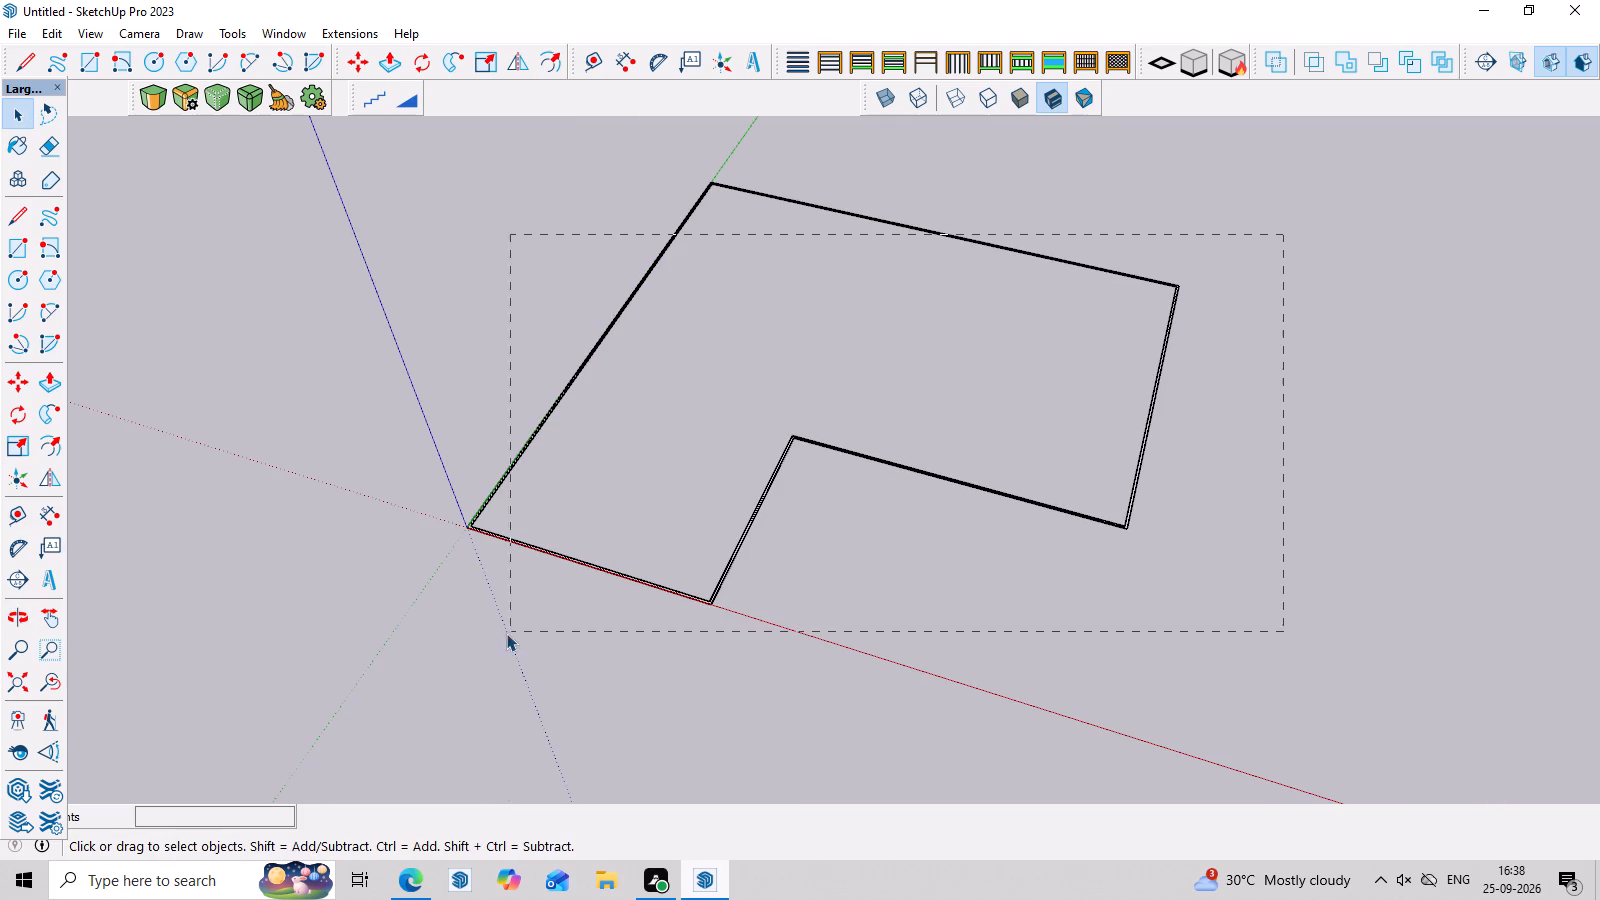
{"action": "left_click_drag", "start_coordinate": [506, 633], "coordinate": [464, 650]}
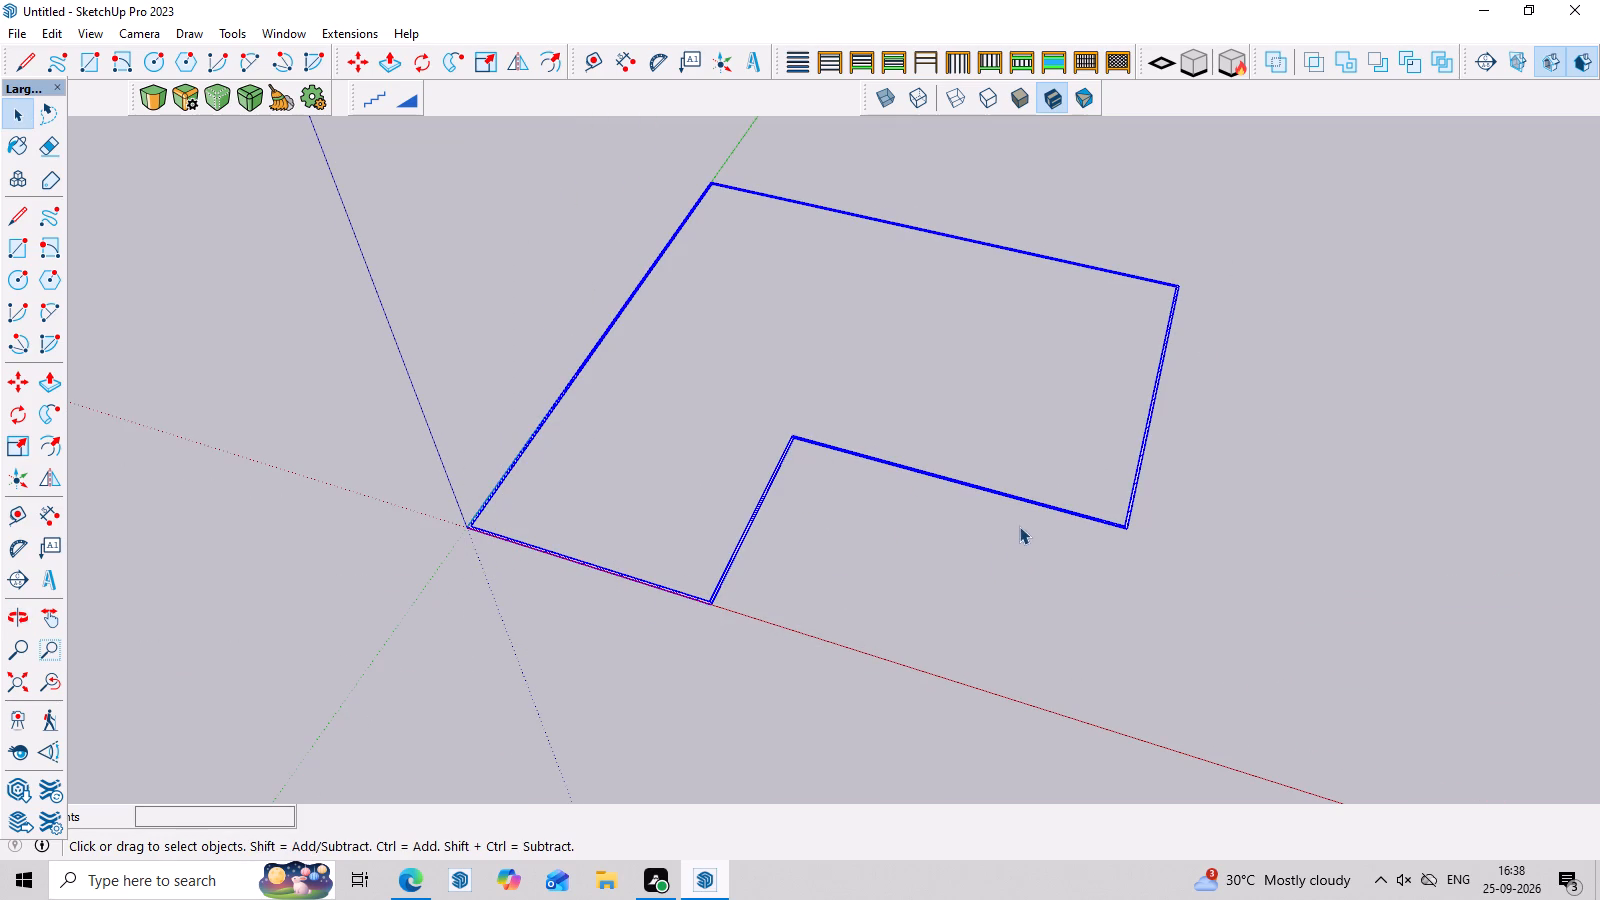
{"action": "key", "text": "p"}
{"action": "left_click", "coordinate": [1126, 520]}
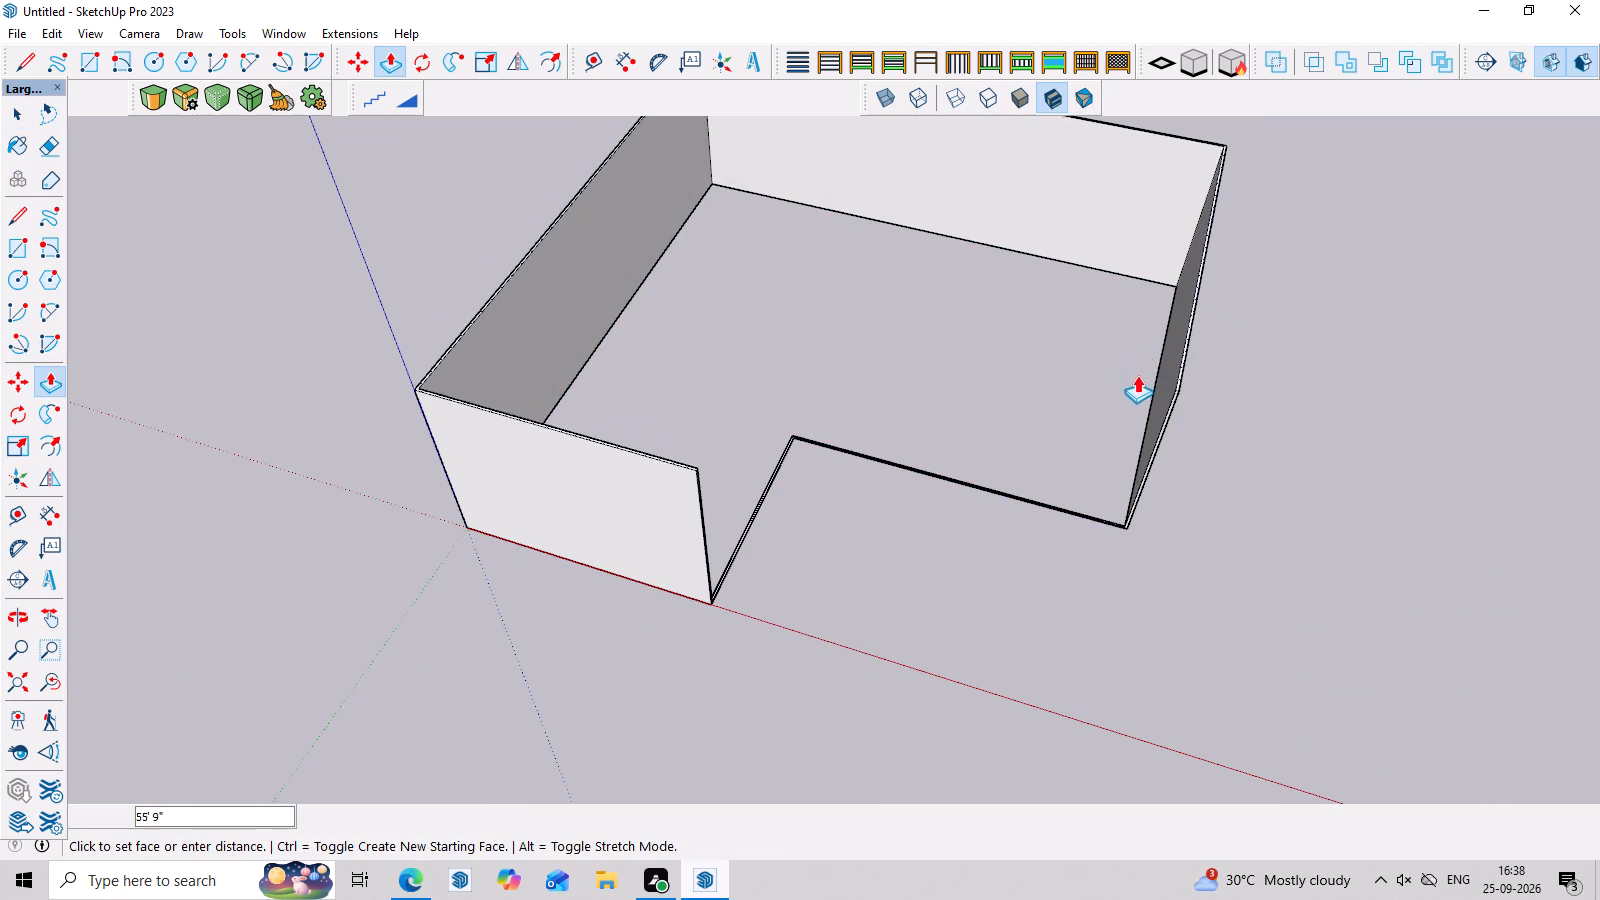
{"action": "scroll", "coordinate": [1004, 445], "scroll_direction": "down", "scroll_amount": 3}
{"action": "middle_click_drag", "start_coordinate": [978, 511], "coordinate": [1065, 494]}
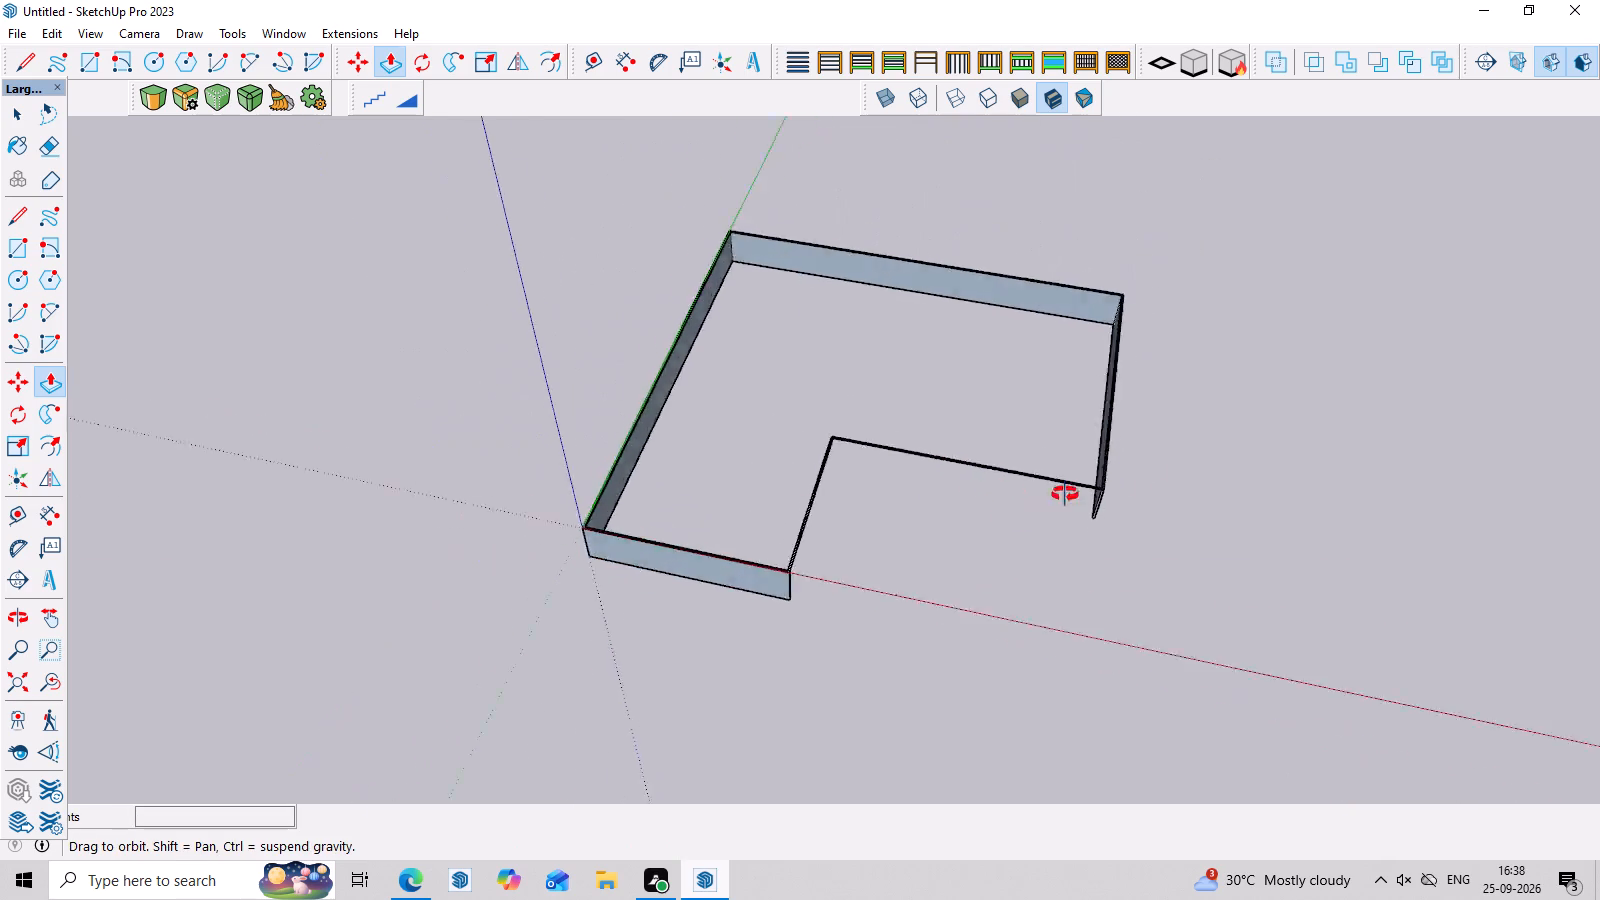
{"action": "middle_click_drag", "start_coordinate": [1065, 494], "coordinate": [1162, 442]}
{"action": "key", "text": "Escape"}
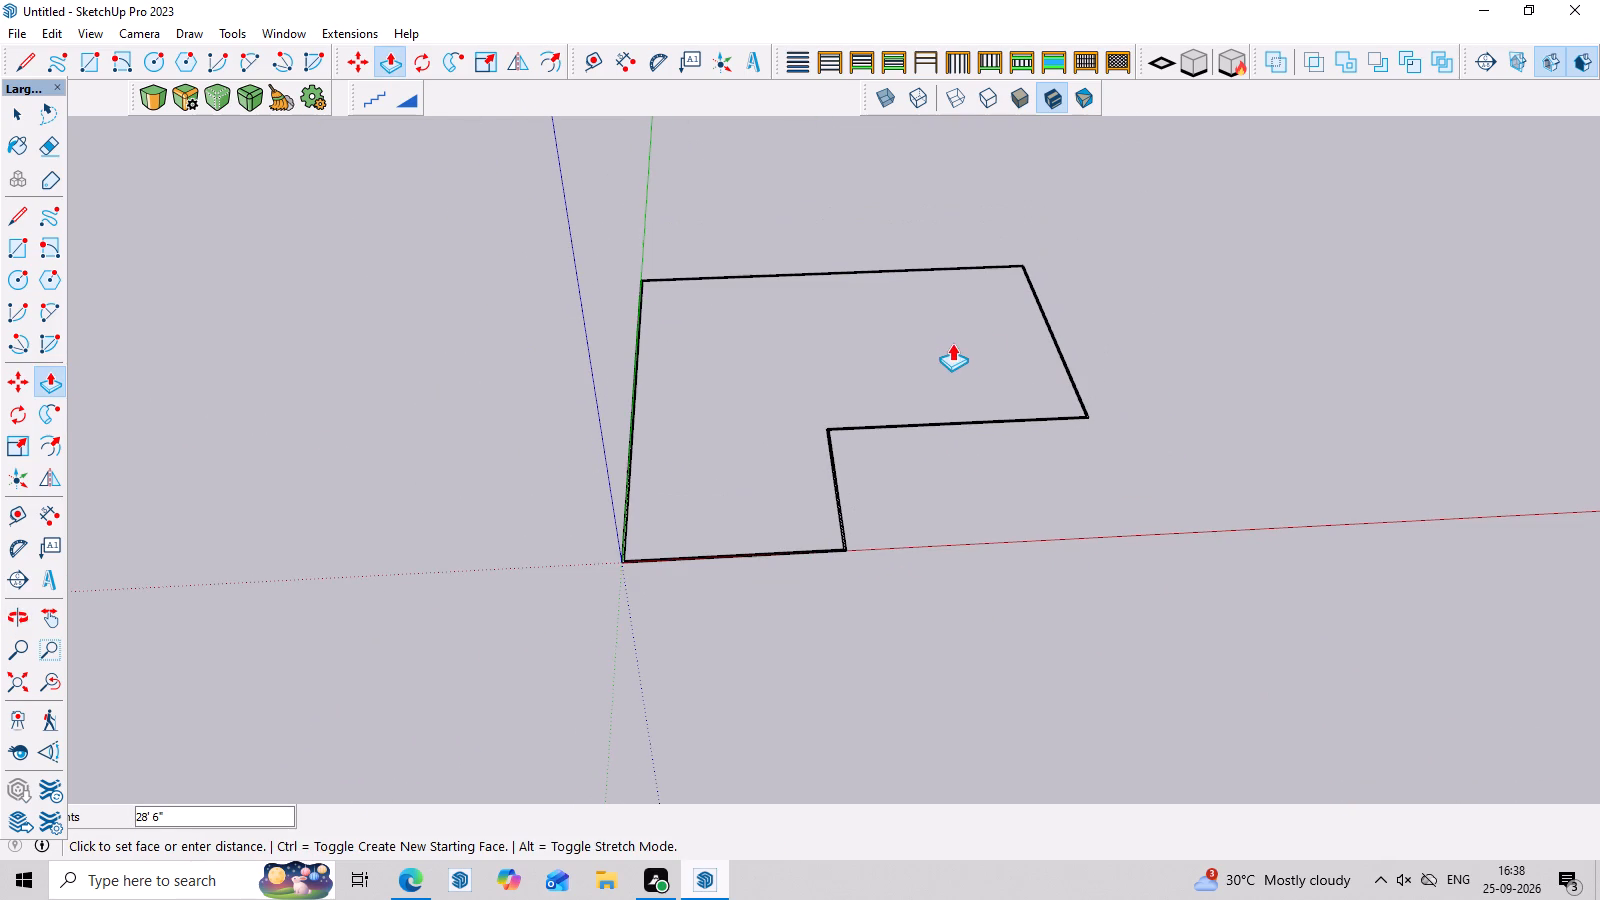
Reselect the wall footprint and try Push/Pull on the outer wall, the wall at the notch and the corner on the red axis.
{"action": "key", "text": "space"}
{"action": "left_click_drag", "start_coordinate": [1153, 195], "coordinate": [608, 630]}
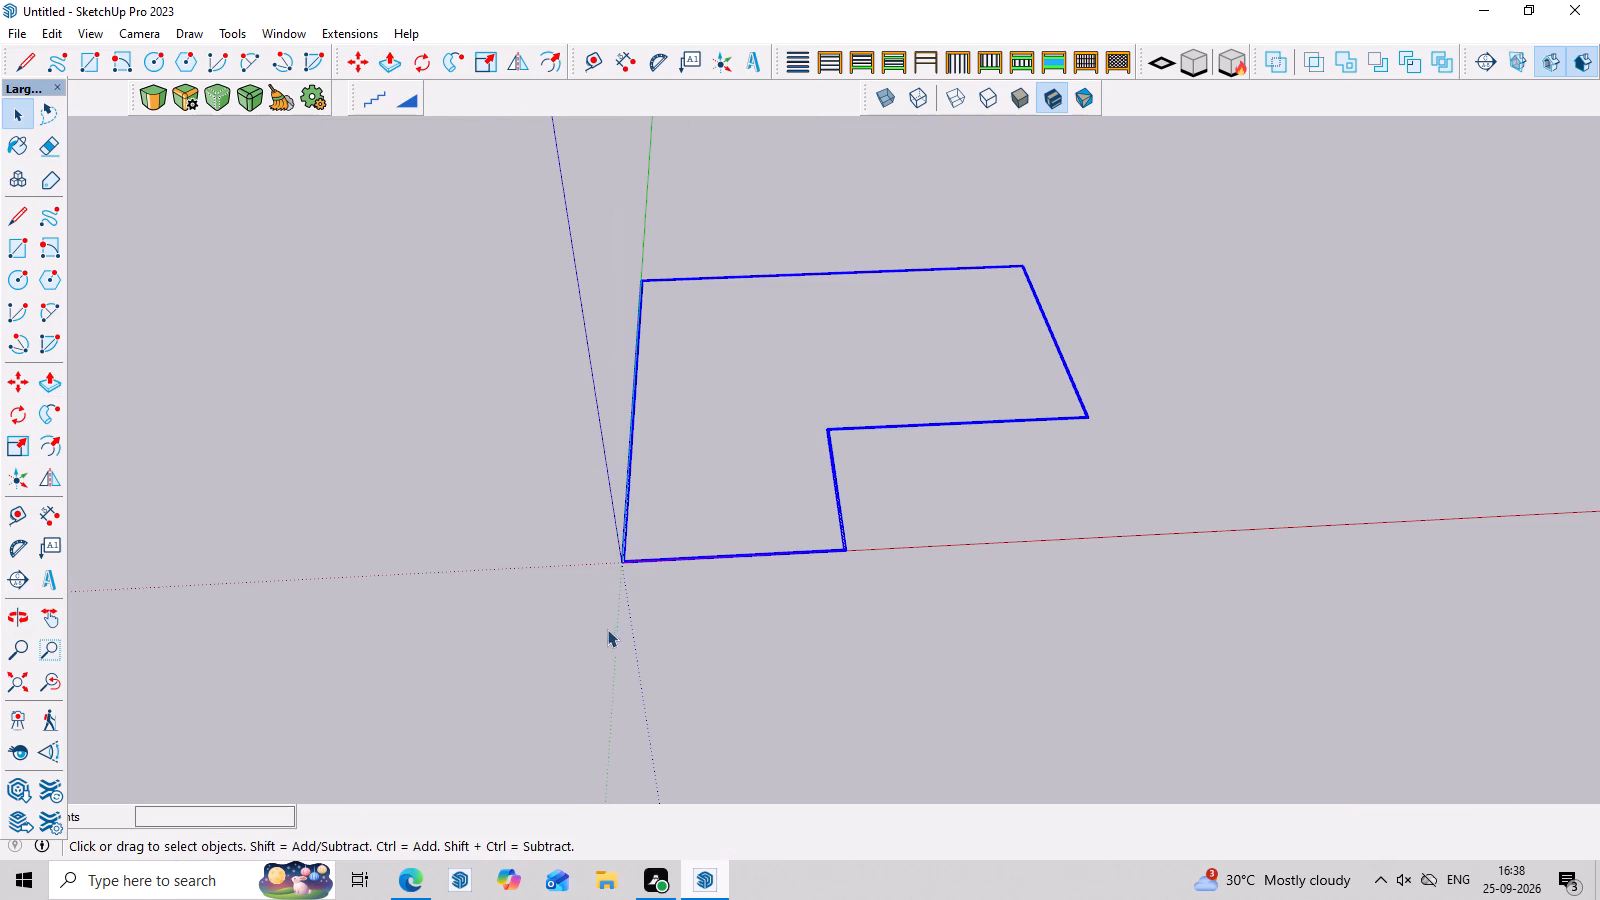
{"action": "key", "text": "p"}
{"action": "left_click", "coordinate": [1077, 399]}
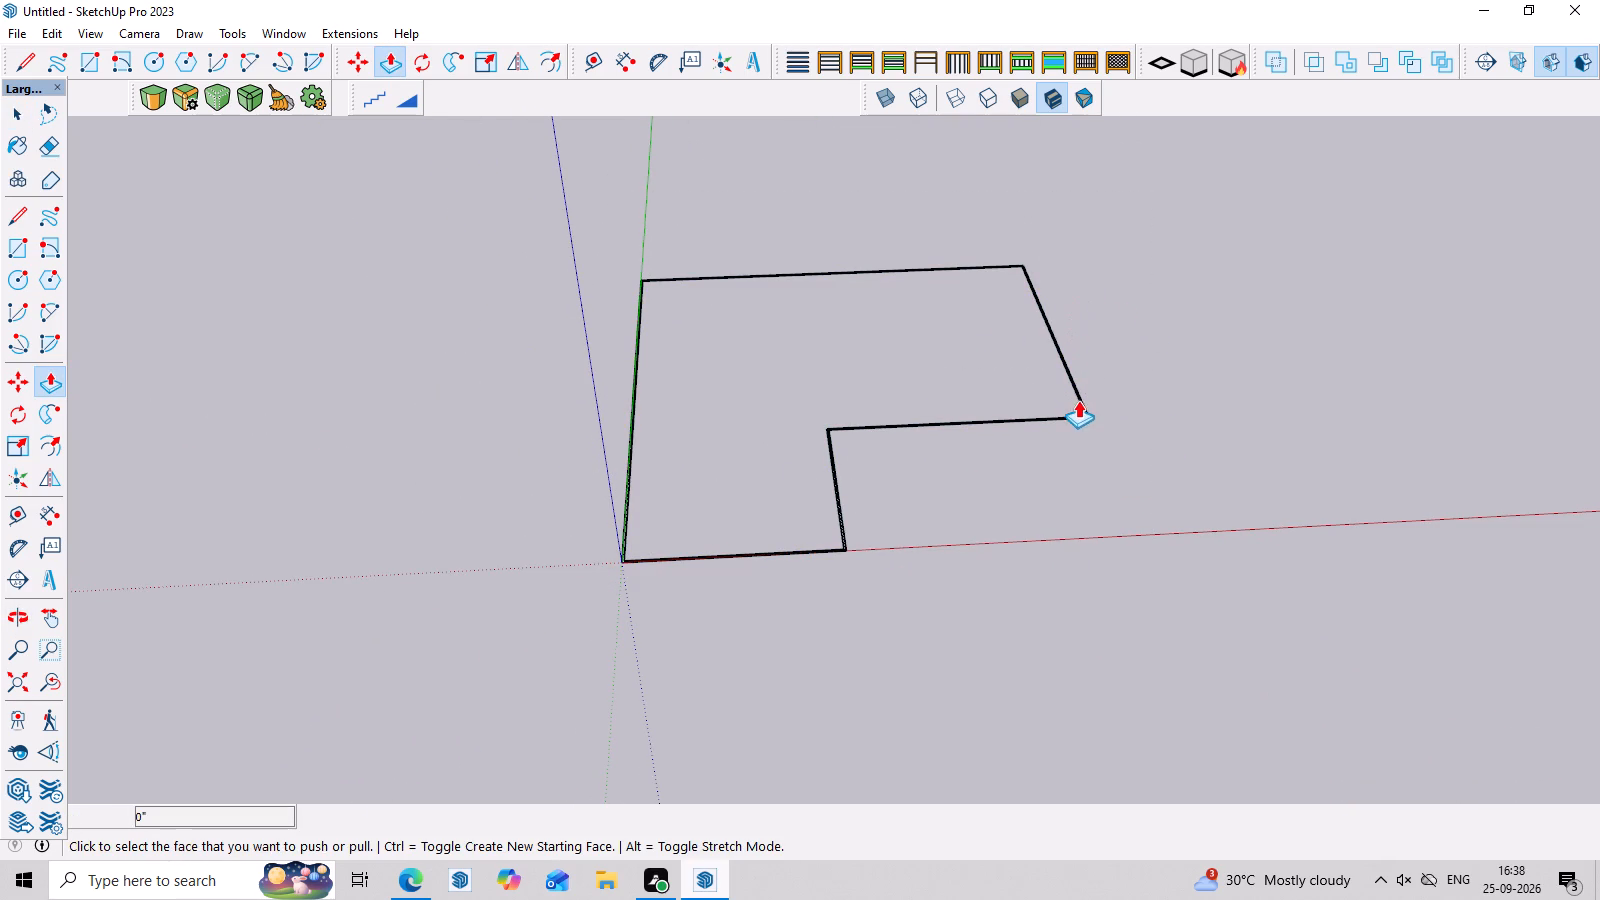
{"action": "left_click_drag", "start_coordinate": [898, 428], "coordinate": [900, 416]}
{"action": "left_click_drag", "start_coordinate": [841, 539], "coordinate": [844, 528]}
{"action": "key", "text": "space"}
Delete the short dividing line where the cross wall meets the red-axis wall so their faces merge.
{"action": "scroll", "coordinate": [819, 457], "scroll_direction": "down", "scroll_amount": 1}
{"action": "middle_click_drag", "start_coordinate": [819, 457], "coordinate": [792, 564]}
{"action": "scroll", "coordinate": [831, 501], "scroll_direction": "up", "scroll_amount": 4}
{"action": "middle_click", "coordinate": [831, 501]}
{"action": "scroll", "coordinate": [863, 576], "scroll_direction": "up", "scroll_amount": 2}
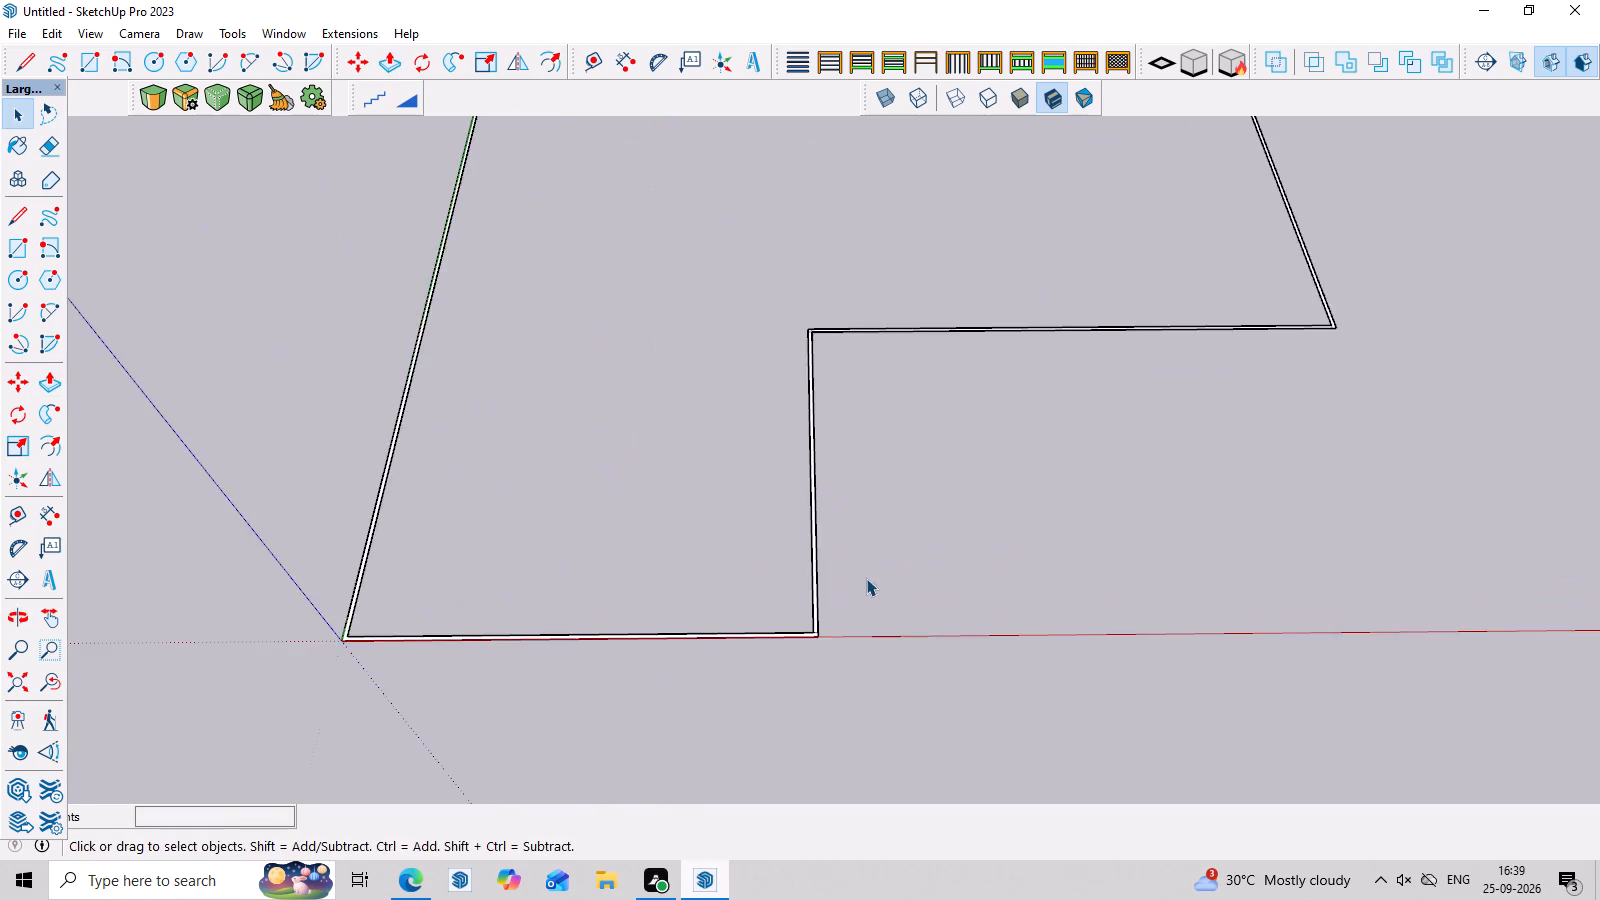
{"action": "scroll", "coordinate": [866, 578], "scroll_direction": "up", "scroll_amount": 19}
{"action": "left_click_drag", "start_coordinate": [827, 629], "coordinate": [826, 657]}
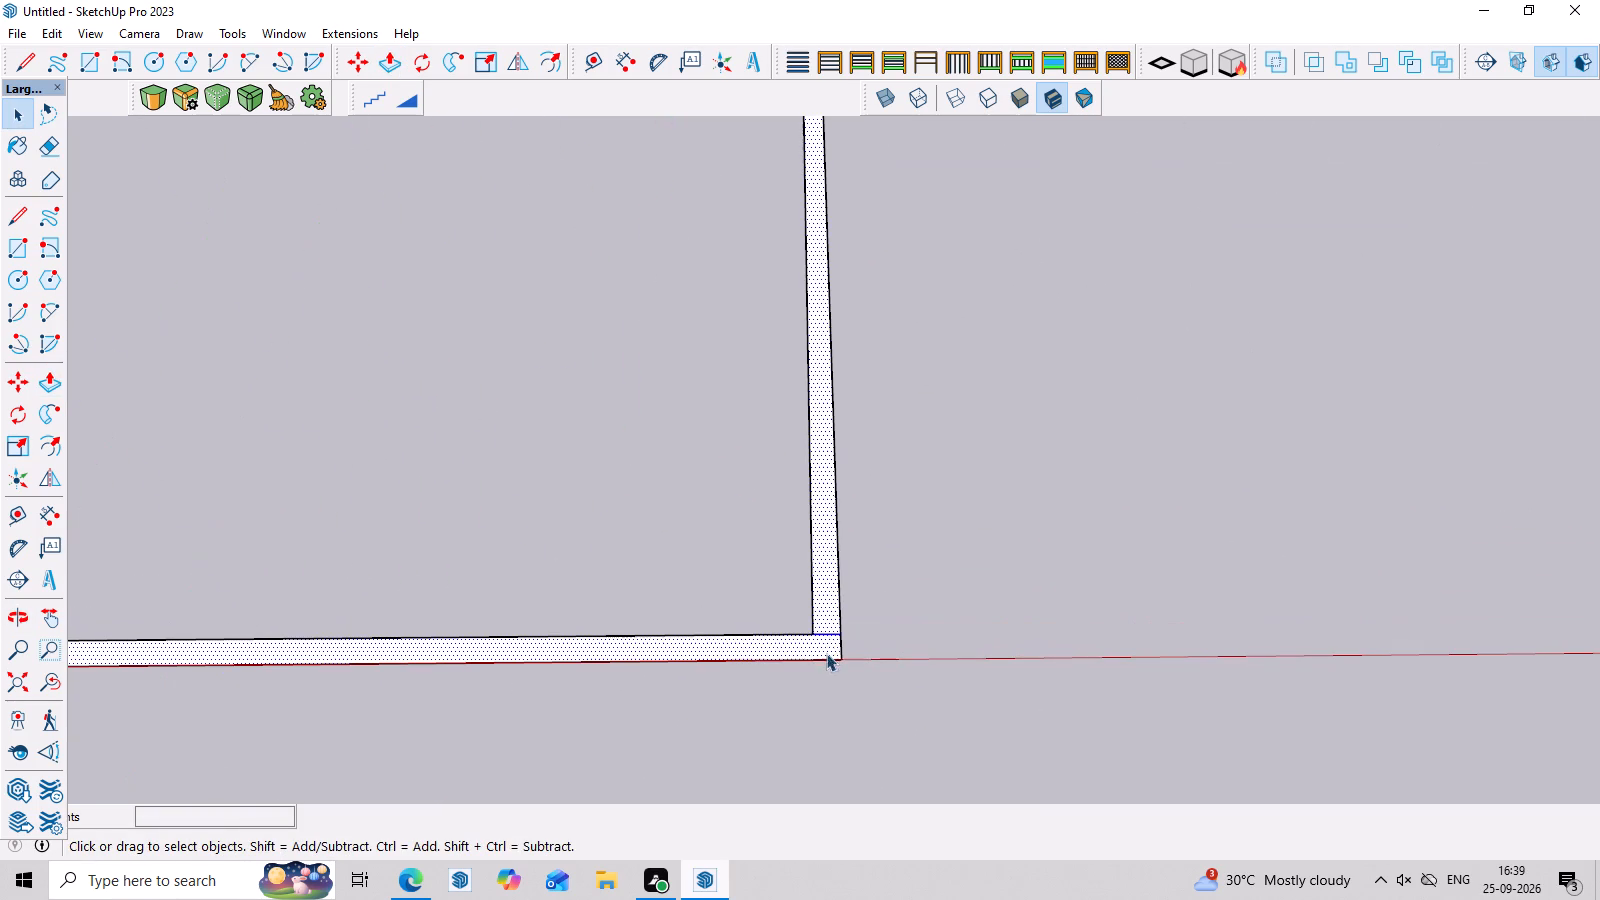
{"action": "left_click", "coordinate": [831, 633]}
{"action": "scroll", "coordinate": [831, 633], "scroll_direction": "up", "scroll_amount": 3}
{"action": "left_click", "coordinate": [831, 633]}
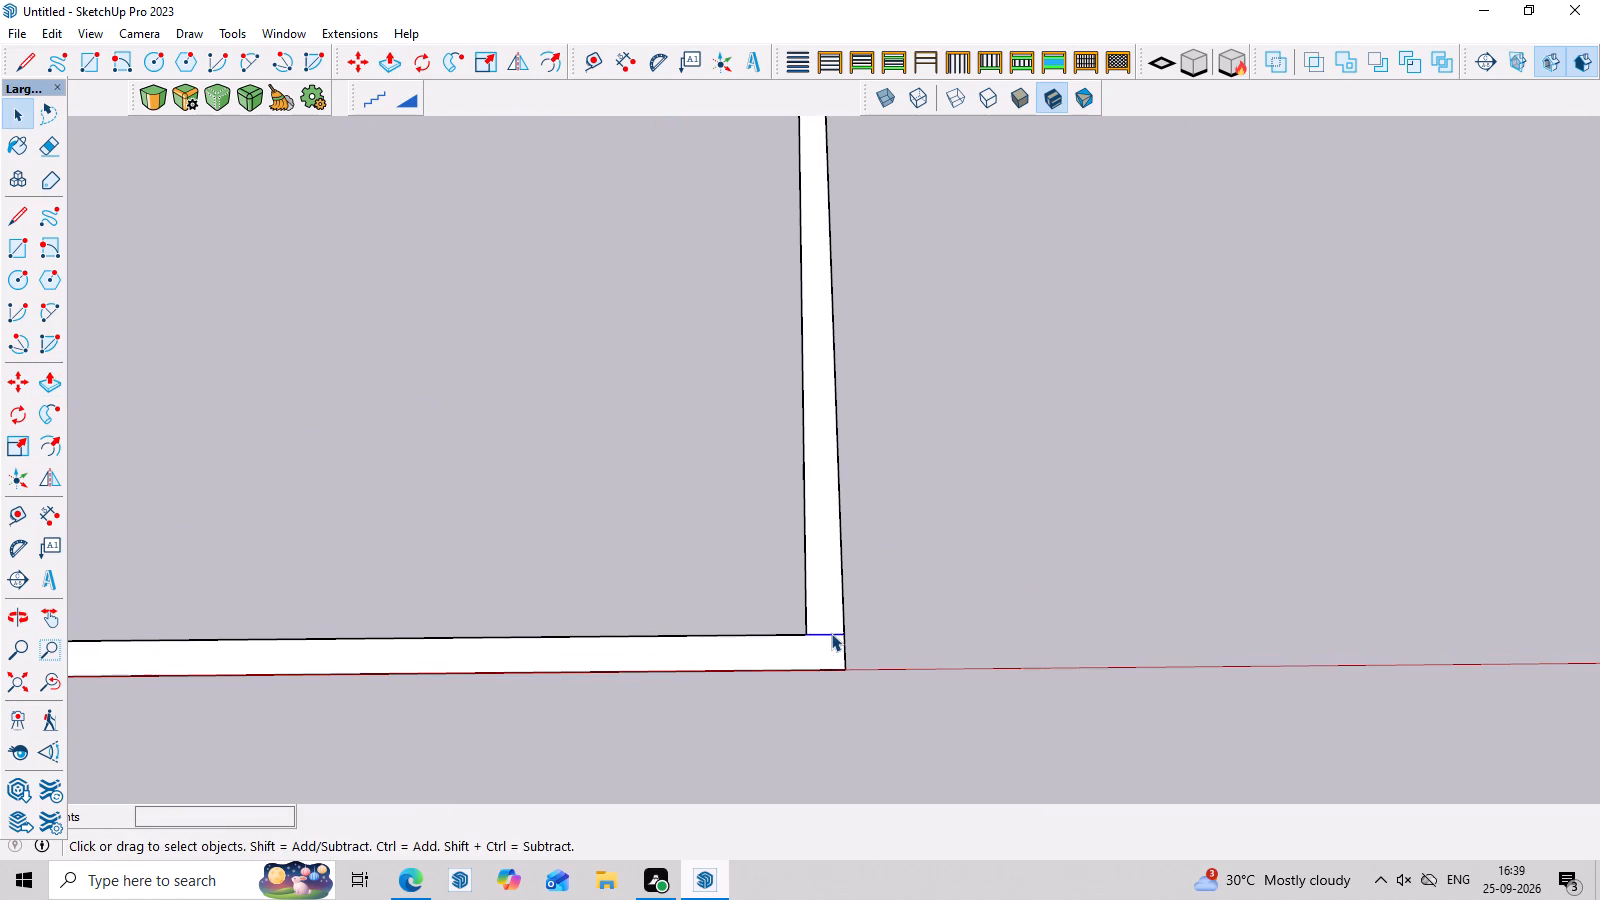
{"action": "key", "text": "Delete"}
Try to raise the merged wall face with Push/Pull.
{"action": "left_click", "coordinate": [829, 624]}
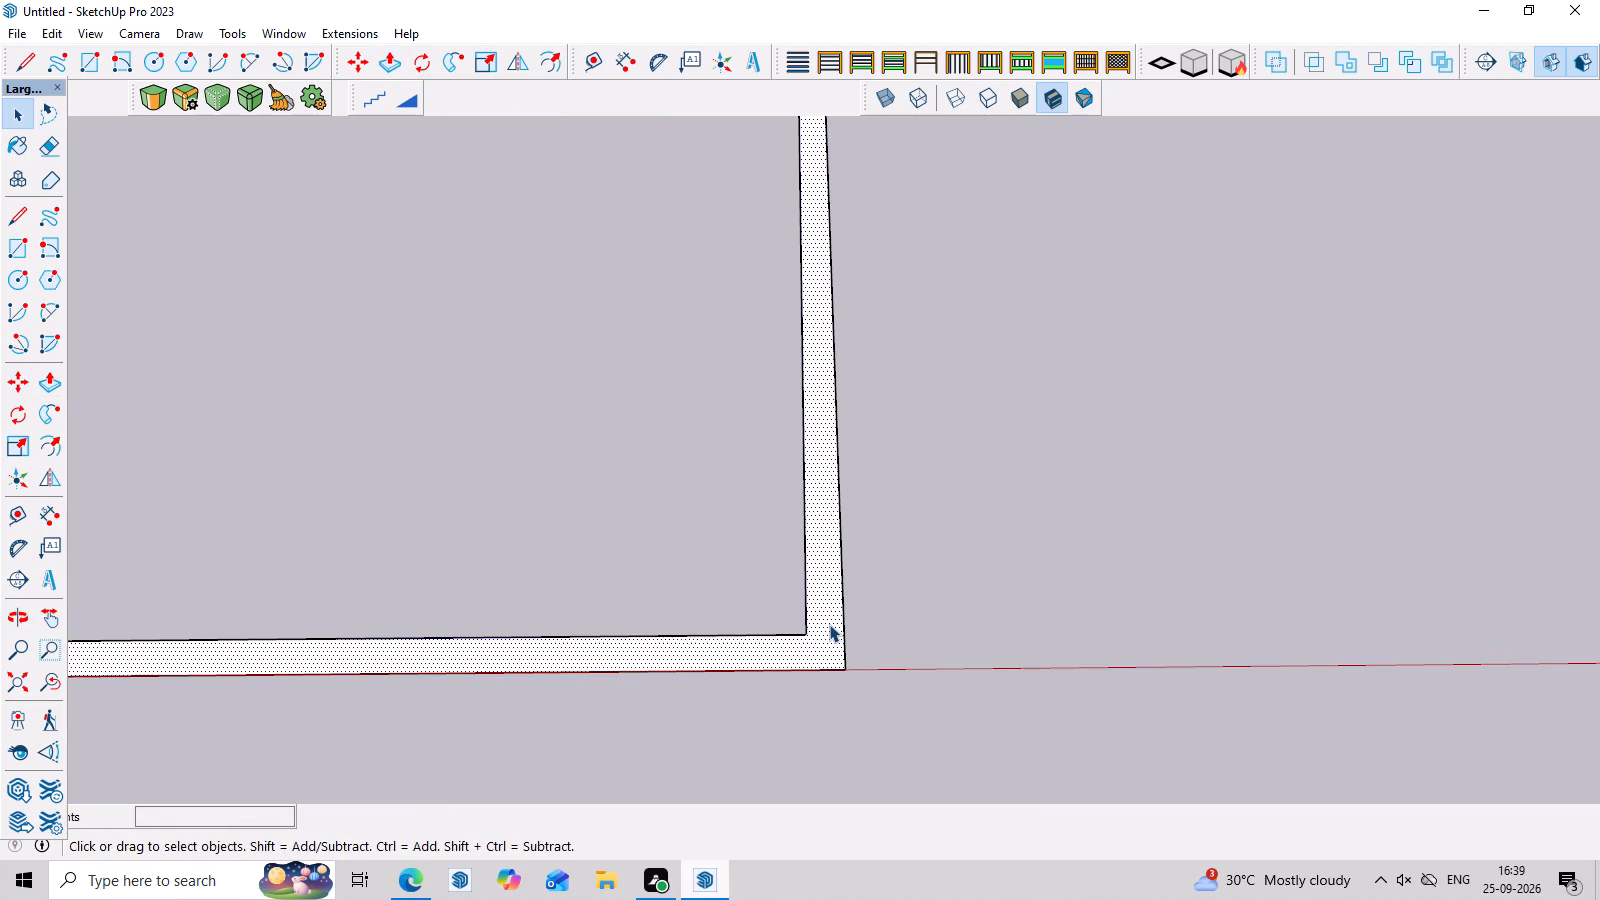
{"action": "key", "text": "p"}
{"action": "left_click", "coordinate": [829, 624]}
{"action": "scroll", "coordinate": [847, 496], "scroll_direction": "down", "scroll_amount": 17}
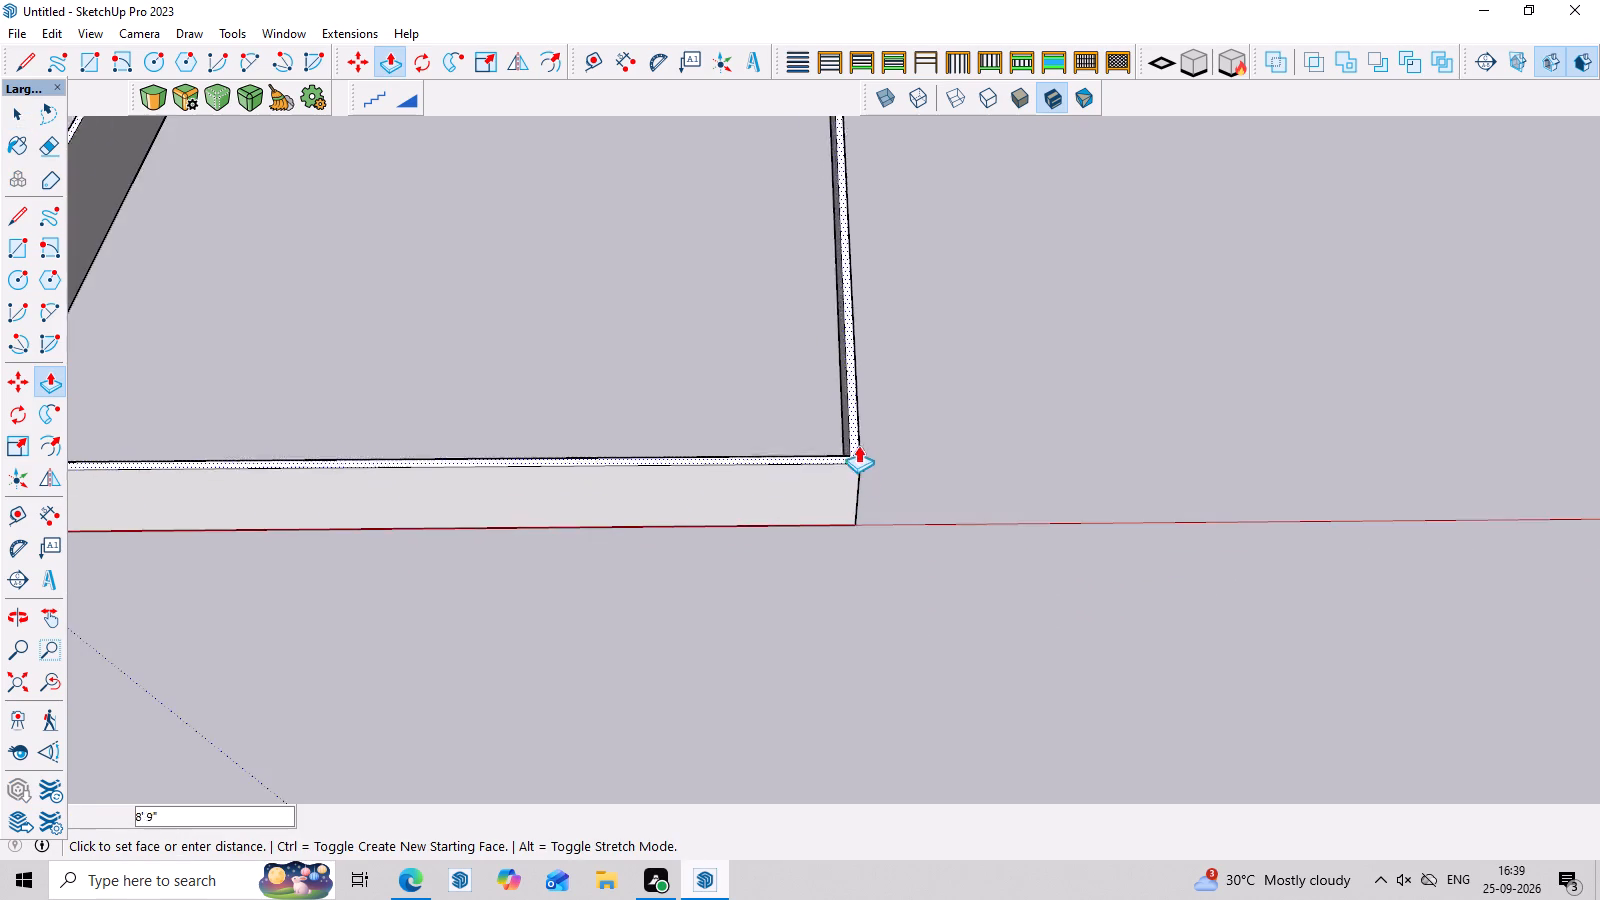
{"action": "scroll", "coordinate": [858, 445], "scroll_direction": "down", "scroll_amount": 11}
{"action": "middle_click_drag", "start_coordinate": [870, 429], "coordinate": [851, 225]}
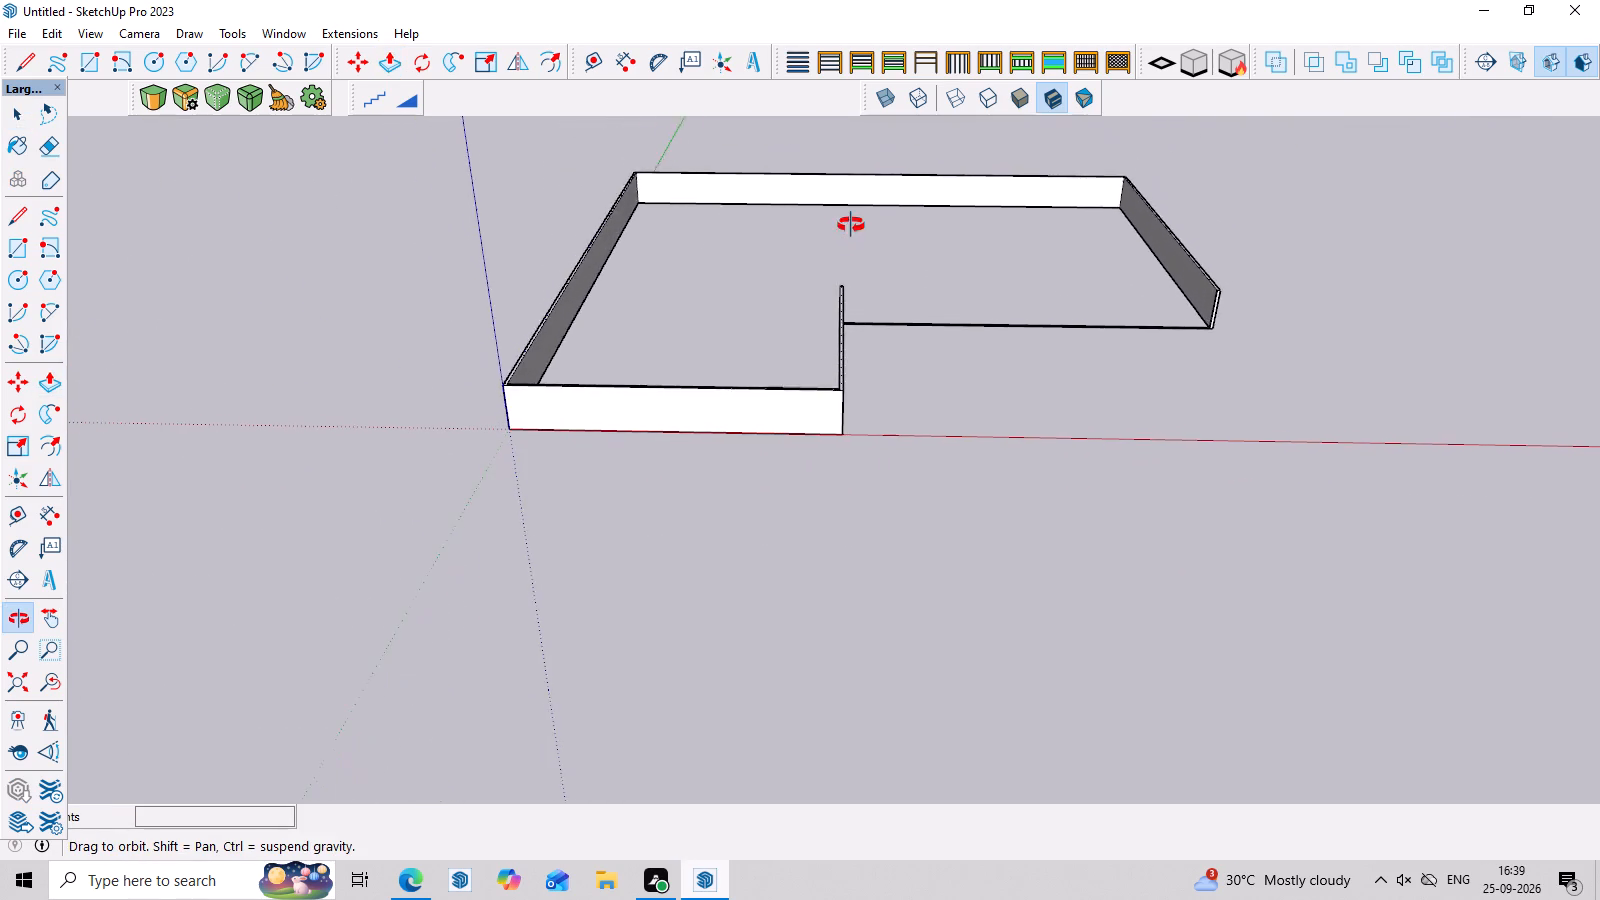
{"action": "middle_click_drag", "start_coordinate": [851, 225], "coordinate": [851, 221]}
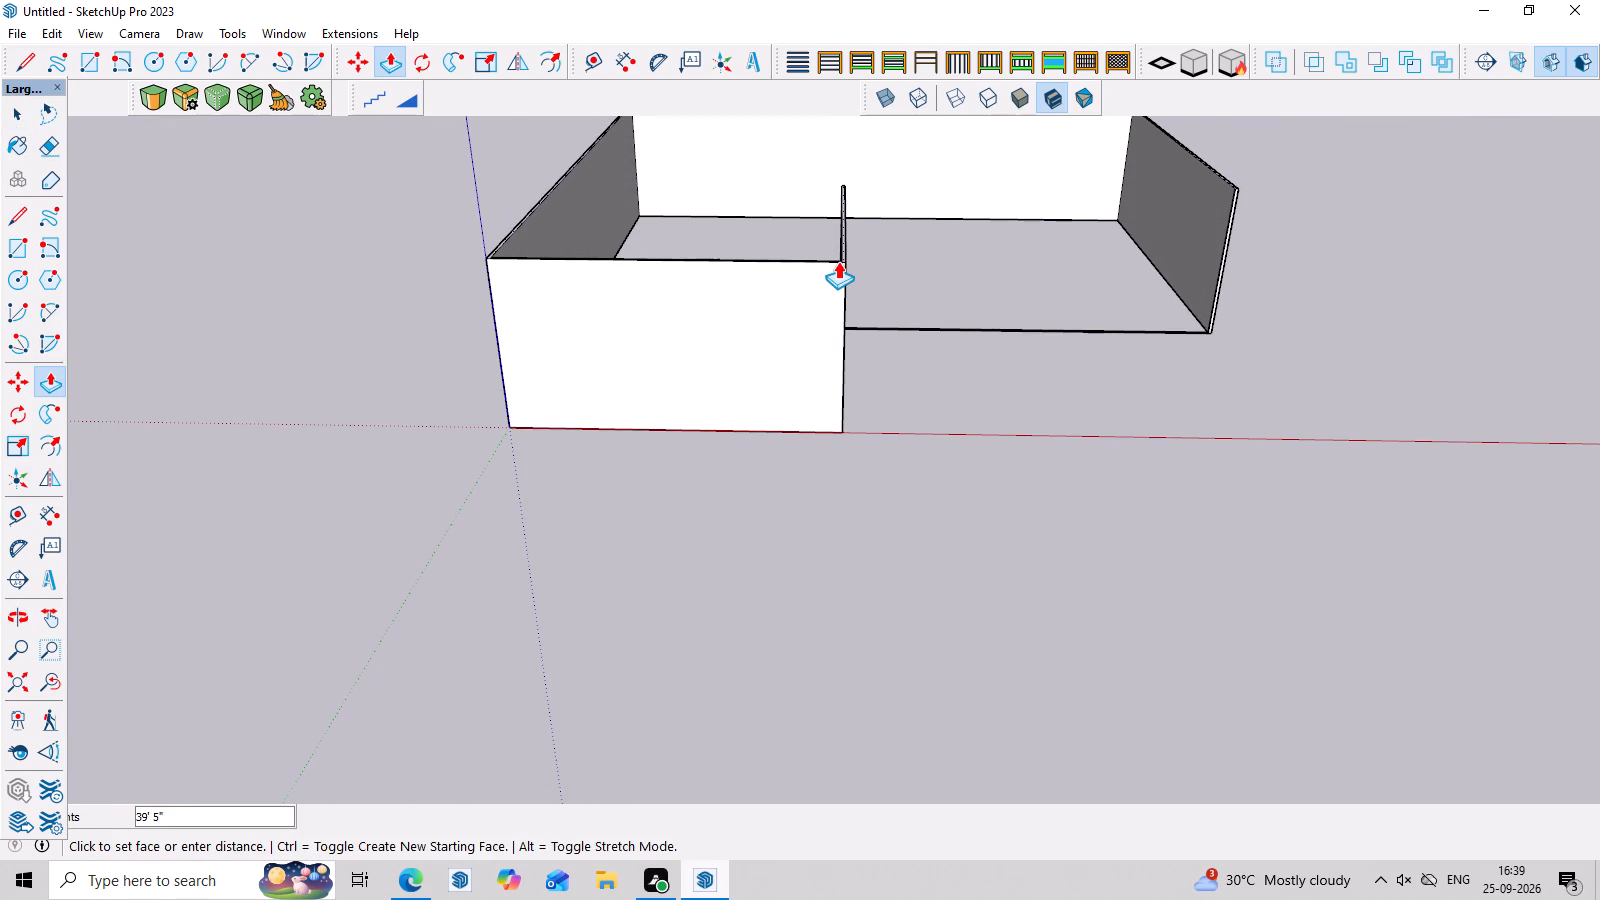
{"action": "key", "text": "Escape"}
Delete the entire L-shaped wall footprint.
{"action": "scroll", "coordinate": [970, 330], "scroll_direction": "down", "scroll_amount": 3}
{"action": "middle_click_drag", "start_coordinate": [970, 364], "coordinate": [956, 516]}
{"action": "key", "text": "space"}
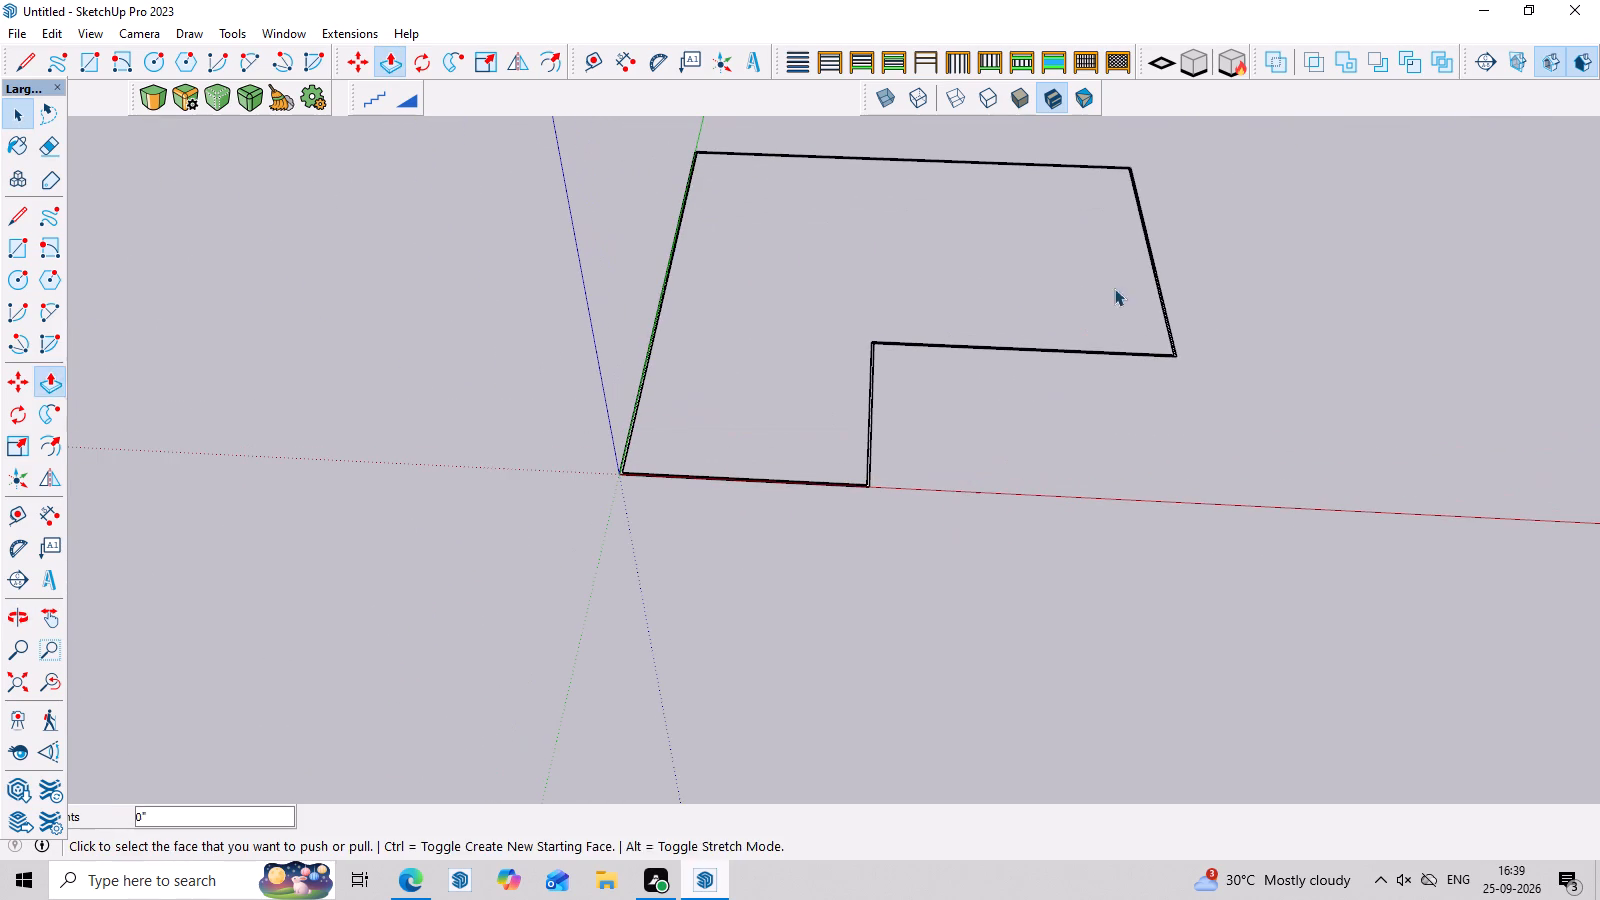
{"action": "left_click_drag", "start_coordinate": [1229, 153], "coordinate": [551, 603]}
{"action": "key", "text": "Delete"}
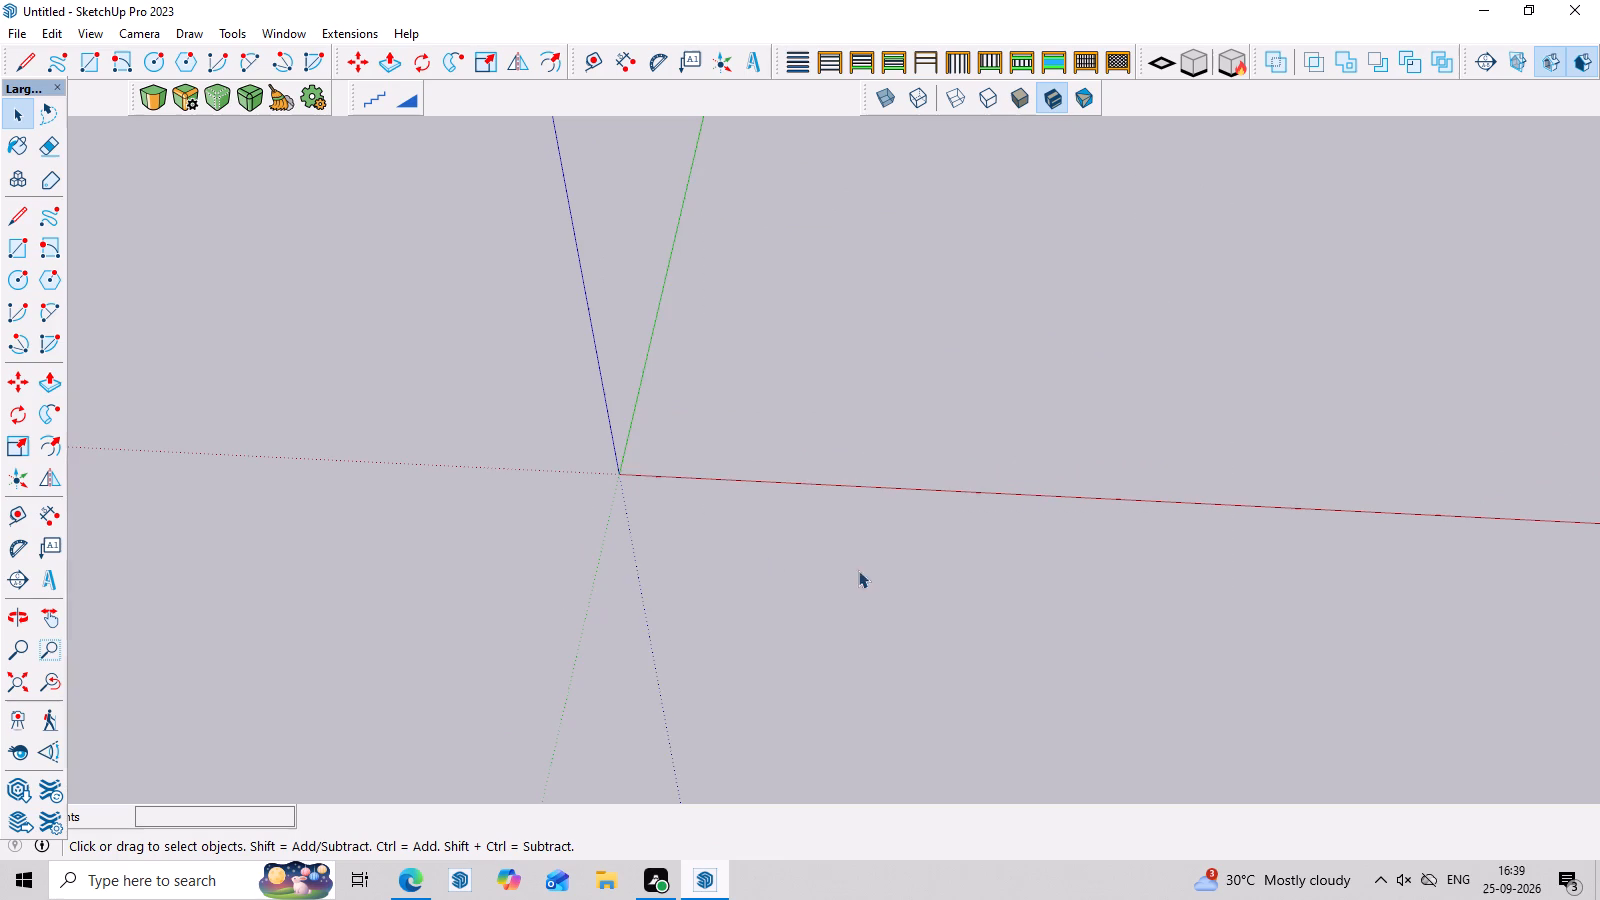
Draw a rectangle from the origin, about 59' along the red axis and 80' along the green axis.
{"action": "middle_click_drag", "start_coordinate": [820, 579], "coordinate": [850, 529]}
{"action": "scroll", "coordinate": [427, 385], "scroll_direction": "up", "scroll_amount": 6}
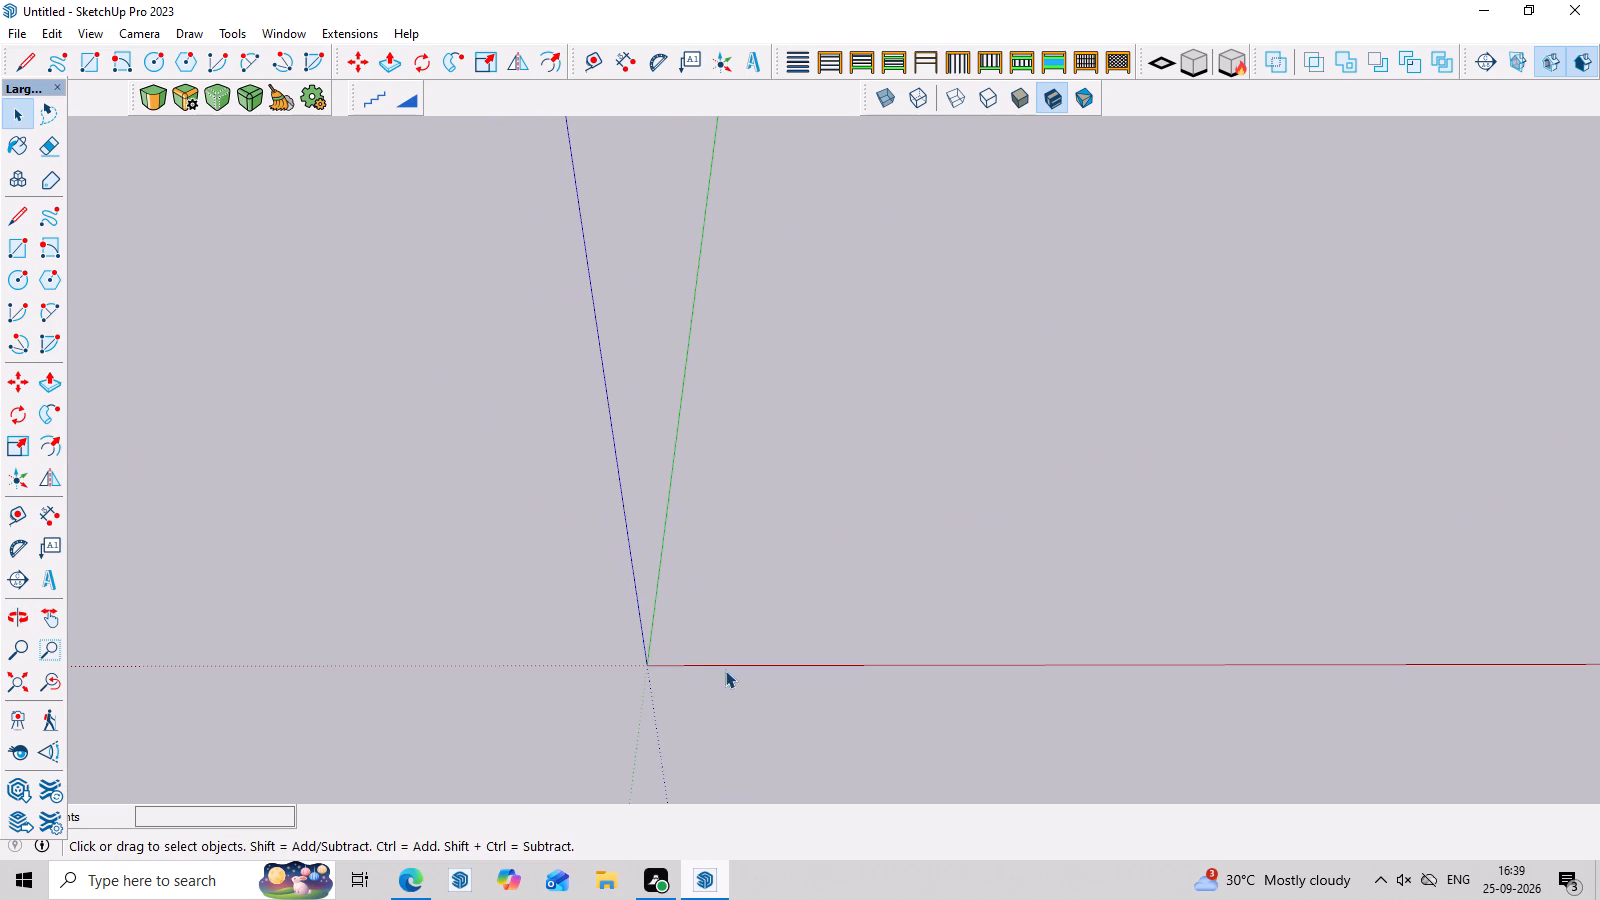
{"action": "key", "text": "r"}
{"action": "left_click", "coordinate": [660, 677]}
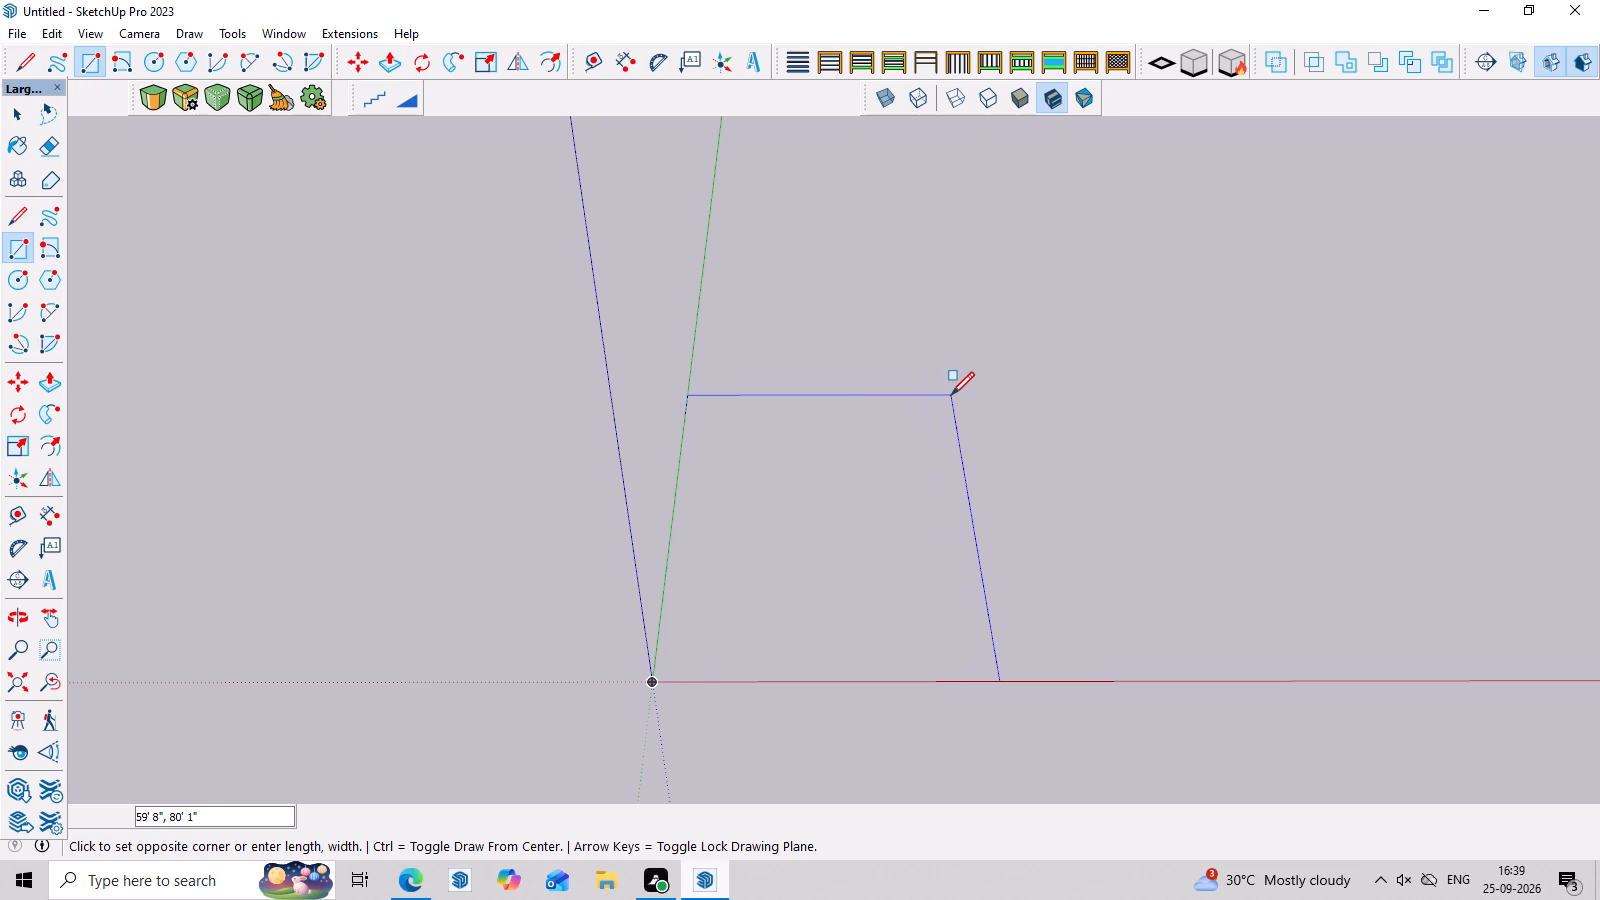
{"action": "left_click", "coordinate": [944, 394]}
{"action": "key", "text": "space"}
Offset the rectangular face's outline 9" inward to form the perimeter walls.
{"action": "middle_click_drag", "start_coordinate": [806, 560], "coordinate": [806, 585]}
{"action": "scroll", "coordinate": [806, 585], "scroll_direction": "up", "scroll_amount": 4}
{"action": "left_click", "coordinate": [804, 585]}
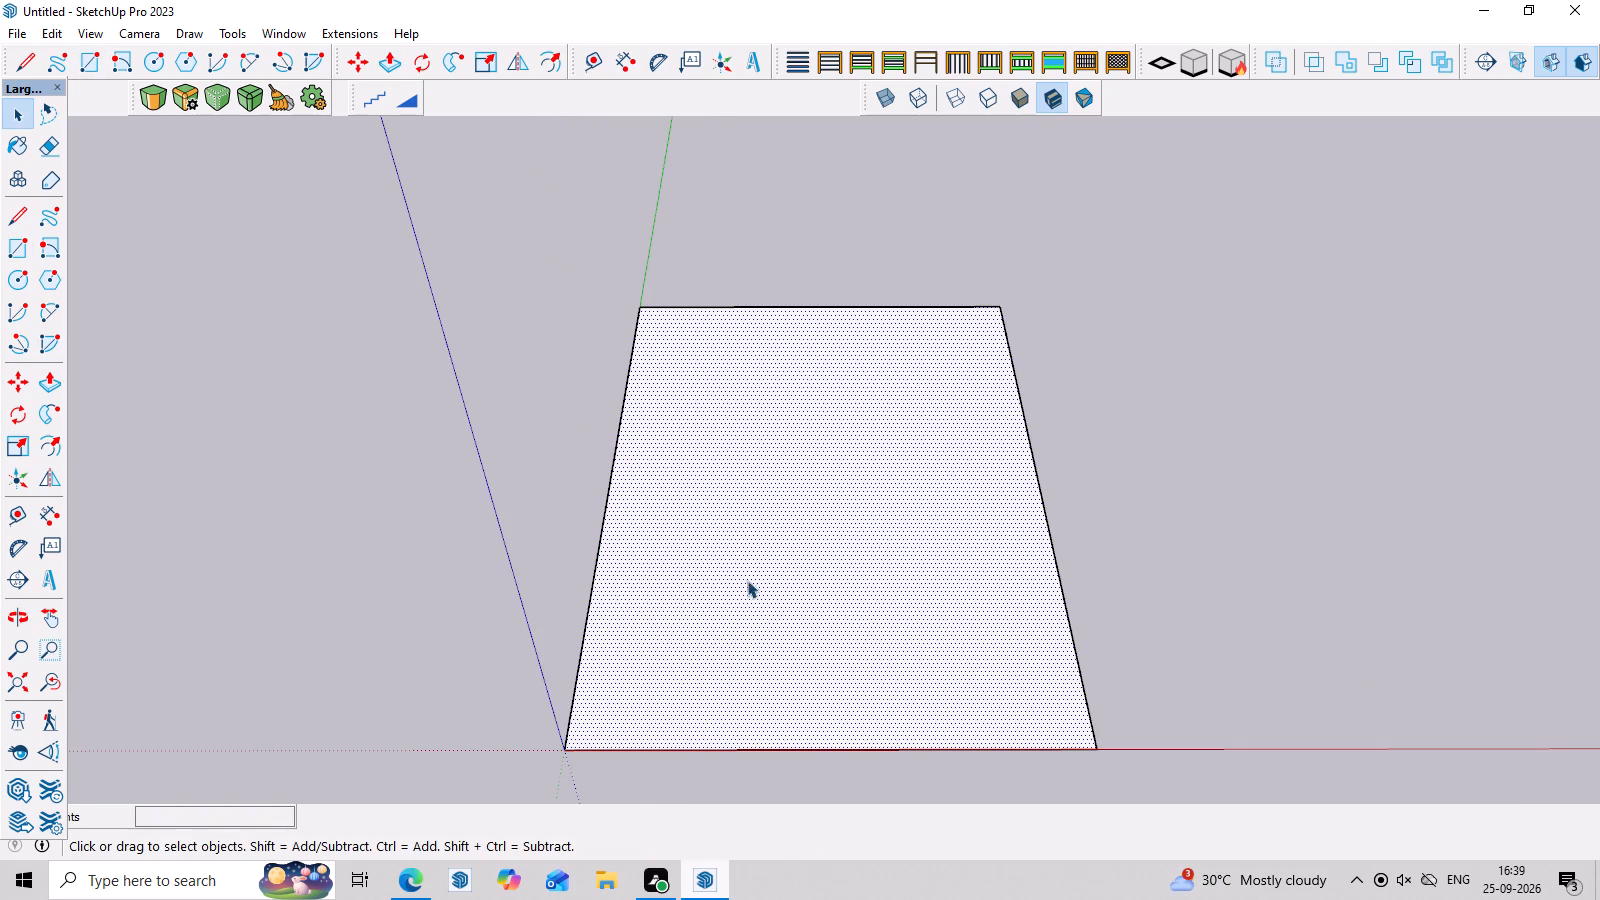
{"action": "key", "text": "f"}
{"action": "left_click", "coordinate": [618, 565]}
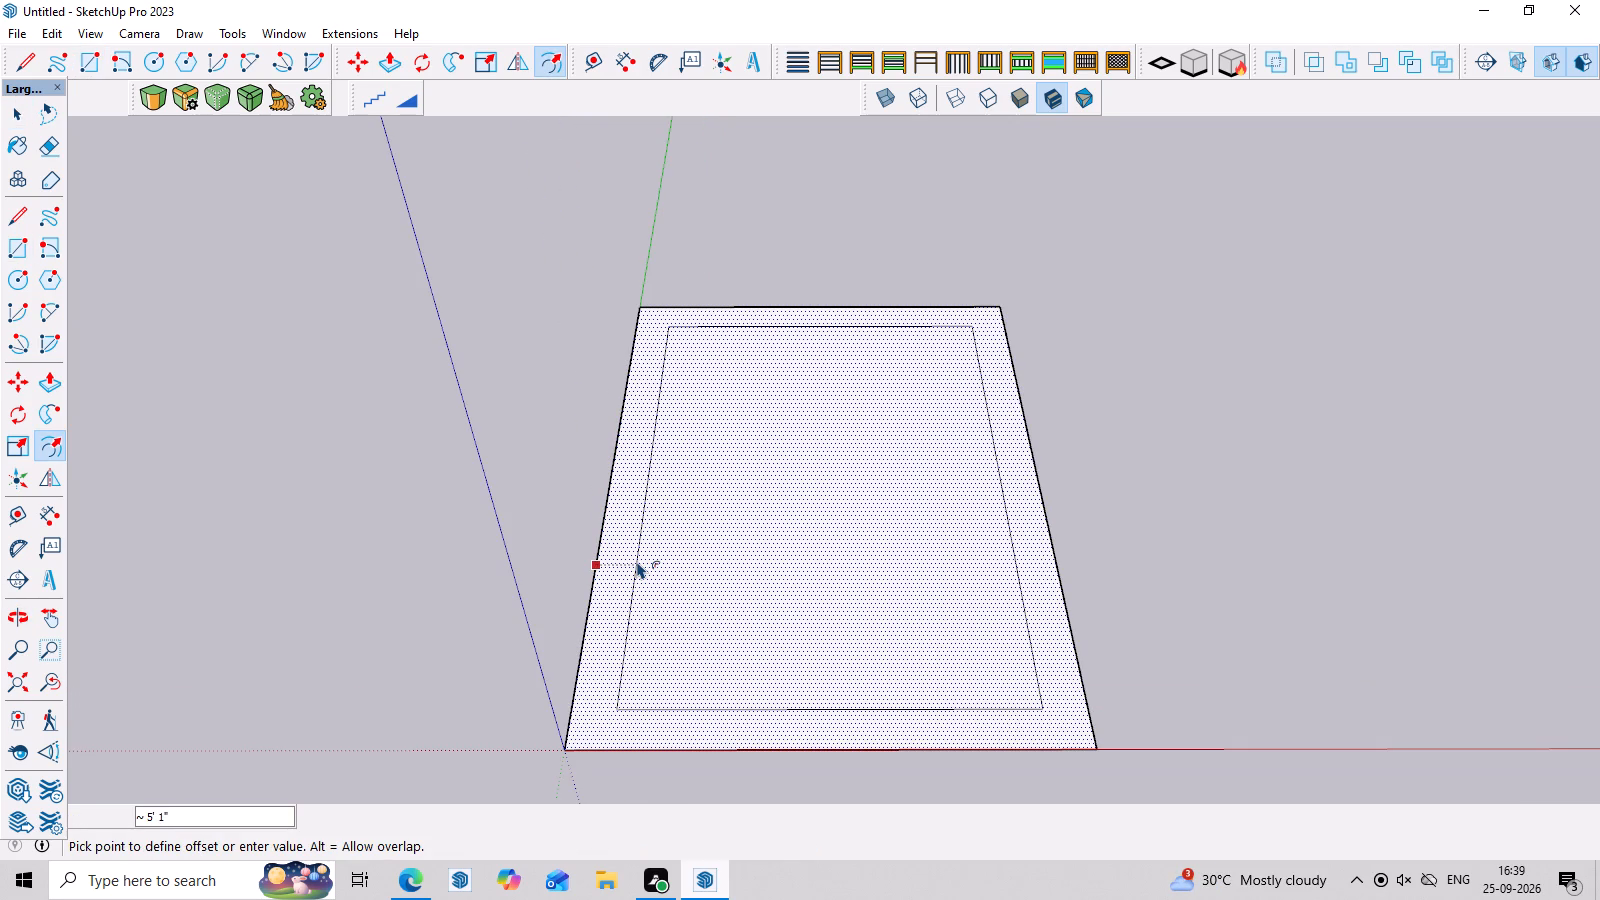
{"action": "key", "text": "9"}
{"action": "key", "text": "Return"}
{"action": "key", "text": "space"}
Place two guides 9" apart parallel to the green axis, the first about 33' in from the opposite wall's inner edge.
{"action": "middle_click_drag", "start_coordinate": [941, 636], "coordinate": [942, 666]}
{"action": "key", "text": "t"}
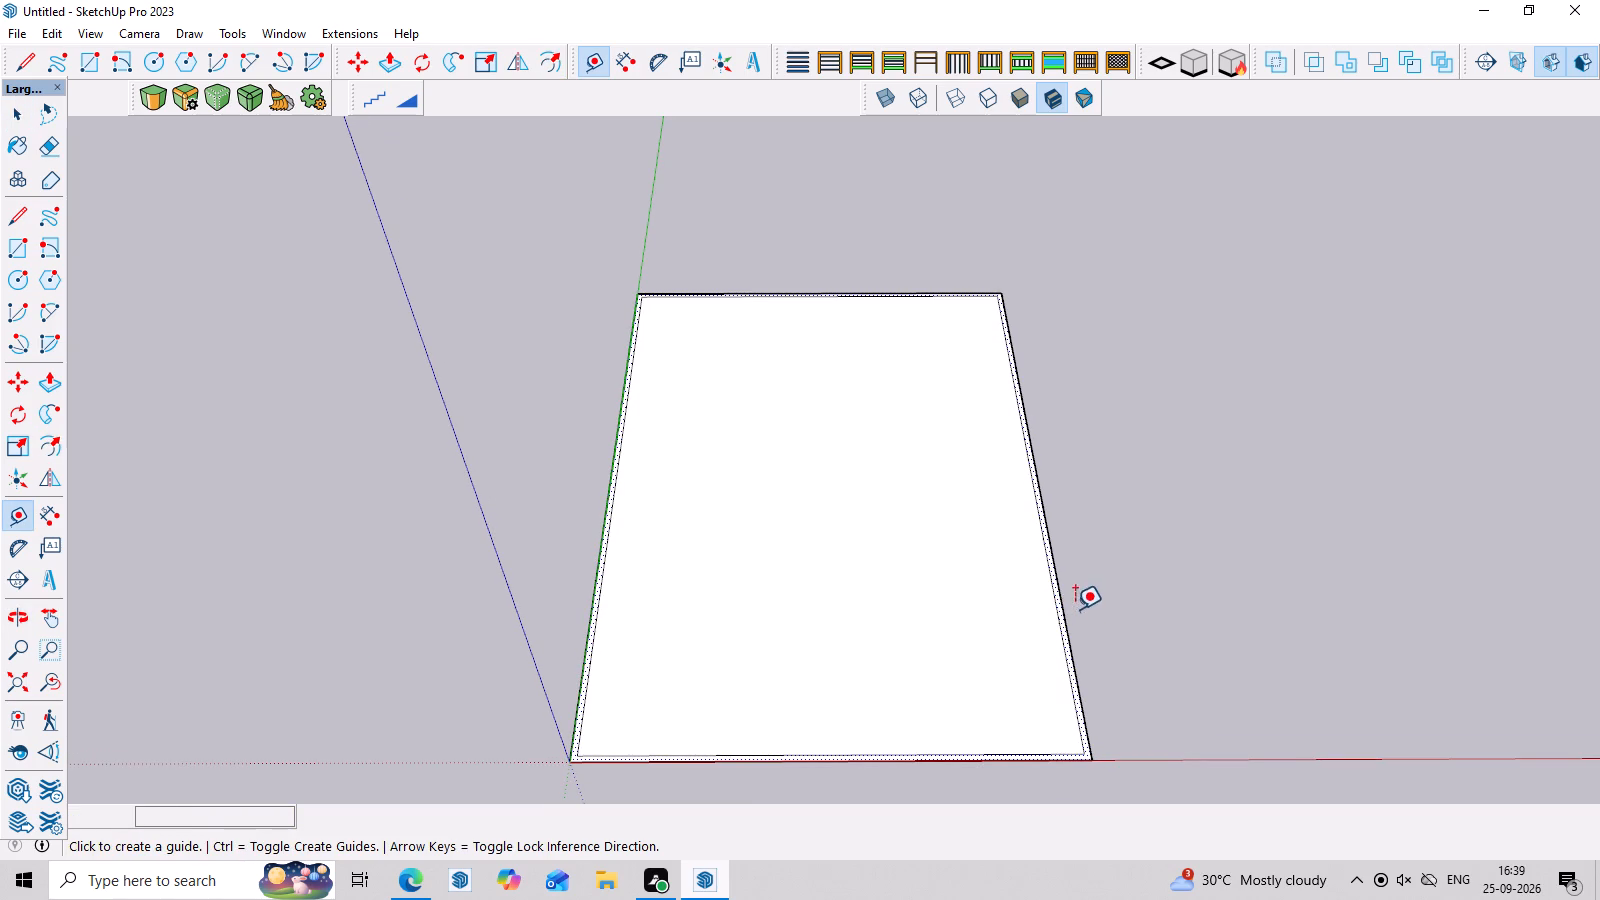
{"action": "scroll", "coordinate": [1050, 613], "scroll_direction": "up", "scroll_amount": 2}
{"action": "left_click", "coordinate": [1056, 603]}
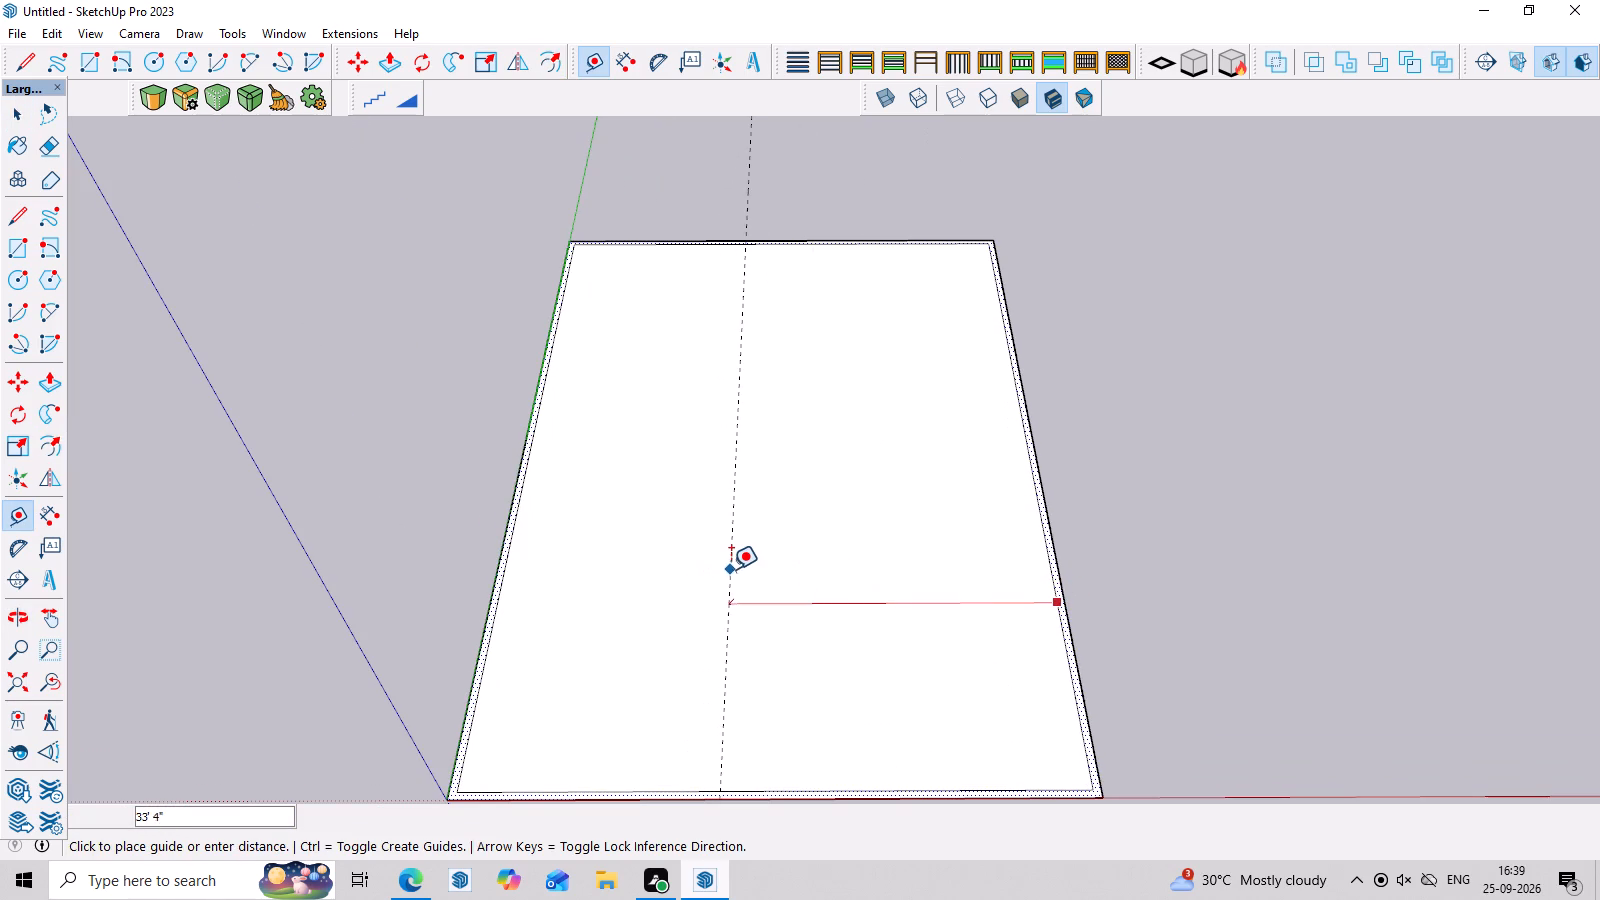
{"action": "left_click", "coordinate": [741, 569]}
{"action": "left_click", "coordinate": [741, 562]}
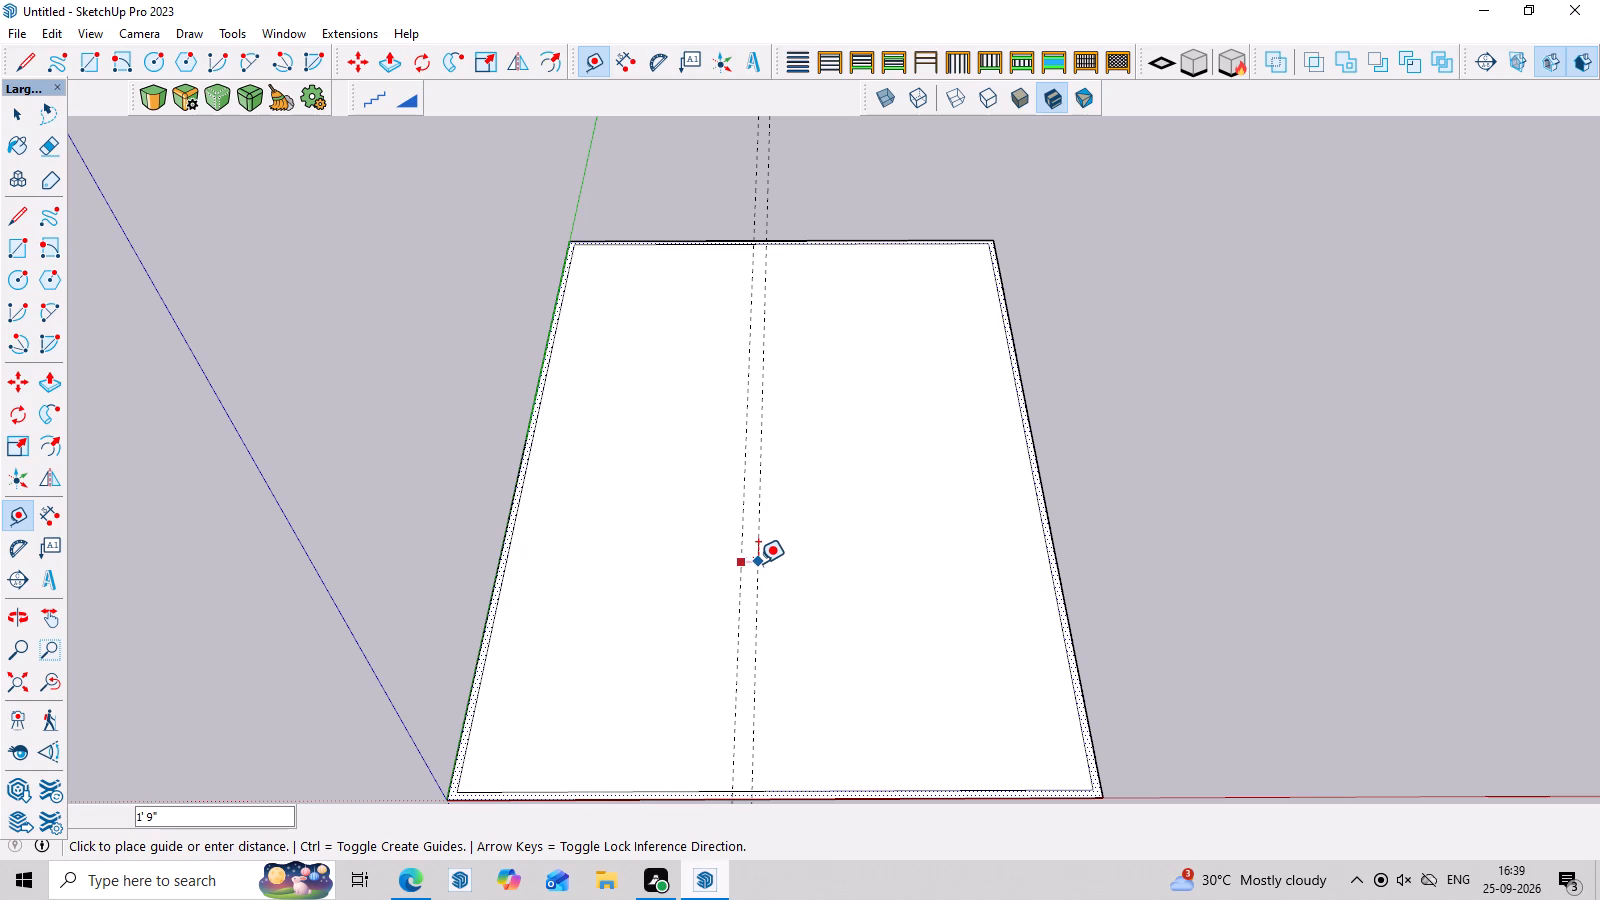
{"action": "key", "text": "9"}
{"action": "key", "text": "Return"}
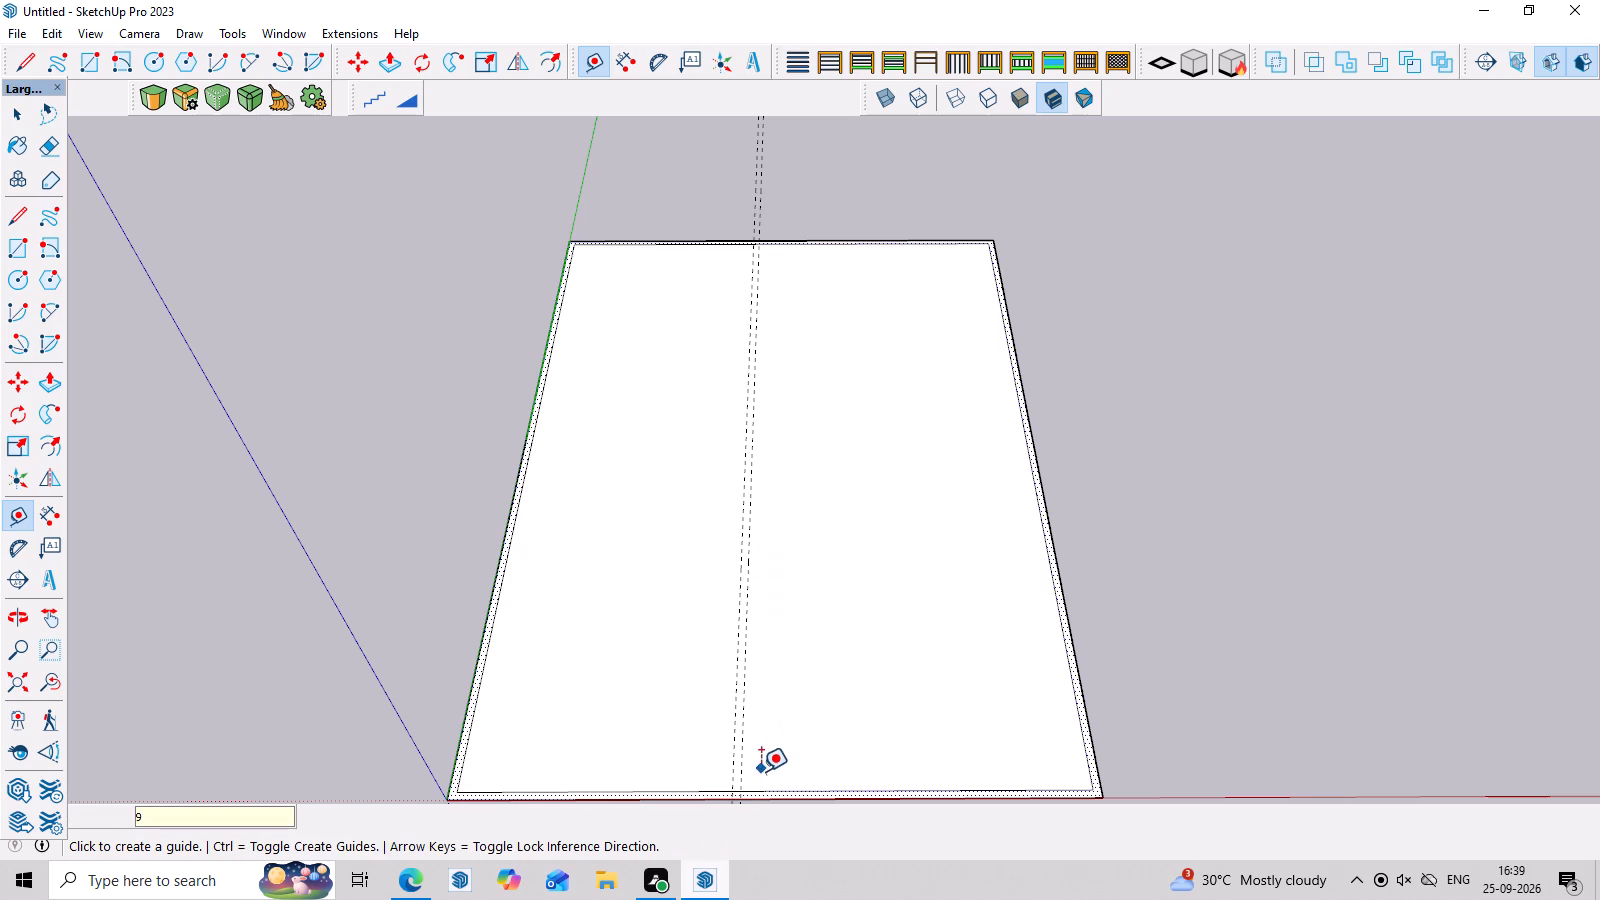
Place two guides 9" apart parallel to the red axis, the first about 23' 4" in from the front wall's inner edge.
{"action": "left_click", "coordinate": [761, 790]}
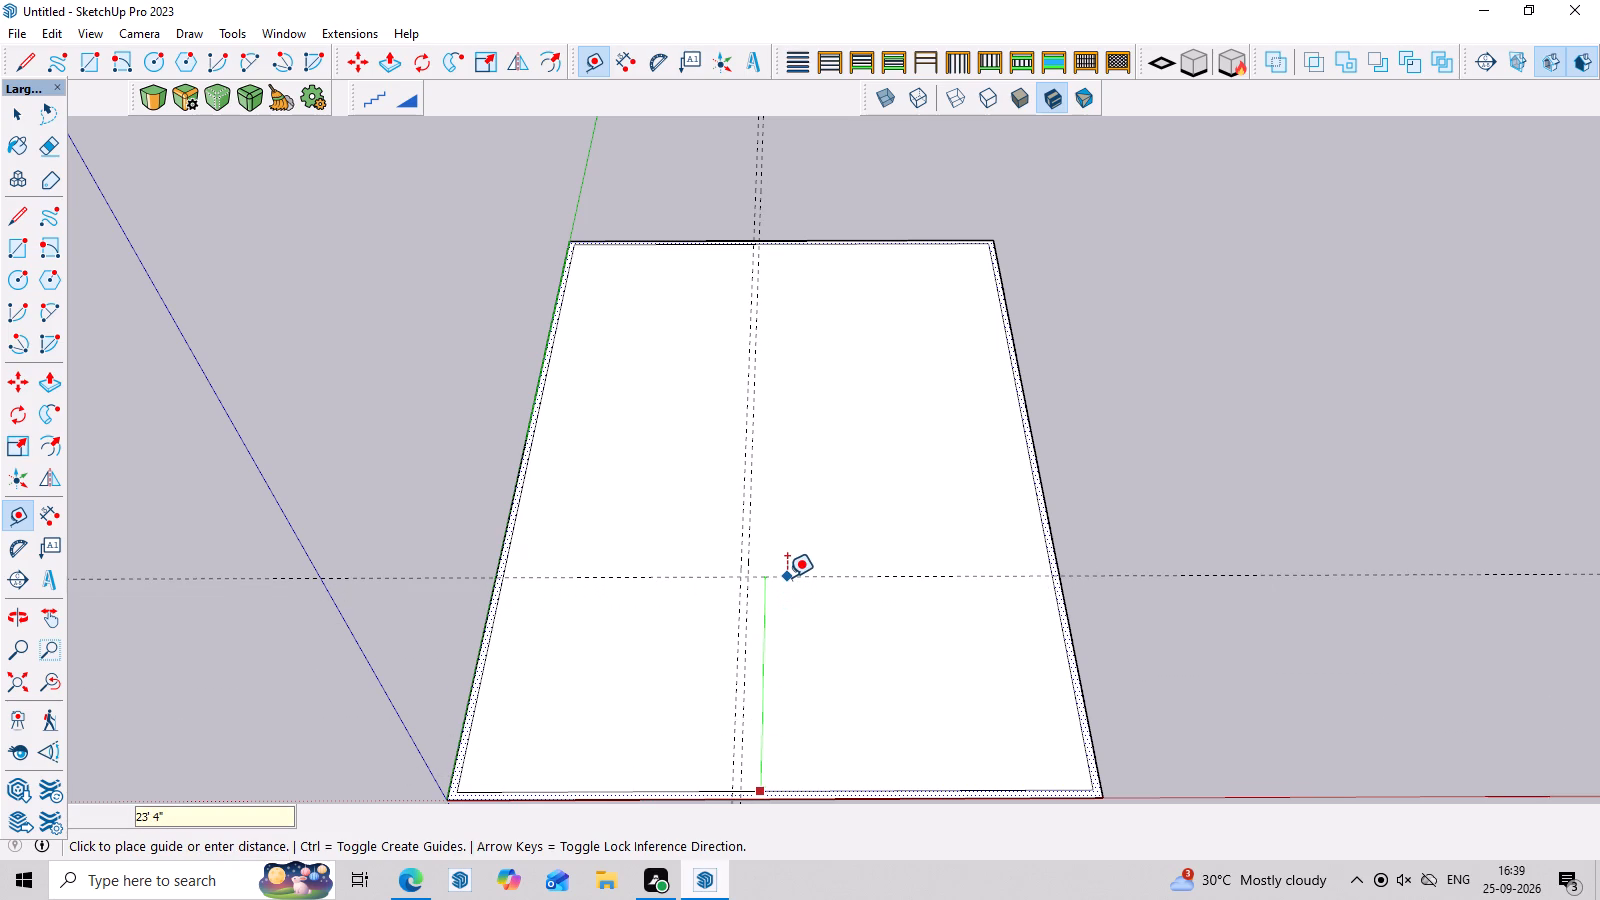
{"action": "left_click", "coordinate": [787, 577]}
{"action": "left_click", "coordinate": [787, 575]}
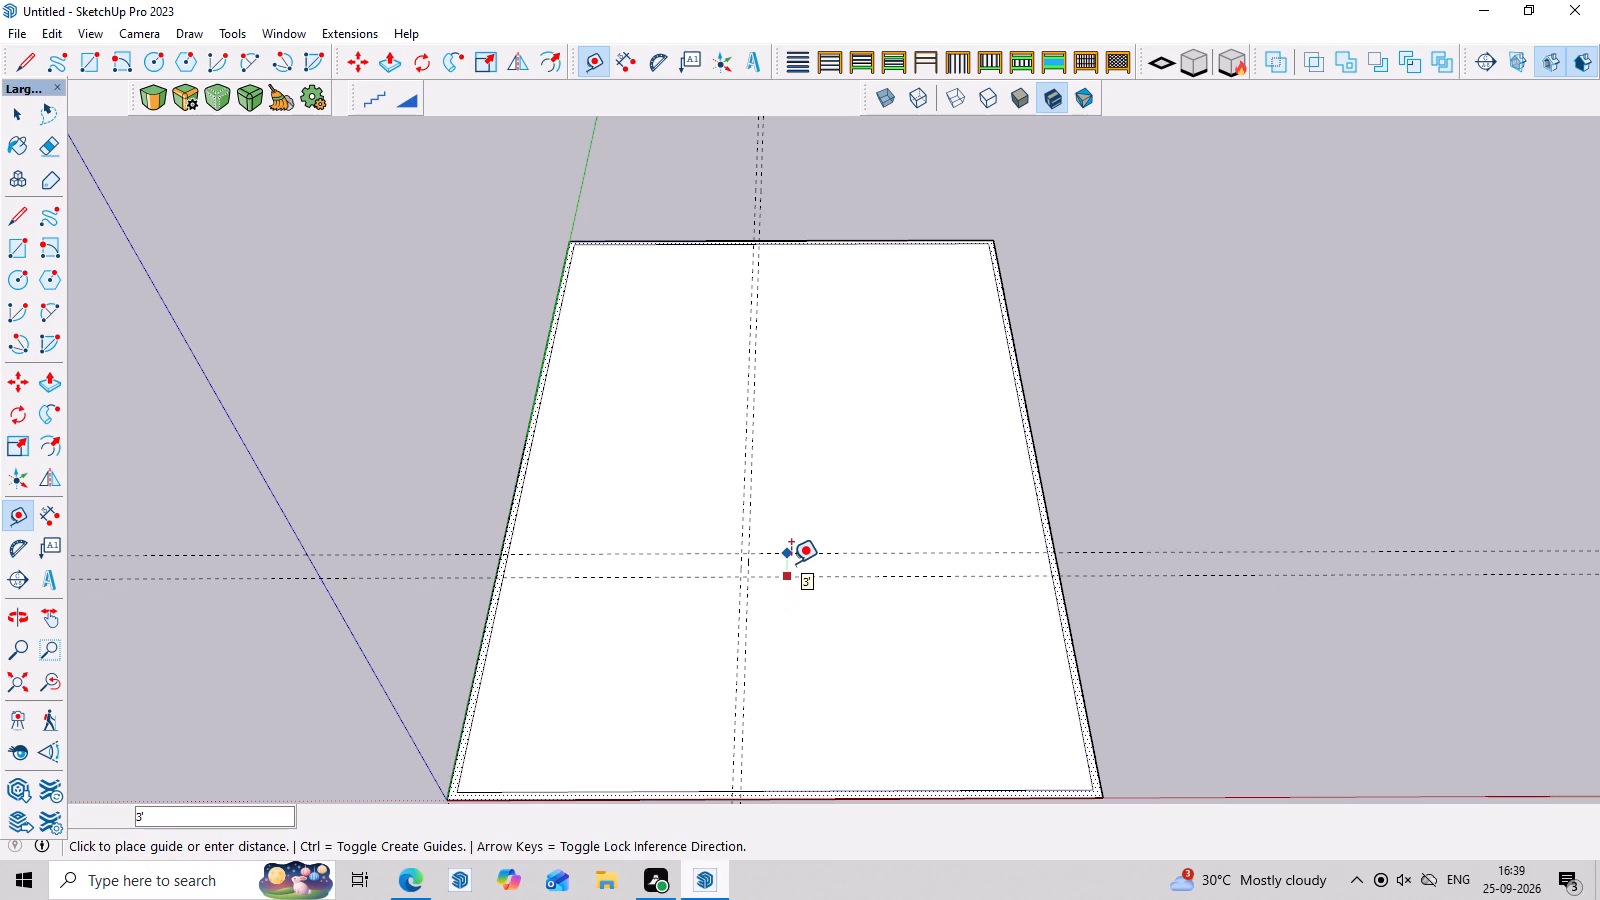
{"action": "key", "text": "9"}
{"action": "key", "text": "Return"}
{"action": "key", "text": "Escape"}
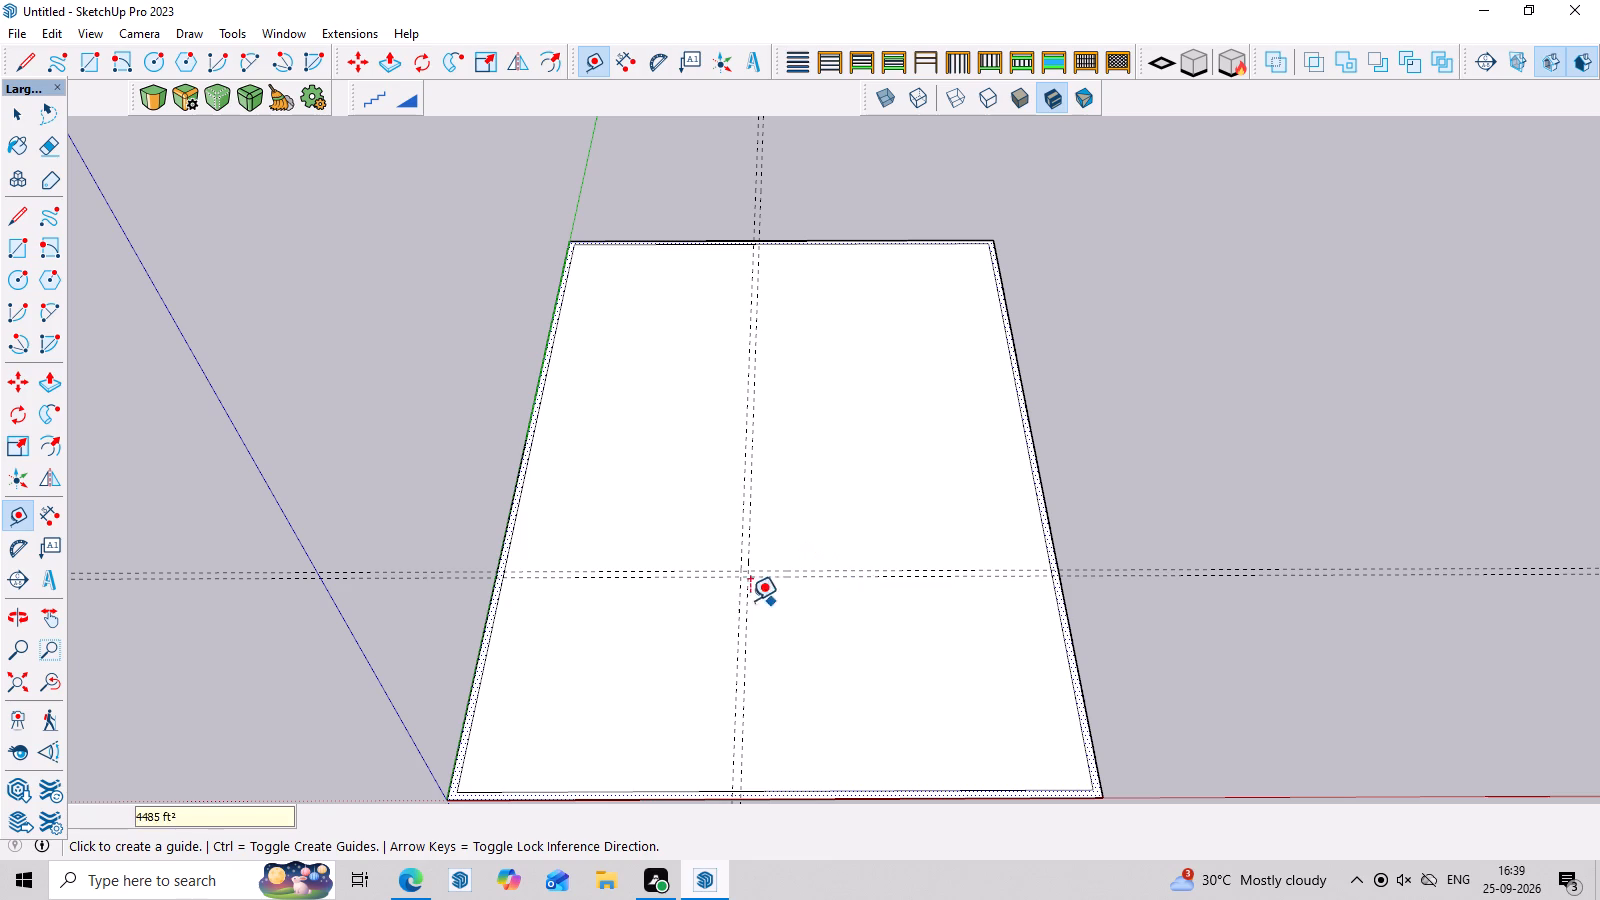
Draw a 9" by 24' 10" wall rectangle between the green-axis guides, from the base's front edge to the farther cross guide.
{"action": "key", "text": "r"}
{"action": "scroll", "coordinate": [746, 784], "scroll_direction": "up", "scroll_amount": 8}
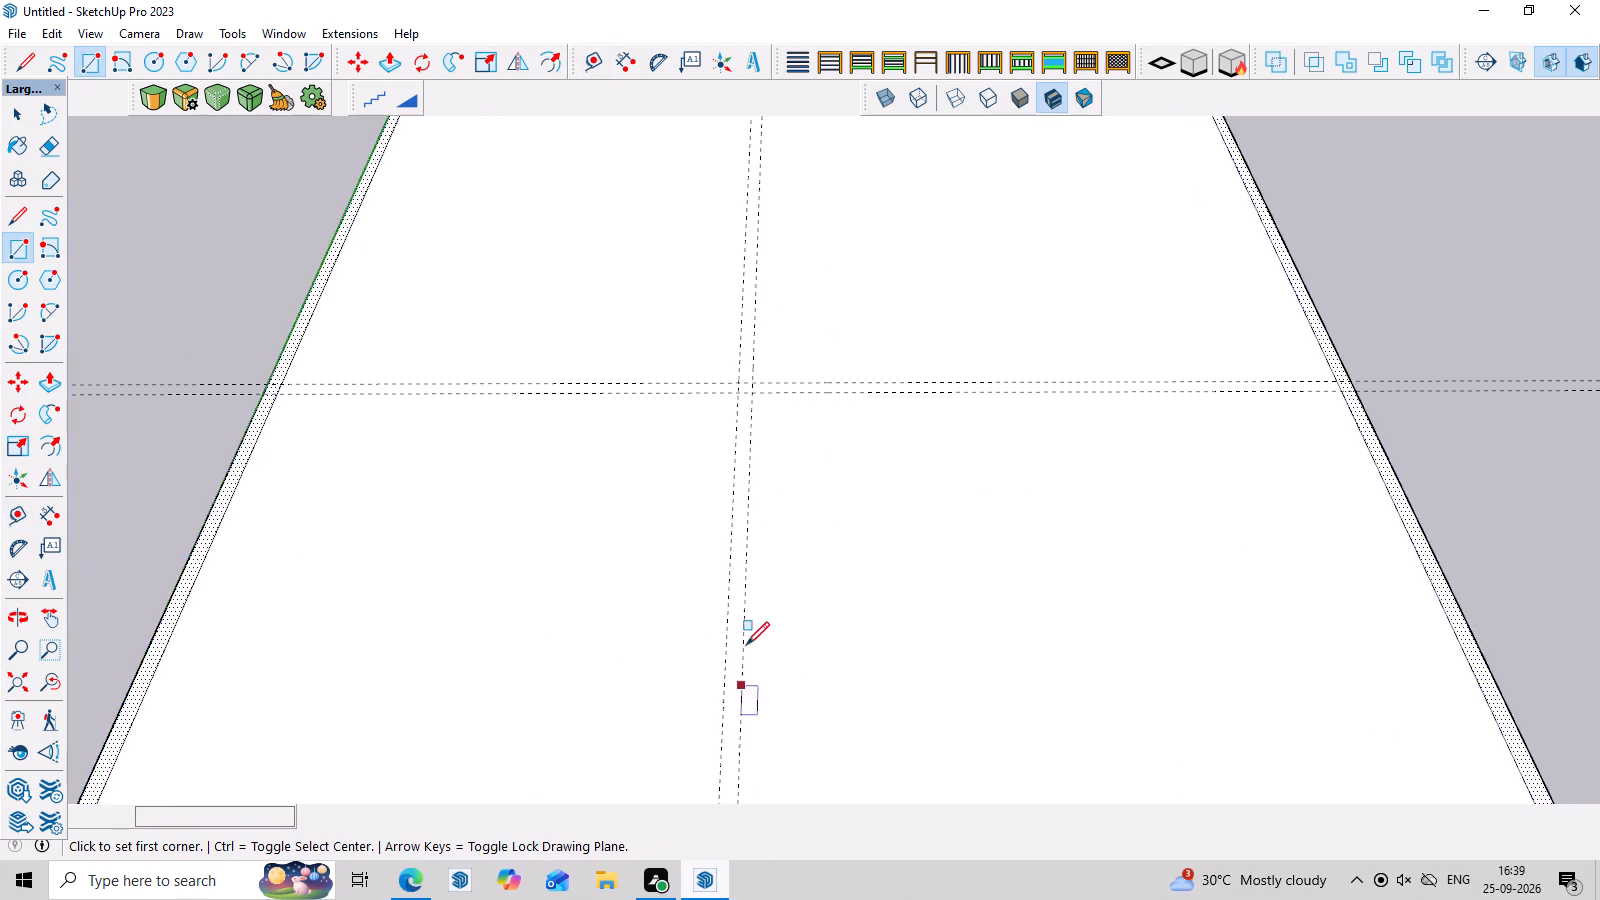
{"action": "scroll", "coordinate": [746, 630], "scroll_direction": "down", "scroll_amount": 8}
{"action": "scroll", "coordinate": [736, 662], "scroll_direction": "up", "scroll_amount": 17}
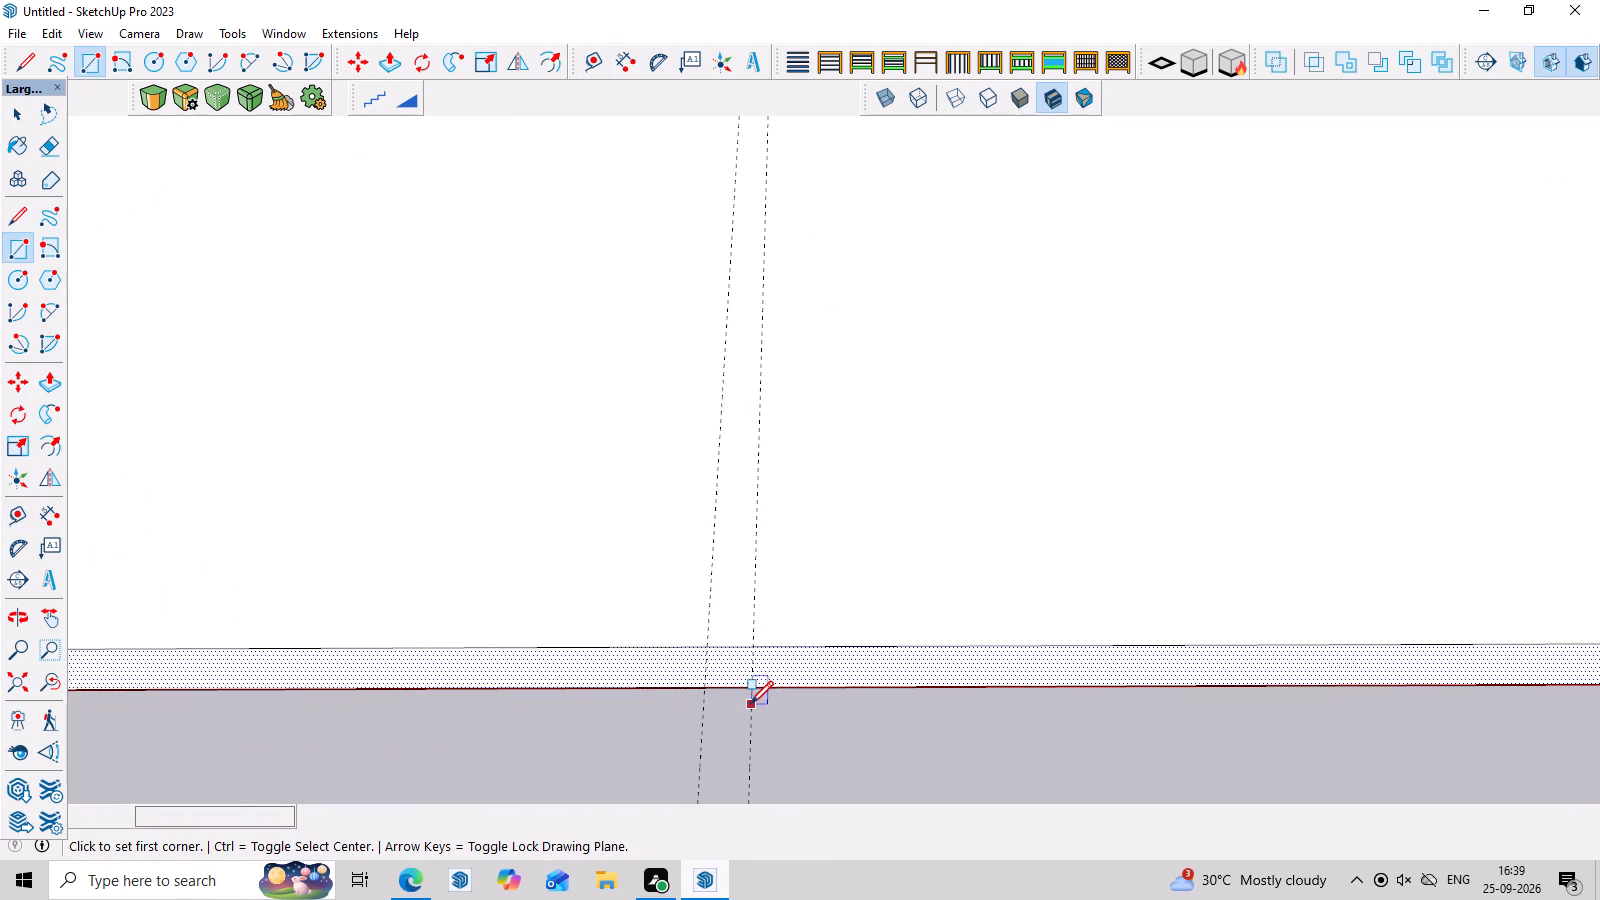
{"action": "left_click", "coordinate": [749, 688]}
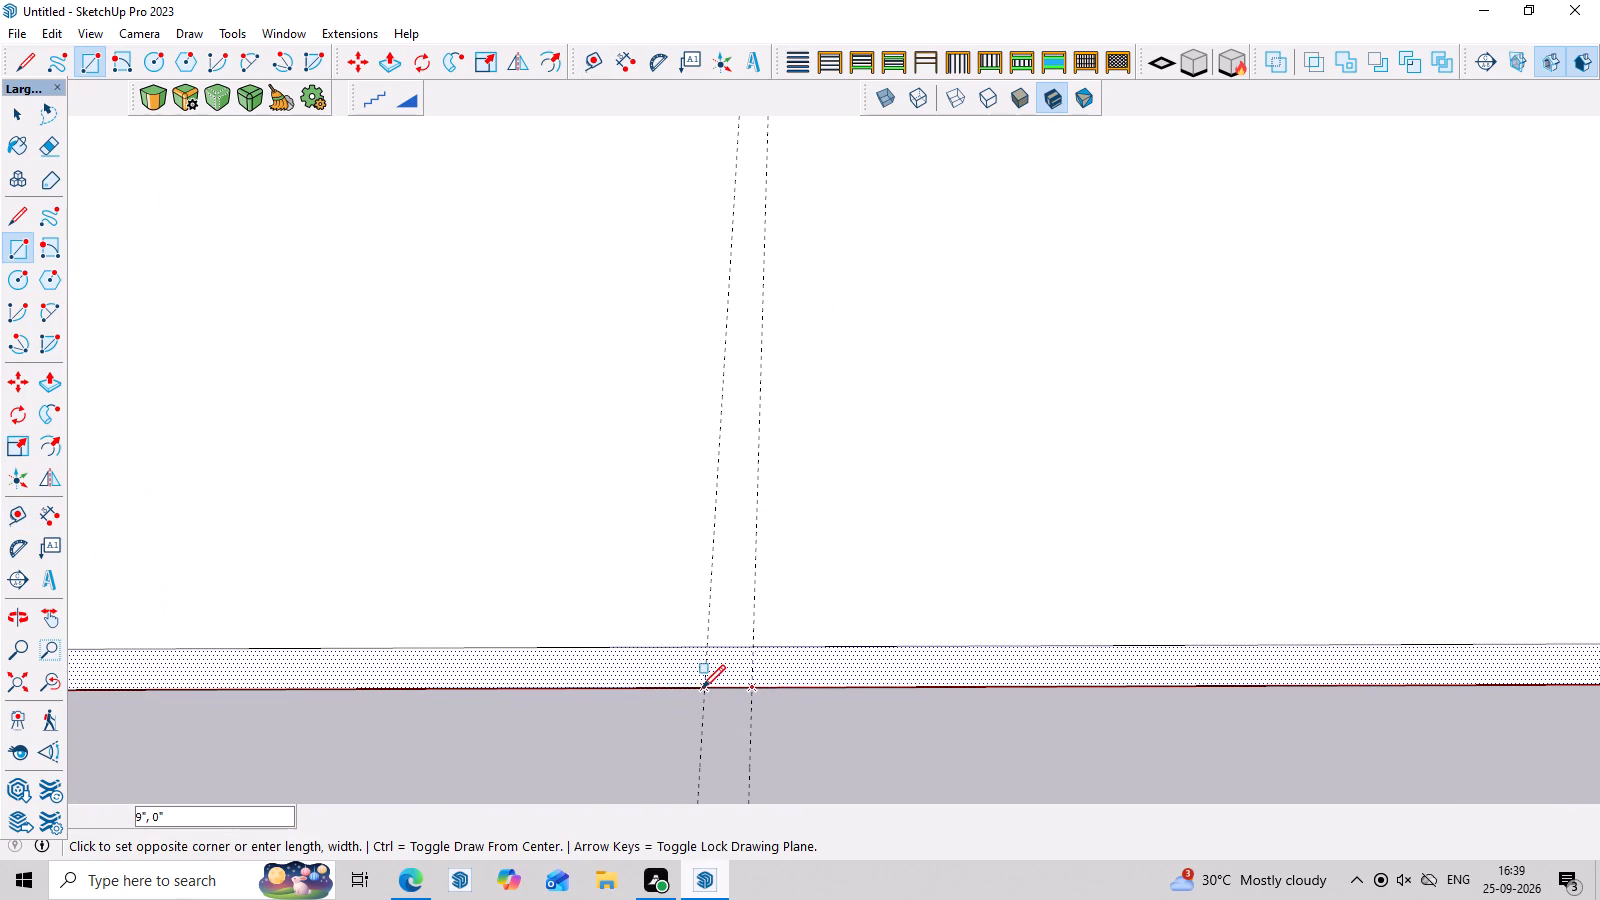
{"action": "left_click", "coordinate": [702, 688]}
{"action": "scroll", "coordinate": [752, 490], "scroll_direction": "down", "scroll_amount": 11}
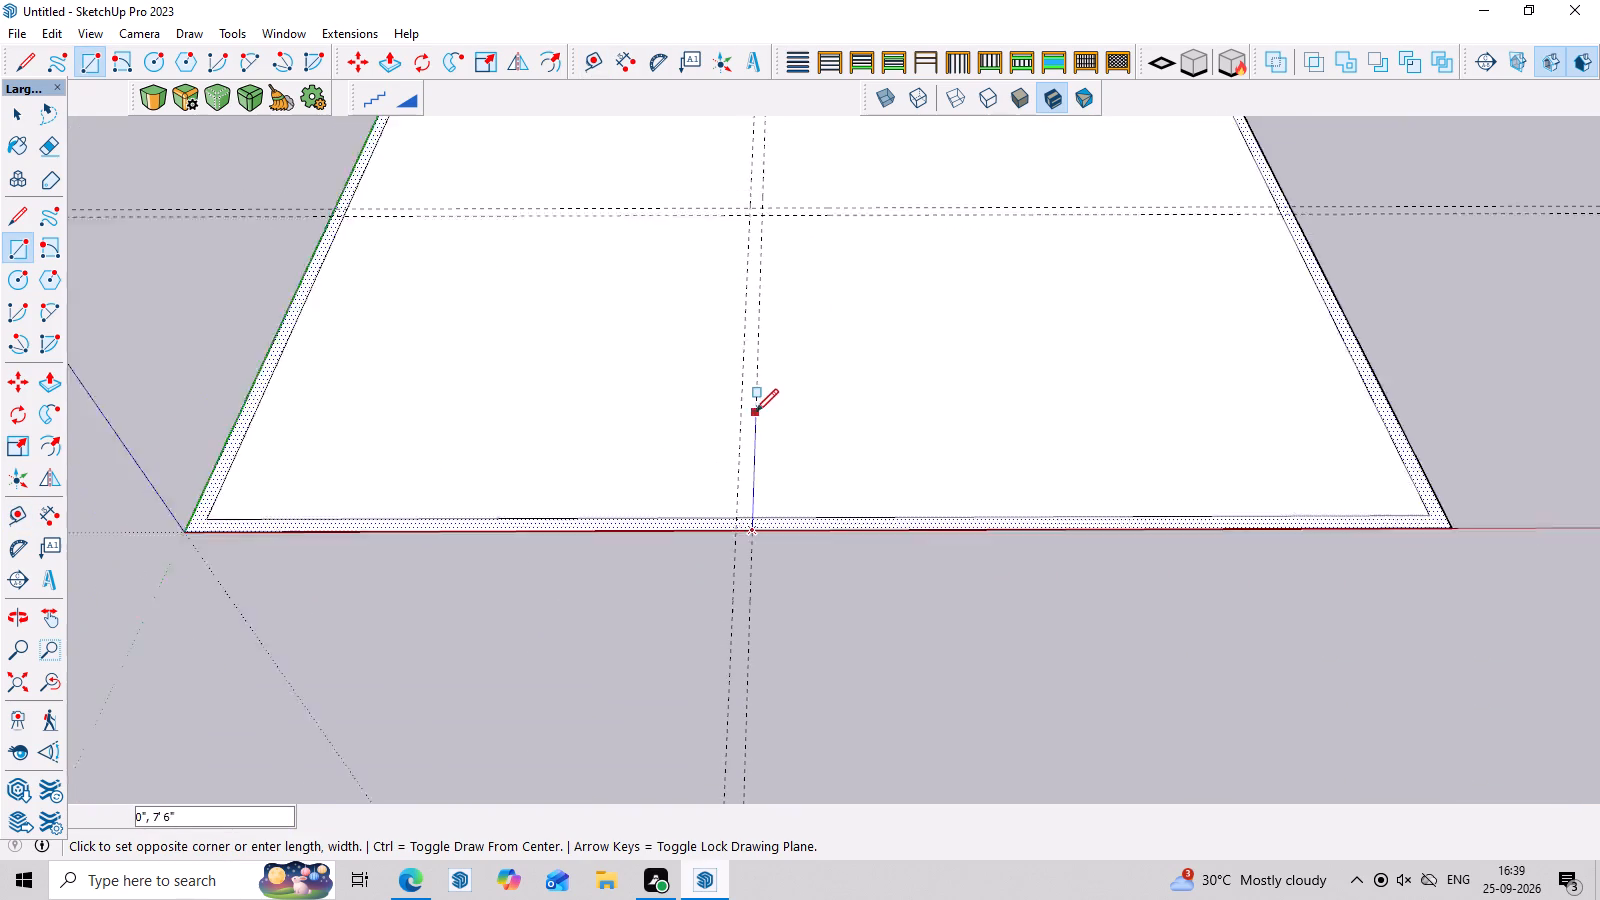
{"action": "scroll", "coordinate": [755, 412], "scroll_direction": "down", "scroll_amount": 1}
{"action": "scroll", "coordinate": [749, 183], "scroll_direction": "up", "scroll_amount": 11}
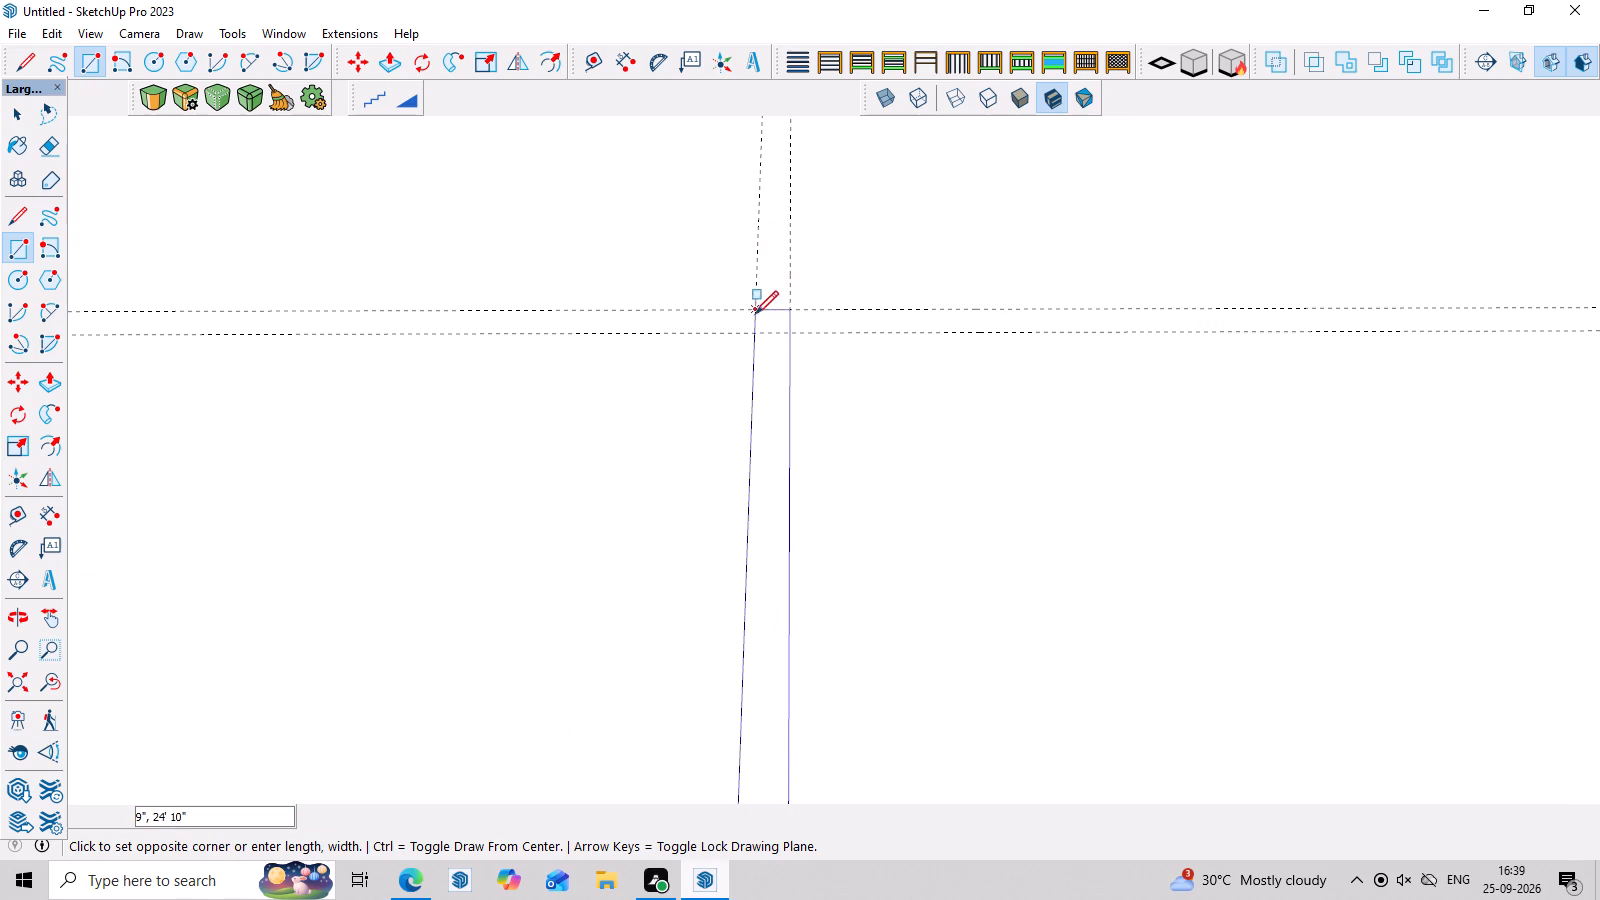
{"action": "left_click", "coordinate": [754, 315]}
{"action": "scroll", "coordinate": [809, 322], "scroll_direction": "down", "scroll_amount": 12}
{"action": "scroll", "coordinate": [804, 477], "scroll_direction": "down", "scroll_amount": 3}
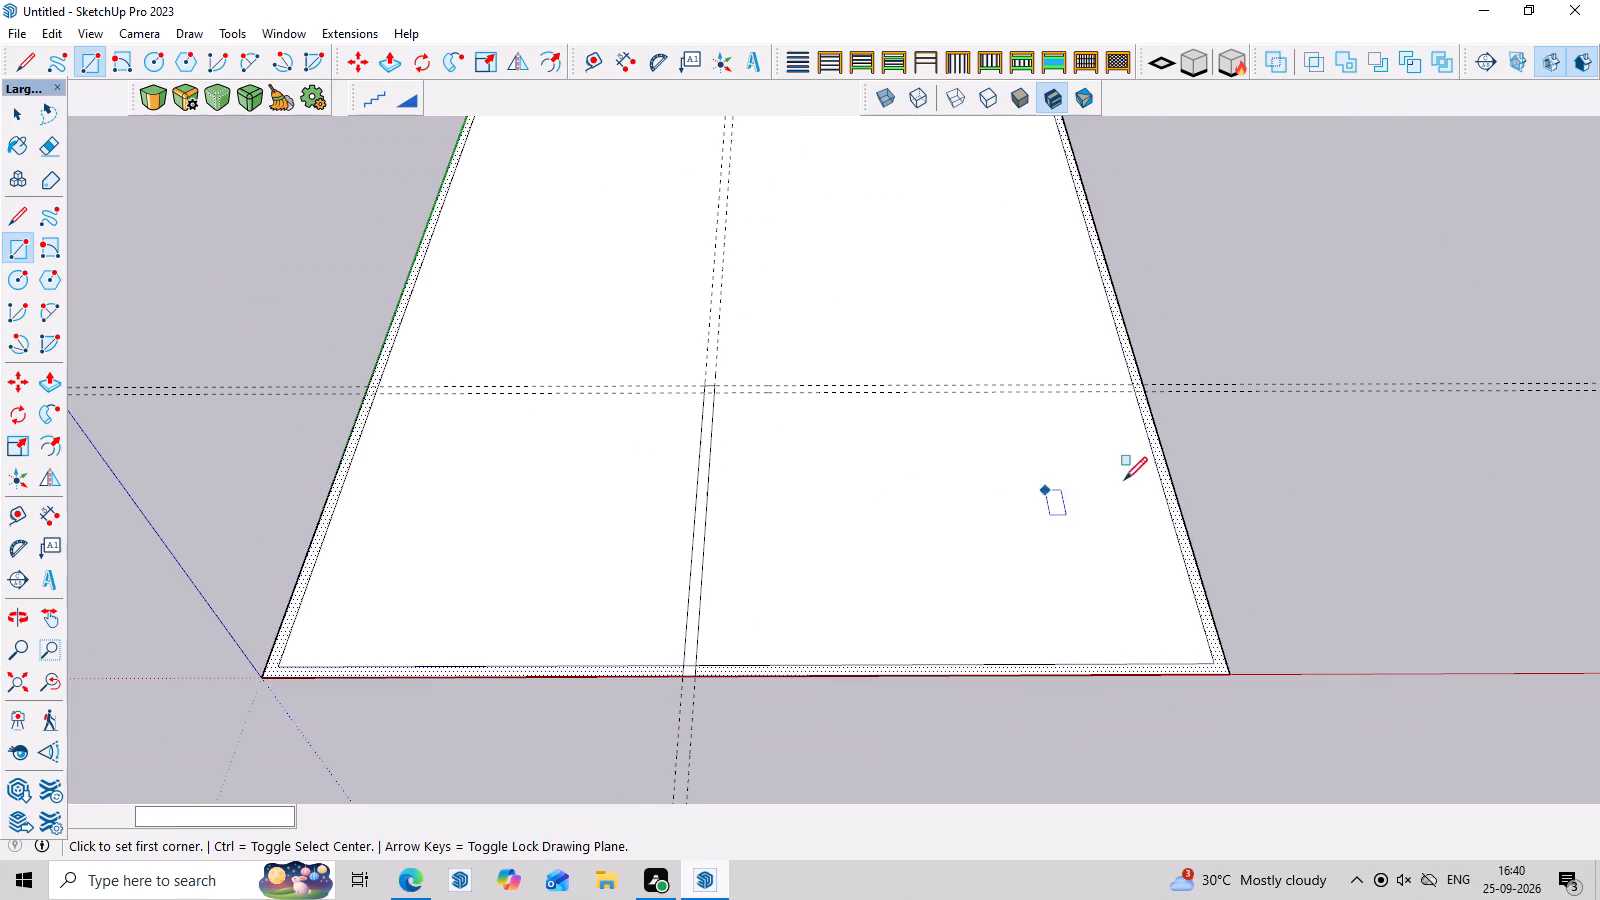
Draw a 9" wide wall rectangle between the red-axis guides, from the base's outer side edge opposite the origin to the first wall strip.
{"action": "middle_click_drag", "start_coordinate": [1164, 410], "coordinate": [1158, 486]}
{"action": "scroll", "coordinate": [1165, 383], "scroll_direction": "up", "scroll_amount": 7}
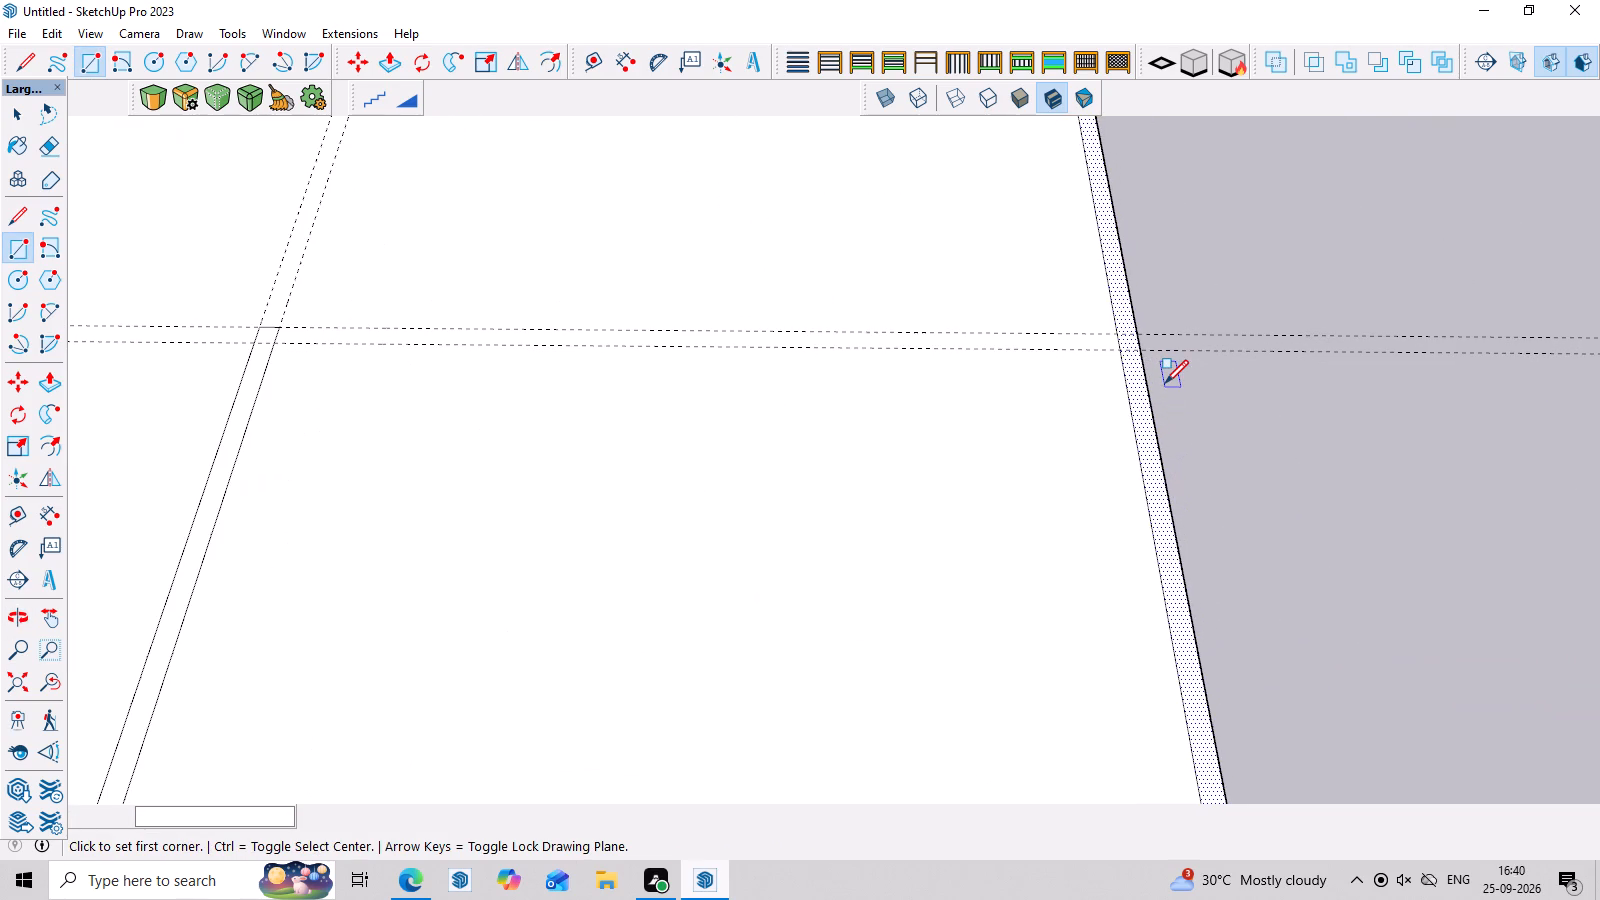
{"action": "scroll", "coordinate": [1164, 342], "scroll_direction": "up", "scroll_amount": 4}
{"action": "left_click", "coordinate": [1130, 352]}
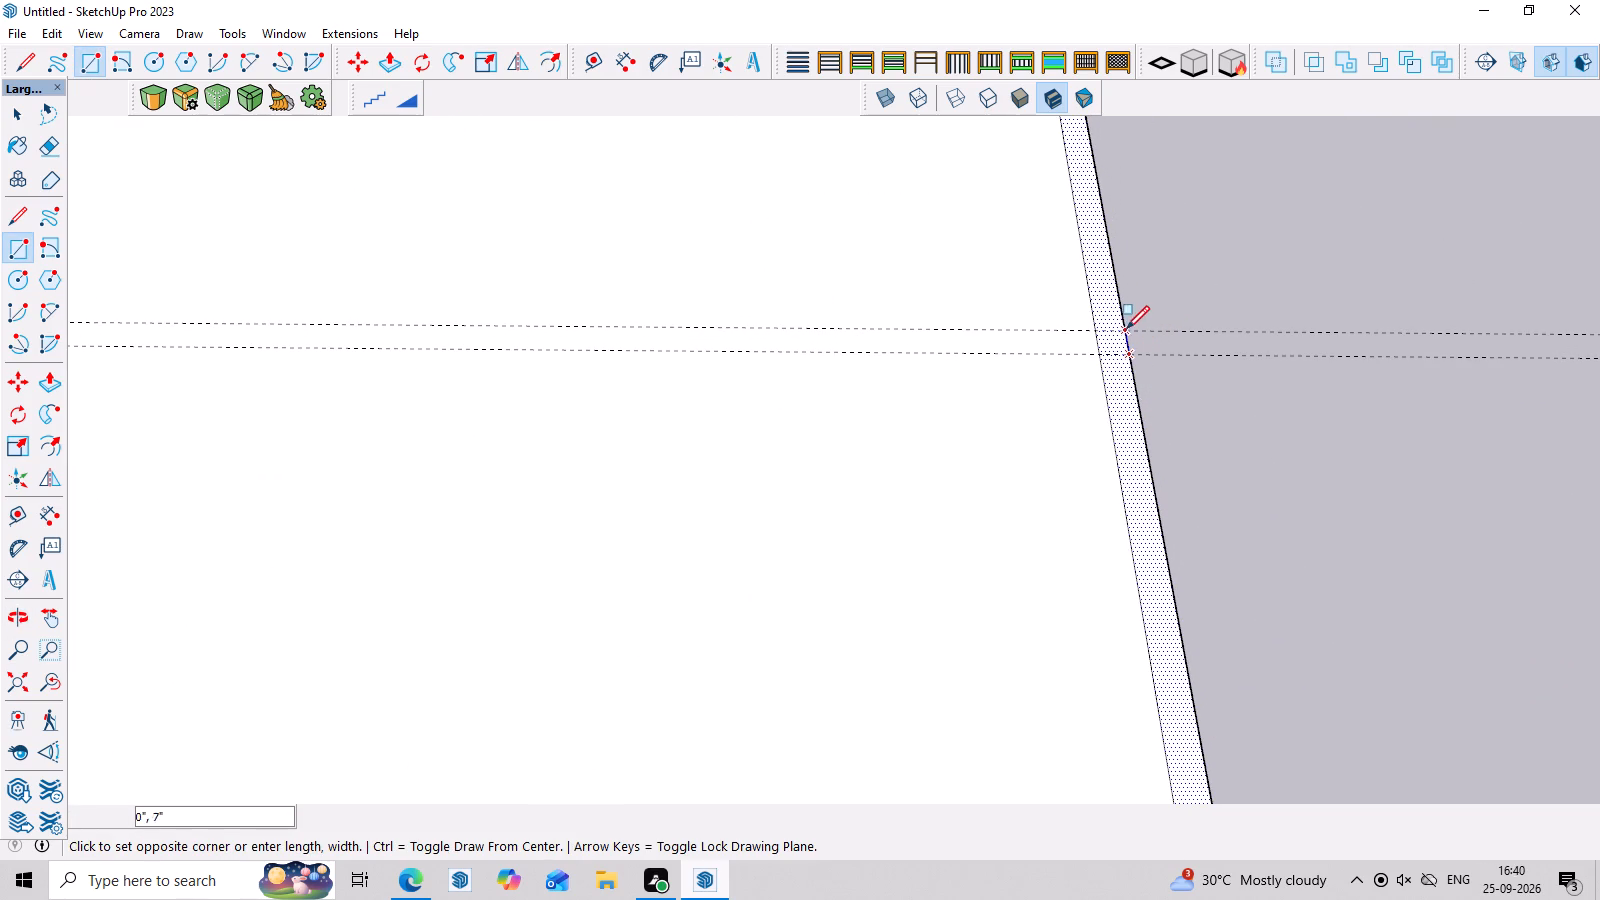
{"action": "left_click", "coordinate": [1124, 326]}
{"action": "scroll", "coordinate": [700, 318], "scroll_direction": "down", "scroll_amount": 4}
{"action": "scroll", "coordinate": [424, 277], "scroll_direction": "down", "scroll_amount": 4}
{"action": "scroll", "coordinate": [255, 295], "scroll_direction": "up", "scroll_amount": 3}
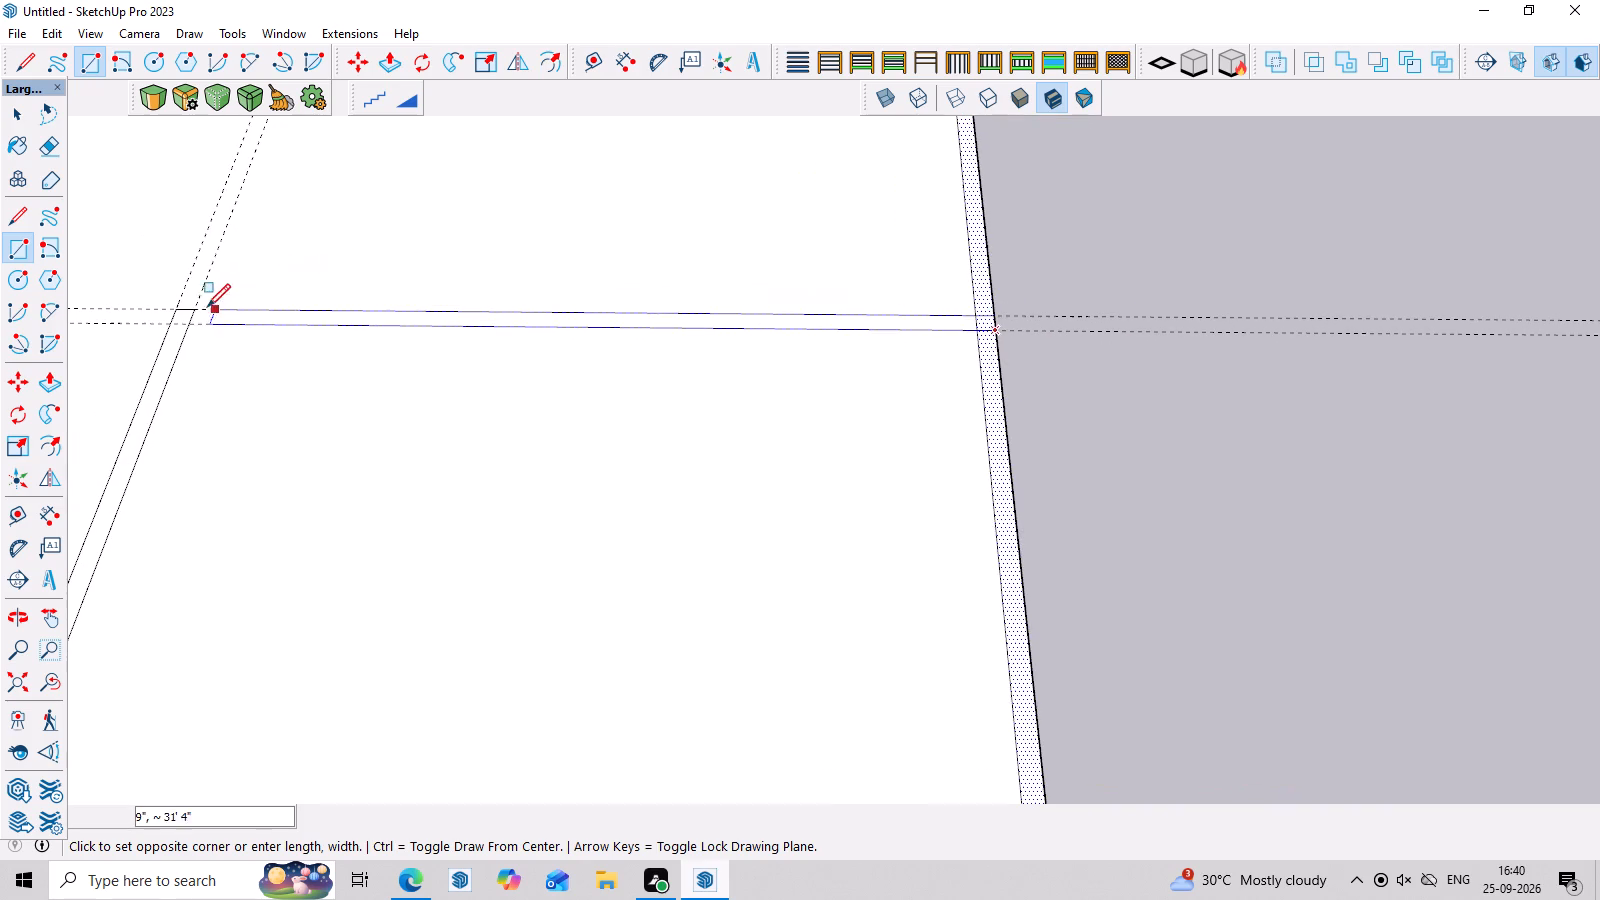
{"action": "left_click", "coordinate": [193, 308]}
{"action": "scroll", "coordinate": [857, 371], "scroll_direction": "down", "scroll_amount": 3}
{"action": "key", "text": "space"}
{"action": "scroll", "coordinate": [1181, 366], "scroll_direction": "down", "scroll_amount": 4}
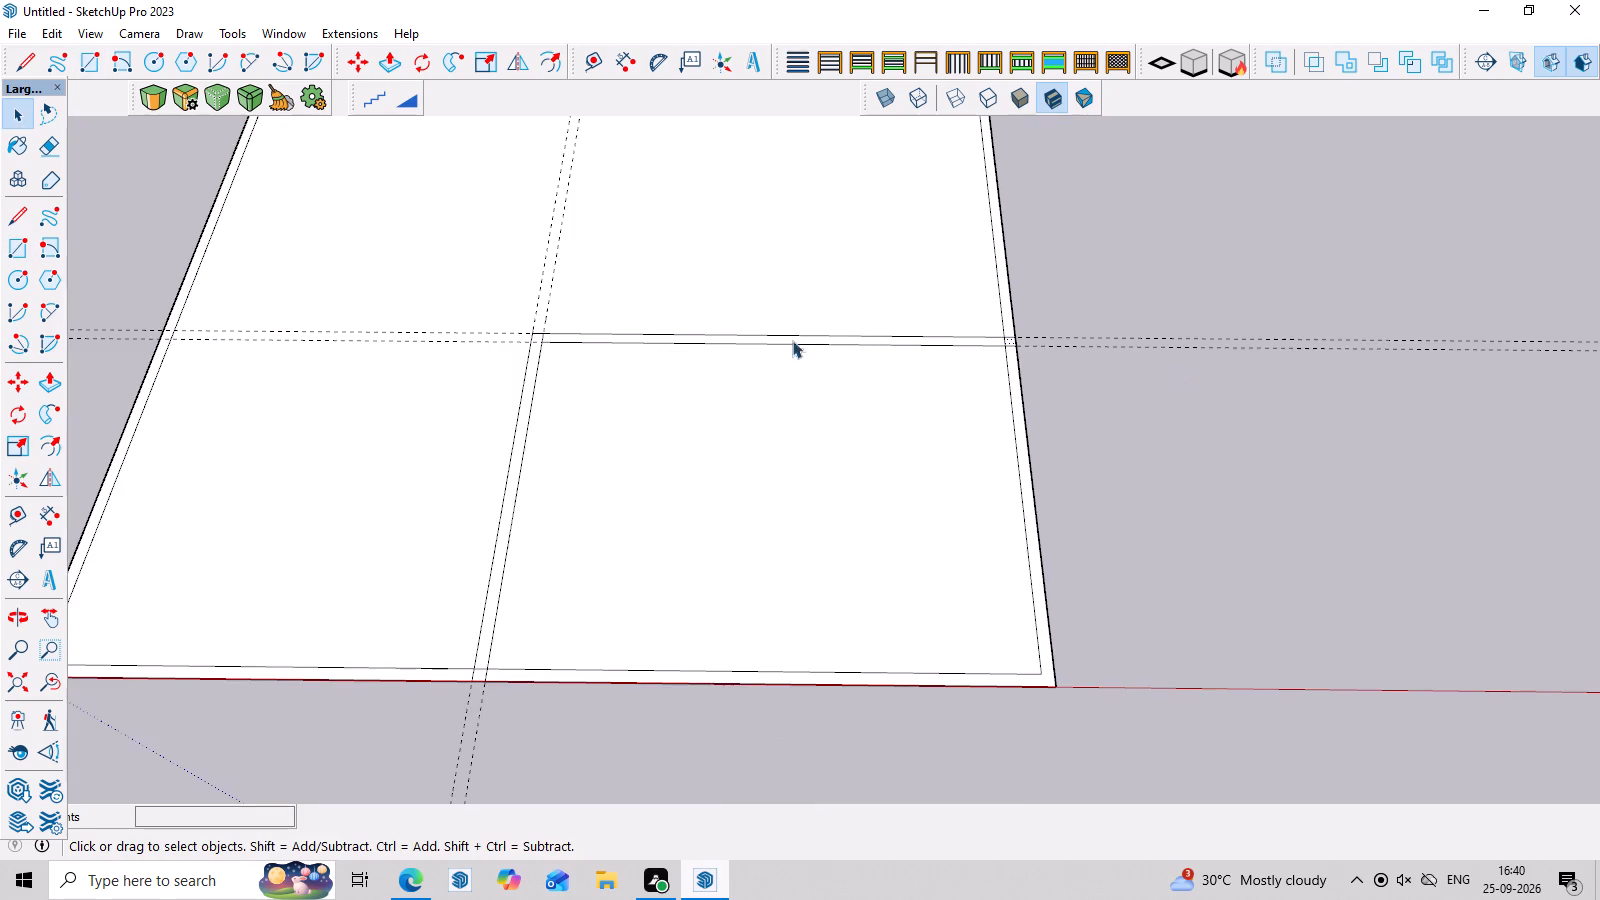
Erase the dividing line segments and leftover guides where the two new wall strips meet.
{"action": "scroll", "coordinate": [623, 311], "scroll_direction": "up", "scroll_amount": 7}
{"action": "key", "text": "r"}
{"action": "scroll", "coordinate": [508, 349], "scroll_direction": "up", "scroll_amount": 3}
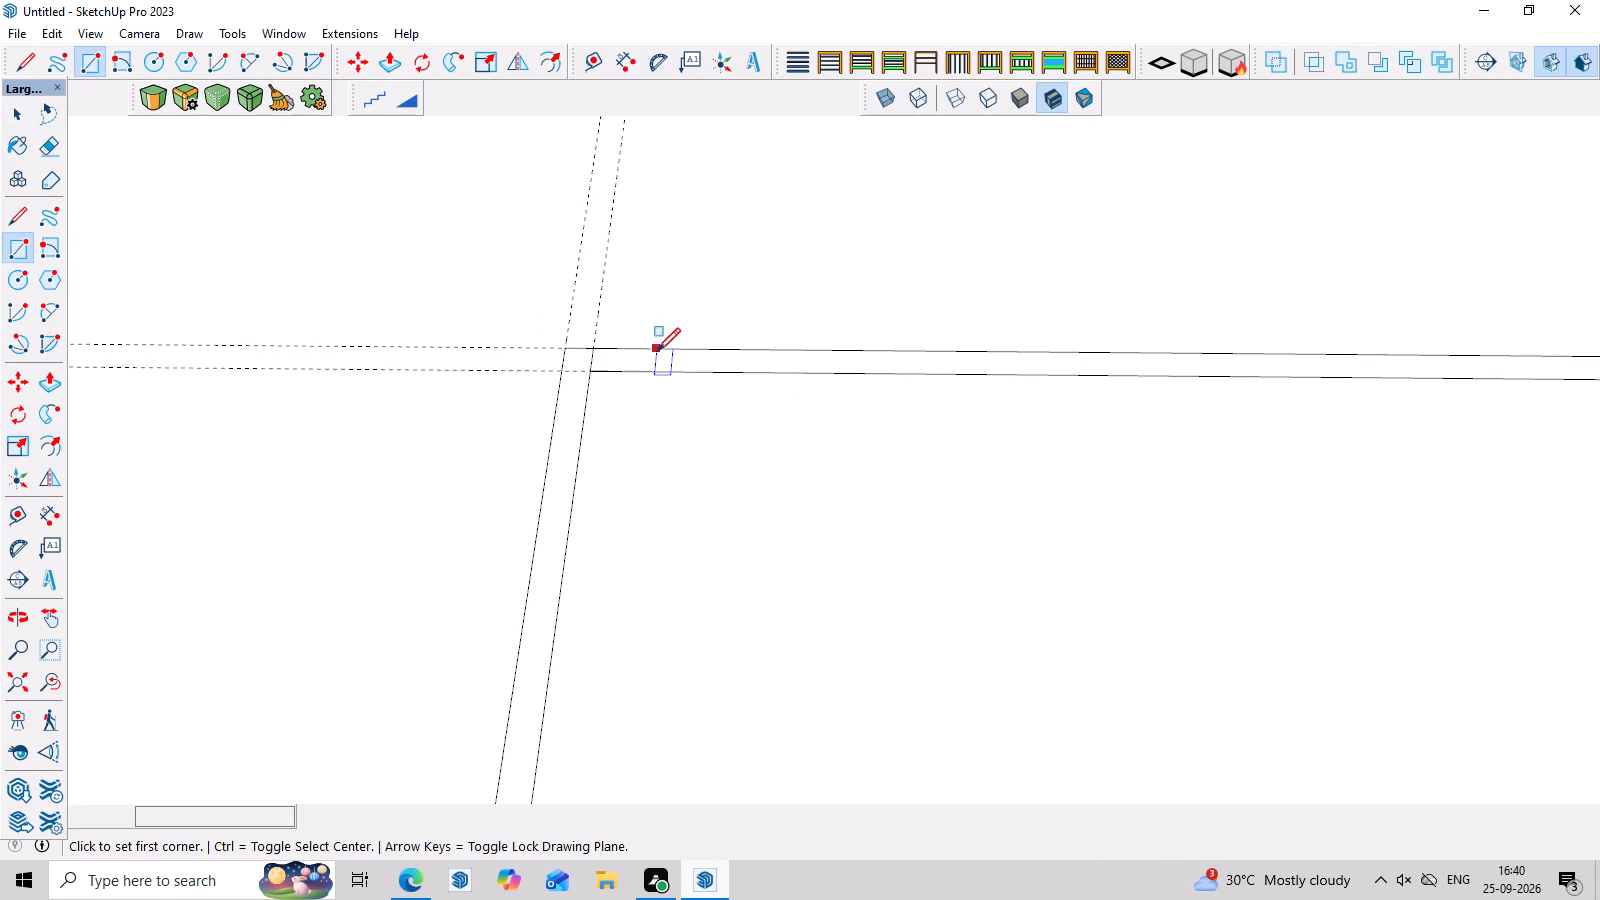
{"action": "key", "text": "e"}
{"action": "scroll", "coordinate": [596, 363], "scroll_direction": "up", "scroll_amount": 3}
{"action": "left_click_drag", "start_coordinate": [581, 354], "coordinate": [592, 358]}
{"action": "left_click", "coordinate": [594, 359]}
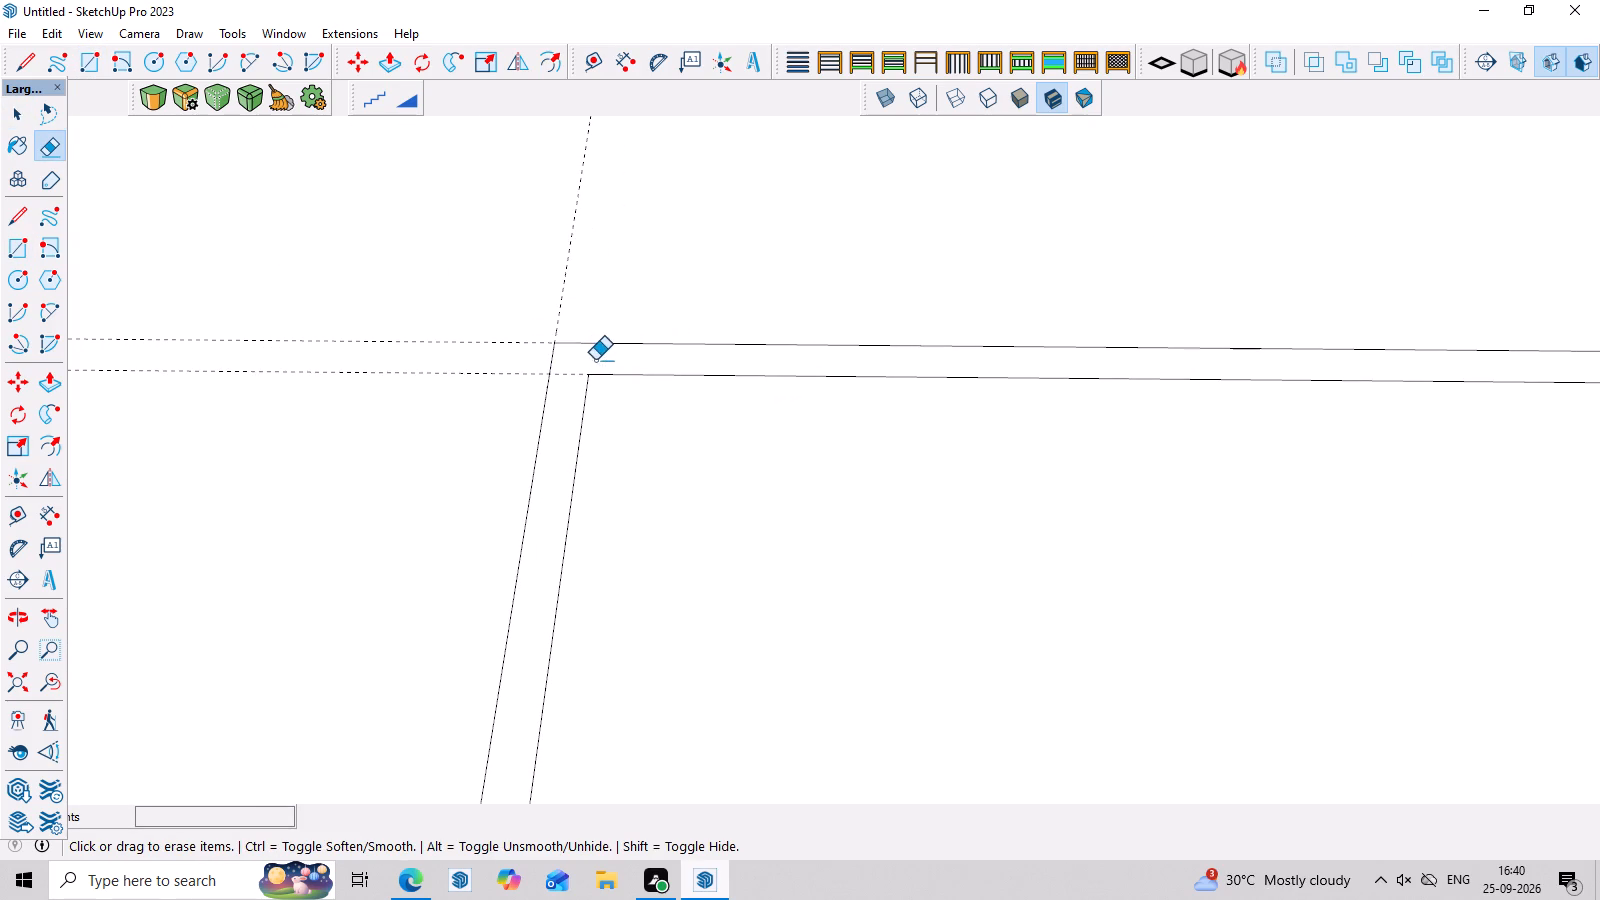
{"action": "left_click_drag", "start_coordinate": [566, 367], "coordinate": [558, 387]}
{"action": "scroll", "coordinate": [643, 347], "scroll_direction": "down", "scroll_amount": 10}
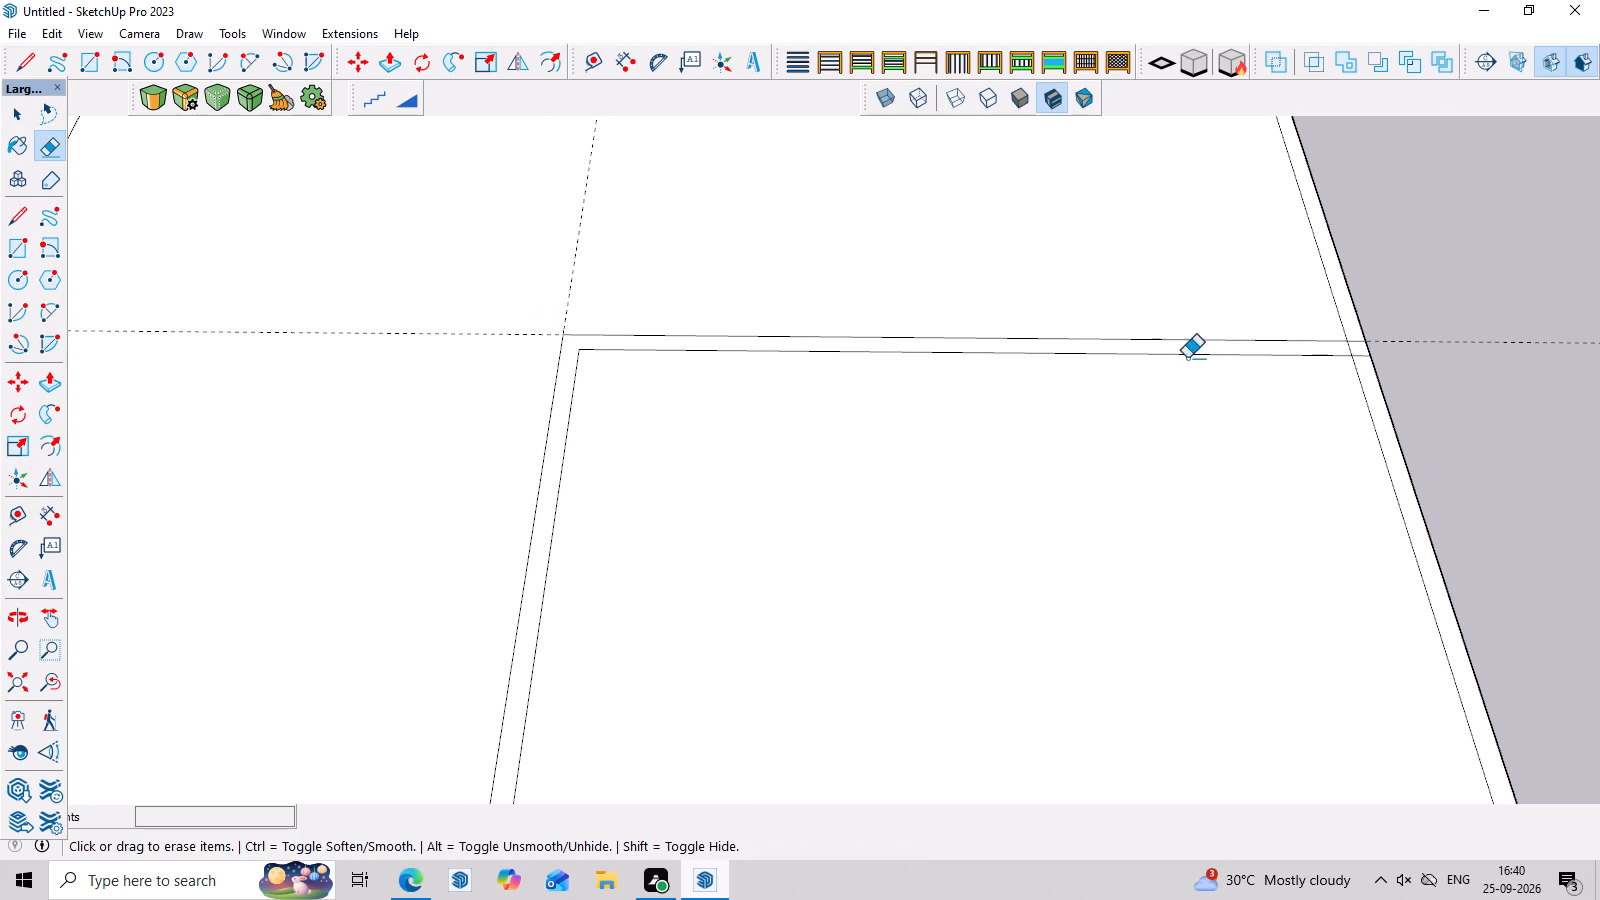
Erase the remaining cross guide and the overlapping line segments where the new strip meets the side wall.
{"action": "scroll", "coordinate": [1230, 348], "scroll_direction": "up", "scroll_amount": 11}
{"action": "left_click_drag", "start_coordinate": [1211, 313], "coordinate": [1207, 330]}
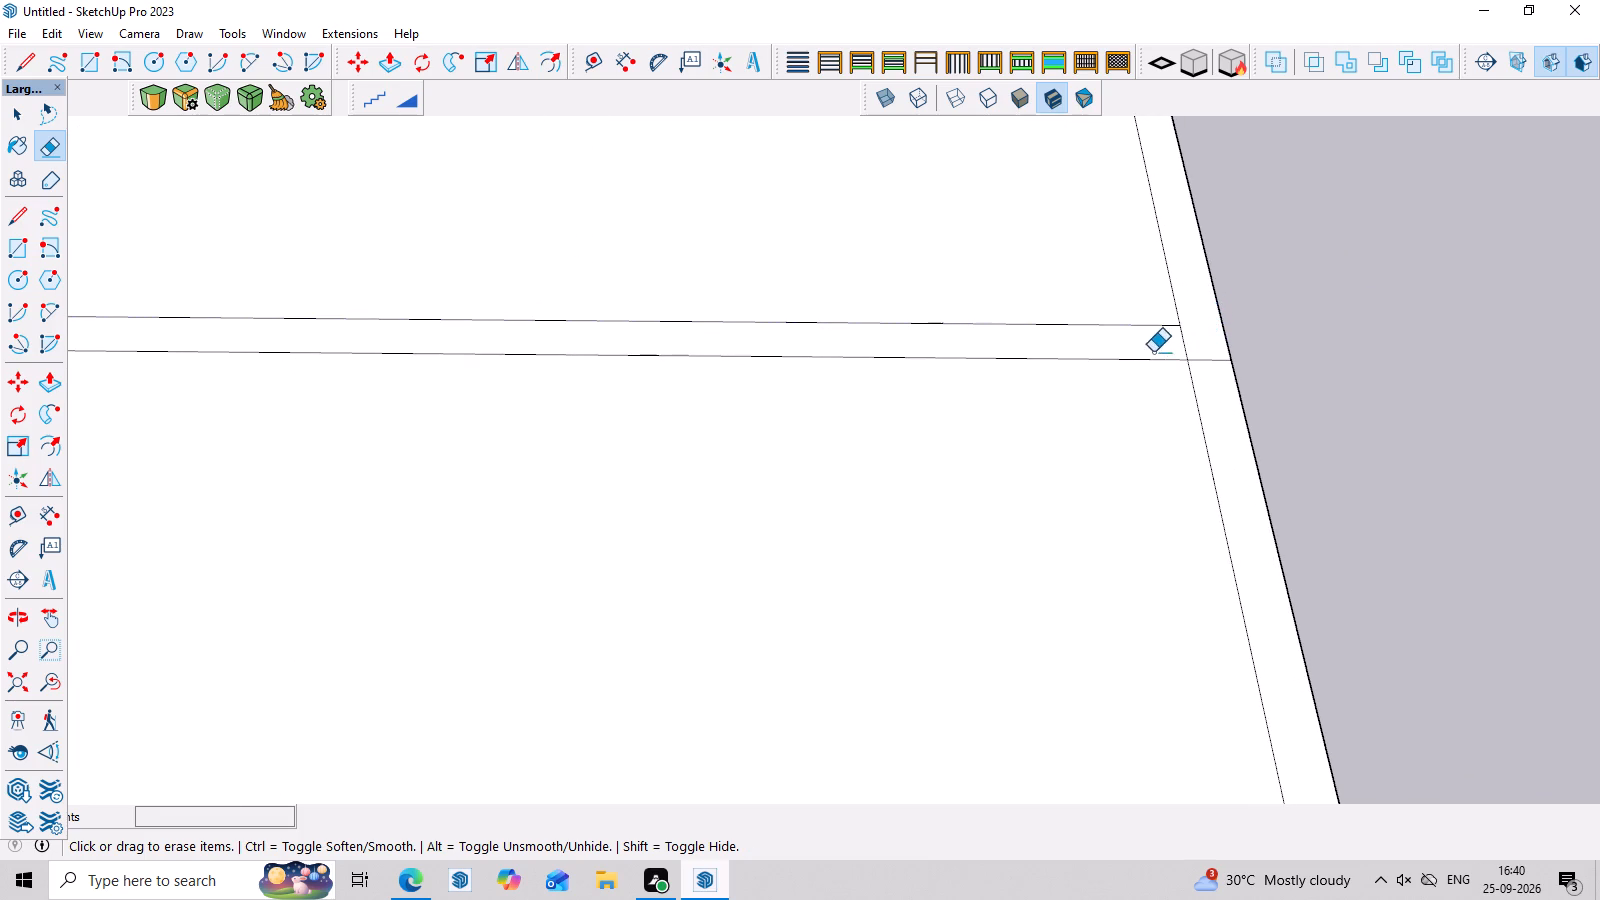
{"action": "left_click_drag", "start_coordinate": [1183, 344], "coordinate": [1174, 343]}
{"action": "scroll", "coordinate": [1273, 330], "scroll_direction": "down", "scroll_amount": 7}
{"action": "scroll", "coordinate": [1043, 298], "scroll_direction": "down", "scroll_amount": 4}
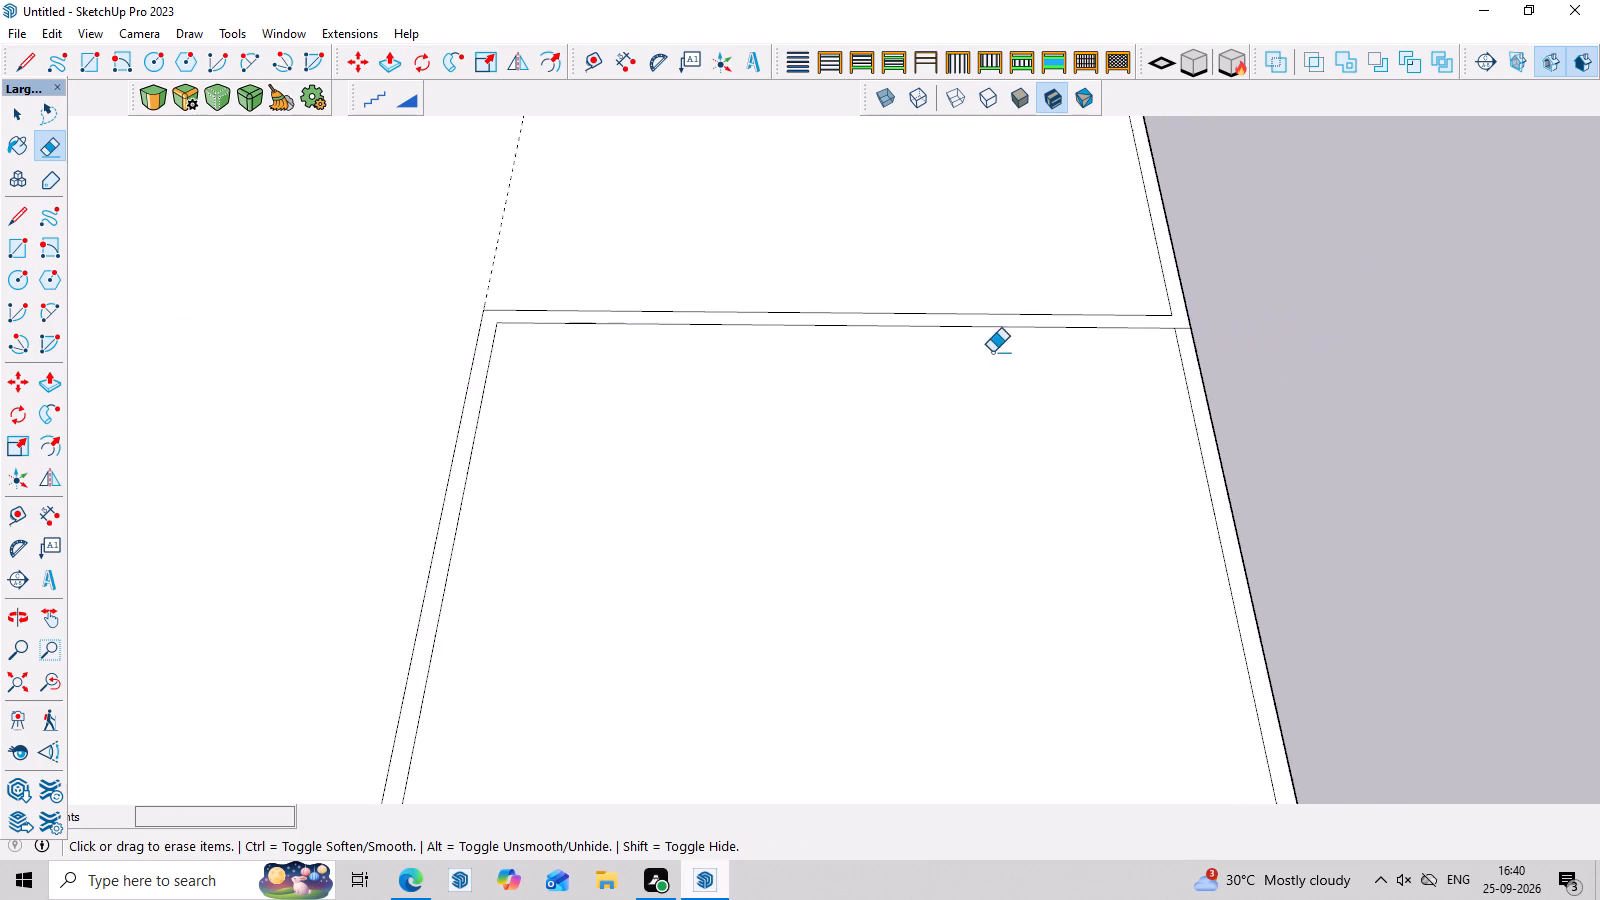
Erase the leftover guide and the overlapping line segments where the other strip meets the front wall.
{"action": "scroll", "coordinate": [999, 353], "scroll_direction": "down", "scroll_amount": 4}
{"action": "scroll", "coordinate": [920, 485], "scroll_direction": "down", "scroll_amount": 1}
{"action": "scroll", "coordinate": [719, 707], "scroll_direction": "up", "scroll_amount": 8}
{"action": "scroll", "coordinate": [629, 586], "scroll_direction": "up", "scroll_amount": 4}
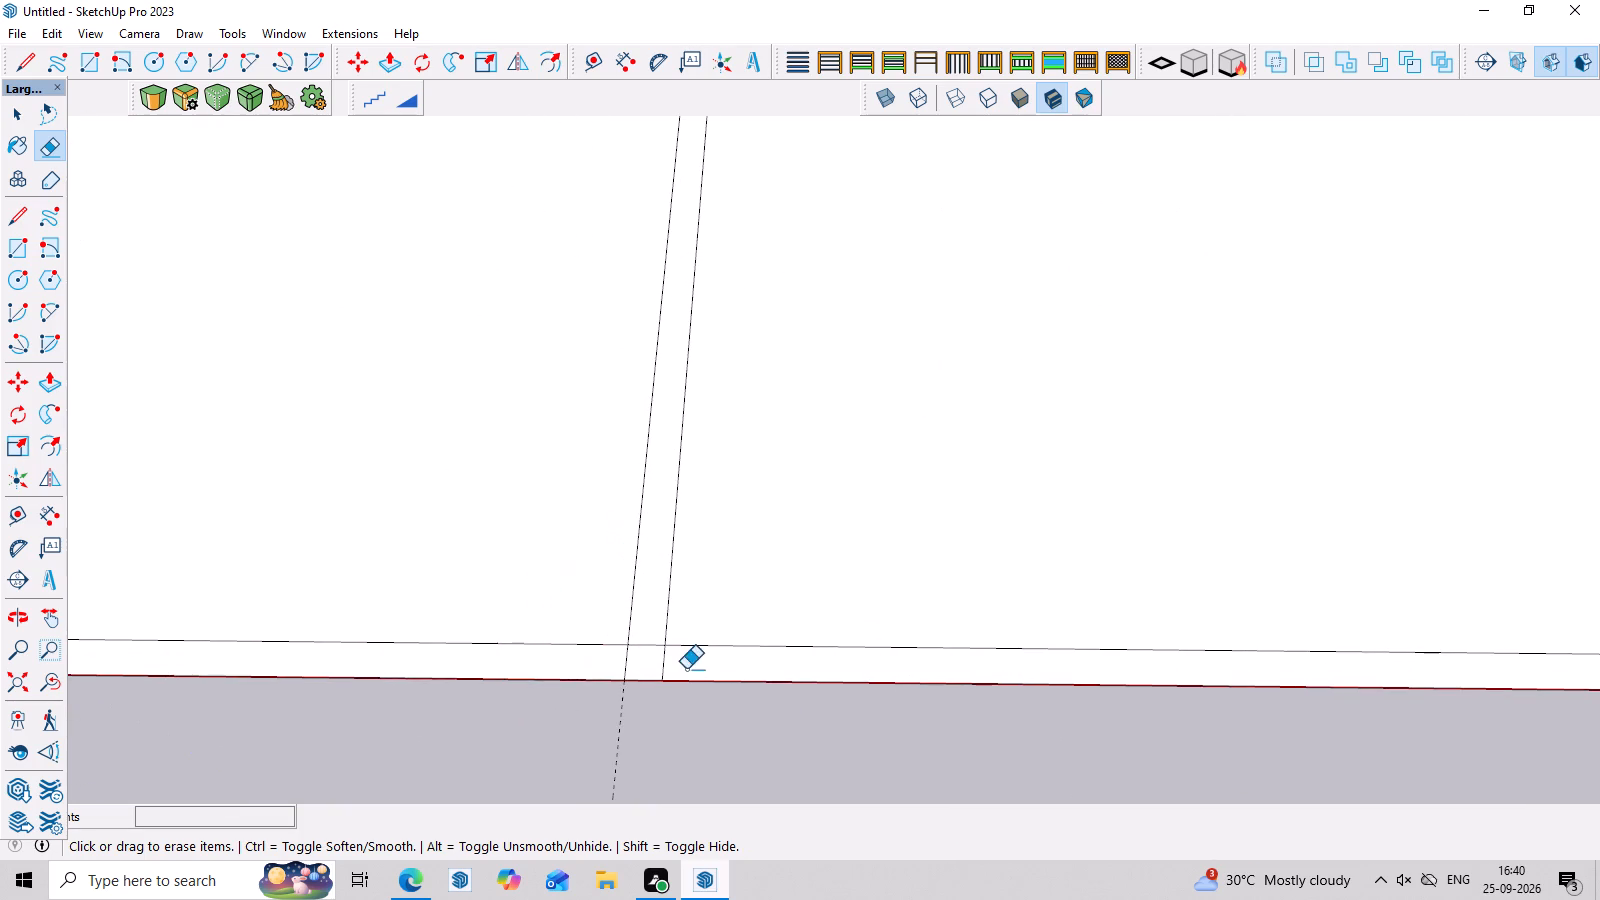
{"action": "scroll", "coordinate": [655, 673], "scroll_direction": "up", "scroll_amount": 3}
{"action": "left_click_drag", "start_coordinate": [637, 626], "coordinate": [634, 638]}
{"action": "left_click_drag", "start_coordinate": [607, 659], "coordinate": [588, 662]}
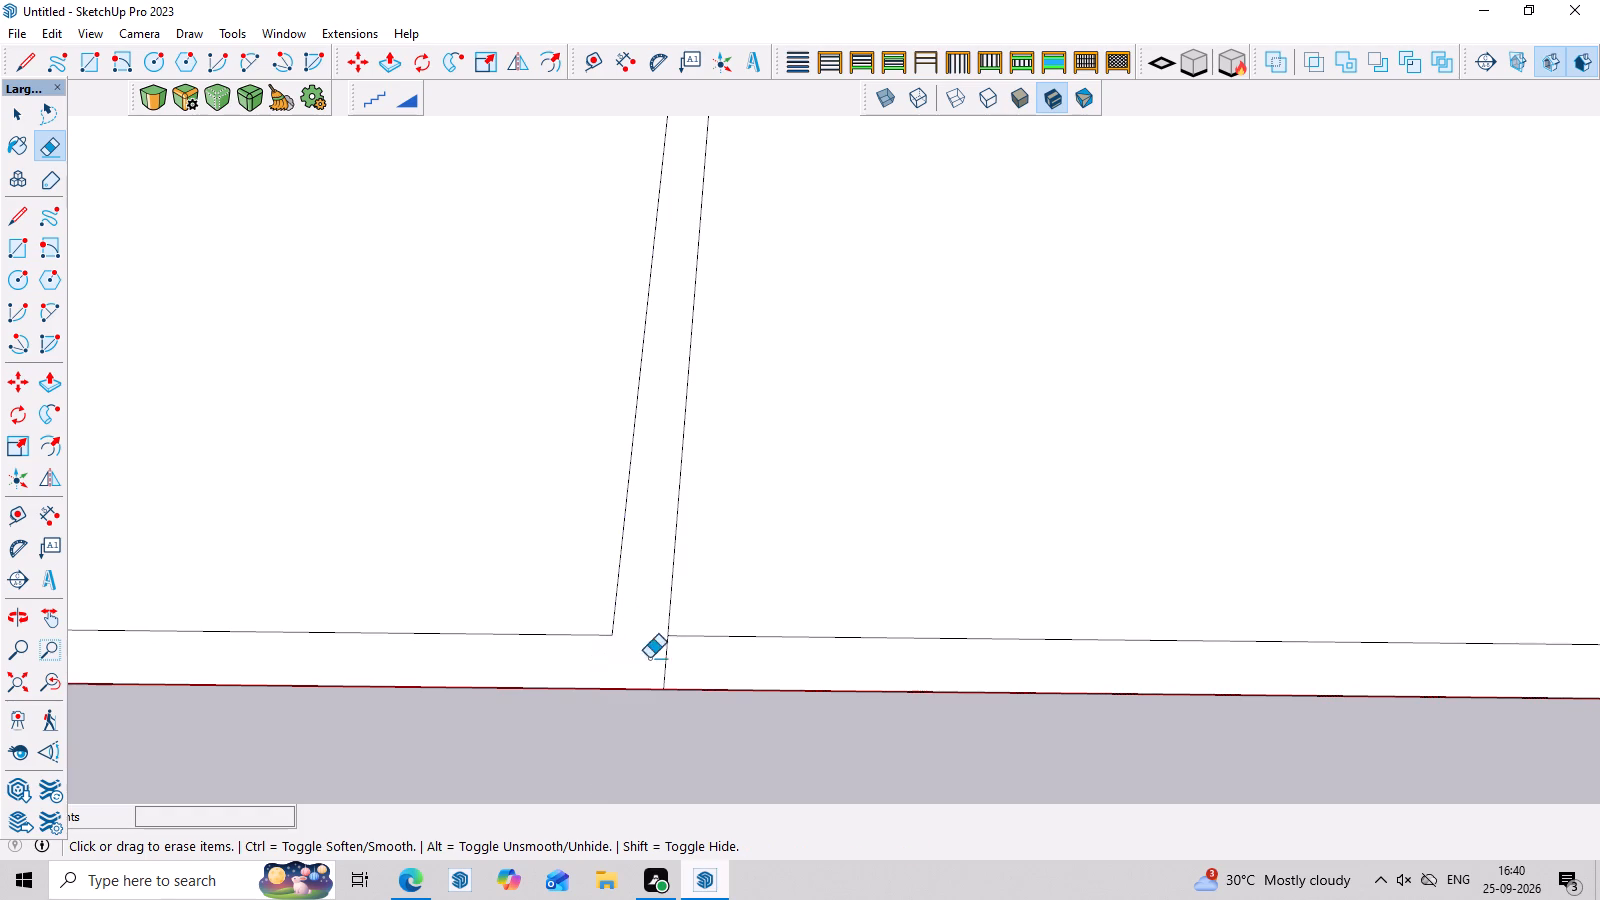
Erase the front and side wall edges around the enclosed corner area to leave an L-shaped footprint.
{"action": "scroll", "coordinate": [678, 655], "scroll_direction": "down", "scroll_amount": 11}
{"action": "scroll", "coordinate": [401, 589], "scroll_direction": "down", "scroll_amount": 4}
{"action": "left_click_drag", "start_coordinate": [929, 558], "coordinate": [944, 641]}
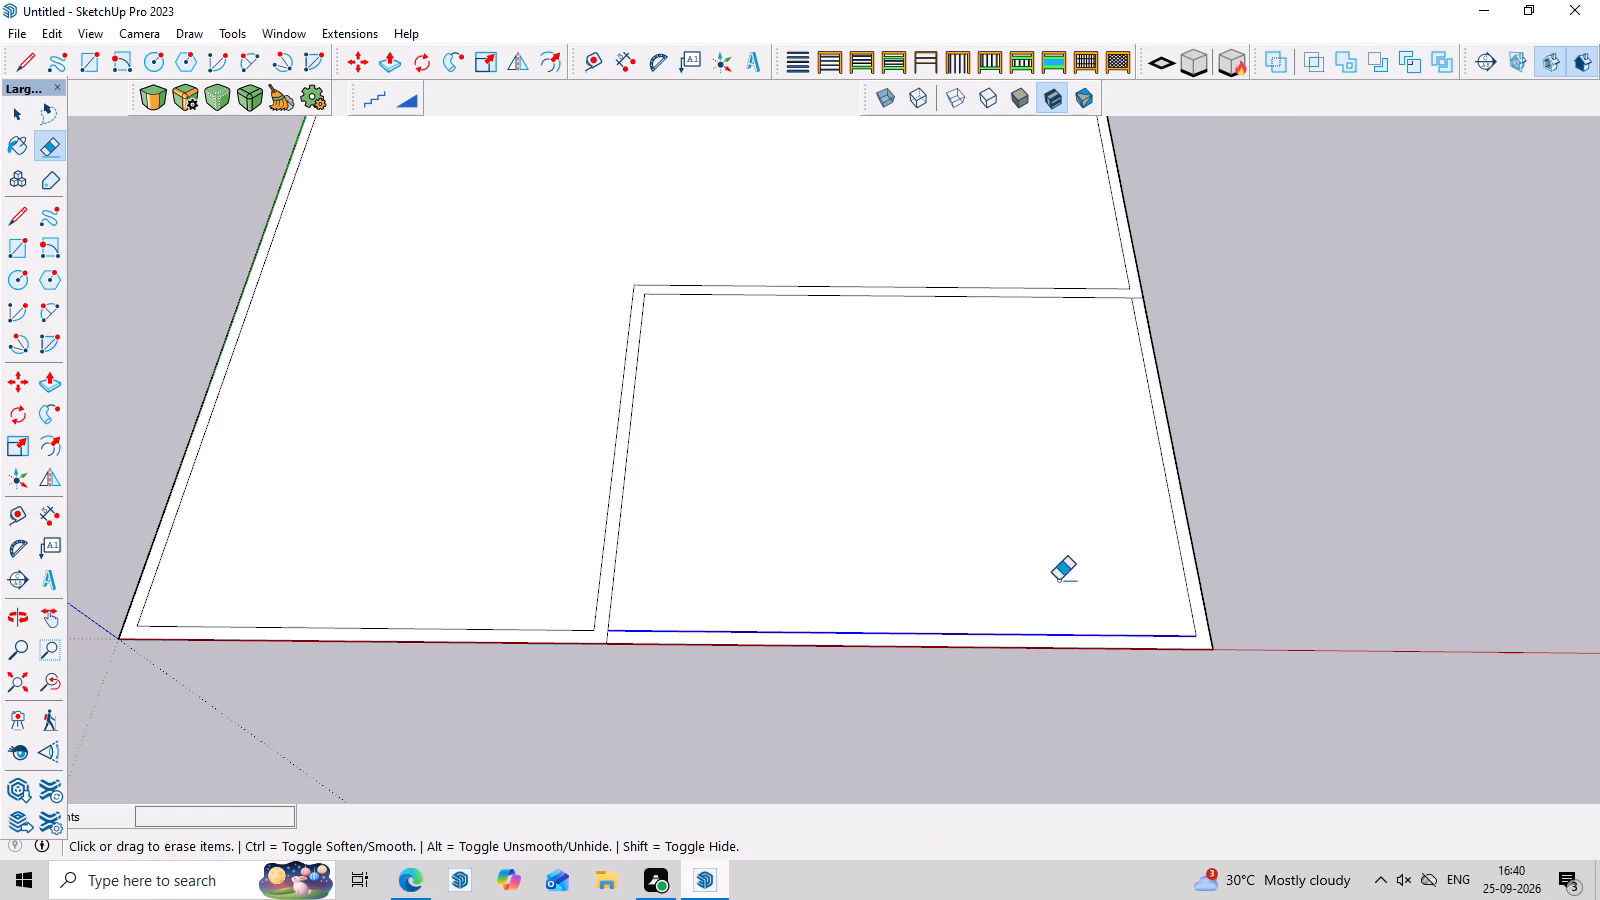
{"action": "left_click_drag", "start_coordinate": [1054, 547], "coordinate": [1324, 547]}
{"action": "scroll", "coordinate": [934, 571], "scroll_direction": "down", "scroll_amount": 6}
Cut away the floor face enclosed by the L-shaped perimeter walls.
{"action": "key", "text": "space"}
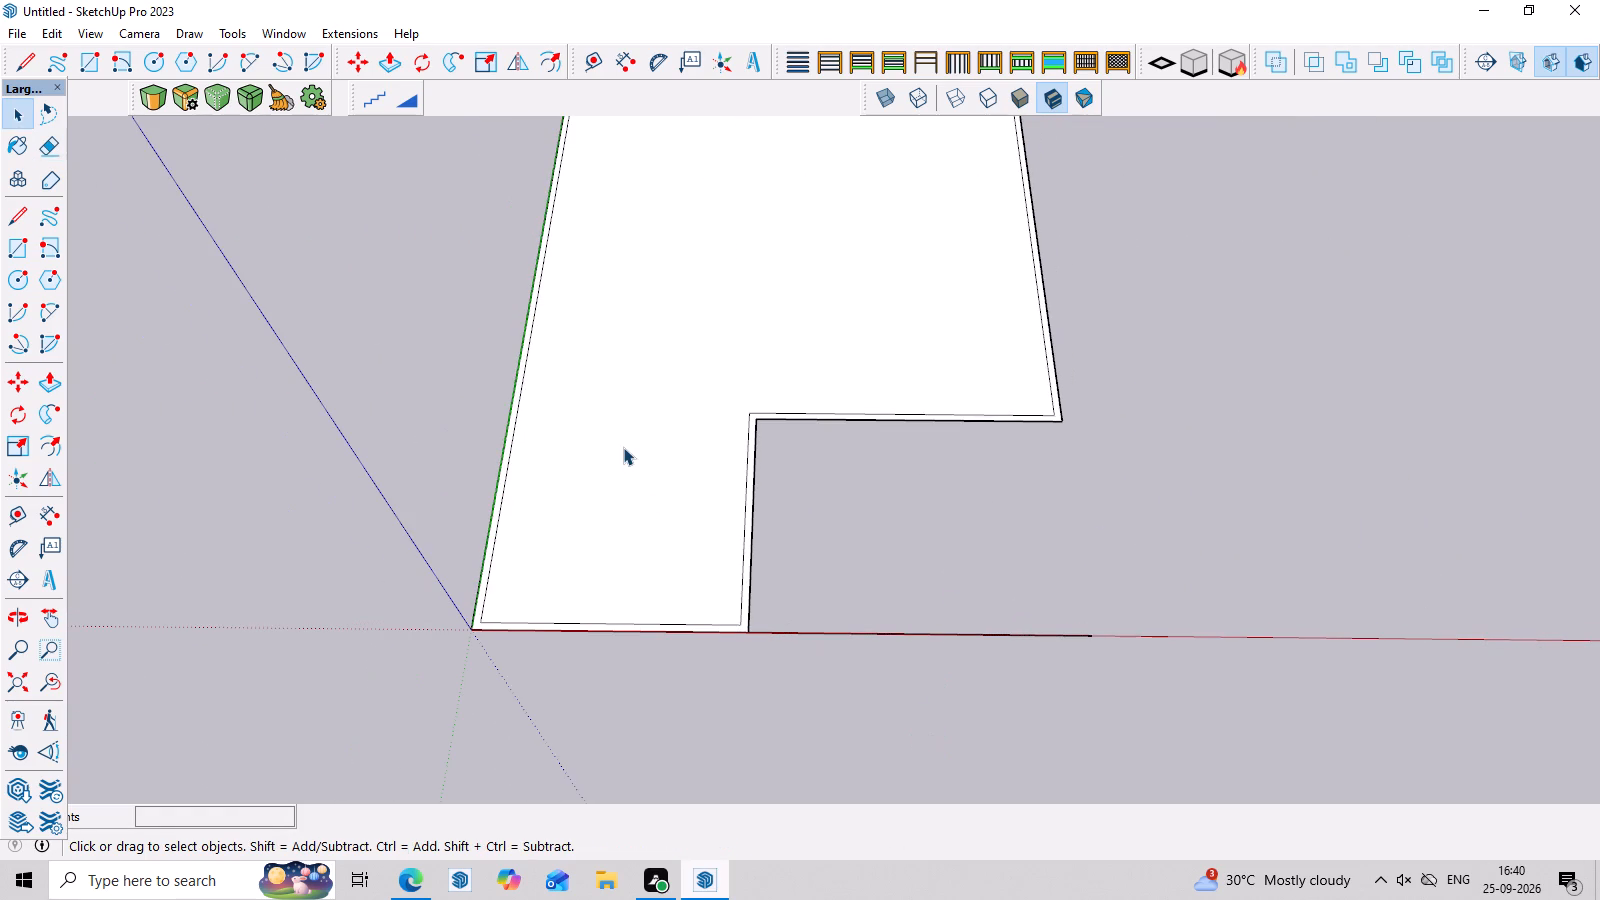
{"action": "left_click", "coordinate": [623, 447]}
{"action": "key", "text": "ctrl+x"}
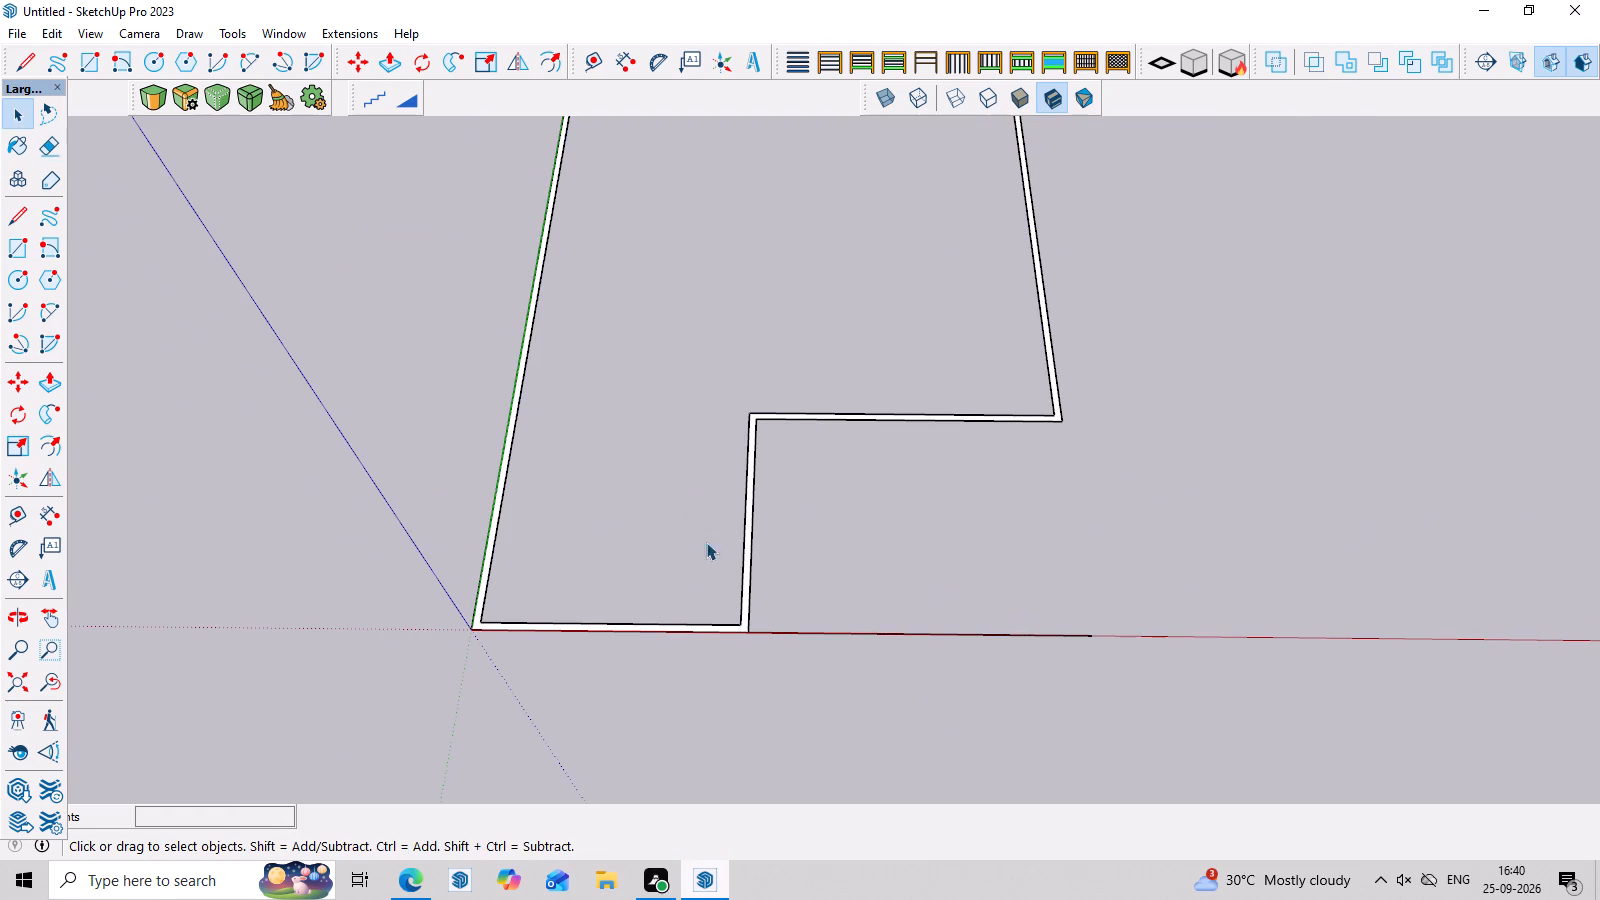
Erase the stray edge extending along the red axis beyond the L-shaped wall footprint.
{"action": "triple_click", "coordinate": [741, 625]}
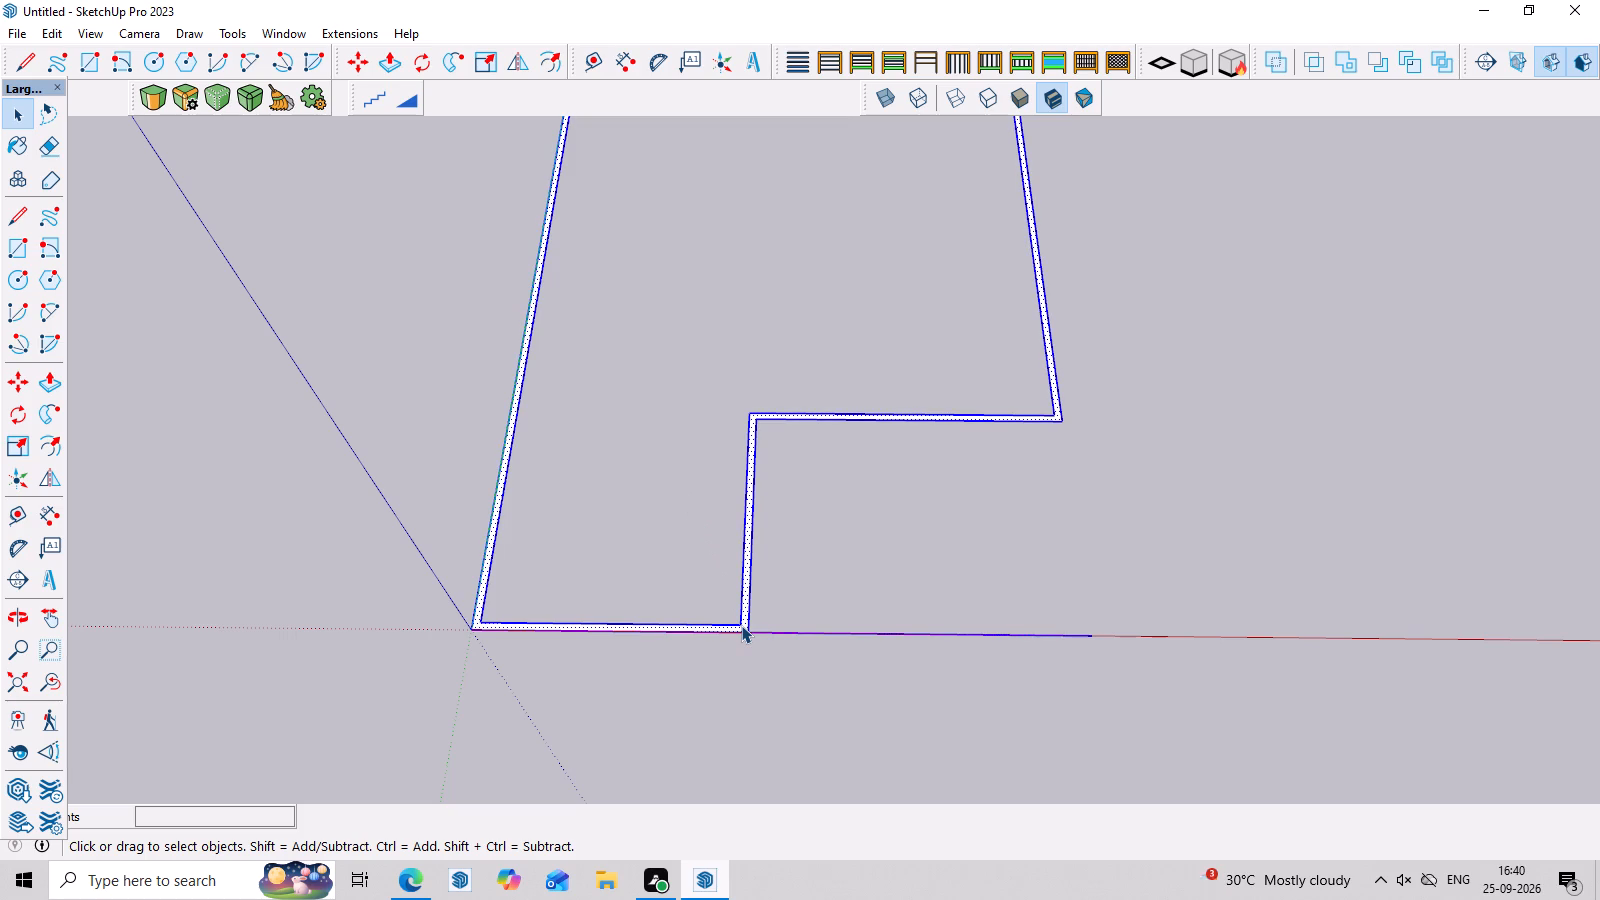
{"action": "key", "text": "space"}
{"action": "key", "text": "Escape"}
{"action": "key", "text": "Escape"}
{"action": "key", "text": "Escape"}
{"action": "key", "text": "e"}
{"action": "left_click_drag", "start_coordinate": [870, 613], "coordinate": [862, 673]}
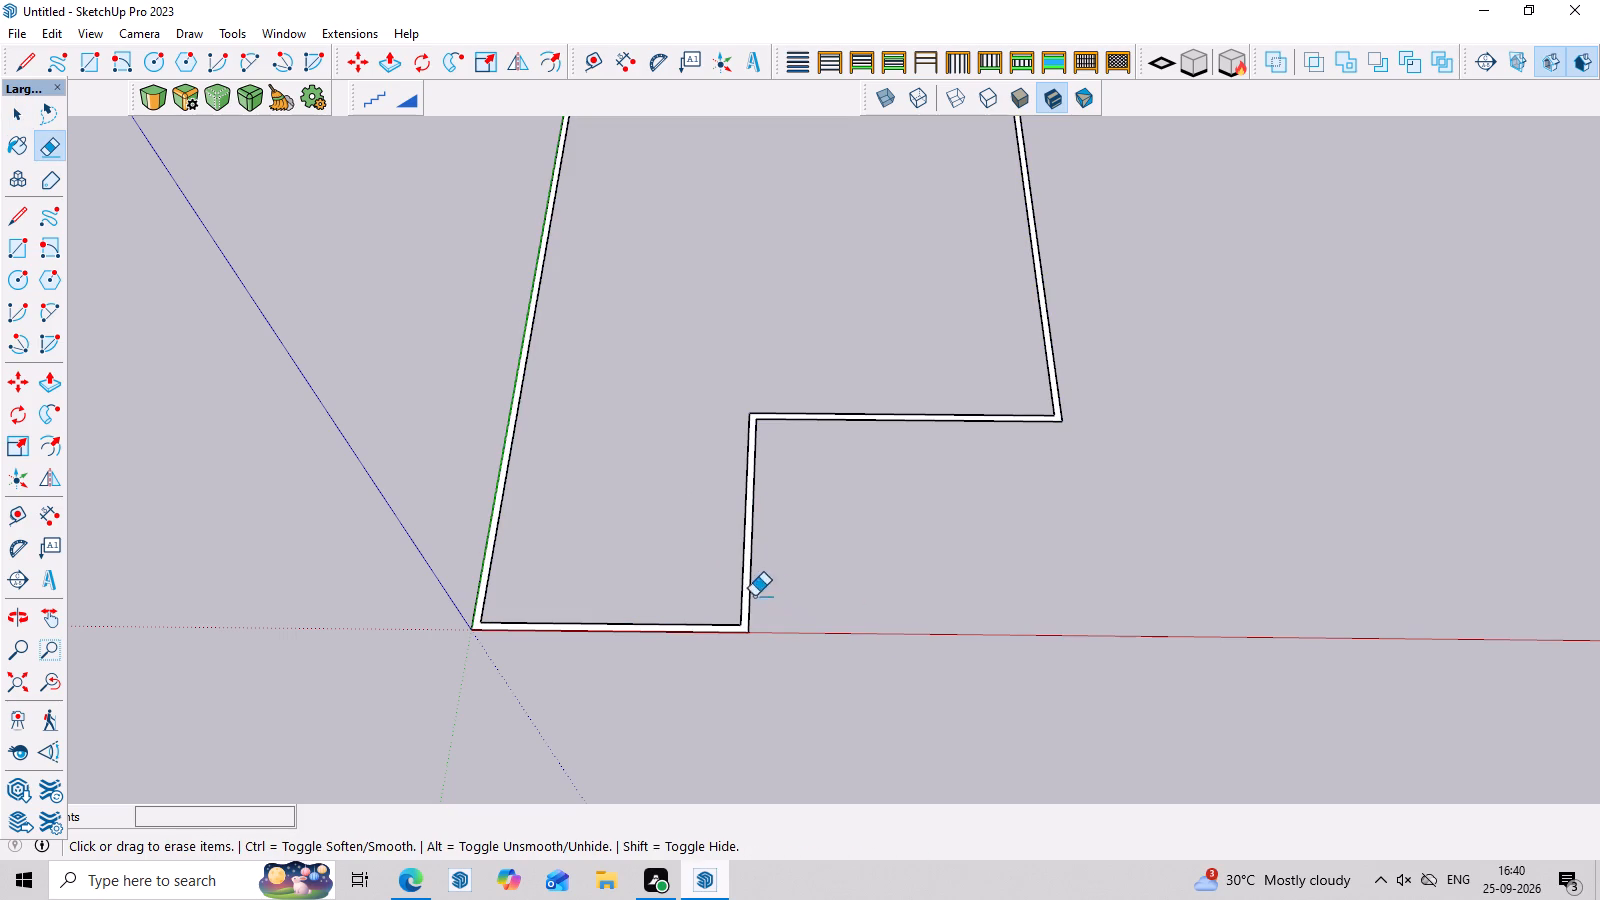
Push/Pull the L-shaped wall footprint up to a height of 10'.
{"action": "key", "text": "space"}
{"action": "triple_click", "coordinate": [747, 621]}
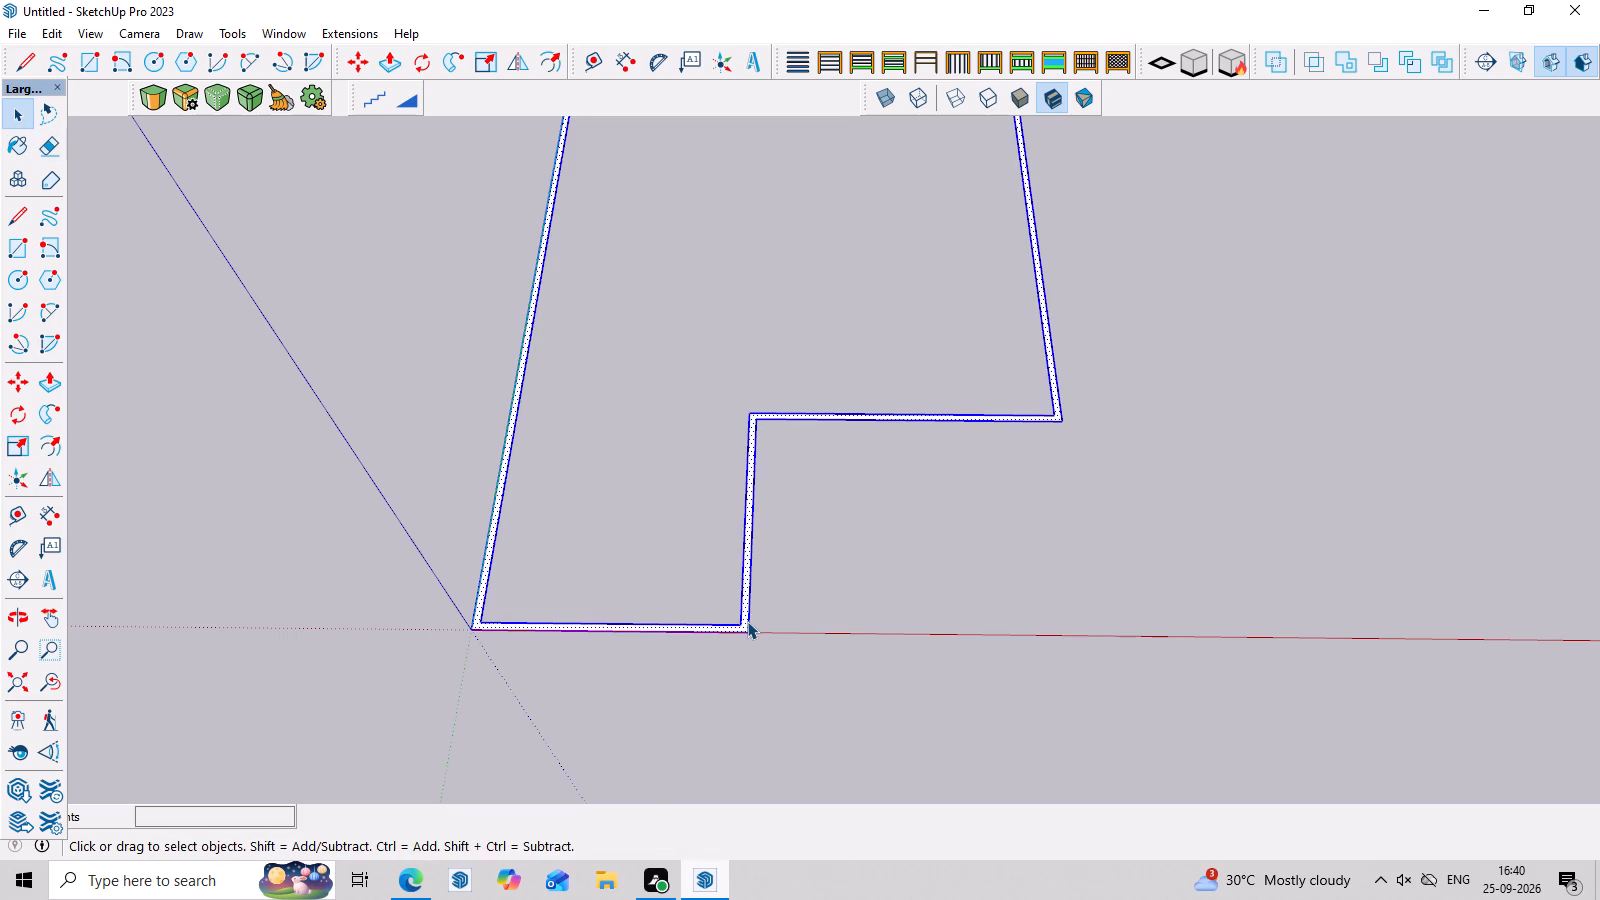
{"action": "key", "text": "p"}
{"action": "left_click", "coordinate": [747, 618]}
{"action": "type", "text": "10"}
{"action": "key", "text": "apostrophe"}
{"action": "key", "text": "Return"}
{"action": "middle_click_drag", "start_coordinate": [866, 540], "coordinate": [866, 487]}
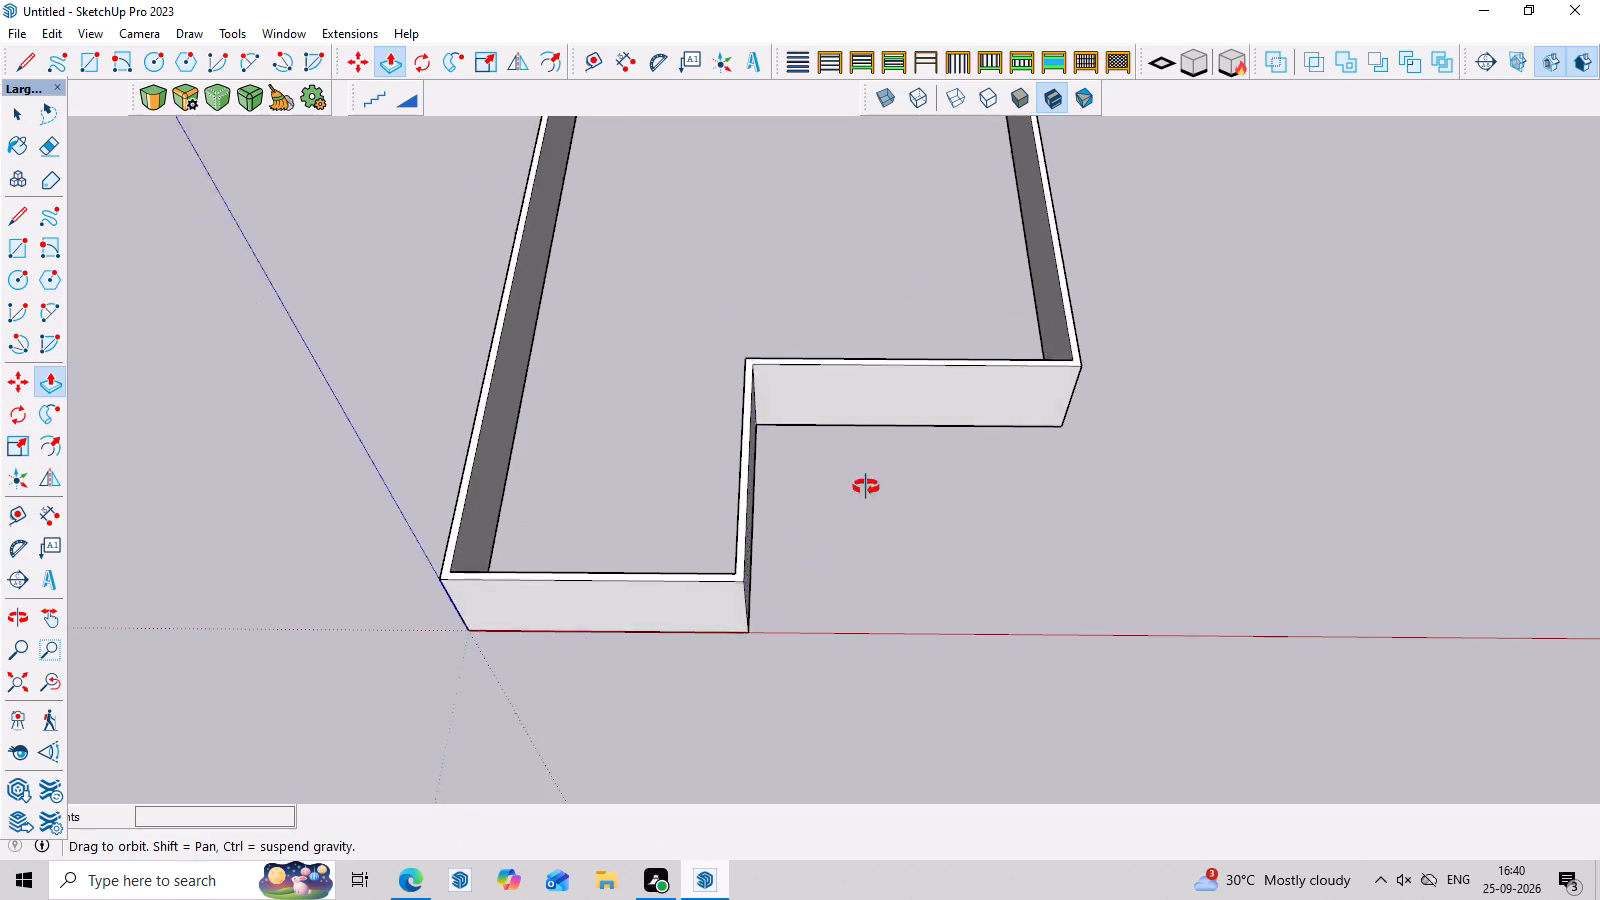
{"action": "middle_click_drag", "start_coordinate": [866, 487], "coordinate": [866, 198]}
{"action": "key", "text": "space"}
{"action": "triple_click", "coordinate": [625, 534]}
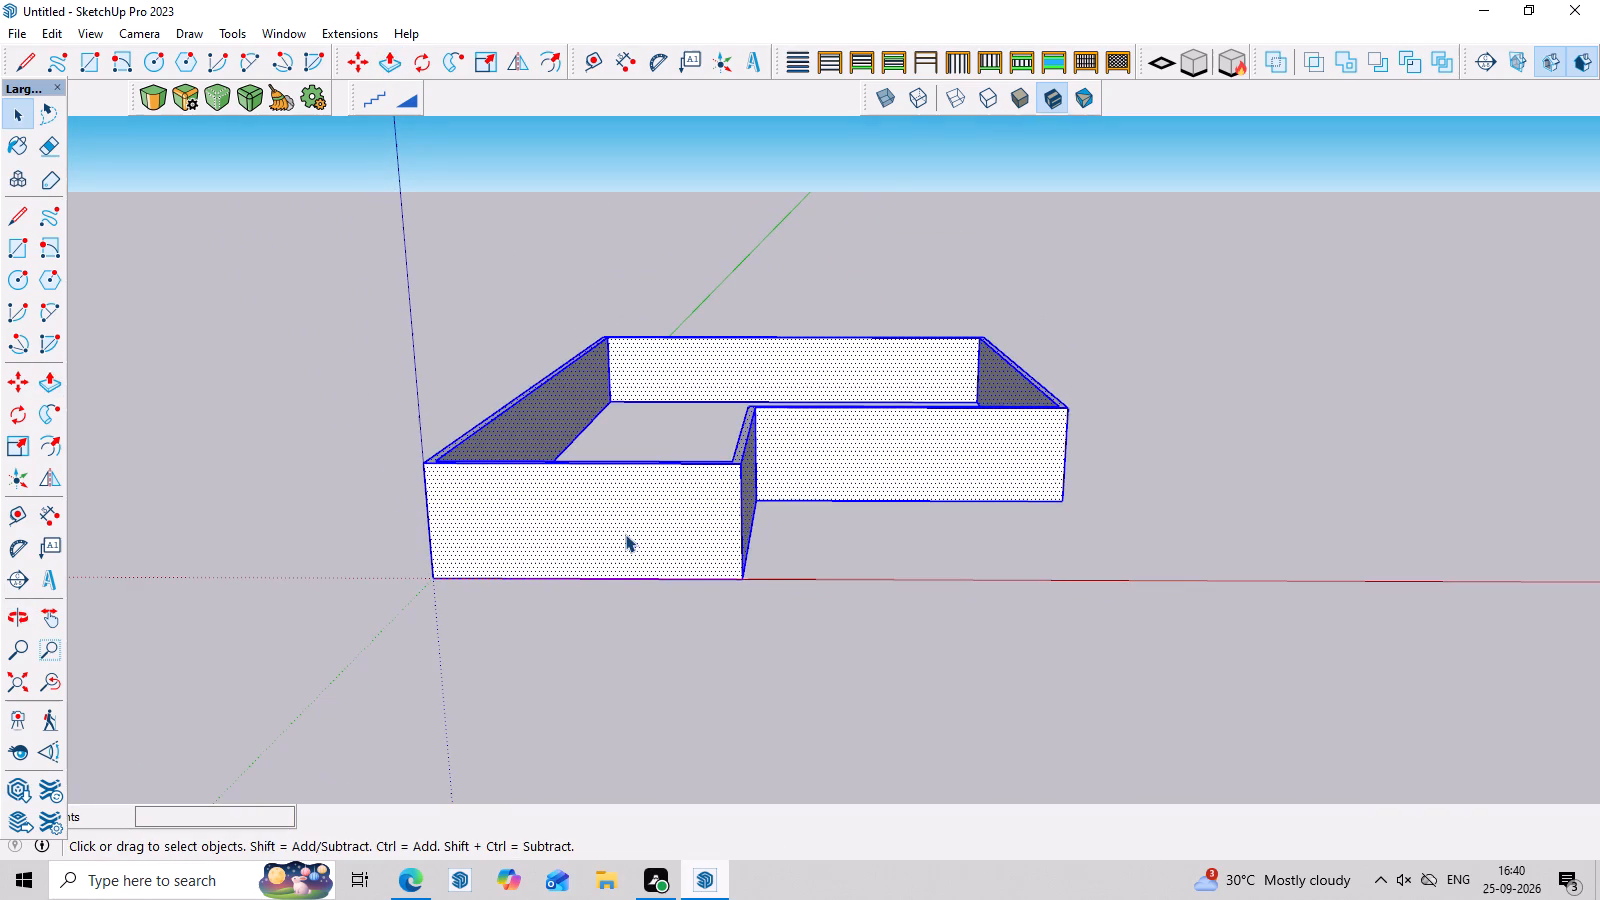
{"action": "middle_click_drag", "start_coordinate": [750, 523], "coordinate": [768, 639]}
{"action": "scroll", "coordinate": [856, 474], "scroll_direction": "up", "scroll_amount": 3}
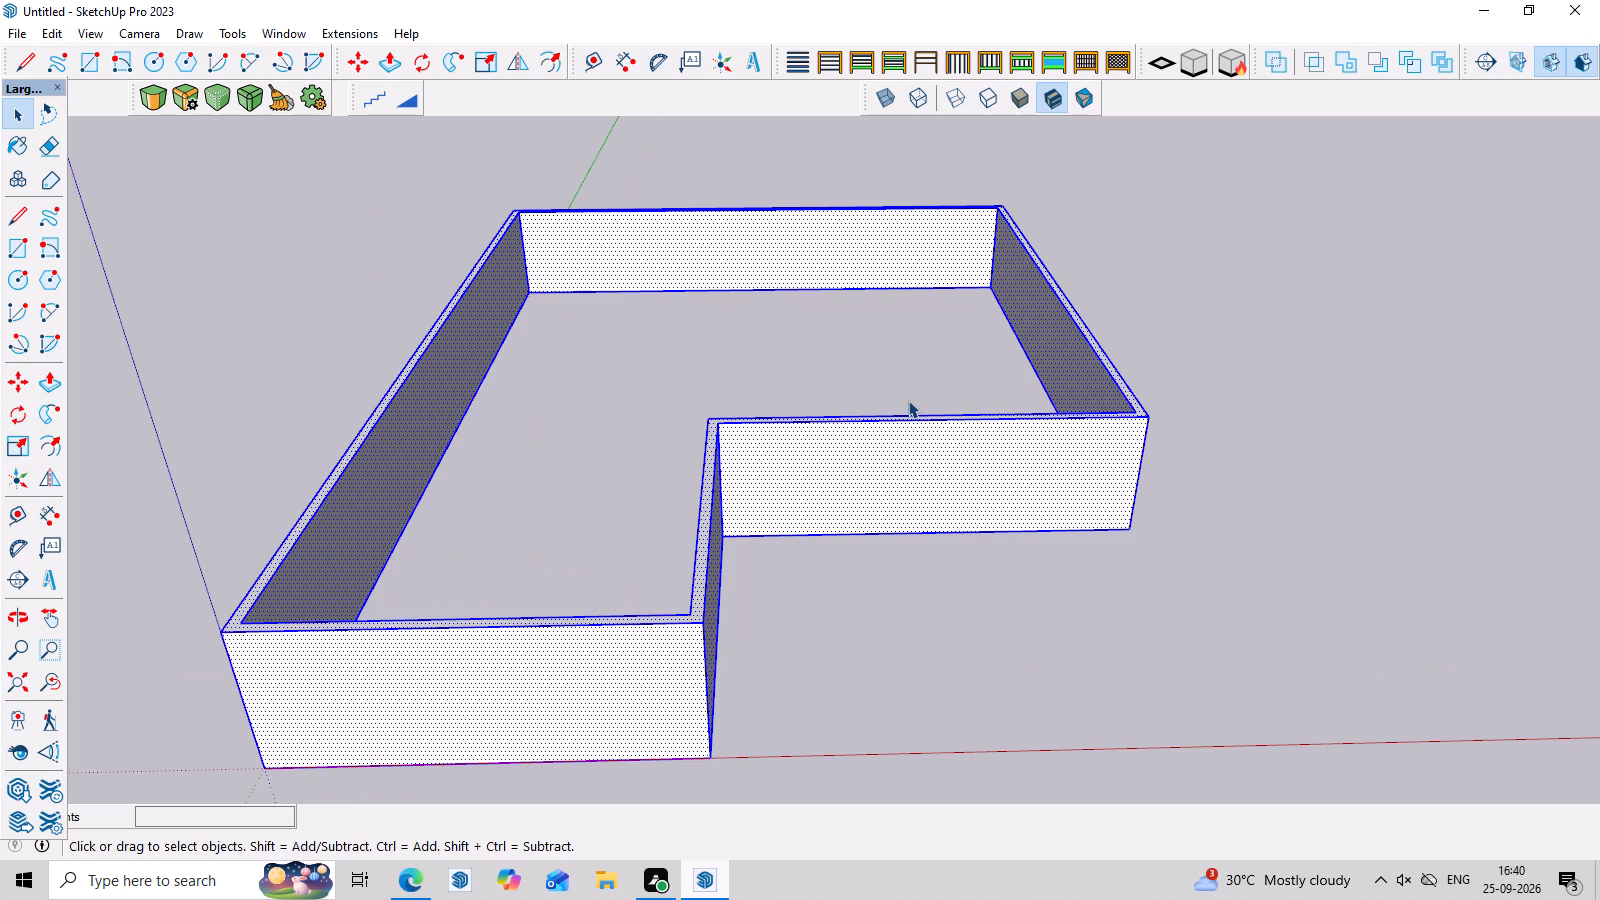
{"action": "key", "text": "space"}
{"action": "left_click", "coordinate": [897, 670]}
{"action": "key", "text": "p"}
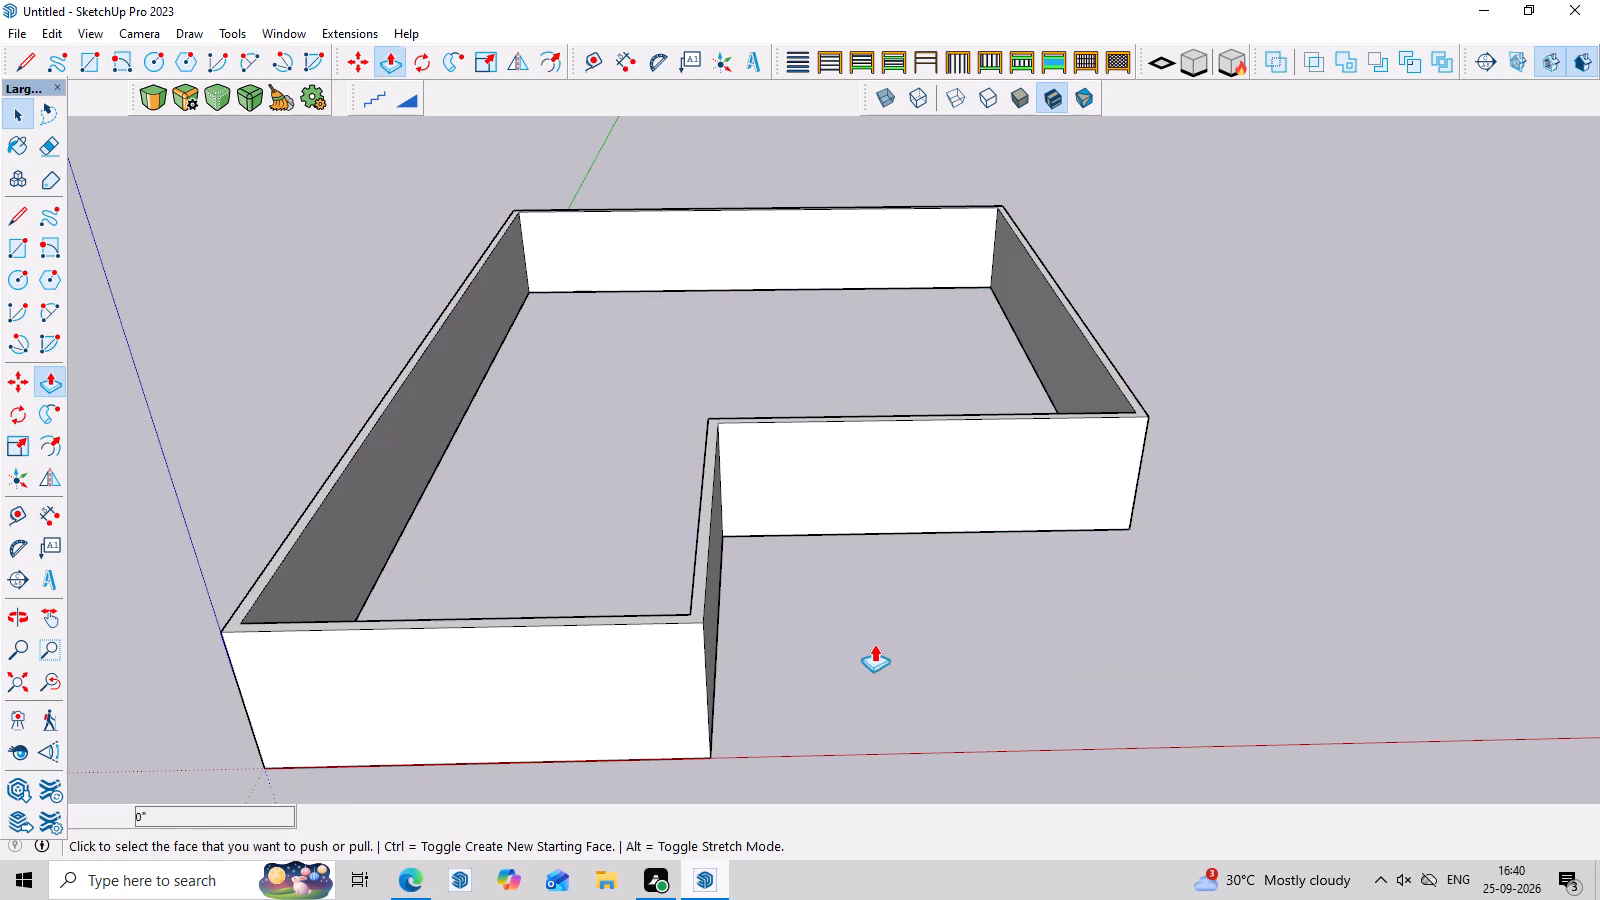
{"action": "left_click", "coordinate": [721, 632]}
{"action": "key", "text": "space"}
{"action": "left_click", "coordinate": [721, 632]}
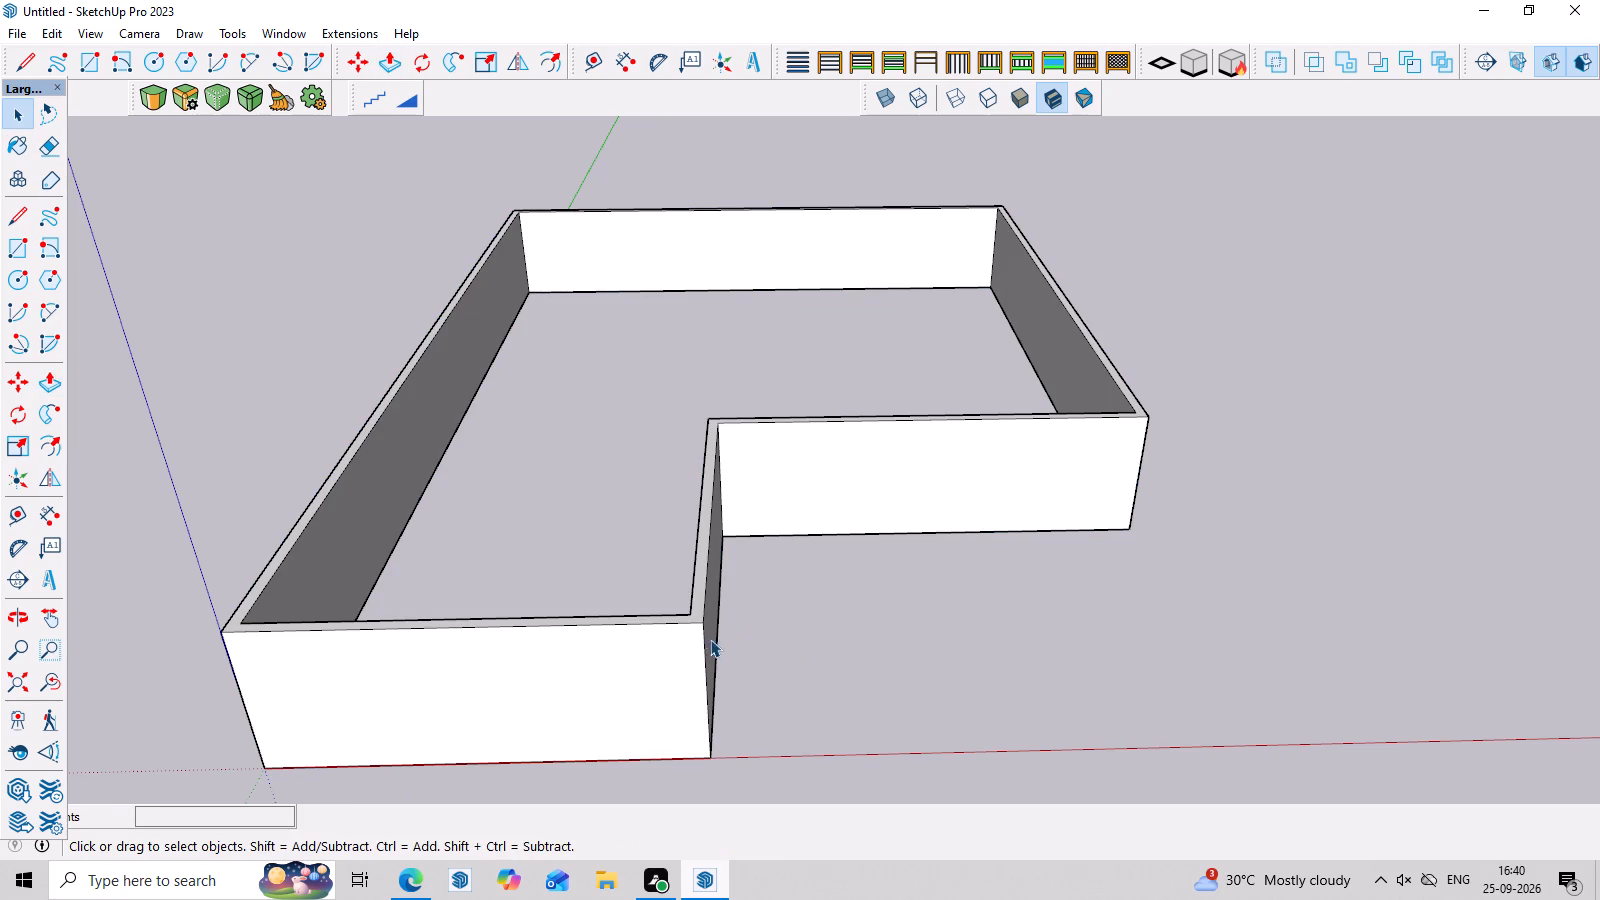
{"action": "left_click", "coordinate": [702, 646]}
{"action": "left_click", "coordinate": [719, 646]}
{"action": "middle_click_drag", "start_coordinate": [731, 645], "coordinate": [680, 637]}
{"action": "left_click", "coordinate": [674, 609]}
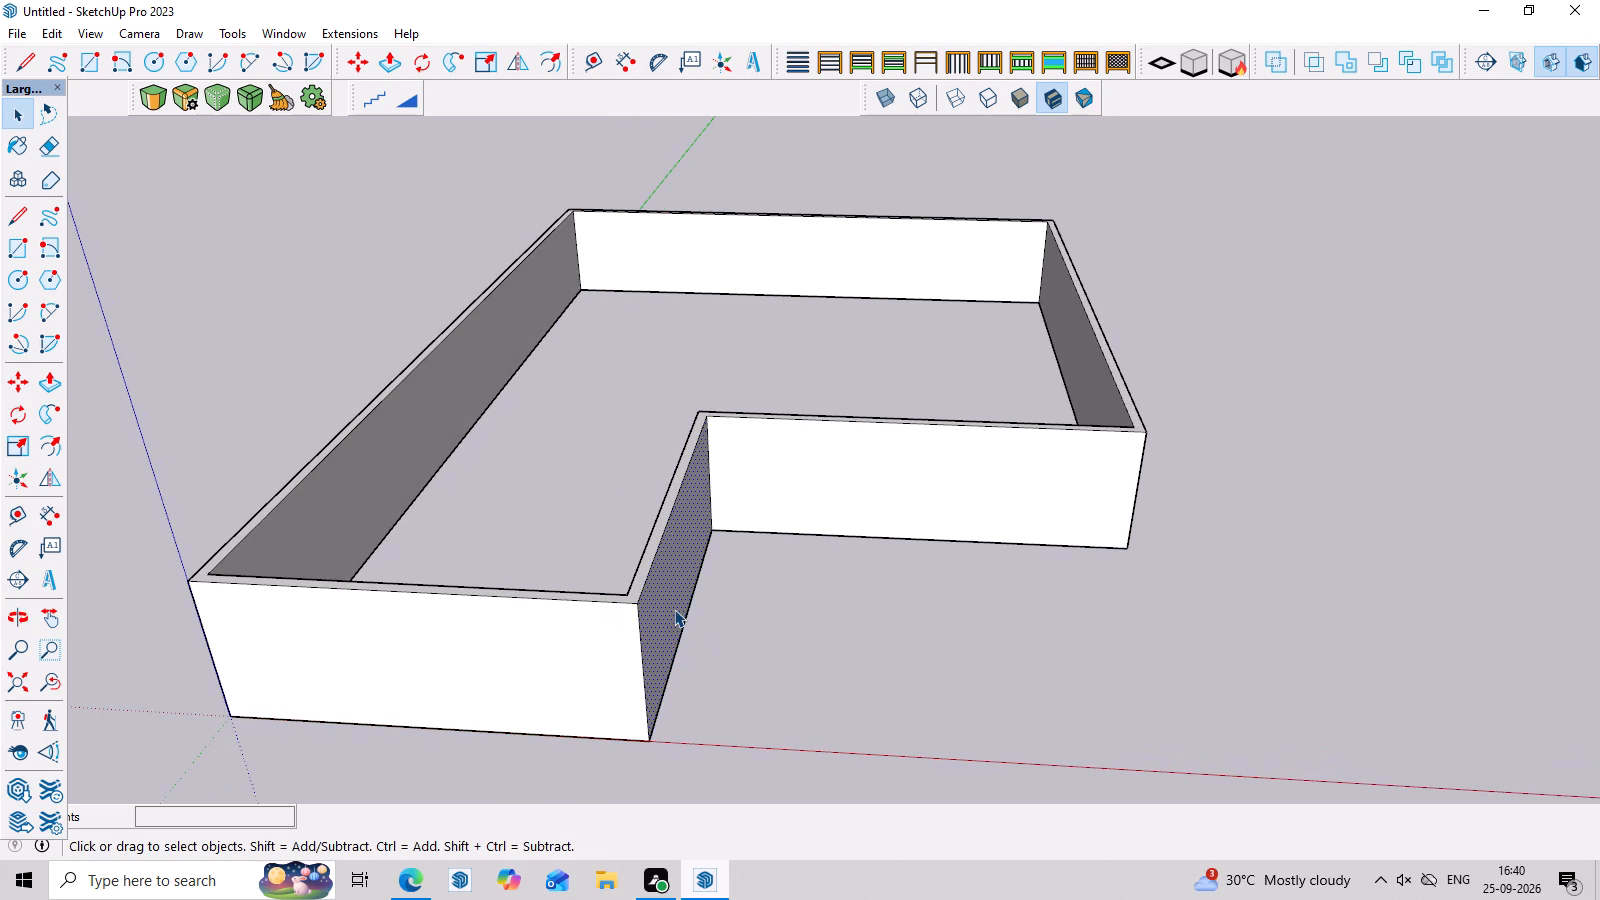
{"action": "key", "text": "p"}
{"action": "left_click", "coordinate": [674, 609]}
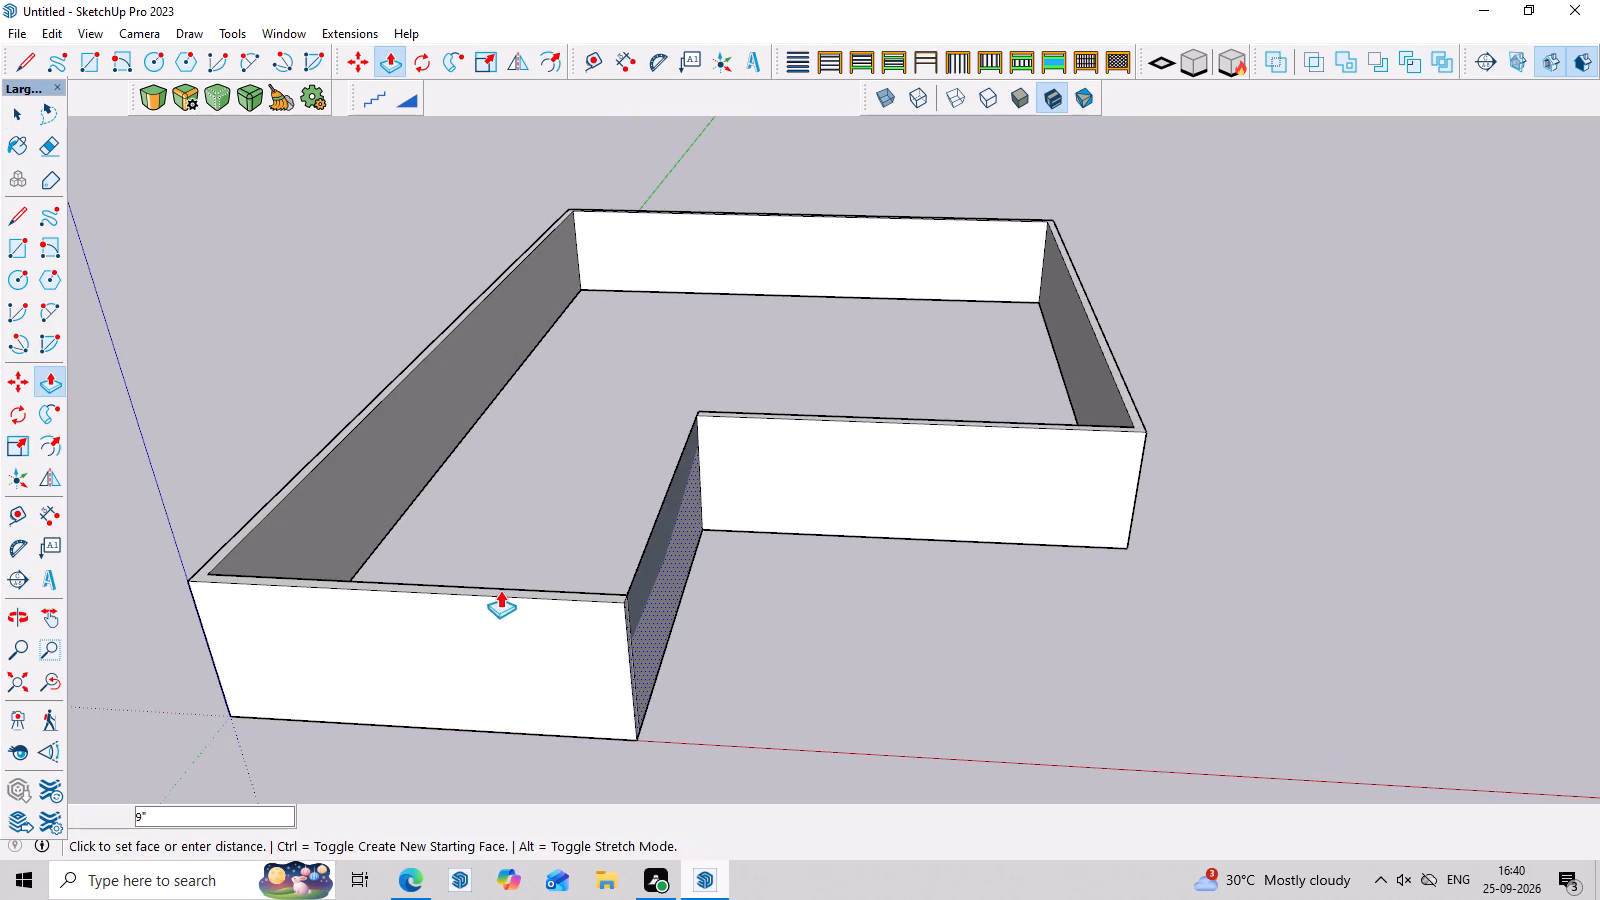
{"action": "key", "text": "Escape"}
Push/Pull the inner face of the return wall about 7' 9" into the front wing.
{"action": "middle_click_drag", "start_coordinate": [623, 609], "coordinate": [943, 629]}
{"action": "left_click", "coordinate": [726, 594]}
{"action": "scroll", "coordinate": [600, 631], "scroll_direction": "down", "scroll_amount": 6}
{"action": "middle_click_drag", "start_coordinate": [607, 631], "coordinate": [532, 633]}
{"action": "double_click", "coordinate": [532, 633]}
Push/Pull the outer face of the return wall inward about 7' 10" to thin it and narrow the front wing.
{"action": "middle_click_drag", "start_coordinate": [795, 634], "coordinate": [538, 639]}
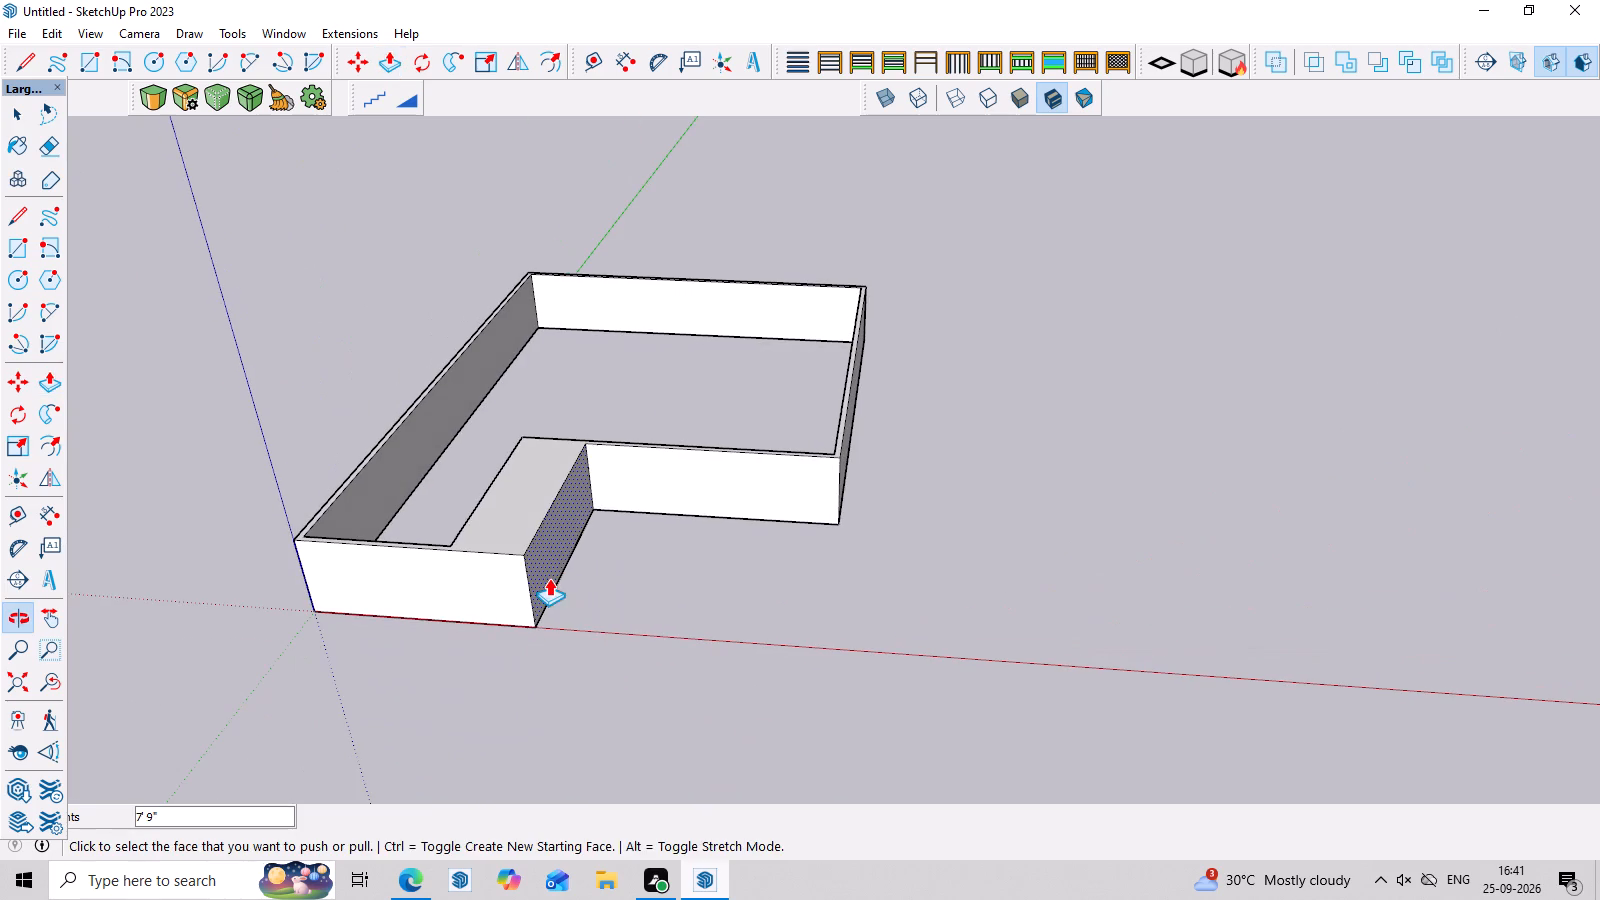
{"action": "left_click", "coordinate": [550, 551]}
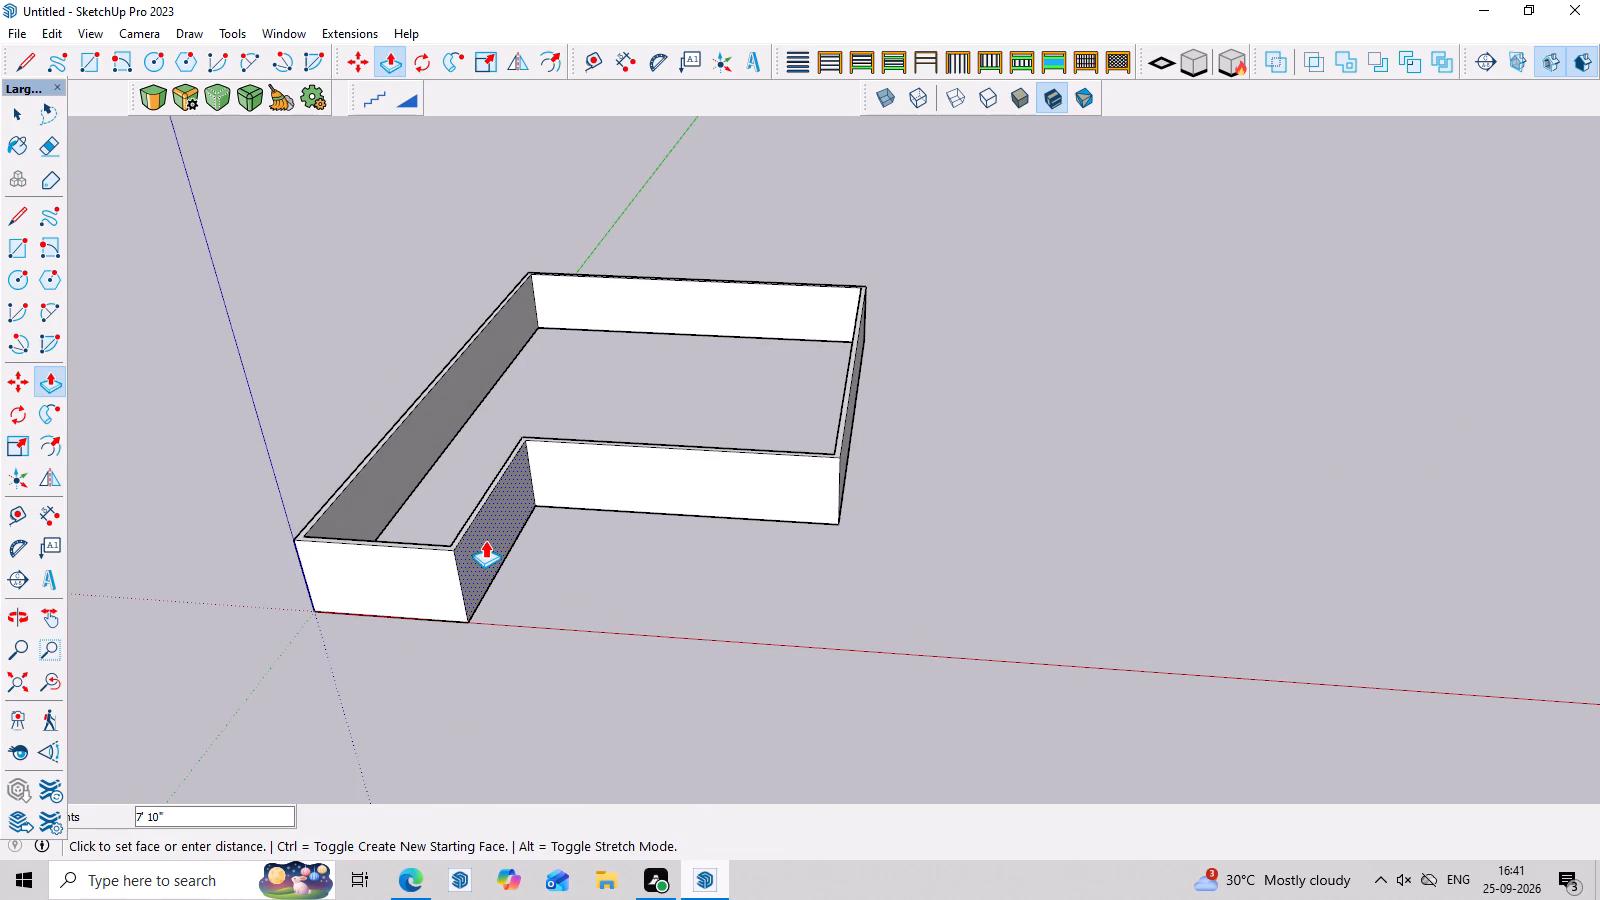
{"action": "middle_click_drag", "start_coordinate": [485, 540], "coordinate": [501, 547]}
{"action": "left_click", "coordinate": [501, 547]}
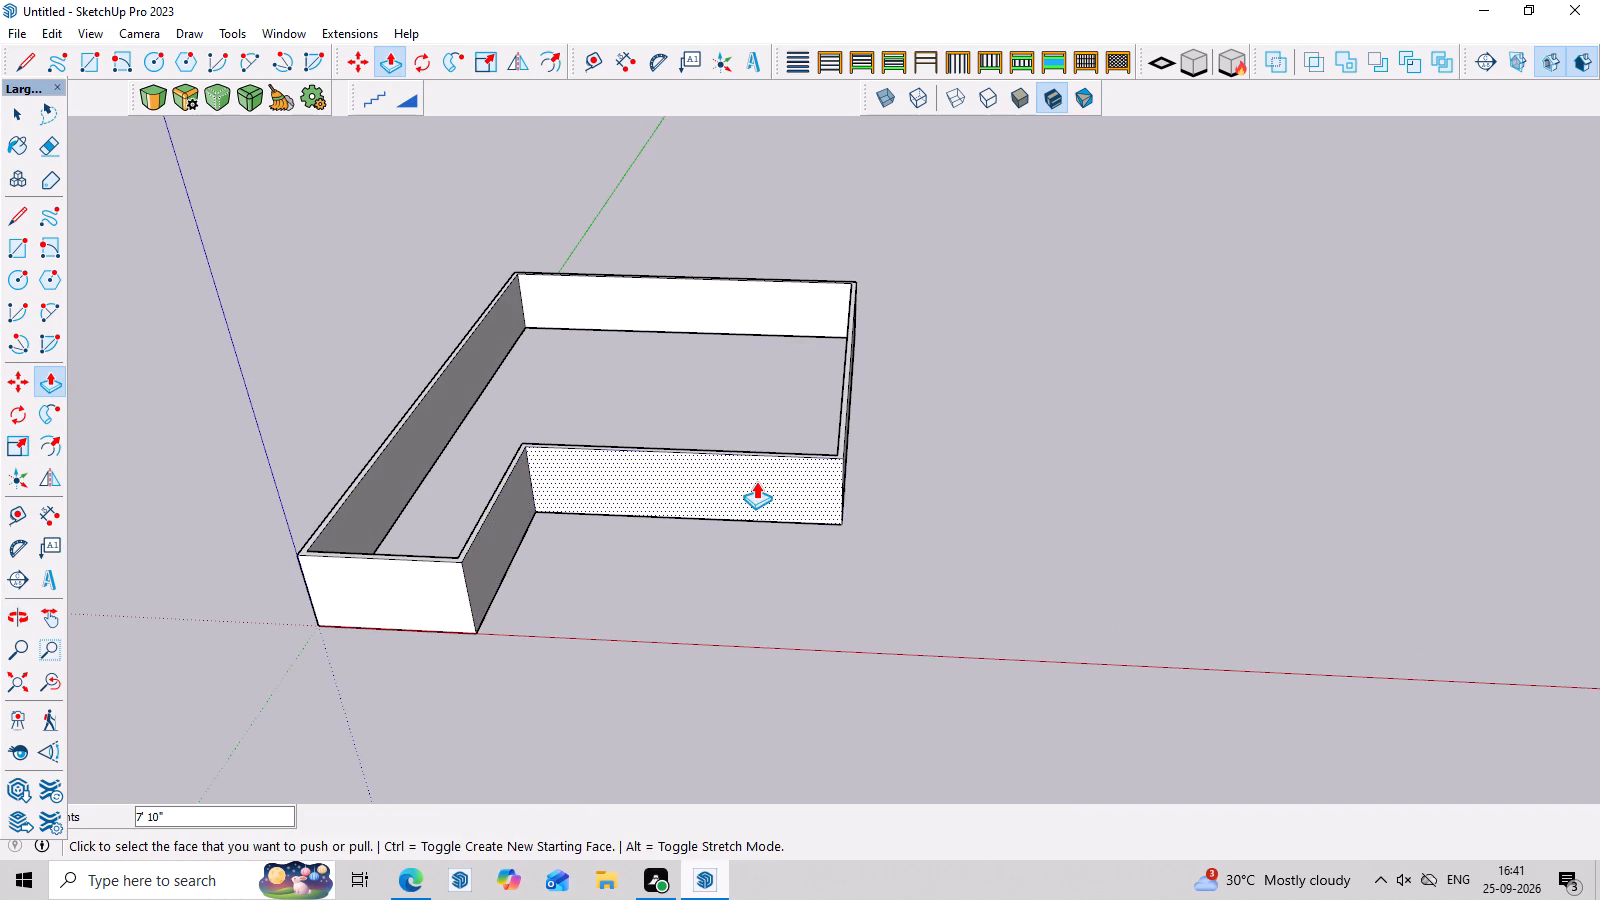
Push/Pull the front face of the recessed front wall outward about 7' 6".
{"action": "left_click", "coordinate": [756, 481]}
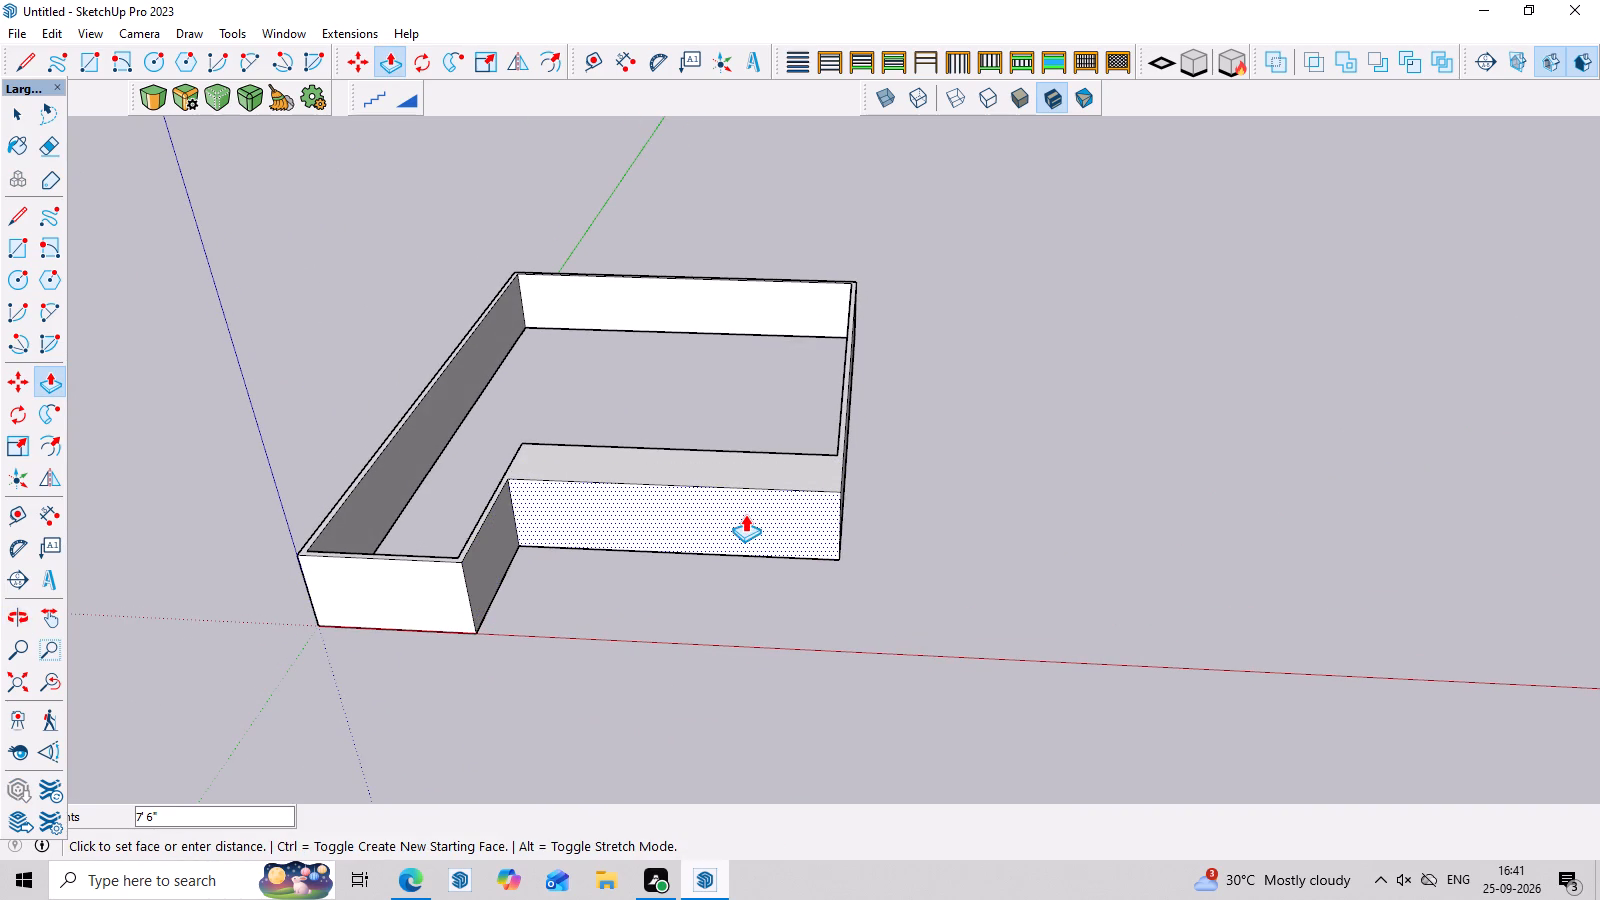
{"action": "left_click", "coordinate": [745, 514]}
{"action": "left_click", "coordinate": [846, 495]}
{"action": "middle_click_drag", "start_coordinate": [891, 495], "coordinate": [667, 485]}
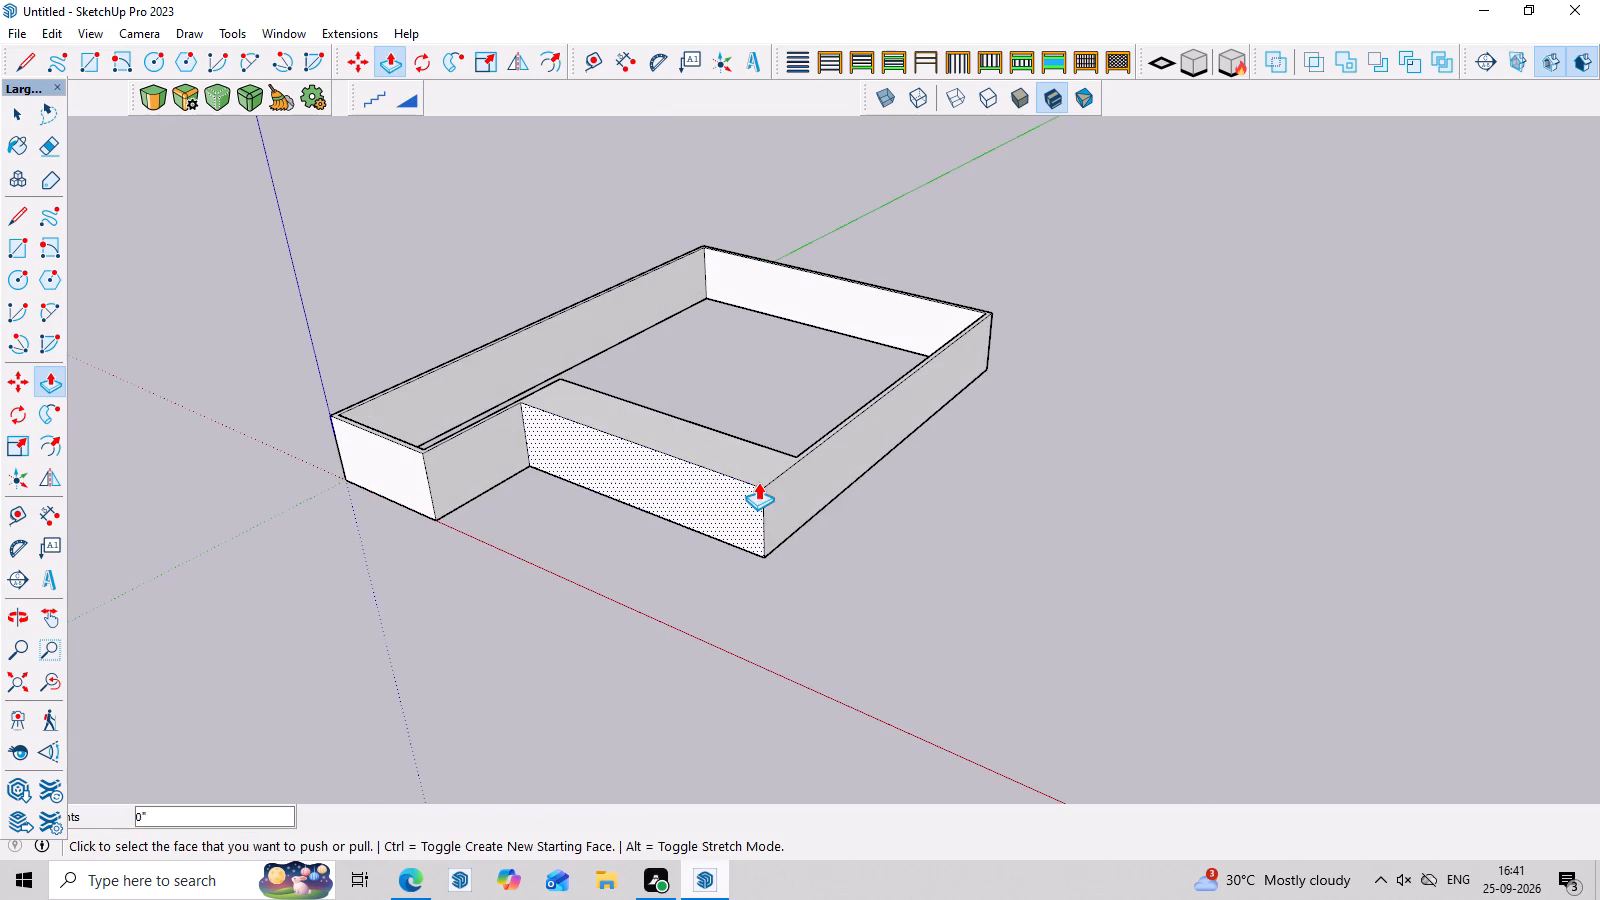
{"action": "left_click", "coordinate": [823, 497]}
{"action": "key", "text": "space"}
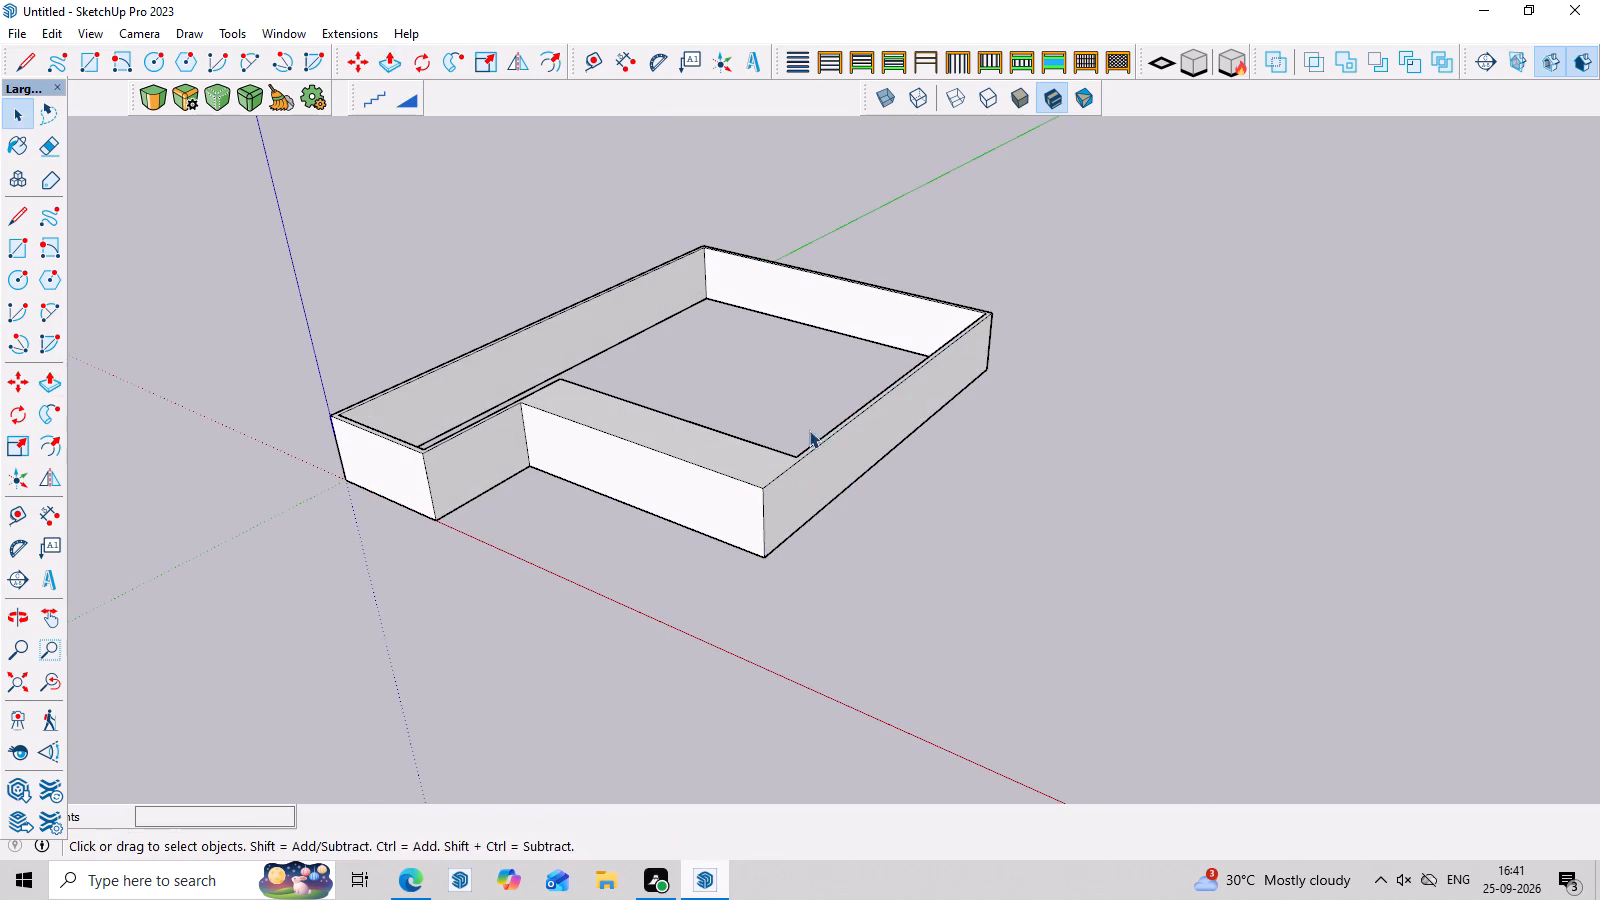
Push/Pull the inner face of the side wall opposite the origin inward to thicken it into the room.
{"action": "middle_click_drag", "start_coordinate": [804, 422], "coordinate": [1108, 448]}
{"action": "scroll", "coordinate": [838, 366], "scroll_direction": "up", "scroll_amount": 1}
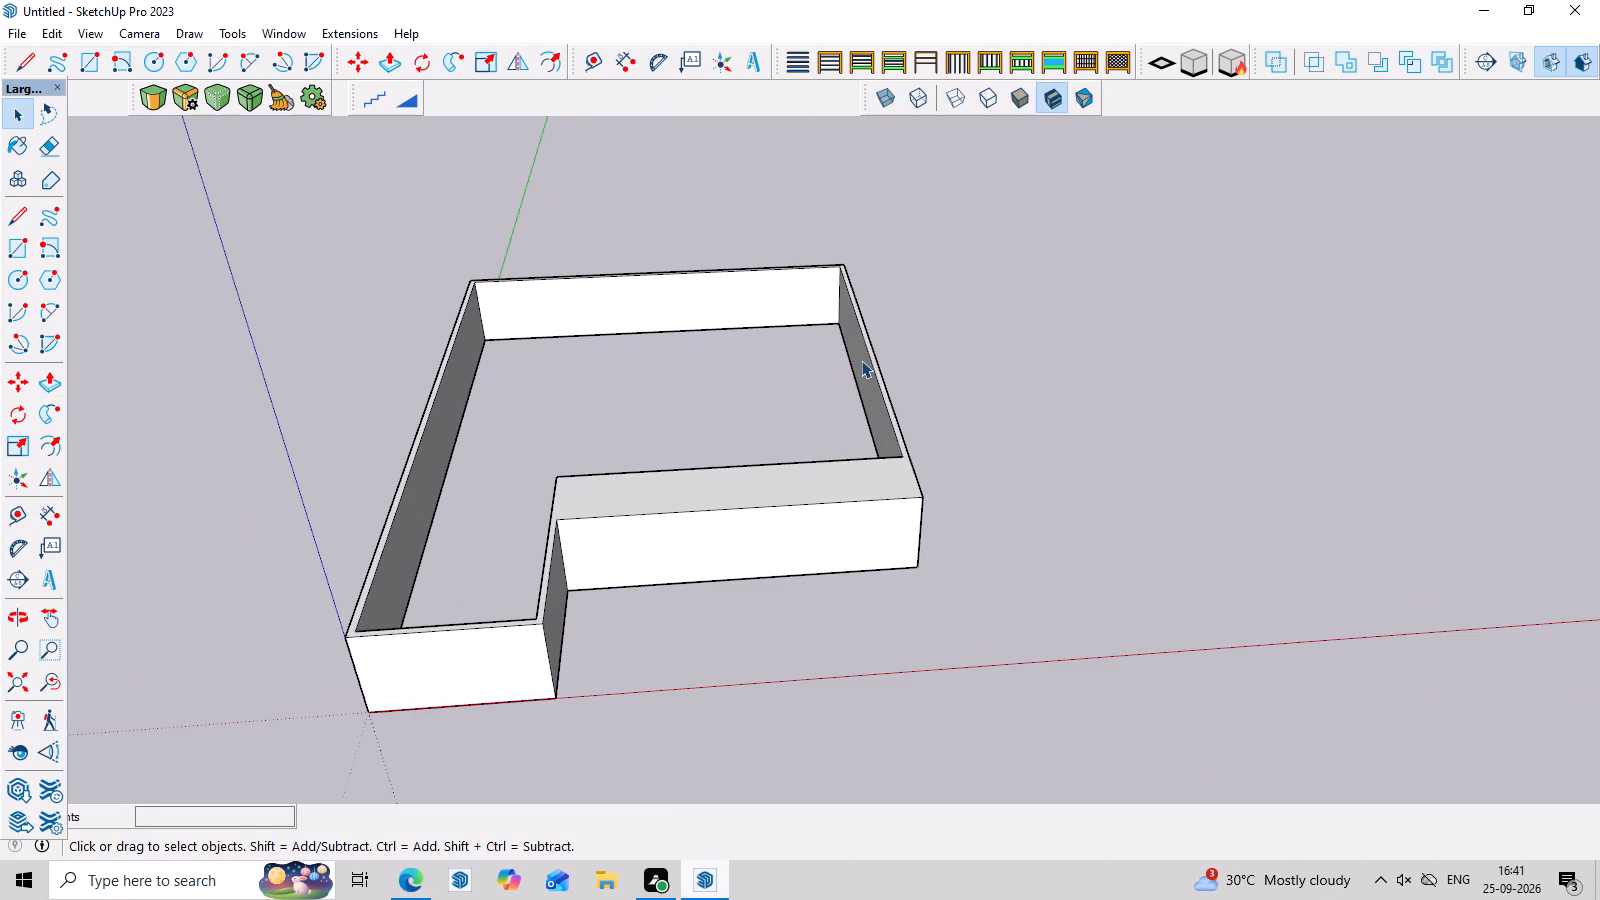
{"action": "key", "text": "p"}
{"action": "left_click", "coordinate": [861, 360]}
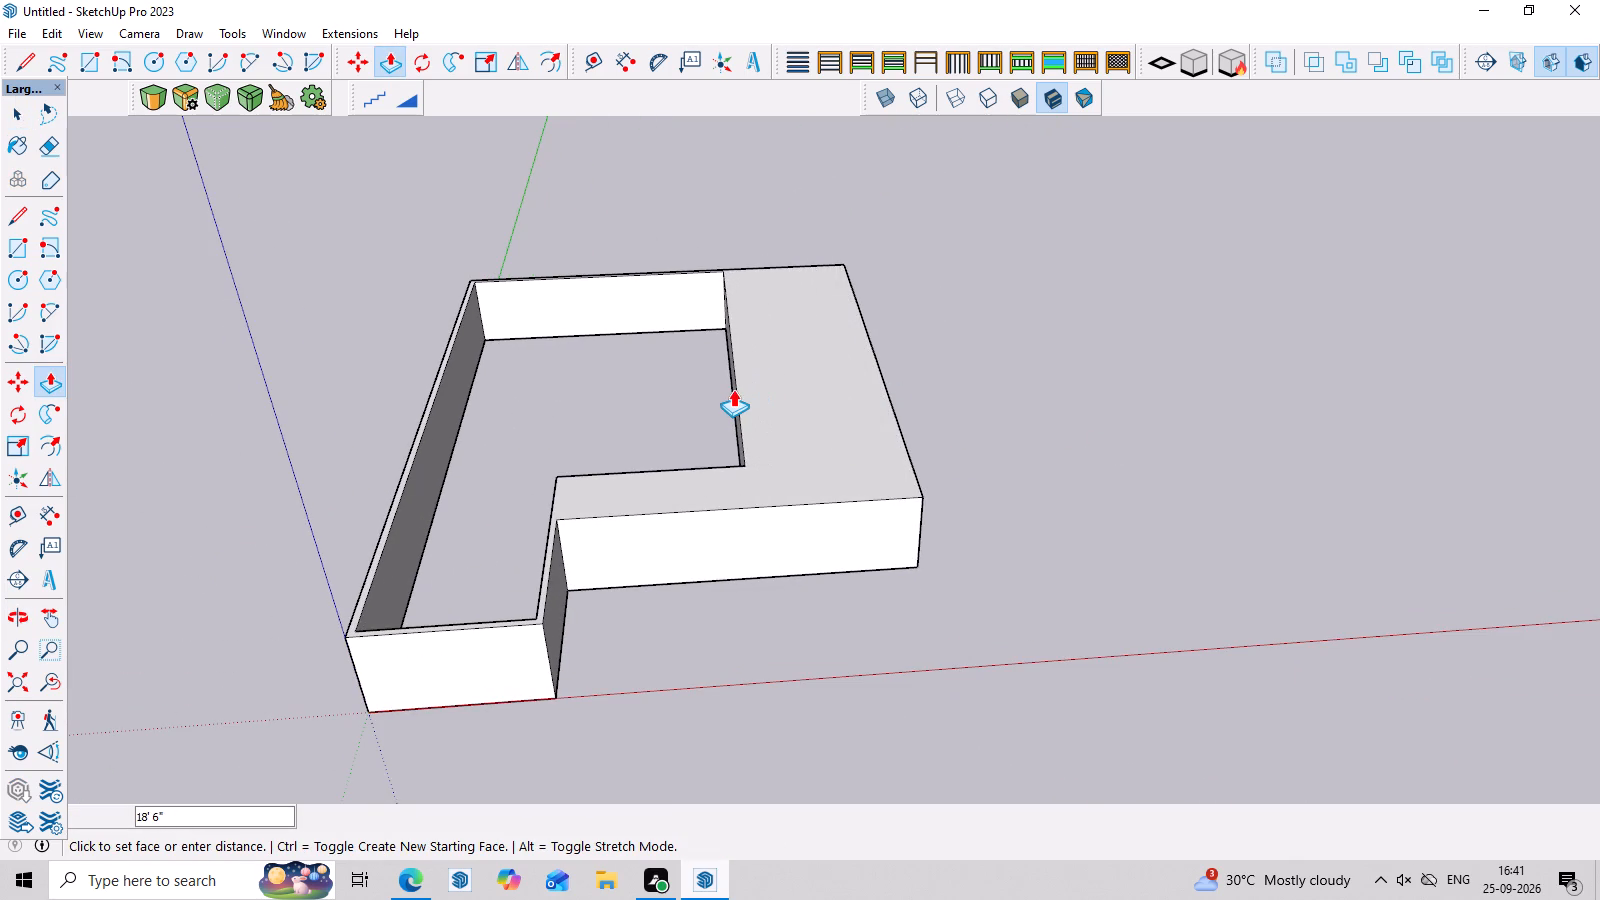
{"action": "left_click", "coordinate": [776, 386]}
Push/Pull the outer face of the thickened side wall inward about 11' 1", plus another 8".
{"action": "middle_click_drag", "start_coordinate": [1136, 467], "coordinate": [861, 465]}
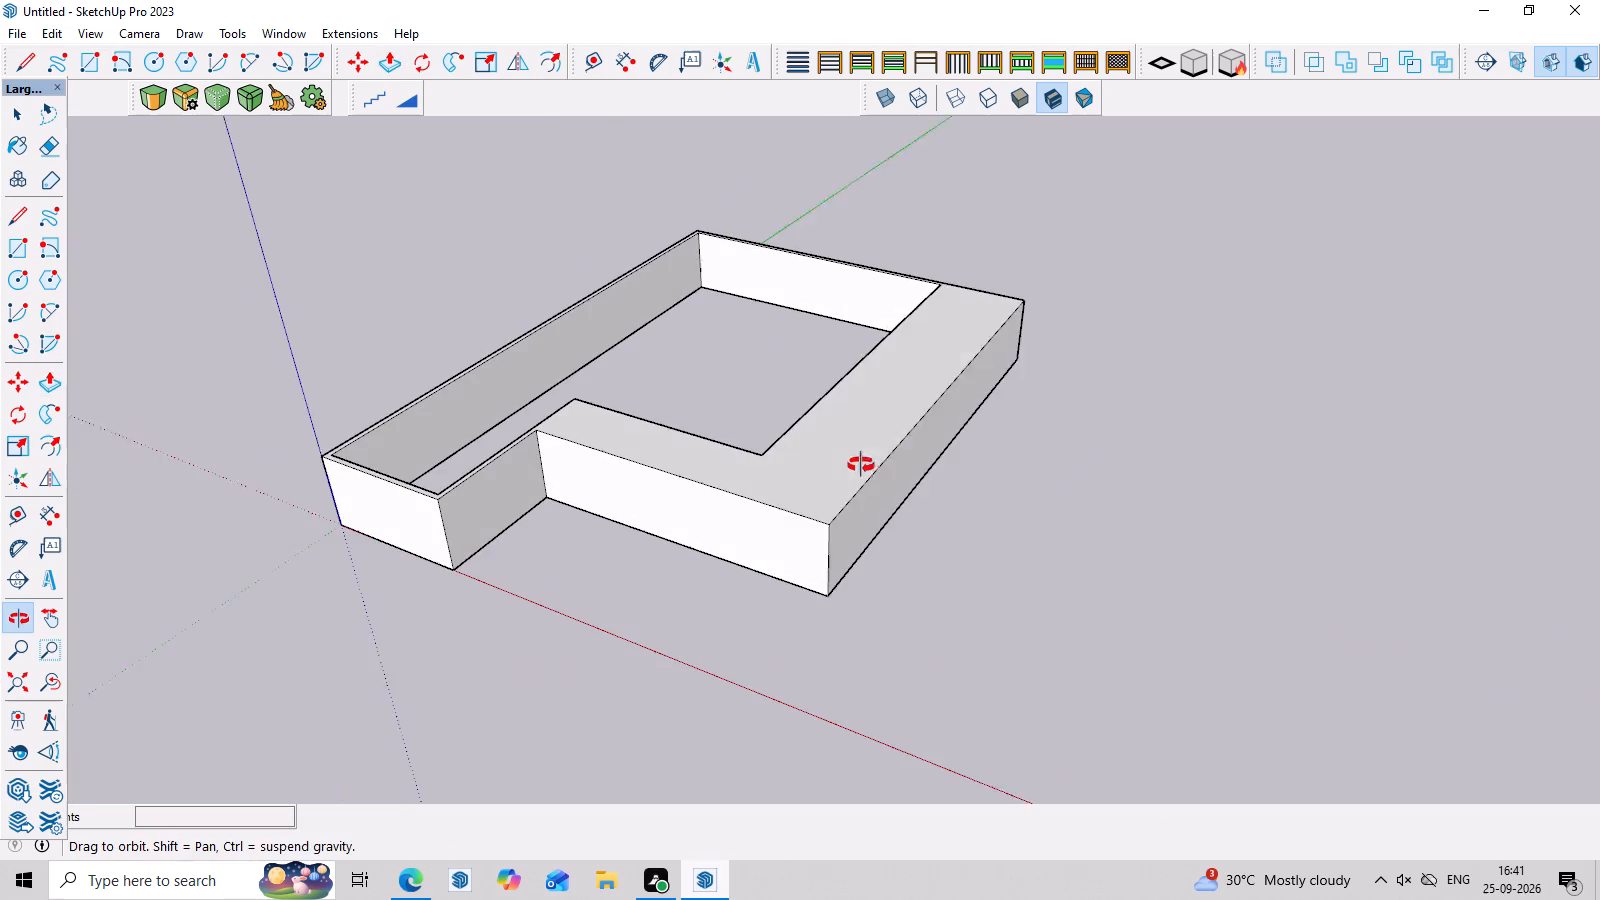
{"action": "middle_click_drag", "start_coordinate": [861, 465], "coordinate": [858, 464]}
{"action": "left_click", "coordinate": [920, 469]}
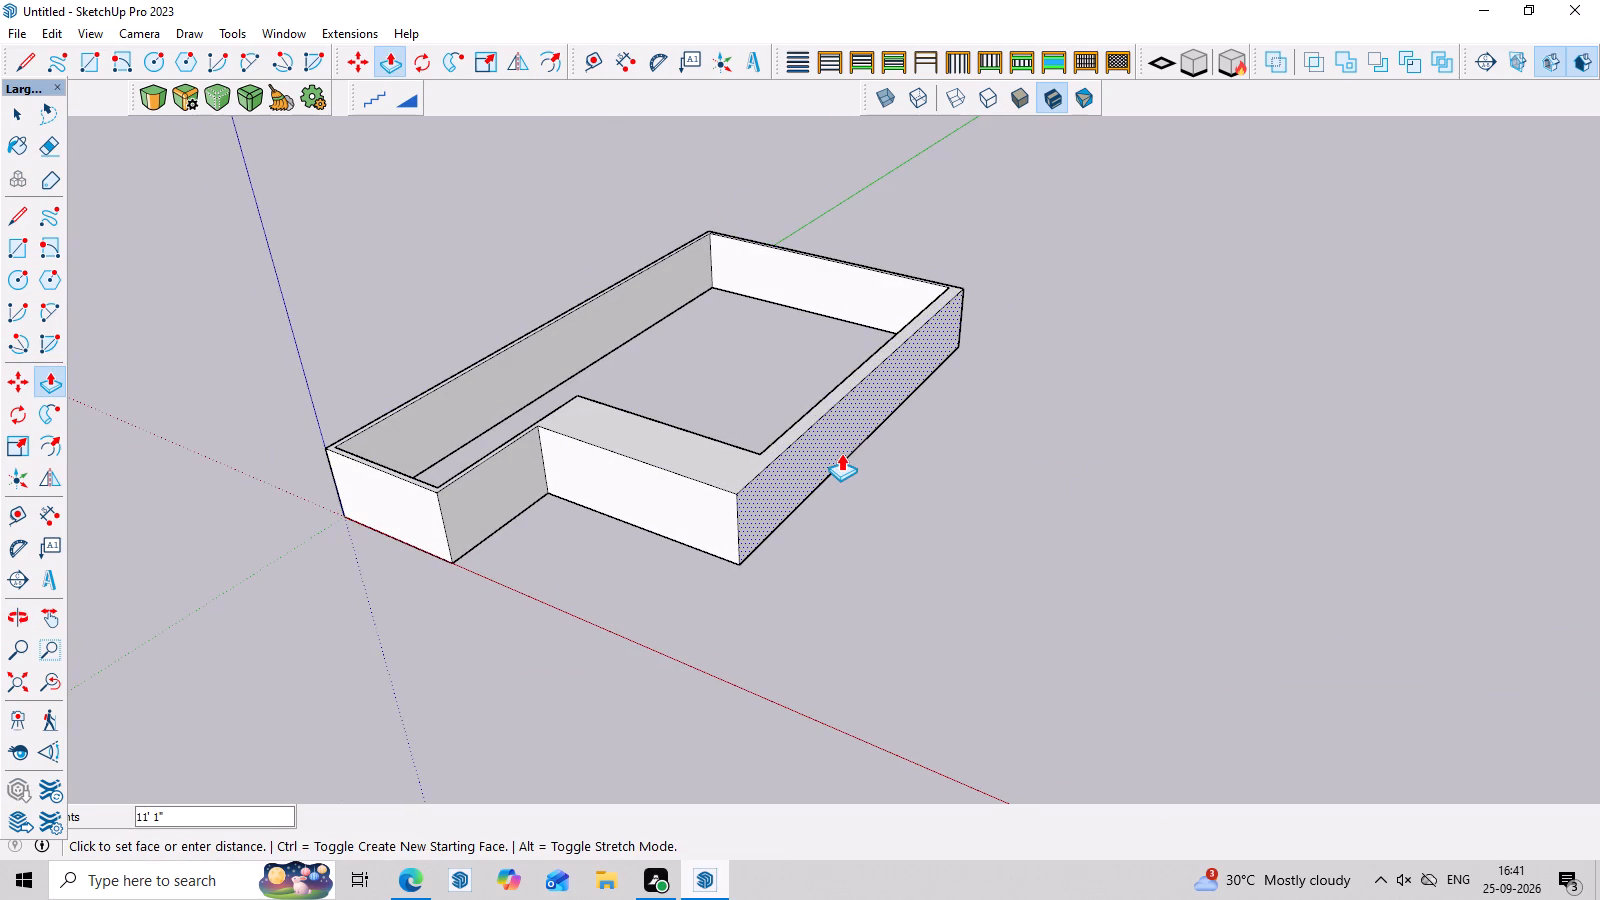
{"action": "left_click", "coordinate": [841, 453]}
{"action": "middle_click_drag", "start_coordinate": [805, 479], "coordinate": [972, 539]}
{"action": "scroll", "coordinate": [833, 496], "scroll_direction": "up", "scroll_amount": 8}
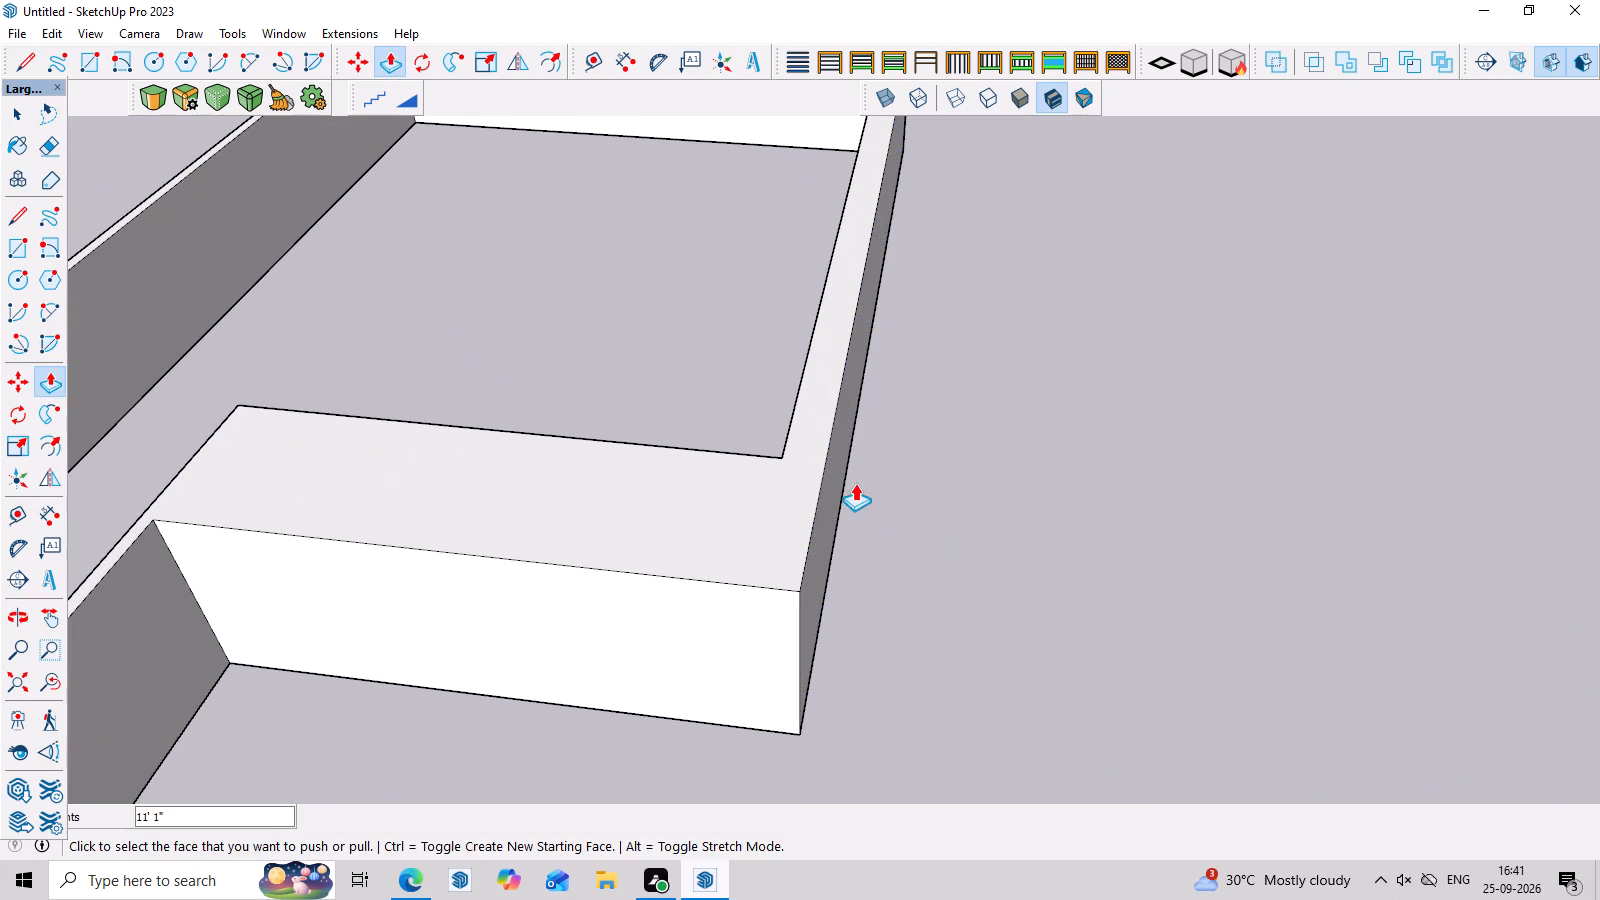
{"action": "left_click", "coordinate": [855, 483]}
{"action": "left_click", "coordinate": [839, 483]}
{"action": "left_click", "coordinate": [827, 483]}
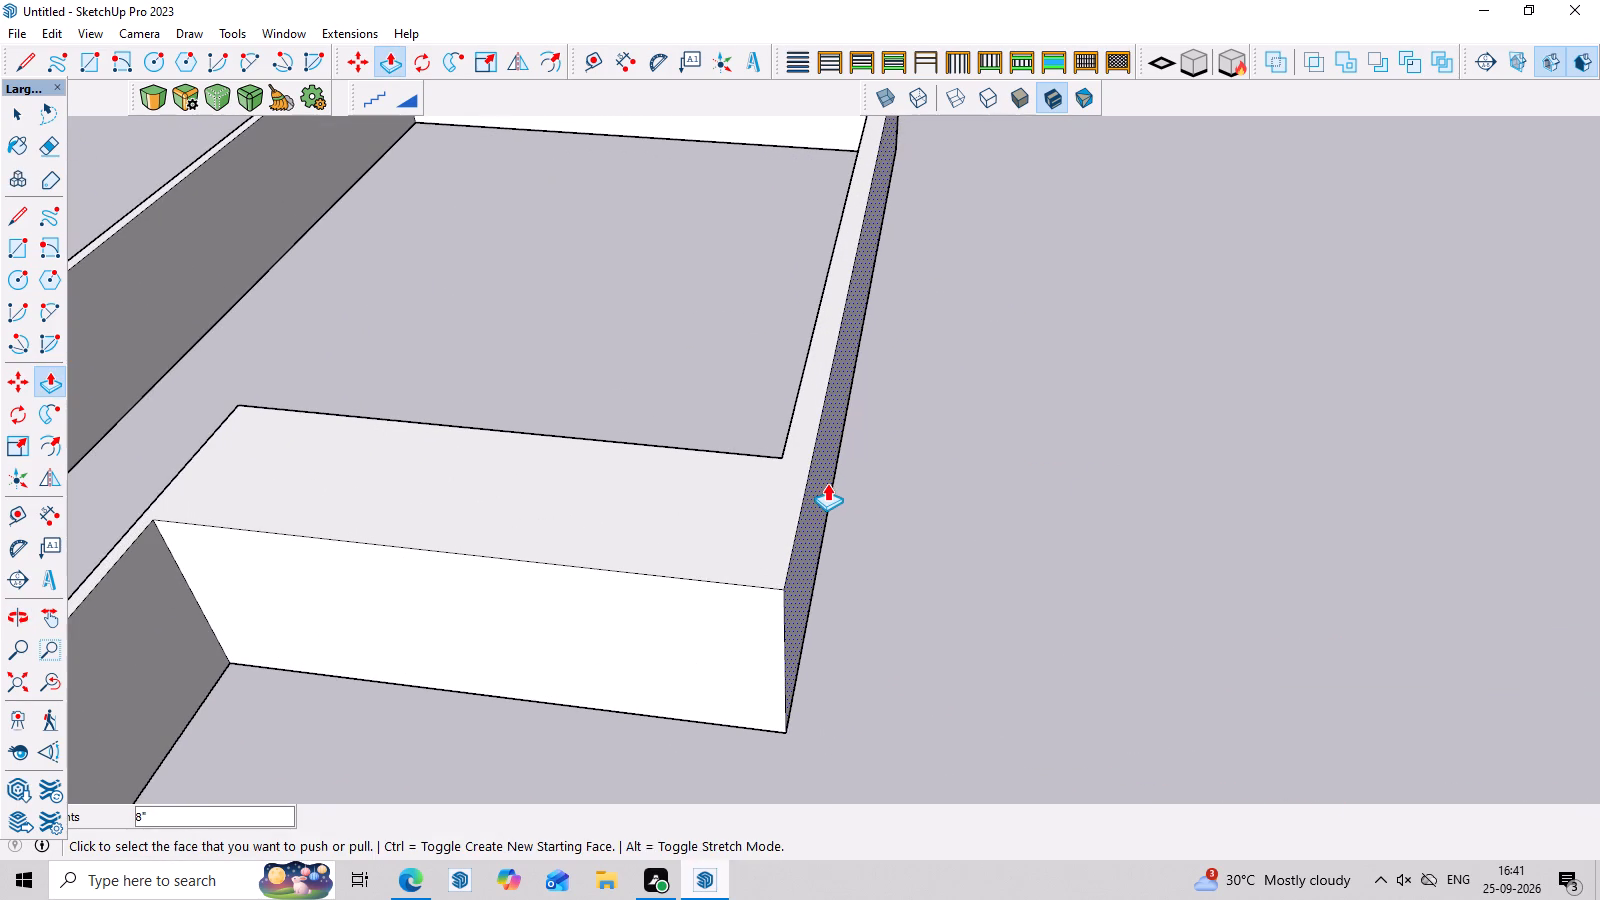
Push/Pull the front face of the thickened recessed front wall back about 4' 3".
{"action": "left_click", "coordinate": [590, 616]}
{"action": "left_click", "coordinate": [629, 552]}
Place guides 9" outward from the inner top edges of the recessed front wall and the adjoining side wall.
{"action": "middle_click_drag", "start_coordinate": [828, 600], "coordinate": [853, 665]}
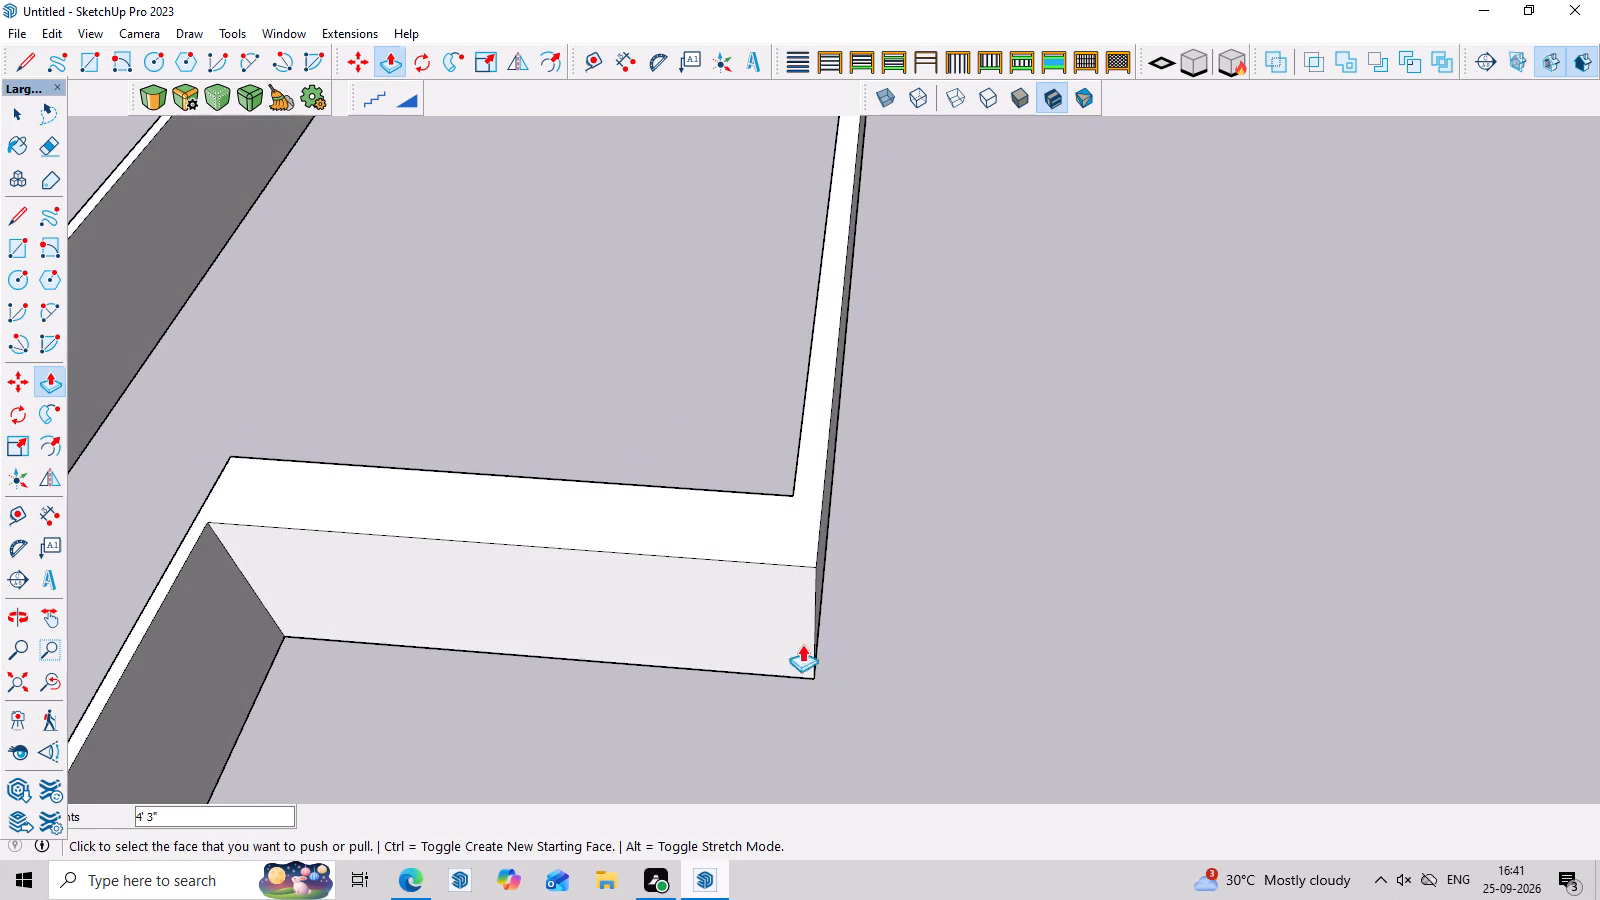
{"action": "key", "text": "t"}
{"action": "left_click", "coordinate": [652, 480]}
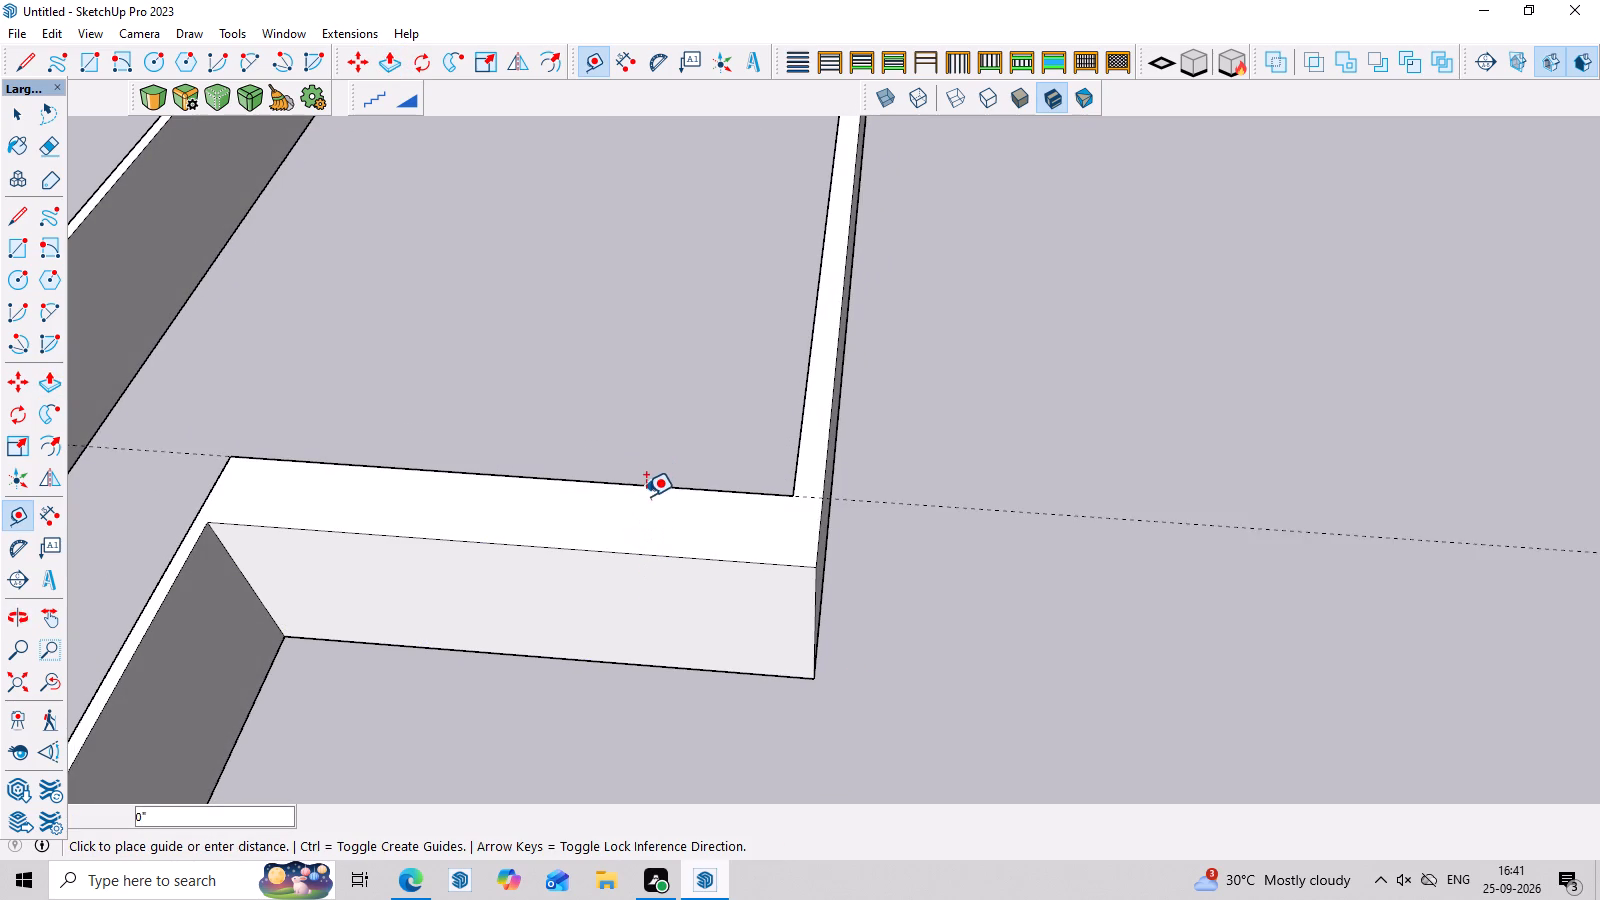
{"action": "key", "text": "9"}
{"action": "key", "text": "Return"}
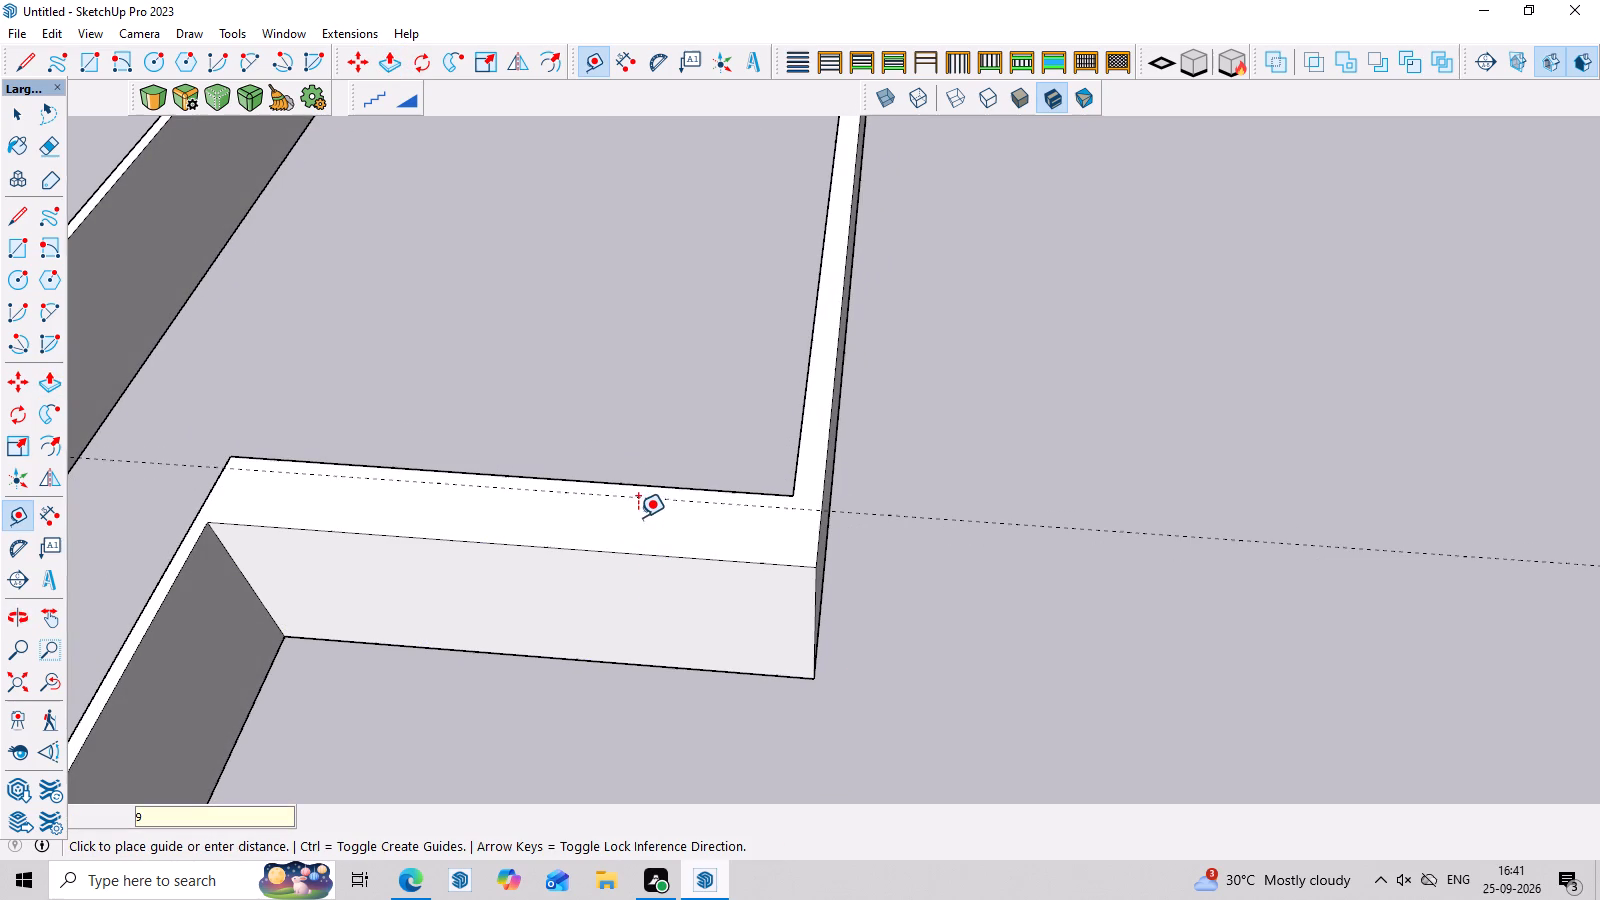
{"action": "scroll", "coordinate": [798, 425], "scroll_direction": "up", "scroll_amount": 3}
{"action": "left_click", "coordinate": [801, 408]}
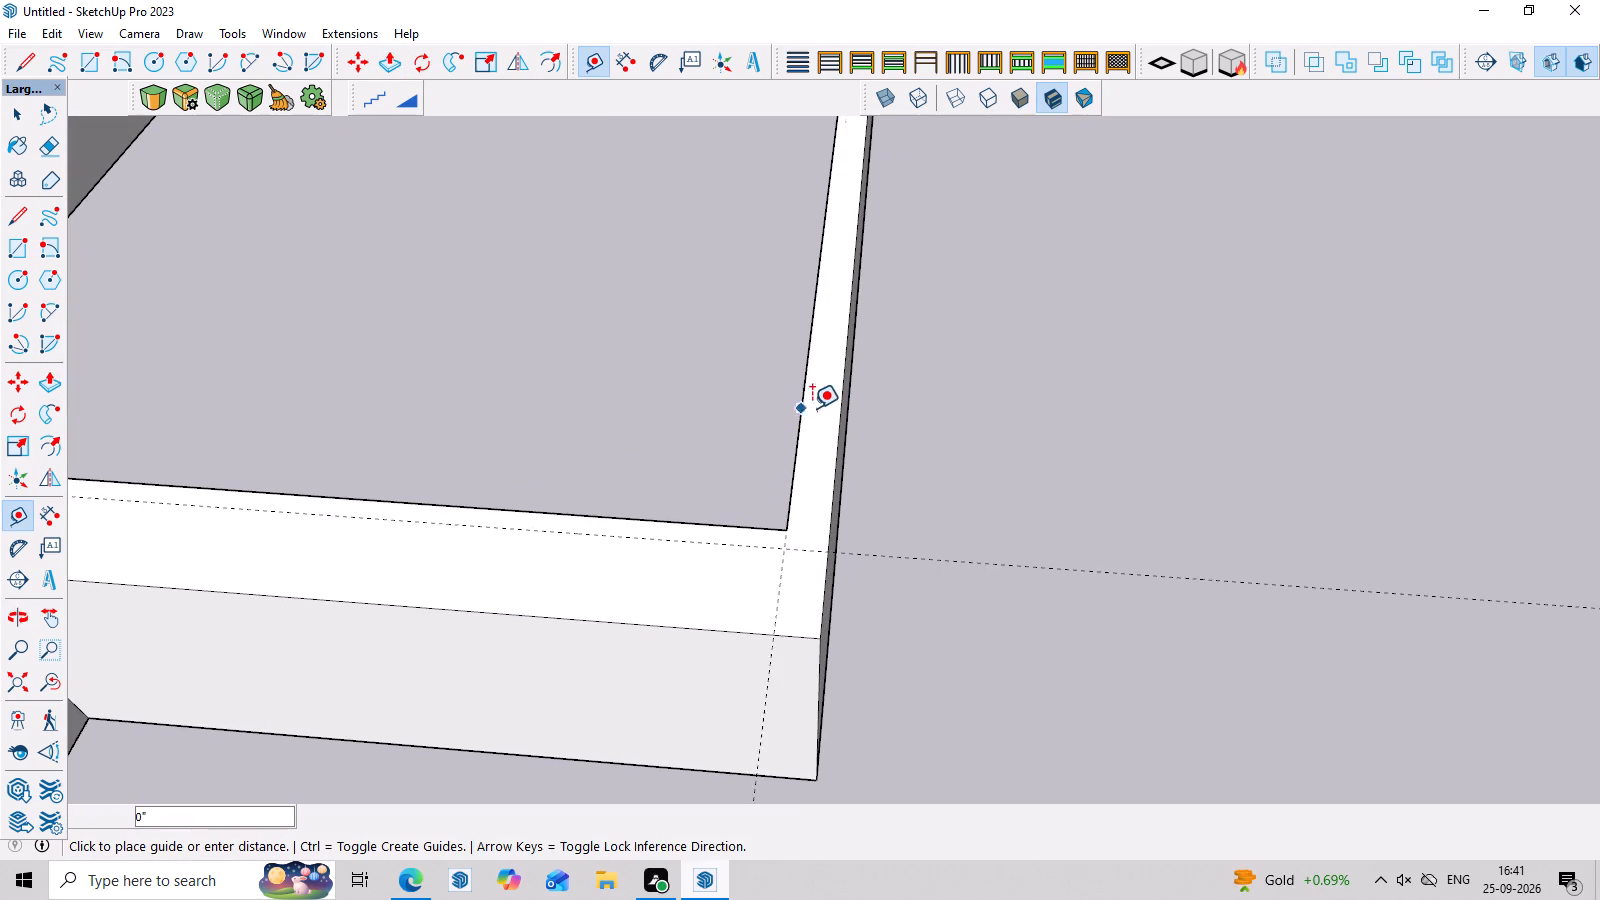
{"action": "key", "text": "9"}
{"action": "key", "text": "Return"}
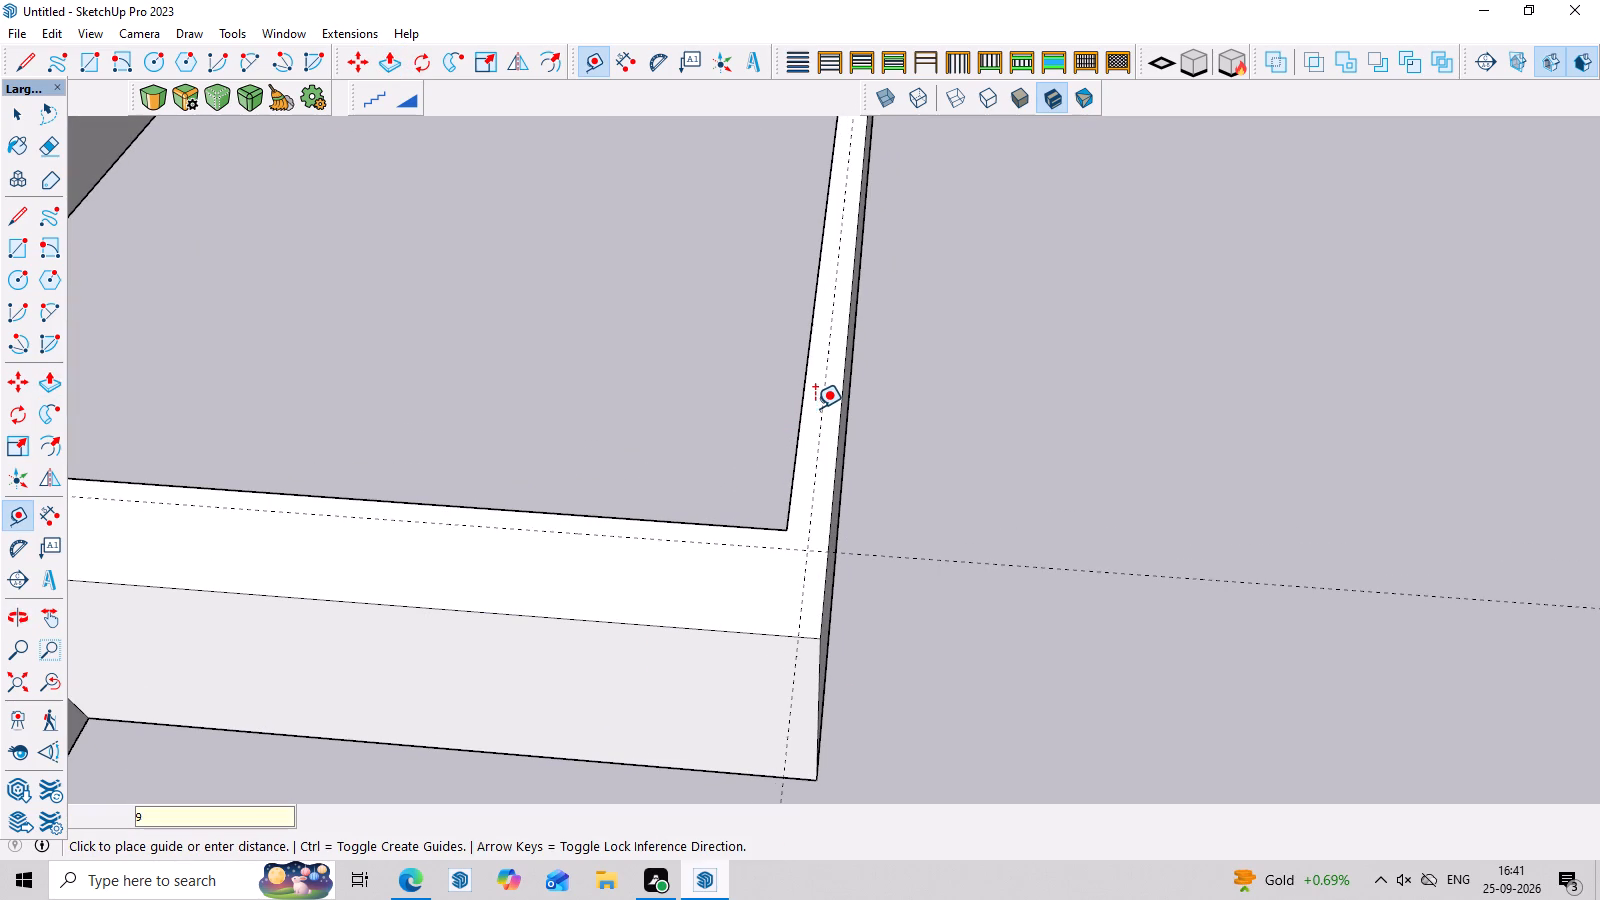
Push/Pull the side wall's outer face inward 8" to its 9" guide.
{"action": "scroll", "coordinate": [867, 440], "scroll_direction": "up", "scroll_amount": 3}
{"action": "middle_click_drag", "start_coordinate": [873, 474], "coordinate": [852, 473]}
{"action": "key", "text": "p"}
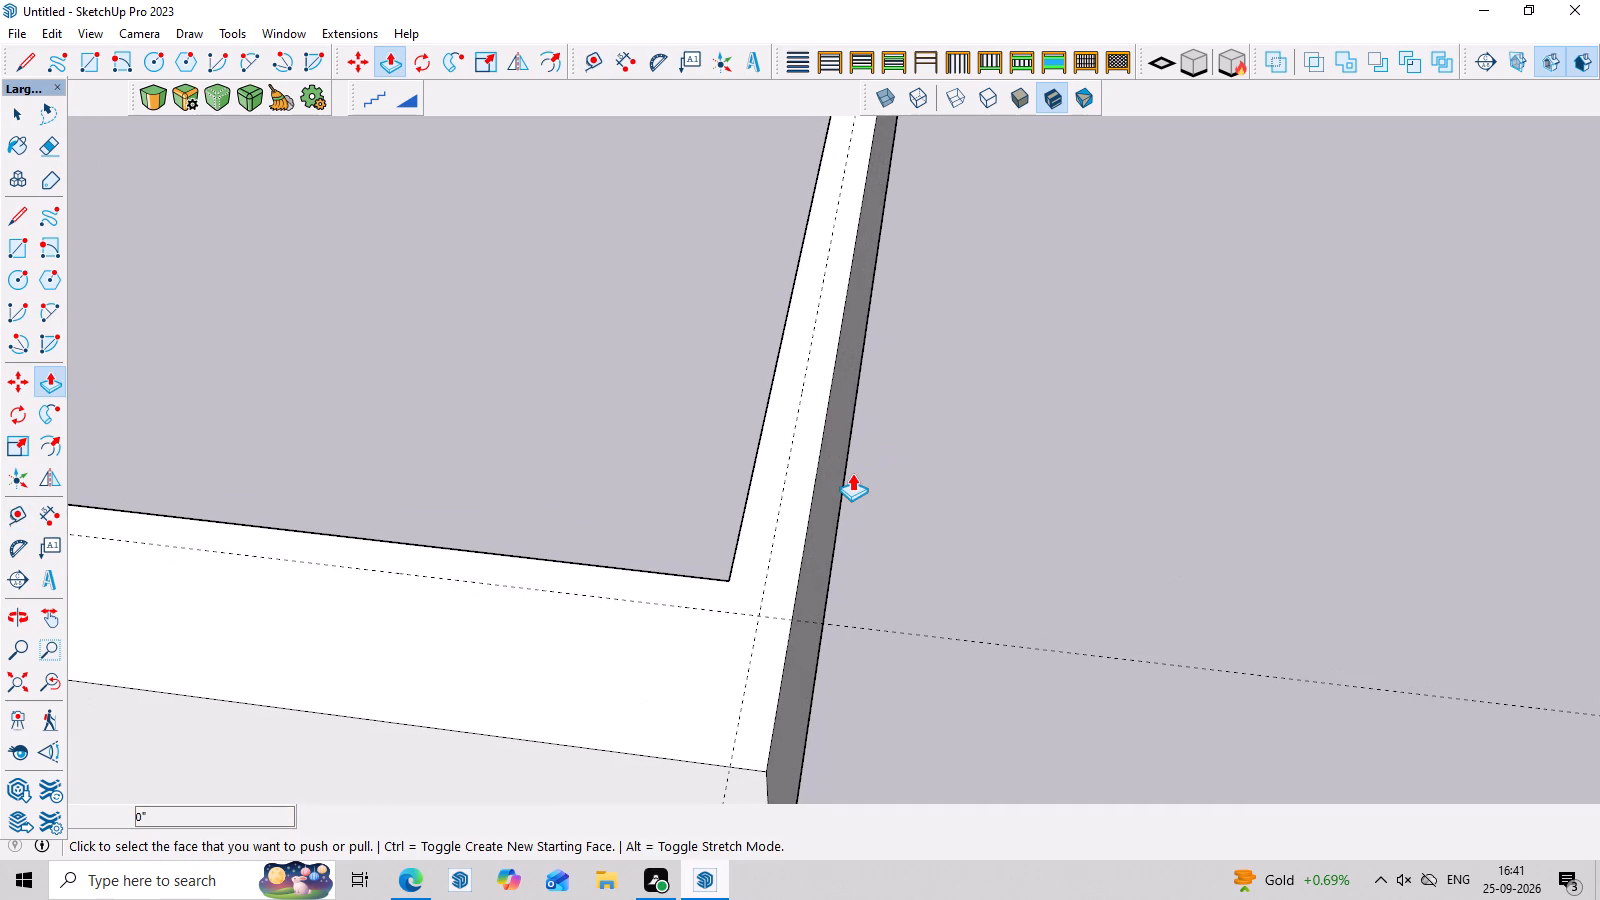
{"action": "double_click", "coordinate": [852, 473]}
{"action": "left_click", "coordinate": [829, 479]}
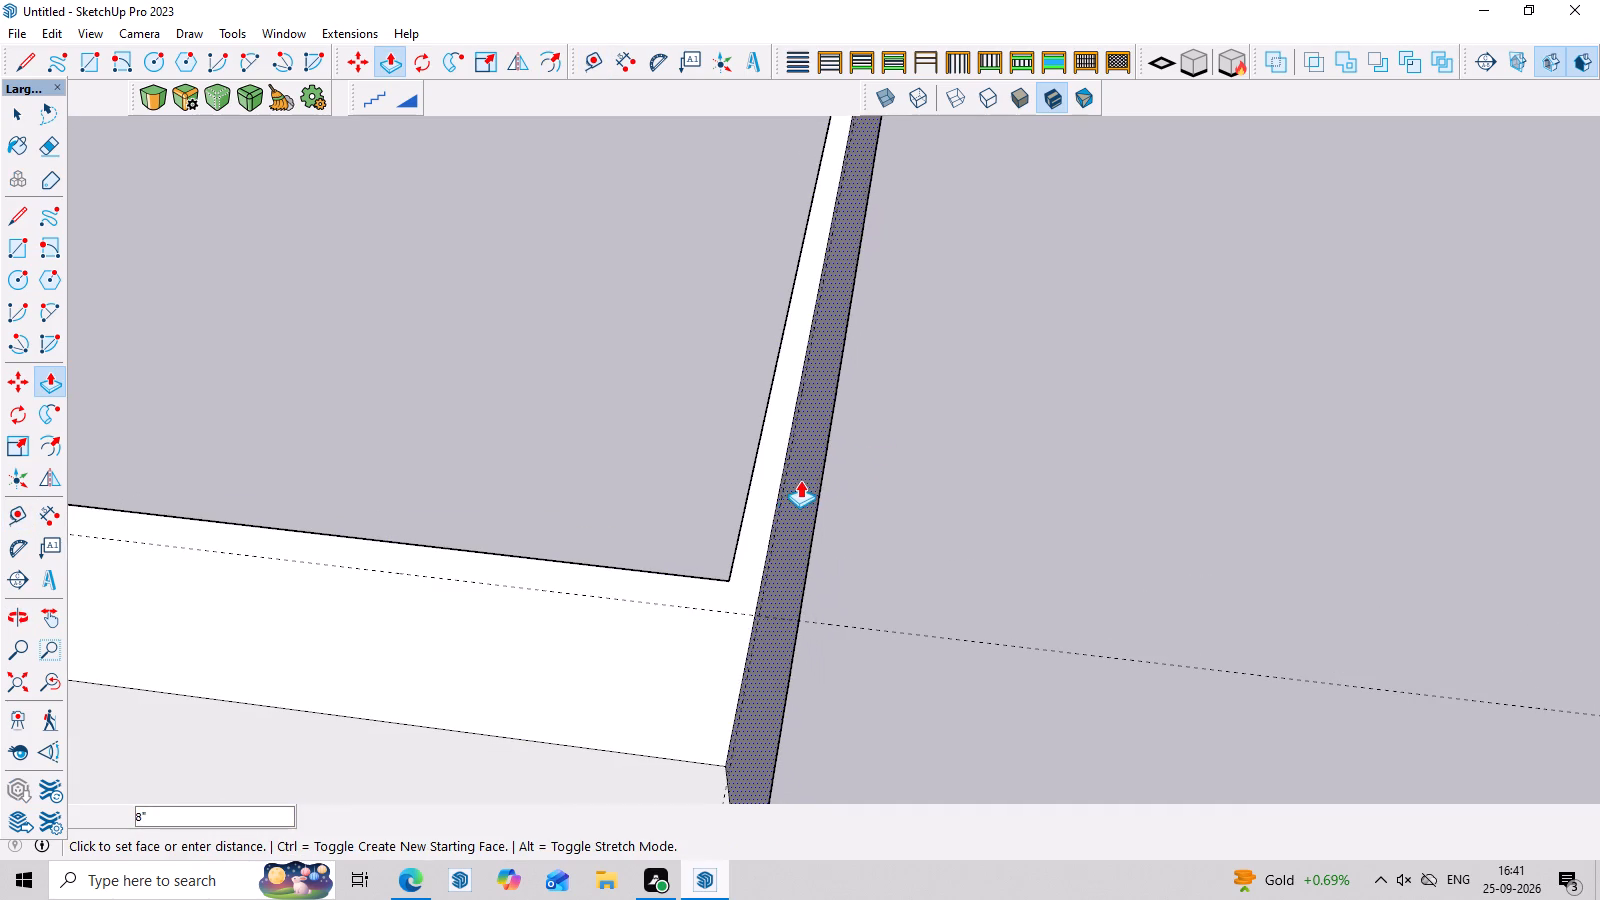
{"action": "left_click", "coordinate": [779, 496]}
Push/Pull the front face of the recessed front wall back 3' 3" to its 9" guide.
{"action": "scroll", "coordinate": [820, 514], "scroll_direction": "down", "scroll_amount": 6}
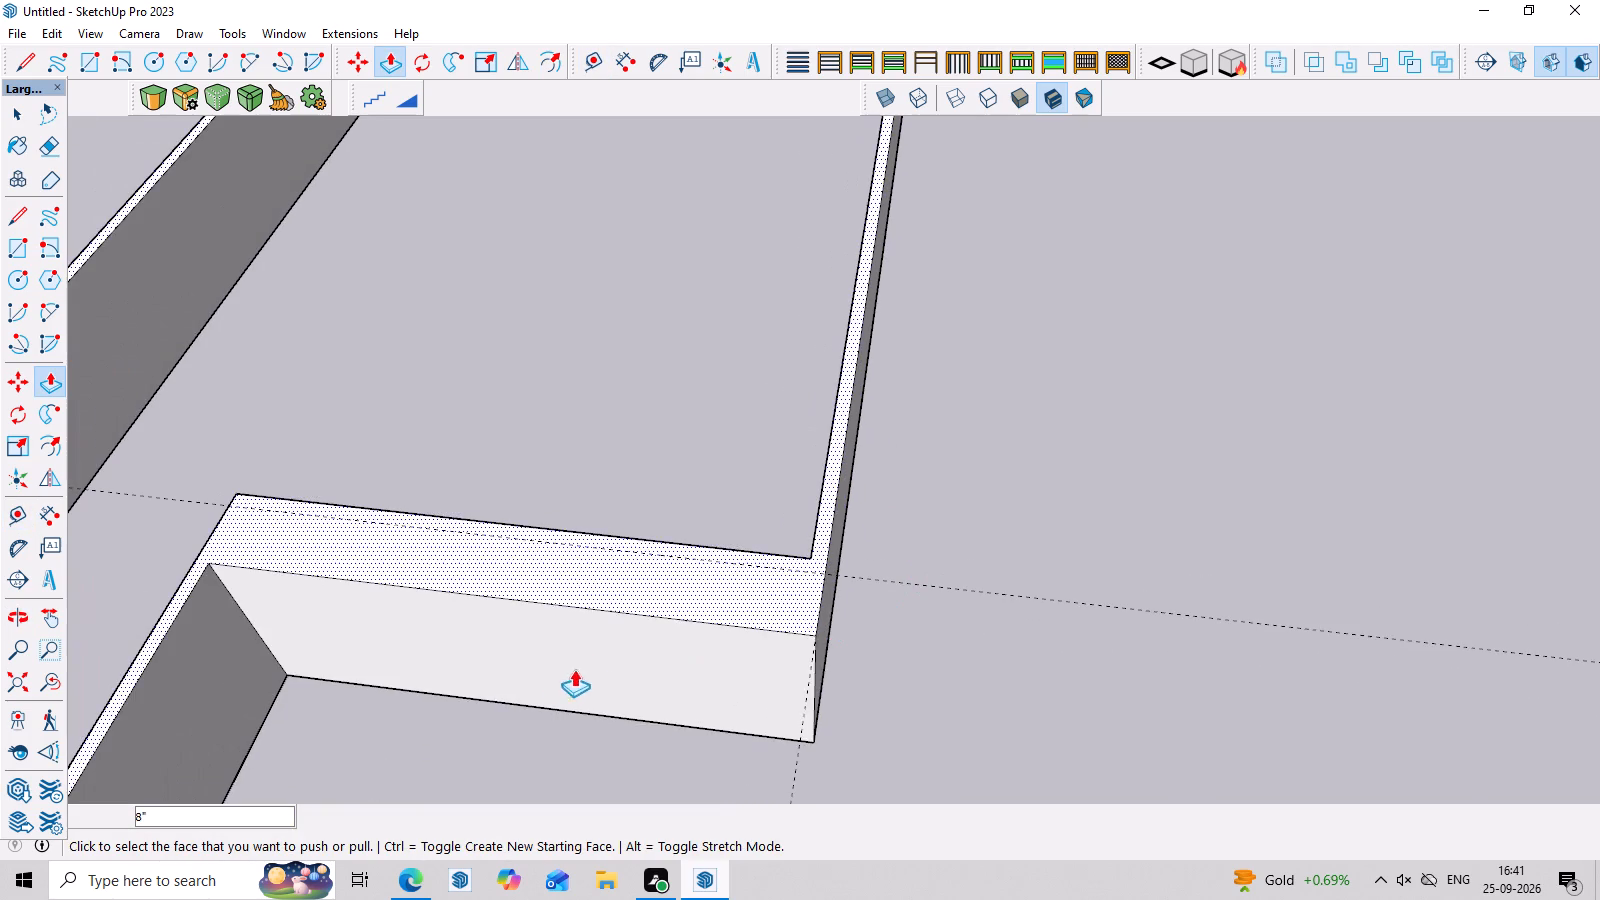
{"action": "left_click", "coordinate": [562, 678]}
{"action": "left_click", "coordinate": [648, 553]}
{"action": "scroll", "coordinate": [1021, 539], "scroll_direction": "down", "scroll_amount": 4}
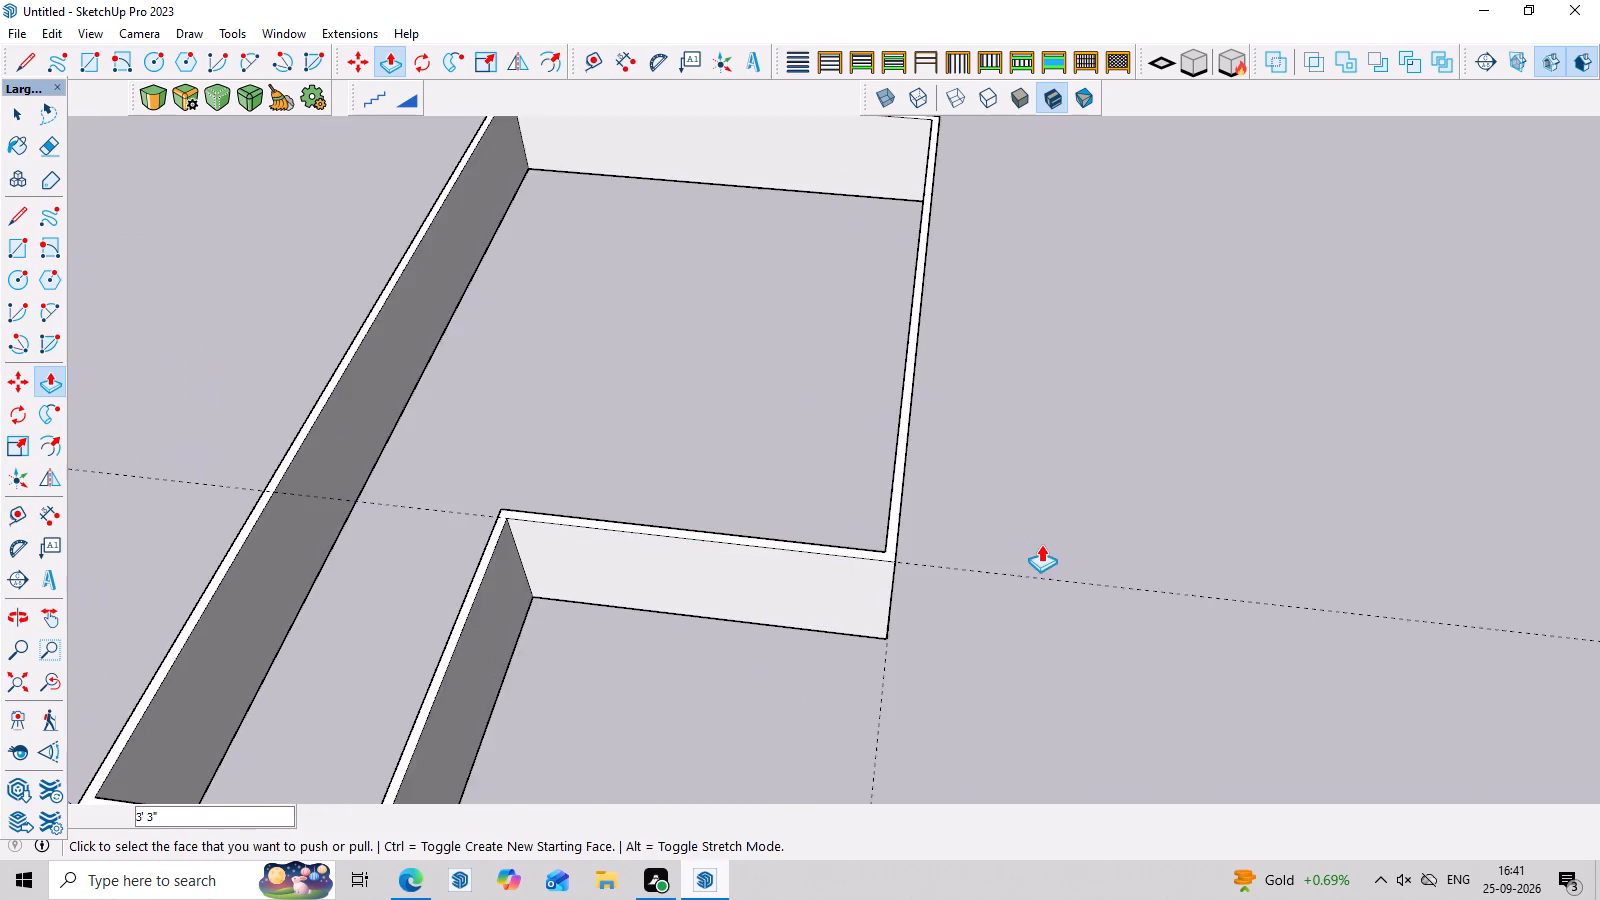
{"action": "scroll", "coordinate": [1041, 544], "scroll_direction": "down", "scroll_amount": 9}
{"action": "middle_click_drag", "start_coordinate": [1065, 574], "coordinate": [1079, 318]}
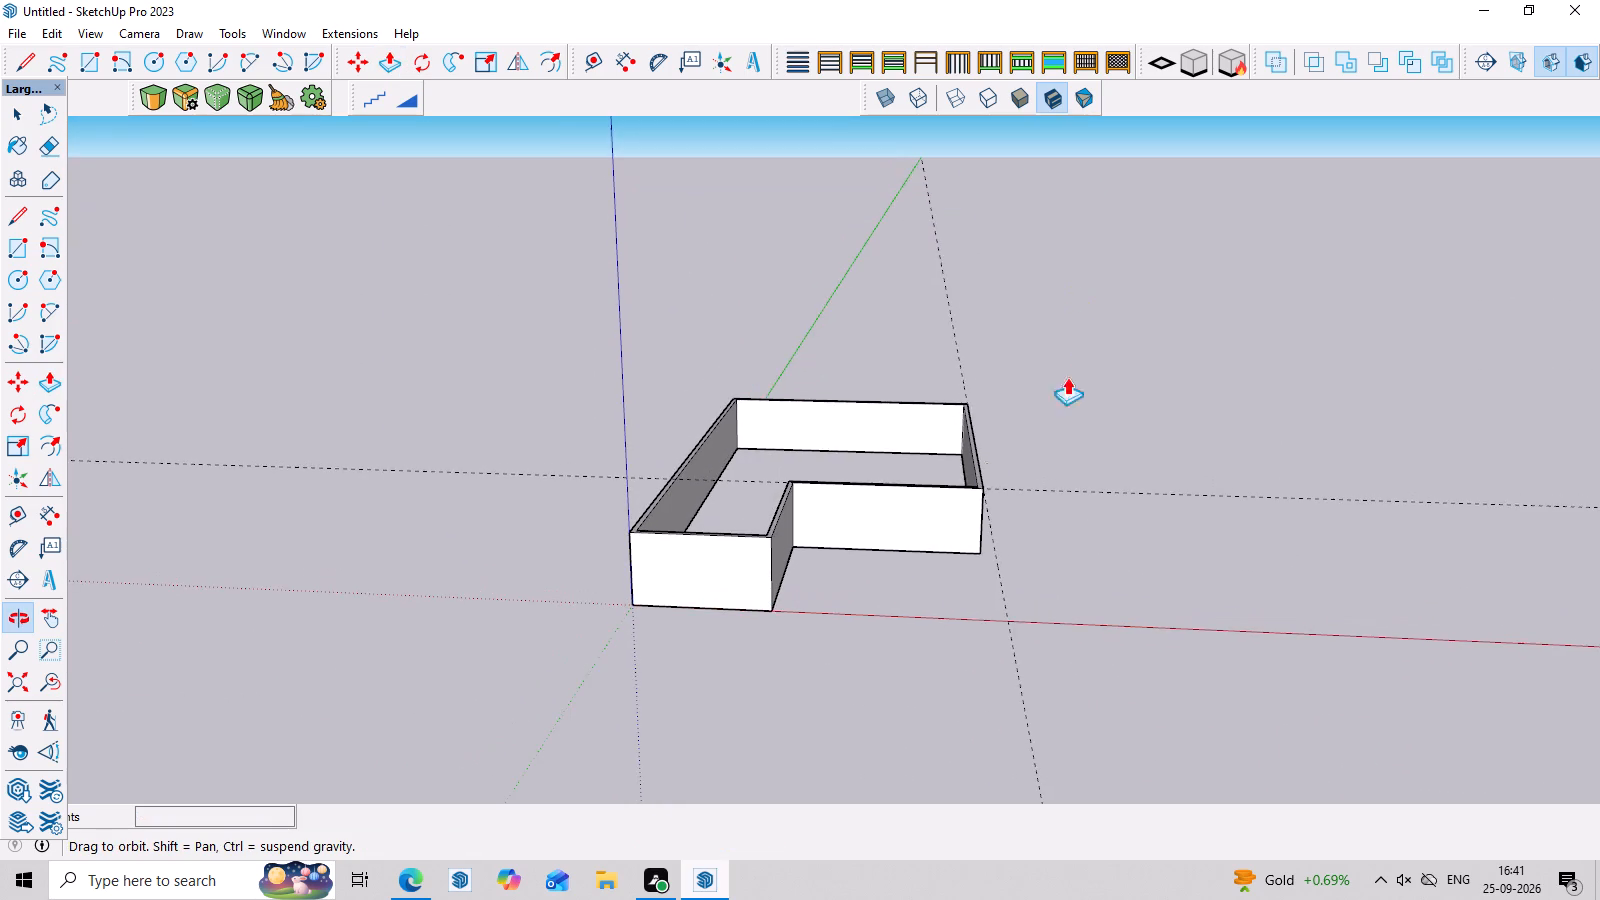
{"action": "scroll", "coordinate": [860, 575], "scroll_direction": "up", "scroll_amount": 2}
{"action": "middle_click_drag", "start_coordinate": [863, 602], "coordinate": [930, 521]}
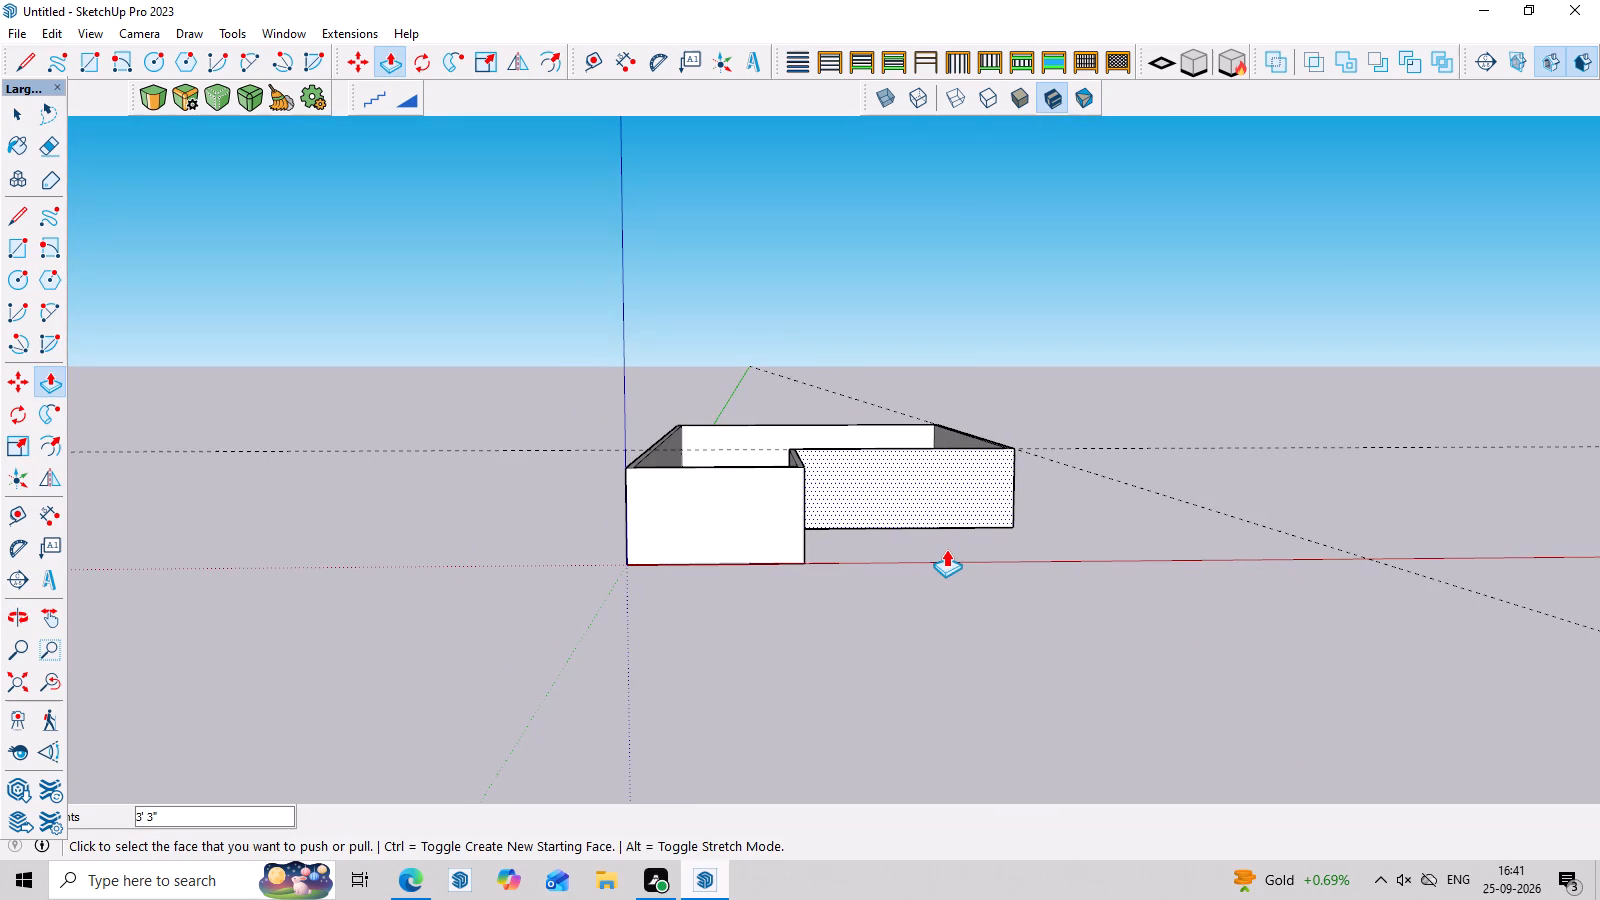
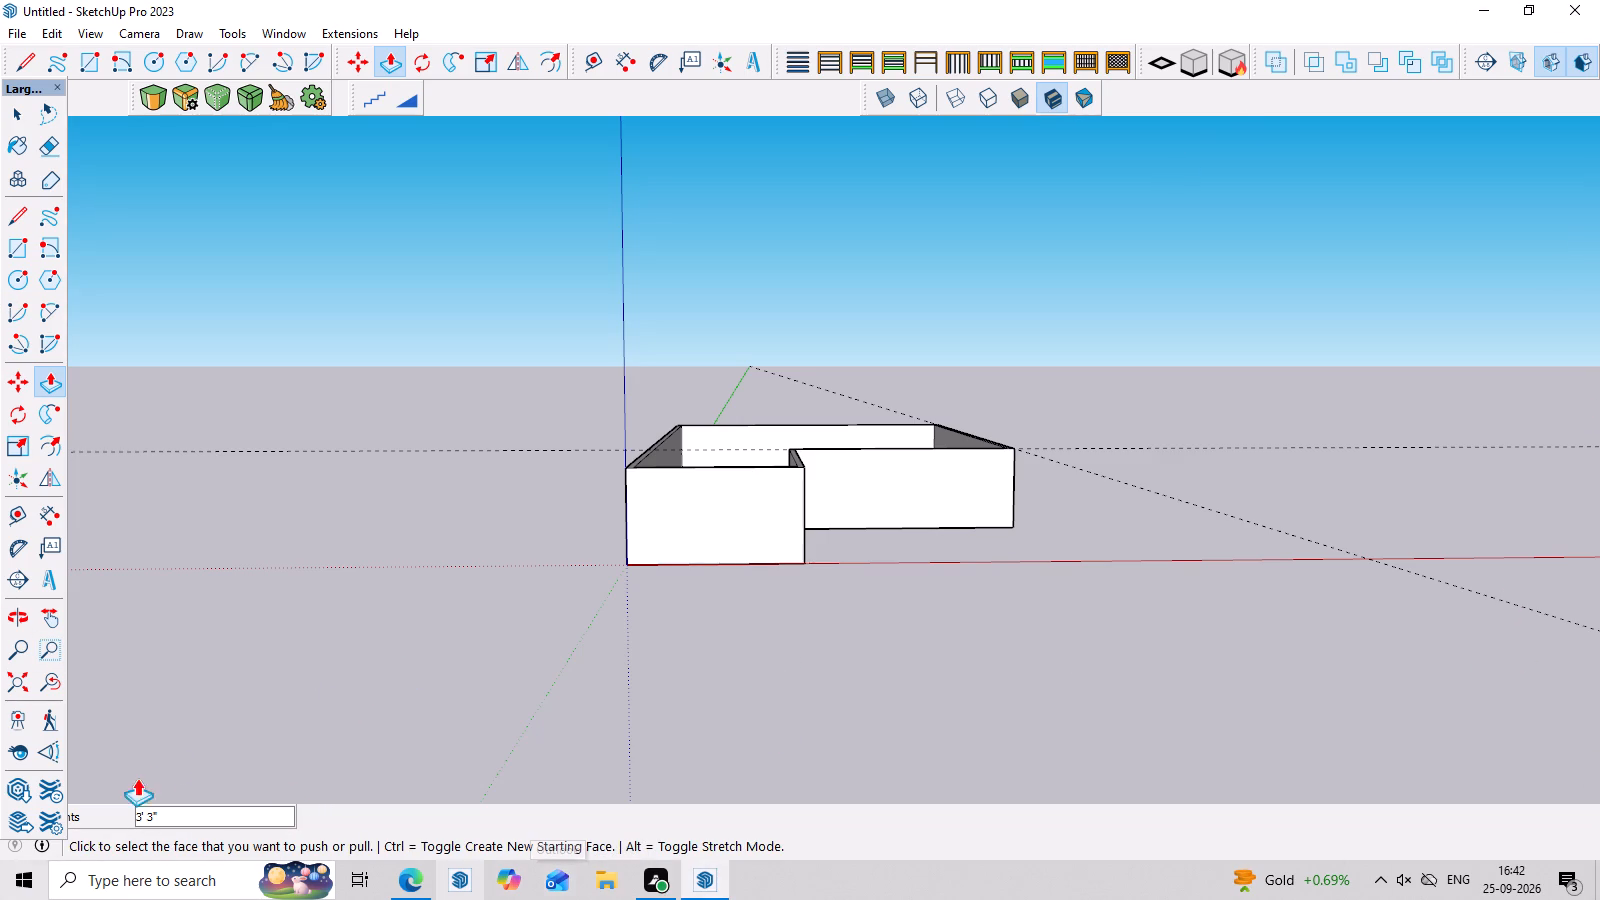
Delete all construction guides from the model.
{"action": "scroll", "coordinate": [51, 574], "scroll_direction": "down", "scroll_amount": 1}
{"action": "middle_click_drag", "start_coordinate": [917, 422], "coordinate": [904, 448]}
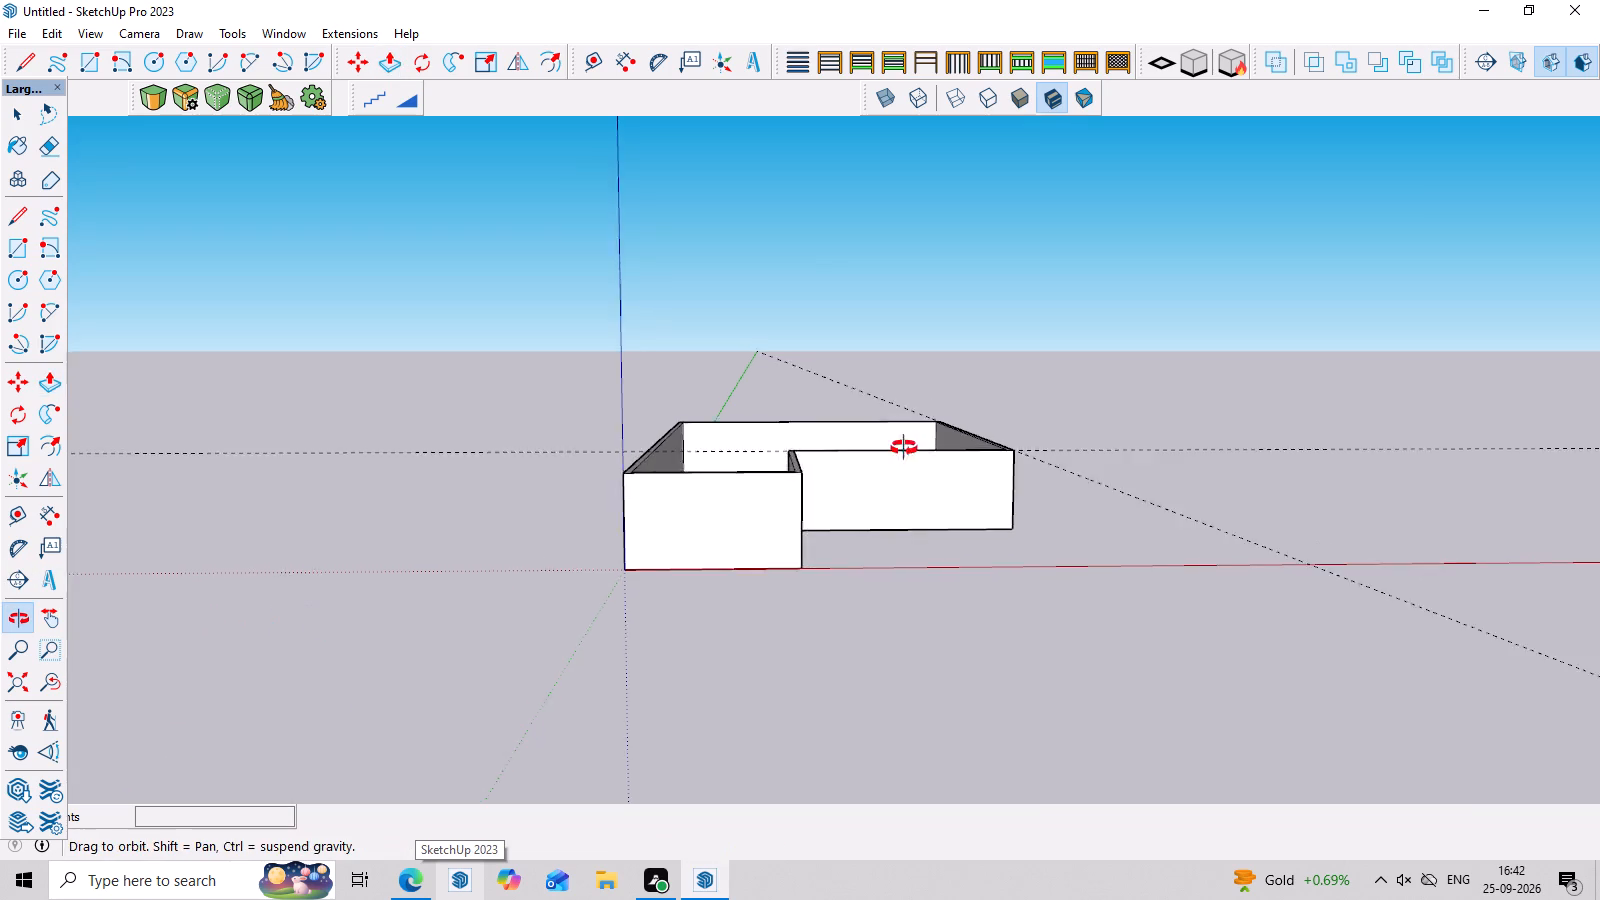
{"action": "middle_click_drag", "start_coordinate": [904, 448], "coordinate": [856, 601]}
{"action": "double_click", "coordinate": [54, 30]}
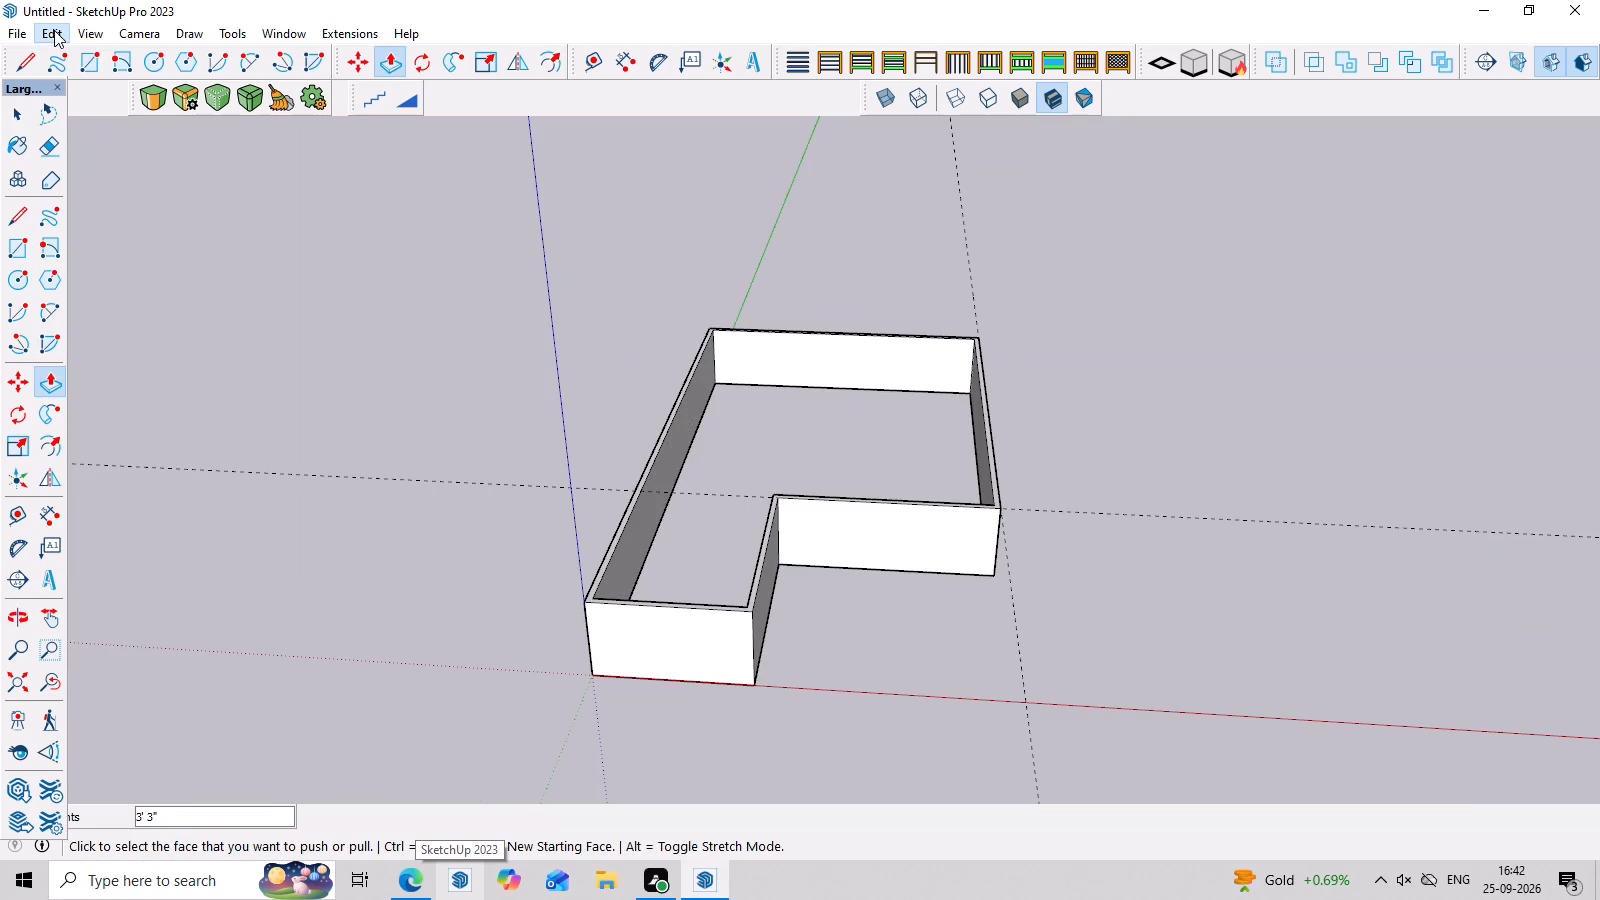
{"action": "left_click", "coordinate": [48, 34]}
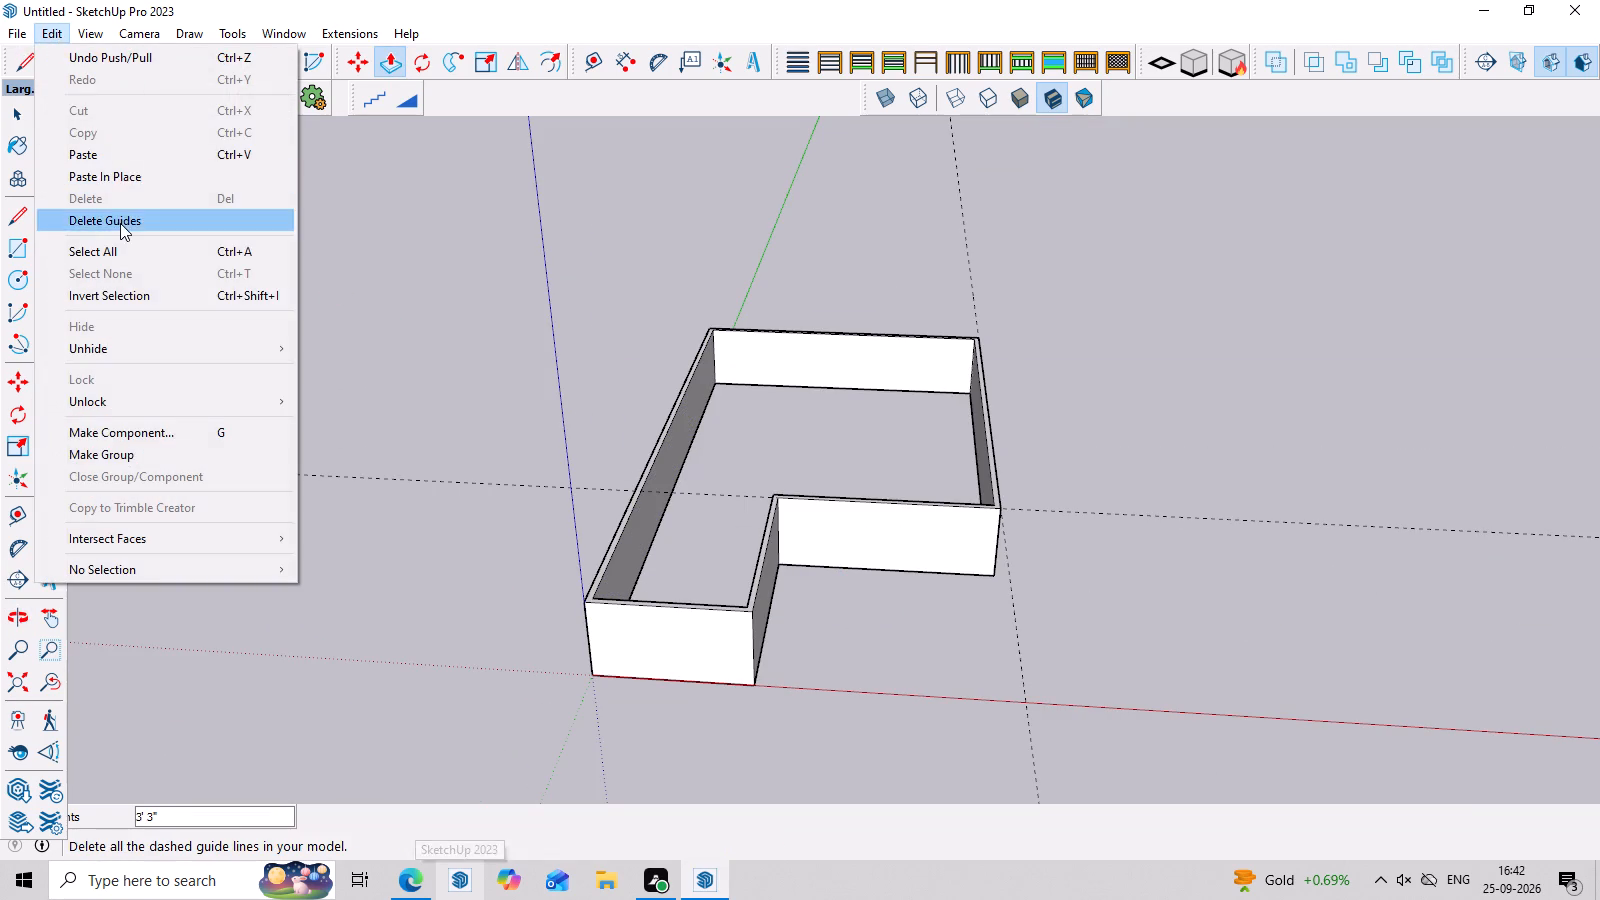
{"action": "left_click", "coordinate": [120, 223]}
Pull the outer face of the wall beside the L-shaped enclosure's inside corner, parallel to the green axis, outward about 1' 11".
{"action": "middle_click_drag", "start_coordinate": [909, 468], "coordinate": [930, 340]}
{"action": "scroll", "coordinate": [1002, 425], "scroll_direction": "up", "scroll_amount": 4}
{"action": "middle_click_drag", "start_coordinate": [1047, 546], "coordinate": [1056, 451]}
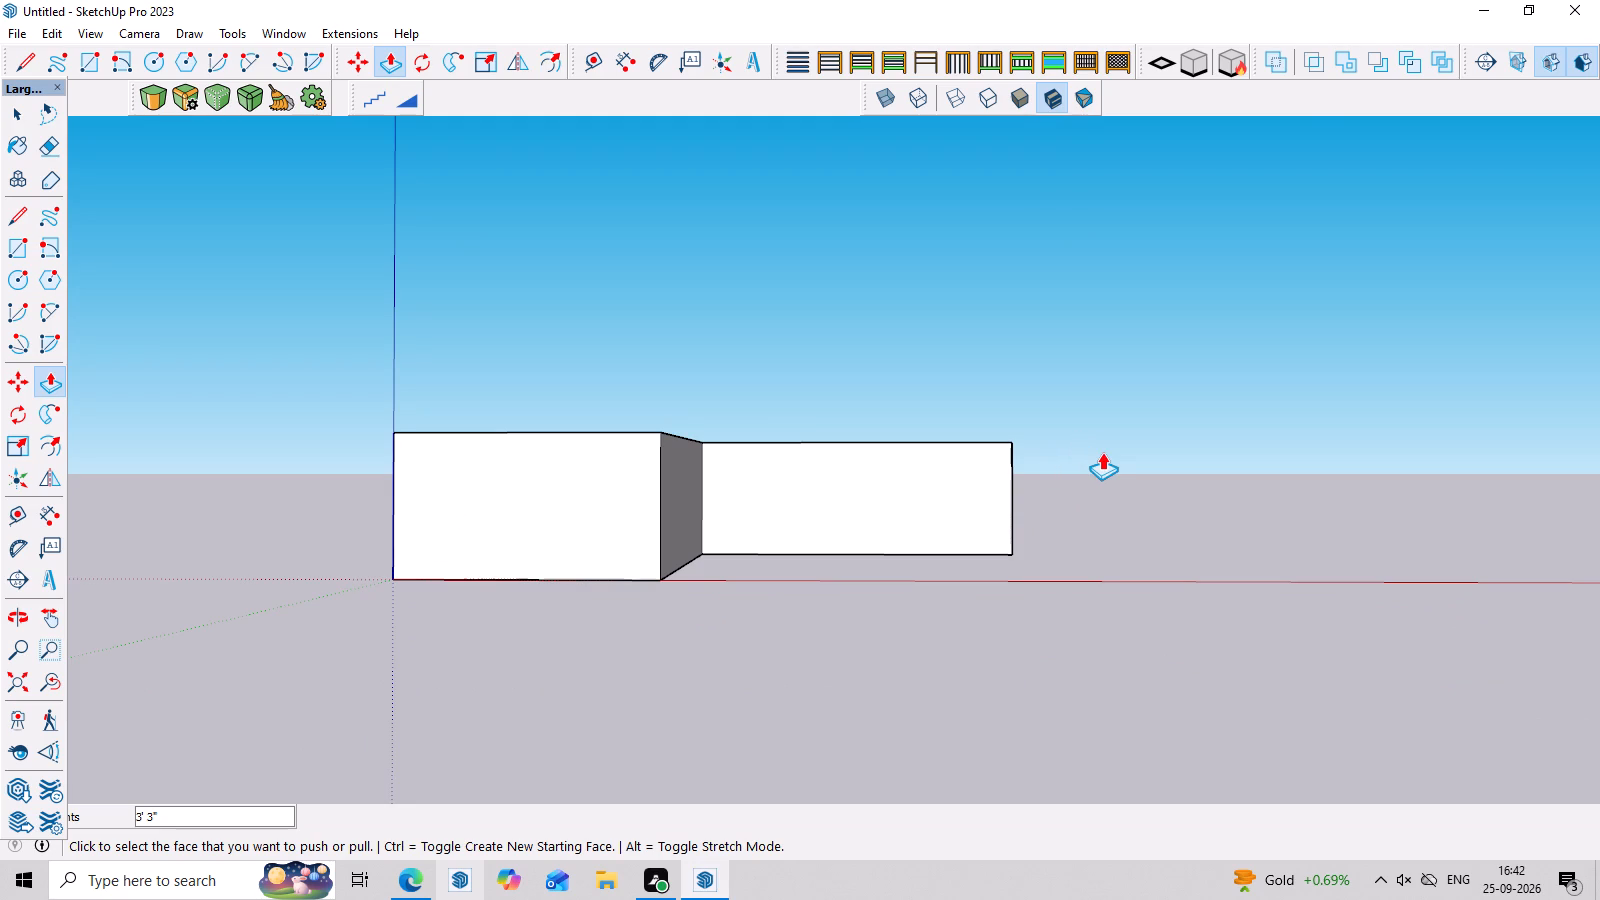
{"action": "middle_click_drag", "start_coordinate": [961, 512], "coordinate": [958, 586]}
{"action": "scroll", "coordinate": [788, 558], "scroll_direction": "up", "scroll_amount": 4}
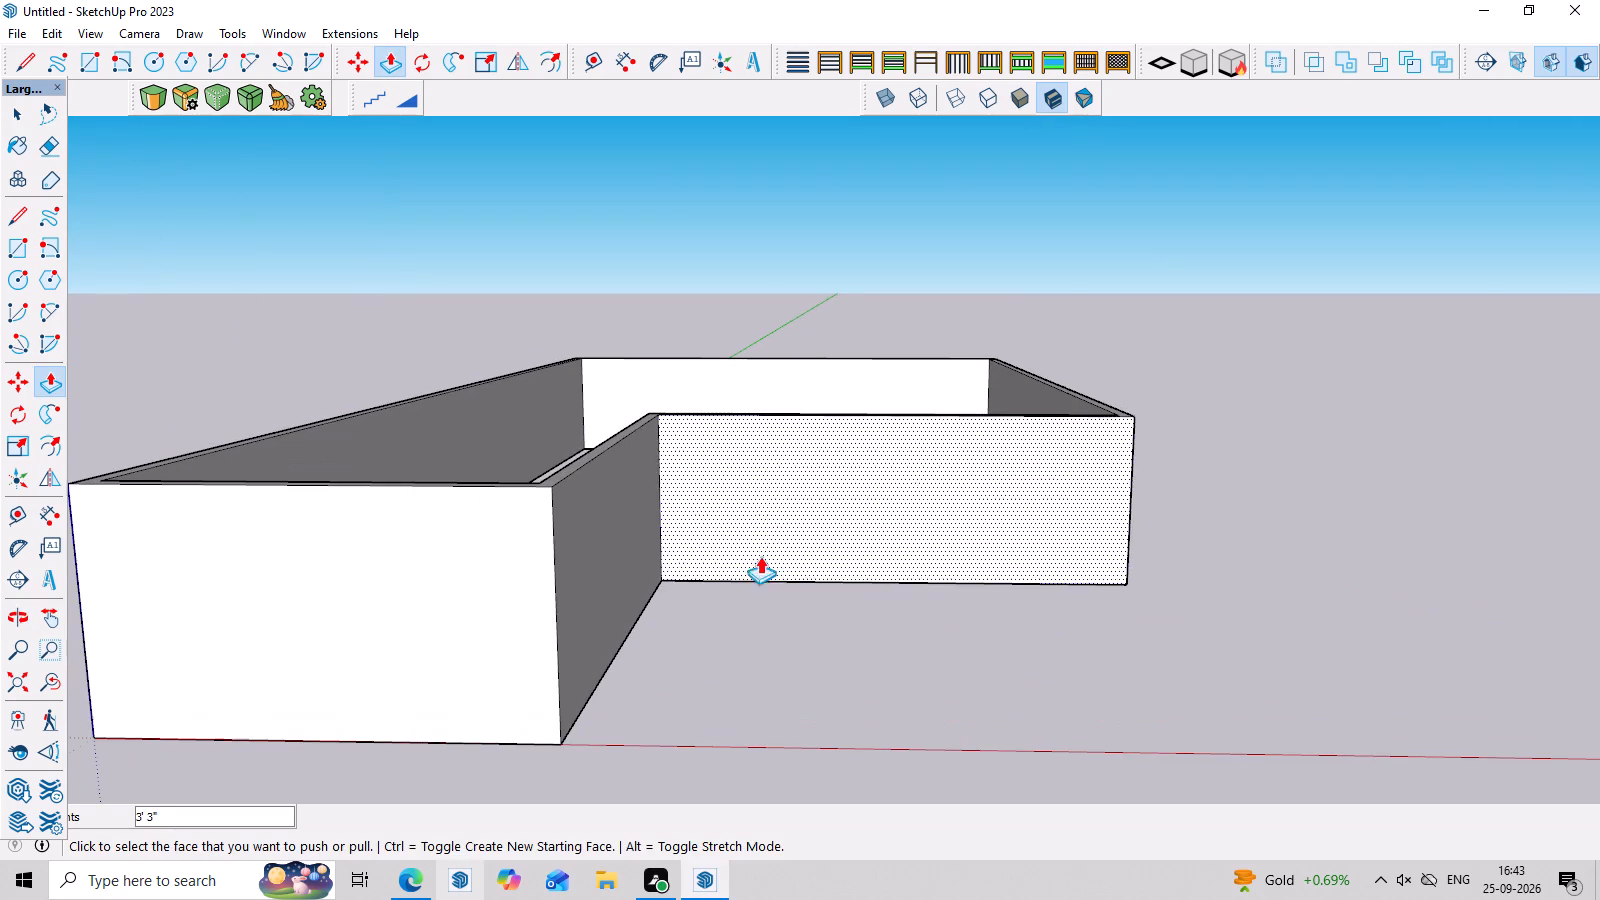
{"action": "double_click", "coordinate": [612, 567]}
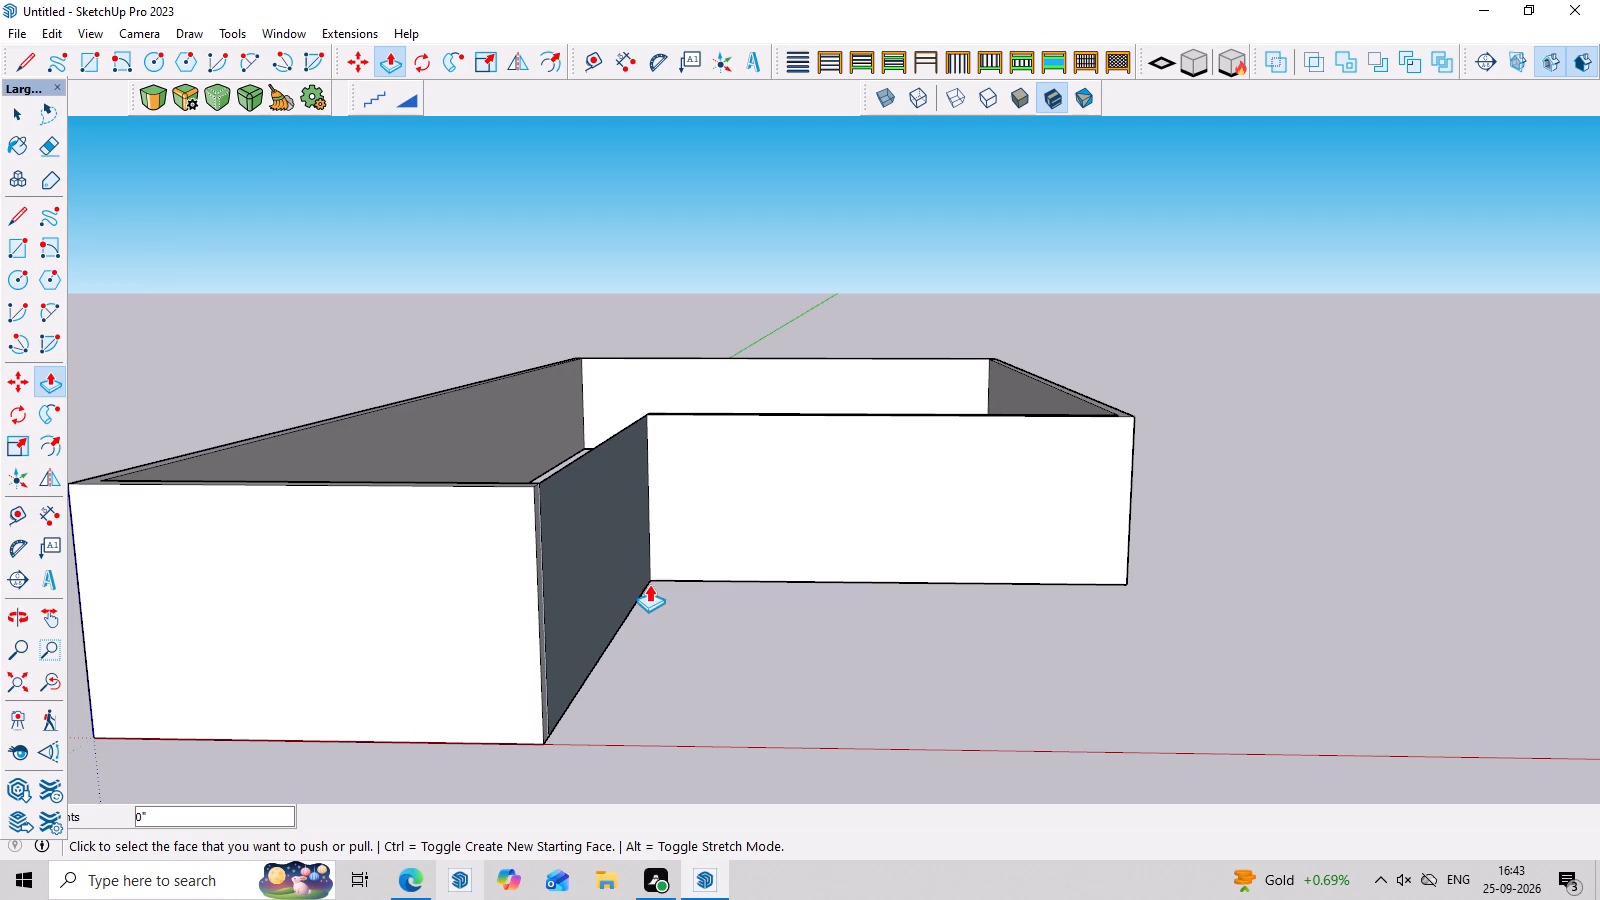
{"action": "key", "text": "ctrl+z"}
{"action": "left_click", "coordinate": [624, 587]}
{"action": "left_click", "coordinate": [662, 605]}
Place a guide 9" inward from the outer top edge of the thickened wall beside the inside corner.
{"action": "middle_click_drag", "start_coordinate": [824, 571], "coordinate": [831, 592]}
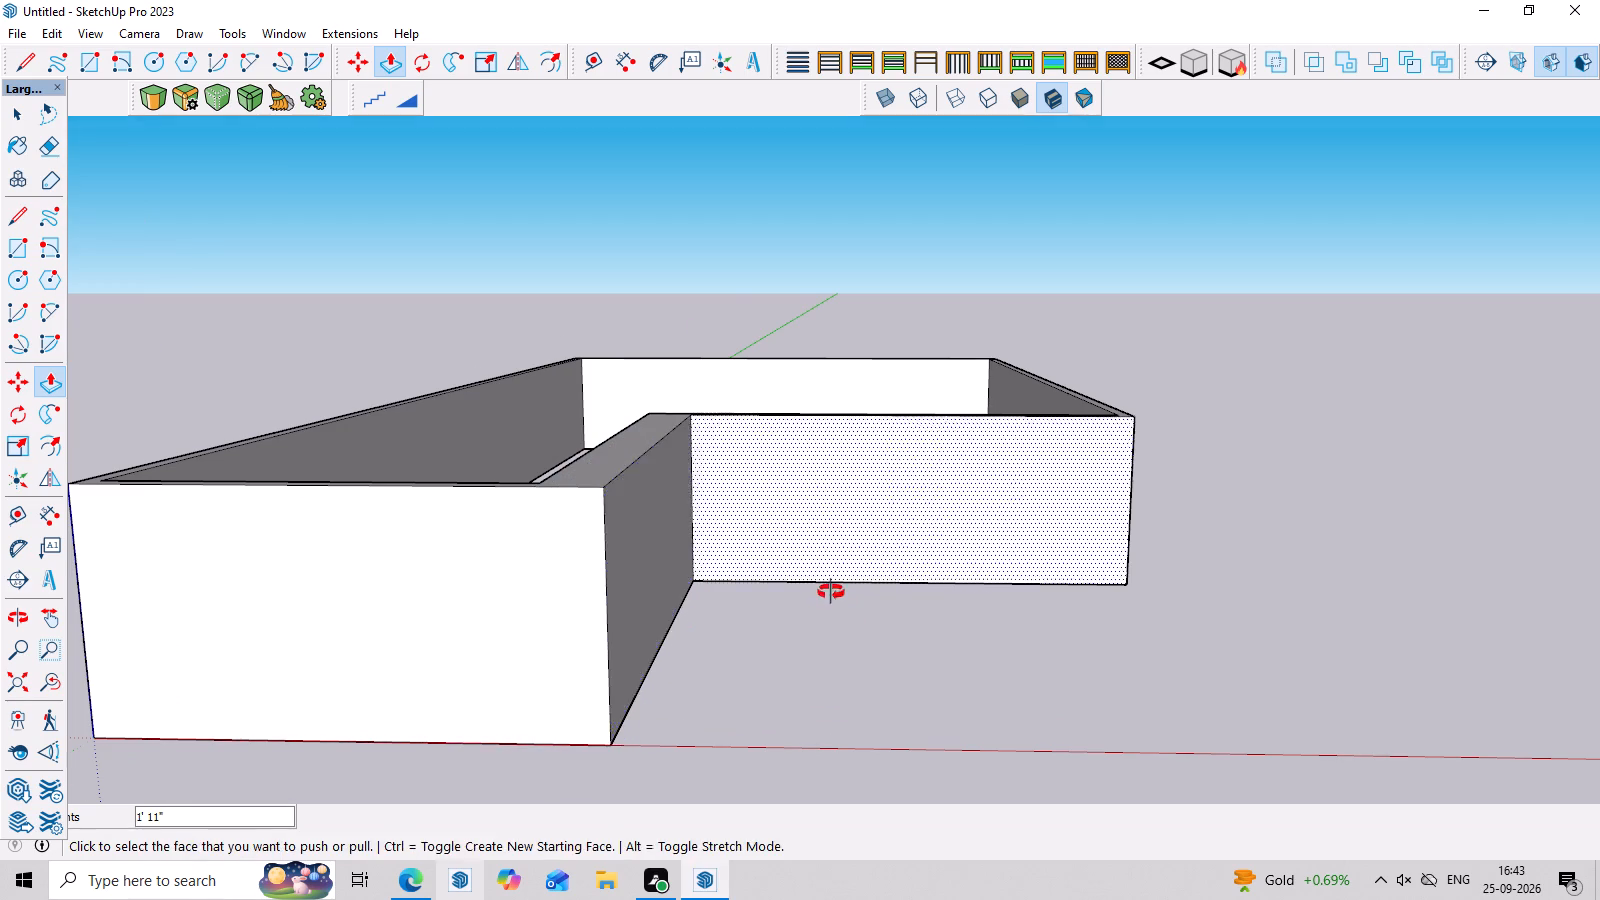
{"action": "middle_click_drag", "start_coordinate": [831, 592], "coordinate": [878, 712]}
{"action": "scroll", "coordinate": [574, 641], "scroll_direction": "up", "scroll_amount": 2}
{"action": "key", "text": "t"}
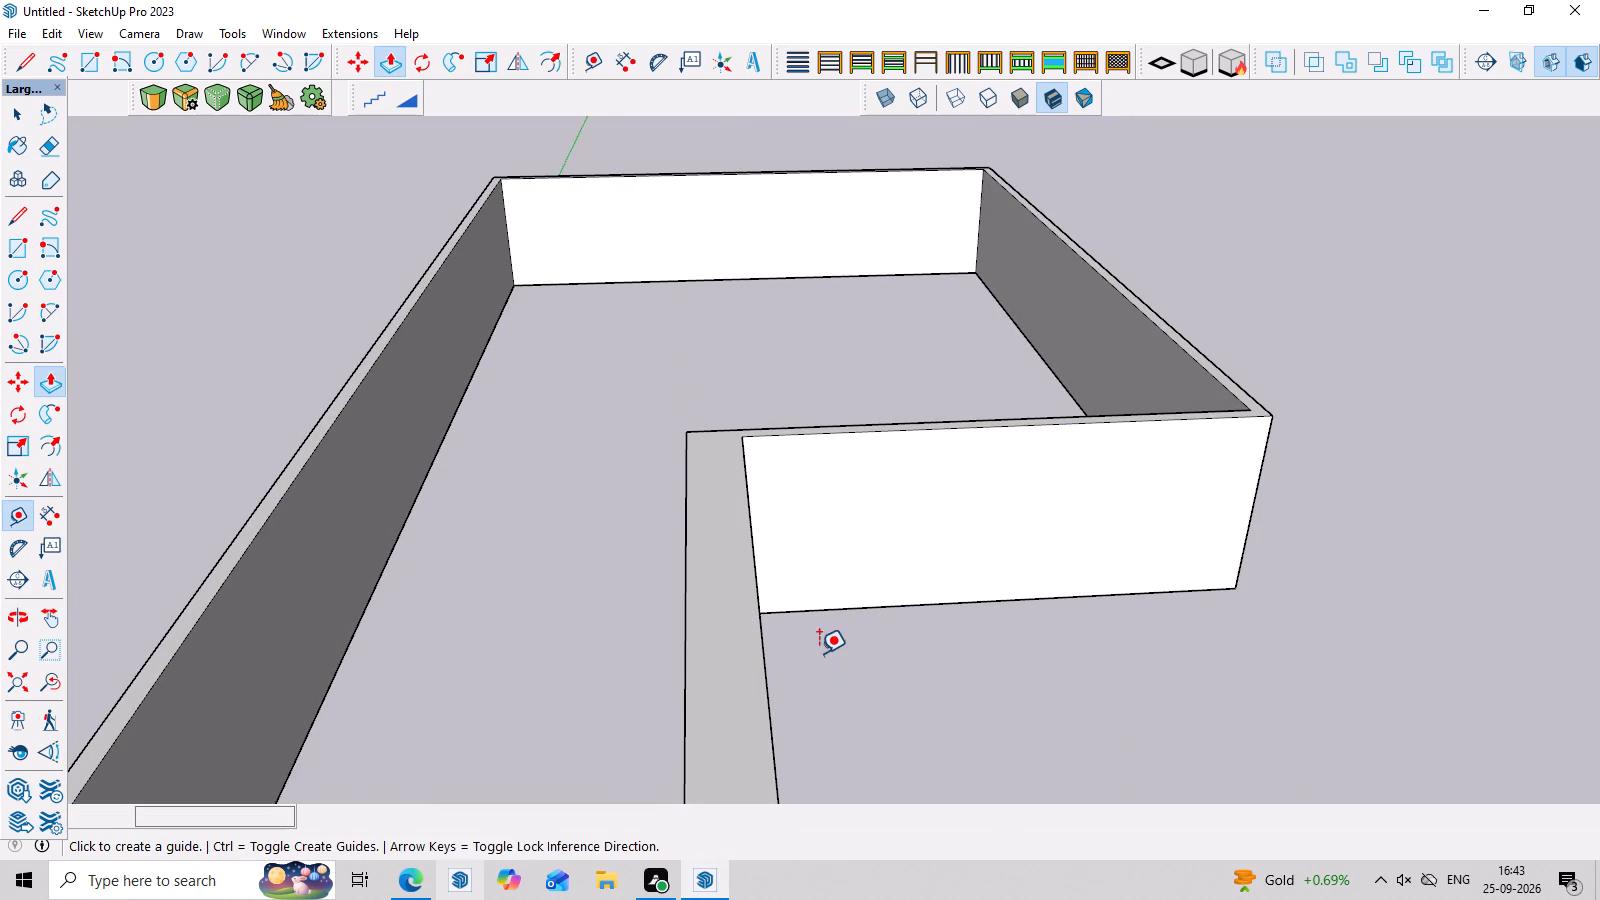
{"action": "left_click", "coordinate": [758, 639]}
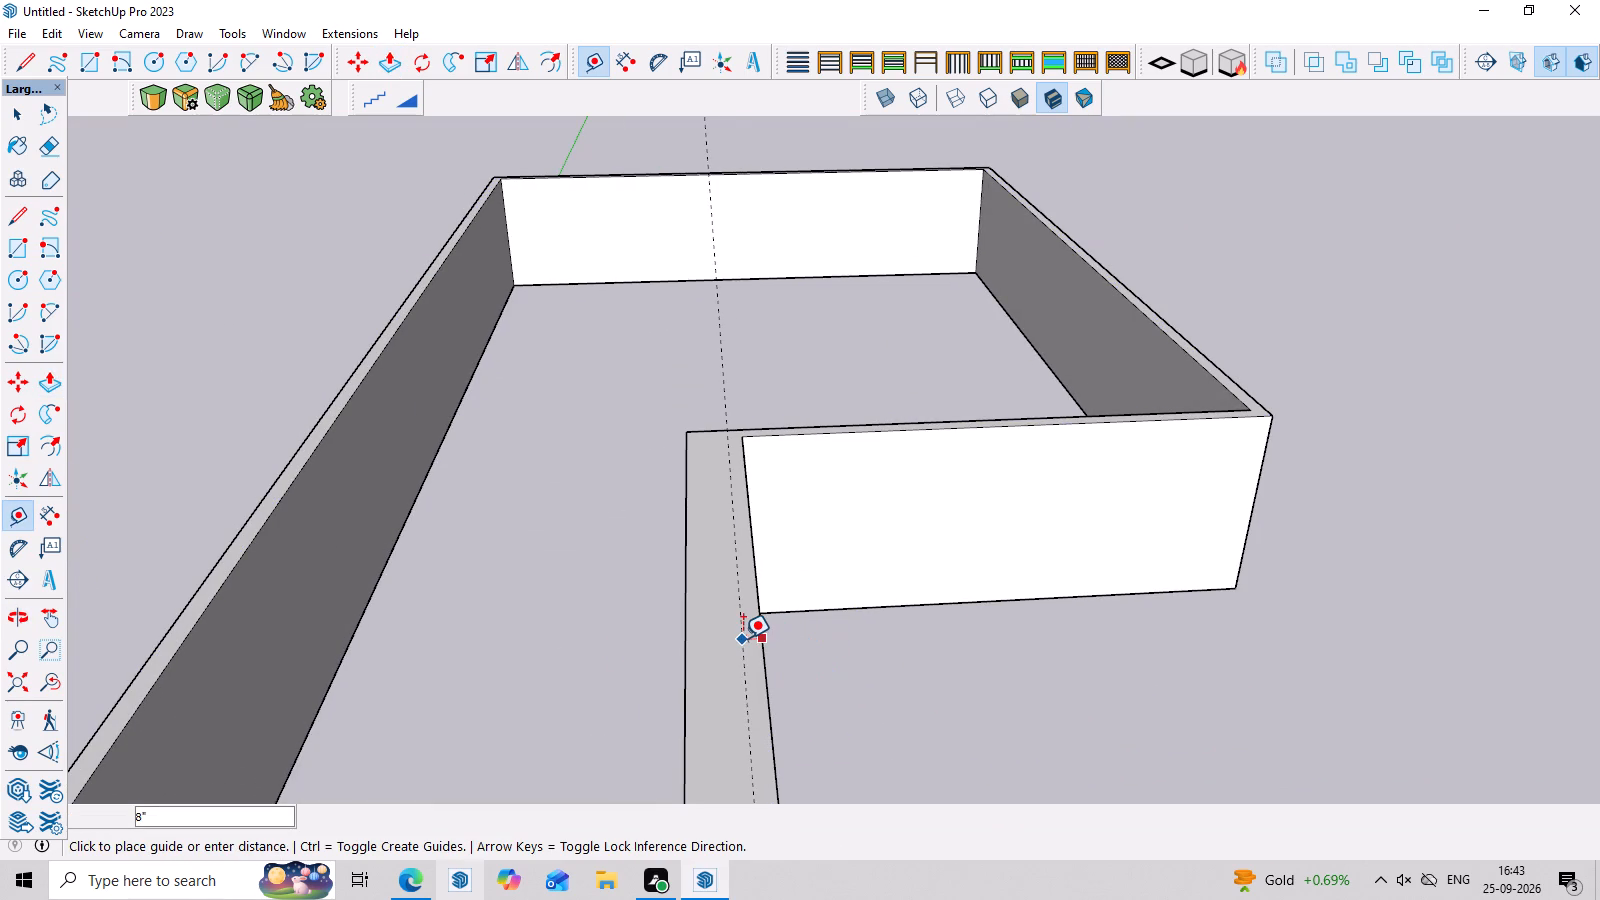
{"action": "key", "text": "9"}
{"action": "key", "text": "Return"}
{"action": "key", "text": "space"}
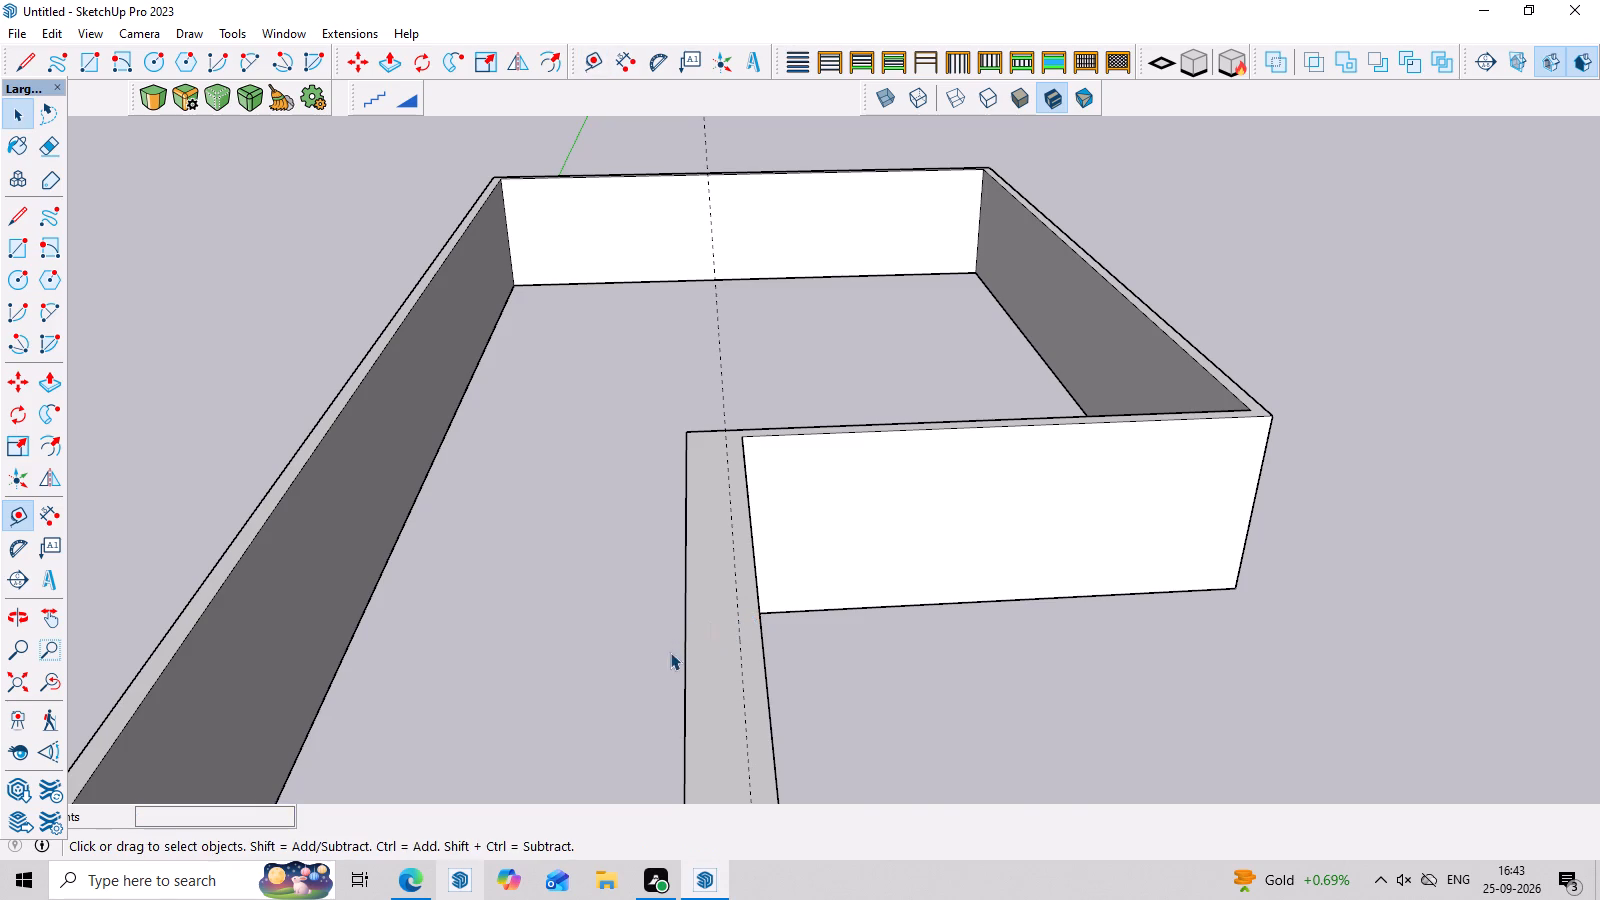
Push that wall's inner face about 1' 10" to the guide so the wall is 9" thick.
{"action": "middle_click_drag", "start_coordinate": [682, 655], "coordinate": [837, 607]}
{"action": "left_click", "coordinate": [886, 588]}
{"action": "key", "text": "p"}
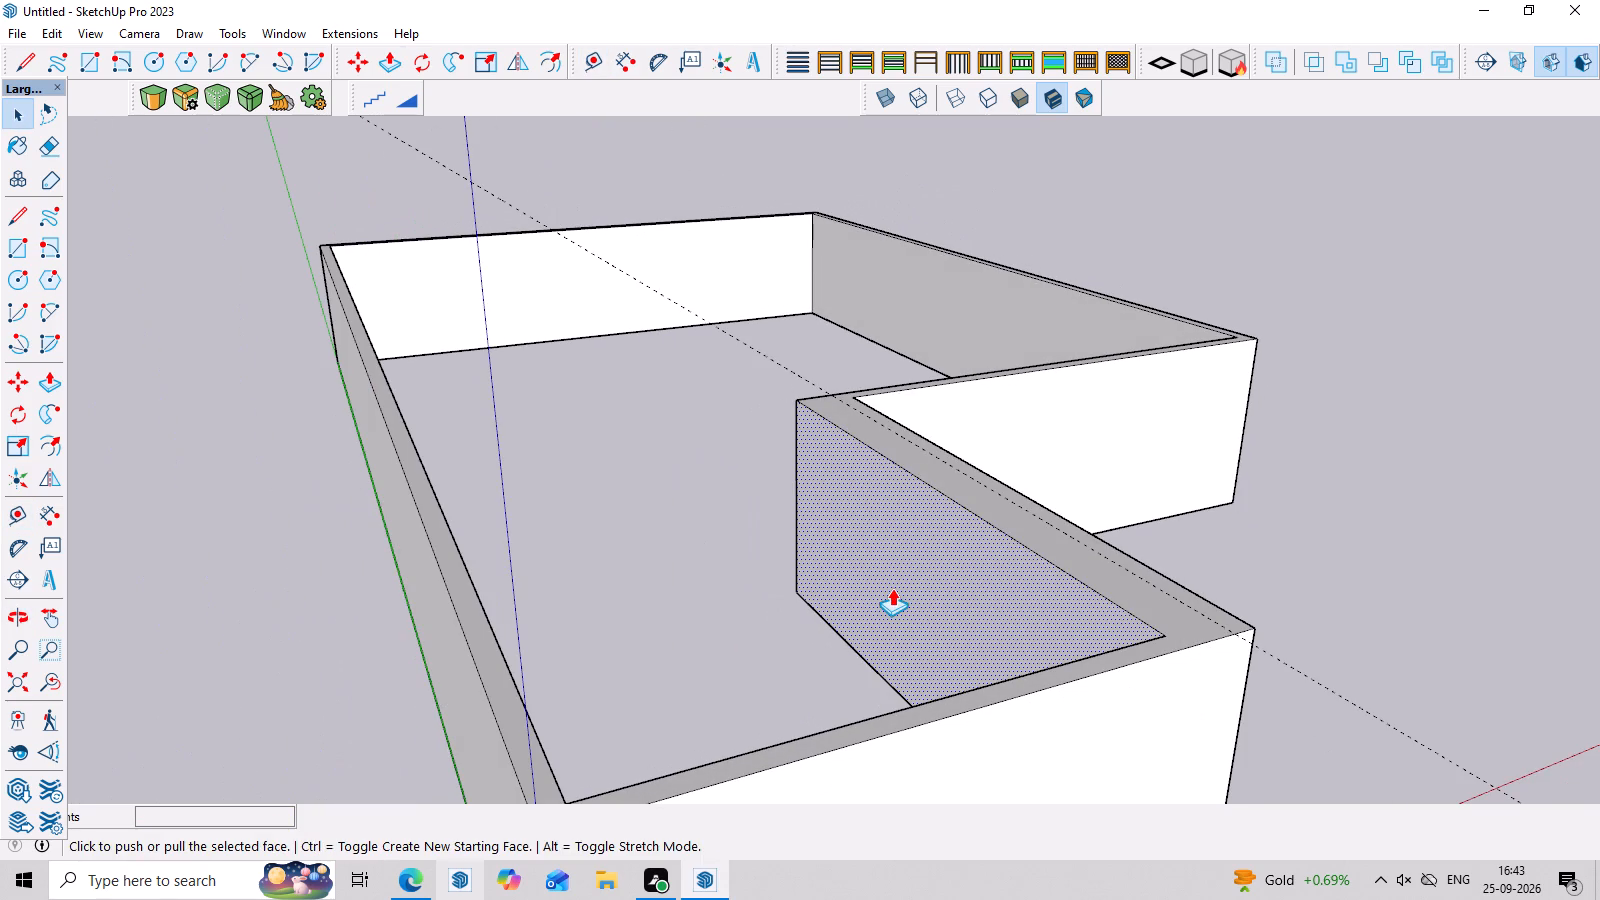
{"action": "left_click", "coordinate": [892, 588]}
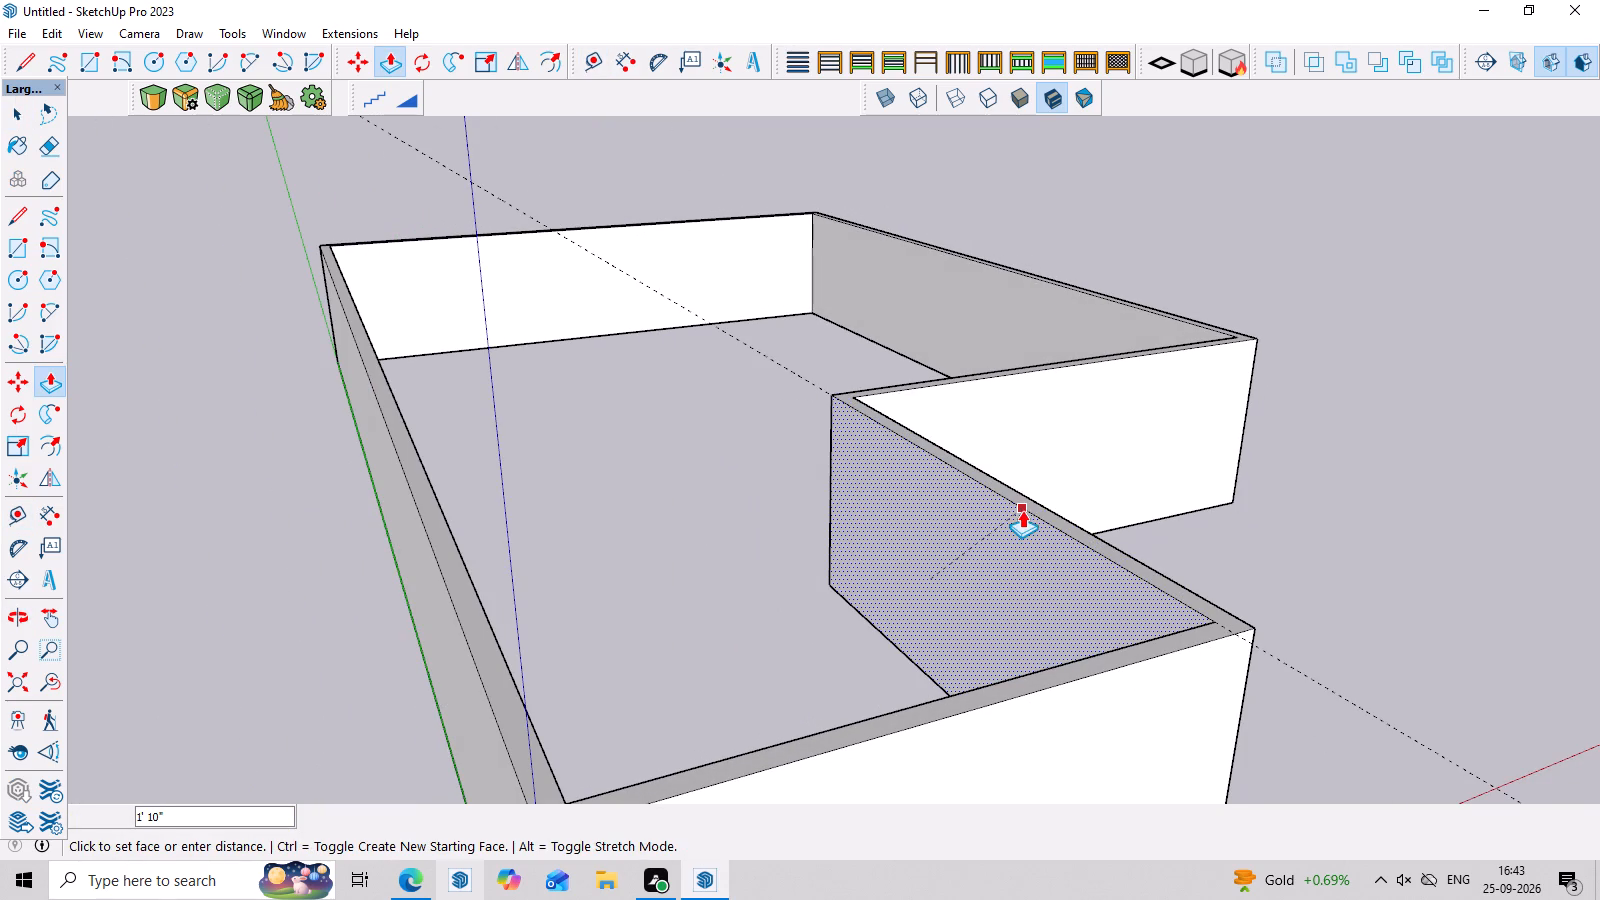
{"action": "left_click", "coordinate": [1022, 510]}
{"action": "middle_click_drag", "start_coordinate": [1048, 604], "coordinate": [795, 623]}
{"action": "key", "text": "space"}
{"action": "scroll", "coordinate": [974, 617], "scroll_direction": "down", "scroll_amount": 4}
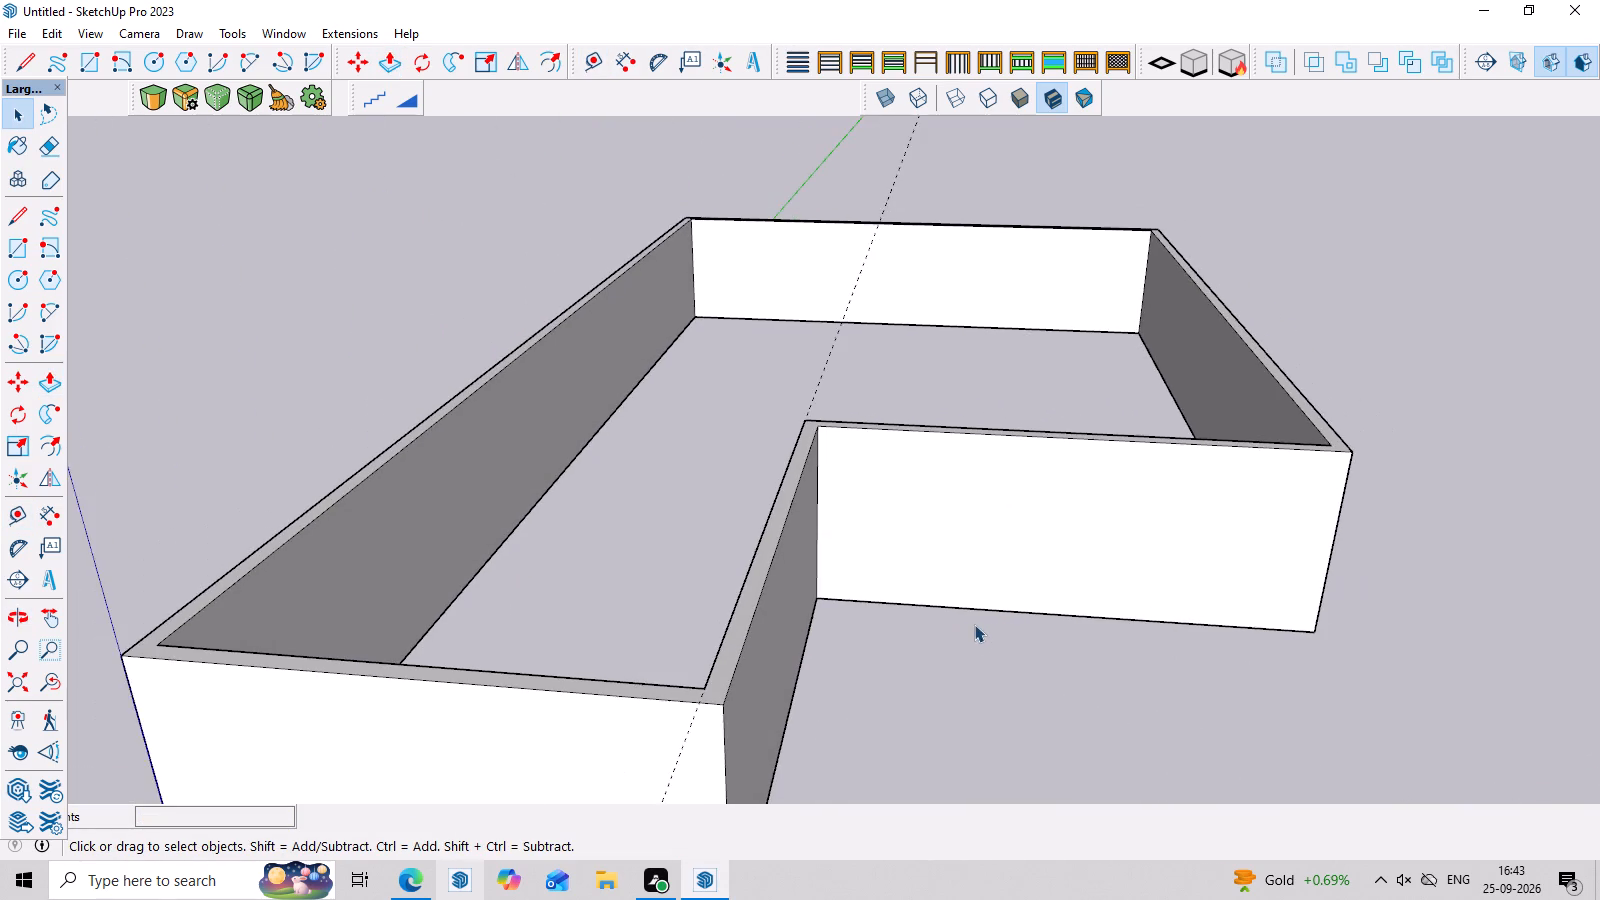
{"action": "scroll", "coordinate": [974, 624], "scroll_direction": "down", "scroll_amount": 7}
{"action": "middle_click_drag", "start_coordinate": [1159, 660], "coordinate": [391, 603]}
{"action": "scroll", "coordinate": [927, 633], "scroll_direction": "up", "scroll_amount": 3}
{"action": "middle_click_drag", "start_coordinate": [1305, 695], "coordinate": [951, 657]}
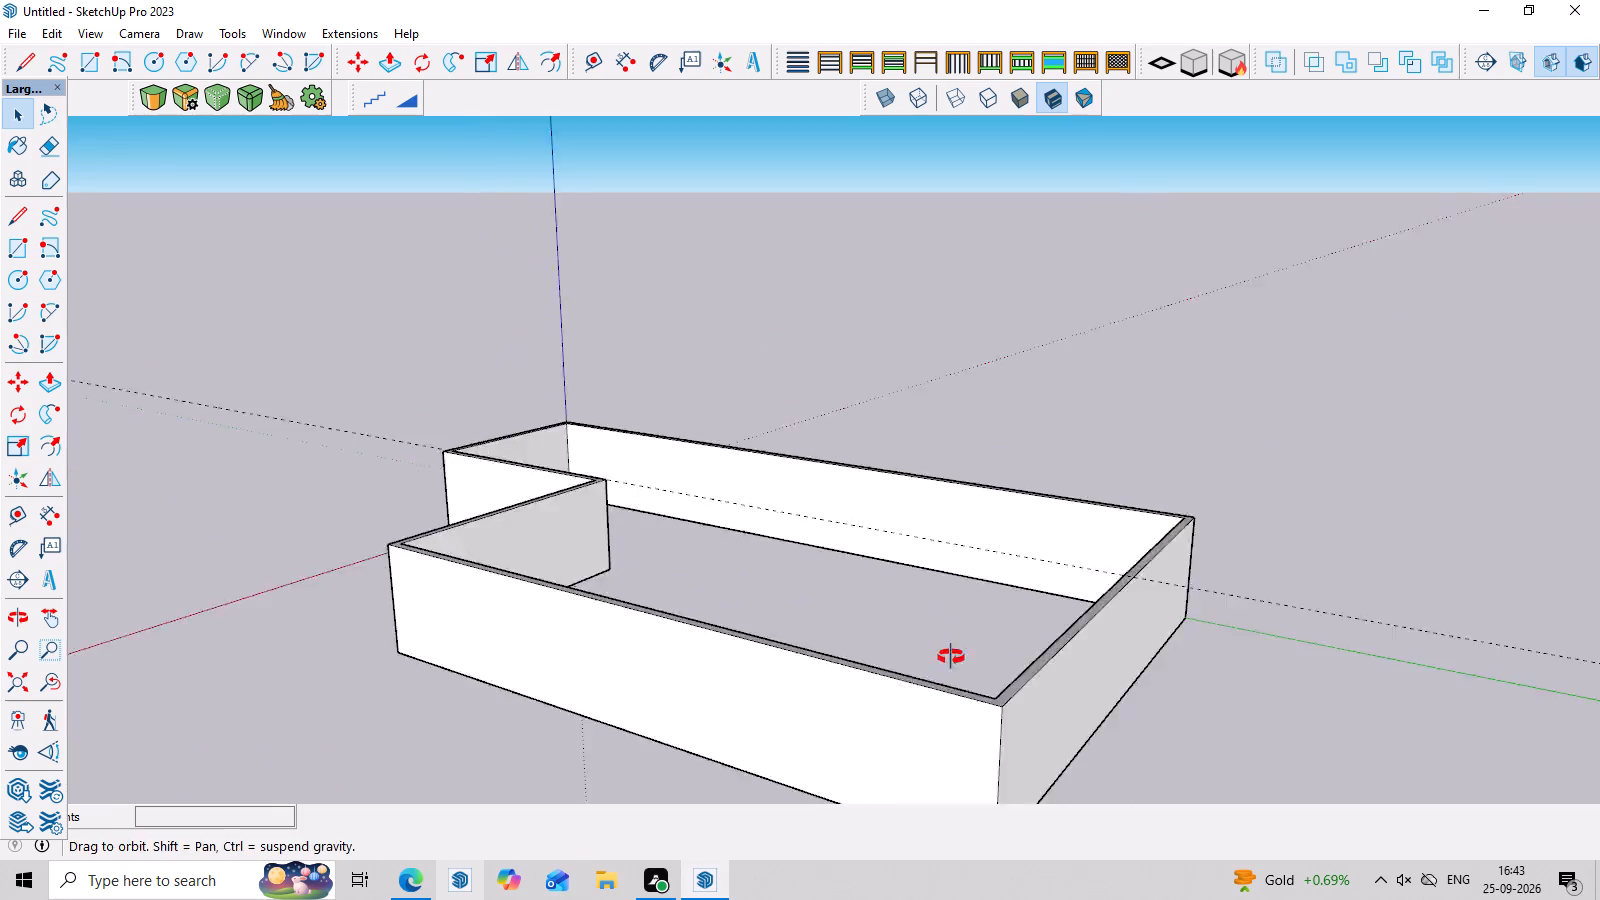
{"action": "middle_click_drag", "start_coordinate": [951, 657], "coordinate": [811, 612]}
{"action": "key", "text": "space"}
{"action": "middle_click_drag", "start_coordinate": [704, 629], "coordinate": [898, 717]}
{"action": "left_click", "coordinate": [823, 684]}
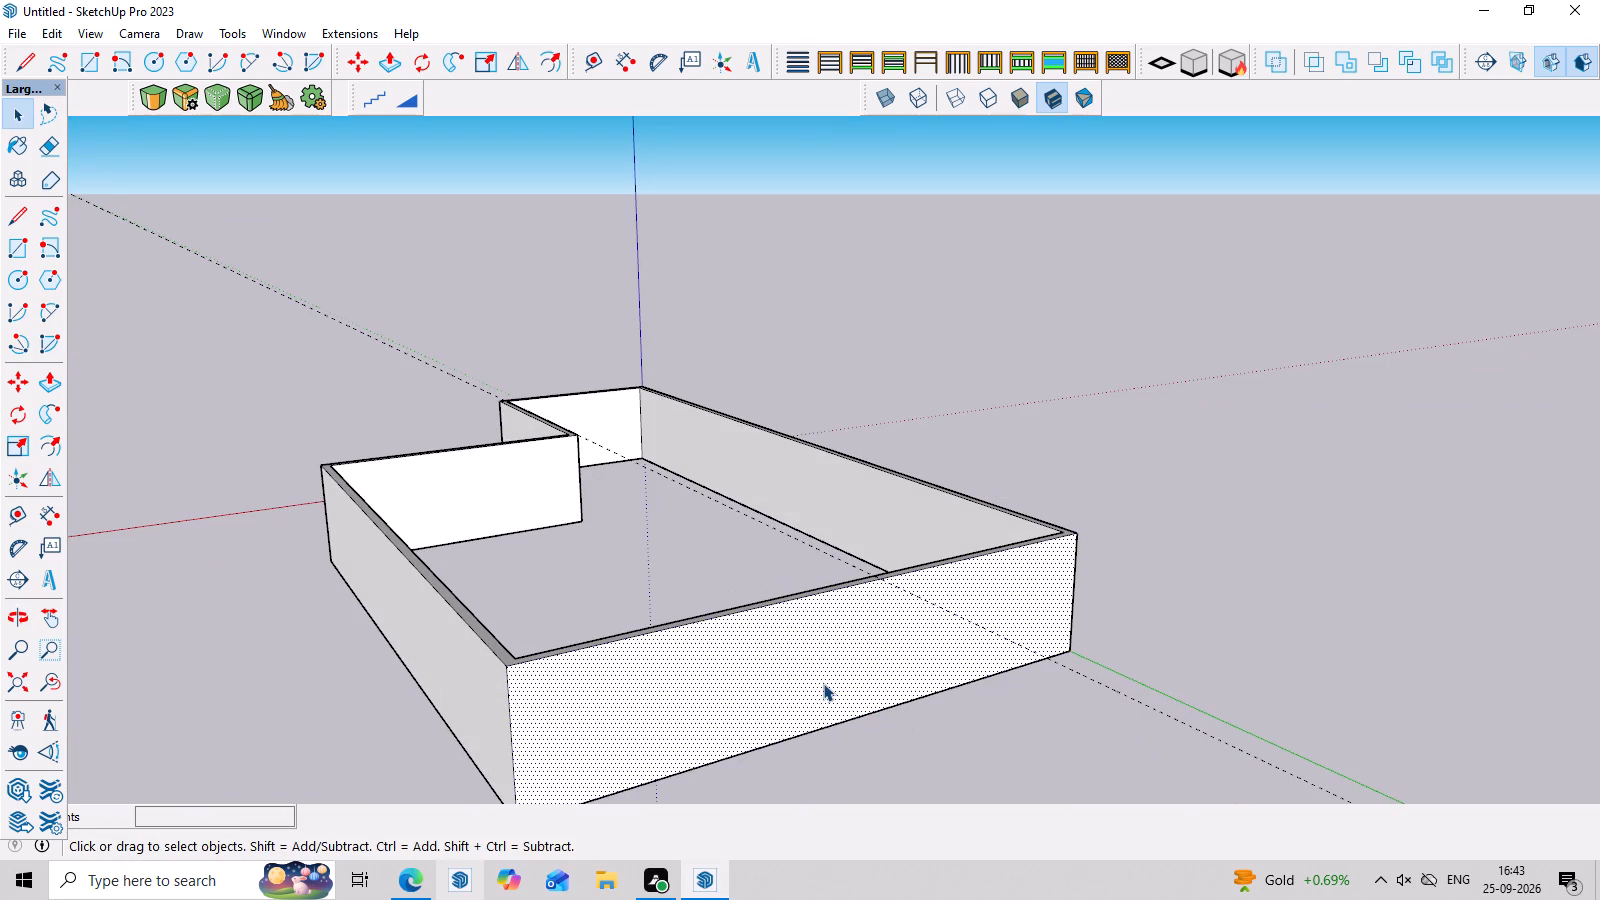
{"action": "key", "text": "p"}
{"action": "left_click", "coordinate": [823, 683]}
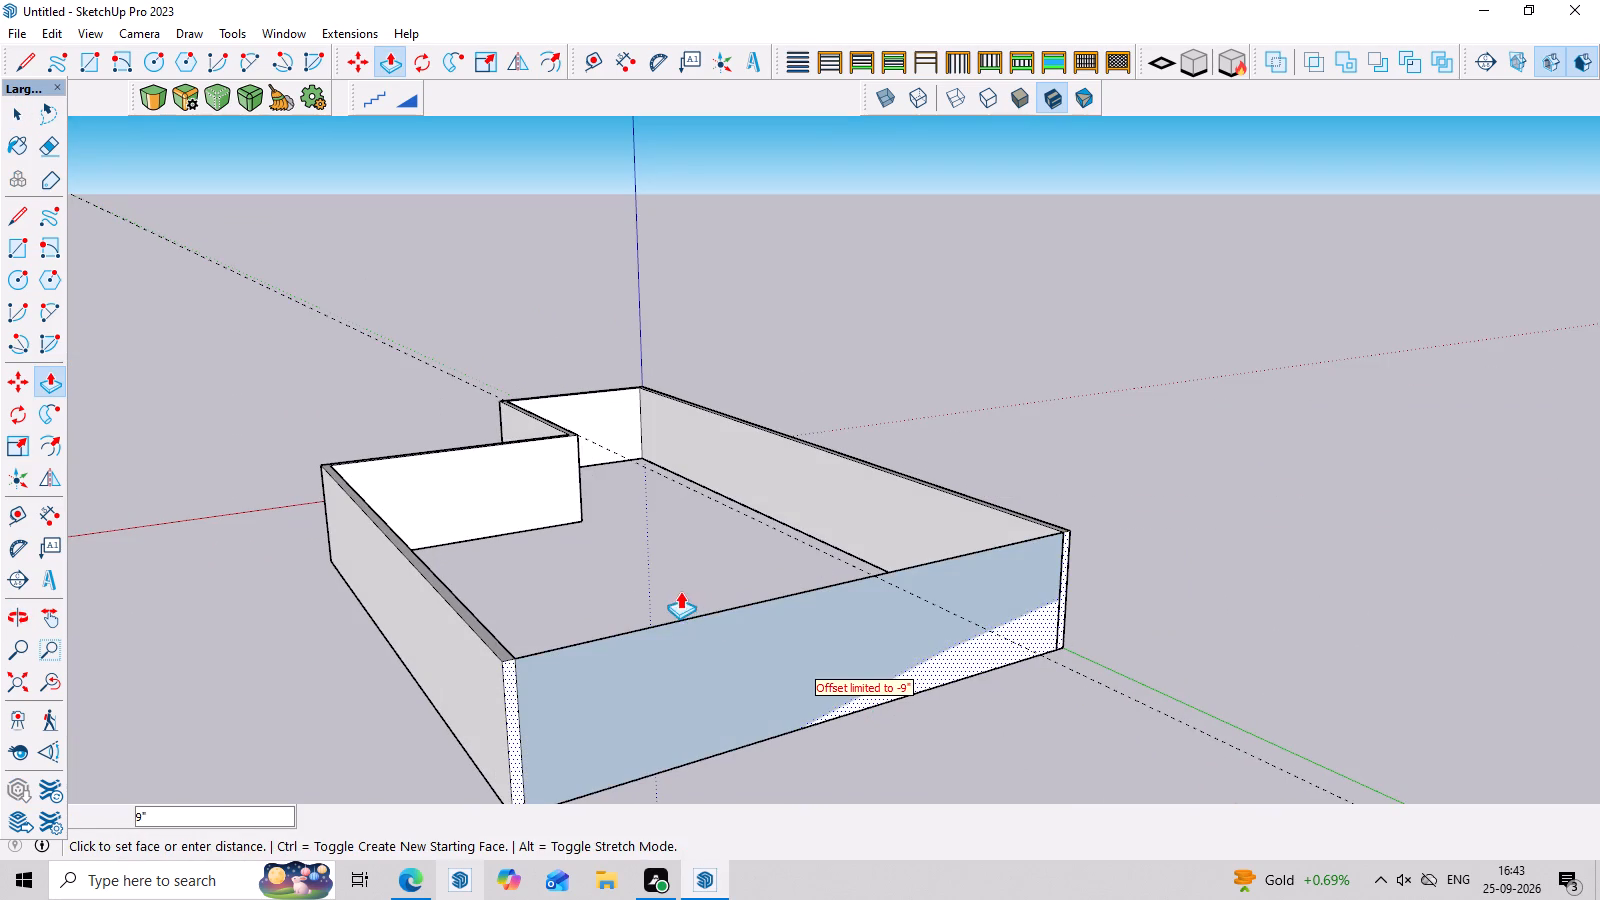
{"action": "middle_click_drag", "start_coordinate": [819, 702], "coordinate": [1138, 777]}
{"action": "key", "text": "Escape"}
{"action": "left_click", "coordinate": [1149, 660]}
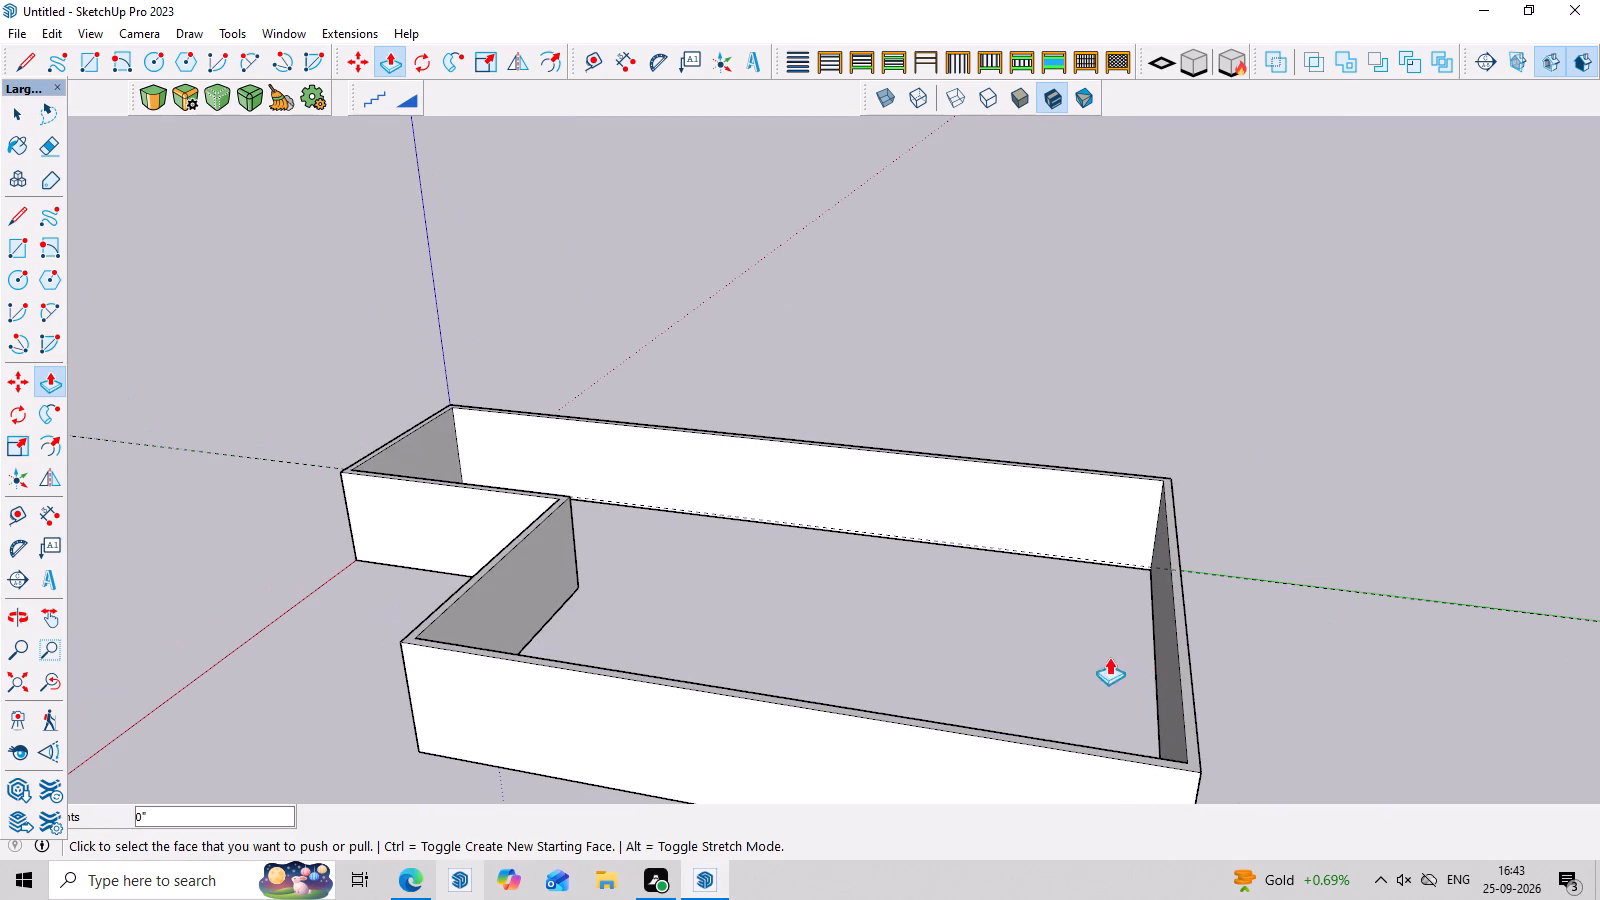
Pull the inner face of the end wall farthest from the origin inward to make the enclosure shorter.
{"action": "key", "text": "space"}
{"action": "left_click", "coordinate": [1169, 666]}
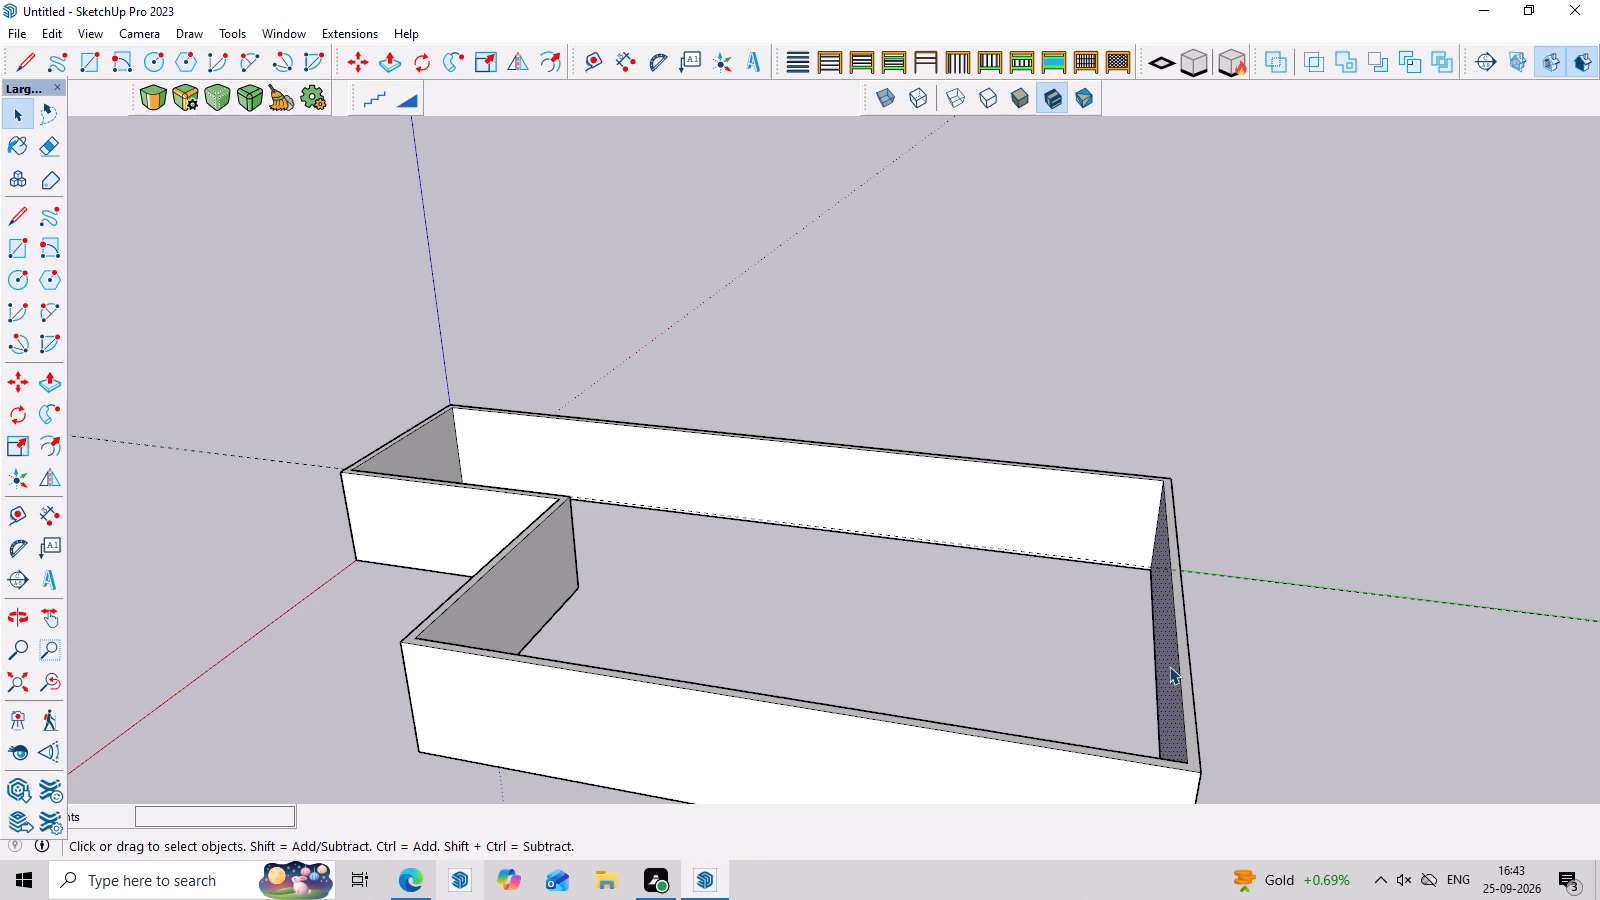
{"action": "key", "text": "p"}
{"action": "left_click", "coordinate": [1169, 666]}
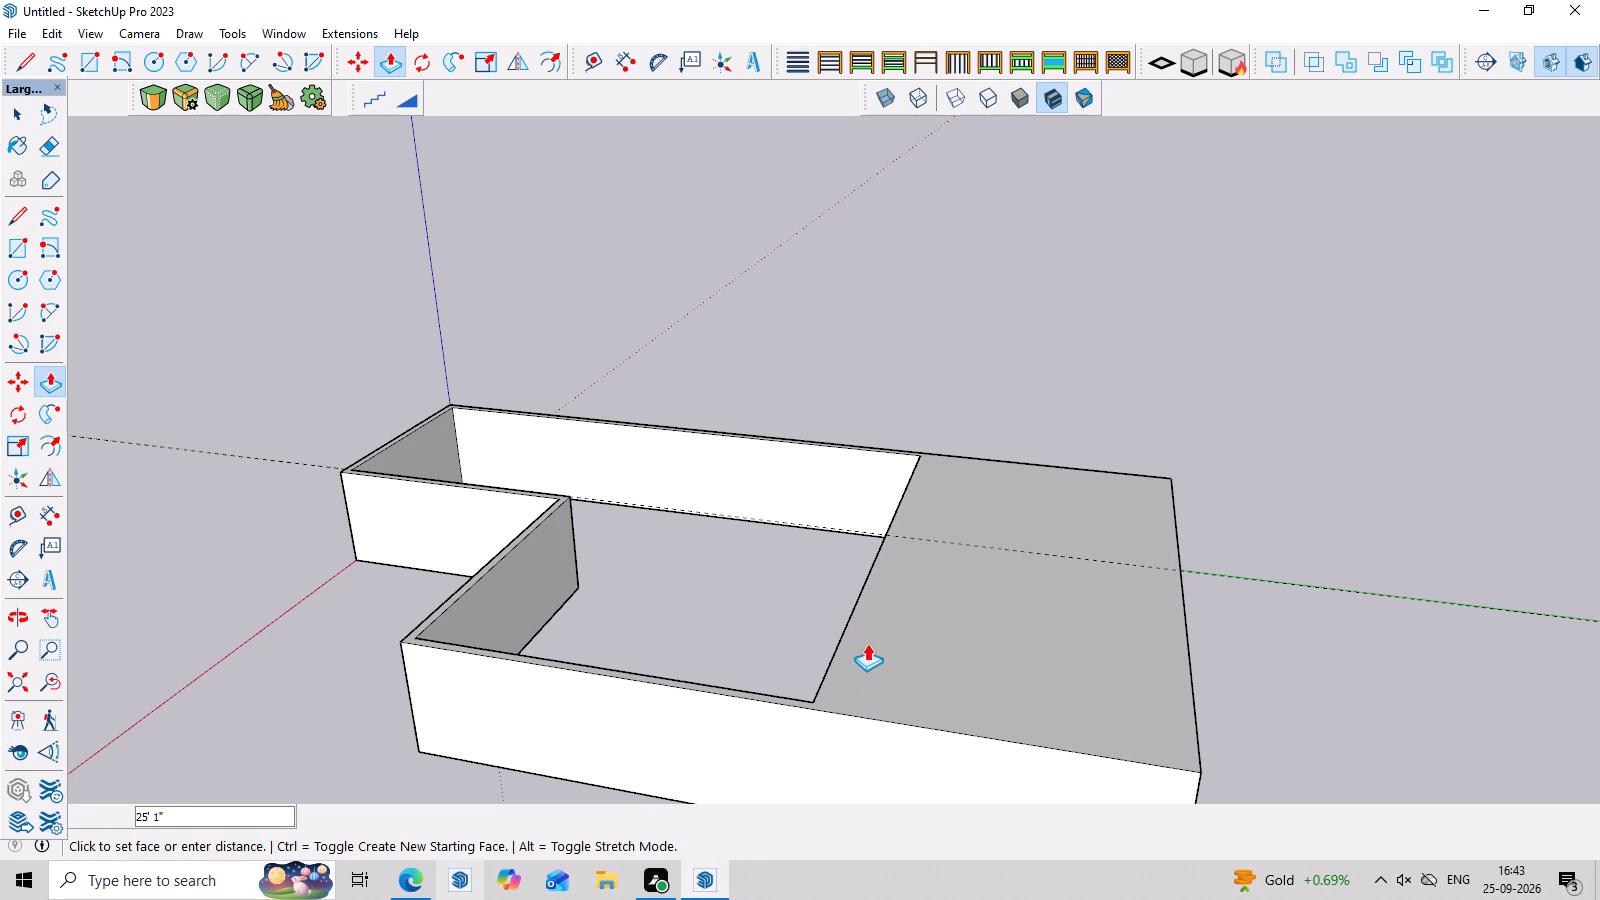
{"action": "left_click", "coordinate": [963, 666]}
{"action": "middle_click_drag", "start_coordinate": [1364, 713], "coordinate": [1181, 613]}
{"action": "left_click", "coordinate": [1076, 654]}
{"action": "key", "text": "Escape"}
Place a guide 9" outward from the inner top edge of the thickened far end wall.
{"action": "middle_click_drag", "start_coordinate": [1128, 713], "coordinate": [1414, 819]}
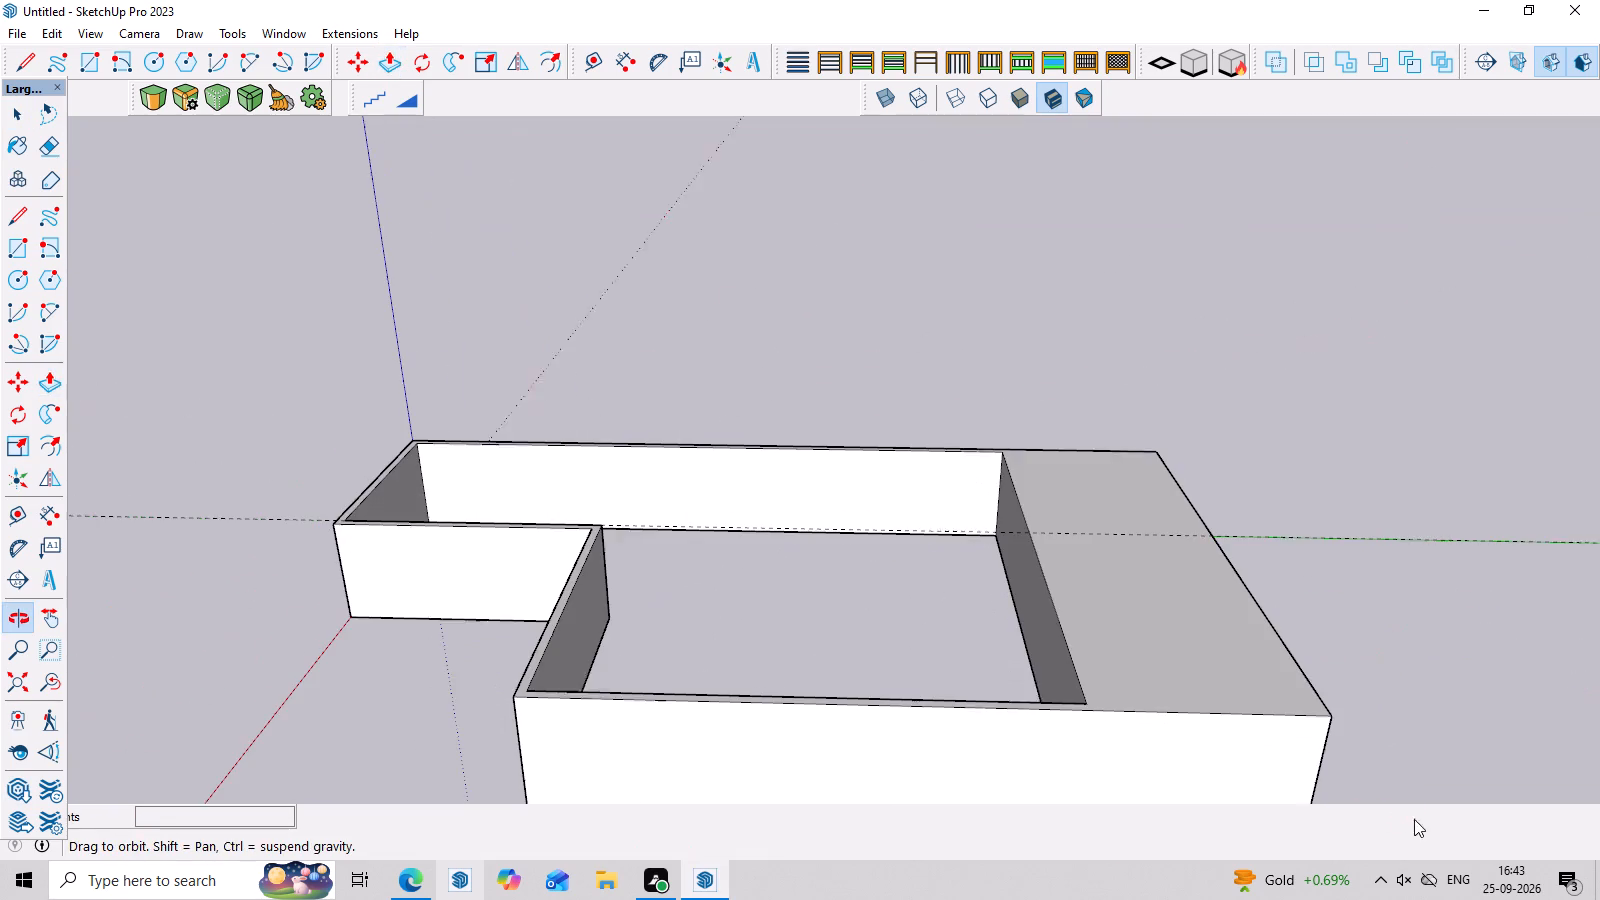
{"action": "middle_click_drag", "start_coordinate": [1414, 819], "coordinate": [1412, 819]}
{"action": "key", "text": "t"}
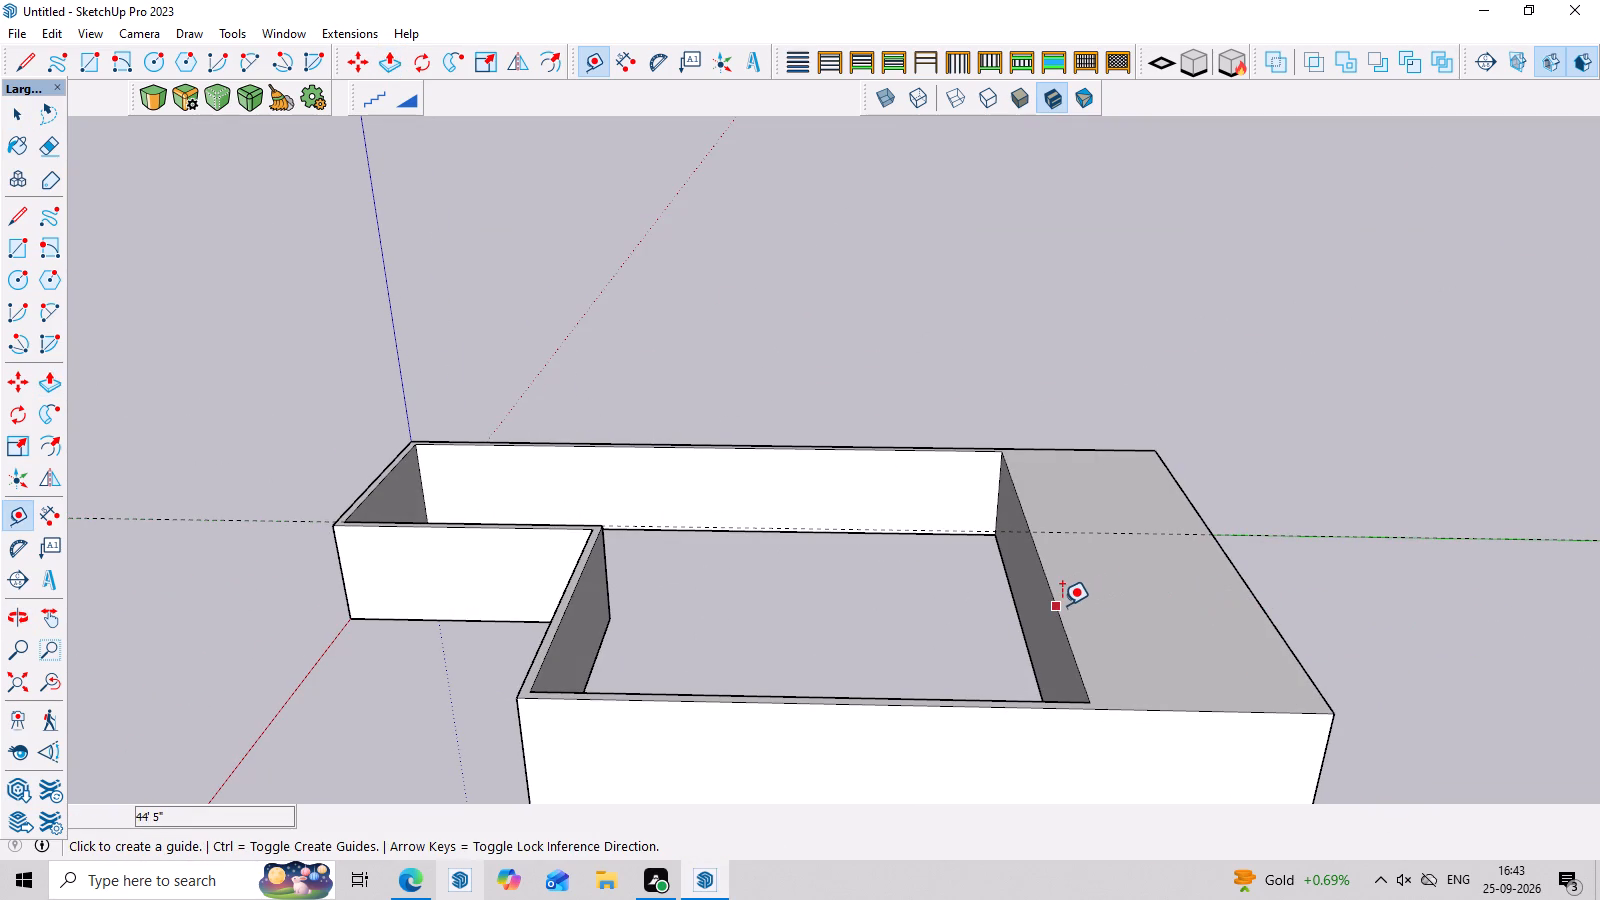
{"action": "left_click", "coordinate": [1062, 605]}
{"action": "key", "text": "9"}
{"action": "key", "text": "Return"}
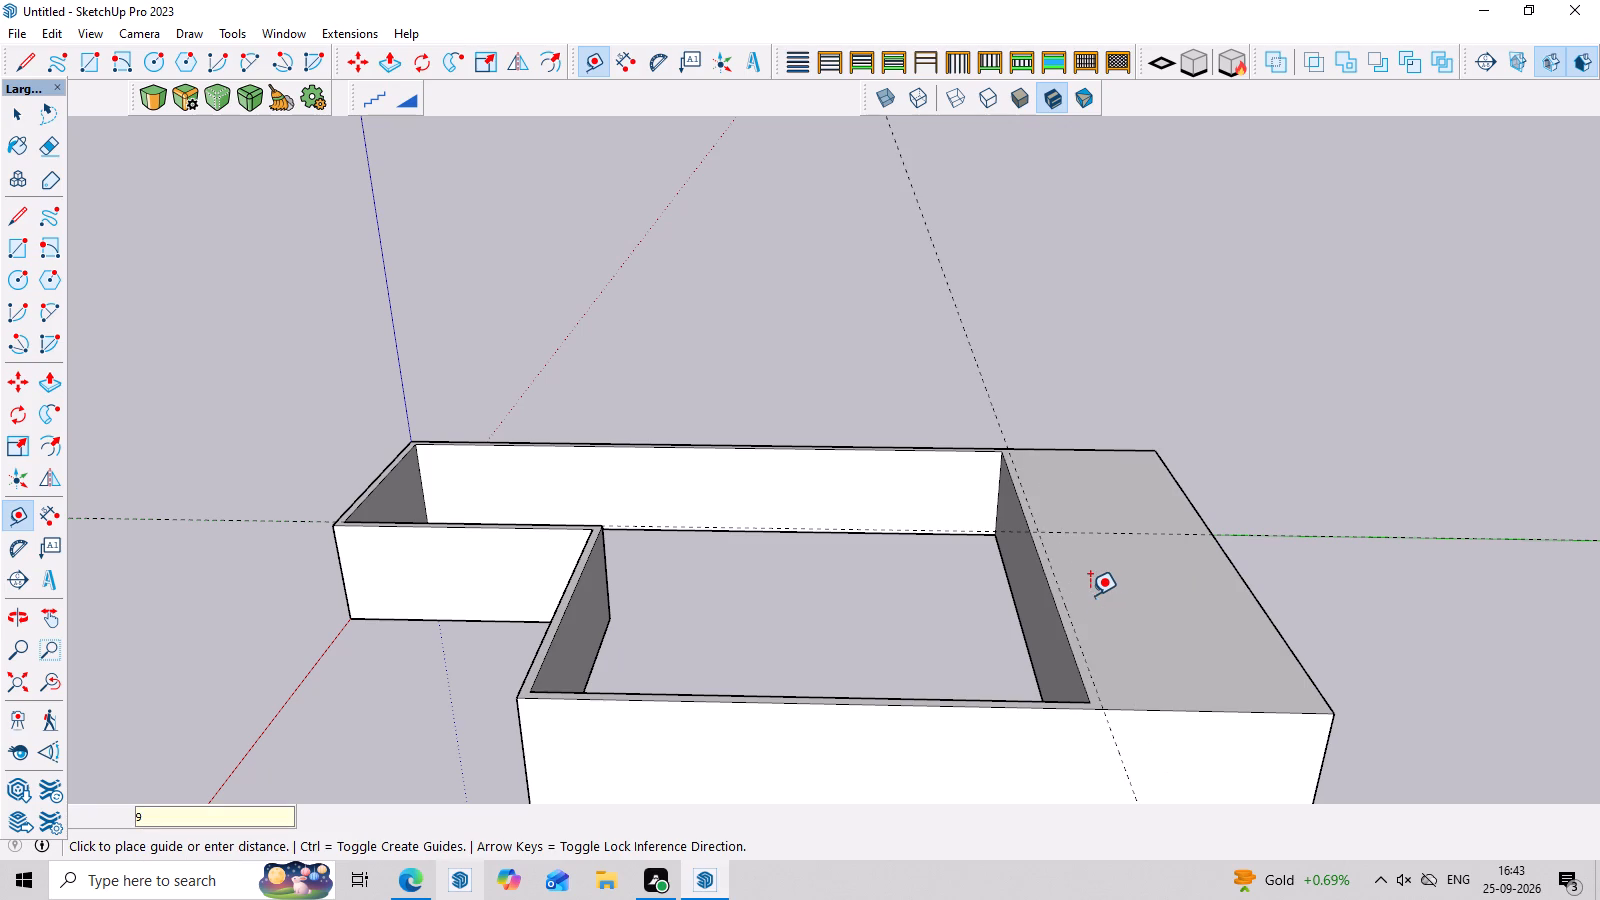
Push the far end wall's outer face in about 15' 8" to the guide, leaving a 9" wall.
{"action": "middle_click_drag", "start_coordinate": [1360, 634], "coordinate": [1070, 598]}
{"action": "key", "text": "space"}
{"action": "left_click", "coordinate": [1126, 667]}
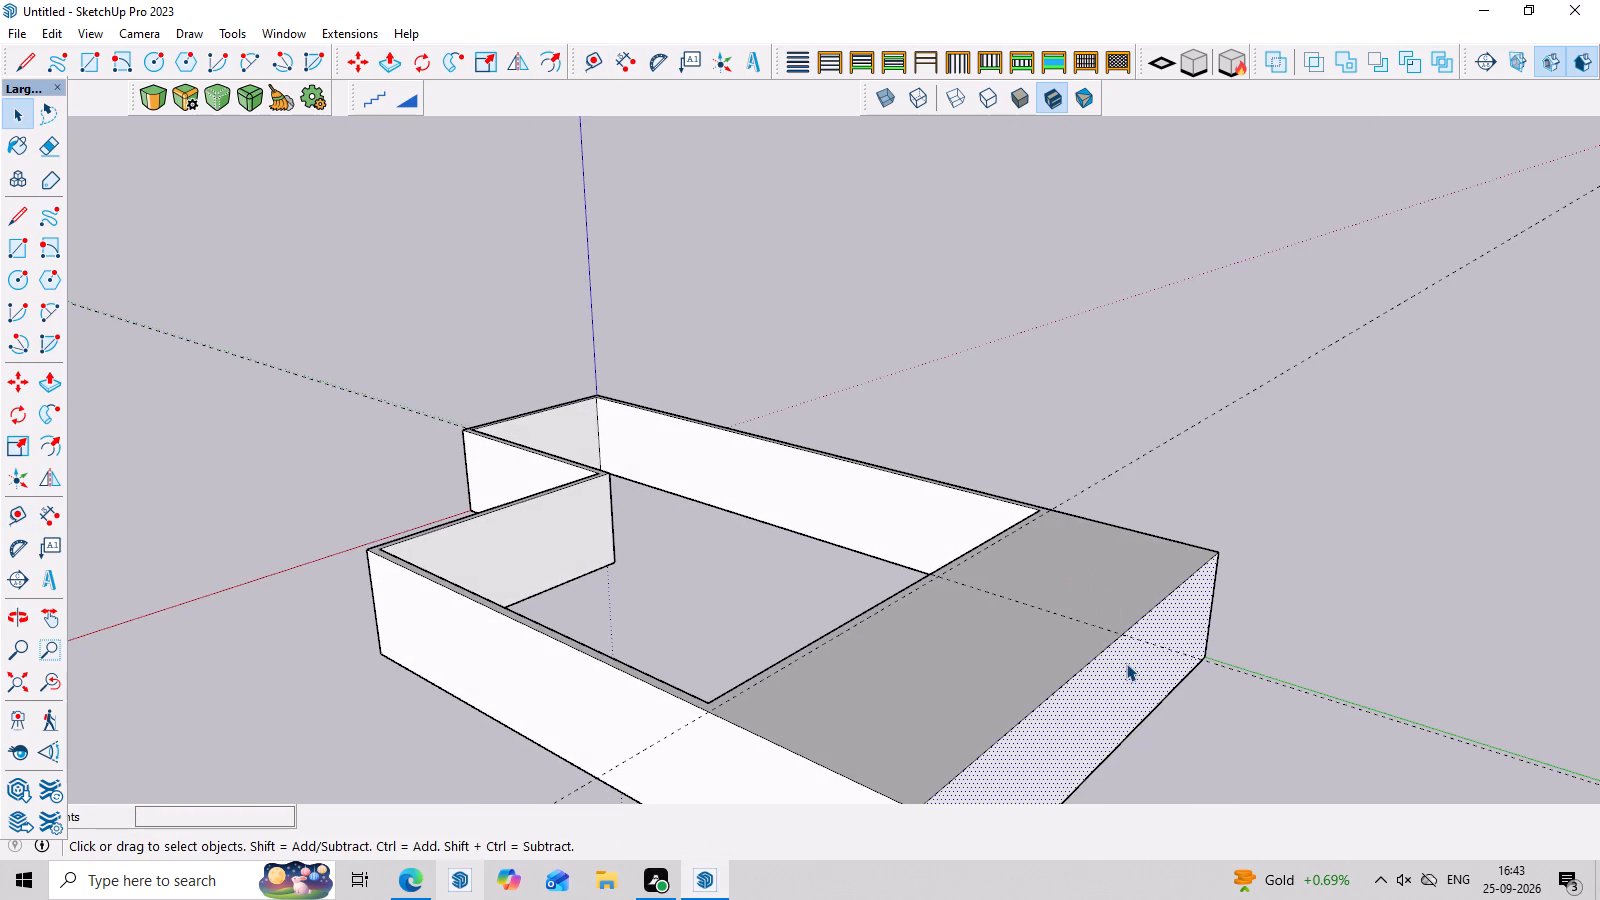
{"action": "key", "text": "p"}
{"action": "left_click", "coordinate": [1121, 657]}
{"action": "middle_click_drag", "start_coordinate": [924, 623], "coordinate": [1228, 757]}
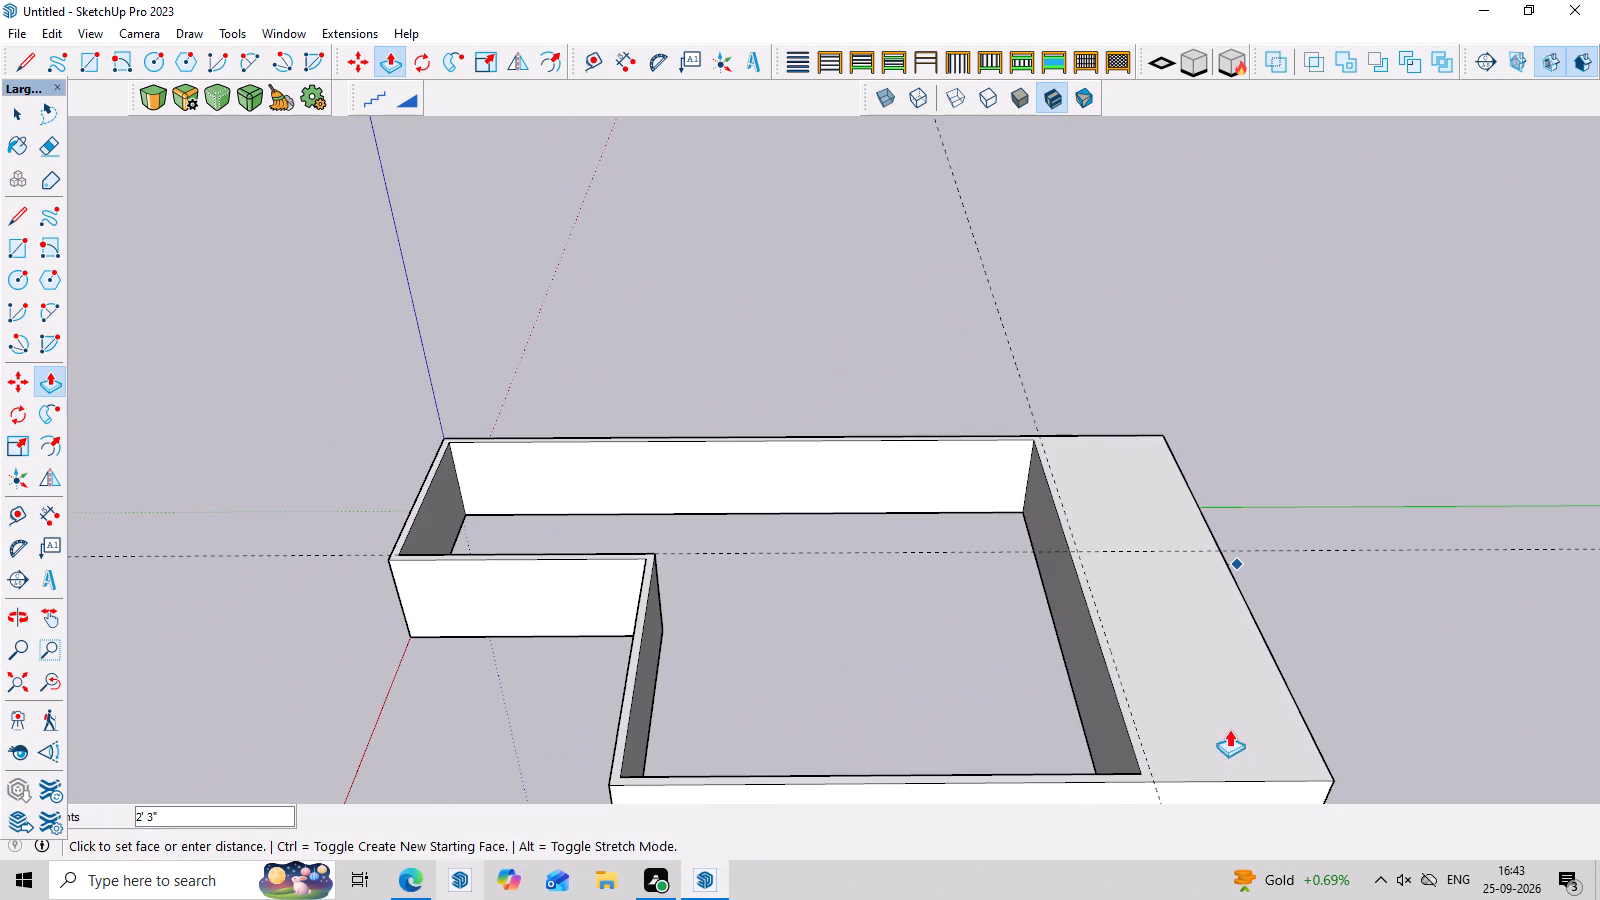
{"action": "left_click", "coordinate": [1136, 723]}
Delete all construction guides used for relocating the two walls.
{"action": "scroll", "coordinate": [1261, 753], "scroll_direction": "down", "scroll_amount": 6}
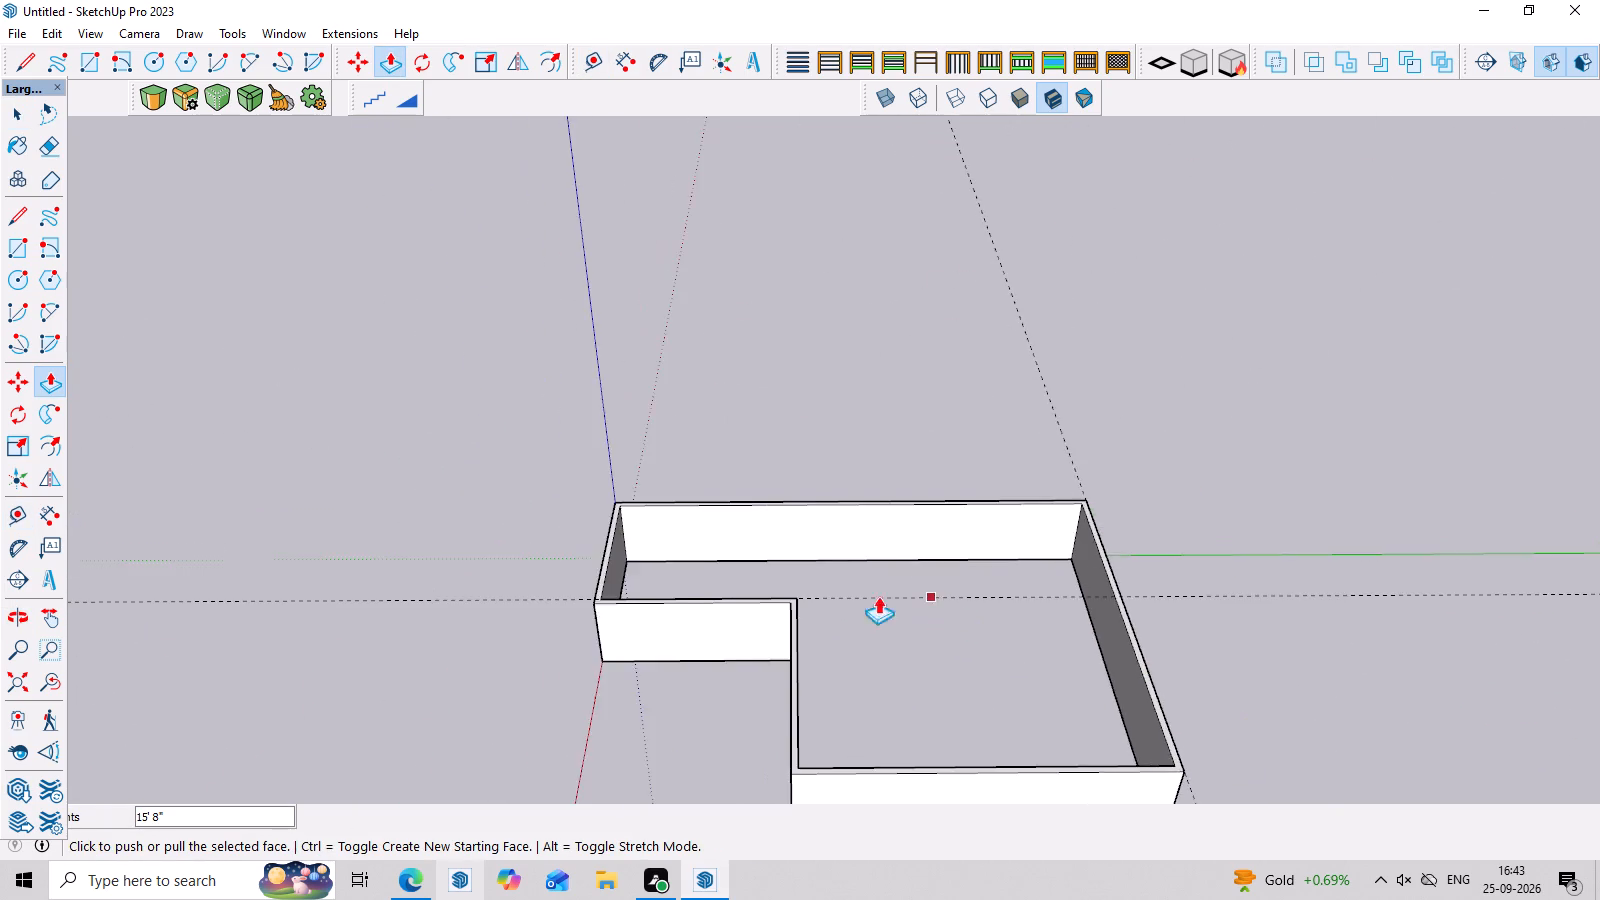
{"action": "scroll", "coordinate": [878, 596], "scroll_direction": "down", "scroll_amount": 1}
{"action": "middle_click_drag", "start_coordinate": [766, 664], "coordinate": [1423, 662]}
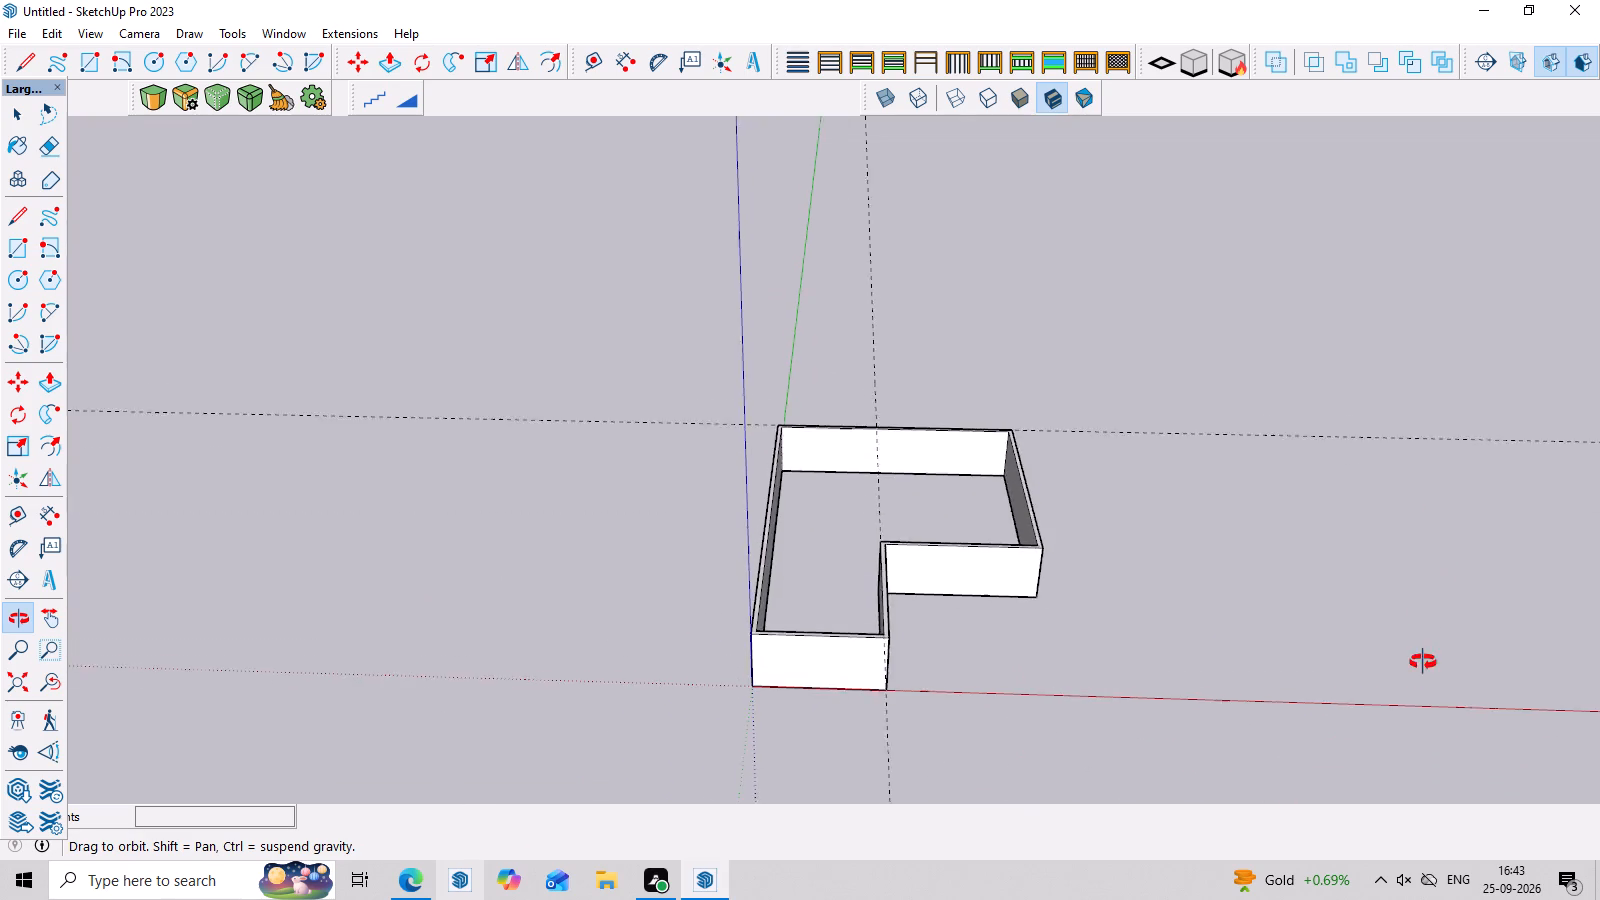
{"action": "middle_click_drag", "start_coordinate": [1423, 662], "coordinate": [1434, 648]}
{"action": "scroll", "coordinate": [1185, 594], "scroll_direction": "up", "scroll_amount": 6}
{"action": "middle_click_drag", "start_coordinate": [1195, 582], "coordinate": [1209, 636]}
{"action": "key", "text": "space"}
{"action": "left_click", "coordinate": [1207, 535]}
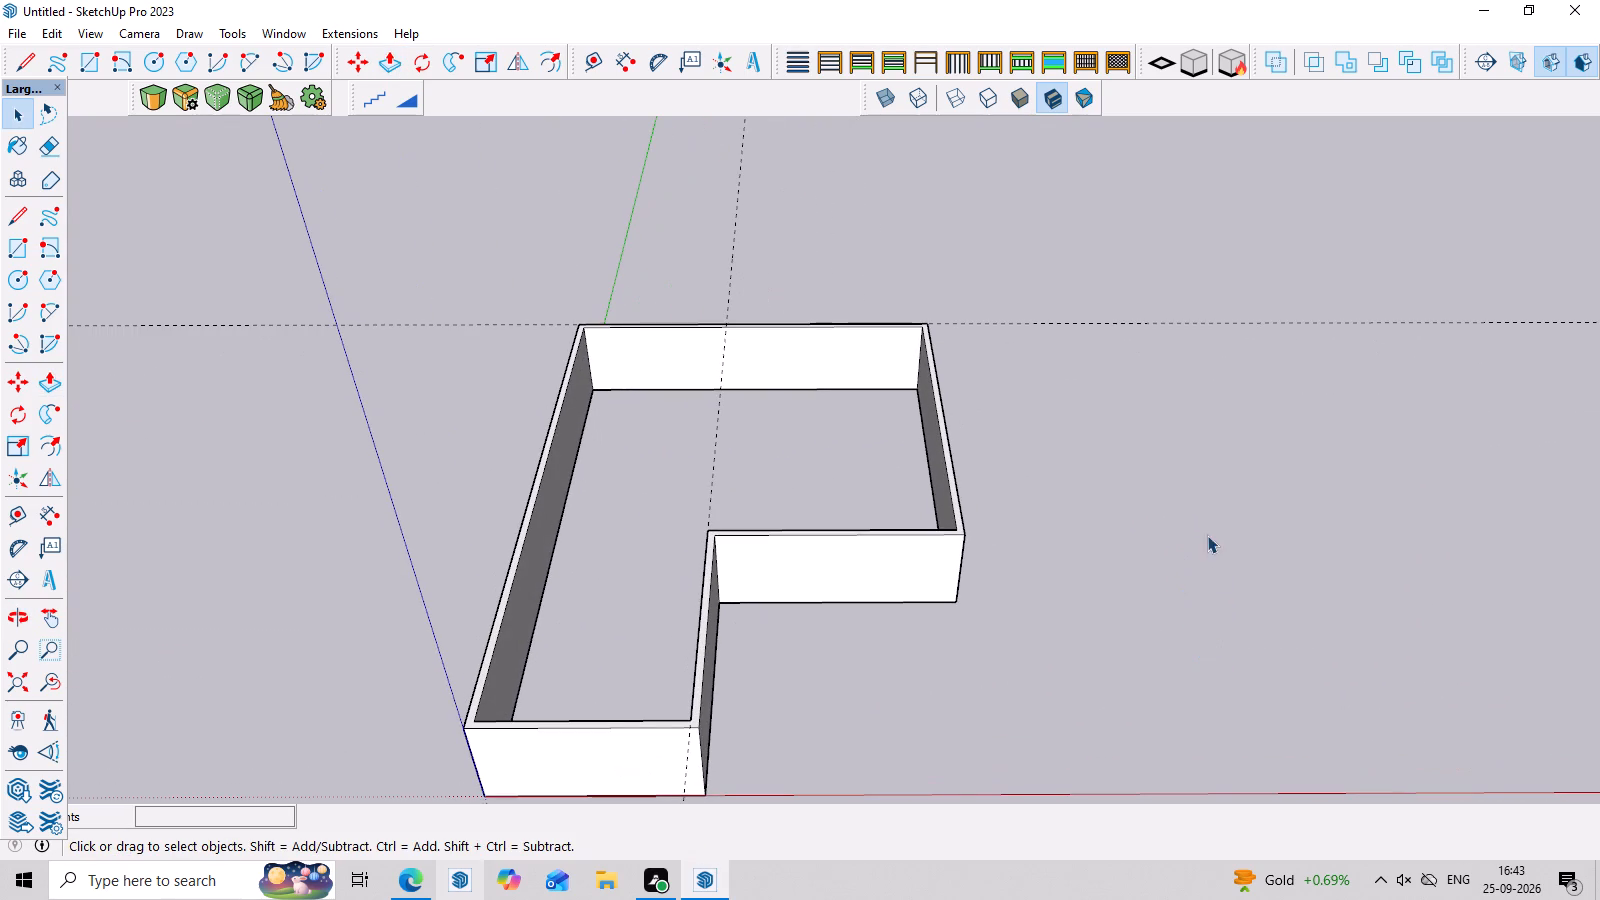
{"action": "double_click", "coordinate": [49, 25]}
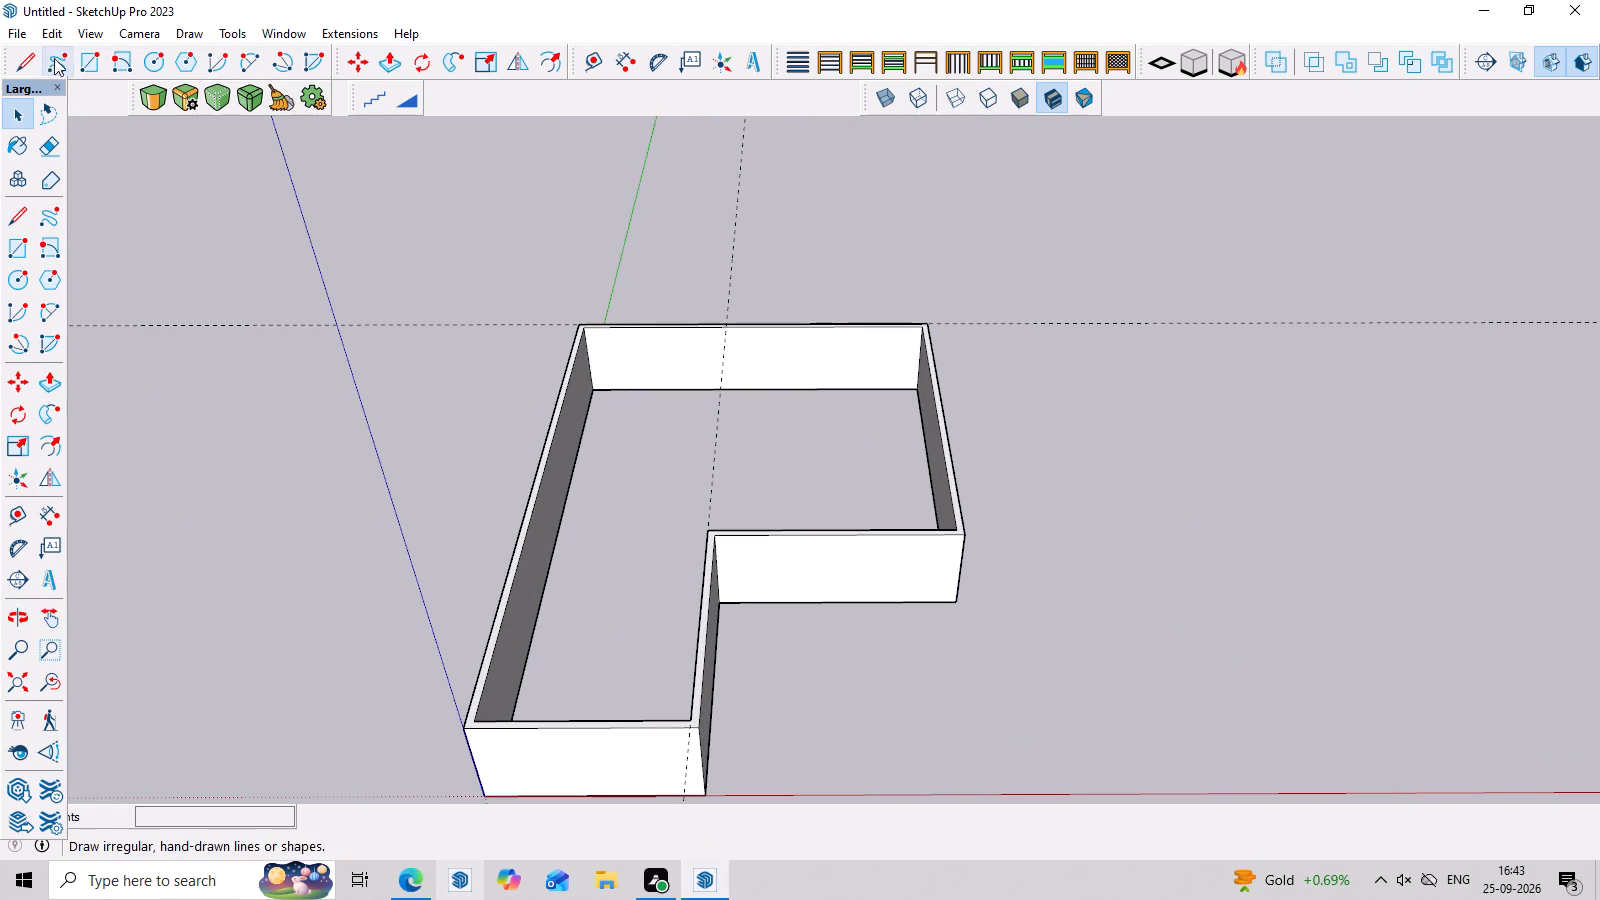
{"action": "left_click", "coordinate": [61, 34]}
{"action": "left_click", "coordinate": [141, 230]}
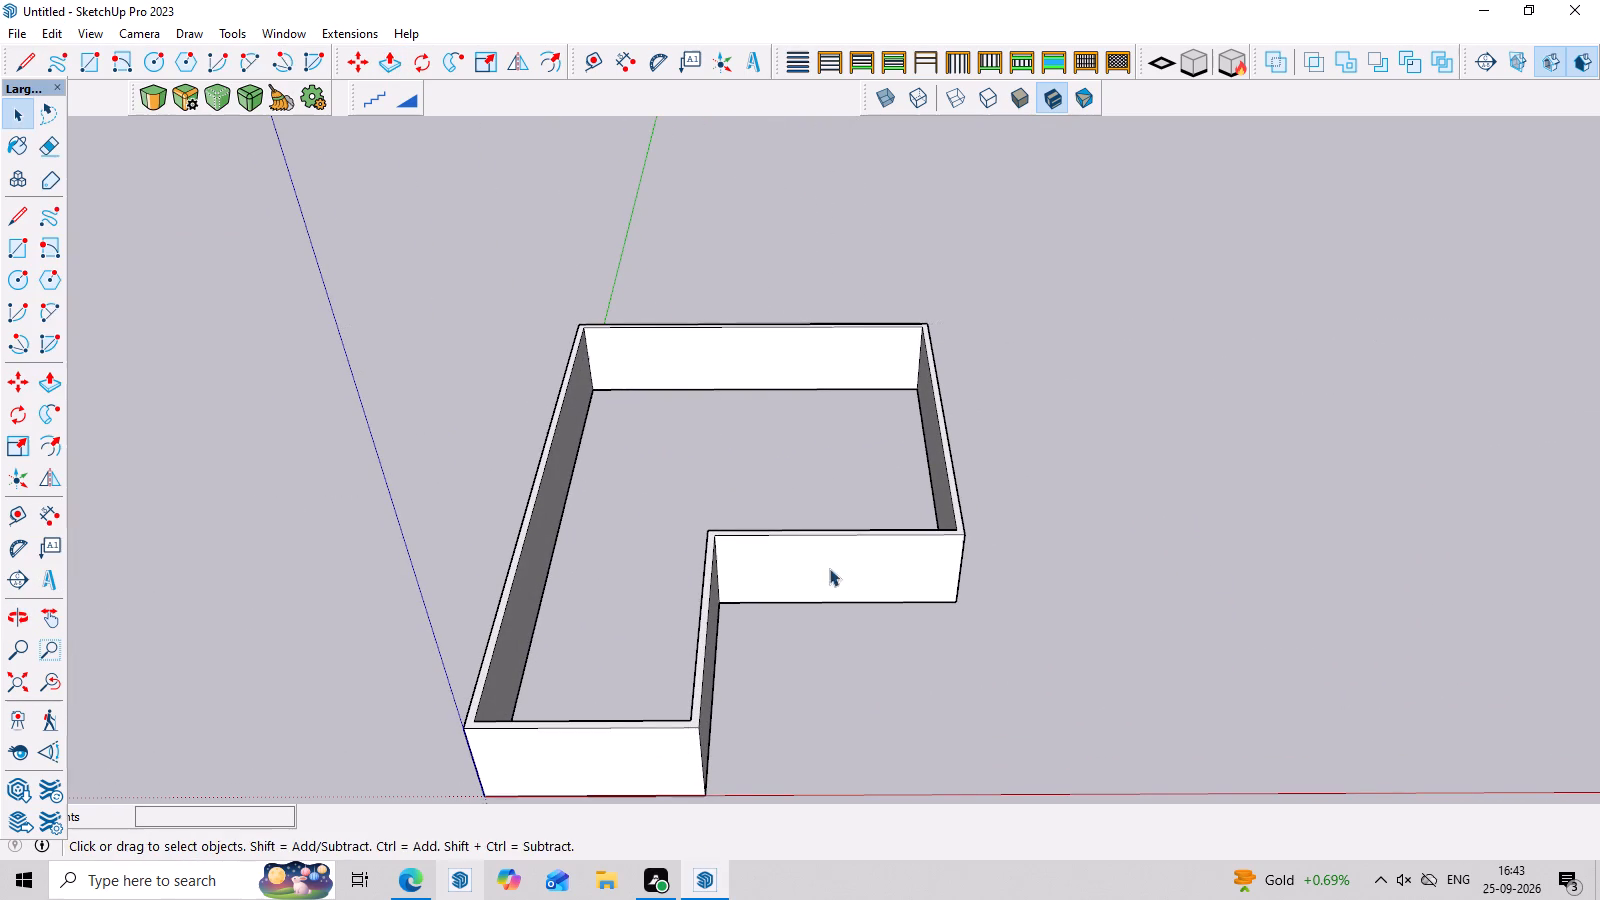
Pull the inner face of the short end wall on the red axis at the origin inward about 10' 1".
{"action": "middle_click_drag", "start_coordinate": [850, 599], "coordinate": [892, 360]}
{"action": "scroll", "coordinate": [867, 526], "scroll_direction": "up", "scroll_amount": 4}
{"action": "middle_click_drag", "start_coordinate": [873, 602], "coordinate": [886, 527]}
{"action": "scroll", "coordinate": [484, 564], "scroll_direction": "up", "scroll_amount": 3}
{"action": "middle_click_drag", "start_coordinate": [617, 413], "coordinate": [594, 756]}
{"action": "scroll", "coordinate": [571, 388], "scroll_direction": "down", "scroll_amount": 8}
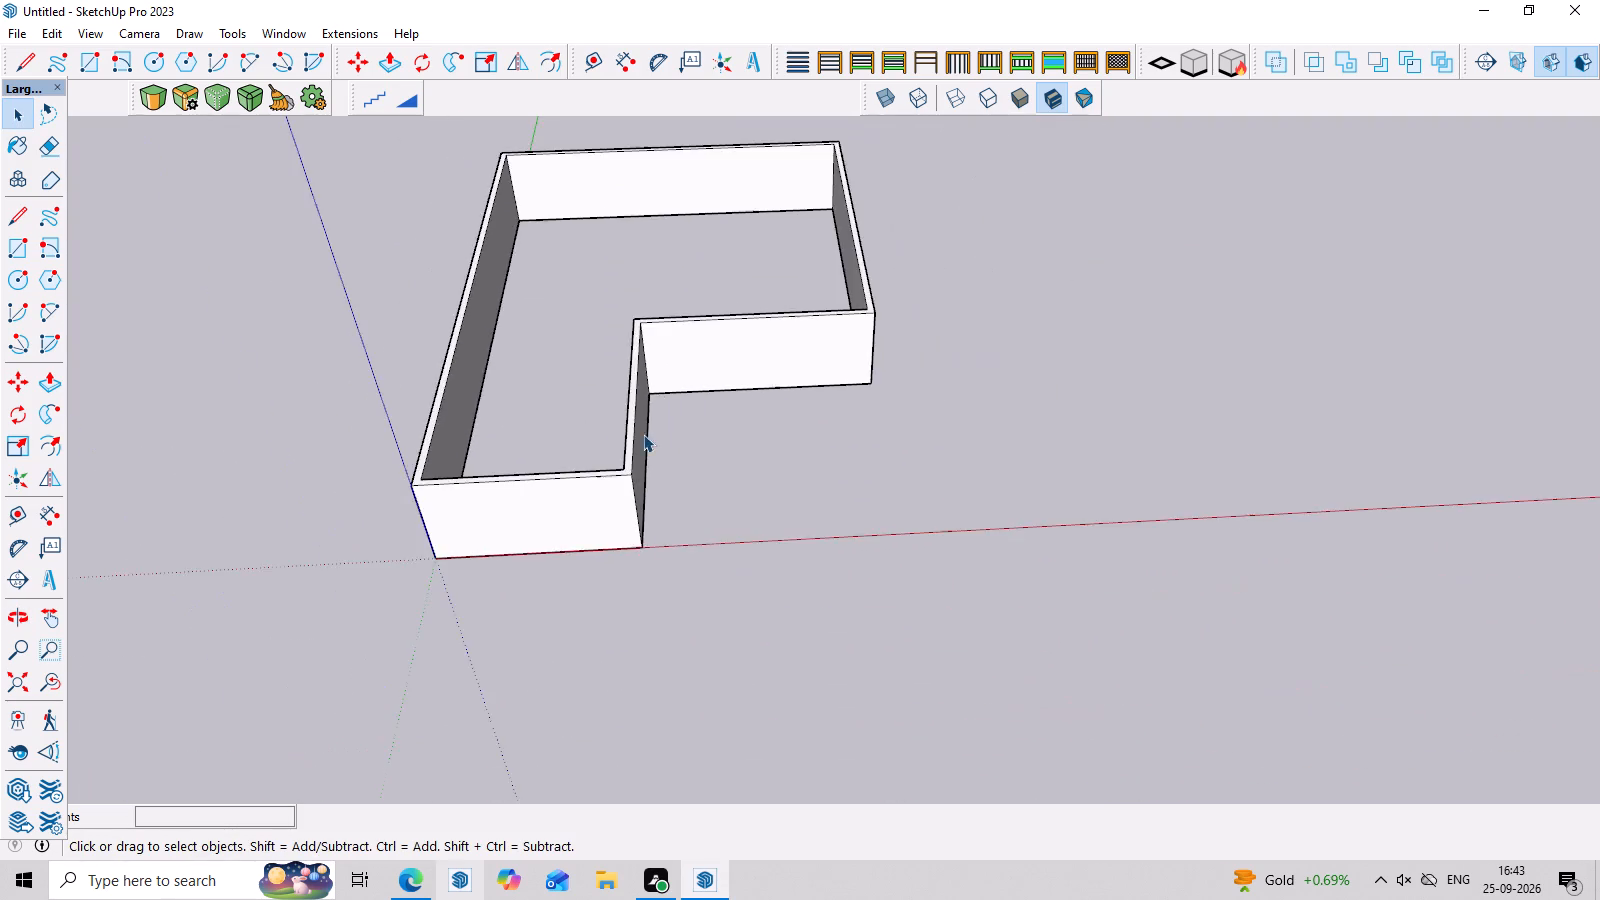
{"action": "middle_click_drag", "start_coordinate": [723, 578], "coordinate": [1453, 618]}
{"action": "scroll", "coordinate": [1054, 571], "scroll_direction": "up", "scroll_amount": 3}
{"action": "left_click", "coordinate": [1027, 547]}
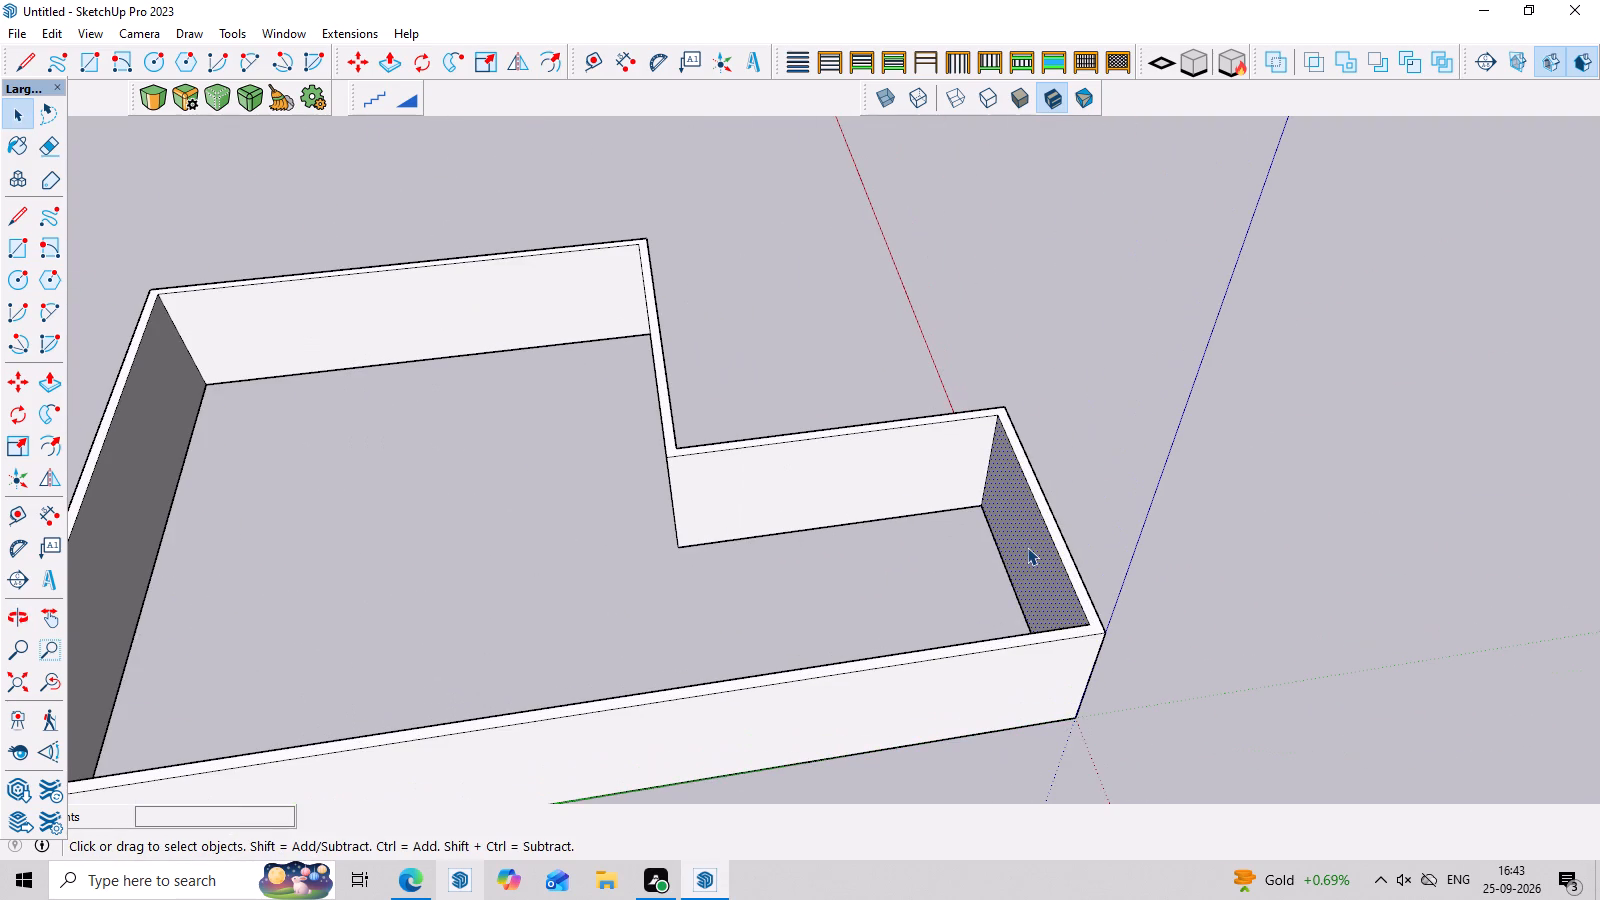
{"action": "key", "text": "p"}
{"action": "left_click", "coordinate": [1035, 547]}
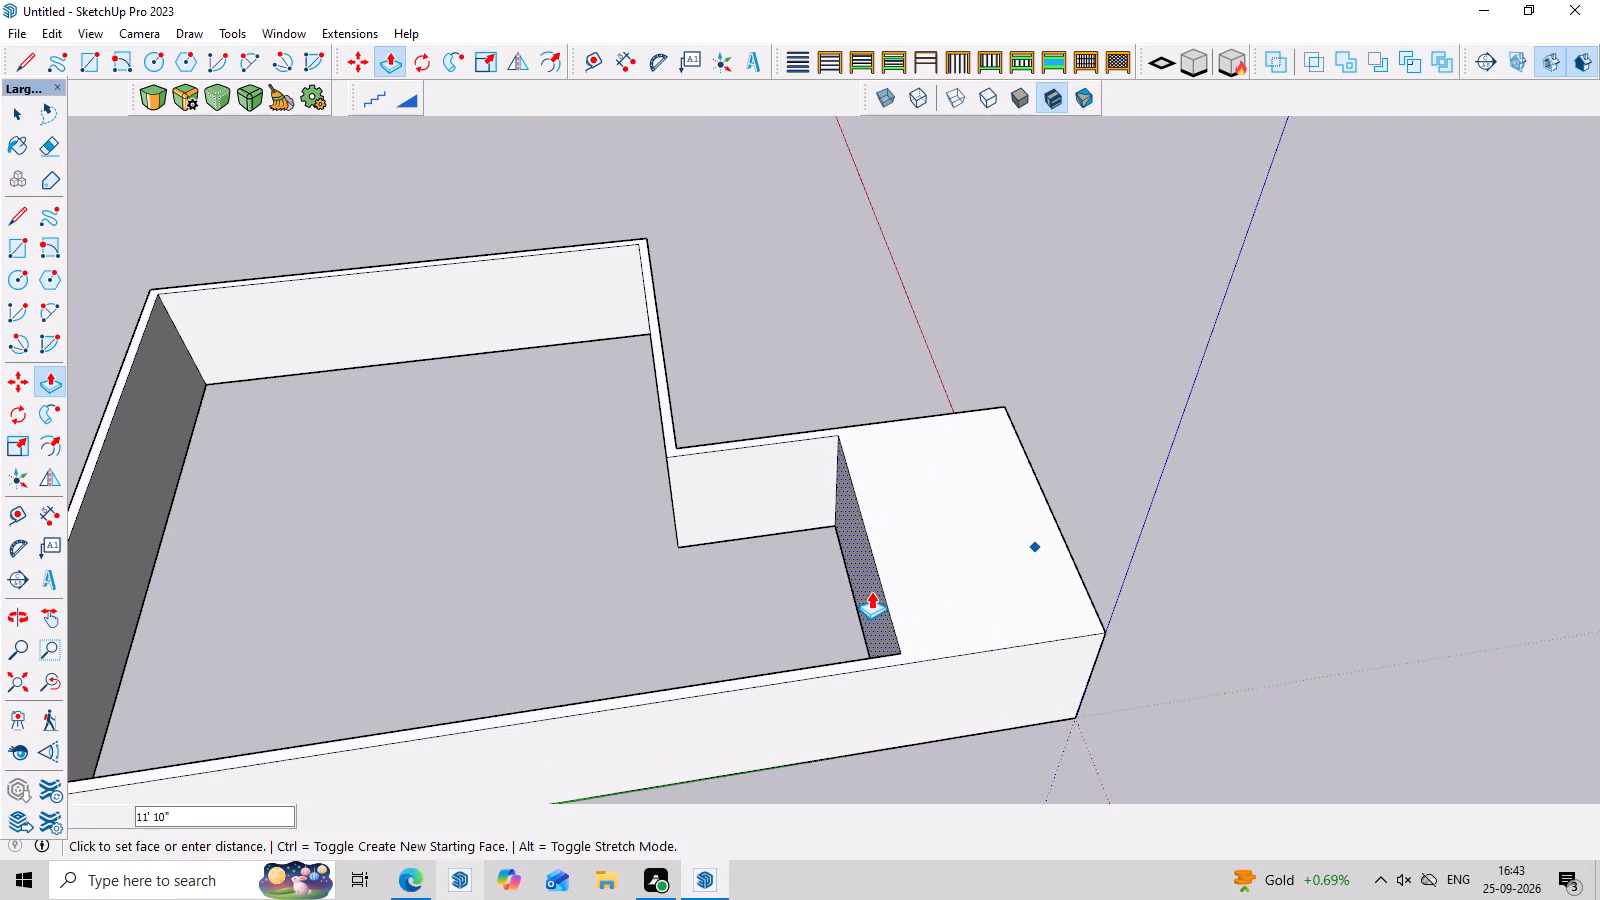
{"action": "left_click", "coordinate": [895, 585]}
Place a guide 9" outward from the inner top edge of the thickened end wall at the origin.
{"action": "middle_click_drag", "start_coordinate": [1182, 580], "coordinate": [866, 554]}
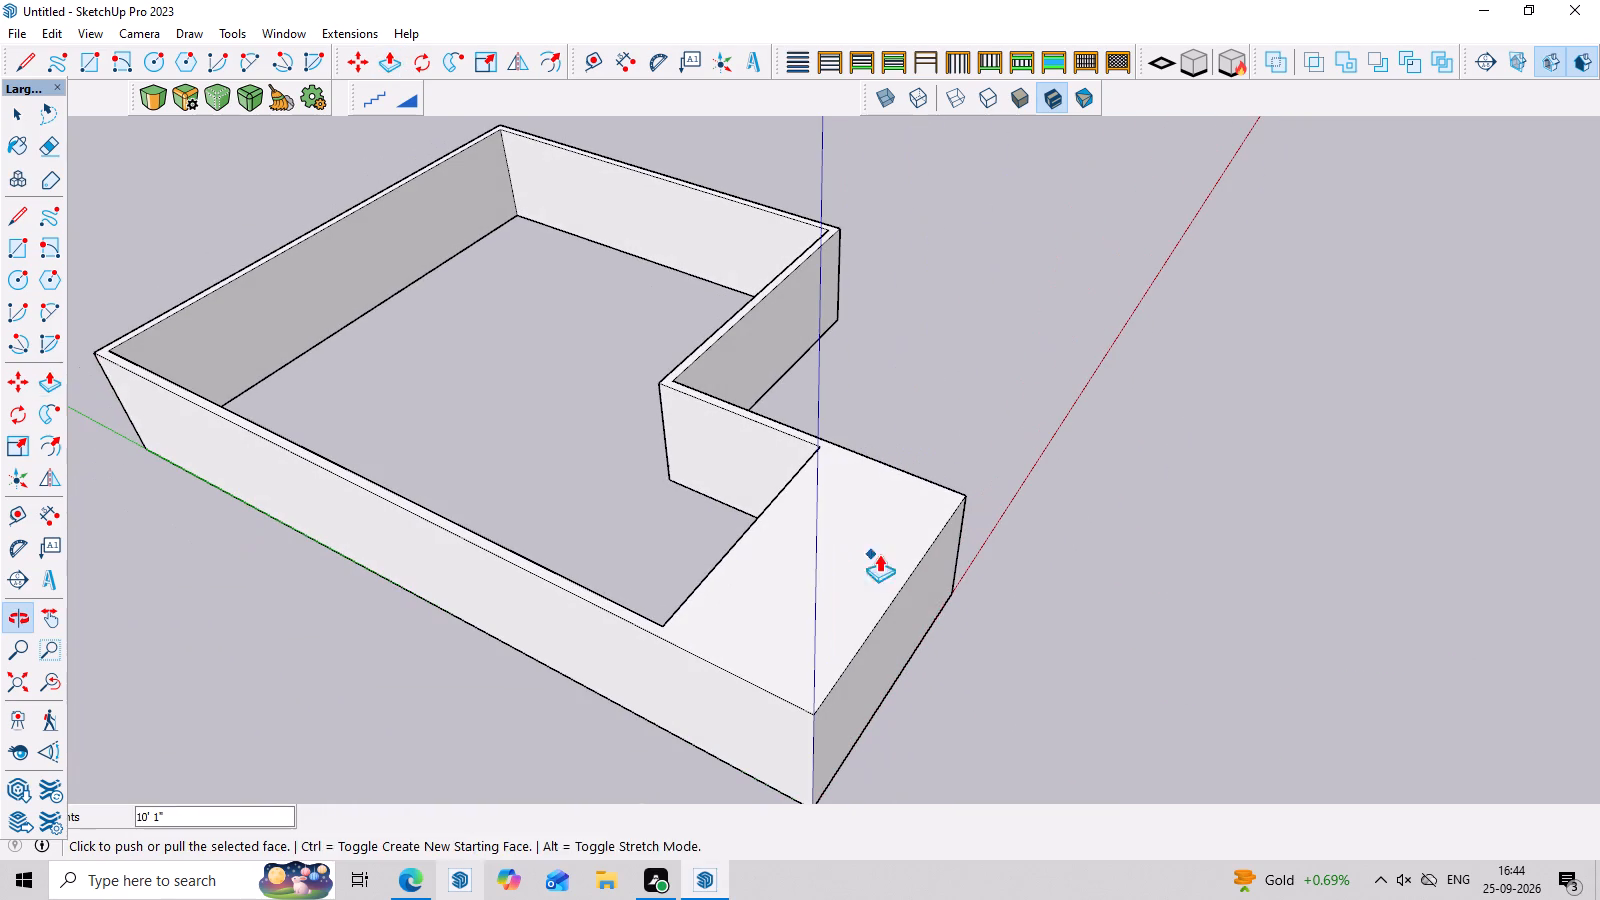
{"action": "key", "text": "space"}
{"action": "key", "text": "t"}
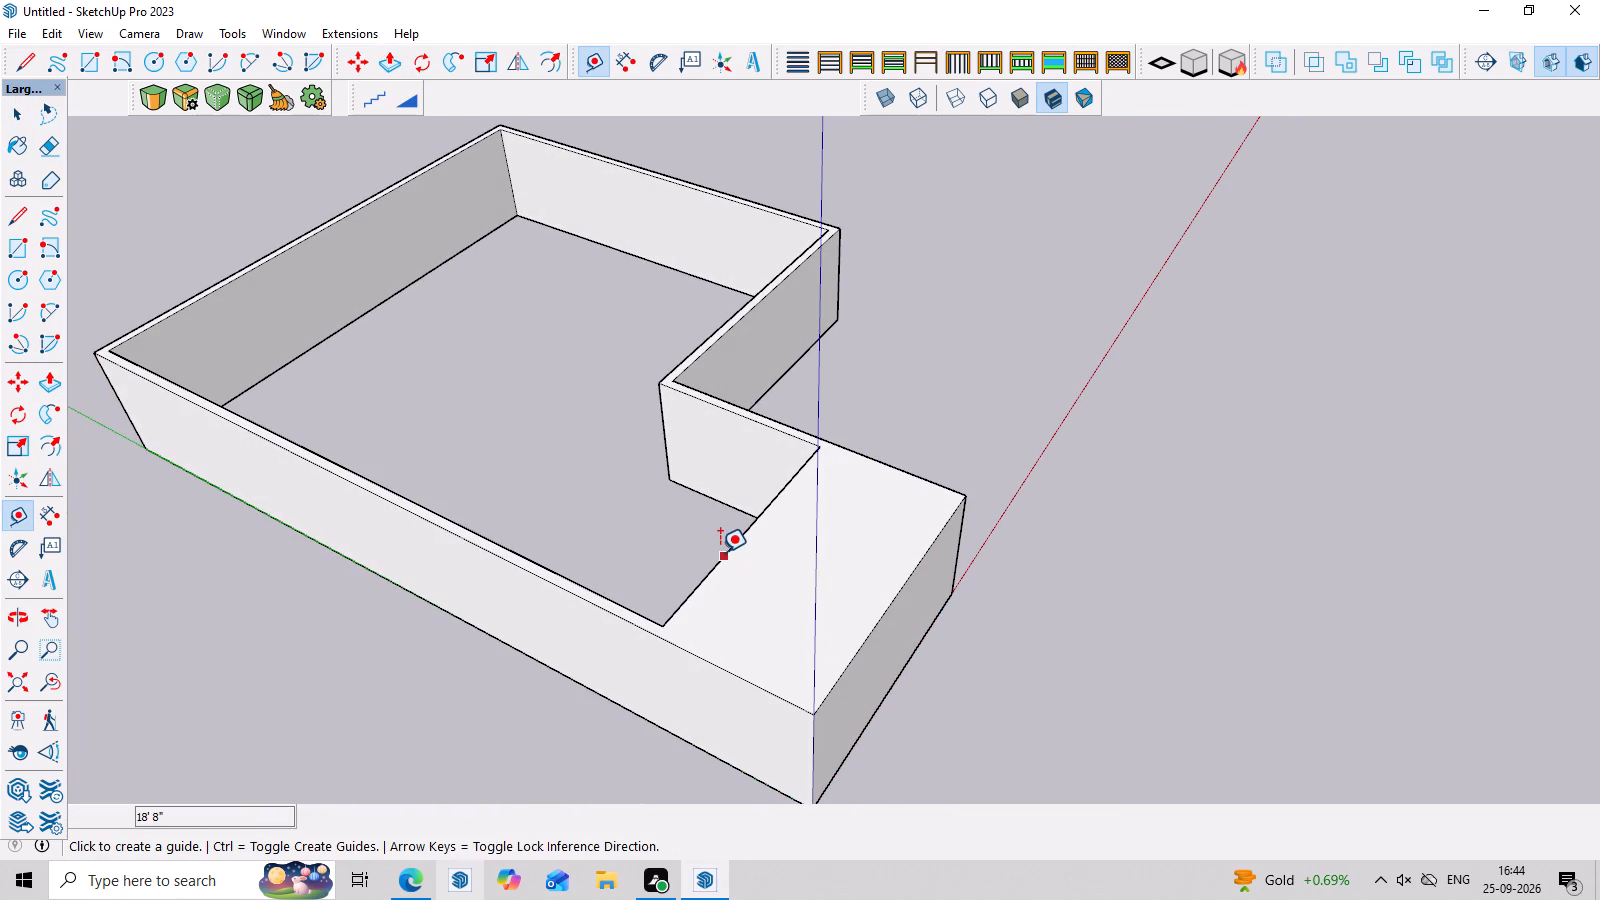
{"action": "left_click", "coordinate": [720, 552]}
{"action": "key", "text": "9"}
{"action": "key", "text": "Return"}
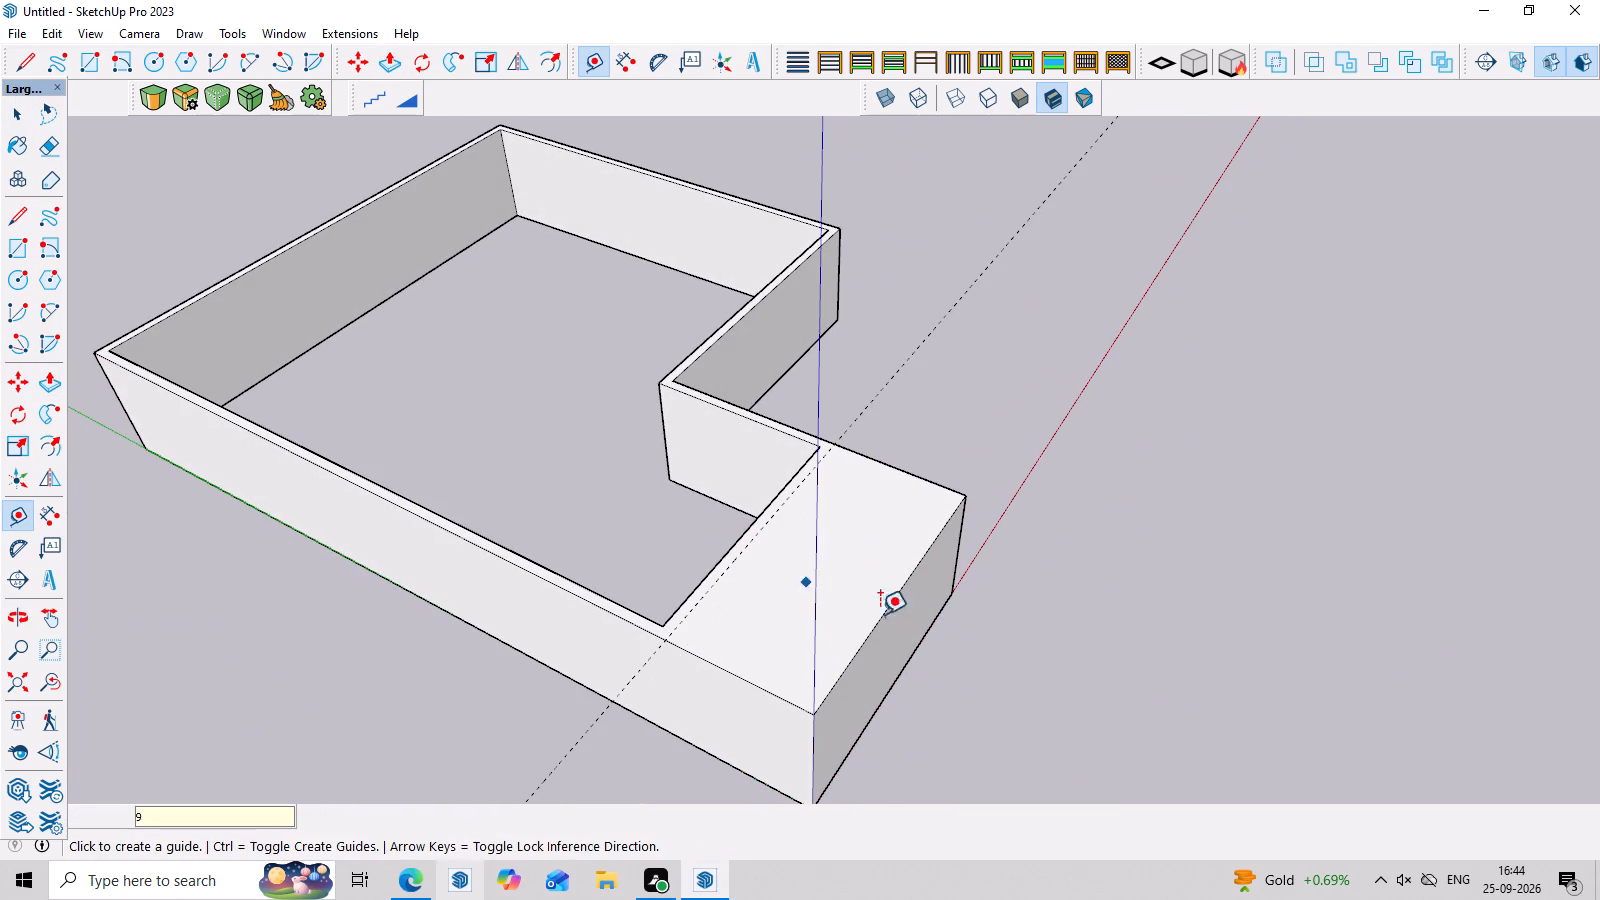
Push the outer face of the thickened end wall near the origin inward to the guide, leaving a 9" wall.
{"action": "middle_click_drag", "start_coordinate": [916, 628], "coordinate": [906, 577]}
{"action": "key", "text": "space"}
{"action": "left_click", "coordinate": [901, 606]}
{"action": "key", "text": "p"}
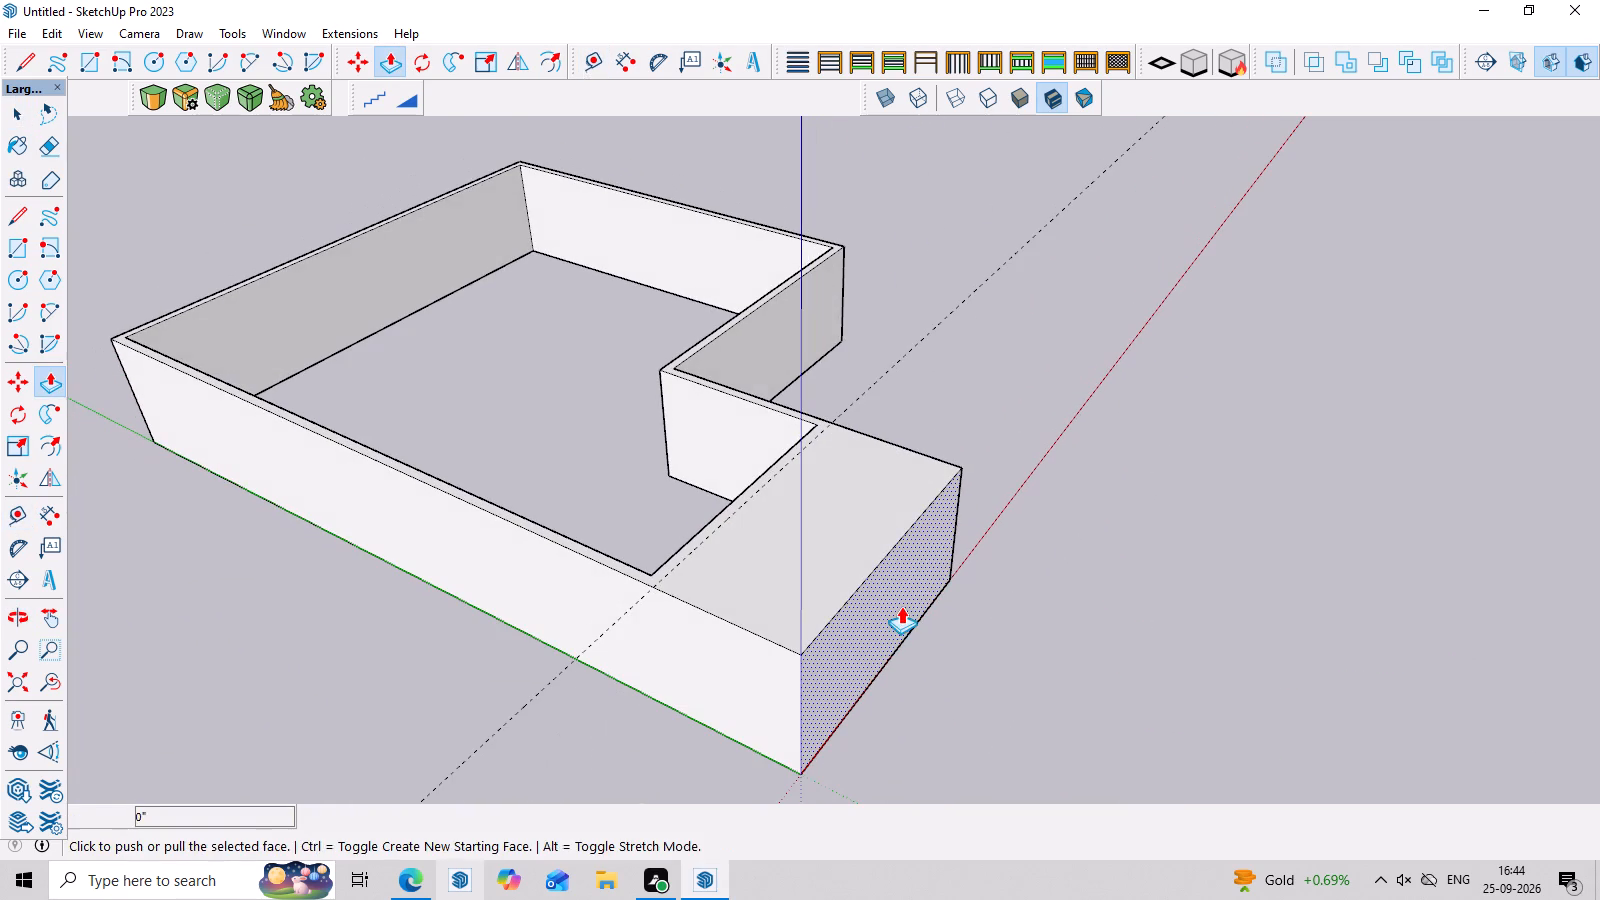
{"action": "left_click", "coordinate": [901, 606]}
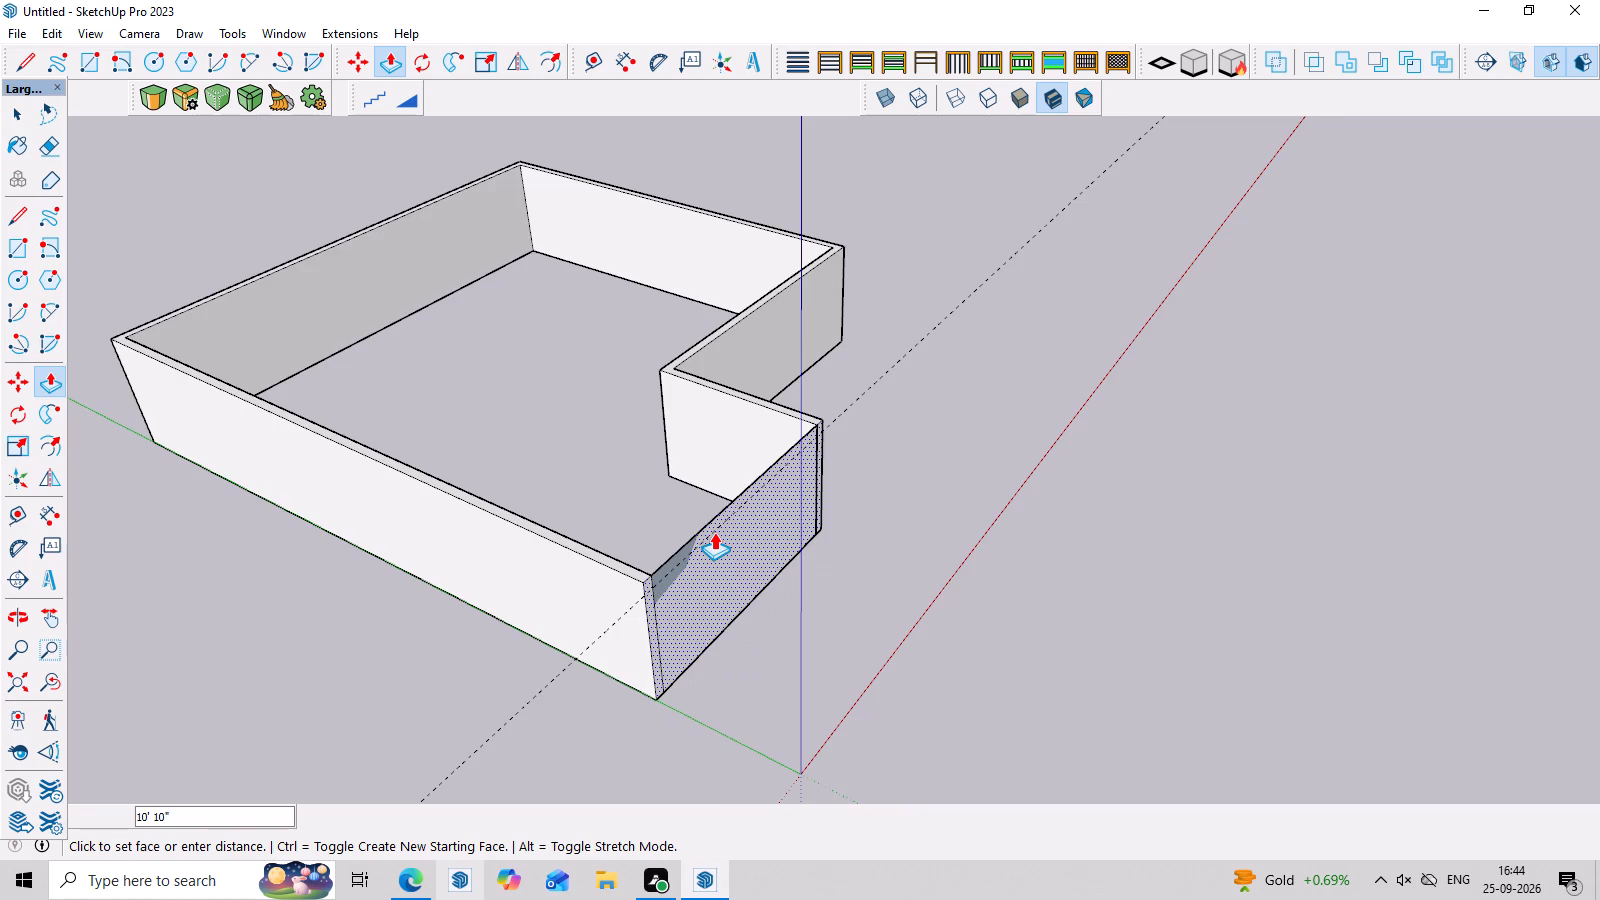
{"action": "scroll", "coordinate": [705, 535], "scroll_direction": "up", "scroll_amount": 4}
{"action": "left_click", "coordinate": [686, 561]}
{"action": "middle_click_drag", "start_coordinate": [1095, 589], "coordinate": [921, 615]}
{"action": "key", "text": "space"}
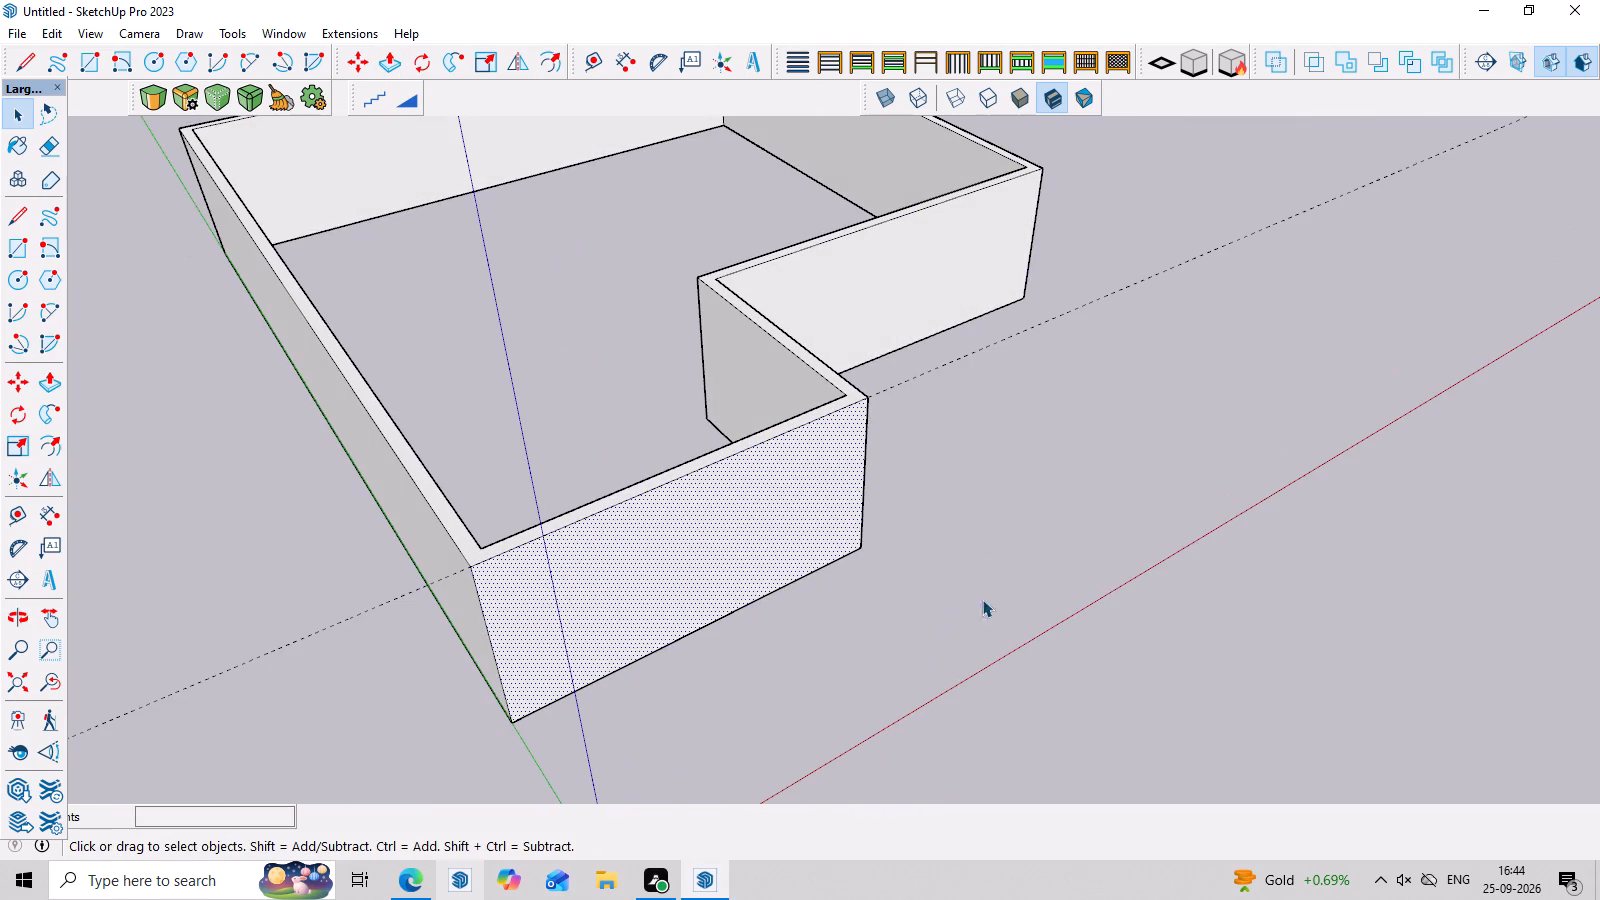
{"action": "left_click", "coordinate": [1099, 577]}
Delete the construction guide used for repositioning the end wall near the origin.
{"action": "middle_click_drag", "start_coordinate": [1102, 635], "coordinate": [1082, 755]}
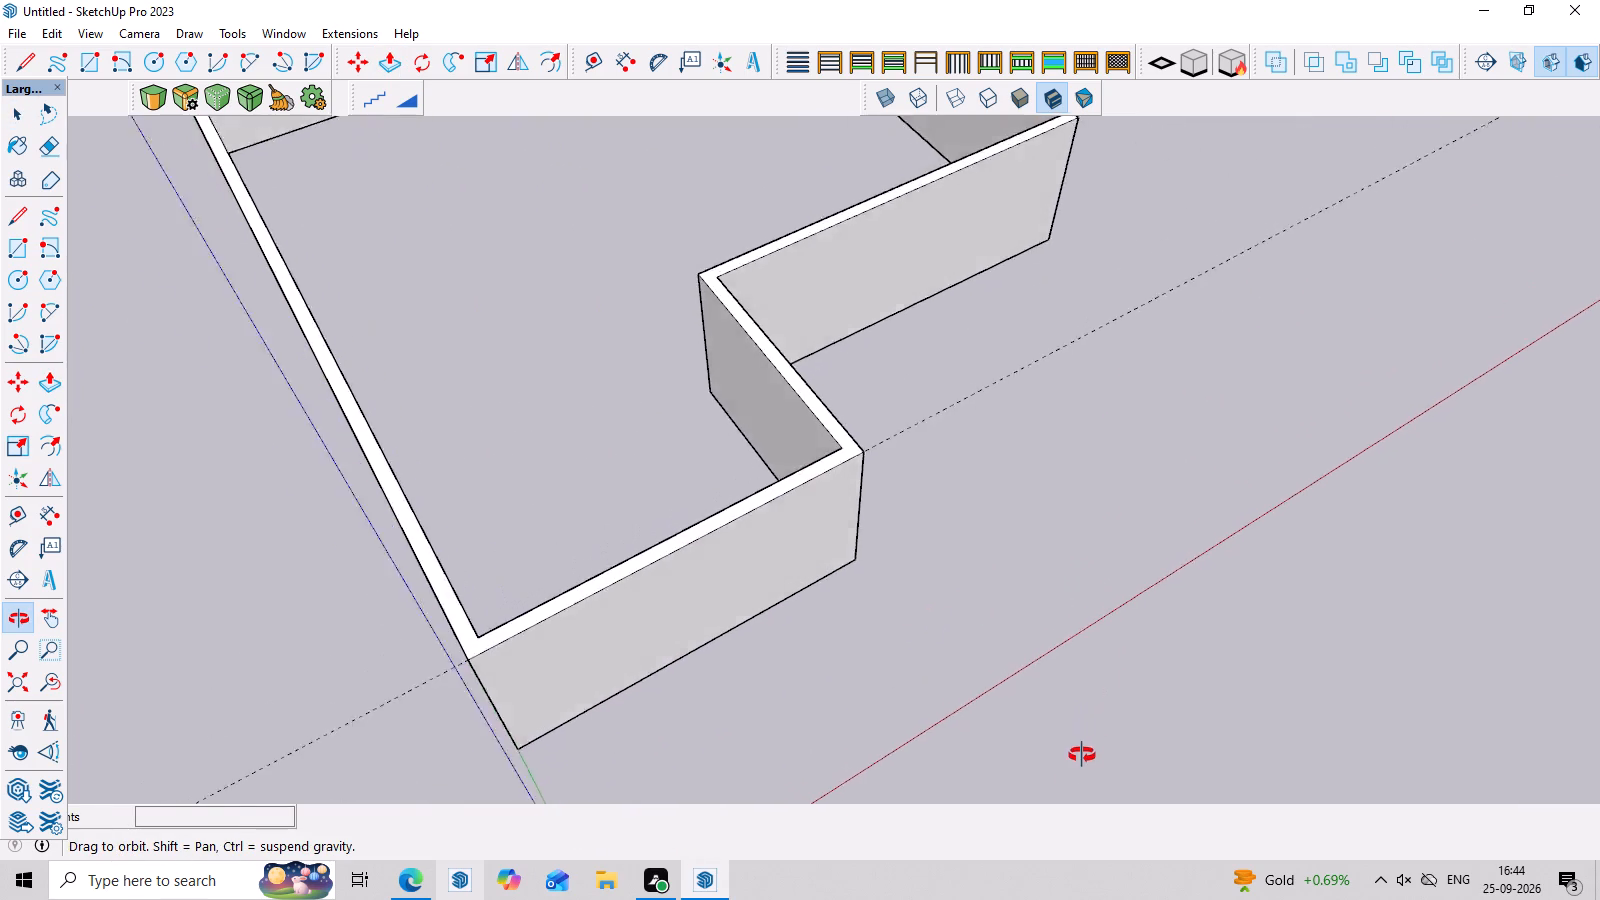
{"action": "middle_click_drag", "start_coordinate": [1082, 755], "coordinate": [1071, 803]}
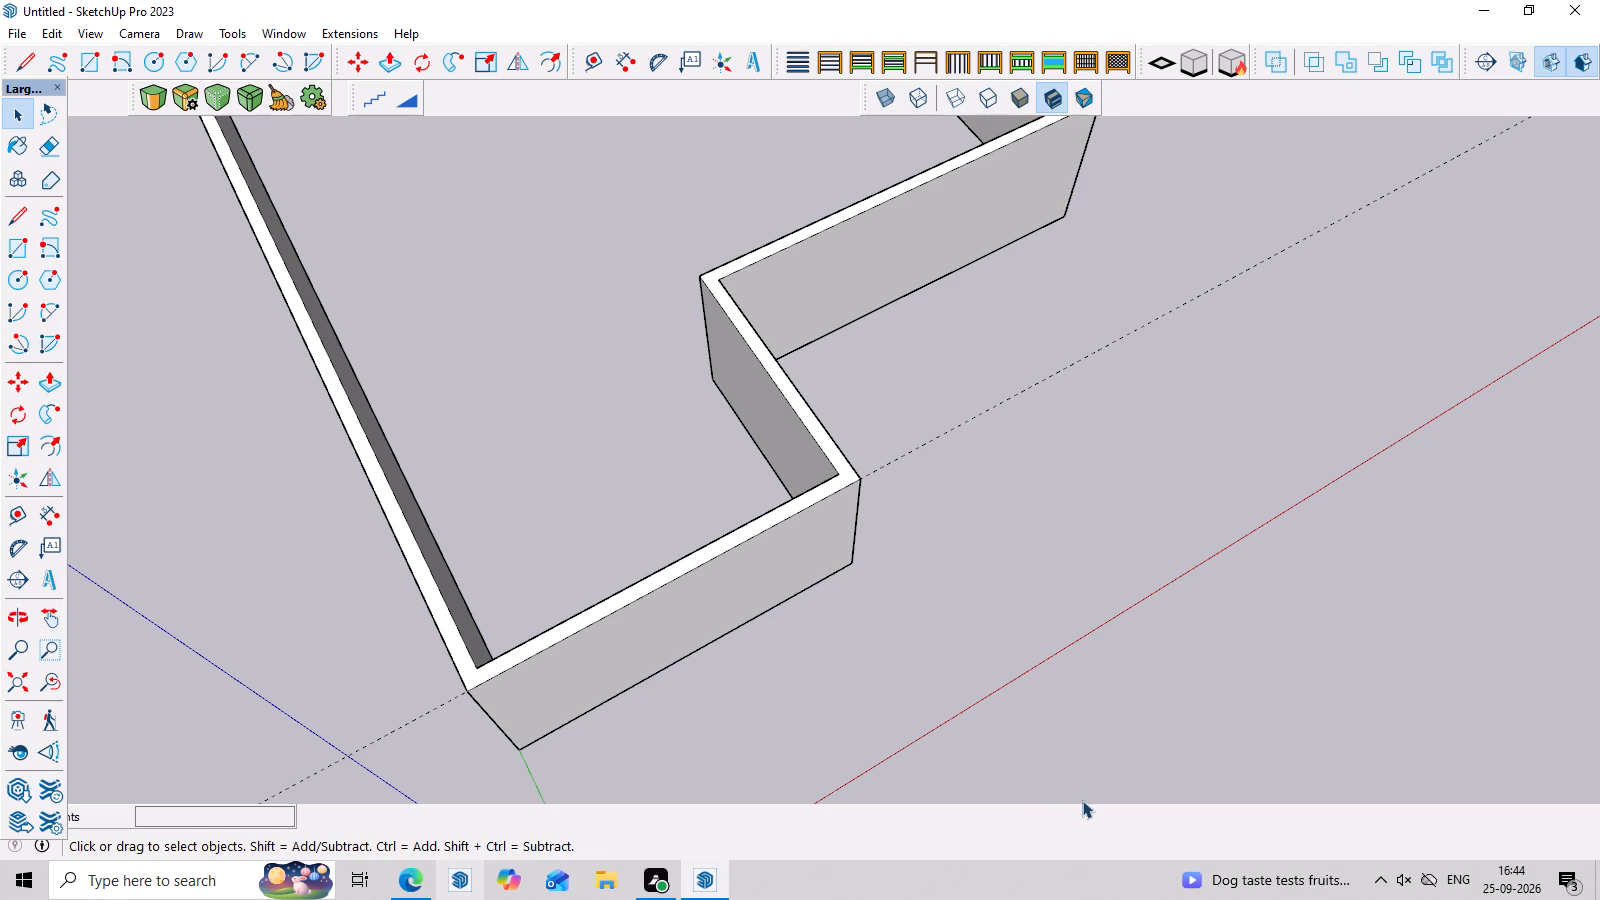
{"action": "scroll", "coordinate": [914, 532], "scroll_direction": "down", "scroll_amount": 8}
{"action": "middle_click_drag", "start_coordinate": [941, 527], "coordinate": [488, 470]}
{"action": "middle_click_drag", "start_coordinate": [921, 455], "coordinate": [865, 468]}
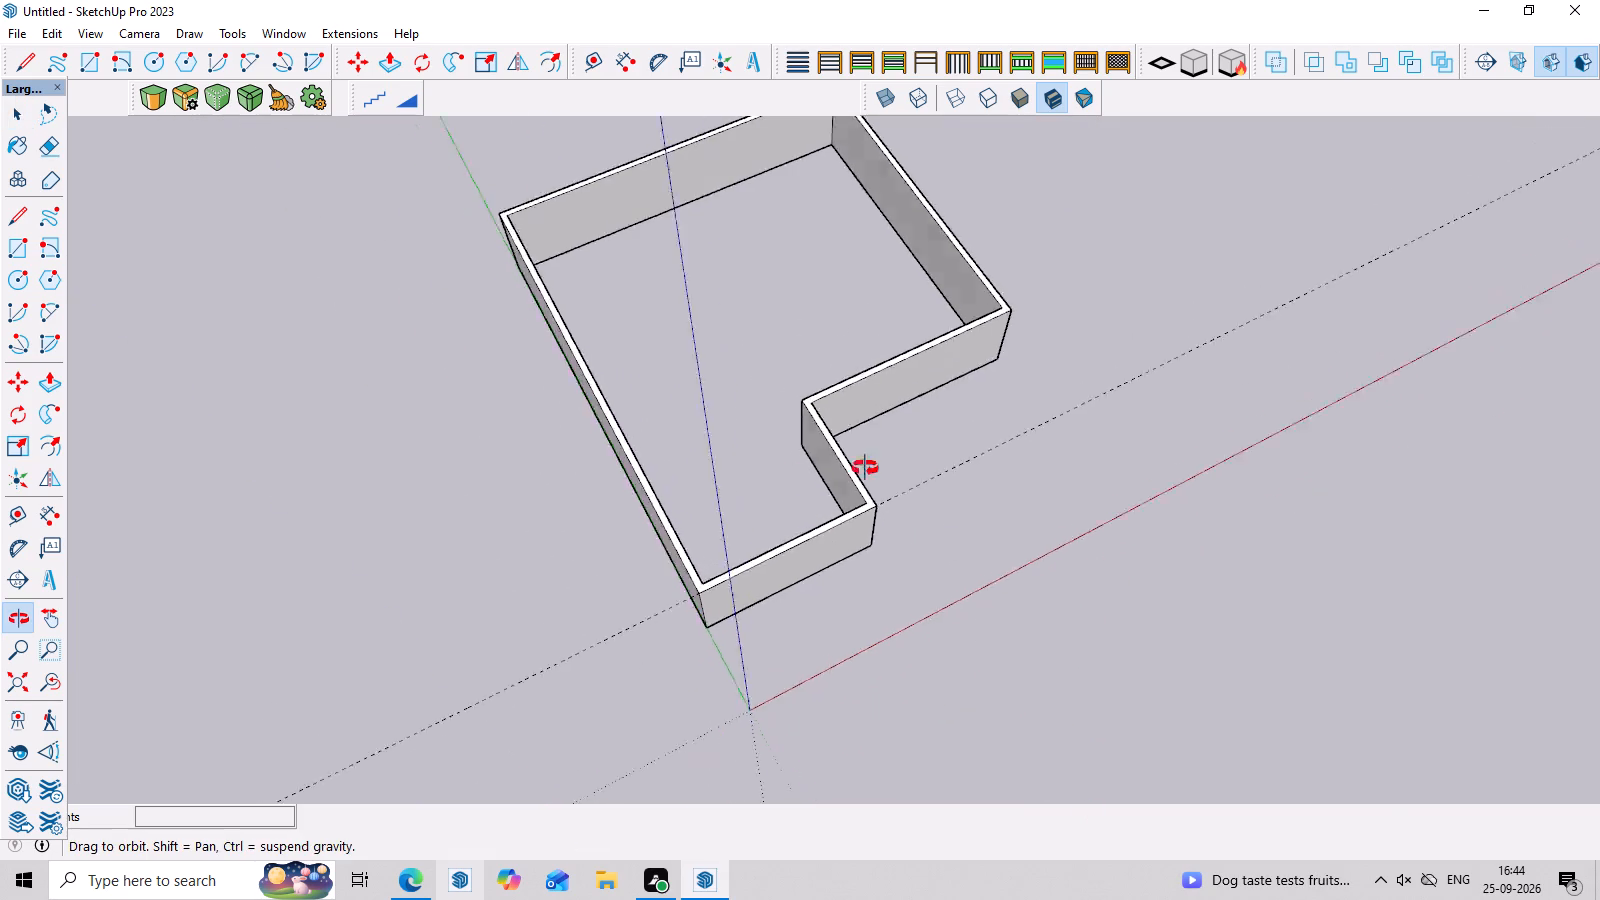
{"action": "middle_click_drag", "start_coordinate": [865, 468], "coordinate": [578, 459]}
{"action": "scroll", "coordinate": [815, 598], "scroll_direction": "up", "scroll_amount": 5}
{"action": "middle_click_drag", "start_coordinate": [877, 585], "coordinate": [930, 335]}
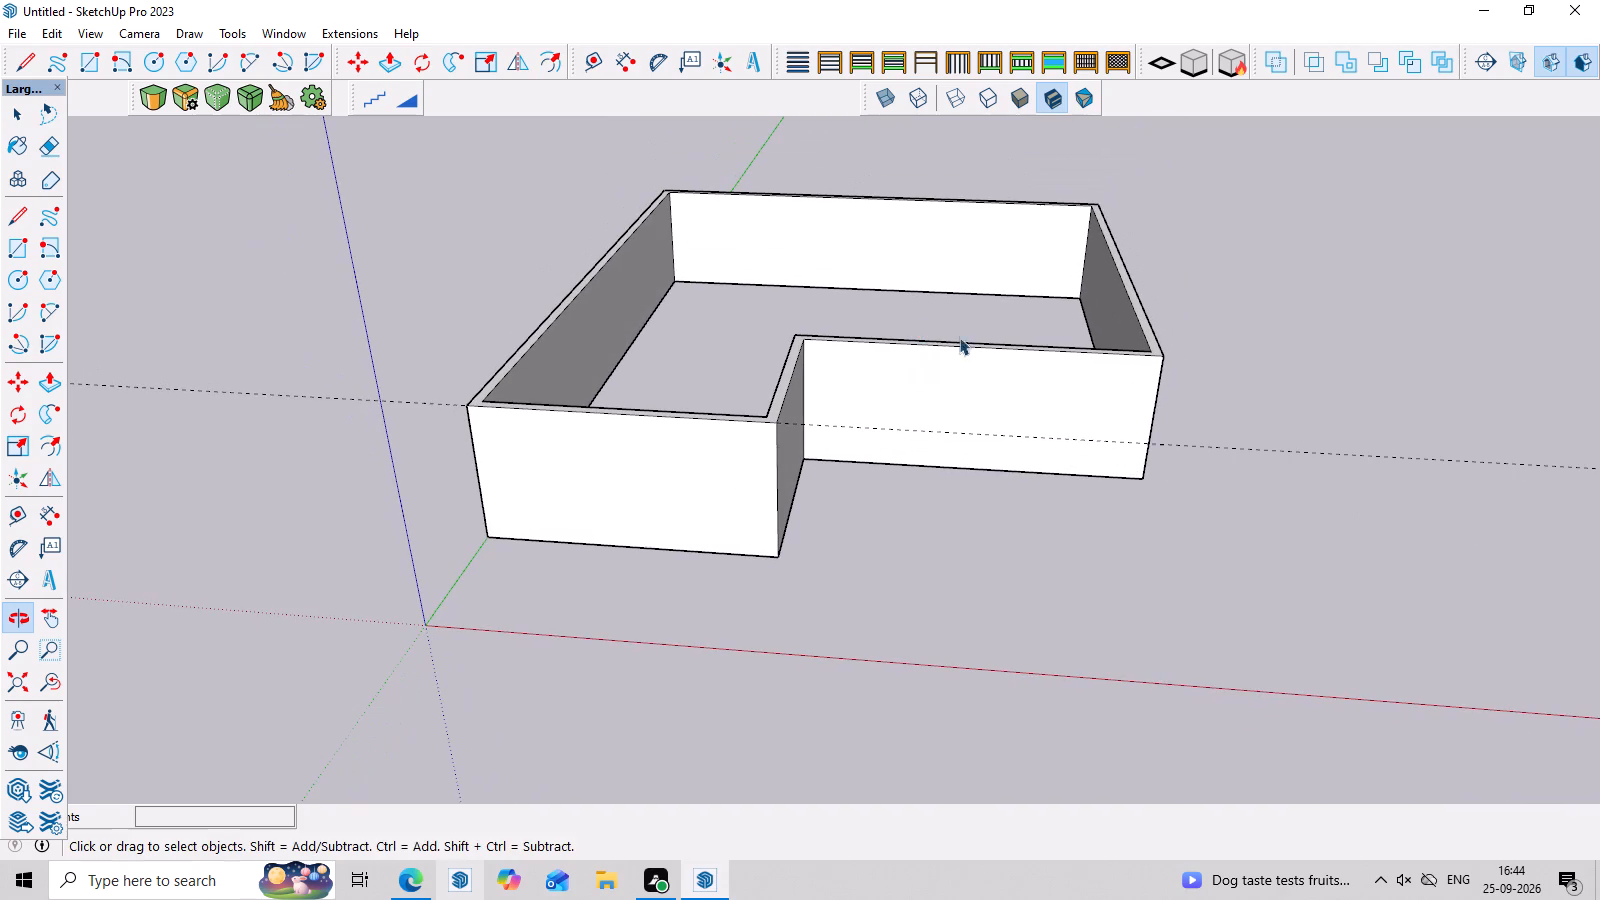
{"action": "left_click", "coordinate": [59, 31]}
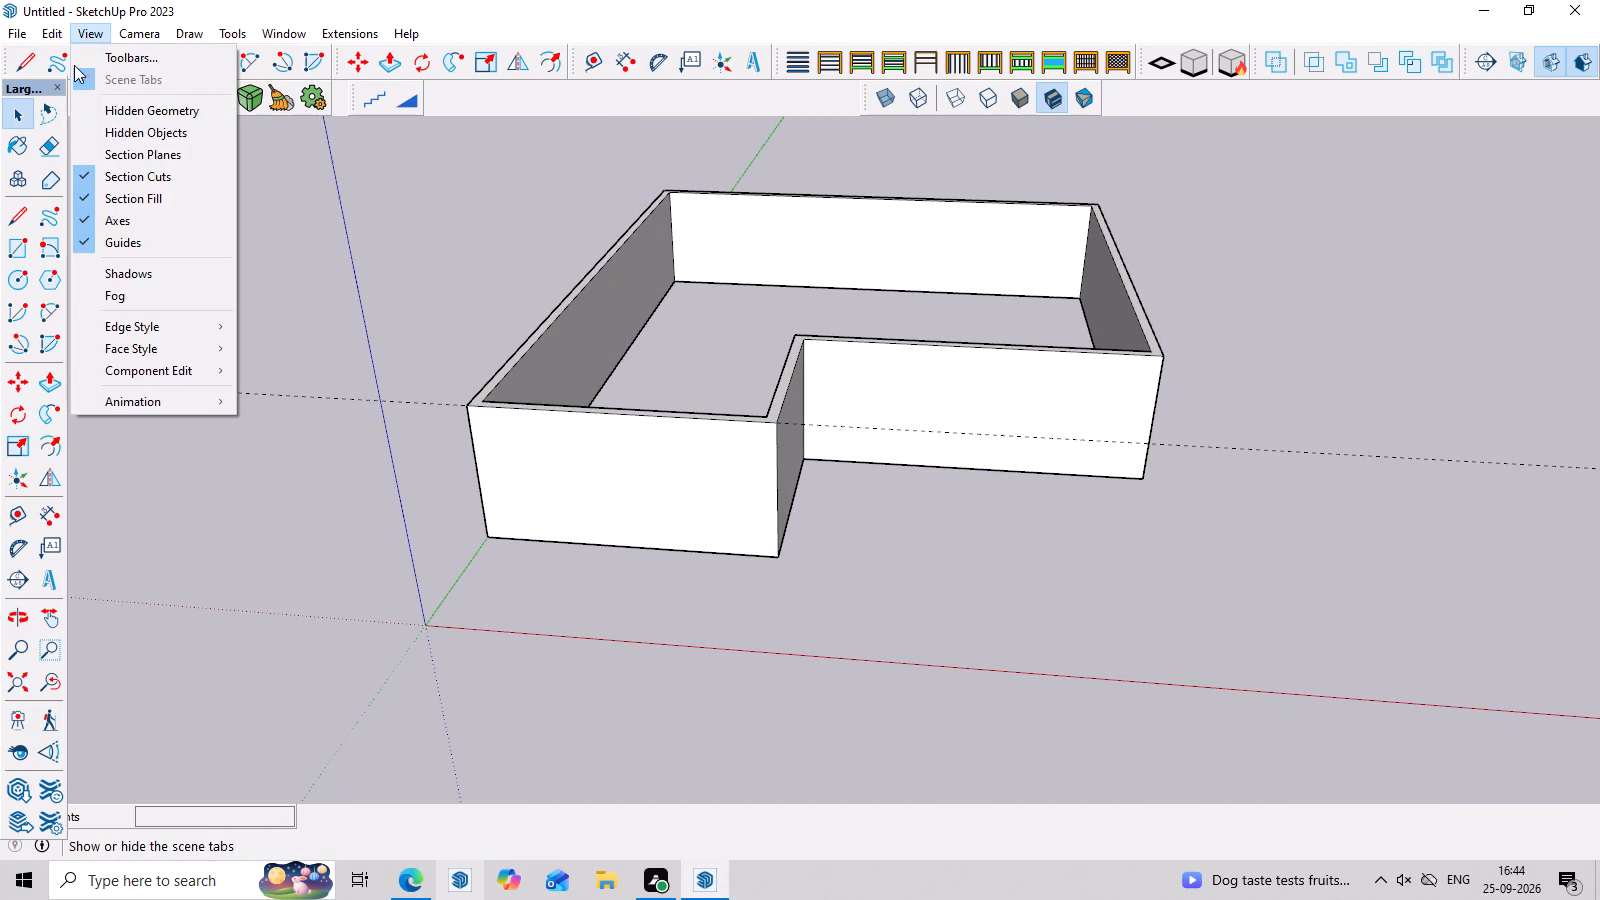
{"action": "left_click", "coordinate": [114, 220]}
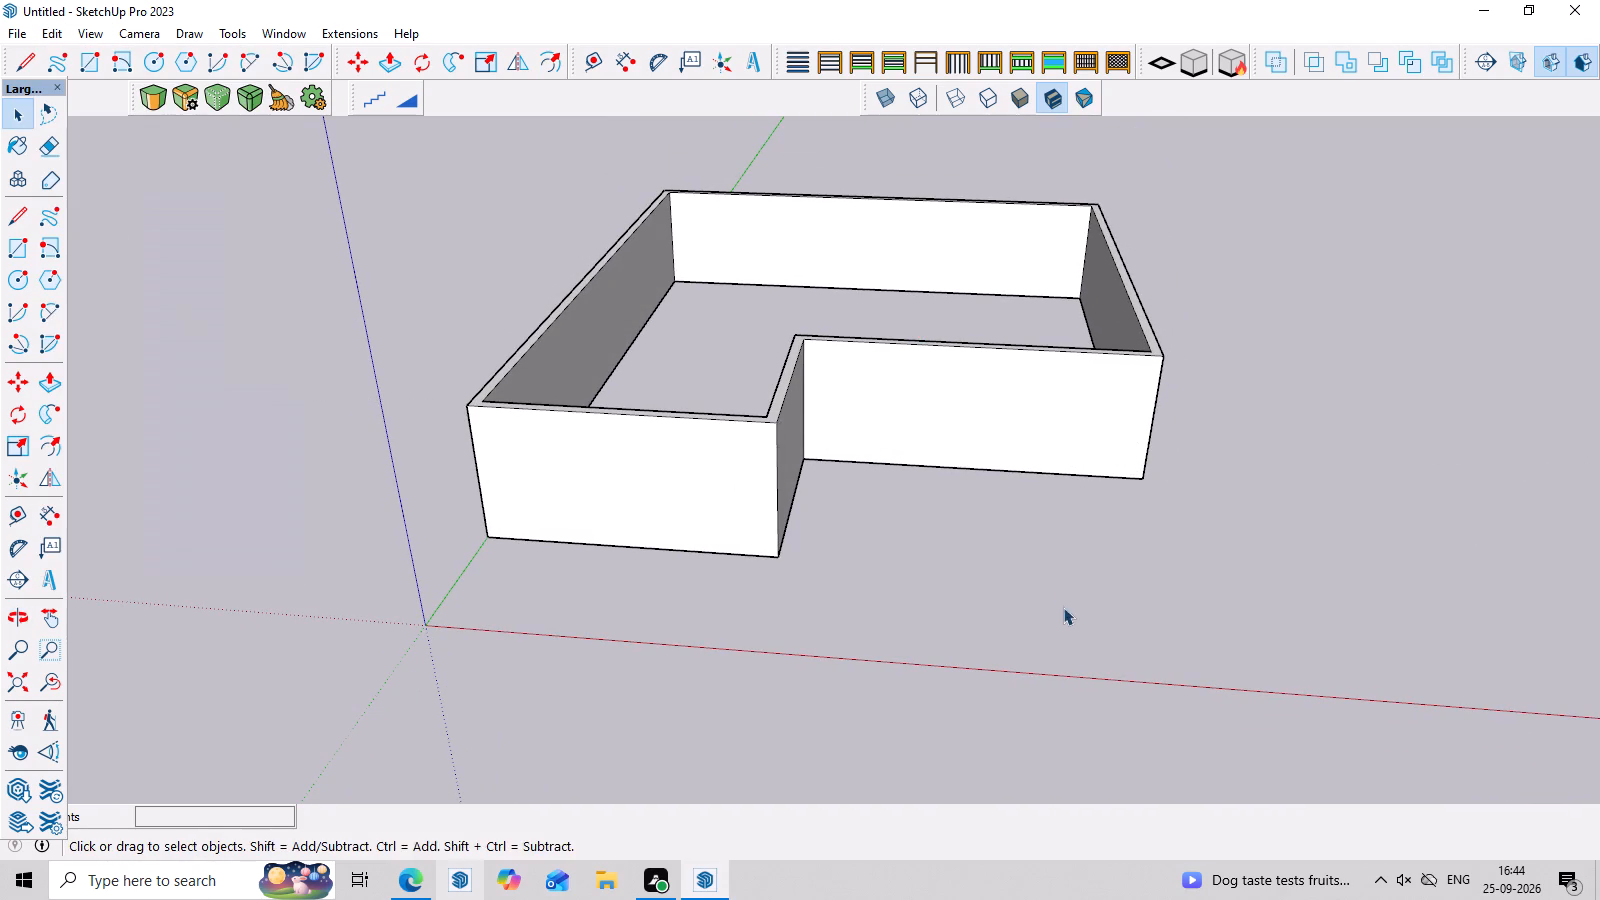
Select all connected wall geometry of the L-shaped enclosure and make it a single group.
{"action": "middle_click_drag", "start_coordinate": [1066, 611], "coordinate": [1119, 493]}
{"action": "scroll", "coordinate": [812, 458], "scroll_direction": "up", "scroll_amount": 7}
{"action": "middle_click_drag", "start_coordinate": [829, 497], "coordinate": [836, 444]}
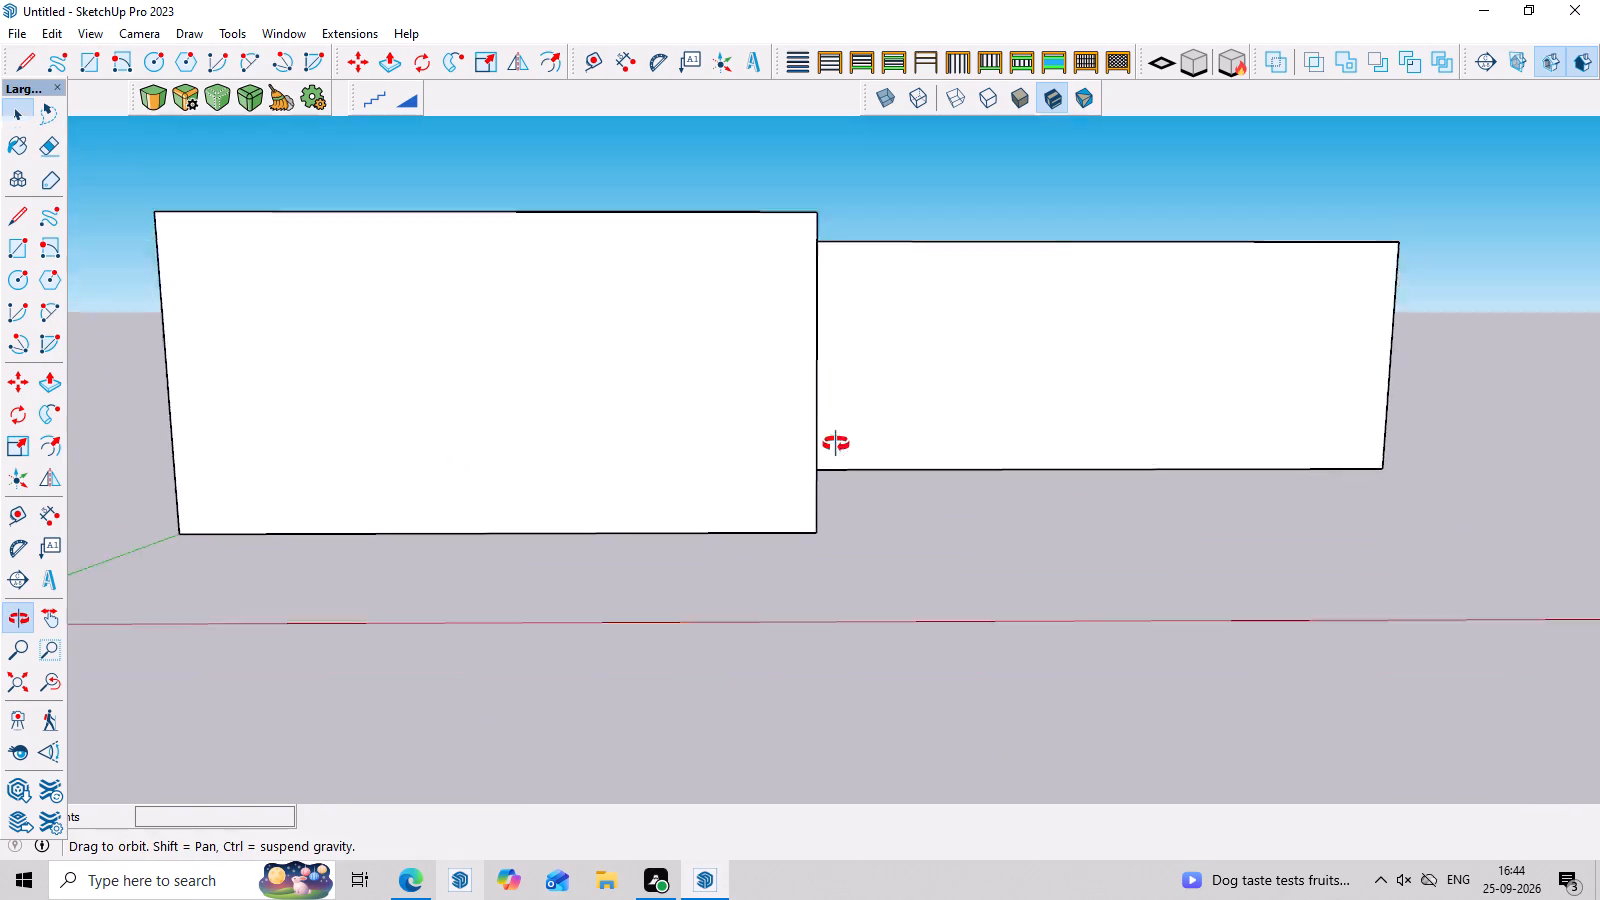
{"action": "middle_click_drag", "start_coordinate": [836, 444], "coordinate": [835, 444]}
{"action": "scroll", "coordinate": [696, 482], "scroll_direction": "down", "scroll_amount": 8}
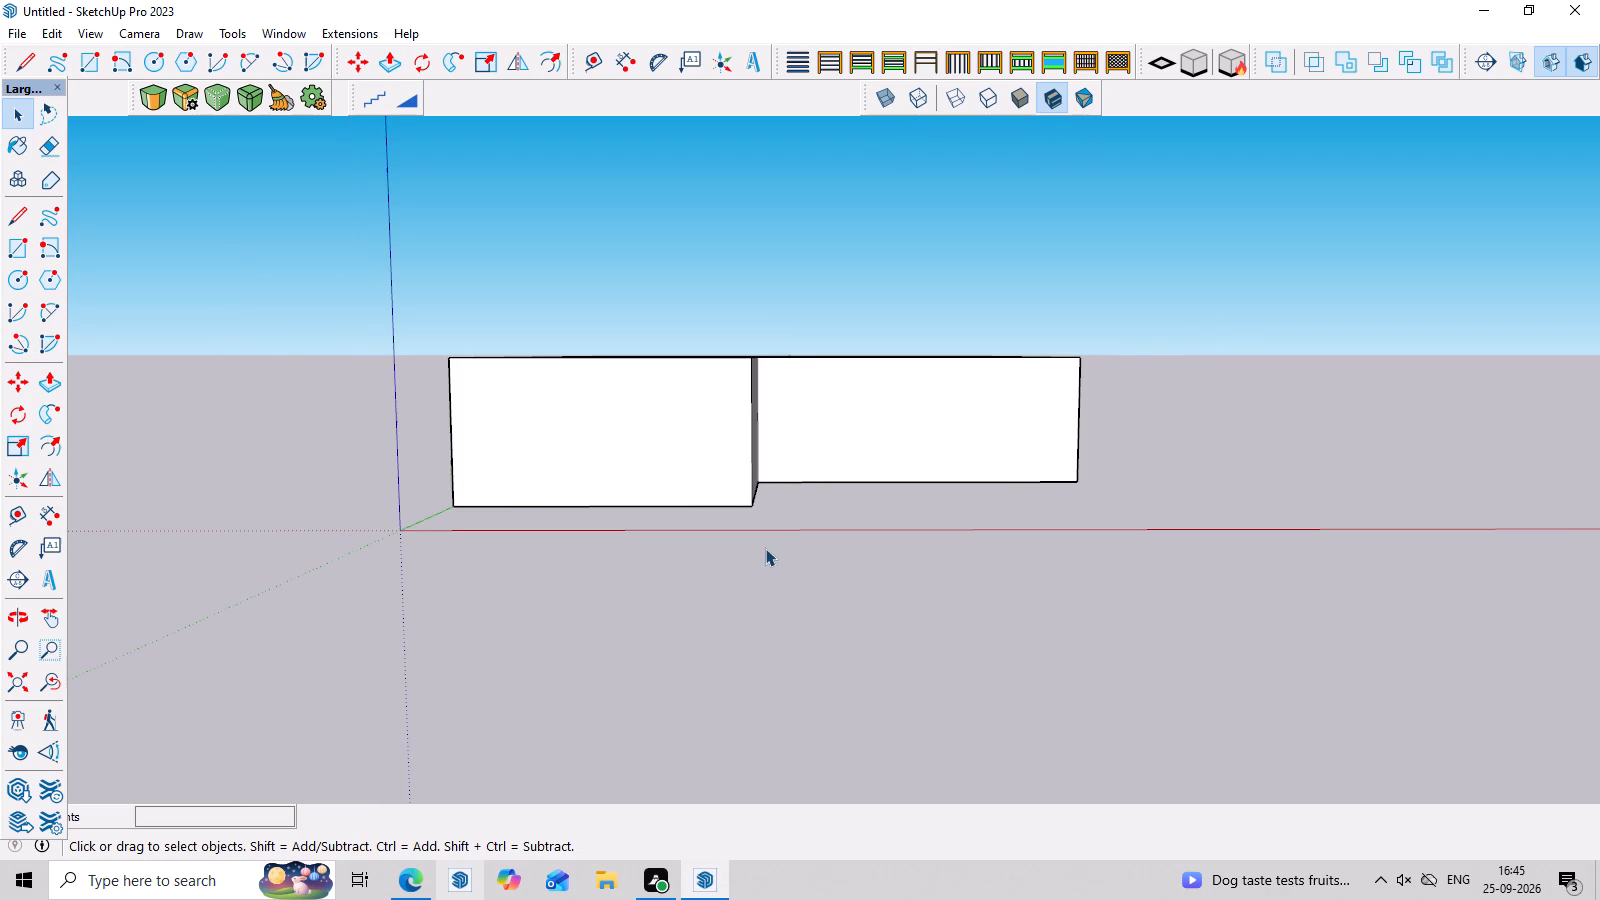
{"action": "scroll", "coordinate": [925, 415], "scroll_direction": "up", "scroll_amount": 3}
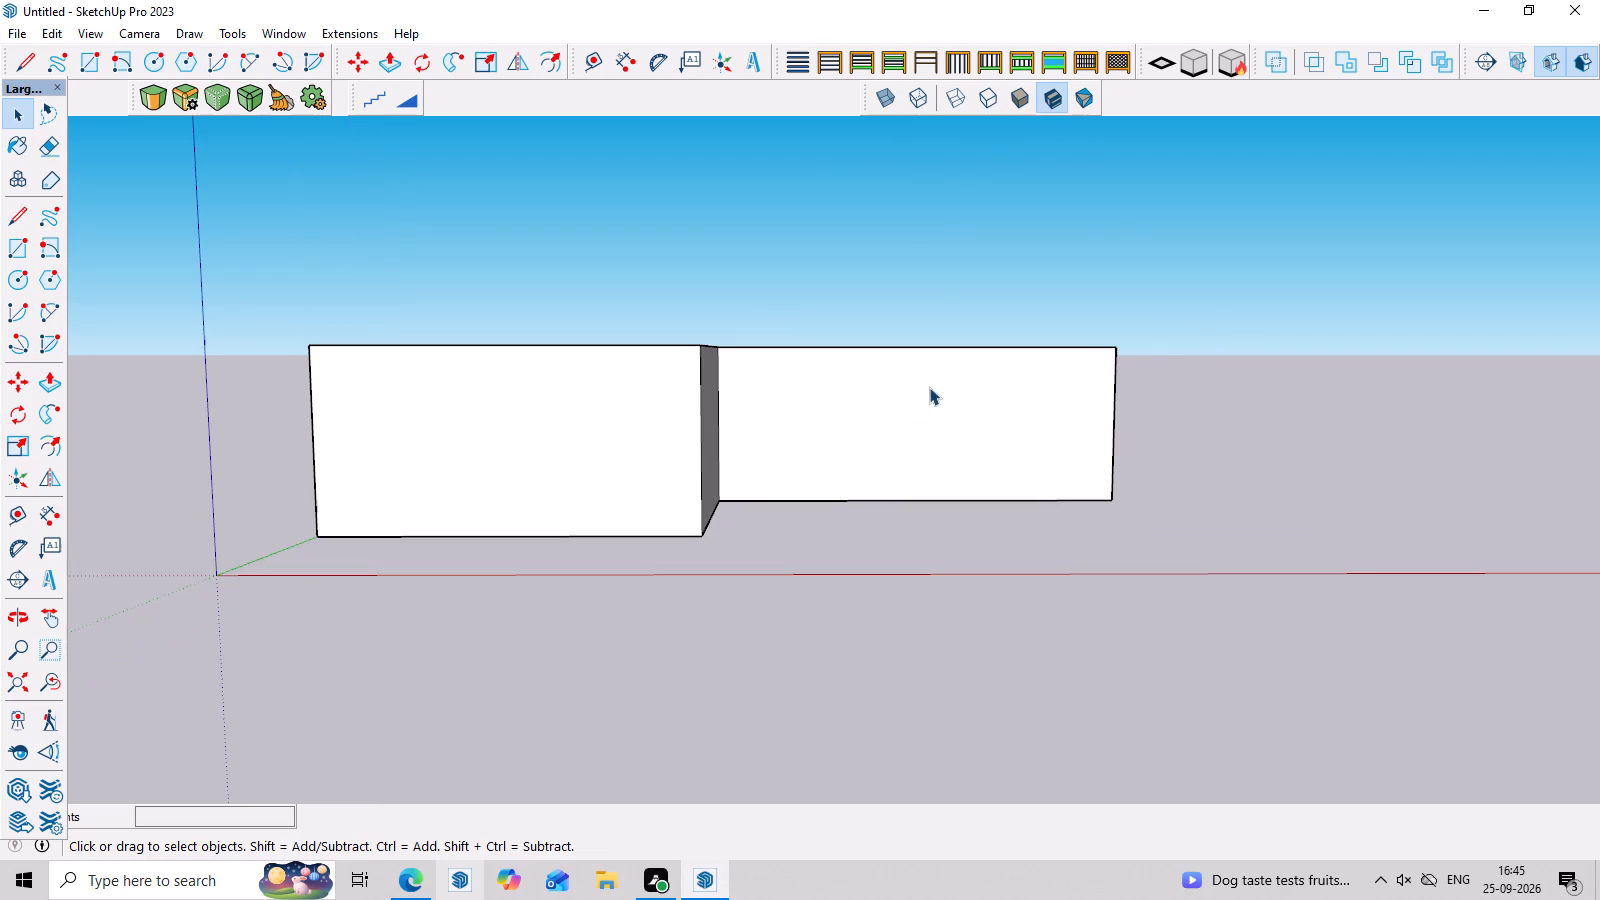
{"action": "triple_click", "coordinate": [929, 412]}
{"action": "right_click", "coordinate": [927, 412]}
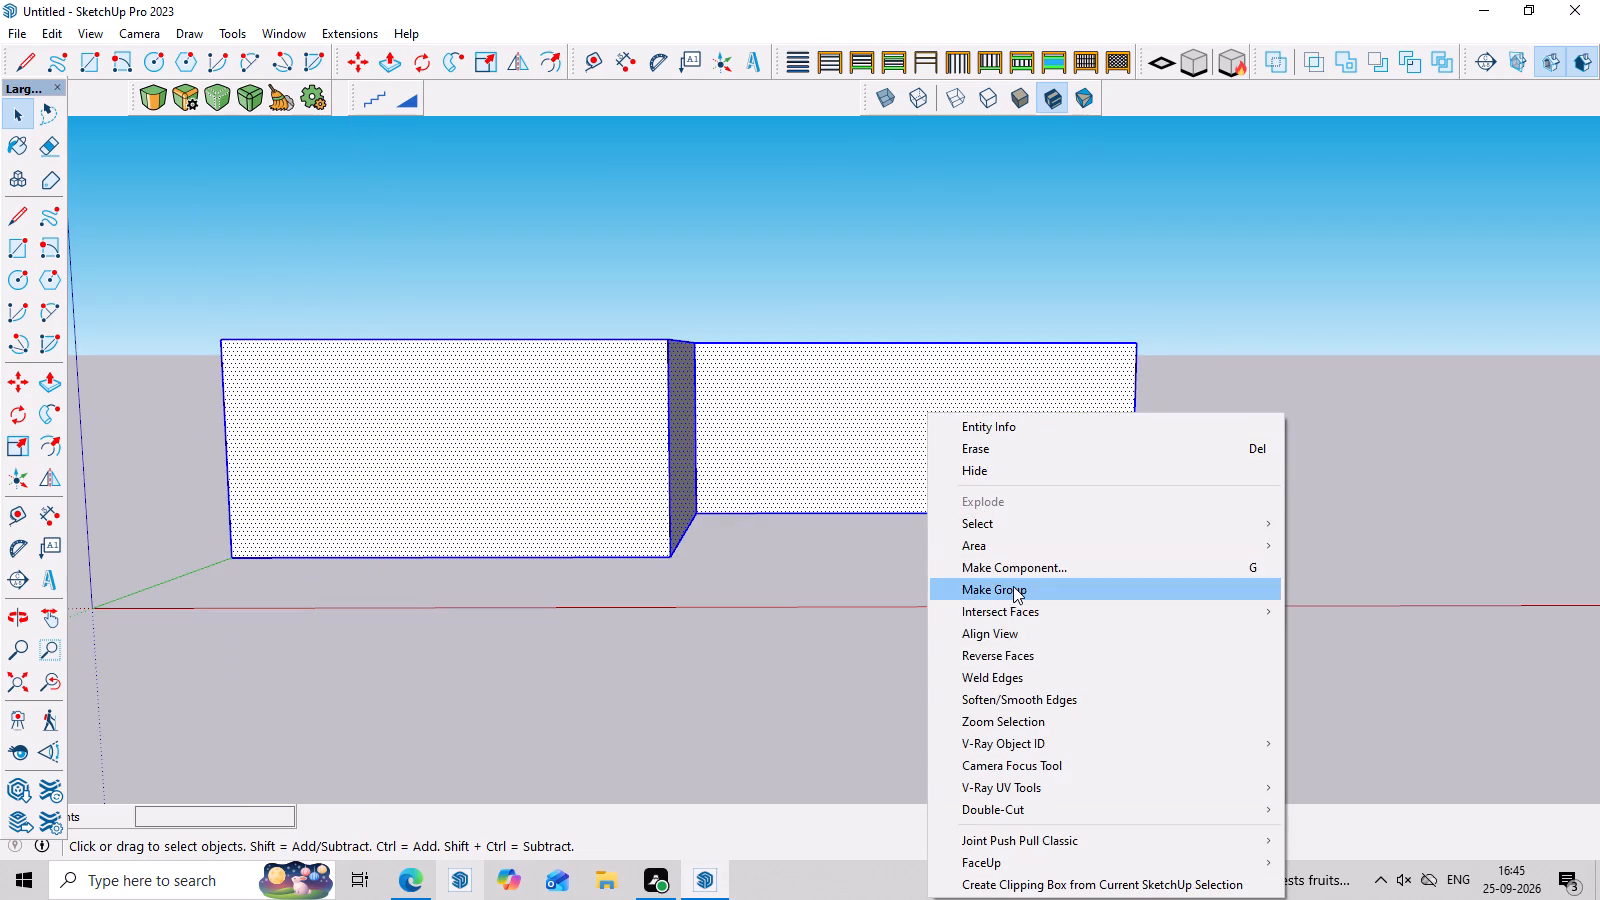
{"action": "middle_click", "coordinate": [1008, 328]}
{"action": "middle_click_drag", "start_coordinate": [985, 439], "coordinate": [966, 580]}
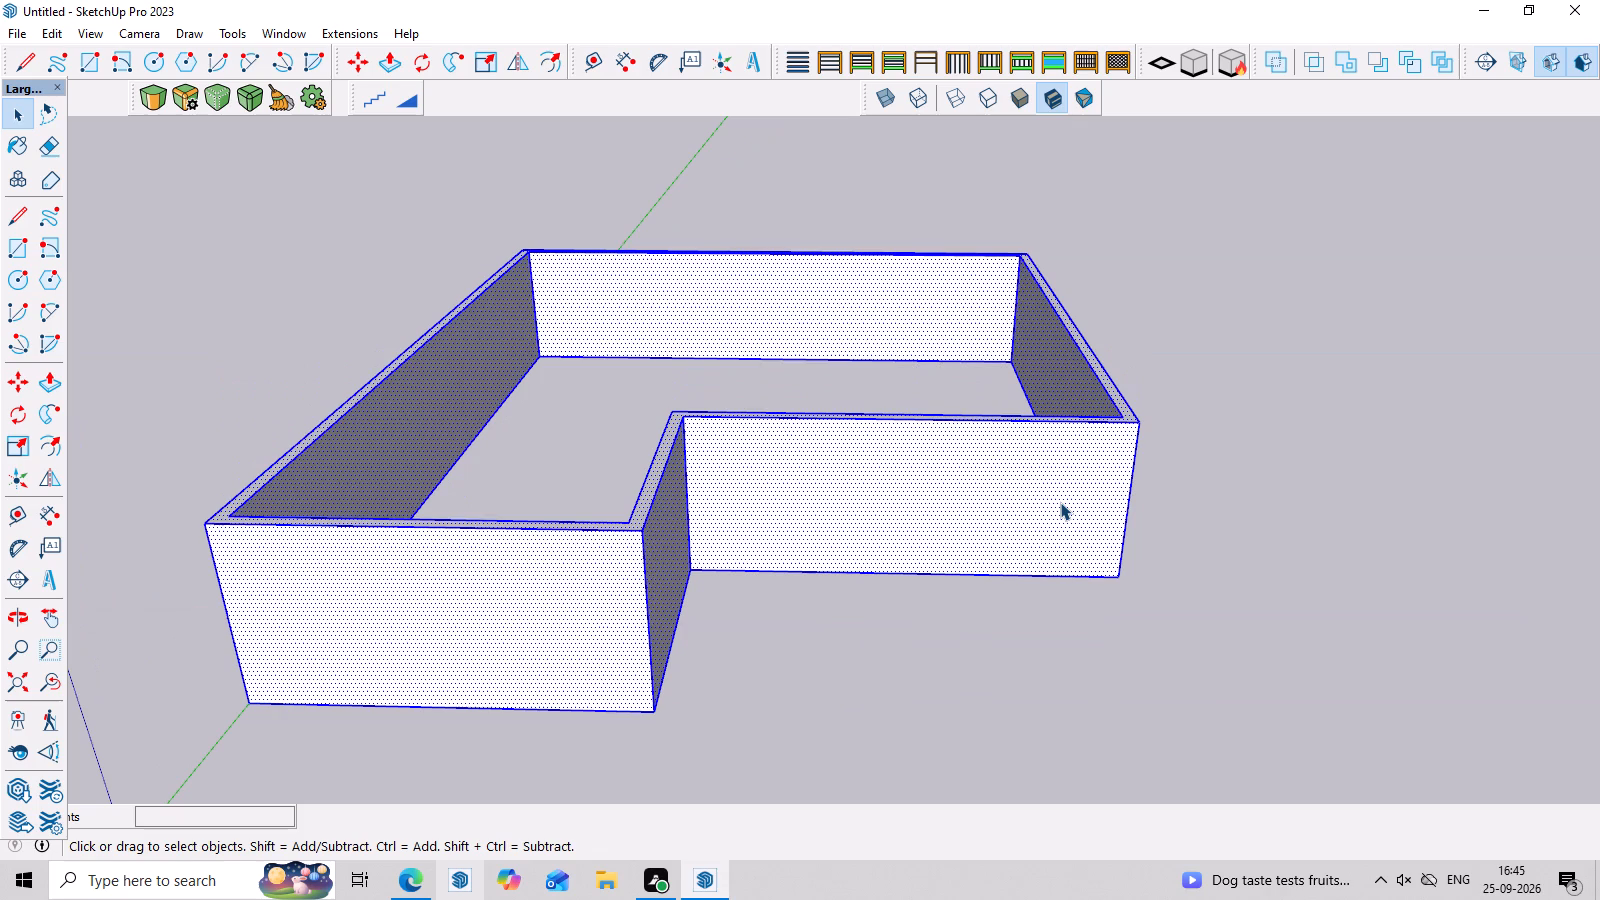
{"action": "left_click", "coordinate": [1060, 502]}
{"action": "triple_click", "coordinate": [1060, 502]}
{"action": "right_click", "coordinate": [1060, 502]}
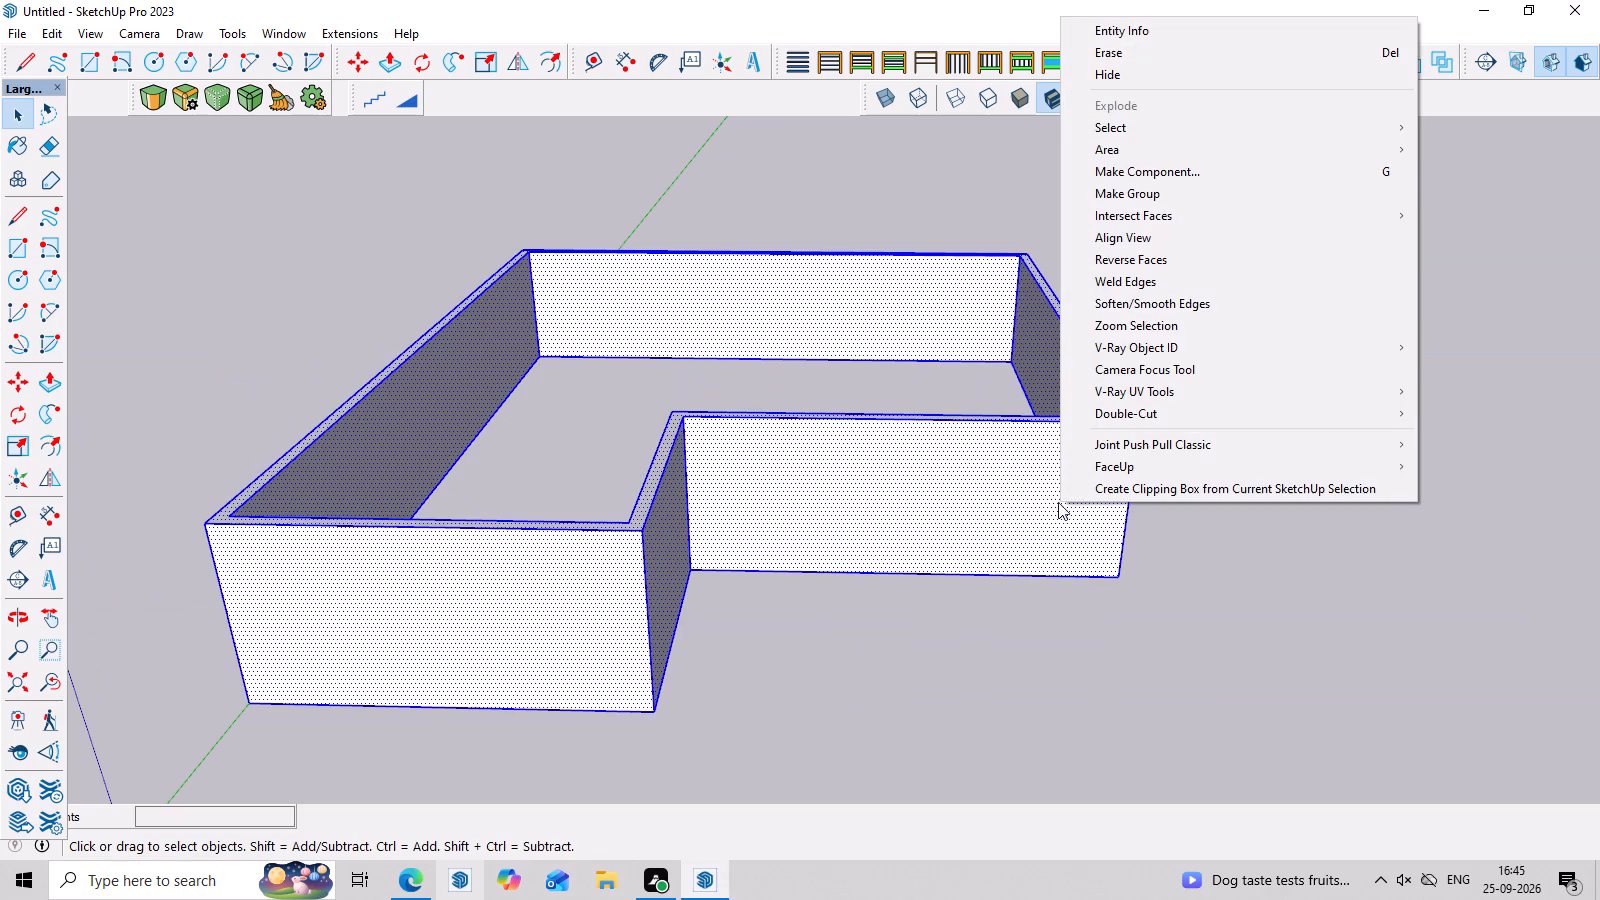
{"action": "left_click", "coordinate": [1200, 194]}
{"action": "left_click", "coordinate": [1049, 499]}
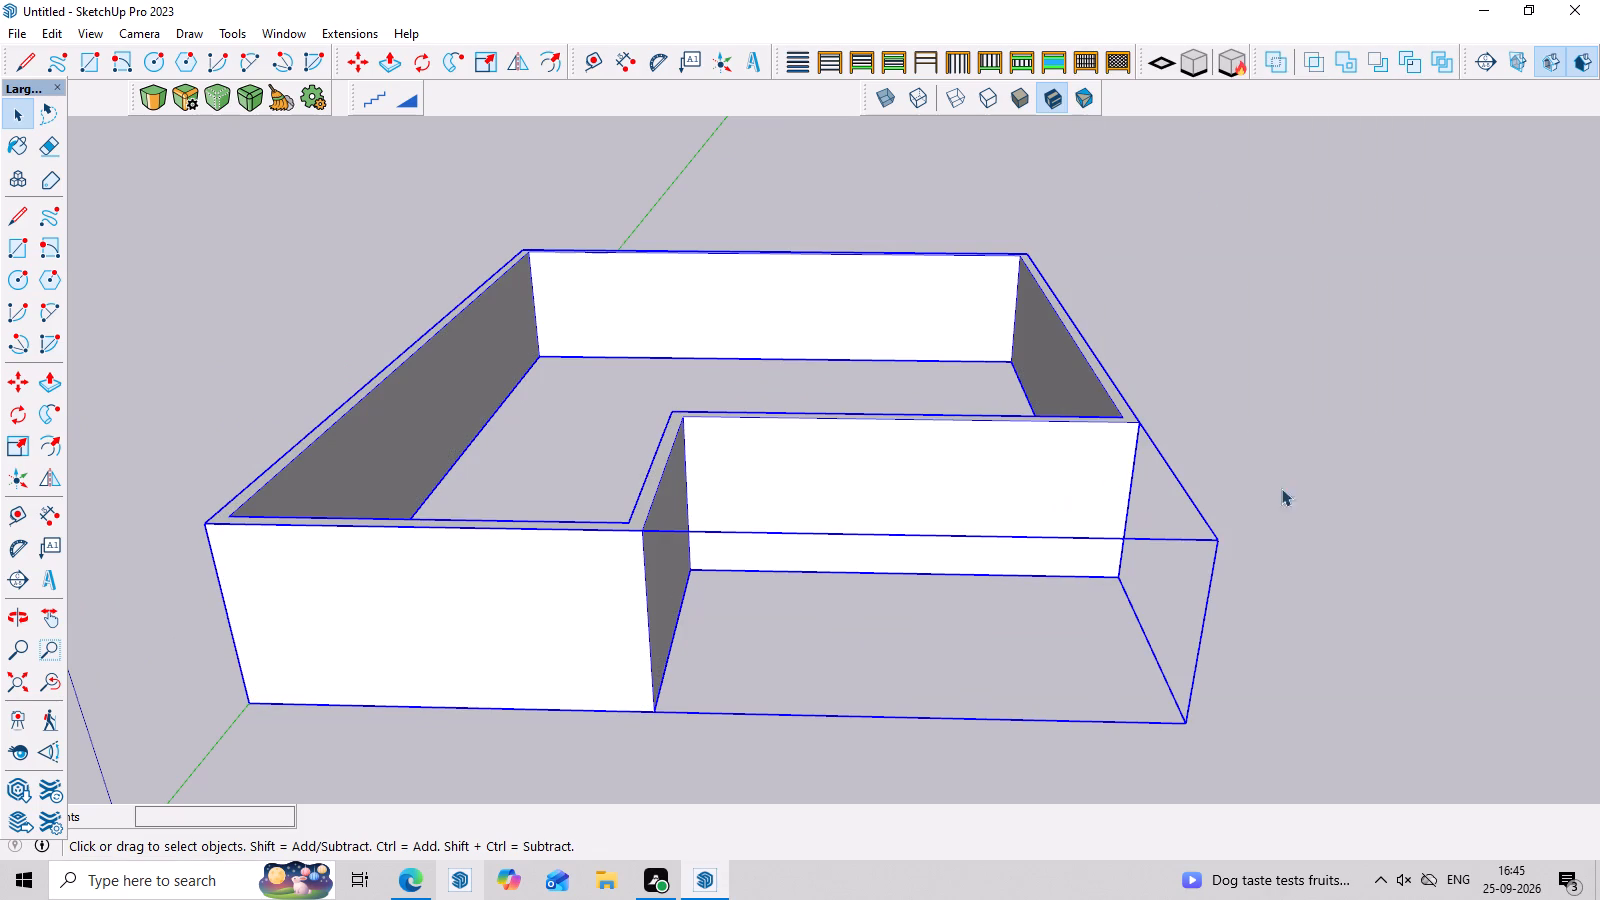
{"action": "left_click", "coordinate": [1315, 469]}
{"action": "double_click", "coordinate": [913, 490]}
{"action": "left_click", "coordinate": [1298, 438]}
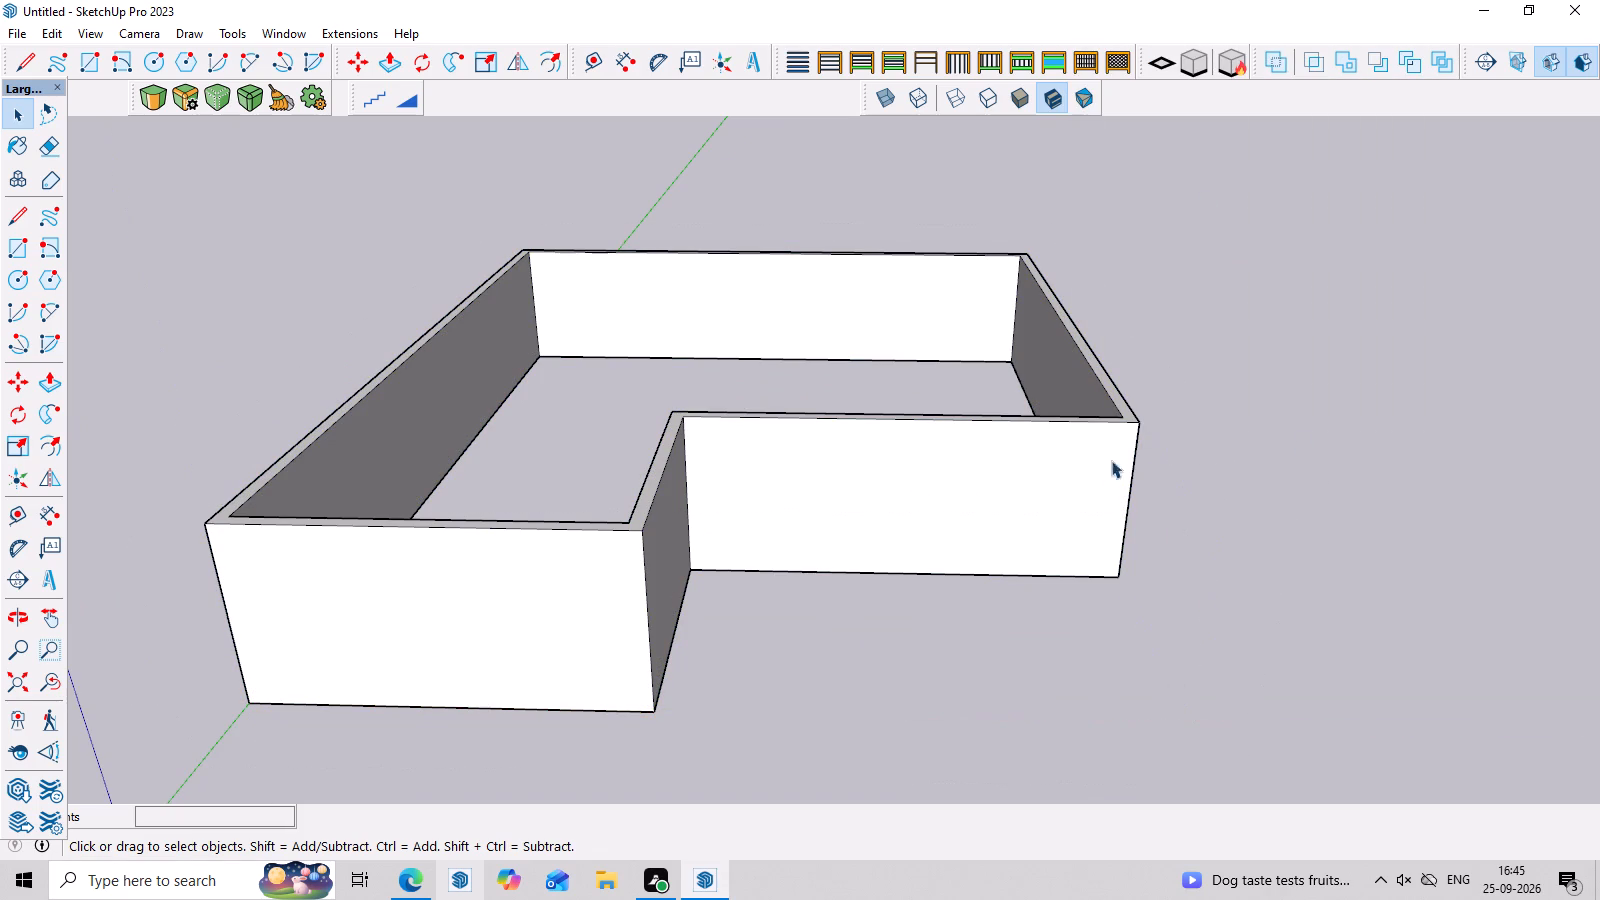
{"action": "left_click", "coordinate": [1011, 481]}
{"action": "left_click", "coordinate": [1315, 462]}
Turn on the back edges display so the walls' hidden edges show as dashed lines.
{"action": "middle_click_drag", "start_coordinate": [1243, 524], "coordinate": [1229, 365]}
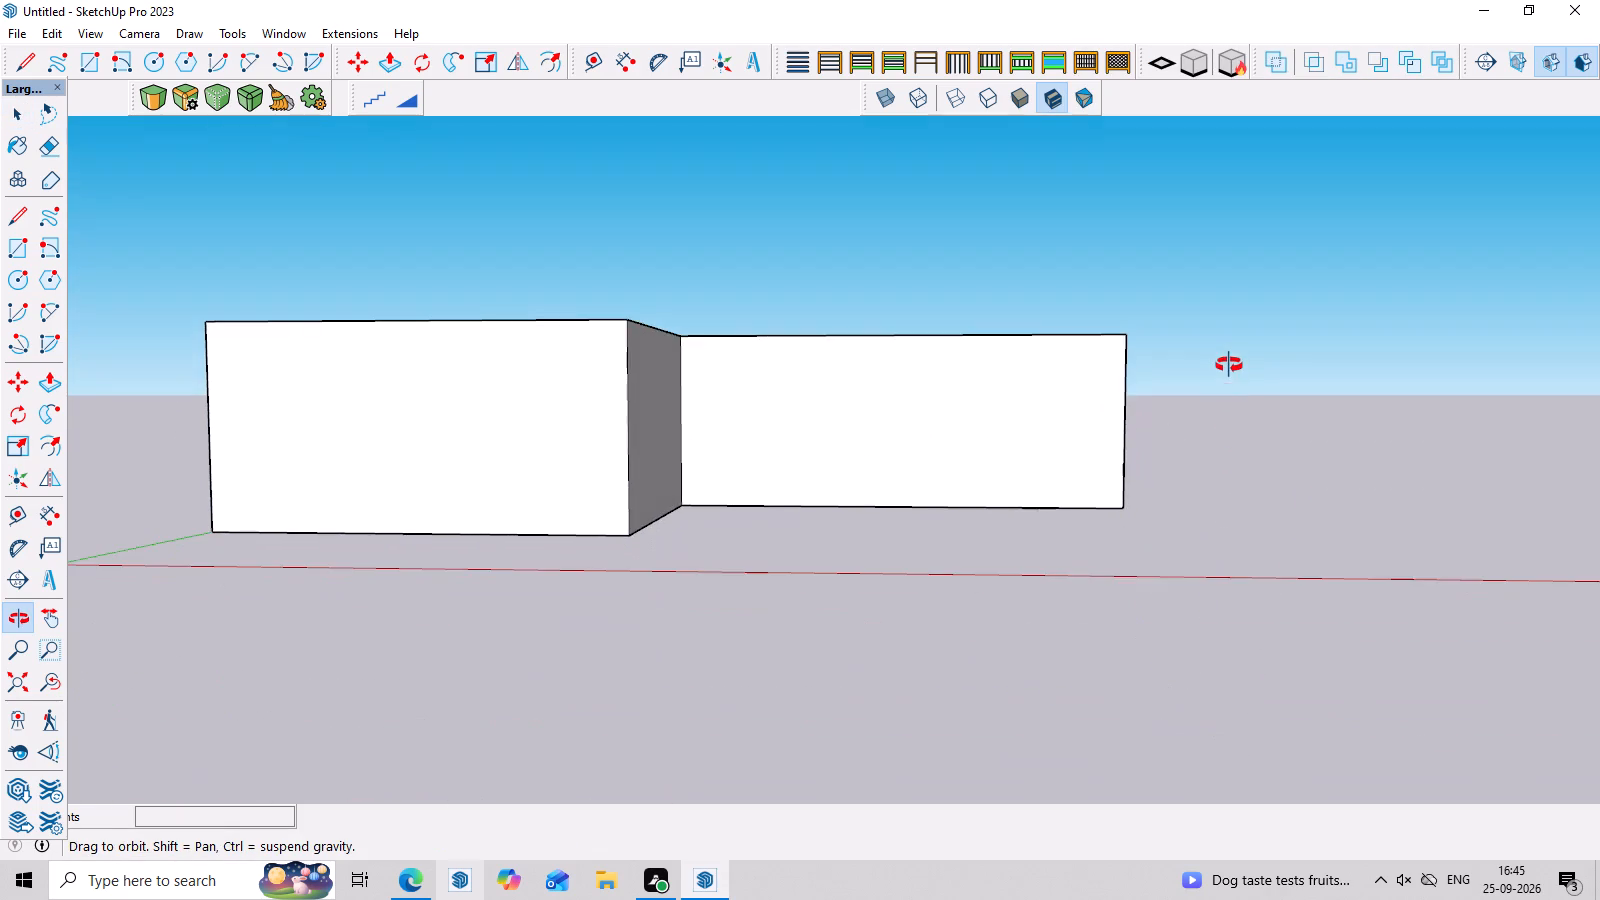
{"action": "middle_click_drag", "start_coordinate": [1229, 365], "coordinate": [1229, 436]}
{"action": "key", "text": "k"}
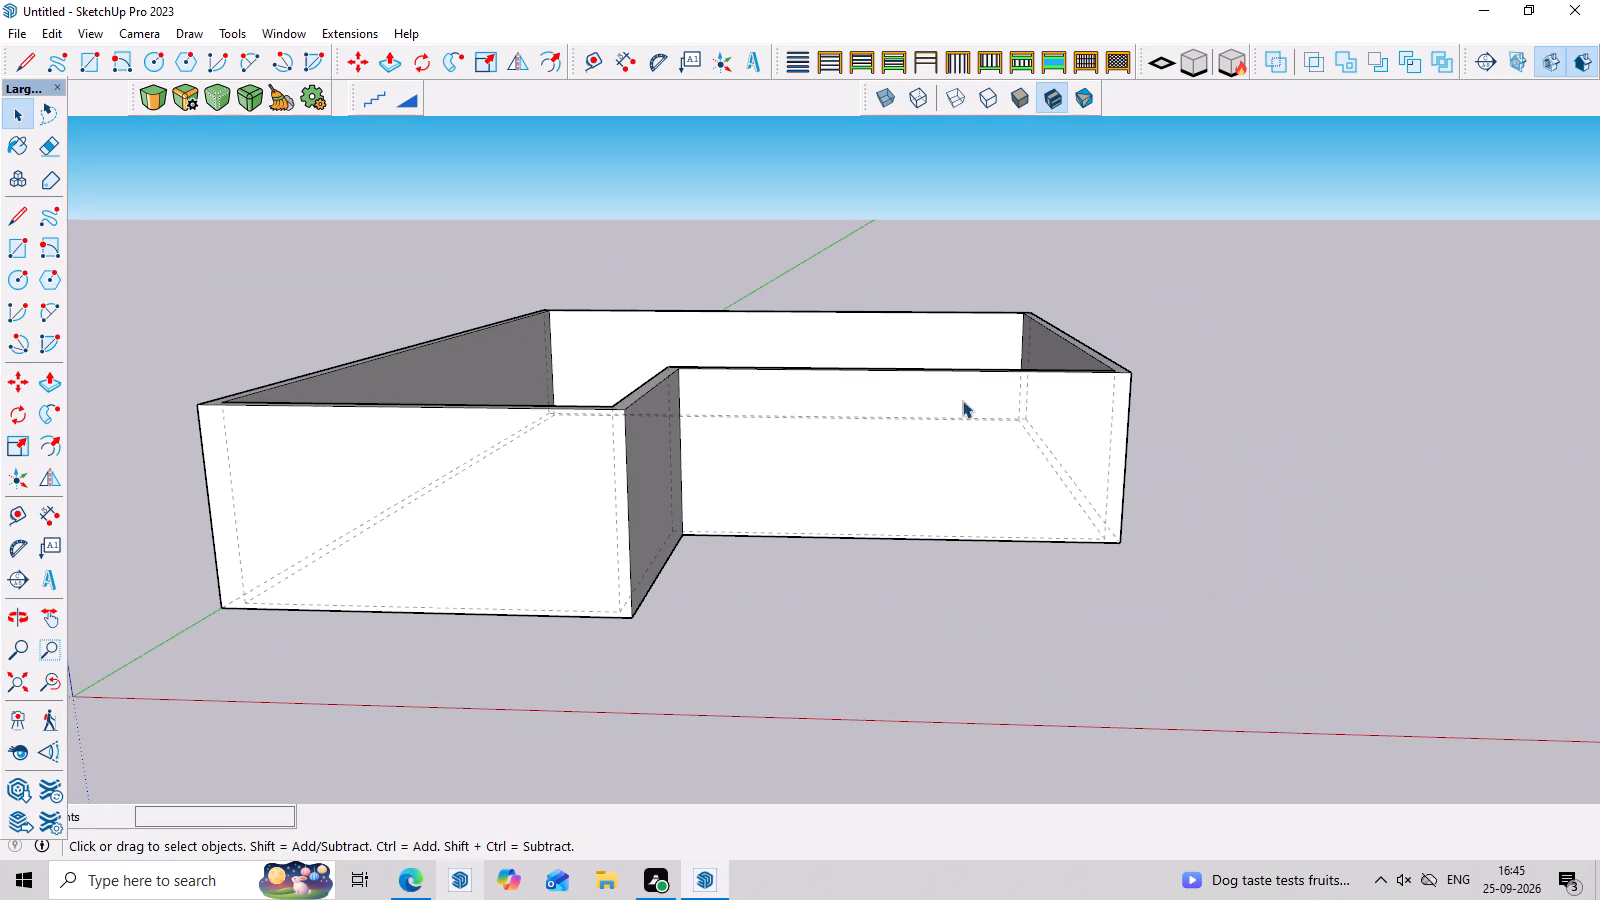
Examine the grouped enclosure from the front, above and below, including the inner notch corner and its base edges.
{"action": "middle_click_drag", "start_coordinate": [968, 415], "coordinate": [983, 546]}
{"action": "scroll", "coordinate": [926, 537], "scroll_direction": "up", "scroll_amount": 5}
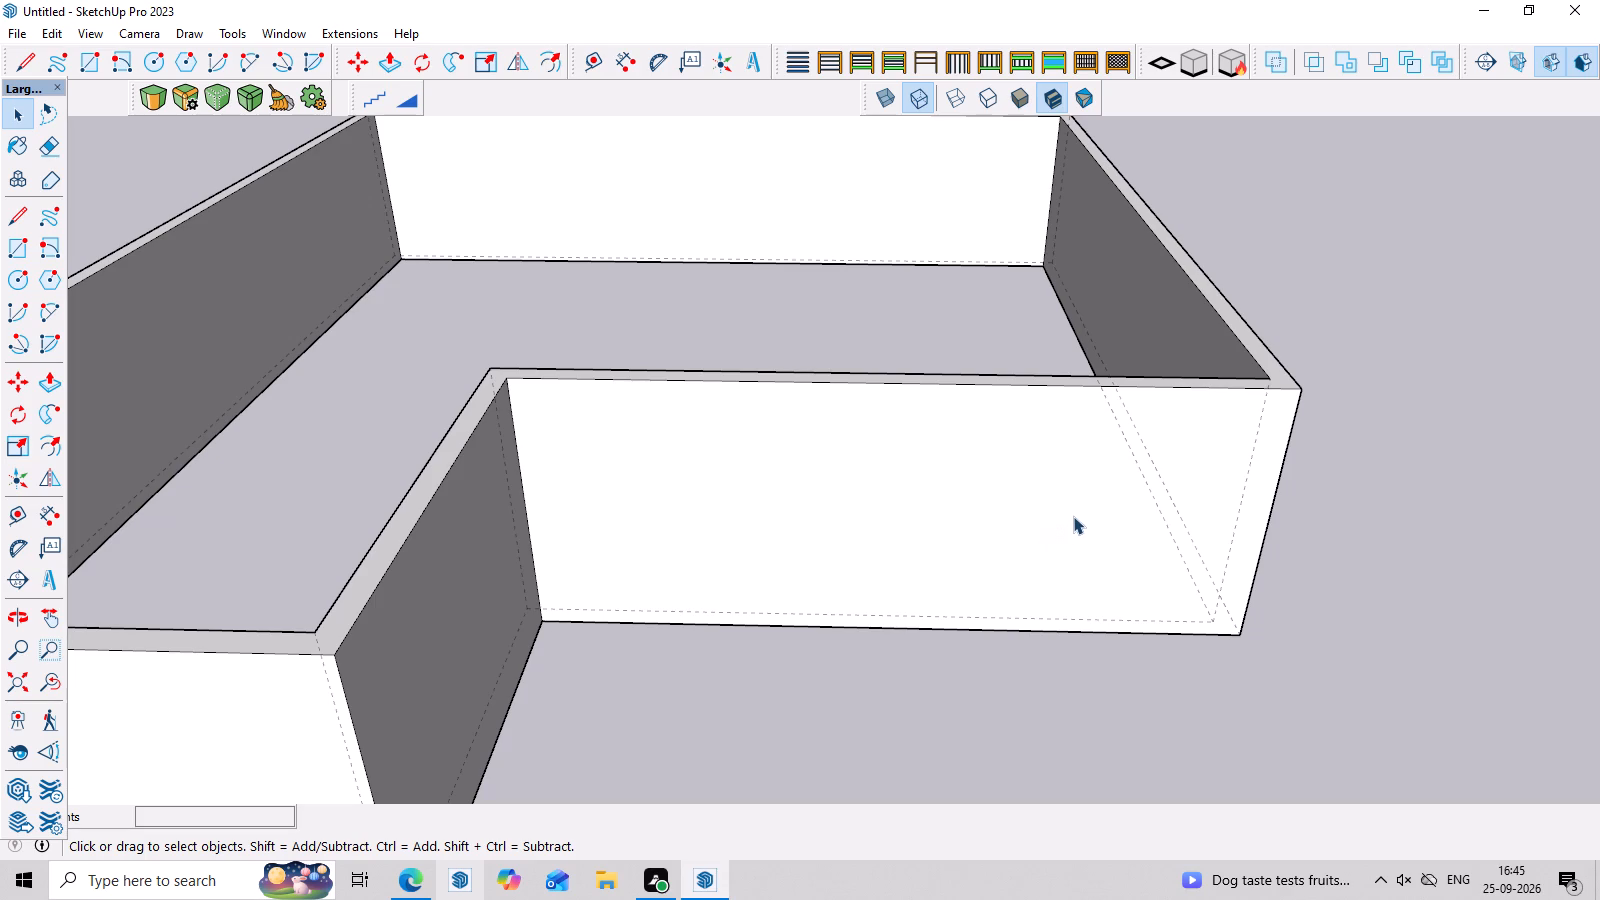
{"action": "middle_click_drag", "start_coordinate": [1069, 486], "coordinate": [1074, 439]}
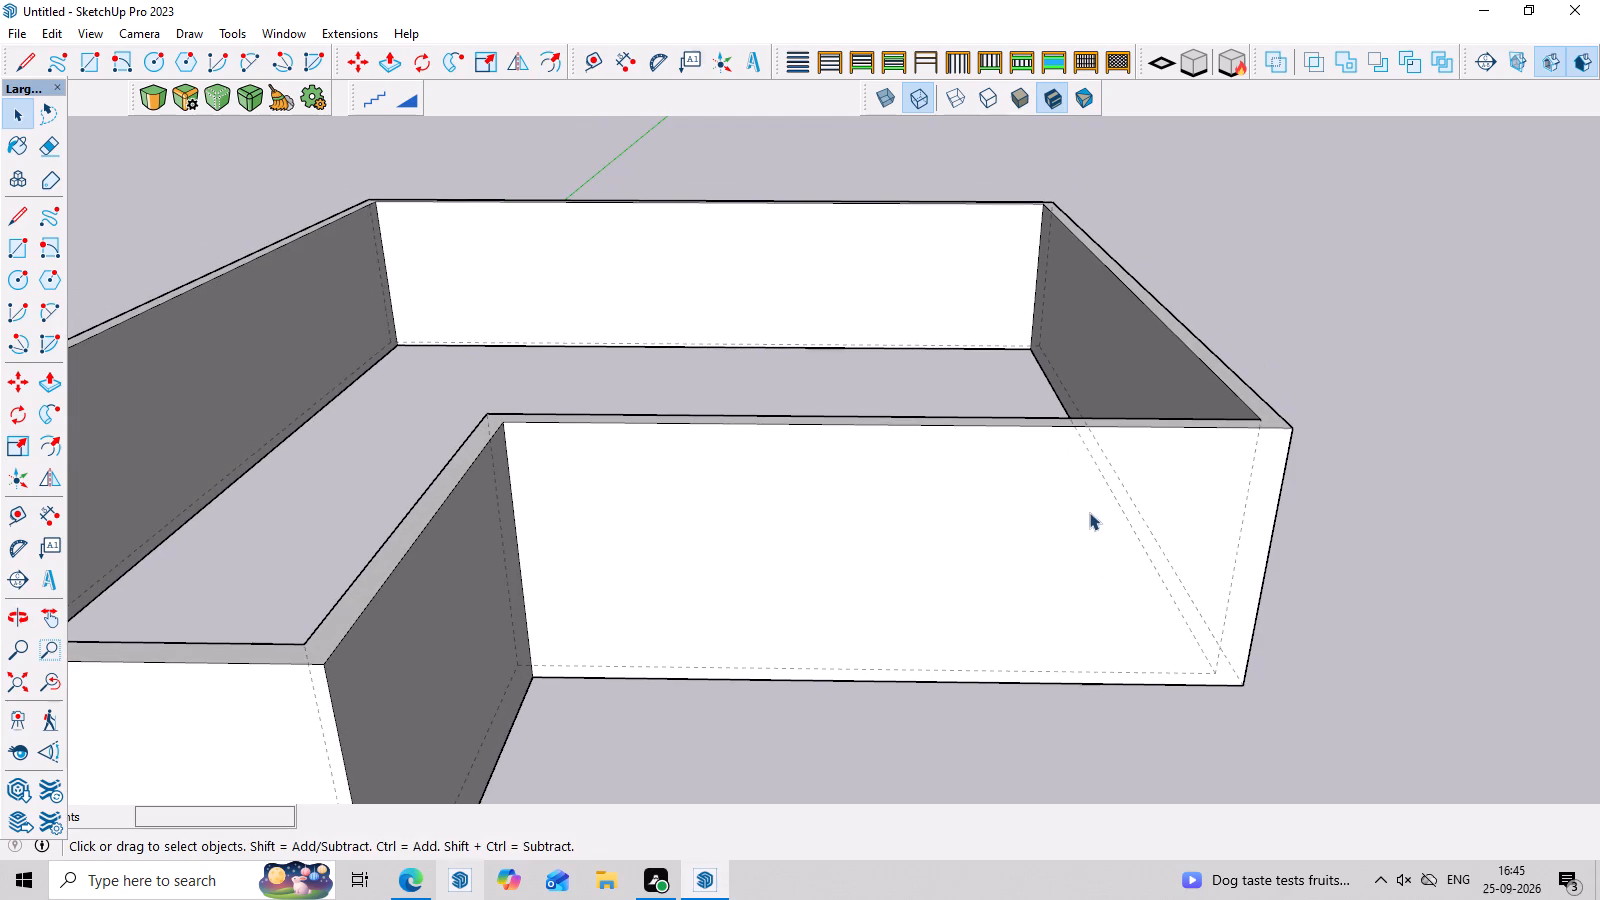
{"action": "scroll", "coordinate": [1090, 561], "scroll_direction": "down", "scroll_amount": 3}
{"action": "scroll", "coordinate": [1003, 560], "scroll_direction": "down", "scroll_amount": 11}
{"action": "middle_click_drag", "start_coordinate": [1128, 556], "coordinate": [1126, 435]}
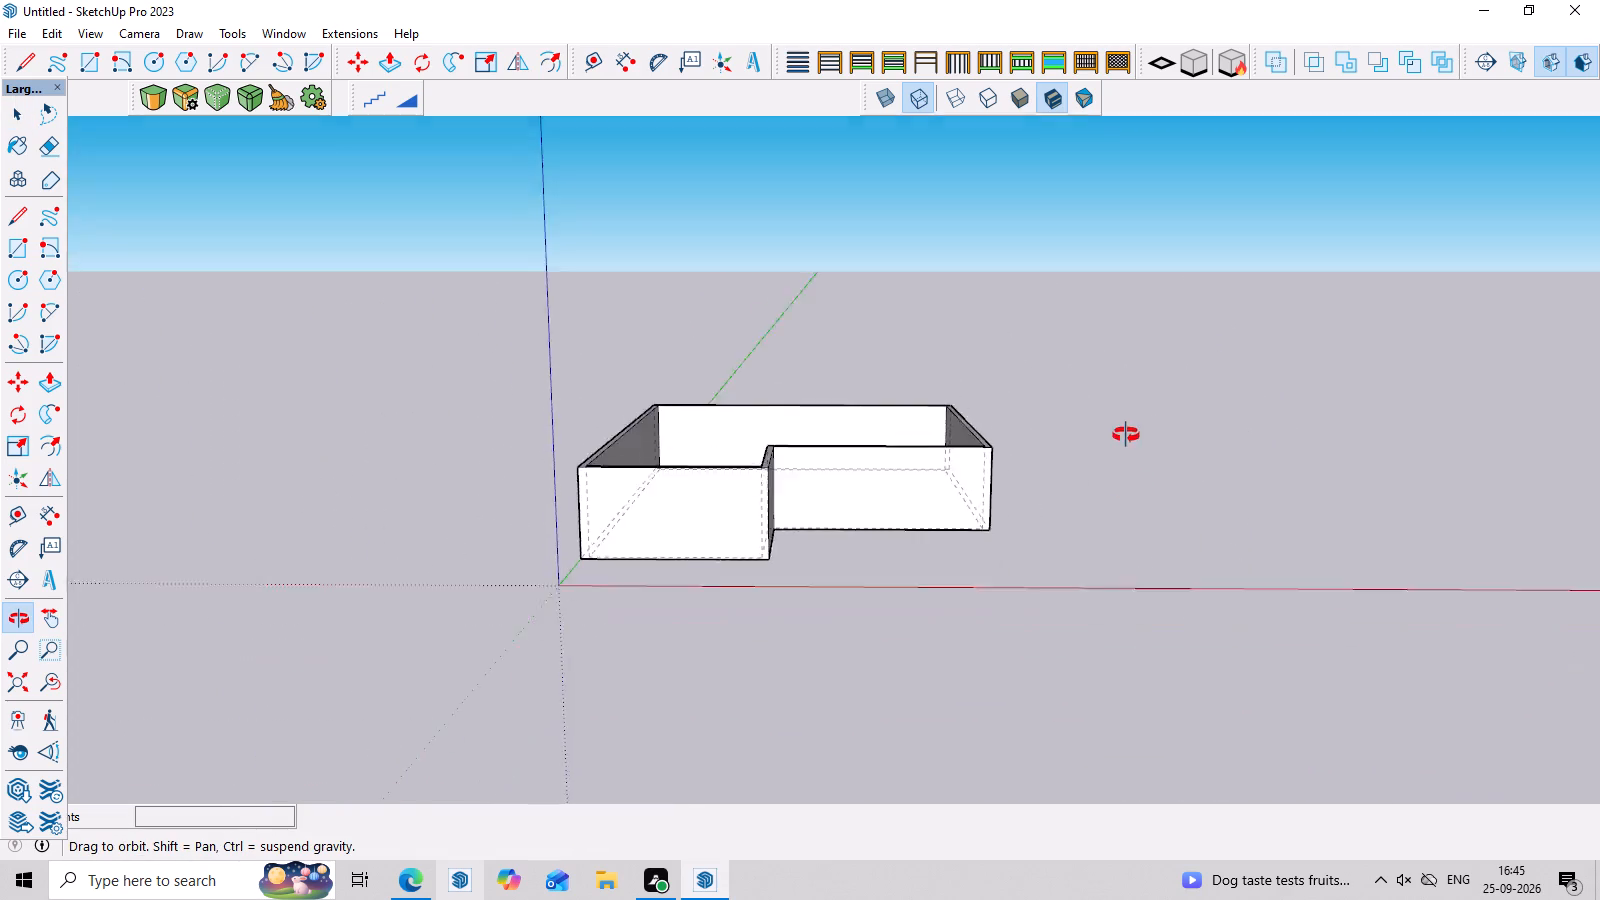
{"action": "middle_click_drag", "start_coordinate": [1126, 435], "coordinate": [1113, 354]}
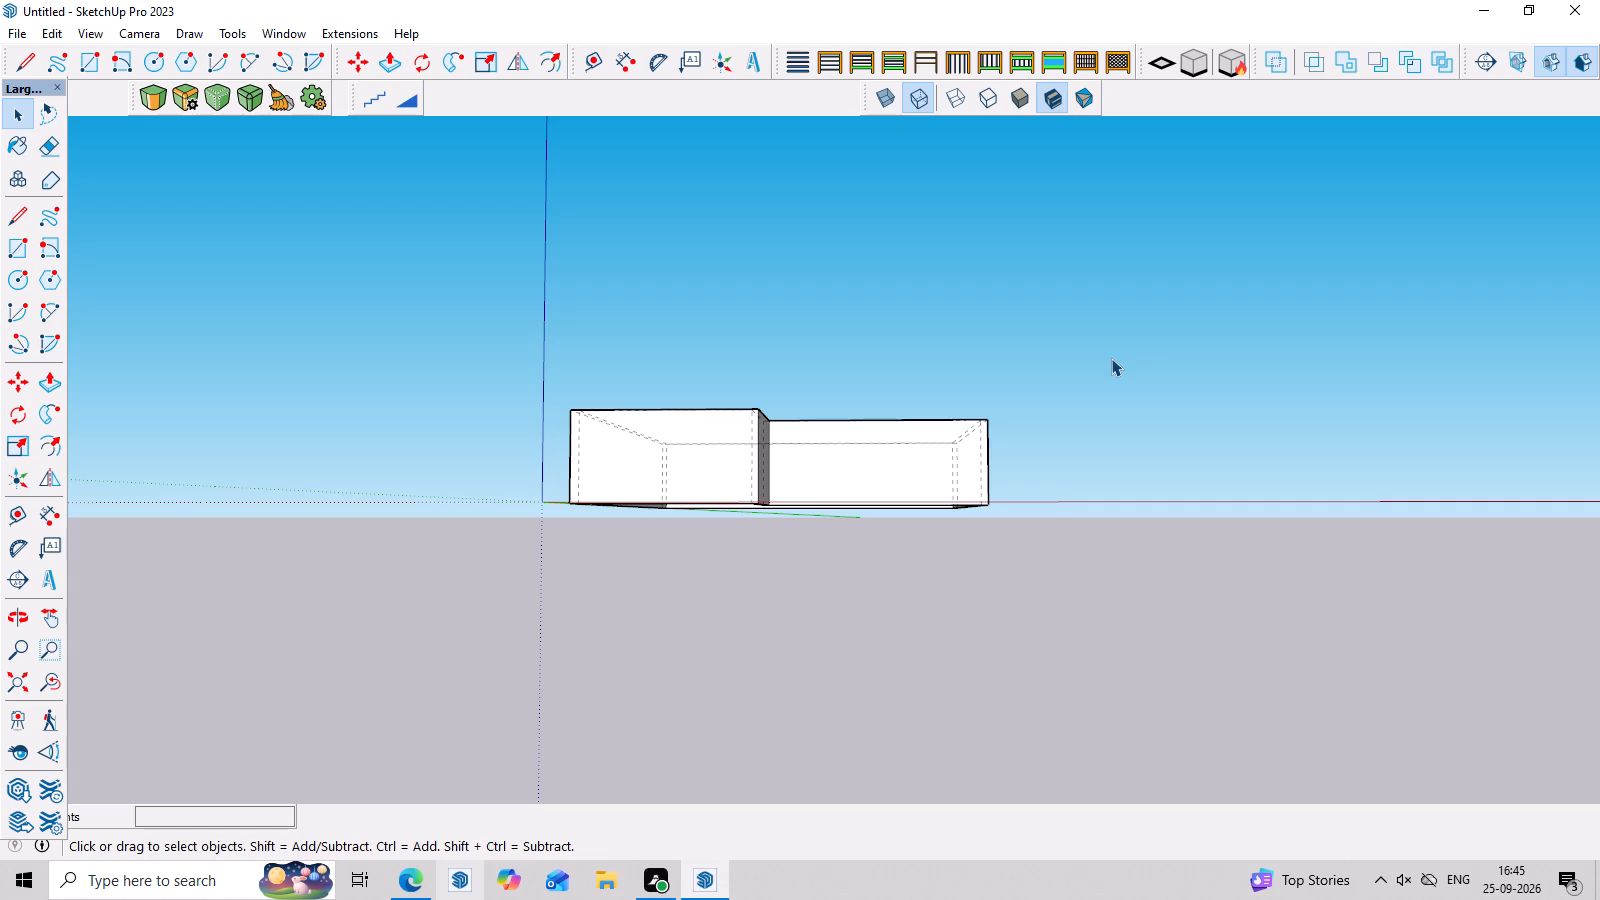
{"action": "middle_click_drag", "start_coordinate": [873, 355], "coordinate": [885, 588]}
{"action": "scroll", "coordinate": [831, 416], "scroll_direction": "up", "scroll_amount": 4}
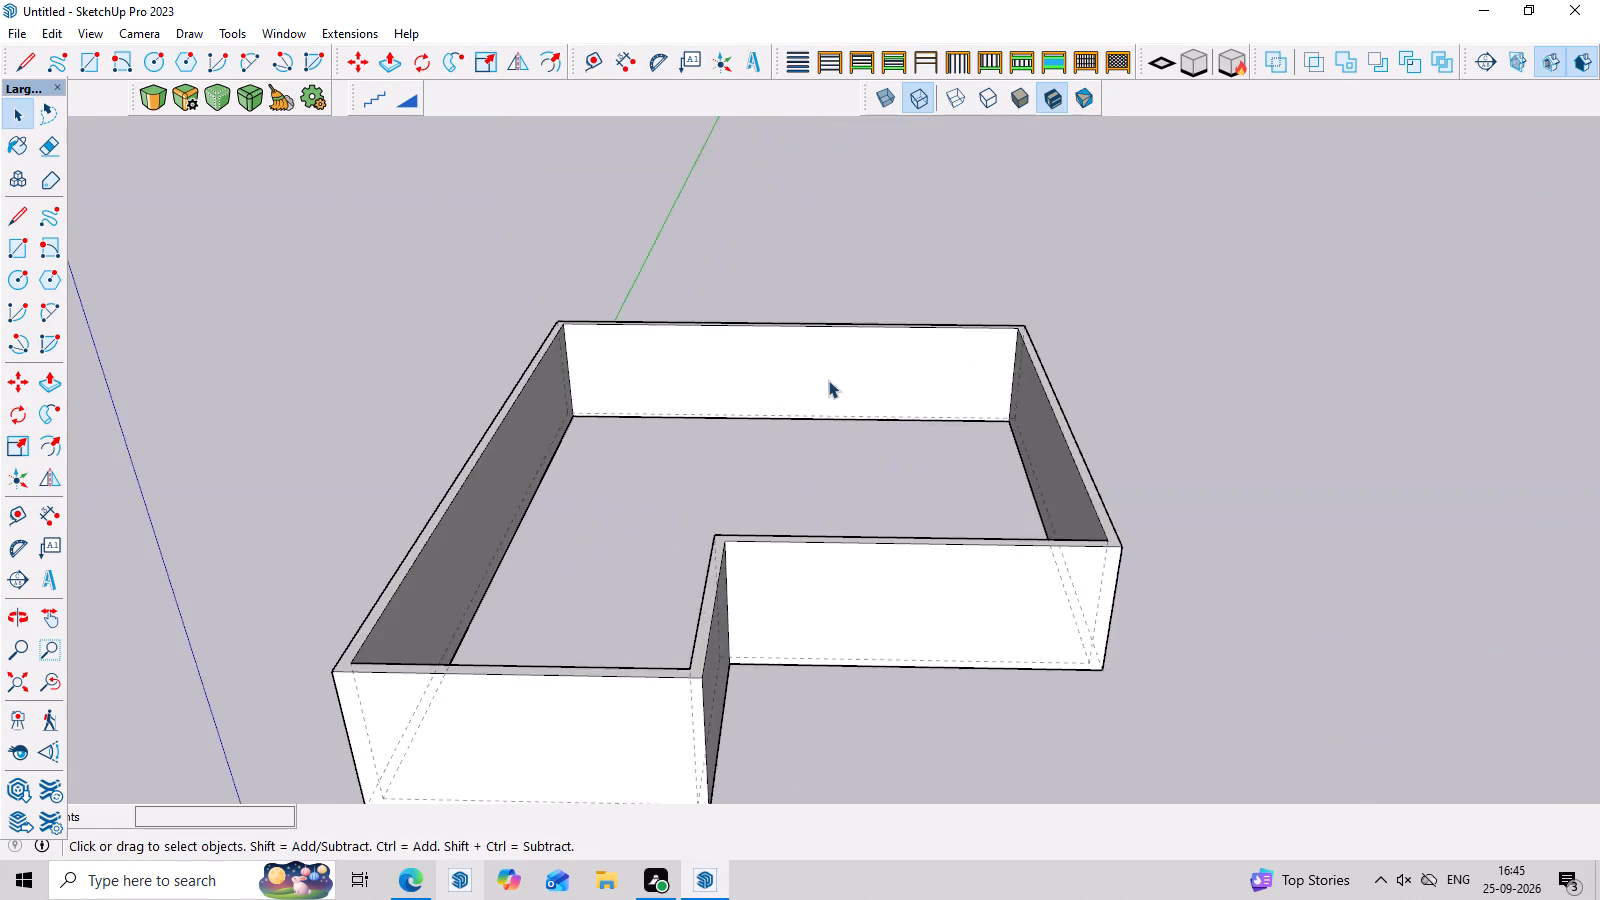
{"action": "middle_click_drag", "start_coordinate": [864, 613], "coordinate": [877, 431]}
{"action": "scroll", "coordinate": [877, 434], "scroll_direction": "up", "scroll_amount": 8}
{"action": "middle_click_drag", "start_coordinate": [823, 474], "coordinate": [822, 684]}
{"action": "scroll", "coordinate": [836, 626], "scroll_direction": "down", "scroll_amount": 10}
{"action": "middle_click_drag", "start_coordinate": [860, 647], "coordinate": [858, 555]}
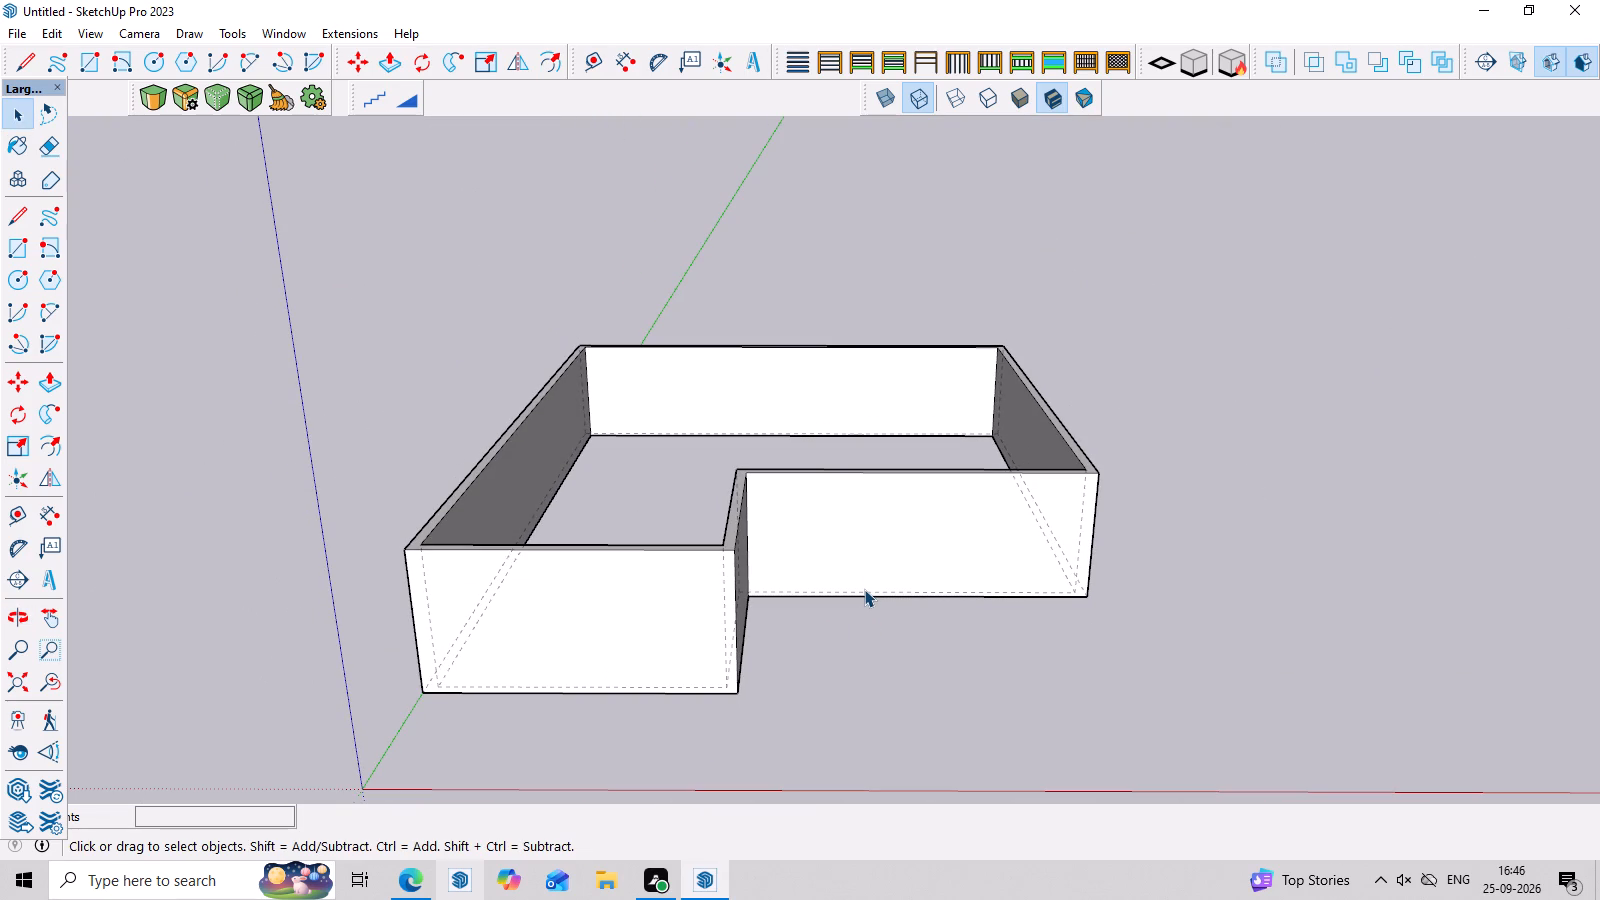
{"action": "middle_click_drag", "start_coordinate": [898, 609], "coordinate": [905, 489]}
{"action": "scroll", "coordinate": [973, 626], "scroll_direction": "up", "scroll_amount": 7}
{"action": "middle_click_drag", "start_coordinate": [988, 526], "coordinate": [984, 629]}
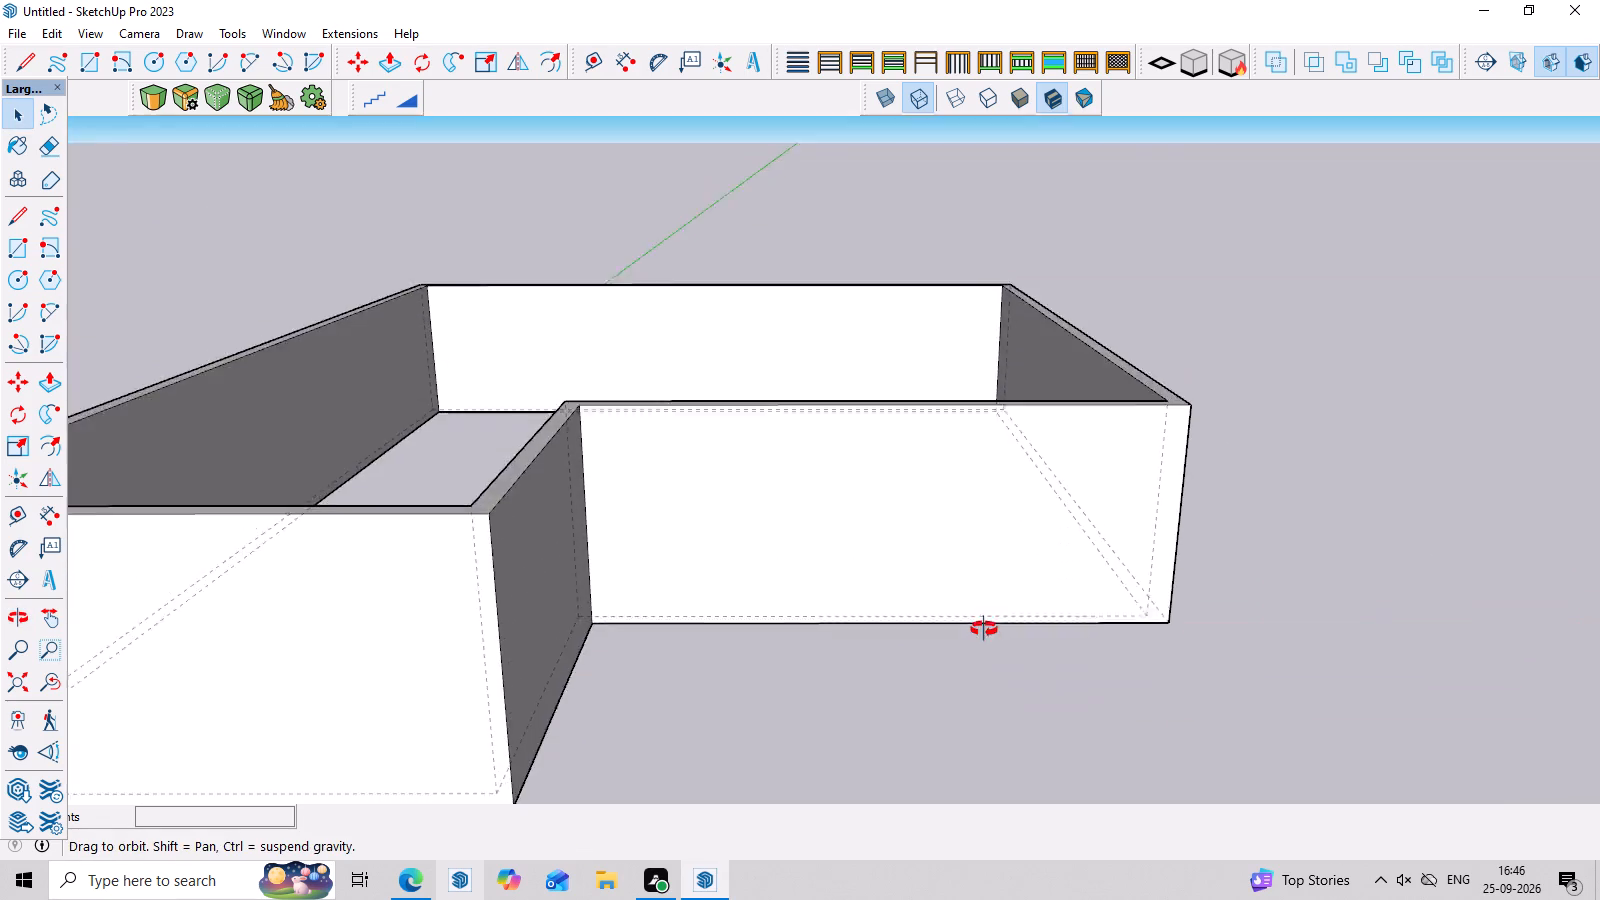
{"action": "middle_click_drag", "start_coordinate": [984, 629], "coordinate": [986, 683]}
{"action": "scroll", "coordinate": [1026, 705], "scroll_direction": "up", "scroll_amount": 6}
{"action": "scroll", "coordinate": [1026, 705], "scroll_direction": "down", "scroll_amount": 11}
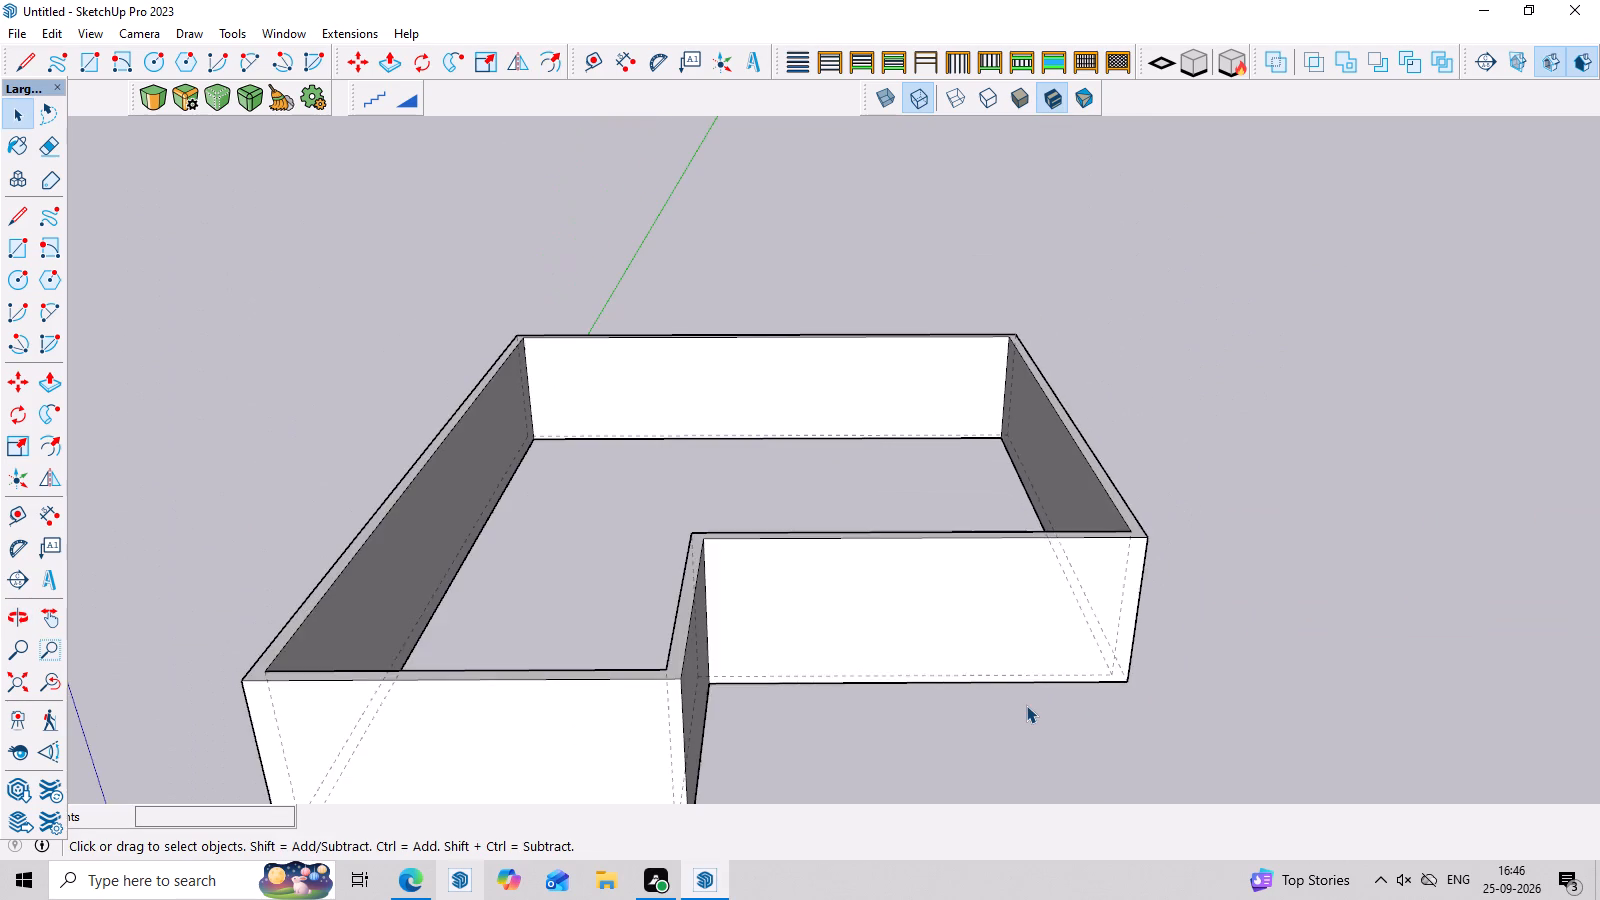
{"action": "middle_click_drag", "start_coordinate": [1260, 711], "coordinate": [1270, 366]}
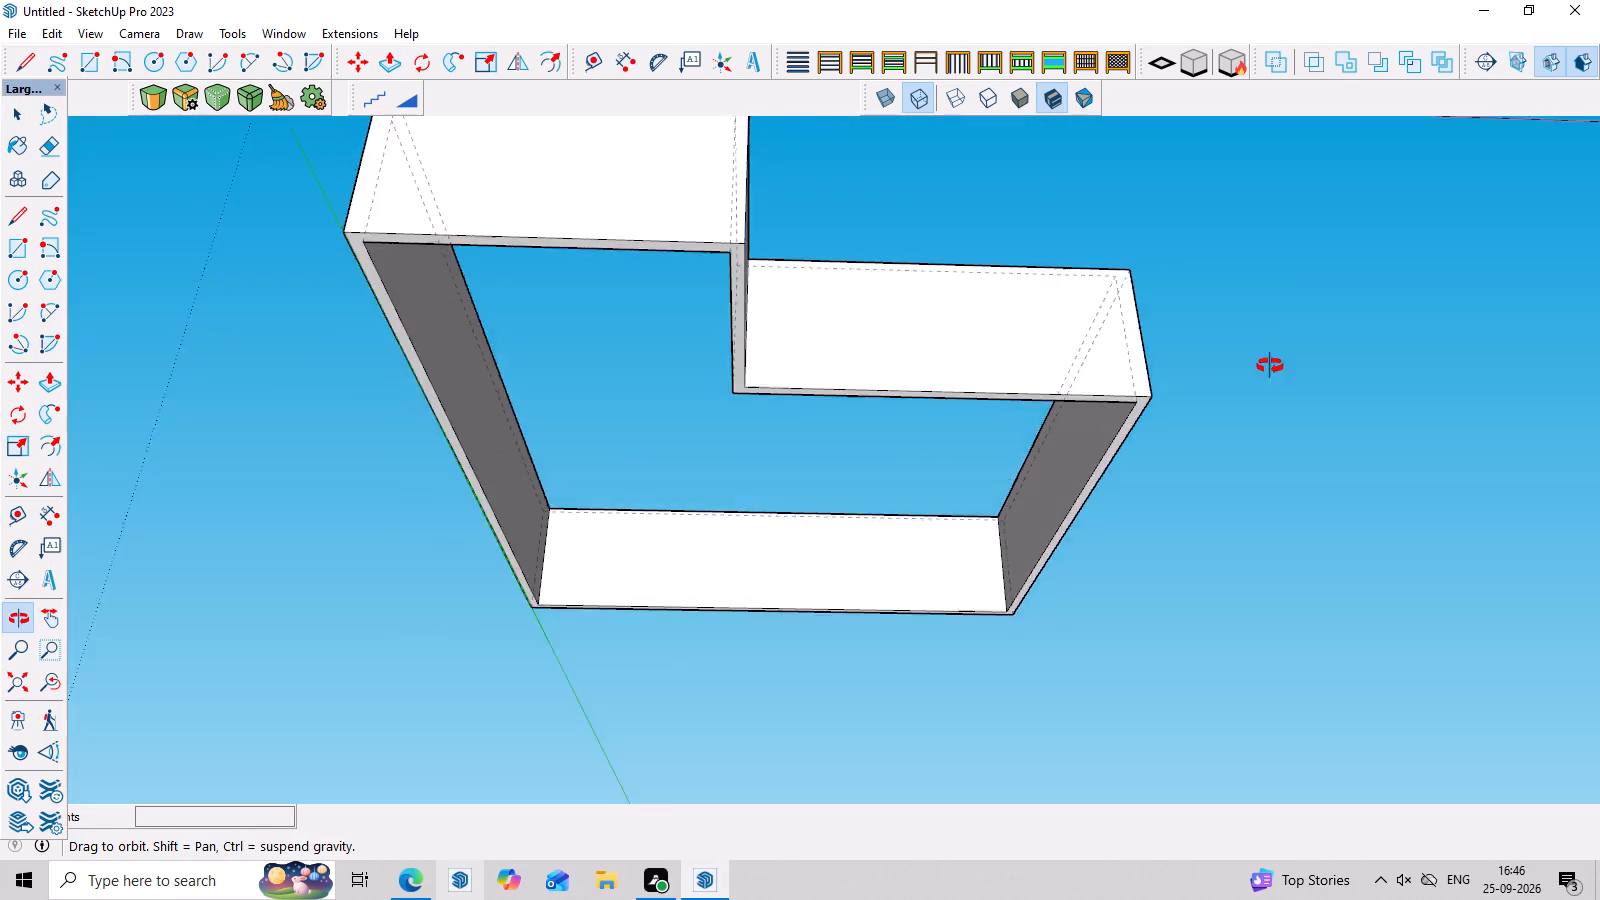
{"action": "middle_click_drag", "start_coordinate": [1270, 366], "coordinate": [1261, 737]}
{"action": "scroll", "coordinate": [1261, 737], "scroll_direction": "down", "scroll_amount": 3}
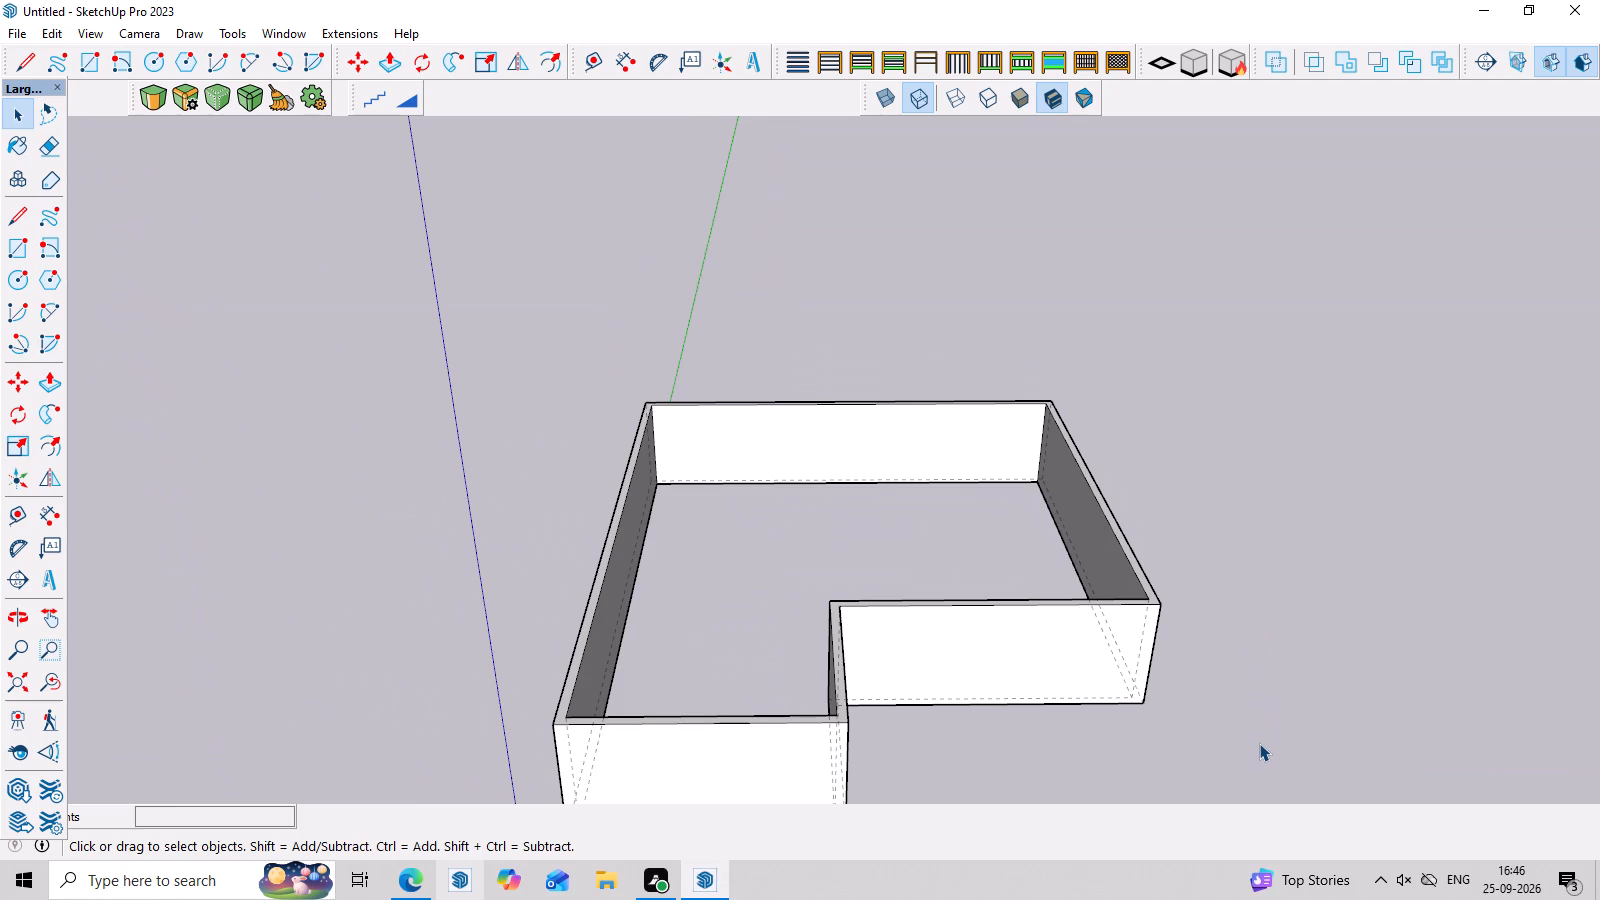
{"action": "scroll", "coordinate": [1016, 368], "scroll_direction": "down", "scroll_amount": 8}
{"action": "middle_click_drag", "start_coordinate": [1028, 405], "coordinate": [1013, 360]}
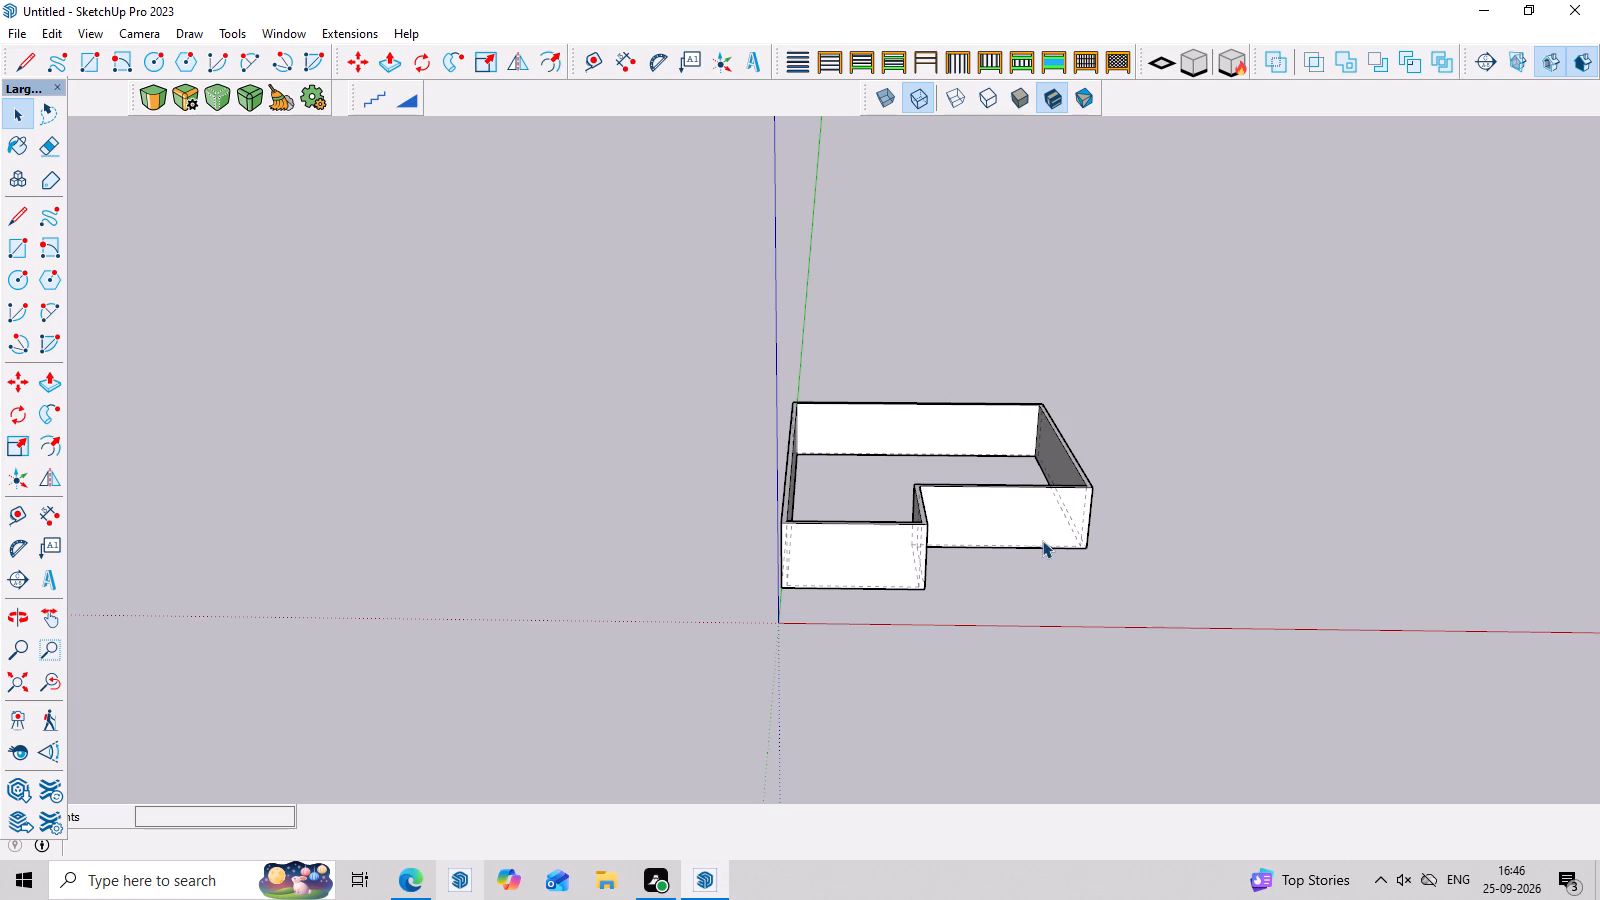
{"action": "scroll", "coordinate": [1053, 558], "scroll_direction": "up", "scroll_amount": 7}
{"action": "middle_click_drag", "start_coordinate": [1348, 606], "coordinate": [1319, 681]}
{"action": "scroll", "coordinate": [946, 608], "scroll_direction": "up", "scroll_amount": 5}
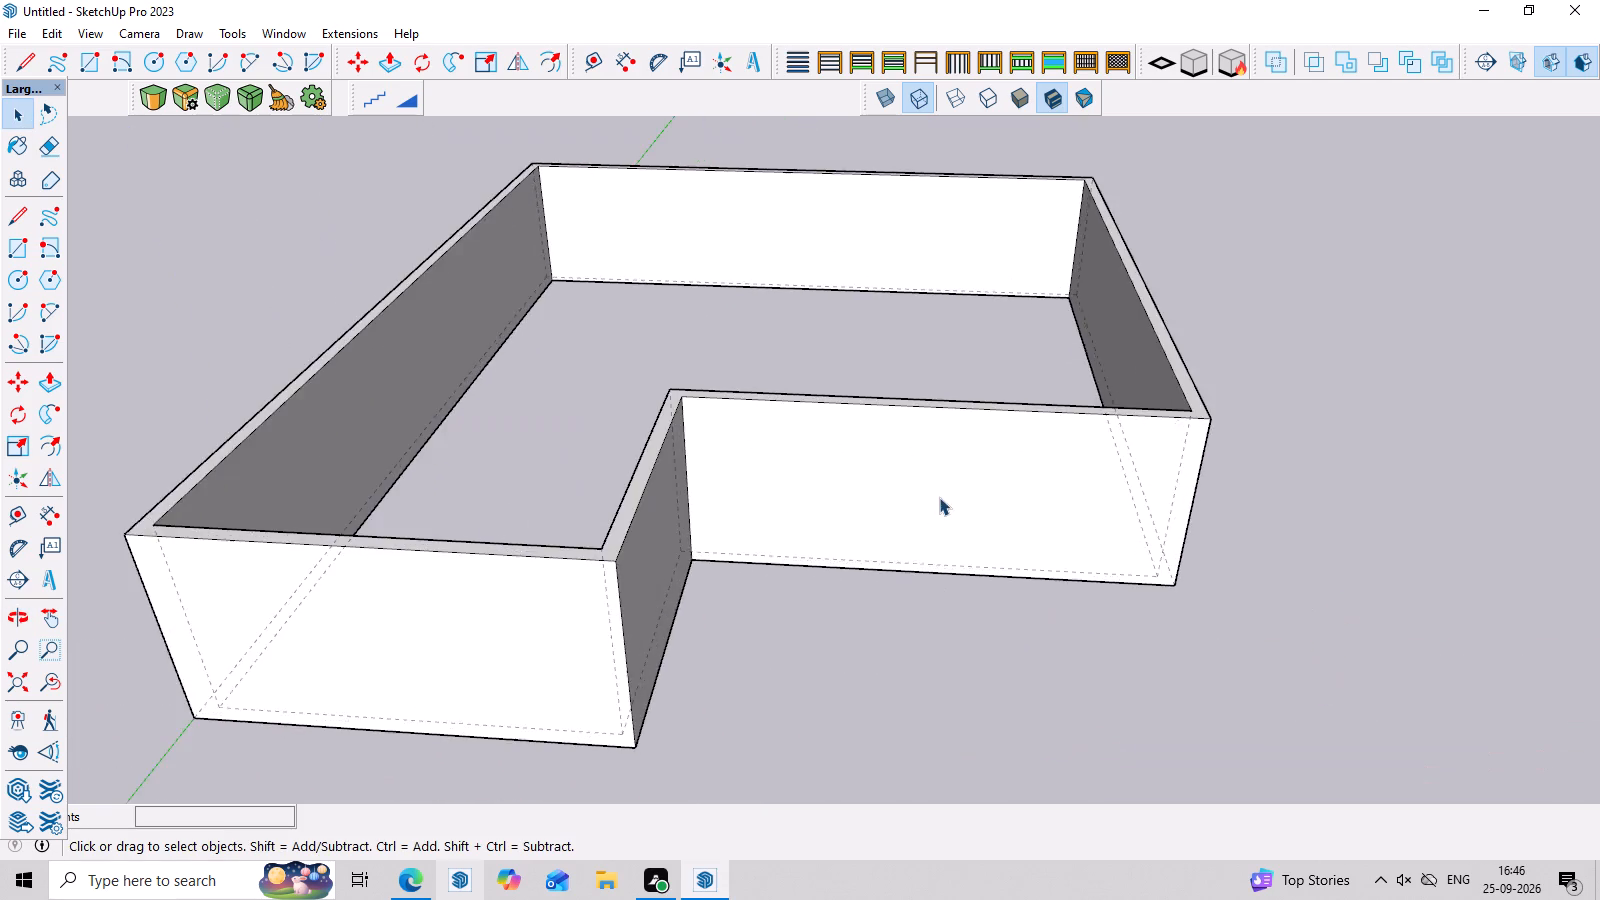
{"action": "scroll", "coordinate": [939, 497], "scroll_direction": "up", "scroll_amount": 3}
{"action": "middle_click_drag", "start_coordinate": [1072, 745], "coordinate": [1094, 703]}
{"action": "scroll", "coordinate": [808, 385], "scroll_direction": "up", "scroll_amount": 4}
{"action": "middle_click_drag", "start_coordinate": [843, 551], "coordinate": [838, 676]}
{"action": "scroll", "coordinate": [721, 544], "scroll_direction": "up", "scroll_amount": 3}
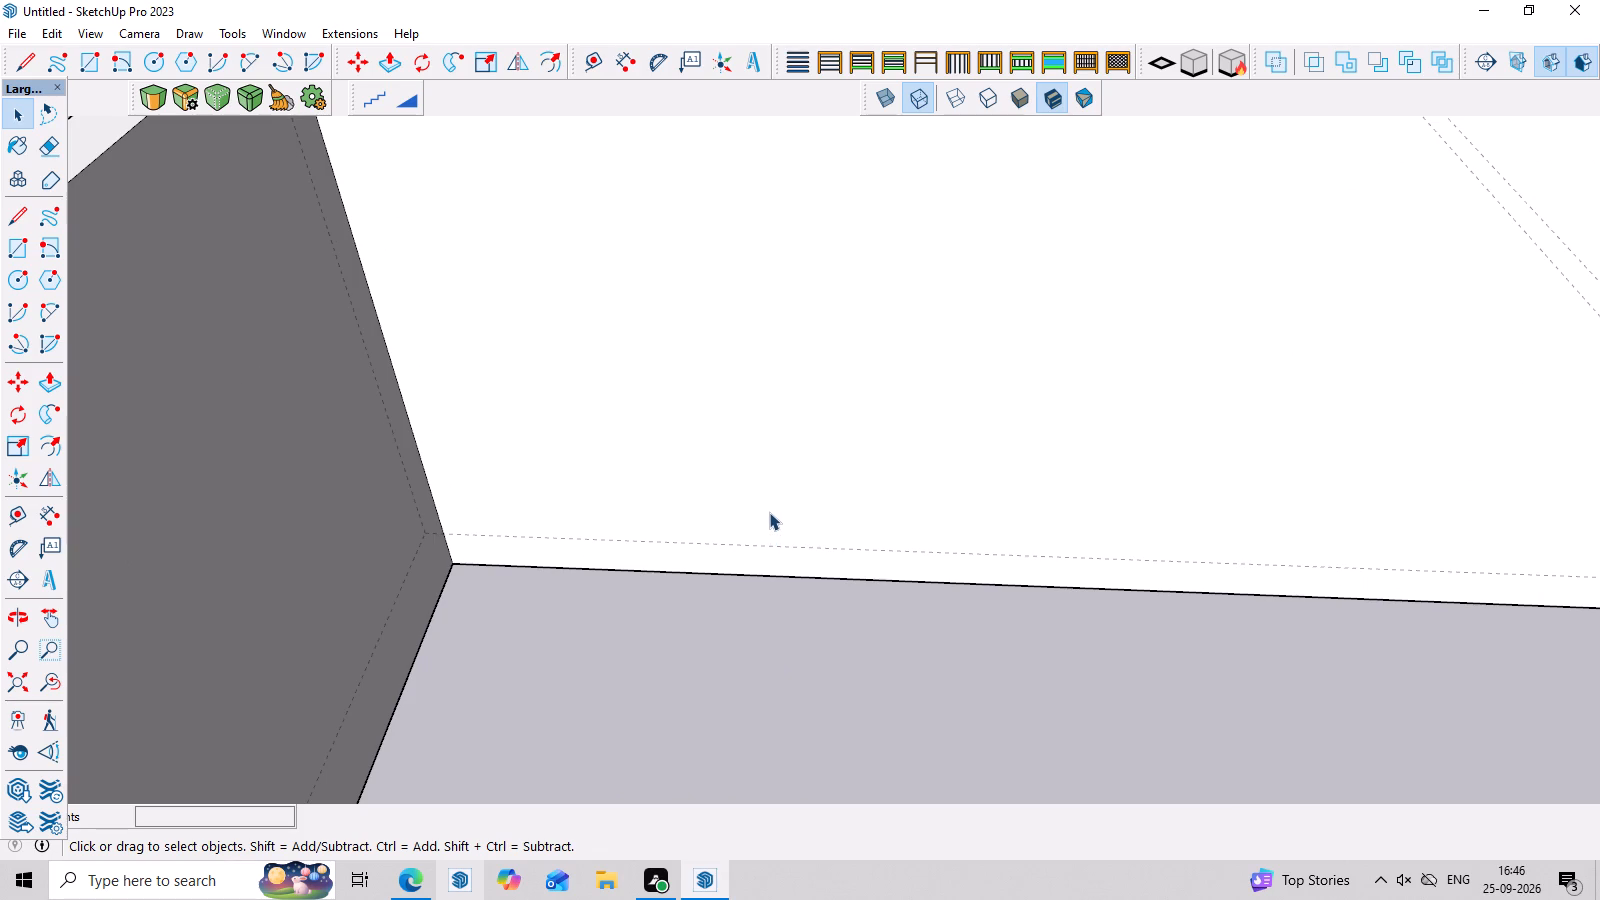
{"action": "scroll", "coordinate": [566, 415], "scroll_direction": "down", "scroll_amount": 2}
{"action": "scroll", "coordinate": [481, 361], "scroll_direction": "down", "scroll_amount": 3}
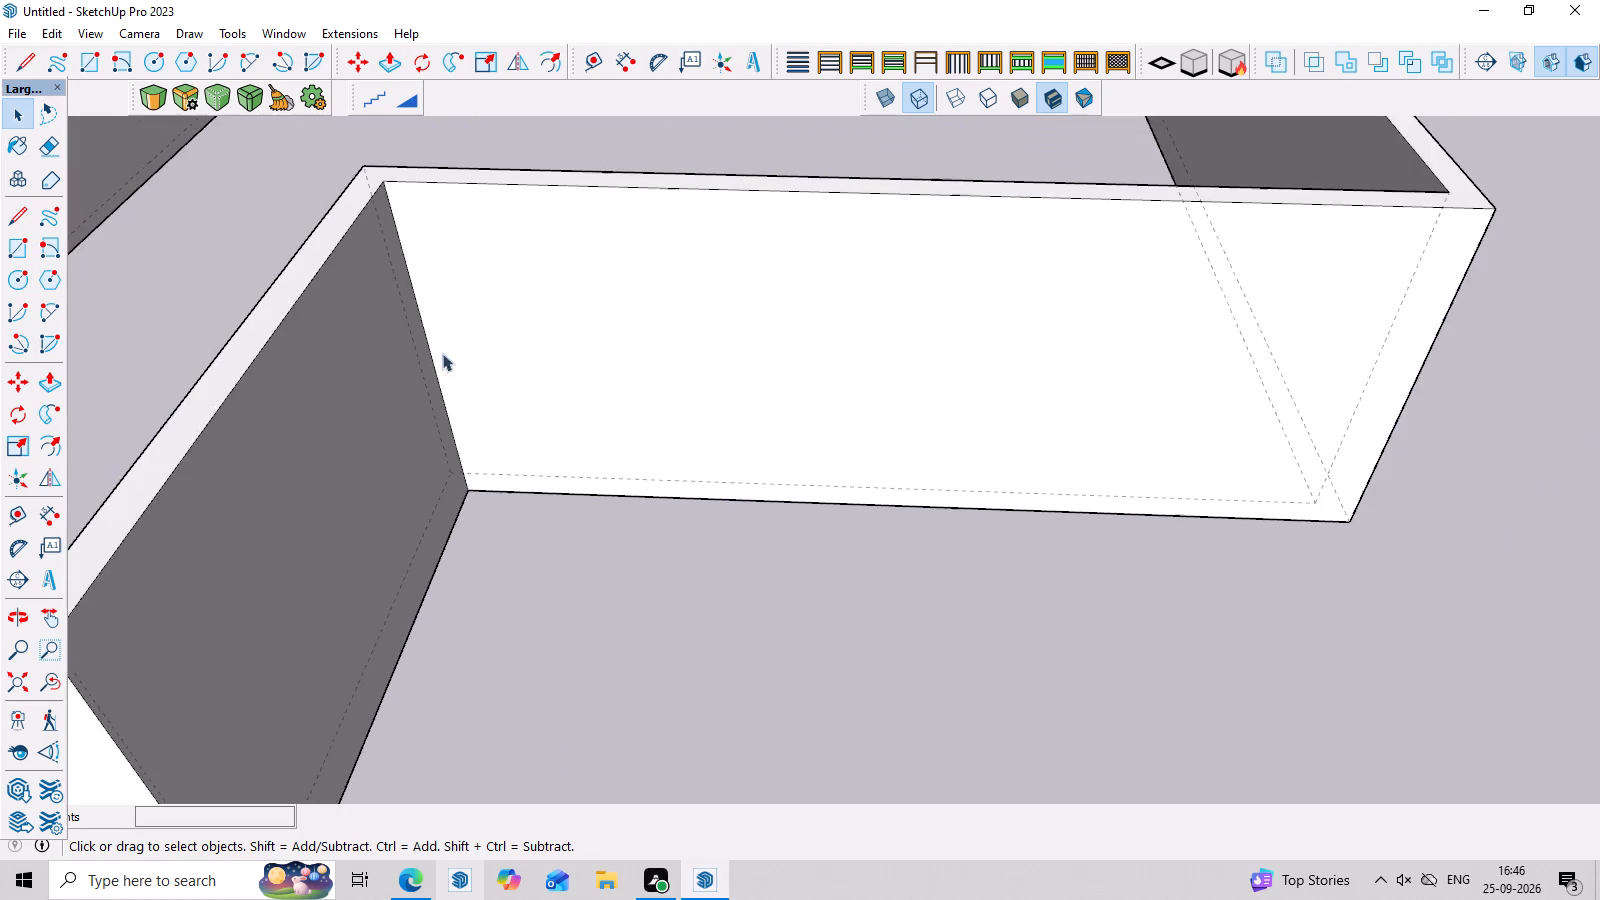
{"action": "scroll", "coordinate": [442, 353], "scroll_direction": "down", "scroll_amount": 9}
{"action": "middle_click_drag", "start_coordinate": [672, 572], "coordinate": [727, 544]}
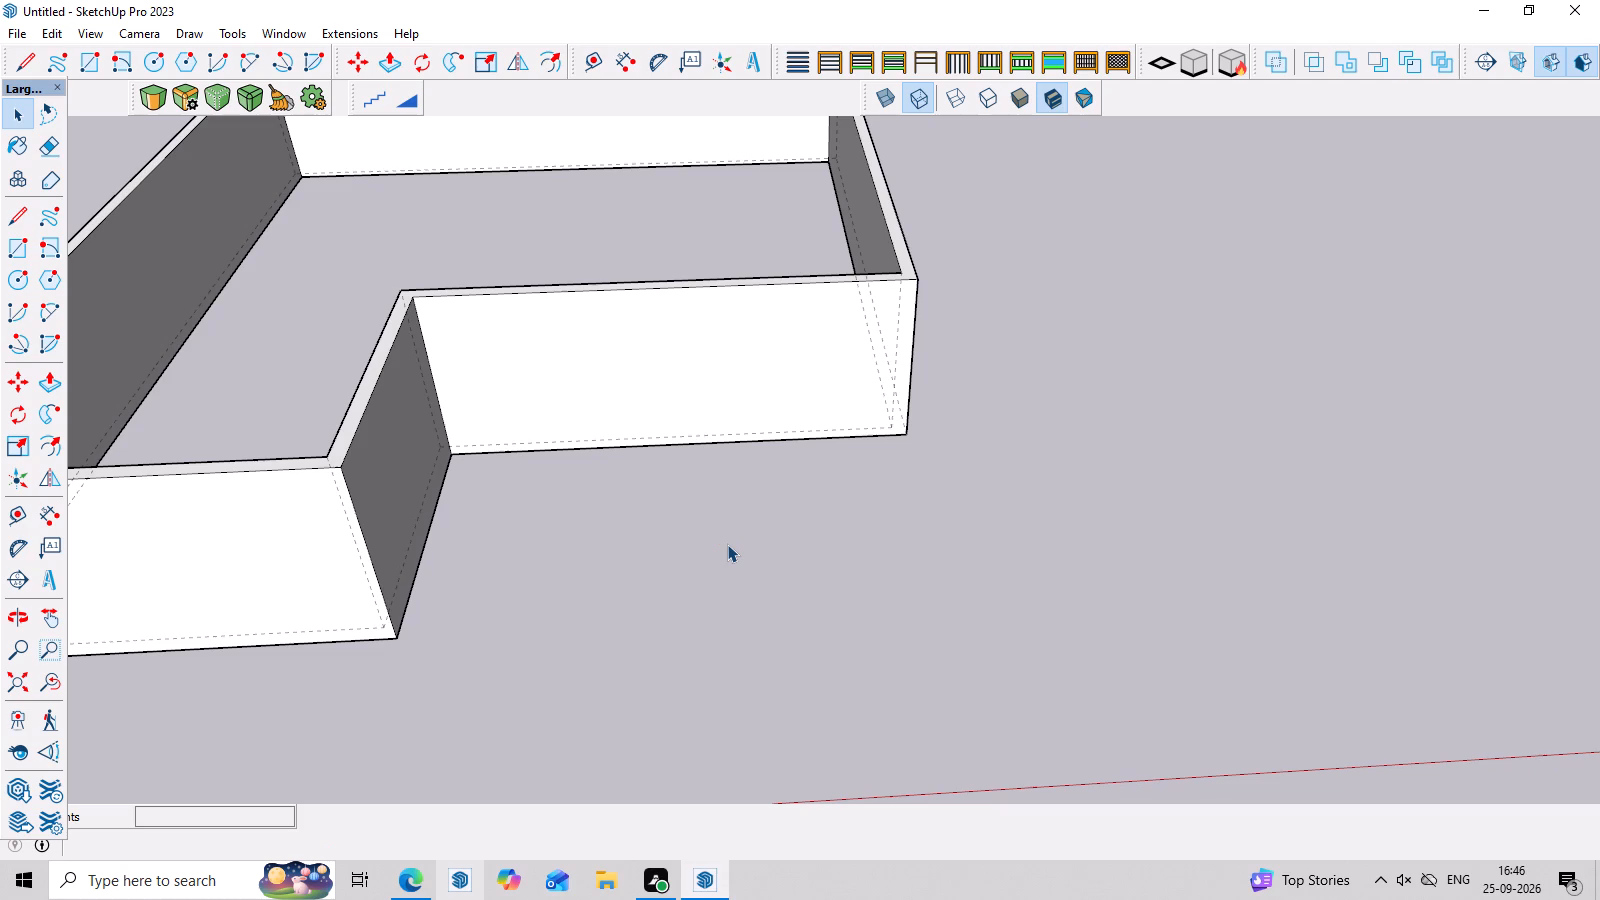
Draw a rectangle about 4' 11" by 9" across the wall thickness at the notch wall's base, near the inner corner.
{"action": "key", "text": "r"}
{"action": "scroll", "coordinate": [598, 463], "scroll_direction": "up", "scroll_amount": 4}
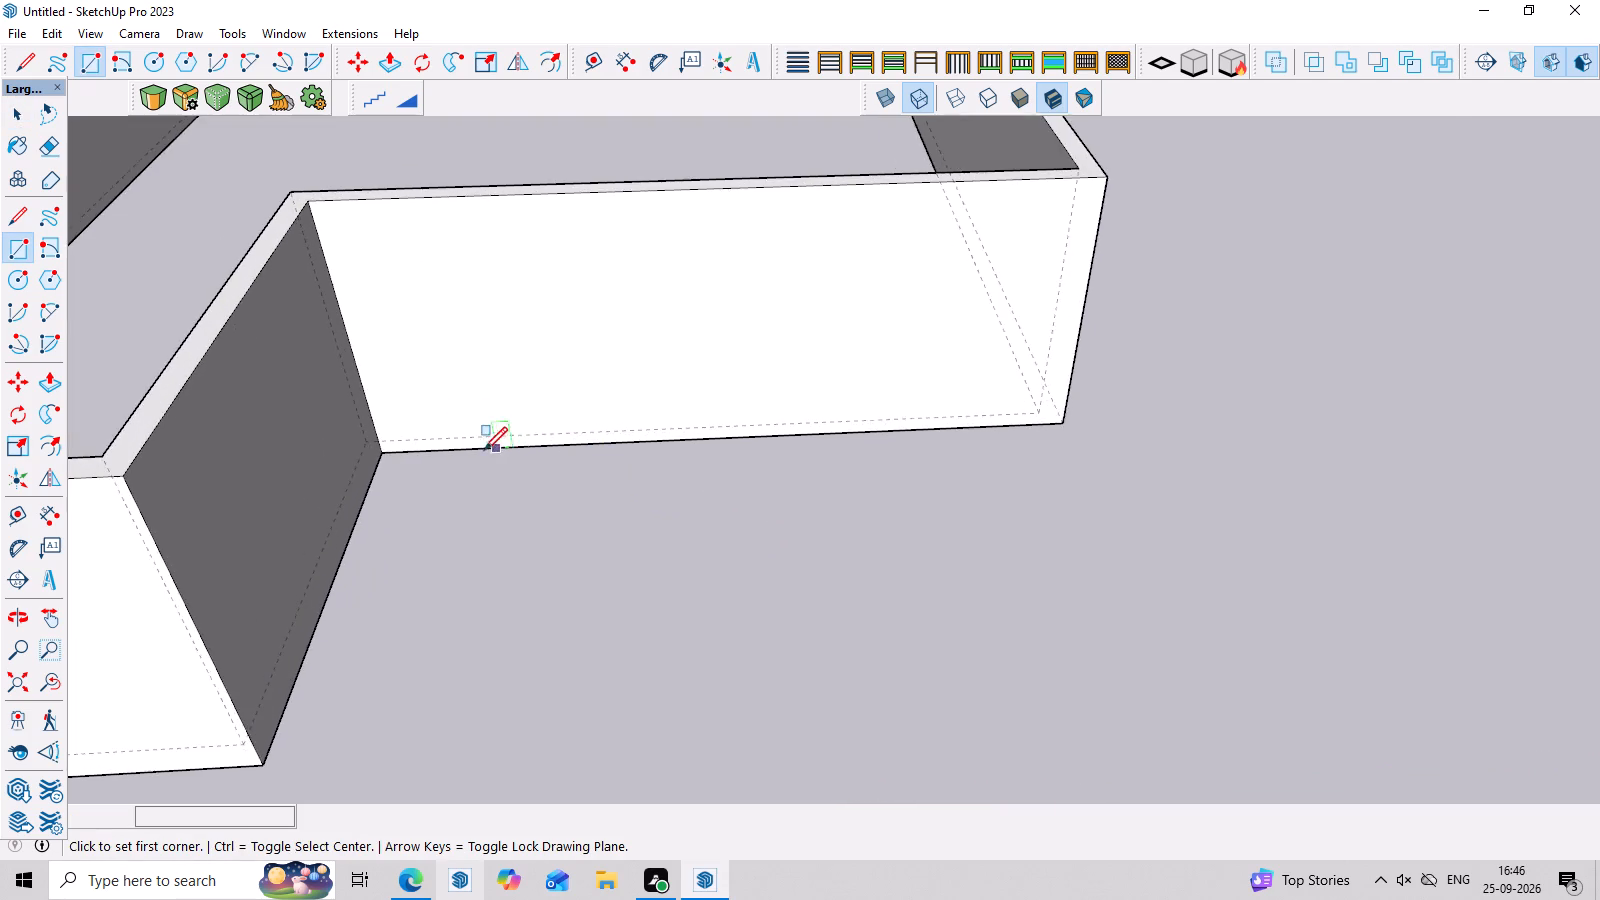
{"action": "scroll", "coordinate": [466, 437], "scroll_direction": "up", "scroll_amount": 7}
{"action": "middle_click_drag", "start_coordinate": [415, 485], "coordinate": [414, 533]}
{"action": "scroll", "coordinate": [417, 504], "scroll_direction": "down", "scroll_amount": 8}
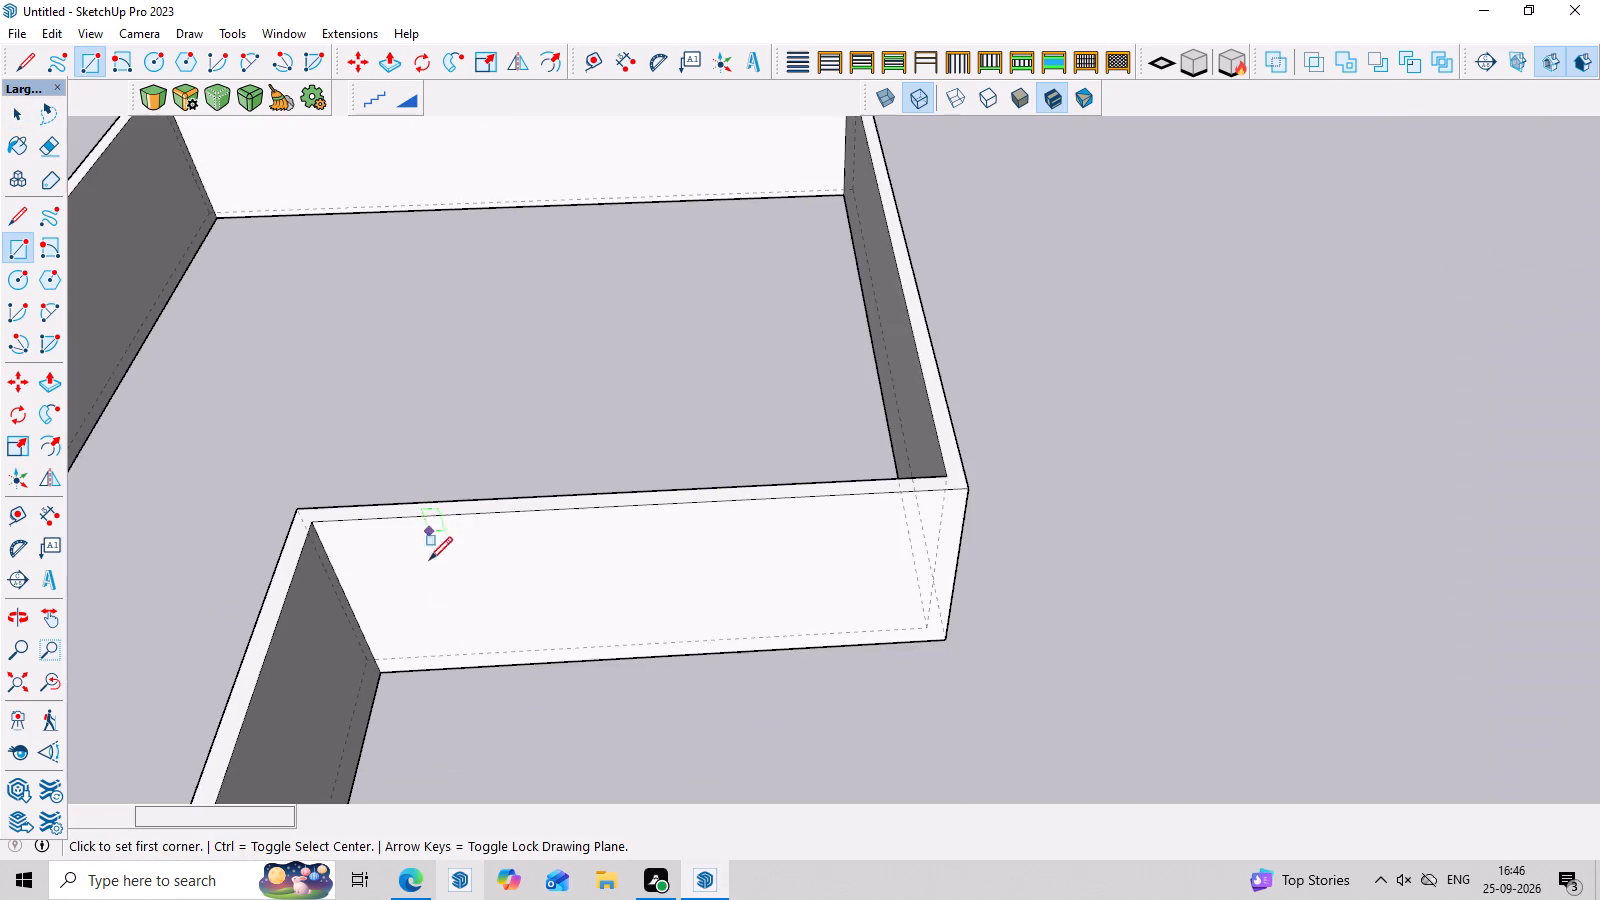
{"action": "middle_click_drag", "start_coordinate": [472, 686], "coordinate": [472, 708]}
{"action": "scroll", "coordinate": [407, 722], "scroll_direction": "up", "scroll_amount": 14}
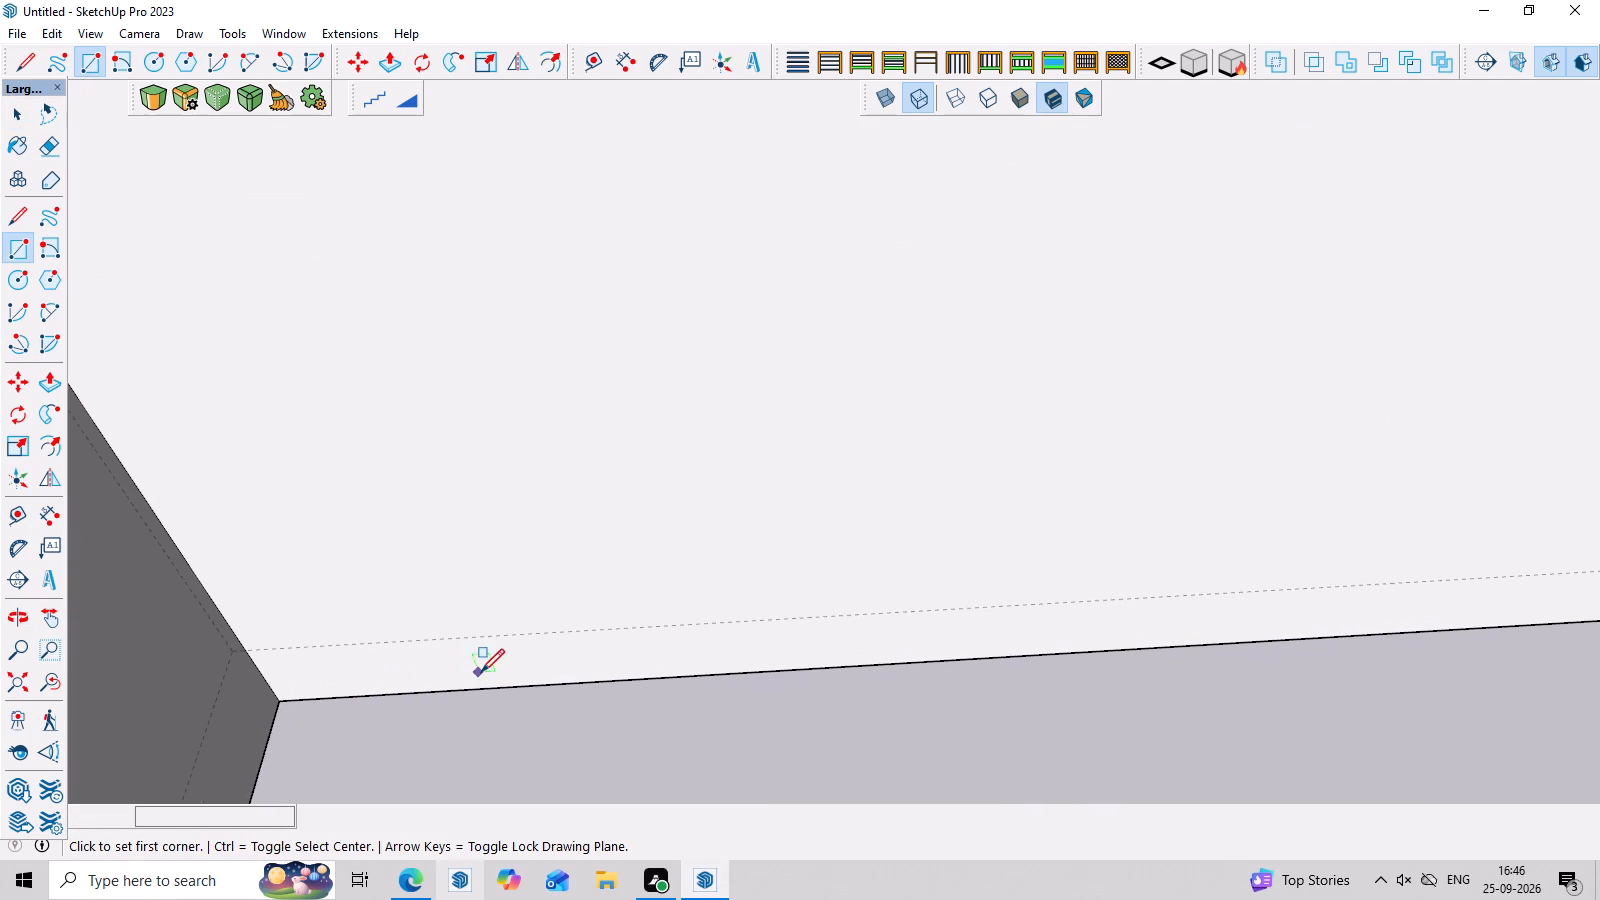
{"action": "left_click", "coordinate": [460, 691]}
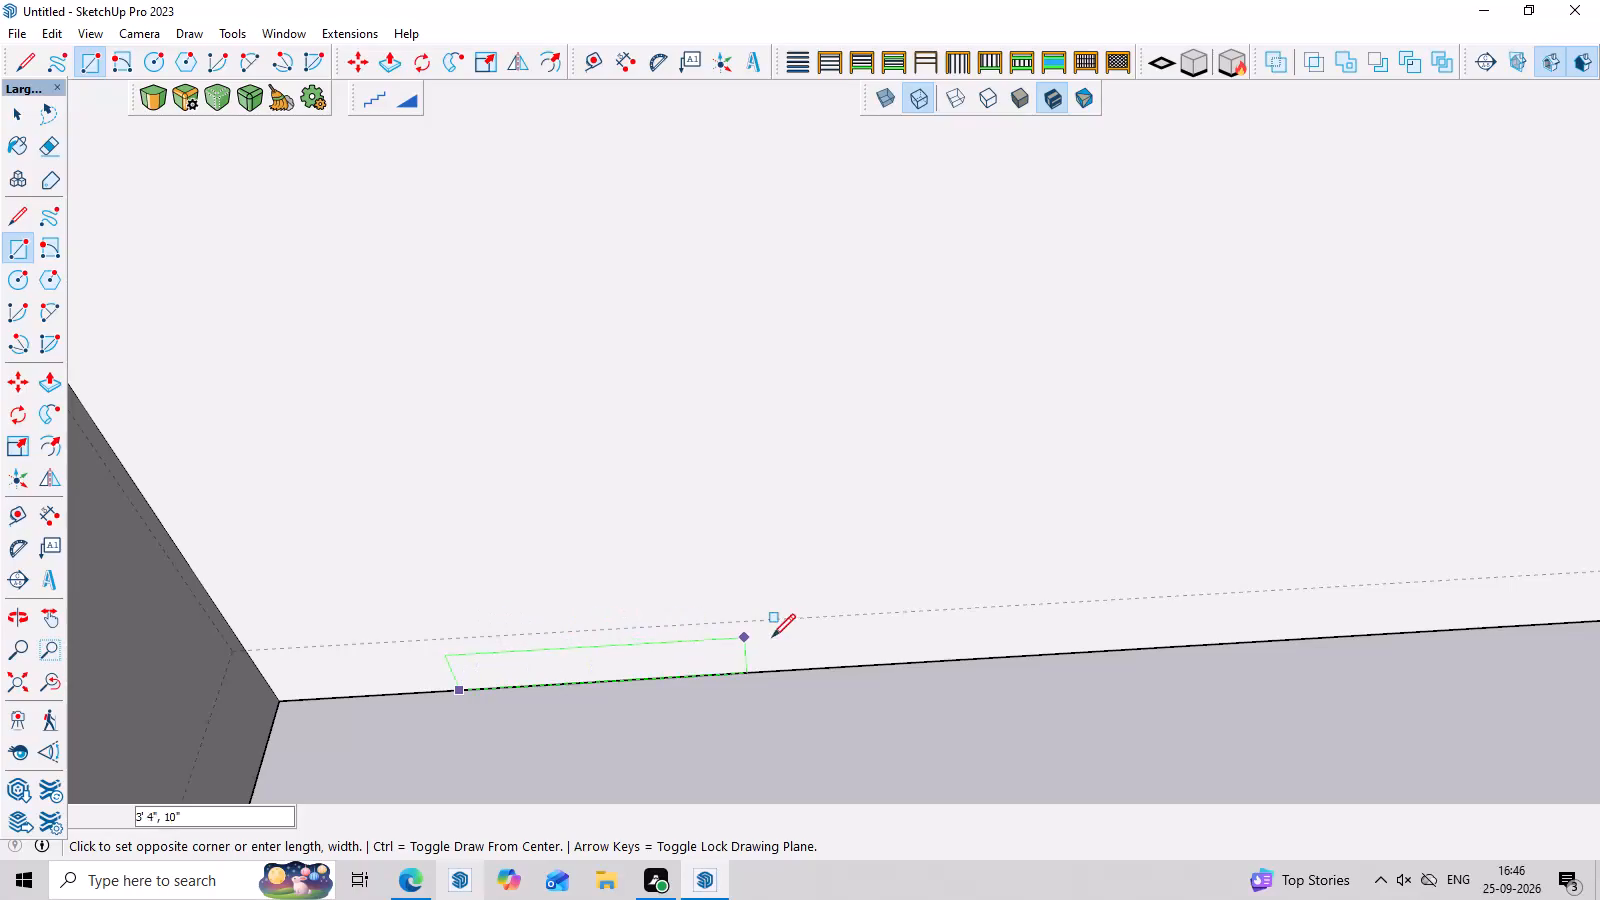
{"action": "double_click", "coordinate": [865, 616]}
{"action": "key", "text": "space"}
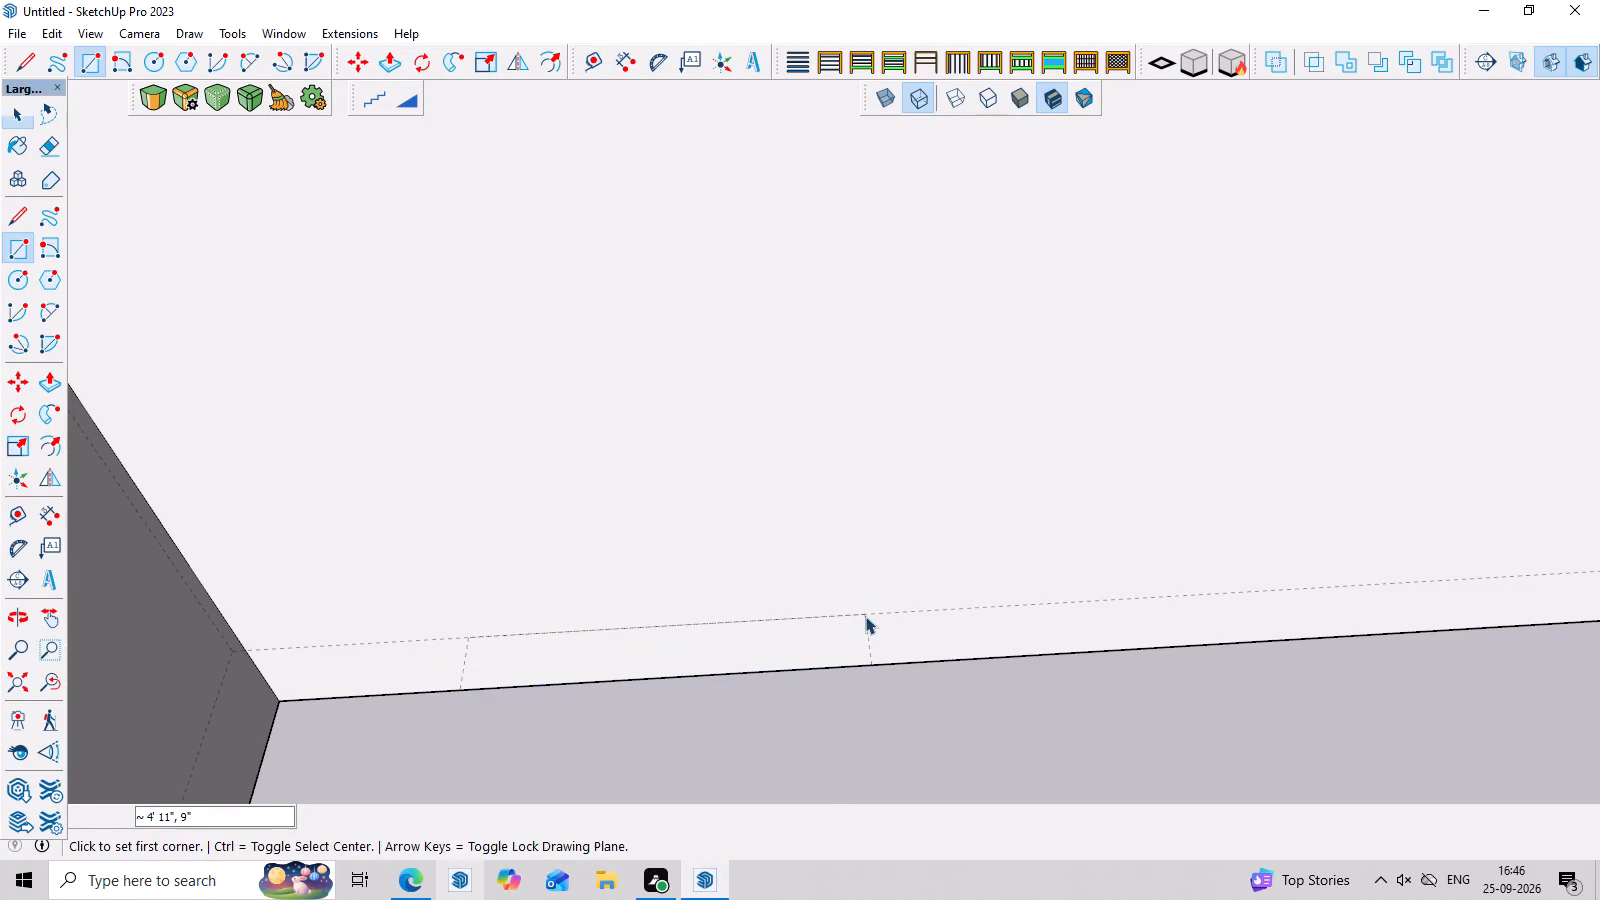
Push/Pull the base rectangle near the inner corner upward about 7' 8" to form a door-sized block.
{"action": "key", "text": "p"}
{"action": "left_click", "coordinate": [727, 643]}
{"action": "scroll", "coordinate": [778, 295], "scroll_direction": "down", "scroll_amount": 3}
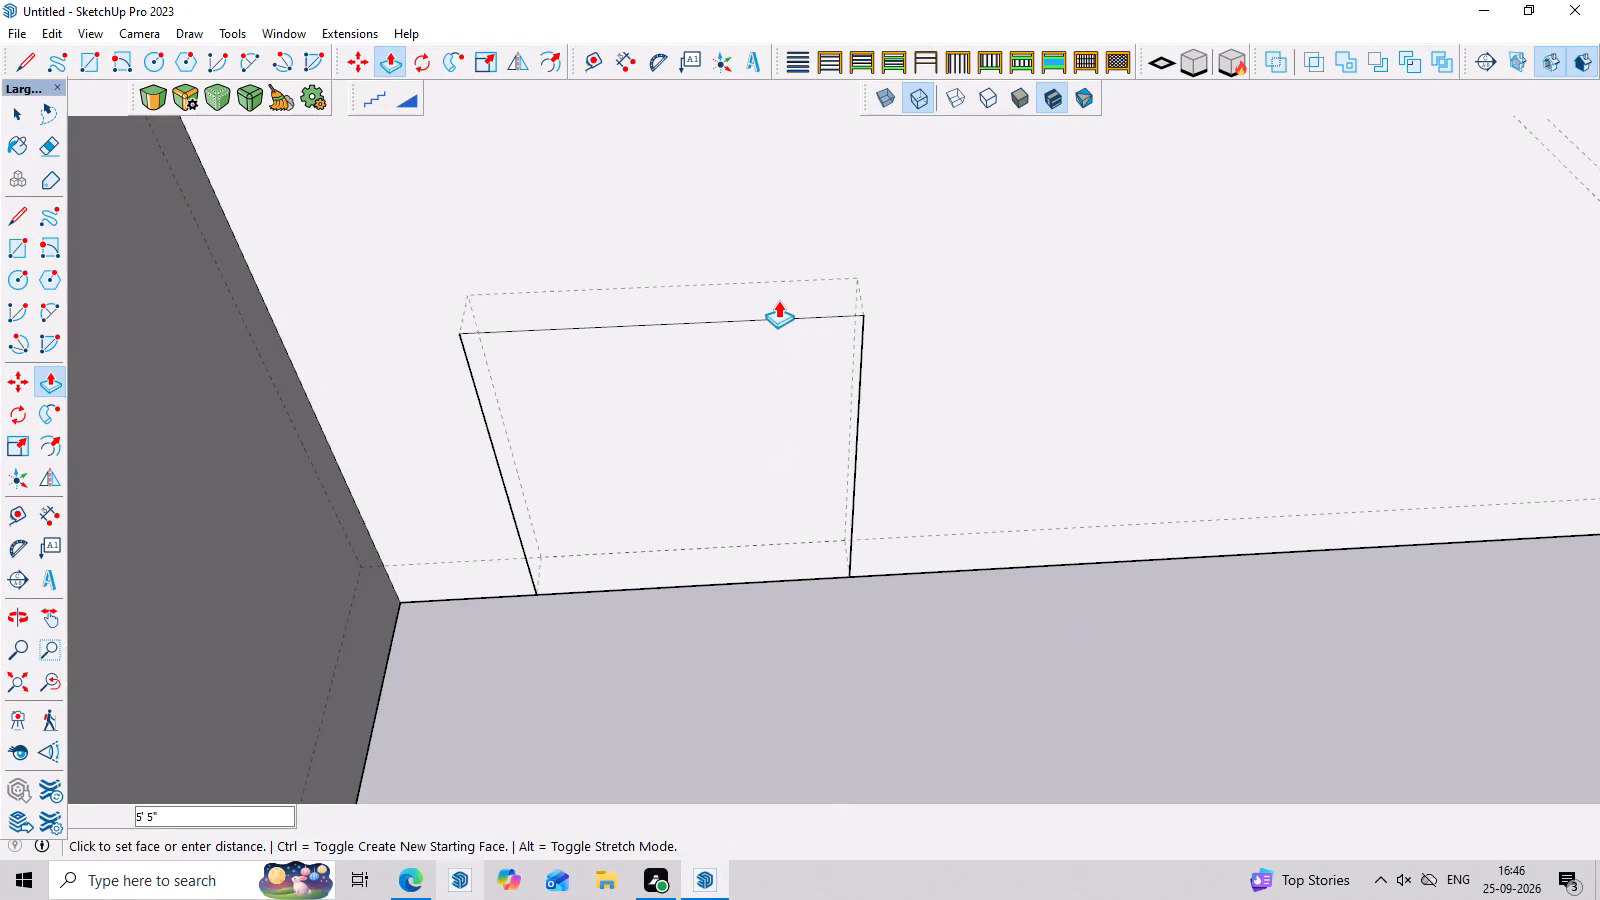
{"action": "scroll", "coordinate": [778, 300], "scroll_direction": "down", "scroll_amount": 10}
{"action": "middle_click_drag", "start_coordinate": [778, 317], "coordinate": [762, 223]}
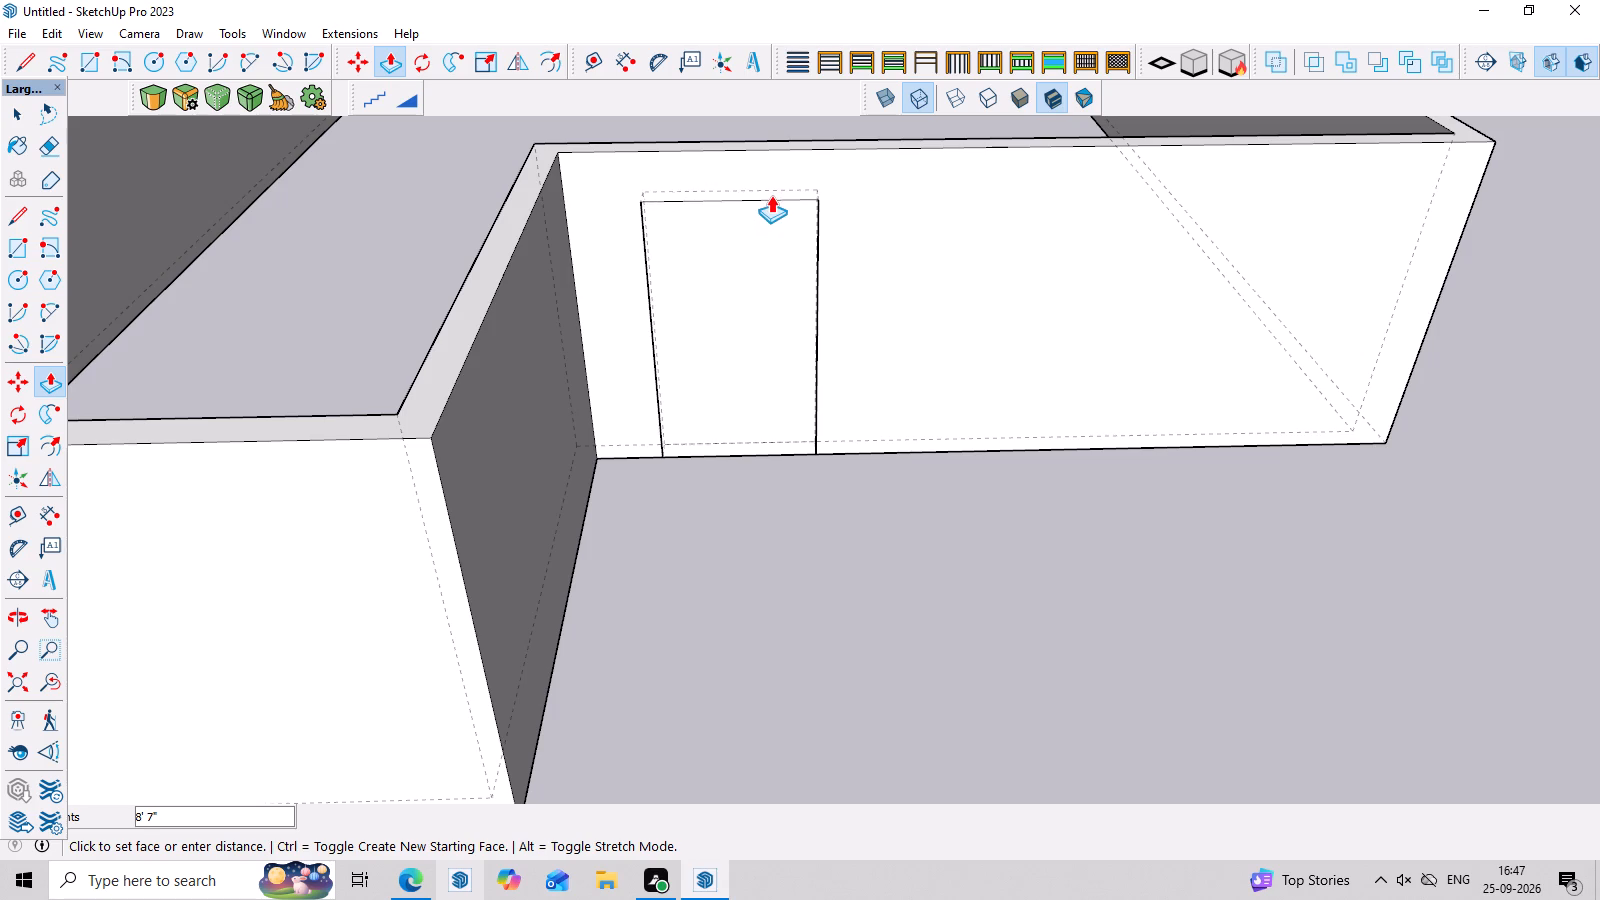
{"action": "left_click", "coordinate": [770, 225]}
Pull the door-sized block's front and back faces outward by the same distance so it projects beyond both sides of the wall.
{"action": "middle_click_drag", "start_coordinate": [993, 442], "coordinate": [860, 315]}
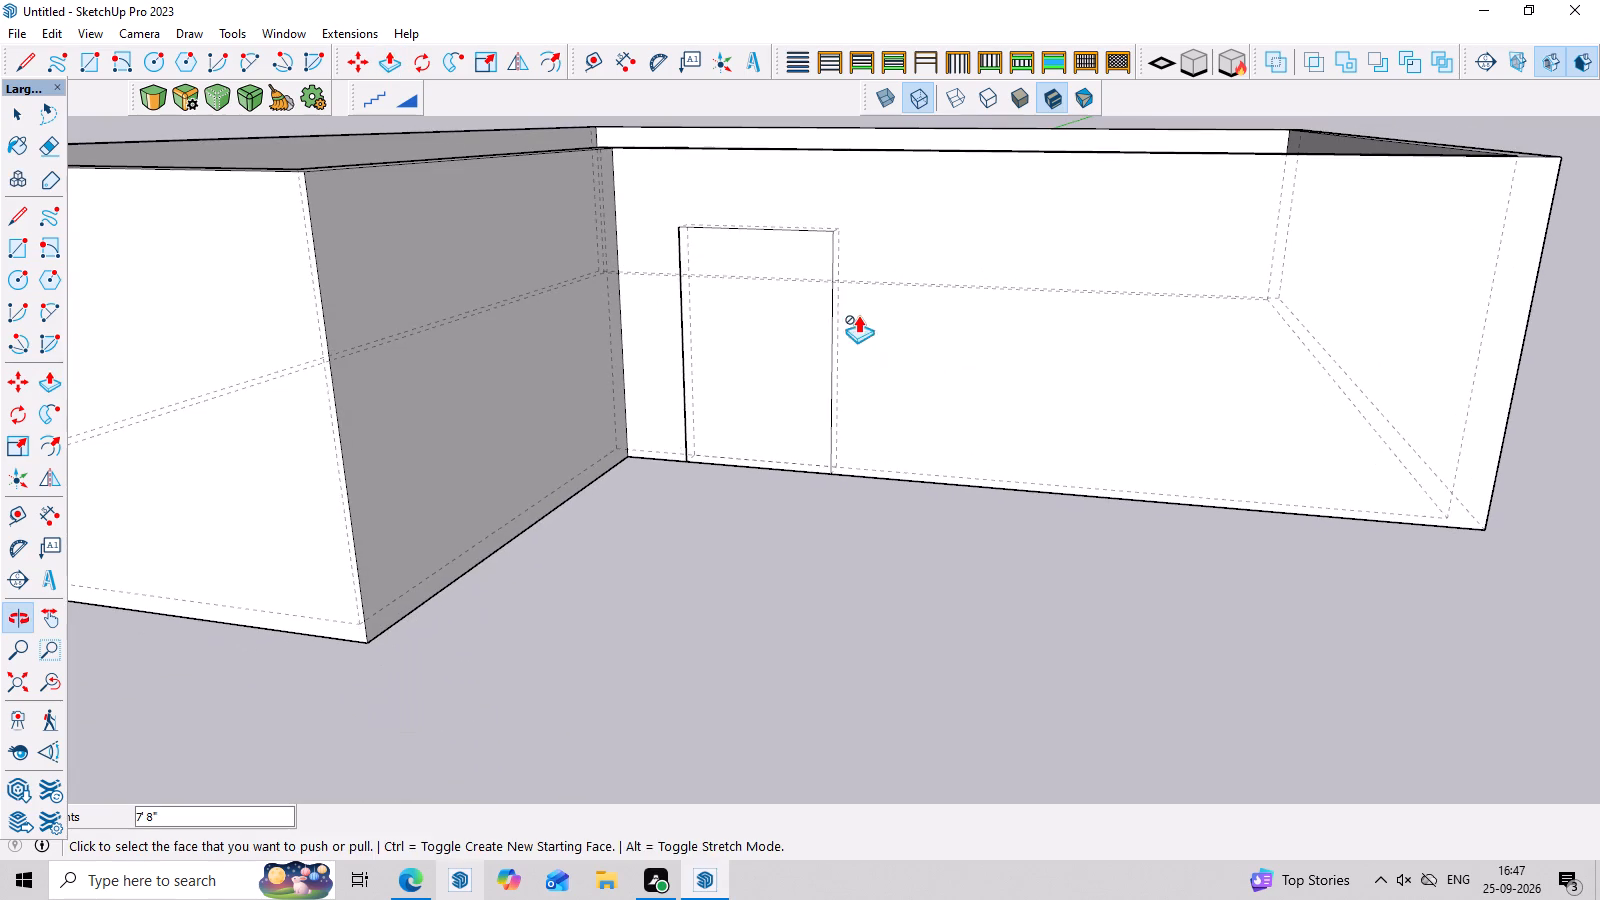
{"action": "left_click", "coordinate": [797, 322]}
{"action": "left_click", "coordinate": [778, 346]}
{"action": "middle_click_drag", "start_coordinate": [963, 338], "coordinate": [995, 899]}
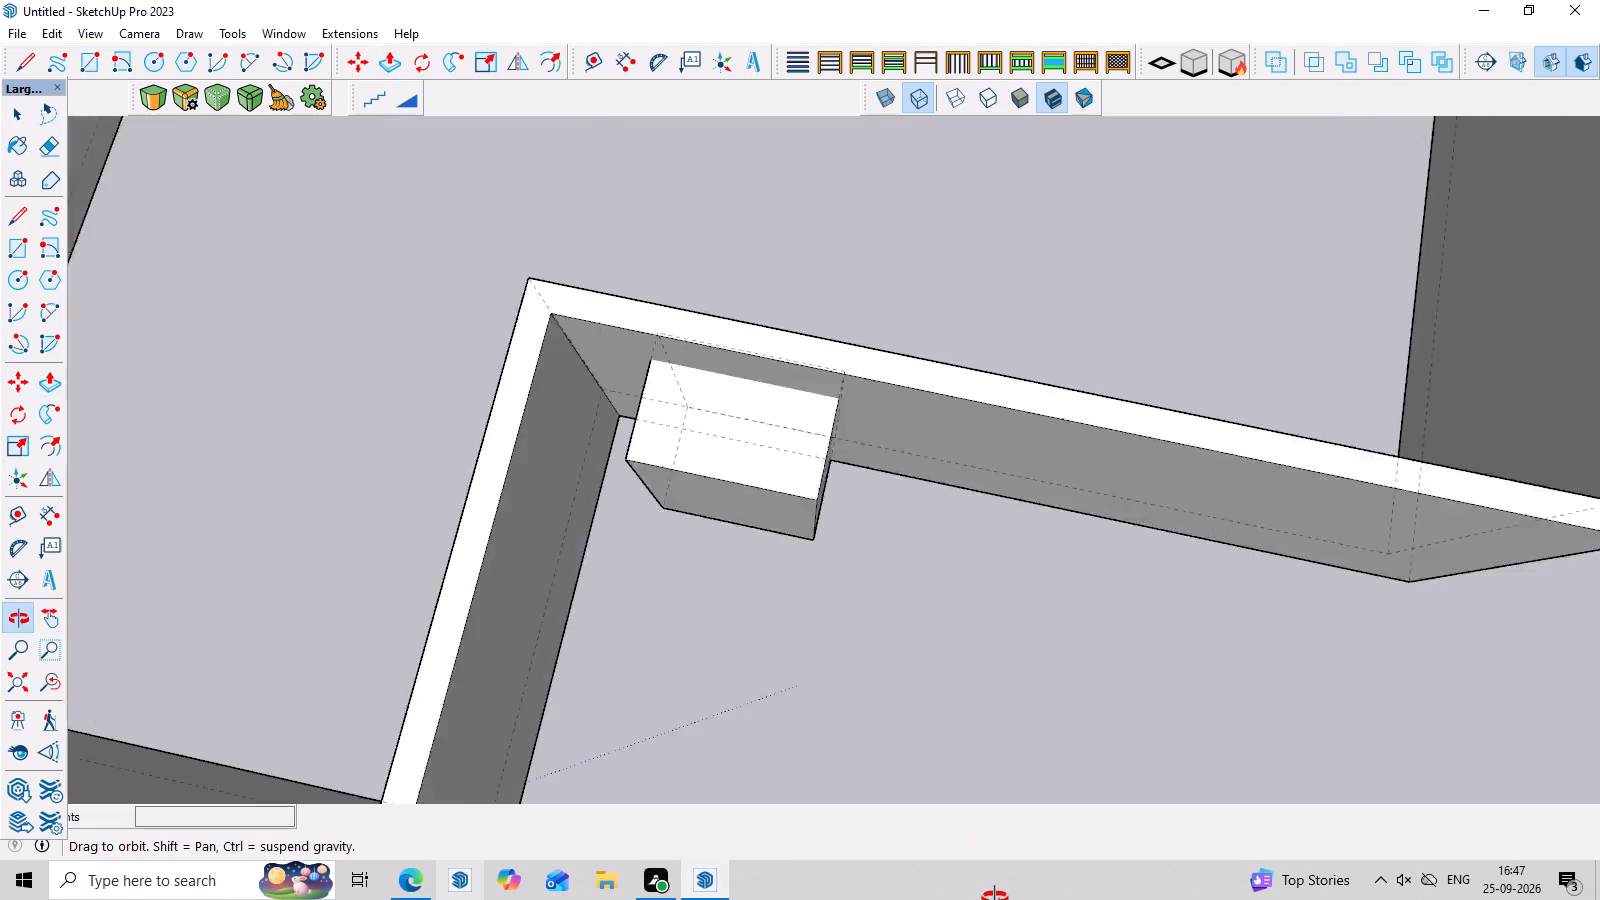
{"action": "middle_click_drag", "start_coordinate": [995, 899], "coordinate": [1003, 899]}
{"action": "middle_click_drag", "start_coordinate": [841, 258], "coordinate": [805, 519]}
{"action": "double_click", "coordinate": [796, 474]}
{"action": "middle_click_drag", "start_coordinate": [907, 624], "coordinate": [951, 153]}
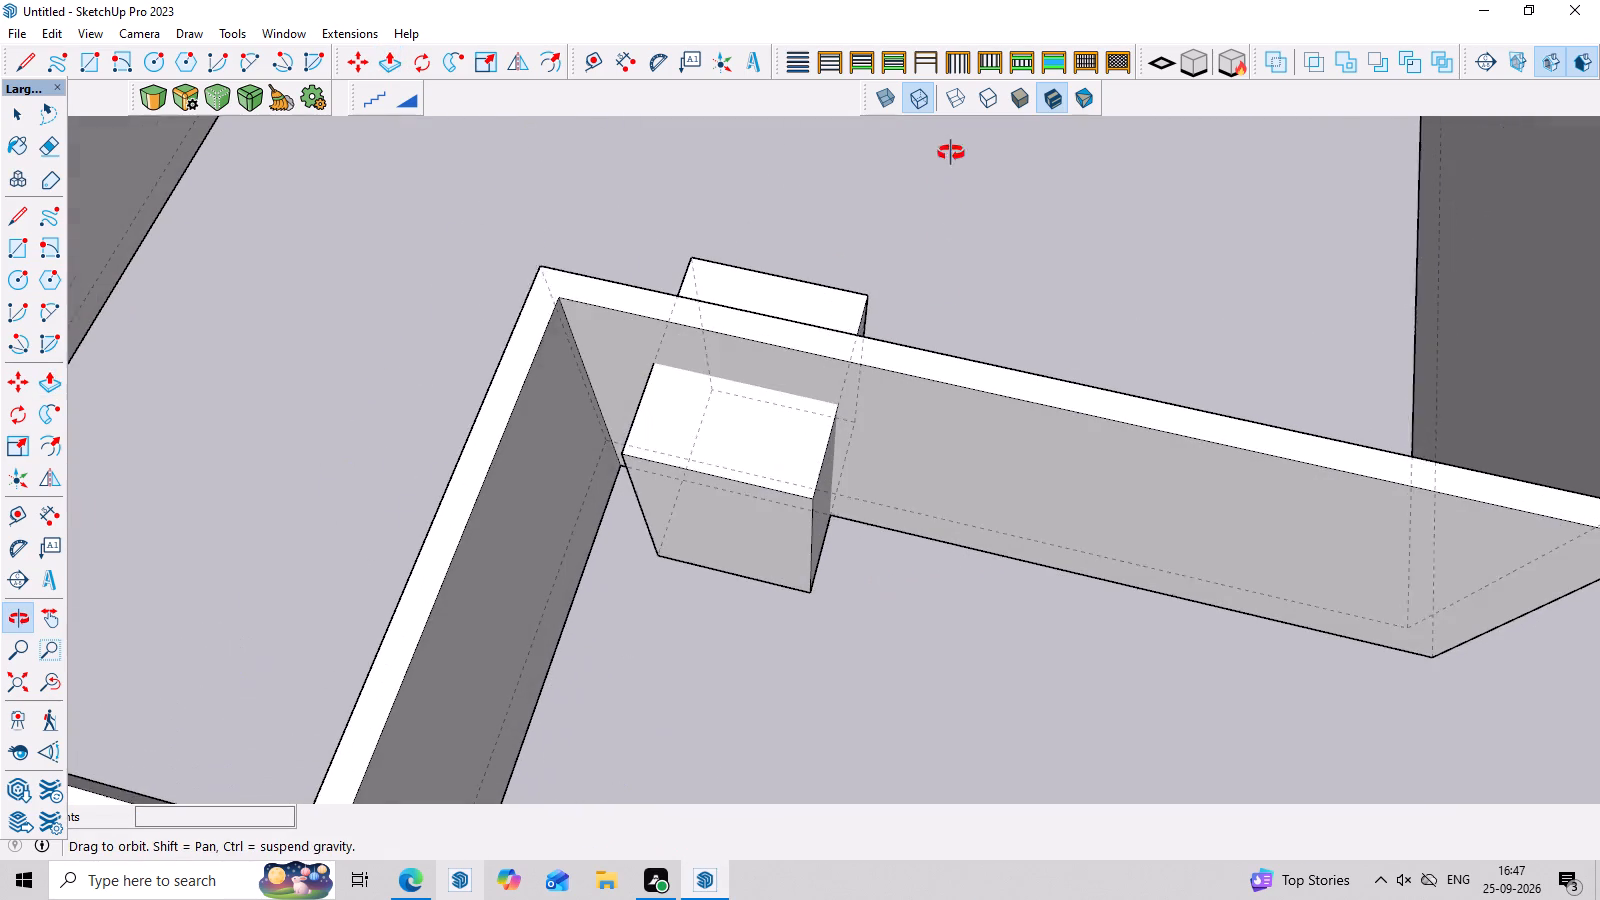
{"action": "middle_click_drag", "start_coordinate": [951, 153], "coordinate": [951, 152]}
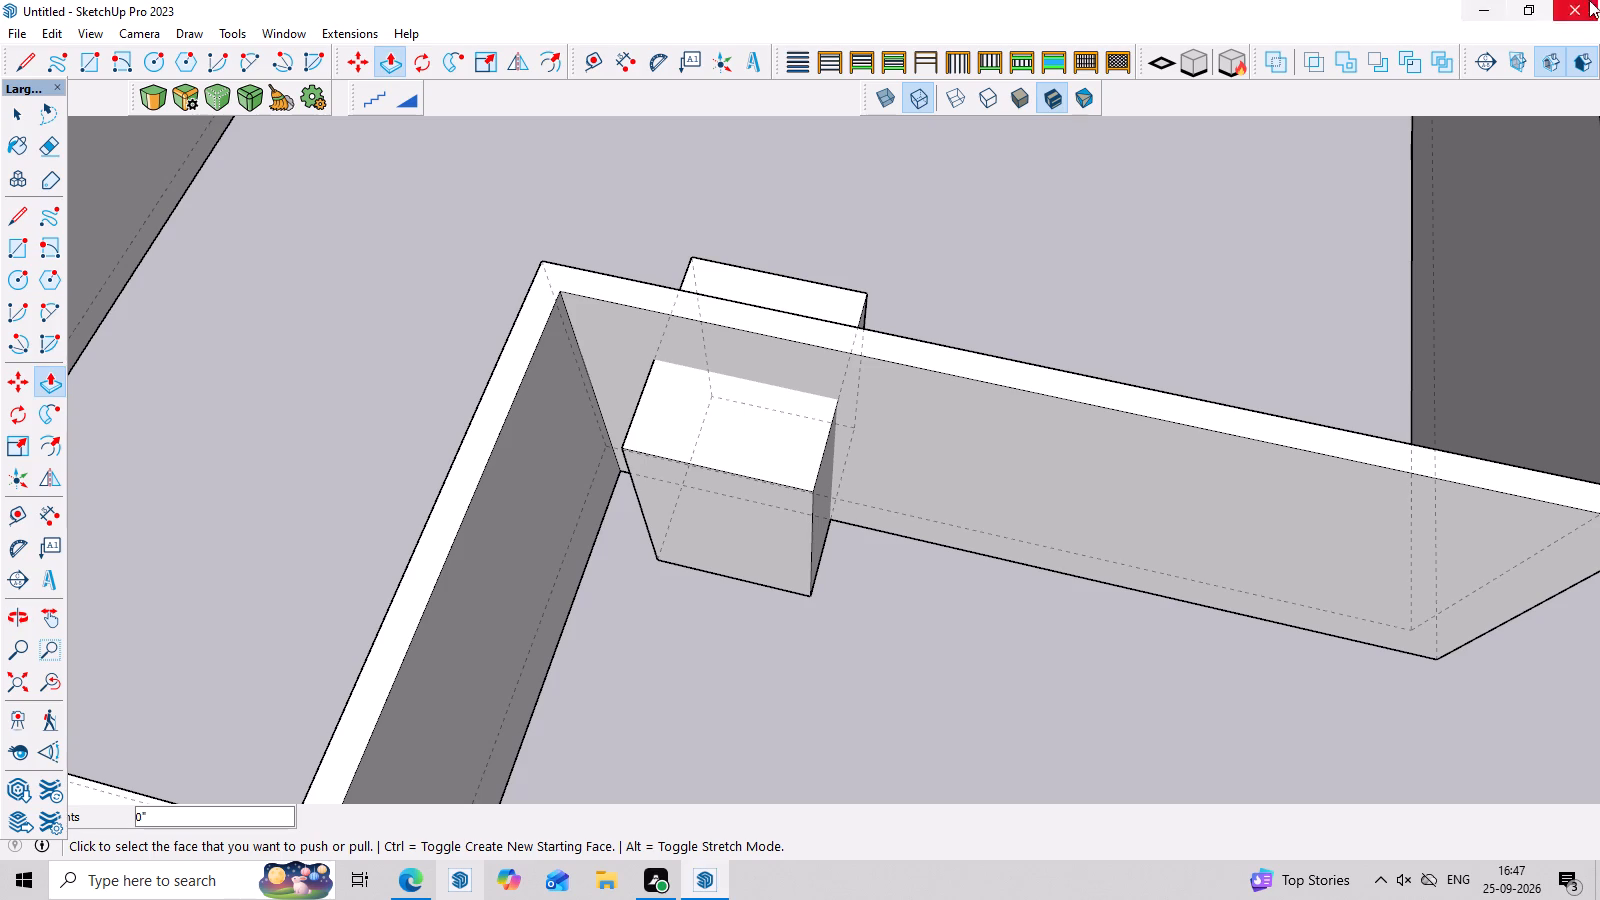
Examine the door-sized block's position and projection in the notch wall from the front and above.
{"action": "scroll", "coordinate": [224, 880], "scroll_direction": "down", "scroll_amount": 2}
{"action": "scroll", "coordinate": [427, 838], "scroll_direction": "down", "scroll_amount": 3}
{"action": "scroll", "coordinate": [567, 597], "scroll_direction": "down", "scroll_amount": 2}
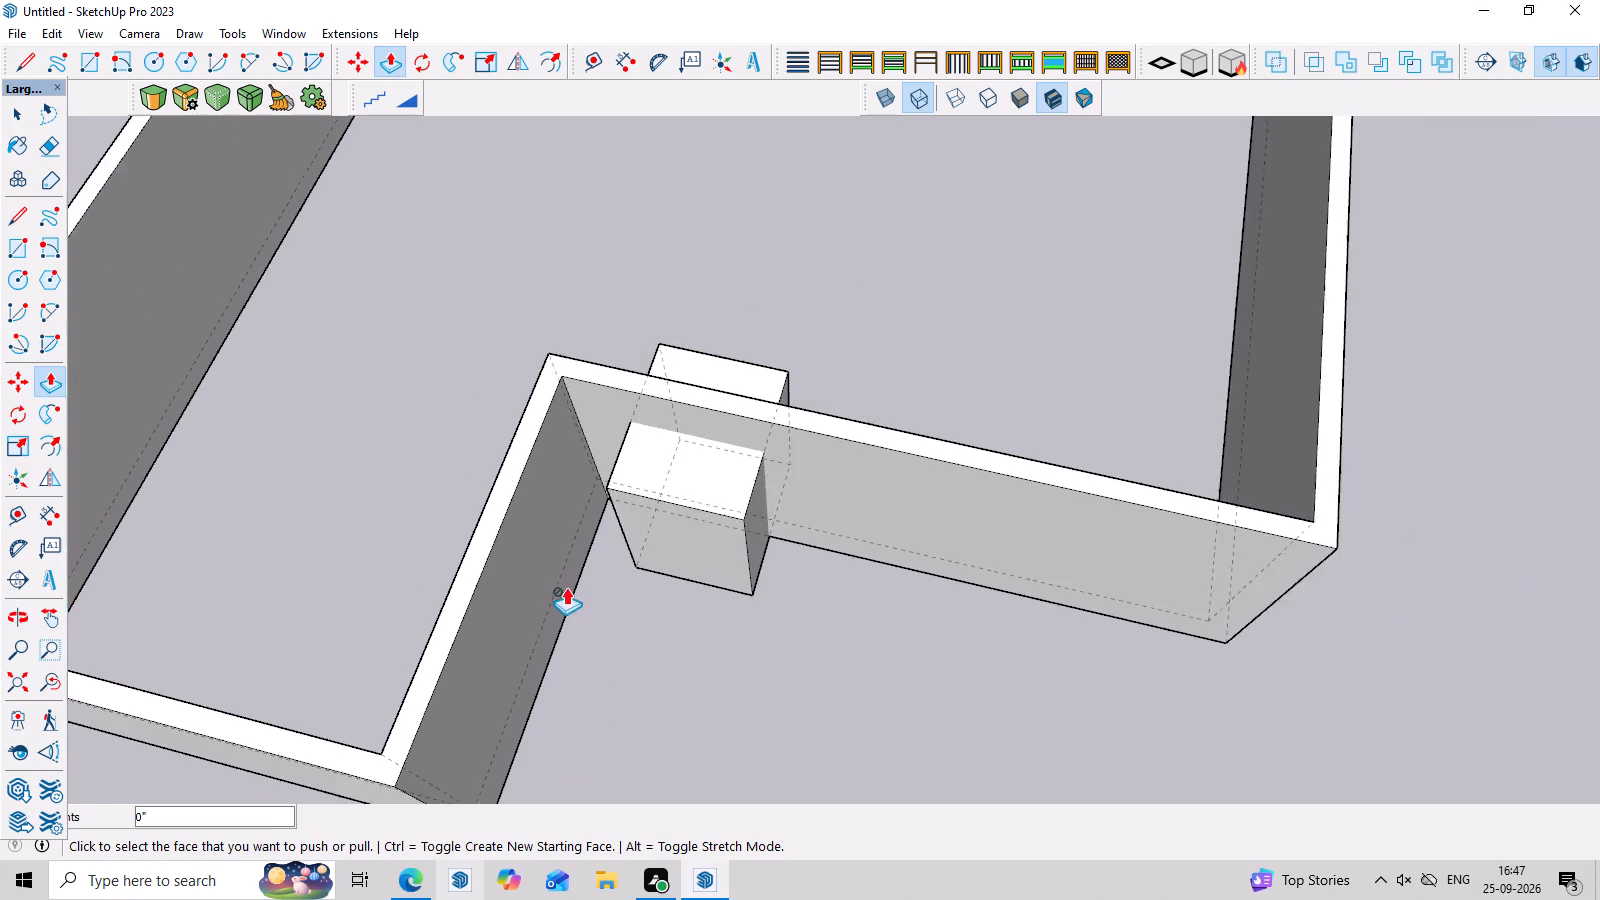
{"action": "scroll", "coordinate": [566, 587], "scroll_direction": "down", "scroll_amount": 6}
{"action": "middle_click_drag", "start_coordinate": [724, 624], "coordinate": [831, 364]}
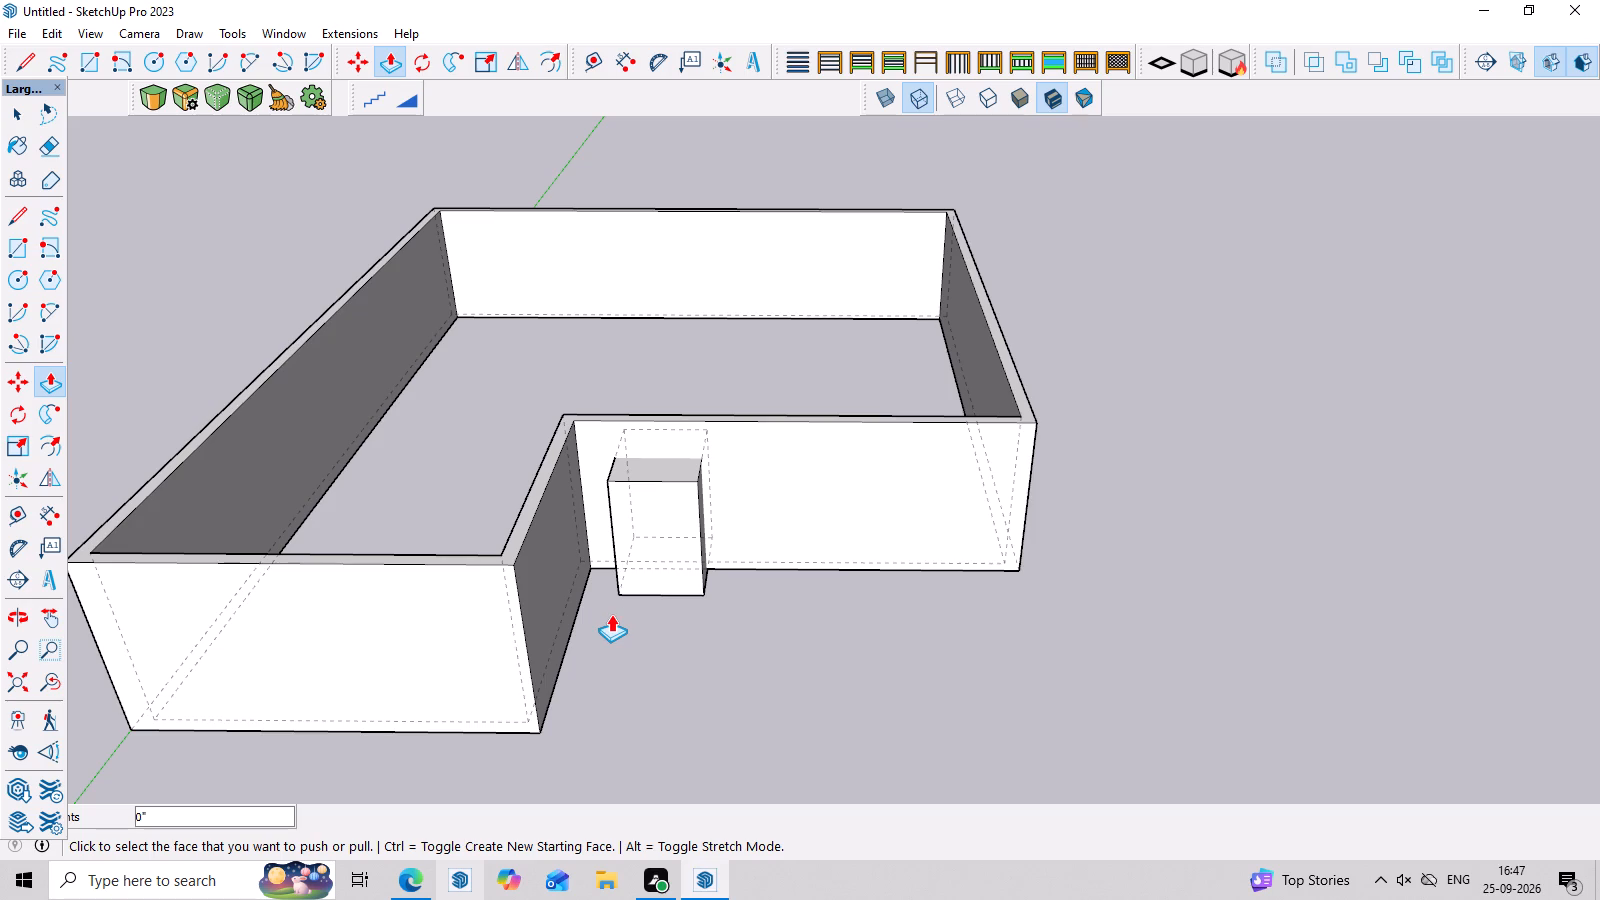
{"action": "scroll", "coordinate": [611, 652], "scroll_direction": "down", "scroll_amount": 3}
{"action": "middle_click_drag", "start_coordinate": [796, 667], "coordinate": [791, 528]}
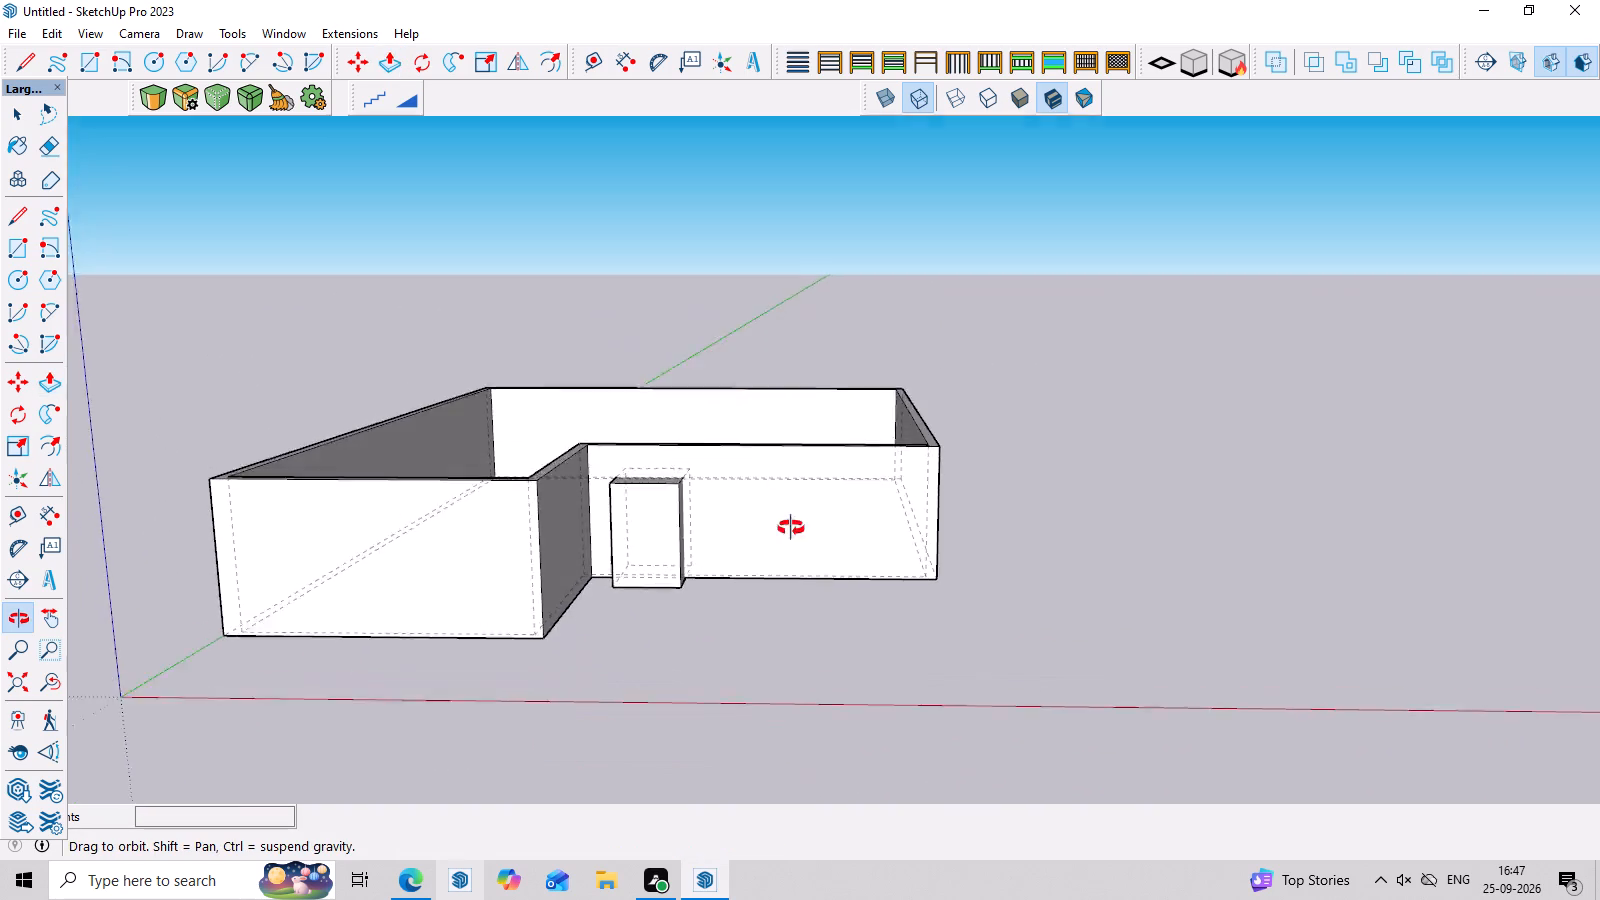
{"action": "middle_click_drag", "start_coordinate": [791, 528], "coordinate": [804, 610]}
{"action": "scroll", "coordinate": [679, 639], "scroll_direction": "up", "scroll_amount": 3}
{"action": "key", "text": "space"}
{"action": "middle_click", "coordinate": [776, 570]}
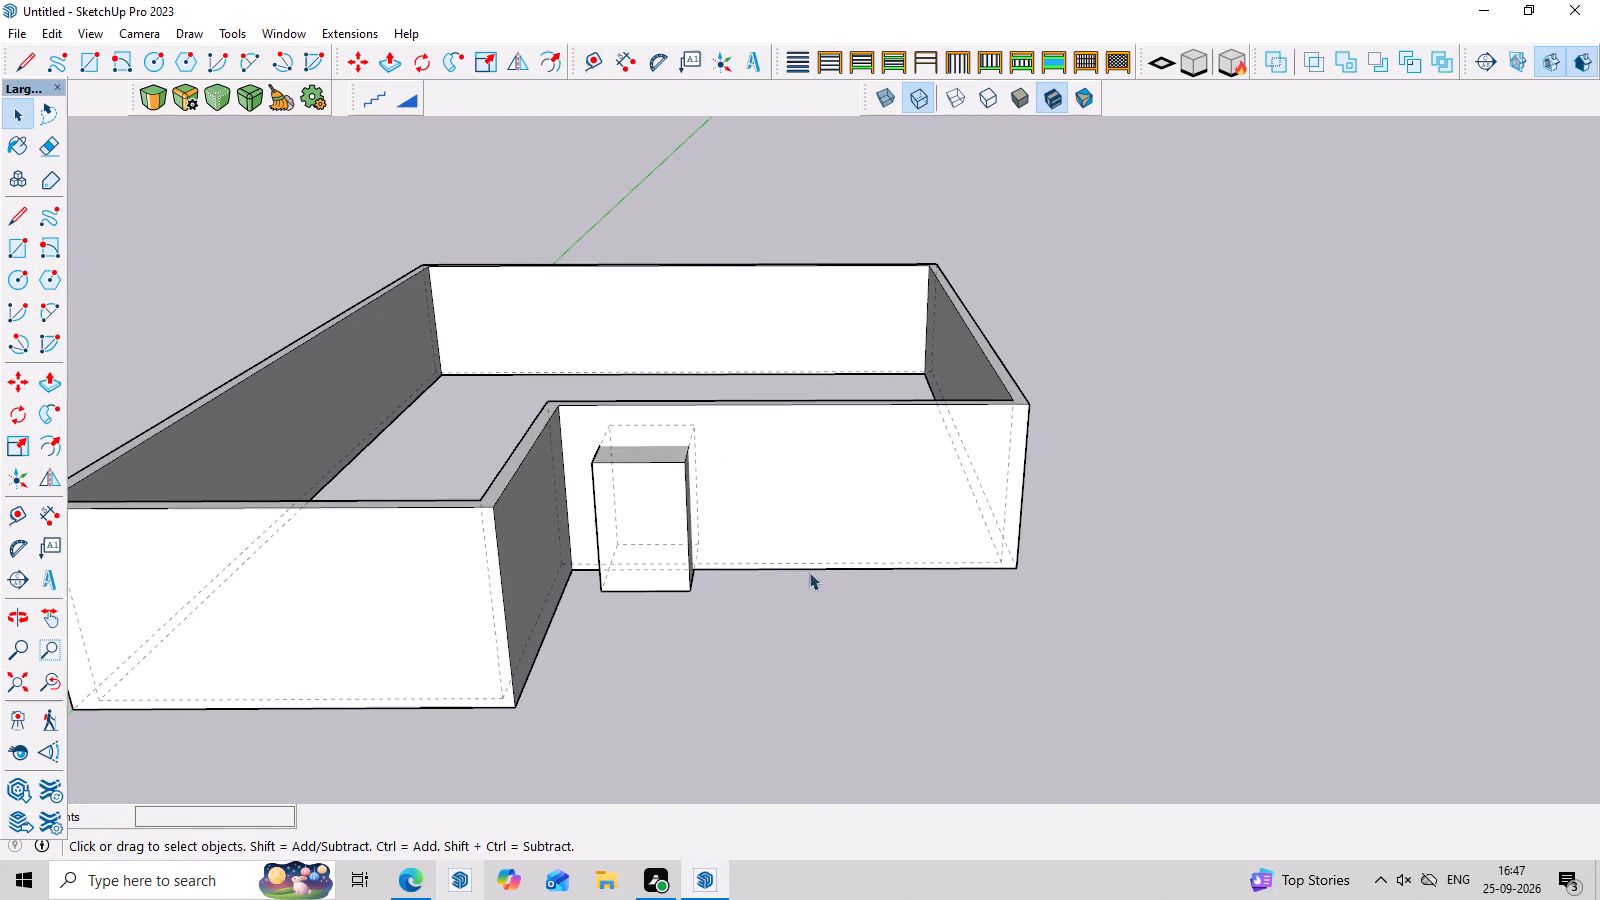
{"action": "scroll", "coordinate": [809, 572], "scroll_direction": "up", "scroll_amount": 4}
{"action": "triple_click", "coordinate": [541, 534]}
{"action": "left_click", "coordinate": [572, 534]}
{"action": "scroll", "coordinate": [800, 637], "scroll_direction": "down", "scroll_amount": 3}
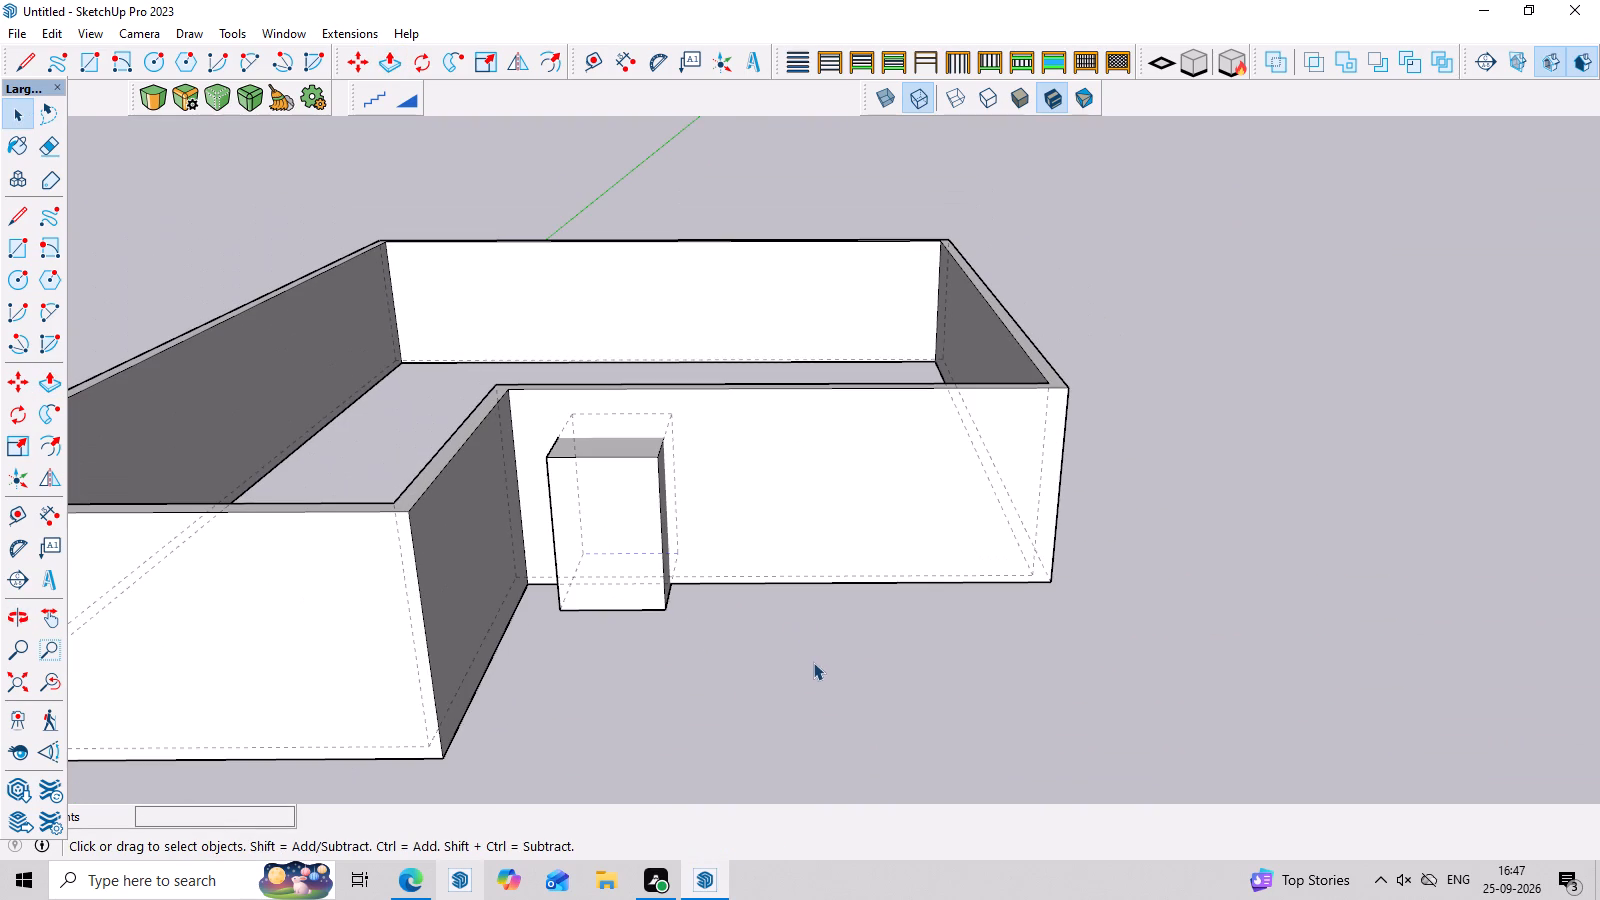
{"action": "left_click", "coordinate": [844, 672]}
{"action": "middle_click_drag", "start_coordinate": [869, 763], "coordinate": [860, 820]}
{"action": "scroll", "coordinate": [860, 820], "scroll_direction": "up", "scroll_amount": 3}
{"action": "scroll", "coordinate": [860, 782], "scroll_direction": "down", "scroll_amount": 7}
{"action": "middle_click_drag", "start_coordinate": [895, 781], "coordinate": [882, 830]}
{"action": "scroll", "coordinate": [882, 830], "scroll_direction": "up", "scroll_amount": 5}
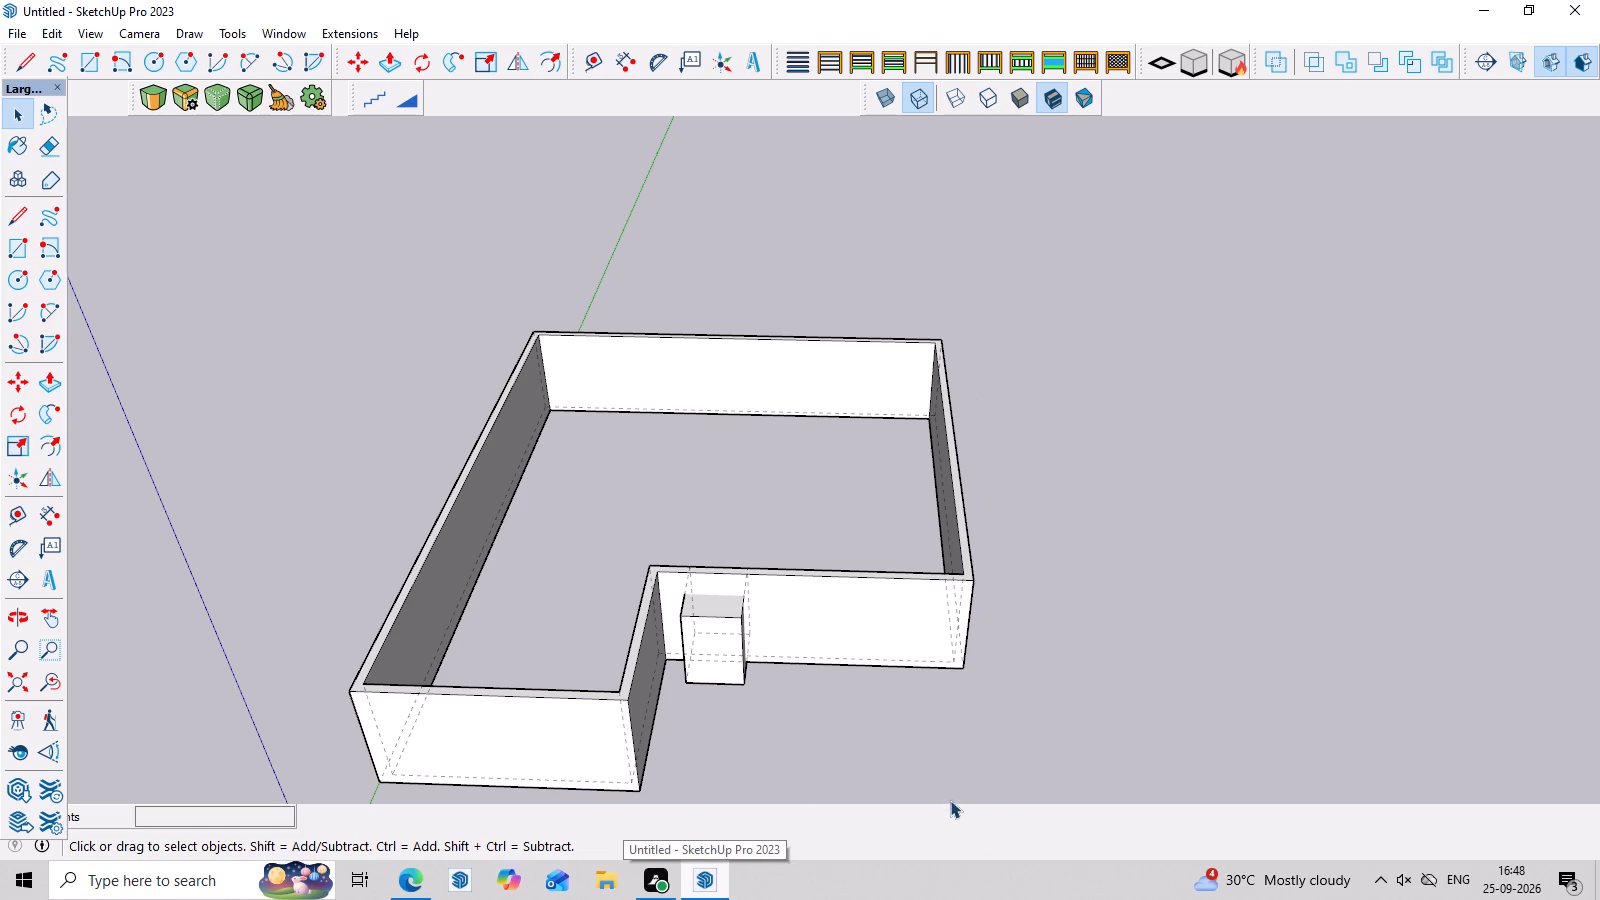
{"action": "scroll", "coordinate": [957, 775], "scroll_direction": "down", "scroll_amount": 3}
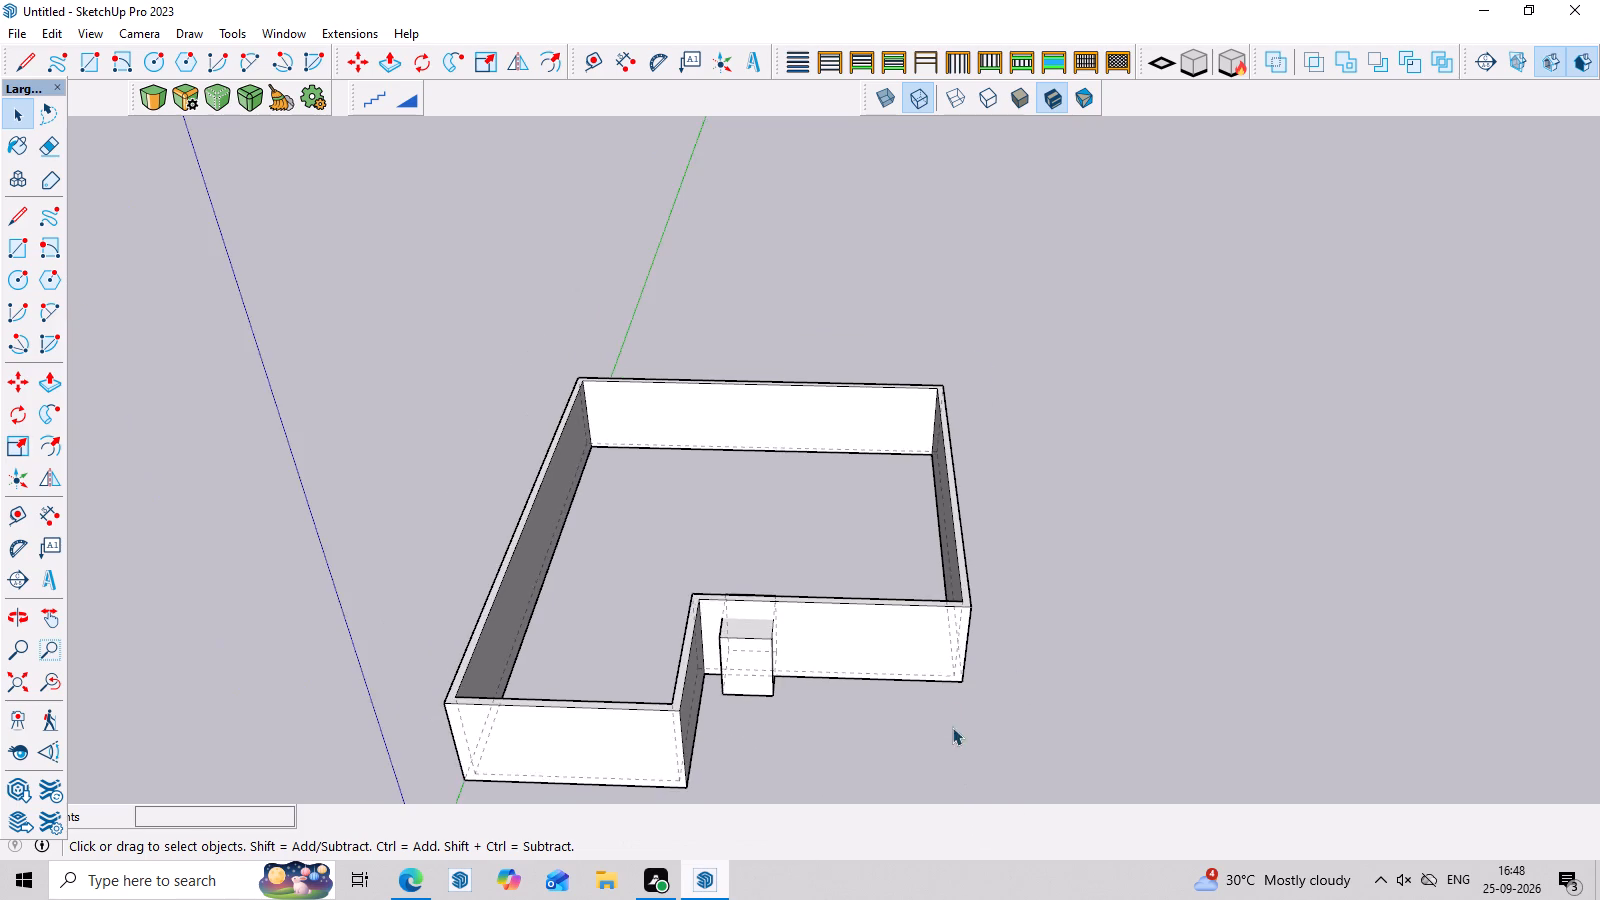
{"action": "scroll", "coordinate": [852, 632], "scroll_direction": "down", "scroll_amount": 3}
{"action": "middle_click_drag", "start_coordinate": [851, 674], "coordinate": [879, 550]}
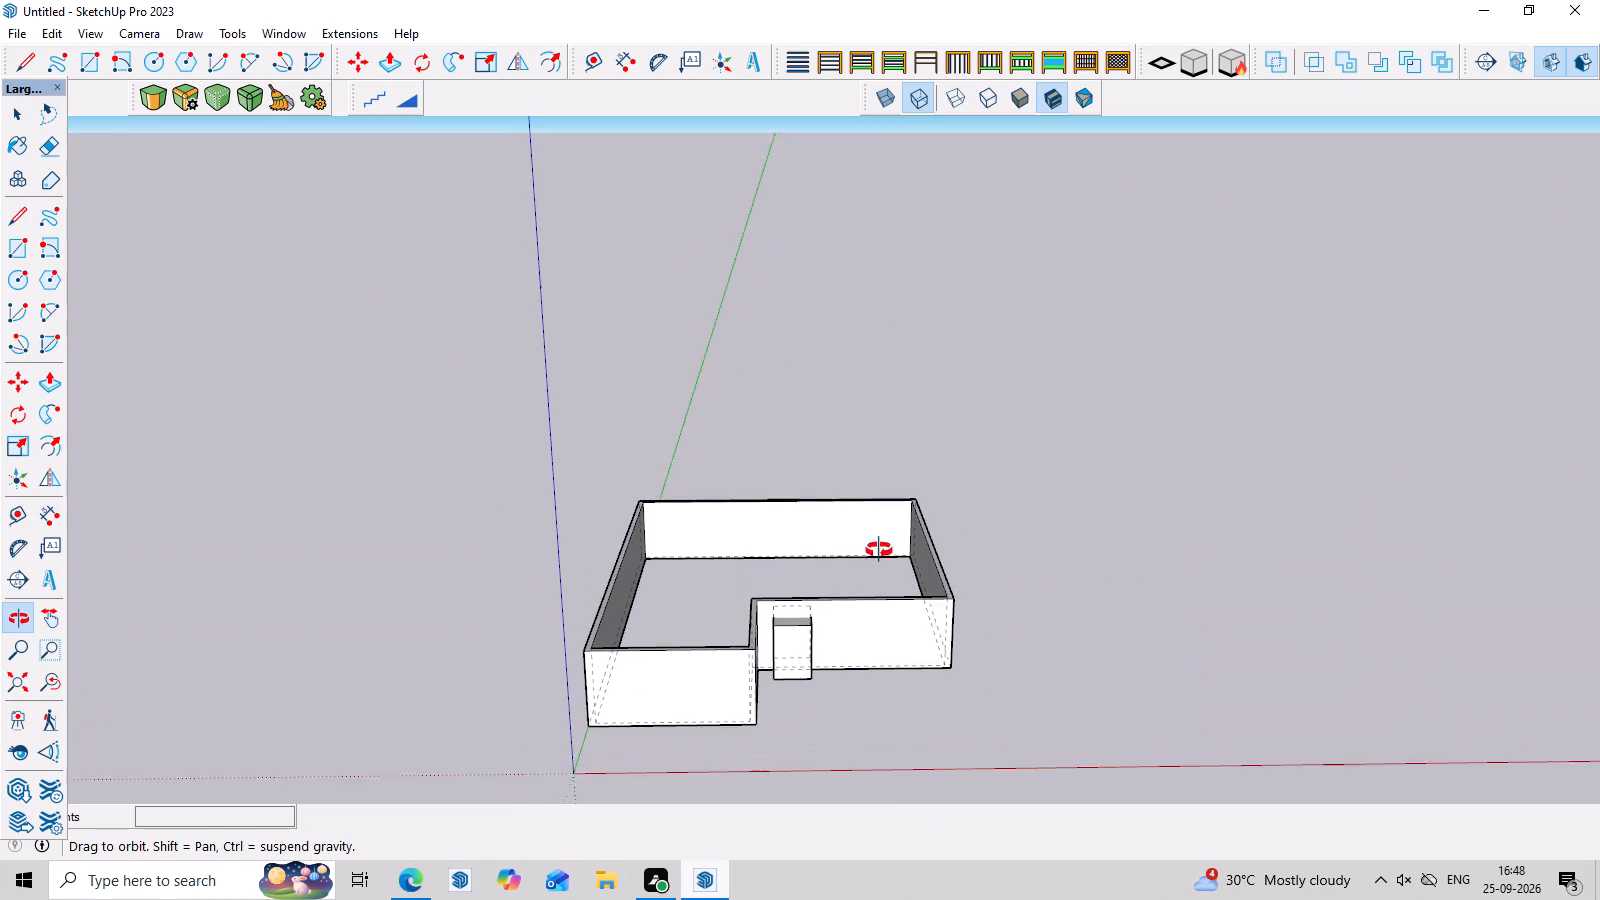
{"action": "middle_click_drag", "start_coordinate": [879, 550], "coordinate": [879, 552]}
{"action": "scroll", "coordinate": [892, 636], "scroll_direction": "up", "scroll_amount": 3}
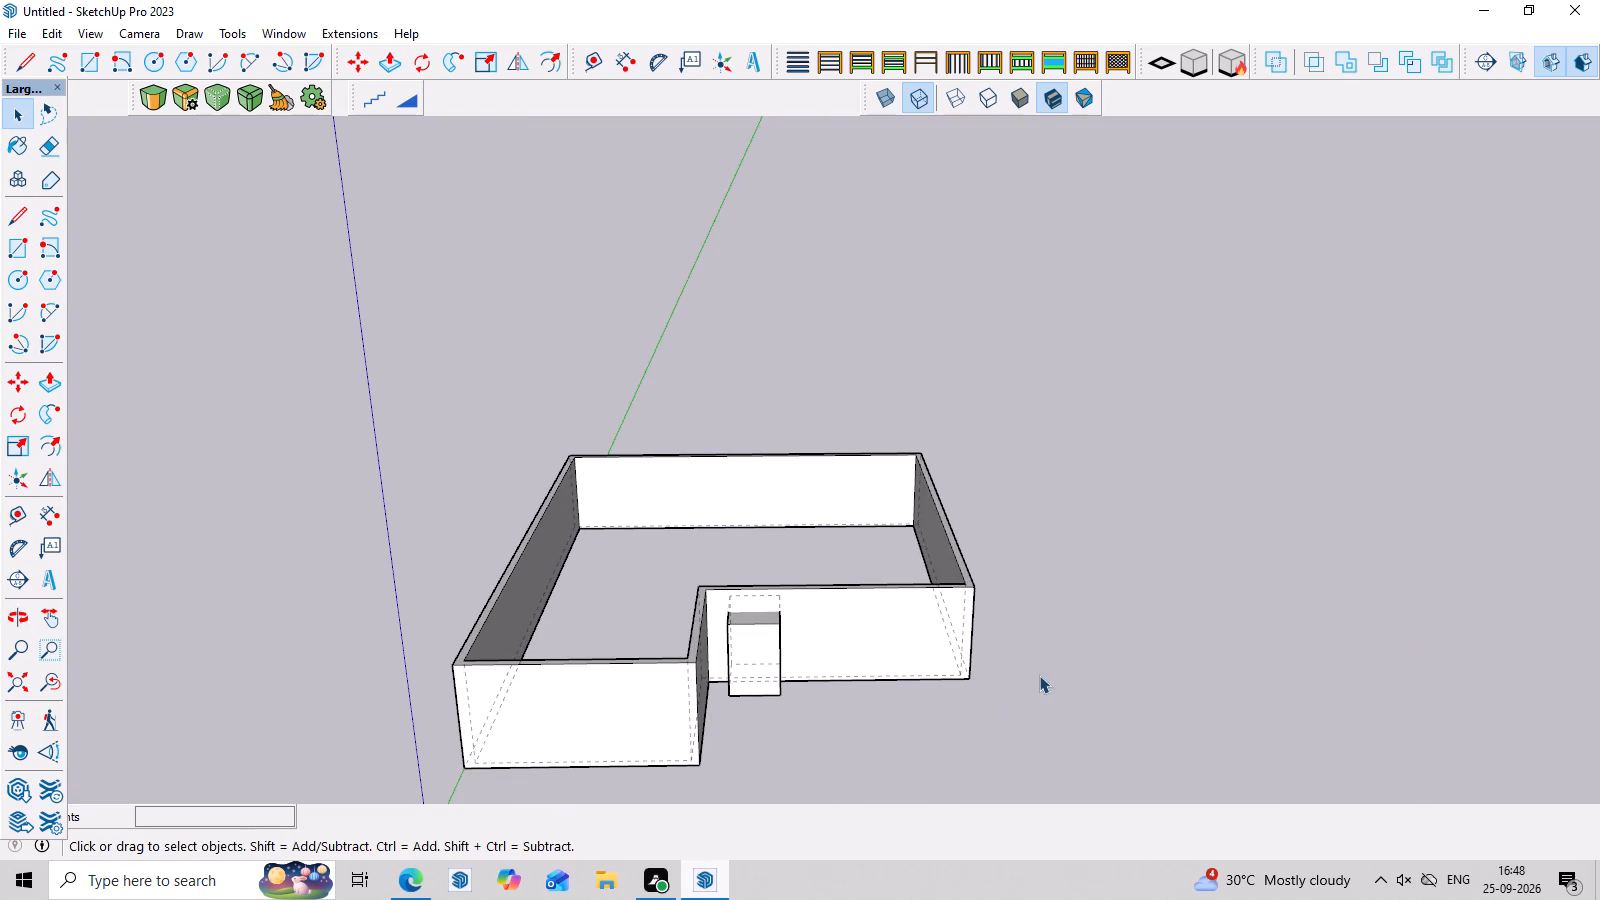
{"action": "middle_click_drag", "start_coordinate": [1039, 675], "coordinate": [1046, 639]}
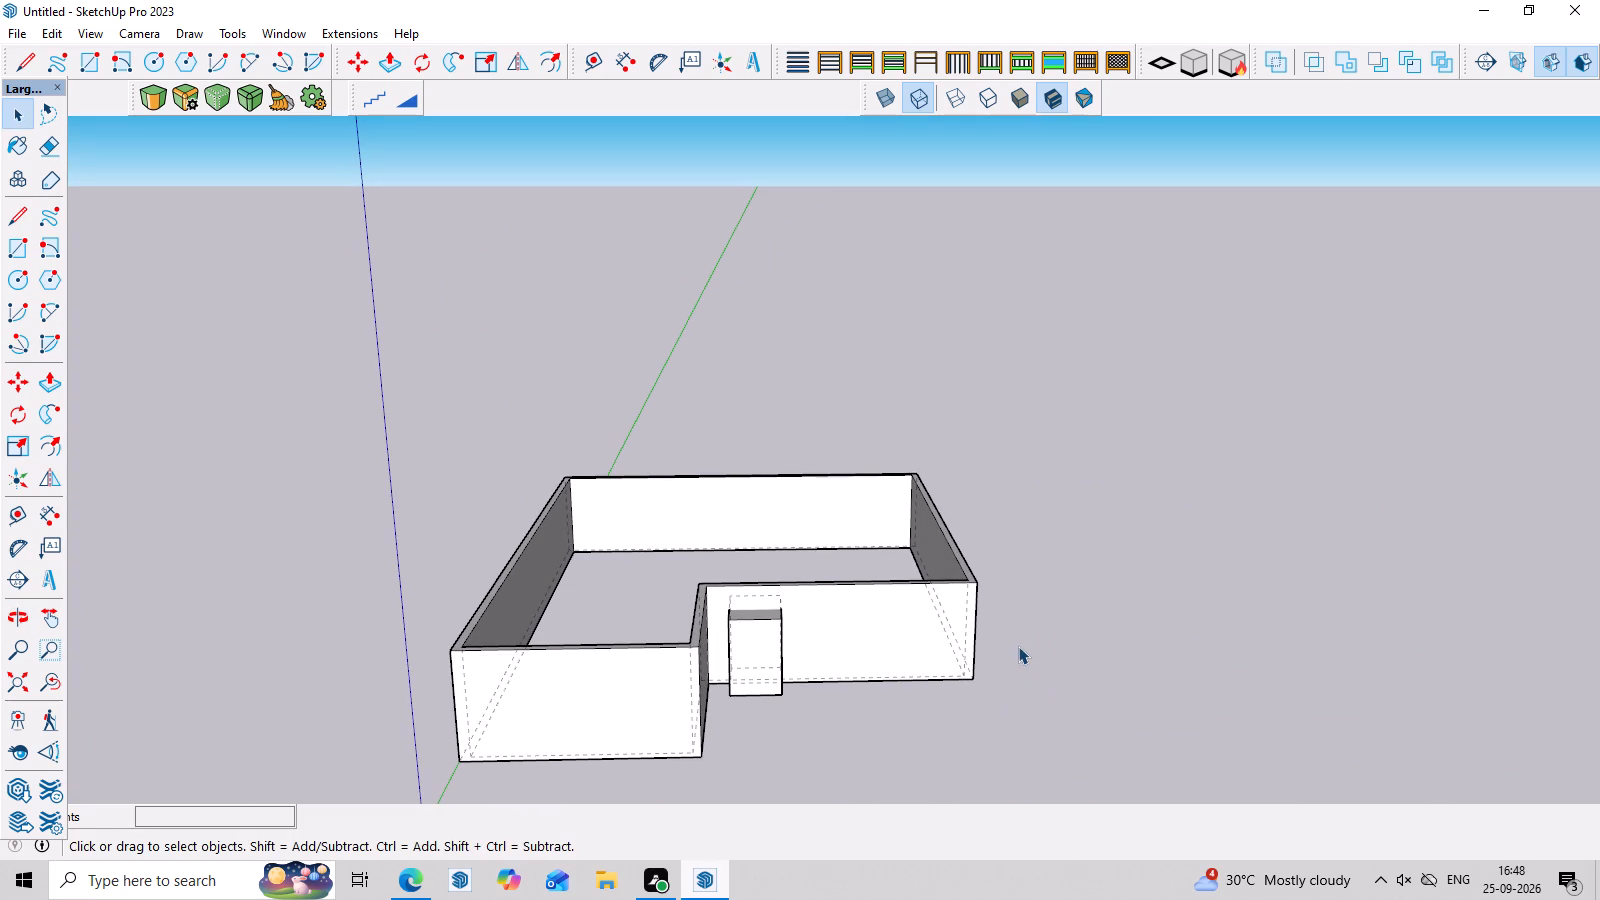
Draw a second rectangle about 6' 5" by 9" across the same wall's base, between the door-sized block and the outer corner.
{"action": "key", "text": "r"}
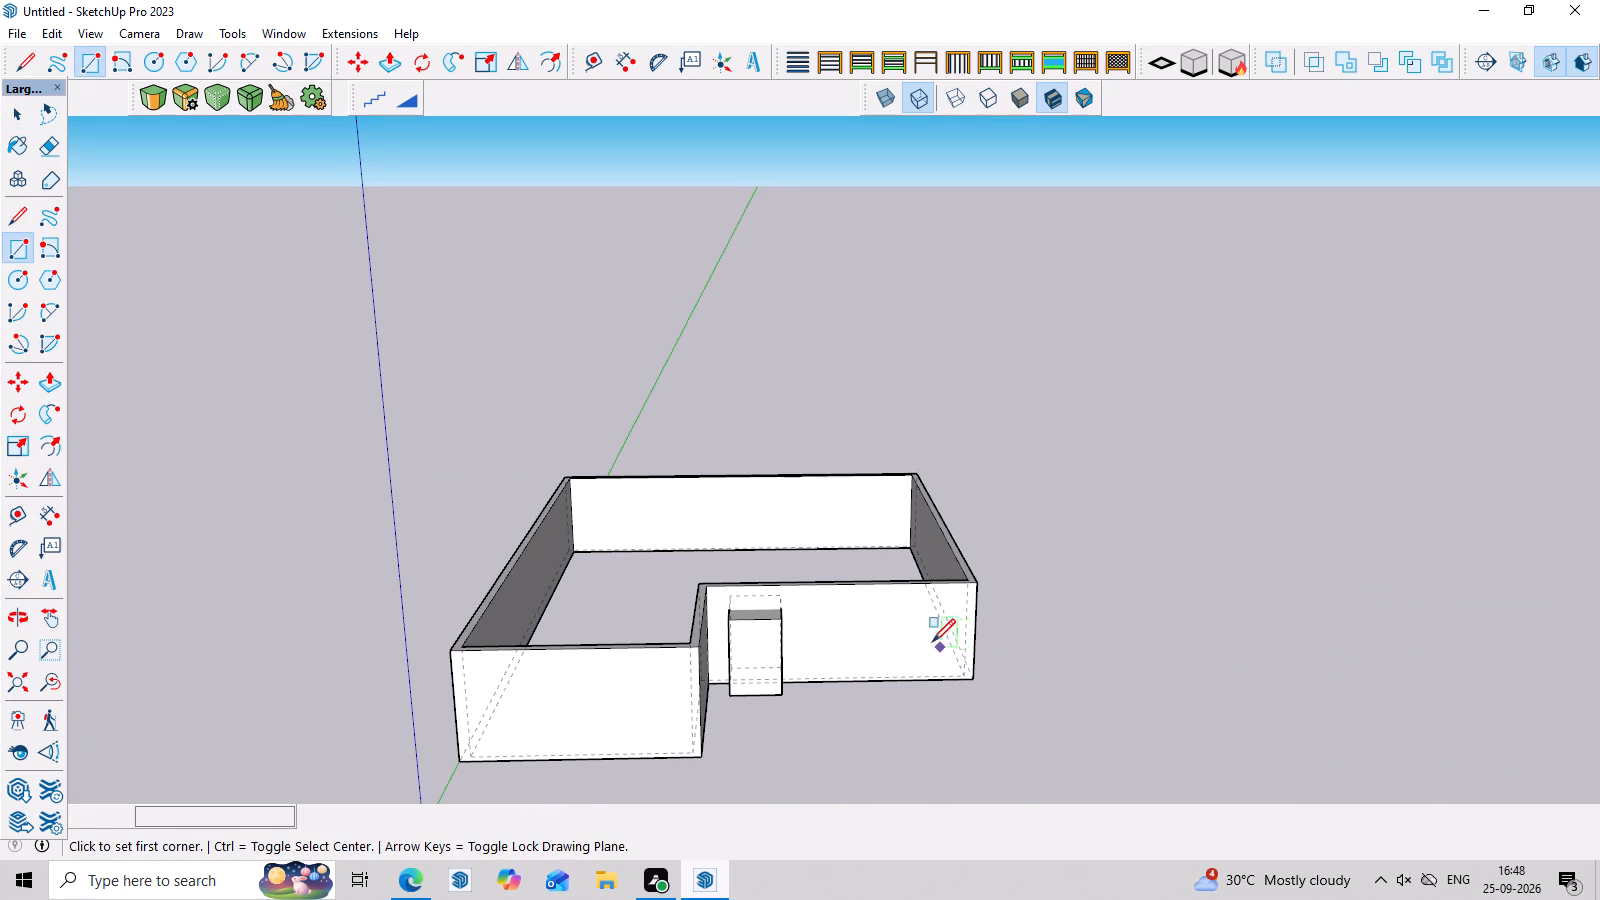
{"action": "scroll", "coordinate": [898, 636], "scroll_direction": "up", "scroll_amount": 7}
{"action": "middle_click_drag", "start_coordinate": [907, 684], "coordinate": [907, 746]}
{"action": "scroll", "coordinate": [870, 724], "scroll_direction": "up", "scroll_amount": 7}
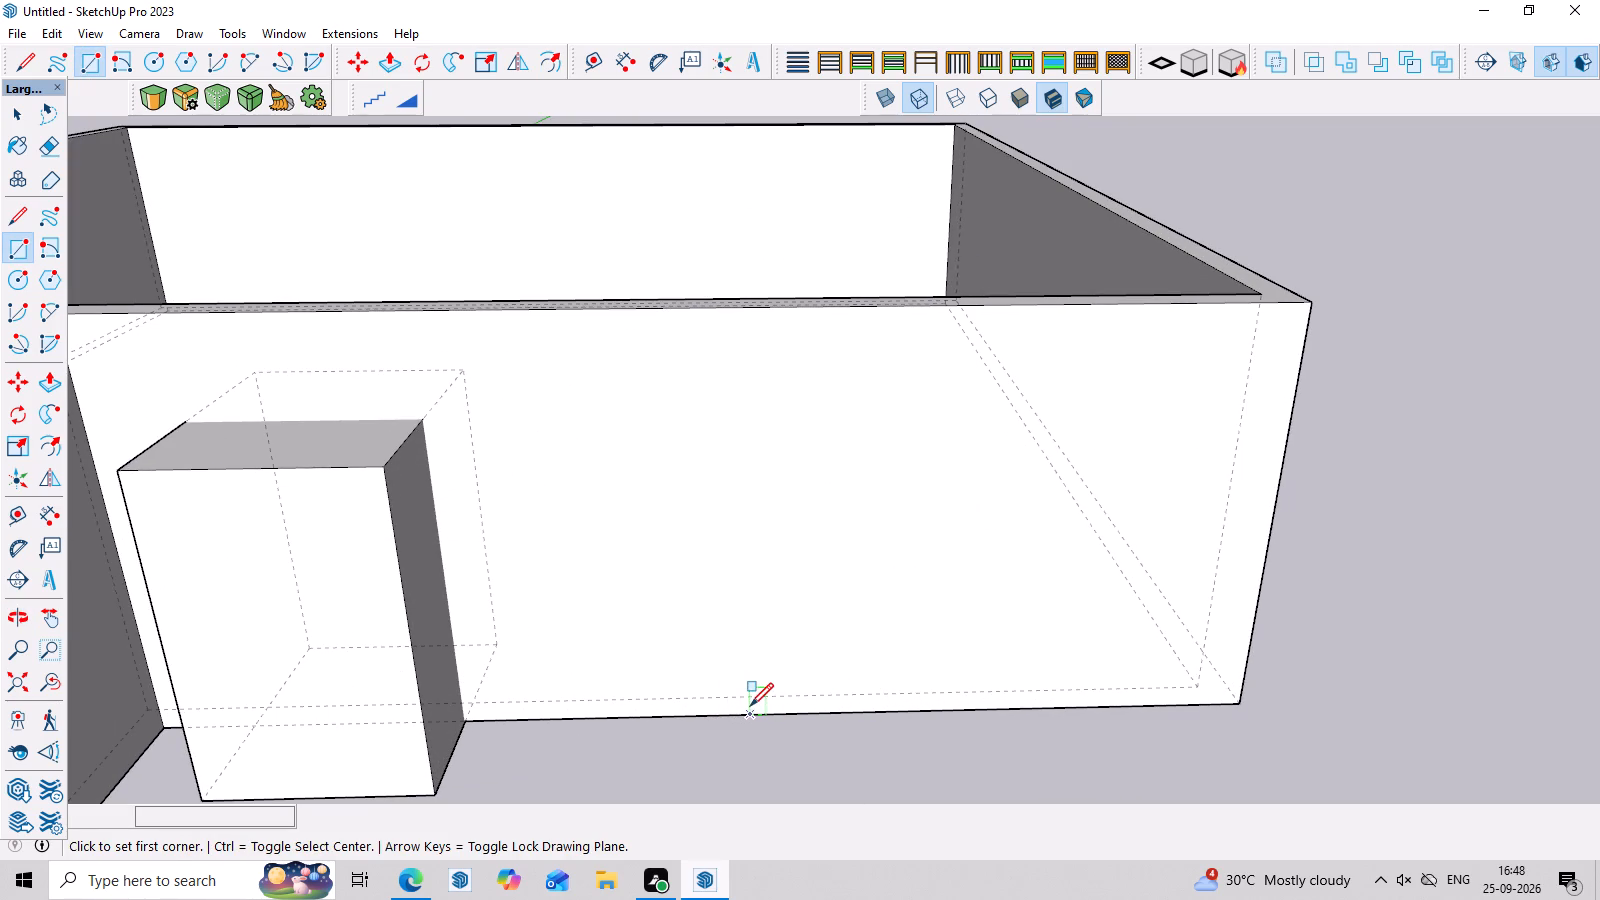
{"action": "left_click", "coordinate": [751, 712]}
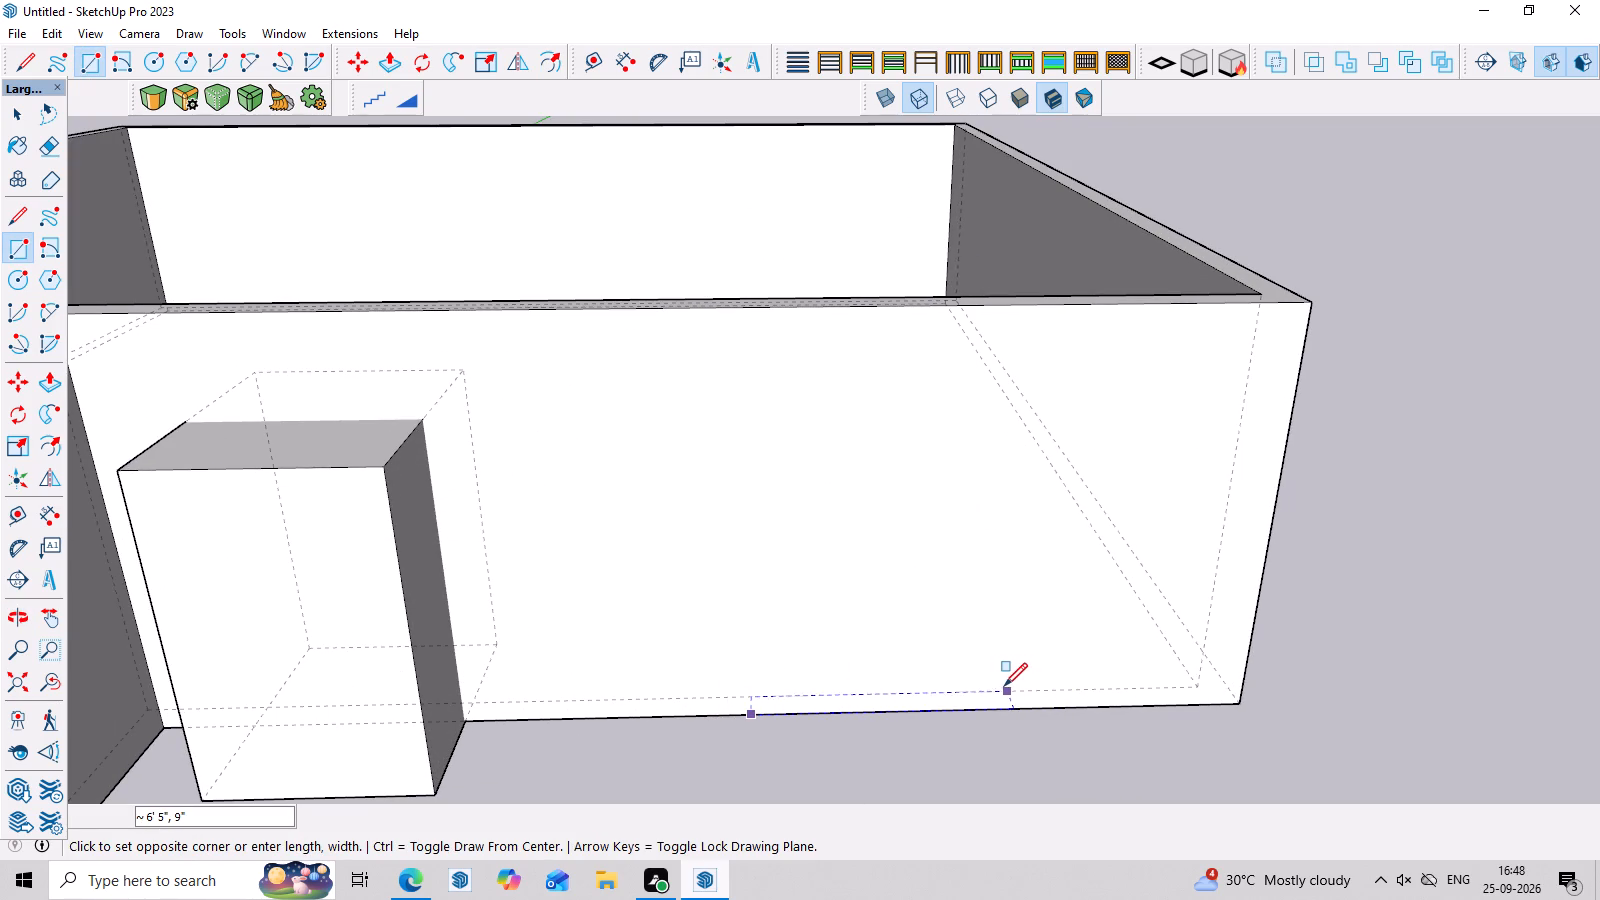
{"action": "left_click", "coordinate": [1003, 686]}
{"action": "key", "text": "space"}
Push/Pull the second base rectangle upward about 6' 10" to form a window-sized block.
{"action": "key", "text": "p"}
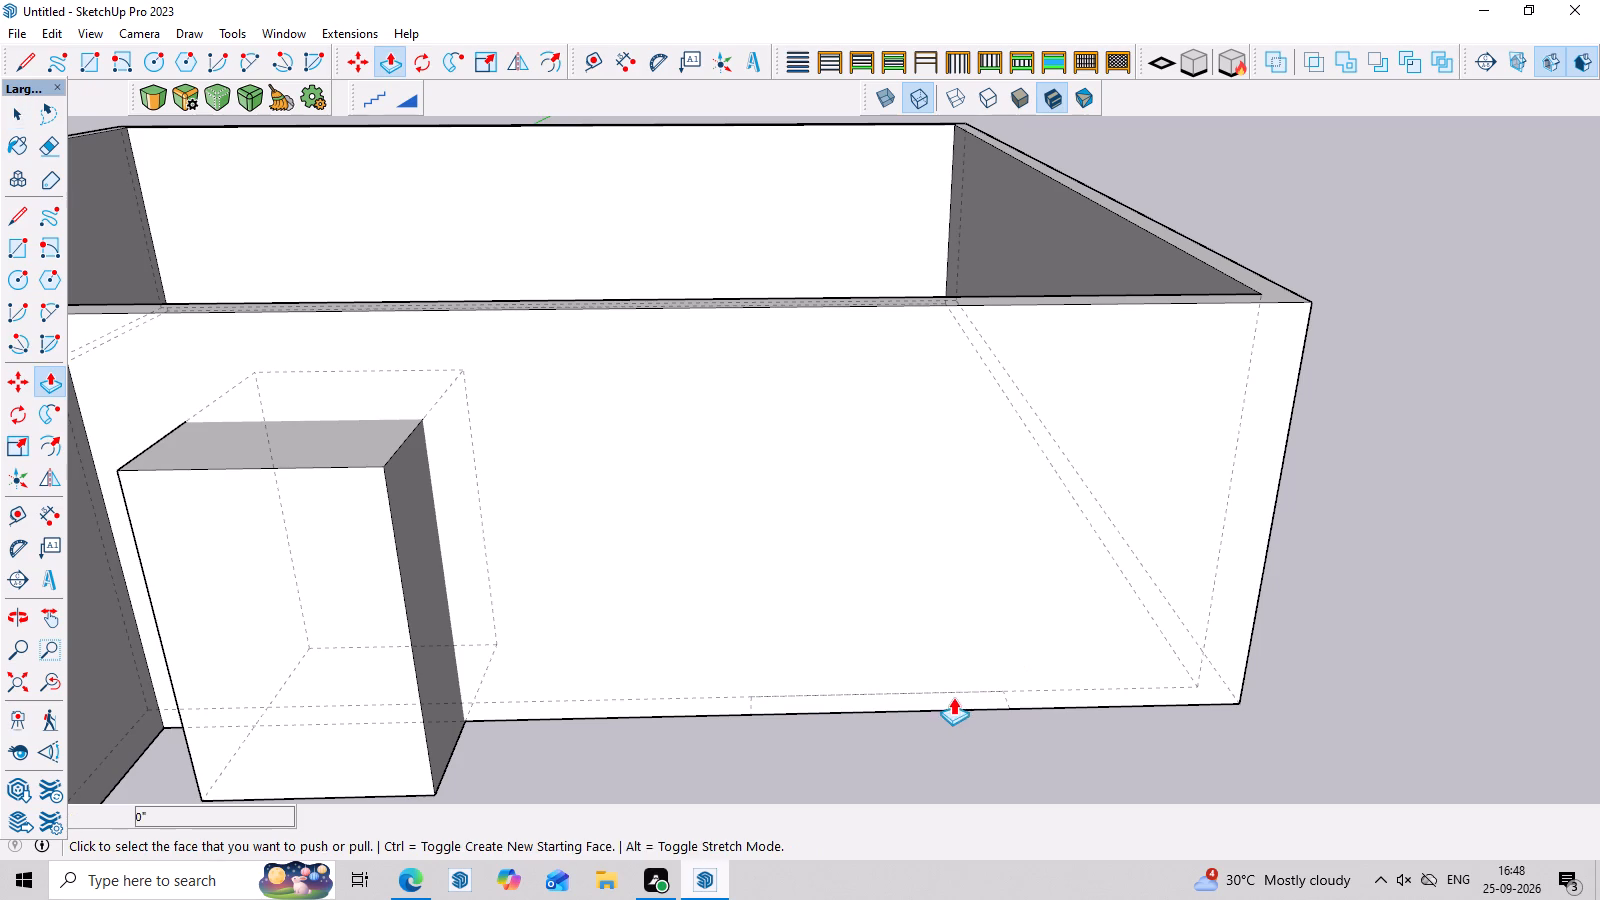
{"action": "left_click", "coordinate": [950, 697]}
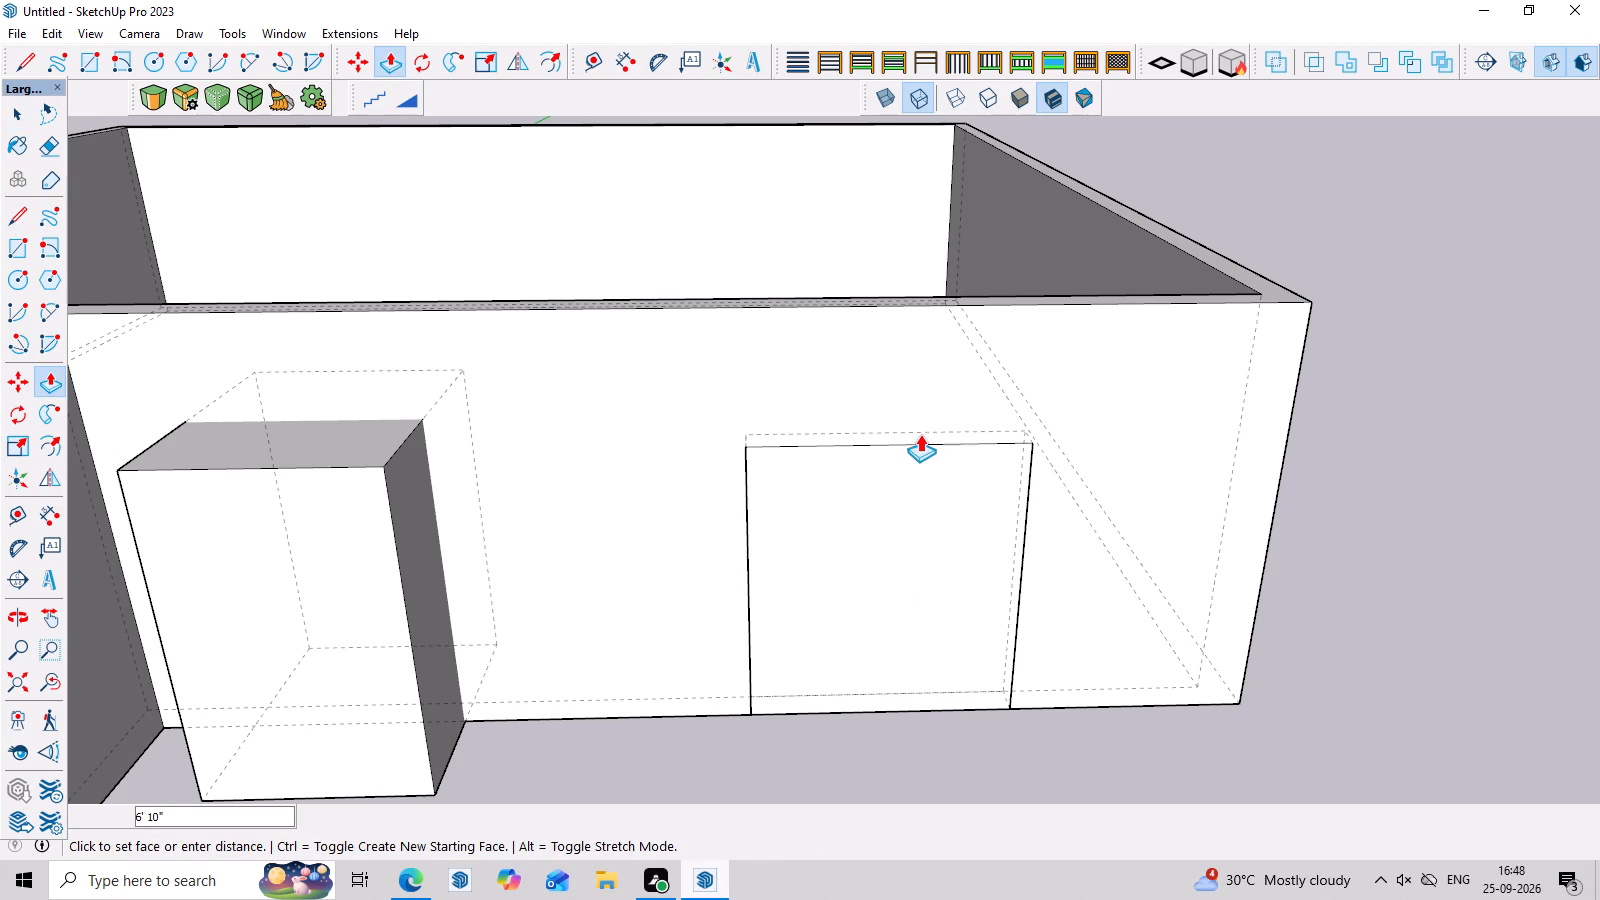
{"action": "left_click", "coordinate": [920, 443]}
Pull the window-sized block's front and back faces outward about 1' 8" each so it projects beyond both wall sides.
{"action": "left_click", "coordinate": [926, 497]}
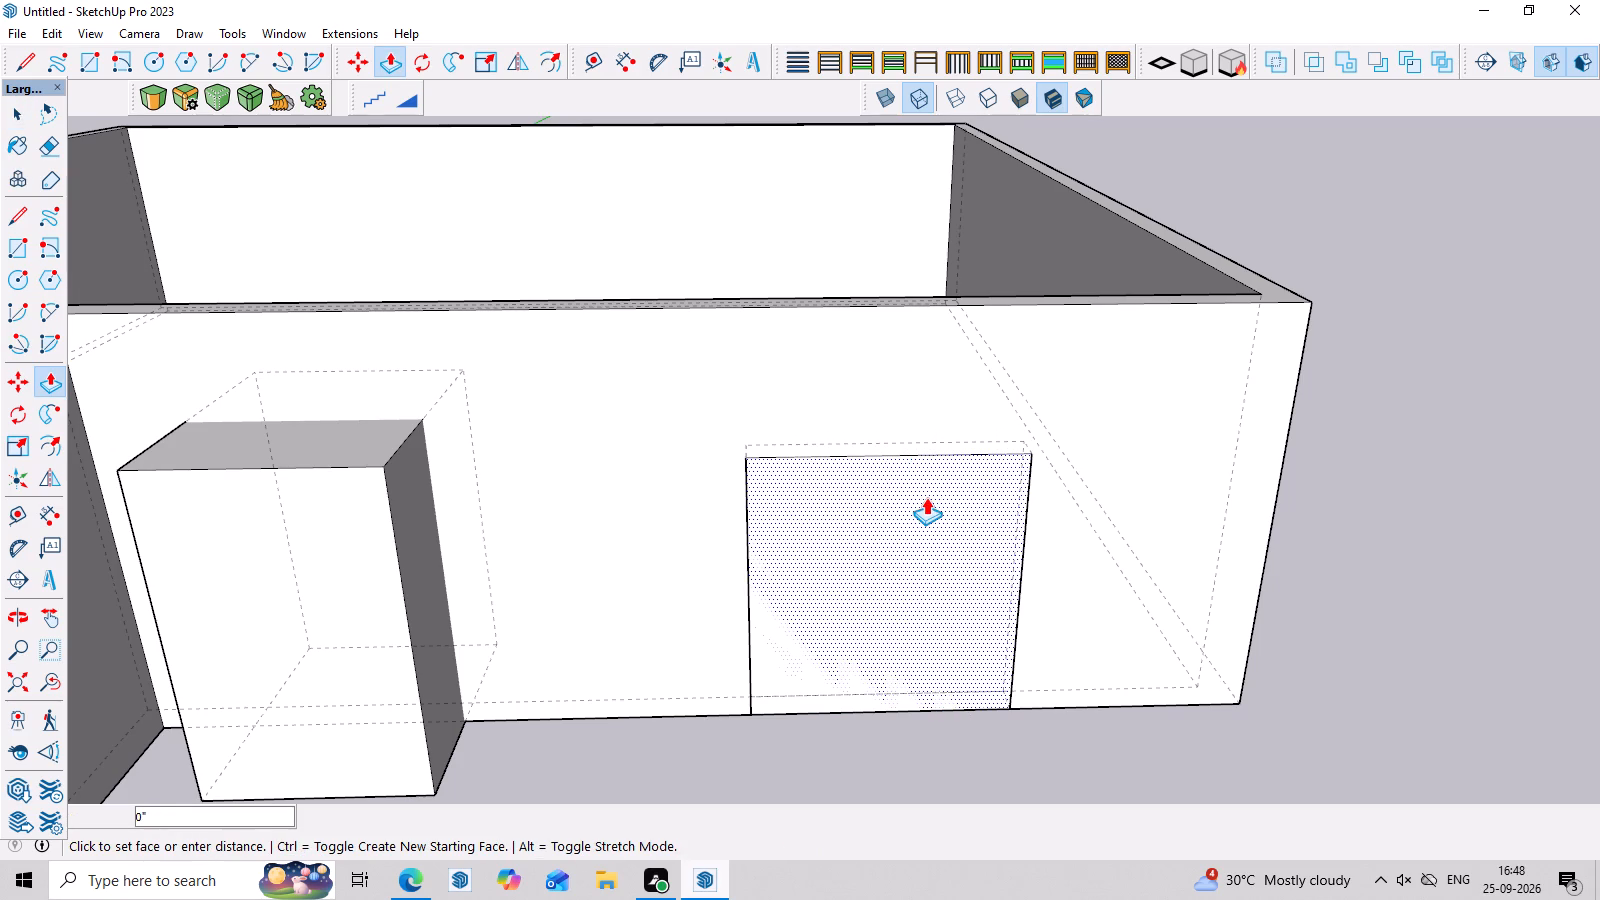
{"action": "left_click", "coordinate": [944, 528]}
{"action": "middle_click_drag", "start_coordinate": [887, 206], "coordinate": [998, 770]}
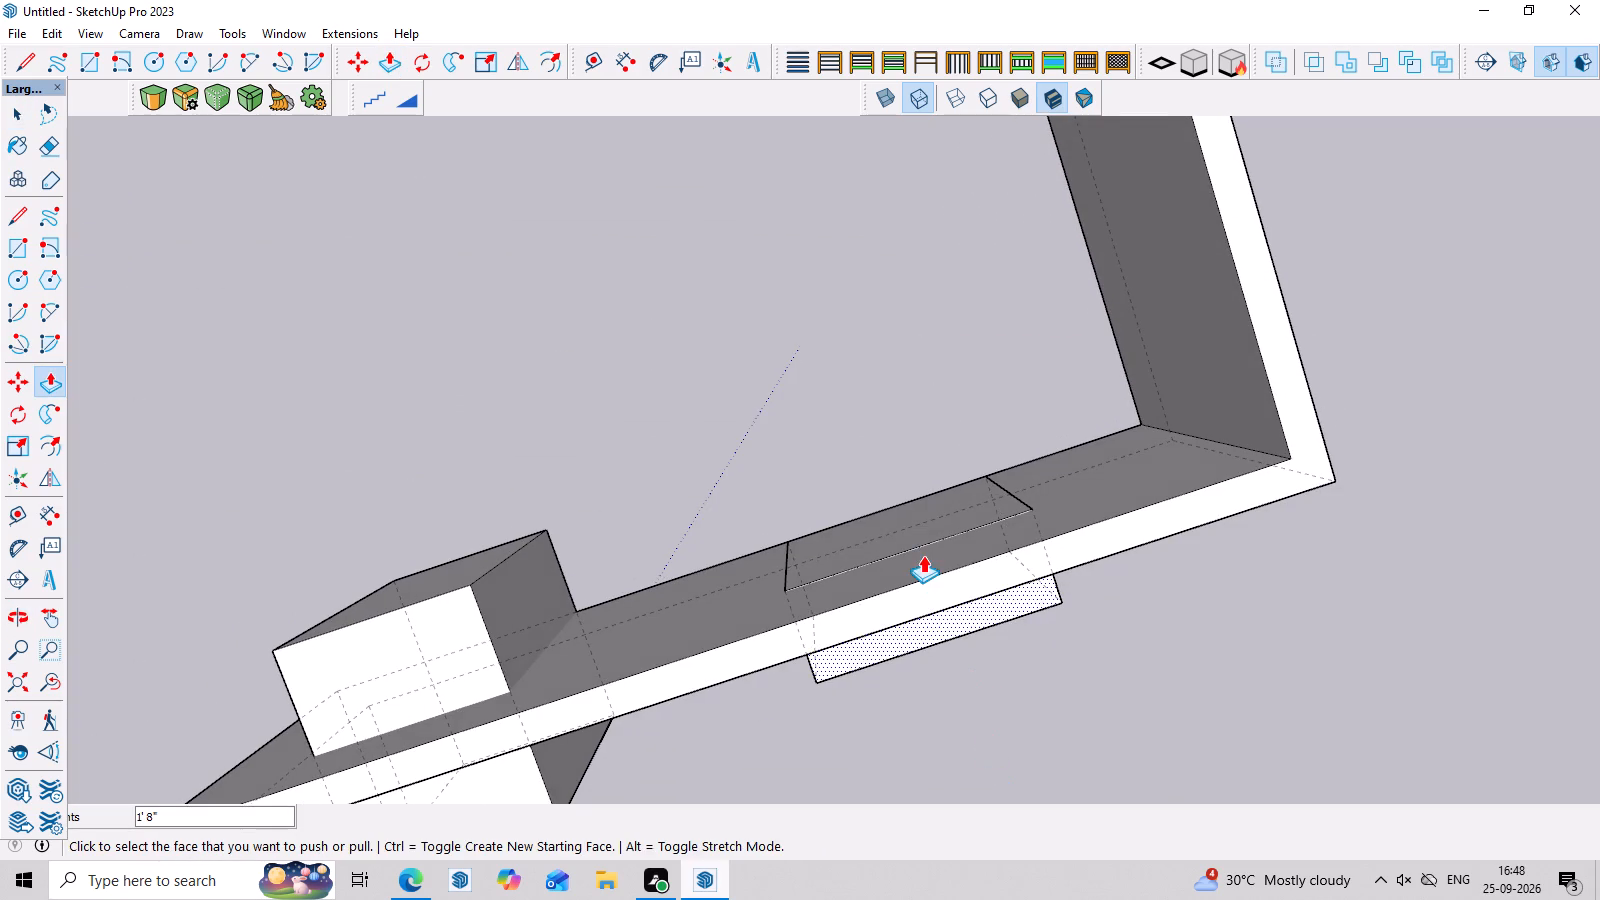
{"action": "double_click", "coordinate": [920, 516]}
{"action": "middle_click_drag", "start_coordinate": [1047, 625], "coordinate": [923, 122]}
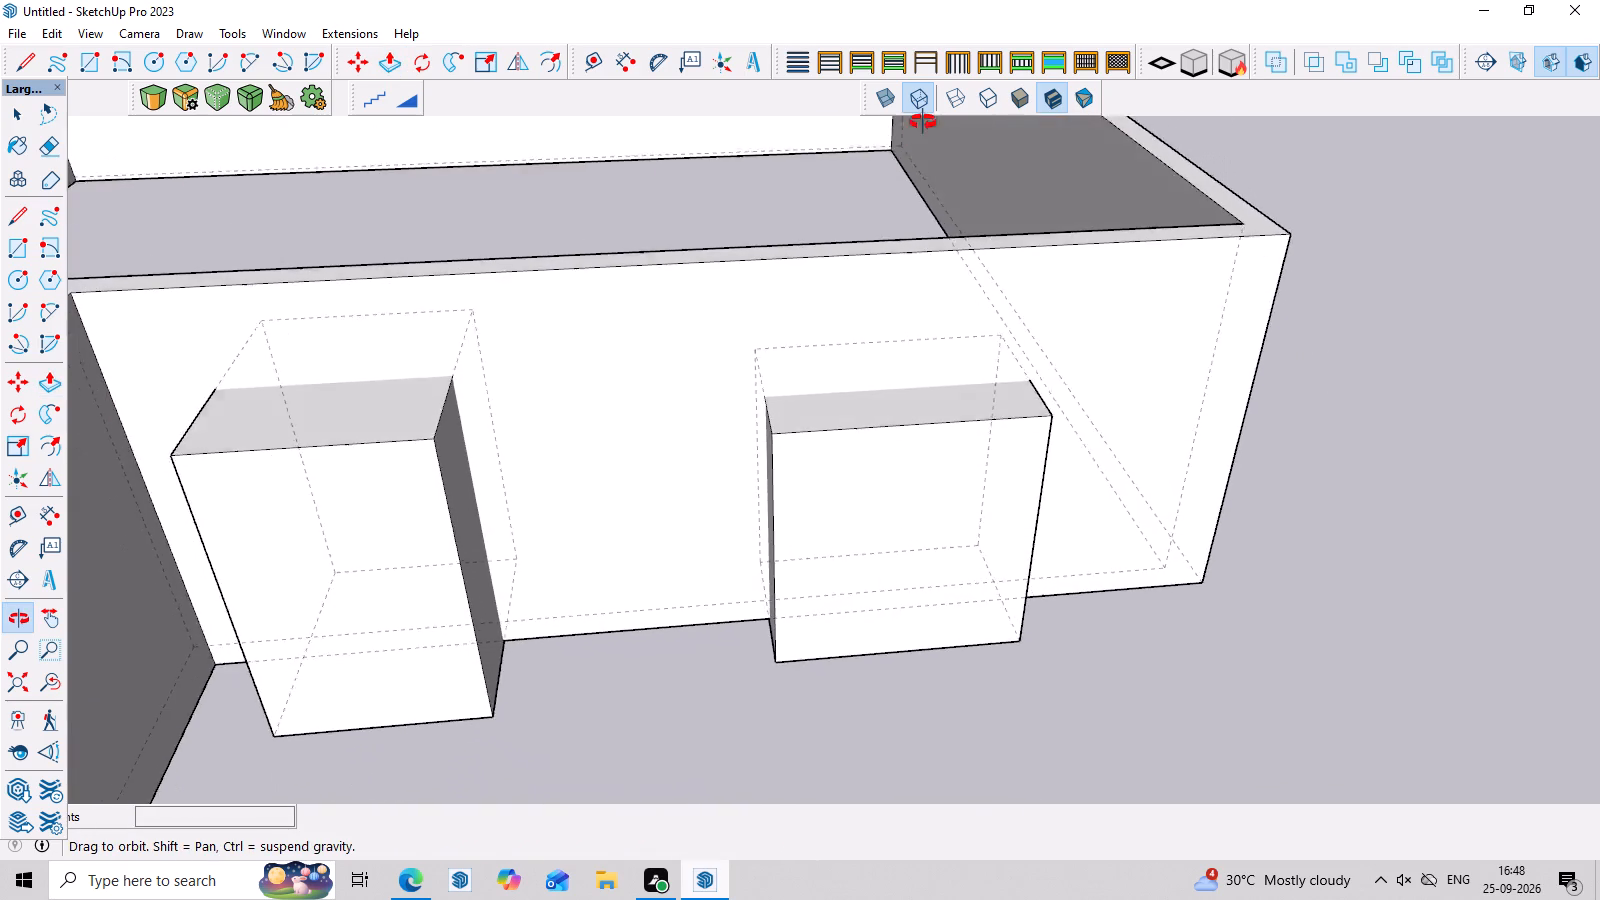
{"action": "middle_click_drag", "start_coordinate": [923, 122], "coordinate": [923, 120]}
{"action": "middle_click_drag", "start_coordinate": [1020, 458], "coordinate": [945, 285]}
Select the entire window-sized block and move it vertically upward about 2' from the wall's base.
{"action": "key", "text": "space"}
{"action": "triple_click", "coordinate": [979, 536]}
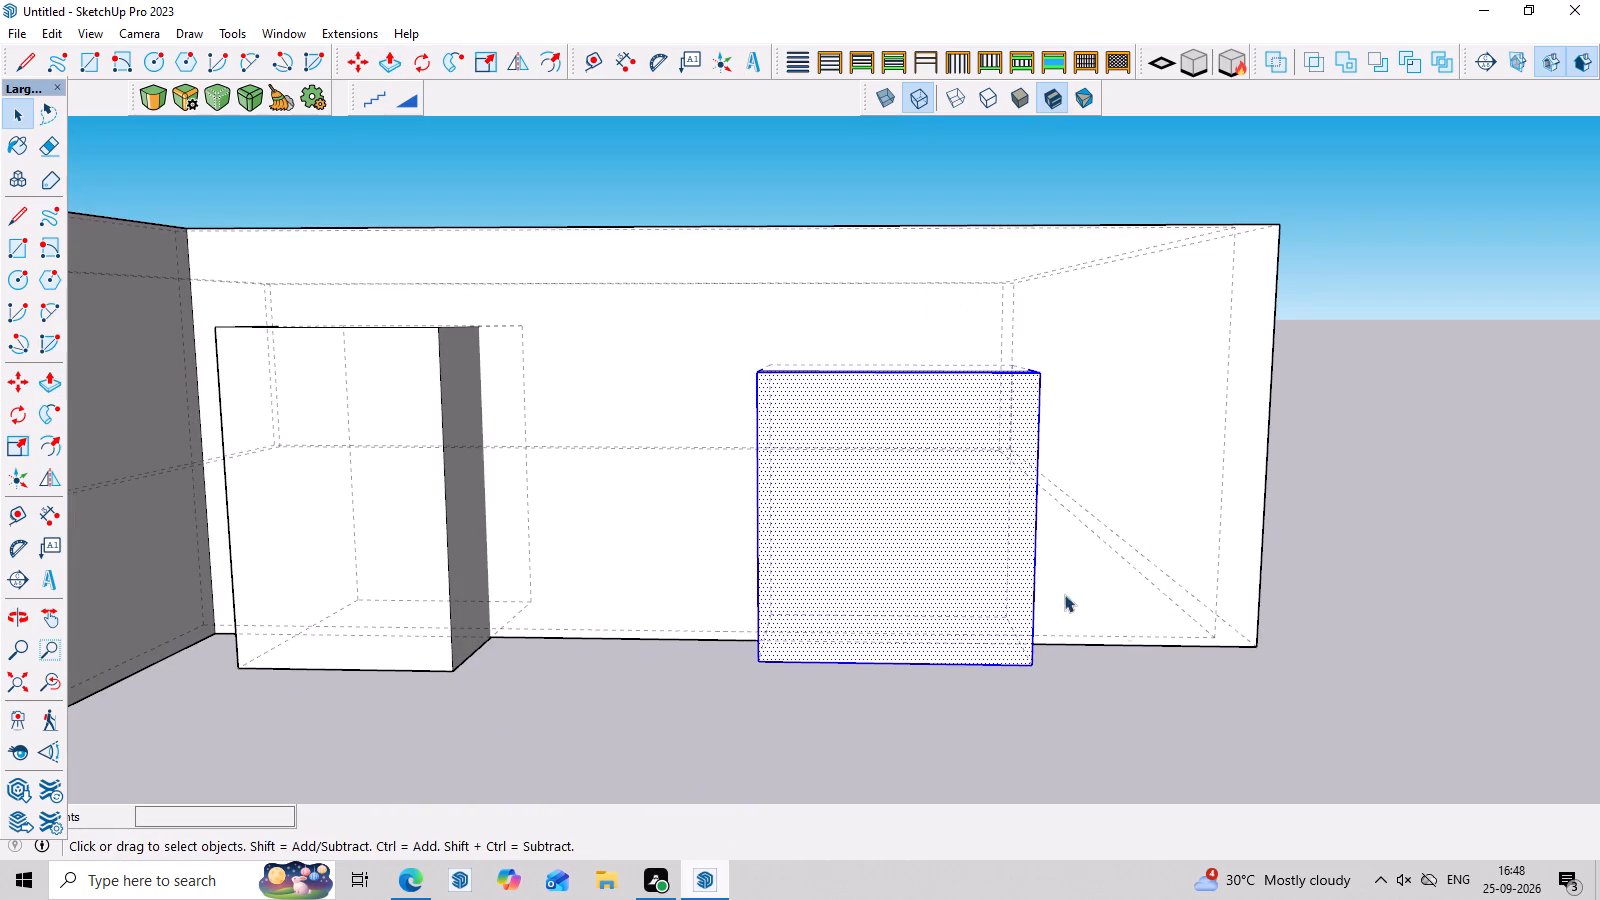
{"action": "key", "text": "m"}
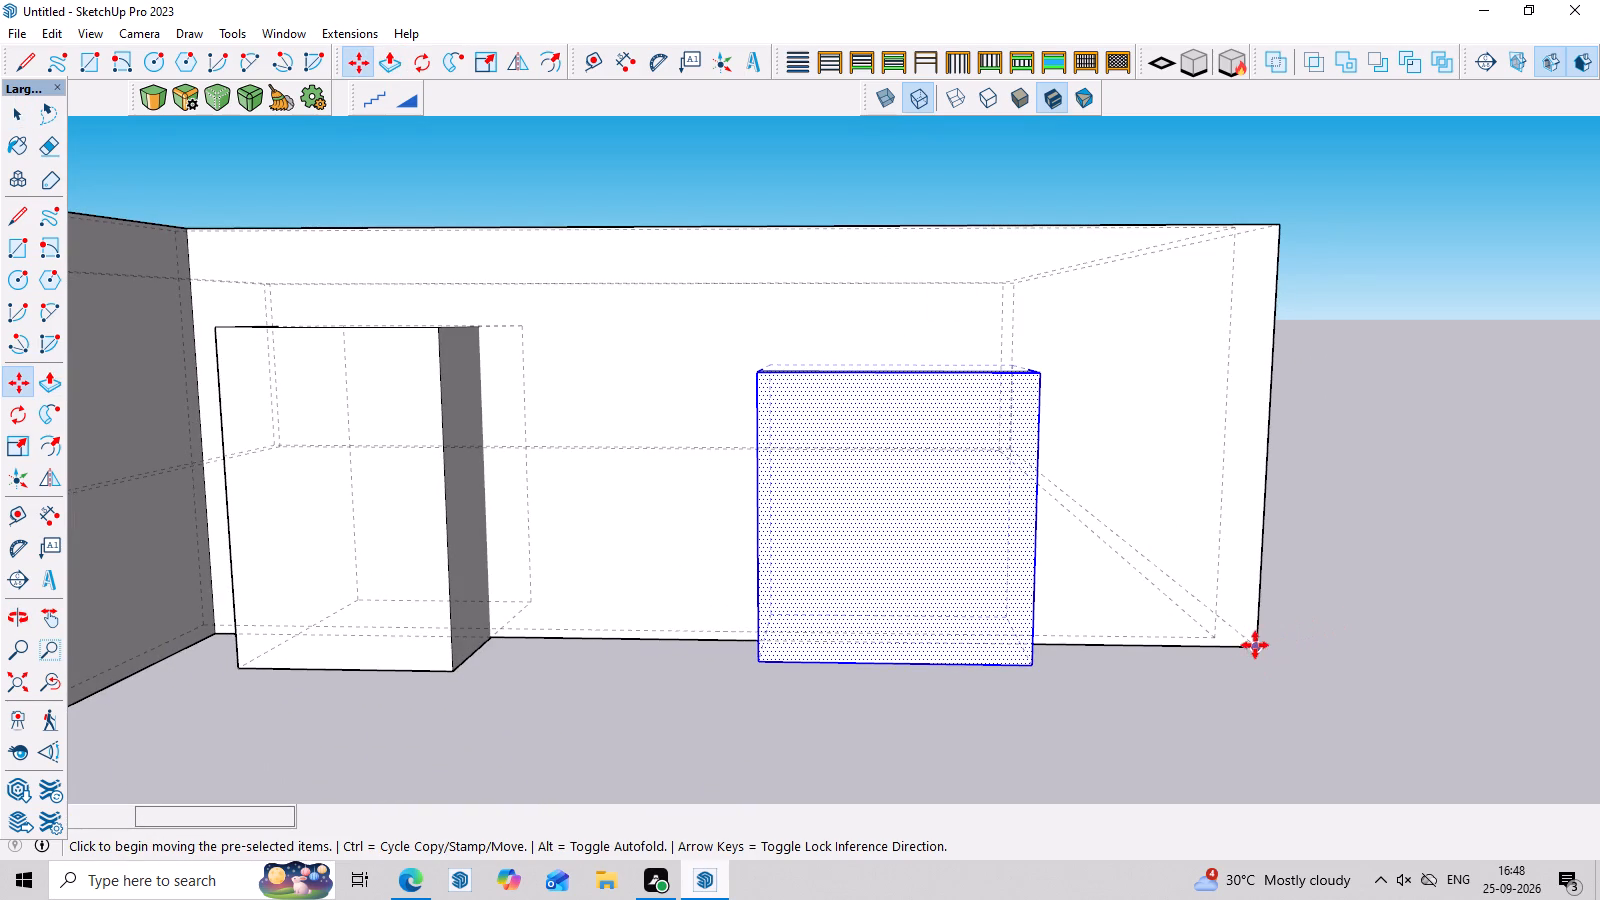
{"action": "left_click", "coordinate": [1255, 645]}
{"action": "key", "text": "Up"}
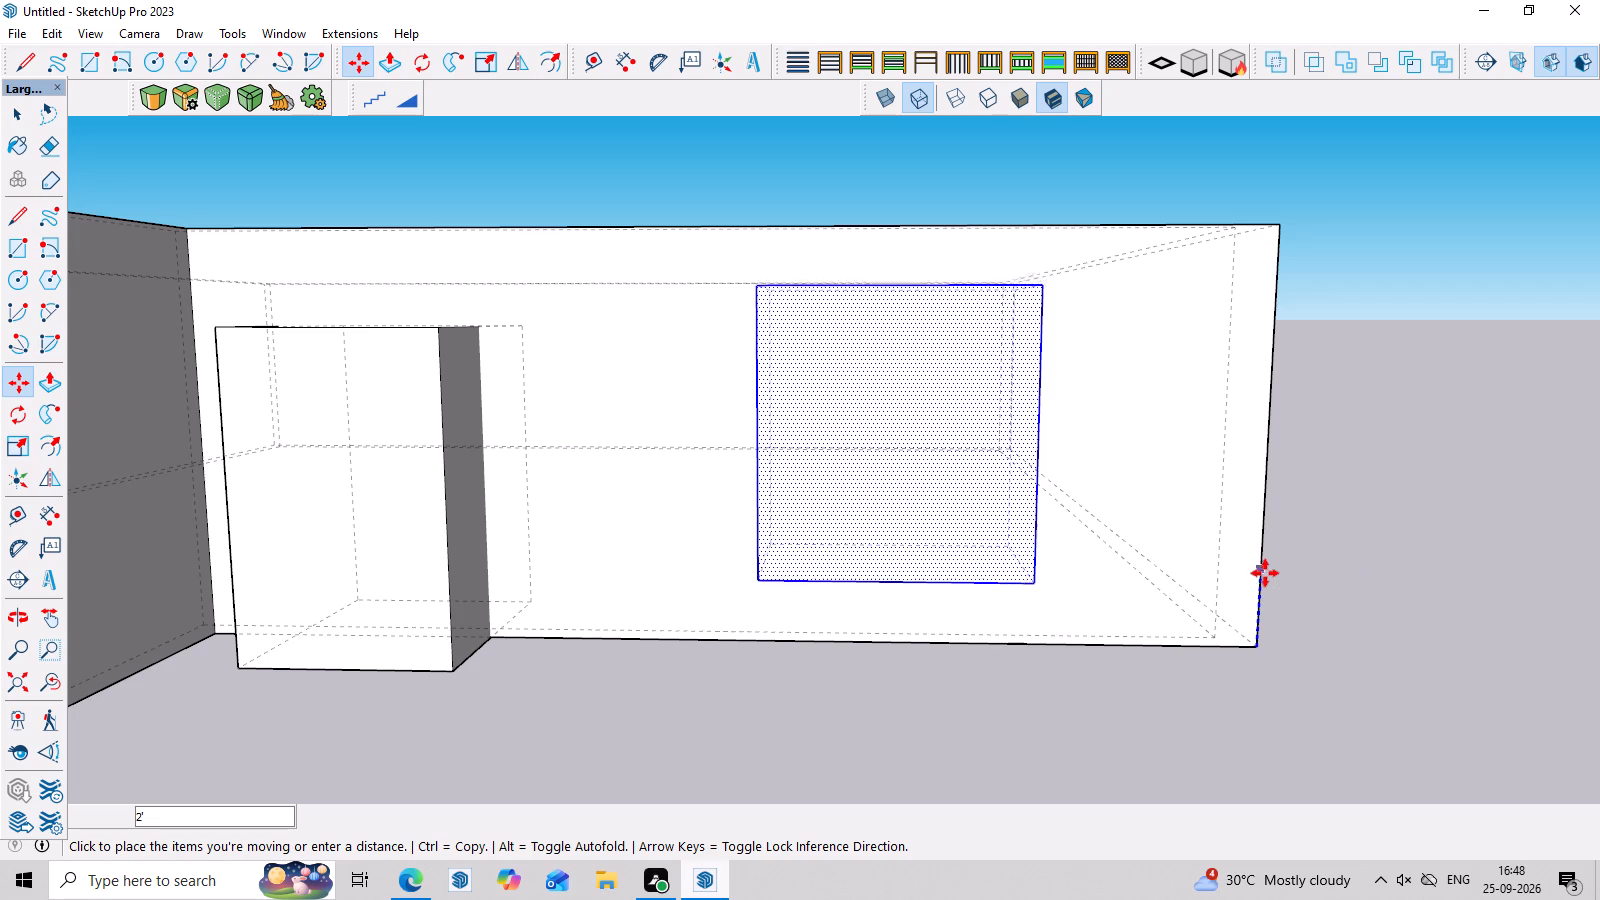
{"action": "left_click", "coordinate": [1268, 568]}
Push the raised window-sized block's underside upward about 1" to shorten the block.
{"action": "middle_click_drag", "start_coordinate": [1338, 606], "coordinate": [1246, 599]}
{"action": "scroll", "coordinate": [840, 559], "scroll_direction": "up", "scroll_amount": 2}
{"action": "middle_click_drag", "start_coordinate": [943, 596], "coordinate": [938, 369]}
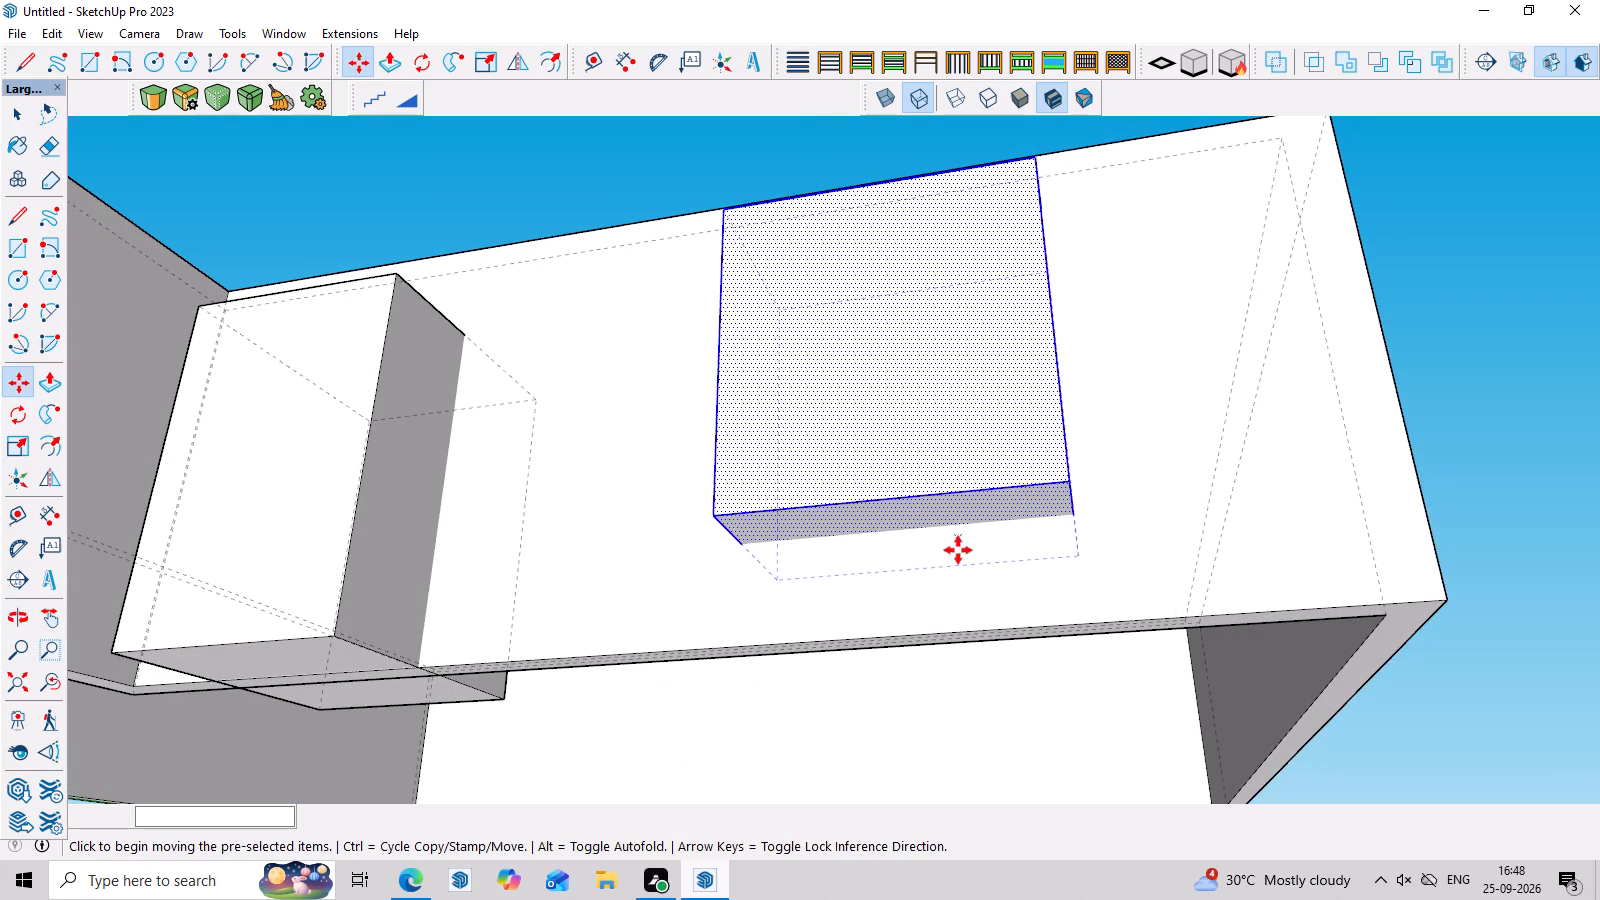
{"action": "key", "text": "p"}
{"action": "left_click", "coordinate": [944, 514]}
{"action": "left_click", "coordinate": [944, 508]}
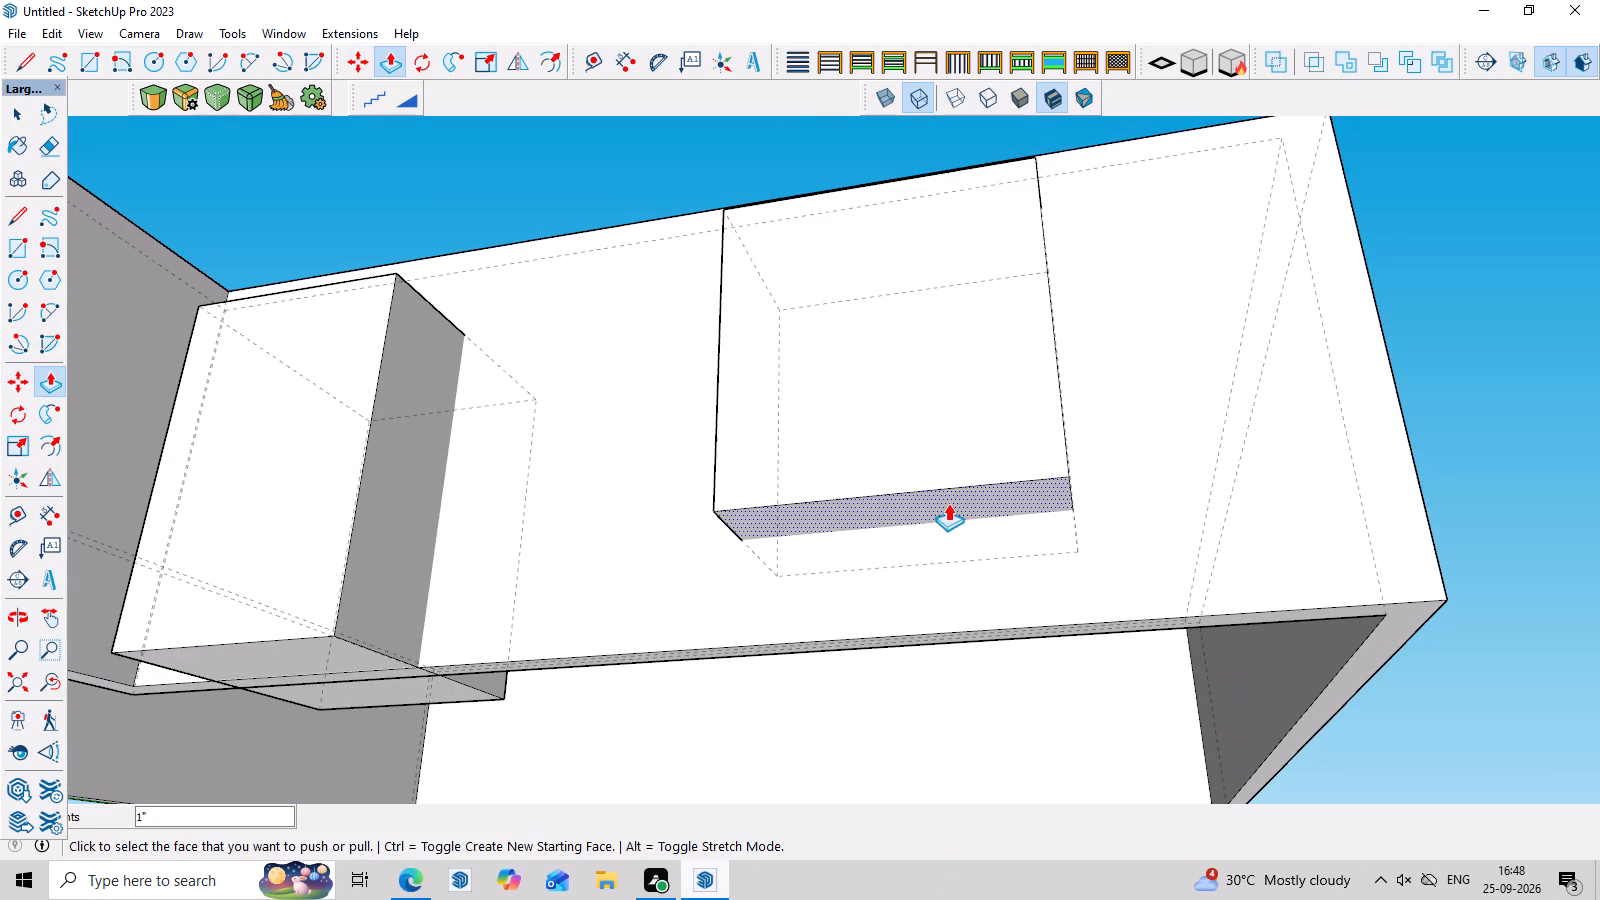
Push the window-sized block's underside upward another 1' 3" to shorten the block further.
{"action": "left_click", "coordinate": [955, 500]}
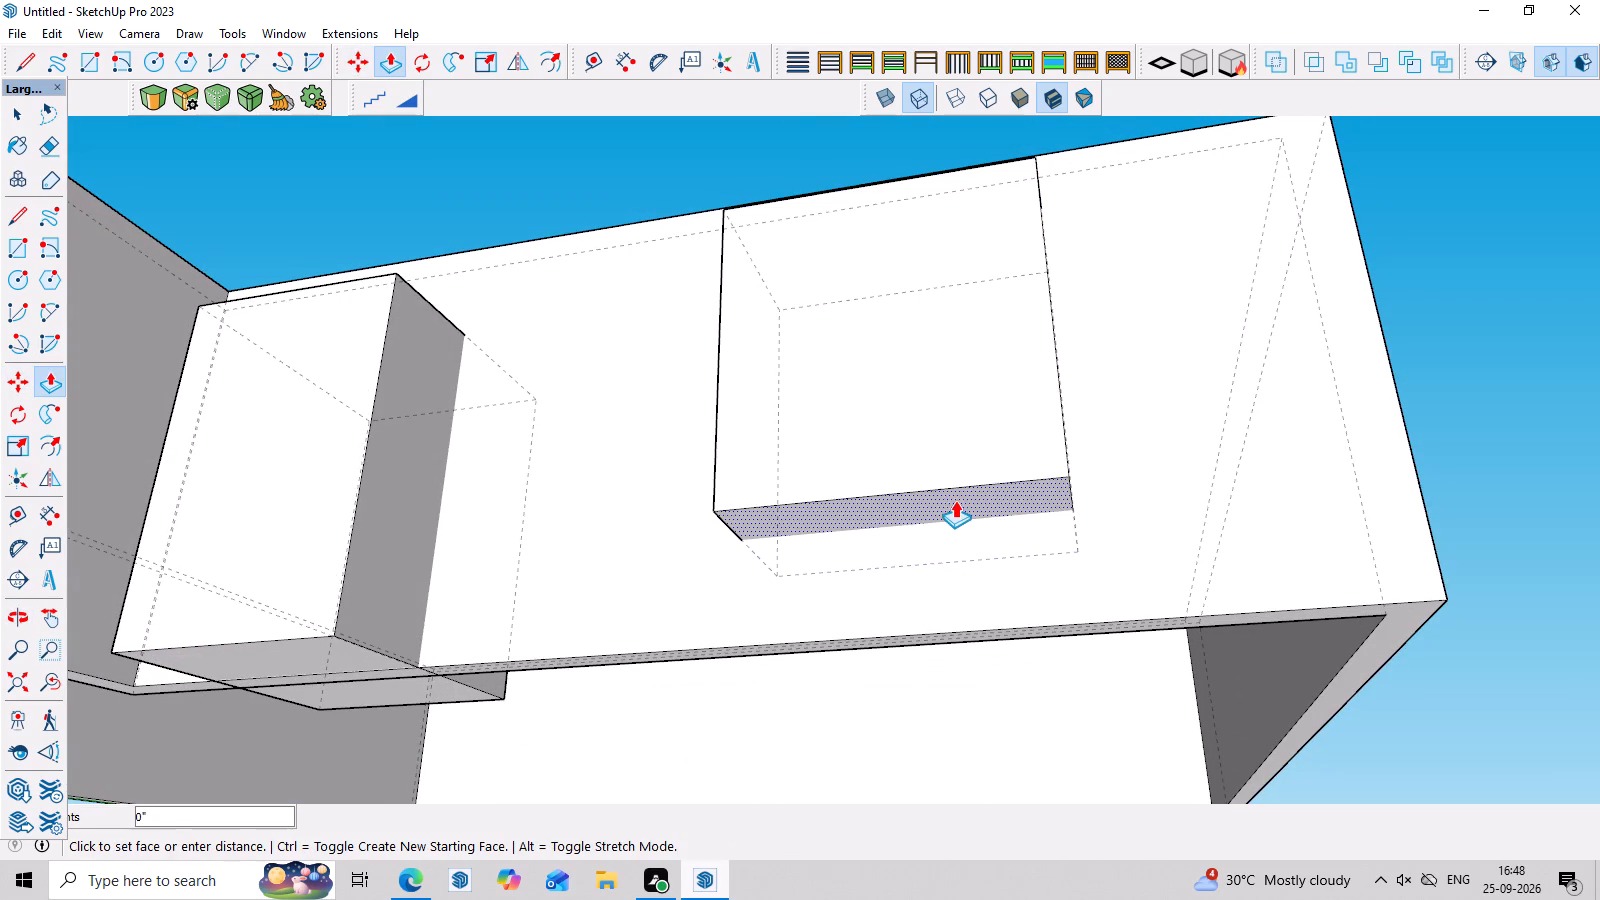
{"action": "middle_click_drag", "start_coordinate": [956, 440], "coordinate": [992, 628]}
{"action": "left_click", "coordinate": [1051, 511]}
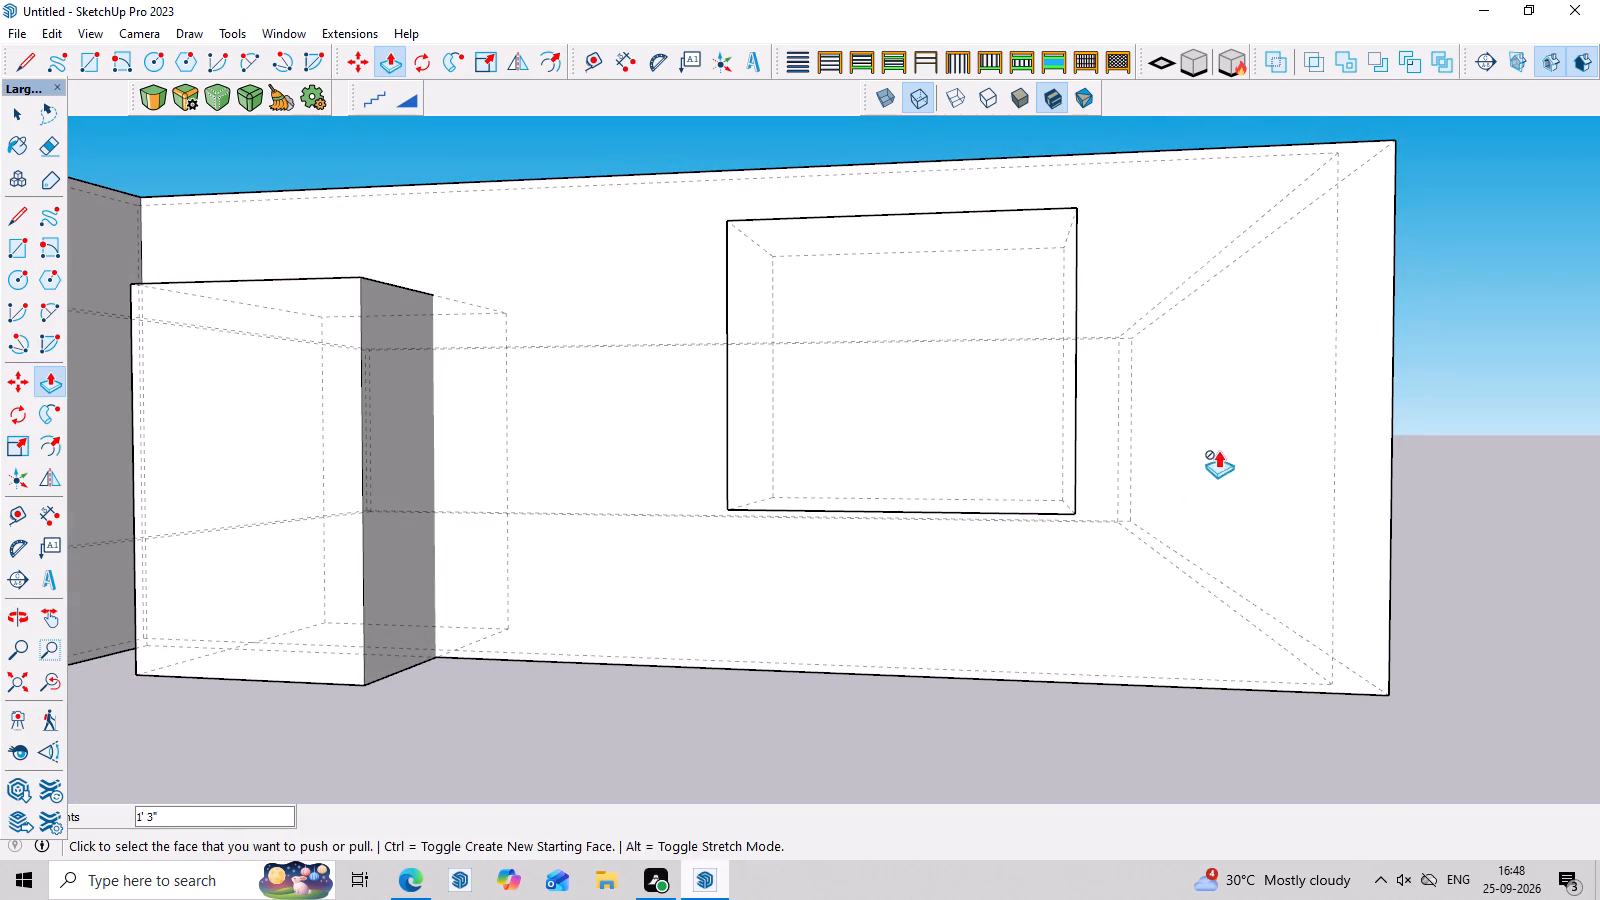
{"action": "middle_click_drag", "start_coordinate": [1230, 443], "coordinate": [1306, 899]}
{"action": "middle_click_drag", "start_coordinate": [1101, 302], "coordinate": [1110, 709]}
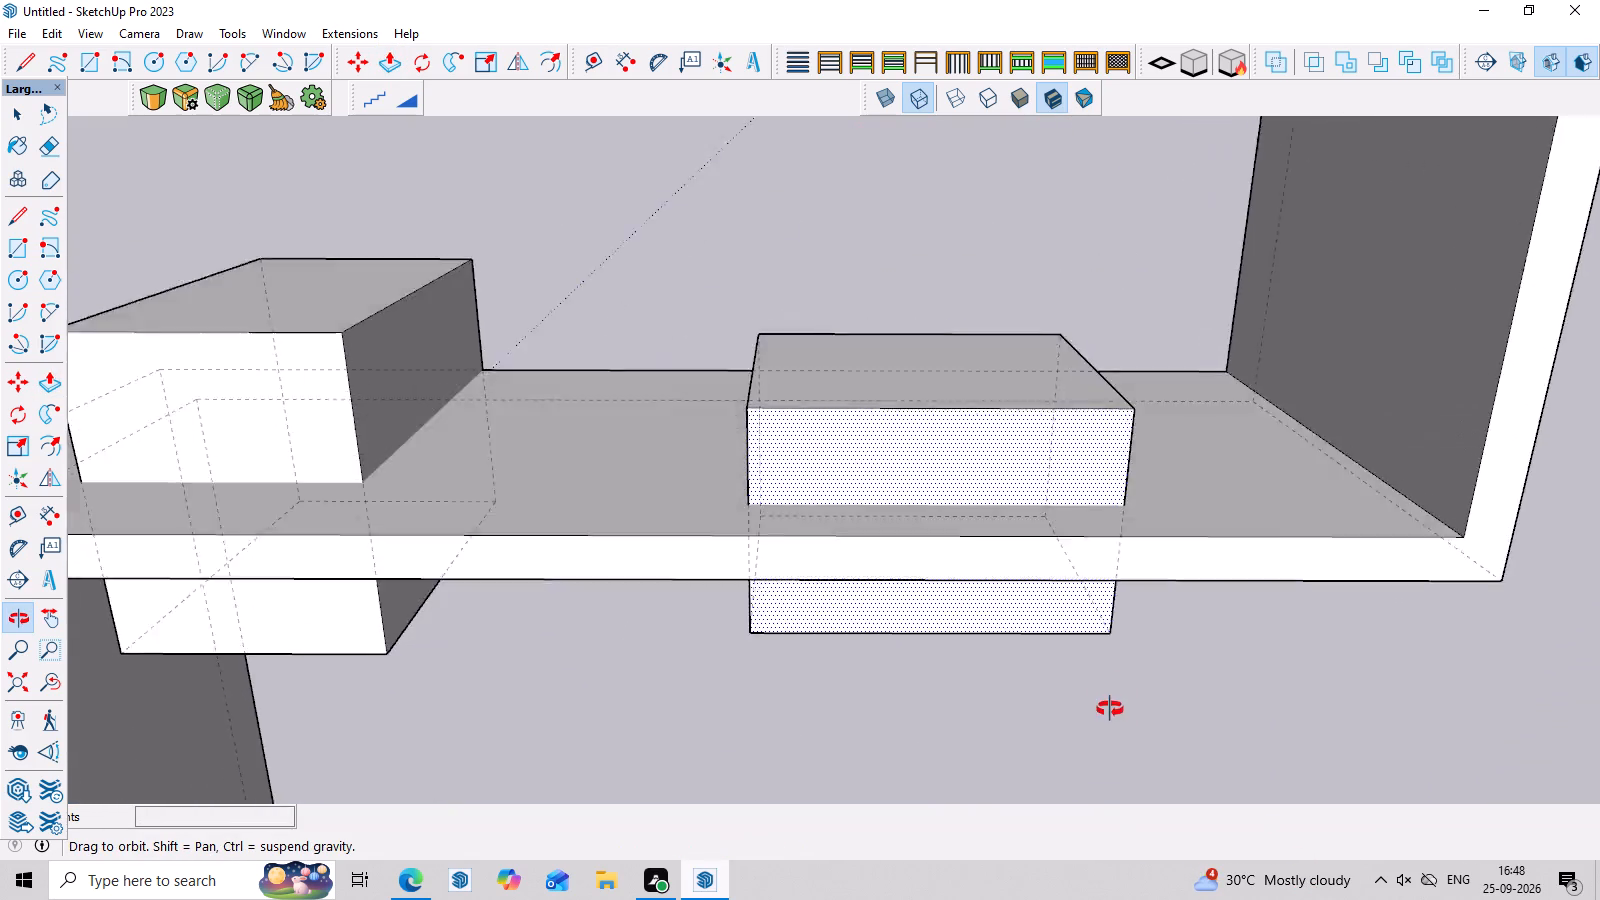
{"action": "middle_click_drag", "start_coordinate": [1110, 709], "coordinate": [1087, 0]}
{"action": "middle_click_drag", "start_coordinate": [1149, 623], "coordinate": [1181, 407]}
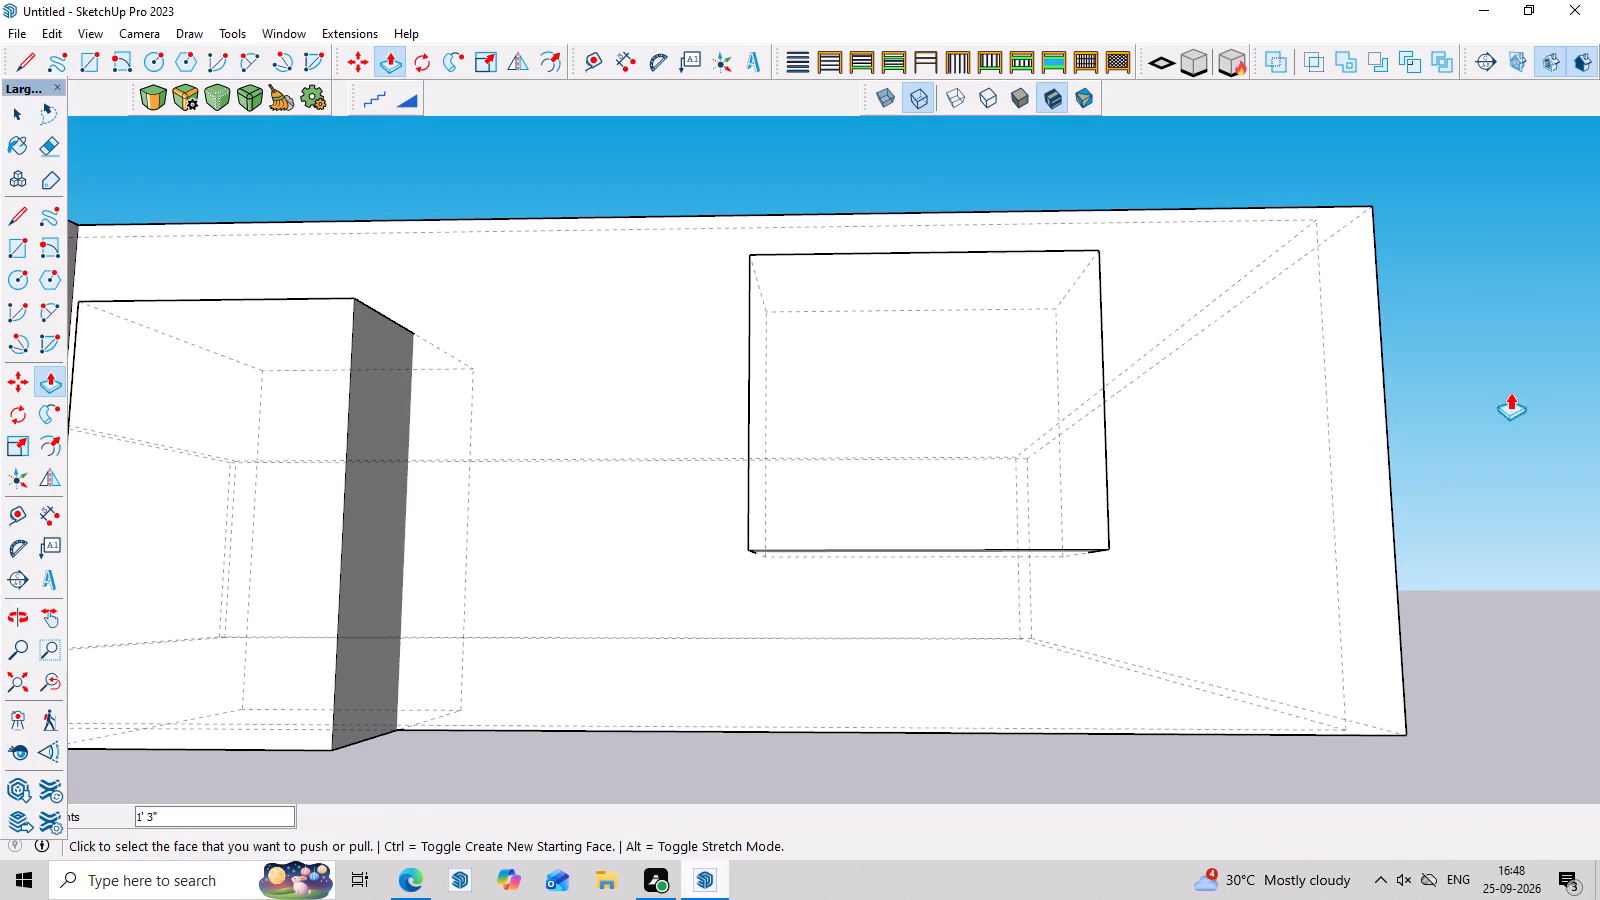
{"action": "key", "text": "space"}
{"action": "left_click", "coordinate": [1512, 389]}
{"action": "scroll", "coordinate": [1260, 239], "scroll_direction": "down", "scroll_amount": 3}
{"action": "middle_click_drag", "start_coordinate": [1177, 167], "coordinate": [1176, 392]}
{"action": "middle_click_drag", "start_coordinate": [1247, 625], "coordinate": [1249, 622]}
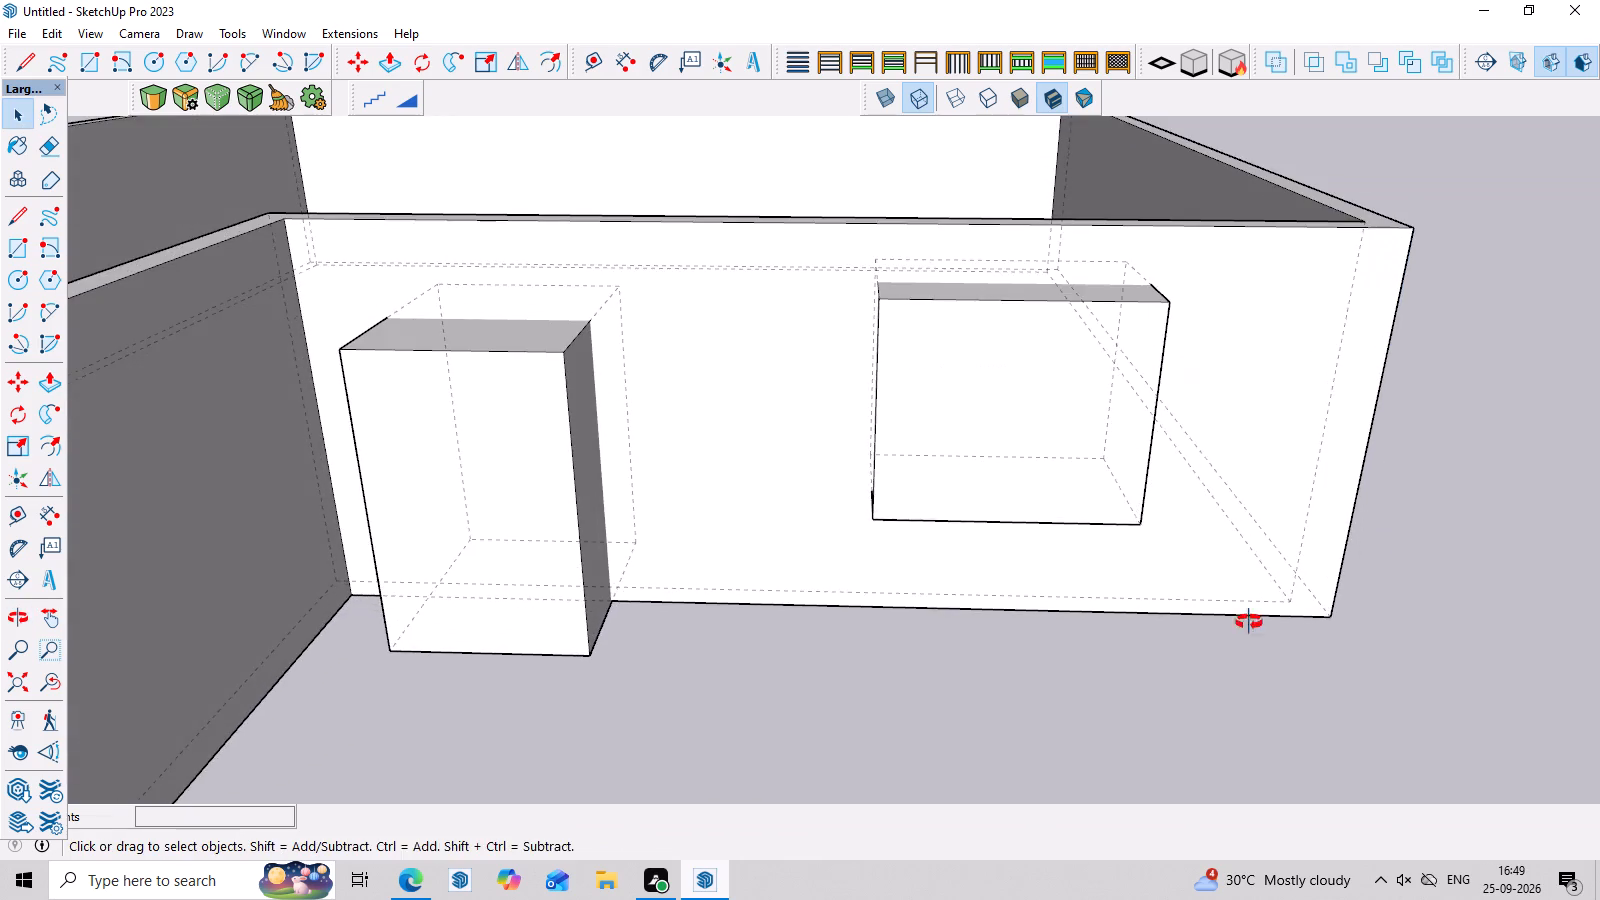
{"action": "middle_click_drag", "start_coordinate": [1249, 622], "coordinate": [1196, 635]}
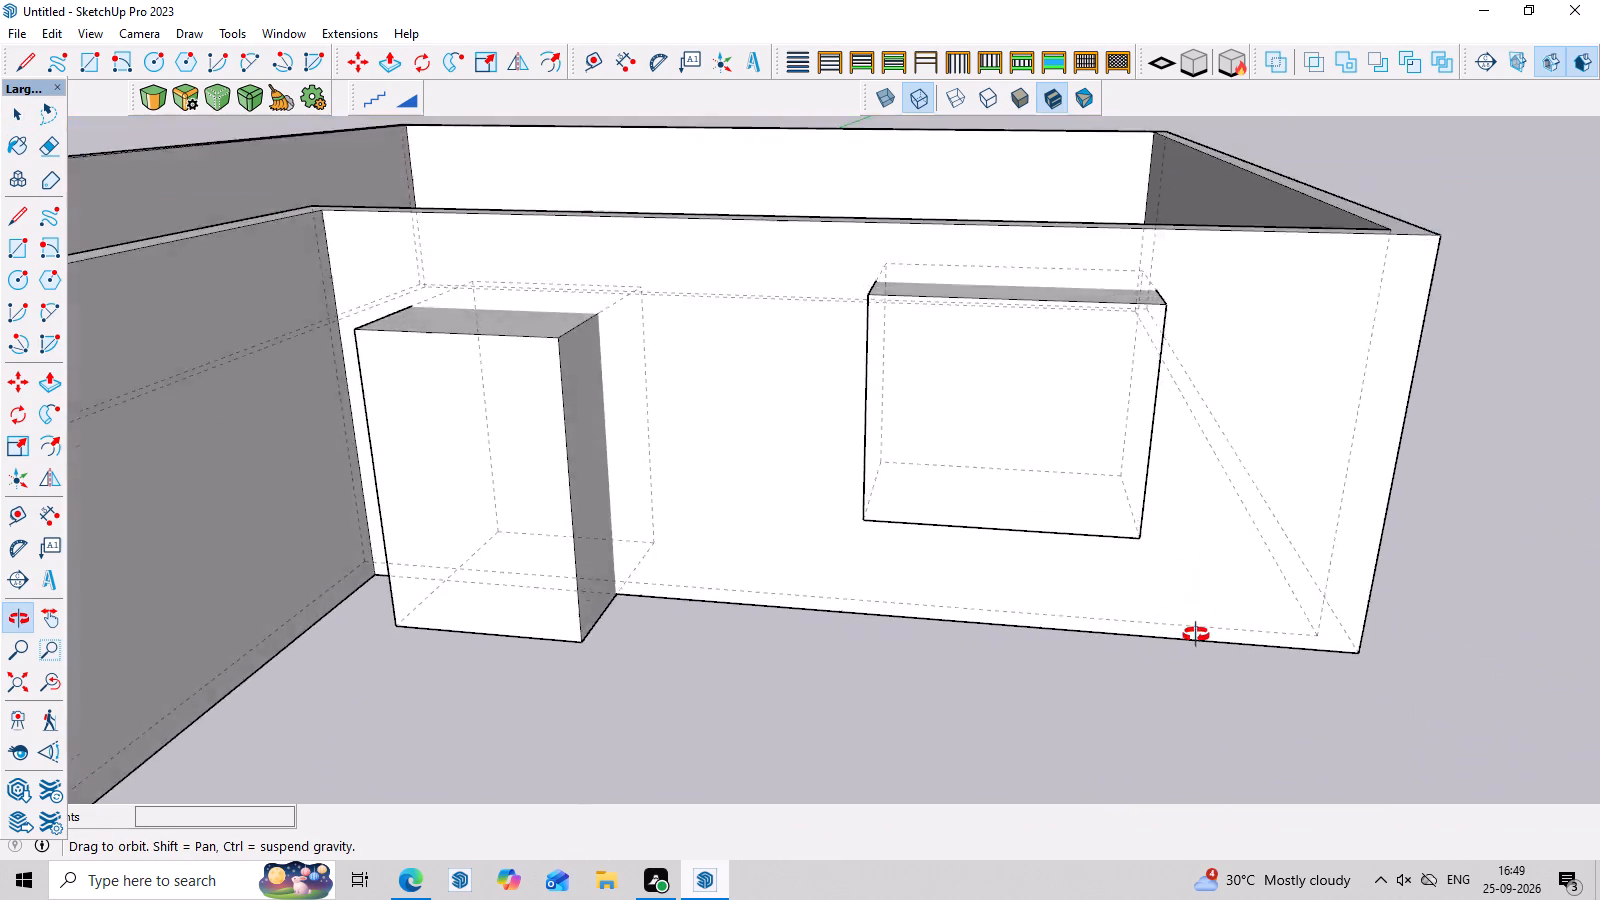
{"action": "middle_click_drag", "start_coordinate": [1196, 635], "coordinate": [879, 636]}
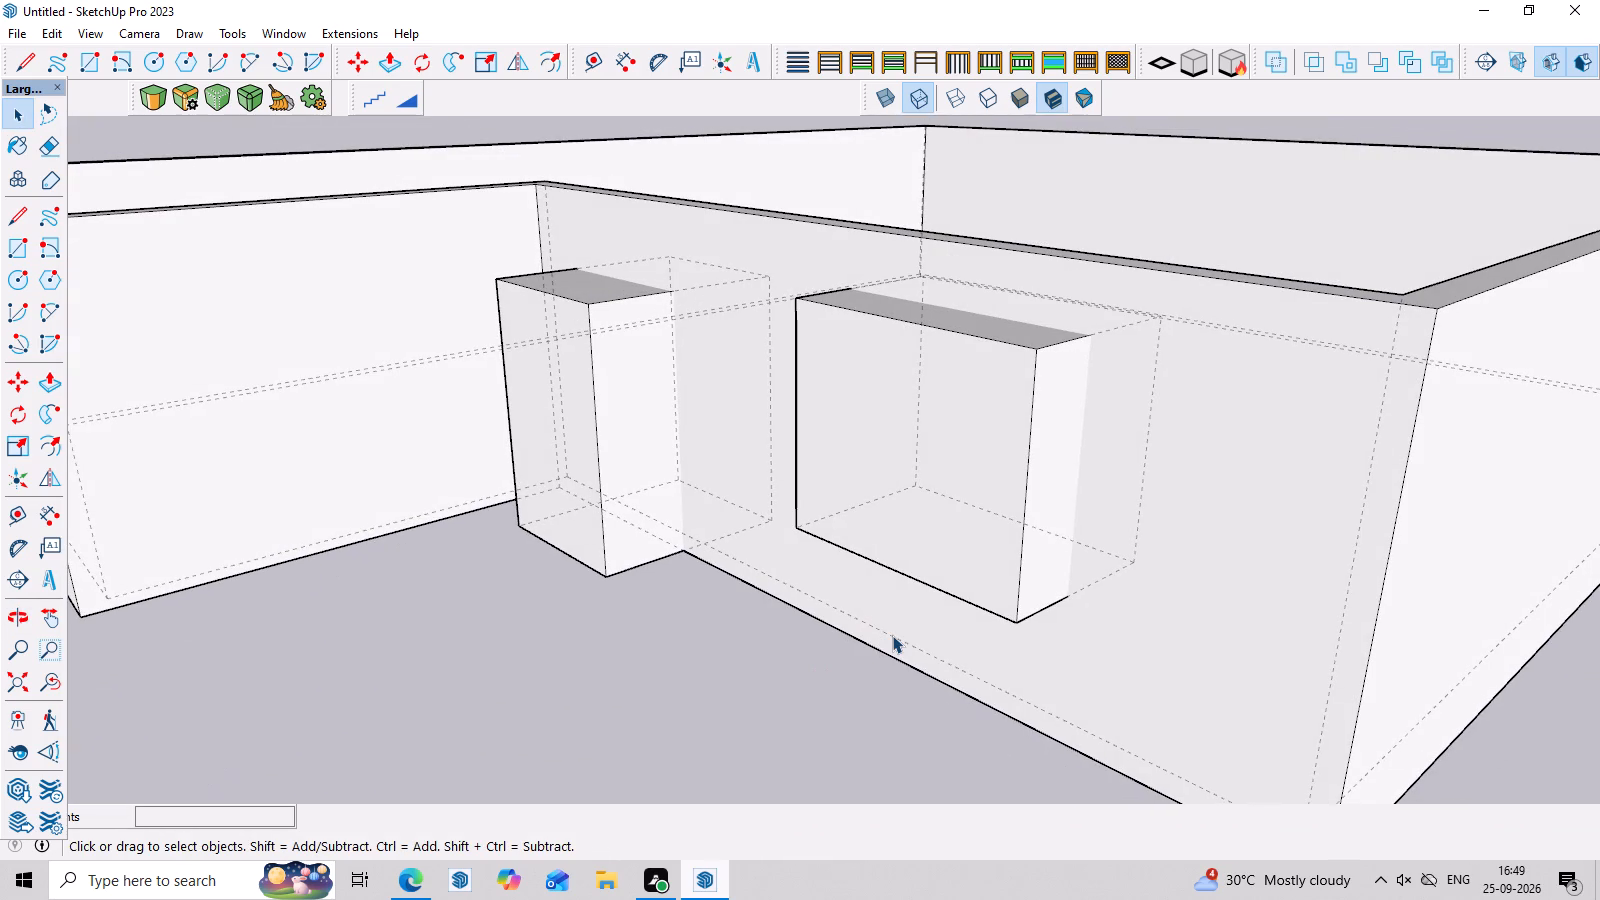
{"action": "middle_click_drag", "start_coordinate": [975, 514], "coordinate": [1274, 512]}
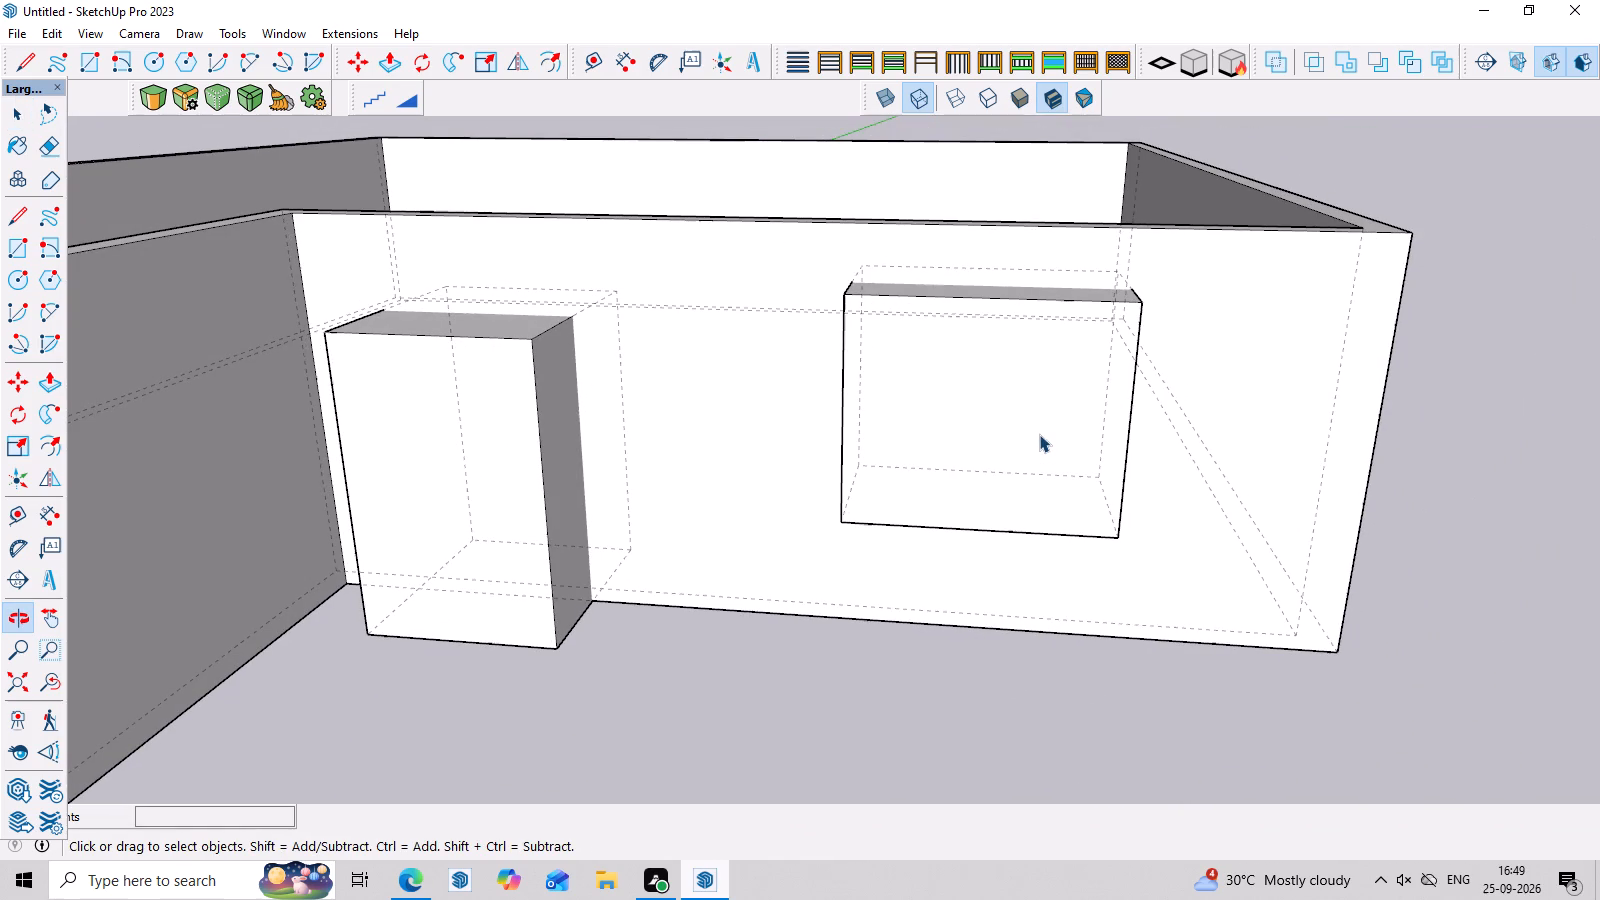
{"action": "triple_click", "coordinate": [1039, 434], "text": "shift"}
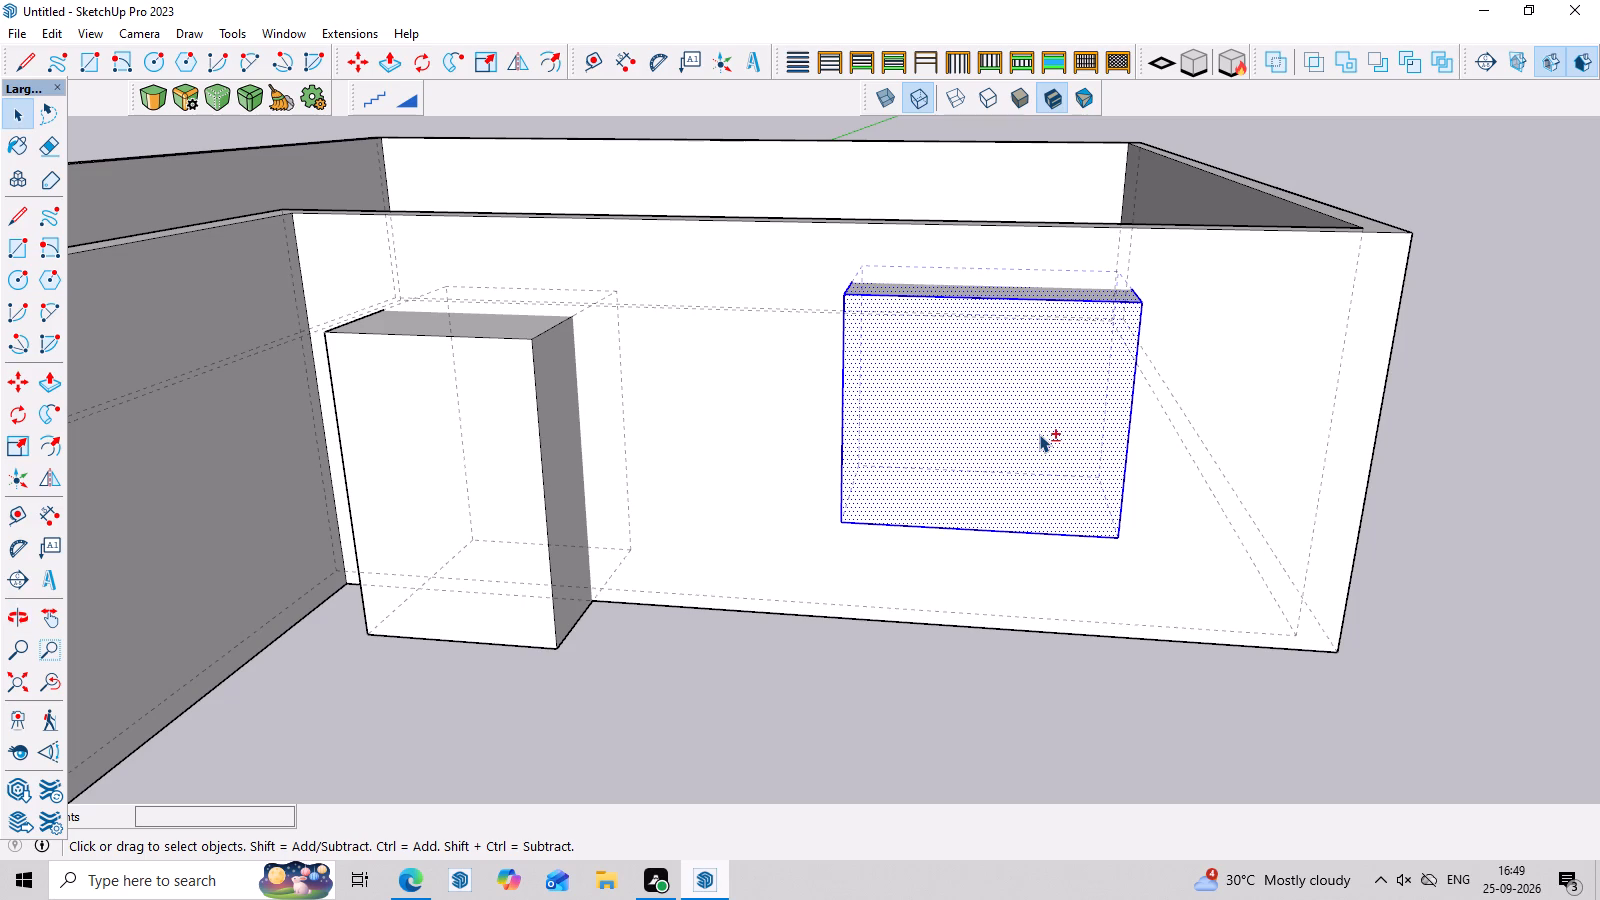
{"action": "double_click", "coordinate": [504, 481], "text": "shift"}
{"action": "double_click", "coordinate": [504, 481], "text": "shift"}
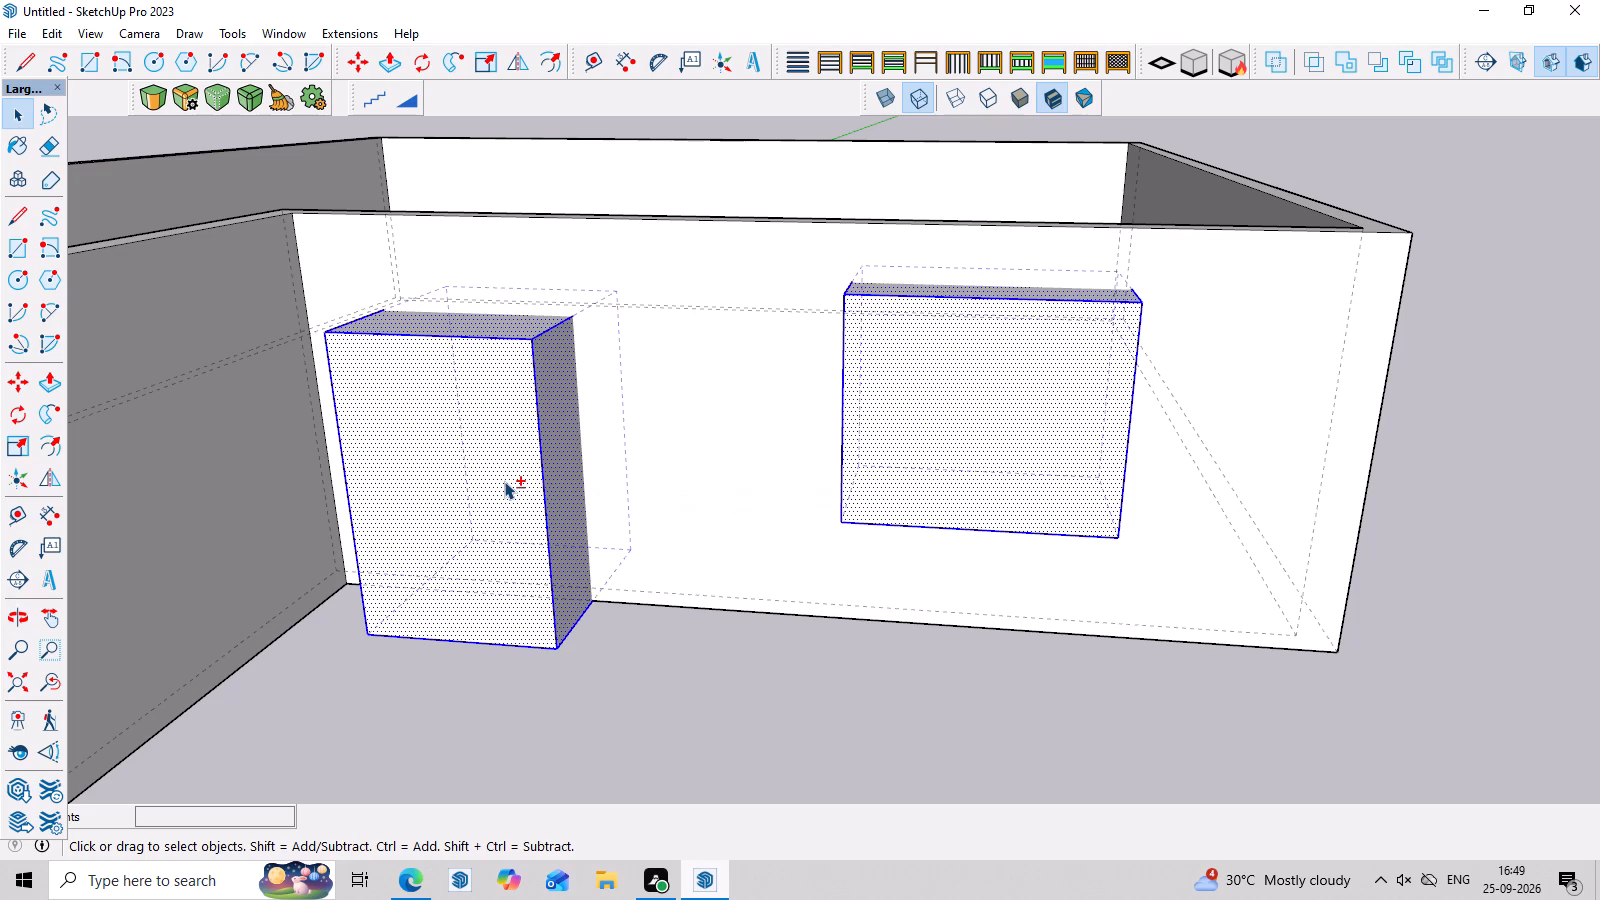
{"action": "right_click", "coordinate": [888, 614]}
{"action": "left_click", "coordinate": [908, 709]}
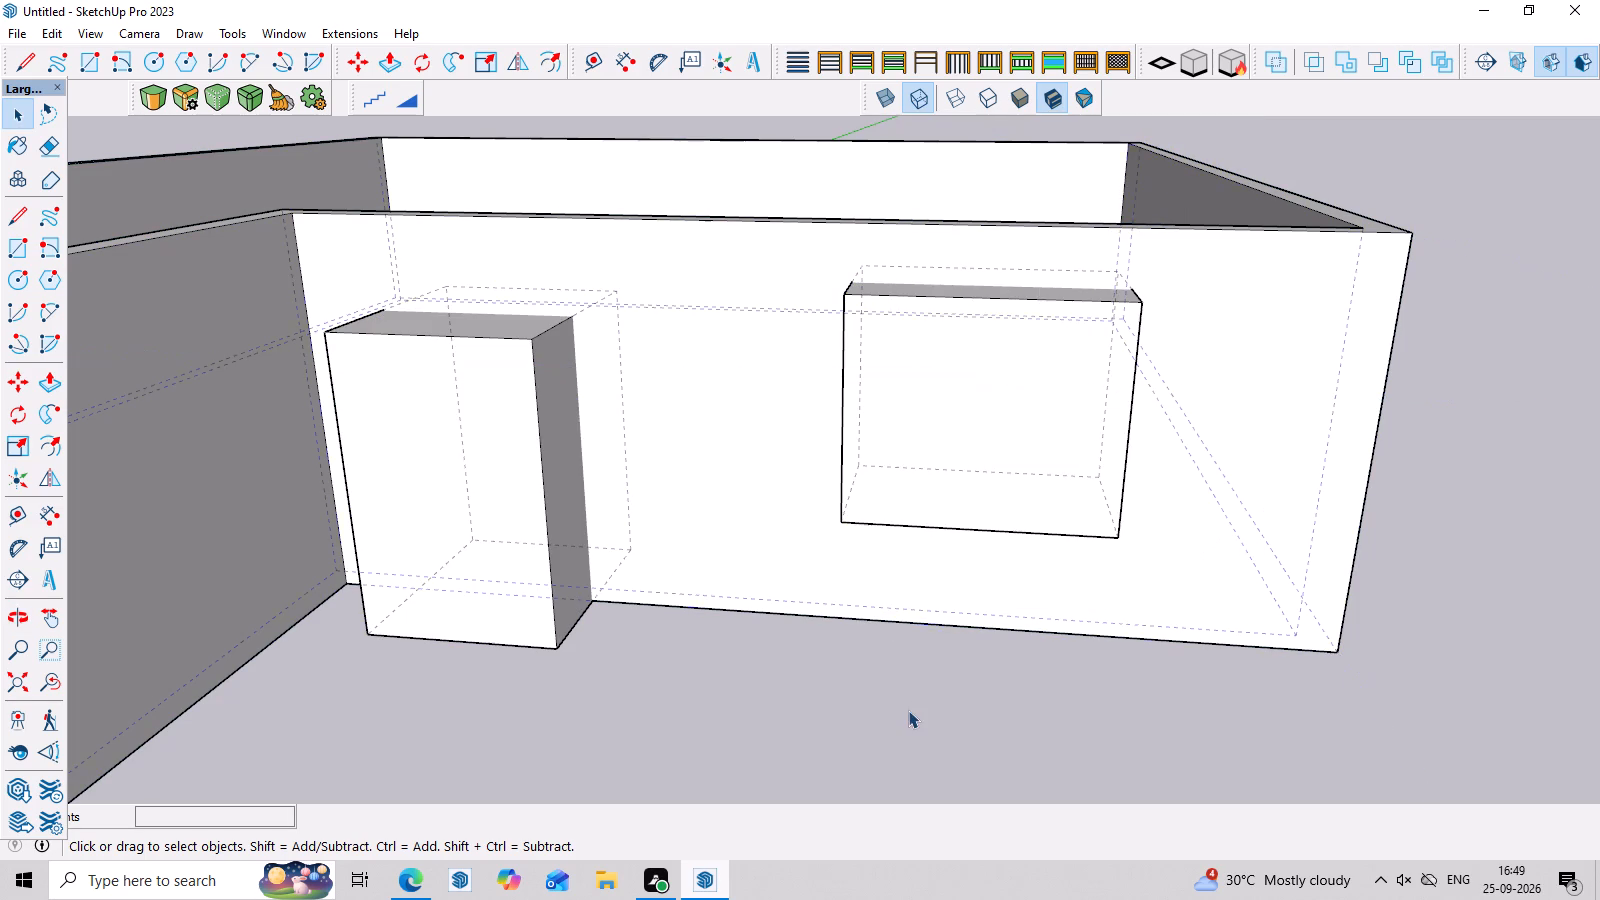
Select the entire window-sized block and the entire door-sized block and make them one group.
{"action": "triple_click", "coordinate": [1036, 427], "text": "shift"}
{"action": "left_click", "coordinate": [1036, 427], "text": "shift"}
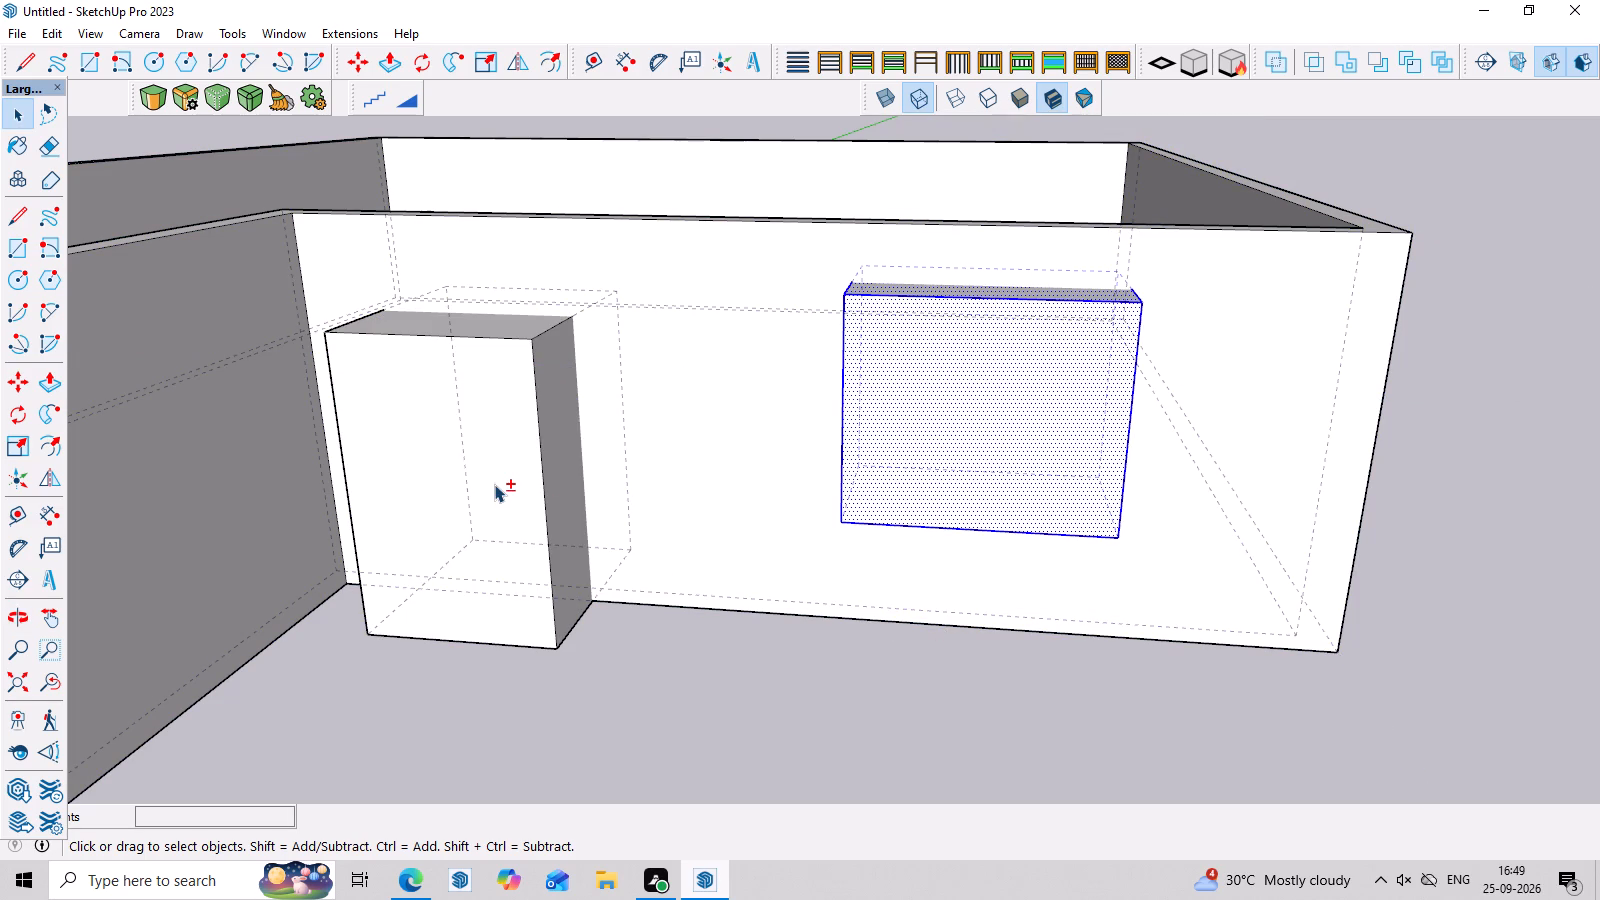
{"action": "triple_click", "coordinate": [494, 484], "text": "shift"}
{"action": "right_click", "coordinate": [494, 484], "text": "shift"}
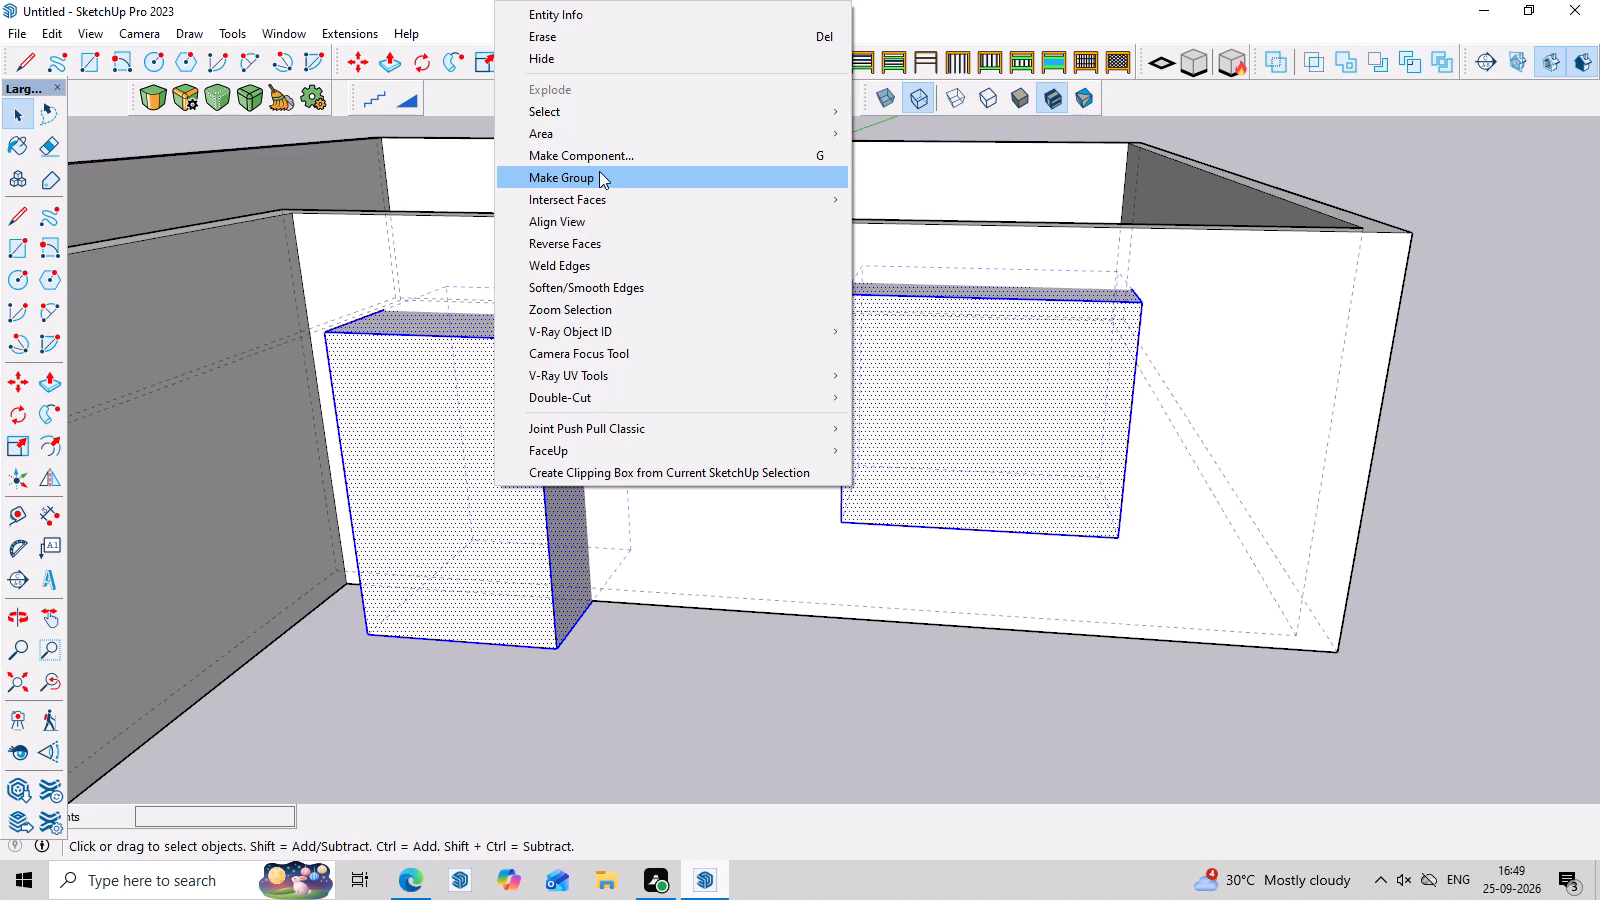
{"action": "left_click", "coordinate": [599, 171]}
Subtract the grouped door and window blocks from the wall enclosure with the Subtract solid tool, and clear the selection.
{"action": "middle_click_drag", "start_coordinate": [1134, 702], "coordinate": [1143, 744]}
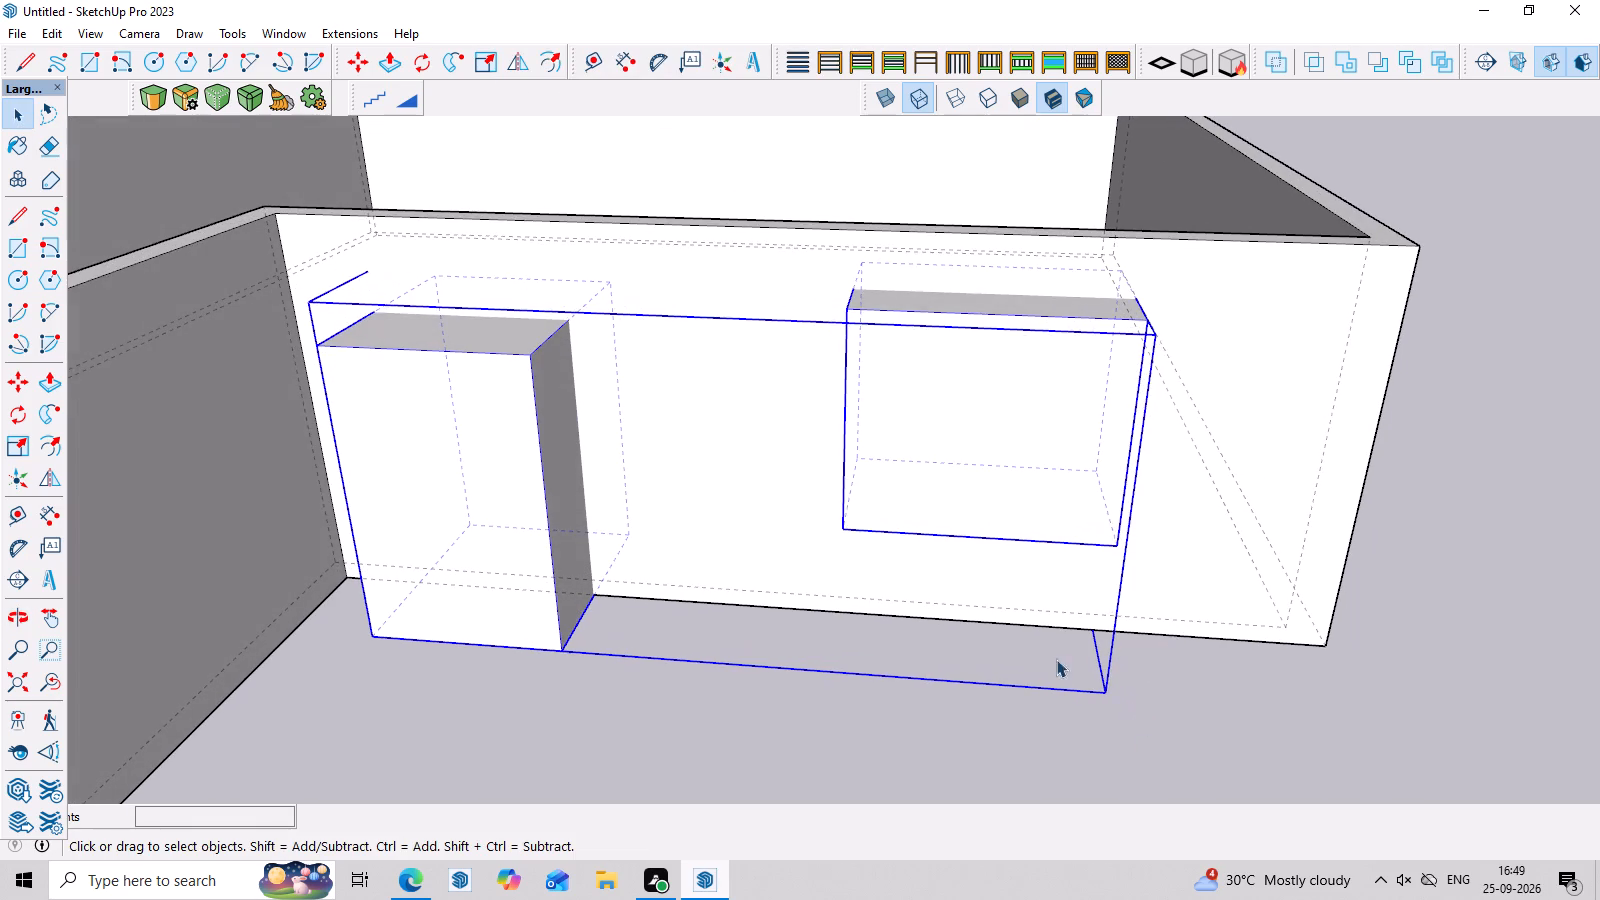
{"action": "right_click", "coordinate": [631, 485]}
{"action": "left_click", "coordinate": [712, 651]}
{"action": "left_click", "coordinate": [494, 507]}
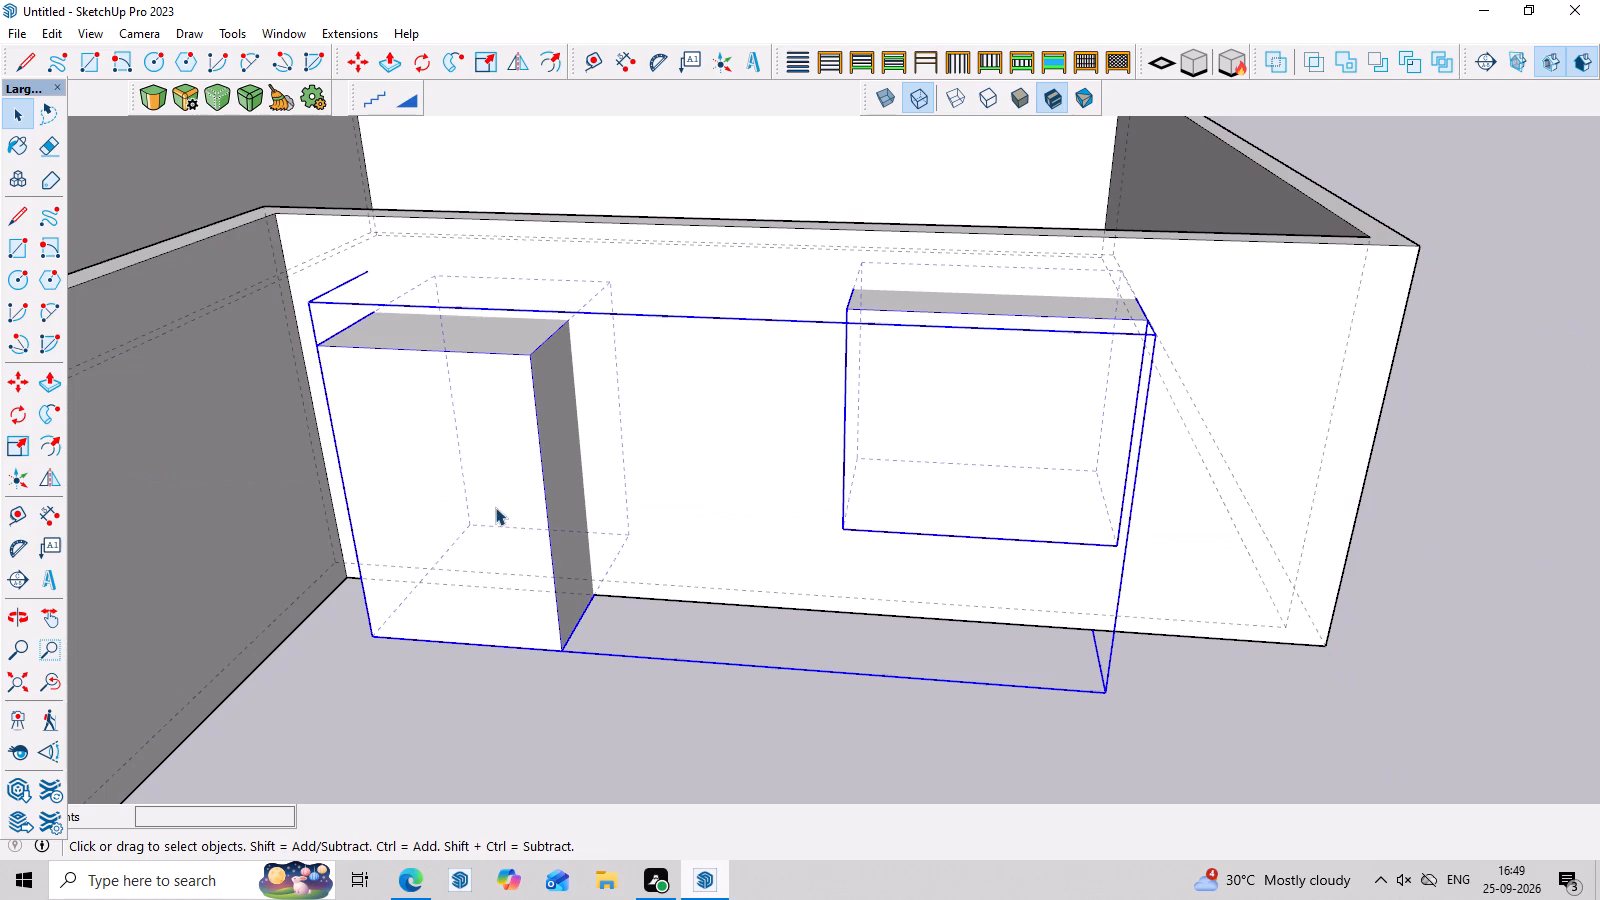
{"action": "left_click", "coordinate": [224, 33]}
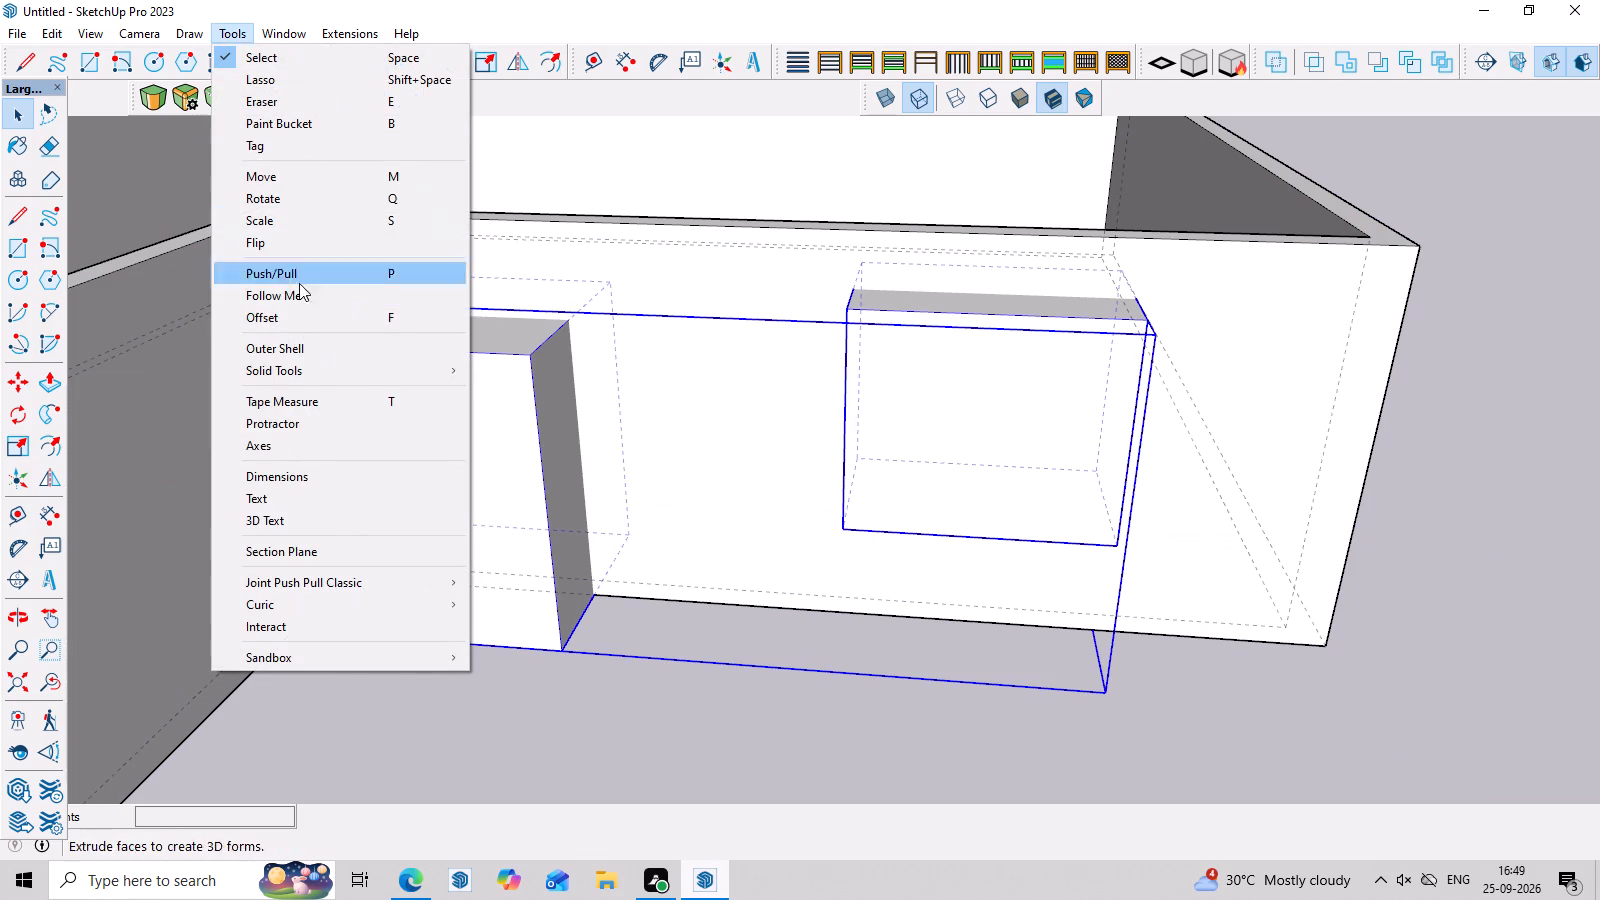
{"action": "left_click", "coordinate": [317, 374]}
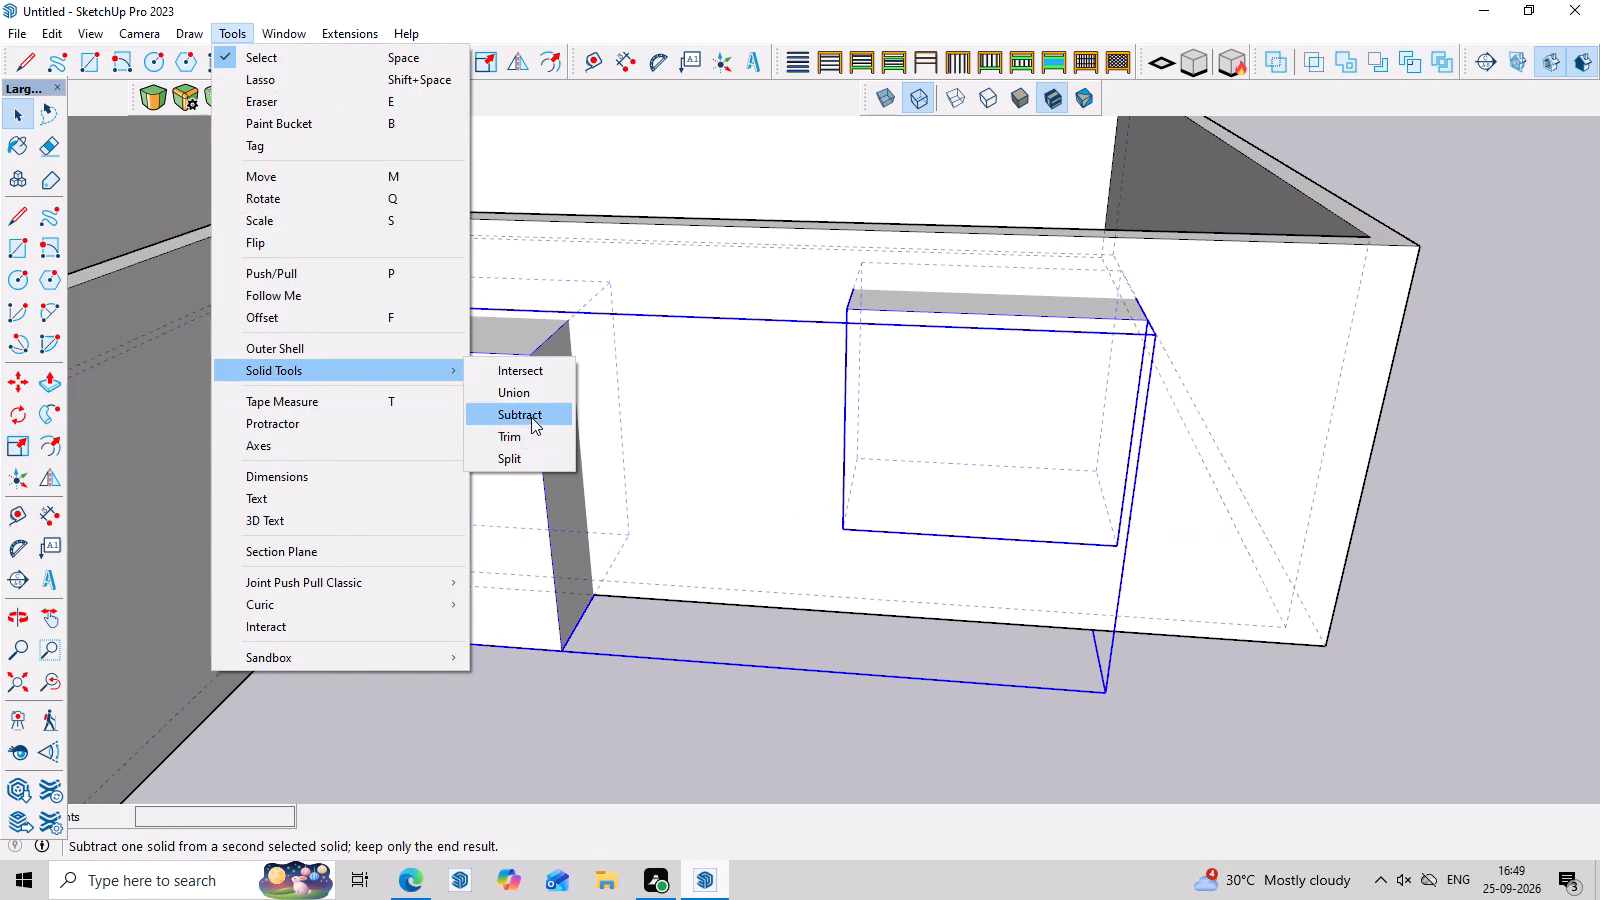
{"action": "left_click", "coordinate": [531, 417]}
{"action": "left_click", "coordinate": [693, 431]}
{"action": "middle_click_drag", "start_coordinate": [794, 667], "coordinate": [836, 425]}
{"action": "scroll", "coordinate": [822, 395], "scroll_direction": "down", "scroll_amount": 4}
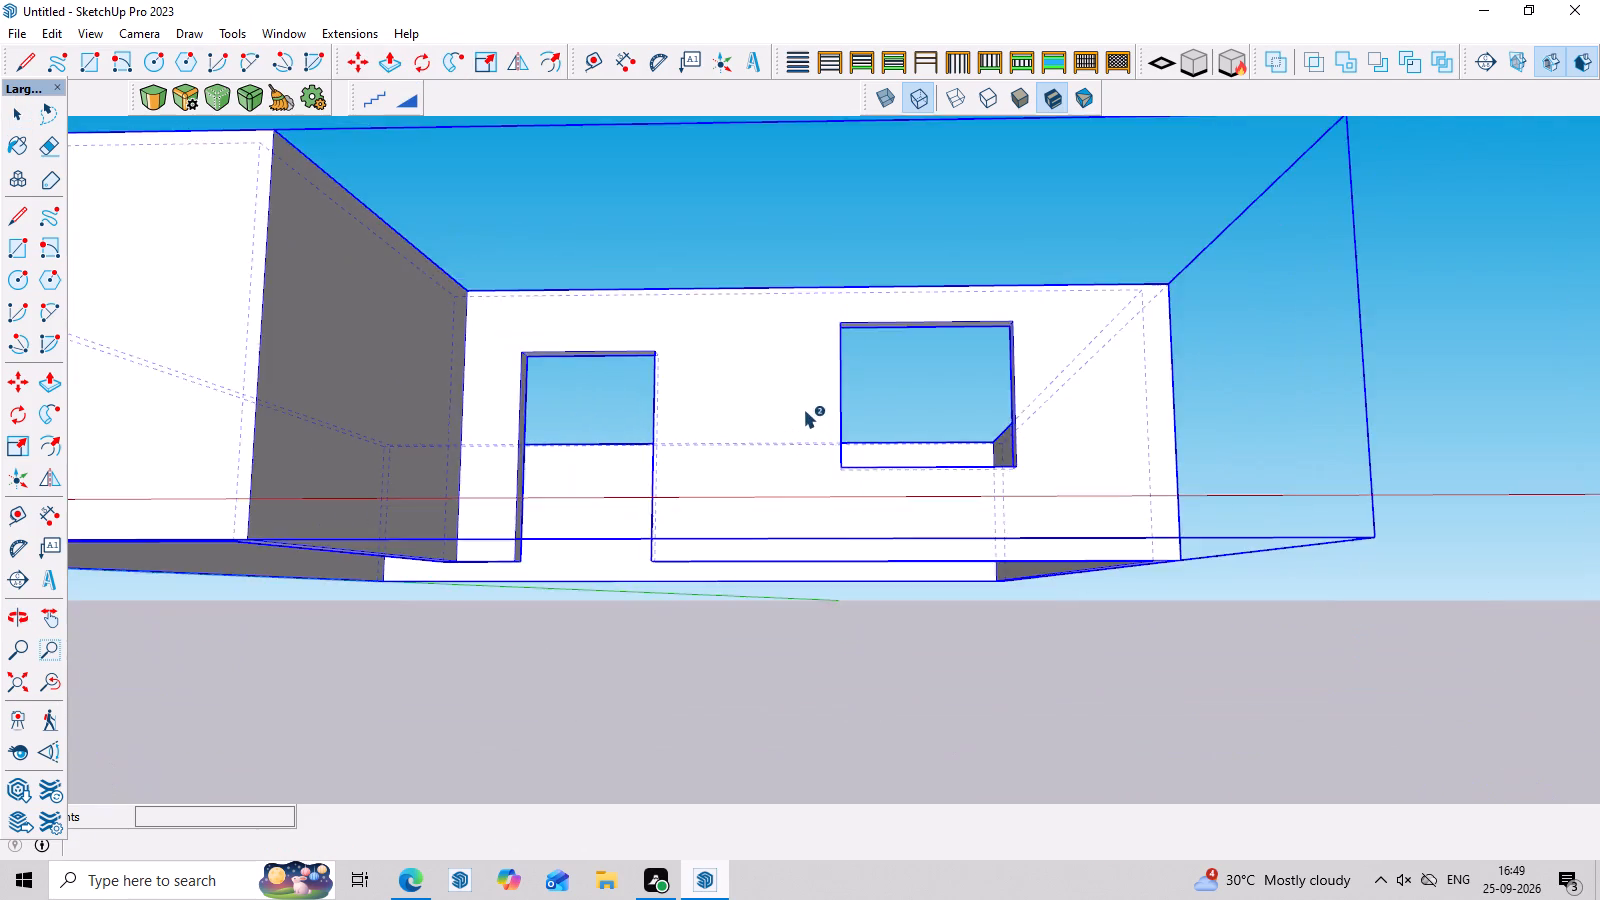
{"action": "scroll", "coordinate": [804, 410], "scroll_direction": "down", "scroll_amount": 9}
{"action": "middle_click_drag", "start_coordinate": [984, 436], "coordinate": [1000, 634]}
{"action": "scroll", "coordinate": [1056, 519], "scroll_direction": "up", "scroll_amount": 6}
{"action": "middle_click_drag", "start_coordinate": [1033, 519], "coordinate": [1033, 459]}
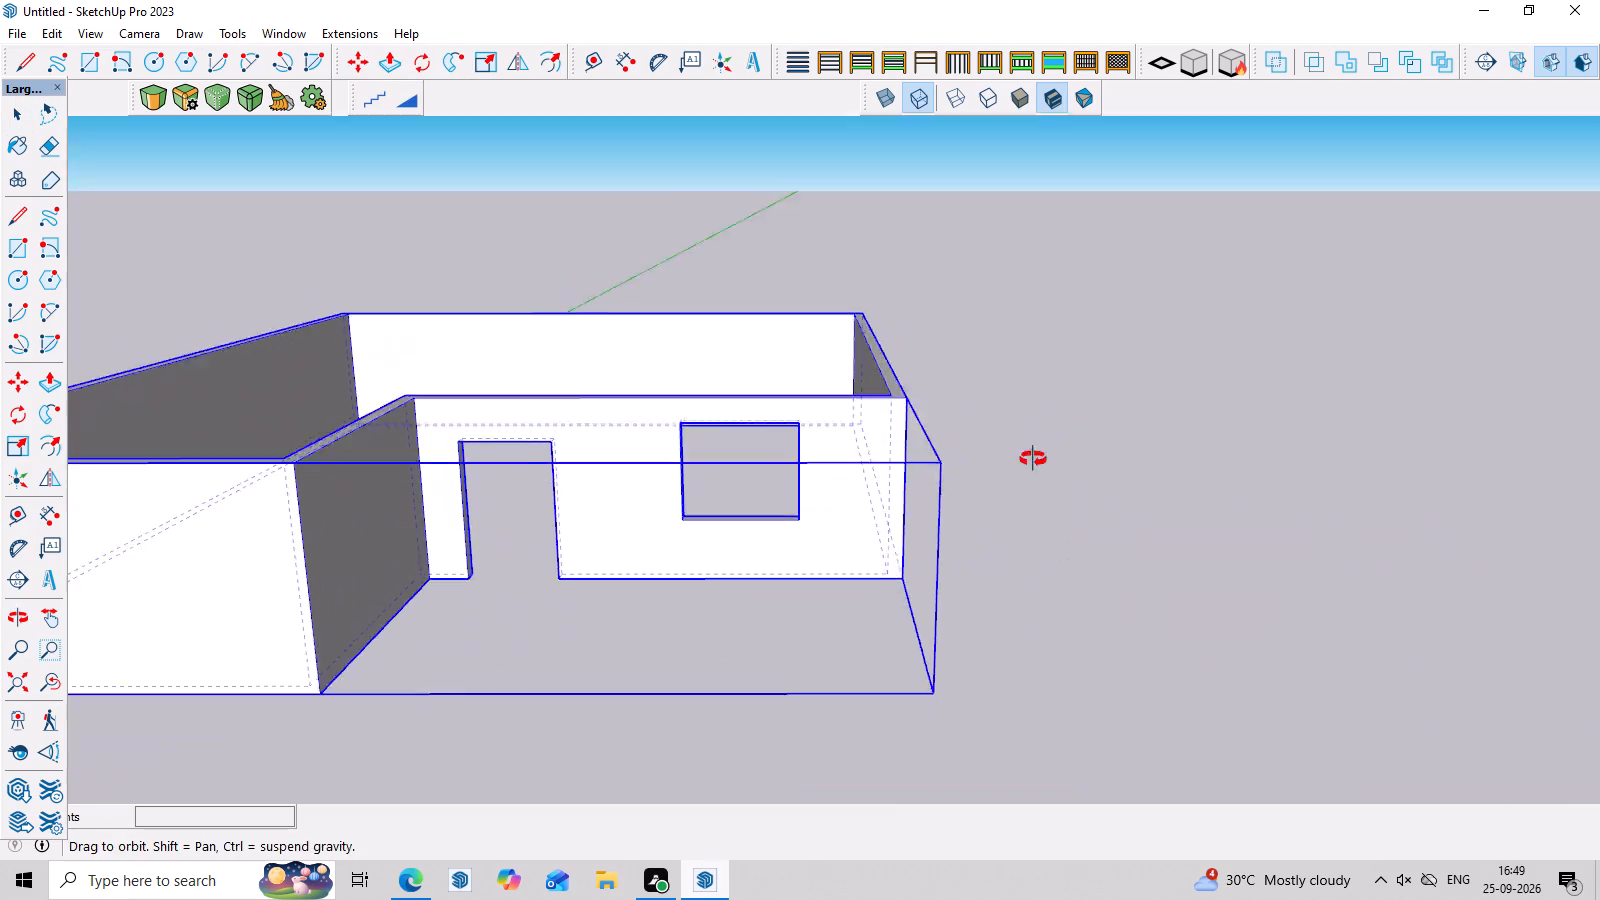
{"action": "middle_click_drag", "start_coordinate": [1033, 459], "coordinate": [1032, 421]}
{"action": "key", "text": "space"}
{"action": "left_click", "coordinate": [1036, 425]}
Hide the back edges and examine the enclosure's door and window openings from several angles and distances.
{"action": "scroll", "coordinate": [1009, 629], "scroll_direction": "down", "scroll_amount": 7}
{"action": "middle_click_drag", "start_coordinate": [1019, 687], "coordinate": [956, 618]}
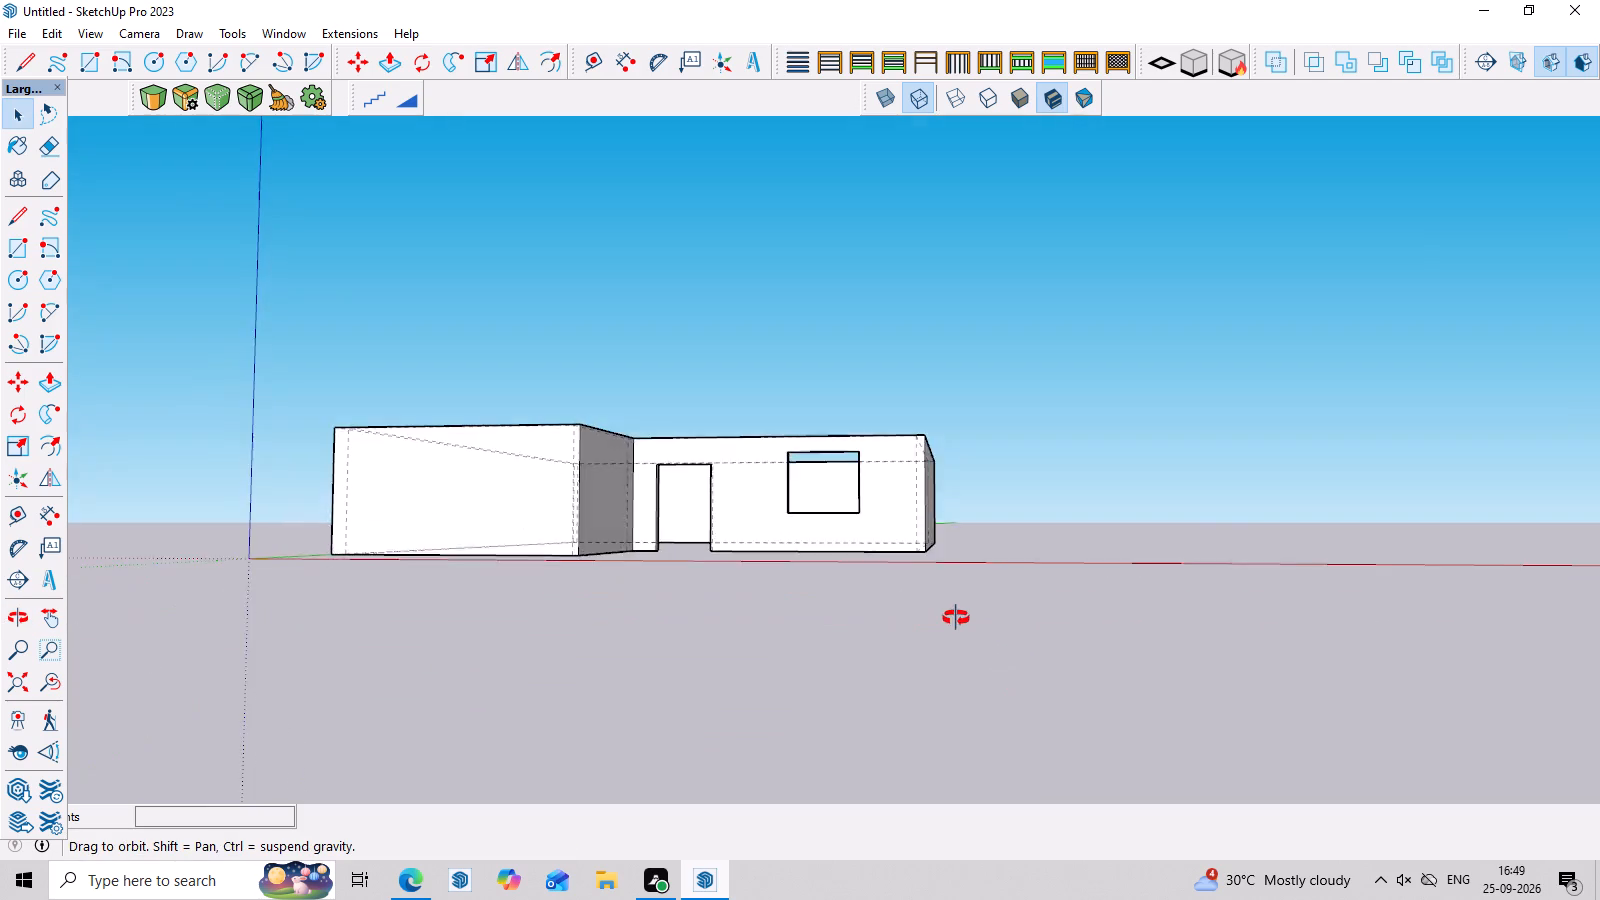
{"action": "middle_click_drag", "start_coordinate": [956, 618], "coordinate": [1065, 628]}
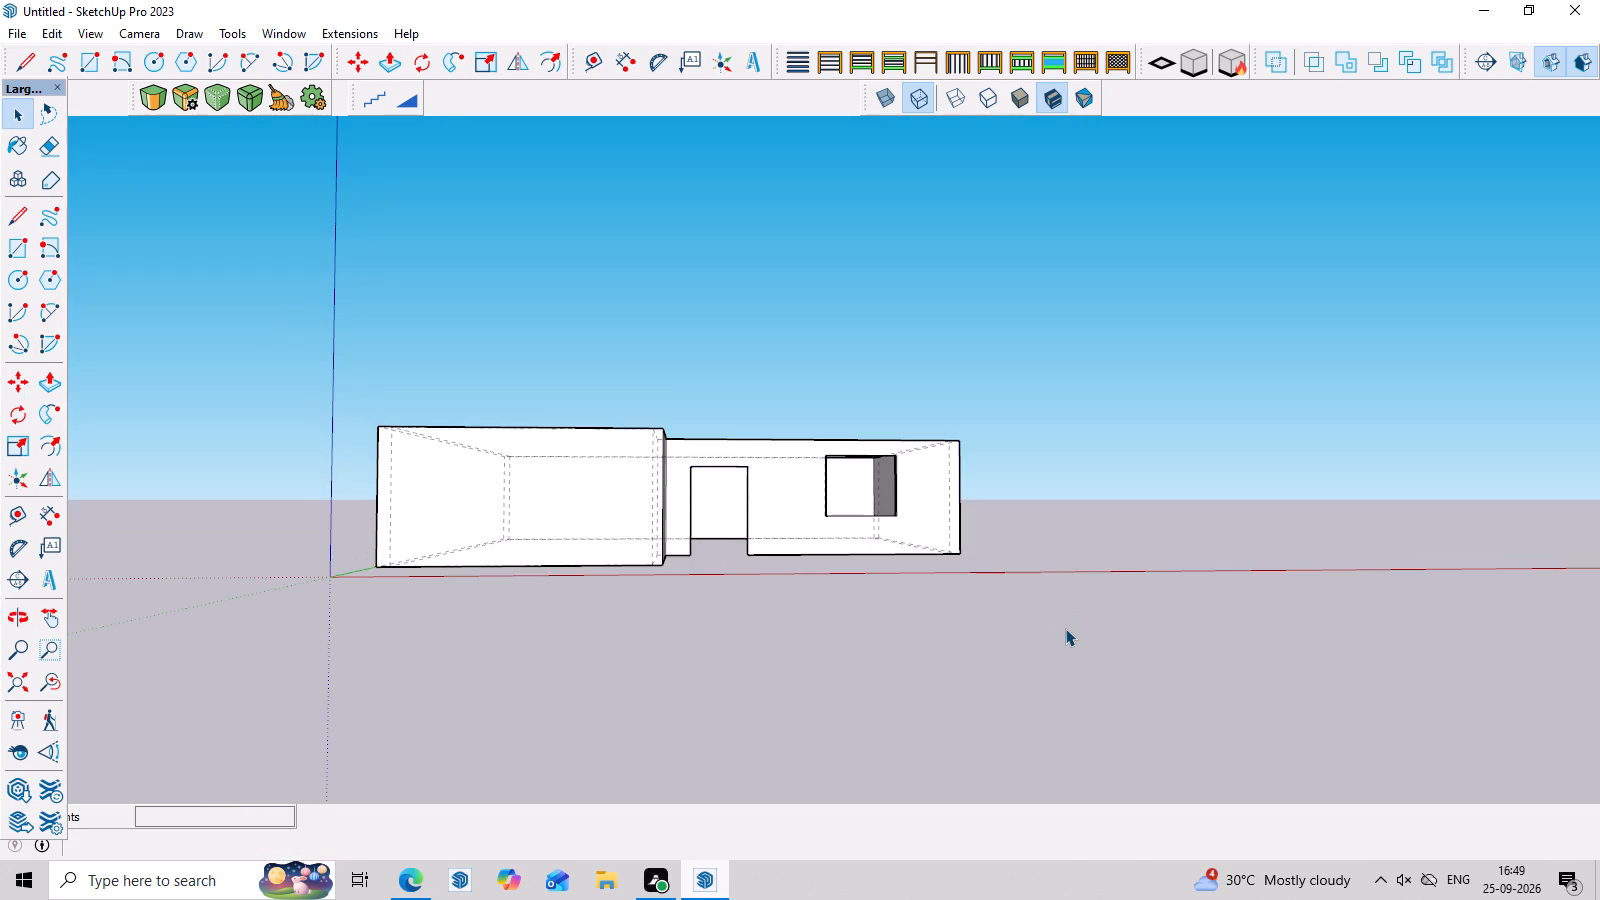
{"action": "key", "text": "k"}
{"action": "middle_click_drag", "start_coordinate": [959, 471], "coordinate": [965, 556]}
{"action": "scroll", "coordinate": [950, 610], "scroll_direction": "up", "scroll_amount": 5}
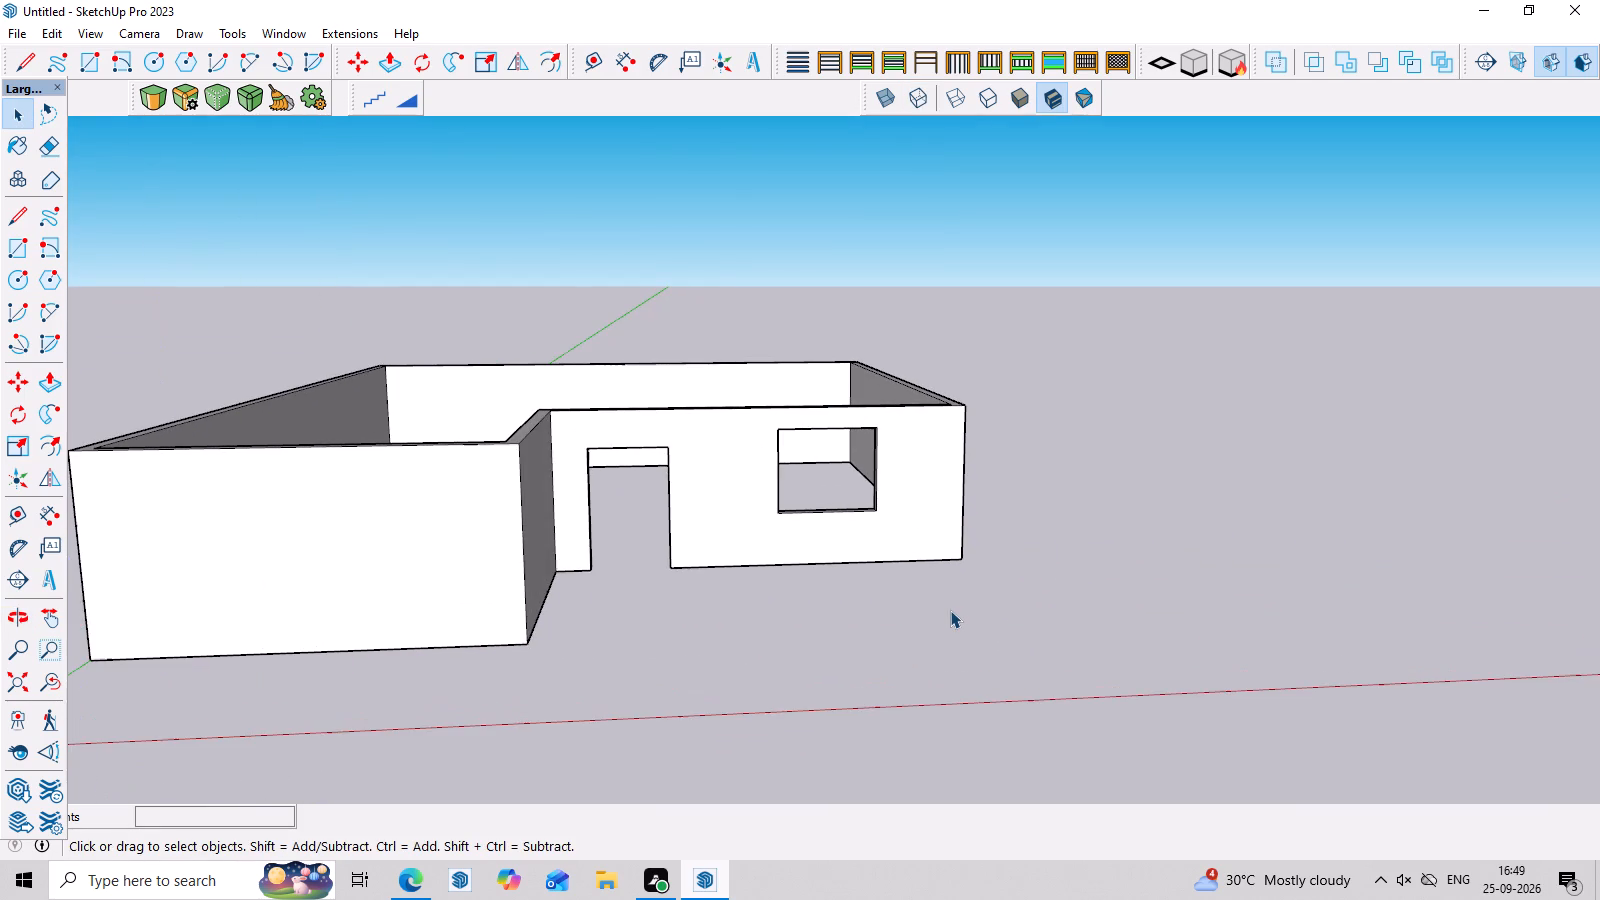
{"action": "middle_click_drag", "start_coordinate": [950, 610], "coordinate": [949, 555]}
{"action": "scroll", "coordinate": [949, 555], "scroll_direction": "down", "scroll_amount": 6}
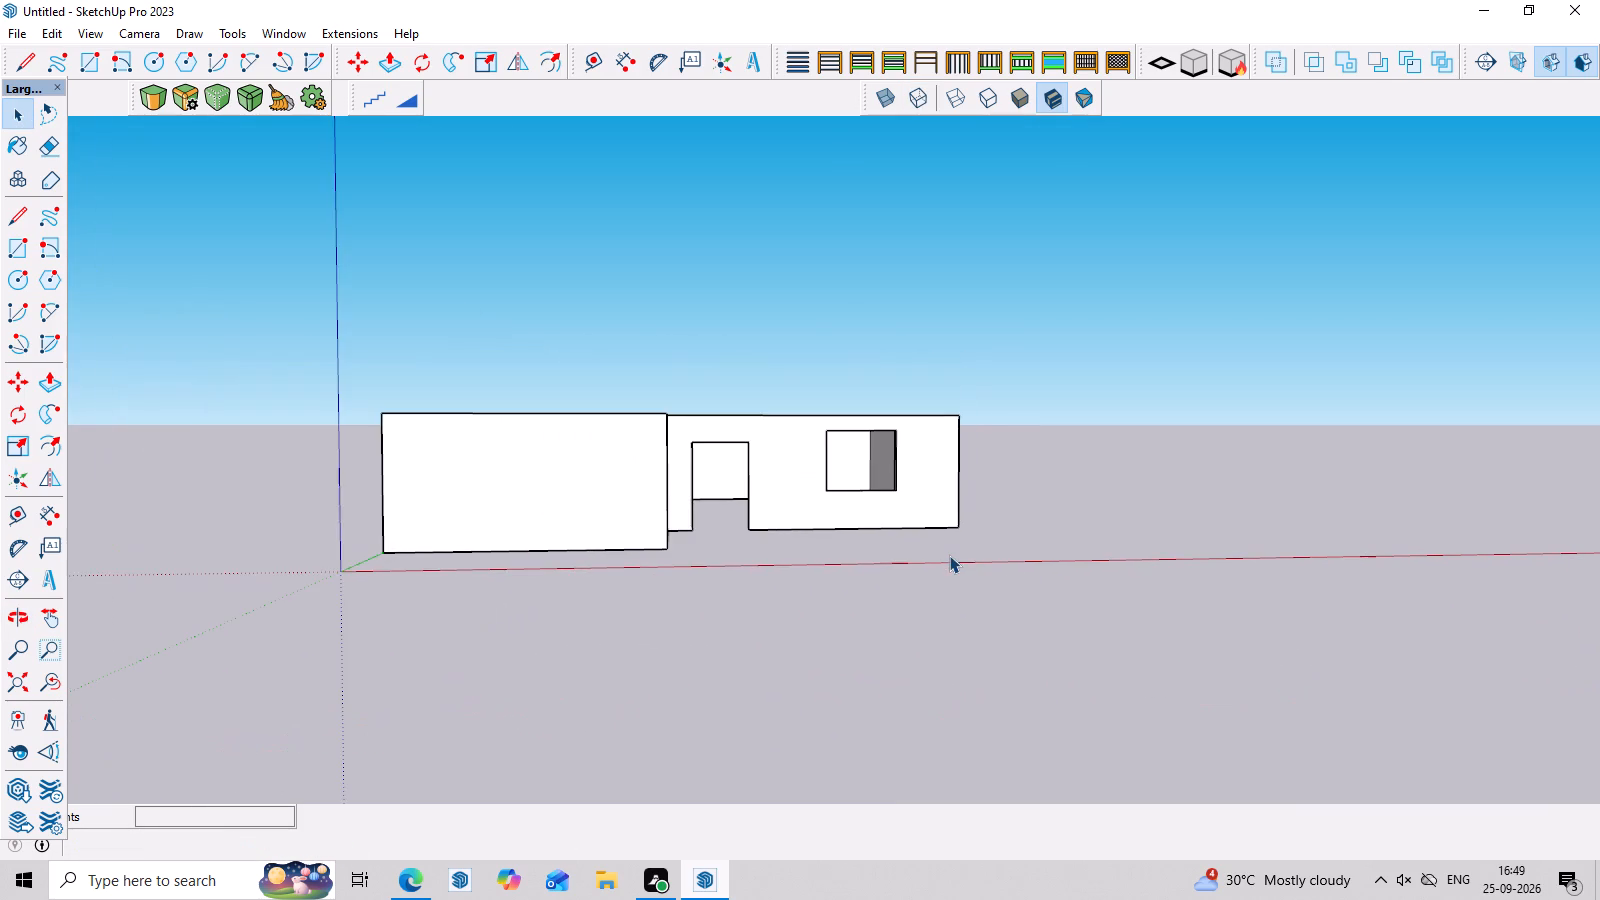
{"action": "middle_click_drag", "start_coordinate": [567, 656], "coordinate": [523, 641]}
{"action": "middle_click_drag", "start_coordinate": [523, 641], "coordinate": [523, 643]}
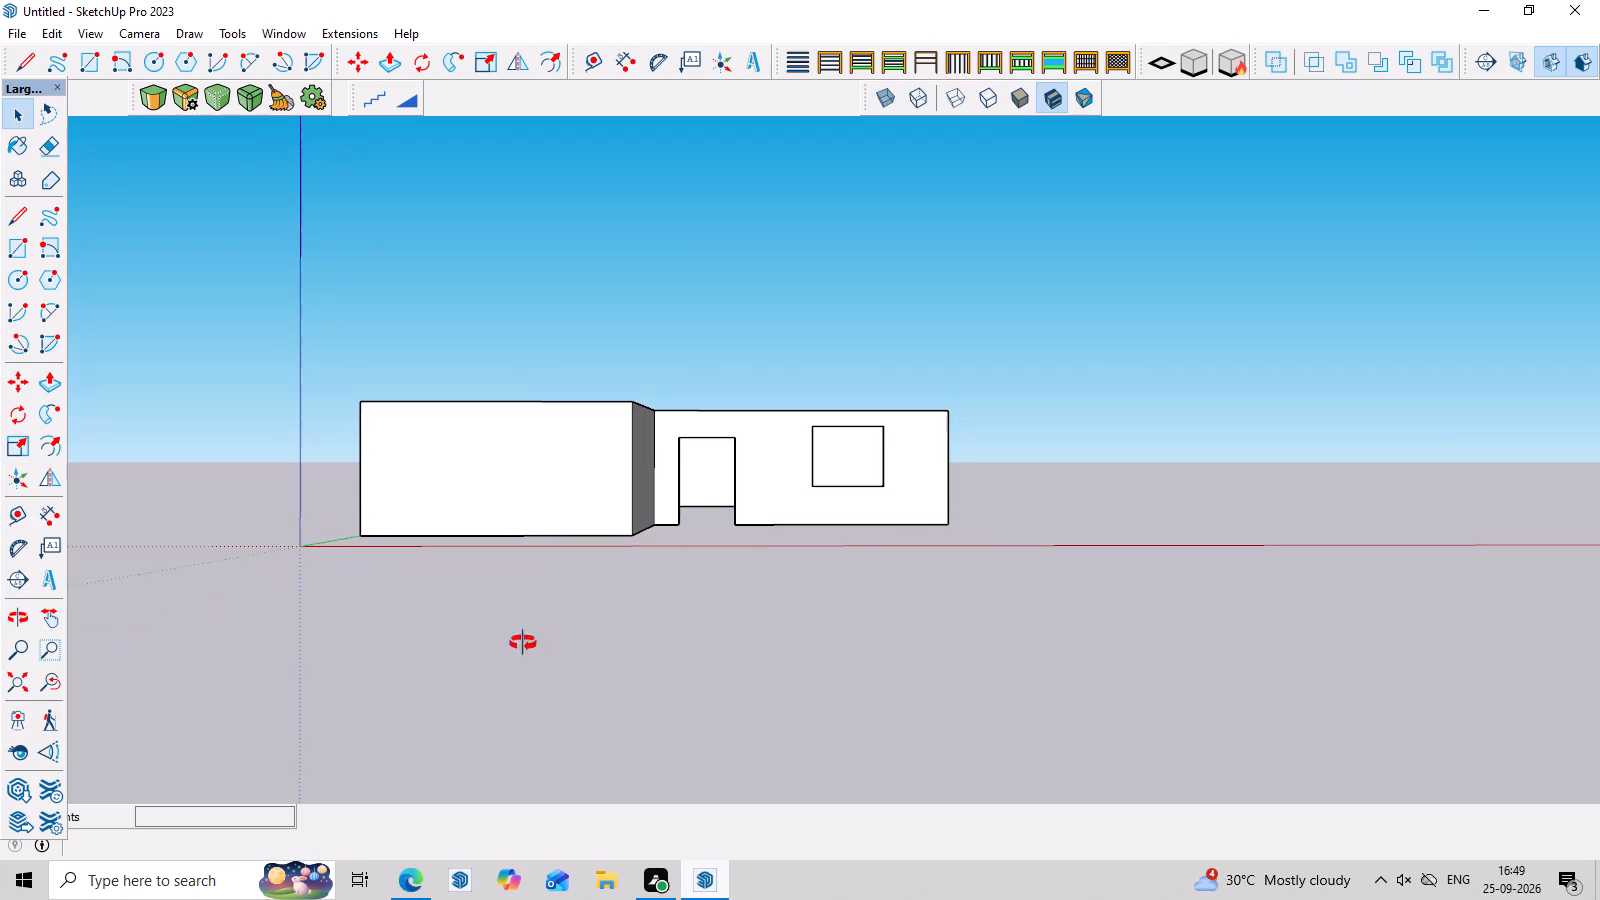
{"action": "middle_click_drag", "start_coordinate": [523, 643], "coordinate": [531, 679]}
{"action": "middle_click_drag", "start_coordinate": [561, 456], "coordinate": [565, 584]}
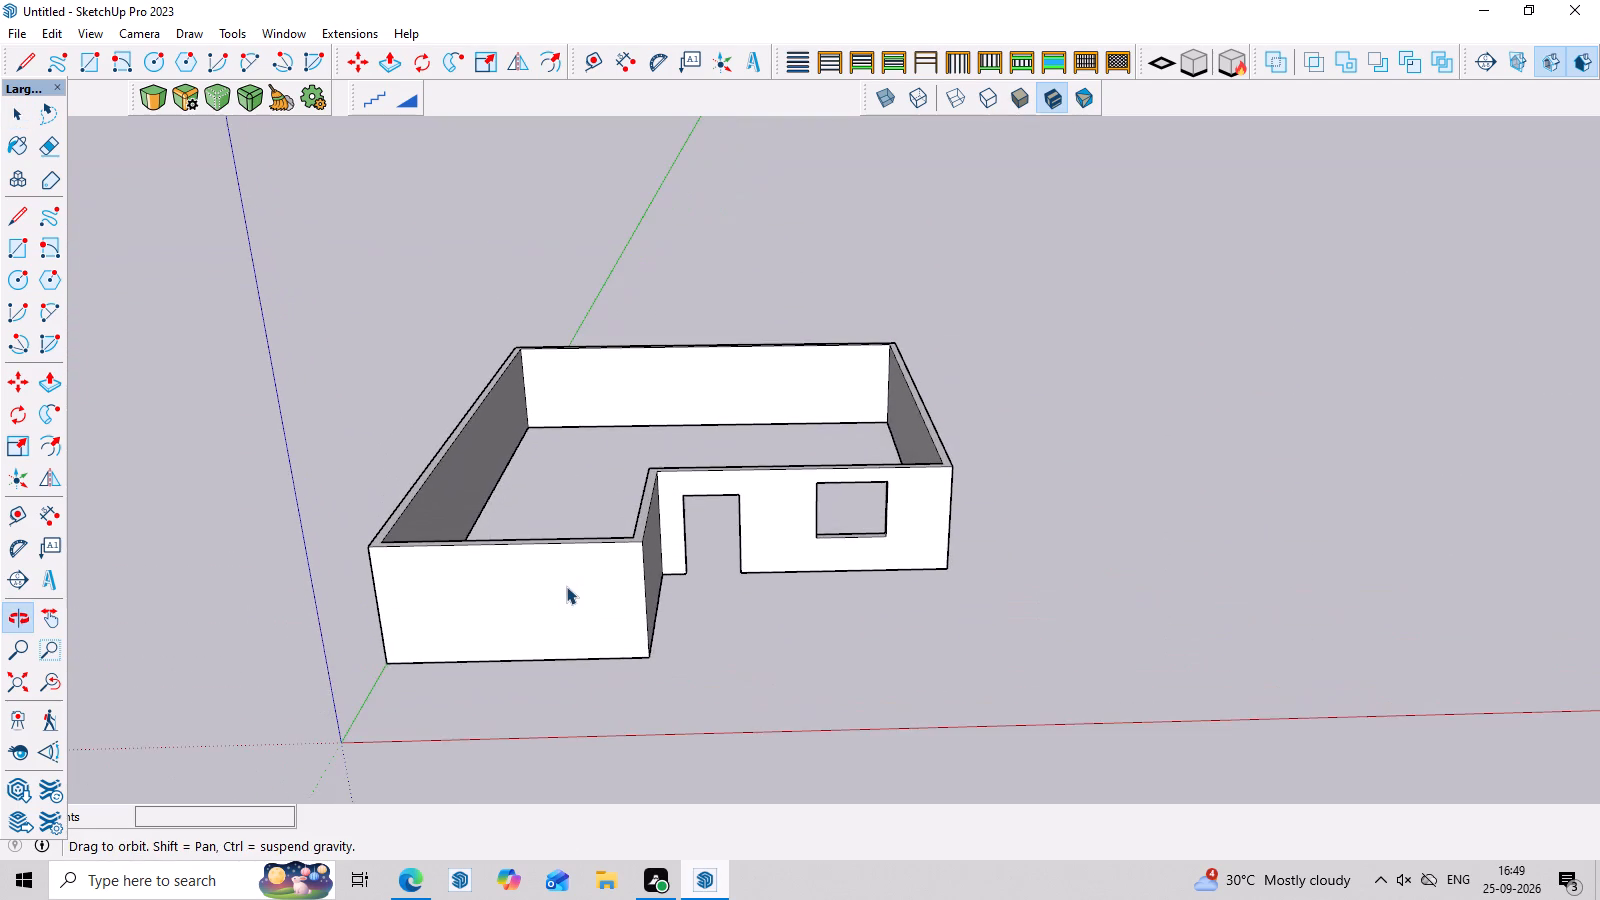
{"action": "scroll", "coordinate": [583, 615], "scroll_direction": "up", "scroll_amount": 6}
{"action": "middle_click_drag", "start_coordinate": [644, 631], "coordinate": [704, 595]}
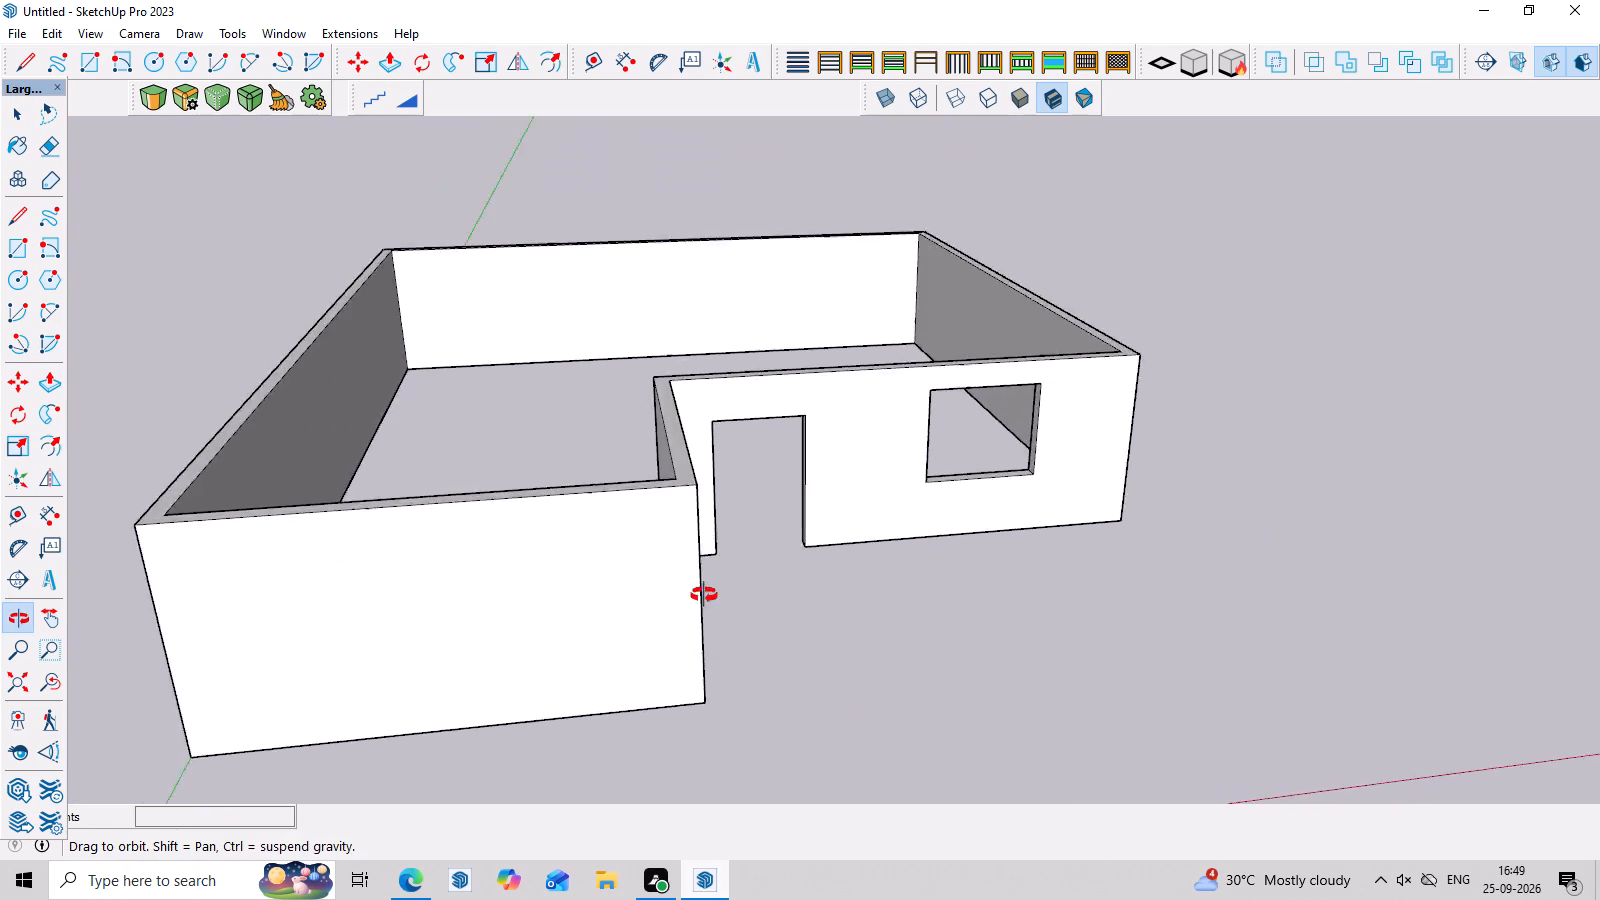
{"action": "middle_click_drag", "start_coordinate": [704, 595], "coordinate": [667, 488]}
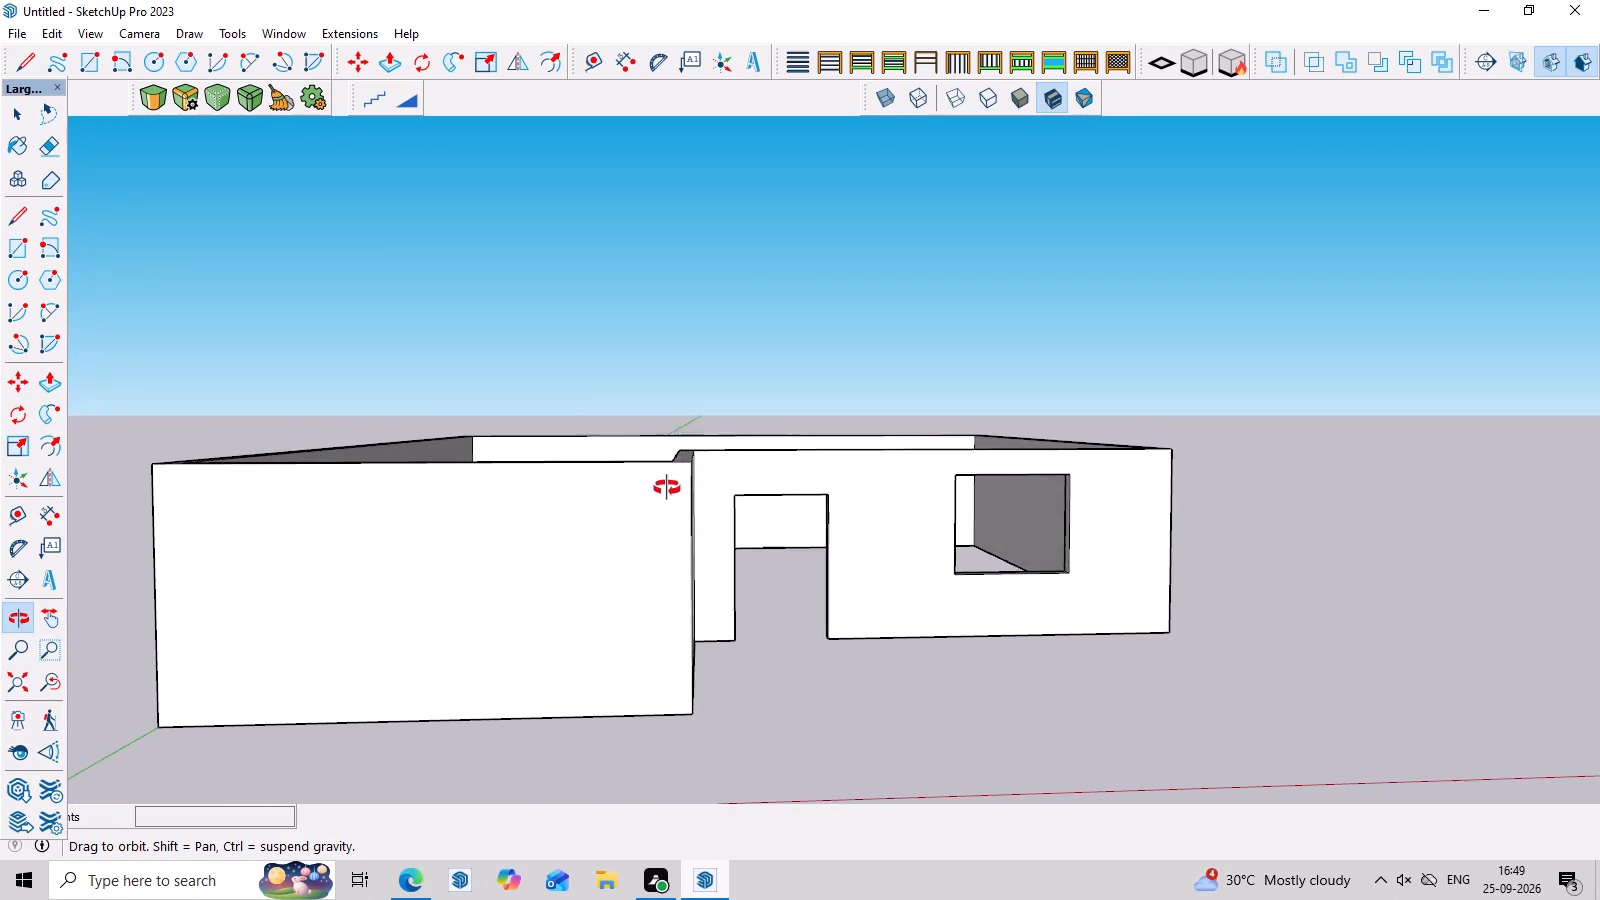
{"action": "middle_click_drag", "start_coordinate": [667, 488], "coordinate": [668, 489]}
{"action": "scroll", "coordinate": [641, 521], "scroll_direction": "up", "scroll_amount": 4}
{"action": "scroll", "coordinate": [641, 523], "scroll_direction": "down", "scroll_amount": 8}
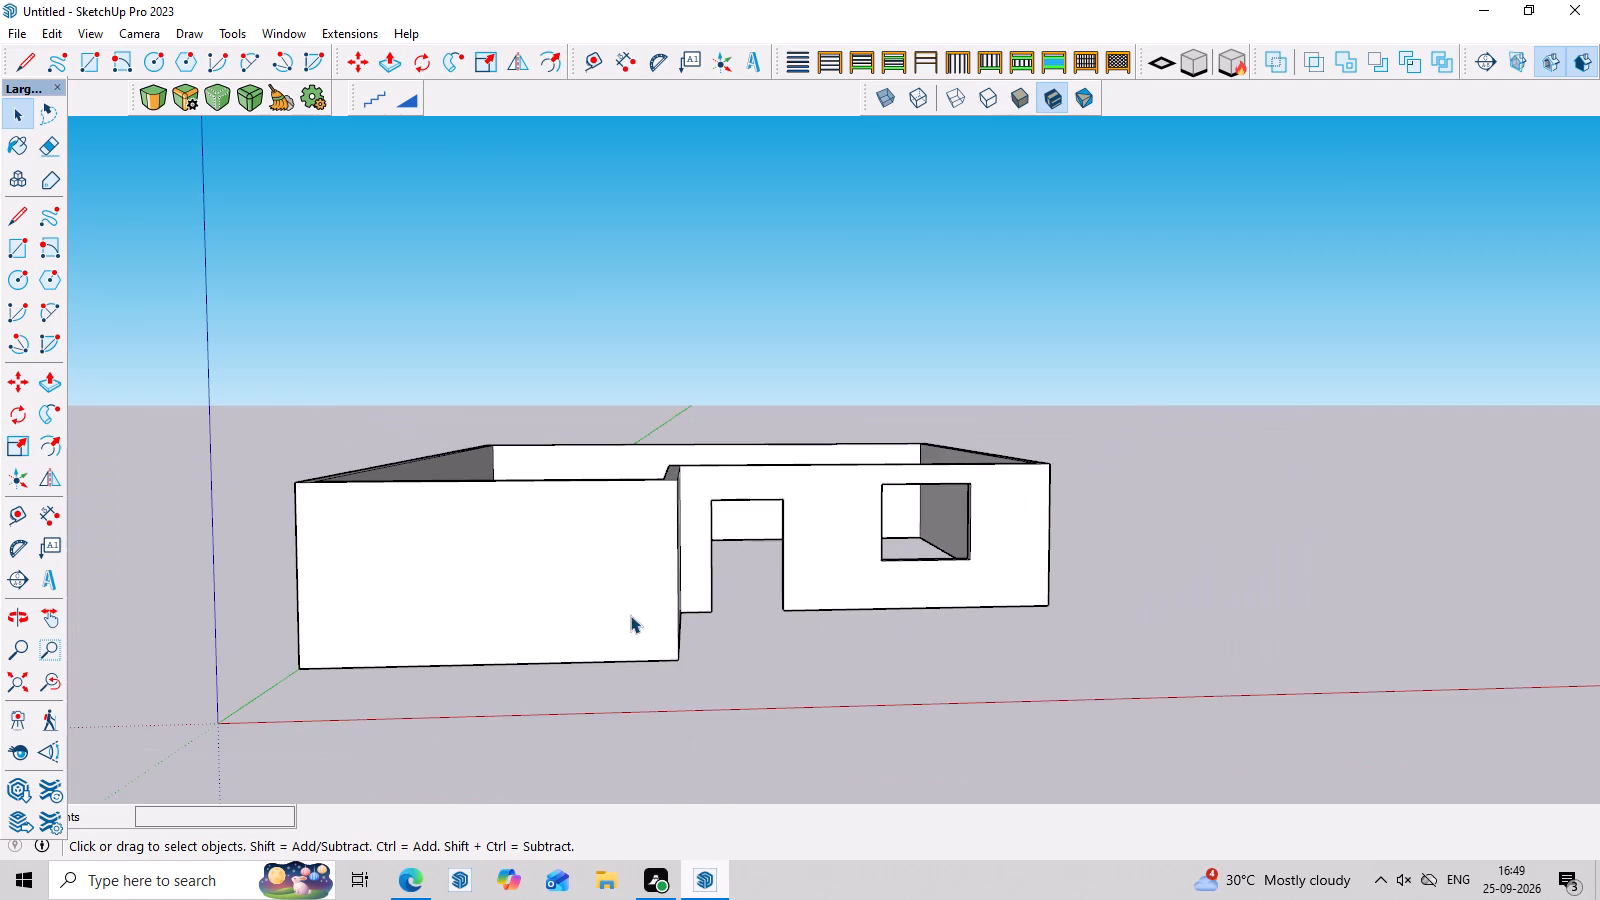
{"action": "middle_click_drag", "start_coordinate": [630, 624], "coordinate": [633, 684]}
{"action": "scroll", "coordinate": [653, 515], "scroll_direction": "down", "scroll_amount": 8}
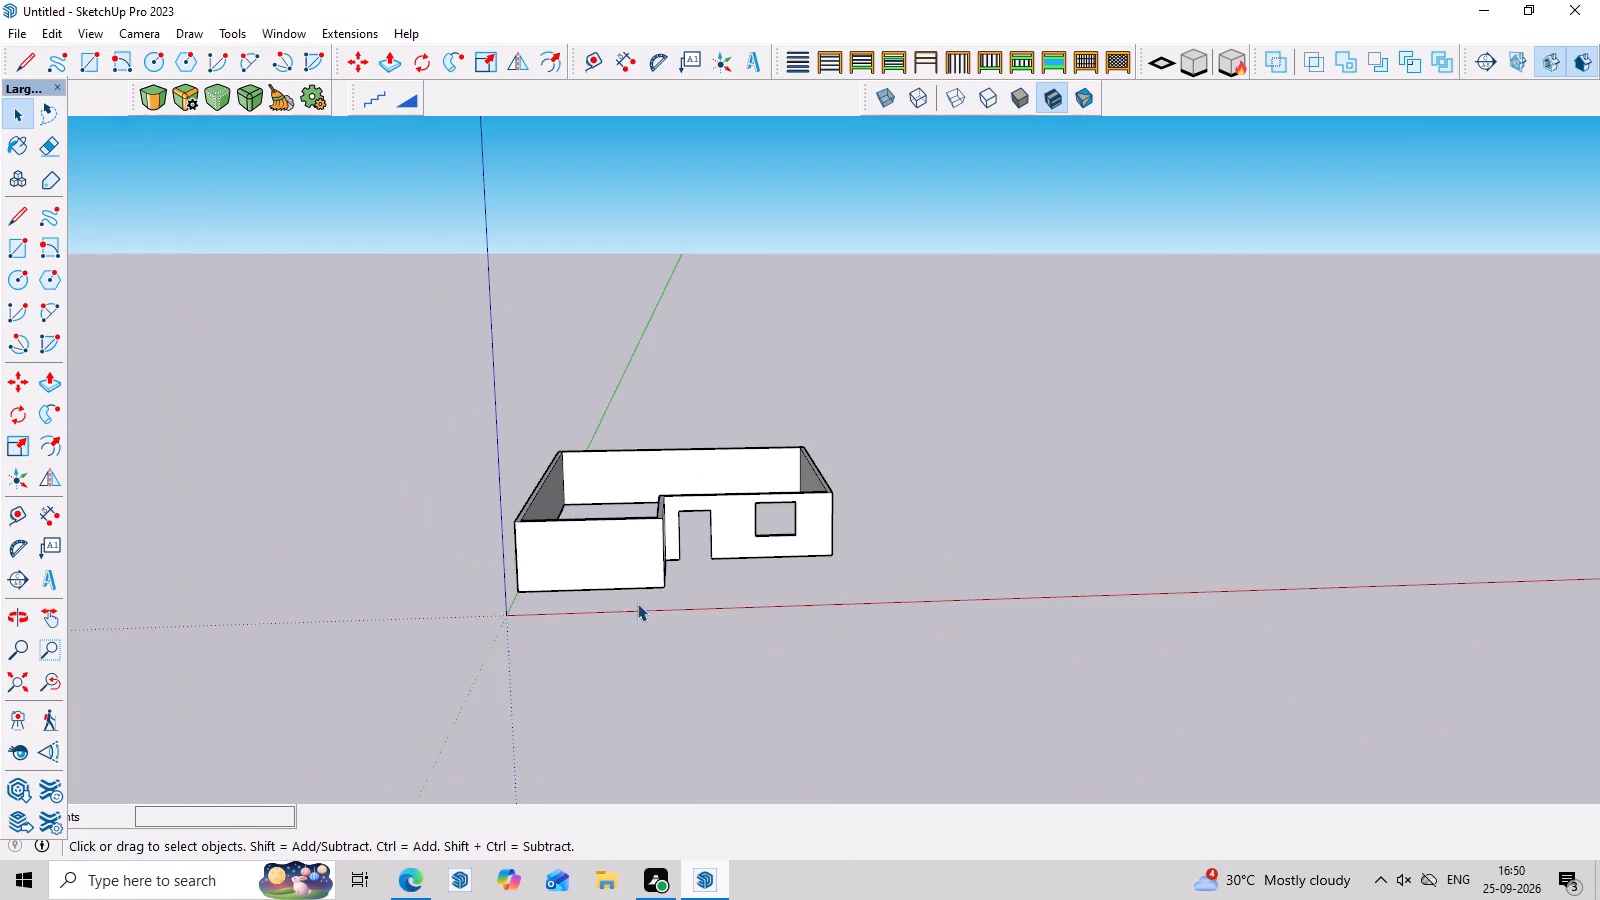
{"action": "middle_click_drag", "start_coordinate": [637, 603], "coordinate": [646, 544]}
{"action": "scroll", "coordinate": [646, 544], "scroll_direction": "up", "scroll_amount": 11}
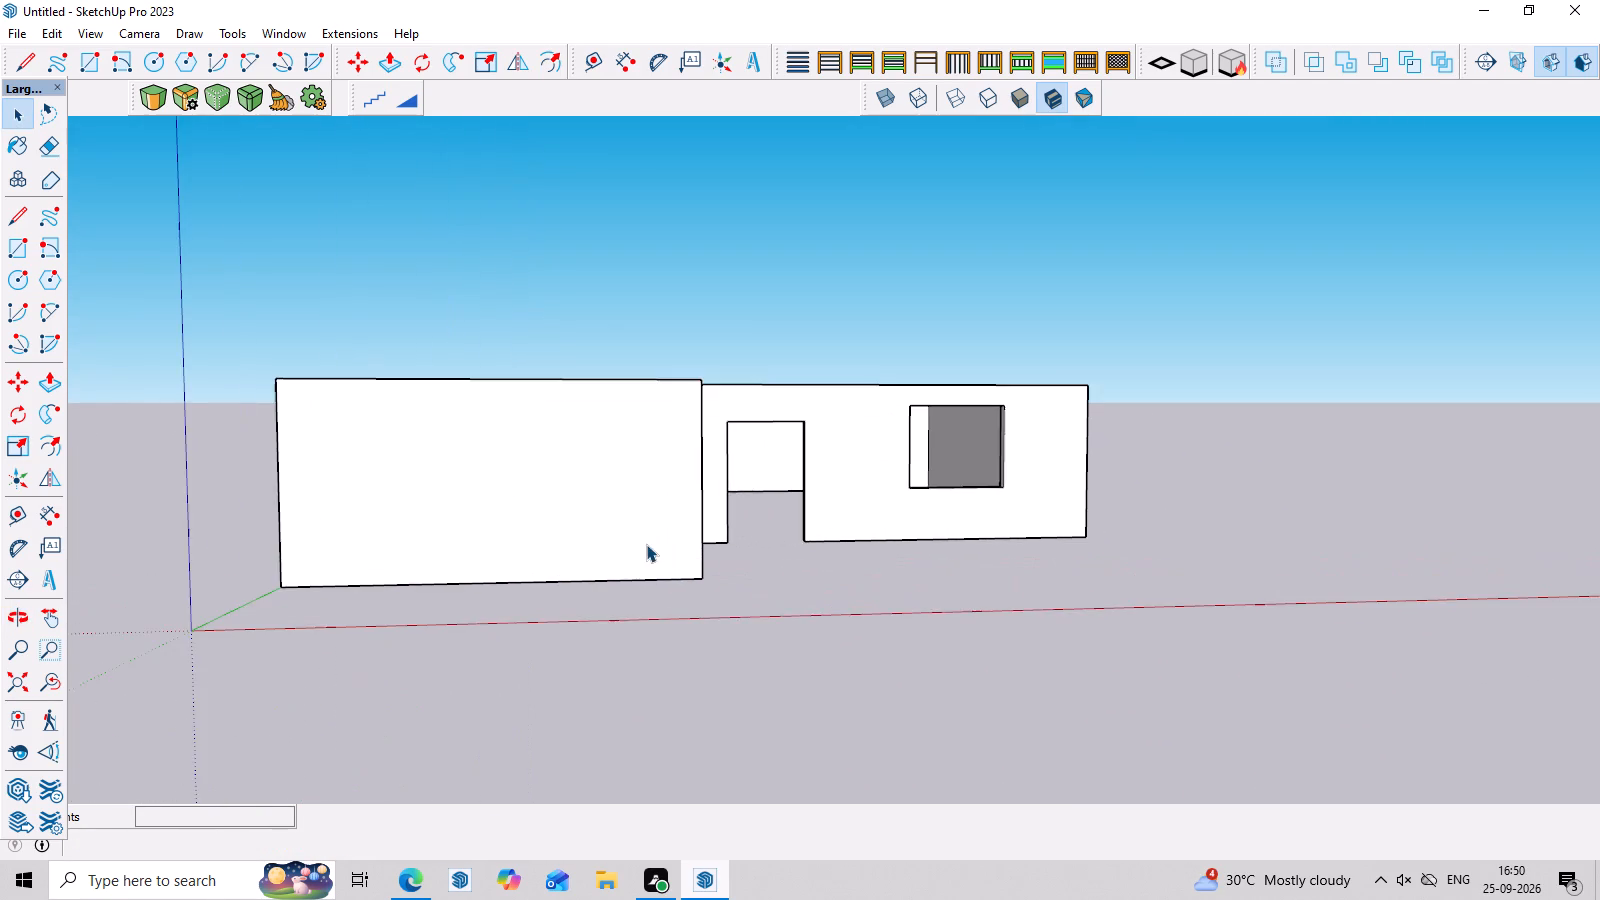
{"action": "scroll", "coordinate": [646, 544], "scroll_direction": "down", "scroll_amount": 4}
{"action": "middle_click_drag", "start_coordinate": [646, 544], "coordinate": [628, 763]}
{"action": "scroll", "coordinate": [557, 727], "scroll_direction": "up", "scroll_amount": 7}
{"action": "middle_click_drag", "start_coordinate": [611, 745], "coordinate": [629, 650]}
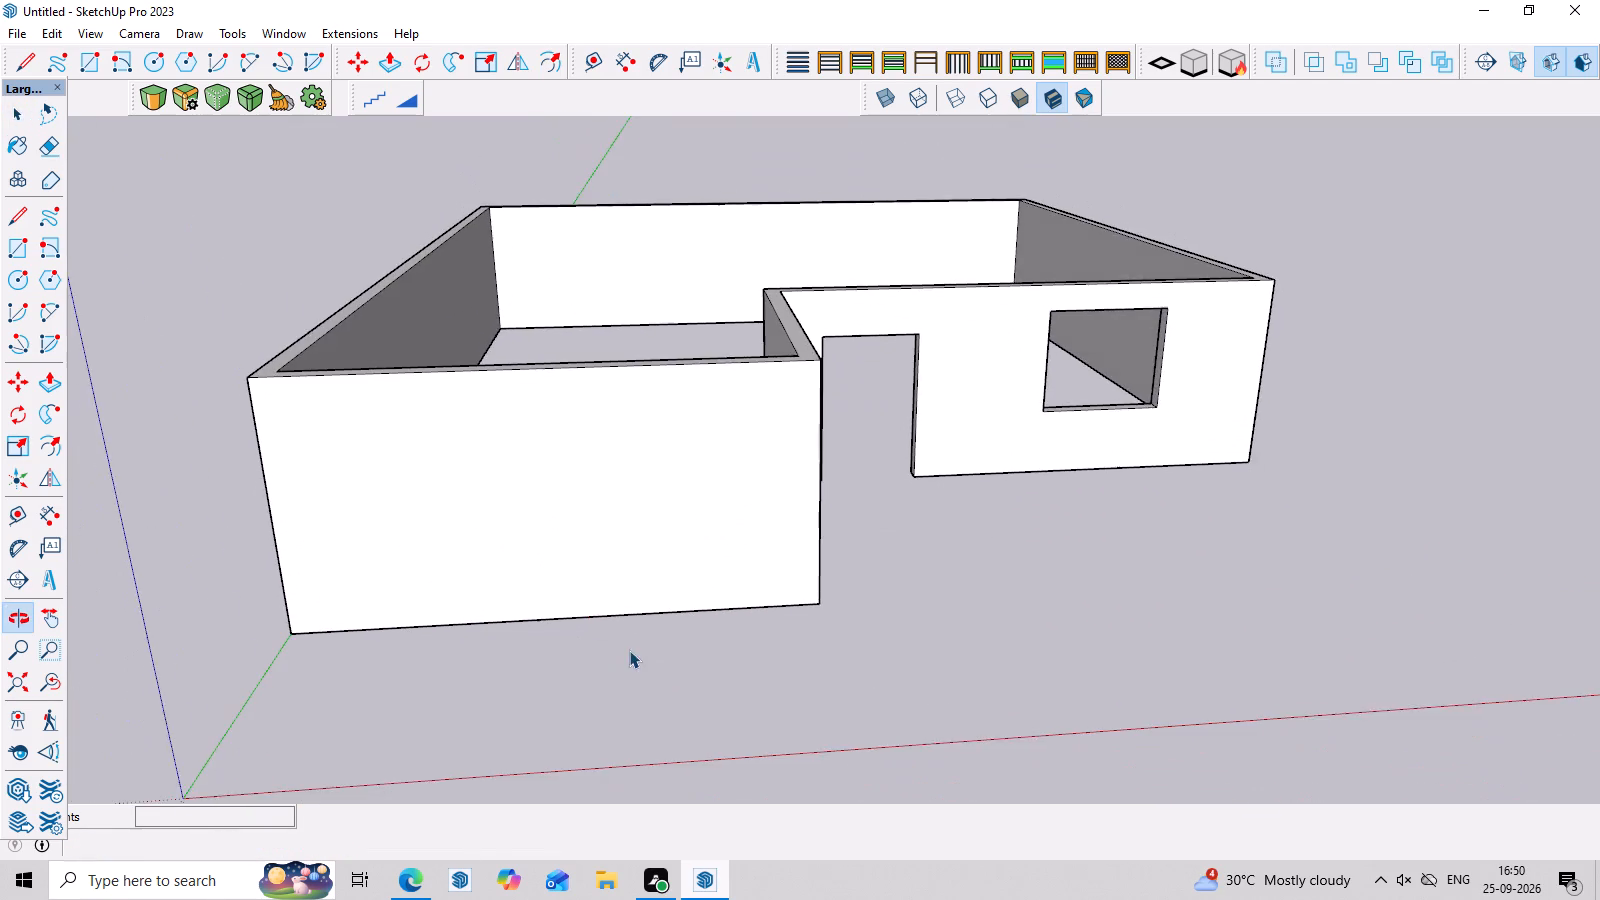
Show back edges again and draw a rectangle about 5' 1" by 9" across the wall thickness at the base of the projecting wing's front wall.
{"action": "scroll", "coordinate": [604, 642], "scroll_direction": "up", "scroll_amount": 1}
{"action": "key", "text": "k"}
{"action": "middle_click_drag", "start_coordinate": [569, 643], "coordinate": [565, 702]}
{"action": "scroll", "coordinate": [460, 652], "scroll_direction": "up", "scroll_amount": 4}
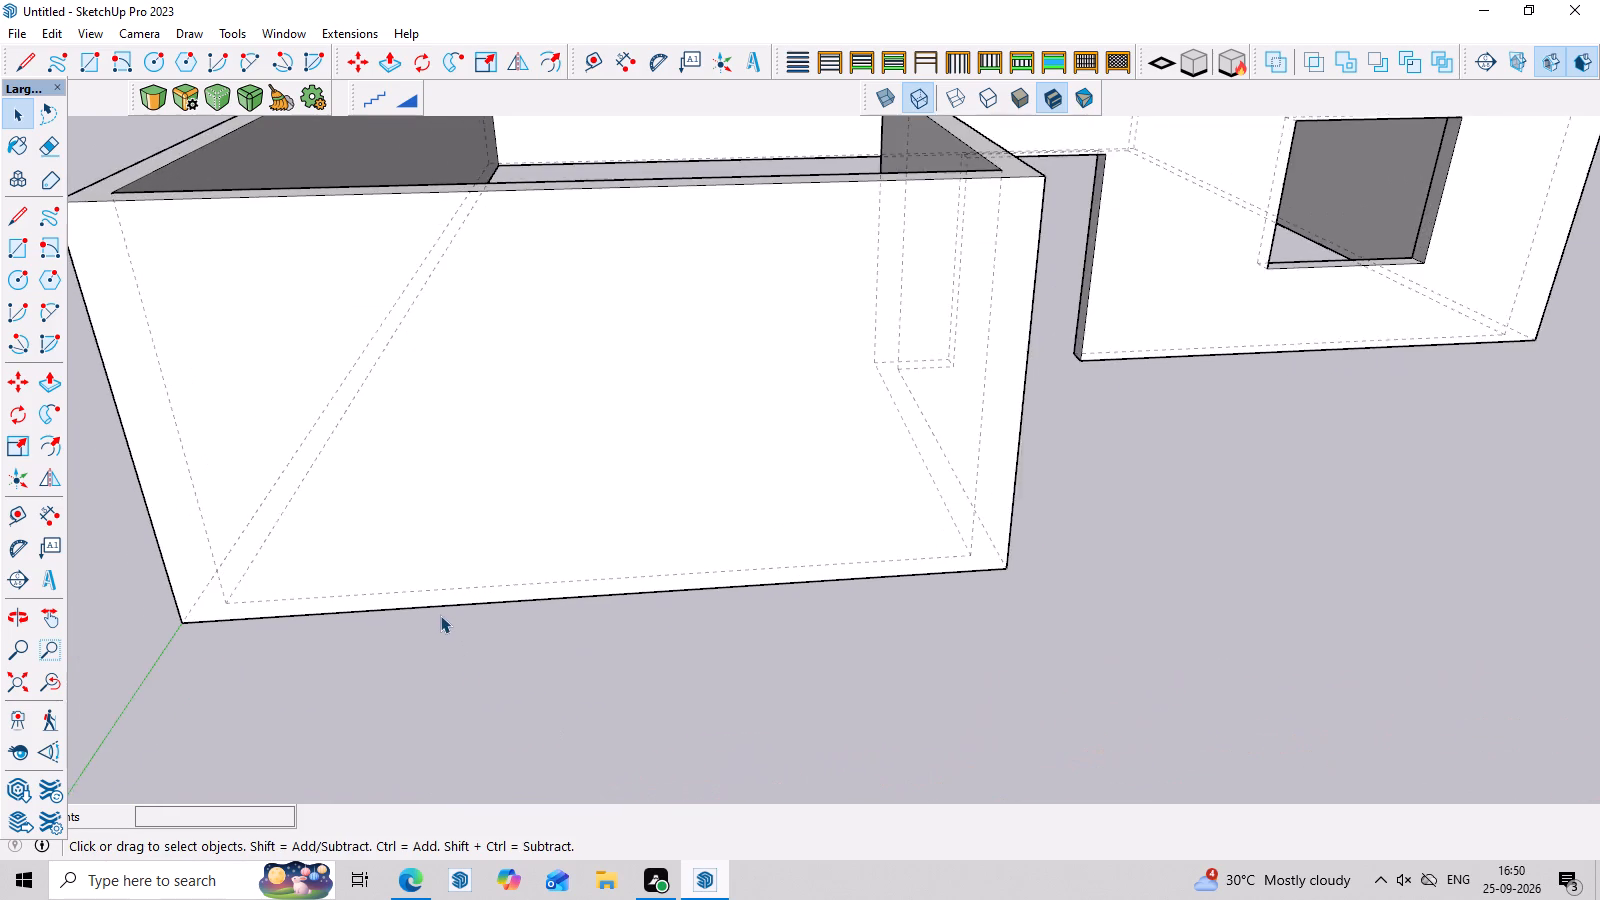
{"action": "scroll", "coordinate": [440, 615], "scroll_direction": "up", "scroll_amount": 1}
{"action": "key", "text": "r"}
{"action": "scroll", "coordinate": [378, 592], "scroll_direction": "up", "scroll_amount": 4}
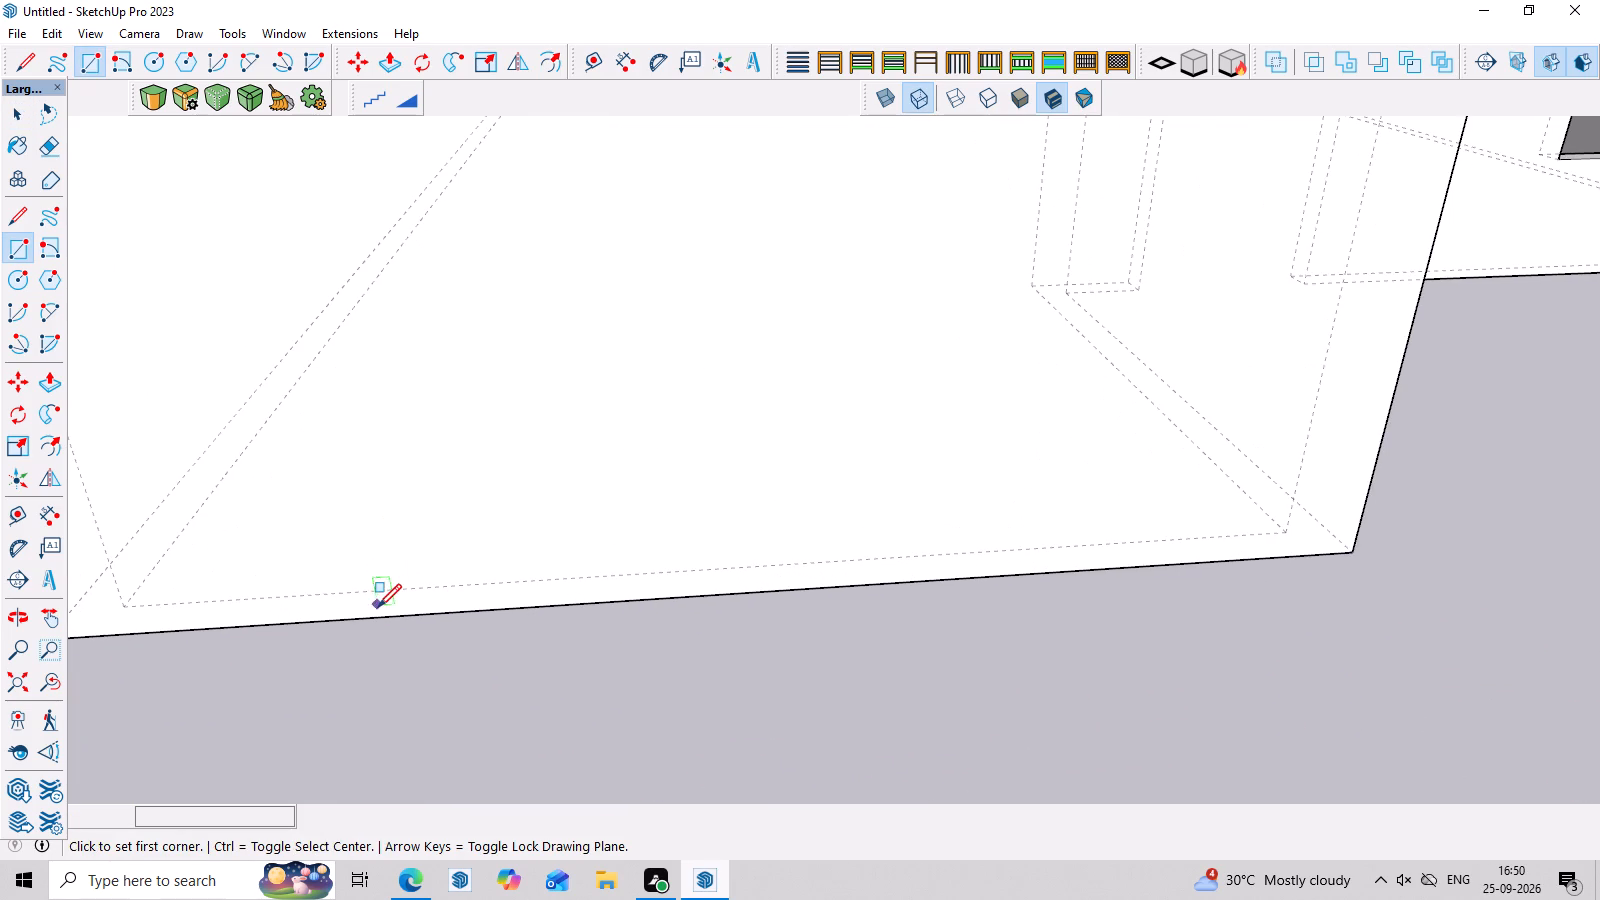
{"action": "left_click", "coordinate": [378, 614]}
{"action": "left_click", "coordinate": [387, 586]}
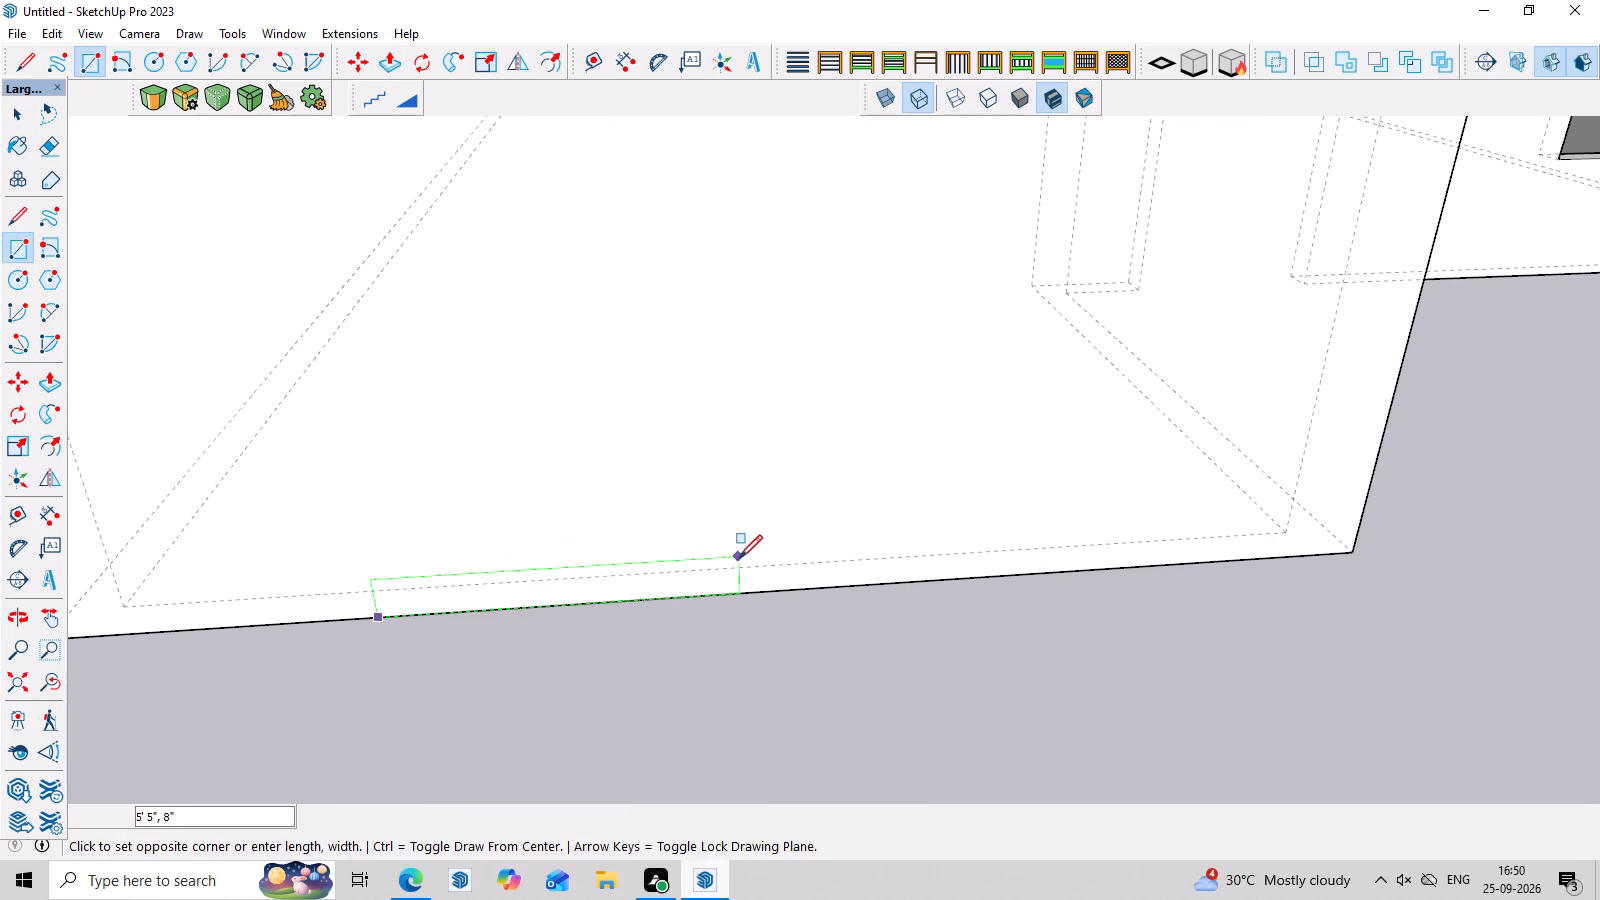
{"action": "left_click", "coordinate": [715, 570]}
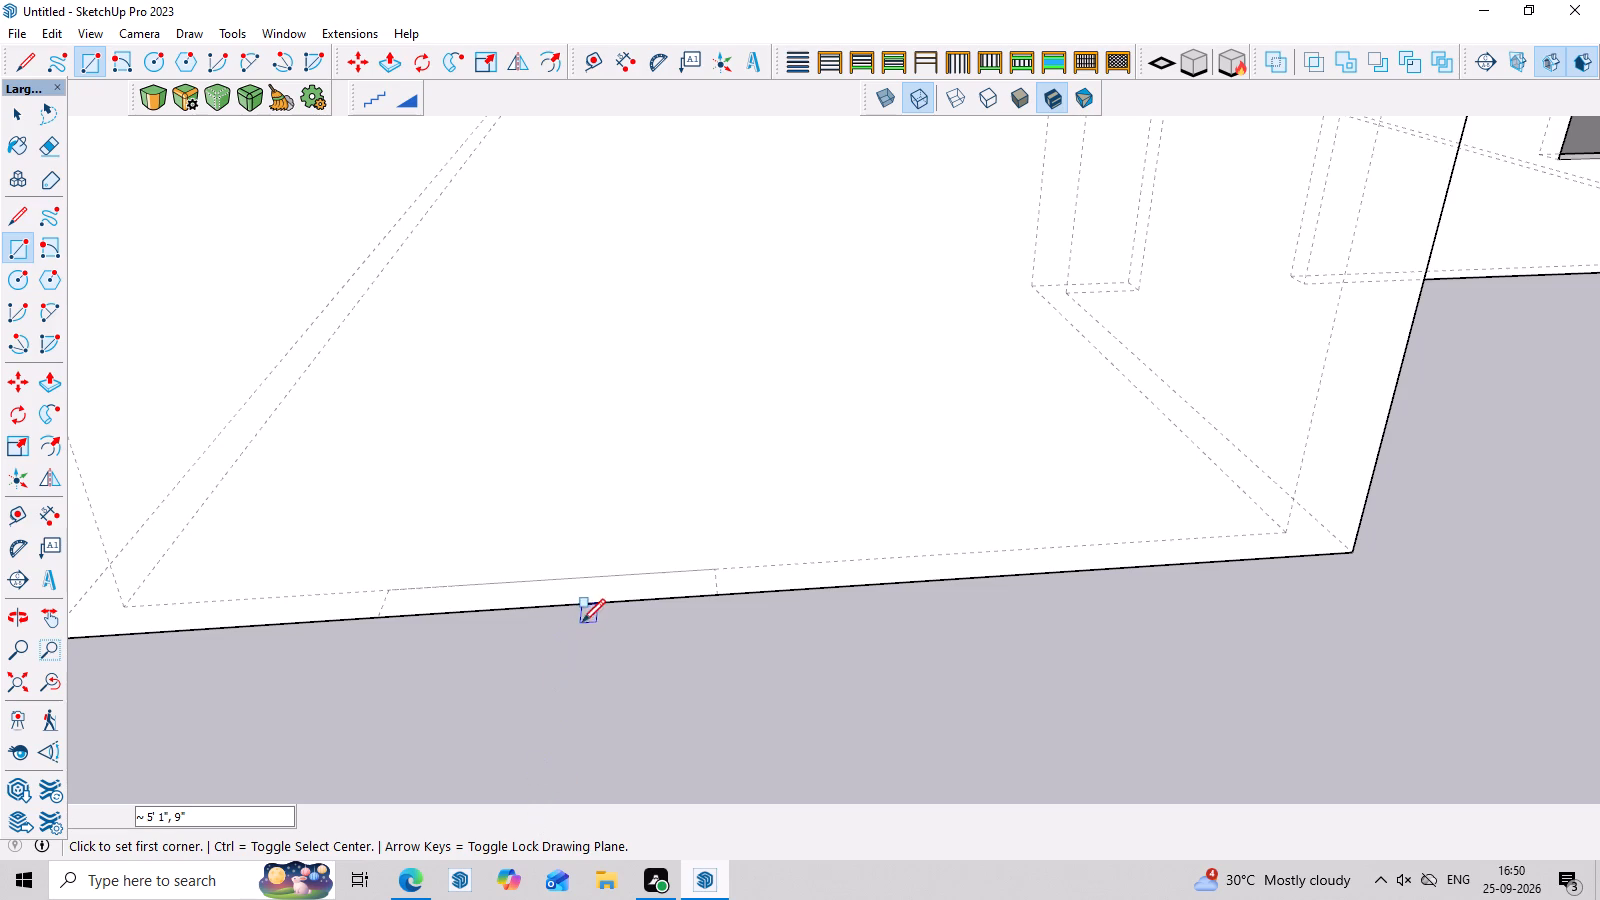
Push/Pull the rectangle at the base of the projecting wing's front wall up to about 6' 7".
{"action": "key", "text": "p"}
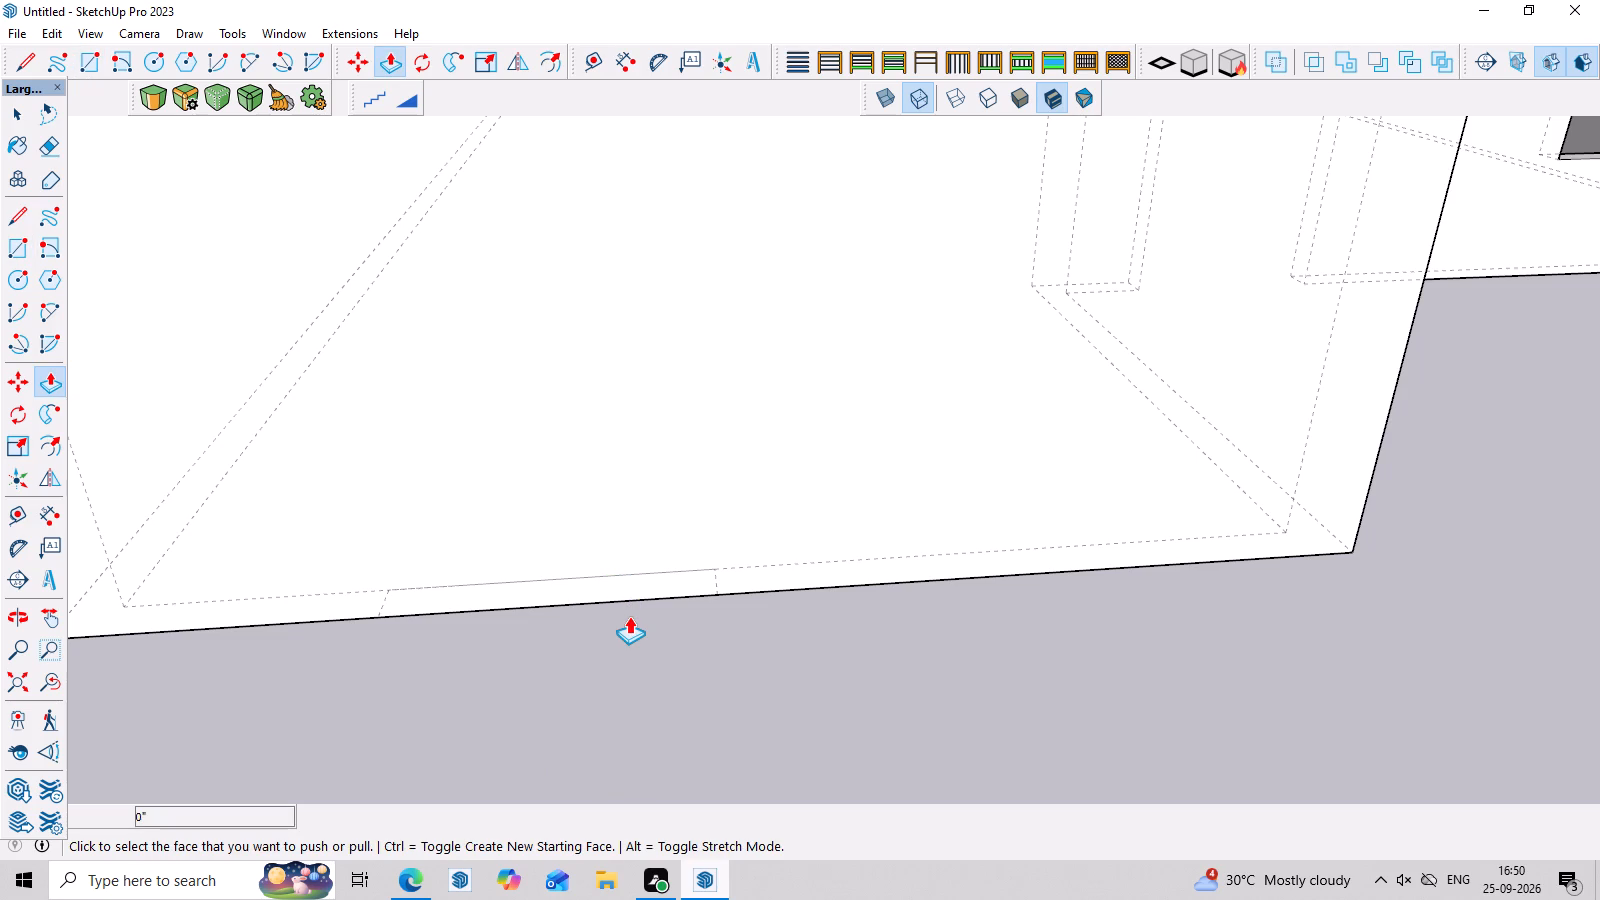
{"action": "left_click", "coordinate": [638, 589]}
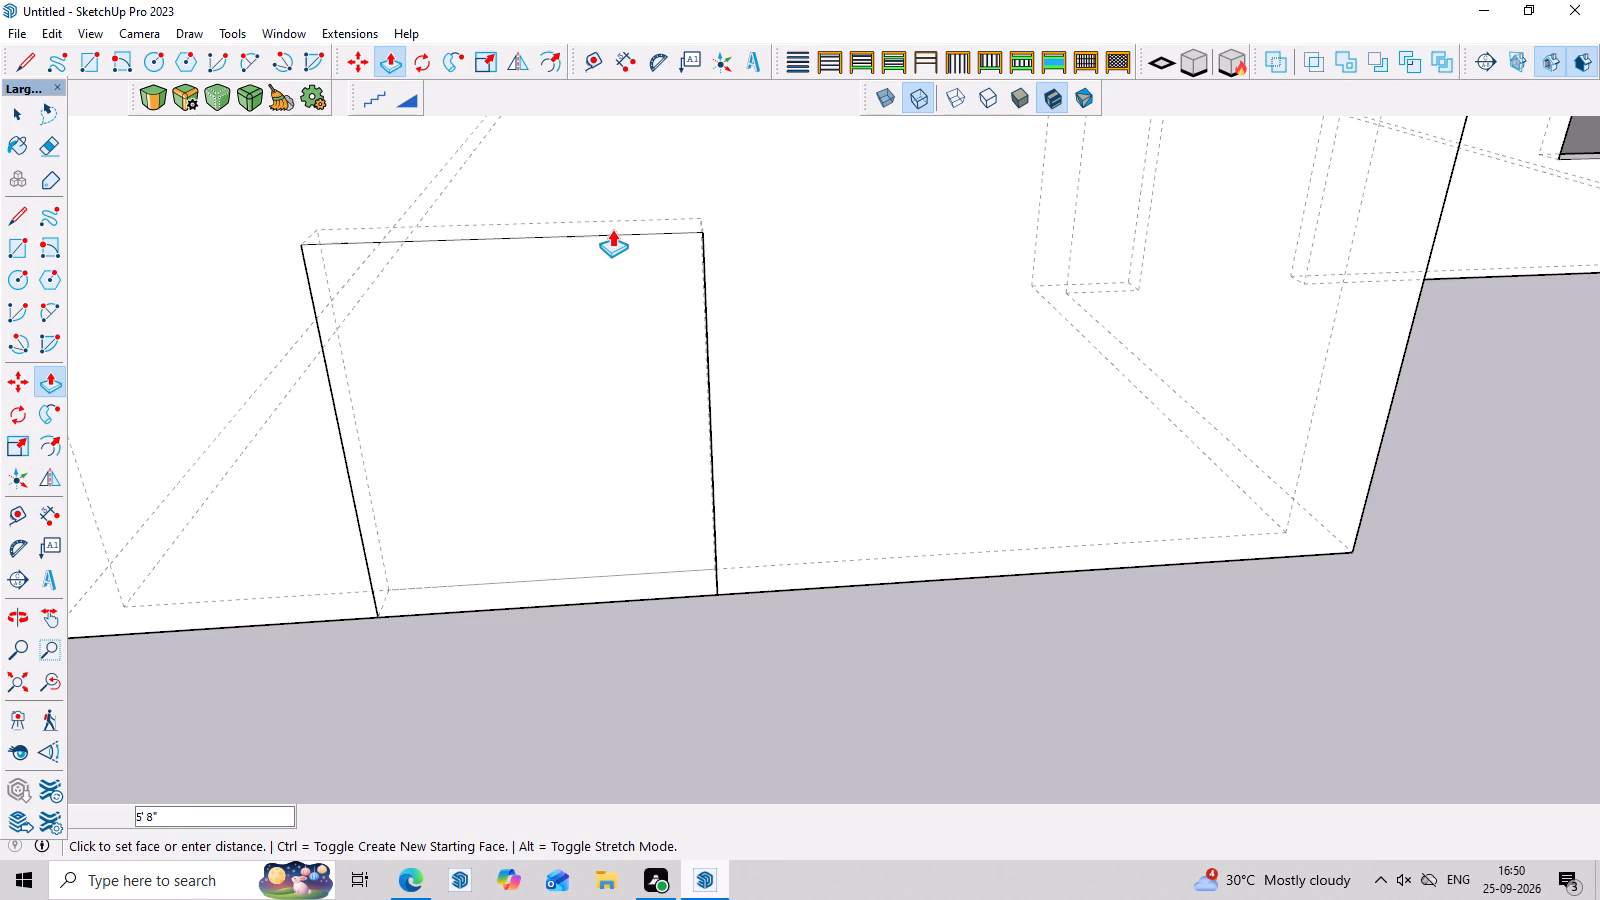
{"action": "scroll", "coordinate": [615, 232], "scroll_direction": "down", "scroll_amount": 5}
{"action": "middle_click_drag", "start_coordinate": [618, 242], "coordinate": [599, 197]}
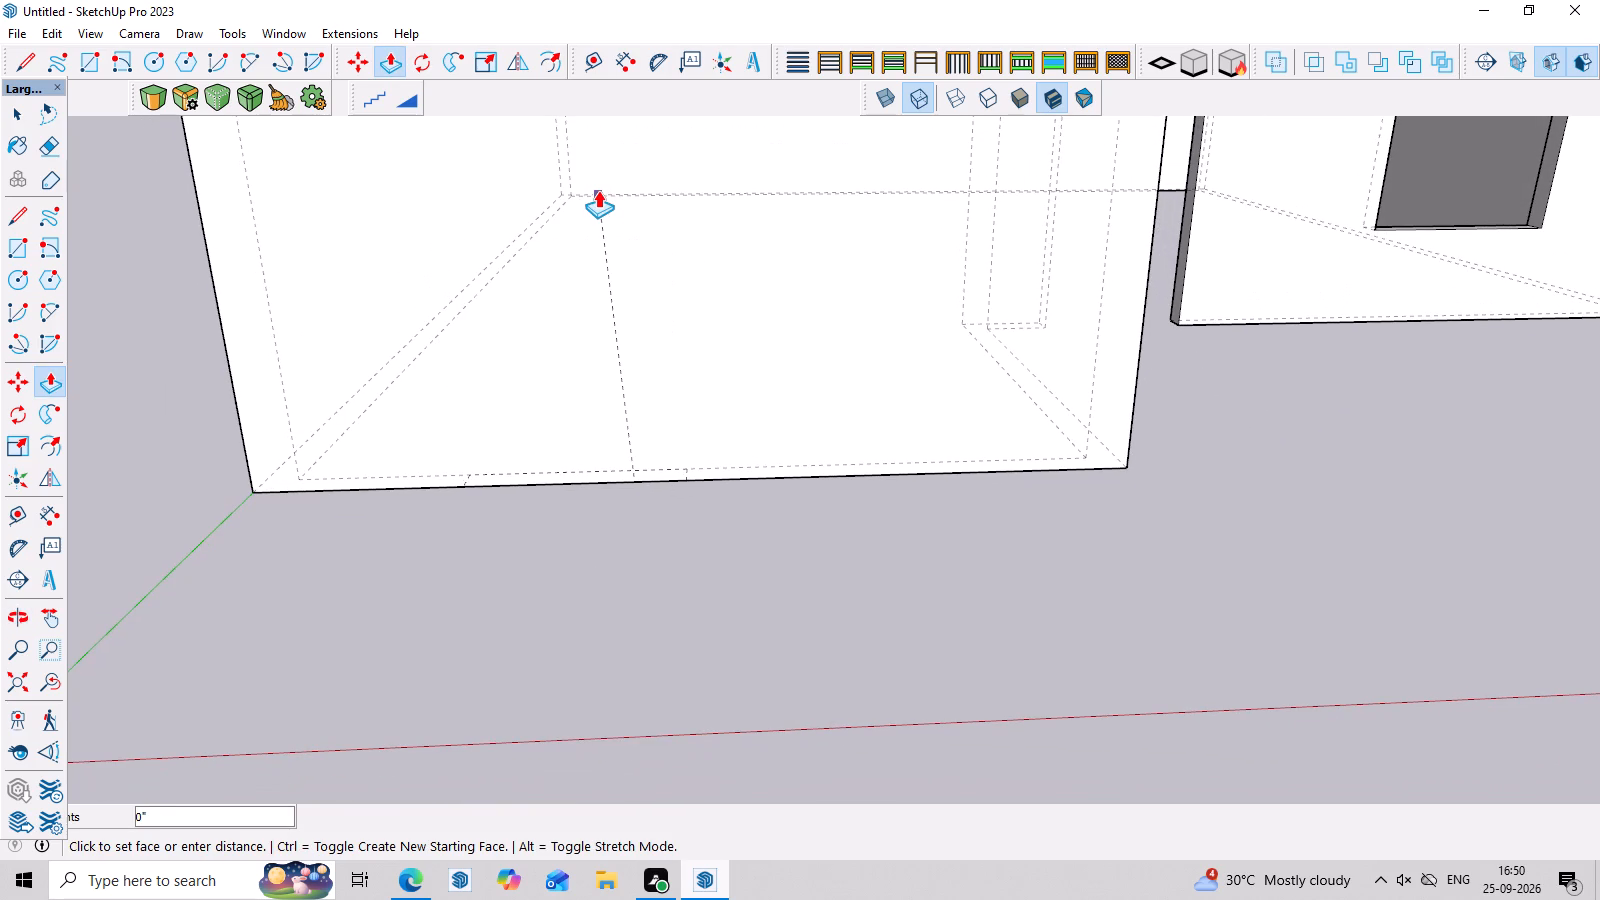
{"action": "scroll", "coordinate": [611, 227], "scroll_direction": "down", "scroll_amount": 6}
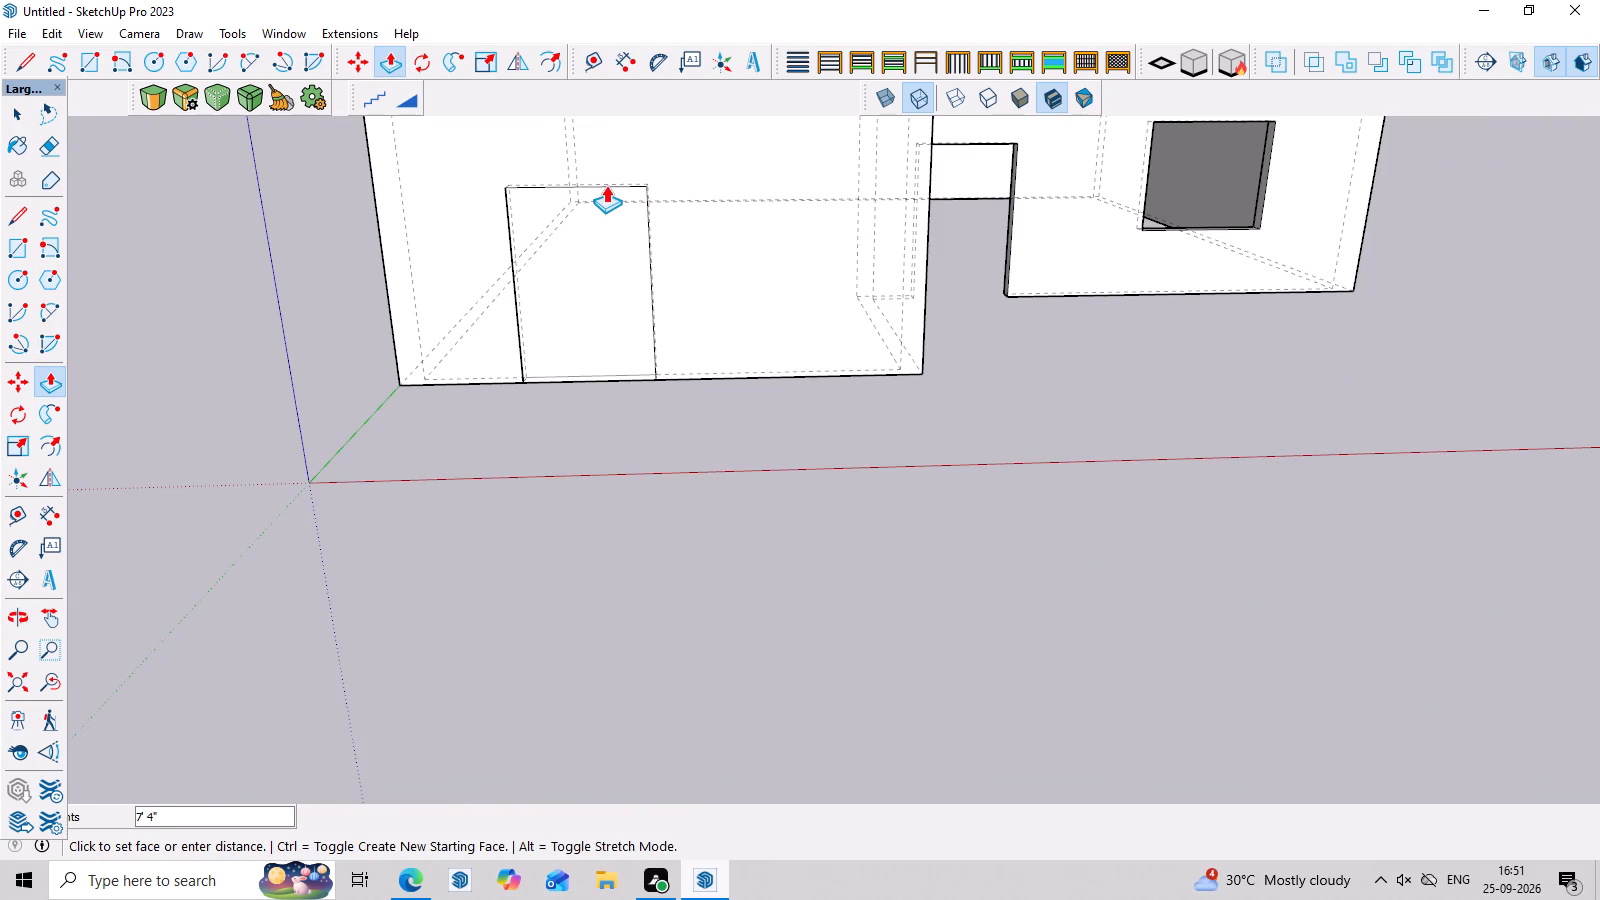
{"action": "left_click", "coordinate": [609, 206]}
Pull the new block's outer and inner faces out so the block extends past both sides of the front wall.
{"action": "middle_click_drag", "start_coordinate": [662, 336], "coordinate": [769, 372]}
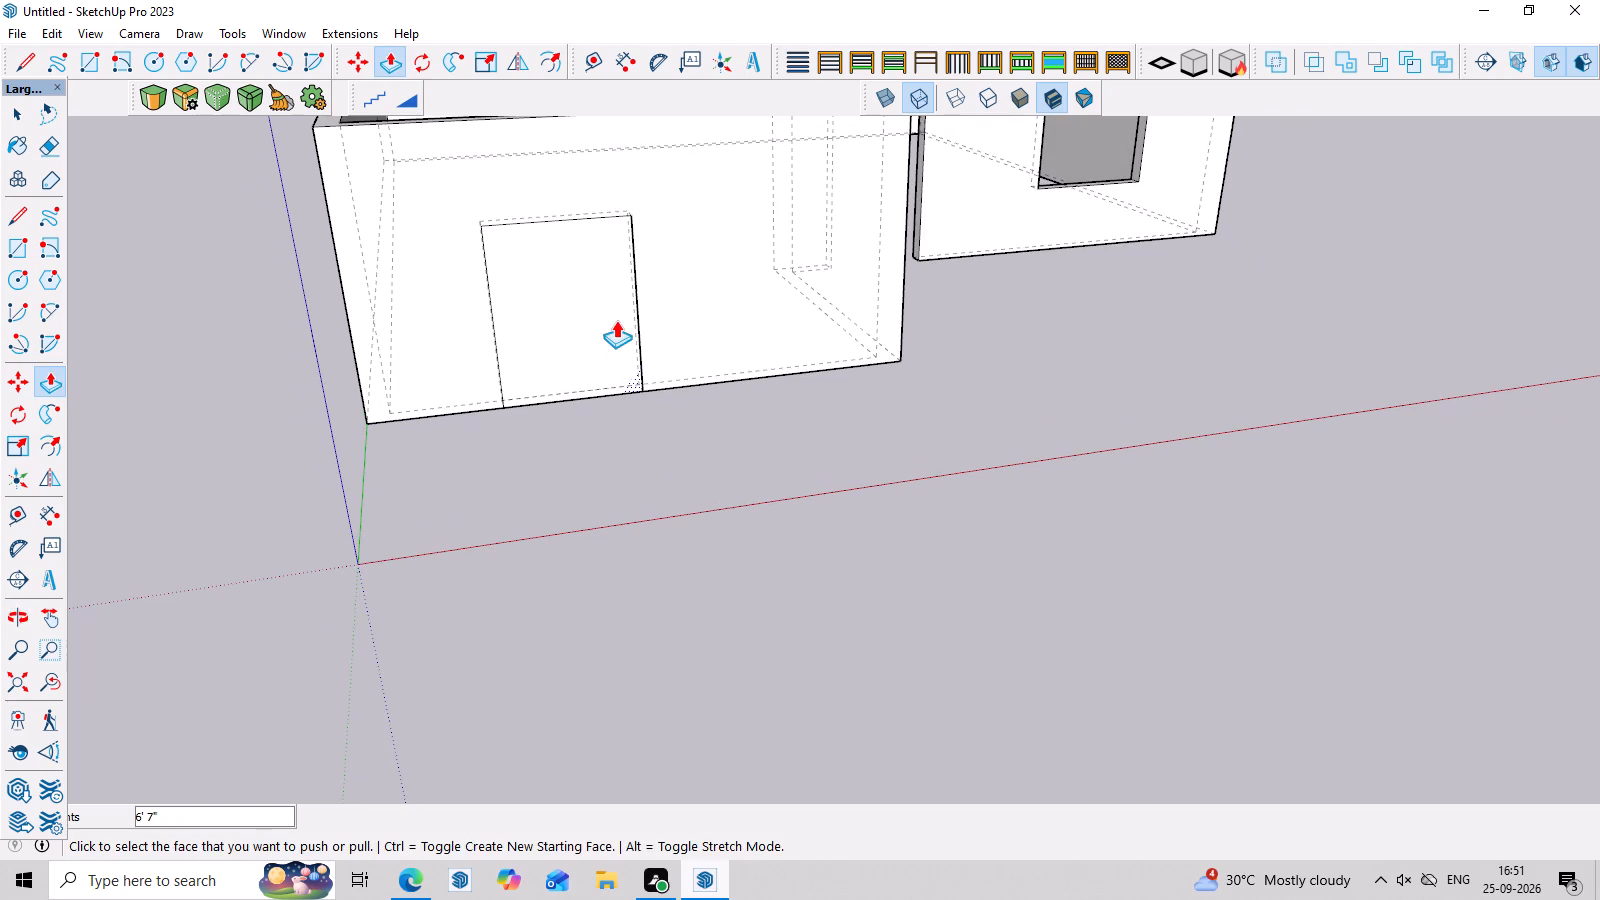
{"action": "left_click", "coordinate": [606, 313]}
{"action": "left_click", "coordinate": [615, 336]}
{"action": "middle_click_drag", "start_coordinate": [674, 371], "coordinate": [844, 576]}
{"action": "middle_click_drag", "start_coordinate": [246, 153], "coordinate": [576, 314]}
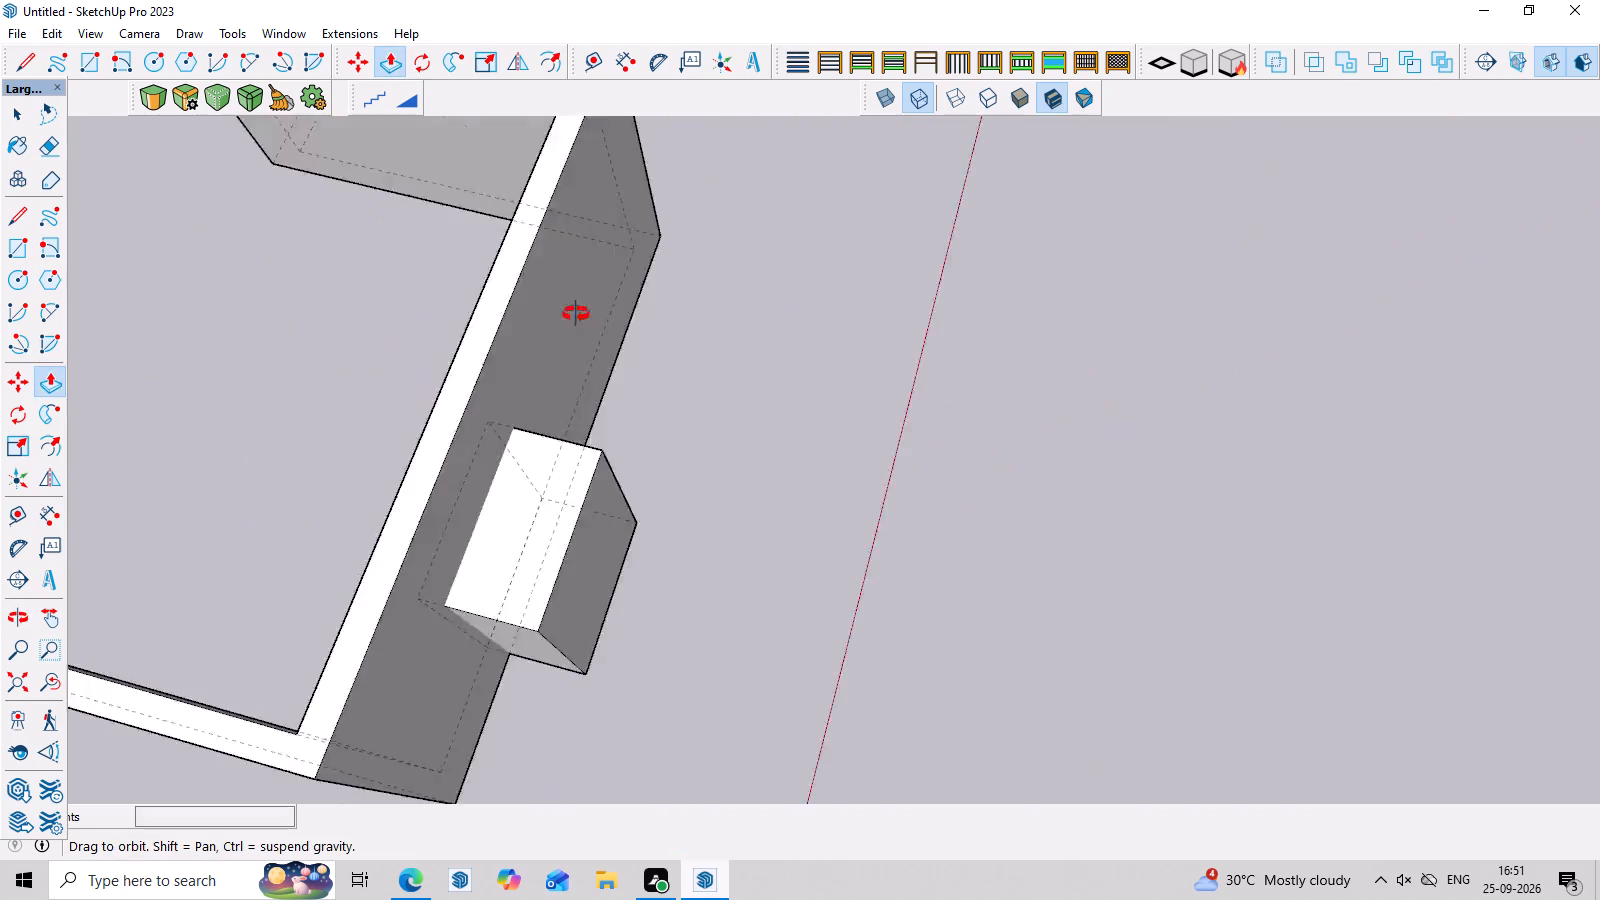
{"action": "middle_click_drag", "start_coordinate": [576, 314], "coordinate": [970, 334]}
{"action": "middle_click_drag", "start_coordinate": [768, 618], "coordinate": [929, 315]}
{"action": "double_click", "coordinate": [886, 683]}
Select the entire protruding block in the wing's front wall and make it a group.
{"action": "middle_click_drag", "start_coordinate": [1038, 423], "coordinate": [353, 598]}
{"action": "middle_click_drag", "start_coordinate": [693, 526], "coordinate": [387, 350]}
{"action": "key", "text": "space"}
{"action": "triple_click", "coordinate": [649, 582]}
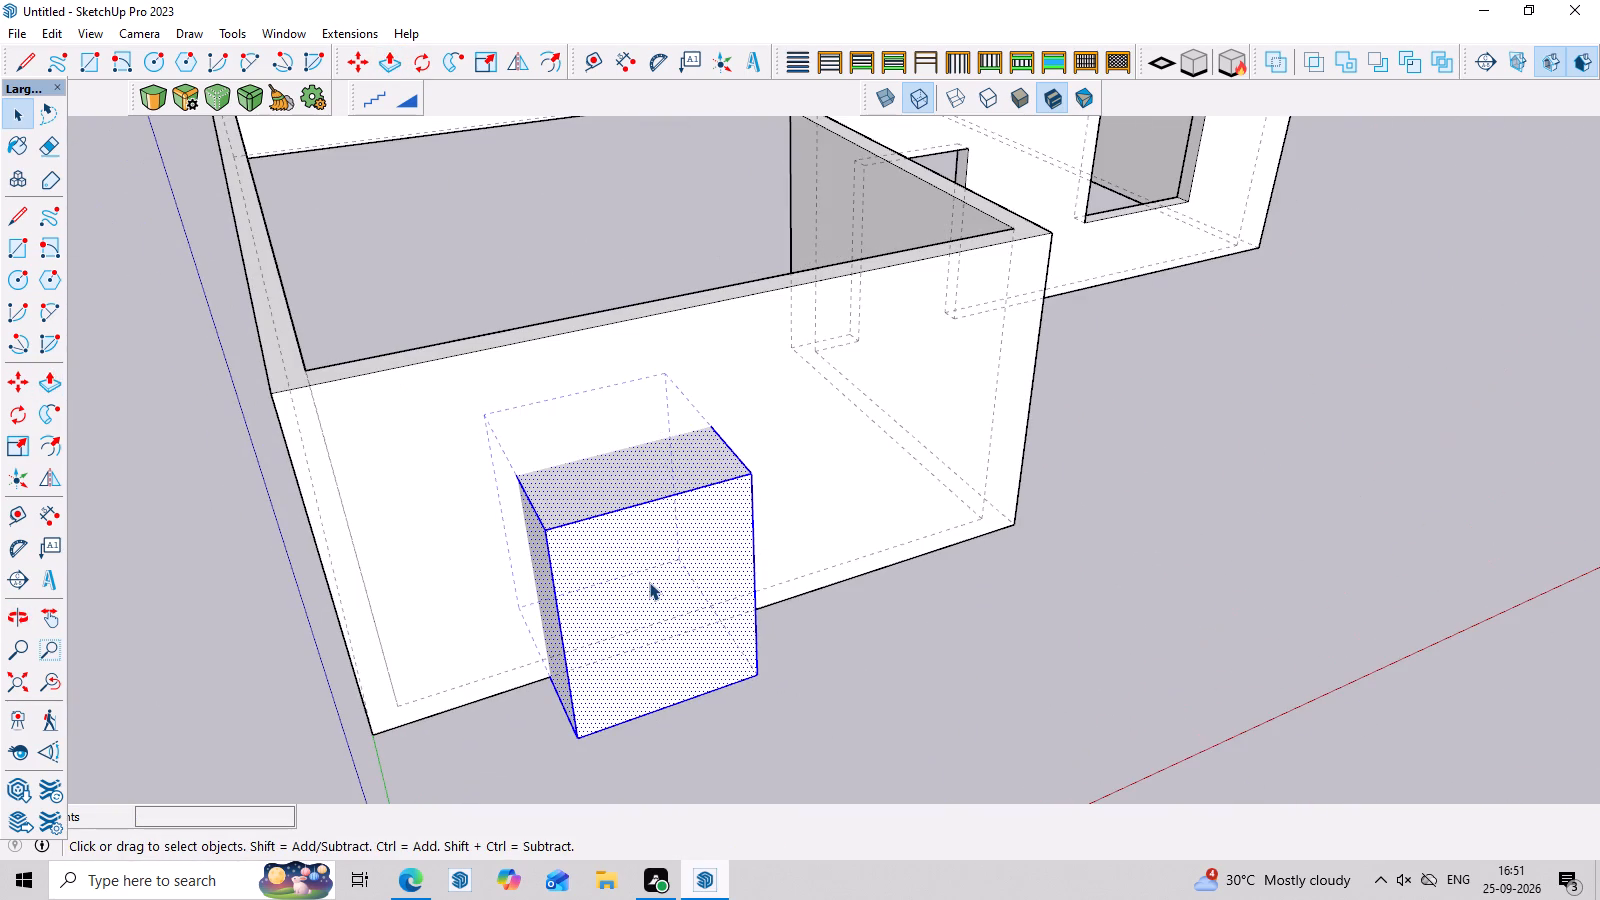
{"action": "right_click", "coordinate": [649, 582]}
{"action": "left_click", "coordinate": [778, 279]}
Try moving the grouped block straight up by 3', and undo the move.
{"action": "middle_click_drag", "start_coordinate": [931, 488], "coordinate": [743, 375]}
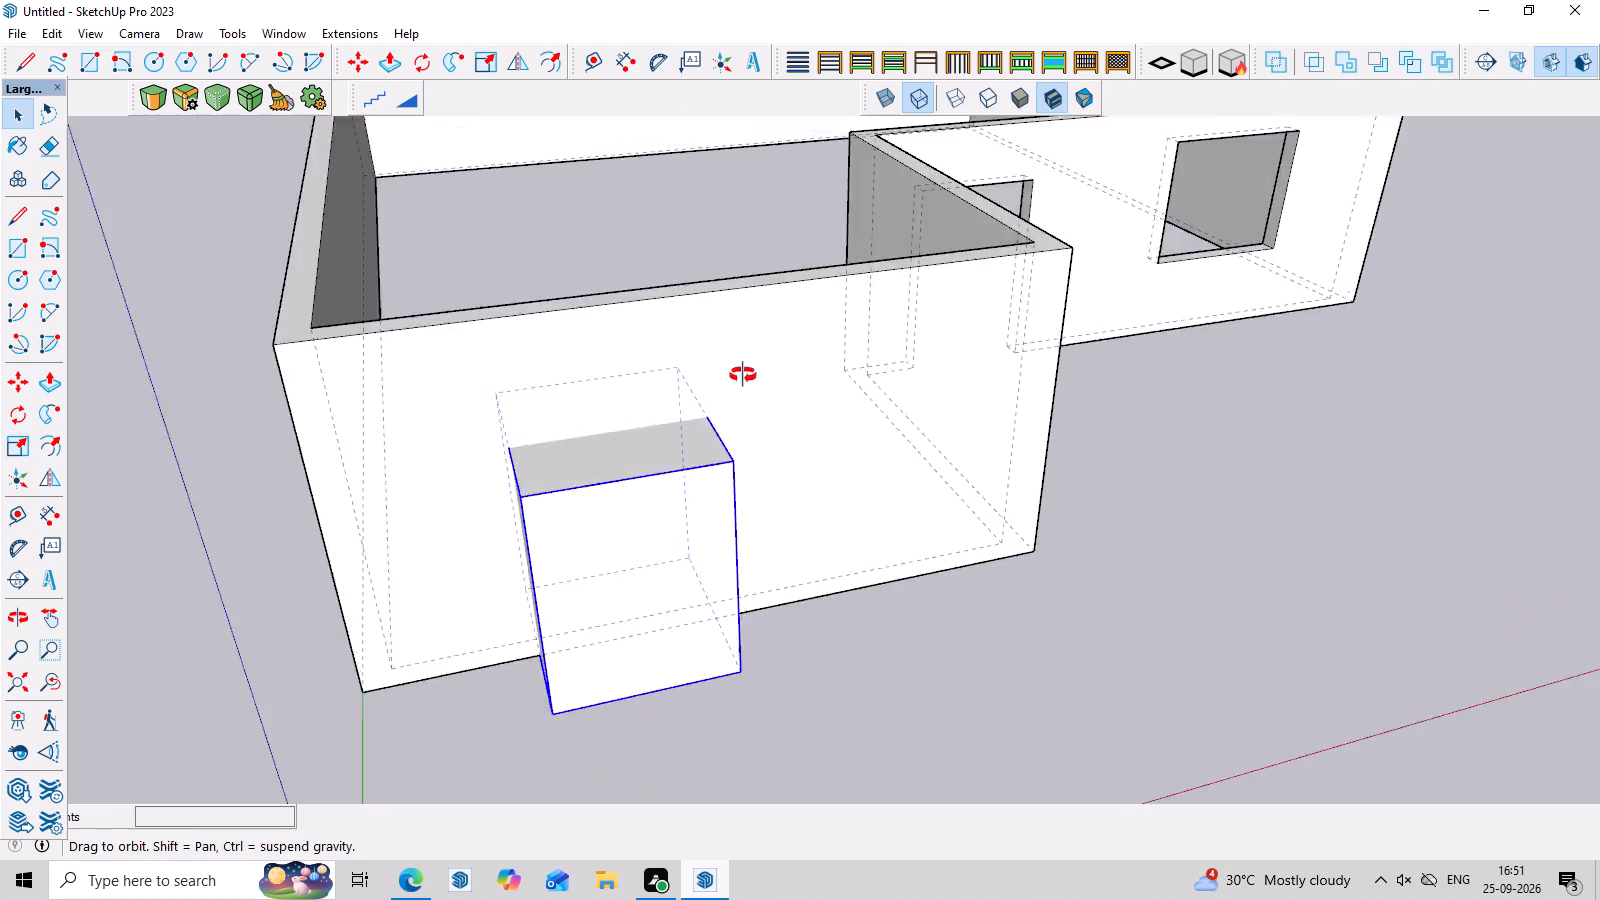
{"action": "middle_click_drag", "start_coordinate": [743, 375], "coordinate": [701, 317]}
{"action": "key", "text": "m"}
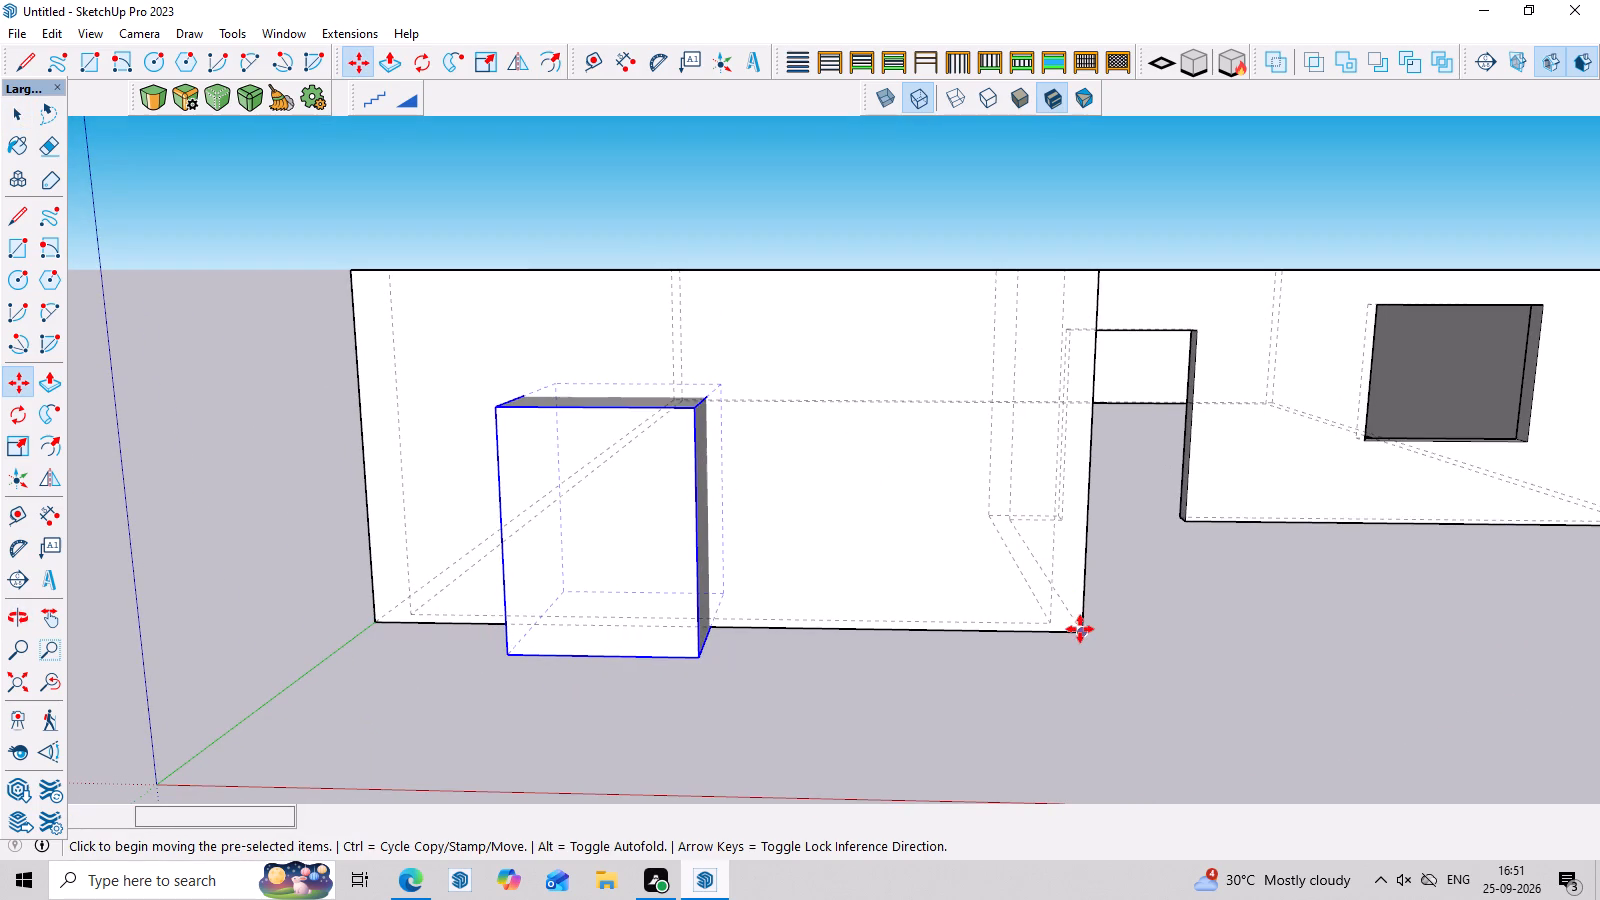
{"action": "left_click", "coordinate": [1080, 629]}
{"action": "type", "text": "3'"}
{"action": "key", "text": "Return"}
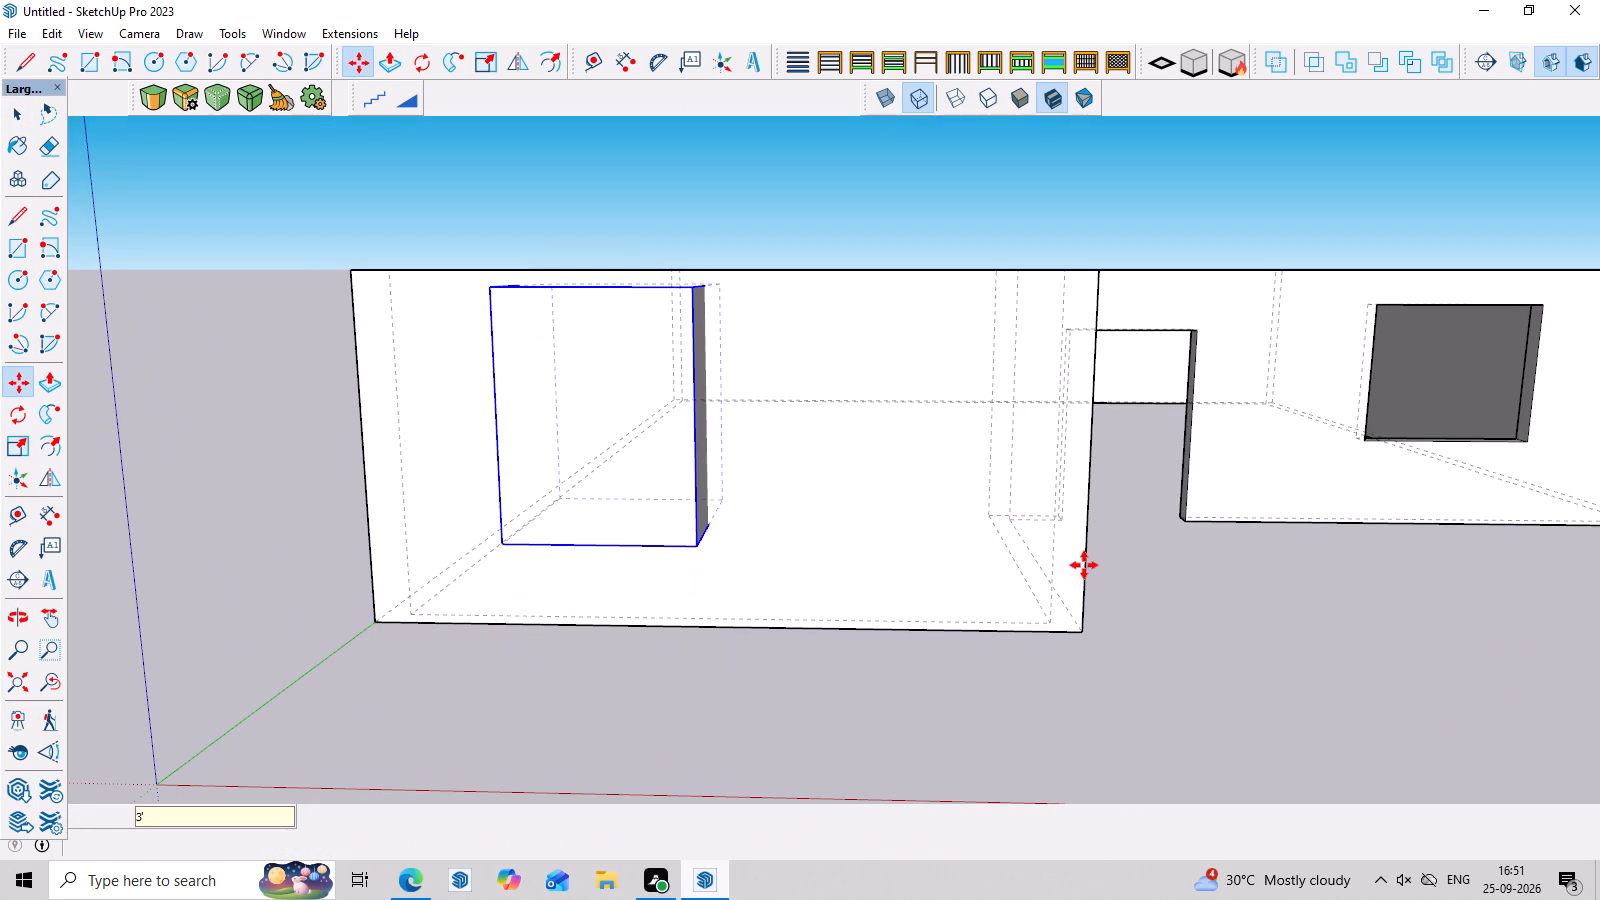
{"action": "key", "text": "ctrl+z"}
Move the grouped block straight up by about 2' 1" along the wing's front wall.
{"action": "left_click", "coordinate": [1083, 628]}
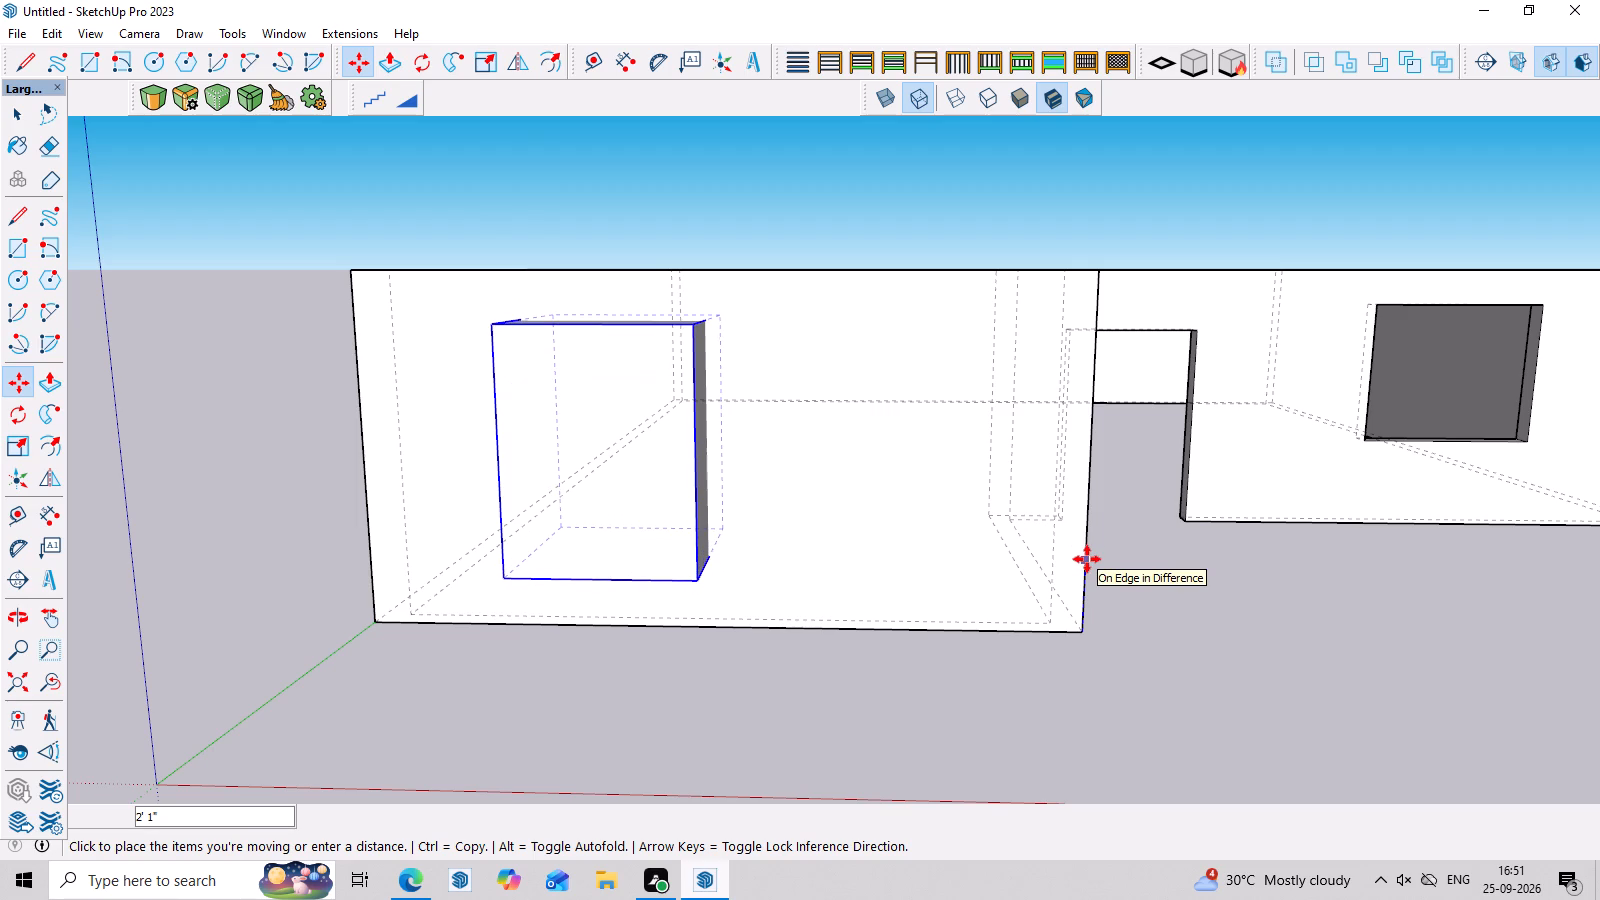
{"action": "left_click", "coordinate": [1087, 559]}
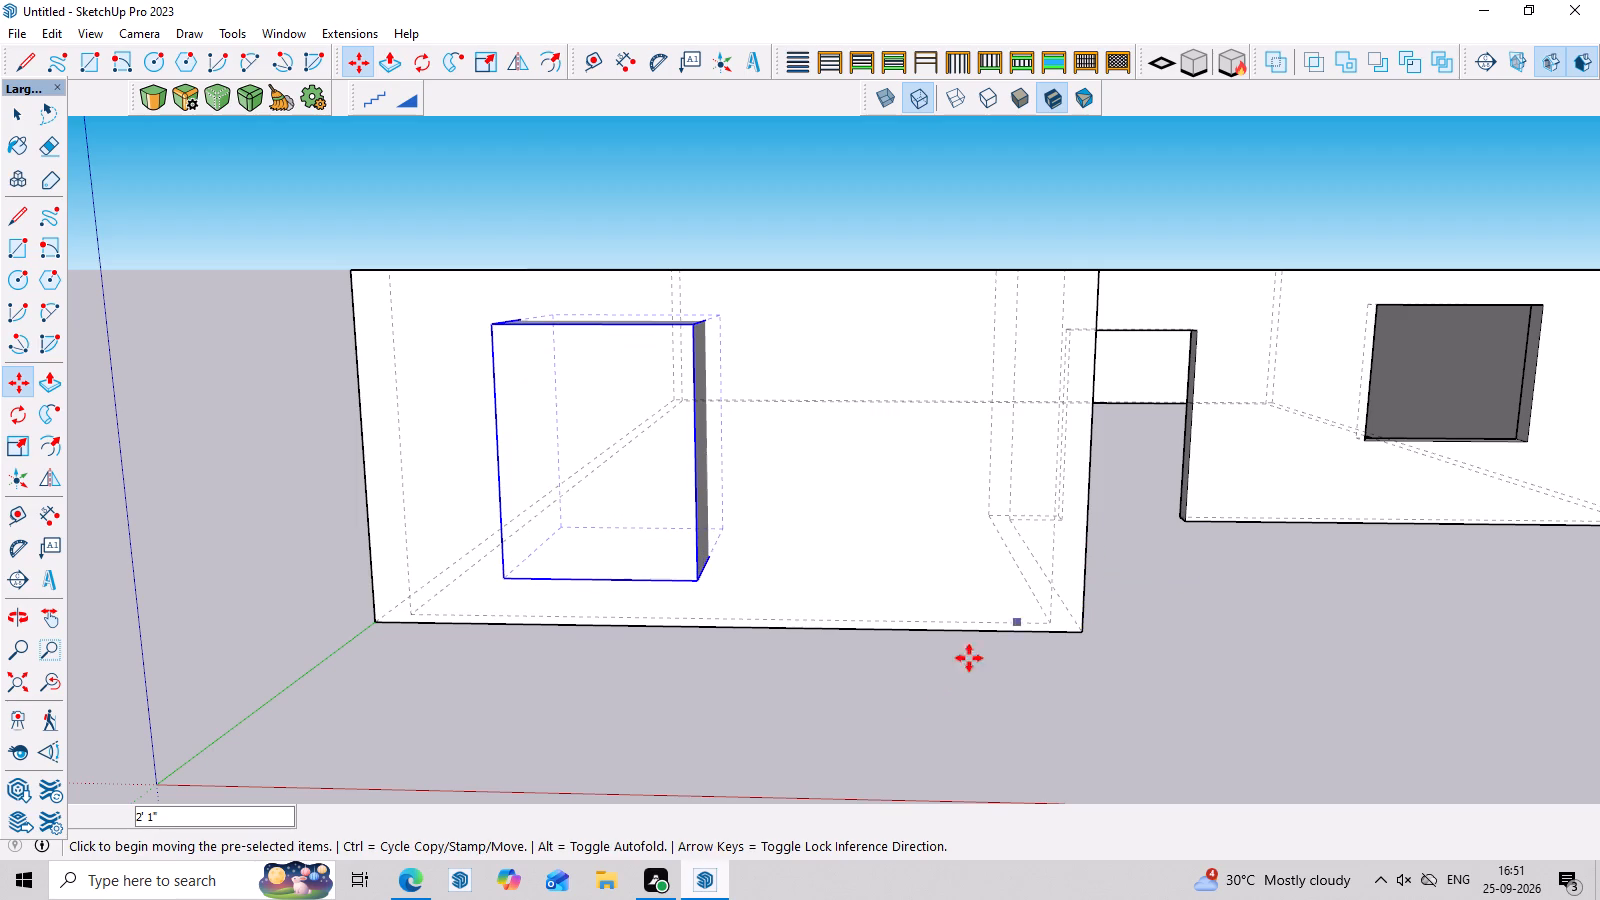
Subtract the raised block group from the wall enclosure with the Subtract solid tool to cut a window opening.
{"action": "key", "text": "space"}
{"action": "double_click", "coordinate": [595, 519]}
{"action": "right_click", "coordinate": [595, 519]}
{"action": "left_click", "coordinate": [714, 747]}
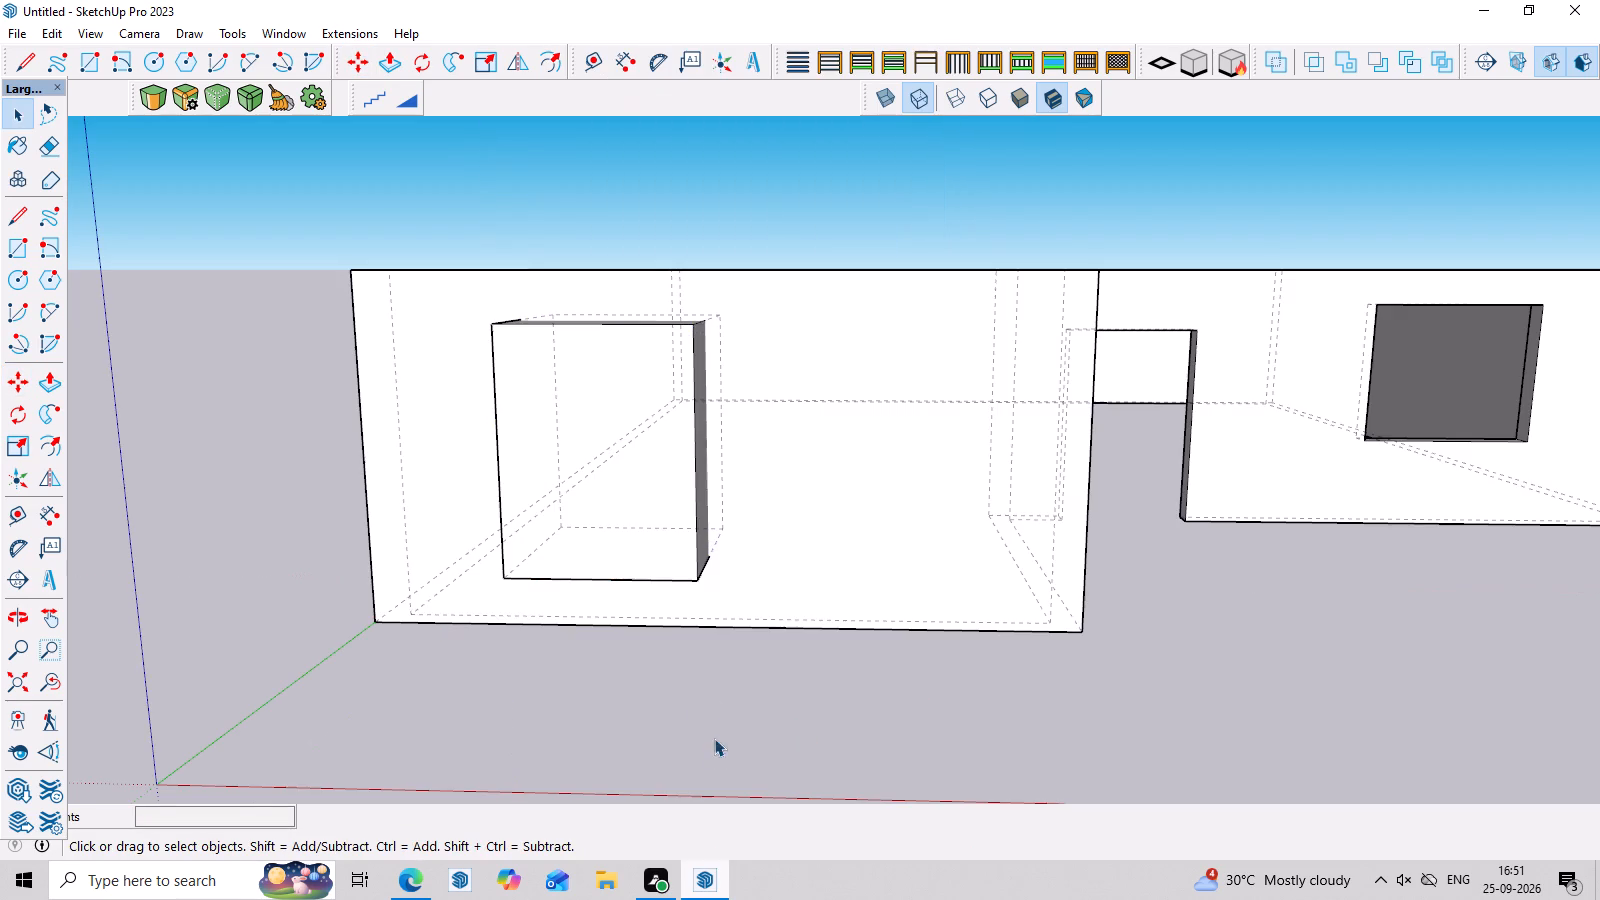
{"action": "left_click", "coordinate": [661, 523]}
{"action": "left_click", "coordinate": [220, 27]}
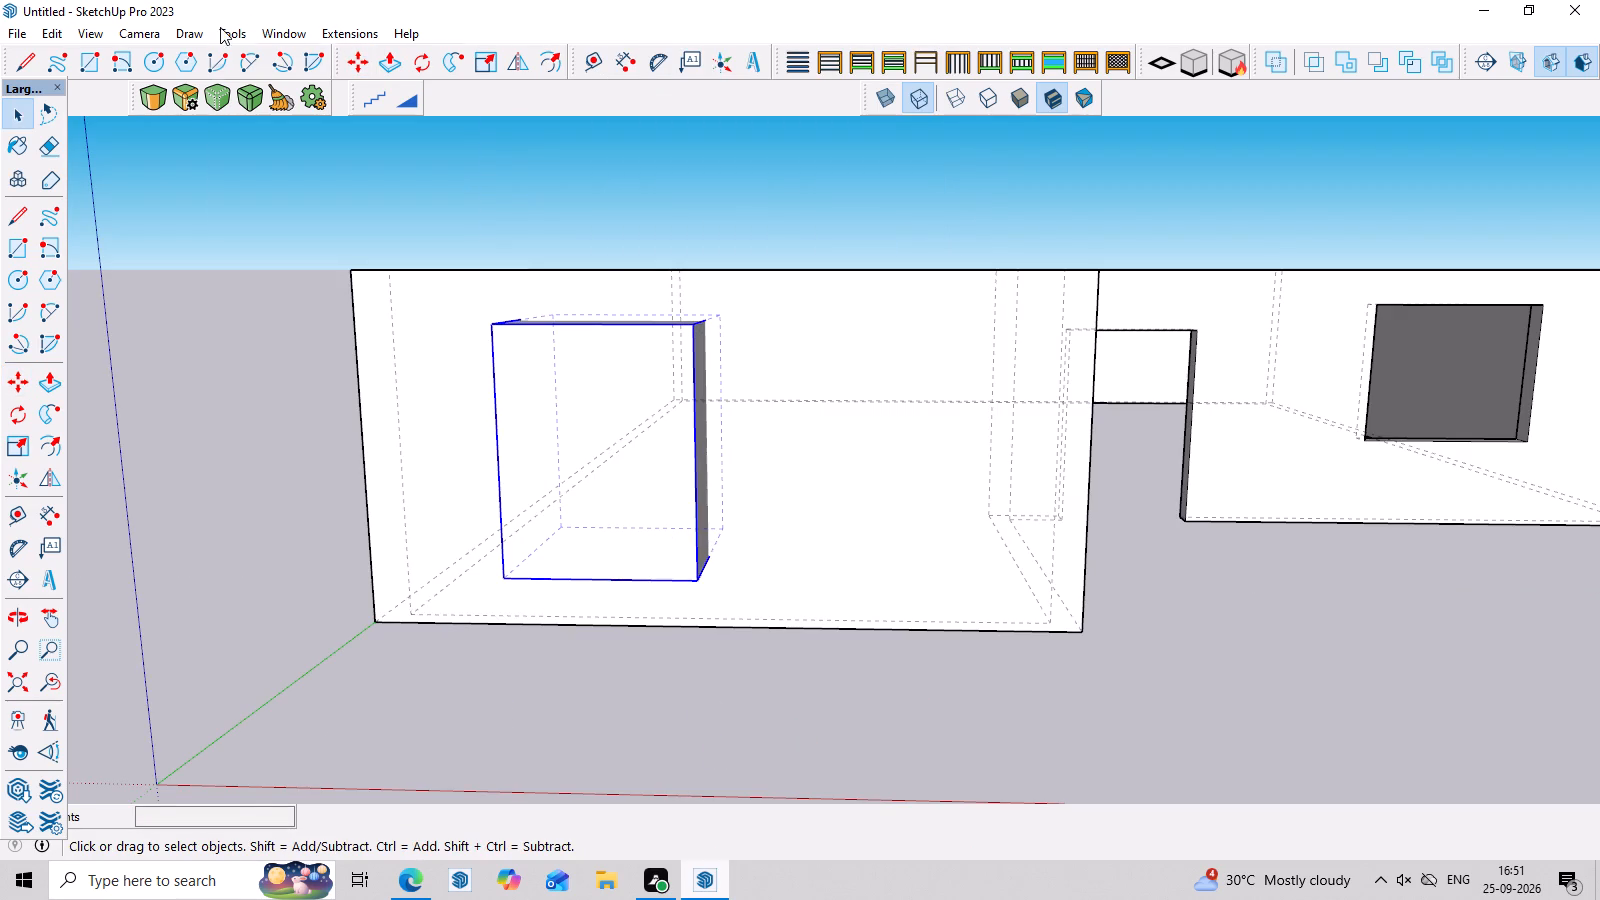
{"action": "left_click", "coordinate": [341, 369]}
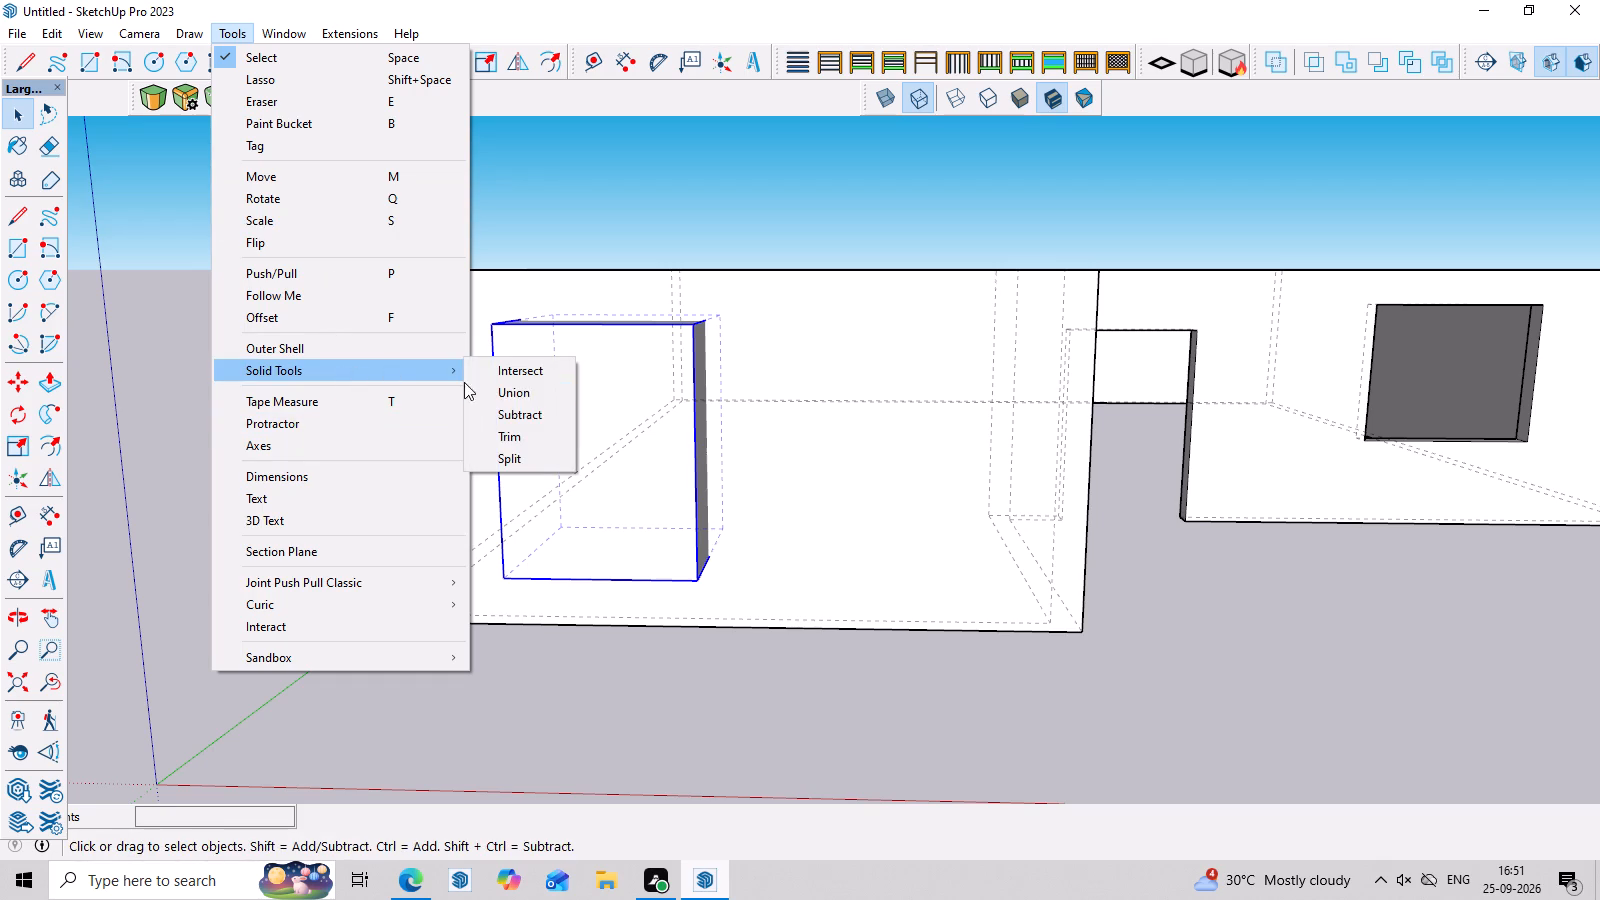
{"action": "left_click", "coordinate": [532, 419]}
{"action": "left_click", "coordinate": [875, 428]}
Check the new window opening from outside and below, clear the selection, and hide the back edges.
{"action": "middle_click_drag", "start_coordinate": [967, 651], "coordinate": [1048, 703]}
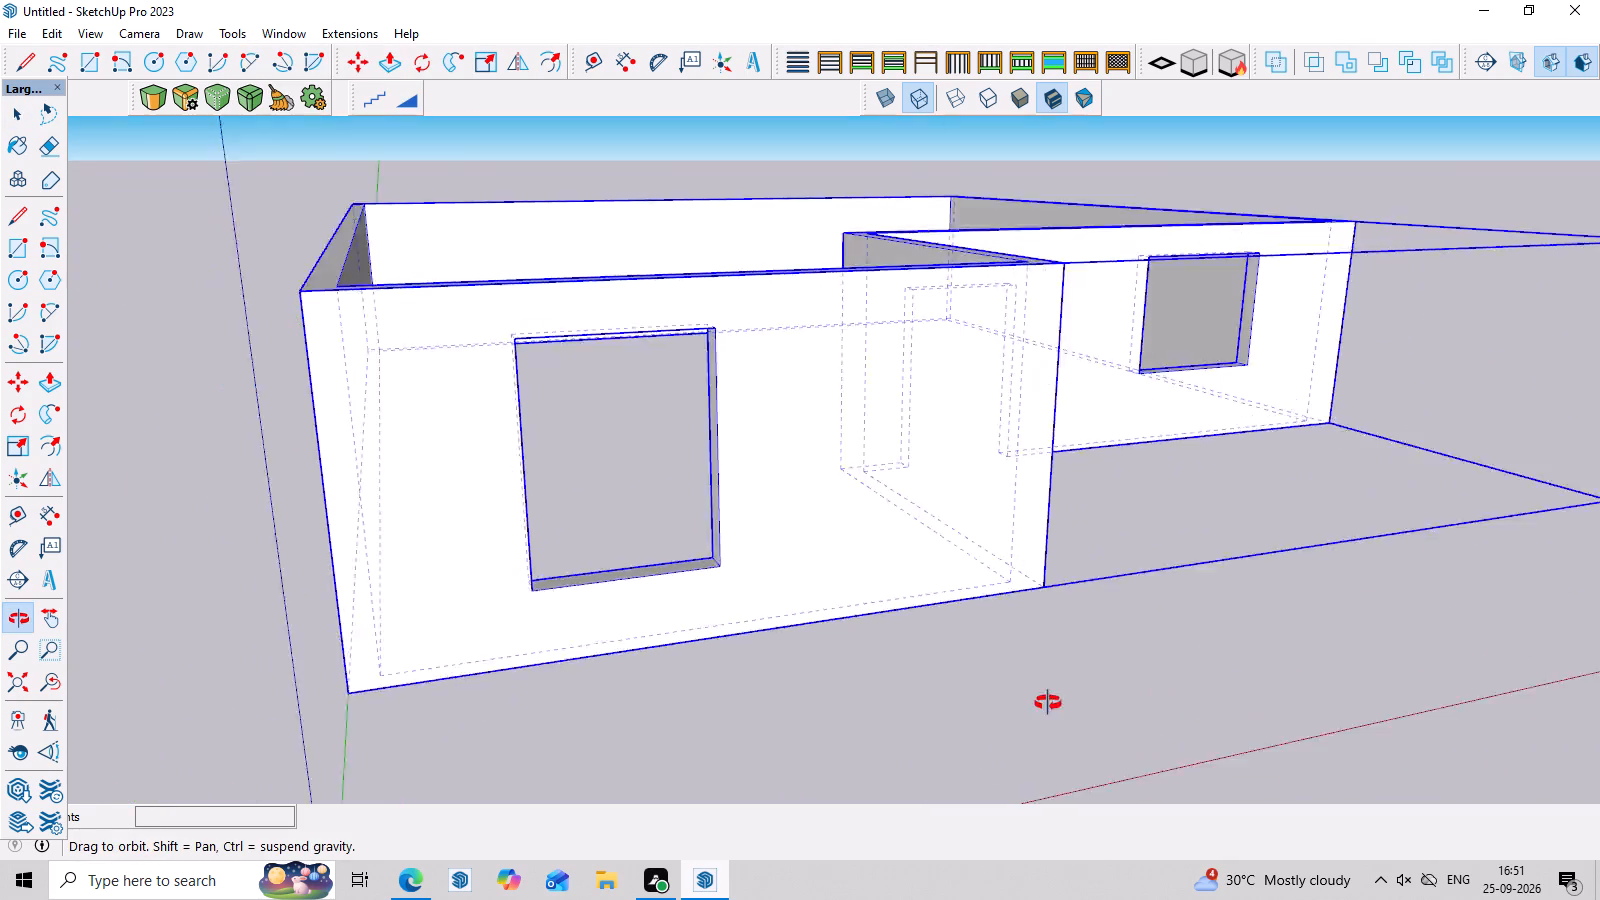
{"action": "middle_click_drag", "start_coordinate": [1048, 703], "coordinate": [1016, 700]}
{"action": "scroll", "coordinate": [1007, 662], "scroll_direction": "down", "scroll_amount": 7}
{"action": "middle_click_drag", "start_coordinate": [1031, 655], "coordinate": [1014, 453]}
{"action": "scroll", "coordinate": [1015, 464], "scroll_direction": "down", "scroll_amount": 1}
{"action": "scroll", "coordinate": [1046, 540], "scroll_direction": "up", "scroll_amount": 3}
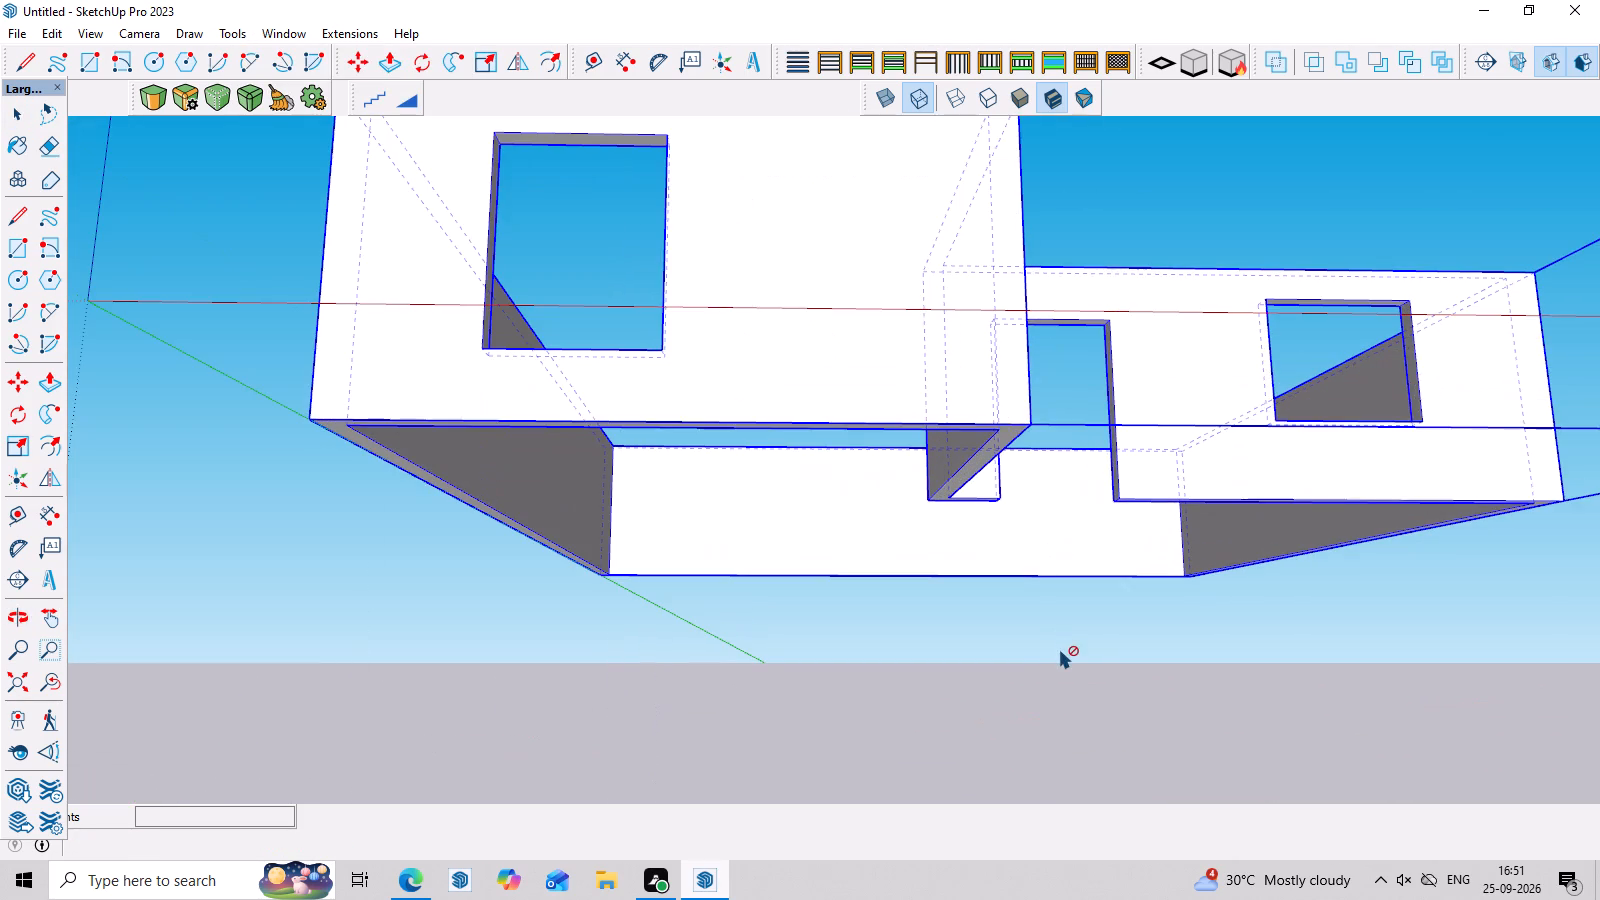
{"action": "left_click", "coordinate": [1059, 650]}
{"action": "scroll", "coordinate": [1003, 662], "scroll_direction": "down", "scroll_amount": 1}
{"action": "key", "text": "space"}
{"action": "scroll", "coordinate": [988, 677], "scroll_direction": "down", "scroll_amount": 4}
{"action": "middle_click_drag", "start_coordinate": [985, 654], "coordinate": [990, 725]}
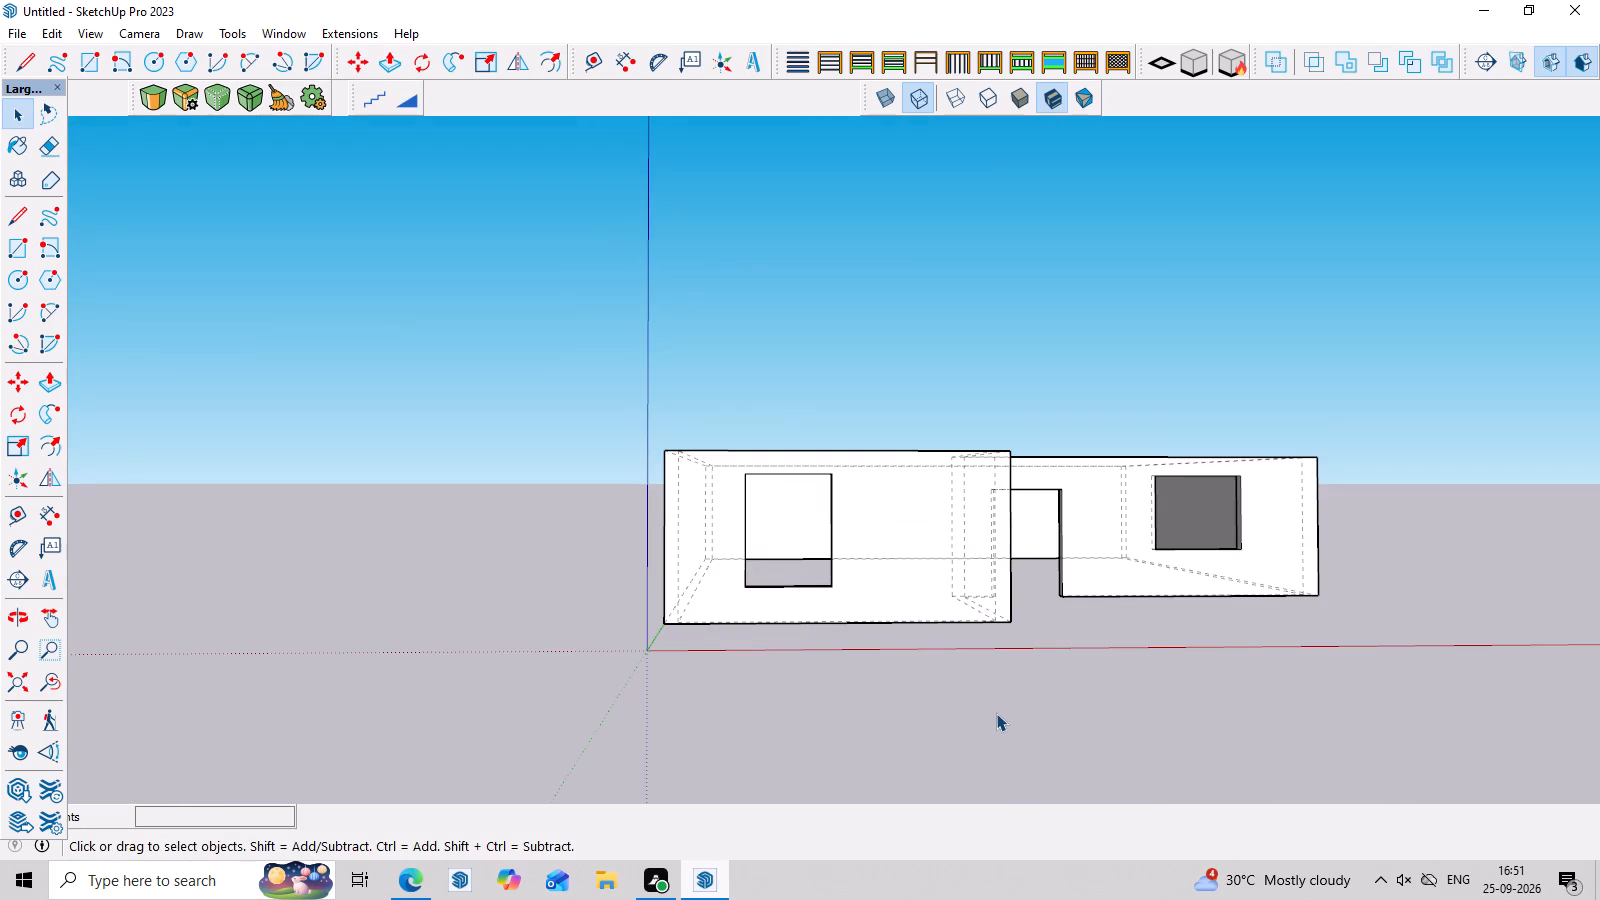
{"action": "key", "text": "k"}
Examine the whole enclosure and its door and window openings from several angles and distances.
{"action": "middle_click_drag", "start_coordinate": [1042, 522], "coordinate": [1045, 660]}
{"action": "scroll", "coordinate": [1060, 670], "scroll_direction": "up", "scroll_amount": 3}
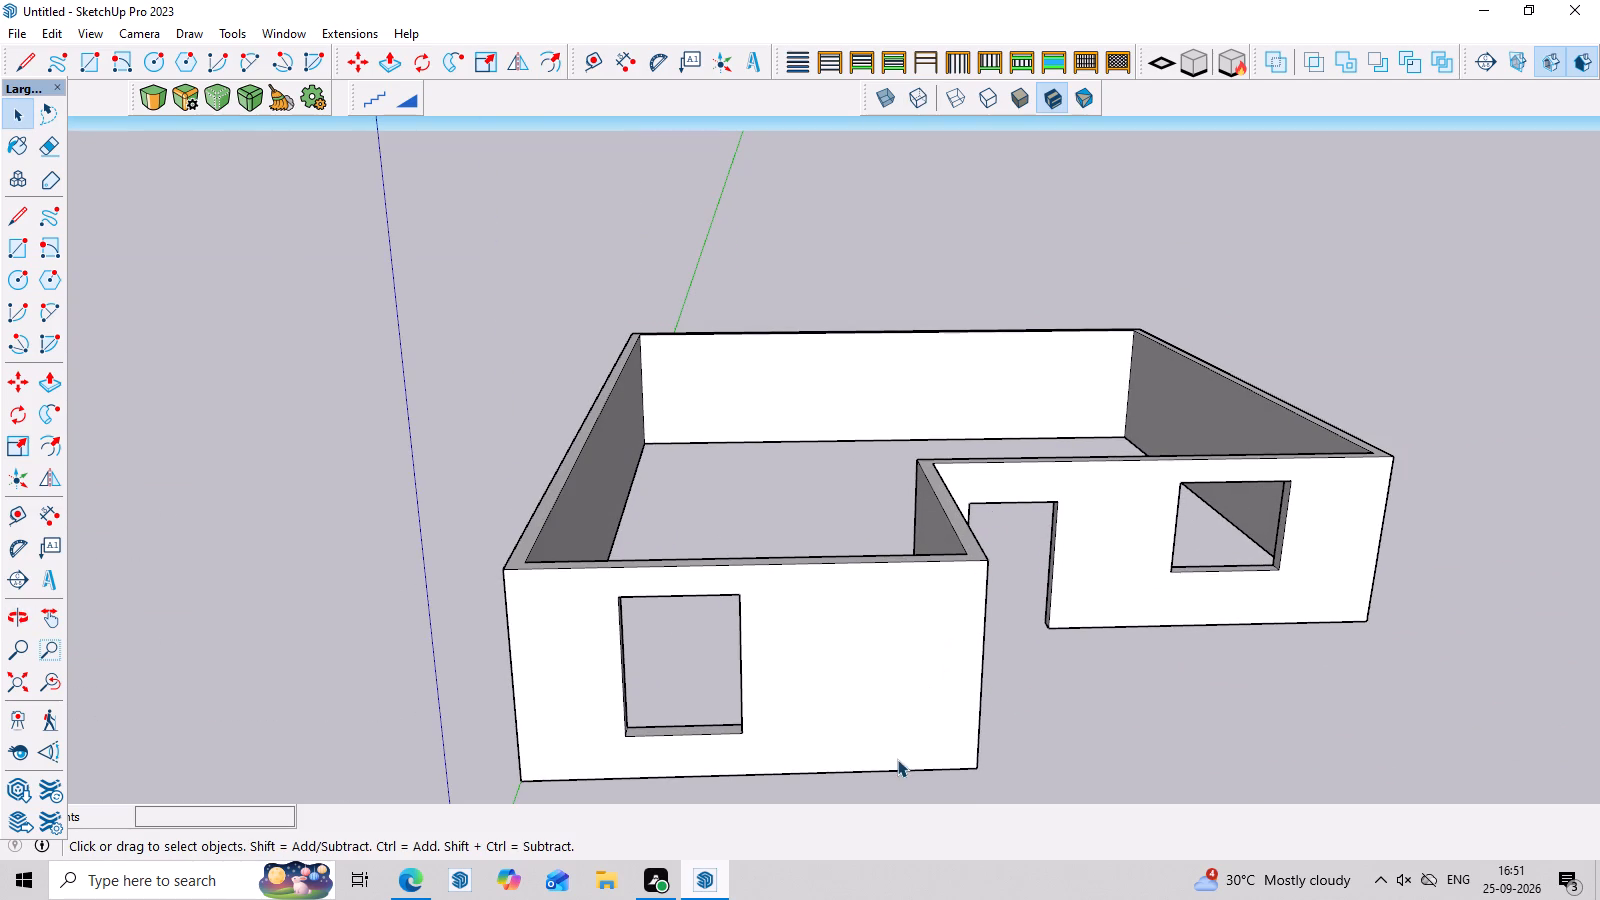
{"action": "scroll", "coordinate": [889, 661], "scroll_direction": "down", "scroll_amount": 6}
{"action": "middle_click_drag", "start_coordinate": [921, 670], "coordinate": [891, 534]}
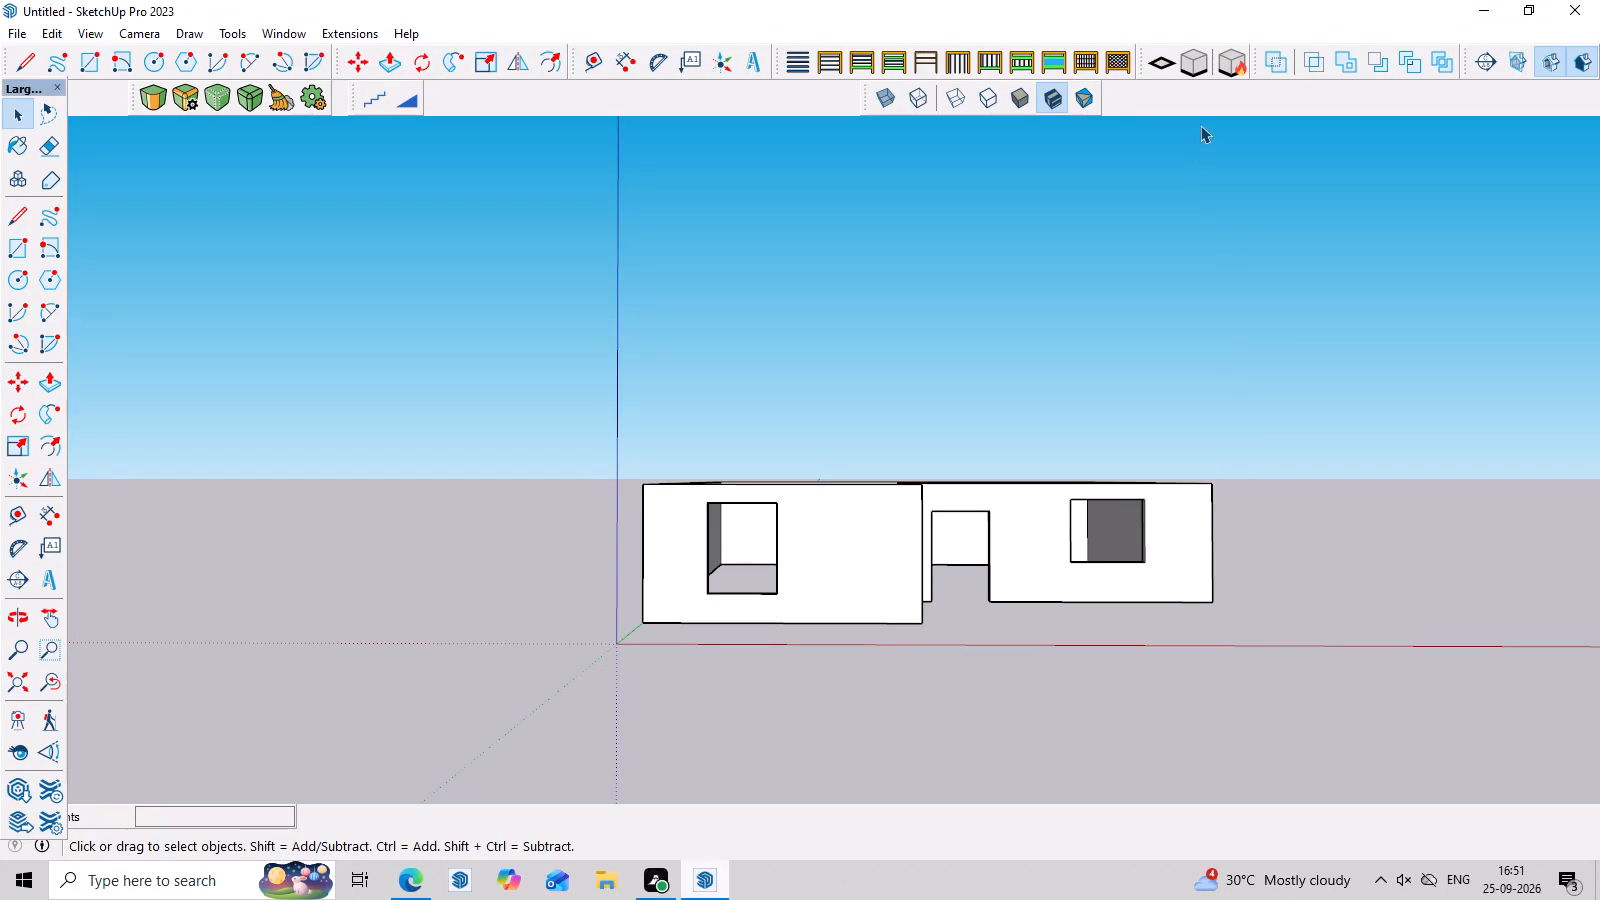
{"action": "scroll", "coordinate": [1238, 200], "scroll_direction": "down", "scroll_amount": 2}
{"action": "scroll", "coordinate": [1198, 298], "scroll_direction": "down", "scroll_amount": 3}
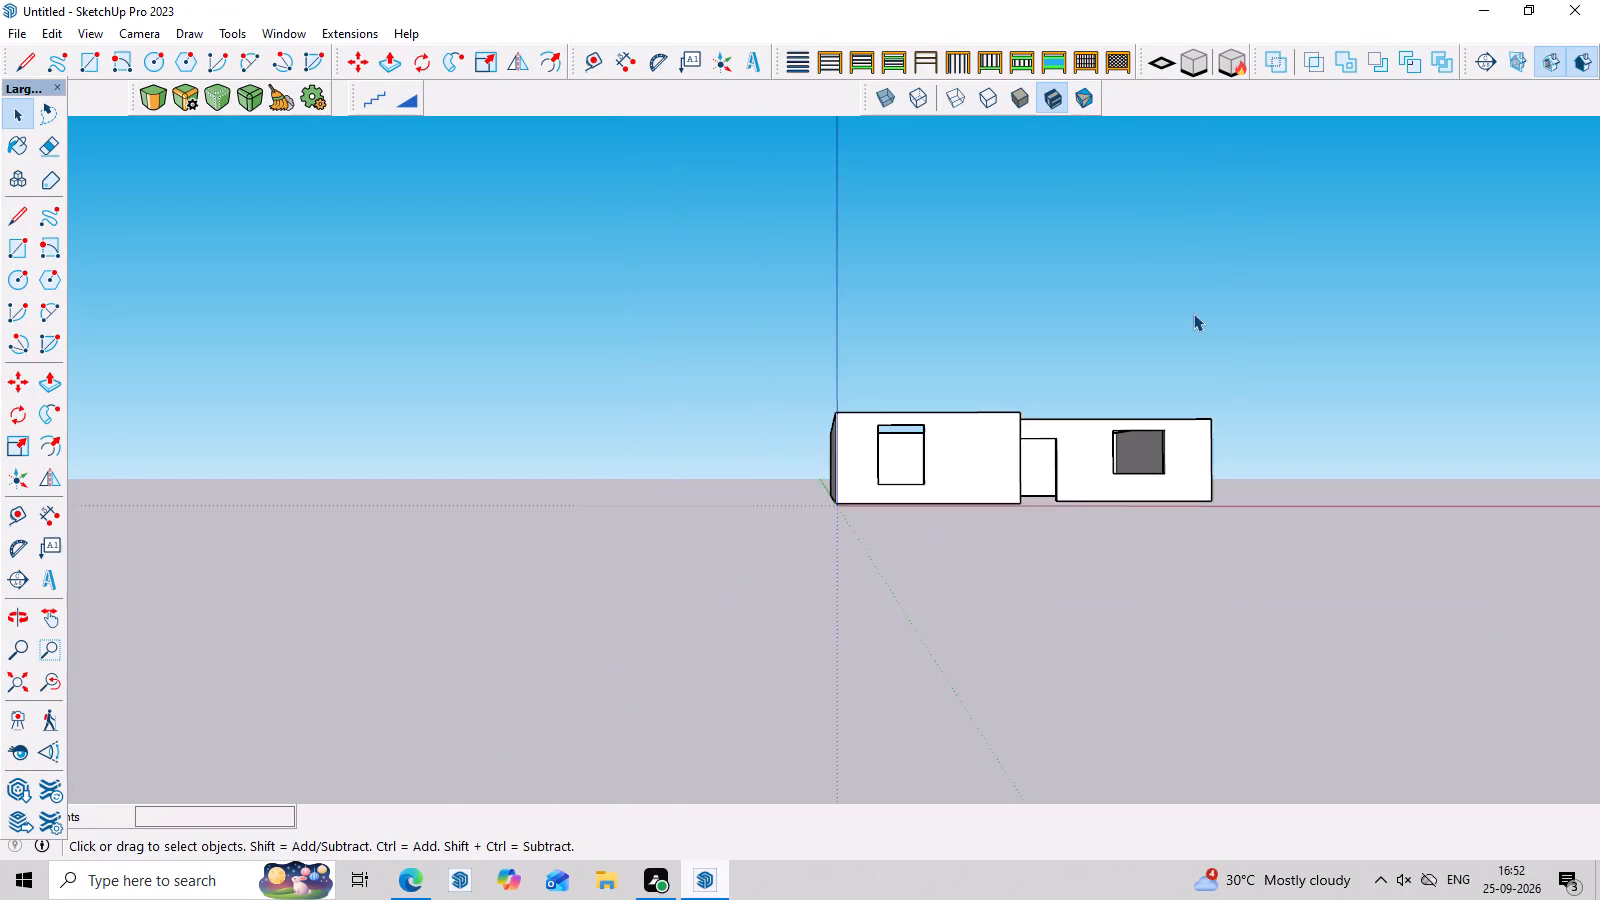
{"action": "scroll", "coordinate": [1193, 313], "scroll_direction": "down", "scroll_amount": 1}
{"action": "middle_click_drag", "start_coordinate": [1193, 316], "coordinate": [1207, 506]}
{"action": "middle_click", "coordinate": [1207, 506]}
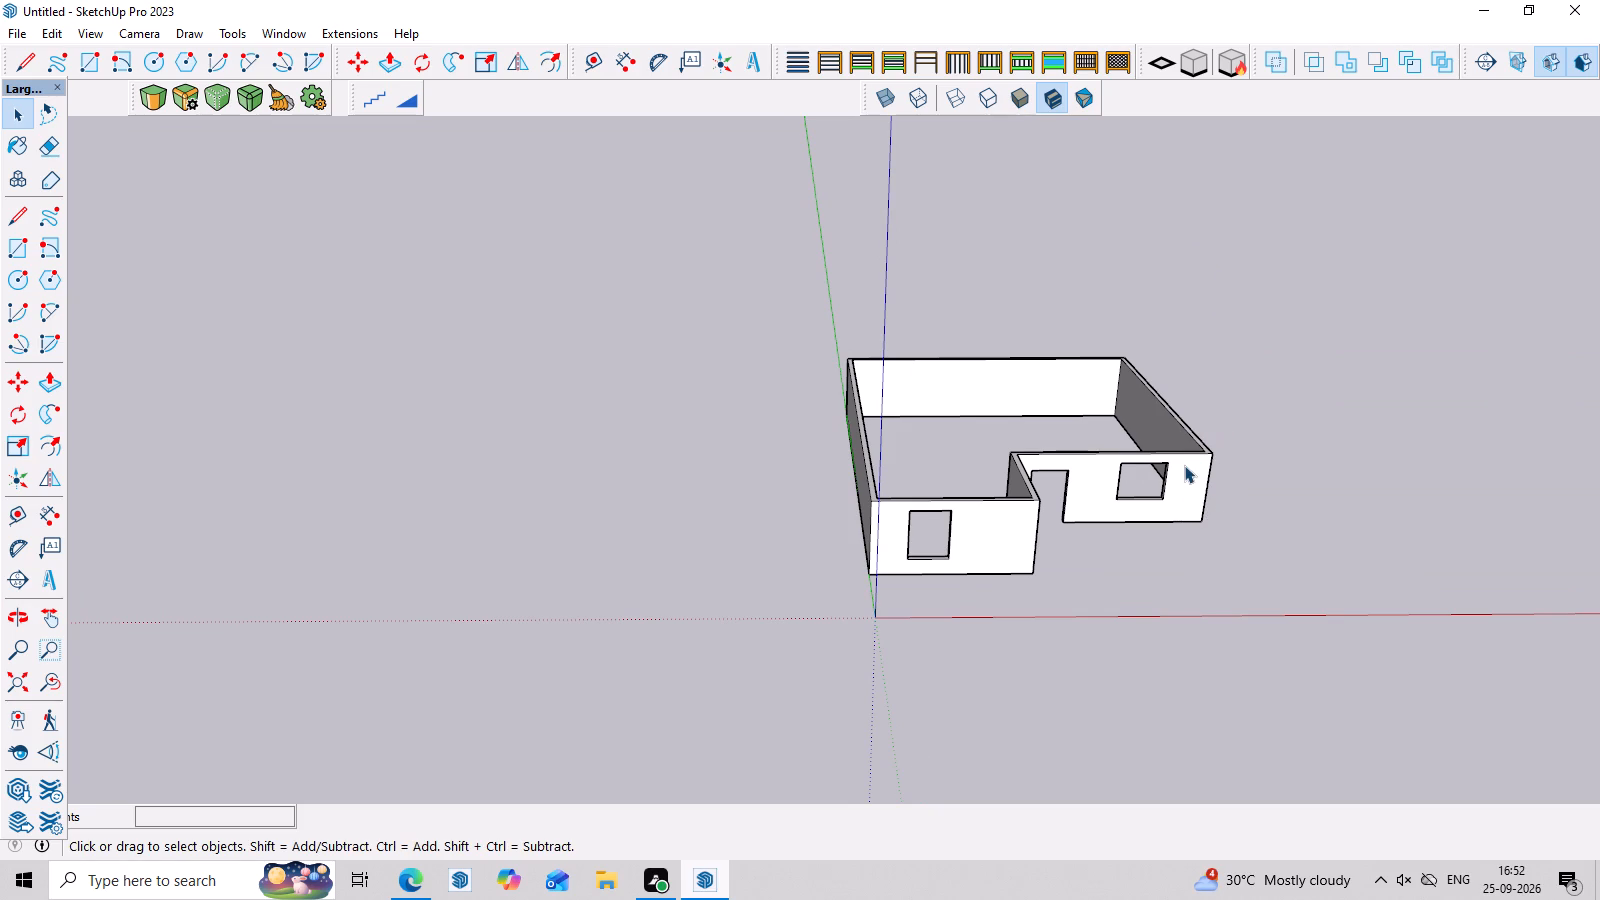
{"action": "left_click_drag", "start_coordinate": [1263, 318], "coordinate": [970, 551]}
{"action": "left_click_drag", "start_coordinate": [970, 551], "coordinate": [849, 662]}
{"action": "middle_click_drag", "start_coordinate": [1260, 507], "coordinate": [1097, 565]}
{"action": "scroll", "coordinate": [1097, 565], "scroll_direction": "up", "scroll_amount": 2}
{"action": "middle_click_drag", "start_coordinate": [1117, 609], "coordinate": [1123, 516]}
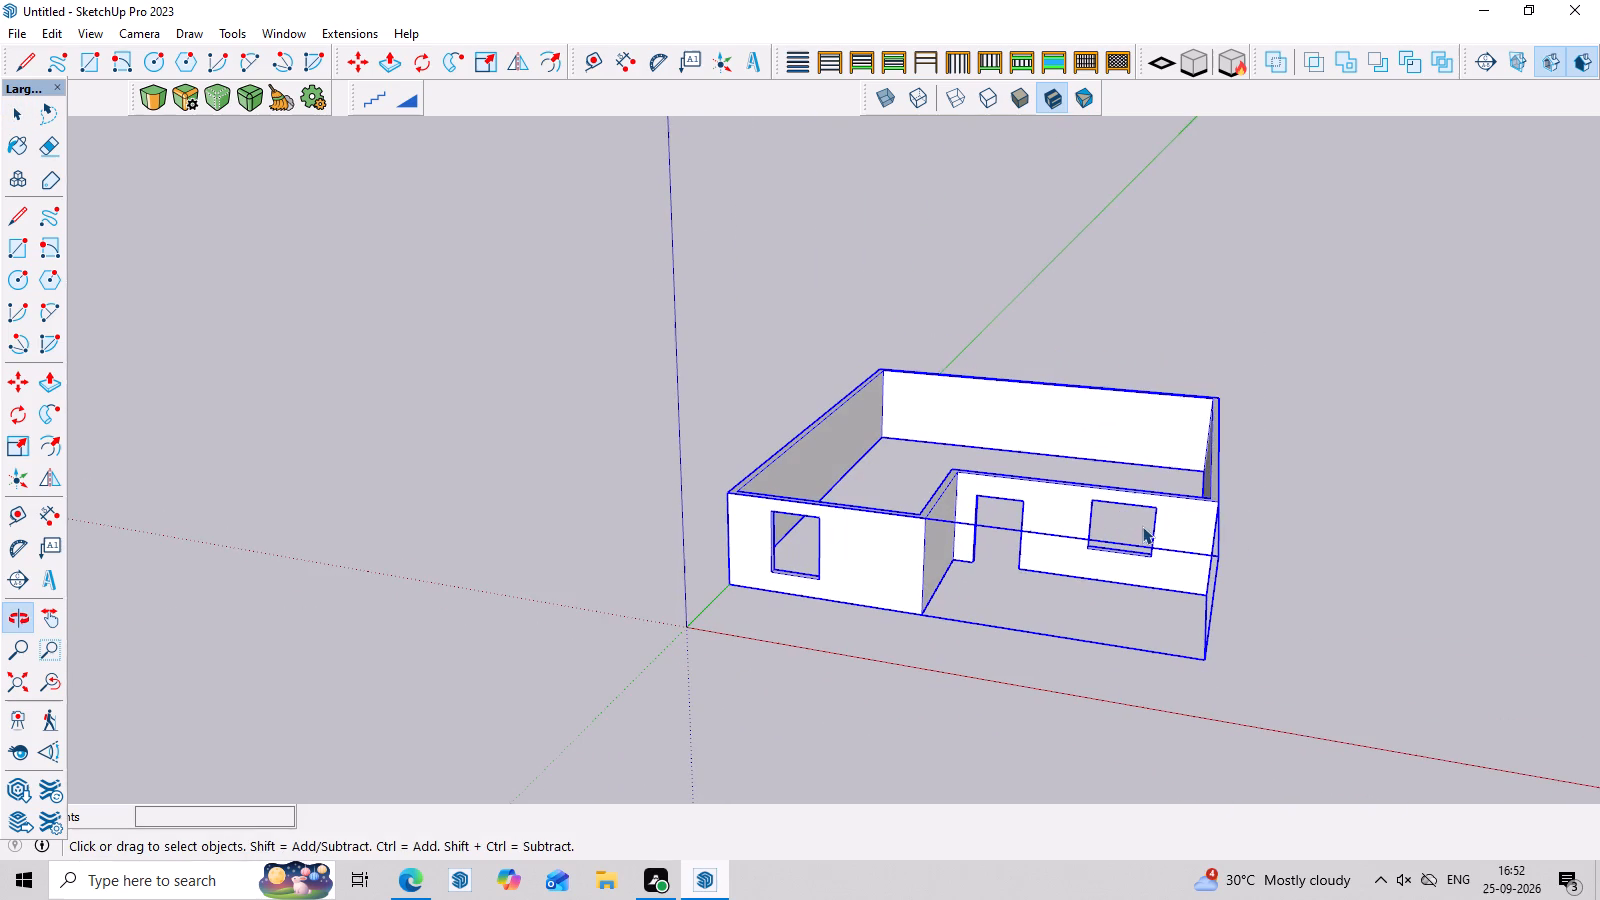
{"action": "middle_click_drag", "start_coordinate": [1160, 513], "coordinate": [1196, 405]}
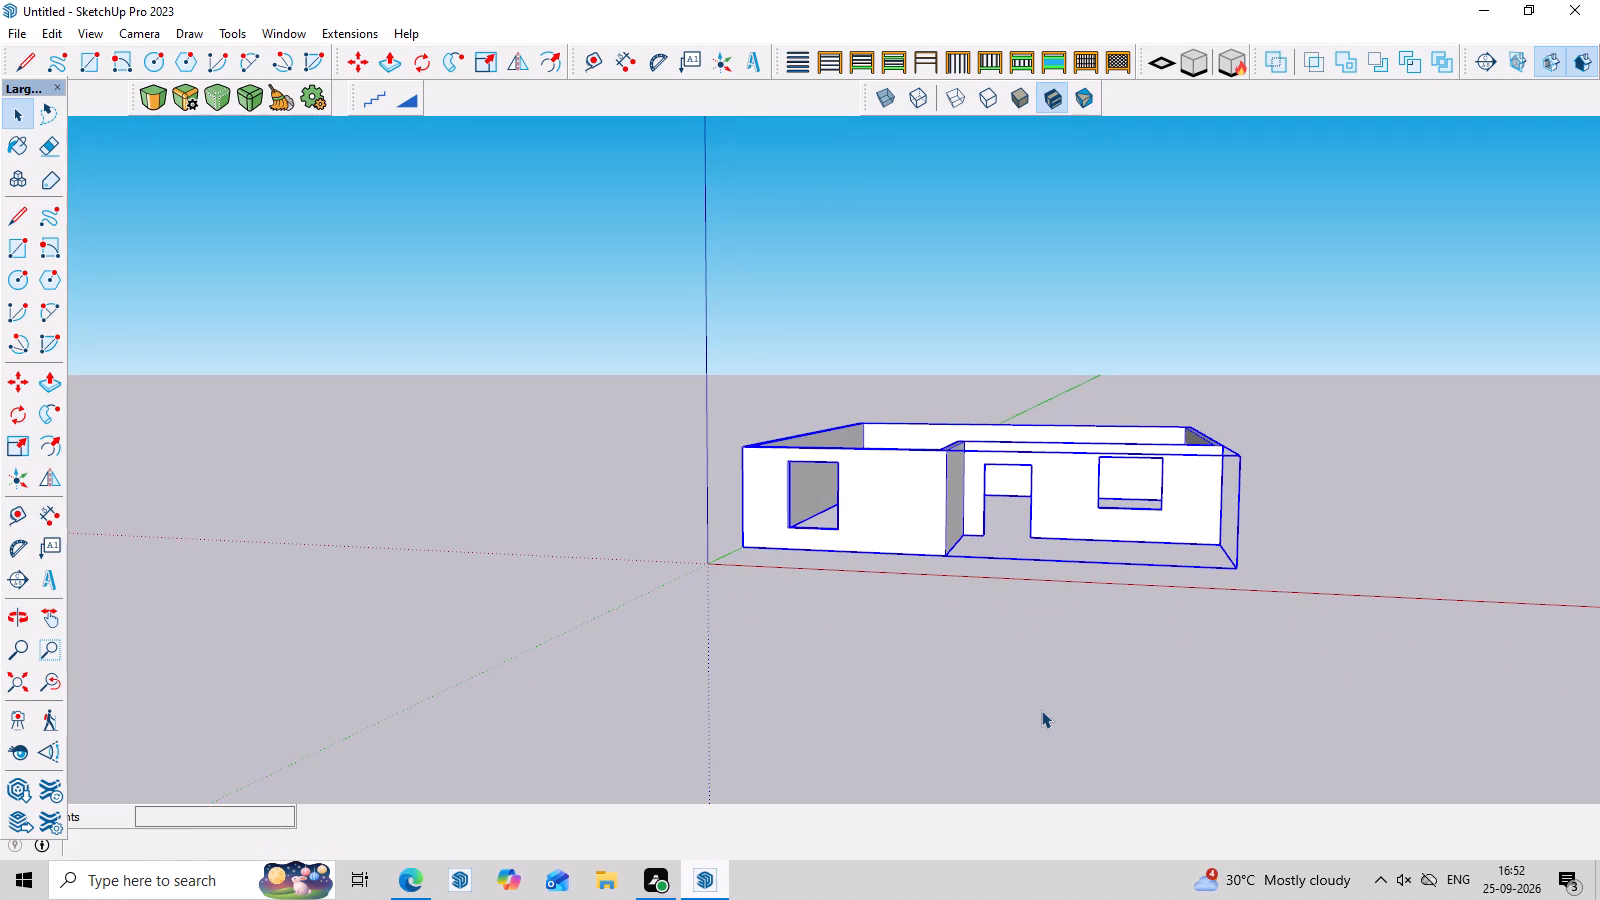
{"action": "left_click", "coordinate": [1041, 710]}
{"action": "middle_click_drag", "start_coordinate": [866, 686], "coordinate": [1125, 681]}
{"action": "scroll", "coordinate": [993, 512], "scroll_direction": "up", "scroll_amount": 6}
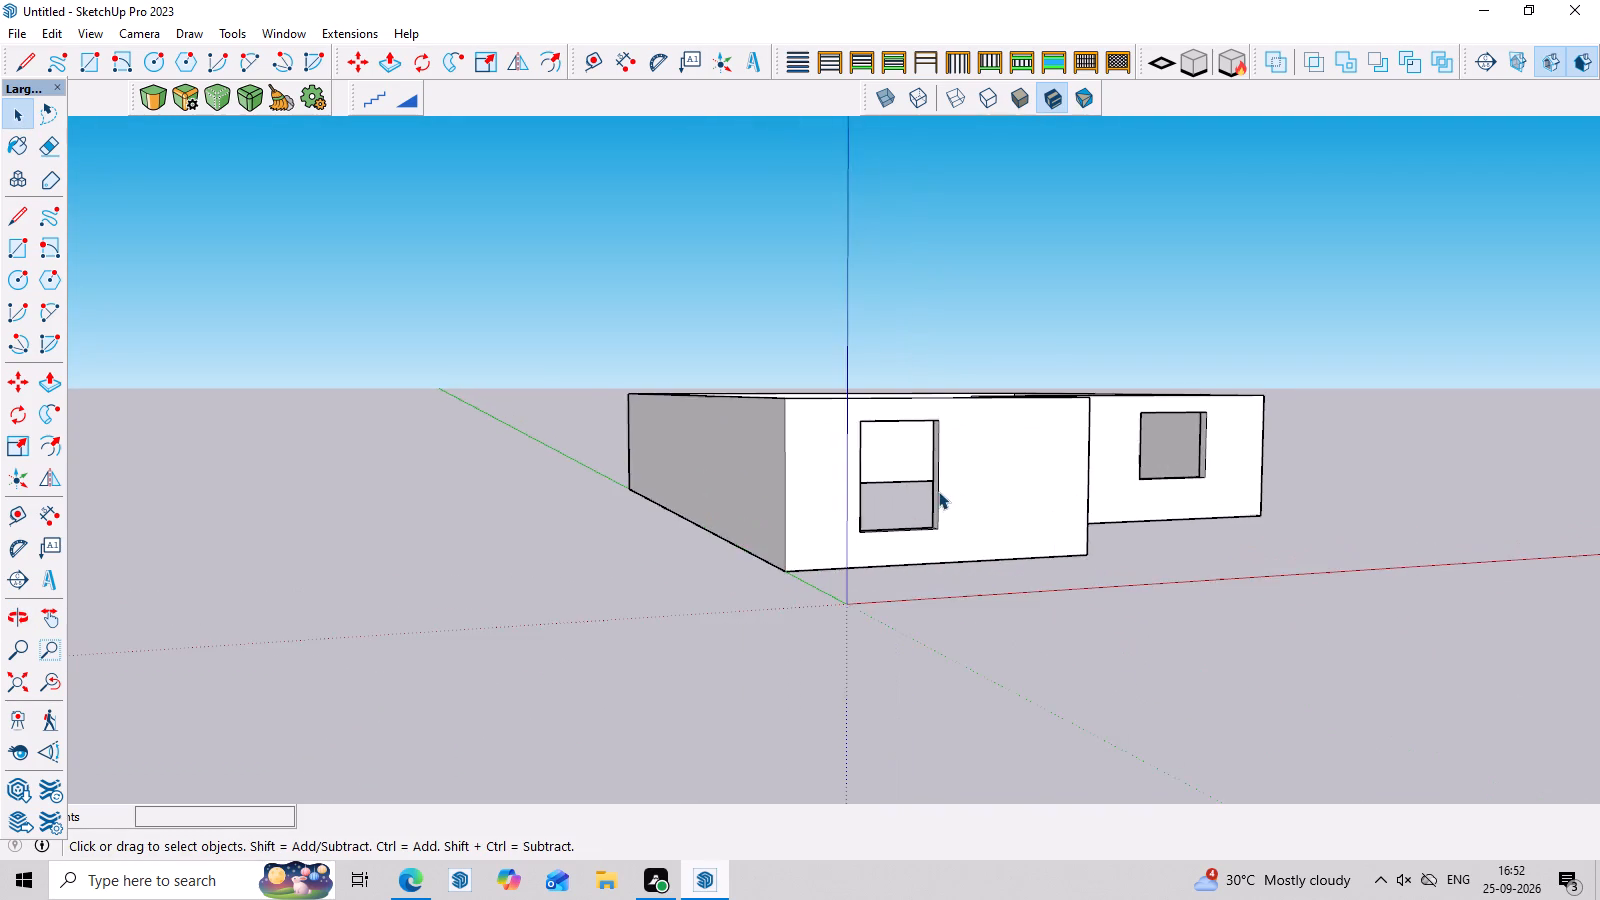
{"action": "middle_click_drag", "start_coordinate": [938, 491], "coordinate": [902, 535]}
{"action": "scroll", "coordinate": [885, 535], "scroll_direction": "up", "scroll_amount": 3}
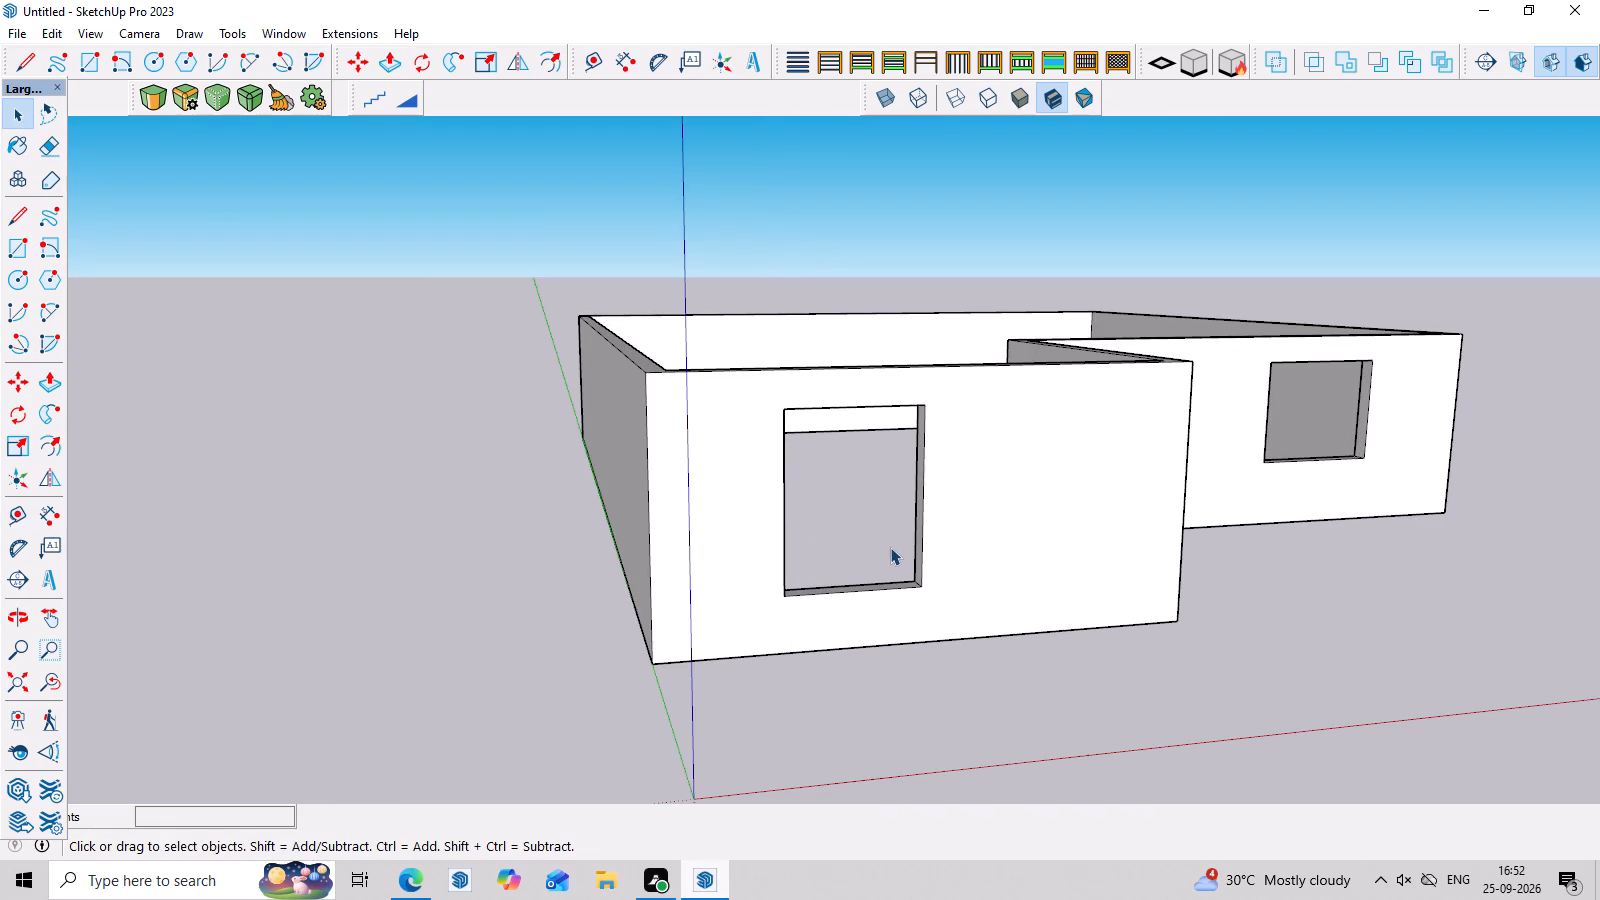
{"action": "middle_click_drag", "start_coordinate": [890, 547], "coordinate": [883, 494]}
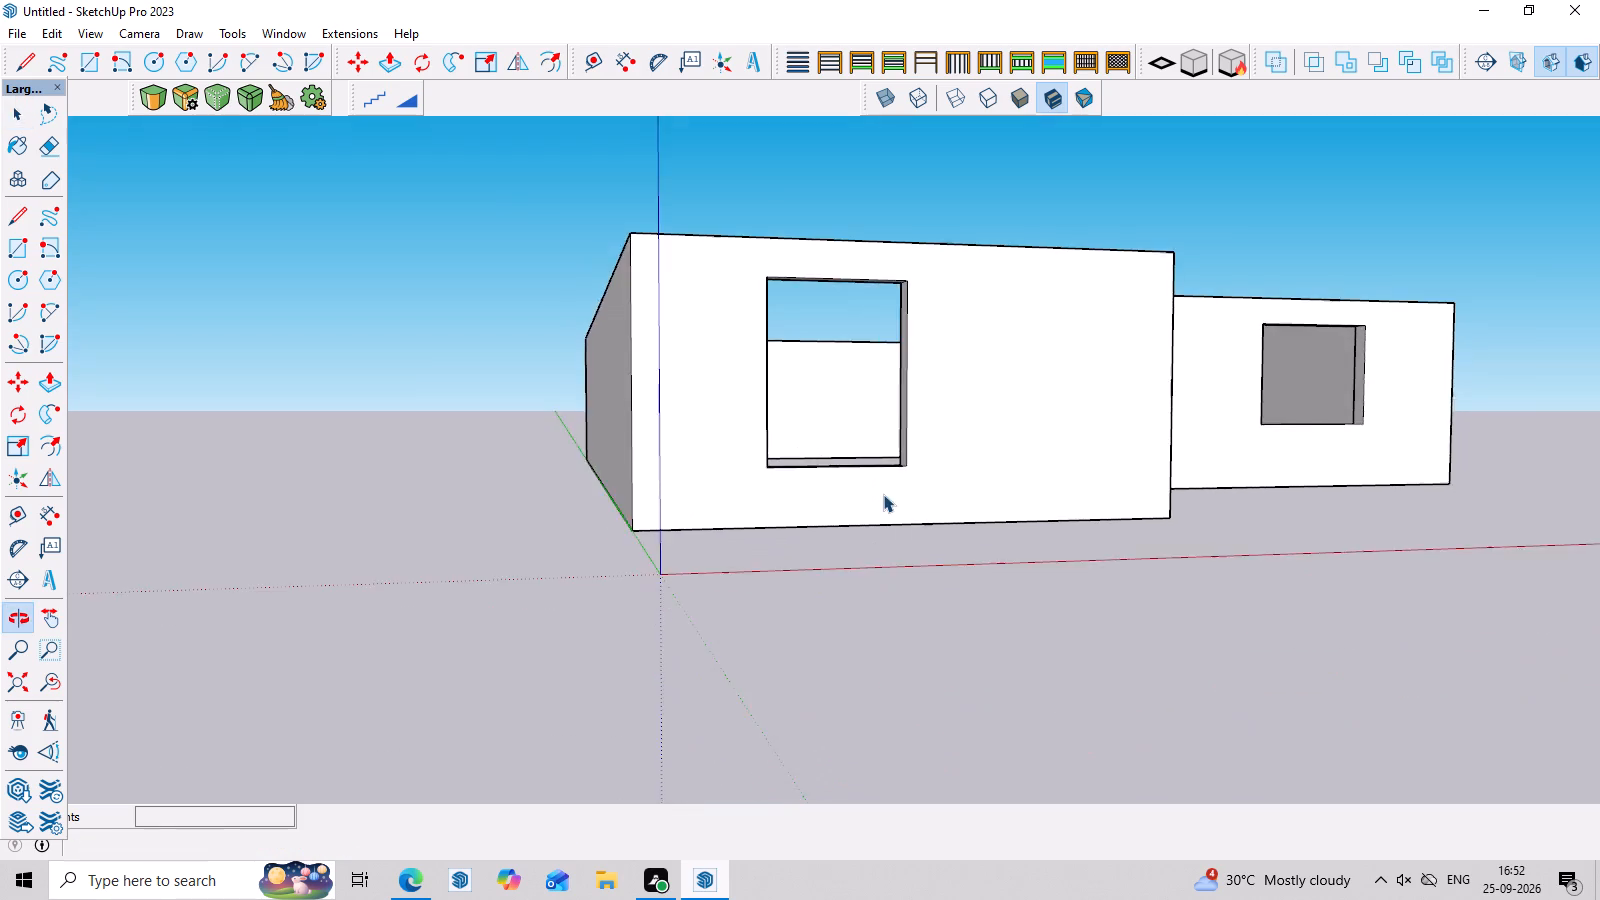
Widen the projecting wing's front window opening by pushing its door-side jamb about 7' 8" outward with Push/Pull inside the wall group.
{"action": "scroll", "coordinate": [888, 493], "scroll_direction": "up", "scroll_amount": 4}
{"action": "middle_click_drag", "start_coordinate": [902, 421], "coordinate": [920, 458]}
{"action": "key", "text": "space"}
{"action": "middle_click_drag", "start_coordinate": [900, 362], "coordinate": [935, 375]}
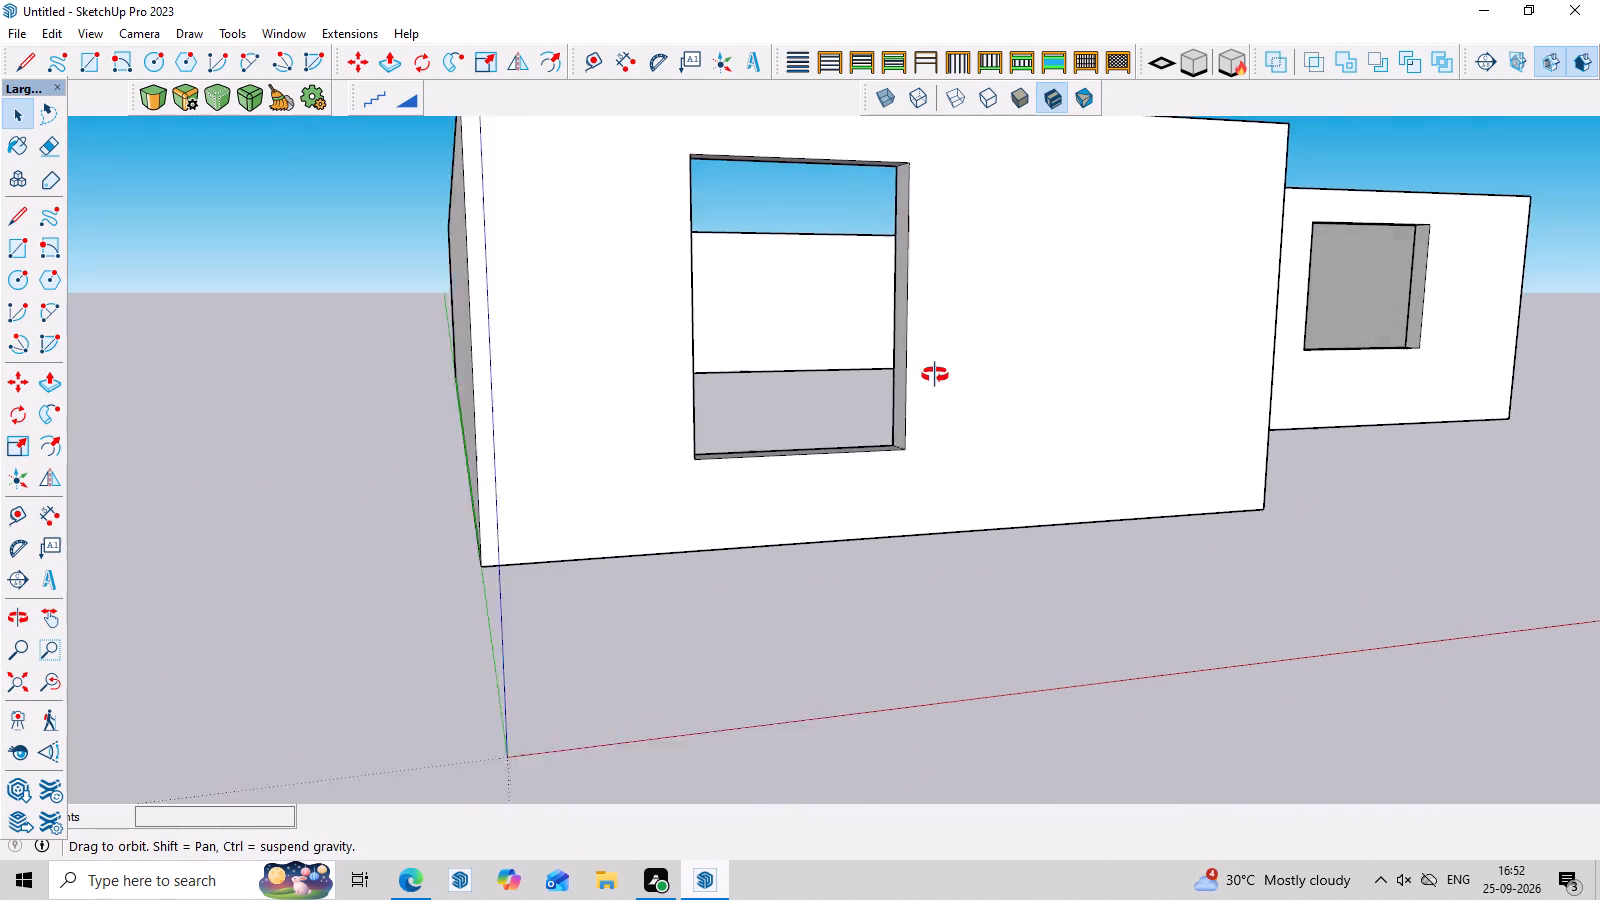
{"action": "middle_click_drag", "start_coordinate": [935, 375], "coordinate": [941, 375]}
{"action": "scroll", "coordinate": [911, 376], "scroll_direction": "up", "scroll_amount": 4}
{"action": "triple_click", "coordinate": [891, 341]}
{"action": "double_click", "coordinate": [891, 341]}
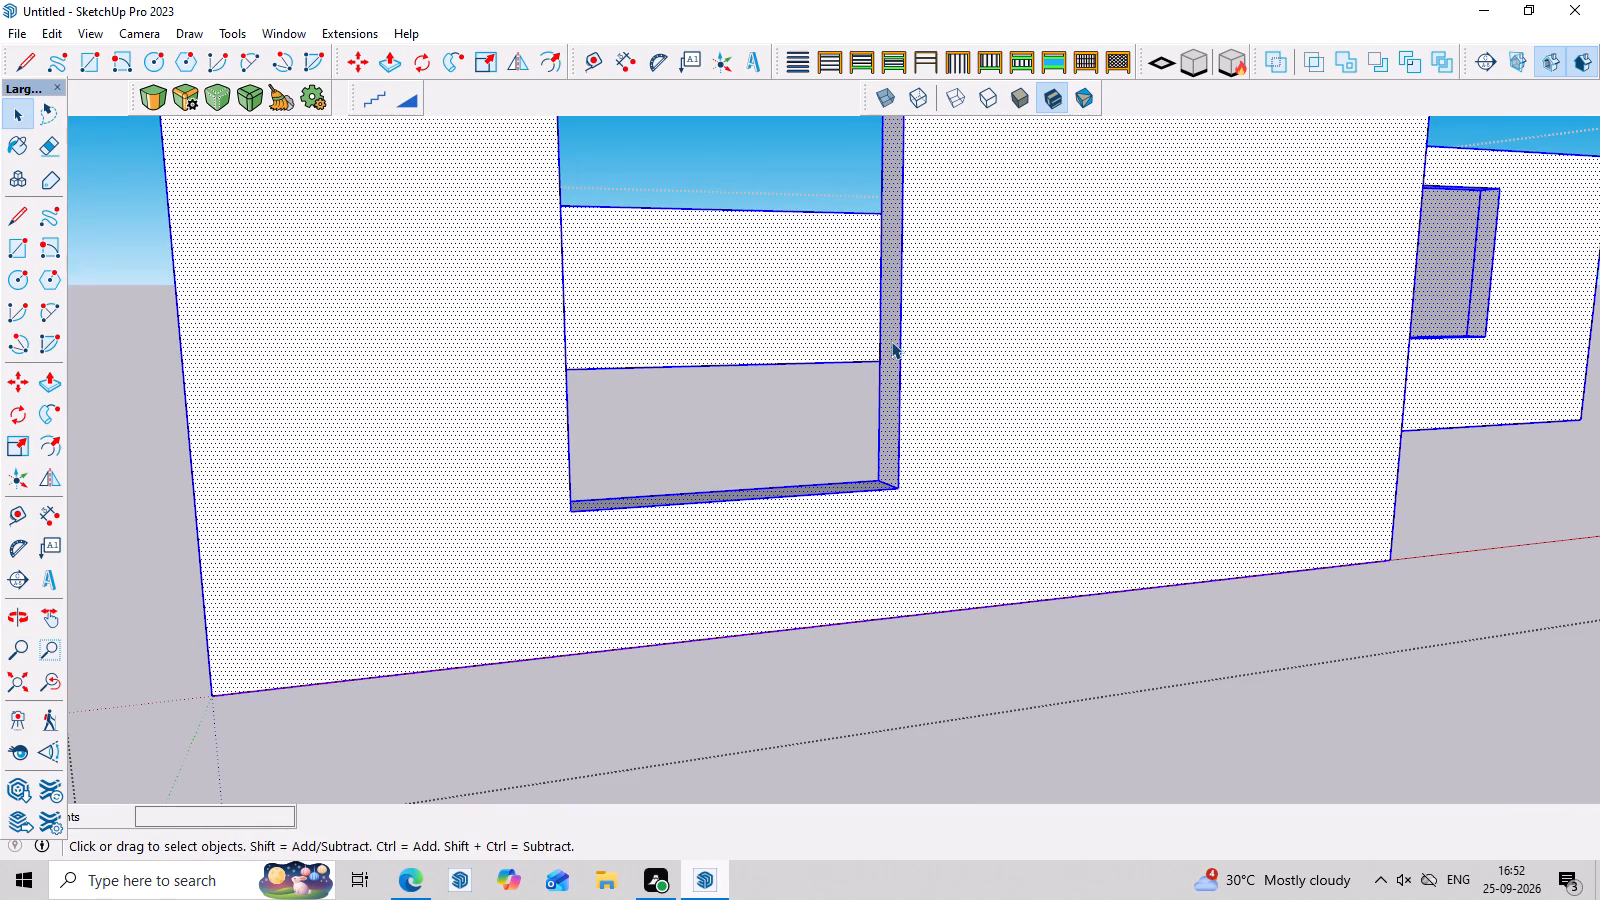
{"action": "left_click", "coordinate": [891, 341]}
{"action": "scroll", "coordinate": [891, 341], "scroll_direction": "up", "scroll_amount": 2}
{"action": "left_click", "coordinate": [891, 341]}
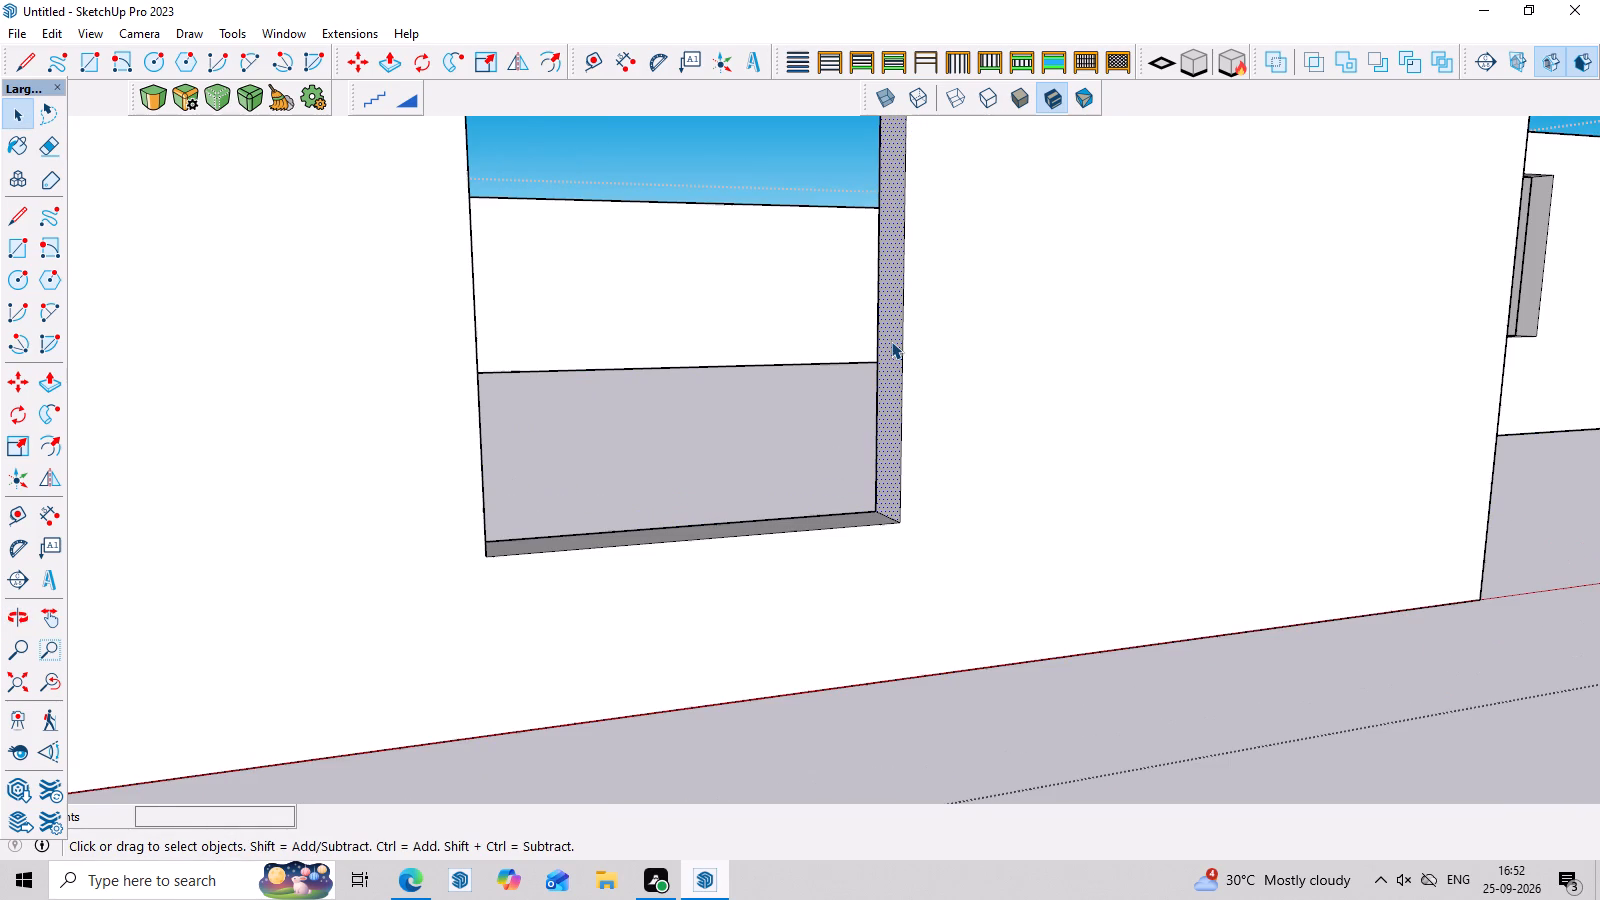
{"action": "key", "text": "p"}
{"action": "left_click", "coordinate": [891, 341]}
{"action": "scroll", "coordinate": [1122, 343], "scroll_direction": "down", "scroll_amount": 5}
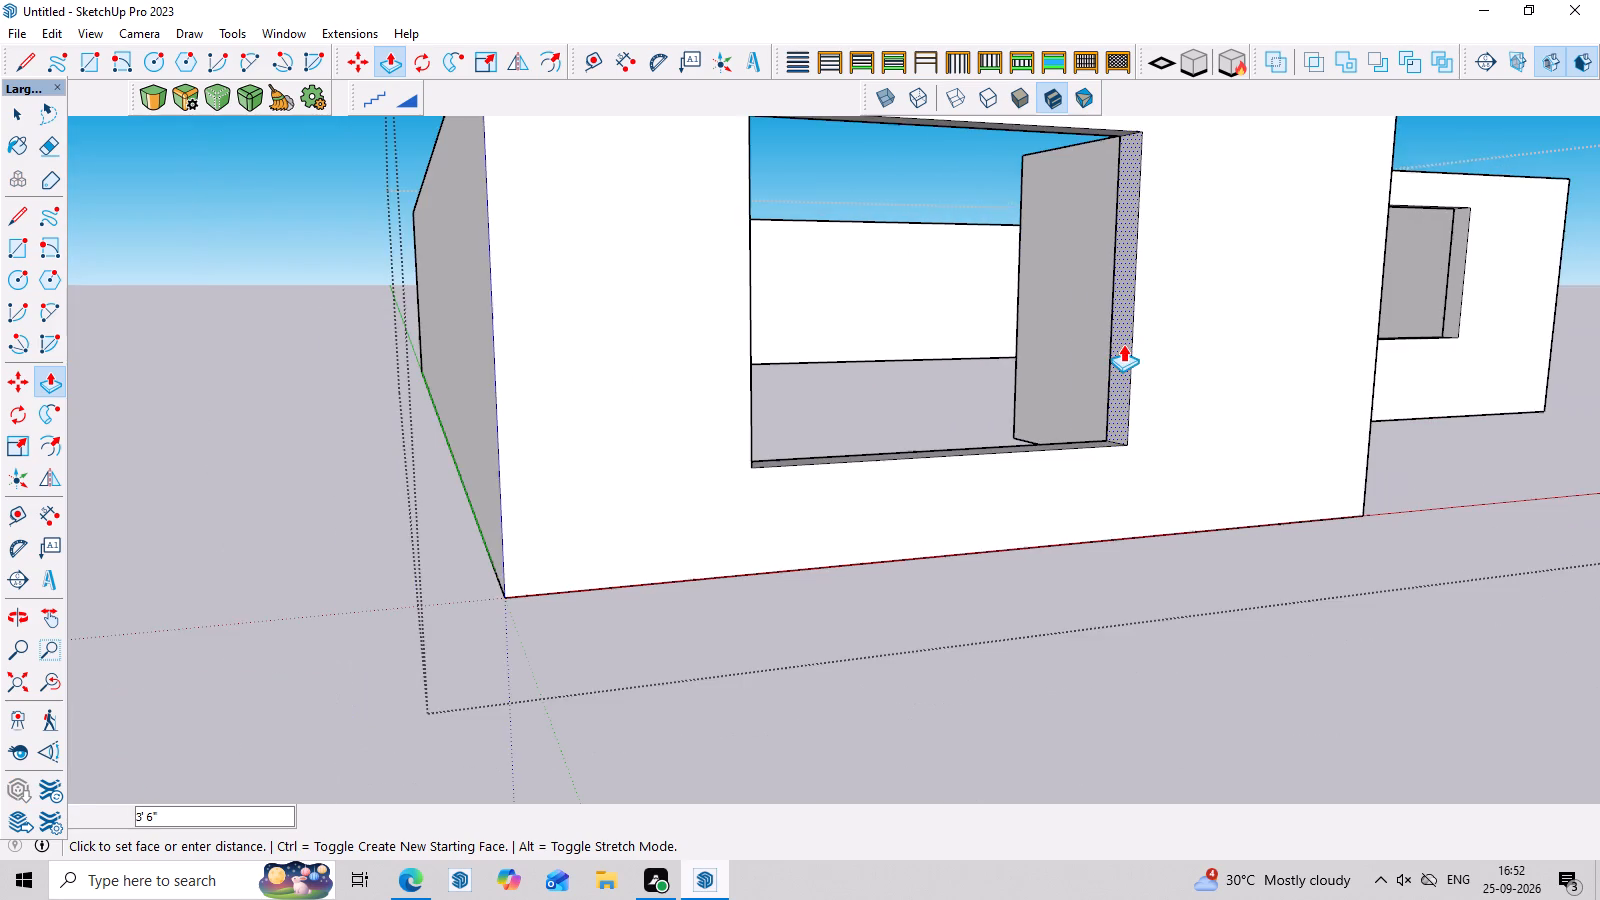
{"action": "middle_click_drag", "start_coordinate": [1123, 344], "coordinate": [1051, 366]}
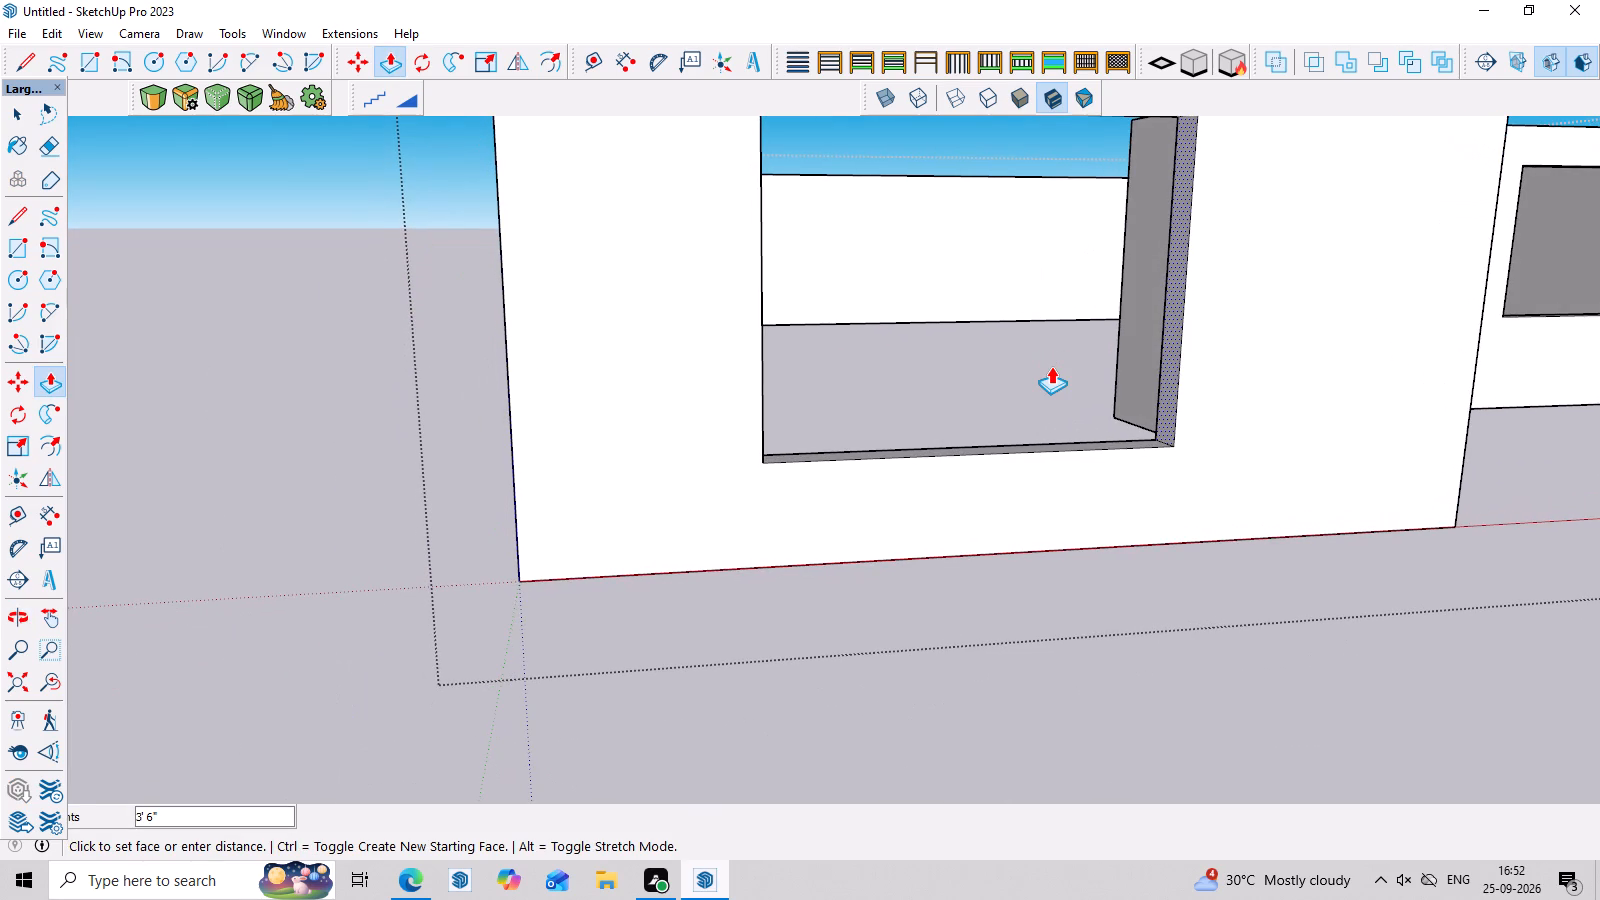
{"action": "scroll", "coordinate": [1234, 366], "scroll_direction": "down", "scroll_amount": 4}
{"action": "middle_click_drag", "start_coordinate": [1238, 374], "coordinate": [1178, 393]}
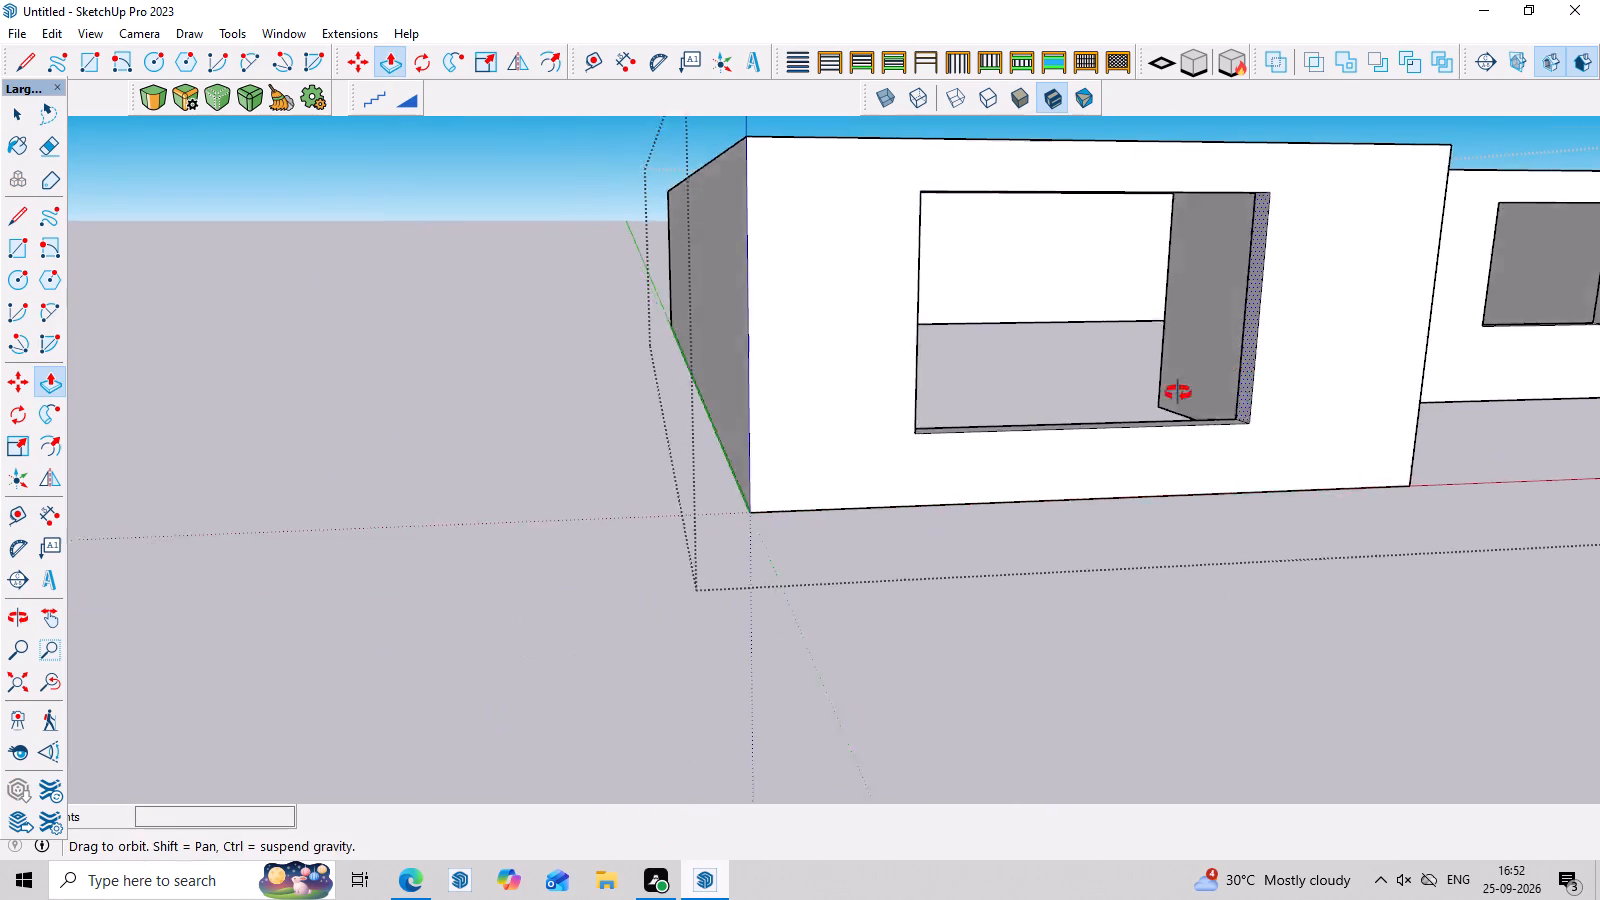
{"action": "middle_click_drag", "start_coordinate": [1178, 393], "coordinate": [1131, 403]}
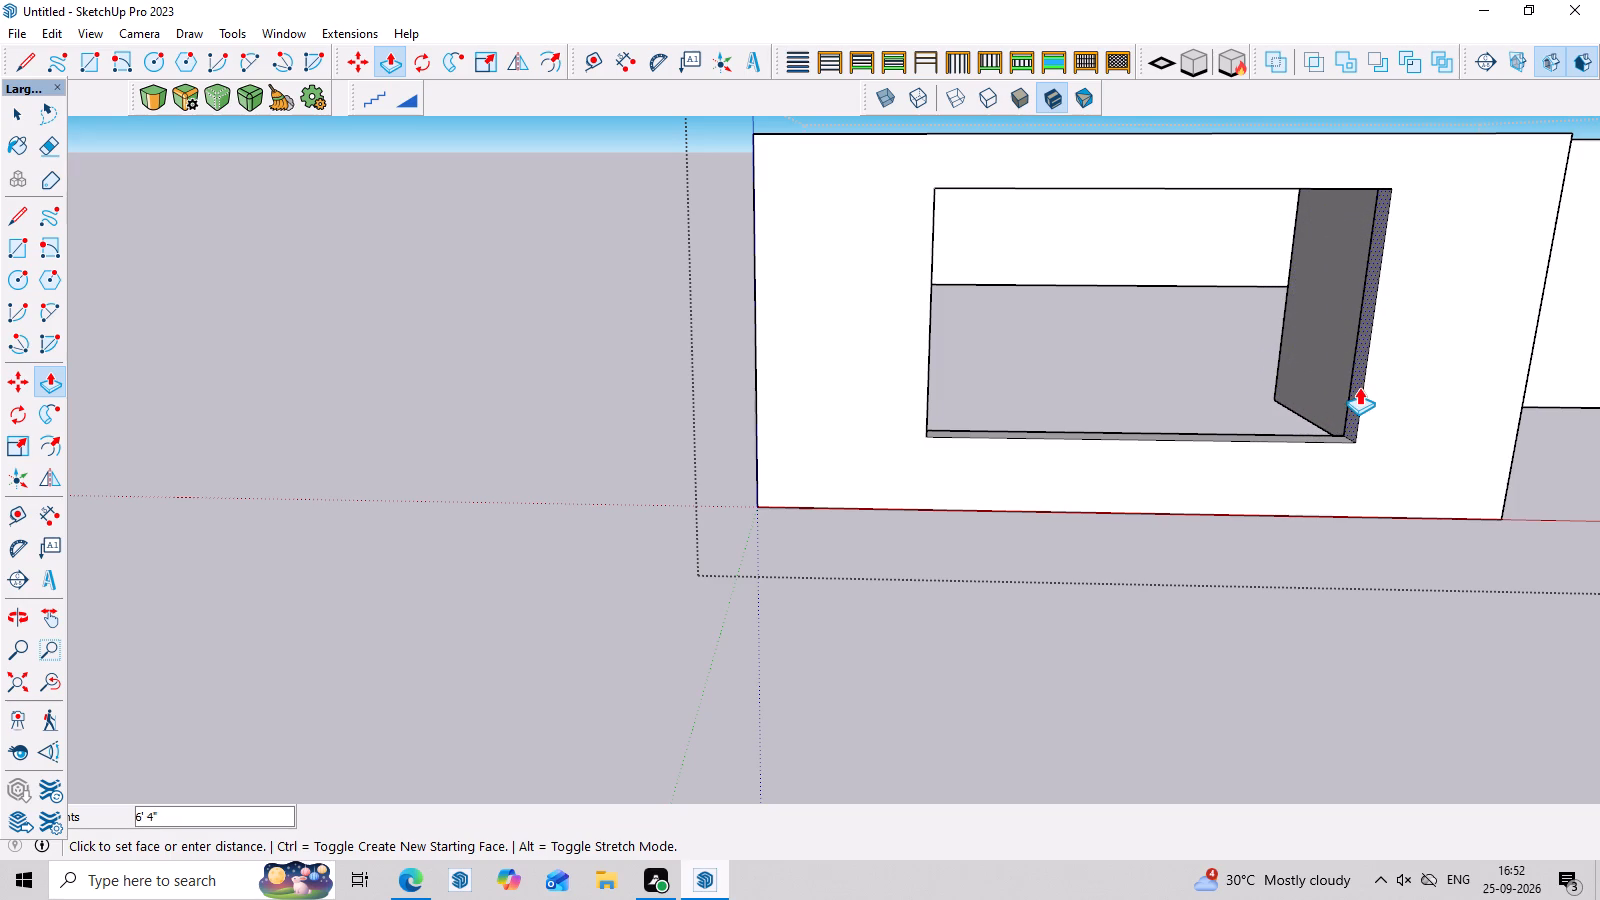
{"action": "scroll", "coordinate": [1352, 387], "scroll_direction": "down", "scroll_amount": 3}
{"action": "middle_click_drag", "start_coordinate": [1352, 387], "coordinate": [1349, 375]}
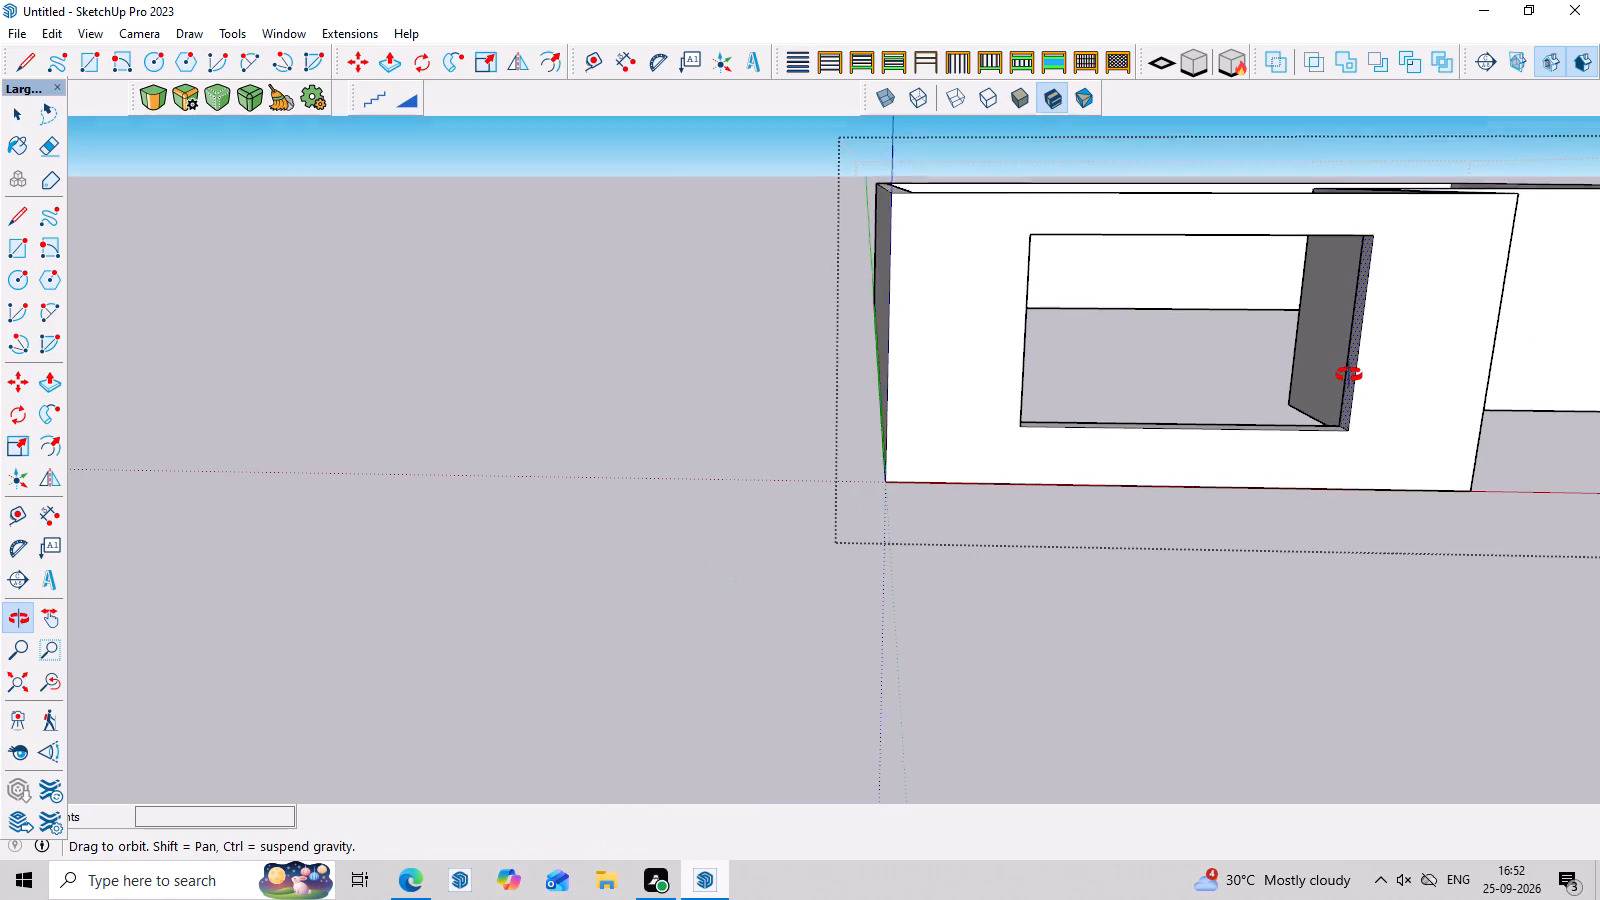
{"action": "middle_click_drag", "start_coordinate": [1349, 375], "coordinate": [1347, 356]}
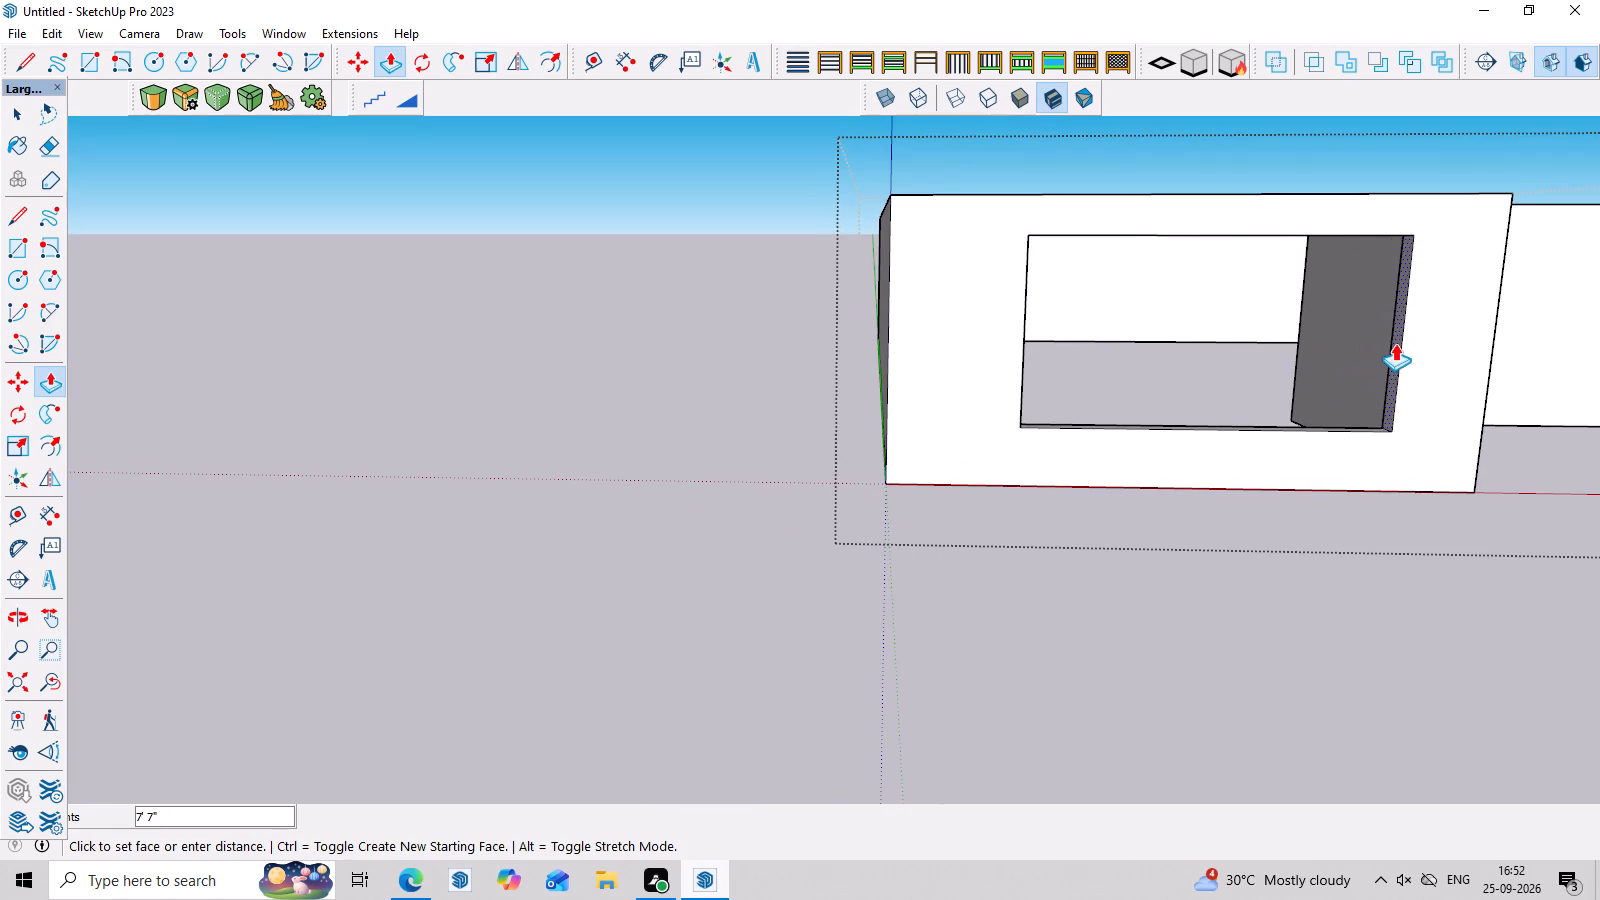
{"action": "middle_click_drag", "start_coordinate": [1391, 343], "coordinate": [1354, 227]}
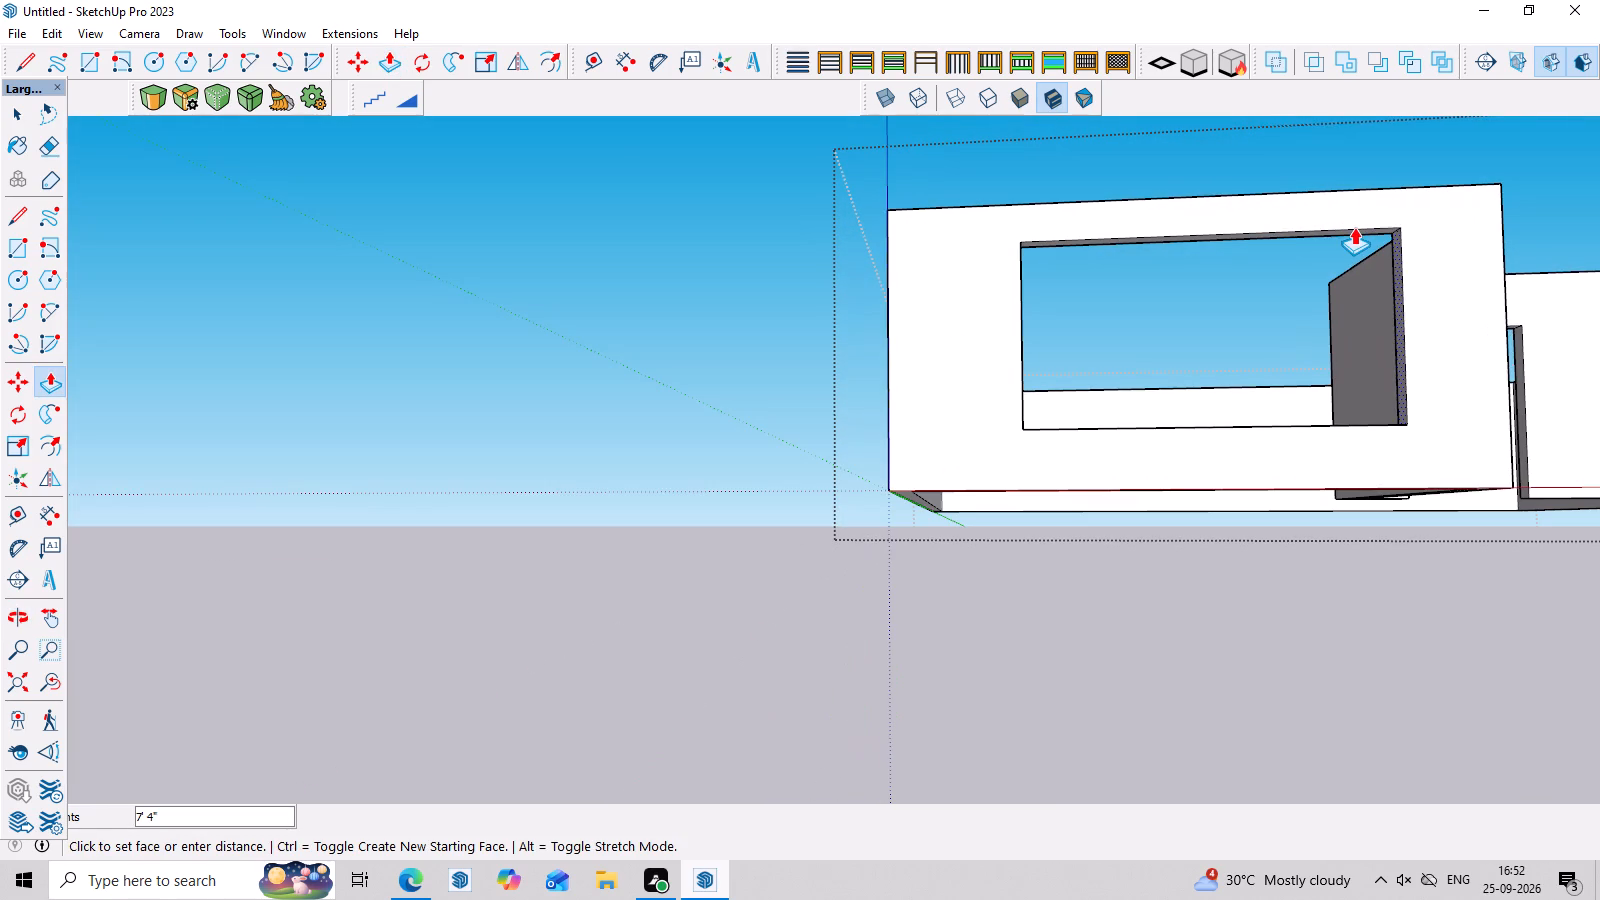
{"action": "left_click", "coordinate": [1418, 249]}
Raise the sill of the wing's front window opening by about 1' 7" with Push/Pull.
{"action": "middle_click_drag", "start_coordinate": [1301, 313], "coordinate": [1347, 499]}
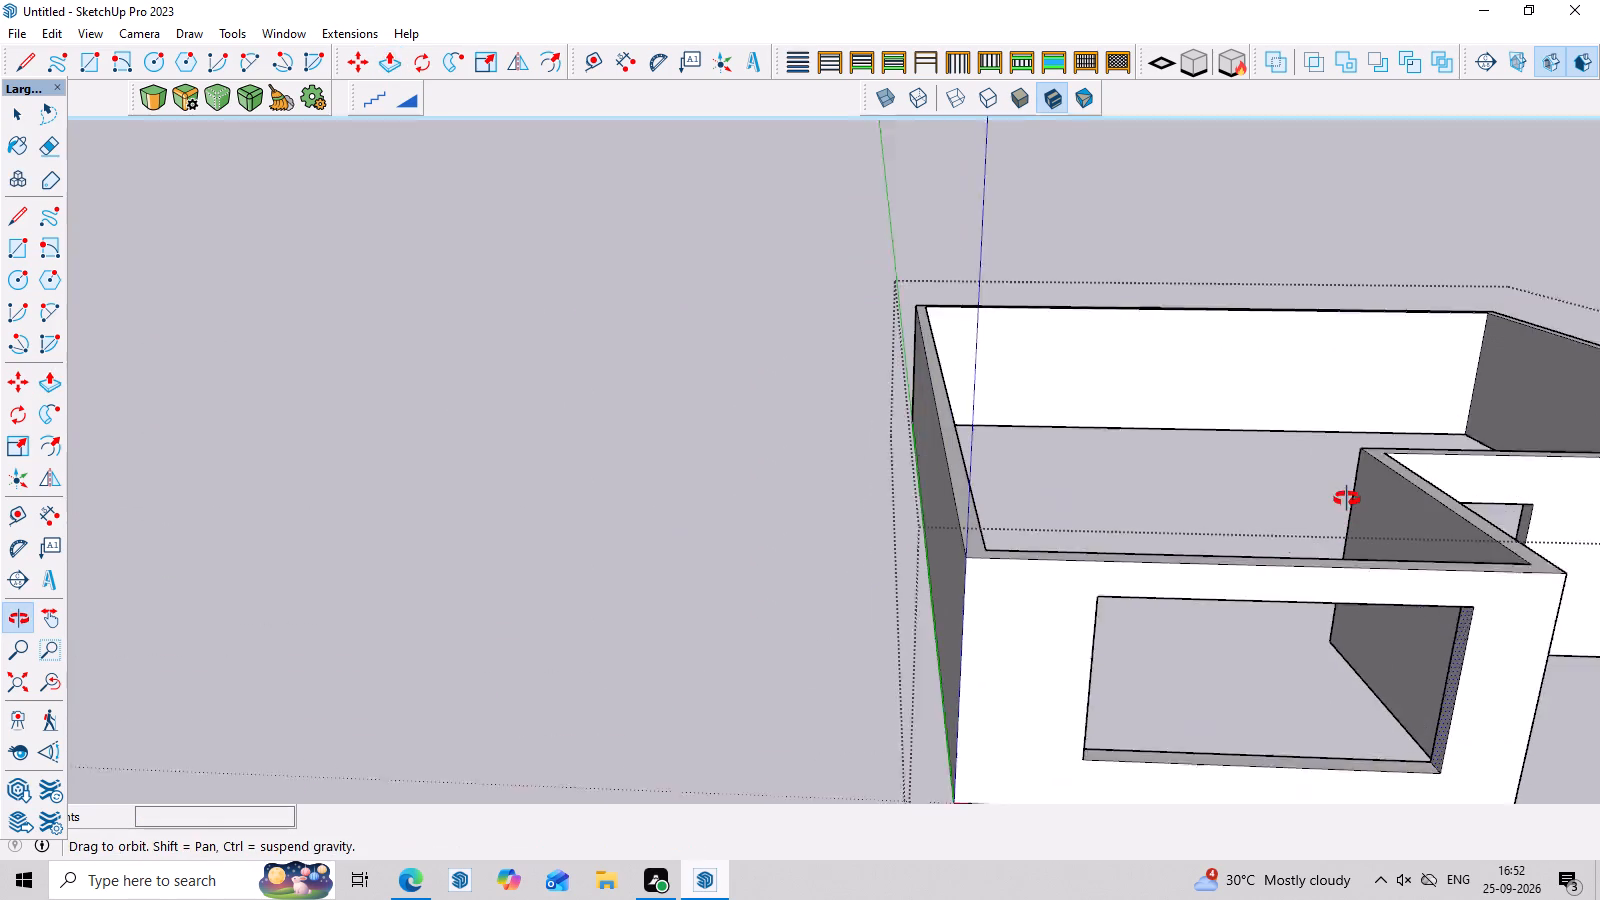
{"action": "middle_click_drag", "start_coordinate": [1347, 499], "coordinate": [1353, 515]}
{"action": "scroll", "coordinate": [1172, 466], "scroll_direction": "down", "scroll_amount": 9}
{"action": "middle_click_drag", "start_coordinate": [1183, 586], "coordinate": [1220, 476]}
{"action": "scroll", "coordinate": [1229, 473], "scroll_direction": "up", "scroll_amount": 6}
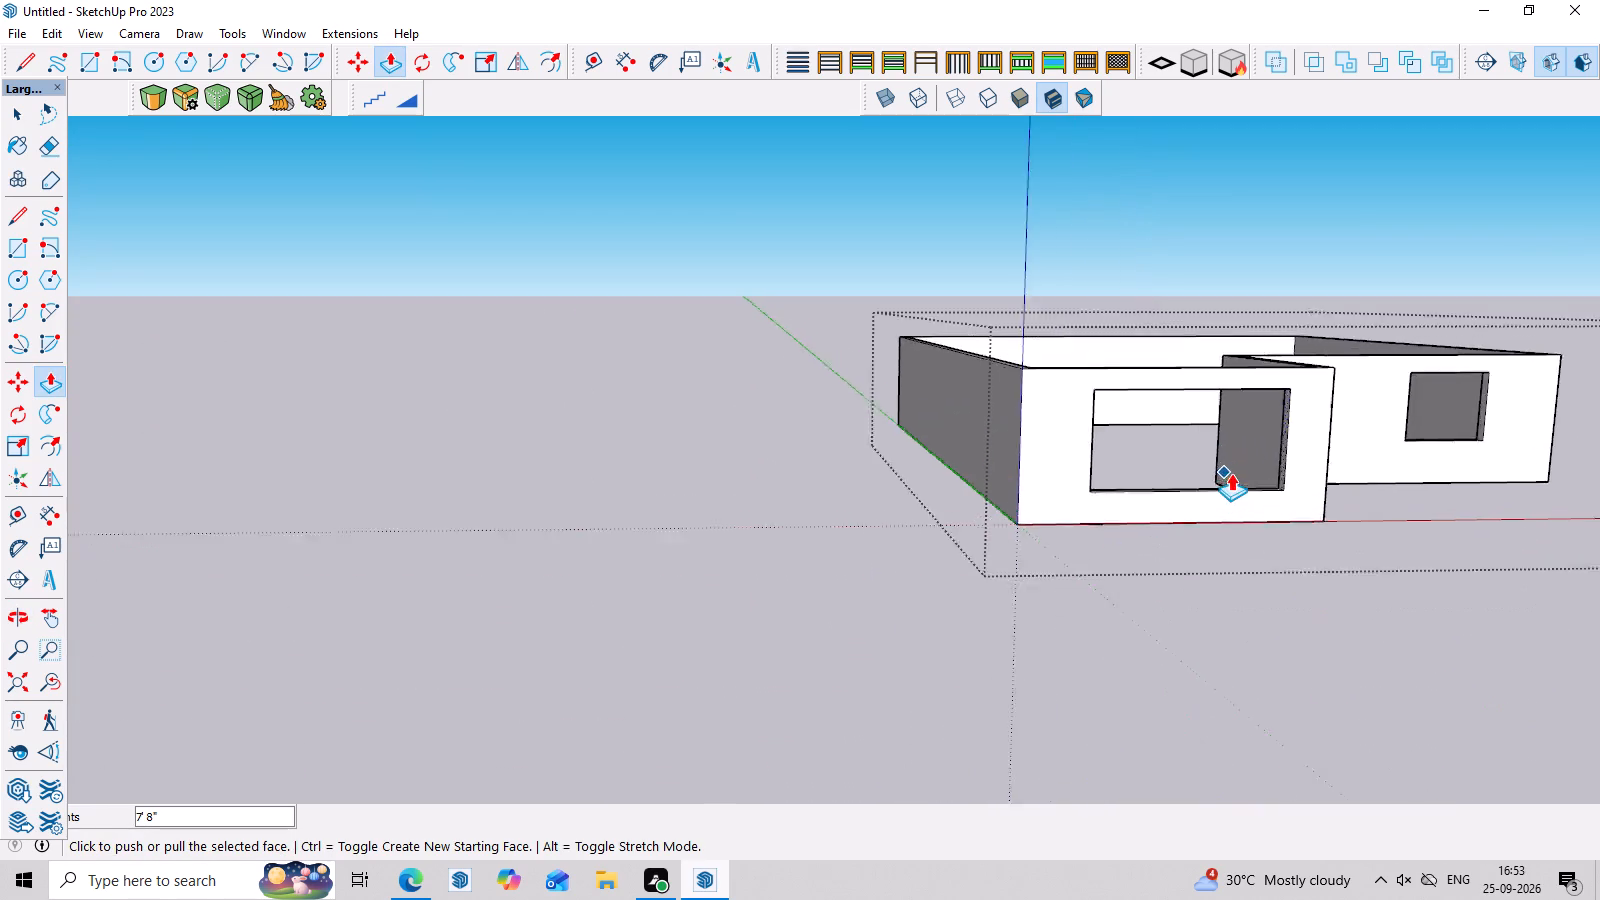
{"action": "scroll", "coordinate": [1231, 473], "scroll_direction": "up", "scroll_amount": 8}
{"action": "middle_click_drag", "start_coordinate": [1246, 537], "coordinate": [1258, 636]}
{"action": "scroll", "coordinate": [1202, 523], "scroll_direction": "up", "scroll_amount": 7}
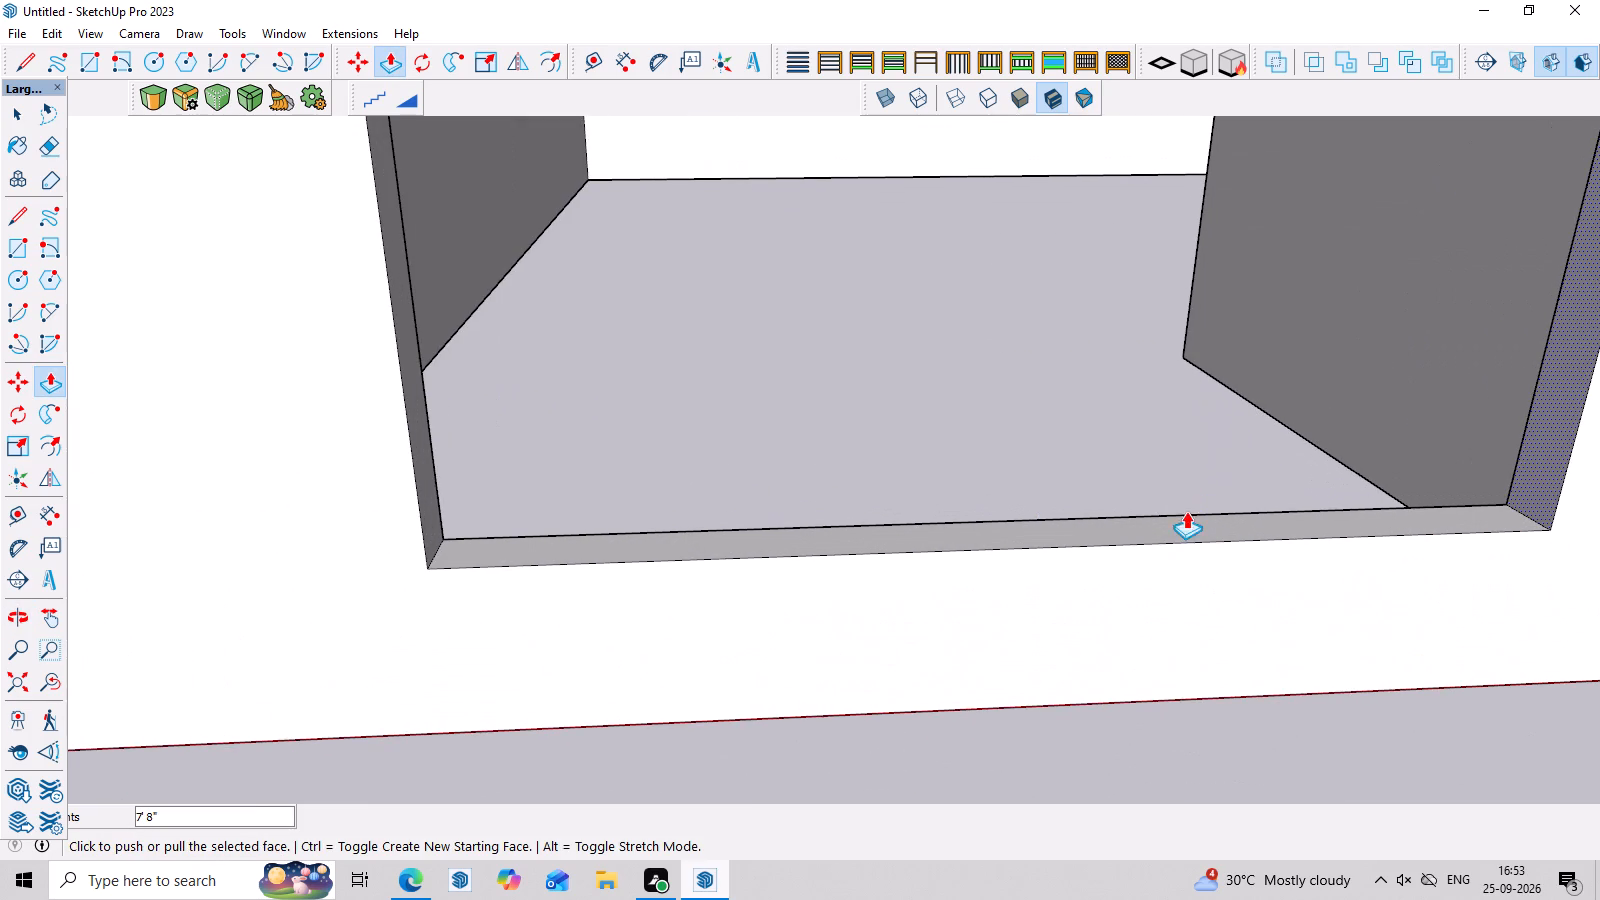
{"action": "key", "text": "space"}
{"action": "left_click", "coordinate": [1188, 523]}
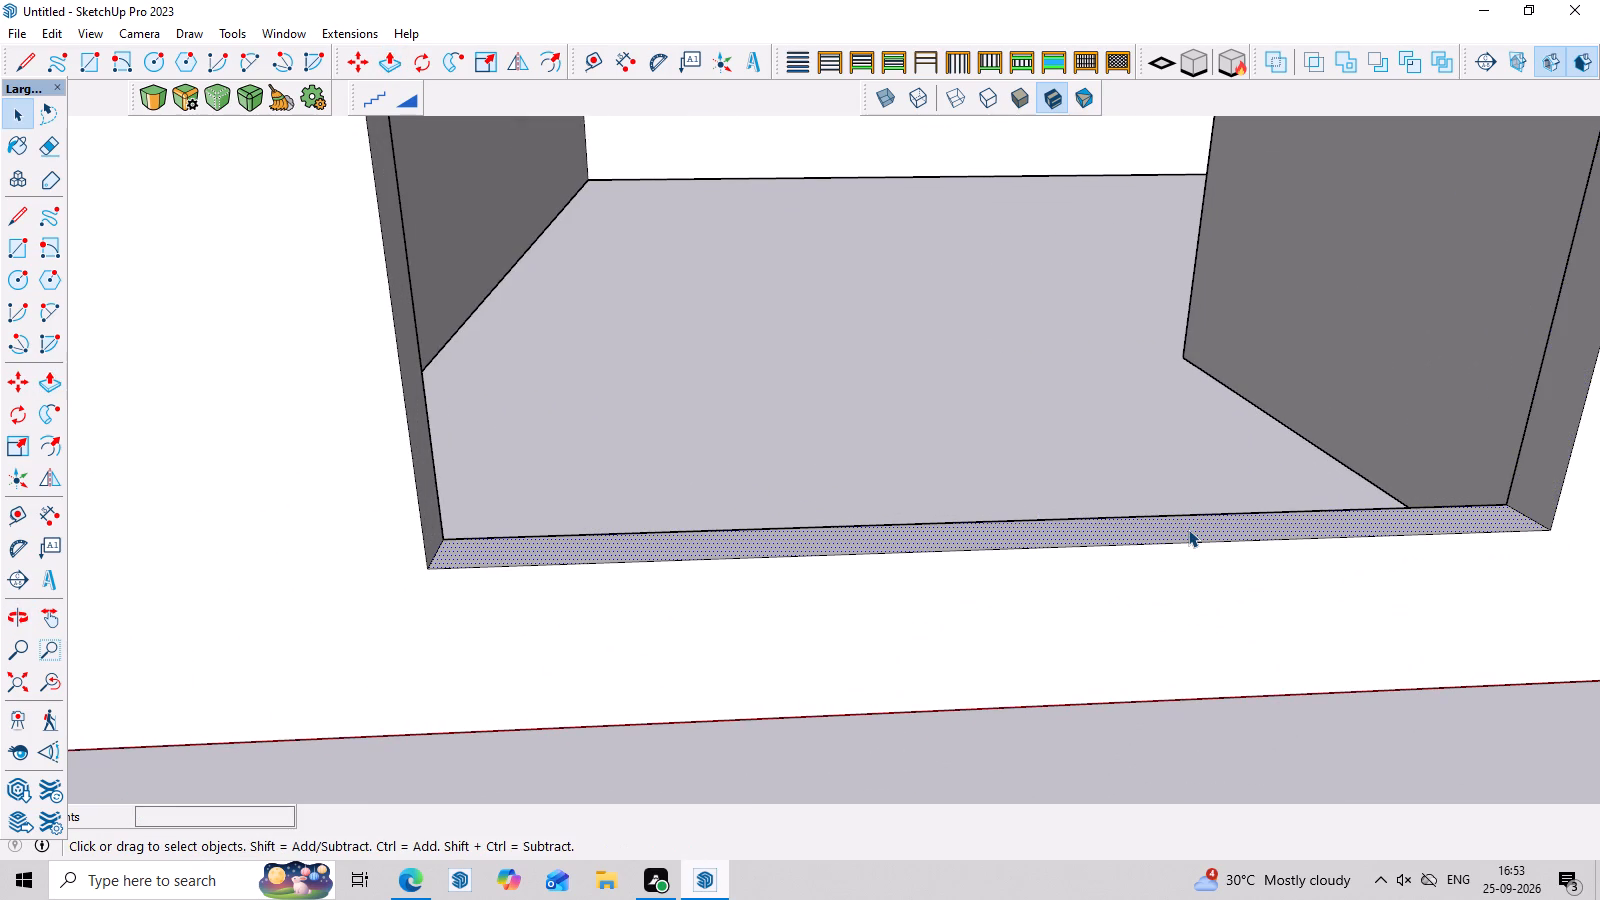
{"action": "key", "text": "p"}
{"action": "left_click", "coordinate": [1188, 529]}
{"action": "scroll", "coordinate": [1194, 435], "scroll_direction": "down", "scroll_amount": 8}
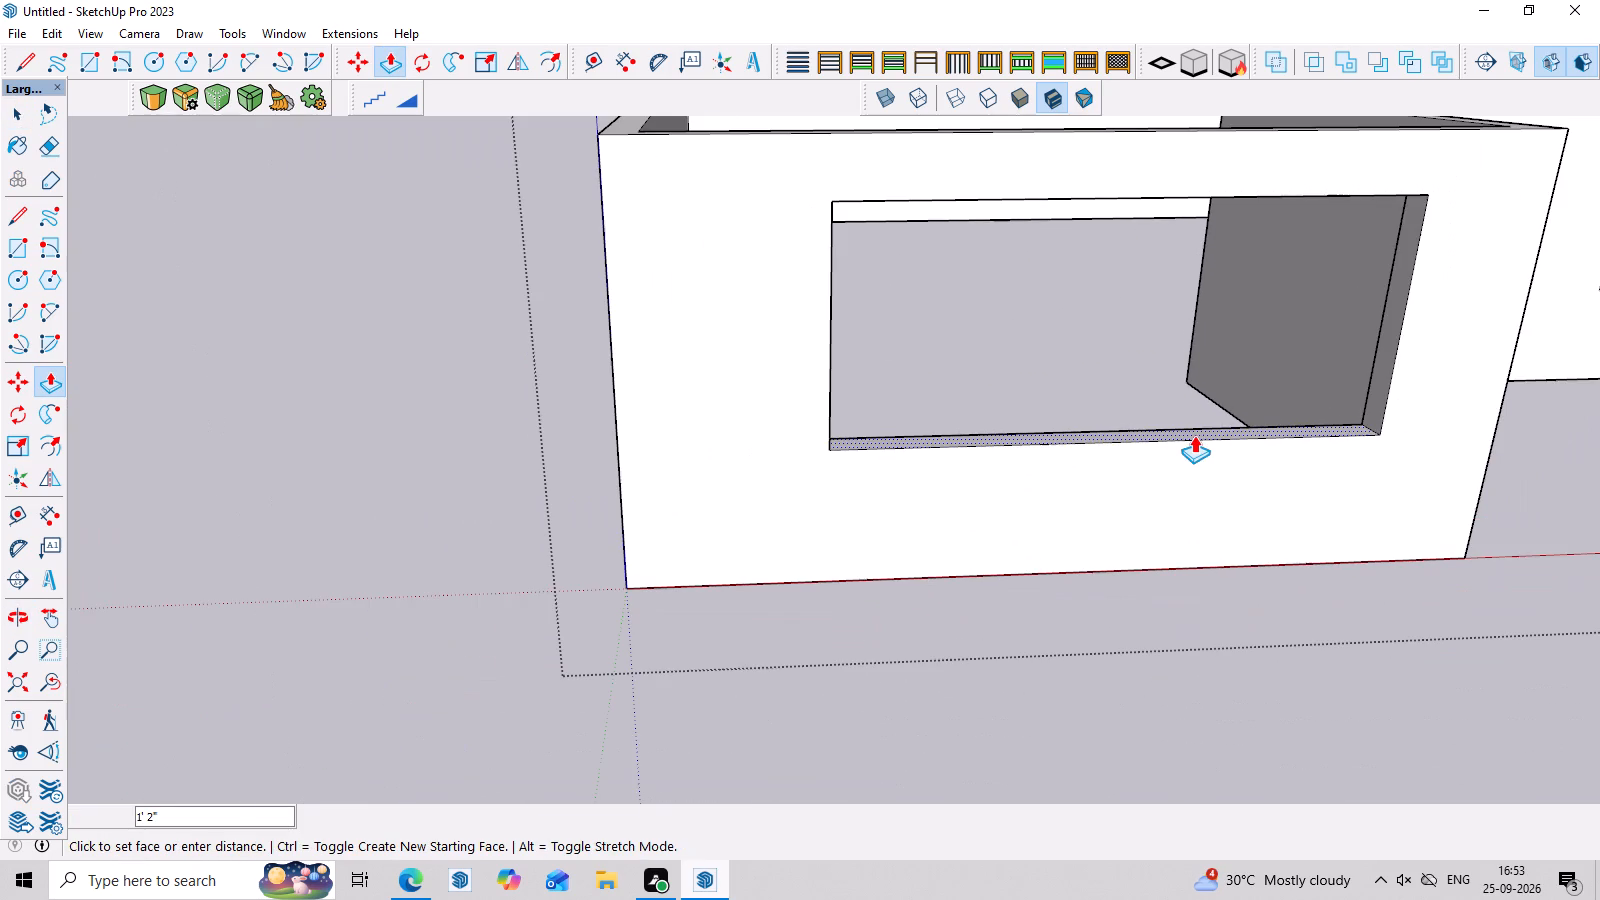
{"action": "left_click", "coordinate": [1187, 416]}
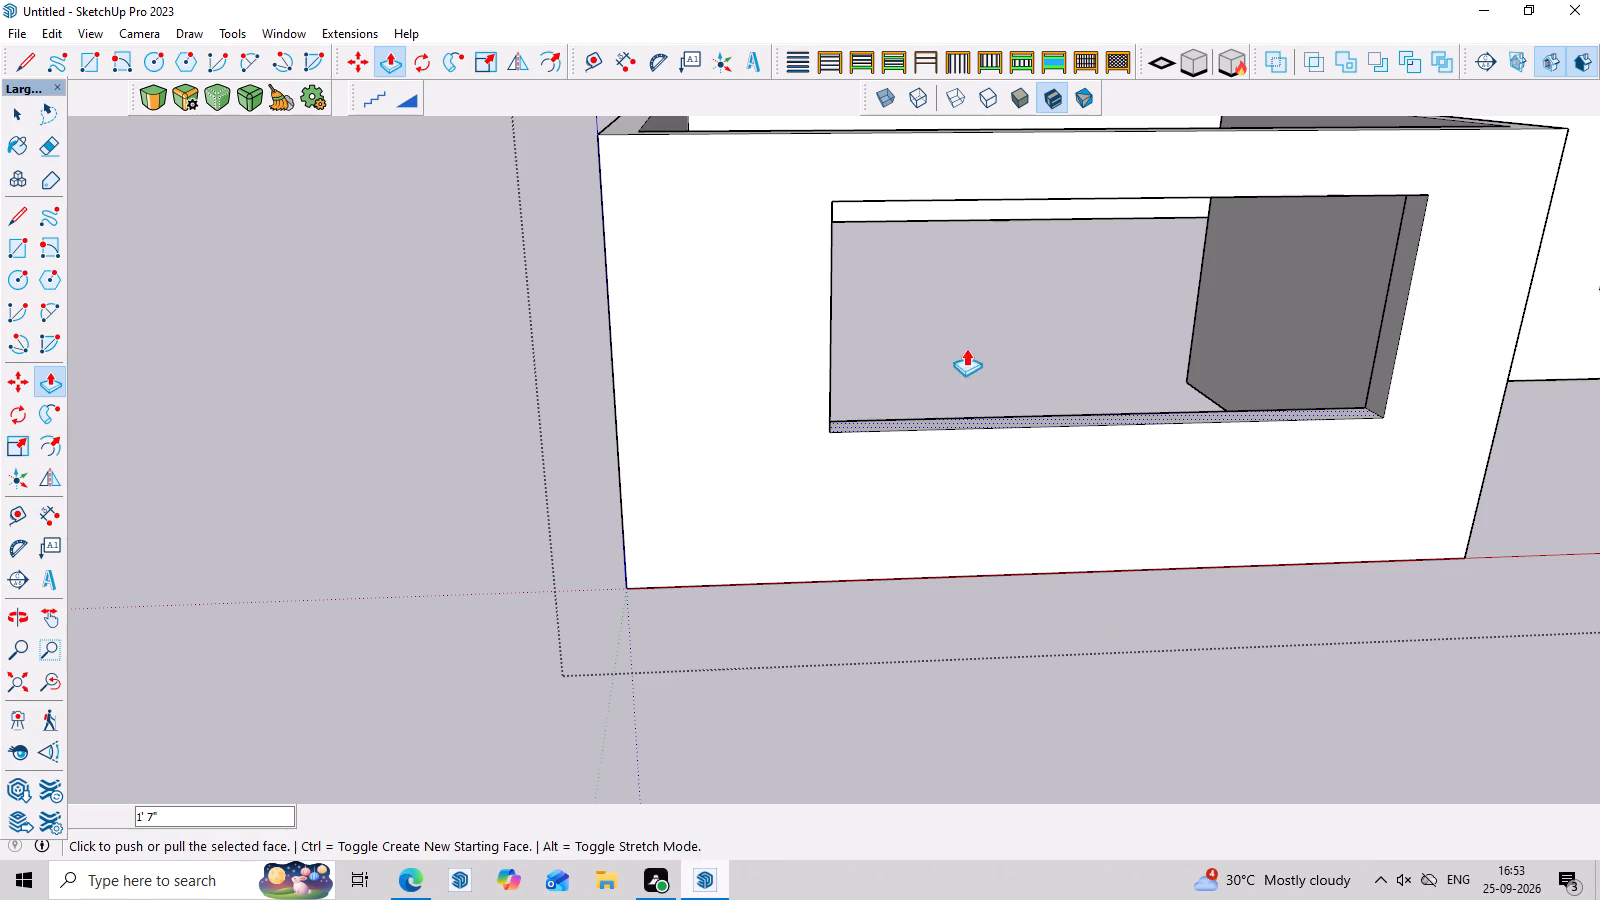
Pull the window opening's jamb nearest the origin inward with Push/Pull to narrow the opening on that side.
{"action": "middle_click_drag", "start_coordinate": [965, 348], "coordinate": [701, 313]}
{"action": "key", "text": "space"}
{"action": "left_click", "coordinate": [862, 348]}
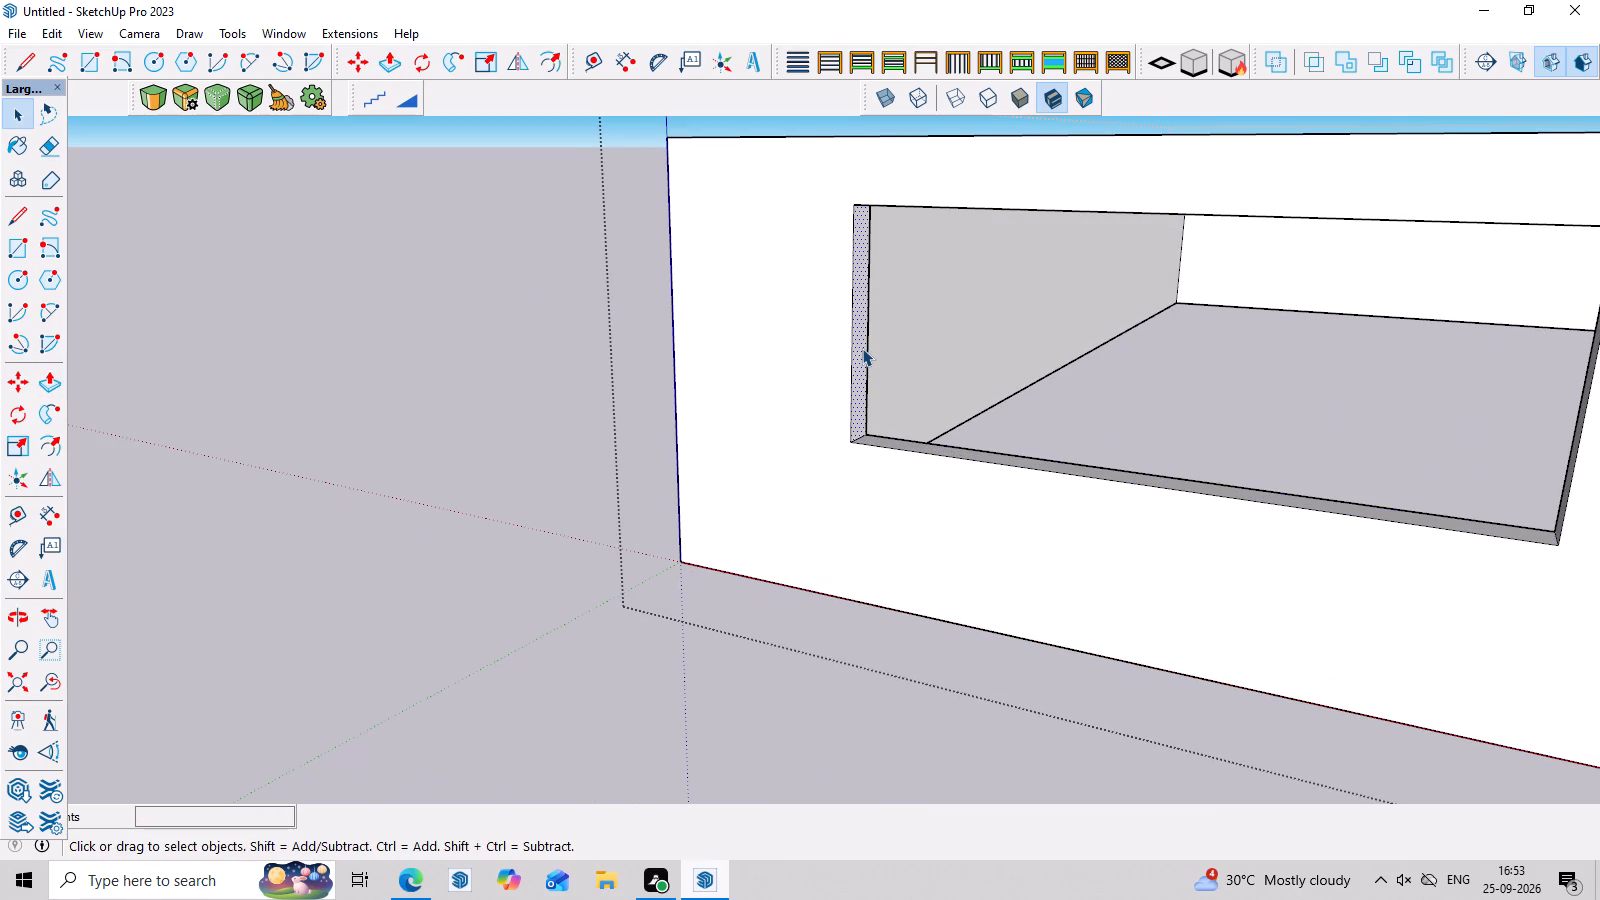
{"action": "key", "text": "p"}
{"action": "left_click", "coordinate": [862, 348]}
{"action": "scroll", "coordinate": [1202, 435], "scroll_direction": "down", "scroll_amount": 3}
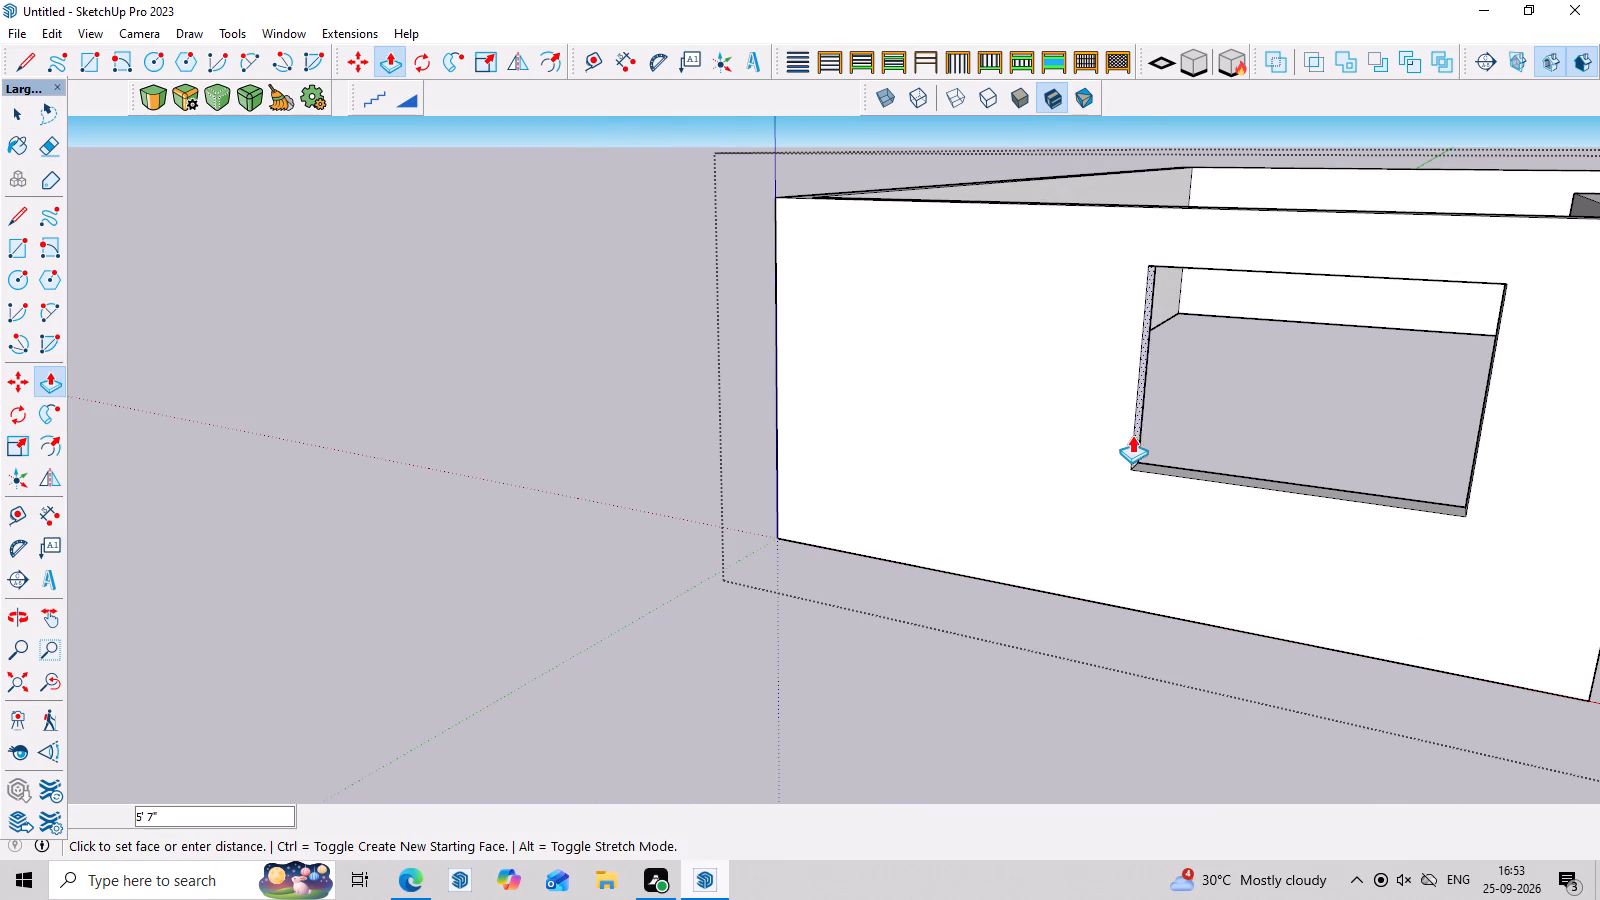
{"action": "scroll", "coordinate": [1074, 447], "scroll_direction": "down", "scroll_amount": 3}
{"action": "middle_click_drag", "start_coordinate": [1074, 447], "coordinate": [1262, 403]}
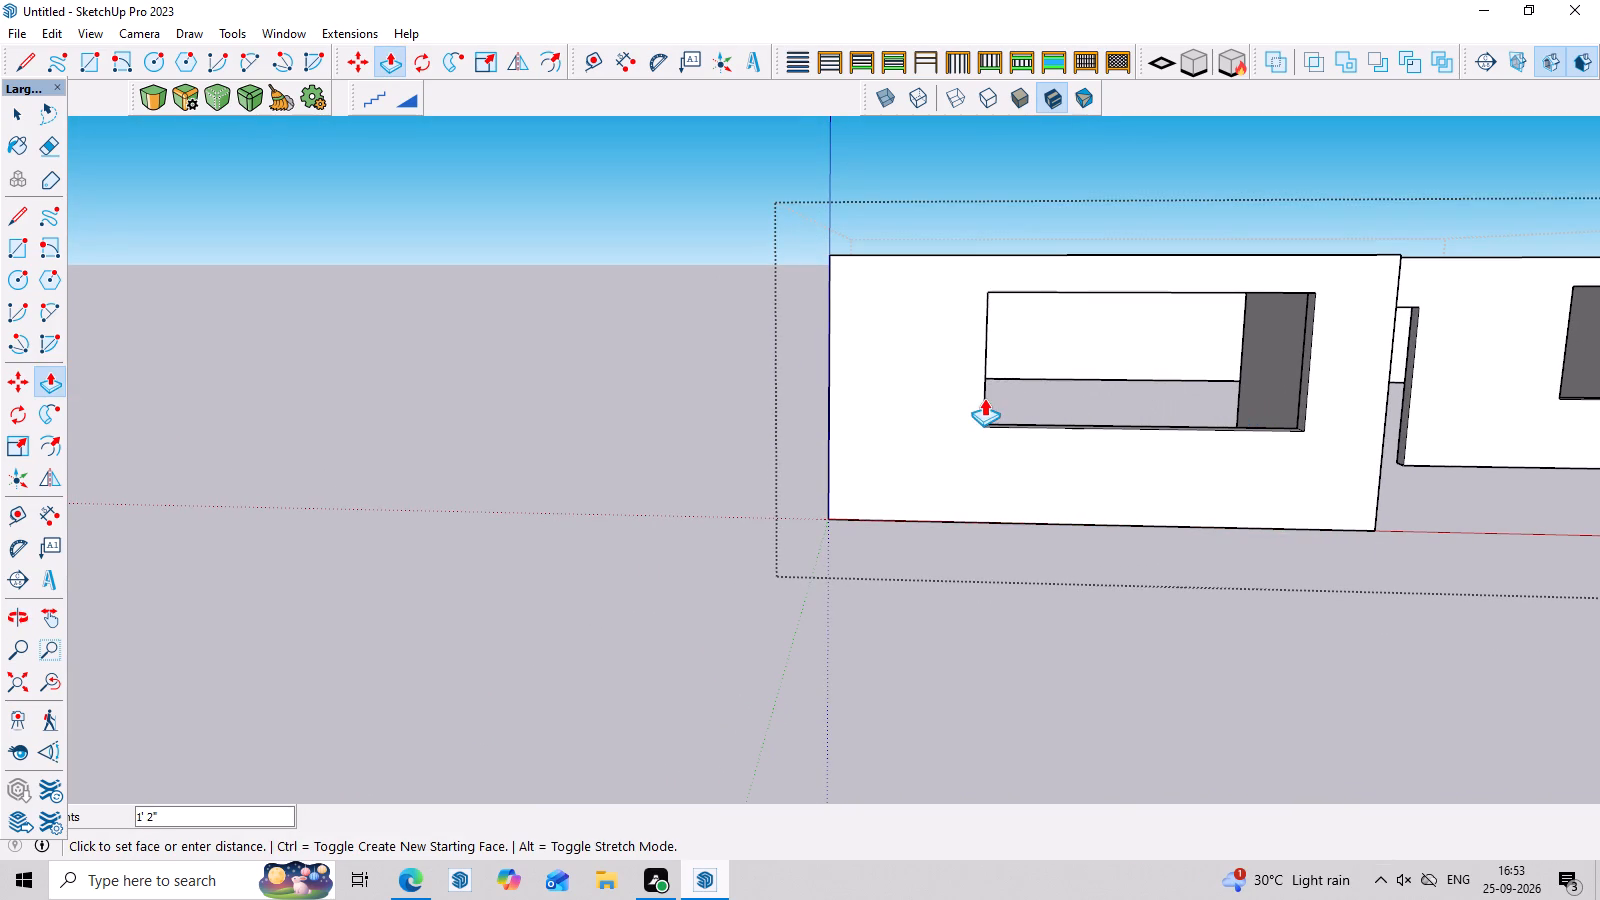
{"action": "left_click", "coordinate": [1011, 393]}
Pull the window opening's door-side jamb inward by about 8" with Push/Pull.
{"action": "middle_click_drag", "start_coordinate": [1312, 368], "coordinate": [1436, 400]}
{"action": "scroll", "coordinate": [1247, 351], "scroll_direction": "up", "scroll_amount": 5}
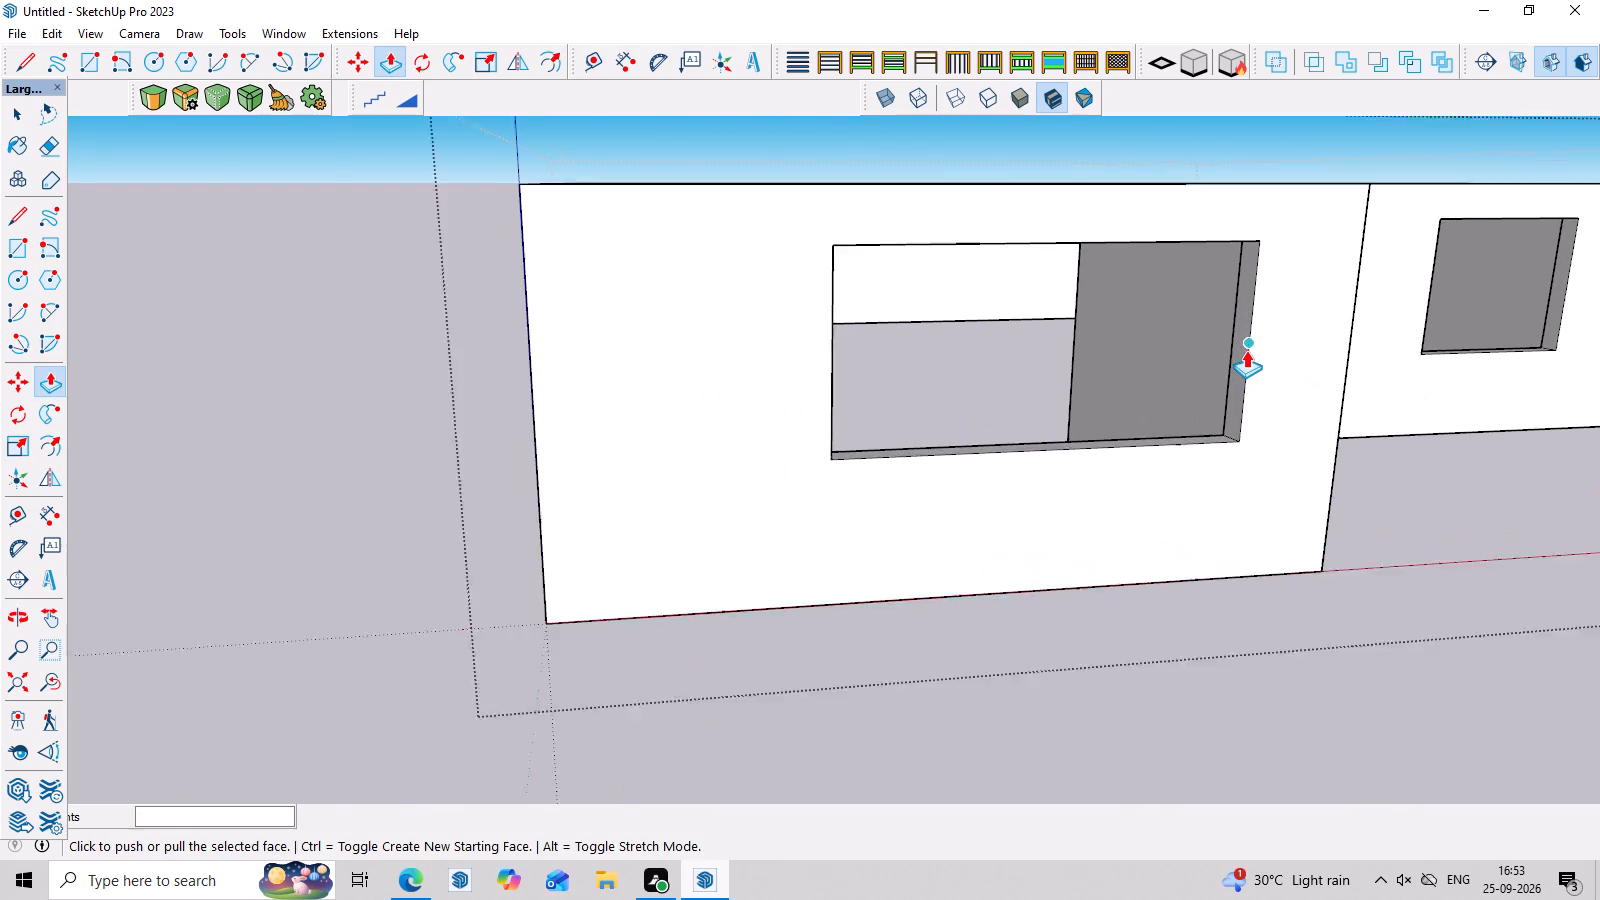
{"action": "scroll", "coordinate": [1246, 350], "scroll_direction": "up", "scroll_amount": 2}
{"action": "key", "text": "space"}
{"action": "left_click", "coordinate": [1230, 362]}
{"action": "left_click", "coordinate": [1236, 362]}
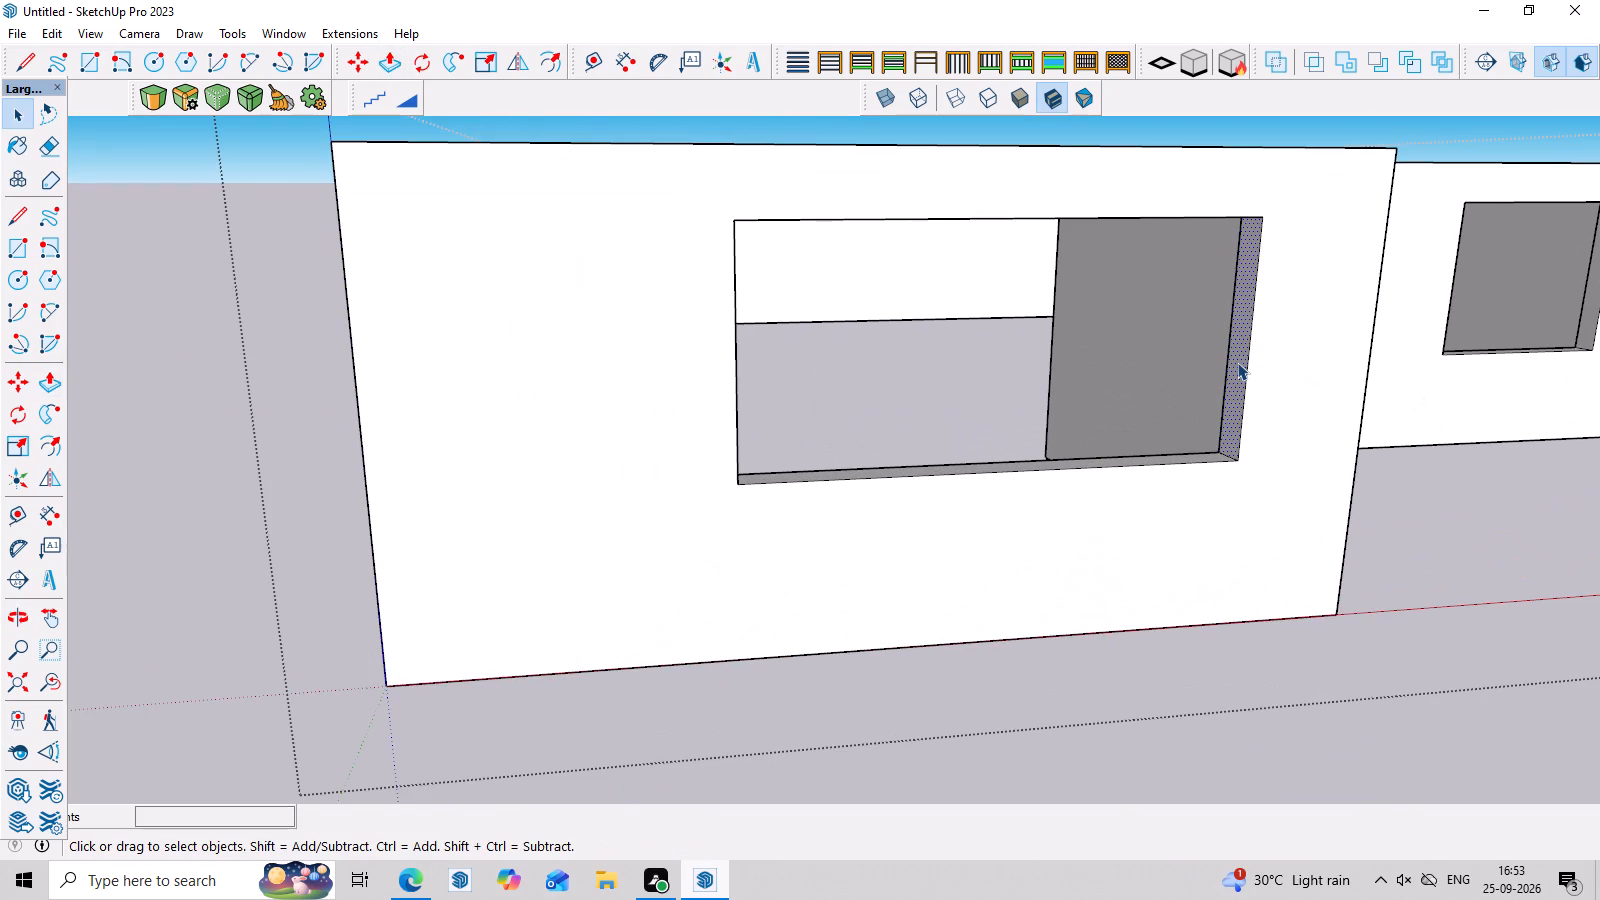
{"action": "key", "text": "p"}
{"action": "left_click", "coordinate": [1237, 362]}
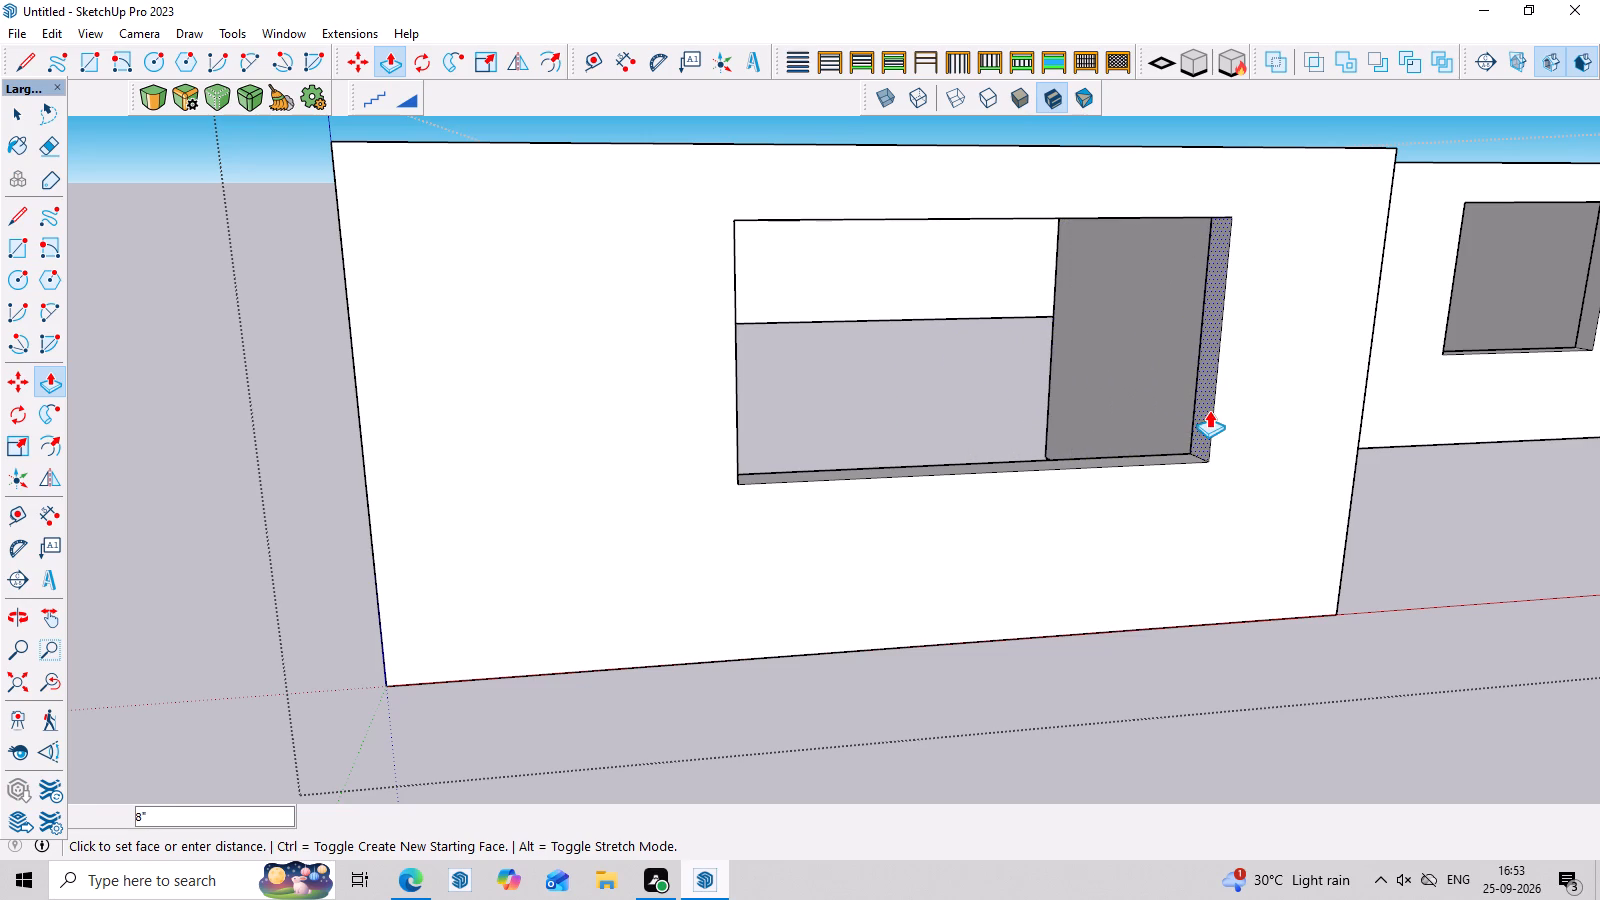
{"action": "left_click", "coordinate": [1209, 410]}
Pull the door-side jamb inward by about another 5" and leave the wall group.
{"action": "middle_click_drag", "start_coordinate": [961, 479], "coordinate": [791, 392]}
{"action": "scroll", "coordinate": [791, 392], "scroll_direction": "down", "scroll_amount": 9}
{"action": "middle_click_drag", "start_coordinate": [906, 543], "coordinate": [958, 628]}
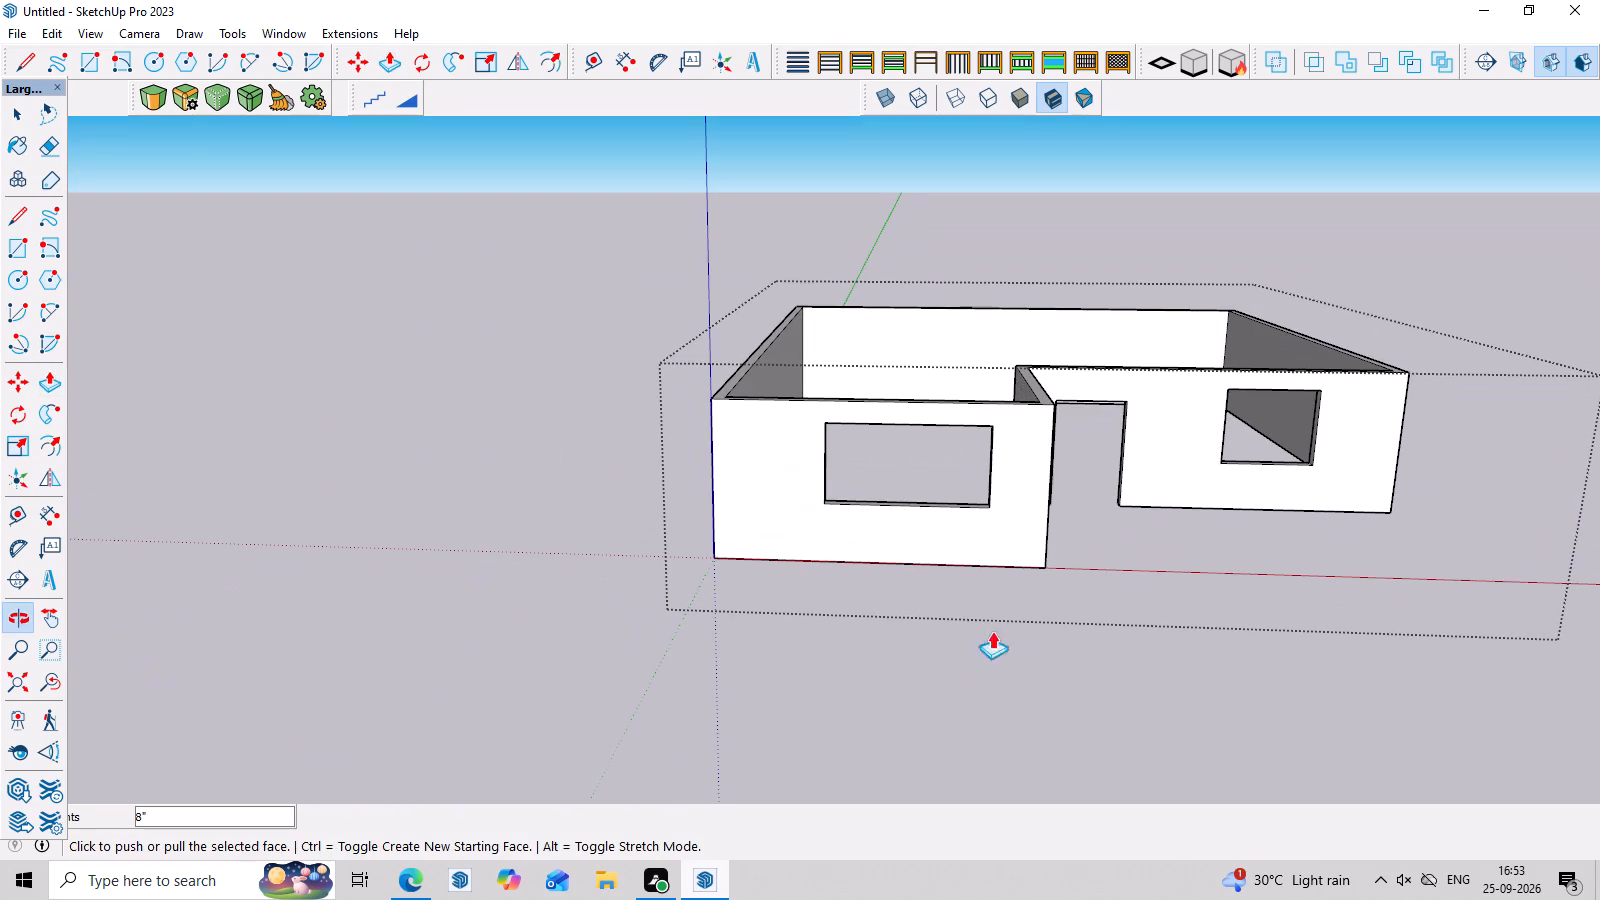
{"action": "left_click", "coordinate": [1112, 665]}
{"action": "scroll", "coordinate": [964, 641], "scroll_direction": "down", "scroll_amount": 4}
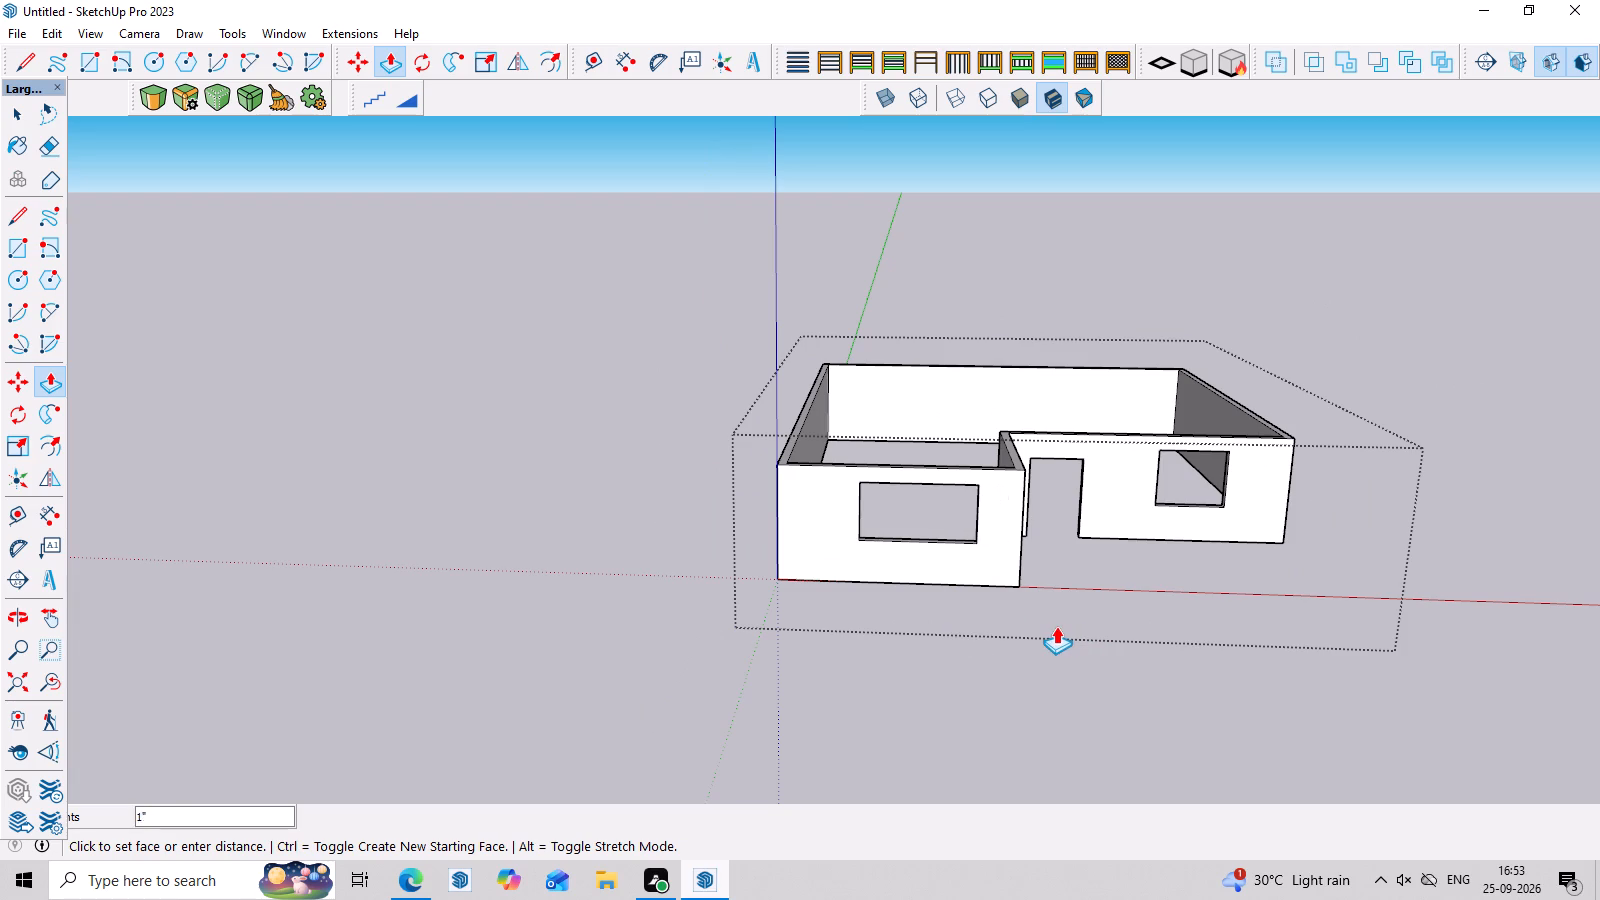
{"action": "left_click", "coordinate": [1054, 626]}
{"action": "key", "text": "space"}
{"action": "left_click", "coordinate": [1039, 676]}
{"action": "scroll", "coordinate": [830, 666], "scroll_direction": "down", "scroll_amount": 4}
{"action": "middle_click_drag", "start_coordinate": [947, 672], "coordinate": [958, 626]}
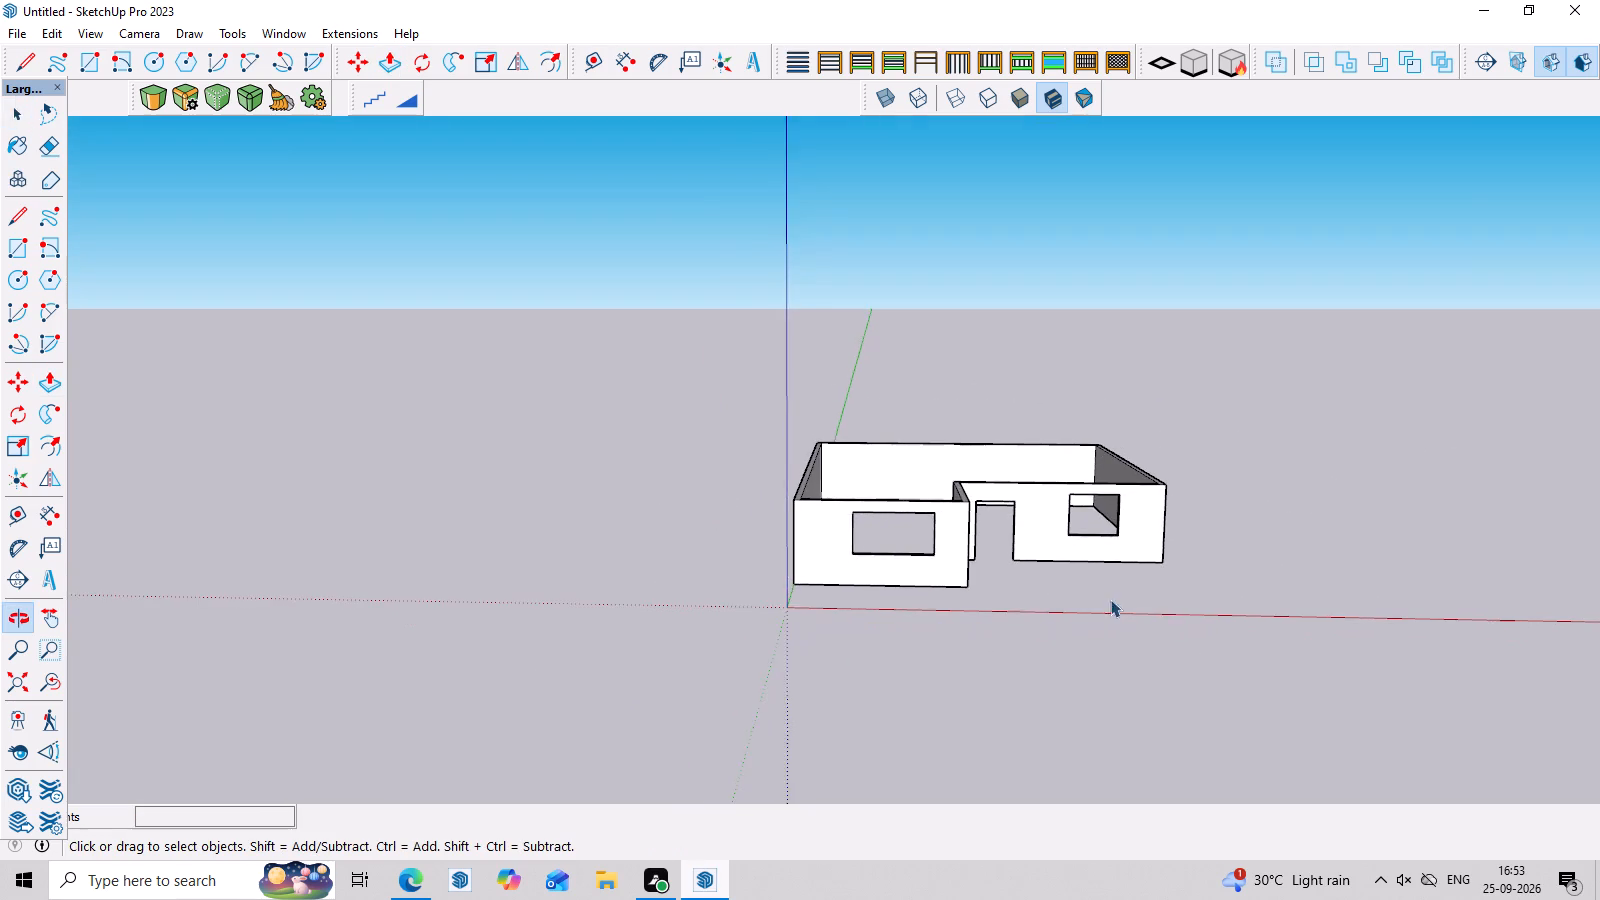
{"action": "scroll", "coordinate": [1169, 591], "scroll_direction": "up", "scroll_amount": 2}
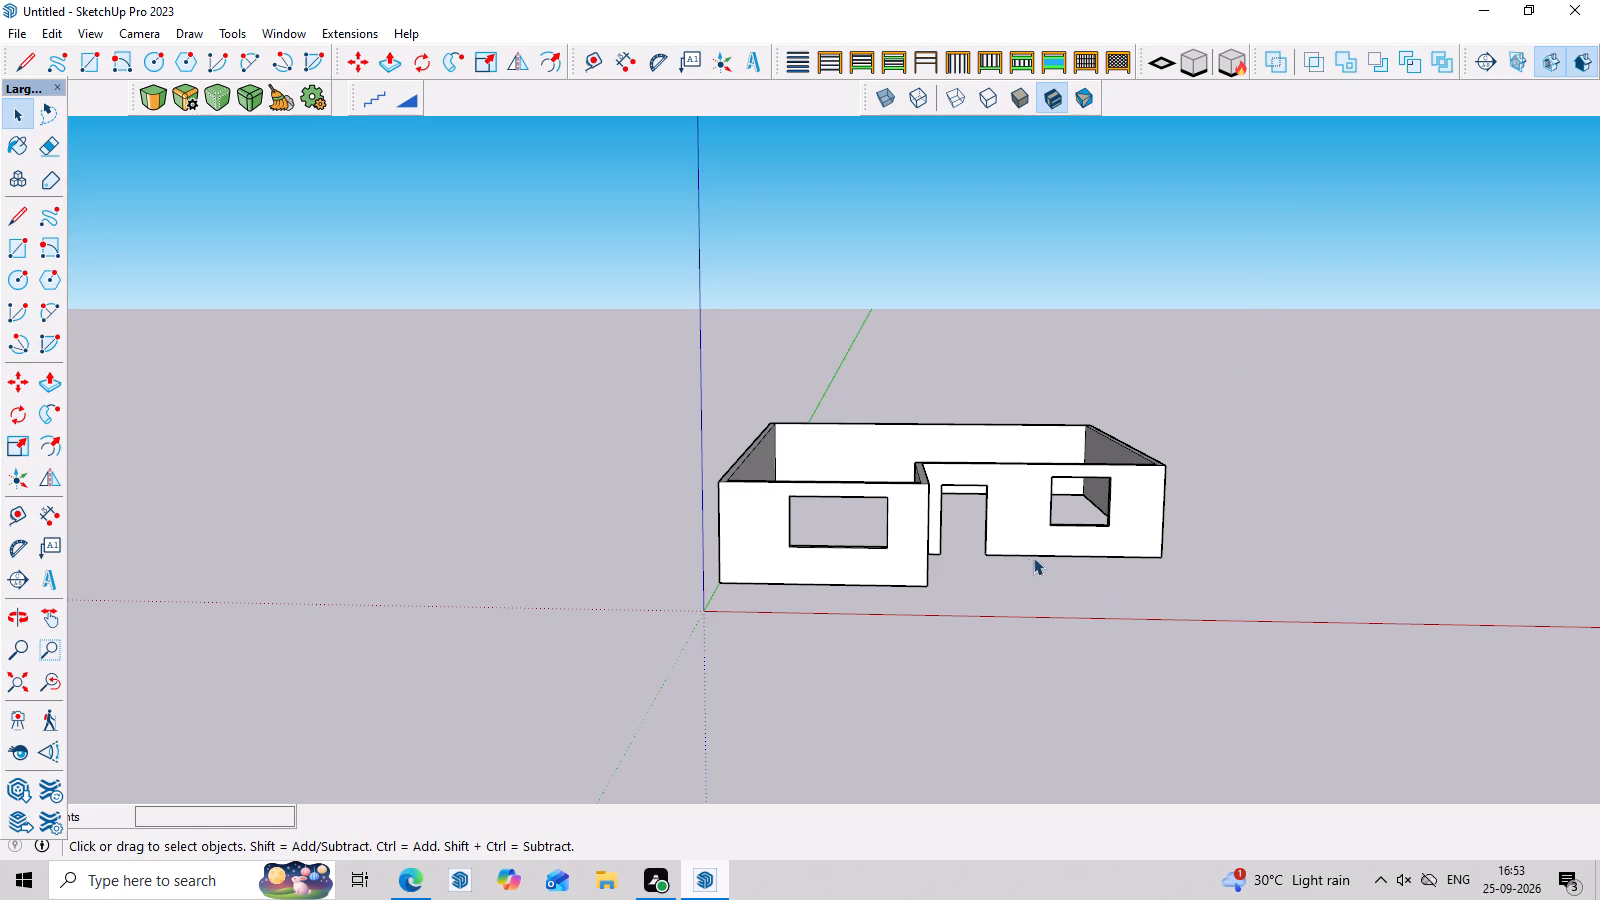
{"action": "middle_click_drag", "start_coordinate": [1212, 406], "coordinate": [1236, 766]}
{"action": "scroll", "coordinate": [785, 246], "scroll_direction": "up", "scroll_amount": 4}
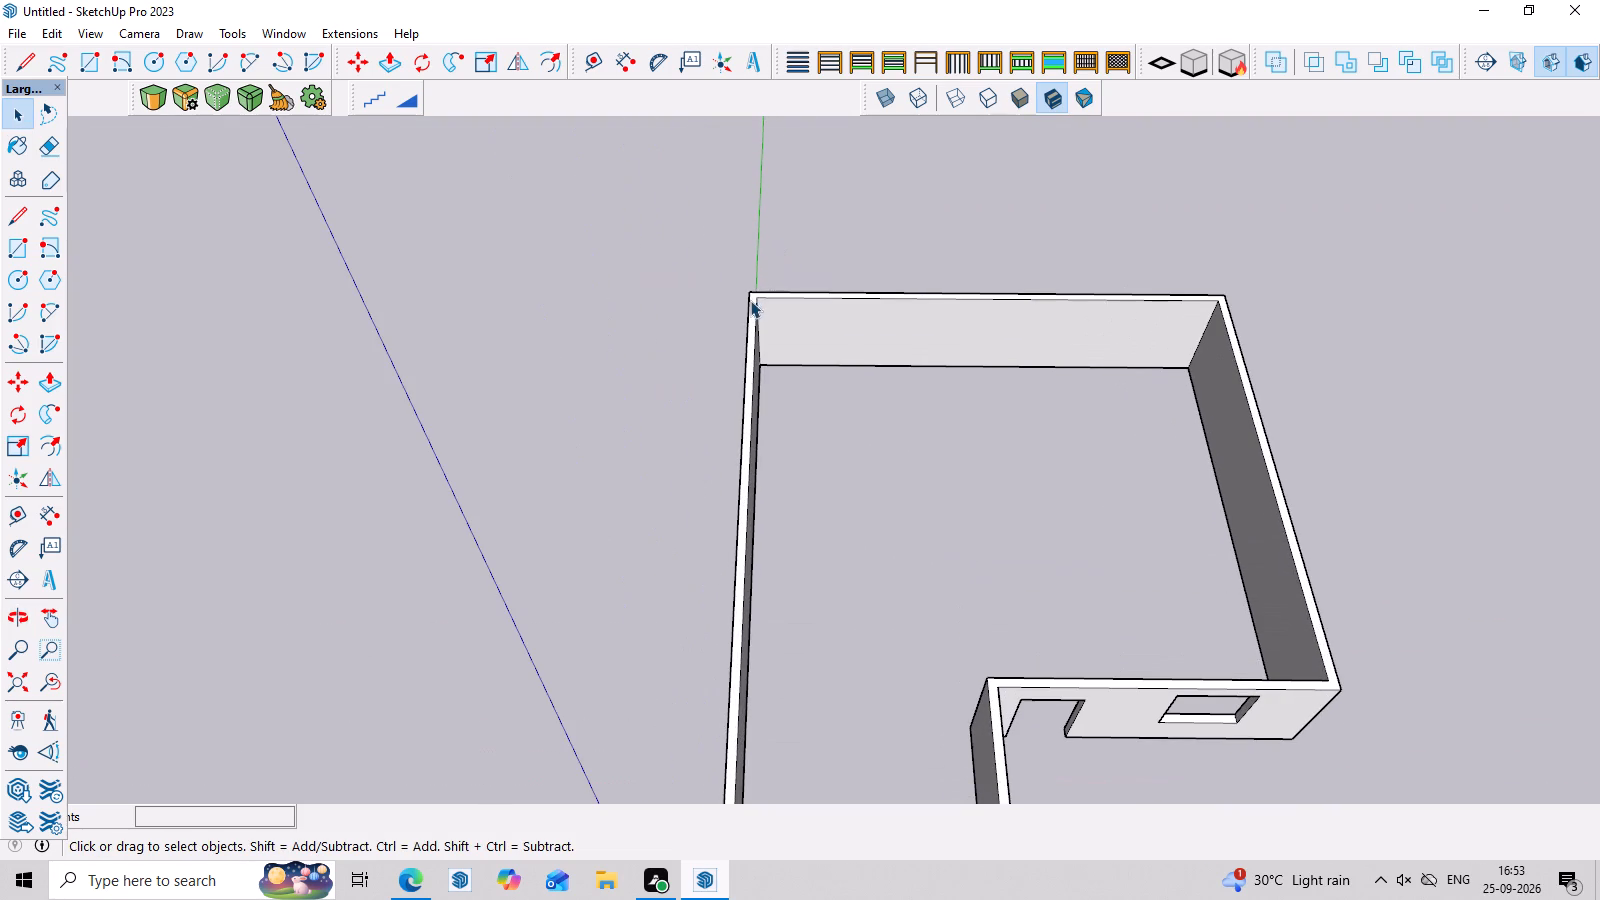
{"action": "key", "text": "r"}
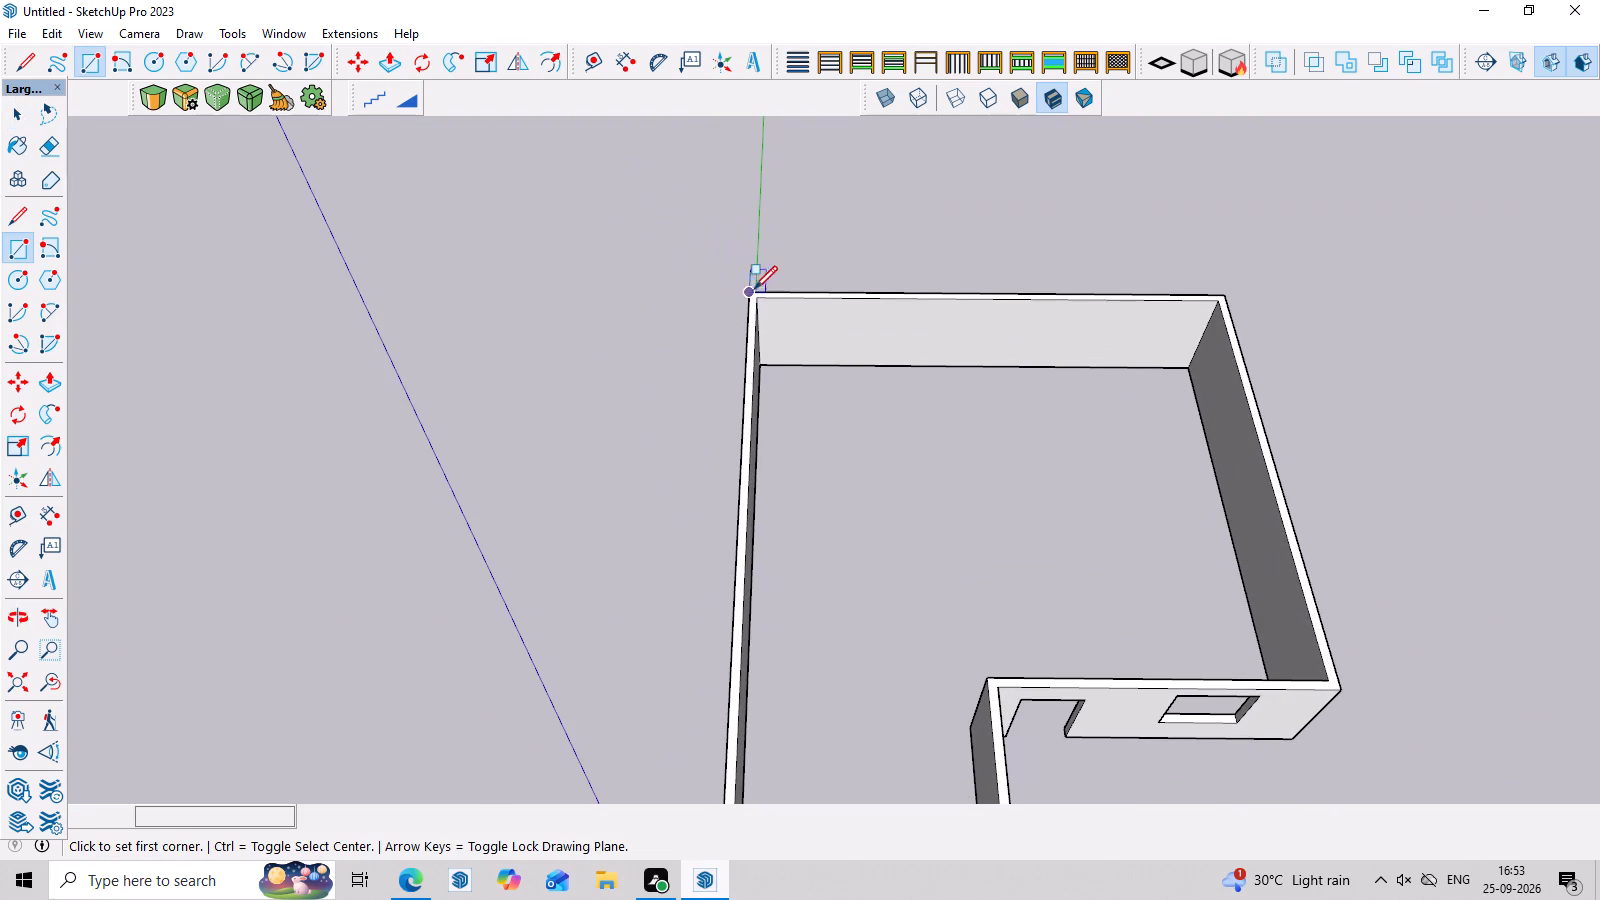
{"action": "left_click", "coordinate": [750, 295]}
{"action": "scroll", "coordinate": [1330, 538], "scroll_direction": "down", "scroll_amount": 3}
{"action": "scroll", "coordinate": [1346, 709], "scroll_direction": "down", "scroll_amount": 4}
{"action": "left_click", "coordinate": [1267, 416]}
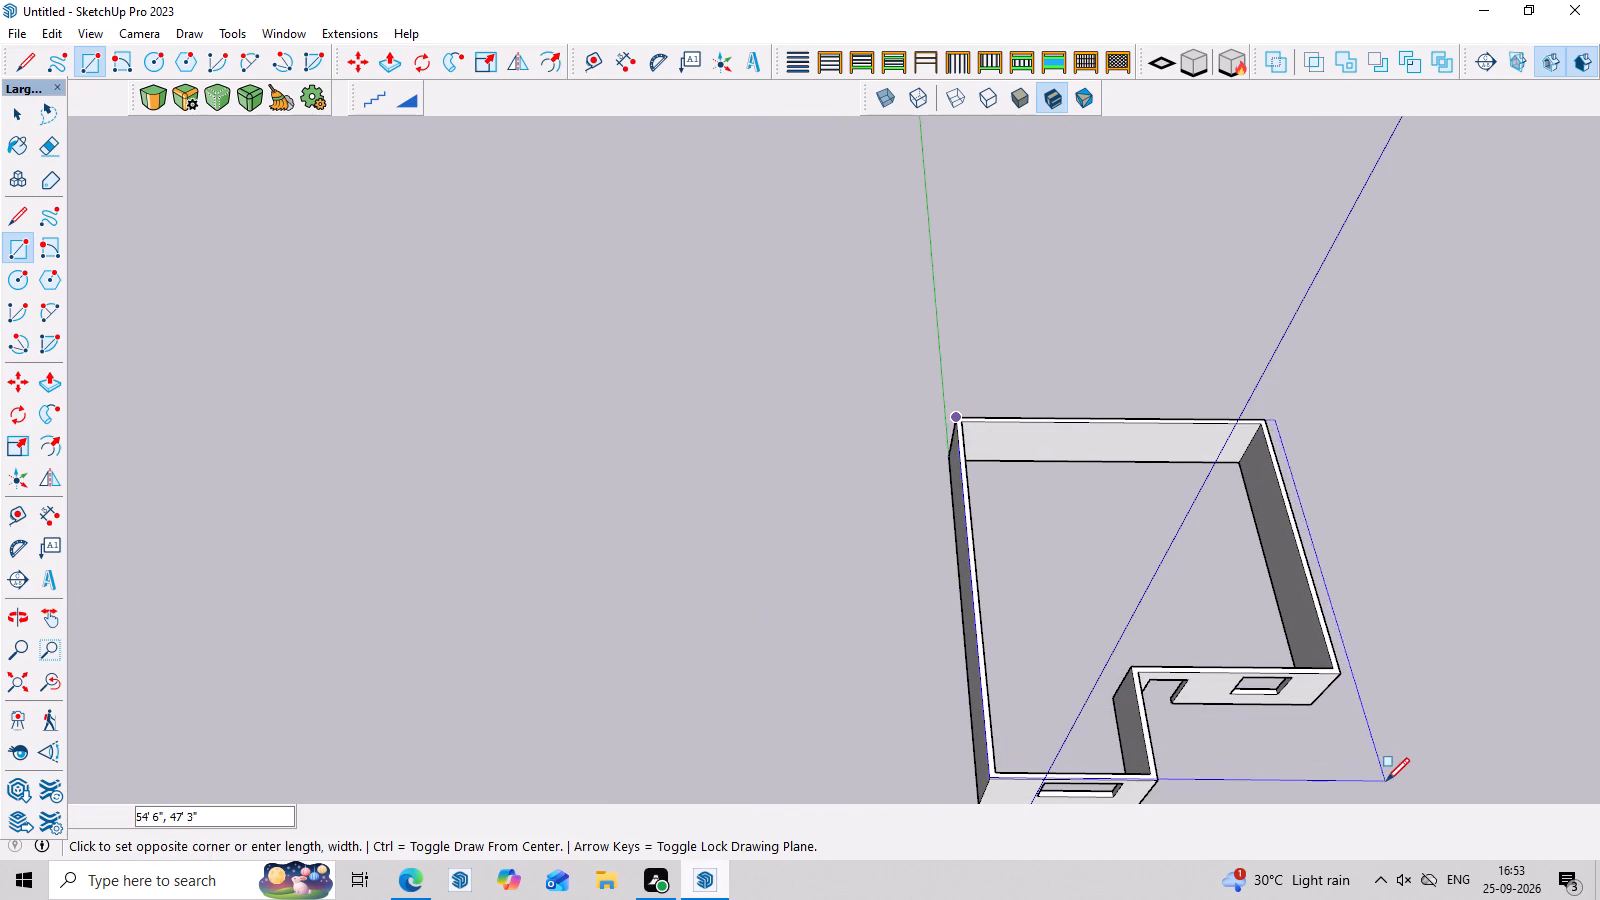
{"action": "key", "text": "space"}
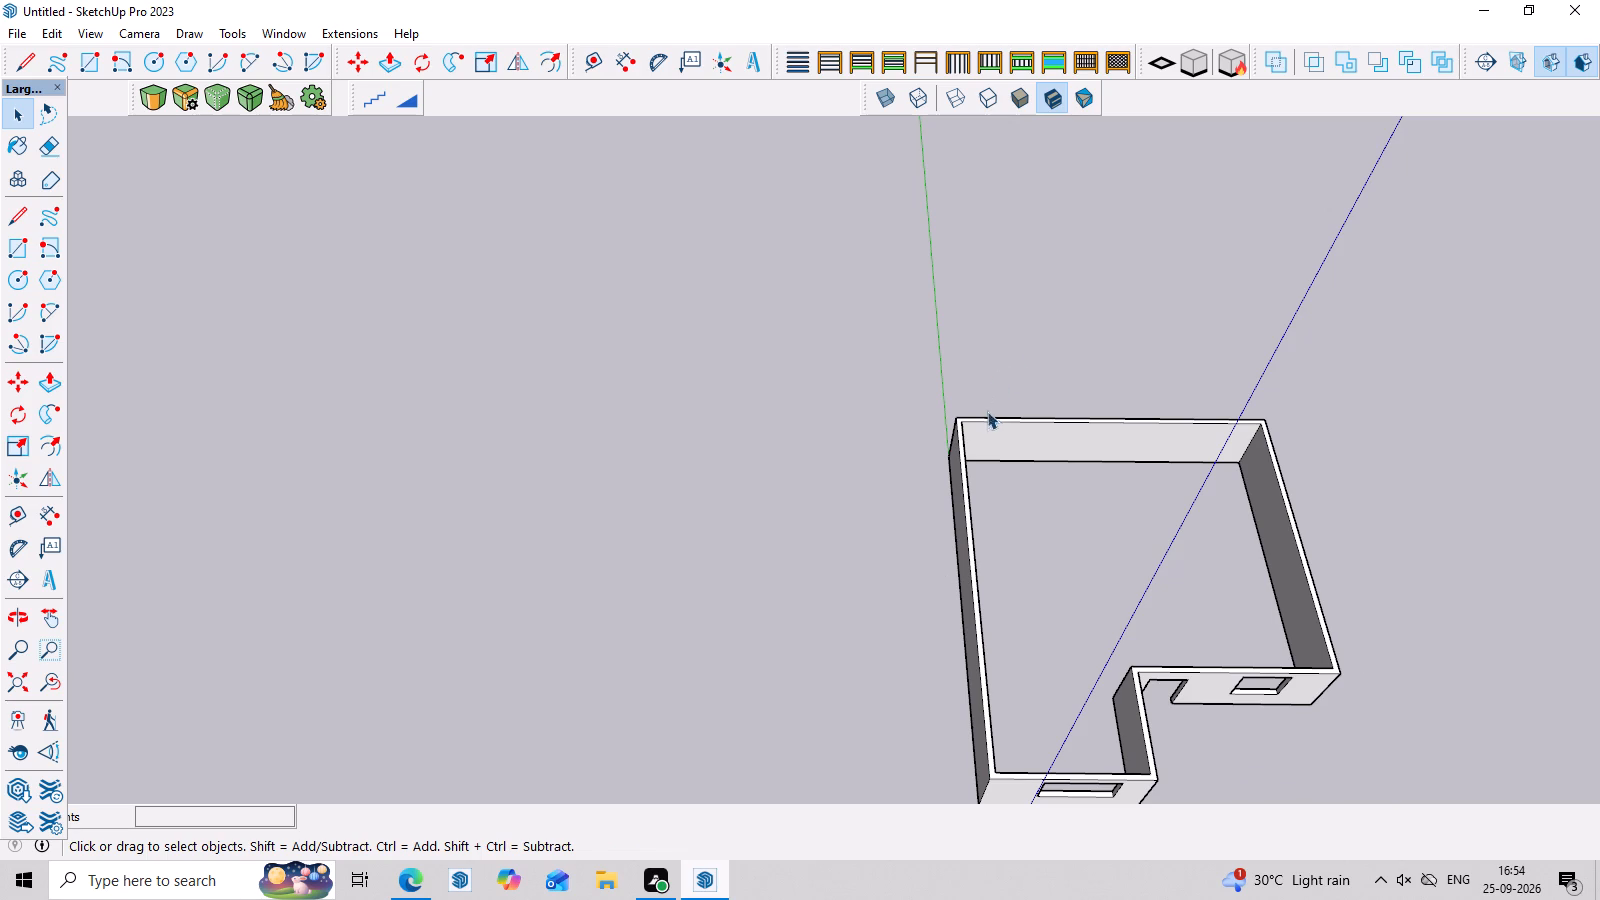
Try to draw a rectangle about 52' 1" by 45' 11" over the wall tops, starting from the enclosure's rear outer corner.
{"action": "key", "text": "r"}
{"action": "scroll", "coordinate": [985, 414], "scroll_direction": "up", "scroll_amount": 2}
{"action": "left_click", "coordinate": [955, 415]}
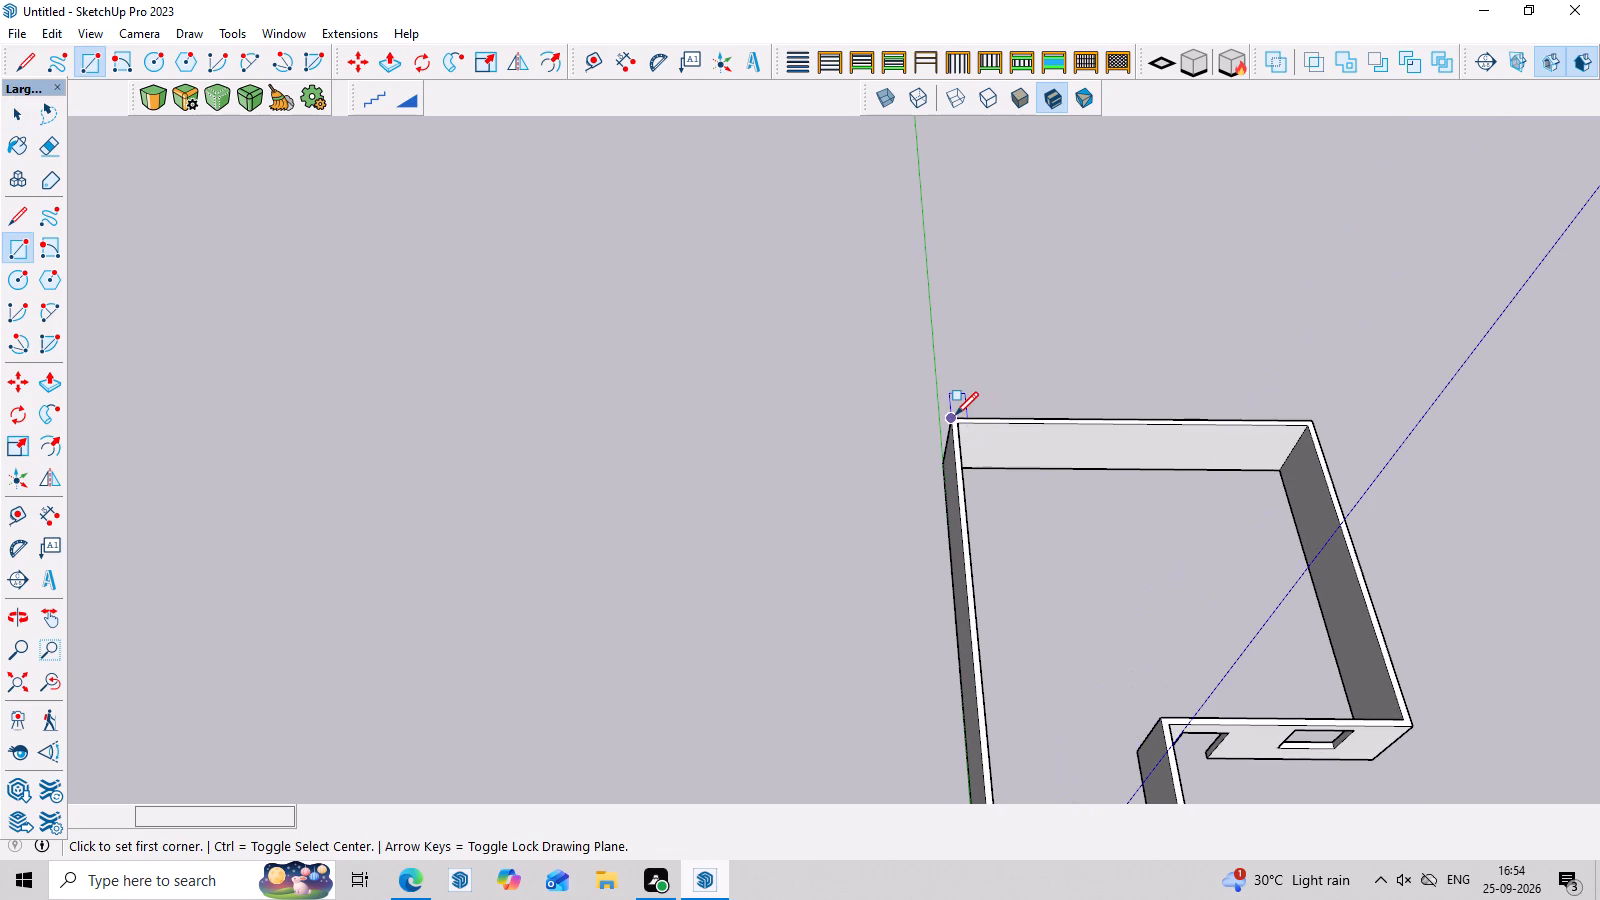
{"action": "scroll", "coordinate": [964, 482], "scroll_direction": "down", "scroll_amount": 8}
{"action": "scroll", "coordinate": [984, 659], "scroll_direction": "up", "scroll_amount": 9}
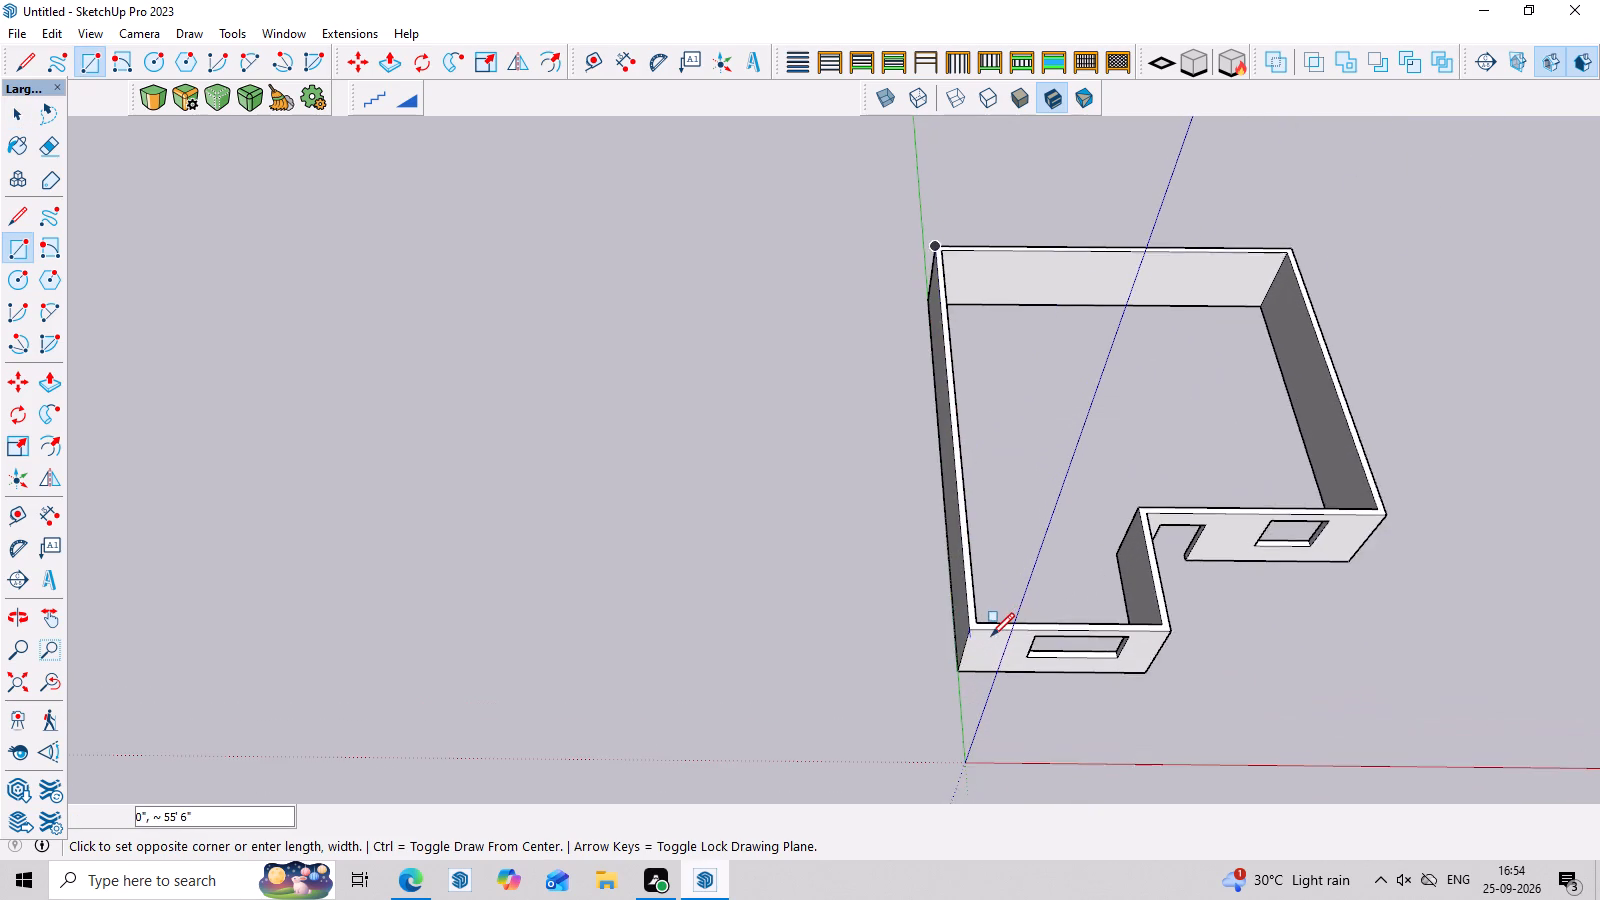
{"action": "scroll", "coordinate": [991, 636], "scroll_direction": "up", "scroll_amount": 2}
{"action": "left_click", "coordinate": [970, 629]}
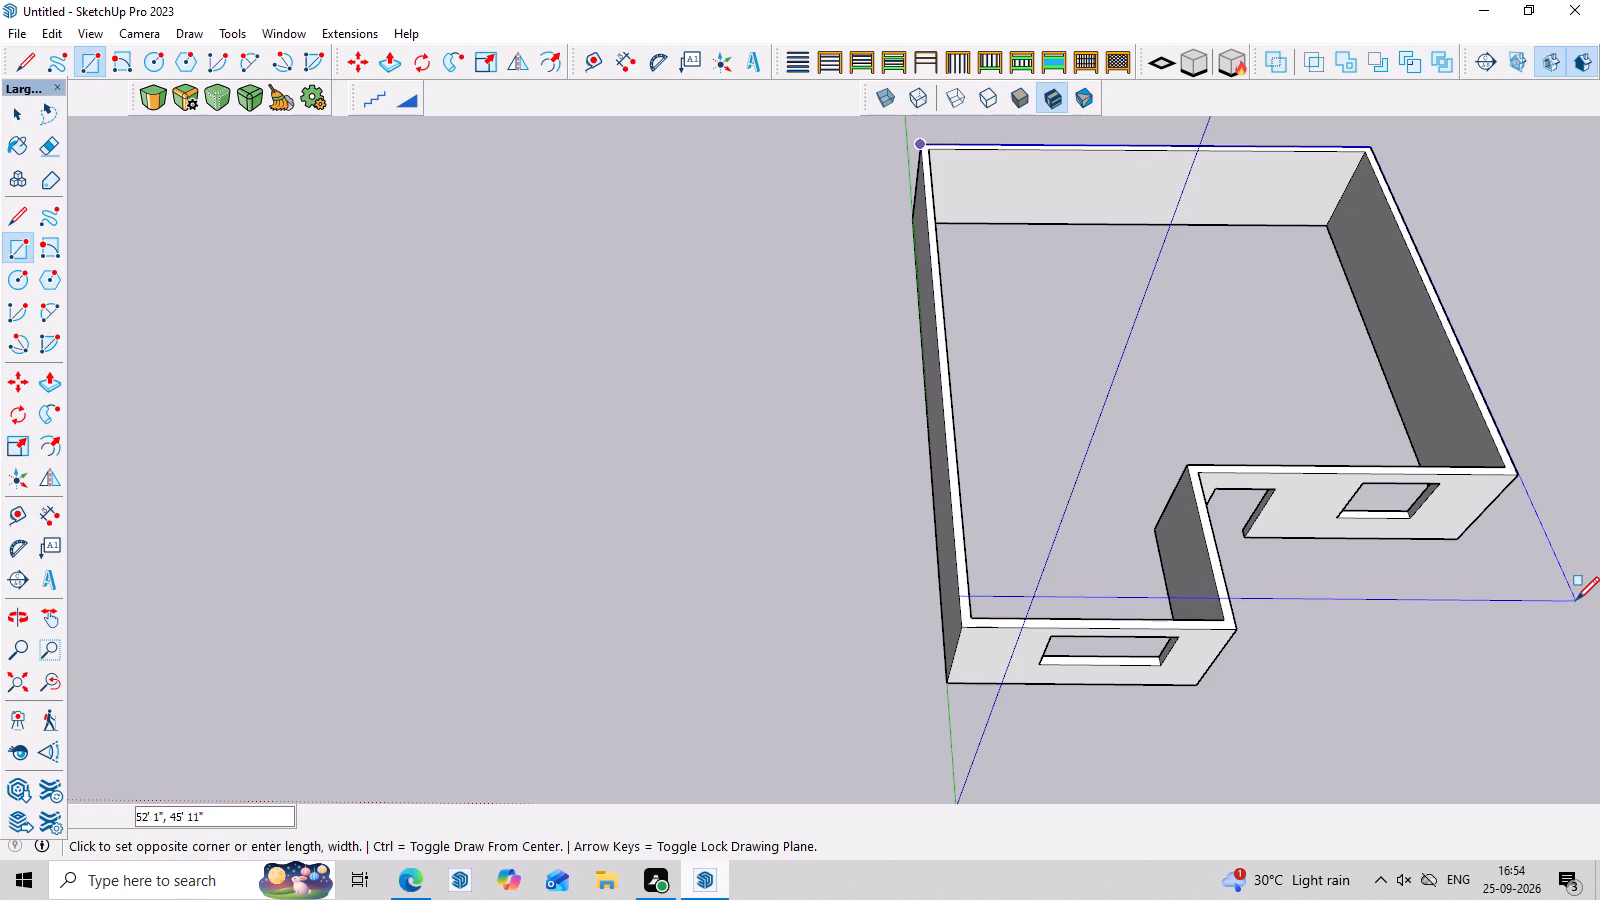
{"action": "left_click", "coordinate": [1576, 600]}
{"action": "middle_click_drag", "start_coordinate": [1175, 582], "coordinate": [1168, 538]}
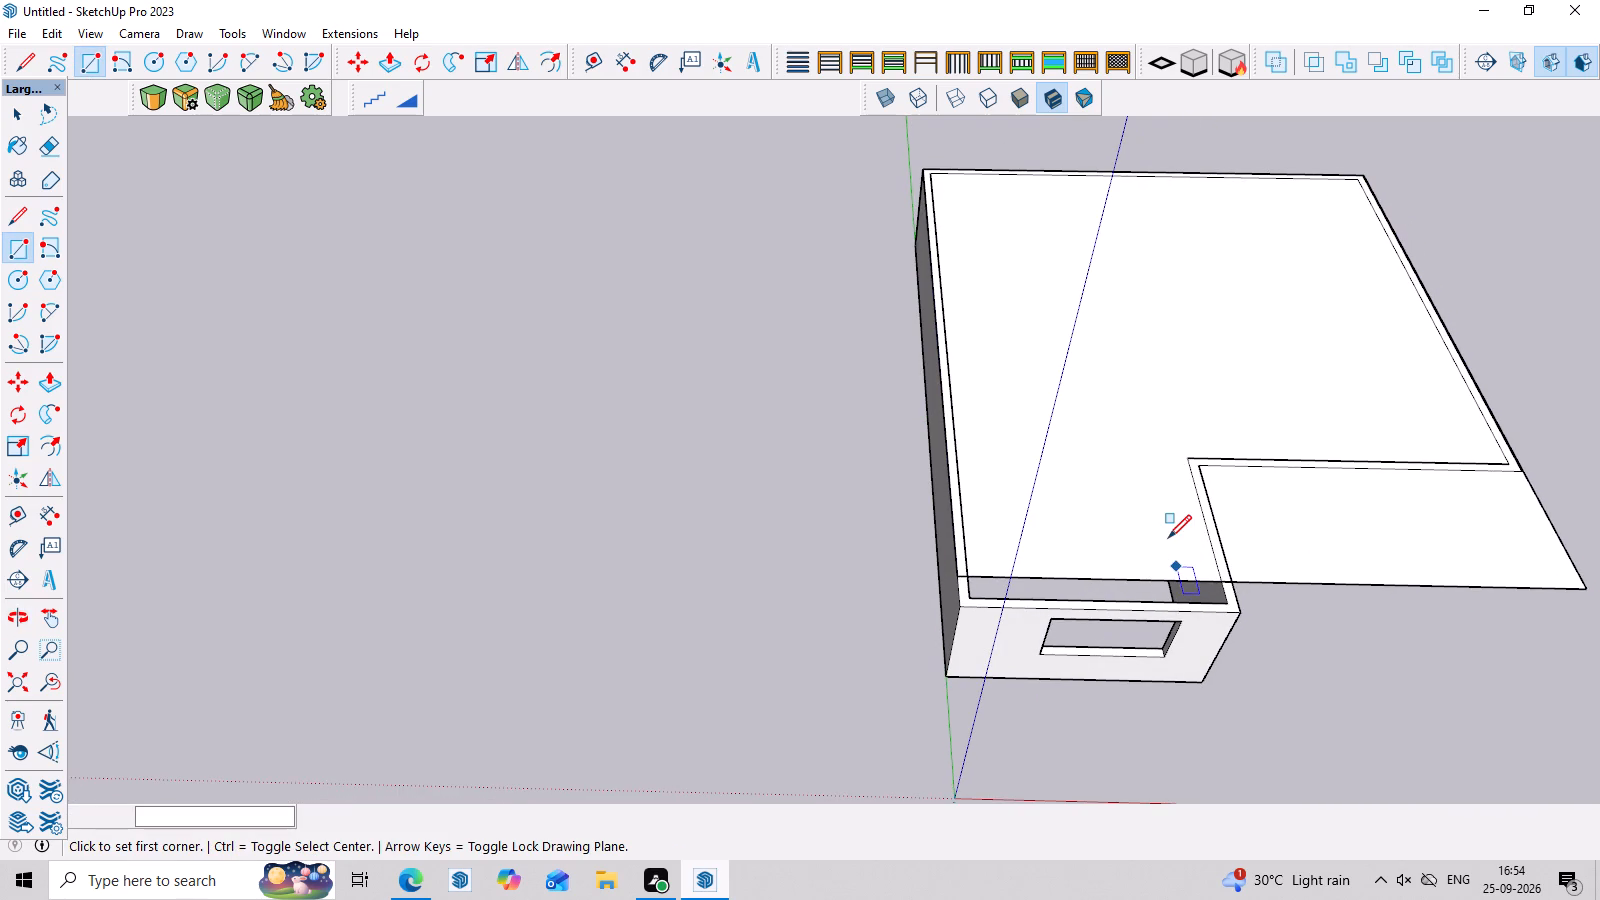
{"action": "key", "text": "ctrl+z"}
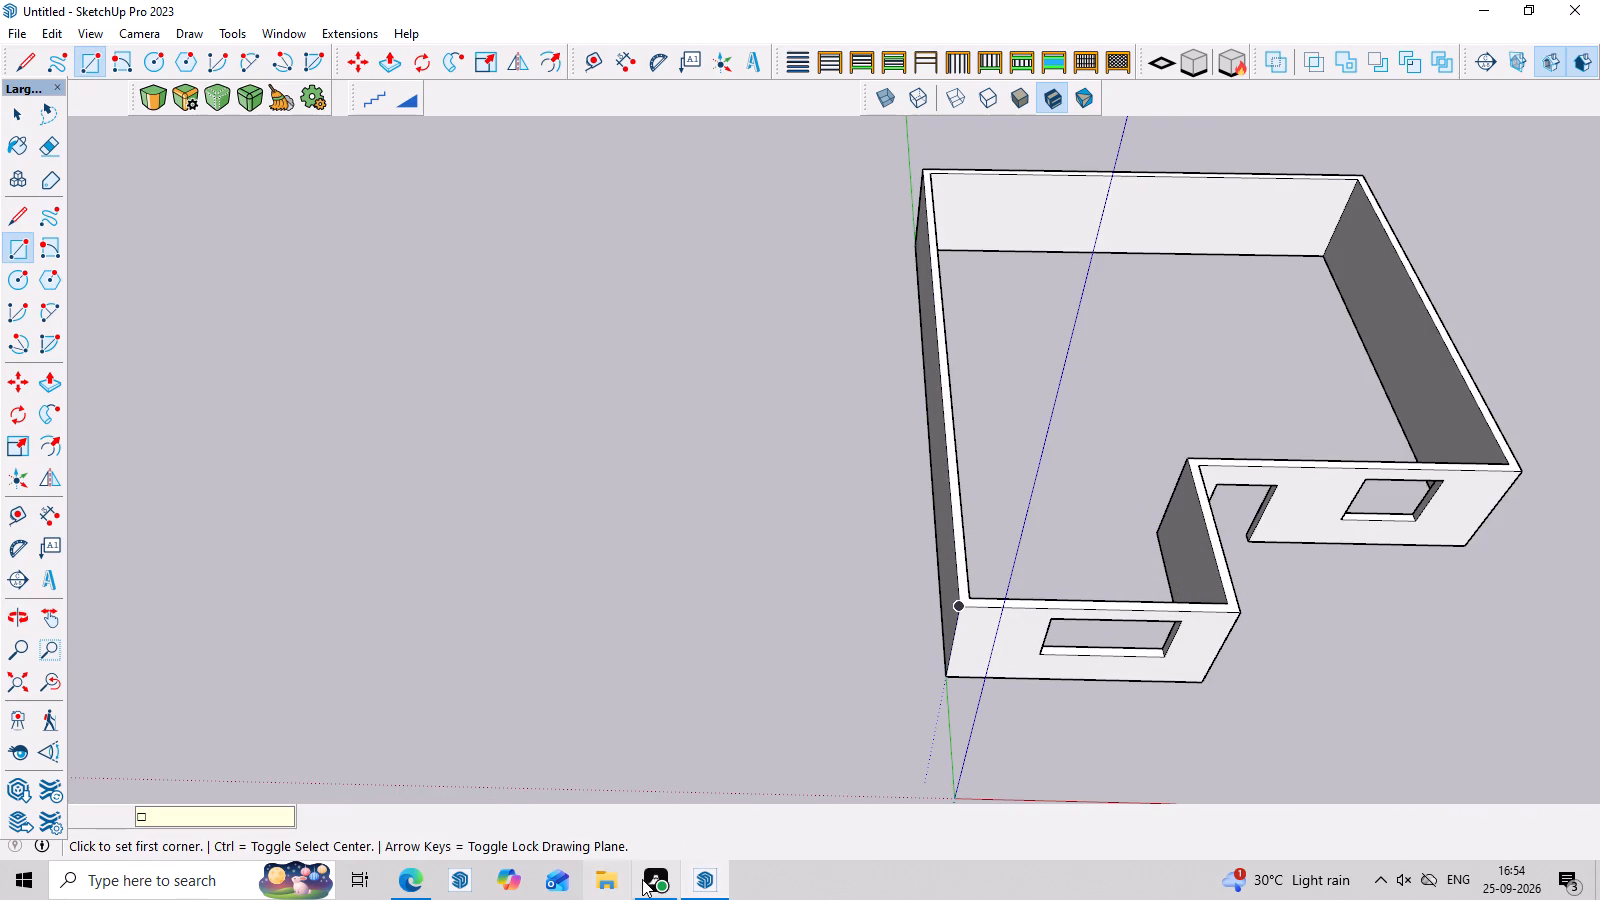
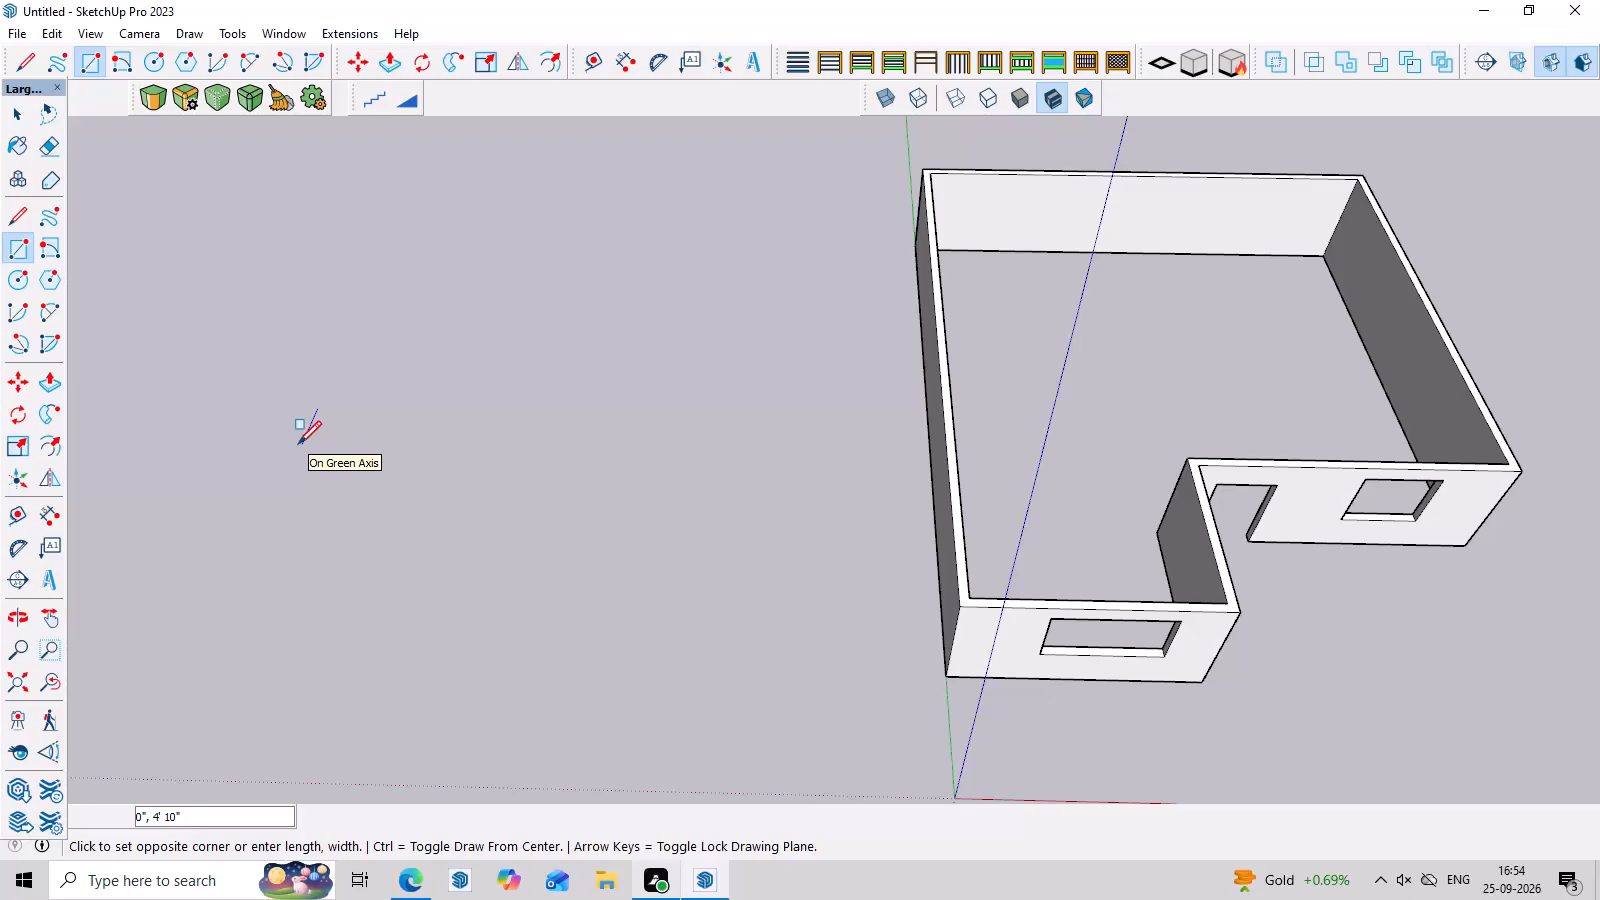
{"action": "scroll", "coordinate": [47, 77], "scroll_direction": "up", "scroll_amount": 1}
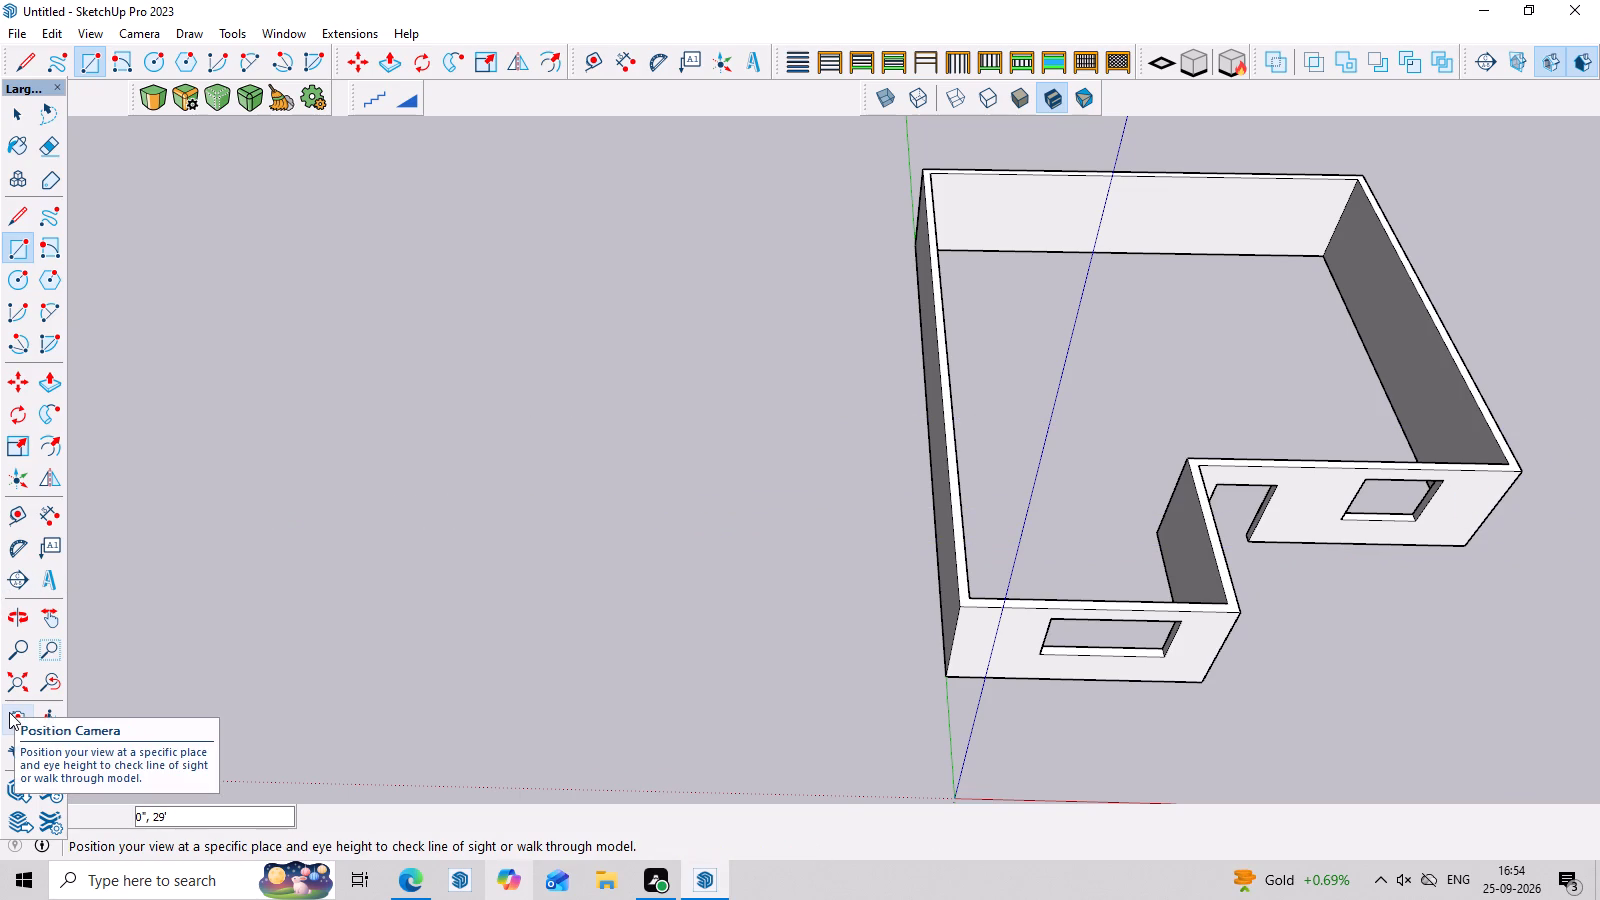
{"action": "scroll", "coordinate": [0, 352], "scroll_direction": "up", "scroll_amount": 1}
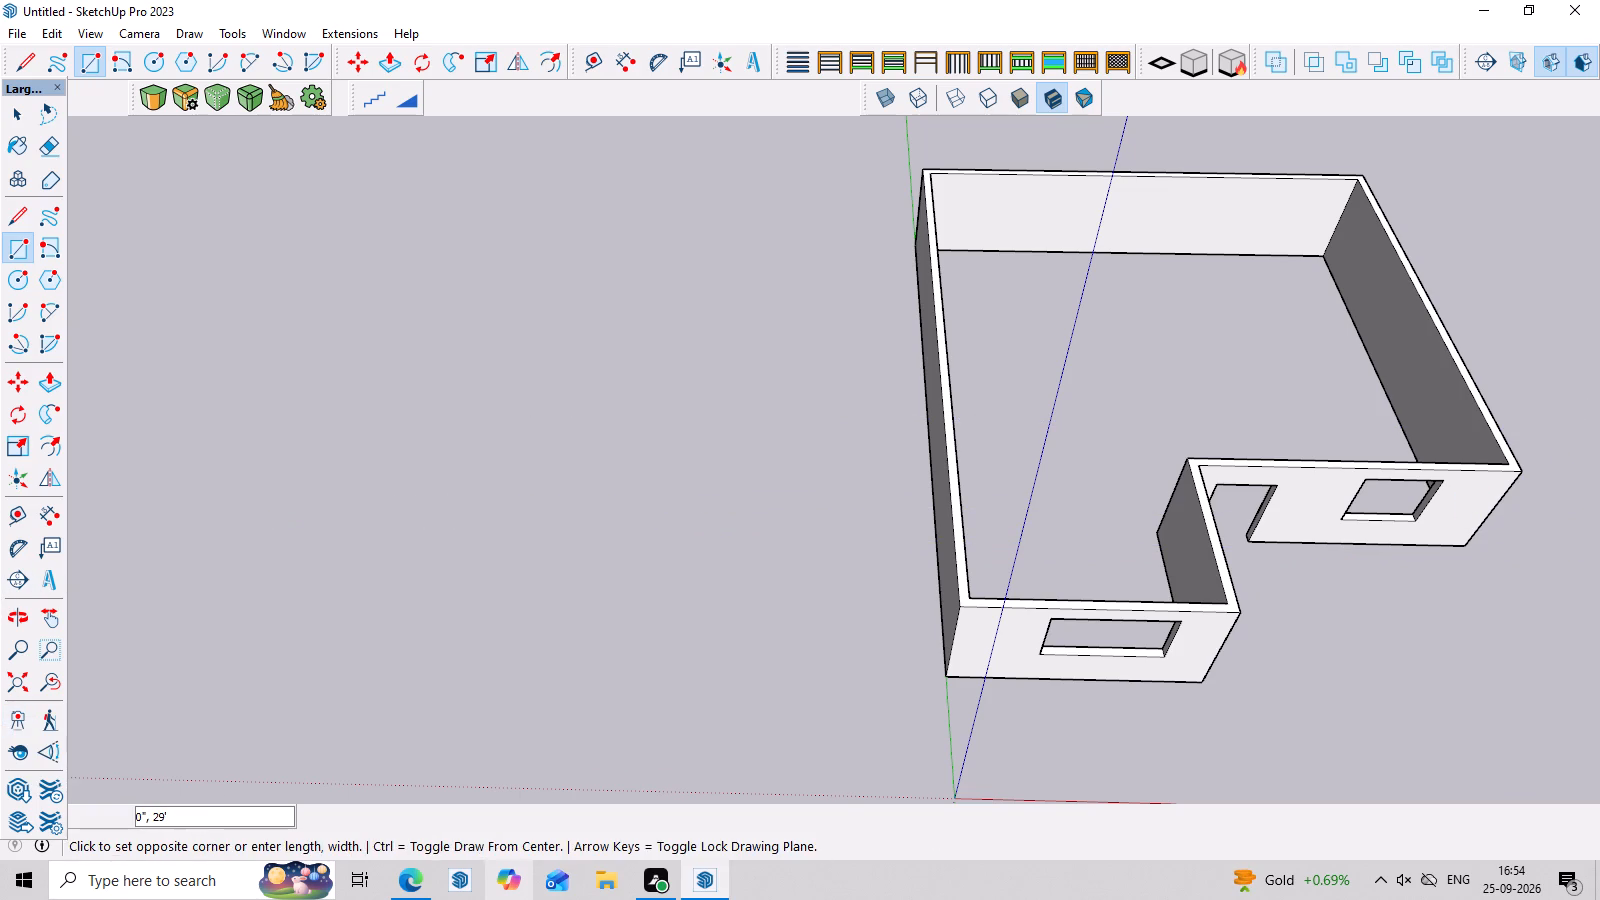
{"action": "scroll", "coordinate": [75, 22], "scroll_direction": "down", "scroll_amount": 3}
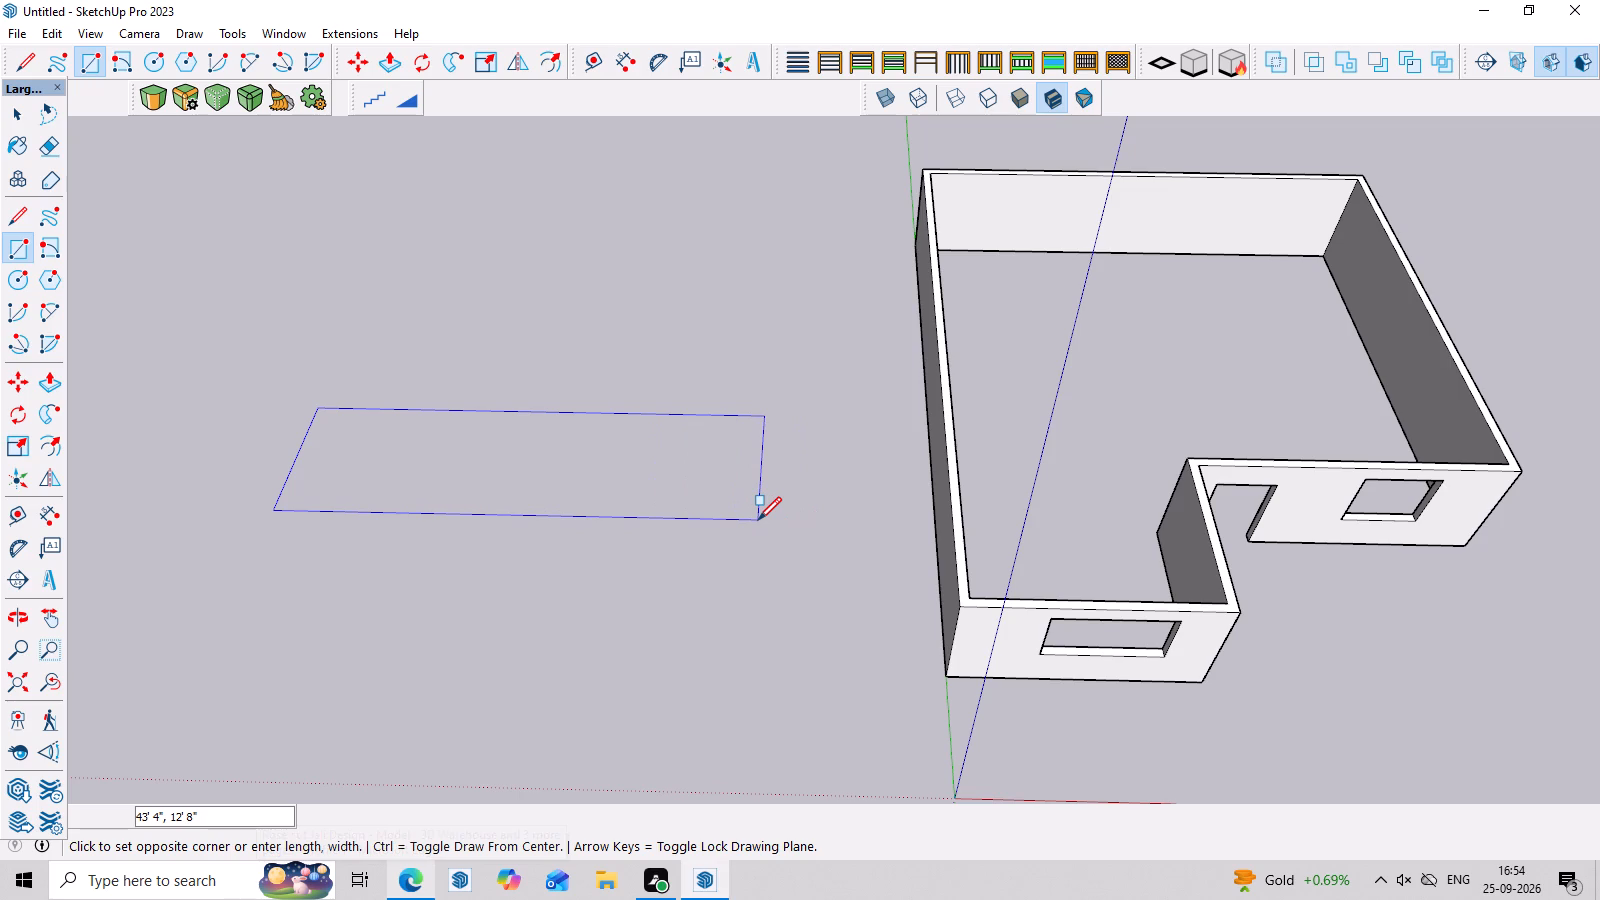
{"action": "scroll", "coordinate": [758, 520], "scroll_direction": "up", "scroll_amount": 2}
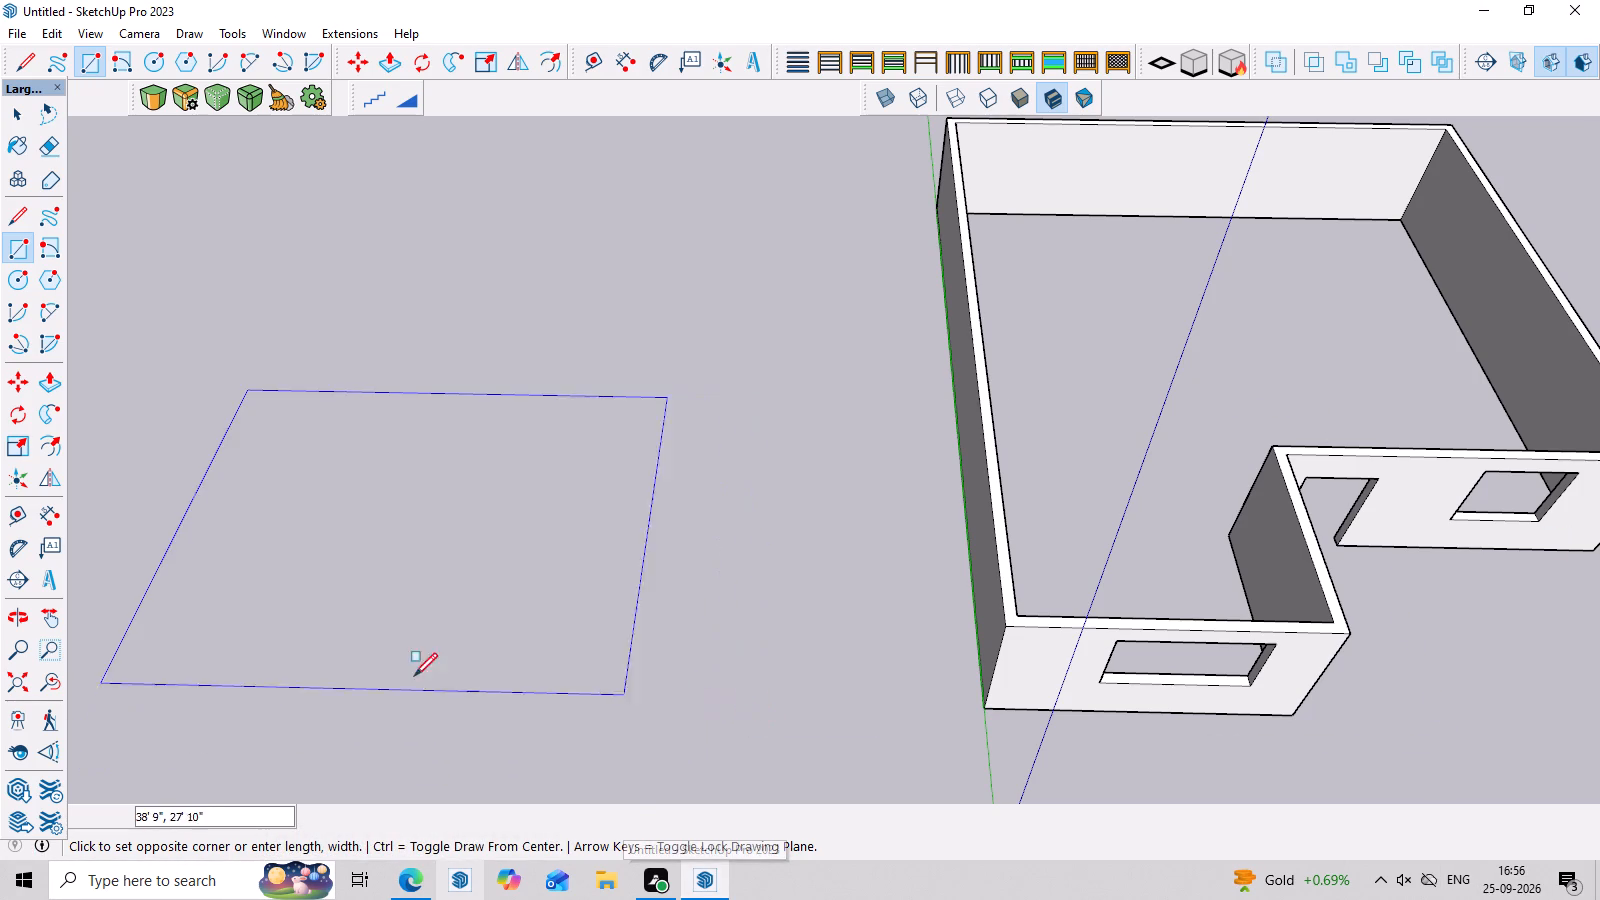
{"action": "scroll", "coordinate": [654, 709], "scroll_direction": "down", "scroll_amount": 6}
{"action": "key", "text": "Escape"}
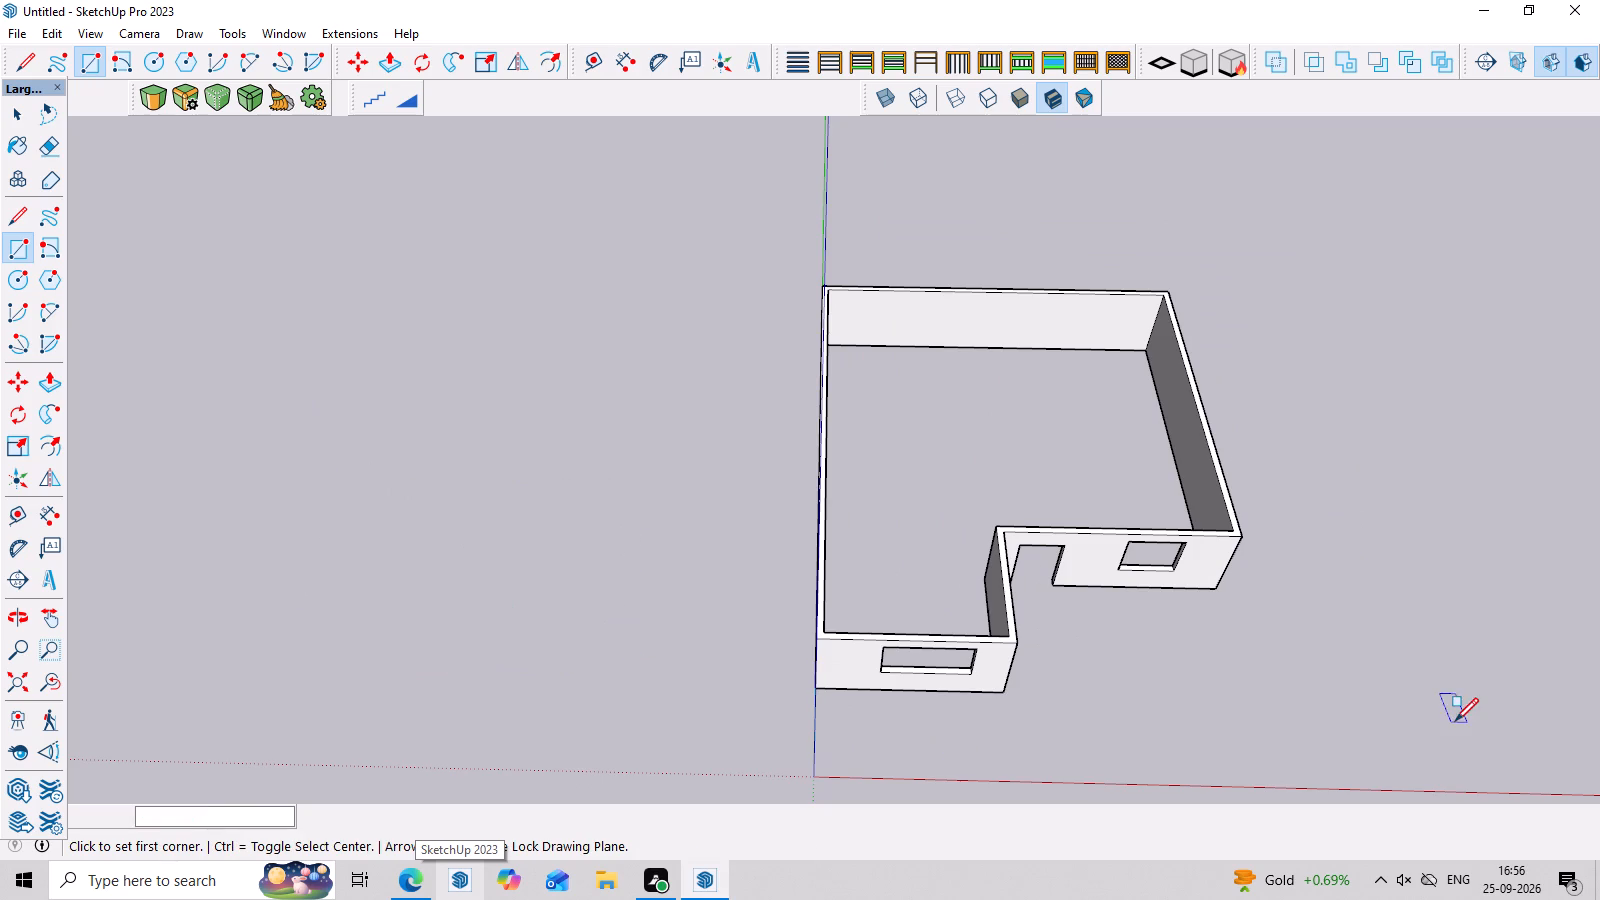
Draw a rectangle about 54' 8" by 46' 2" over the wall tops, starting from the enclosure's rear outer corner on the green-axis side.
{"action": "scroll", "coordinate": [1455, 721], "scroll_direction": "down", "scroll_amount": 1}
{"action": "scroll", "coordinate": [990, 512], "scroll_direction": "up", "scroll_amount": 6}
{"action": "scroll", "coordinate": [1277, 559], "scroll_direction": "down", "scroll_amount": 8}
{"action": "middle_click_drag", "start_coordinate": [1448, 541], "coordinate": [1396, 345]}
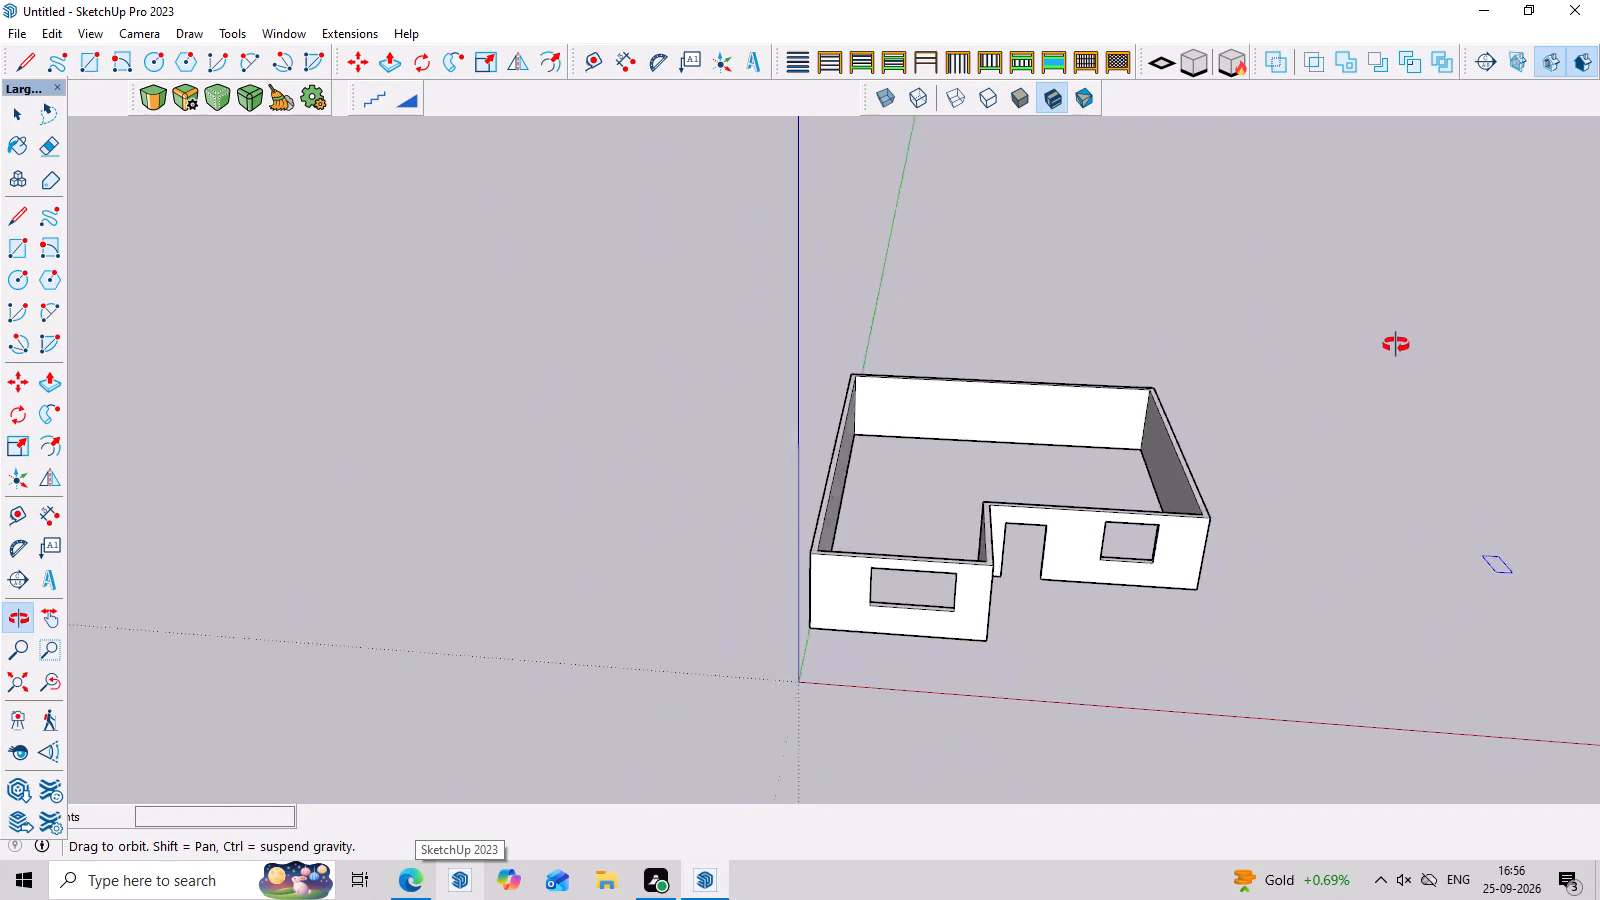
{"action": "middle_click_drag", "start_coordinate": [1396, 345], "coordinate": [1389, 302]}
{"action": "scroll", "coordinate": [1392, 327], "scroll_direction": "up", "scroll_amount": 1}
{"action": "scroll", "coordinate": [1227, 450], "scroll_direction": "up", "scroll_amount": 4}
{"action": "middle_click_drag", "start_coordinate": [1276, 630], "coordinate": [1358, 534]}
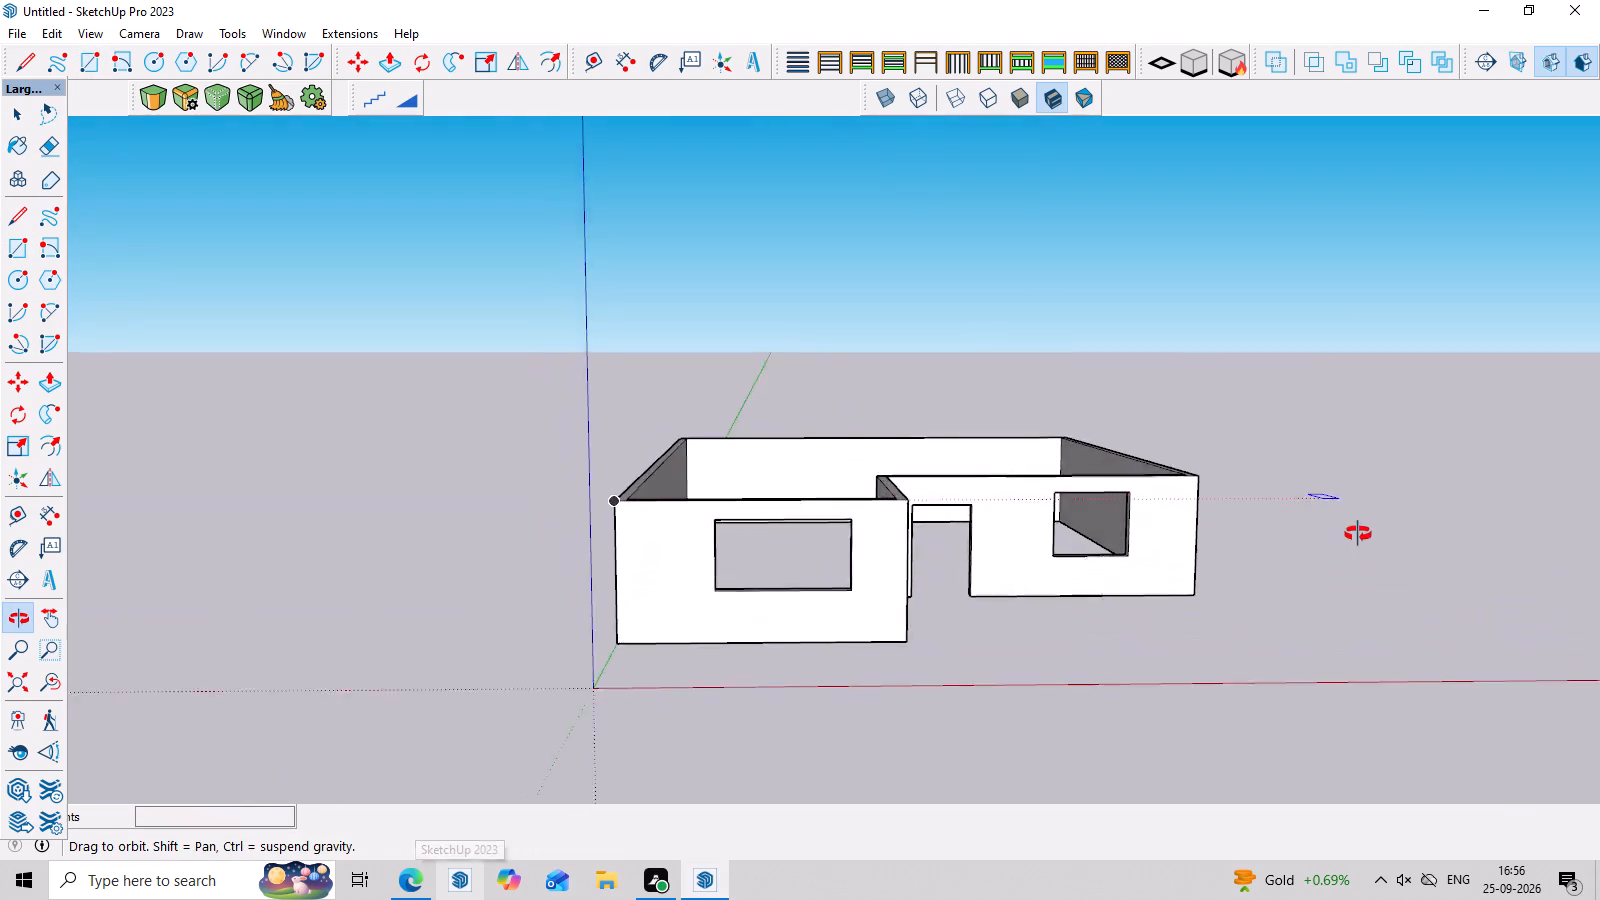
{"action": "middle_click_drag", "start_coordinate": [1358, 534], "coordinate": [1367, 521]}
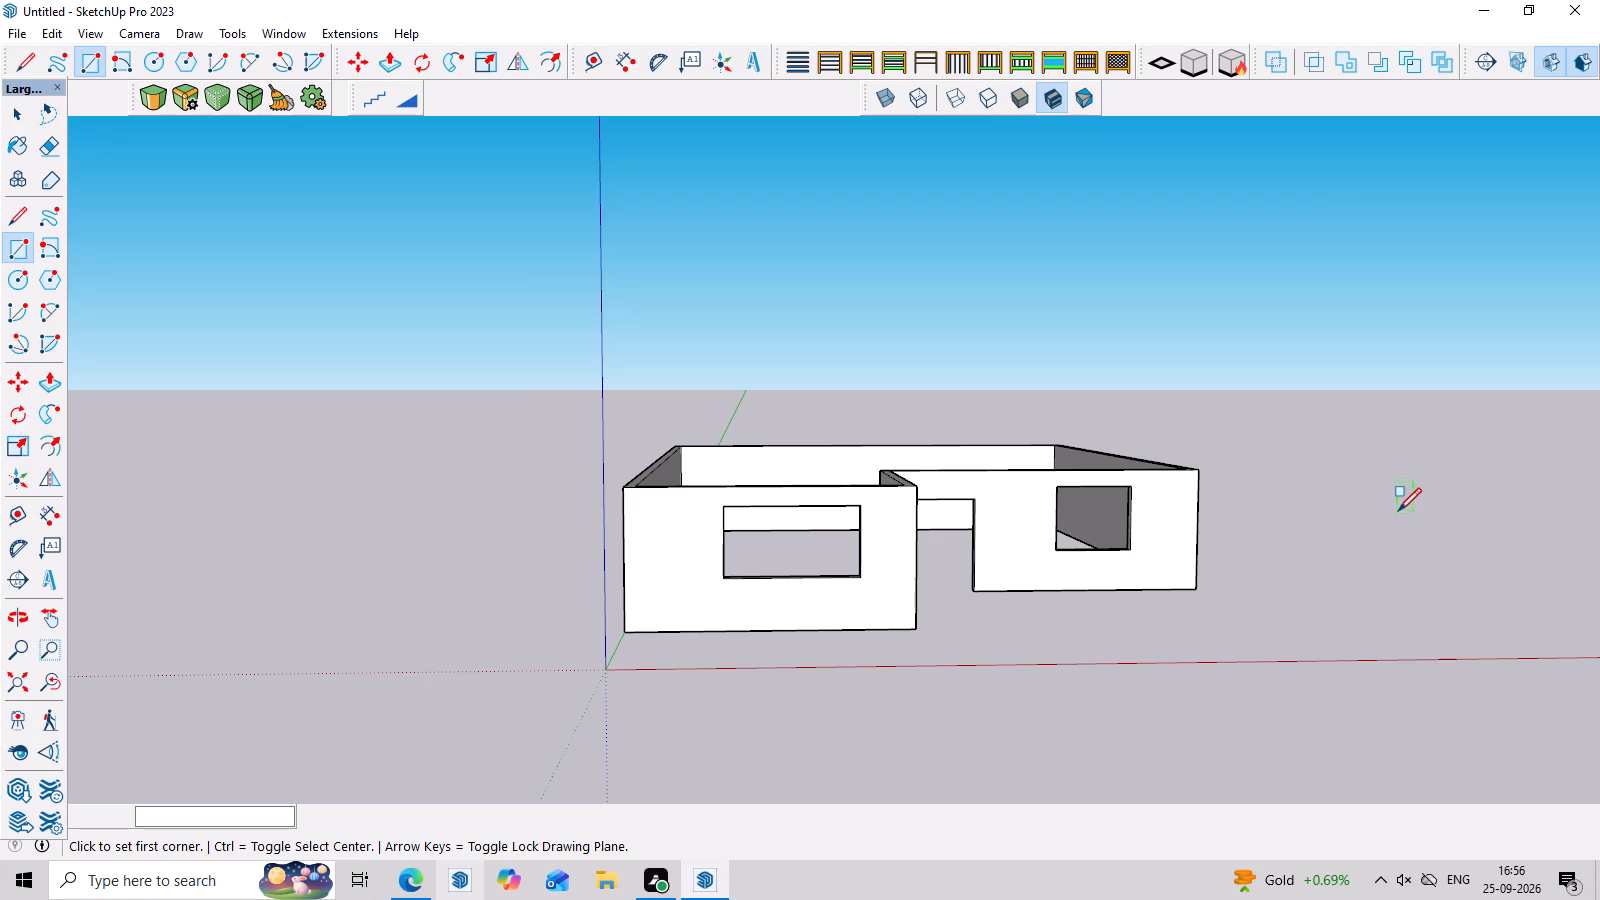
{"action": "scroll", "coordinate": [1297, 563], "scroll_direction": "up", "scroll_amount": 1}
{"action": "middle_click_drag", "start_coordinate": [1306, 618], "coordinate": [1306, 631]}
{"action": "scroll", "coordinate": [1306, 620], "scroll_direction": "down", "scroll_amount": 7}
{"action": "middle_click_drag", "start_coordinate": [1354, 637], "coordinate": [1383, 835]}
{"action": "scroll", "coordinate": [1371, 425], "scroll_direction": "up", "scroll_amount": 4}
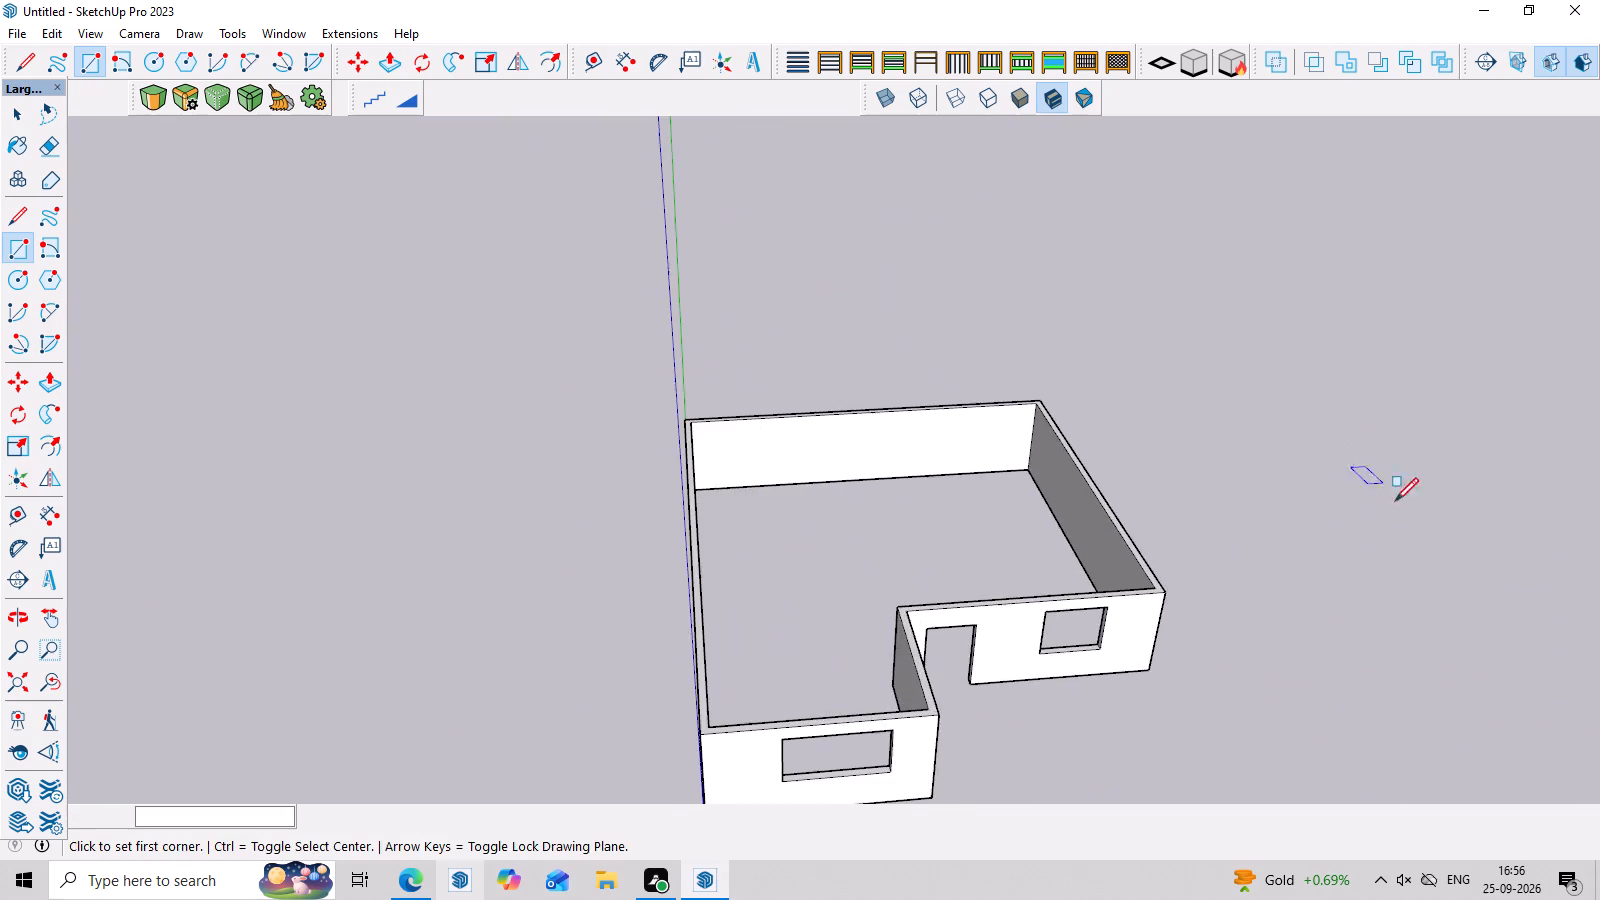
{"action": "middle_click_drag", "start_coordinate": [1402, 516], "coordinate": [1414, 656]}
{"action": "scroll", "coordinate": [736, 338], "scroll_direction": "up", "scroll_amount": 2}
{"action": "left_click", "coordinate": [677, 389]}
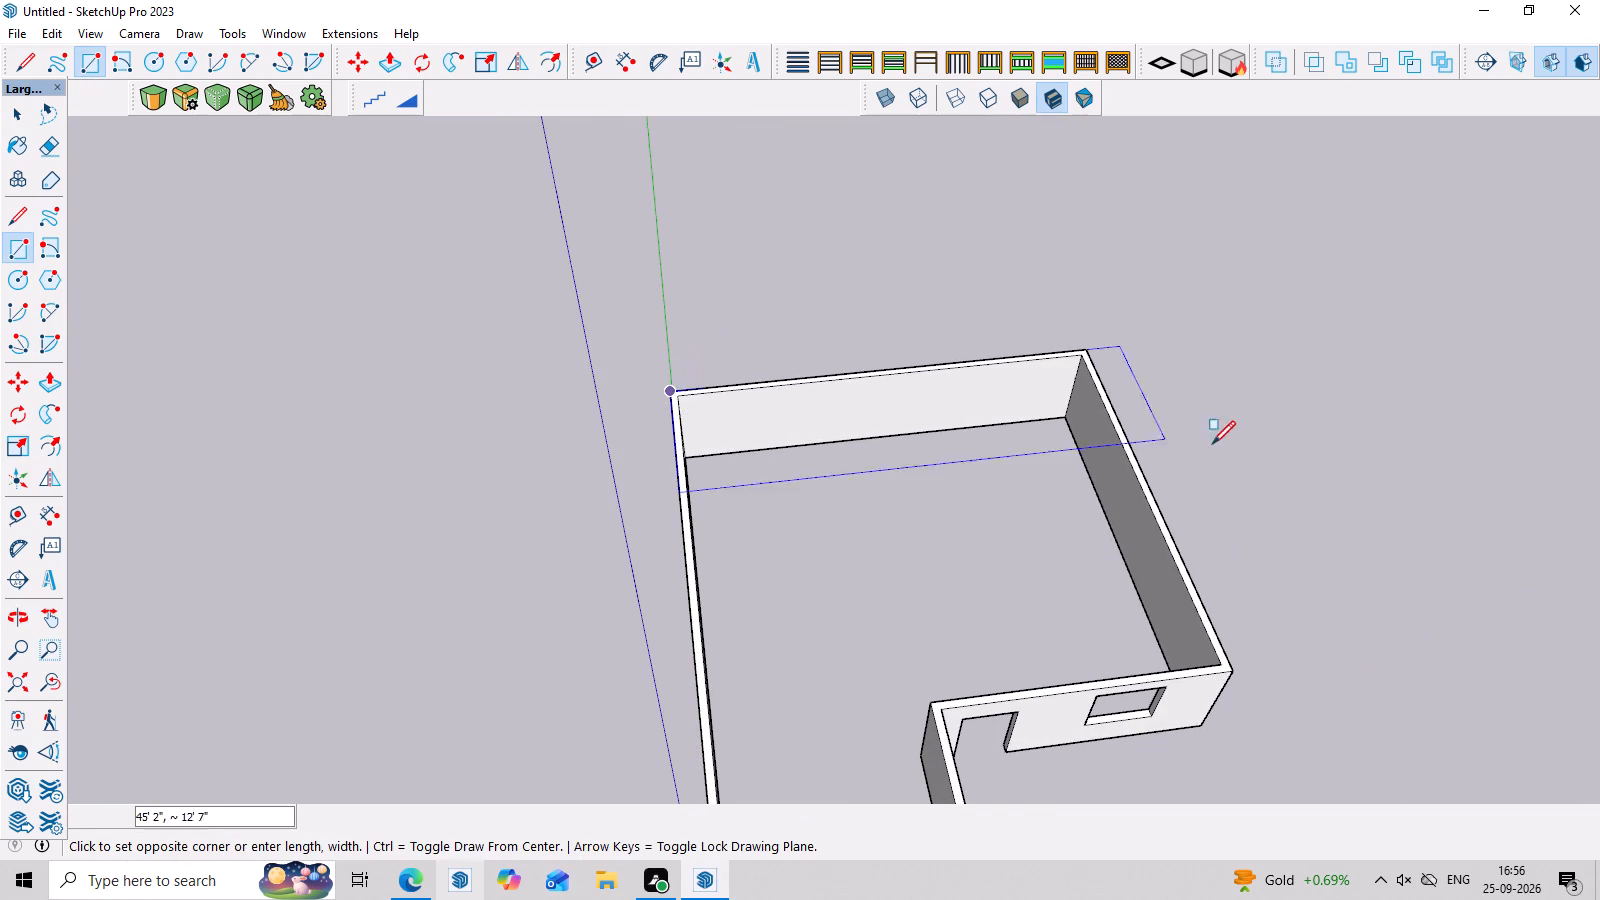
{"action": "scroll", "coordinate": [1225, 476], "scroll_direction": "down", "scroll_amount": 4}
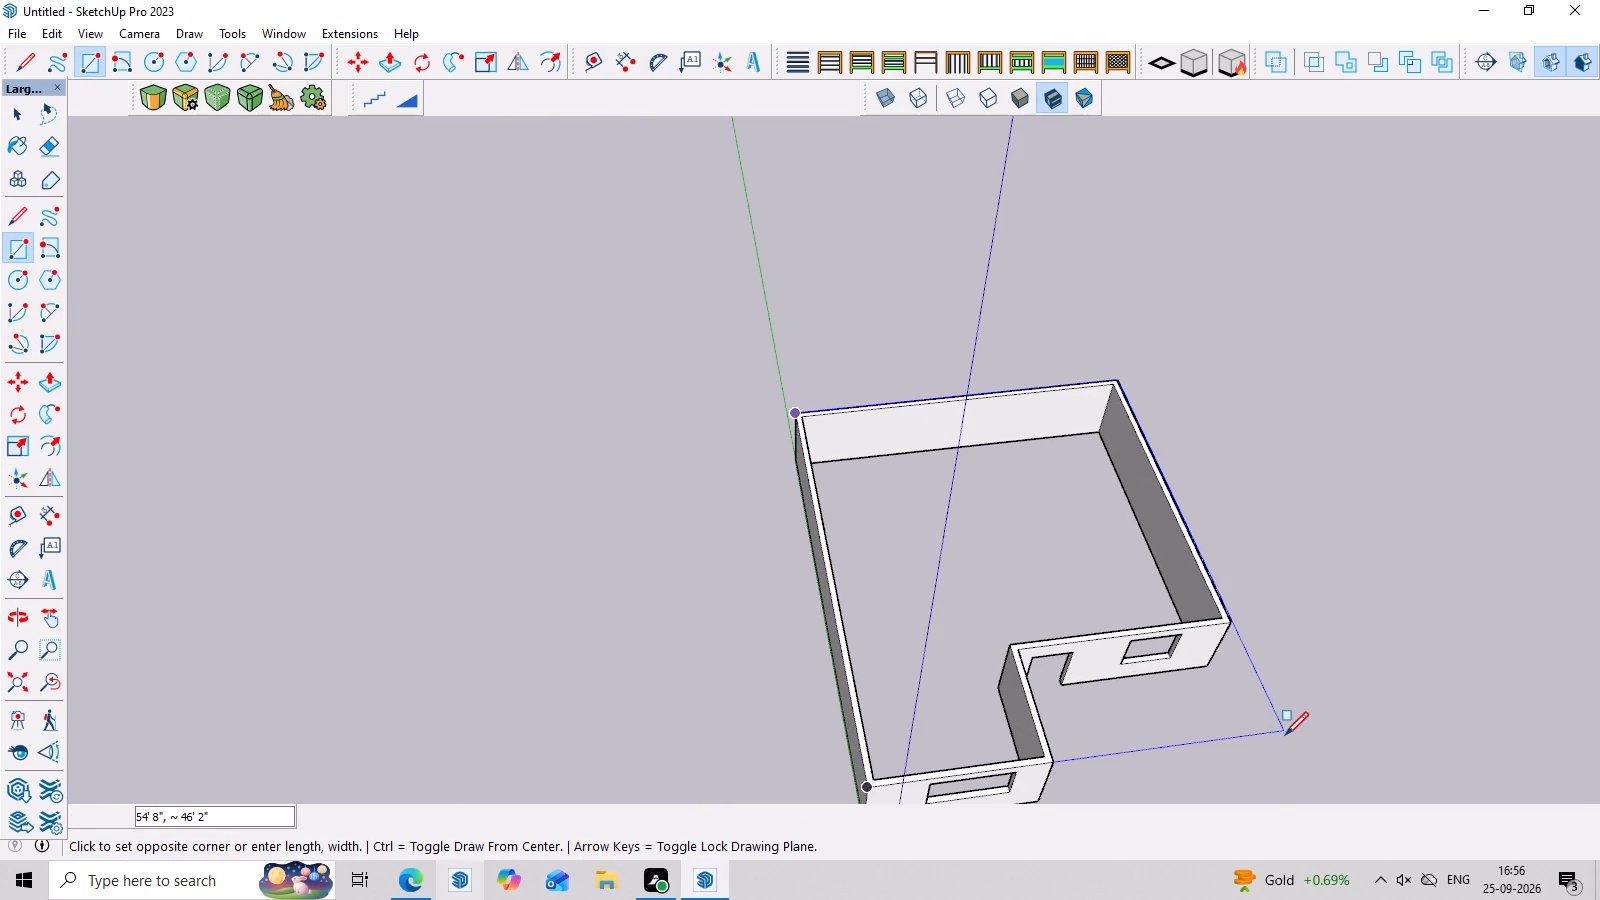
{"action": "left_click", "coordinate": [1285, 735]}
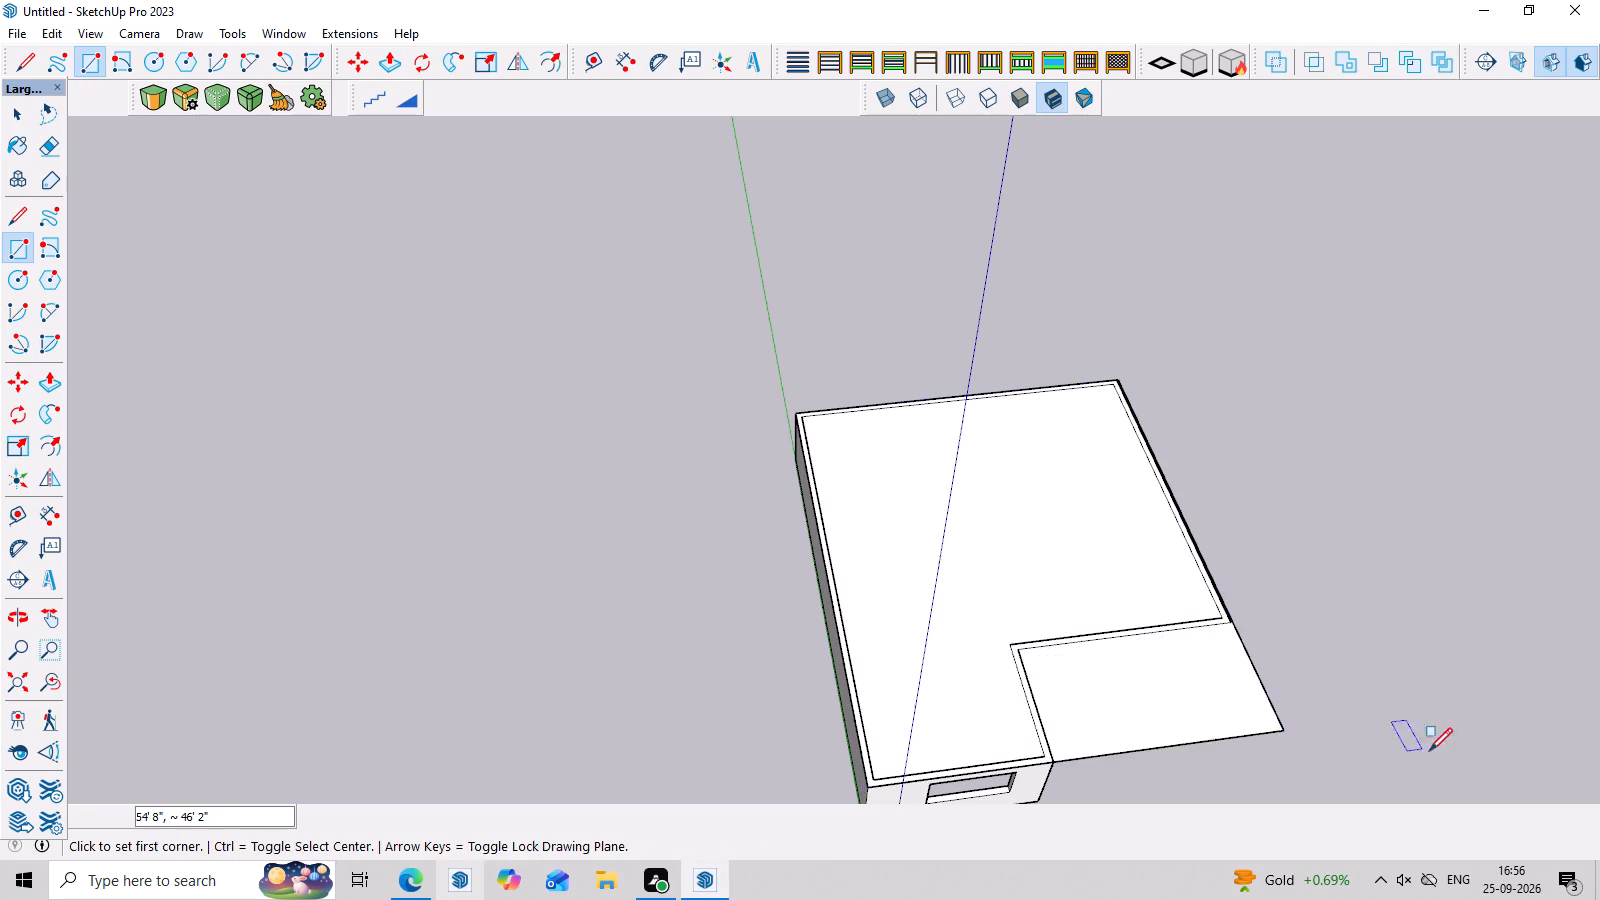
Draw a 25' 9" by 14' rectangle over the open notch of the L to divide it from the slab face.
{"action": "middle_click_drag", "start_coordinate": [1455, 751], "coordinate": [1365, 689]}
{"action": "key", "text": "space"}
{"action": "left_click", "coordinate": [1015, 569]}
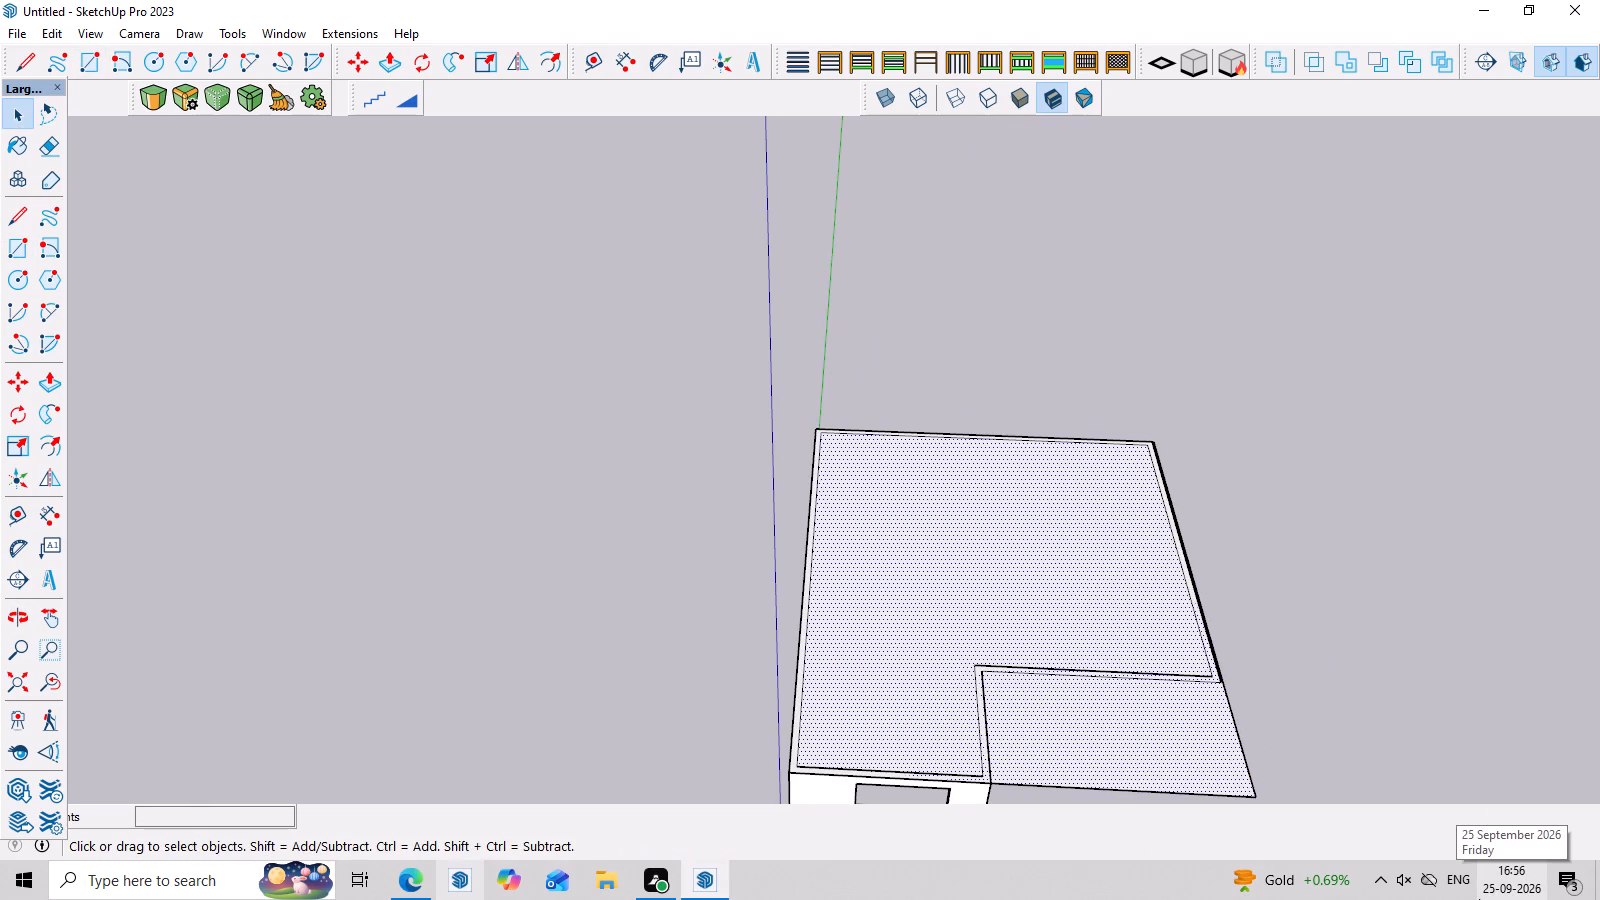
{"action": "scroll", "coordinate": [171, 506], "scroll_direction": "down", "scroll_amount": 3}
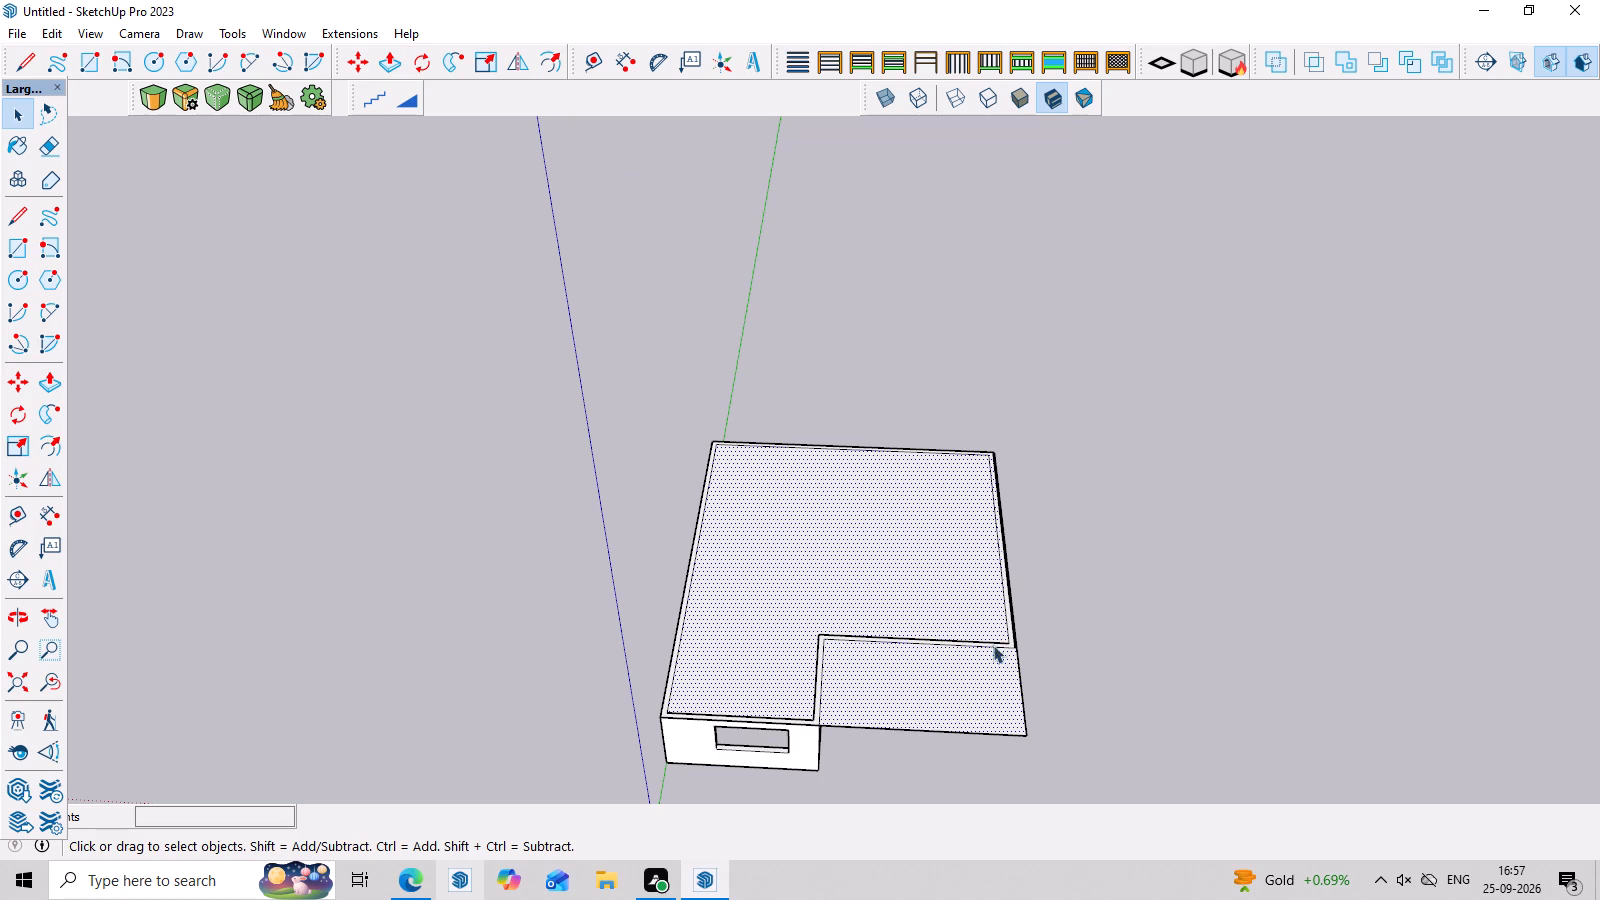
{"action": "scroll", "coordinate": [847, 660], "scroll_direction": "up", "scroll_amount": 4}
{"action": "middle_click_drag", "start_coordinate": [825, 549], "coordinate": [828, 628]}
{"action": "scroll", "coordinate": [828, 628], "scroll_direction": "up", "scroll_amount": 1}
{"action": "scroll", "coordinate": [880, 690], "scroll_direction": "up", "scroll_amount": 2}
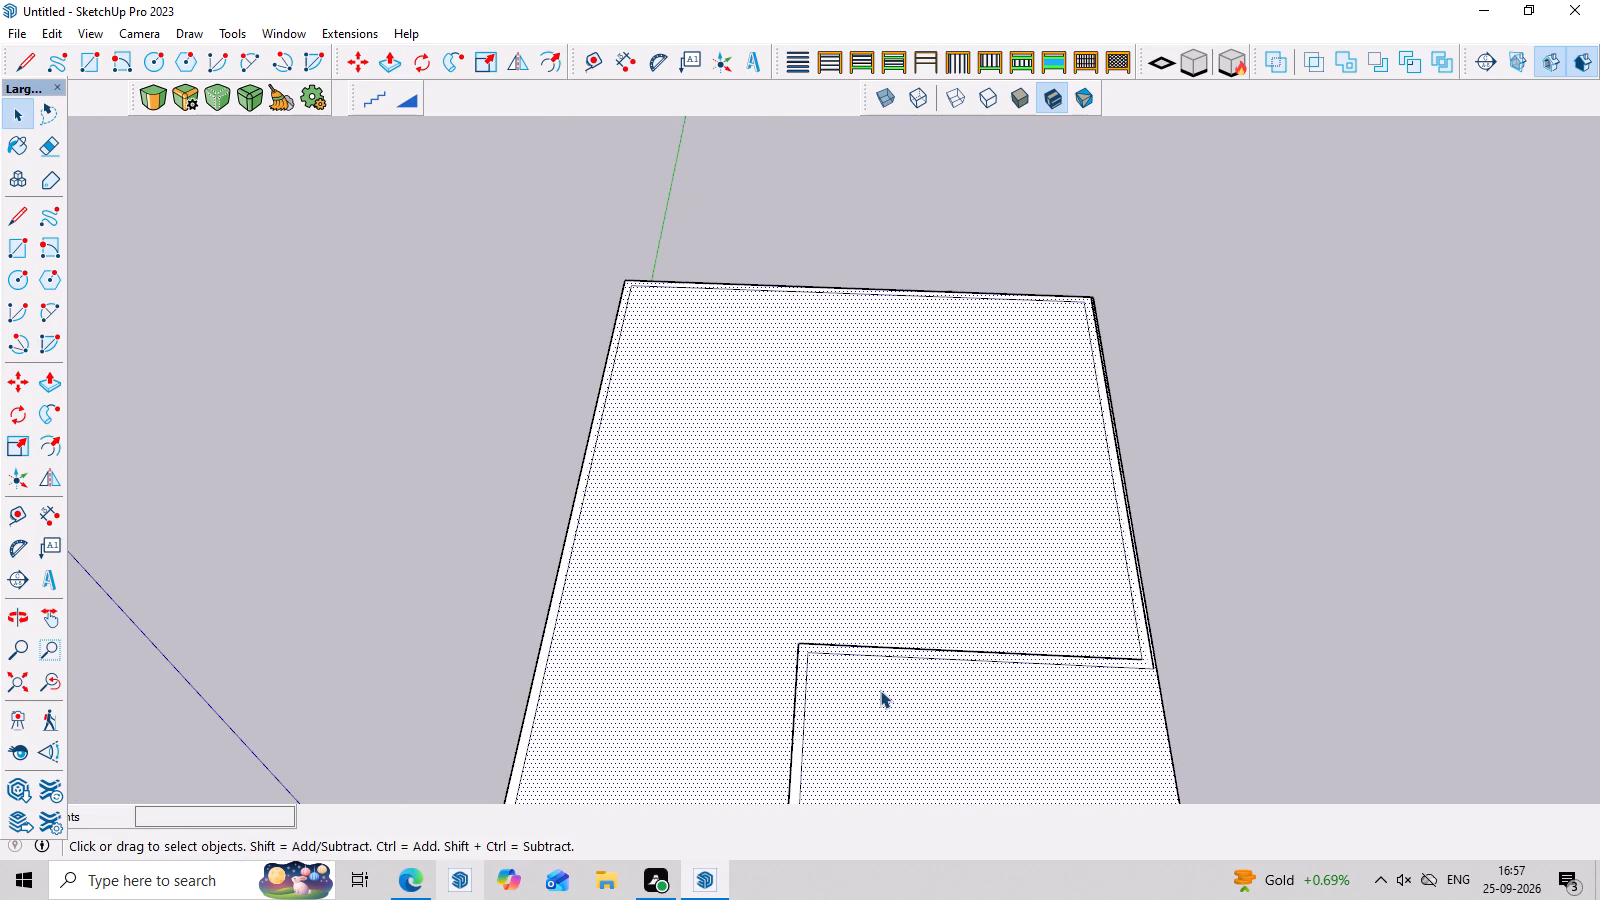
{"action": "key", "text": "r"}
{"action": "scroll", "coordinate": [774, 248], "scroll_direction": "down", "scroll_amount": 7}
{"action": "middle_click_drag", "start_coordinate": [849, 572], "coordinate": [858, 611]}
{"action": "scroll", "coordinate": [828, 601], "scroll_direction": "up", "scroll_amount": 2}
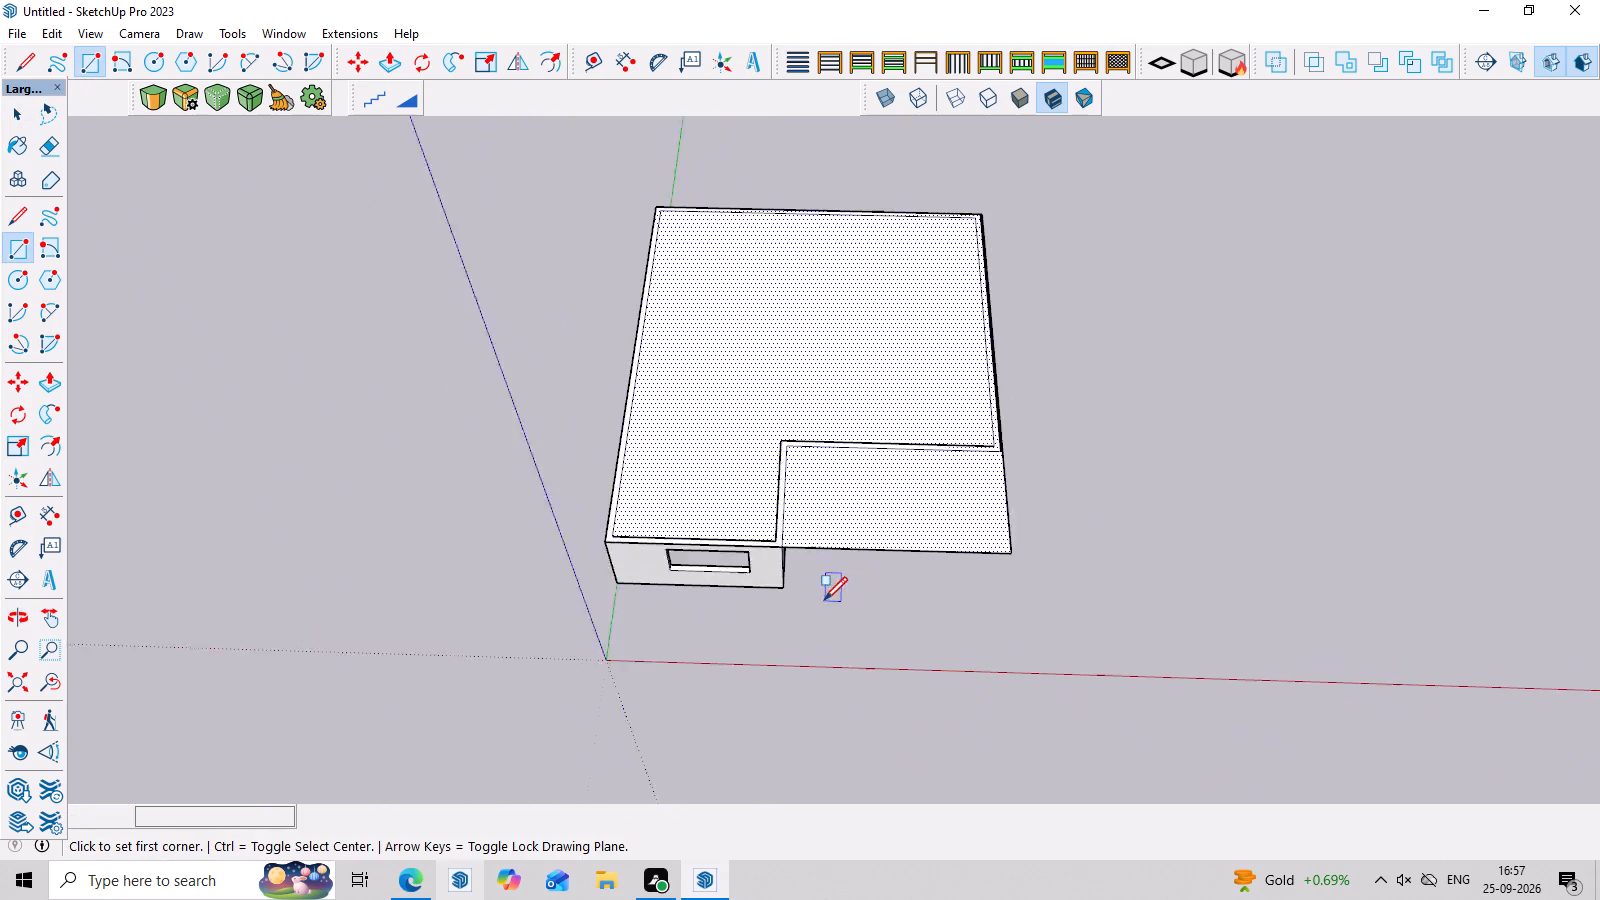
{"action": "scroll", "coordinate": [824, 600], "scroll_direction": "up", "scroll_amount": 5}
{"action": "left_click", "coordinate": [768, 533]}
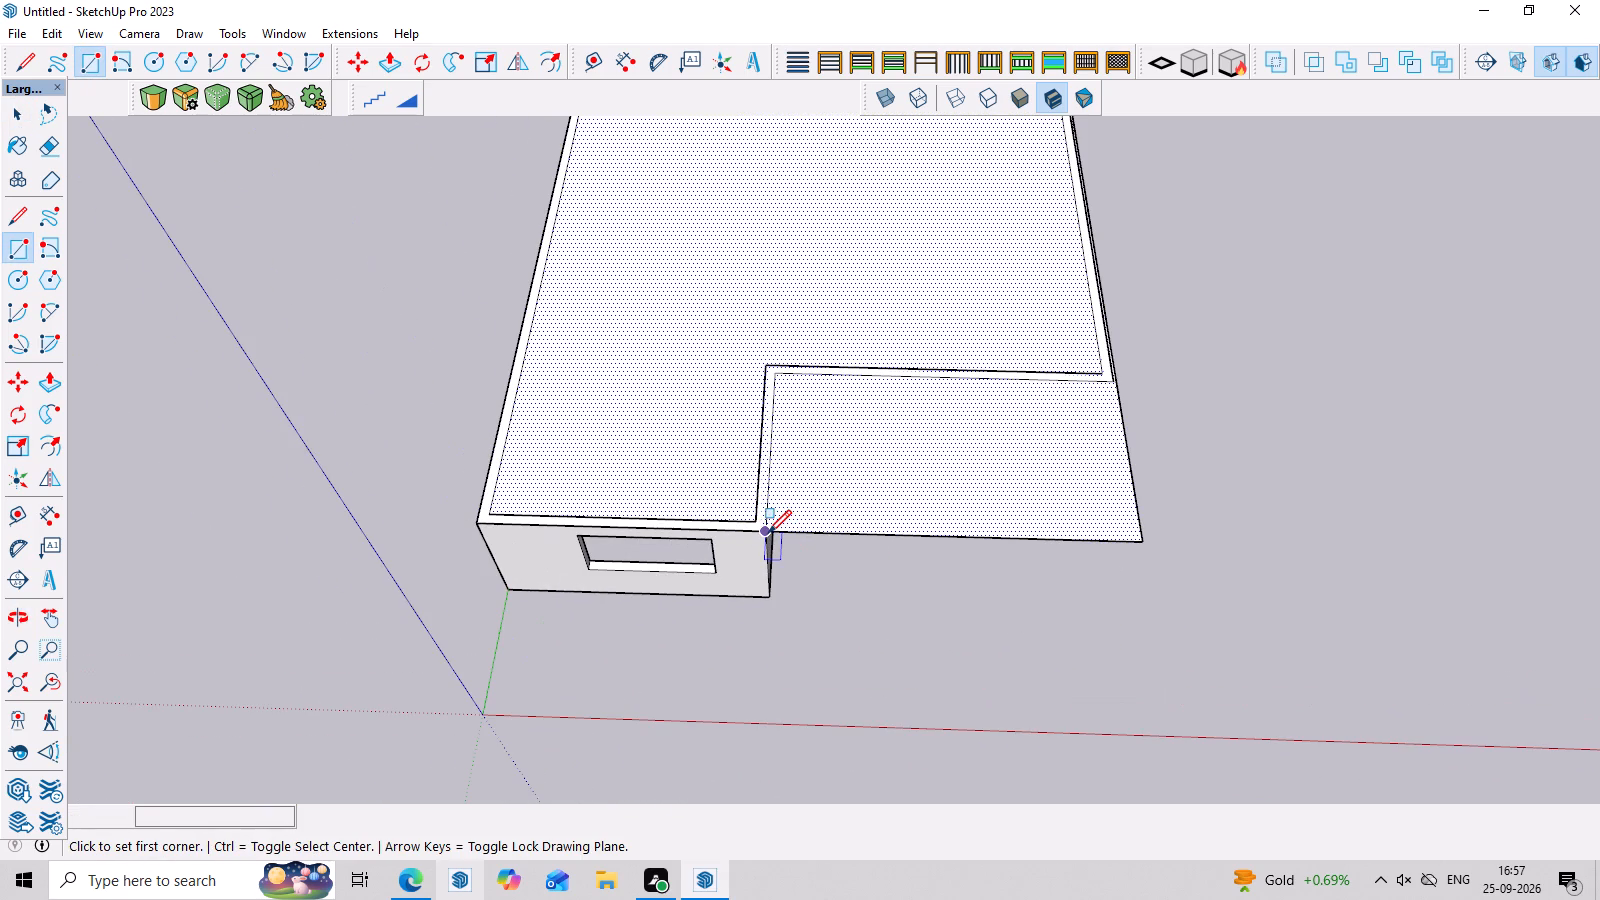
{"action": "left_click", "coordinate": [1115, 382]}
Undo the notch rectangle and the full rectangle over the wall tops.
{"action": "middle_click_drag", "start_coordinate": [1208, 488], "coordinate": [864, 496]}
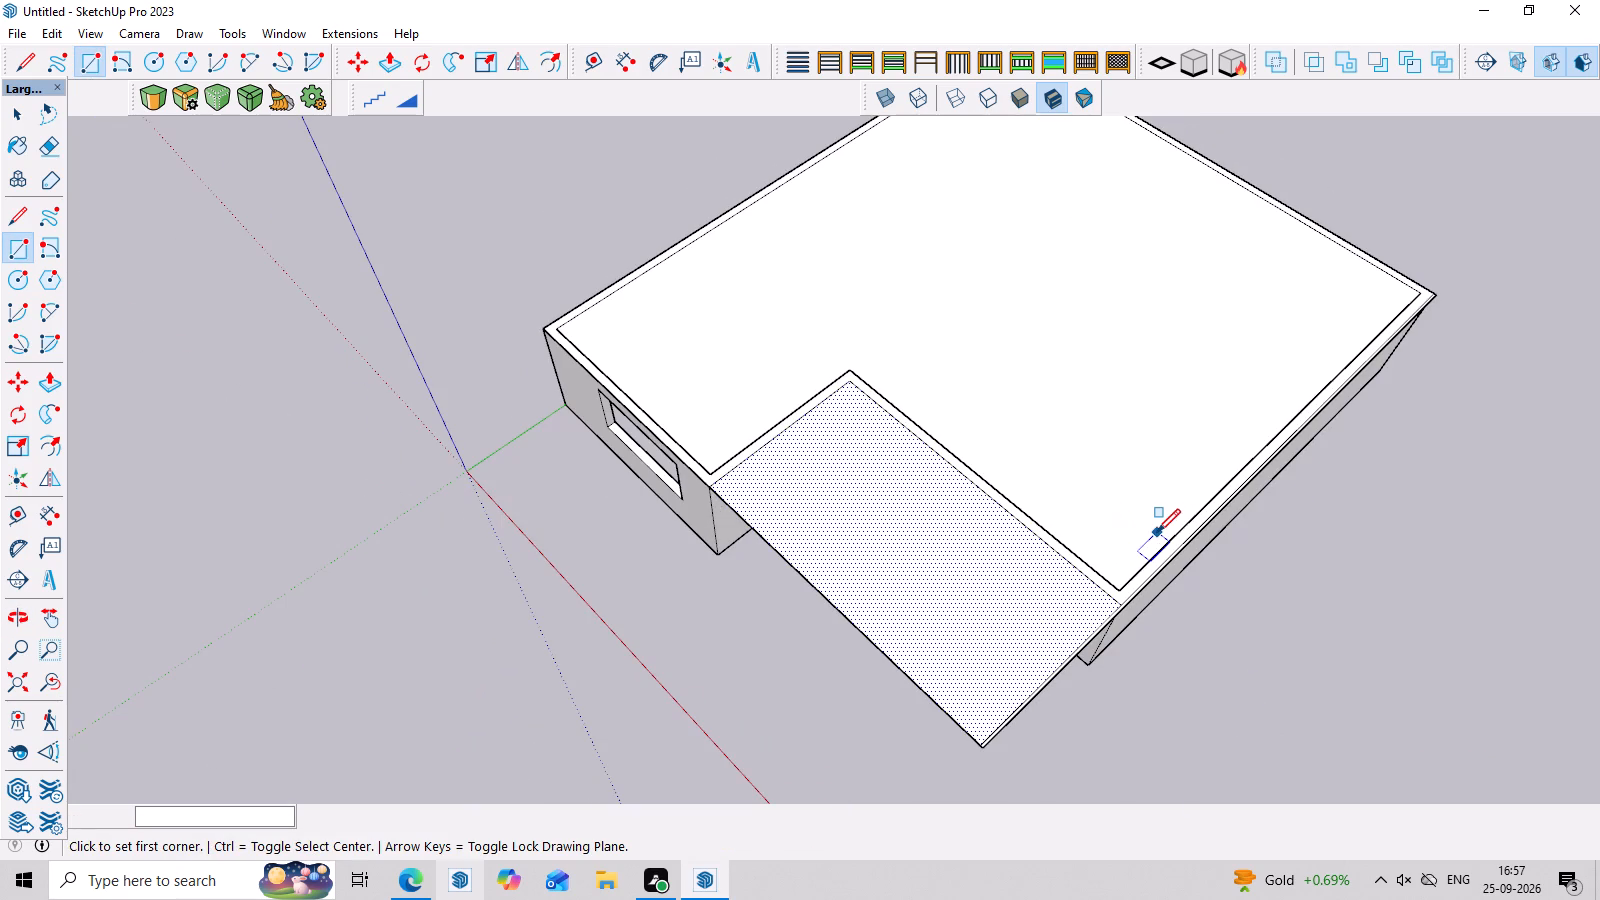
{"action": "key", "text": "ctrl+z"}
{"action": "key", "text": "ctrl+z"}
Draw a 54' 8" by 45' 11" rectangle over the wall tops, from the front outer corner nearest the origin to the diagonally opposite outer corner.
{"action": "middle_click_drag", "start_coordinate": [783, 439], "coordinate": [672, 411]}
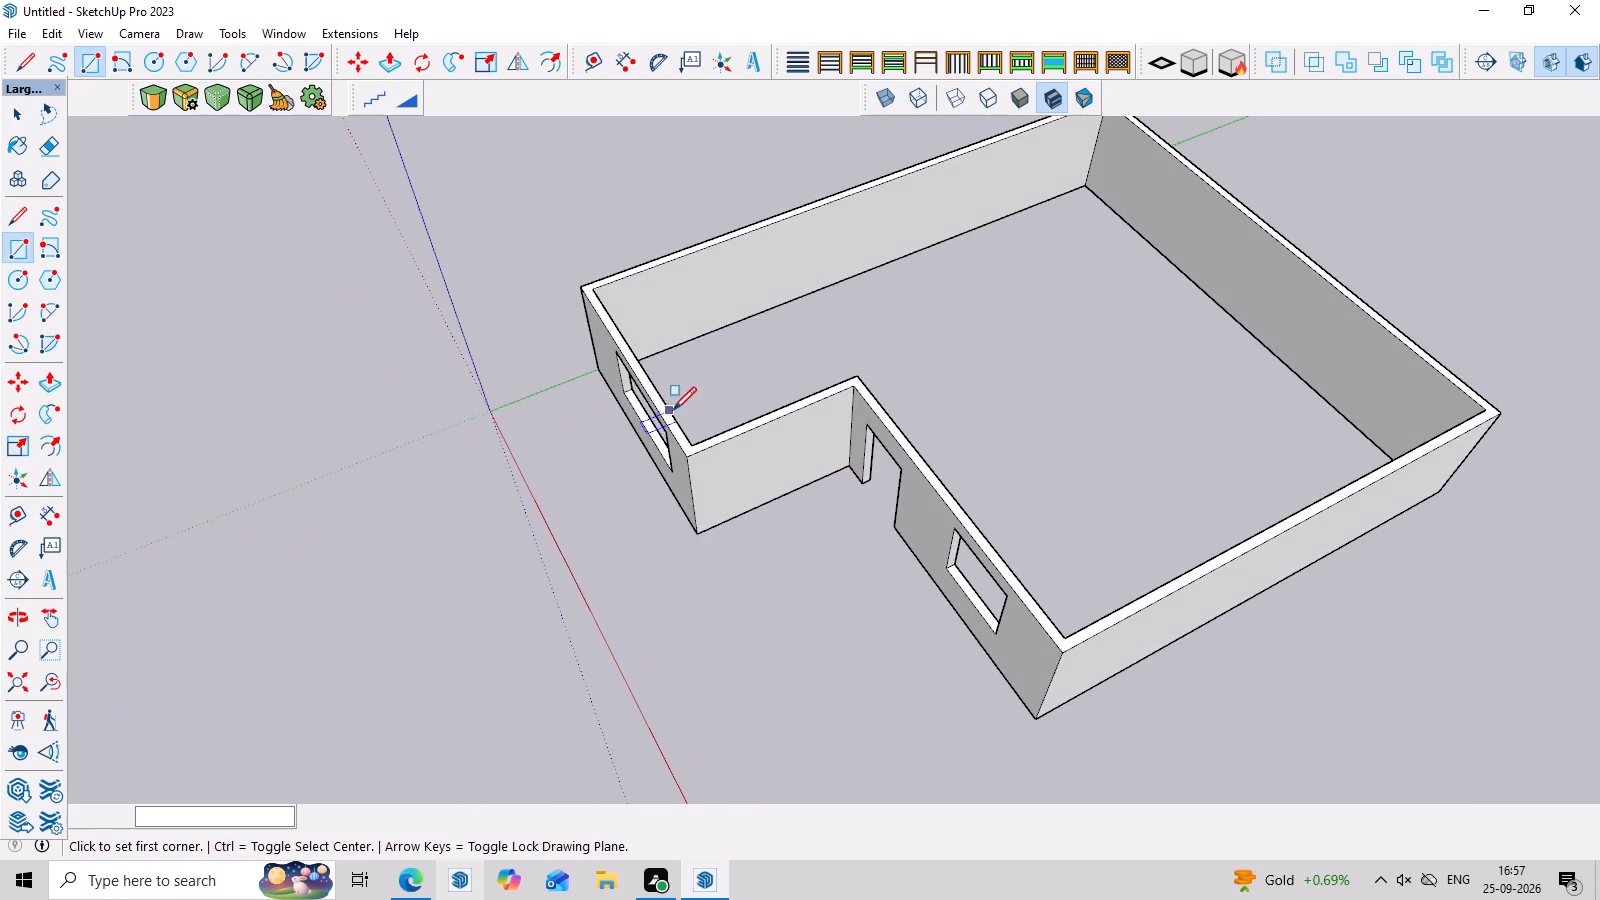
{"action": "scroll", "coordinate": [572, 260], "scroll_direction": "up", "scroll_amount": 3}
{"action": "left_click", "coordinate": [583, 294]}
{"action": "scroll", "coordinate": [819, 231], "scroll_direction": "down", "scroll_amount": 4}
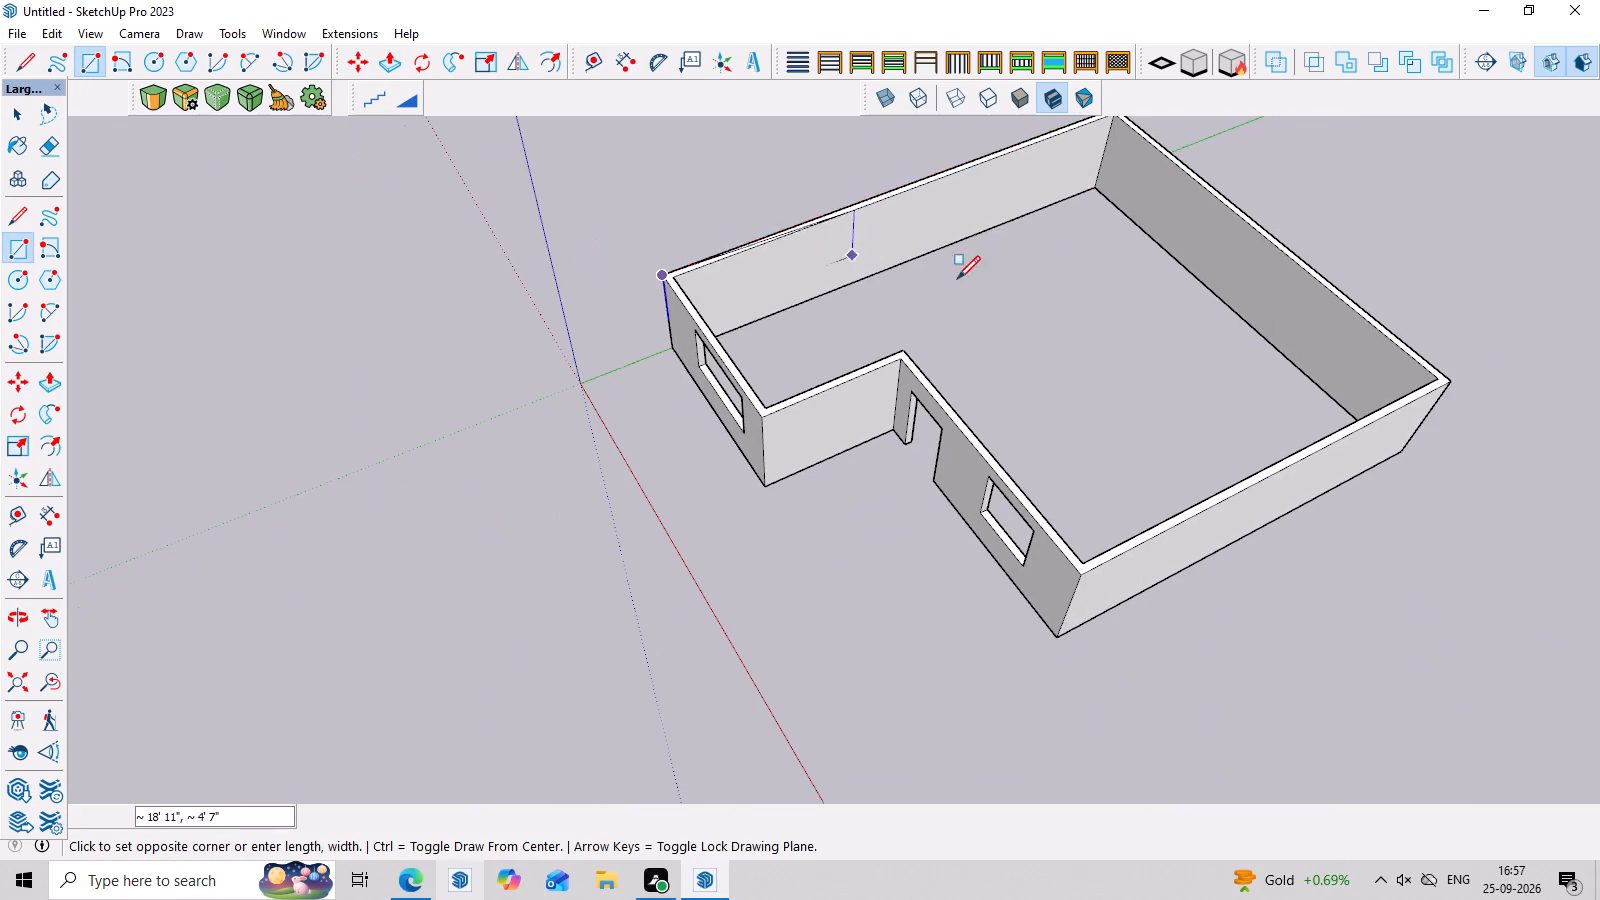
{"action": "middle_click_drag", "start_coordinate": [1150, 179], "coordinate": [1000, 349]}
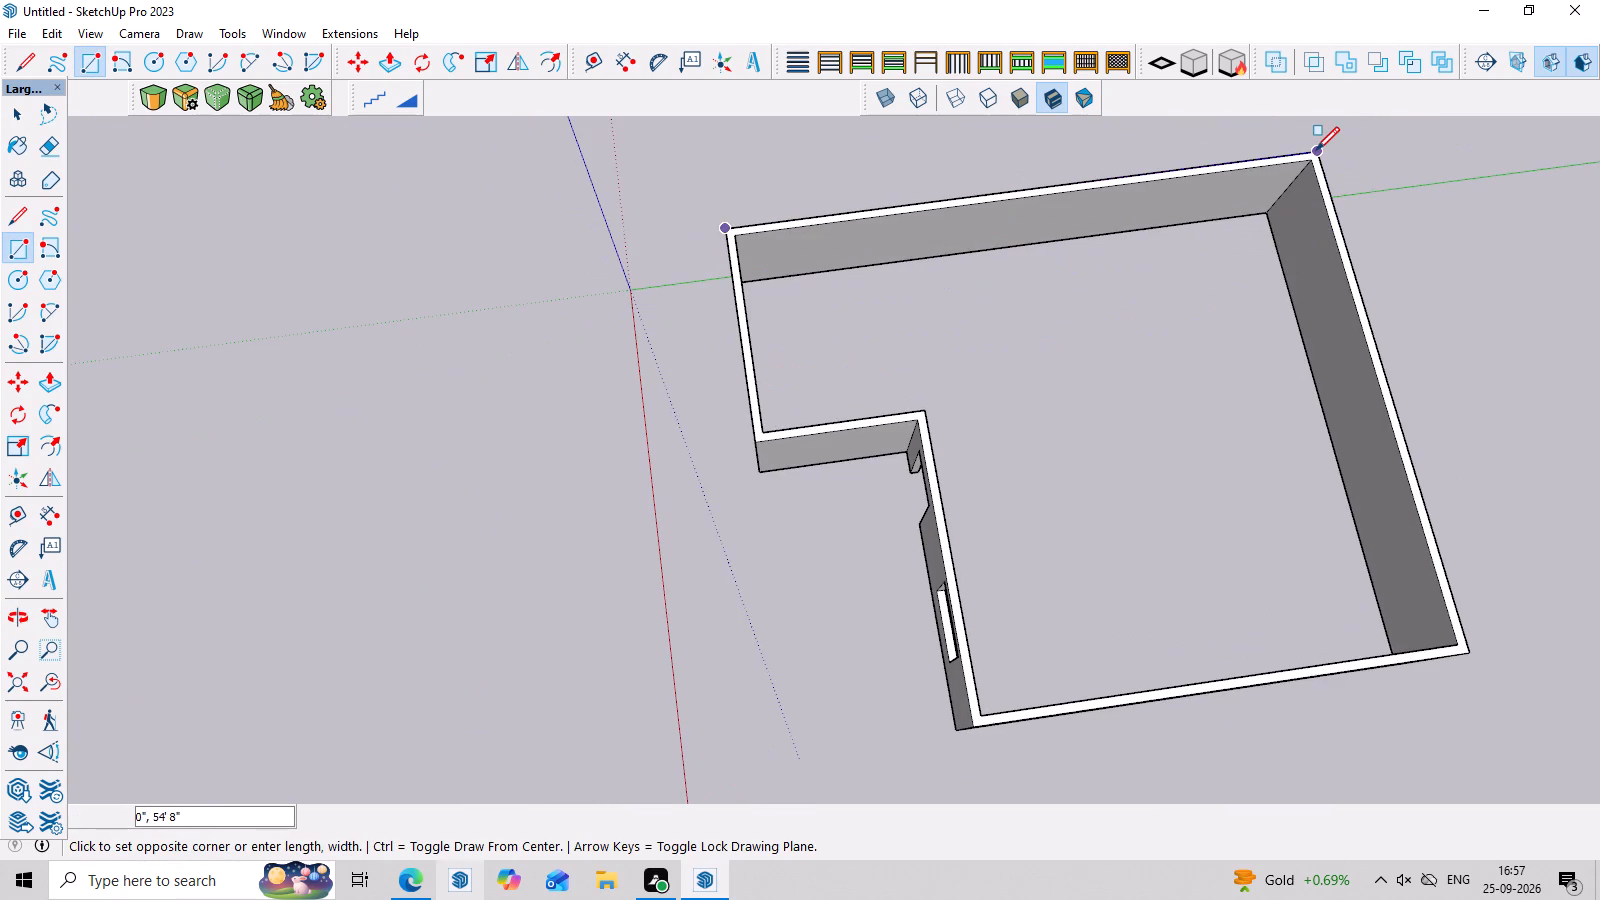
{"action": "left_click", "coordinate": [1316, 150]}
{"action": "left_click", "coordinate": [1472, 657]}
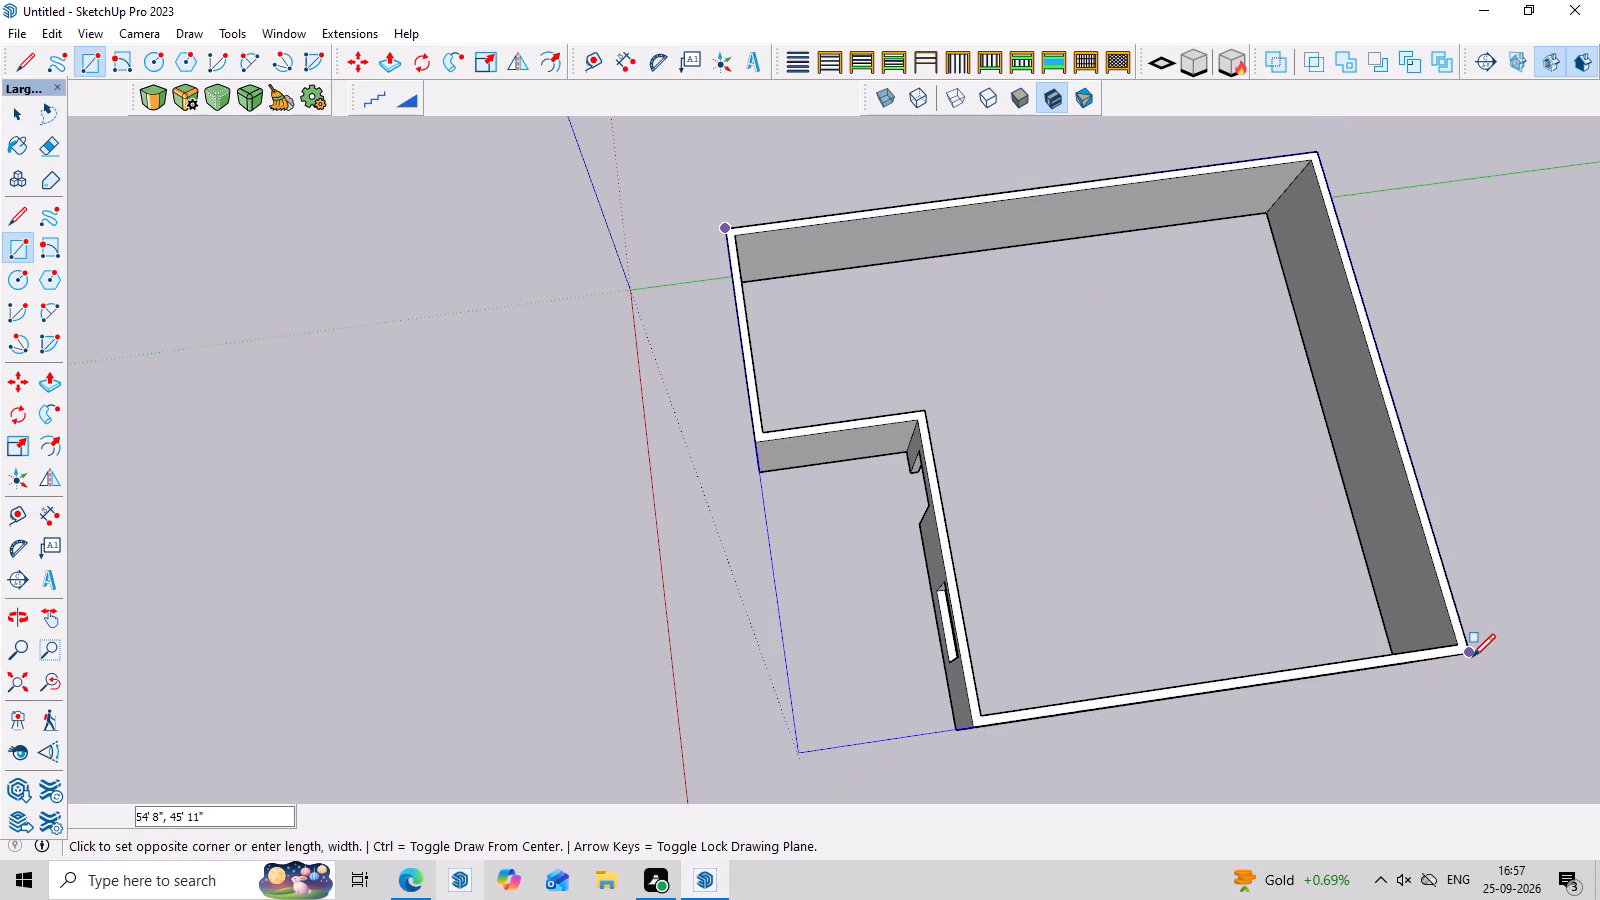
Draw a 25' 9" by 14' rectangle over the notch, between the outer wall corners on either side of it.
{"action": "middle_click_drag", "start_coordinate": [1133, 737], "coordinate": [1287, 422]}
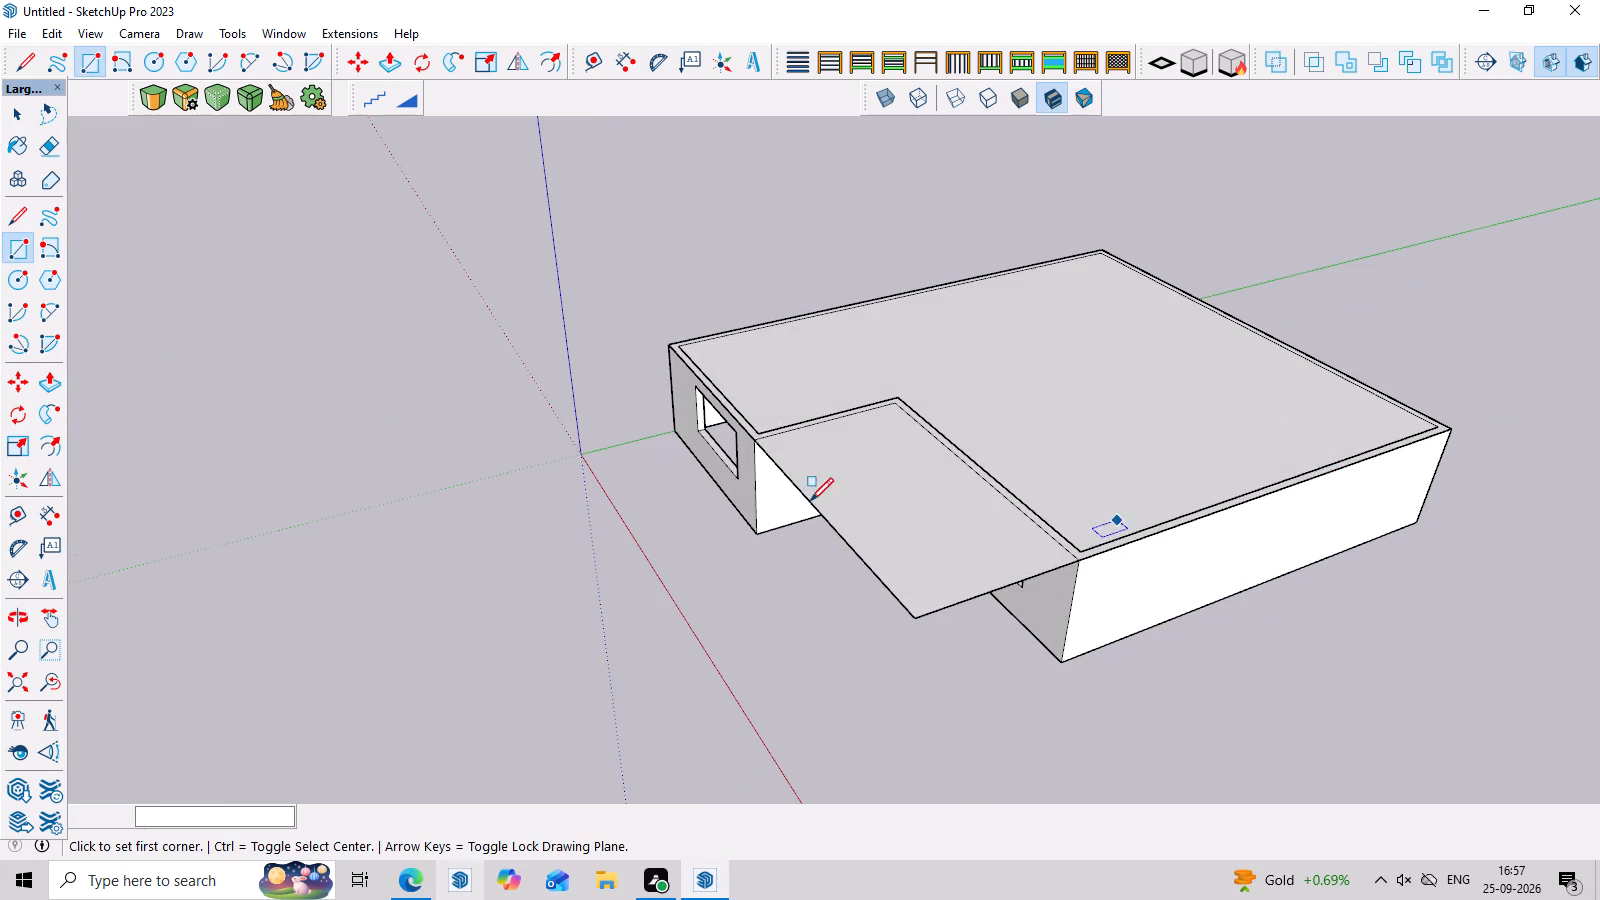
{"action": "scroll", "coordinate": [708, 469], "scroll_direction": "up", "scroll_amount": 3}
{"action": "middle_click_drag", "start_coordinate": [936, 472], "coordinate": [974, 590]}
{"action": "scroll", "coordinate": [685, 549], "scroll_direction": "up", "scroll_amount": 3}
{"action": "scroll", "coordinate": [939, 465], "scroll_direction": "up", "scroll_amount": 4}
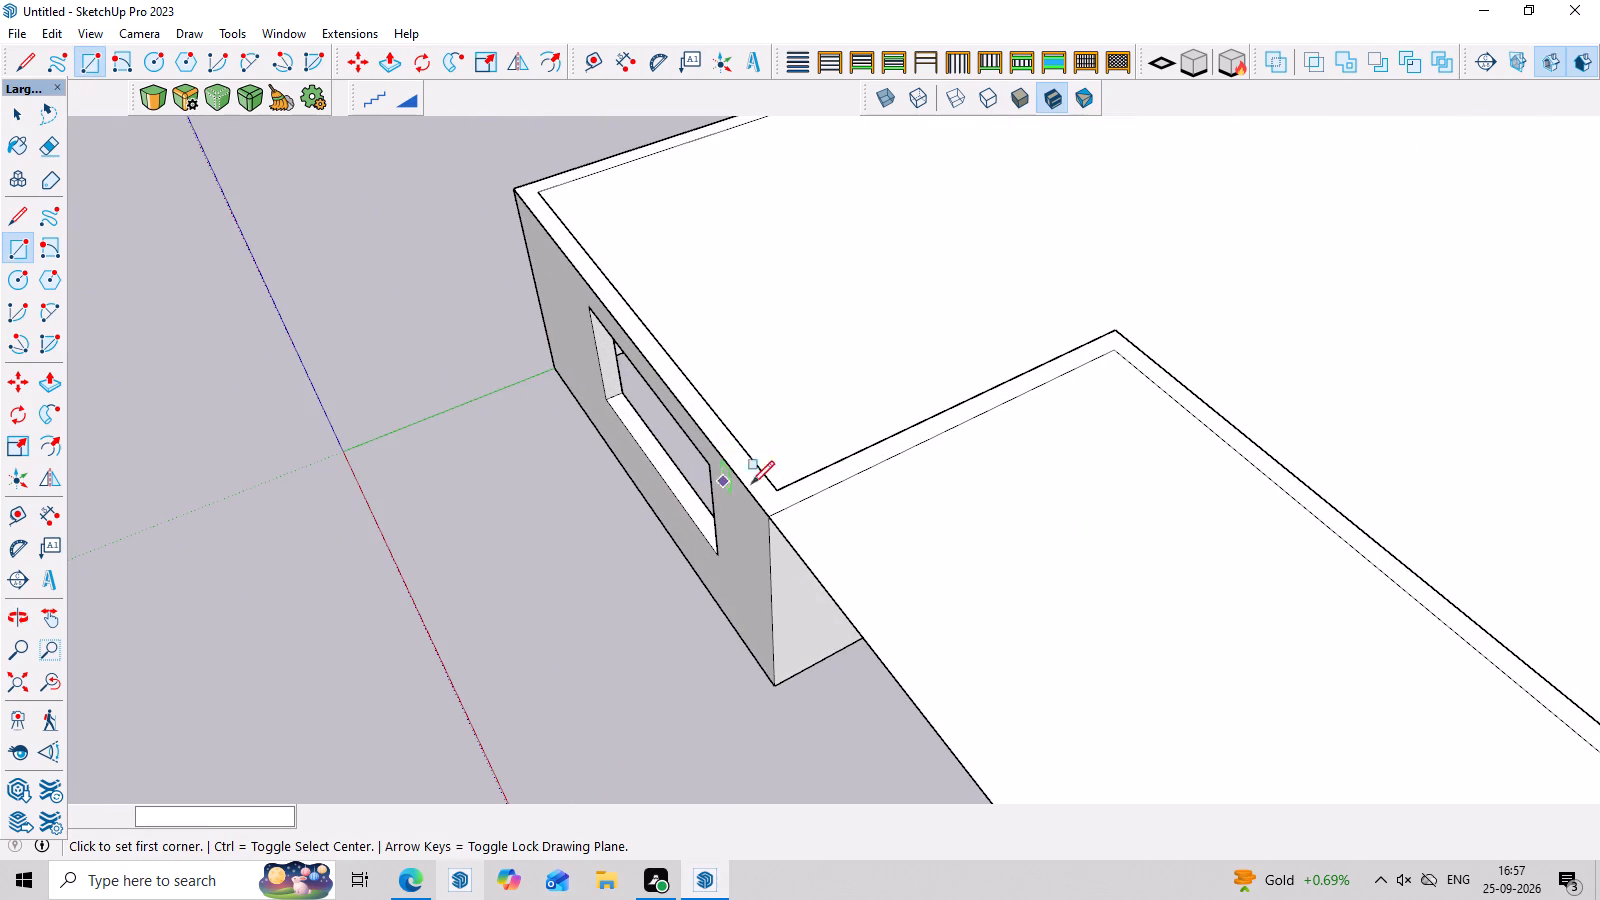
{"action": "left_click", "coordinate": [766, 514]}
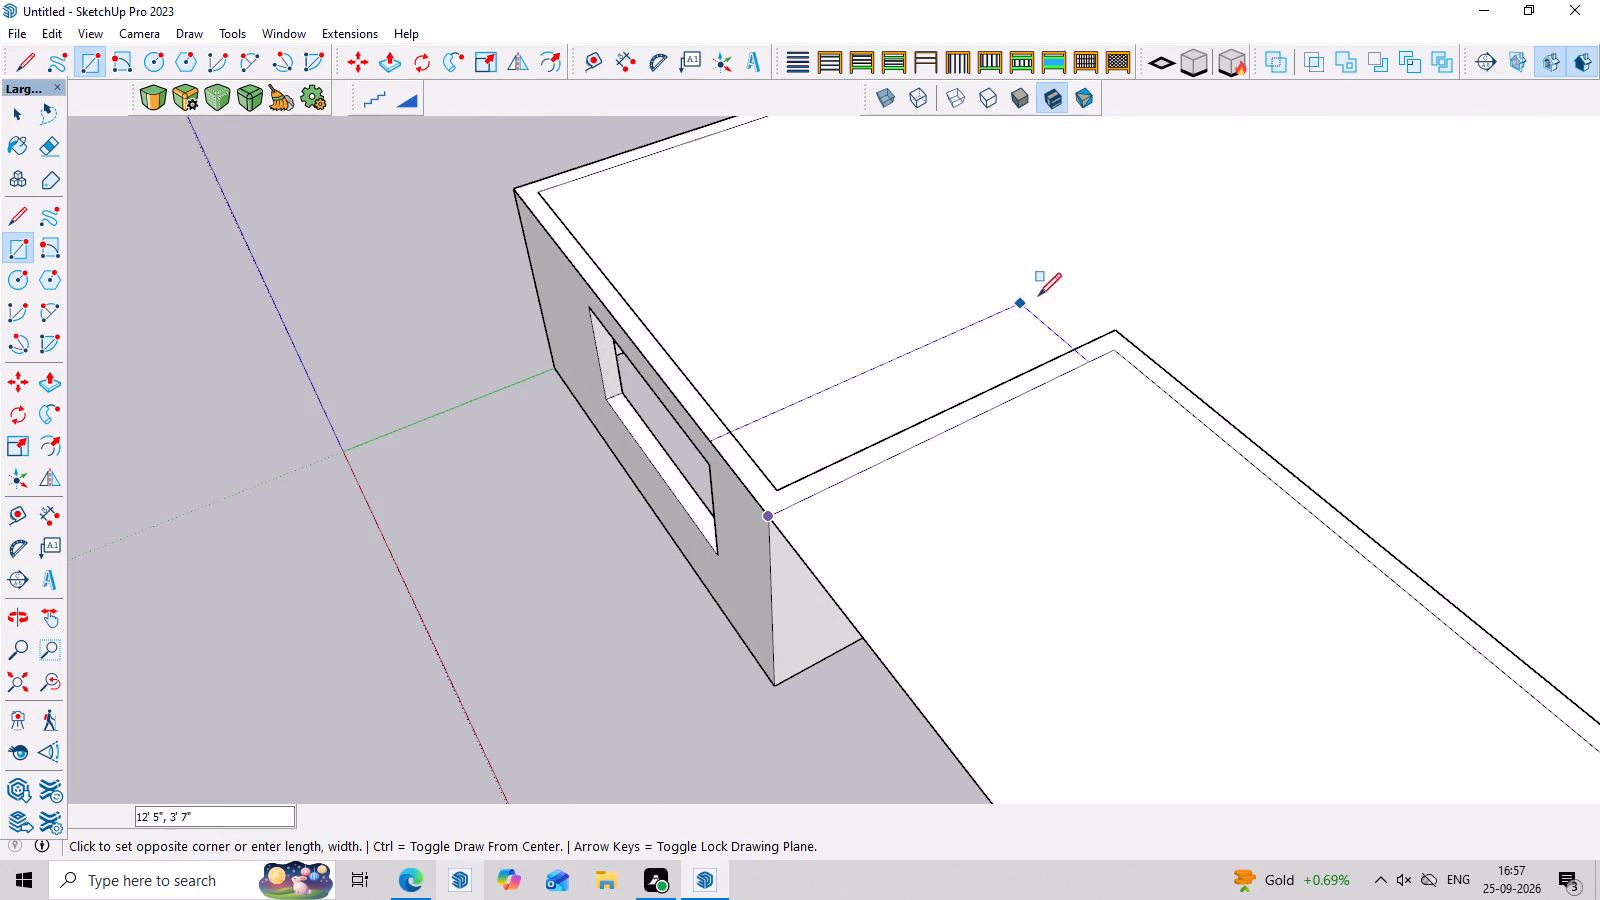
{"action": "left_click", "coordinate": [1108, 354]}
{"action": "scroll", "coordinate": [1113, 380], "scroll_direction": "down", "scroll_amount": 4}
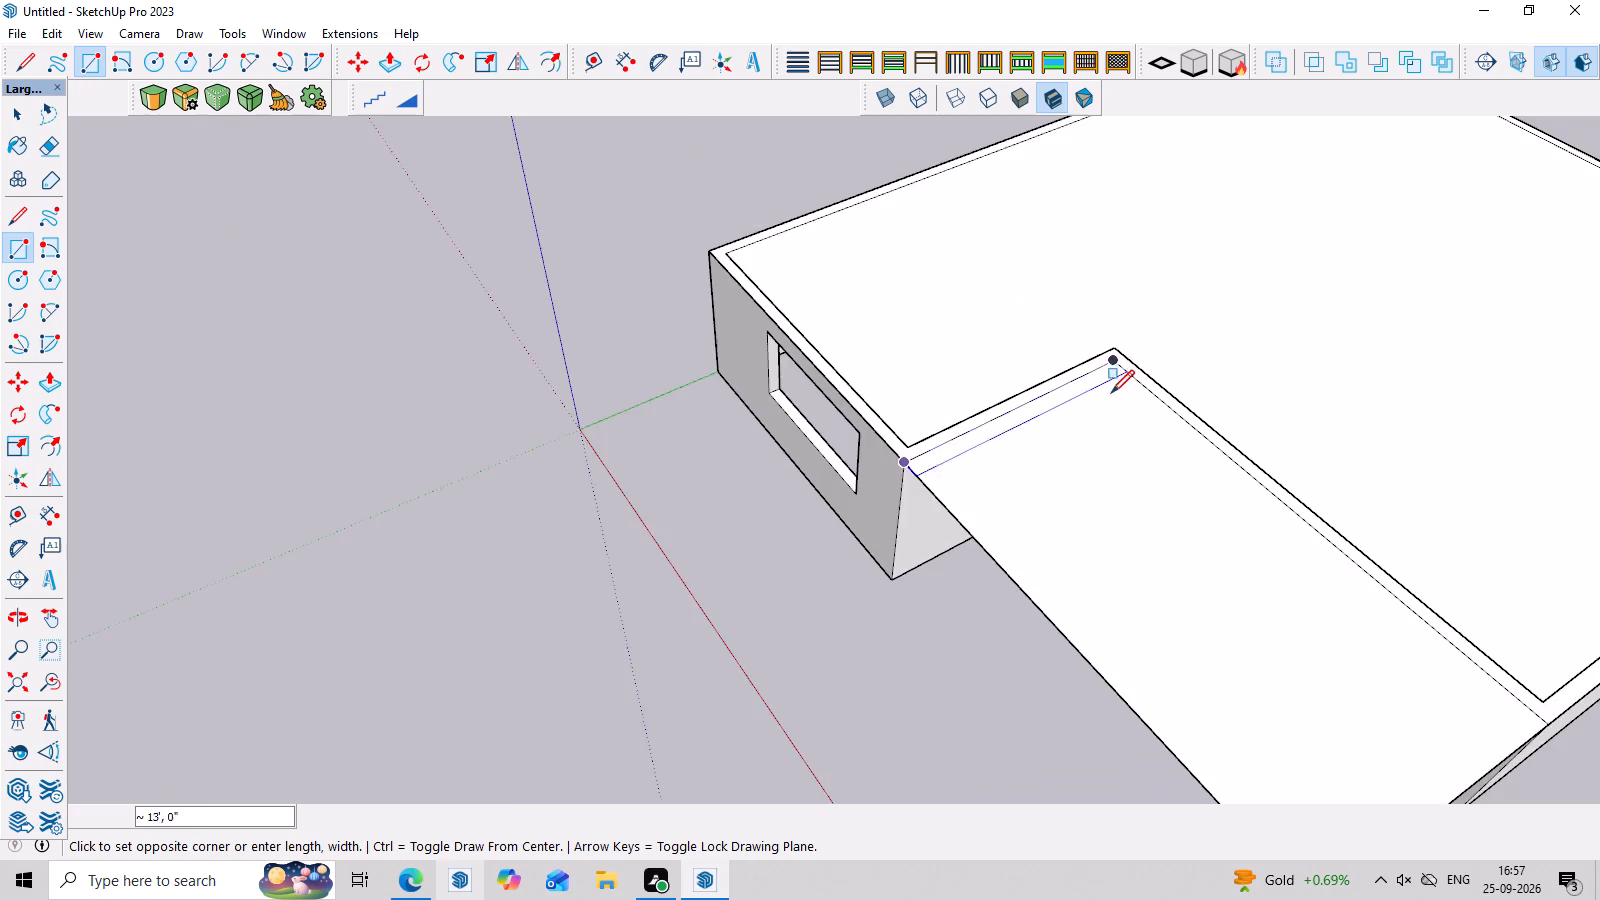
{"action": "scroll", "coordinate": [1111, 393], "scroll_direction": "down", "scroll_amount": 5}
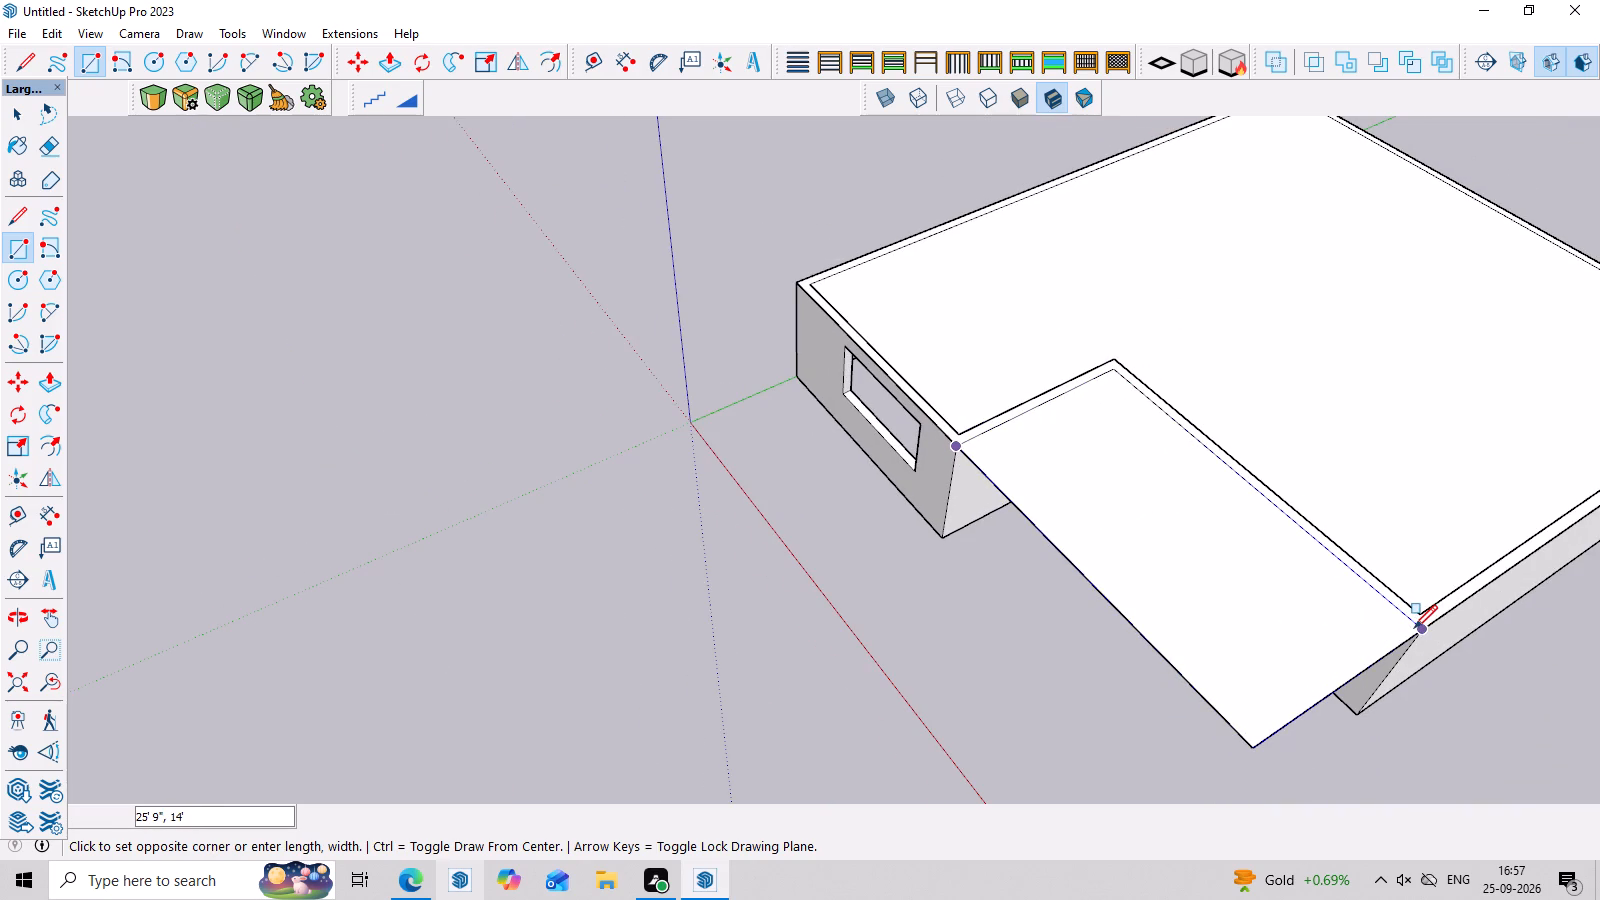
{"action": "left_click", "coordinate": [1414, 628]}
Cut away the rectangular face over the notch and erase its two leftover outer edges so the slab outline is L-shaped.
{"action": "key", "text": "space"}
{"action": "left_click", "coordinate": [1320, 607]}
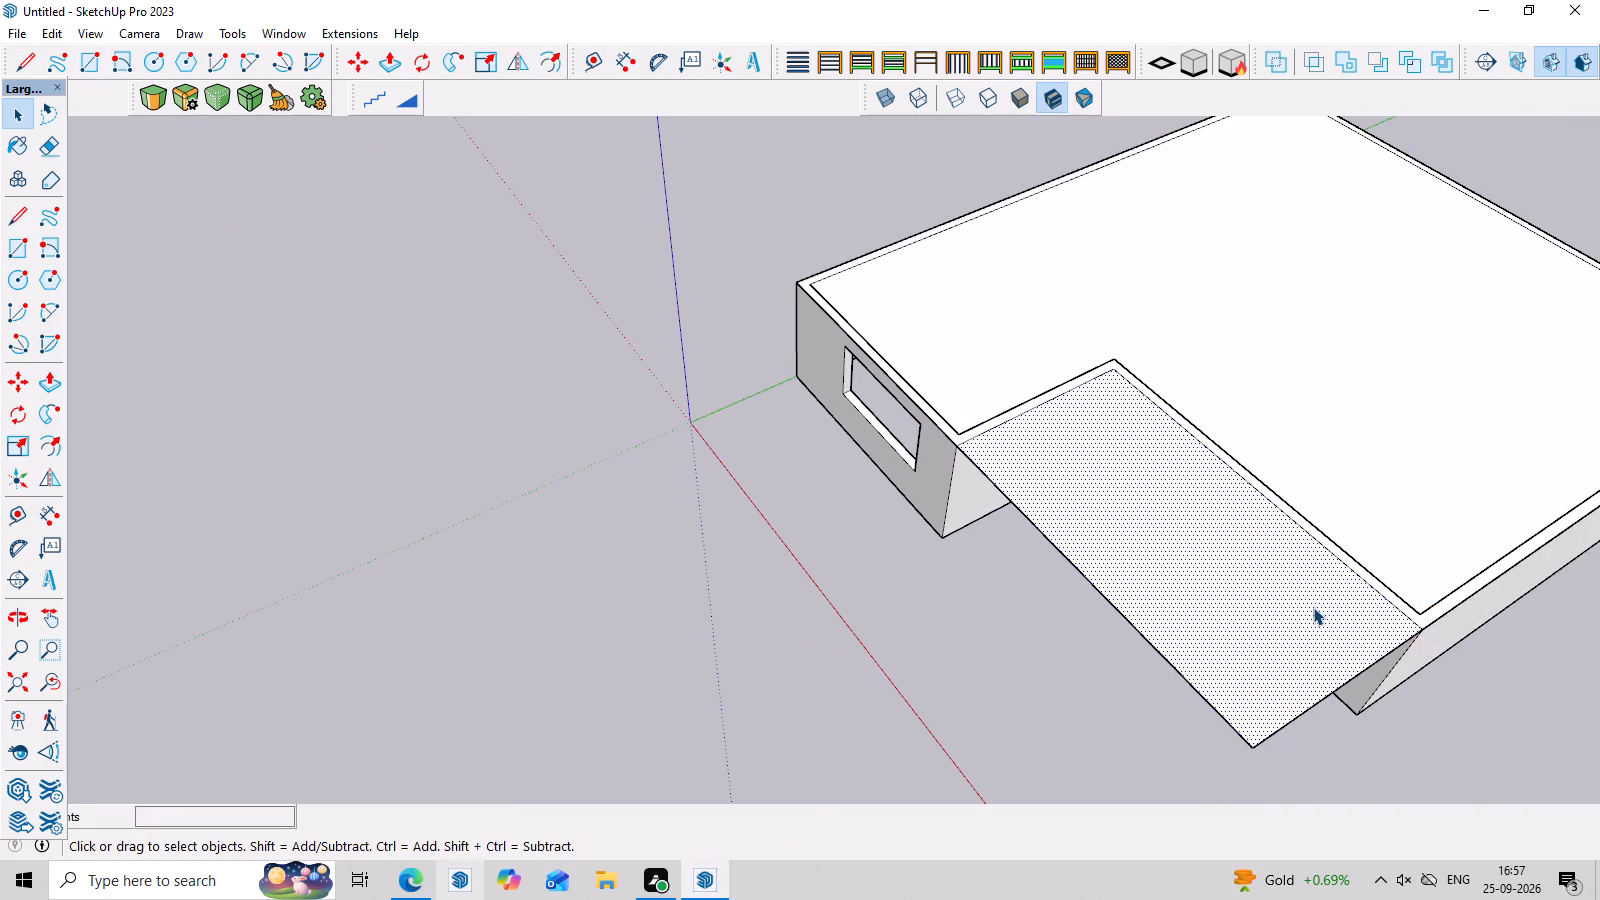
{"action": "key", "text": "ctrl+x"}
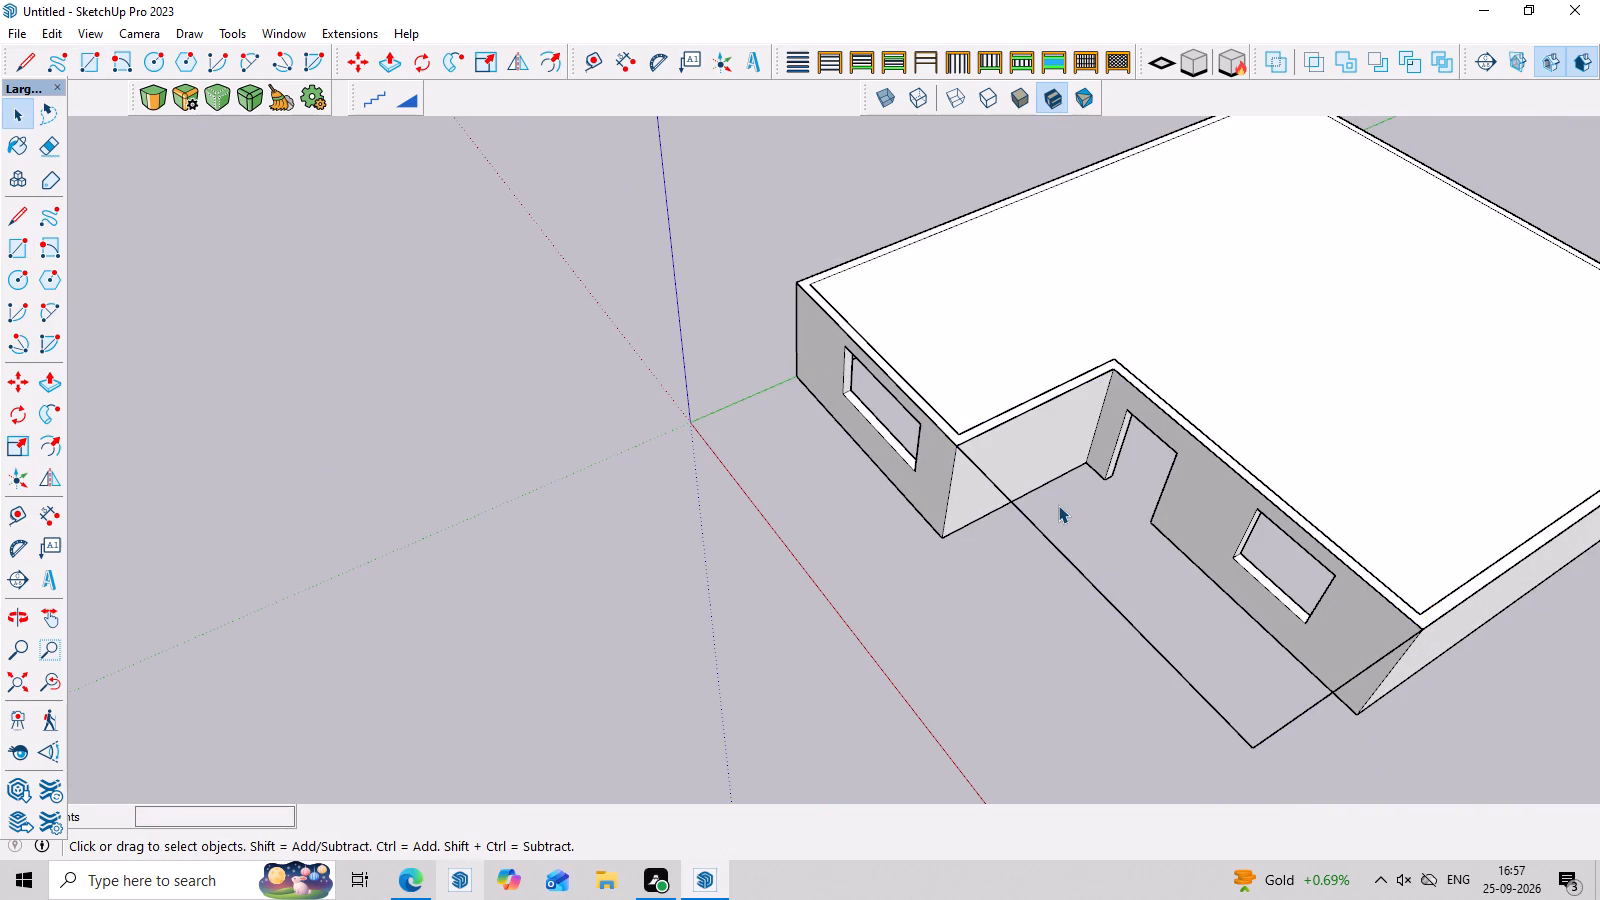
{"action": "key", "text": "e"}
{"action": "left_click_drag", "start_coordinate": [1056, 514], "coordinate": [961, 646]}
{"action": "left_click_drag", "start_coordinate": [1264, 647], "coordinate": [1393, 790]}
Push/Pull the L-shaped face on the wall tops upward by 4" to form the roof slab.
{"action": "scroll", "coordinate": [928, 454], "scroll_direction": "down", "scroll_amount": 4}
{"action": "scroll", "coordinate": [268, 383], "scroll_direction": "down", "scroll_amount": 4}
{"action": "middle_click_drag", "start_coordinate": [935, 538], "coordinate": [1395, 232]}
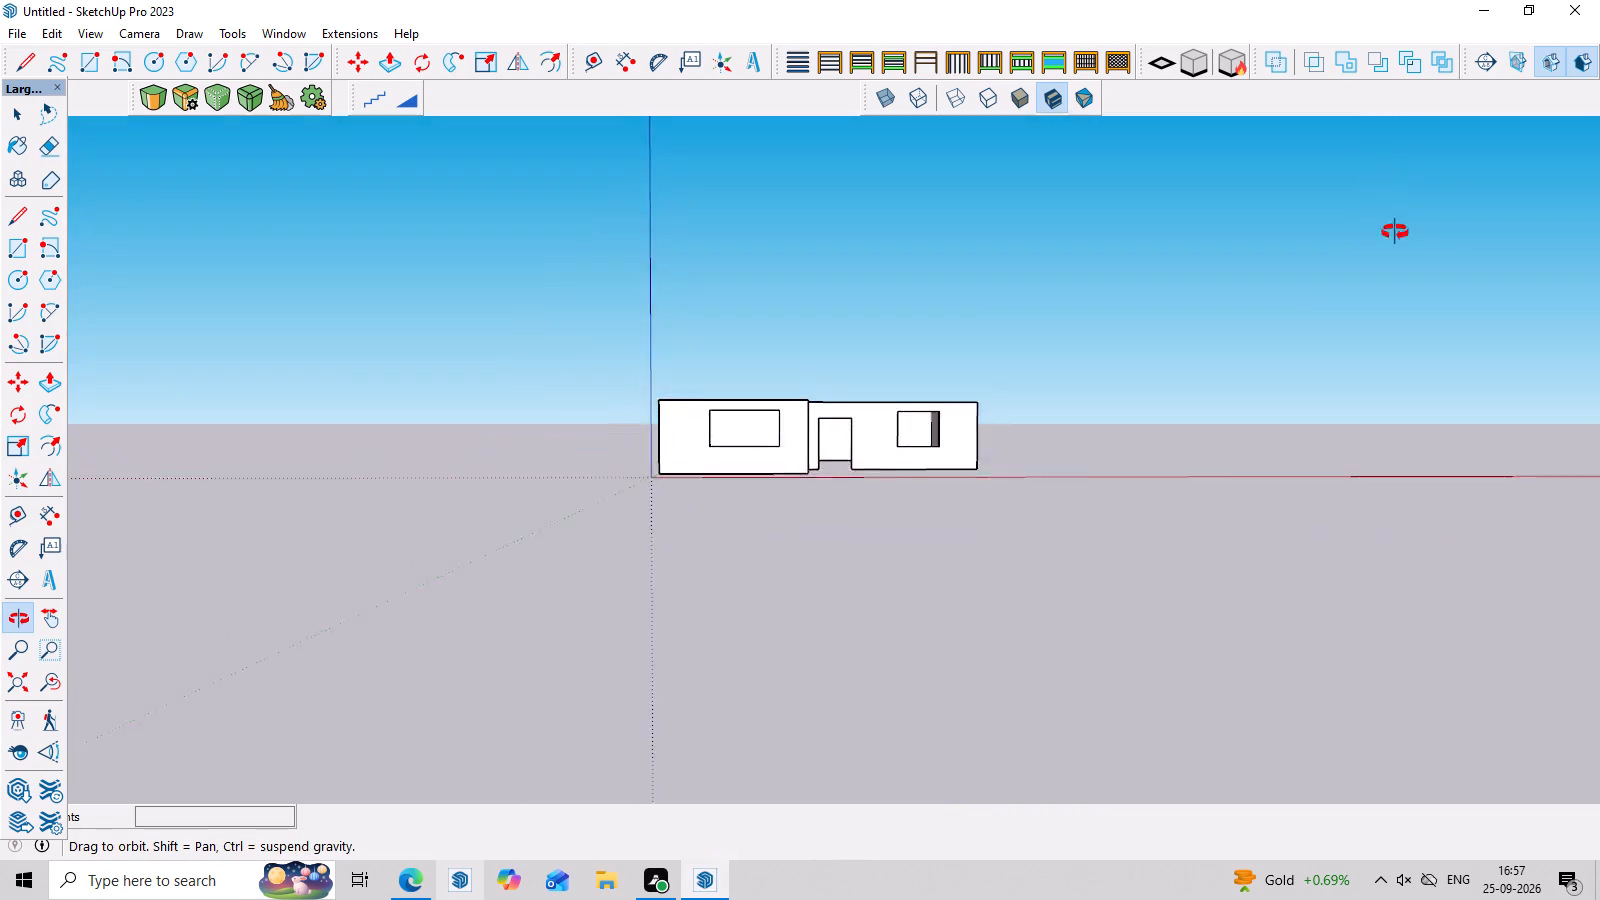
{"action": "middle_click_drag", "start_coordinate": [1395, 232], "coordinate": [1353, 176]}
{"action": "scroll", "coordinate": [696, 219], "scroll_direction": "up", "scroll_amount": 7}
{"action": "middle_click_drag", "start_coordinate": [1358, 458], "coordinate": [1385, 567]}
{"action": "key", "text": "space"}
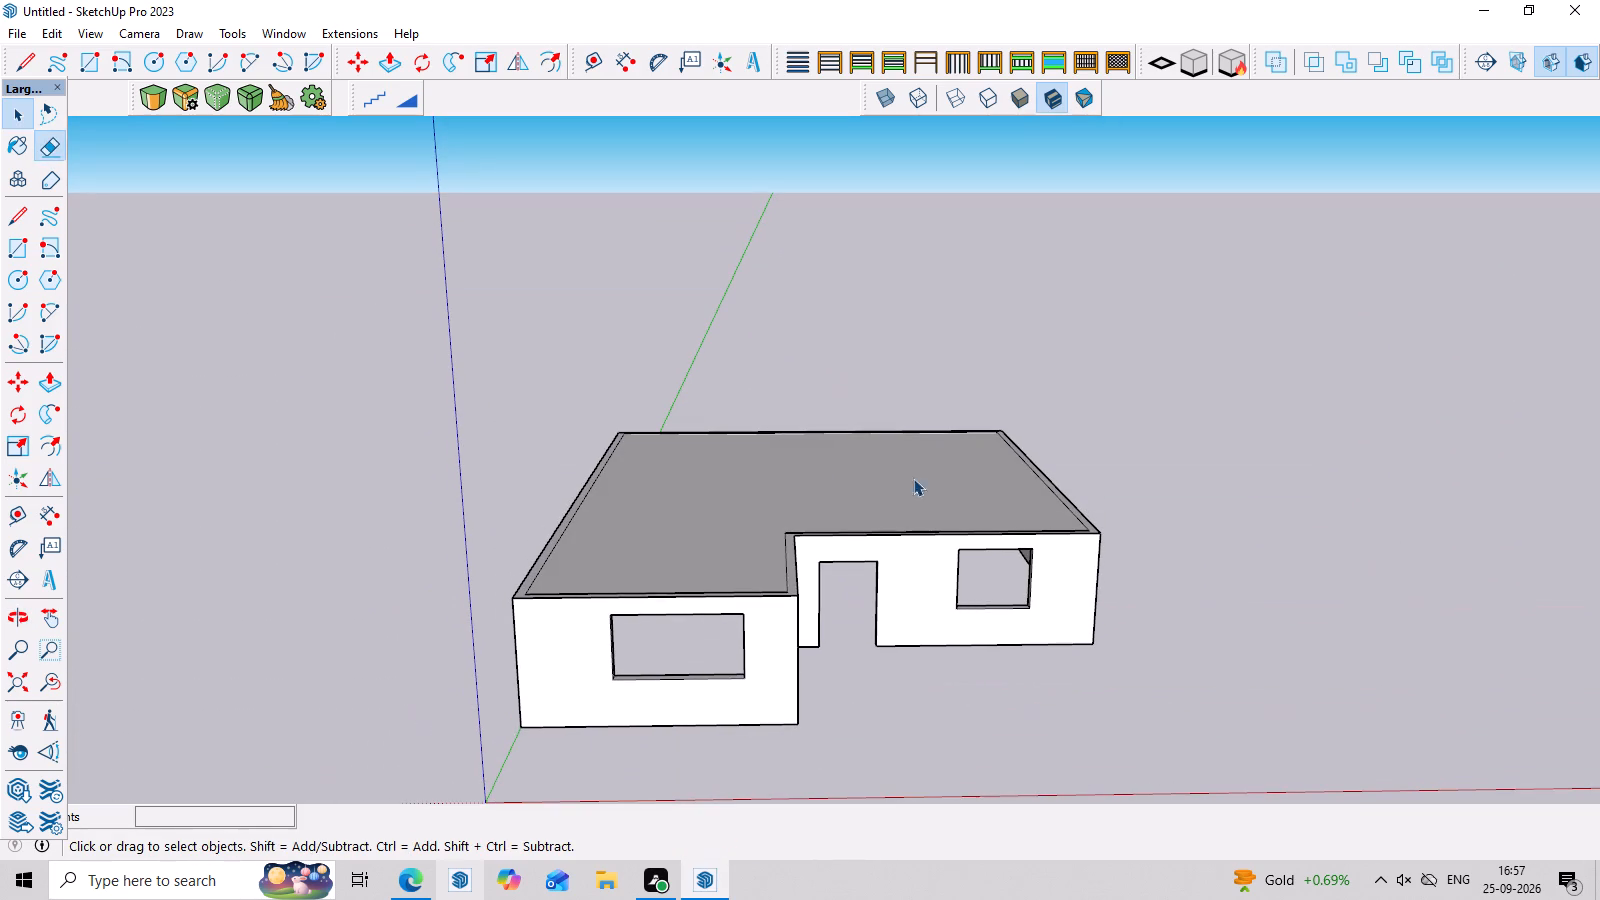
{"action": "left_click", "coordinate": [726, 473]}
{"action": "key", "text": "p"}
{"action": "left_click", "coordinate": [746, 449]}
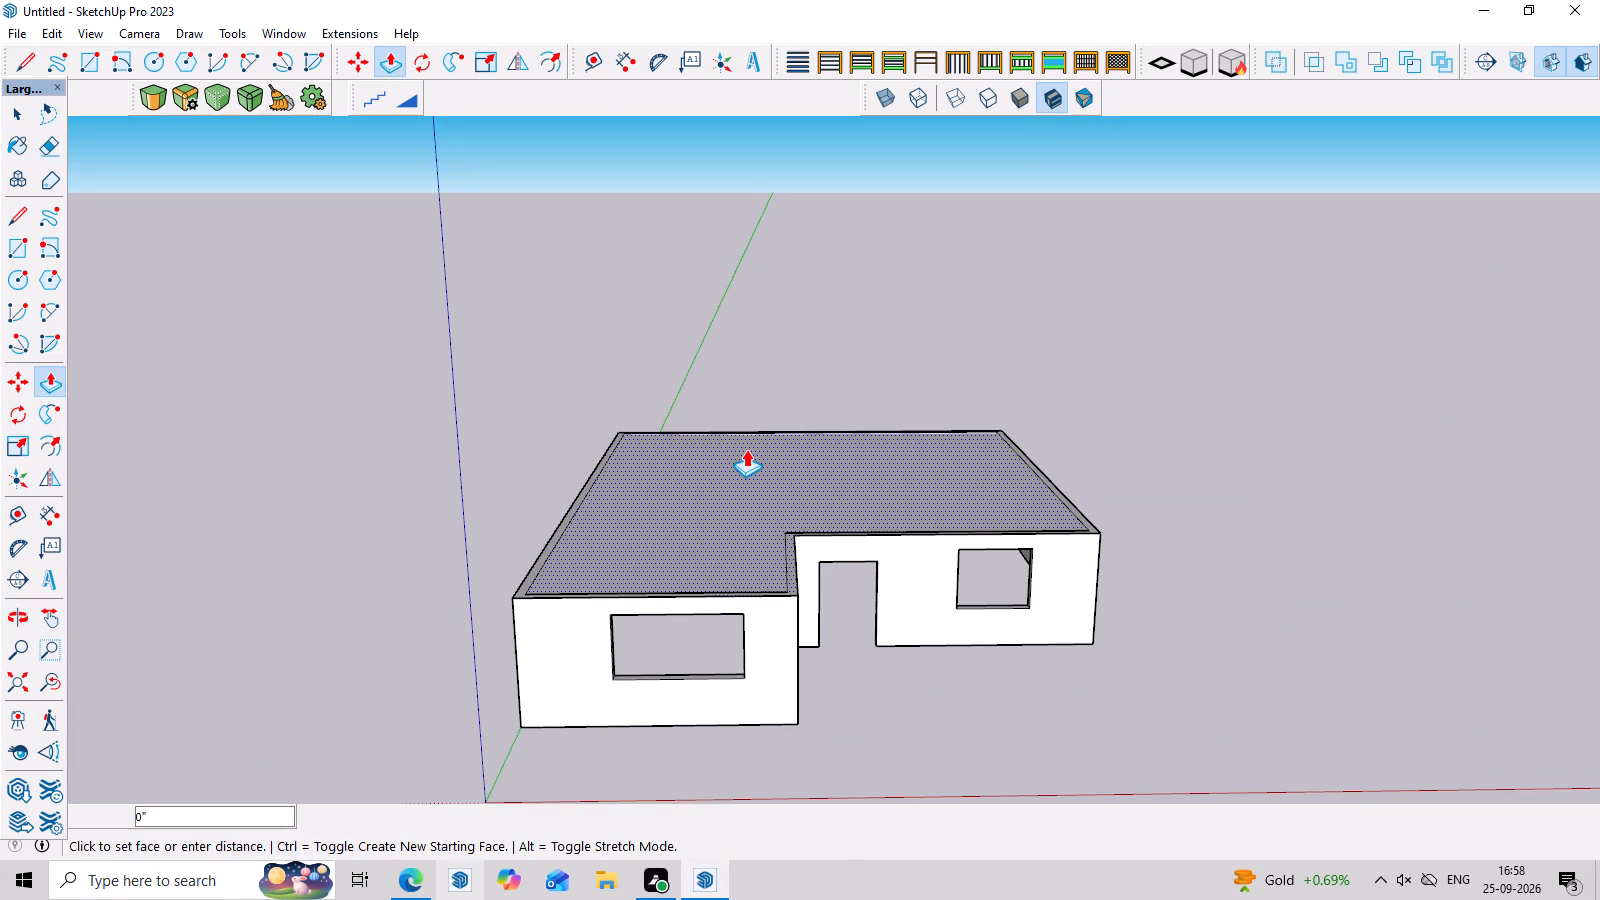
{"action": "key", "text": "4"}
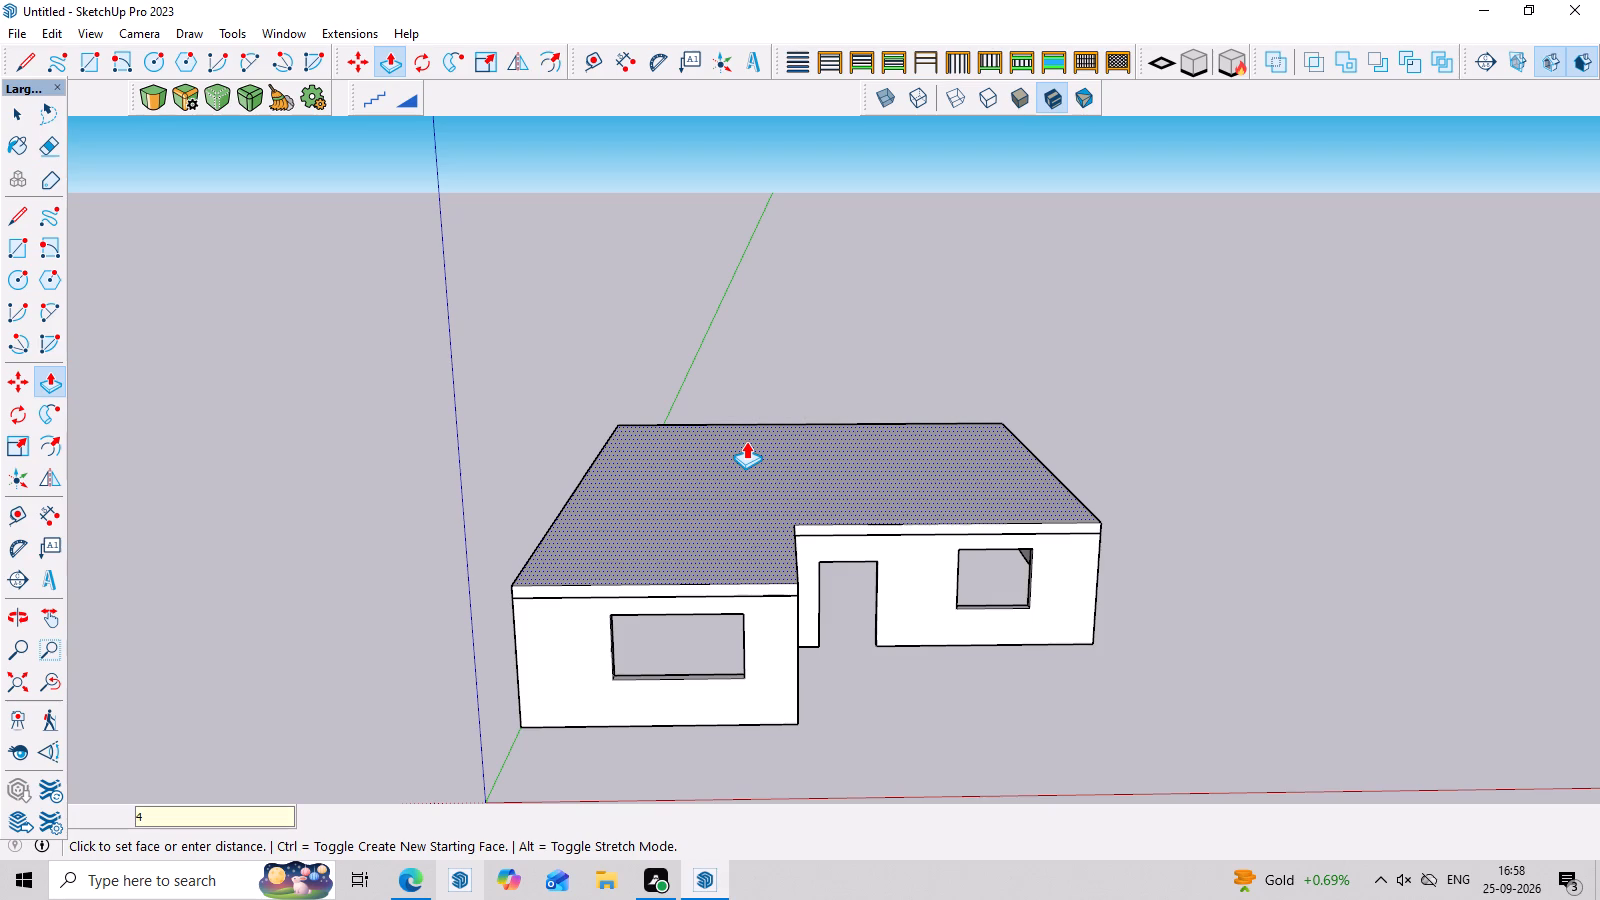
{"action": "key", "text": "Return"}
{"action": "middle_click_drag", "start_coordinate": [1097, 642], "coordinate": [1070, 59]}
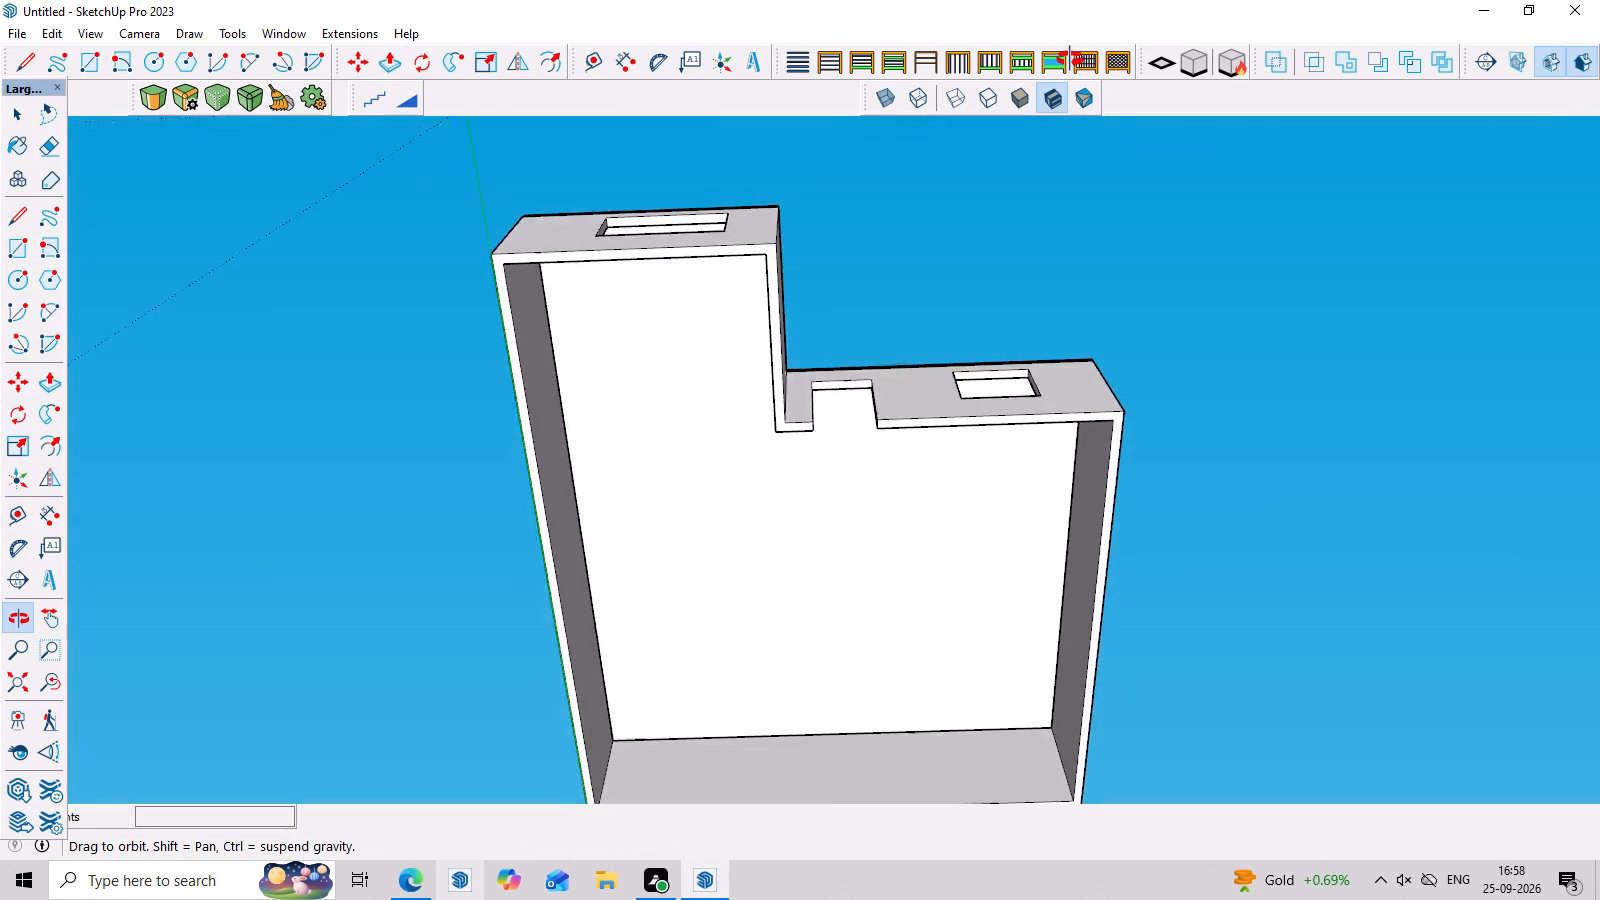
{"action": "middle_click_drag", "start_coordinate": [1070, 59], "coordinate": [1076, 583]}
{"action": "scroll", "coordinate": [1089, 541], "scroll_direction": "up", "scroll_amount": 3}
{"action": "key", "text": "space"}
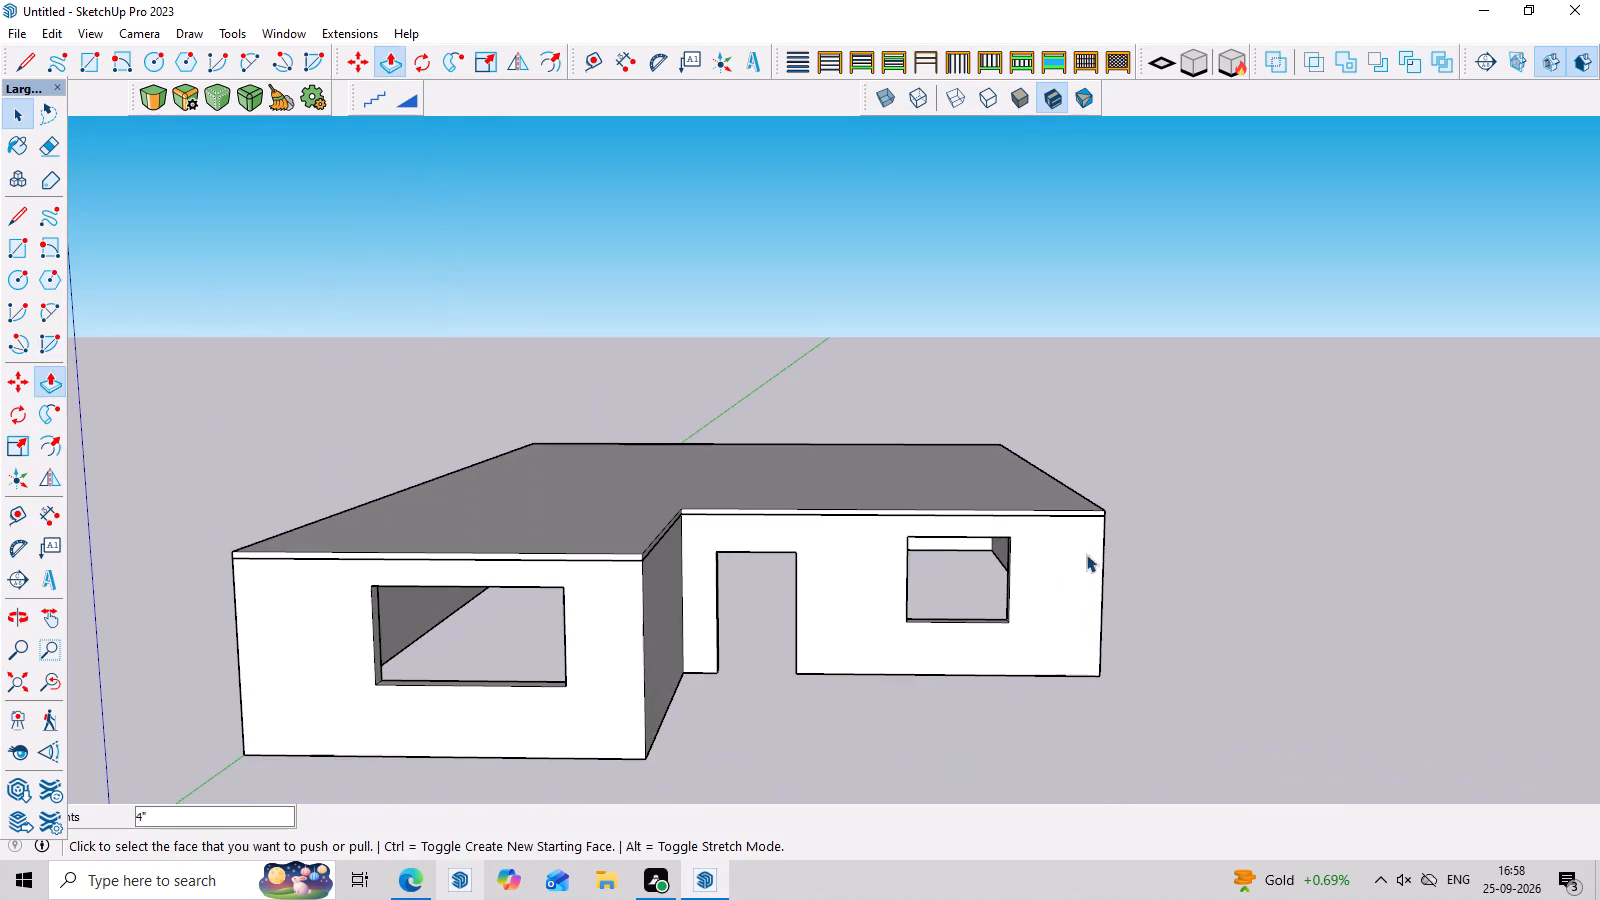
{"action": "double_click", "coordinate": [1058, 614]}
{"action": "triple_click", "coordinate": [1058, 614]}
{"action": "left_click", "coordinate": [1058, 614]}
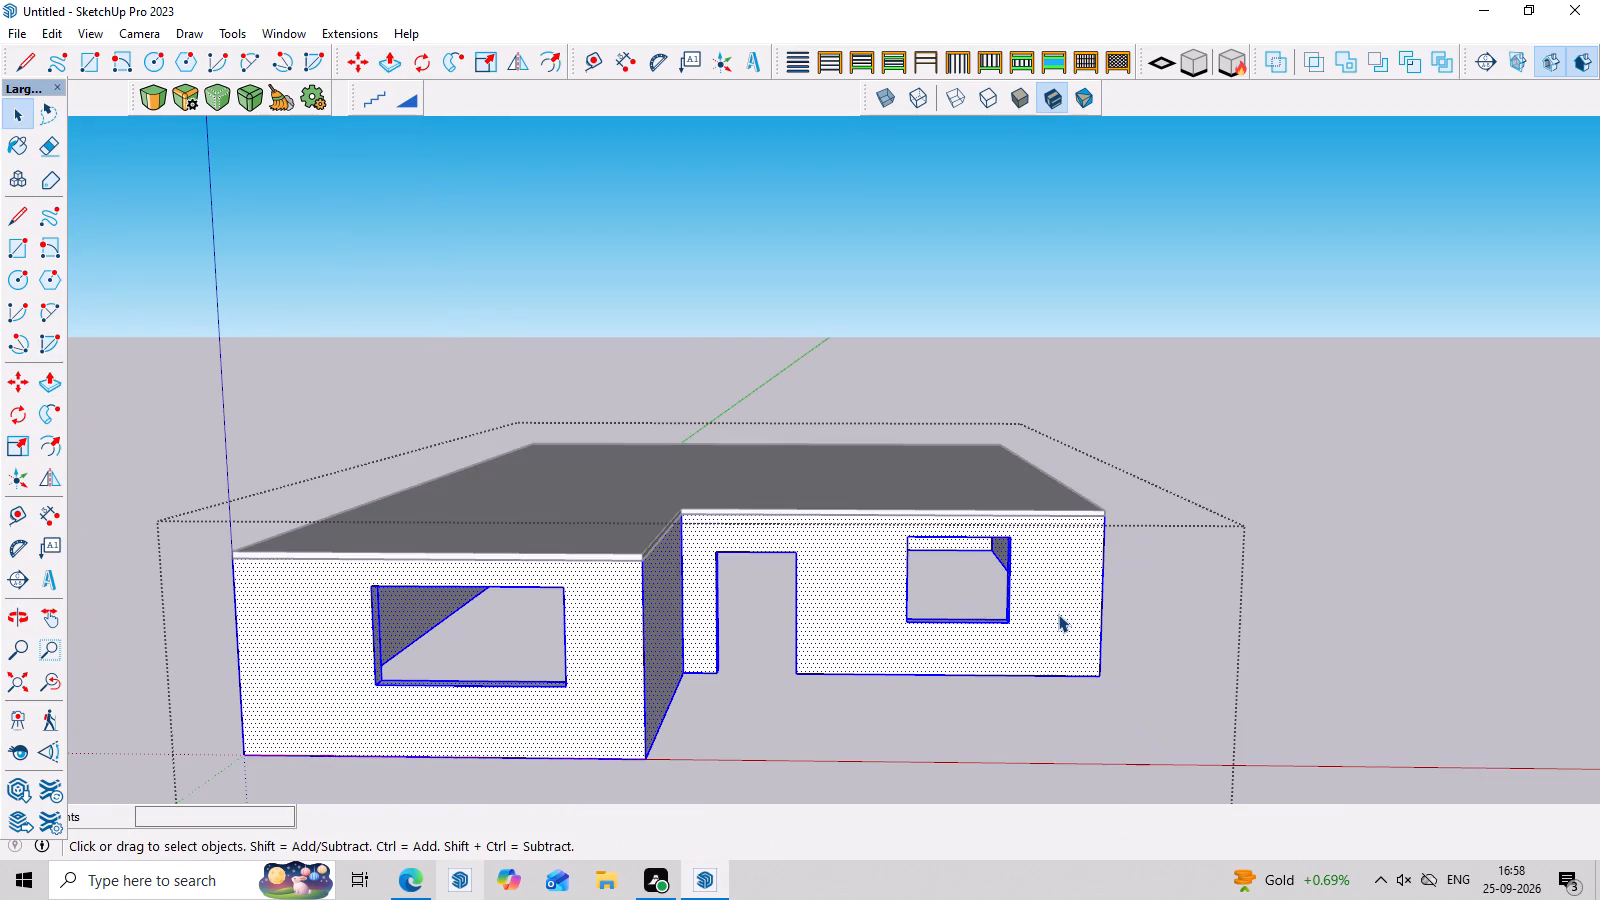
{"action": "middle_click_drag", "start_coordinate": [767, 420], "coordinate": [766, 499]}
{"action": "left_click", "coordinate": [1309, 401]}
Make the whole L-shaped roof slab a group, separate from the walls.
{"action": "triple_click", "coordinate": [355, 612]}
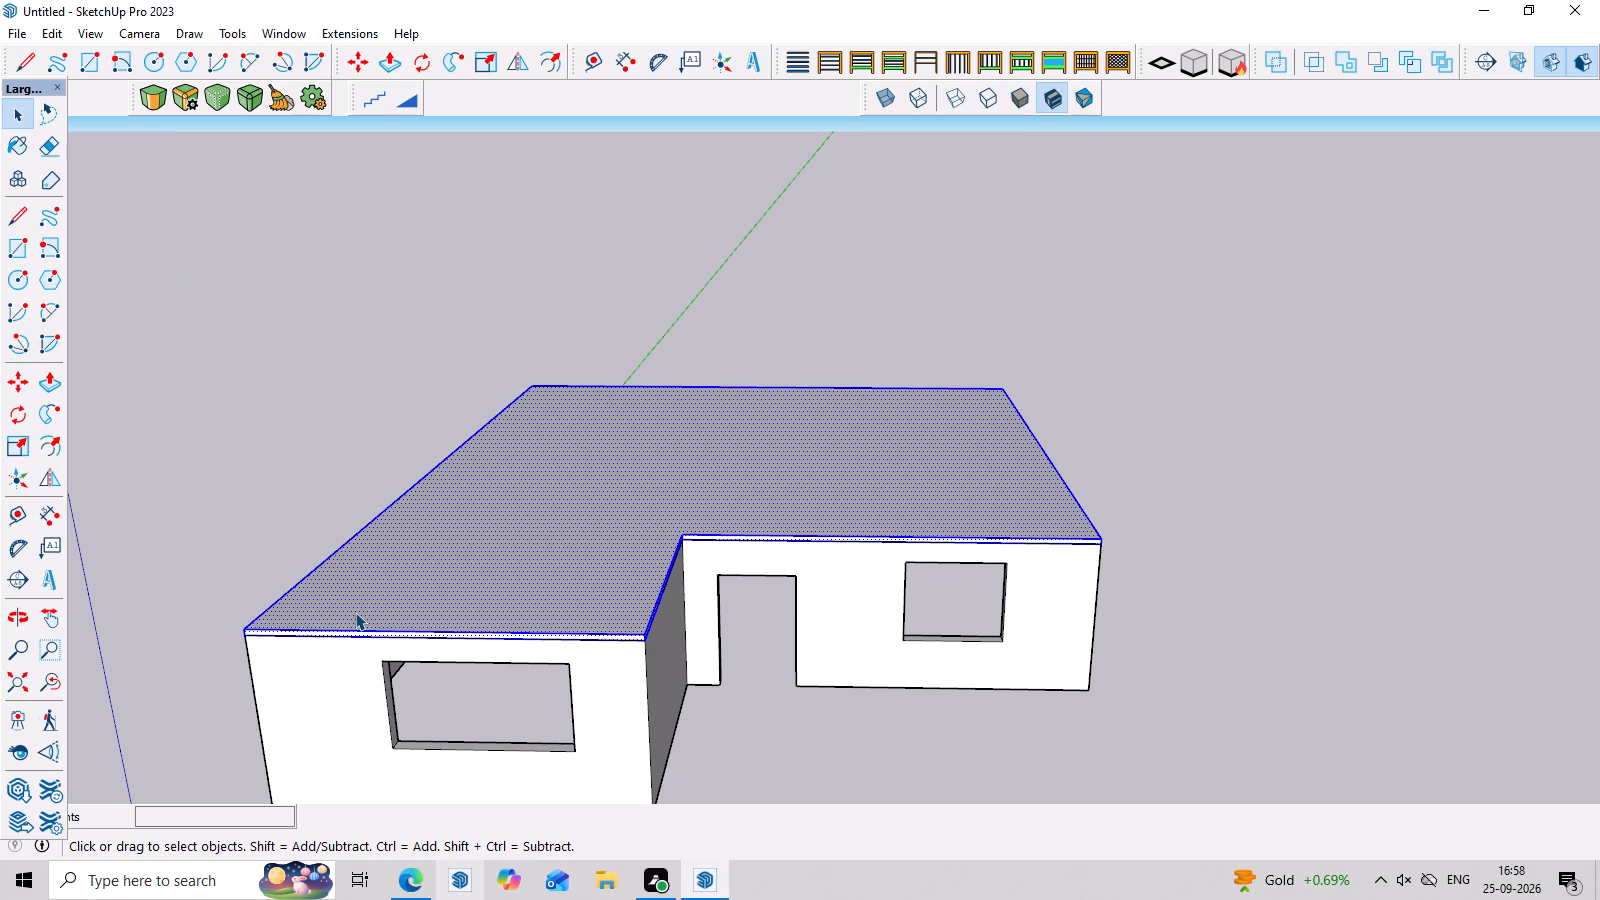
{"action": "right_click", "coordinate": [355, 612]}
{"action": "left_click", "coordinate": [567, 312]}
{"action": "middle_click_drag", "start_coordinate": [1015, 470], "coordinate": [1008, 358]}
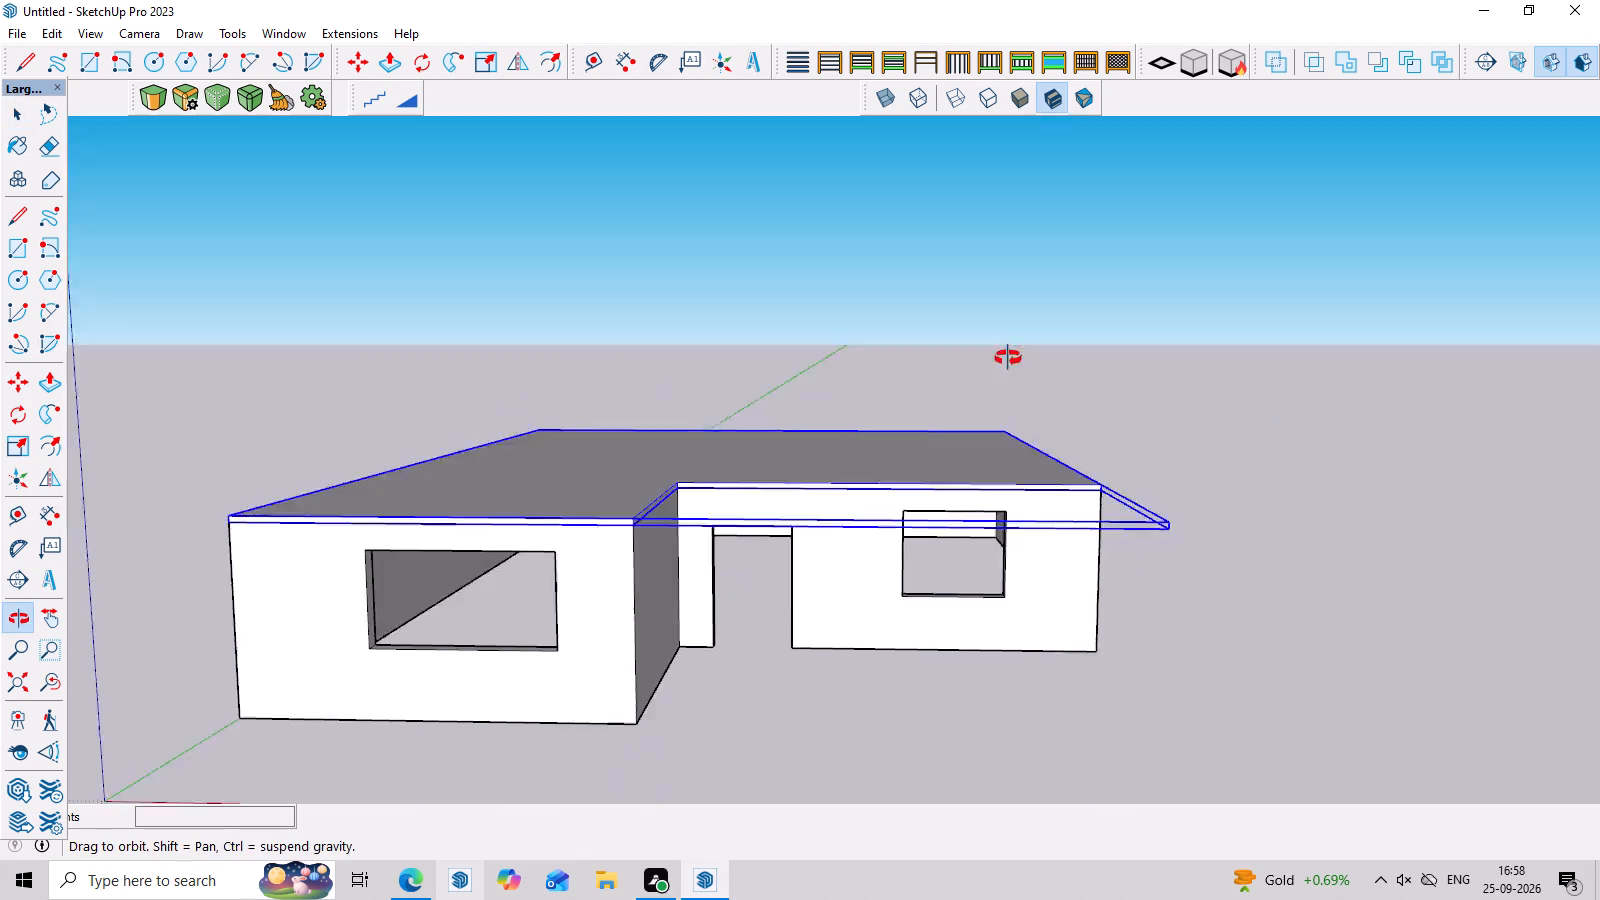
{"action": "middle_click_drag", "start_coordinate": [1008, 358], "coordinate": [1008, 344]}
{"action": "left_click", "coordinate": [1322, 400]}
Inside the wall group, copy all walls with their openings straight up from the outer bottom corner onto the slab's top corner as an upper storey.
{"action": "middle_click_drag", "start_coordinate": [1107, 609], "coordinate": [1157, 828]}
{"action": "scroll", "coordinate": [1041, 657], "scroll_direction": "up", "scroll_amount": 2}
{"action": "triple_click", "coordinate": [1055, 607]}
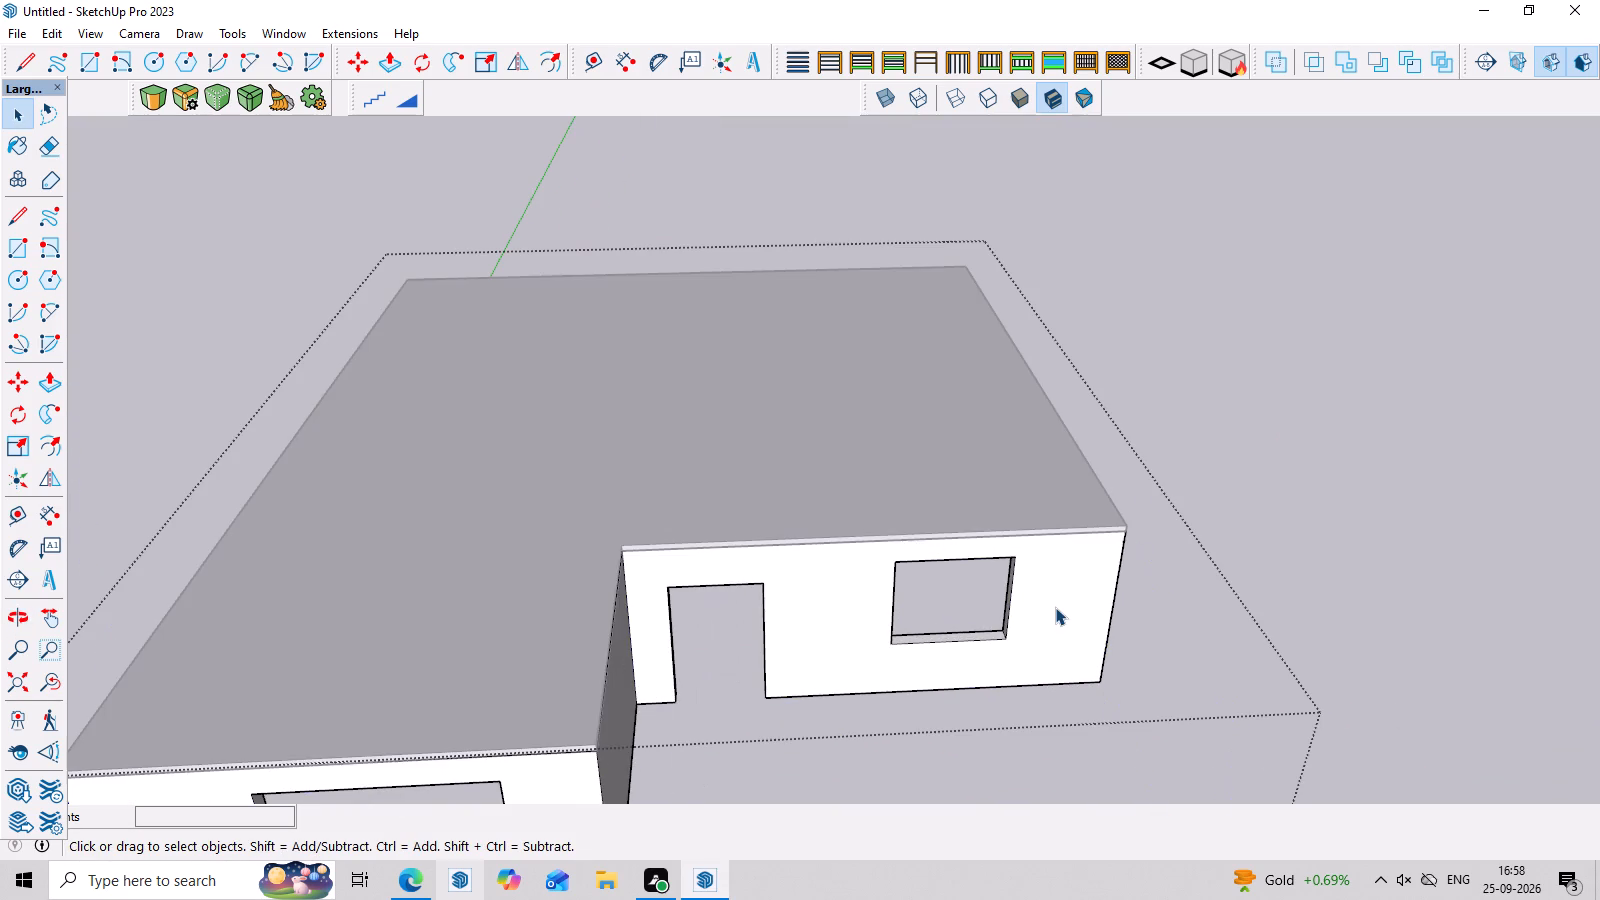
{"action": "key", "text": "m"}
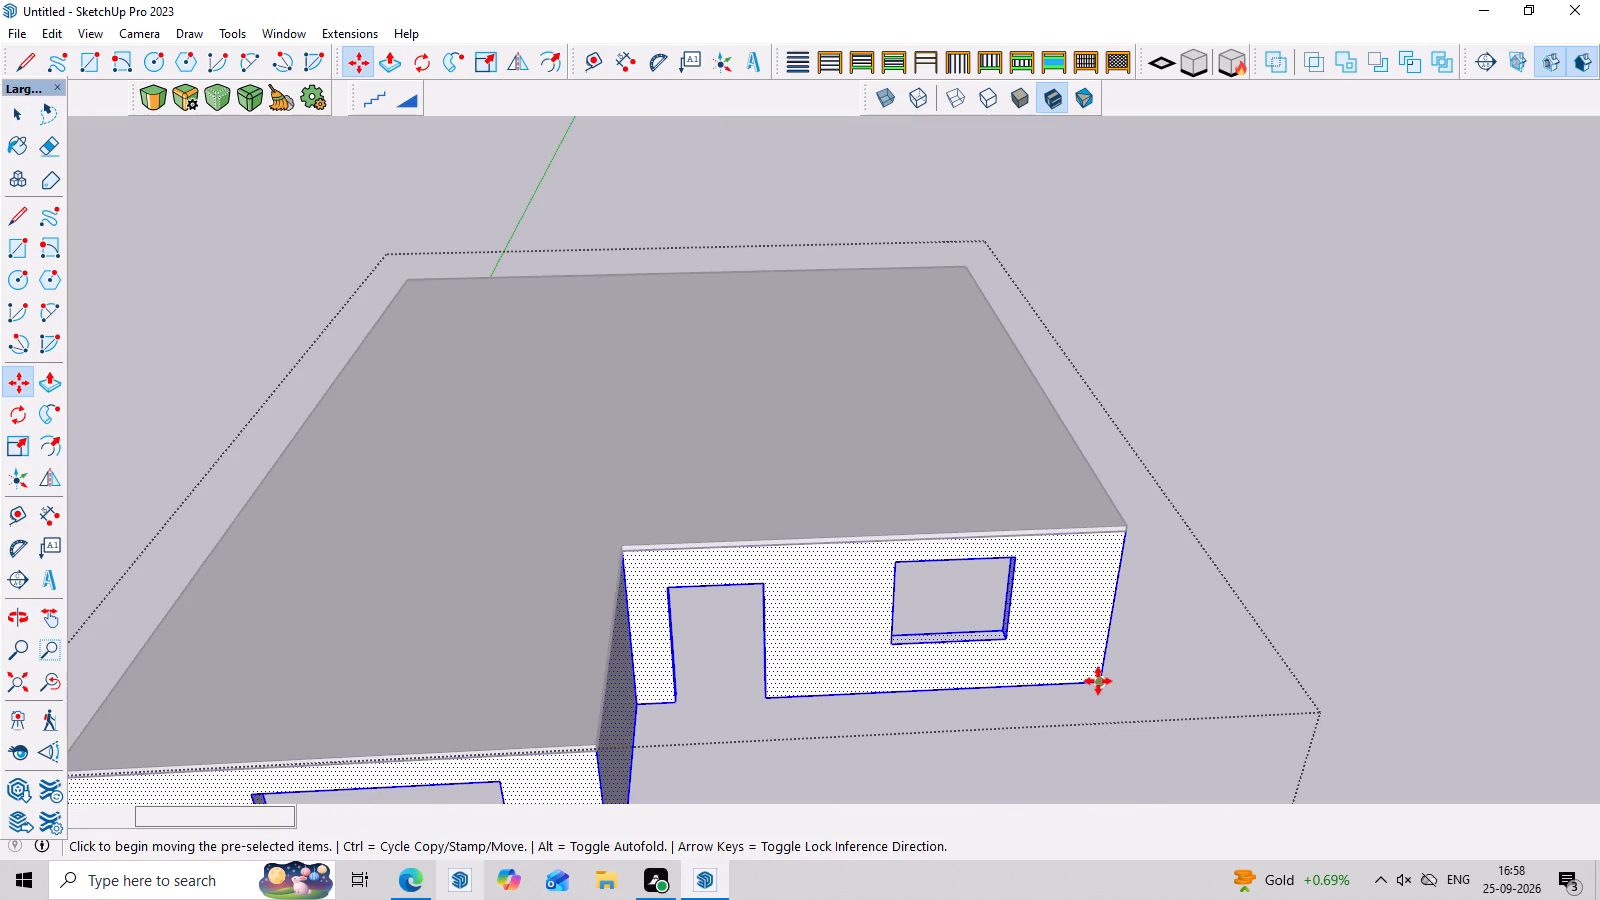
{"action": "left_click", "coordinate": [1098, 681]}
{"action": "left_click", "coordinate": [1098, 681]}
{"action": "left_click", "coordinate": [1097, 684]}
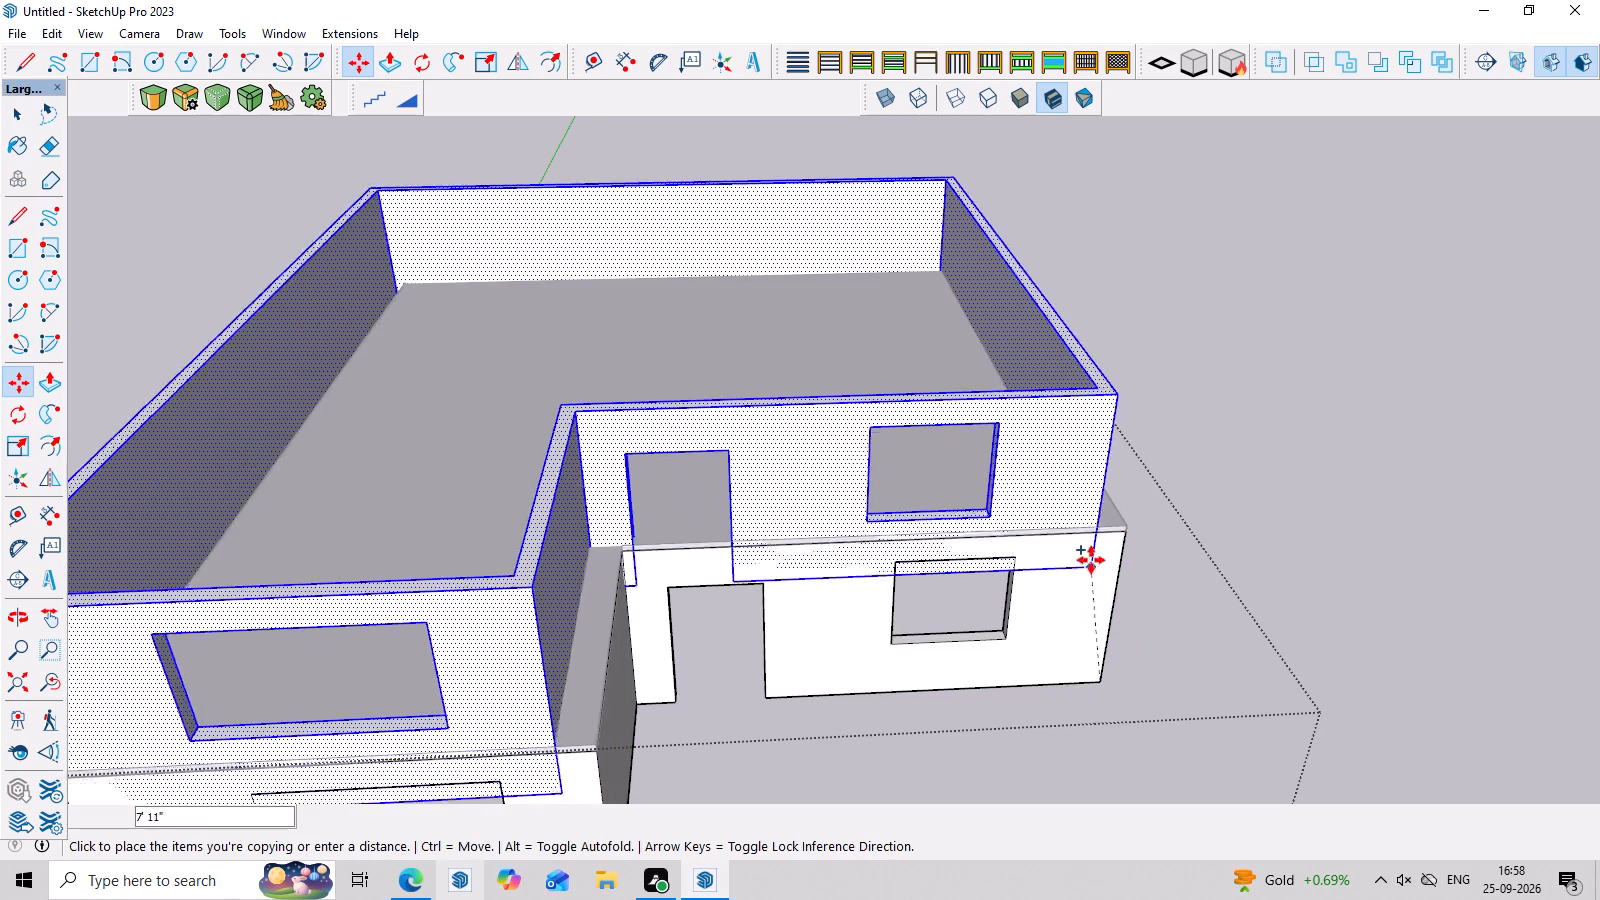
{"action": "left_click", "coordinate": [1125, 519]}
{"action": "scroll", "coordinate": [1188, 553], "scroll_direction": "down", "scroll_amount": 3}
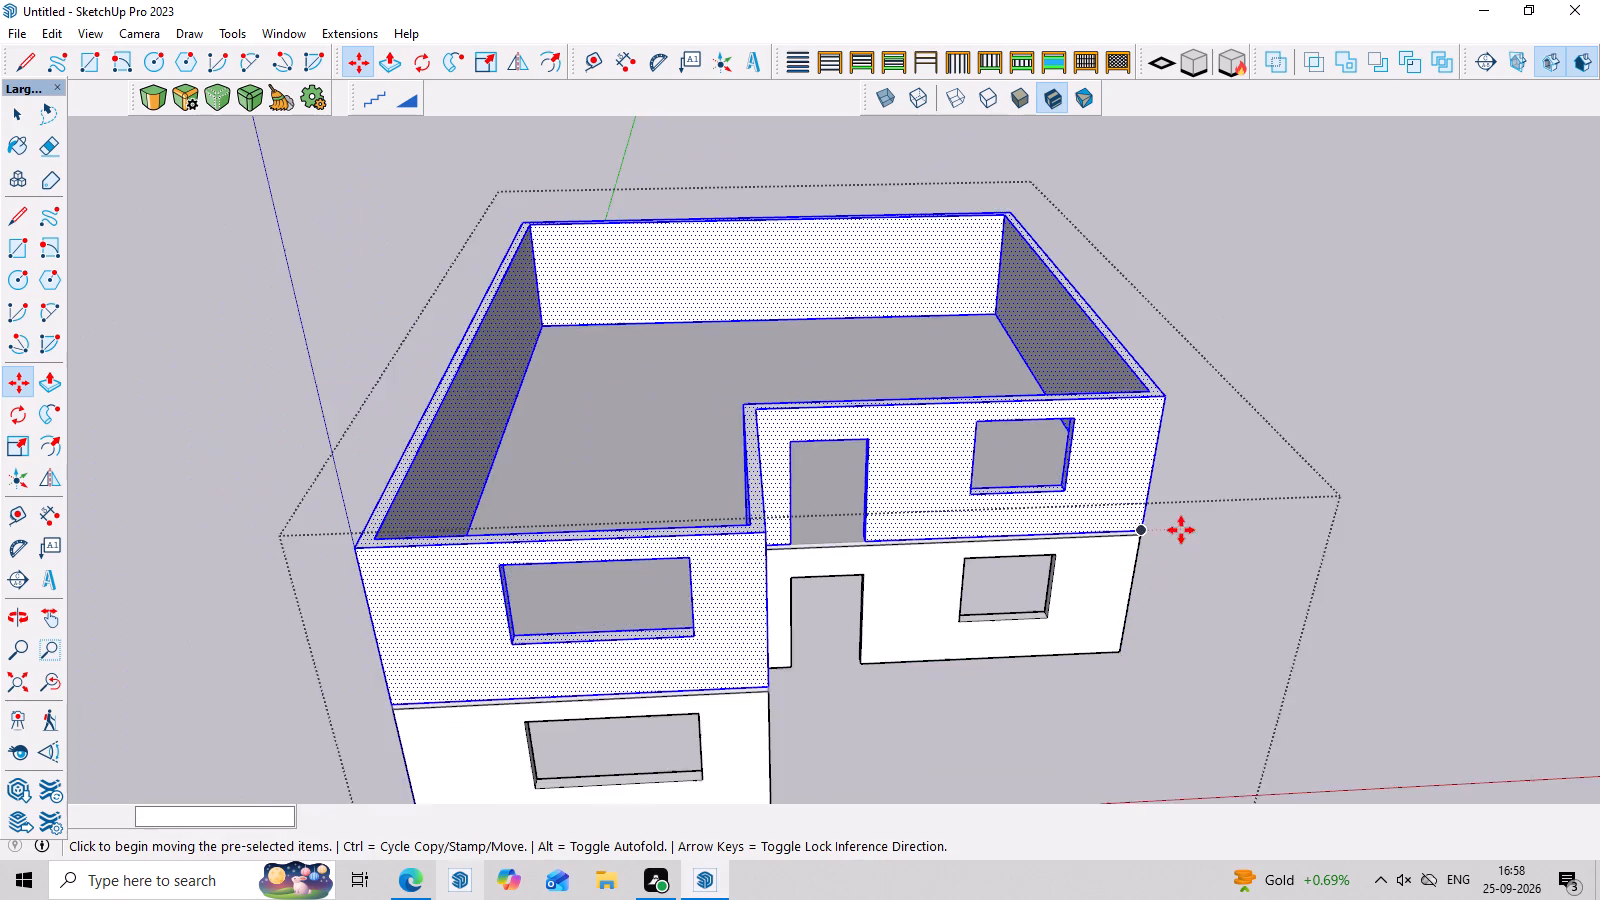
{"action": "scroll", "coordinate": [1208, 456], "scroll_direction": "down", "scroll_amount": 3}
{"action": "middle_click_drag", "start_coordinate": [1265, 550], "coordinate": [1164, 298]}
{"action": "key", "text": "space"}
{"action": "left_click", "coordinate": [1357, 399]}
Examine the stacked two-storey building from the front, from below and from above.
{"action": "scroll", "coordinate": [482, 190], "scroll_direction": "down", "scroll_amount": 4}
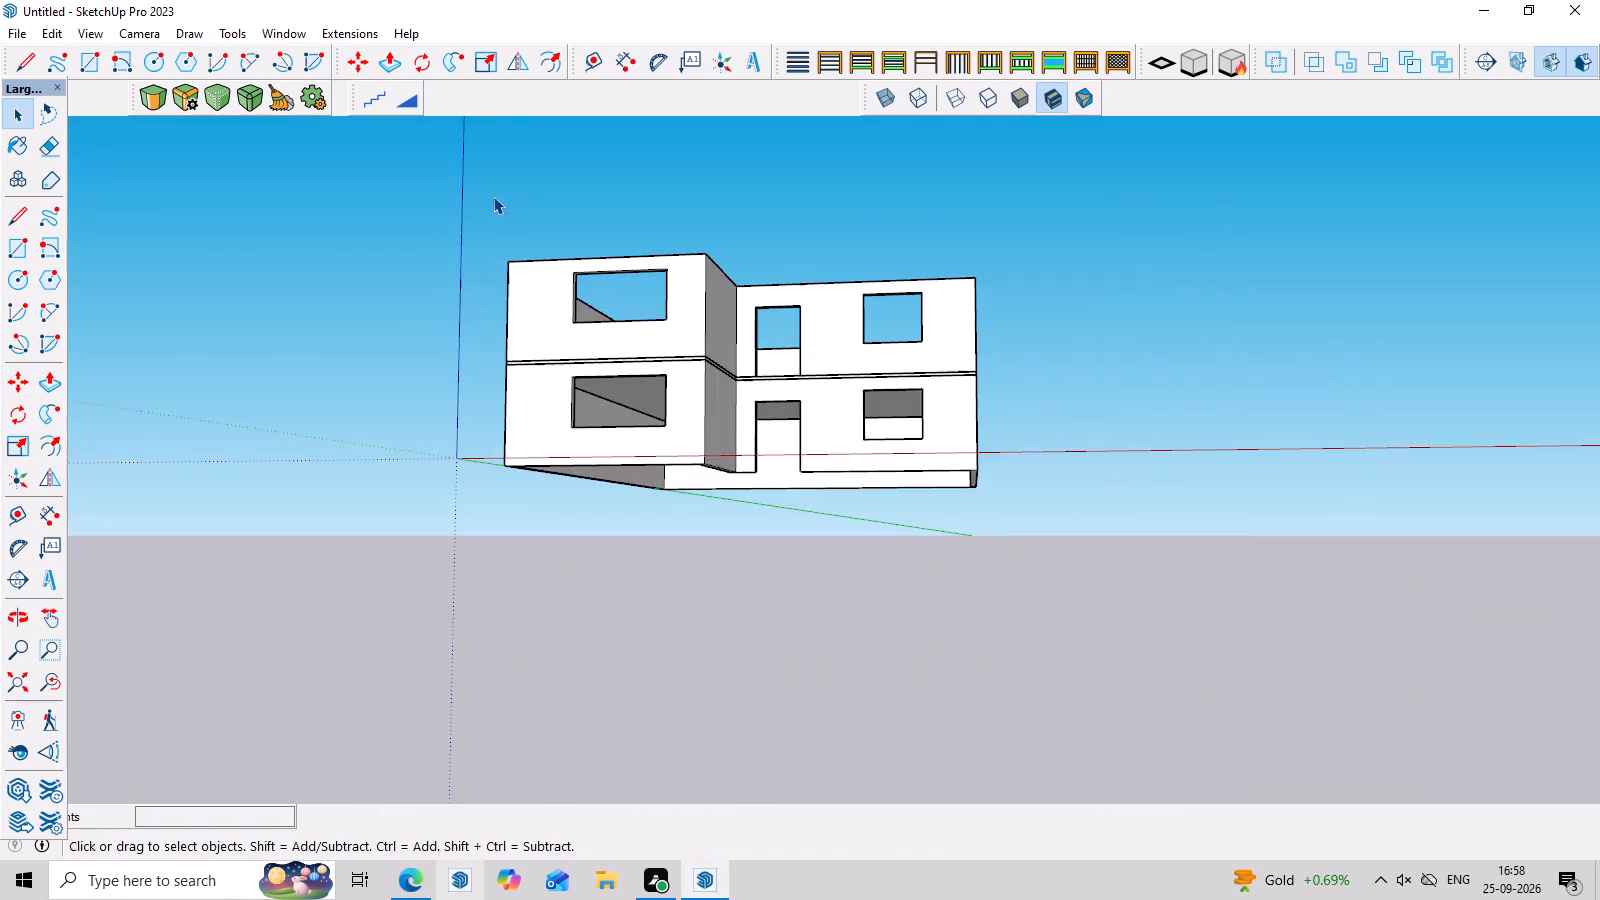
{"action": "scroll", "coordinate": [493, 196], "scroll_direction": "down", "scroll_amount": 3}
{"action": "middle_click_drag", "start_coordinate": [623, 240], "coordinate": [717, 553]}
{"action": "scroll", "coordinate": [721, 476], "scroll_direction": "up", "scroll_amount": 3}
{"action": "scroll", "coordinate": [738, 376], "scroll_direction": "up", "scroll_amount": 4}
{"action": "middle_click_drag", "start_coordinate": [843, 562], "coordinate": [834, 373]}
{"action": "scroll", "coordinate": [833, 385], "scroll_direction": "down", "scroll_amount": 8}
{"action": "middle_click_drag", "start_coordinate": [512, 460], "coordinate": [518, 371]}
{"action": "scroll", "coordinate": [531, 302], "scroll_direction": "up", "scroll_amount": 2}
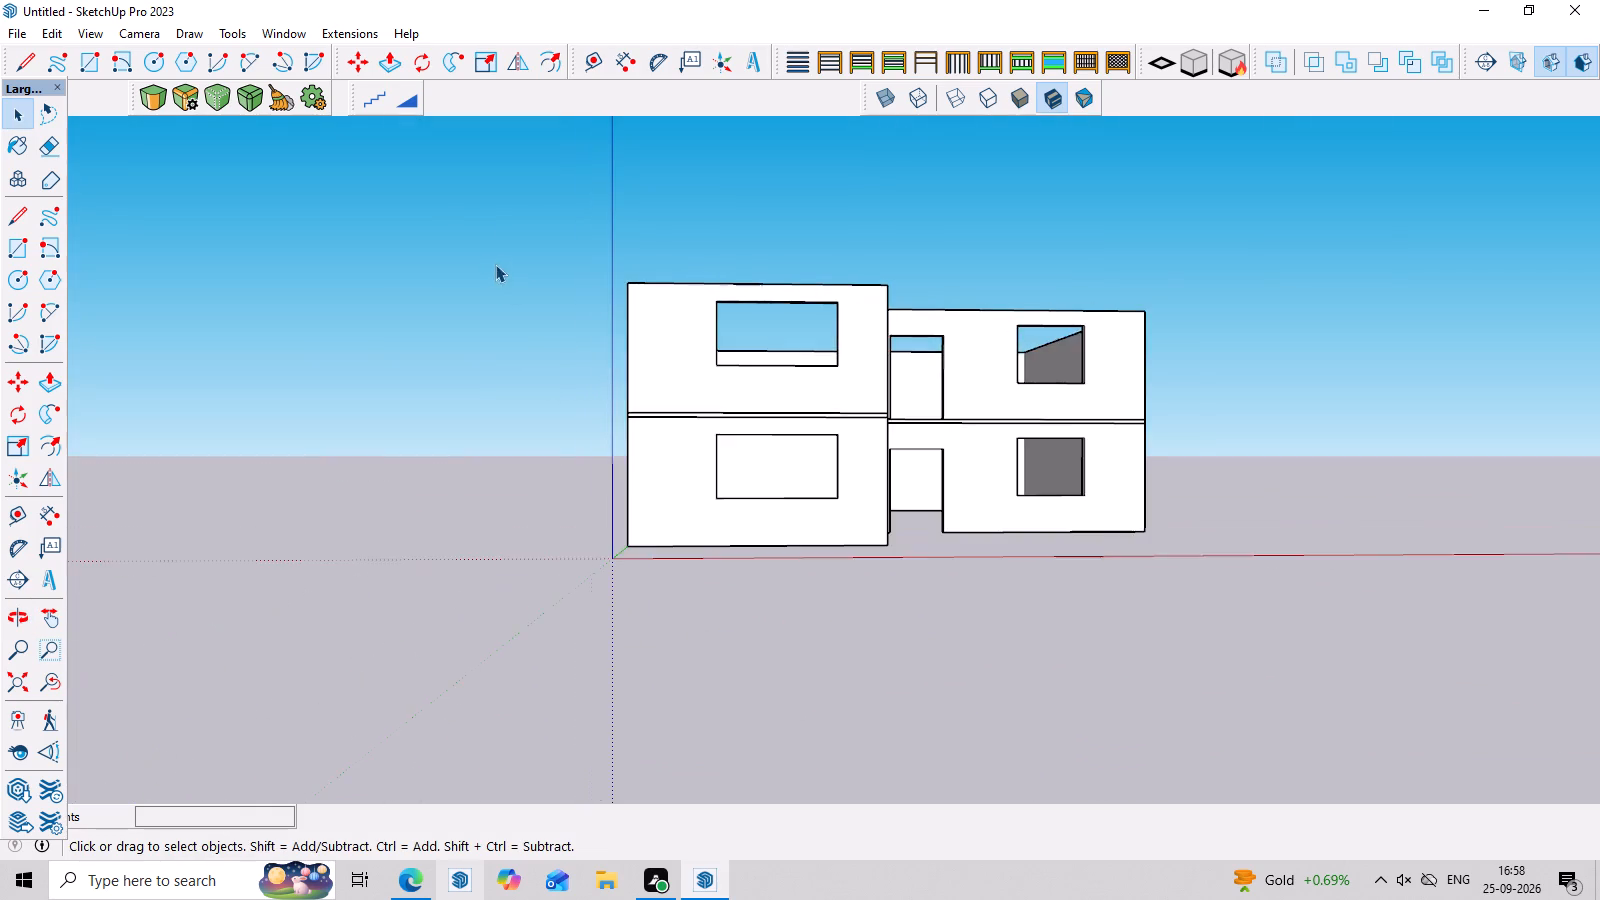
{"action": "scroll", "coordinate": [495, 264], "scroll_direction": "up", "scroll_amount": 7}
{"action": "scroll", "coordinate": [696, 242], "scroll_direction": "down", "scroll_amount": 8}
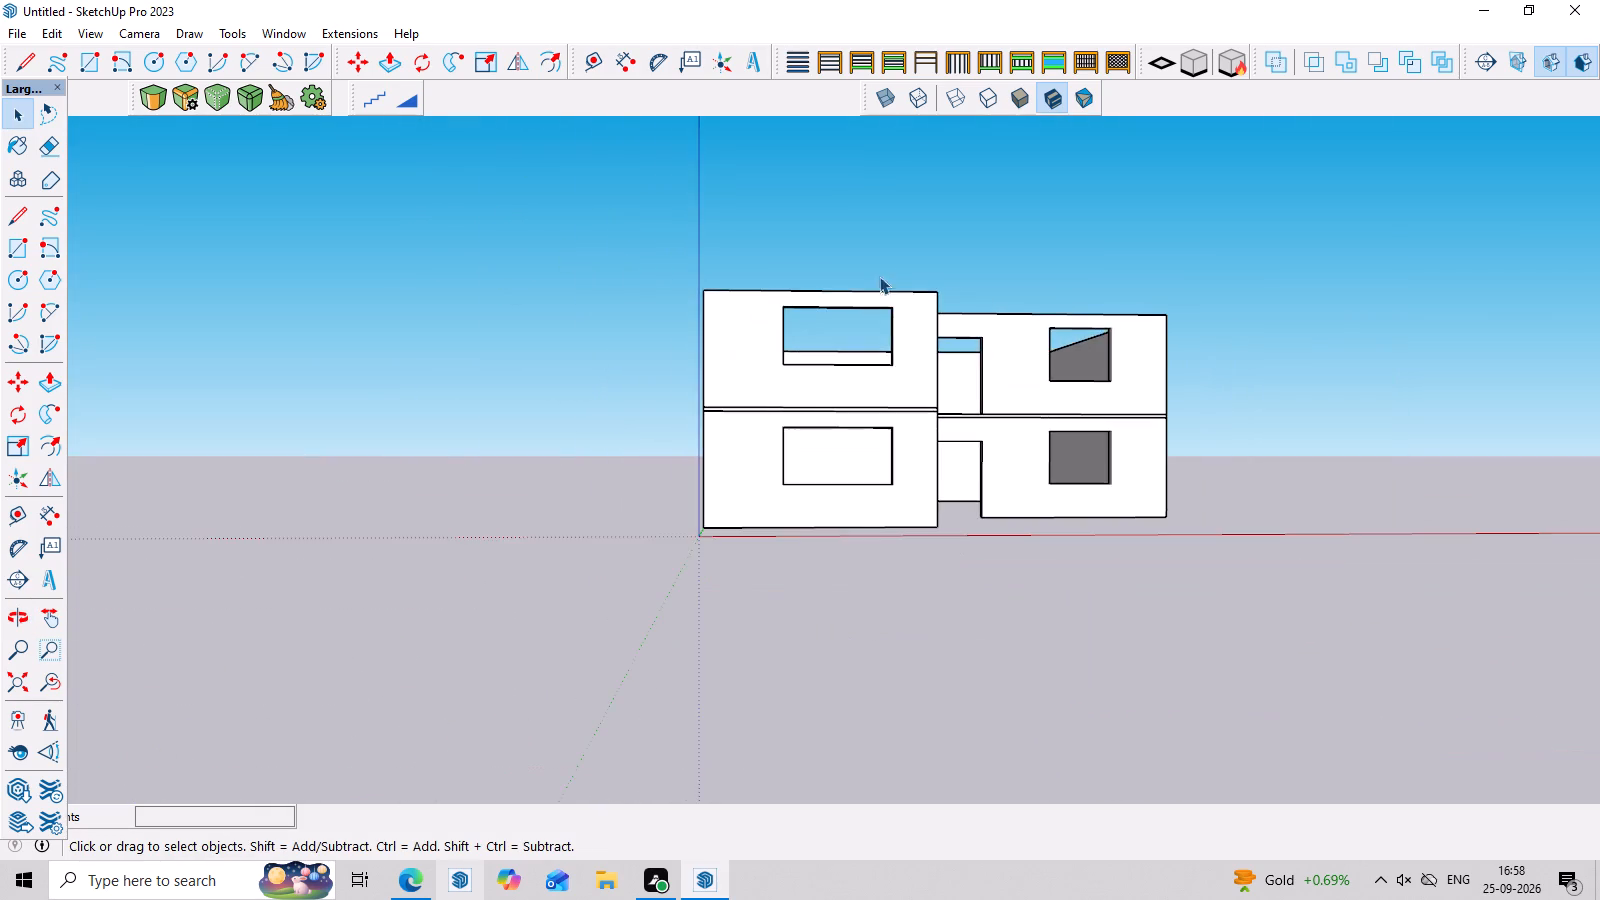
{"action": "scroll", "coordinate": [1061, 273], "scroll_direction": "up", "scroll_amount": 7}
{"action": "middle_click_drag", "start_coordinate": [1088, 259], "coordinate": [1105, 332]}
{"action": "scroll", "coordinate": [1107, 332], "scroll_direction": "up", "scroll_amount": 3}
{"action": "scroll", "coordinate": [1095, 266], "scroll_direction": "down", "scroll_amount": 2}
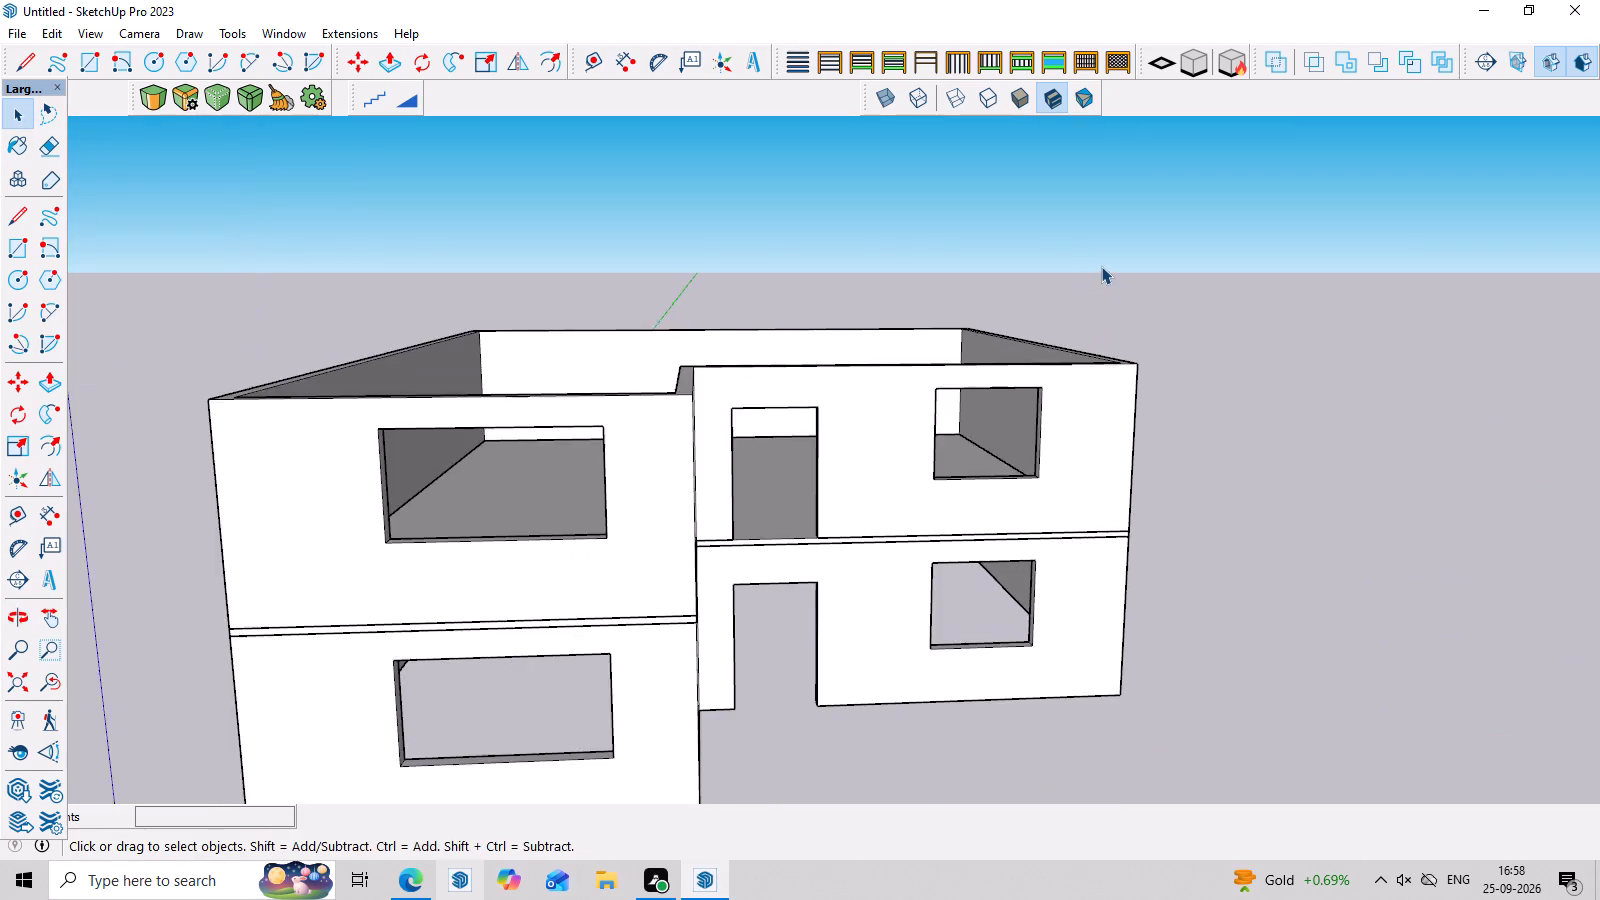
{"action": "scroll", "coordinate": [1101, 266], "scroll_direction": "down", "scroll_amount": 7}
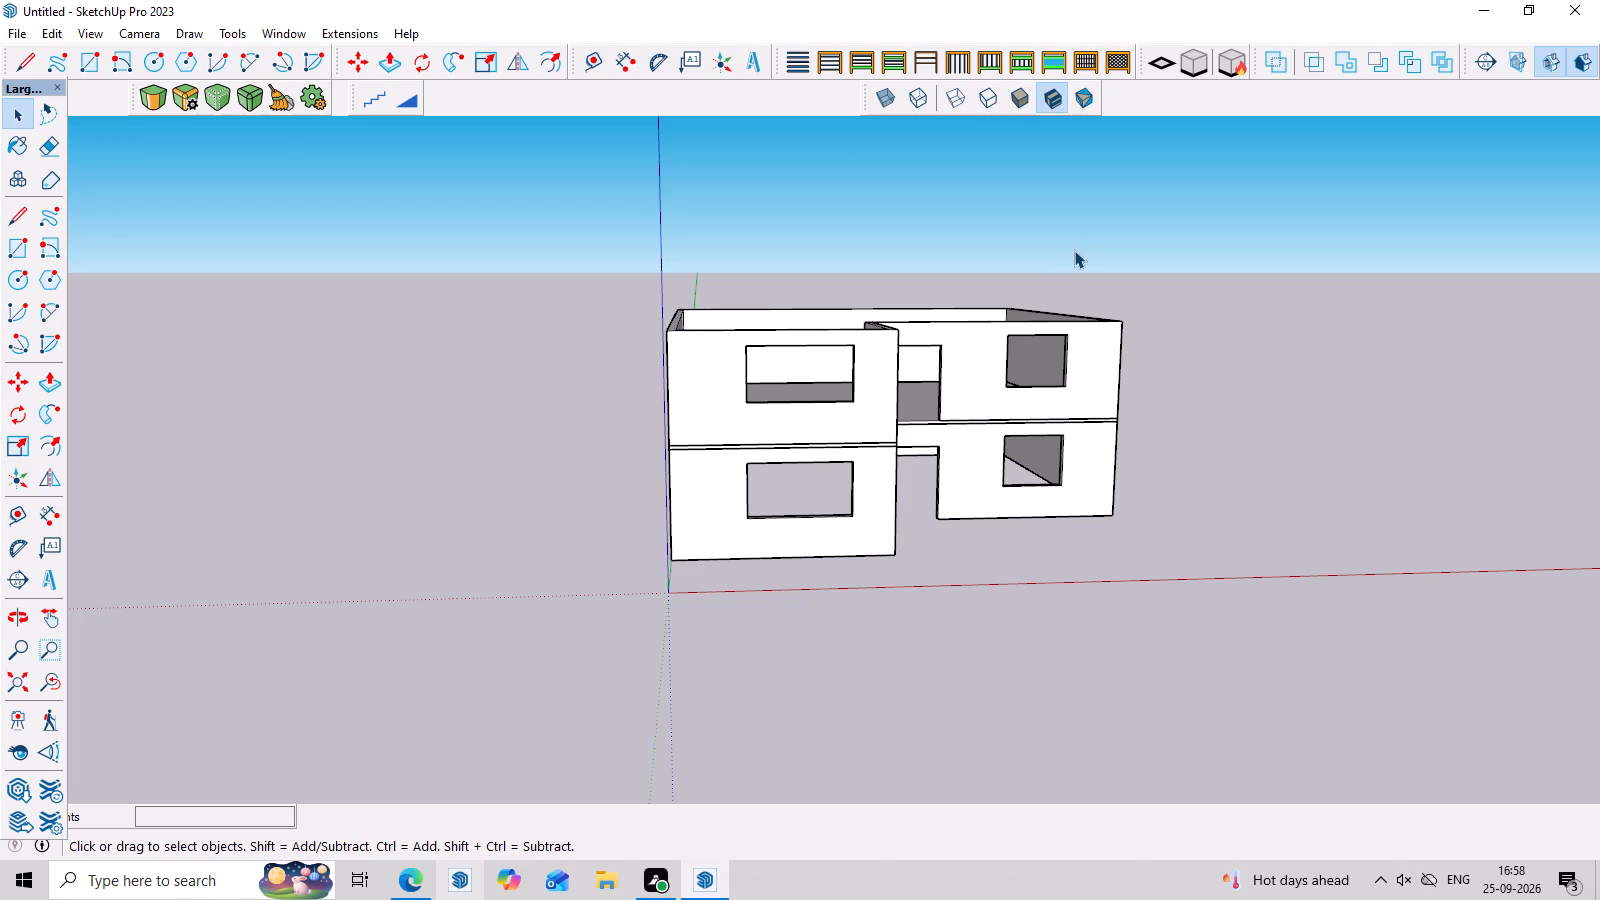
{"action": "scroll", "coordinate": [1010, 341], "scroll_direction": "down", "scroll_amount": 4}
{"action": "scroll", "coordinate": [902, 474], "scroll_direction": "down", "scroll_amount": 3}
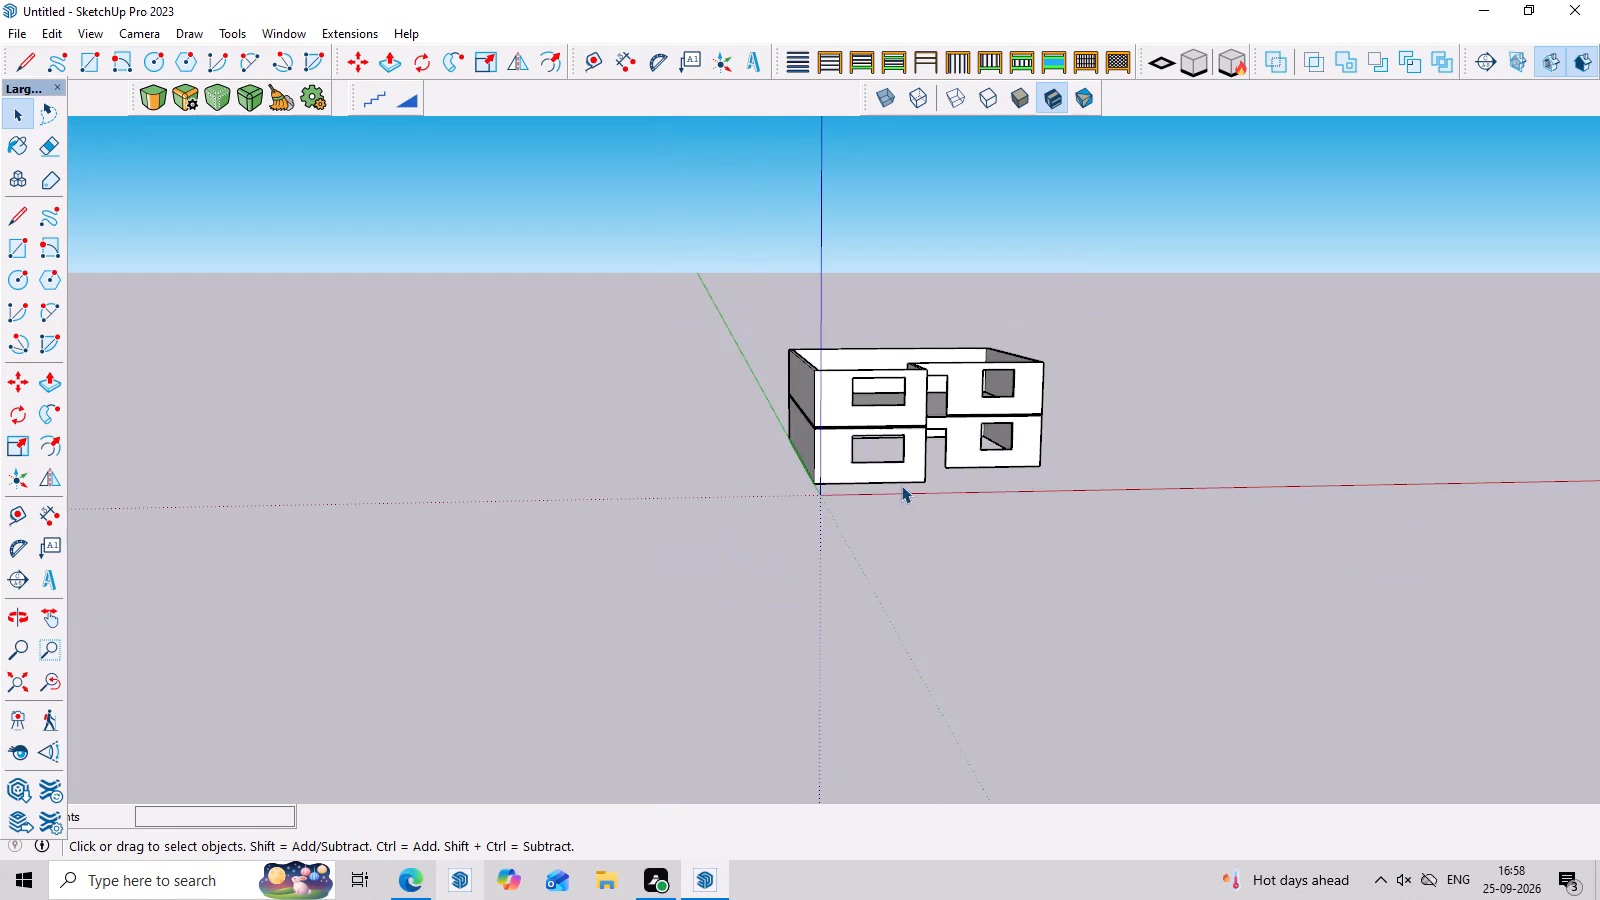
{"action": "middle_click_drag", "start_coordinate": [901, 291], "coordinate": [820, 250]}
{"action": "scroll", "coordinate": [1040, 394], "scroll_direction": "up", "scroll_amount": 6}
{"action": "middle_click_drag", "start_coordinate": [1053, 399], "coordinate": [1066, 435]}
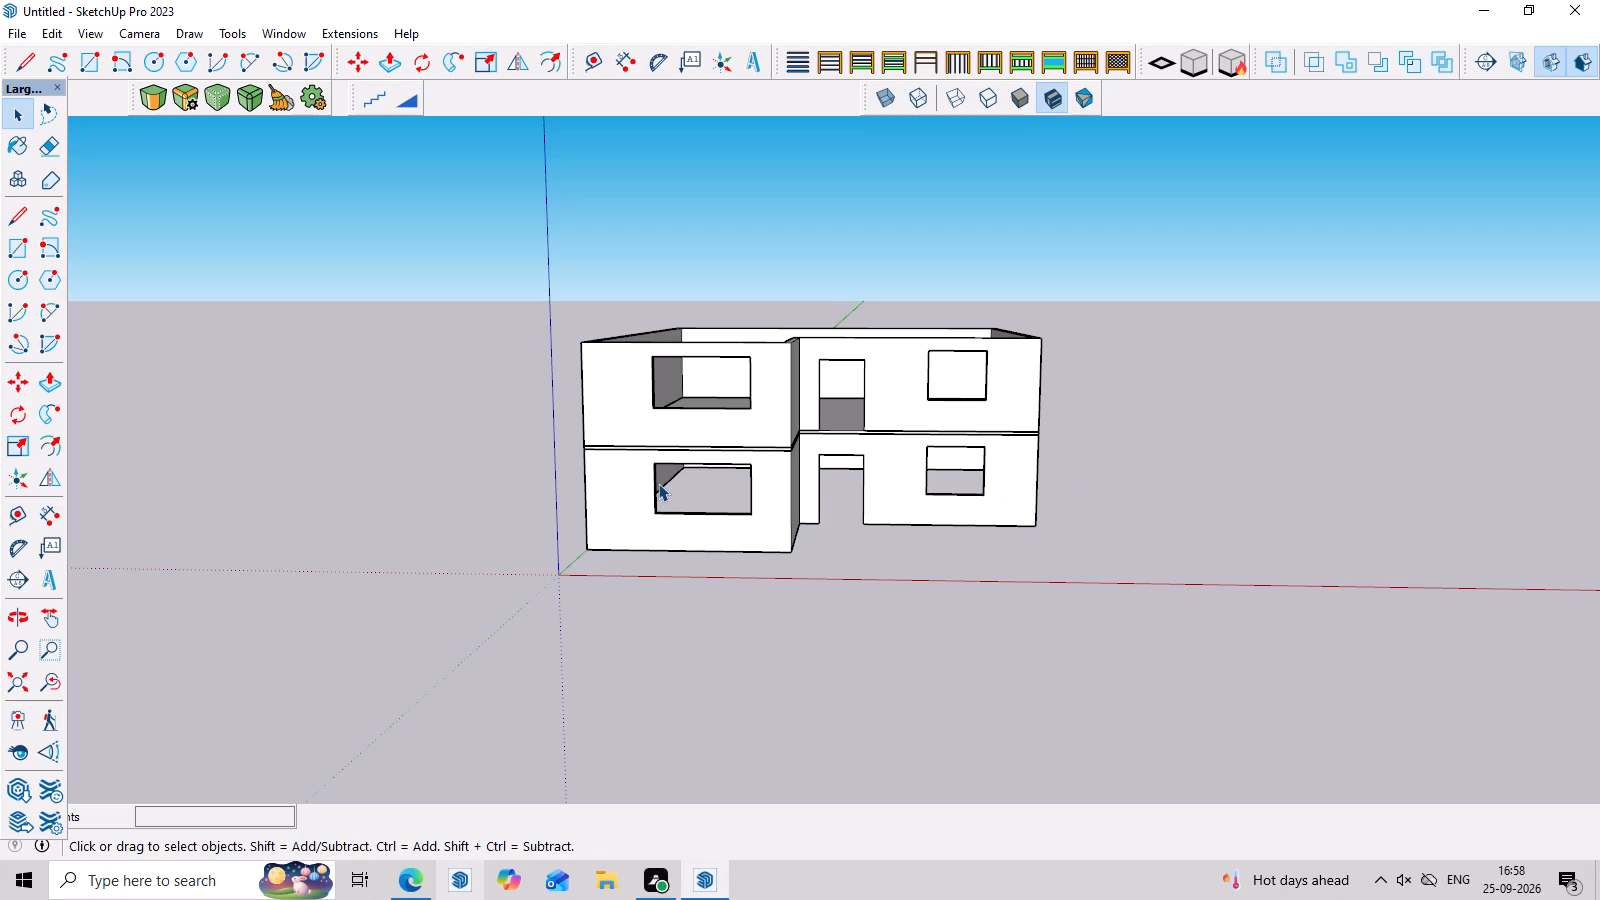
{"action": "scroll", "coordinate": [853, 396], "scroll_direction": "down", "scroll_amount": 4}
{"action": "scroll", "coordinate": [921, 350], "scroll_direction": "up", "scroll_amount": 6}
{"action": "middle_click_drag", "start_coordinate": [1090, 505], "coordinate": [1107, 467]}
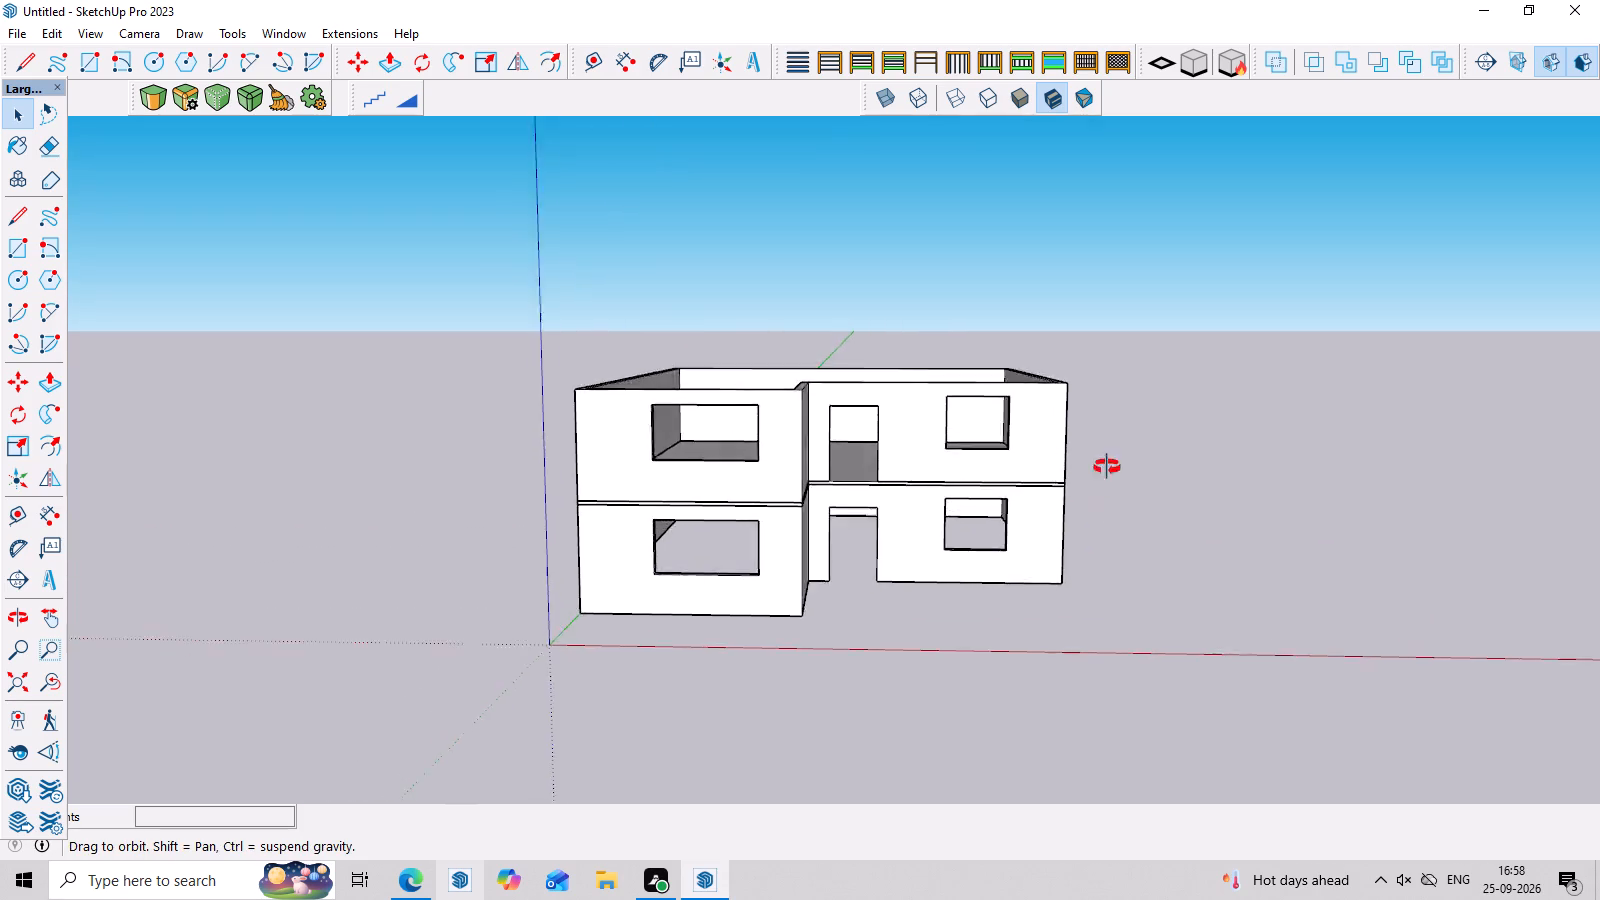
{"action": "middle_click_drag", "start_coordinate": [1107, 467], "coordinate": [1154, 416]}
{"action": "middle_click_drag", "start_coordinate": [1154, 457], "coordinate": [1154, 469]}
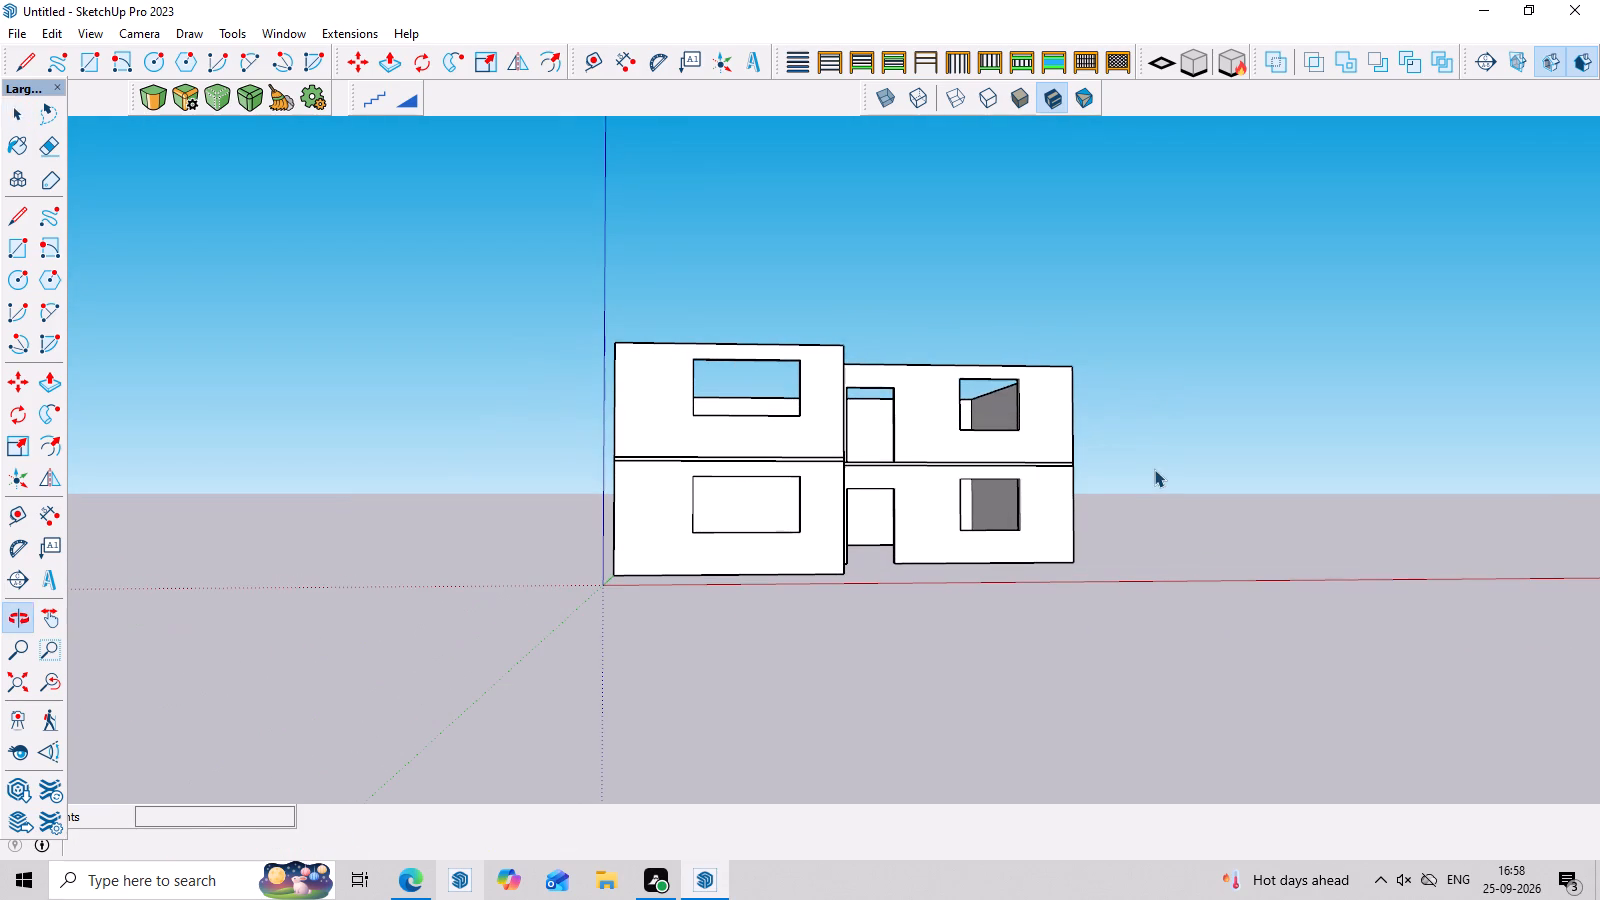
{"action": "middle_click_drag", "start_coordinate": [721, 395], "coordinate": [714, 510]}
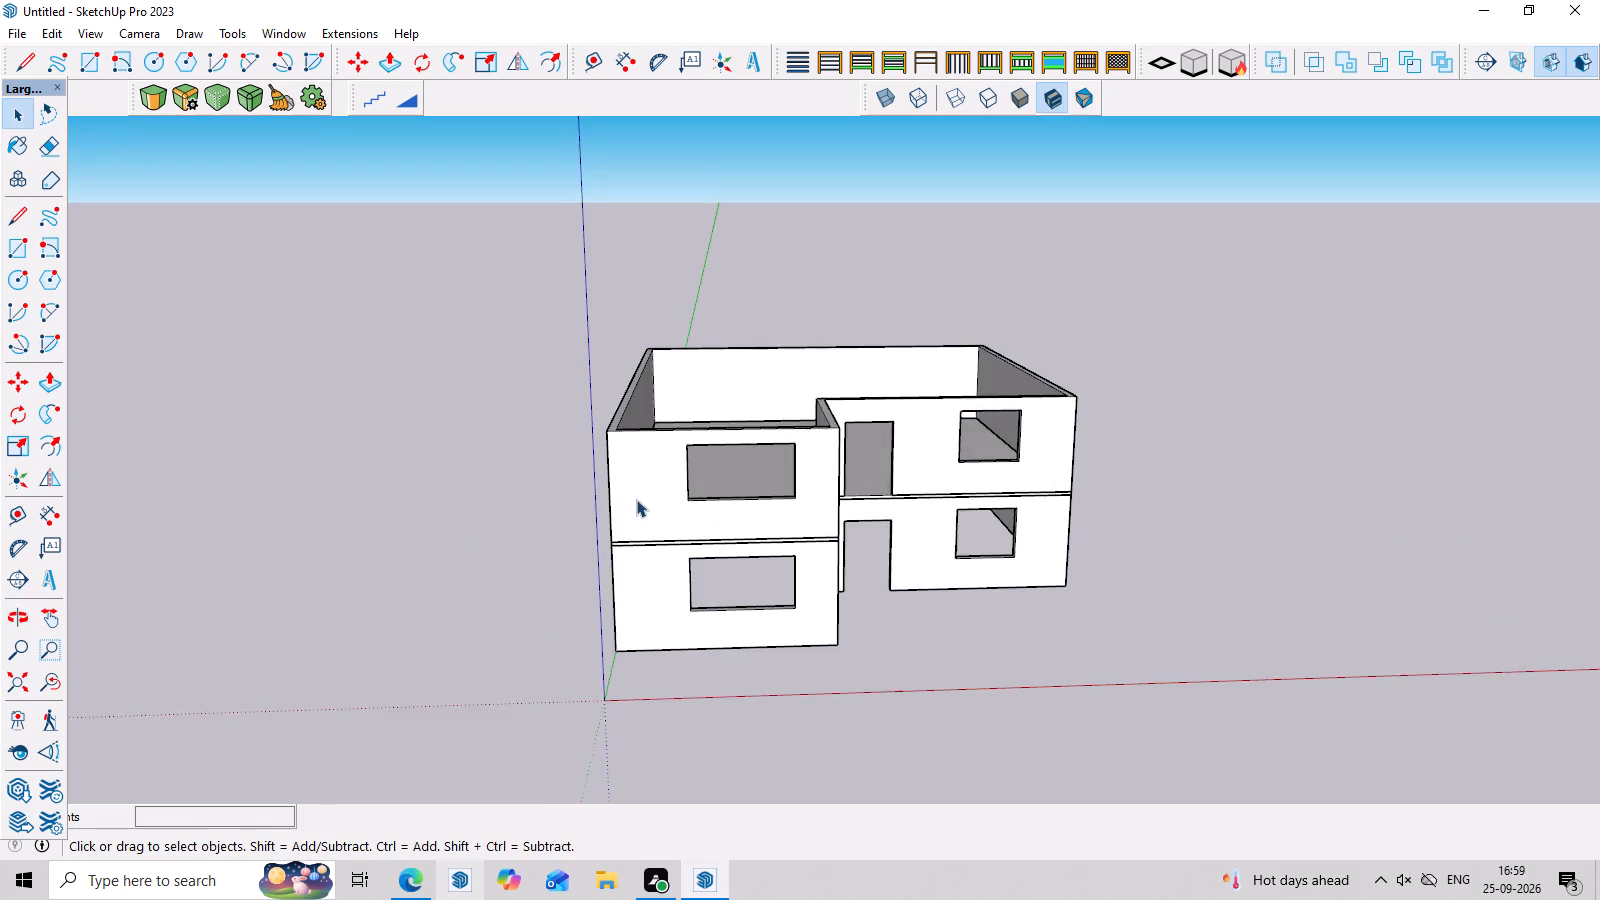
{"action": "scroll", "coordinate": [628, 495], "scroll_direction": "up", "scroll_amount": 3}
{"action": "middle_click", "coordinate": [658, 500]}
{"action": "middle_click_drag", "start_coordinate": [665, 503], "coordinate": [665, 535]}
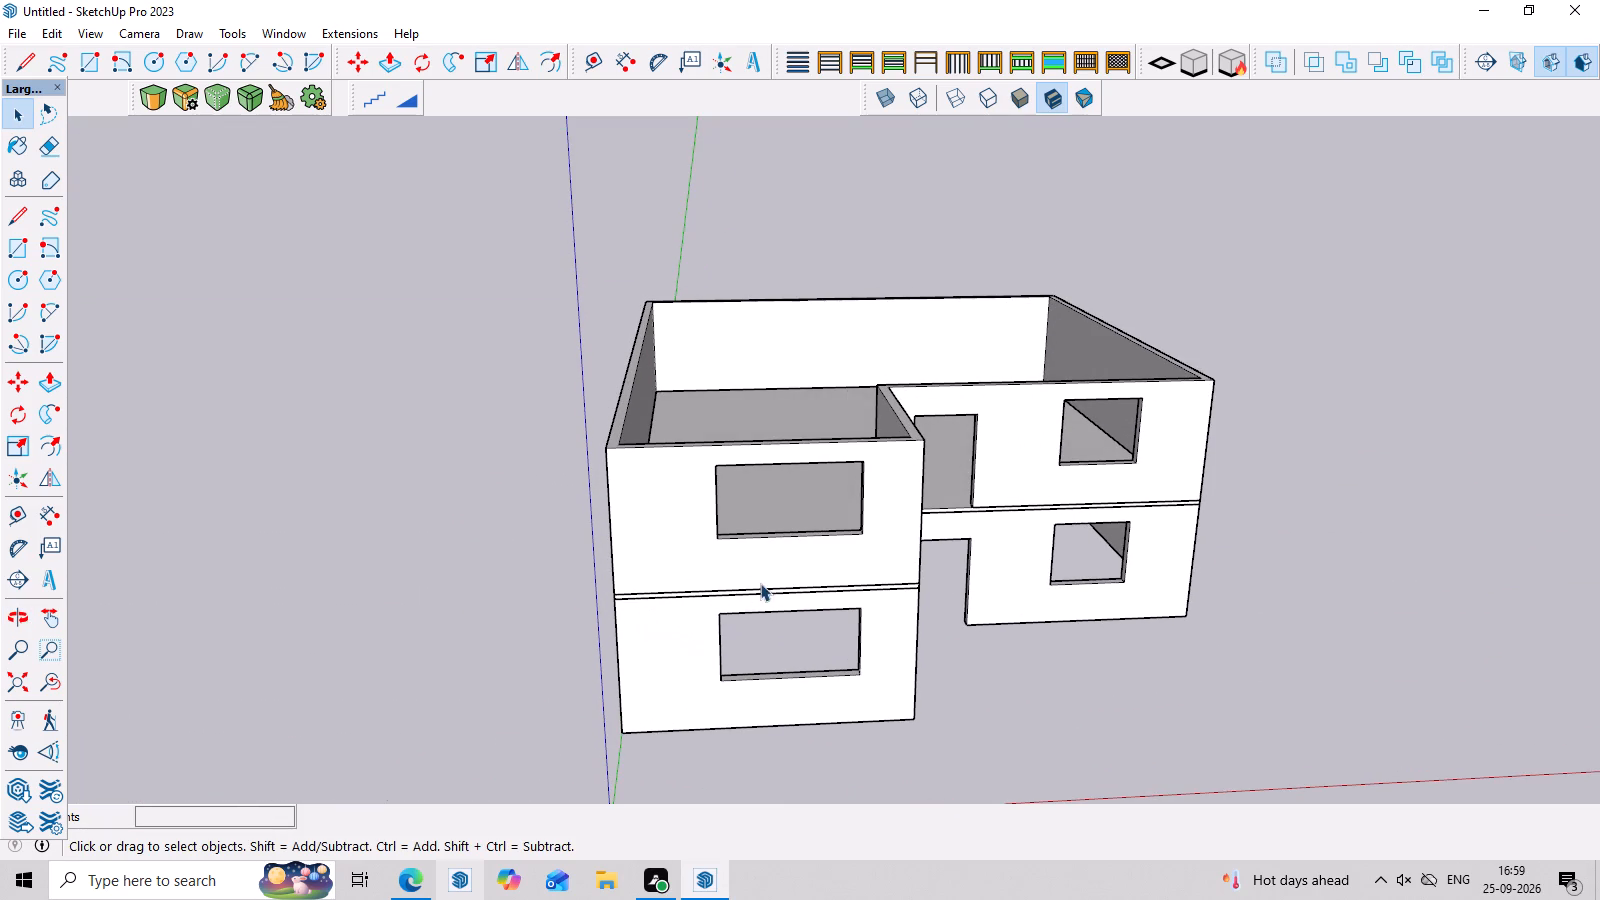
Inside the slab group, copy the slab between the storeys 10' 4" upward onto the tops of the upper walls.
{"action": "middle_click_drag", "start_coordinate": [799, 337], "coordinate": [807, 457]}
{"action": "scroll", "coordinate": [648, 321], "scroll_direction": "up", "scroll_amount": 4}
{"action": "scroll", "coordinate": [657, 302], "scroll_direction": "down", "scroll_amount": 4}
{"action": "double_click", "coordinate": [833, 424]}
{"action": "double_click", "coordinate": [820, 432]}
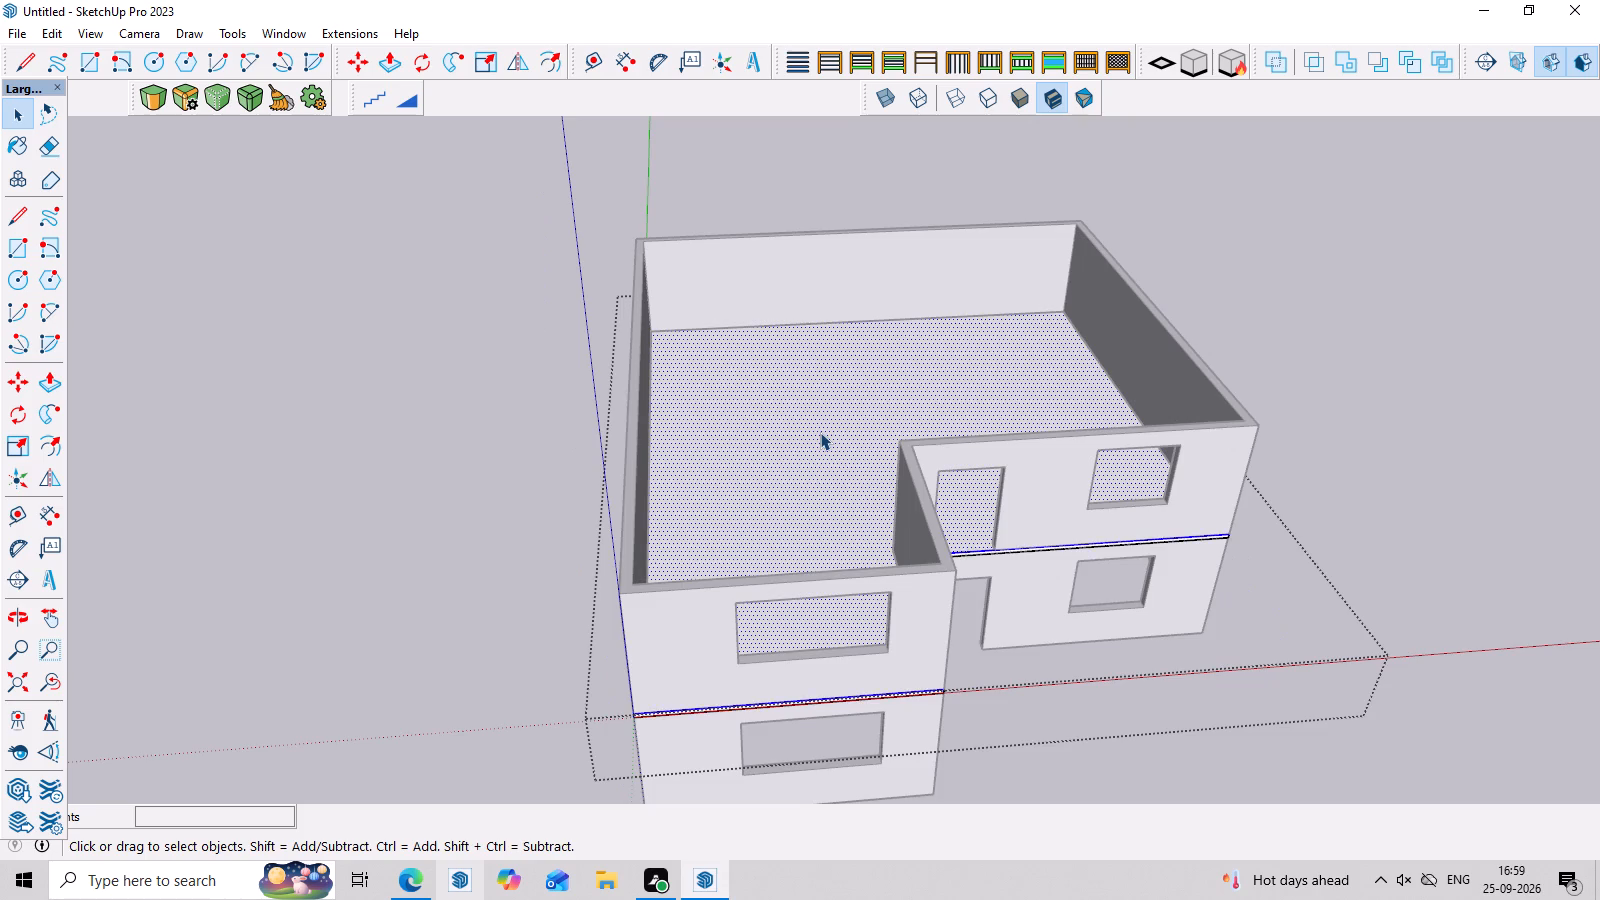
{"action": "middle_click_drag", "start_coordinate": [1164, 606], "coordinate": [1037, 444]}
{"action": "scroll", "coordinate": [1231, 512], "scroll_direction": "up", "scroll_amount": 6}
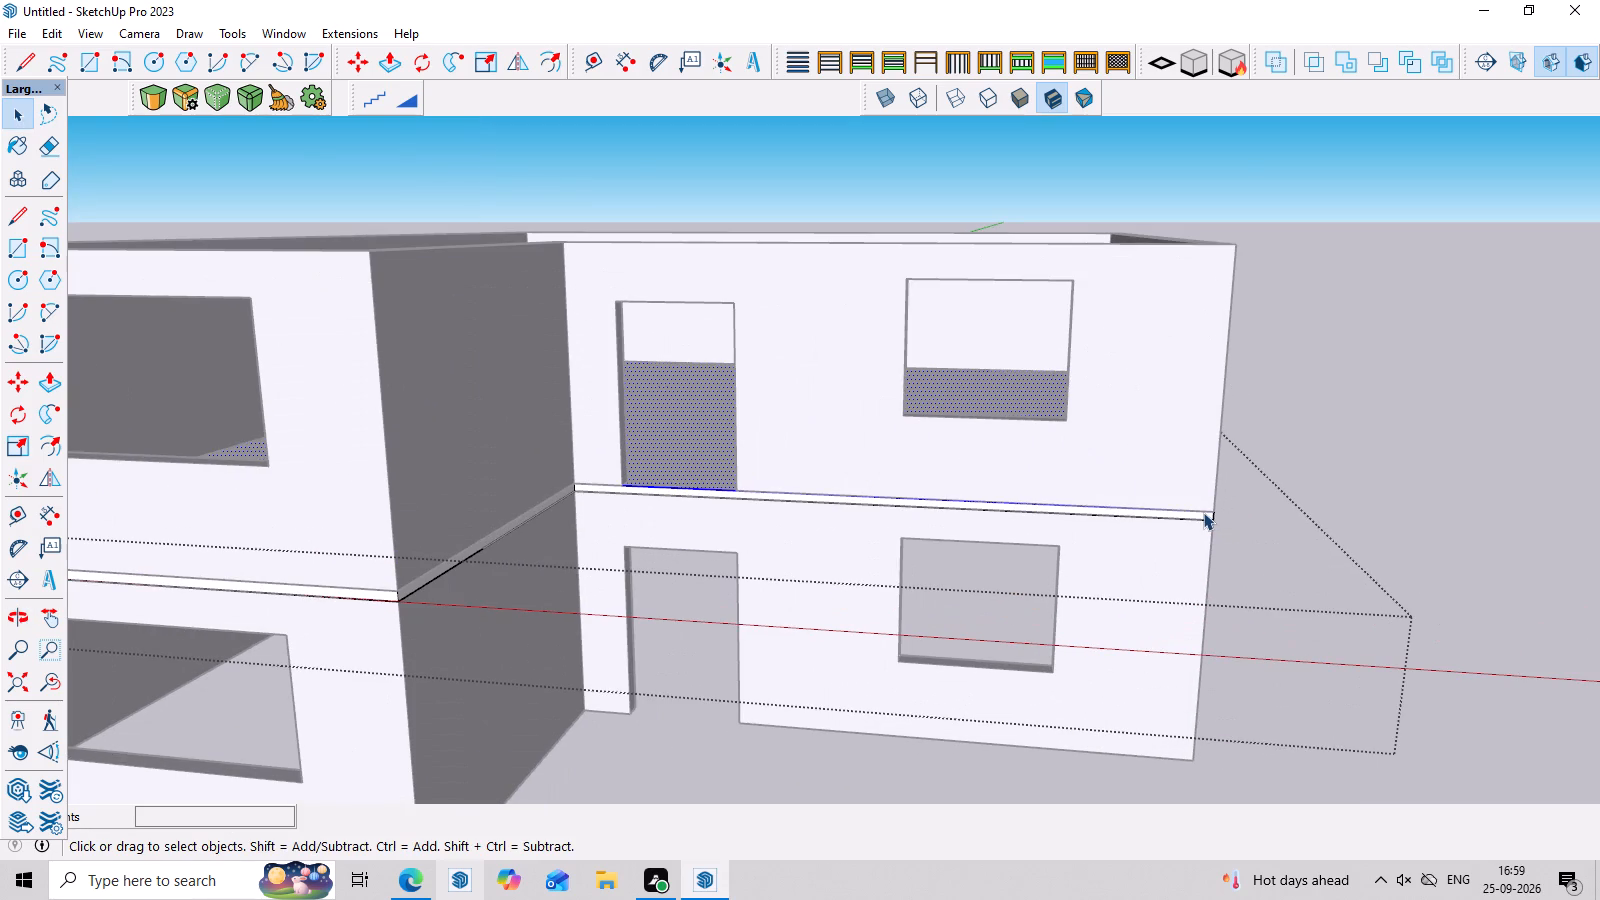
{"action": "triple_click", "coordinate": [1203, 512]}
{"action": "left_click", "coordinate": [1203, 512]}
{"action": "key", "text": "m"}
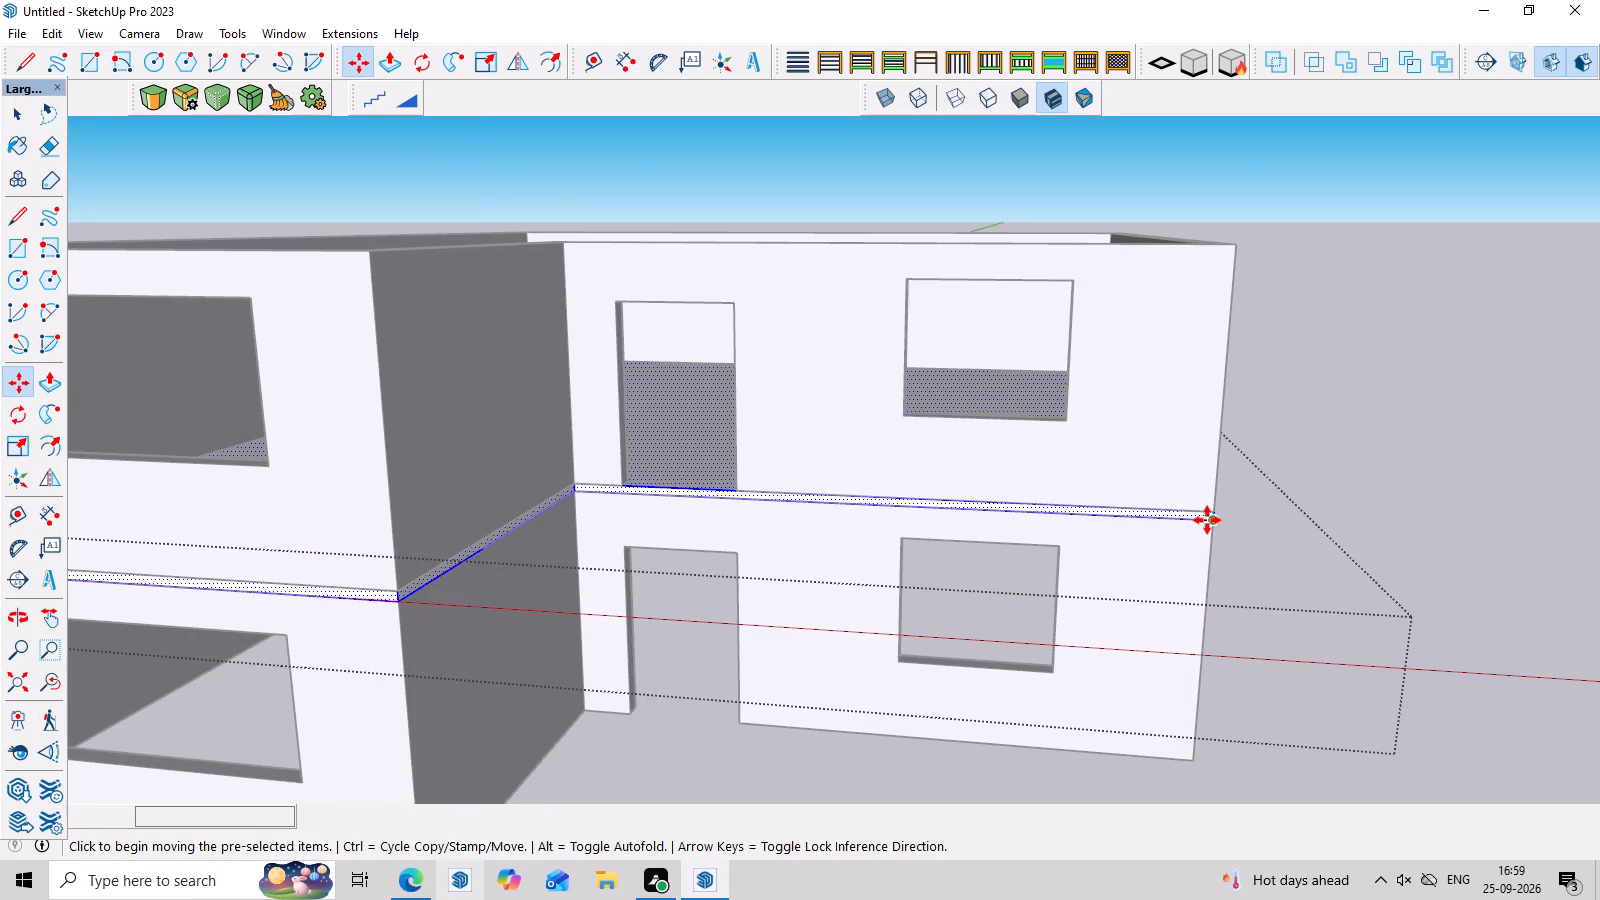
{"action": "left_click", "coordinate": [1213, 520]}
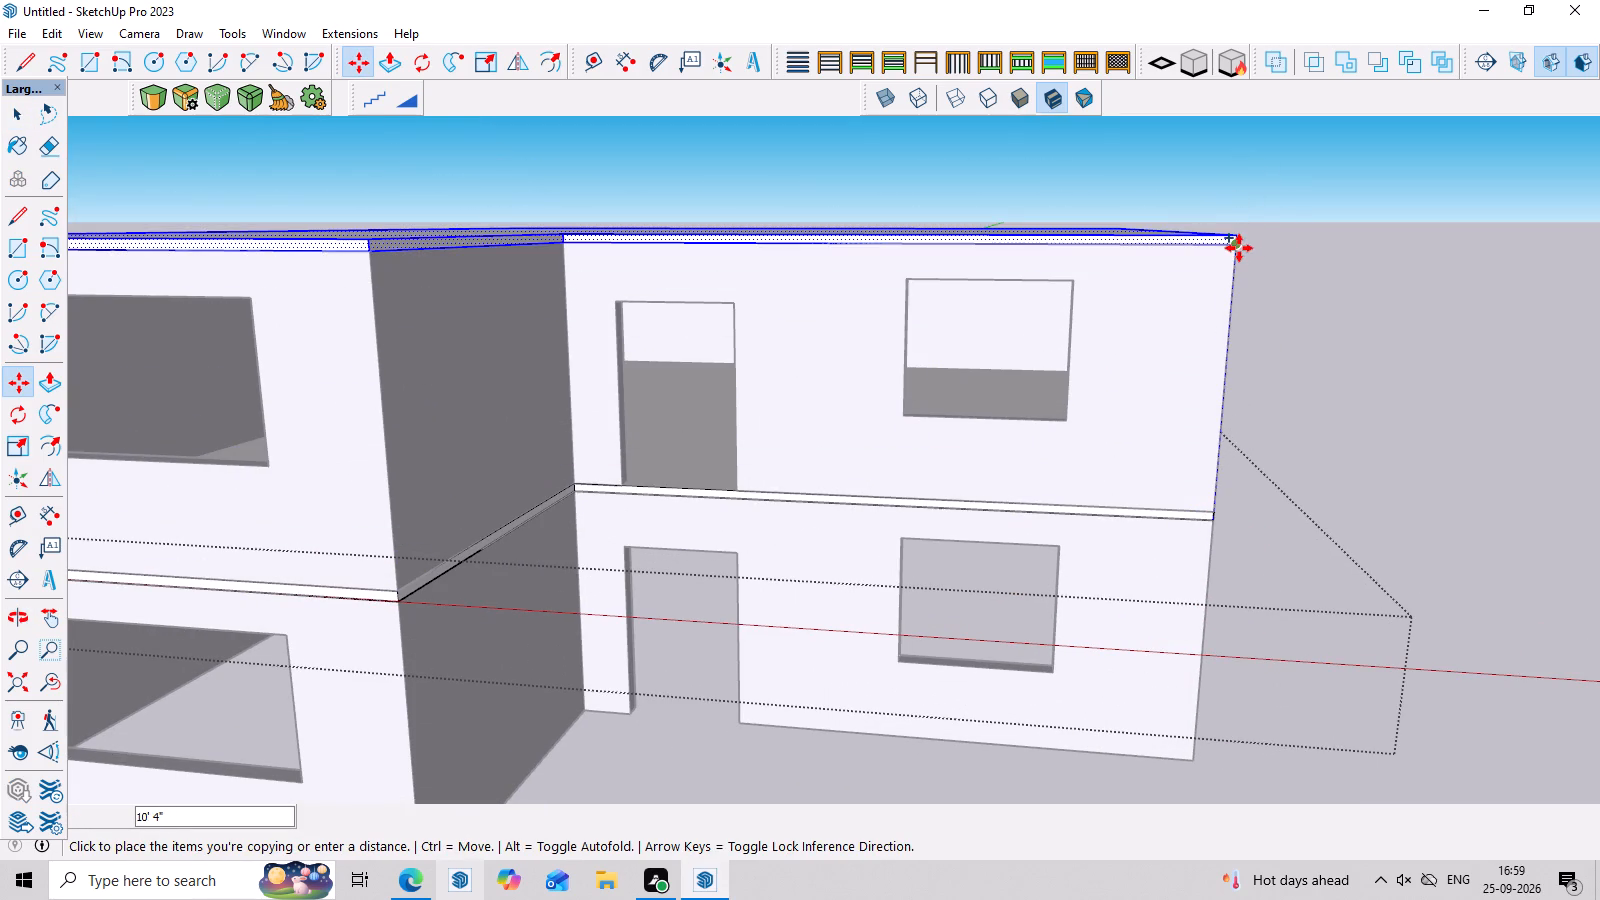
{"action": "left_click", "coordinate": [1239, 248]}
{"action": "scroll", "coordinate": [947, 198], "scroll_direction": "down", "scroll_amount": 4}
{"action": "middle_click_drag", "start_coordinate": [962, 225], "coordinate": [1008, 453]}
{"action": "key", "text": "space"}
{"action": "double_click", "coordinate": [1265, 298]}
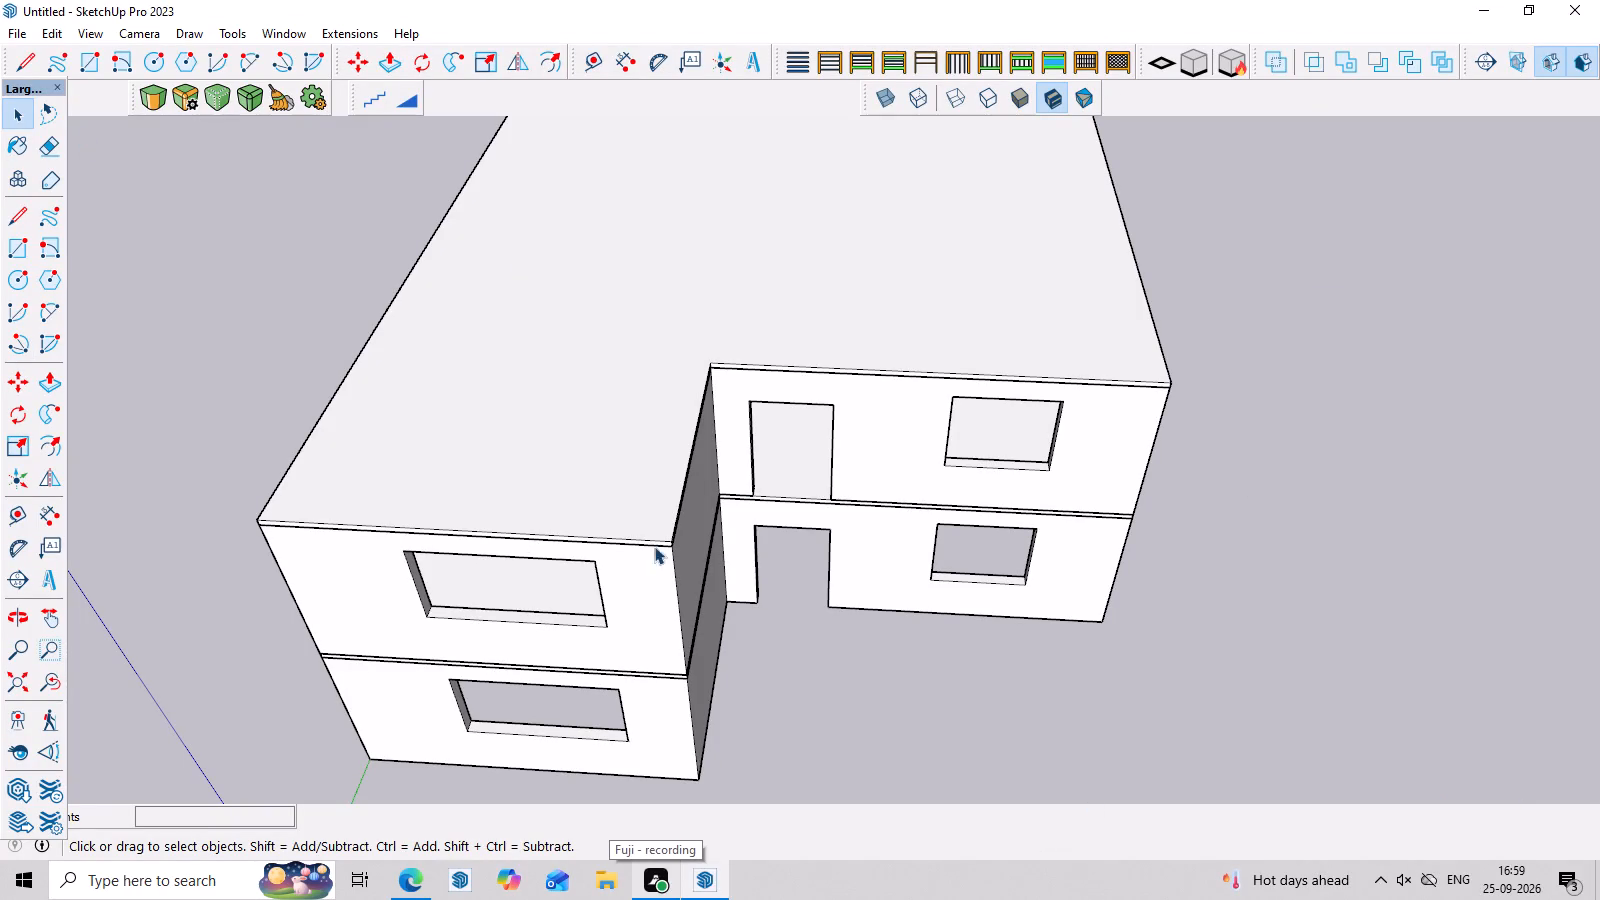
Examine the roofed two-storey building's front, openings and slabs from low and raised viewpoints.
{"action": "scroll", "coordinate": [709, 547], "scroll_direction": "down", "scroll_amount": 7}
{"action": "middle_click_drag", "start_coordinate": [917, 582], "coordinate": [948, 201]}
{"action": "scroll", "coordinate": [623, 411], "scroll_direction": "up", "scroll_amount": 5}
{"action": "scroll", "coordinate": [686, 280], "scroll_direction": "down", "scroll_amount": 1}
{"action": "scroll", "coordinate": [699, 246], "scroll_direction": "up", "scroll_amount": 2}
{"action": "middle_click_drag", "start_coordinate": [721, 338], "coordinate": [744, 449]}
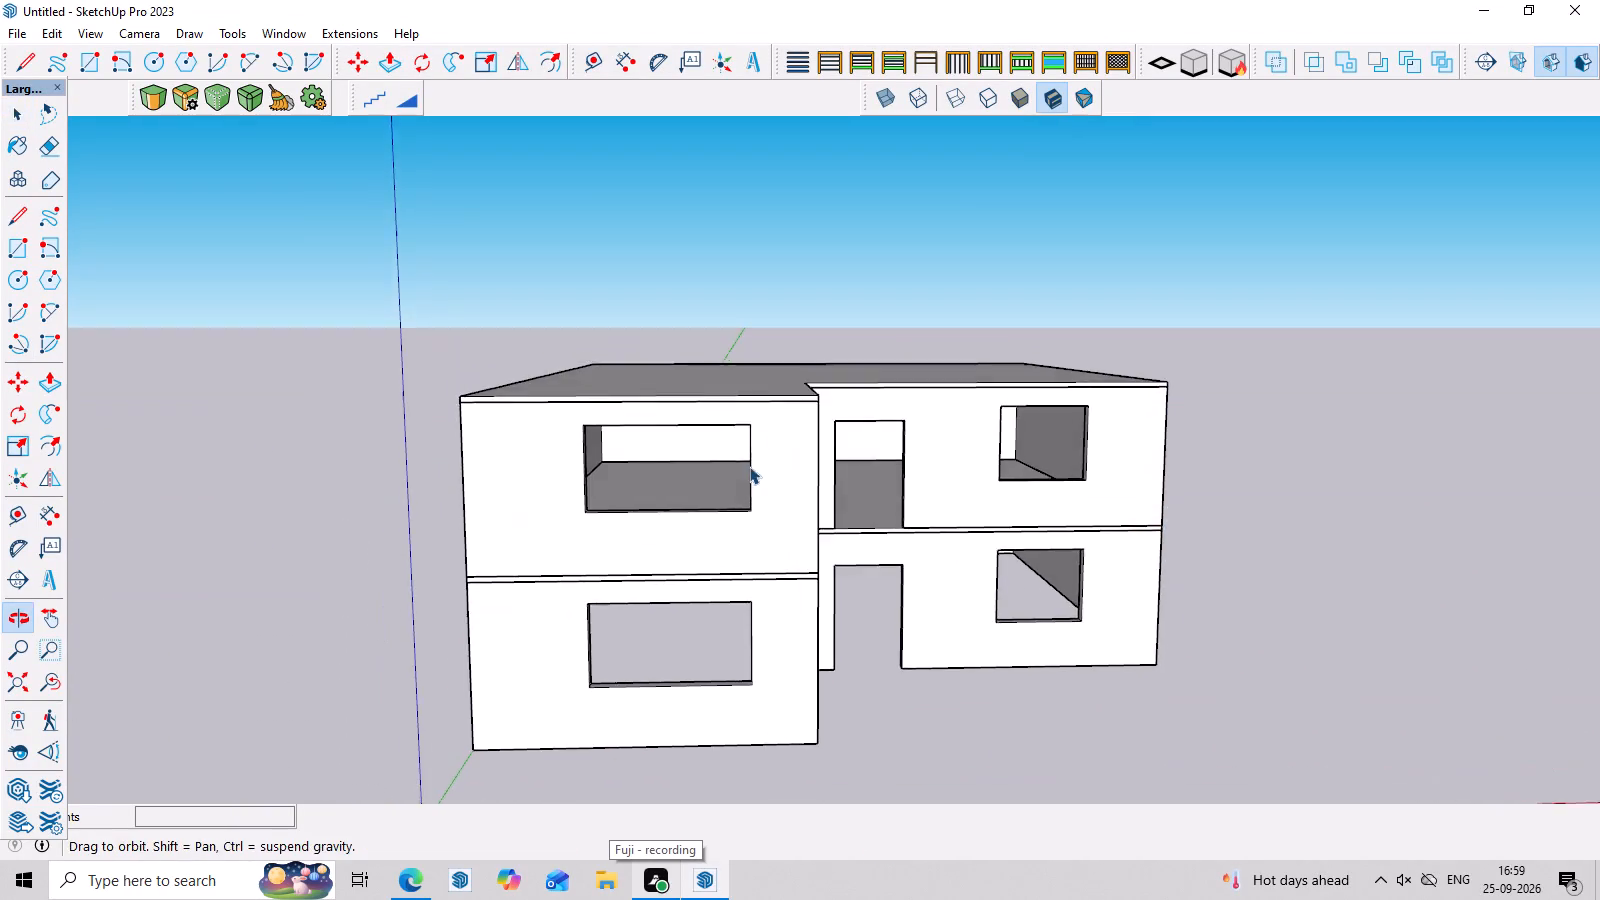
{"action": "scroll", "coordinate": [932, 662], "scroll_direction": "up", "scroll_amount": 3}
{"action": "middle_click_drag", "start_coordinate": [944, 636], "coordinate": [951, 661]}
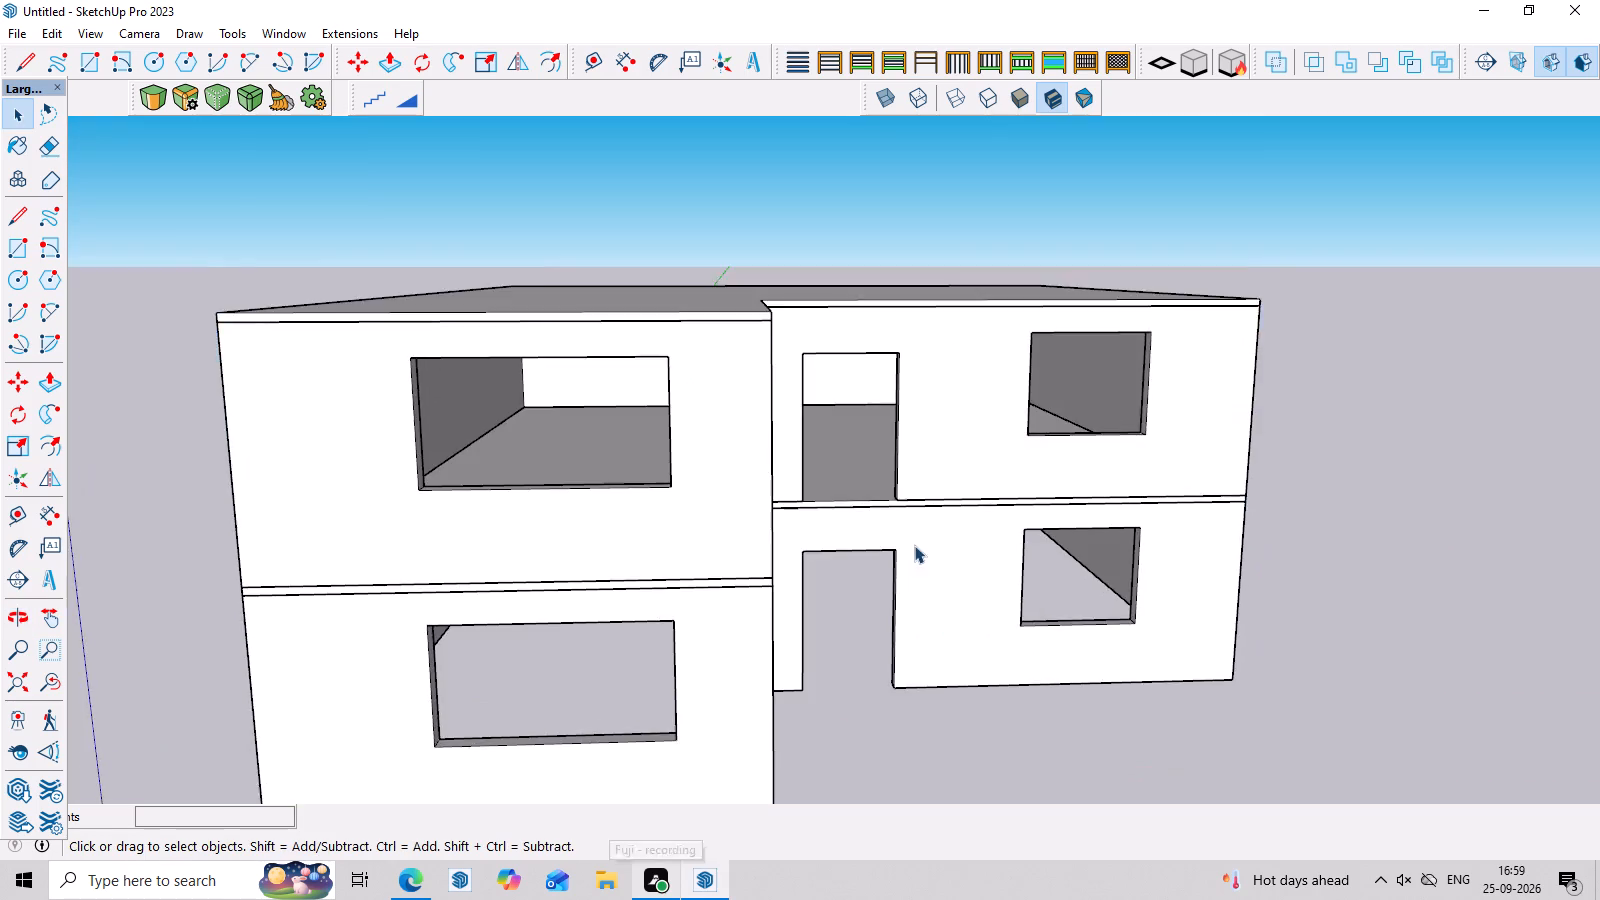
{"action": "scroll", "coordinate": [914, 545], "scroll_direction": "down", "scroll_amount": 9}
{"action": "middle_click_drag", "start_coordinate": [1270, 646], "coordinate": [1257, 718]}
{"action": "scroll", "coordinate": [1020, 491], "scroll_direction": "up", "scroll_amount": 4}
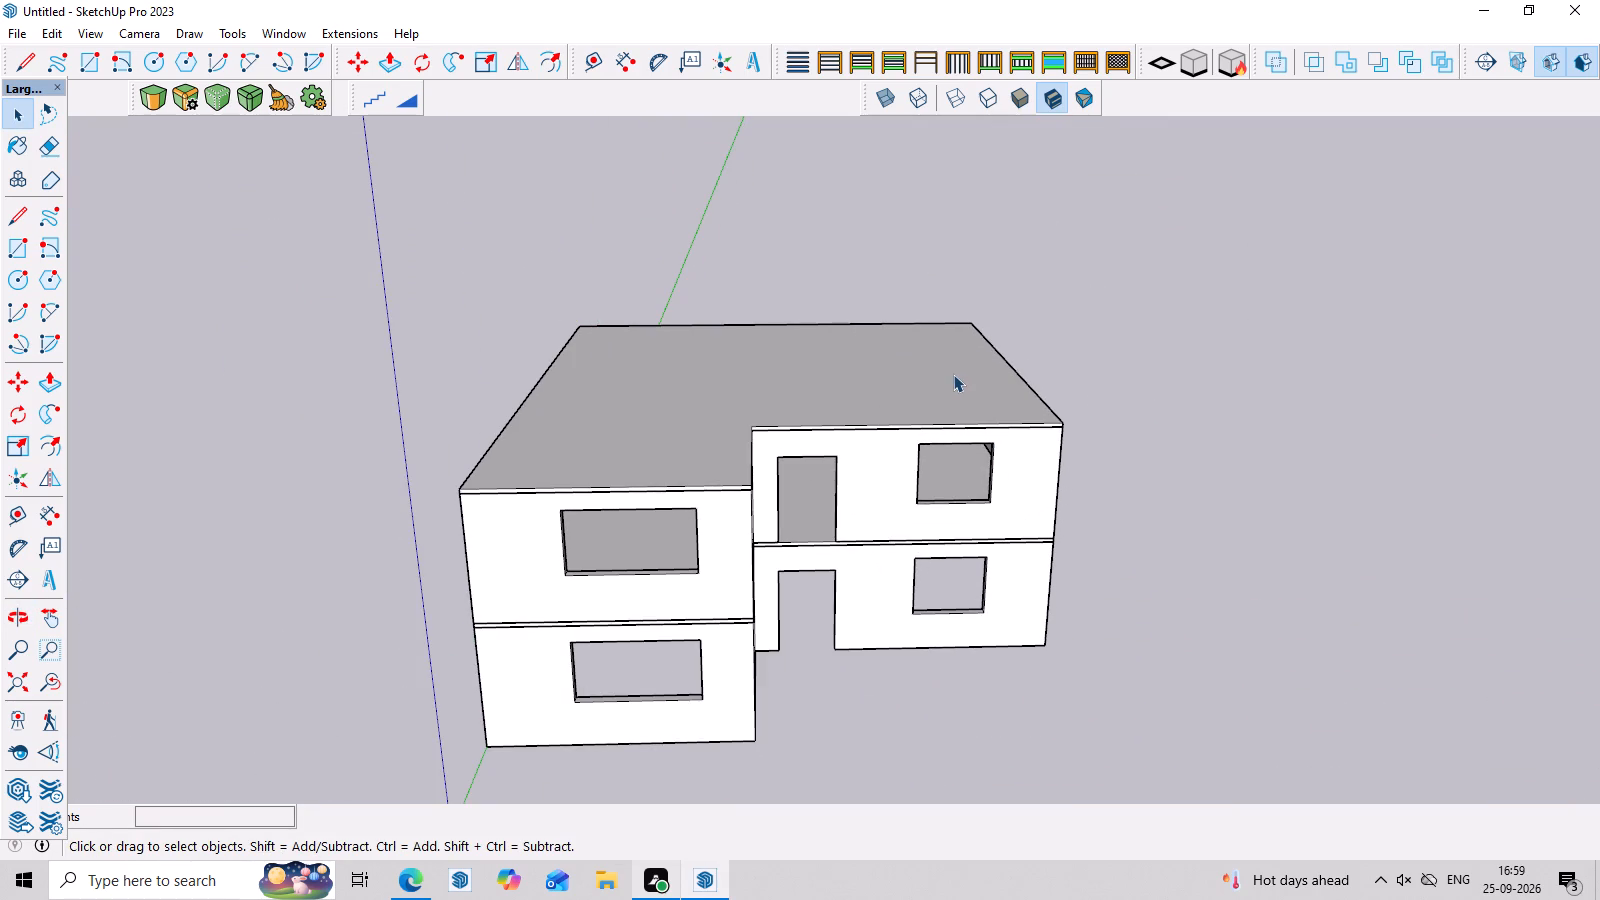
Inside the slab group, copy the top roof slab straight down to the outer bottom corner of the ground-floor walls as a base slab.
{"action": "scroll", "coordinate": [953, 374], "scroll_direction": "down", "scroll_amount": 7}
{"action": "middle_click", "coordinate": [953, 374]}
{"action": "double_click", "coordinate": [953, 374]}
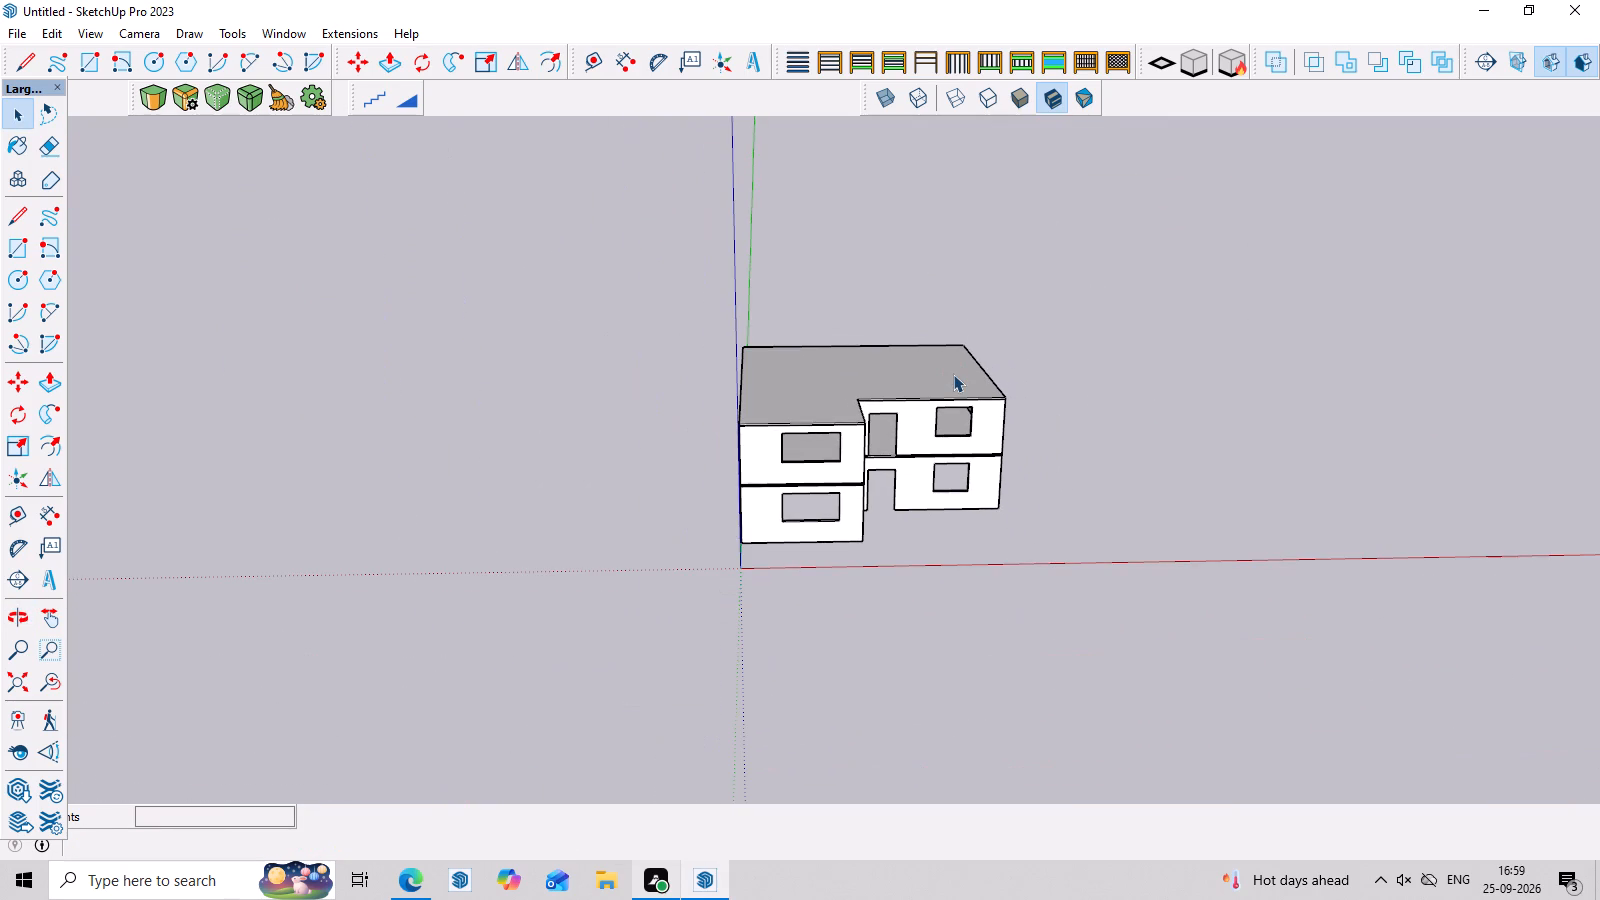
{"action": "scroll", "coordinate": [953, 374], "scroll_direction": "up", "scroll_amount": 4}
{"action": "triple_click", "coordinate": [953, 374]}
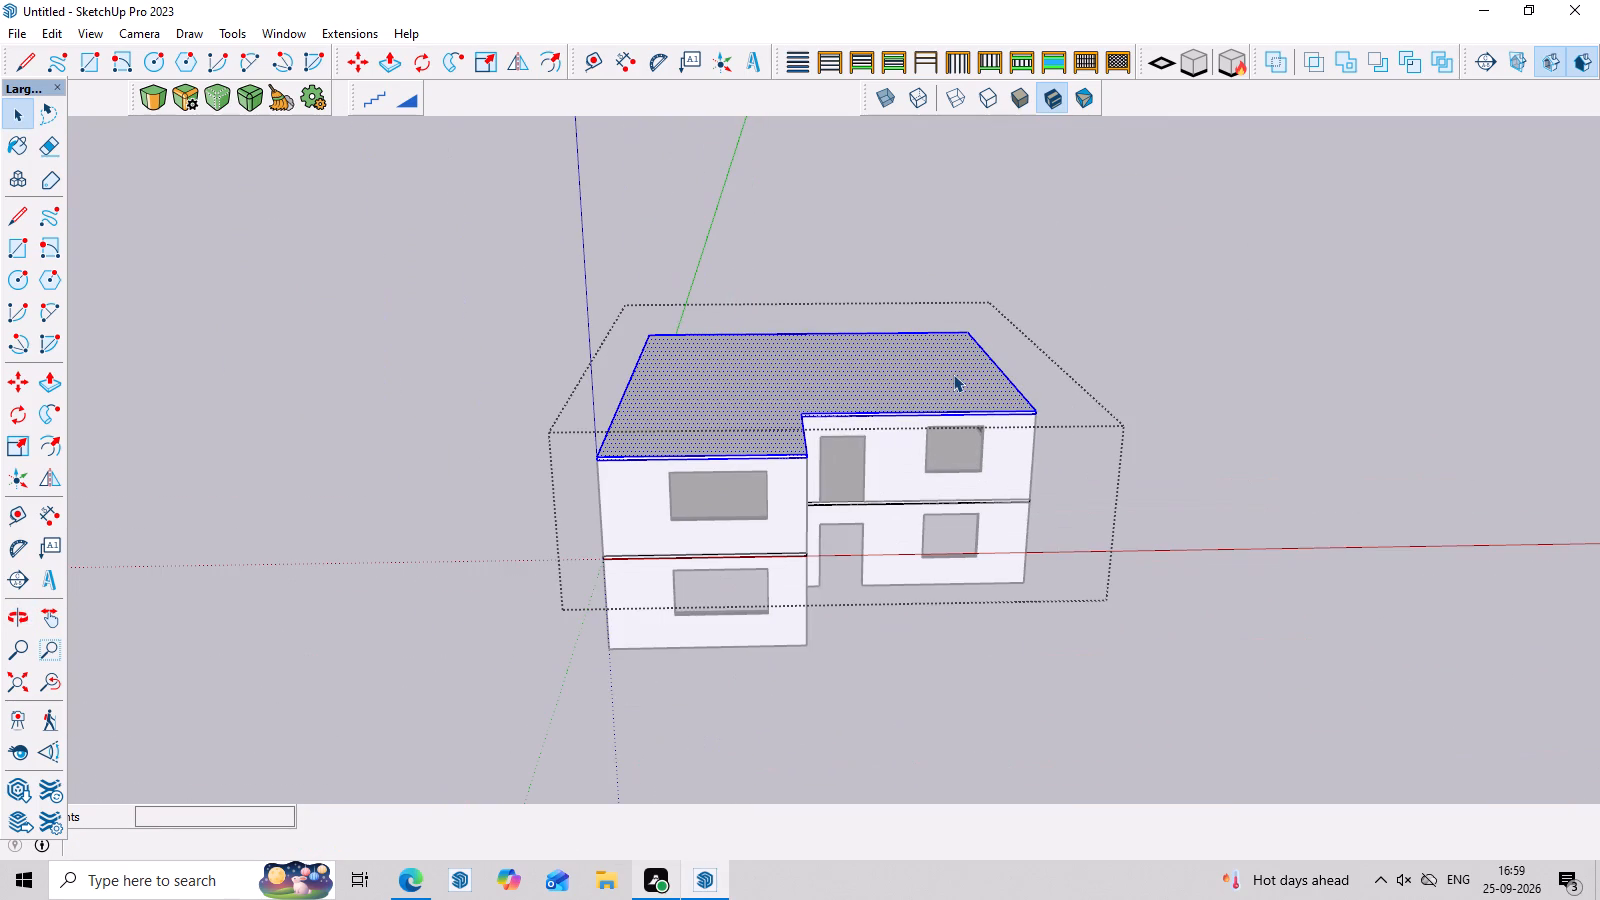
{"action": "key", "text": "m"}
{"action": "scroll", "coordinate": [1070, 451], "scroll_direction": "up", "scroll_amount": 7}
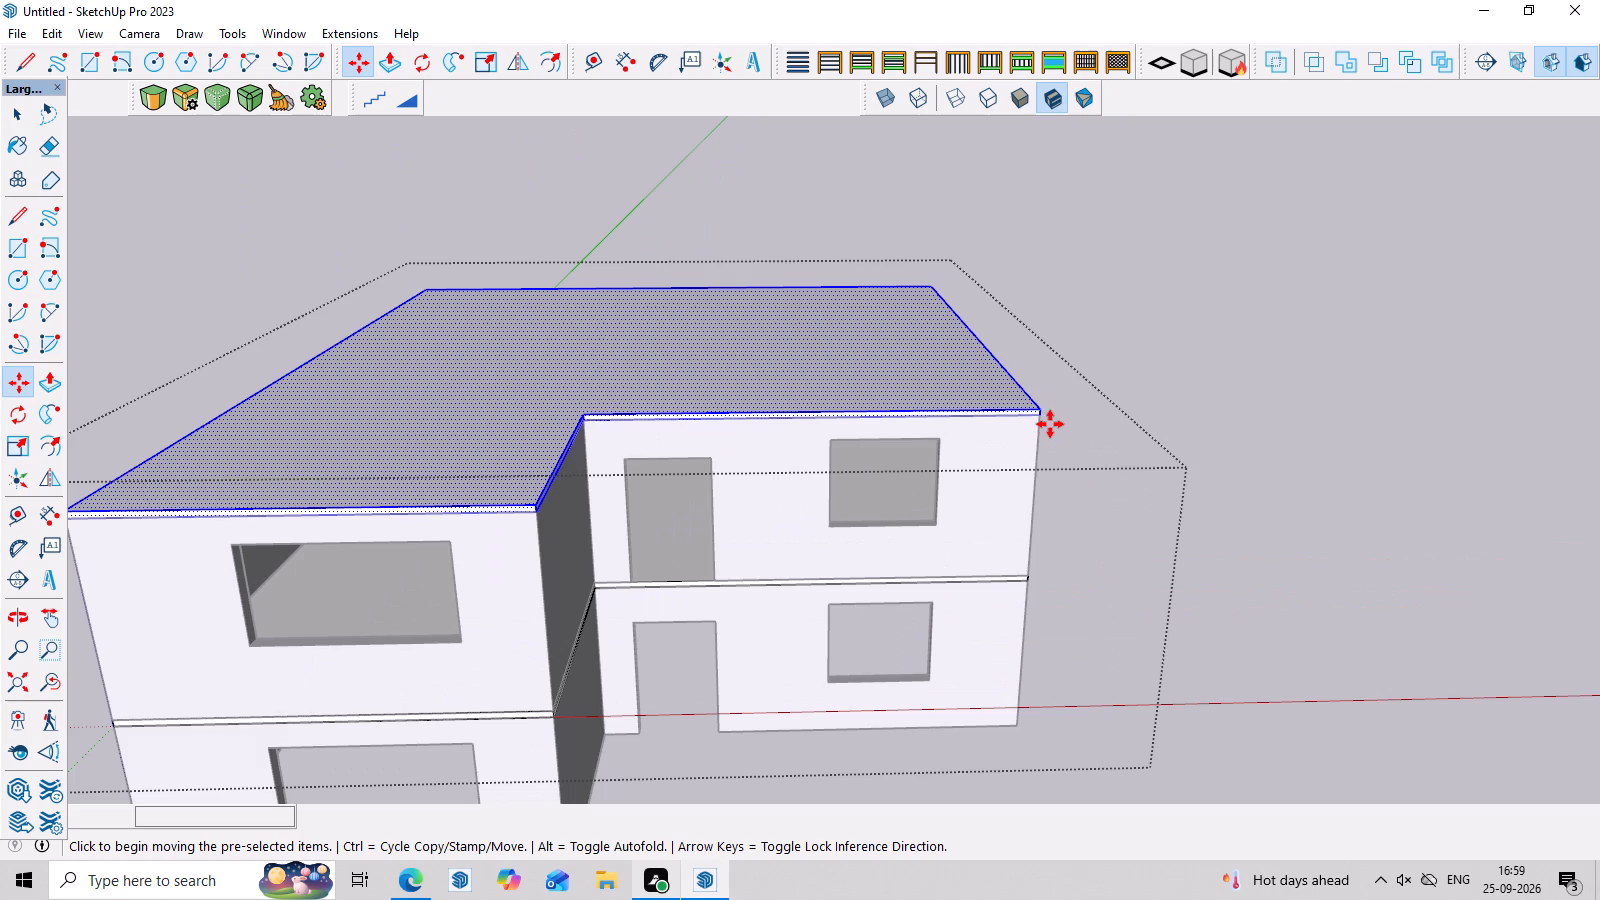
{"action": "left_click", "coordinate": [1041, 412]}
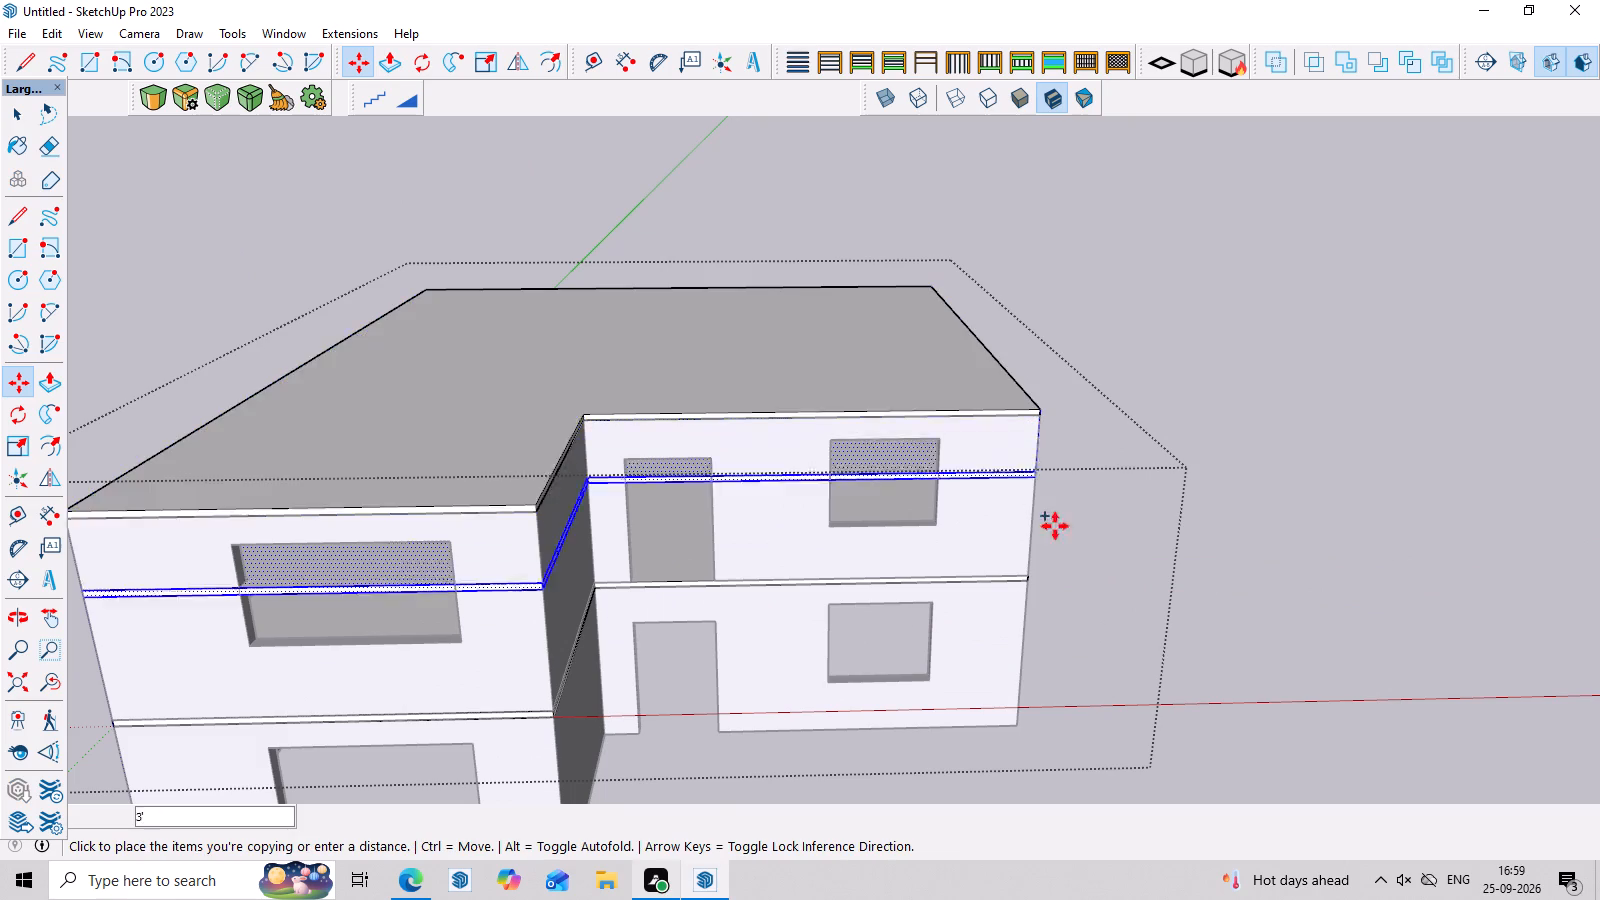
{"action": "scroll", "coordinate": [1068, 742], "scroll_direction": "down", "scroll_amount": 7}
{"action": "middle_click_drag", "start_coordinate": [1076, 692], "coordinate": [1032, 226]}
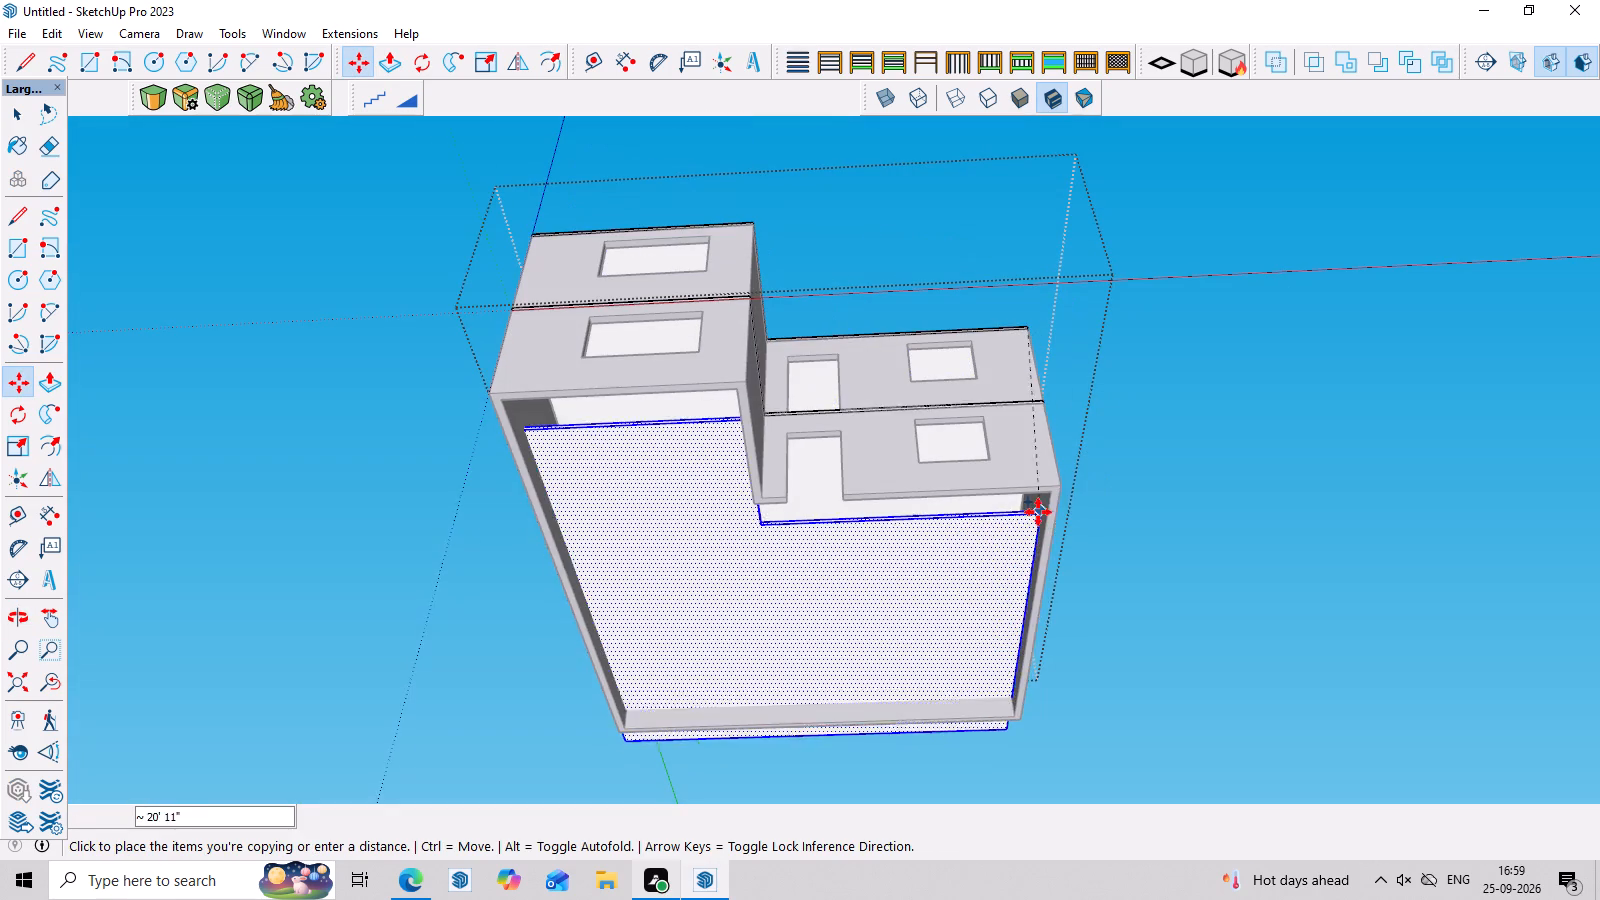
{"action": "left_click", "coordinate": [1055, 494]}
{"action": "middle_click_drag", "start_coordinate": [1118, 333], "coordinate": [1113, 657]}
{"action": "key", "text": "space"}
{"action": "double_click", "coordinate": [1204, 435]}
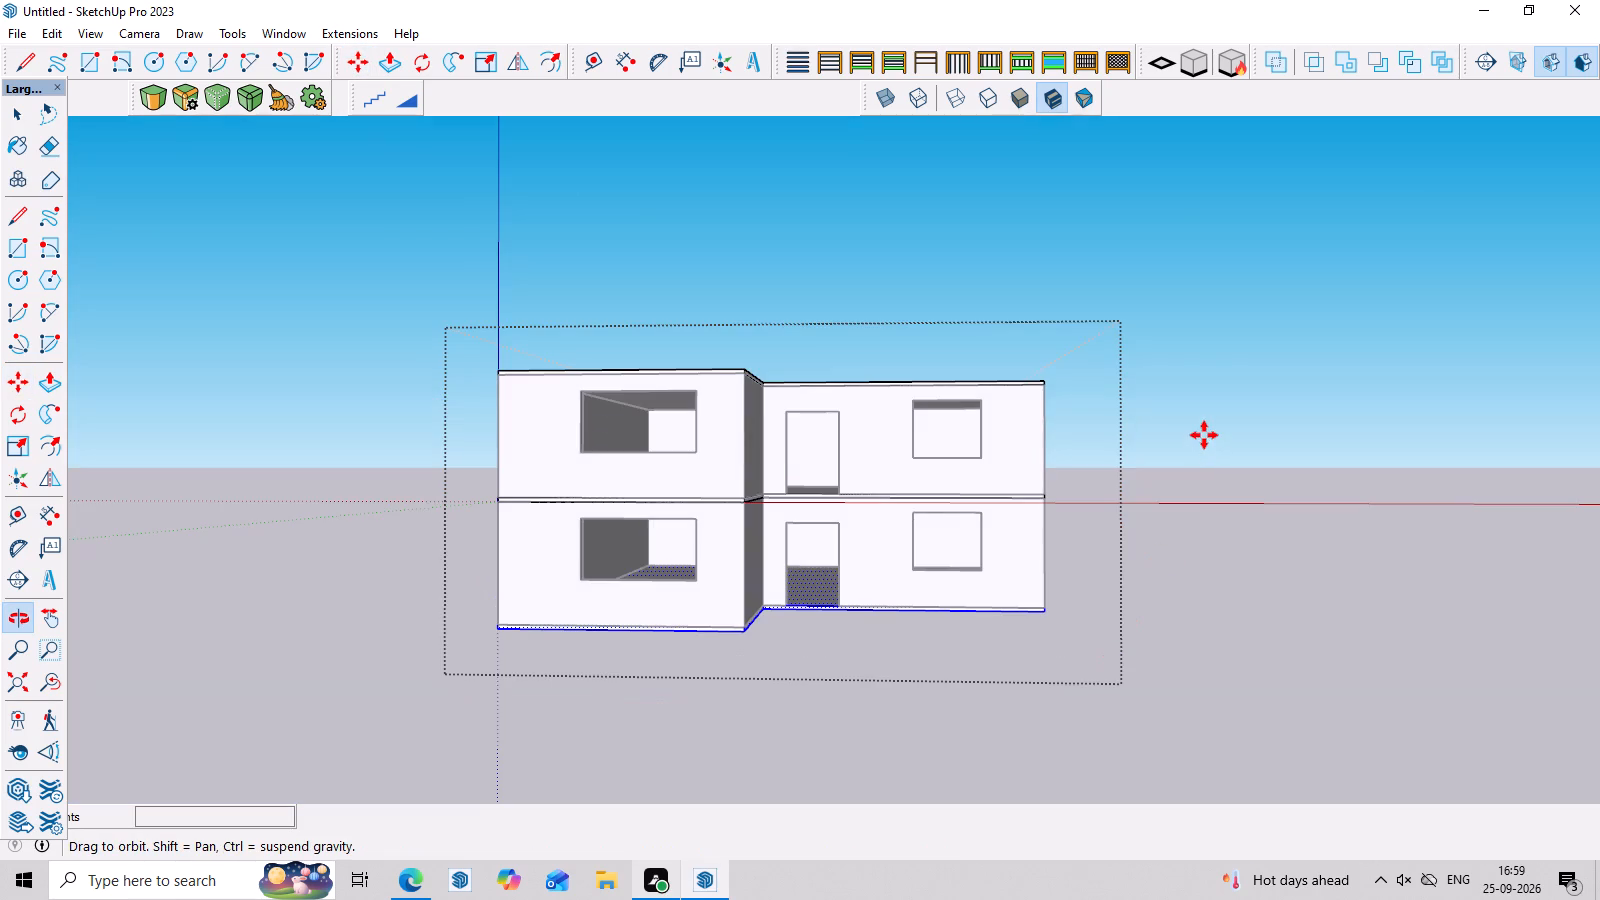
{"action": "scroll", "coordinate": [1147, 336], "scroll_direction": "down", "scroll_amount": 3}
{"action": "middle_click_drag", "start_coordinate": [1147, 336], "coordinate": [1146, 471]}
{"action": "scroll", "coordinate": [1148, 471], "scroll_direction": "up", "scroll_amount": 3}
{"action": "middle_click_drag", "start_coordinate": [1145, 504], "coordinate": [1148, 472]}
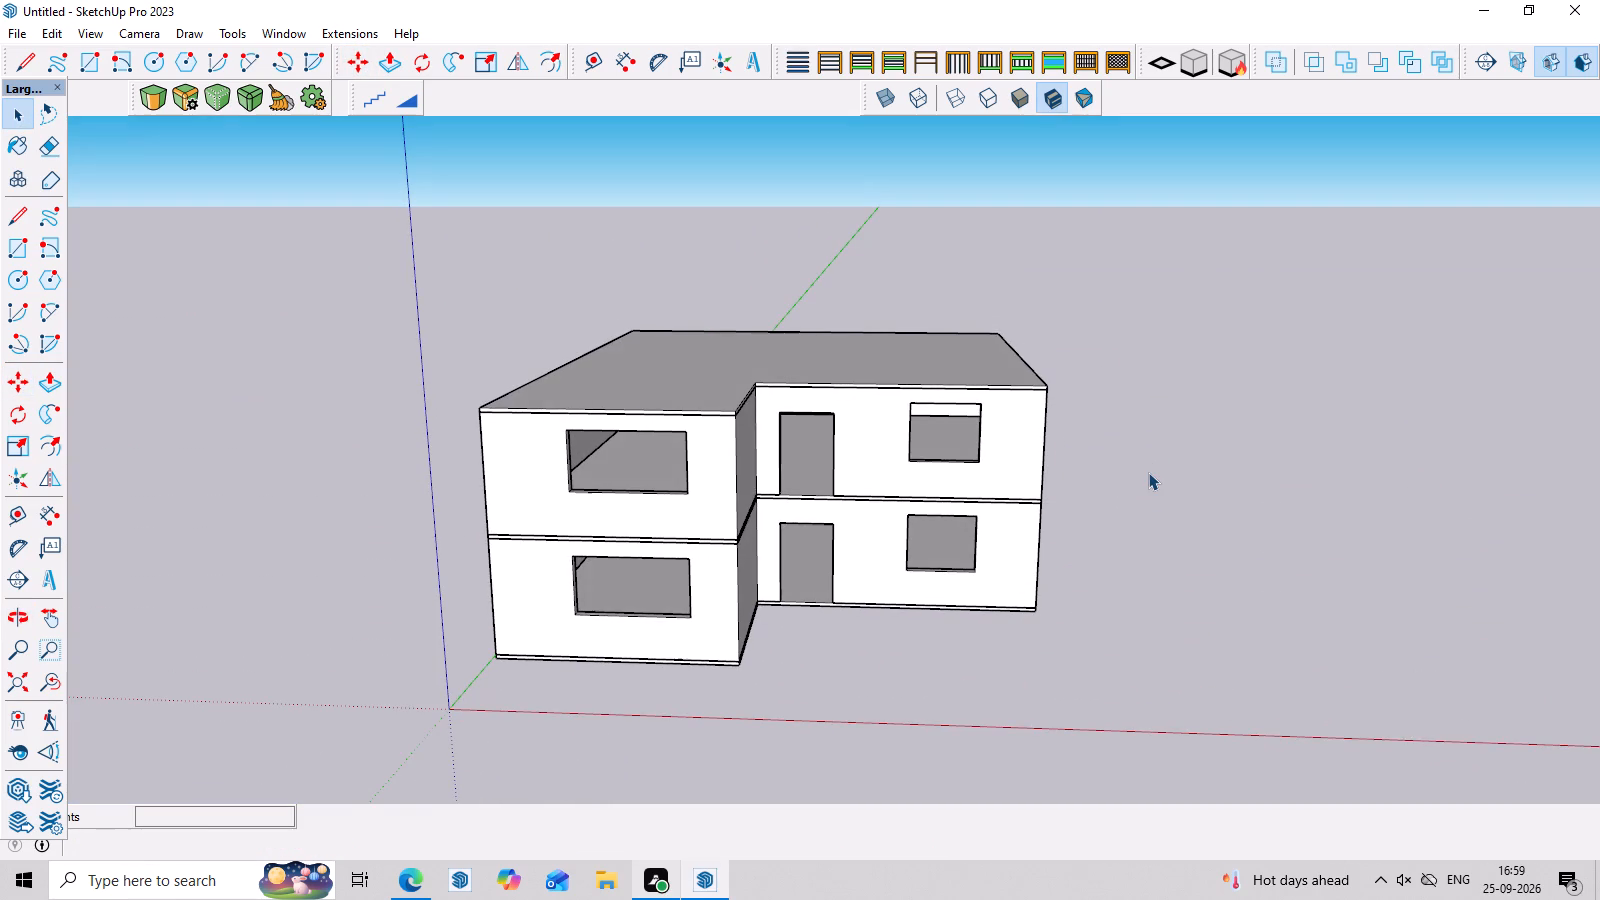
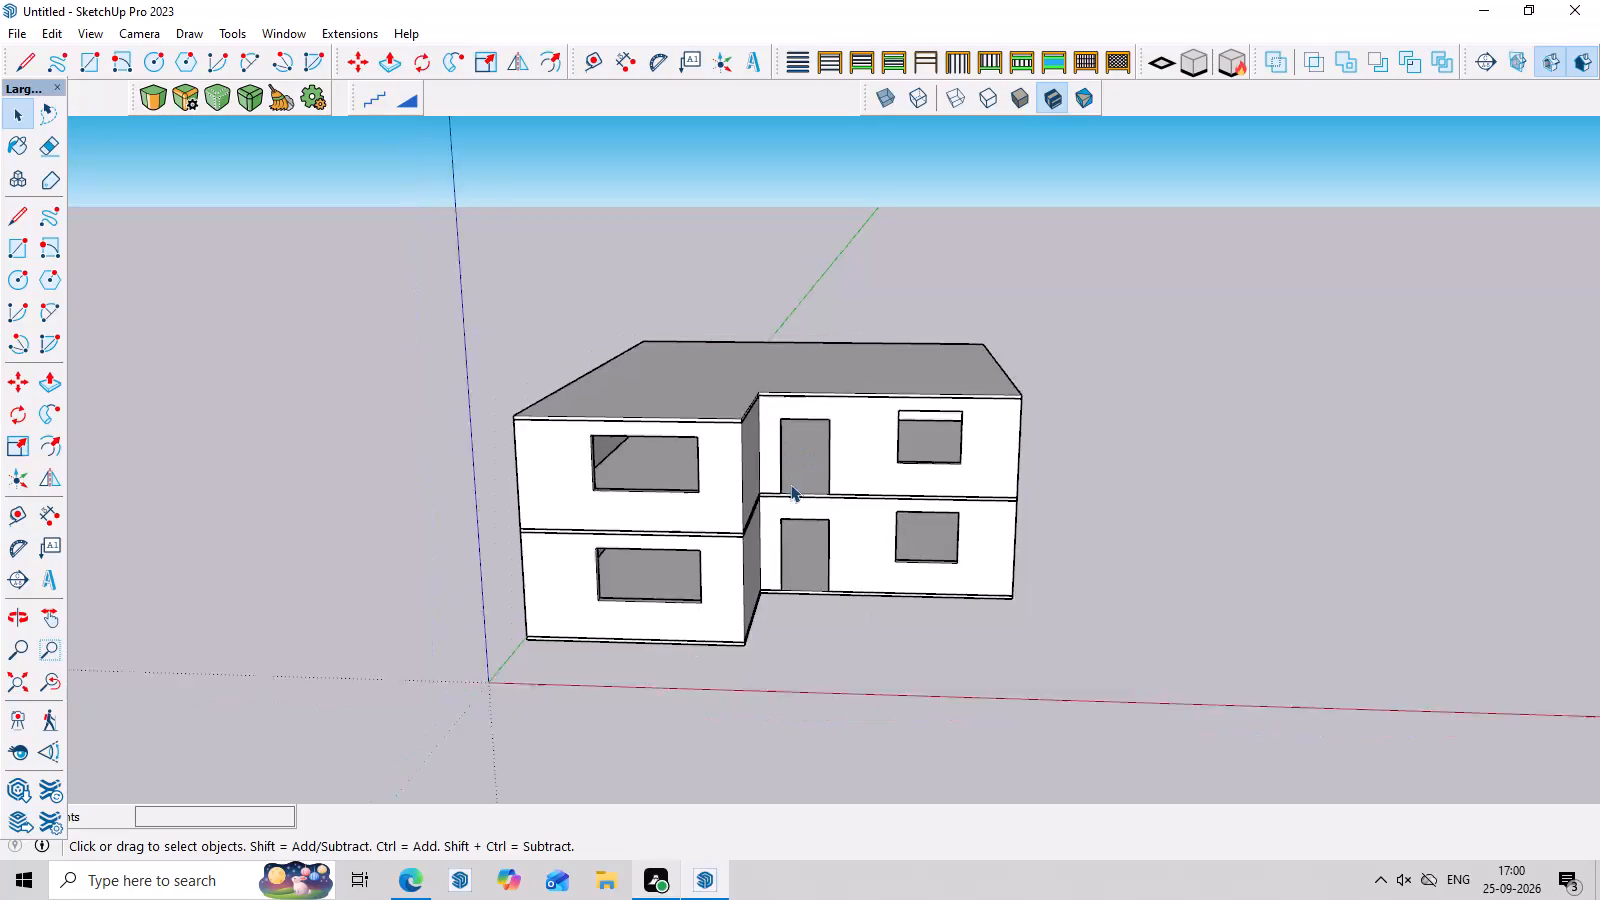
Examine the two-storey building's front, openings and slabs from low and raised viewpoints.
{"action": "scroll", "coordinate": [790, 484], "scroll_direction": "down", "scroll_amount": 1}
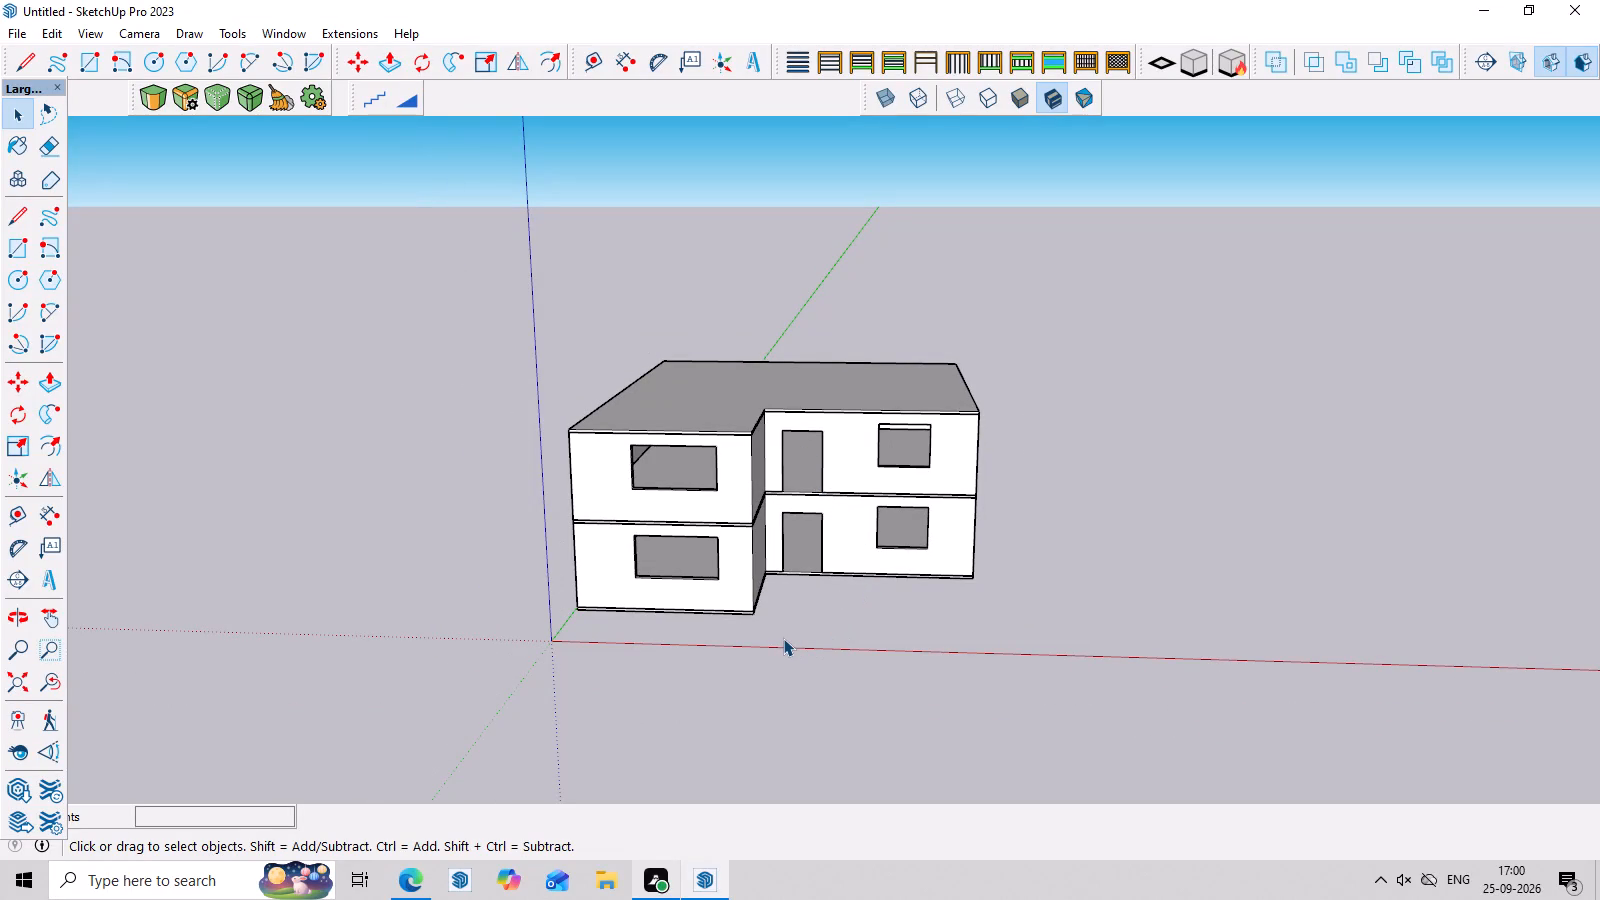
{"action": "middle_click_drag", "start_coordinate": [783, 638], "coordinate": [865, 557]}
{"action": "scroll", "coordinate": [823, 550], "scroll_direction": "up", "scroll_amount": 3}
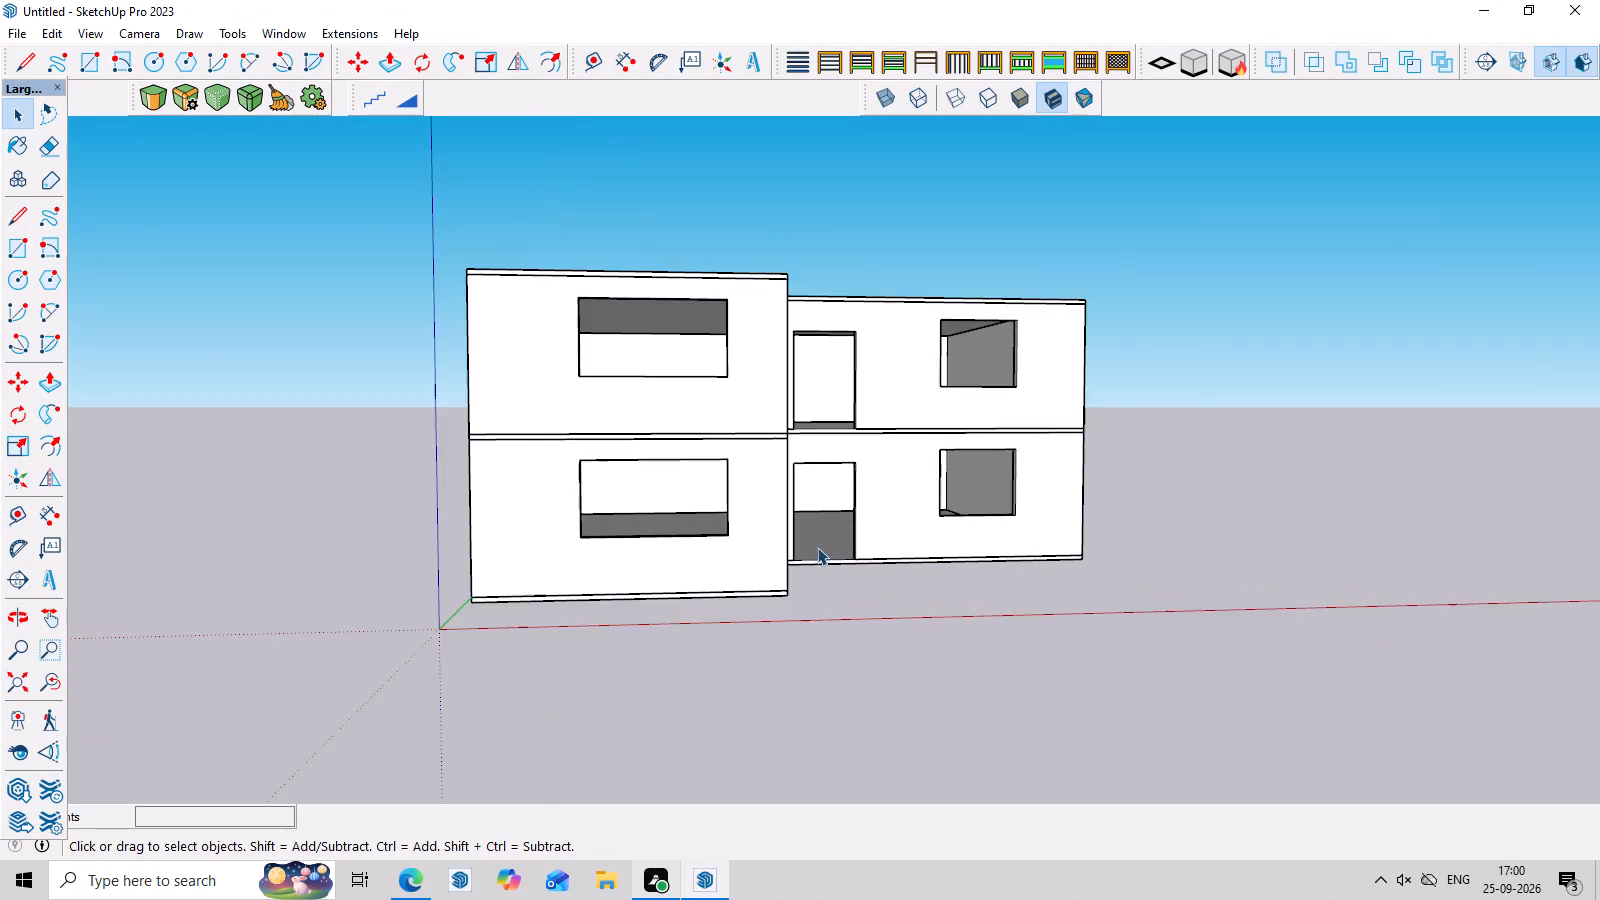
{"action": "scroll", "coordinate": [817, 547], "scroll_direction": "up", "scroll_amount": 4}
{"action": "middle_click_drag", "start_coordinate": [859, 595], "coordinate": [859, 662]}
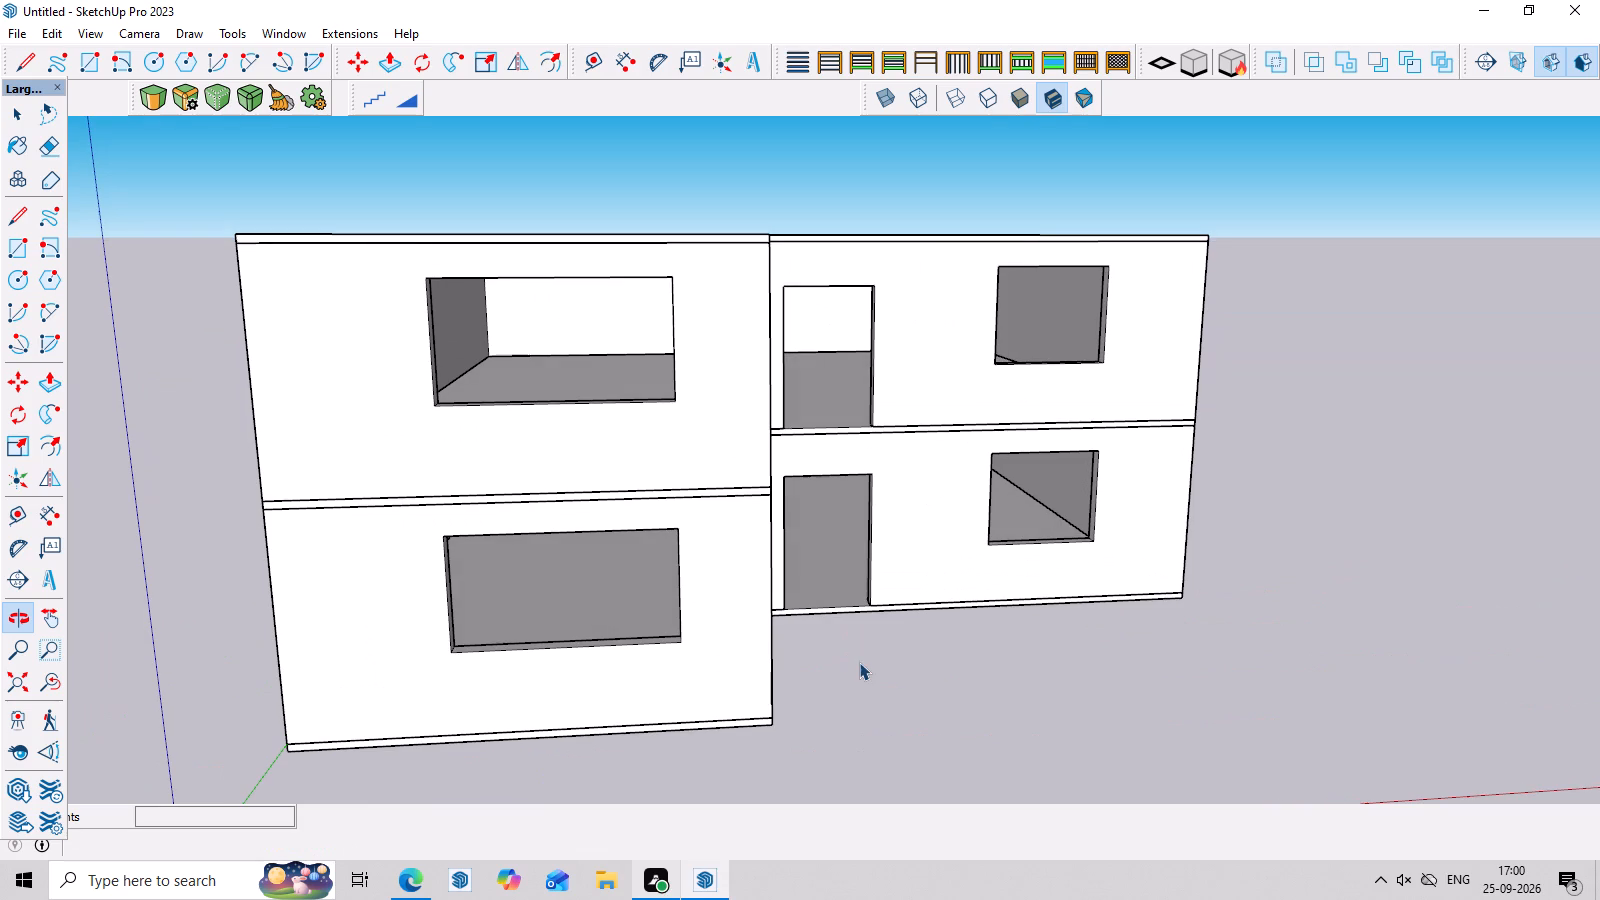
{"action": "scroll", "coordinate": [865, 664], "scroll_direction": "down", "scroll_amount": 4}
{"action": "middle_click_drag", "start_coordinate": [1010, 659], "coordinate": [1004, 616]}
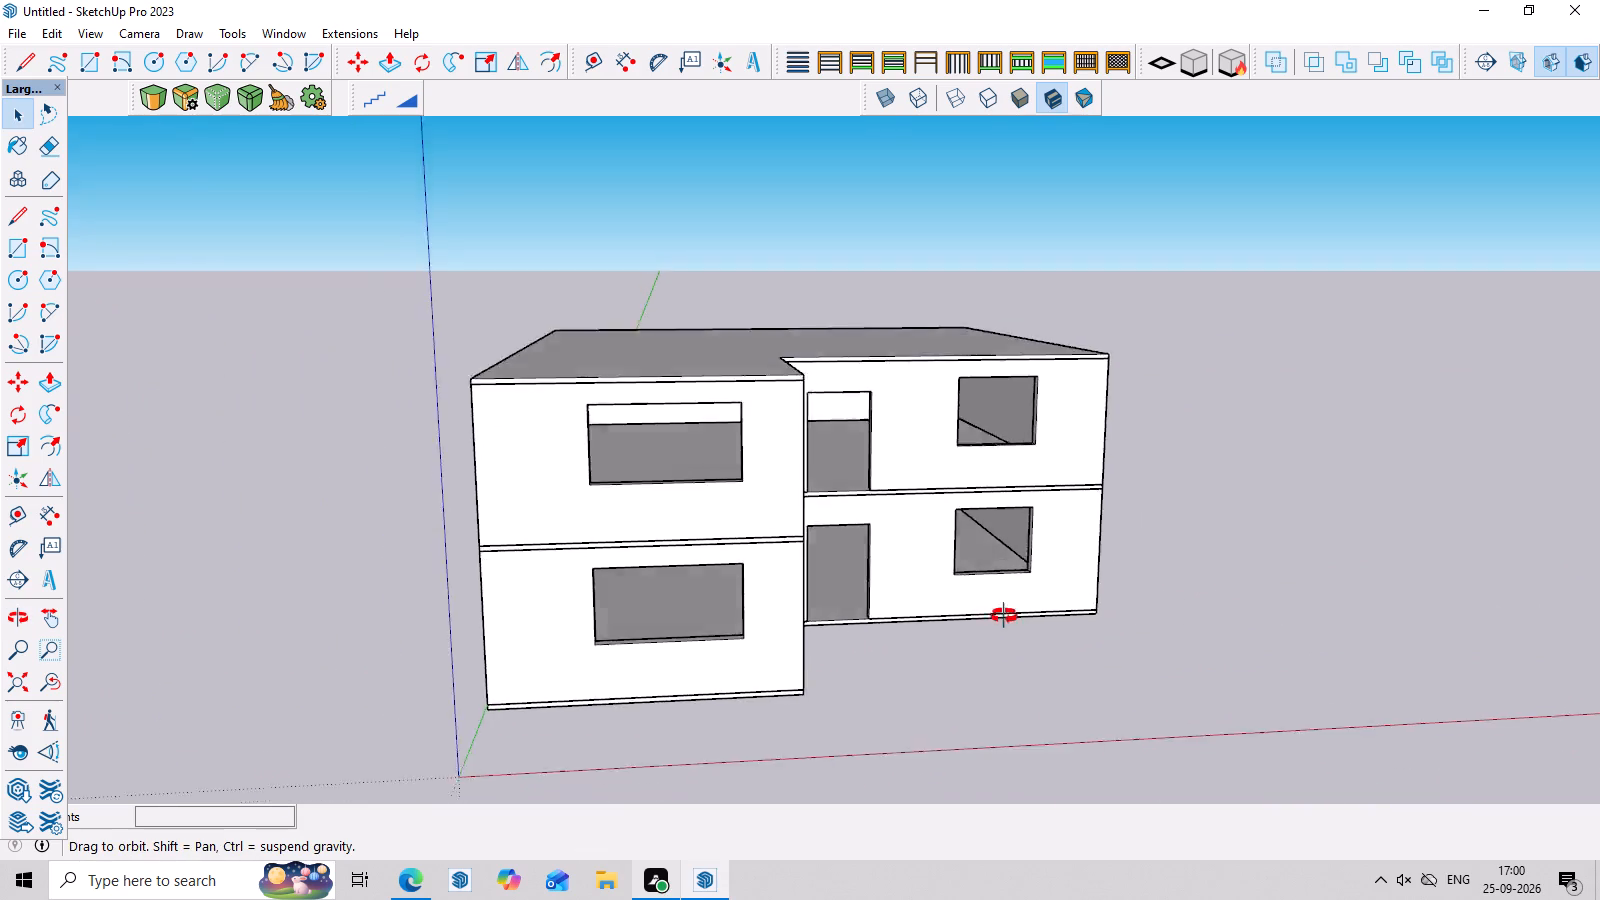
{"action": "middle_click_drag", "start_coordinate": [1004, 616], "coordinate": [997, 589]}
{"action": "scroll", "coordinate": [996, 589], "scroll_direction": "up", "scroll_amount": 4}
{"action": "middle_click_drag", "start_coordinate": [984, 606], "coordinate": [984, 650]}
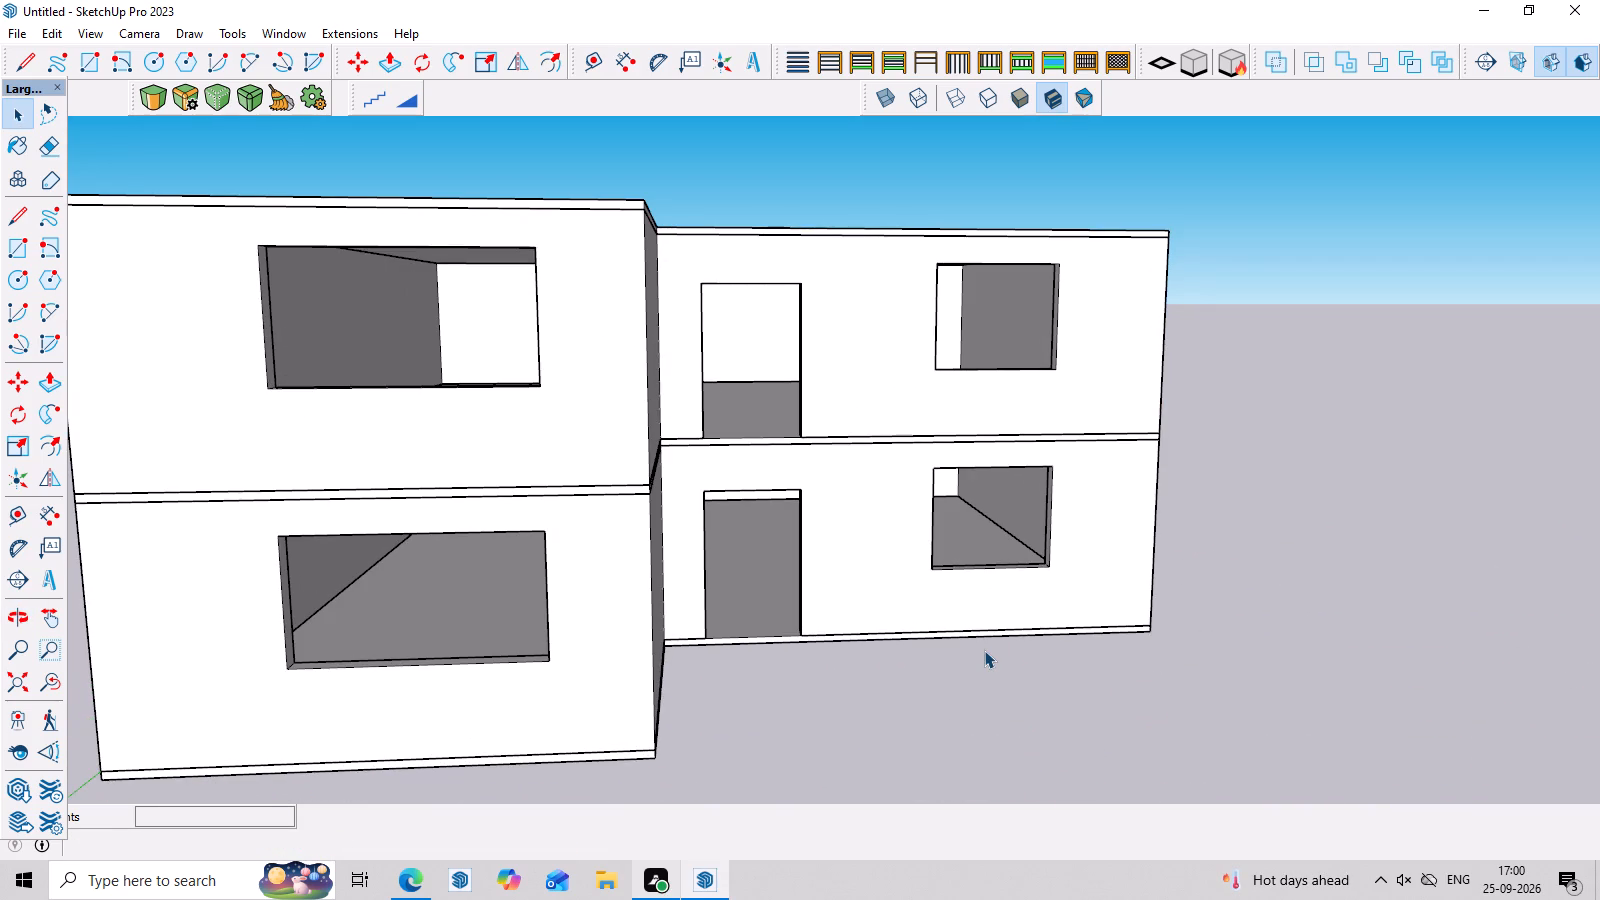
{"action": "scroll", "coordinate": [984, 650], "scroll_direction": "down", "scroll_amount": 5}
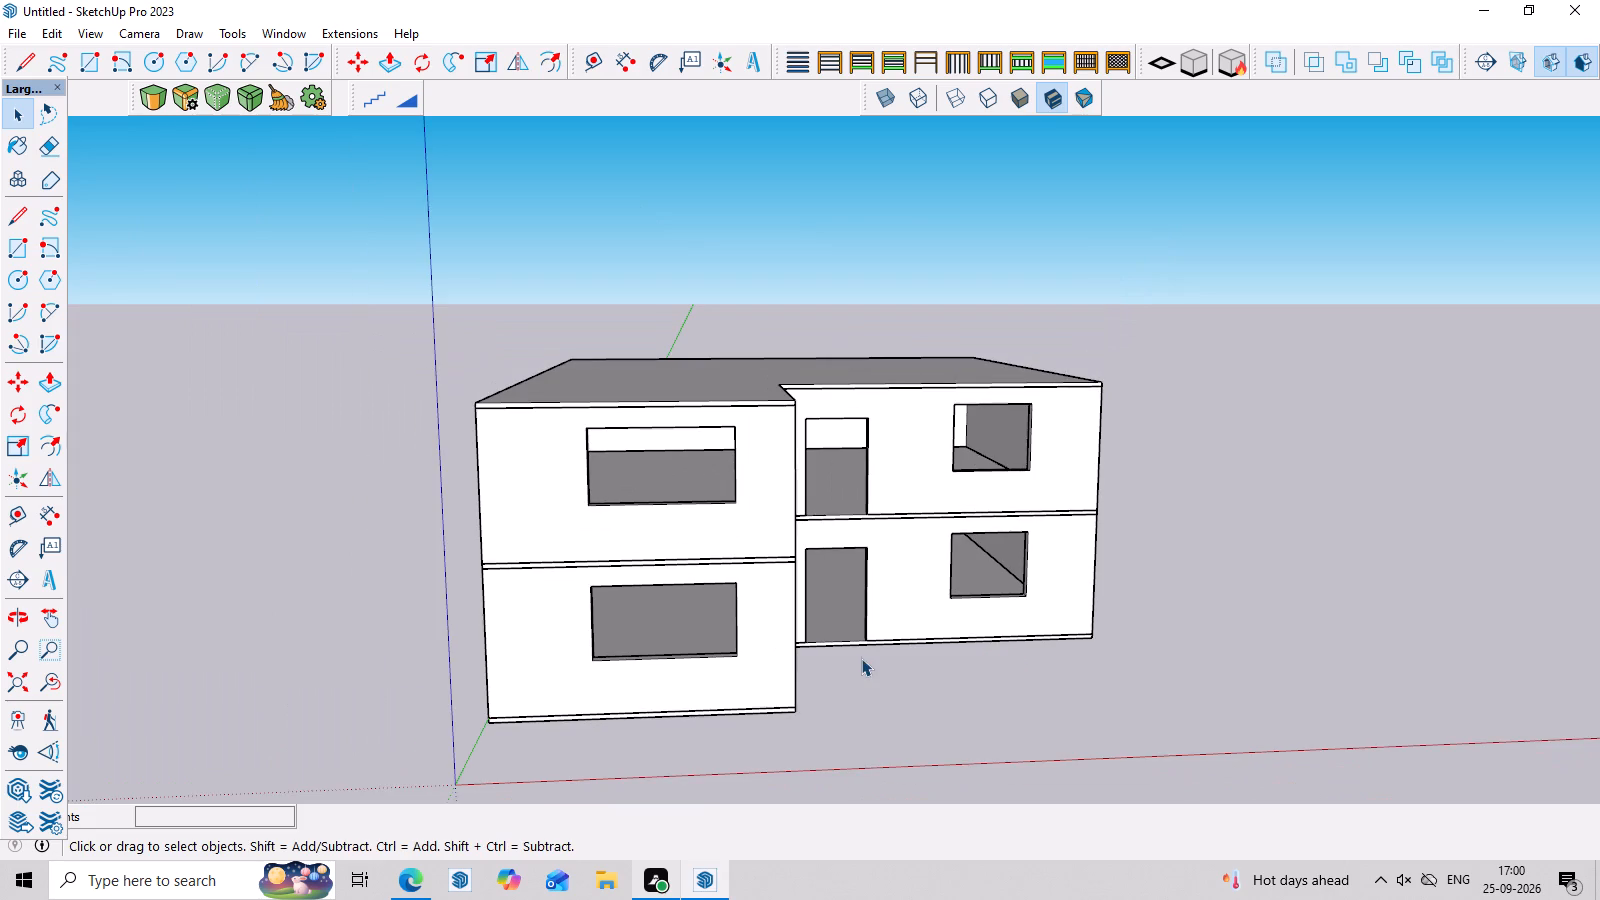
{"action": "scroll", "coordinate": [865, 665], "scroll_direction": "up", "scroll_amount": 3}
{"action": "middle_click_drag", "start_coordinate": [864, 672], "coordinate": [861, 704]}
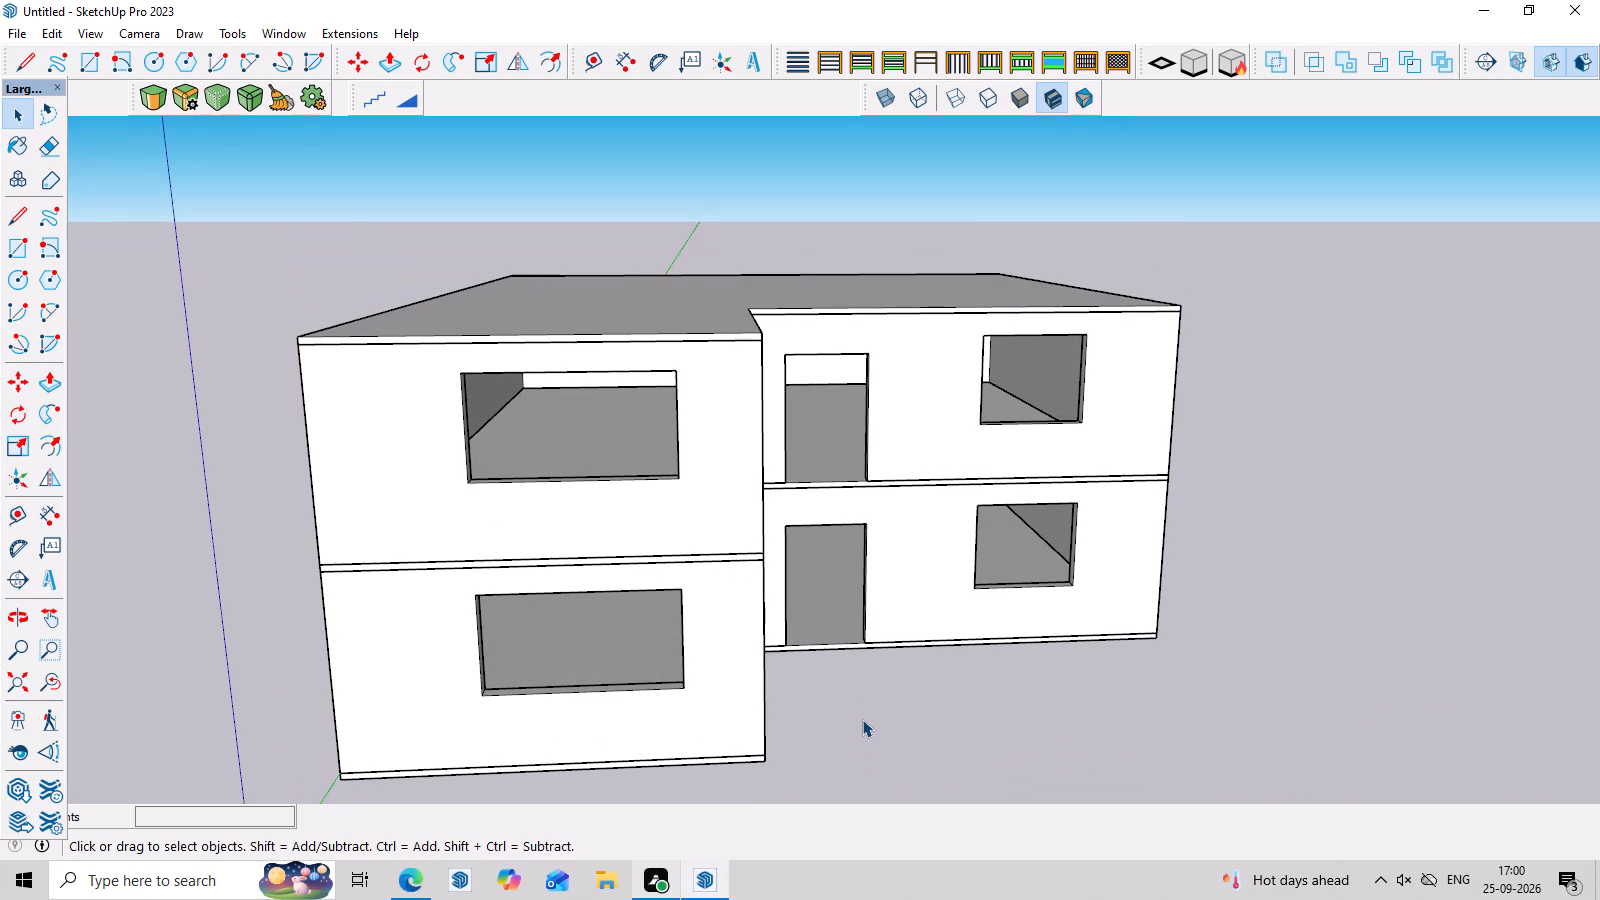
{"action": "scroll", "coordinate": [669, 619], "scroll_direction": "down", "scroll_amount": 4}
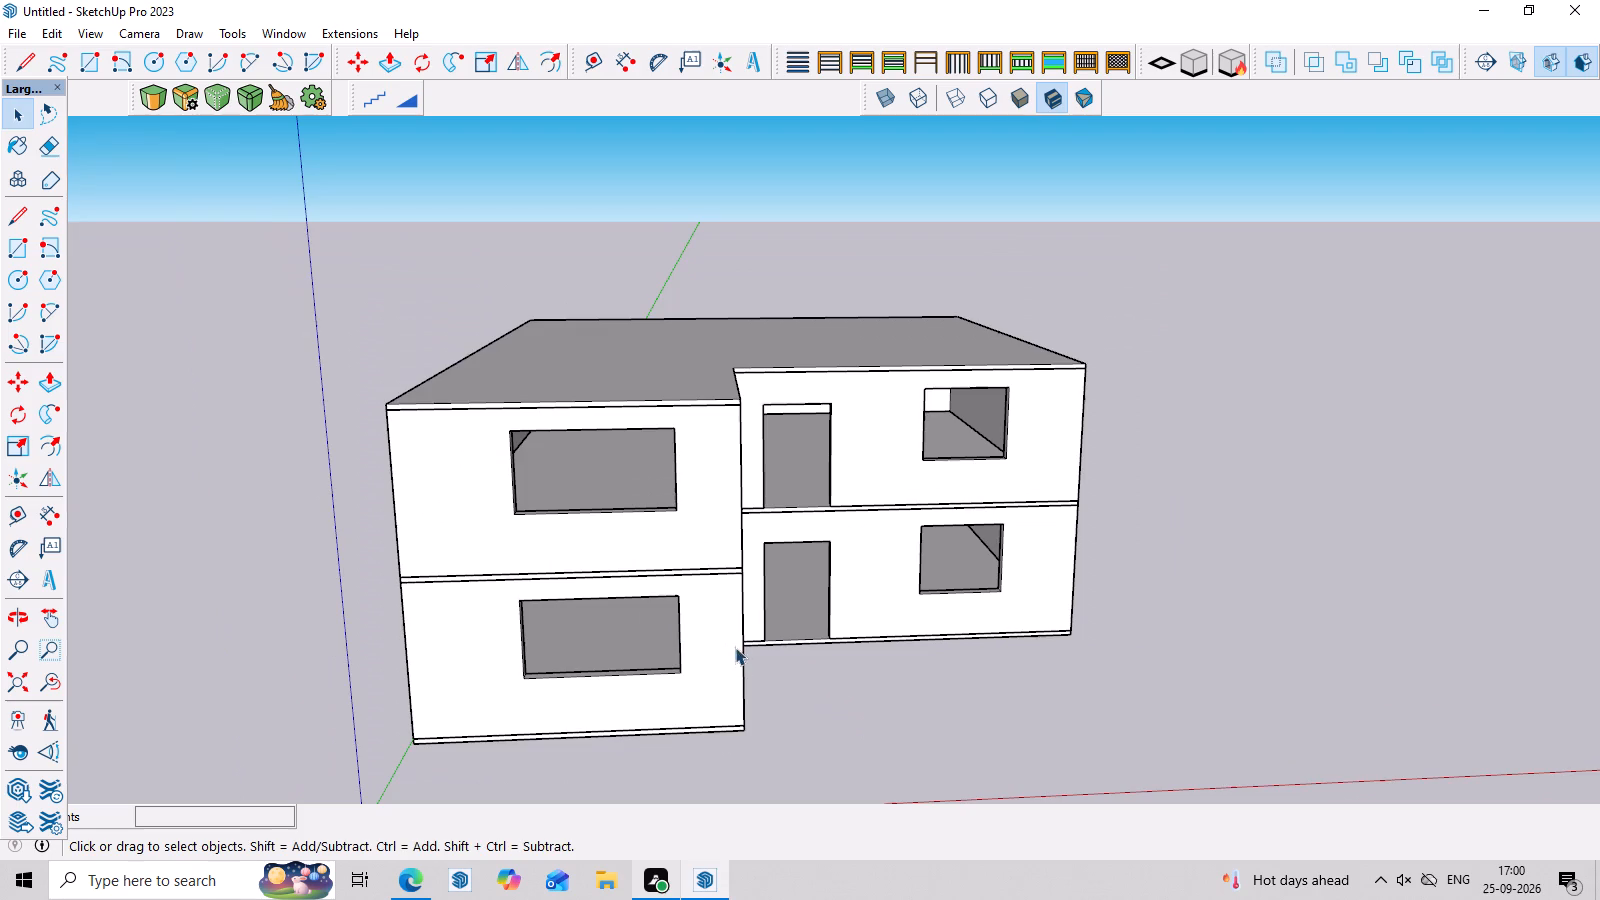
{"action": "middle_click", "coordinate": [754, 731]}
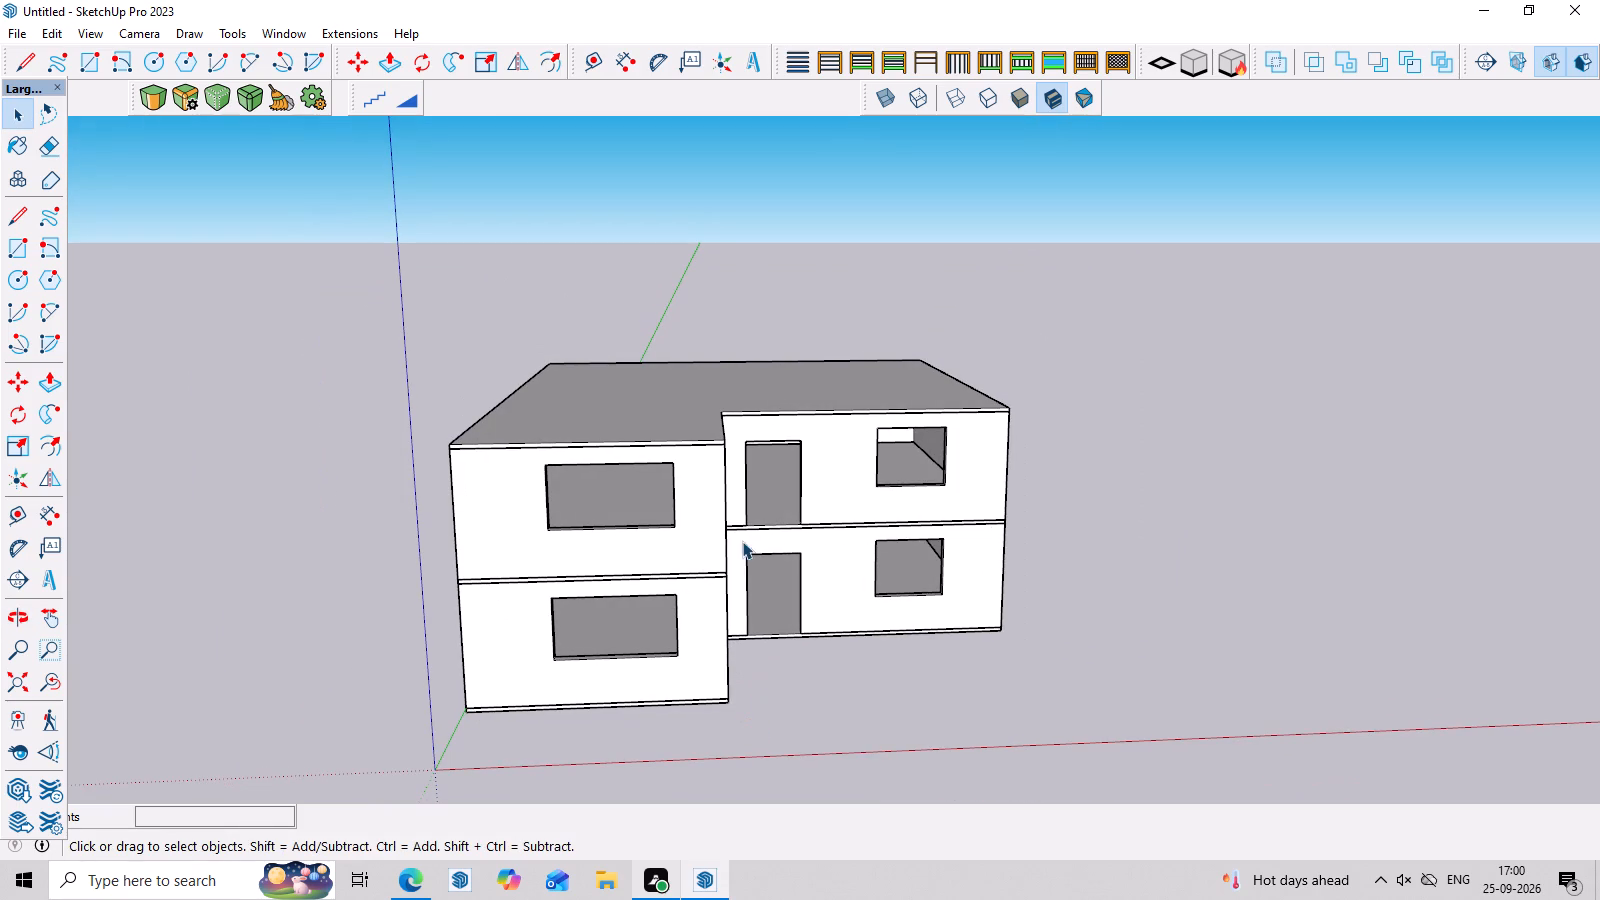
Inside the slab group, delete the roof slab on top of the upper-storey walls.
{"action": "middle_click_drag", "start_coordinate": [740, 526], "coordinate": [740, 446]}
{"action": "middle_click_drag", "start_coordinate": [760, 305], "coordinate": [769, 415]}
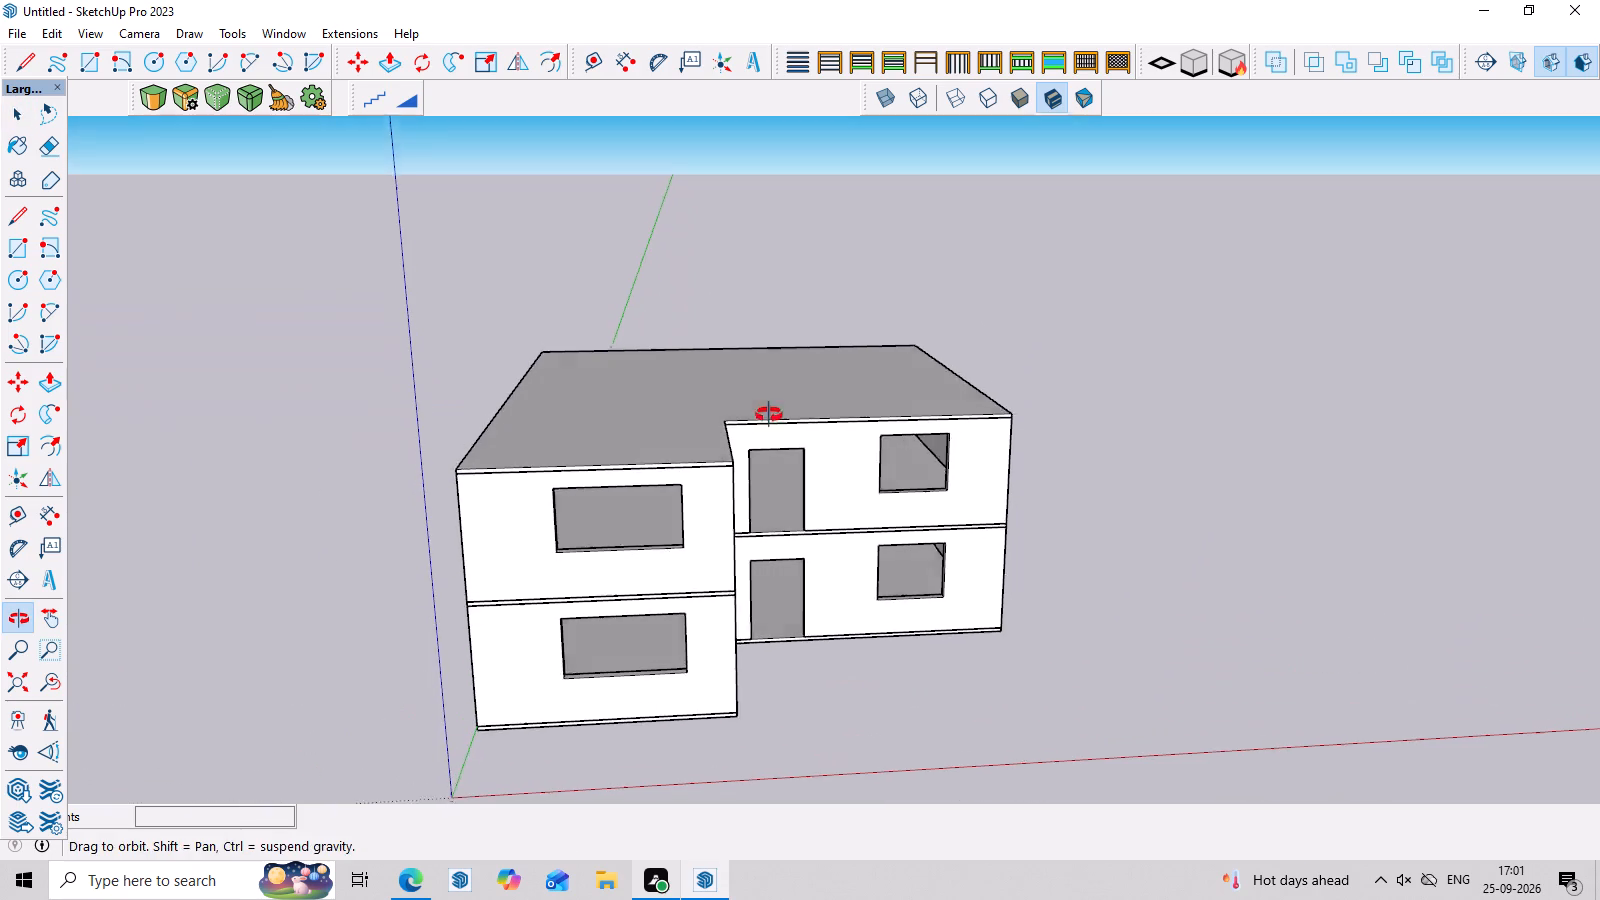
{"action": "middle_click_drag", "start_coordinate": [769, 415], "coordinate": [769, 416]}
{"action": "double_click", "coordinate": [699, 434]}
{"action": "triple_click", "coordinate": [699, 434]}
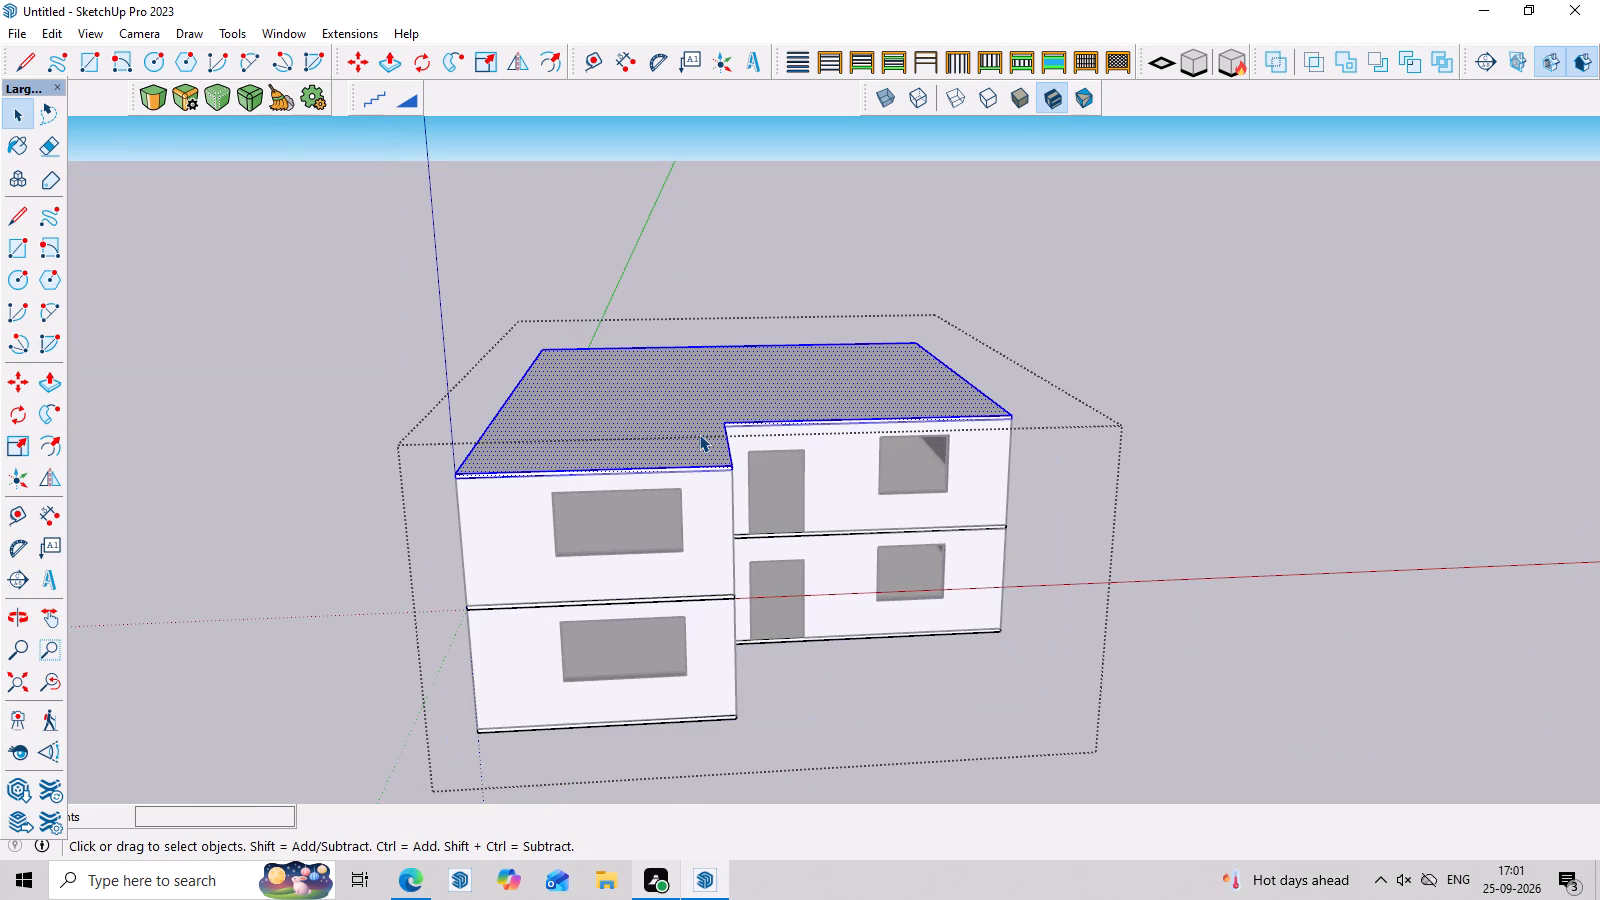
{"action": "key", "text": "Delete"}
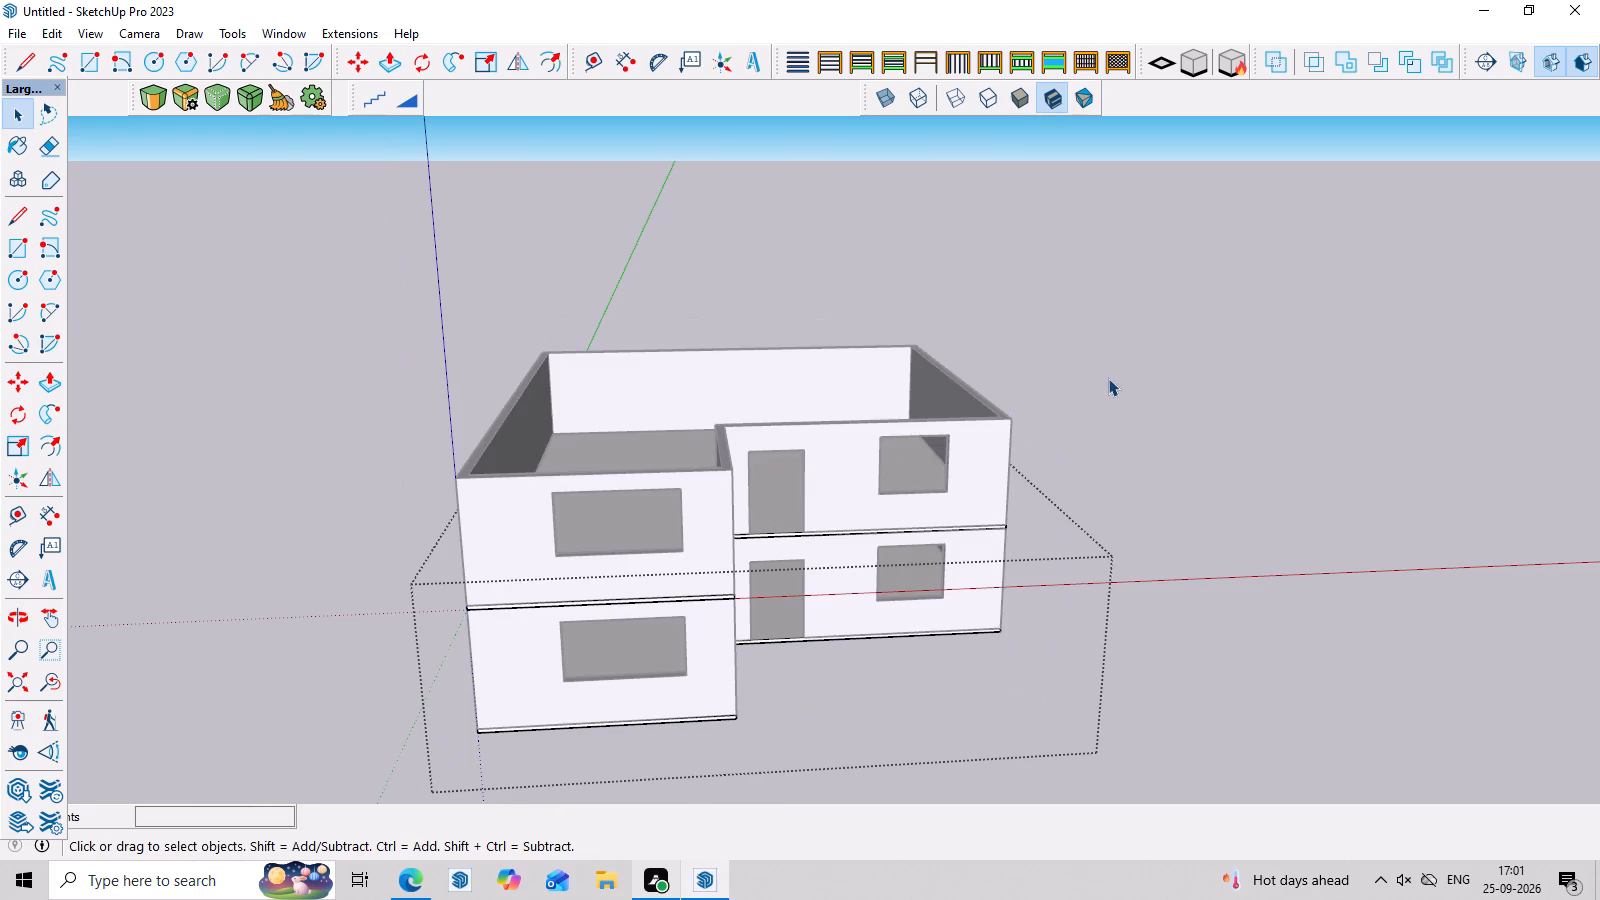
{"action": "left_click", "coordinate": [1118, 369]}
Inside the wall group, push/pull the top face of the upper-storey walls upward about 5' 10".
{"action": "middle_click_drag", "start_coordinate": [635, 487], "coordinate": [624, 550]}
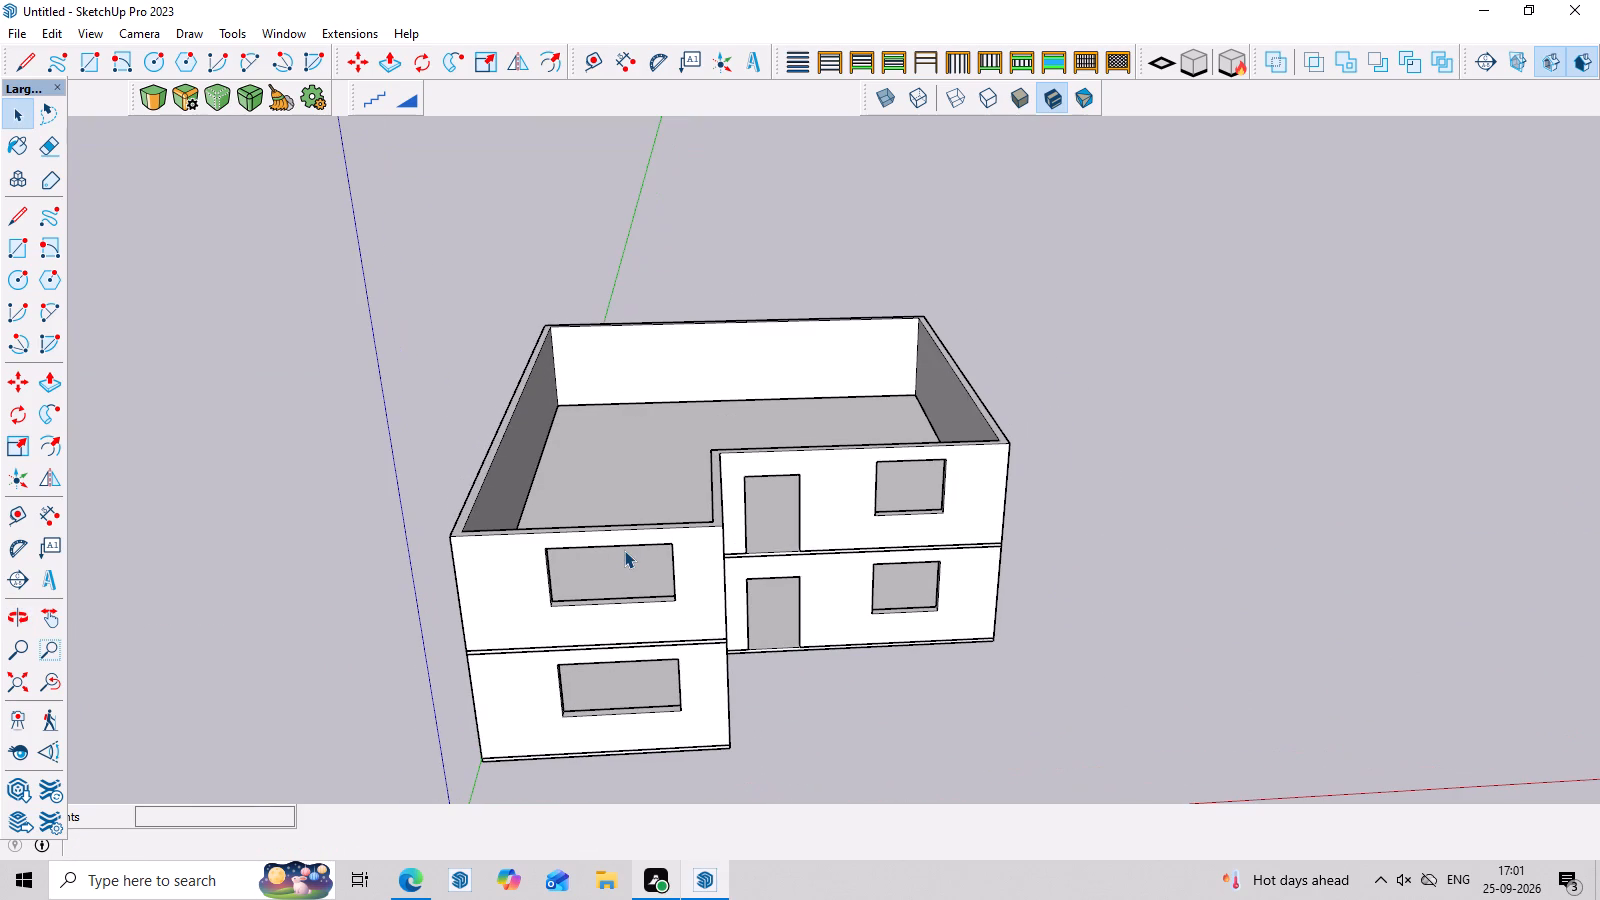
{"action": "key", "text": "p"}
{"action": "scroll", "coordinate": [692, 455], "scroll_direction": "up", "scroll_amount": 2}
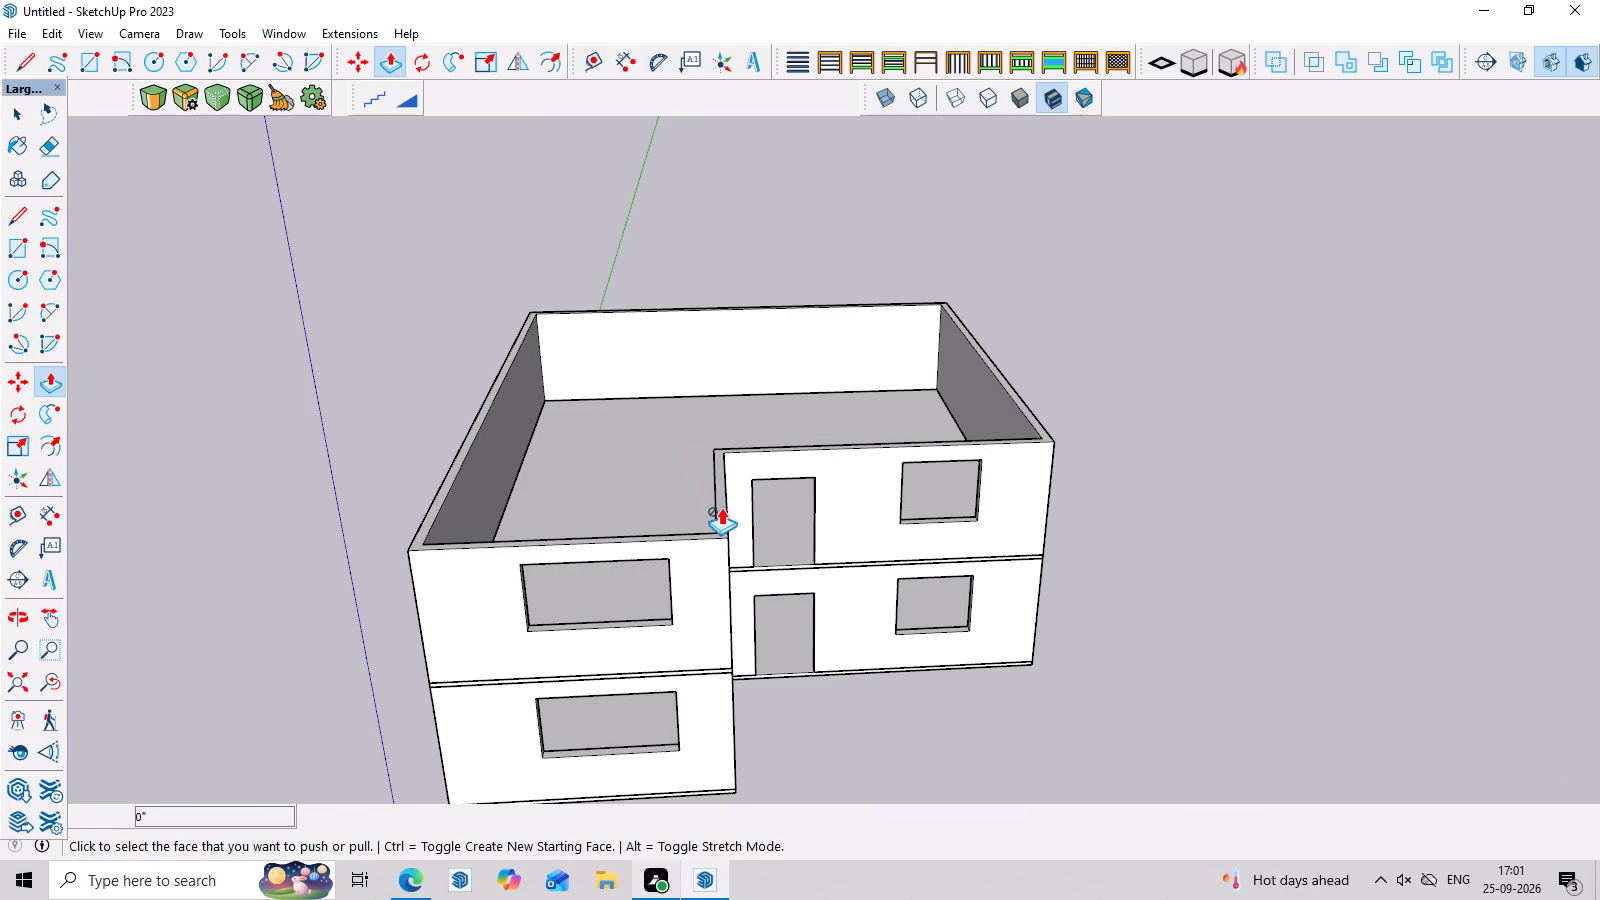
{"action": "key", "text": "space"}
{"action": "double_click", "coordinate": [727, 510]}
{"action": "scroll", "coordinate": [724, 515], "scroll_direction": "up", "scroll_amount": 4}
{"action": "left_click", "coordinate": [724, 515]}
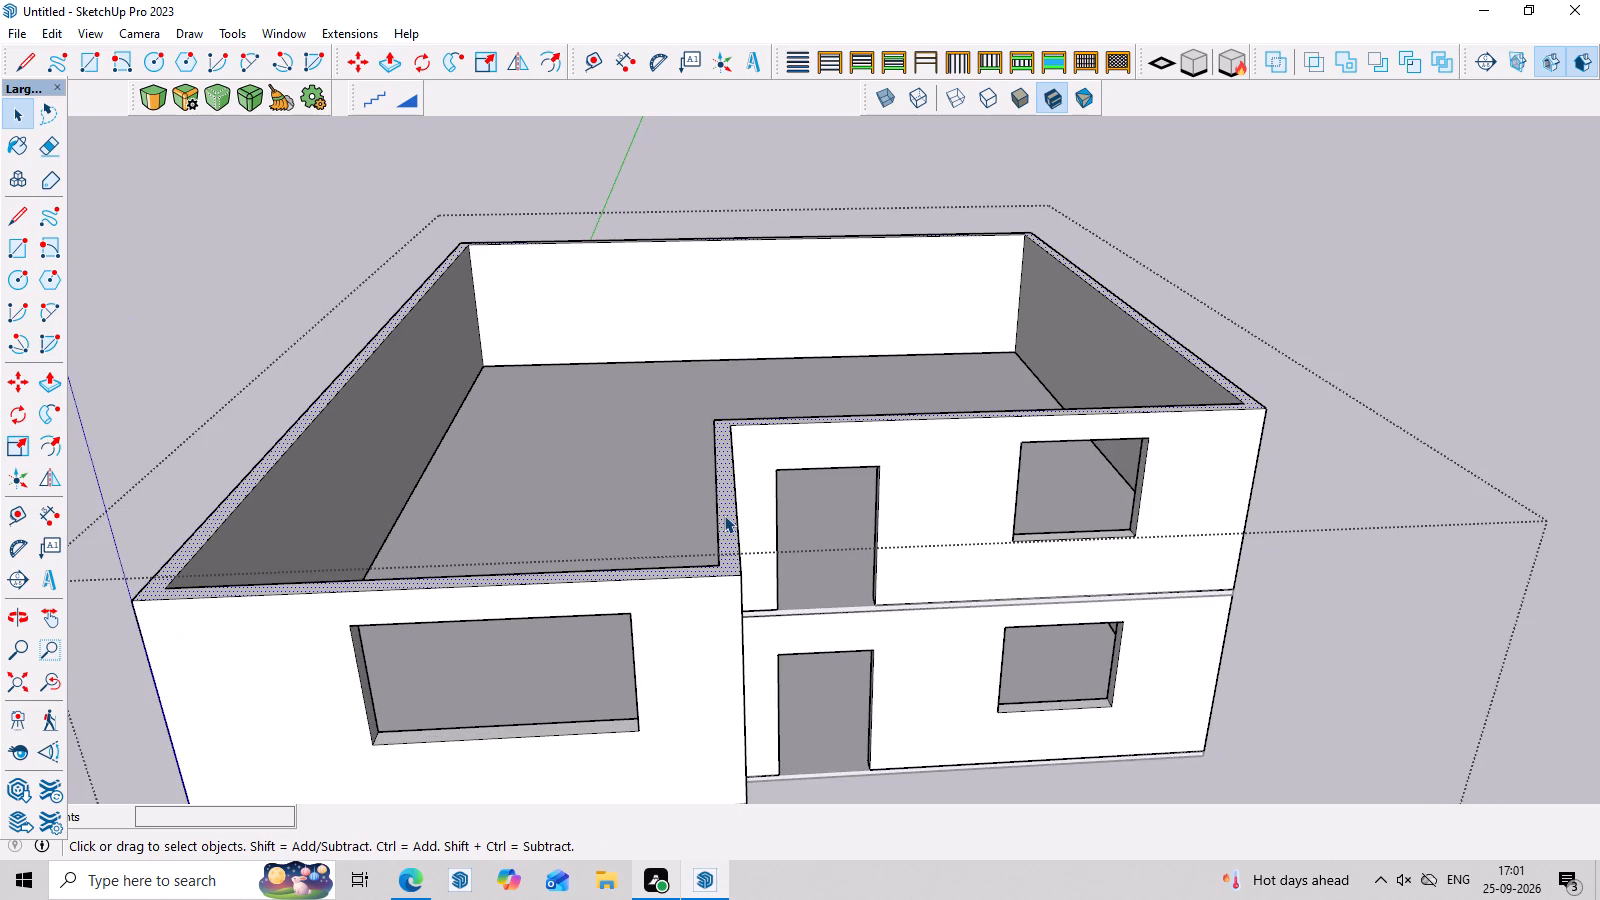
{"action": "key", "text": "p"}
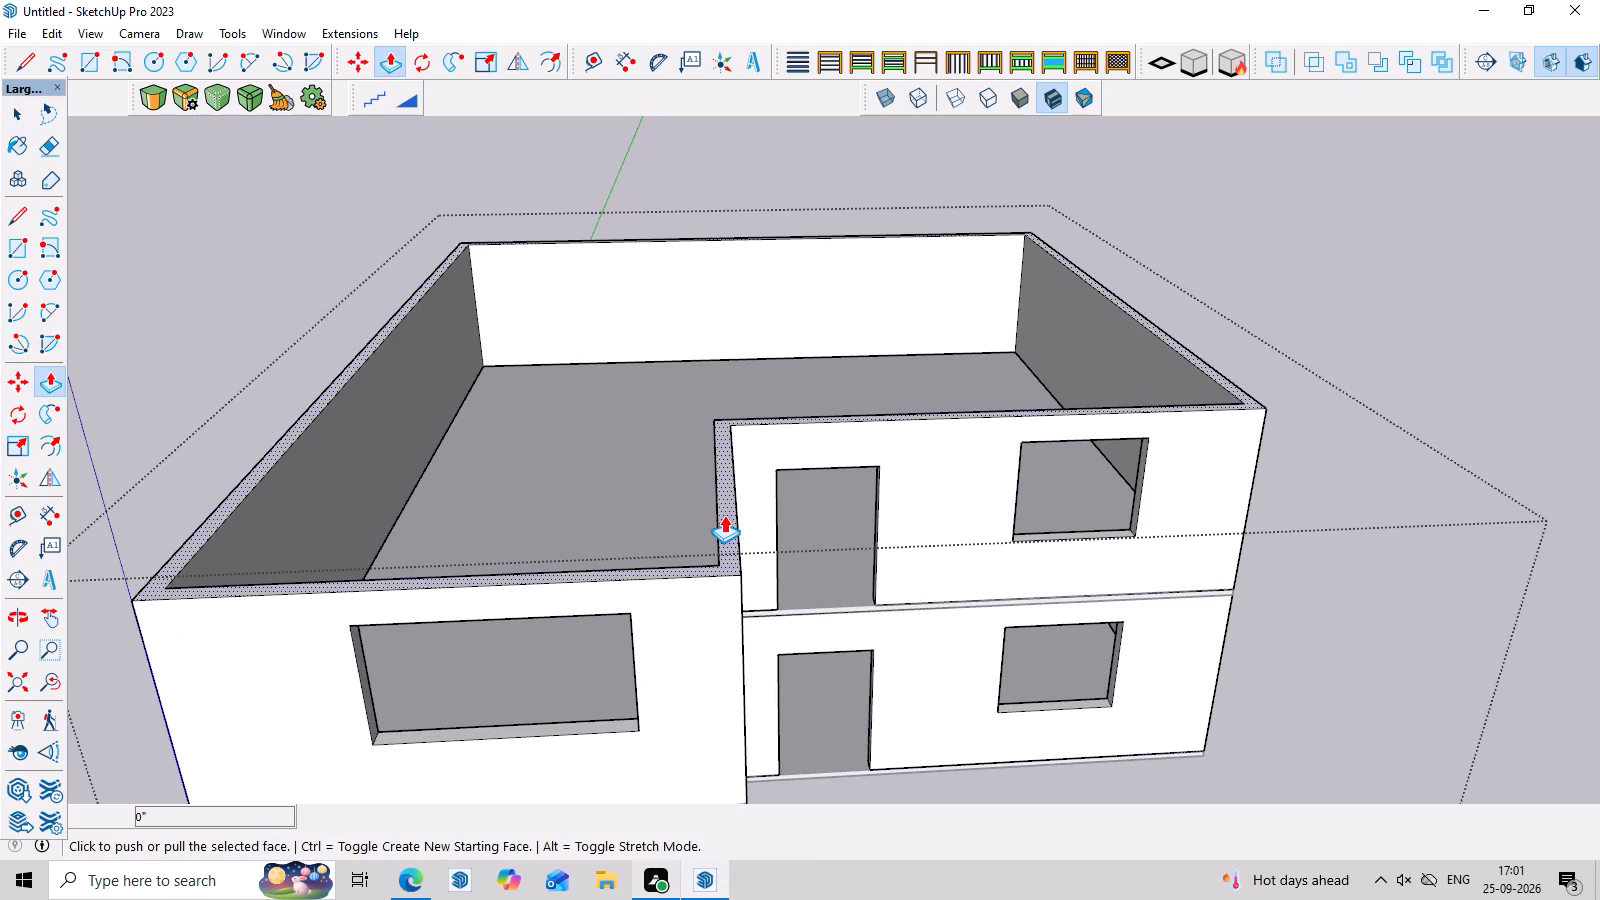
{"action": "left_click", "coordinate": [724, 515]}
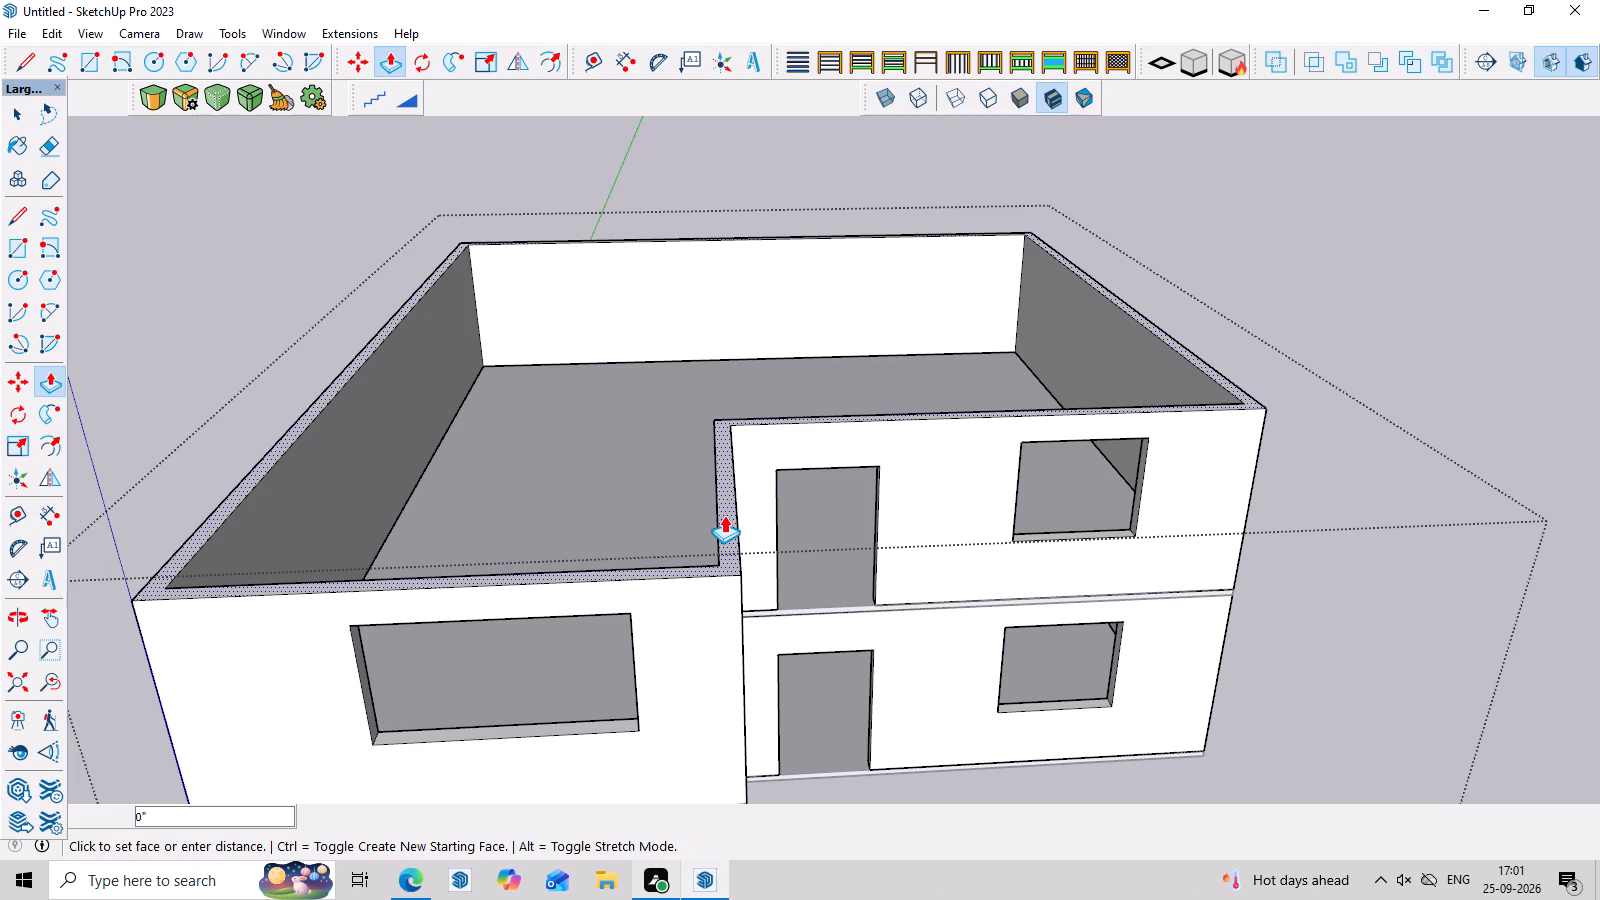
{"action": "scroll", "coordinate": [690, 299], "scroll_direction": "down", "scroll_amount": 4}
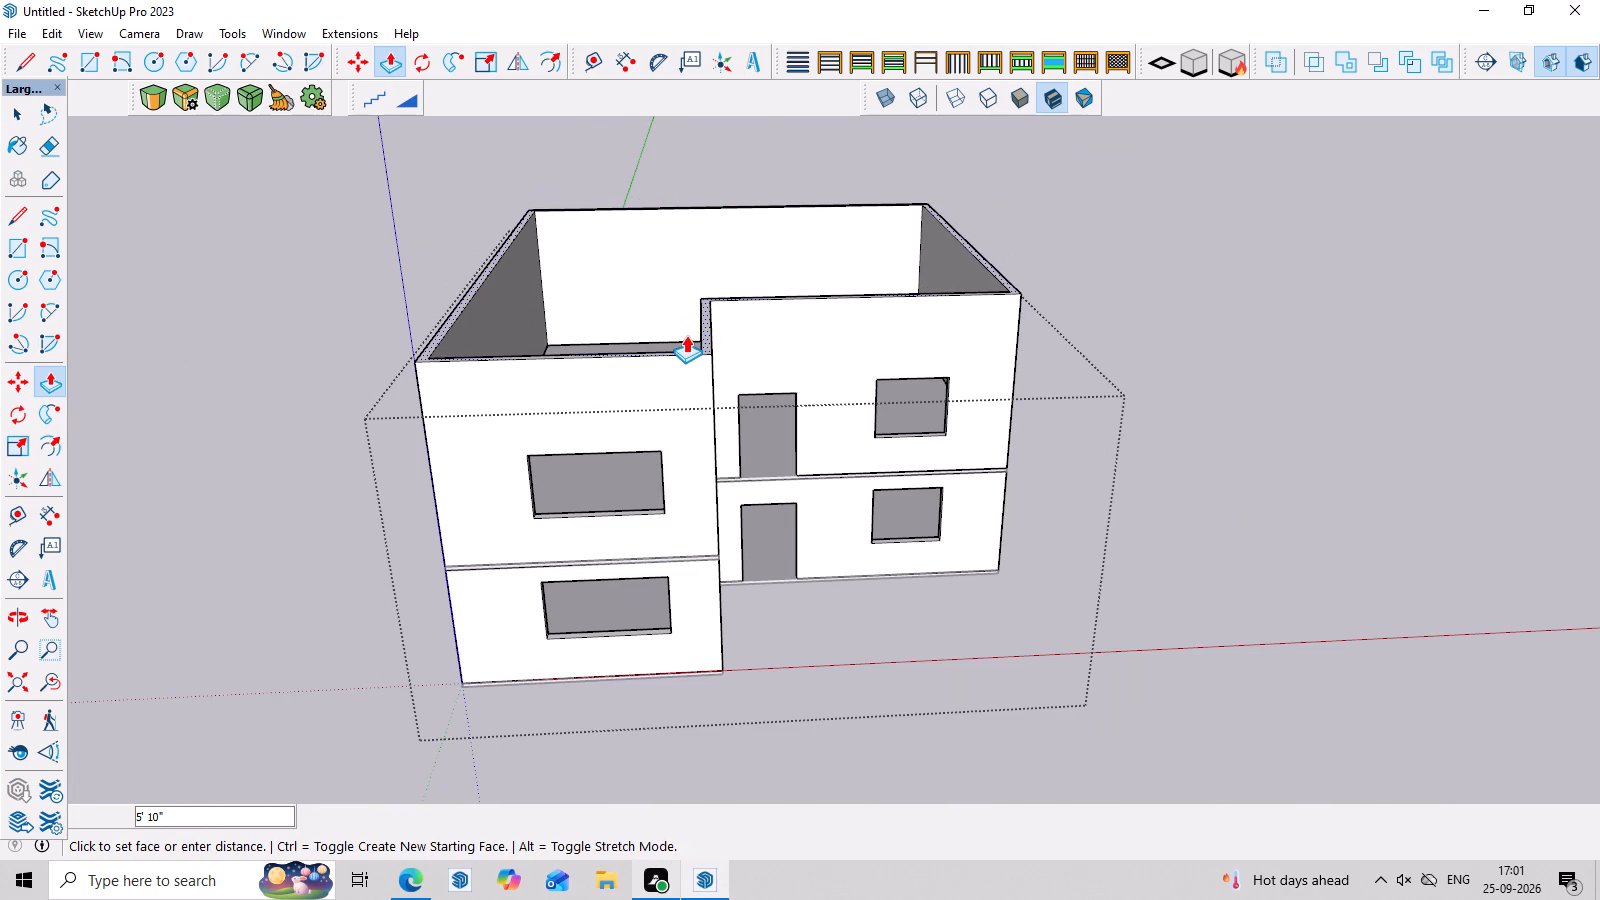
{"action": "middle_click_drag", "start_coordinate": [686, 335], "coordinate": [683, 271]}
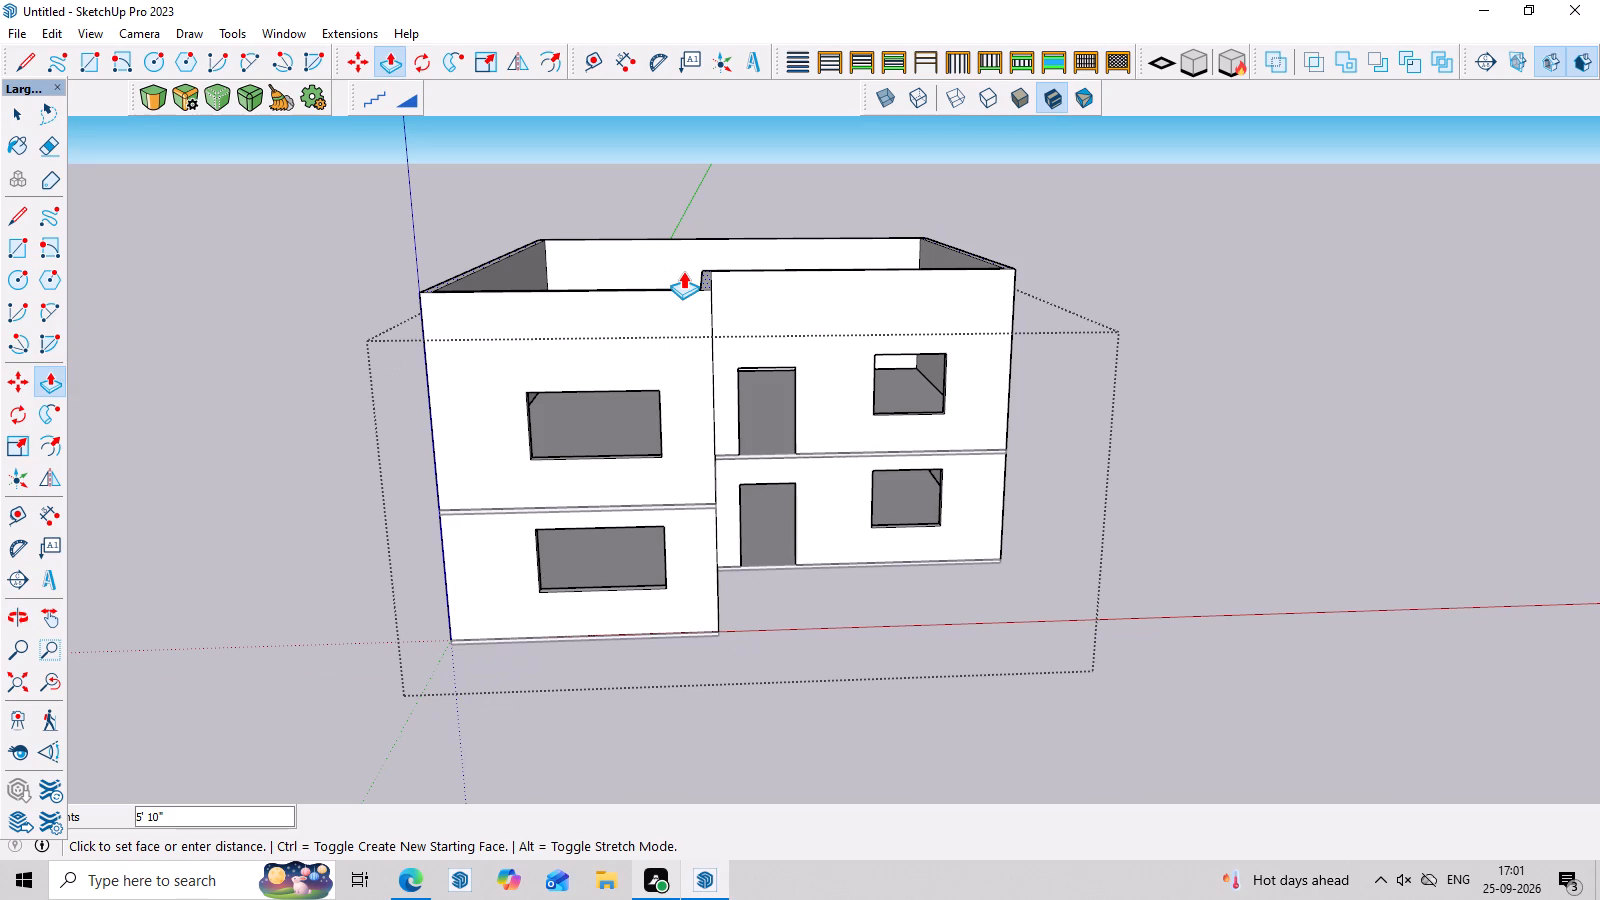
{"action": "left_click", "coordinate": [683, 271]}
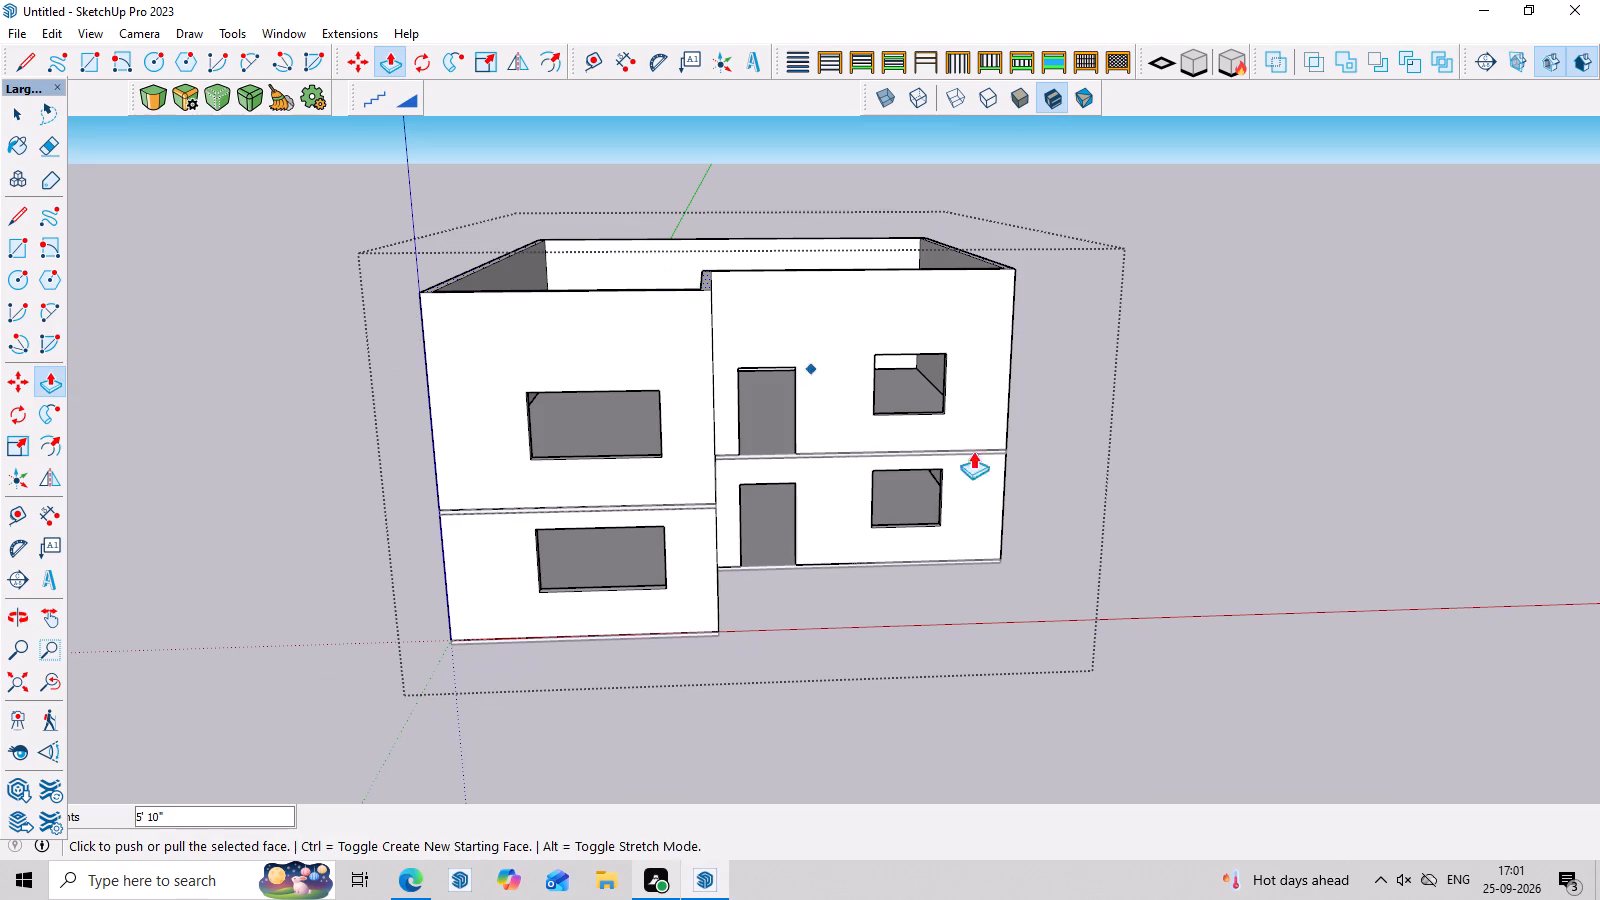
{"action": "middle_click_drag", "start_coordinate": [1043, 498], "coordinate": [1039, 450]}
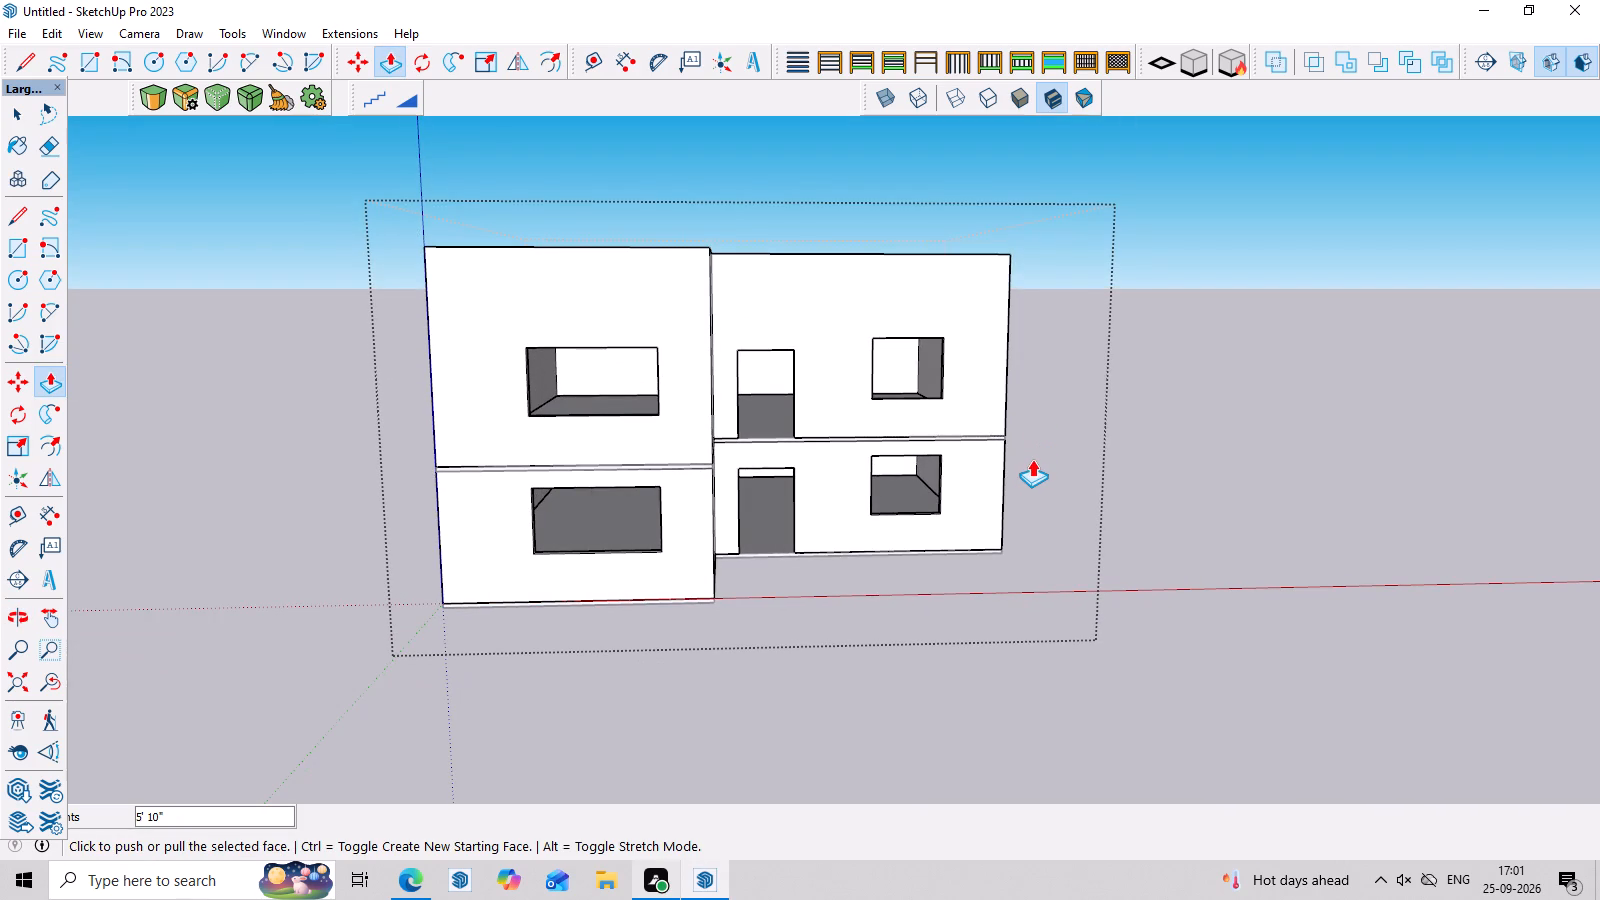
{"action": "middle_click_drag", "start_coordinate": [1032, 451], "coordinate": [1044, 475]}
{"action": "scroll", "coordinate": [927, 514], "scroll_direction": "up", "scroll_amount": 7}
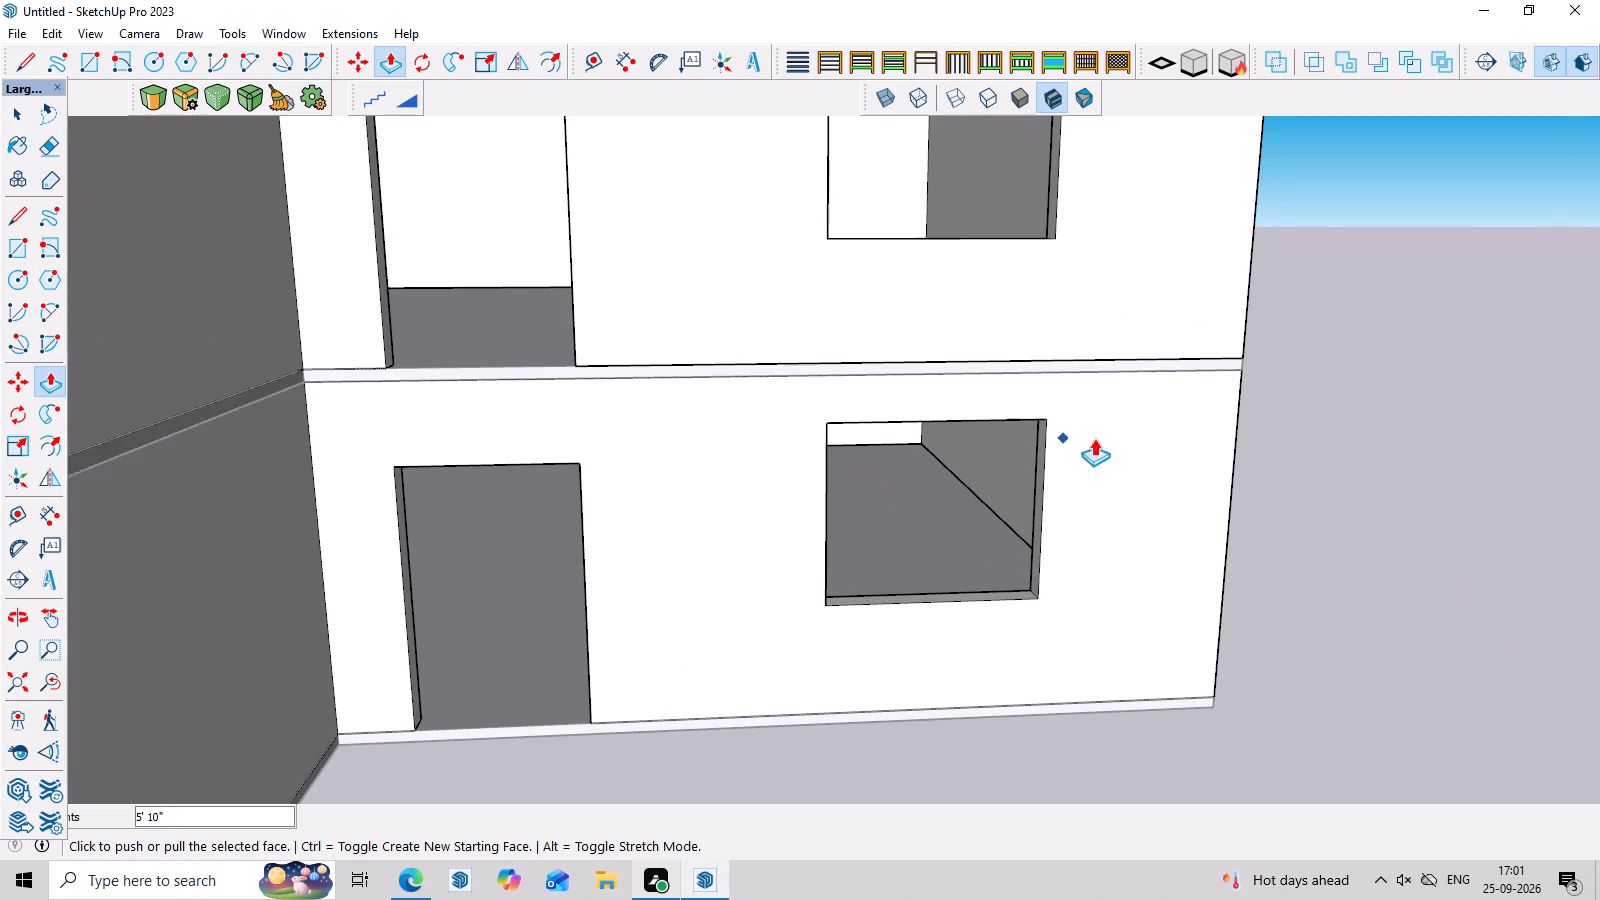
{"action": "key", "text": "space"}
{"action": "left_click", "coordinate": [1500, 421]}
Inside the slab group, pull the intermediate slab's recessed front edge face out 14' to align with the projecting wing's front.
{"action": "double_click", "coordinate": [1009, 369]}
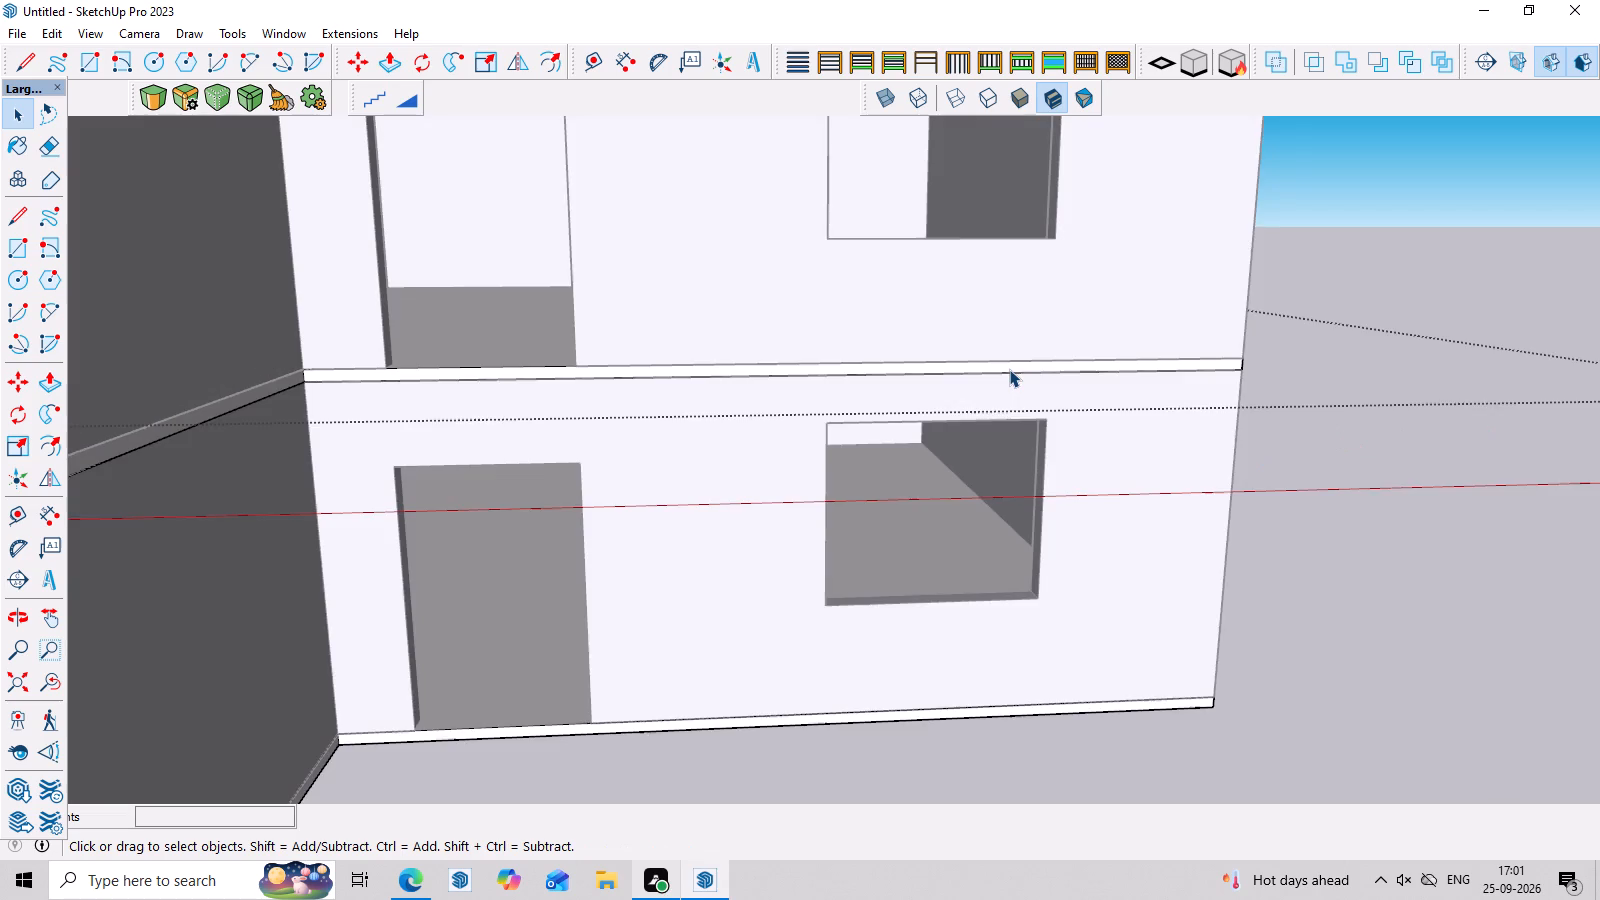
{"action": "scroll", "coordinate": [1009, 369], "scroll_direction": "up", "scroll_amount": 2}
{"action": "left_click", "coordinate": [1009, 369]}
{"action": "key", "text": "p"}
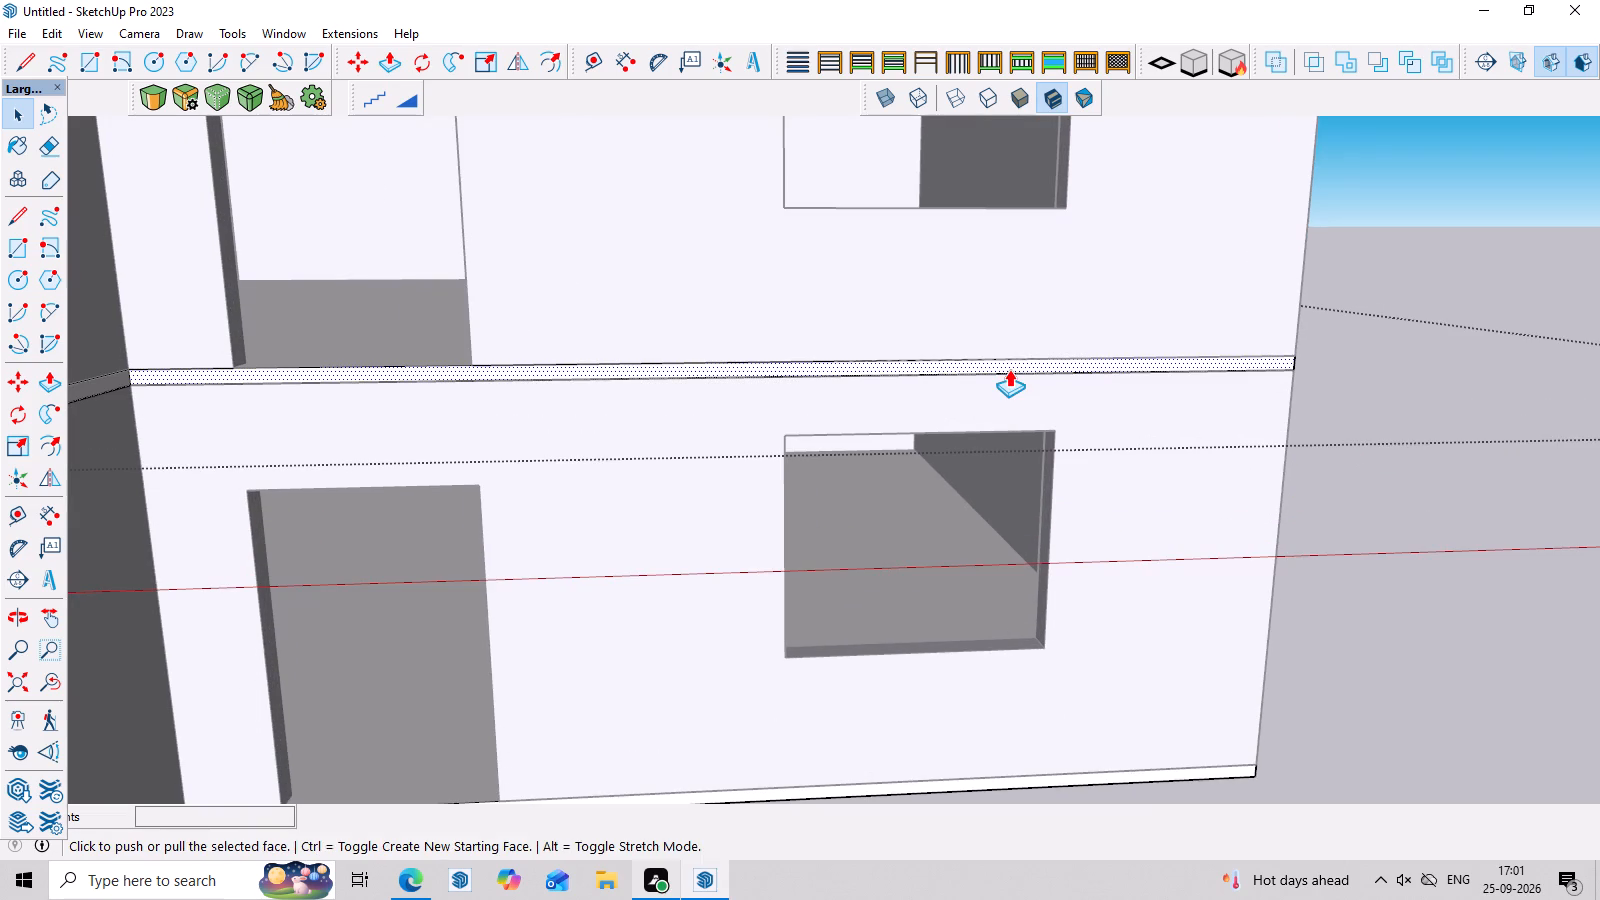
{"action": "left_click", "coordinate": [1009, 369]}
{"action": "scroll", "coordinate": [1021, 440], "scroll_direction": "down", "scroll_amount": 8}
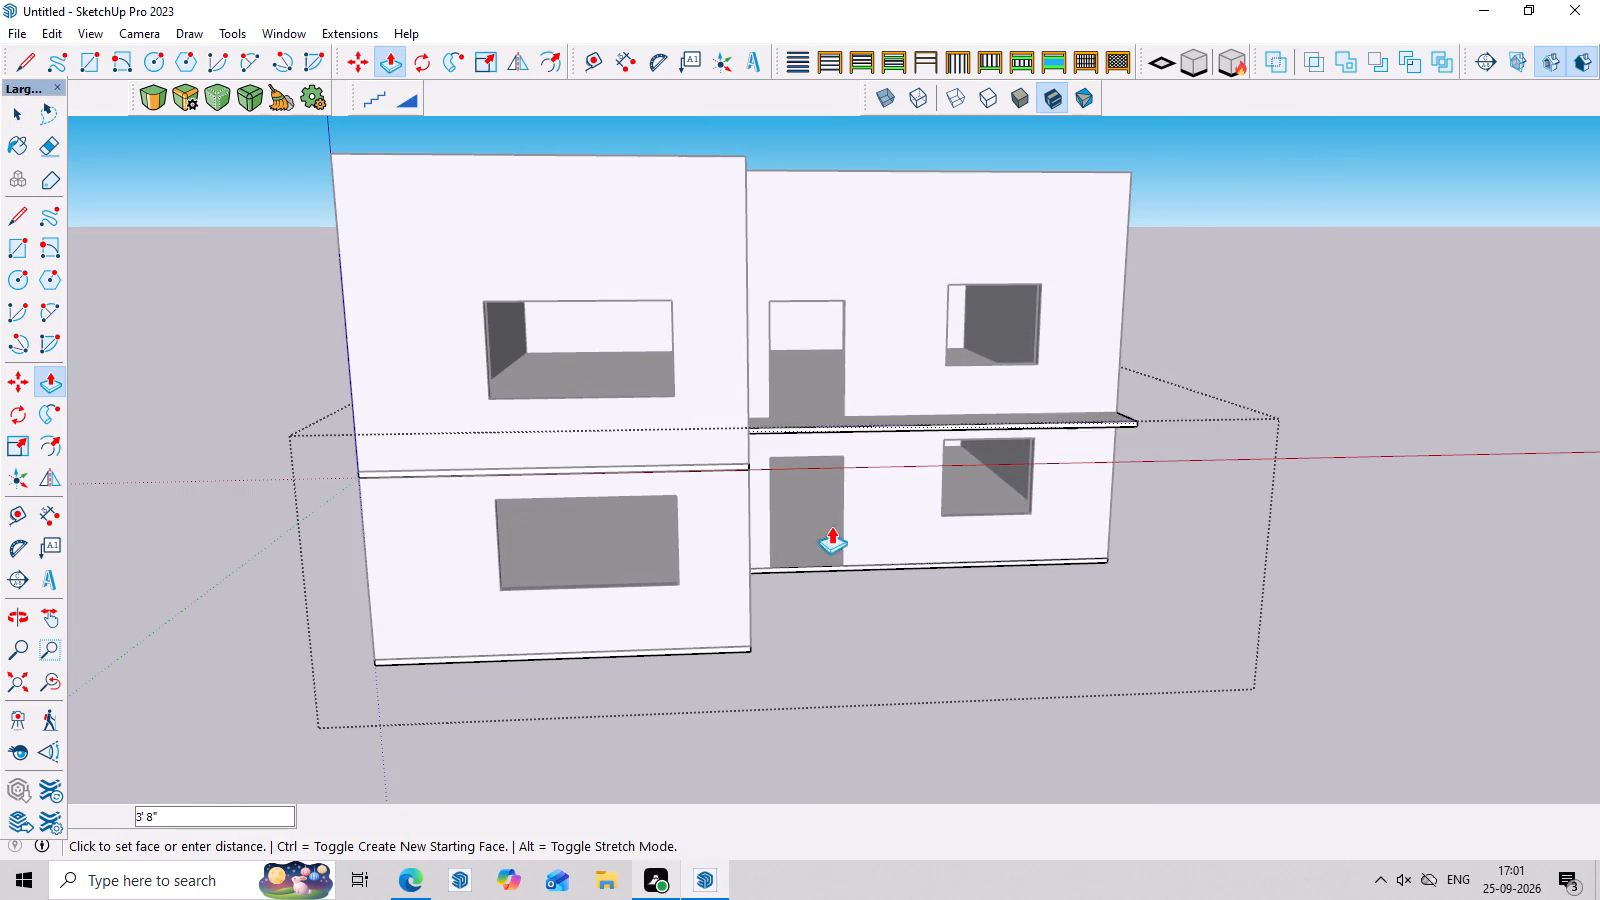
{"action": "left_click", "coordinate": [752, 469]}
Examine the extended intermediate slab and the raised upper walls from low, front and raised viewpoints.
{"action": "middle_click_drag", "start_coordinate": [960, 515], "coordinate": [974, 618]}
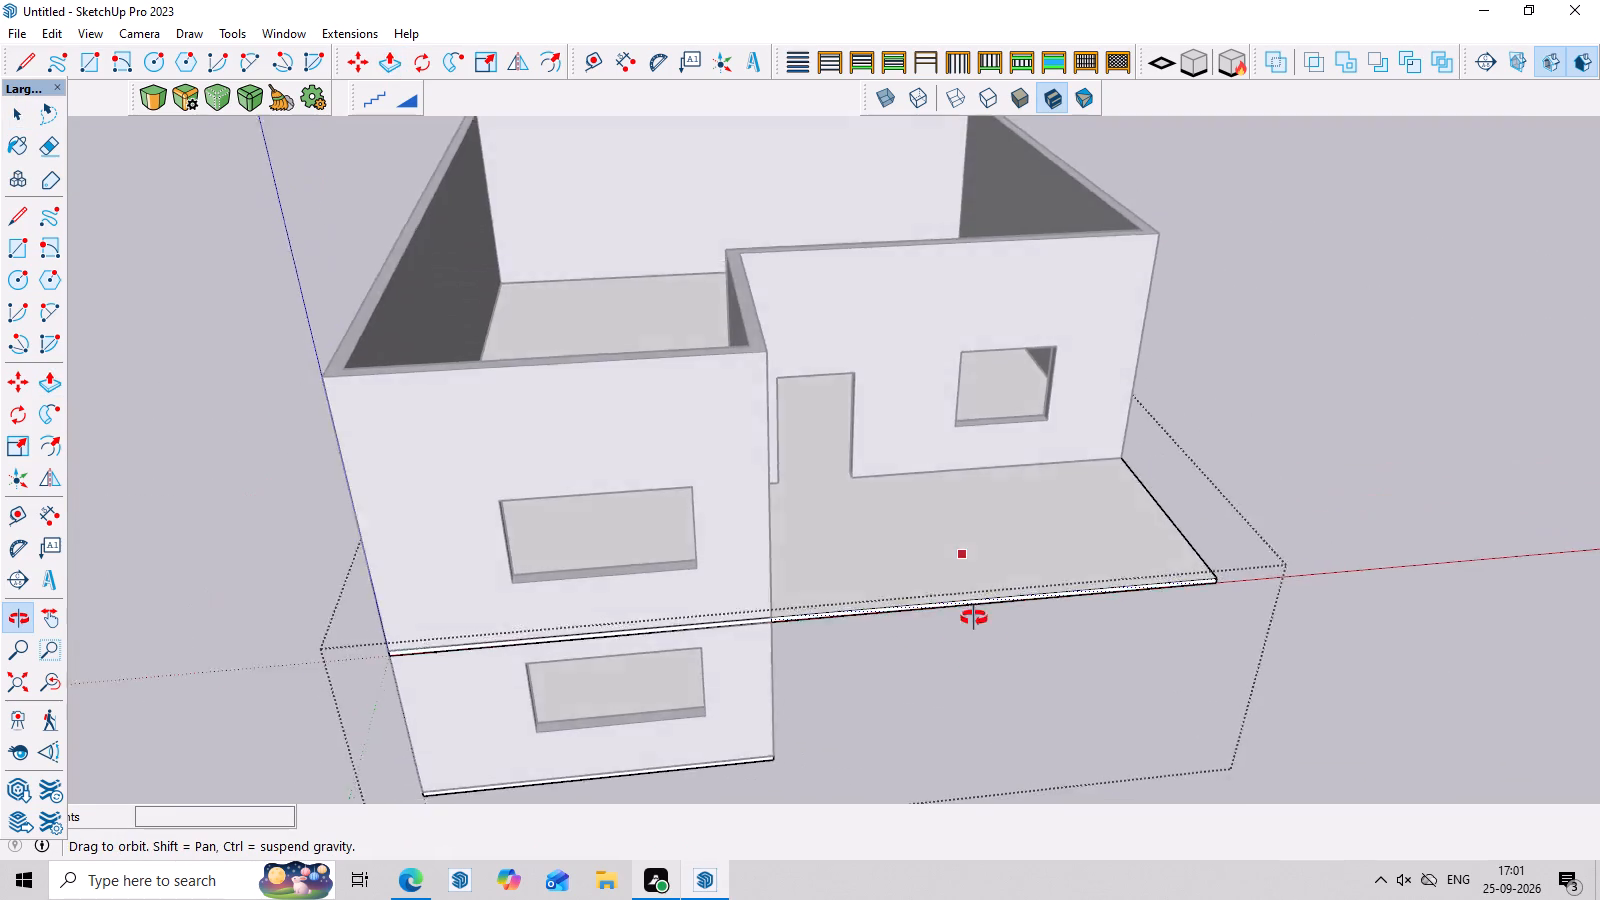
{"action": "middle_click_drag", "start_coordinate": [974, 618], "coordinate": [910, 462]}
{"action": "middle_click_drag", "start_coordinate": [1208, 347], "coordinate": [1208, 414]}
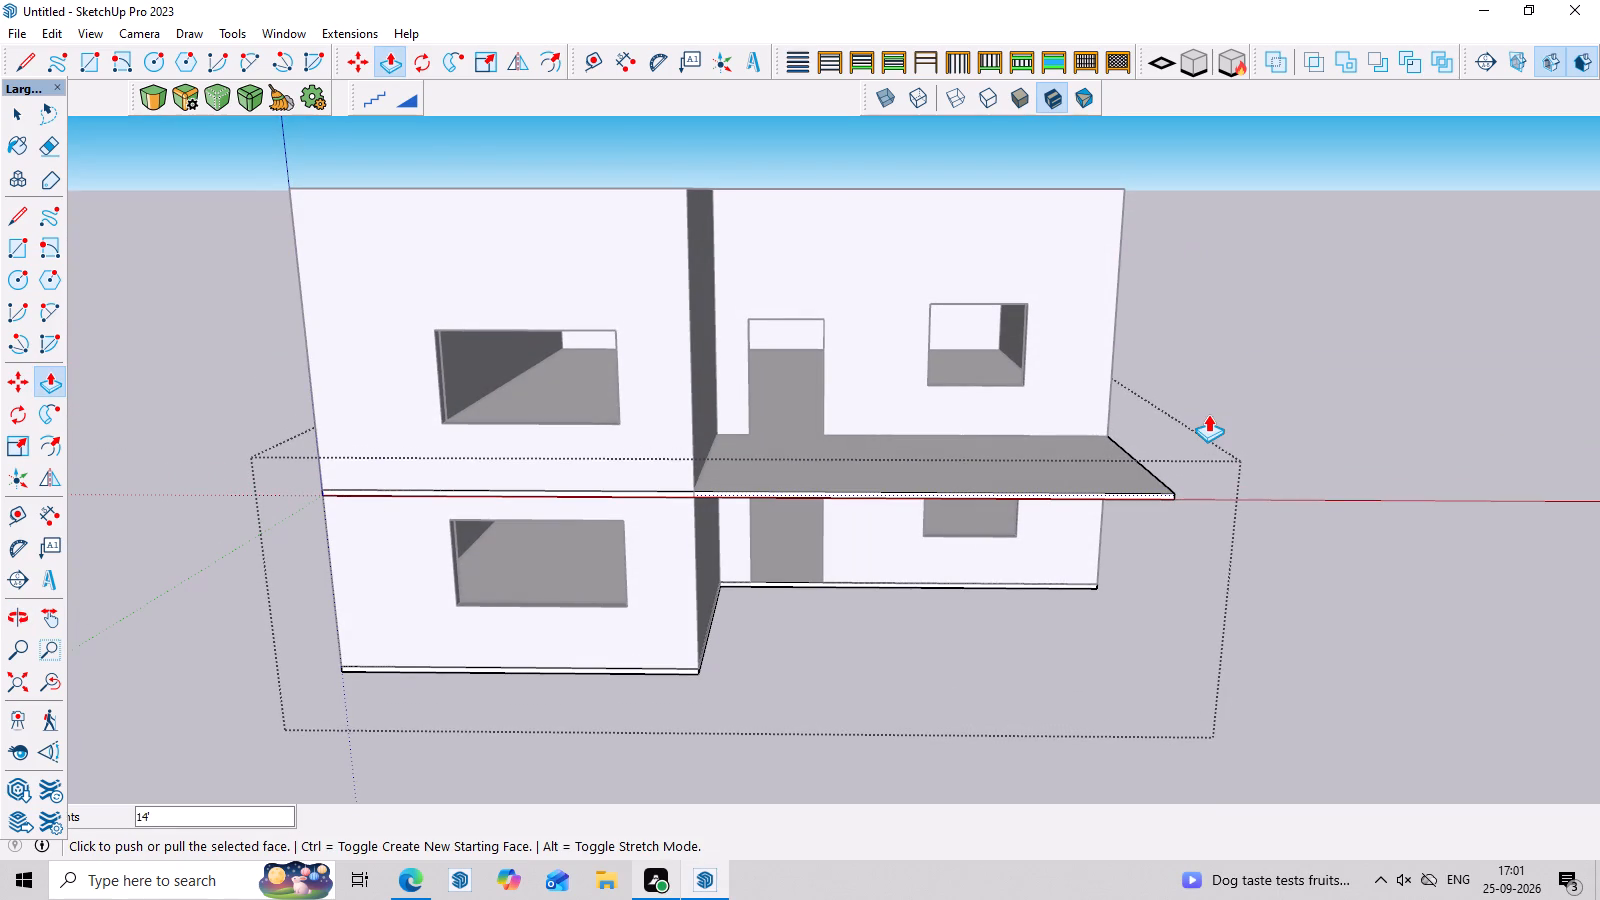
{"action": "middle_click_drag", "start_coordinate": [1208, 414], "coordinate": [1299, 430]}
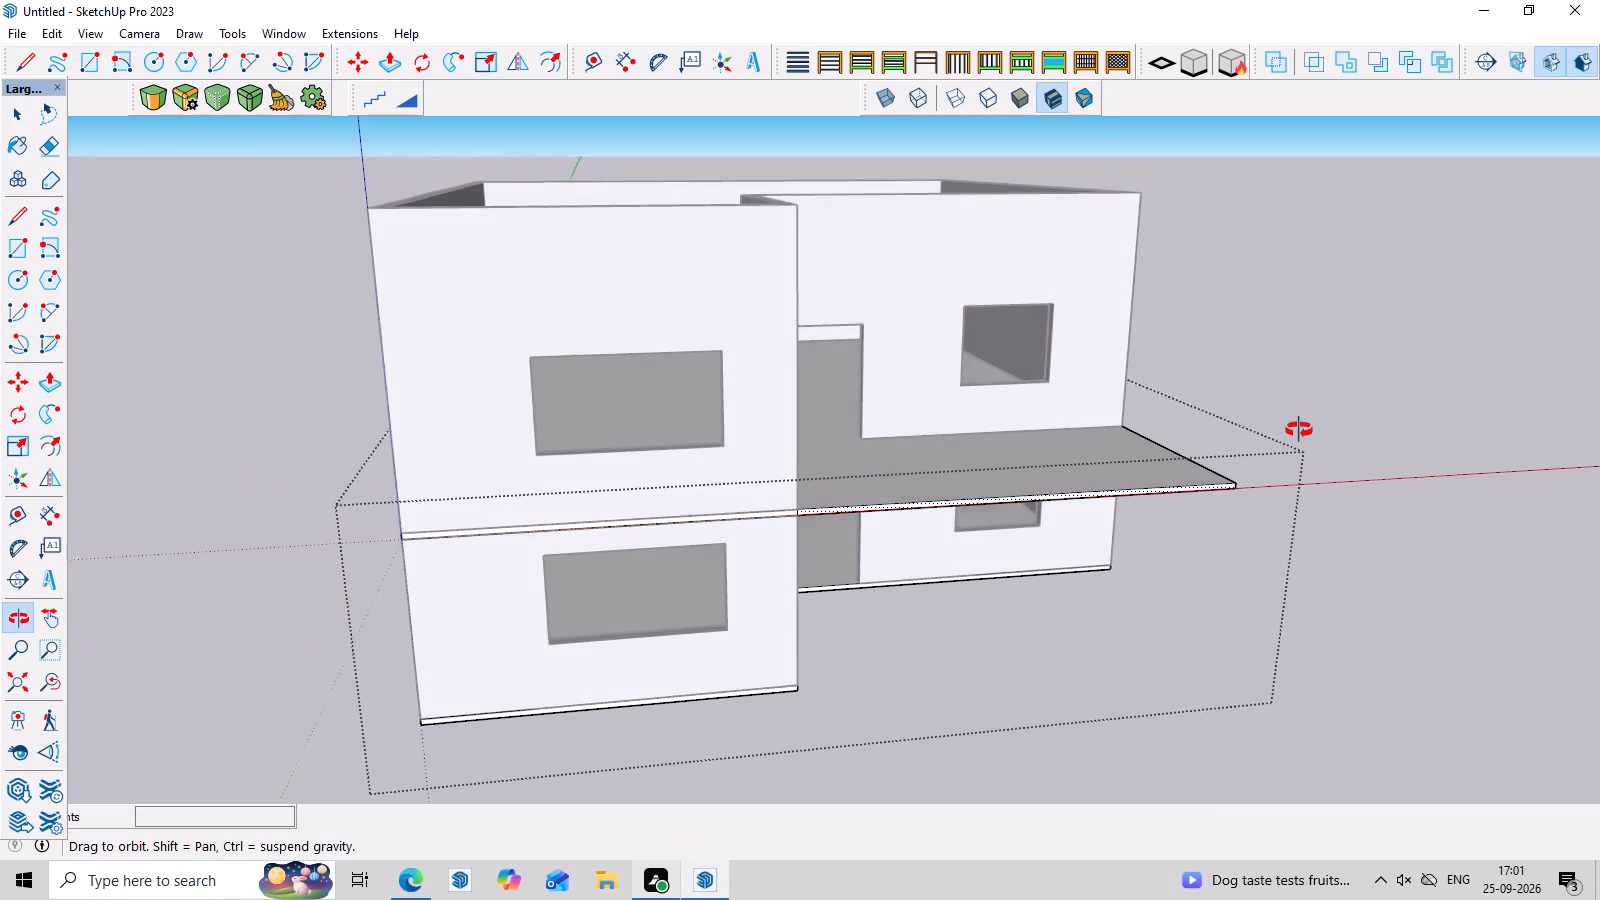
{"action": "middle_click_drag", "start_coordinate": [1299, 430], "coordinate": [1299, 365]}
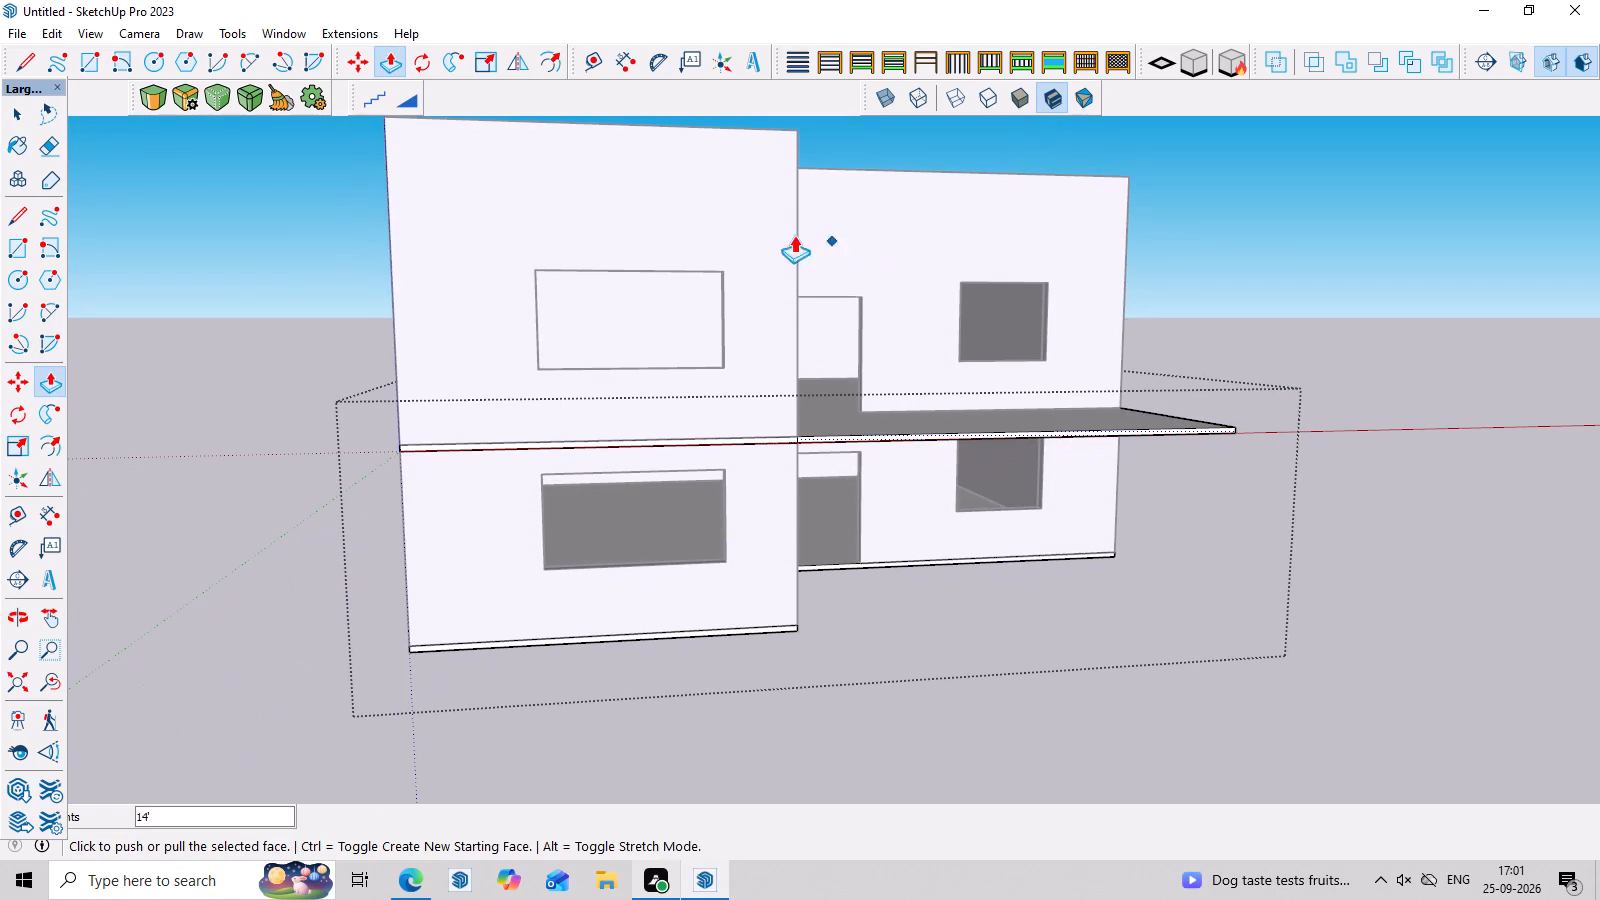
{"action": "middle_click_drag", "start_coordinate": [825, 471], "coordinate": [785, 521]}
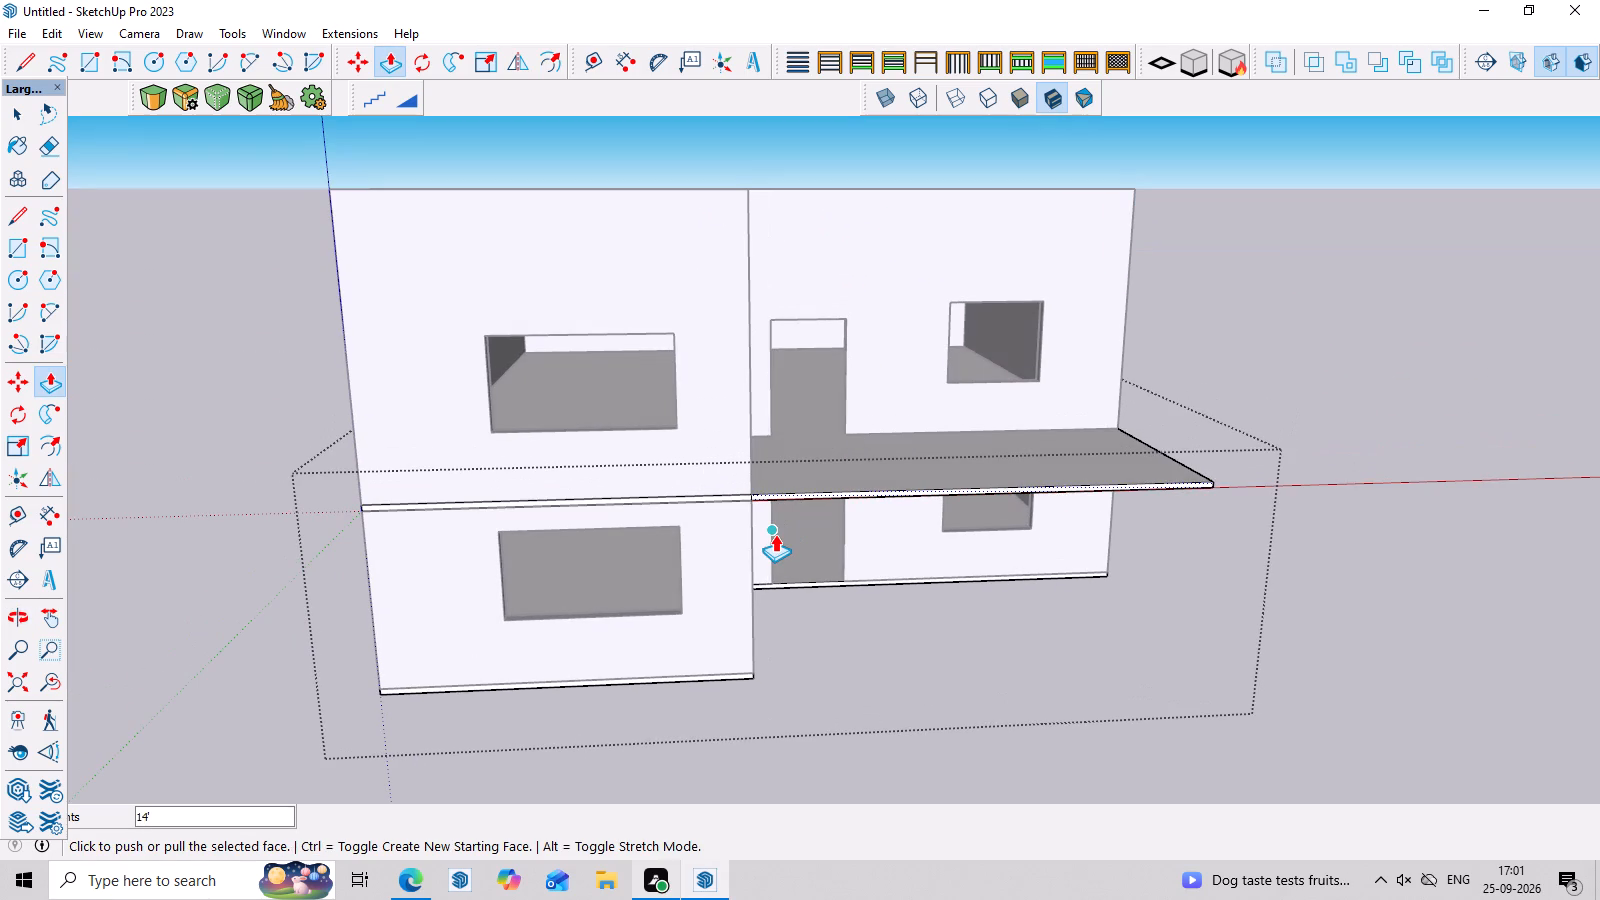
{"action": "middle_click_drag", "start_coordinate": [772, 530], "coordinate": [769, 457]}
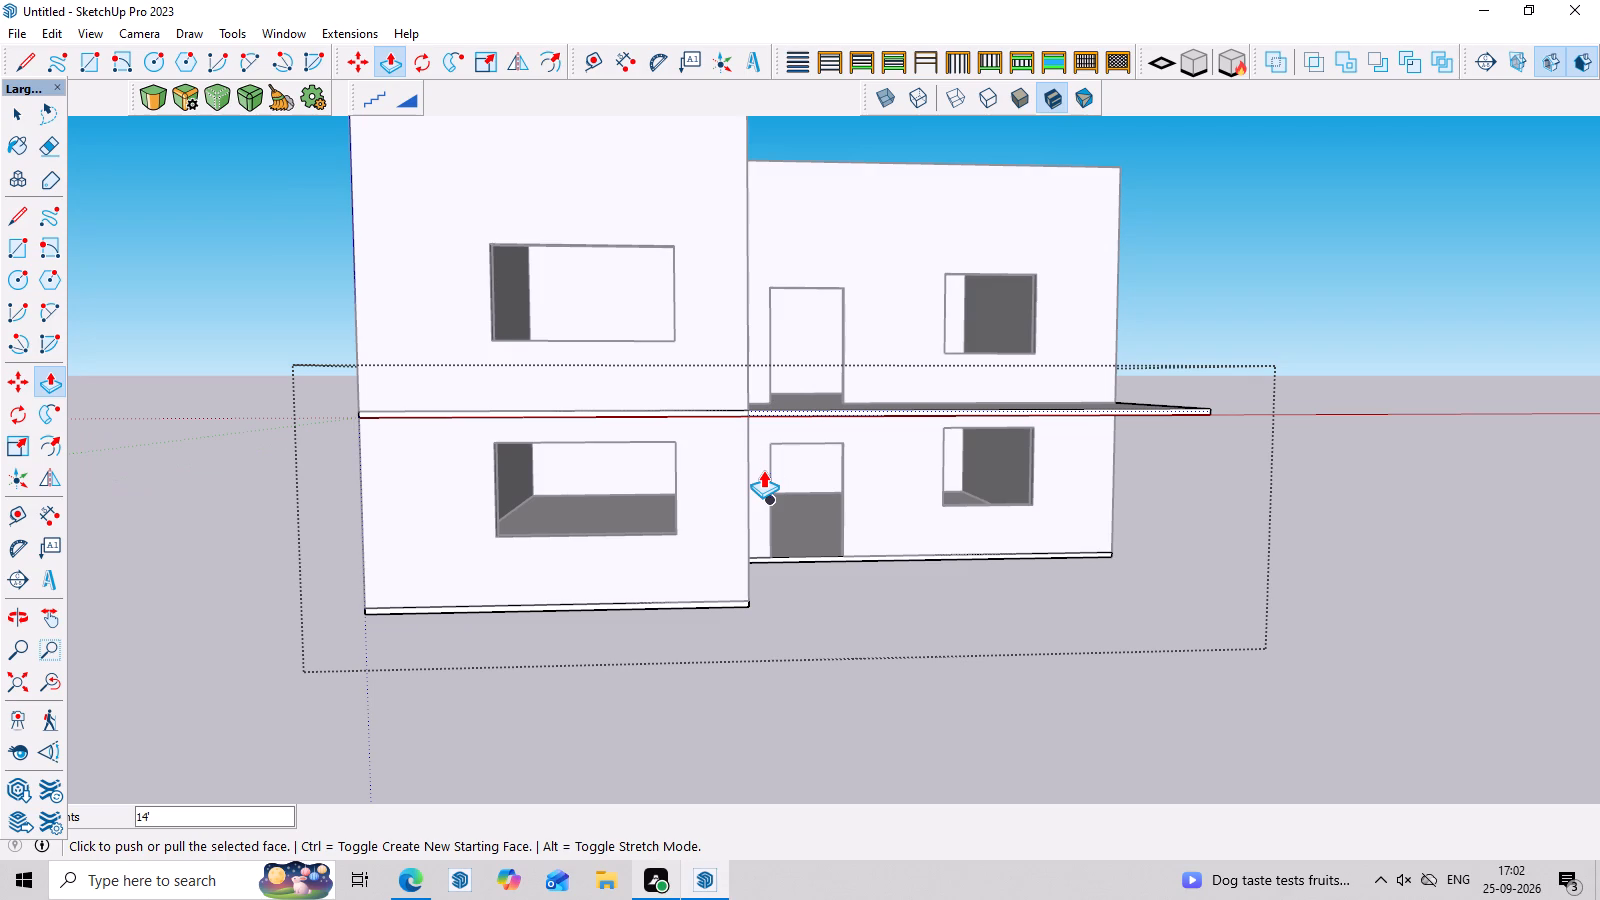
{"action": "middle_click_drag", "start_coordinate": [770, 500], "coordinate": [775, 521]}
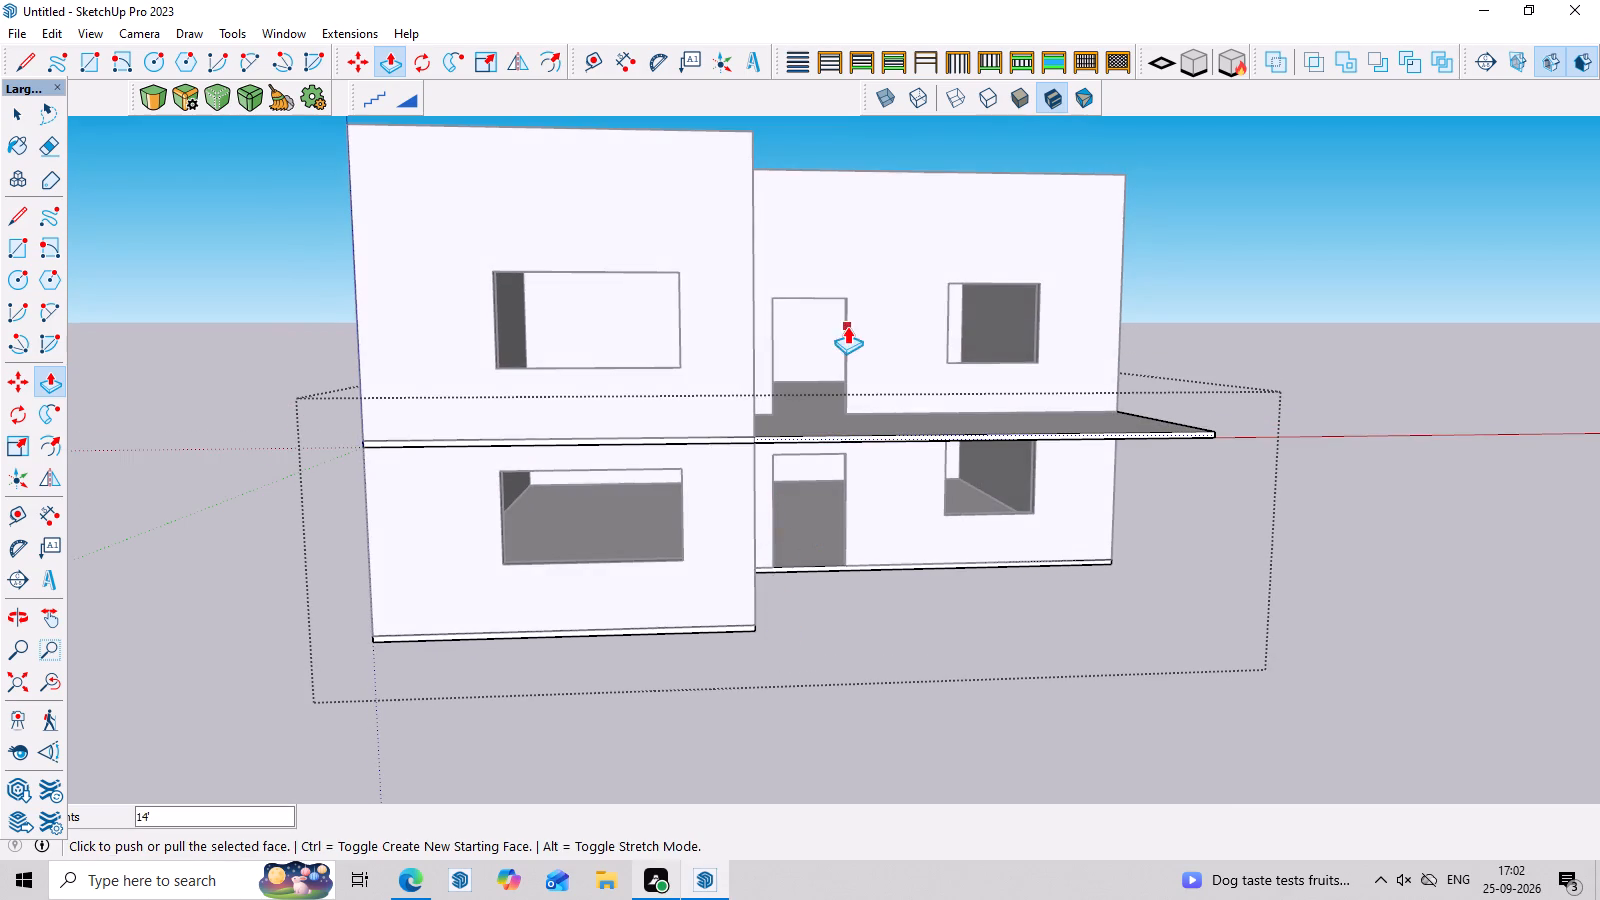
{"action": "middle_click_drag", "start_coordinate": [847, 326], "coordinate": [851, 348]}
{"action": "key", "text": "space"}
{"action": "left_click", "coordinate": [1251, 248]}
Inside the wall group, push the top face of the upper-storey walls down 2' 11".
{"action": "middle_click_drag", "start_coordinate": [1252, 257], "coordinate": [1258, 430]}
{"action": "scroll", "coordinate": [683, 400], "scroll_direction": "up", "scroll_amount": 3}
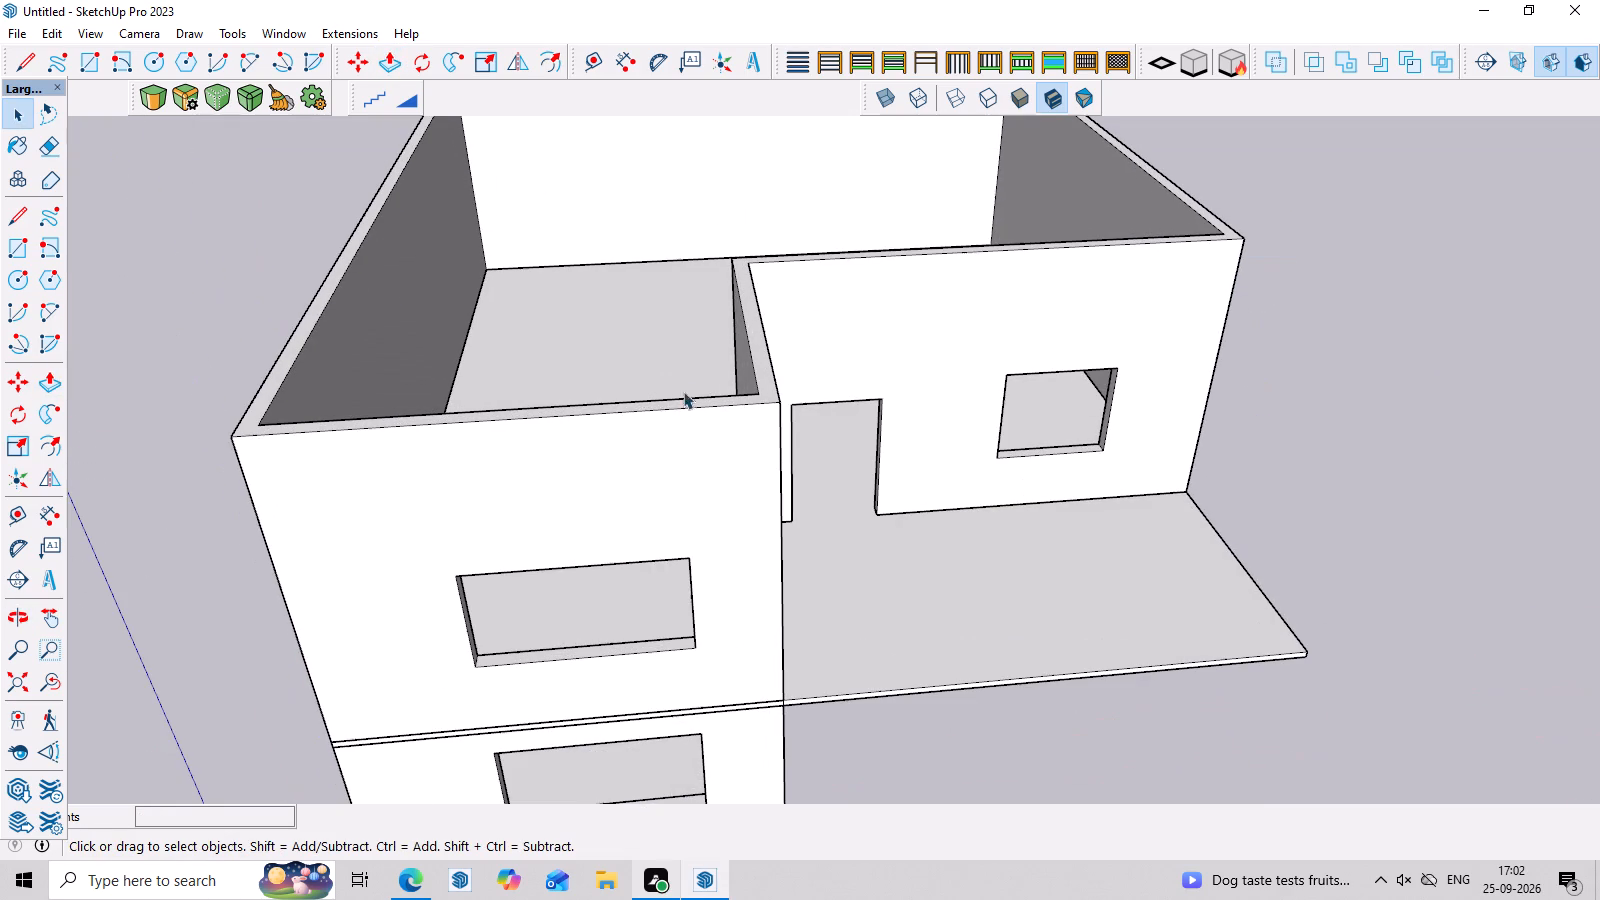
{"action": "left_click", "coordinate": [775, 393]}
{"action": "double_click", "coordinate": [775, 393]}
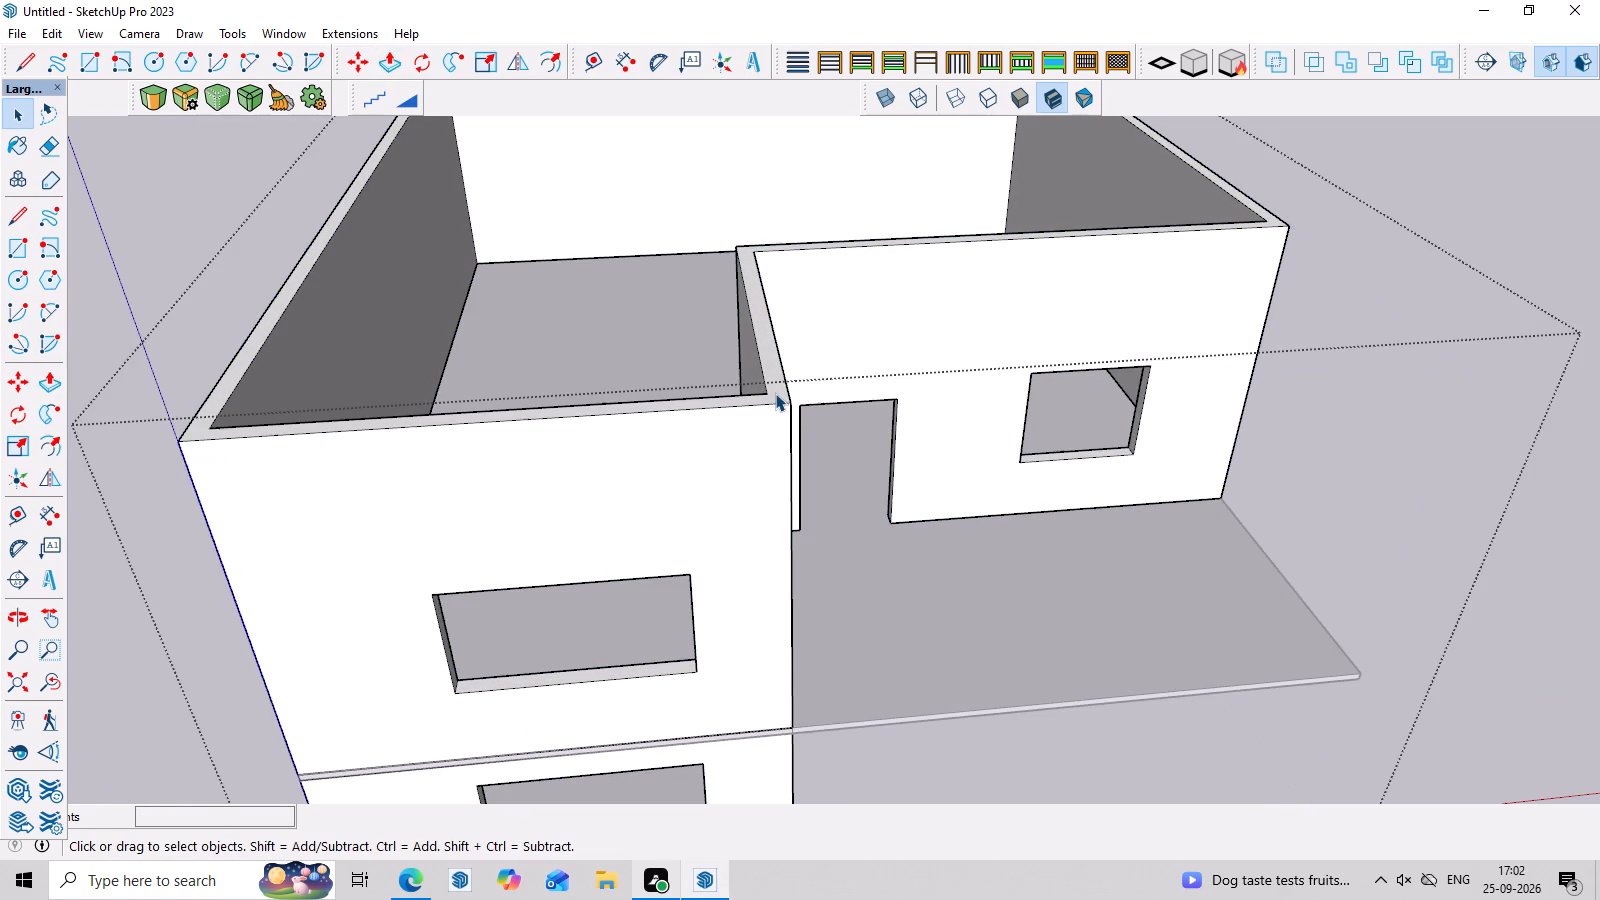
{"action": "left_click", "coordinate": [775, 393]}
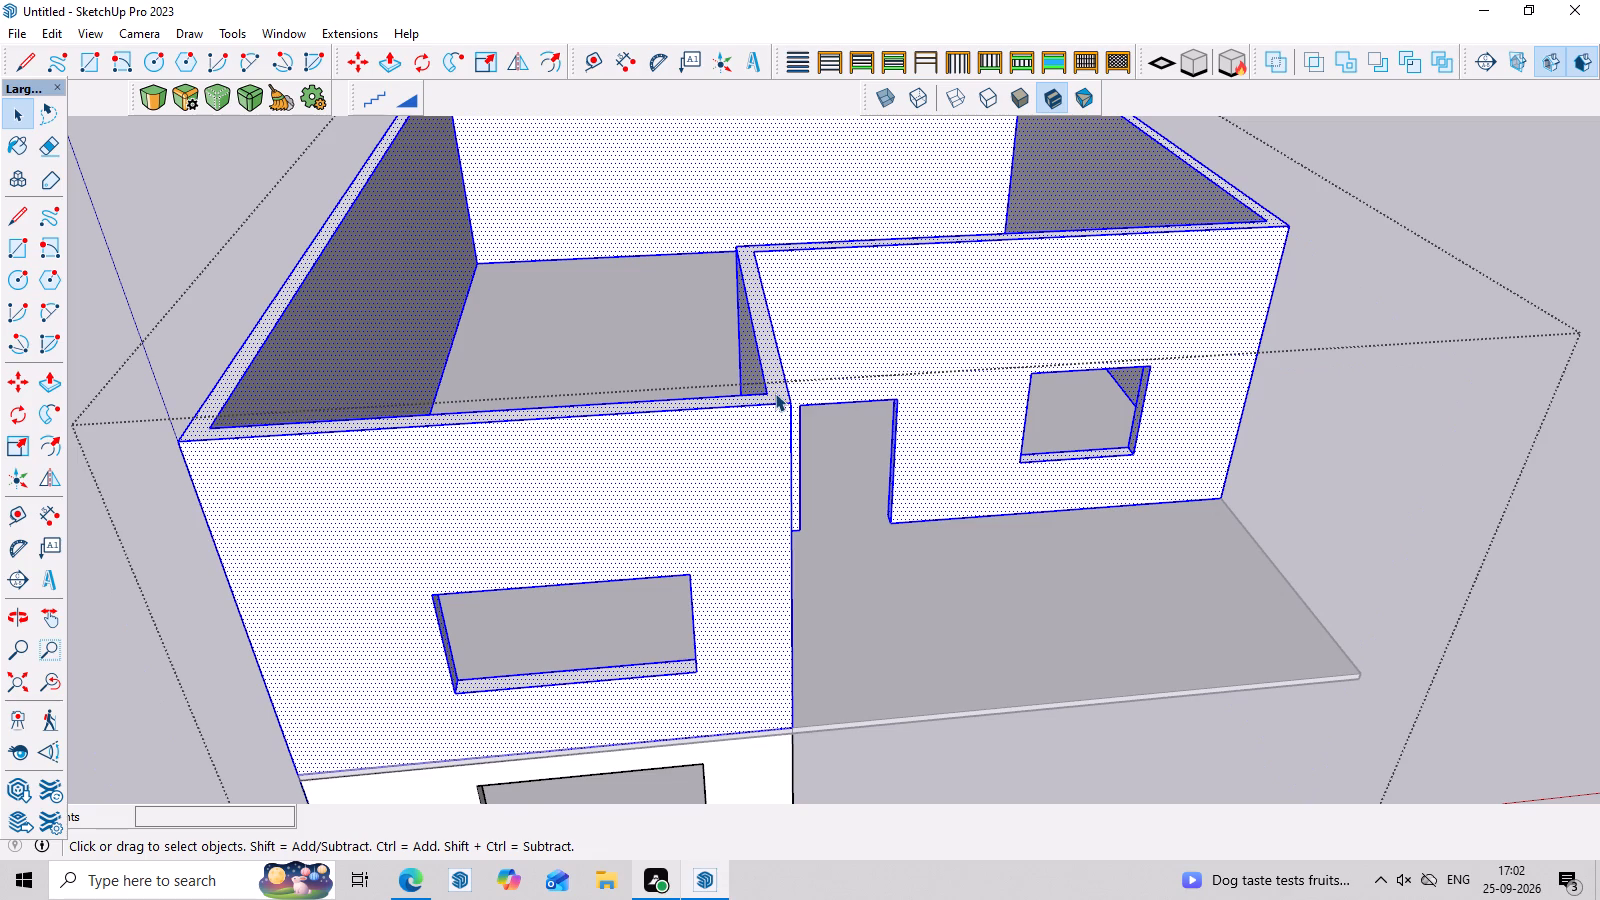
{"action": "left_click", "coordinate": [775, 393]}
{"action": "key", "text": "p"}
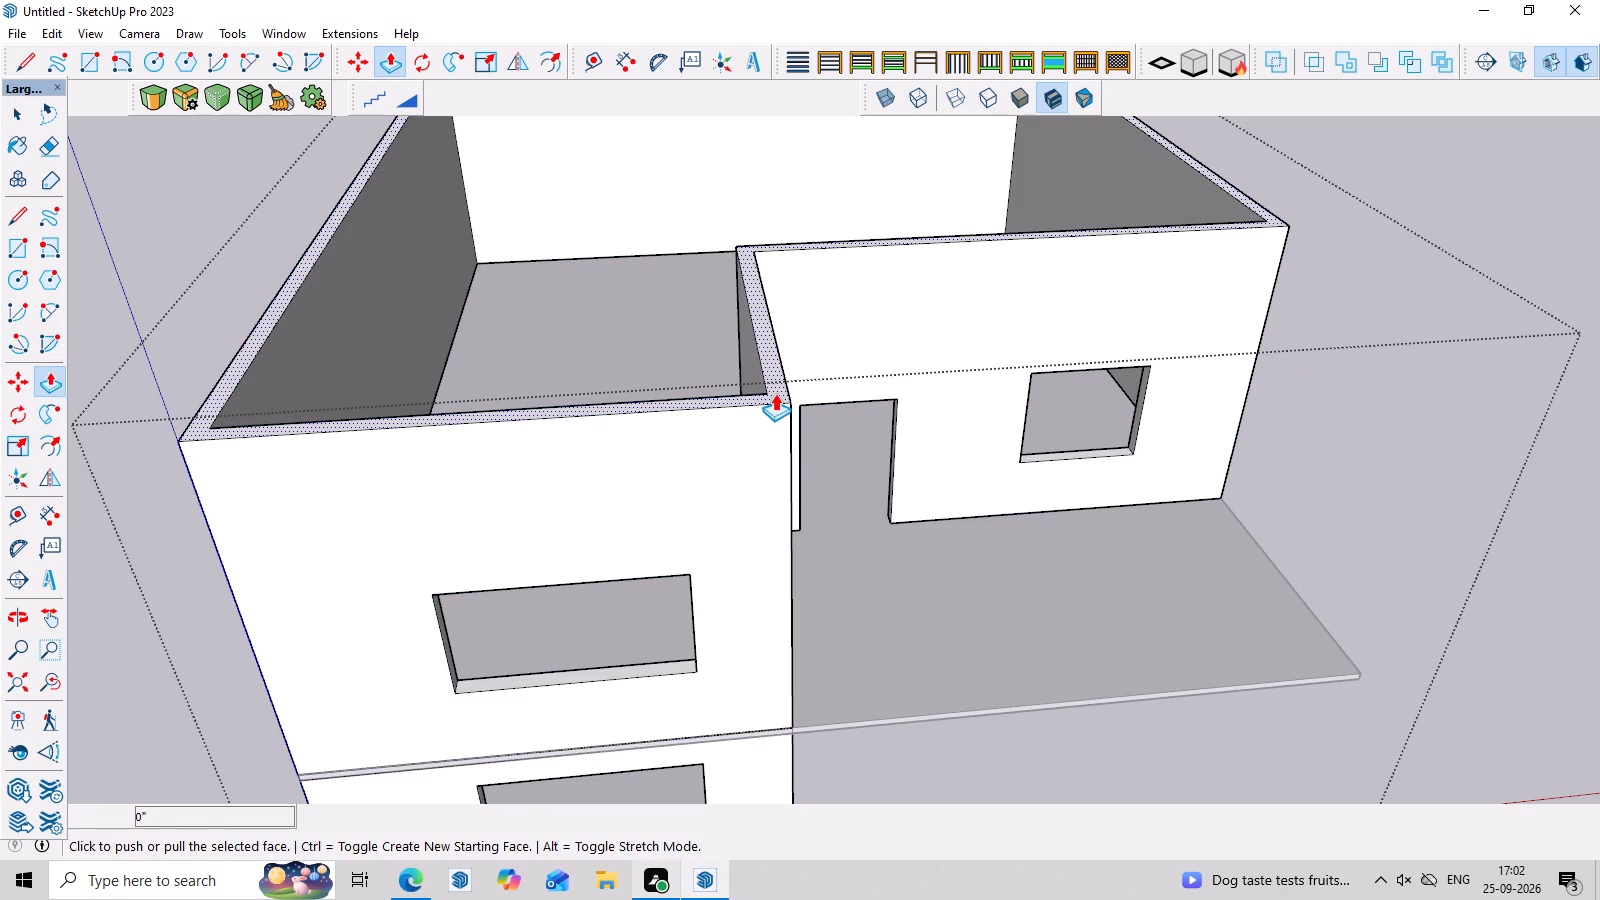
{"action": "left_click", "coordinate": [775, 393]}
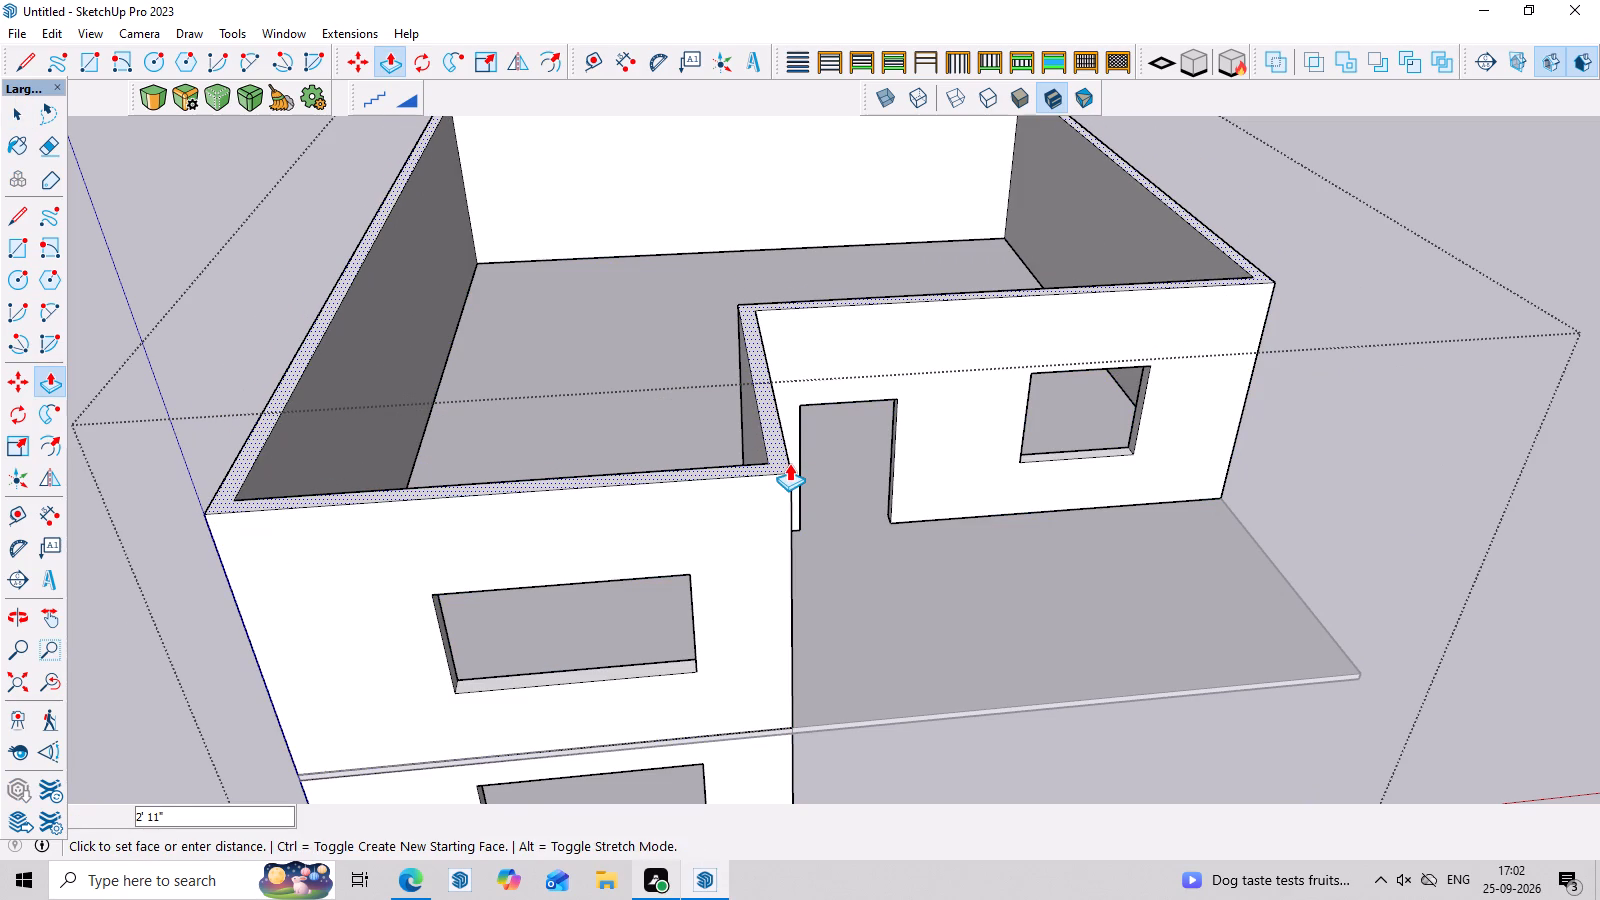
{"action": "left_click", "coordinate": [789, 463]}
{"action": "middle_click_drag", "start_coordinate": [1375, 522], "coordinate": [1293, 346]}
{"action": "scroll", "coordinate": [1293, 346], "scroll_direction": "down", "scroll_amount": 6}
{"action": "middle_click_drag", "start_coordinate": [1448, 350], "coordinate": [1455, 424]}
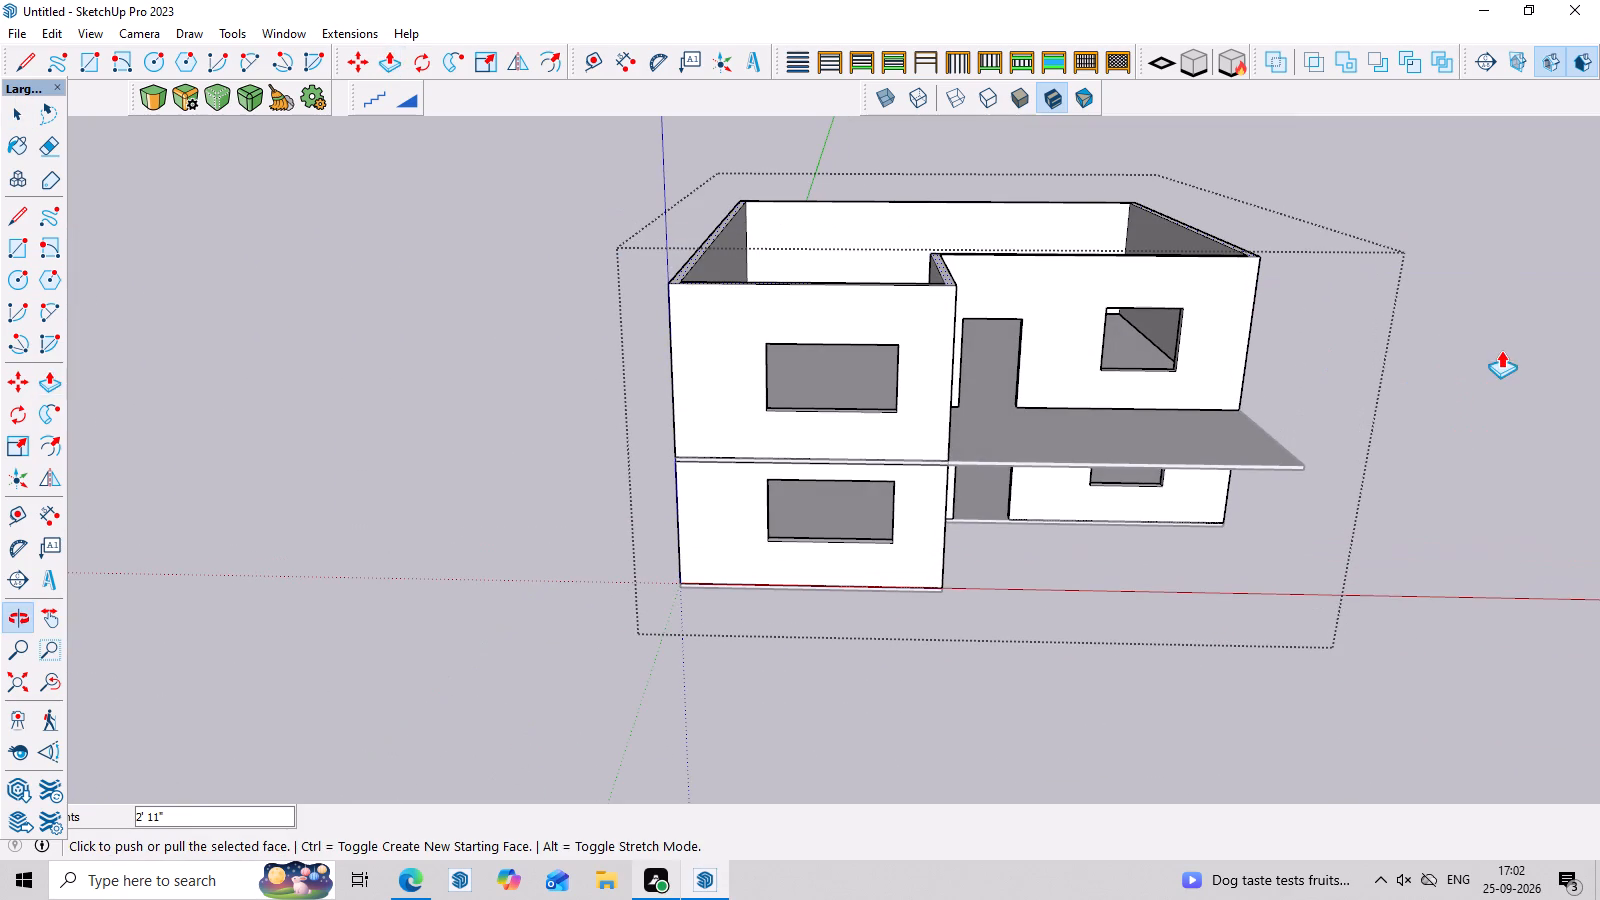
{"action": "key", "text": "space"}
{"action": "middle_click_drag", "start_coordinate": [1422, 333], "coordinate": [1404, 230]}
{"action": "scroll", "coordinate": [1145, 295], "scroll_direction": "up", "scroll_amount": 3}
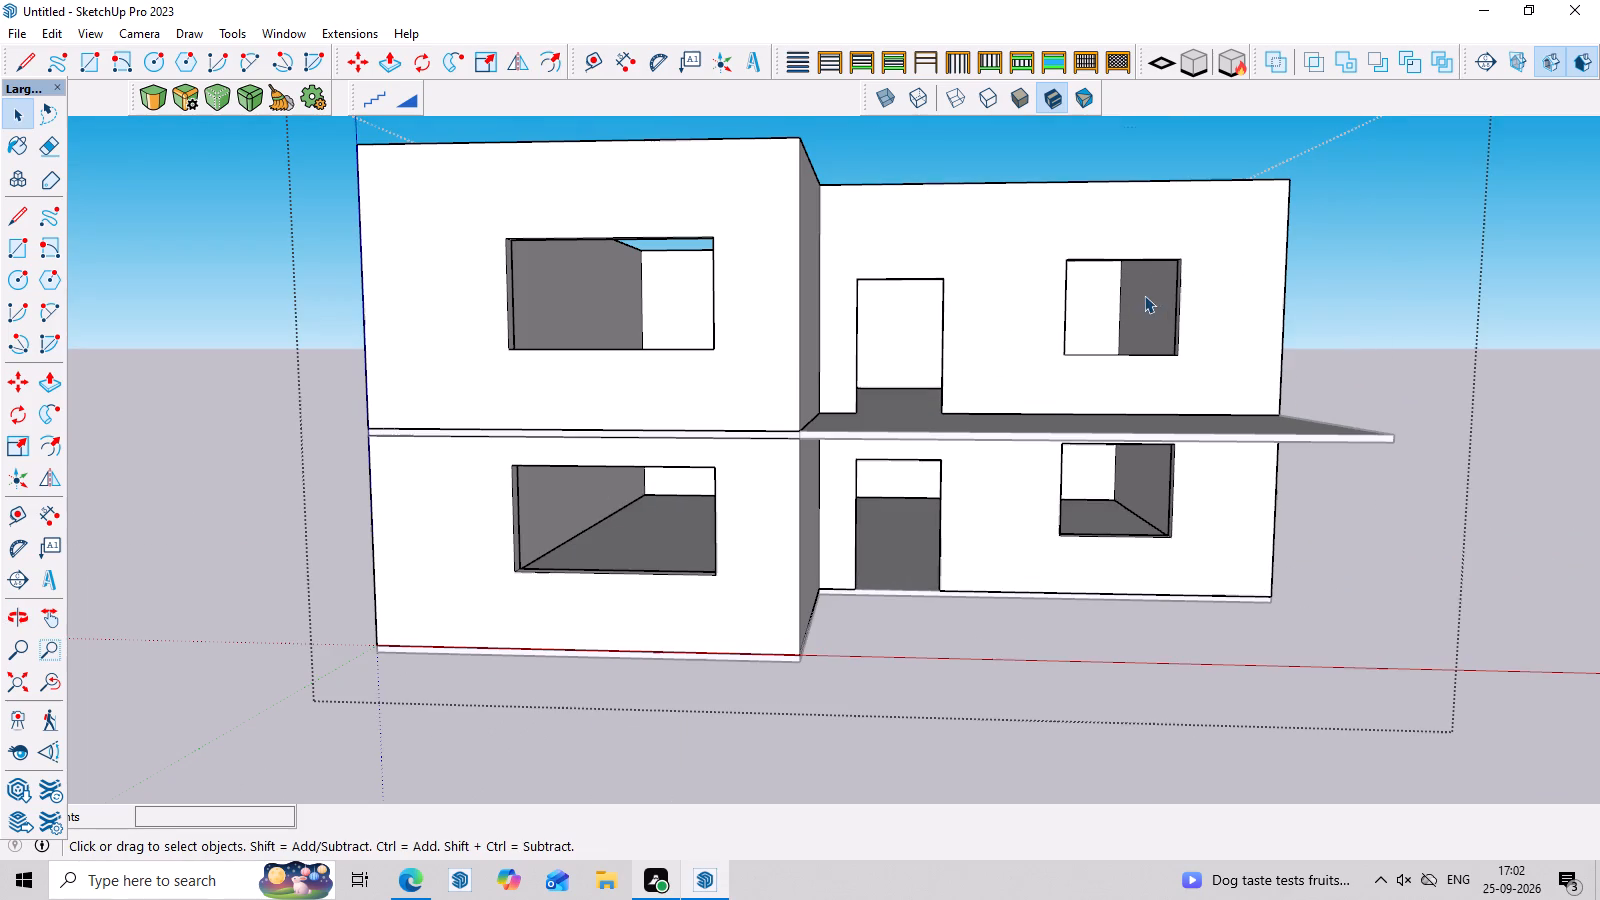
{"action": "left_click", "coordinate": [1393, 302]}
{"action": "left_click", "coordinate": [1539, 345]}
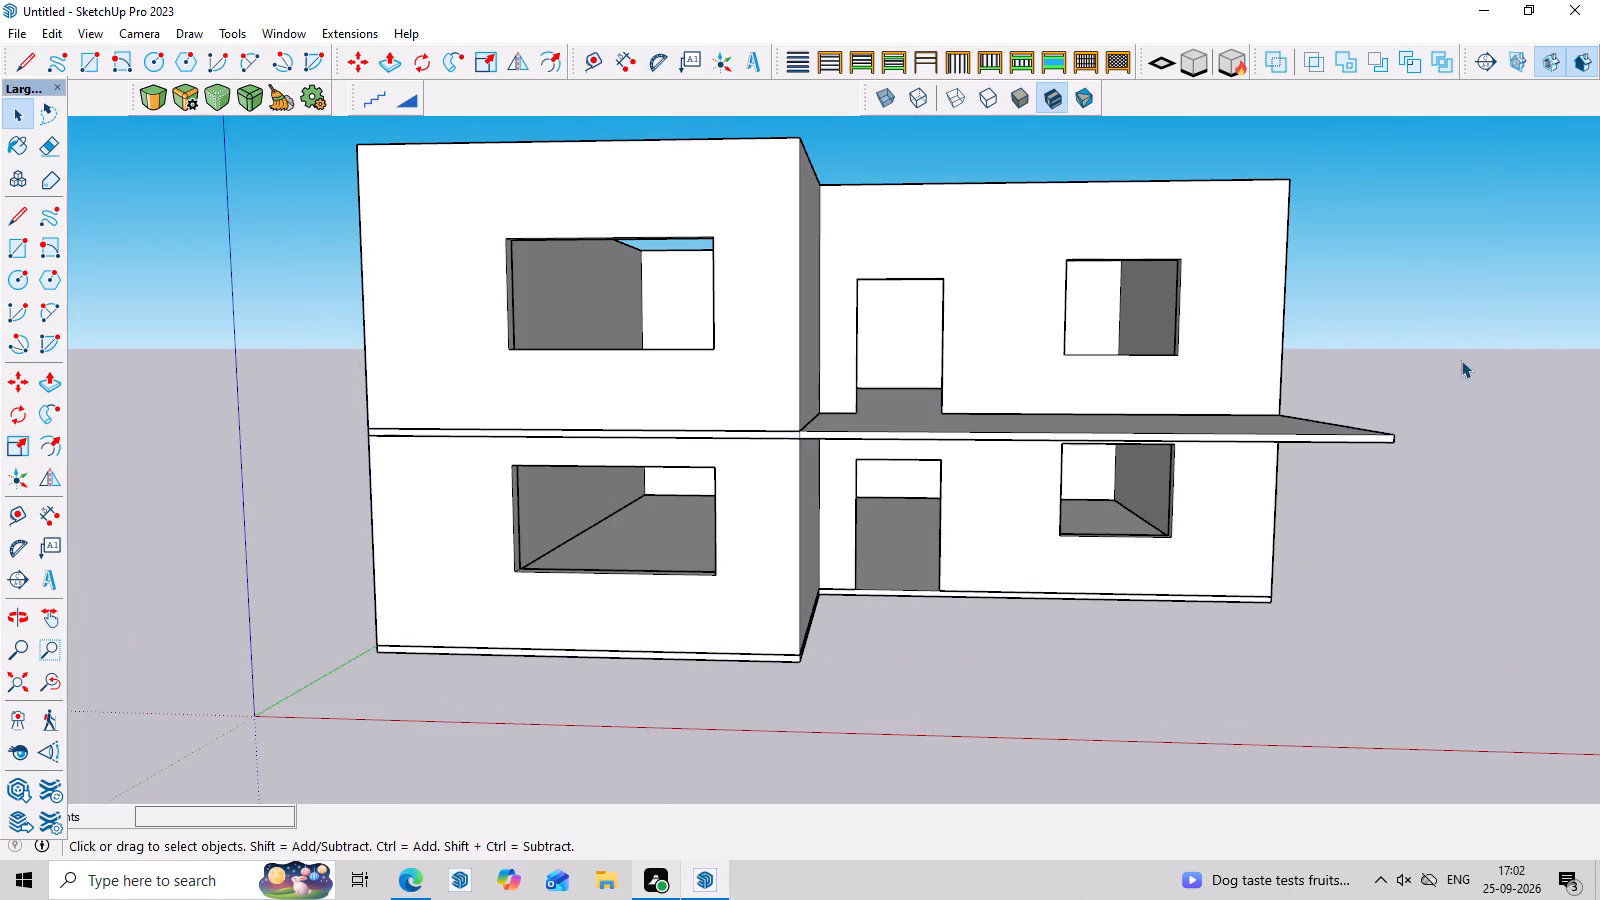
Examine the lowered upper walls, the openings and the projecting intermediate slab from front, side and raised viewpoints.
{"action": "scroll", "coordinate": [1368, 354], "scroll_direction": "down", "scroll_amount": 3}
{"action": "middle_click_drag", "start_coordinate": [1368, 364], "coordinate": [1370, 415]}
{"action": "scroll", "coordinate": [1370, 392], "scroll_direction": "up", "scroll_amount": 5}
{"action": "middle_click_drag", "start_coordinate": [1383, 479], "coordinate": [1361, 503]}
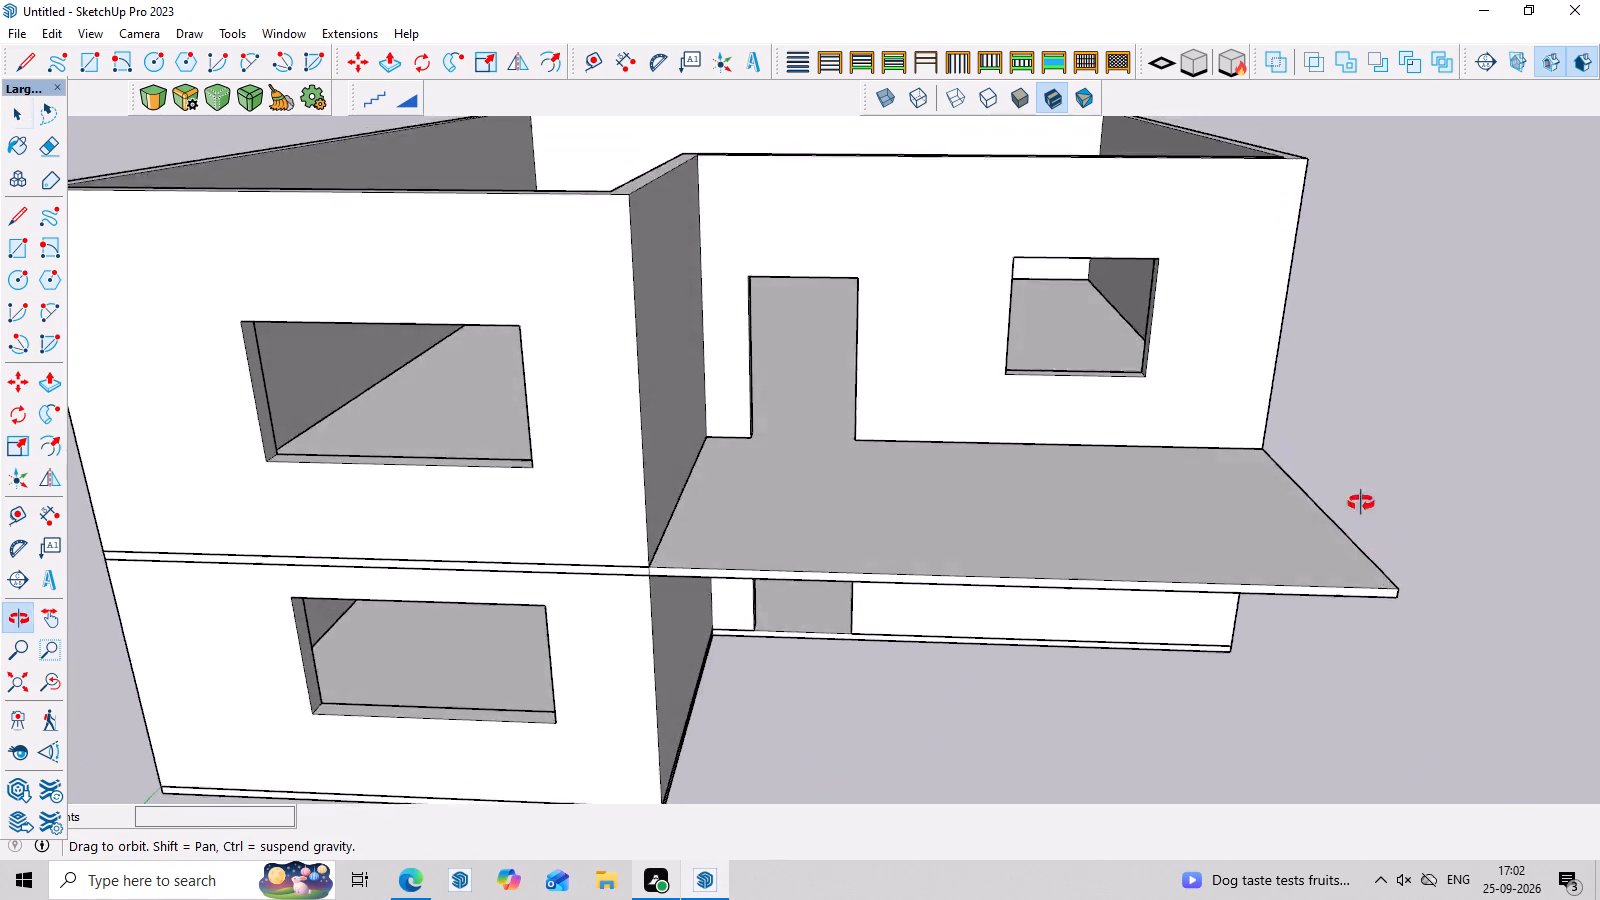
{"action": "middle_click_drag", "start_coordinate": [1361, 503], "coordinate": [1381, 494]}
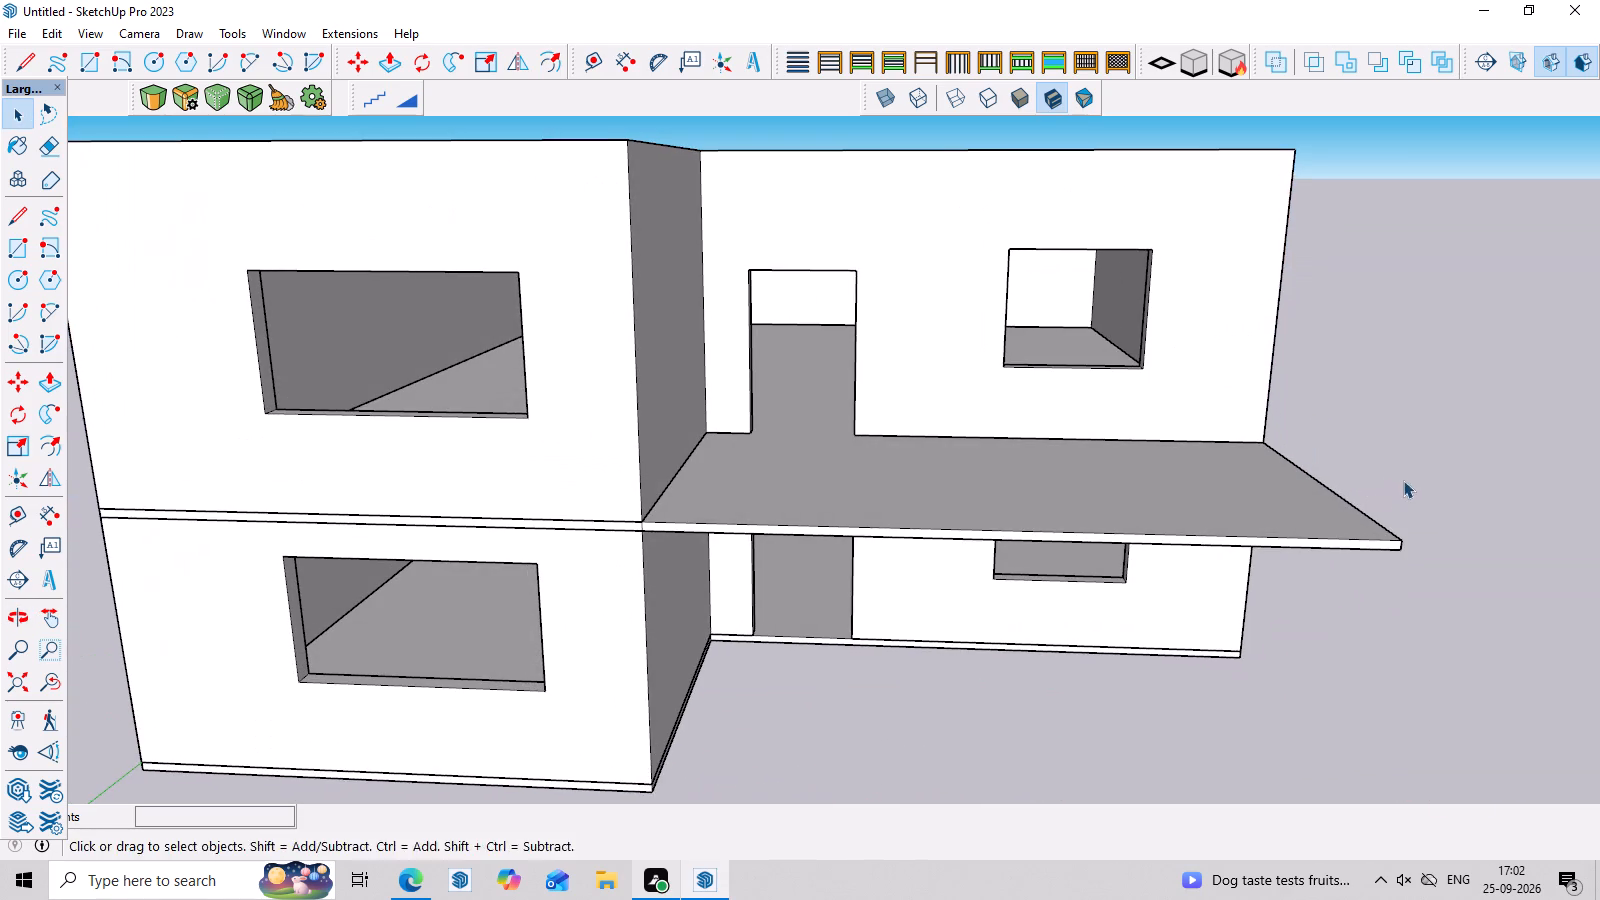
{"action": "middle_click", "coordinate": [1408, 472]}
{"action": "scroll", "coordinate": [501, 383], "scroll_direction": "down", "scroll_amount": 4}
{"action": "middle_click_drag", "start_coordinate": [456, 378], "coordinate": [1126, 308]}
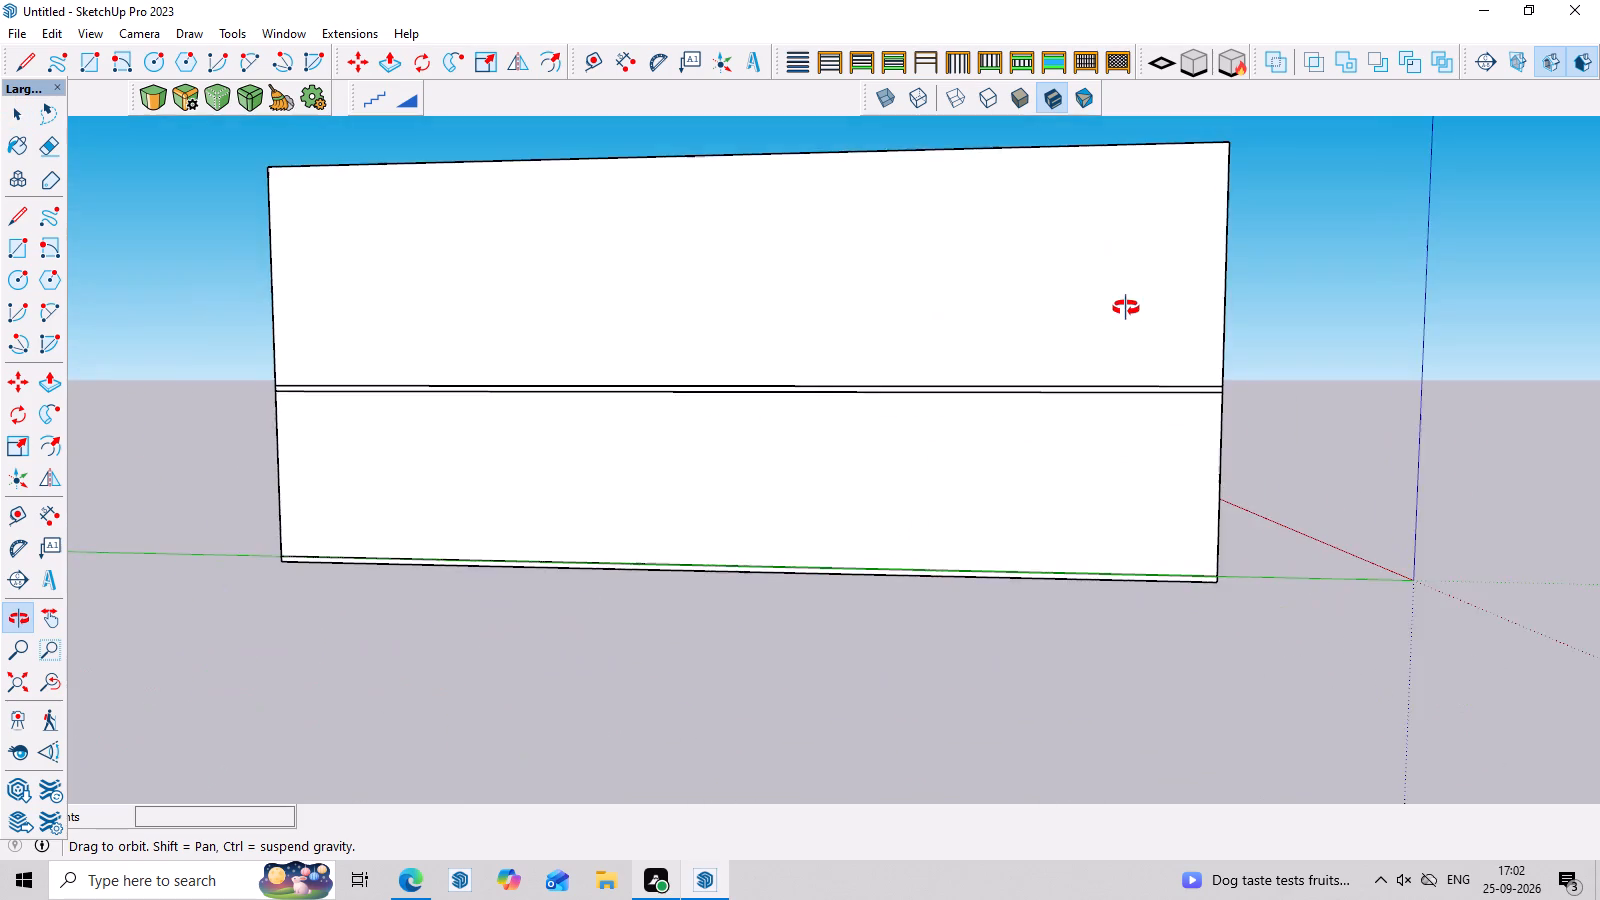
{"action": "middle_click_drag", "start_coordinate": [1126, 308], "coordinate": [442, 314]}
{"action": "scroll", "coordinate": [462, 321], "scroll_direction": "down", "scroll_amount": 3}
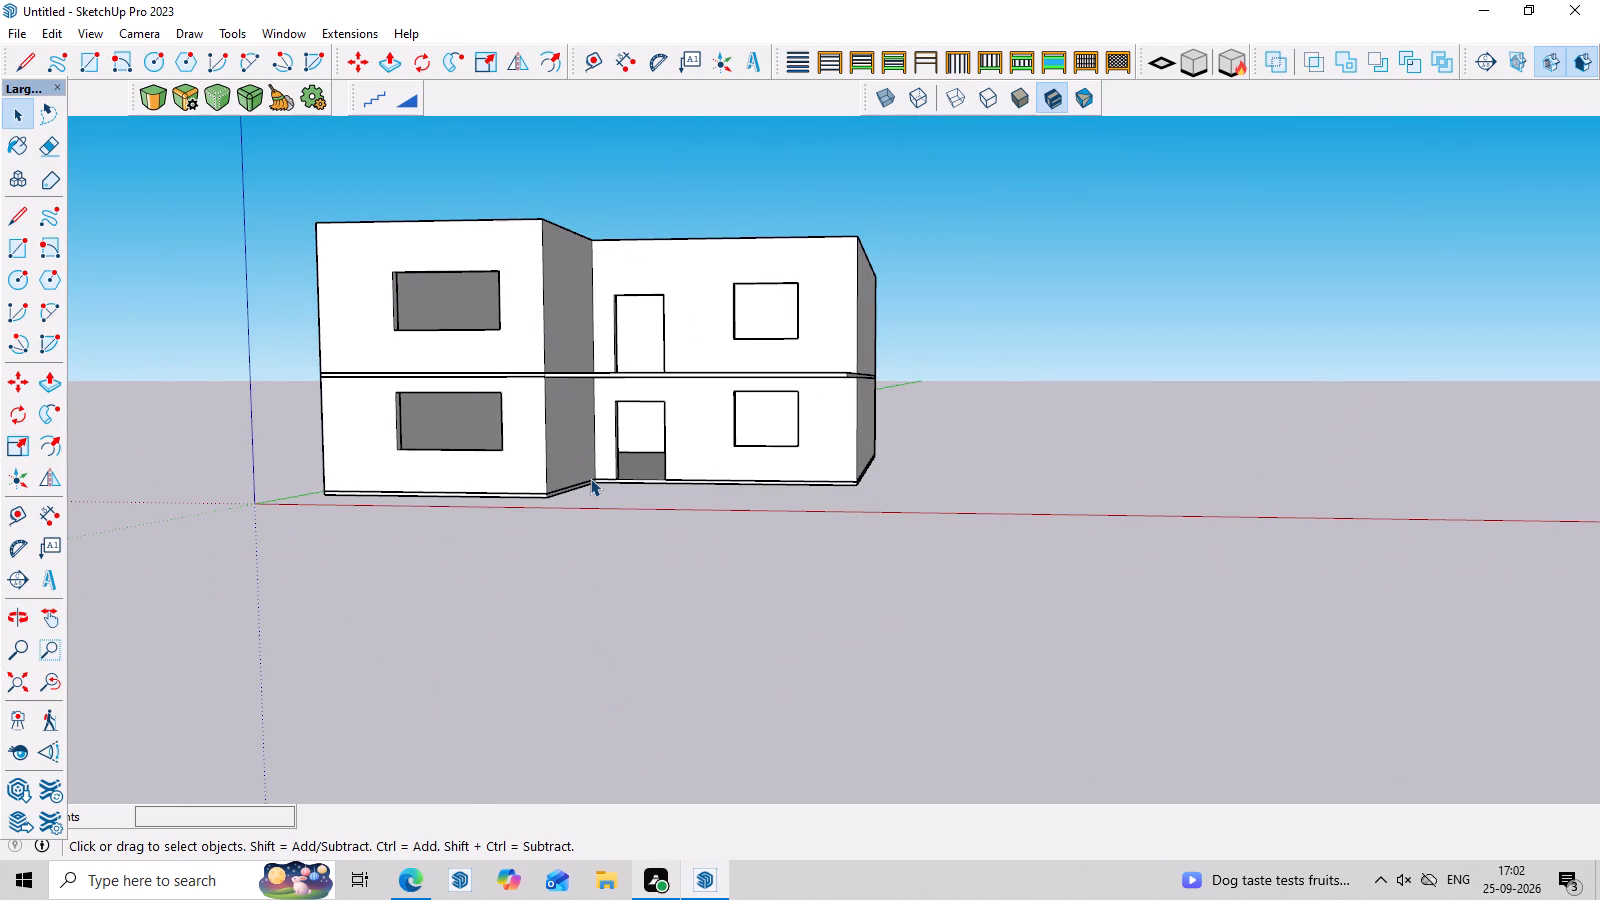
{"action": "scroll", "coordinate": [590, 478], "scroll_direction": "up", "scroll_amount": 2}
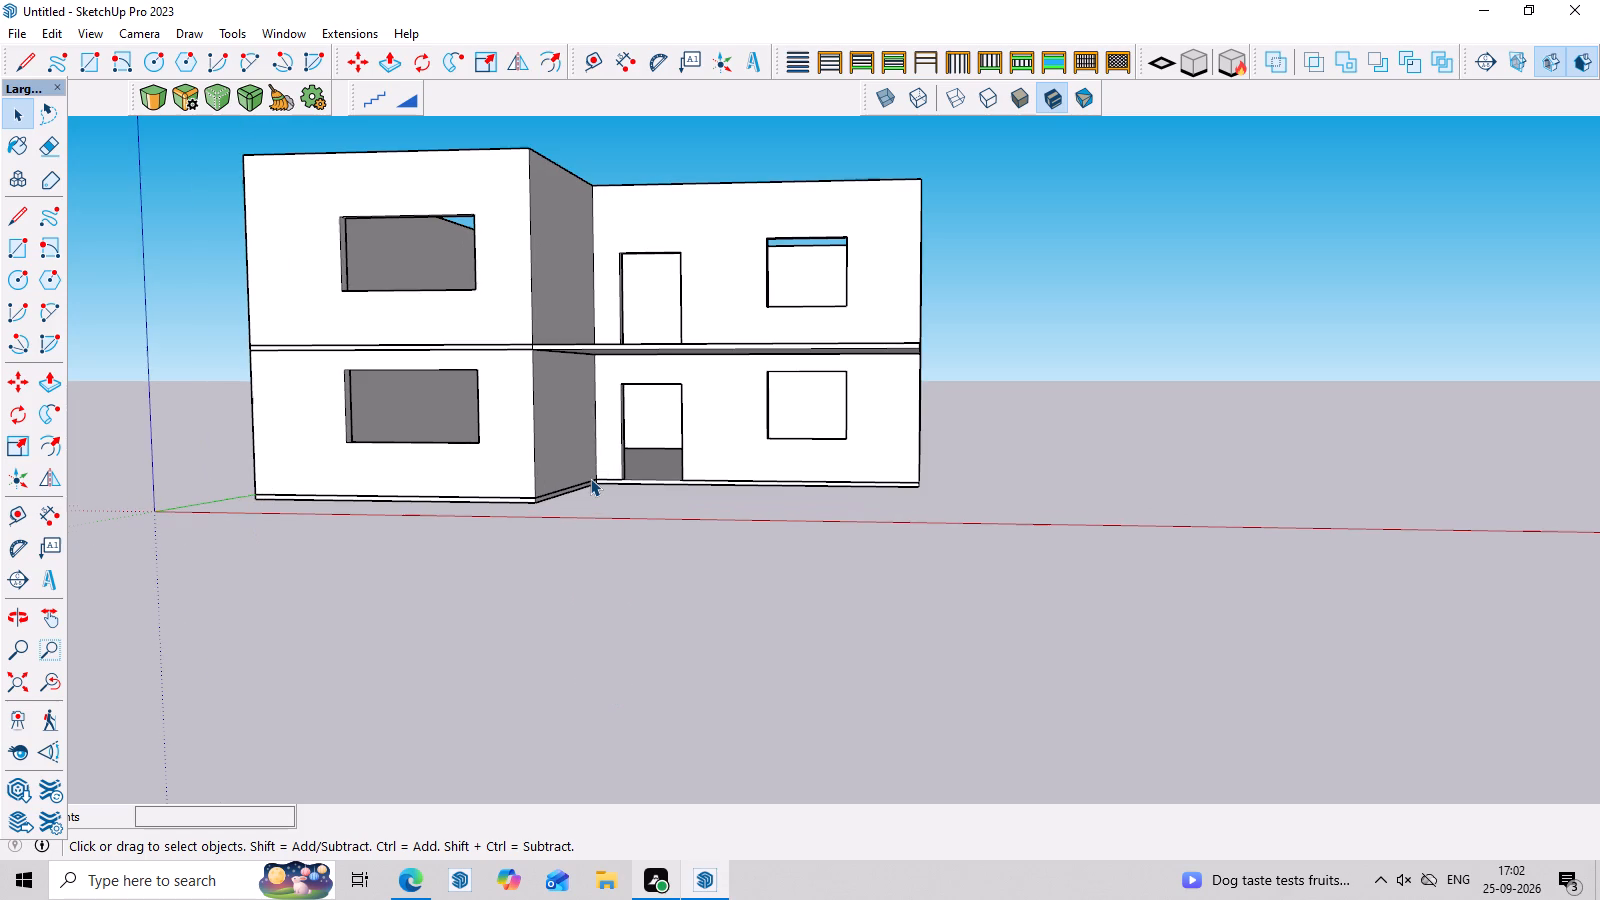
{"action": "middle_click_drag", "start_coordinate": [601, 496], "coordinate": [705, 544]}
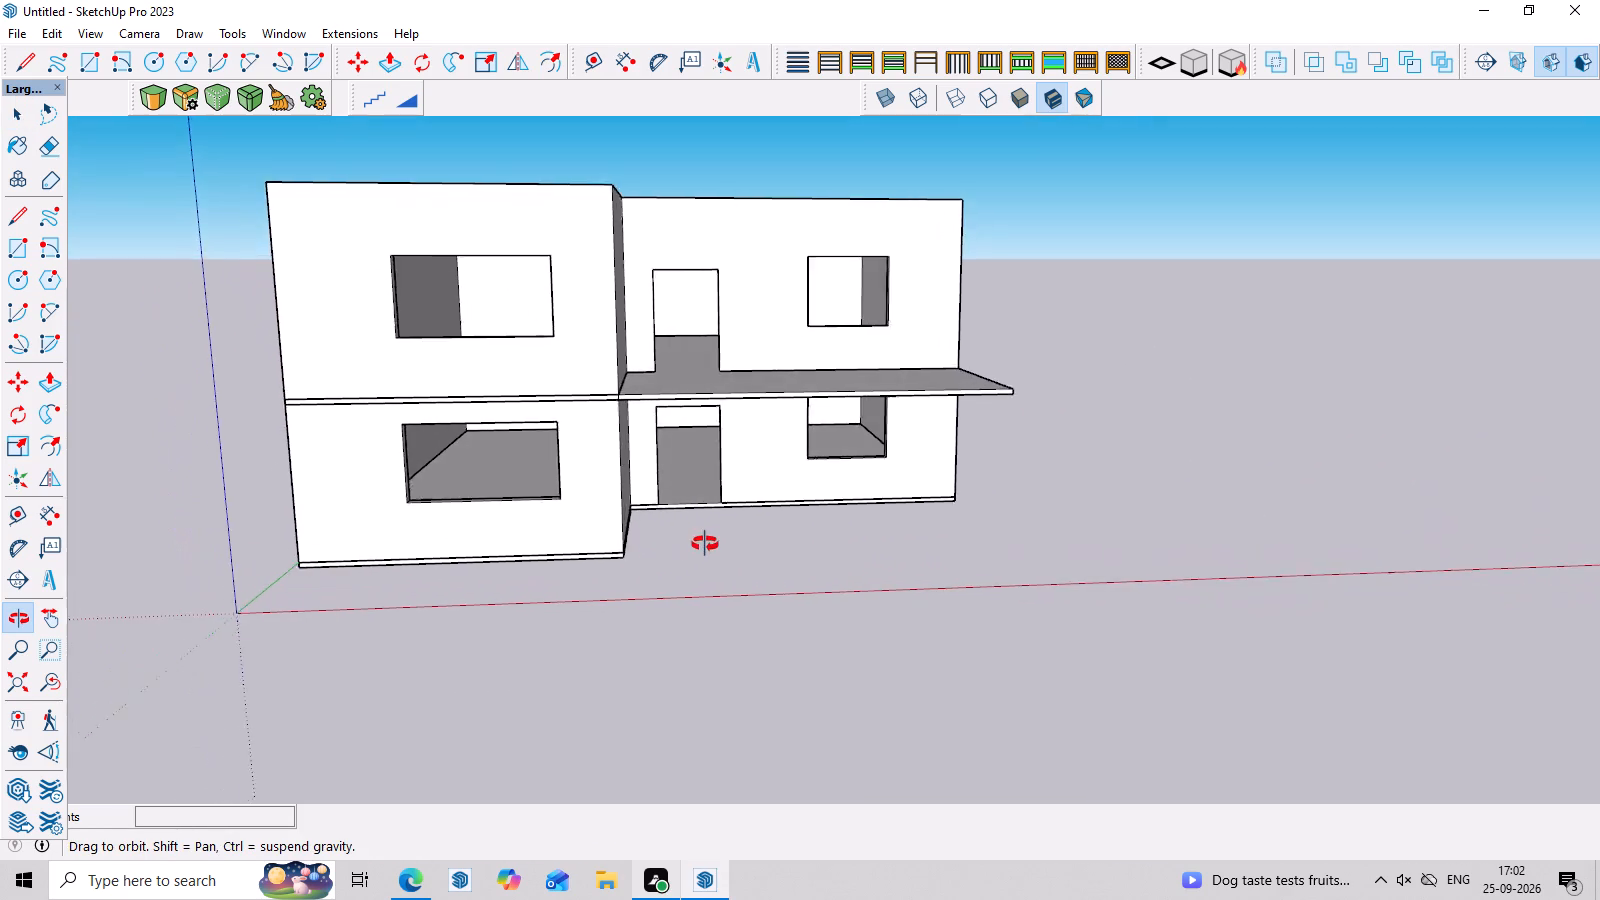
{"action": "middle_click_drag", "start_coordinate": [705, 544], "coordinate": [718, 541]}
{"action": "middle_click_drag", "start_coordinate": [728, 526], "coordinate": [732, 490]}
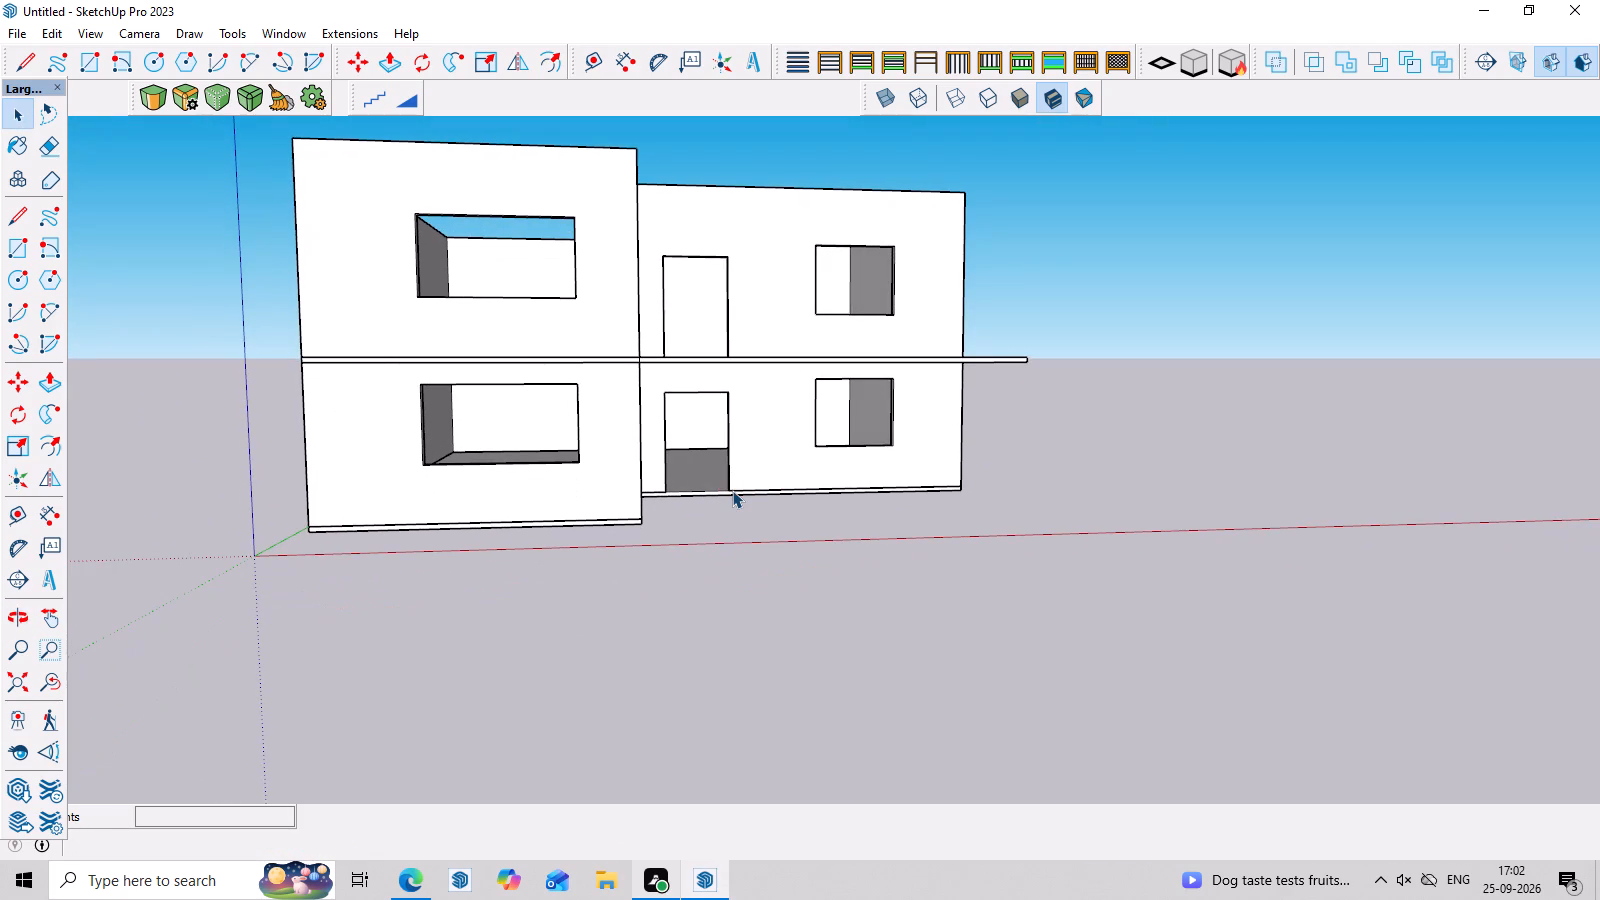
{"action": "scroll", "coordinate": [456, 418], "scroll_direction": "up", "scroll_amount": 6}
{"action": "middle_click_drag", "start_coordinate": [732, 466], "coordinate": [855, 482]}
{"action": "middle_click_drag", "start_coordinate": [854, 482], "coordinate": [598, 437]}
Inside the wall group, push/pull the recess-side jamb of the projecting wing's ground-floor front window inward 6".
{"action": "scroll", "coordinate": [673, 365], "scroll_direction": "down", "scroll_amount": 12}
{"action": "middle_click_drag", "start_coordinate": [787, 408], "coordinate": [1016, 507]}
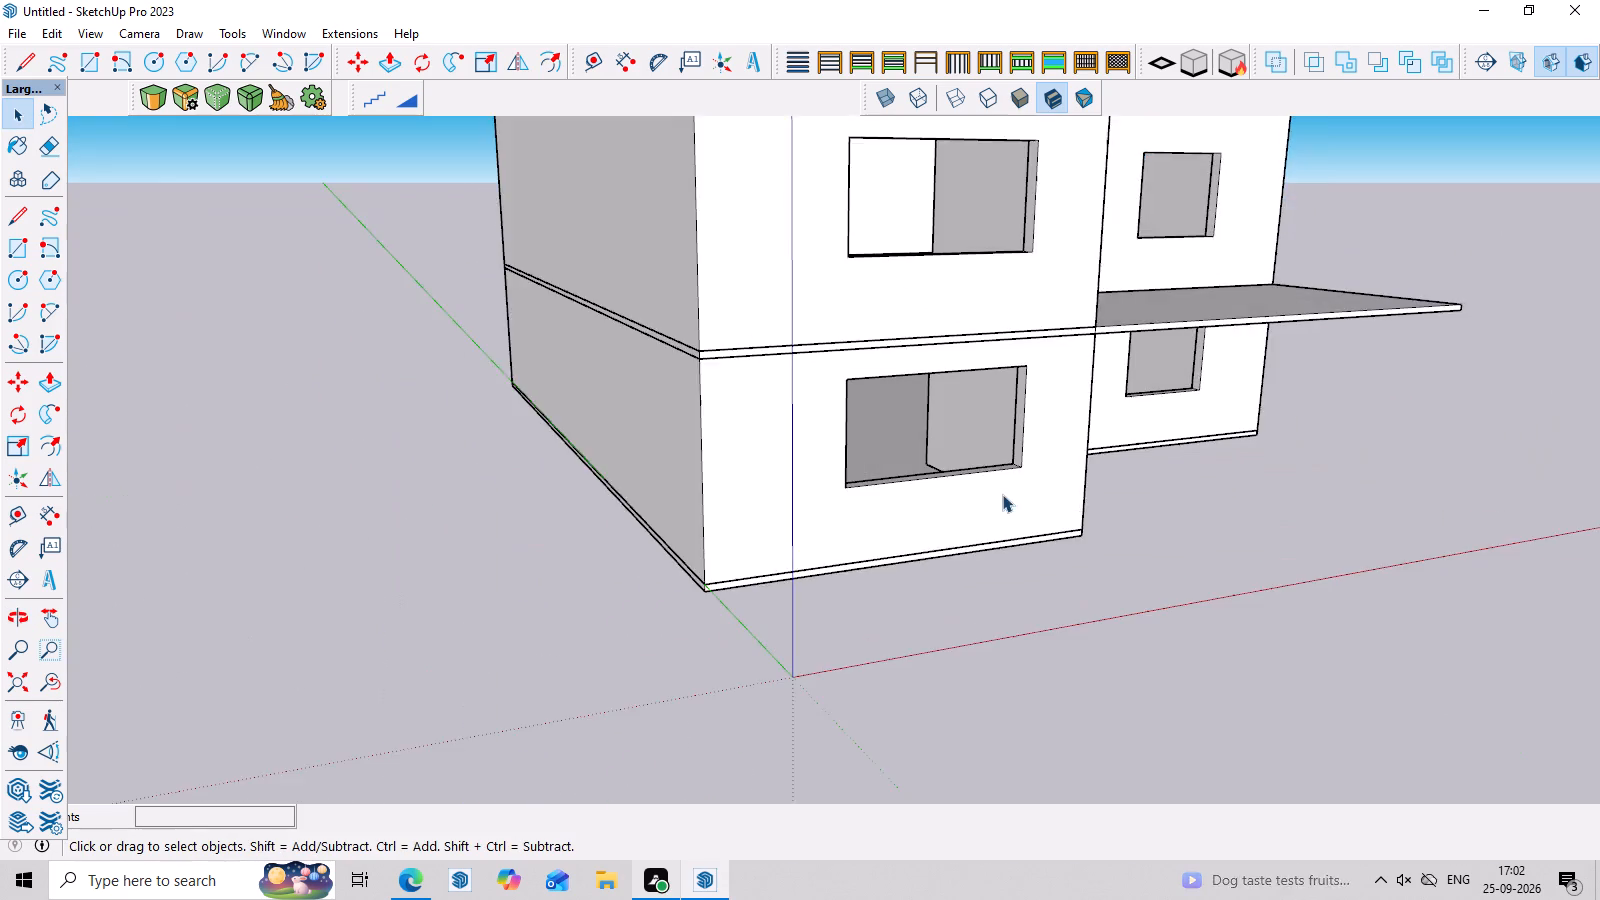
{"action": "scroll", "coordinate": [1006, 471], "scroll_direction": "up", "scroll_amount": 7}
{"action": "left_click", "coordinate": [1032, 406]}
{"action": "scroll", "coordinate": [1032, 406], "scroll_direction": "up", "scroll_amount": 3}
{"action": "double_click", "coordinate": [1032, 406]}
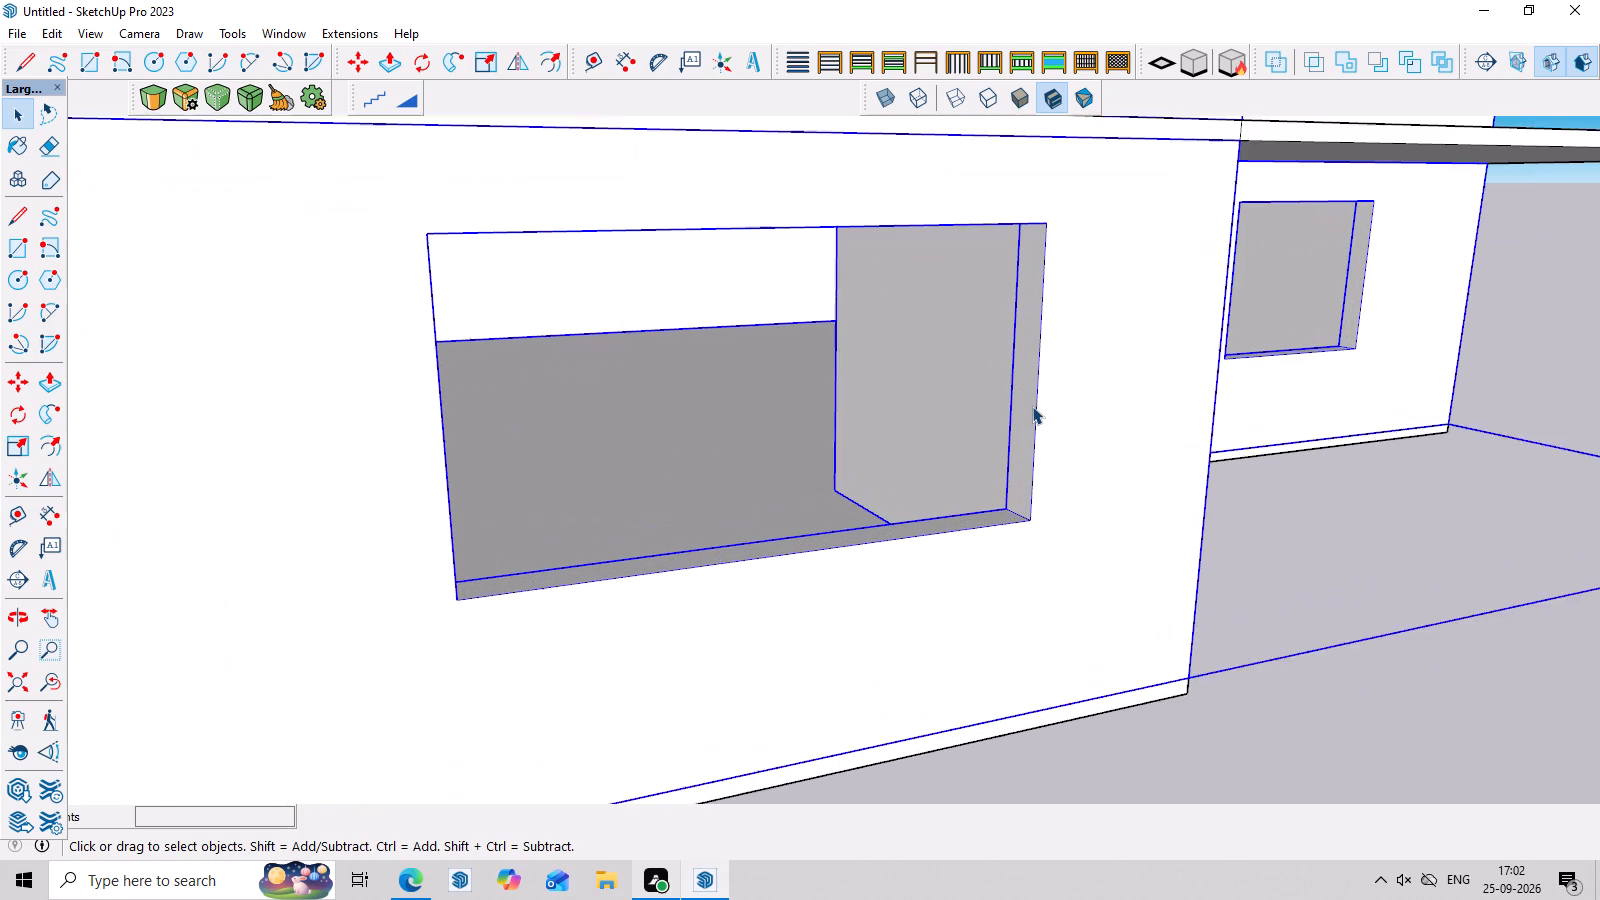
{"action": "left_click", "coordinate": [1025, 410]}
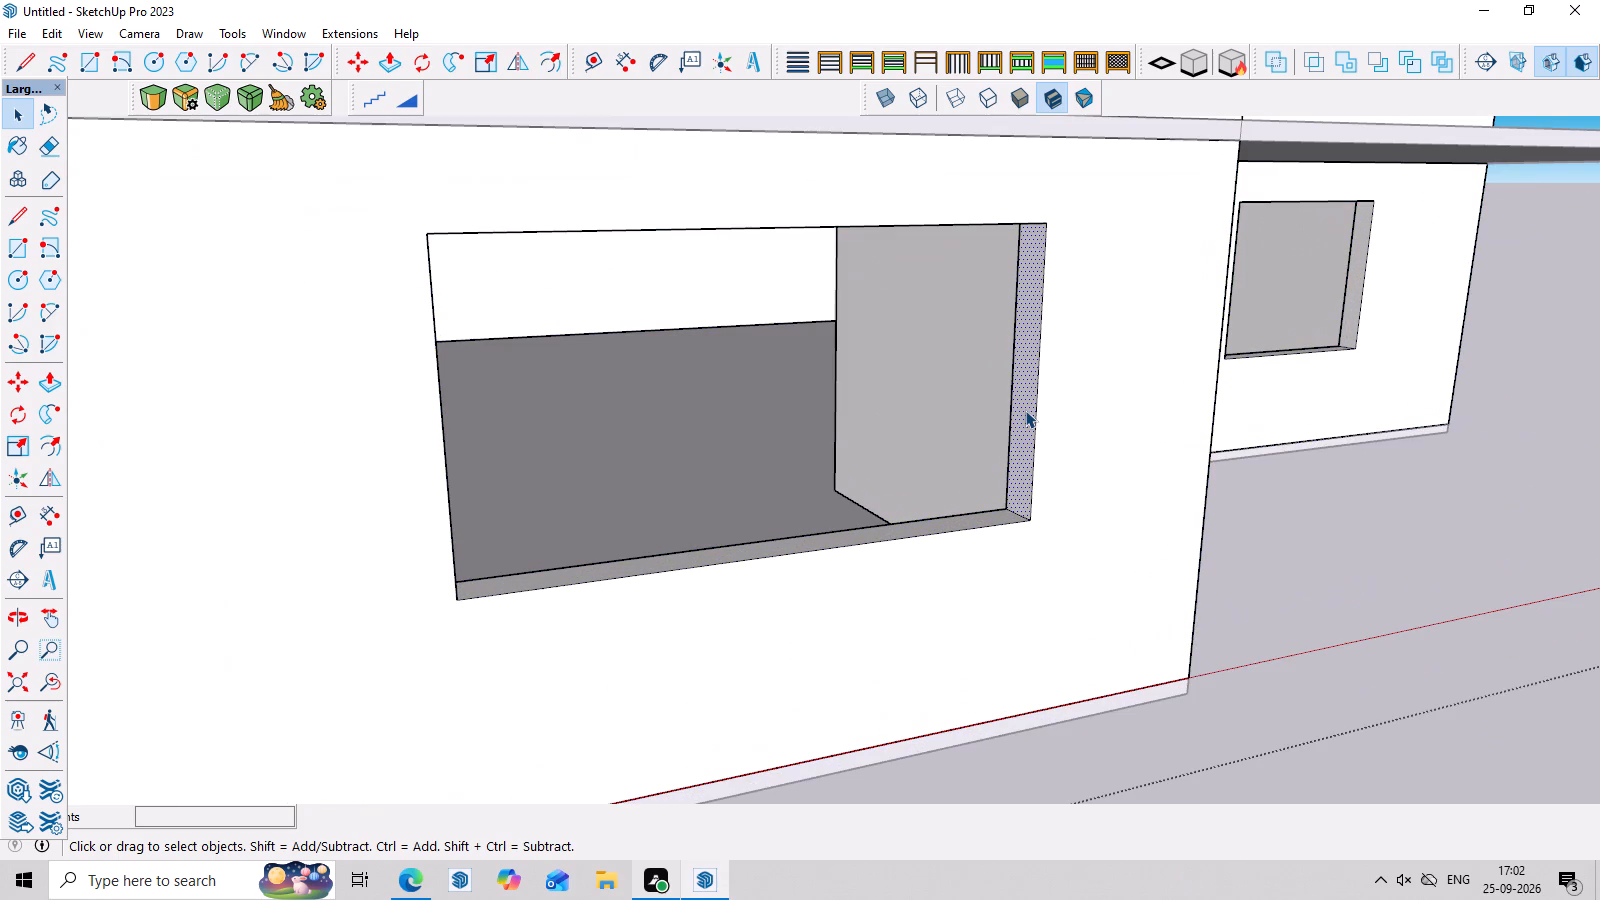
{"action": "key", "text": "p"}
{"action": "left_click", "coordinate": [1025, 410]}
{"action": "left_click", "coordinate": [999, 418]}
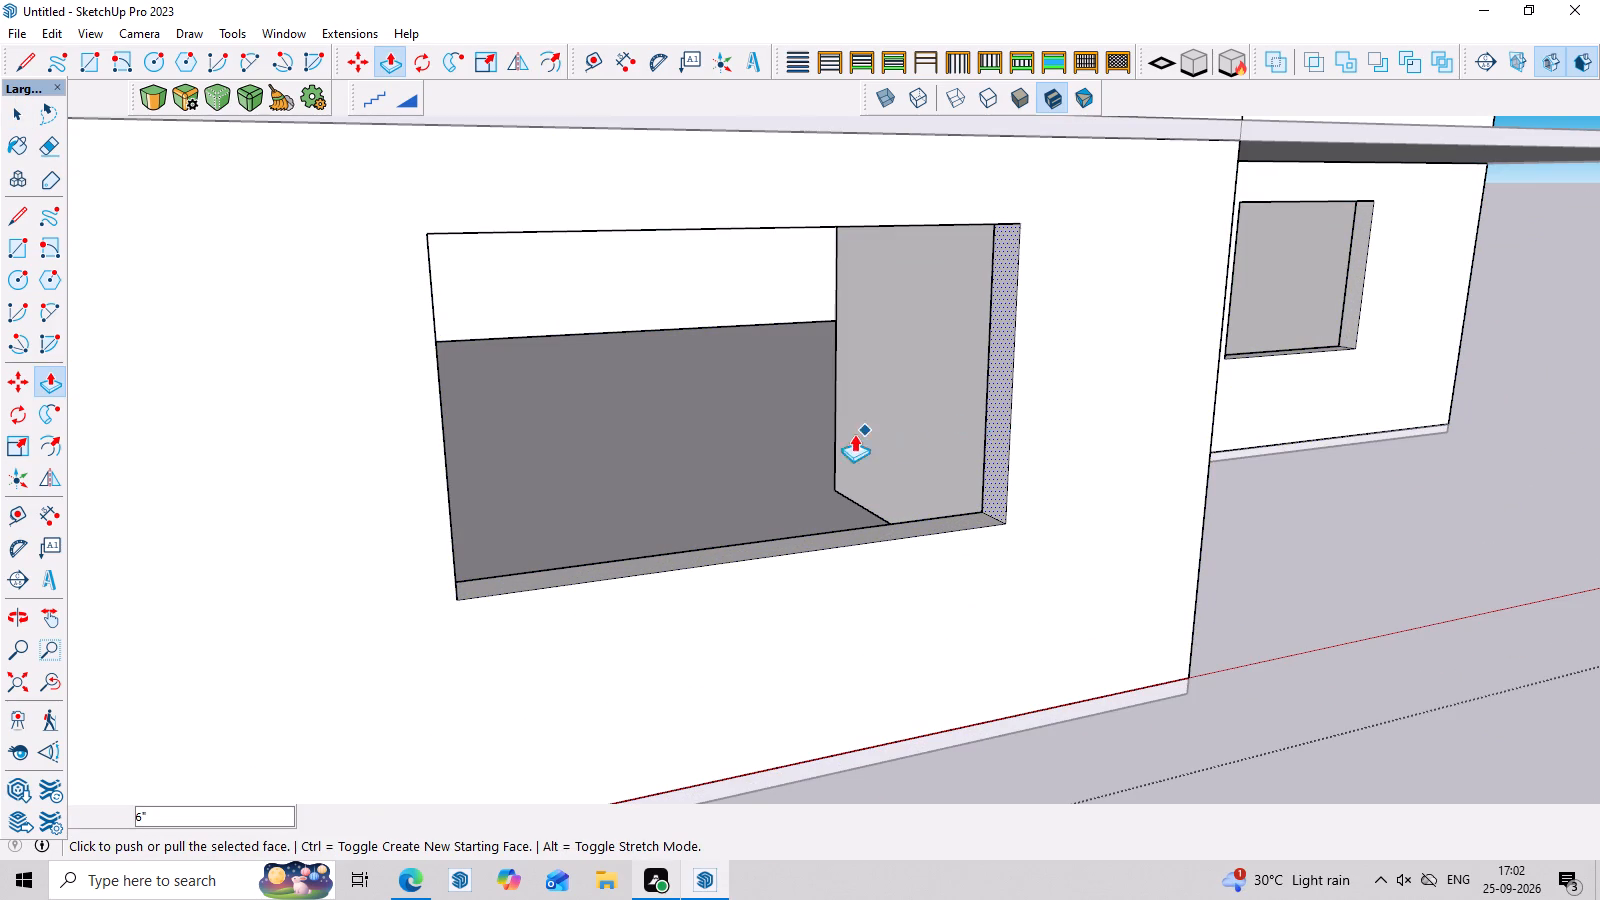
Push/pull the recess-side jamb of the projecting wing's upper-storey front window inward about 1' 1".
{"action": "scroll", "coordinate": [854, 434], "scroll_direction": "down", "scroll_amount": 12}
{"action": "middle_click_drag", "start_coordinate": [1064, 621], "coordinate": [1011, 623]}
{"action": "scroll", "coordinate": [791, 201], "scroll_direction": "up", "scroll_amount": 7}
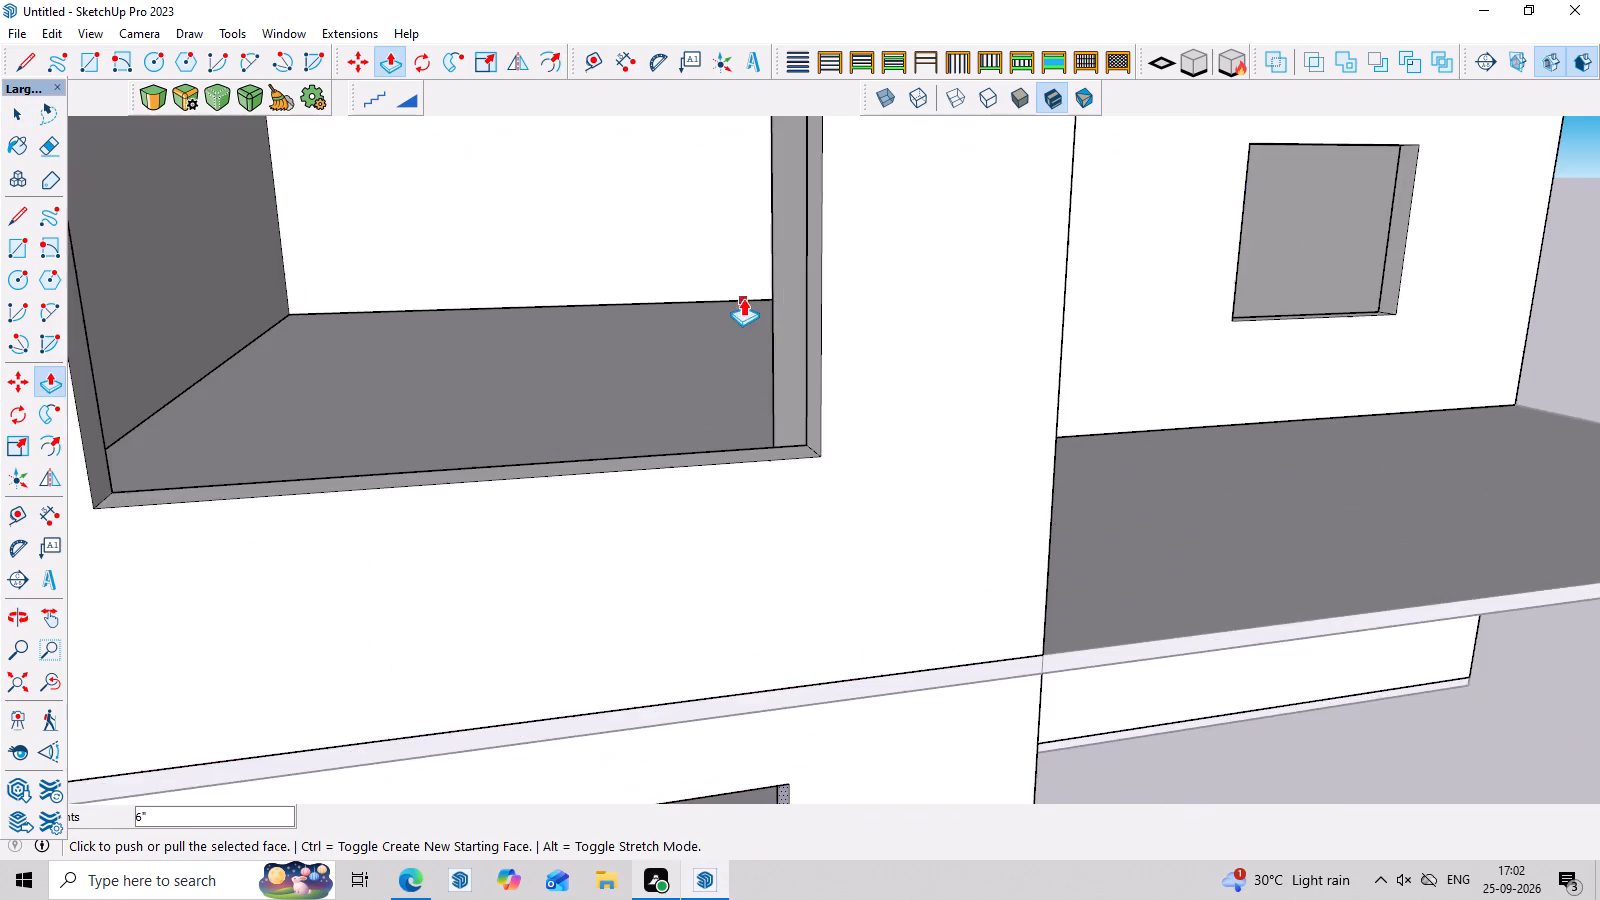
{"action": "middle_click_drag", "start_coordinate": [819, 378], "coordinate": [853, 391]}
{"action": "key", "text": "space"}
{"action": "double_click", "coordinate": [806, 406]}
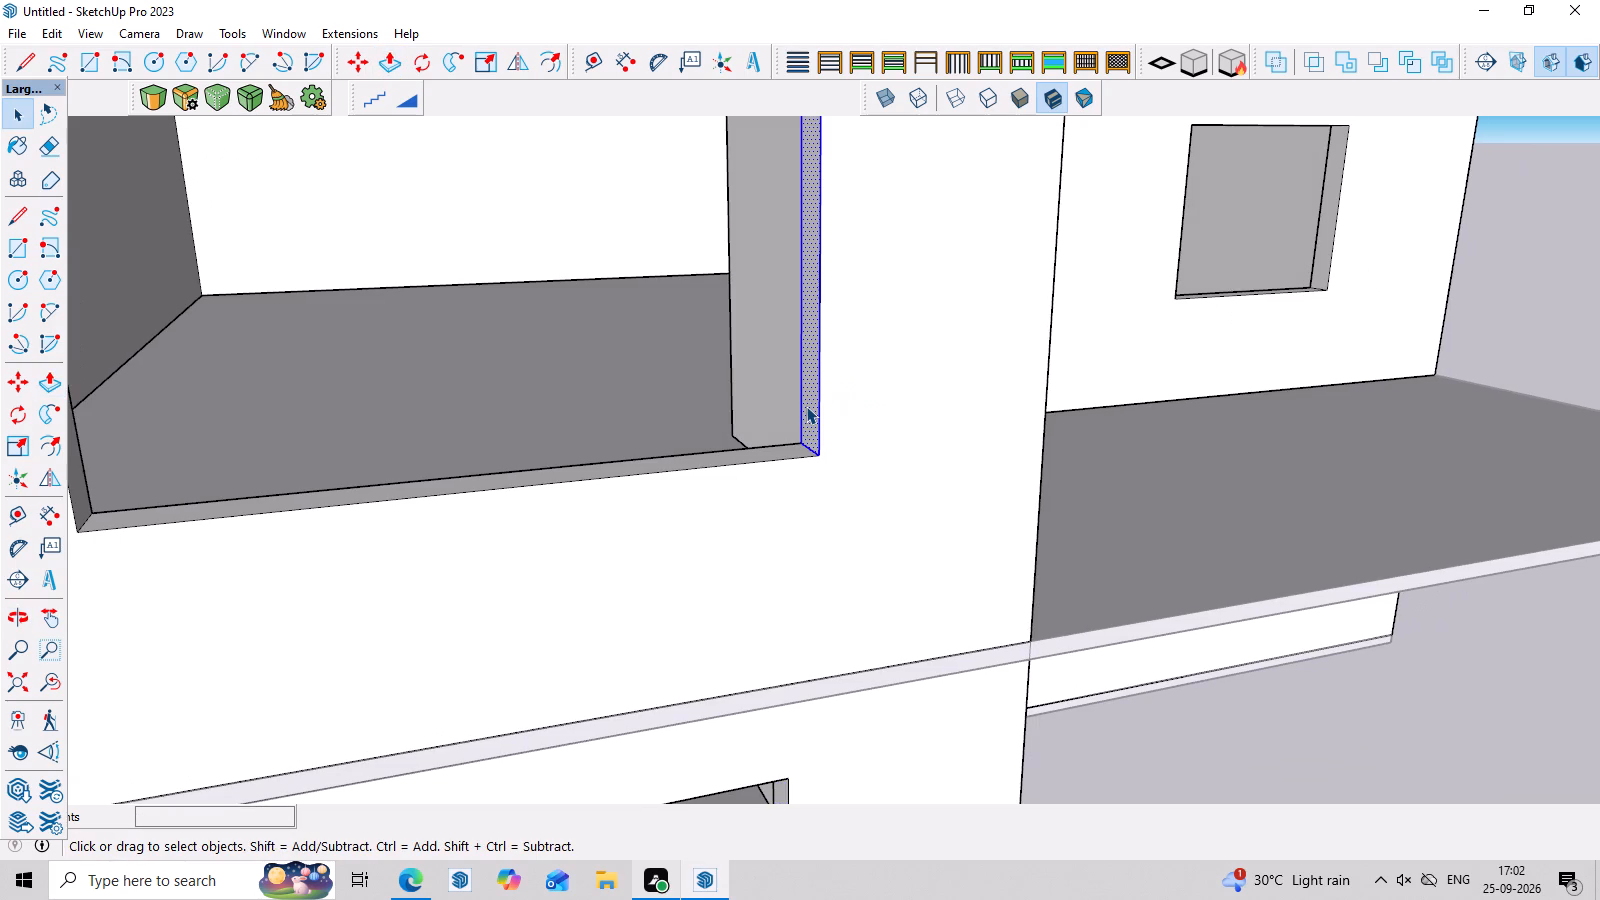
{"action": "key", "text": "p"}
{"action": "left_click", "coordinate": [806, 406]}
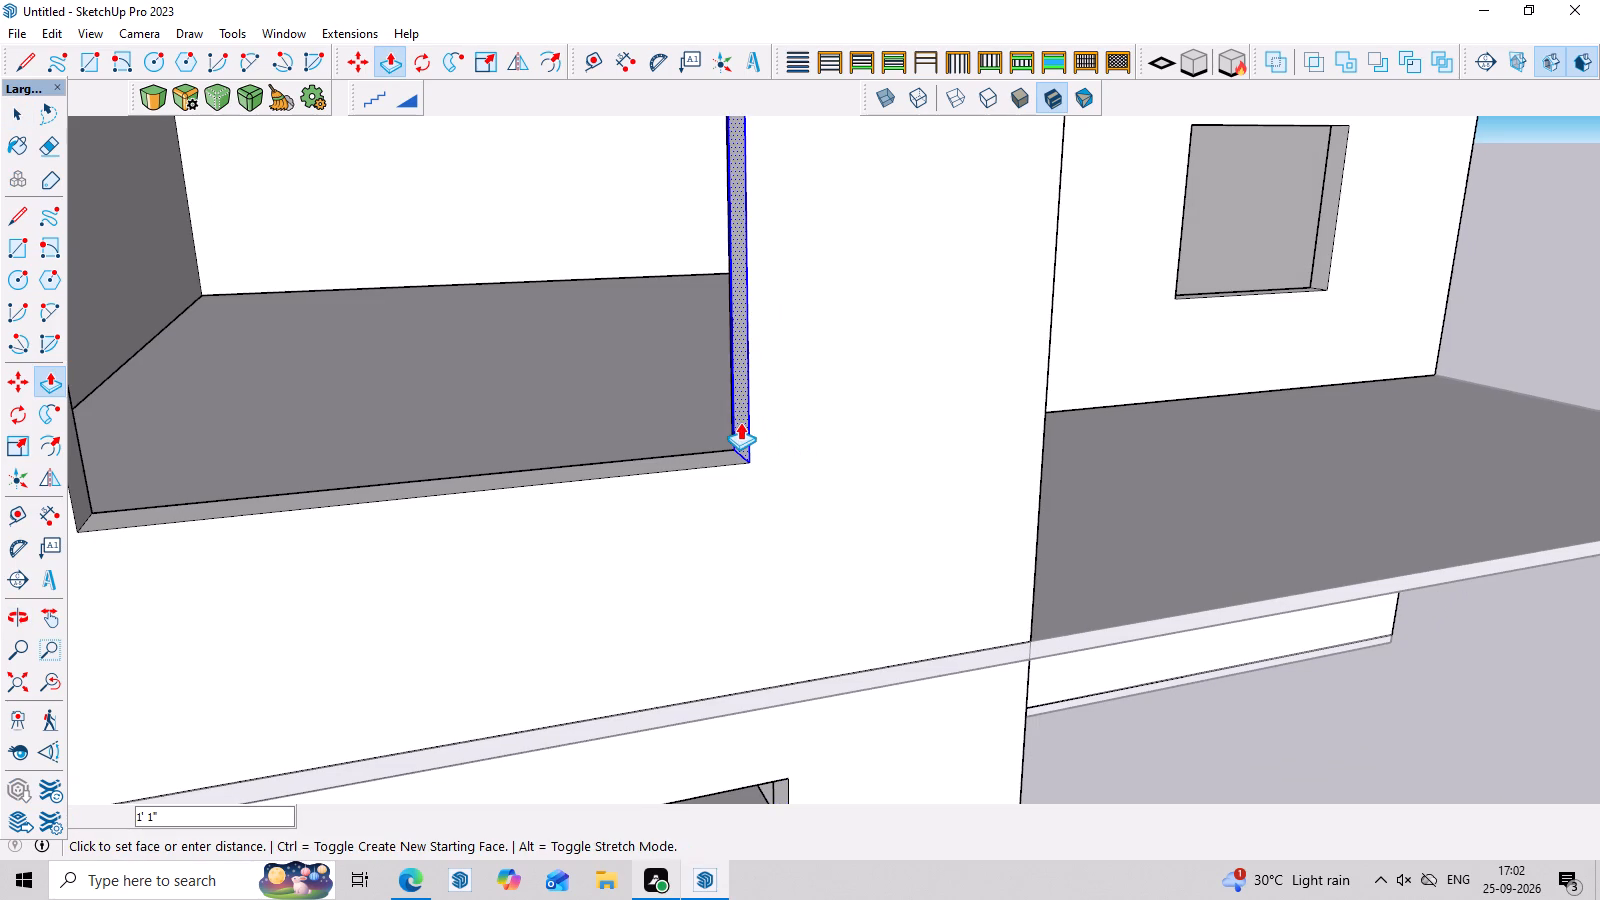
{"action": "left_click", "coordinate": [740, 422]}
Push/pull the same upper-storey window jamb a further 3" inward and leave the wall group.
{"action": "scroll", "coordinate": [699, 428], "scroll_direction": "down", "scroll_amount": 8}
{"action": "scroll", "coordinate": [816, 471], "scroll_direction": "down", "scroll_amount": 3}
{"action": "left_click", "coordinate": [1278, 452]}
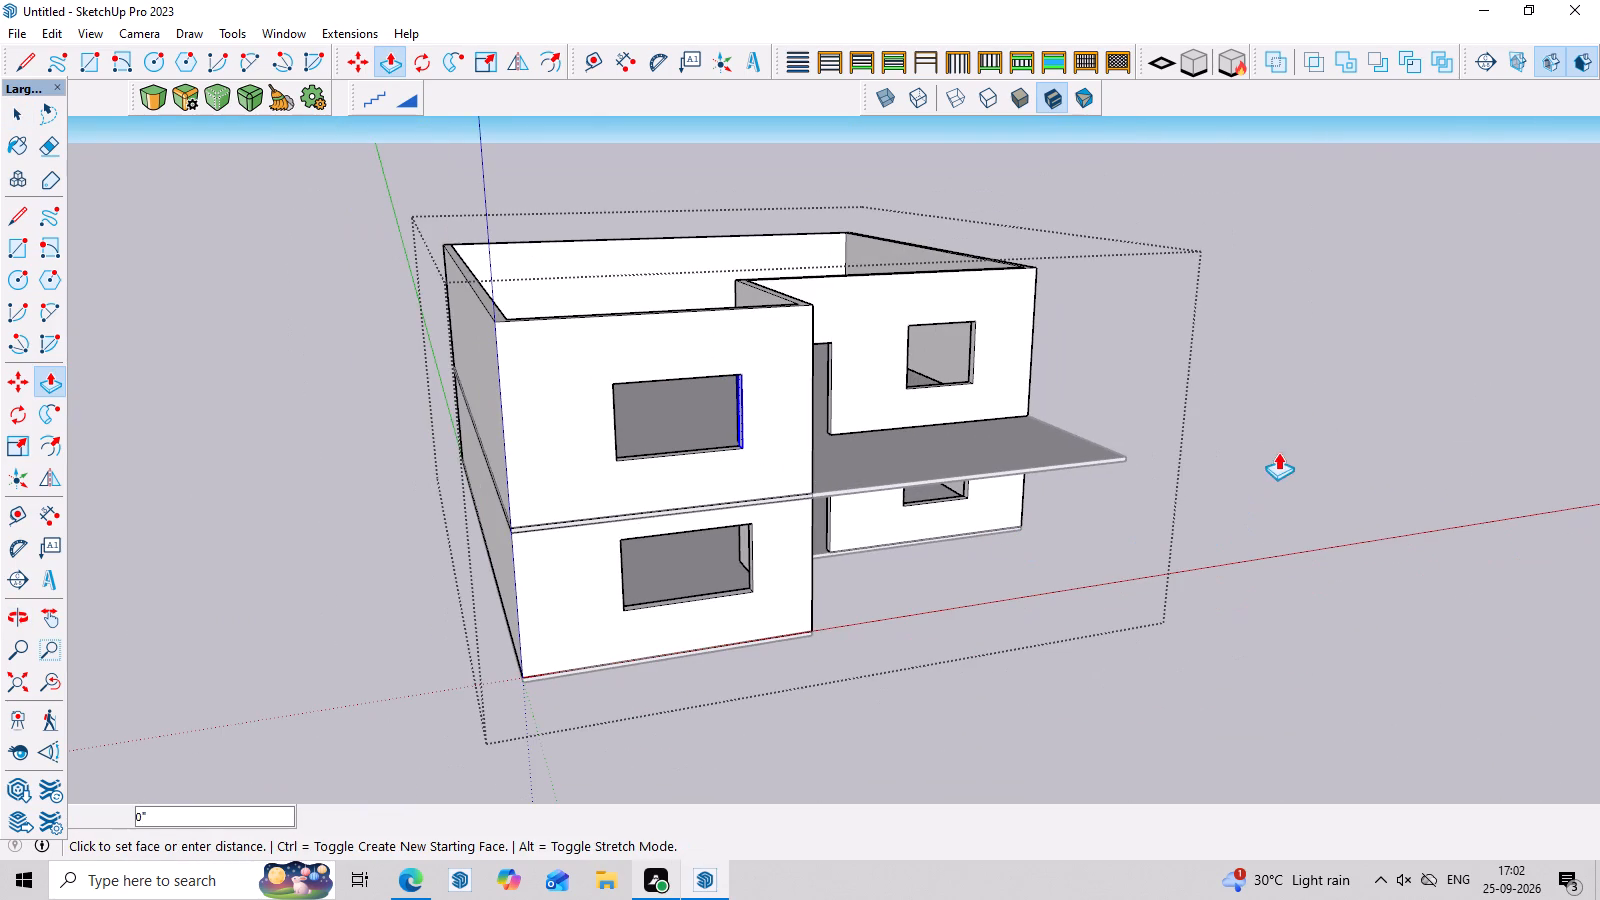
{"action": "middle_click", "coordinate": [1192, 479]}
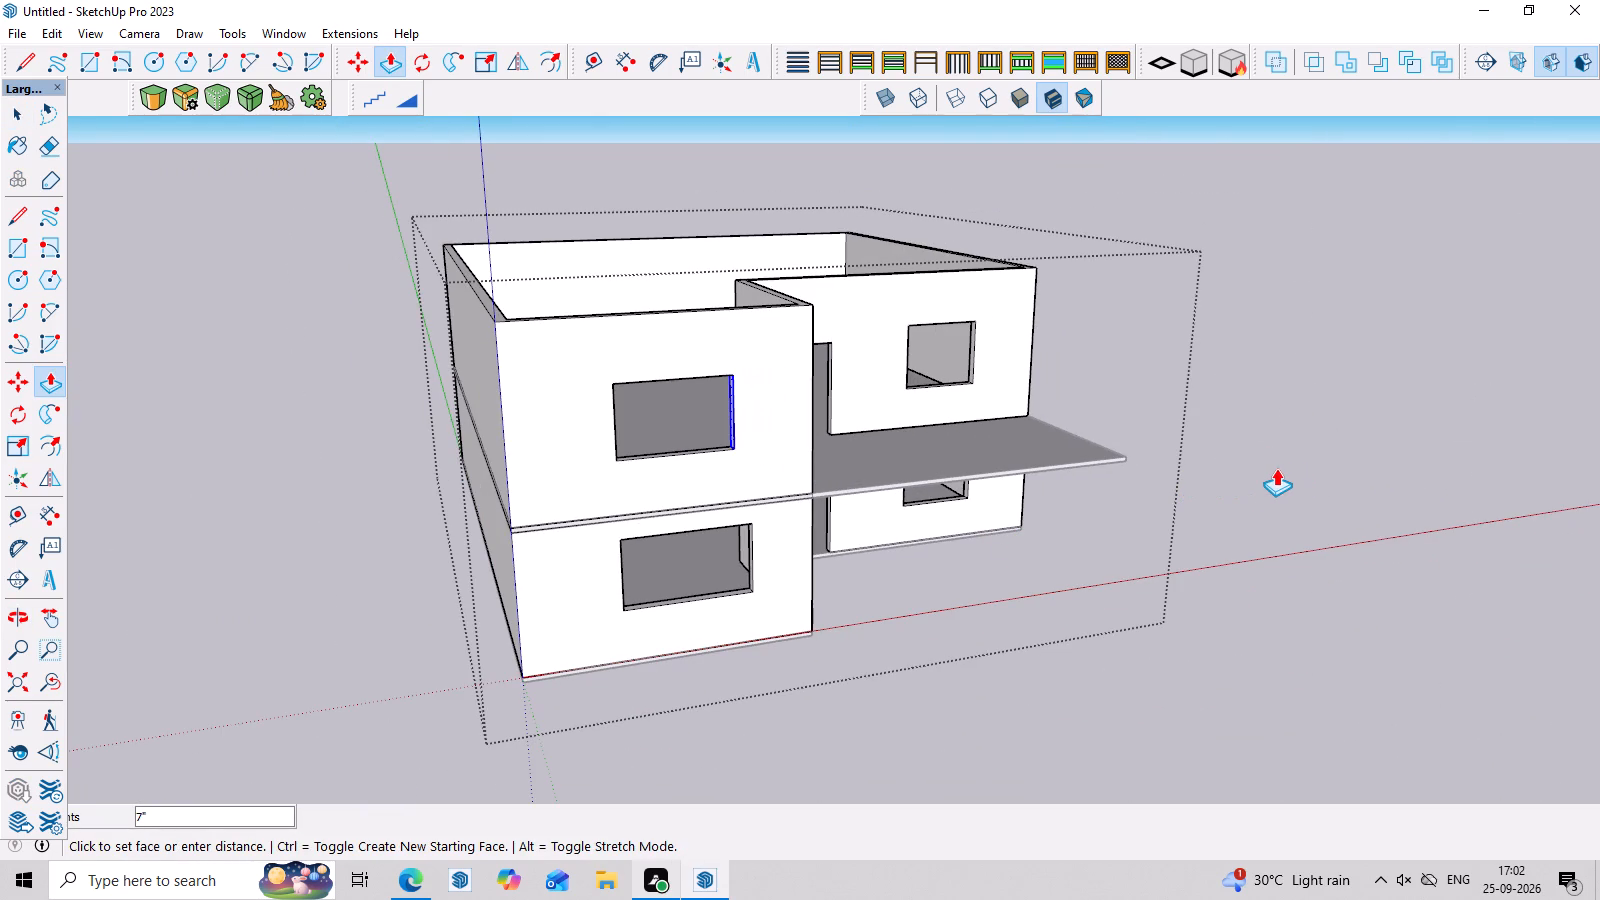
{"action": "left_click", "coordinate": [1279, 469]}
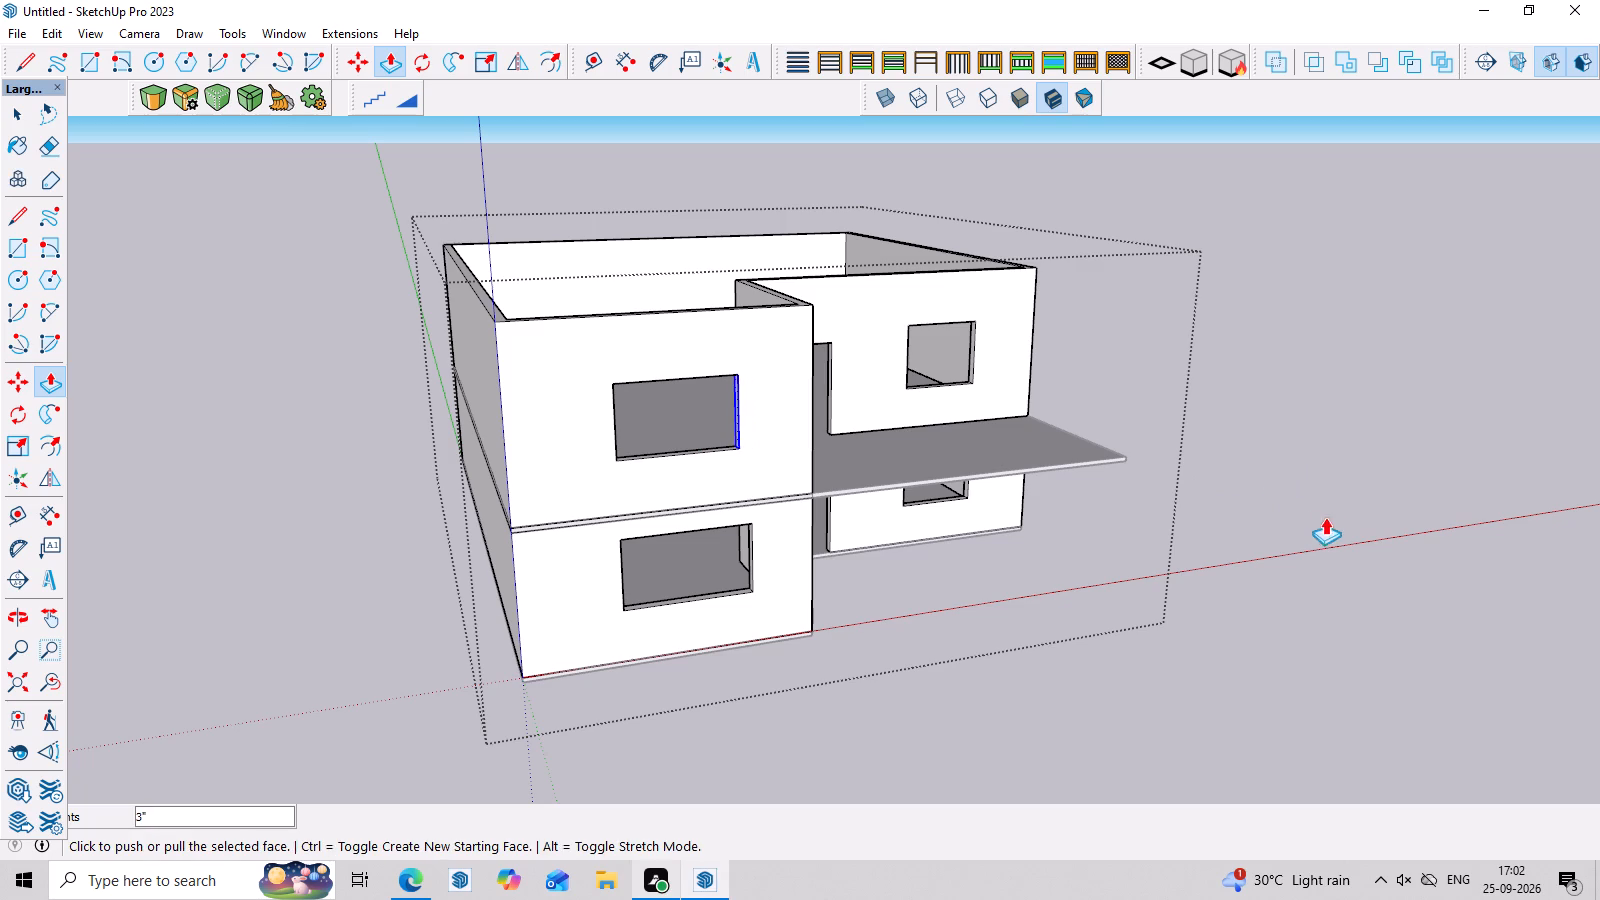
{"action": "middle_click_drag", "start_coordinate": [1325, 517], "coordinate": [1273, 435]}
{"action": "key", "text": "space"}
{"action": "left_click", "coordinate": [1317, 424]}
Examine the front elevation, comparing the narrowed upper and lower windows of the projecting wing.
{"action": "scroll", "coordinate": [1317, 455], "scroll_direction": "down", "scroll_amount": 4}
{"action": "middle_click_drag", "start_coordinate": [1303, 466], "coordinate": [1227, 488]}
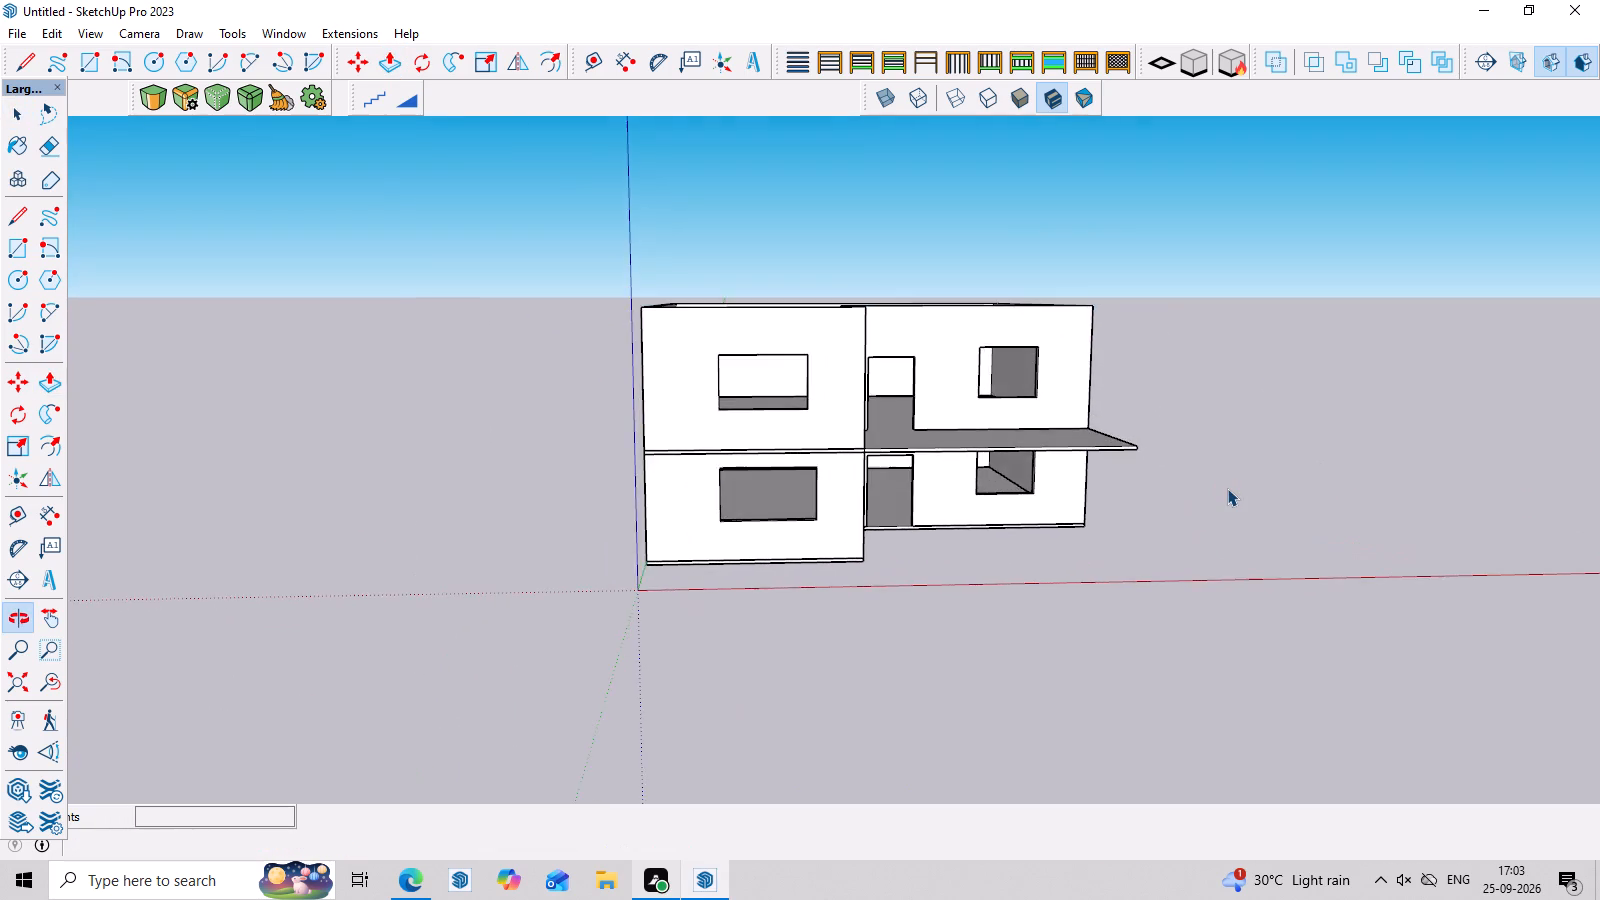
{"action": "scroll", "coordinate": [1227, 488], "scroll_direction": "up", "scroll_amount": 3}
{"action": "middle_click_drag", "start_coordinate": [1231, 488], "coordinate": [1240, 456]}
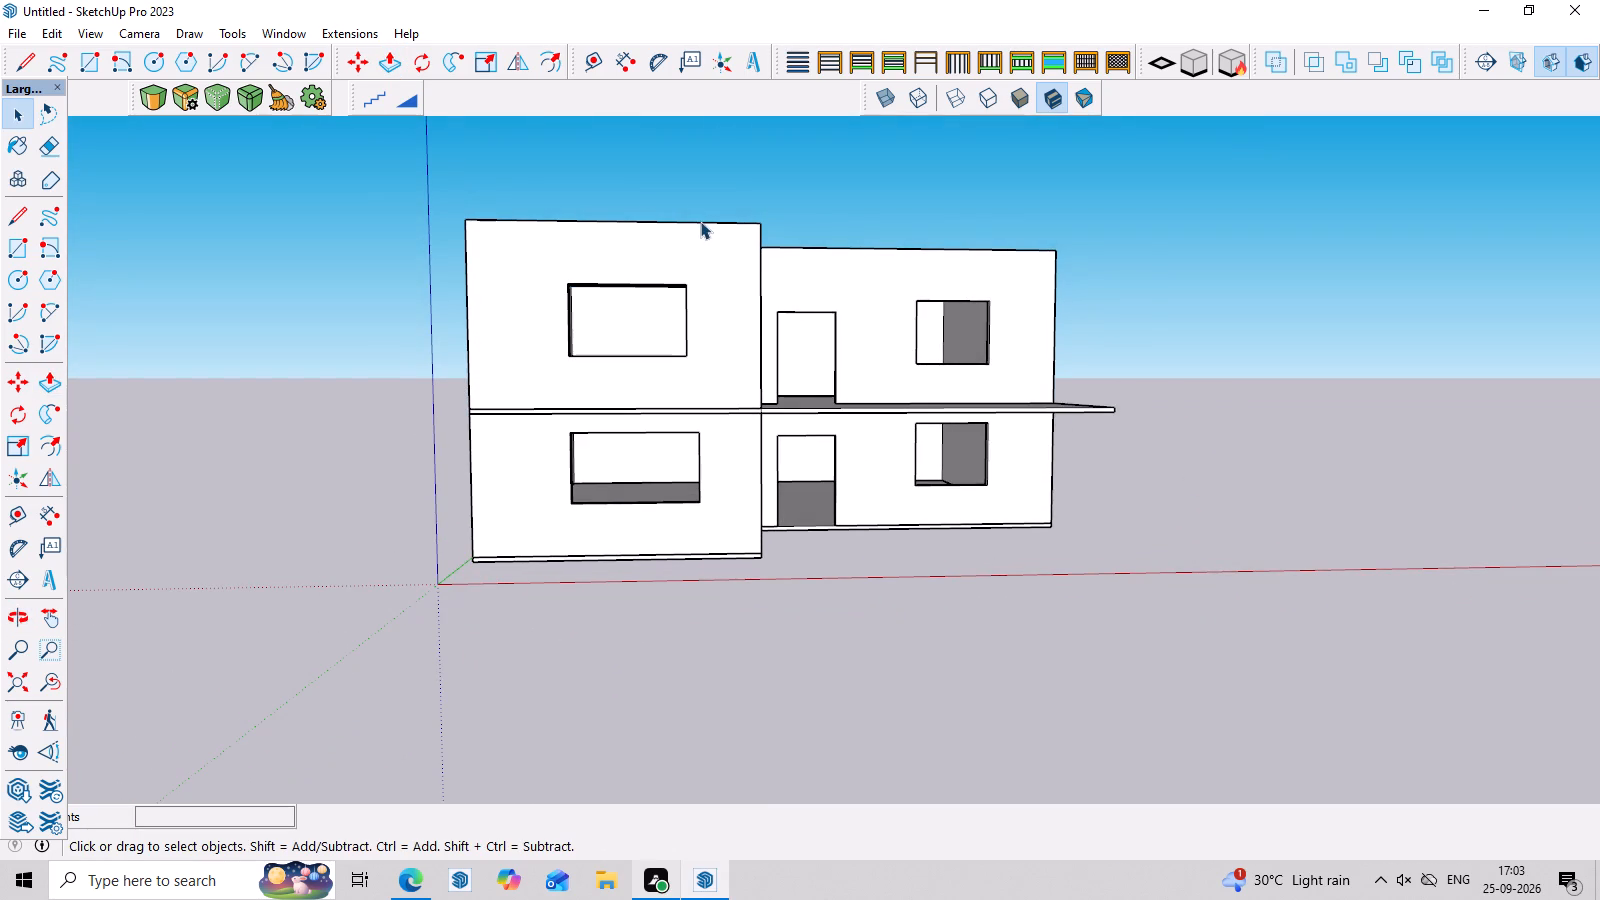
{"action": "scroll", "coordinate": [706, 224], "scroll_direction": "up", "scroll_amount": 3}
{"action": "middle_click_drag", "start_coordinate": [869, 380], "coordinate": [871, 357]}
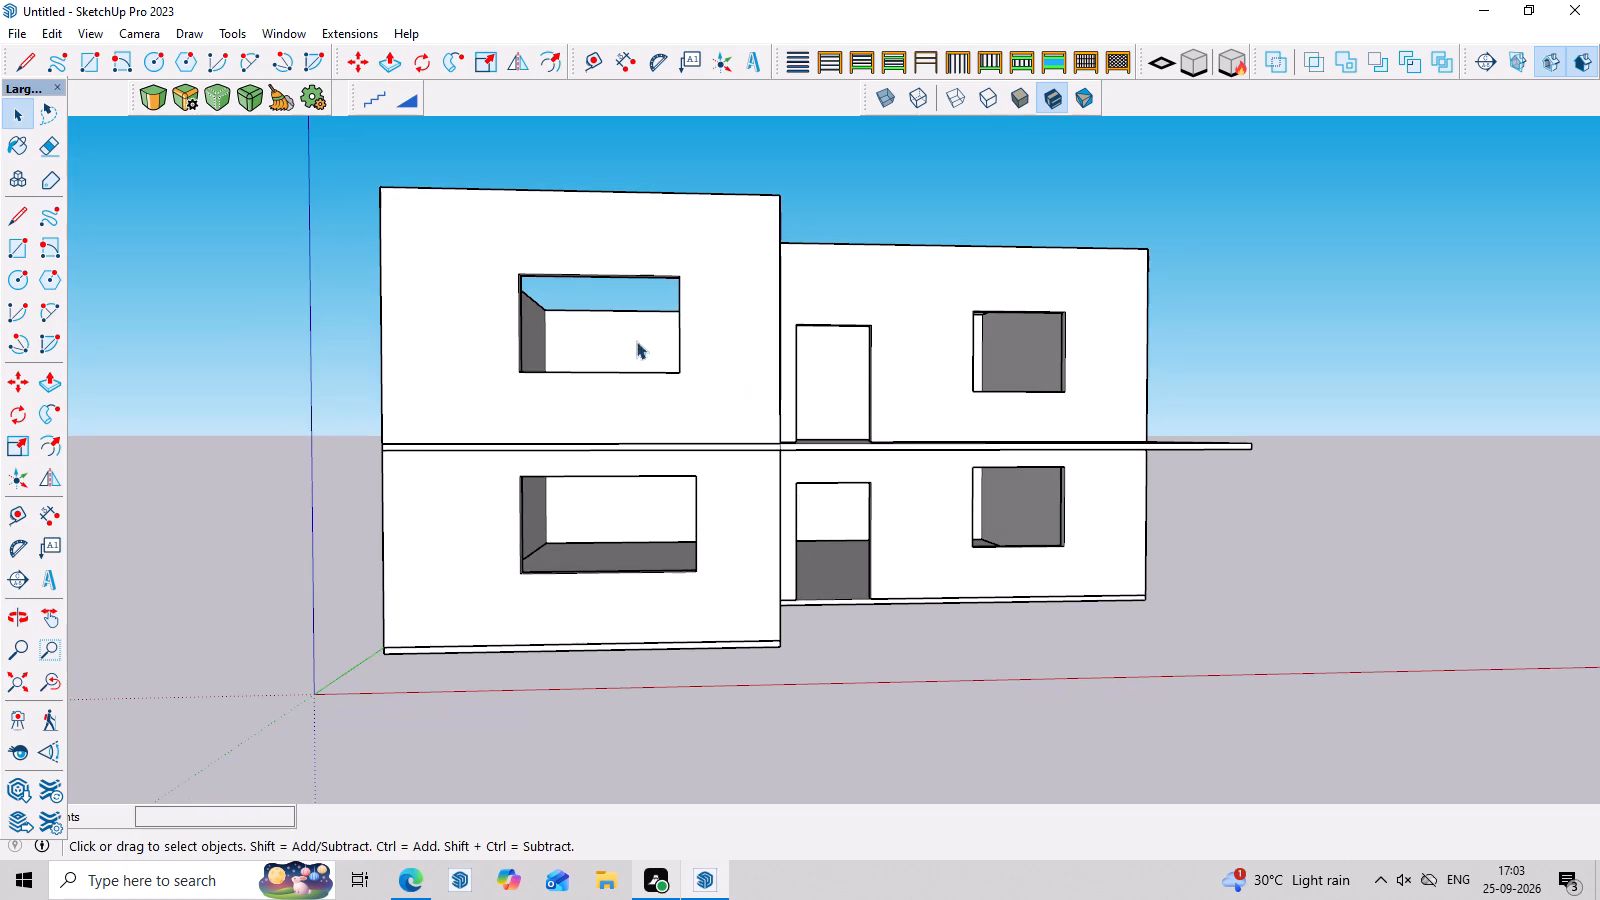
{"action": "middle_click_drag", "start_coordinate": [747, 298], "coordinate": [766, 385]}
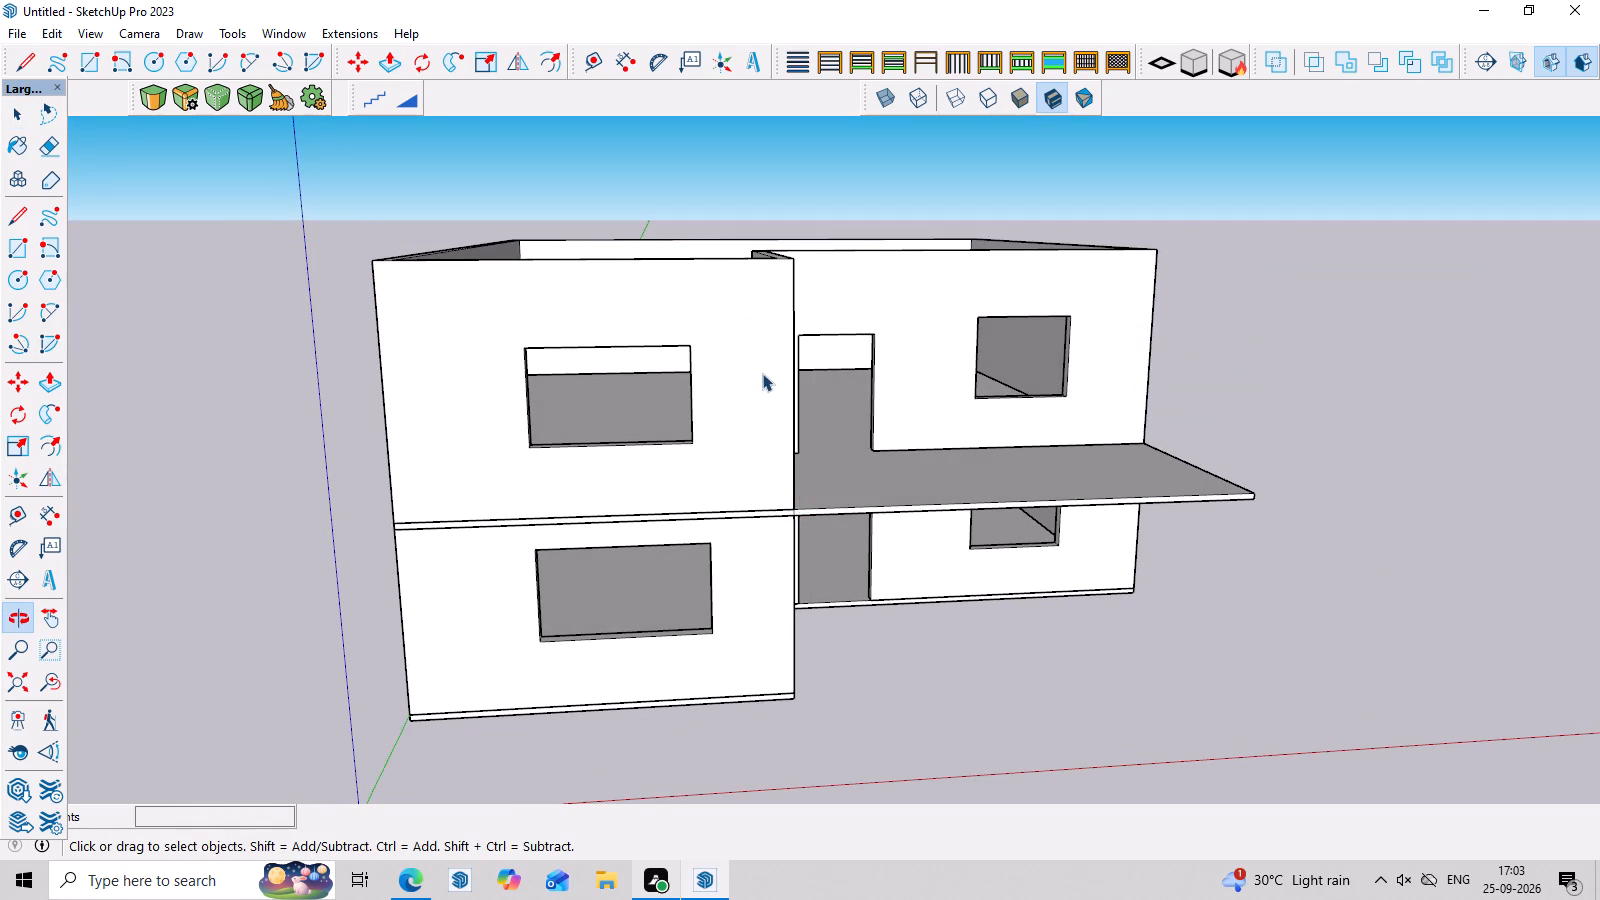
{"action": "middle_click_drag", "start_coordinate": [763, 364], "coordinate": [764, 314]}
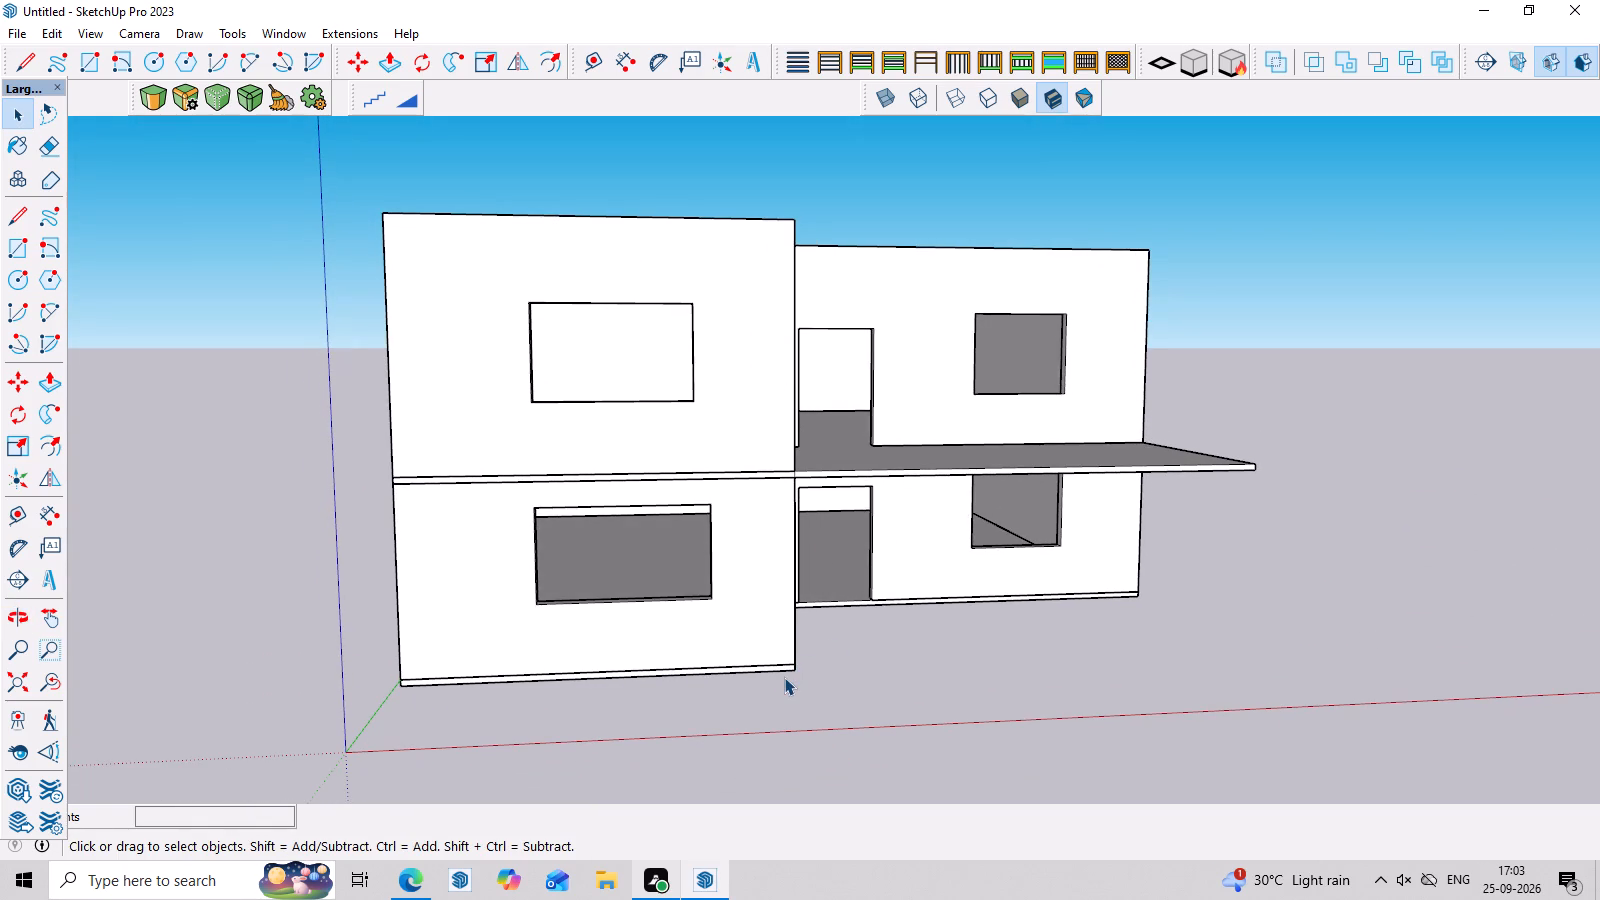
Draw a full-height rectangle about 4' 4" by 23' 7" on the projecting wing's front, between its recess-side corner and the lower window.
{"action": "key", "text": "r"}
{"action": "scroll", "coordinate": [781, 677], "scroll_direction": "up", "scroll_amount": 7}
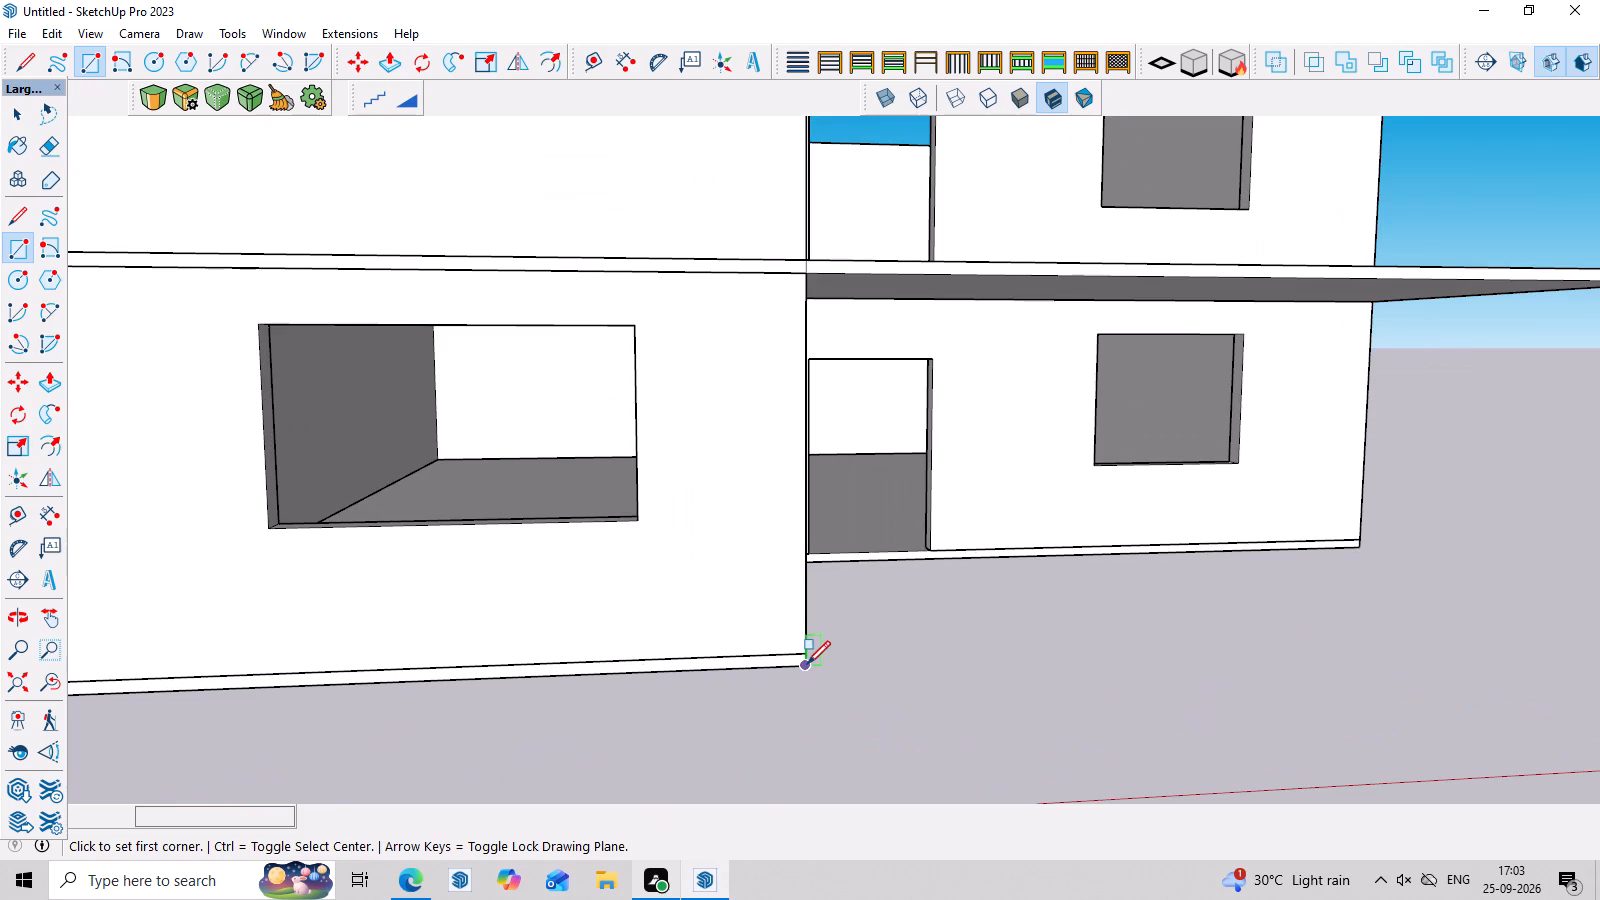
{"action": "left_click", "coordinate": [807, 664]}
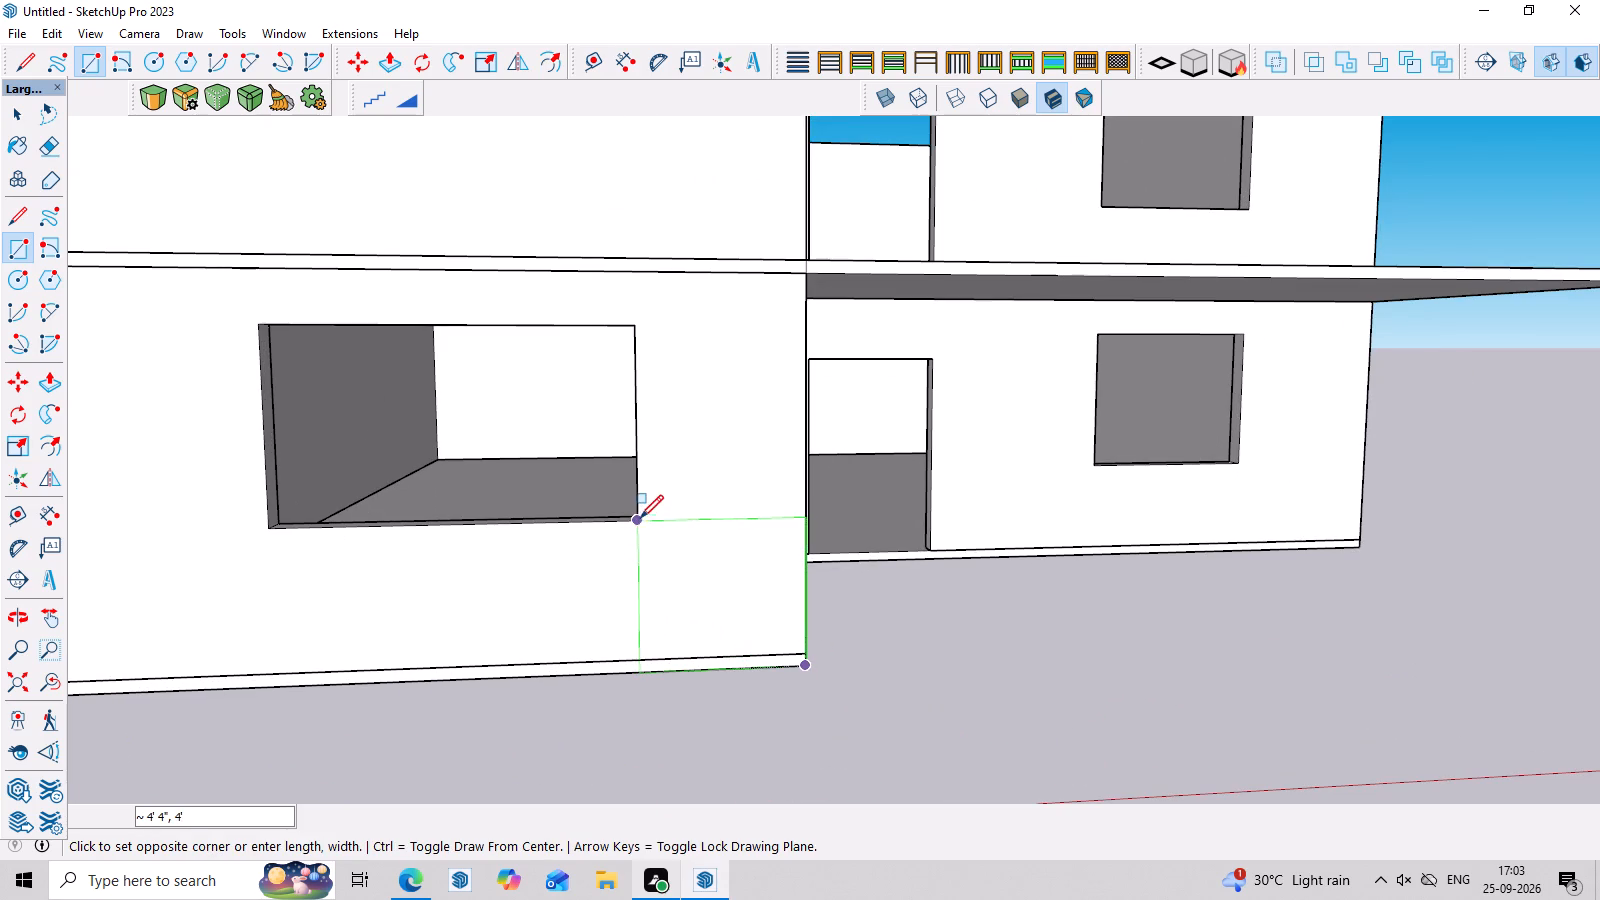
{"action": "scroll", "coordinate": [633, 347], "scroll_direction": "down", "scroll_amount": 8}
{"action": "scroll", "coordinate": [654, 194], "scroll_direction": "down", "scroll_amount": 4}
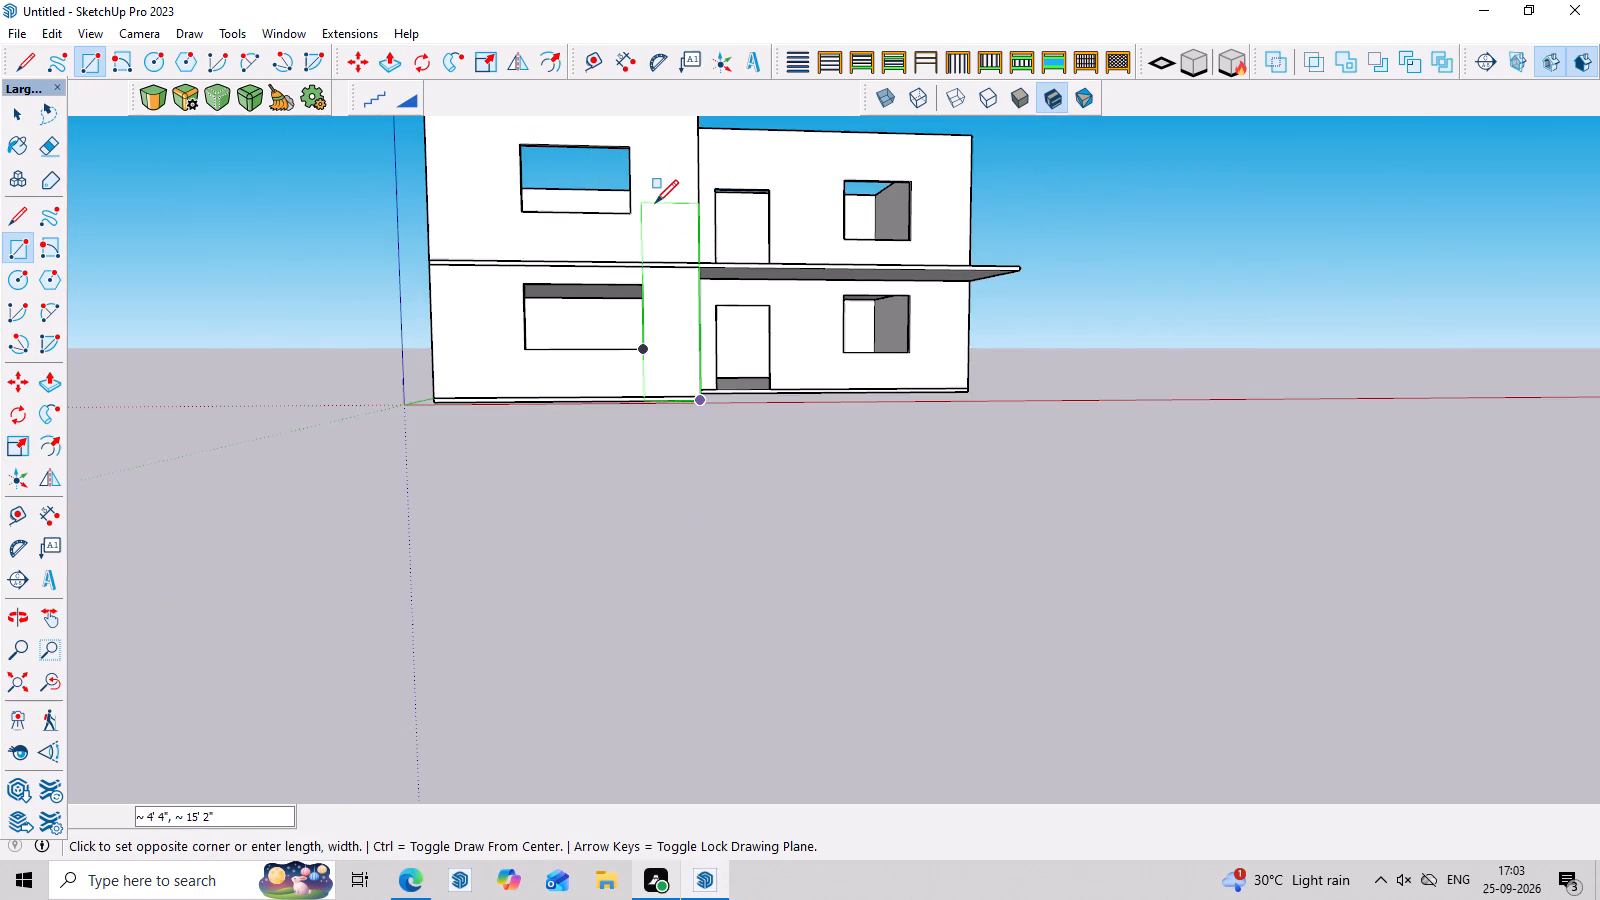
{"action": "scroll", "coordinate": [657, 190], "scroll_direction": "down", "scroll_amount": 4}
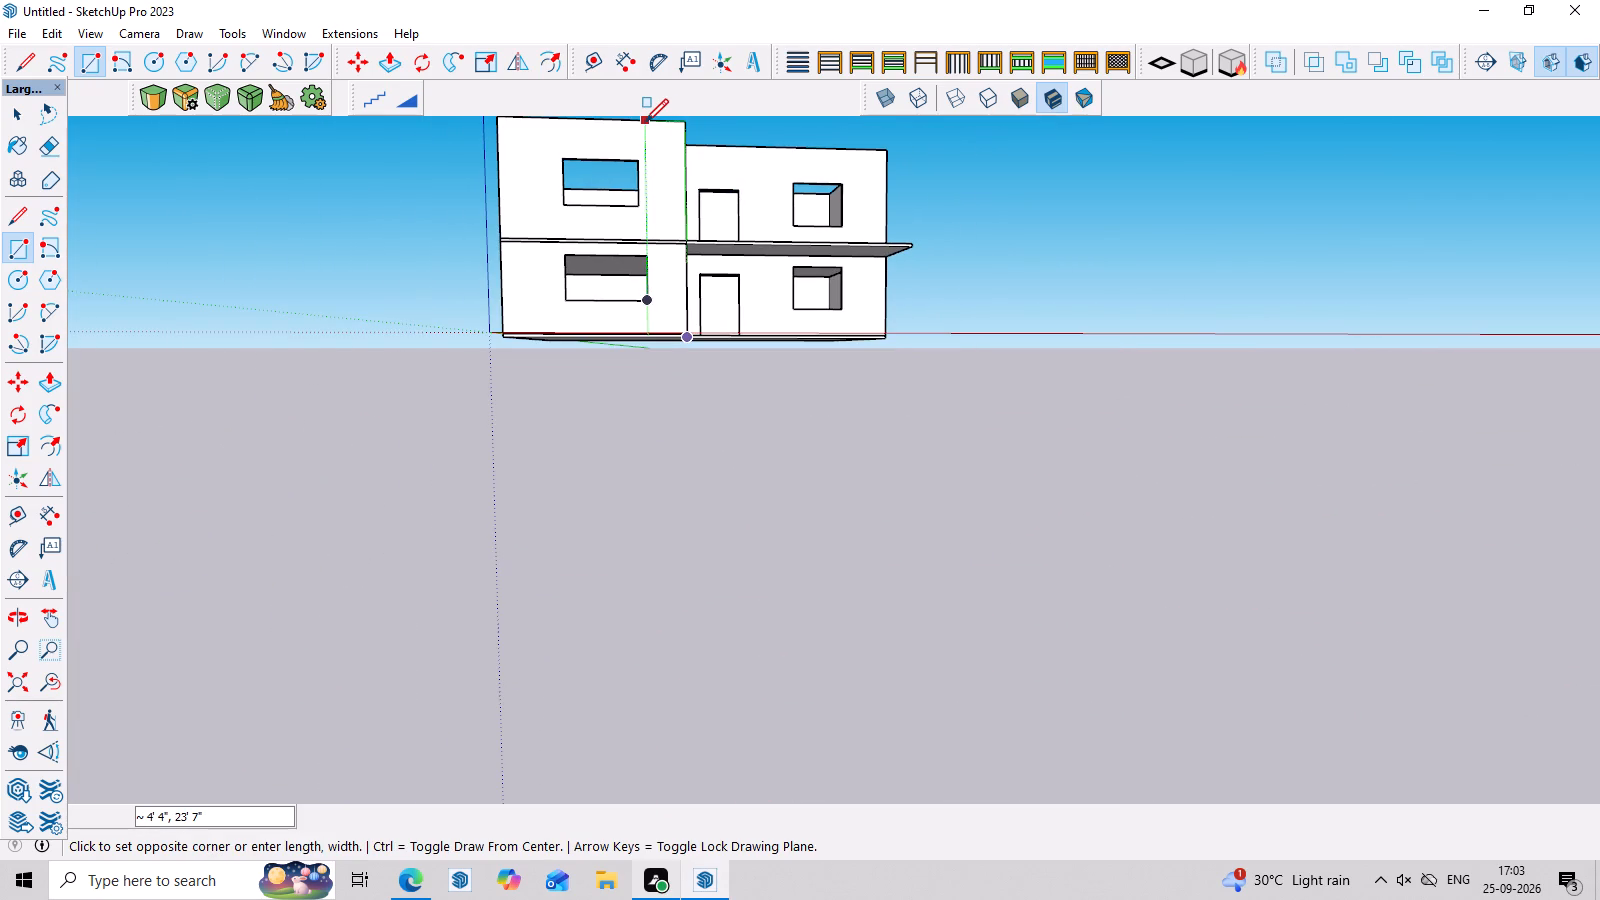
{"action": "left_click", "coordinate": [645, 122]}
{"action": "middle_click_drag", "start_coordinate": [730, 368], "coordinate": [781, 599]}
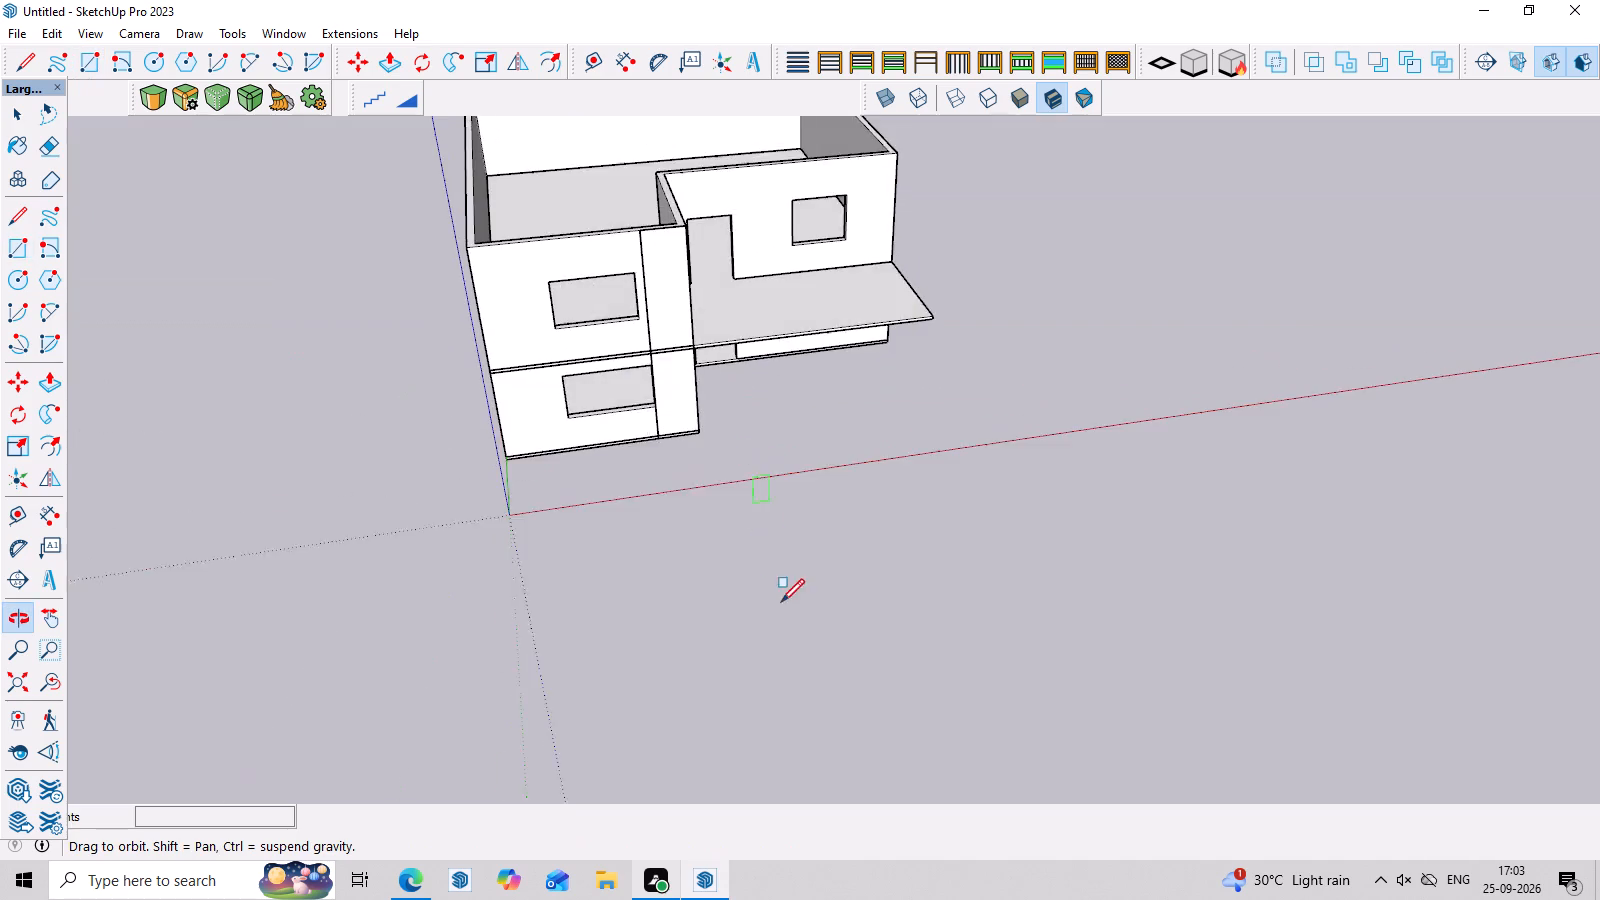
Push/pull the upper-storey front window's recess-side jamb outward to line up with the vertical strip's edge, and leave the wall group.
{"action": "scroll", "coordinate": [815, 572], "scroll_direction": "up", "scroll_amount": 4}
{"action": "middle_click_drag", "start_coordinate": [850, 522], "coordinate": [1186, 545]}
{"action": "scroll", "coordinate": [938, 434], "scroll_direction": "up", "scroll_amount": 3}
{"action": "middle_click_drag", "start_coordinate": [848, 371], "coordinate": [851, 387]}
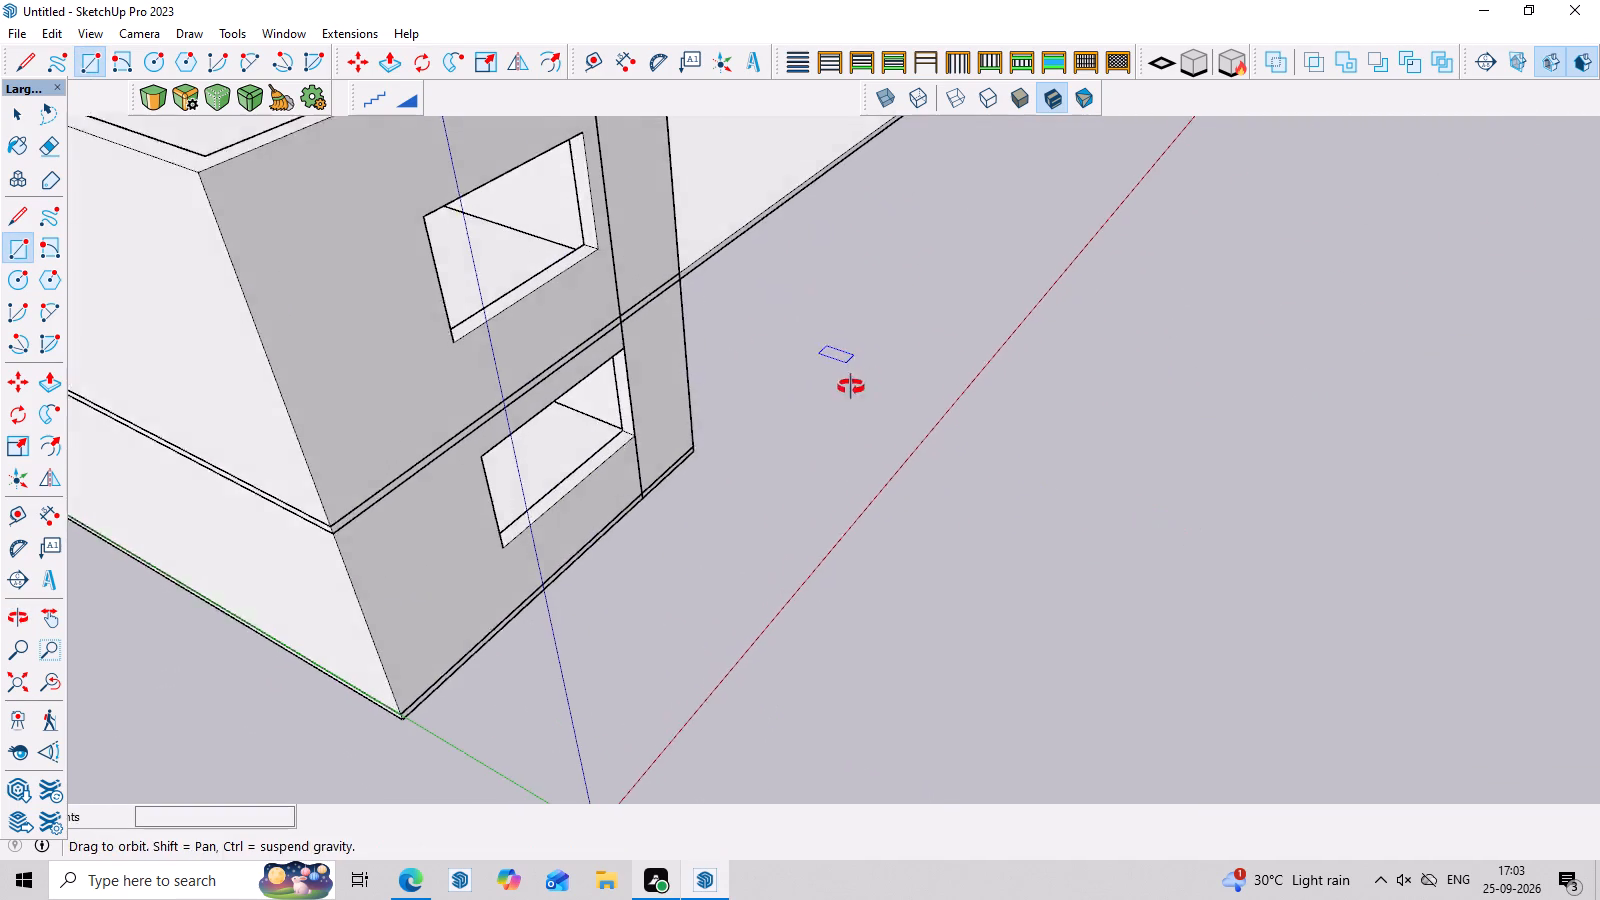
{"action": "middle_click_drag", "start_coordinate": [851, 387], "coordinate": [851, 392]}
{"action": "key", "text": "space"}
{"action": "scroll", "coordinate": [536, 220], "scroll_direction": "up", "scroll_amount": 2}
{"action": "left_click", "coordinate": [589, 200]}
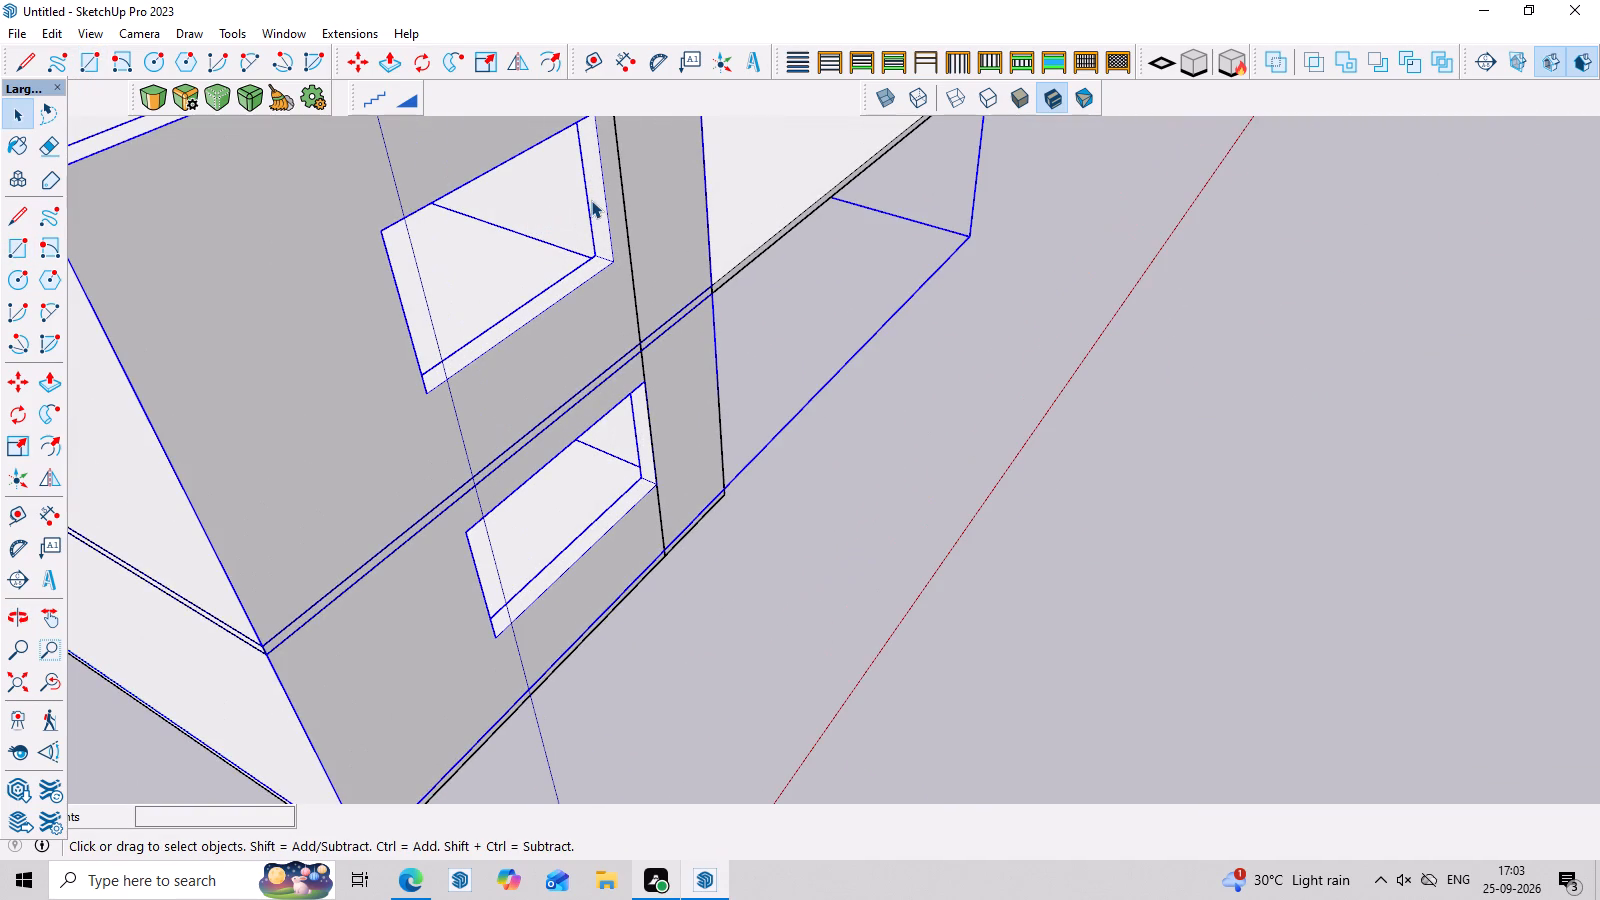
{"action": "double_click", "coordinate": [591, 200]}
{"action": "left_click", "coordinate": [591, 200]}
{"action": "left_click", "coordinate": [598, 210]}
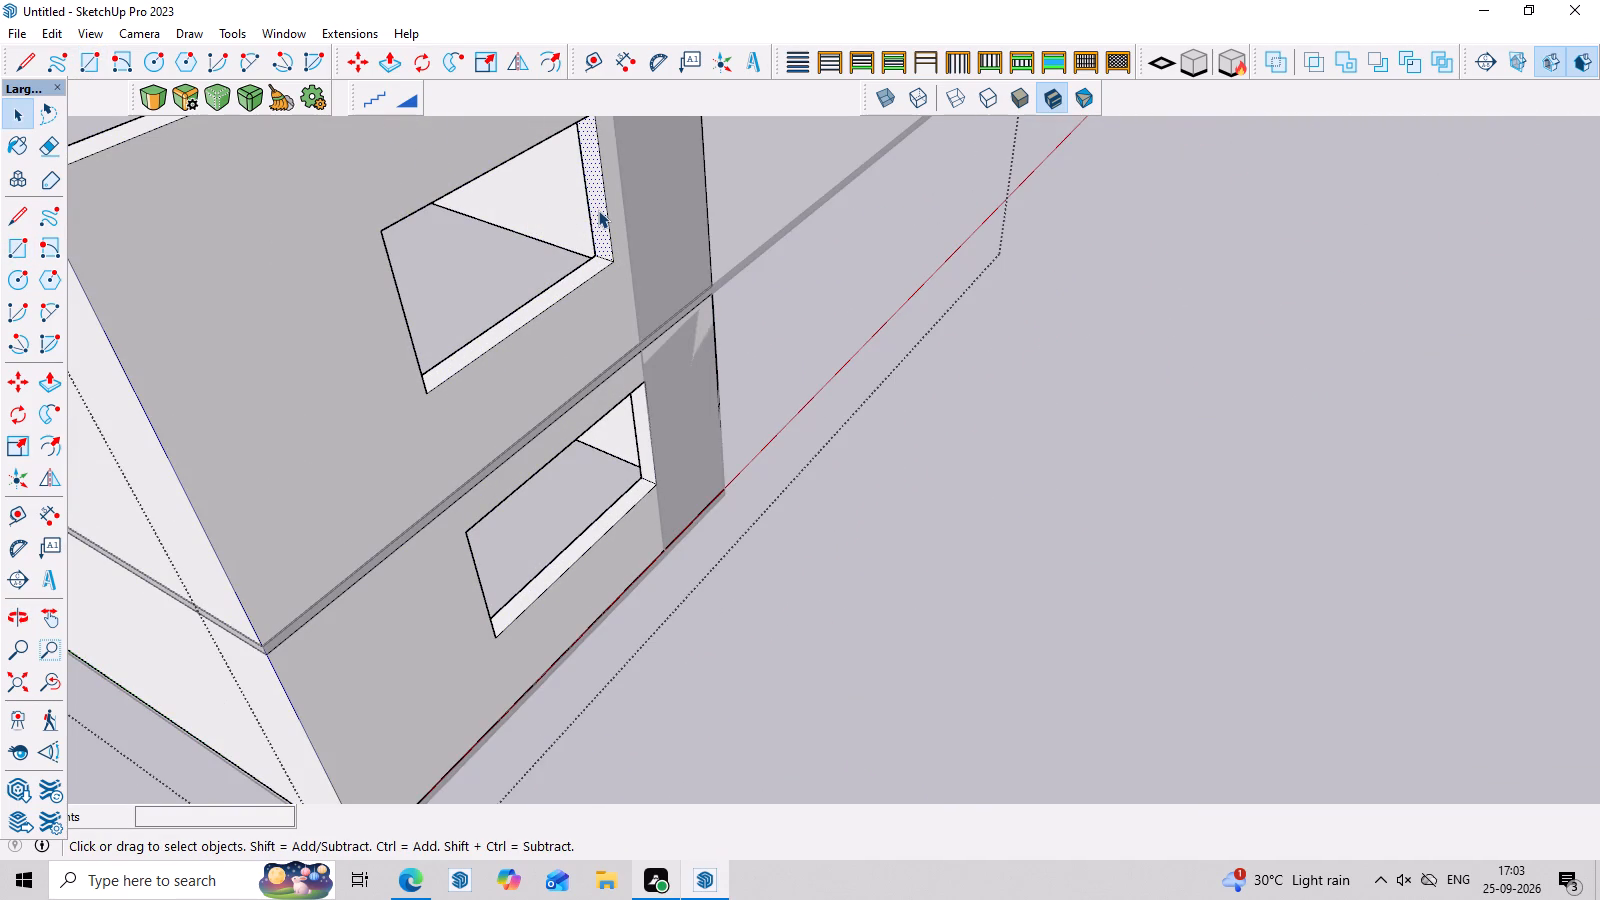
{"action": "key", "text": "p"}
{"action": "scroll", "coordinate": [599, 161], "scroll_direction": "down", "scroll_amount": 3}
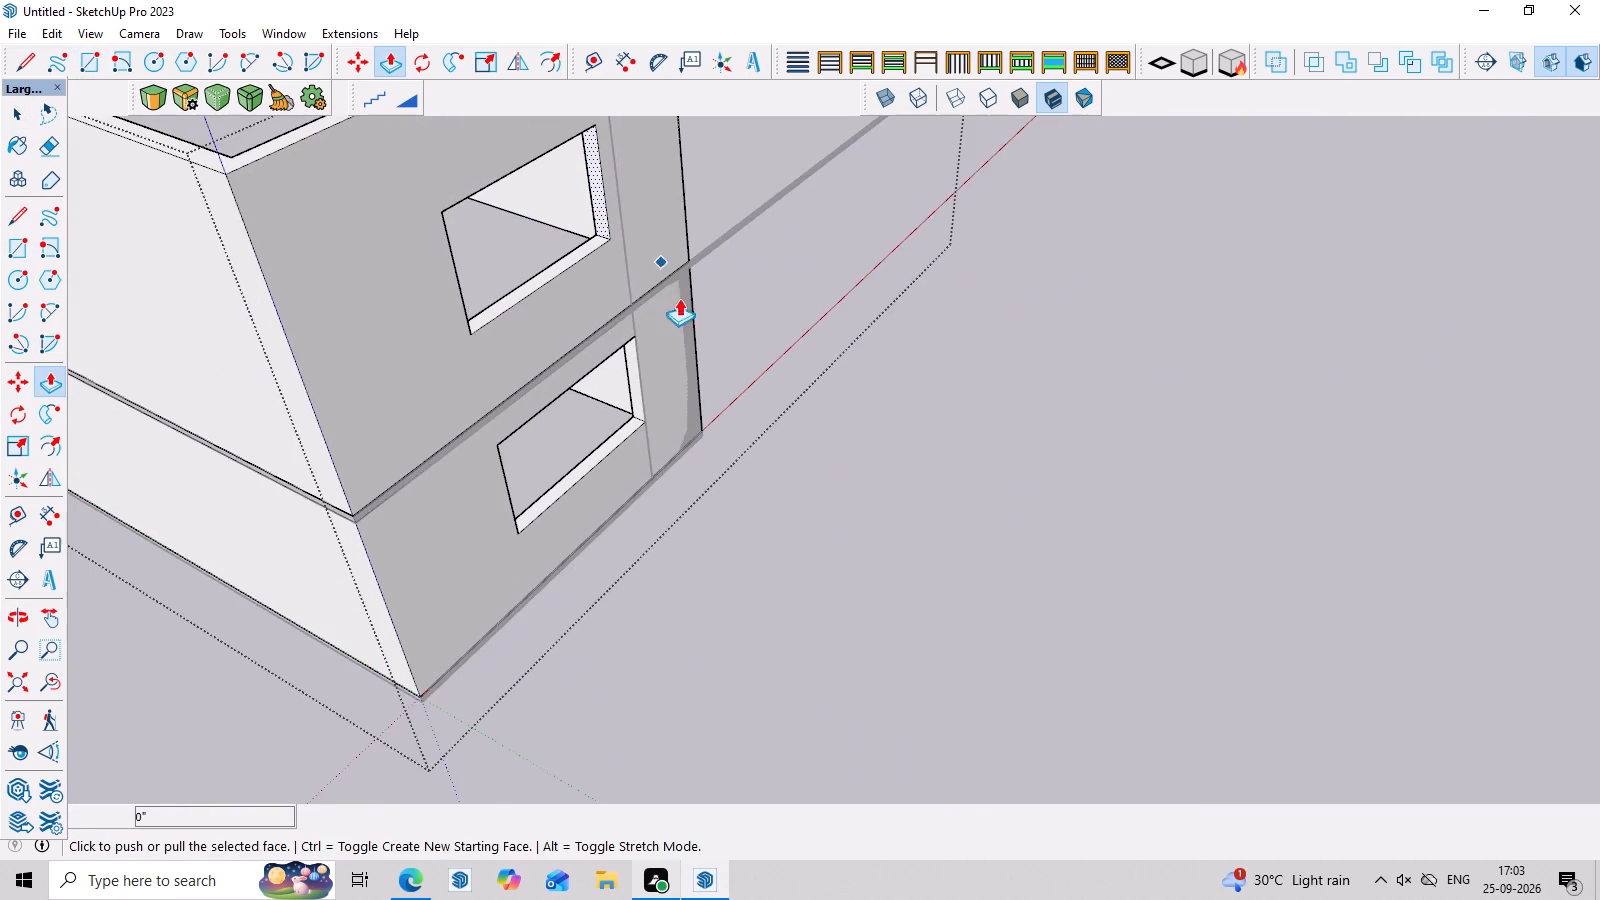
{"action": "middle_click_drag", "start_coordinate": [688, 327], "coordinate": [659, 250]}
{"action": "scroll", "coordinate": [649, 233], "scroll_direction": "down", "scroll_amount": 9}
{"action": "scroll", "coordinate": [615, 124], "scroll_direction": "up", "scroll_amount": 6}
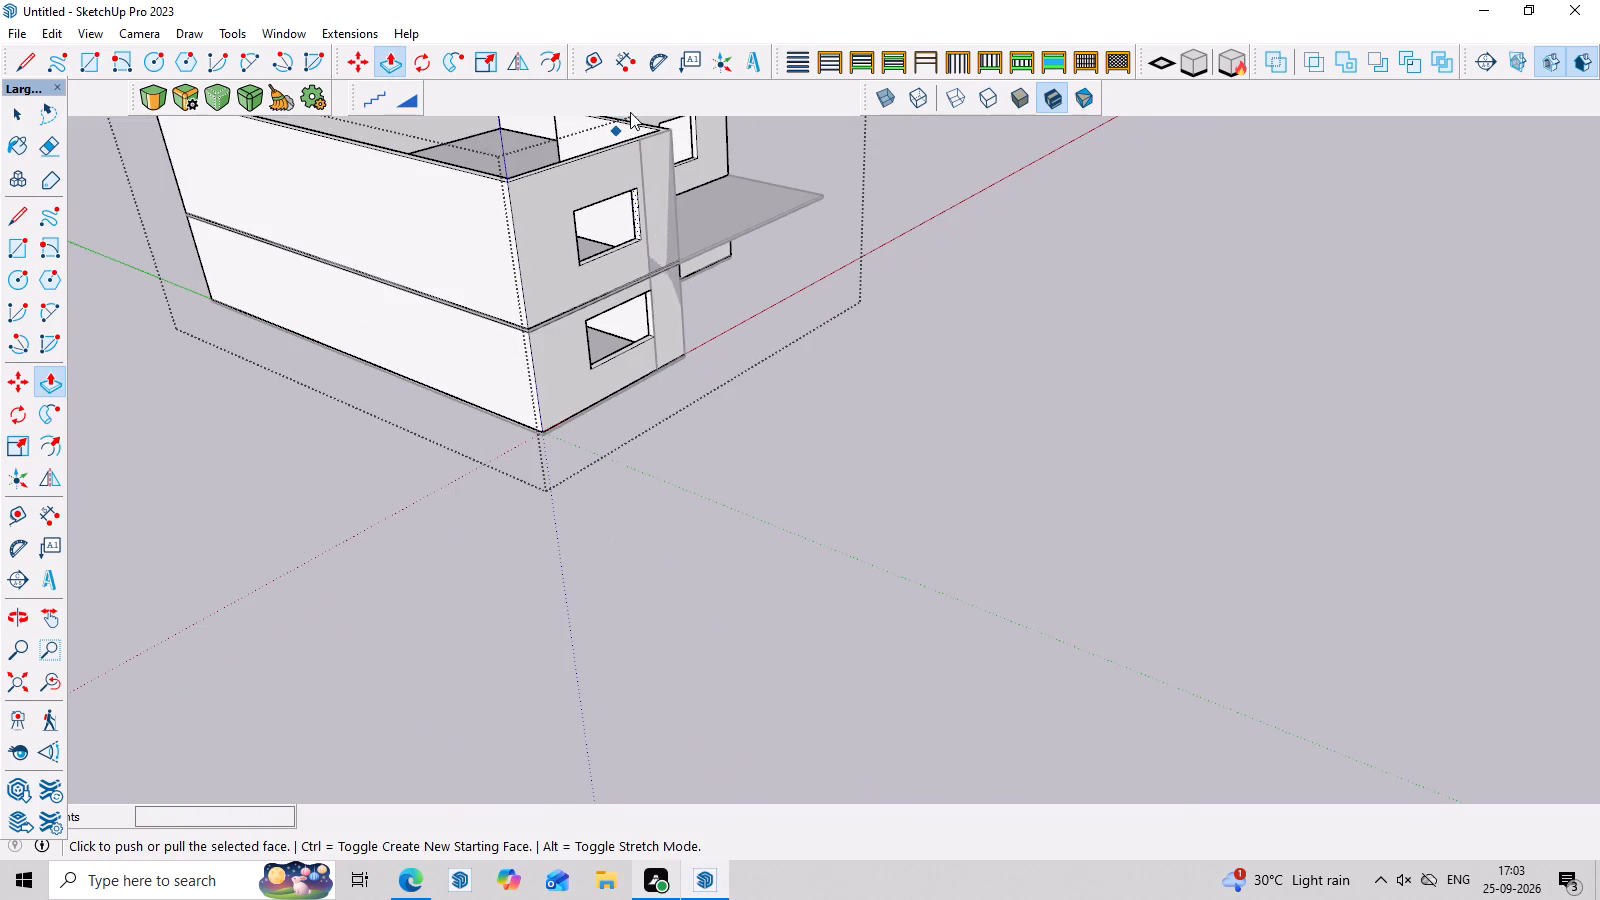
{"action": "scroll", "coordinate": [630, 112], "scroll_direction": "up", "scroll_amount": 7}
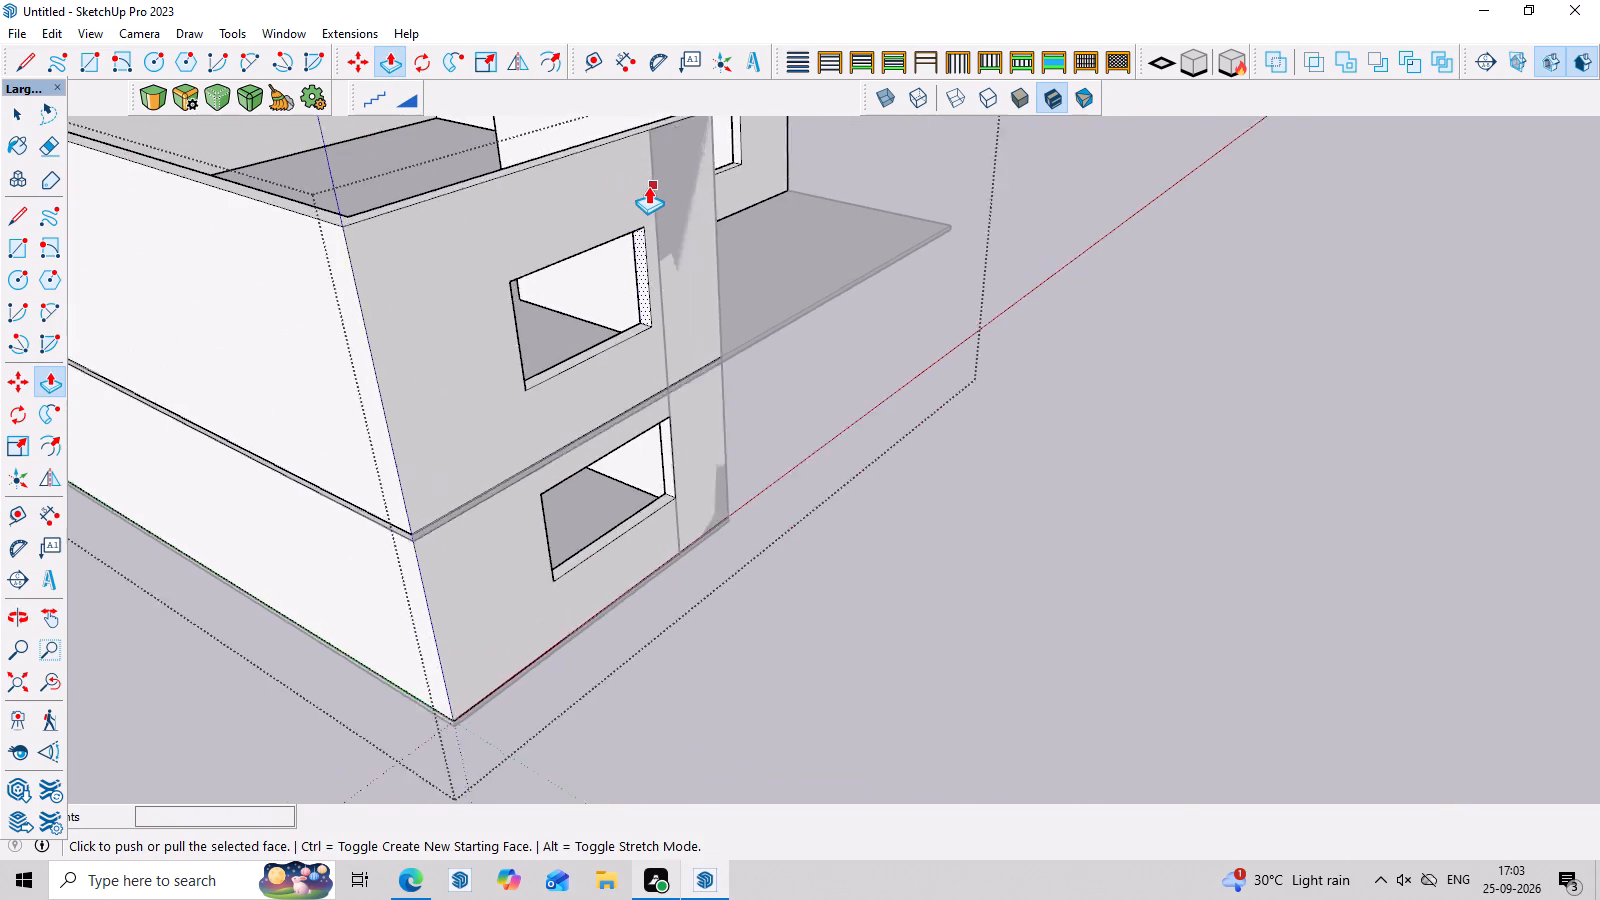
{"action": "scroll", "coordinate": [648, 186], "scroll_direction": "up", "scroll_amount": 2}
{"action": "left_click", "coordinate": [640, 278]}
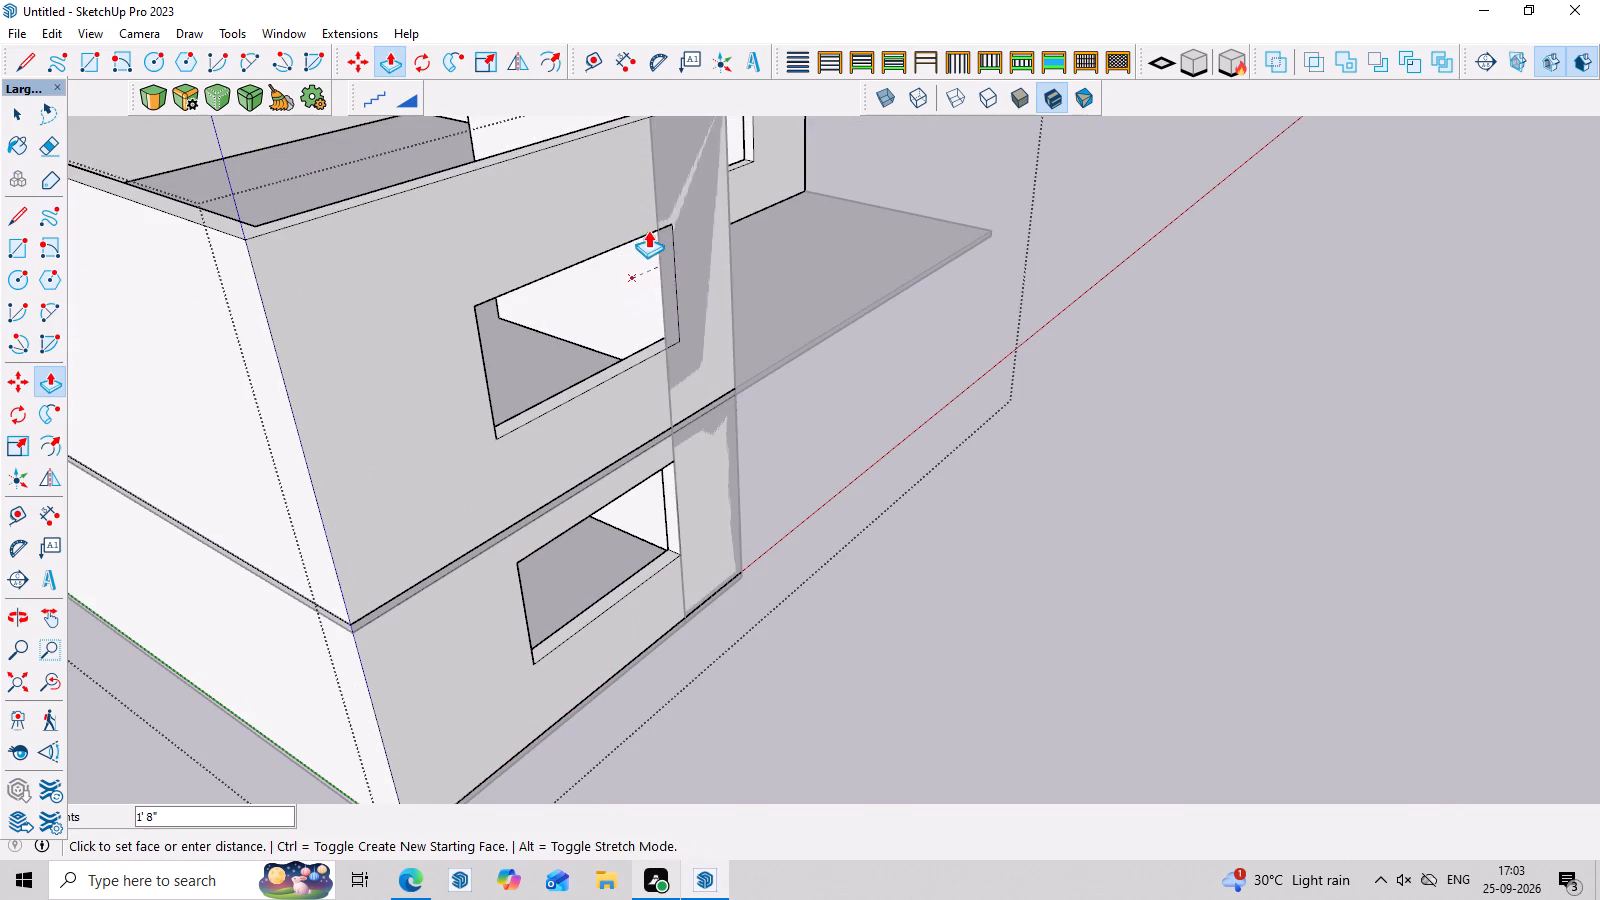
{"action": "left_click", "coordinate": [657, 232]}
{"action": "middle_click_drag", "start_coordinate": [842, 374], "coordinate": [693, 350]}
{"action": "key", "text": "space"}
{"action": "left_click", "coordinate": [915, 614]}
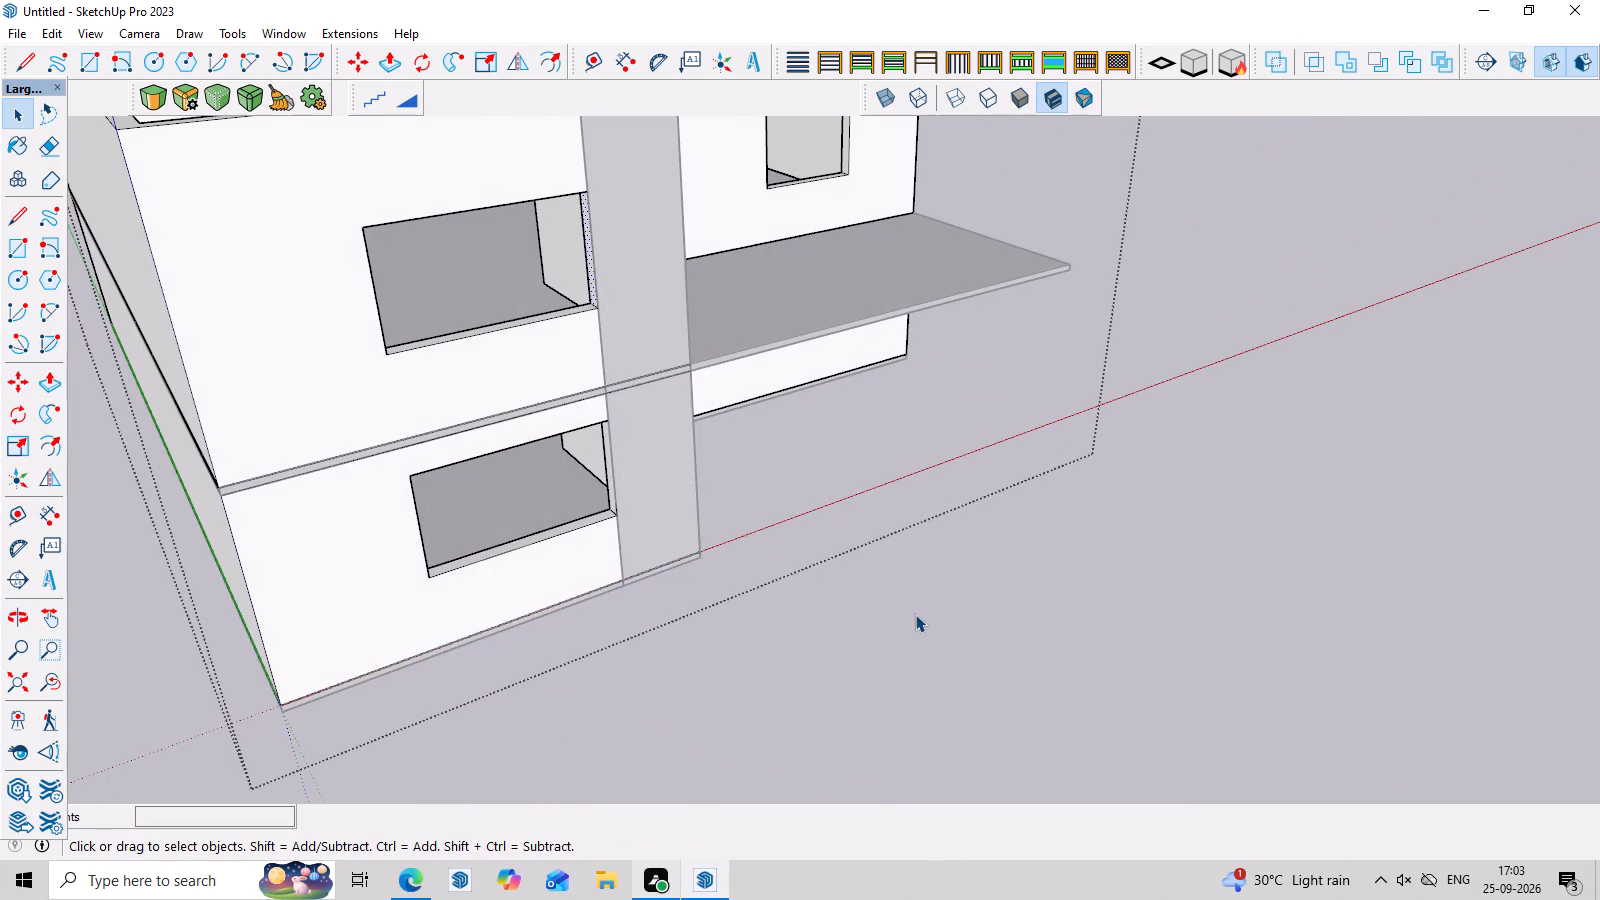
Push/pull the full-height strip on the projecting wing's front outward by 0.5".
{"action": "scroll", "coordinate": [915, 614], "scroll_direction": "down", "scroll_amount": 4}
{"action": "middle_click_drag", "start_coordinate": [969, 625], "coordinate": [777, 450]}
{"action": "scroll", "coordinate": [840, 424], "scroll_direction": "down", "scroll_amount": 2}
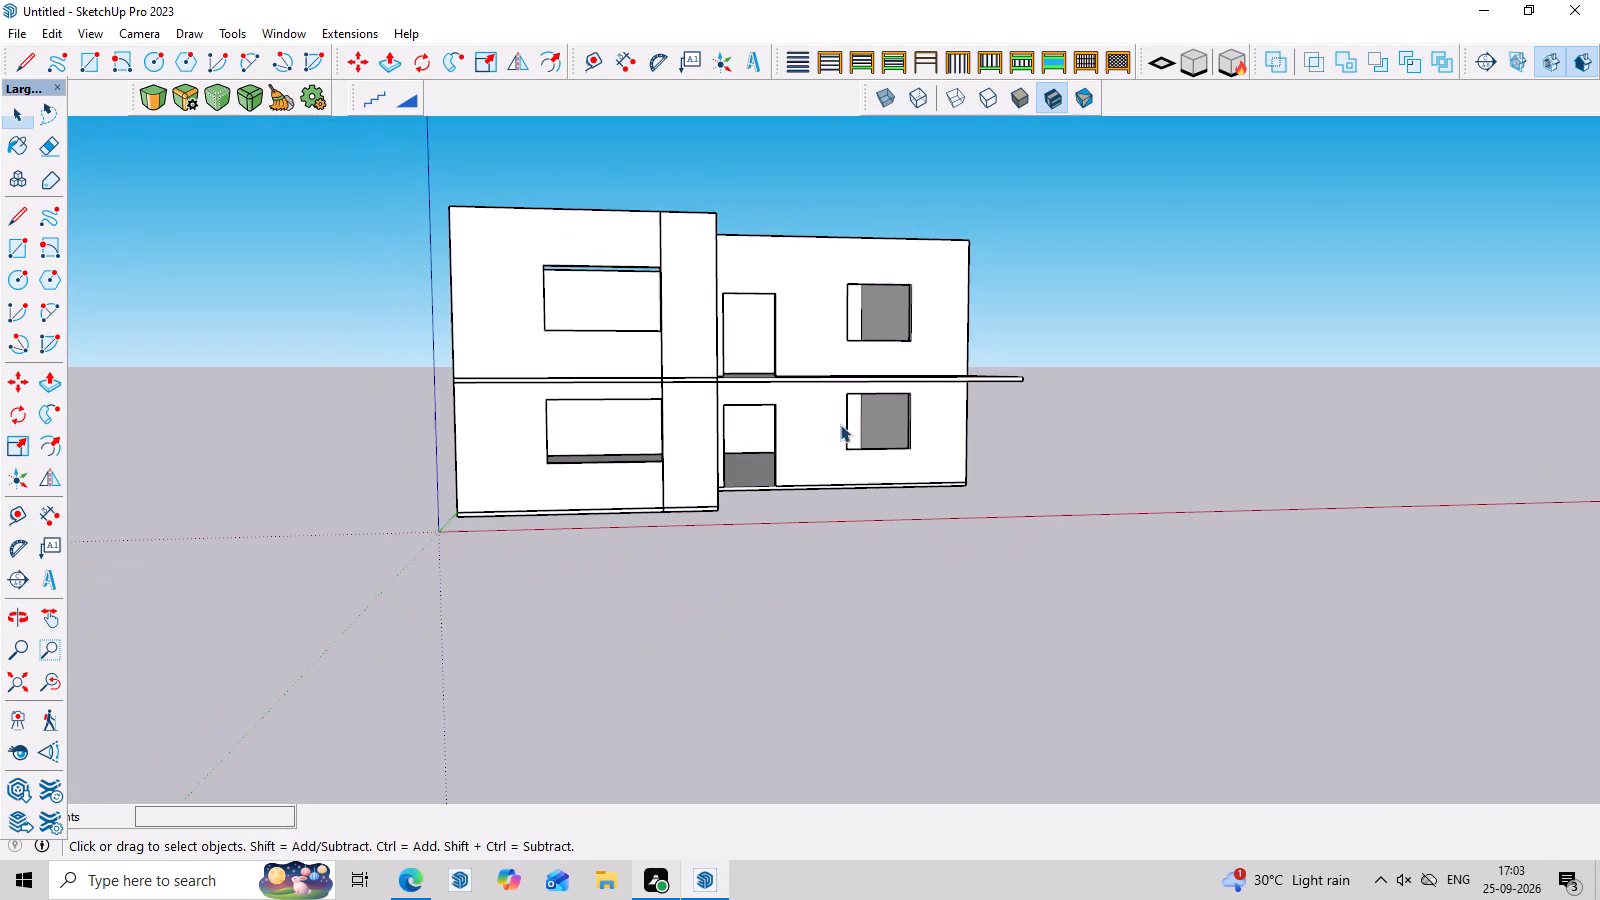
{"action": "key", "text": "space"}
{"action": "left_click", "coordinate": [716, 318]}
{"action": "middle_click_drag", "start_coordinate": [718, 452], "coordinate": [701, 476]}
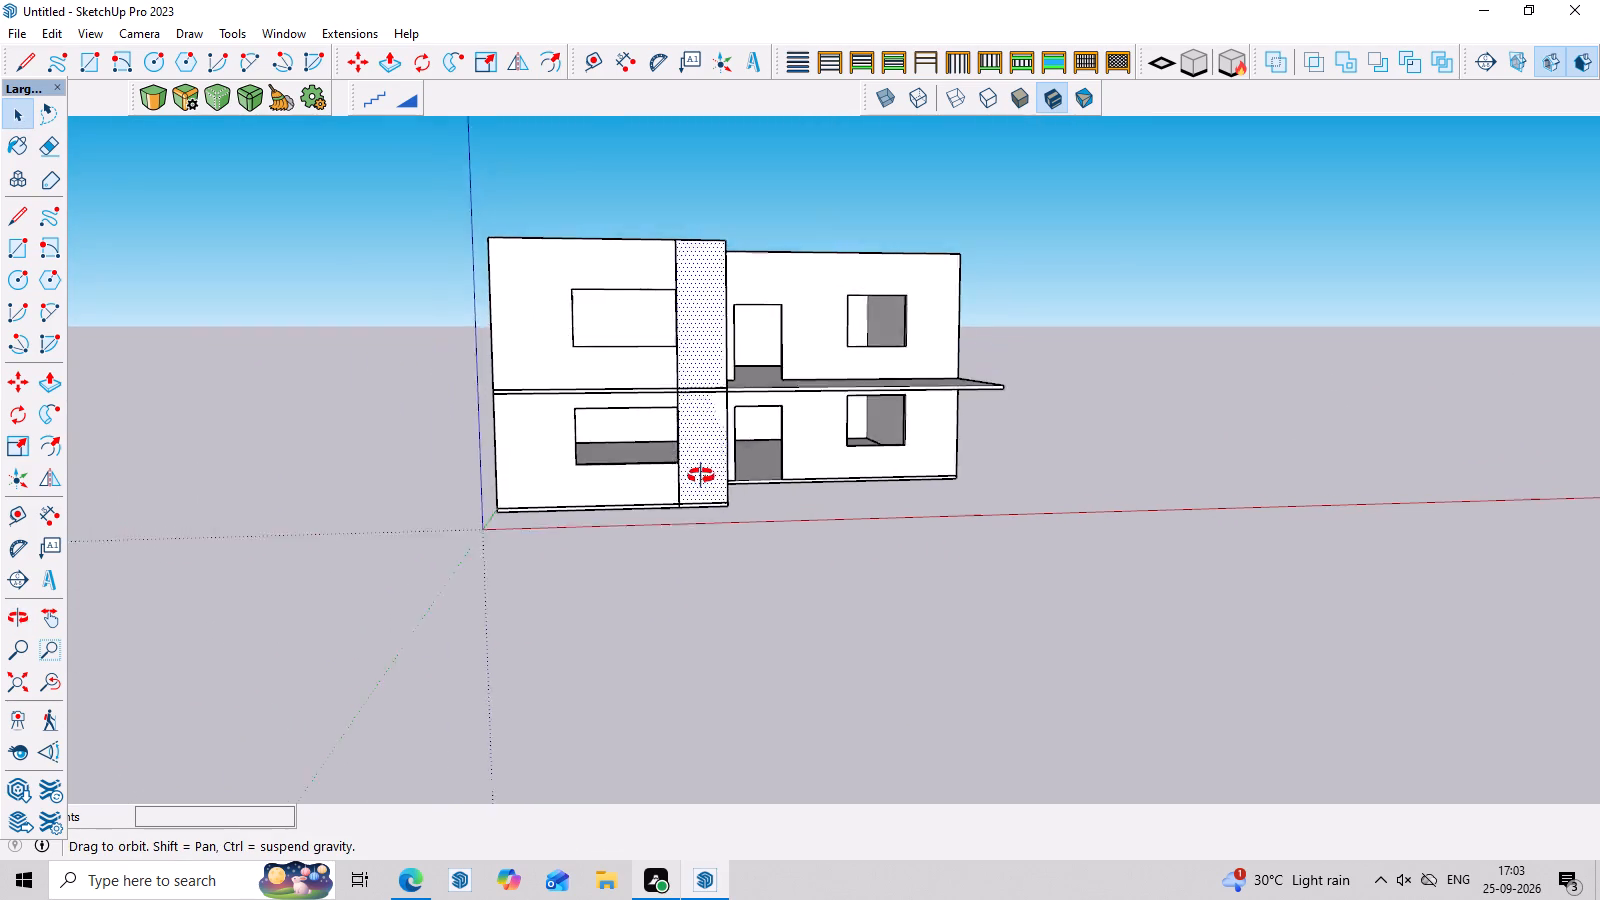
{"action": "middle_click_drag", "start_coordinate": [701, 476], "coordinate": [647, 532]}
{"action": "key", "text": "p"}
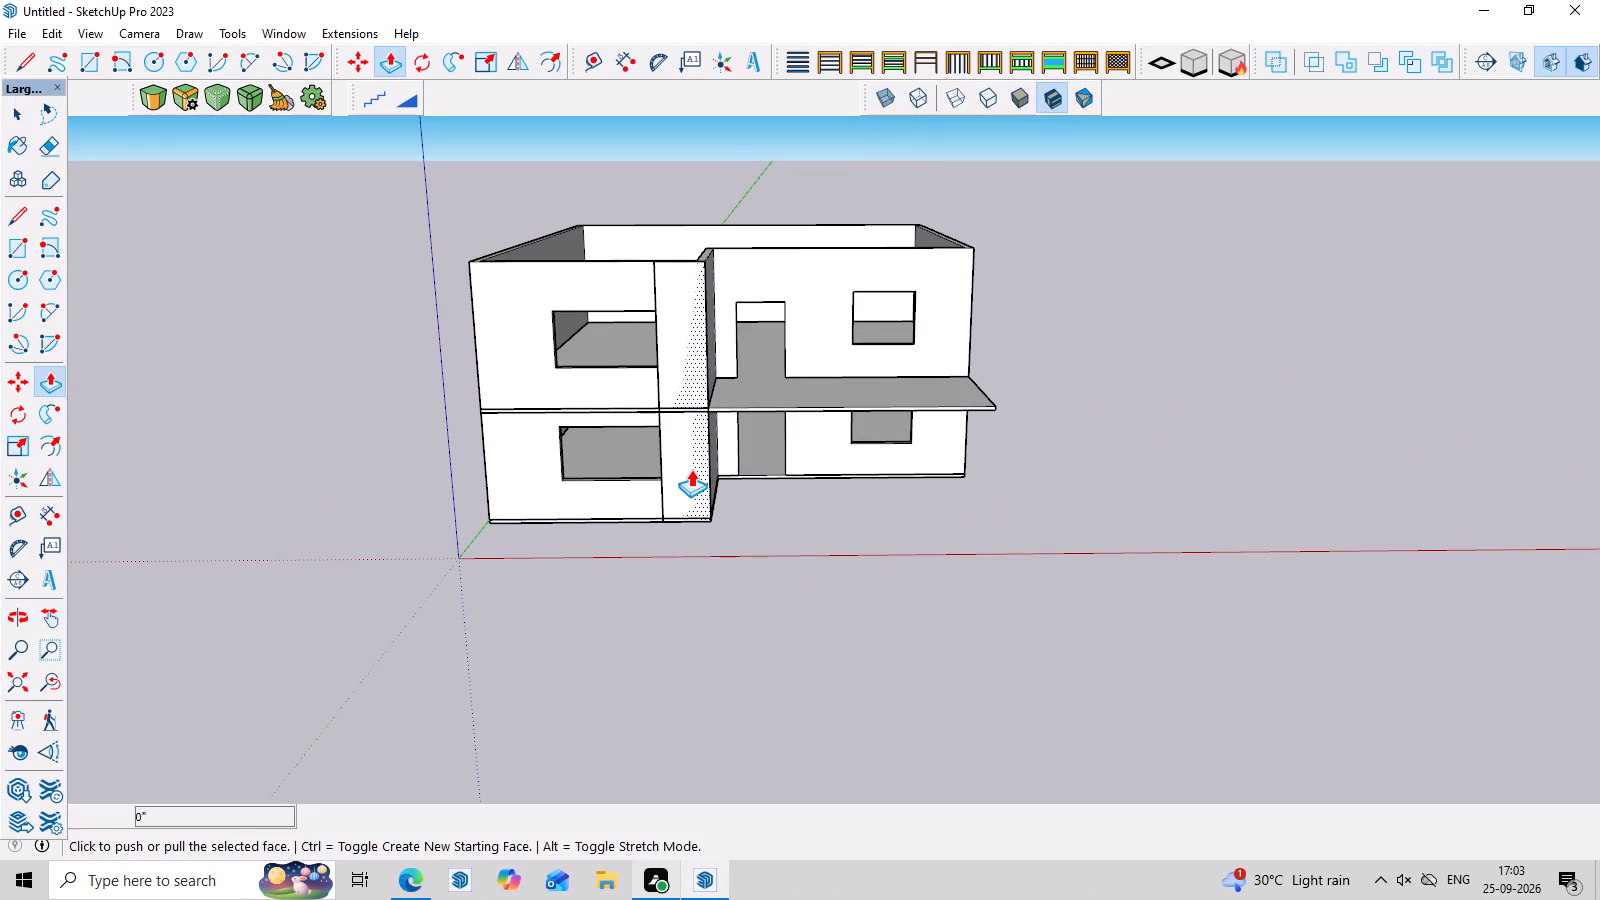
{"action": "left_click", "coordinate": [691, 469]}
{"action": "middle_click_drag", "start_coordinate": [691, 479], "coordinate": [692, 539]}
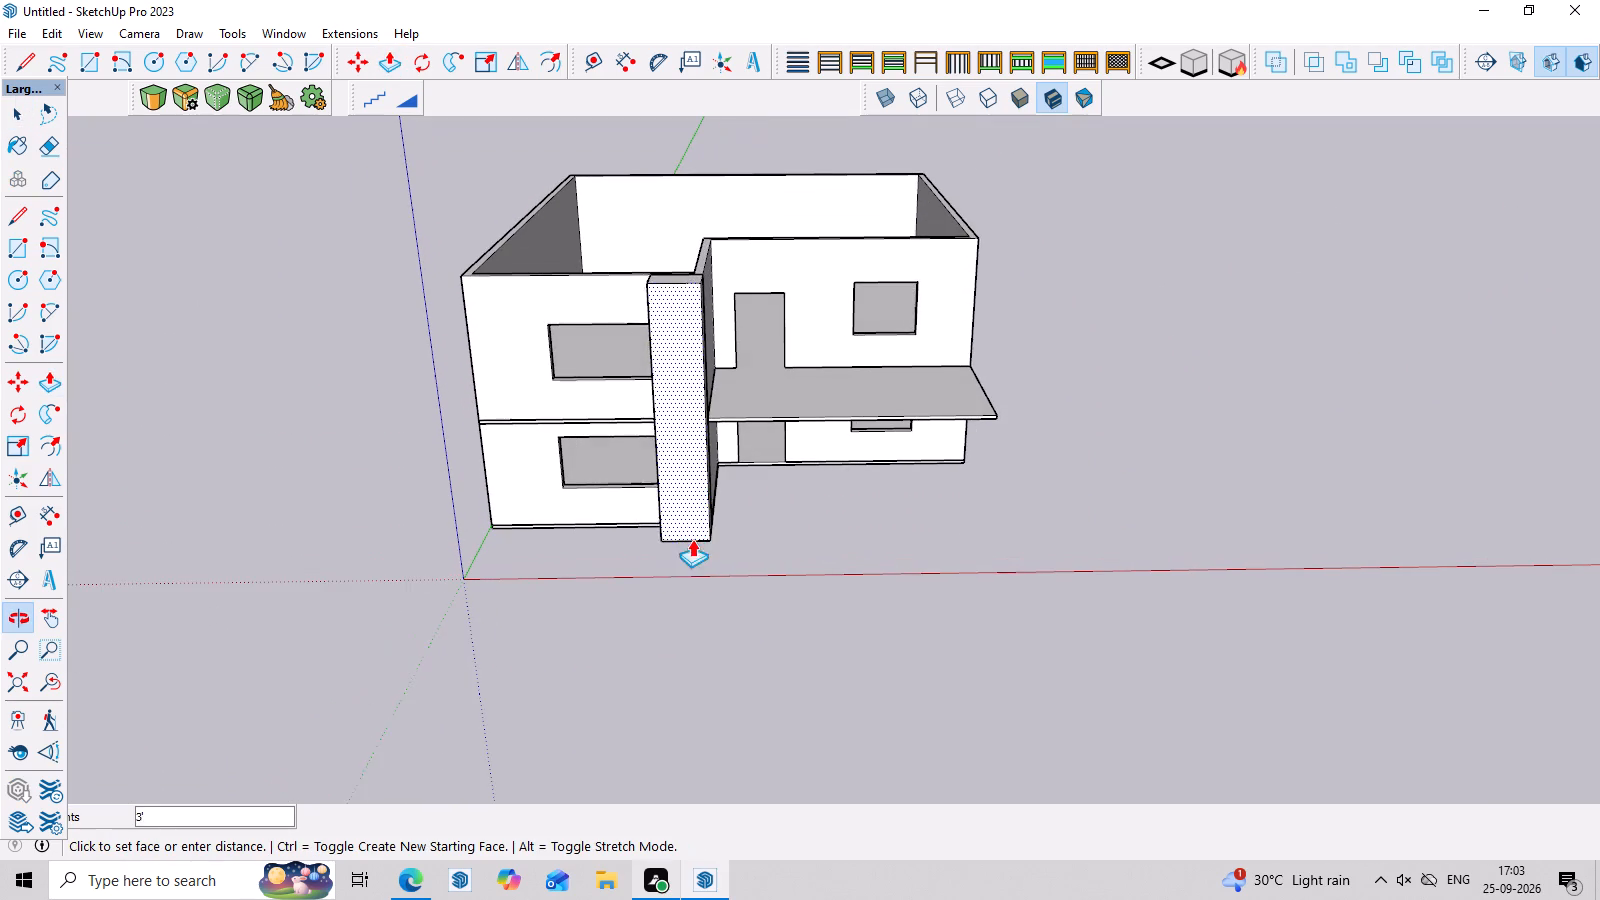
{"action": "key", "text": "1"}
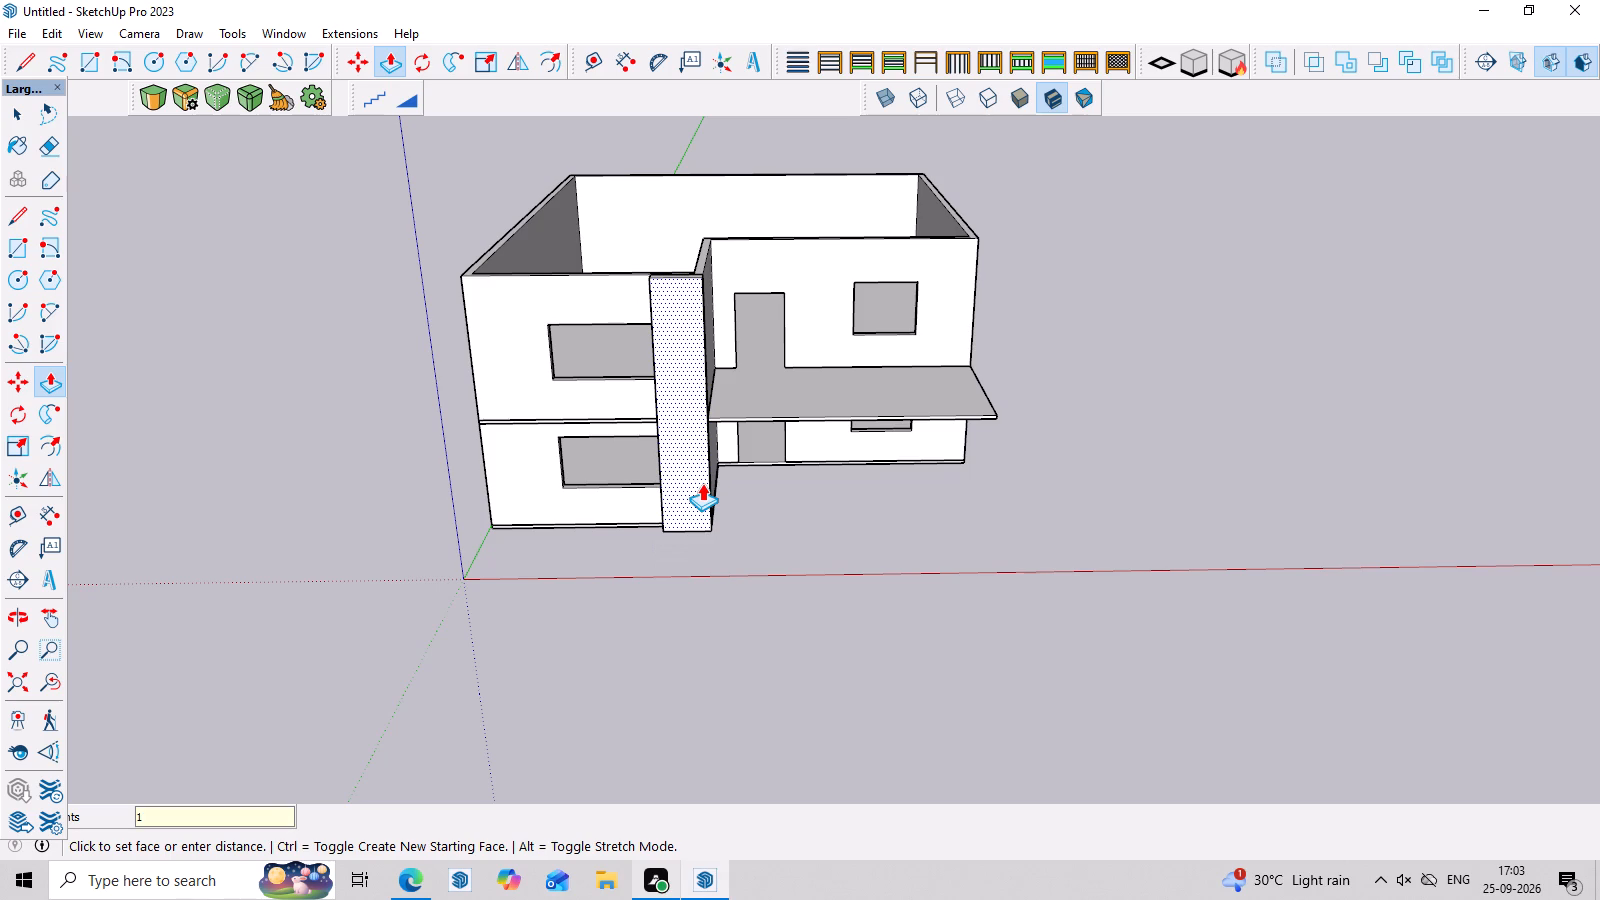
{"action": "key", "text": "BackSpace"}
{"action": "key", "text": "period"}
{"action": "key", "text": "5"}
{"action": "key", "text": "Return"}
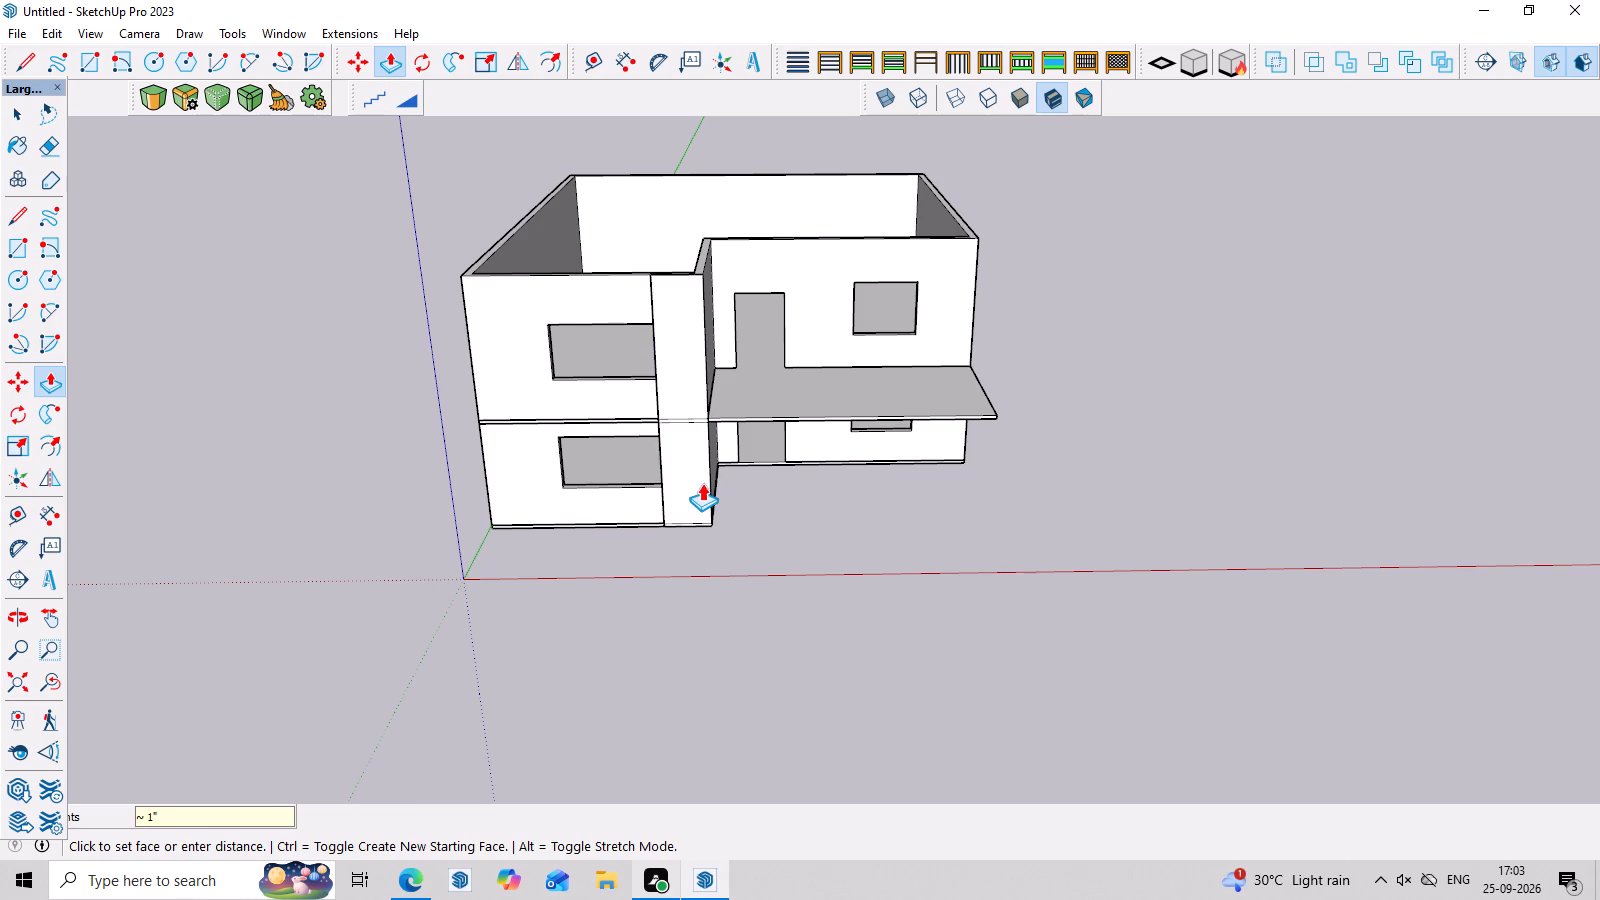
Select all of the vertical strip's connected geometry and make it a group.
{"action": "middle_click_drag", "start_coordinate": [711, 484], "coordinate": [731, 620]}
{"action": "key", "text": "space"}
{"action": "triple_click", "coordinate": [671, 422]}
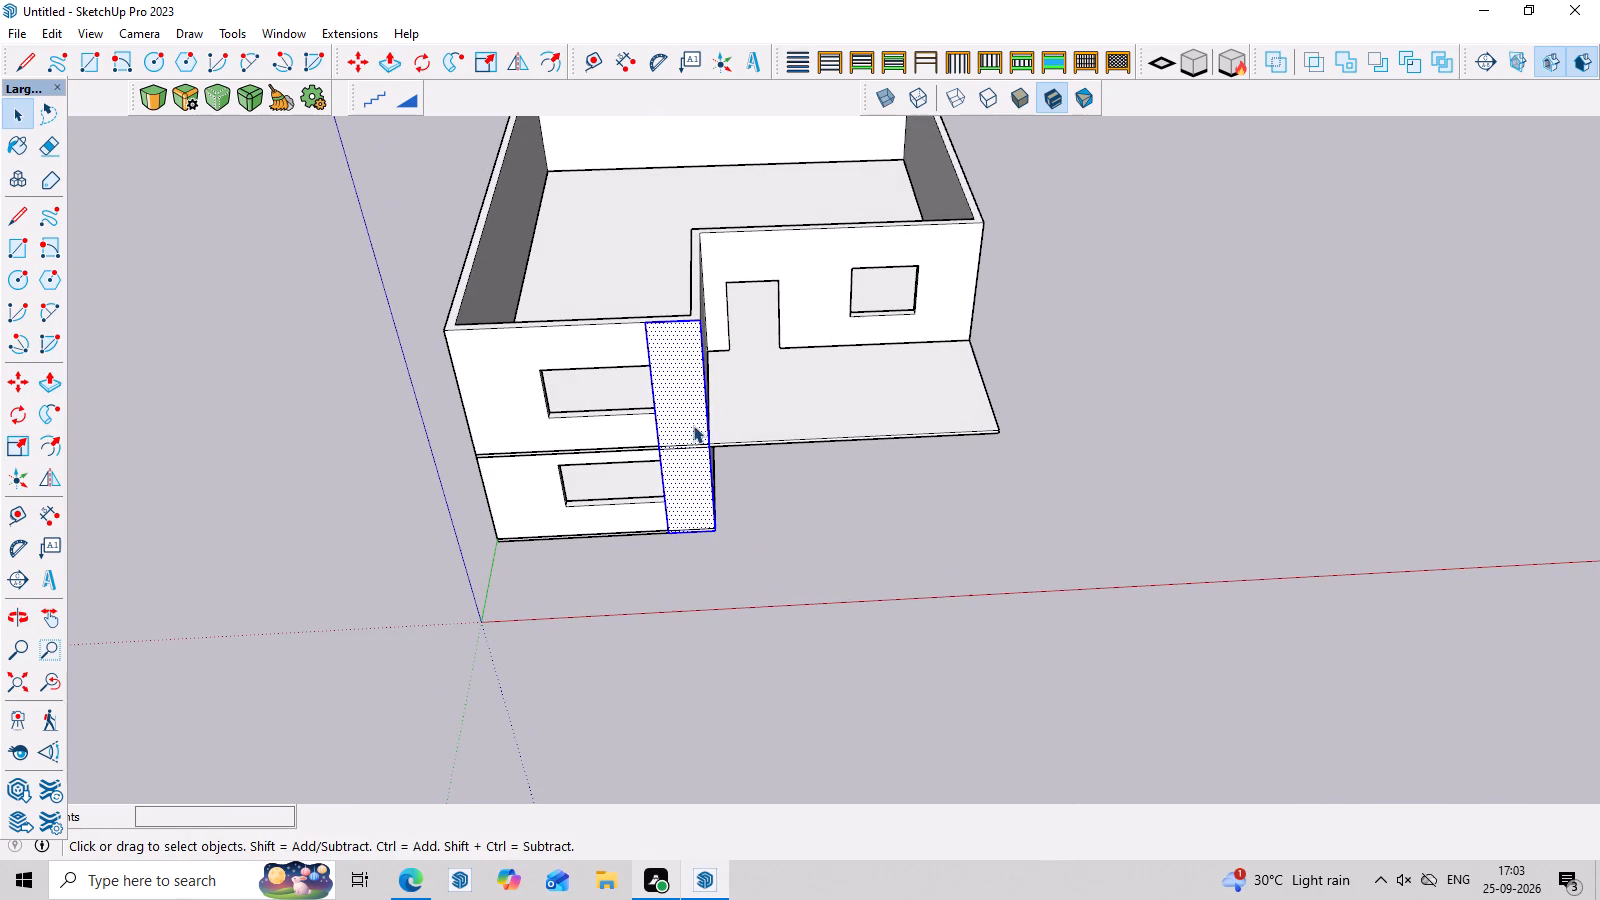
{"action": "right_click", "coordinate": [690, 425]}
{"action": "left_click", "coordinate": [785, 179]}
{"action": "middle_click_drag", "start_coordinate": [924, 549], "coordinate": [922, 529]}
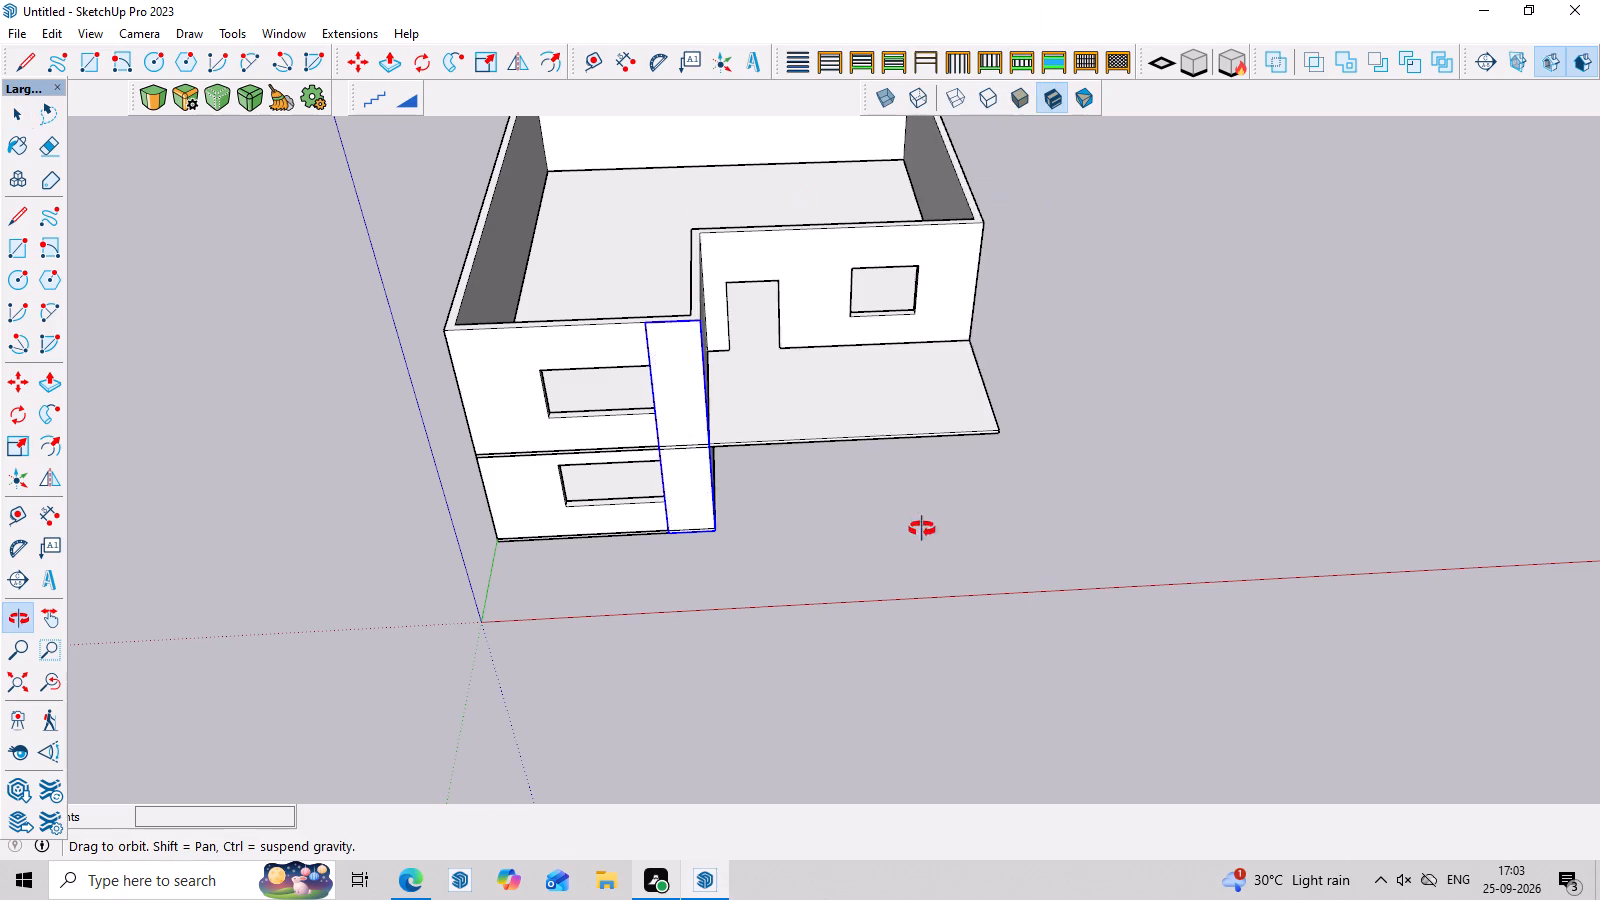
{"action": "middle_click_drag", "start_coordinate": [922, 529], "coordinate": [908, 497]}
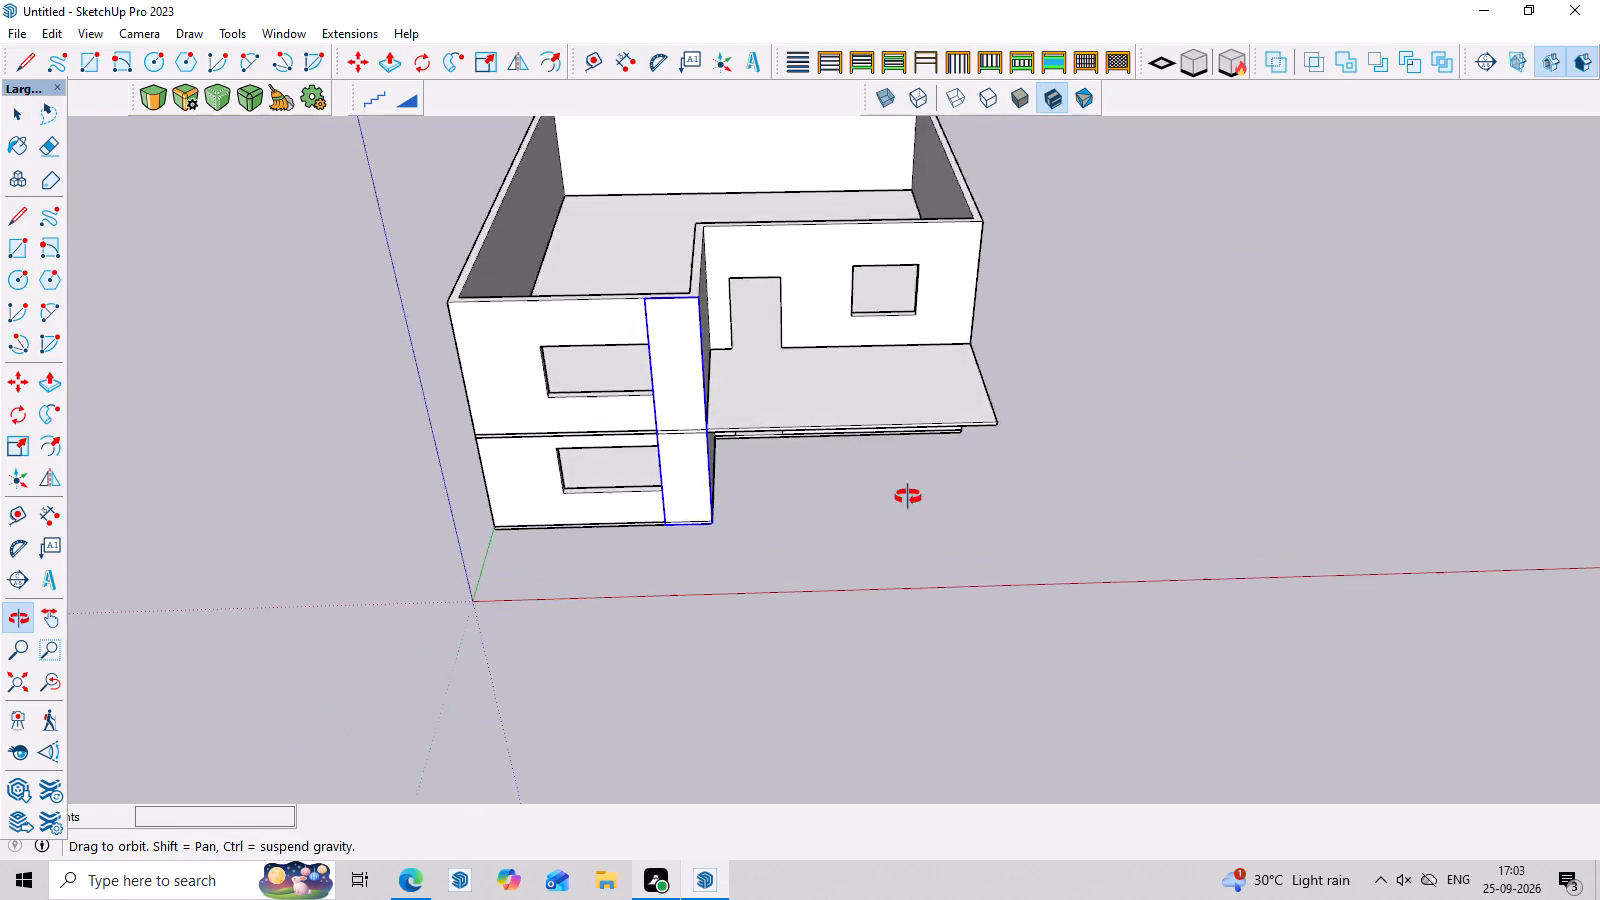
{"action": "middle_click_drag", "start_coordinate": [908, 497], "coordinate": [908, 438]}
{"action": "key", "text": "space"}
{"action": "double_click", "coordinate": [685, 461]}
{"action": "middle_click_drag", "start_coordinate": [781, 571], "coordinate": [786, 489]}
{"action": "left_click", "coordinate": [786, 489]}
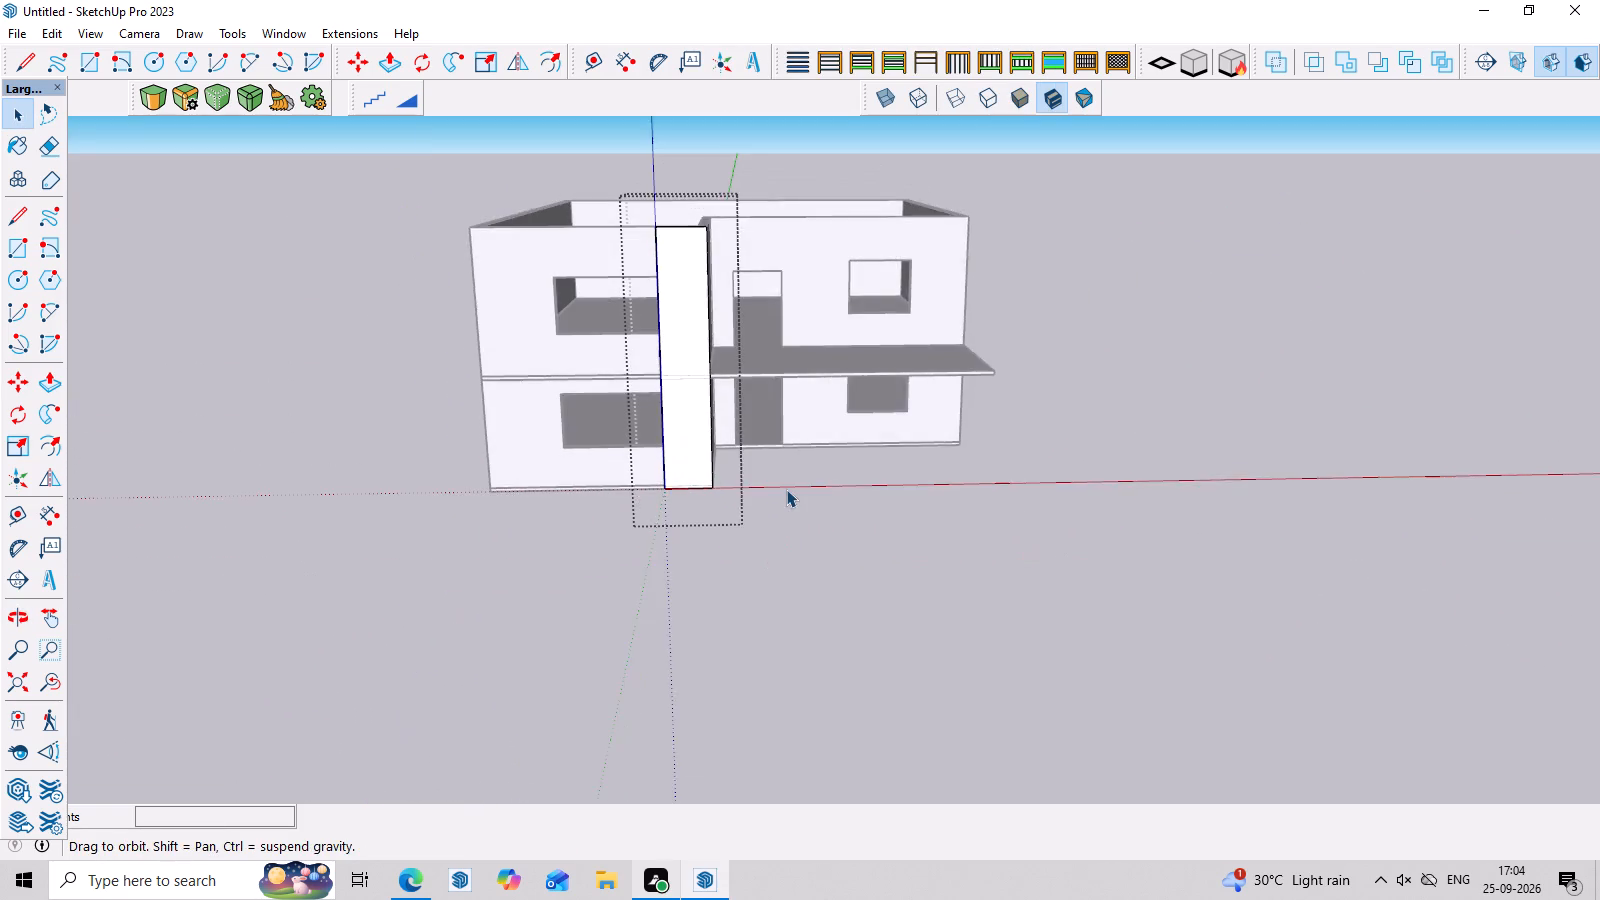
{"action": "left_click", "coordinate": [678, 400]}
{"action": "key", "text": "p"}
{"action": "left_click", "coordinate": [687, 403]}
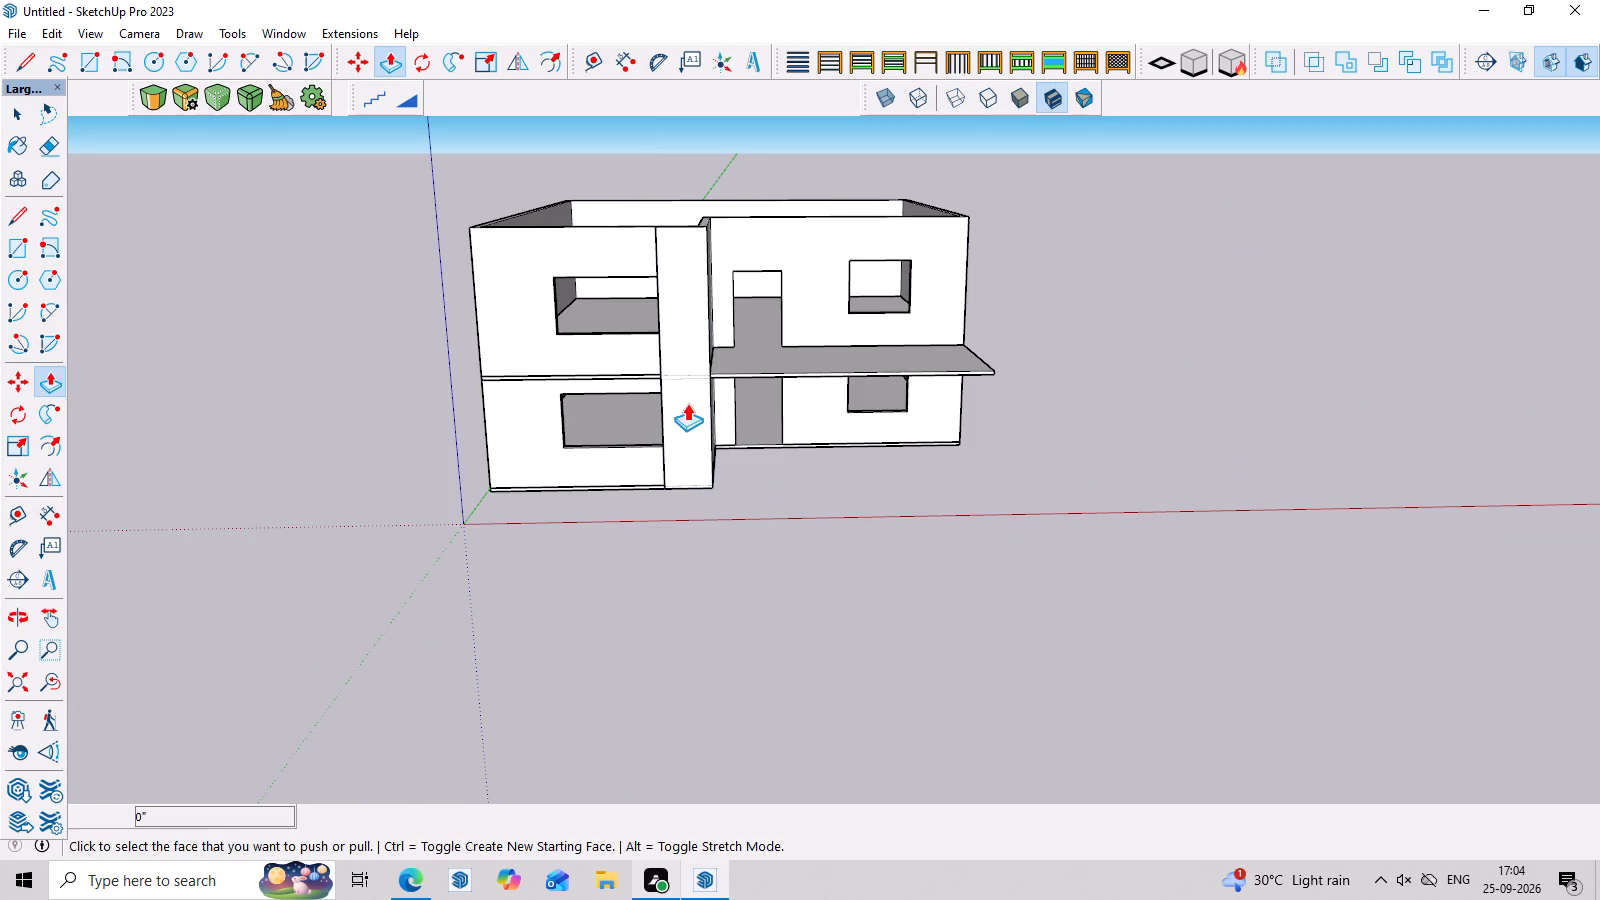
Inside the strip's group, push/pull its front face outward about 1' 10" and leave the group.
{"action": "middle_click_drag", "start_coordinate": [697, 411], "coordinate": [702, 447]}
{"action": "key", "text": "space"}
{"action": "double_click", "coordinate": [697, 433]}
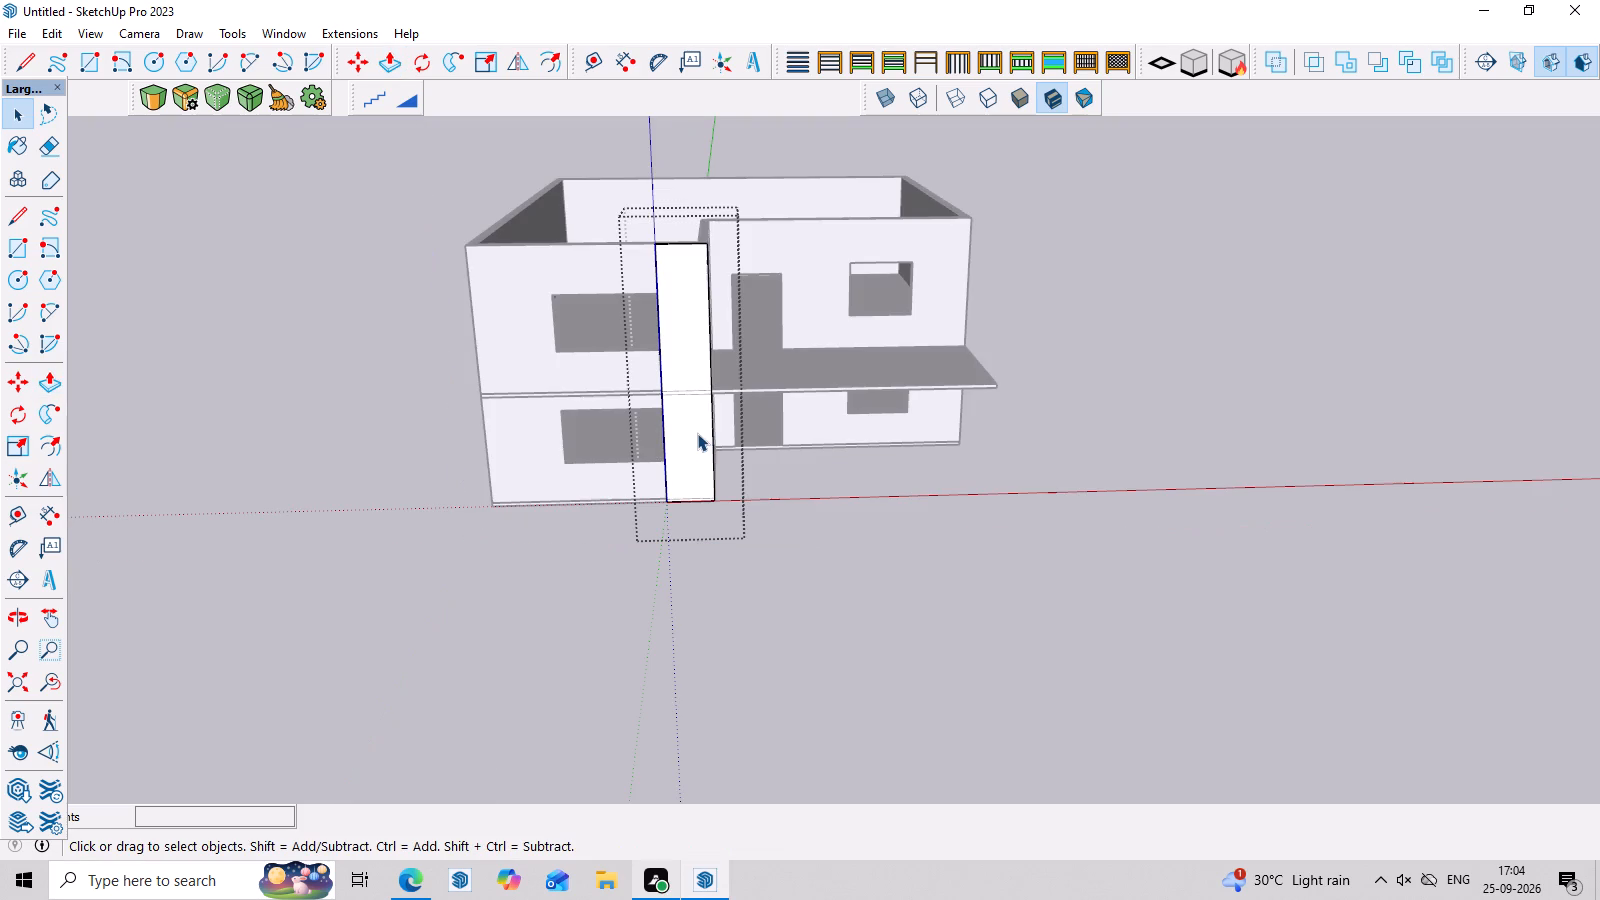
{"action": "left_click", "coordinate": [697, 433]}
{"action": "key", "text": "p"}
{"action": "left_click", "coordinate": [697, 433]}
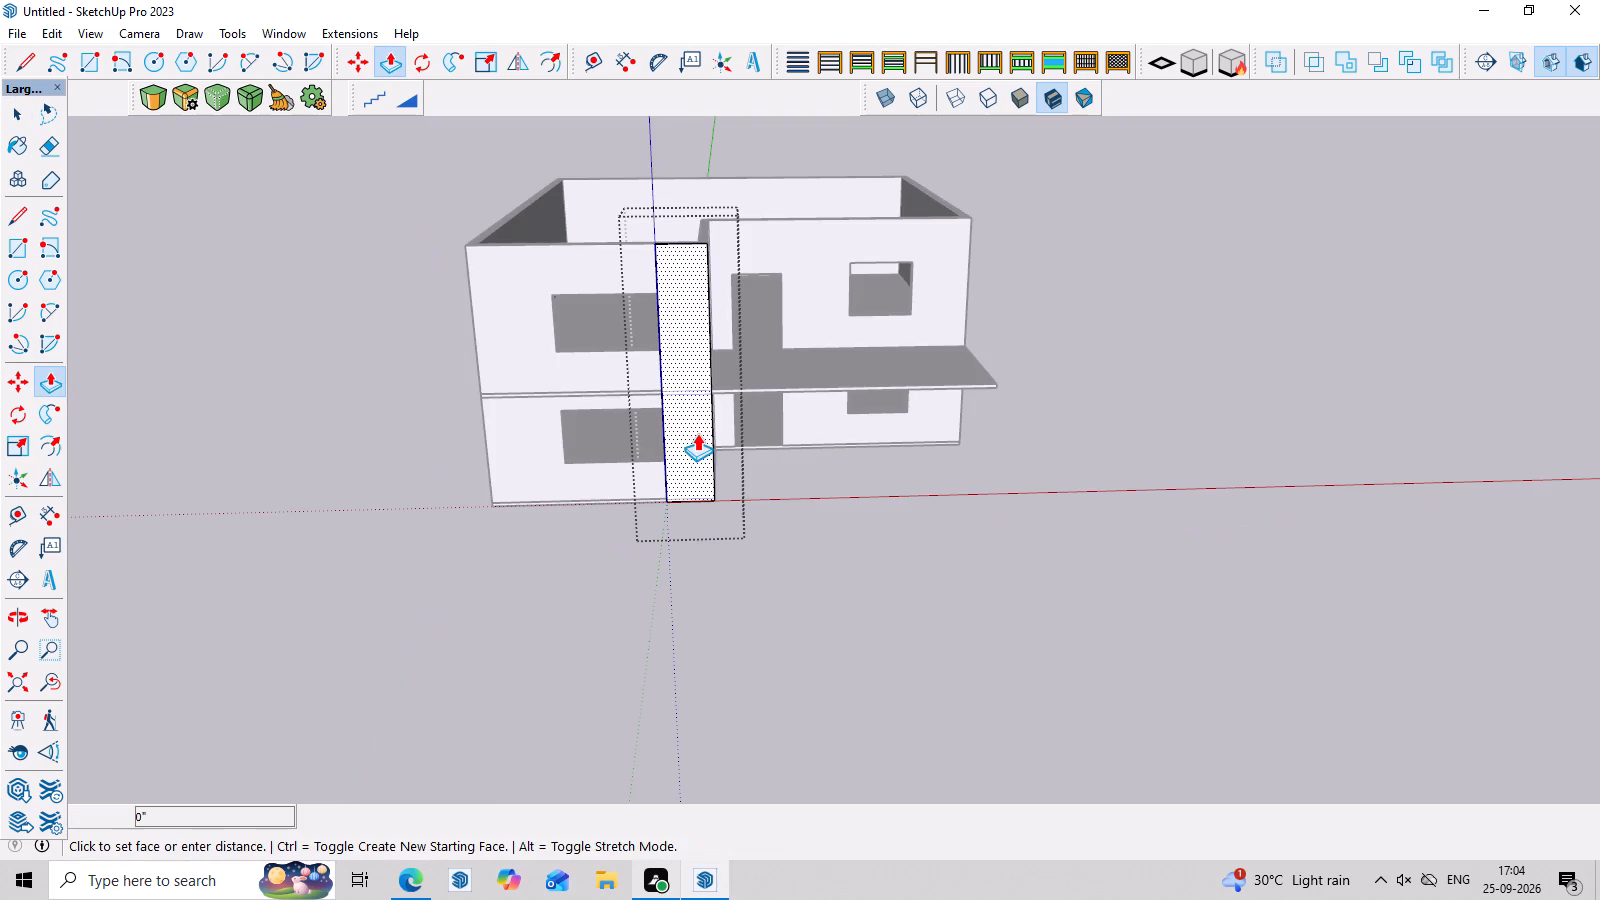
{"action": "middle_click_drag", "start_coordinate": [697, 437], "coordinate": [710, 552]}
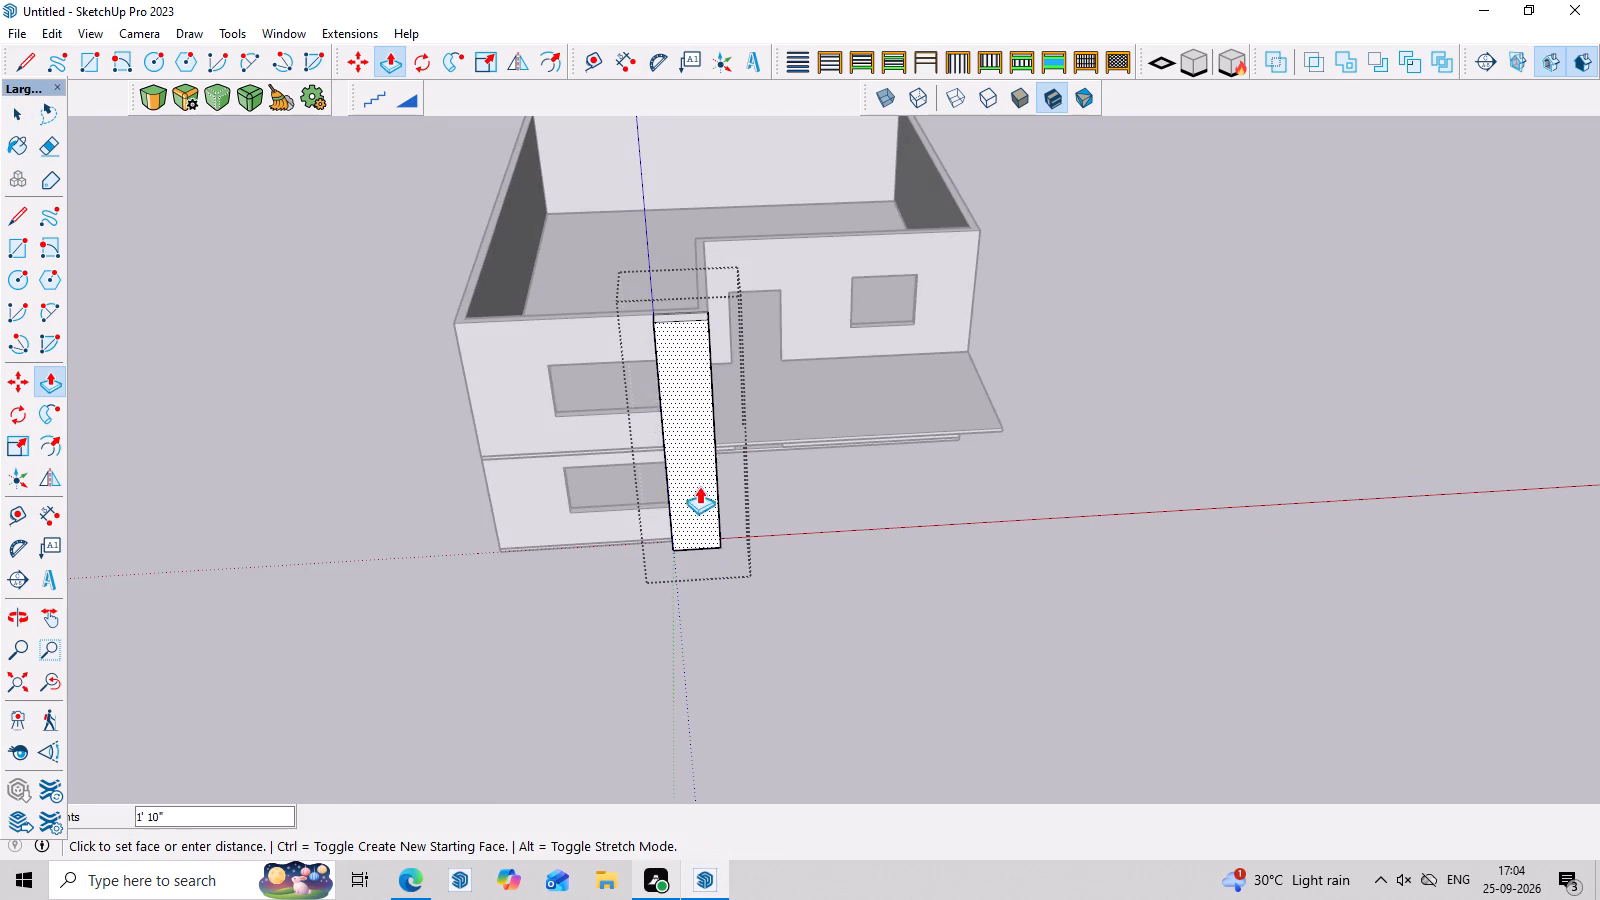
{"action": "left_click", "coordinate": [692, 487]}
{"action": "middle_click_drag", "start_coordinate": [904, 538], "coordinate": [895, 484]}
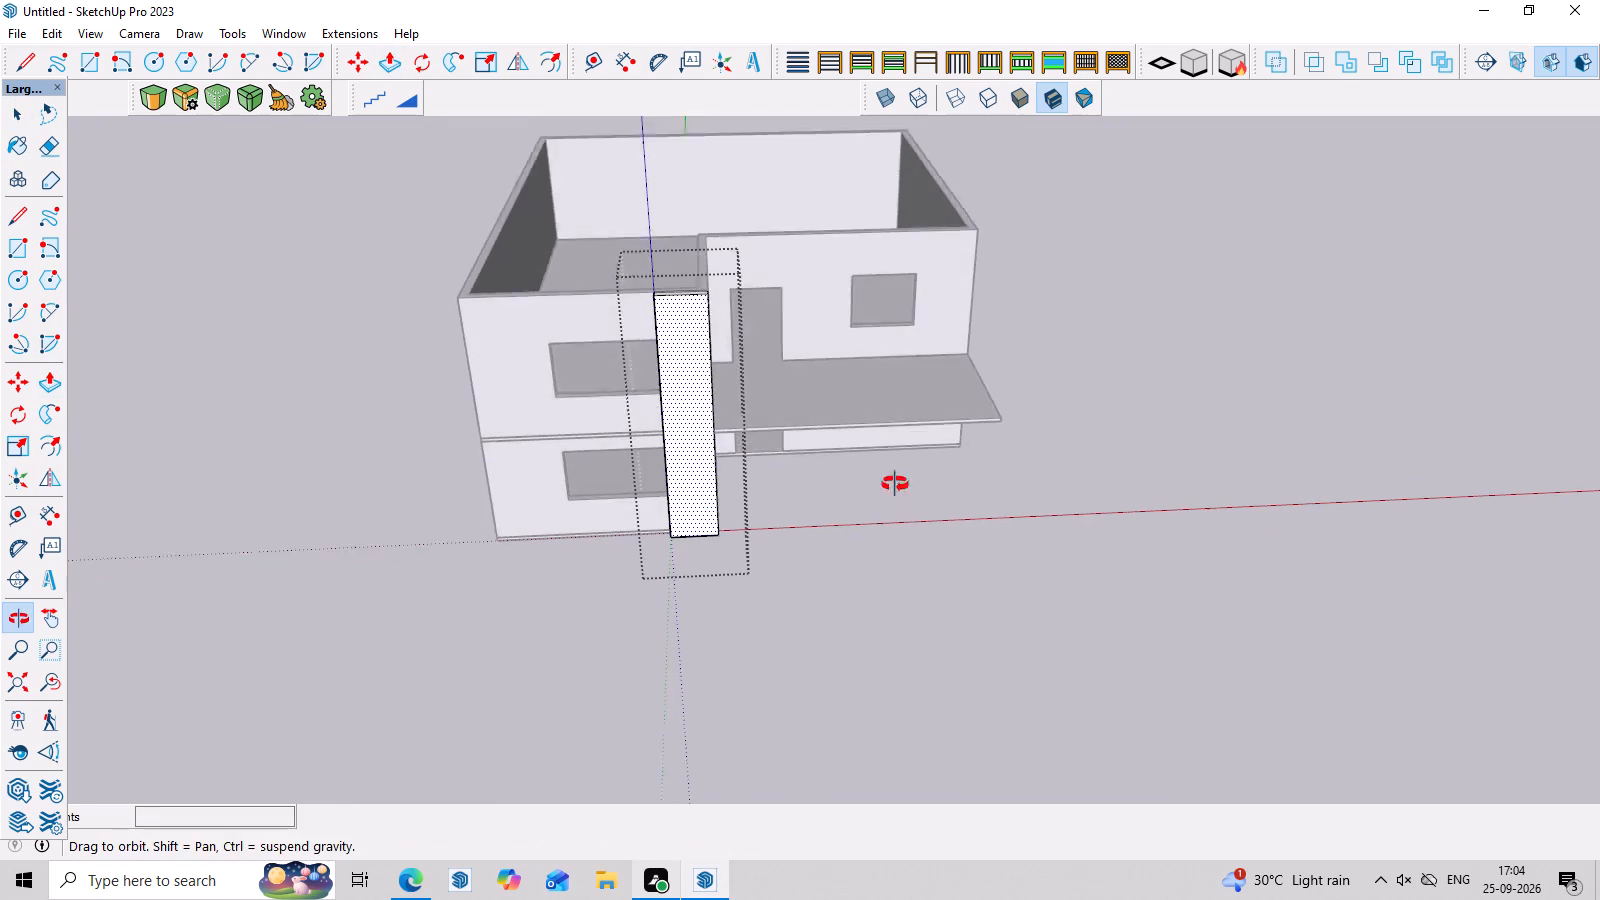
{"action": "middle_click_drag", "start_coordinate": [895, 484], "coordinate": [891, 464]}
{"action": "key", "text": "space"}
{"action": "left_click", "coordinate": [909, 522]}
Examine the front and side elevations, checking how the projecting vertical strip sits beside the stacked front windows.
{"action": "middle_click_drag", "start_coordinate": [1146, 462], "coordinate": [993, 320]}
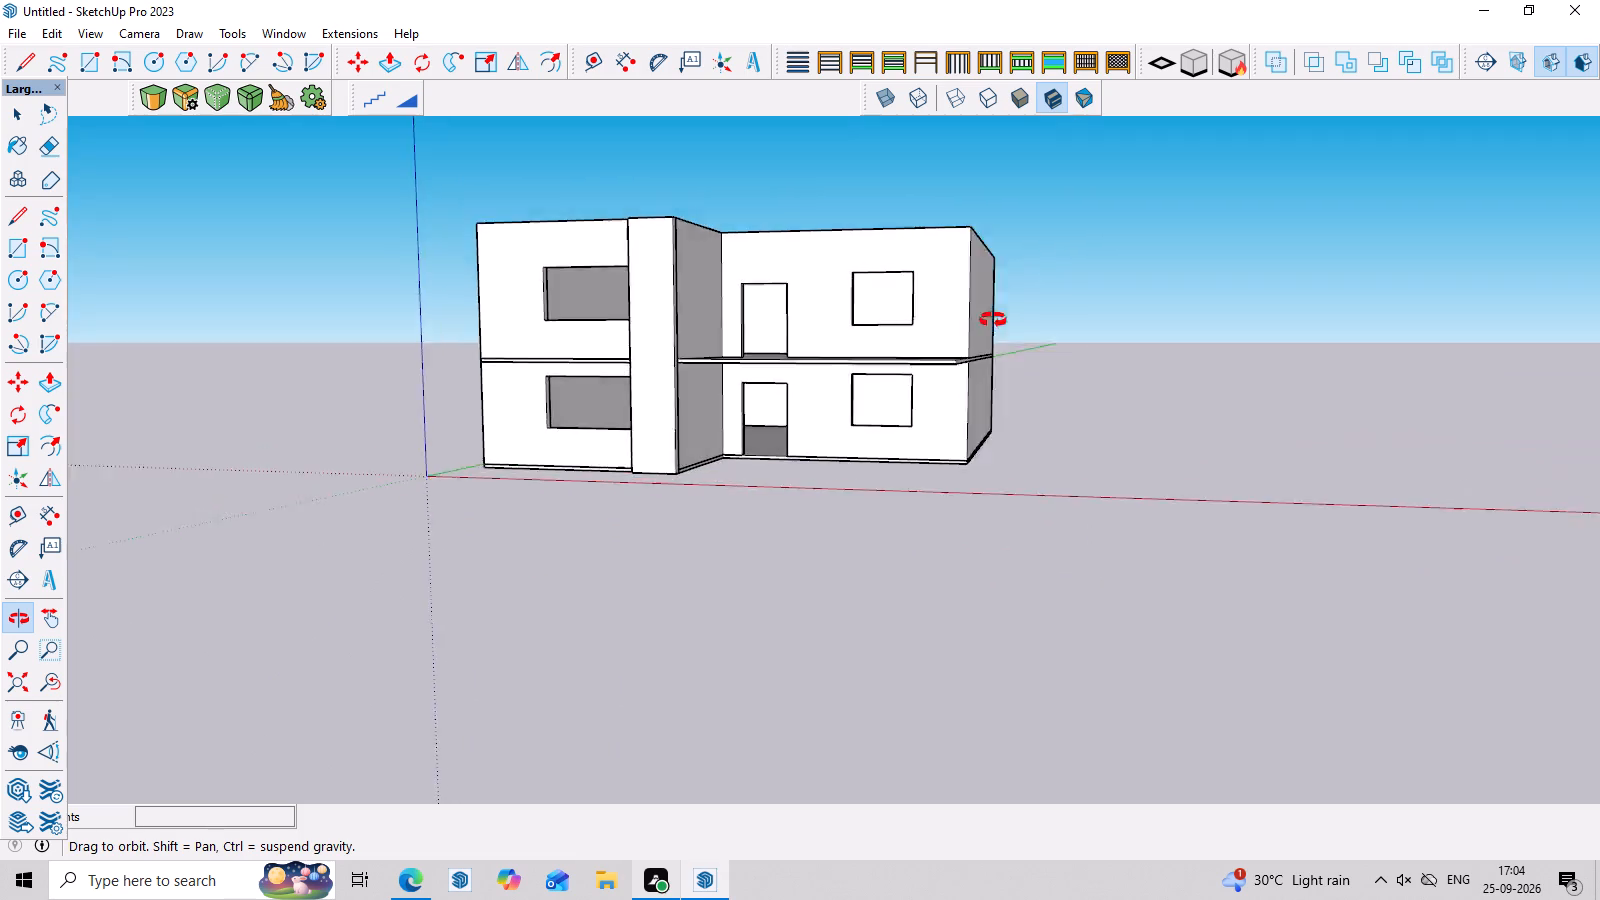
{"action": "middle_click_drag", "start_coordinate": [993, 320], "coordinate": [1108, 355]}
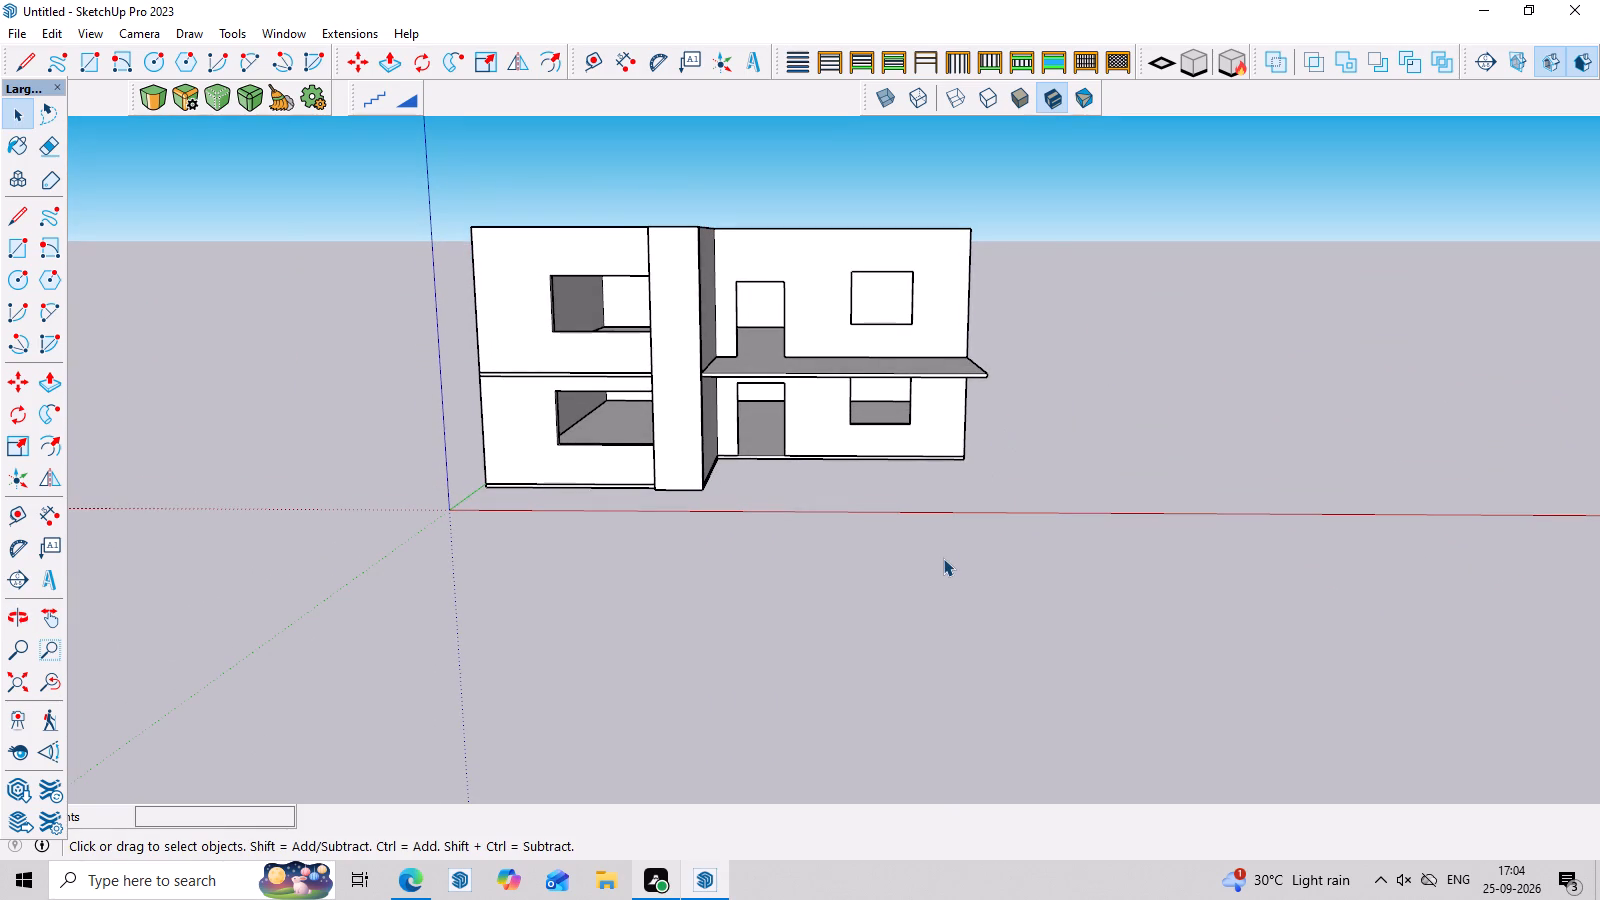
{"action": "middle_click_drag", "start_coordinate": [954, 576], "coordinate": [1233, 512]}
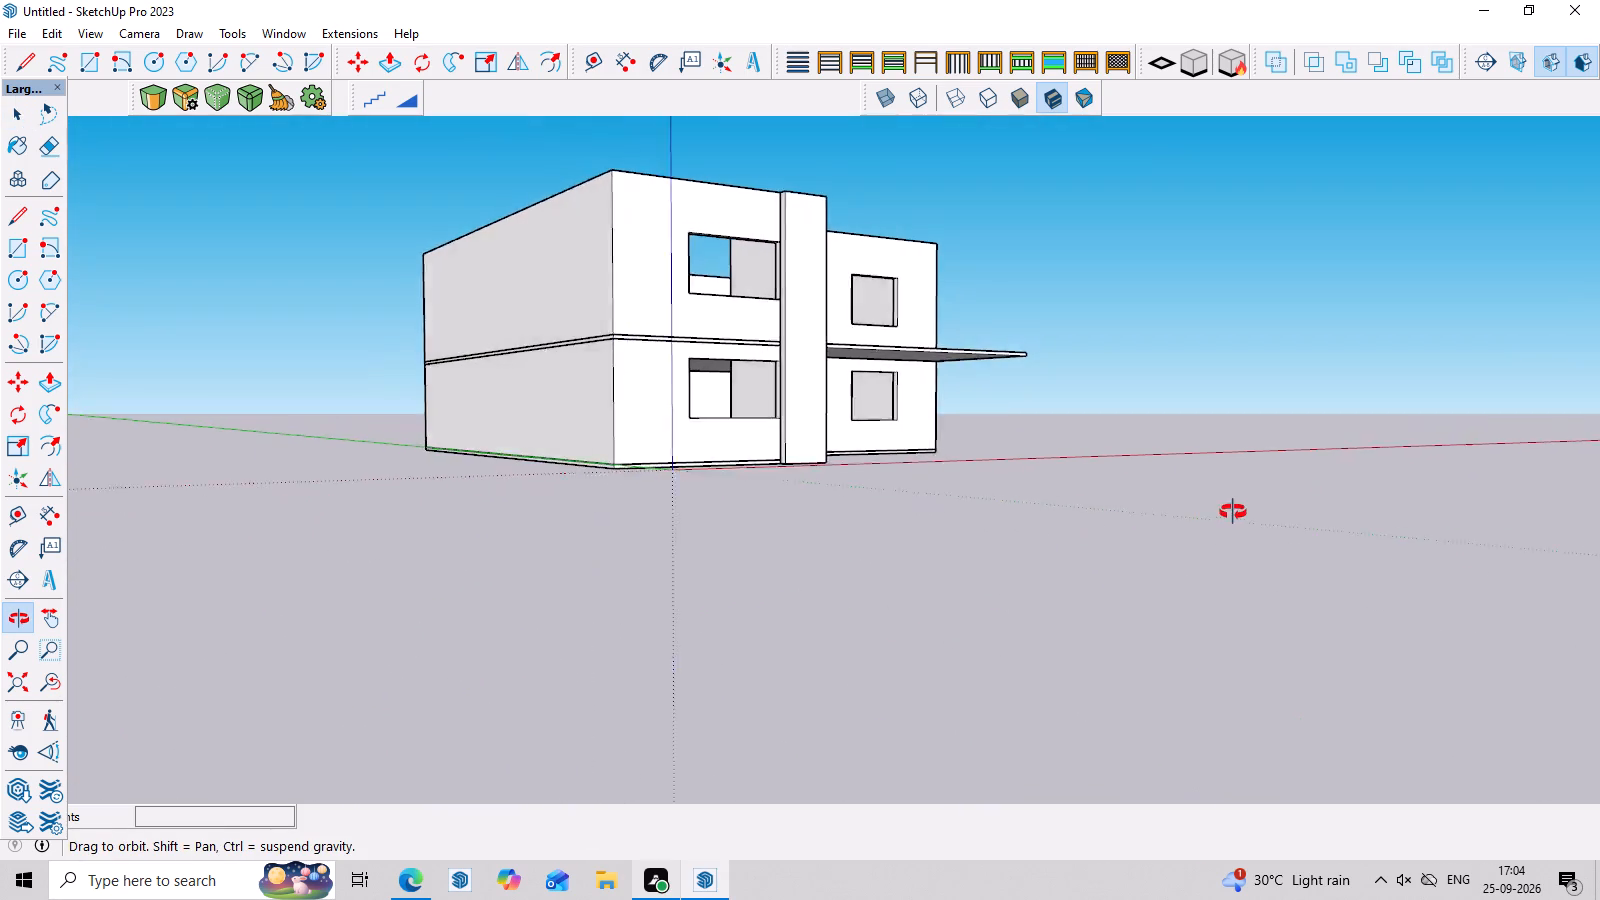
{"action": "middle_click_drag", "start_coordinate": [1233, 512], "coordinate": [1254, 569]}
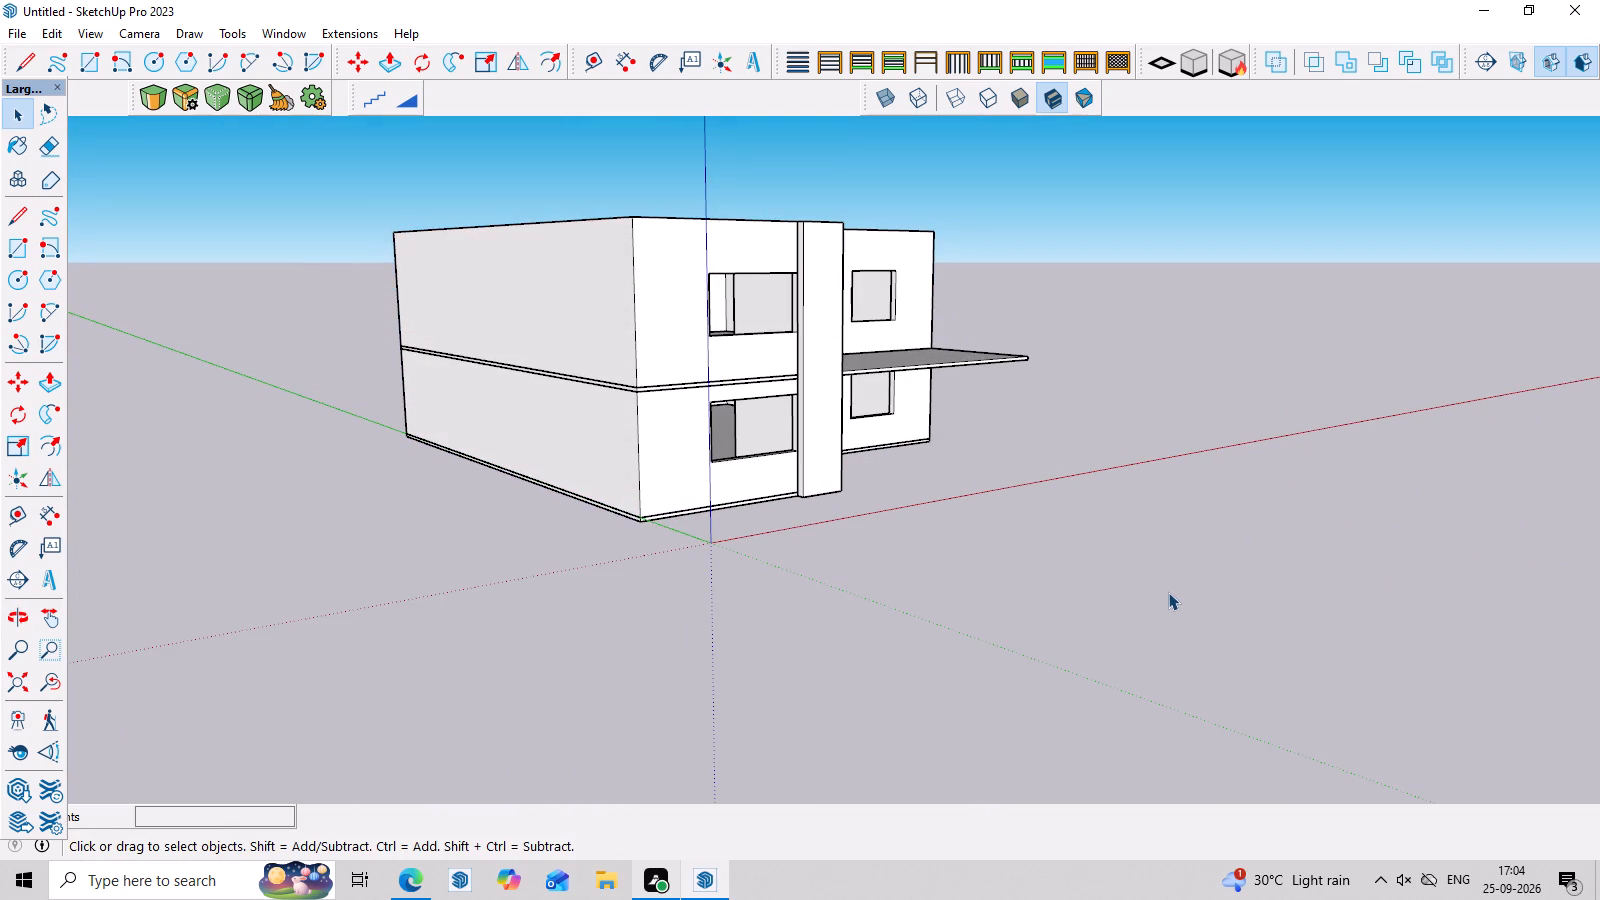
{"action": "scroll", "coordinate": [999, 590], "scroll_direction": "up", "scroll_amount": 2}
{"action": "scroll", "coordinate": [687, 457], "scroll_direction": "up", "scroll_amount": 4}
{"action": "middle_click_drag", "start_coordinate": [902, 524], "coordinate": [886, 462]}
{"action": "scroll", "coordinate": [862, 461], "scroll_direction": "down", "scroll_amount": 1}
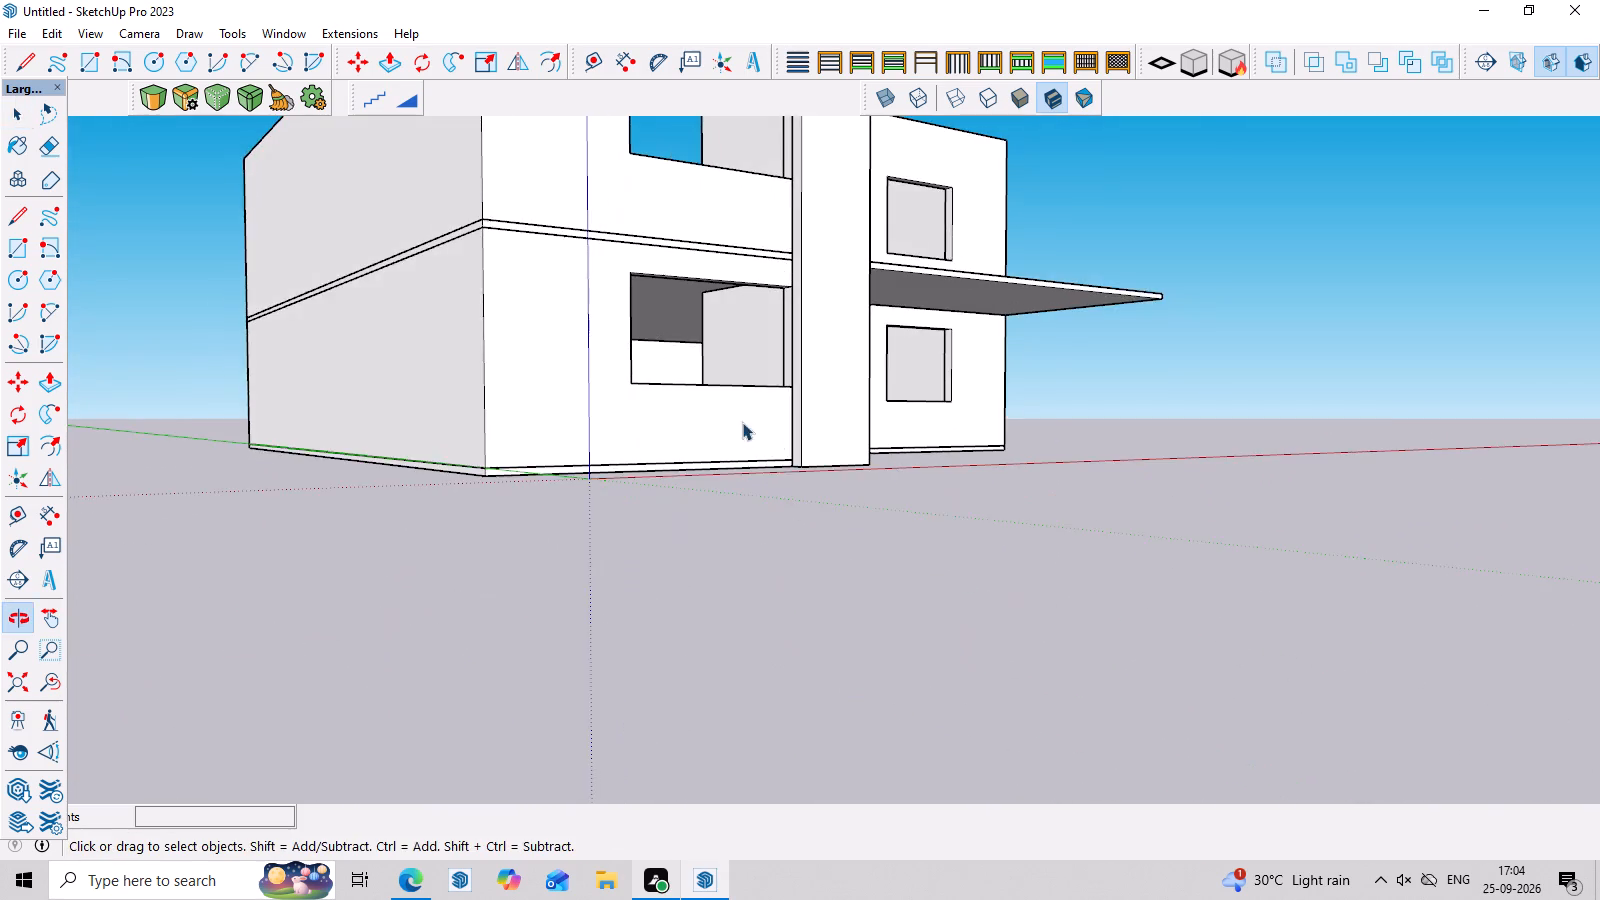
Inside the wall group, push/pull the sill of the projecting wing's lower-storey front window upward about 7".
{"action": "scroll", "coordinate": [721, 407], "scroll_direction": "up", "scroll_amount": 3}
{"action": "middle_click_drag", "start_coordinate": [739, 397], "coordinate": [691, 520]}
{"action": "scroll", "coordinate": [632, 502], "scroll_direction": "up", "scroll_amount": 3}
{"action": "middle_click_drag", "start_coordinate": [686, 493], "coordinate": [684, 565]}
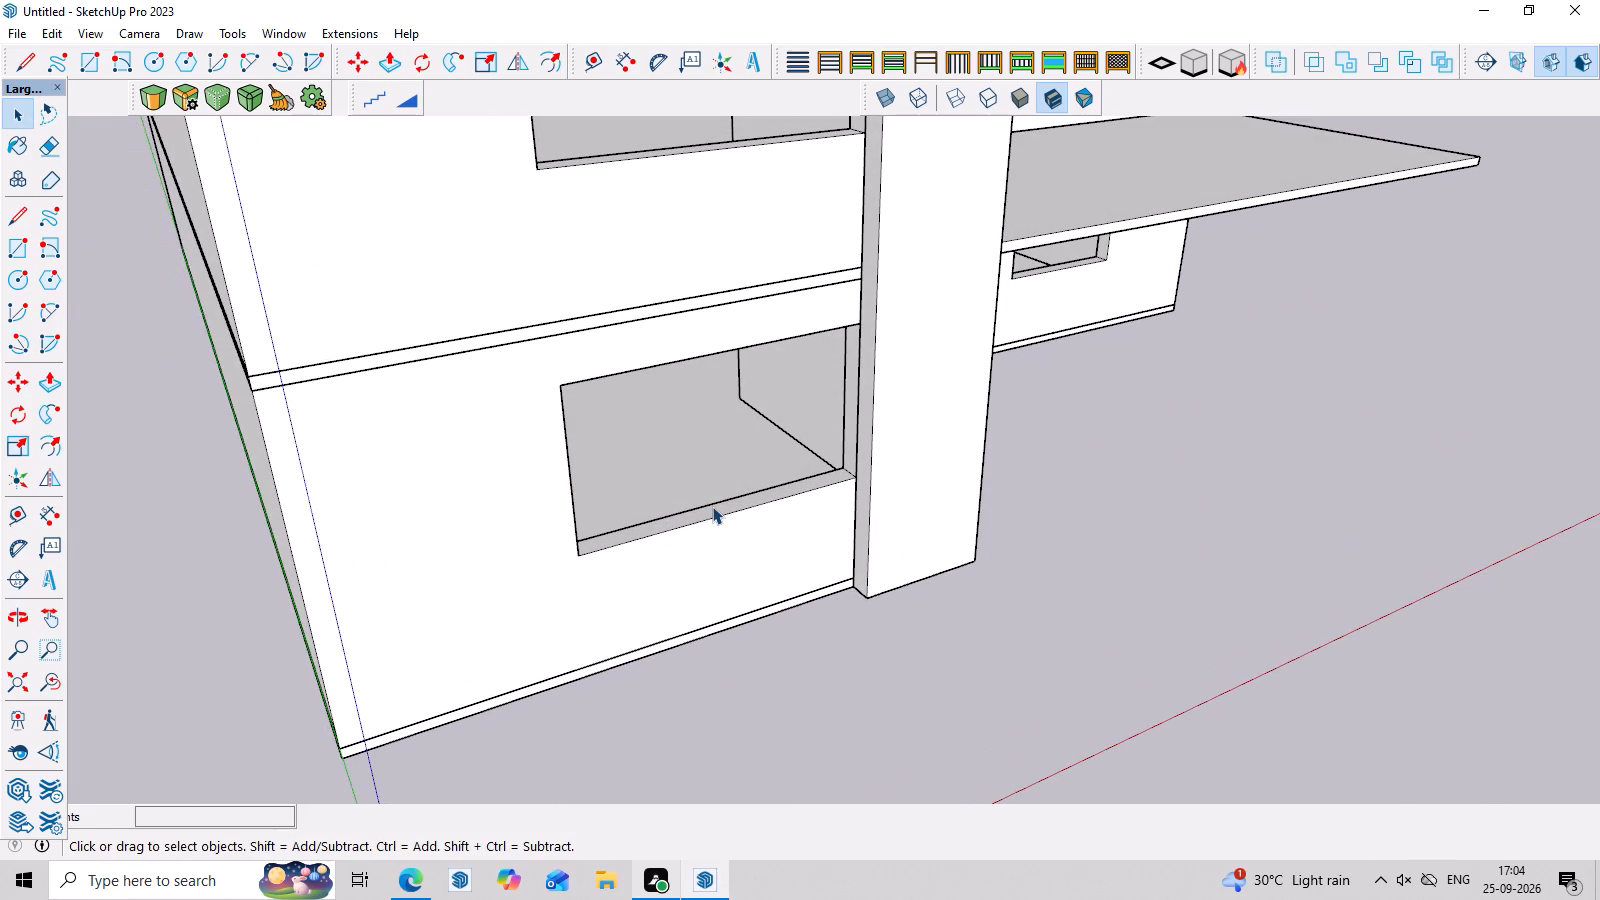
{"action": "left_click", "coordinate": [712, 506]}
{"action": "double_click", "coordinate": [712, 506]}
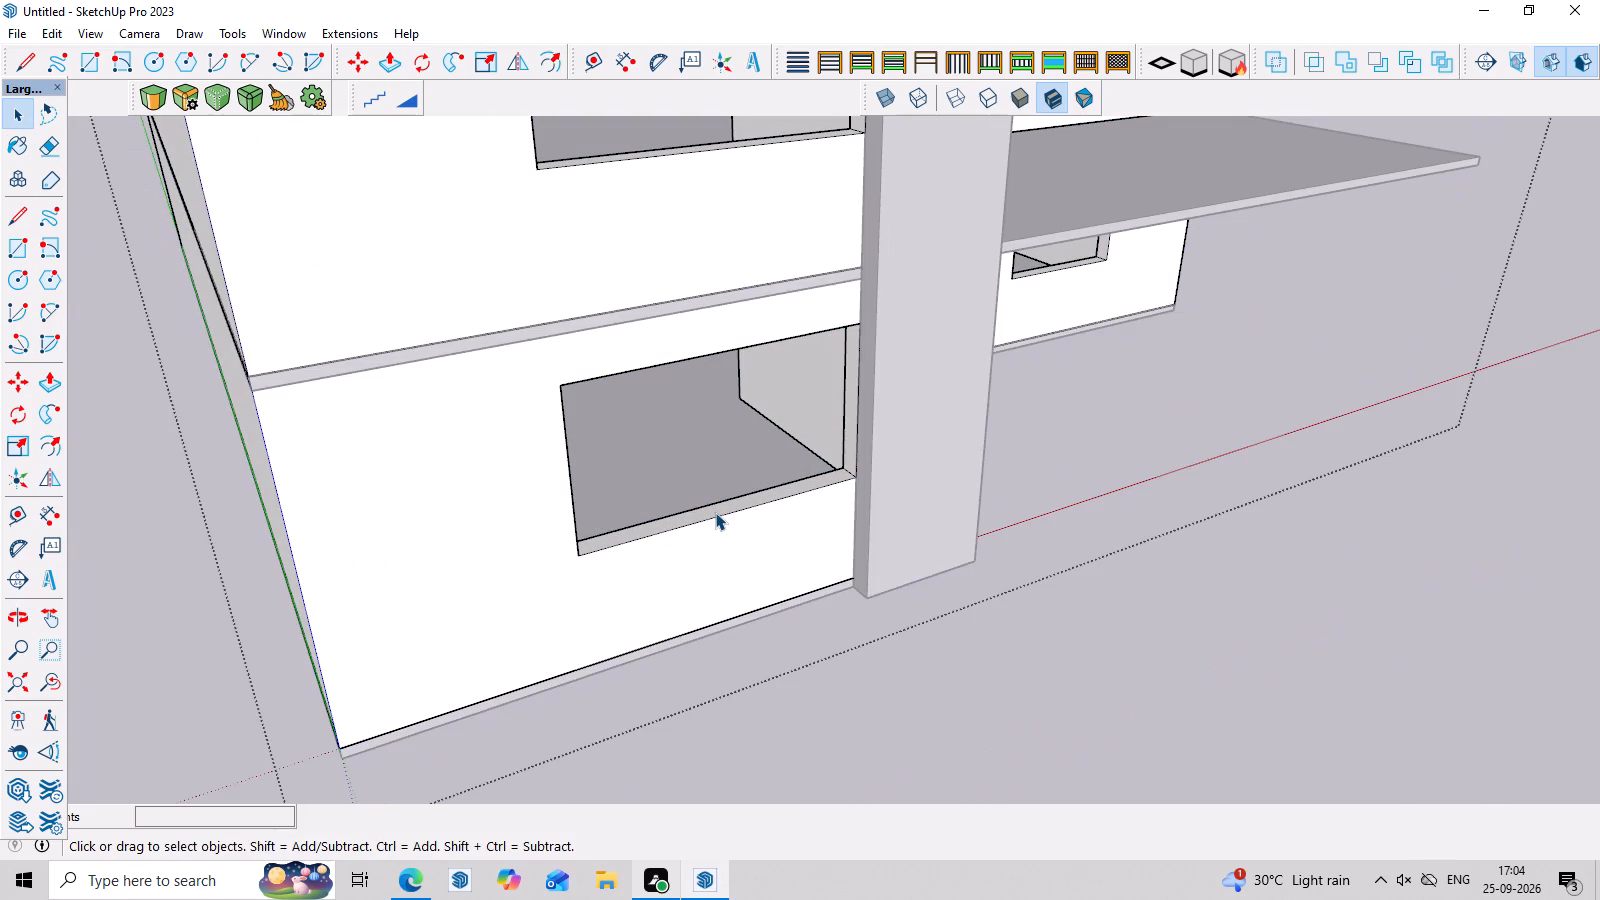
{"action": "left_click", "coordinate": [715, 512]}
{"action": "key", "text": "p"}
{"action": "left_click", "coordinate": [715, 512]}
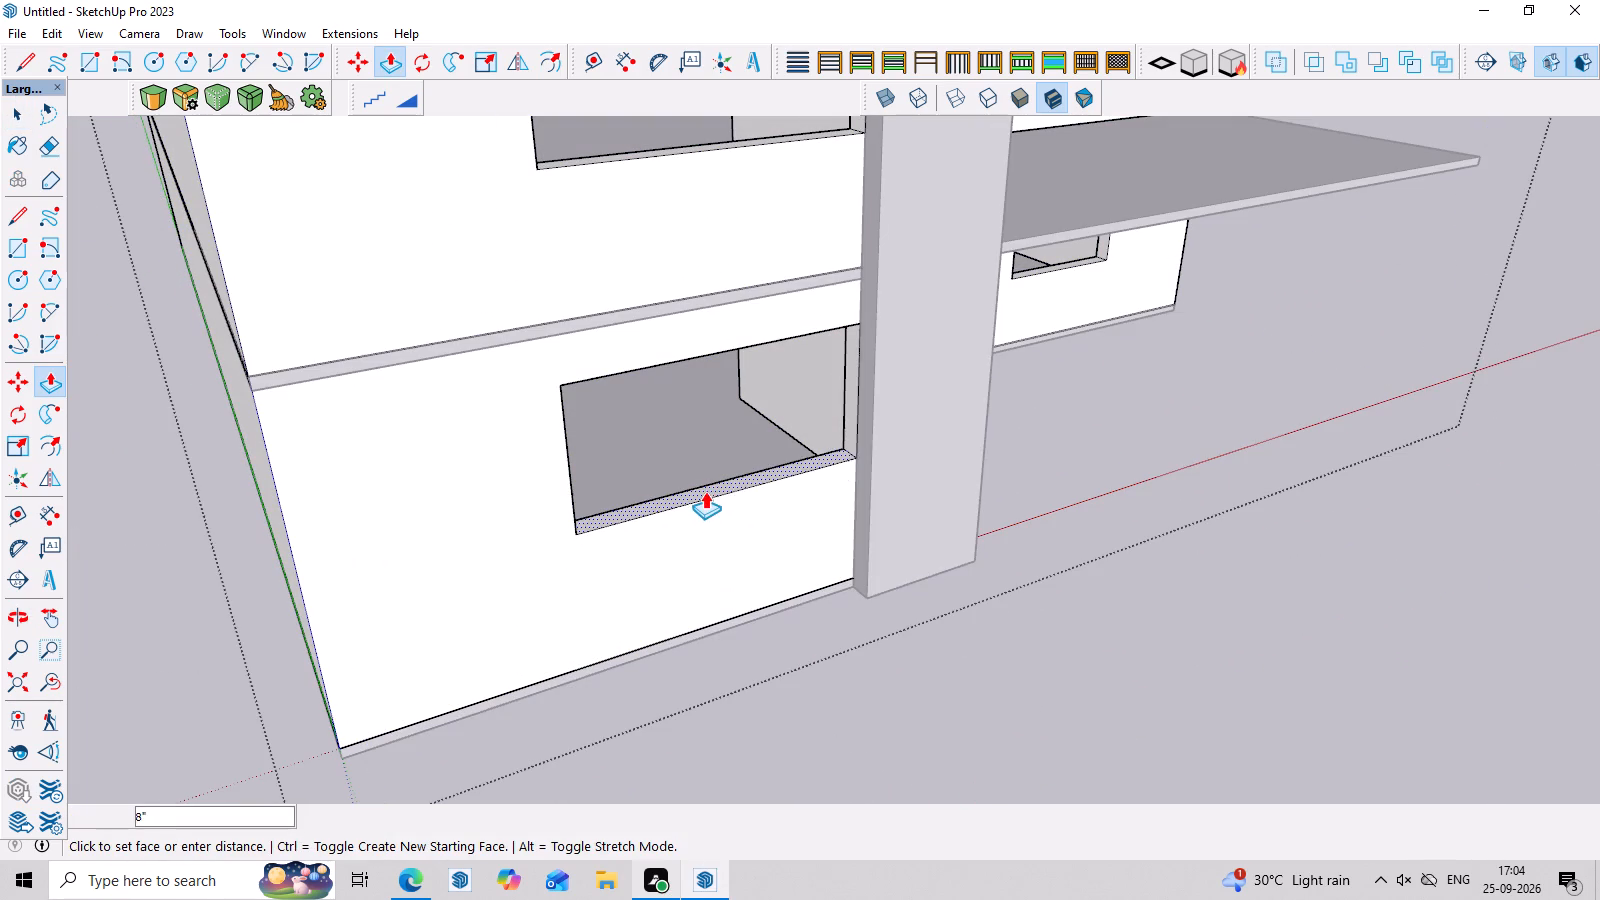
{"action": "left_click", "coordinate": [708, 494]}
Push/pull the outer jamb of the lower-storey front window slightly toward the vertical strip, narrowing the opening, and leave the wall group.
{"action": "middle_click_drag", "start_coordinate": [708, 494], "coordinate": [433, 445]}
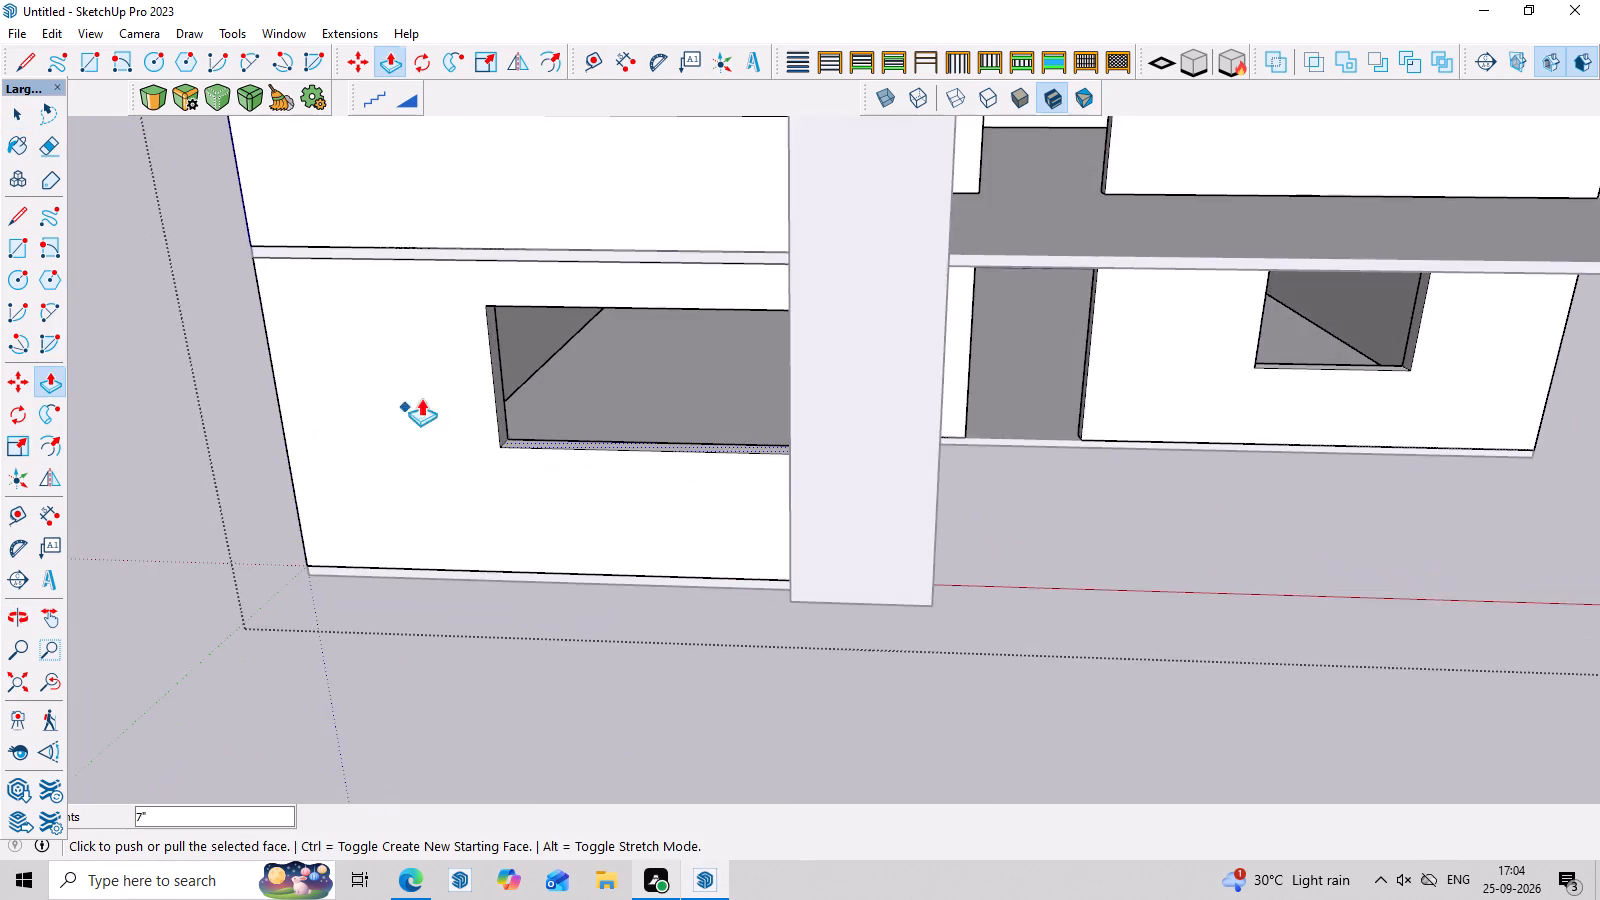
{"action": "scroll", "coordinate": [451, 380], "scroll_direction": "up", "scroll_amount": 4}
{"action": "key", "text": "space"}
{"action": "left_click", "coordinate": [518, 385]}
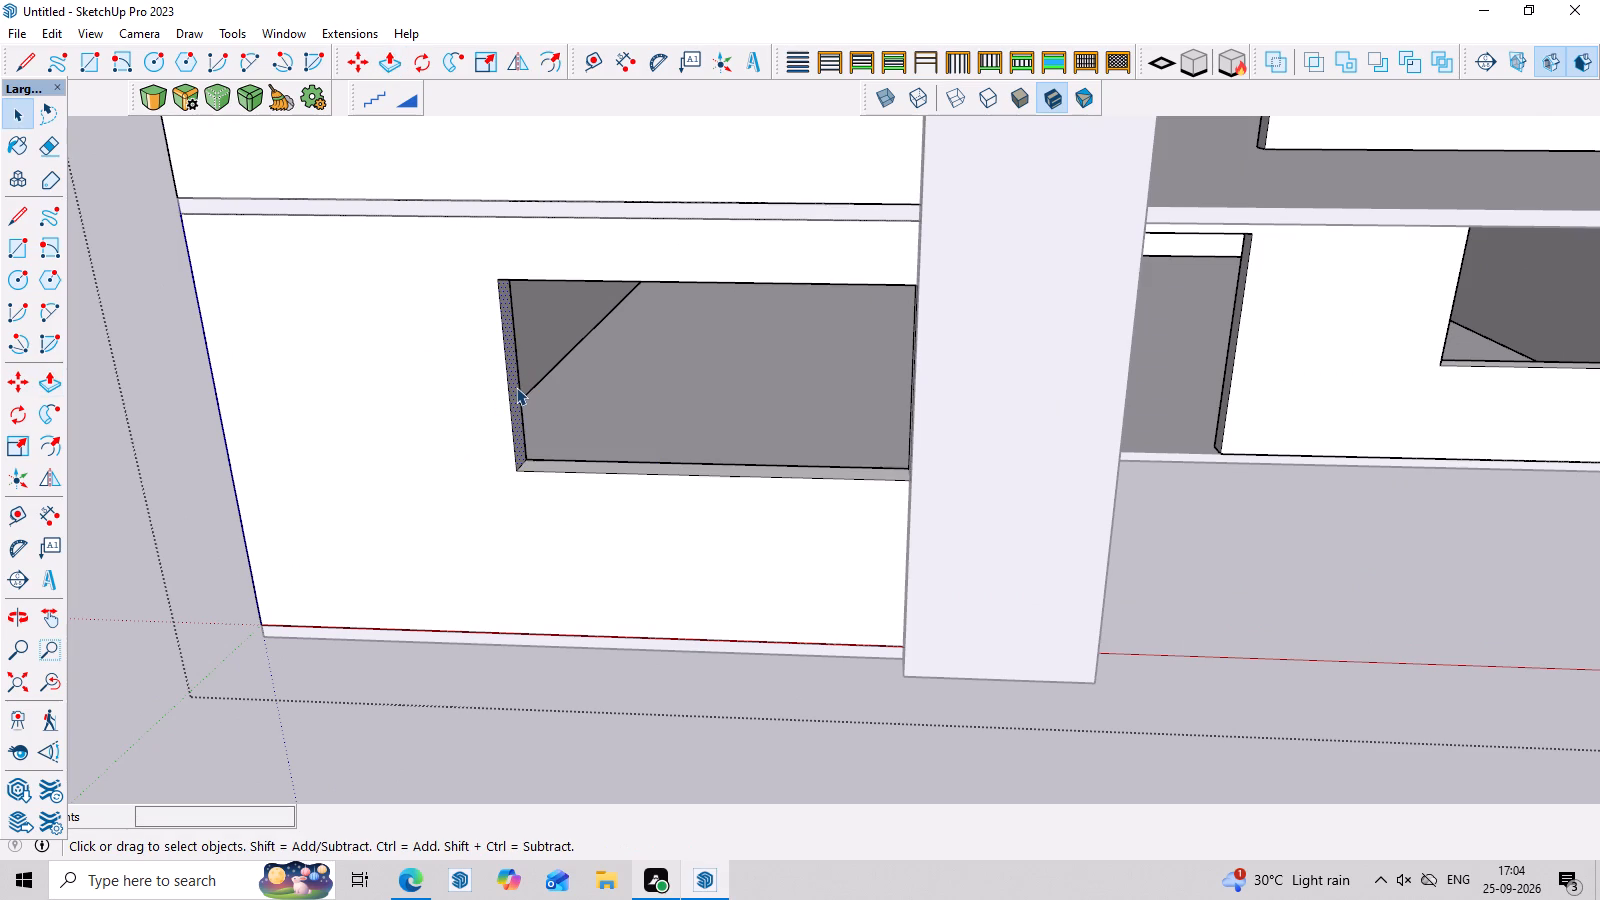
{"action": "left_click", "coordinate": [515, 388]}
{"action": "key", "text": "p"}
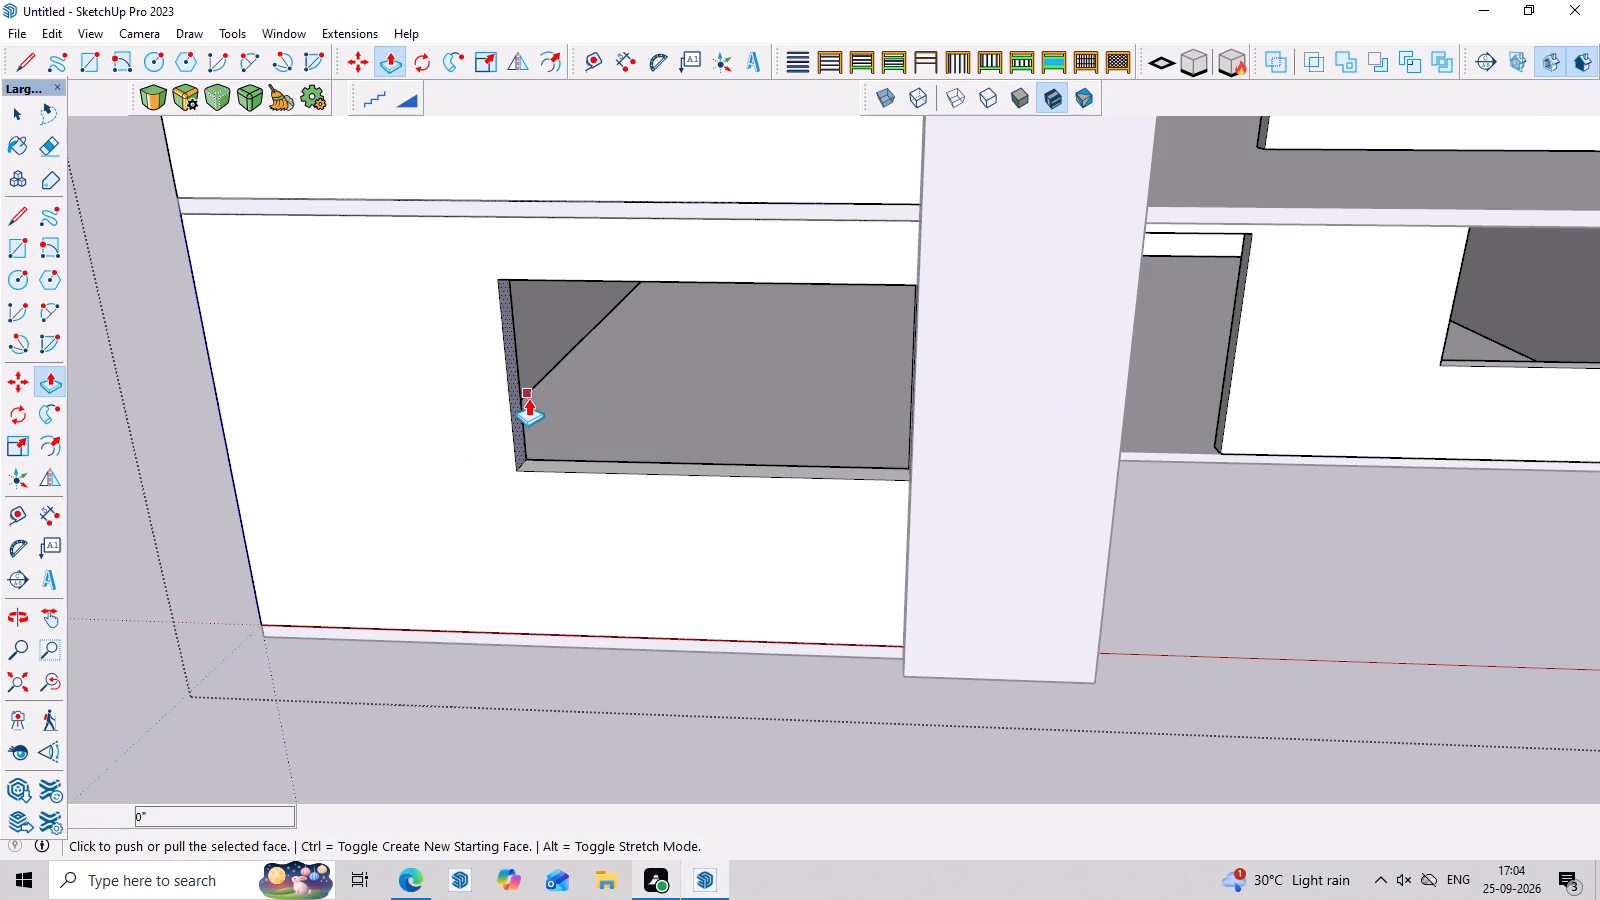
{"action": "left_click", "coordinate": [518, 401]}
{"action": "left_click", "coordinate": [555, 406]}
{"action": "scroll", "coordinate": [642, 662], "scroll_direction": "down", "scroll_amount": 3}
{"action": "middle_click_drag", "start_coordinate": [931, 727], "coordinate": [1006, 556]}
{"action": "scroll", "coordinate": [1136, 578], "scroll_direction": "down", "scroll_amount": 5}
{"action": "middle_click_drag", "start_coordinate": [1075, 643], "coordinate": [1075, 767]}
{"action": "left_click", "coordinate": [1251, 677]}
{"action": "key", "text": "space"}
{"action": "left_click", "coordinate": [1237, 735]}
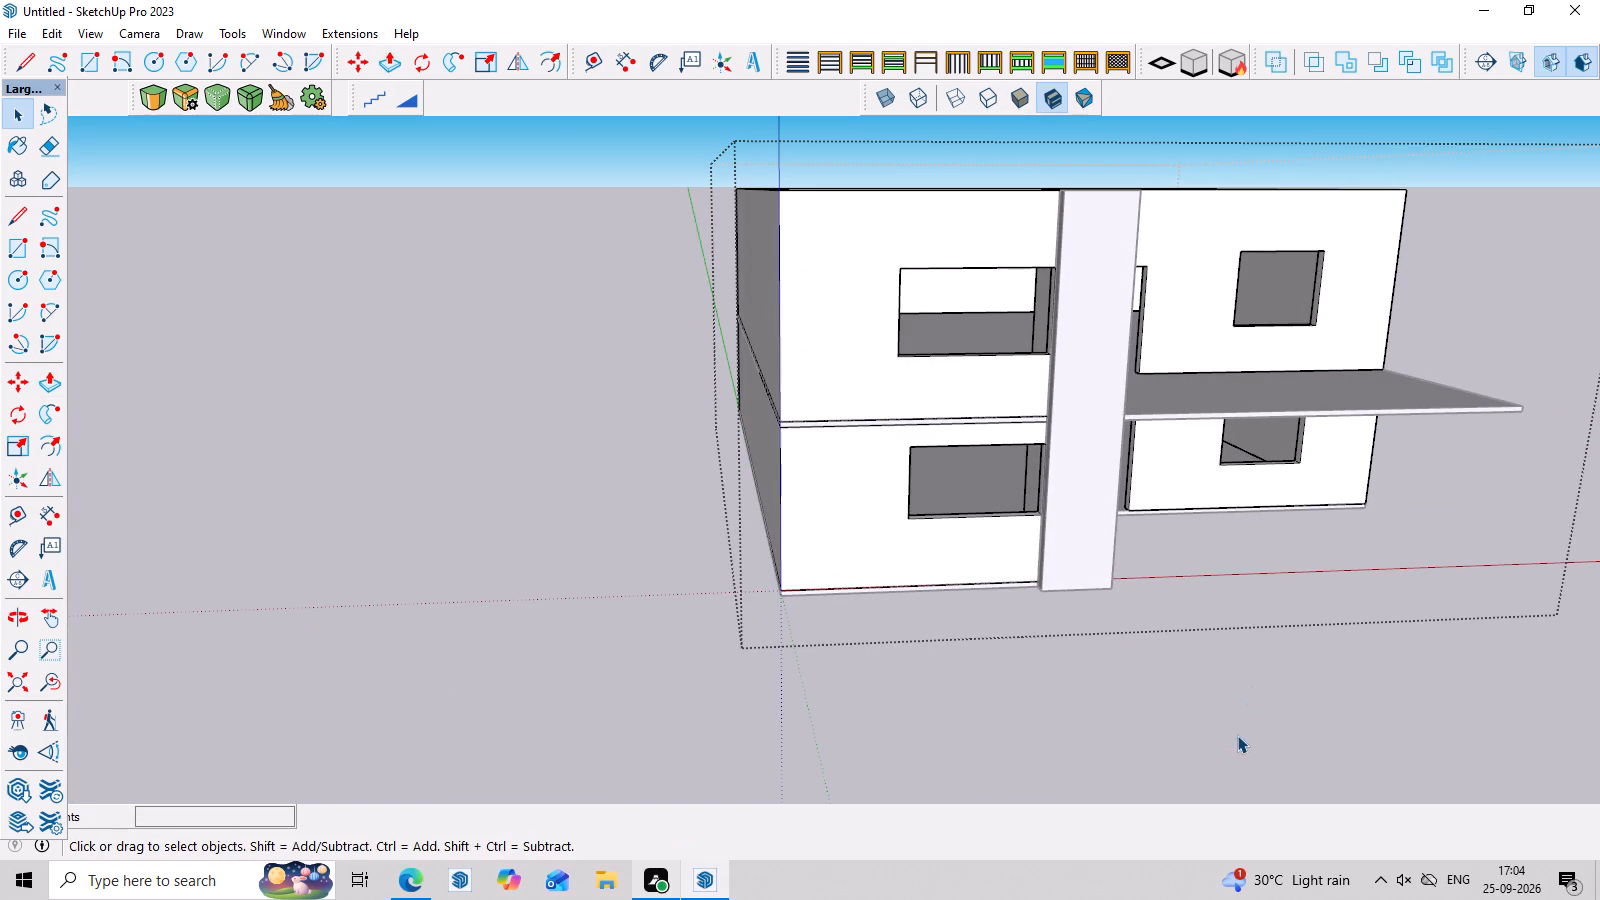
Examine the finished two-storey building from the front and above, checking the adjusted windows, vertical strip and projecting slab.
{"action": "scroll", "coordinate": [1116, 575], "scroll_direction": "up", "scroll_amount": 6}
{"action": "middle_click_drag", "start_coordinate": [1131, 691], "coordinate": [1160, 805]}
{"action": "scroll", "coordinate": [1018, 694], "scroll_direction": "up", "scroll_amount": 5}
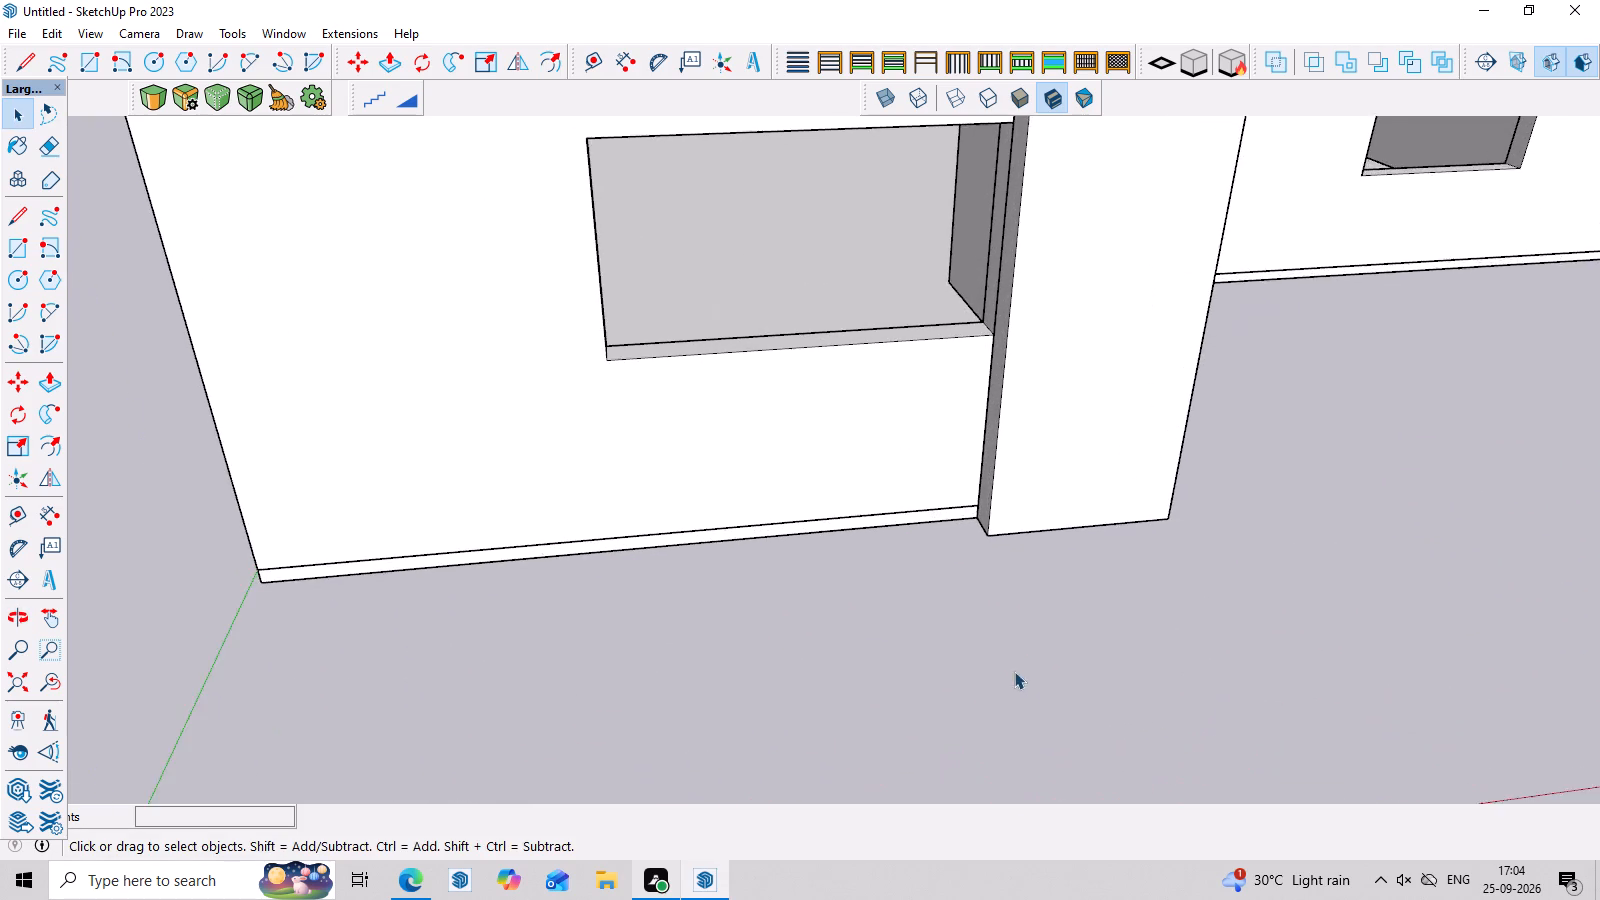
{"action": "middle_click_drag", "start_coordinate": [1015, 664], "coordinate": [1005, 602]}
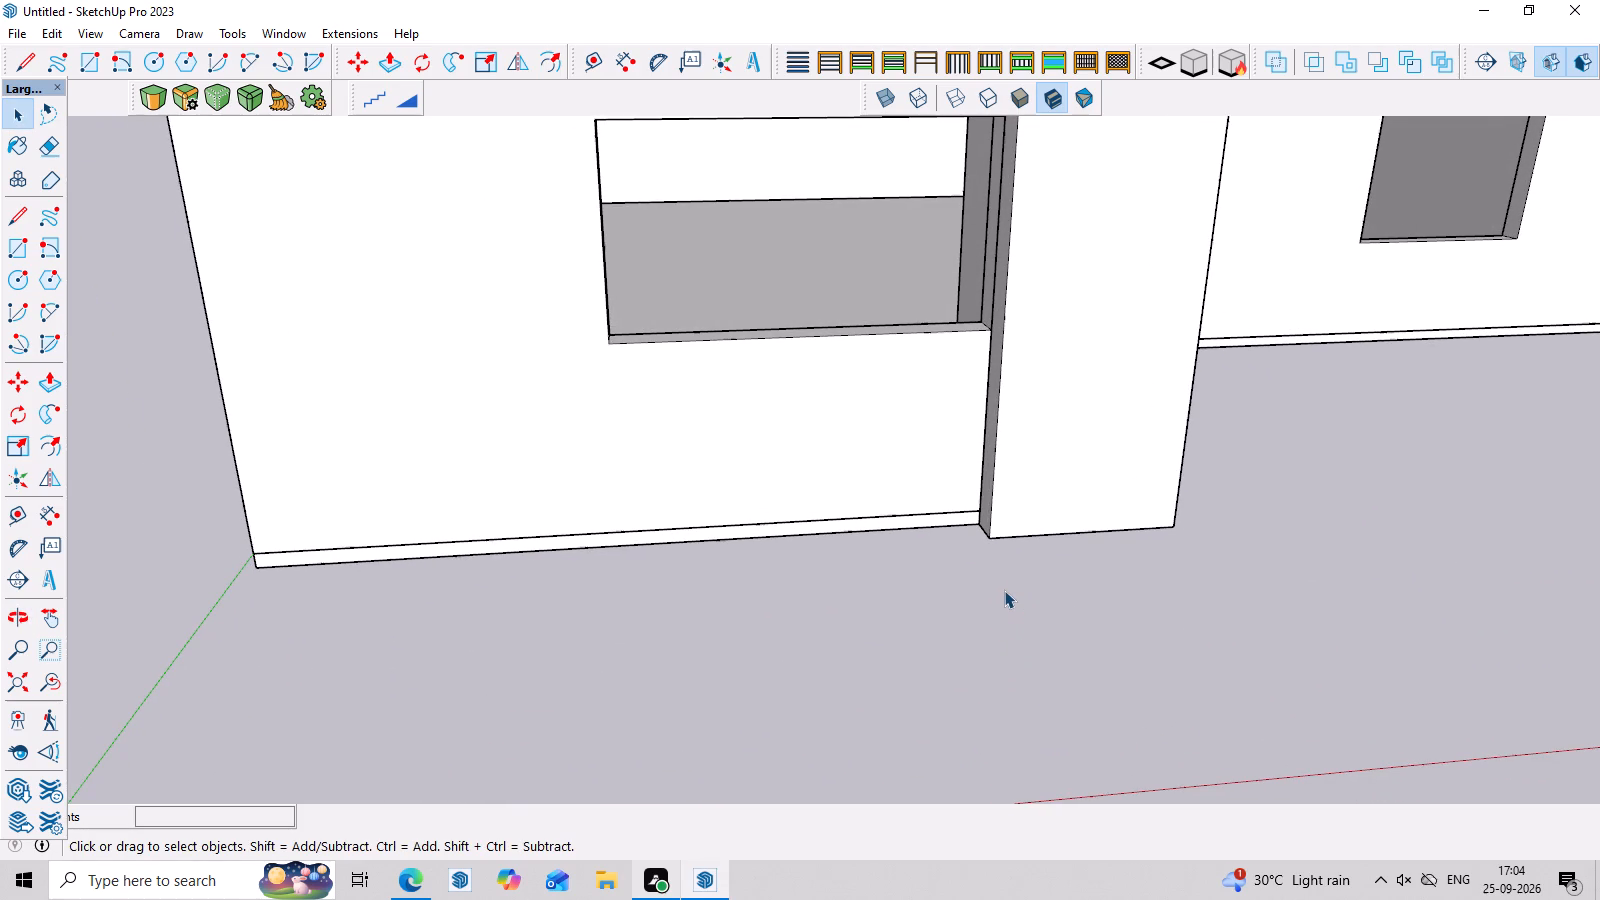
{"action": "scroll", "coordinate": [981, 448], "scroll_direction": "up", "scroll_amount": 2}
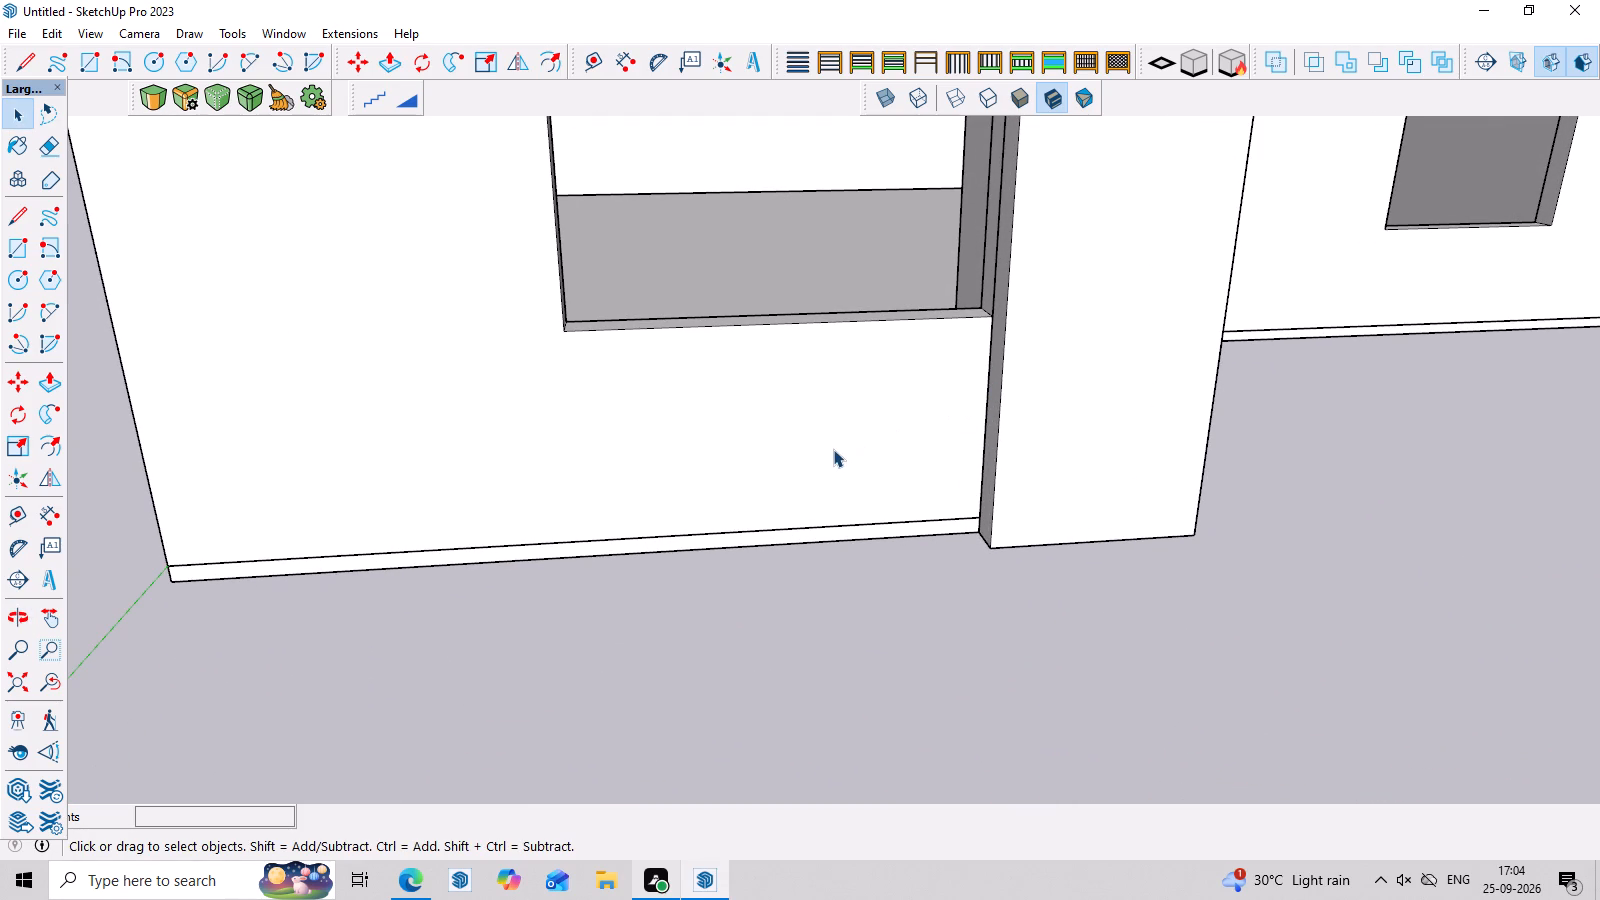
{"action": "scroll", "coordinate": [790, 474], "scroll_direction": "down", "scroll_amount": 11}
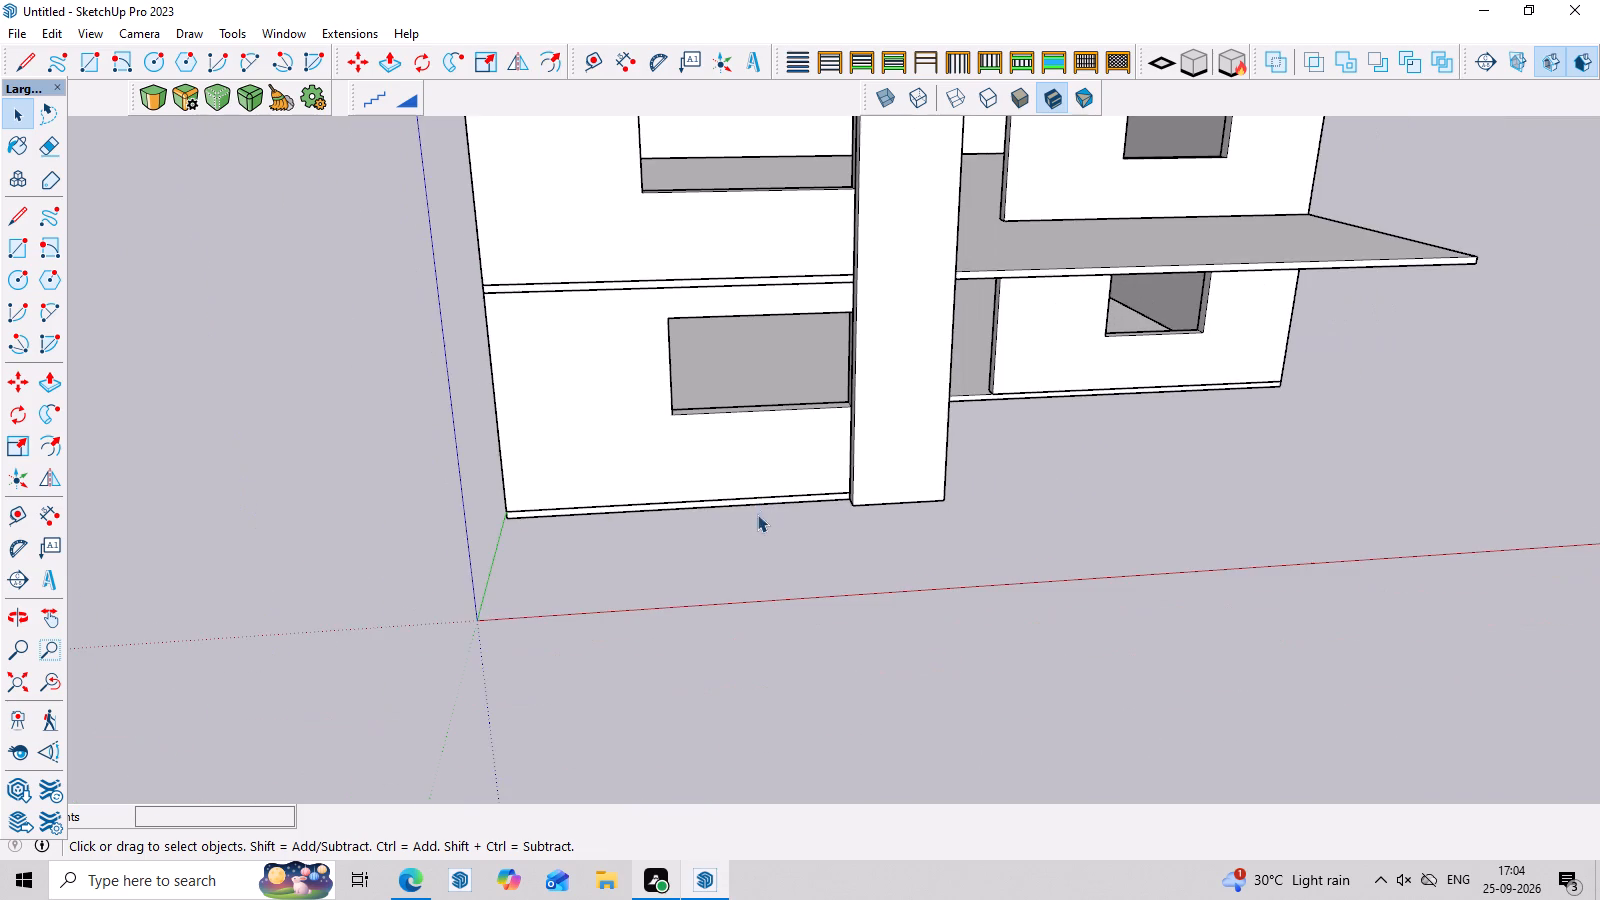
{"action": "middle_click", "coordinate": [757, 514]}
{"action": "scroll", "coordinate": [603, 515], "scroll_direction": "down", "scroll_amount": 4}
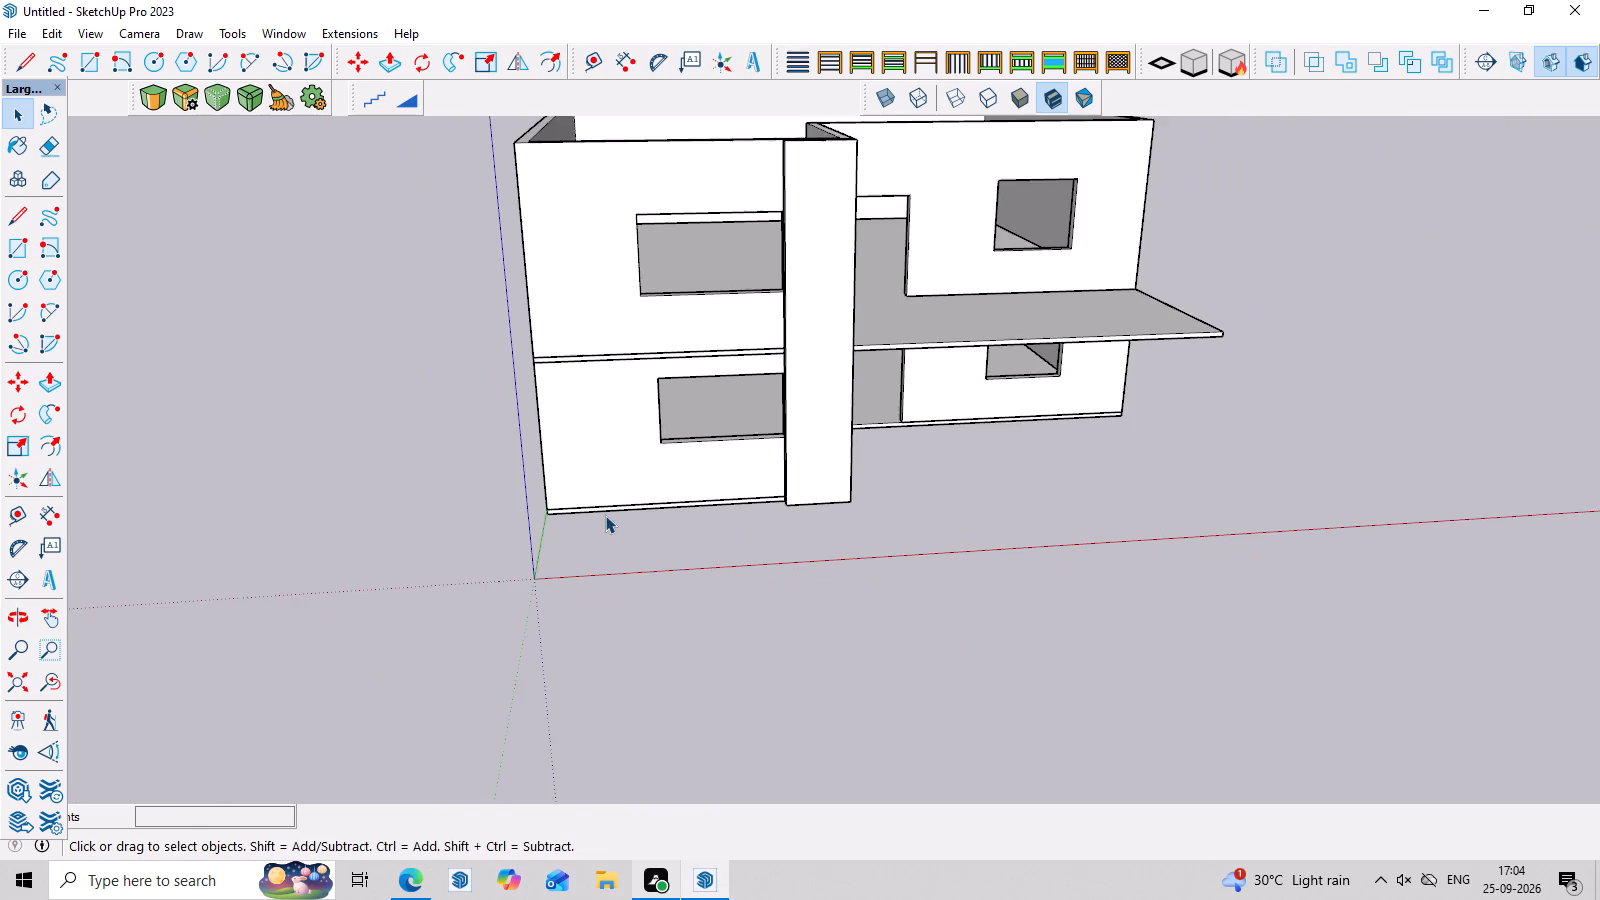
{"action": "scroll", "coordinate": [607, 514], "scroll_direction": "down", "scroll_amount": 3}
{"action": "middle_click_drag", "start_coordinate": [712, 609], "coordinate": [724, 495]}
{"action": "middle_click", "coordinate": [724, 495]}
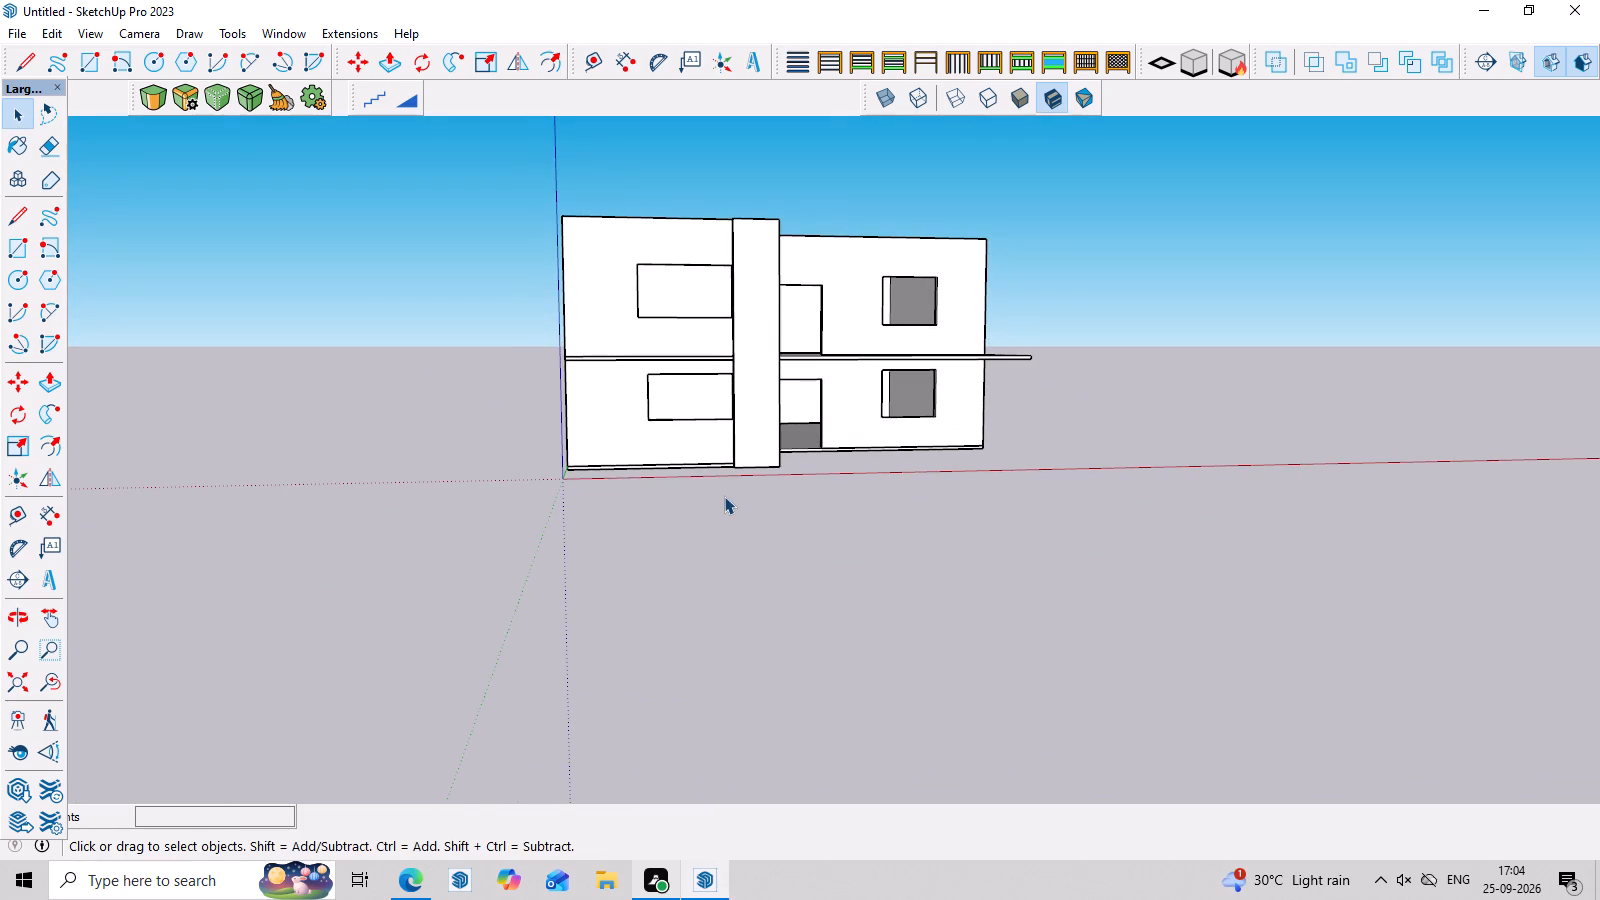
{"action": "scroll", "coordinate": [724, 496], "scroll_direction": "down", "scroll_amount": 2}
{"action": "middle_click_drag", "start_coordinate": [732, 523], "coordinate": [733, 581]}
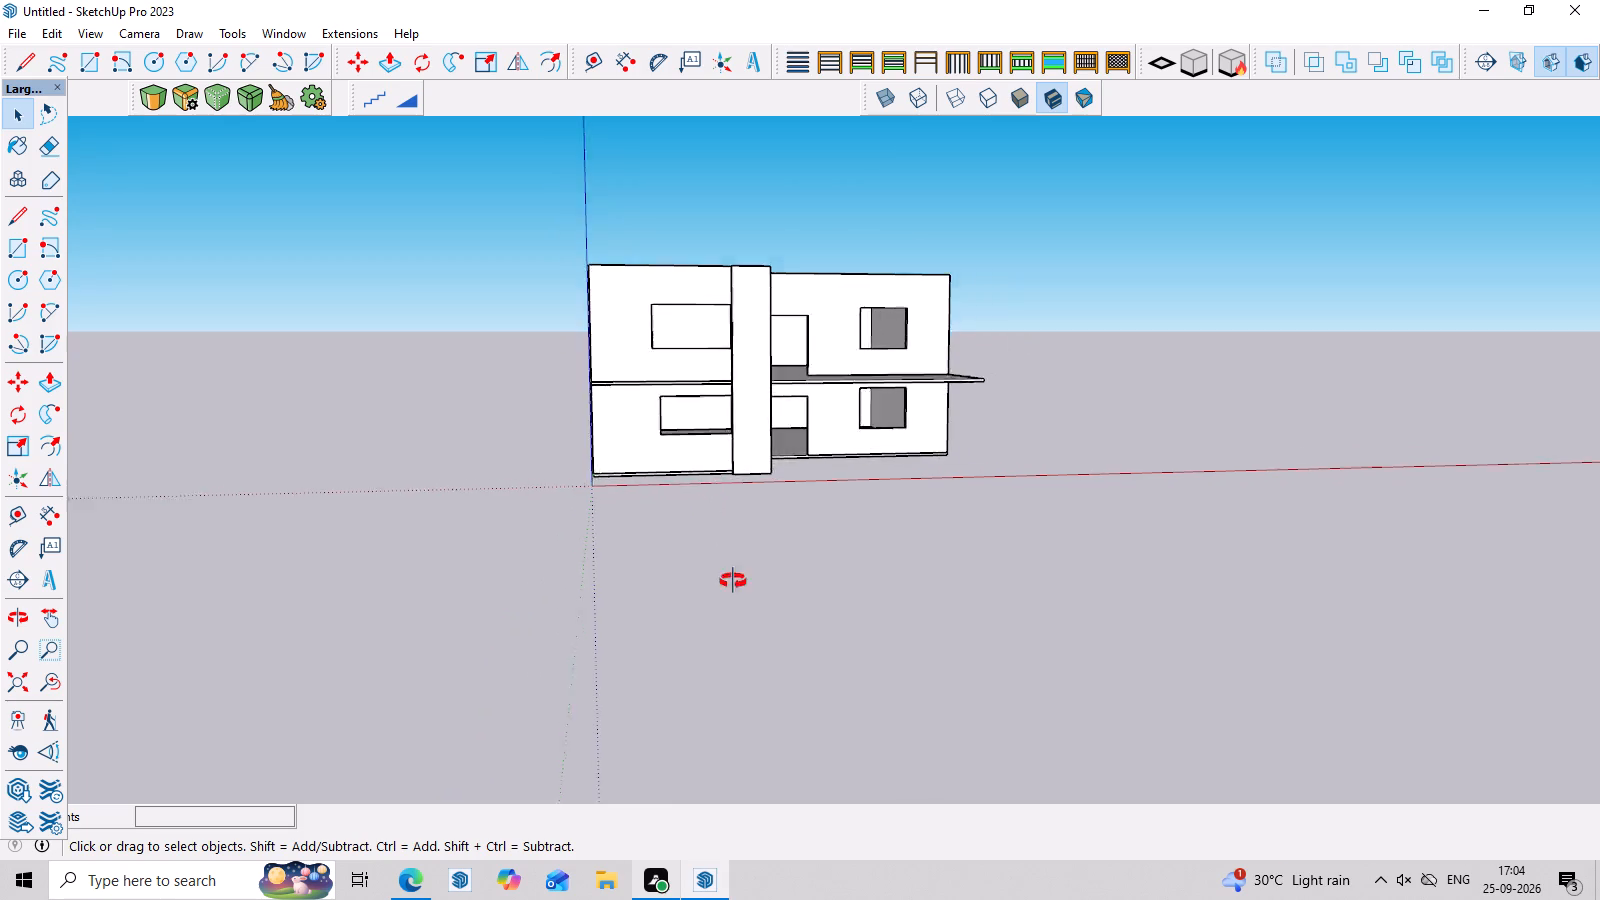
{"action": "middle_click_drag", "start_coordinate": [733, 581], "coordinate": [733, 621]}
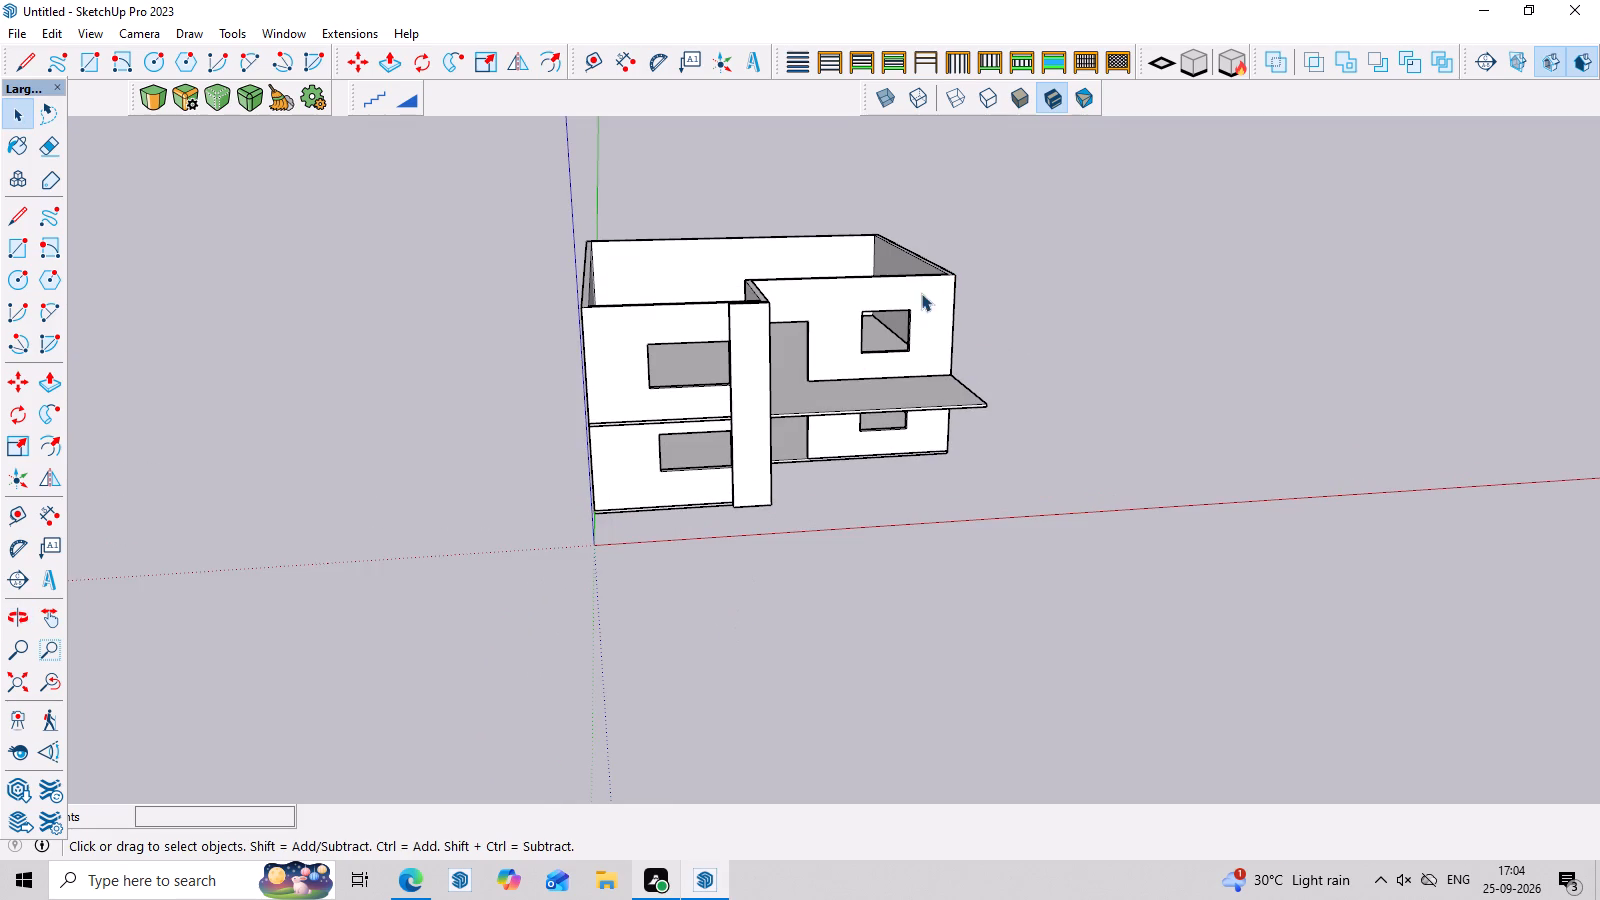
{"action": "middle_click_drag", "start_coordinate": [878, 279], "coordinate": [878, 313]}
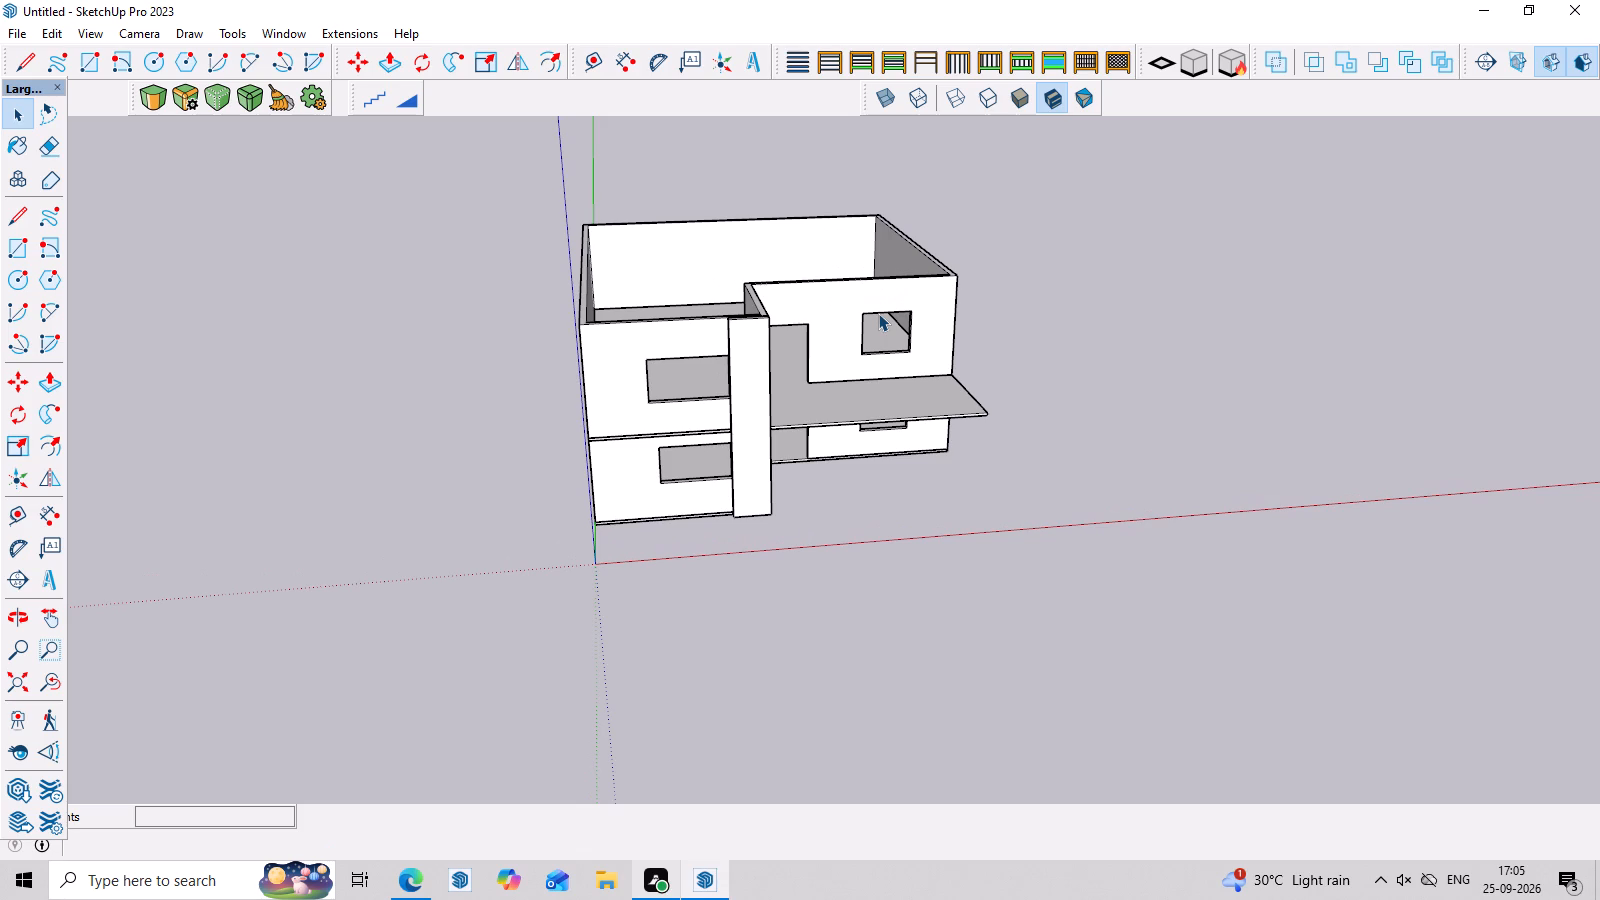
{"action": "middle_click_drag", "start_coordinate": [878, 313], "coordinate": [799, 304]}
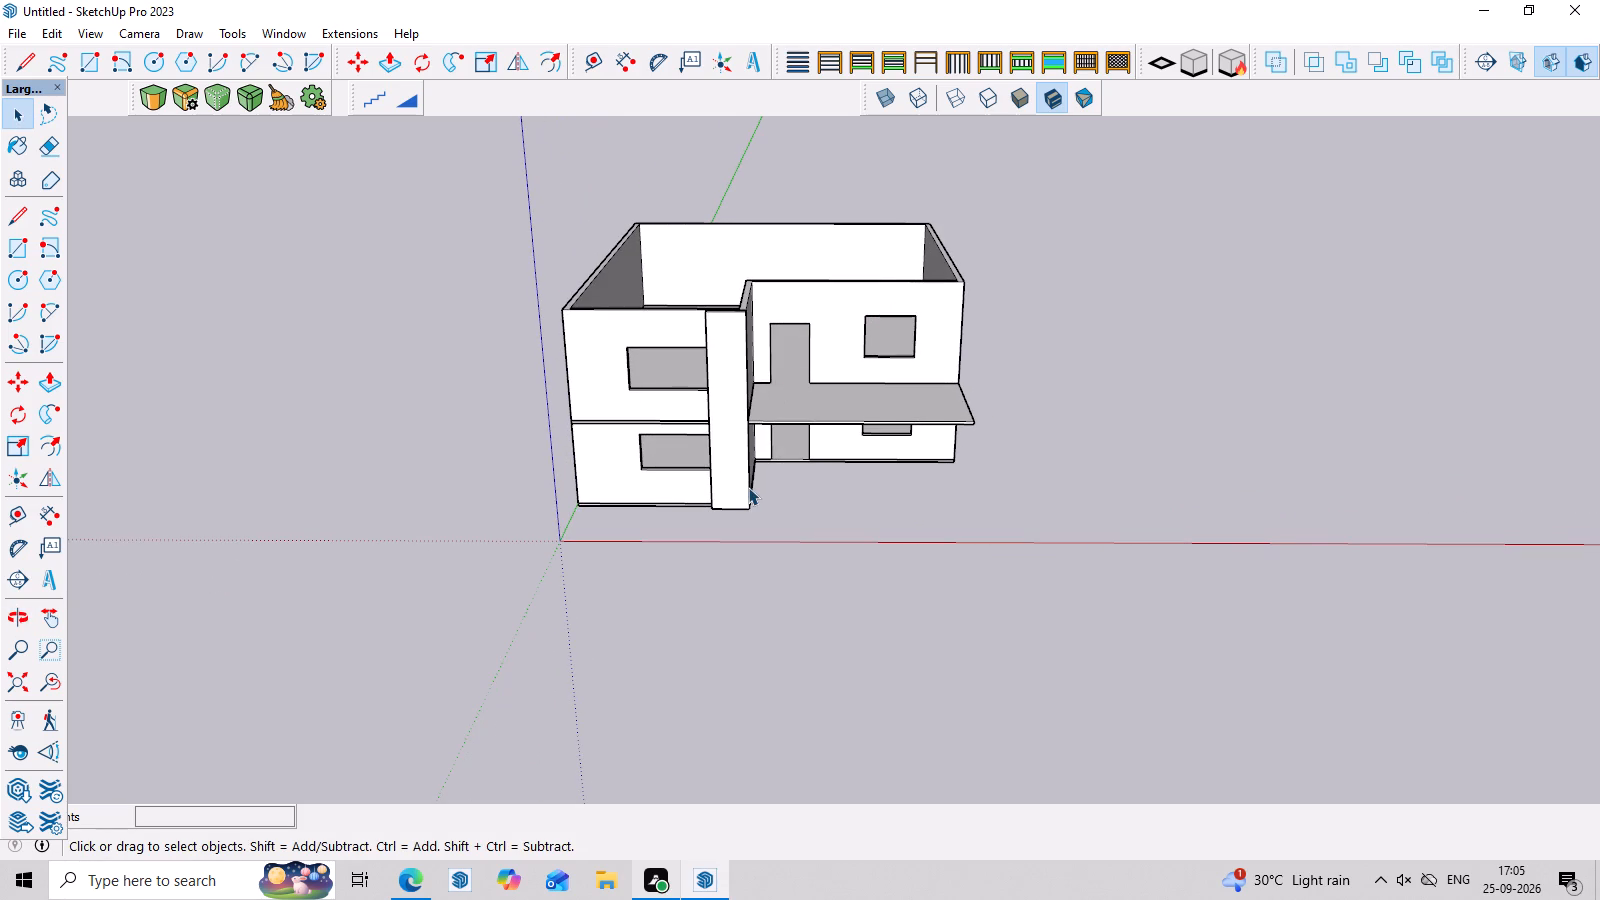
Select the entire building and delete it.
{"action": "scroll", "coordinate": [748, 487], "scroll_direction": "down", "scroll_amount": 3}
{"action": "left_click_drag", "start_coordinate": [1019, 213], "coordinate": [619, 603]}
{"action": "key", "text": "Delete"}
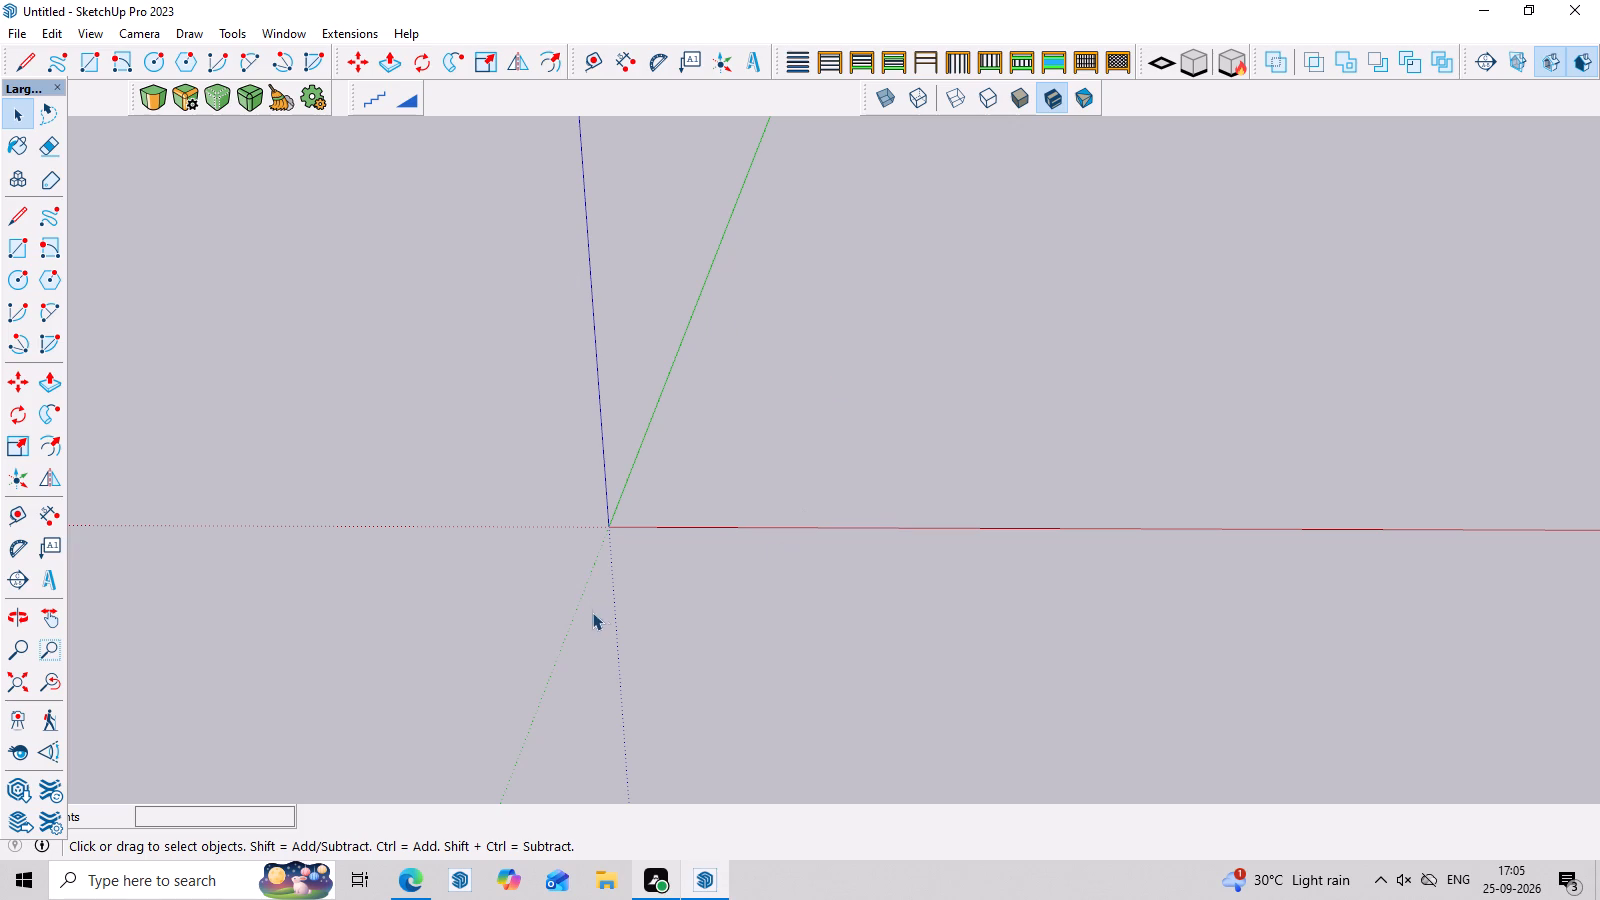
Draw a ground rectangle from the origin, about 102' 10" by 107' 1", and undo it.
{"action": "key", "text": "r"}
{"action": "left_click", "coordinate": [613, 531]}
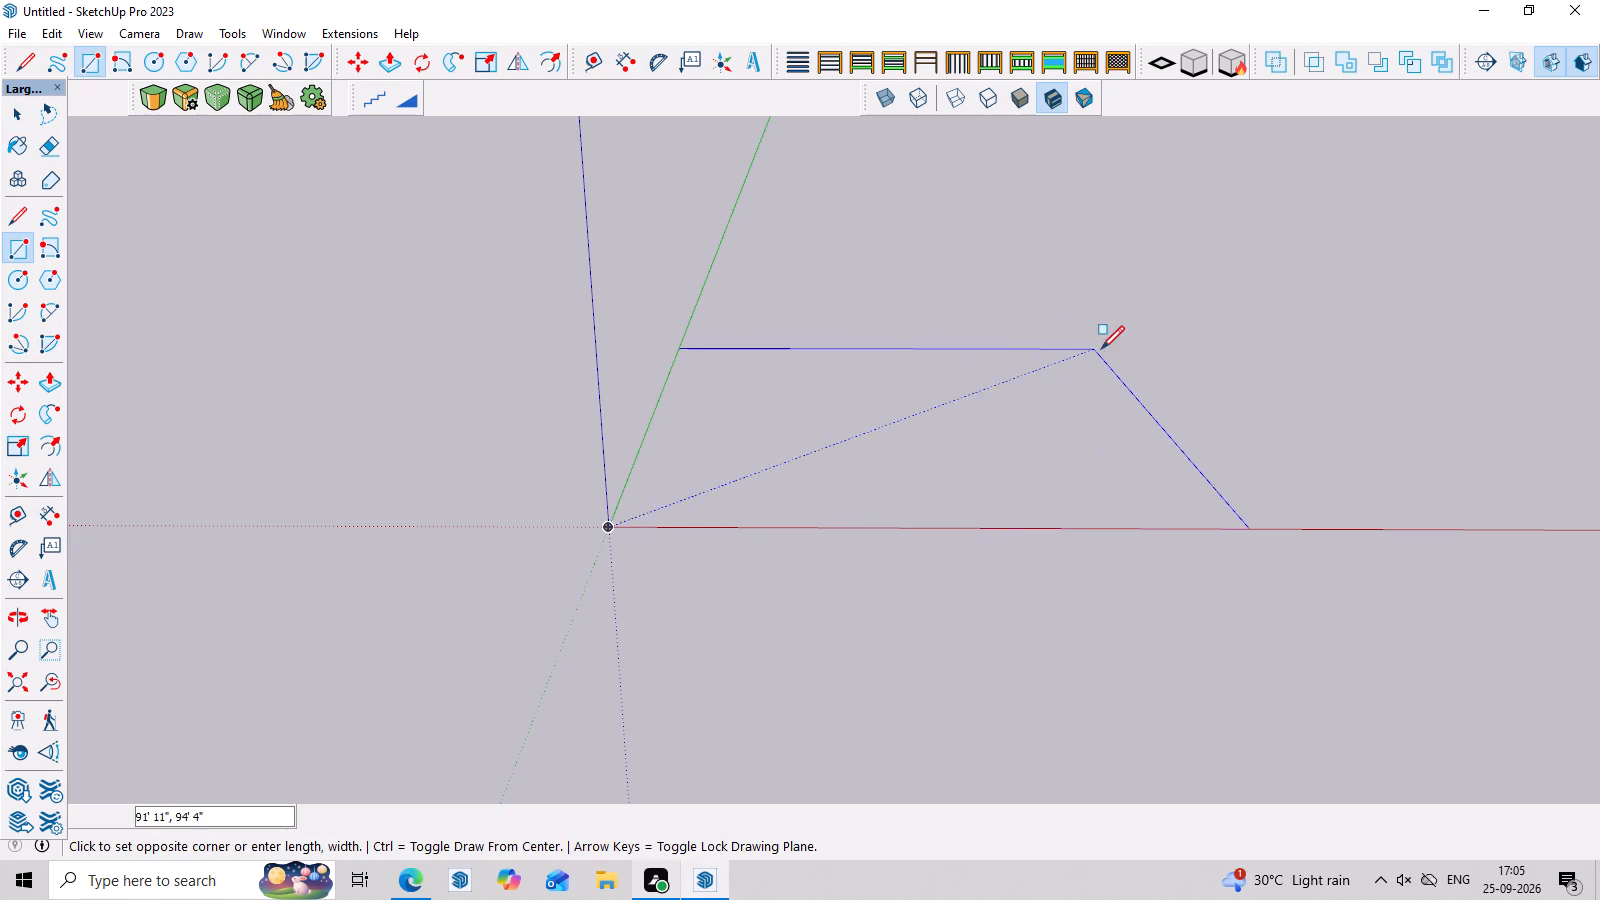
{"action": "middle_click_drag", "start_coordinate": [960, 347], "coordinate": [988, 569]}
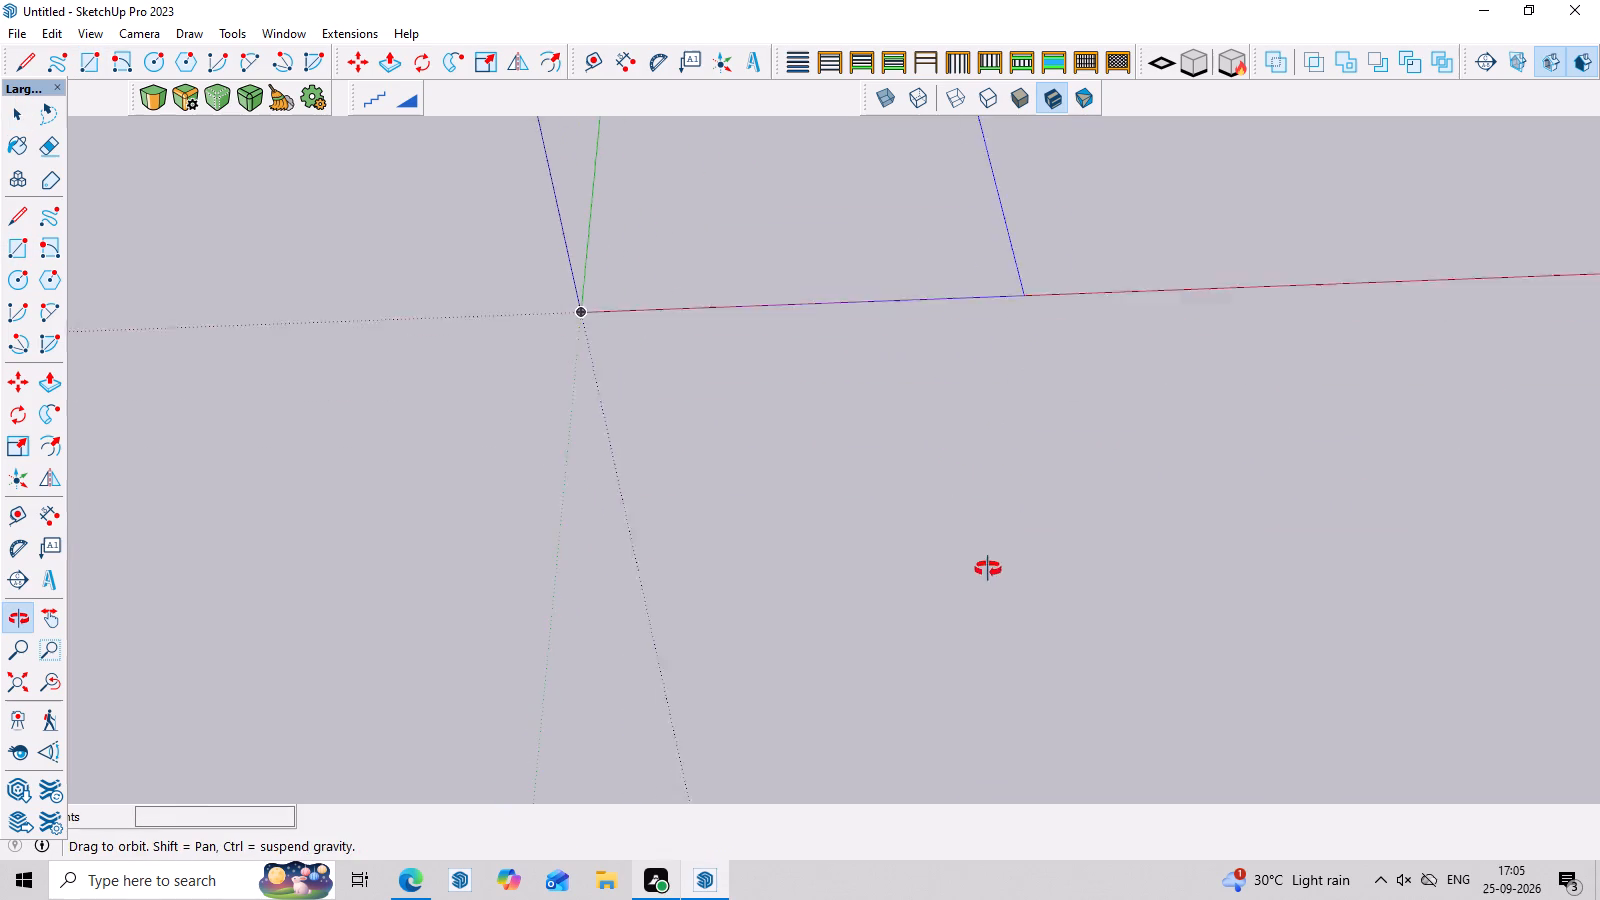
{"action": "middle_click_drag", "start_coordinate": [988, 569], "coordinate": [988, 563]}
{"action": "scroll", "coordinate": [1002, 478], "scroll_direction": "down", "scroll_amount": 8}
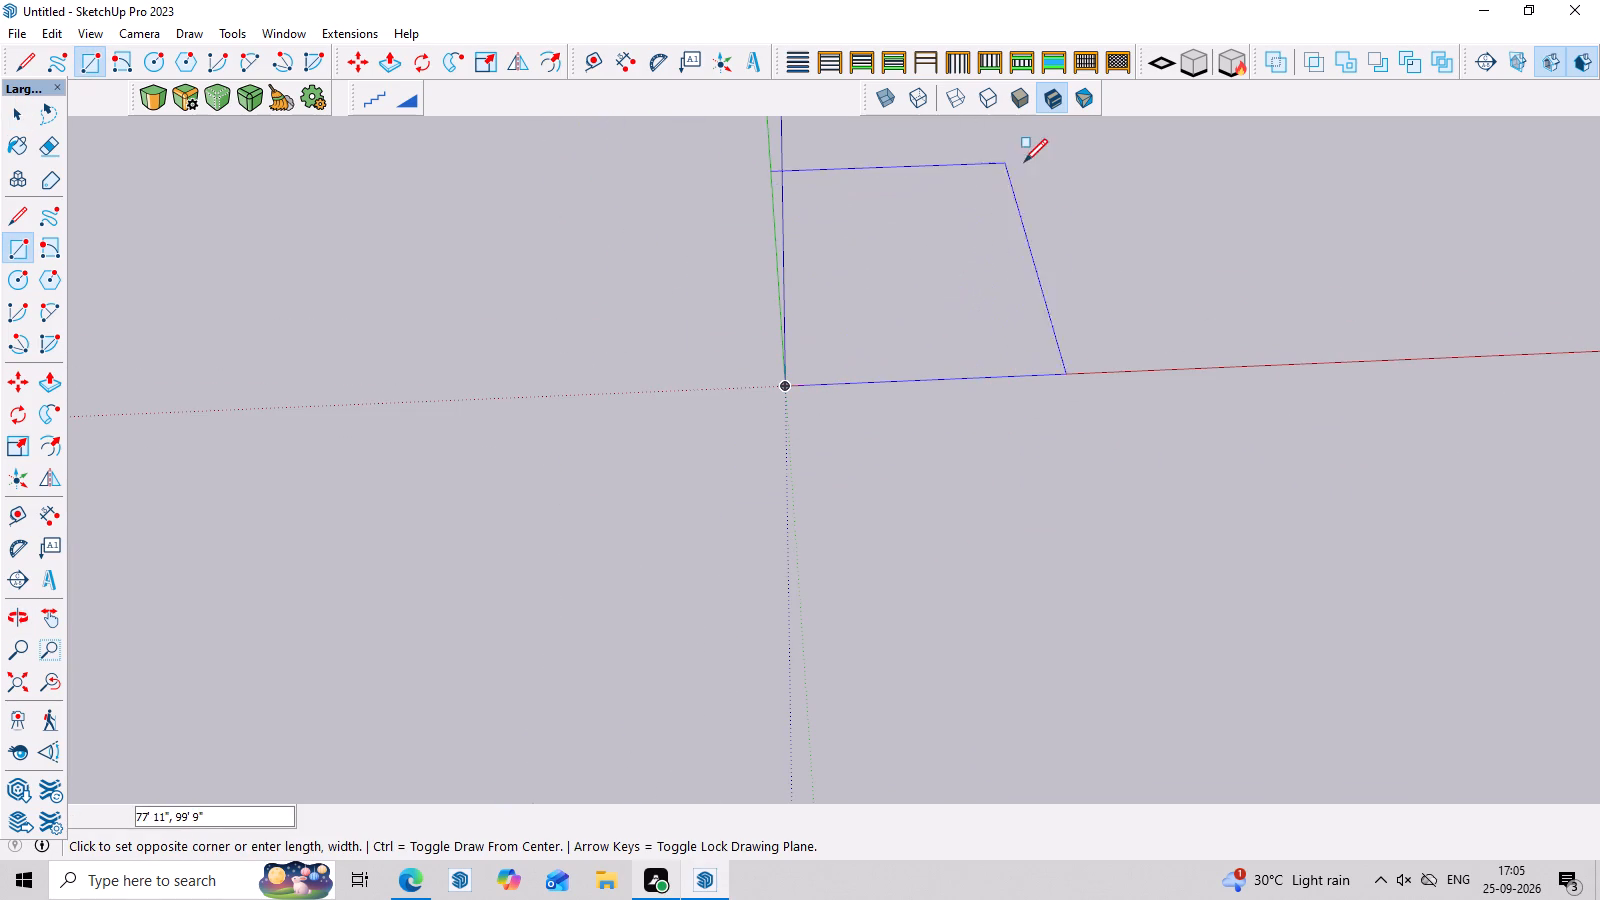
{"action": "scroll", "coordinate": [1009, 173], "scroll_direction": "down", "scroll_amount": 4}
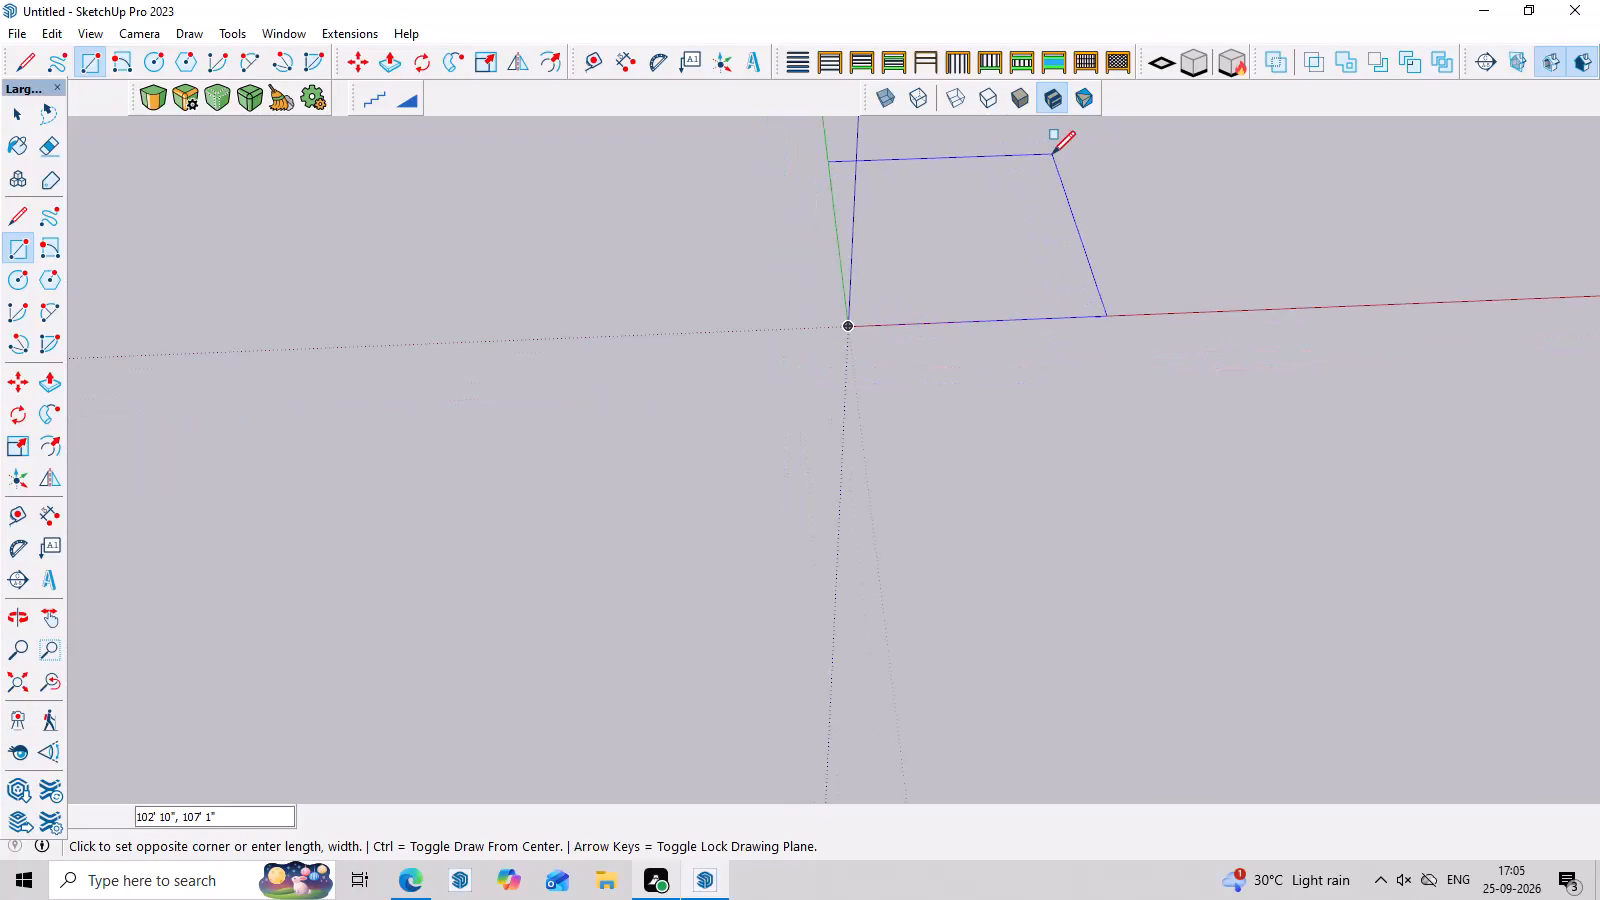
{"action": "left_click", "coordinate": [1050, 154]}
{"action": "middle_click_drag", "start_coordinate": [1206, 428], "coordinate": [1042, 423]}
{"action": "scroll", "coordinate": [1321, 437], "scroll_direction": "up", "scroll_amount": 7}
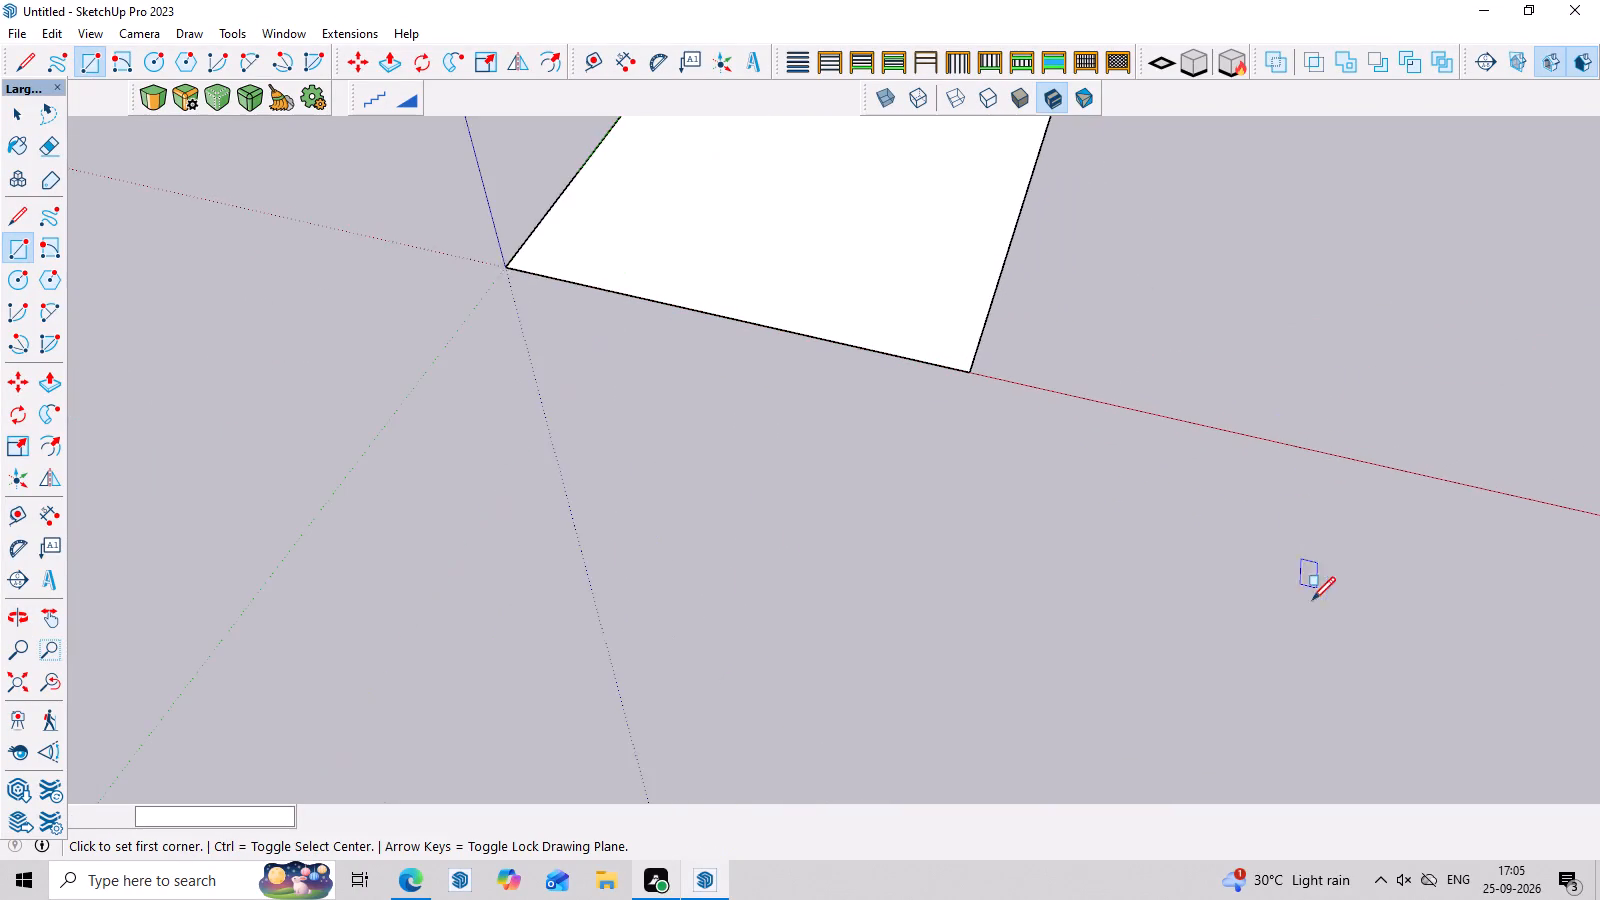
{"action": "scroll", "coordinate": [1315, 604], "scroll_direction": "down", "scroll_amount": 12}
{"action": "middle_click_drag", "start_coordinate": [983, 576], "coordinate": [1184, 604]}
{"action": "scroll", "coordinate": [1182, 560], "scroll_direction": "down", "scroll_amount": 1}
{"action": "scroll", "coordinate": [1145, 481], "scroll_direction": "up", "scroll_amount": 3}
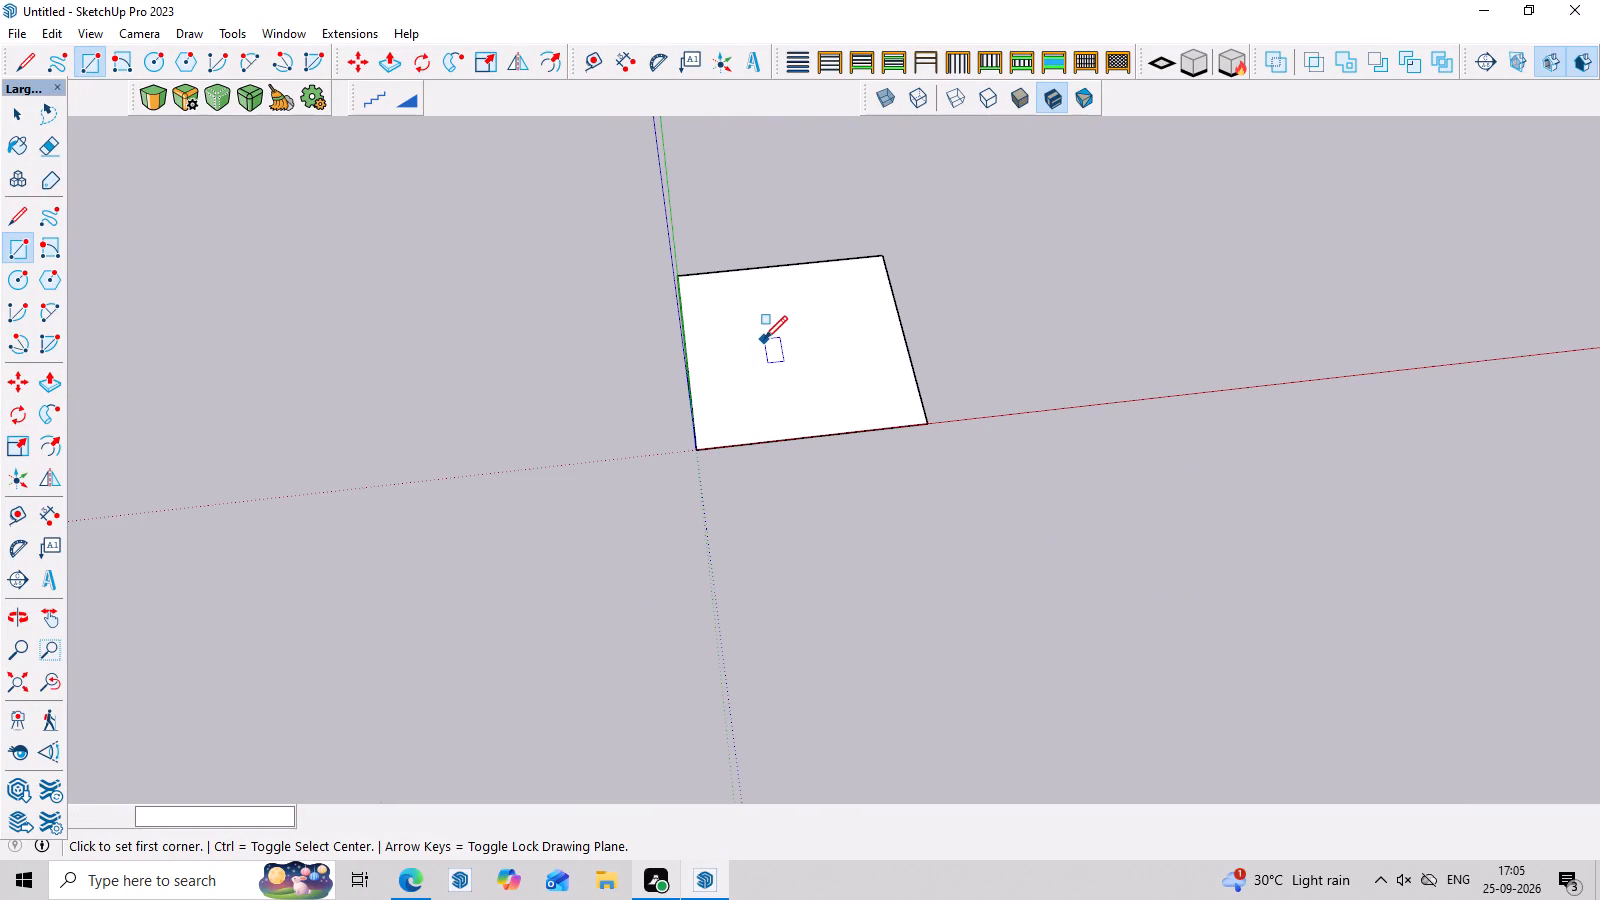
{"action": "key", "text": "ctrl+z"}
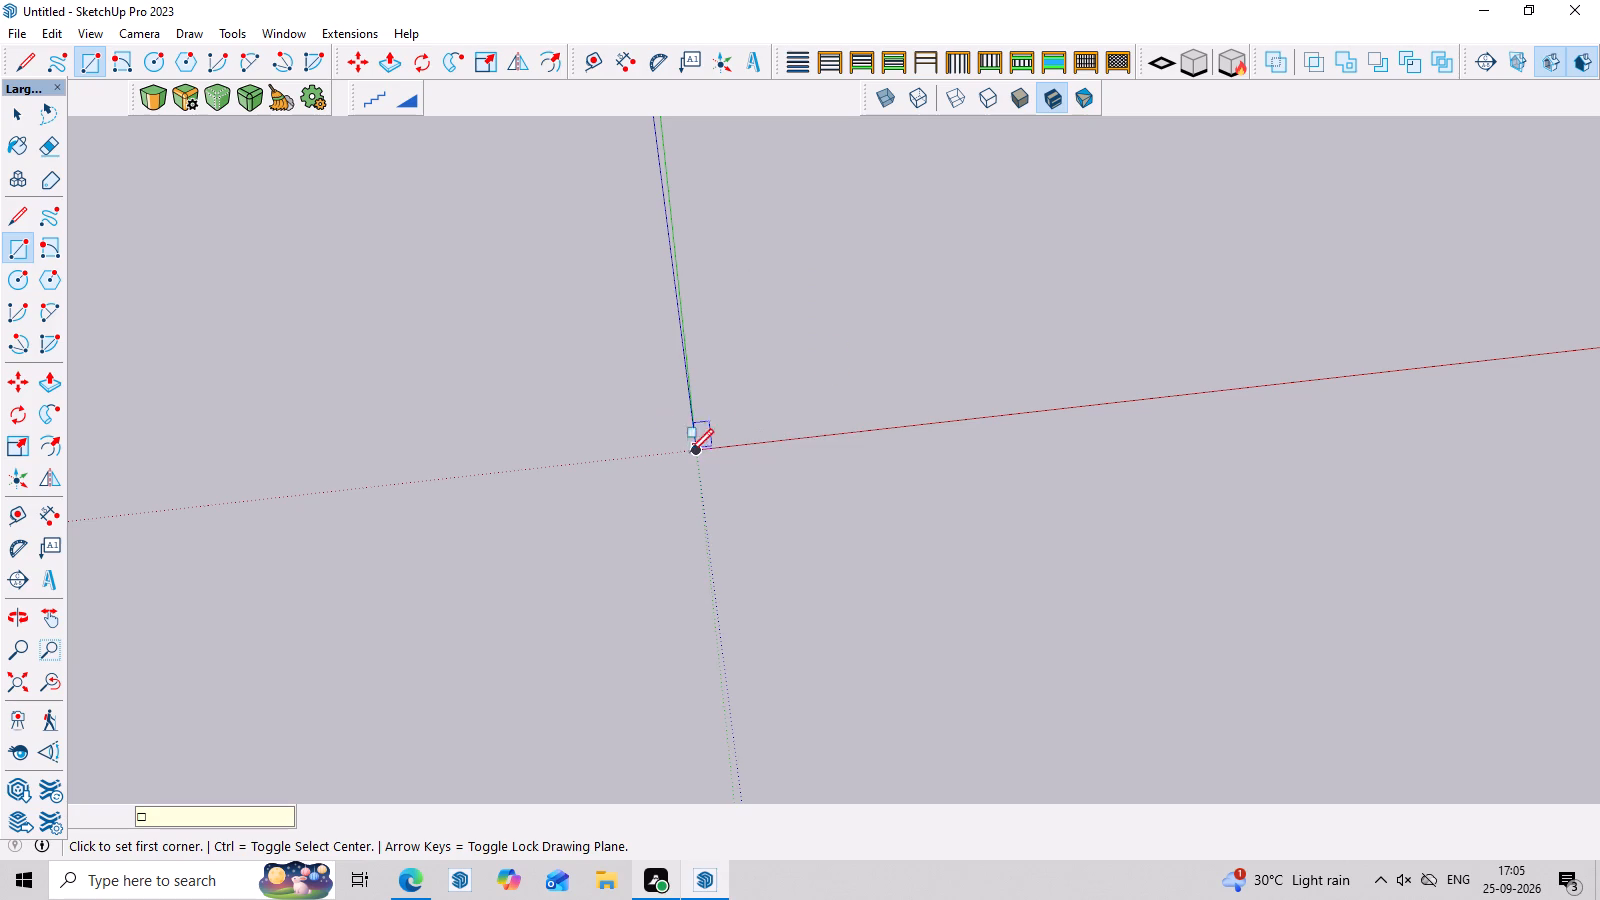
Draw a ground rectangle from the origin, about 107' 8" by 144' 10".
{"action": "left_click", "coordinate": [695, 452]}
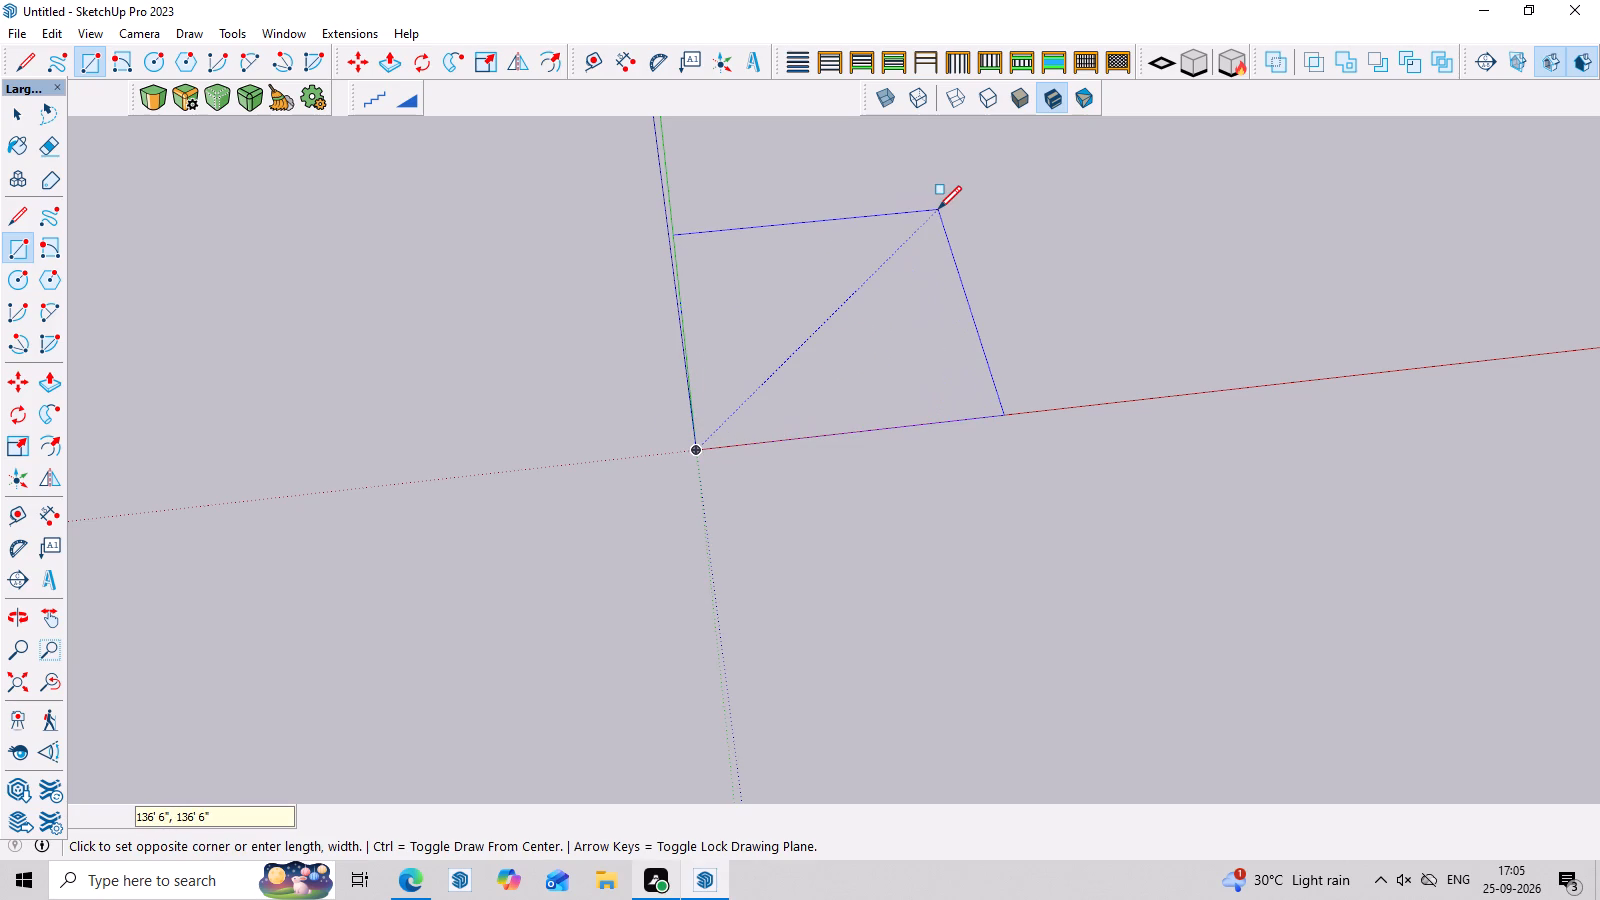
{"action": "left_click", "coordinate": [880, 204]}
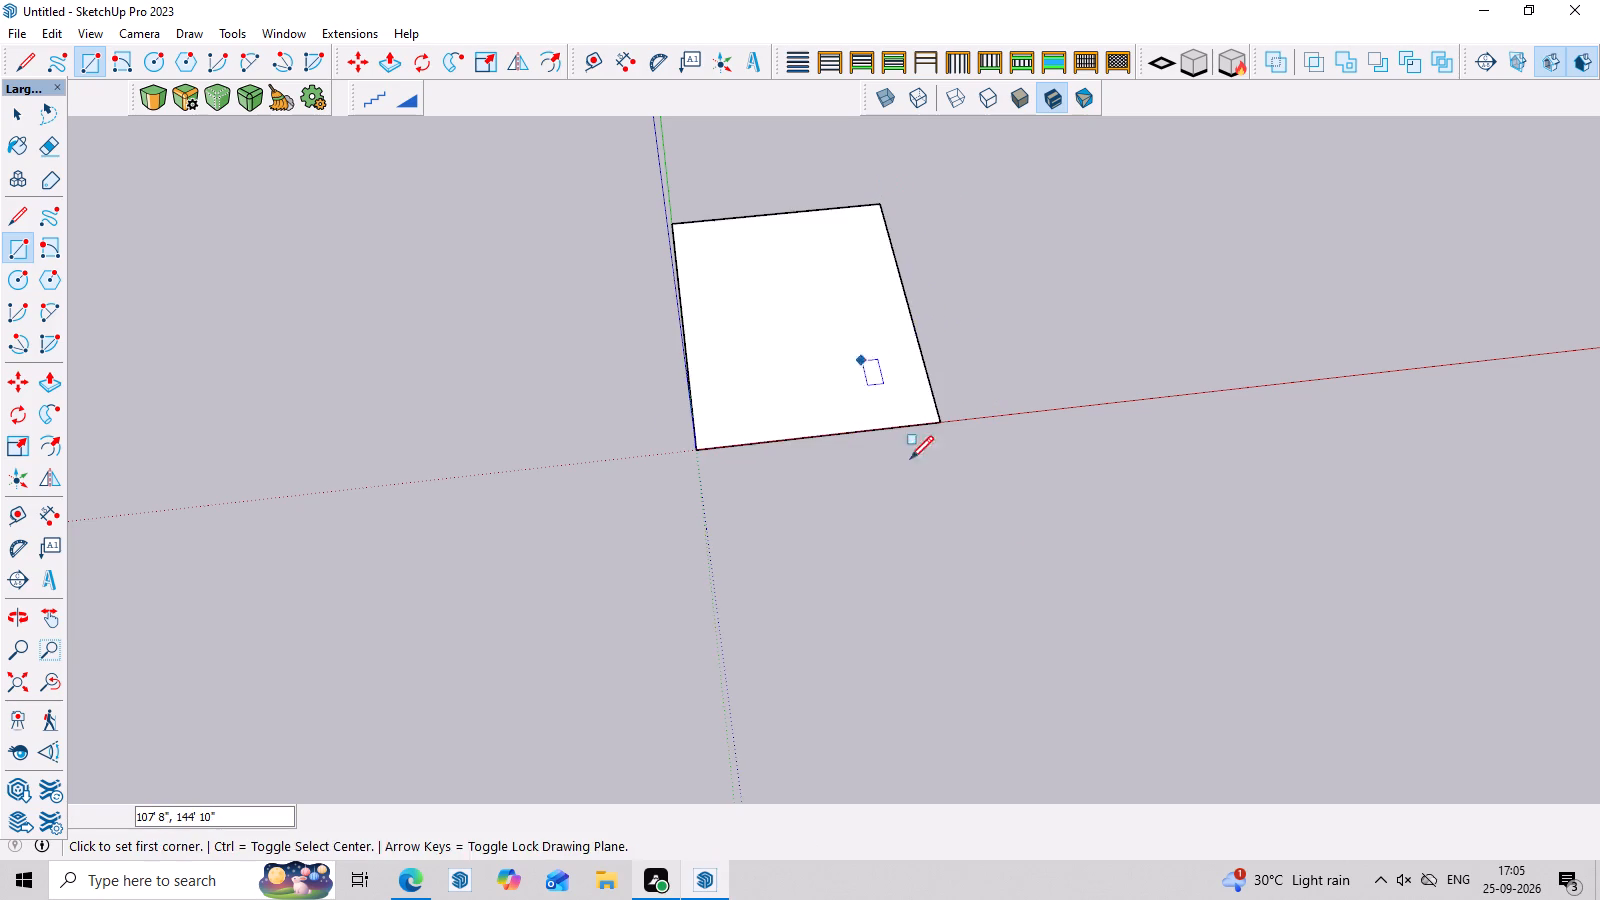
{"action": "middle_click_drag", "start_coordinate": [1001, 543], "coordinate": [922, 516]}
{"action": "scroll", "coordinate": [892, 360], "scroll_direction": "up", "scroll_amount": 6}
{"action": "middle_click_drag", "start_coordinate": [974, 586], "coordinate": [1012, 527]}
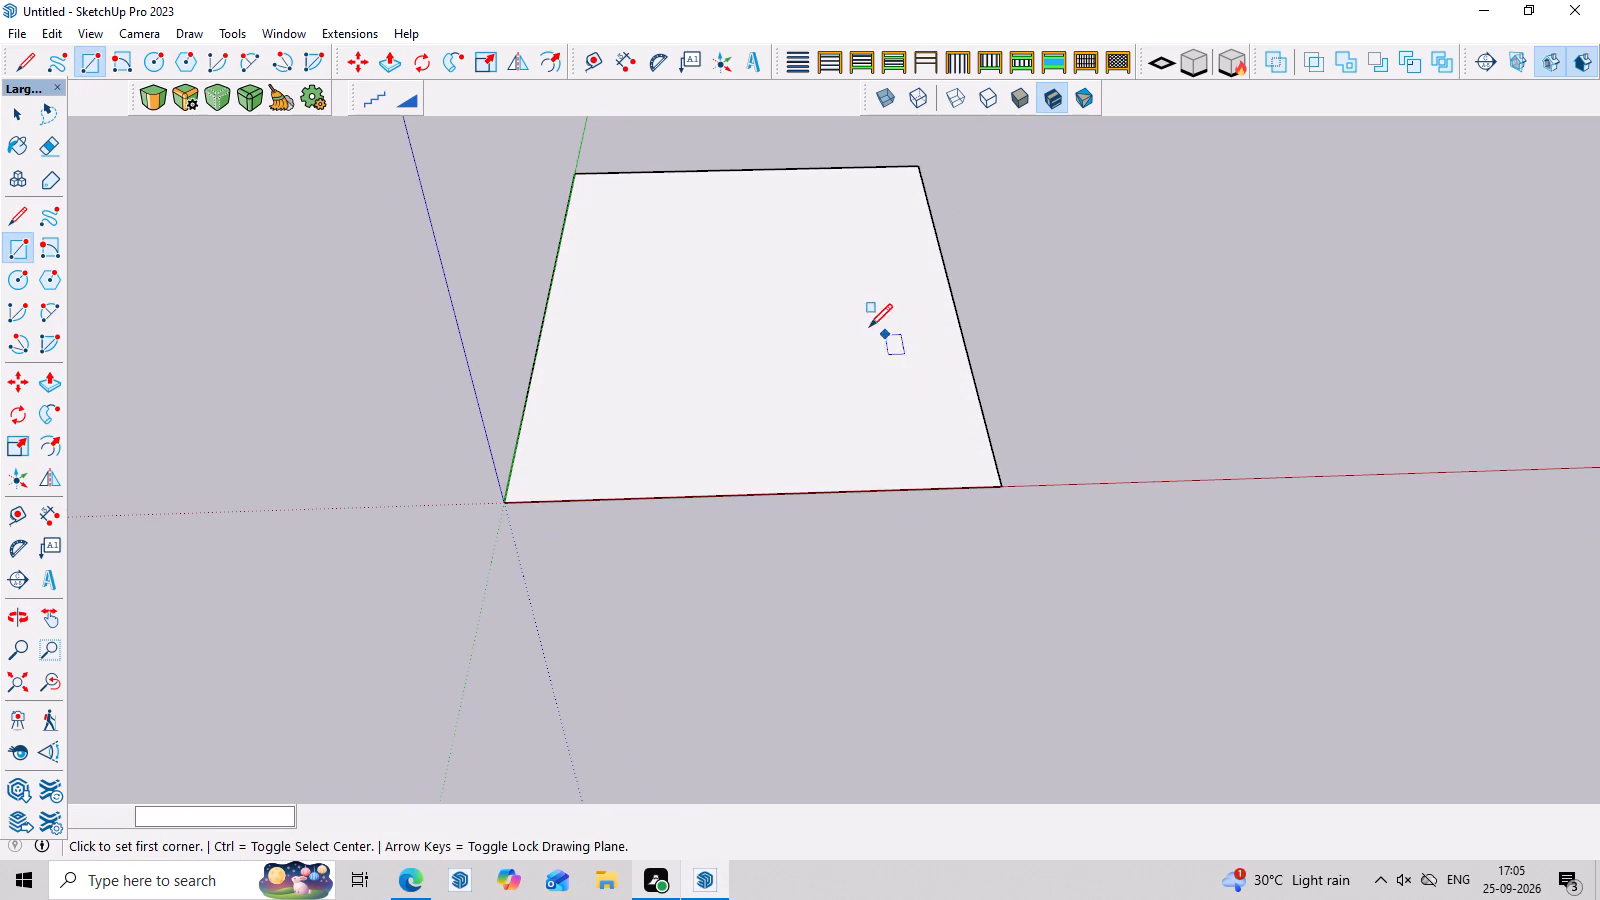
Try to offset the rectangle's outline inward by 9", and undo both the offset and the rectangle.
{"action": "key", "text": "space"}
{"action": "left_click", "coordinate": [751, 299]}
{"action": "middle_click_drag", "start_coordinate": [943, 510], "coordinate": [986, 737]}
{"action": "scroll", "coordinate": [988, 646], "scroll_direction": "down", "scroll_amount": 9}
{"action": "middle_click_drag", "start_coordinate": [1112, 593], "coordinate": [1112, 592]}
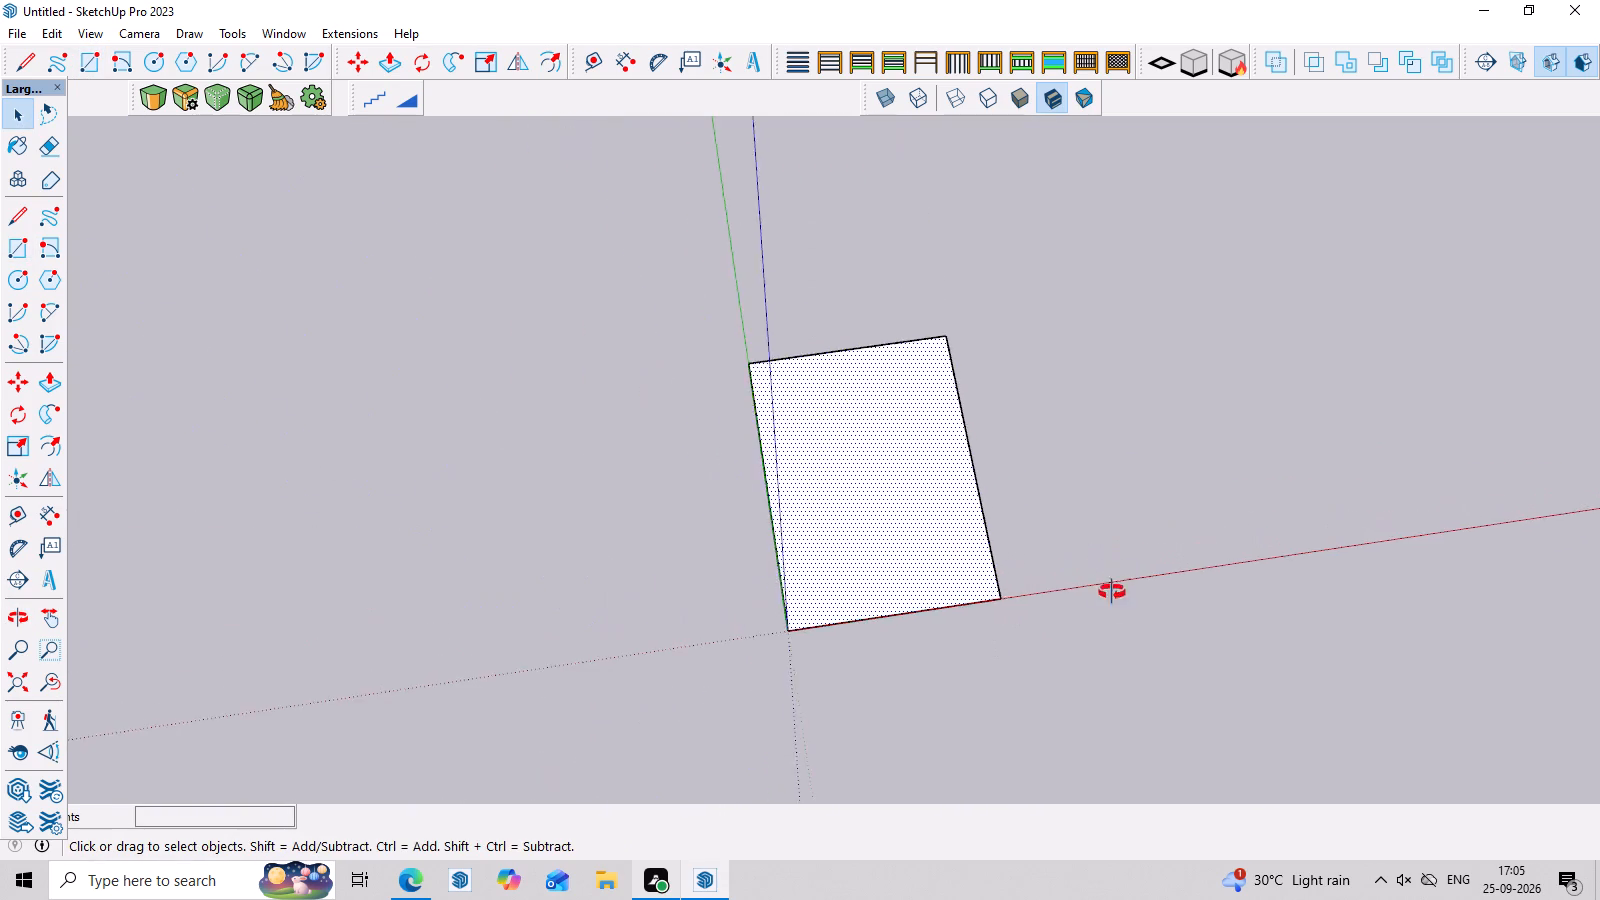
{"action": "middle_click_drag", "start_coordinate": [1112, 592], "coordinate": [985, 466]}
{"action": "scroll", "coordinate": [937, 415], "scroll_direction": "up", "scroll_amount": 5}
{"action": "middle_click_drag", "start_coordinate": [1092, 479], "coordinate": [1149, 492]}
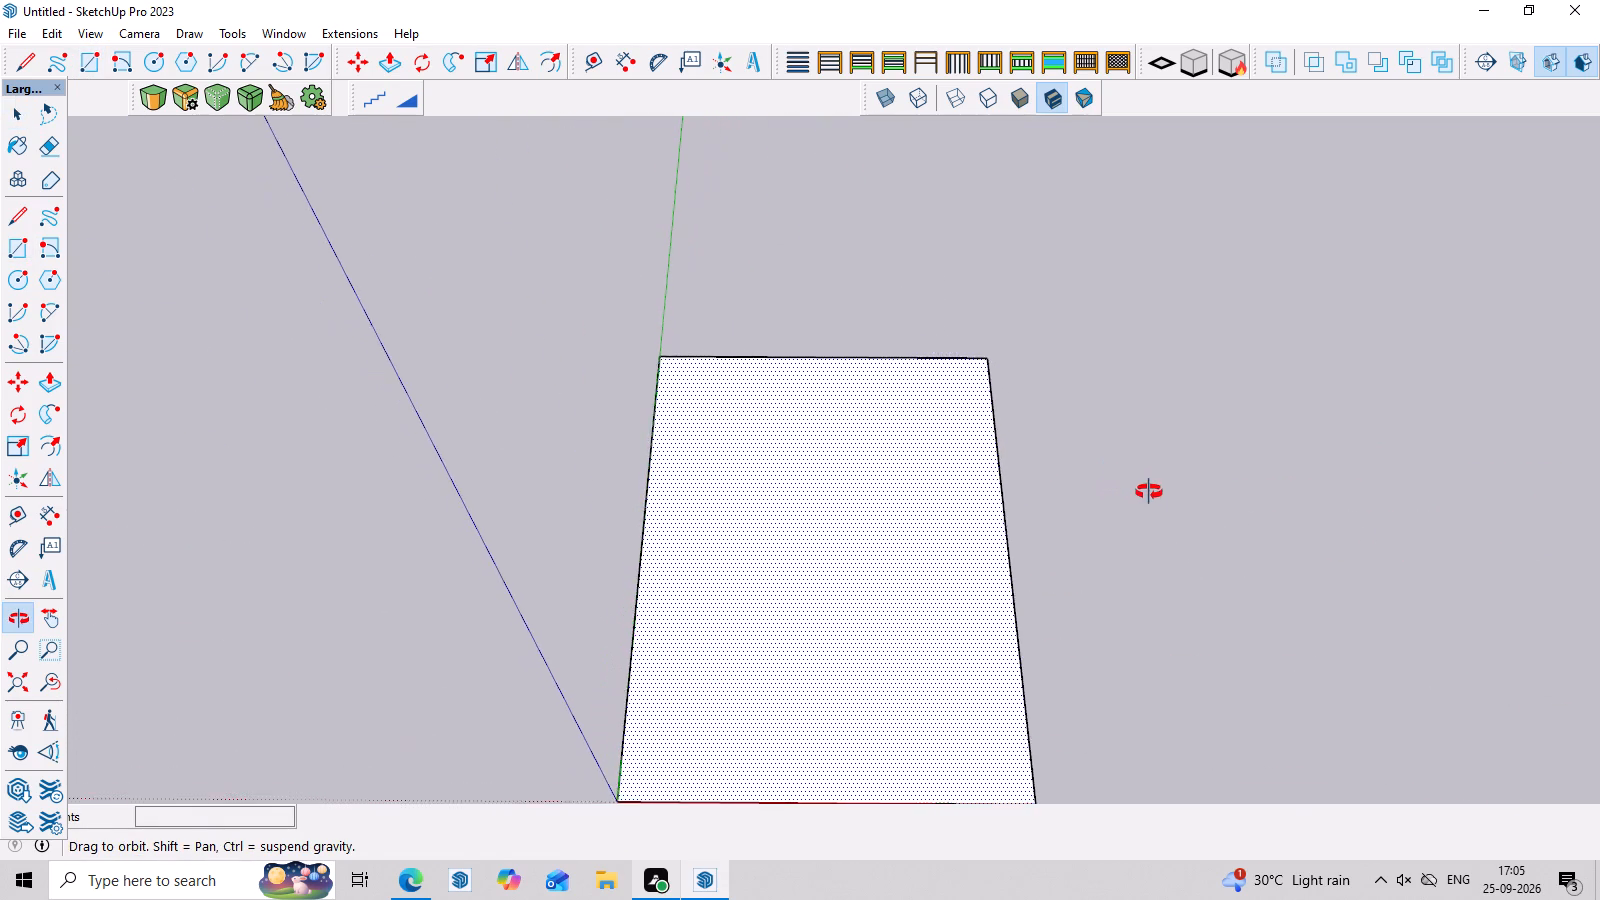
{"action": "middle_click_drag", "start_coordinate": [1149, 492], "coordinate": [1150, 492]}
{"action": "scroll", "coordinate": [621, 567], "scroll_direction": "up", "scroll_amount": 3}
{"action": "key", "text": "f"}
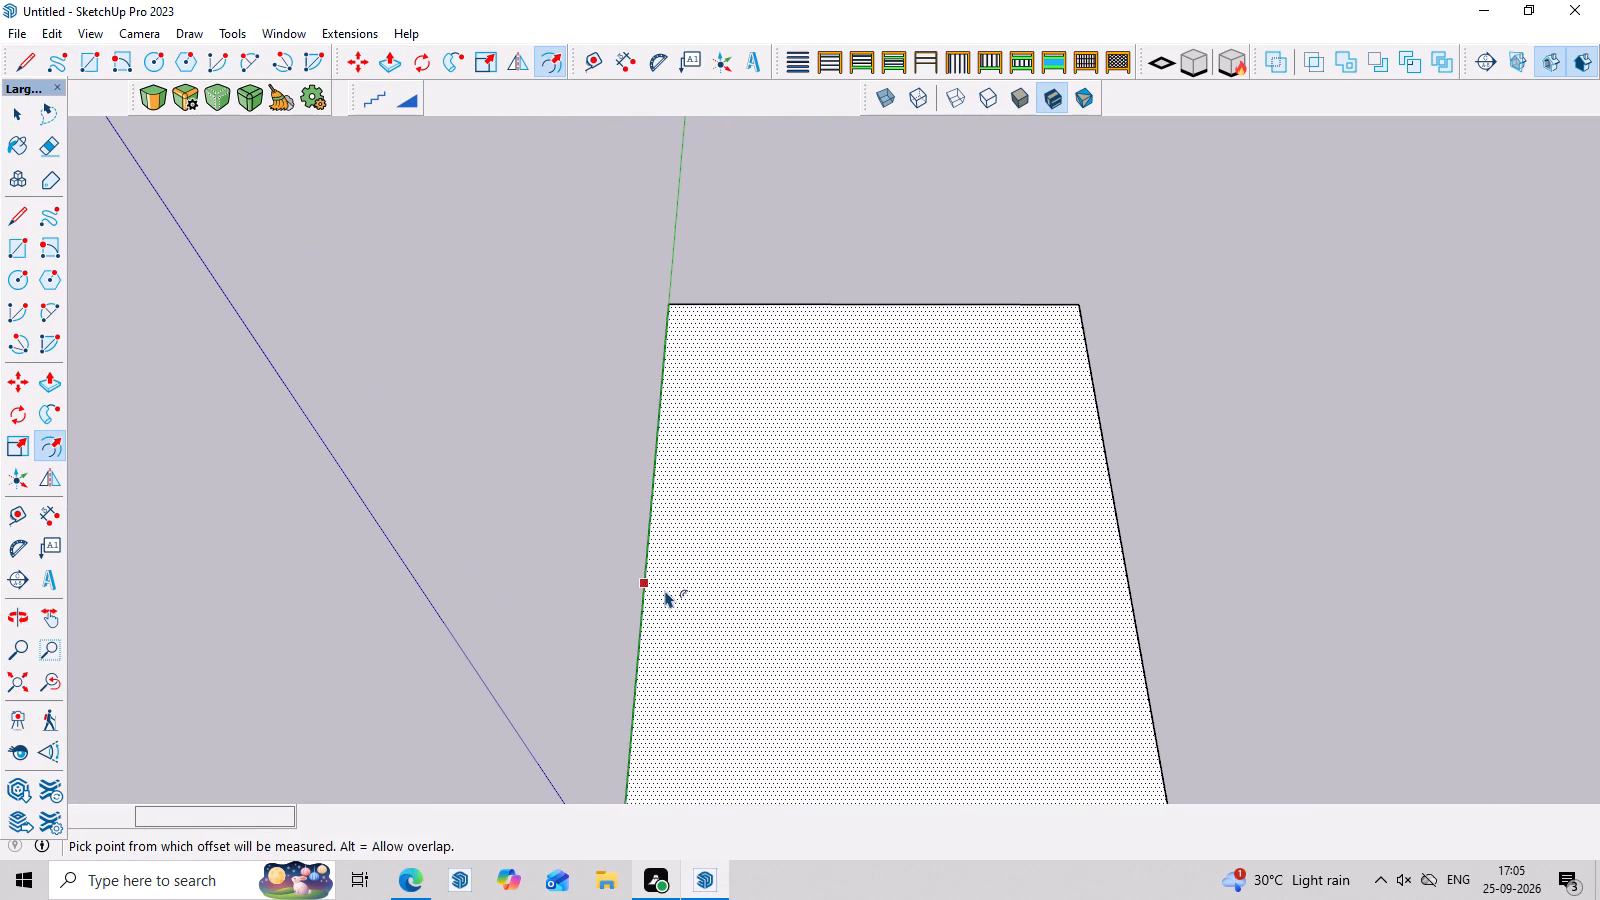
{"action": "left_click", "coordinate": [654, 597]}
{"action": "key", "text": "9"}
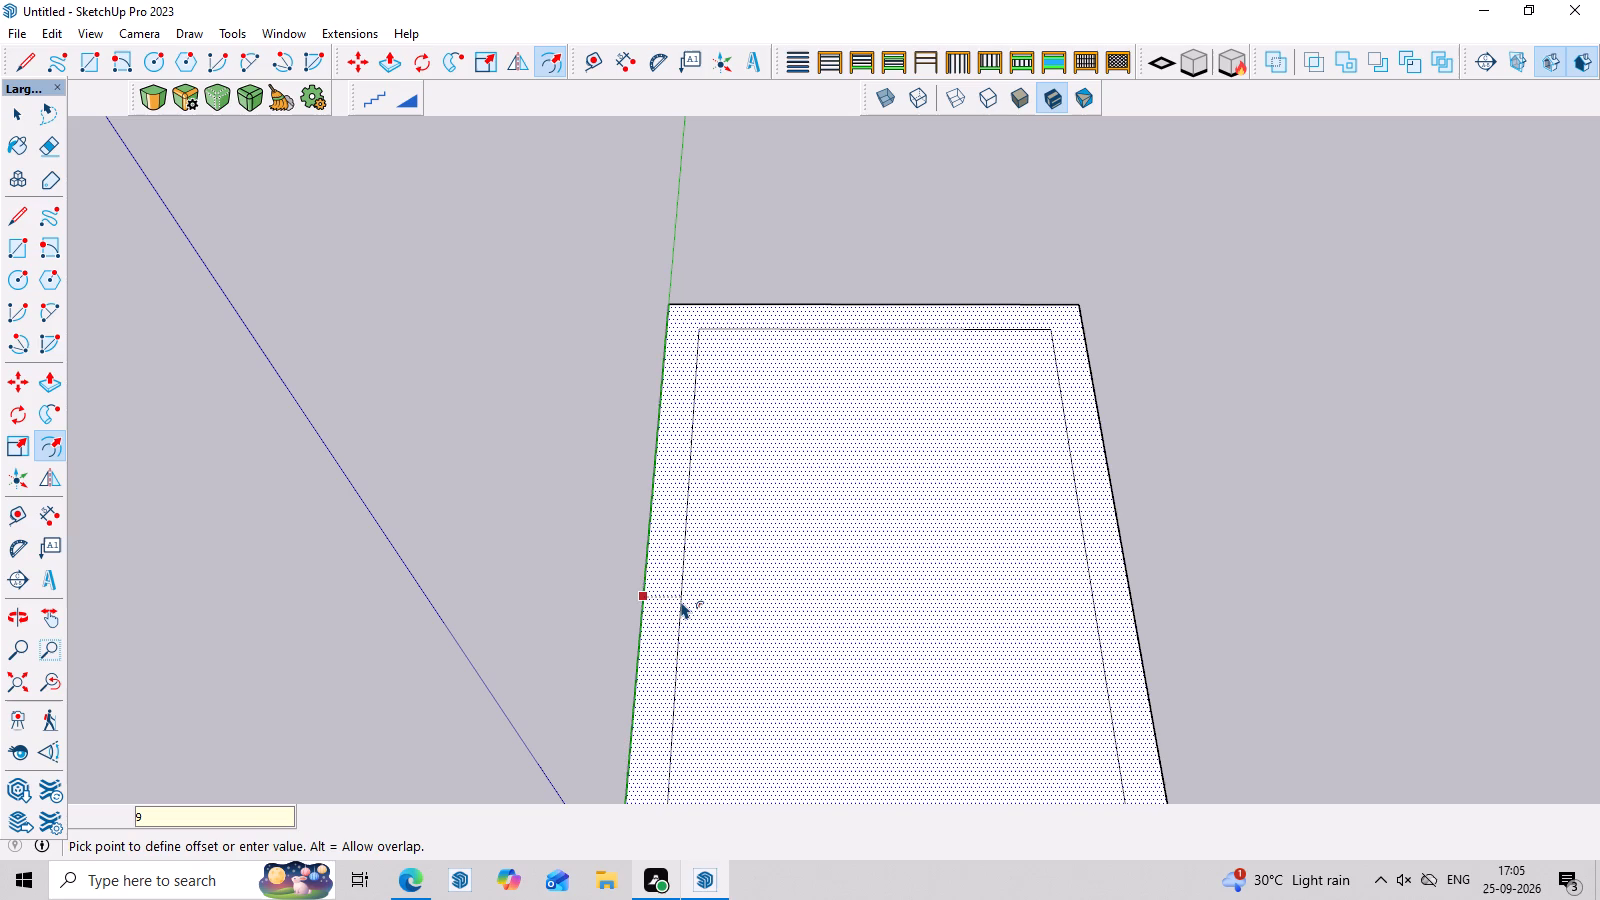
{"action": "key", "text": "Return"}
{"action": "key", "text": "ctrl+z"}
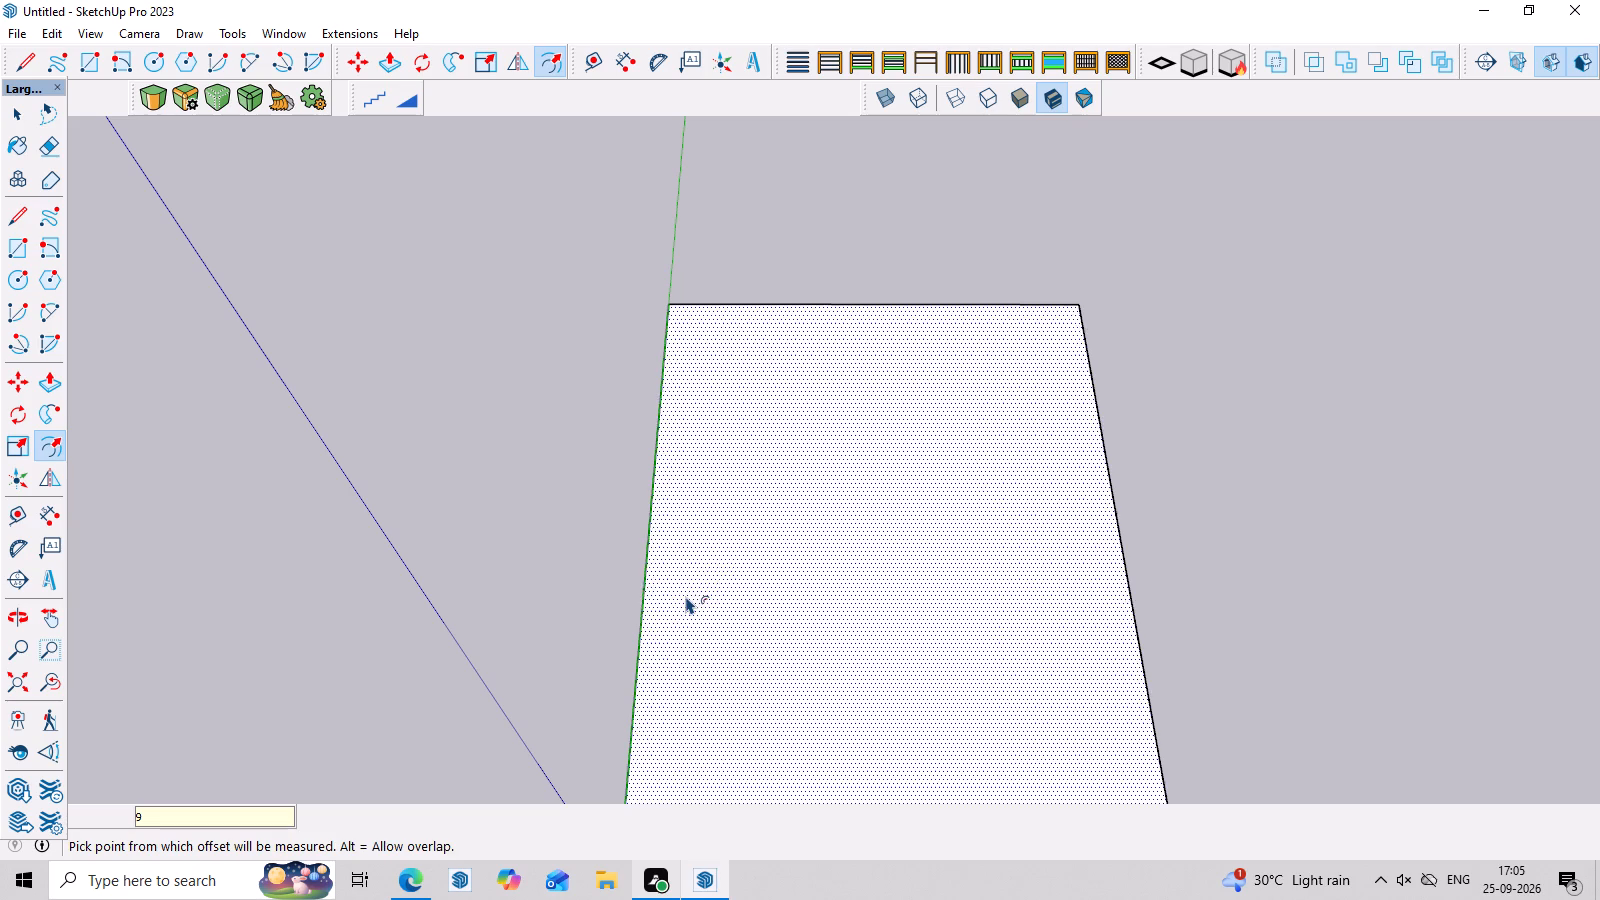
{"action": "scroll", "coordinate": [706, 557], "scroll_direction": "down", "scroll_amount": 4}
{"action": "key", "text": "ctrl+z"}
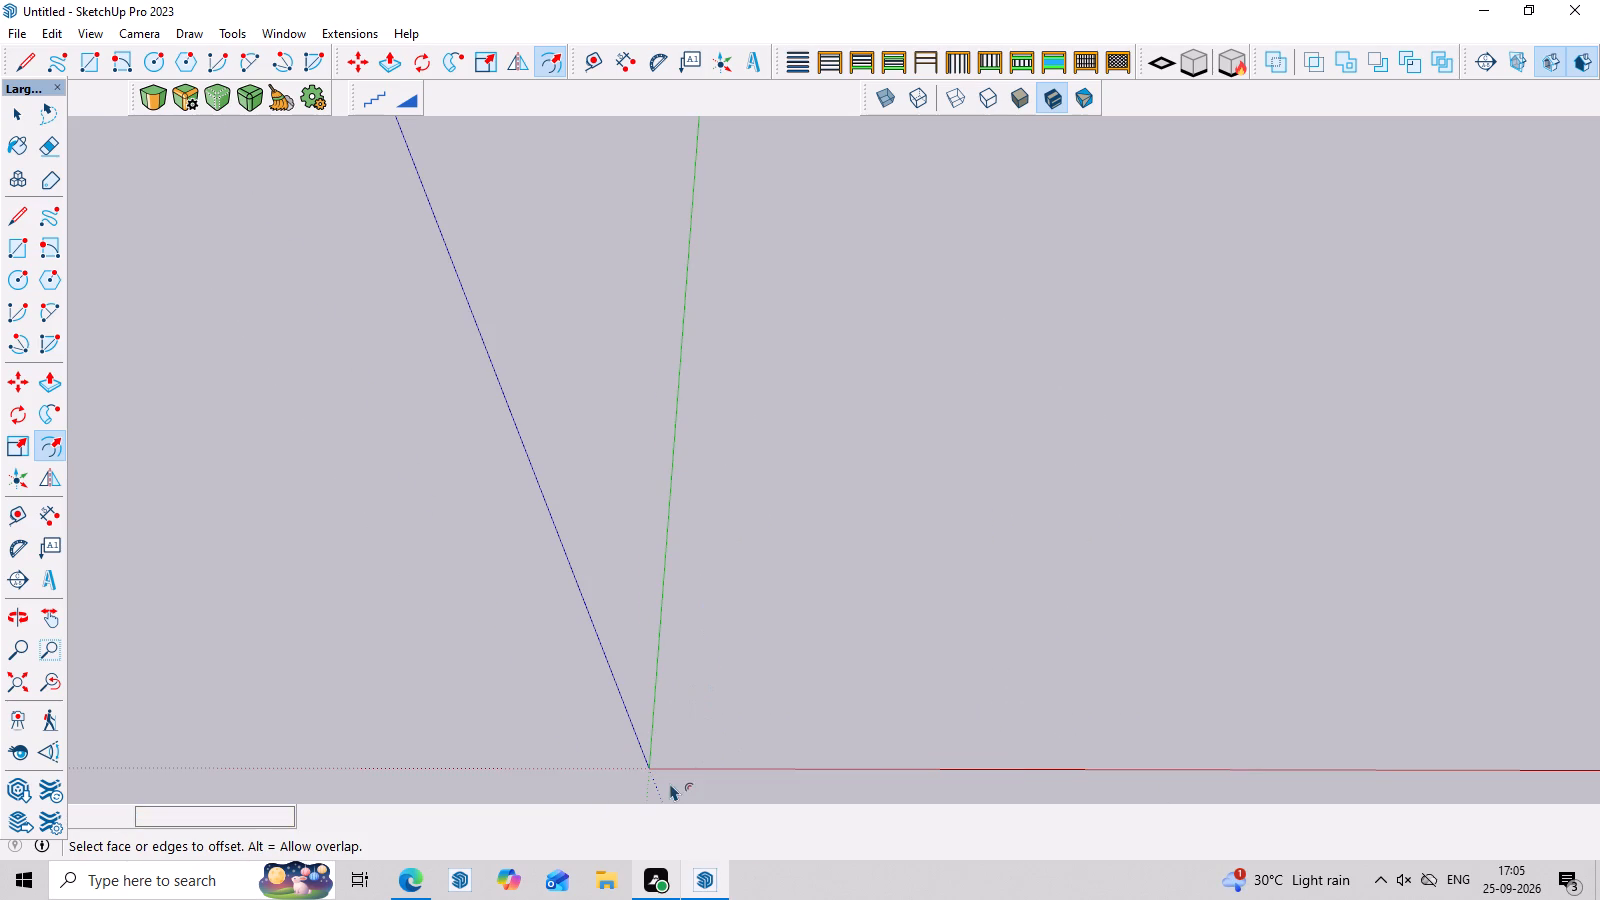
Draw a ground rectangle from the origin, about 65' 5" by 78' 11".
{"action": "key", "text": "r"}
{"action": "left_click", "coordinate": [650, 769]}
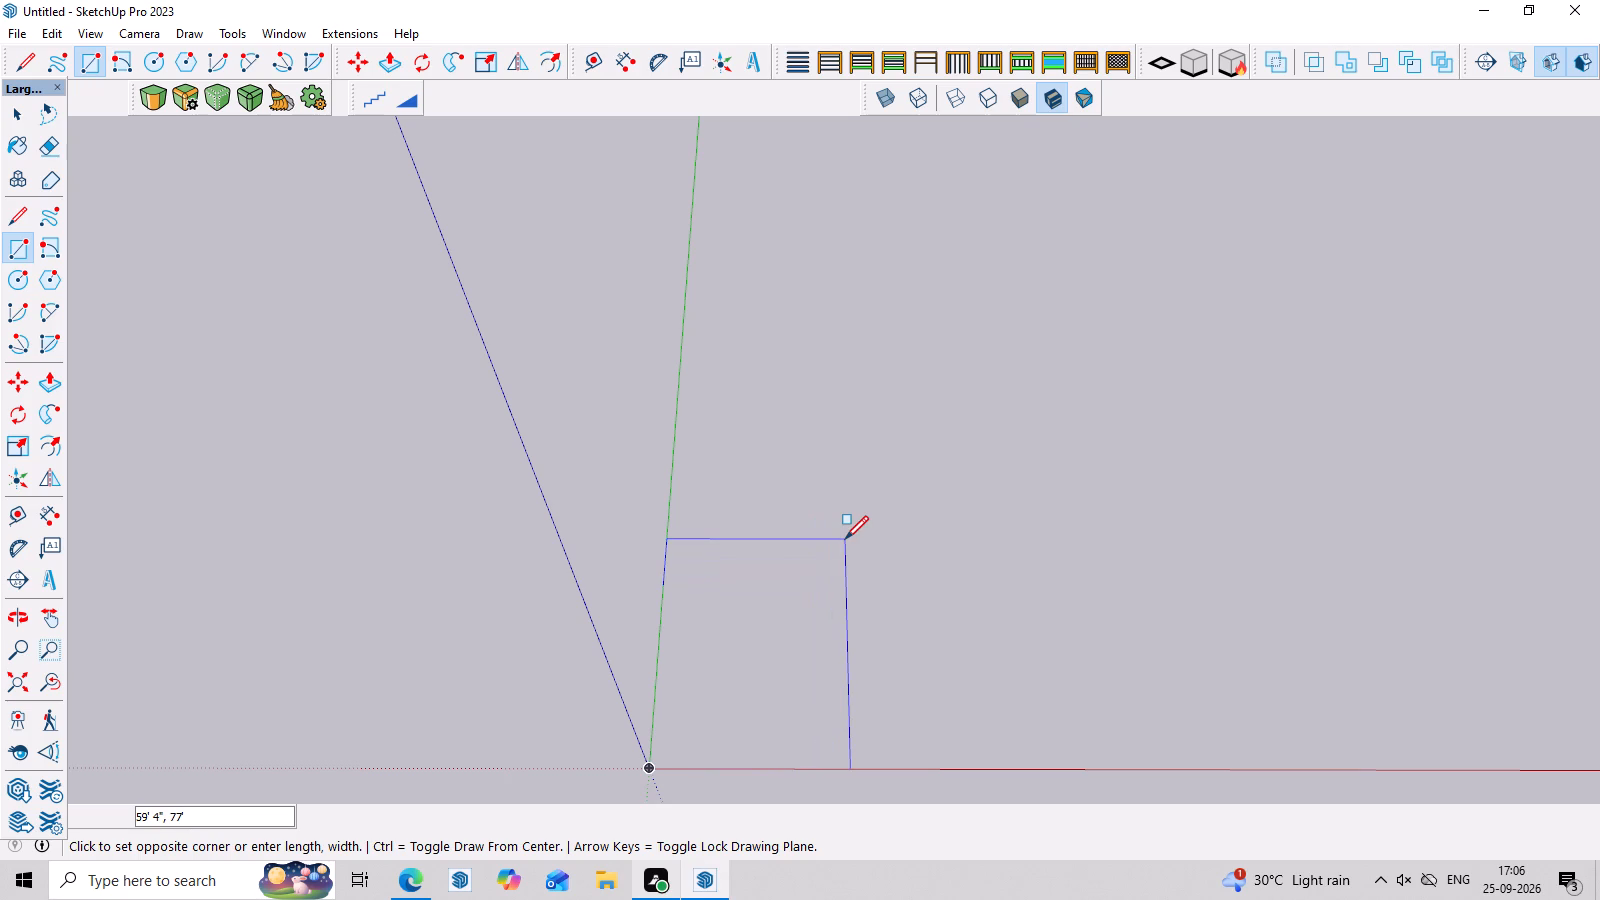
{"action": "left_click", "coordinate": [863, 534]}
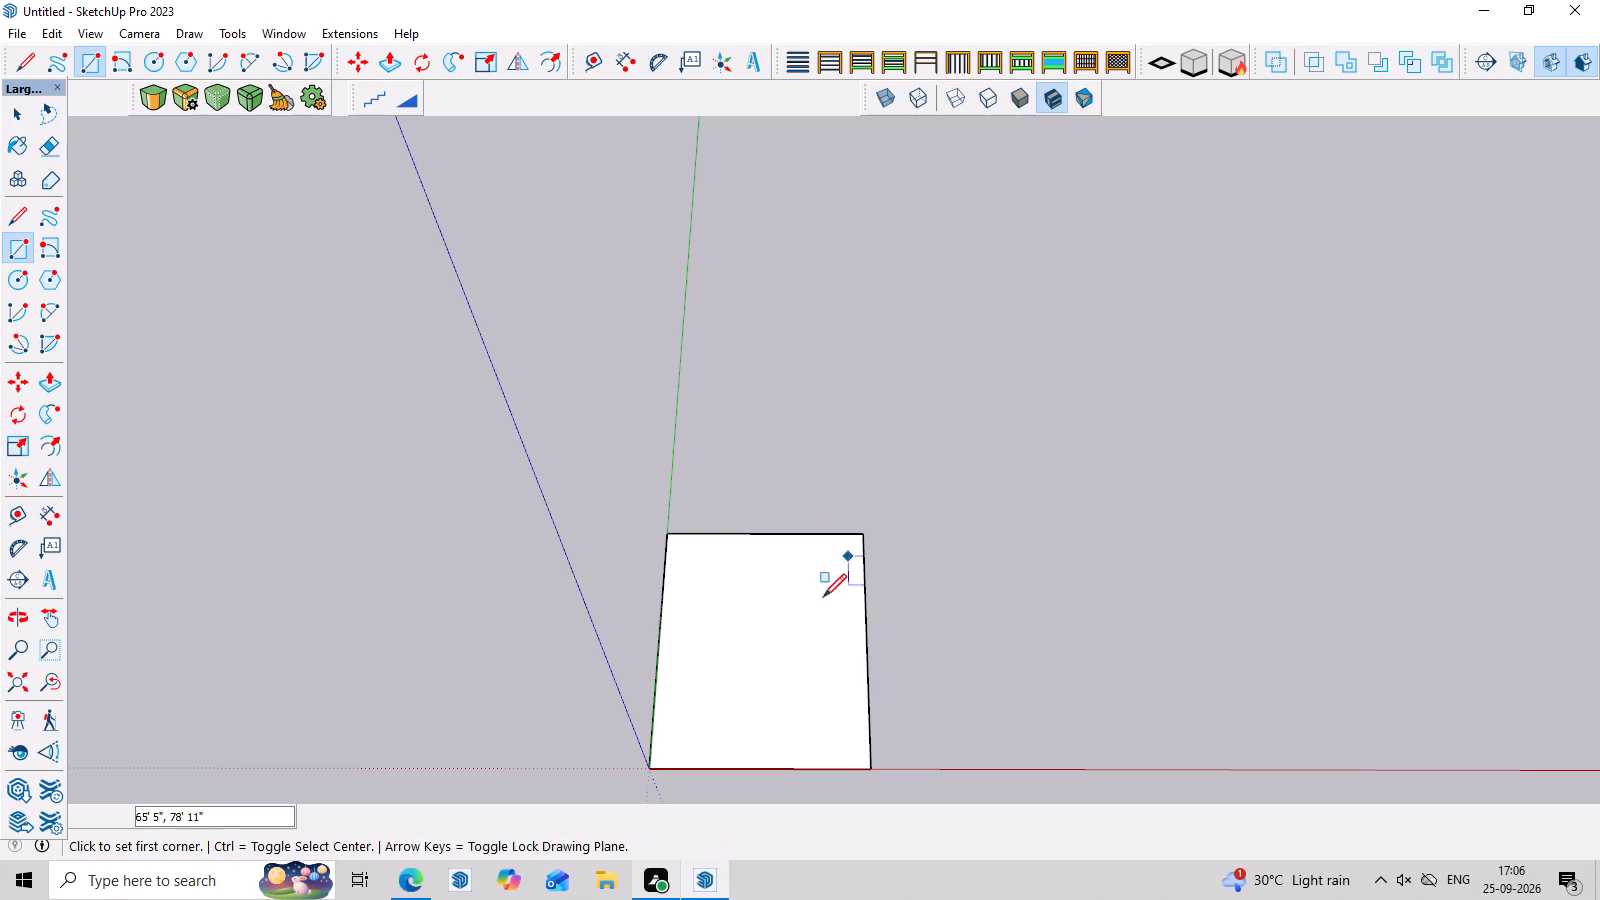
Offset the ground rectangle's outline inward by 9" to form the wall outline.
{"action": "key", "text": "space"}
{"action": "key", "text": "f"}
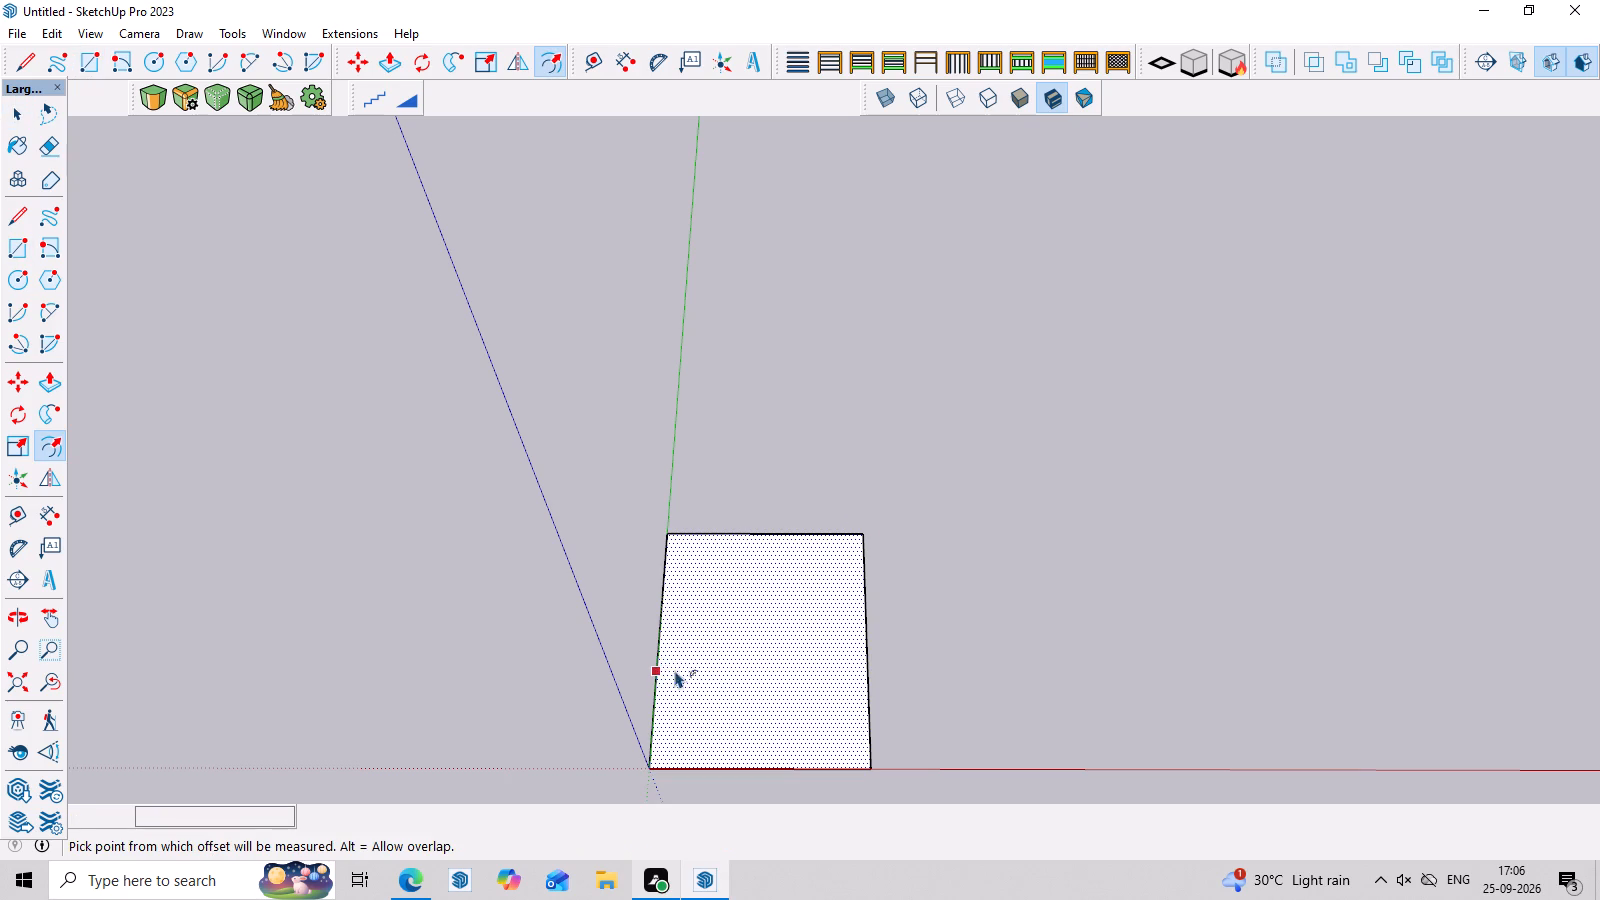
{"action": "left_click", "coordinate": [662, 663]}
{"action": "key", "text": "9"}
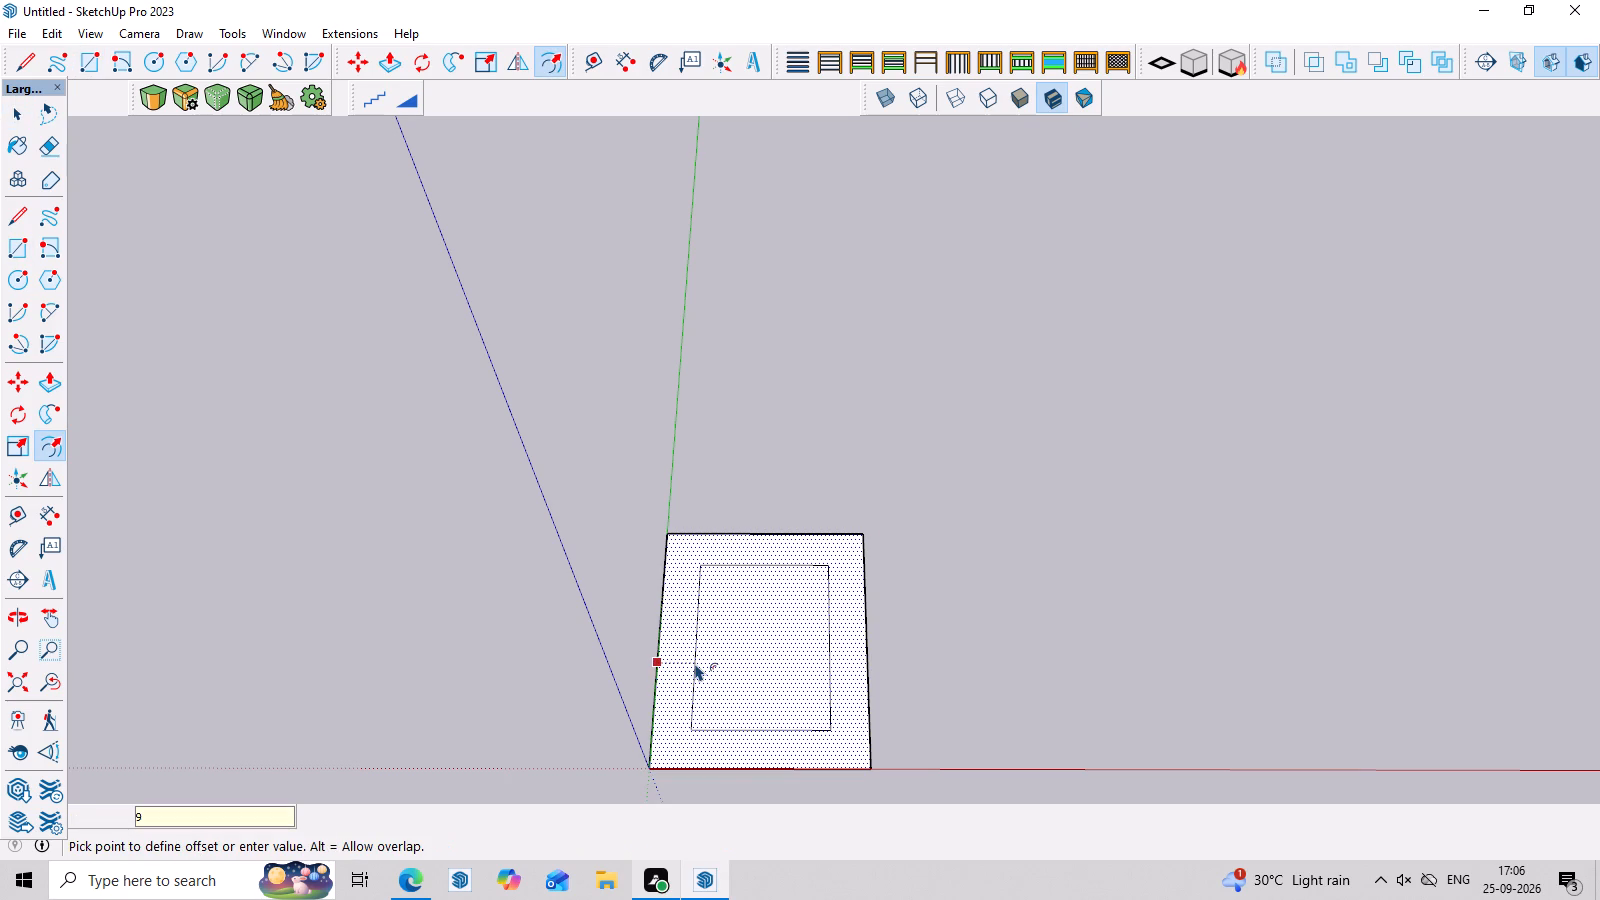
{"action": "key", "text": "Return"}
Place a guide parallel to the inner wall line along the green axis, about 28' 10" into the floor.
{"action": "middle_click_drag", "start_coordinate": [748, 690], "coordinate": [749, 637]}
{"action": "scroll", "coordinate": [773, 655], "scroll_direction": "up", "scroll_amount": 7}
{"action": "scroll", "coordinate": [827, 466], "scroll_direction": "down", "scroll_amount": 6}
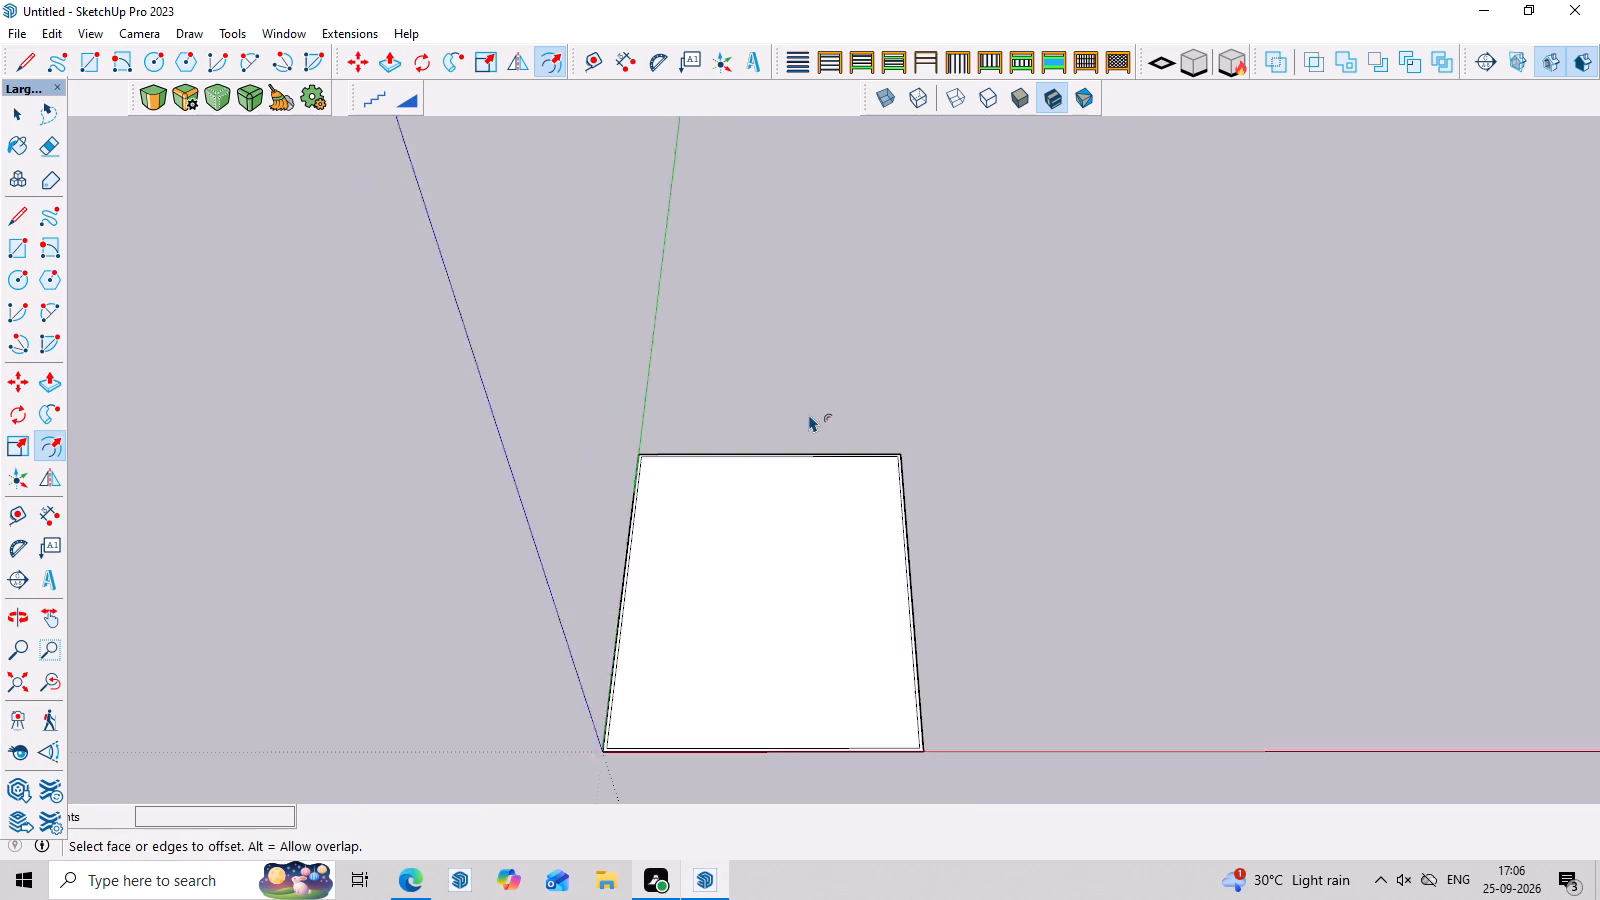
{"action": "scroll", "coordinate": [809, 414], "scroll_direction": "down", "scroll_amount": 3}
{"action": "scroll", "coordinate": [907, 805], "scroll_direction": "up", "scroll_amount": 2}
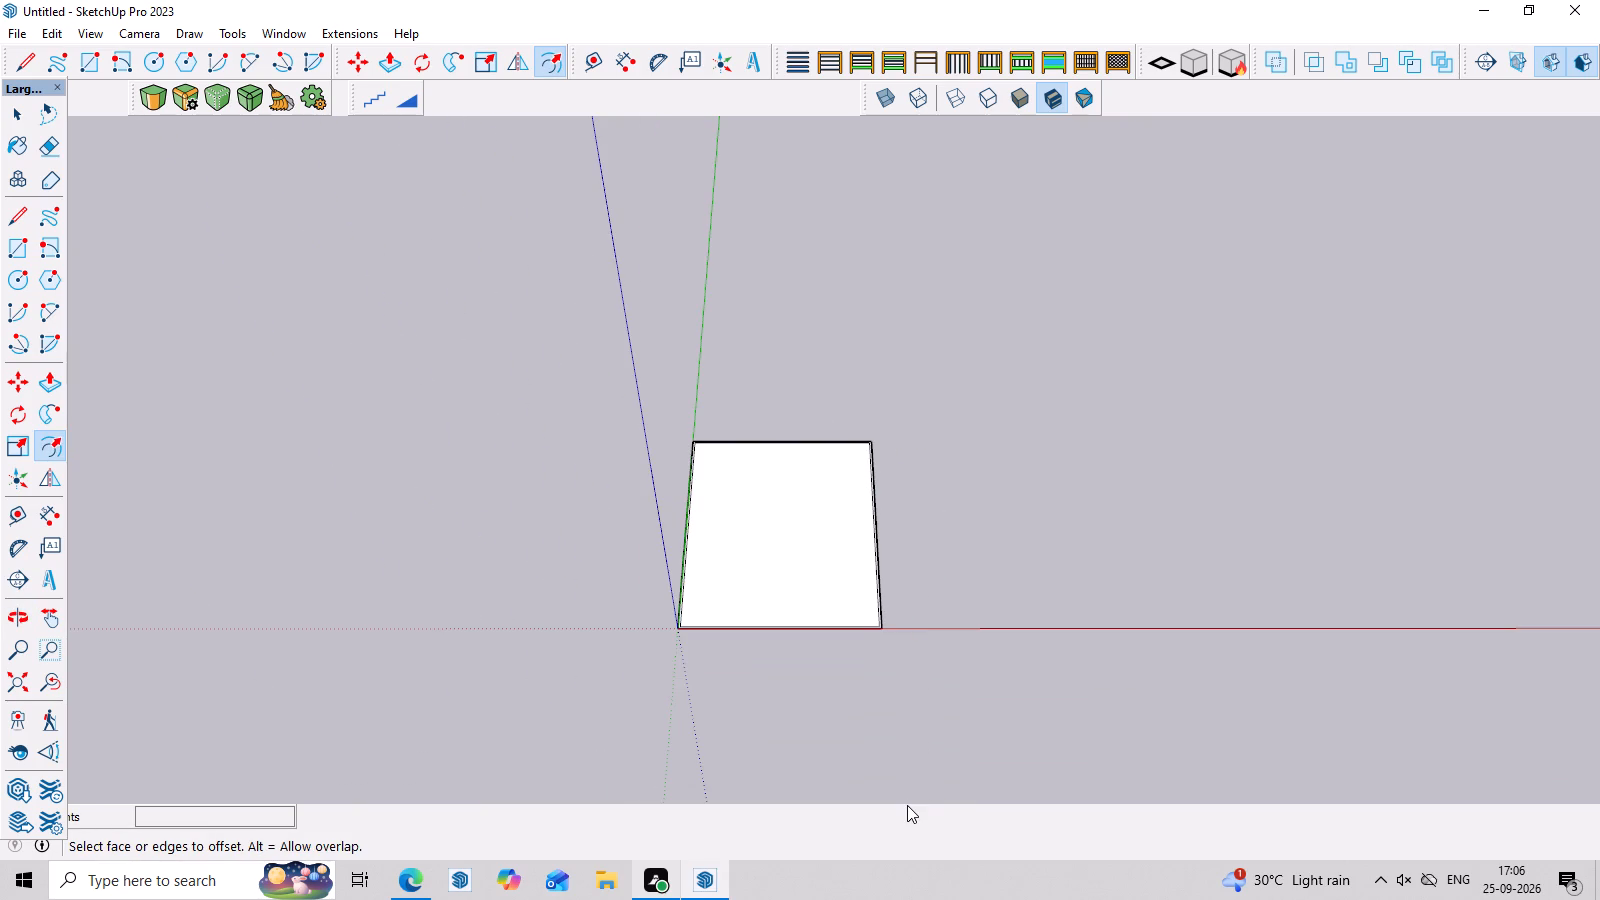
{"action": "middle_click_drag", "start_coordinate": [907, 805], "coordinate": [971, 899]}
{"action": "scroll", "coordinate": [1164, 740], "scroll_direction": "up", "scroll_amount": 2}
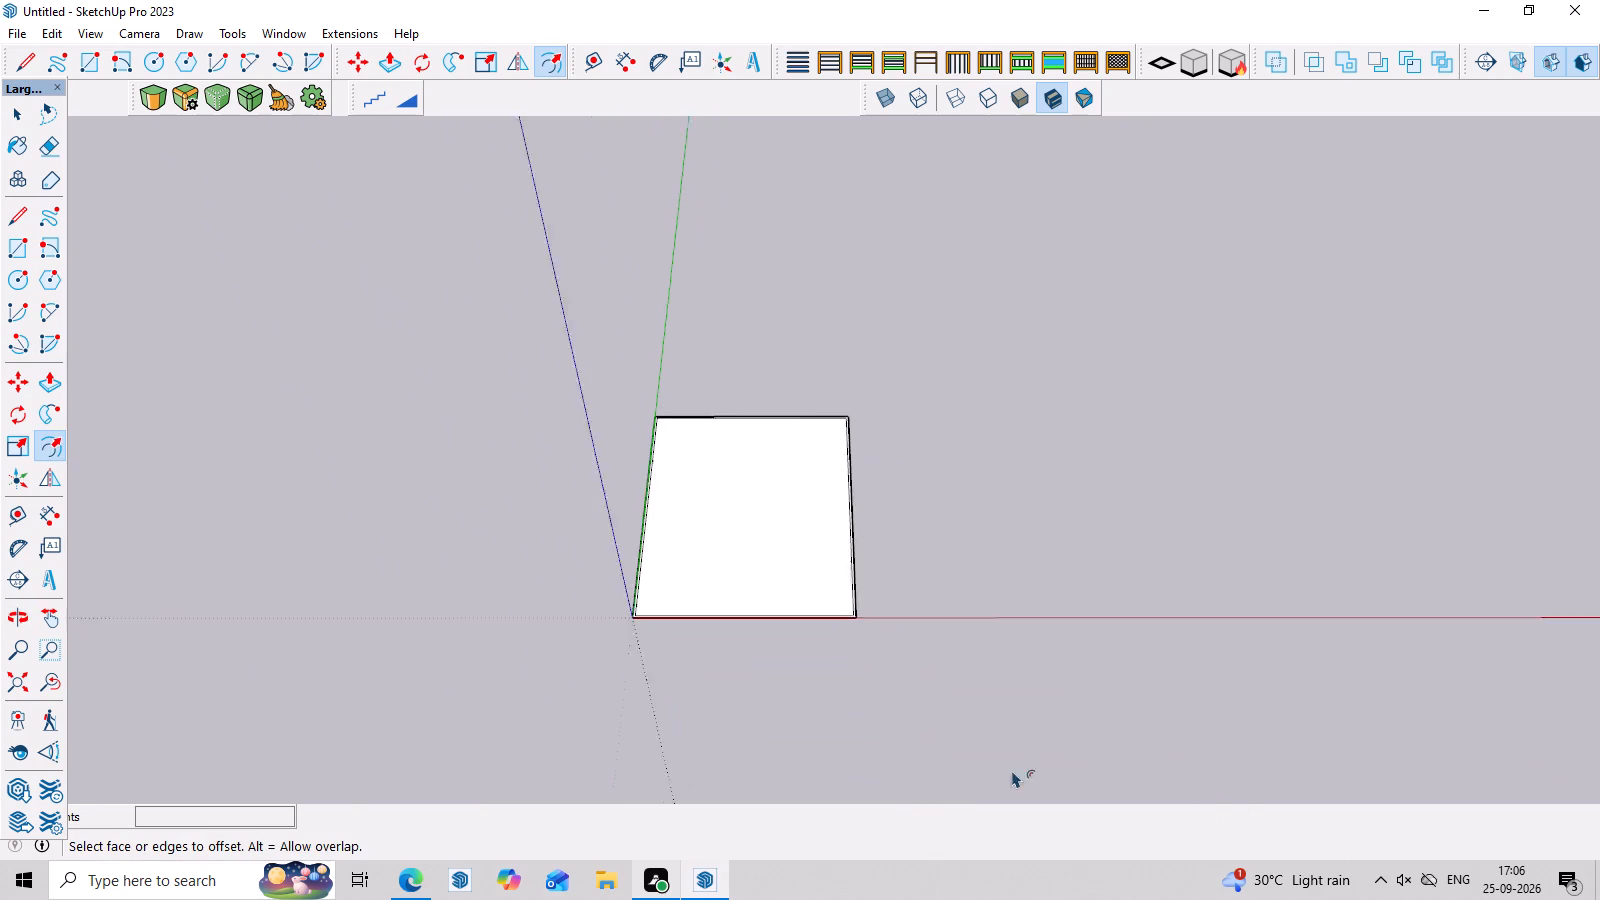
{"action": "scroll", "coordinate": [1012, 770], "scroll_direction": "up", "scroll_amount": 2}
{"action": "scroll", "coordinate": [633, 590], "scroll_direction": "up", "scroll_amount": 4}
{"action": "middle_click_drag", "start_coordinate": [759, 610], "coordinate": [833, 545]}
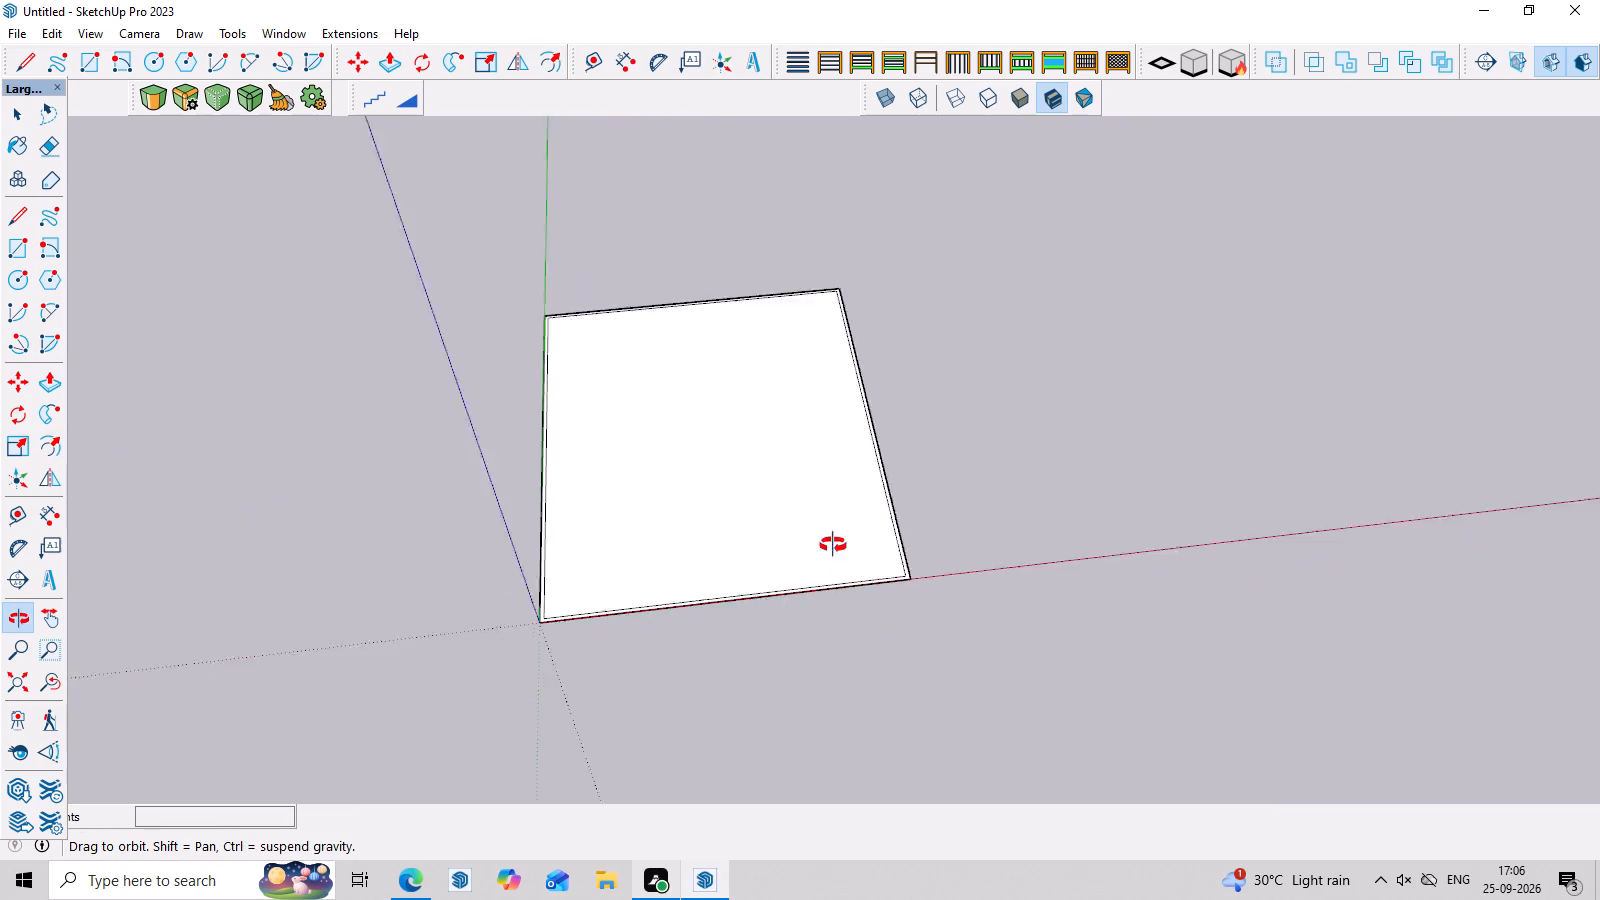
{"action": "middle_click_drag", "start_coordinate": [833, 545], "coordinate": [811, 371]}
{"action": "scroll", "coordinate": [736, 335], "scroll_direction": "up", "scroll_amount": 3}
{"action": "middle_click_drag", "start_coordinate": [1017, 560], "coordinate": [1007, 648]}
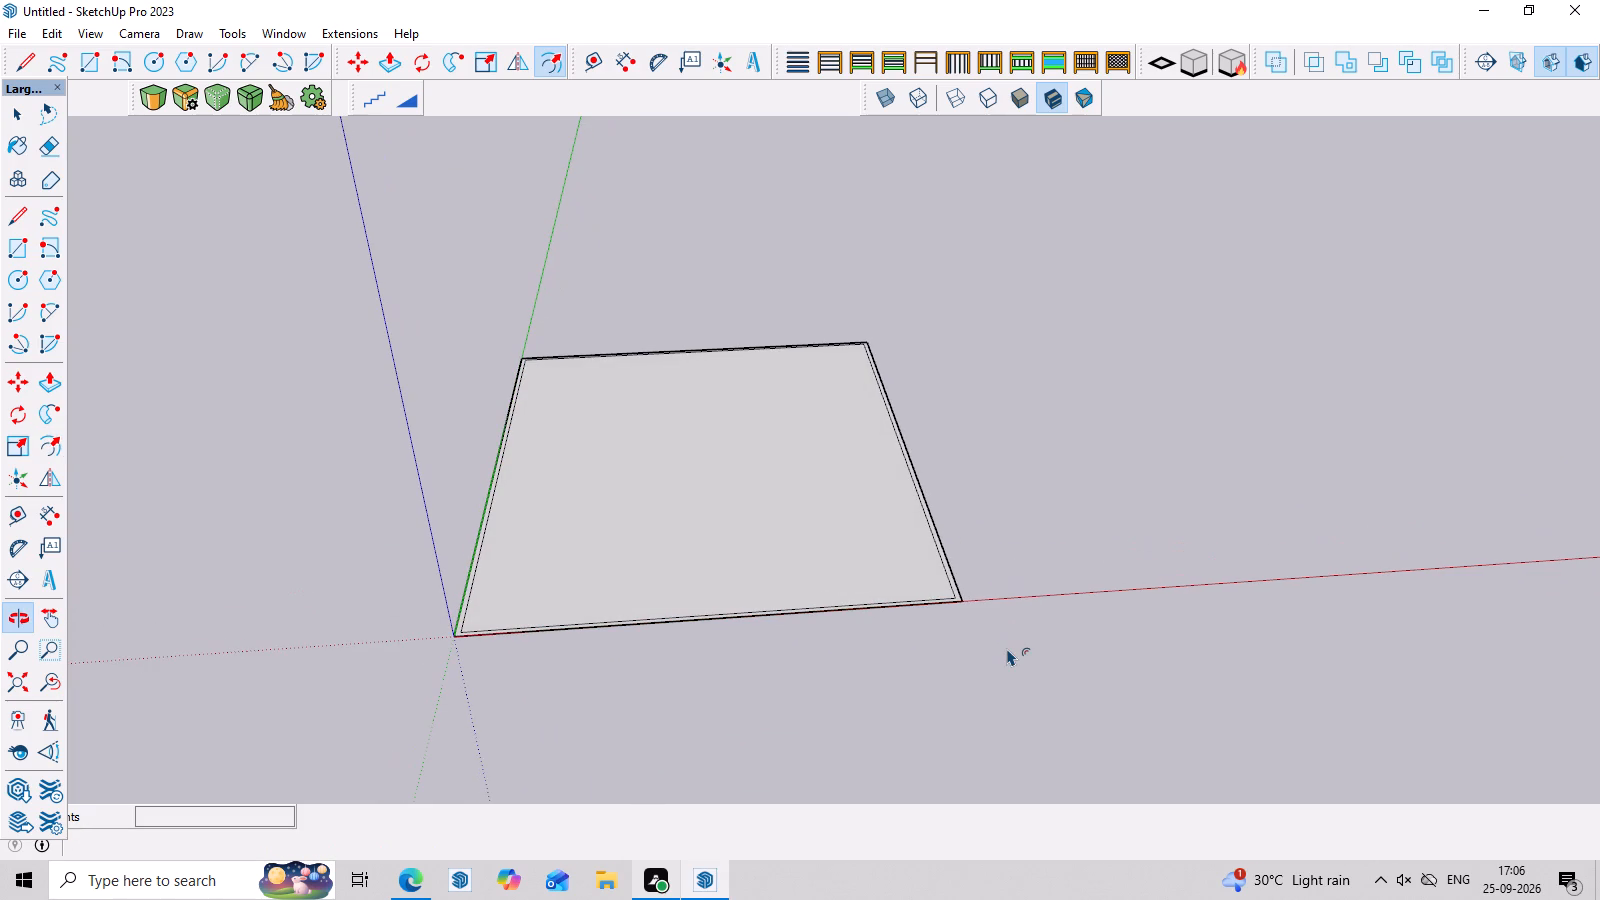
{"action": "middle_click_drag", "start_coordinate": [817, 488], "coordinate": [741, 470]}
{"action": "scroll", "coordinate": [797, 498], "scroll_direction": "up", "scroll_amount": 2}
{"action": "middle_click_drag", "start_coordinate": [860, 548], "coordinate": [873, 589]}
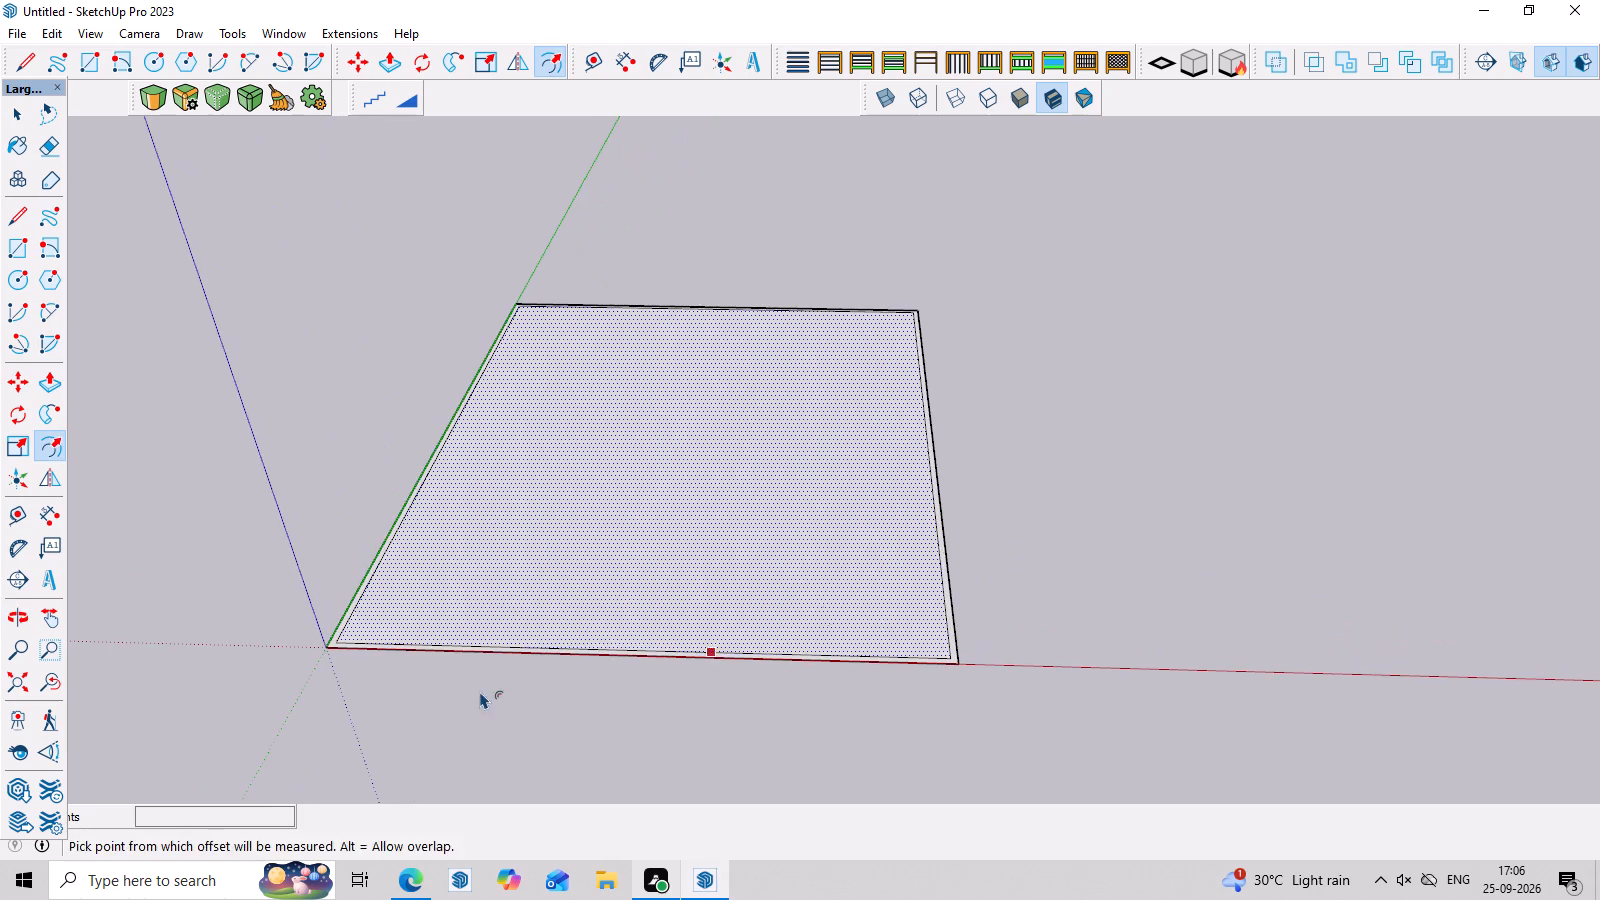
{"action": "middle_click_drag", "start_coordinate": [695, 602], "coordinate": [701, 662]}
{"action": "scroll", "coordinate": [550, 665], "scroll_direction": "up", "scroll_amount": 3}
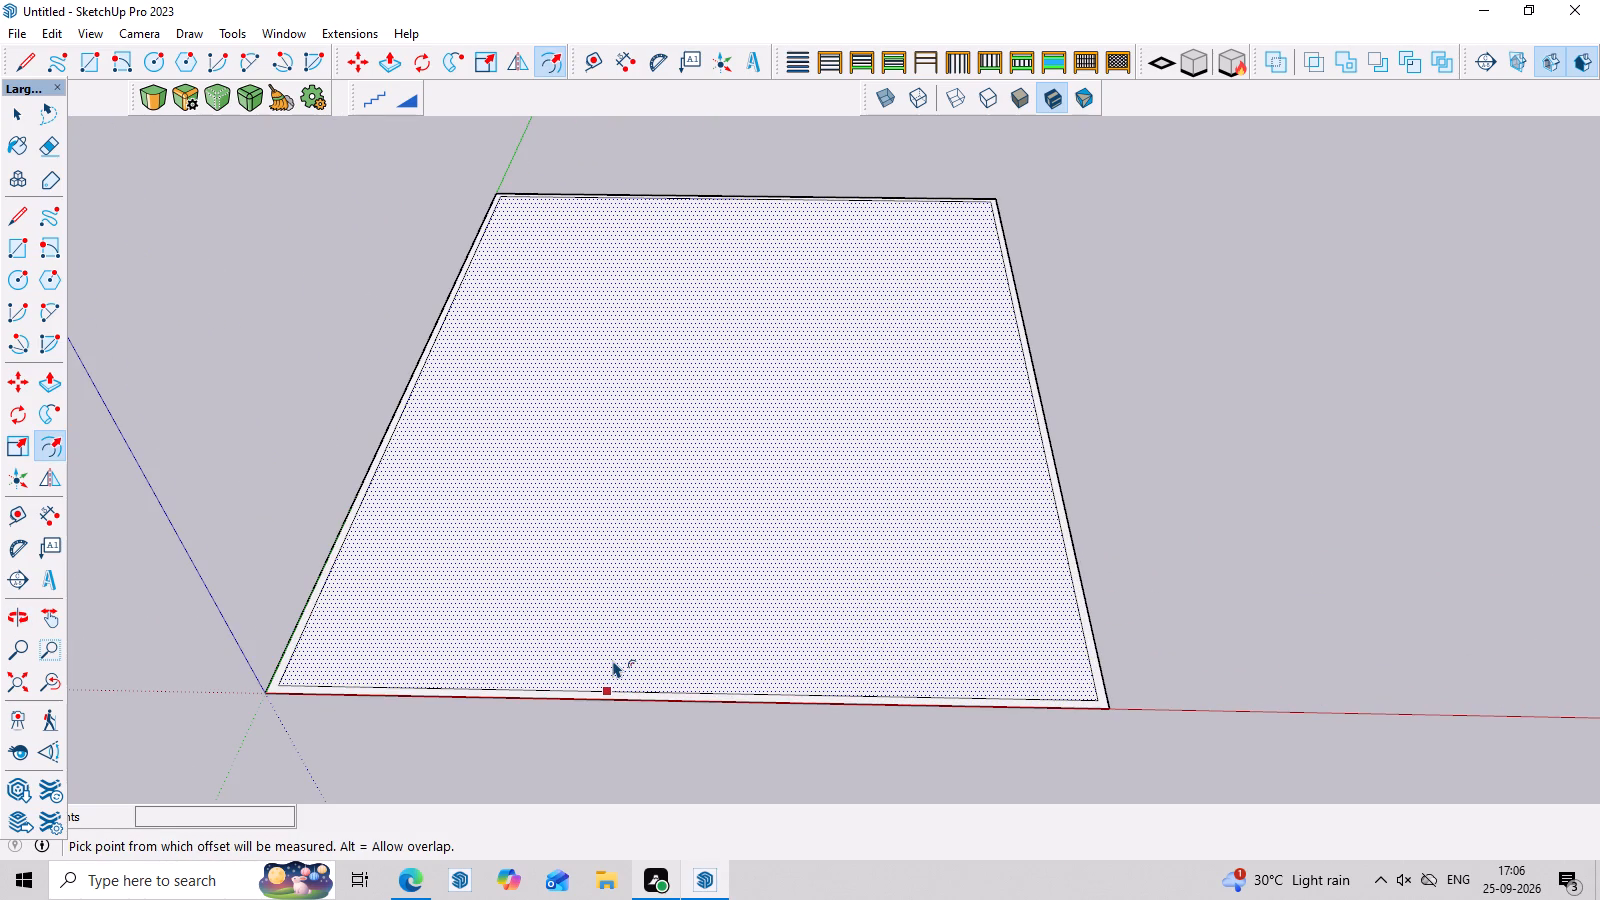
{"action": "key", "text": "t"}
{"action": "left_click", "coordinate": [340, 558]}
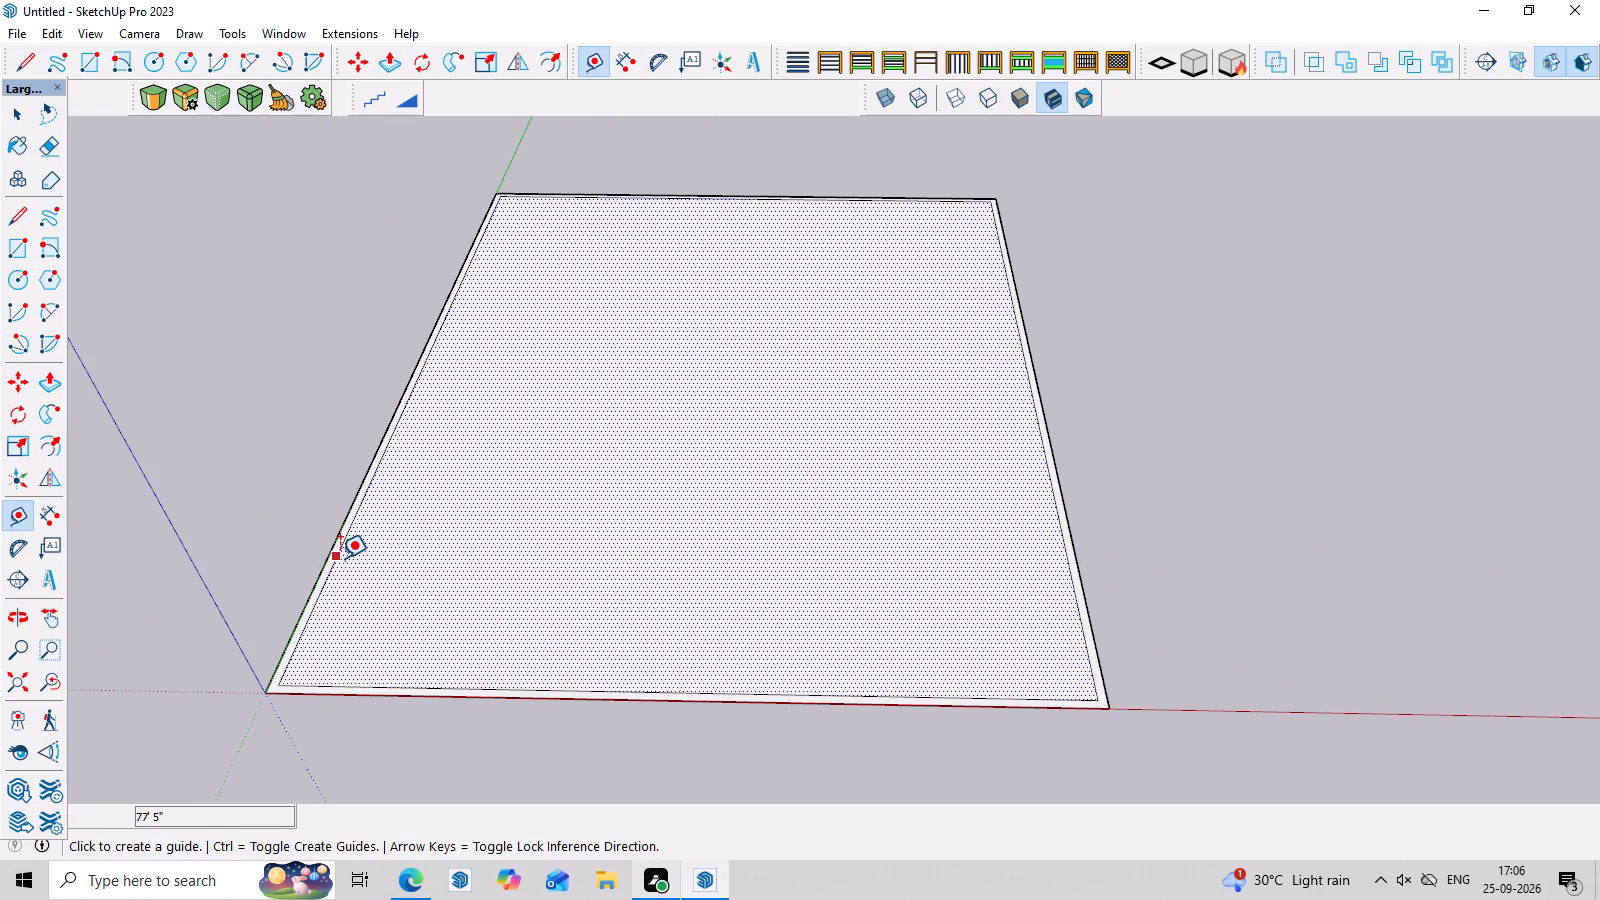
{"action": "left_click", "coordinate": [660, 599]}
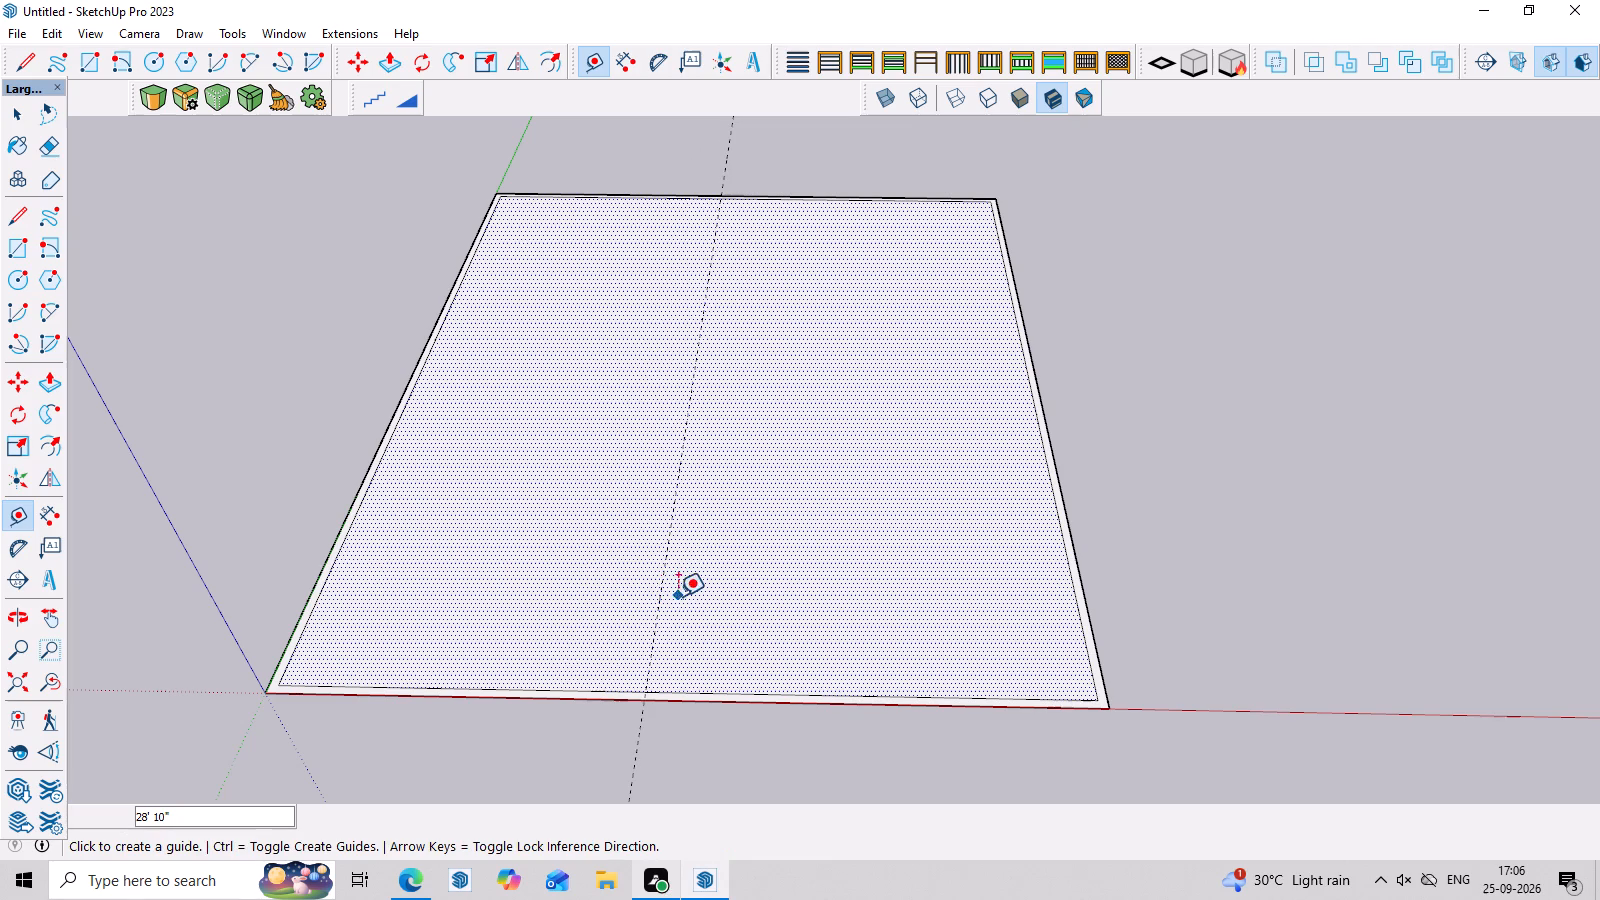
Place a second parallel guide 9" from the first one, on the side away from the green axis.
{"action": "left_click", "coordinate": [659, 580]}
{"action": "key", "text": "9"}
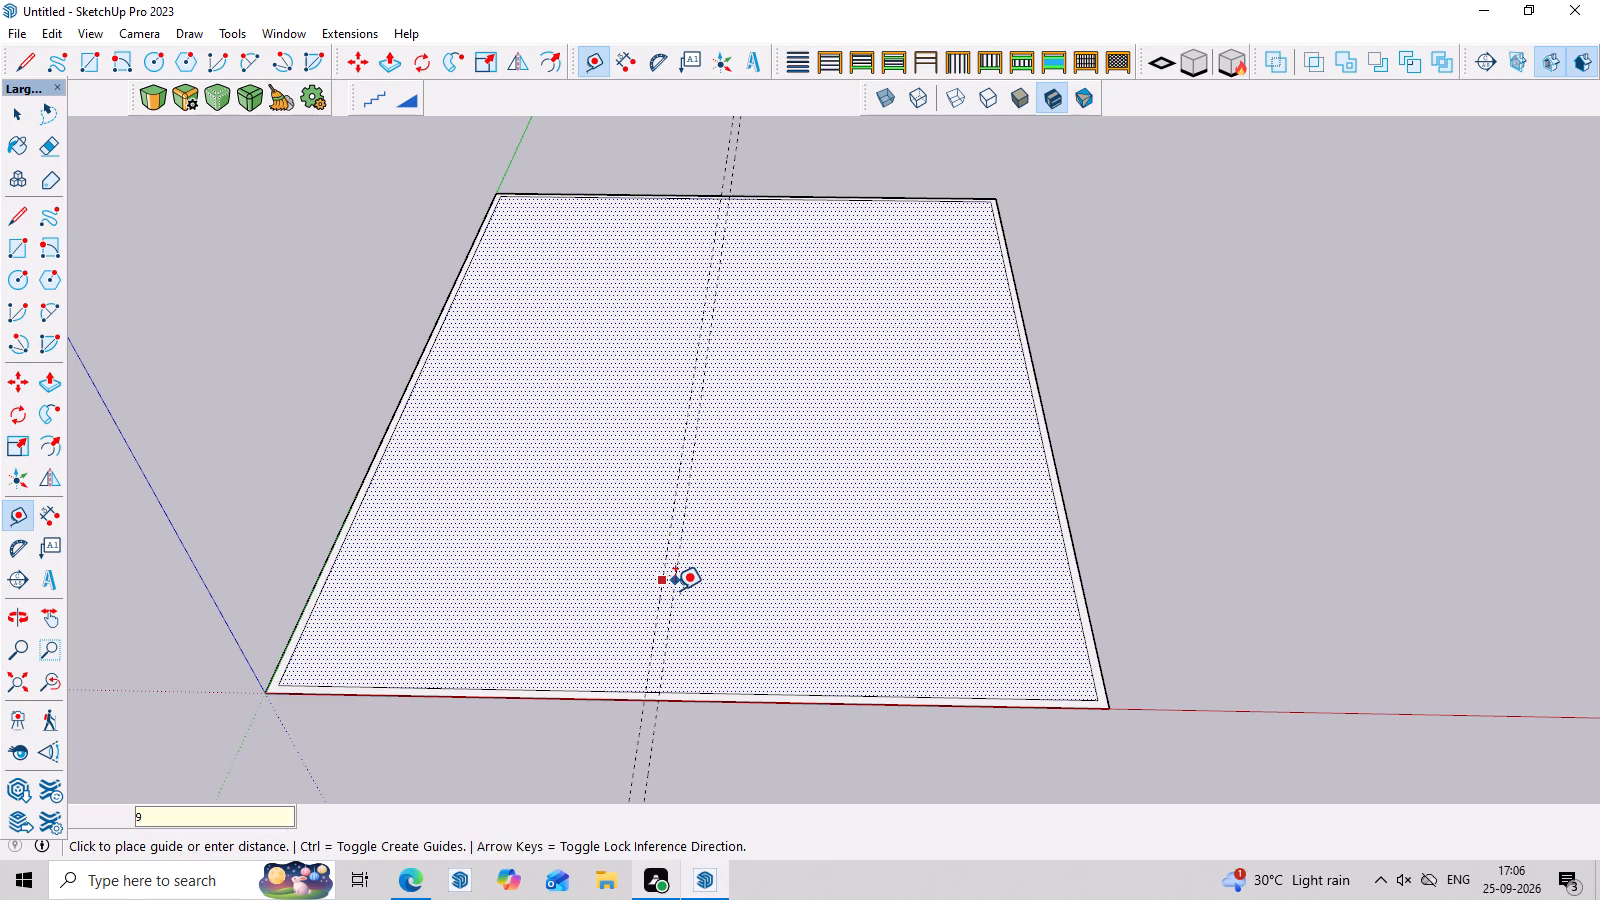
{"action": "key", "text": "Return"}
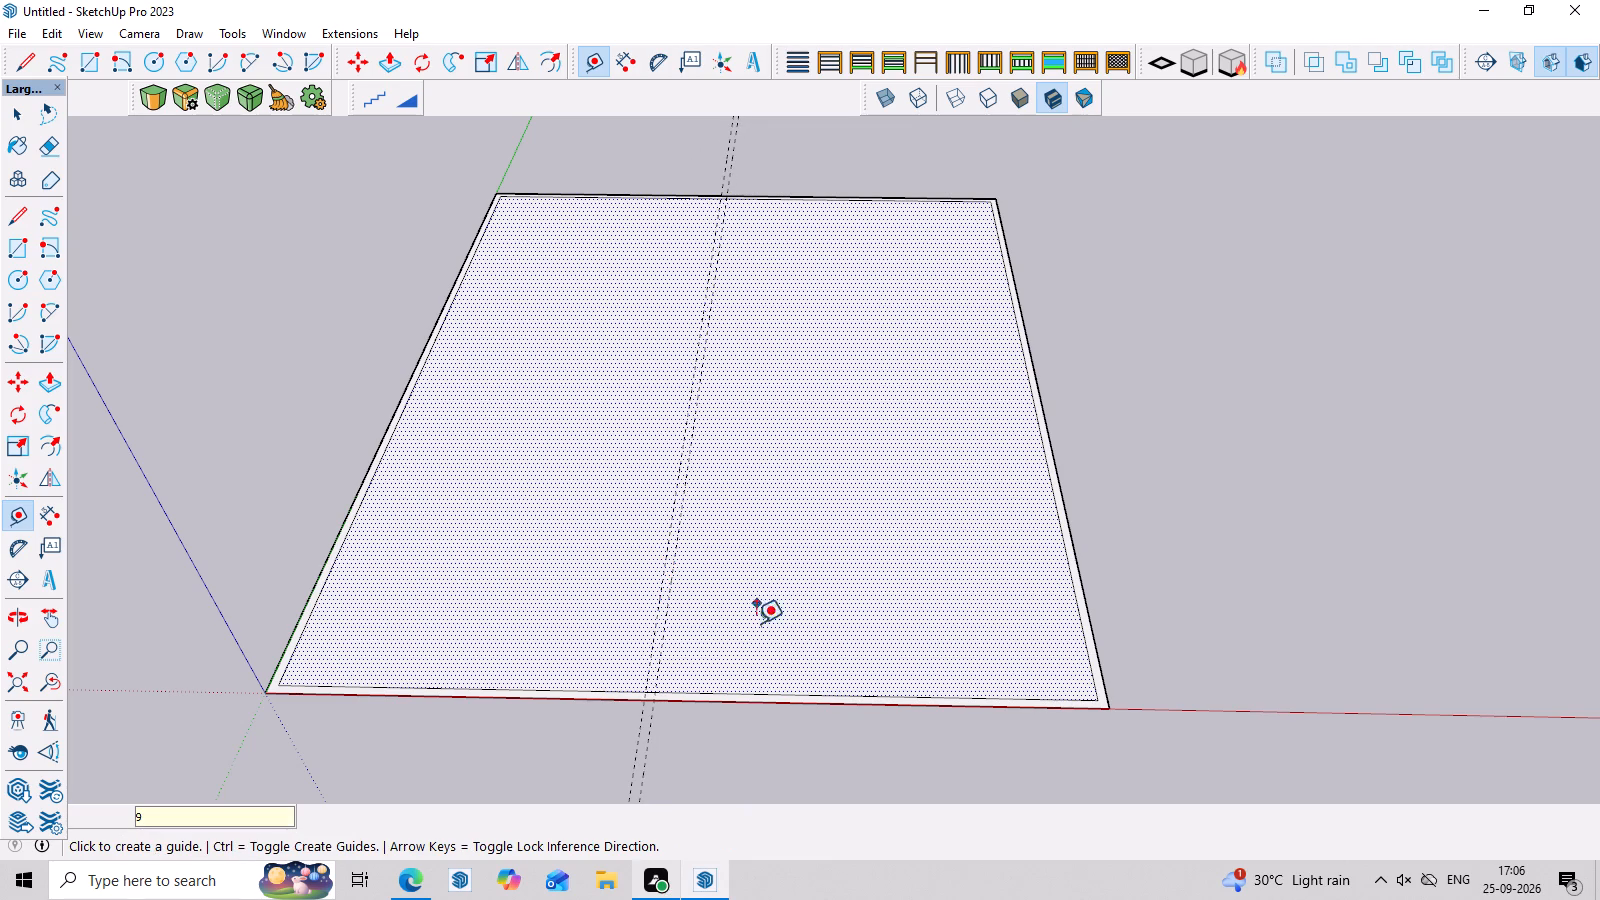
Start a guide parallel to the inner wall line along the red axis, going into the floor area.
{"action": "left_click", "coordinate": [733, 688]}
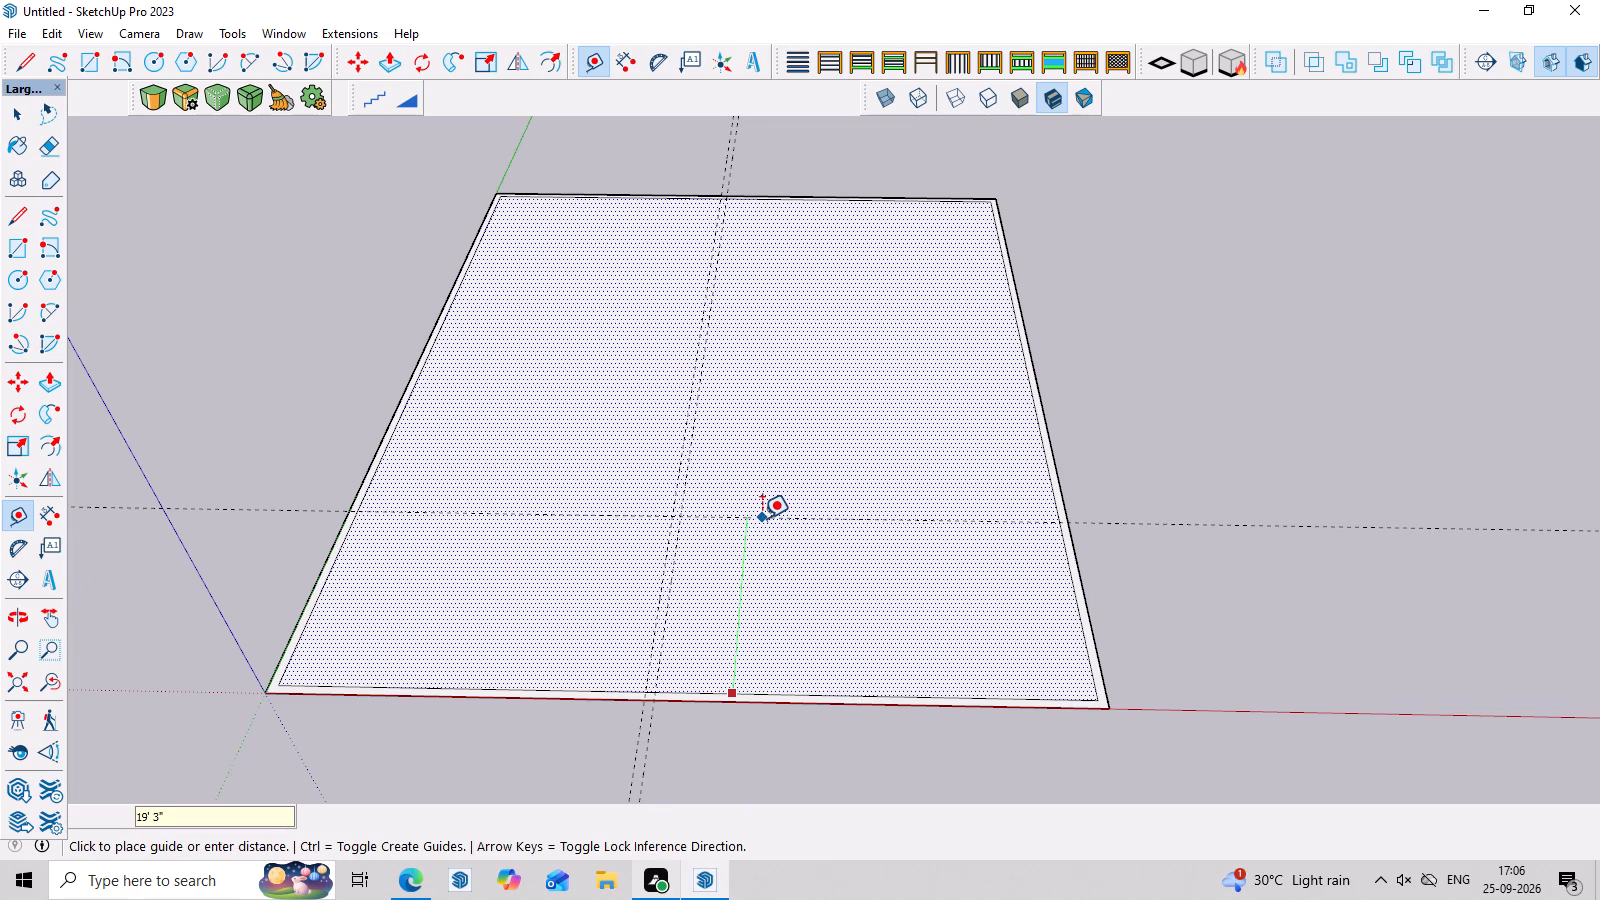
{"action": "key", "text": "9"}
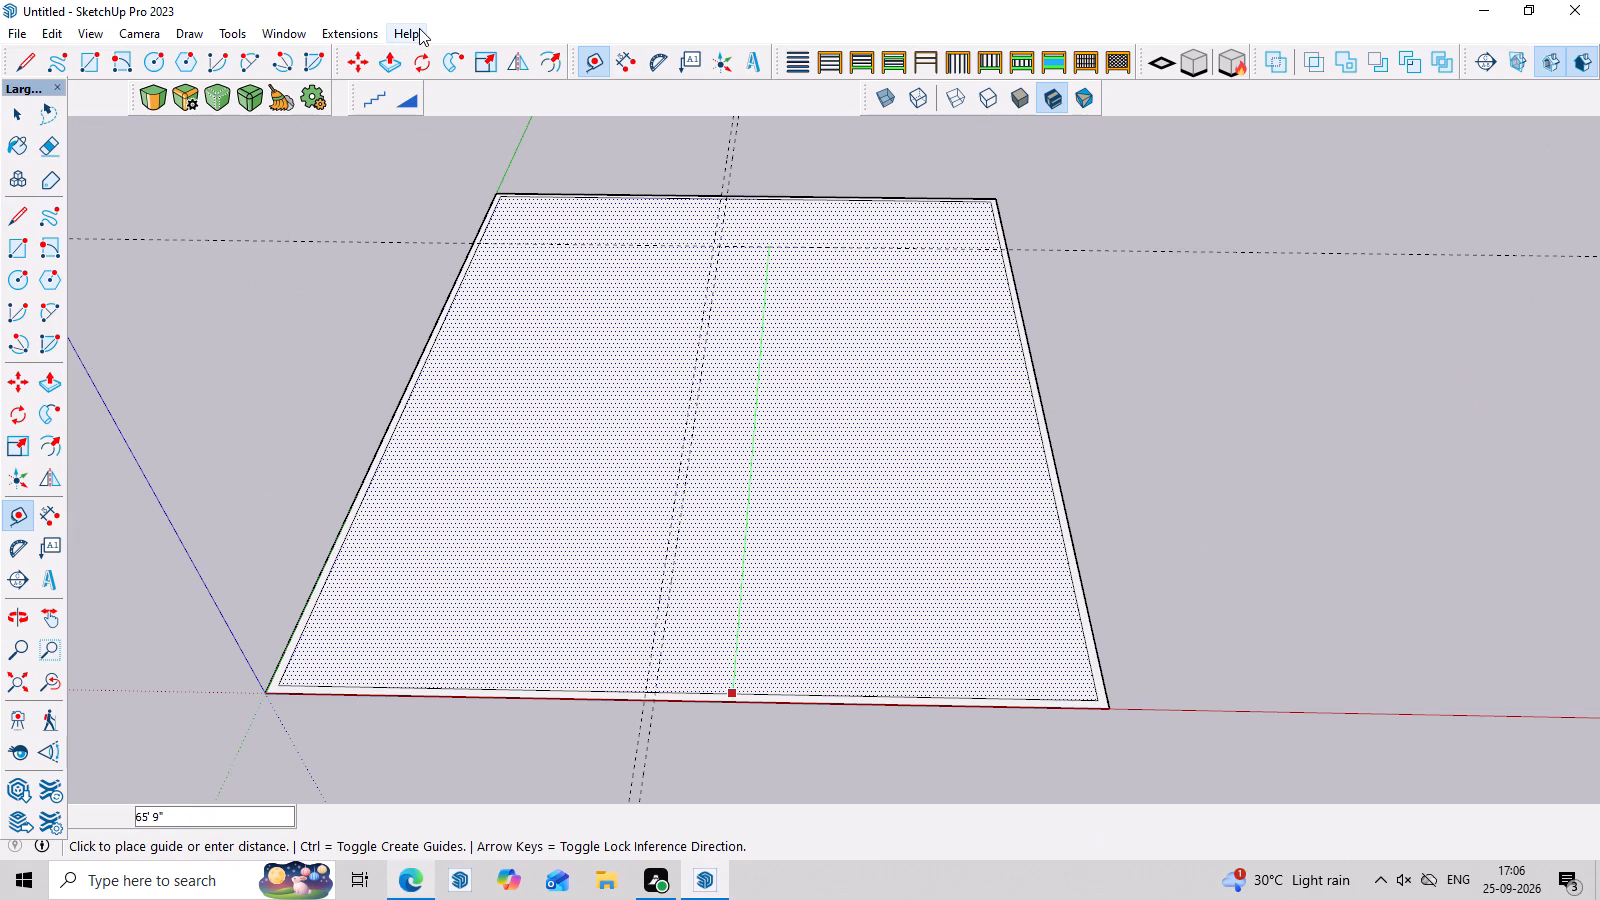
{"action": "right_click_drag", "start_coordinate": [608, 823], "coordinate": [10, 899]}
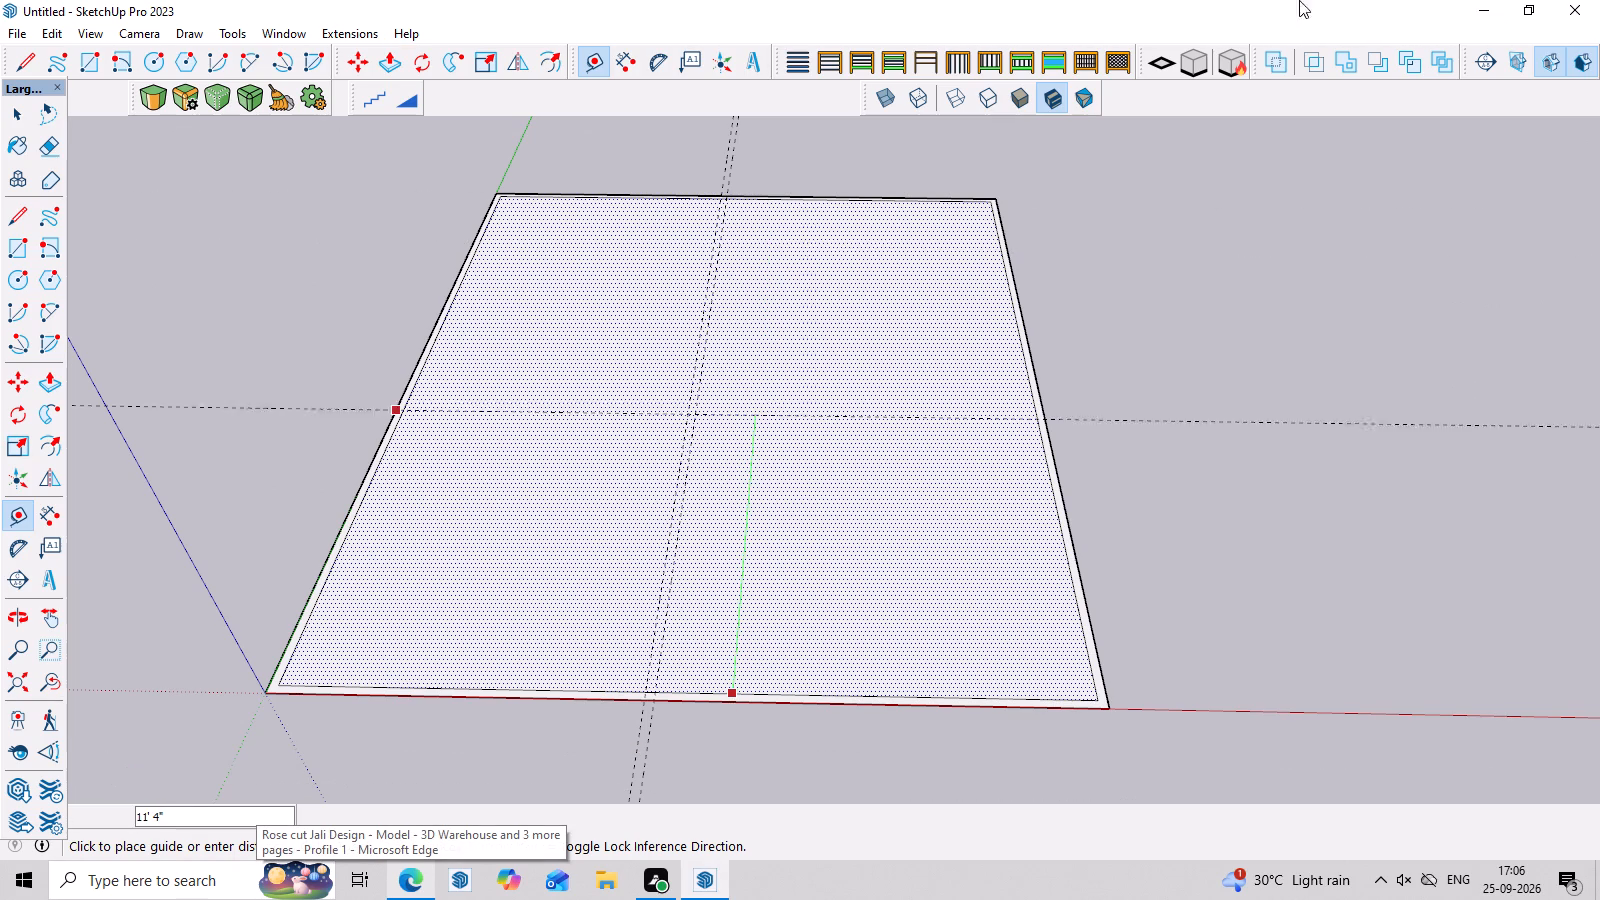
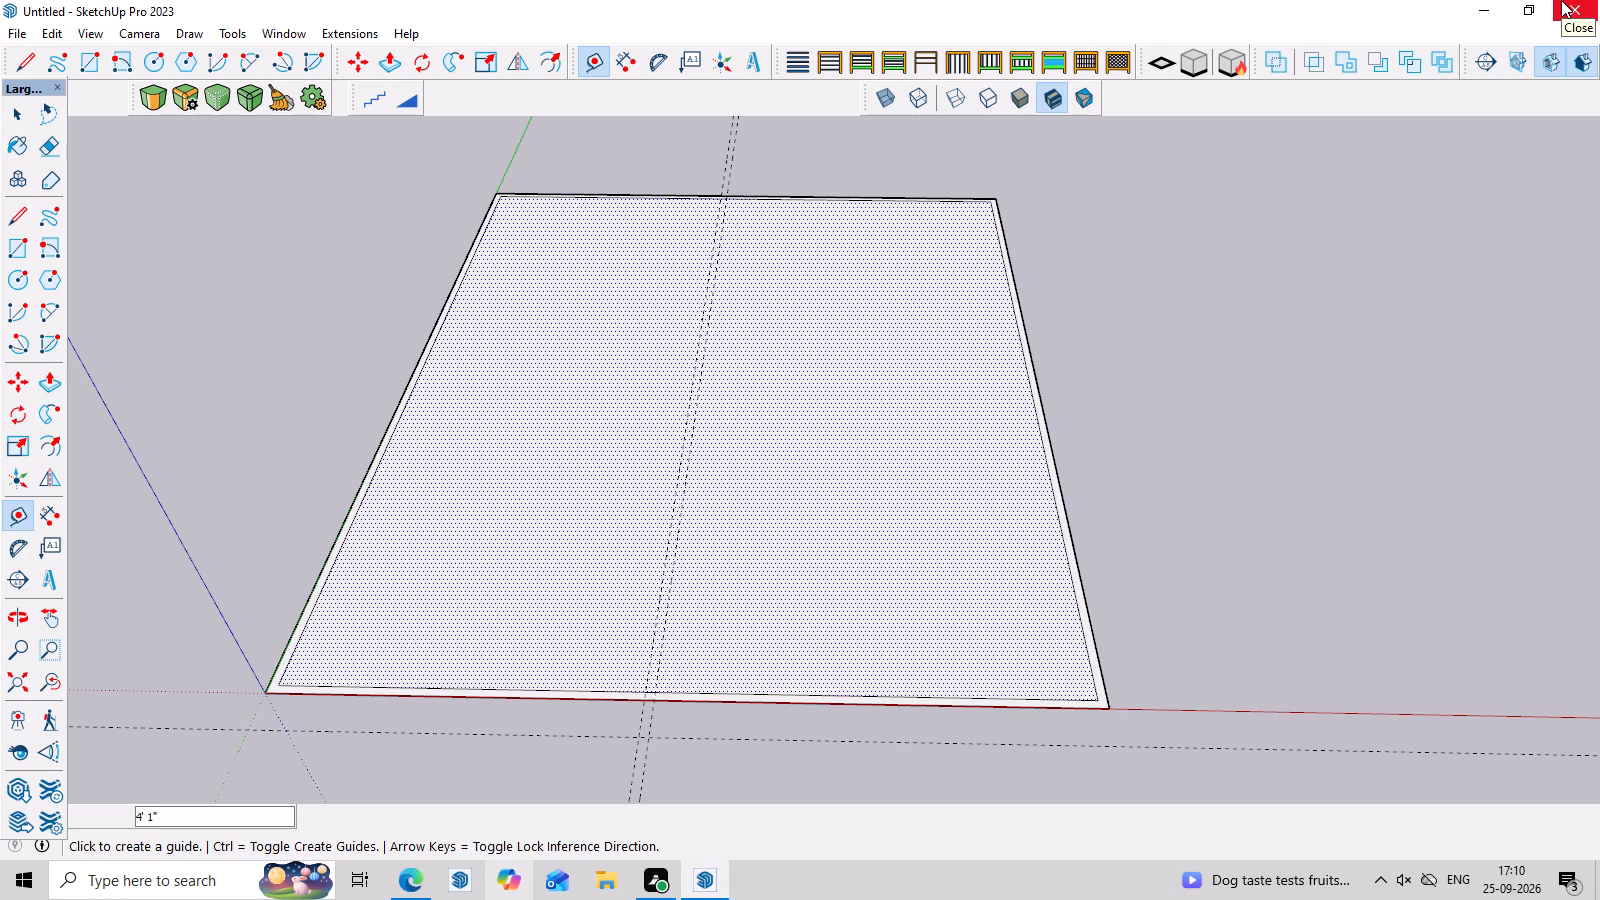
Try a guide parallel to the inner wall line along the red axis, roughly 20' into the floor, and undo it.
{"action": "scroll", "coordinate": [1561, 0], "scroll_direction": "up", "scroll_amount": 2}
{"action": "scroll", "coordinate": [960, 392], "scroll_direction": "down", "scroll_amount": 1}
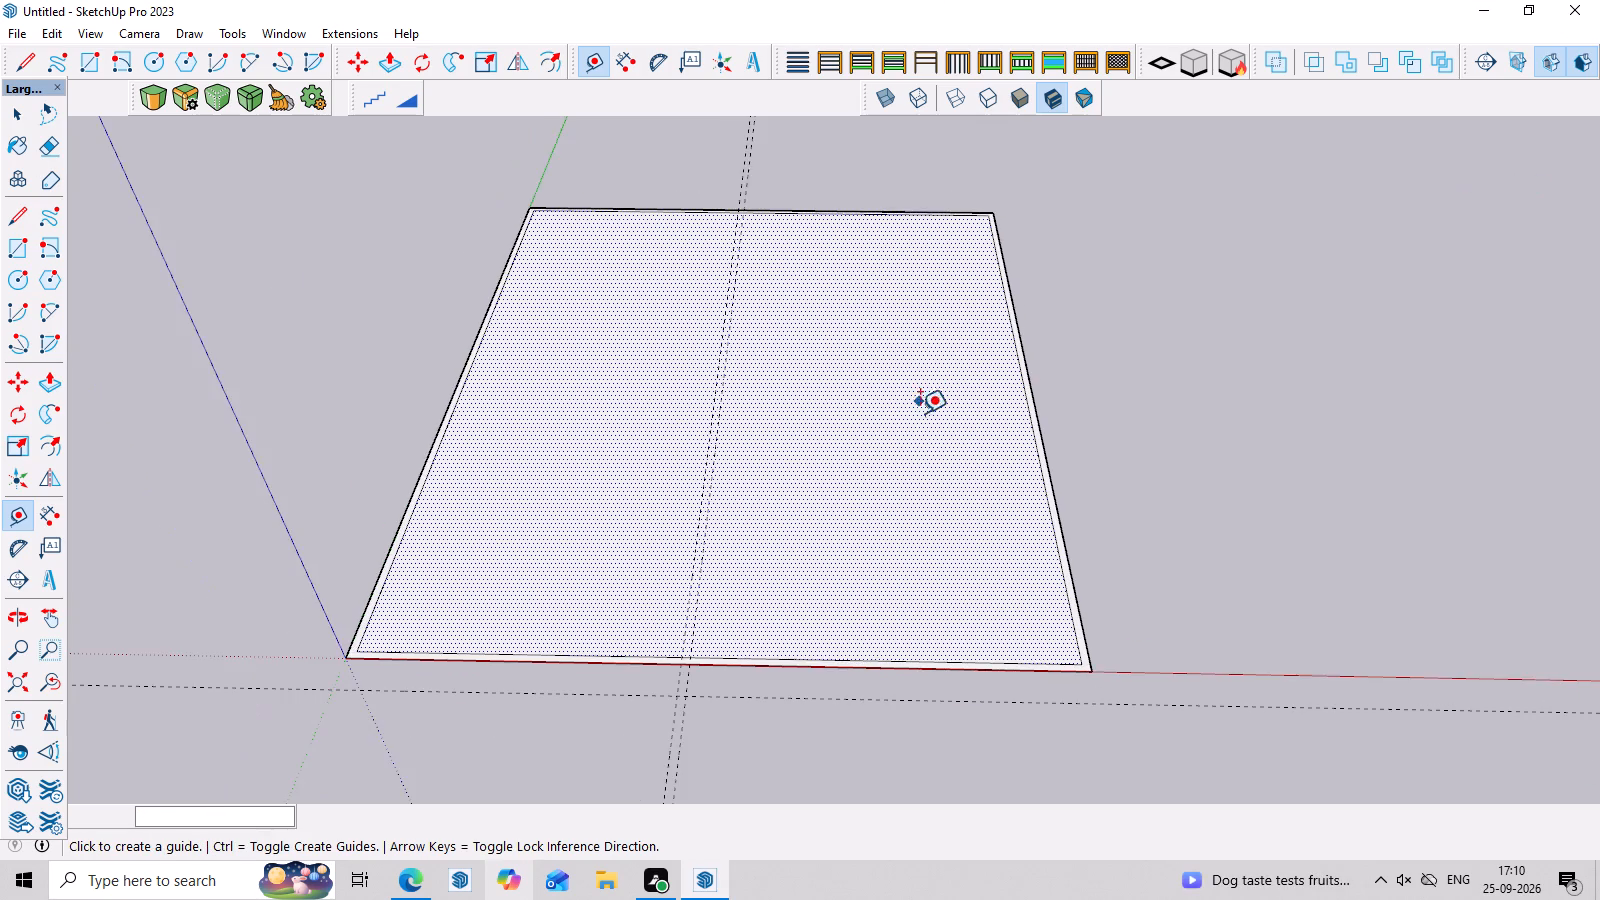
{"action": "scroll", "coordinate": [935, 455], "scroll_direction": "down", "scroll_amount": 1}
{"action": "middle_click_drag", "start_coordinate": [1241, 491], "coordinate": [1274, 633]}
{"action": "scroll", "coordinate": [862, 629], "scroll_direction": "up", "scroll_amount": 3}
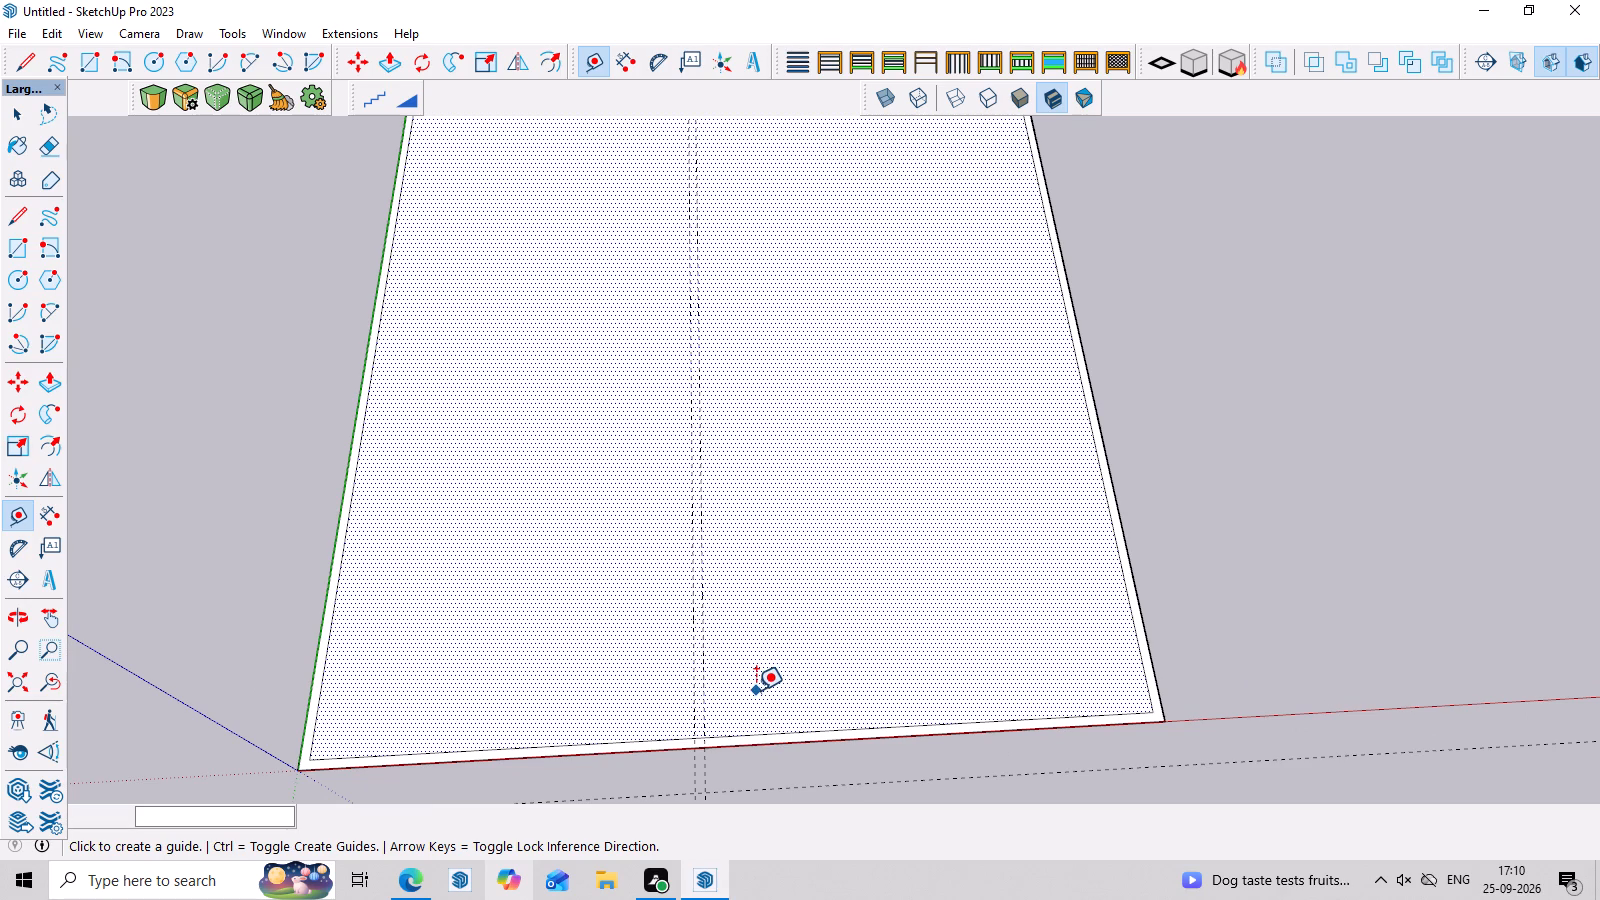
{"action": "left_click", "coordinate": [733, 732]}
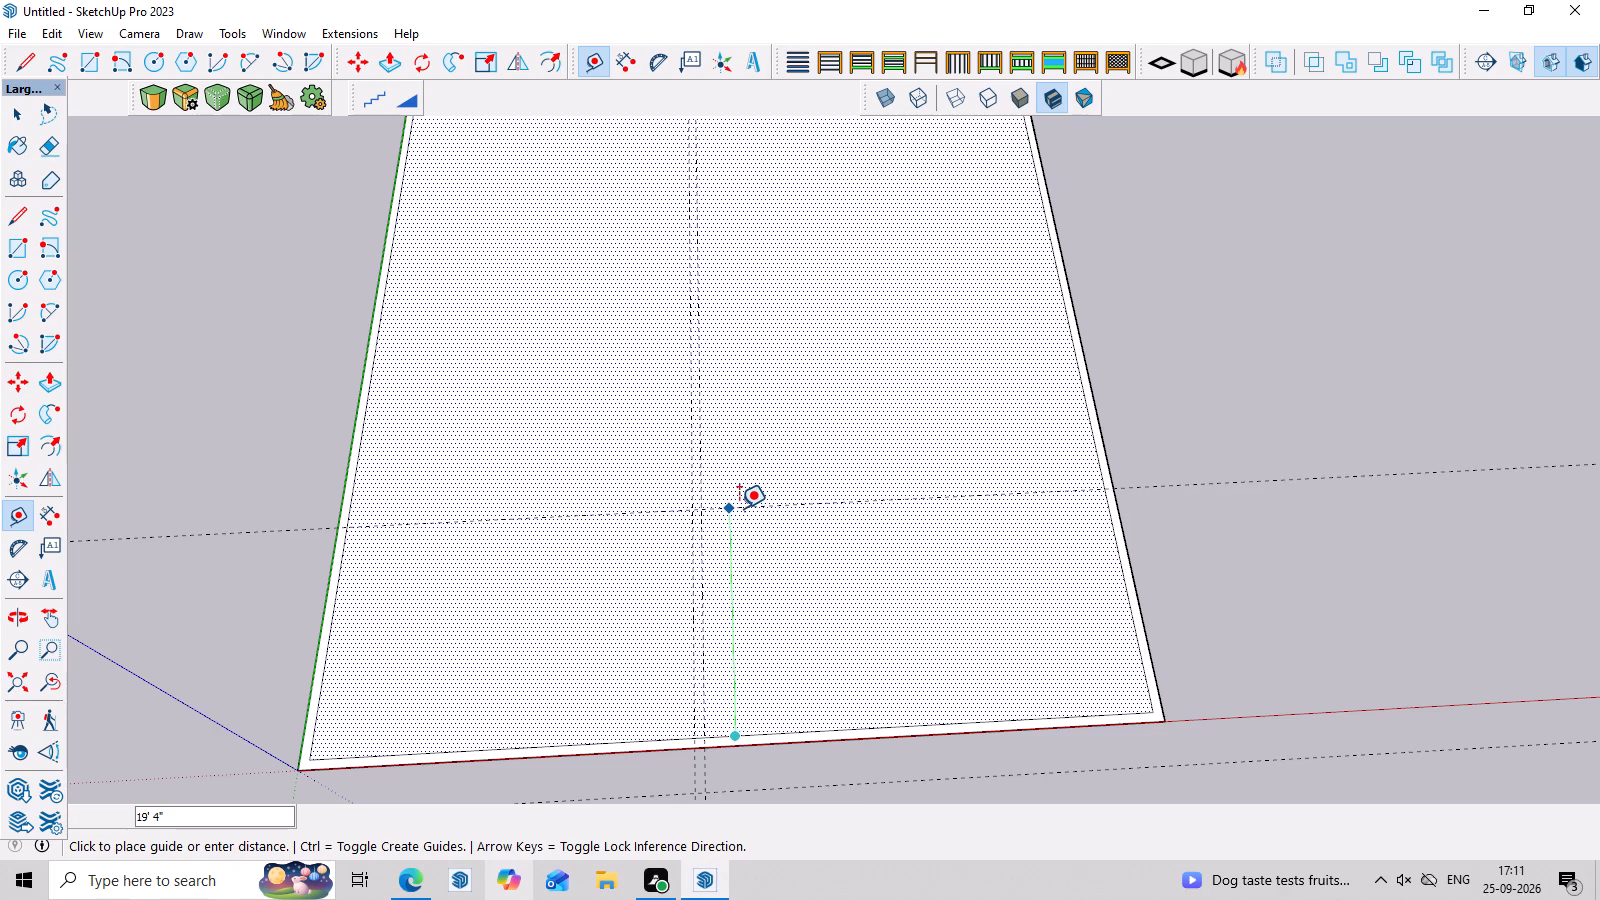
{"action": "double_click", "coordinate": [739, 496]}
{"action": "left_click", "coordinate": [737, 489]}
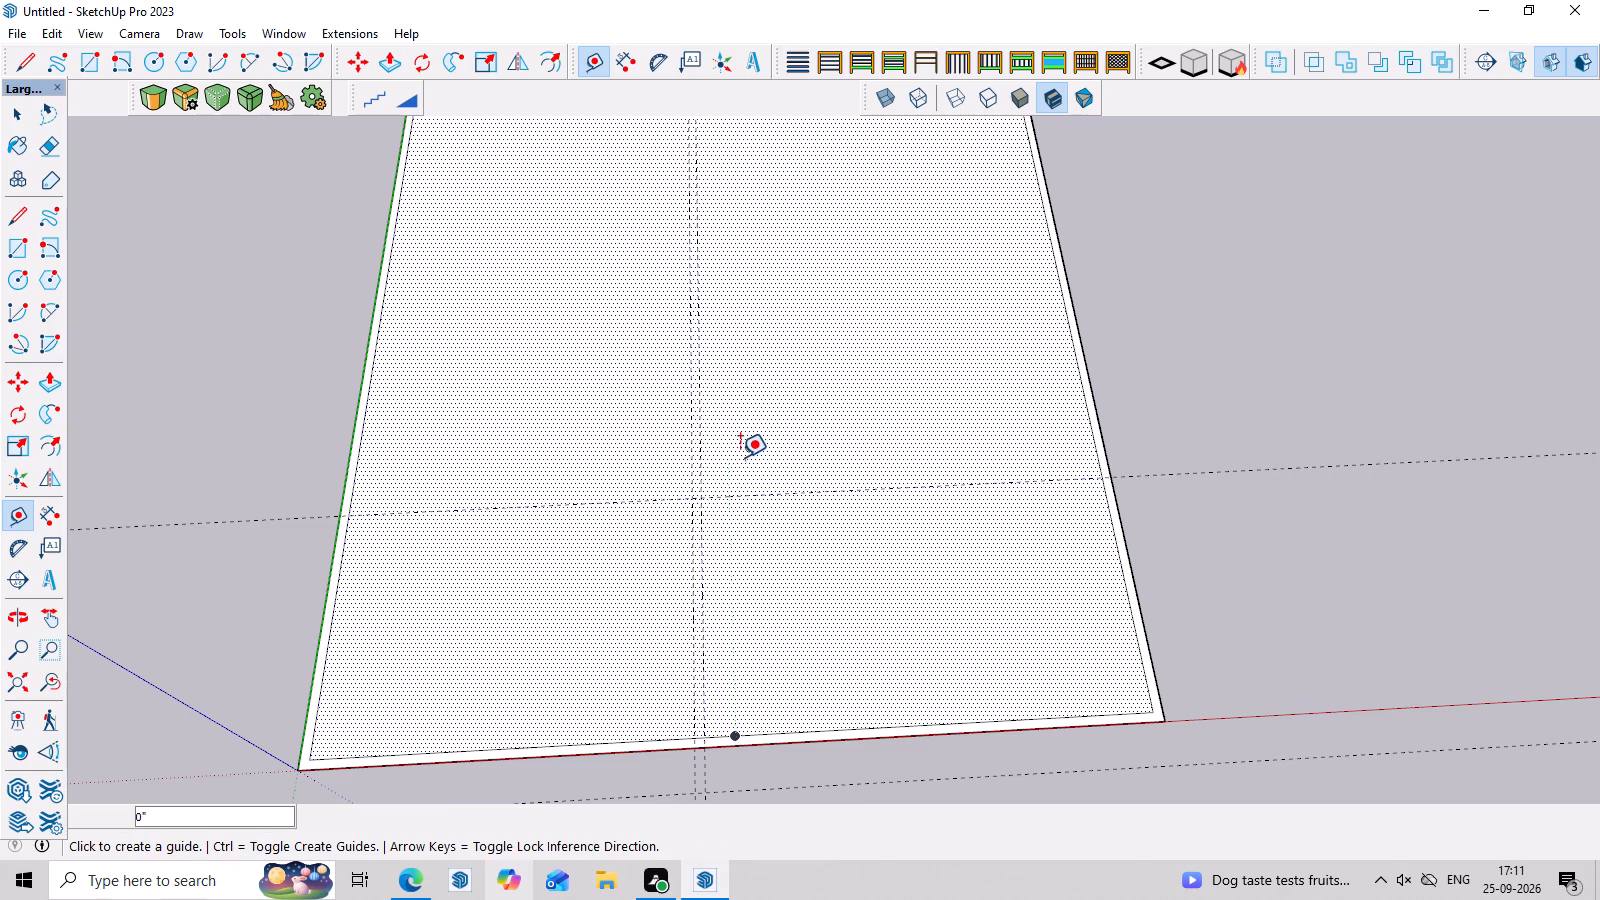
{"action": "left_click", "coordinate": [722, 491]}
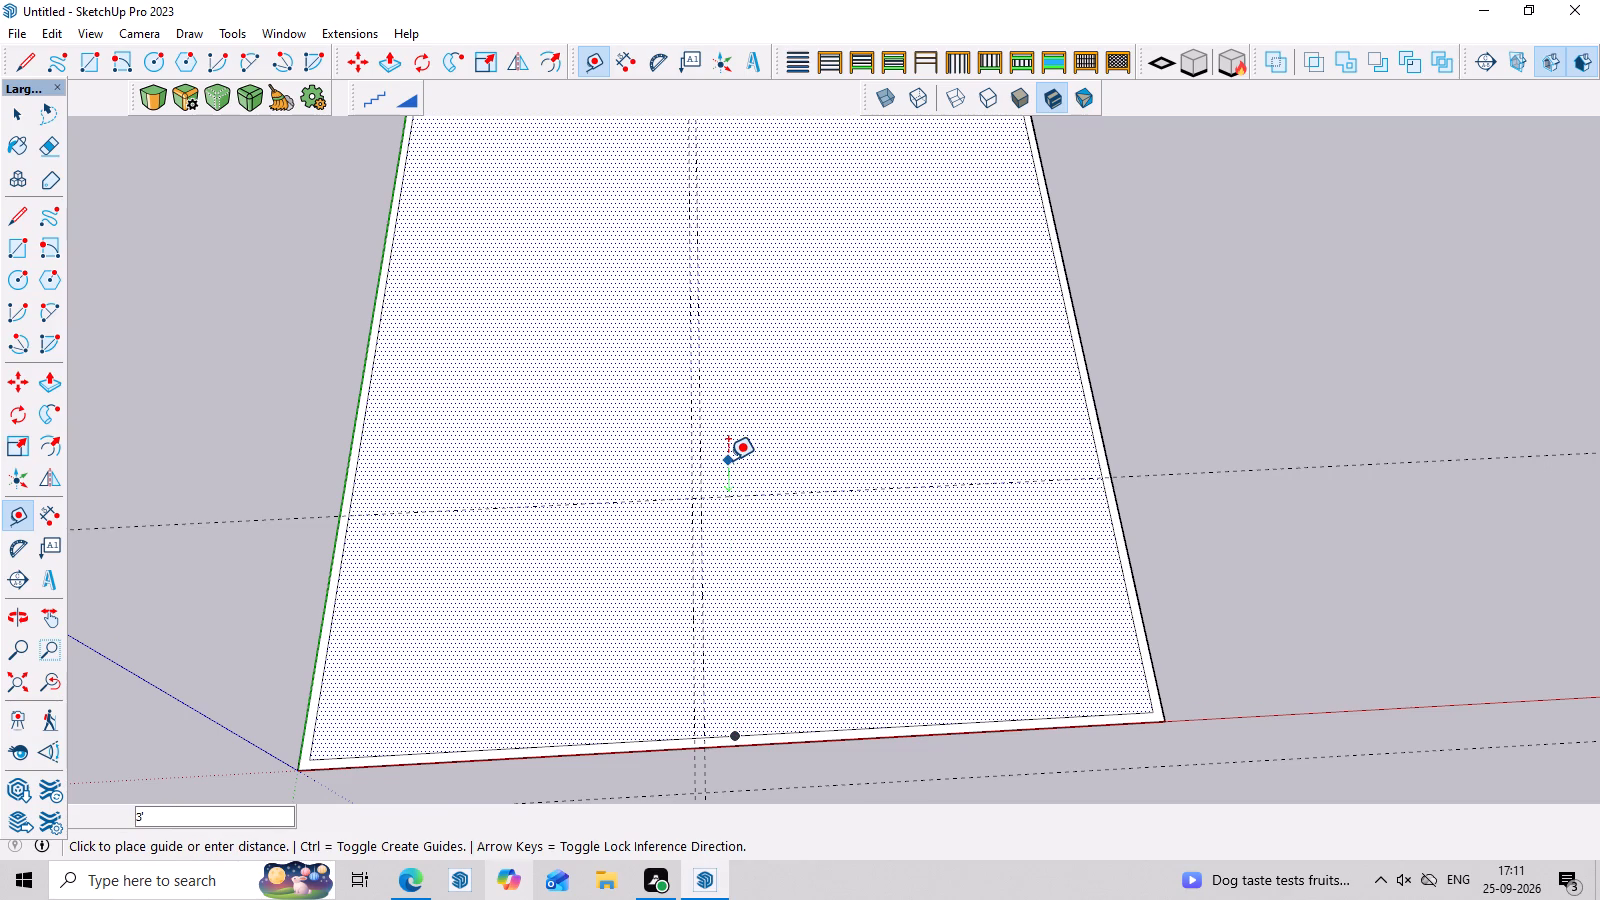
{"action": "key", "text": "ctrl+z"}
Place a guide parallel to the inner wall line along the red axis, about 25' 7" into the floor.
{"action": "left_click", "coordinate": [728, 734]}
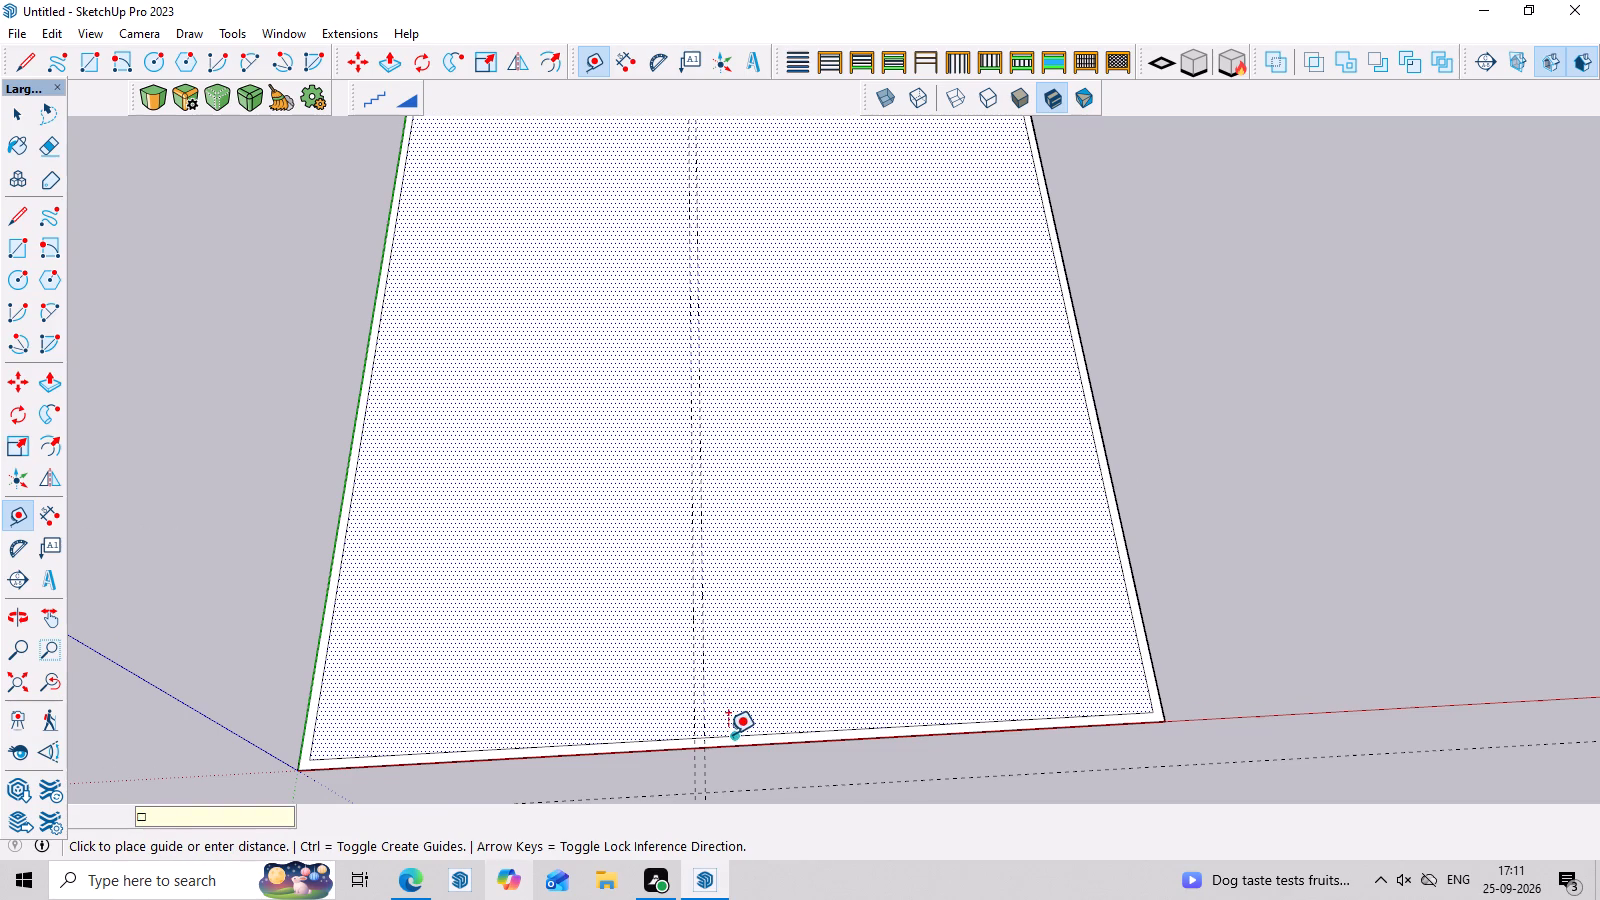
{"action": "left_click", "coordinate": [756, 443]}
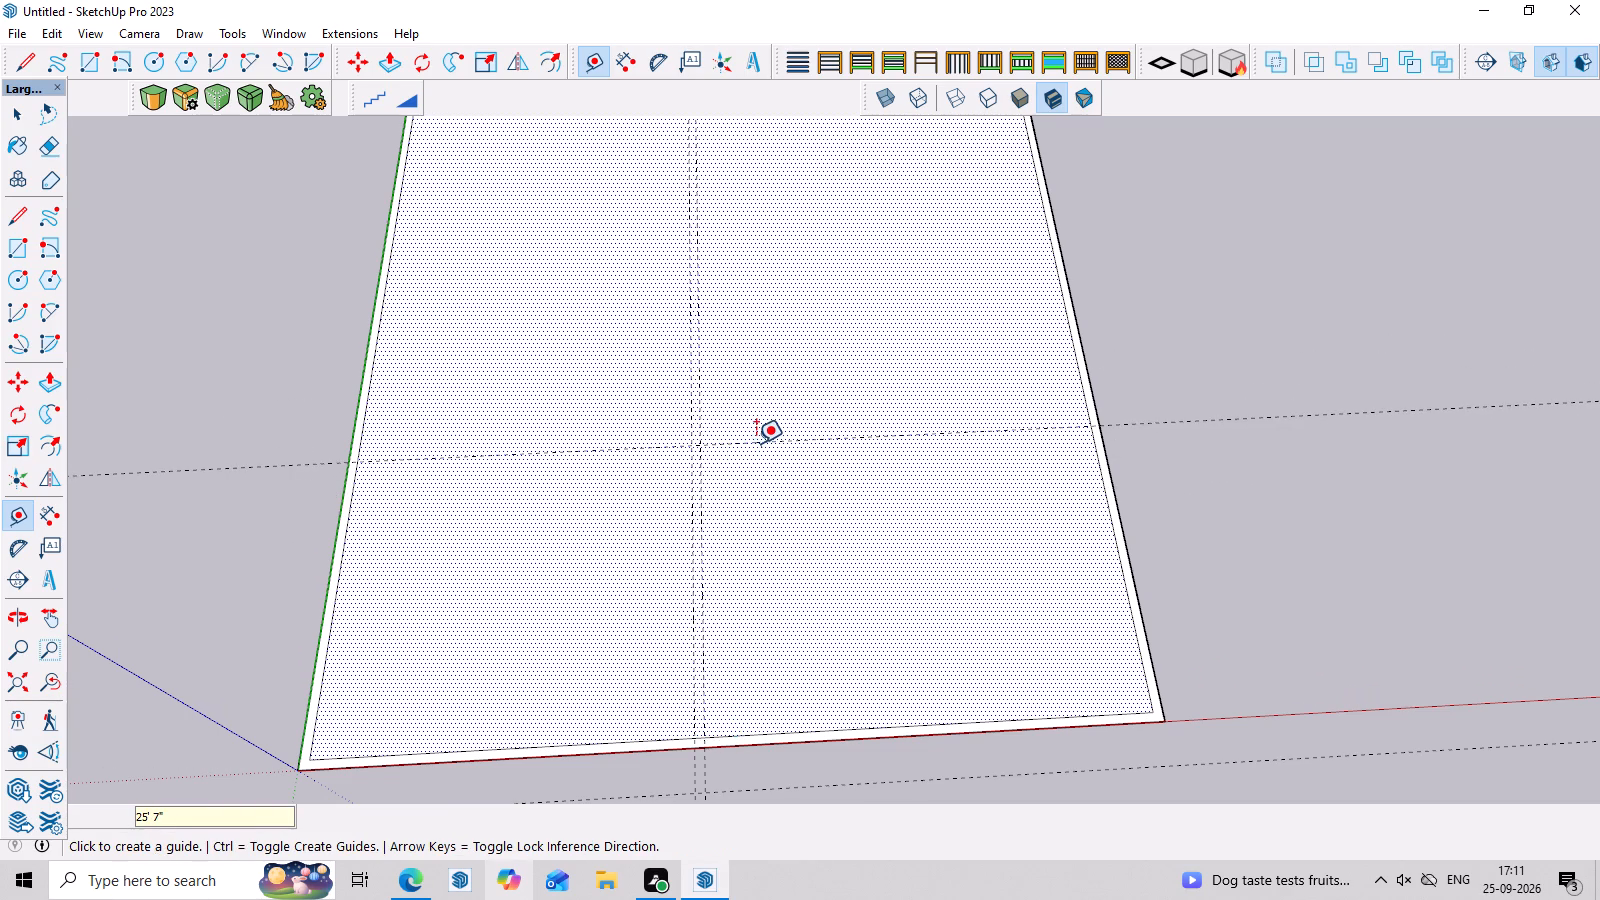
Place a second parallel guide 9" from the new one, on the side away from the red axis.
{"action": "left_click", "coordinate": [753, 443]}
{"action": "key", "text": "9"}
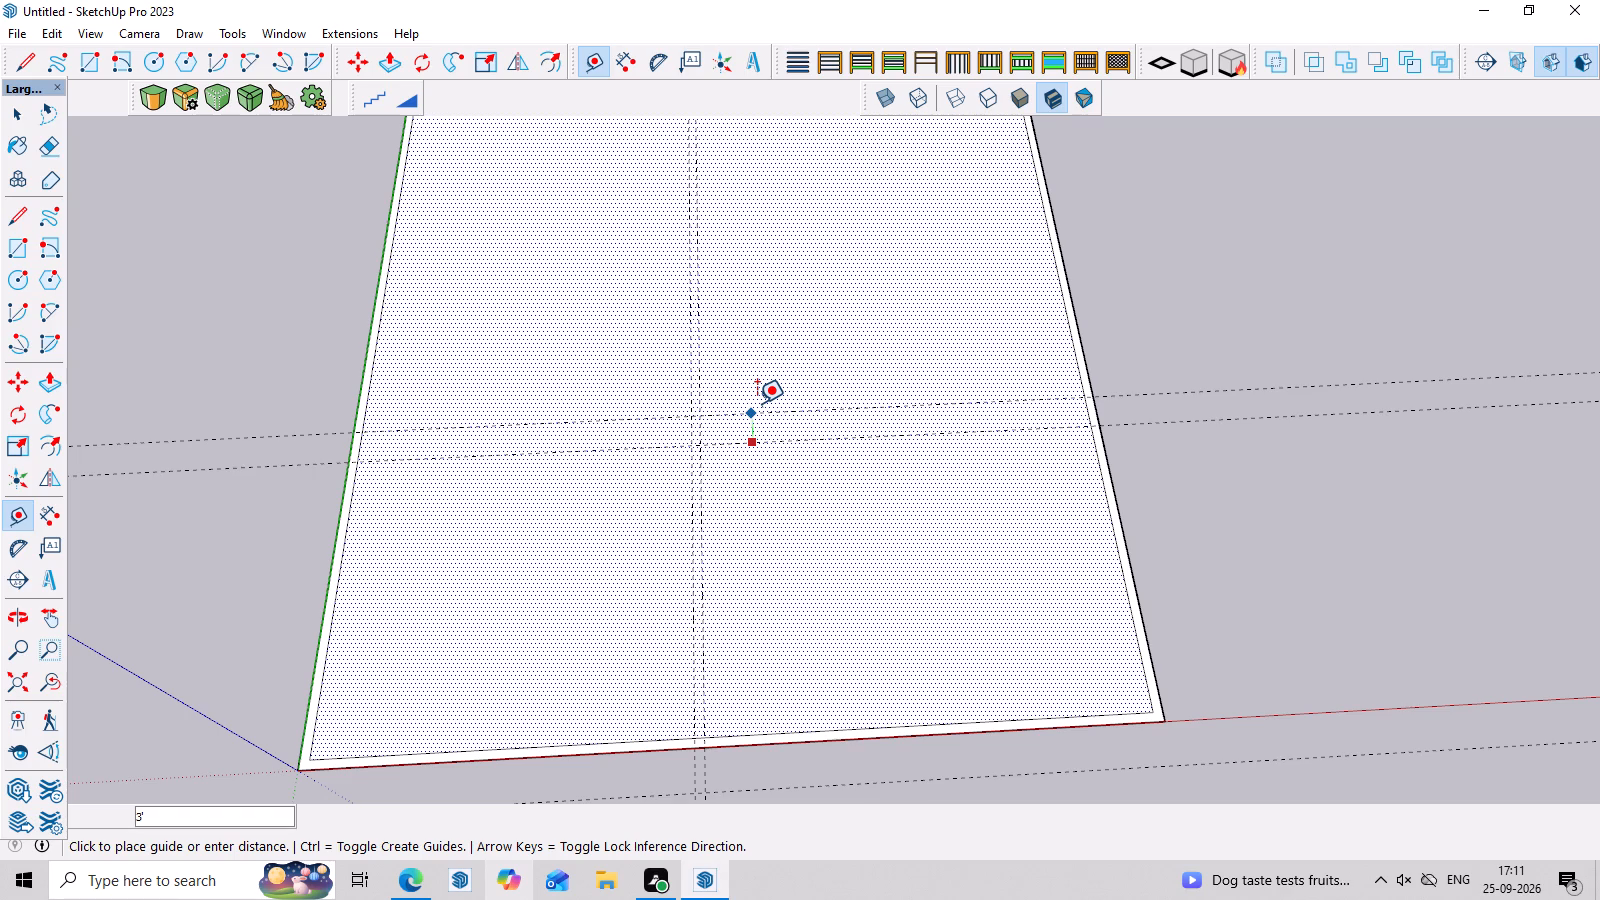
{"action": "key", "text": "Return"}
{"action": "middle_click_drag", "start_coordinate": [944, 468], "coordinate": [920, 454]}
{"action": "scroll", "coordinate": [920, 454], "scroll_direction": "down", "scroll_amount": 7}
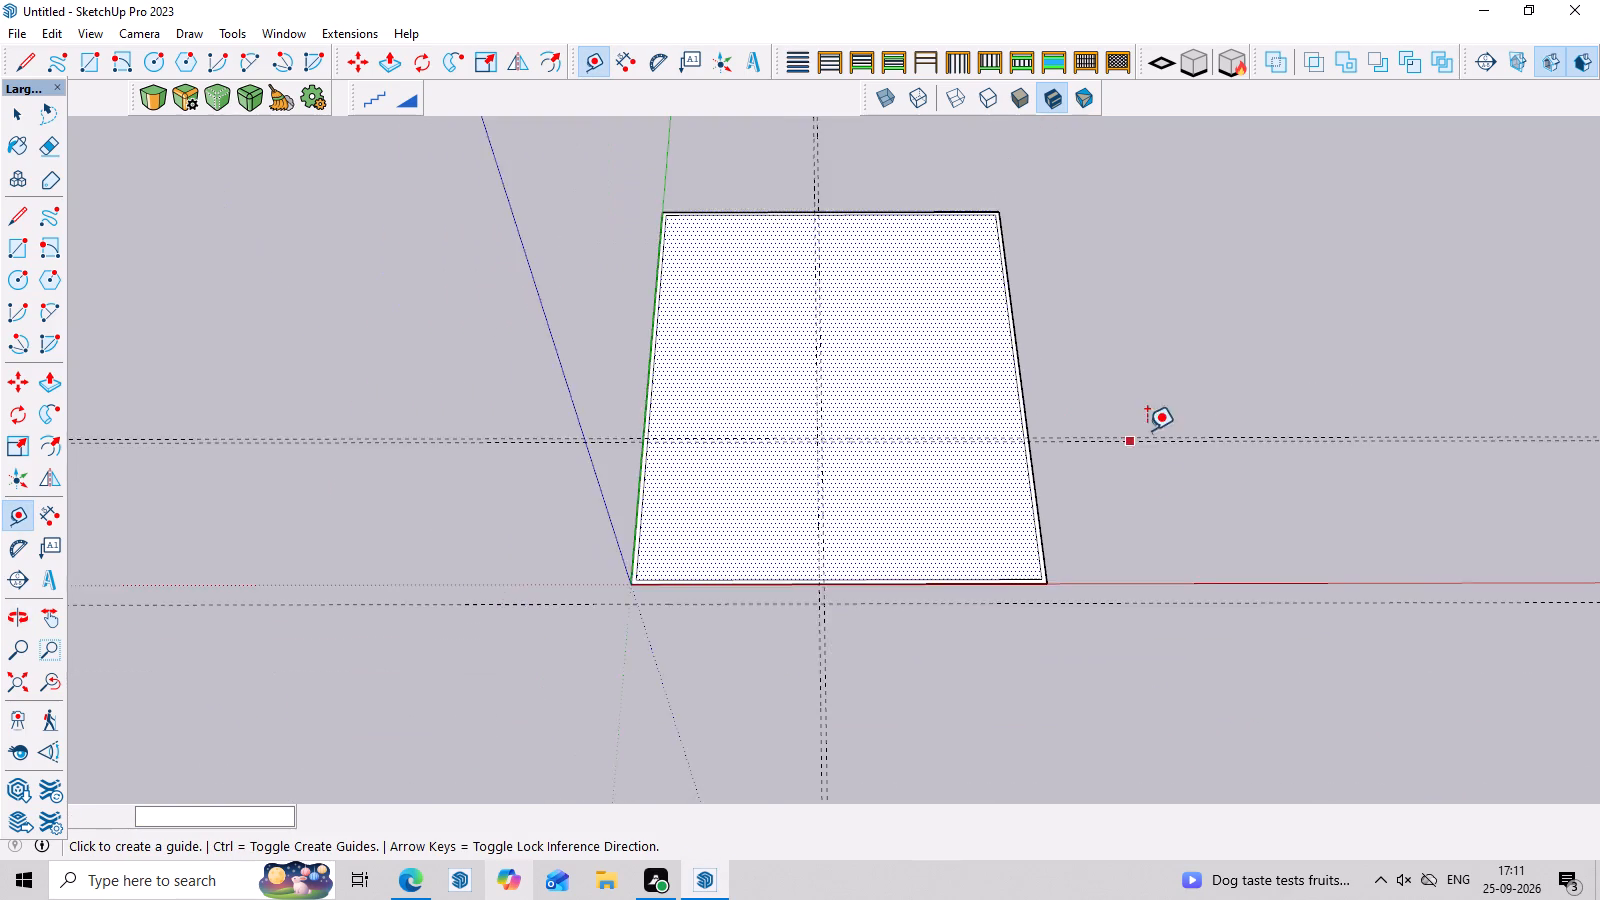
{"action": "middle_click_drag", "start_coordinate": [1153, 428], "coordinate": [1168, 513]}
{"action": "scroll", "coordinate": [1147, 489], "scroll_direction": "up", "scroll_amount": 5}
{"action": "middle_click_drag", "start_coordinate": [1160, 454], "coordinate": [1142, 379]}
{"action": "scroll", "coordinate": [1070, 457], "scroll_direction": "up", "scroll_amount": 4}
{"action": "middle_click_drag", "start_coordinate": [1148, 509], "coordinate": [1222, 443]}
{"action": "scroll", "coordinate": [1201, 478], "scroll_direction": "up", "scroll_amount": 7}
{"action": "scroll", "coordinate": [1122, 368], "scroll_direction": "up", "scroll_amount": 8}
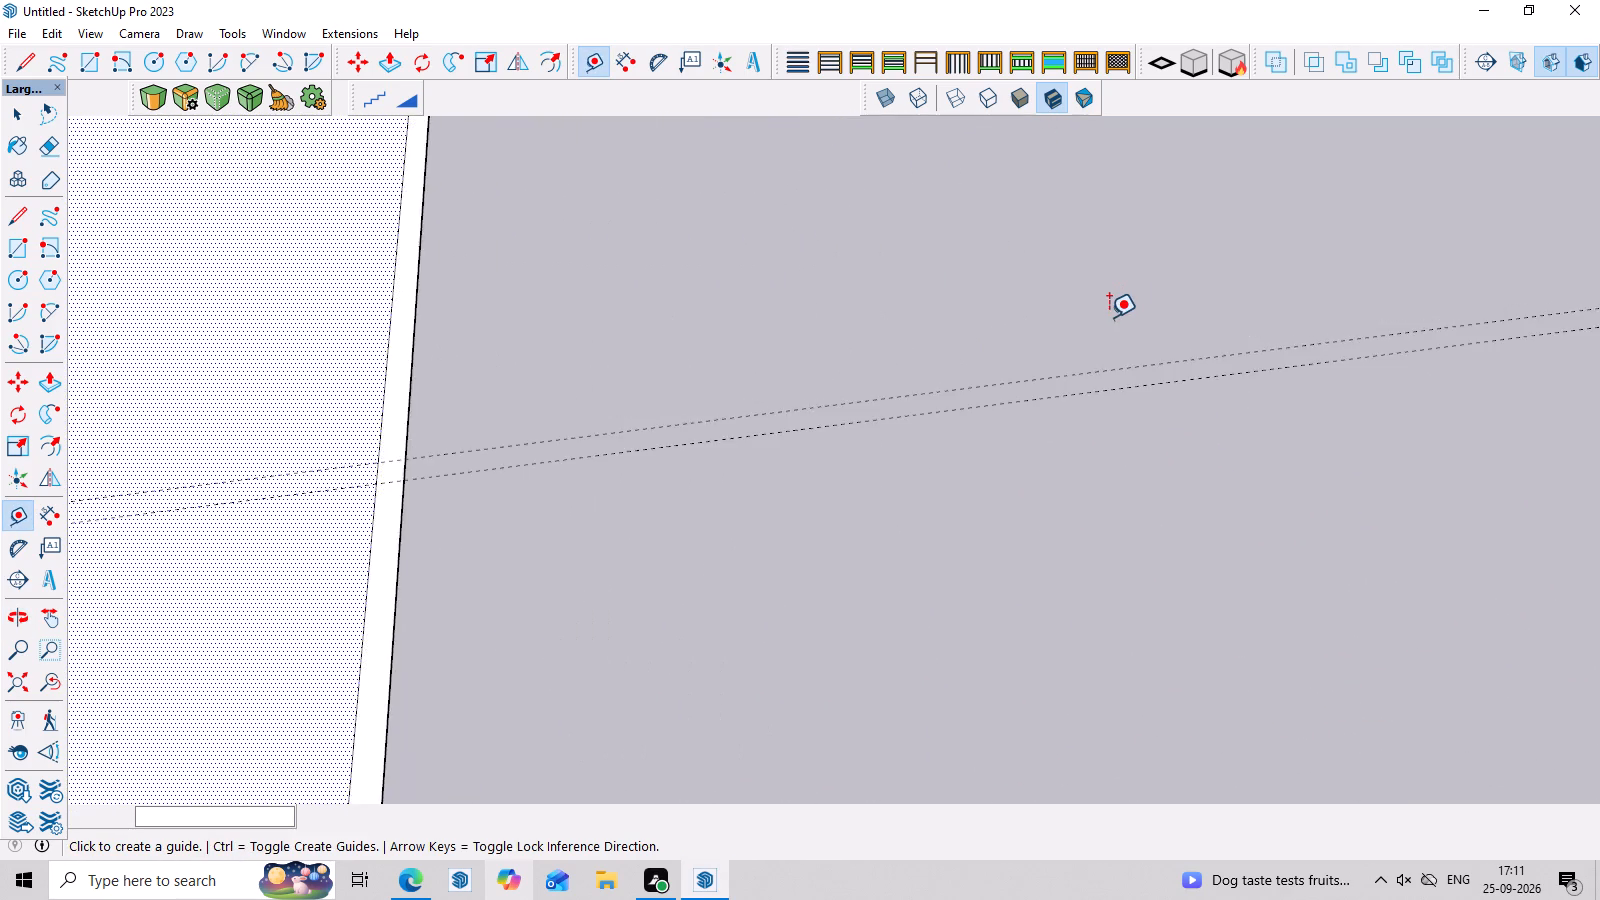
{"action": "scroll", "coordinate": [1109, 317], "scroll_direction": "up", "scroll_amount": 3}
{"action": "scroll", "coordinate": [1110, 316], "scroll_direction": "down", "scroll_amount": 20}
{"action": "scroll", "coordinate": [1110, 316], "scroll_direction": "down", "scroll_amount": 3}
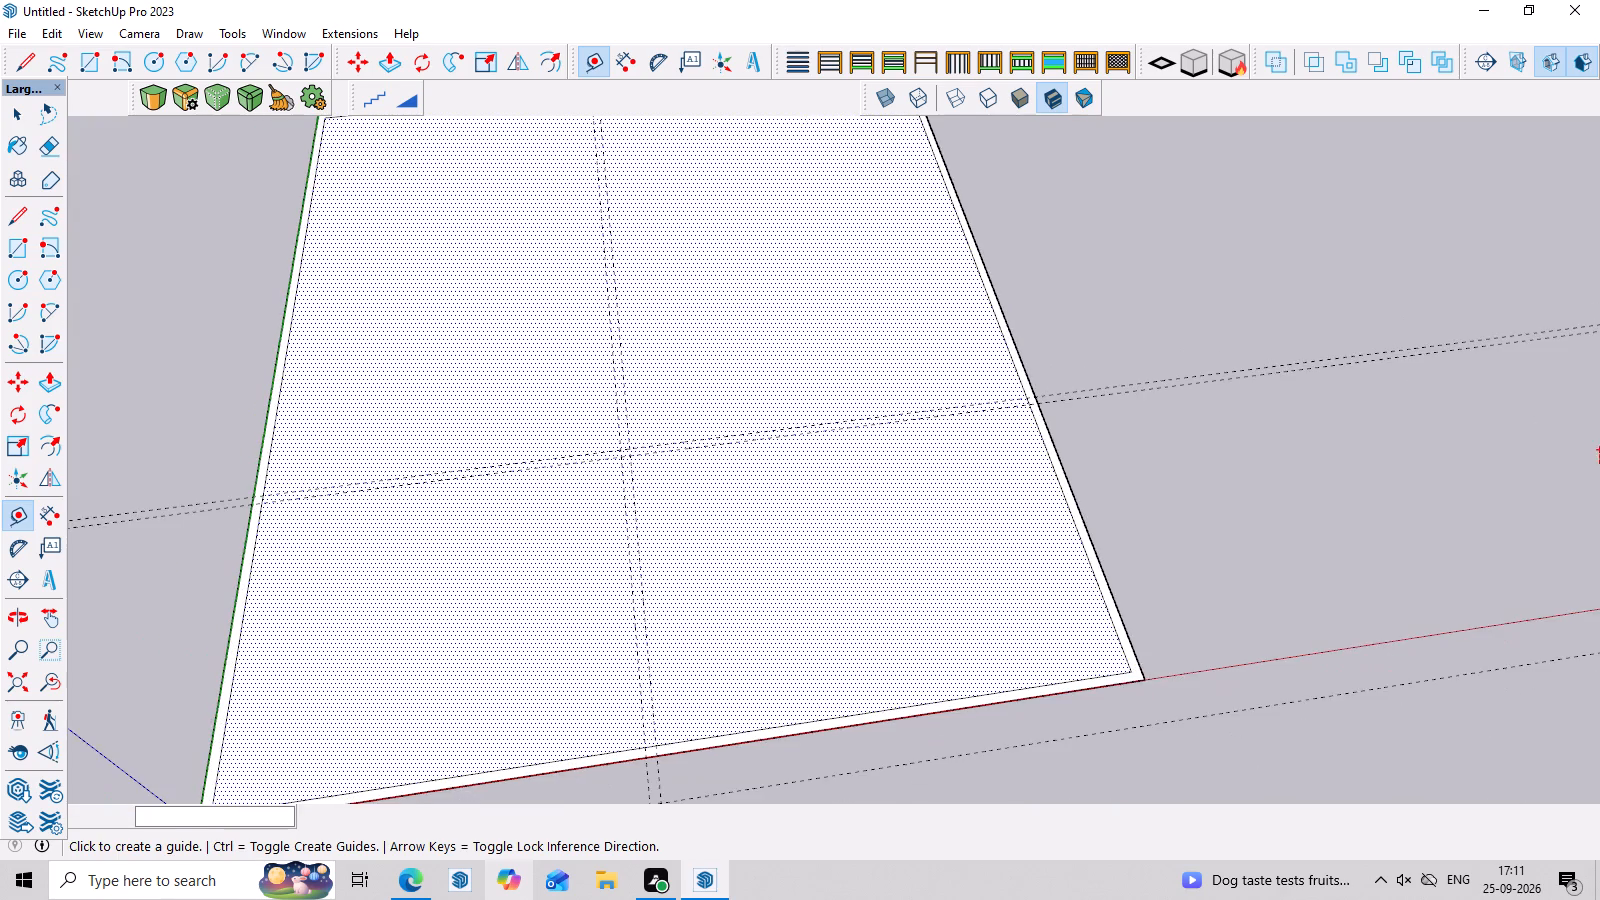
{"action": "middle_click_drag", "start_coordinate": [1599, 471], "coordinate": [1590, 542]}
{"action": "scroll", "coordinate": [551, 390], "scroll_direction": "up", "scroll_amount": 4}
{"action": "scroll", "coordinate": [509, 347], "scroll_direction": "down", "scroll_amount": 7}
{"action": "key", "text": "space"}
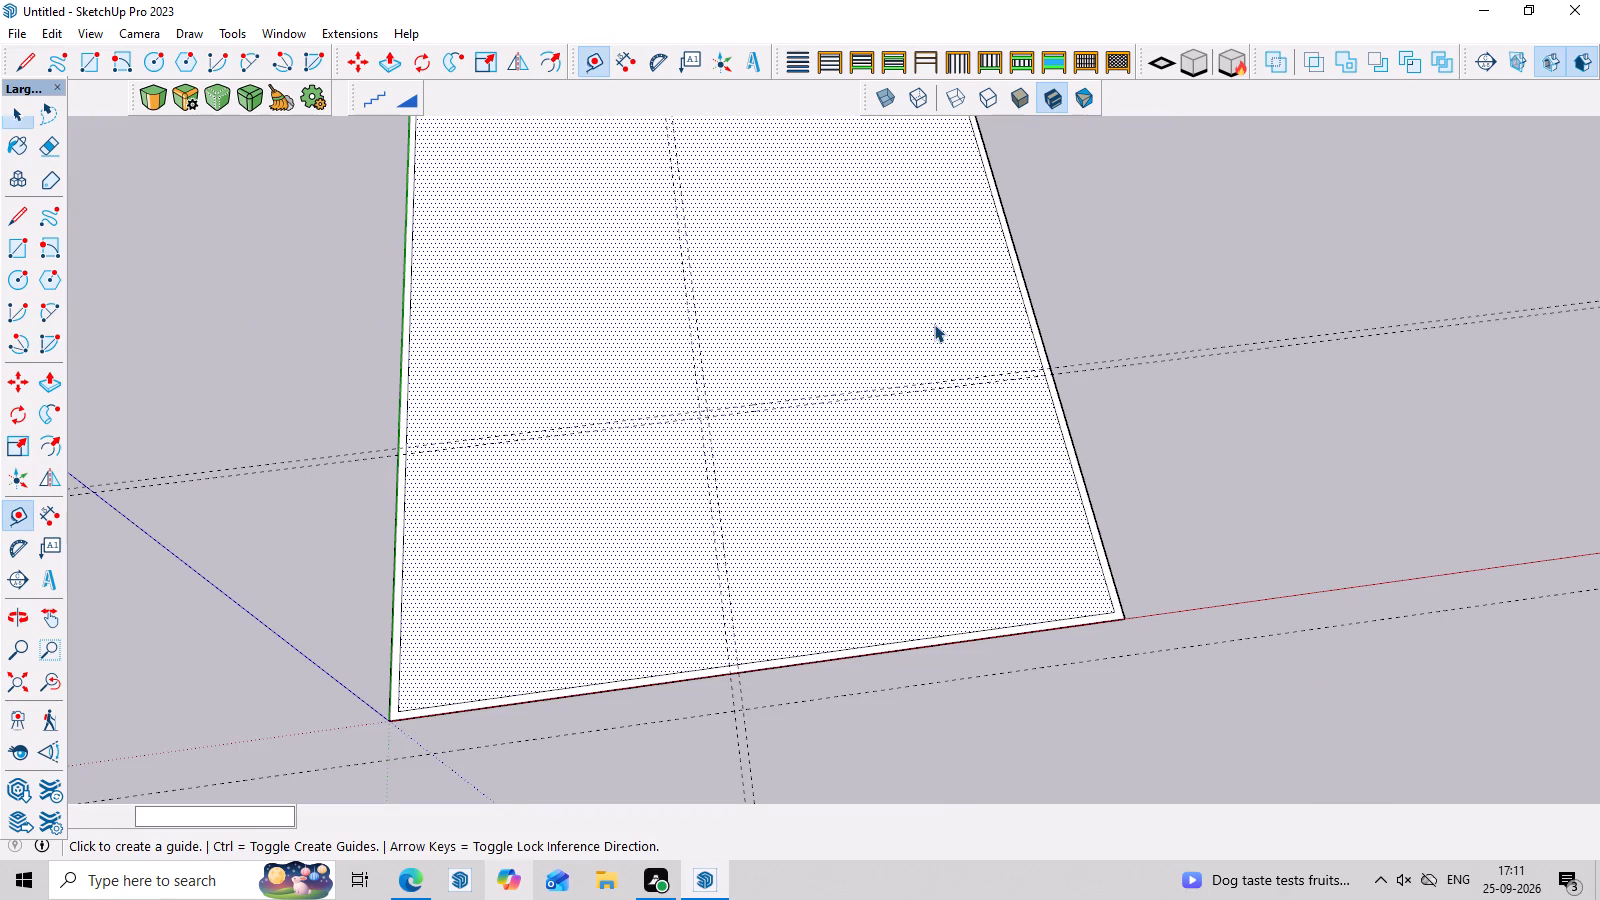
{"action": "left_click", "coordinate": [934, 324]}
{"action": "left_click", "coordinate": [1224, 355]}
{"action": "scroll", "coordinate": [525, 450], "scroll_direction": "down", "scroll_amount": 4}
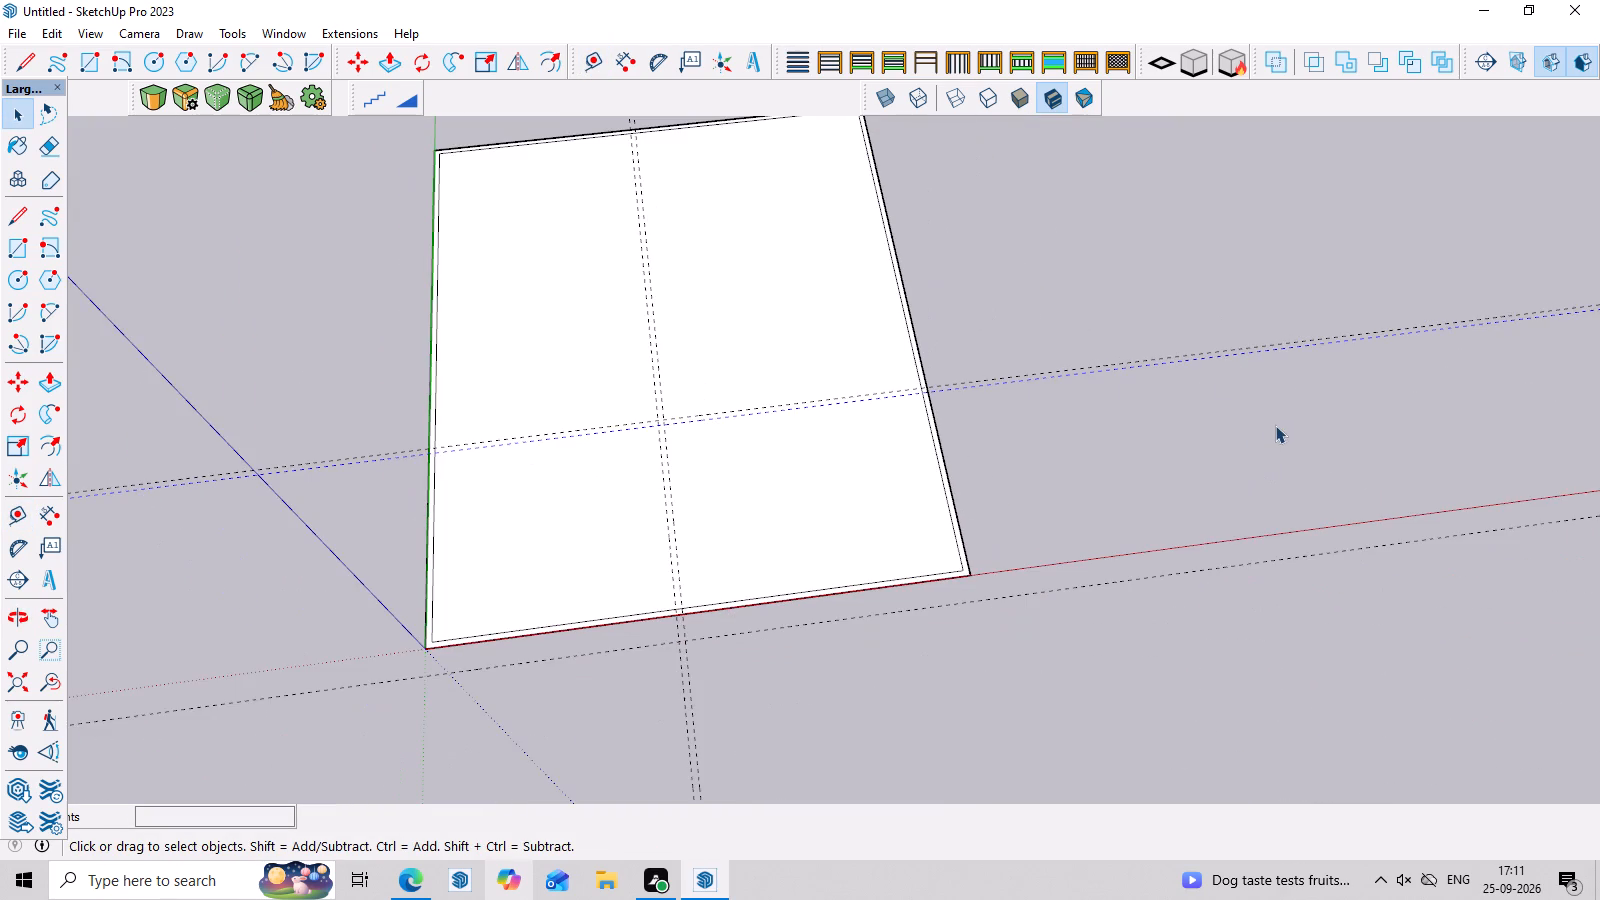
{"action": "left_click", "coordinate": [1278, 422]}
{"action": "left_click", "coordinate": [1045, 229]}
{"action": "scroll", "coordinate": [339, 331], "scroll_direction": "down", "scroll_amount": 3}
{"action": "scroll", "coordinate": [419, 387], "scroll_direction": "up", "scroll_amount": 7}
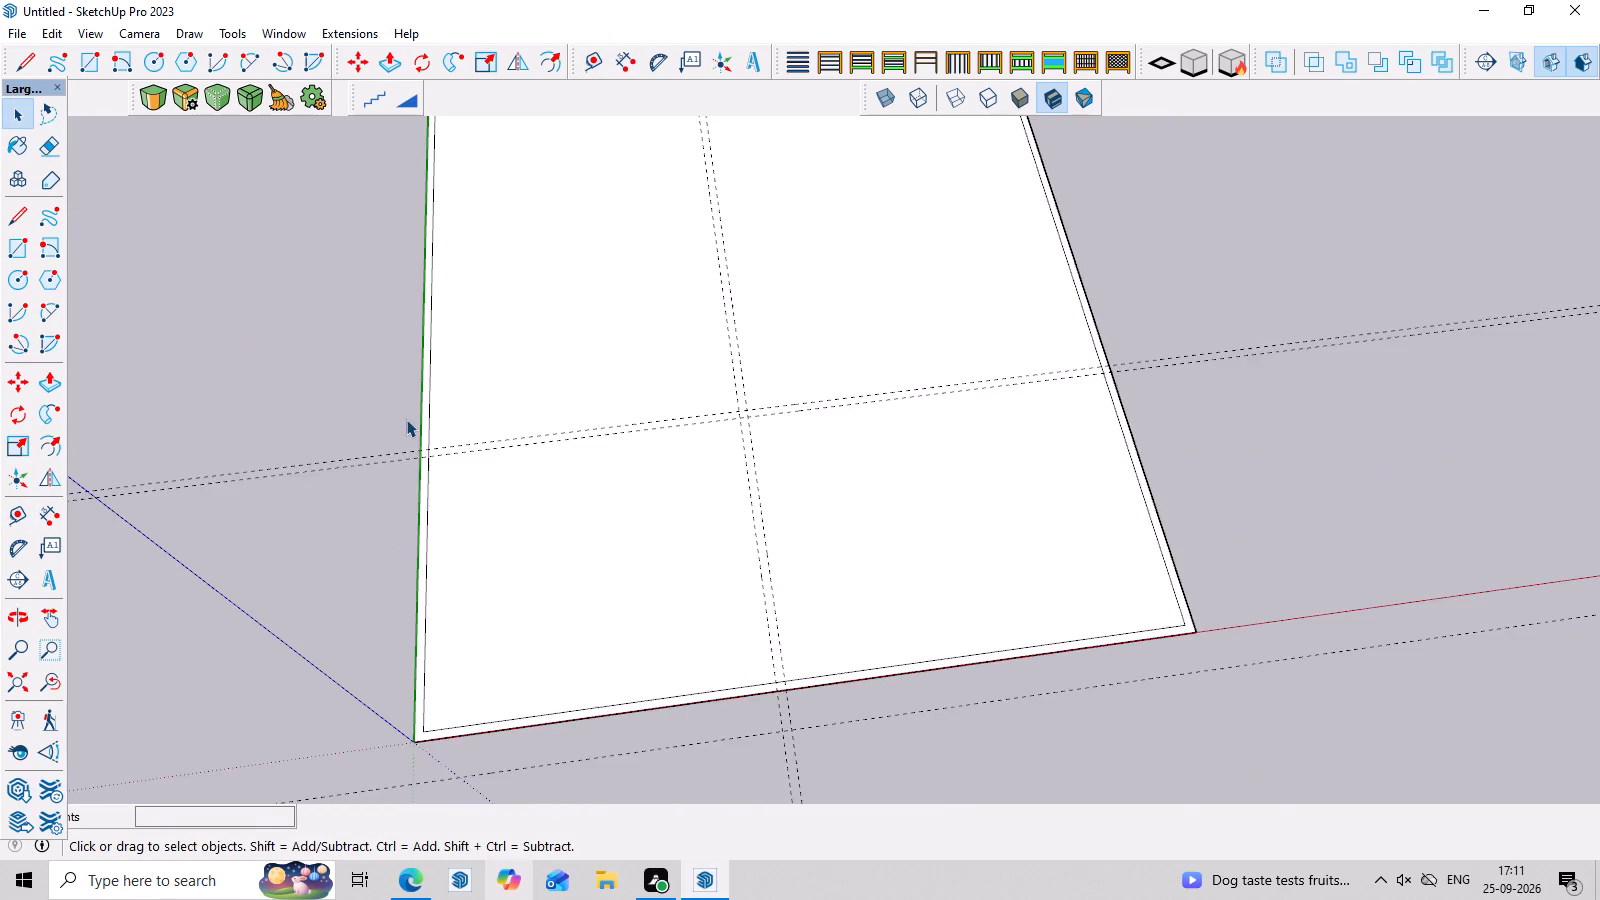
Draw a 9" wide partition rectangle between the two guides parallel to the red axis, spanning from one inner wall line to the opposite one.
{"action": "scroll", "coordinate": [406, 419], "scroll_direction": "up", "scroll_amount": 5}
{"action": "key", "text": "r"}
{"action": "scroll", "coordinate": [364, 452], "scroll_direction": "up", "scroll_amount": 4}
{"action": "scroll", "coordinate": [448, 477], "scroll_direction": "up", "scroll_amount": 3}
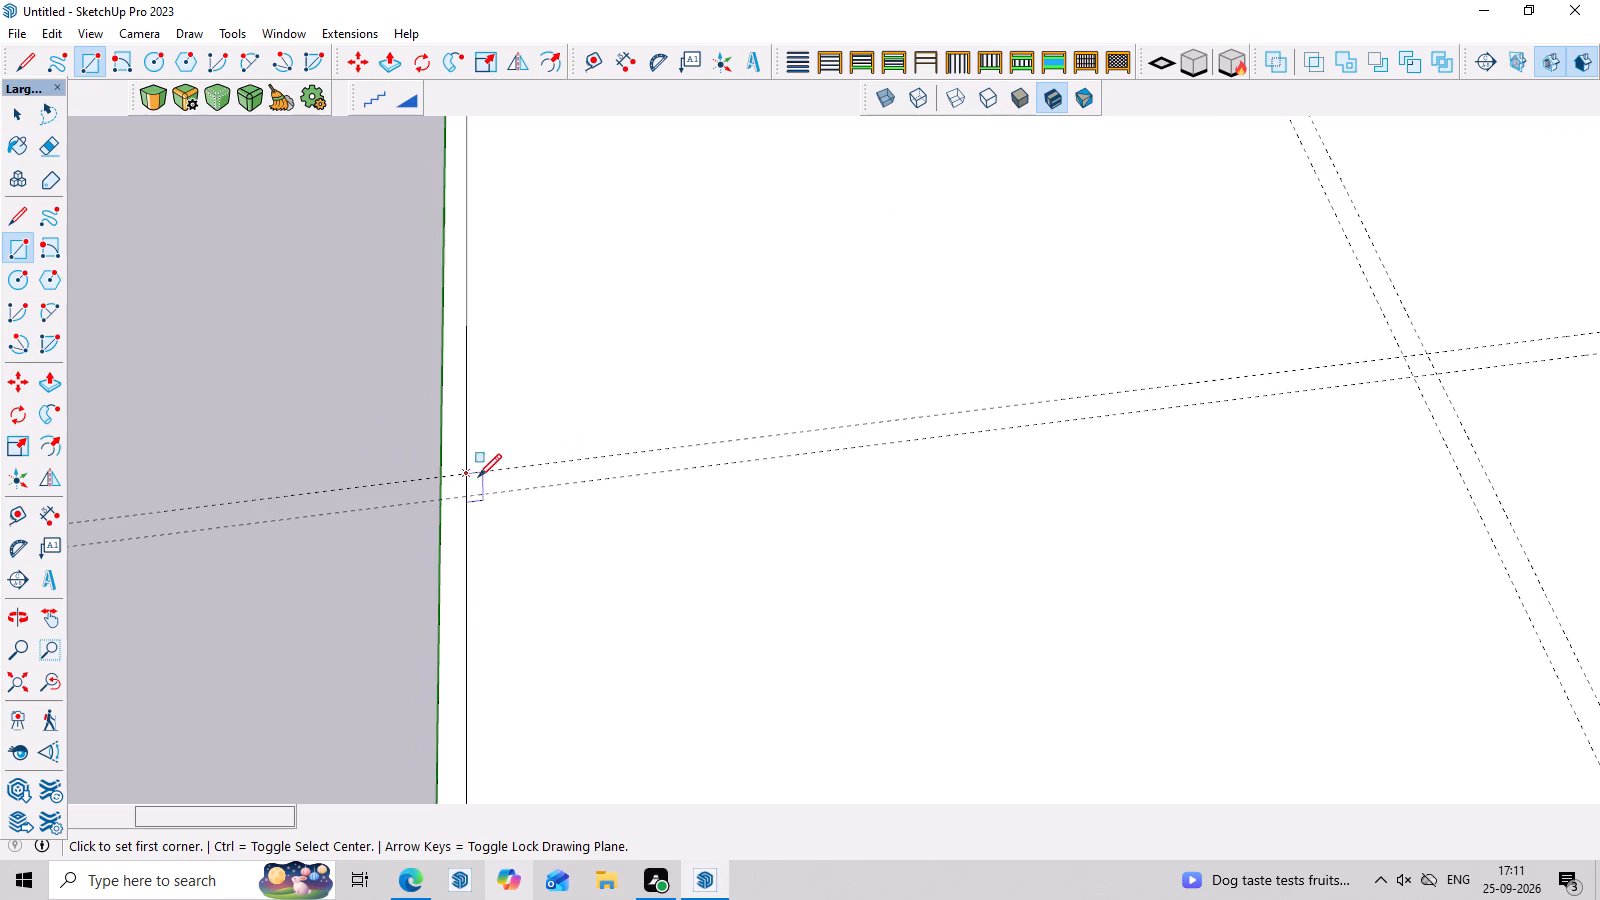
{"action": "left_click", "coordinate": [464, 497]}
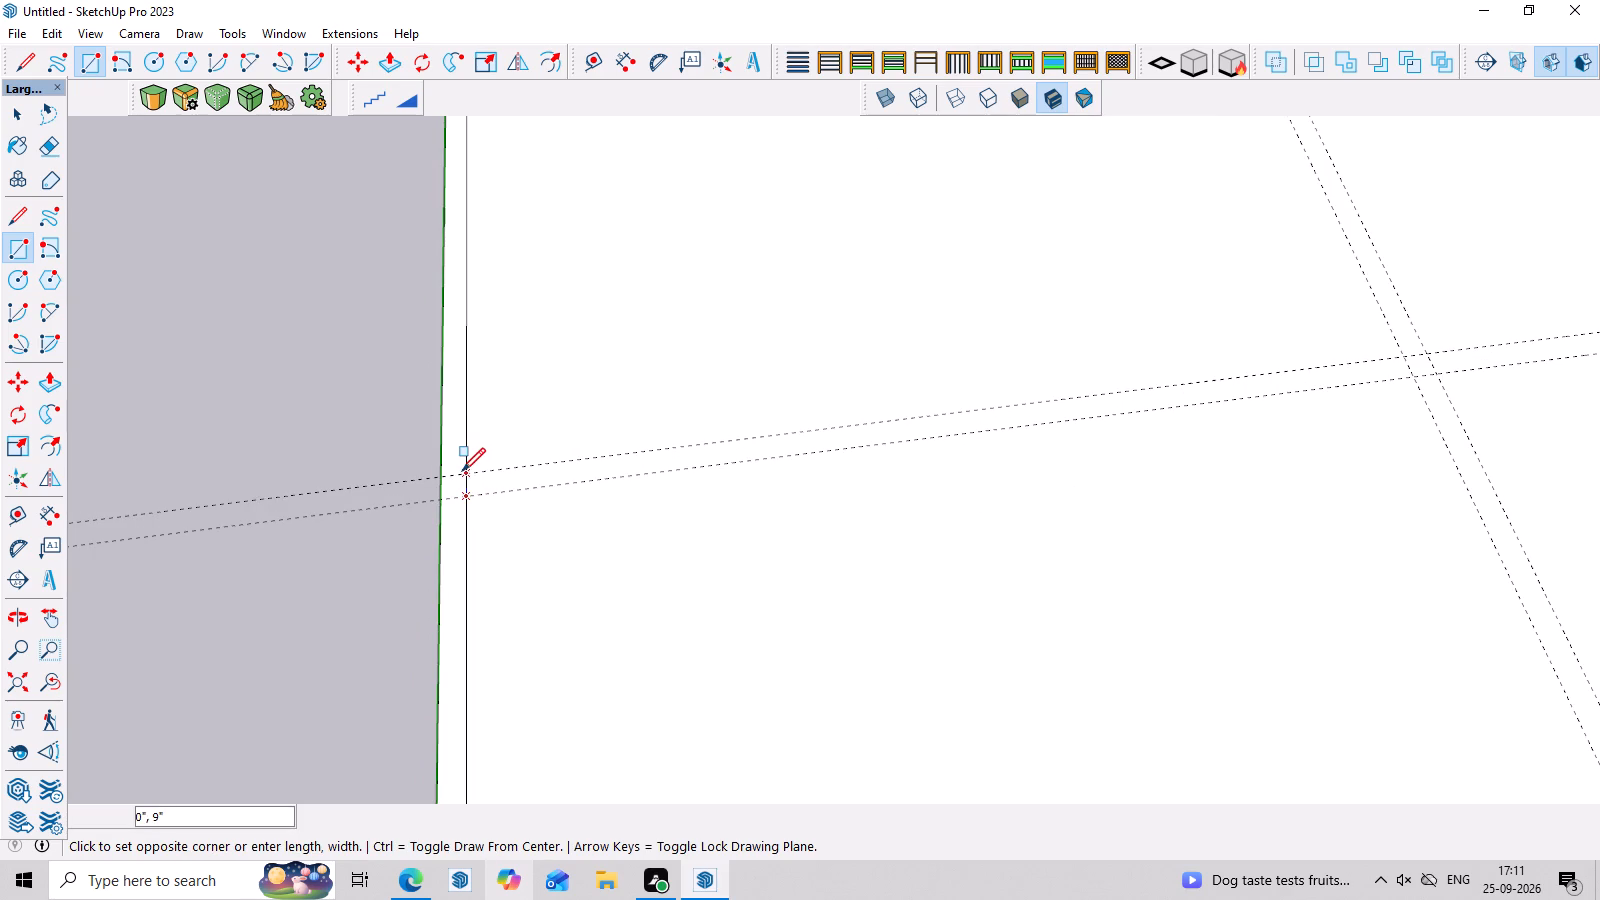
{"action": "left_click", "coordinate": [462, 471]}
{"action": "scroll", "coordinate": [1256, 462], "scroll_direction": "down", "scroll_amount": 13}
{"action": "scroll", "coordinate": [1115, 350], "scroll_direction": "down", "scroll_amount": 1}
{"action": "scroll", "coordinate": [1496, 313], "scroll_direction": "up", "scroll_amount": 4}
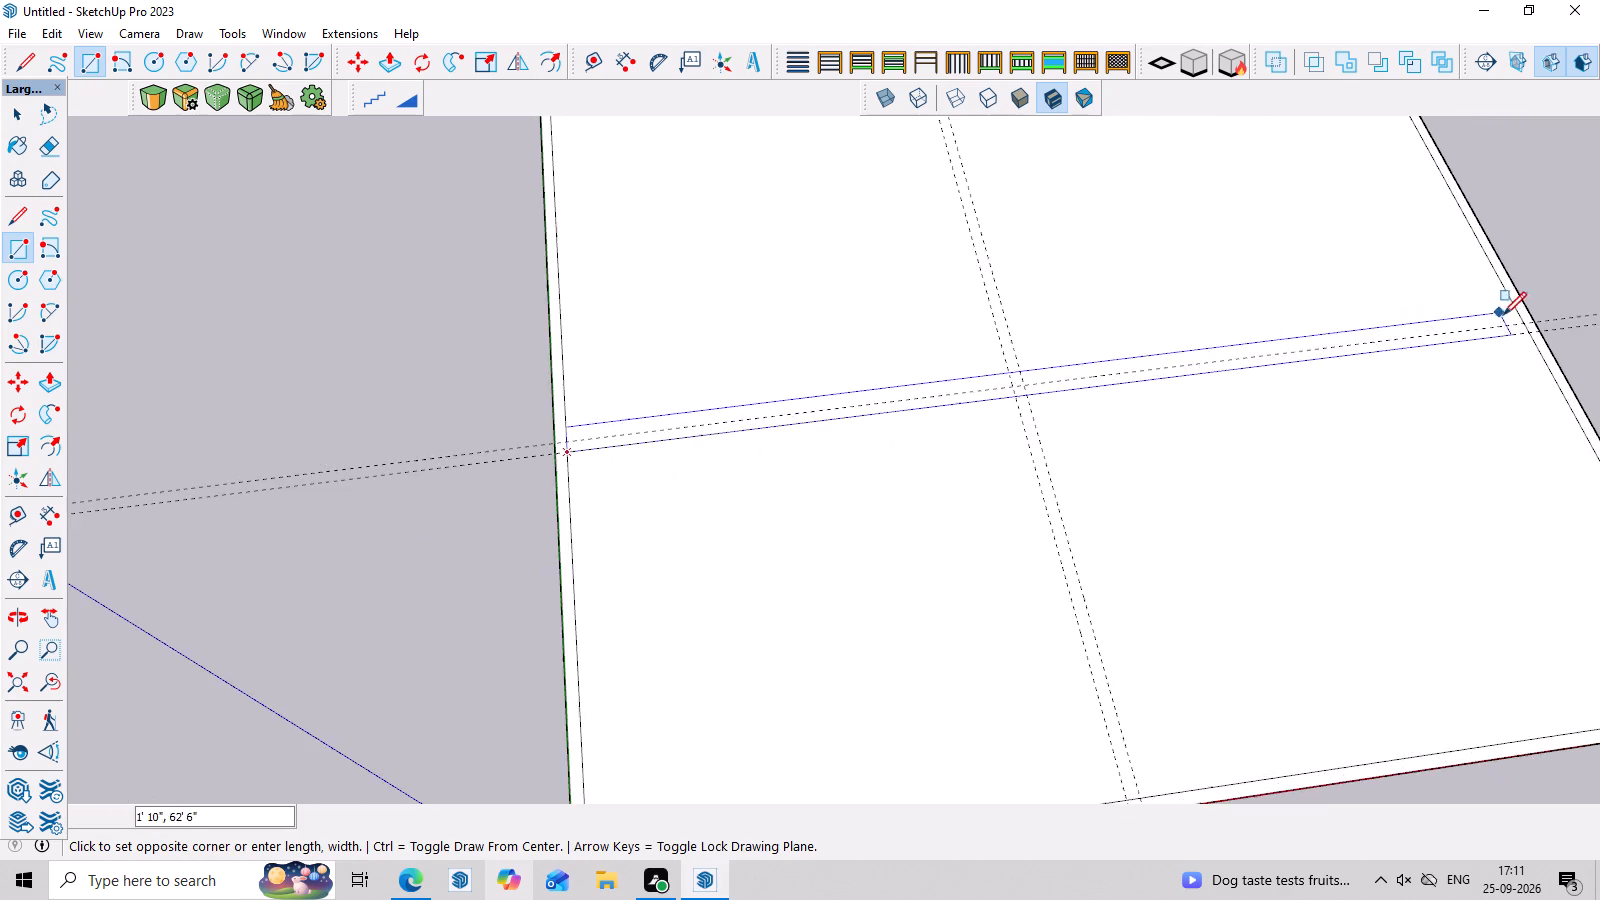
{"action": "scroll", "coordinate": [1553, 334], "scroll_direction": "up", "scroll_amount": 8}
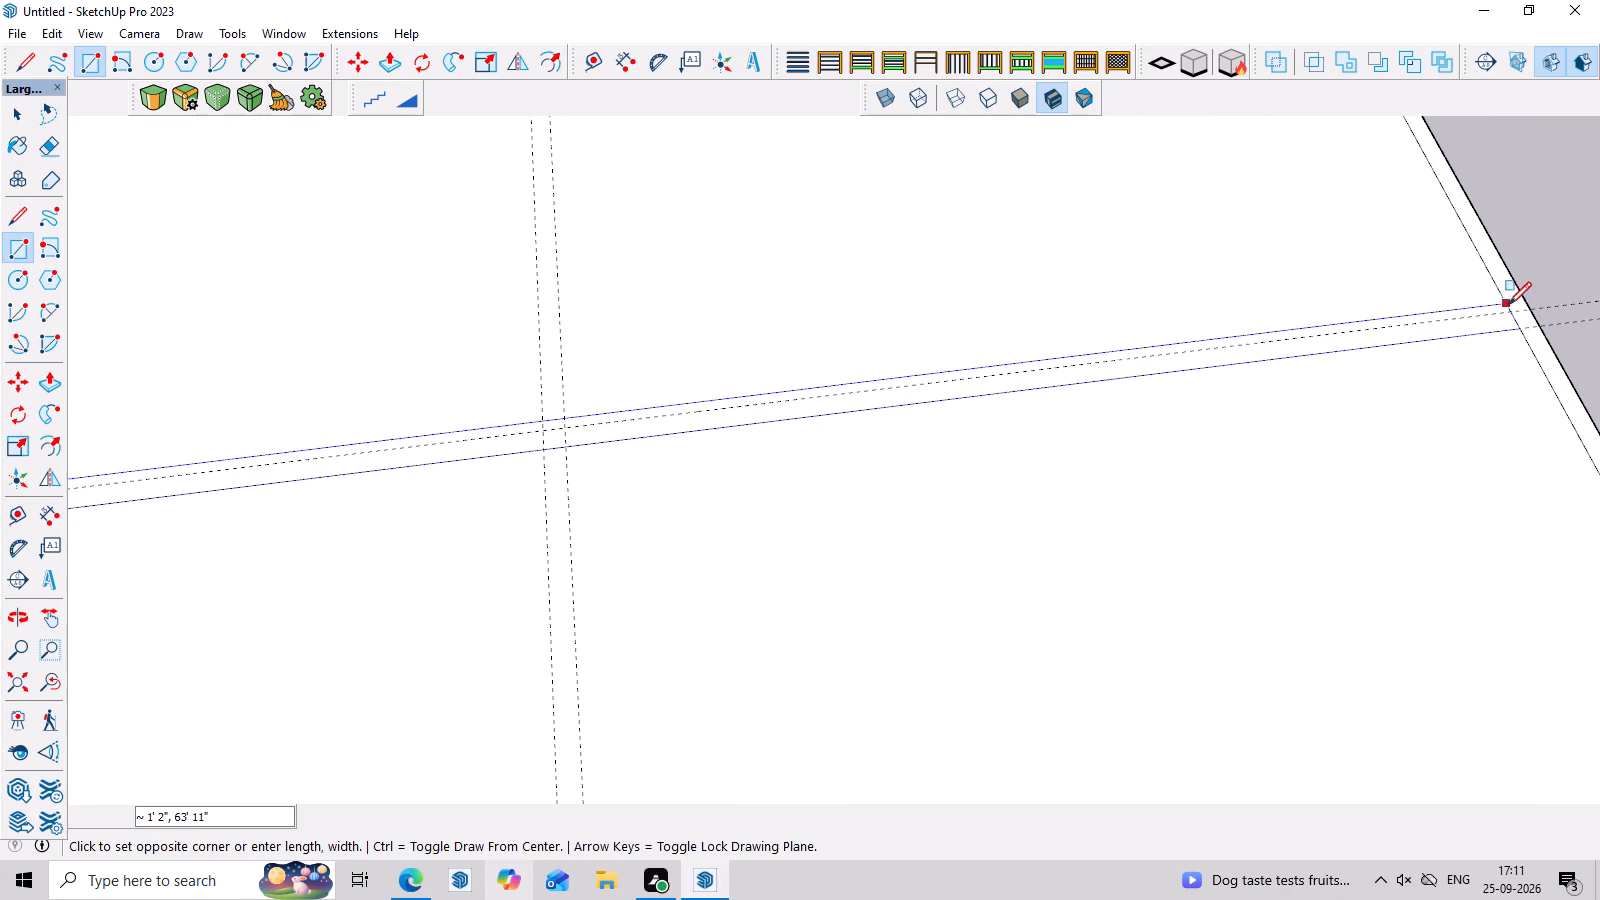
{"action": "left_click", "coordinate": [1509, 310]}
Draw a 9" by 27' 1" partition rectangle between the green-axis-parallel guides, from the footprint's red-axis edge to the far side of the cross partition.
{"action": "scroll", "coordinate": [738, 82], "scroll_direction": "down", "scroll_amount": 18}
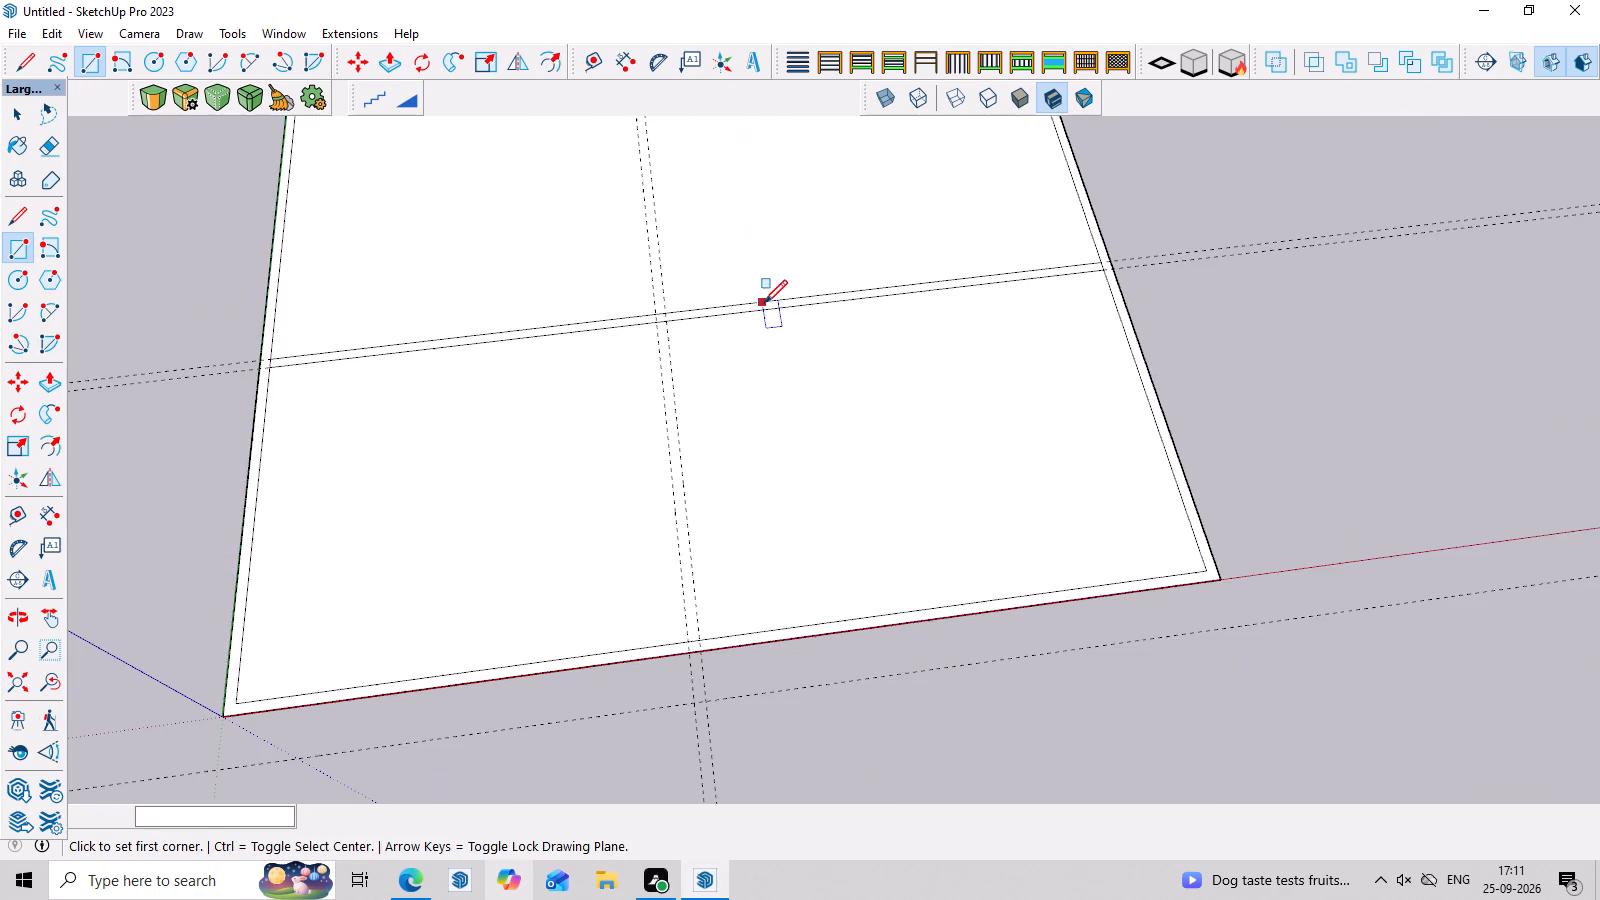
{"action": "scroll", "coordinate": [733, 602], "scroll_direction": "up", "scroll_amount": 4}
{"action": "left_click", "coordinate": [685, 672]}
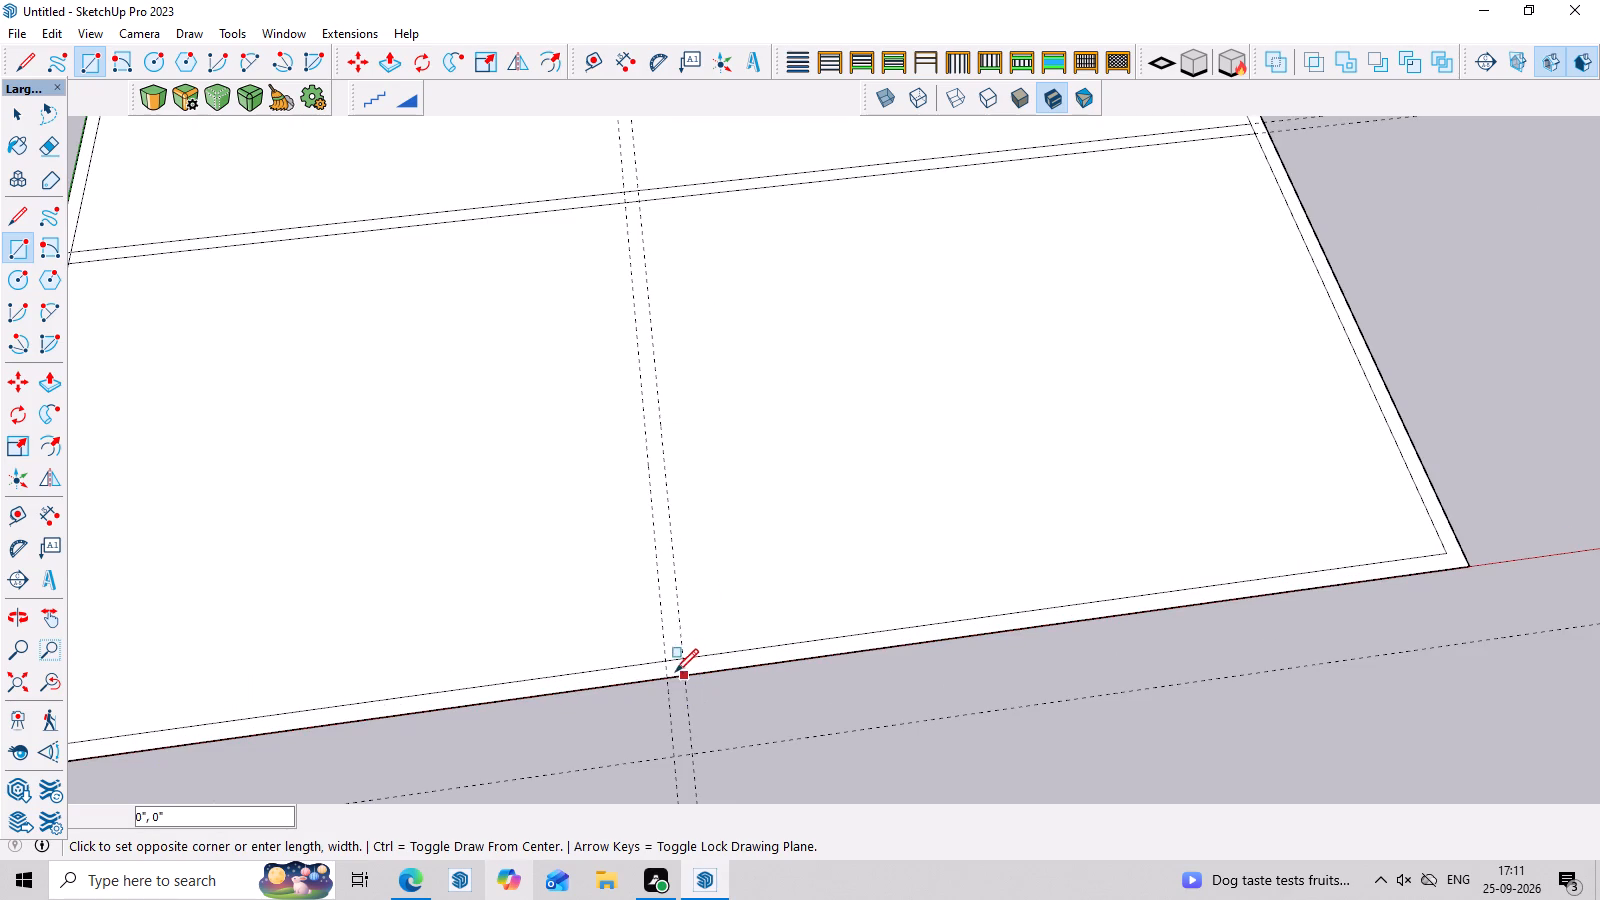
{"action": "left_click", "coordinate": [671, 677]}
{"action": "left_click", "coordinate": [623, 193]}
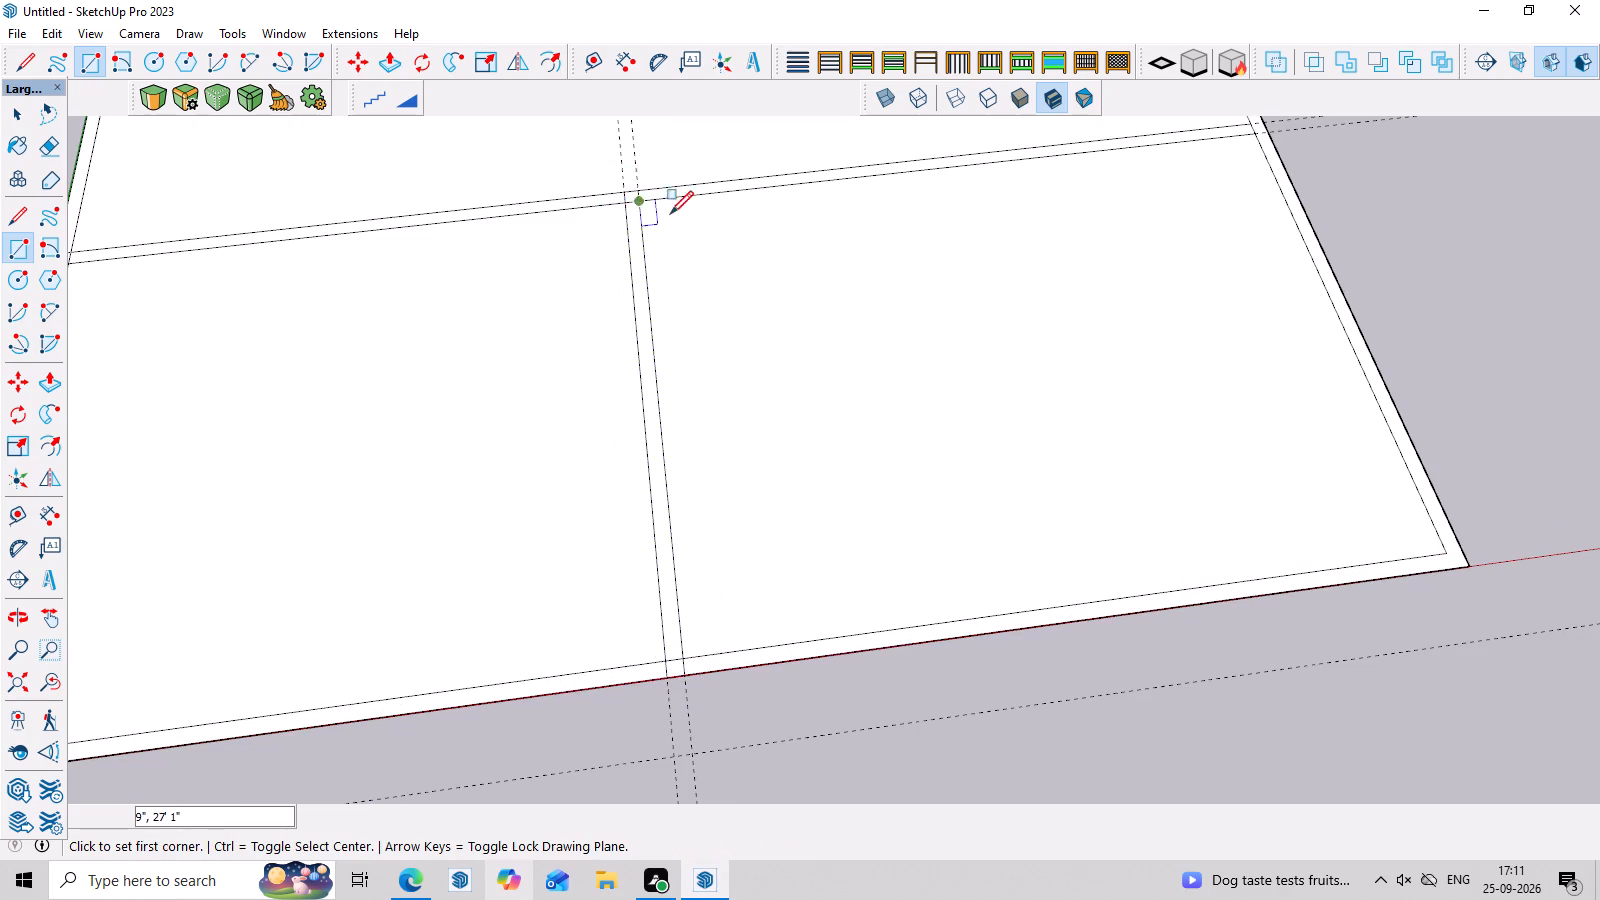
Draw a line of about 10" across the outer wall opposite the green axis, continuing the cross partition's nearer edge to the footprint edge.
{"action": "scroll", "coordinate": [693, 223], "scroll_direction": "down", "scroll_amount": 4}
{"action": "key", "text": "space"}
{"action": "scroll", "coordinate": [734, 229], "scroll_direction": "down", "scroll_amount": 4}
{"action": "middle_click_drag", "start_coordinate": [1057, 243], "coordinate": [1057, 309]}
{"action": "scroll", "coordinate": [1052, 141], "scroll_direction": "up", "scroll_amount": 8}
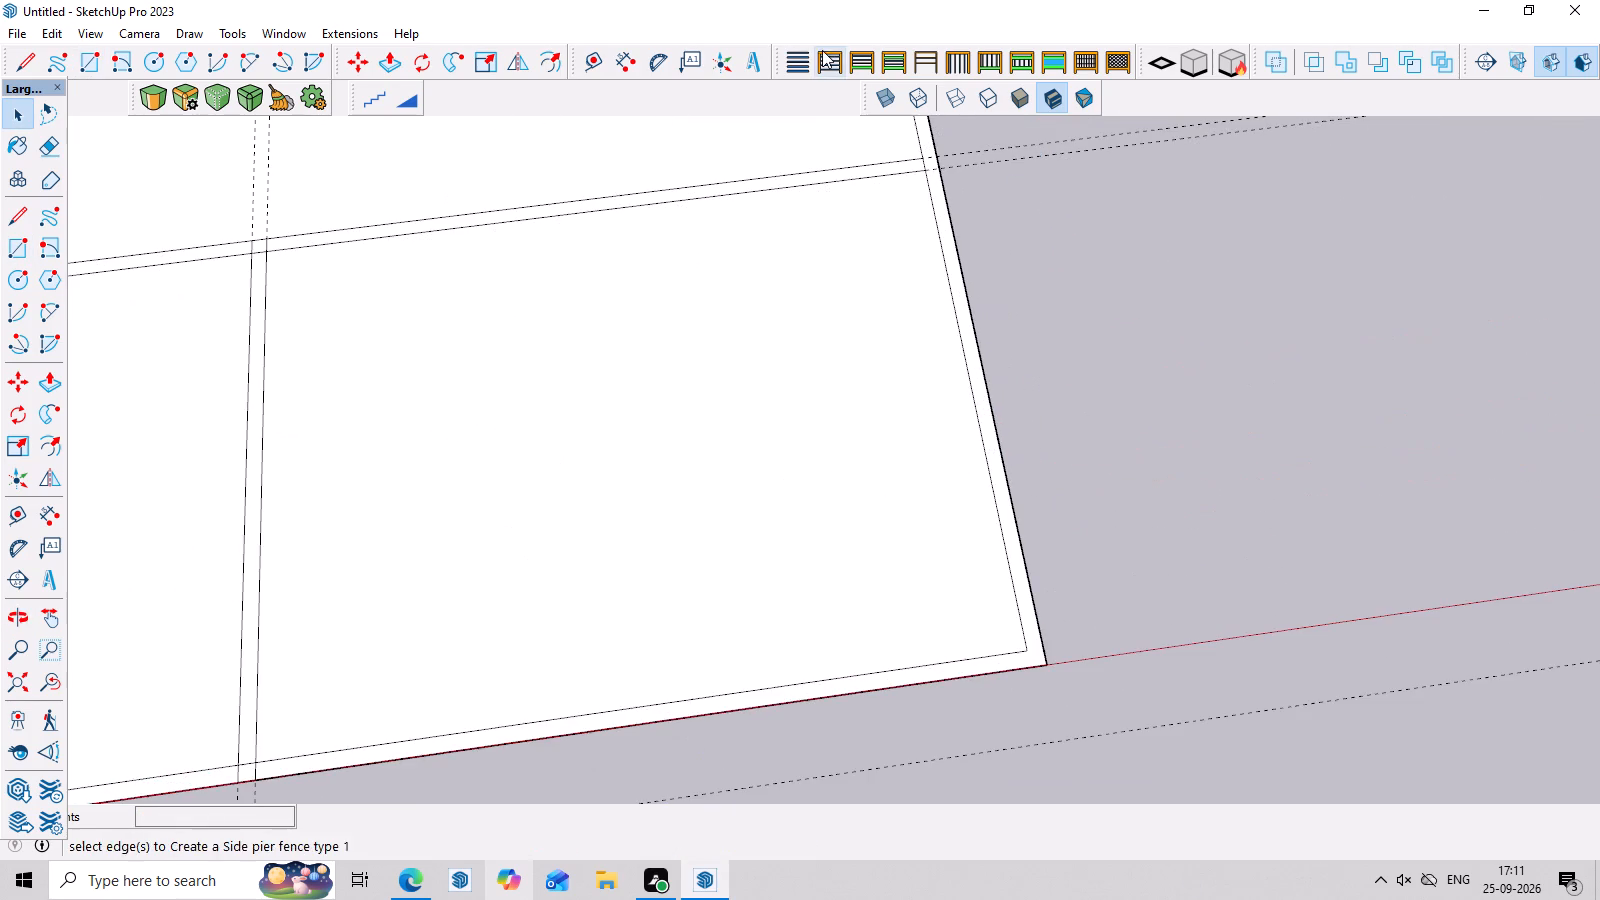
{"action": "scroll", "coordinate": [822, 50], "scroll_direction": "up", "scroll_amount": 7}
{"action": "middle_click_drag", "start_coordinate": [1136, 305], "coordinate": [927, 401]}
{"action": "scroll", "coordinate": [1043, 242], "scroll_direction": "up", "scroll_amount": 7}
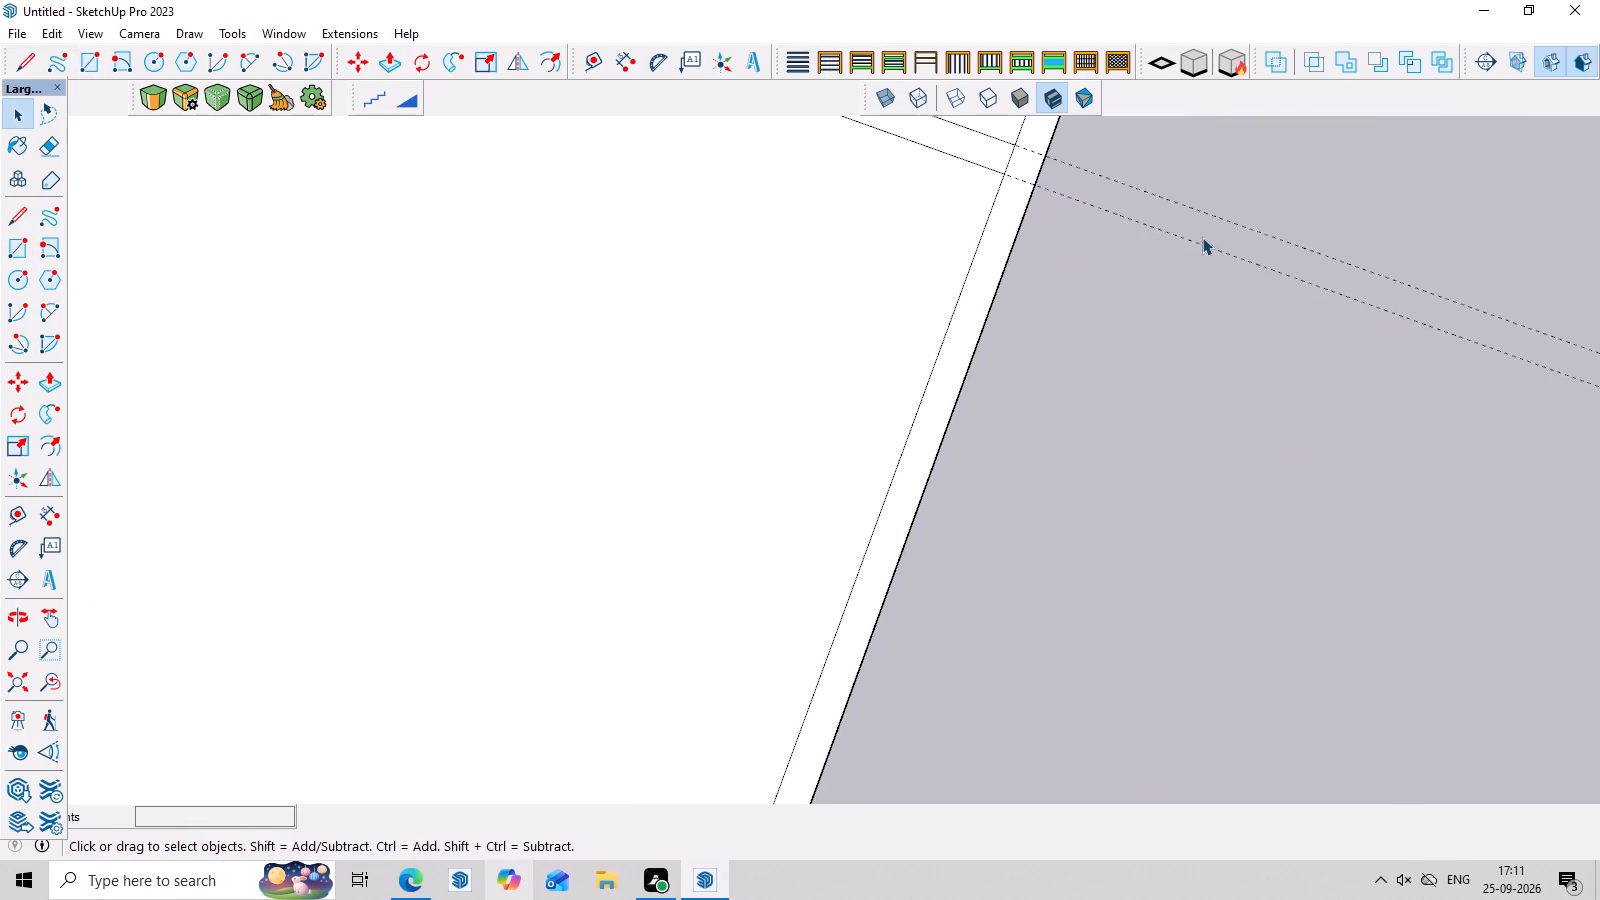
{"action": "middle_click_drag", "start_coordinate": [1227, 225], "coordinate": [1288, 163]}
{"action": "key", "text": "l"}
{"action": "scroll", "coordinate": [960, 146], "scroll_direction": "up", "scroll_amount": 2}
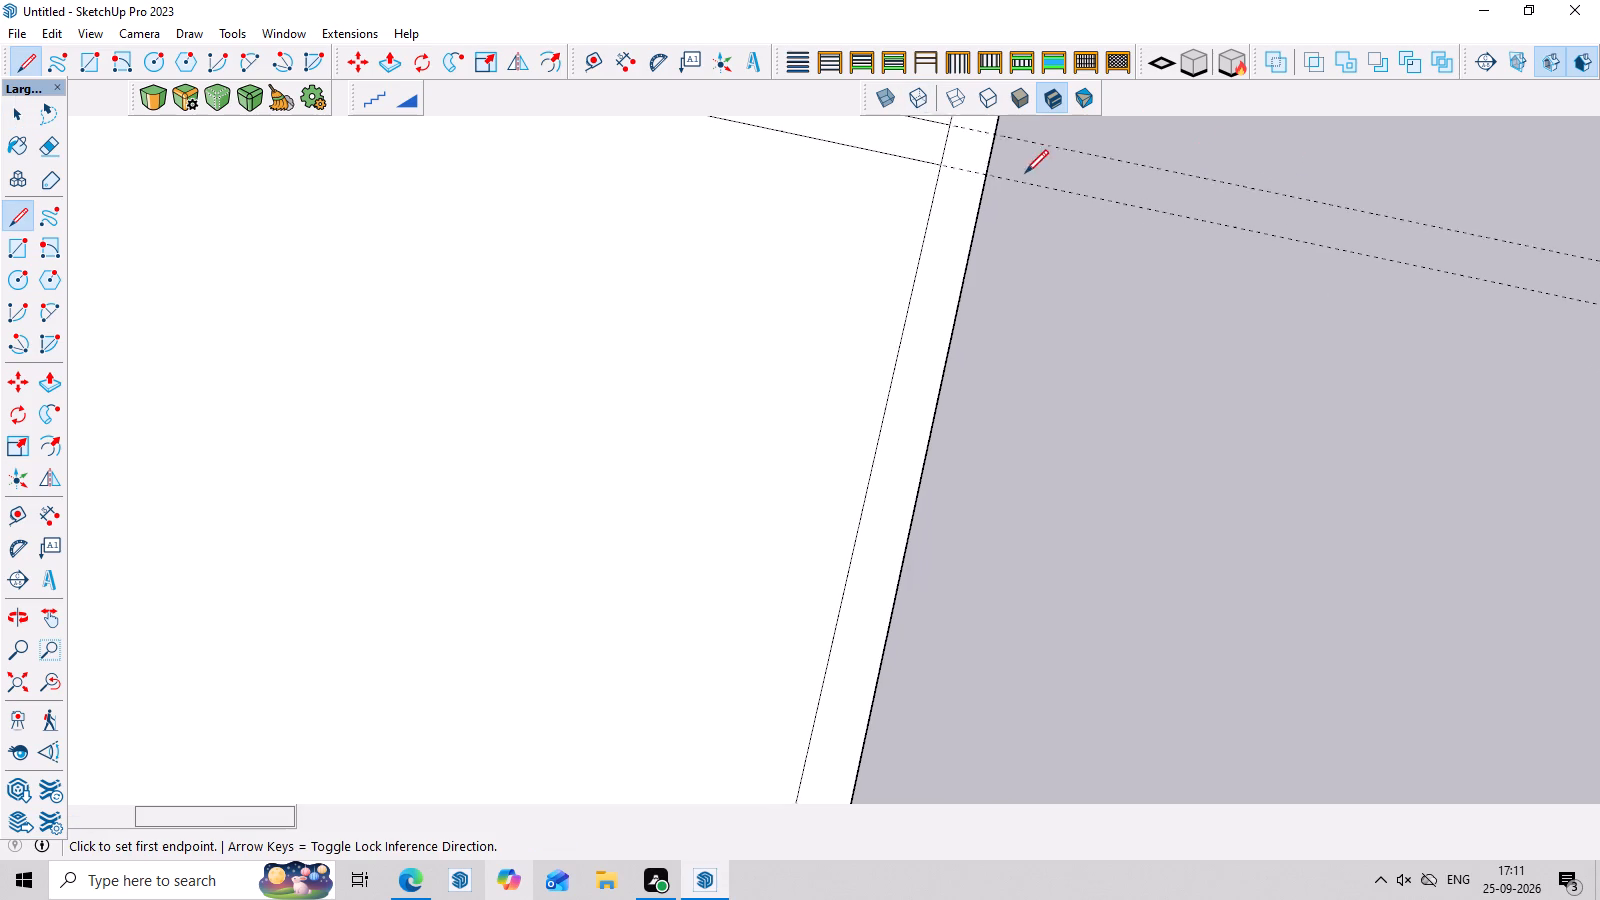
{"action": "scroll", "coordinate": [1025, 173], "scroll_direction": "up", "scroll_amount": 1}
{"action": "left_click", "coordinate": [933, 170]}
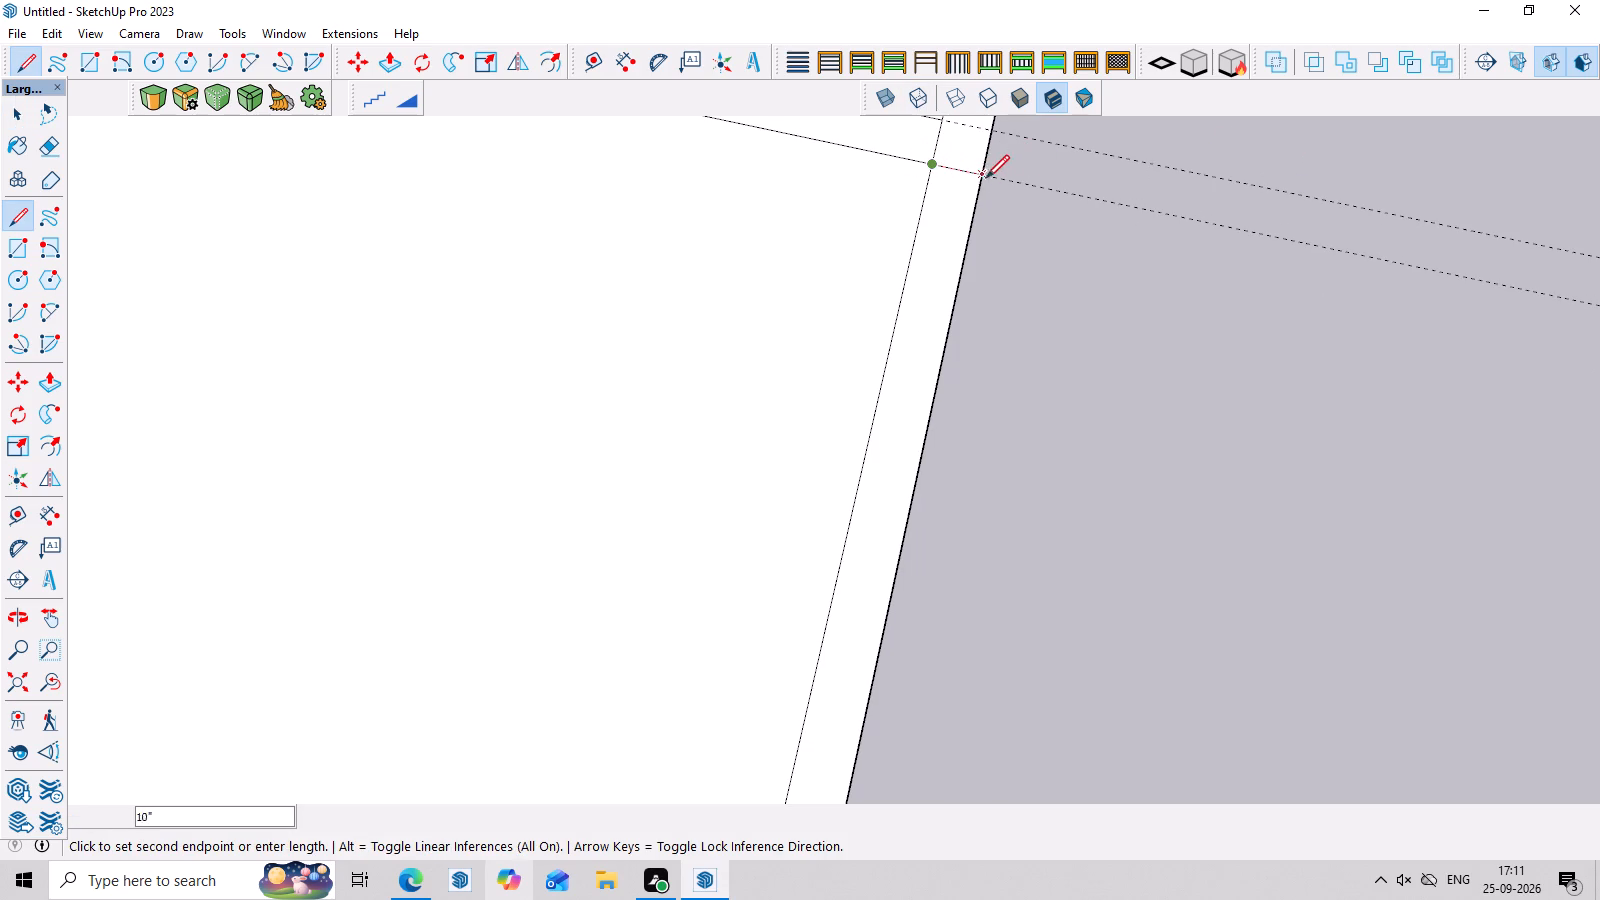
{"action": "left_click", "coordinate": [980, 176]}
Erase one partition guide and the extra line segments where the lengthwise partition meets the outer wall along the red axis.
{"action": "scroll", "coordinate": [1026, 264], "scroll_direction": "down", "scroll_amount": 17}
{"action": "scroll", "coordinate": [994, 351], "scroll_direction": "down", "scroll_amount": 5}
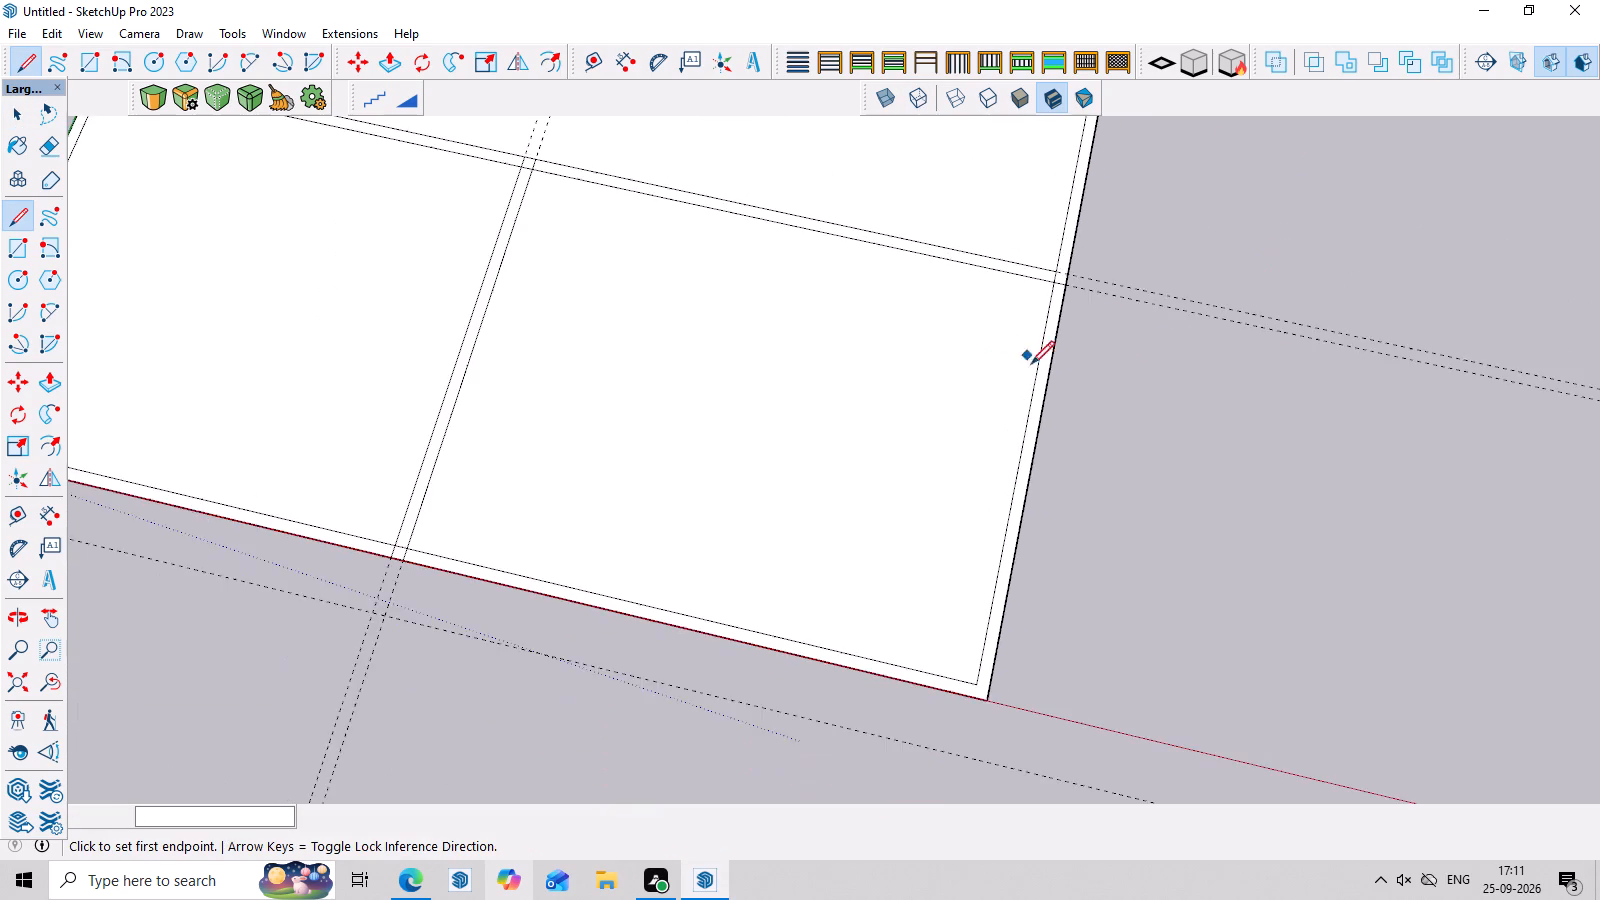
{"action": "scroll", "coordinate": [1236, 270], "scroll_direction": "down", "scroll_amount": 9}
{"action": "scroll", "coordinate": [1540, 418], "scroll_direction": "down", "scroll_amount": 4}
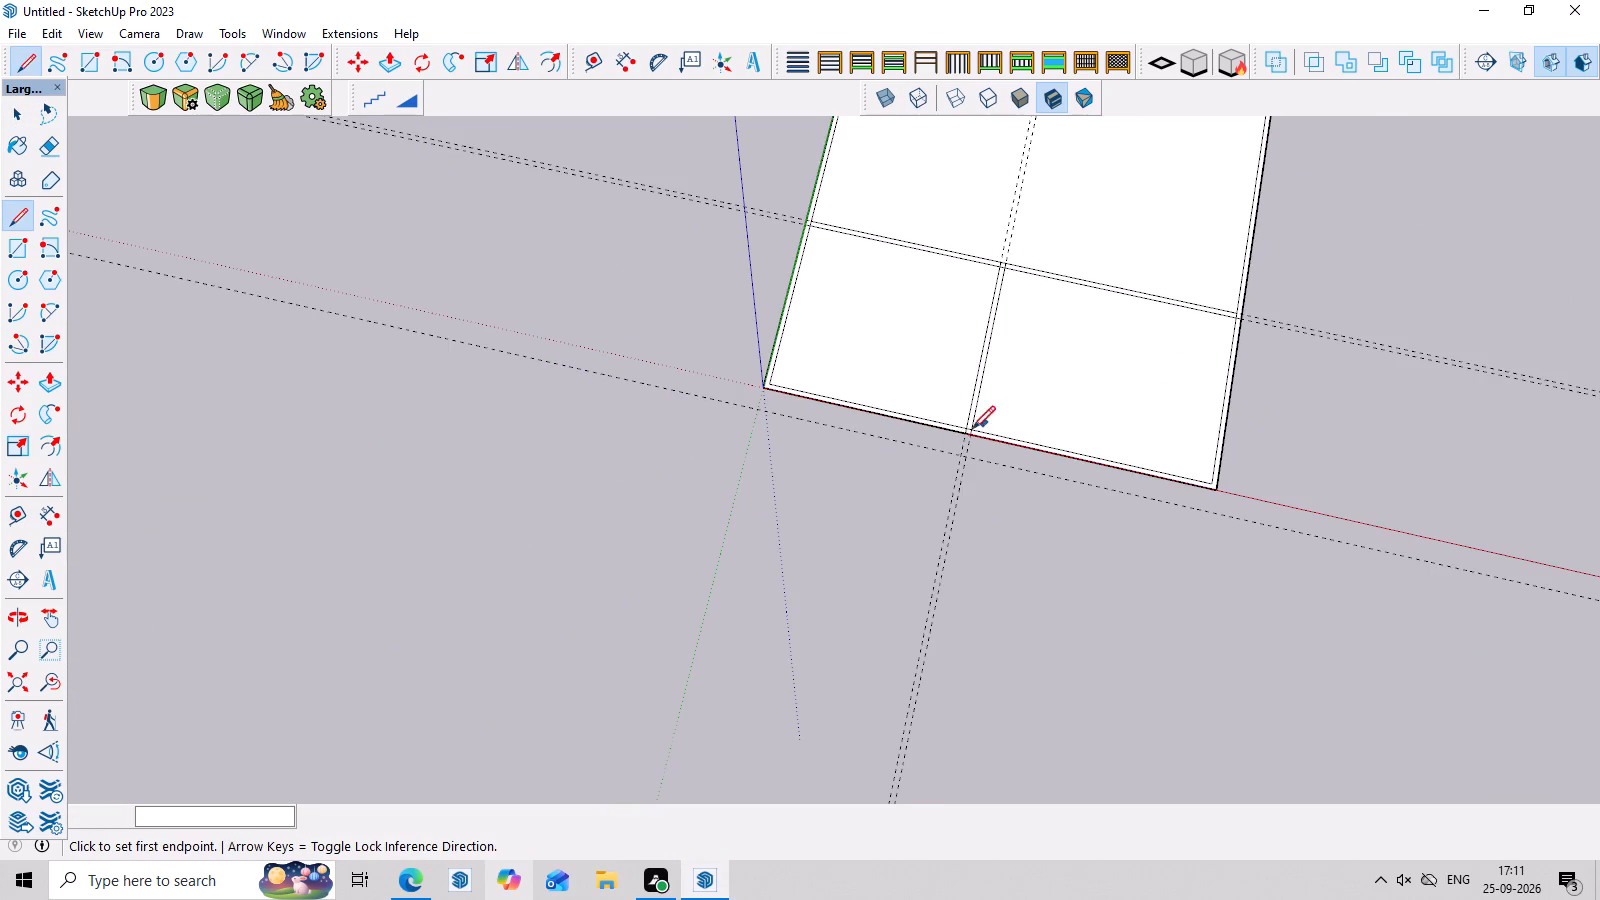
{"action": "scroll", "coordinate": [960, 437], "scroll_direction": "up", "scroll_amount": 7}
{"action": "key", "text": "space"}
{"action": "middle_click_drag", "start_coordinate": [985, 524], "coordinate": [1047, 532]}
{"action": "key", "text": "e"}
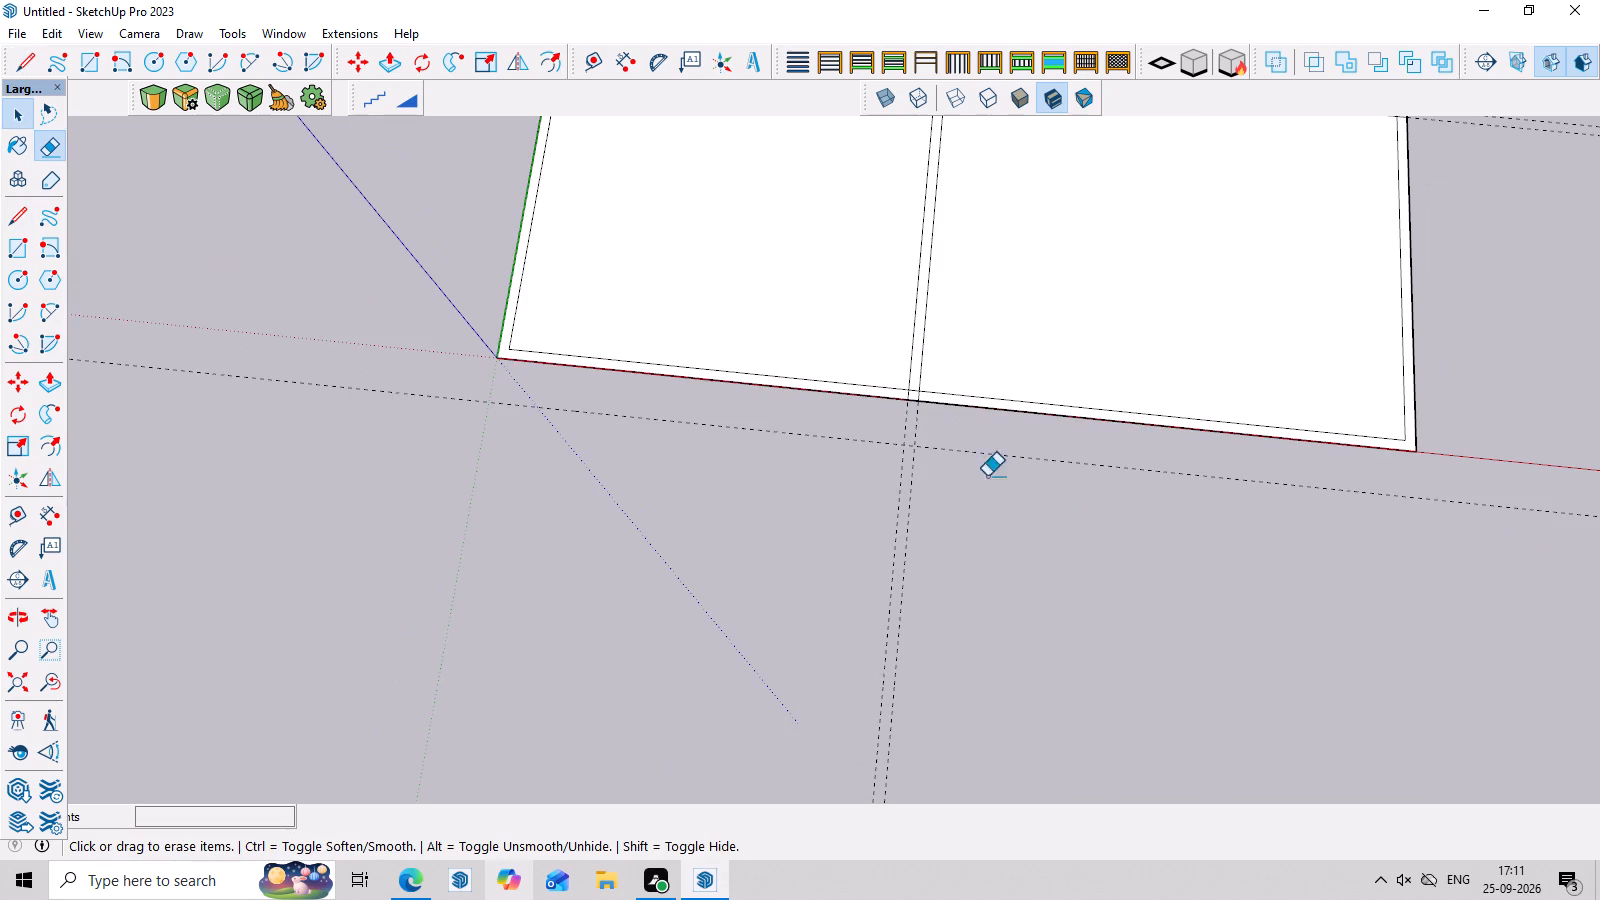
{"action": "scroll", "coordinate": [828, 346], "scroll_direction": "up", "scroll_amount": 13}
{"action": "left_click_drag", "start_coordinate": [926, 452], "coordinate": [887, 459]}
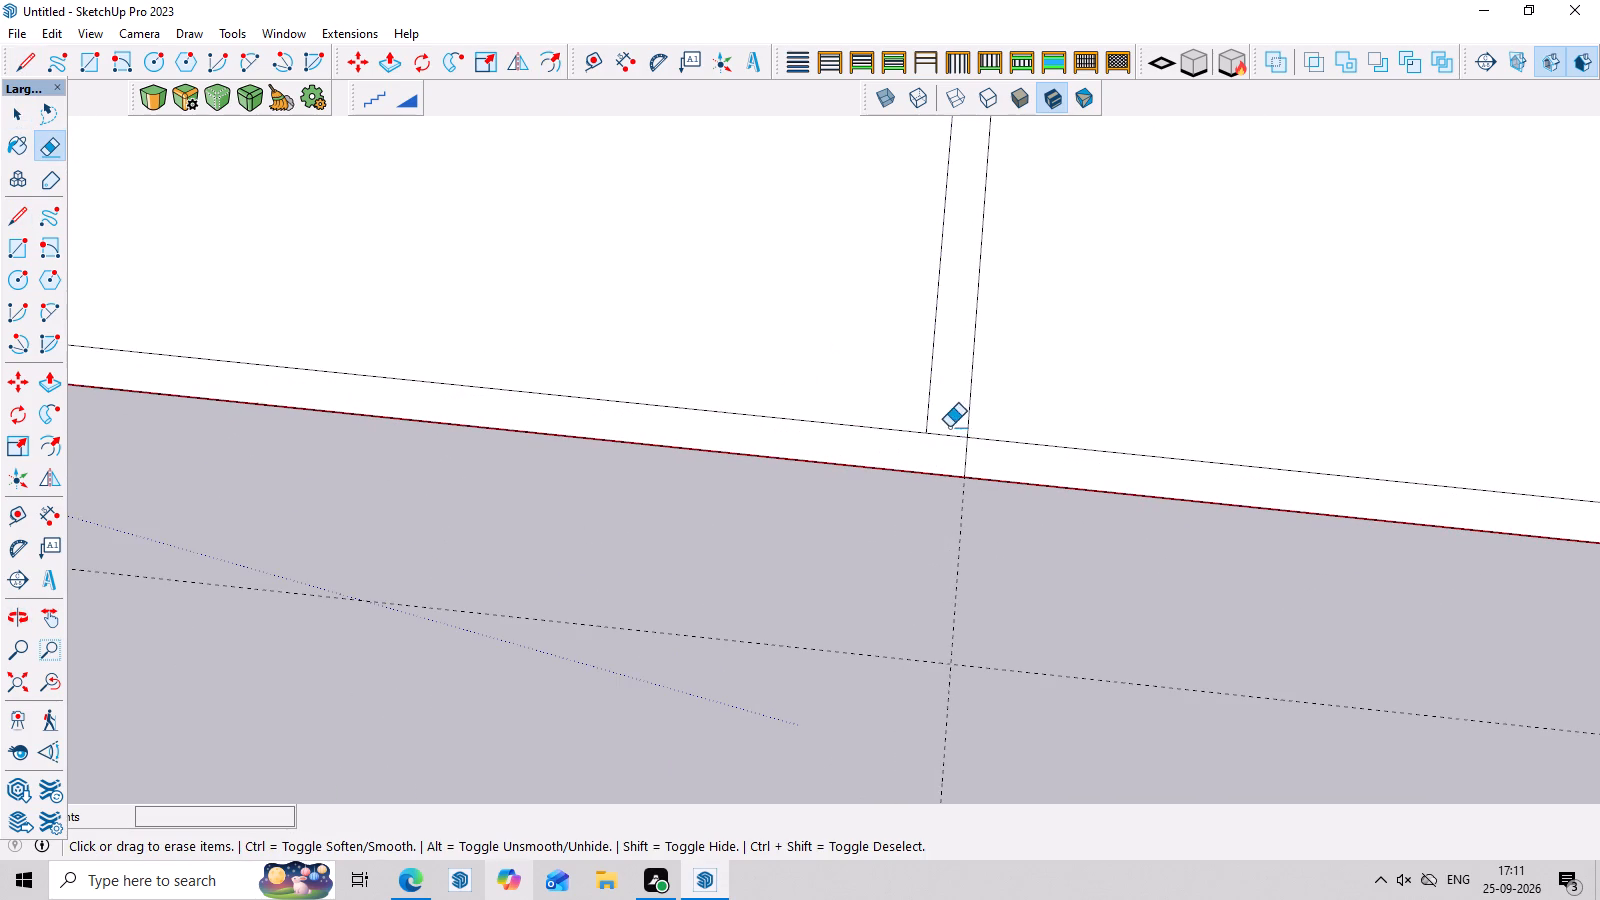
{"action": "left_click_drag", "start_coordinate": [948, 430], "coordinate": [945, 445]}
Erase the cross partition's two lines and guides between the lengthwise partition and the wall along the green axis.
{"action": "scroll", "coordinate": [942, 413], "scroll_direction": "down", "scroll_amount": 13}
{"action": "scroll", "coordinate": [943, 383], "scroll_direction": "down", "scroll_amount": 8}
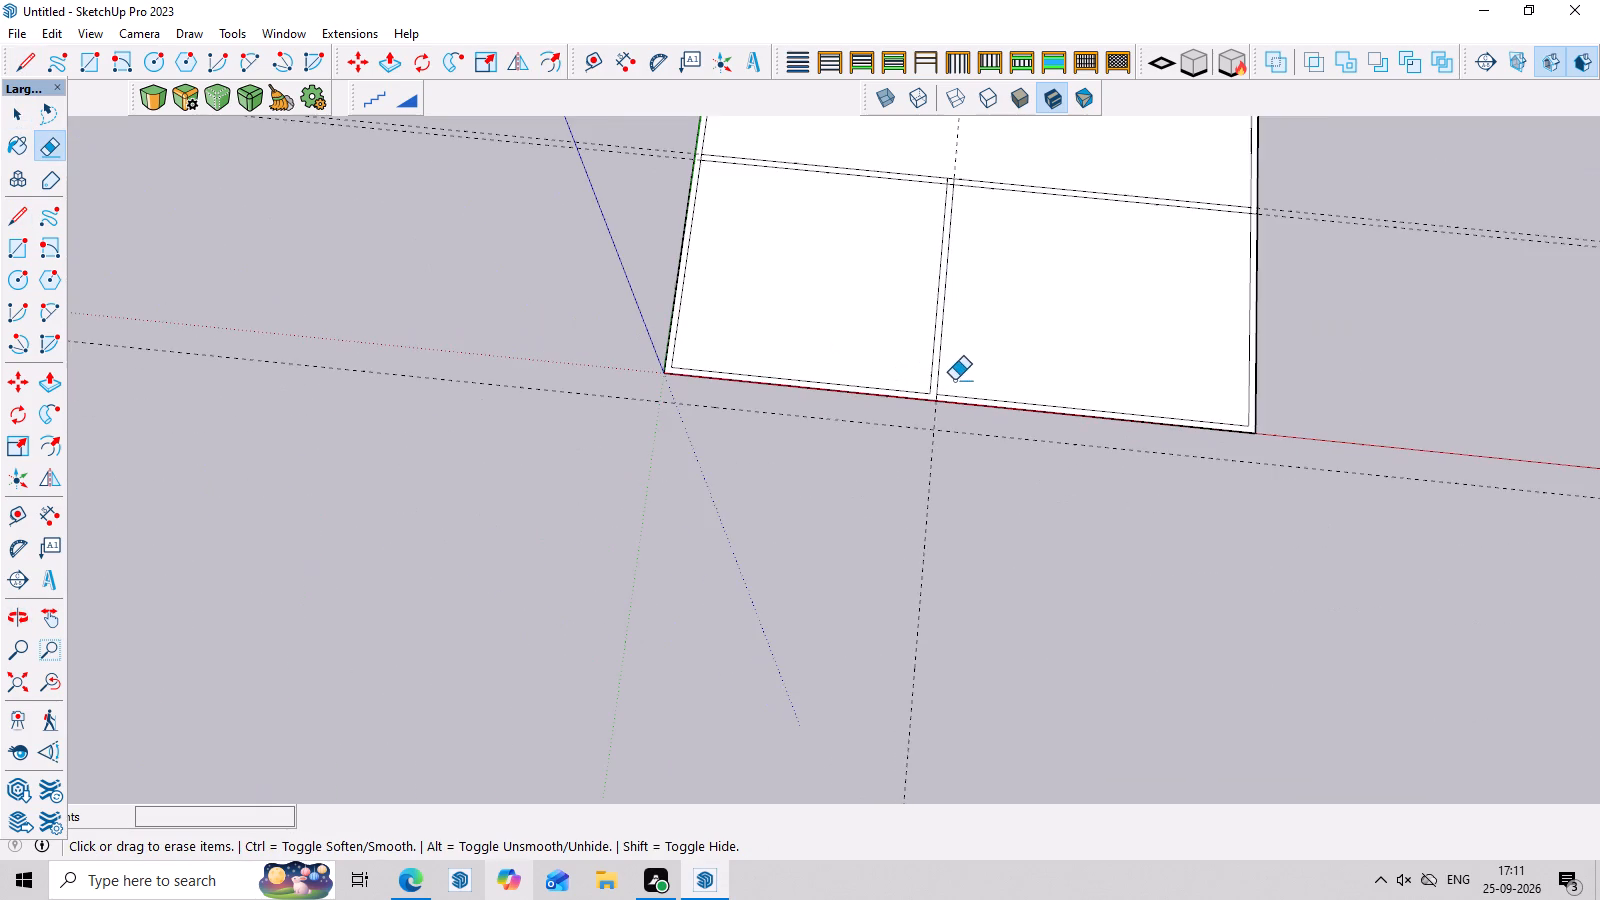
{"action": "scroll", "coordinate": [954, 380], "scroll_direction": "down", "scroll_amount": 1}
{"action": "scroll", "coordinate": [958, 259], "scroll_direction": "up", "scroll_amount": 13}
{"action": "left_click_drag", "start_coordinate": [901, 233], "coordinate": [888, 262]}
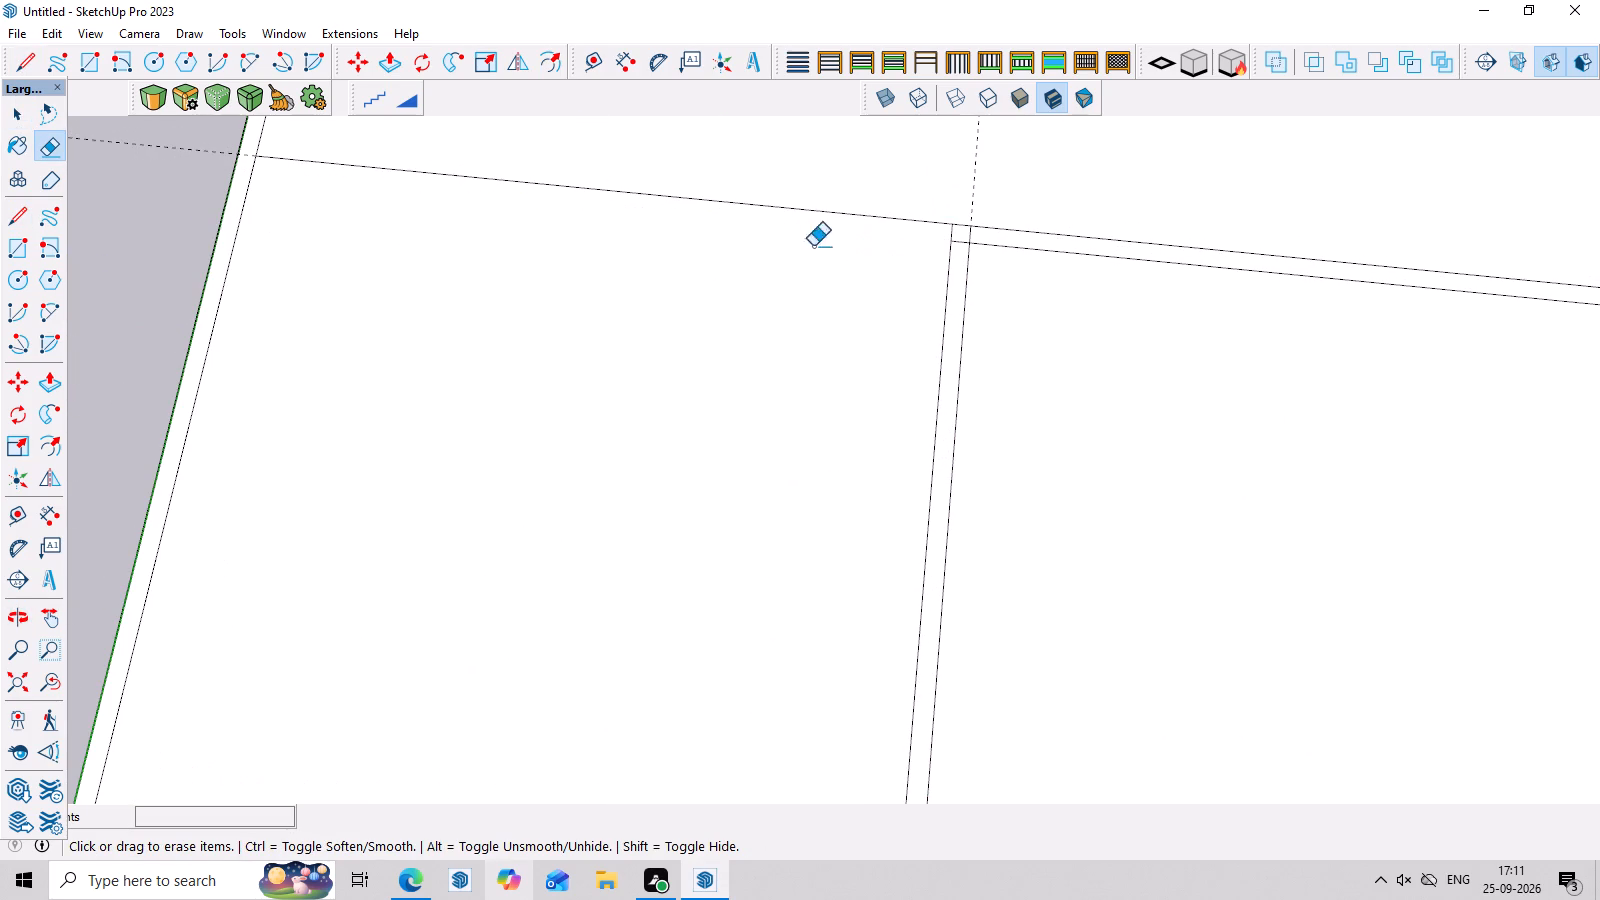
{"action": "left_click_drag", "start_coordinate": [823, 210], "coordinate": [796, 280]}
Erase the remaining partition guide and the overlapping segments where the two partitions meet, leaving a clean L-shaped corner.
{"action": "scroll", "coordinate": [888, 248], "scroll_direction": "up", "scroll_amount": 9}
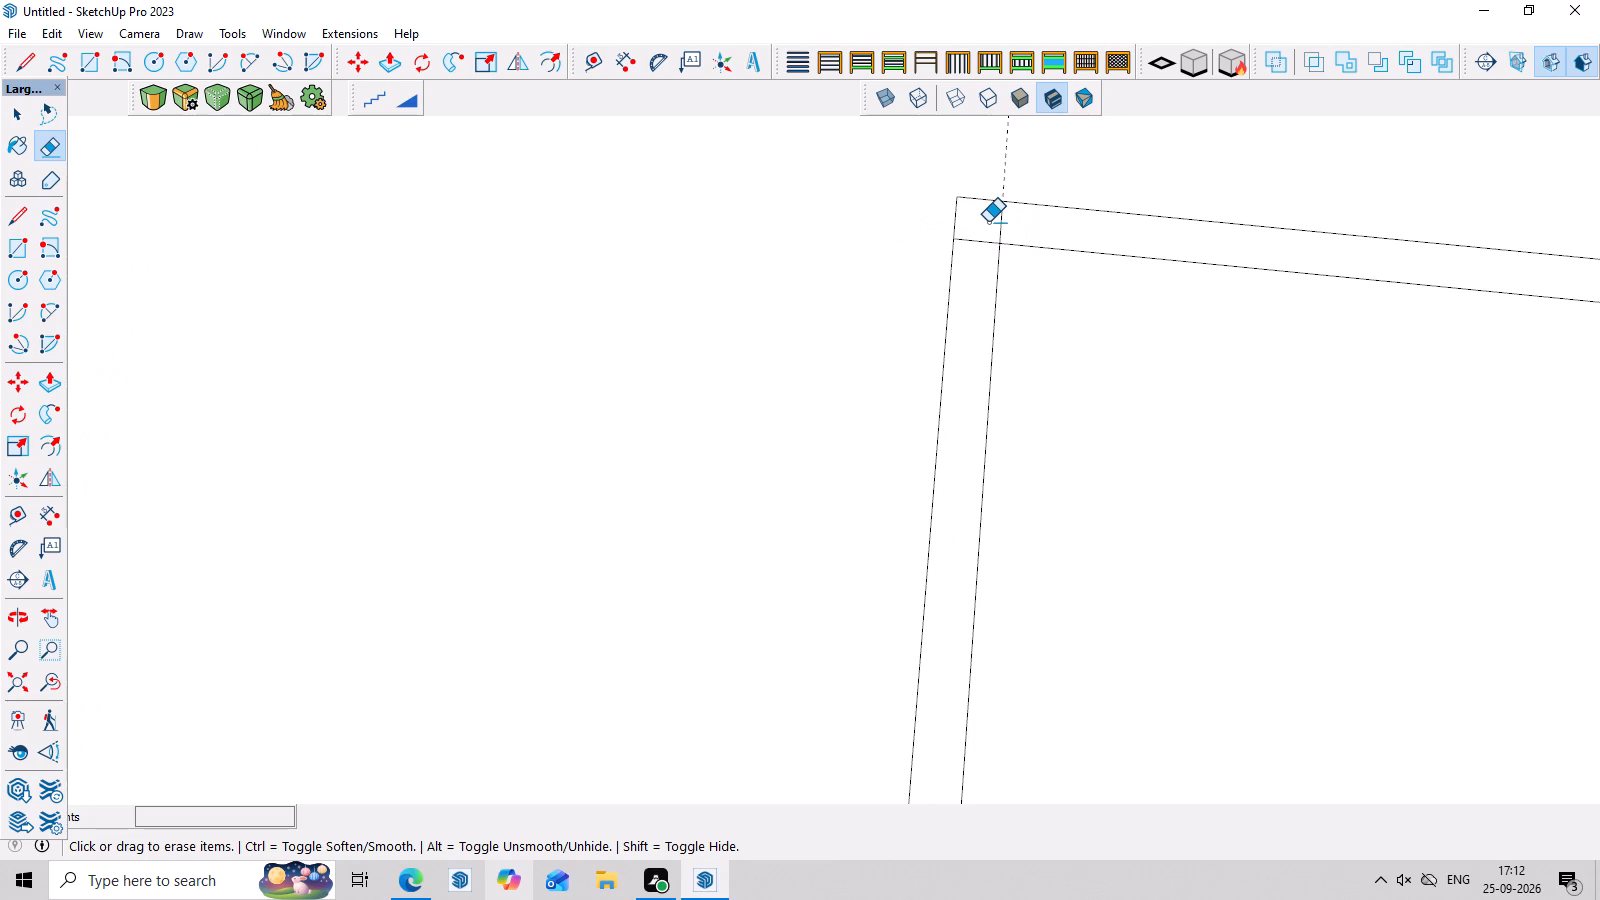
{"action": "left_click", "coordinate": [1033, 222]}
{"action": "left_click_drag", "start_coordinate": [1022, 222], "coordinate": [996, 226]}
{"action": "left_click_drag", "start_coordinate": [991, 229], "coordinate": [980, 258]}
{"action": "scroll", "coordinate": [985, 312], "scroll_direction": "down", "scroll_amount": 7}
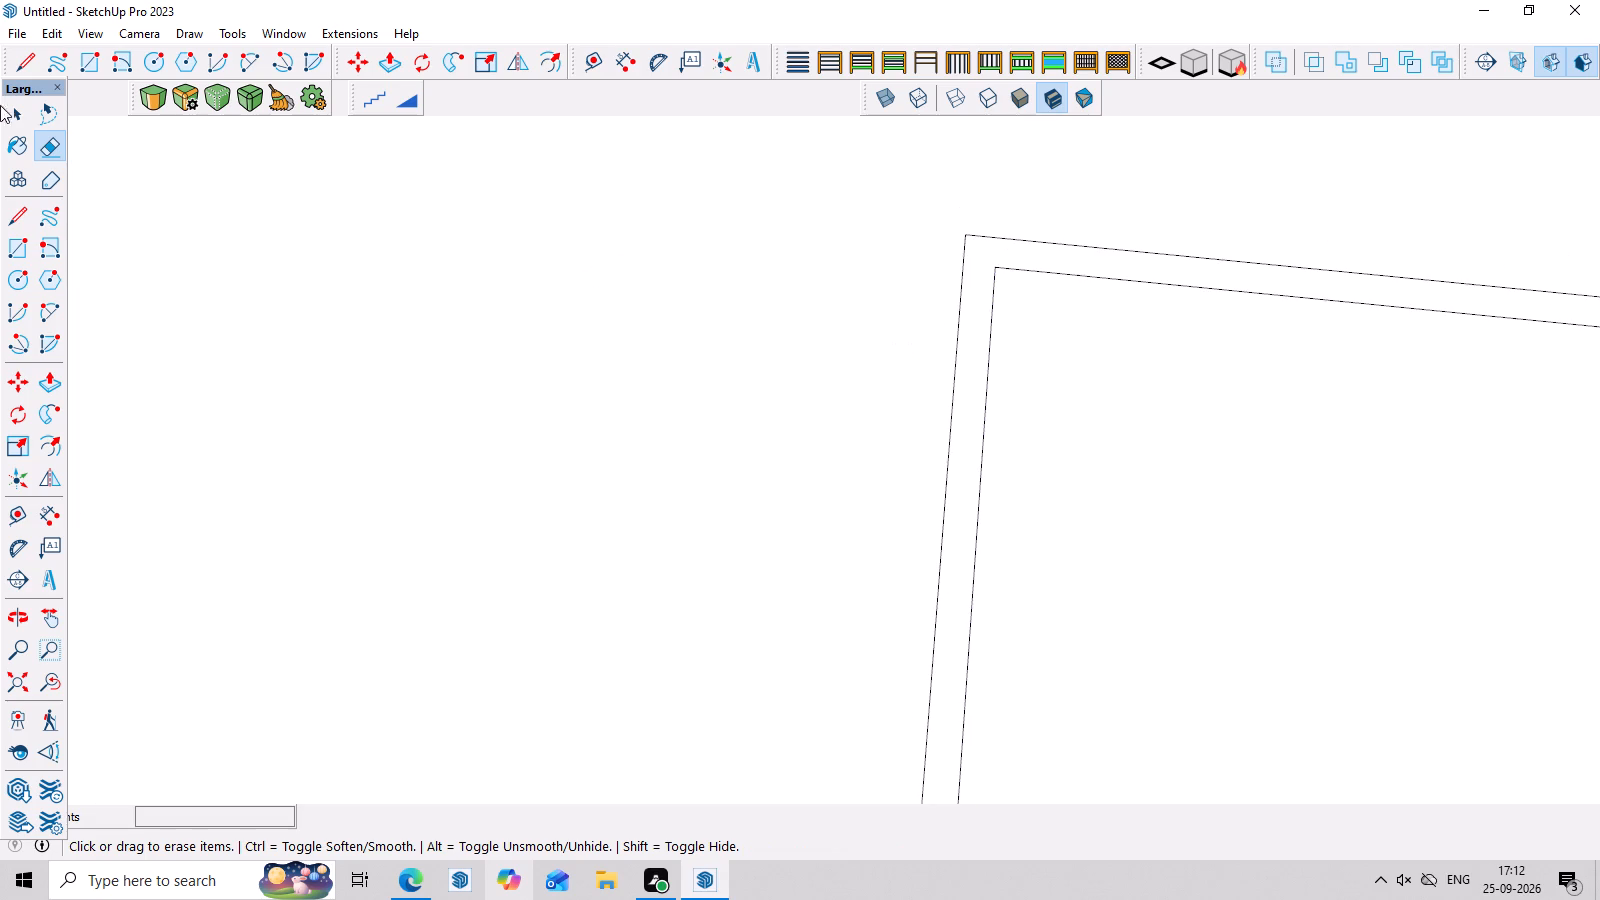
{"action": "scroll", "coordinate": [0, 105], "scroll_direction": "down", "scroll_amount": 18}
{"action": "middle_click_drag", "start_coordinate": [1177, 261], "coordinate": [1248, 163]}
{"action": "scroll", "coordinate": [1249, 163], "scroll_direction": "down", "scroll_amount": 1}
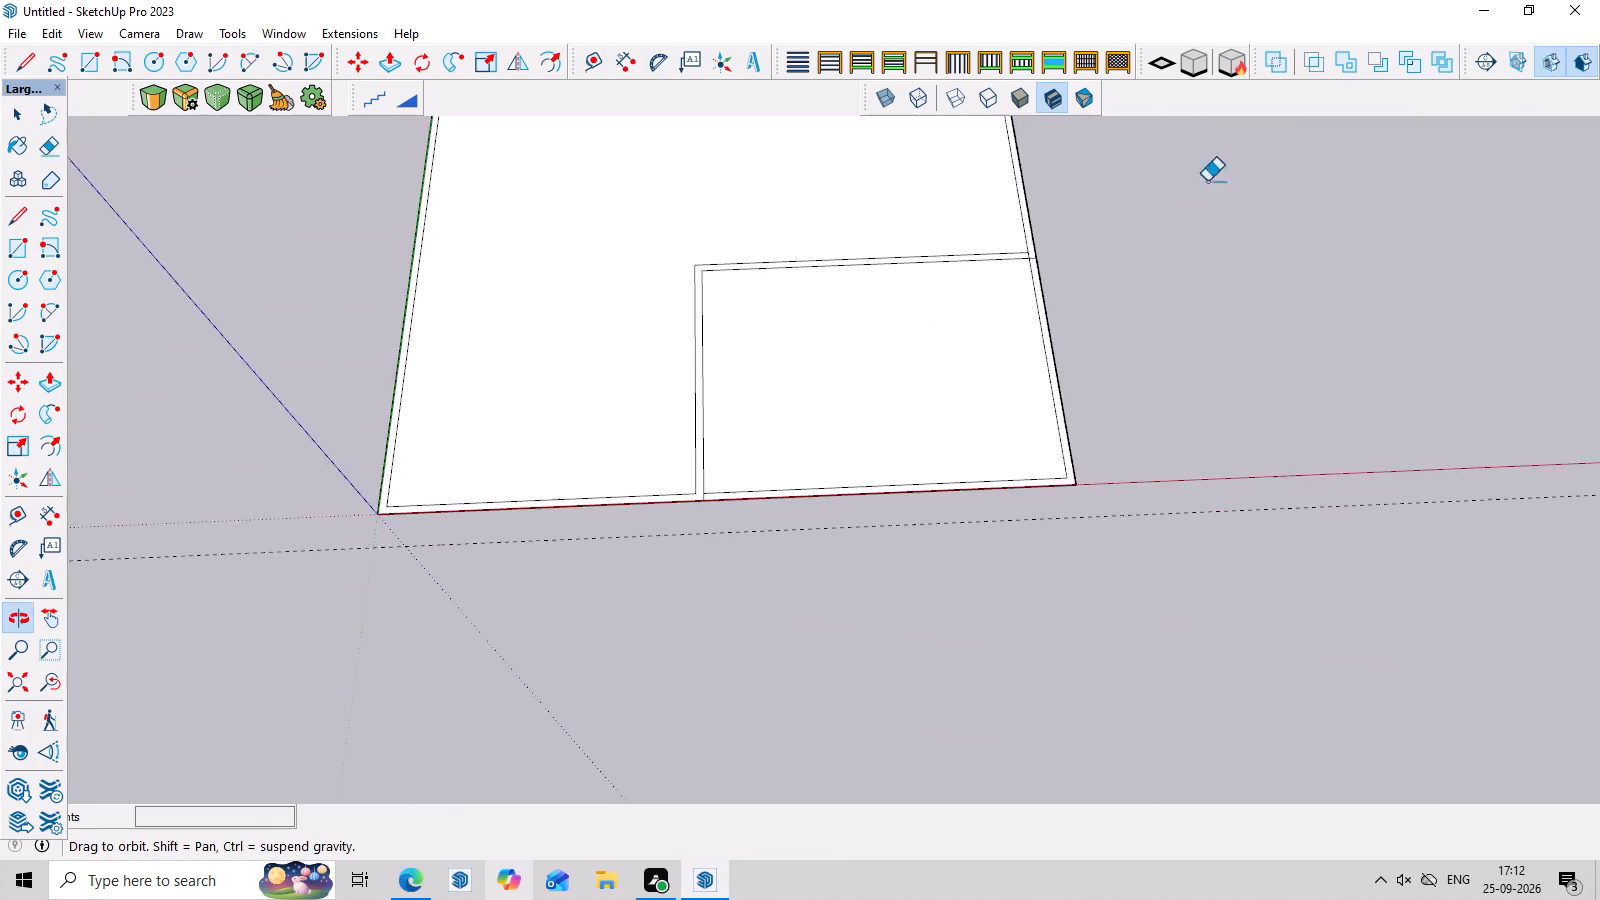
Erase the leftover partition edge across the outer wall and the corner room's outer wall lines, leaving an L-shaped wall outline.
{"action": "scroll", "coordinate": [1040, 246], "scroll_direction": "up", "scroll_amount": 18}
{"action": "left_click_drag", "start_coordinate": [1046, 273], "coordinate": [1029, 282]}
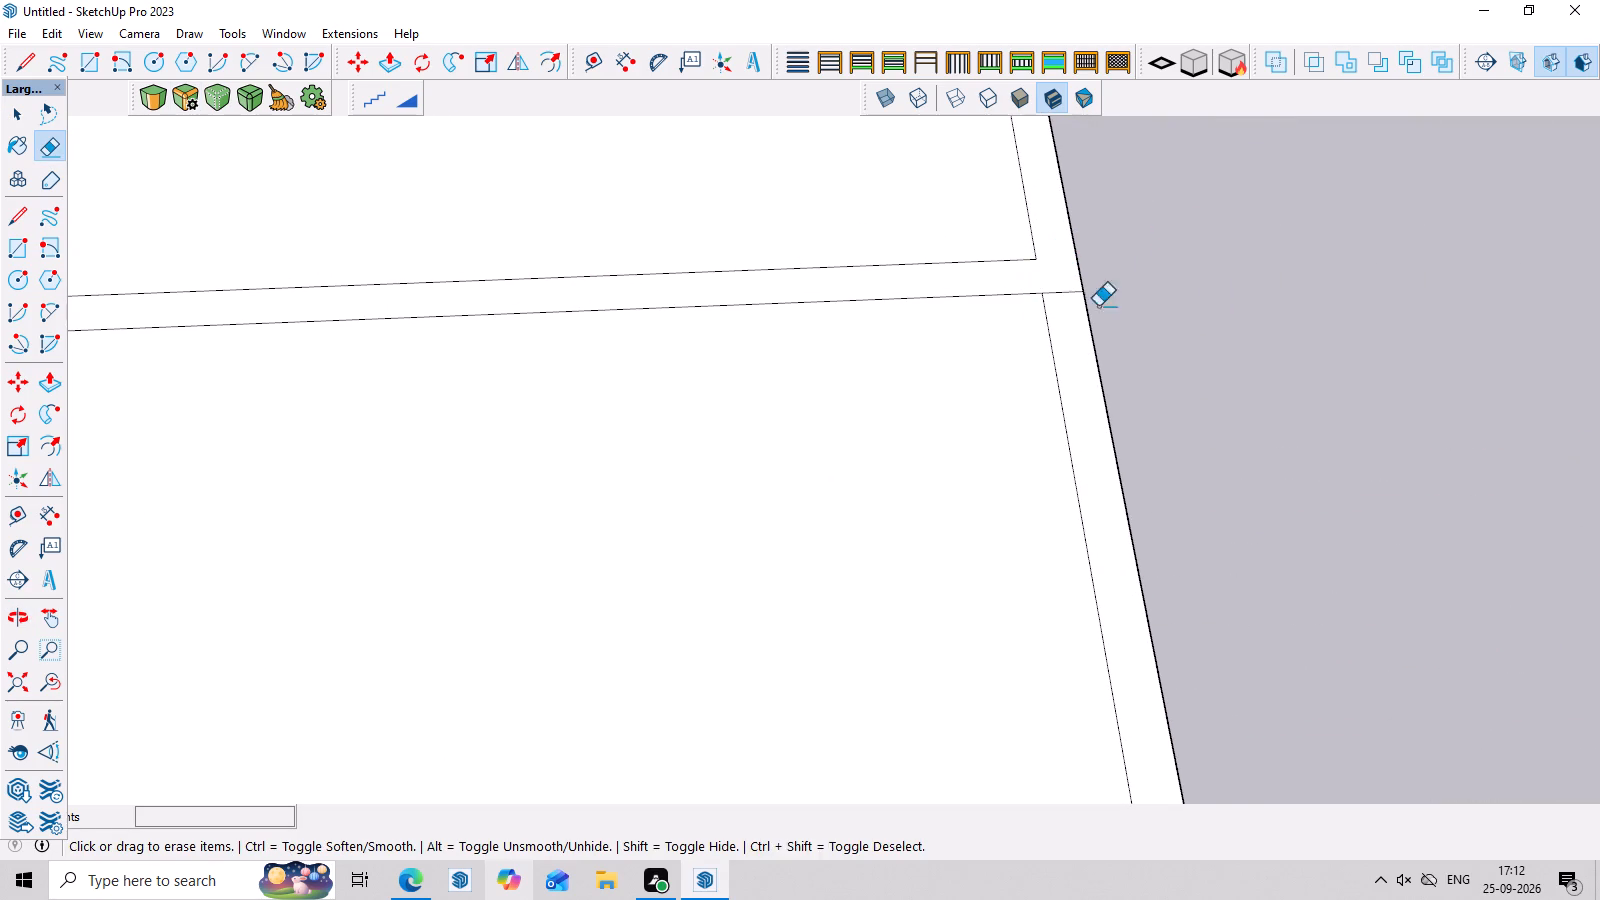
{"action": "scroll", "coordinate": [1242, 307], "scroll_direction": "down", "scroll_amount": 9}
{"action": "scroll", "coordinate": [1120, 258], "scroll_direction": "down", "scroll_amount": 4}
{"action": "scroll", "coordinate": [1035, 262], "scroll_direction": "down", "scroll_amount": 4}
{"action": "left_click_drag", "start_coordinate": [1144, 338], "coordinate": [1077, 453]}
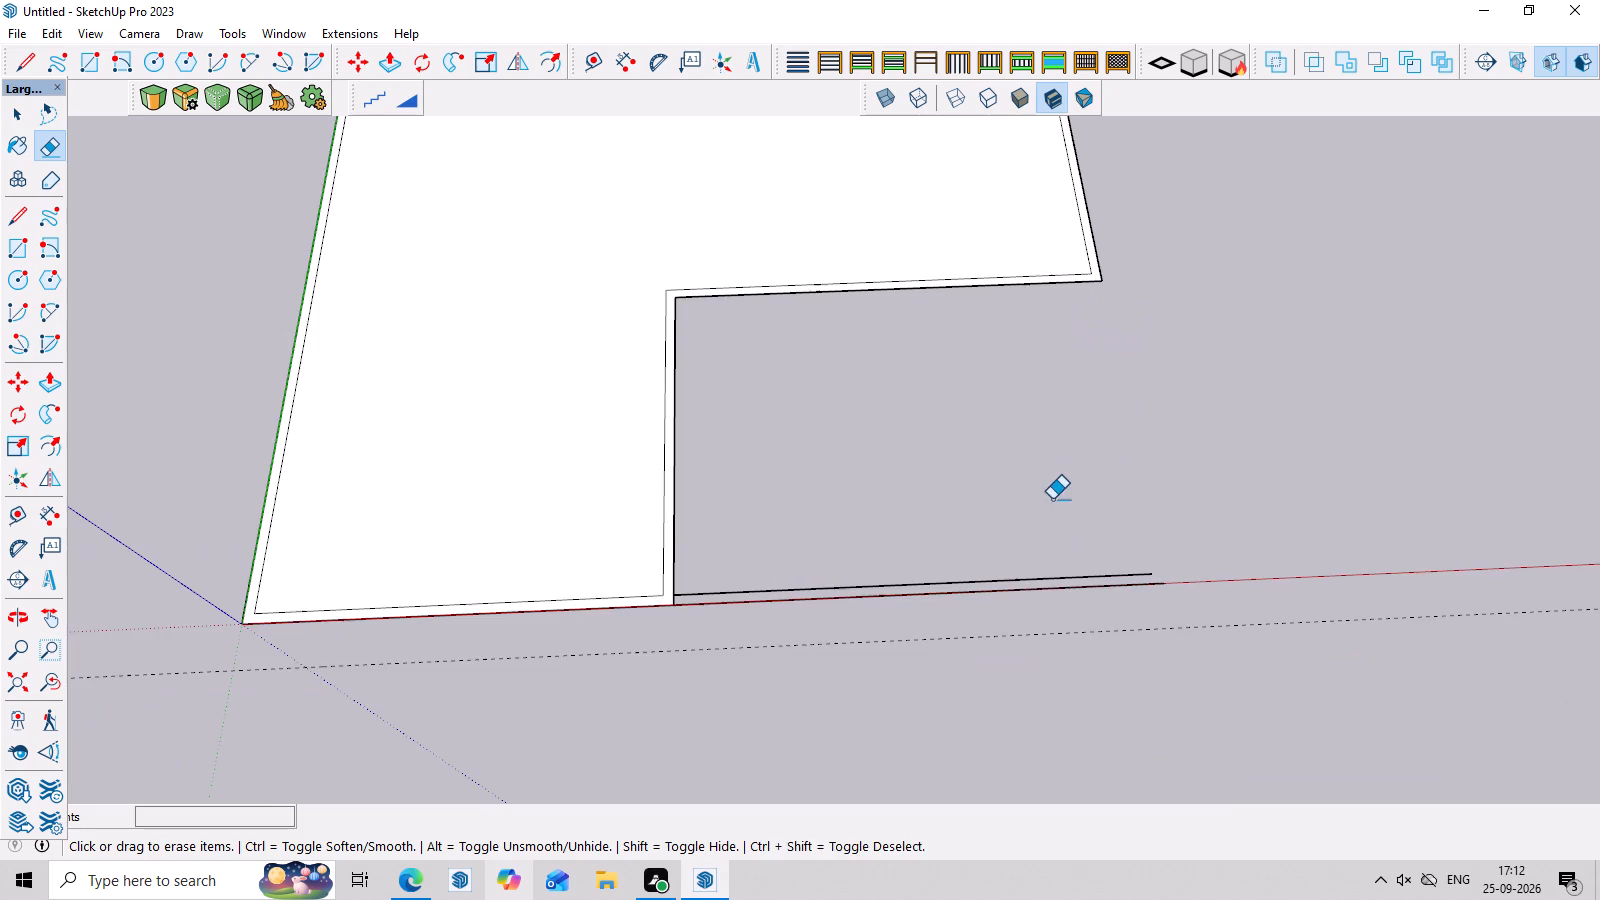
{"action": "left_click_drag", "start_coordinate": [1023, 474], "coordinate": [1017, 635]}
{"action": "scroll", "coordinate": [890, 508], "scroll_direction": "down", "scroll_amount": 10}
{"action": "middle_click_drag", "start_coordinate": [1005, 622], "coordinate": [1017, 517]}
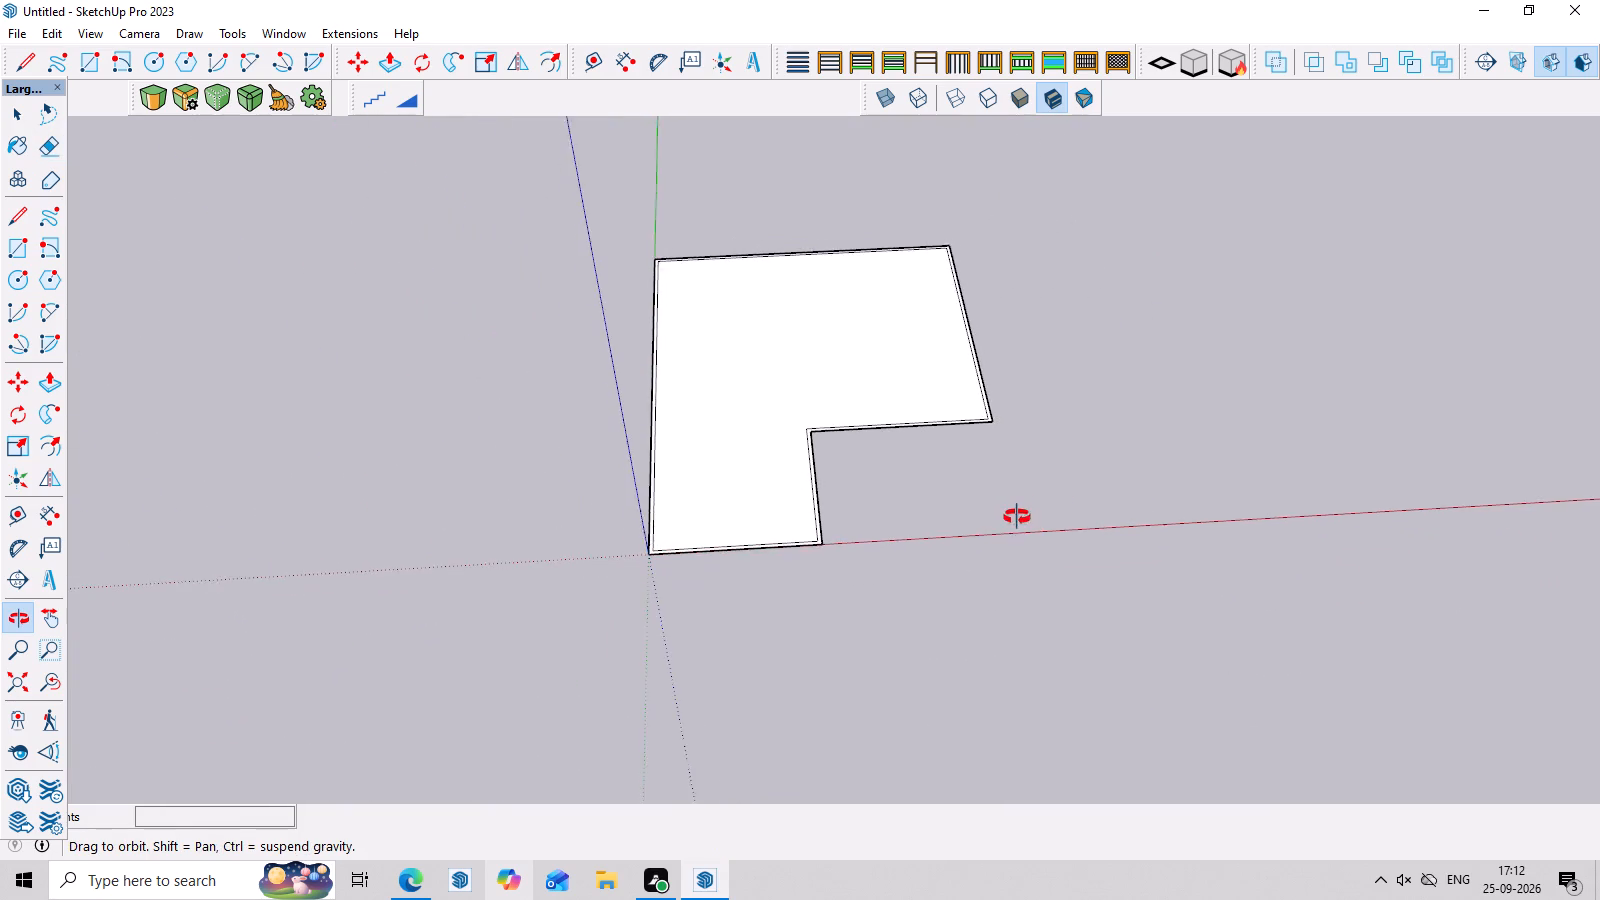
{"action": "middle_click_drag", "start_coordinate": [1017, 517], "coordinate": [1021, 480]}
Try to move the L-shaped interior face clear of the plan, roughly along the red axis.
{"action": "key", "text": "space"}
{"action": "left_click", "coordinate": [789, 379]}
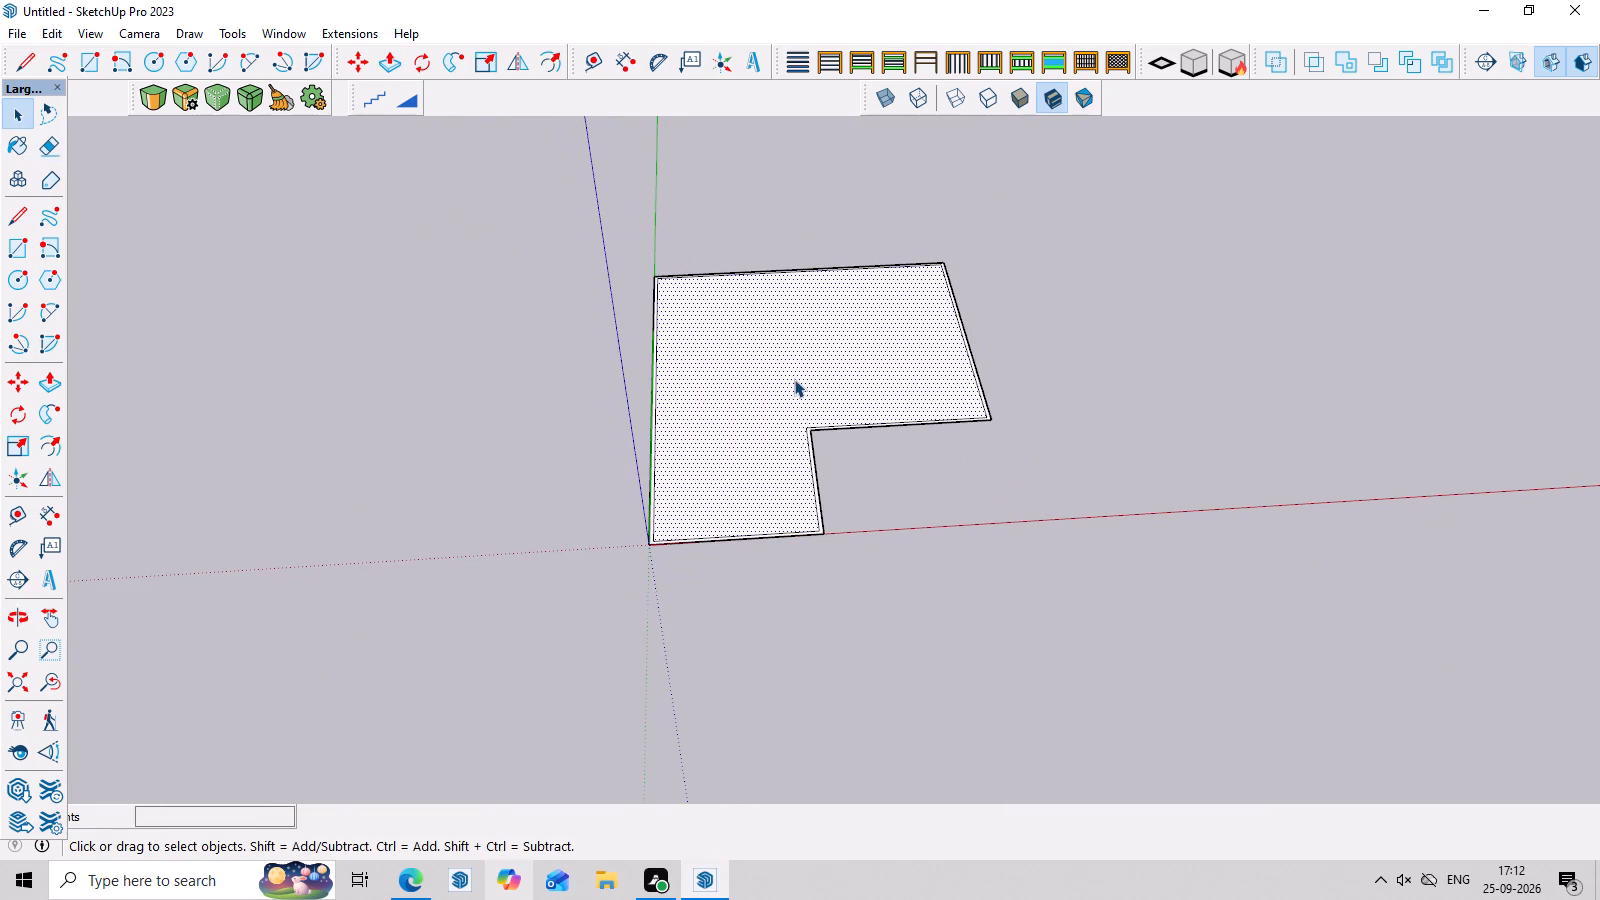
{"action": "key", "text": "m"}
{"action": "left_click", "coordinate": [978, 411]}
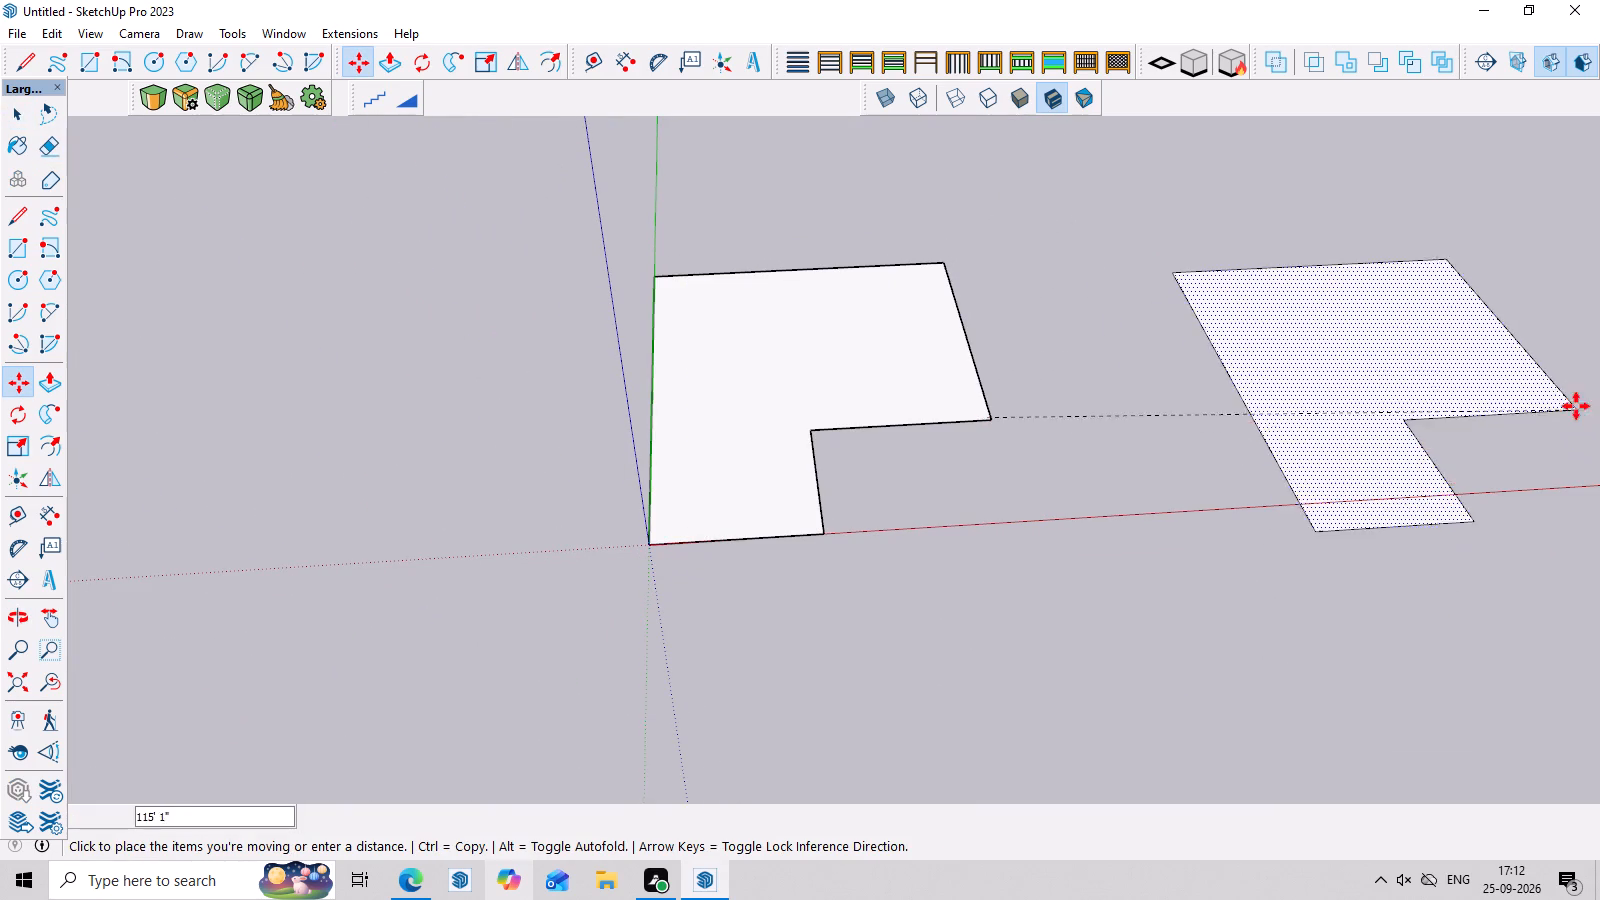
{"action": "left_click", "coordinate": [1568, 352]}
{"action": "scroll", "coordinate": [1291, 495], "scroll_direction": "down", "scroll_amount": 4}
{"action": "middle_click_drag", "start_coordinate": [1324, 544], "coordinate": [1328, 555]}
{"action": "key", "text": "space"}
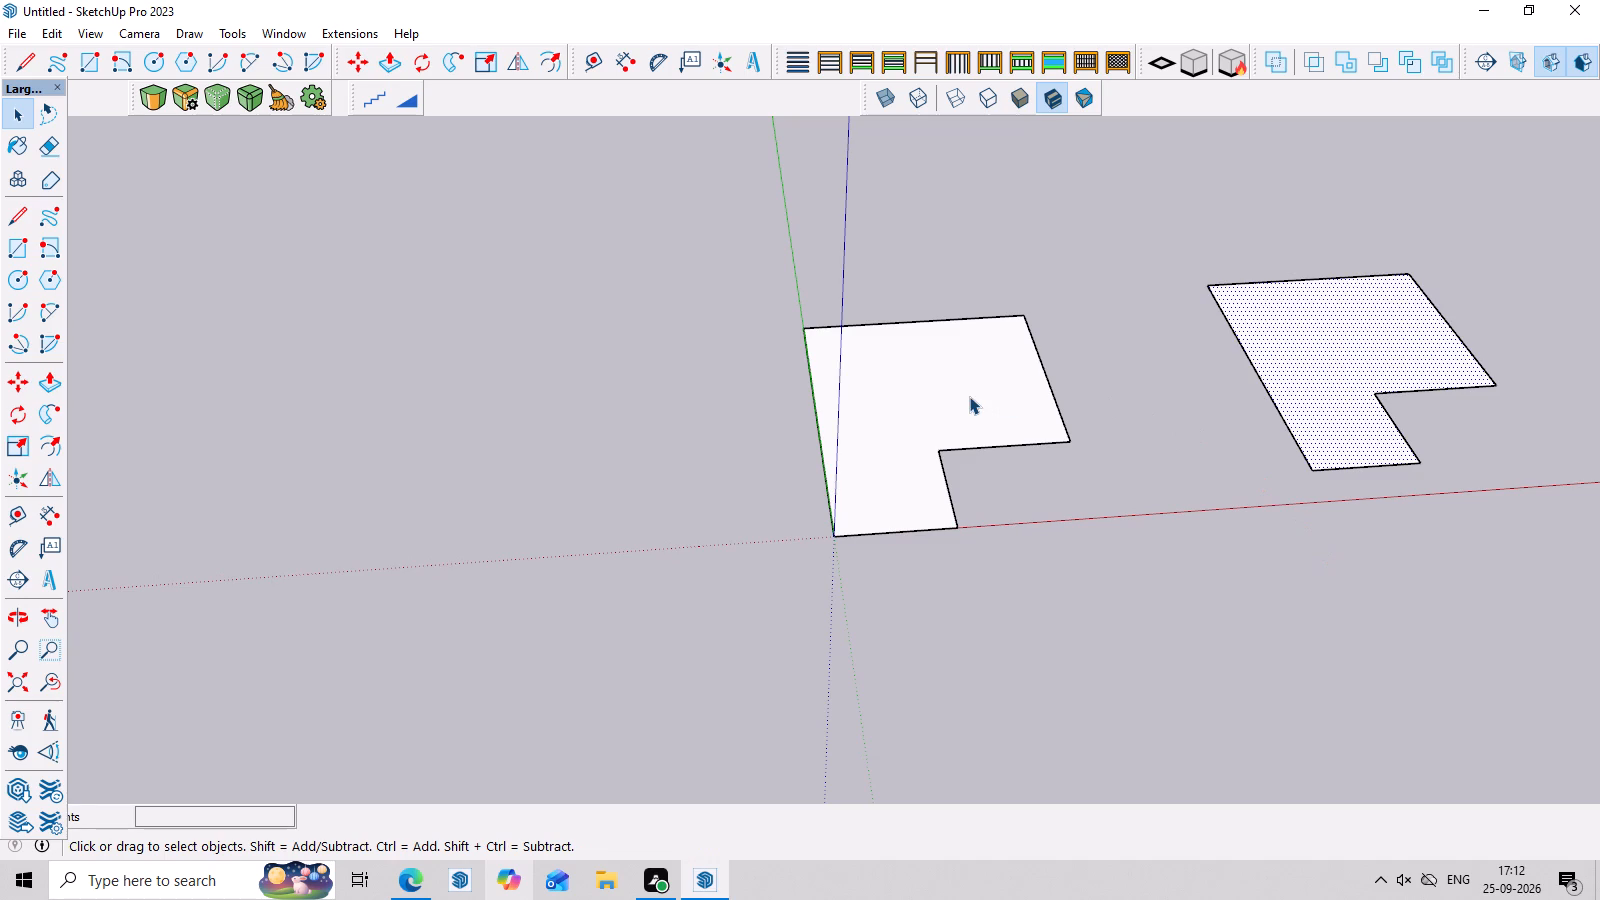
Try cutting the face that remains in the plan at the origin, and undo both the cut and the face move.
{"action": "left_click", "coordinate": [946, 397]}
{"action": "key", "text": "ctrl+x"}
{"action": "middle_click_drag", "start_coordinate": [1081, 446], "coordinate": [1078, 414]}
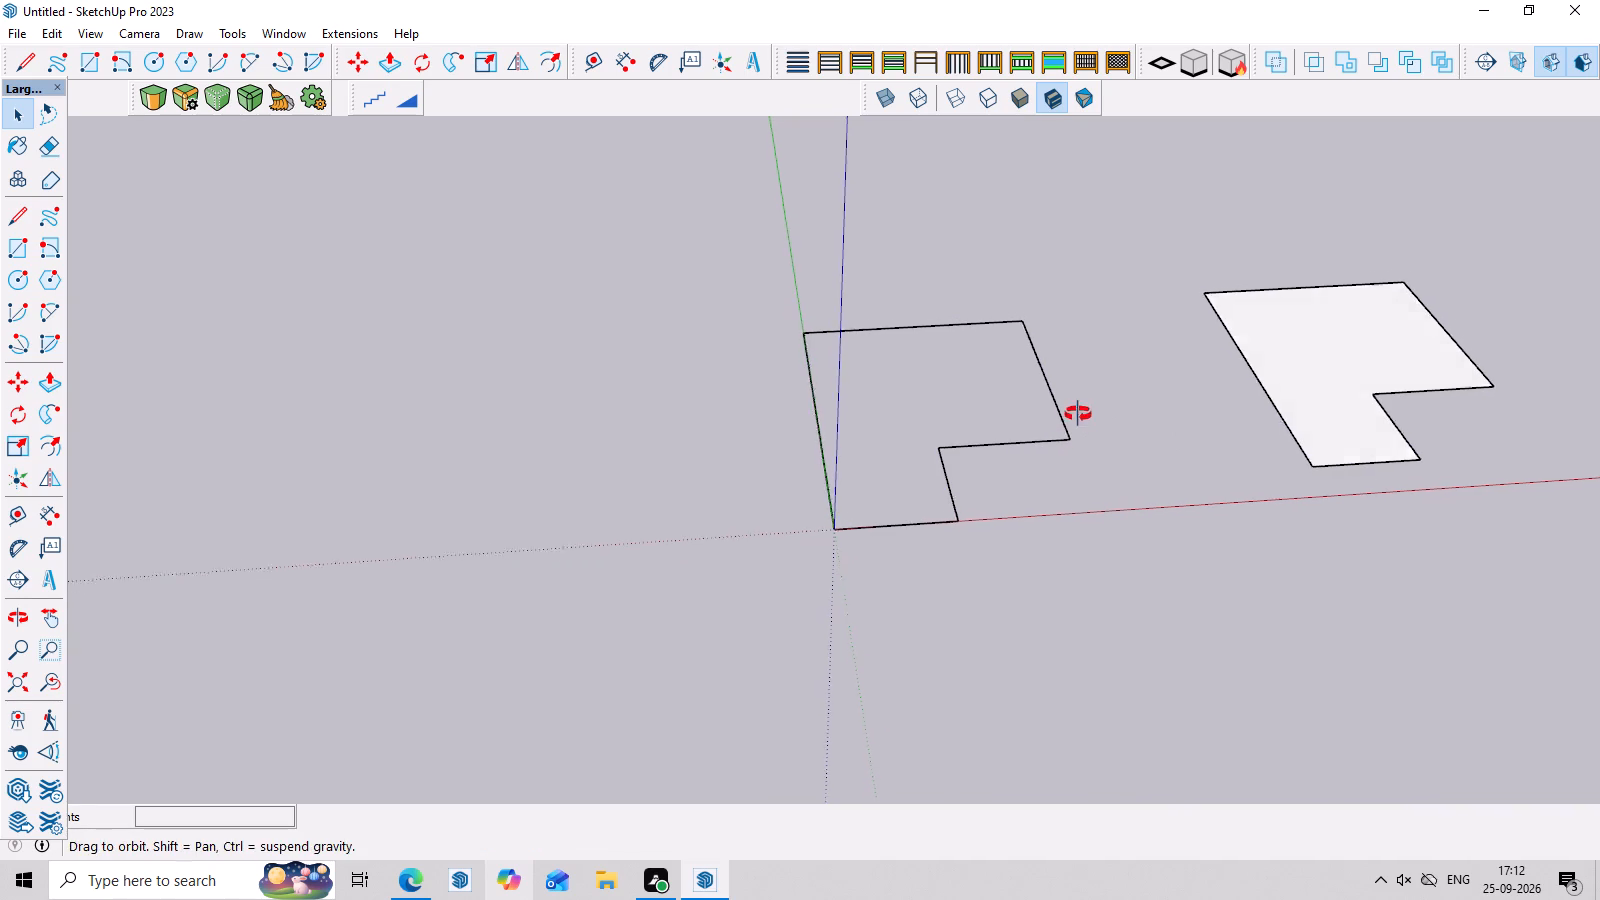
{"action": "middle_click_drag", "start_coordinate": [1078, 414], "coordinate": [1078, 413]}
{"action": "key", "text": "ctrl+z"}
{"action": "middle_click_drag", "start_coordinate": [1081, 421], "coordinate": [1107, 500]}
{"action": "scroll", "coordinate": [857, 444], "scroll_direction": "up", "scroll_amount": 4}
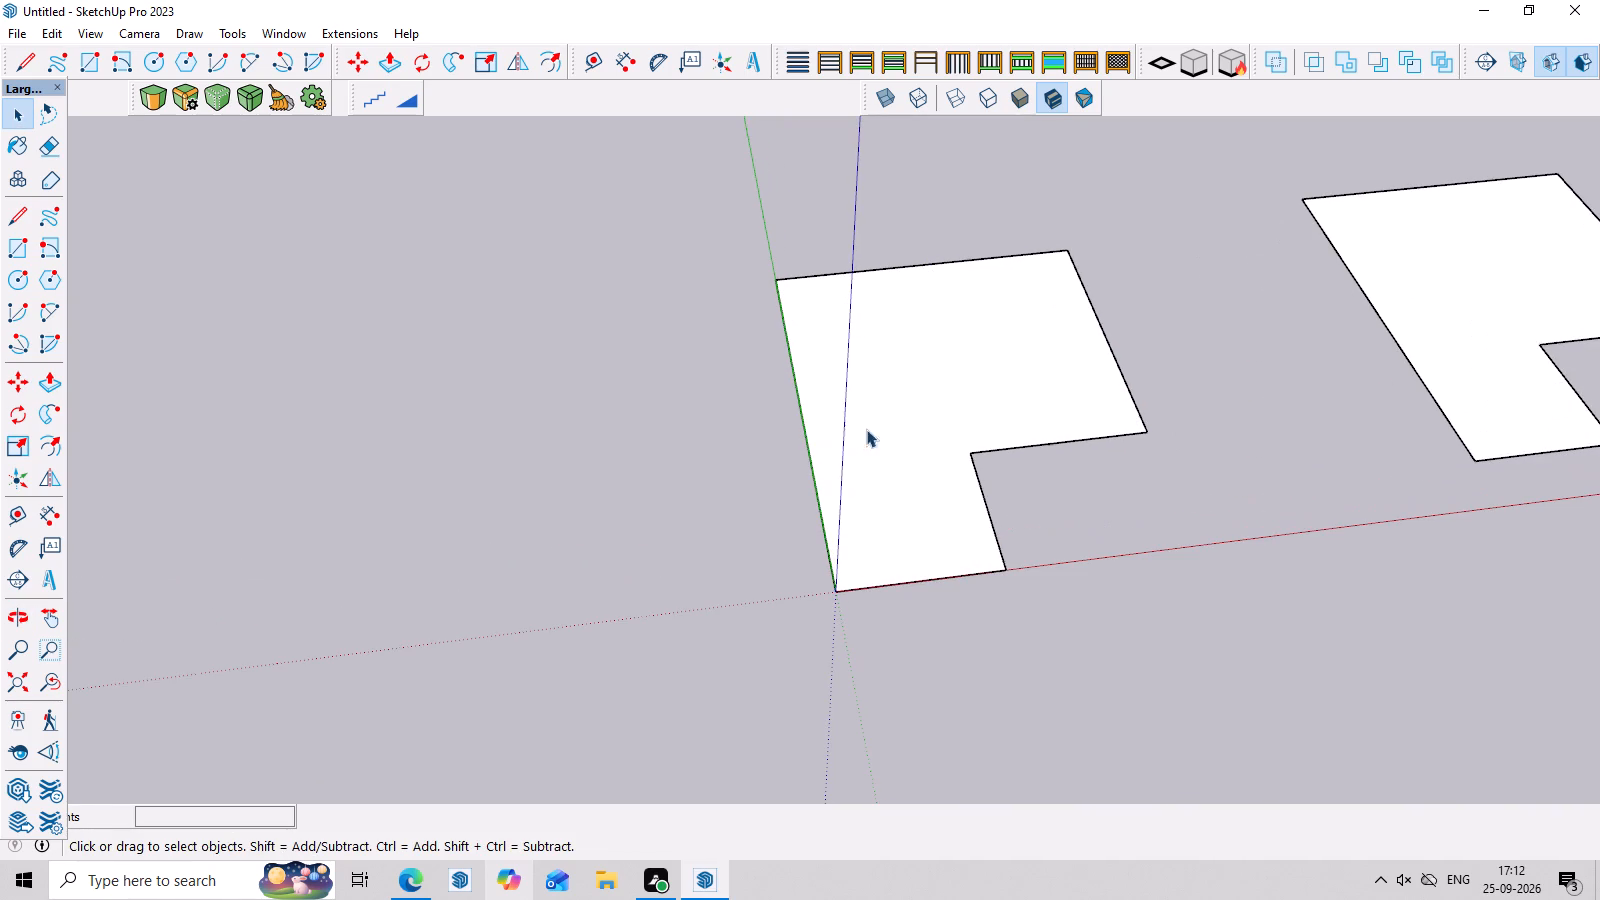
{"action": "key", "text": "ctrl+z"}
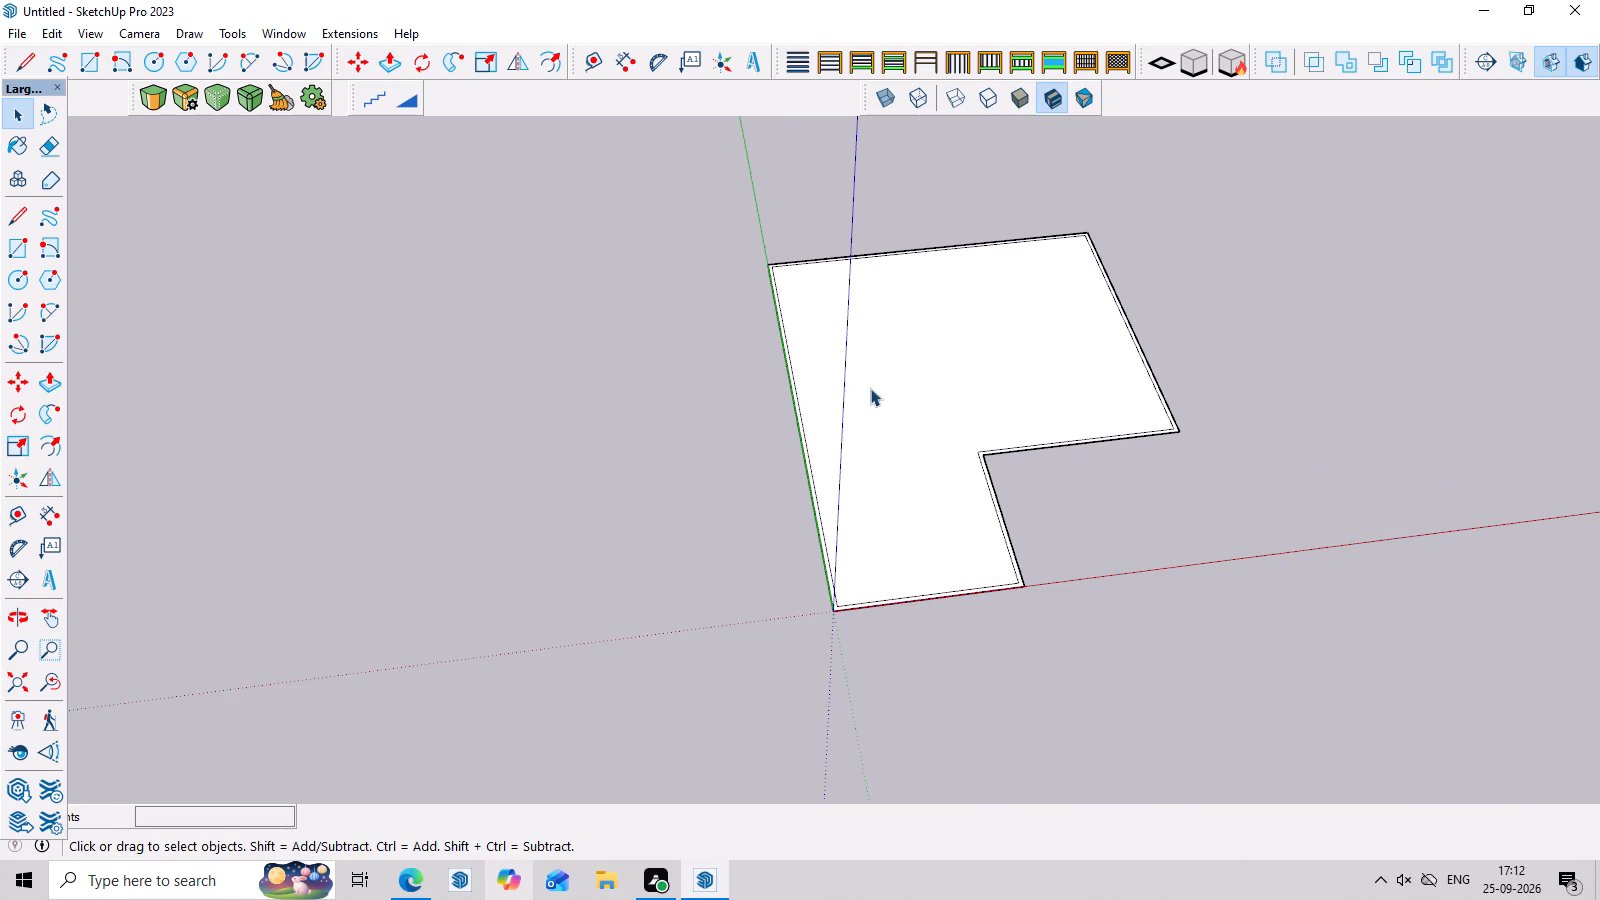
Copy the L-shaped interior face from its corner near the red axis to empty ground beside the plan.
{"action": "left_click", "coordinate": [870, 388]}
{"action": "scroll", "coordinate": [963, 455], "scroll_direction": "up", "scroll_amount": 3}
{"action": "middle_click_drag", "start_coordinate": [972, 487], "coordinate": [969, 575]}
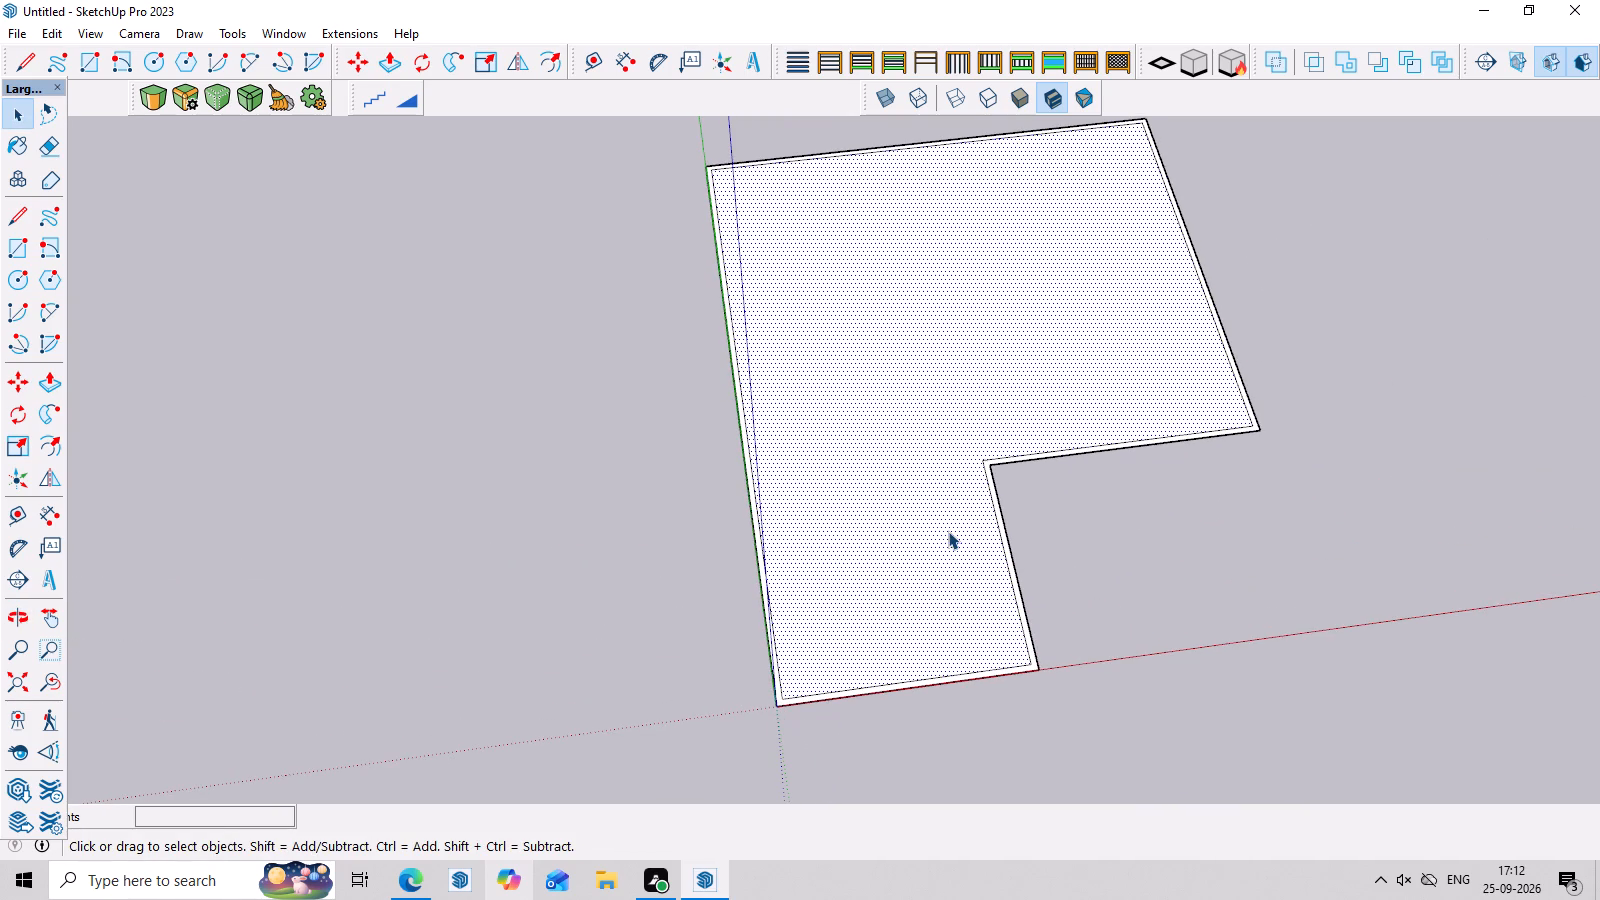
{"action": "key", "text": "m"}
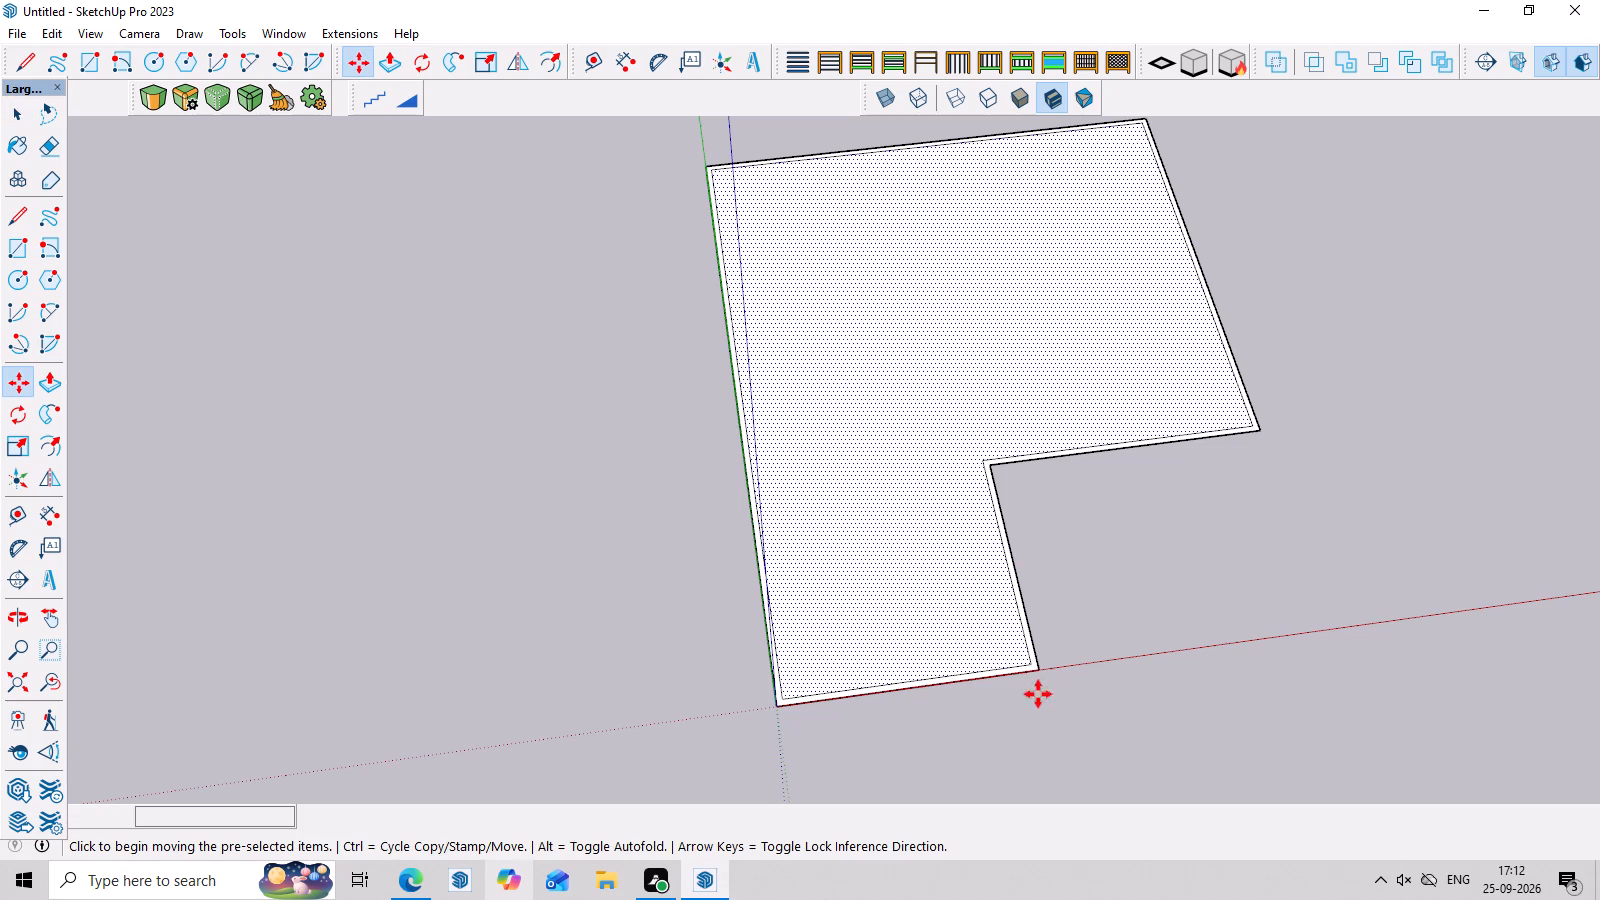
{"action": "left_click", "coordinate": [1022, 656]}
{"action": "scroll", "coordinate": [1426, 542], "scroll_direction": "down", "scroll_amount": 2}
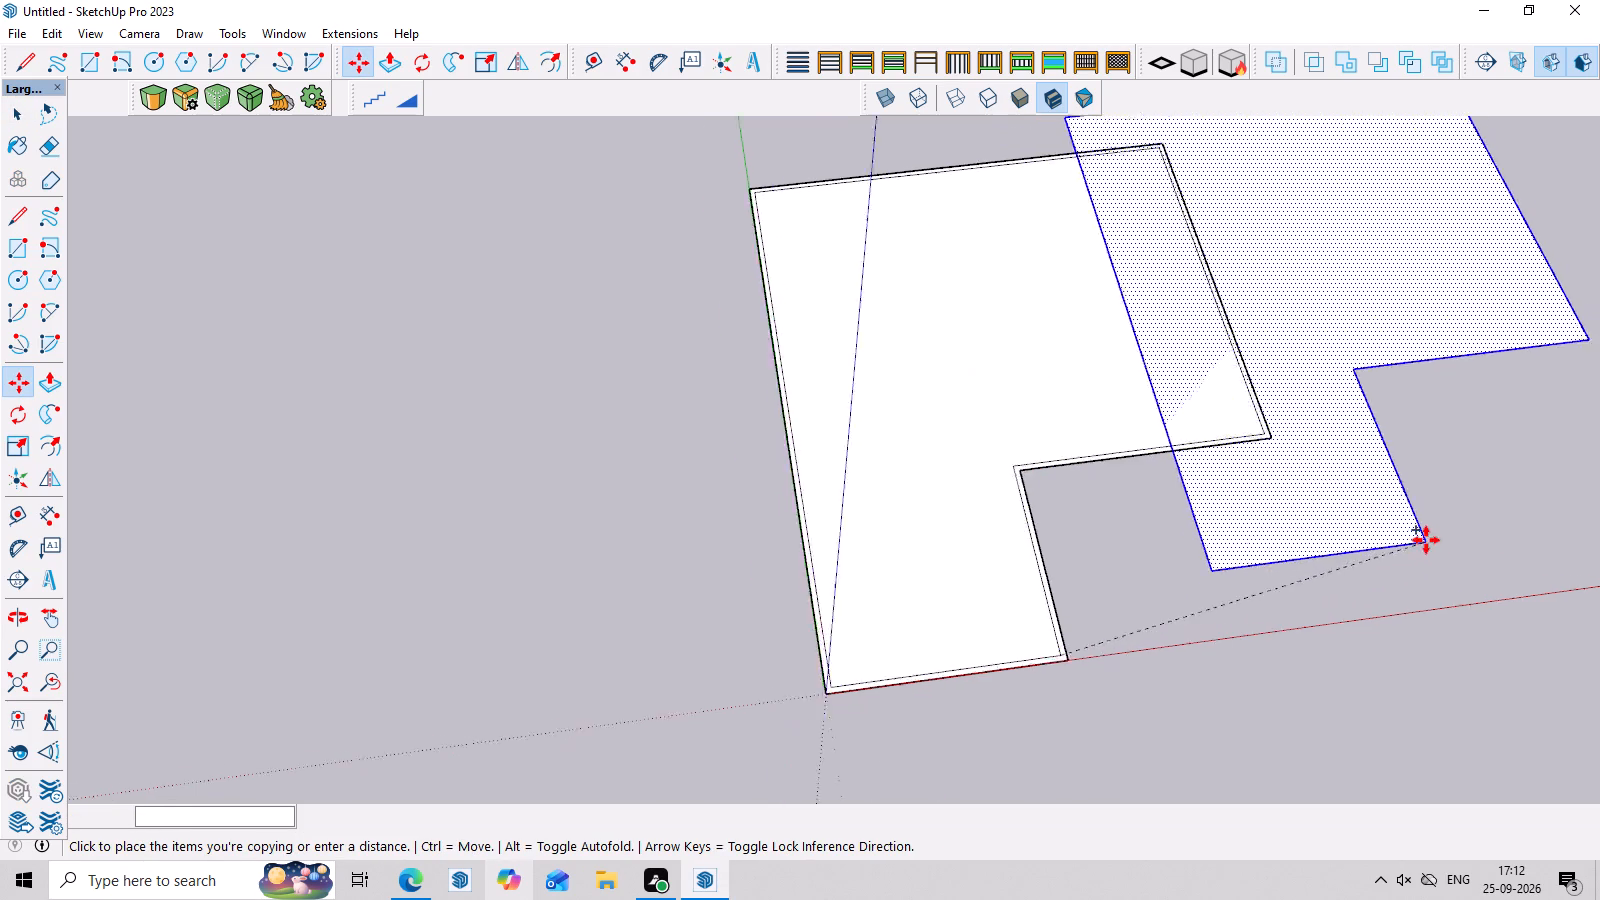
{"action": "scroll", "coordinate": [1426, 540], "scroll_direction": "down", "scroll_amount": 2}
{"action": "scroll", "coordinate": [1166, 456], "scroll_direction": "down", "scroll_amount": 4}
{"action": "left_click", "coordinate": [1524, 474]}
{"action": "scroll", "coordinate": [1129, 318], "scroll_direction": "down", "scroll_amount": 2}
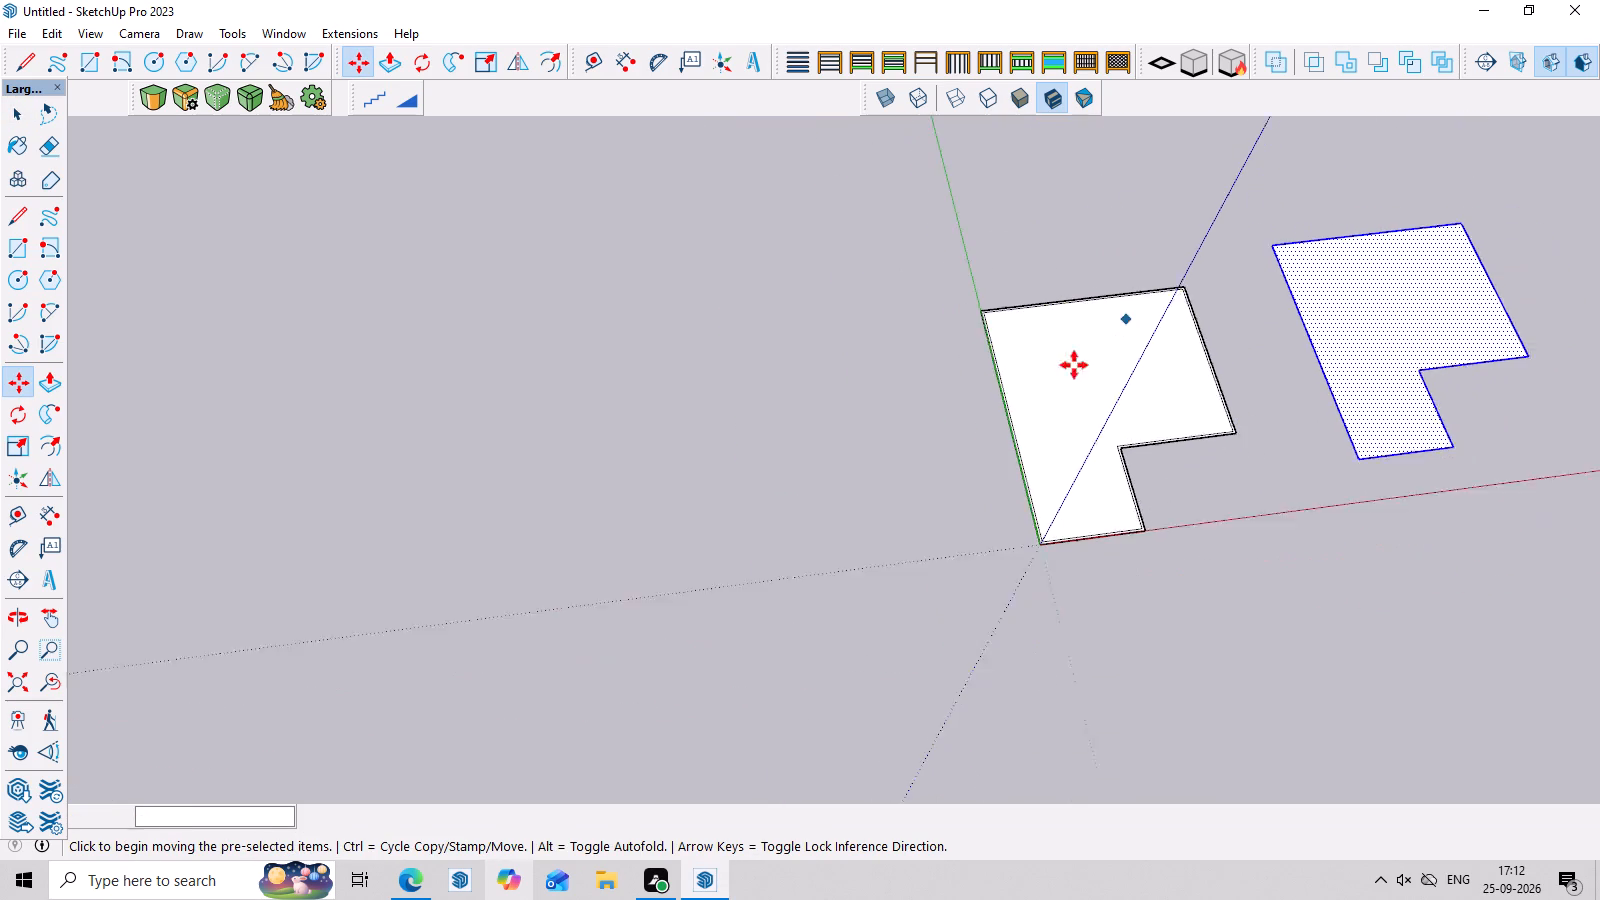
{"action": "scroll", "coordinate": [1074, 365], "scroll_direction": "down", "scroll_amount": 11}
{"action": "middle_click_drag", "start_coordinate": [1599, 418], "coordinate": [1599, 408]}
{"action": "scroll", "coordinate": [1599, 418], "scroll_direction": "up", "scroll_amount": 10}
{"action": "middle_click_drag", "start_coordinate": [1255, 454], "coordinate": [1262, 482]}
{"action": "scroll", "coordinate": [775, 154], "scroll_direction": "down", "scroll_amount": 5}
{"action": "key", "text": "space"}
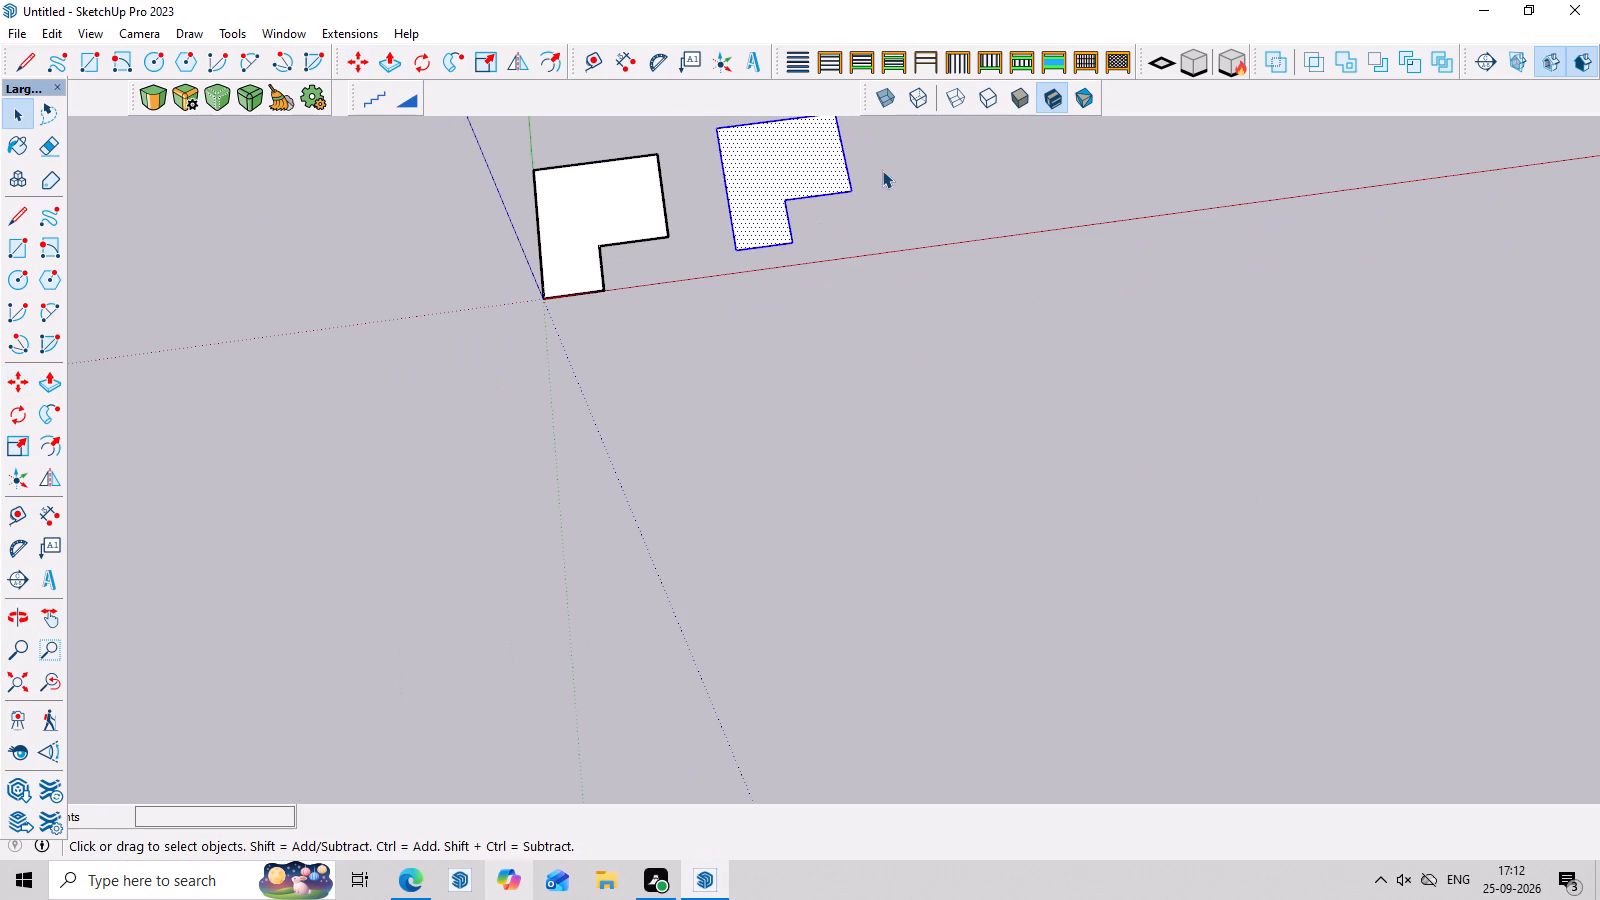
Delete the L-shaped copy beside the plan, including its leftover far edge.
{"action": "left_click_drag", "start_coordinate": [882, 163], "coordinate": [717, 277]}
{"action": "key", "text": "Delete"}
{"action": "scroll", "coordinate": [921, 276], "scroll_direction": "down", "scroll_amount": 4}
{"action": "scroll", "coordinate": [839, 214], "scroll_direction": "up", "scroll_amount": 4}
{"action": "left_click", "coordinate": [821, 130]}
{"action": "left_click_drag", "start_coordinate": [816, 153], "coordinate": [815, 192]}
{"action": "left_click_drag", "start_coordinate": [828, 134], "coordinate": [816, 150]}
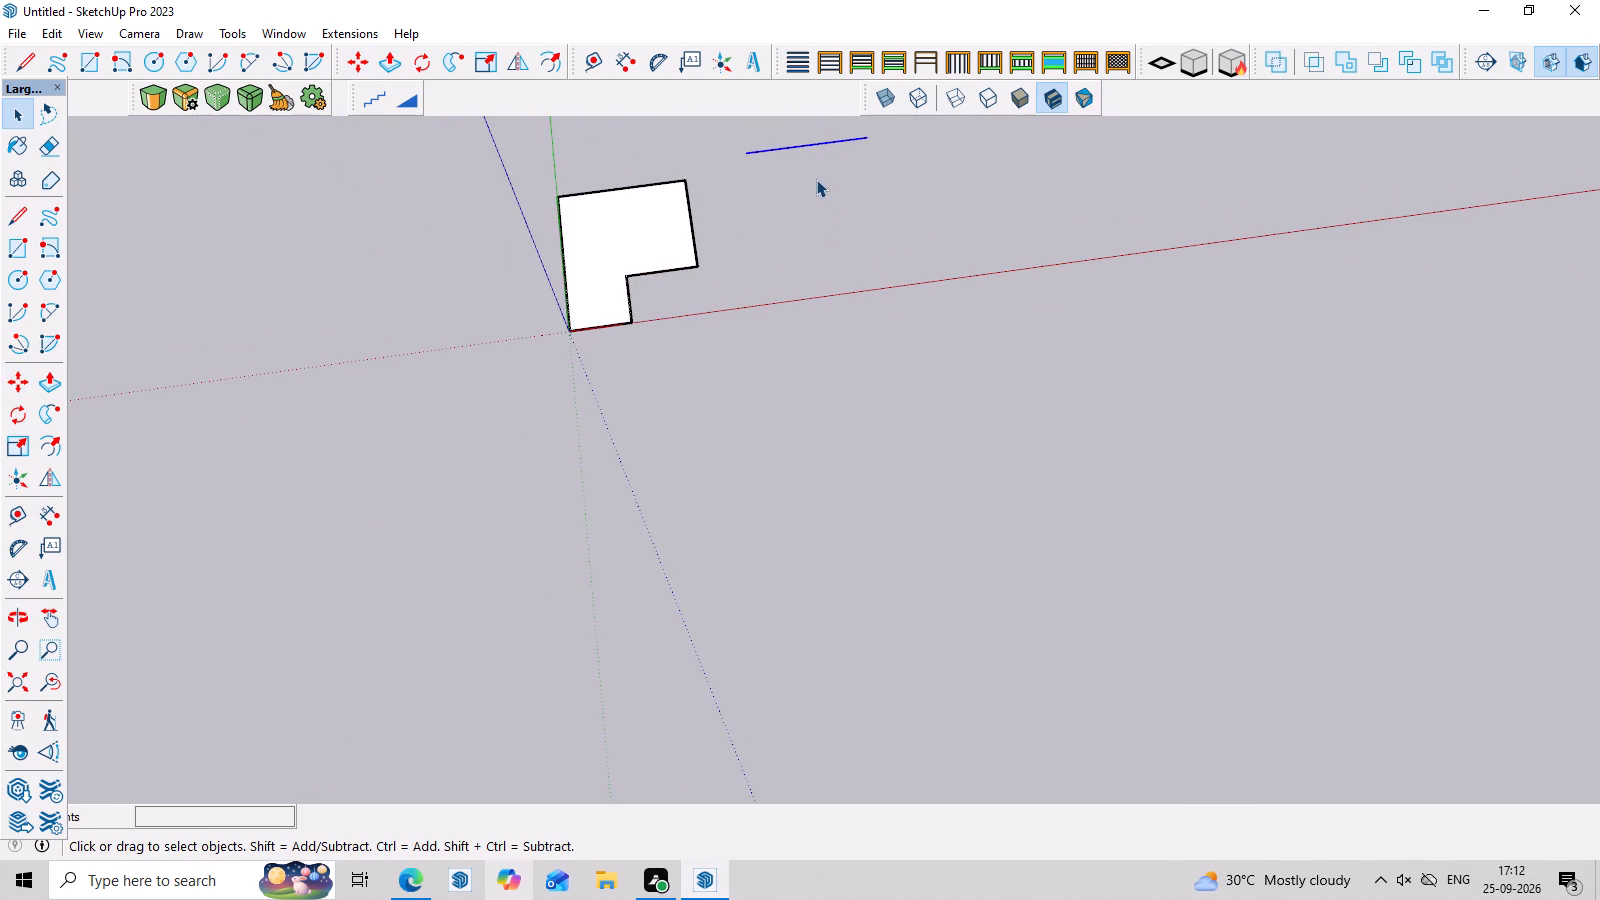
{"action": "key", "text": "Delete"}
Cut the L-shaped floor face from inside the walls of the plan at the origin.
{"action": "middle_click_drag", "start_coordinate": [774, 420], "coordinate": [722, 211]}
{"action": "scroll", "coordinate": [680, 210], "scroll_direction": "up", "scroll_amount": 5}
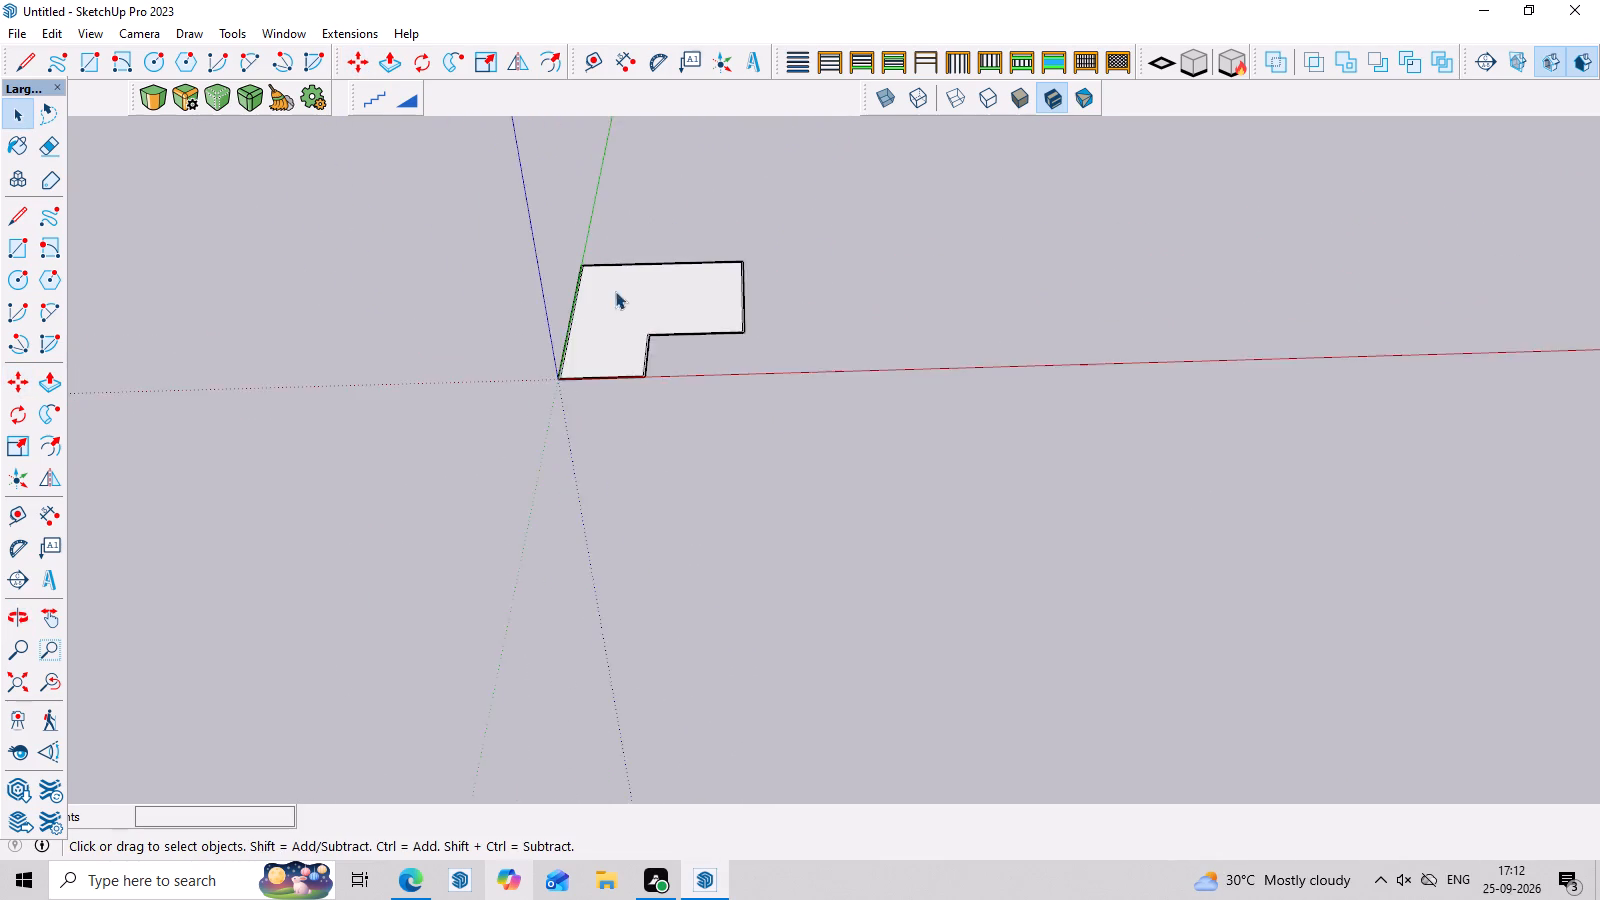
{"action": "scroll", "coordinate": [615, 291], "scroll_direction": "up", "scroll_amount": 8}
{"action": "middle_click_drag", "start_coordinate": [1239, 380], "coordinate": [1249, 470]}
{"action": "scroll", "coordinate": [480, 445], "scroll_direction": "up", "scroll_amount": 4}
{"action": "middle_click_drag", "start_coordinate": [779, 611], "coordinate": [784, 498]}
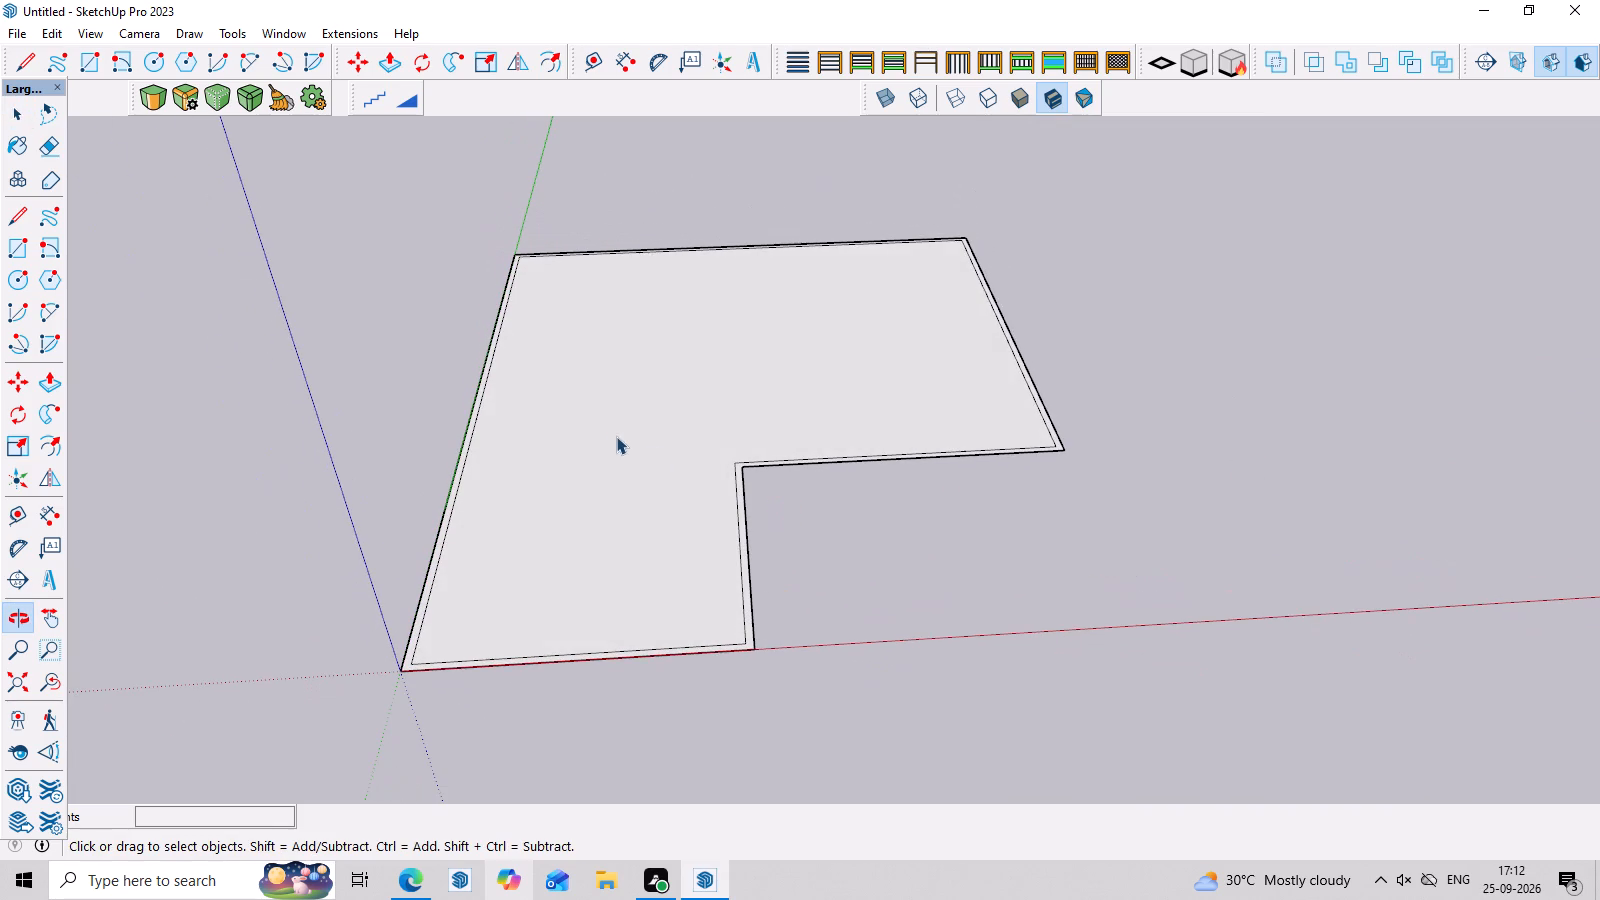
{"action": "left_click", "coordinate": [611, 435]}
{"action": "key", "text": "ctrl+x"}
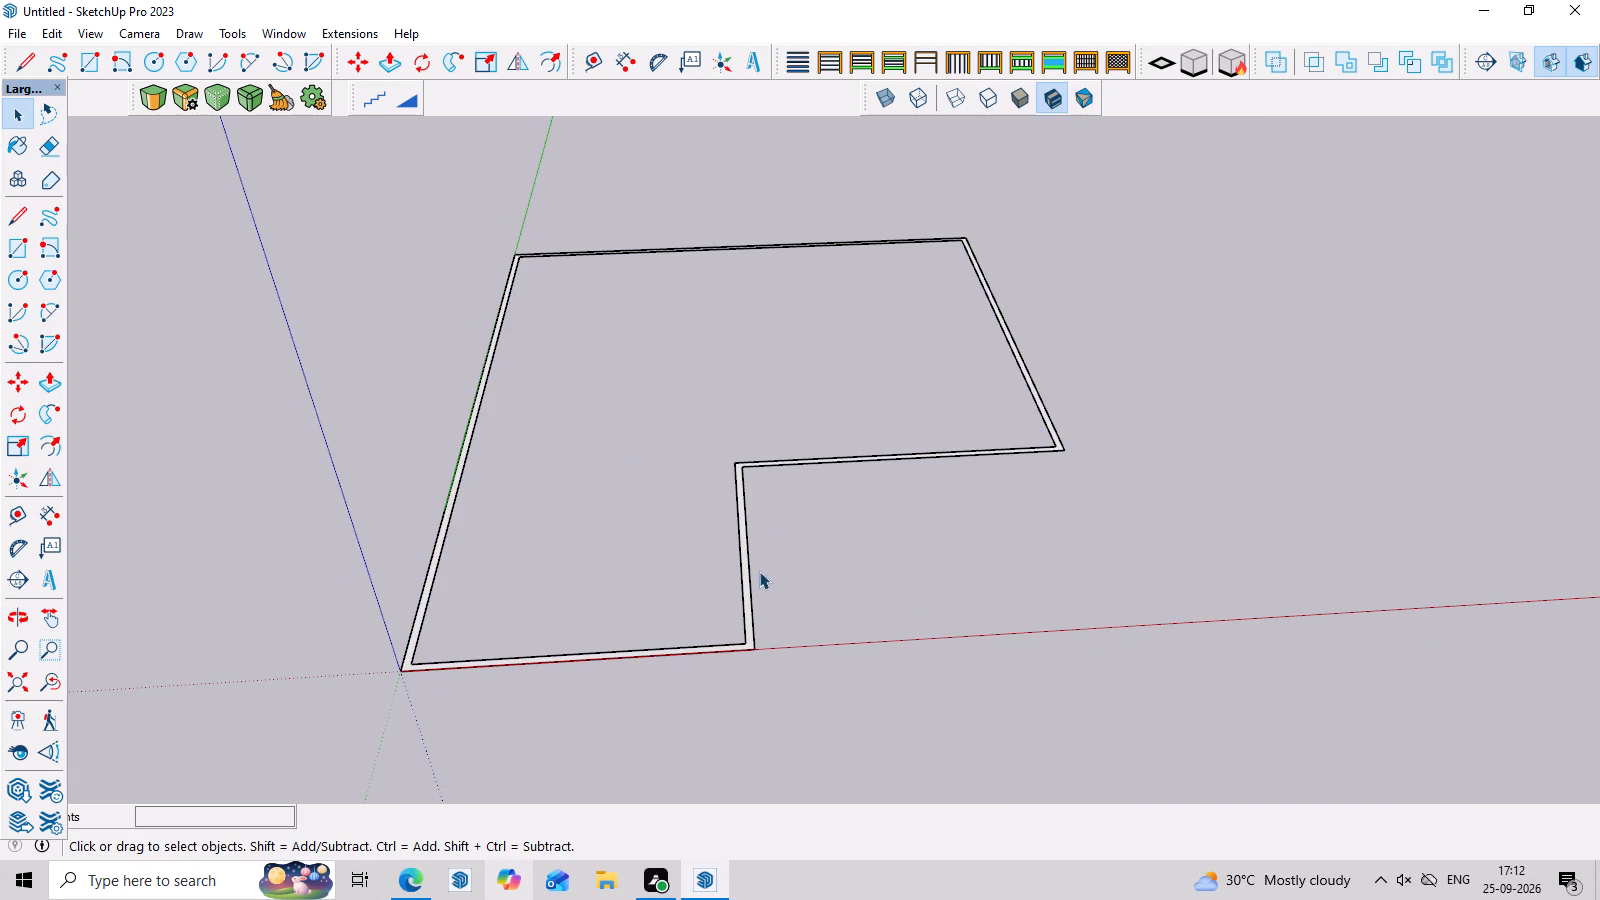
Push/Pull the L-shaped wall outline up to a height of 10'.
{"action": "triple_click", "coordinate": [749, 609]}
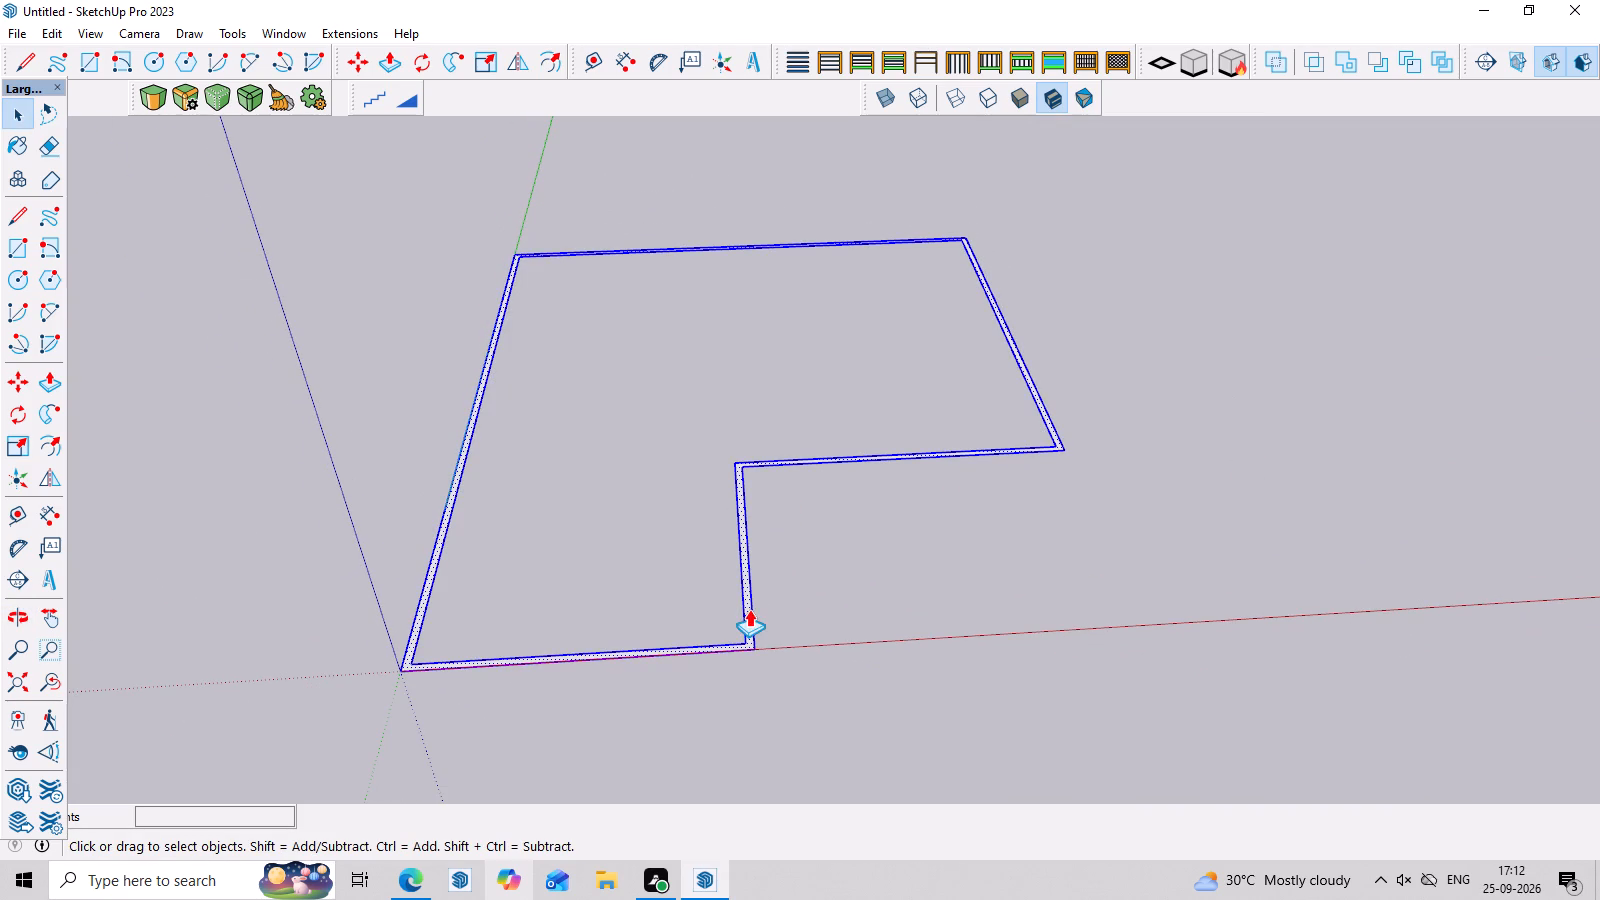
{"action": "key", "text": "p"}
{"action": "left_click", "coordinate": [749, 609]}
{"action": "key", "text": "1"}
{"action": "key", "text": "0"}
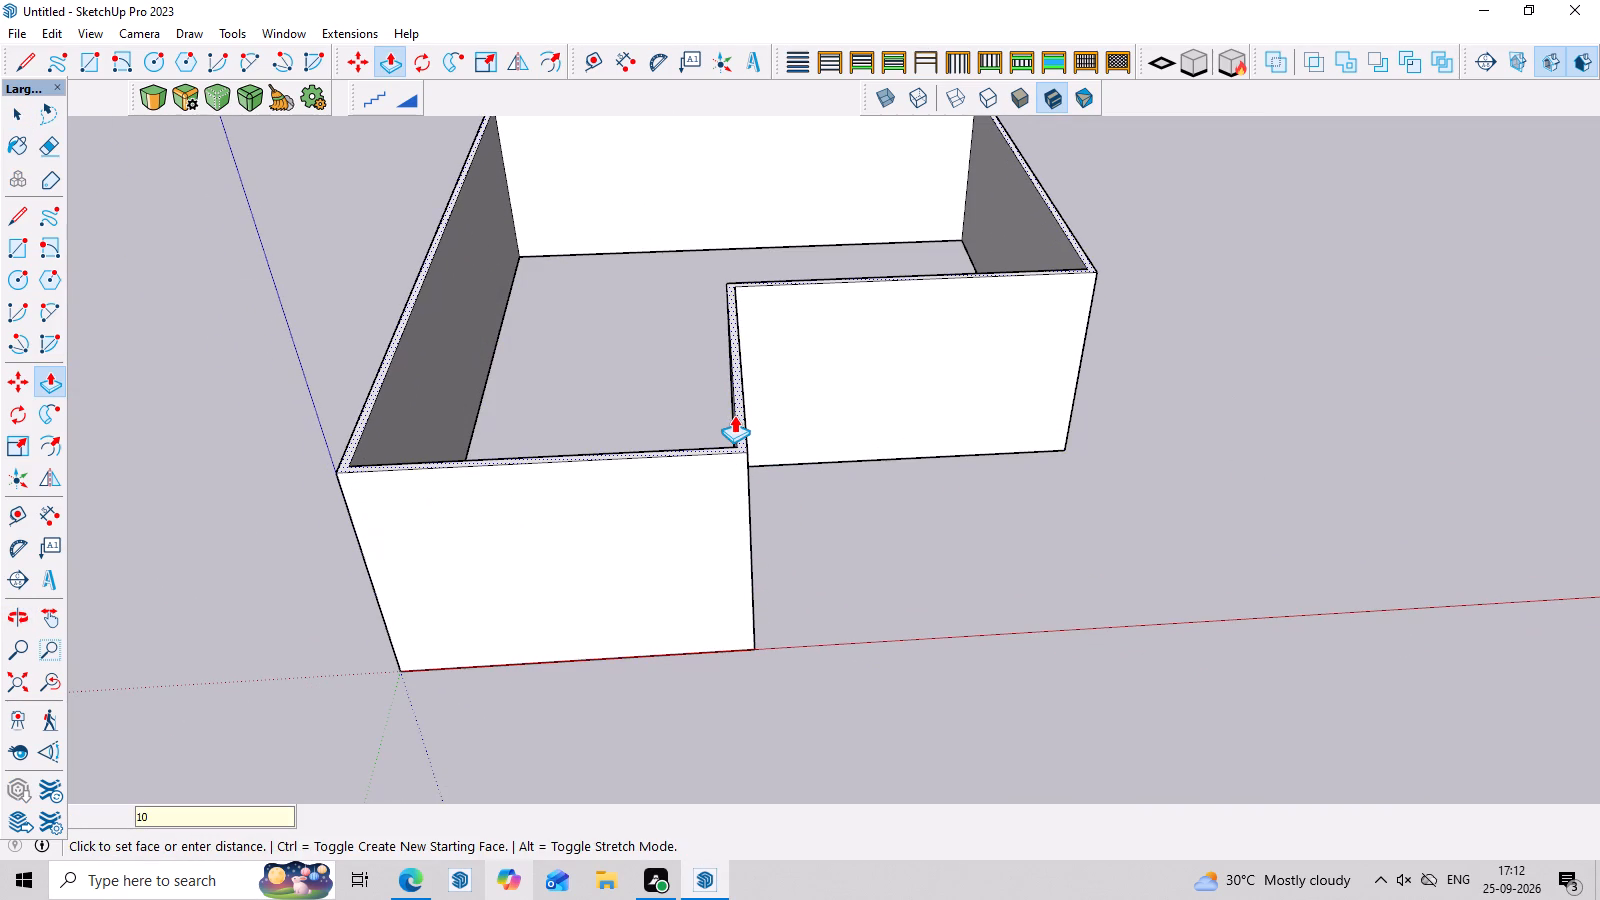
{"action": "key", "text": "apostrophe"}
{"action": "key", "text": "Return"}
Examine the raised L-shaped walls from the front, the sides, above and below.
{"action": "middle_click_drag", "start_coordinate": [891, 489], "coordinate": [861, 268]}
{"action": "scroll", "coordinate": [523, 308], "scroll_direction": "up", "scroll_amount": 7}
{"action": "scroll", "coordinate": [648, 341], "scroll_direction": "down", "scroll_amount": 5}
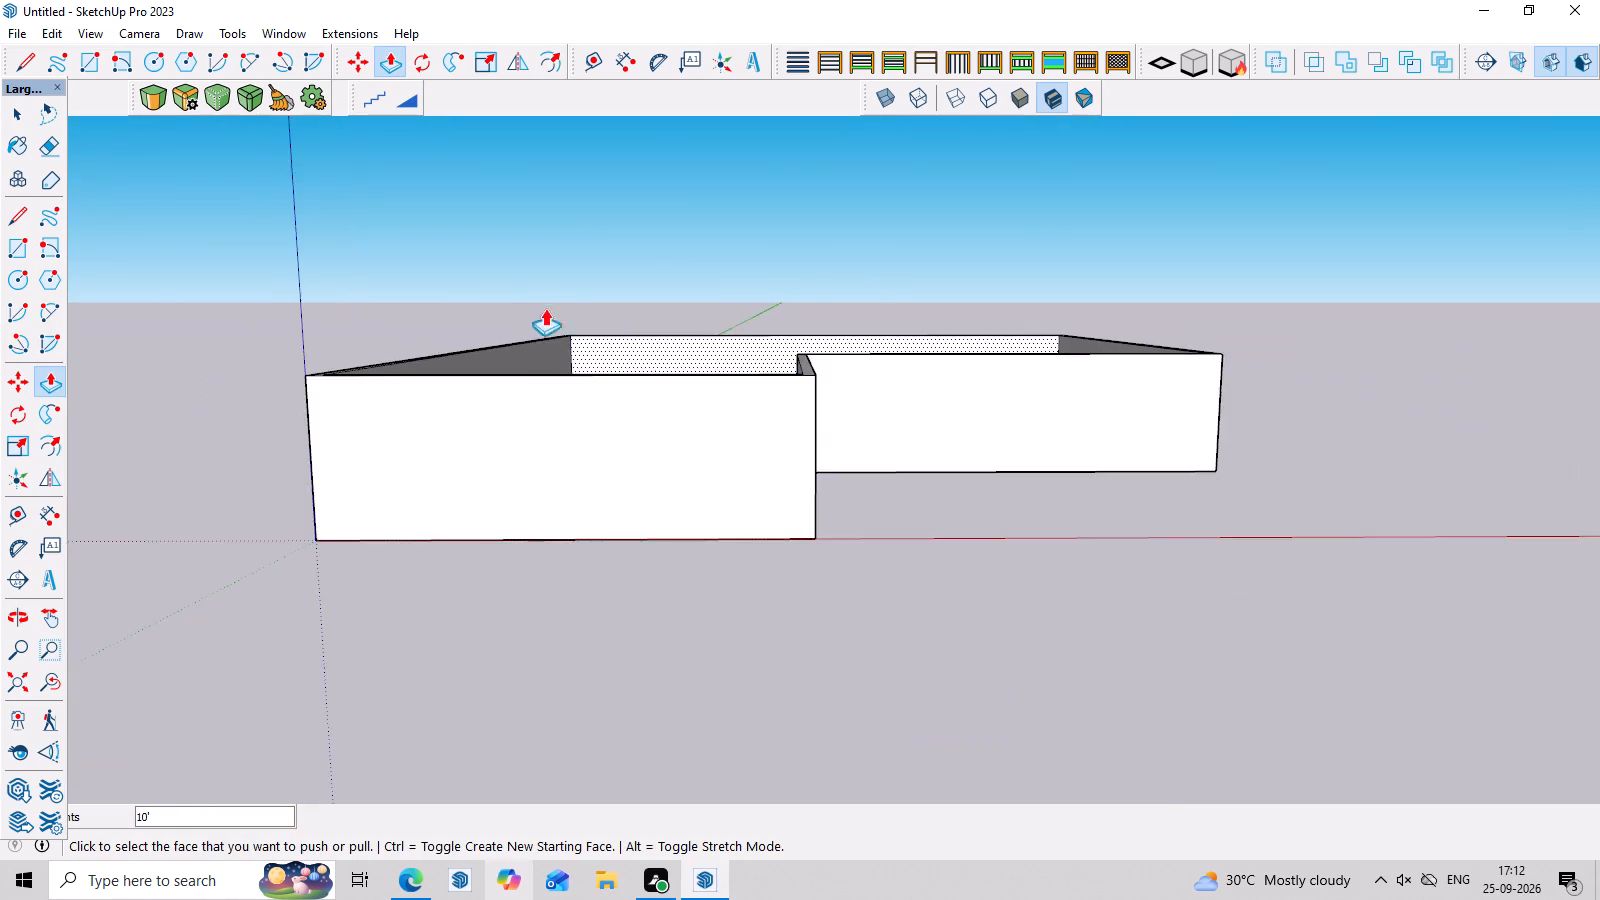
{"action": "scroll", "coordinate": [545, 308], "scroll_direction": "down", "scroll_amount": 4}
{"action": "scroll", "coordinate": [903, 430], "scroll_direction": "down", "scroll_amount": 4}
{"action": "middle_click_drag", "start_coordinate": [922, 461], "coordinate": [948, 533]}
{"action": "scroll", "coordinate": [614, 366], "scroll_direction": "up", "scroll_amount": 8}
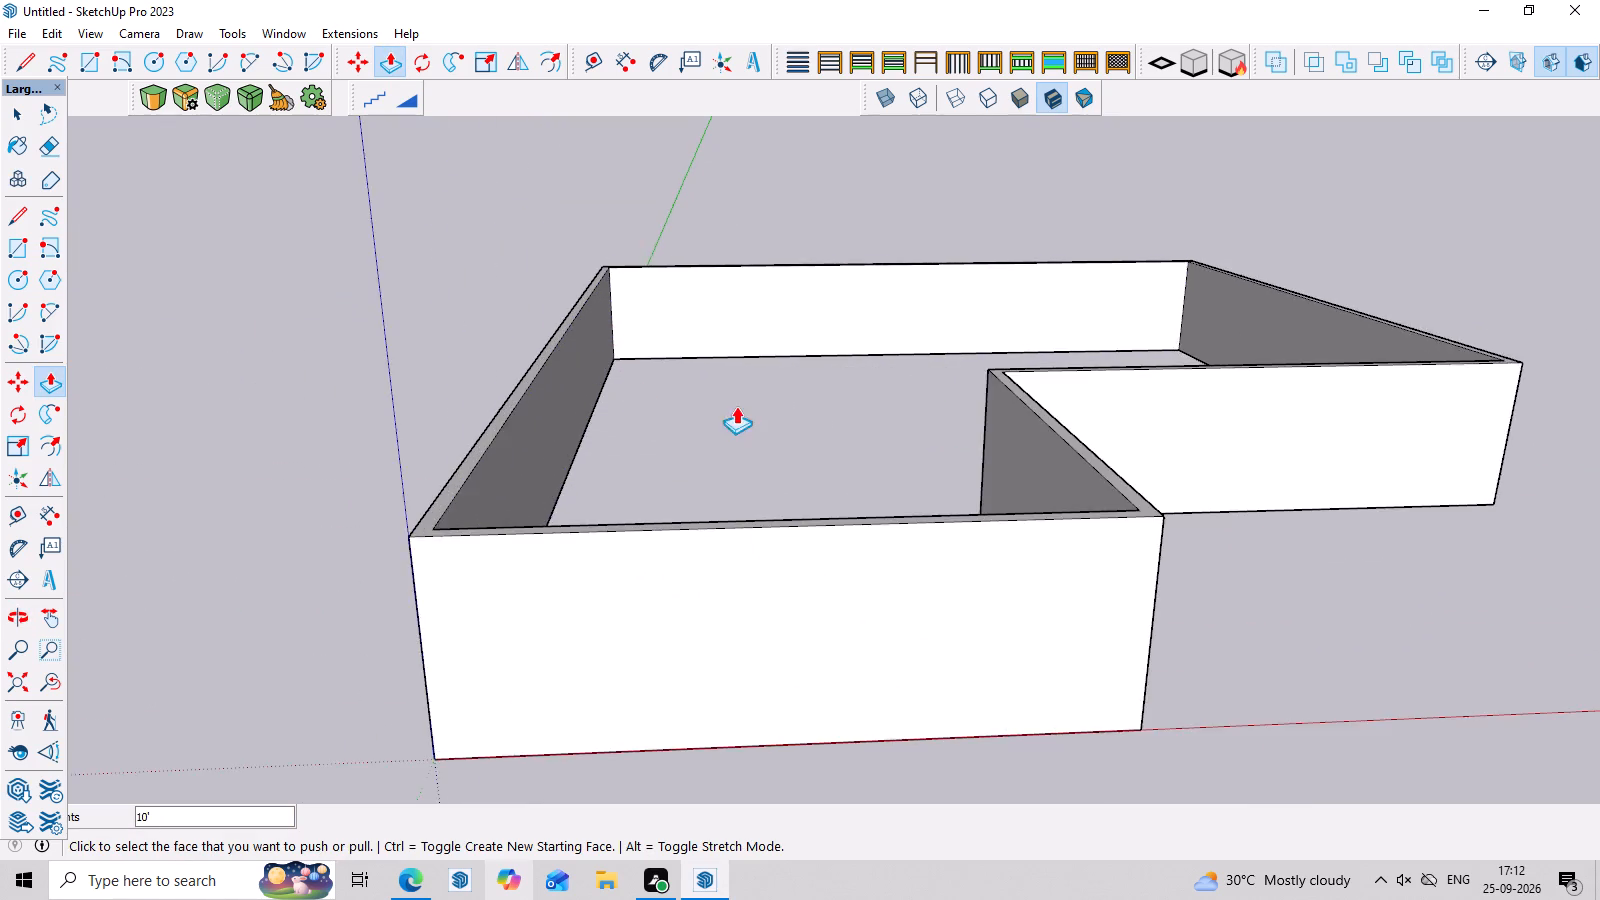
{"action": "scroll", "coordinate": [736, 410], "scroll_direction": "down", "scroll_amount": 1}
{"action": "middle_click_drag", "start_coordinate": [739, 428], "coordinate": [785, 723]}
{"action": "scroll", "coordinate": [769, 548], "scroll_direction": "down", "scroll_amount": 10}
{"action": "middle_click_drag", "start_coordinate": [955, 488], "coordinate": [859, 11]}
{"action": "scroll", "coordinate": [822, 337], "scroll_direction": "up", "scroll_amount": 8}
{"action": "middle_click_drag", "start_coordinate": [886, 460], "coordinate": [902, 559]}
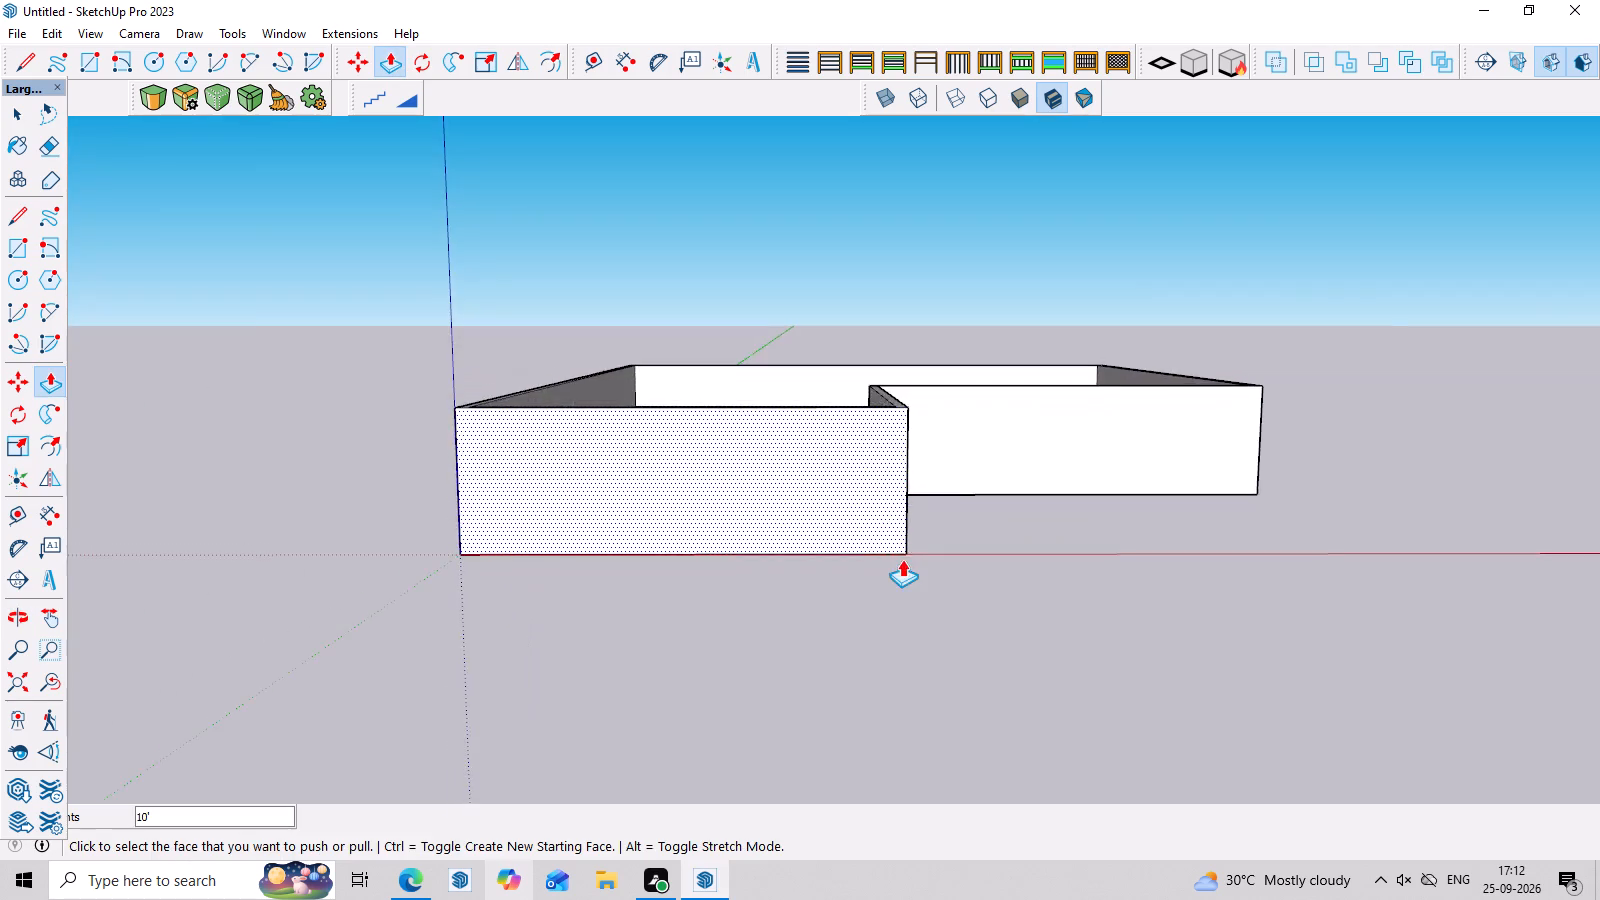
{"action": "scroll", "coordinate": [915, 535], "scroll_direction": "up", "scroll_amount": 8}
{"action": "scroll", "coordinate": [907, 454], "scroll_direction": "down", "scroll_amount": 9}
{"action": "middle_click_drag", "start_coordinate": [1145, 452], "coordinate": [1149, 521]}
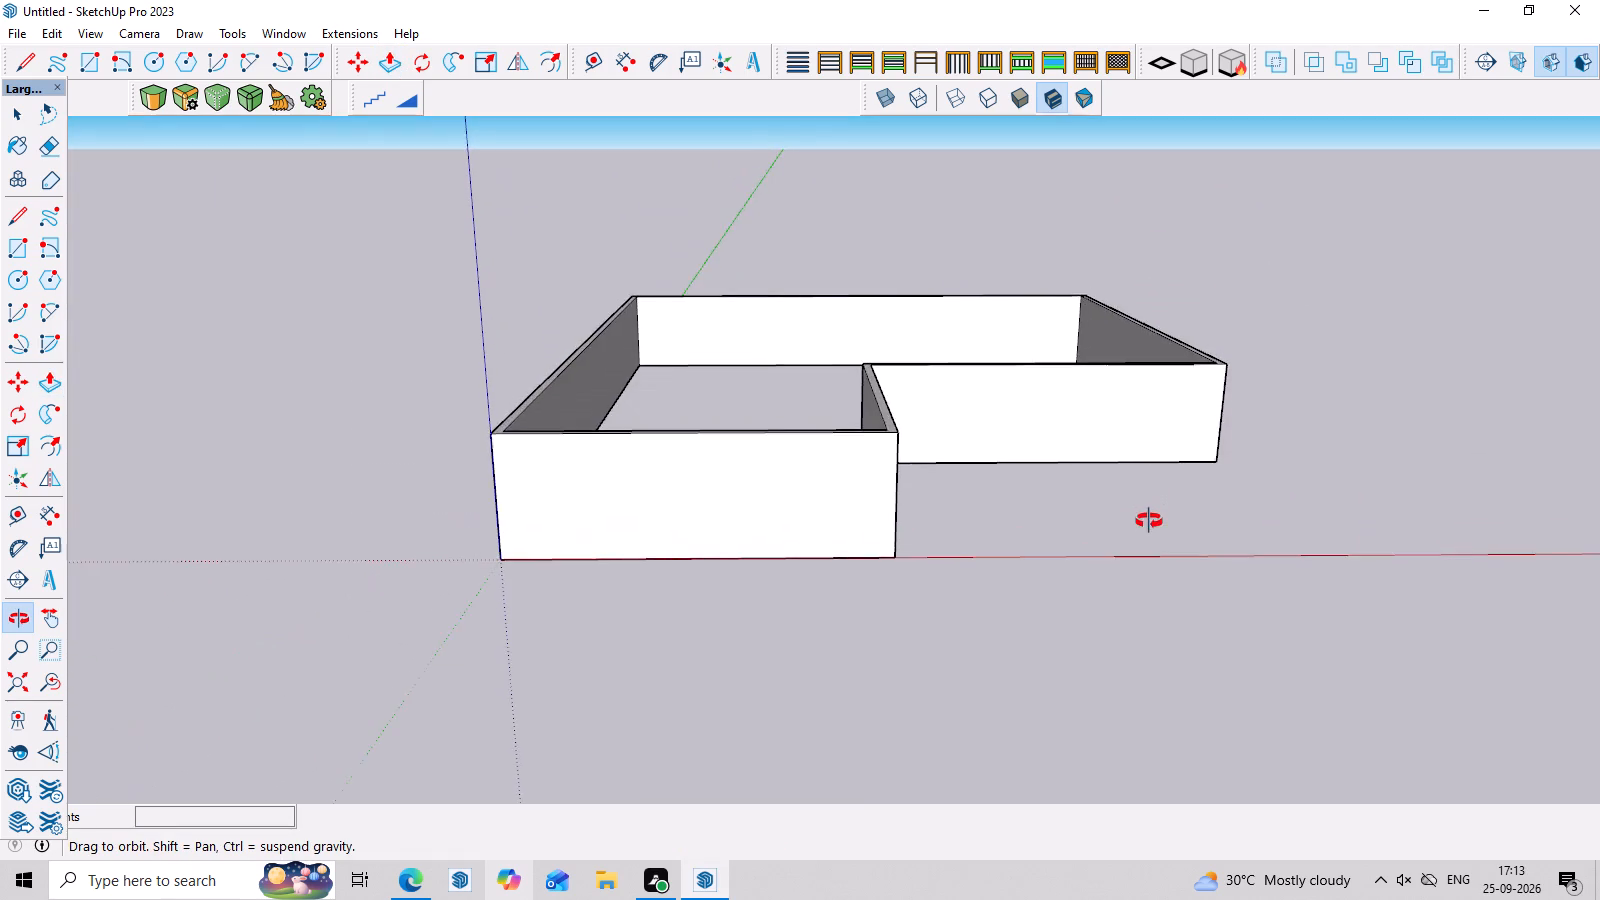
{"action": "middle_click_drag", "start_coordinate": [1149, 521], "coordinate": [1155, 414]}
{"action": "scroll", "coordinate": [1163, 398], "scroll_direction": "up", "scroll_amount": 7}
{"action": "middle_click_drag", "start_coordinate": [1299, 453], "coordinate": [1337, 625]}
{"action": "scroll", "coordinate": [1314, 462], "scroll_direction": "down", "scroll_amount": 8}
{"action": "middle_click_drag", "start_coordinate": [1308, 474], "coordinate": [1240, 455]}
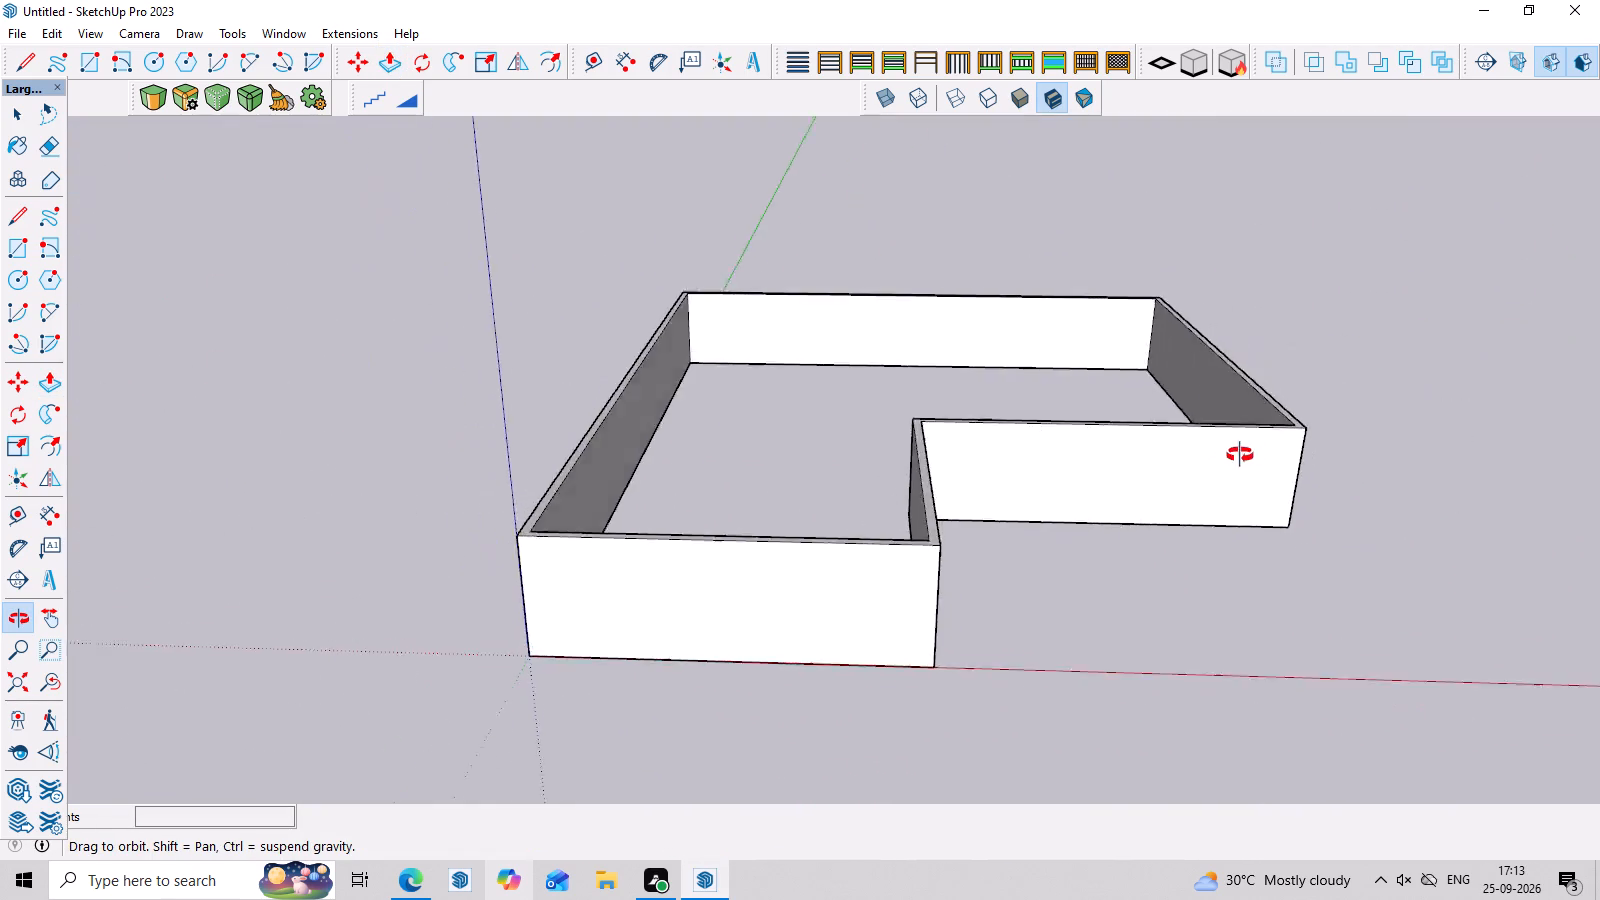
{"action": "middle_click_drag", "start_coordinate": [1240, 455], "coordinate": [1256, 370]}
{"action": "scroll", "coordinate": [1259, 513], "scroll_direction": "up", "scroll_amount": 3}
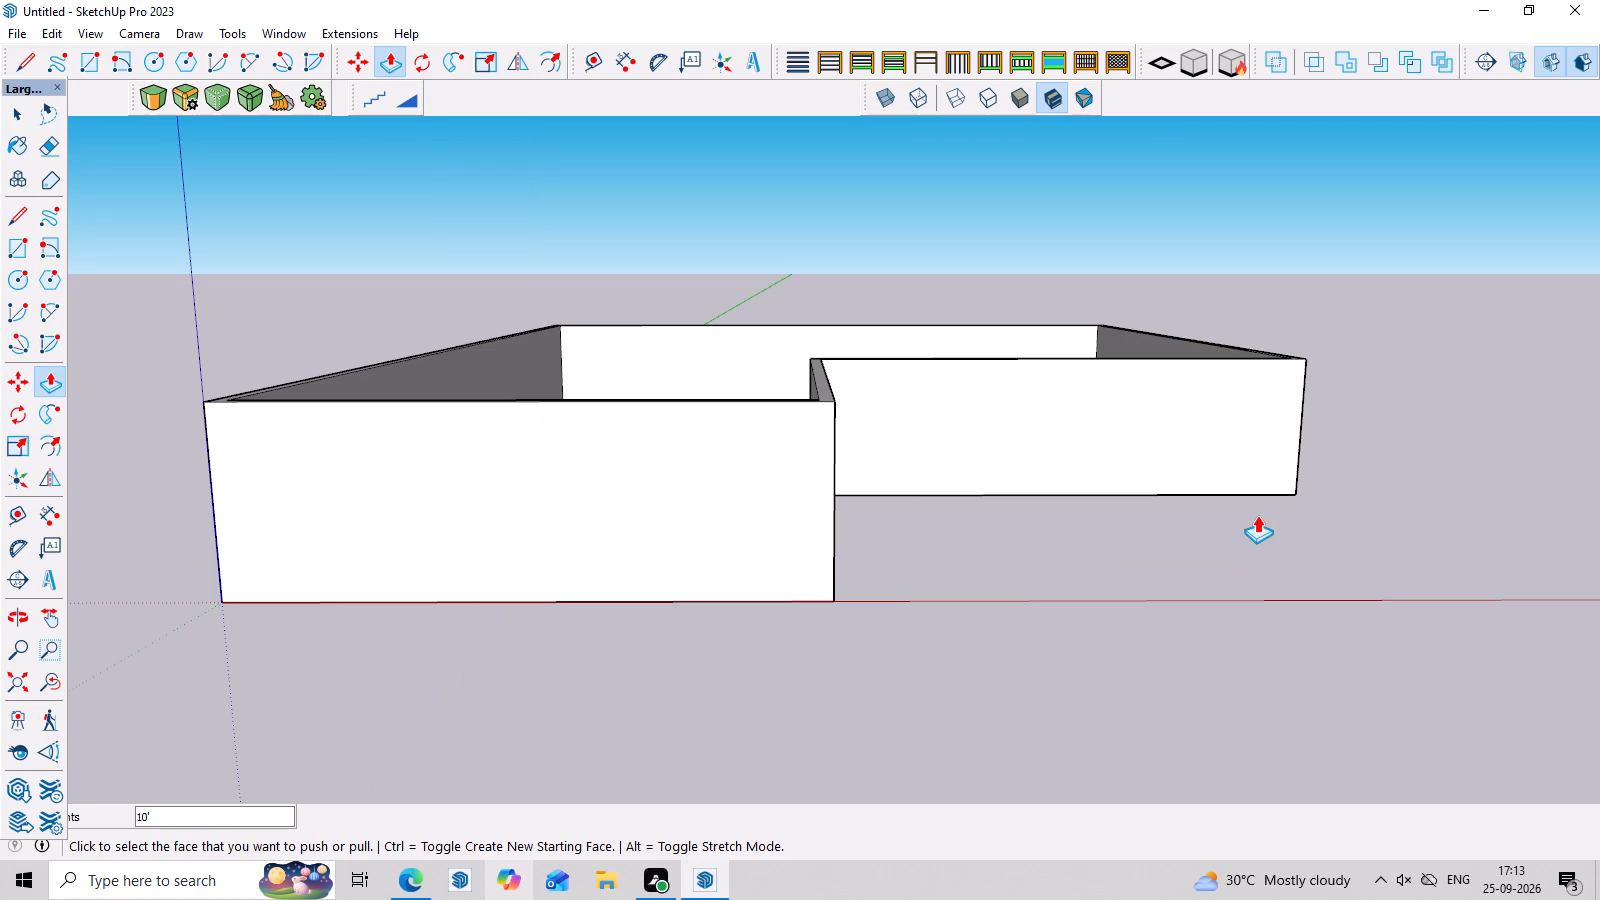
{"action": "middle_click_drag", "start_coordinate": [1360, 396], "coordinate": [973, 399]}
{"action": "scroll", "coordinate": [985, 413], "scroll_direction": "down", "scroll_amount": 2}
{"action": "scroll", "coordinate": [788, 388], "scroll_direction": "down", "scroll_amount": 5}
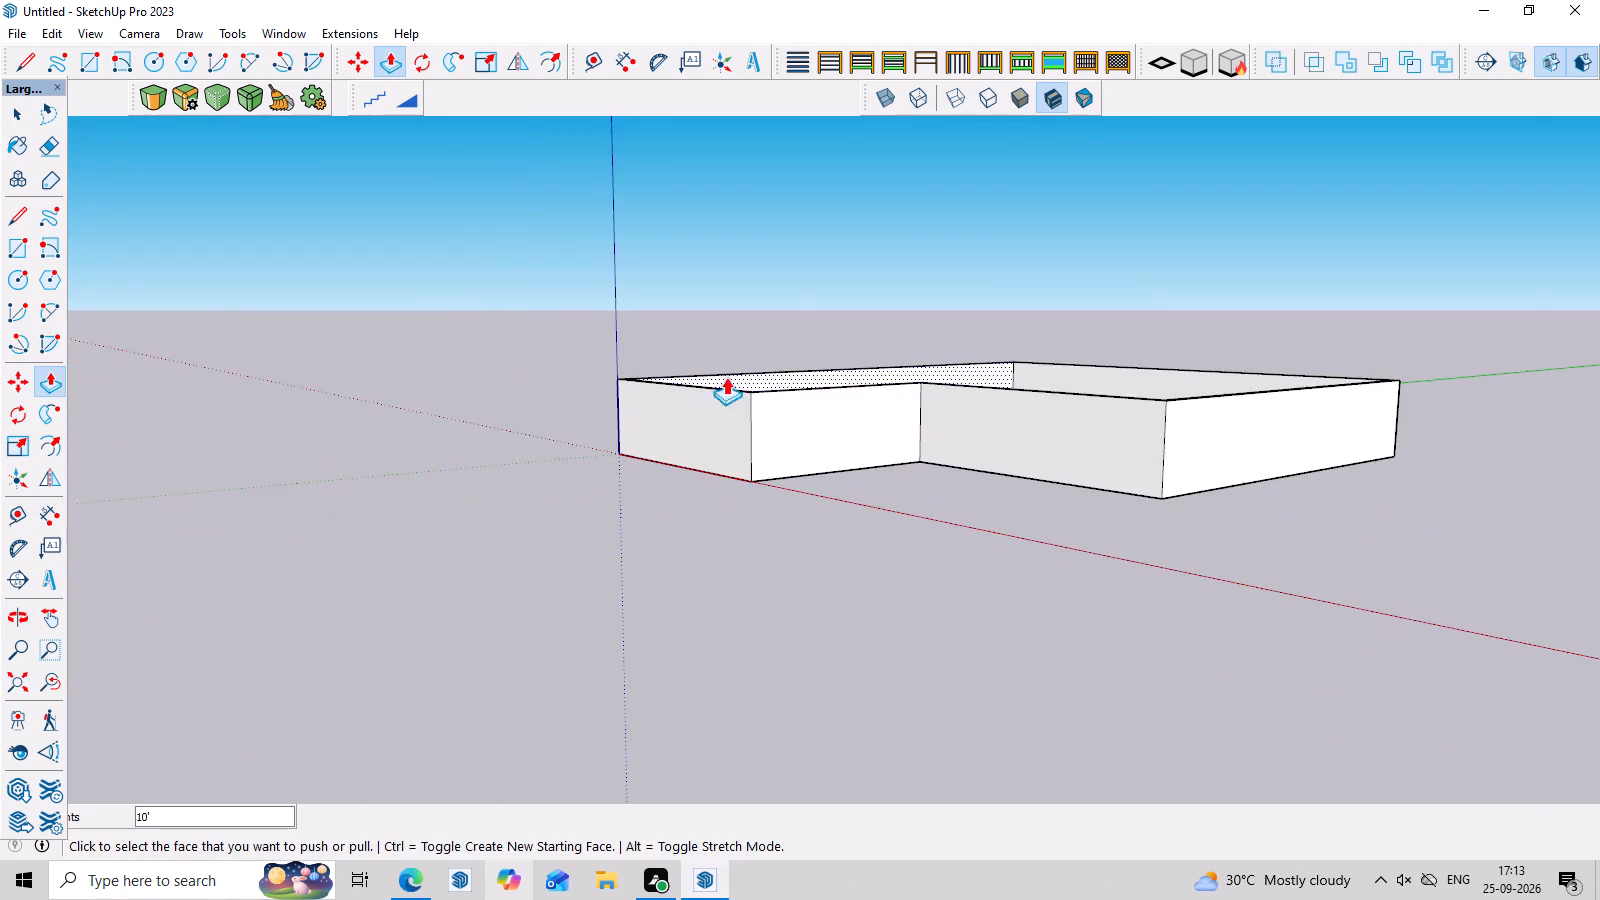
{"action": "scroll", "coordinate": [726, 377], "scroll_direction": "down", "scroll_amount": 4}
{"action": "middle_click_drag", "start_coordinate": [827, 381], "coordinate": [1257, 187]}
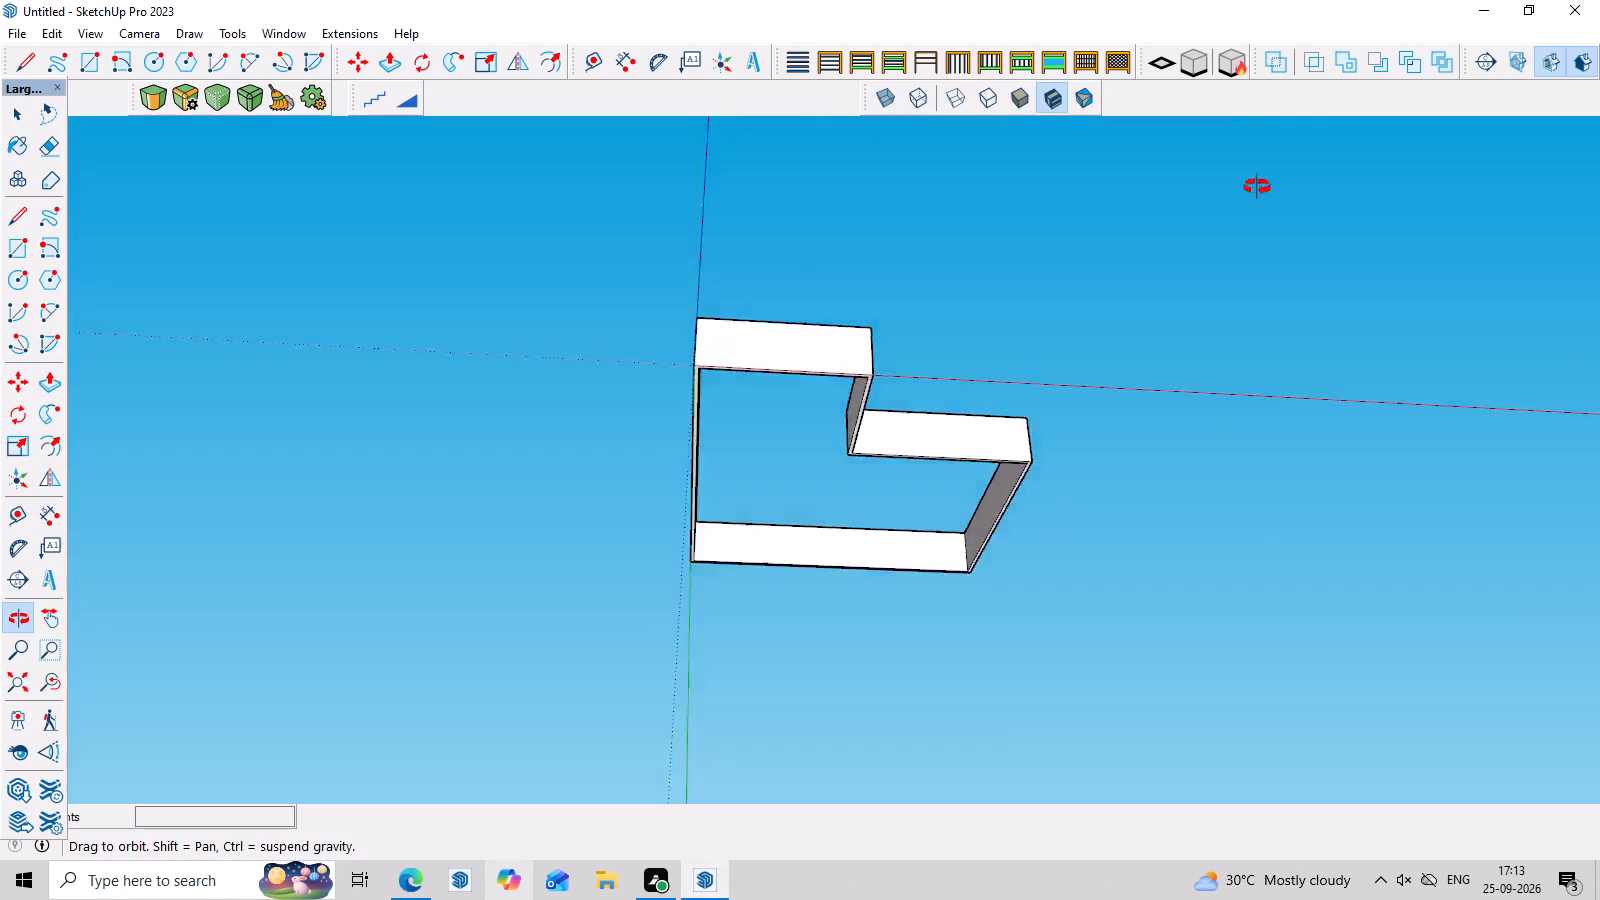
{"action": "middle_click_drag", "start_coordinate": [1257, 187], "coordinate": [1268, 735]}
{"action": "scroll", "coordinate": [1070, 69], "scroll_direction": "up", "scroll_amount": 3}
{"action": "scroll", "coordinate": [1024, 156], "scroll_direction": "down", "scroll_amount": 1}
{"action": "scroll", "coordinate": [1004, 226], "scroll_direction": "up", "scroll_amount": 7}
{"action": "scroll", "coordinate": [1013, 177], "scroll_direction": "down", "scroll_amount": 7}
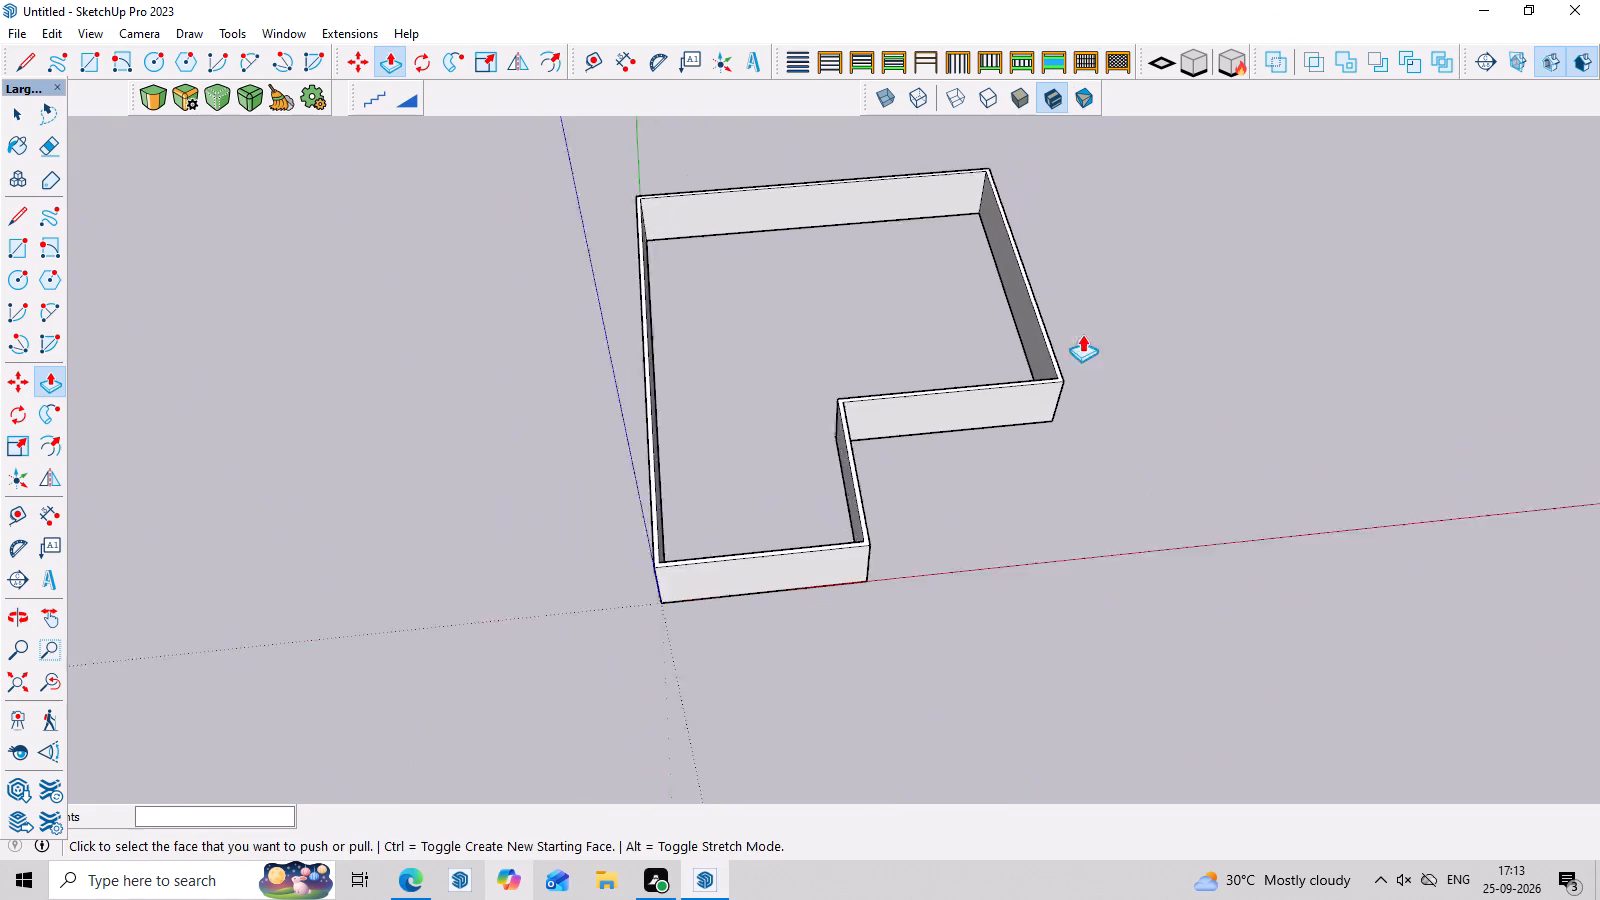
{"action": "scroll", "coordinate": [1082, 334], "scroll_direction": "down", "scroll_amount": 1}
Undo the wall extrusion and all the new floor plan work, back to the earlier two-storey house model.
{"action": "key", "text": "ctrl+z"}
{"action": "key", "text": "ctrl+z"}
{"action": "key", "text": "ctrl+z"}
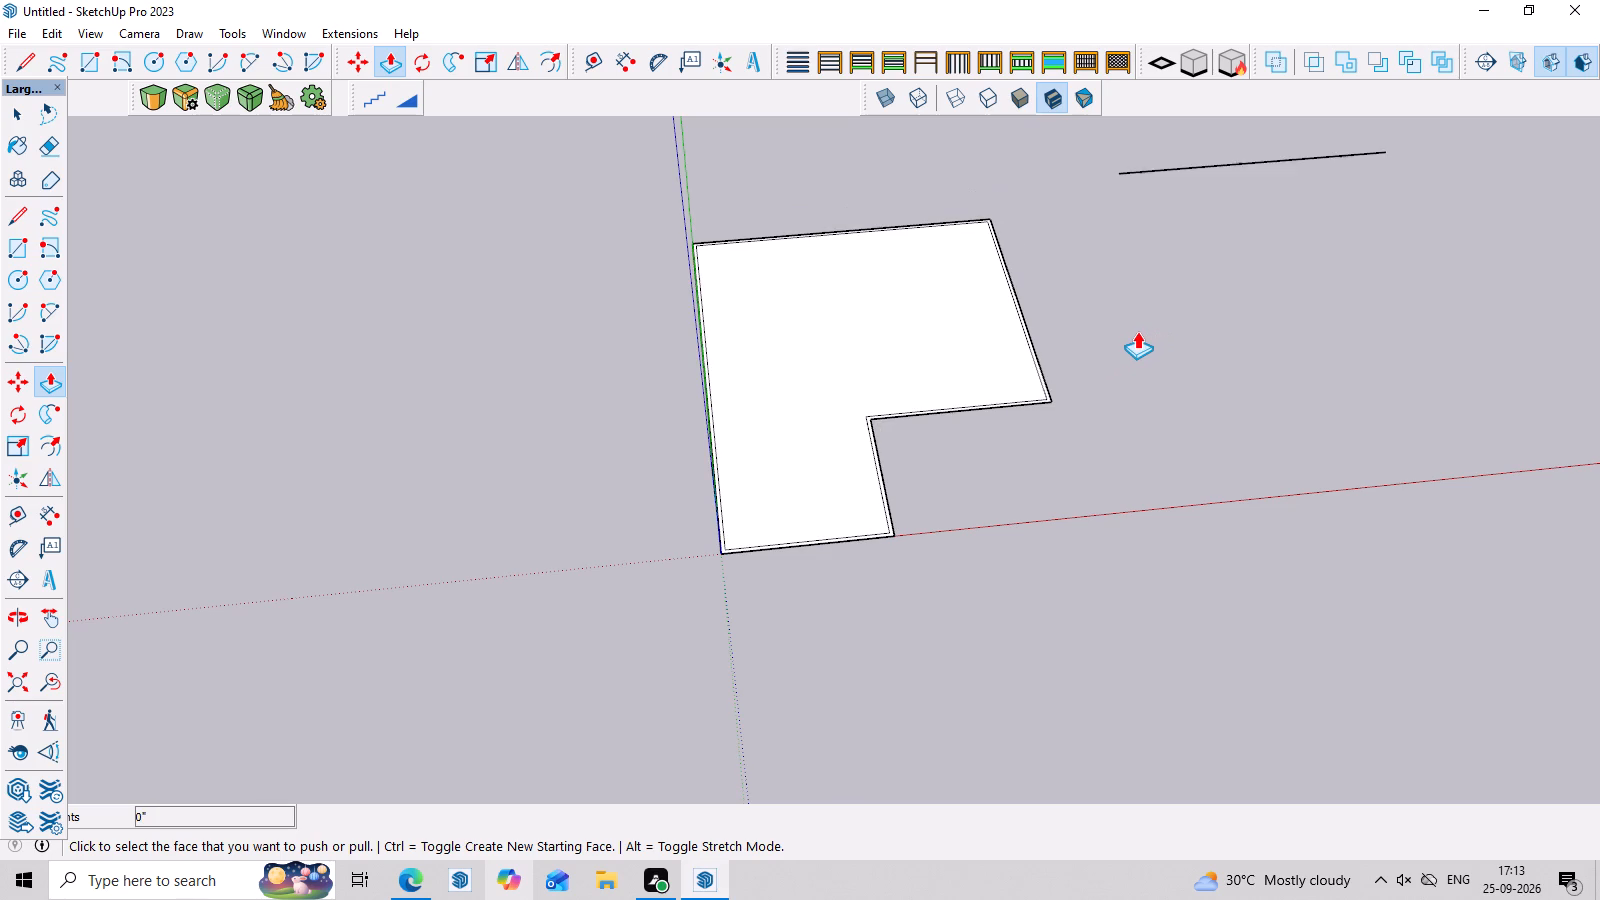
{"action": "key", "text": "ctrl+z"}
{"action": "key", "text": "ctrl+z"}
{"action": "key", "text": "ctrl+z"}
{"action": "key", "text": "ctrl+z"}
{"action": "key", "text": "ctrl+z"}
{"action": "key", "text": "ctrl+z"}
{"action": "key", "text": "ctrl+z"}
{"action": "key", "text": "ctrl+z"}
{"action": "key", "text": "ctrl+z"}
{"action": "key", "text": "ctrl+z"}
{"action": "key", "text": "ctrl+z"}
{"action": "key", "text": "ctrl+z"}
{"action": "key", "text": "ctrl+z"}
{"action": "key", "text": "ctrl+z"}
{"action": "key", "text": "ctrl+z"}
{"action": "key", "text": "ctrl+z"}
{"action": "key", "text": "ctrl+z"}
{"action": "key", "text": "ctrl+z"}
{"action": "key", "text": "ctrl+z"}
{"action": "key", "text": "ctrl+z"}
{"action": "key", "text": "ctrl+z"}
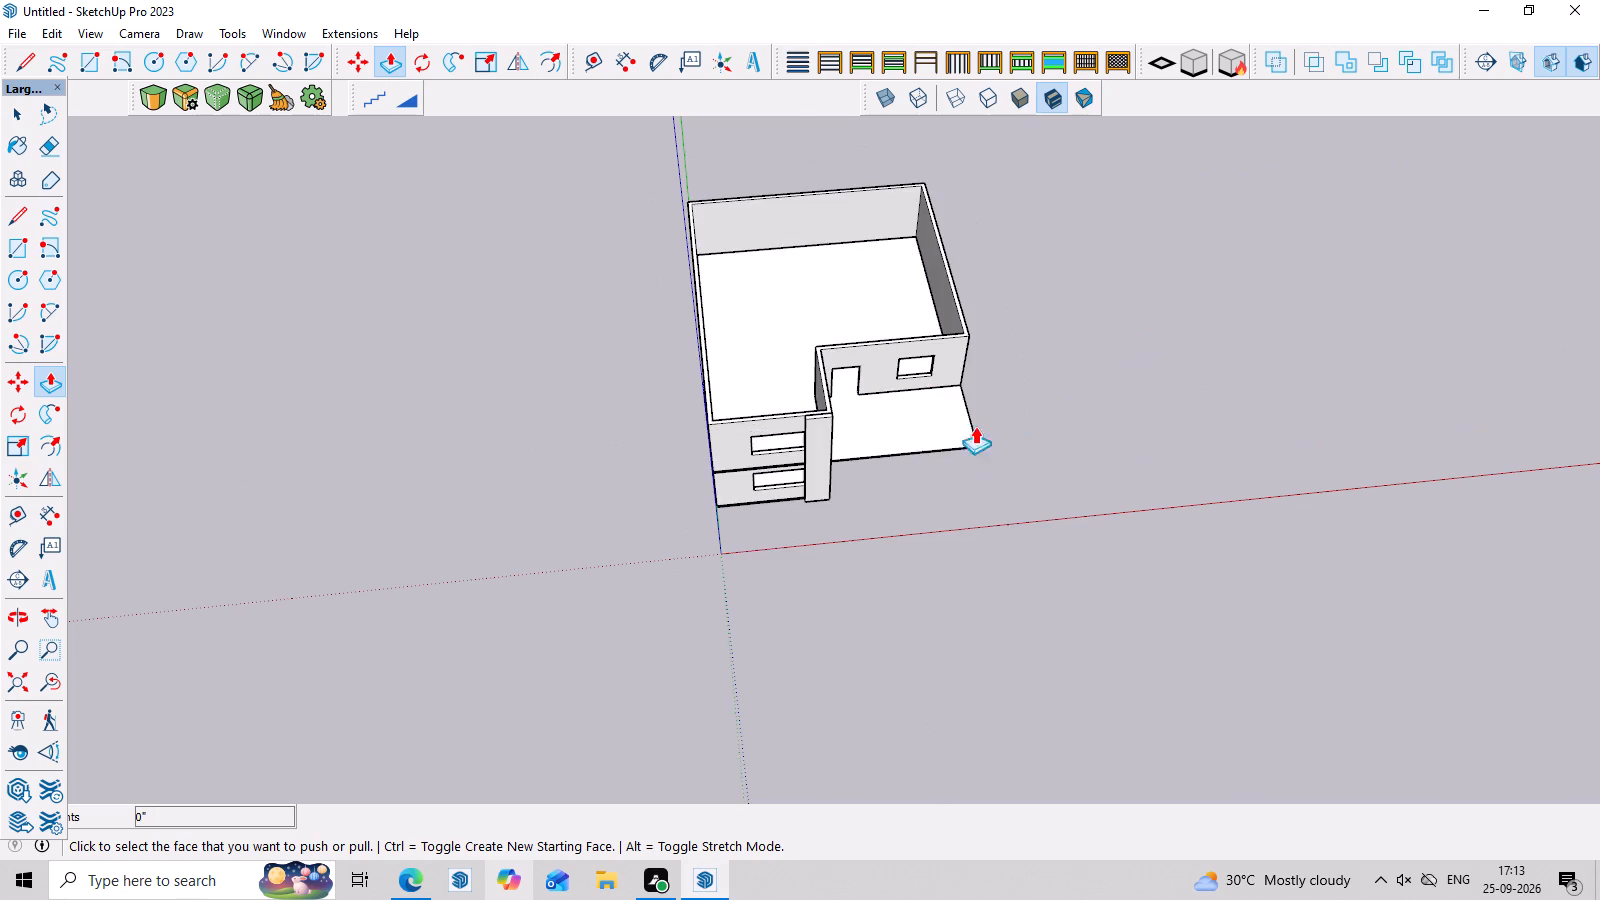
Examine the two-storey house's front and side walls, openings, projecting slab and open top.
{"action": "scroll", "coordinate": [951, 437], "scroll_direction": "down", "scroll_amount": 4}
{"action": "middle_click_drag", "start_coordinate": [1057, 532], "coordinate": [1019, 79]}
{"action": "scroll", "coordinate": [1064, 418], "scroll_direction": "up", "scroll_amount": 7}
{"action": "middle_click_drag", "start_coordinate": [957, 376], "coordinate": [966, 491]}
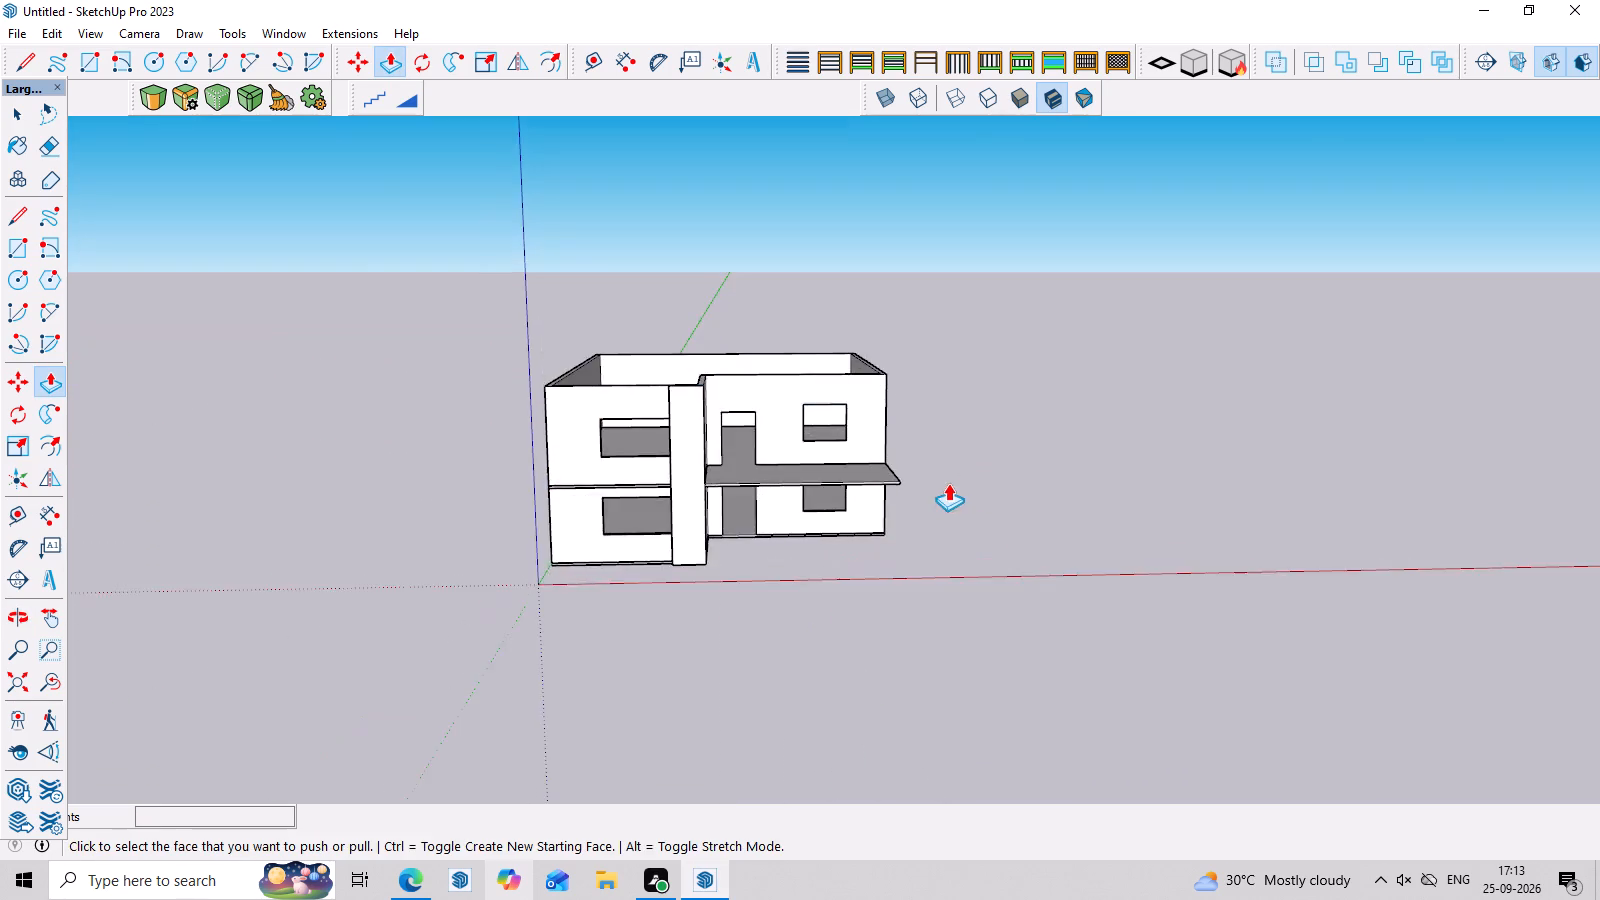
{"action": "scroll", "coordinate": [945, 473], "scroll_direction": "up", "scroll_amount": 7}
{"action": "middle_click_drag", "start_coordinate": [1008, 560], "coordinate": [801, 489]}
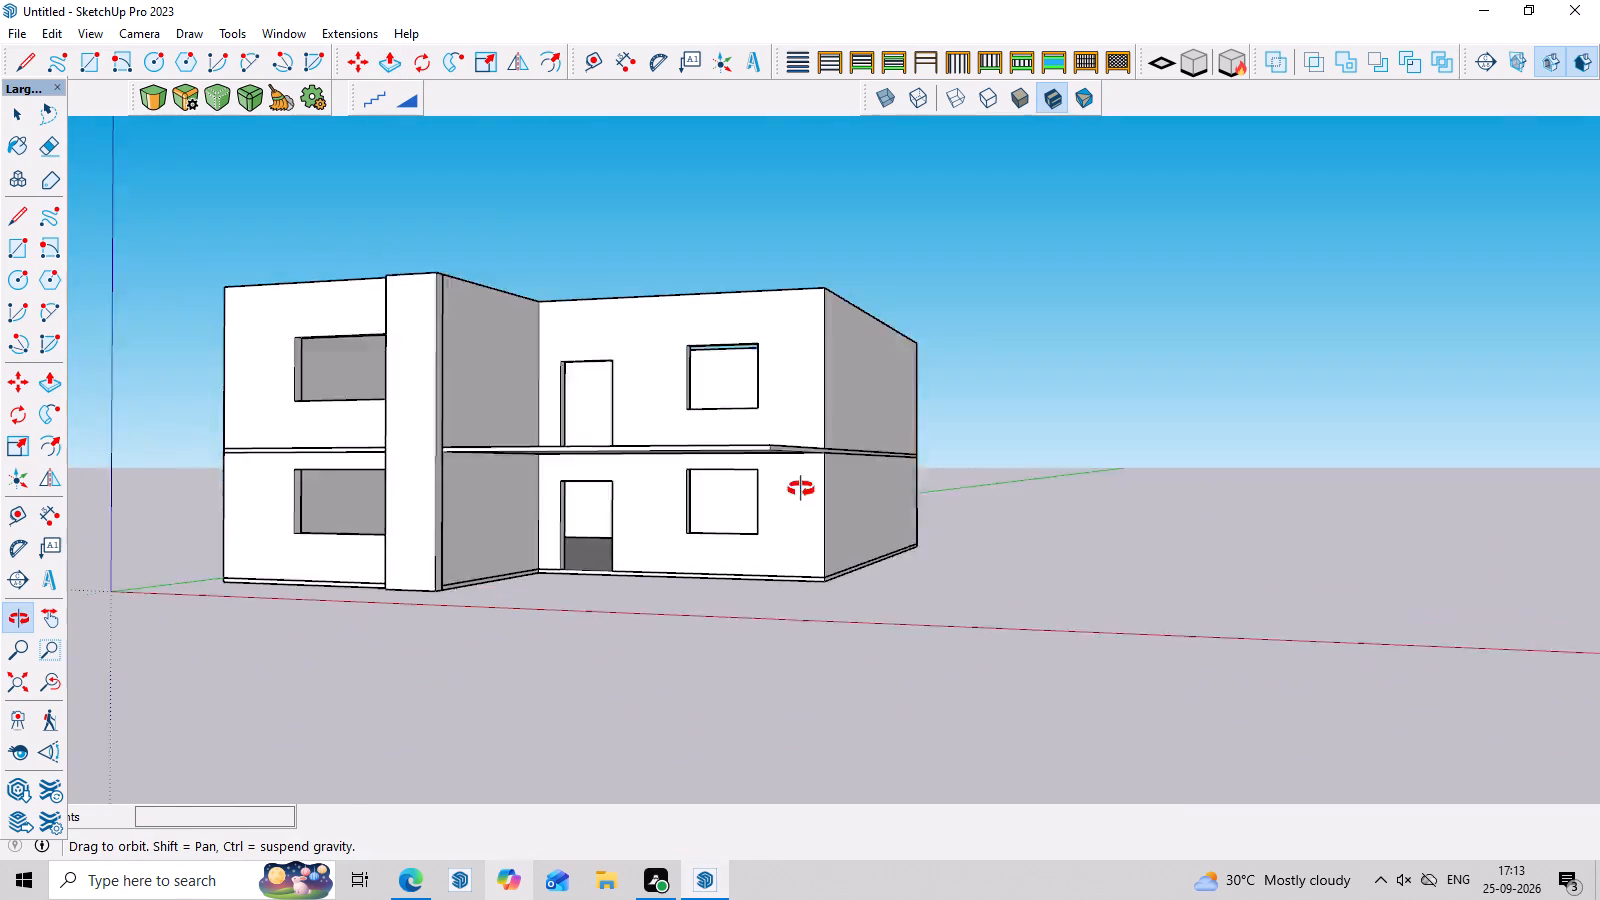
{"action": "middle_click_drag", "start_coordinate": [801, 489], "coordinate": [1029, 487]}
{"action": "scroll", "coordinate": [1029, 487], "scroll_direction": "up", "scroll_amount": 1}
{"action": "scroll", "coordinate": [931, 524], "scroll_direction": "down", "scroll_amount": 8}
{"action": "scroll", "coordinate": [525, 339], "scroll_direction": "up", "scroll_amount": 2}
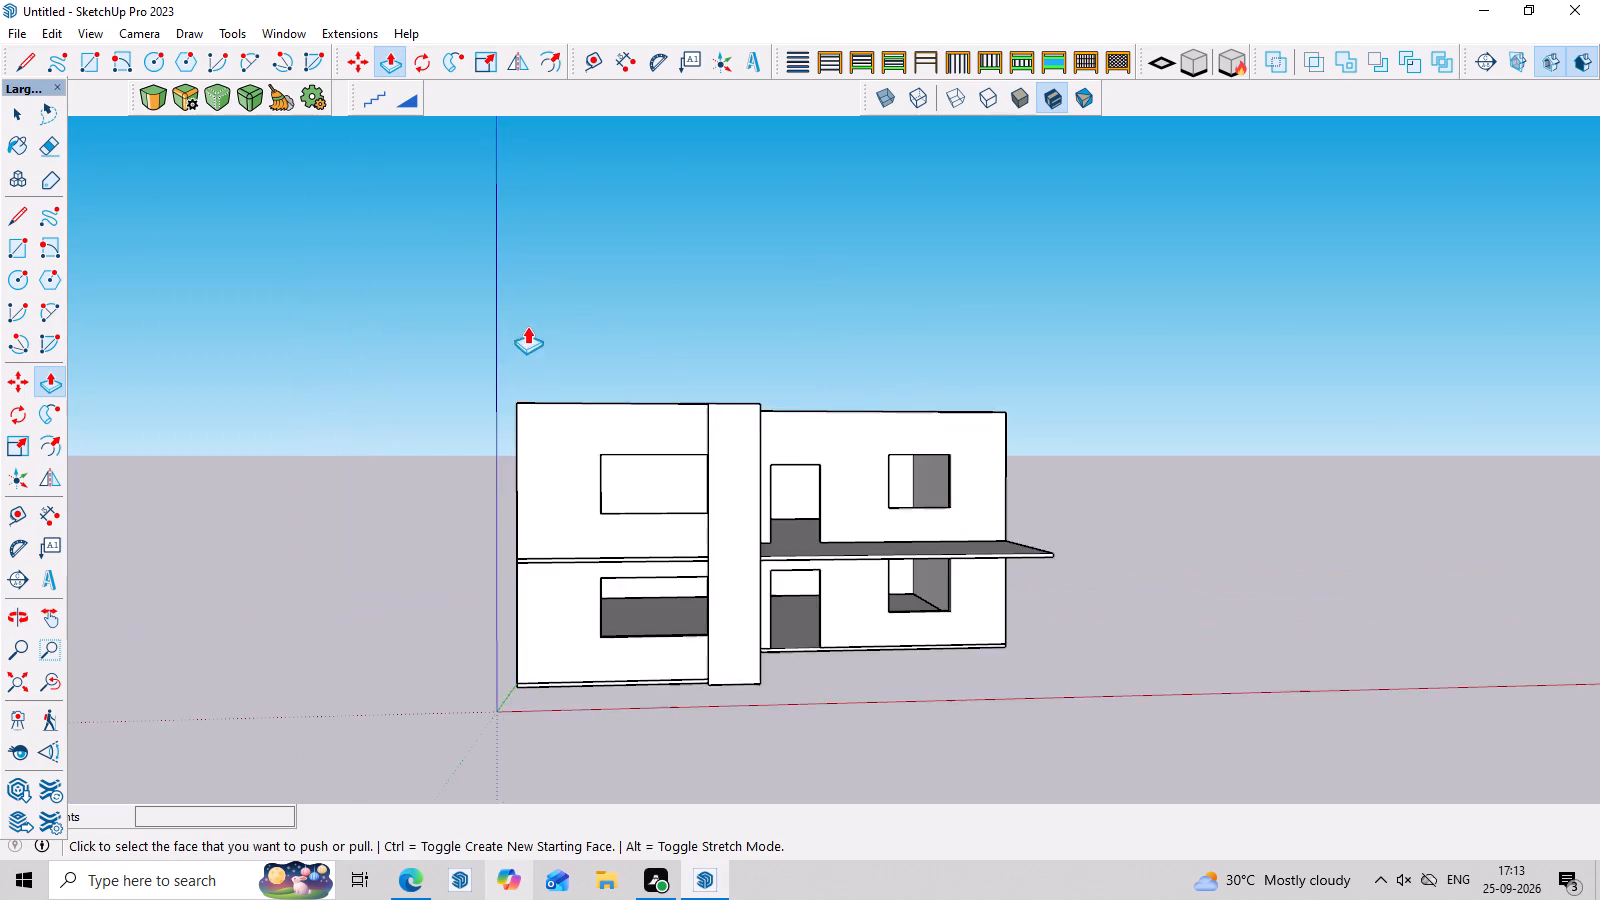
{"action": "scroll", "coordinate": [527, 326], "scroll_direction": "up", "scroll_amount": 5}
{"action": "middle_click_drag", "start_coordinate": [806, 440], "coordinate": [786, 514]}
{"action": "scroll", "coordinate": [1083, 682], "scroll_direction": "down", "scroll_amount": 7}
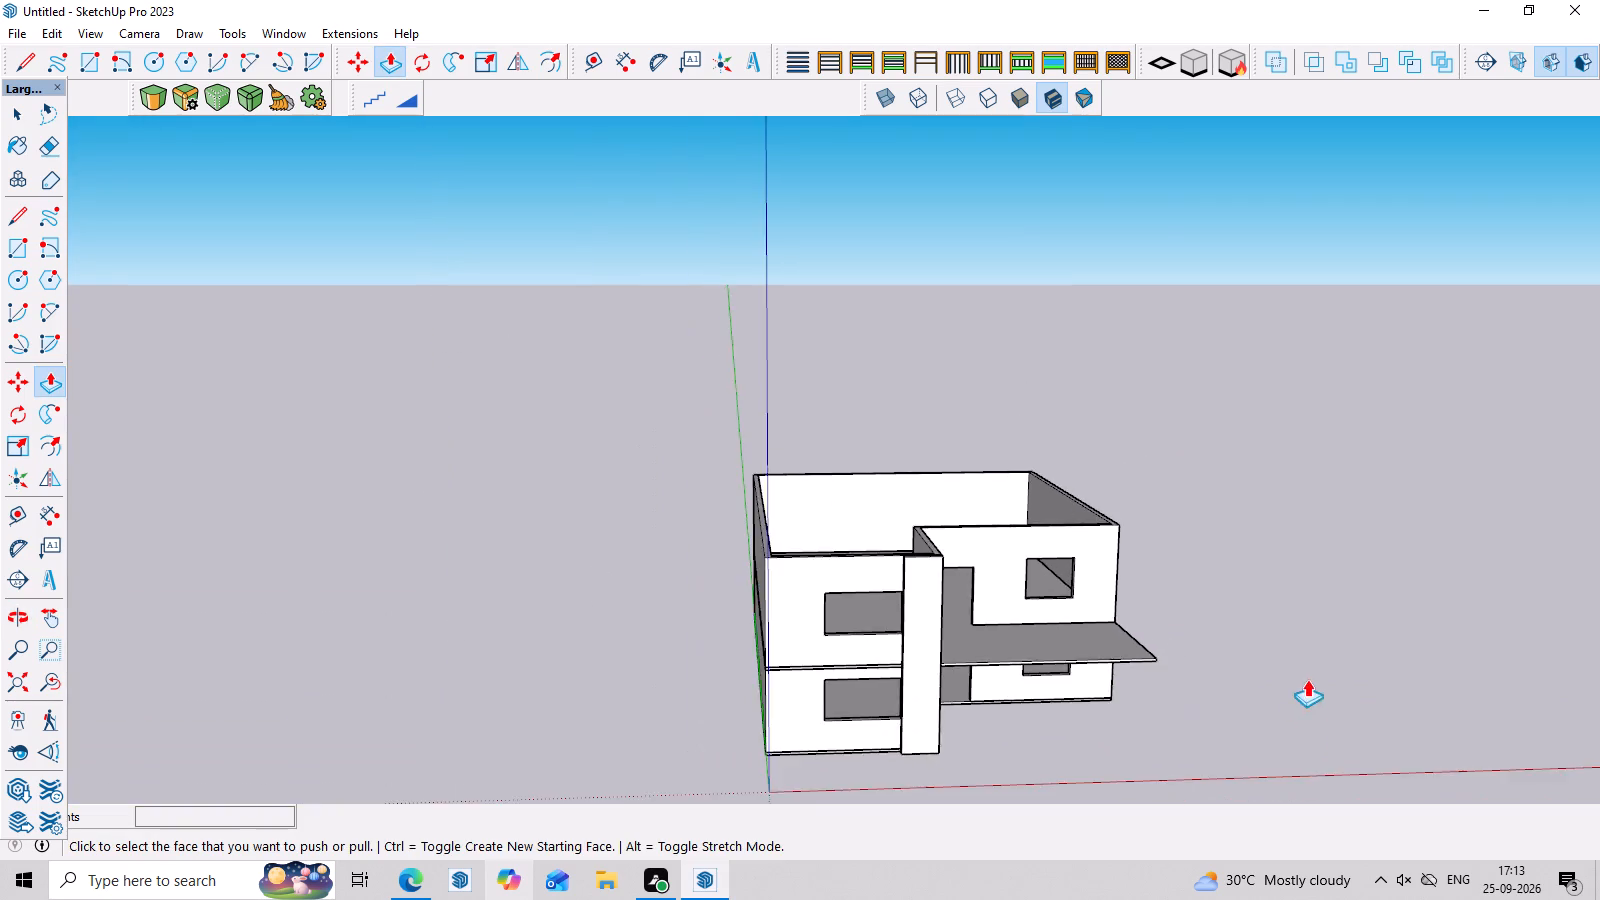
{"action": "middle_click_drag", "start_coordinate": [1310, 636], "coordinate": [1287, 494]}
{"action": "scroll", "coordinate": [1291, 662], "scroll_direction": "up", "scroll_amount": 10}
{"action": "middle_click_drag", "start_coordinate": [1161, 600], "coordinate": [1182, 684]}
{"action": "scroll", "coordinate": [1184, 656], "scroll_direction": "down", "scroll_amount": 3}
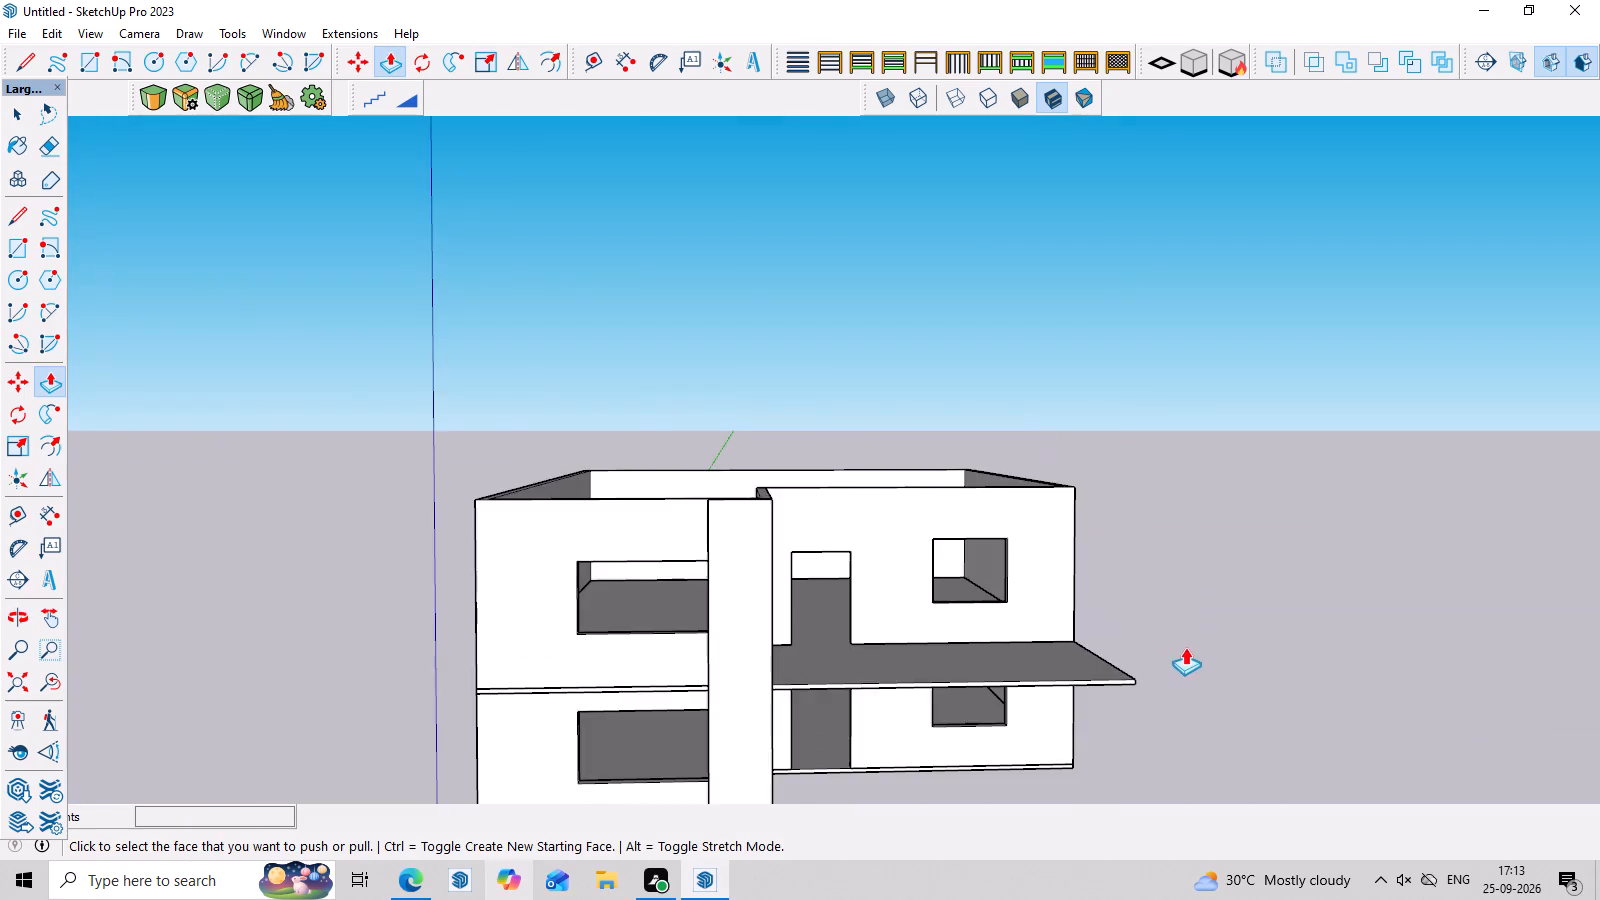
{"action": "scroll", "coordinate": [1185, 647], "scroll_direction": "down", "scroll_amount": 4}
{"action": "scroll", "coordinate": [1193, 622], "scroll_direction": "up", "scroll_amount": 4}
{"action": "key", "text": "space"}
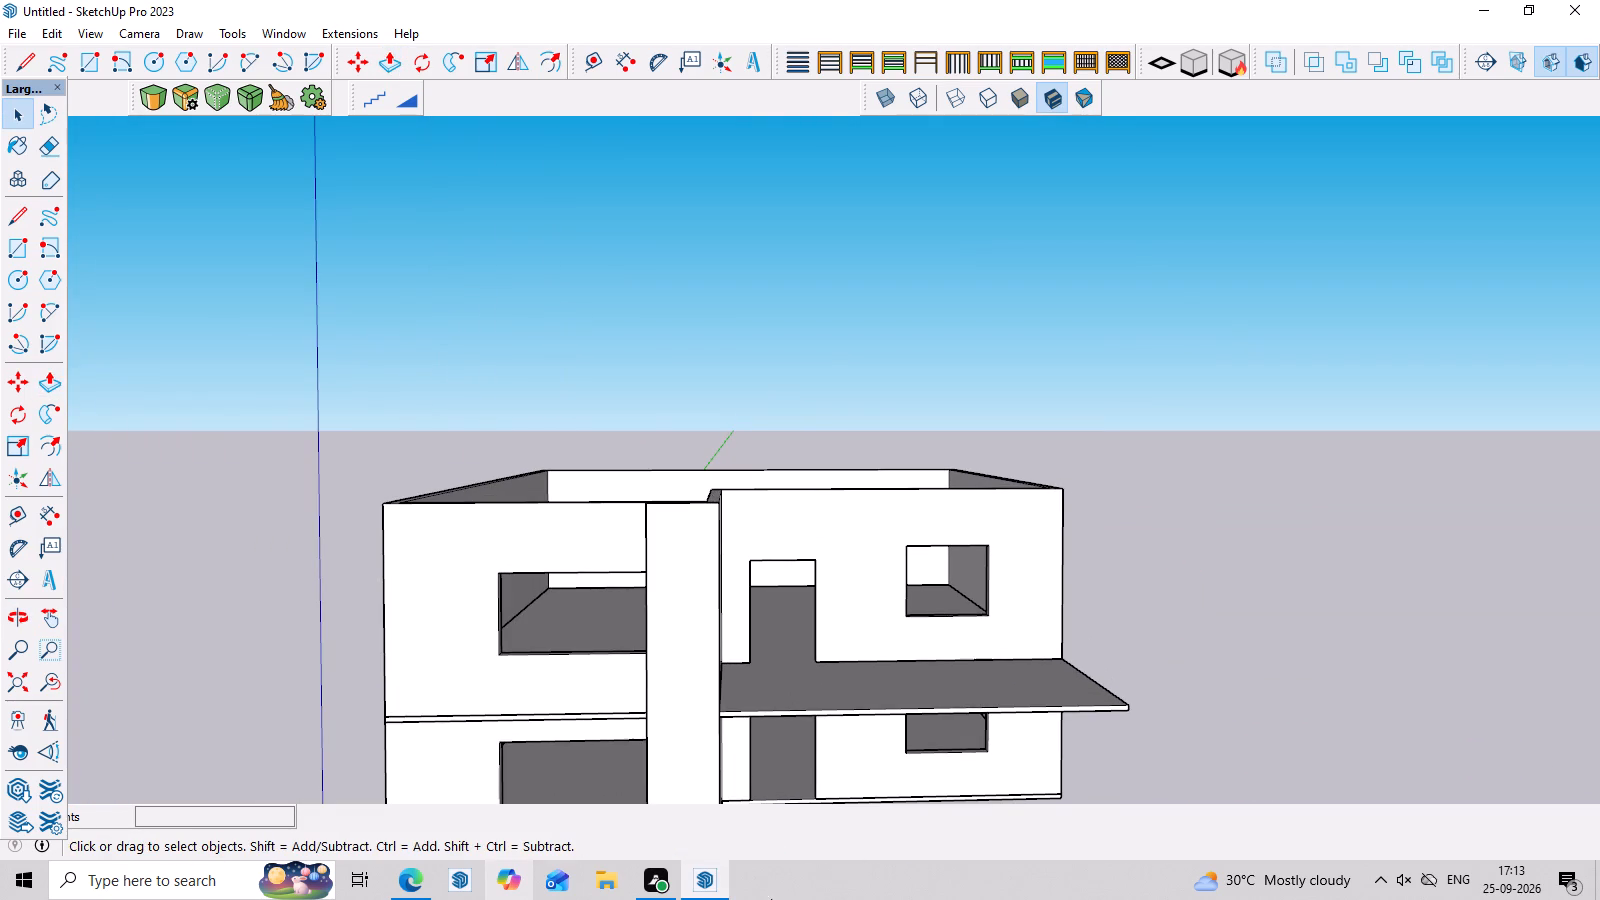
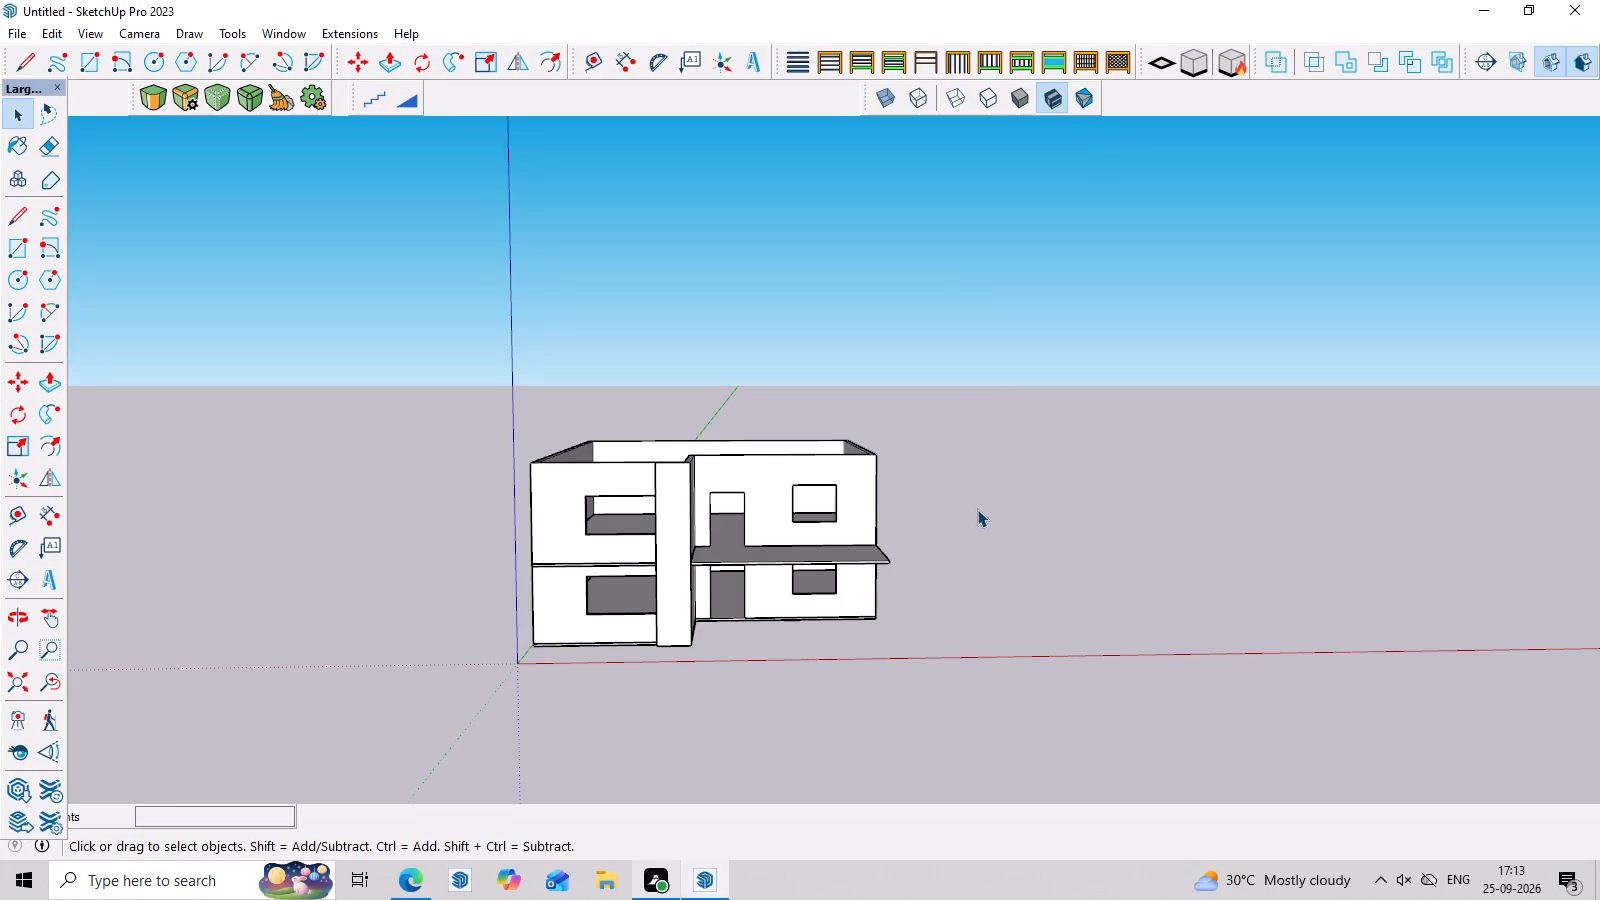
Open the projecting slab's group and Push/Pull its front edge face outward about 10" to line up with the pillar's front face.
{"action": "scroll", "coordinate": [603, 589], "scroll_direction": "up", "scroll_amount": 3}
{"action": "scroll", "coordinate": [734, 483], "scroll_direction": "up", "scroll_amount": 4}
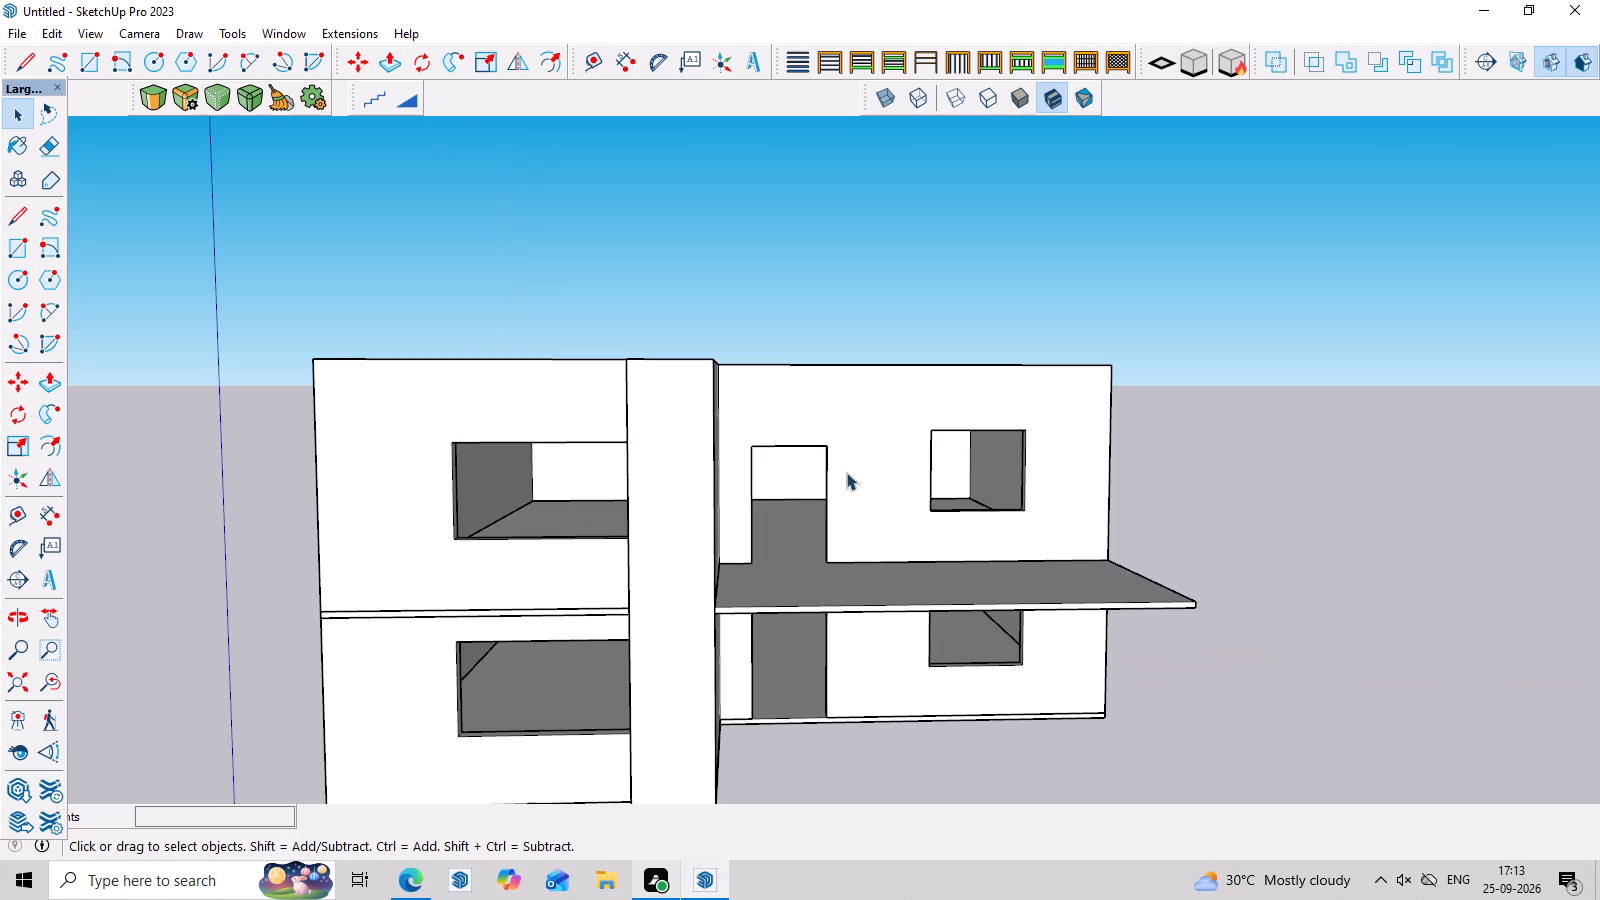
{"action": "middle_click_drag", "start_coordinate": [895, 485], "coordinate": [966, 352]}
{"action": "scroll", "coordinate": [967, 354], "scroll_direction": "up", "scroll_amount": 1}
{"action": "scroll", "coordinate": [967, 354], "scroll_direction": "down", "scroll_amount": 3}
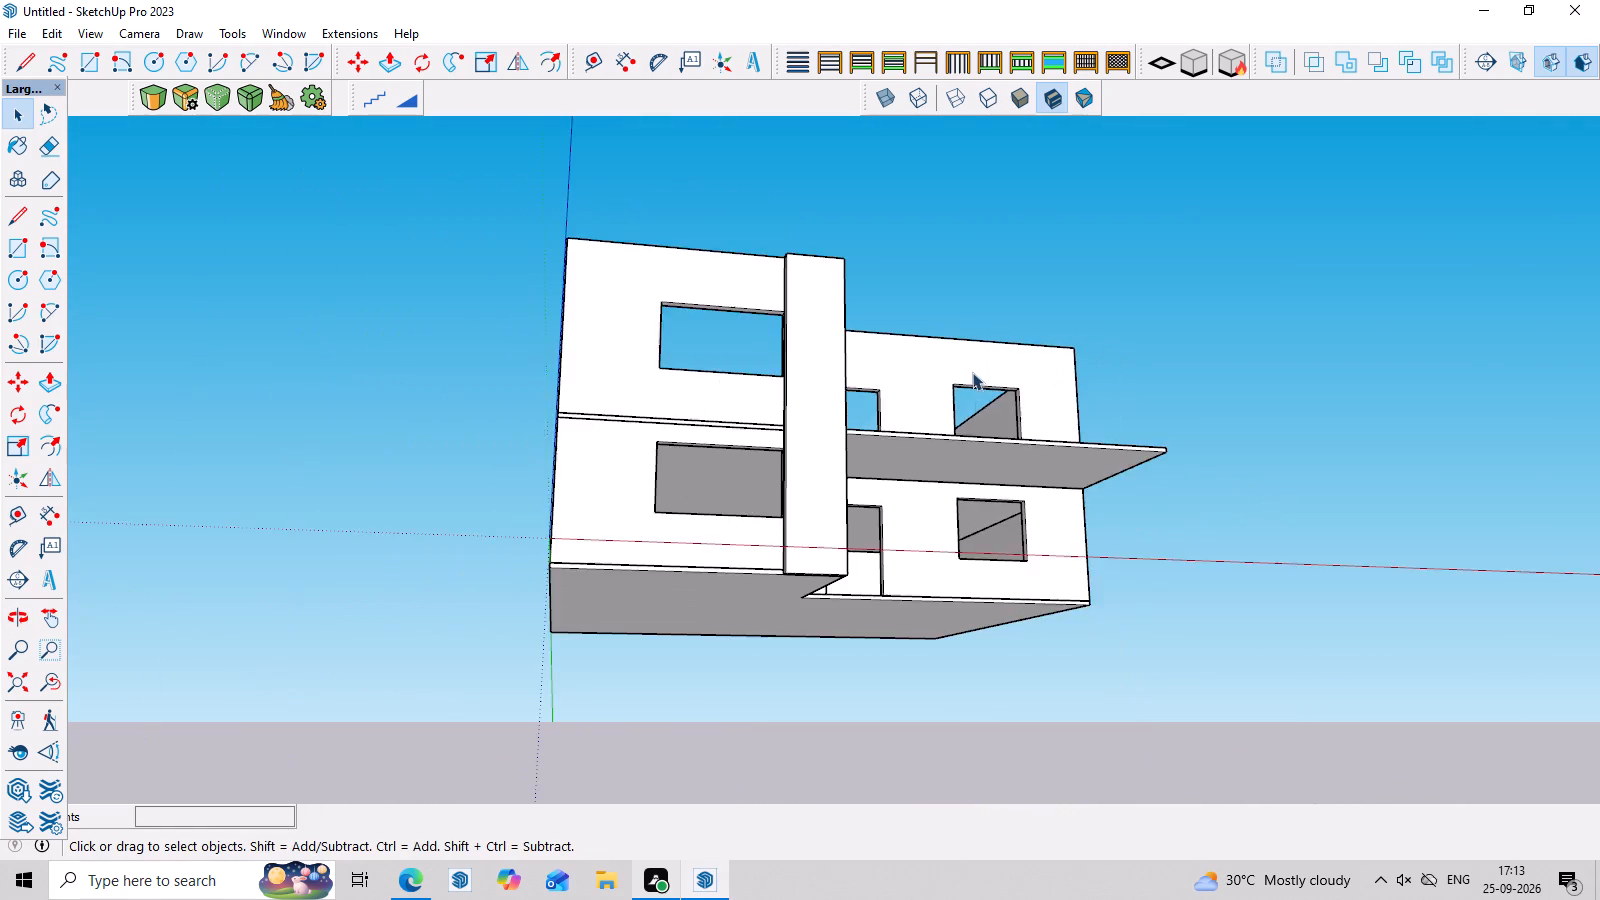
{"action": "scroll", "coordinate": [972, 372], "scroll_direction": "down", "scroll_amount": 5}
{"action": "middle_click_drag", "start_coordinate": [984, 396], "coordinate": [851, 532]}
{"action": "scroll", "coordinate": [926, 554], "scroll_direction": "up", "scroll_amount": 4}
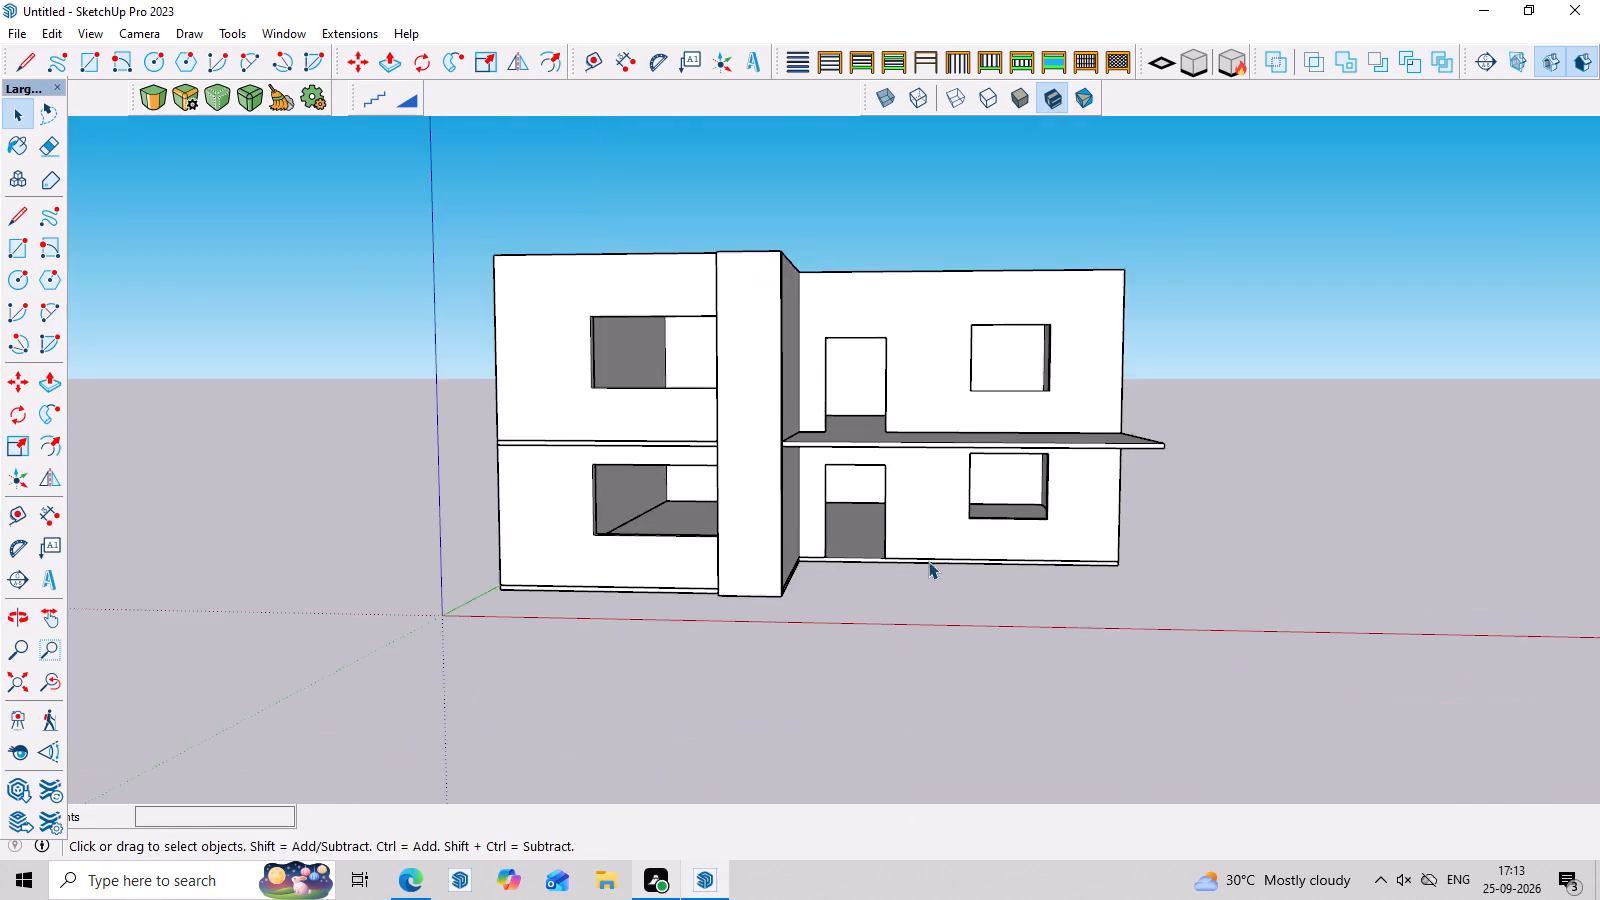
{"action": "scroll", "coordinate": [928, 561], "scroll_direction": "up", "scroll_amount": 2}
{"action": "middle_click_drag", "start_coordinate": [994, 600], "coordinate": [1004, 627]}
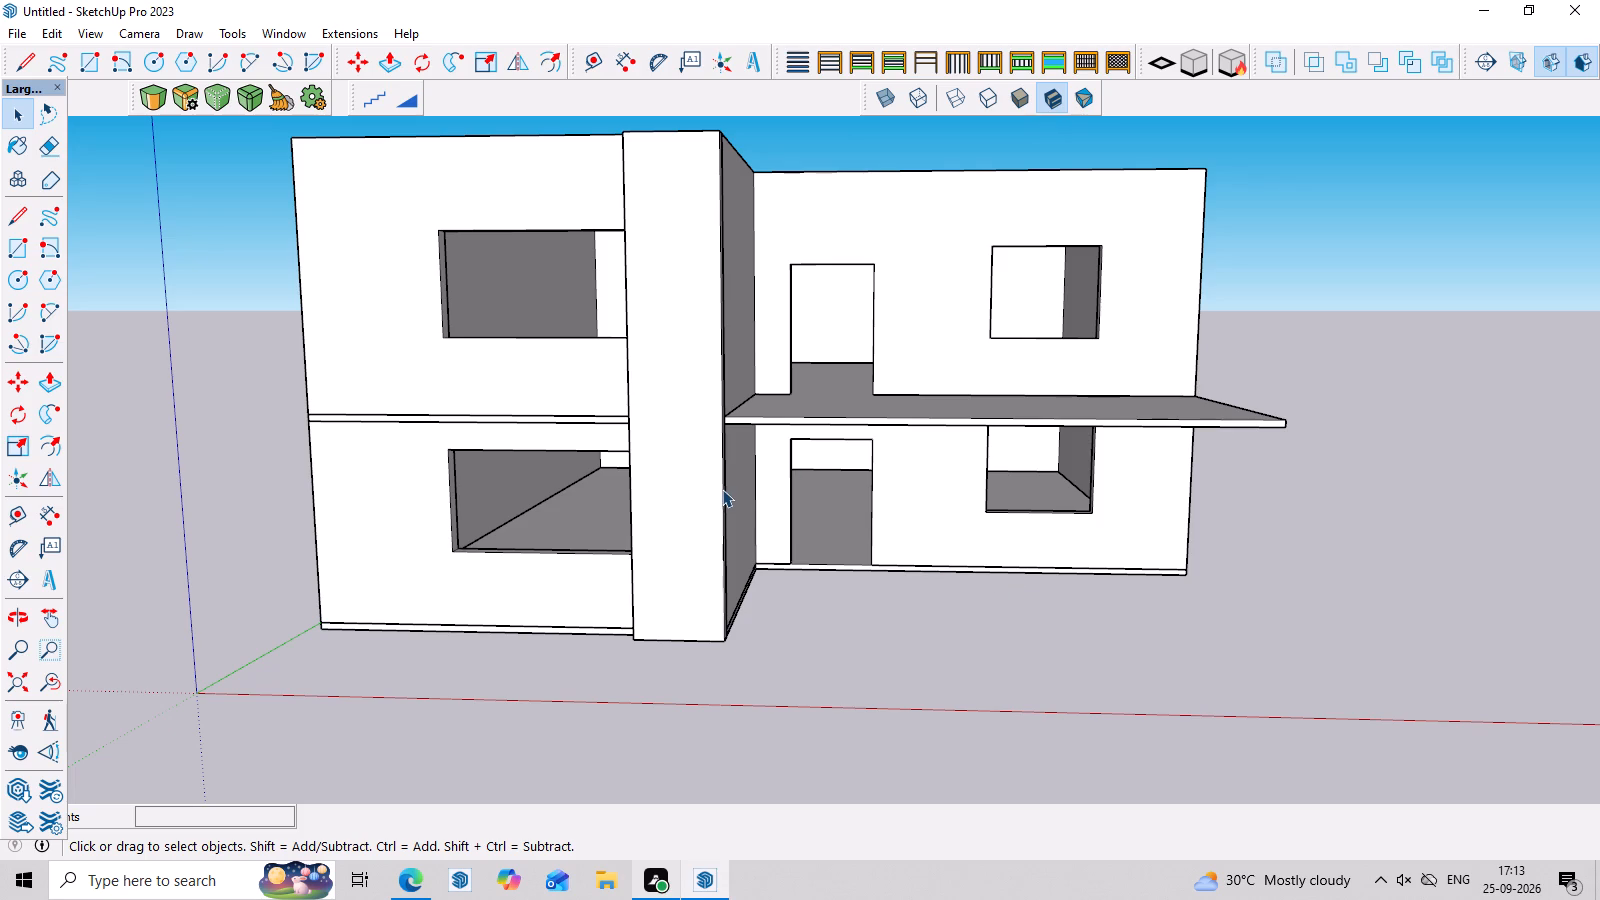
{"action": "scroll", "coordinate": [741, 446], "scroll_direction": "up", "scroll_amount": 6}
{"action": "middle_click_drag", "start_coordinate": [741, 406], "coordinate": [740, 439]}
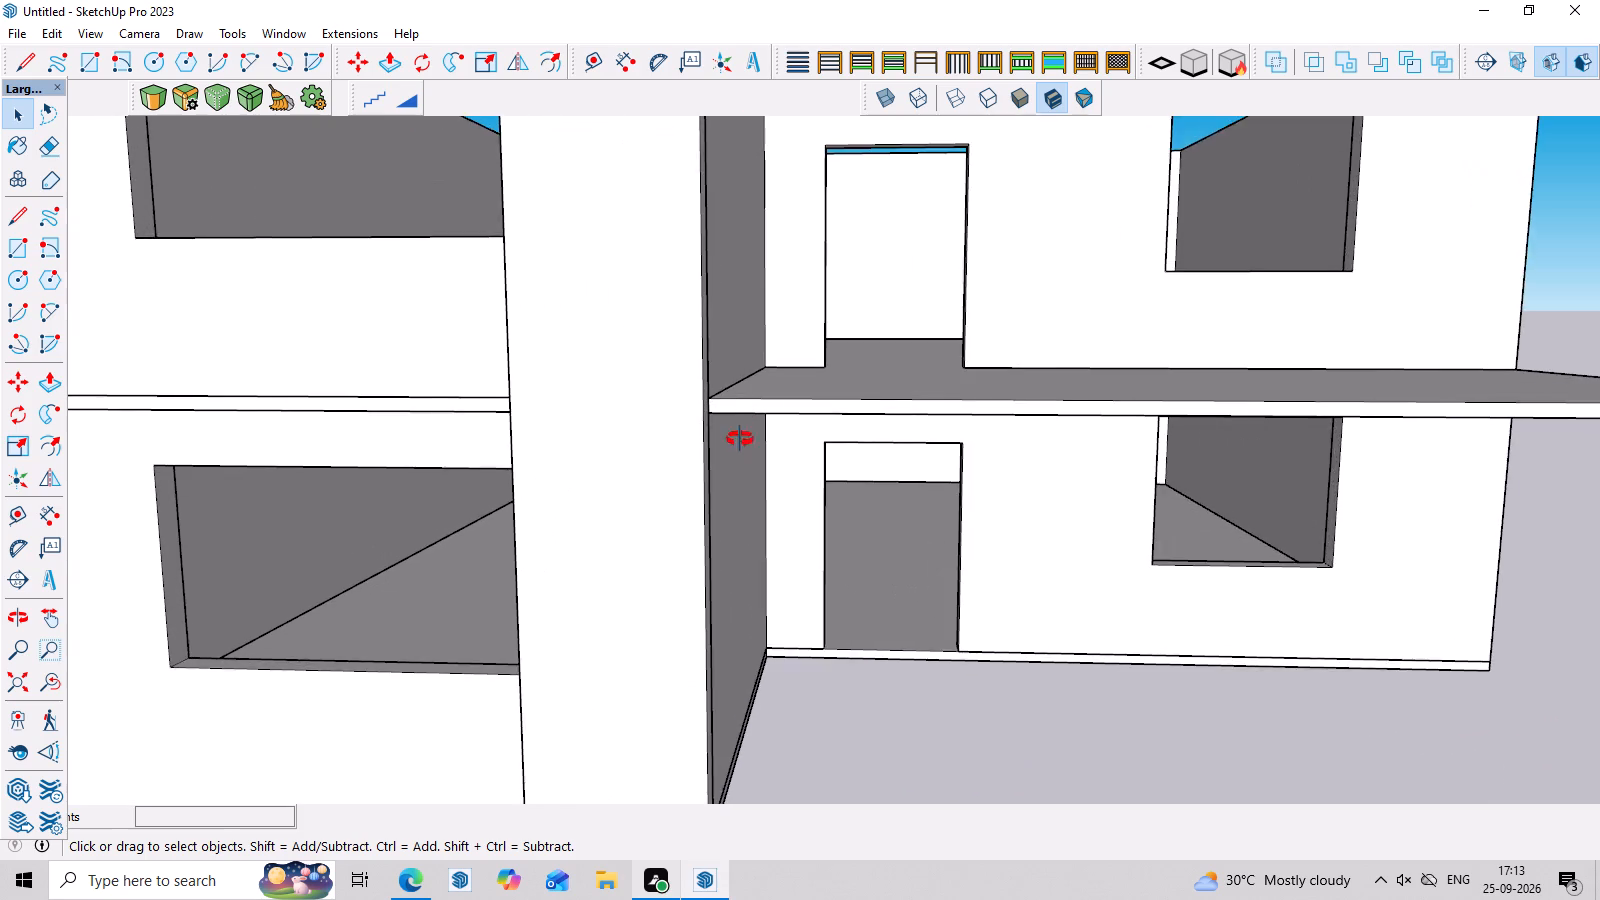
{"action": "middle_click_drag", "start_coordinate": [740, 439], "coordinate": [743, 480]}
{"action": "scroll", "coordinate": [739, 438], "scroll_direction": "up", "scroll_amount": 6}
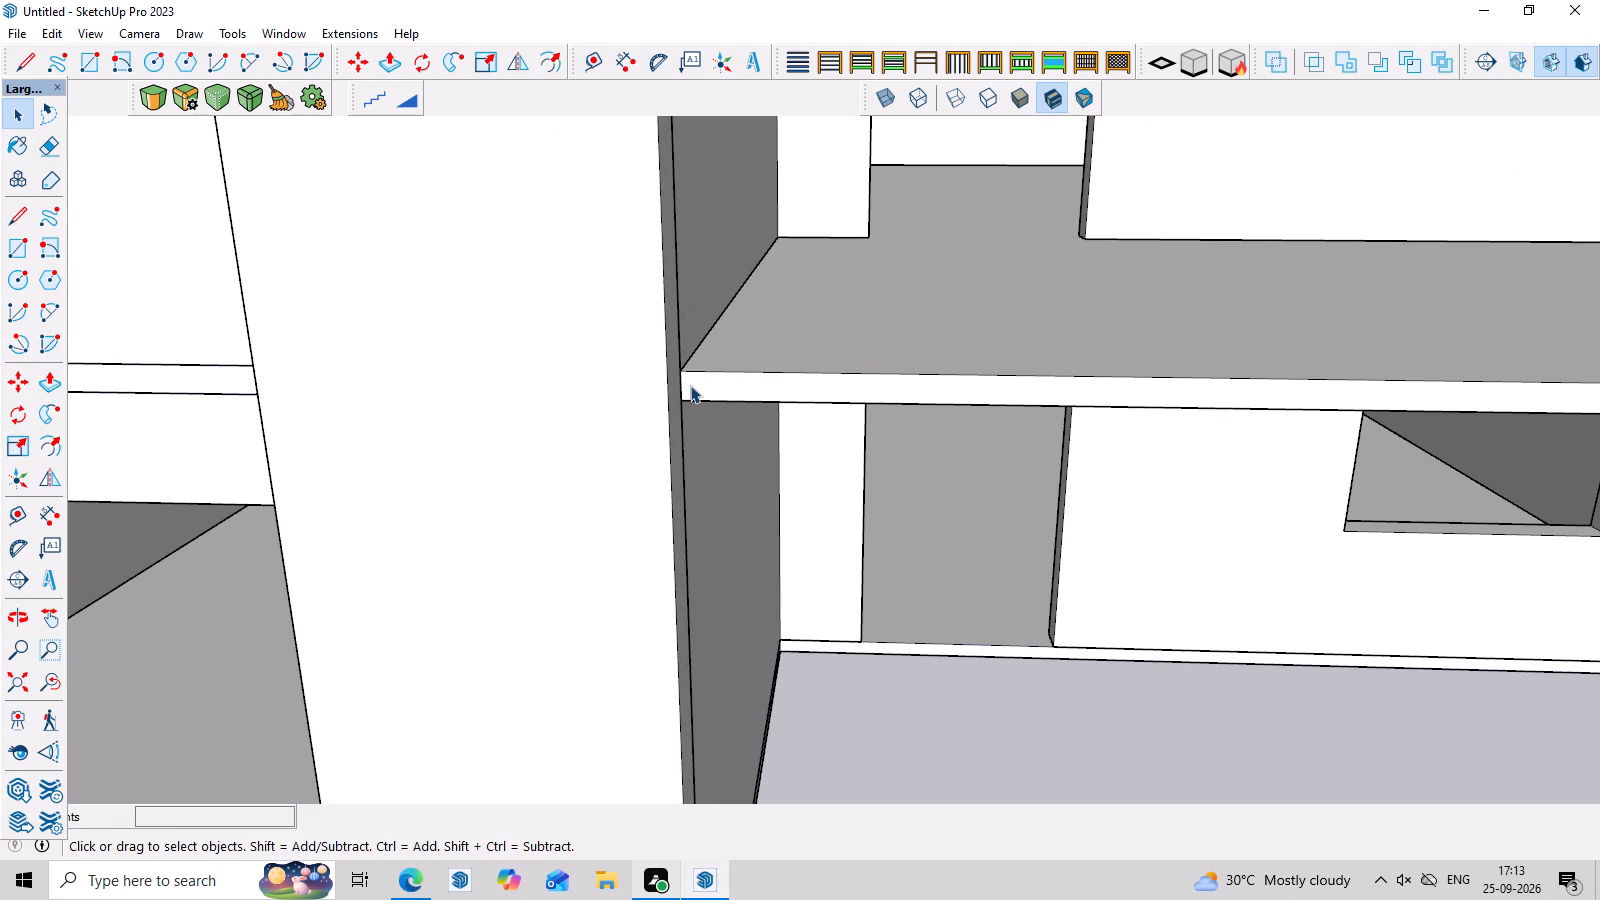
{"action": "left_click", "coordinate": [690, 385]}
{"action": "double_click", "coordinate": [690, 385]}
{"action": "left_click", "coordinate": [690, 385]}
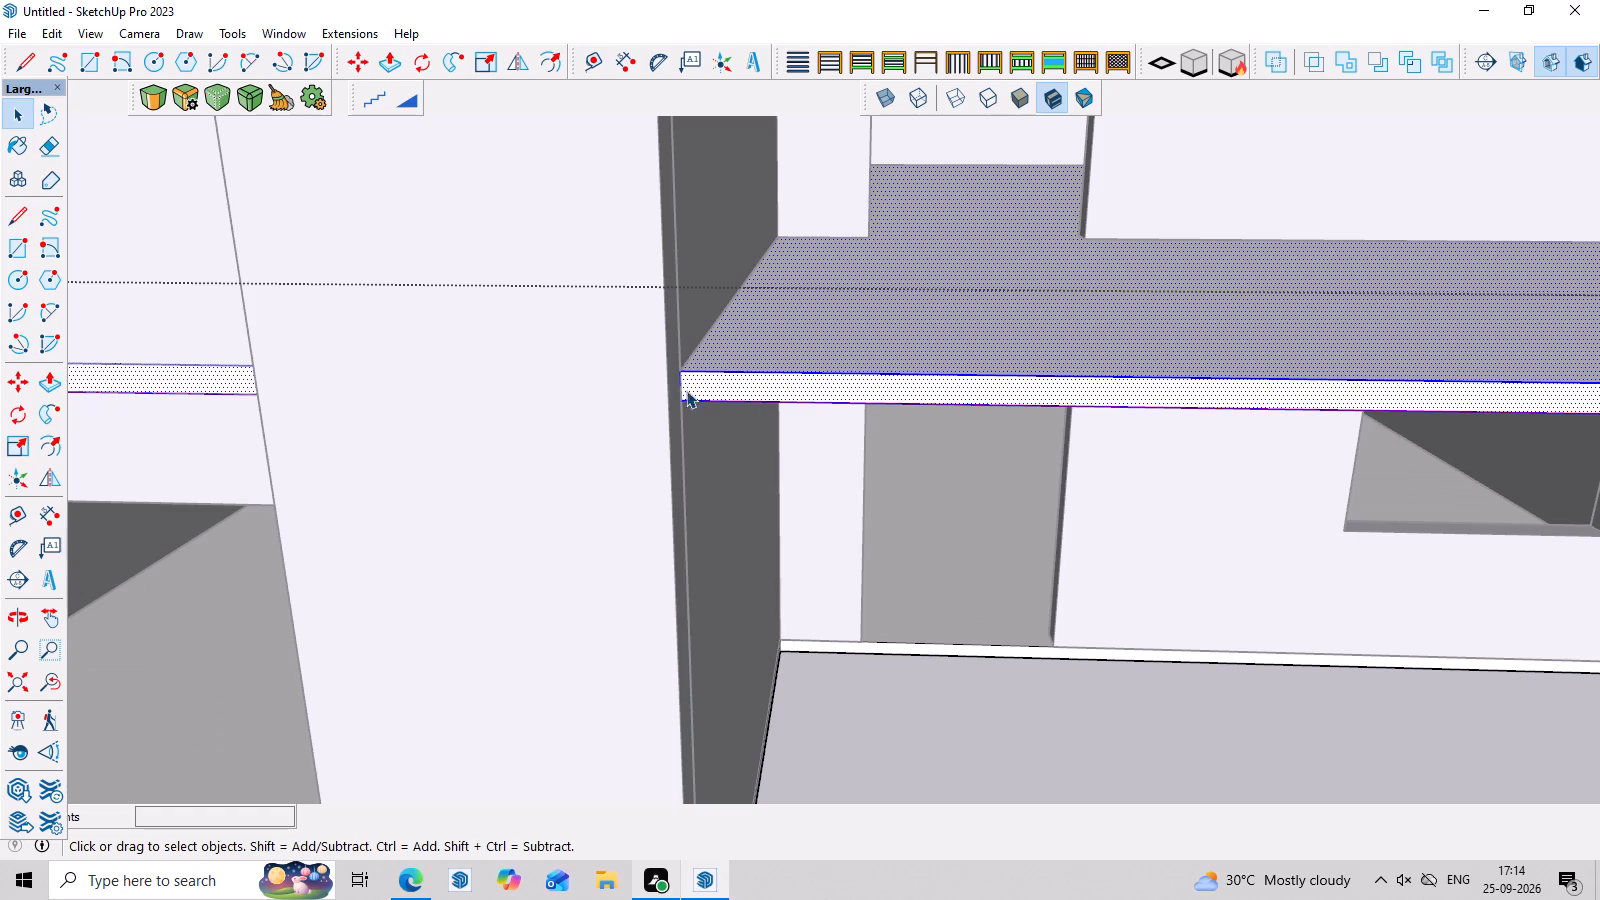
{"action": "left_click", "coordinate": [694, 388]}
{"action": "key", "text": "p"}
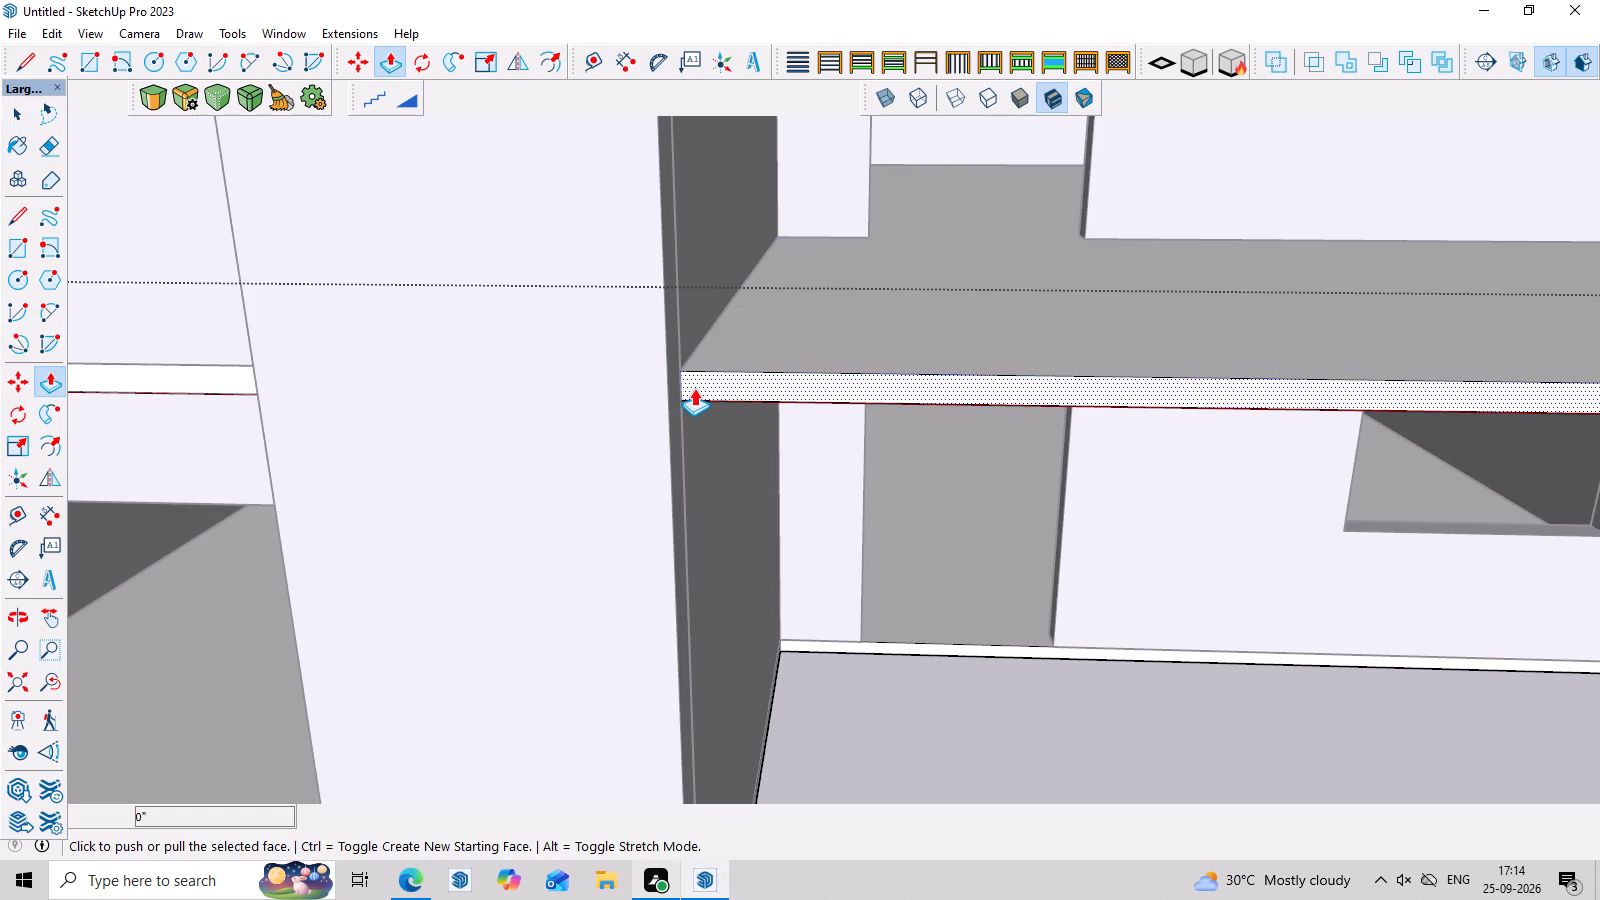
{"action": "left_click", "coordinate": [694, 388]}
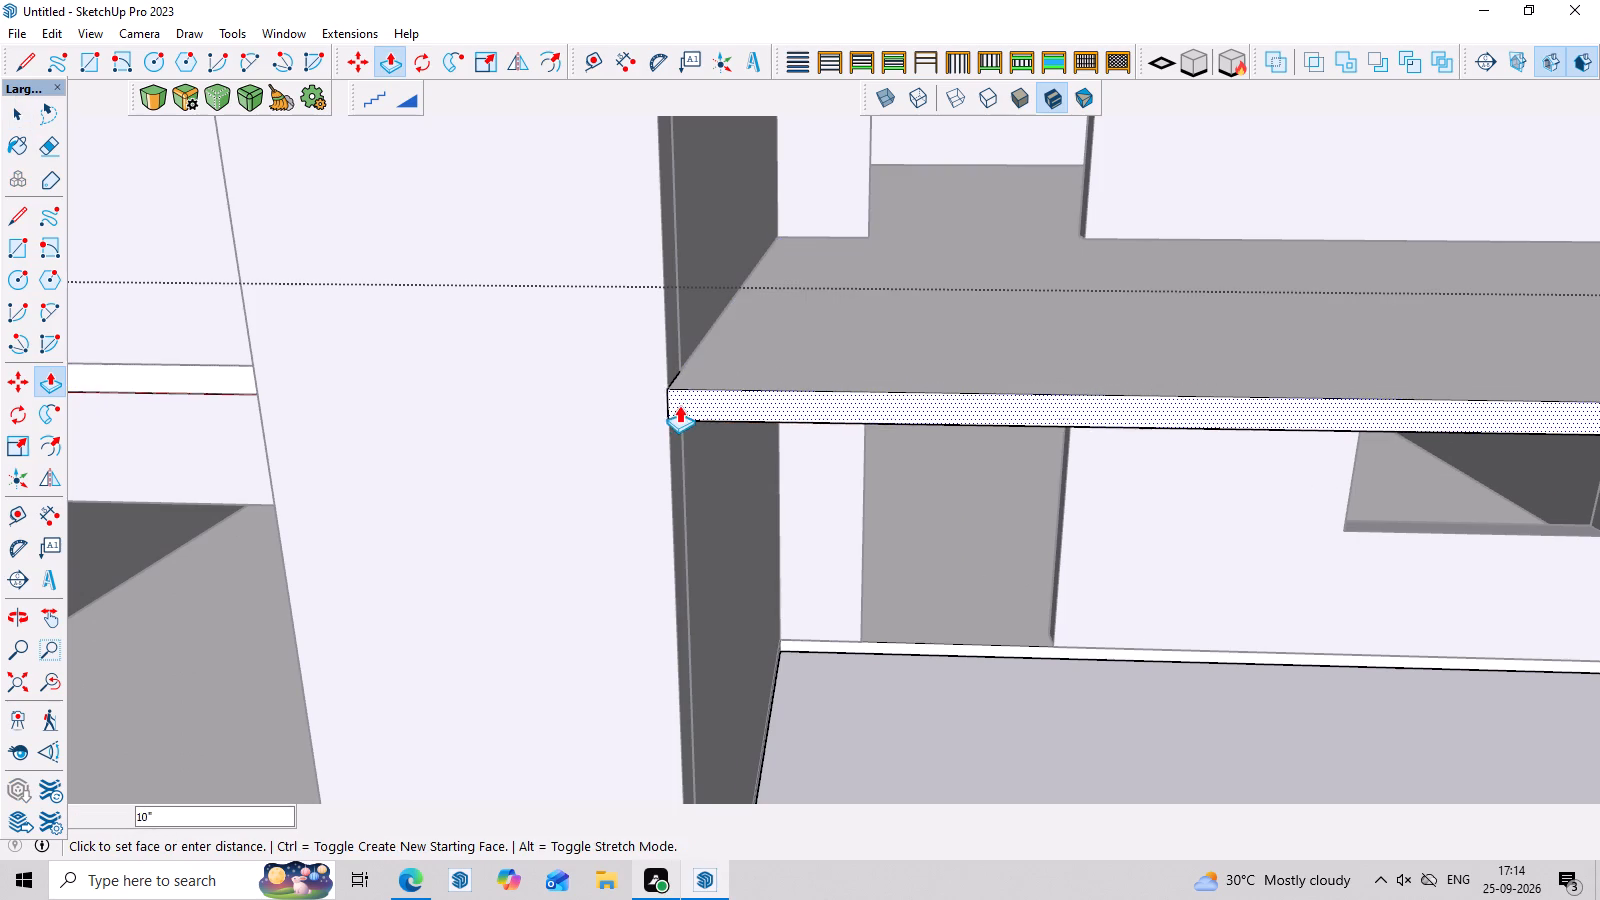
{"action": "scroll", "coordinate": [669, 424], "scroll_direction": "up", "scroll_amount": 3}
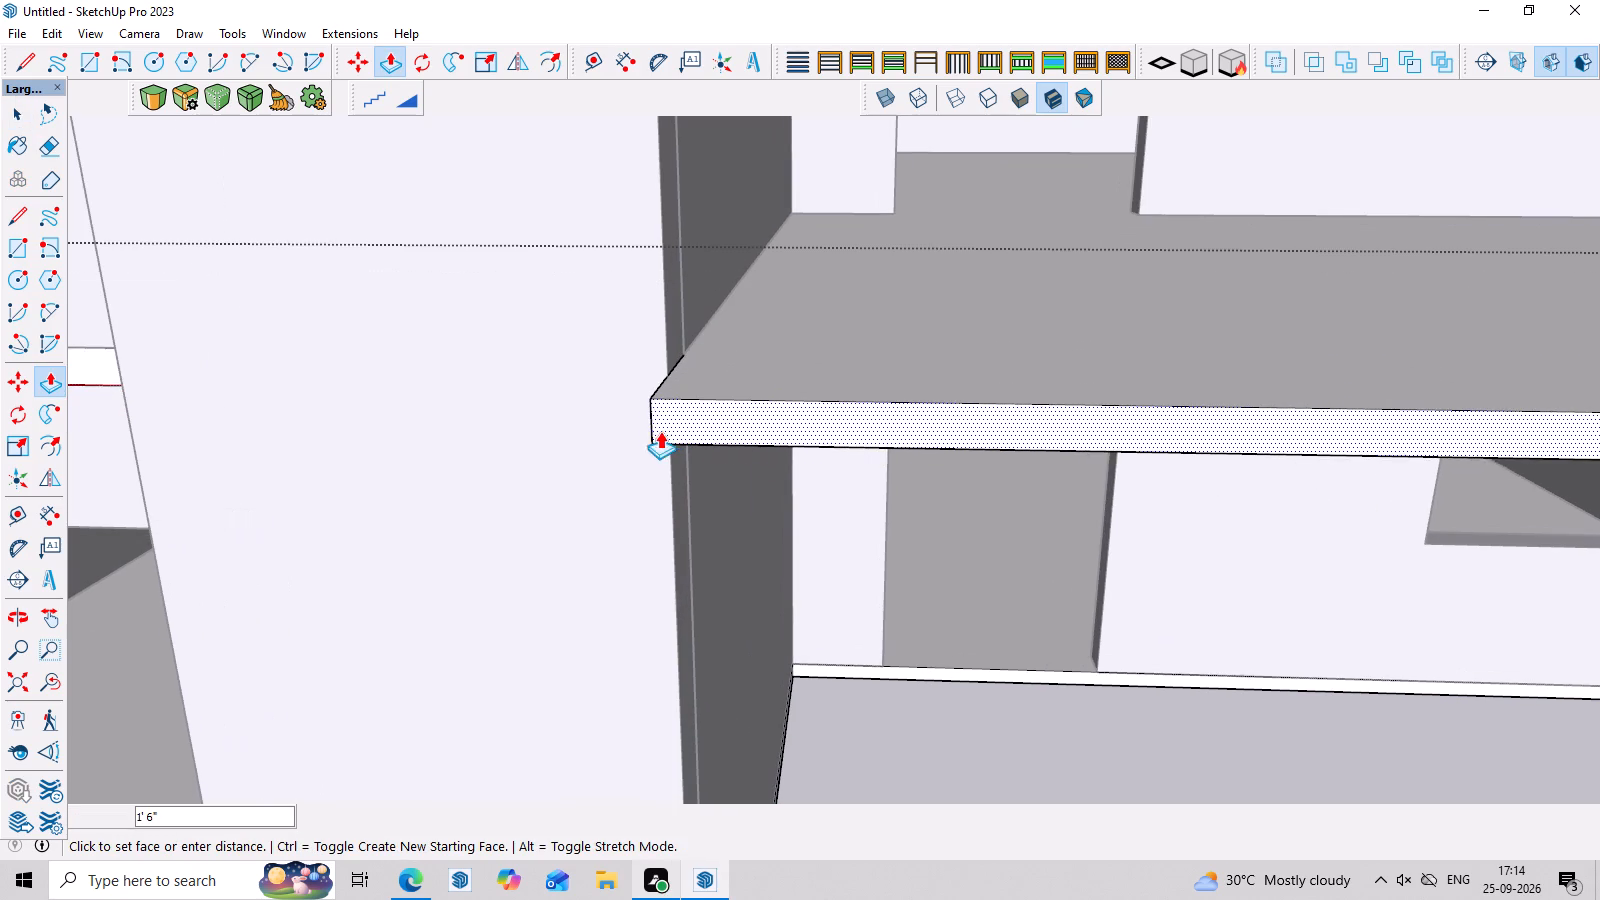
{"action": "middle_click_drag", "start_coordinate": [668, 428], "coordinate": [699, 456]}
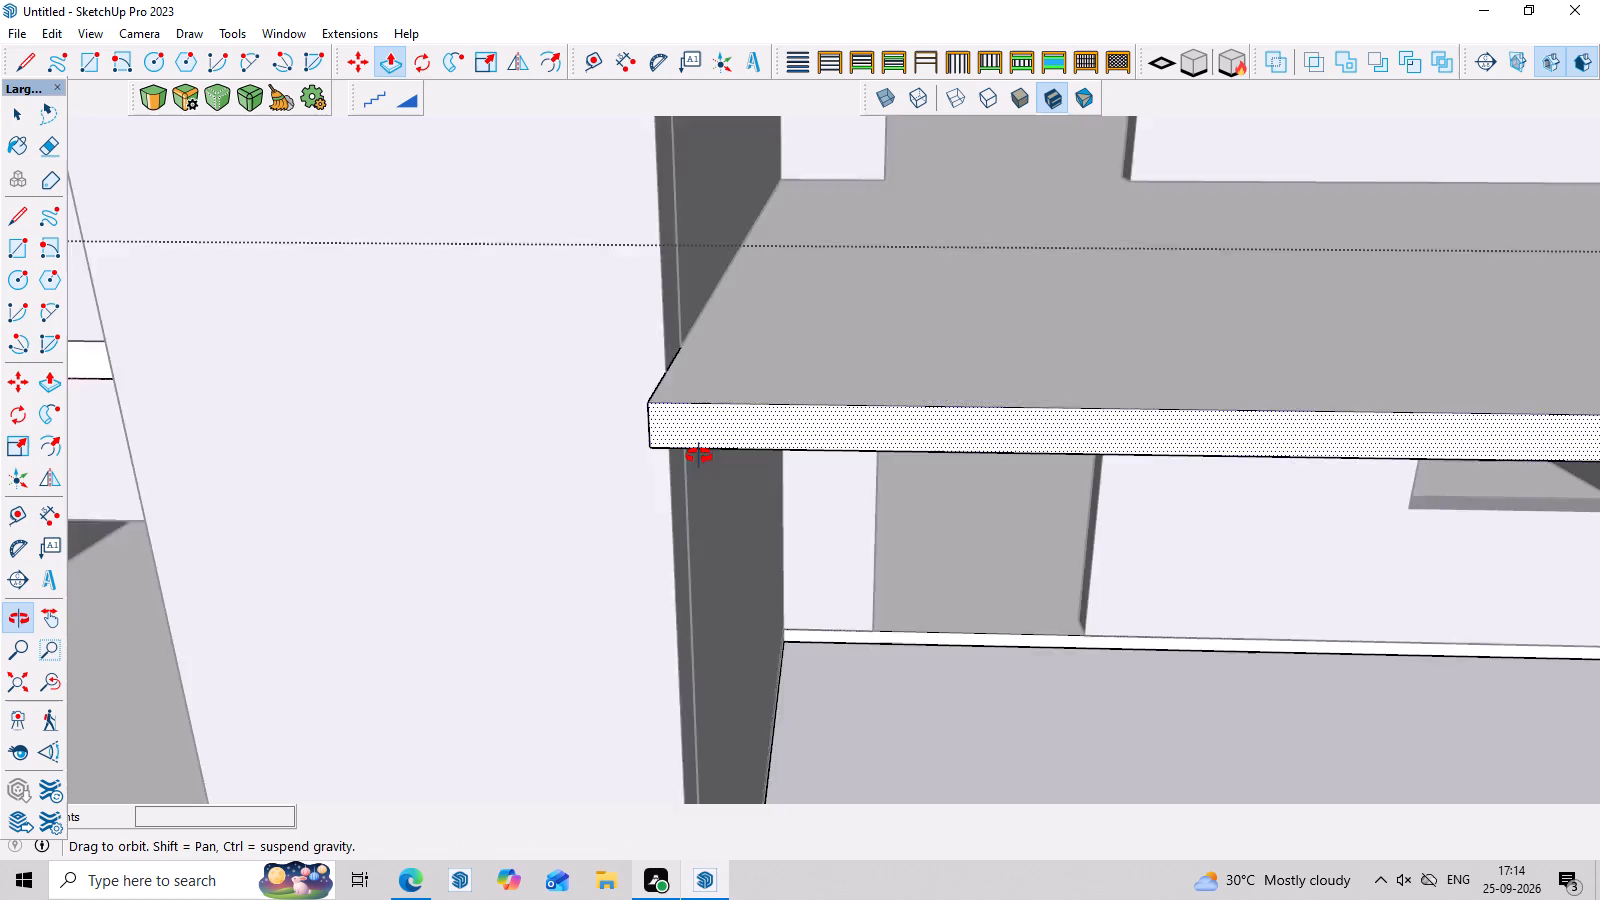
{"action": "middle_click_drag", "start_coordinate": [699, 456], "coordinate": [863, 443]}
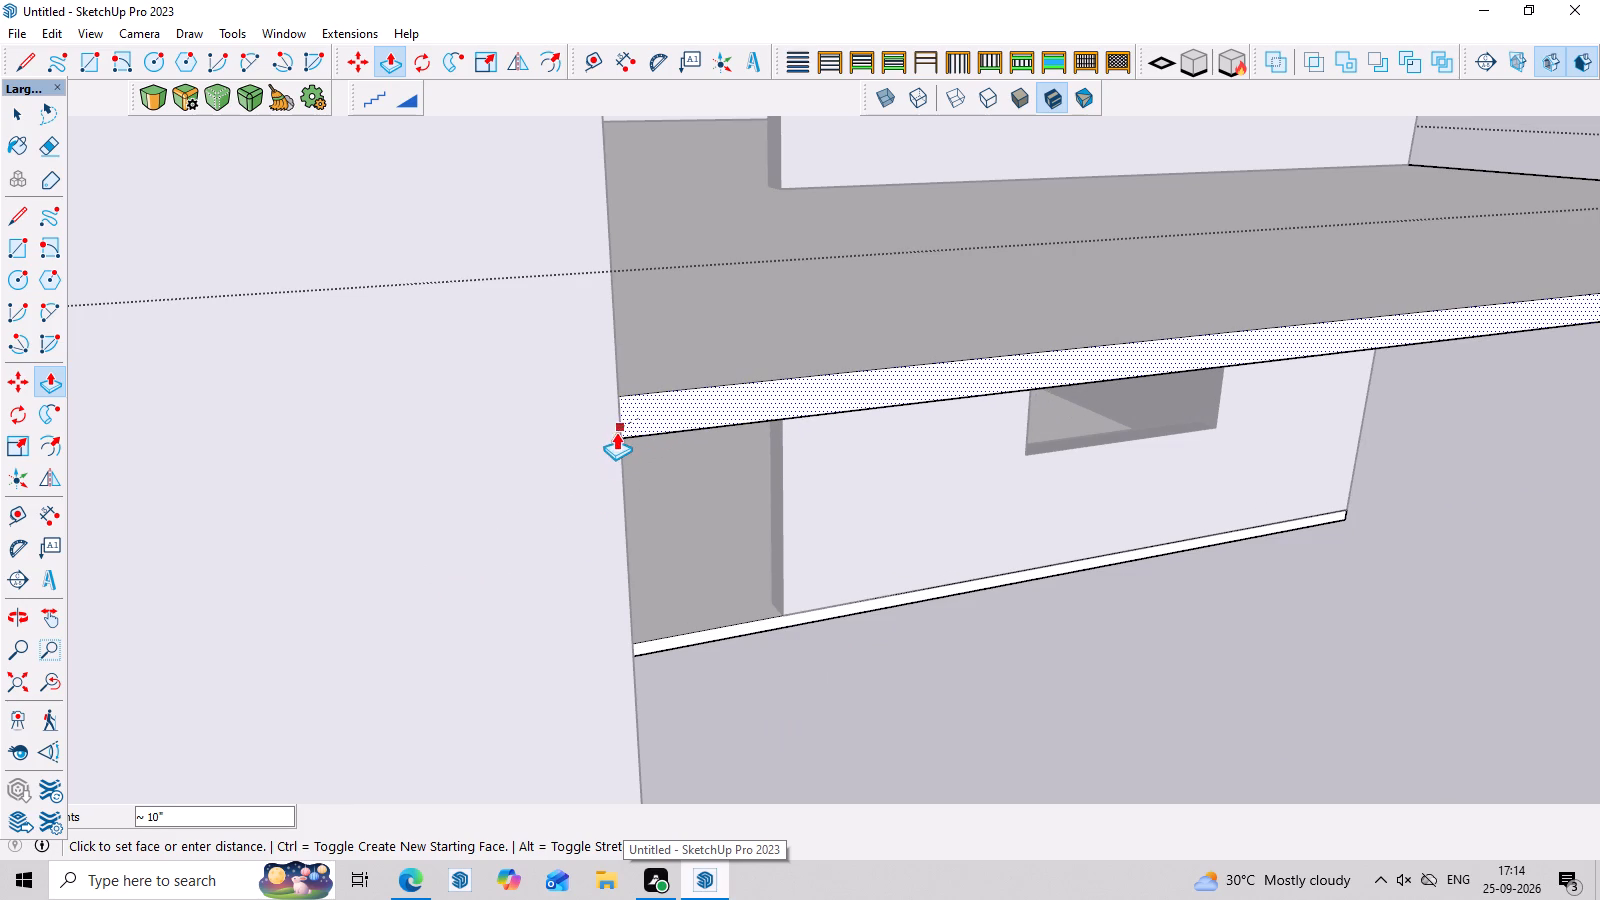
{"action": "left_click", "coordinate": [615, 436]}
{"action": "scroll", "coordinate": [628, 467], "scroll_direction": "down", "scroll_amount": 16}
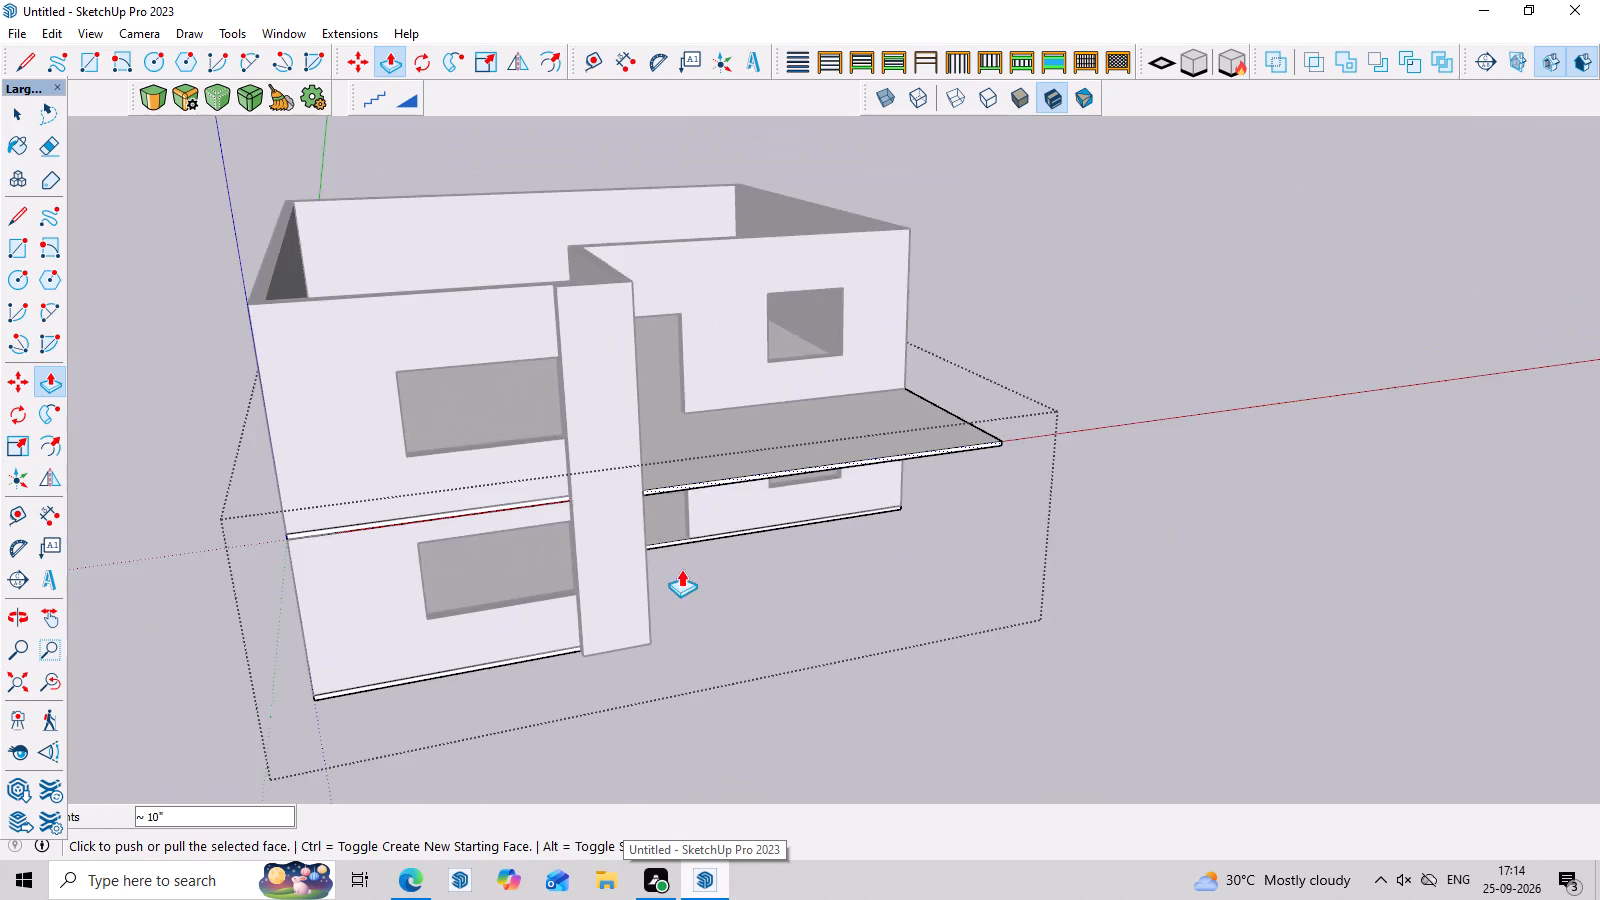
Finish editing the slab and close its group.
{"action": "scroll", "coordinate": [697, 592], "scroll_direction": "down", "scroll_amount": 3}
{"action": "middle_click_drag", "start_coordinate": [1149, 297], "coordinate": [1064, 334]}
{"action": "key", "text": "space"}
{"action": "left_click", "coordinate": [1030, 289]}
{"action": "middle_click_drag", "start_coordinate": [1151, 472], "coordinate": [1097, 309]}
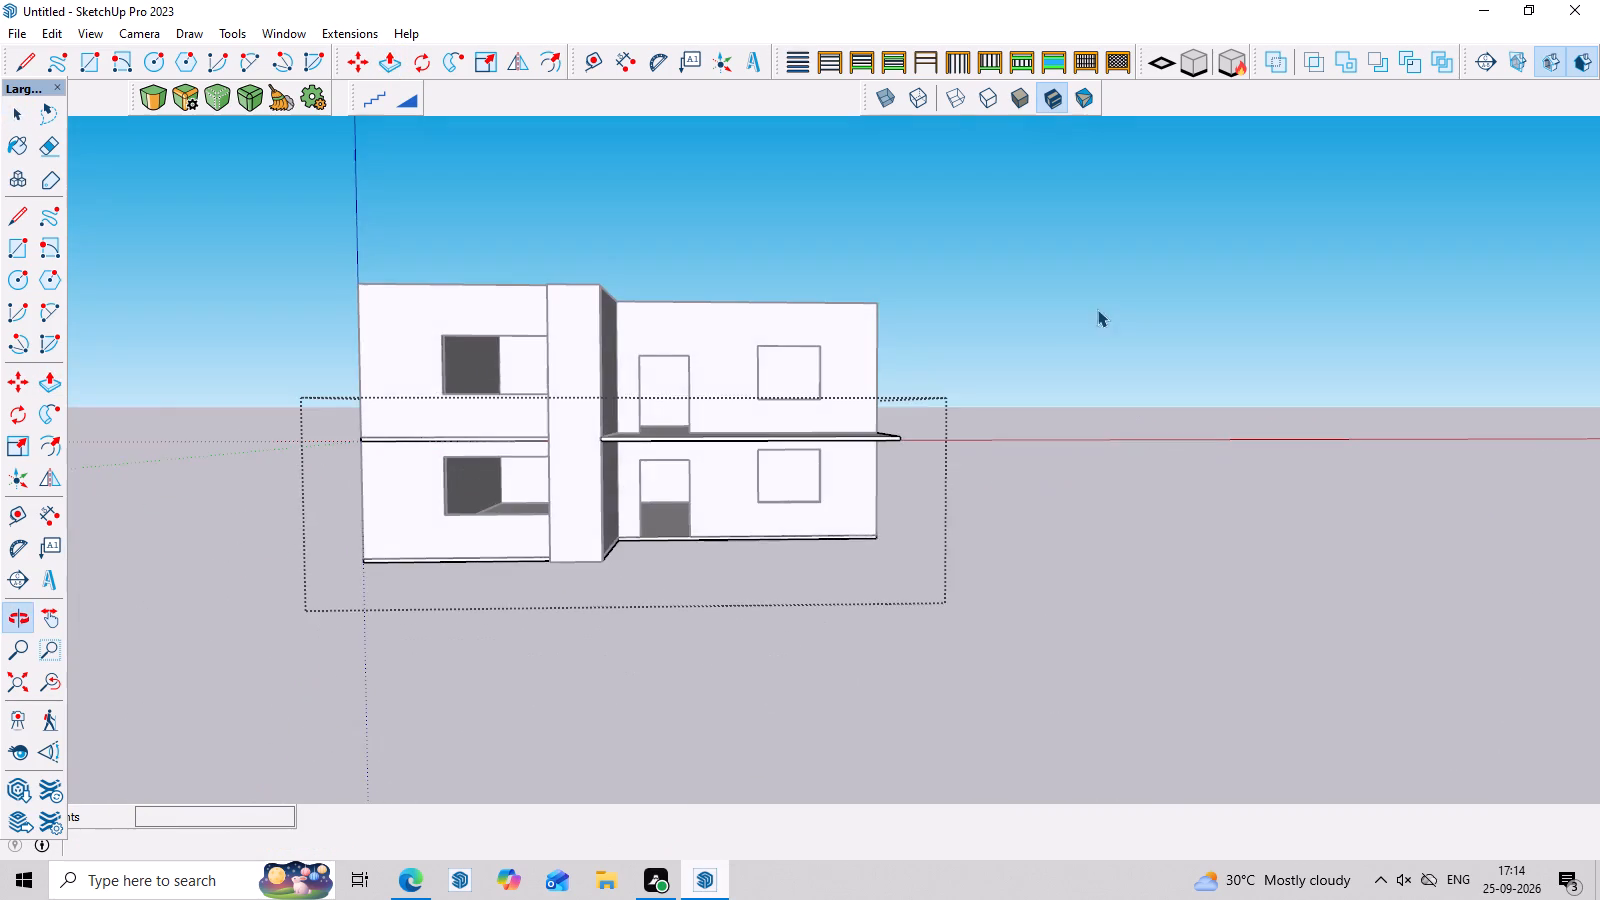
{"action": "scroll", "coordinate": [744, 382], "scroll_direction": "up", "scroll_amount": 7}
{"action": "middle_click_drag", "start_coordinate": [726, 422], "coordinate": [715, 534]}
{"action": "scroll", "coordinate": [710, 584], "scroll_direction": "down", "scroll_amount": 6}
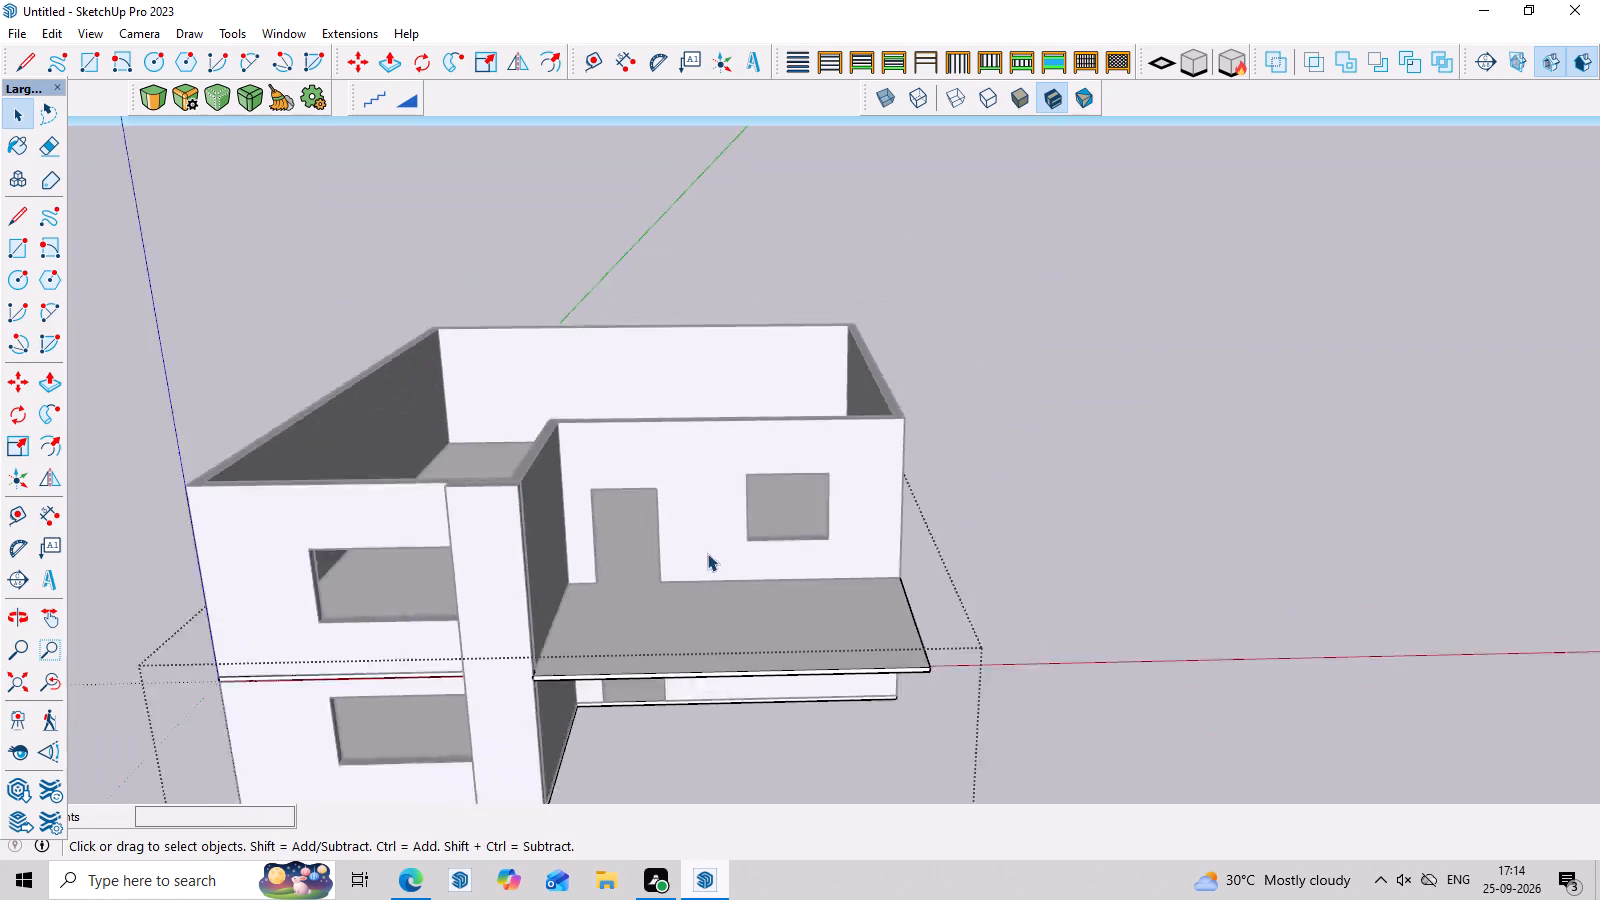
{"action": "scroll", "coordinate": [707, 553], "scroll_direction": "down", "scroll_amount": 2}
{"action": "middle_click_drag", "start_coordinate": [891, 467], "coordinate": [890, 311]}
{"action": "scroll", "coordinate": [1358, 542], "scroll_direction": "up", "scroll_amount": 6}
{"action": "left_click_drag", "start_coordinate": [1021, 434], "coordinate": [1037, 430]}
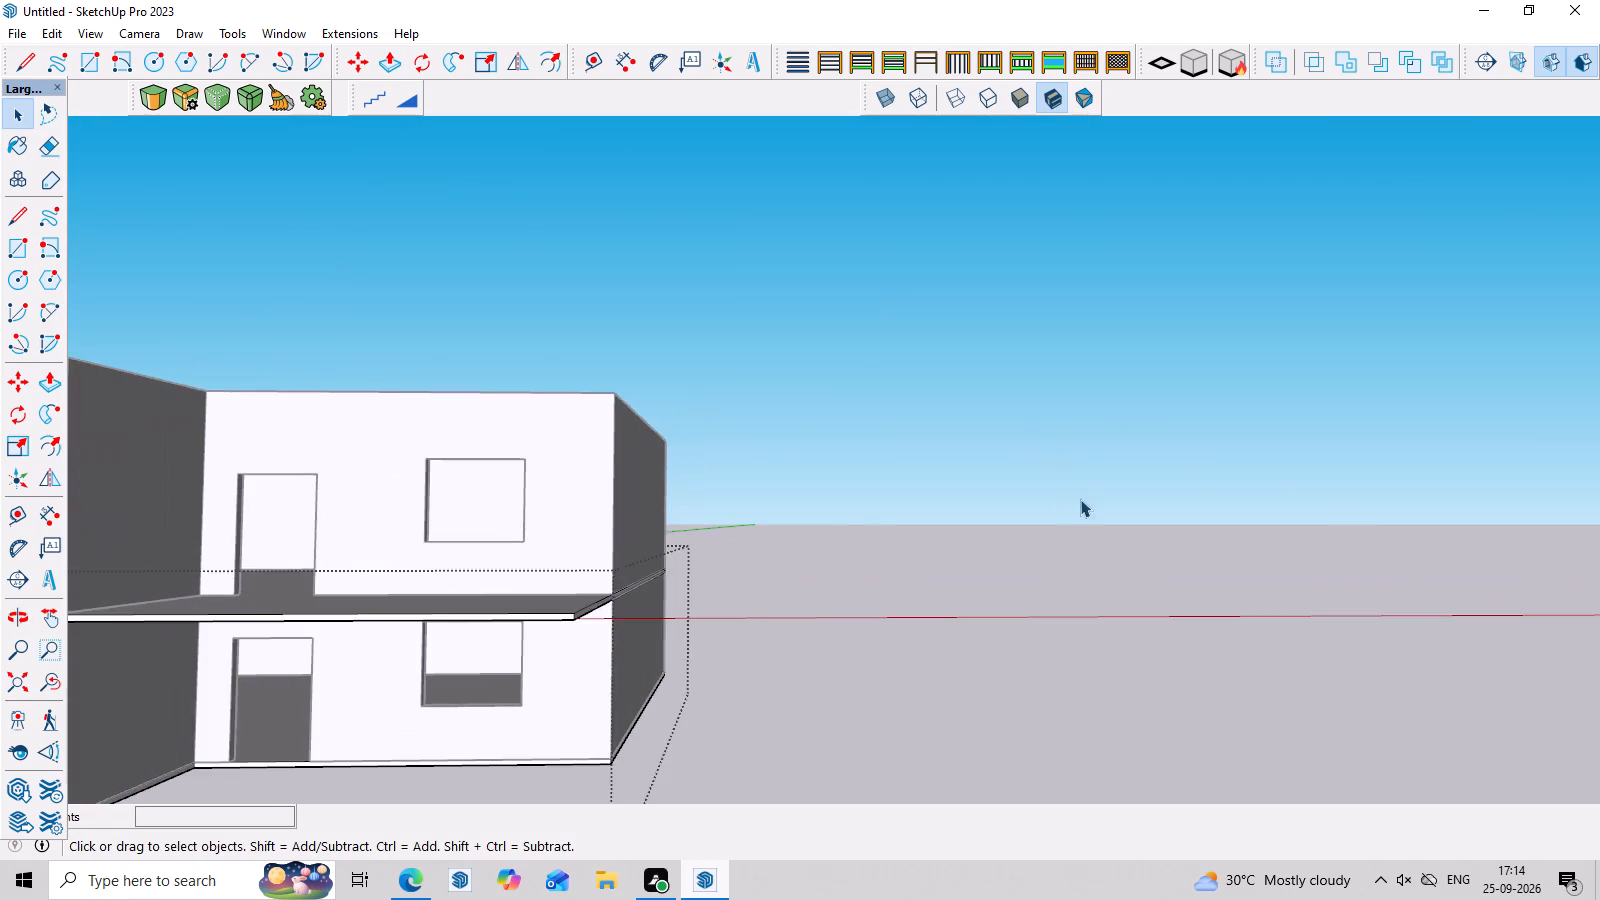
{"action": "scroll", "coordinate": [1083, 493], "scroll_direction": "down", "scroll_amount": 4}
{"action": "left_click", "coordinate": [1024, 470]}
Examine the extended slab, its junction with the pillar and the upper-floor walls from the front, above and below.
{"action": "scroll", "coordinate": [976, 471], "scroll_direction": "down", "scroll_amount": 5}
{"action": "middle_click_drag", "start_coordinate": [994, 481], "coordinate": [1005, 637]}
{"action": "scroll", "coordinate": [804, 576], "scroll_direction": "up", "scroll_amount": 4}
{"action": "scroll", "coordinate": [661, 466], "scroll_direction": "down", "scroll_amount": 2}
{"action": "scroll", "coordinate": [653, 464], "scroll_direction": "up", "scroll_amount": 2}
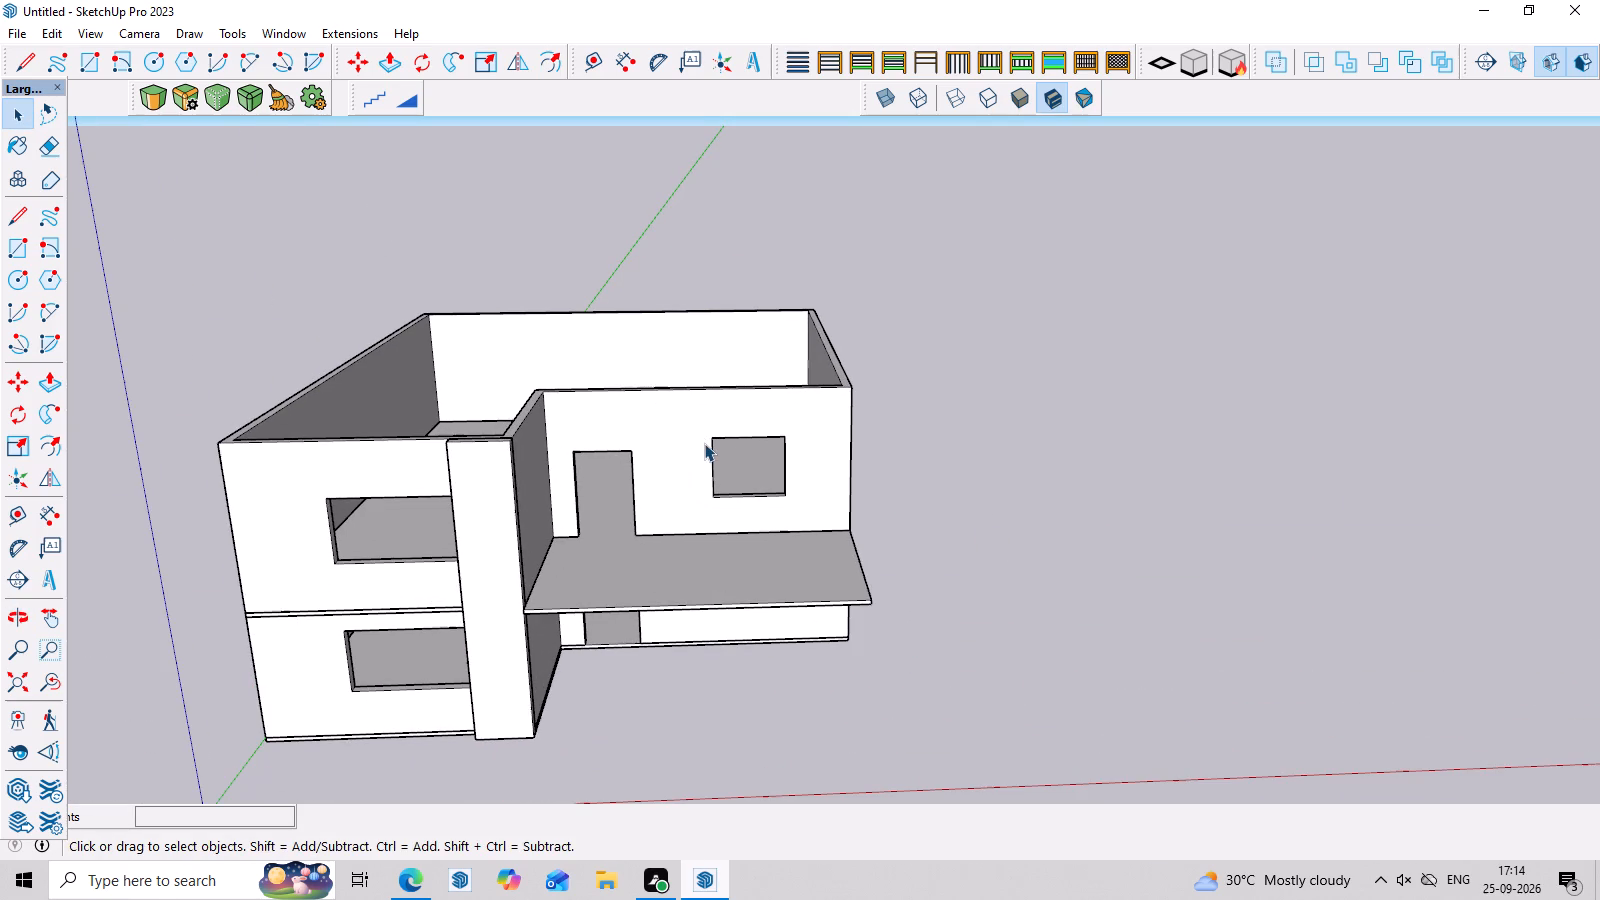
{"action": "scroll", "coordinate": [1138, 180], "scroll_direction": "up", "scroll_amount": 3}
{"action": "middle_click_drag", "start_coordinate": [919, 575], "coordinate": [934, 541]}
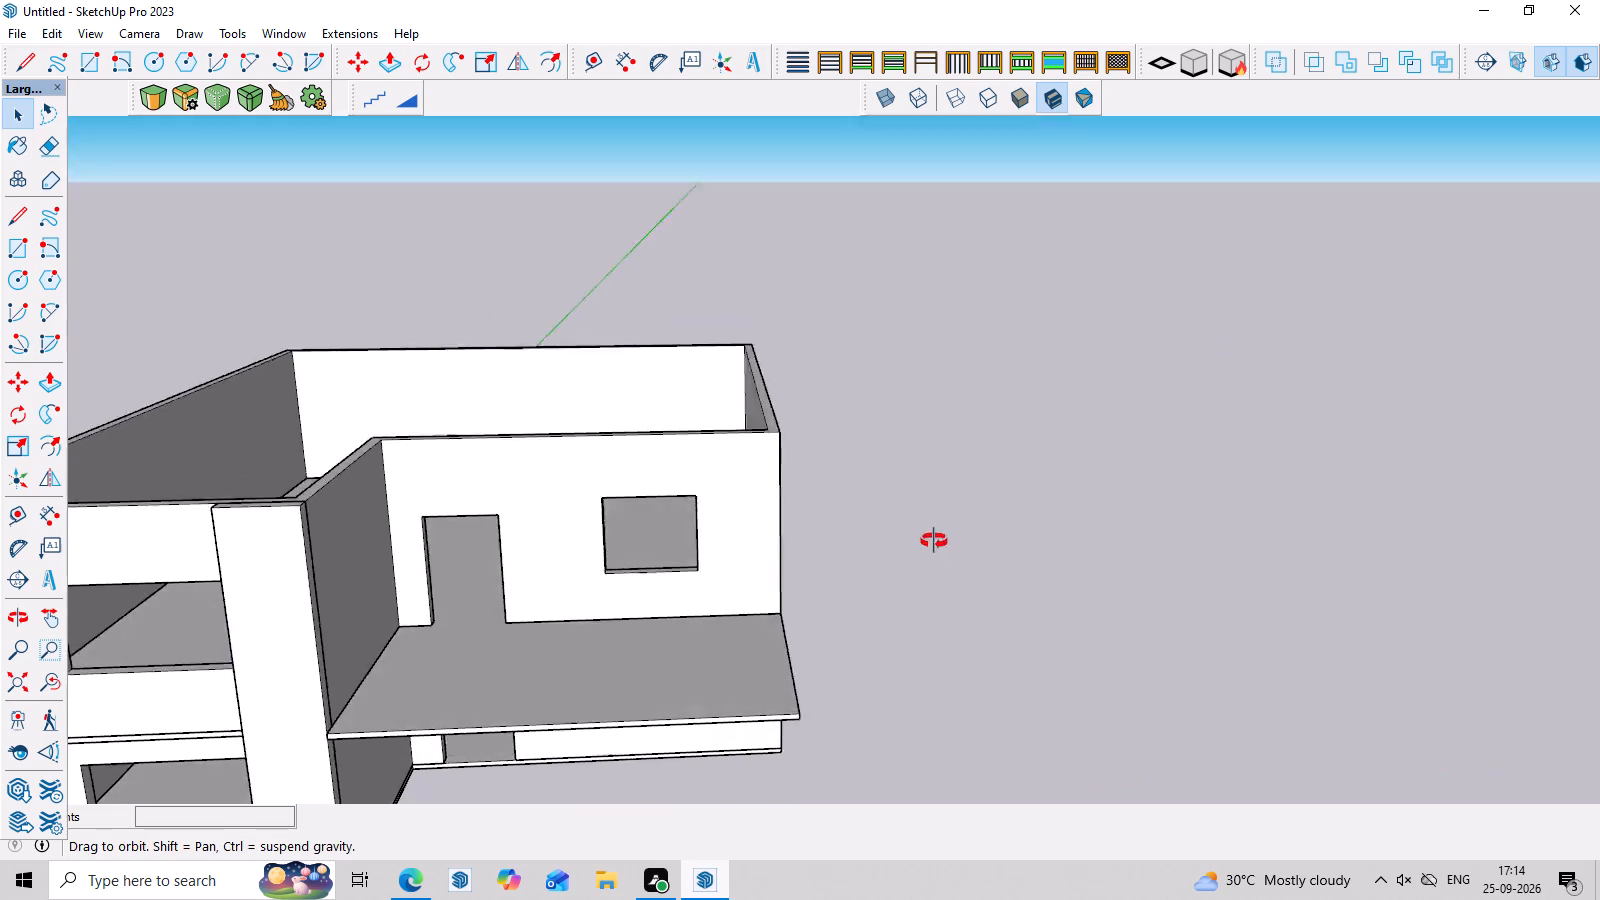
{"action": "middle_click_drag", "start_coordinate": [934, 541], "coordinate": [977, 461]}
{"action": "scroll", "coordinate": [990, 399], "scroll_direction": "down", "scroll_amount": 7}
{"action": "middle_click_drag", "start_coordinate": [992, 417], "coordinate": [969, 457]}
{"action": "scroll", "coordinate": [511, 505], "scroll_direction": "up", "scroll_amount": 2}
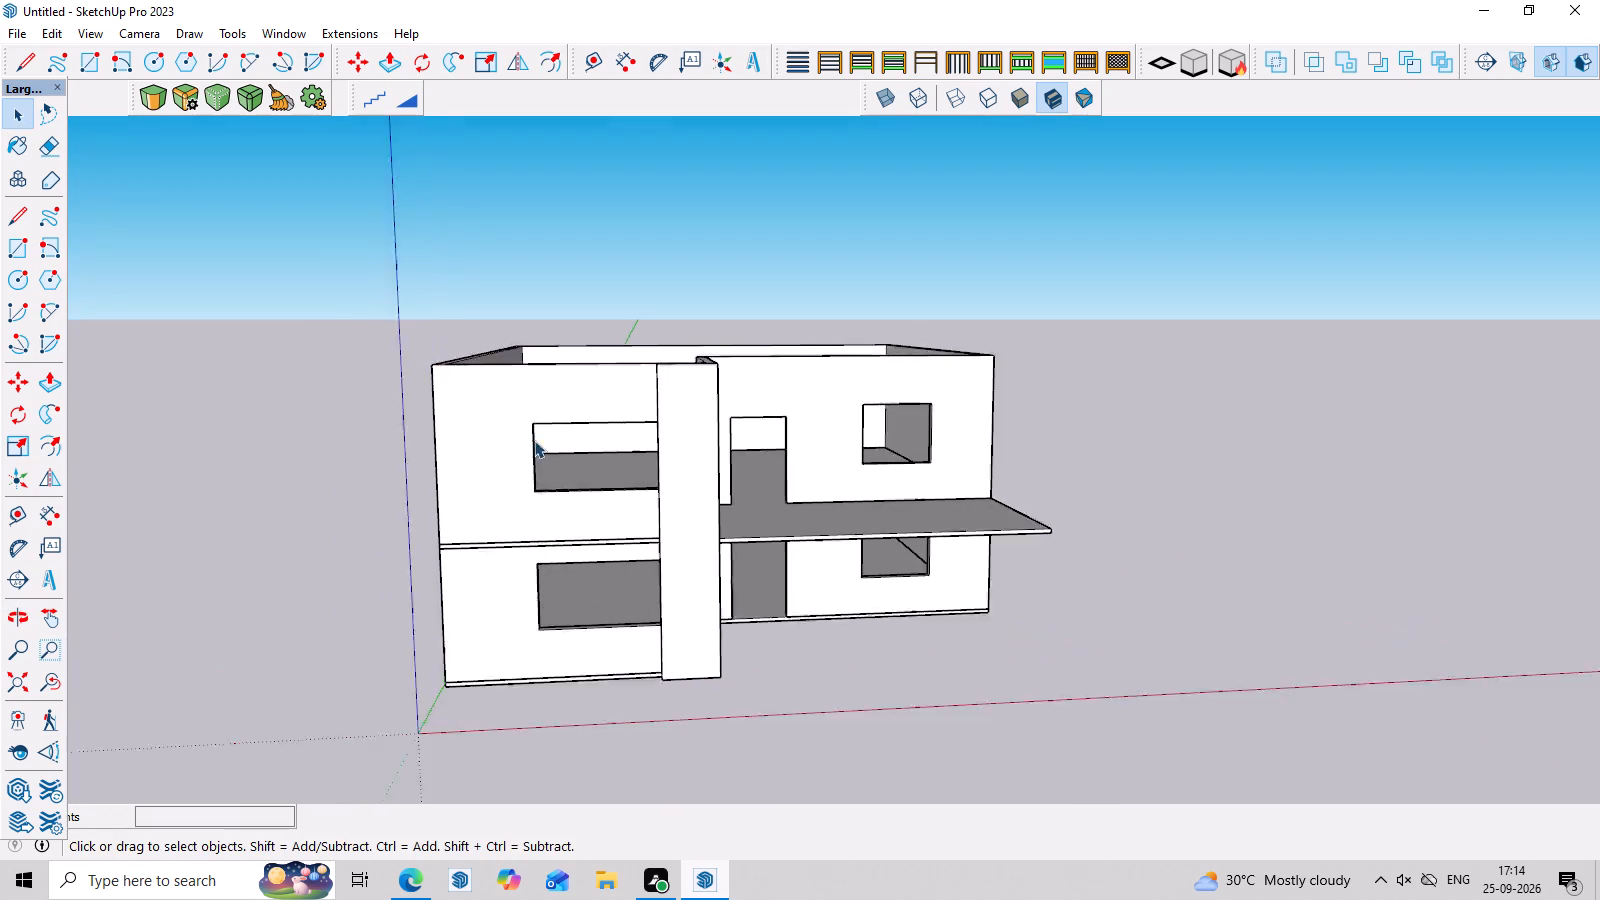
{"action": "scroll", "coordinate": [534, 440], "scroll_direction": "up", "scroll_amount": 6}
{"action": "middle_click_drag", "start_coordinate": [836, 459], "coordinate": [818, 502]}
{"action": "scroll", "coordinate": [449, 456], "scroll_direction": "up", "scroll_amount": 2}
{"action": "scroll", "coordinate": [614, 262], "scroll_direction": "down", "scroll_amount": 2}
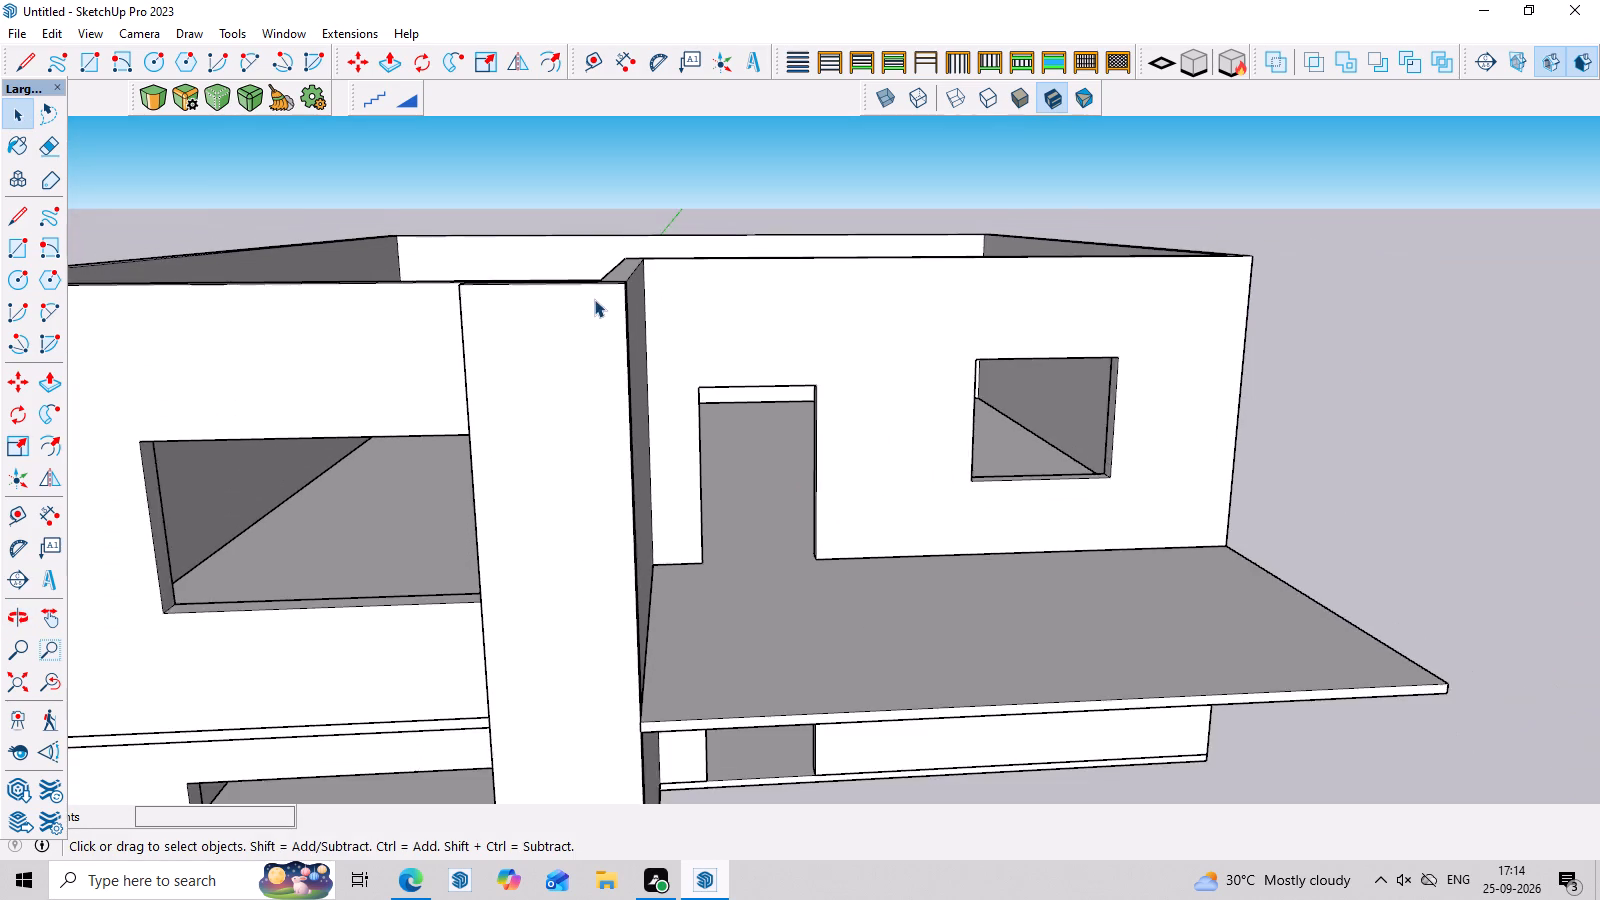
{"action": "scroll", "coordinate": [594, 299], "scroll_direction": "down", "scroll_amount": 5}
{"action": "middle_click_drag", "start_coordinate": [602, 301], "coordinate": [604, 319]}
{"action": "scroll", "coordinate": [594, 288], "scroll_direction": "up", "scroll_amount": 3}
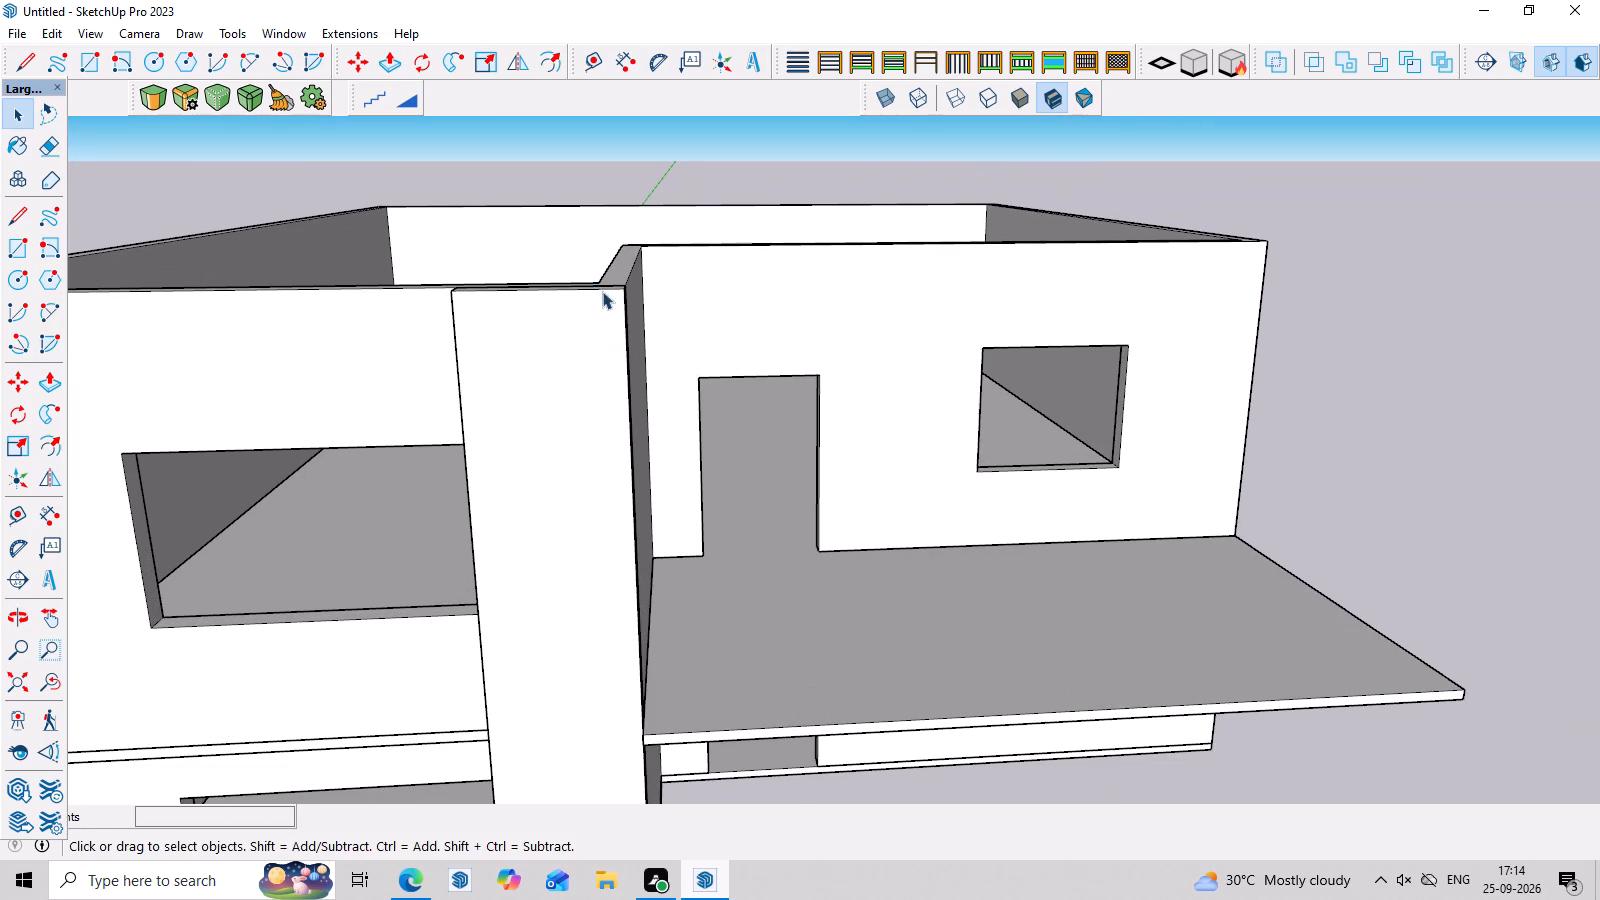
{"action": "middle_click_drag", "start_coordinate": [610, 460], "coordinate": [617, 365]}
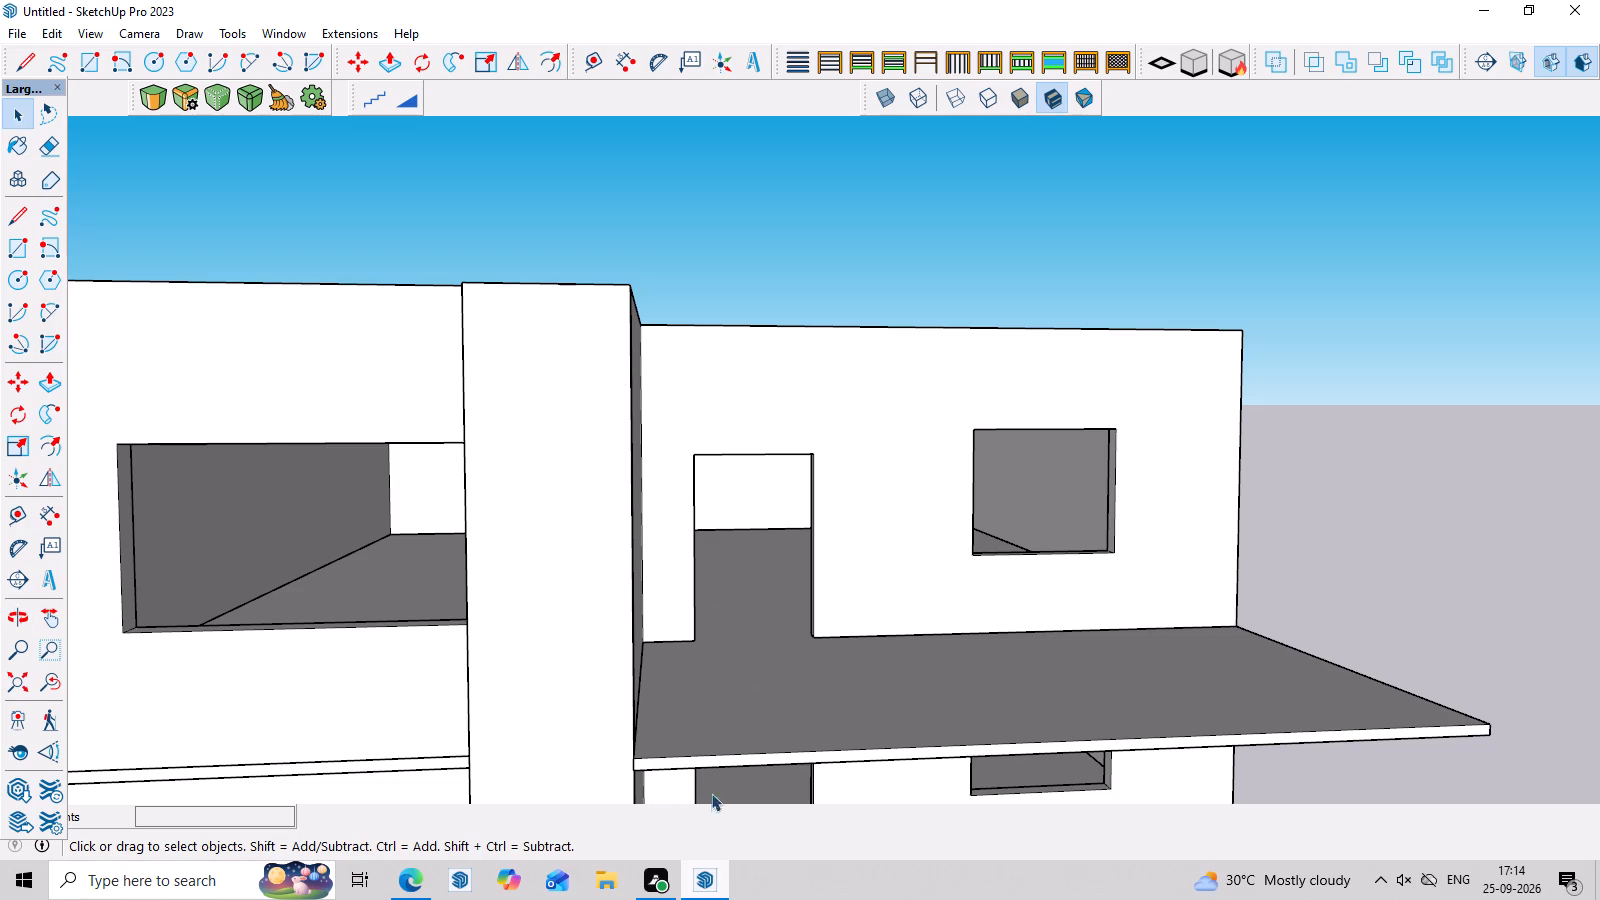
{"action": "scroll", "coordinate": [818, 571], "scroll_direction": "down", "scroll_amount": 8}
{"action": "middle_click_drag", "start_coordinate": [1046, 673], "coordinate": [972, 378]}
{"action": "scroll", "coordinate": [865, 663], "scroll_direction": "up", "scroll_amount": 2}
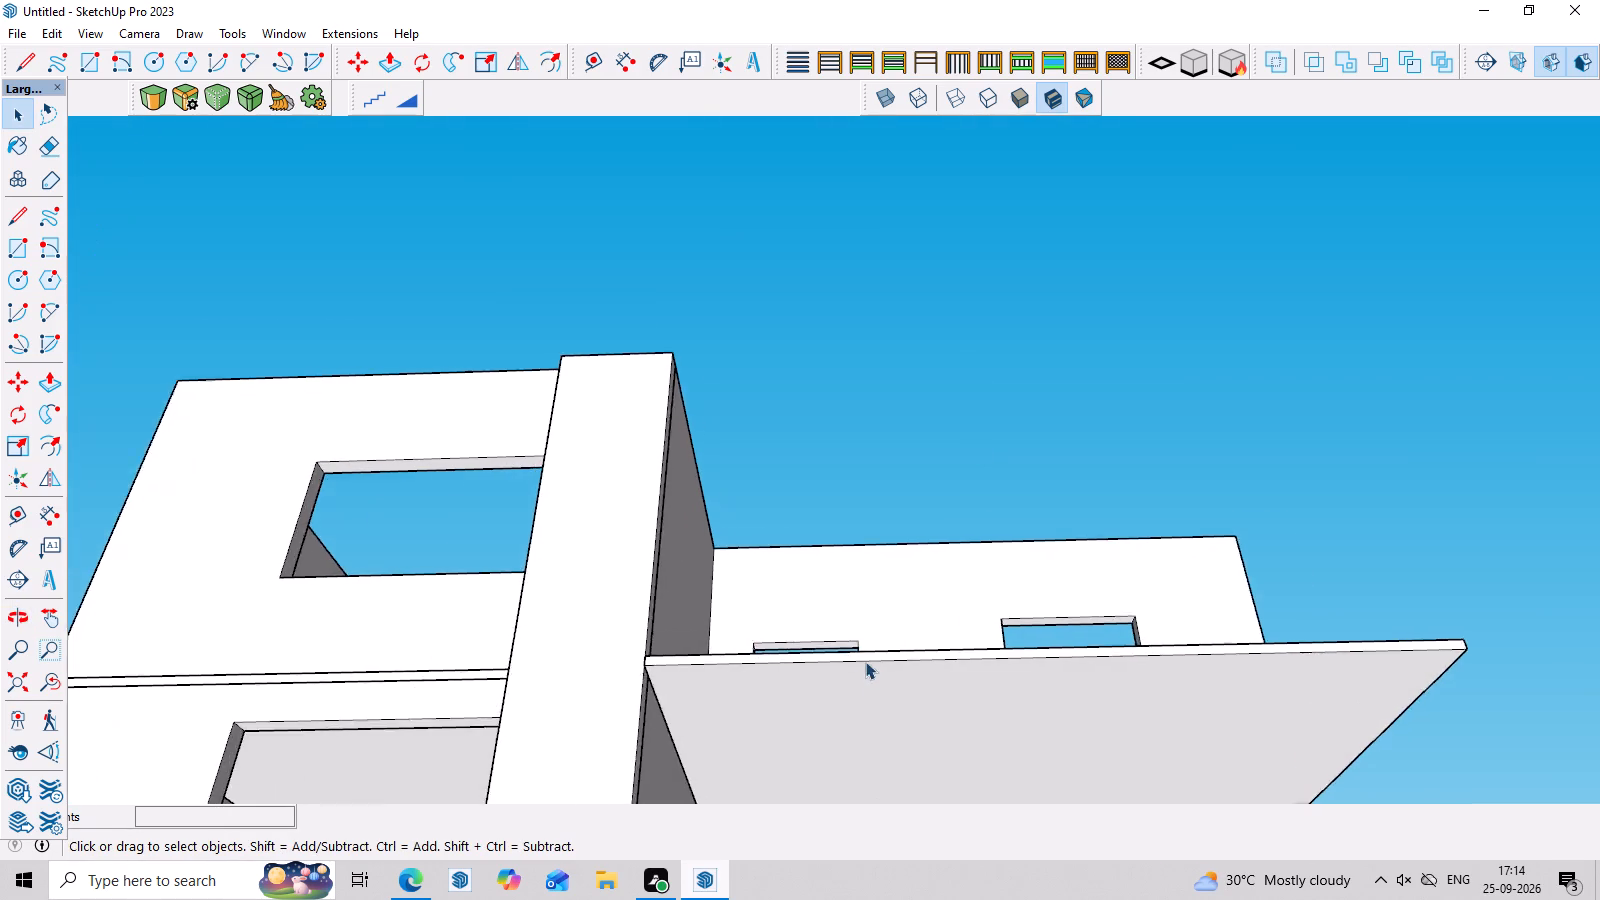
{"action": "scroll", "coordinate": [865, 661], "scroll_direction": "up", "scroll_amount": 1}
{"action": "left_click", "coordinate": [863, 681]}
{"action": "scroll", "coordinate": [679, 663], "scroll_direction": "down", "scroll_amount": 4}
{"action": "middle_click_drag", "start_coordinate": [851, 671], "coordinate": [1149, 705]}
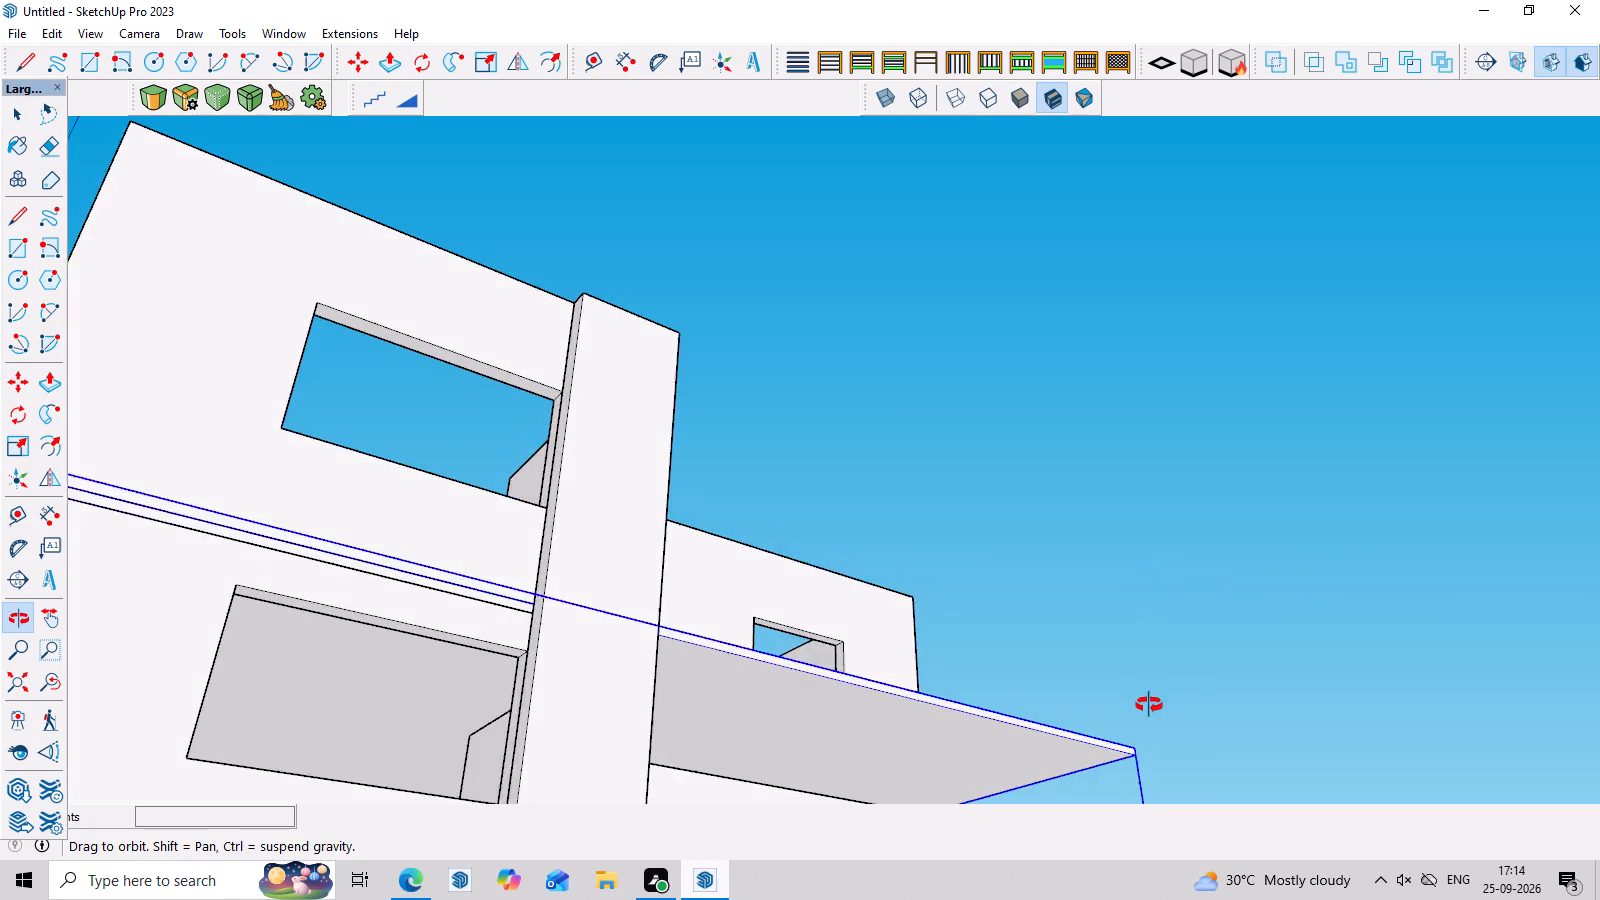
{"action": "middle_click_drag", "start_coordinate": [1149, 705], "coordinate": [1167, 785]}
{"action": "scroll", "coordinate": [739, 516], "scroll_direction": "down", "scroll_amount": 8}
{"action": "middle_click_drag", "start_coordinate": [1143, 463], "coordinate": [838, 611]}
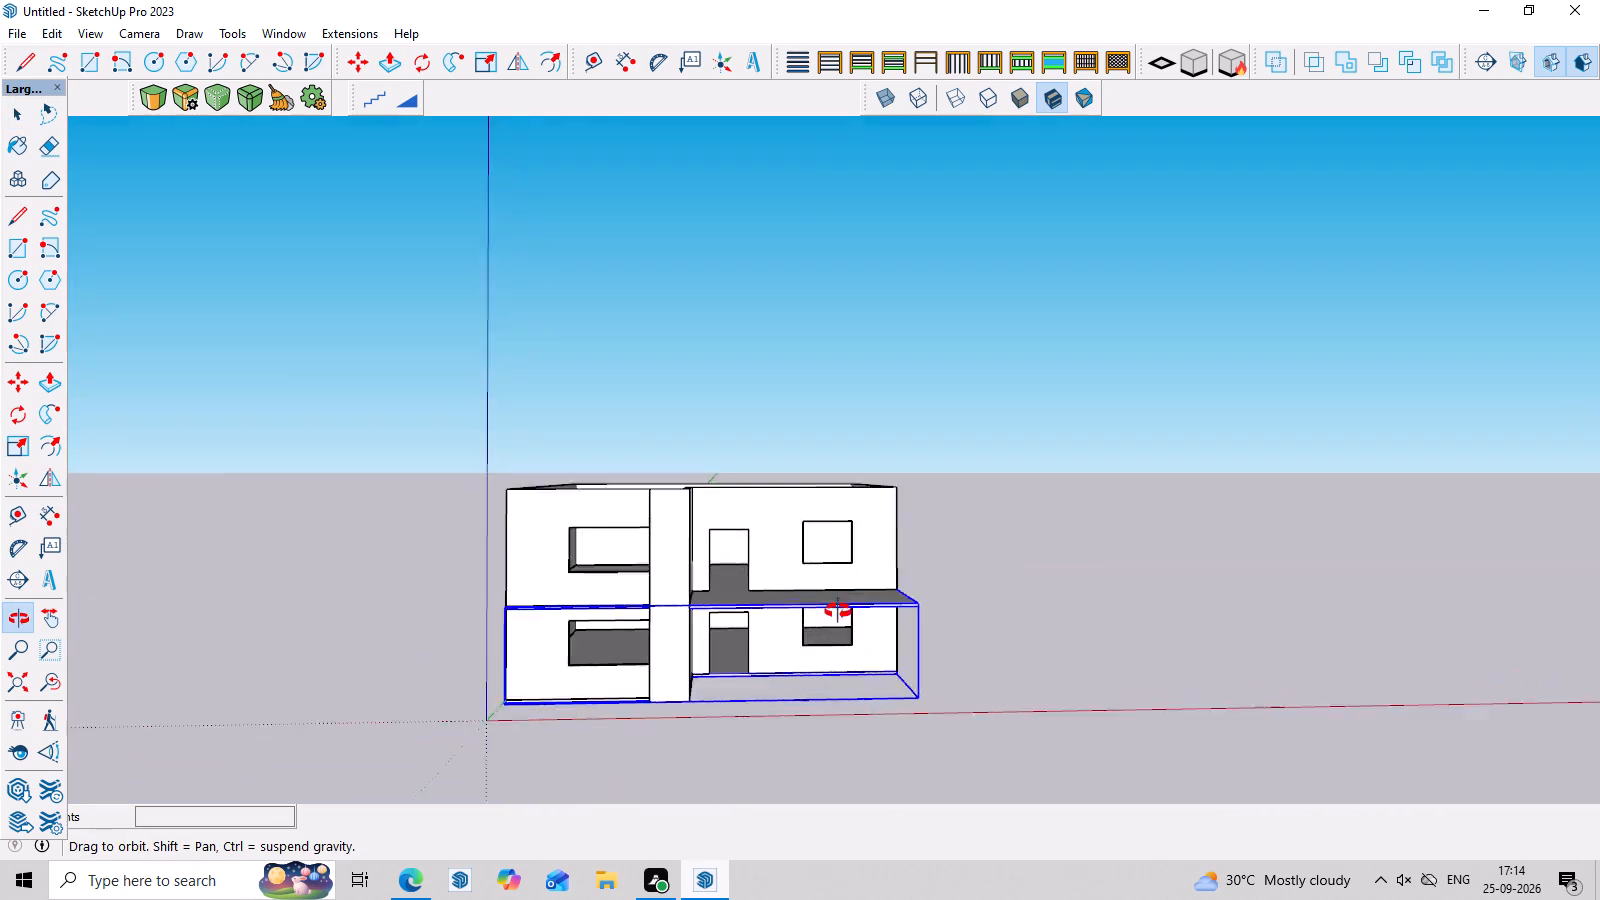
{"action": "middle_click_drag", "start_coordinate": [838, 611], "coordinate": [770, 596]}
{"action": "scroll", "coordinate": [812, 684], "scroll_direction": "up", "scroll_amount": 3}
{"action": "middle_click_drag", "start_coordinate": [813, 681], "coordinate": [826, 713]}
{"action": "key", "text": "space"}
{"action": "left_click", "coordinate": [1237, 611]}
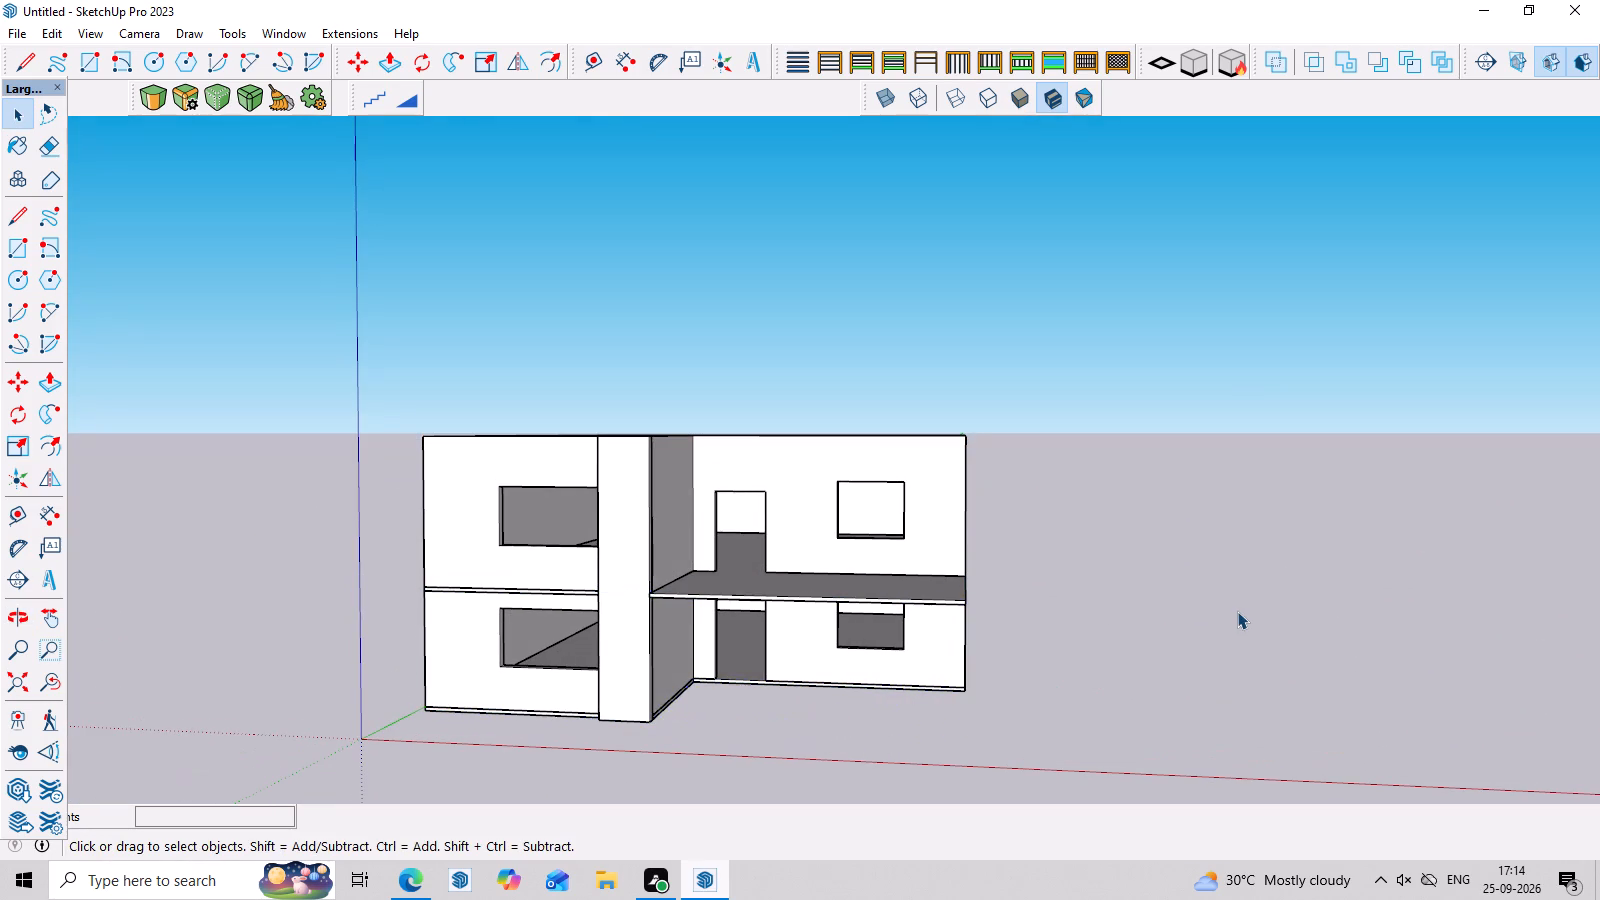
{"action": "middle_click", "coordinate": [1222, 612]}
Open the pillar's group and draw a line about 4' 4" across its front face, level with the slab's top edge.
{"action": "scroll", "coordinate": [719, 494], "scroll_direction": "up", "scroll_amount": 6}
{"action": "middle_click_drag", "start_coordinate": [978, 748], "coordinate": [1144, 730]}
{"action": "scroll", "coordinate": [824, 573], "scroll_direction": "up", "scroll_amount": 7}
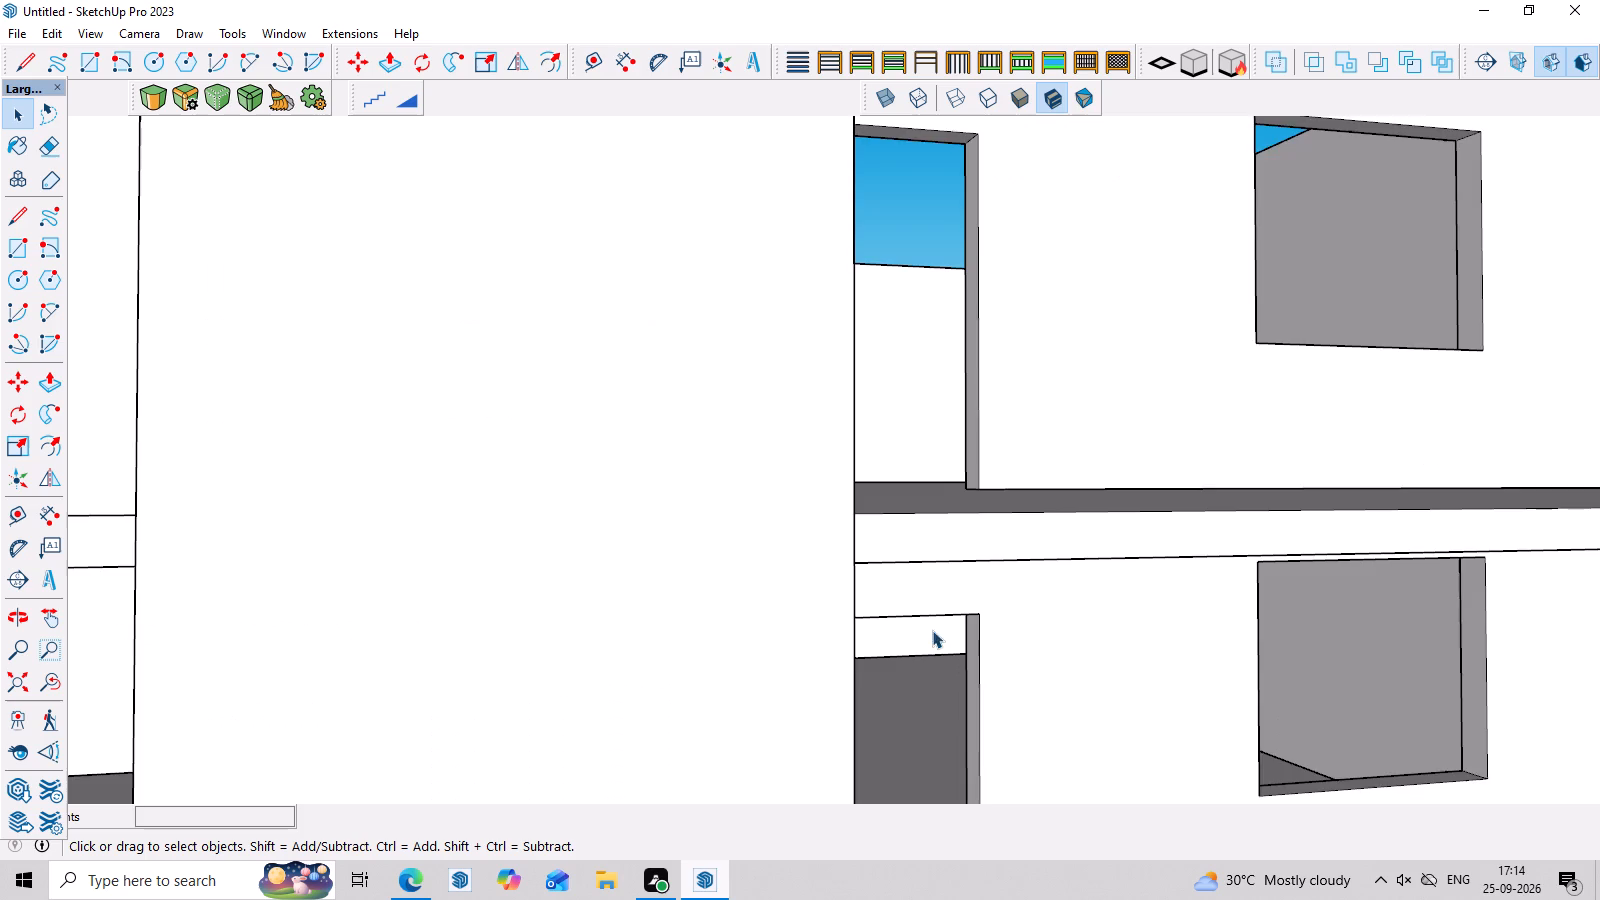
{"action": "scroll", "coordinate": [889, 582], "scroll_direction": "up", "scroll_amount": 2}
{"action": "scroll", "coordinate": [887, 536], "scroll_direction": "down", "scroll_amount": 15}
{"action": "middle_click_drag", "start_coordinate": [927, 494], "coordinate": [933, 542]}
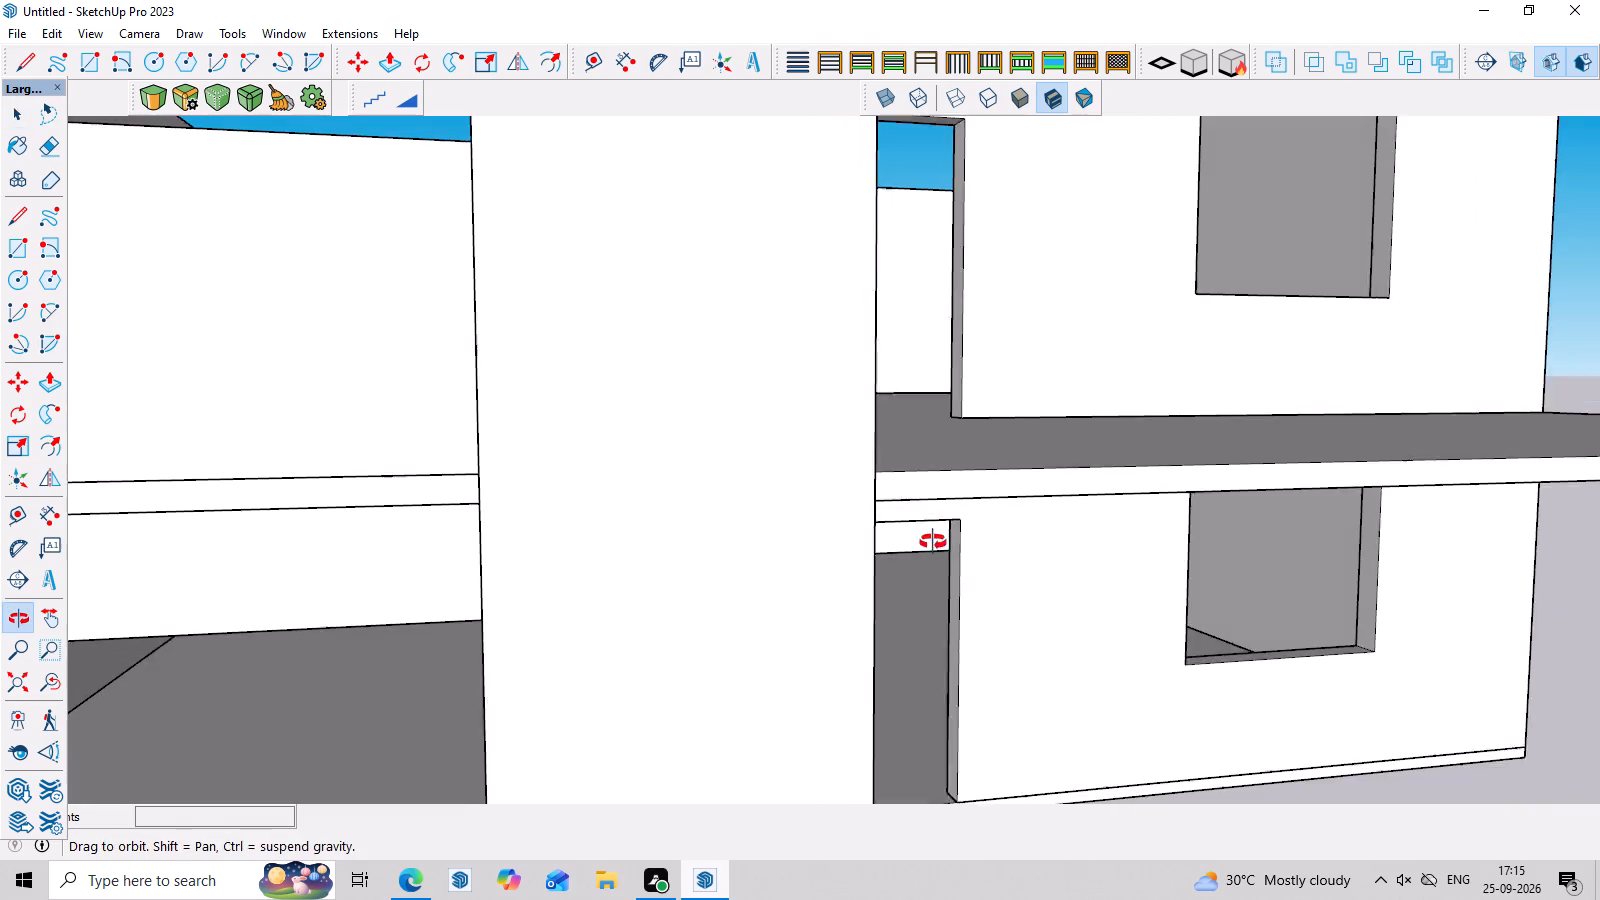
{"action": "middle_click_drag", "start_coordinate": [933, 542], "coordinate": [935, 542]}
{"action": "scroll", "coordinate": [912, 527], "scroll_direction": "up", "scroll_amount": 3}
{"action": "scroll", "coordinate": [867, 492], "scroll_direction": "down", "scroll_amount": 8}
{"action": "middle_click_drag", "start_coordinate": [883, 501], "coordinate": [955, 526]}
{"action": "scroll", "coordinate": [896, 493], "scroll_direction": "up", "scroll_amount": 2}
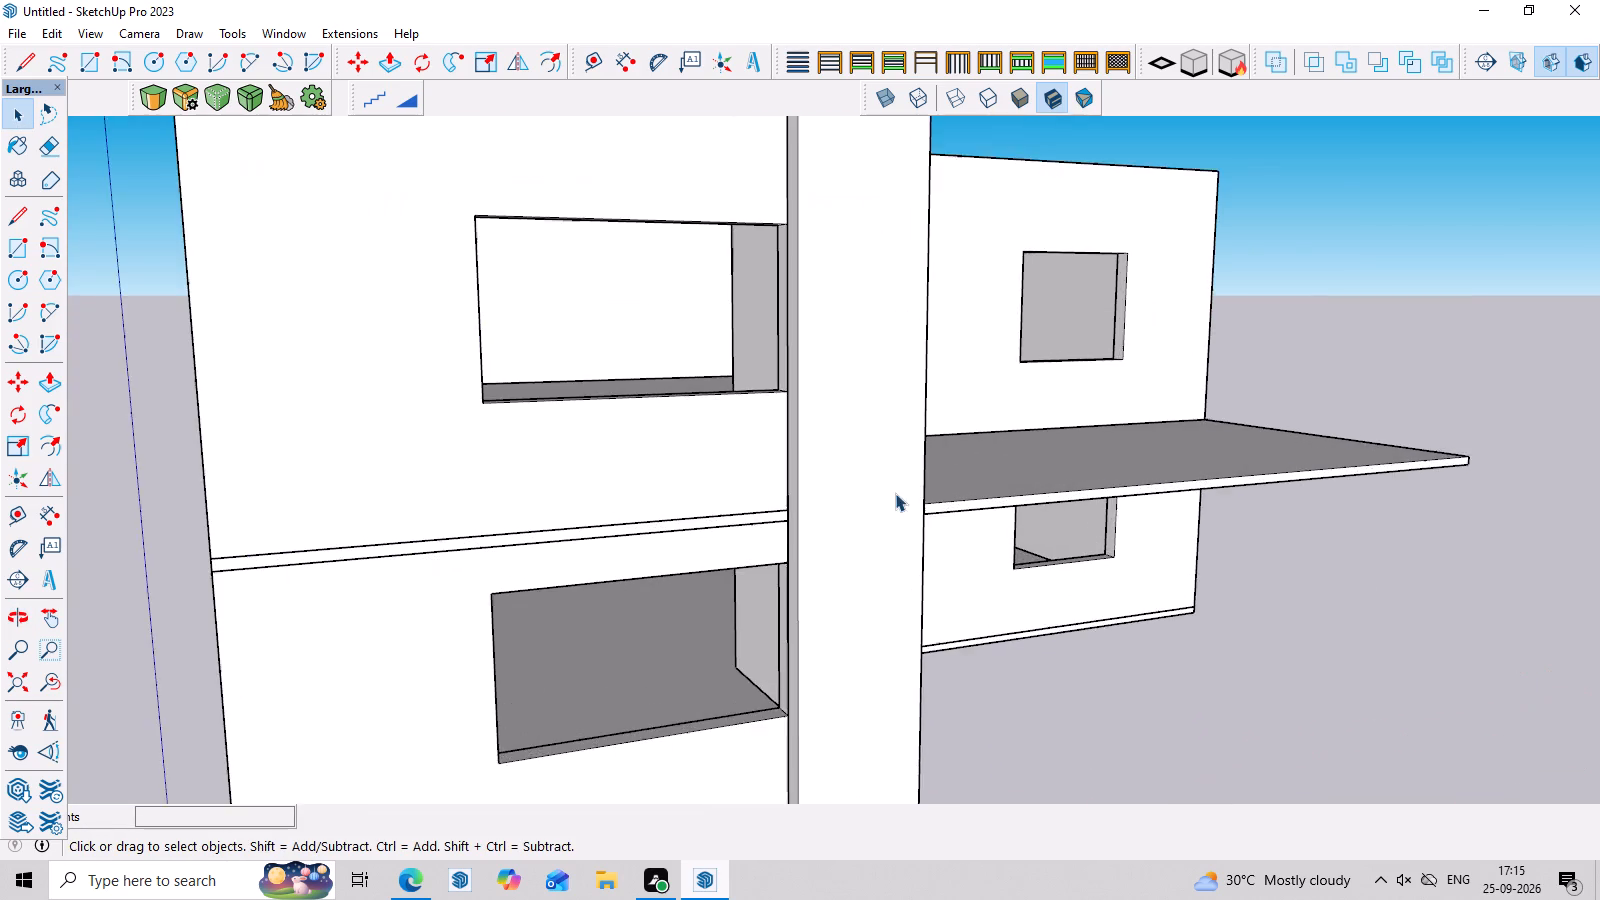
{"action": "scroll", "coordinate": [895, 493], "scroll_direction": "up", "scroll_amount": 6}
{"action": "left_click", "coordinate": [880, 545]}
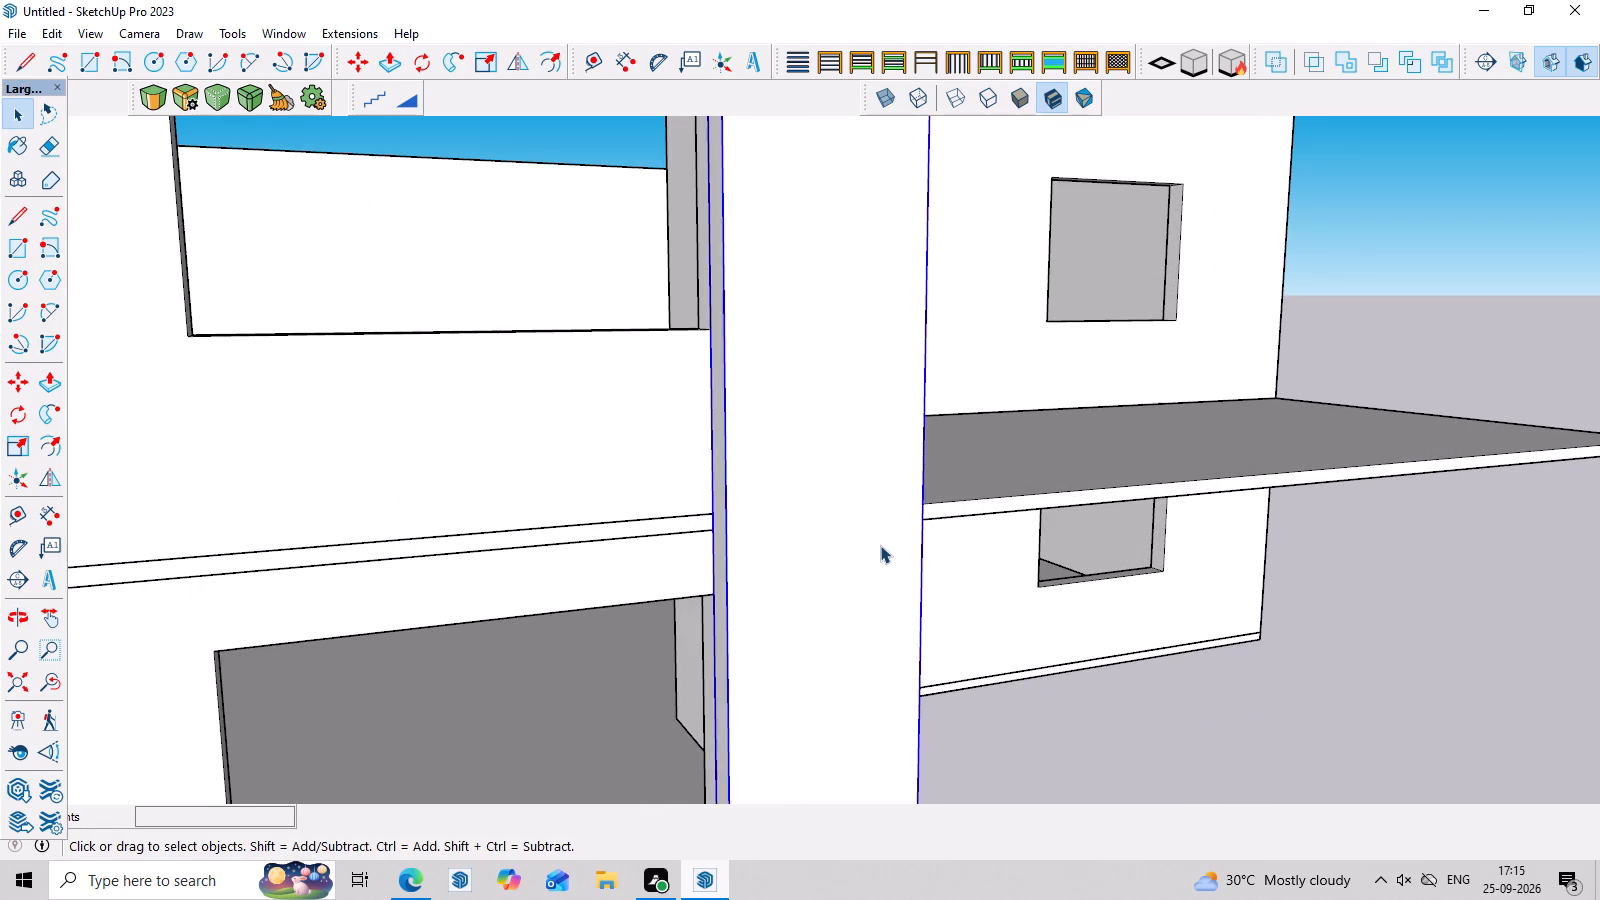
{"action": "scroll", "coordinate": [880, 545], "scroll_direction": "up", "scroll_amount": 3}
{"action": "double_click", "coordinate": [880, 545]}
{"action": "scroll", "coordinate": [921, 522], "scroll_direction": "up", "scroll_amount": 4}
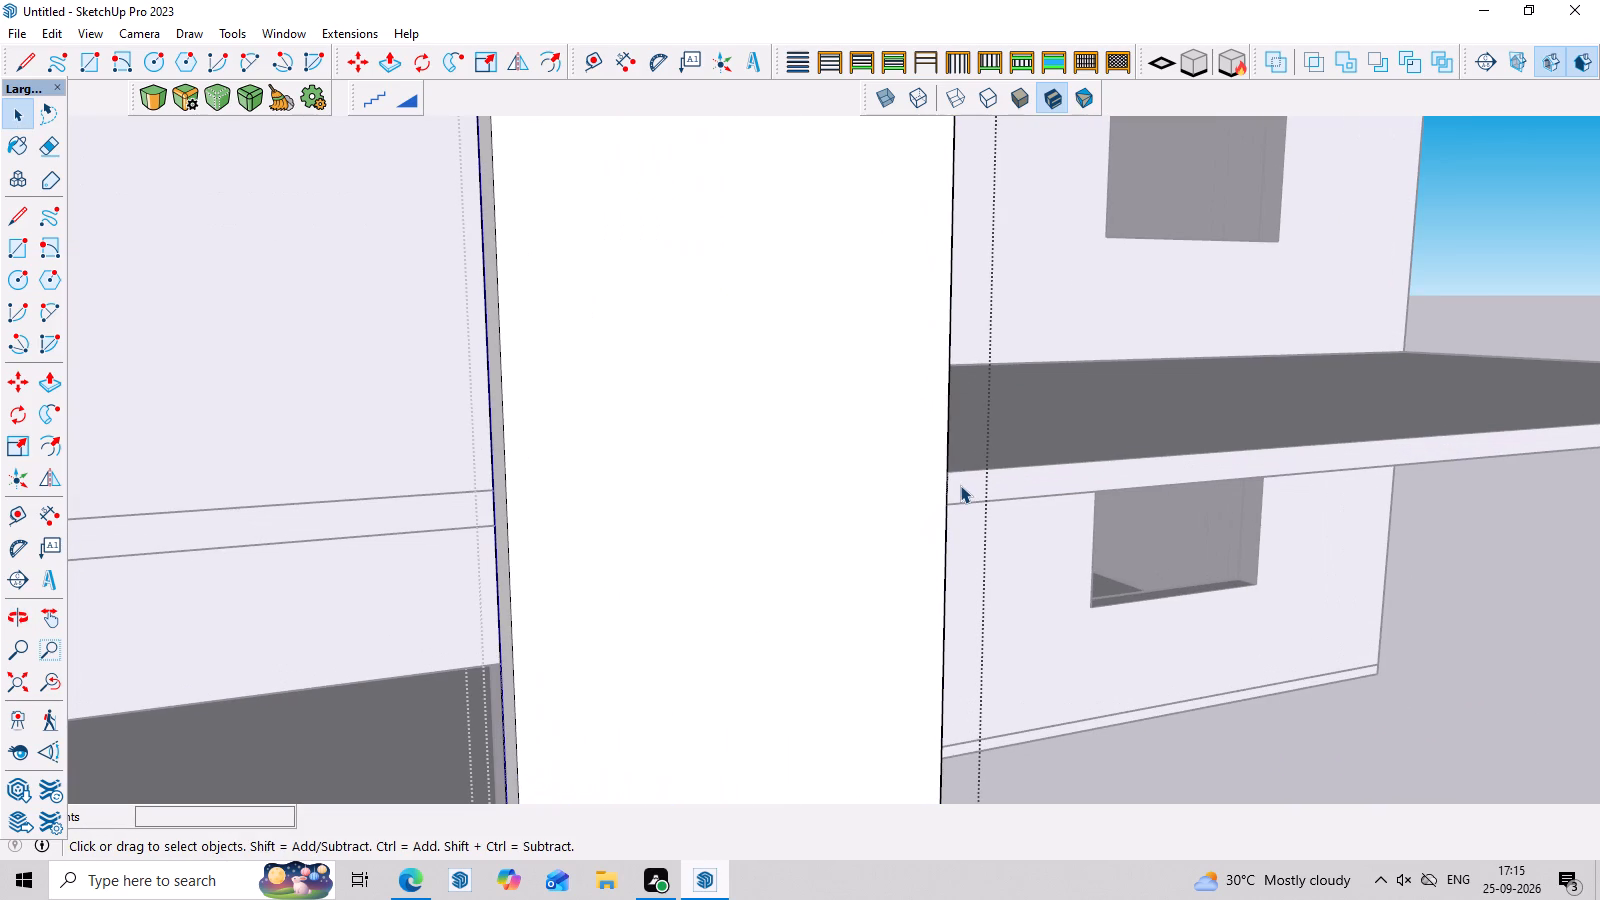
{"action": "key", "text": "l"}
{"action": "left_click", "coordinate": [947, 480]}
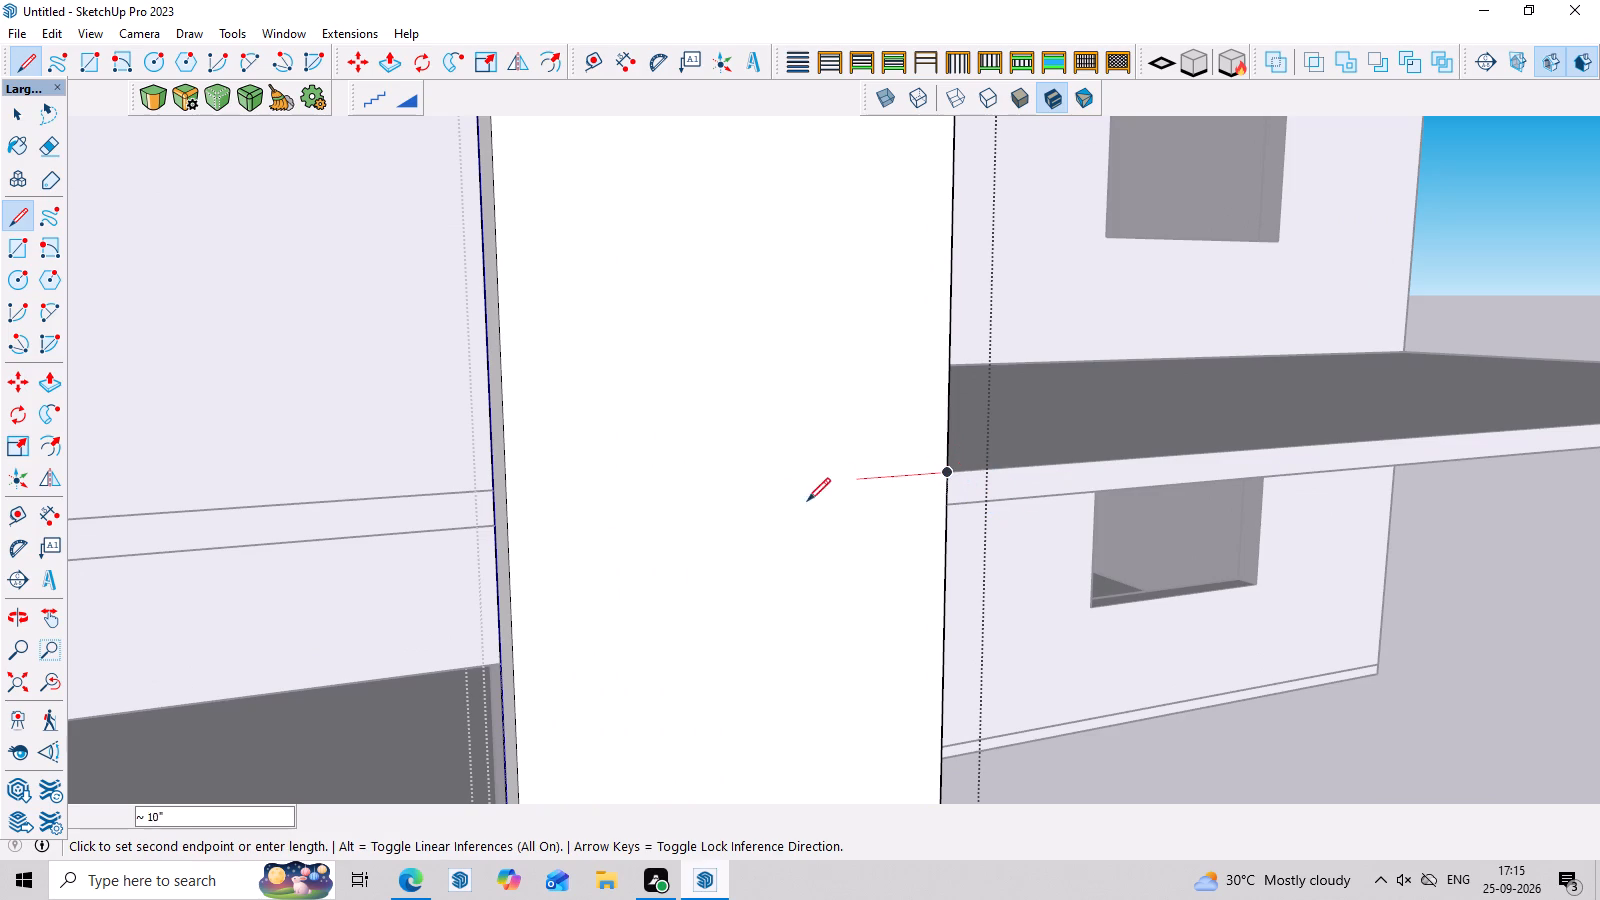
{"action": "left_click", "coordinate": [511, 509]}
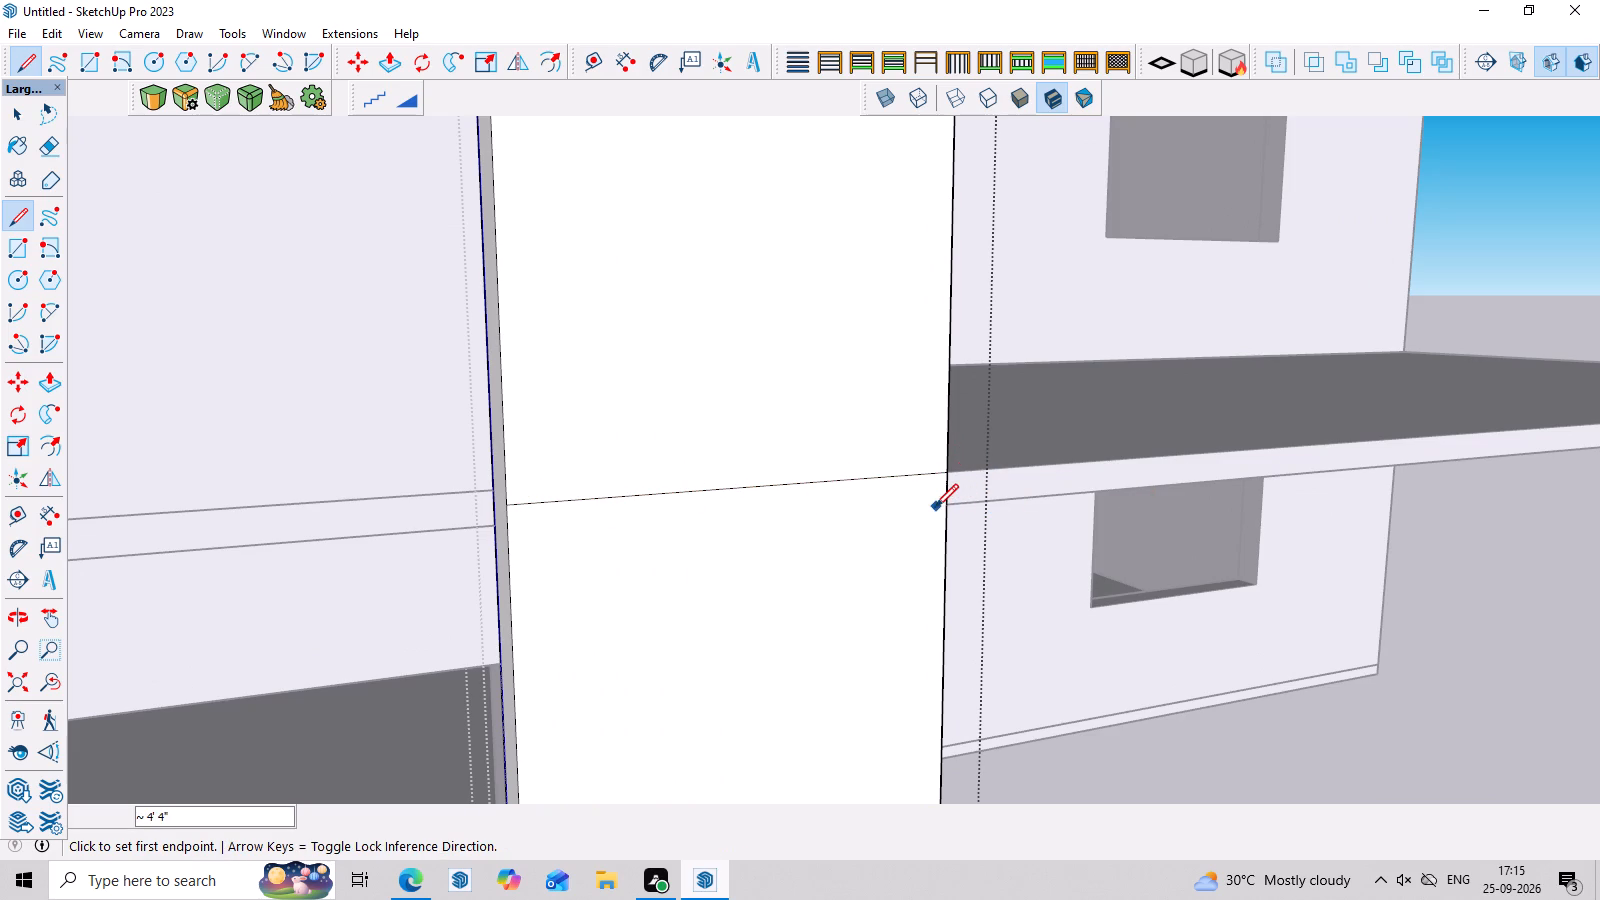
Draw a second line across the pillar's front face, a short distance below the first one.
{"action": "left_click", "coordinate": [947, 557]}
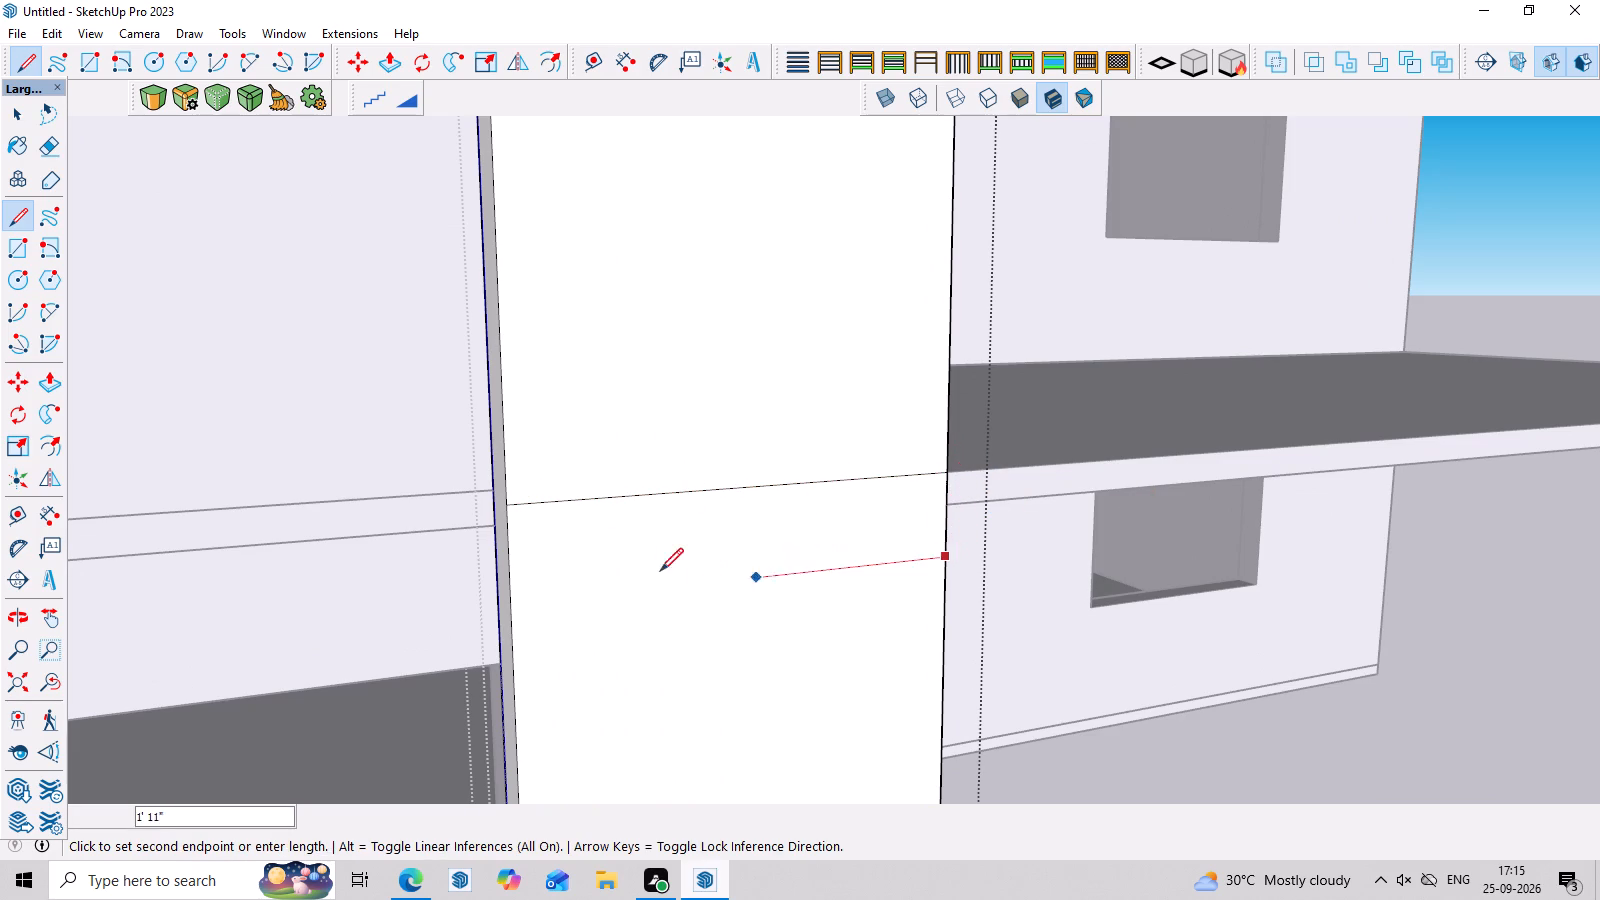
{"action": "left_click", "coordinate": [516, 611]}
{"action": "key", "text": "space"}
Close the pillar's group and open the projecting slab's group for editing.
{"action": "scroll", "coordinate": [1439, 682], "scroll_direction": "down", "scroll_amount": 4}
{"action": "scroll", "coordinate": [1176, 560], "scroll_direction": "down", "scroll_amount": 7}
{"action": "middle_click_drag", "start_coordinate": [1385, 485], "coordinate": [1260, 285]}
{"action": "scroll", "coordinate": [1157, 336], "scroll_direction": "up", "scroll_amount": 4}
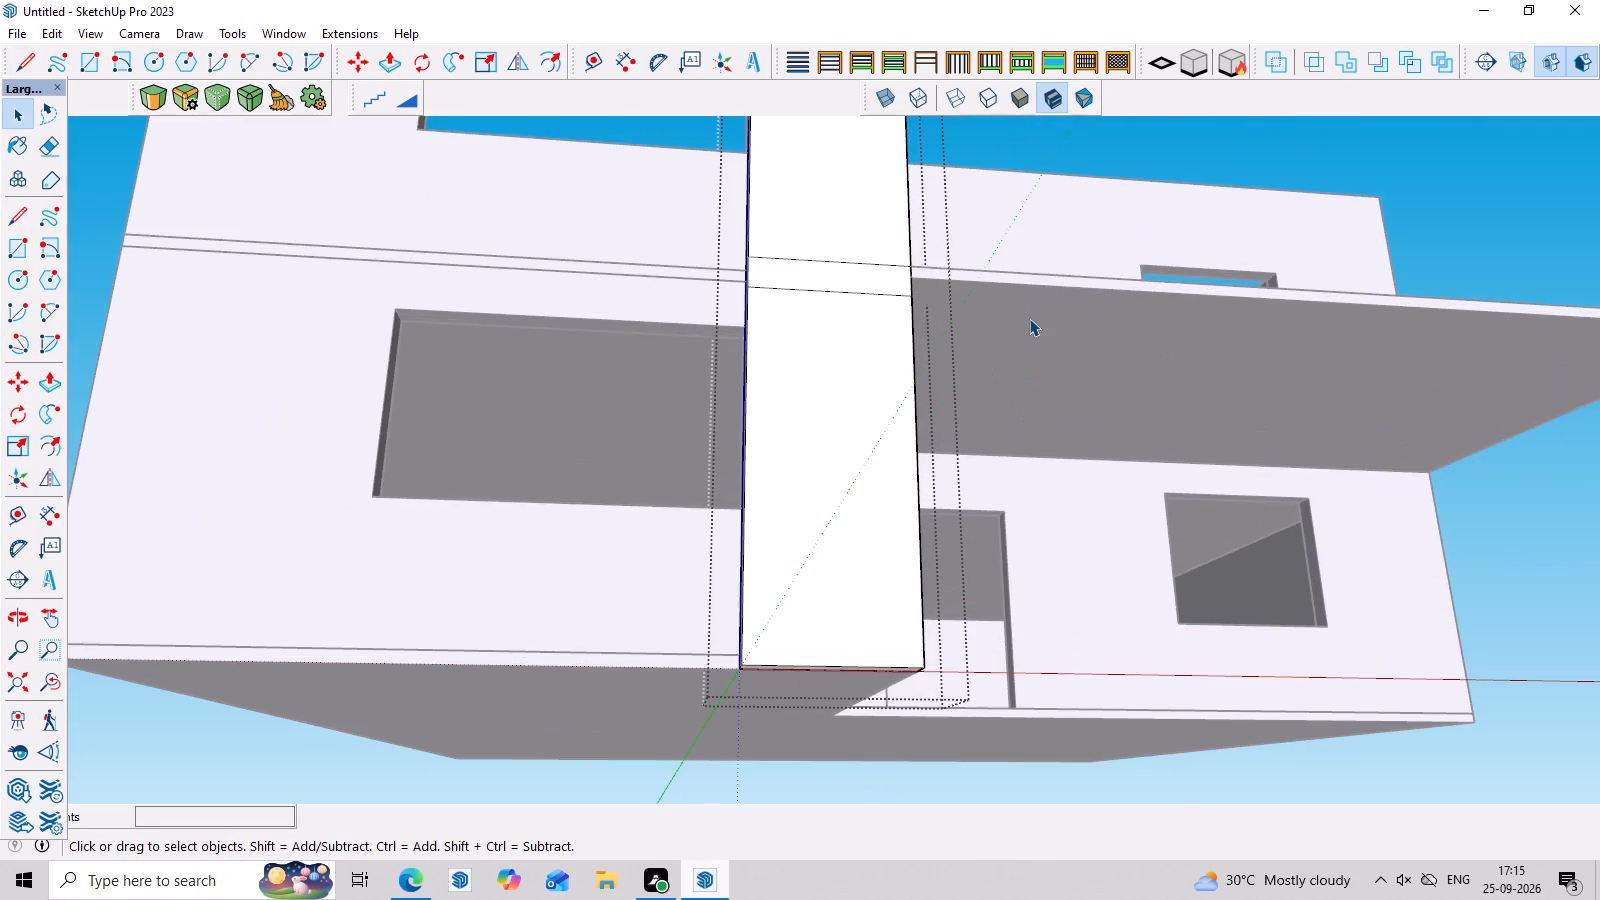
{"action": "left_click", "coordinate": [1029, 318]}
{"action": "middle_click_drag", "start_coordinate": [1031, 316], "coordinate": [969, 280]}
{"action": "double_click", "coordinate": [1035, 315]}
{"action": "scroll", "coordinate": [1027, 289], "scroll_direction": "up", "scroll_amount": 3}
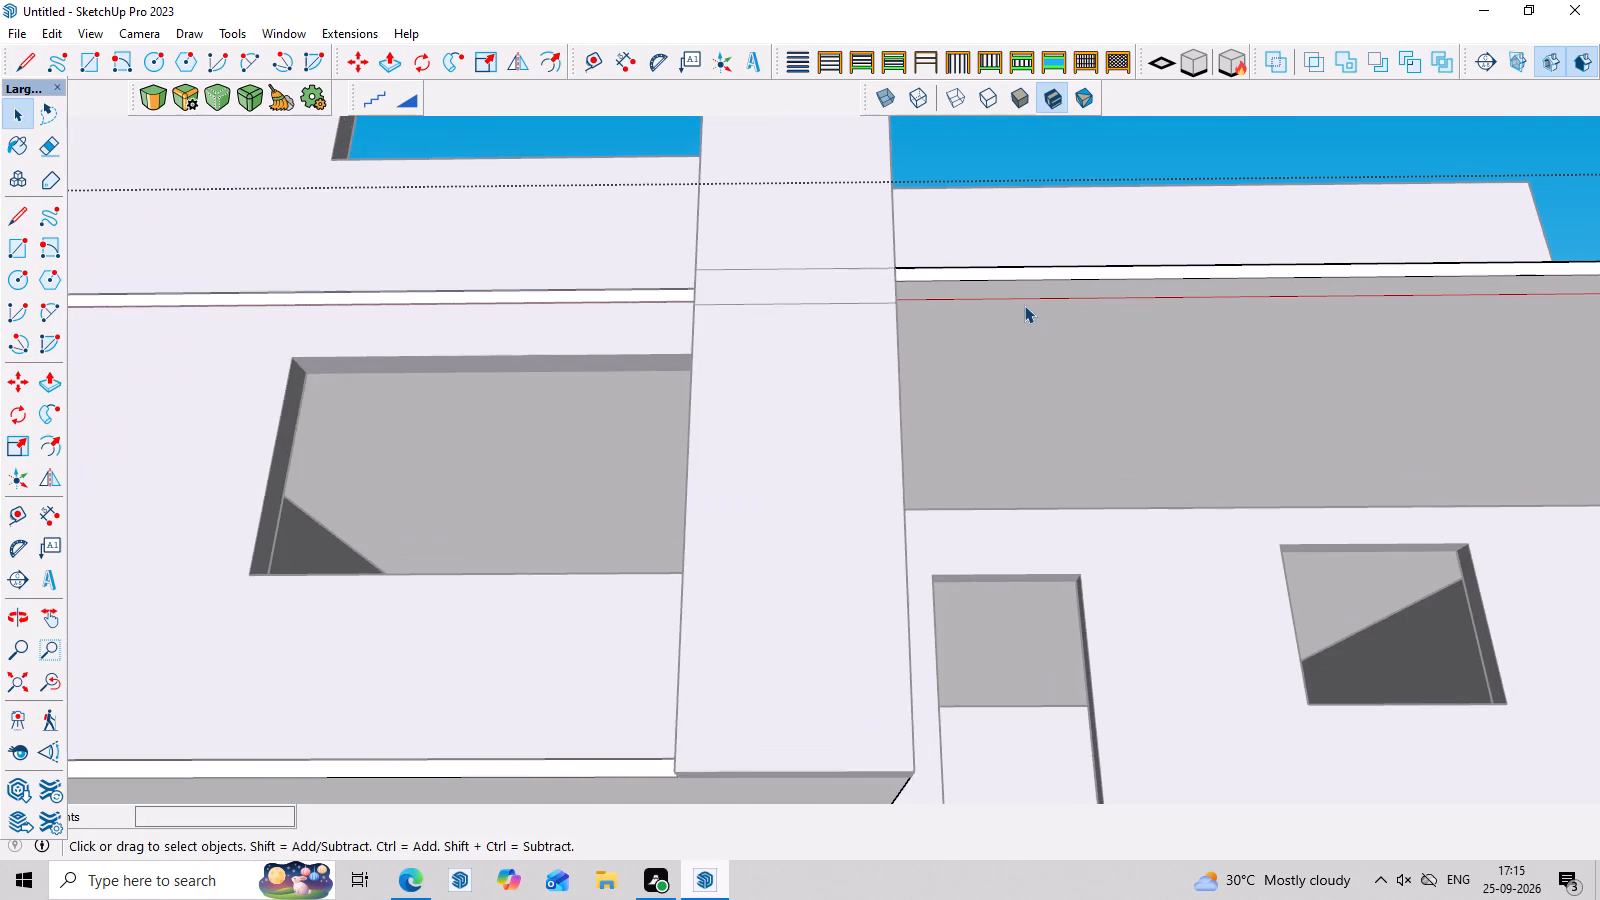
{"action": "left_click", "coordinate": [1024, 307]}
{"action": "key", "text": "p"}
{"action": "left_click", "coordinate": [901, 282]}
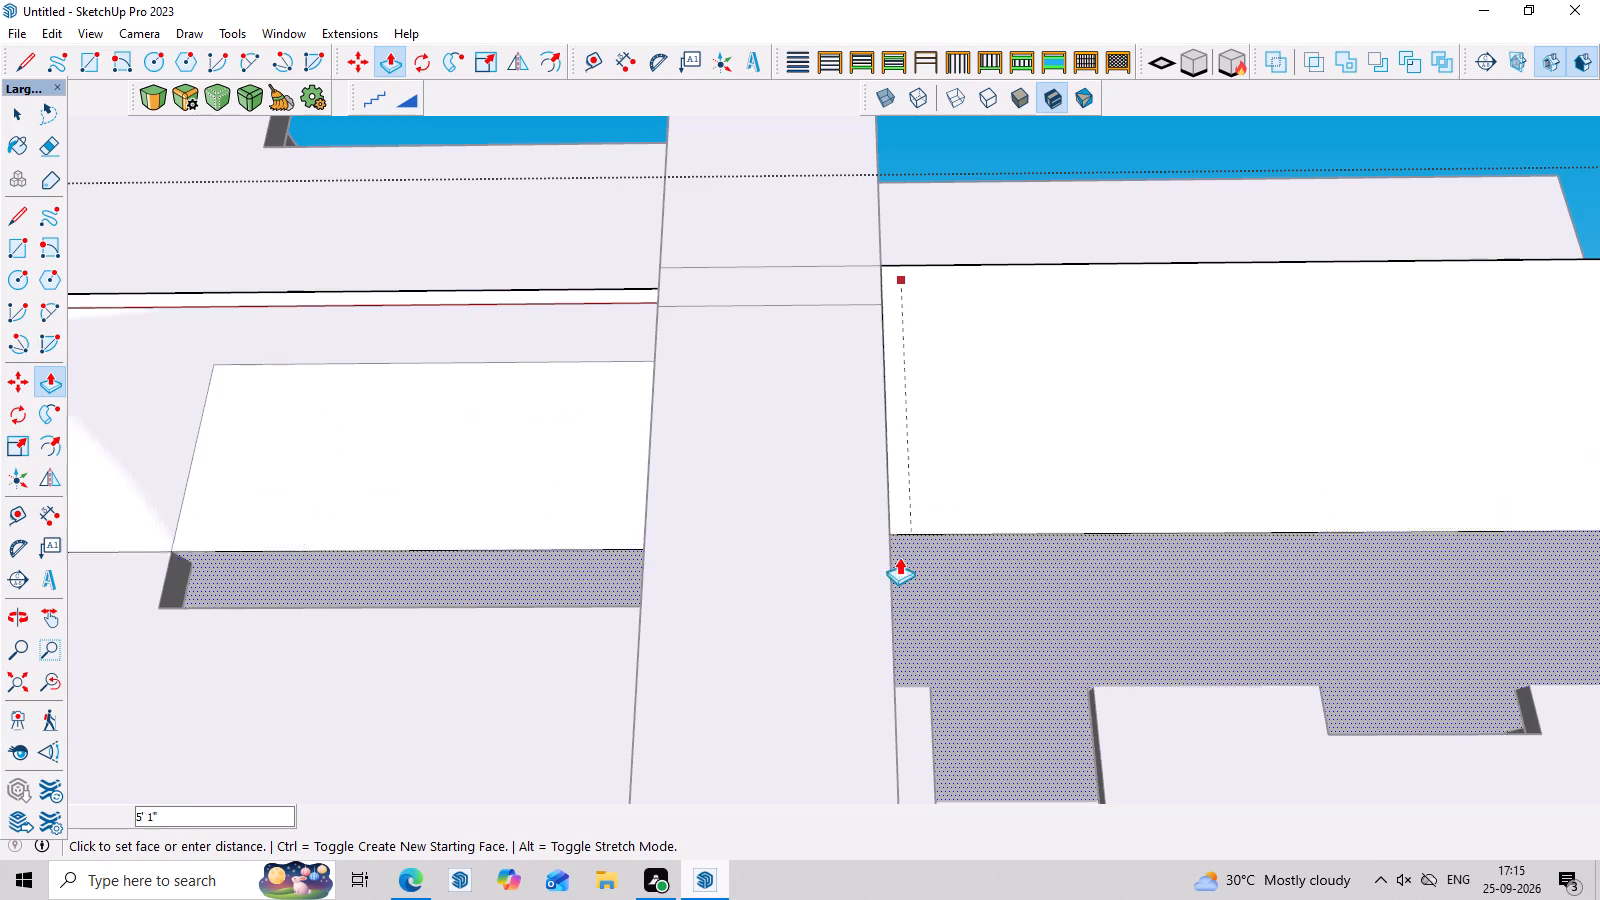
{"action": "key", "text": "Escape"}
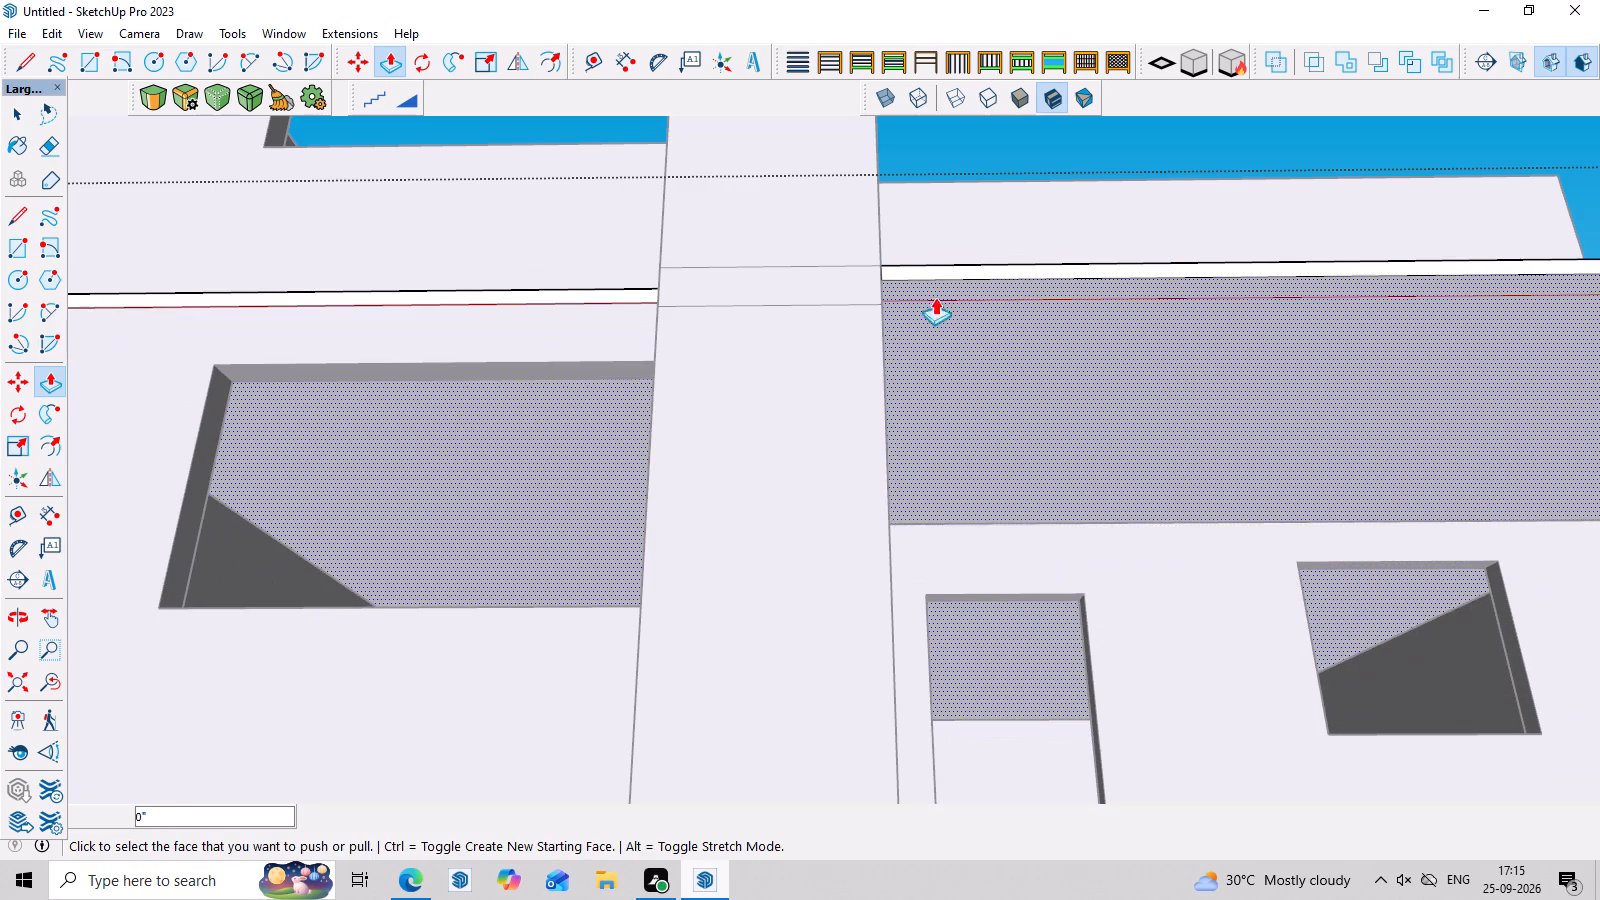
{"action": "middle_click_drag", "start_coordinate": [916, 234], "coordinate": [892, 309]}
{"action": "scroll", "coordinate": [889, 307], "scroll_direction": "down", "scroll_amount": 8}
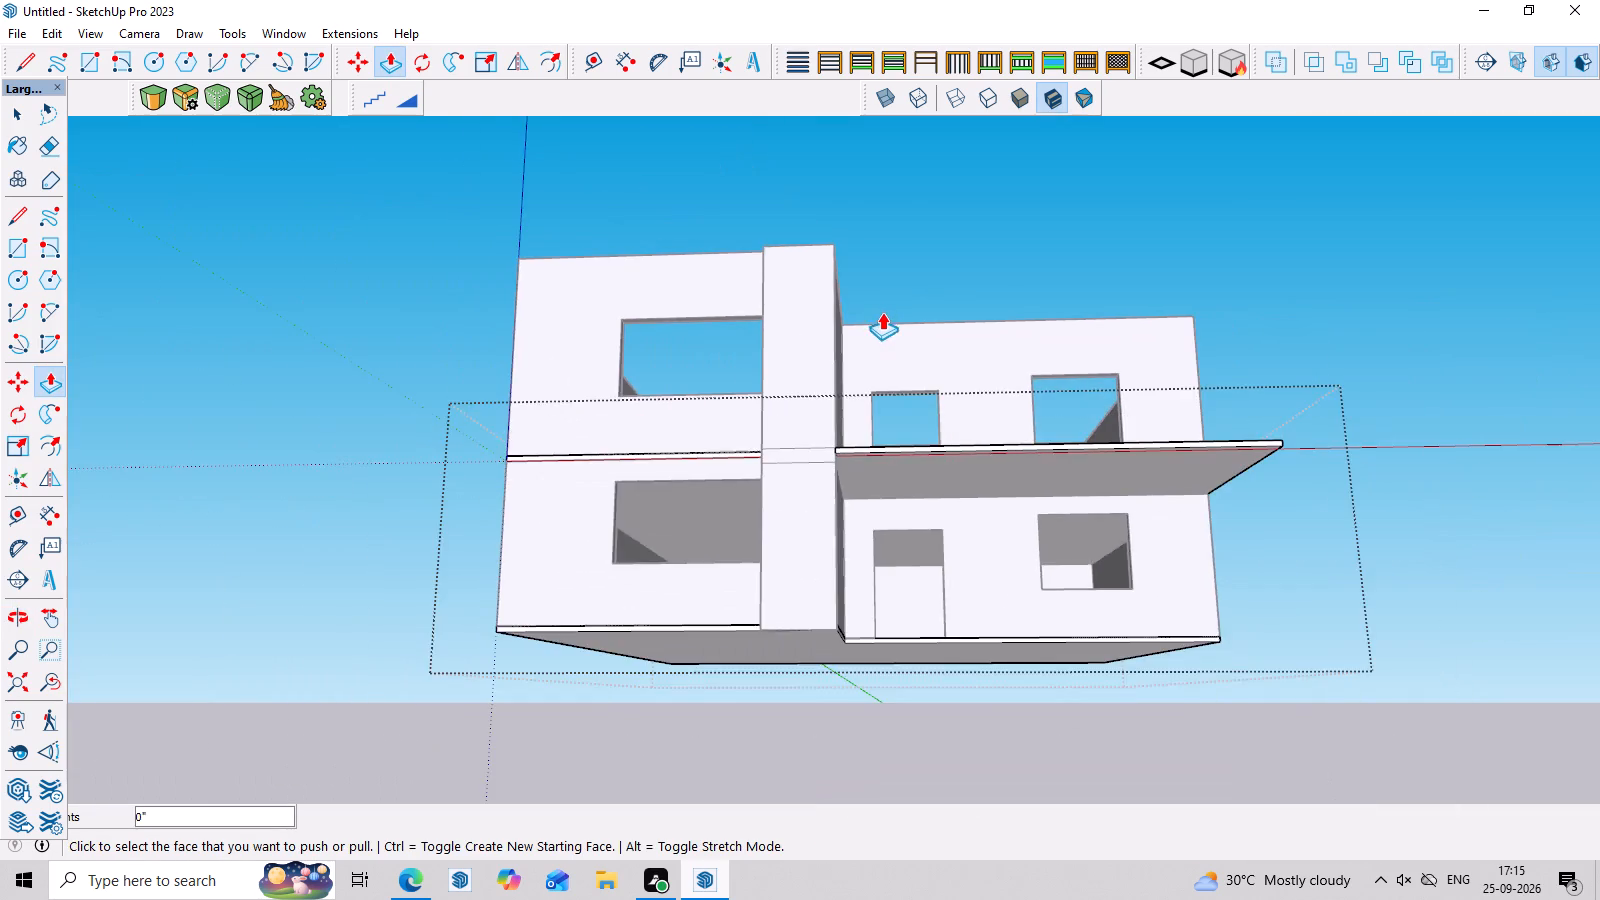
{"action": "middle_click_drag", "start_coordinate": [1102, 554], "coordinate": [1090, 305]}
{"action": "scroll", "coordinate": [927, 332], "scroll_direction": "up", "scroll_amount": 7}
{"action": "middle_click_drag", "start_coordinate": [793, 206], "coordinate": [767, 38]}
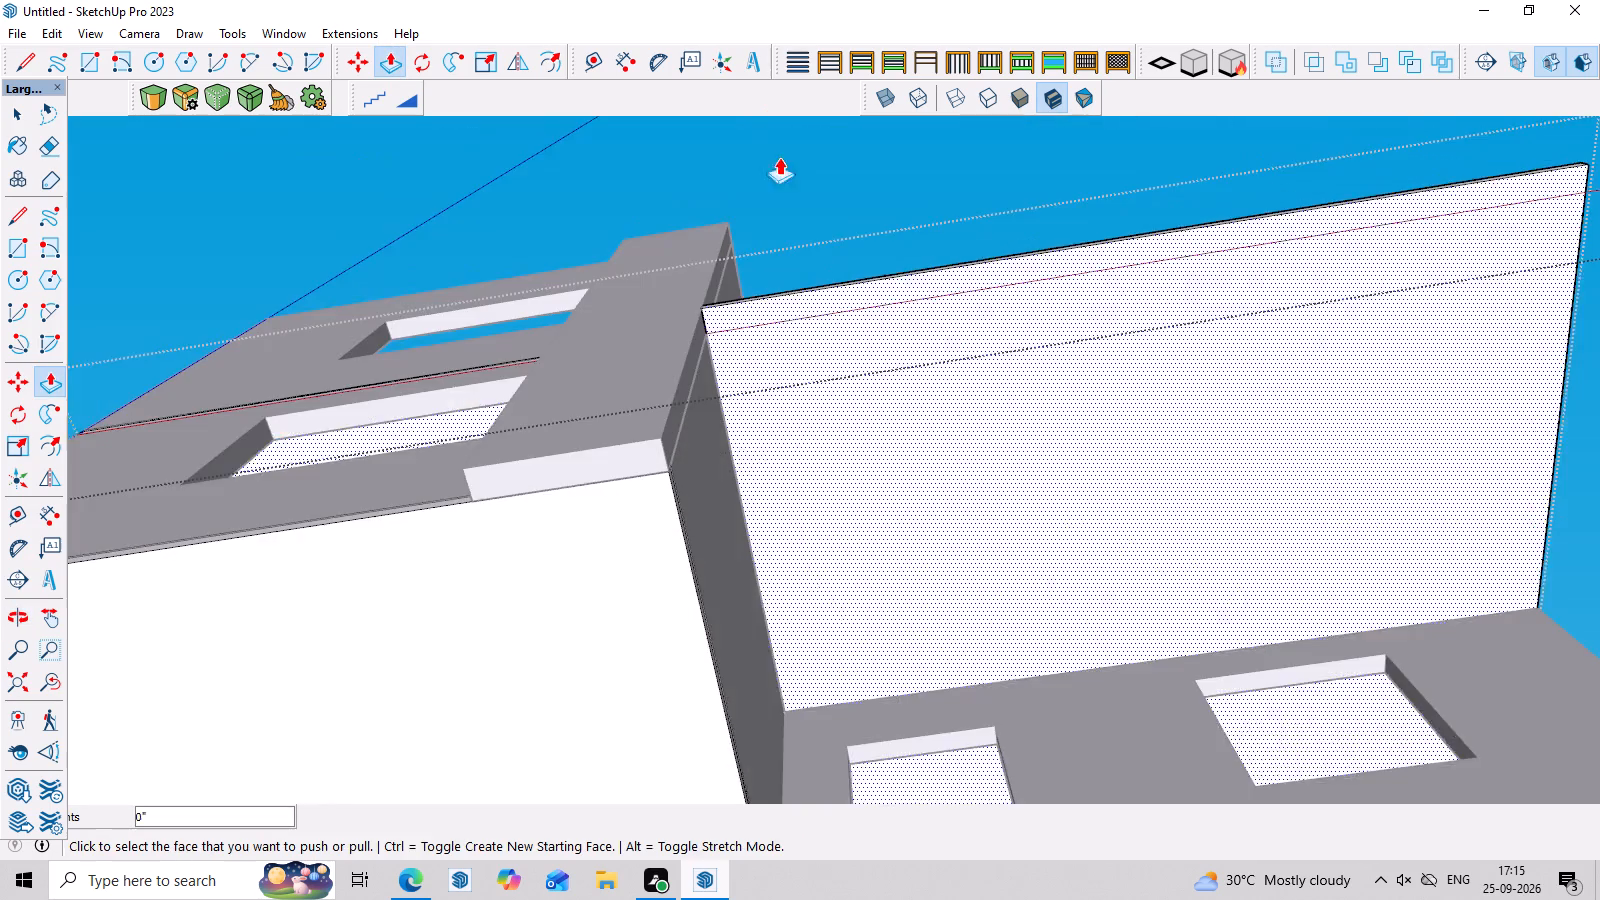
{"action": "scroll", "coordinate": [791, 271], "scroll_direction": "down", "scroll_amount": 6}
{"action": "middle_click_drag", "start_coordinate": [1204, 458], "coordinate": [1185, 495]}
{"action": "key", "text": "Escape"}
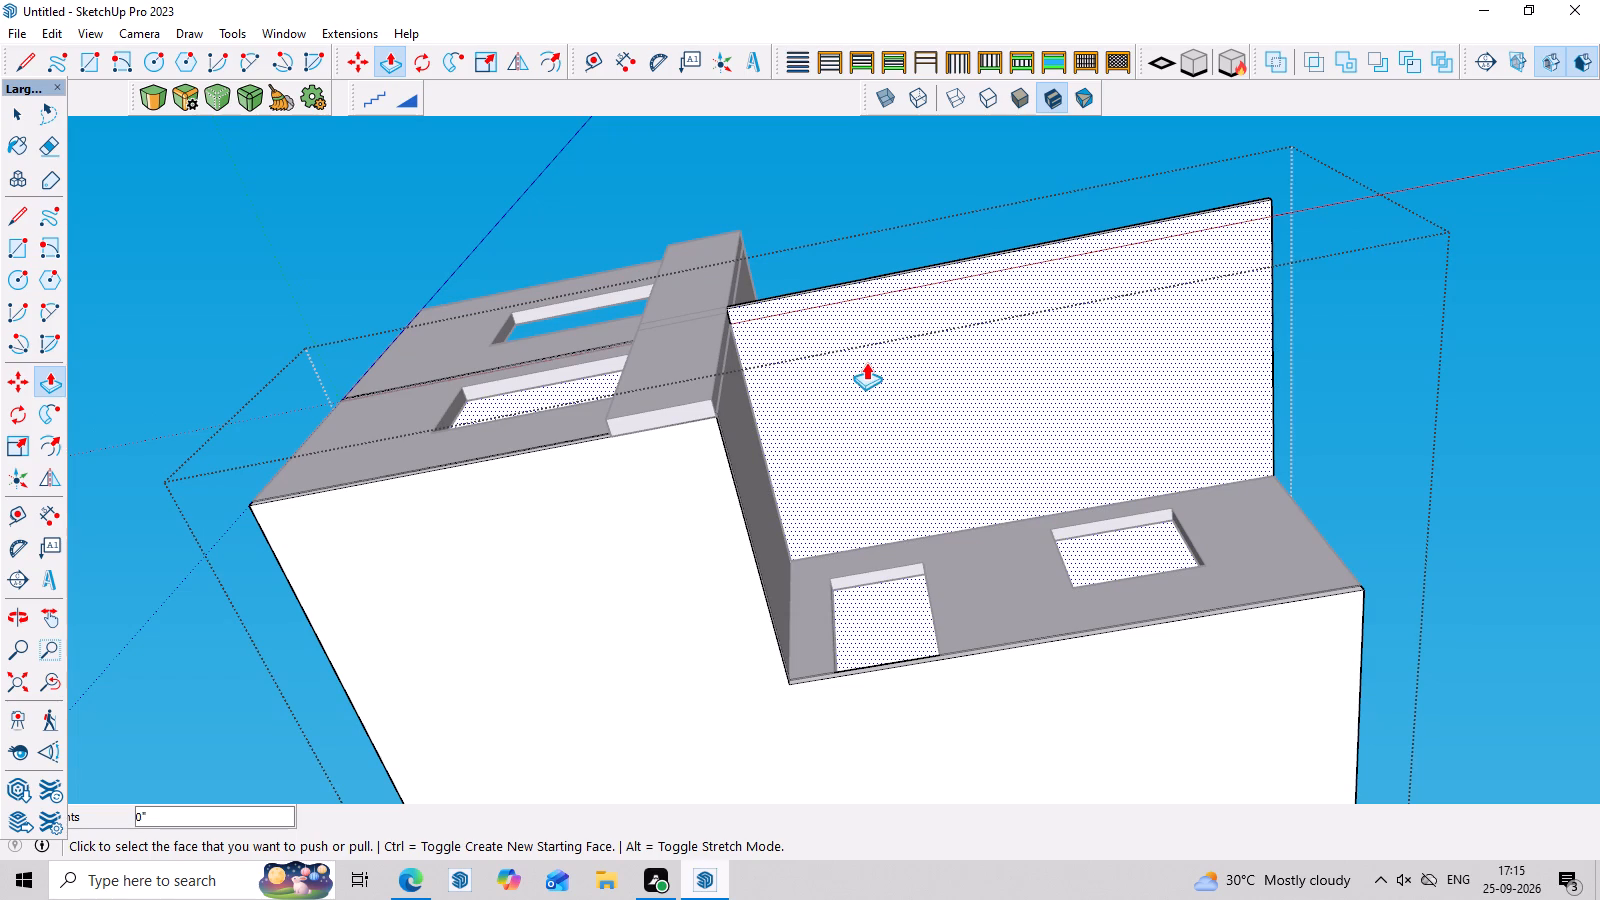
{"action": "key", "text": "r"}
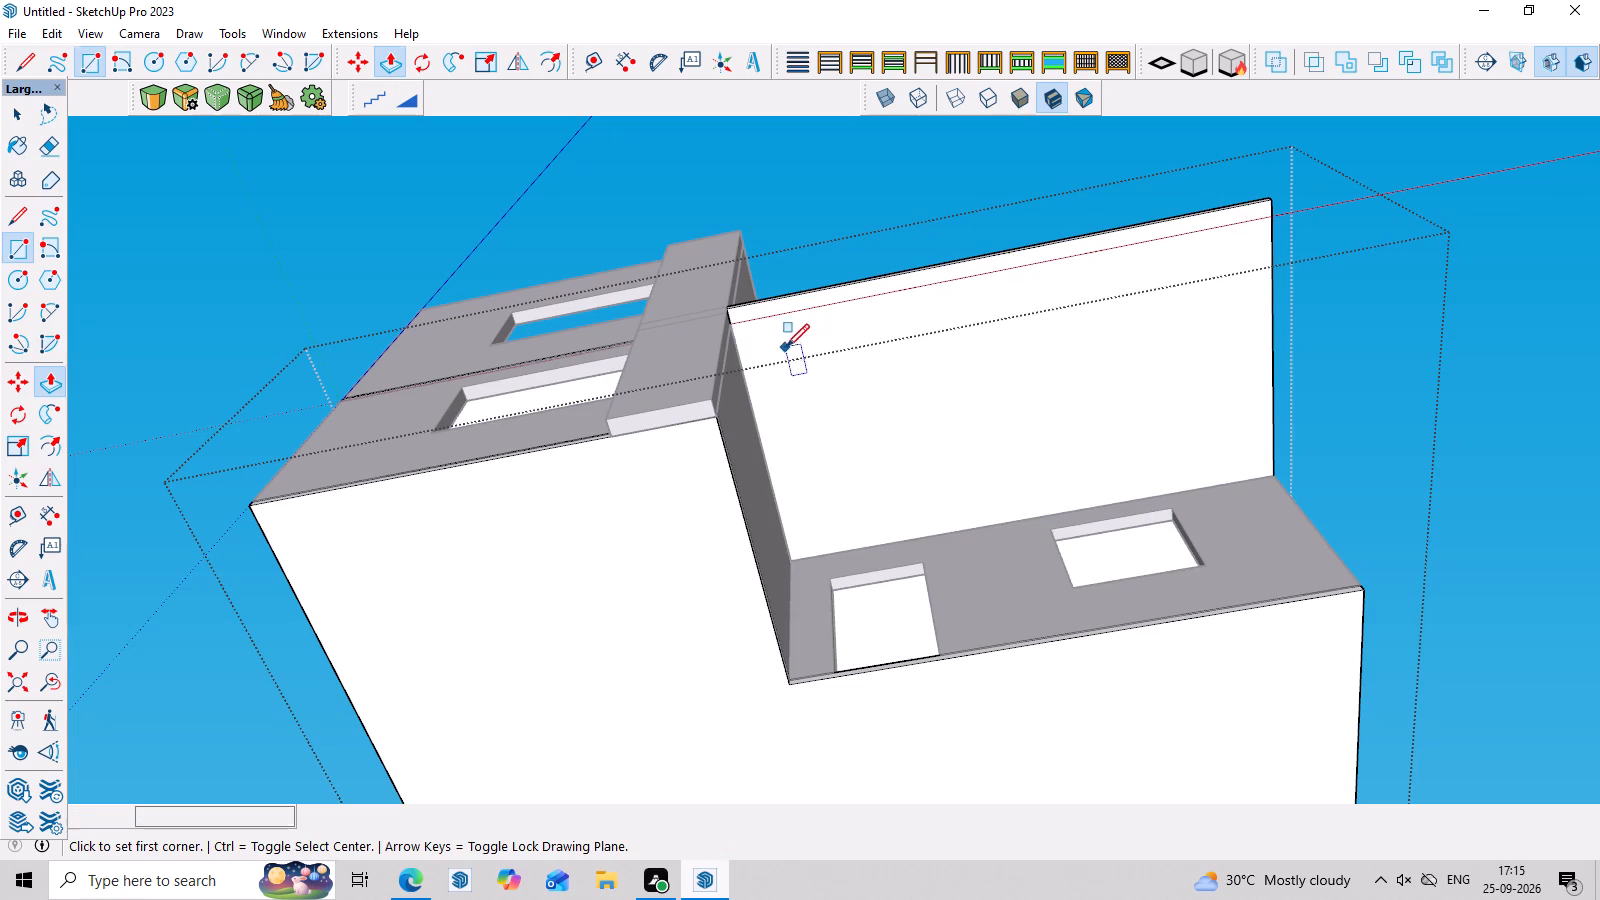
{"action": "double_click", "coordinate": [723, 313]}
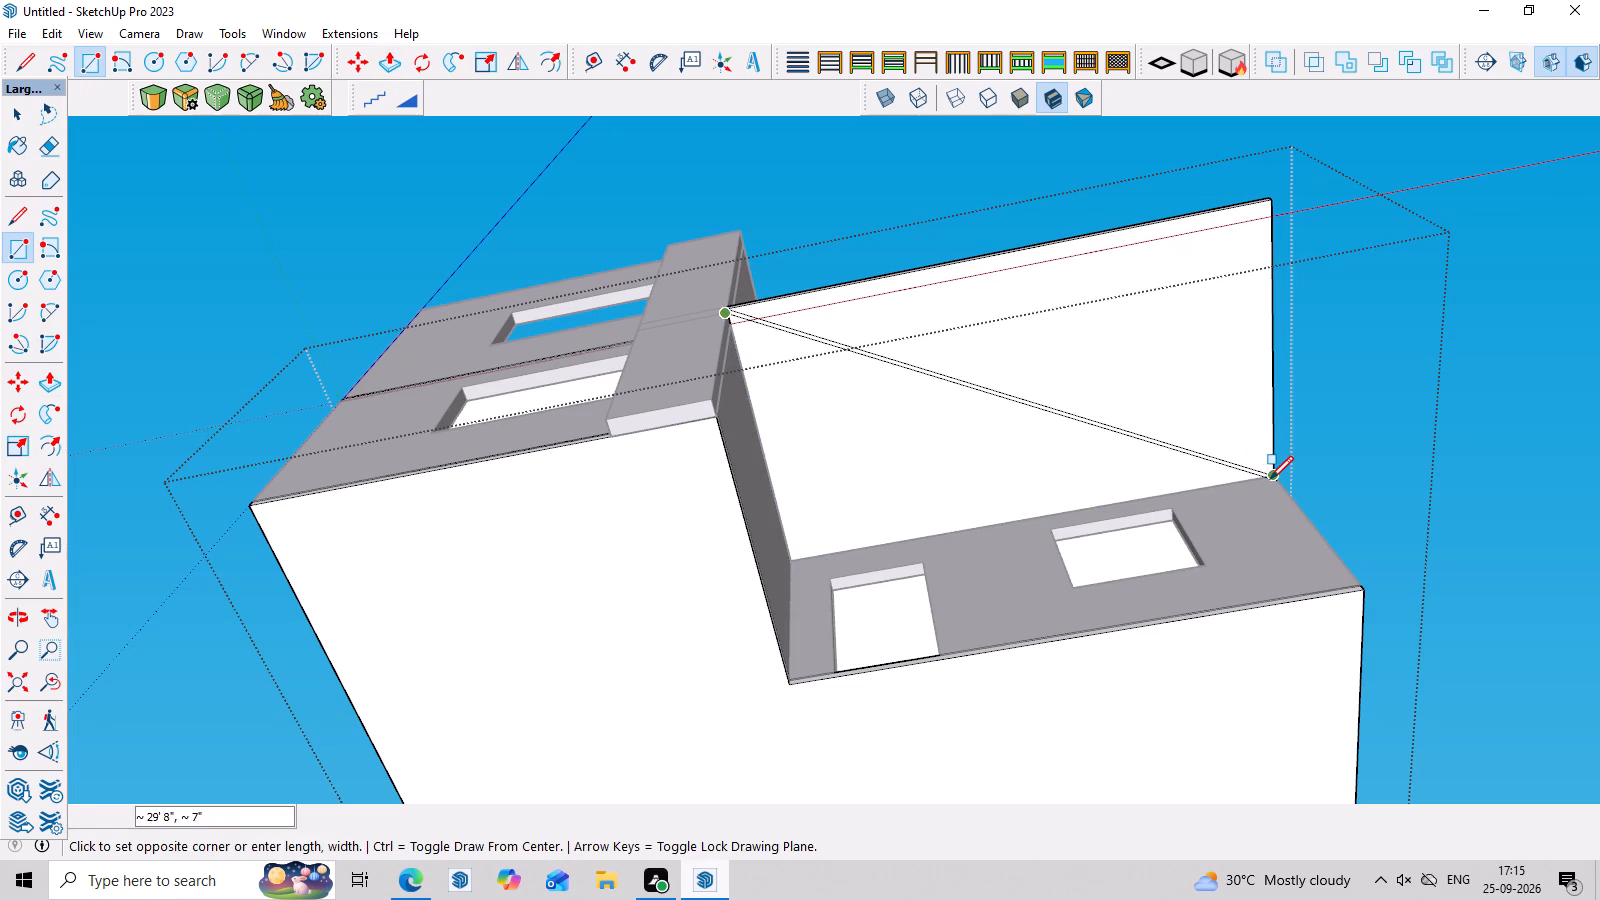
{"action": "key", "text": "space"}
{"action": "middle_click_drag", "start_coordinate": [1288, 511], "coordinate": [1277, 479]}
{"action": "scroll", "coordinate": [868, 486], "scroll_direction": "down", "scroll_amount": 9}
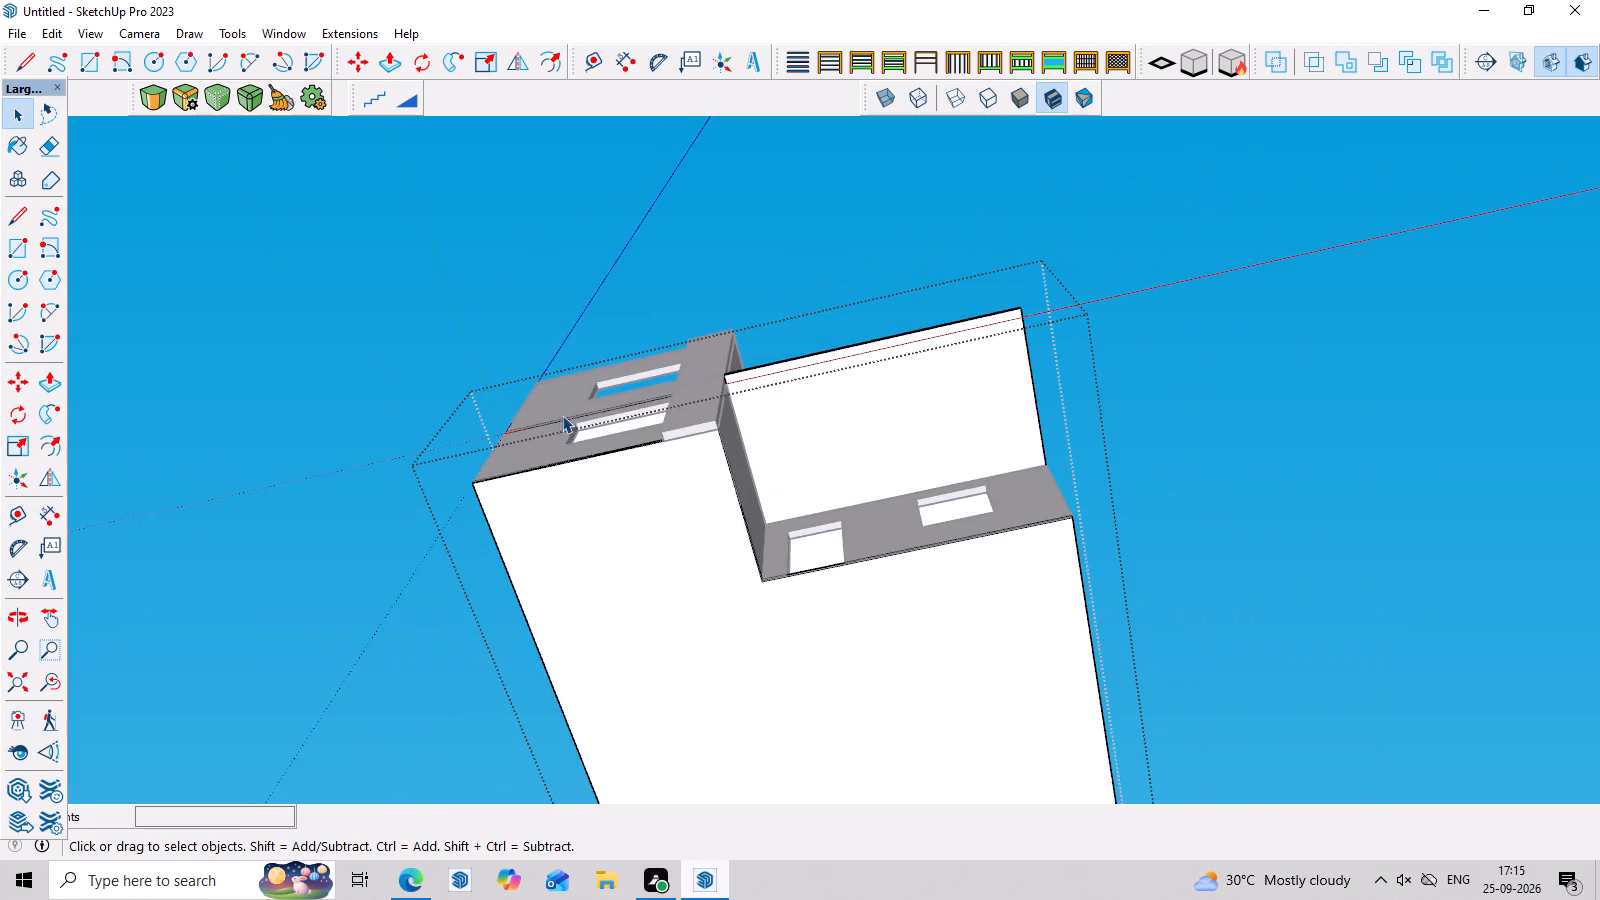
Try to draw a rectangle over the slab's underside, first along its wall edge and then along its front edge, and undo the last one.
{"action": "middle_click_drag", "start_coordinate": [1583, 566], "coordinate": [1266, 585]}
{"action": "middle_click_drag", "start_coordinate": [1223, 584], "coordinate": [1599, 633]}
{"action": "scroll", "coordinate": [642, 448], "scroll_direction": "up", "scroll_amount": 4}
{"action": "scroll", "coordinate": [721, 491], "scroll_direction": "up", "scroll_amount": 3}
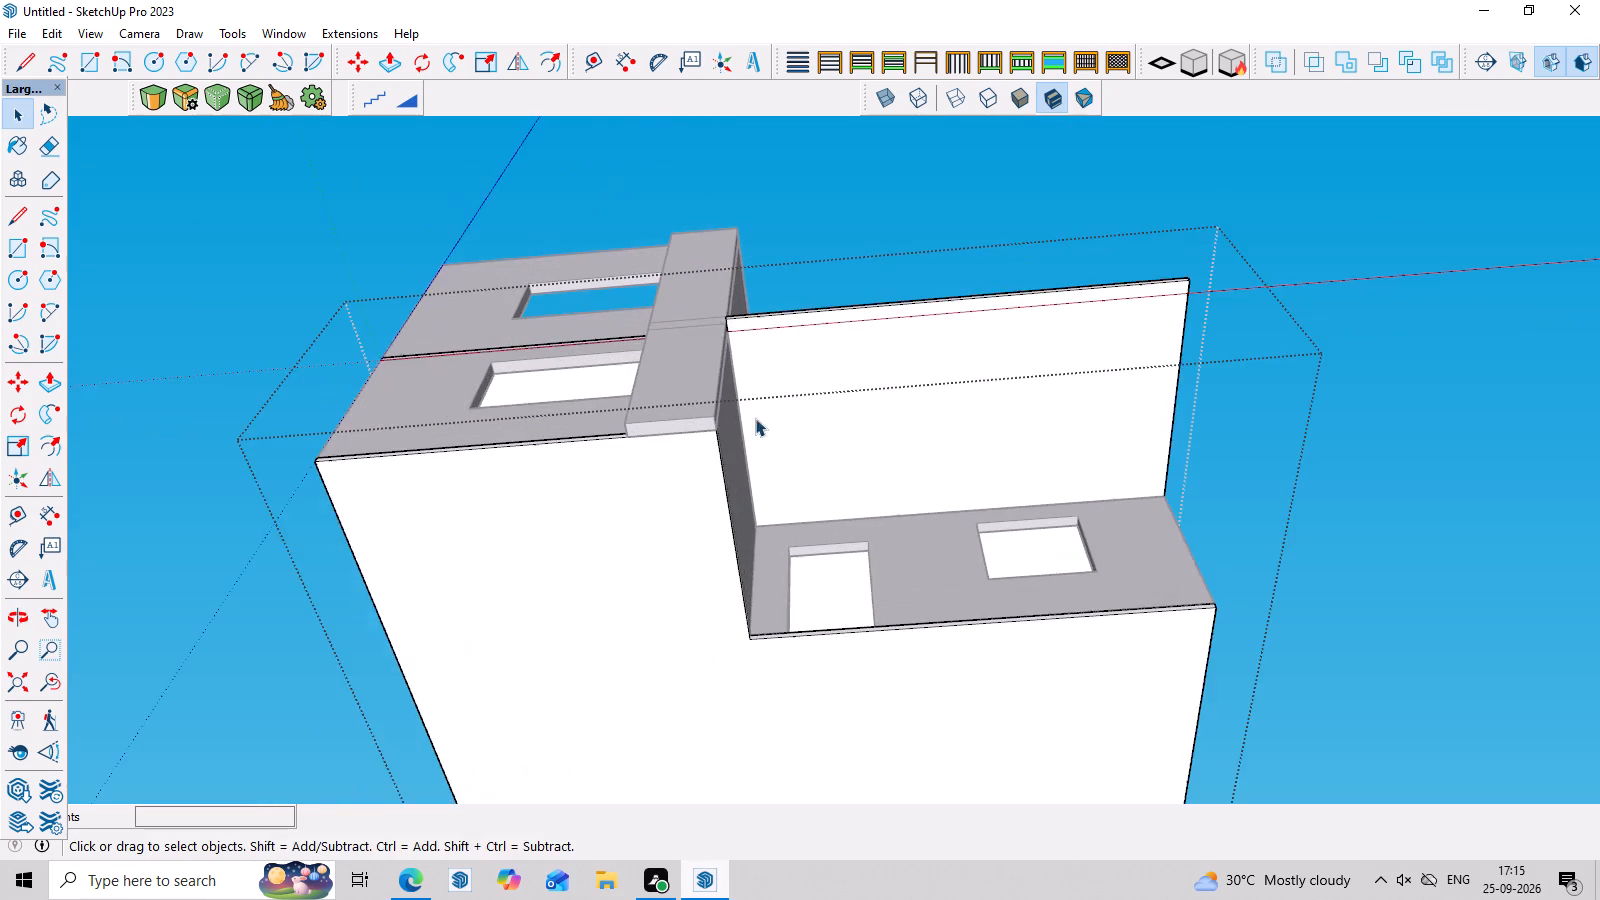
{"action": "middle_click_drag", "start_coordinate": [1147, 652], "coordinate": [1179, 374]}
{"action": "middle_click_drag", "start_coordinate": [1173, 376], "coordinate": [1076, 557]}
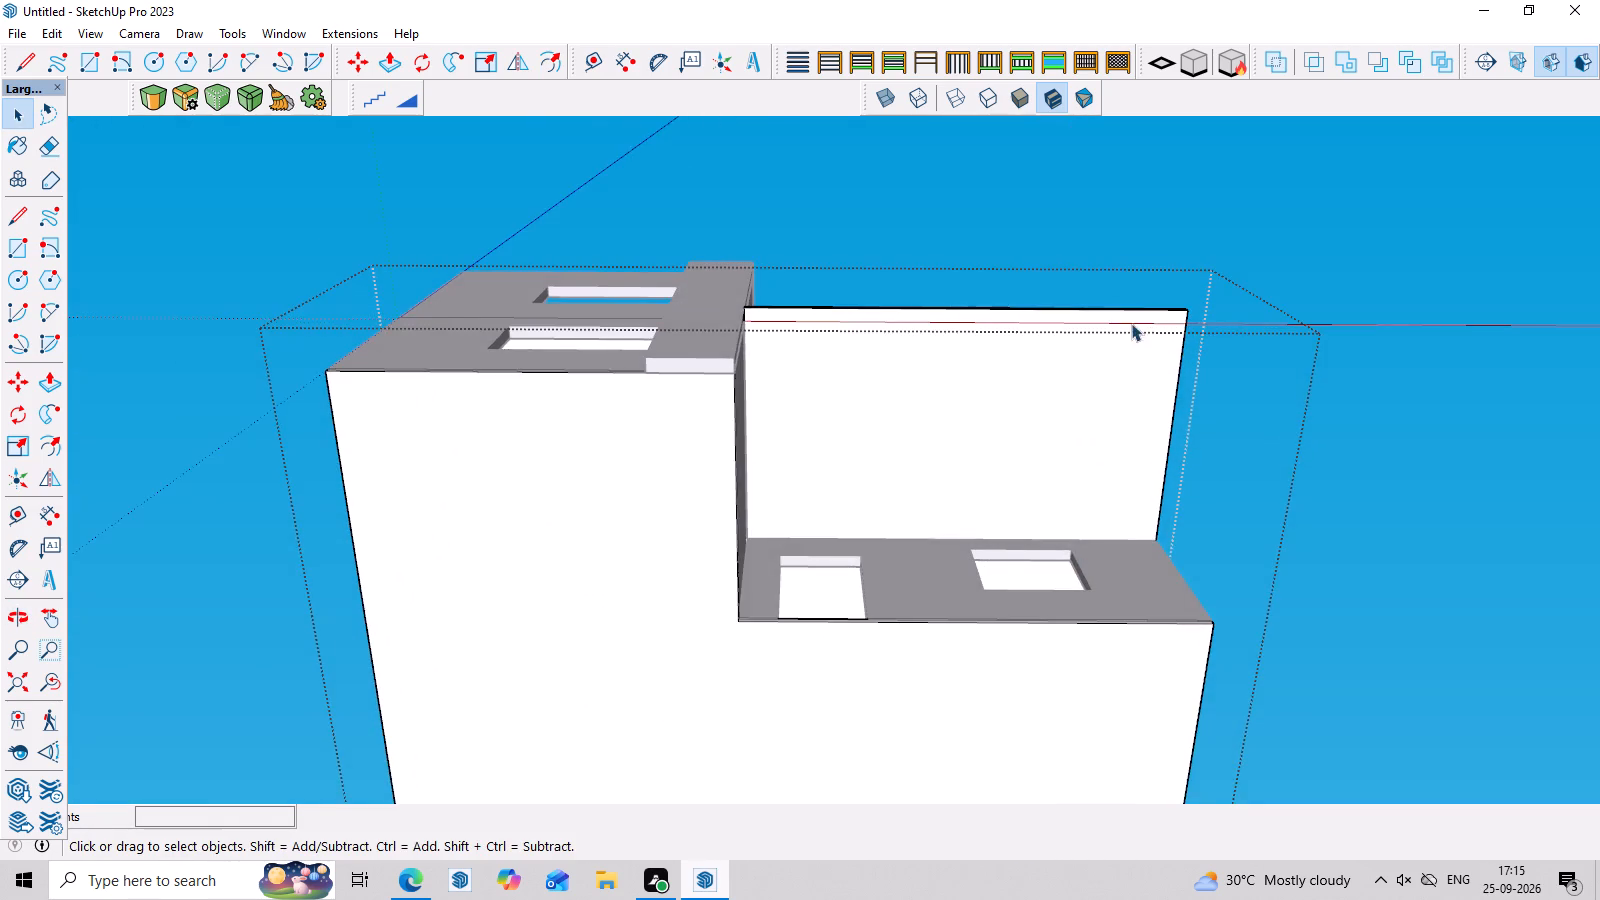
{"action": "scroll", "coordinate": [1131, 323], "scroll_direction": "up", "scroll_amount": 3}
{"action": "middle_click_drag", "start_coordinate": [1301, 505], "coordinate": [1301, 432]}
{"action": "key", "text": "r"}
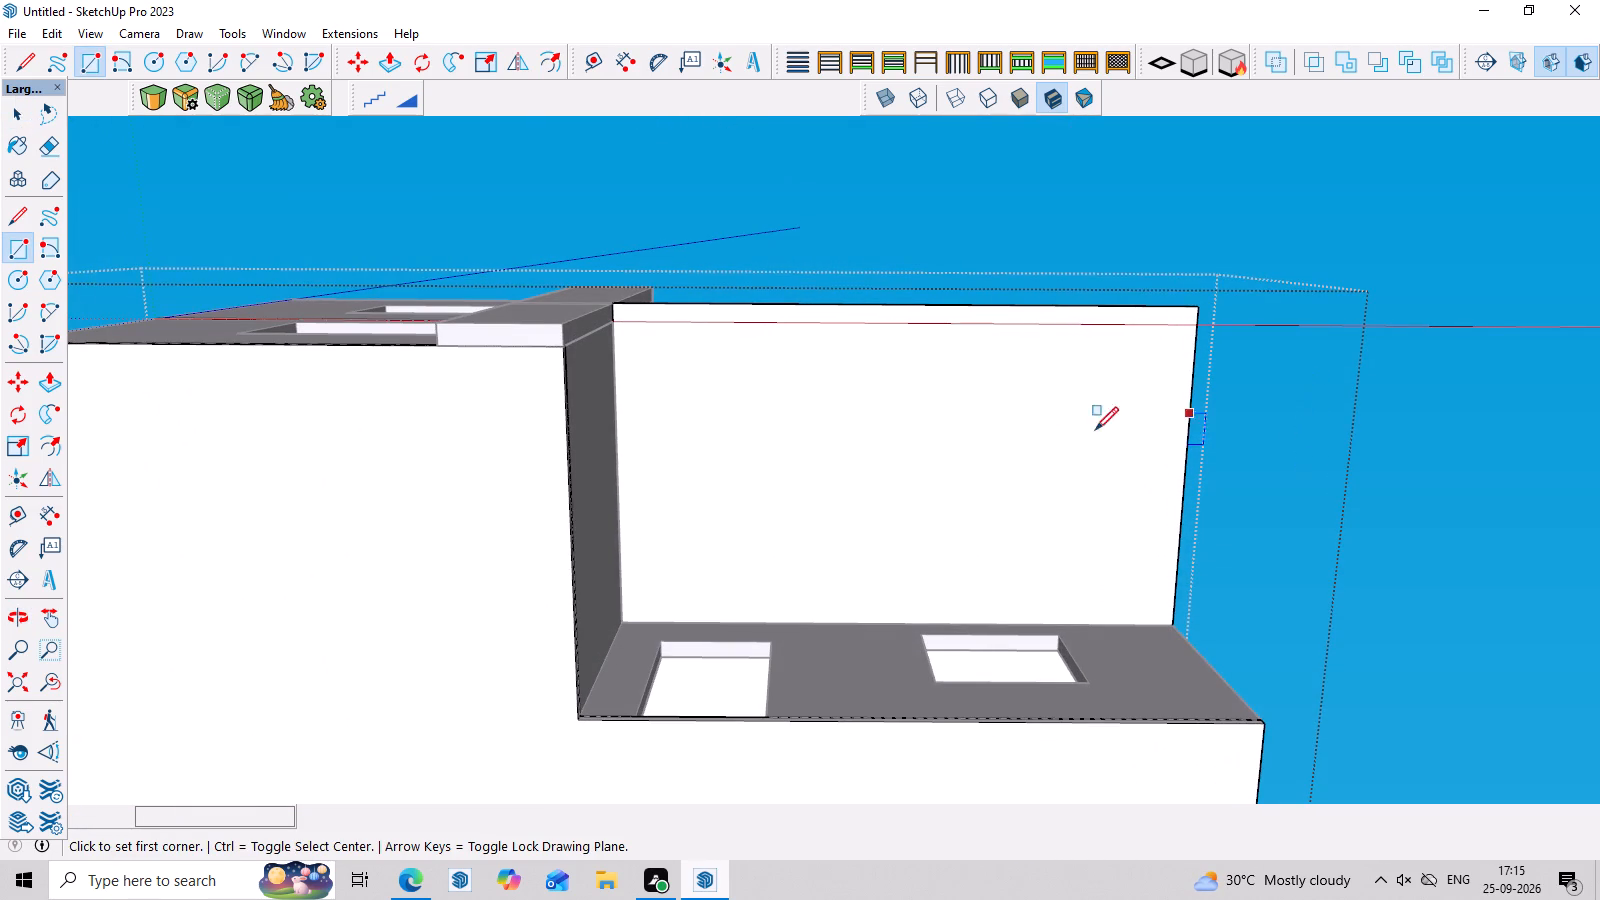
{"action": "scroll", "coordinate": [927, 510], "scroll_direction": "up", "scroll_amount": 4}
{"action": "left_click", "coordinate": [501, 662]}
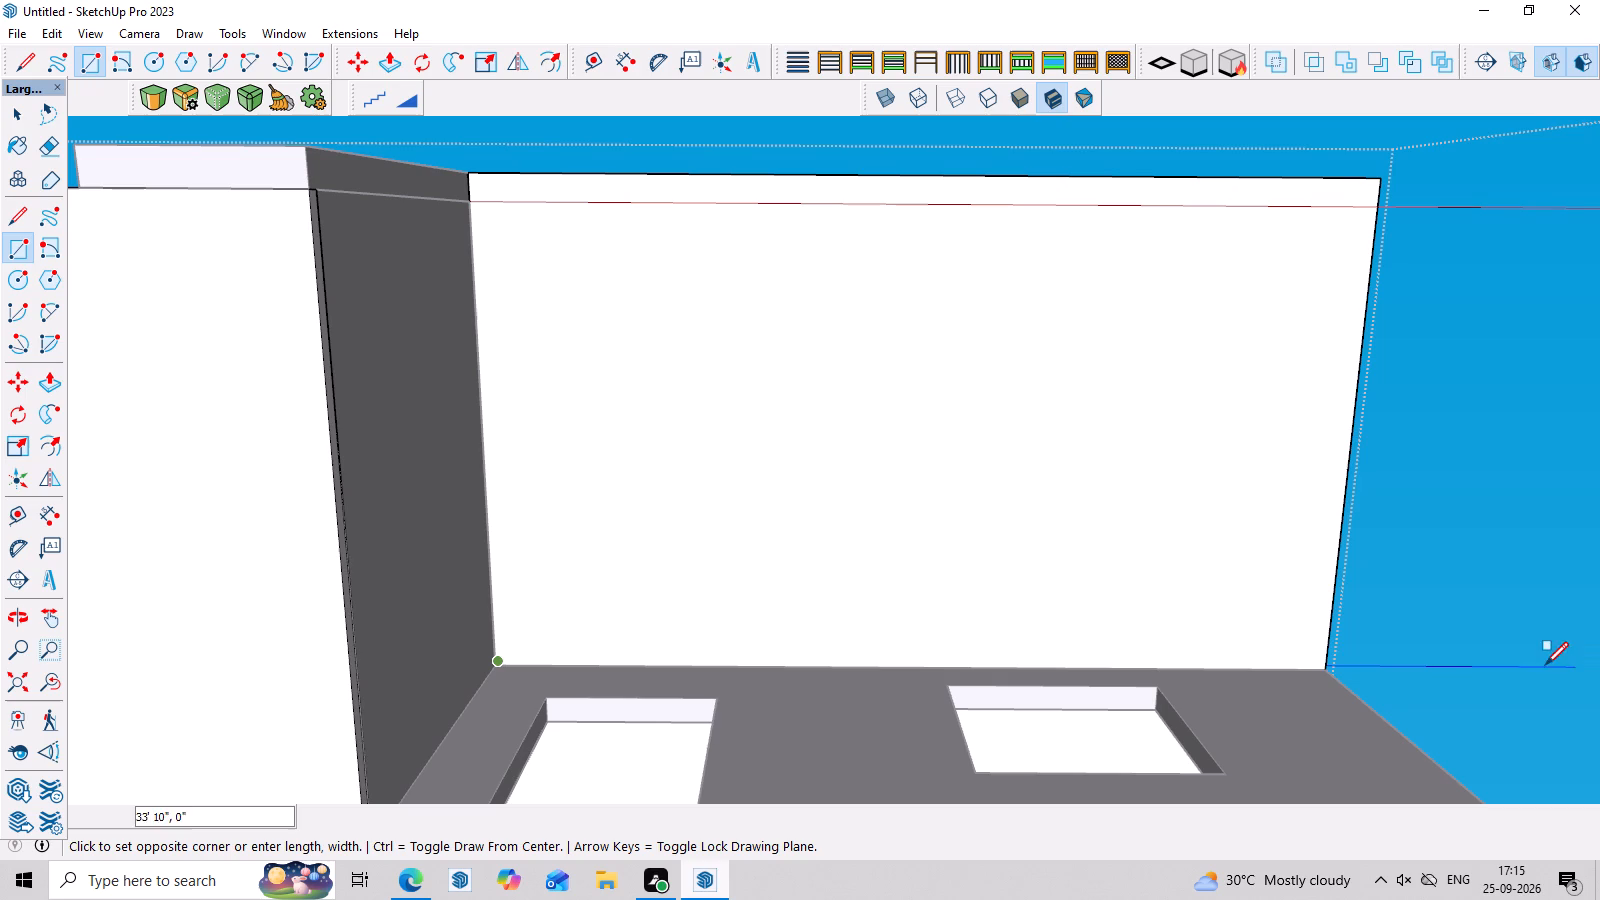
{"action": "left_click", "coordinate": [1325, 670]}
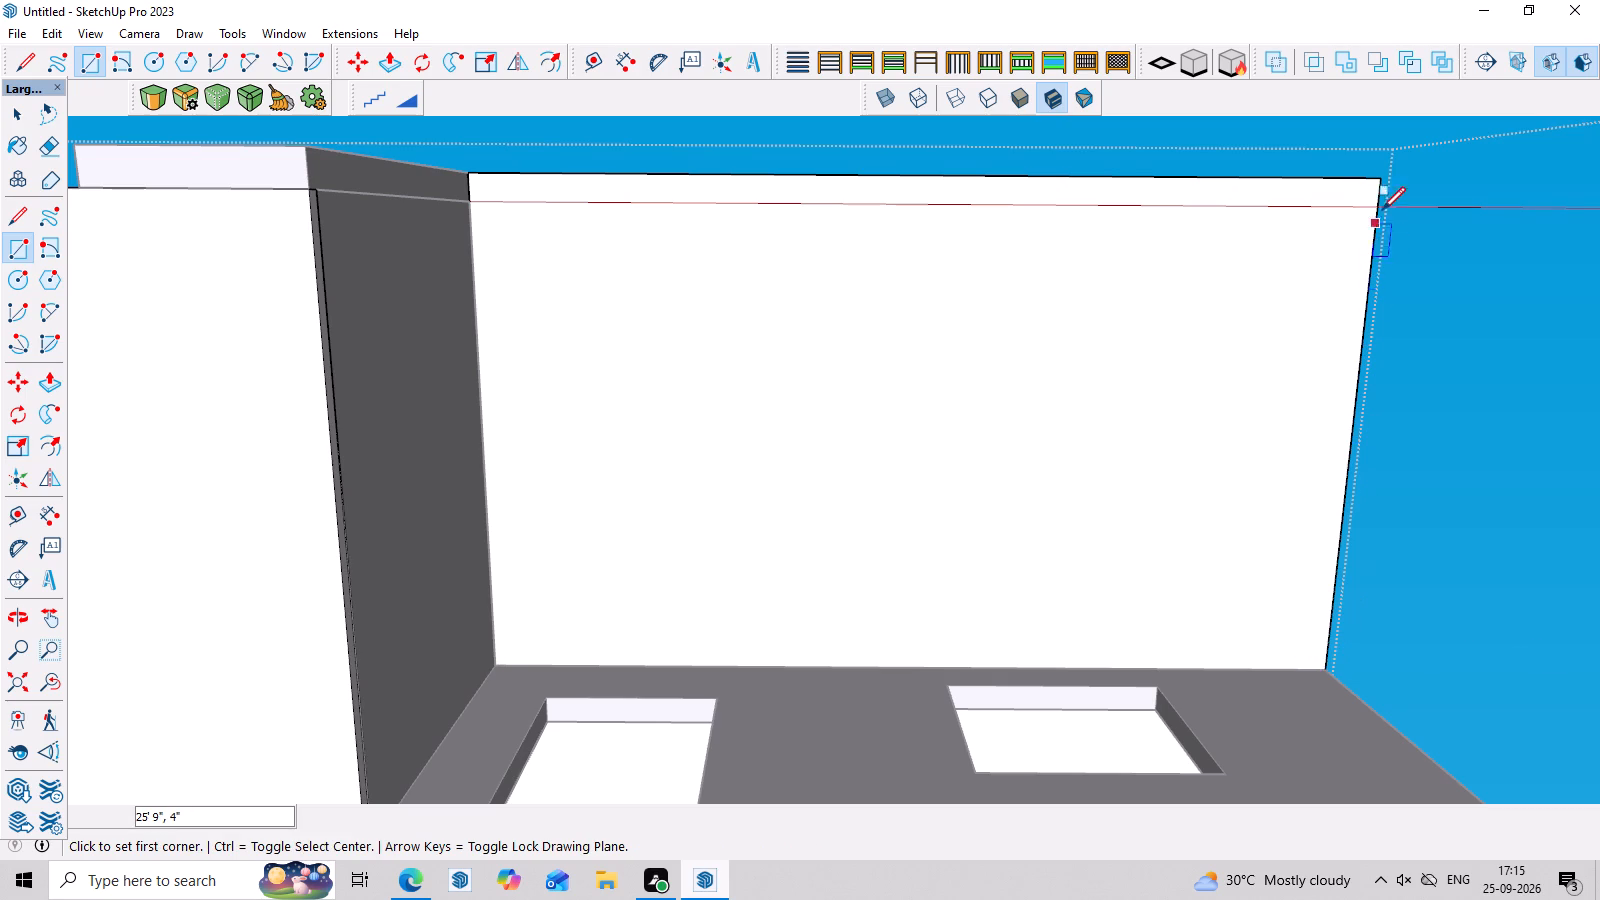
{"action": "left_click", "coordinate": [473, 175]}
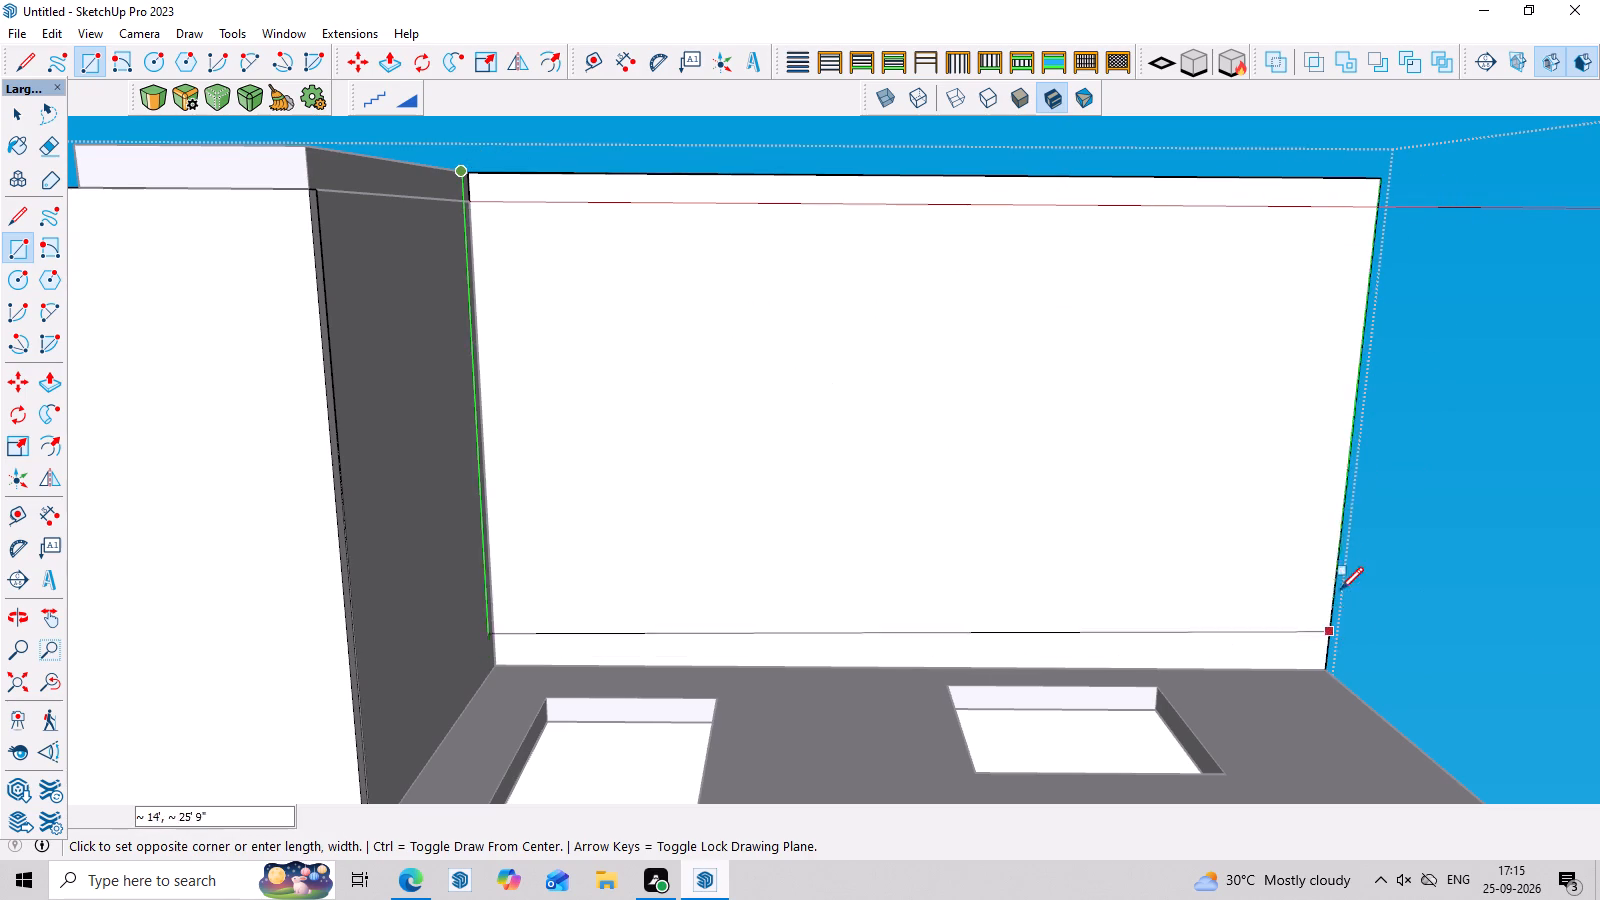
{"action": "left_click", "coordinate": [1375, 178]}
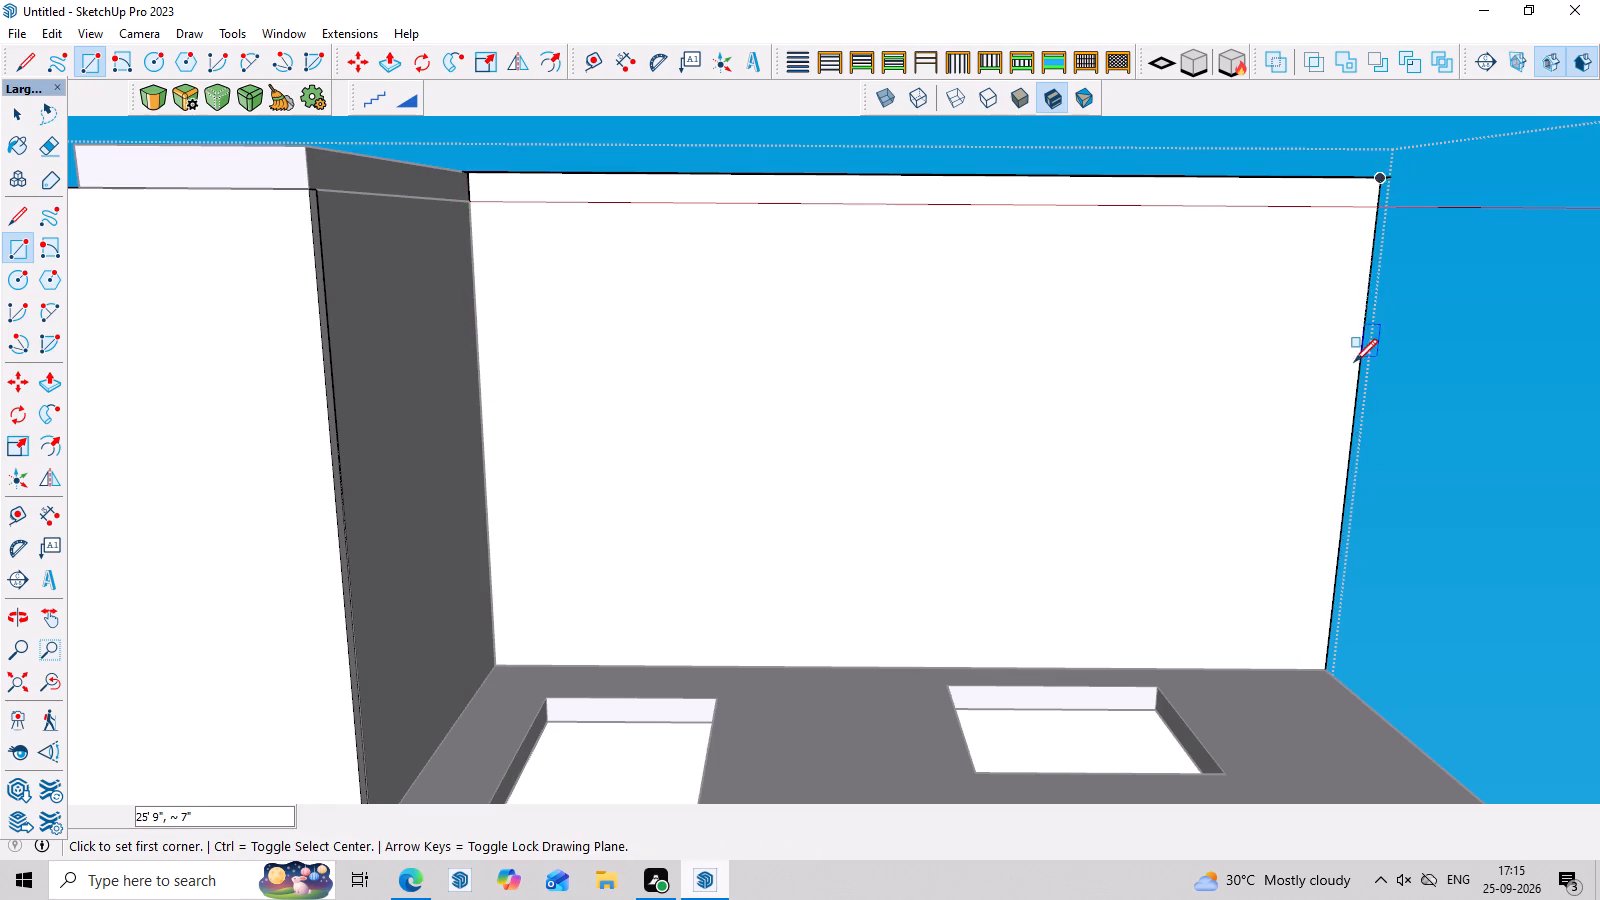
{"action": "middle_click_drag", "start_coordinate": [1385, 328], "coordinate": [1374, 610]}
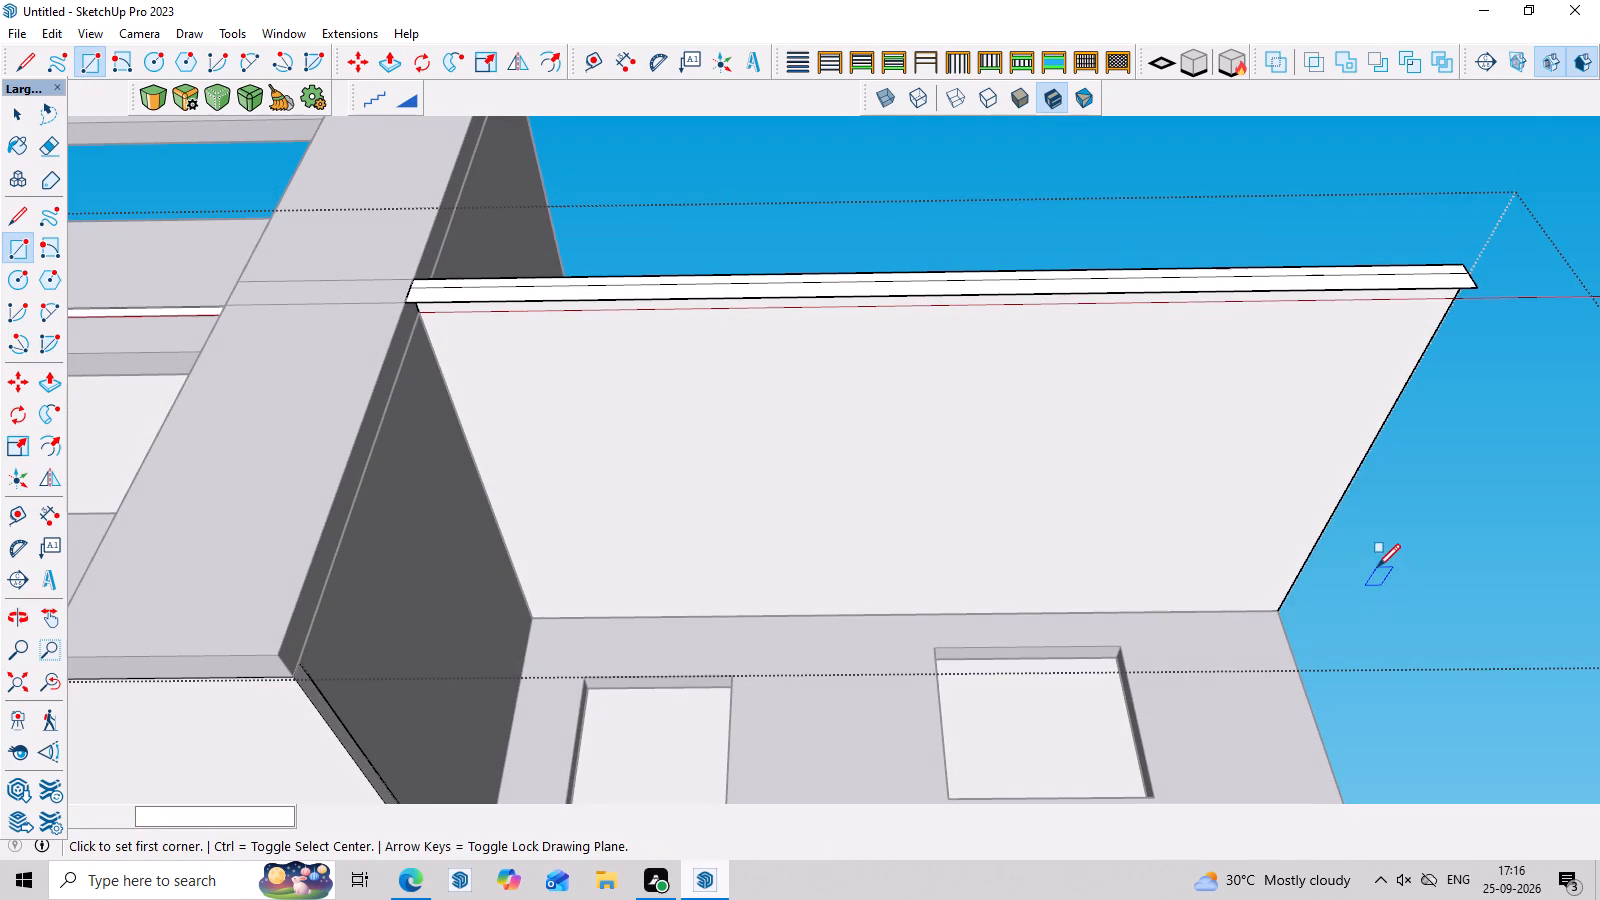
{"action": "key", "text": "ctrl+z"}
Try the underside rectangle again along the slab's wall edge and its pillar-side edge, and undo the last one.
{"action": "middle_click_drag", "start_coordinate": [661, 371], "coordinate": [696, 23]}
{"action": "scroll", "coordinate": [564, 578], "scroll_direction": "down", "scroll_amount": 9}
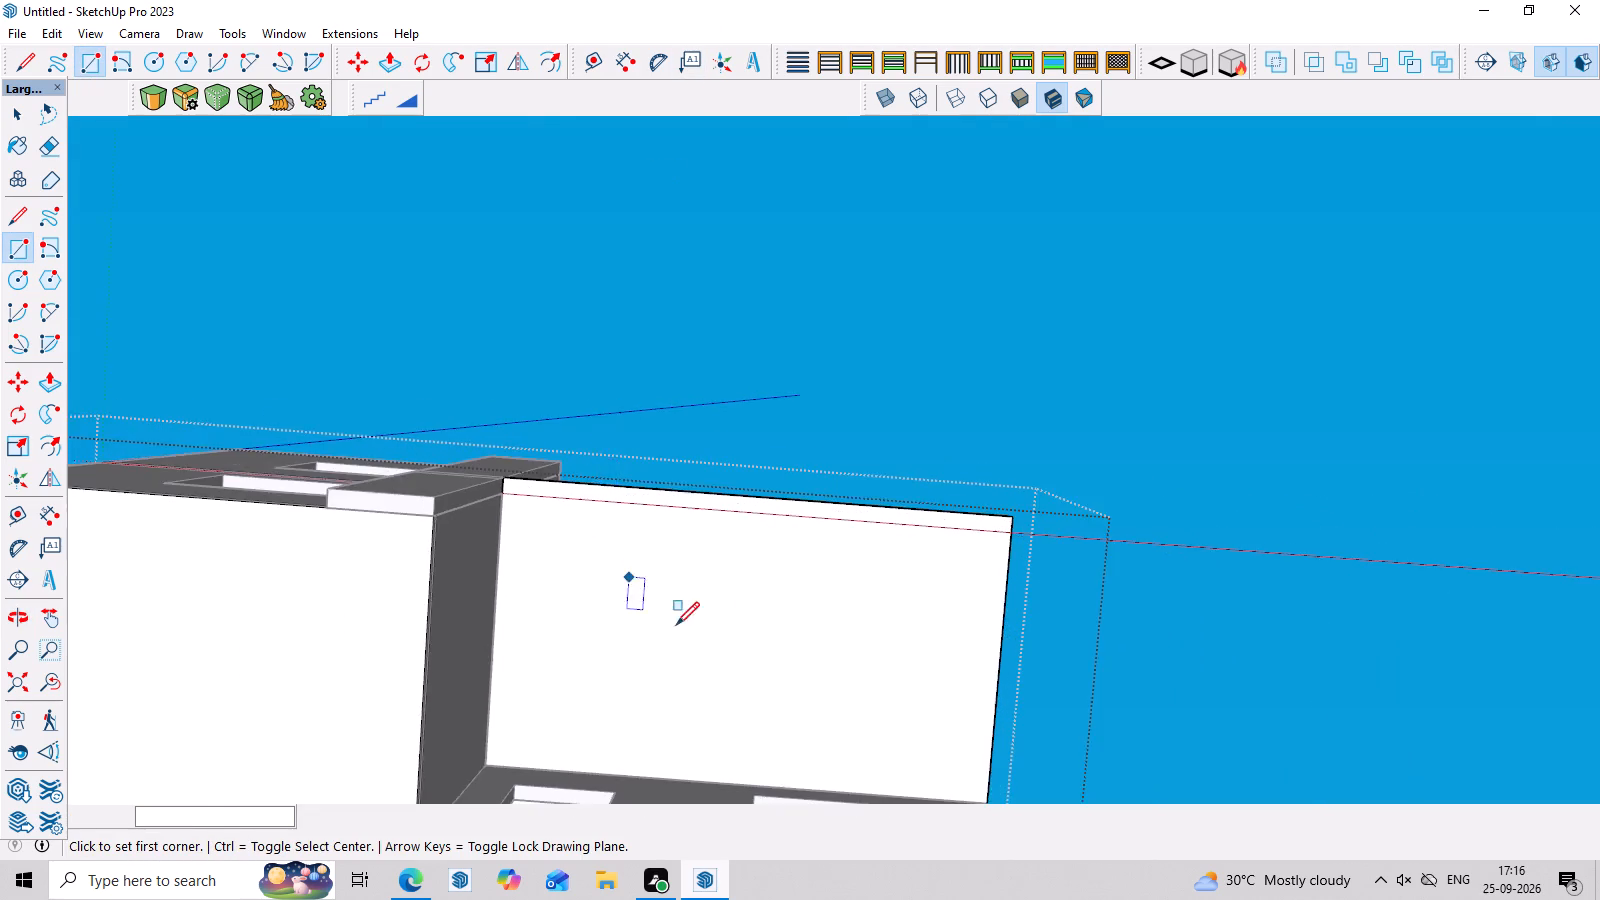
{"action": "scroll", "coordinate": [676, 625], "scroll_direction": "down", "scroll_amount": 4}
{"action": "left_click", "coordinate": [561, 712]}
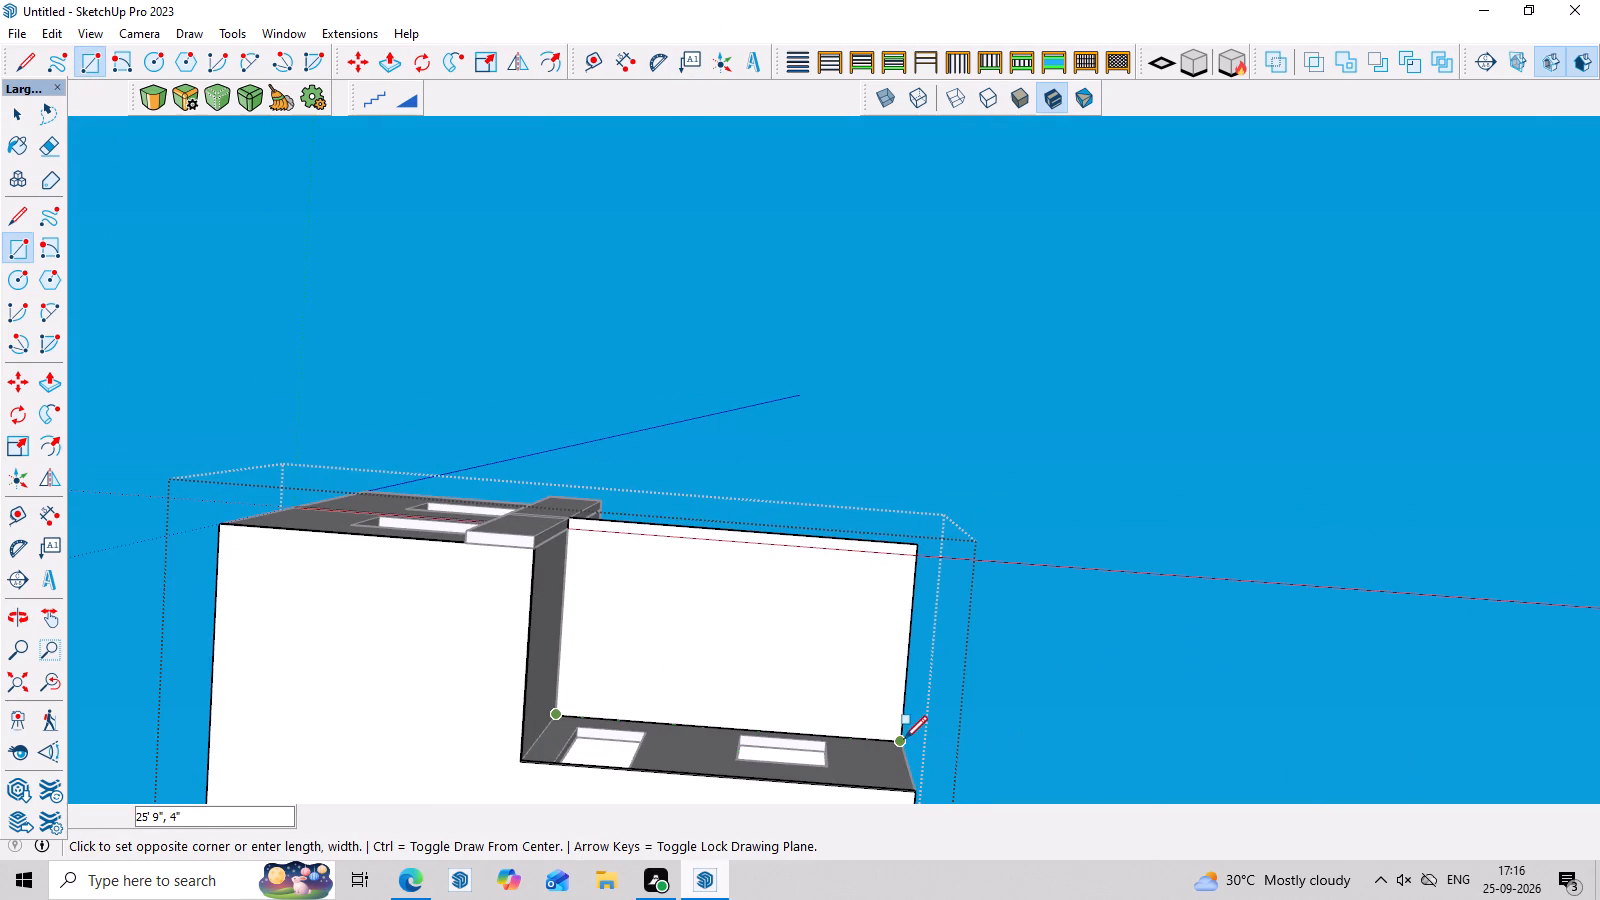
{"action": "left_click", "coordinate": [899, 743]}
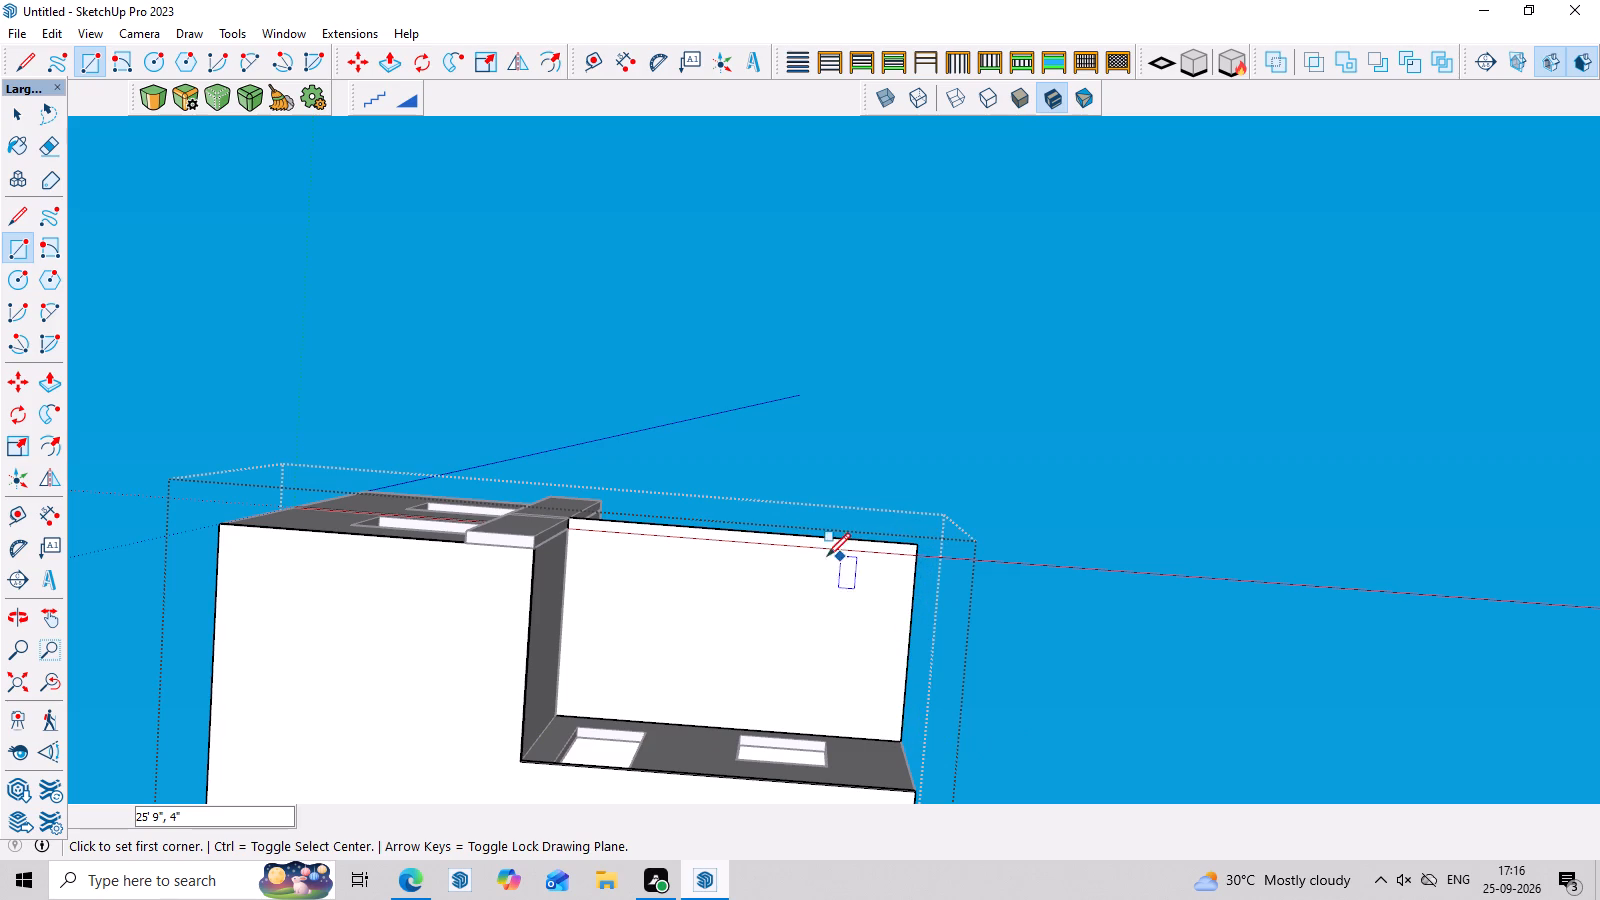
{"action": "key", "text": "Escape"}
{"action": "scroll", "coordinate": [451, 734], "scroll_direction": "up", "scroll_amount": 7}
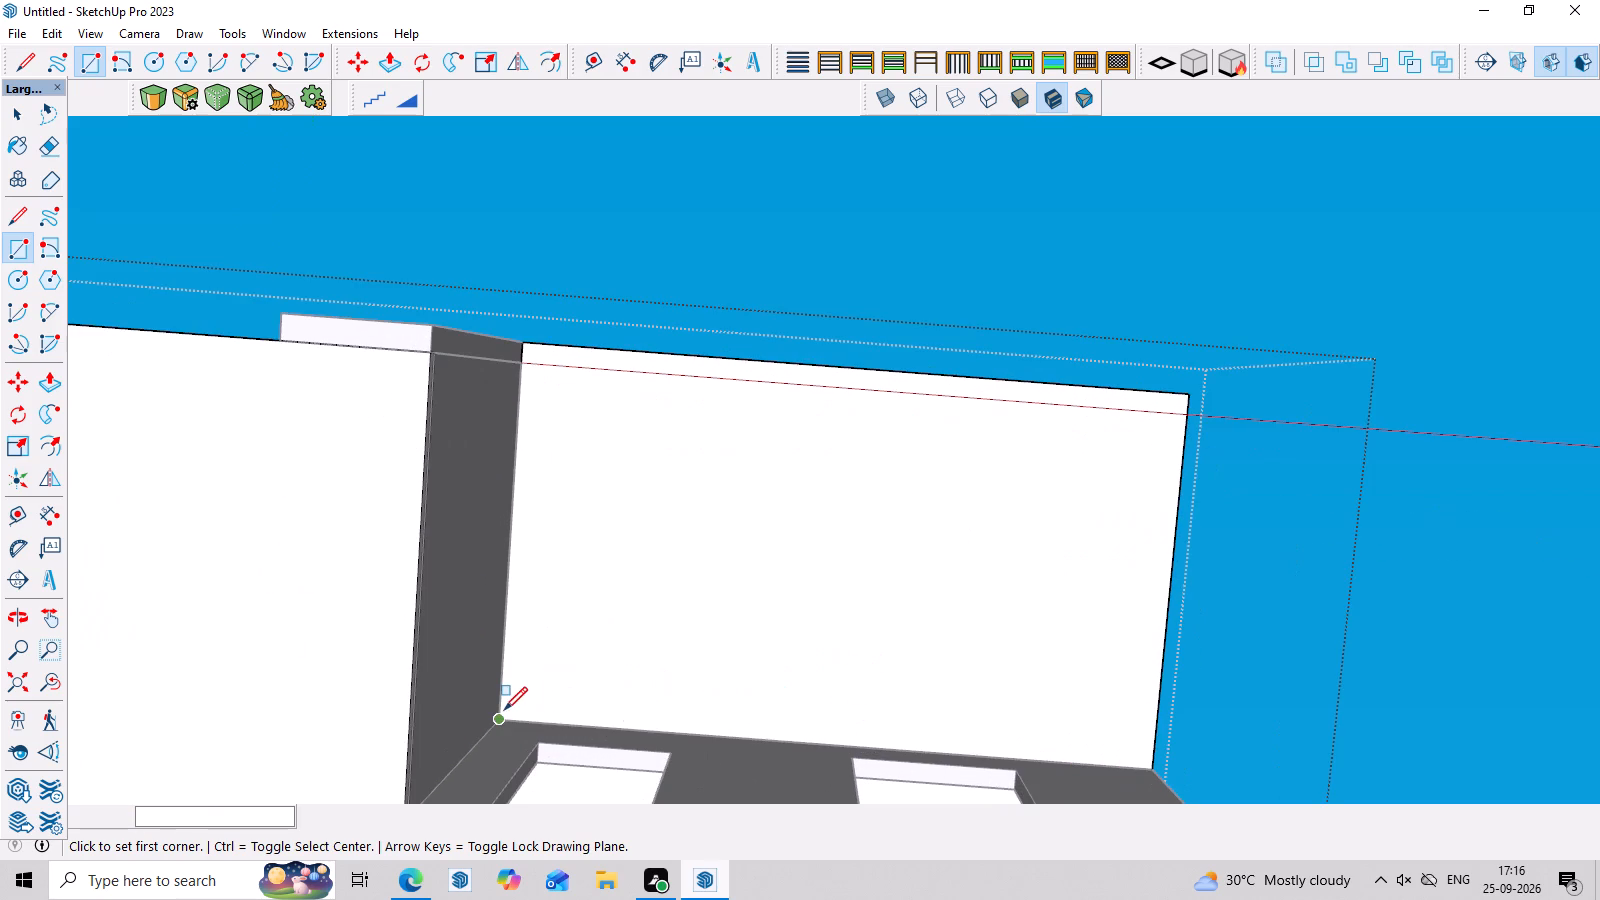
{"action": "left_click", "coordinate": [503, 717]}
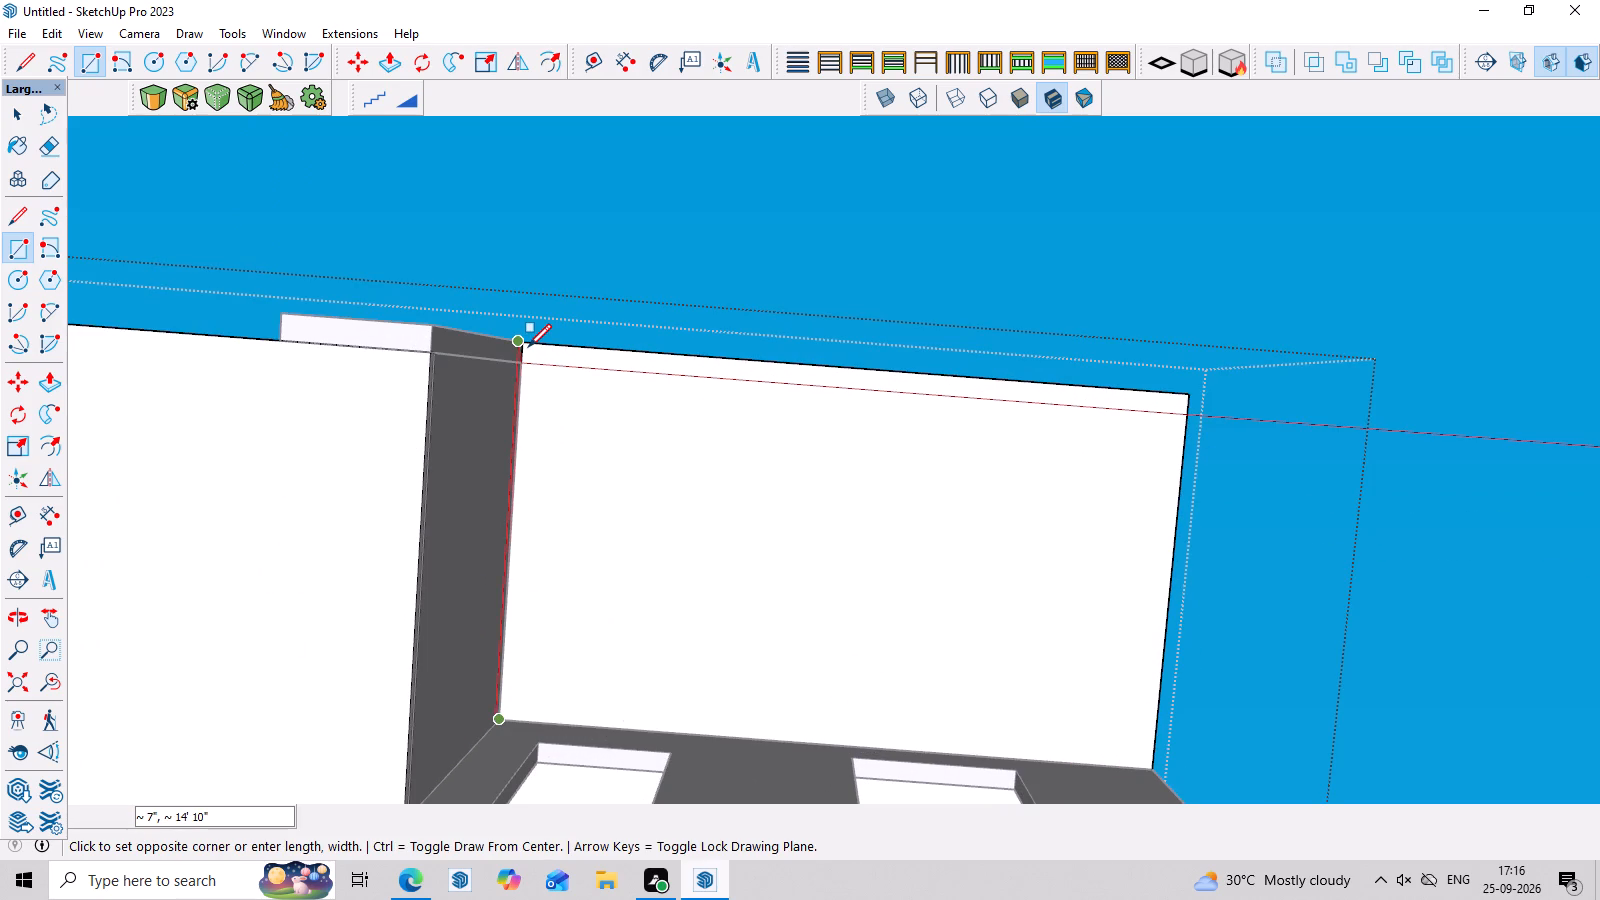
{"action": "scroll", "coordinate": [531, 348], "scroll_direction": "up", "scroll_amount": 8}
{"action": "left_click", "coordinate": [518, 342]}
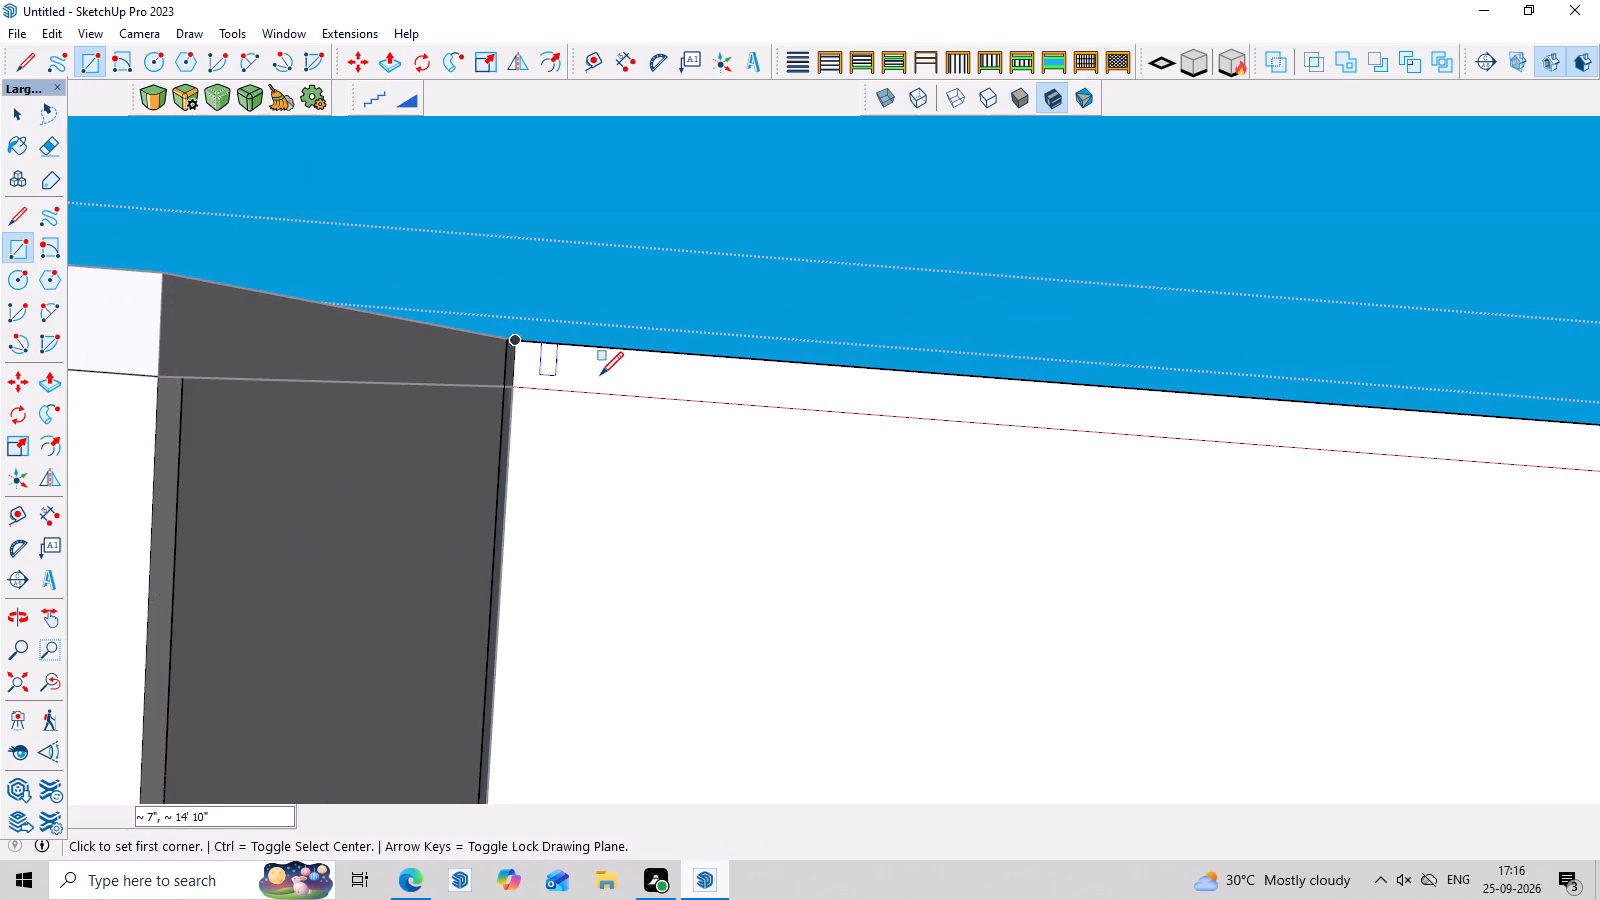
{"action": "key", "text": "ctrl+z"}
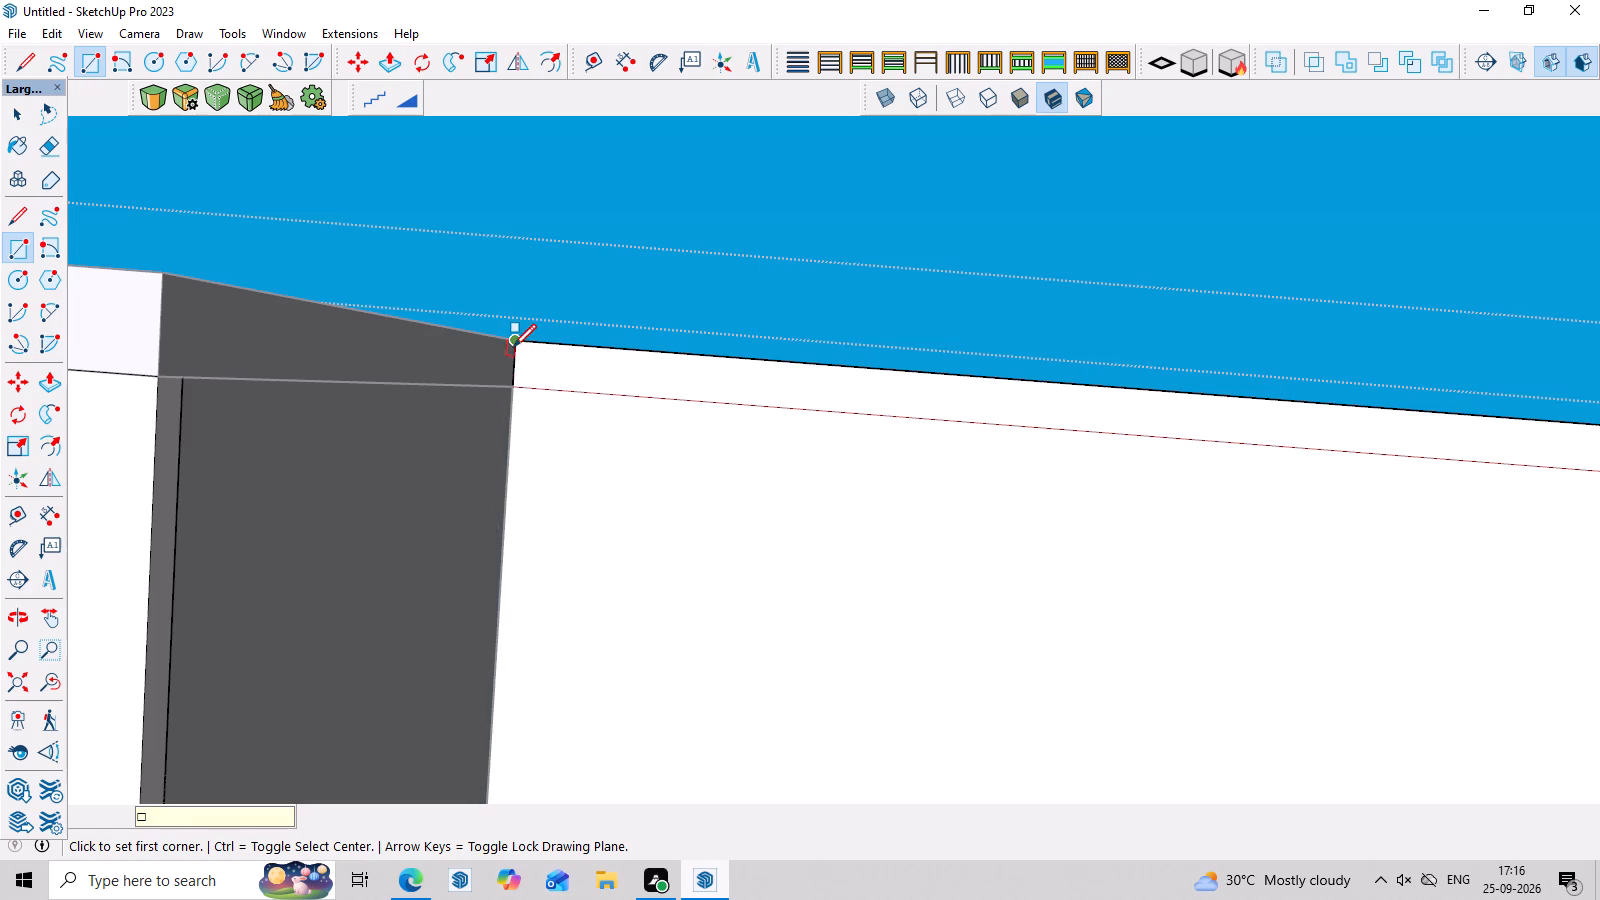
Draw a rectangle about 25' 9" by 14' 10" over the slab's underside, from the front corner at the pillar to the opposite wall corner.
{"action": "left_click", "coordinate": [513, 347]}
{"action": "scroll", "coordinate": [530, 469], "scroll_direction": "down", "scroll_amount": 4}
{"action": "scroll", "coordinate": [649, 580], "scroll_direction": "down", "scroll_amount": 4}
{"action": "scroll", "coordinate": [961, 720], "scroll_direction": "down", "scroll_amount": 8}
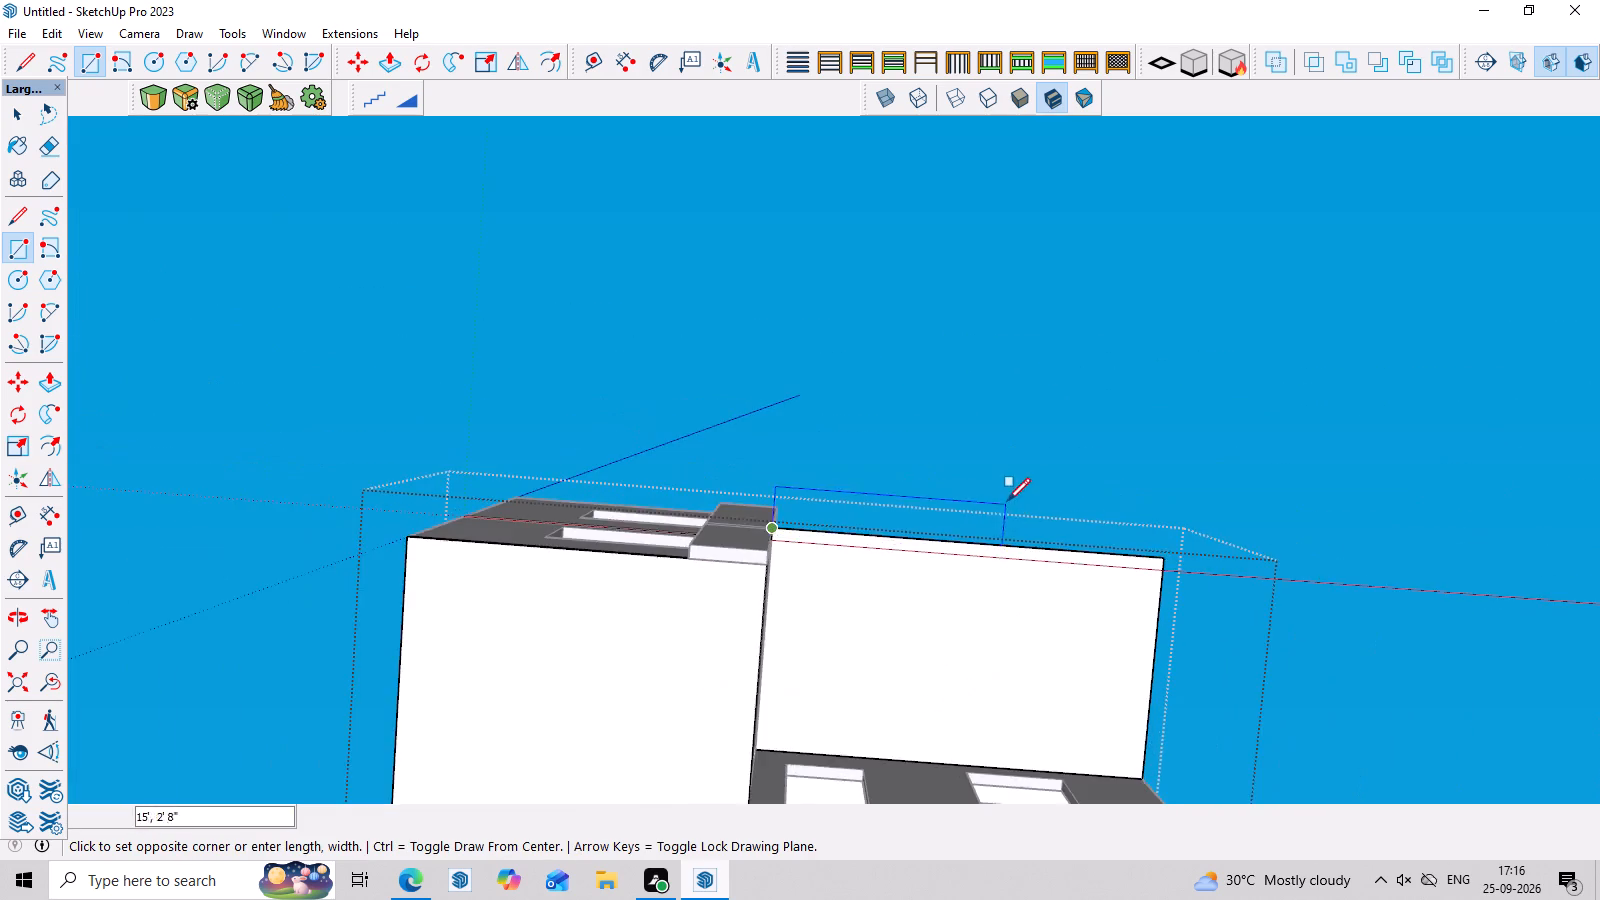
{"action": "scroll", "coordinate": [1007, 501], "scroll_direction": "down", "scroll_amount": 4}
{"action": "scroll", "coordinate": [1105, 689], "scroll_direction": "up", "scroll_amount": 6}
{"action": "left_click", "coordinate": [1104, 713]}
Select the underside rectangle with its edges and make it a group.
{"action": "middle_click_drag", "start_coordinate": [1265, 595], "coordinate": [1265, 606]}
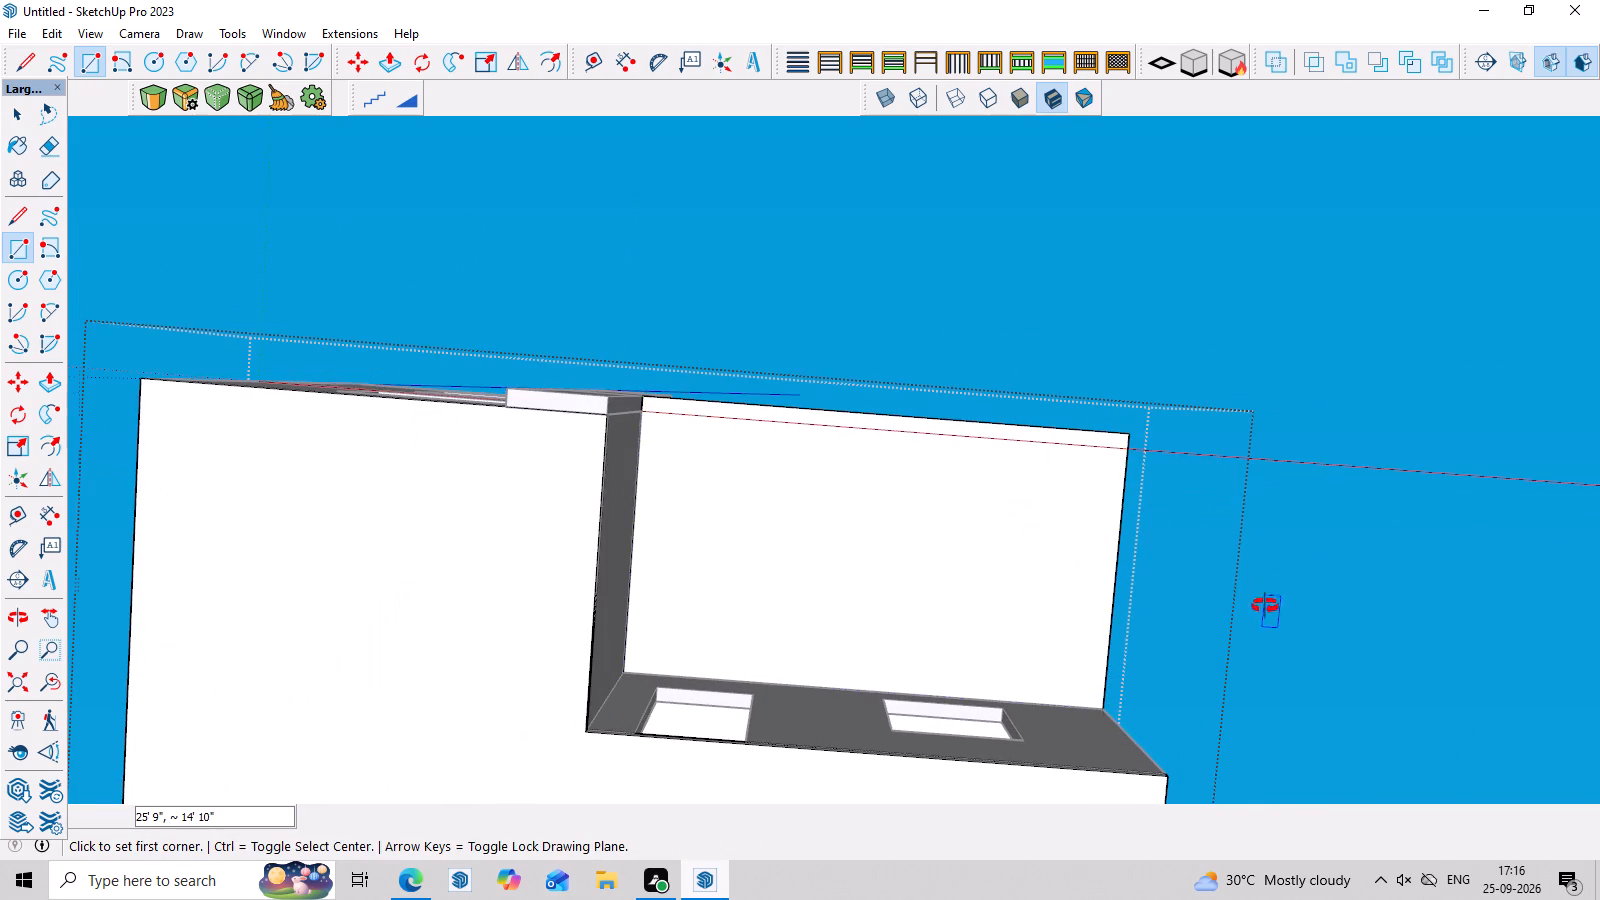
{"action": "middle_click_drag", "start_coordinate": [1265, 606], "coordinate": [1265, 702]}
{"action": "key", "text": "space"}
{"action": "left_click", "coordinate": [1071, 568]}
{"action": "double_click", "coordinate": [1071, 569]}
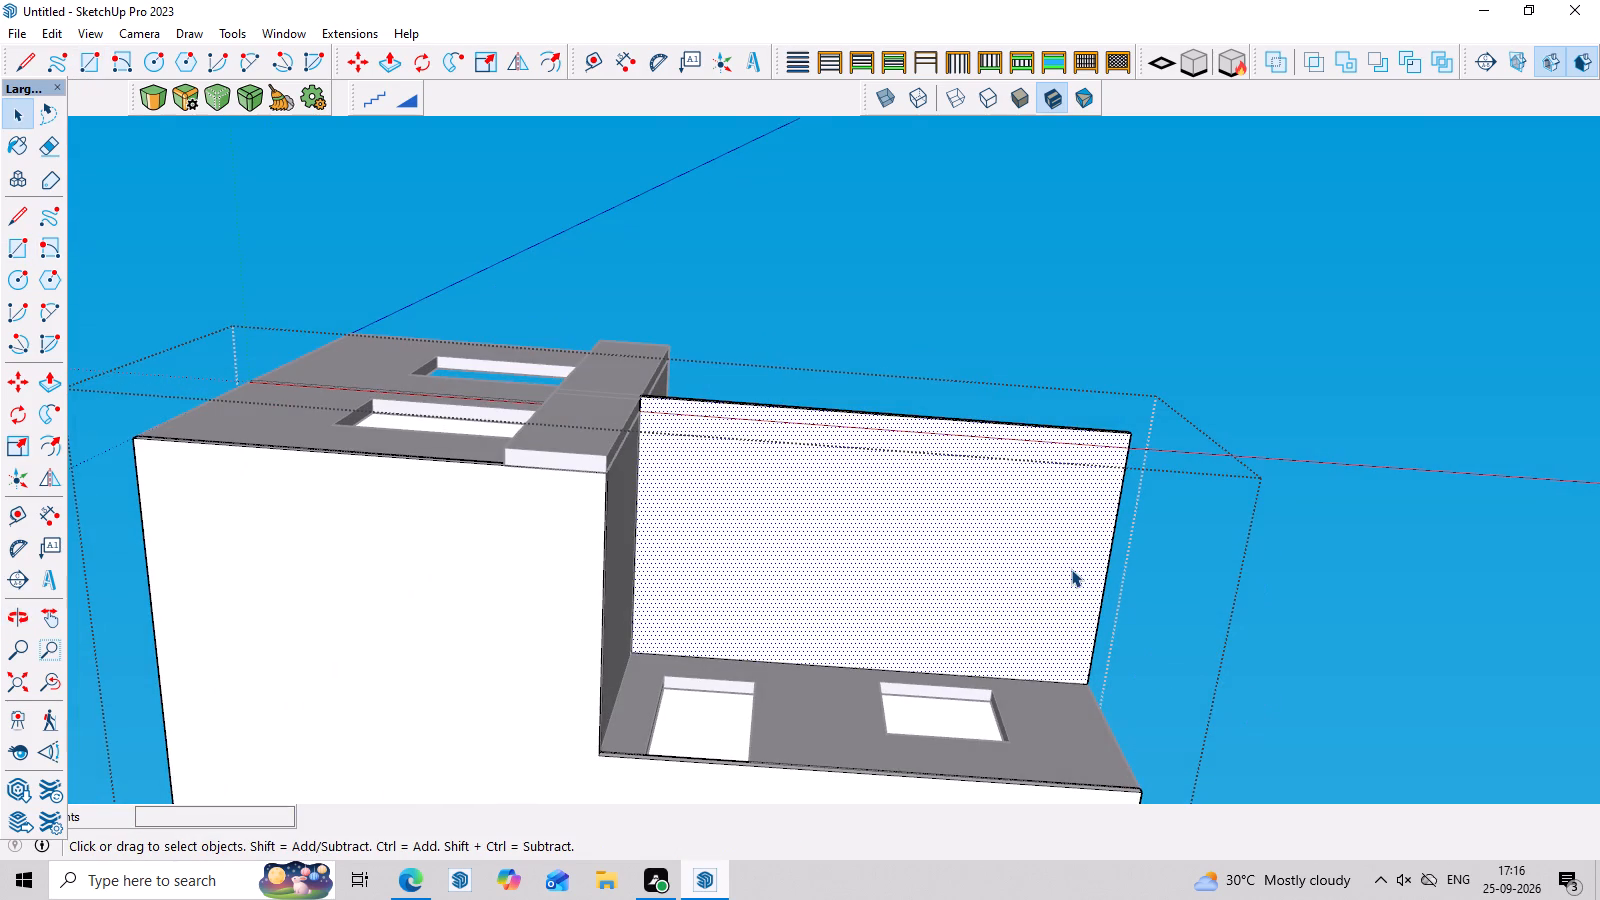
{"action": "right_click", "coordinate": [1071, 569]}
{"action": "left_click", "coordinate": [1172, 230]}
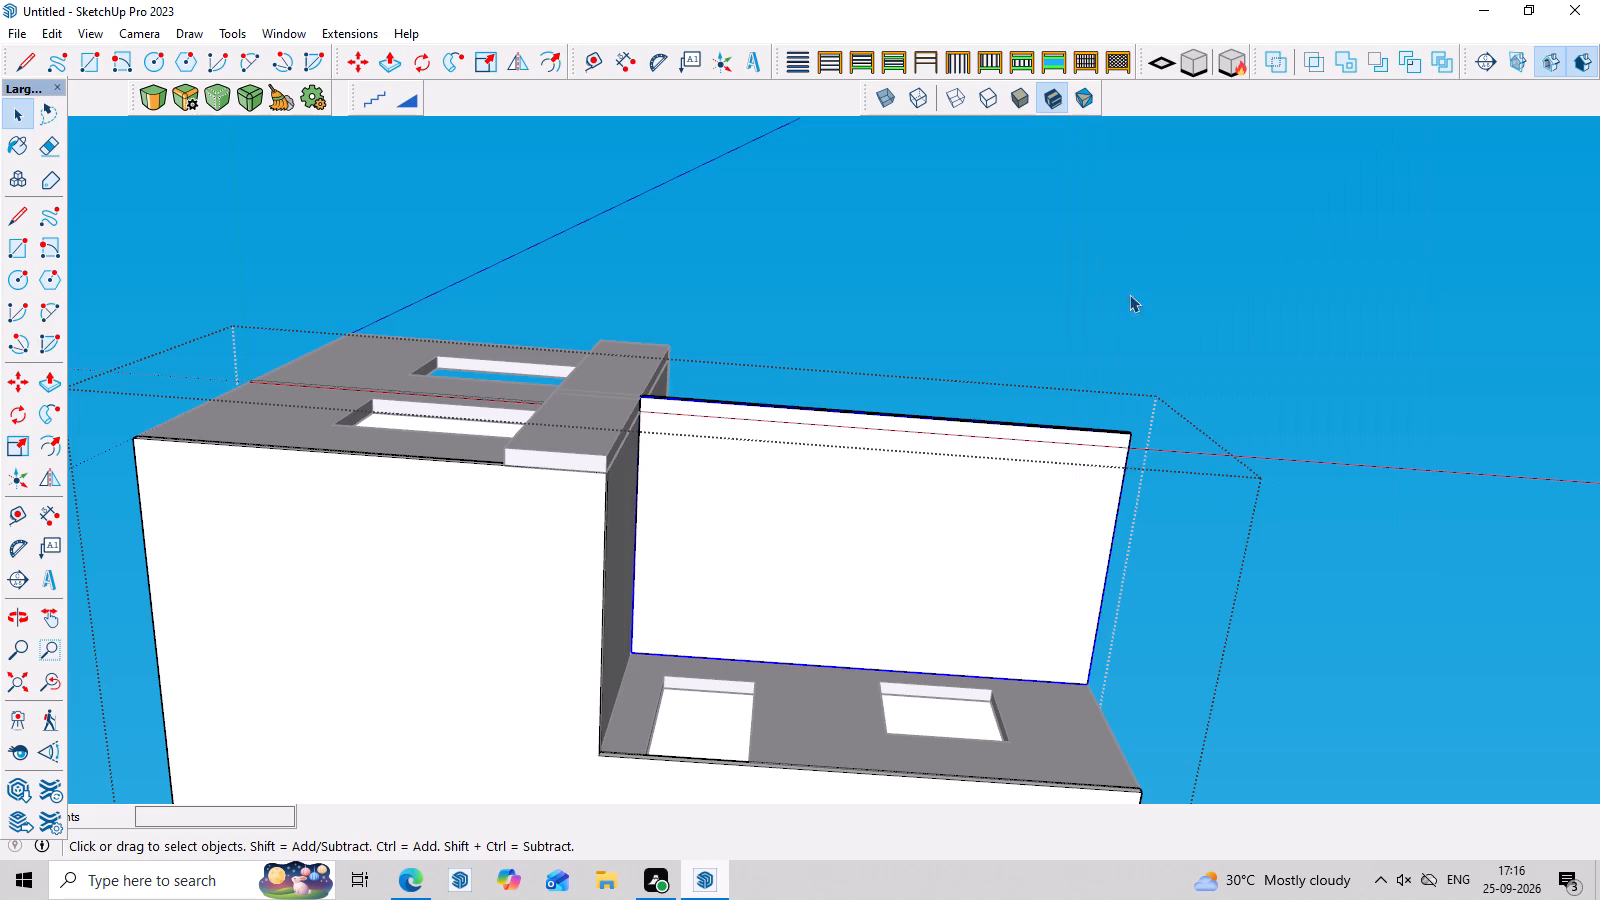
Open the new group, Push/Pull its face down about 7" to the lower line on the pillar, and close the group.
{"action": "double_click", "coordinate": [980, 550]}
{"action": "left_click", "coordinate": [980, 550]}
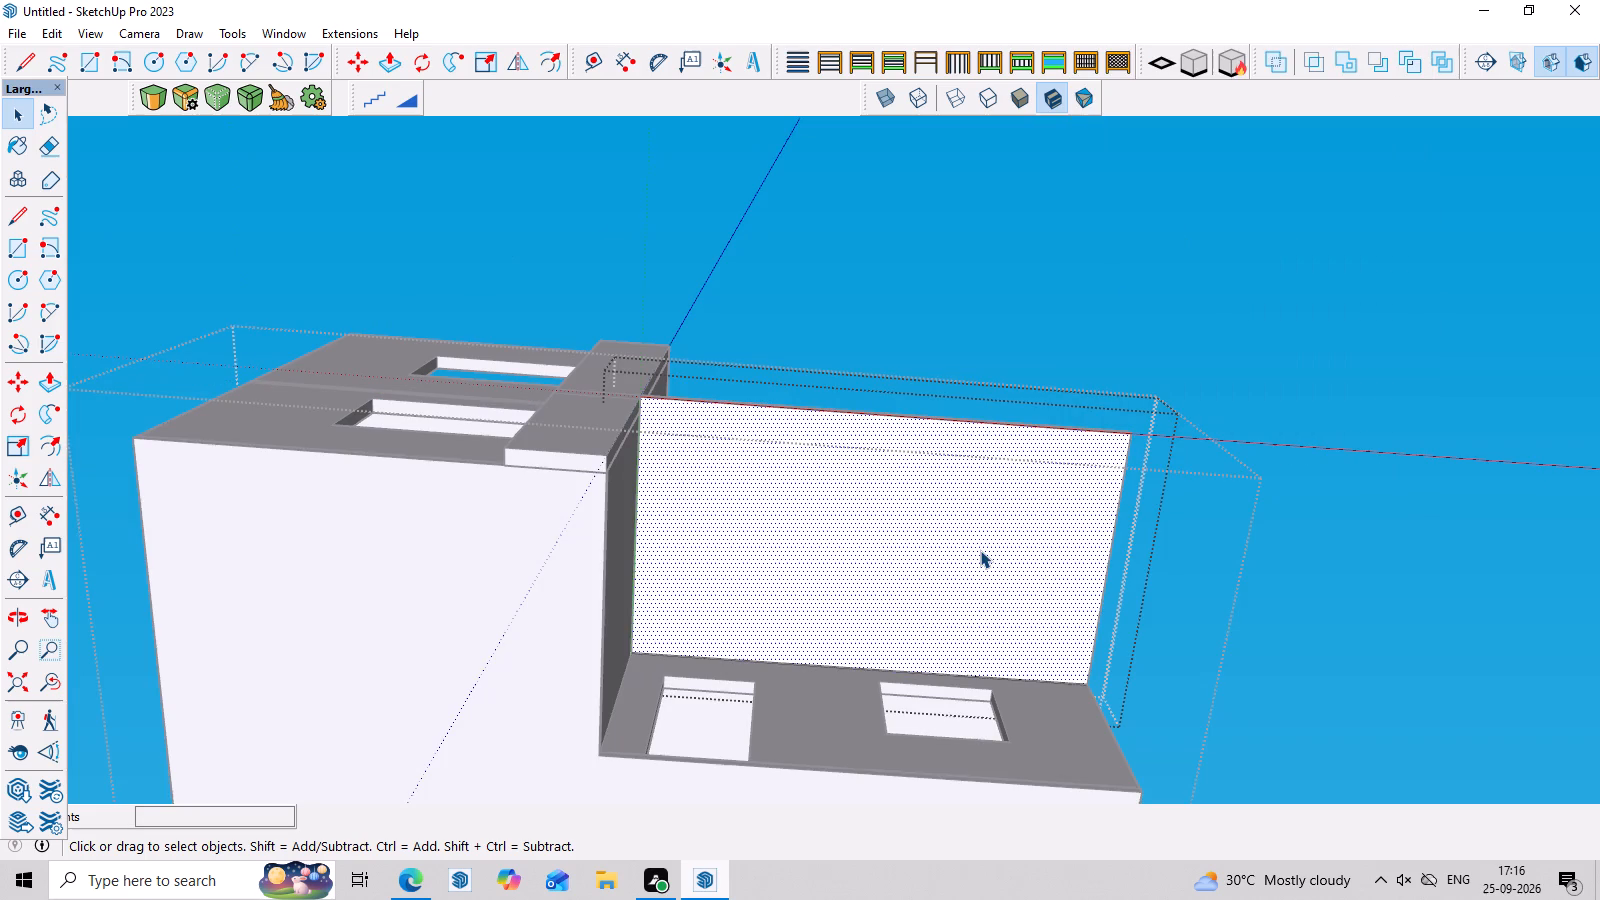
{"action": "key", "text": "p"}
{"action": "left_click", "coordinate": [767, 465]}
{"action": "scroll", "coordinate": [732, 394], "scroll_direction": "up", "scroll_amount": 2}
{"action": "middle_click_drag", "start_coordinate": [732, 394], "coordinate": [681, 680]}
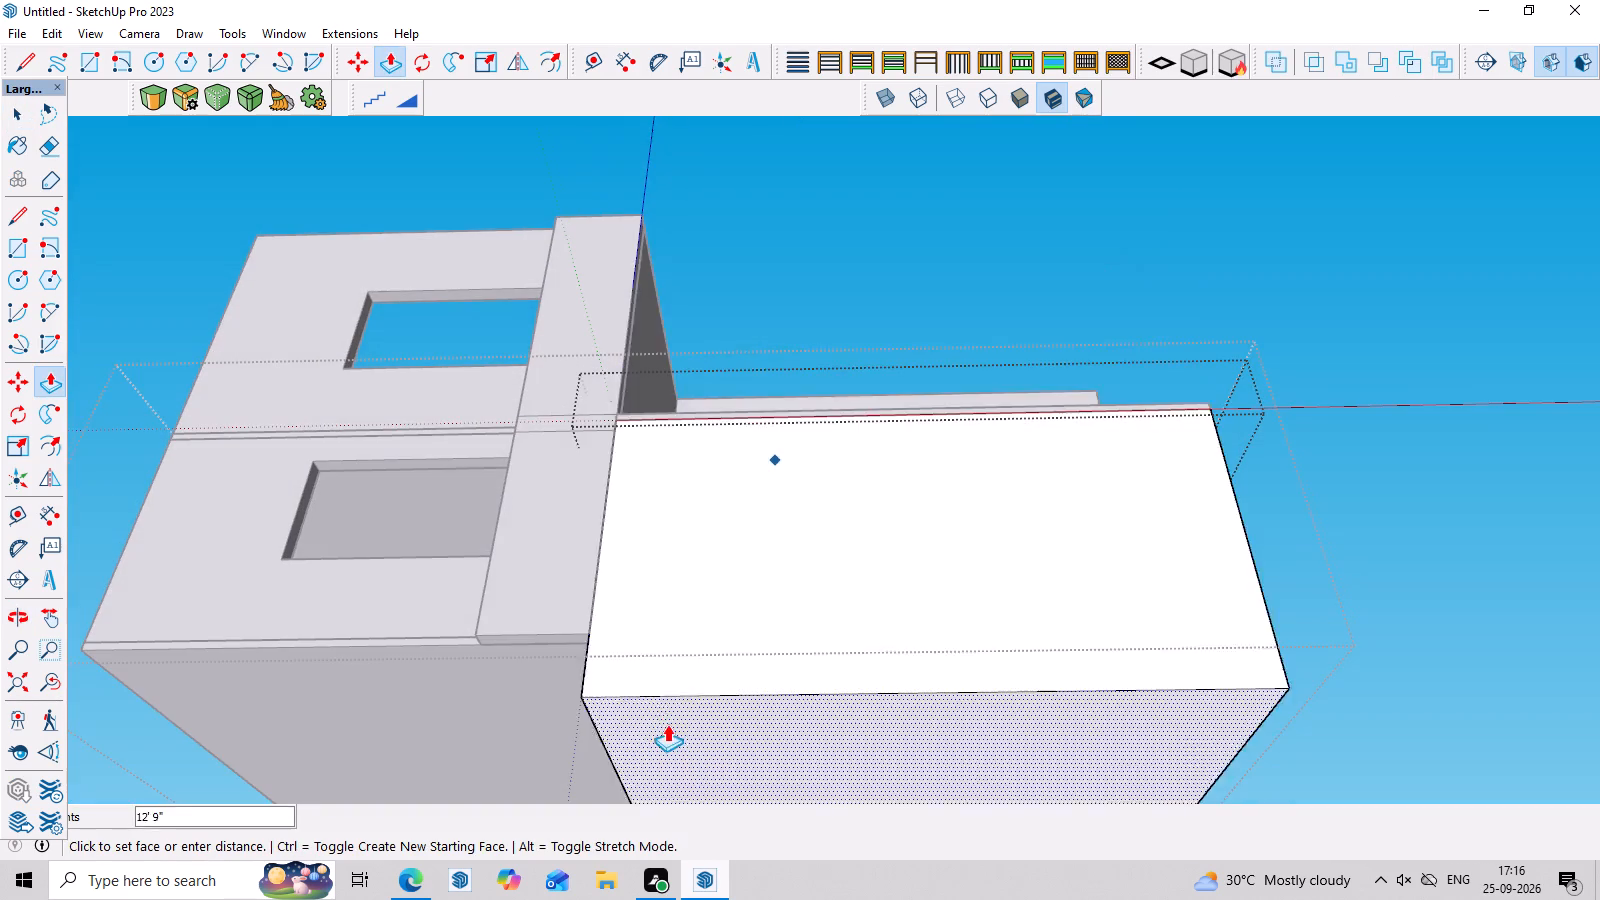
{"action": "middle_click_drag", "start_coordinate": [614, 457], "coordinate": [575, 706]}
{"action": "scroll", "coordinate": [639, 409], "scroll_direction": "up", "scroll_amount": 11}
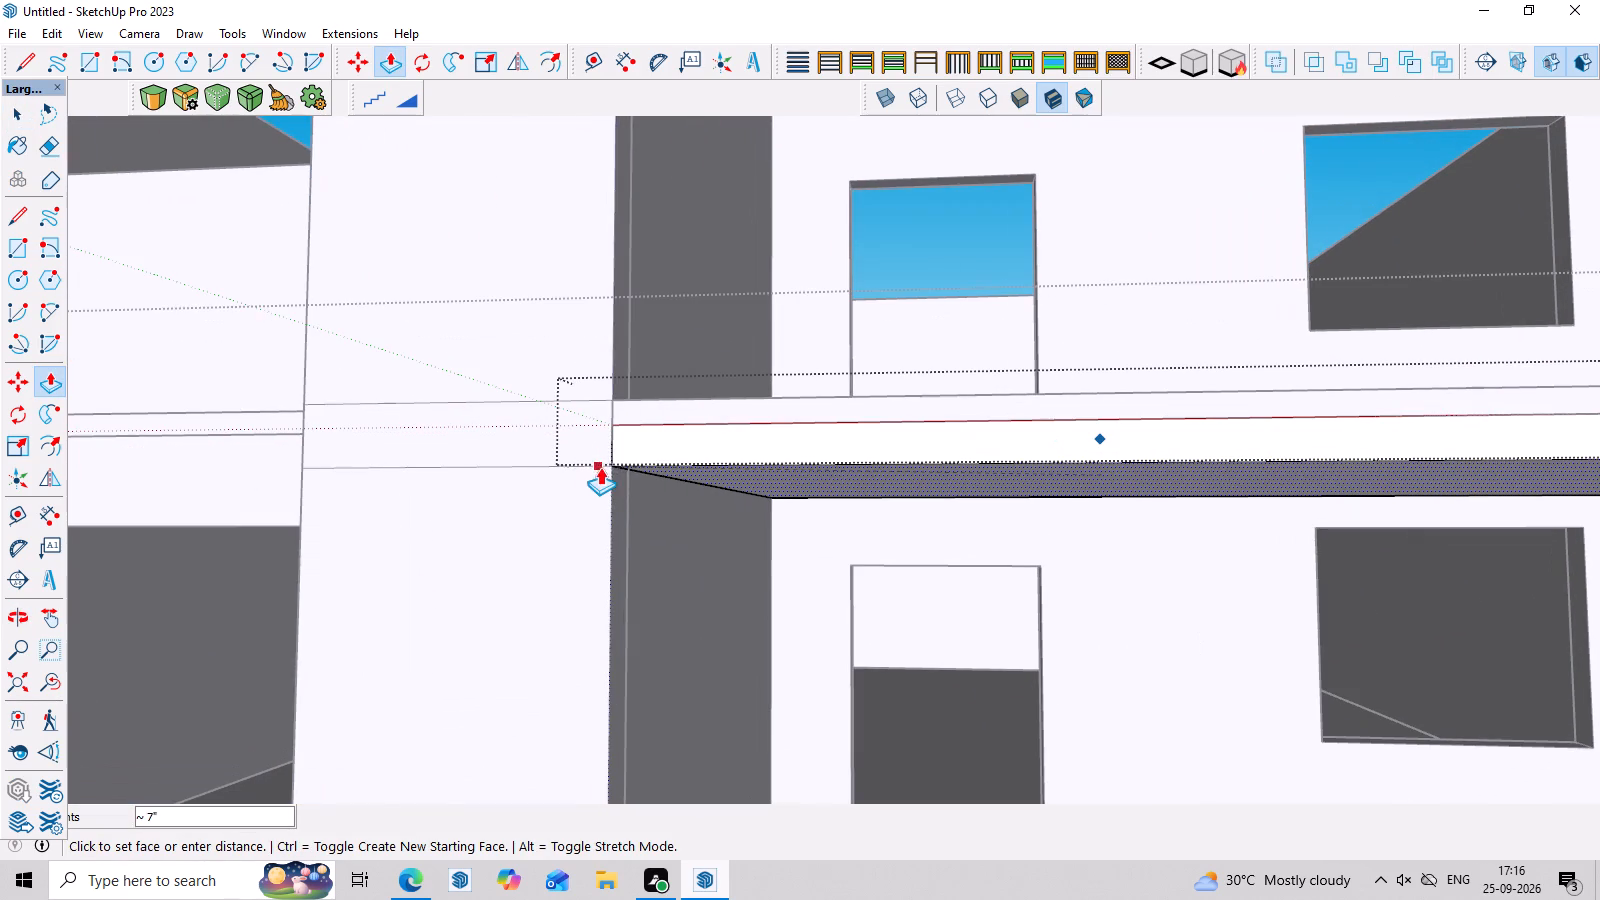
{"action": "left_click", "coordinate": [611, 469]}
{"action": "scroll", "coordinate": [712, 528], "scroll_direction": "down", "scroll_amount": 12}
{"action": "key", "text": "space"}
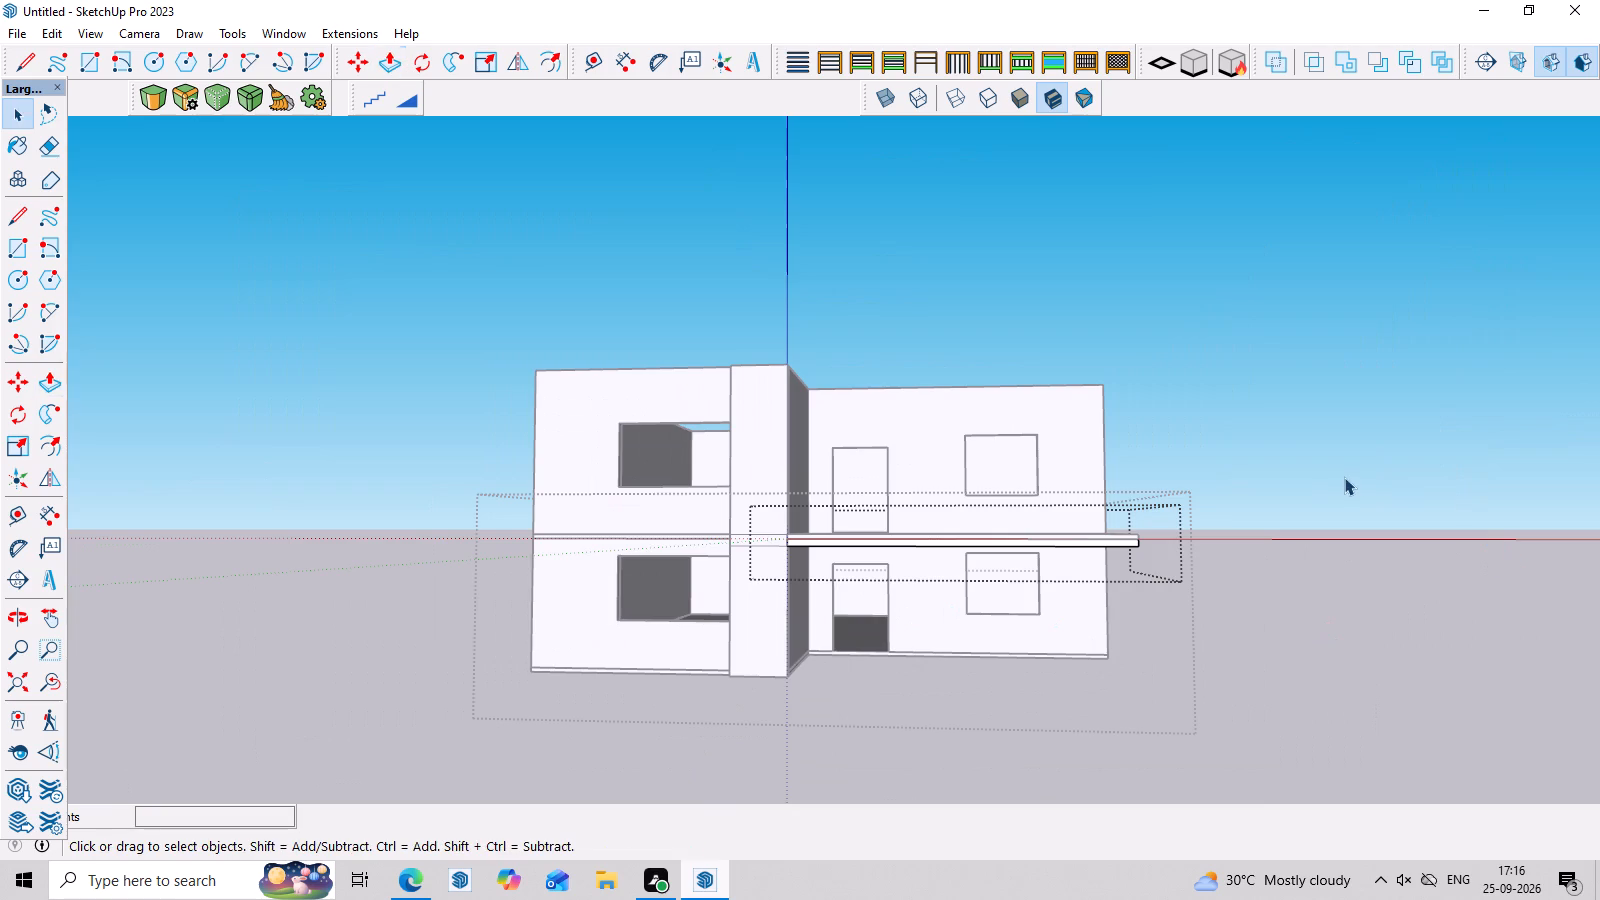
{"action": "left_click", "coordinate": [1344, 476]}
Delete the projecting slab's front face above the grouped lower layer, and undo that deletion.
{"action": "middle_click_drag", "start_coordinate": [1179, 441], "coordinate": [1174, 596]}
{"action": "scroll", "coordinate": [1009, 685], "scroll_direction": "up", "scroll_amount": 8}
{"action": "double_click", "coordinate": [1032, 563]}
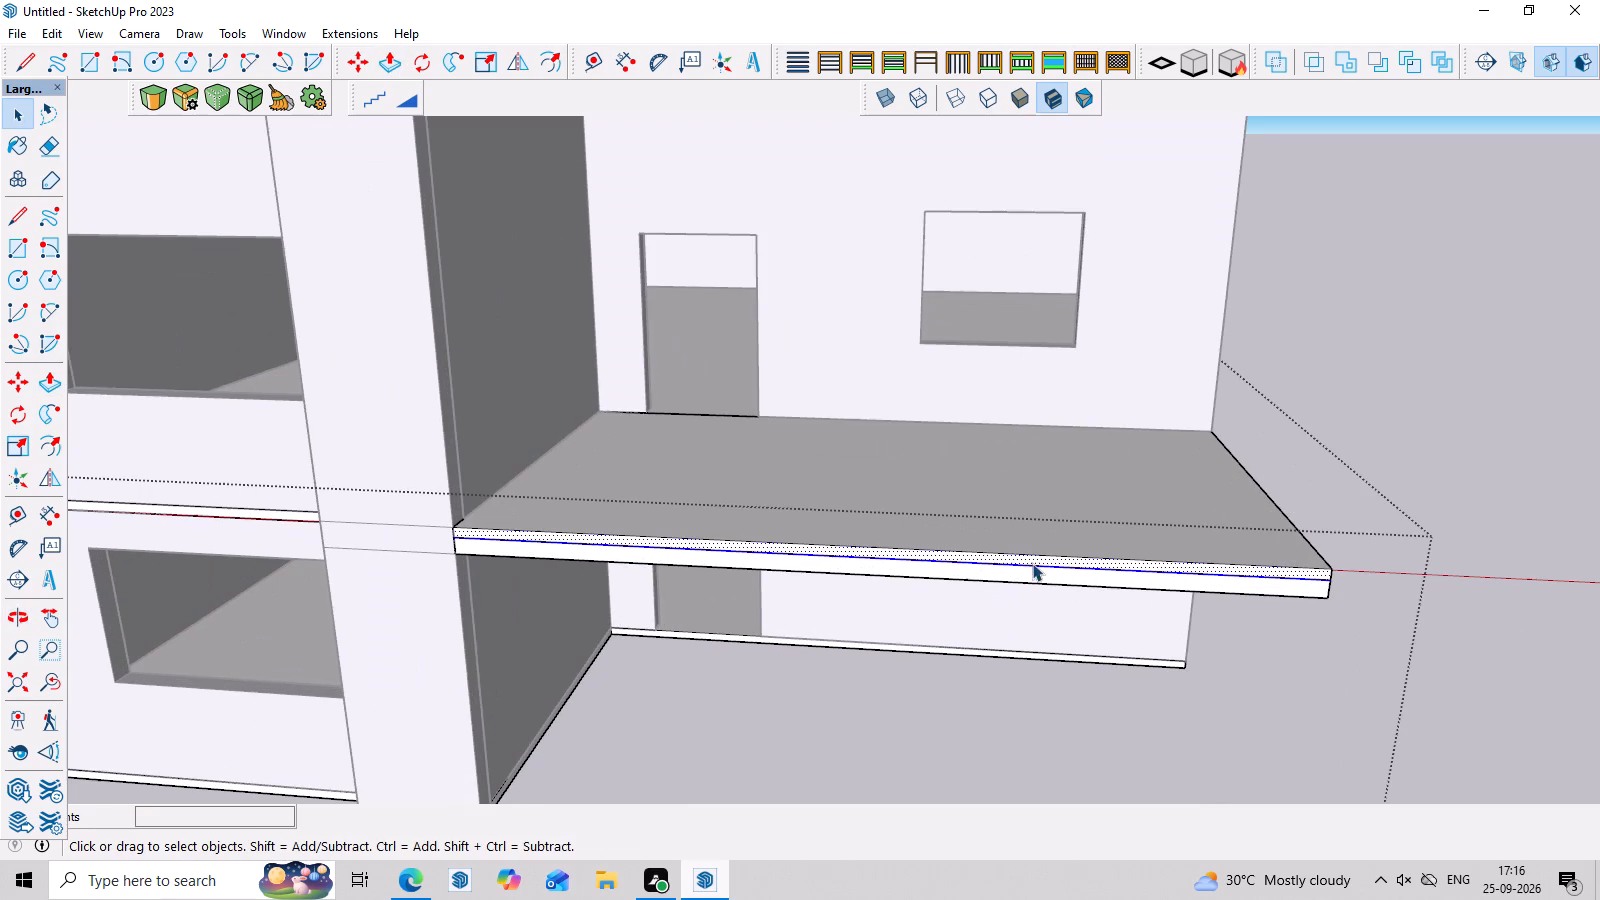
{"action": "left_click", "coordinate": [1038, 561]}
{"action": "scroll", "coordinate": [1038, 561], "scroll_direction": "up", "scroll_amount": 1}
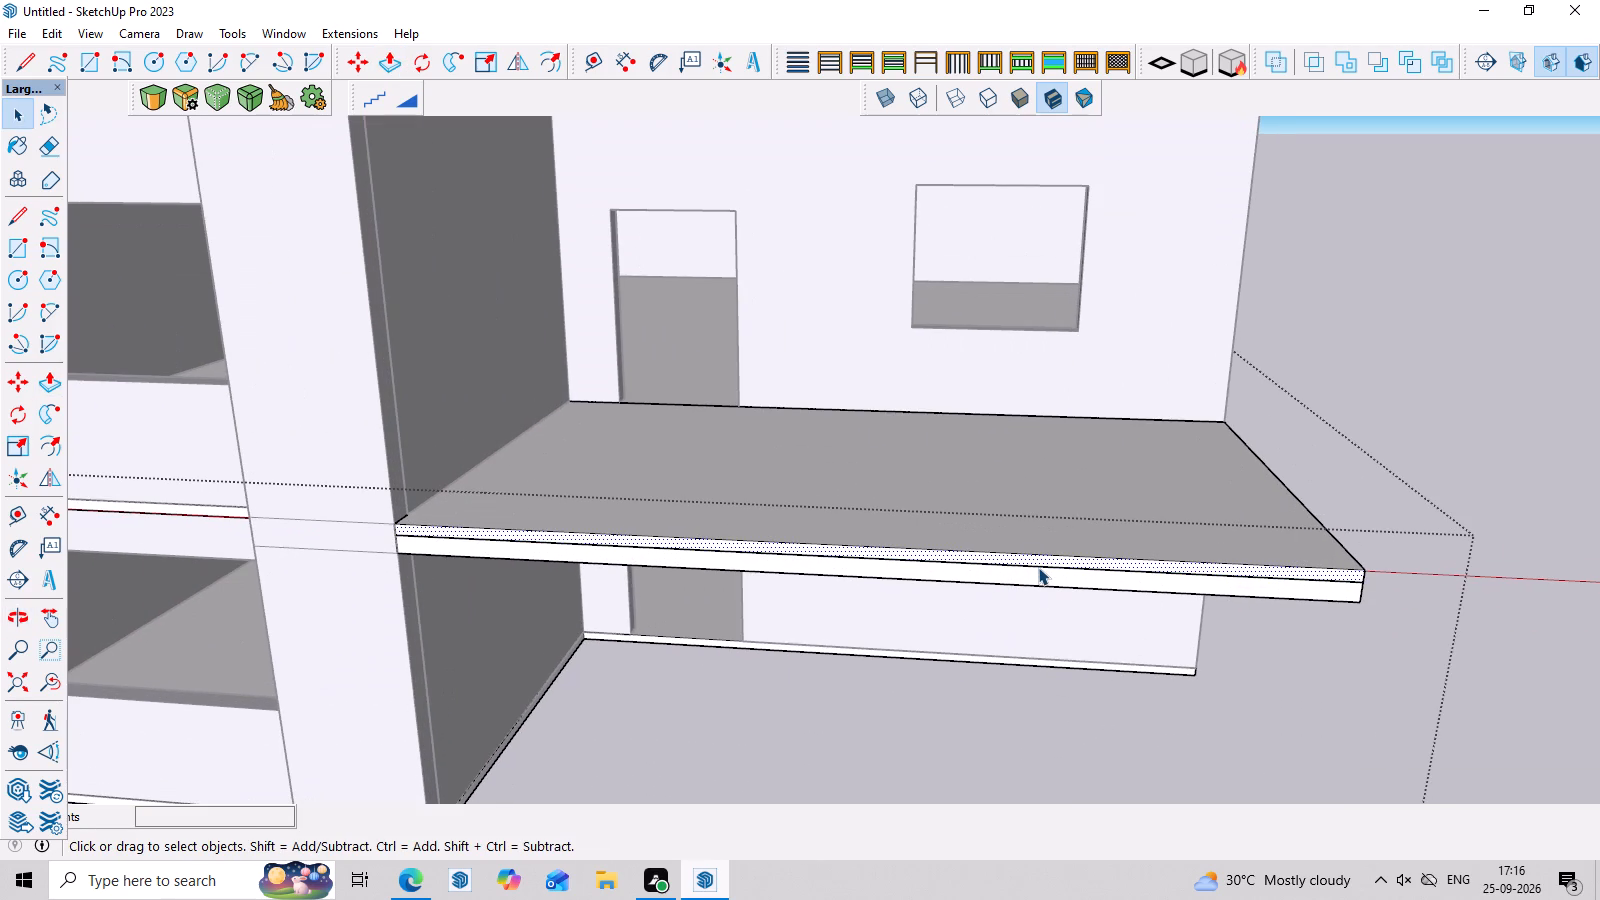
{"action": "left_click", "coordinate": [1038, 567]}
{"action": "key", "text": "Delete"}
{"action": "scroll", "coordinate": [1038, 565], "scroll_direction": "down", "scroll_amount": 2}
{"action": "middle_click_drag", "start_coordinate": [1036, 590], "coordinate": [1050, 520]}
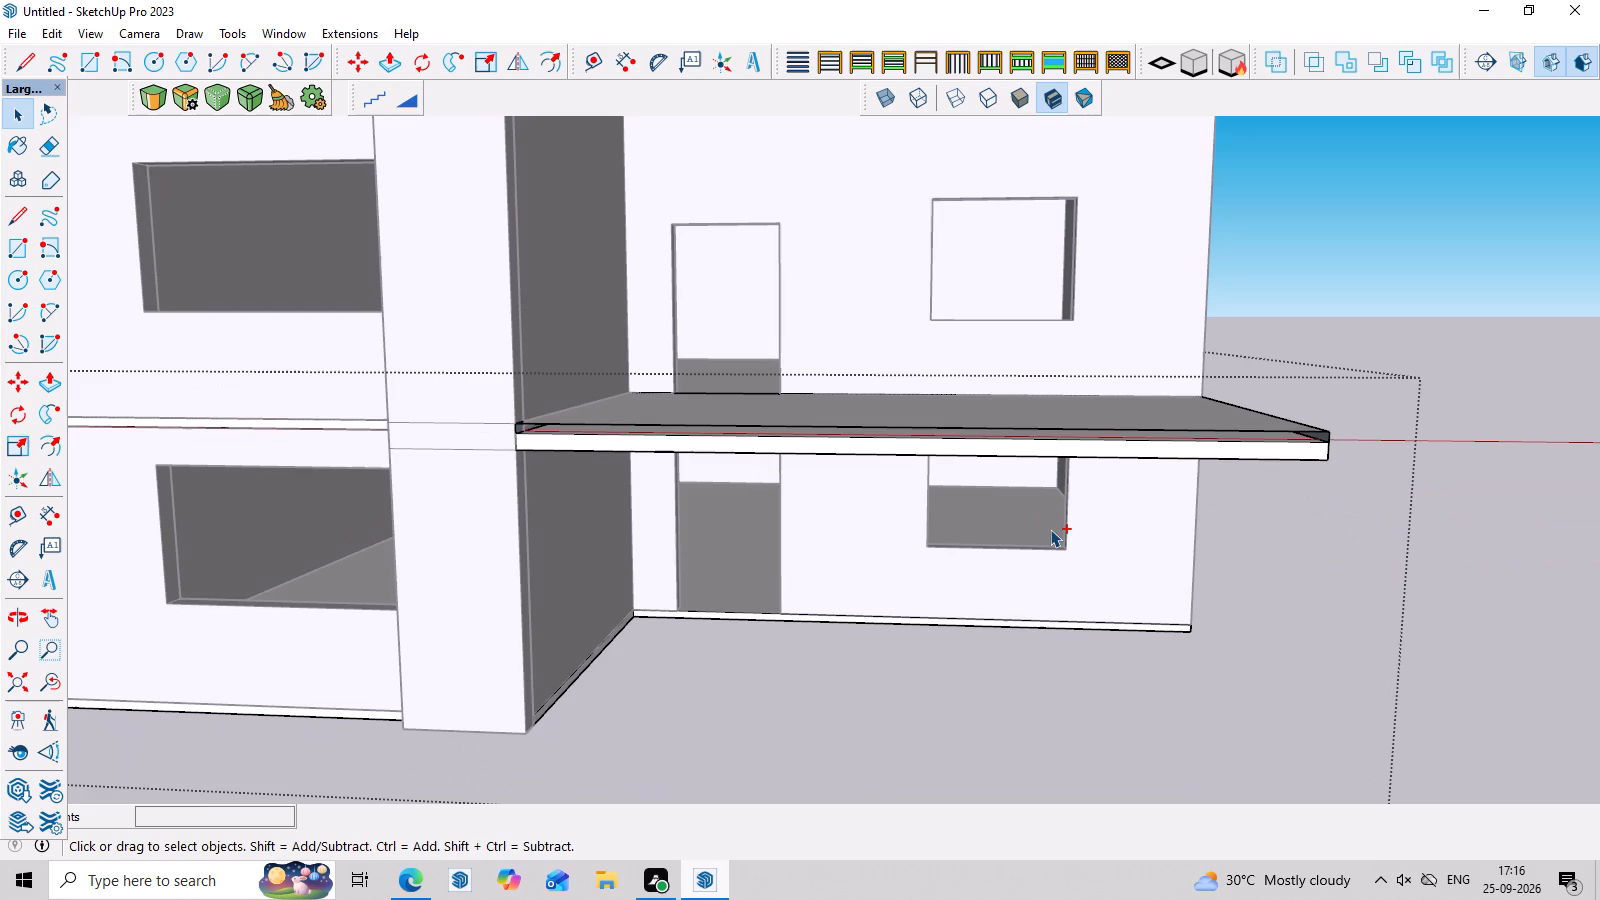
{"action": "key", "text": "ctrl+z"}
Select only the slab's upper front face, above the grouped lower layer, and delete it.
{"action": "scroll", "coordinate": [617, 536], "scroll_direction": "up", "scroll_amount": 7}
{"action": "middle_click_drag", "start_coordinate": [612, 415], "coordinate": [620, 498]}
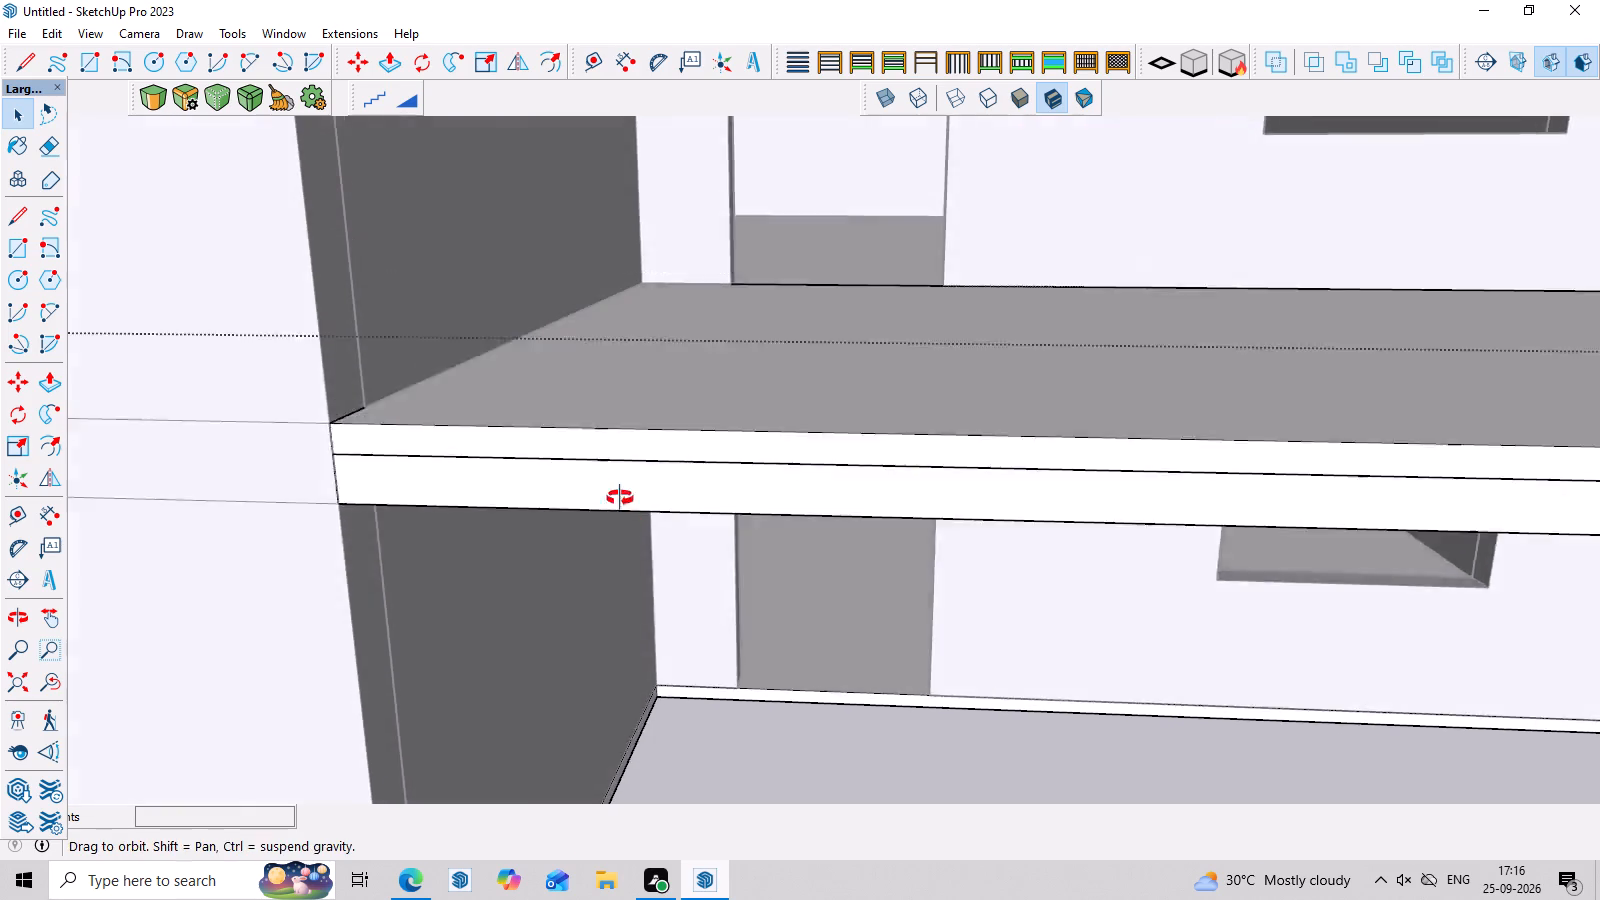
{"action": "middle_click_drag", "start_coordinate": [620, 498], "coordinate": [620, 515]}
{"action": "scroll", "coordinate": [645, 521], "scroll_direction": "up", "scroll_amount": 3}
{"action": "left_click", "coordinate": [698, 500]}
{"action": "left_click", "coordinate": [607, 567]}
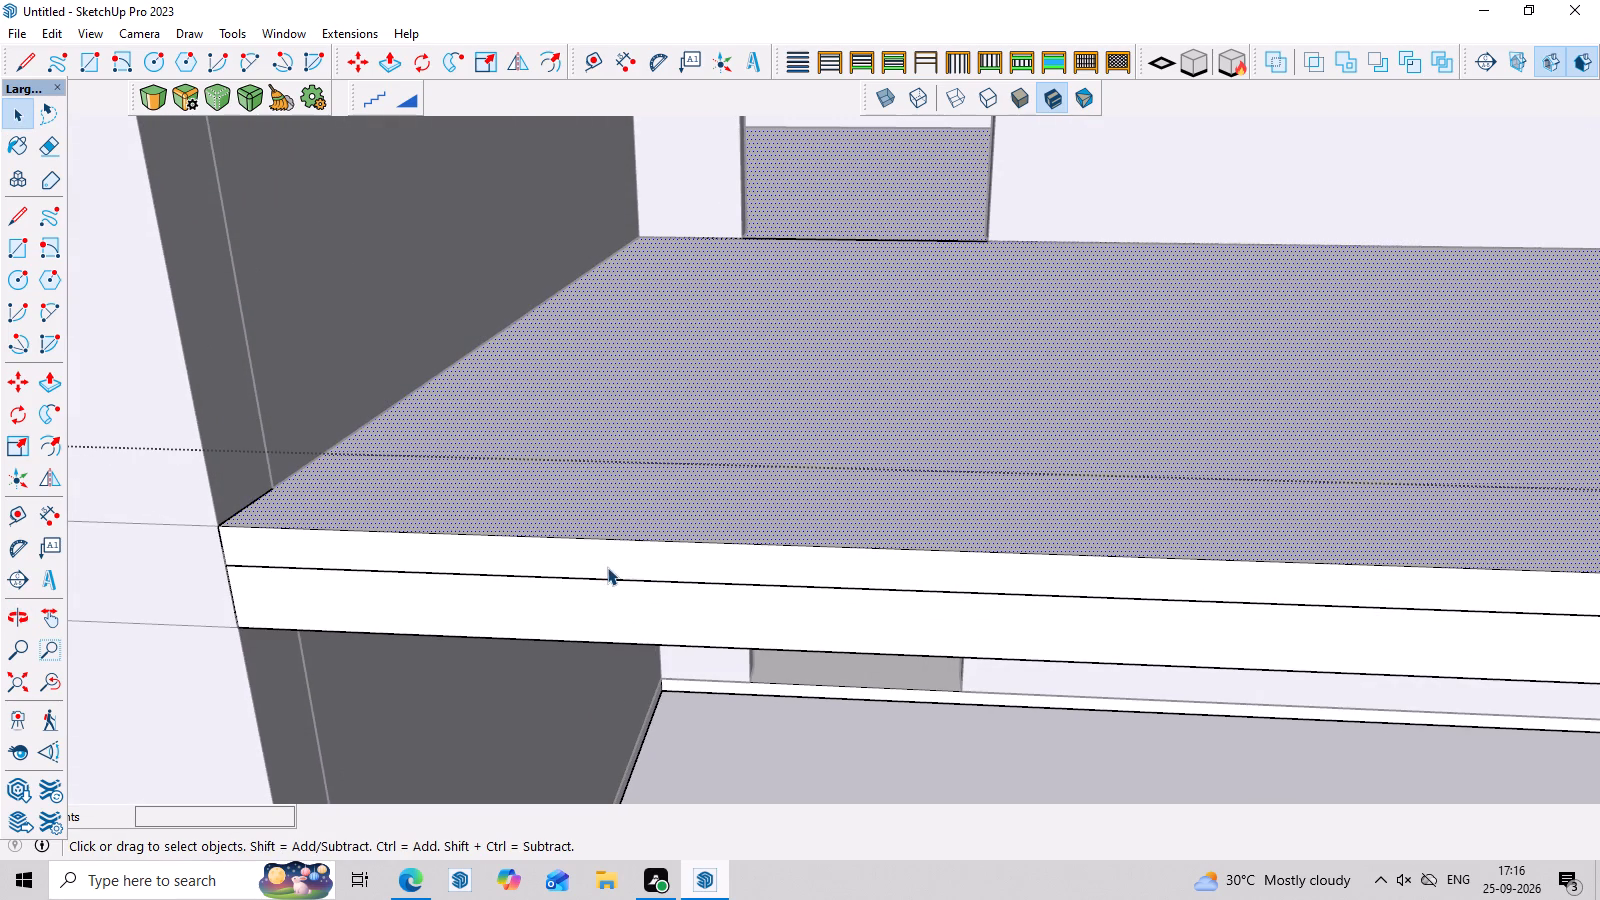
{"action": "scroll", "coordinate": [607, 568], "scroll_direction": "up", "scroll_amount": 3}
{"action": "double_click", "coordinate": [555, 582]}
{"action": "scroll", "coordinate": [555, 581], "scroll_direction": "up", "scroll_amount": 2}
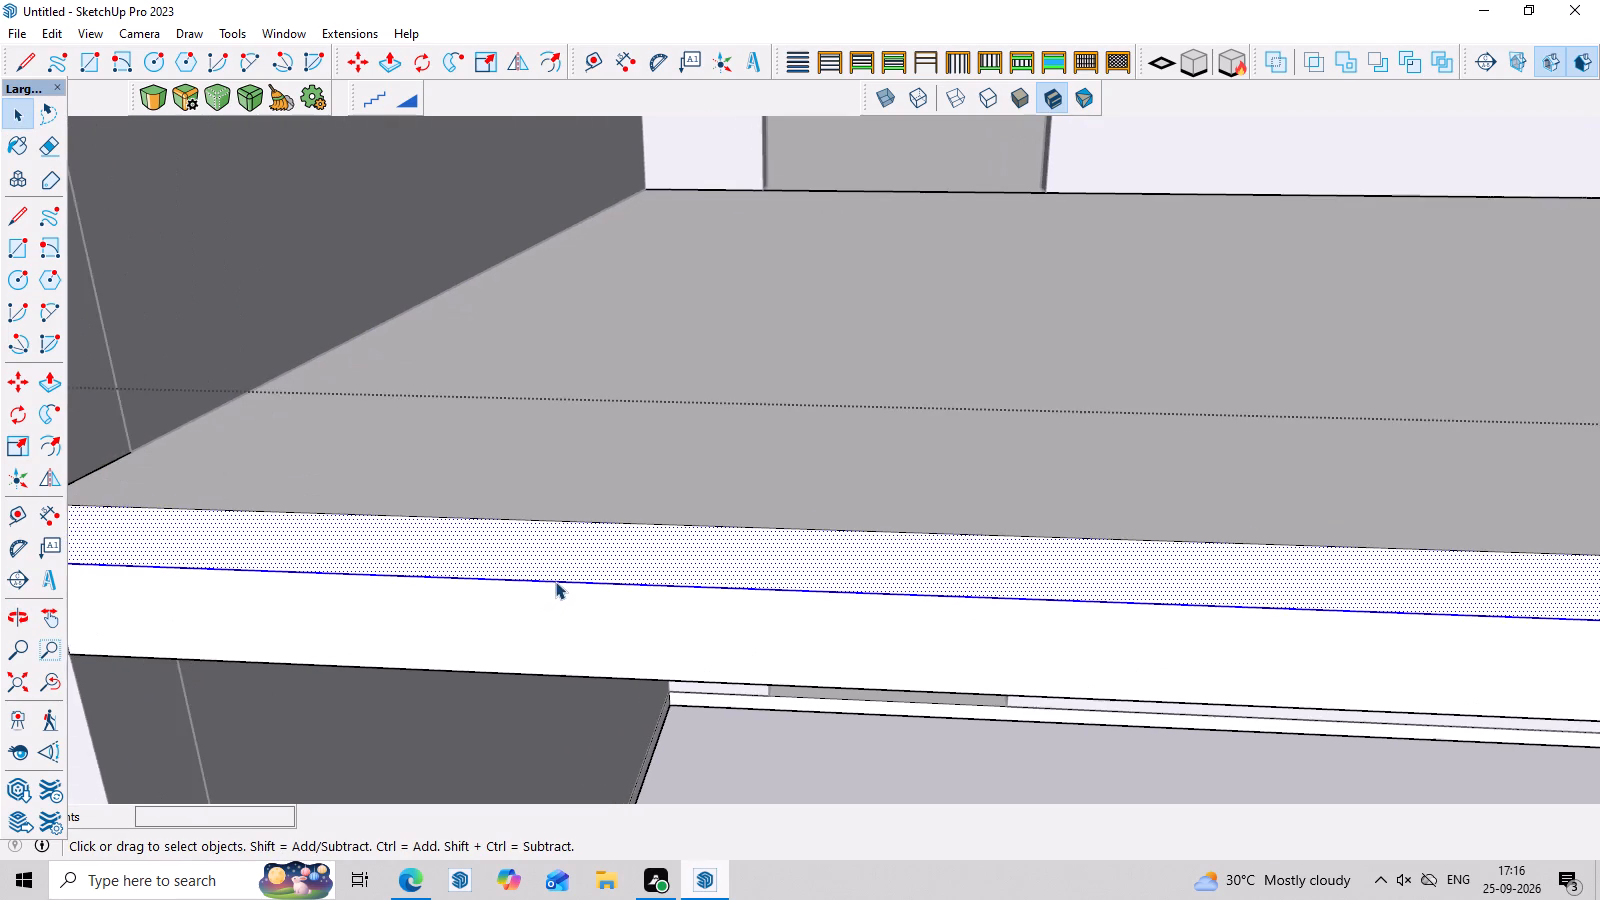
{"action": "scroll", "coordinate": [555, 581], "scroll_direction": "up", "scroll_amount": 1}
{"action": "triple_click", "coordinate": [555, 581]}
{"action": "left_click", "coordinate": [555, 581]}
{"action": "left_click", "coordinate": [557, 581]}
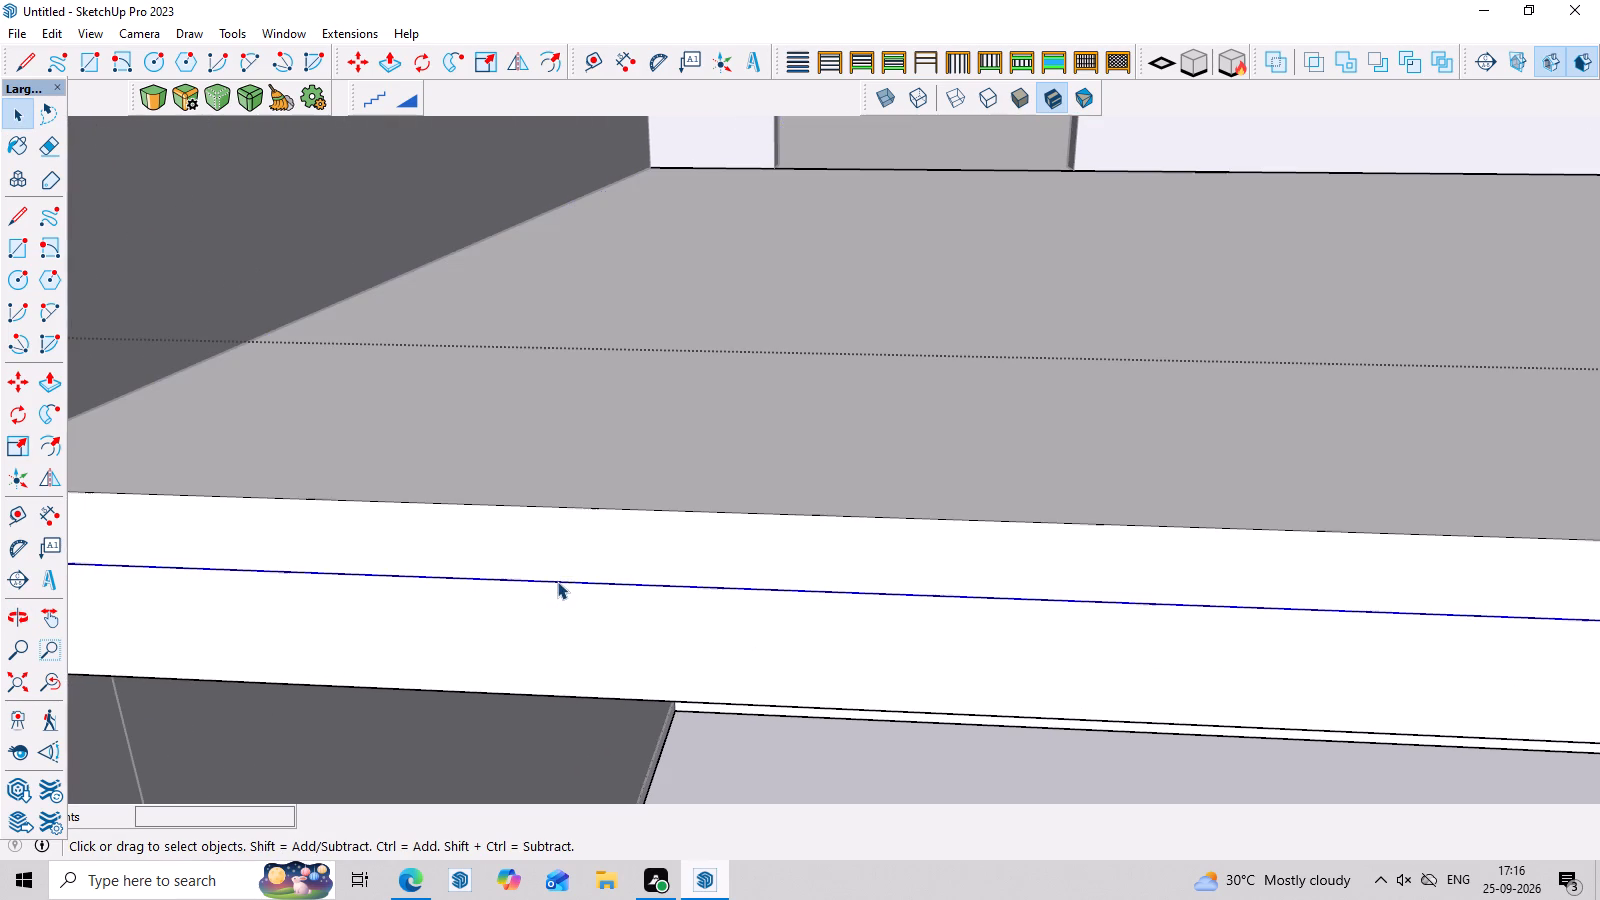
{"action": "left_click", "coordinate": [601, 571]}
{"action": "left_click", "coordinate": [601, 580]}
{"action": "left_click", "coordinate": [603, 584]}
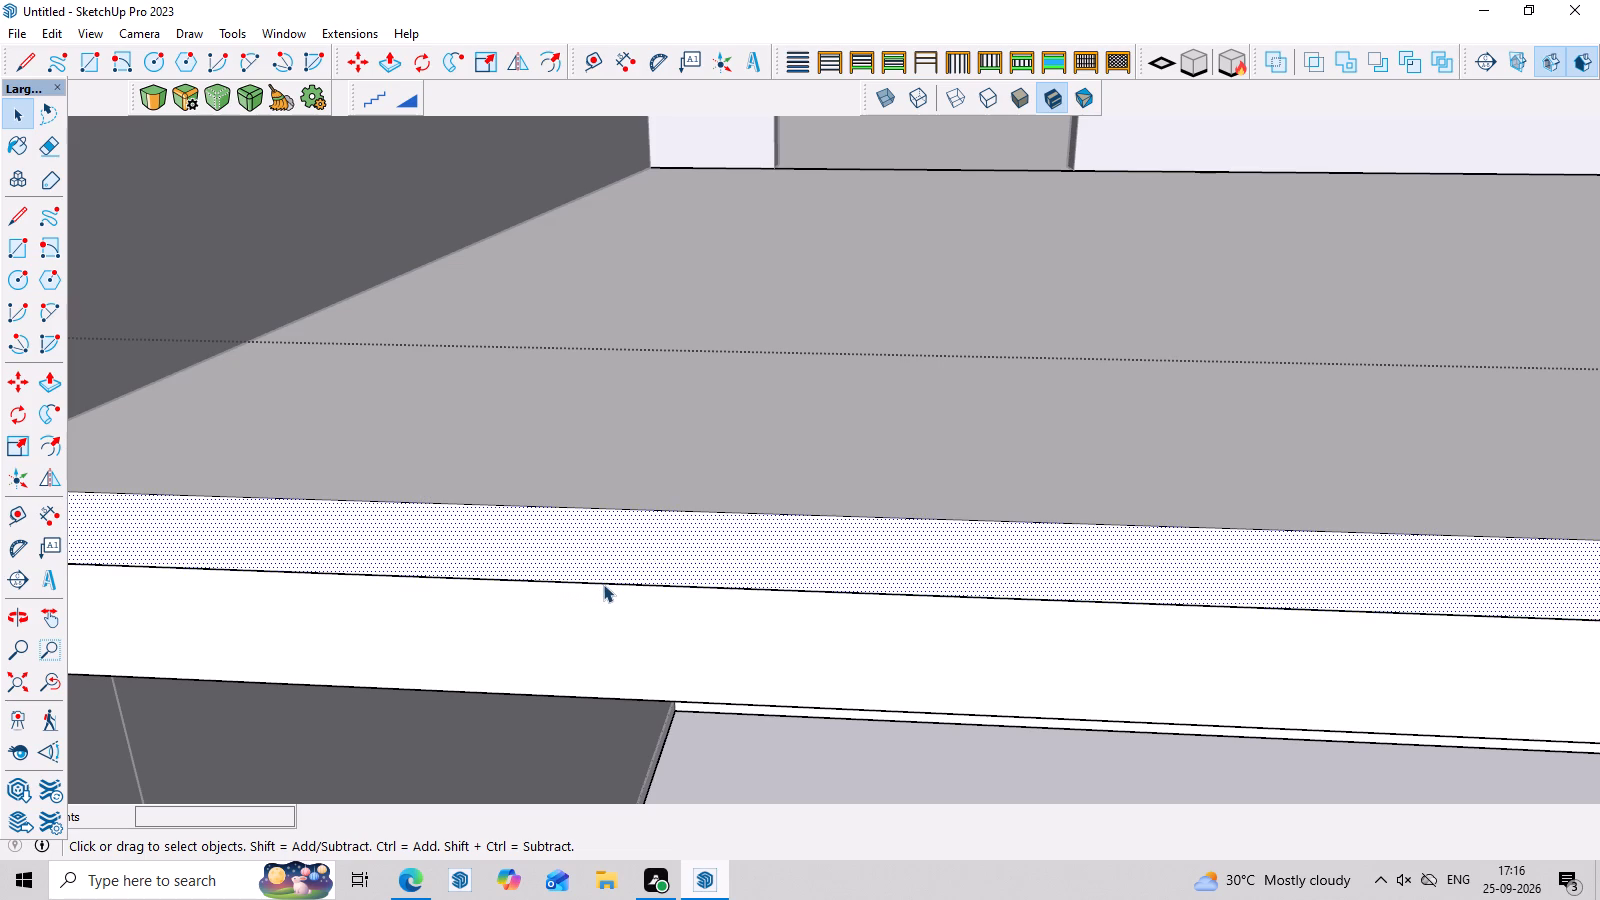
{"action": "key", "text": "Delete"}
Open the lower layer's group, Push/Pull its top face up 4" to the slab's top edge, and close the groups.
{"action": "scroll", "coordinate": [614, 589], "scroll_direction": "down", "scroll_amount": 12}
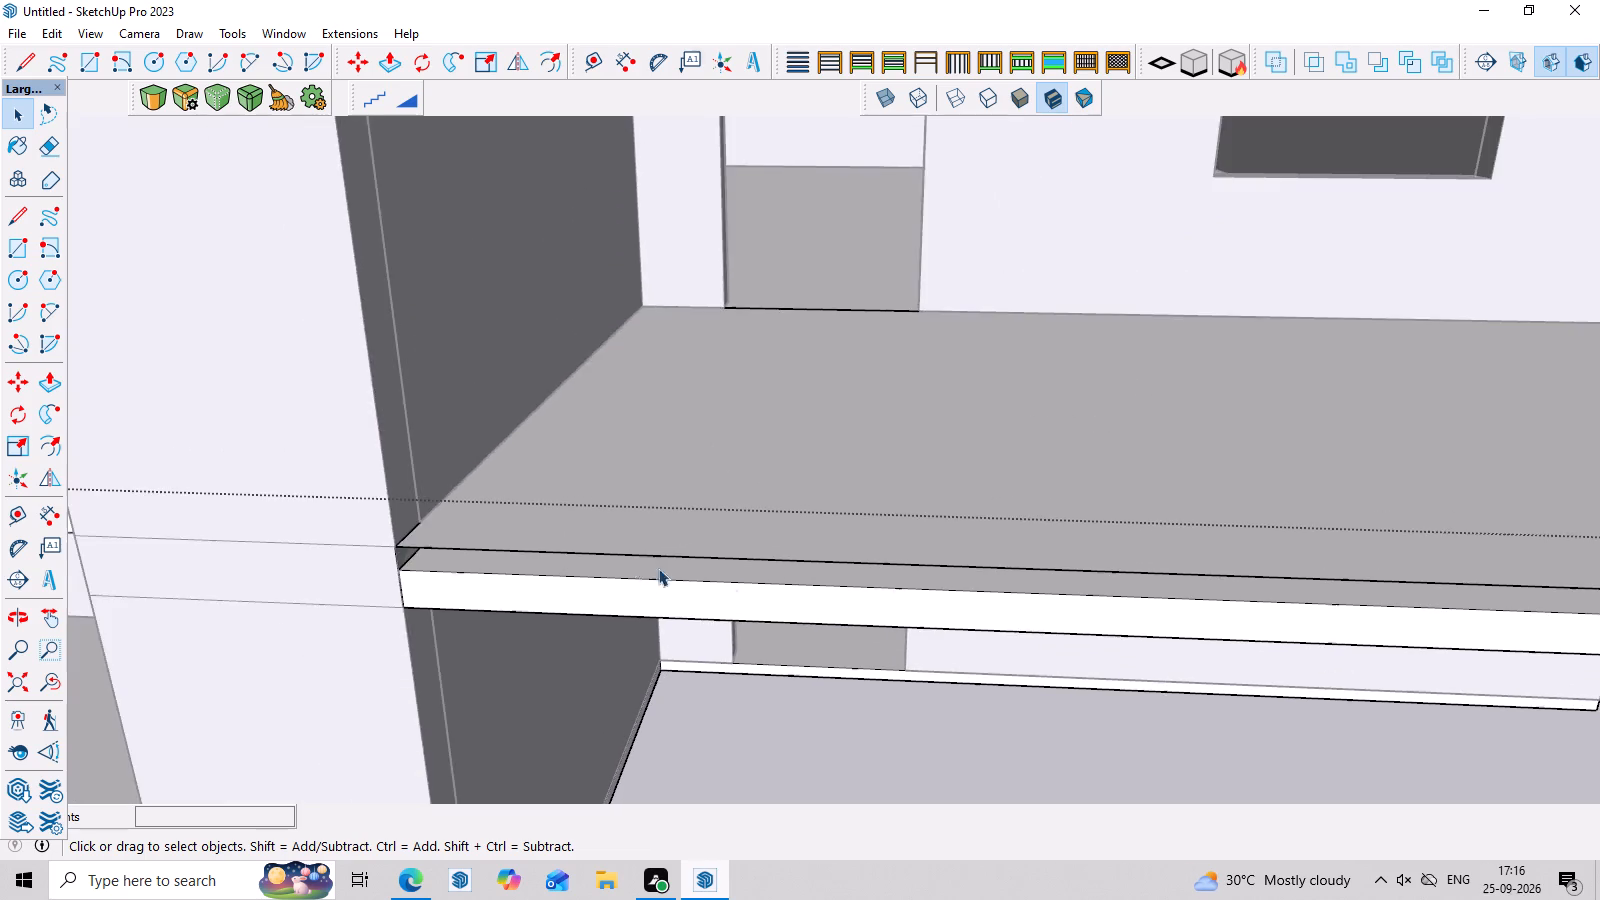
{"action": "middle_click_drag", "start_coordinate": [987, 582], "coordinate": [875, 380]}
{"action": "scroll", "coordinate": [846, 401], "scroll_direction": "down", "scroll_amount": 4}
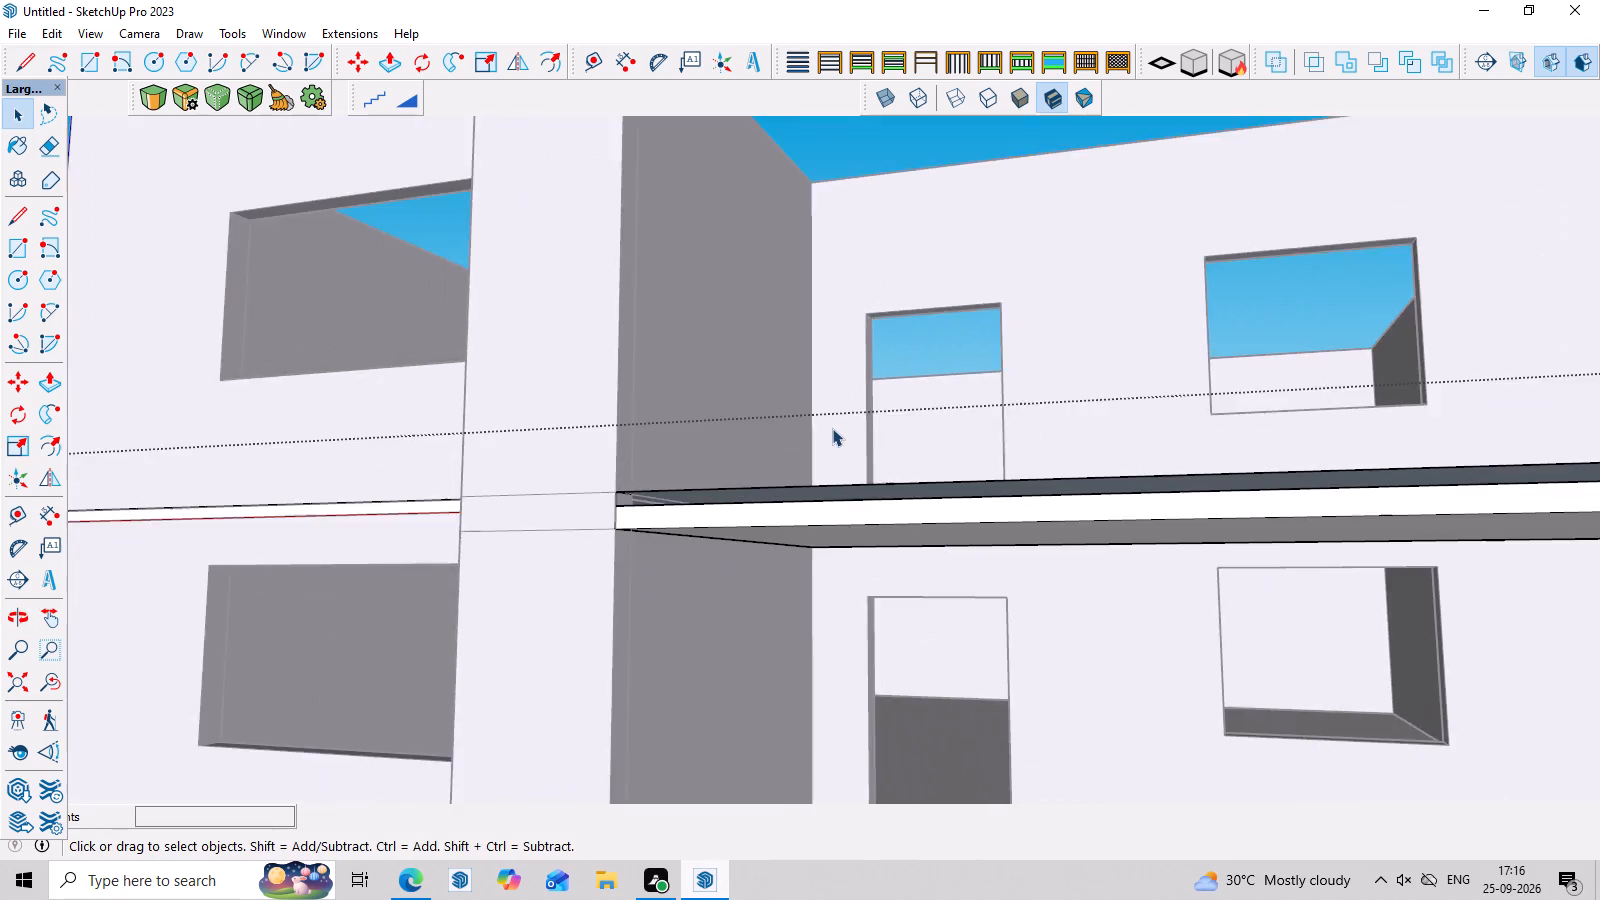
{"action": "scroll", "coordinate": [754, 424], "scroll_direction": "down", "scroll_amount": 4}
{"action": "middle_click_drag", "start_coordinate": [946, 508], "coordinate": [973, 560]}
{"action": "scroll", "coordinate": [1400, 566], "scroll_direction": "up", "scroll_amount": 8}
{"action": "middle_click_drag", "start_coordinate": [1297, 524], "coordinate": [1301, 538]}
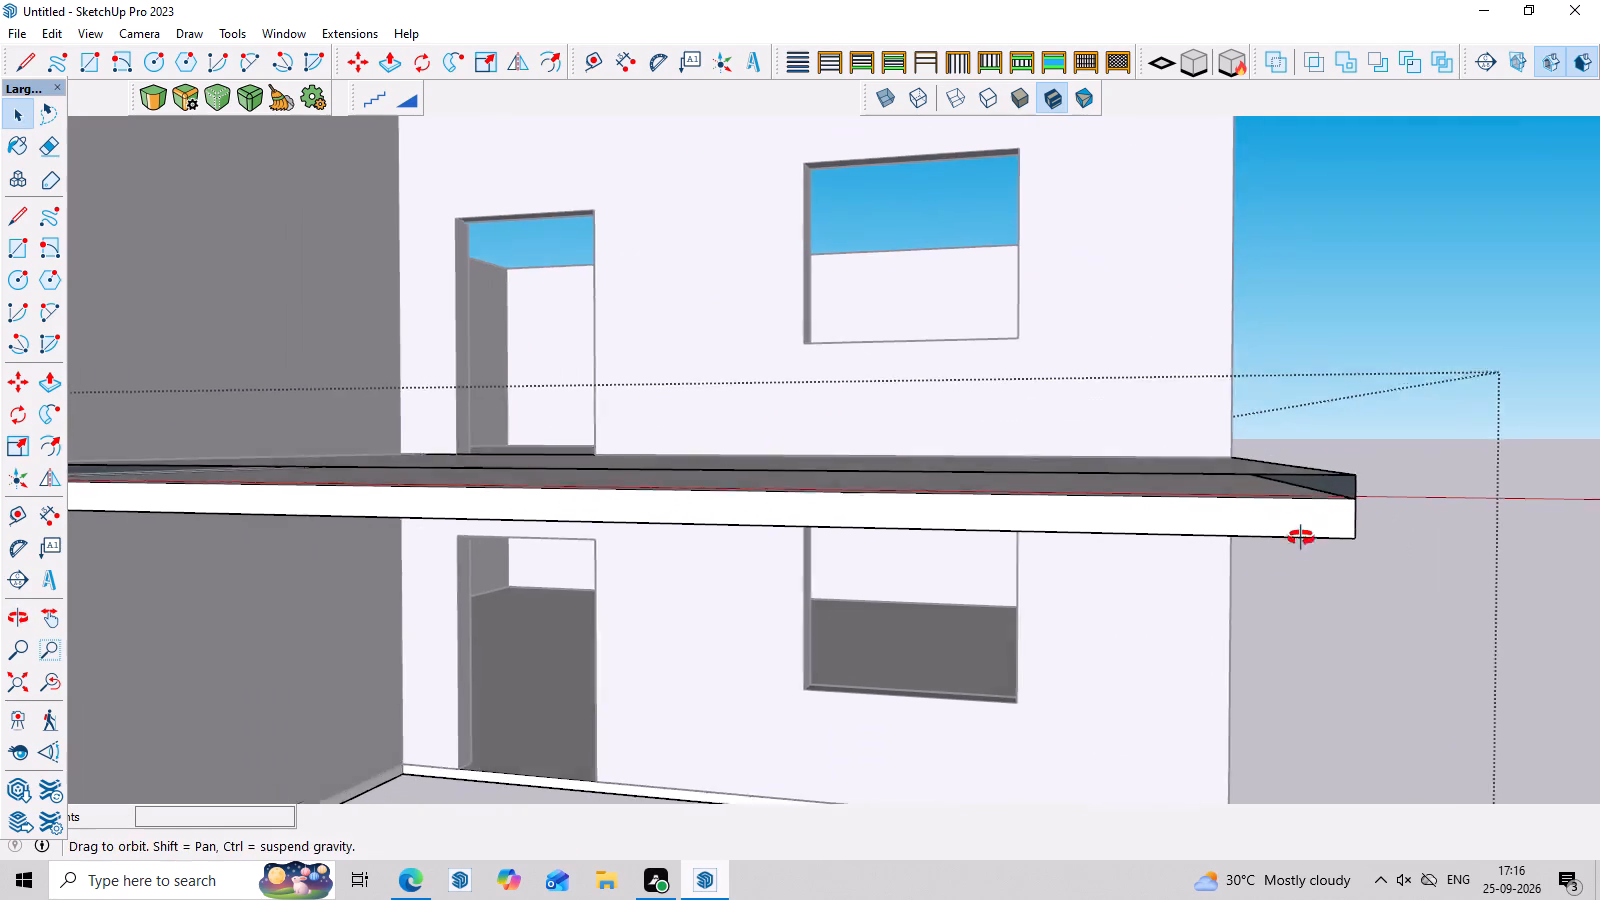
{"action": "middle_click_drag", "start_coordinate": [1301, 538], "coordinate": [1301, 549]}
{"action": "scroll", "coordinate": [1311, 524], "scroll_direction": "up", "scroll_amount": 8}
{"action": "middle_click_drag", "start_coordinate": [1336, 480], "coordinate": [1336, 508]}
{"action": "scroll", "coordinate": [1338, 494], "scroll_direction": "up", "scroll_amount": 4}
{"action": "triple_click", "coordinate": [1345, 474]}
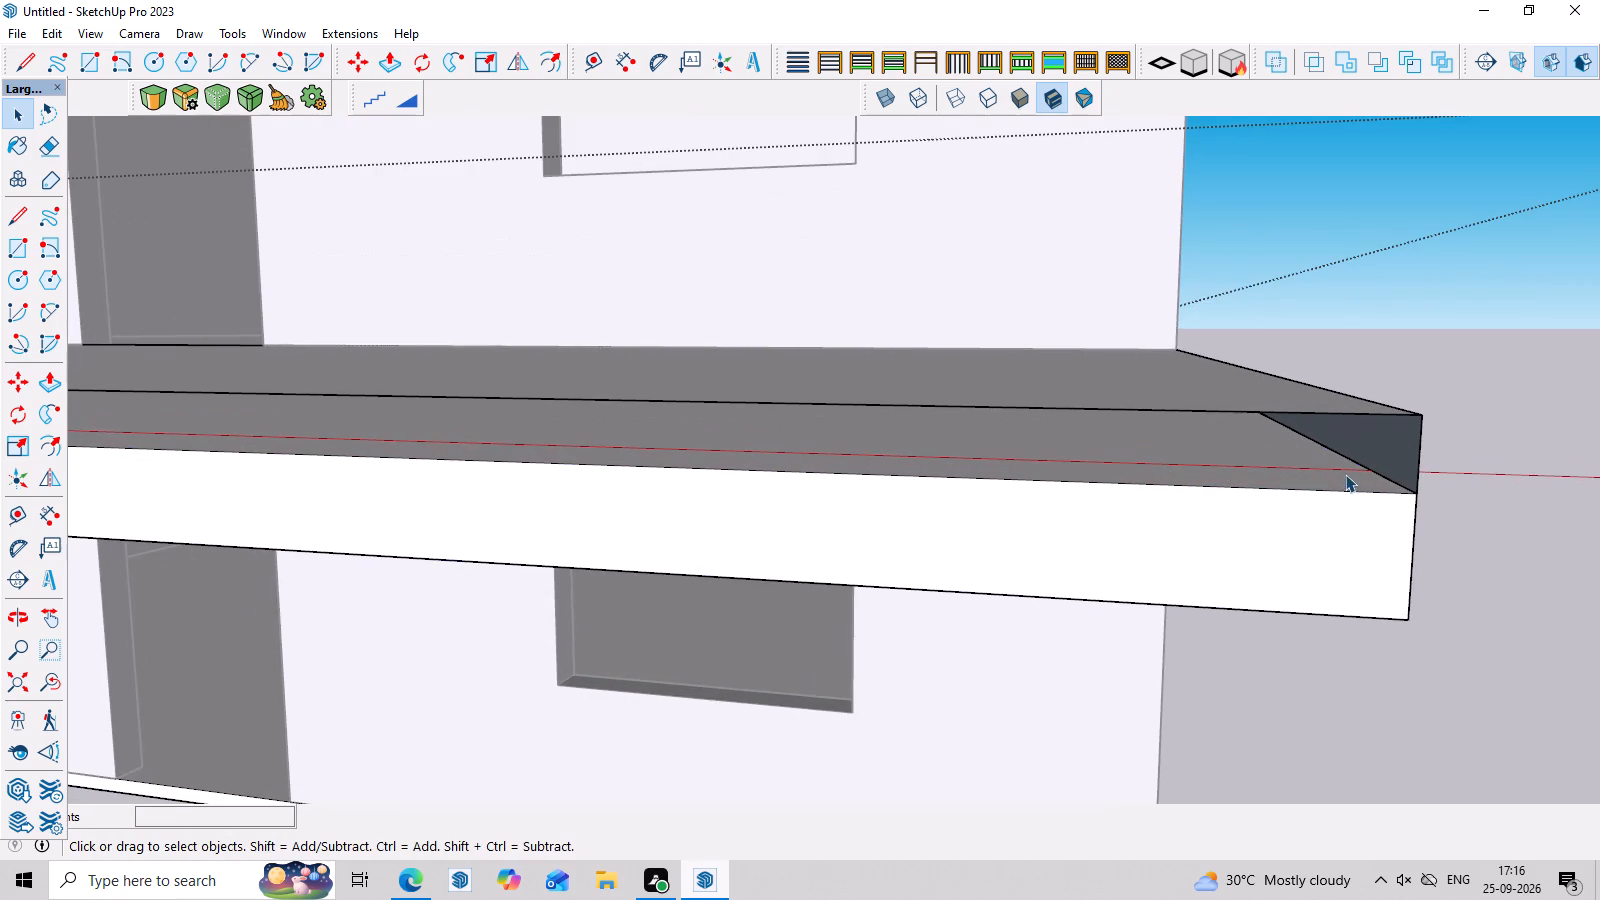
{"action": "left_click", "coordinate": [1345, 474]}
{"action": "left_click", "coordinate": [1345, 474]}
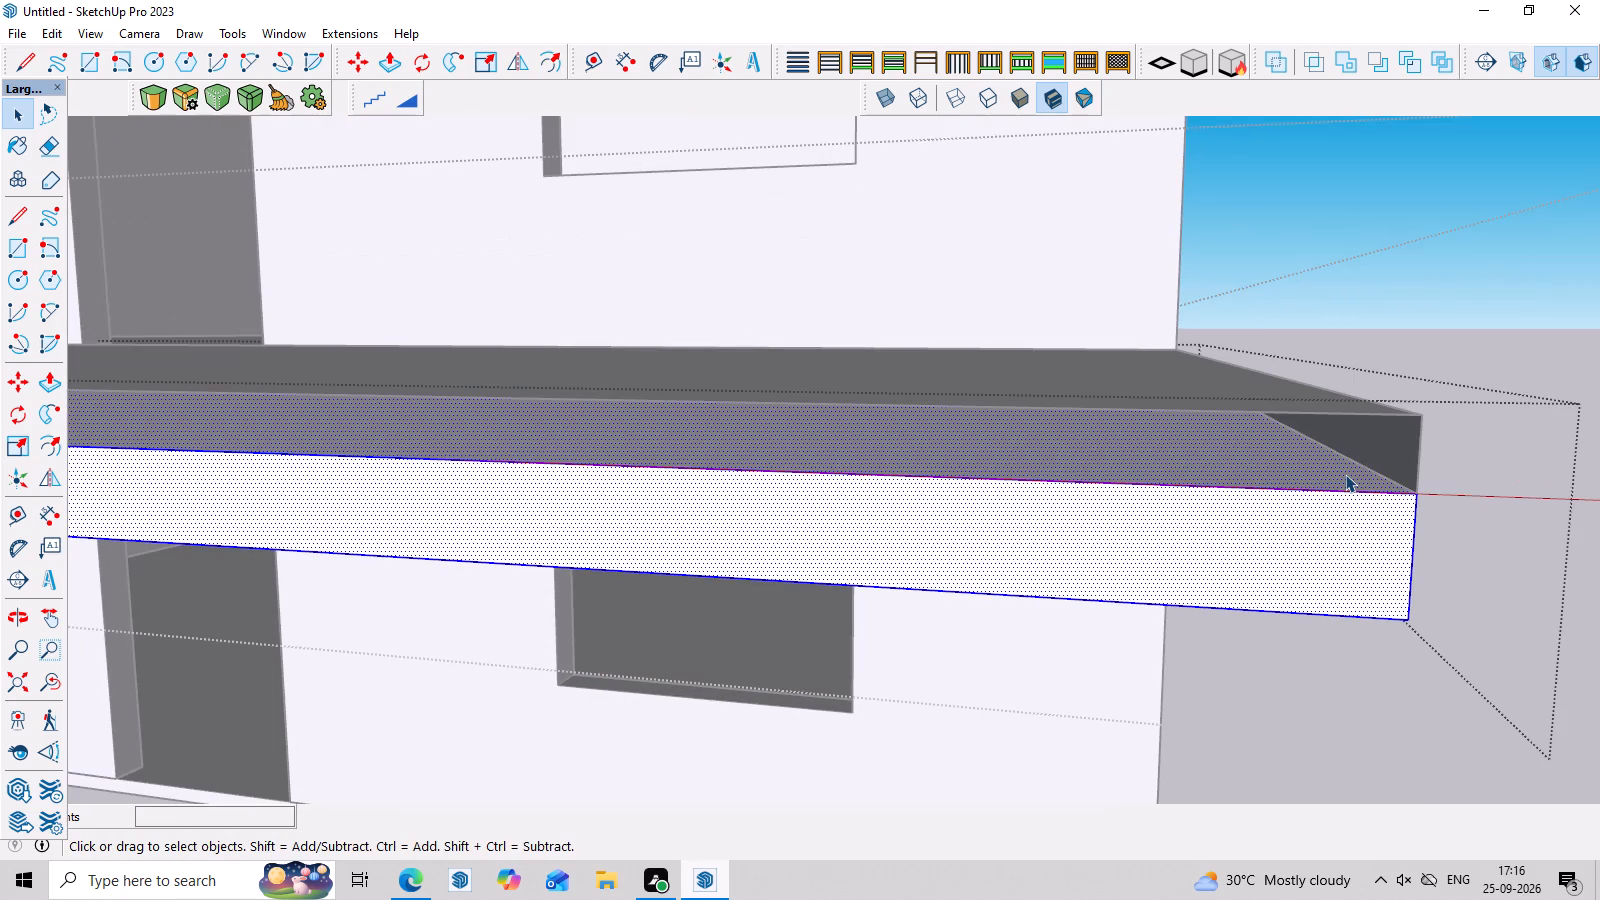
{"action": "double_click", "coordinate": [1345, 474]}
{"action": "key", "text": "p"}
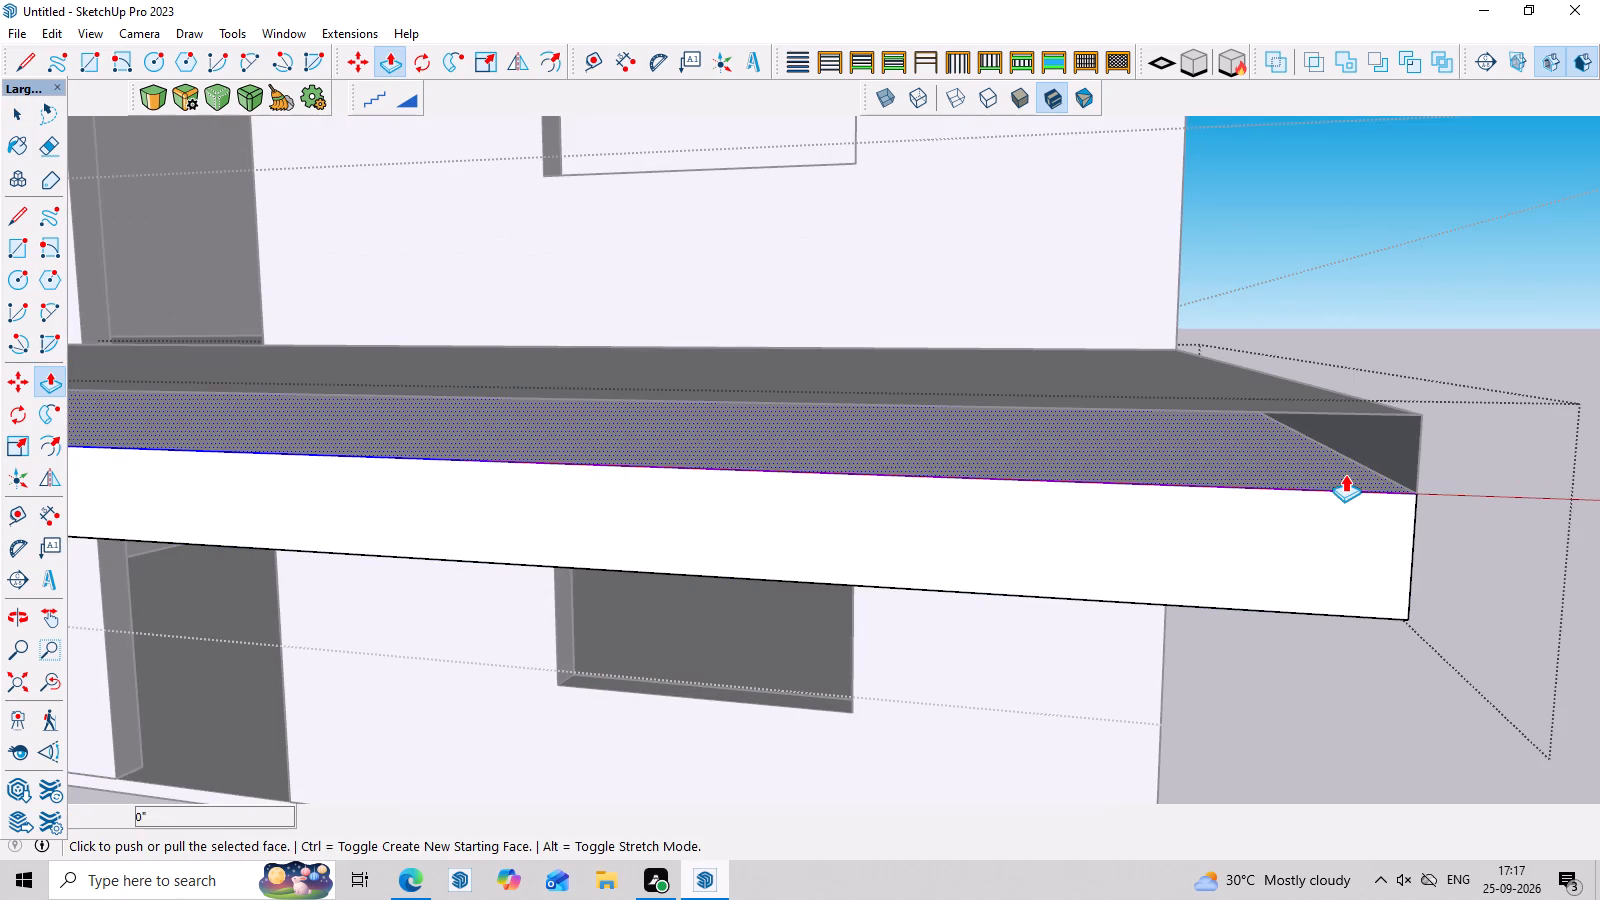
{"action": "left_click", "coordinate": [1346, 481]}
{"action": "left_click", "coordinate": [1402, 414]}
{"action": "scroll", "coordinate": [1397, 456], "scroll_direction": "down", "scroll_amount": 4}
{"action": "key", "text": "space"}
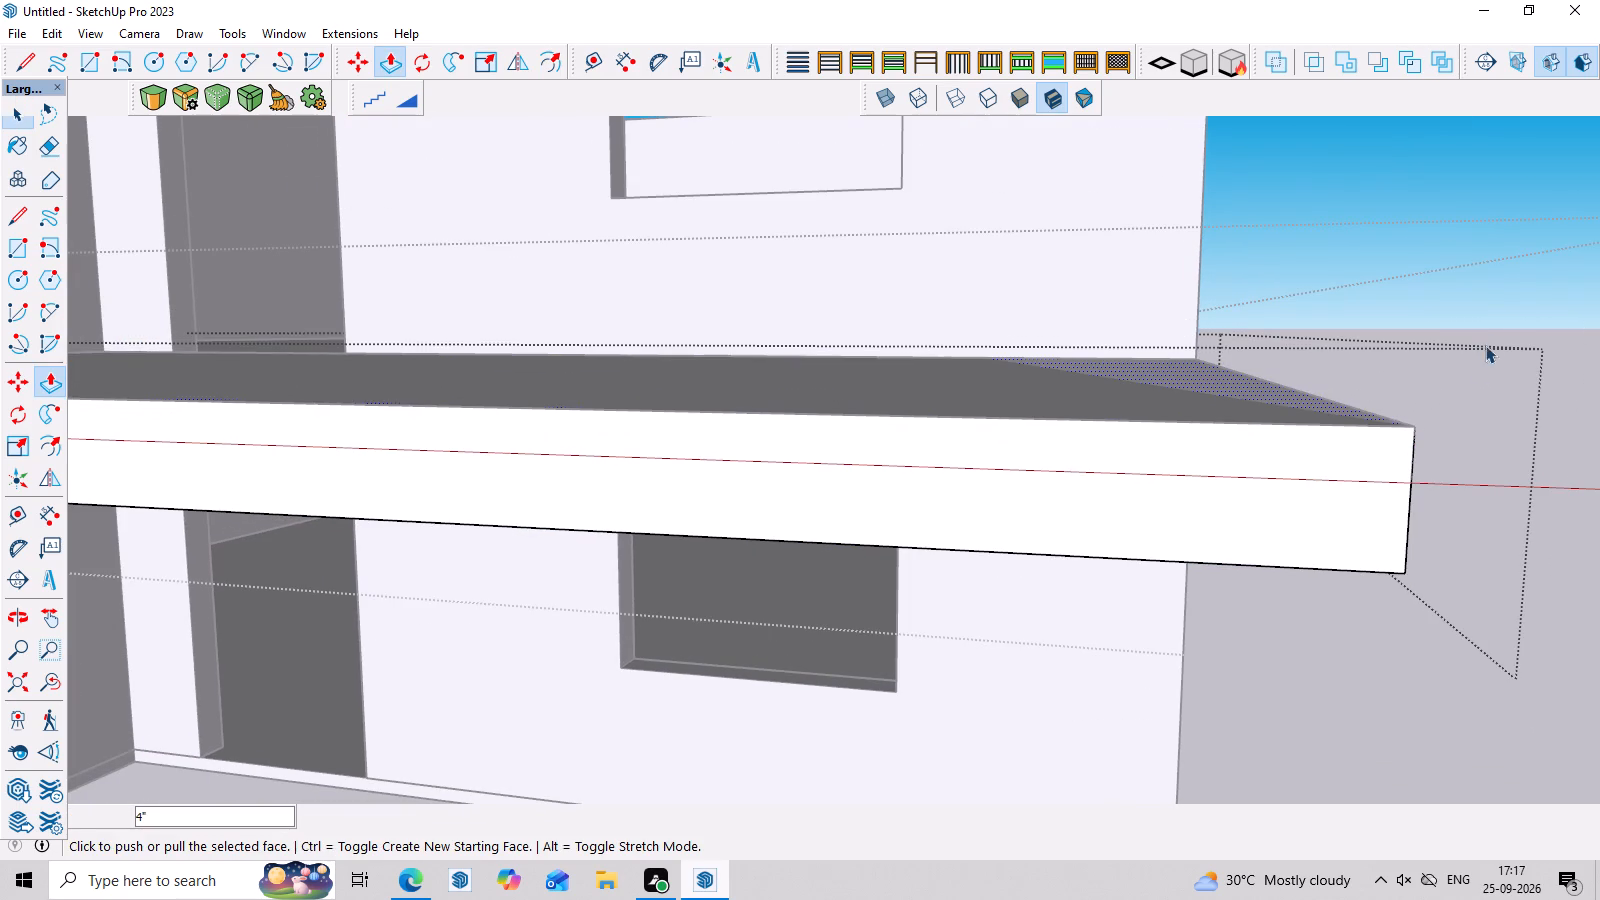
{"action": "left_click", "coordinate": [1431, 285]}
{"action": "scroll", "coordinate": [1313, 323], "scroll_direction": "down", "scroll_amount": 12}
{"action": "middle_click_drag", "start_coordinate": [1147, 430], "coordinate": [1149, 500]}
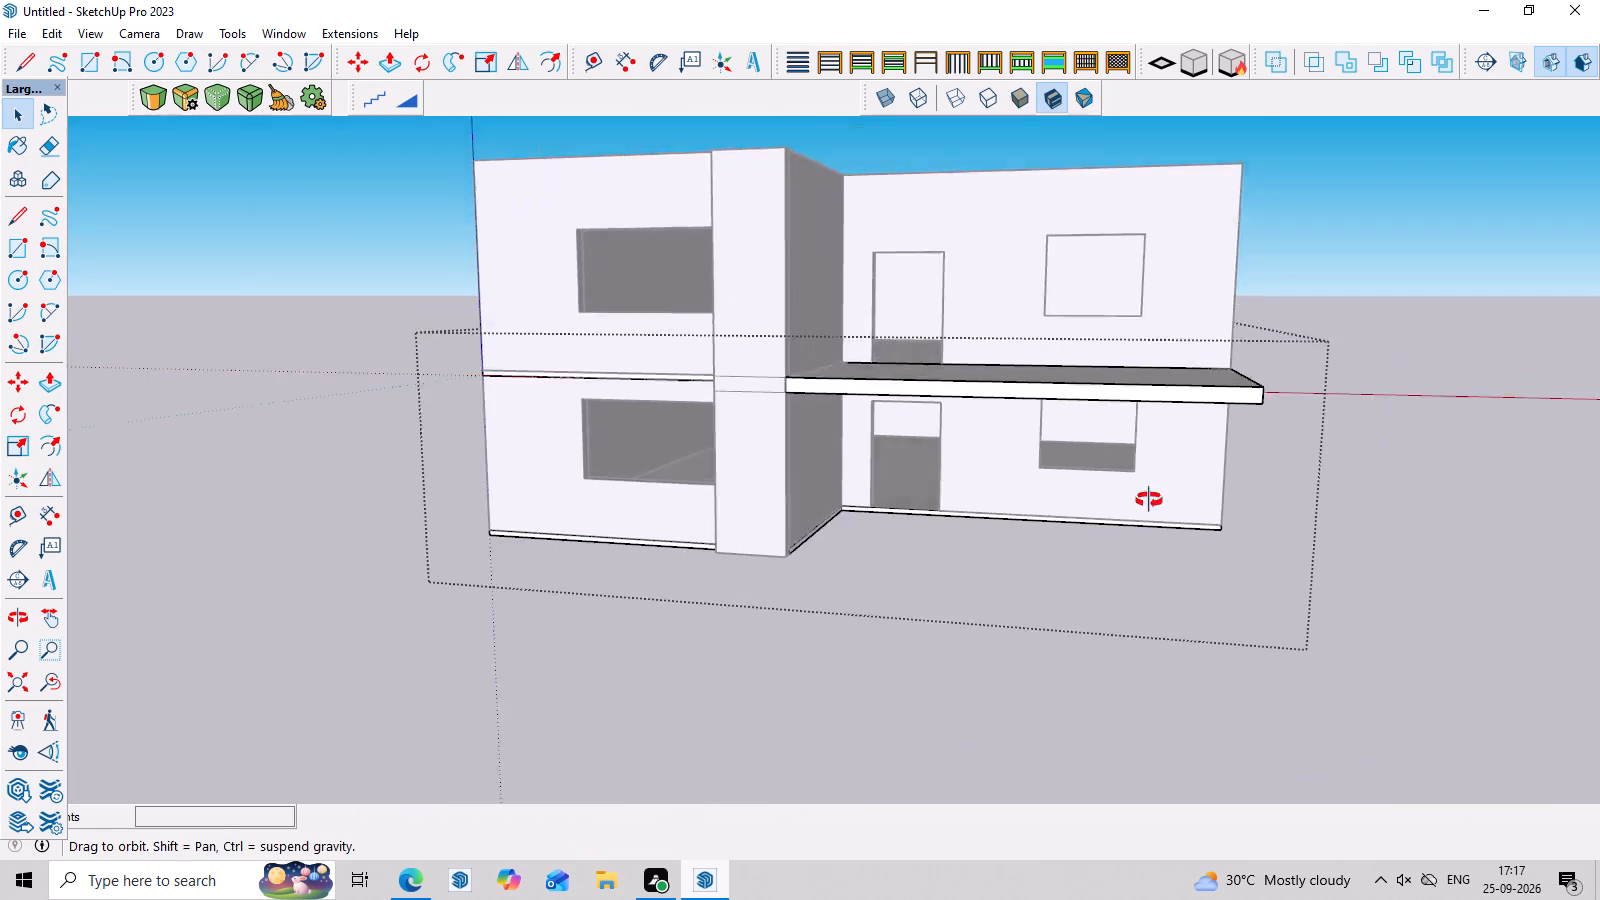
{"action": "middle_click_drag", "start_coordinate": [1149, 500], "coordinate": [1149, 540]}
{"action": "left_click", "coordinate": [1557, 306]}
Examine how the thickened slab's front edge lines up with the lines on the pillar's front face.
{"action": "middle_click_drag", "start_coordinate": [952, 481], "coordinate": [1236, 358]}
{"action": "scroll", "coordinate": [969, 365], "scroll_direction": "up", "scroll_amount": 5}
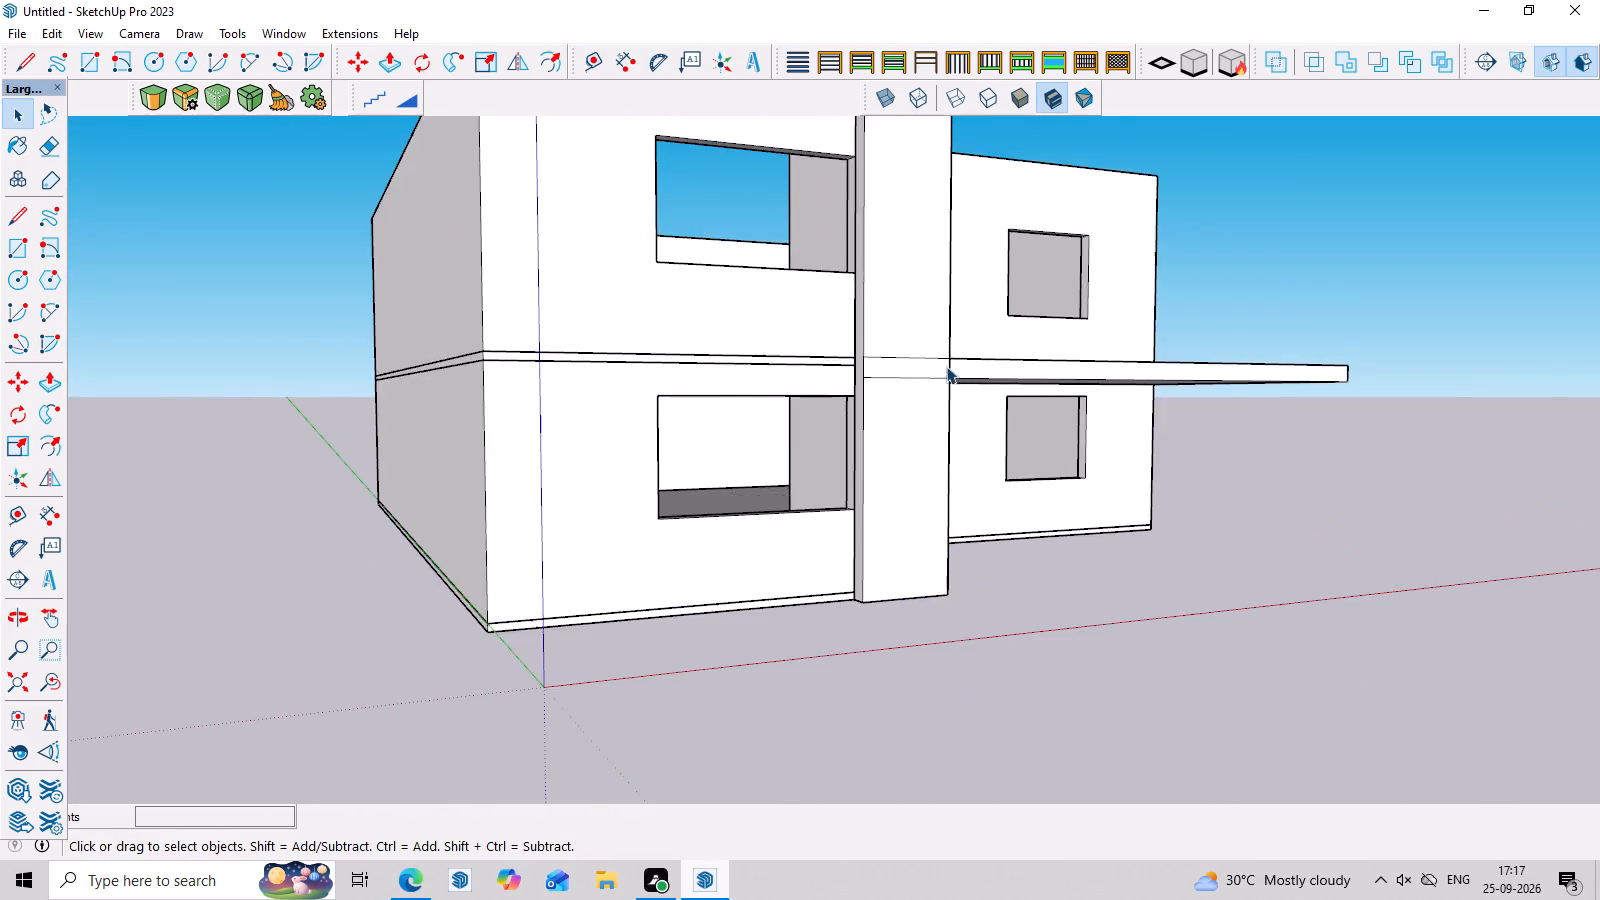
{"action": "scroll", "coordinate": [946, 366], "scroll_direction": "up", "scroll_amount": 7}
{"action": "middle_click_drag", "start_coordinate": [949, 417], "coordinate": [932, 458]}
{"action": "scroll", "coordinate": [911, 382], "scroll_direction": "up", "scroll_amount": 6}
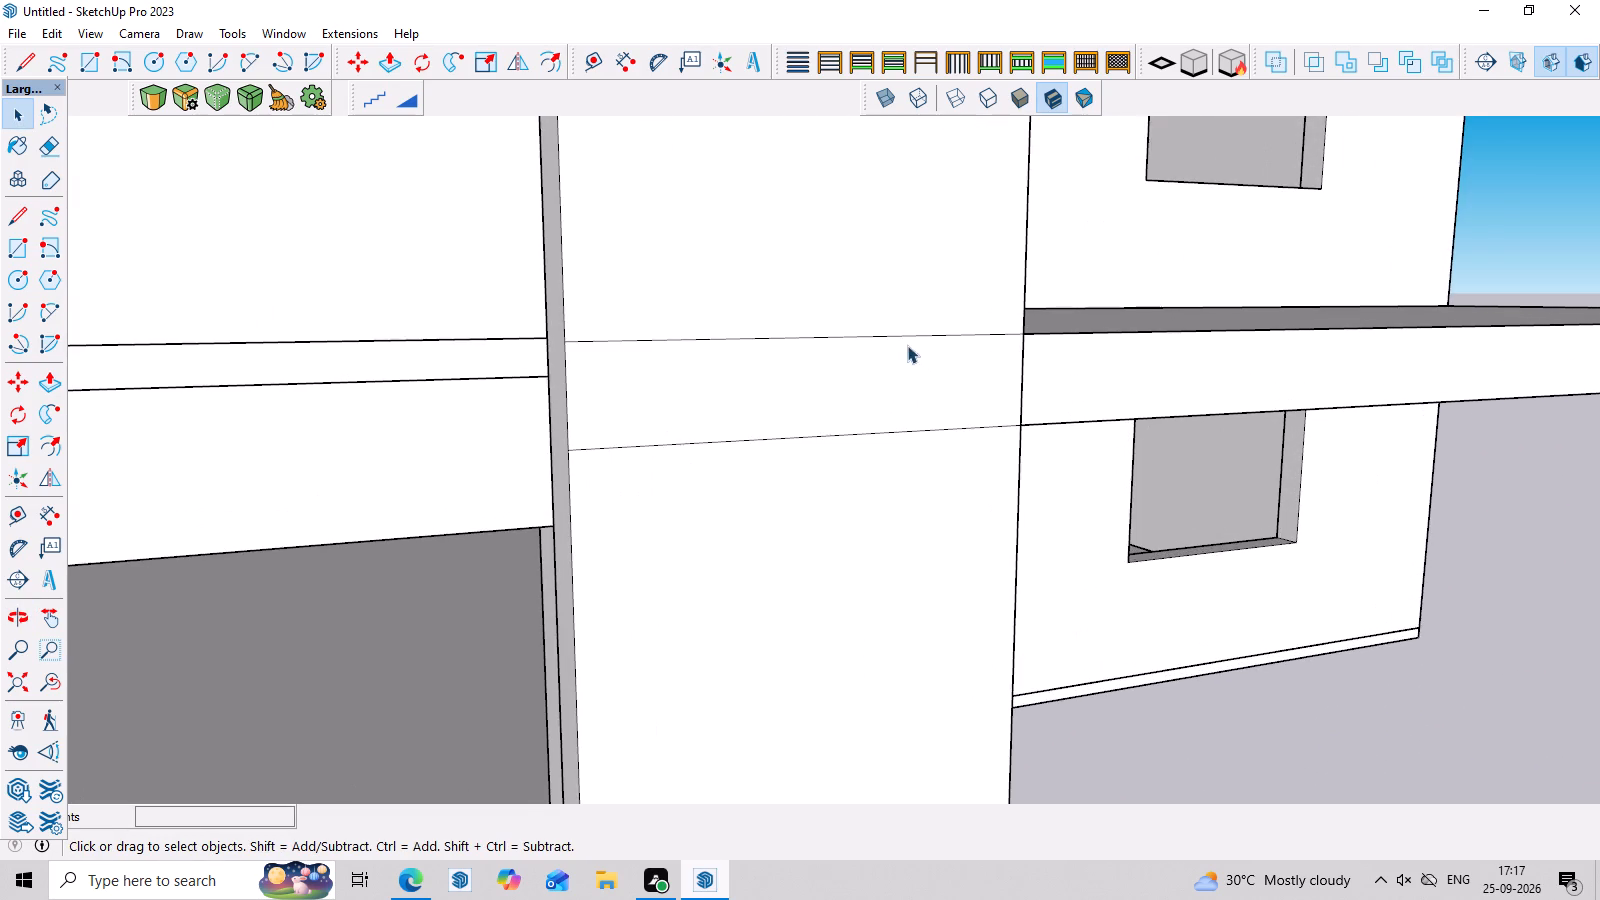
{"action": "scroll", "coordinate": [902, 345], "scroll_direction": "down", "scroll_amount": 18}
{"action": "middle_click_drag", "start_coordinate": [998, 532], "coordinate": [789, 526]}
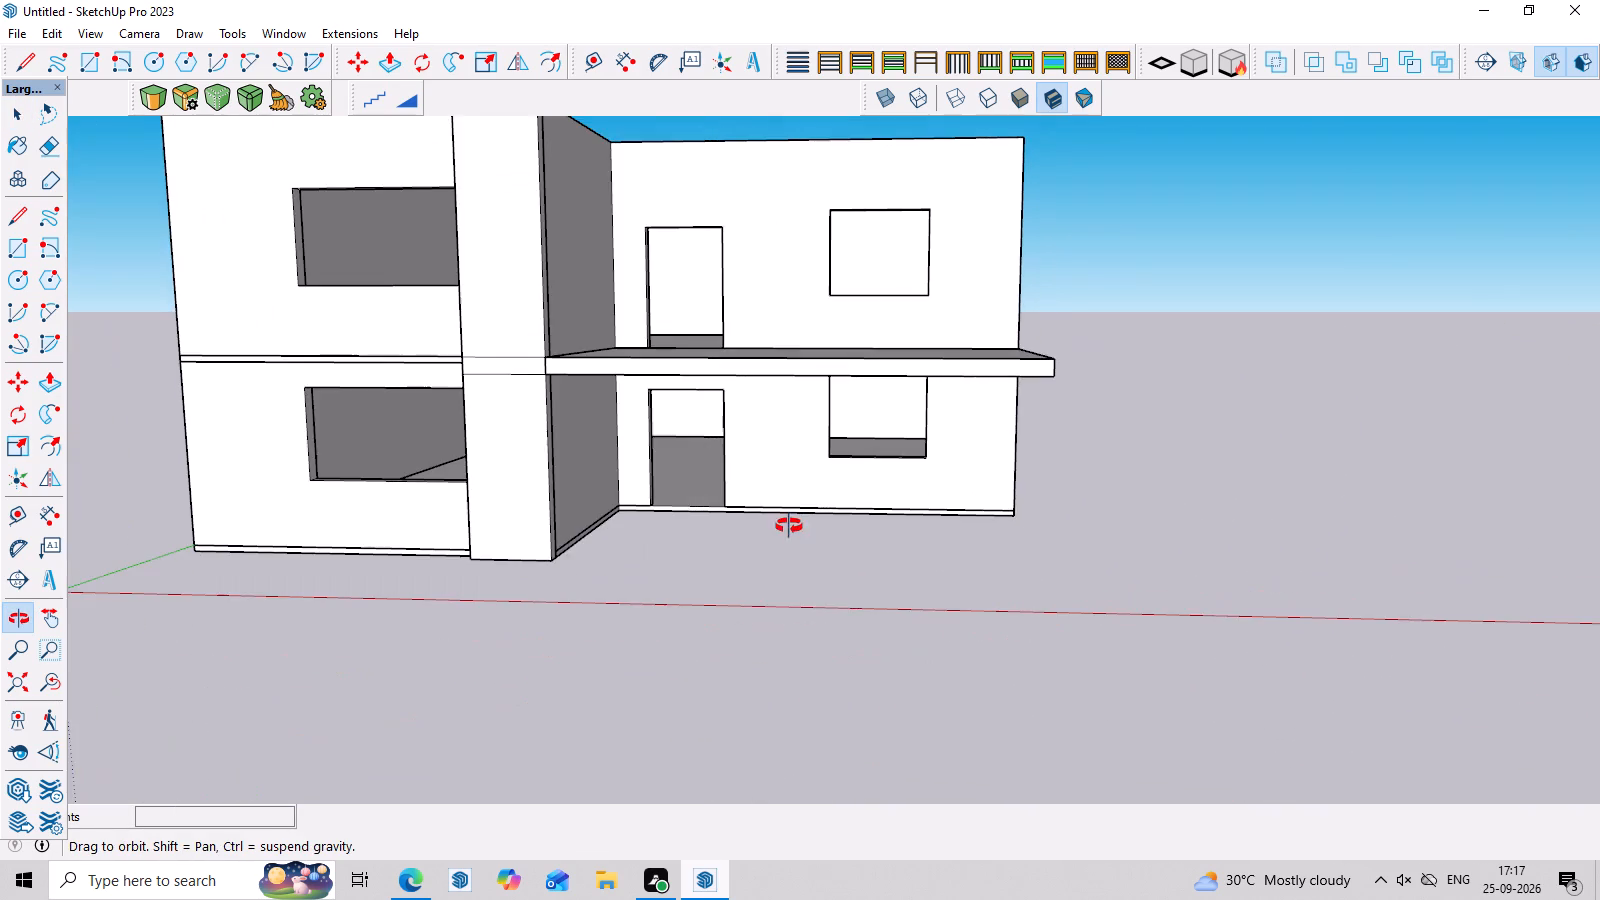
{"action": "middle_click_drag", "start_coordinate": [789, 526], "coordinate": [843, 539]}
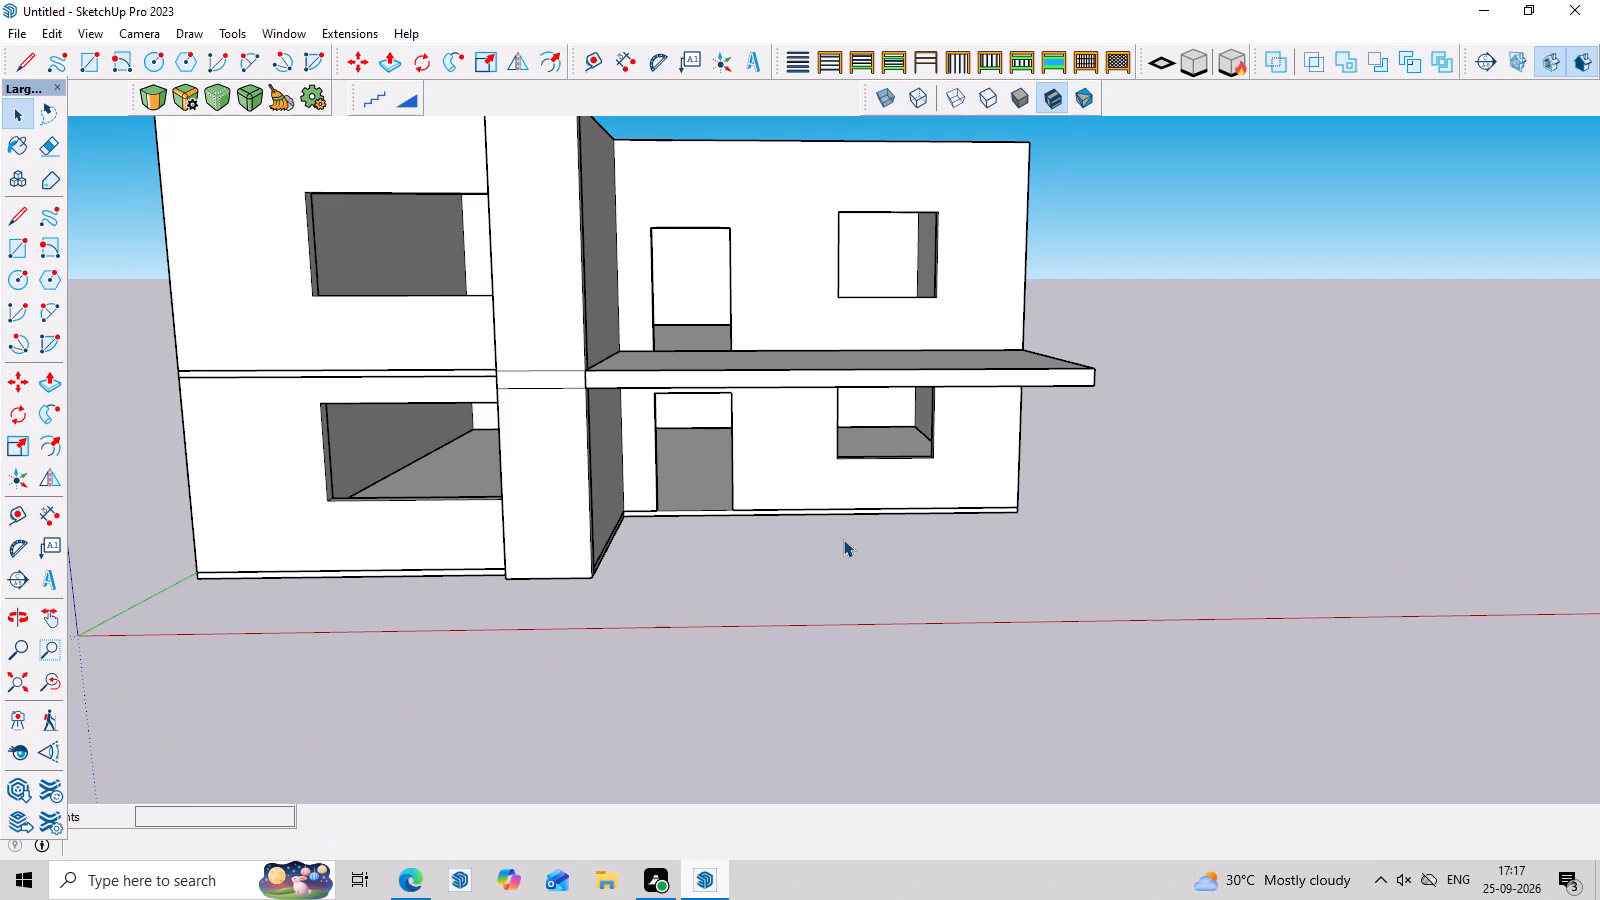
{"action": "scroll", "coordinate": [579, 392], "scroll_direction": "up", "scroll_amount": 2}
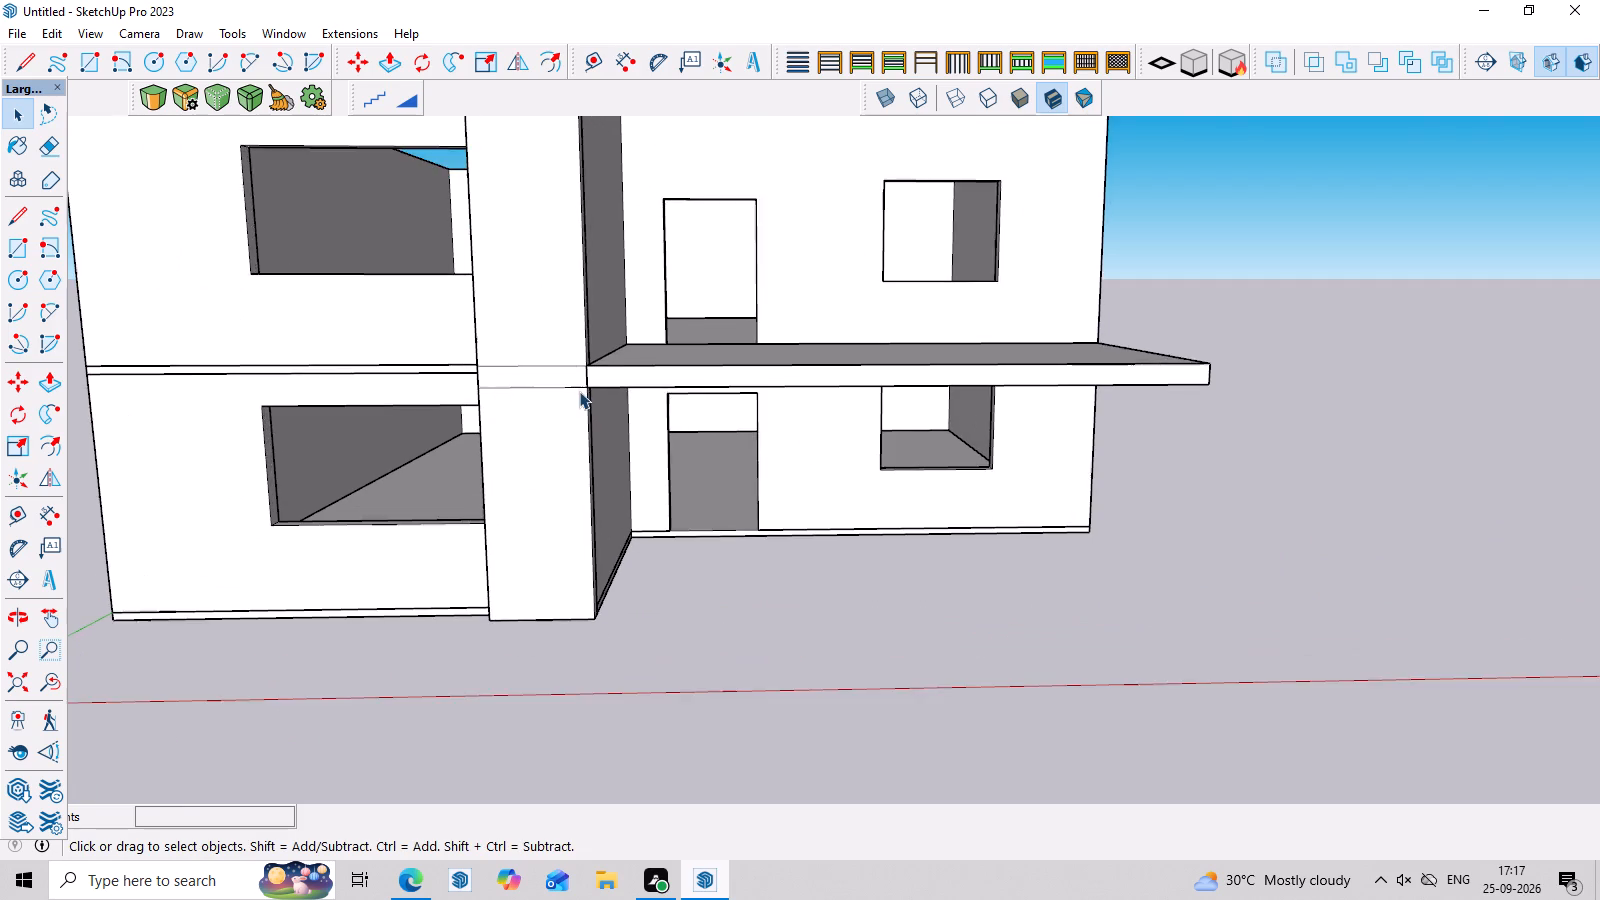
{"action": "scroll", "coordinate": [581, 391], "scroll_direction": "up", "scroll_amount": 9}
Draw two lines about 10" long across the pillar's side face opposite the slab, continuing the two front-face lines.
{"action": "middle_click_drag", "start_coordinate": [590, 362], "coordinate": [1010, 382]}
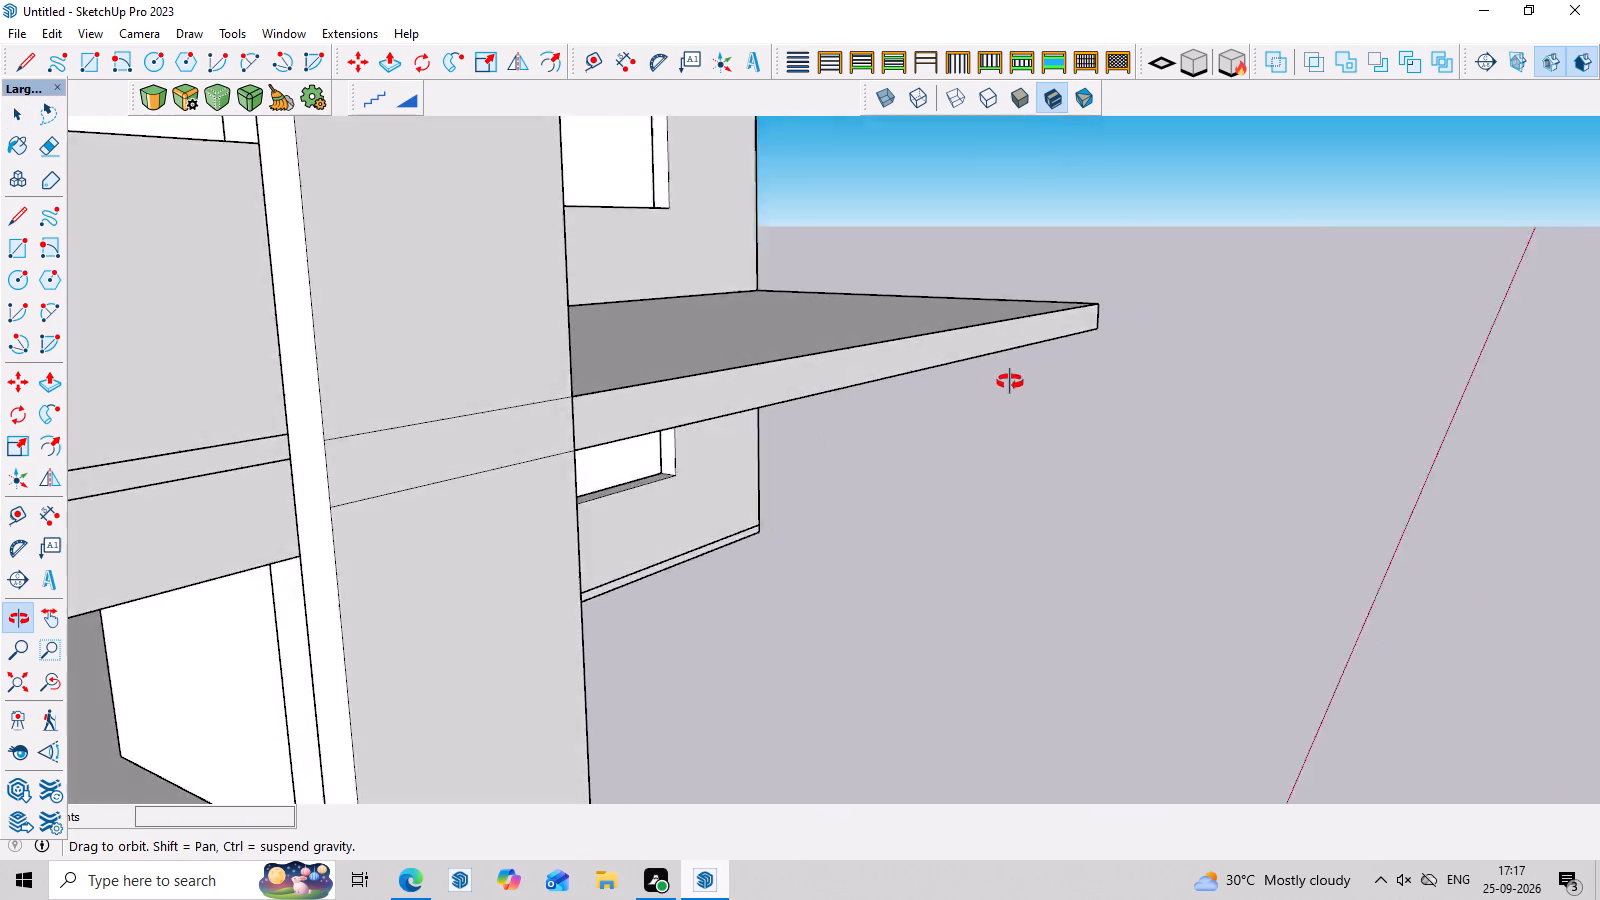
{"action": "middle_click_drag", "start_coordinate": [1010, 382], "coordinate": [943, 345]}
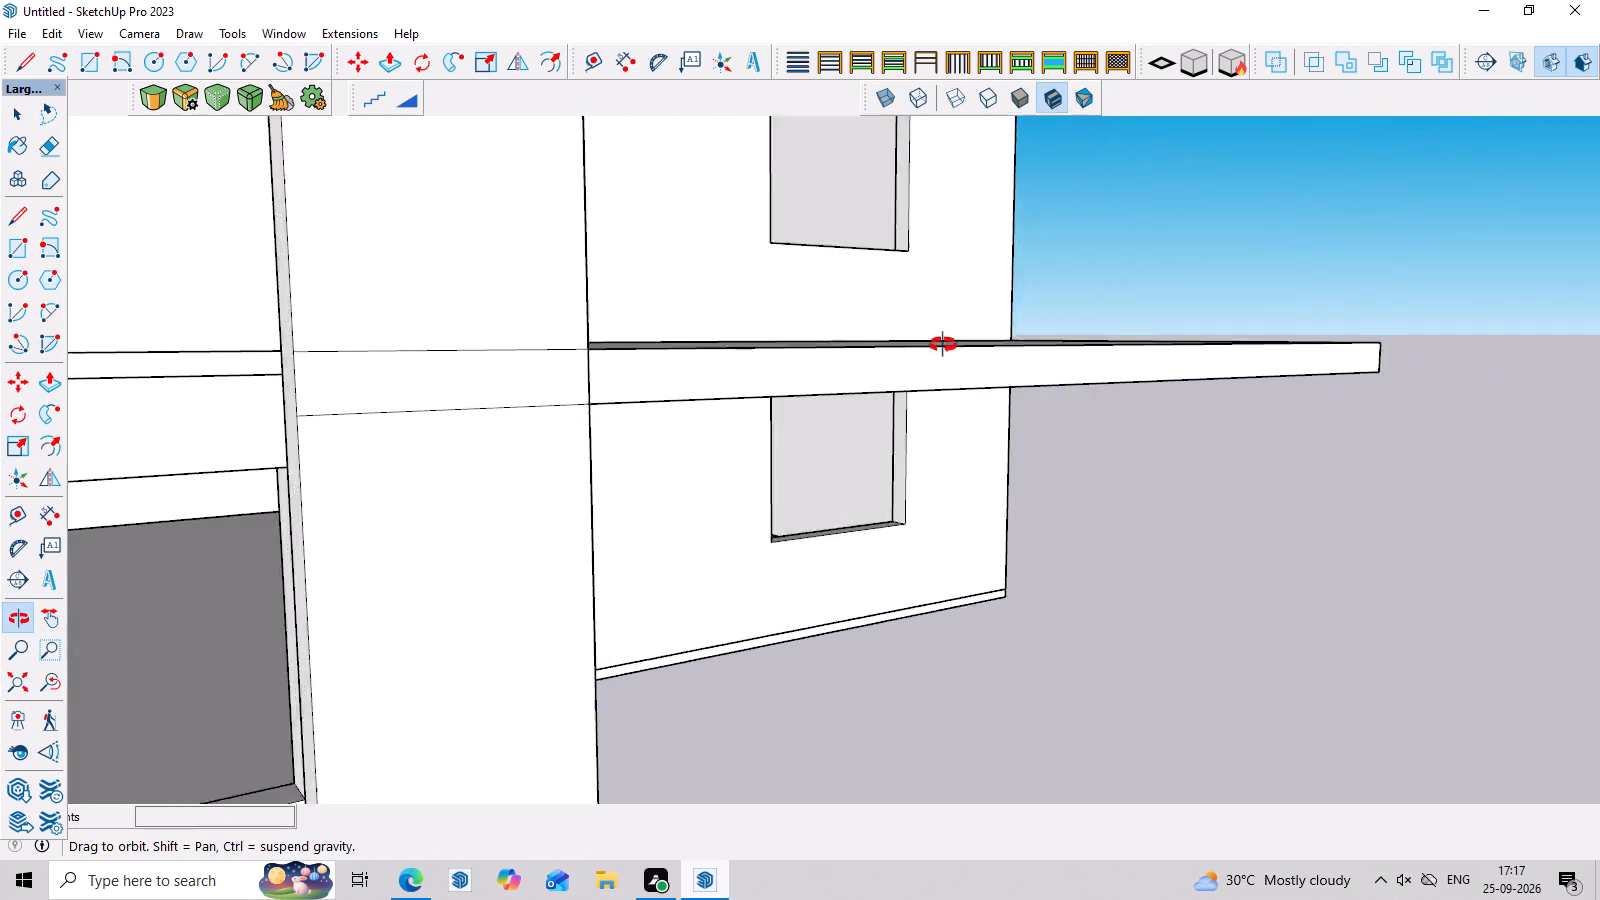
{"action": "middle_click_drag", "start_coordinate": [943, 345], "coordinate": [1283, 350]}
{"action": "scroll", "coordinate": [588, 374], "scroll_direction": "up", "scroll_amount": 3}
{"action": "scroll", "coordinate": [424, 403], "scroll_direction": "up", "scroll_amount": 3}
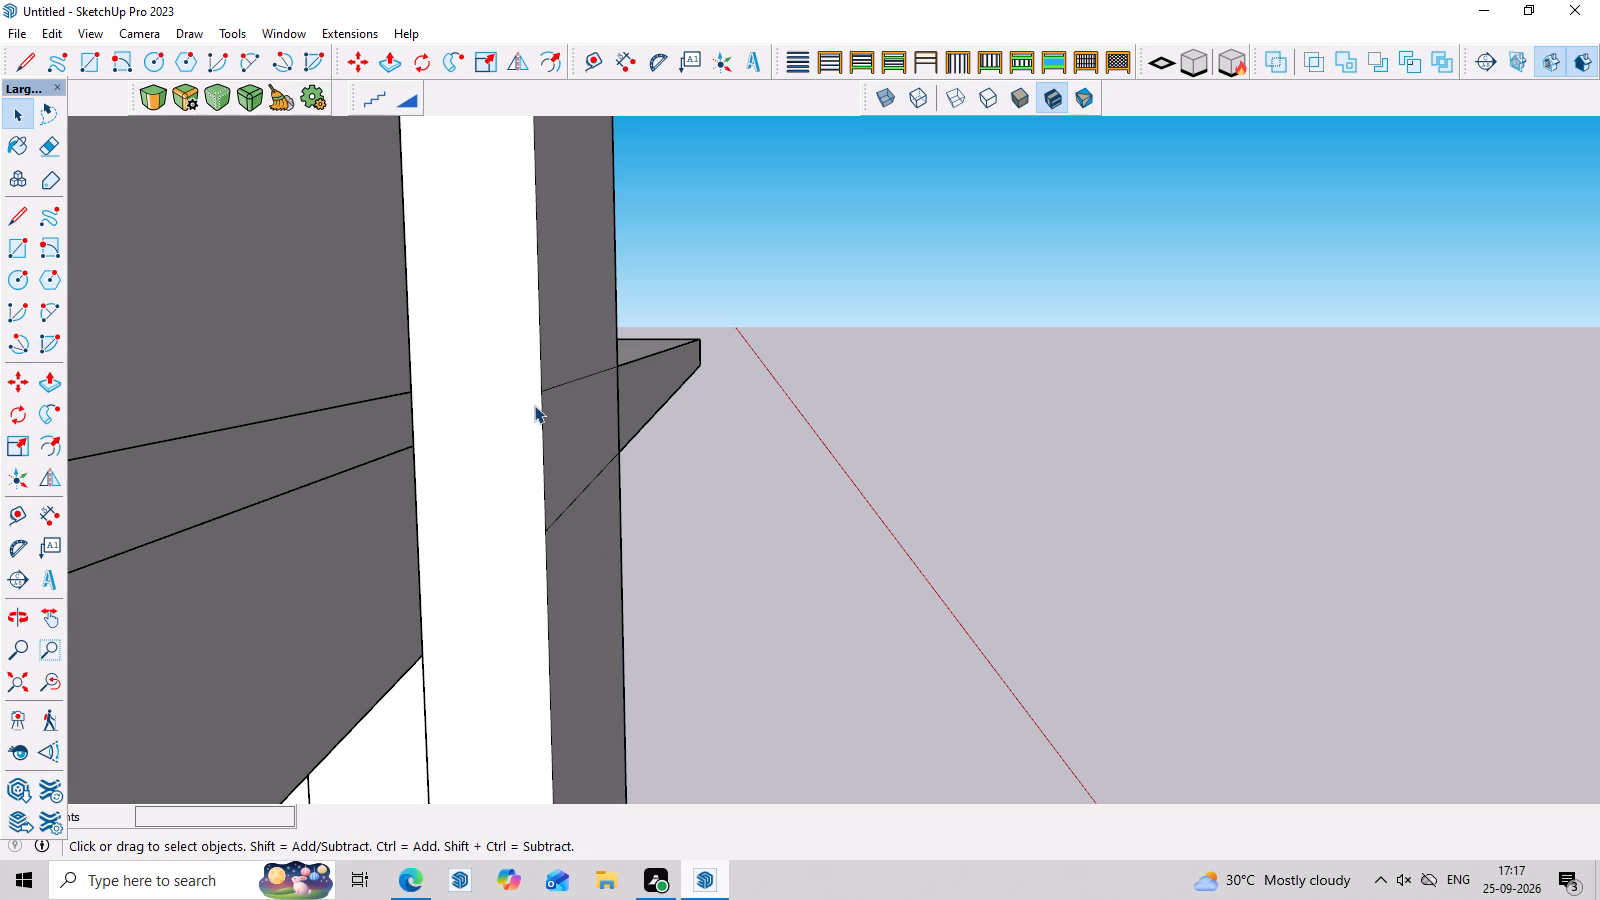
{"action": "key", "text": "l"}
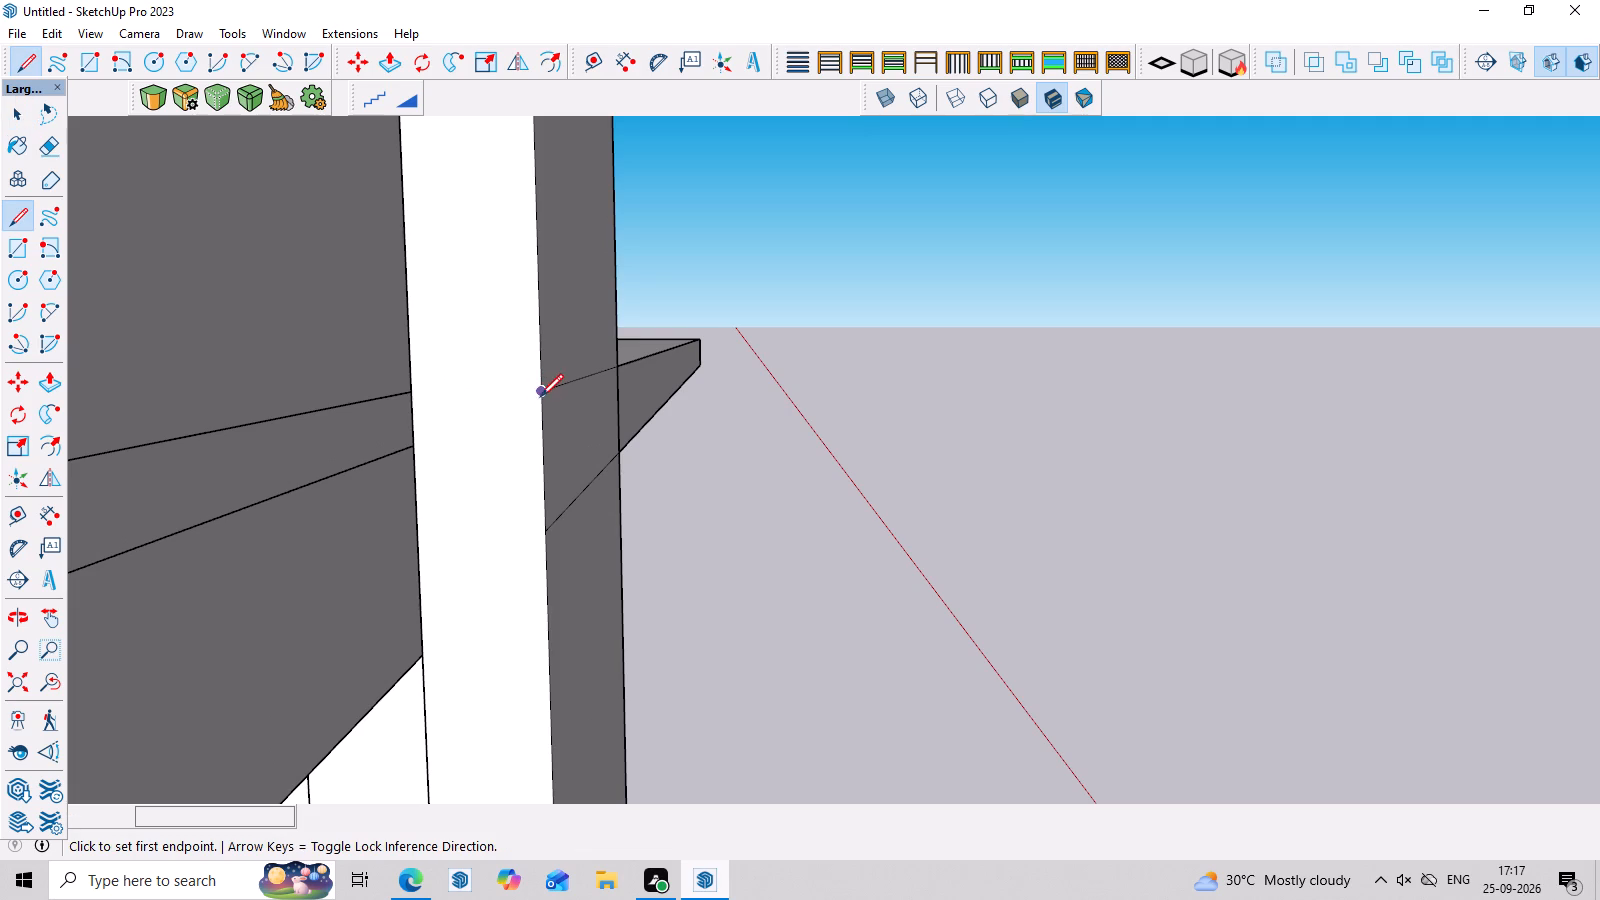
{"action": "left_click", "coordinate": [541, 396]}
{"action": "left_click", "coordinate": [416, 401]}
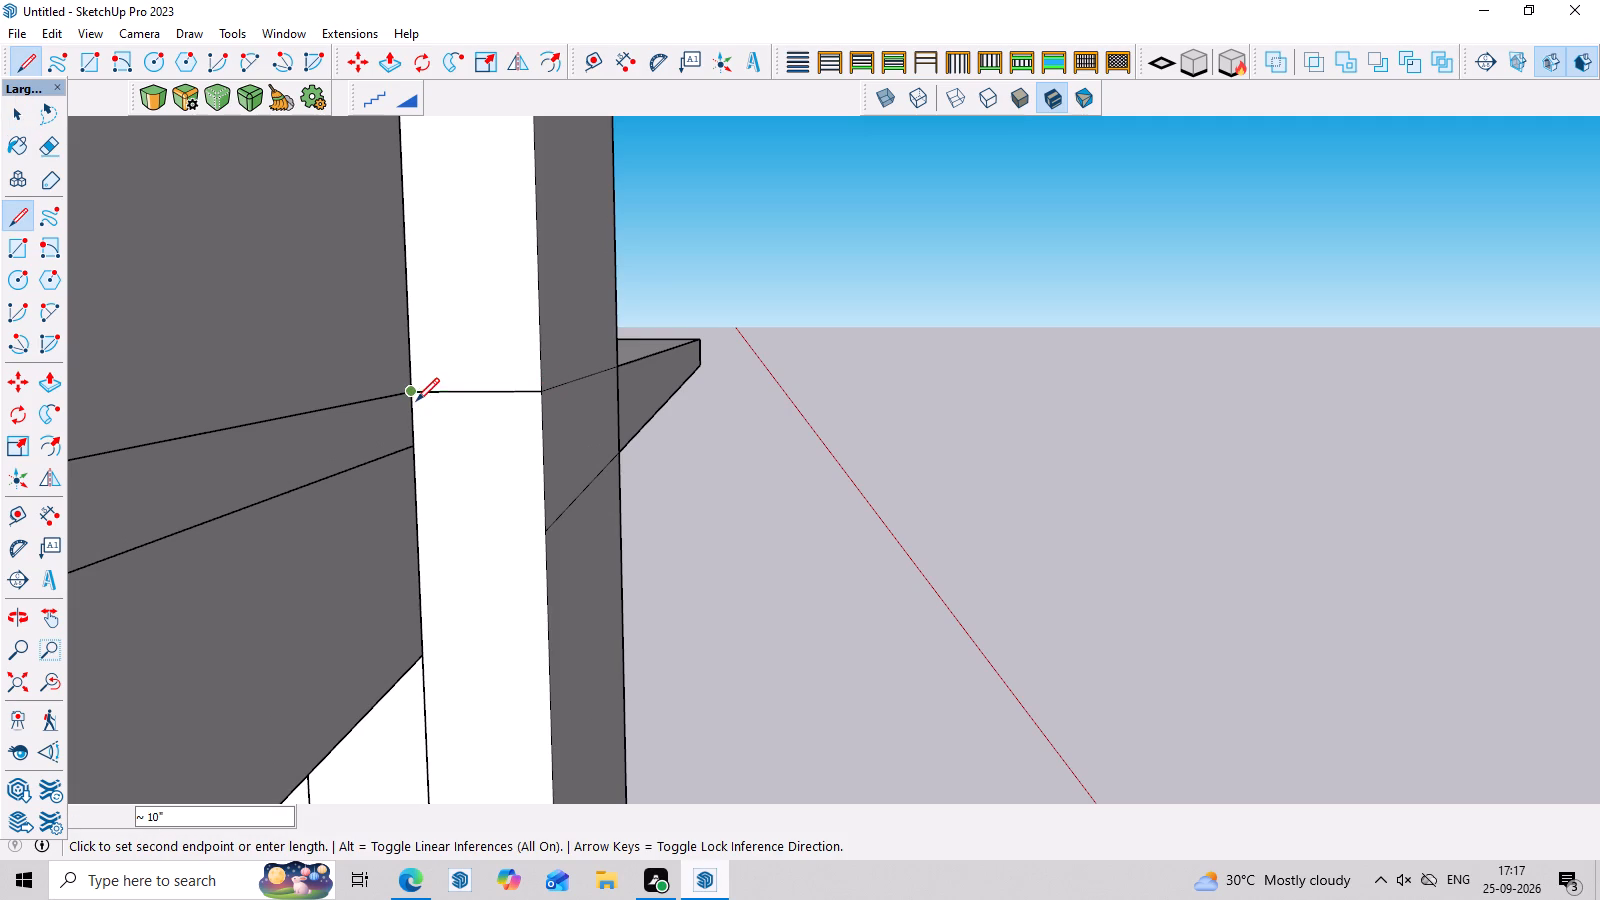
{"action": "key", "text": "space"}
{"action": "key", "text": "l"}
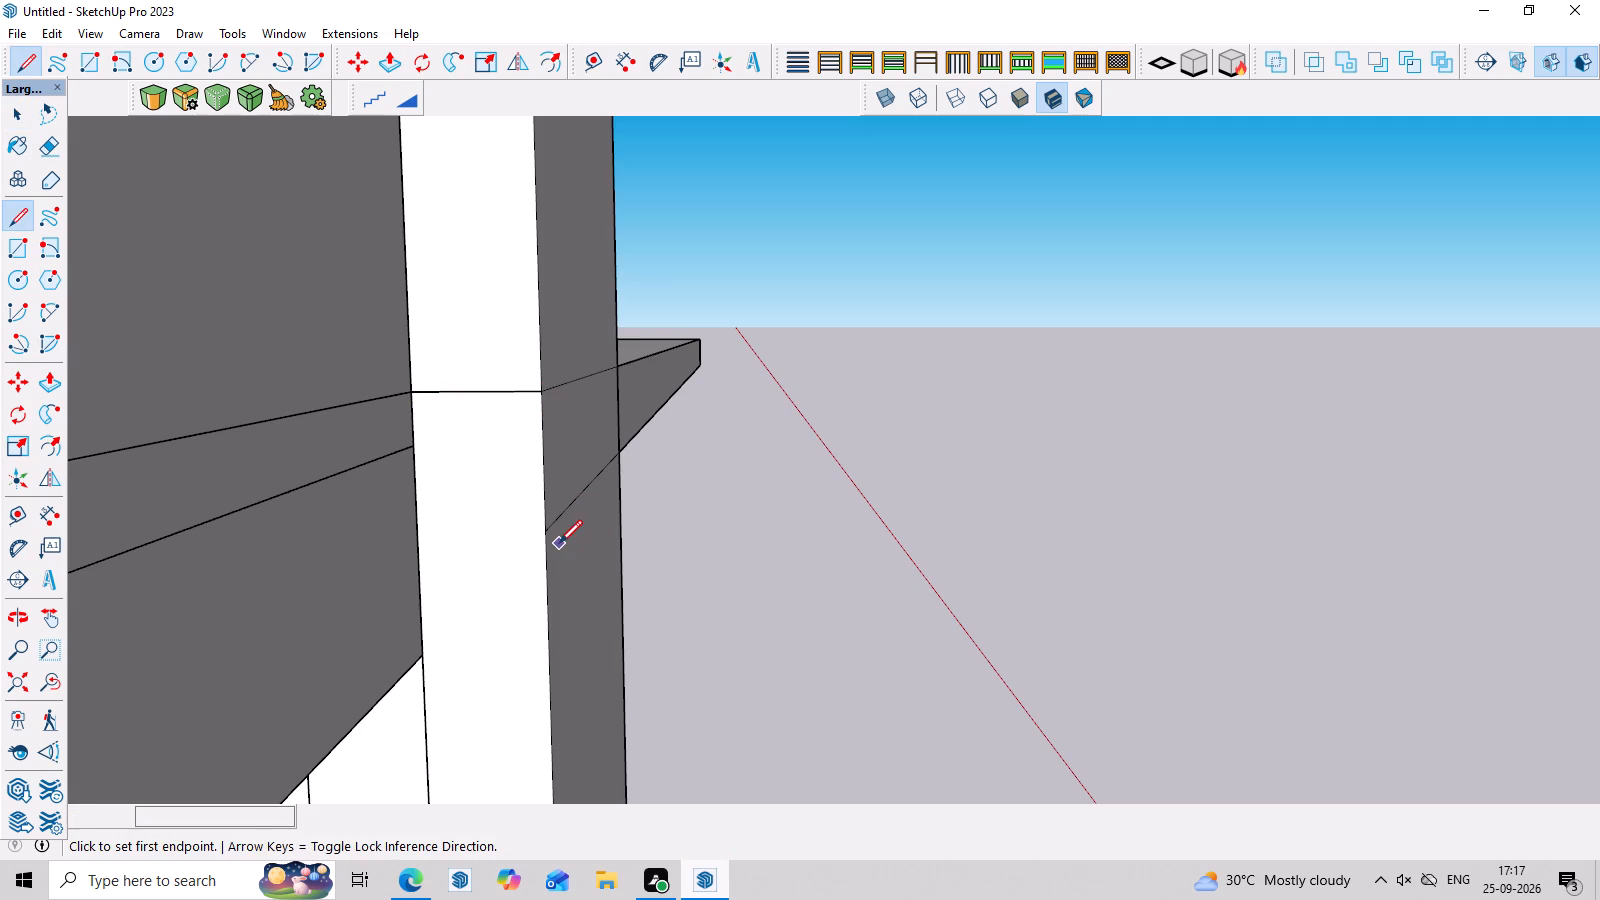
{"action": "left_click", "coordinate": [545, 530]}
{"action": "left_click", "coordinate": [419, 532]}
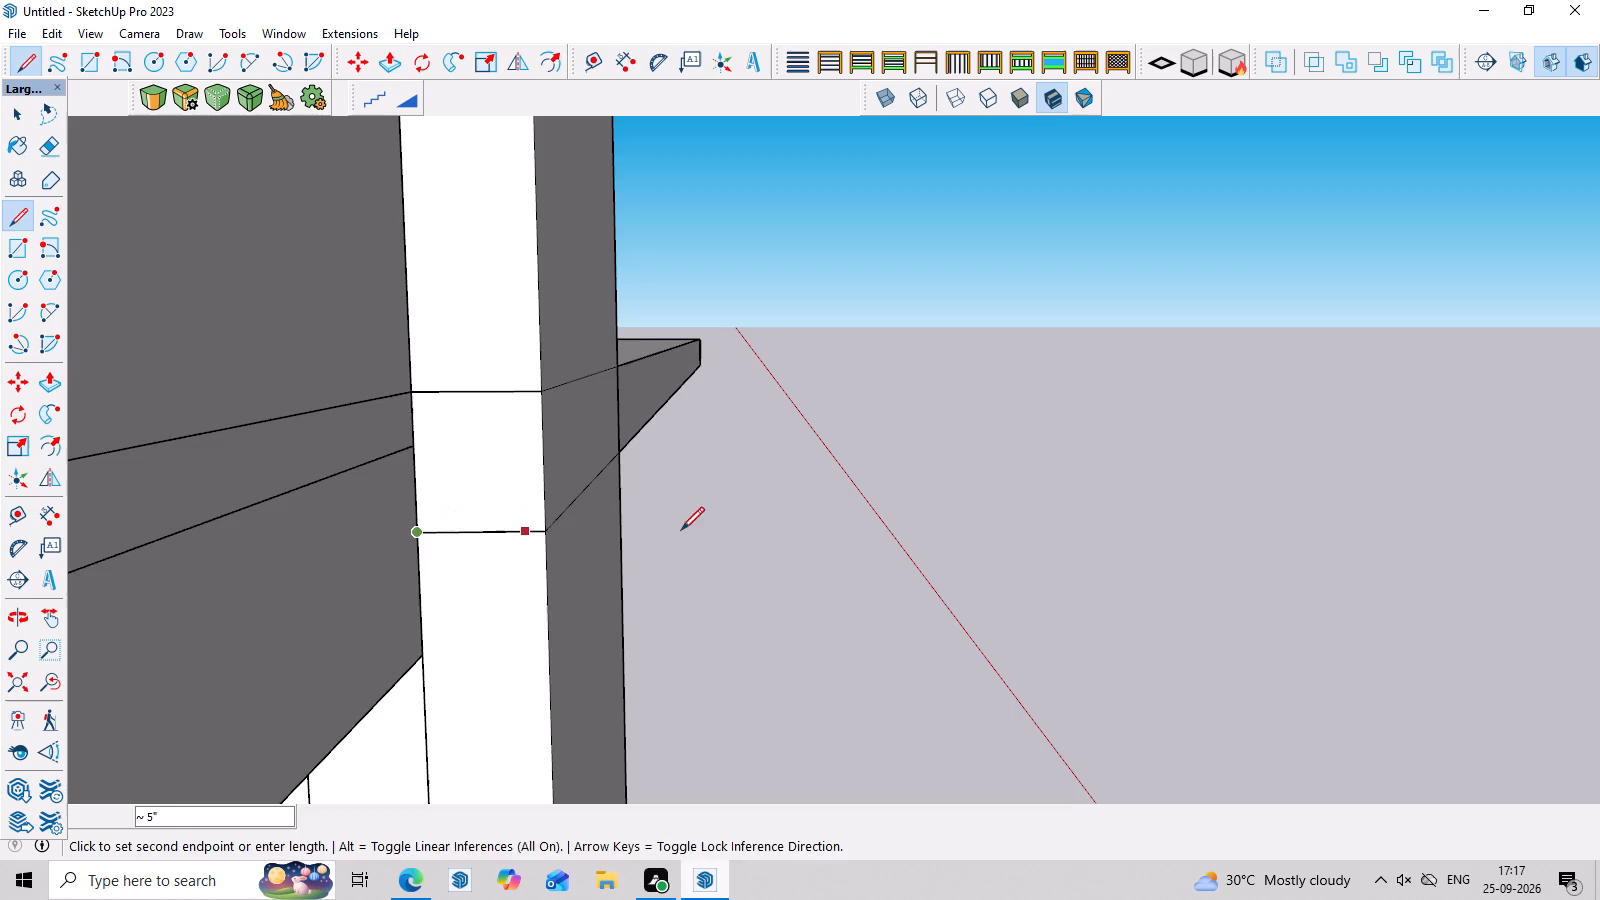
{"action": "key", "text": "space"}
Open the pillar group and redraw both lines, about 10" each, across its side face so they split it.
{"action": "middle_click_drag", "start_coordinate": [813, 533], "coordinate": [377, 540]}
{"action": "scroll", "coordinate": [391, 480], "scroll_direction": "down", "scroll_amount": 7}
{"action": "middle_click_drag", "start_coordinate": [642, 480], "coordinate": [910, 491]}
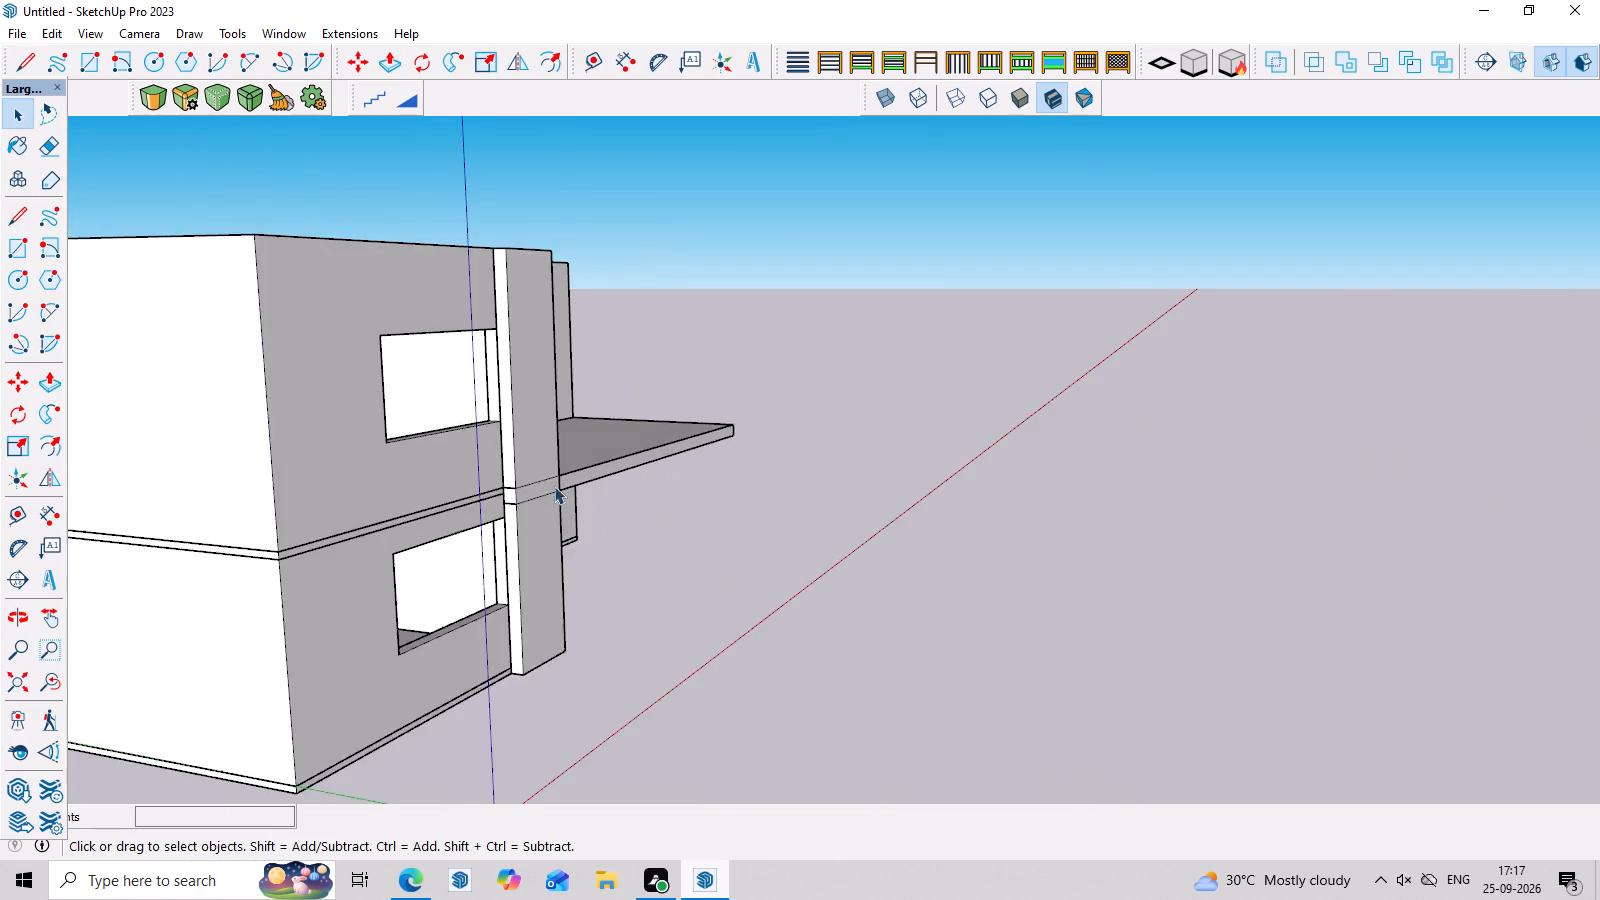
{"action": "scroll", "coordinate": [554, 486], "scroll_direction": "up", "scroll_amount": 8}
{"action": "left_click", "coordinate": [485, 496]}
{"action": "scroll", "coordinate": [485, 496], "scroll_direction": "up", "scroll_amount": 4}
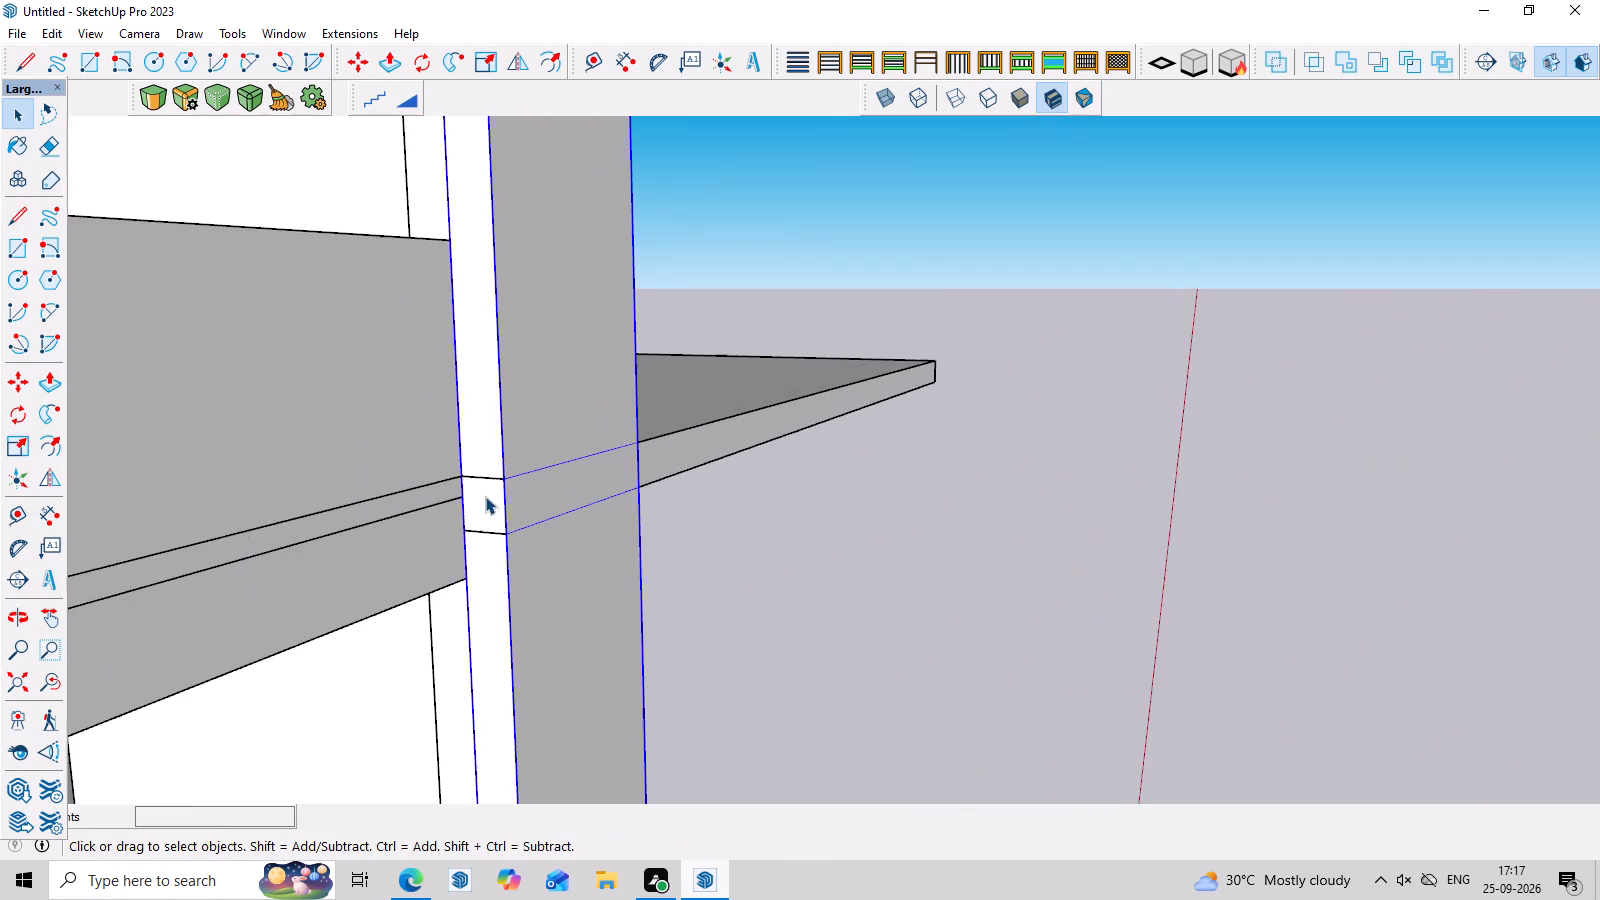
{"action": "double_click", "coordinate": [485, 496]}
{"action": "scroll", "coordinate": [485, 496], "scroll_direction": "up", "scroll_amount": 6}
{"action": "left_click", "coordinate": [484, 496]}
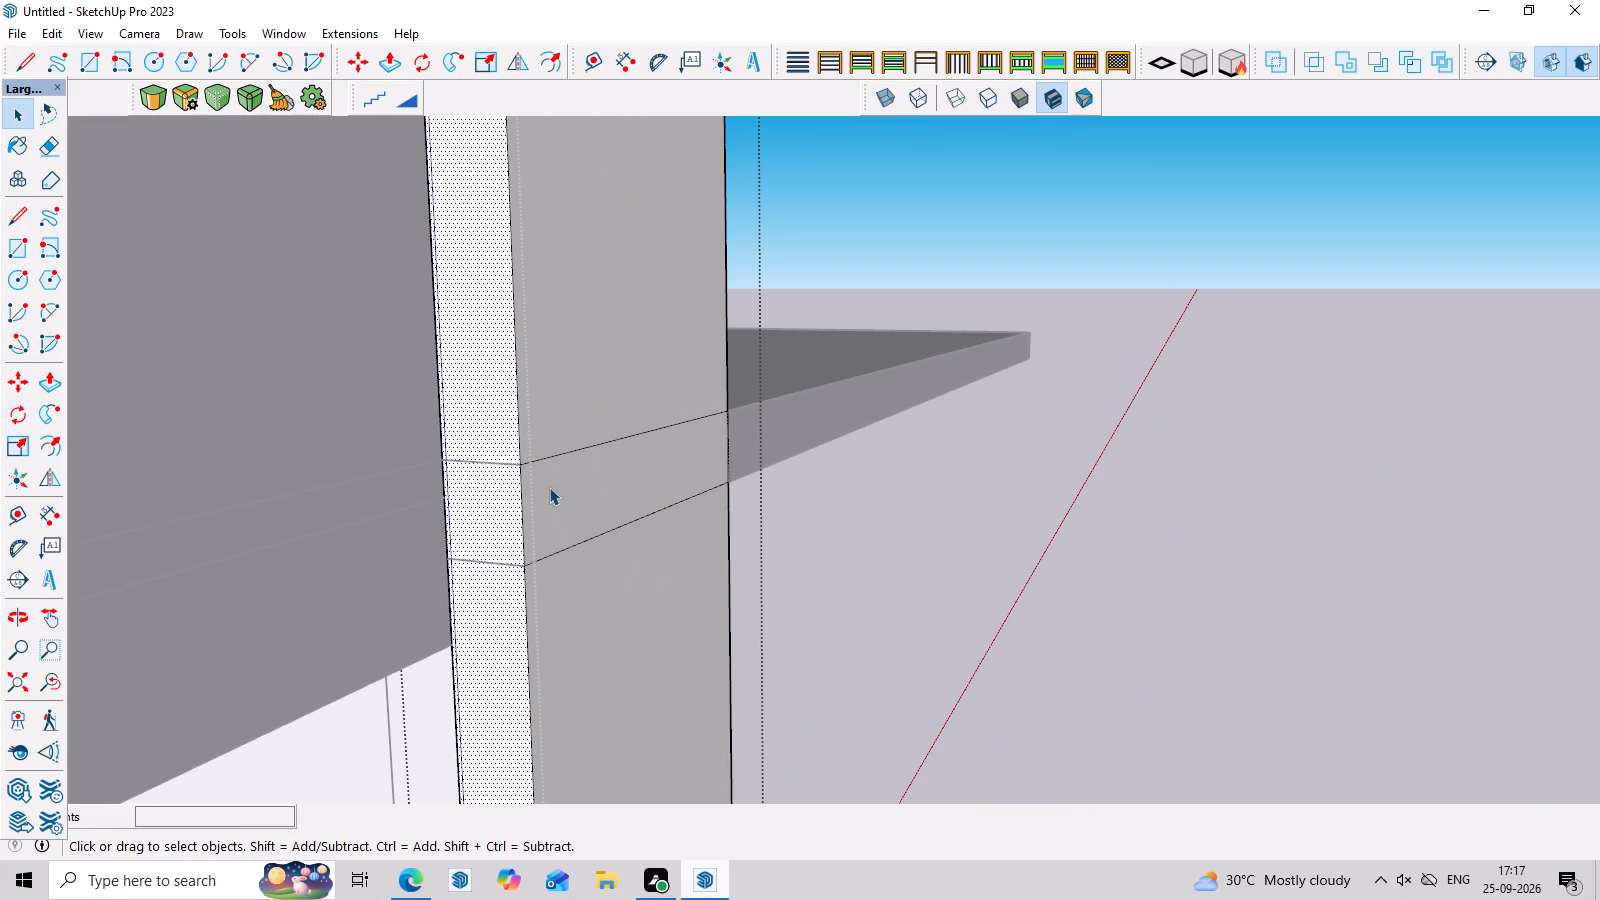
{"action": "key", "text": "l"}
{"action": "scroll", "coordinate": [569, 461], "scroll_direction": "up", "scroll_amount": 3}
{"action": "double_click", "coordinate": [500, 468]}
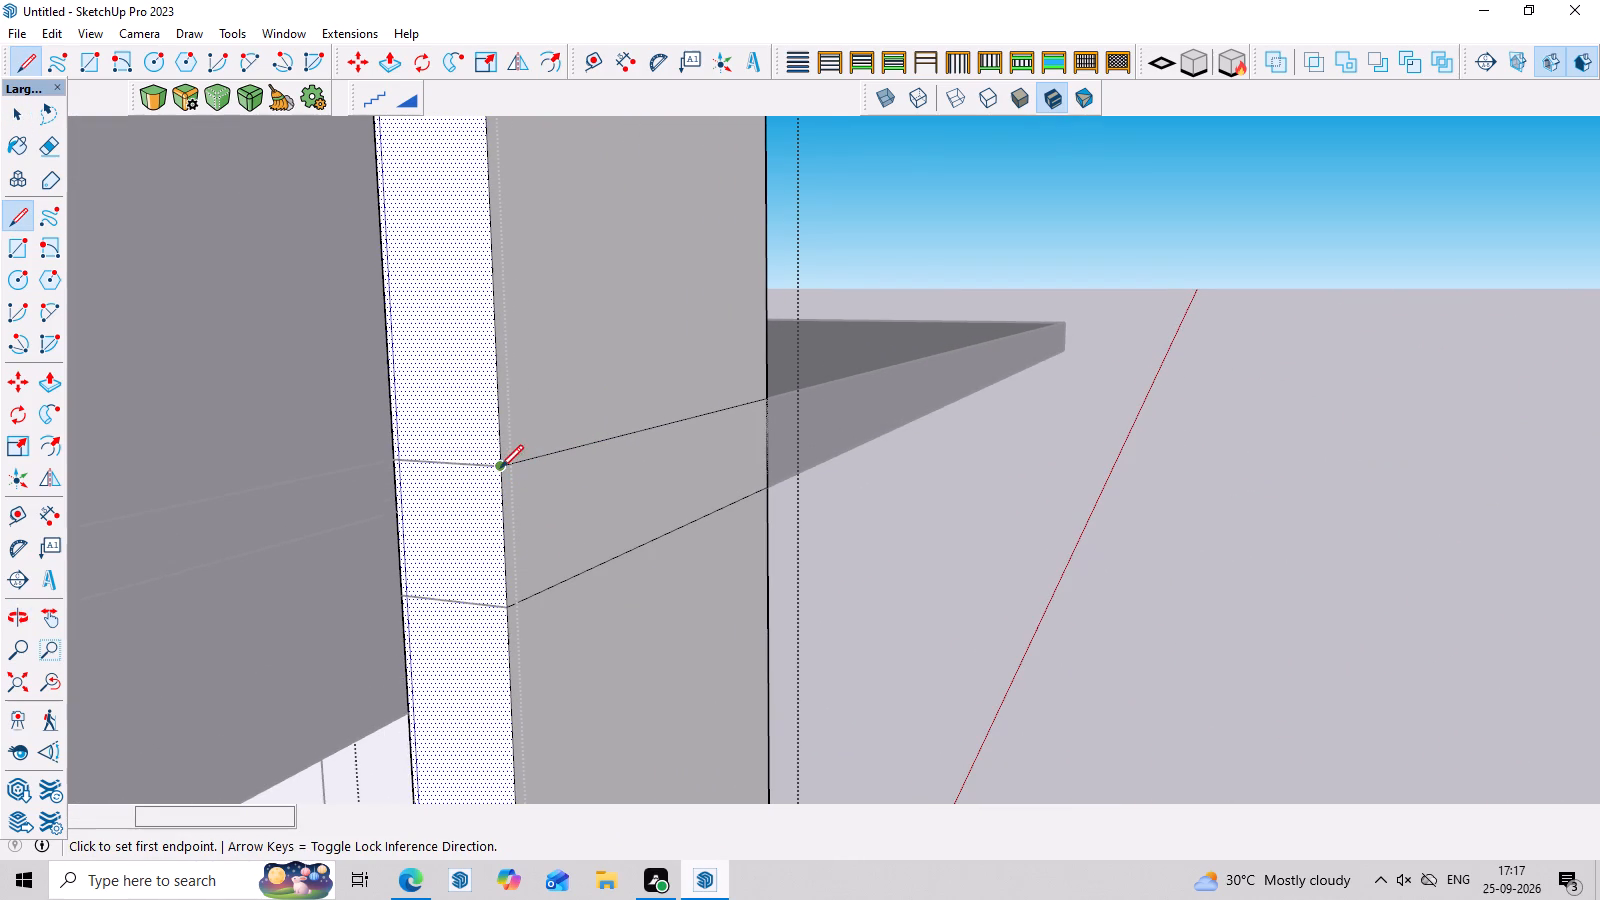
{"action": "left_click", "coordinate": [397, 460]}
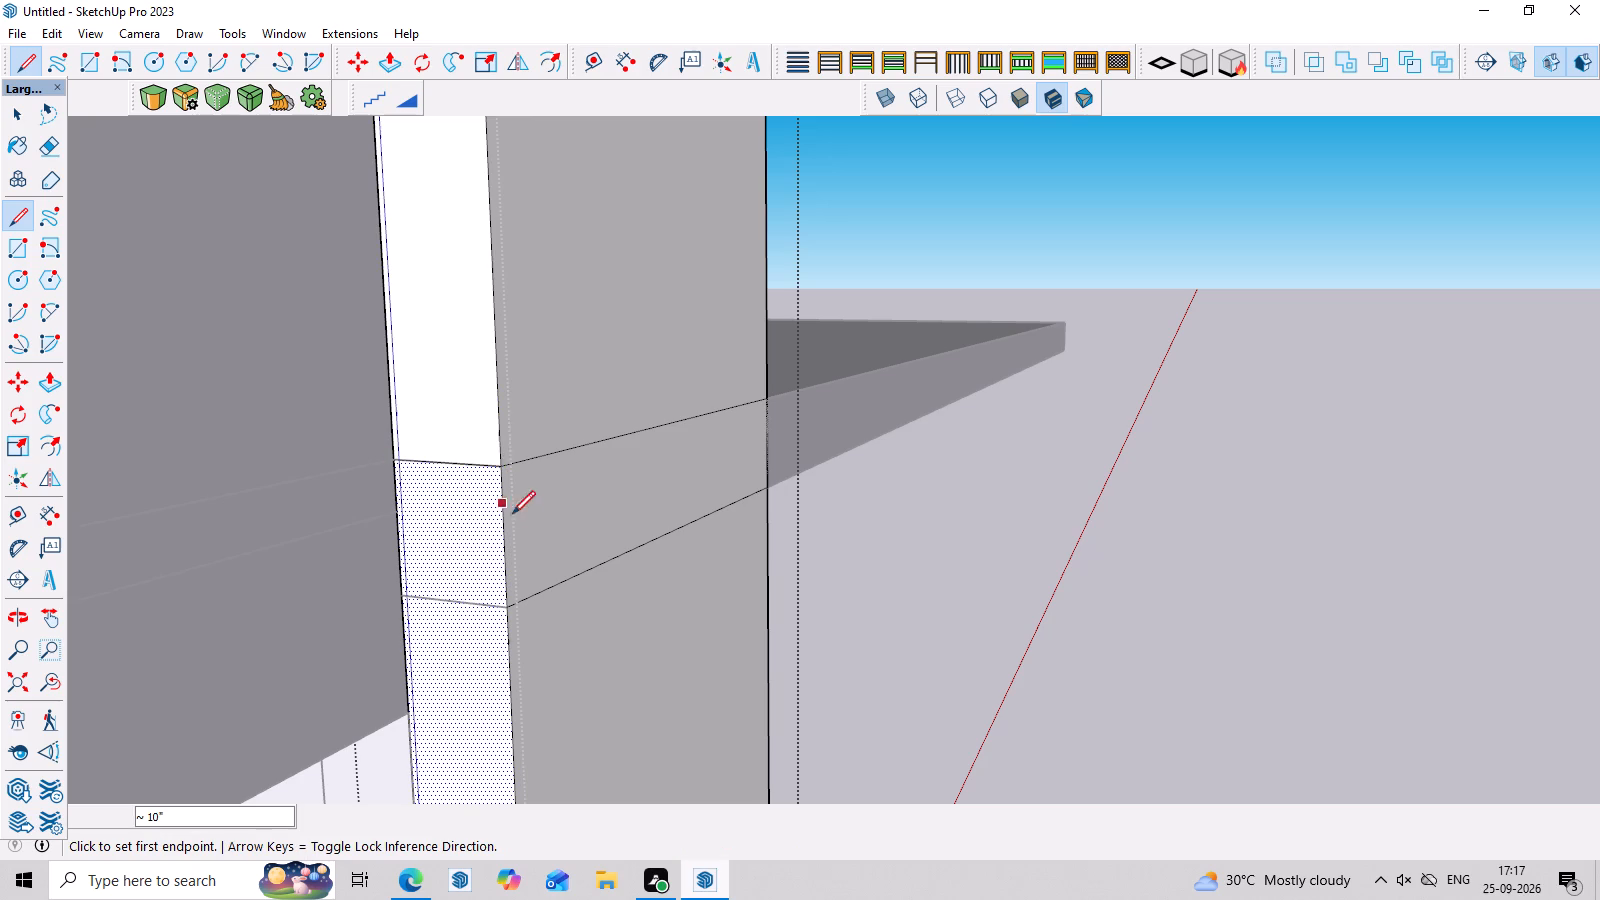
{"action": "left_click", "coordinate": [505, 615]}
{"action": "left_click", "coordinate": [400, 597]}
{"action": "key", "text": "space"}
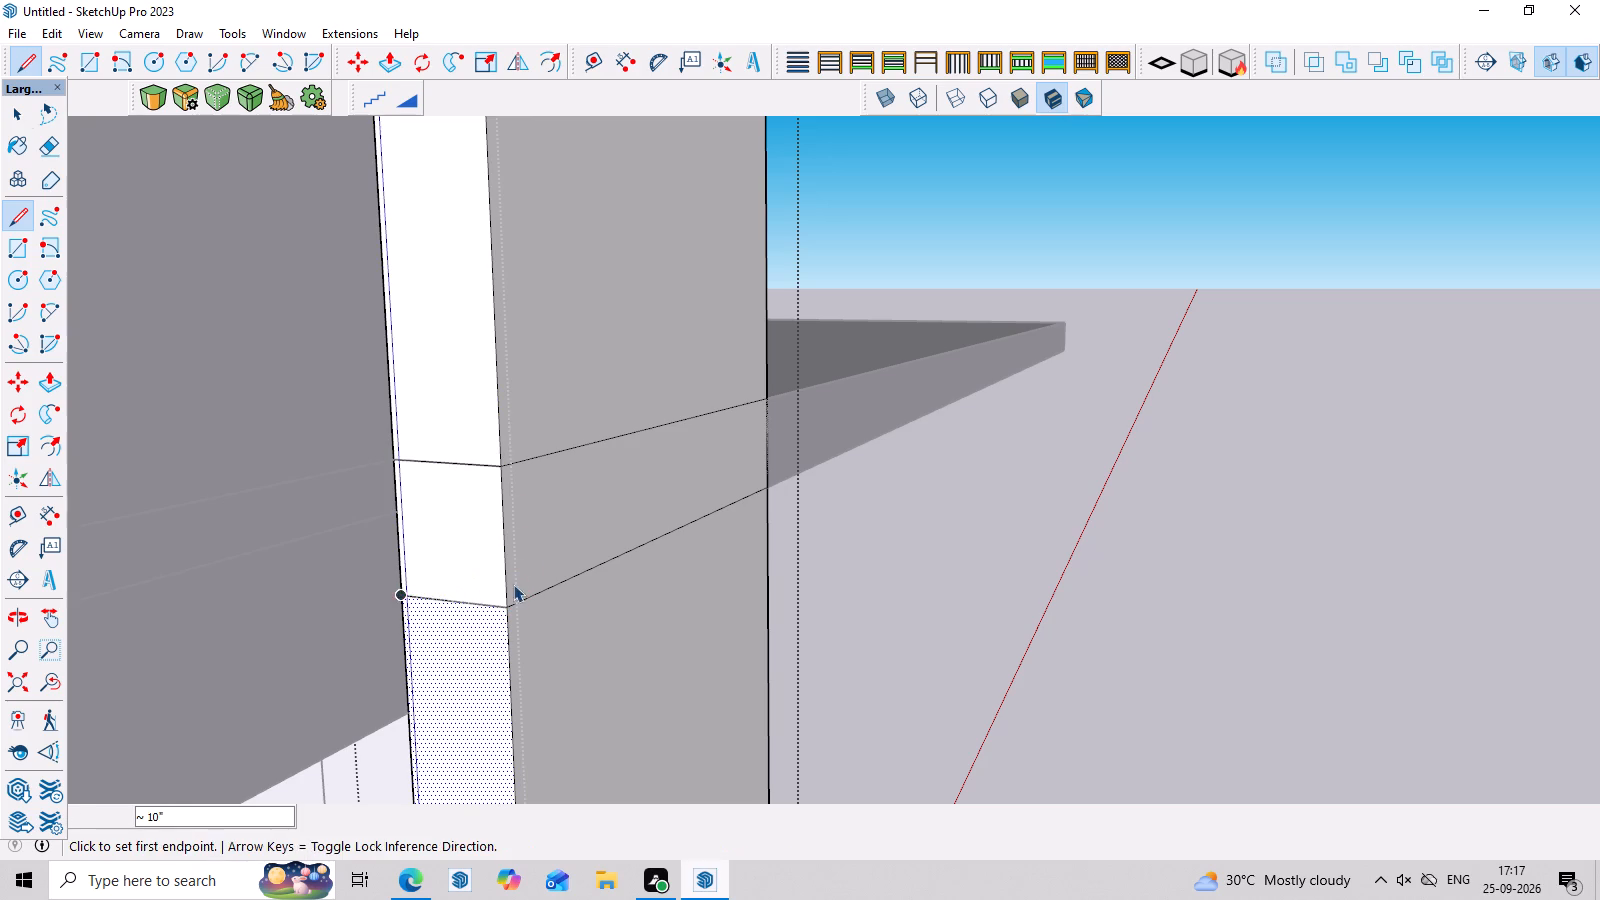
Cut away the pillar's faces between the two band lines on its front and side, plus the back face visible behind them.
{"action": "left_click", "coordinate": [498, 530]}
{"action": "left_click", "coordinate": [461, 533]}
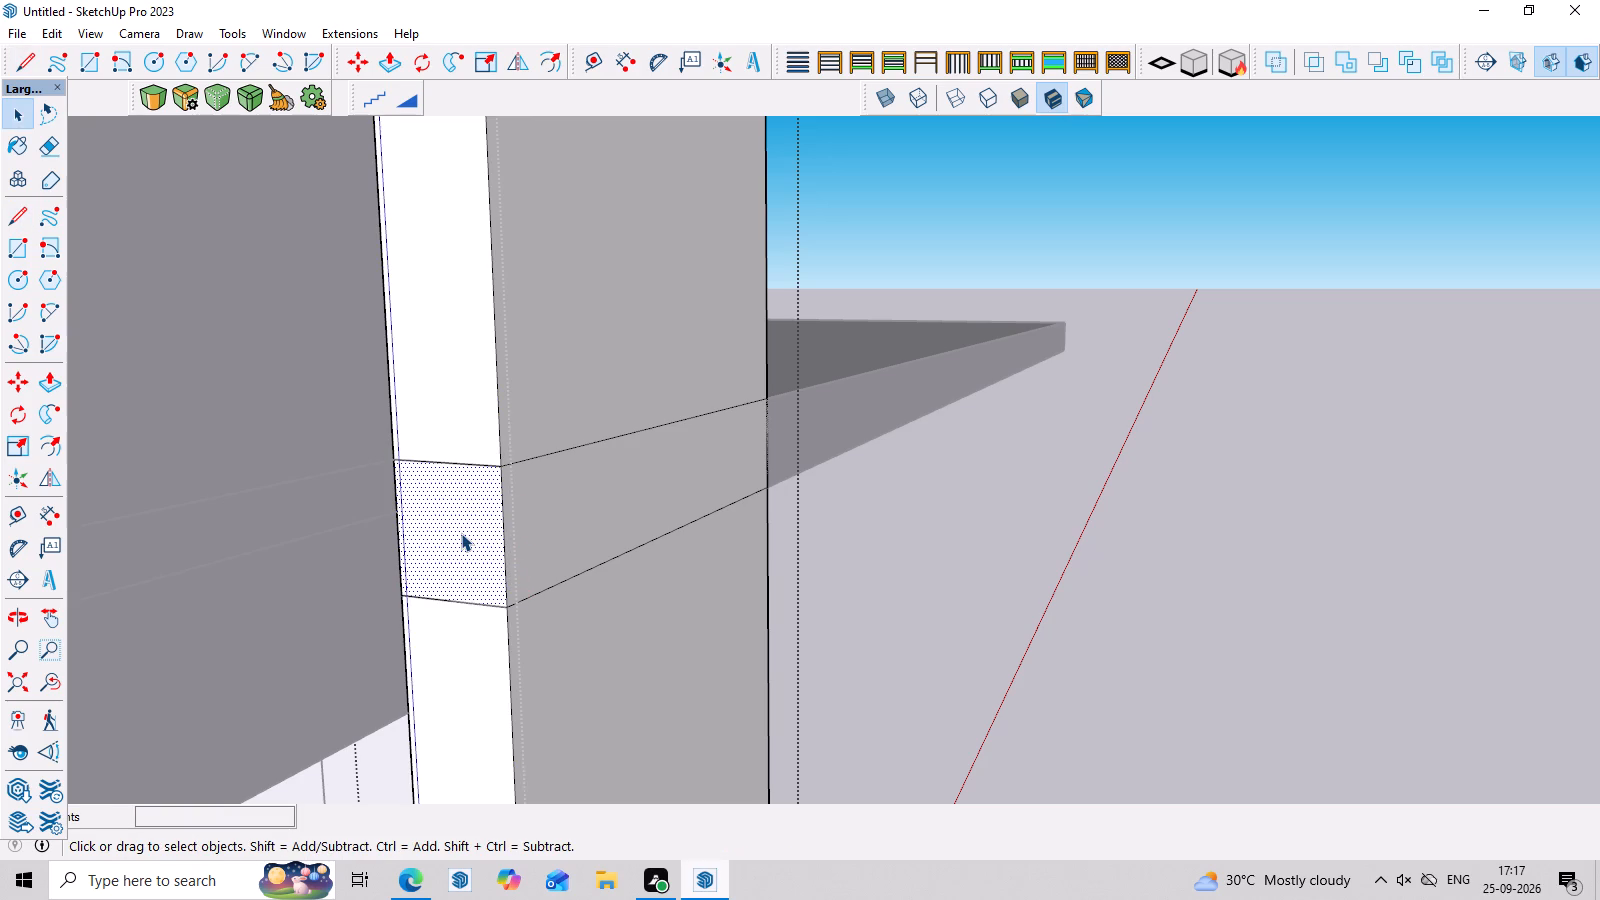
{"action": "left_click", "coordinate": [693, 493]}
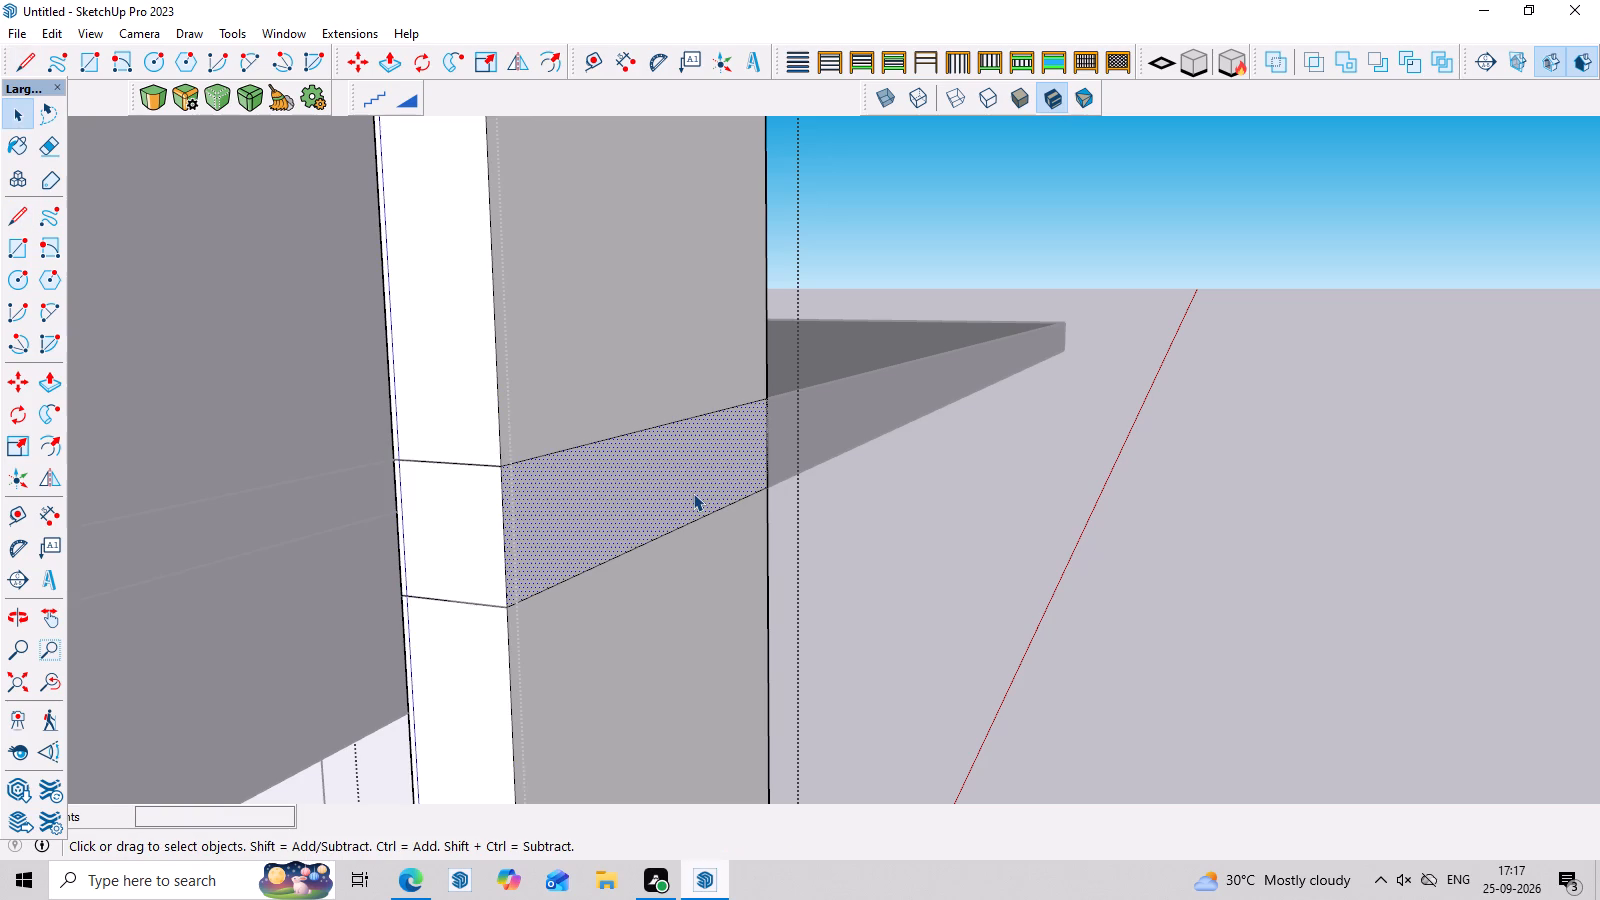
{"action": "key", "text": "ctrl+x"}
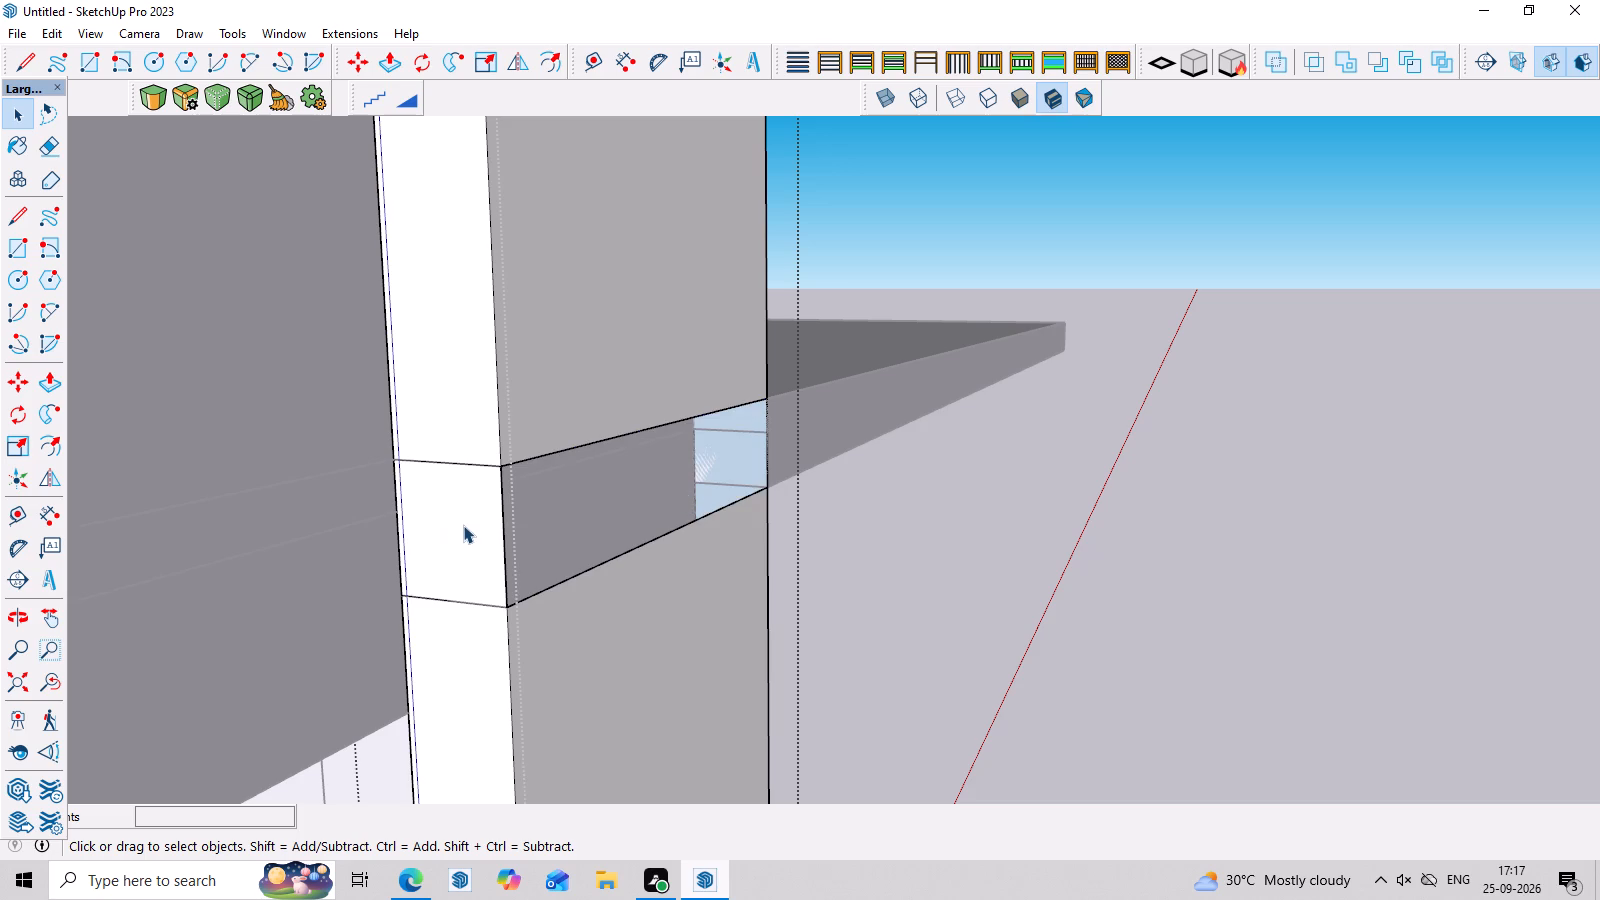
{"action": "left_click", "coordinate": [464, 525]}
{"action": "key", "text": "ctrl+x"}
{"action": "middle_click_drag", "start_coordinate": [698, 571], "coordinate": [670, 492]}
{"action": "left_click", "coordinate": [614, 484]}
{"action": "left_click", "coordinate": [613, 492]}
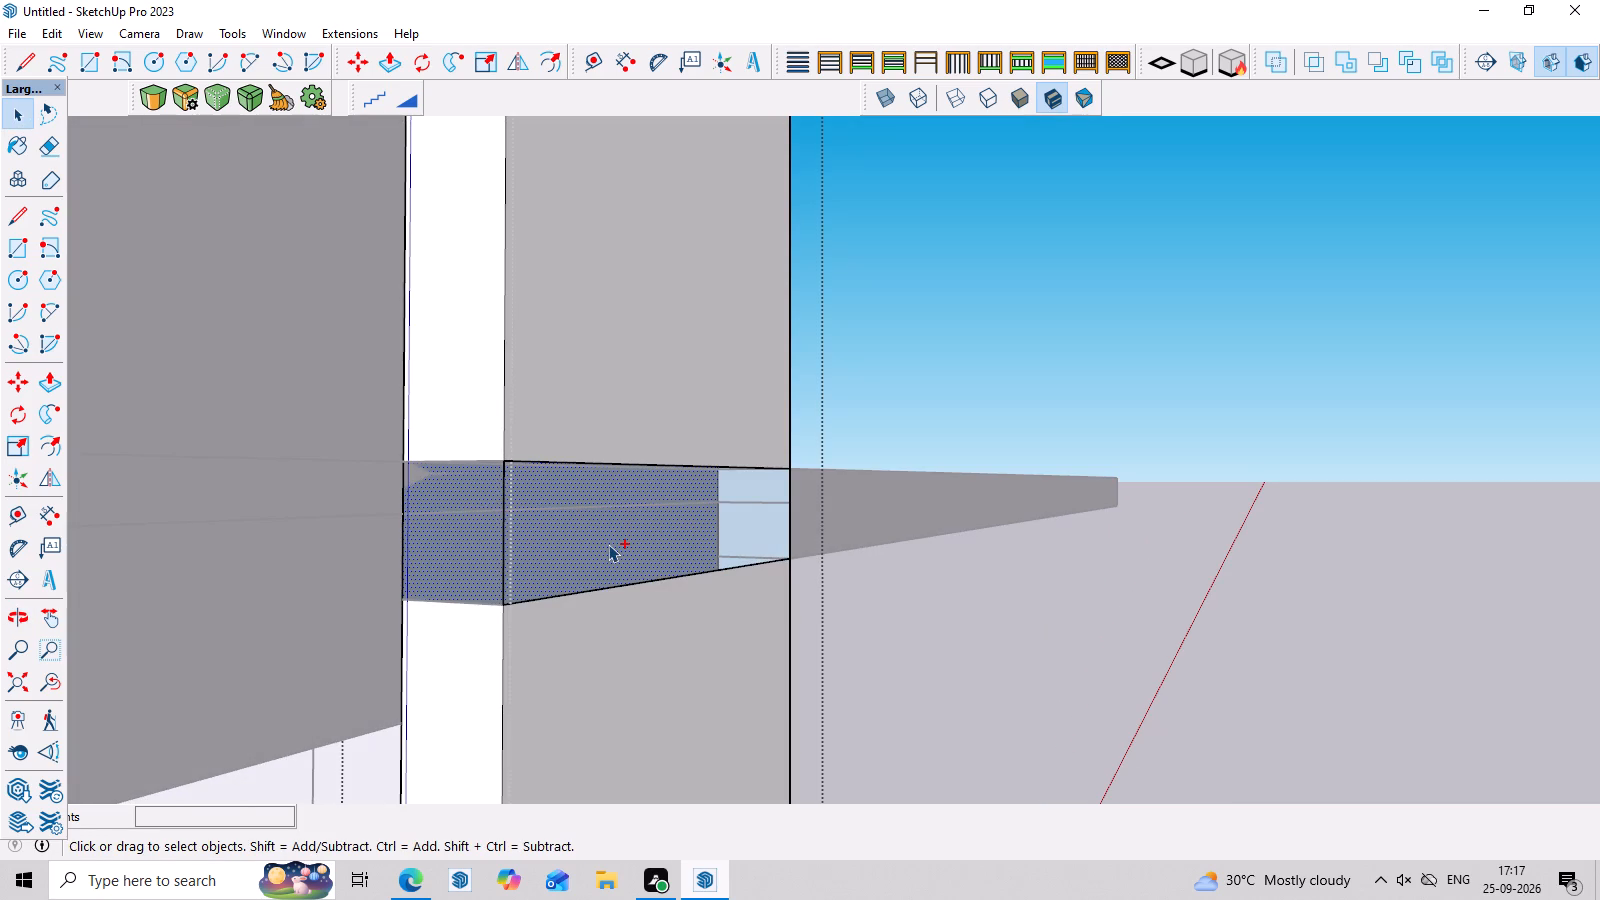
{"action": "key", "text": "ctrl+x"}
{"action": "left_click", "coordinate": [608, 544]}
Examine the opening cut through the pillar and its inner face at the slab's end, and close the pillar group.
{"action": "middle_click_drag", "start_coordinate": [762, 548], "coordinate": [466, 539], "text": "ctrl"}
{"action": "scroll", "coordinate": [793, 557], "scroll_direction": "down", "scroll_amount": 3}
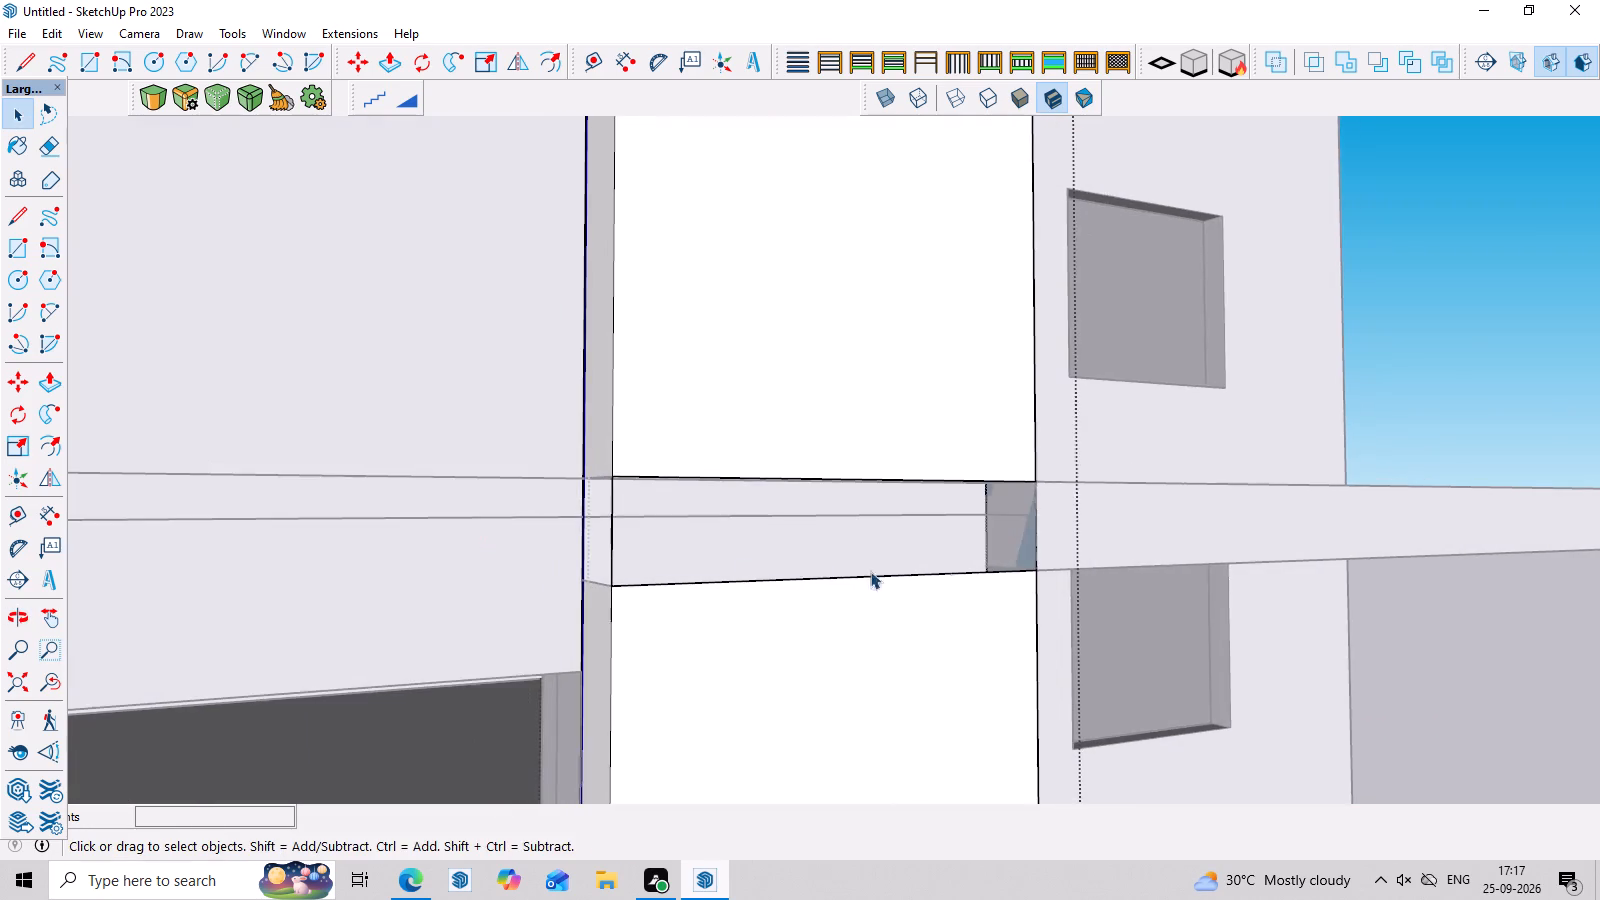
{"action": "middle_click_drag", "start_coordinate": [1029, 572], "coordinate": [1232, 589]}
{"action": "scroll", "coordinate": [592, 532], "scroll_direction": "up", "scroll_amount": 7}
{"action": "left_click", "coordinate": [934, 504]}
{"action": "scroll", "coordinate": [938, 515], "scroll_direction": "up", "scroll_amount": 1}
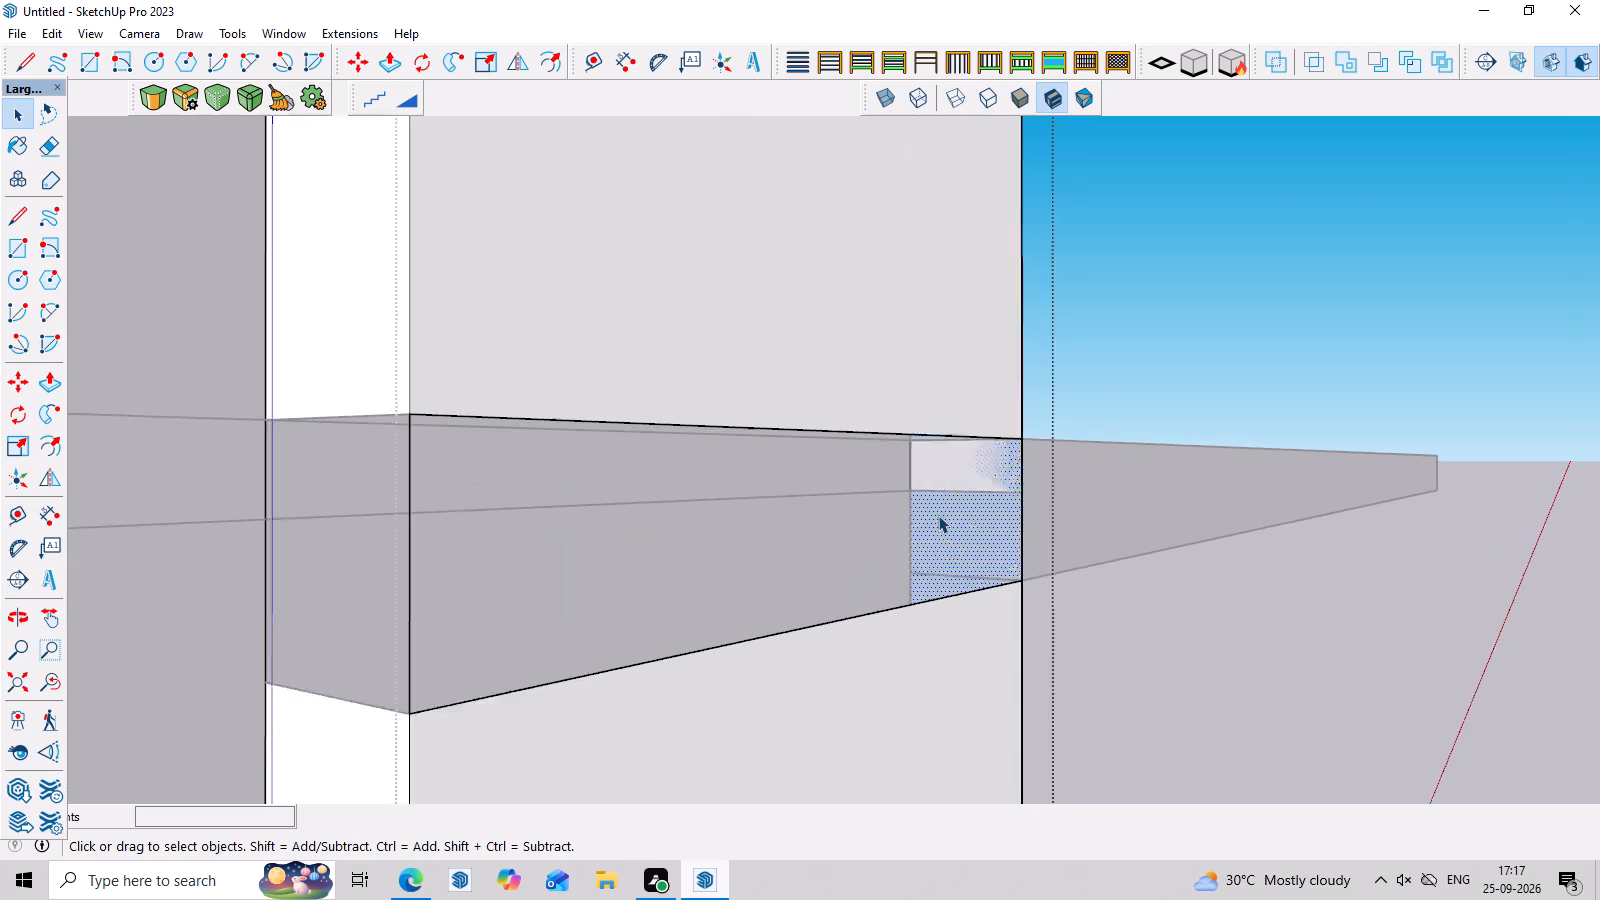
{"action": "scroll", "coordinate": [938, 515], "scroll_direction": "up", "scroll_amount": 2}
{"action": "middle_click_drag", "start_coordinate": [975, 570], "coordinate": [1039, 818]}
{"action": "scroll", "coordinate": [906, 268], "scroll_direction": "up", "scroll_amount": 4}
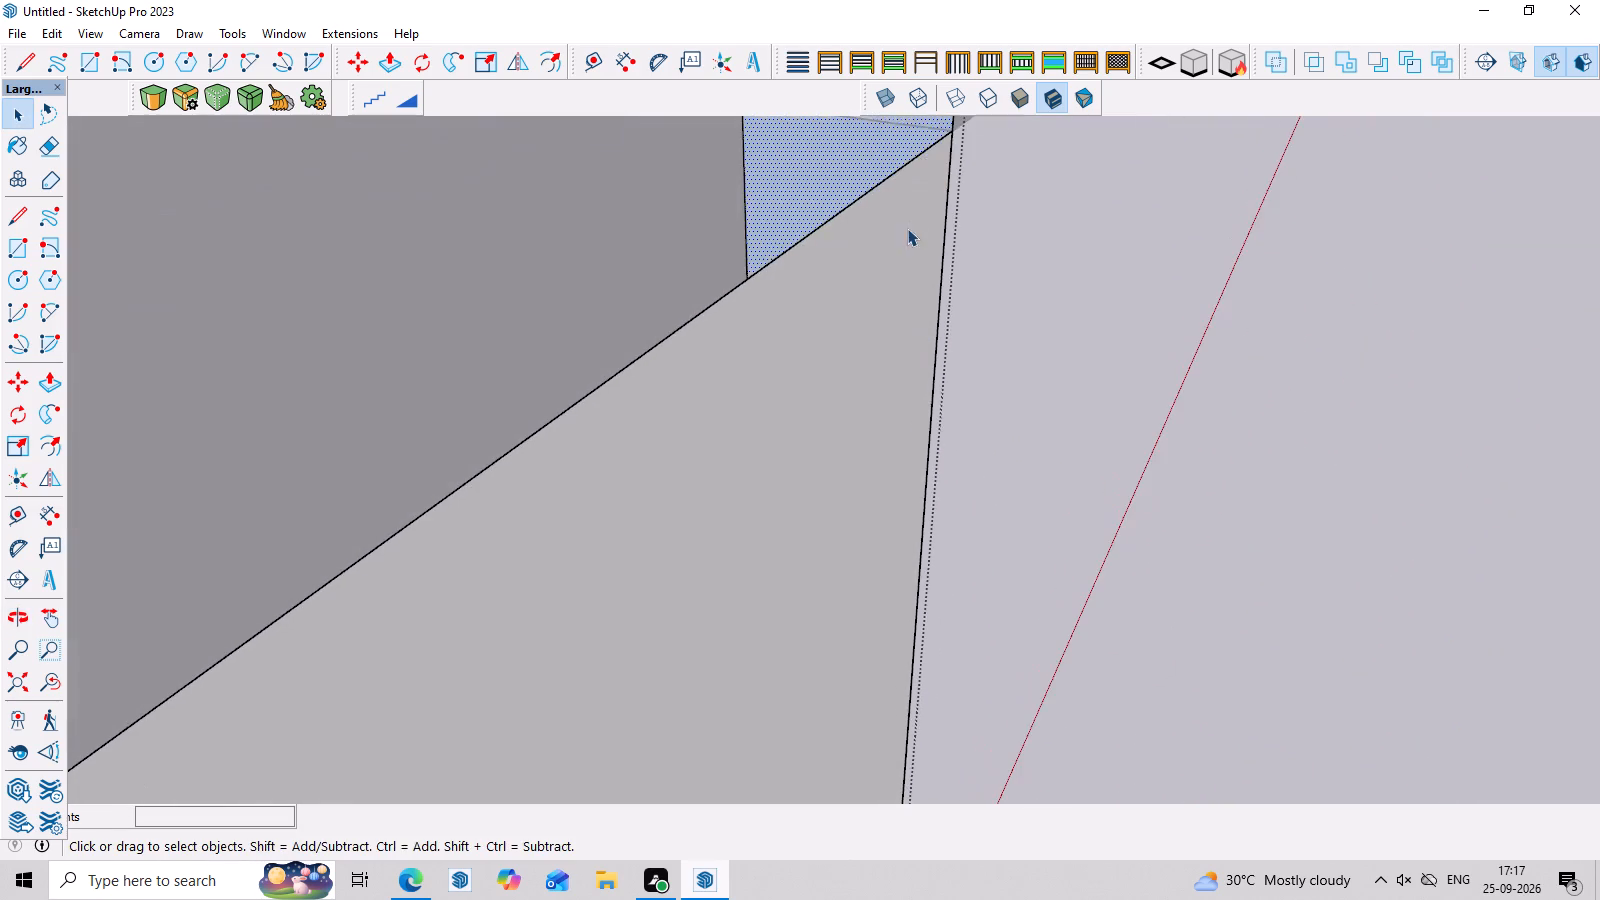
{"action": "middle_click_drag", "start_coordinate": [967, 404], "coordinate": [605, 190]}
{"action": "scroll", "coordinate": [1190, 337], "scroll_direction": "down", "scroll_amount": 7}
{"action": "left_click", "coordinate": [1259, 275]}
Open the slab group and delete the dividing line with its adjoining face on the slab's end at the pillar.
{"action": "scroll", "coordinate": [1232, 289], "scroll_direction": "up", "scroll_amount": 3}
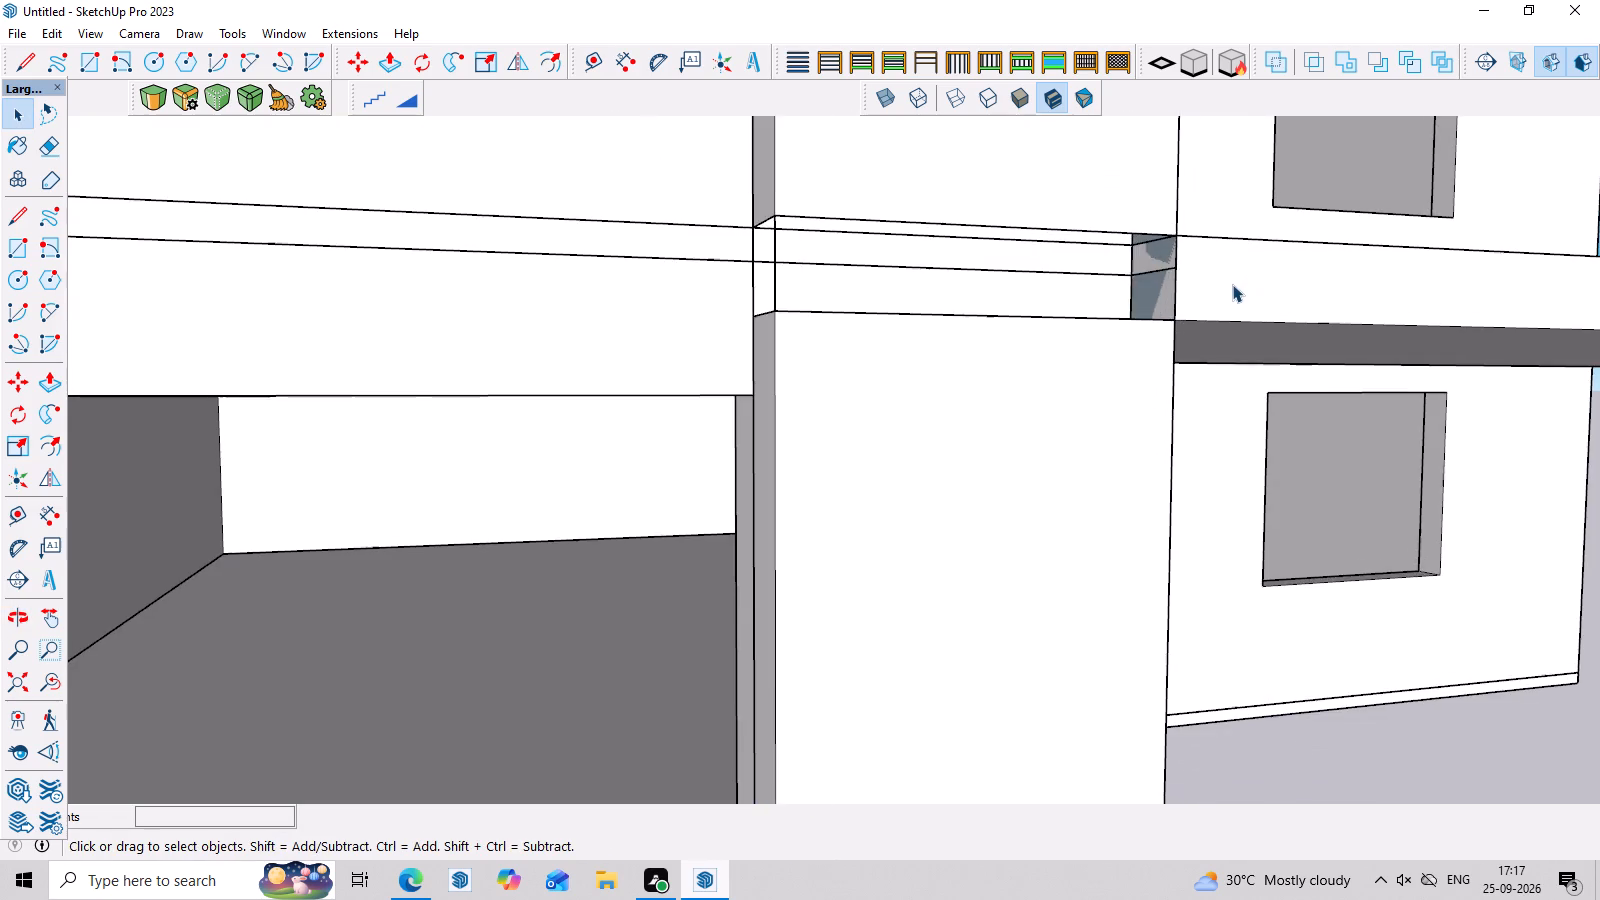
{"action": "double_click", "coordinate": [1229, 284]}
{"action": "scroll", "coordinate": [1223, 285], "scroll_direction": "up", "scroll_amount": 4}
{"action": "left_click", "coordinate": [1223, 285]}
{"action": "middle_click_drag", "start_coordinate": [1247, 352], "coordinate": [1098, 208]}
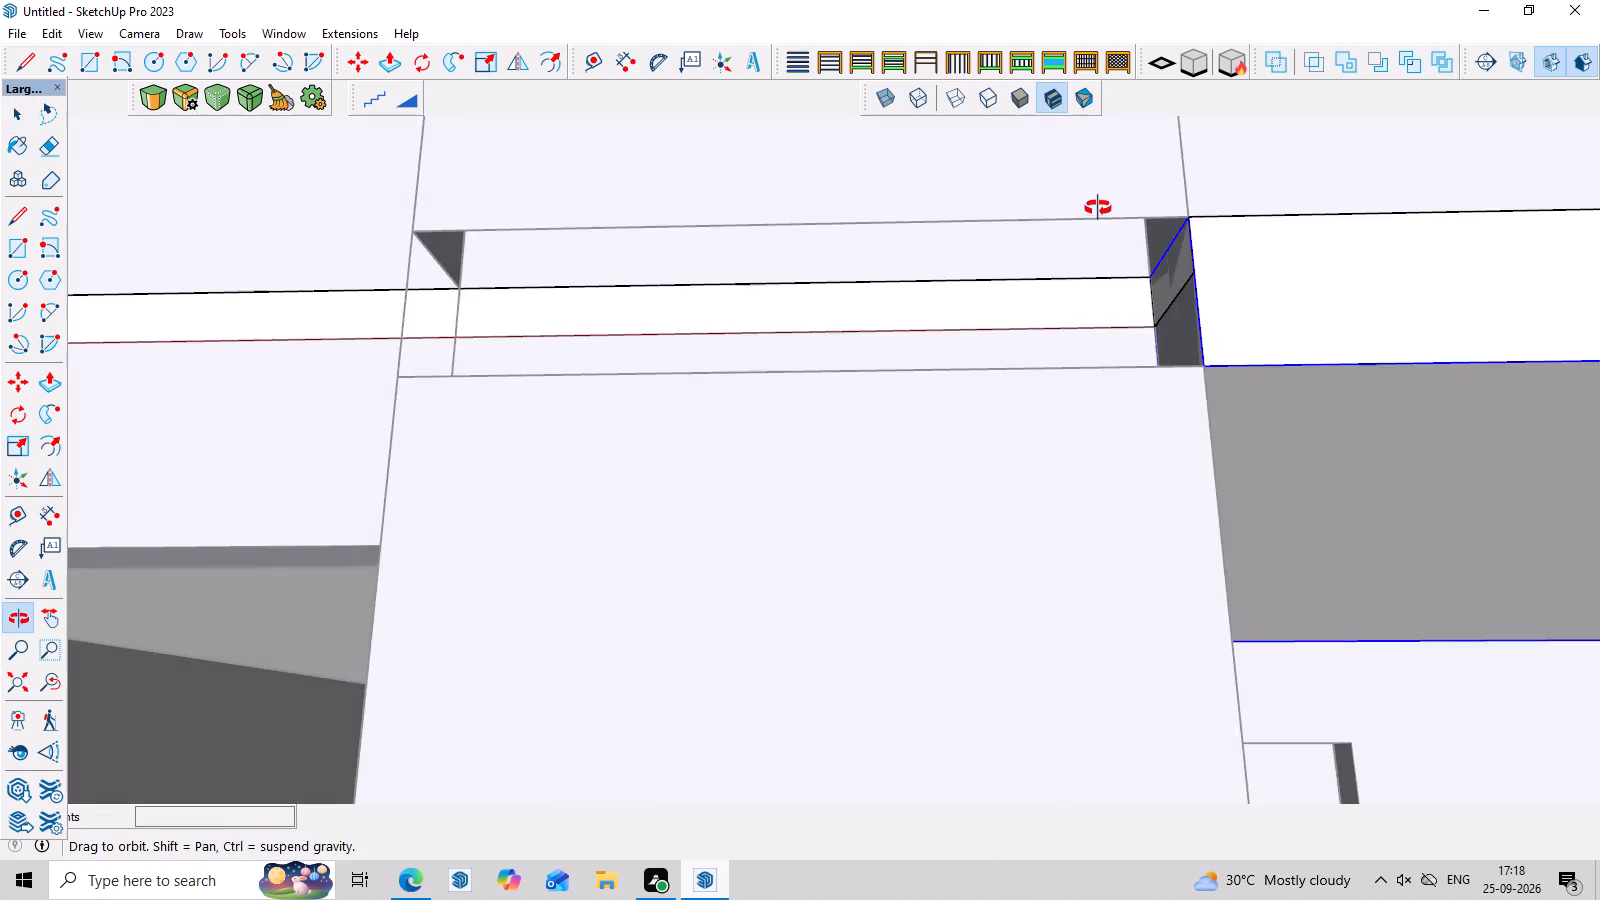
{"action": "middle_click_drag", "start_coordinate": [1098, 208], "coordinate": [1104, 232]}
{"action": "scroll", "coordinate": [1225, 277], "scroll_direction": "up", "scroll_amount": 3}
{"action": "middle_click_drag", "start_coordinate": [1243, 307], "coordinate": [1364, 357]}
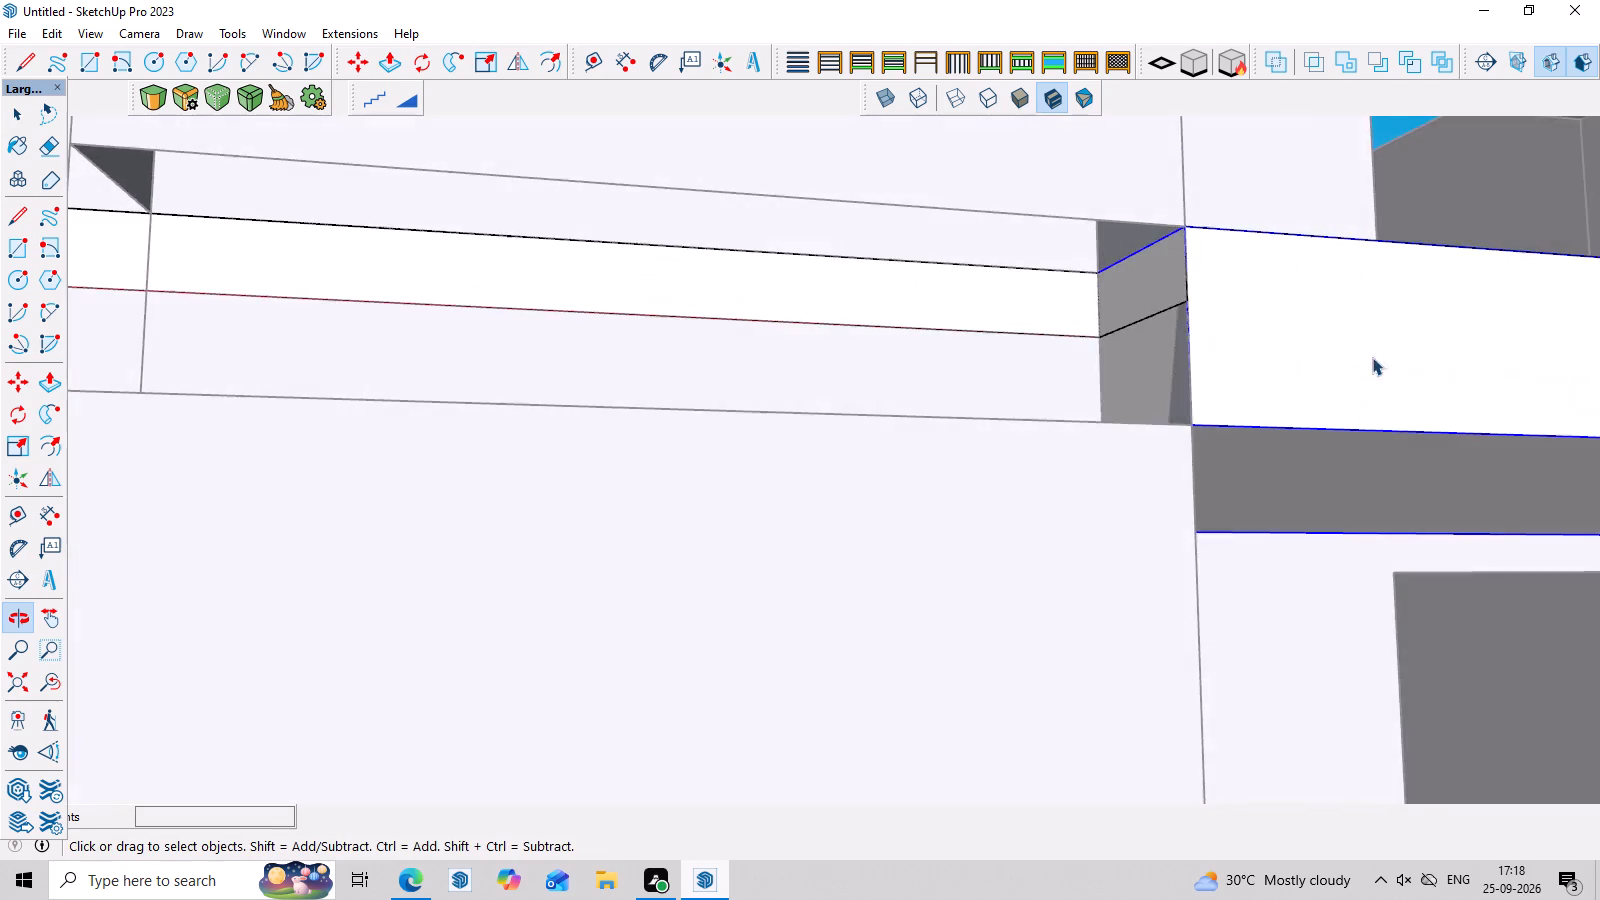
{"action": "scroll", "coordinate": [1147, 314], "scroll_direction": "up", "scroll_amount": 4}
{"action": "left_click_drag", "start_coordinate": [1160, 316], "coordinate": [1171, 327]}
{"action": "key", "text": "space"}
{"action": "middle_click_drag", "start_coordinate": [1152, 352], "coordinate": [1339, 480]}
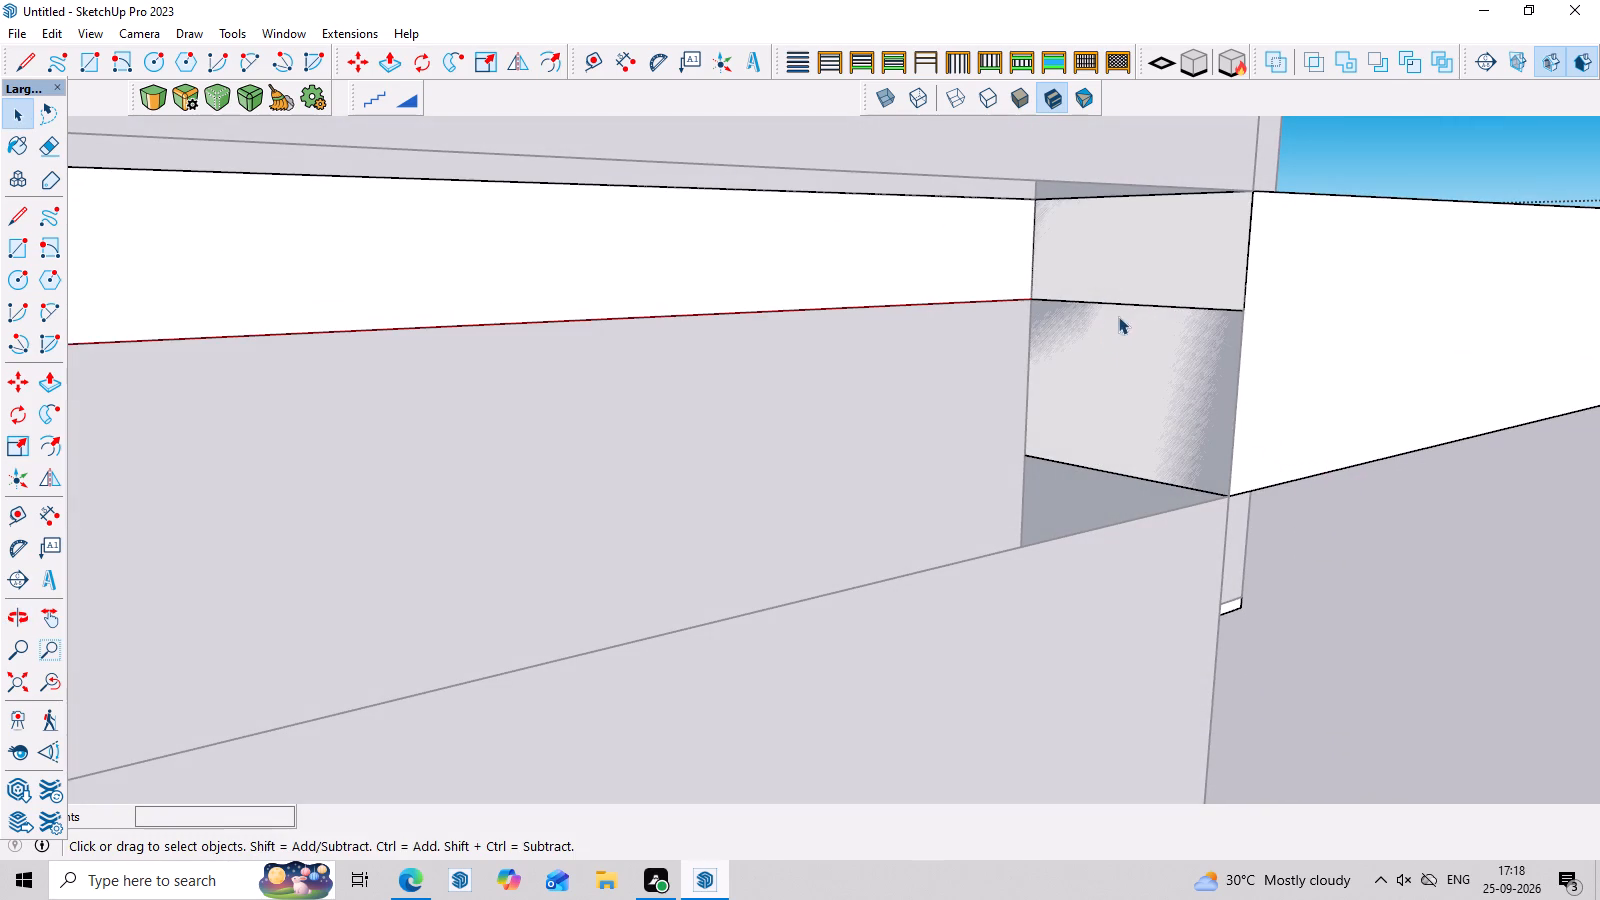
{"action": "double_click", "coordinate": [1146, 307]}
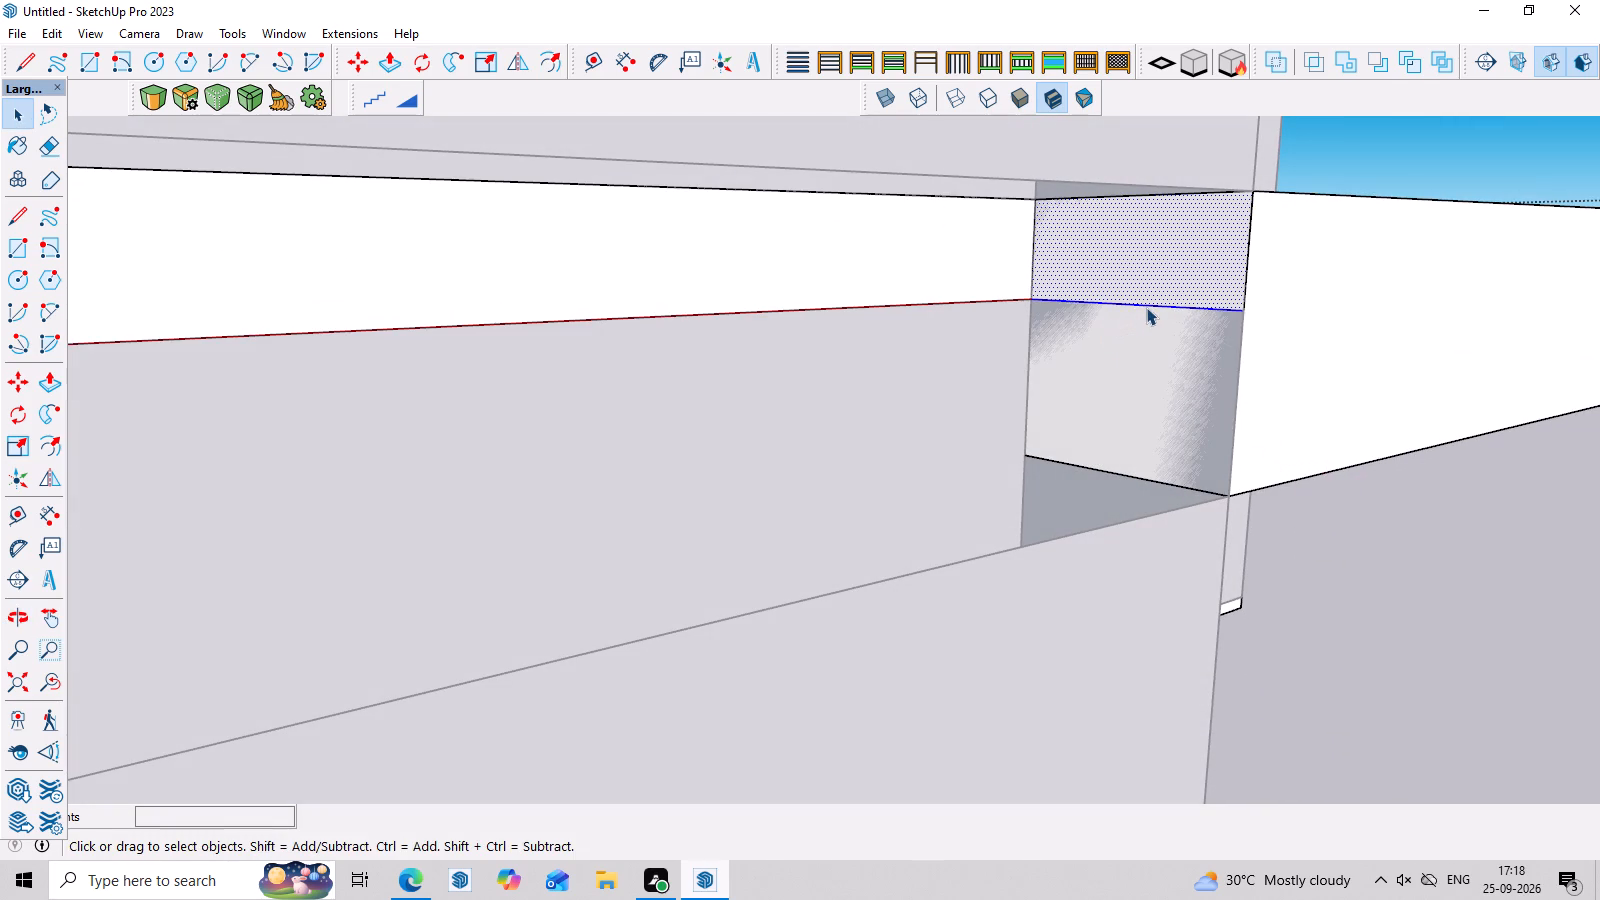
{"action": "key", "text": "Delete"}
Draw a rectangle about 11" by 10" corner to corner over the slab's end to close it with one face.
{"action": "left_click", "coordinate": [1184, 334]}
{"action": "scroll", "coordinate": [1184, 334], "scroll_direction": "up", "scroll_amount": 3}
{"action": "middle_click_drag", "start_coordinate": [1201, 390], "coordinate": [1223, 412]}
{"action": "key", "text": "space"}
{"action": "key", "text": "r"}
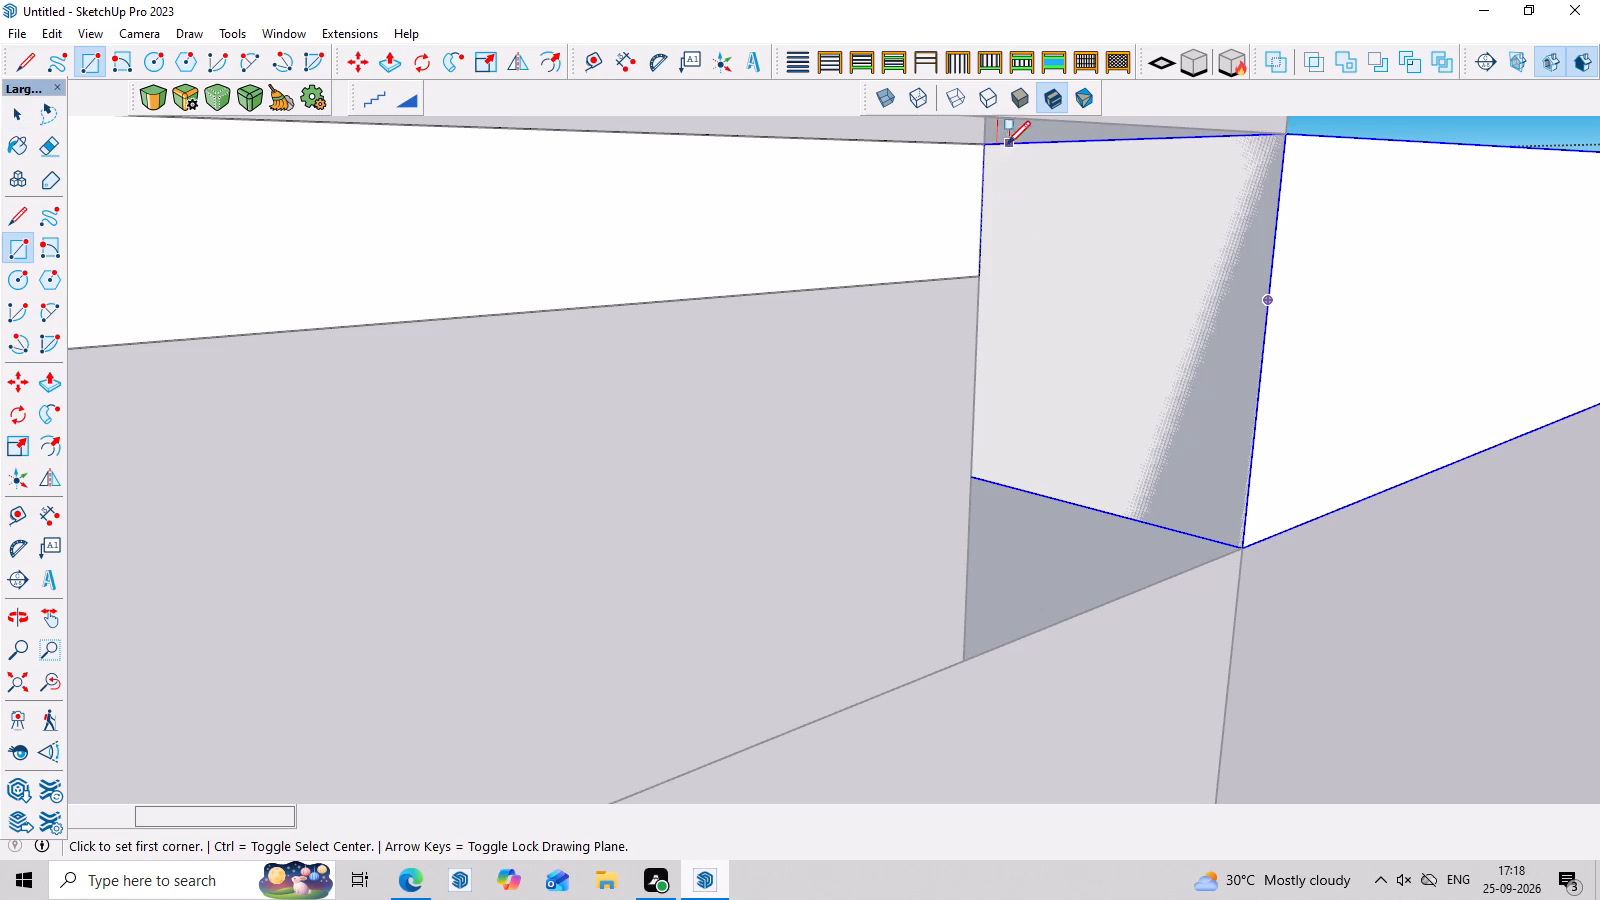
{"action": "double_click", "coordinate": [989, 149]}
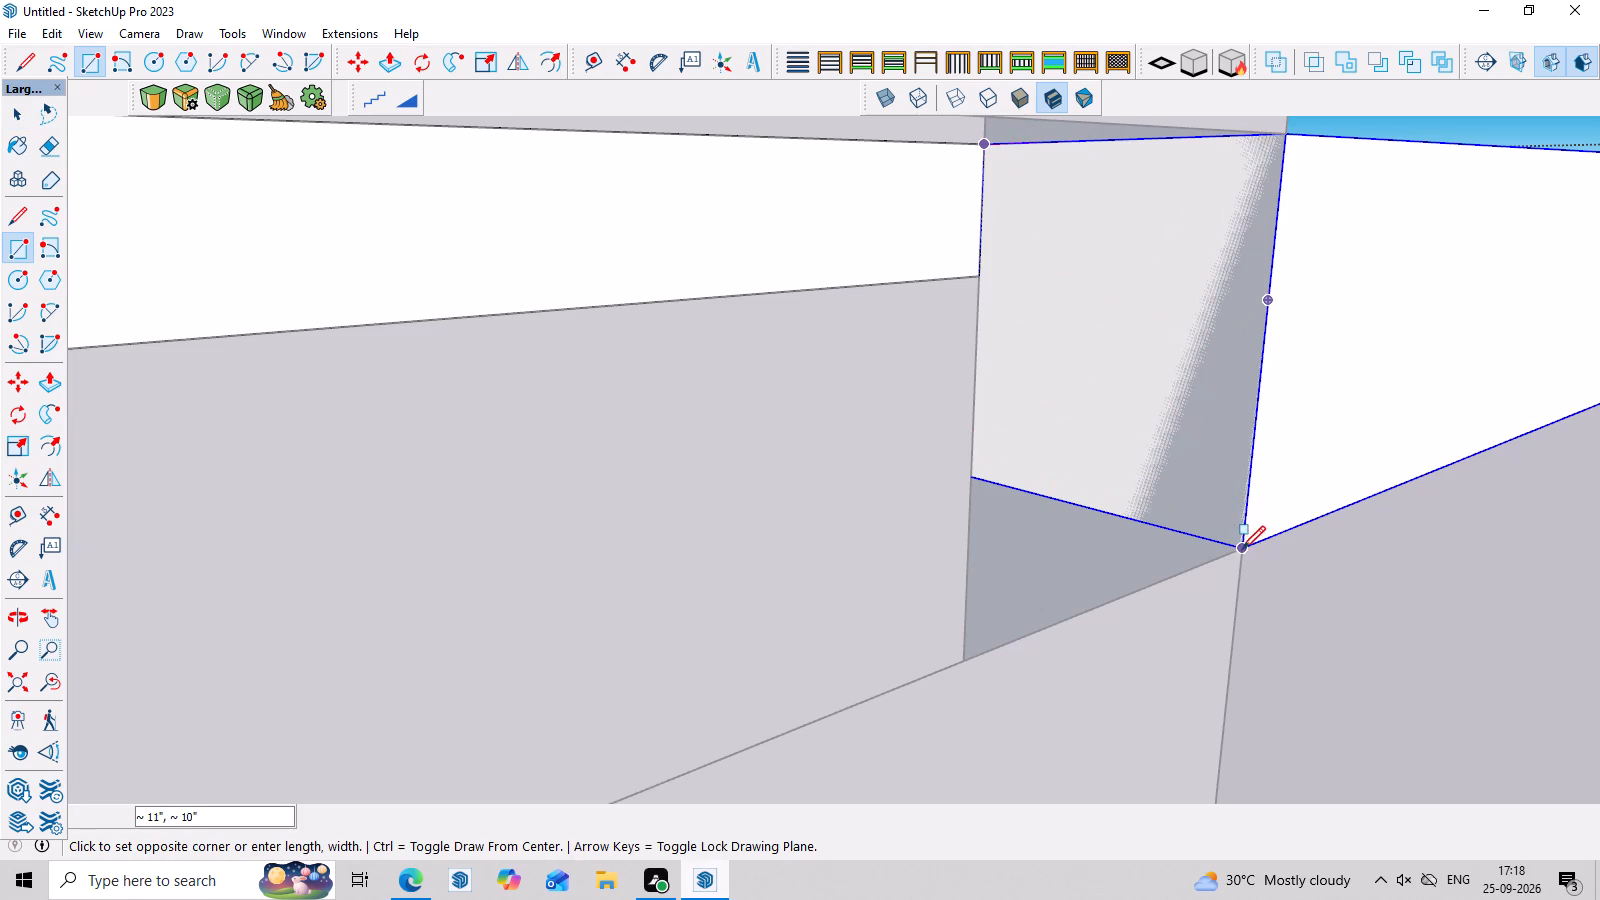
{"action": "left_click", "coordinate": [1242, 550]}
{"action": "key", "text": "space"}
Open the pillar group and draw a rectangle matching the slab's end on the pillar's inner side face.
{"action": "left_click", "coordinate": [1168, 385]}
{"action": "double_click", "coordinate": [1168, 385]}
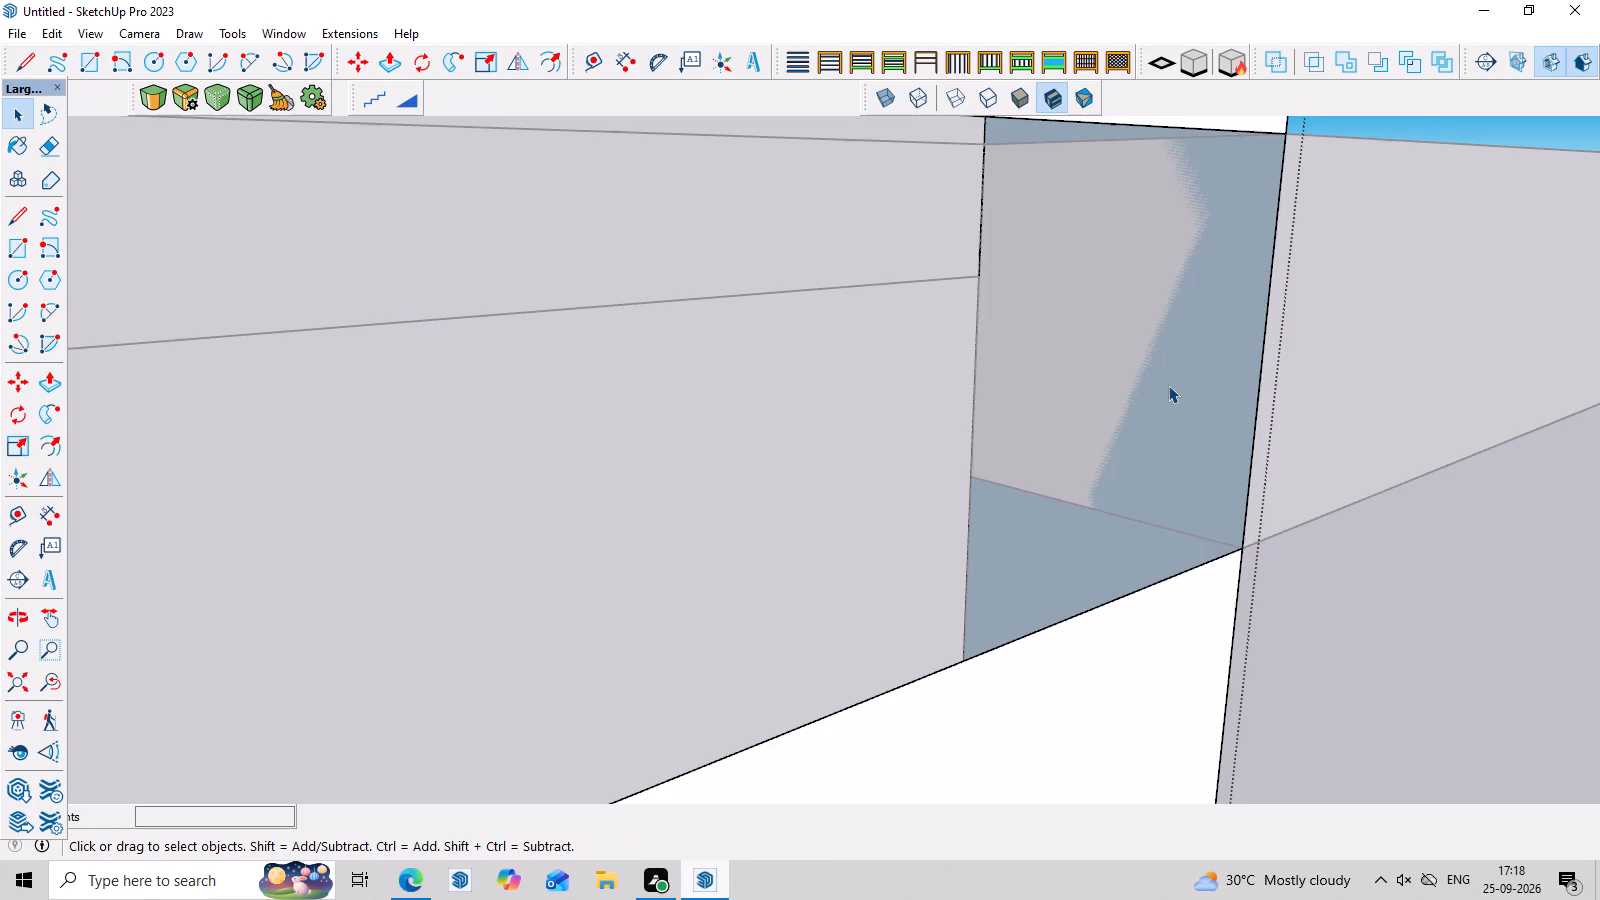
{"action": "left_click", "coordinate": [1168, 385]}
{"action": "left_click", "coordinate": [1168, 385]}
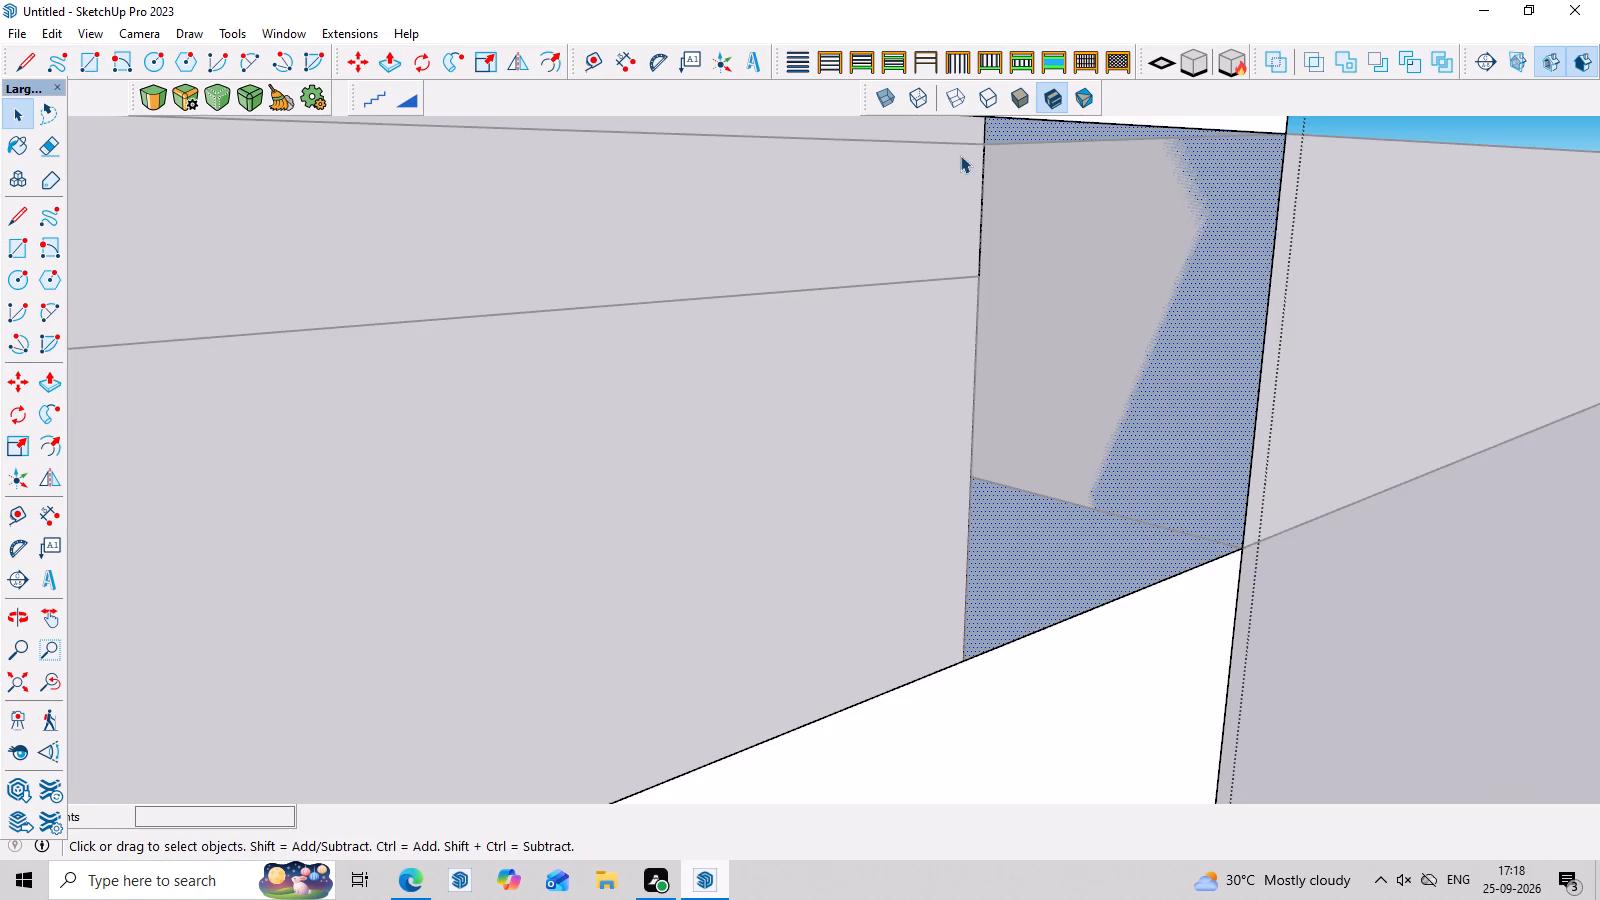
{"action": "key", "text": "r"}
{"action": "left_click", "coordinate": [976, 146]}
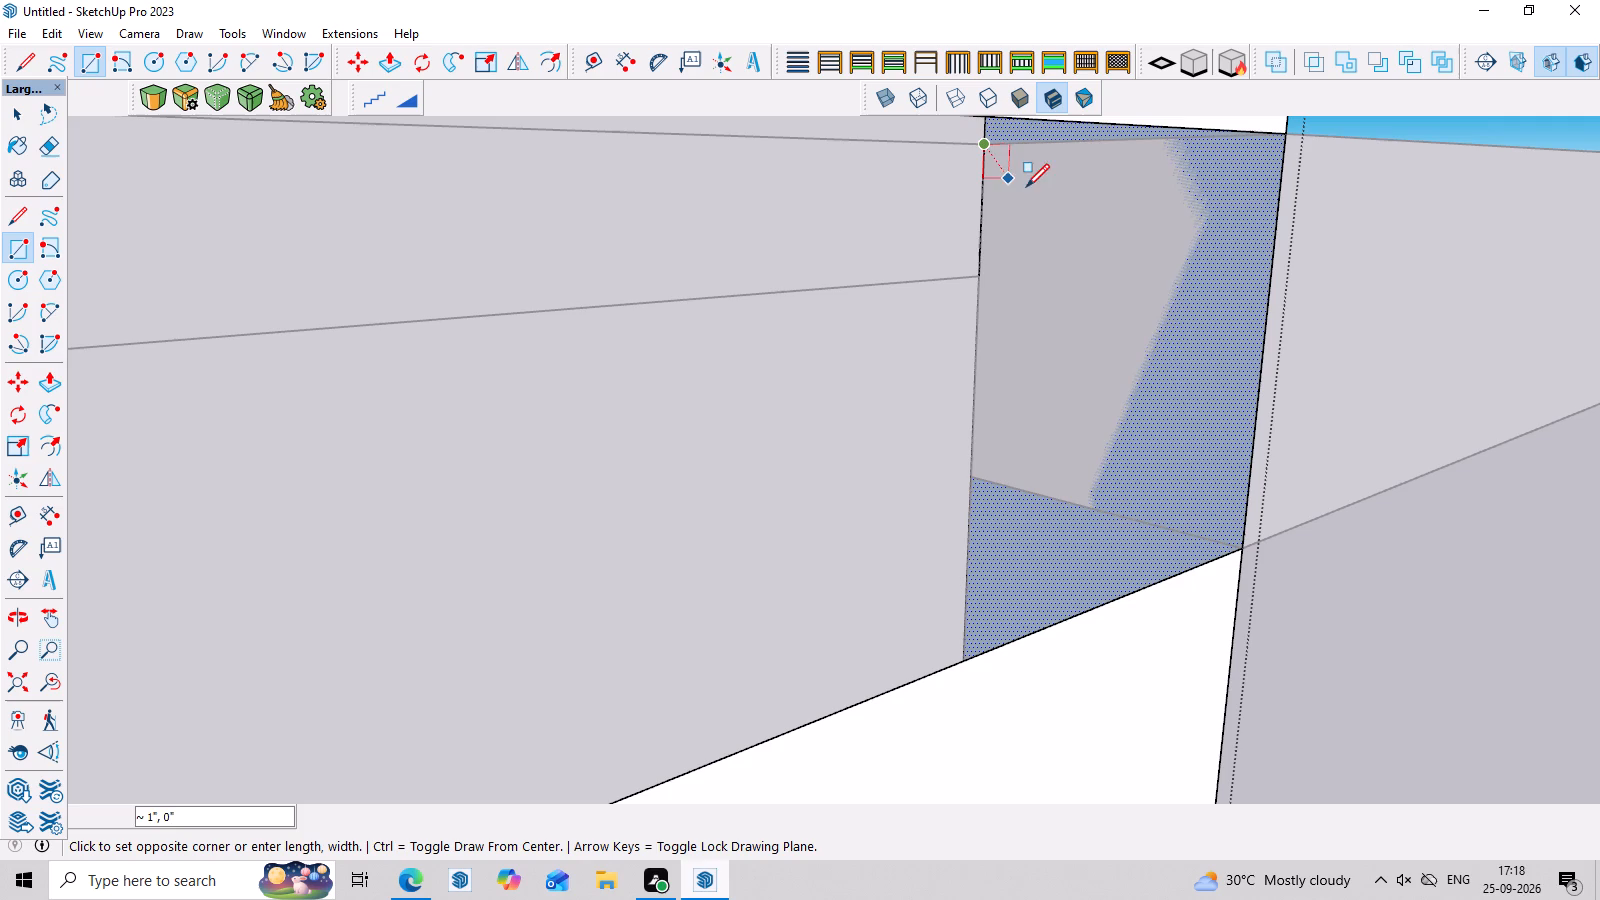
{"action": "left_click", "coordinate": [1235, 548]}
{"action": "key", "text": "space"}
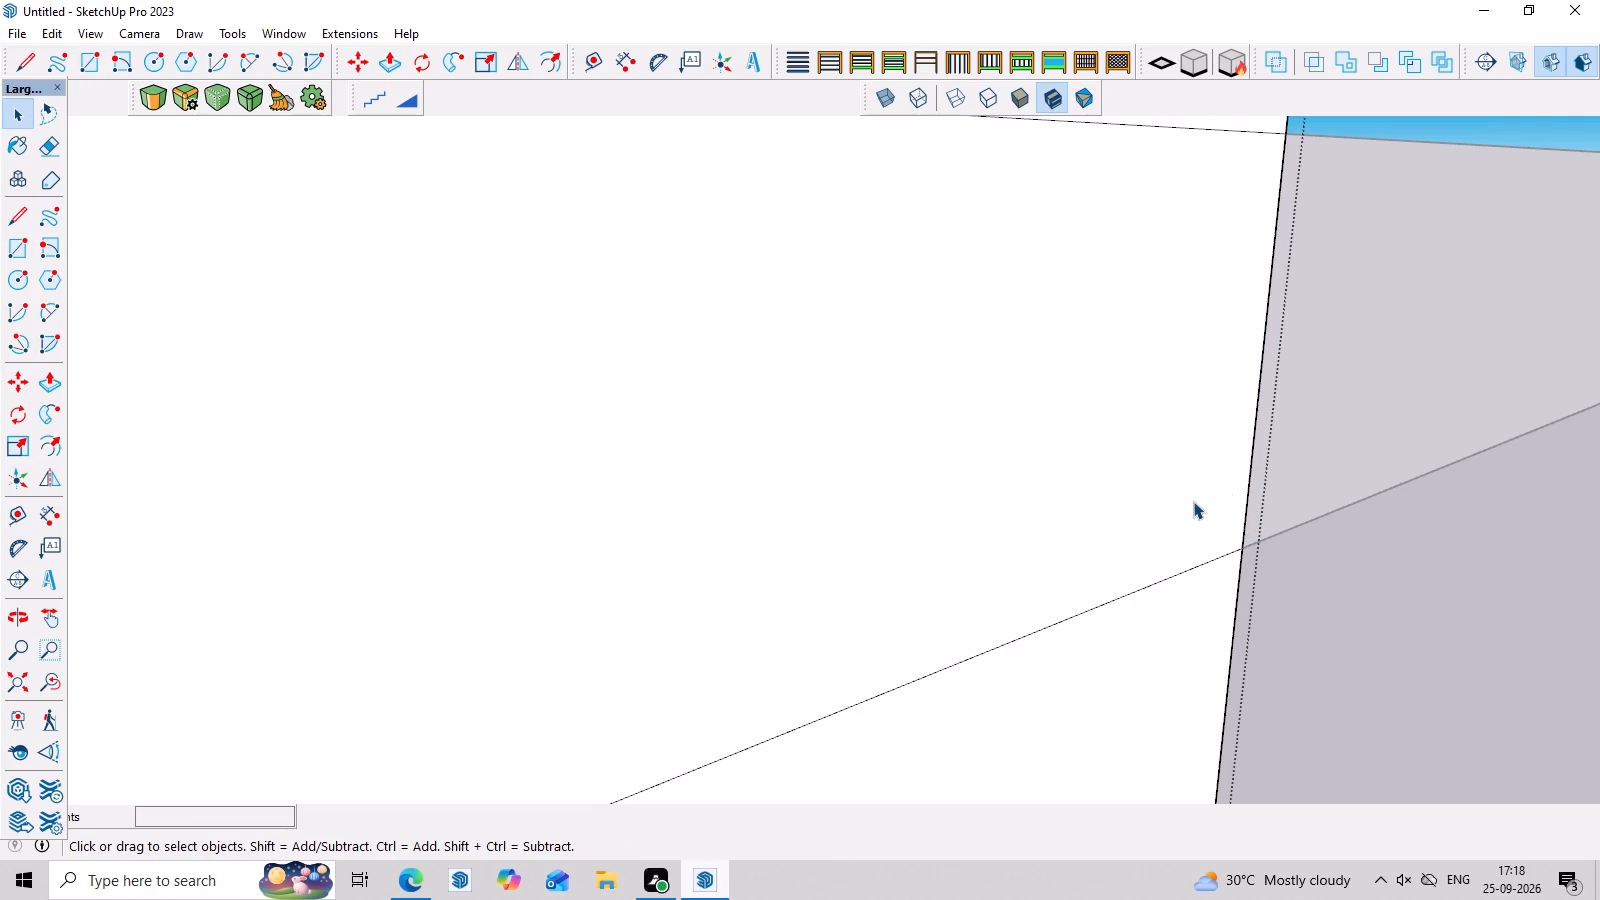
Push/Pull the rectangular face inside the pillar about 4' 4" through the band opening to the opposite side.
{"action": "scroll", "coordinate": [1187, 505], "scroll_direction": "down", "scroll_amount": 16}
{"action": "middle_click_drag", "start_coordinate": [1300, 540], "coordinate": [1535, 388]}
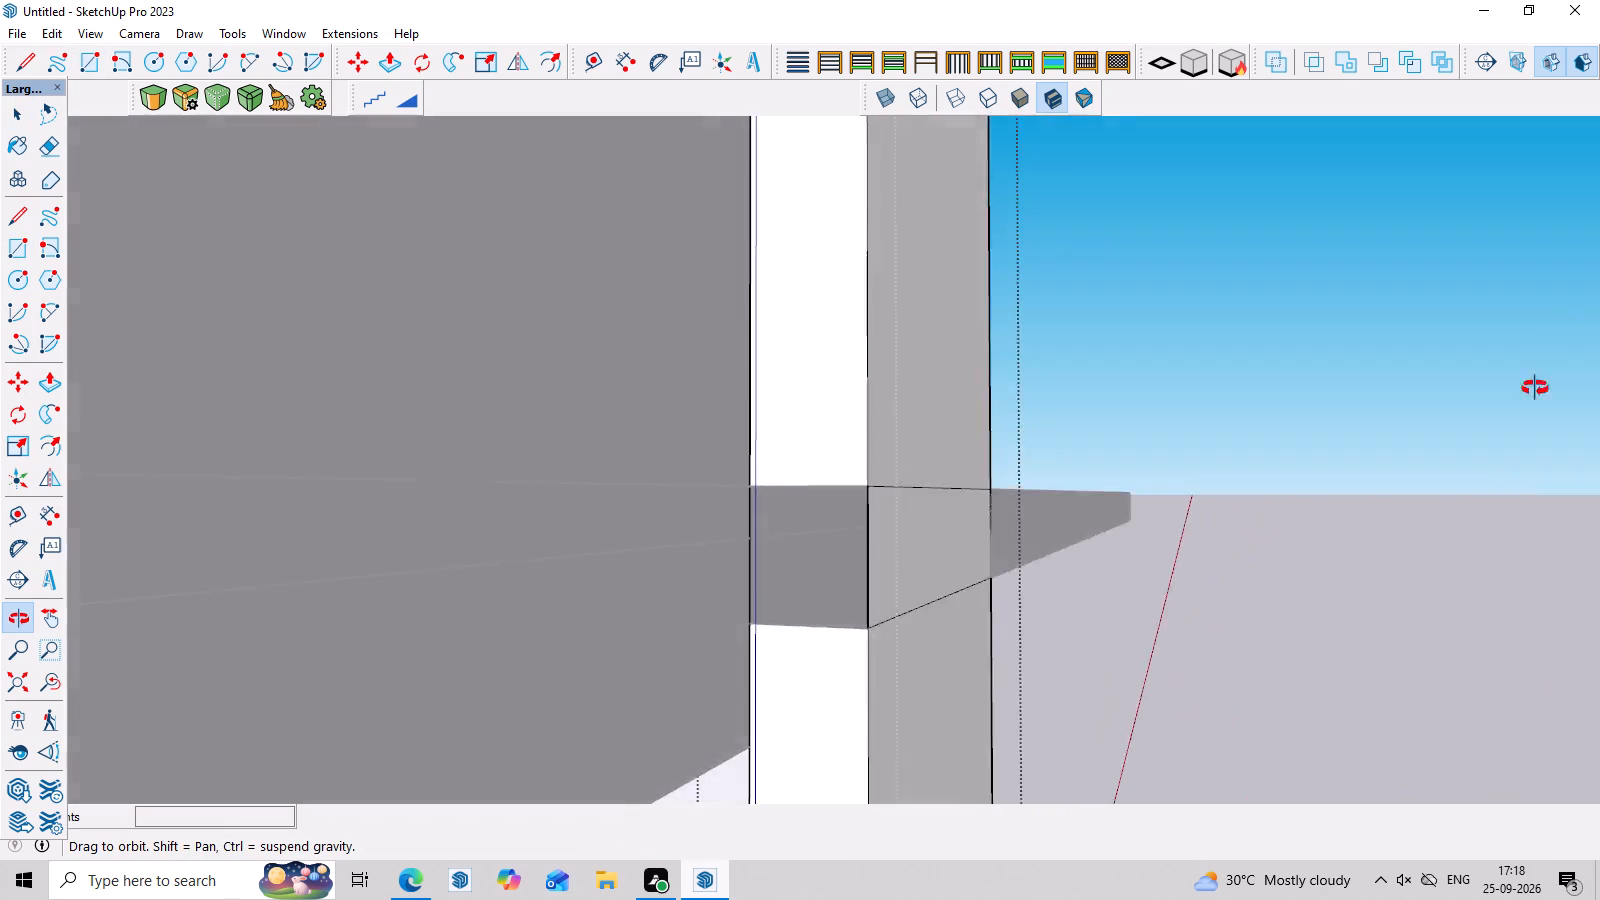
{"action": "middle_click_drag", "start_coordinate": [1535, 388], "coordinate": [1463, 360]}
{"action": "middle_click_drag", "start_coordinate": [814, 503], "coordinate": [964, 564]}
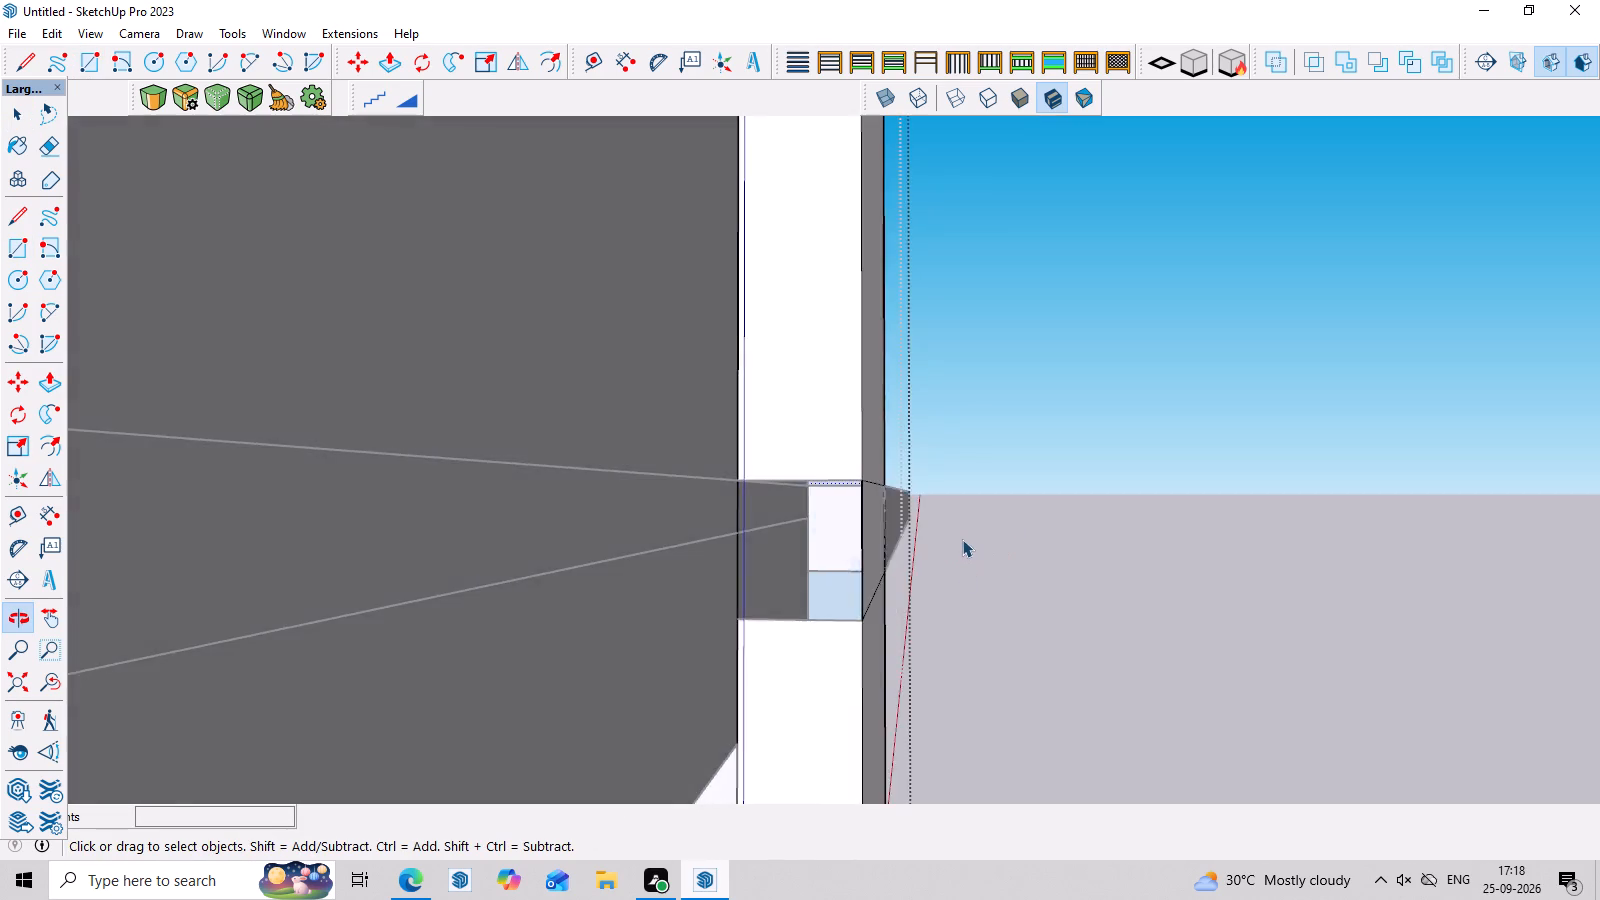
{"action": "scroll", "coordinate": [962, 539], "scroll_direction": "down", "scroll_amount": 4}
{"action": "scroll", "coordinate": [811, 556], "scroll_direction": "up", "scroll_amount": 8}
{"action": "left_click", "coordinate": [914, 510]}
{"action": "left_click", "coordinate": [910, 510]}
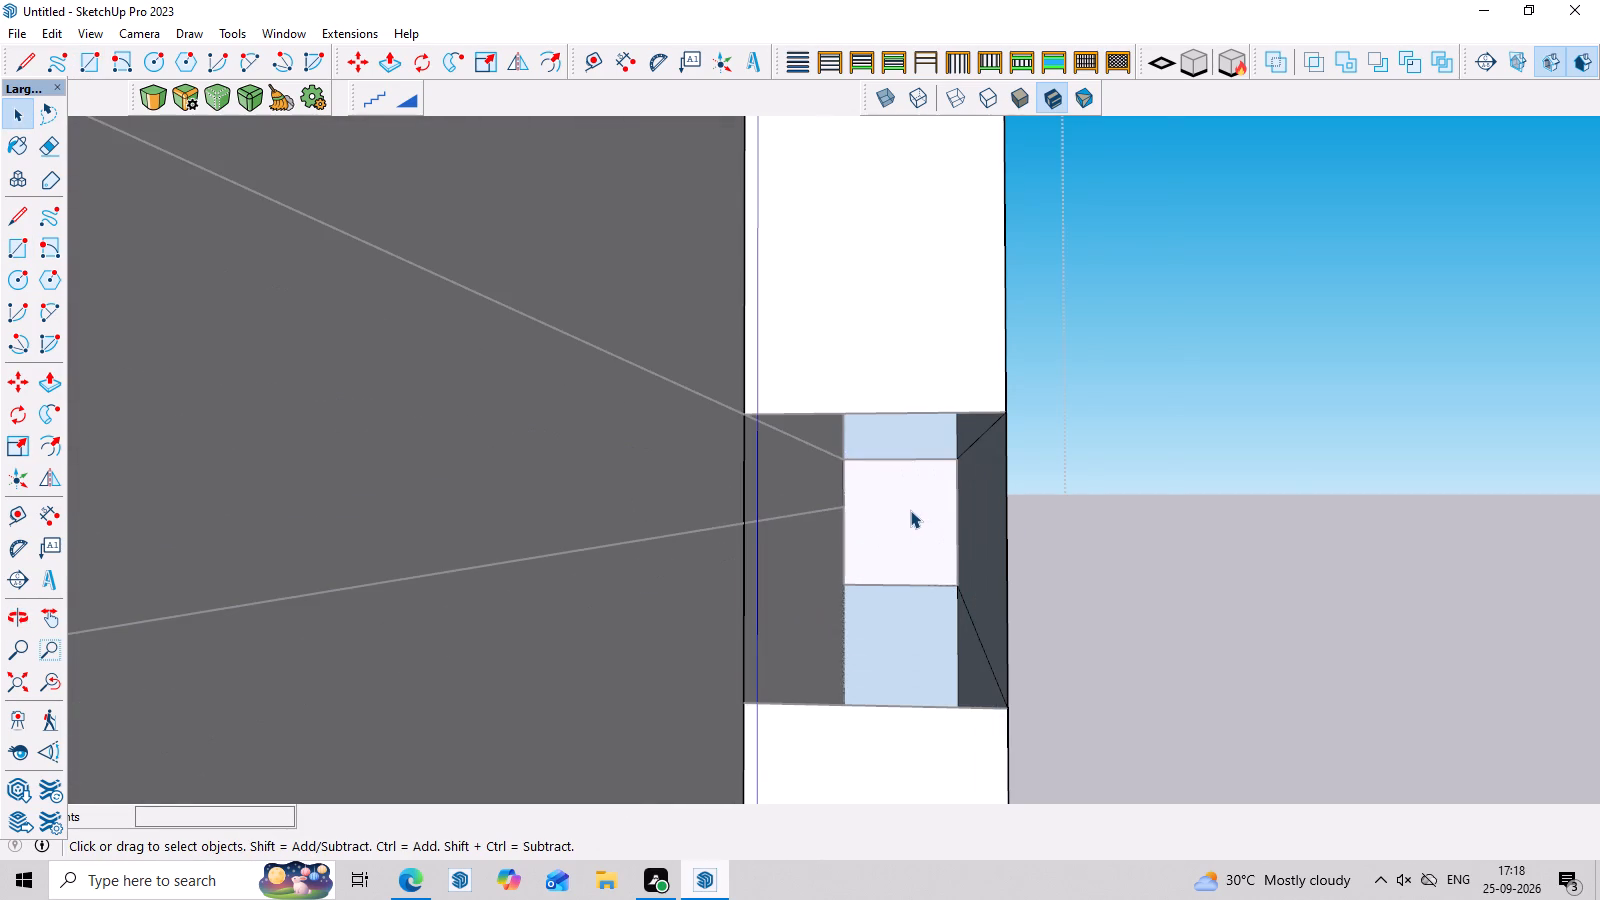
{"action": "scroll", "coordinate": [910, 510], "scroll_direction": "up", "scroll_amount": 3}
{"action": "double_click", "coordinate": [910, 510]}
{"action": "scroll", "coordinate": [910, 510], "scroll_direction": "up", "scroll_amount": 2}
{"action": "right_click", "coordinate": [907, 510]}
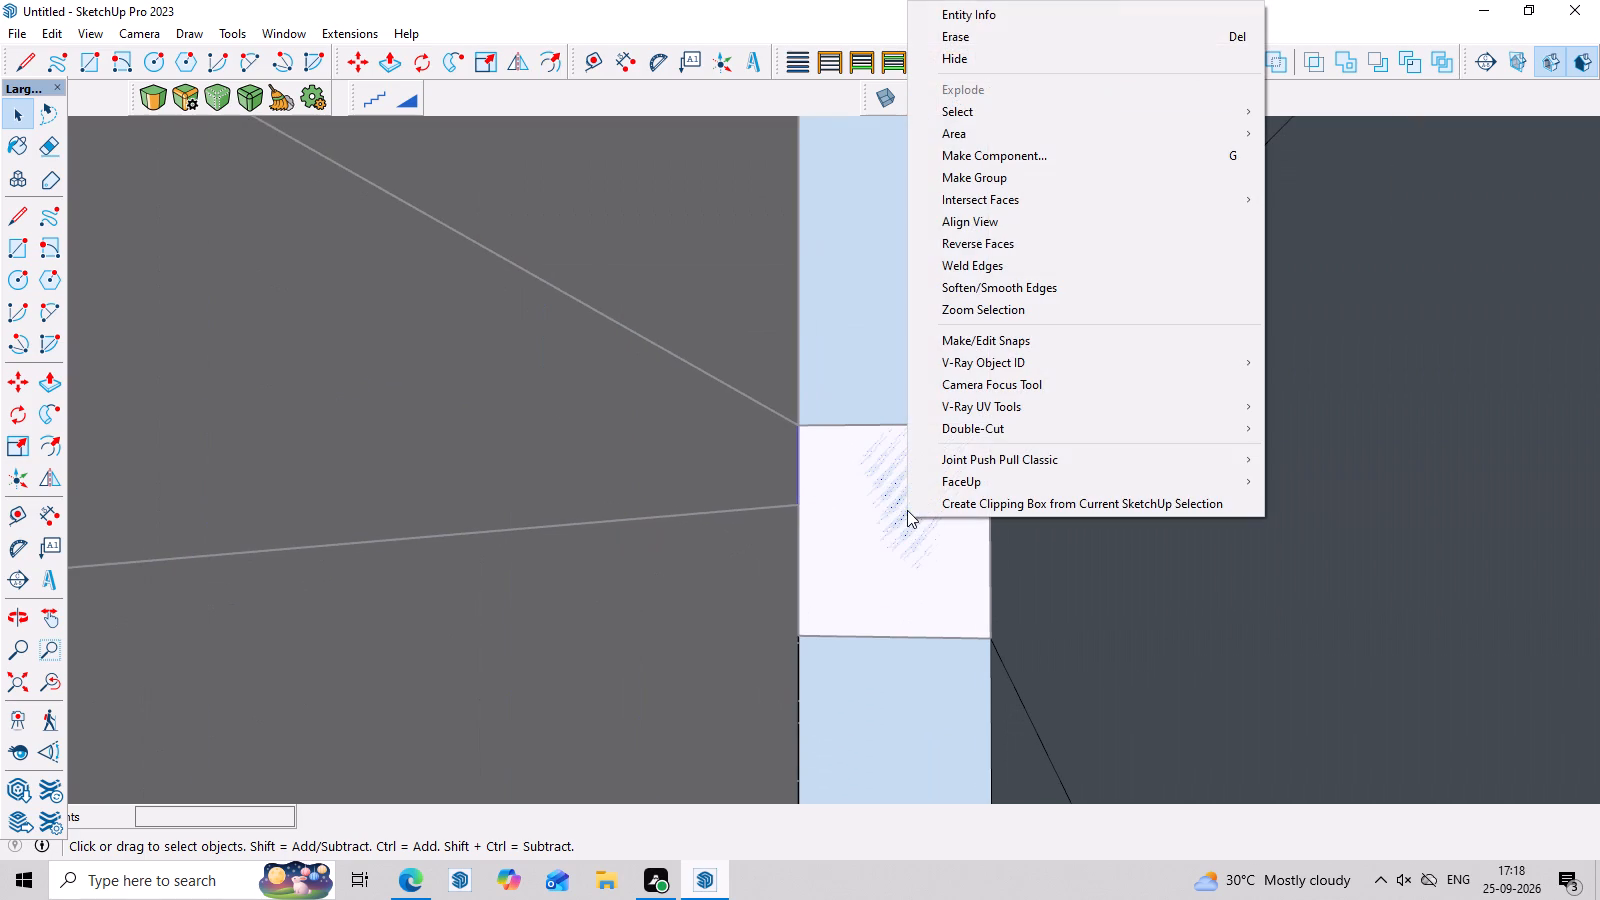
{"action": "left_click", "coordinate": [906, 521]}
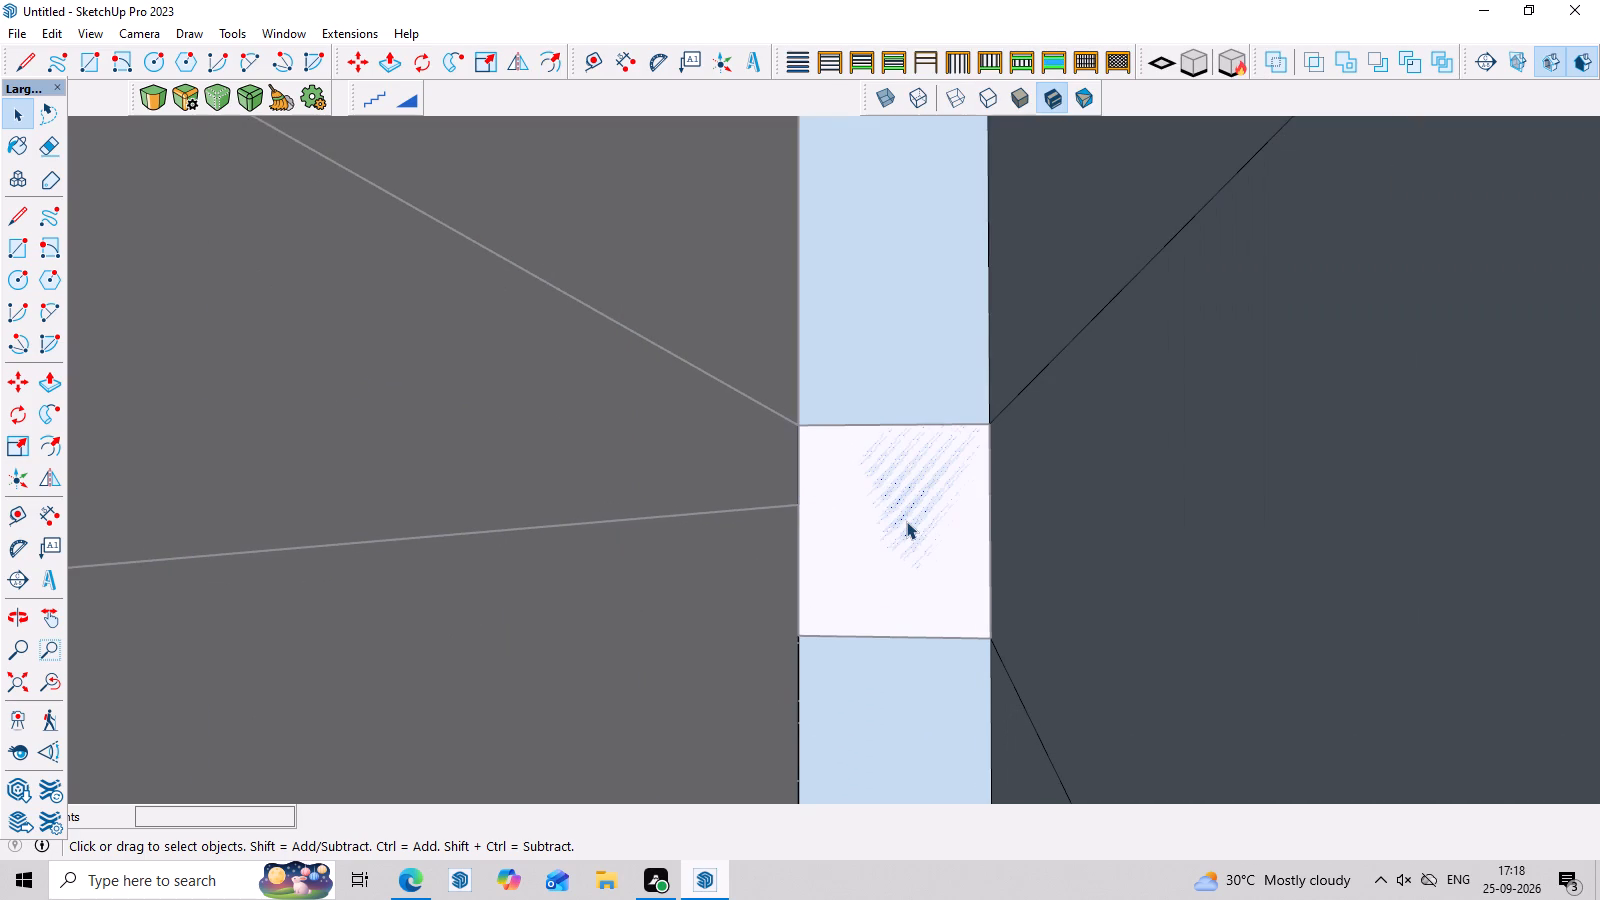
{"action": "key", "text": "p"}
{"action": "left_click", "coordinate": [906, 521]}
{"action": "scroll", "coordinate": [903, 611], "scroll_direction": "down", "scroll_amount": 8}
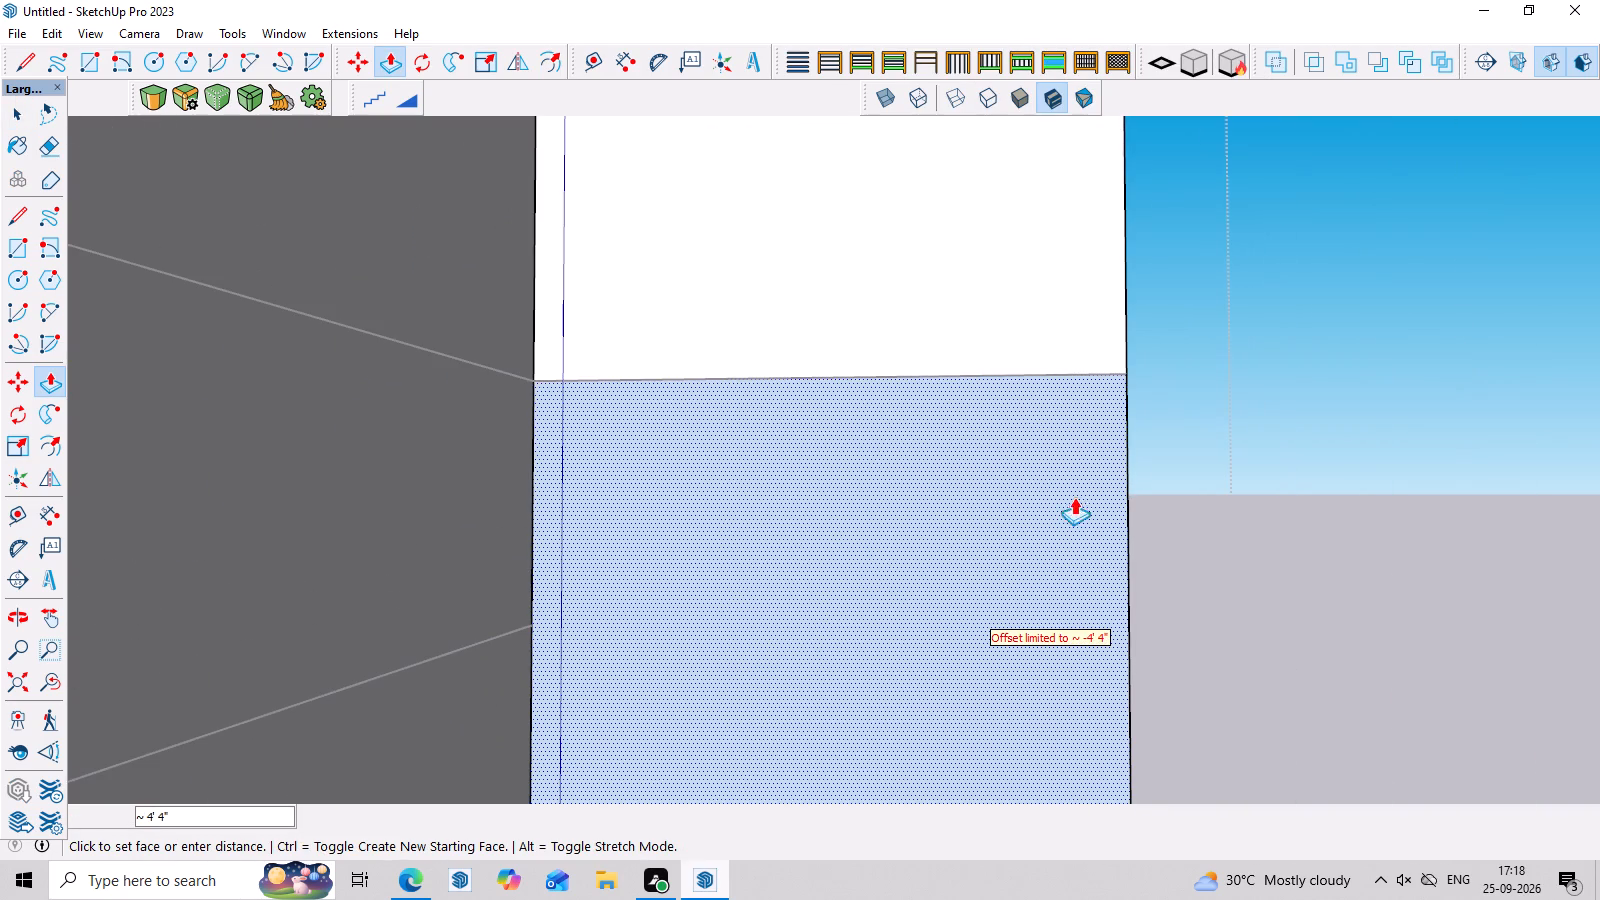
{"action": "left_click", "coordinate": [1117, 374]}
Open the slab group and Push/Pull its end face 4' 3" across the pillar's slot to the pillar's far edge.
{"action": "middle_click_drag", "start_coordinate": [1270, 522], "coordinate": [369, 477]}
{"action": "scroll", "coordinate": [519, 481], "scroll_direction": "down", "scroll_amount": 6}
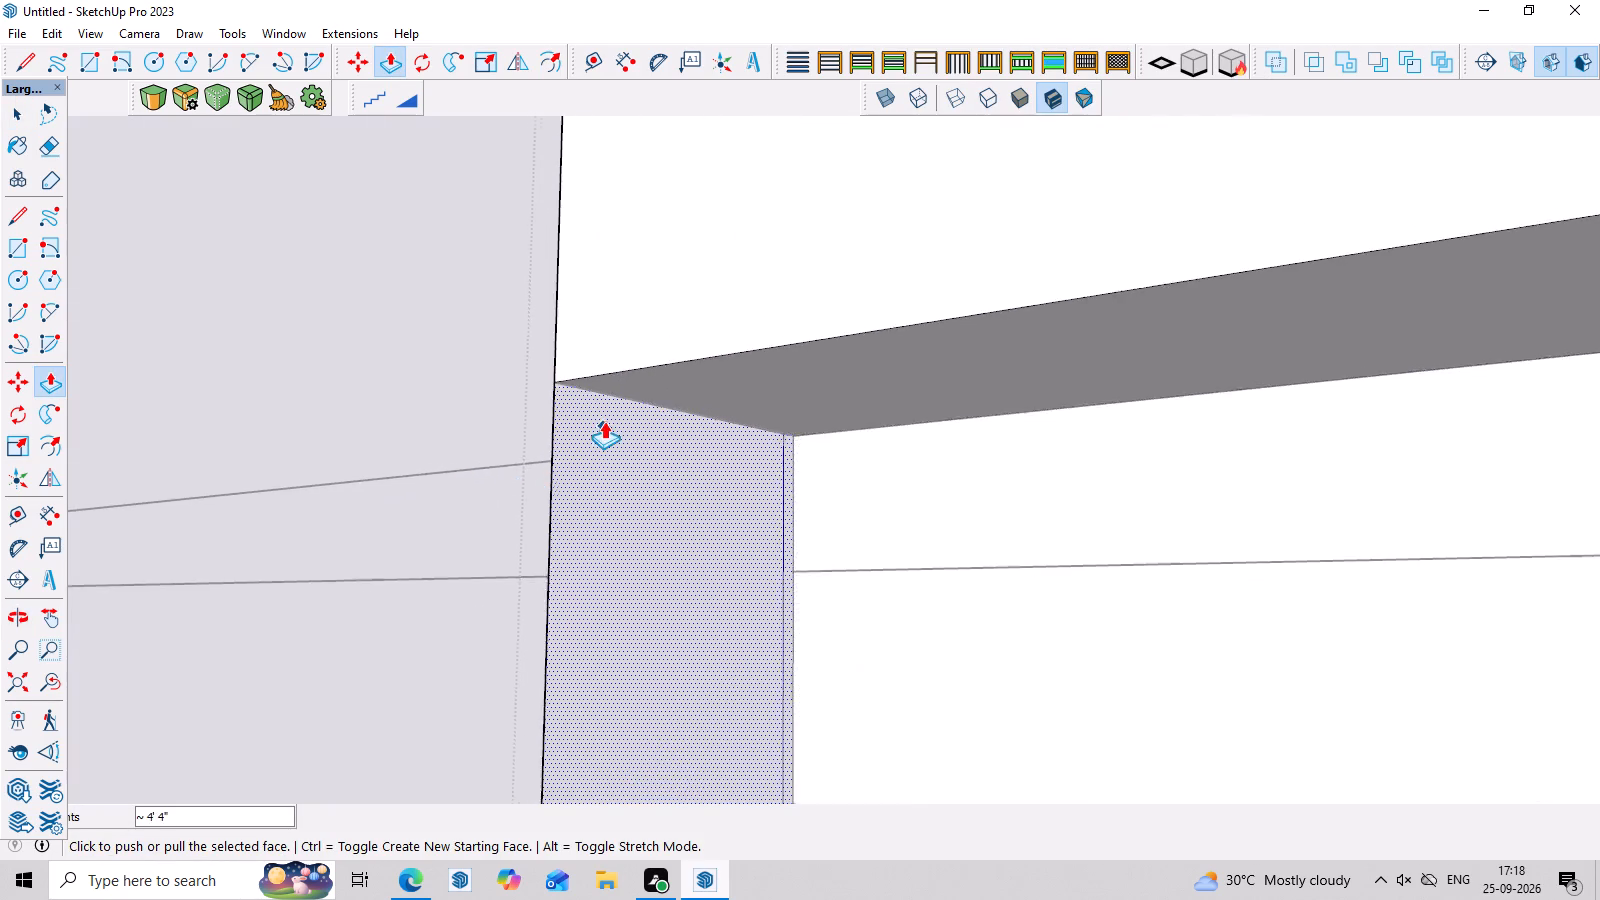
{"action": "scroll", "coordinate": [604, 421], "scroll_direction": "down", "scroll_amount": 14}
{"action": "middle_click_drag", "start_coordinate": [820, 529], "coordinate": [1196, 707]}
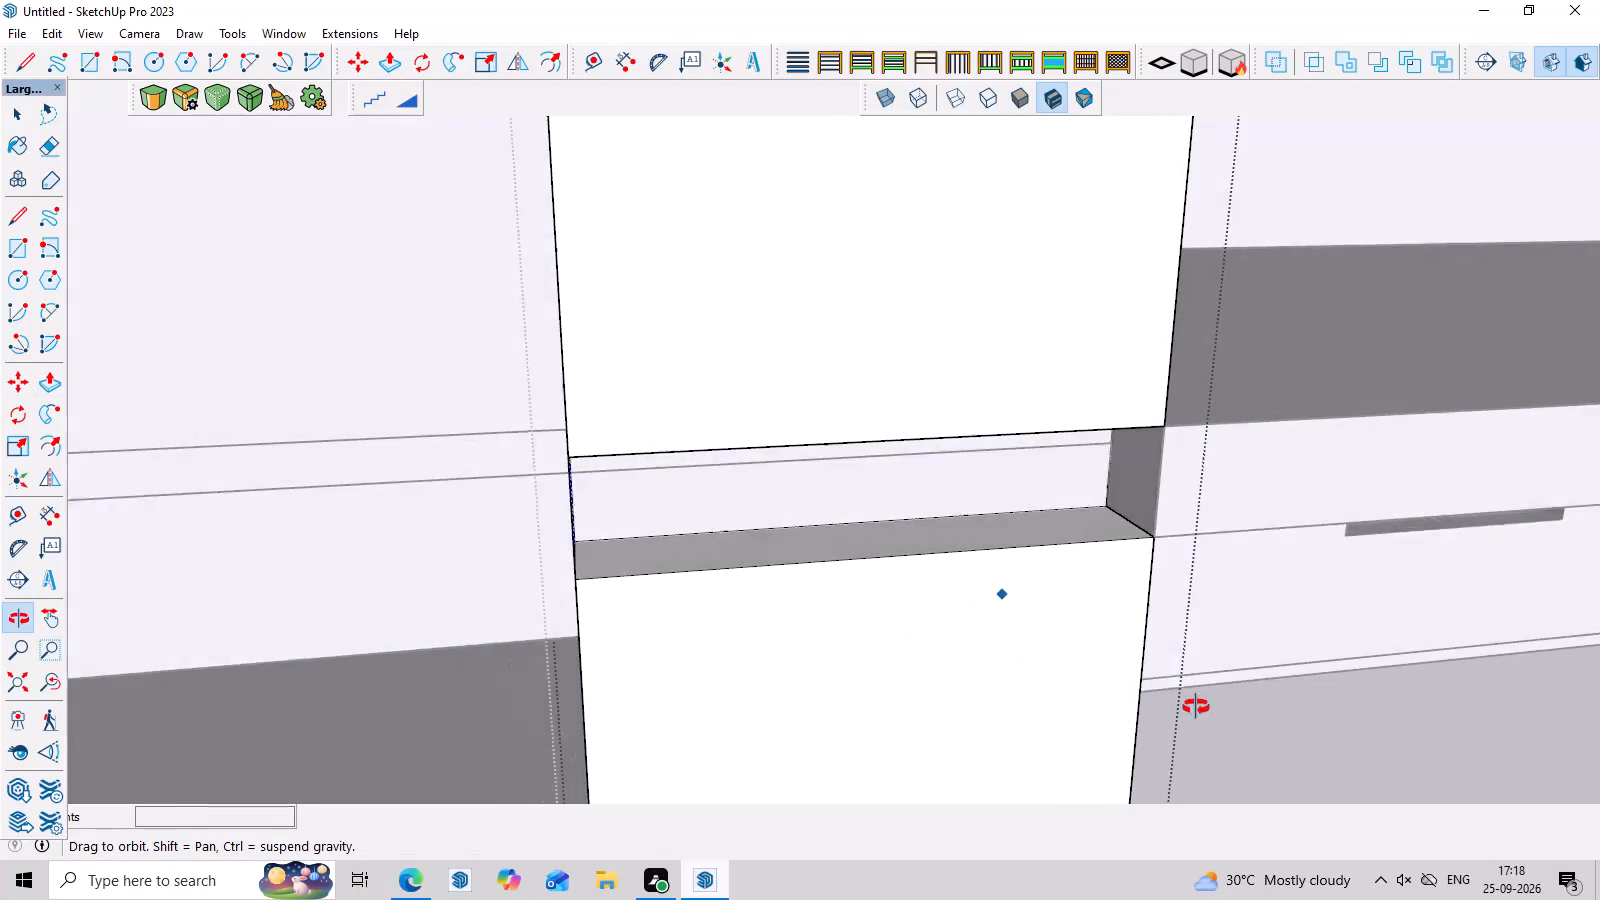
{"action": "middle_click_drag", "start_coordinate": [1196, 707], "coordinate": [1206, 701]}
{"action": "scroll", "coordinate": [1133, 478], "scroll_direction": "up", "scroll_amount": 3}
{"action": "left_click", "coordinate": [1134, 459]}
{"action": "key", "text": "space"}
{"action": "double_click", "coordinate": [1134, 459]}
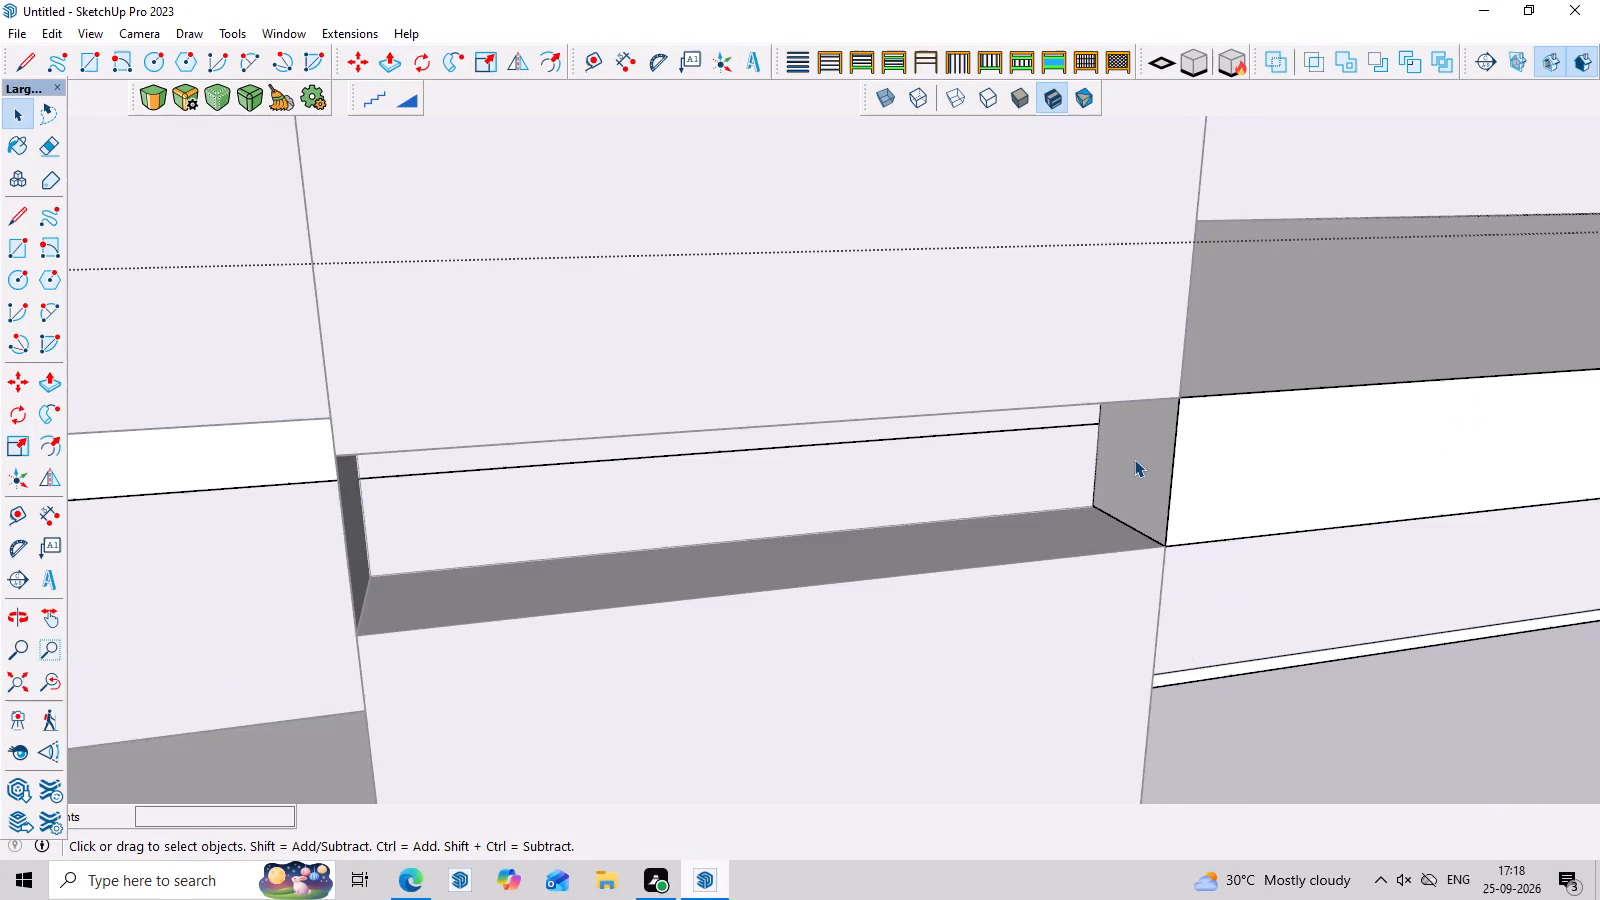
{"action": "scroll", "coordinate": [1134, 459], "scroll_direction": "up", "scroll_amount": 3}
{"action": "double_click", "coordinate": [1134, 459]}
{"action": "key", "text": "p"}
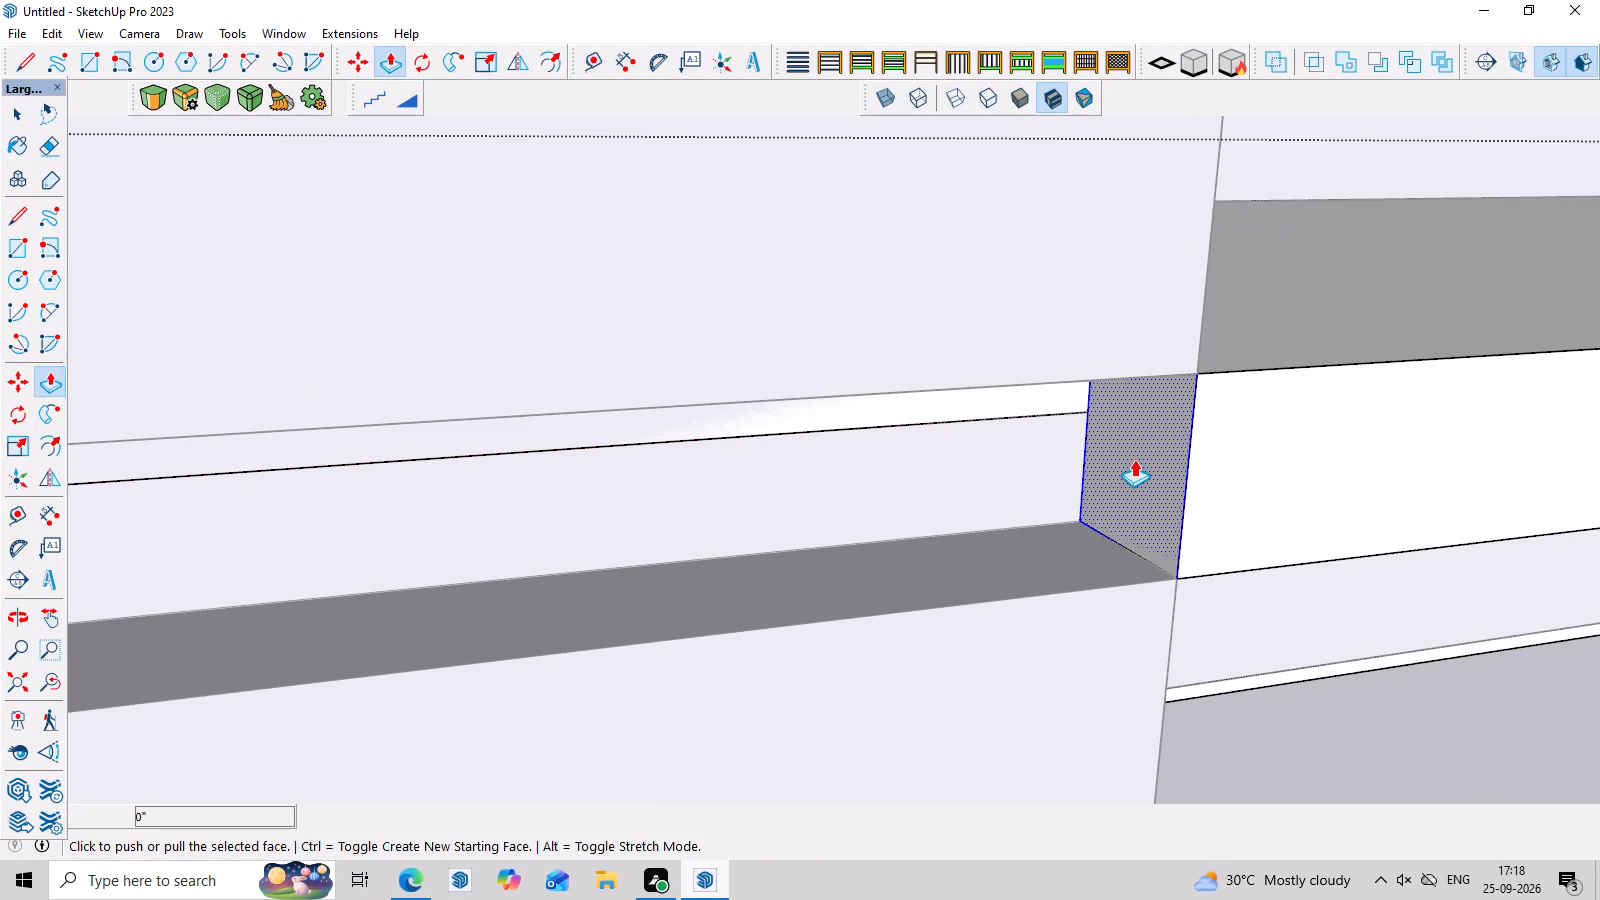
{"action": "left_click", "coordinate": [1134, 459]}
{"action": "scroll", "coordinate": [885, 503], "scroll_direction": "down", "scroll_amount": 6}
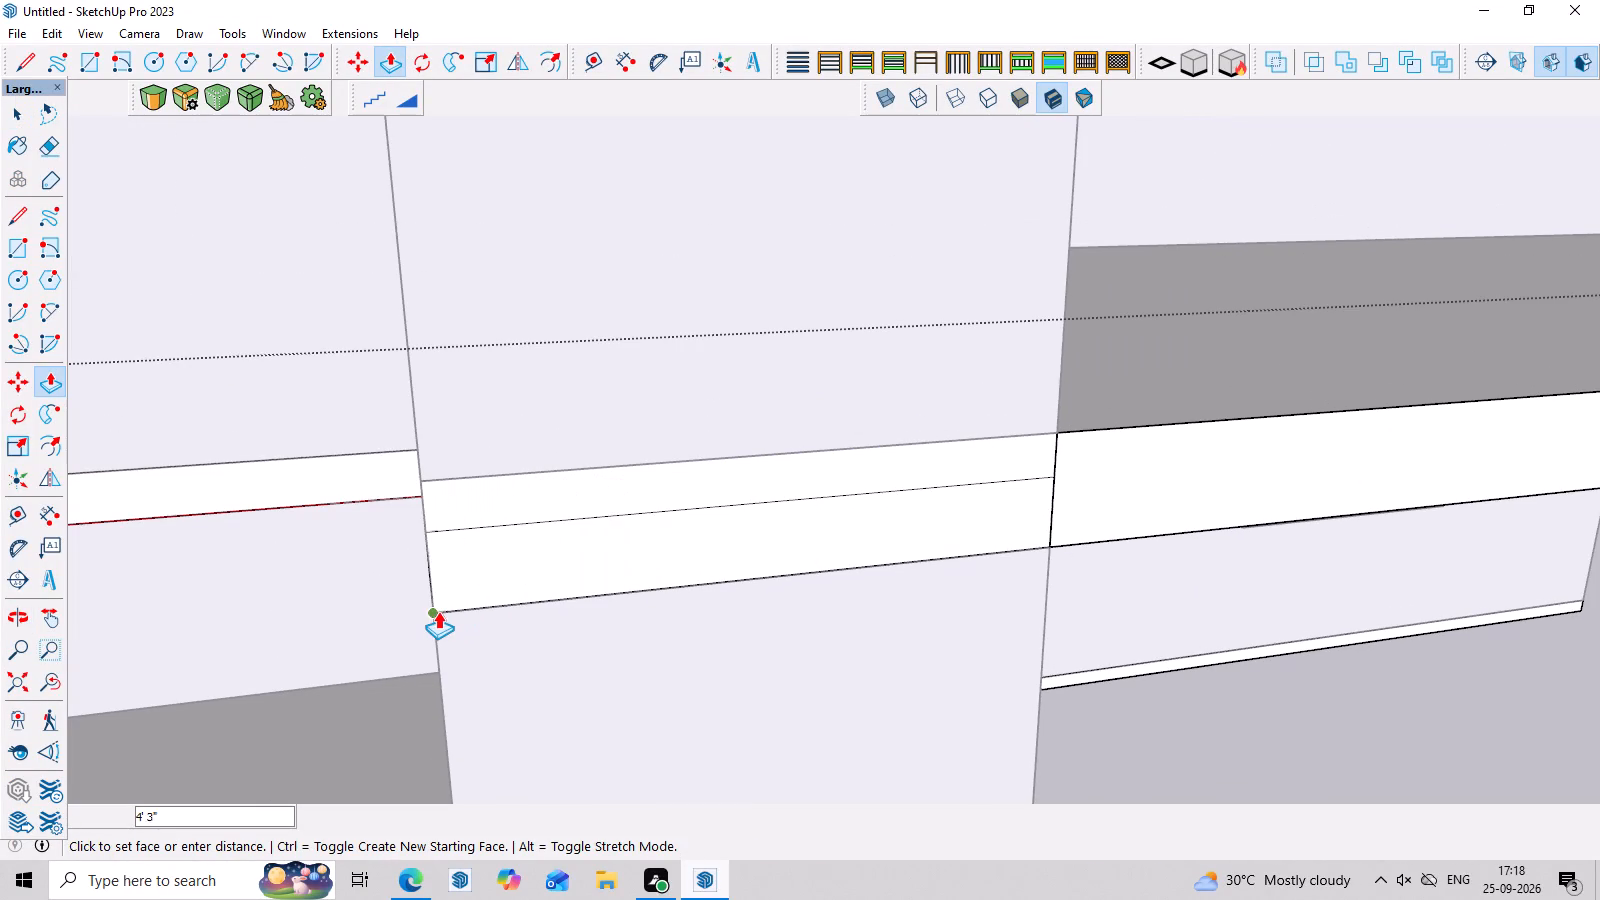
{"action": "double_click", "coordinate": [437, 612]}
{"action": "scroll", "coordinate": [1231, 687], "scroll_direction": "down", "scroll_amount": 3}
{"action": "key", "text": "space"}
Delete the lengthwise line dividing the extended slab's front face across the pillar, and close the slab group.
{"action": "left_click", "coordinate": [1244, 698]}
{"action": "middle_click_drag", "start_coordinate": [1274, 725], "coordinate": [1264, 636]}
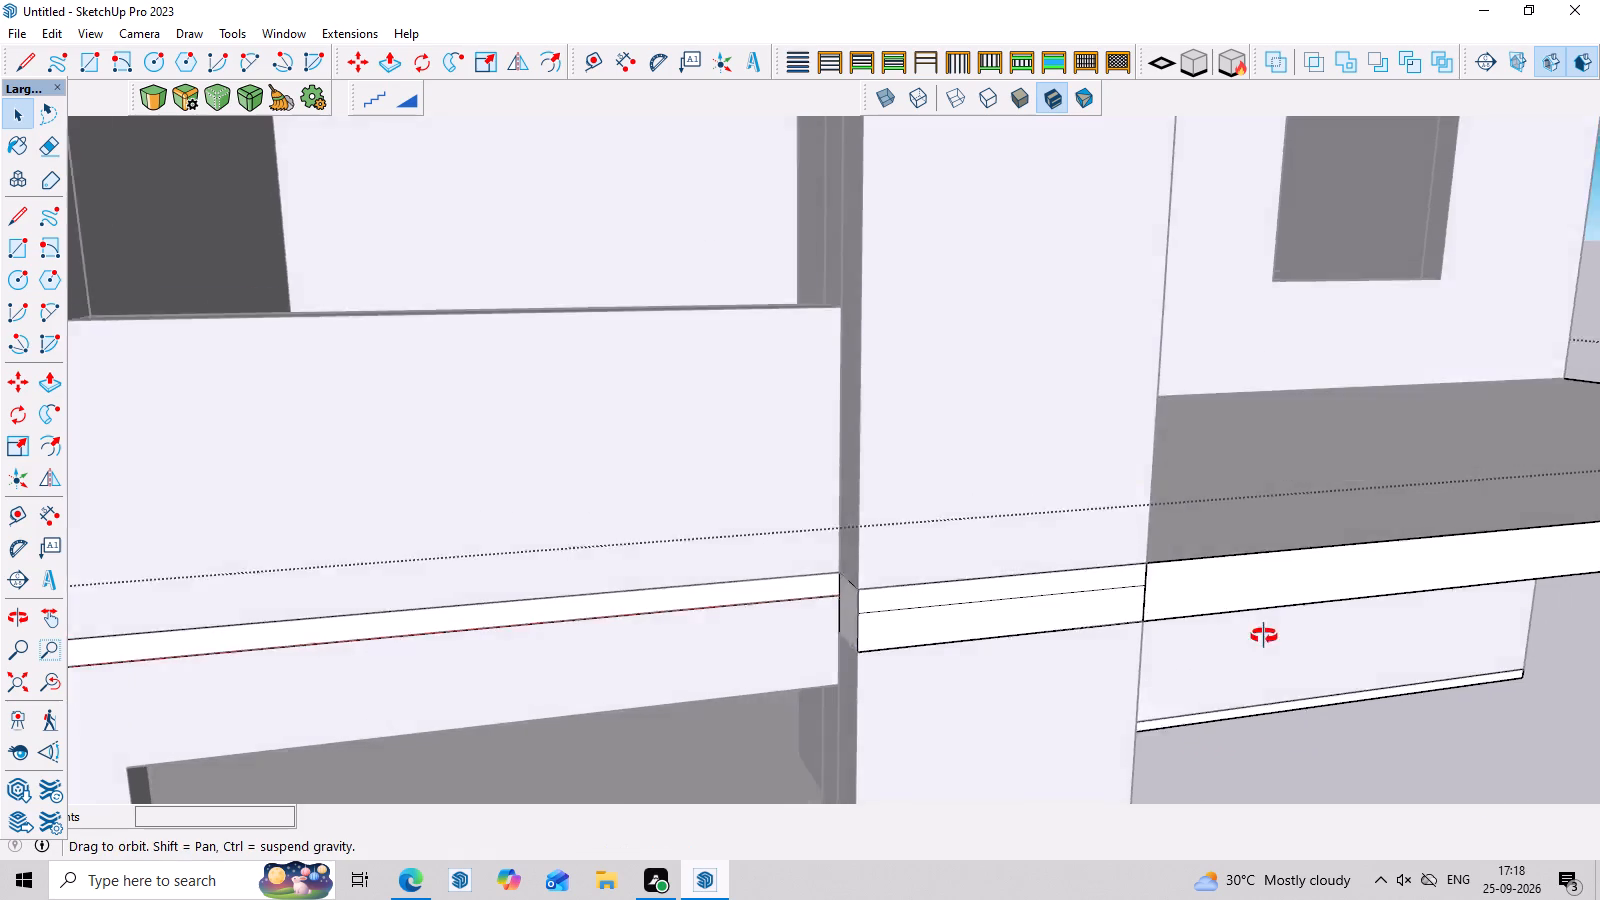
{"action": "middle_click_drag", "start_coordinate": [1264, 636], "coordinate": [1255, 548]}
{"action": "scroll", "coordinate": [1115, 619], "scroll_direction": "up", "scroll_amount": 3}
{"action": "key", "text": "space"}
{"action": "double_click", "coordinate": [1182, 623]}
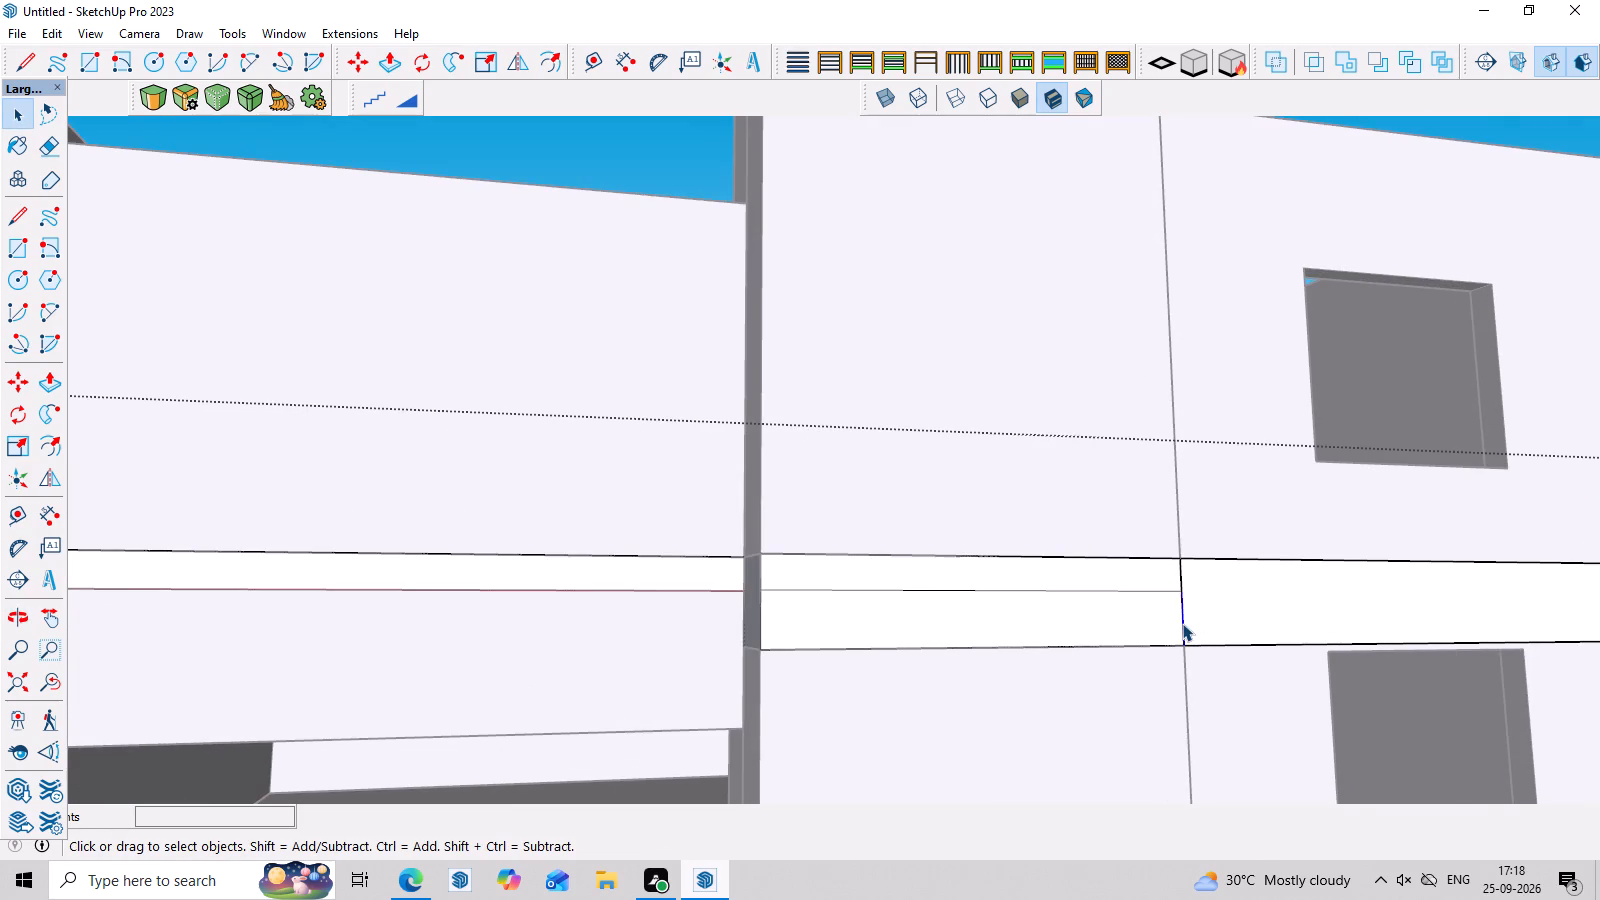
{"action": "scroll", "coordinate": [1182, 623], "scroll_direction": "up", "scroll_amount": 4}
{"action": "double_click", "coordinate": [1047, 574]}
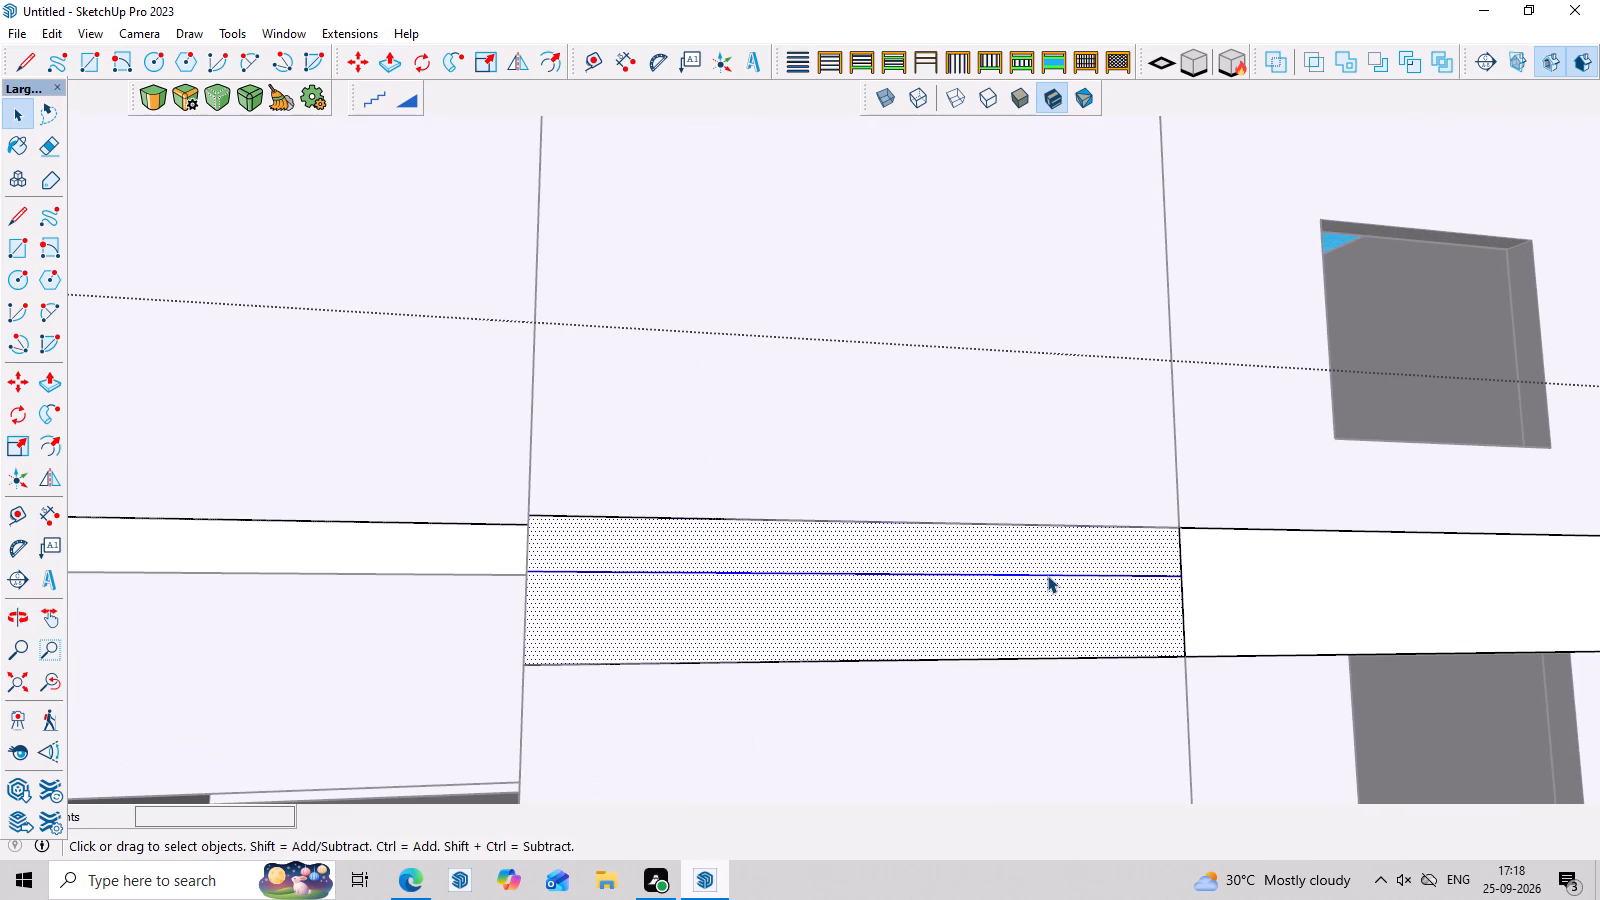
{"action": "left_click", "coordinate": [1047, 575]}
{"action": "key", "text": "Delete"}
{"action": "scroll", "coordinate": [1047, 573], "scroll_direction": "down", "scroll_amount": 7}
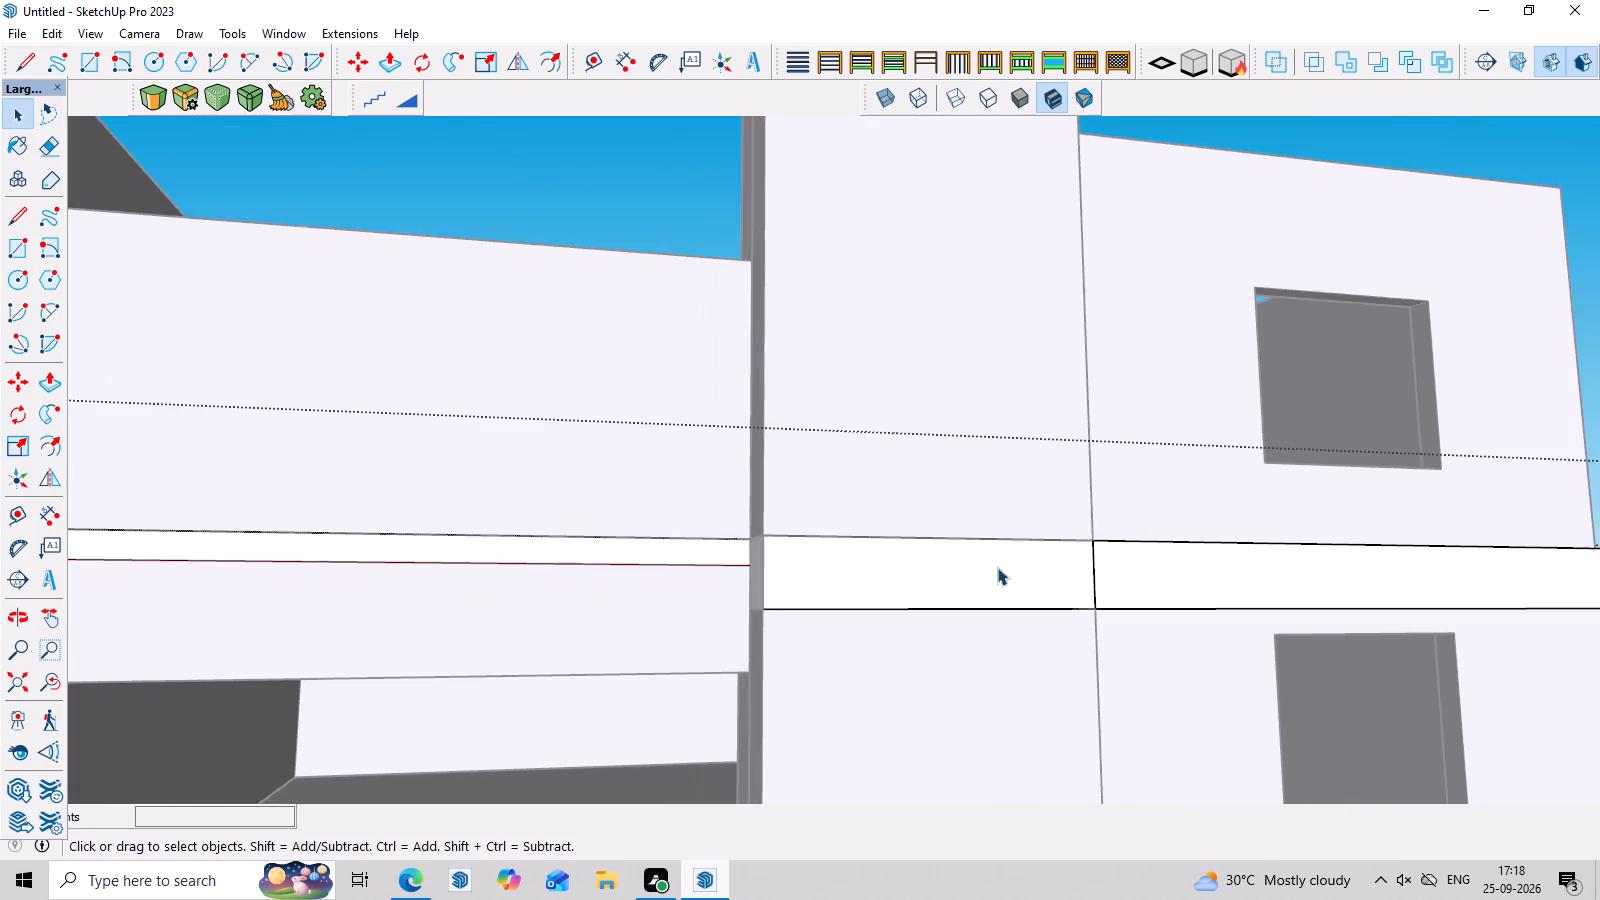
{"action": "scroll", "coordinate": [997, 567], "scroll_direction": "down", "scroll_amount": 4}
{"action": "left_click", "coordinate": [1168, 701]}
{"action": "key", "text": "space"}
{"action": "left_click", "coordinate": [1473, 190]}
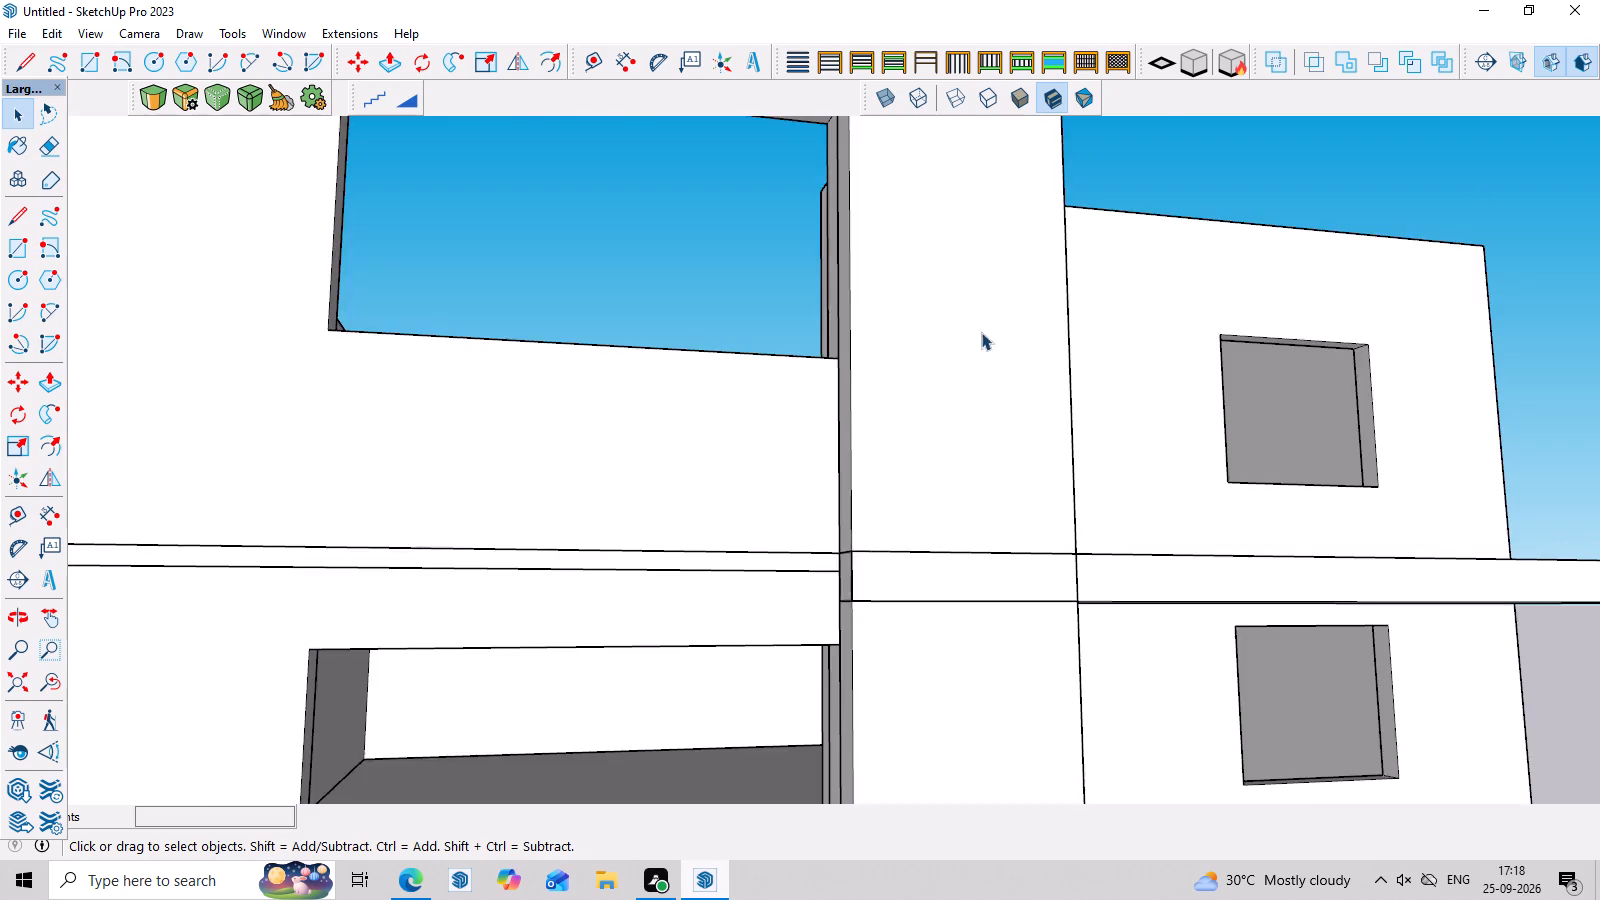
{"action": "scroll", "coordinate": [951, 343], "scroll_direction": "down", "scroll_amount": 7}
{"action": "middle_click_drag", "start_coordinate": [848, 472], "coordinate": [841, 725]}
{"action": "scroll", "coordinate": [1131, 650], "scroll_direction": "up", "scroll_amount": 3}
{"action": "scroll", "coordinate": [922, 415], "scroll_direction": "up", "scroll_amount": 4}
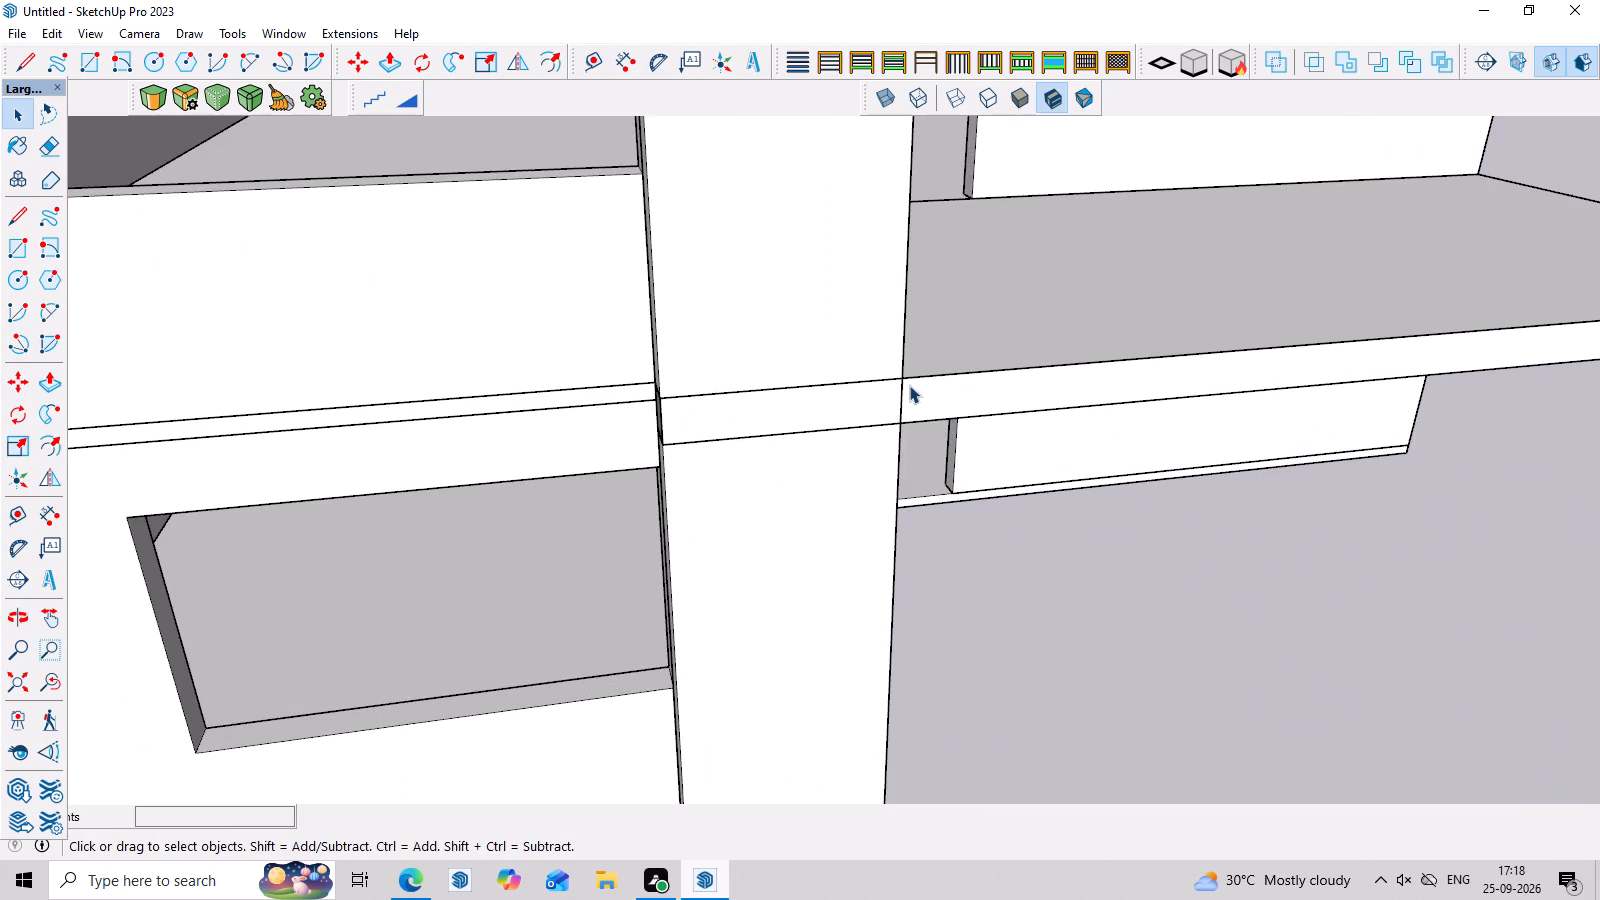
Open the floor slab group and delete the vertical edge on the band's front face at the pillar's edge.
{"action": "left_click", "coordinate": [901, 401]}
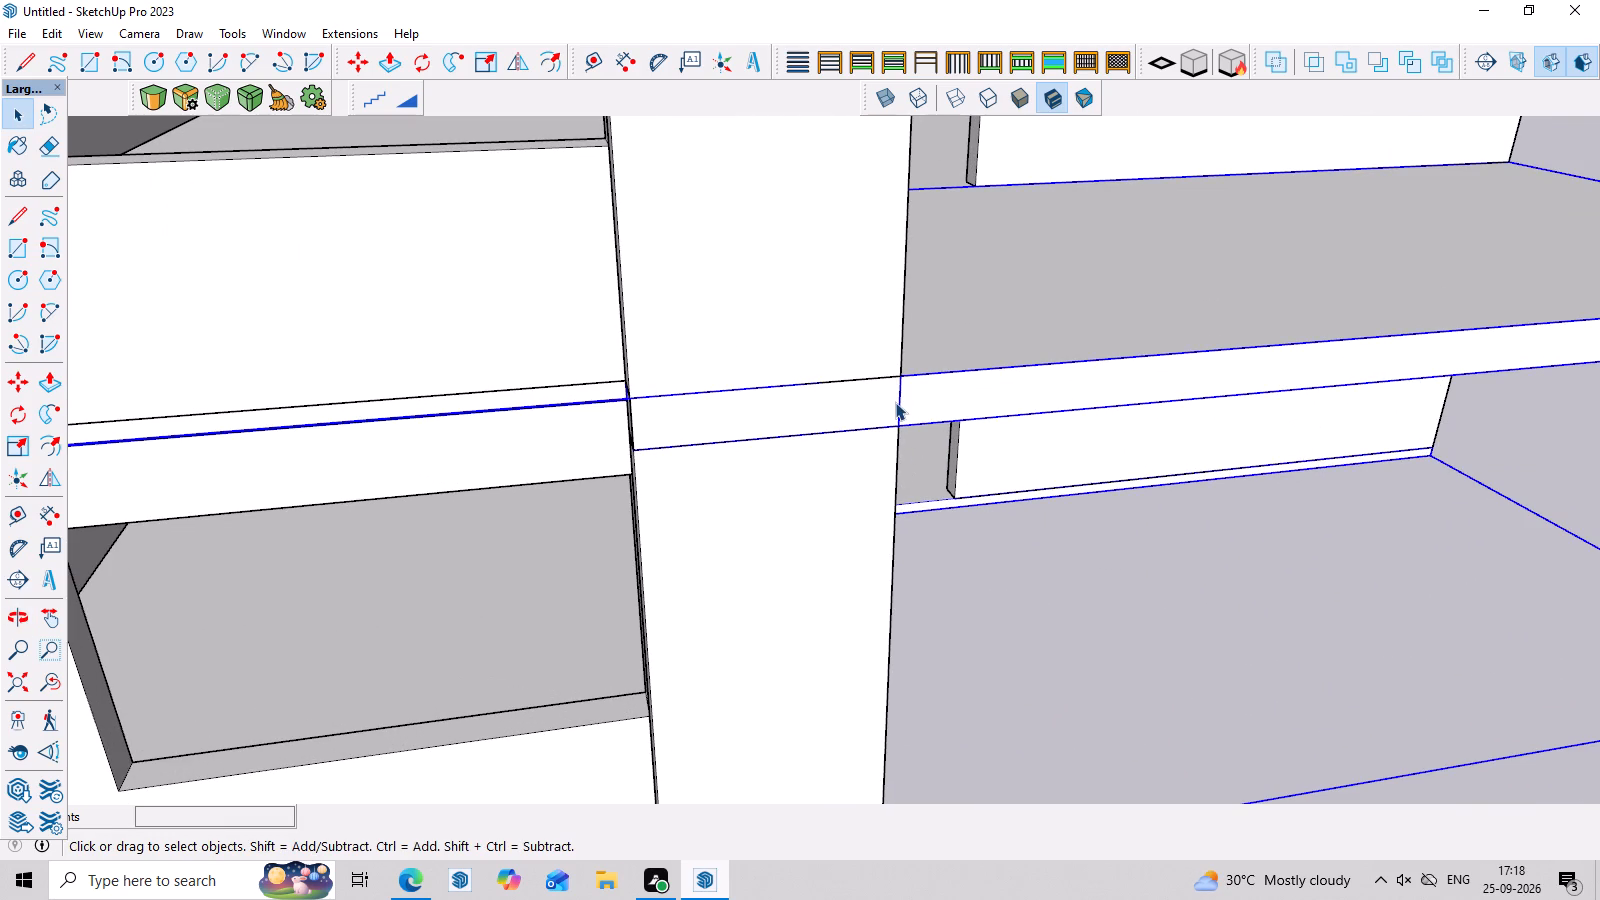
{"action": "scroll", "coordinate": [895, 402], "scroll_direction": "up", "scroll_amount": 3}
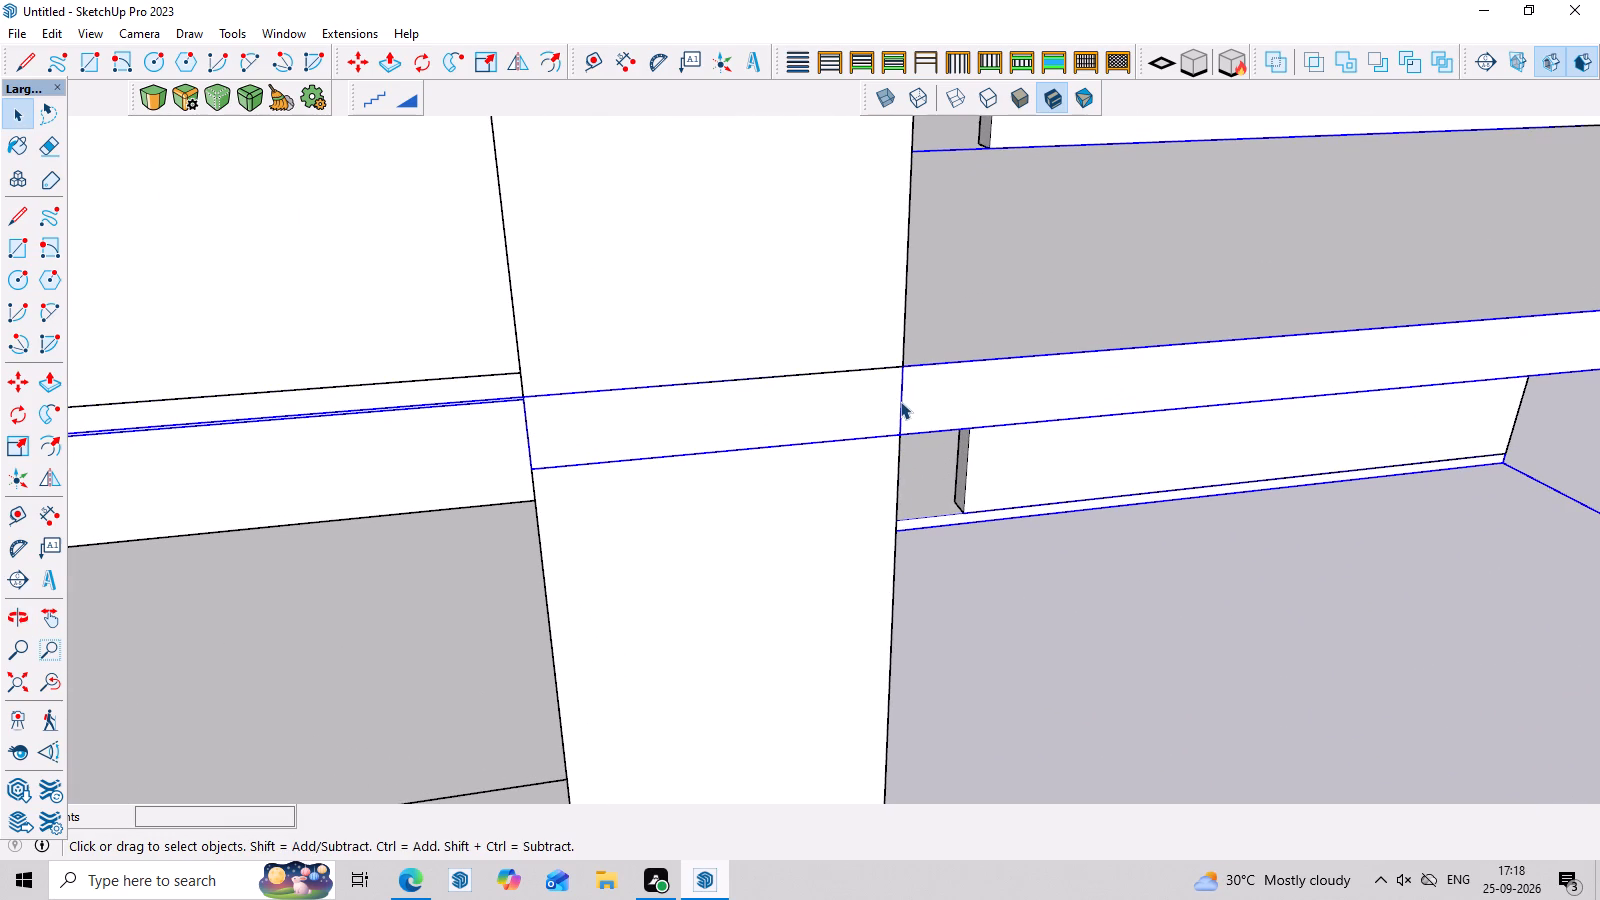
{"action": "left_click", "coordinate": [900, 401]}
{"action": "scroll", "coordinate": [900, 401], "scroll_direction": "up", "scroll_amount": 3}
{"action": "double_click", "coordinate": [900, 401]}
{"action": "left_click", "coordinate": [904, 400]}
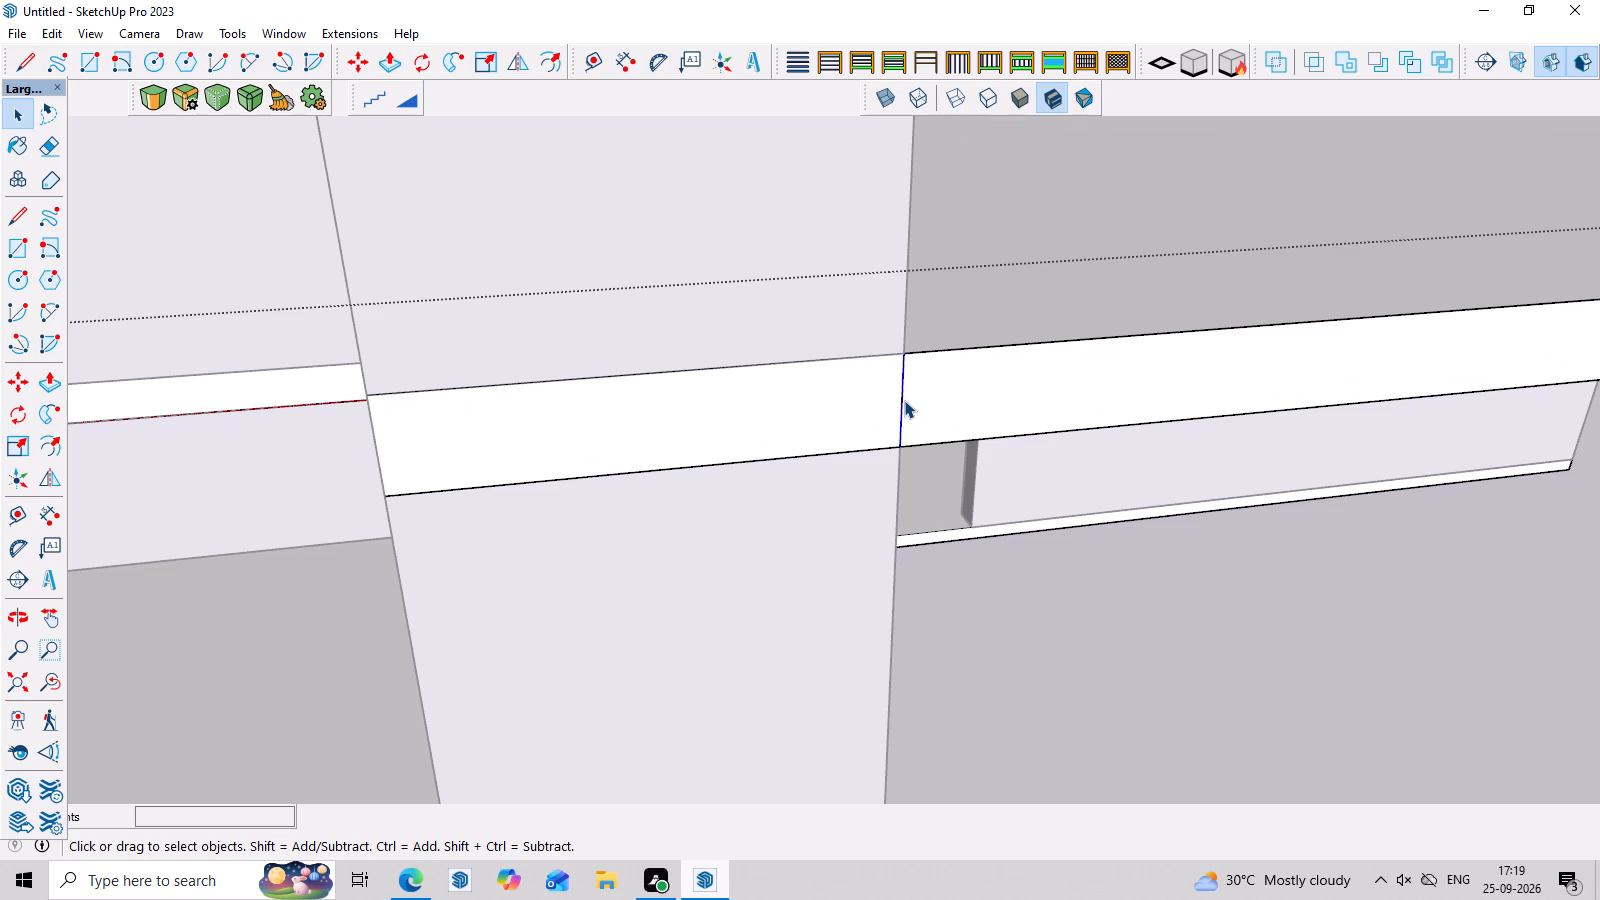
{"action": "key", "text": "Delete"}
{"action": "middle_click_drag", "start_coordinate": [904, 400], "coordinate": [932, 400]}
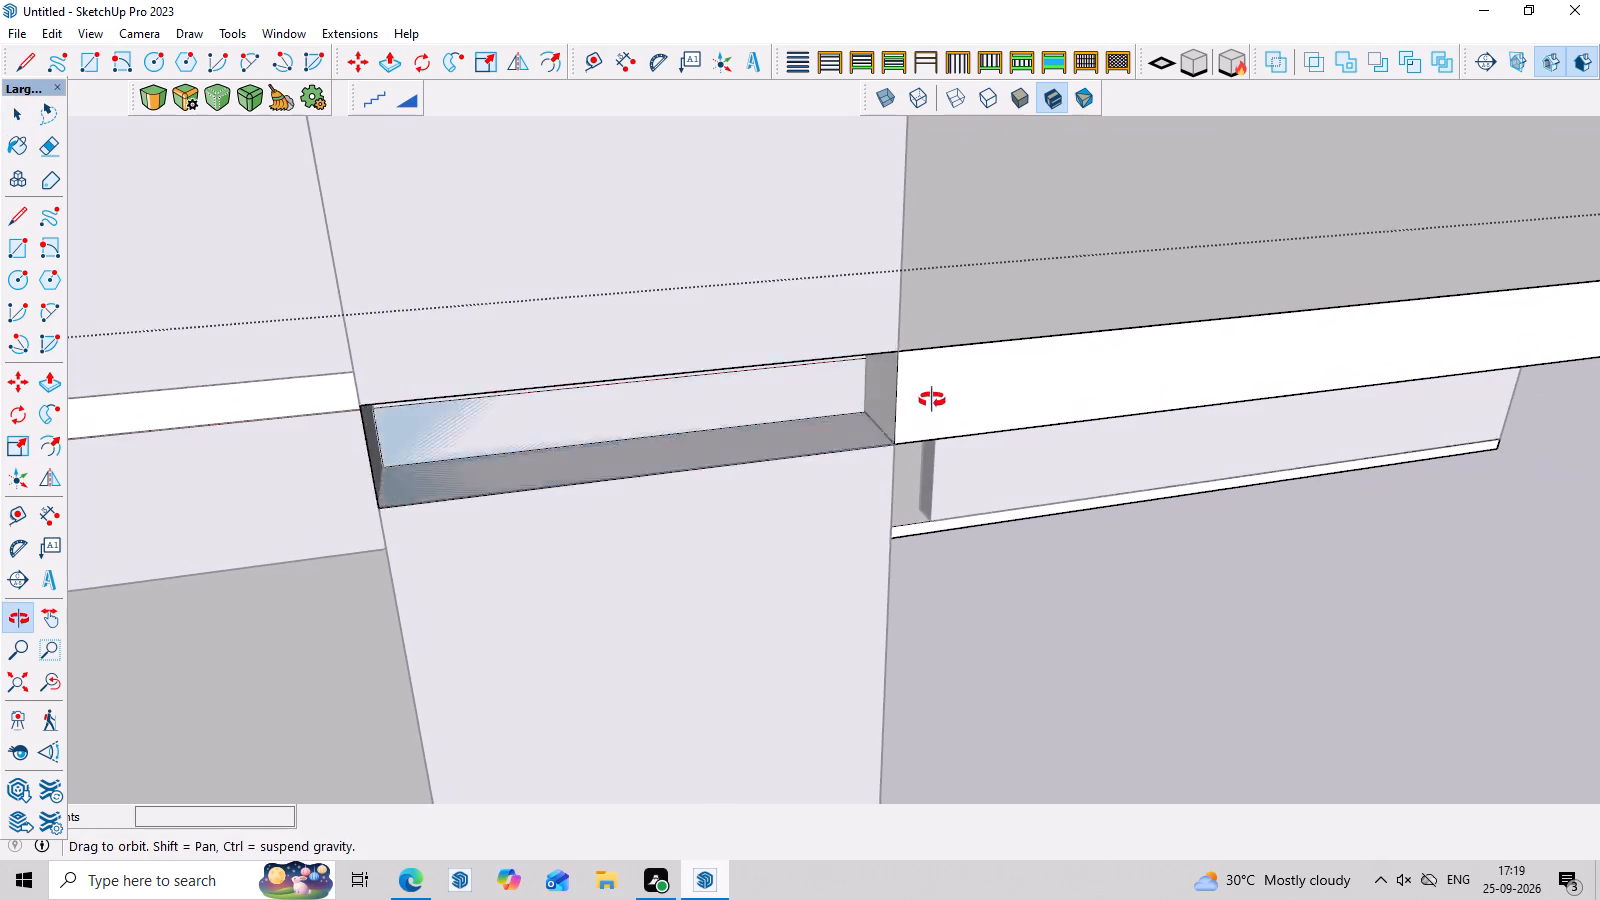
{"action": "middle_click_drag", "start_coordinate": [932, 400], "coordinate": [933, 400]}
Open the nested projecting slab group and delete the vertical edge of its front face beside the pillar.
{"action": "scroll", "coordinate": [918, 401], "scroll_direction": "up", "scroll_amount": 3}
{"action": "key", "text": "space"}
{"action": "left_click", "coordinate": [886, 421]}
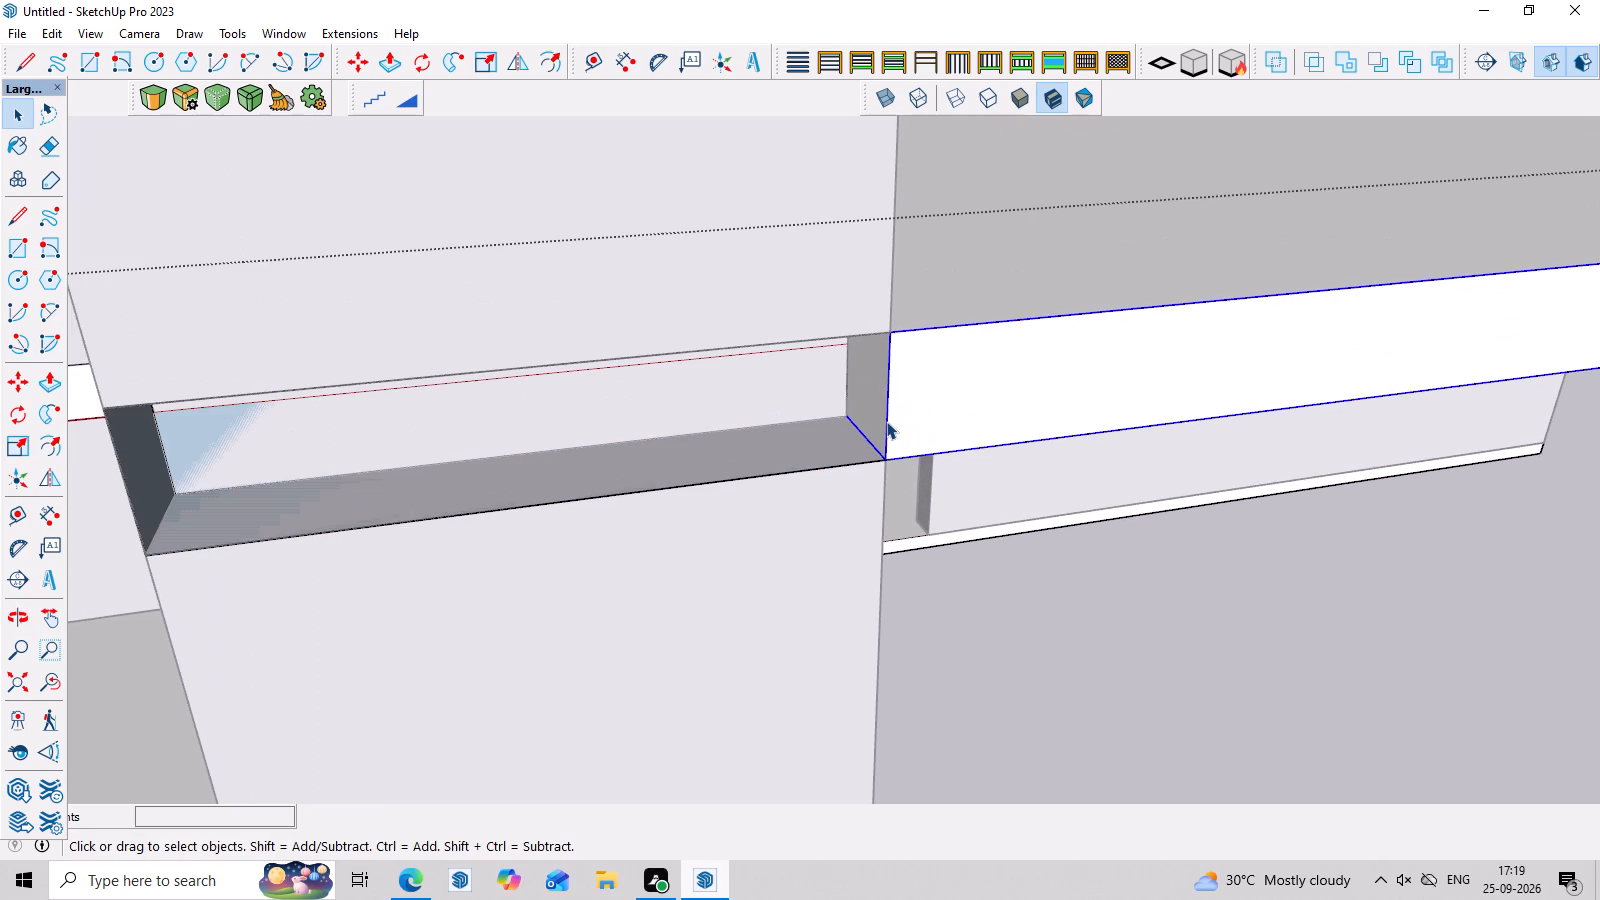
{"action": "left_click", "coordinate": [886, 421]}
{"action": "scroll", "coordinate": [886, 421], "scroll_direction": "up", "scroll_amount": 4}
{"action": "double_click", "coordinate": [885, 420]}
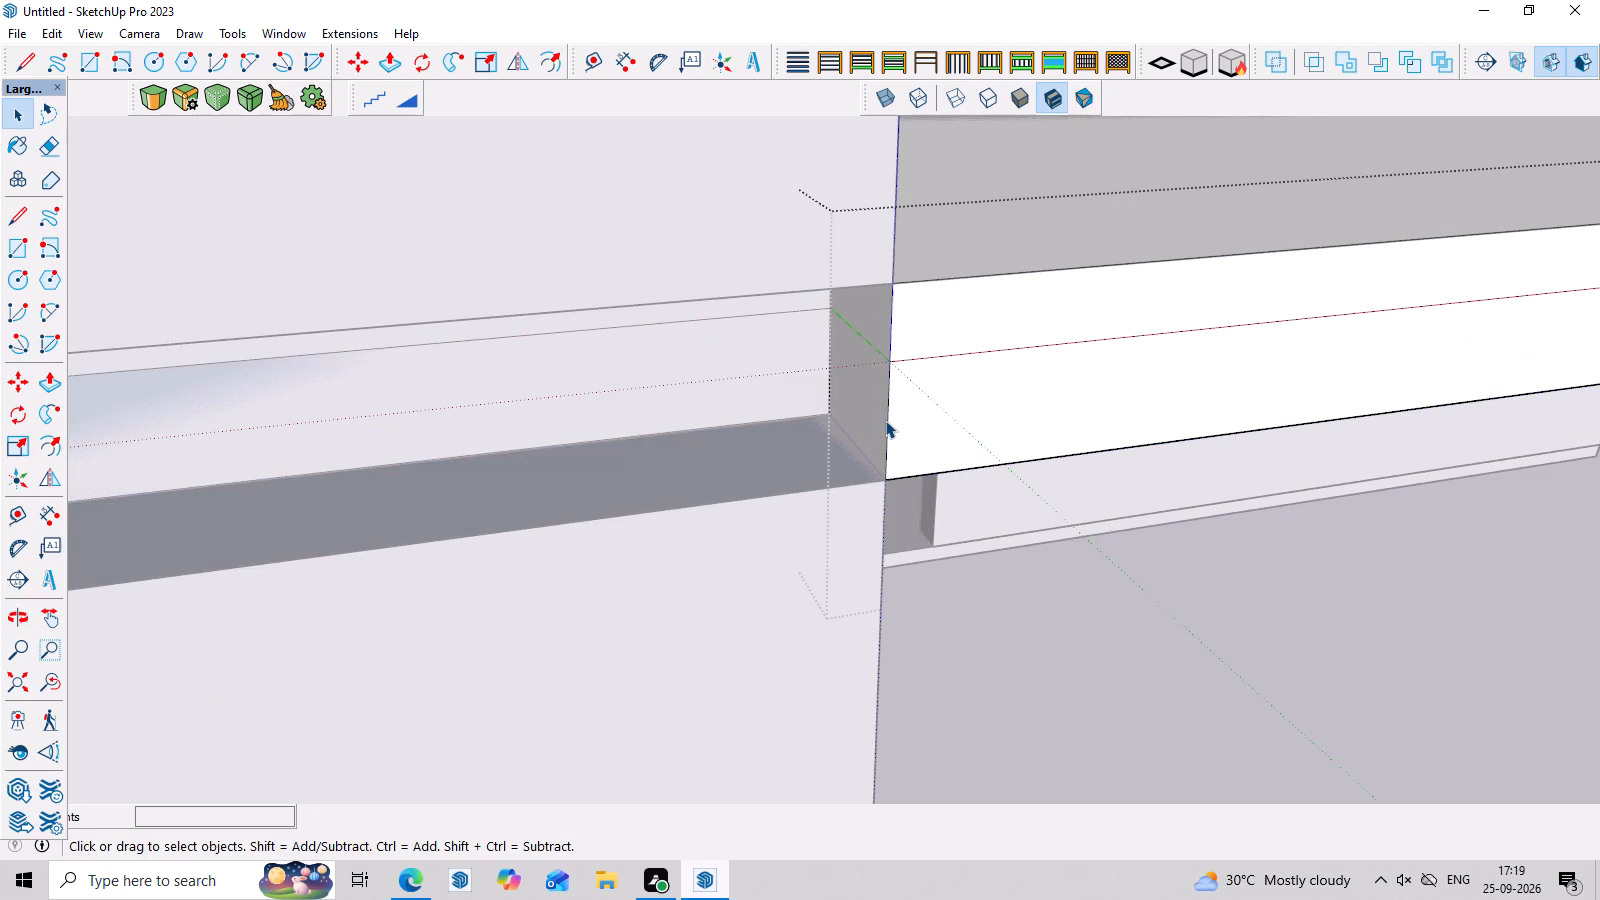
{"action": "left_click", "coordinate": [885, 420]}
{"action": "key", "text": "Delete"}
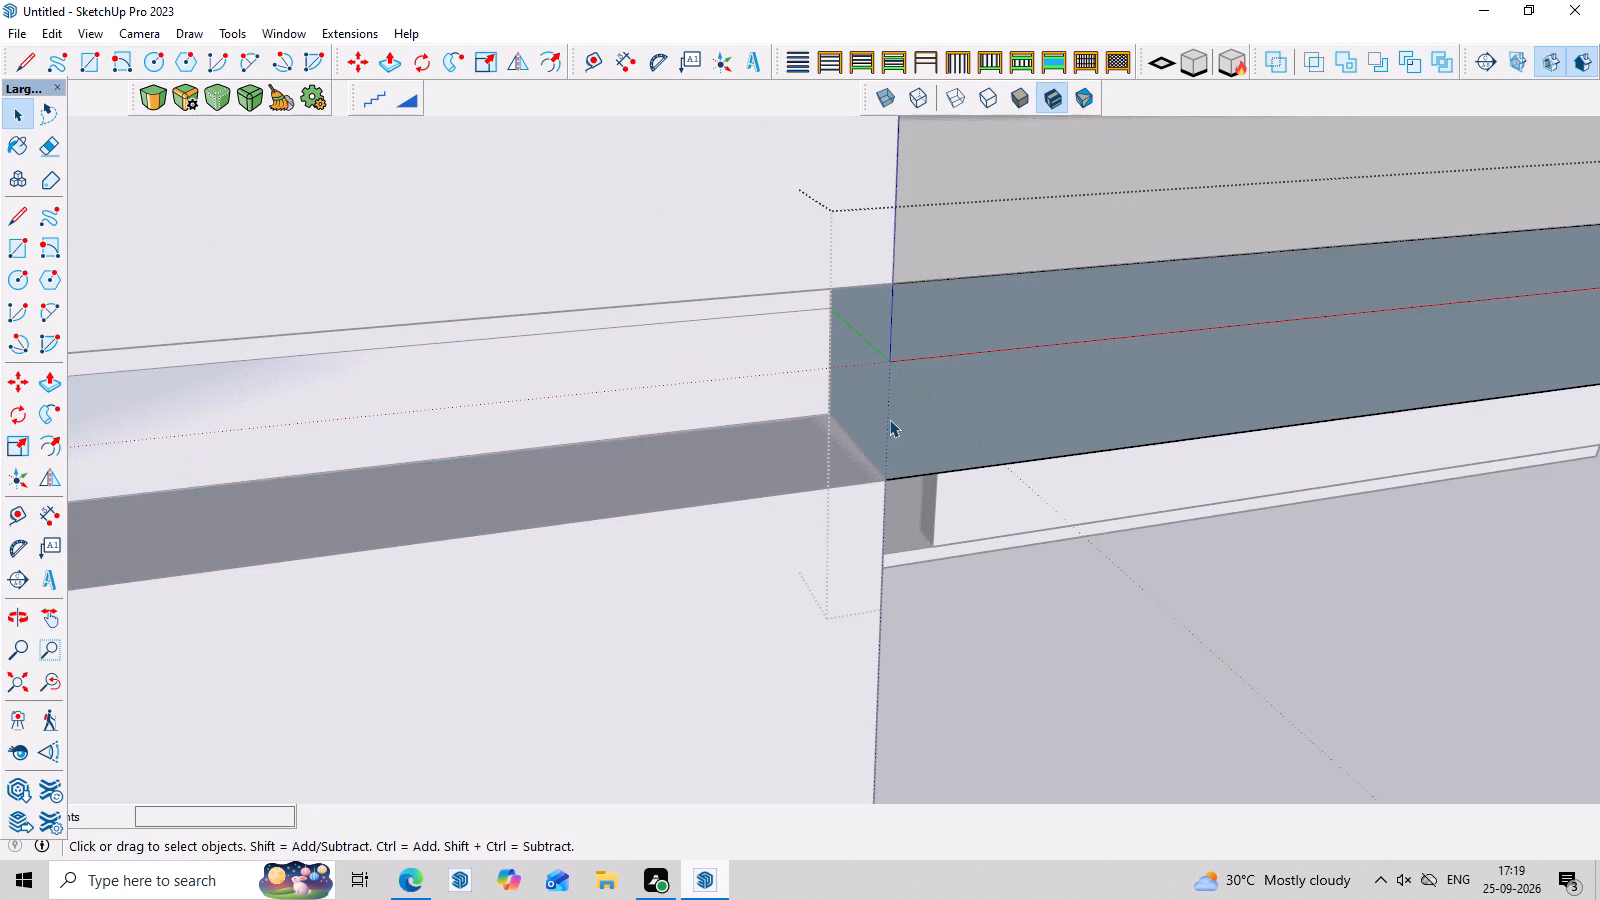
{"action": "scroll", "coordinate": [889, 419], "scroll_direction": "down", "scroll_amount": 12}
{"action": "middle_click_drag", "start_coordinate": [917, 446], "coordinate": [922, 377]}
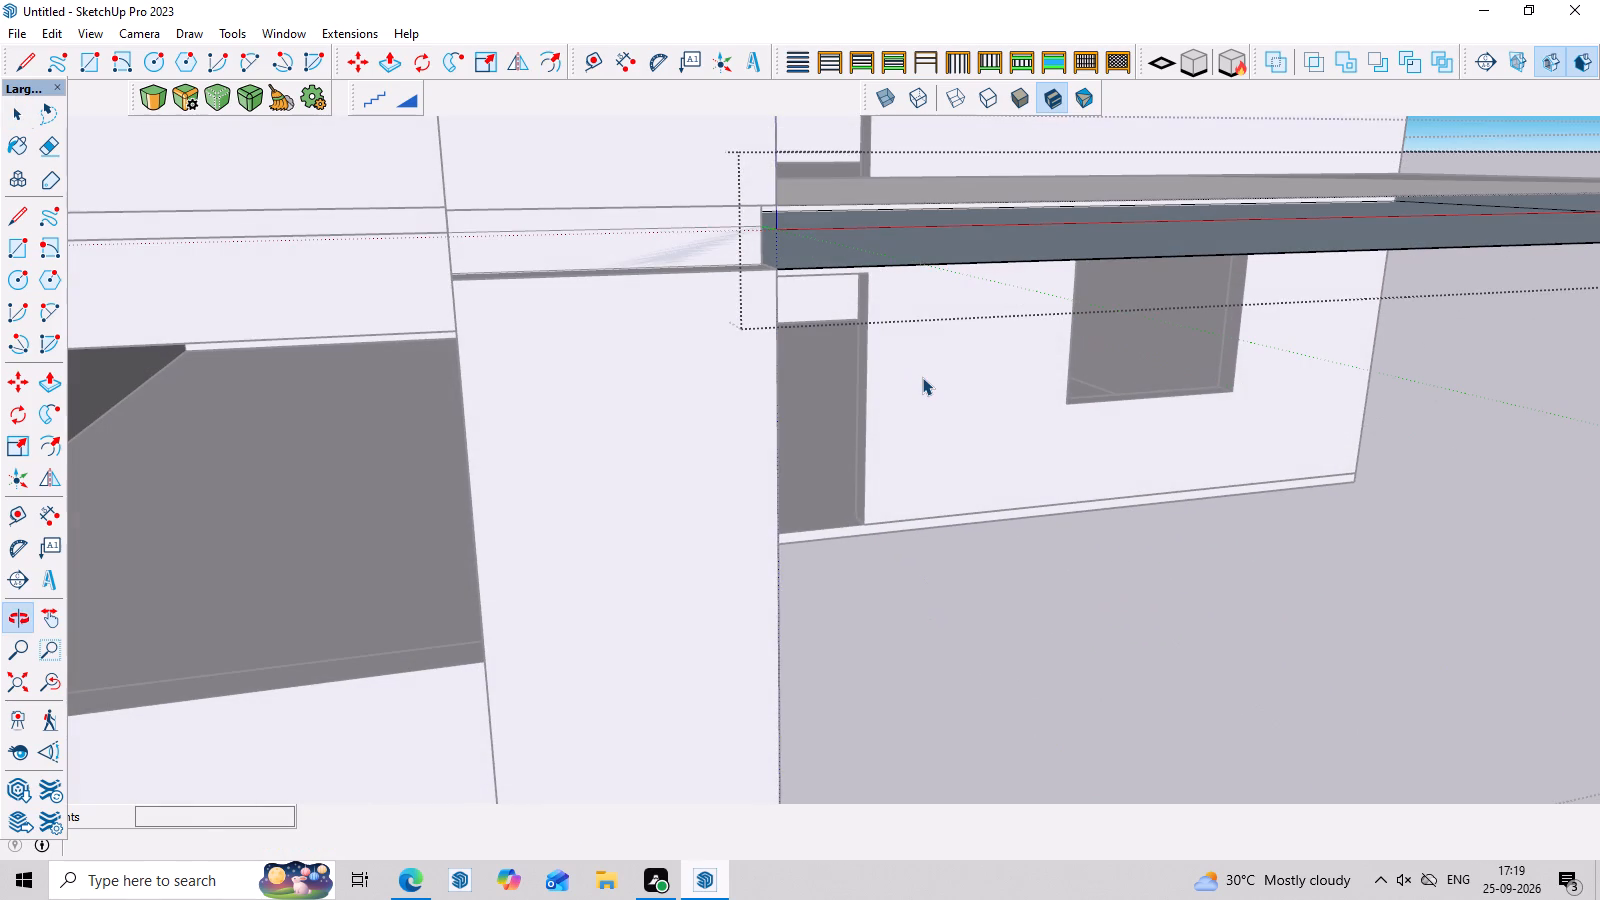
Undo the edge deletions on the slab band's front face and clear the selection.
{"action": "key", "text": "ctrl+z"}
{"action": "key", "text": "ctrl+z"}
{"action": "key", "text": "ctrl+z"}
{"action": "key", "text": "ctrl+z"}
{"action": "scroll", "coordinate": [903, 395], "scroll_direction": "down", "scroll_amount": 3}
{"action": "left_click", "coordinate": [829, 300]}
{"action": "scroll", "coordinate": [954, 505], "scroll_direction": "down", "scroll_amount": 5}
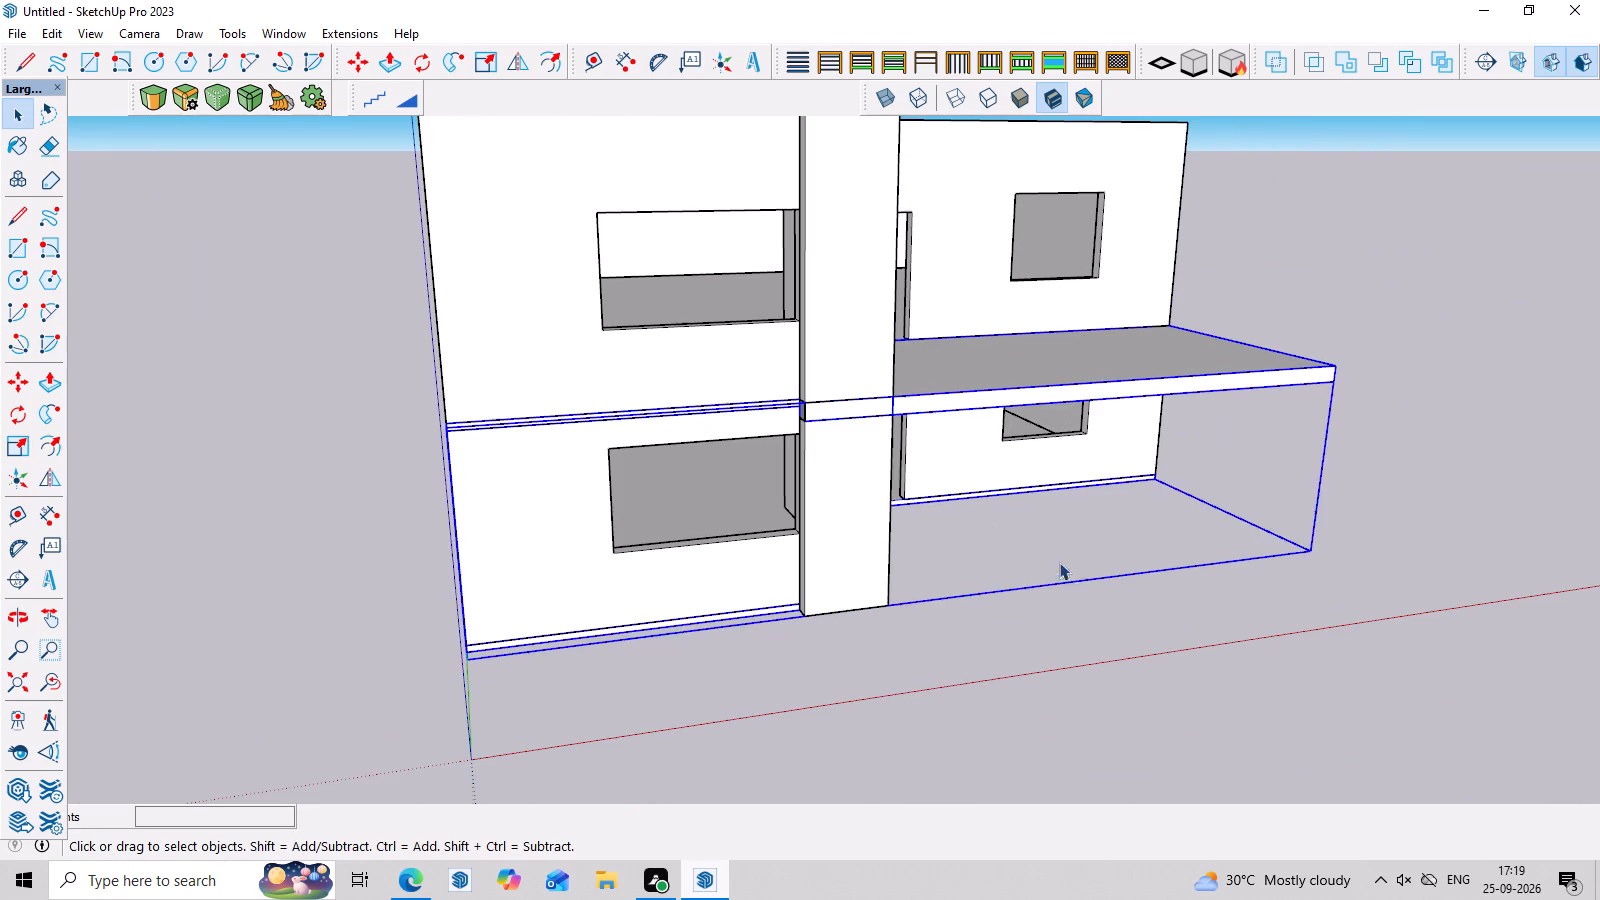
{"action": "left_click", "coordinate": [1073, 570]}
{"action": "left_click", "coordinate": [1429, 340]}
Open the pillar group, reverse the small face on its narrow side at slab level, and close the group.
{"action": "scroll", "coordinate": [1355, 427], "scroll_direction": "down", "scroll_amount": 3}
{"action": "middle_click_drag", "start_coordinate": [1347, 513], "coordinate": [1235, 376]}
{"action": "middle_click_drag", "start_coordinate": [1101, 357], "coordinate": [1031, 397]}
{"action": "scroll", "coordinate": [887, 449], "scroll_direction": "down", "scroll_amount": 1}
{"action": "scroll", "coordinate": [865, 458], "scroll_direction": "up", "scroll_amount": 7}
{"action": "middle_click_drag", "start_coordinate": [882, 335], "coordinate": [498, 529]}
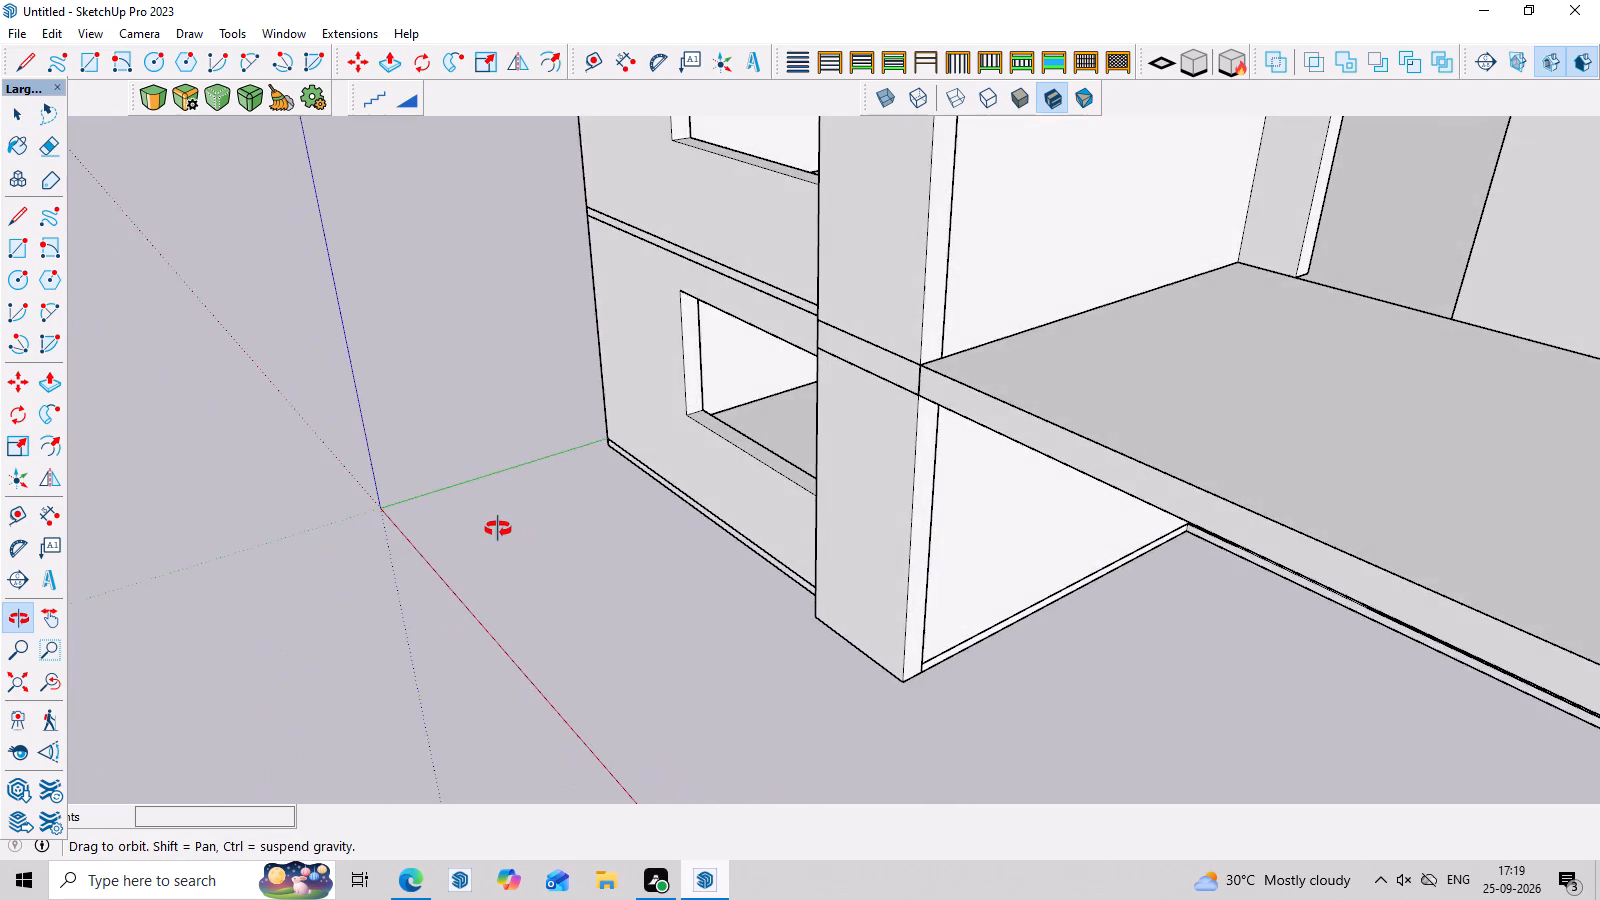
{"action": "middle_click_drag", "start_coordinate": [498, 529], "coordinate": [1254, 440]}
{"action": "scroll", "coordinate": [829, 339], "scroll_direction": "up", "scroll_amount": 4}
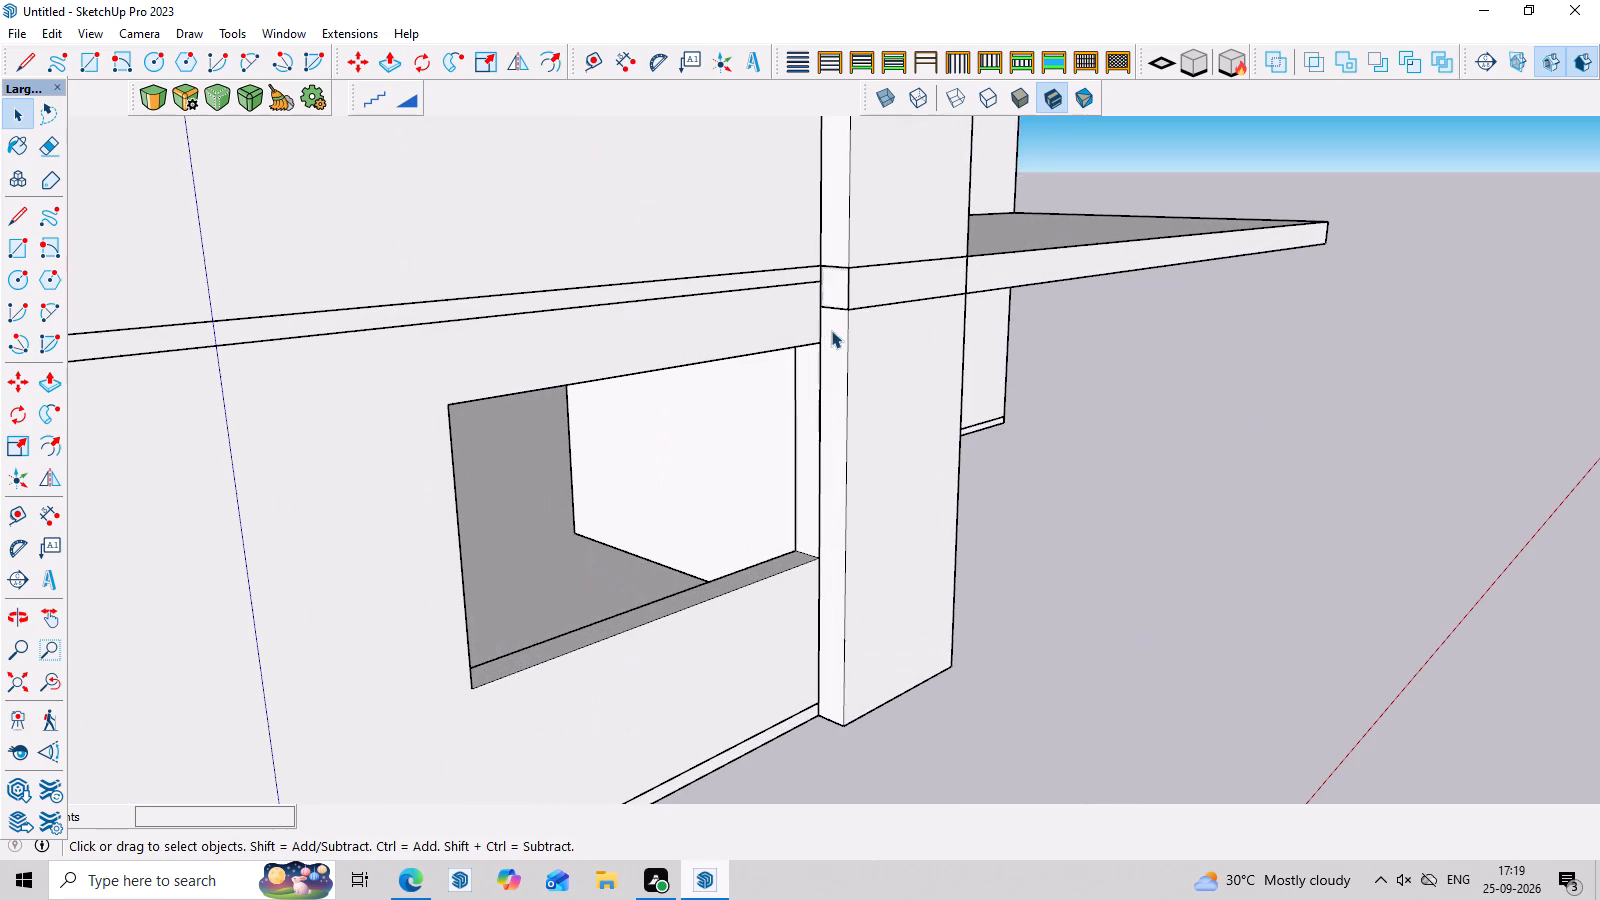
{"action": "left_click", "coordinate": [843, 292]}
{"action": "left_click", "coordinate": [828, 296]}
{"action": "double_click", "coordinate": [836, 306]}
{"action": "double_click", "coordinate": [842, 279]}
{"action": "right_click", "coordinate": [842, 279]}
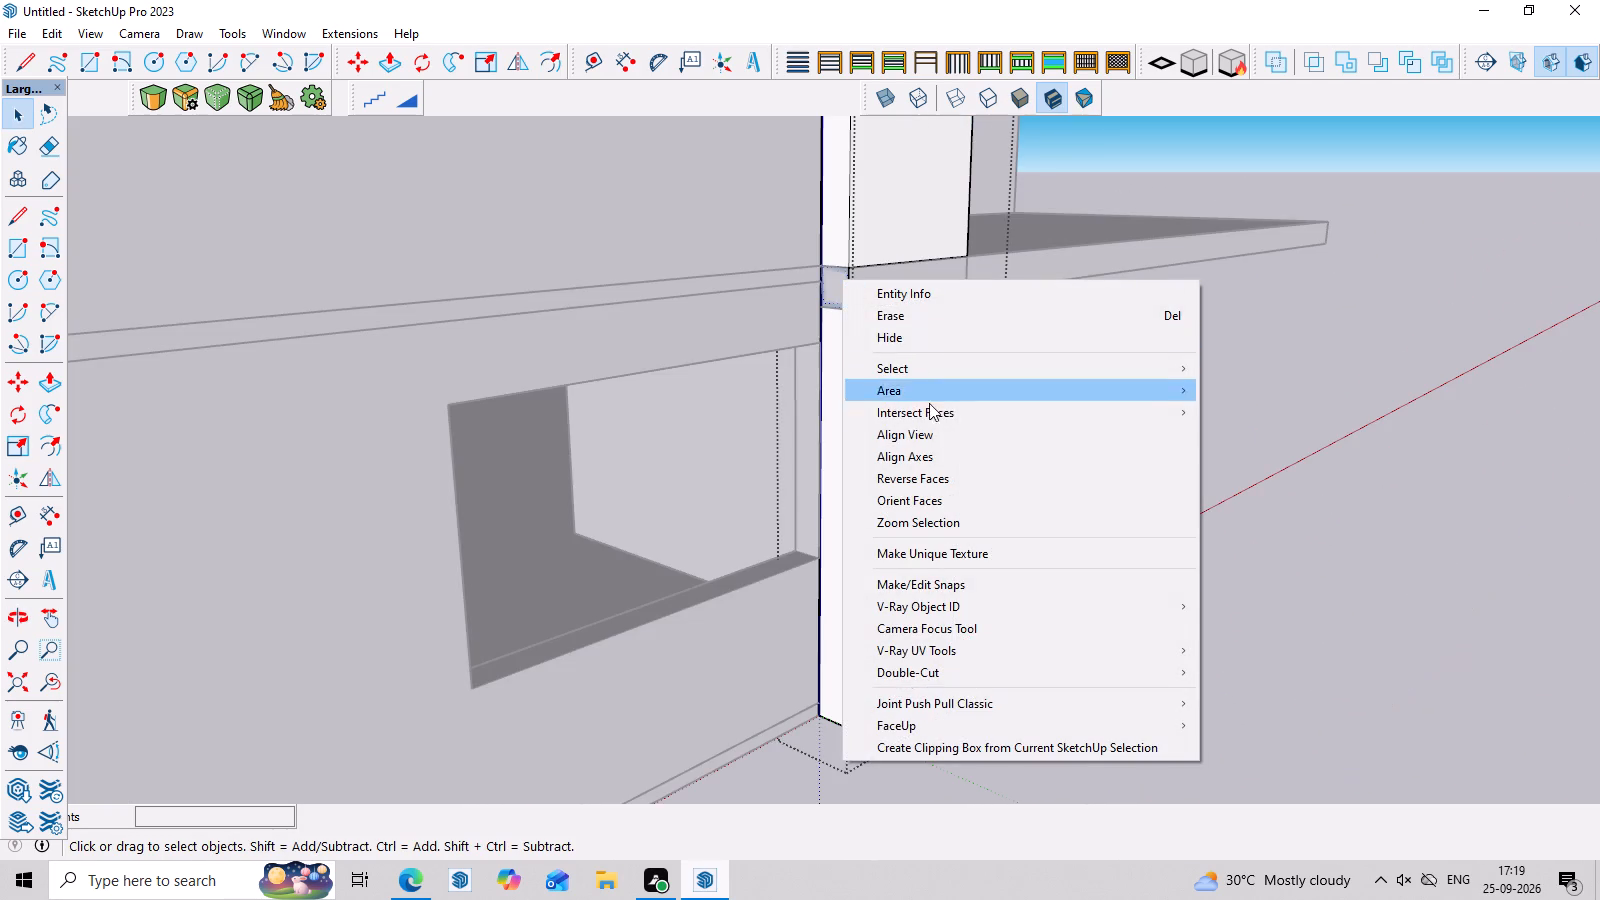
{"action": "left_click", "coordinate": [935, 476]}
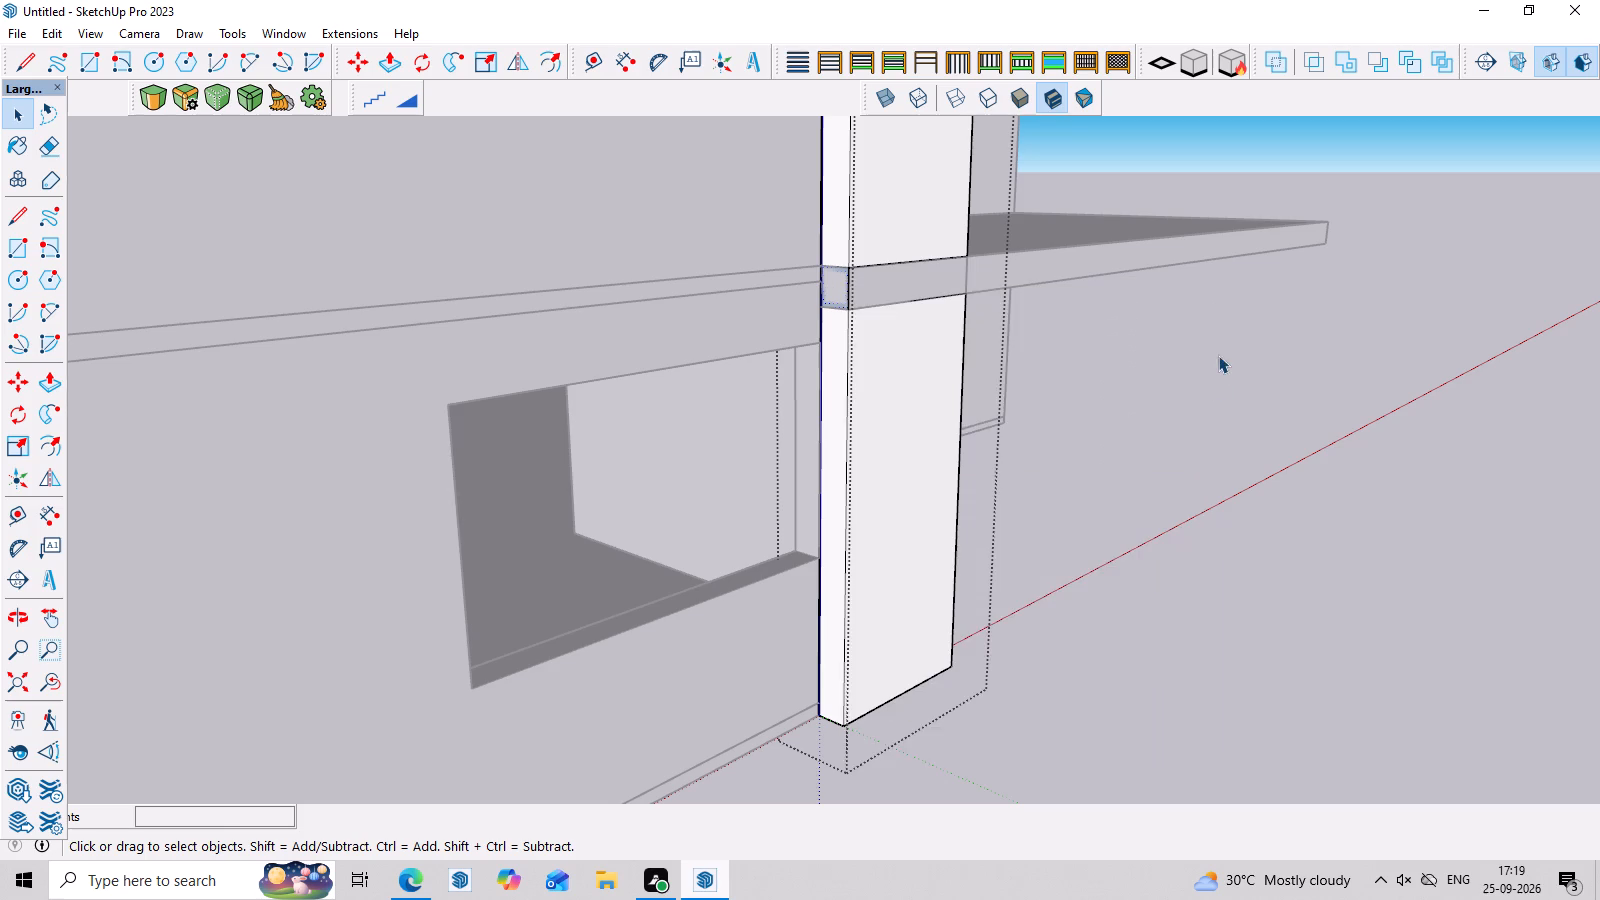
{"action": "left_click", "coordinate": [1218, 355]}
{"action": "key", "text": "space"}
Examine the pillar and the projecting slab band from the front and from above.
{"action": "scroll", "coordinate": [1041, 435], "scroll_direction": "down", "scroll_amount": 13}
{"action": "middle_click_drag", "start_coordinate": [912, 463], "coordinate": [752, 476]}
{"action": "scroll", "coordinate": [743, 479], "scroll_direction": "up", "scroll_amount": 4}
{"action": "middle_click_drag", "start_coordinate": [926, 473], "coordinate": [795, 466]}
{"action": "scroll", "coordinate": [777, 462], "scroll_direction": "down", "scroll_amount": 7}
{"action": "middle_click_drag", "start_coordinate": [1052, 394], "coordinate": [1047, 313]}
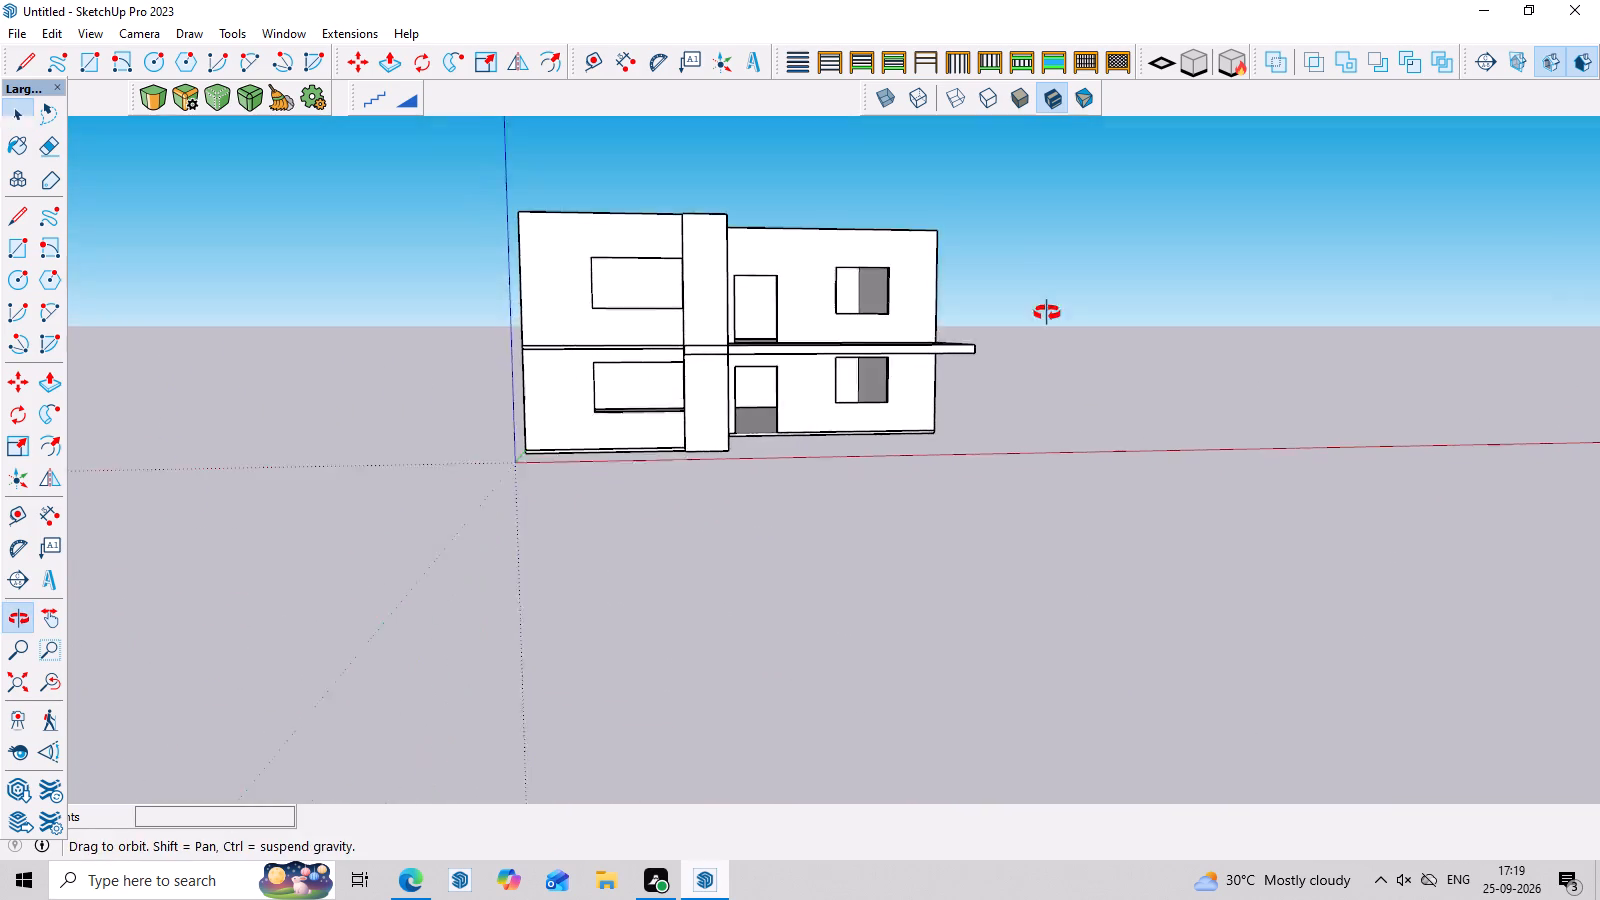
{"action": "middle_click_drag", "start_coordinate": [1047, 313], "coordinate": [1046, 310]}
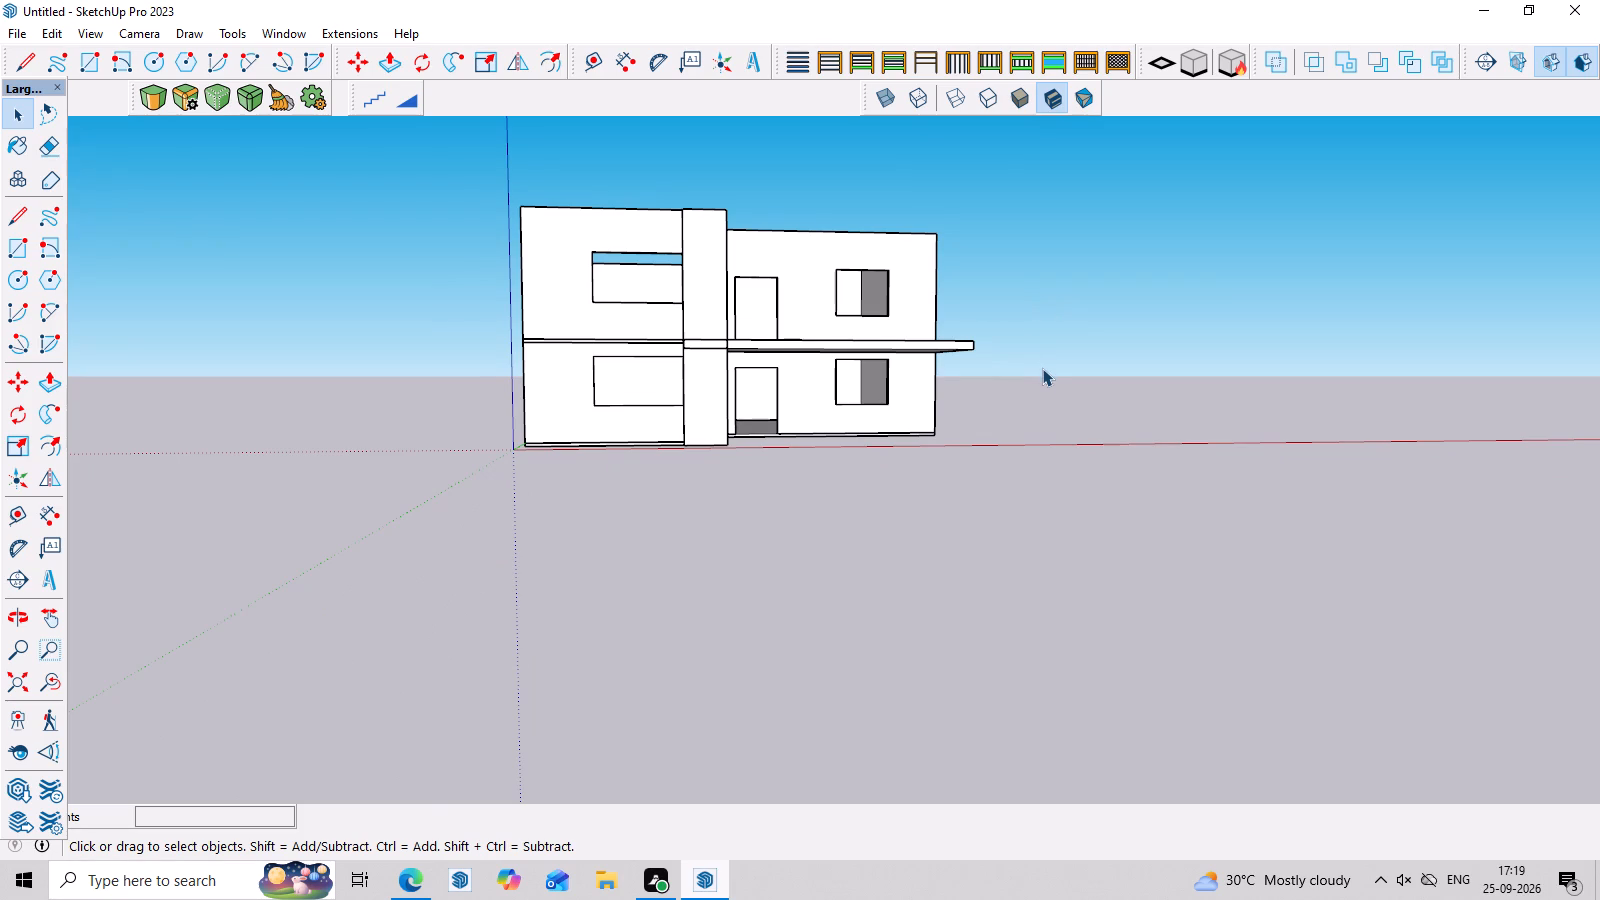
{"action": "middle_click_drag", "start_coordinate": [728, 244], "coordinate": [687, 548]}
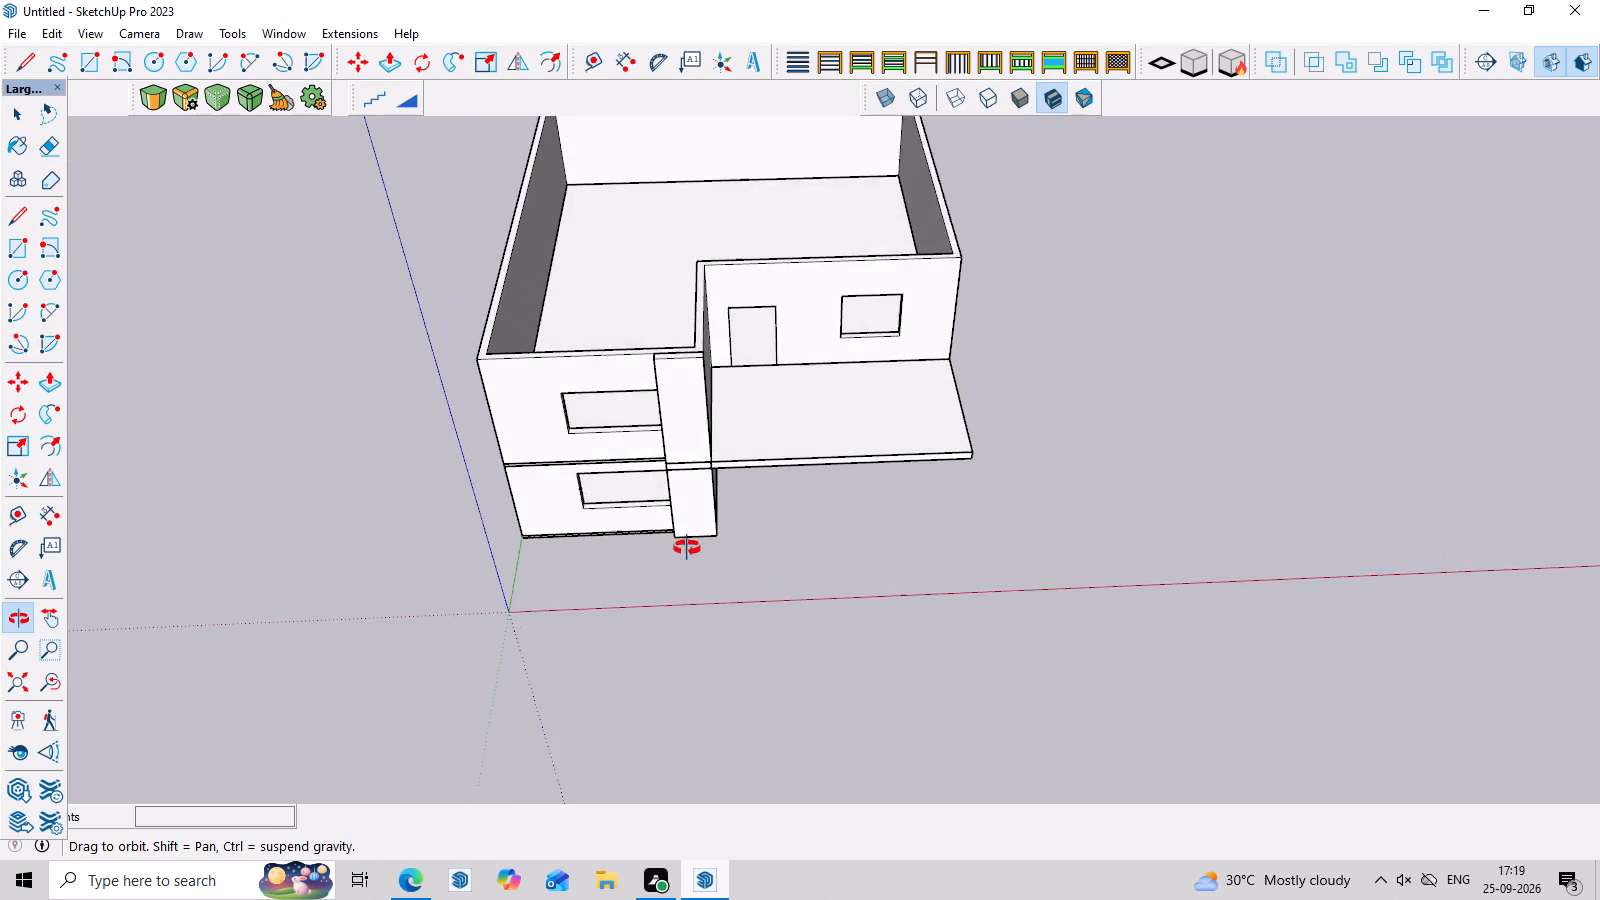
{"action": "middle_click_drag", "start_coordinate": [687, 548], "coordinate": [687, 550]}
{"action": "middle_click_drag", "start_coordinate": [687, 540], "coordinate": [725, 387]}
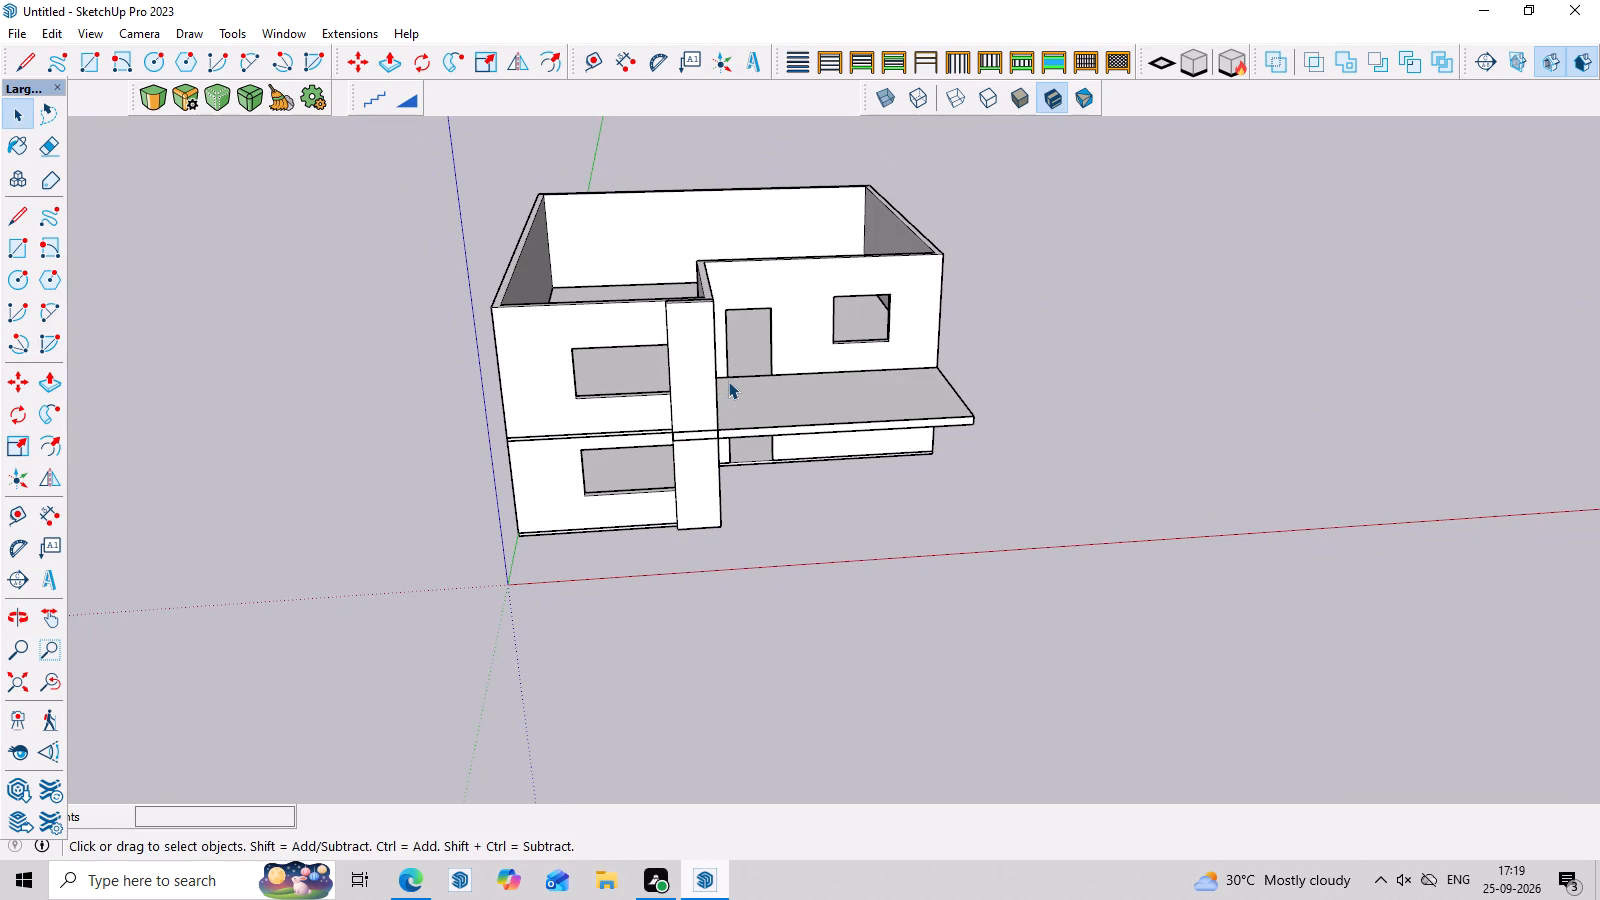
Draw a narrow horizontal rectangle about 26' by 10" from the pillar's top corner, running out above the projecting slab.
{"action": "middle_click_drag", "start_coordinate": [683, 308], "coordinate": [660, 444]}
{"action": "scroll", "coordinate": [689, 380], "scroll_direction": "up", "scroll_amount": 7}
{"action": "key", "text": "r"}
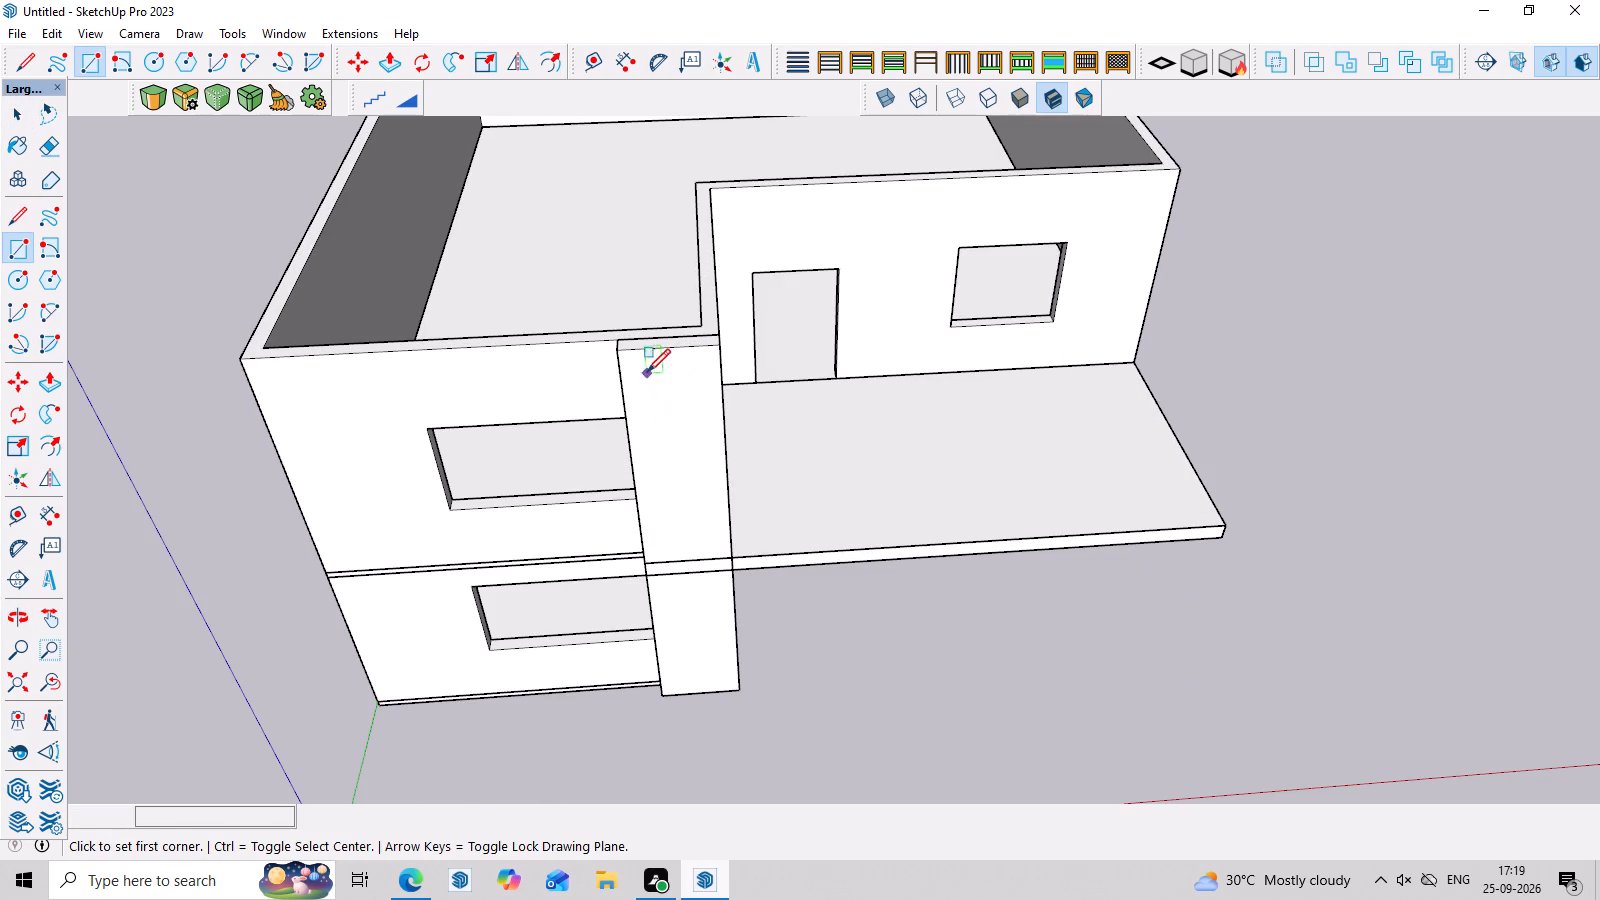
{"action": "left_click", "coordinate": [622, 353]}
{"action": "left_click", "coordinate": [622, 336]}
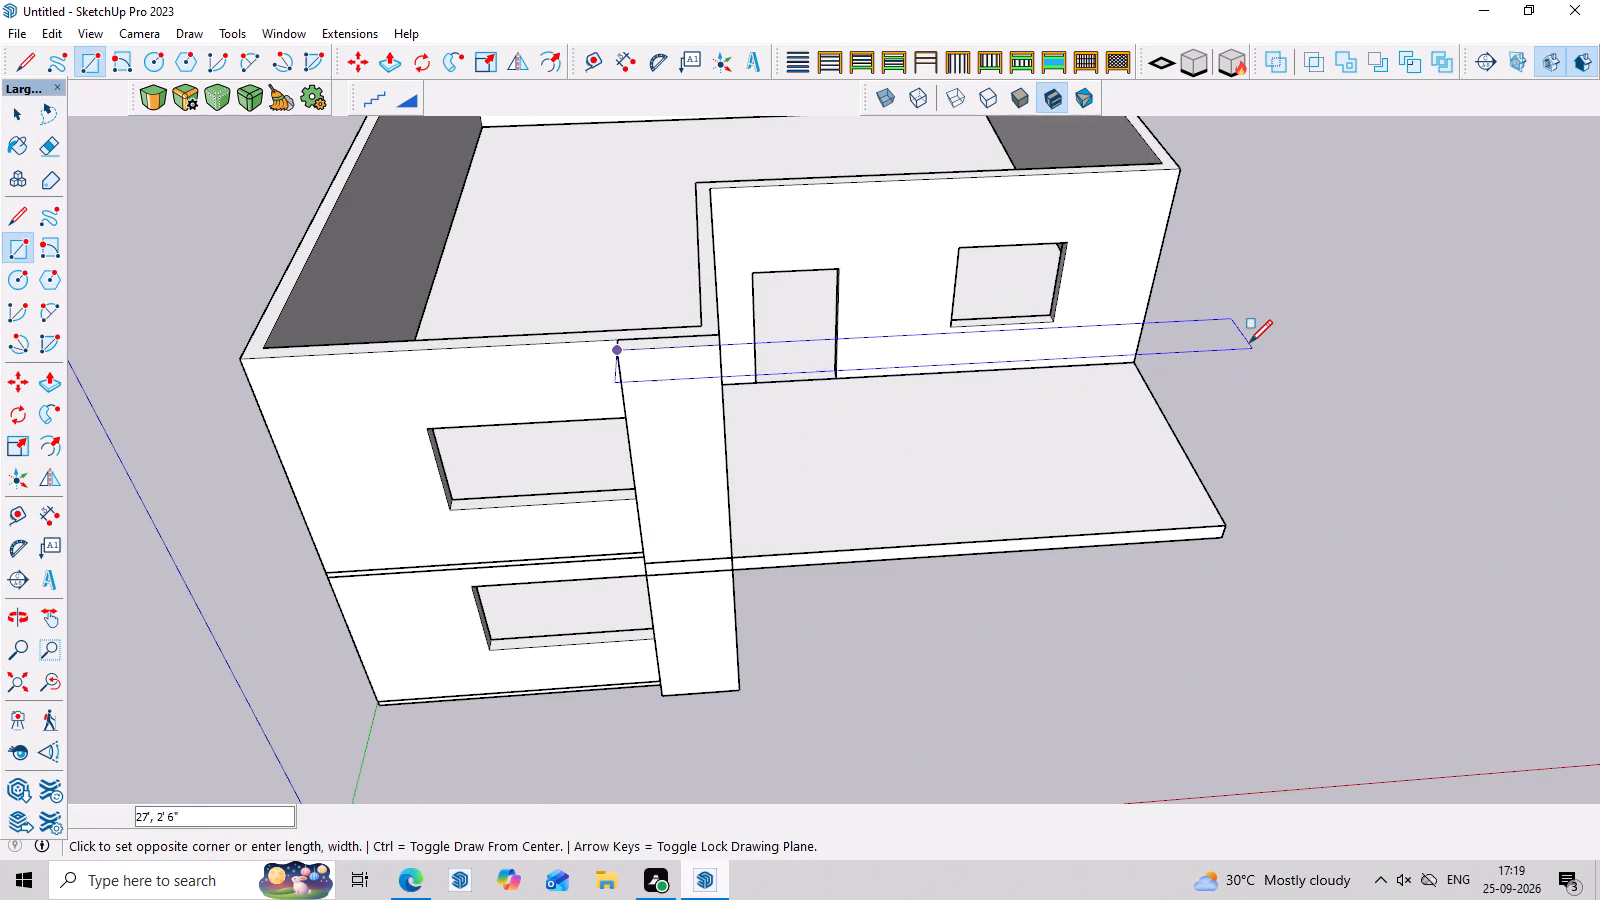
{"action": "scroll", "coordinate": [505, 300], "scroll_direction": "up", "scroll_amount": 3}
{"action": "scroll", "coordinate": [789, 348], "scroll_direction": "up", "scroll_amount": 3}
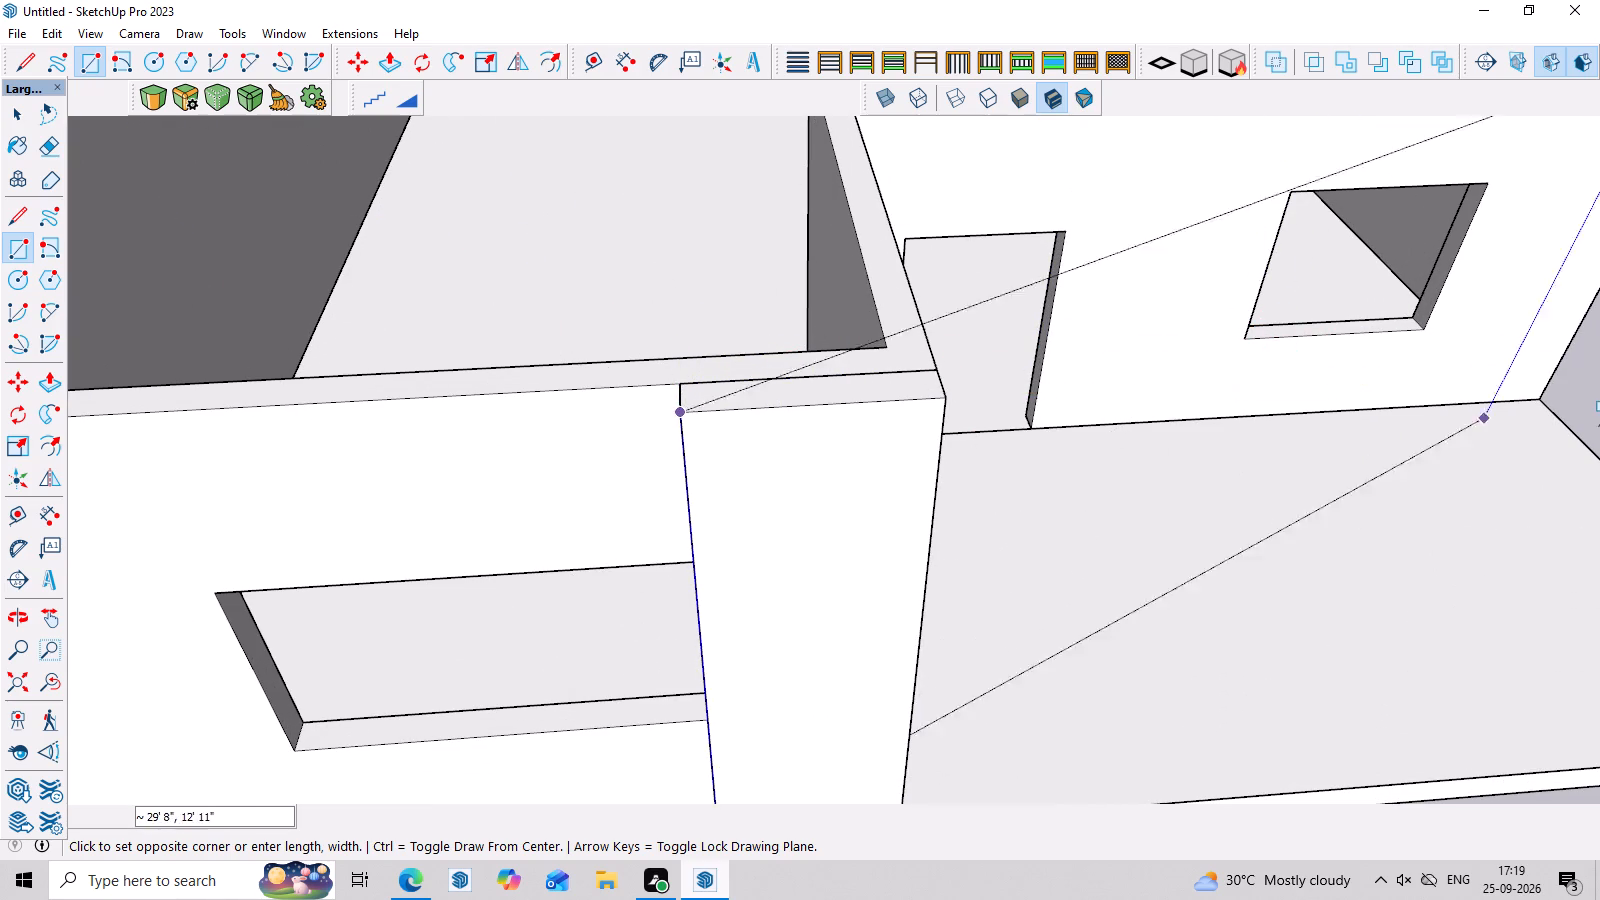
{"action": "scroll", "coordinate": [1593, 439], "scroll_direction": "down", "scroll_amount": 8}
{"action": "scroll", "coordinate": [1277, 351], "scroll_direction": "down", "scroll_amount": 7}
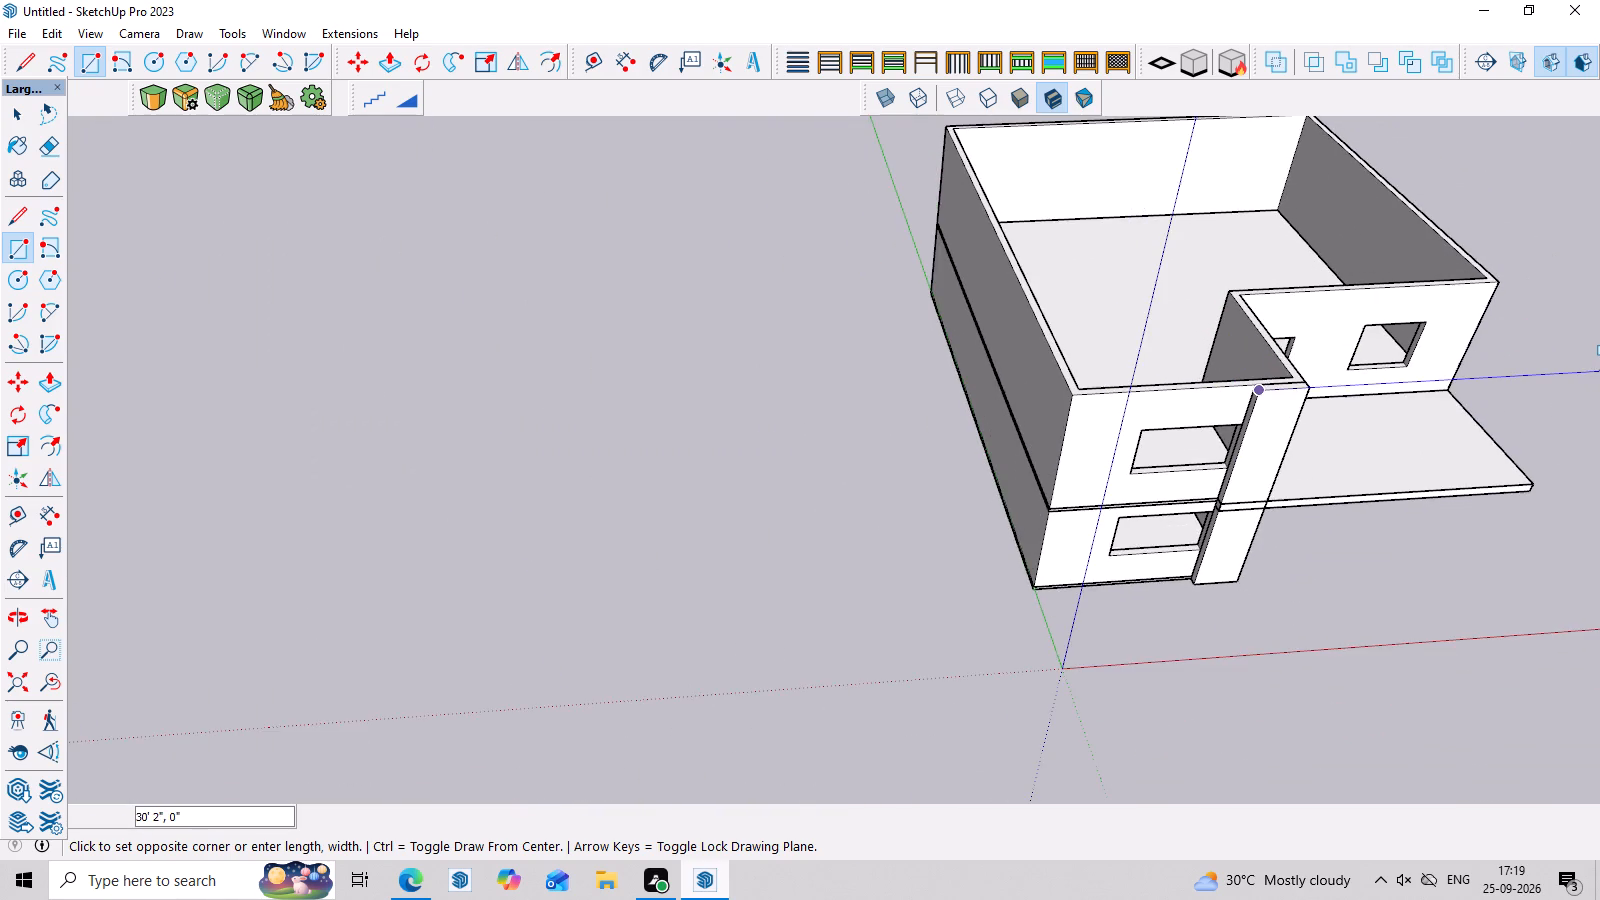
{"action": "scroll", "coordinate": [1599, 370], "scroll_direction": "up", "scroll_amount": 2}
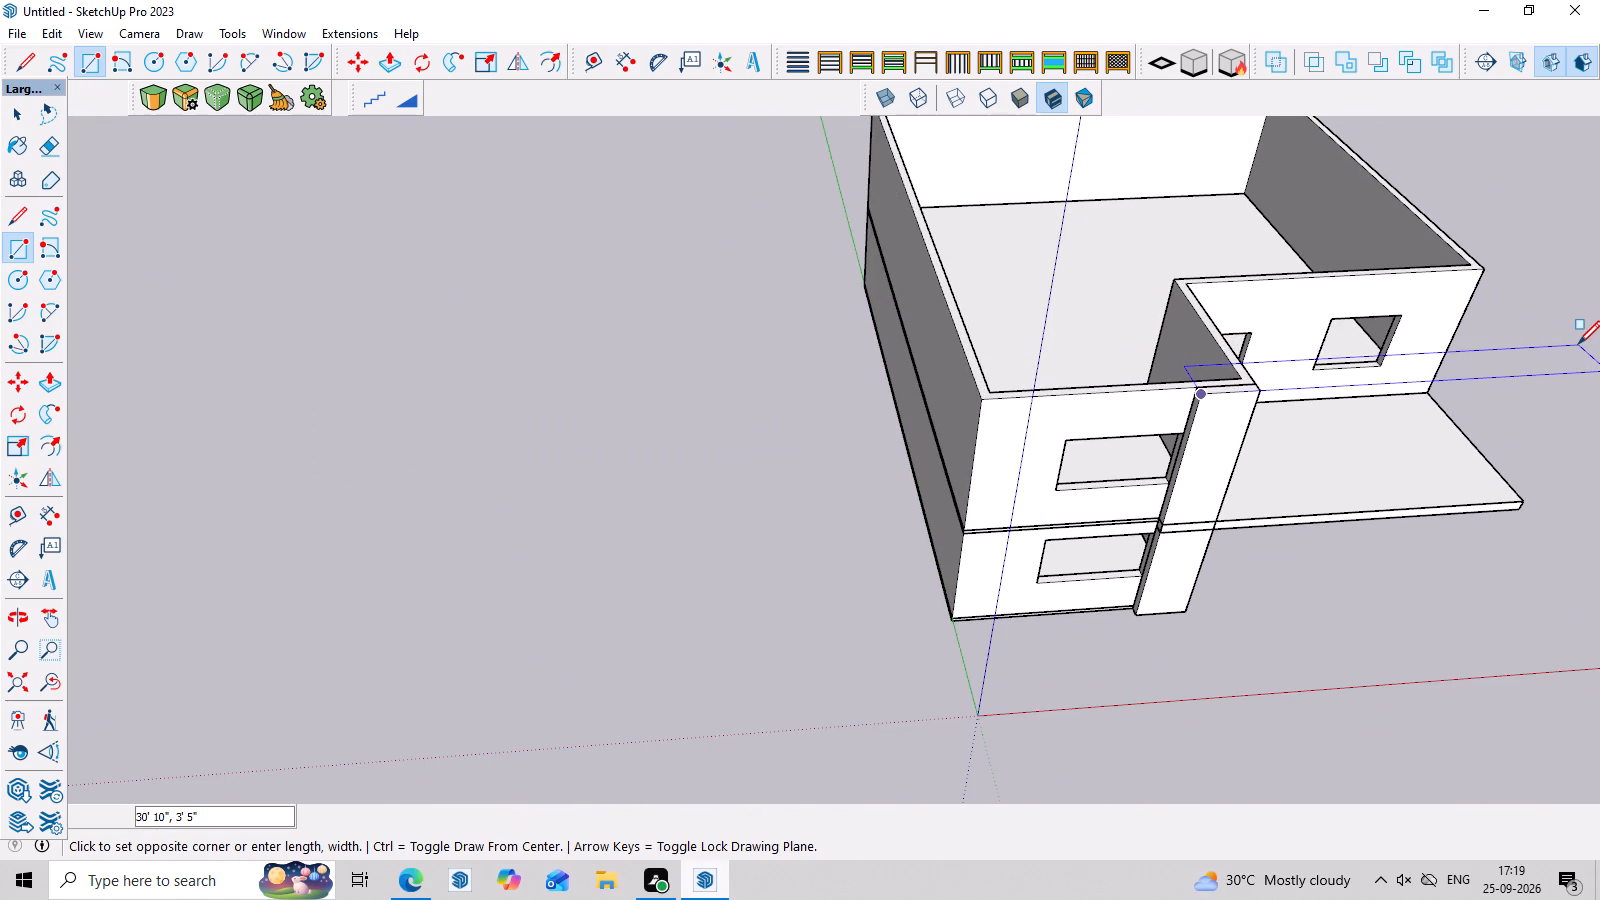
{"action": "scroll", "coordinate": [1578, 344], "scroll_direction": "up", "scroll_amount": 7}
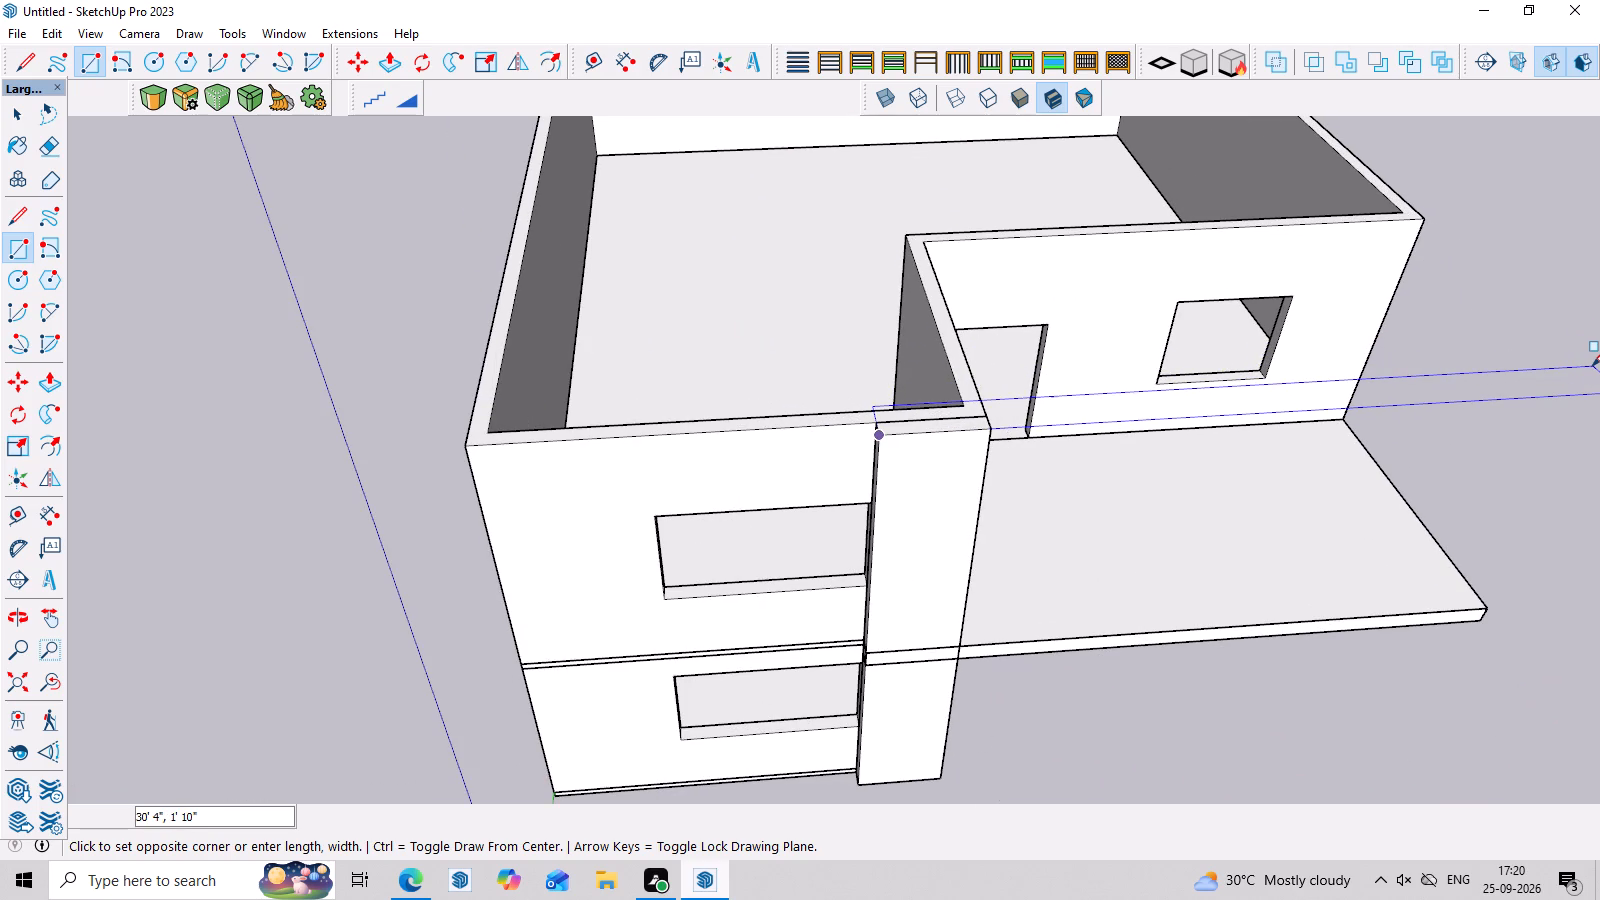
{"action": "scroll", "coordinate": [1592, 368], "scroll_direction": "up", "scroll_amount": 4}
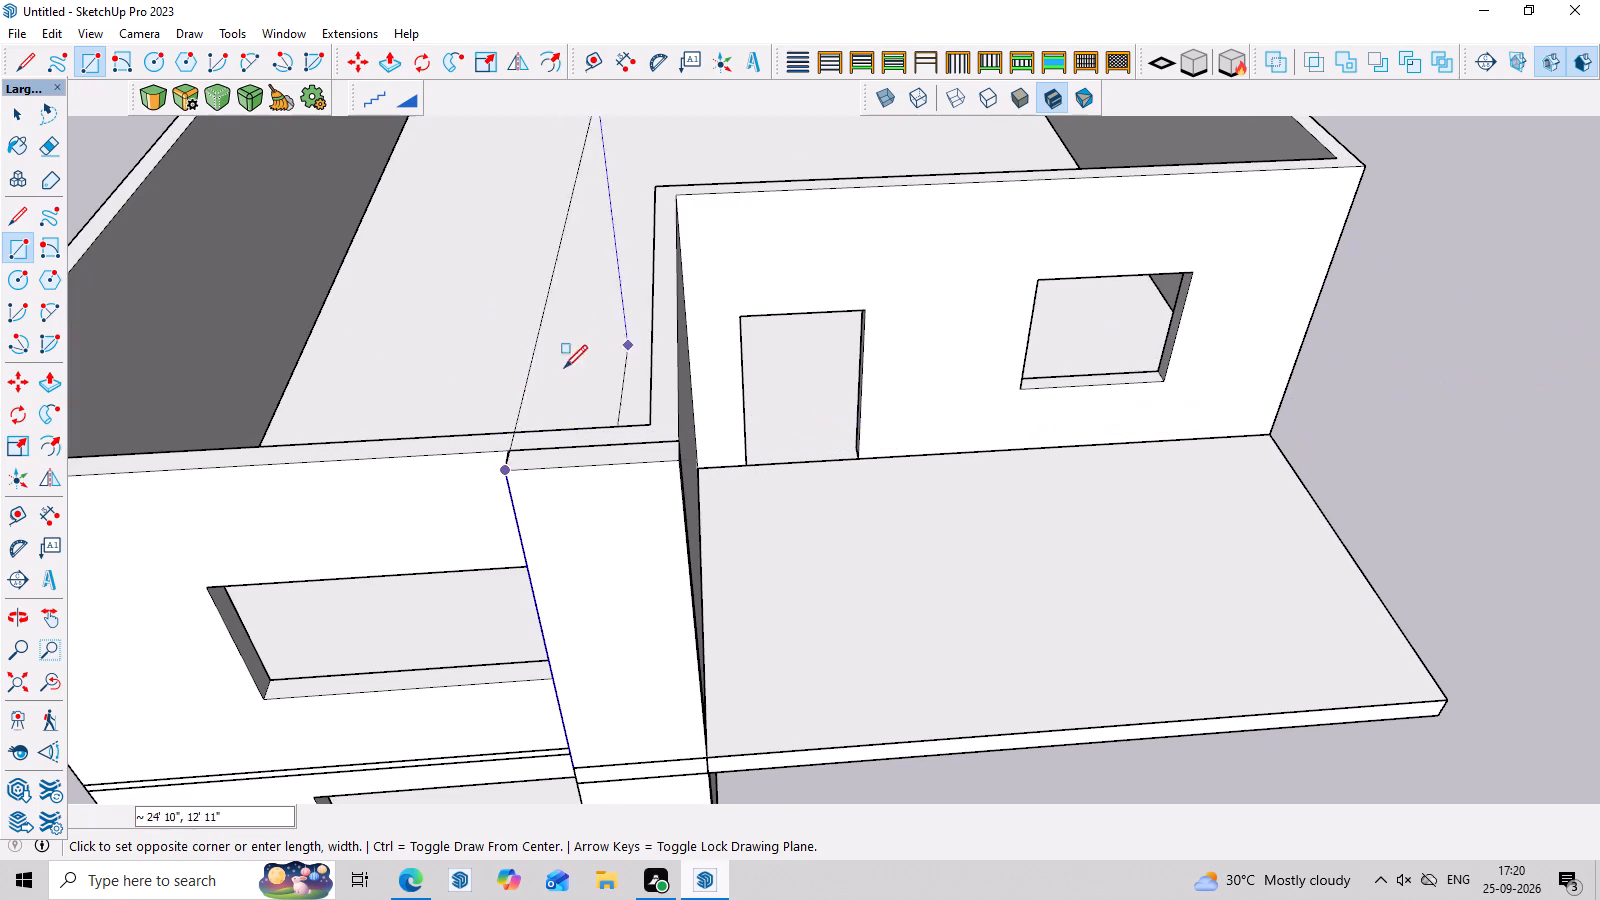
{"action": "left_click", "coordinate": [509, 450]}
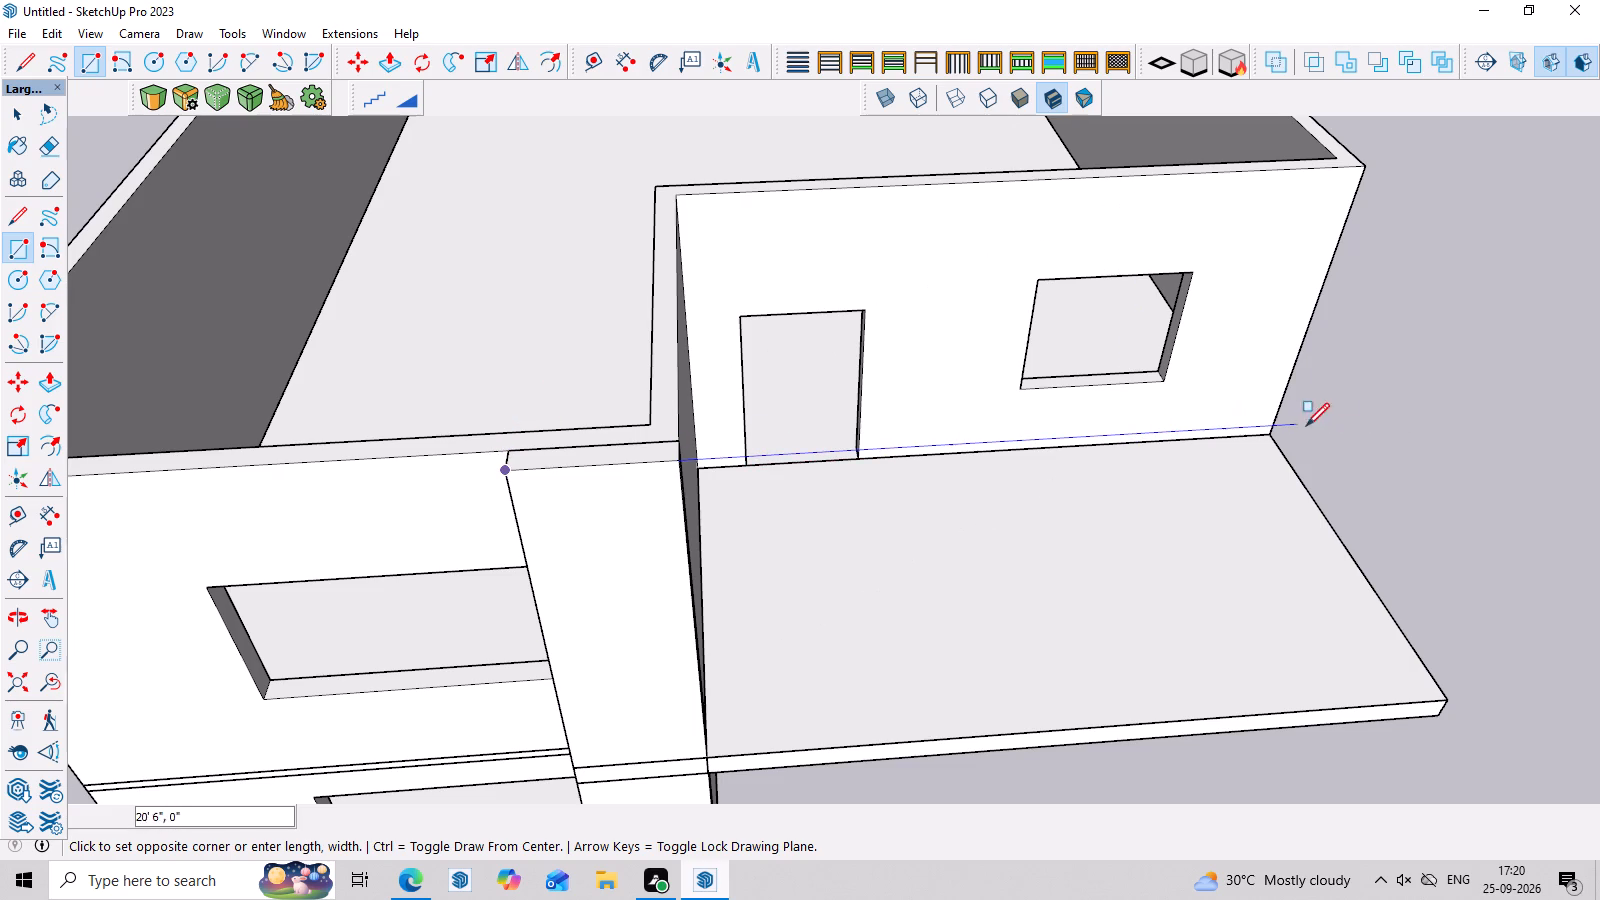
{"action": "left_click", "coordinate": [1469, 392]}
Examine the narrow rectangle's alignment with the pillar top, the upper-floor walls and the projecting slab.
{"action": "middle_click_drag", "start_coordinate": [1475, 461], "coordinate": [1153, 206]}
{"action": "scroll", "coordinate": [1103, 248], "scroll_direction": "down", "scroll_amount": 4}
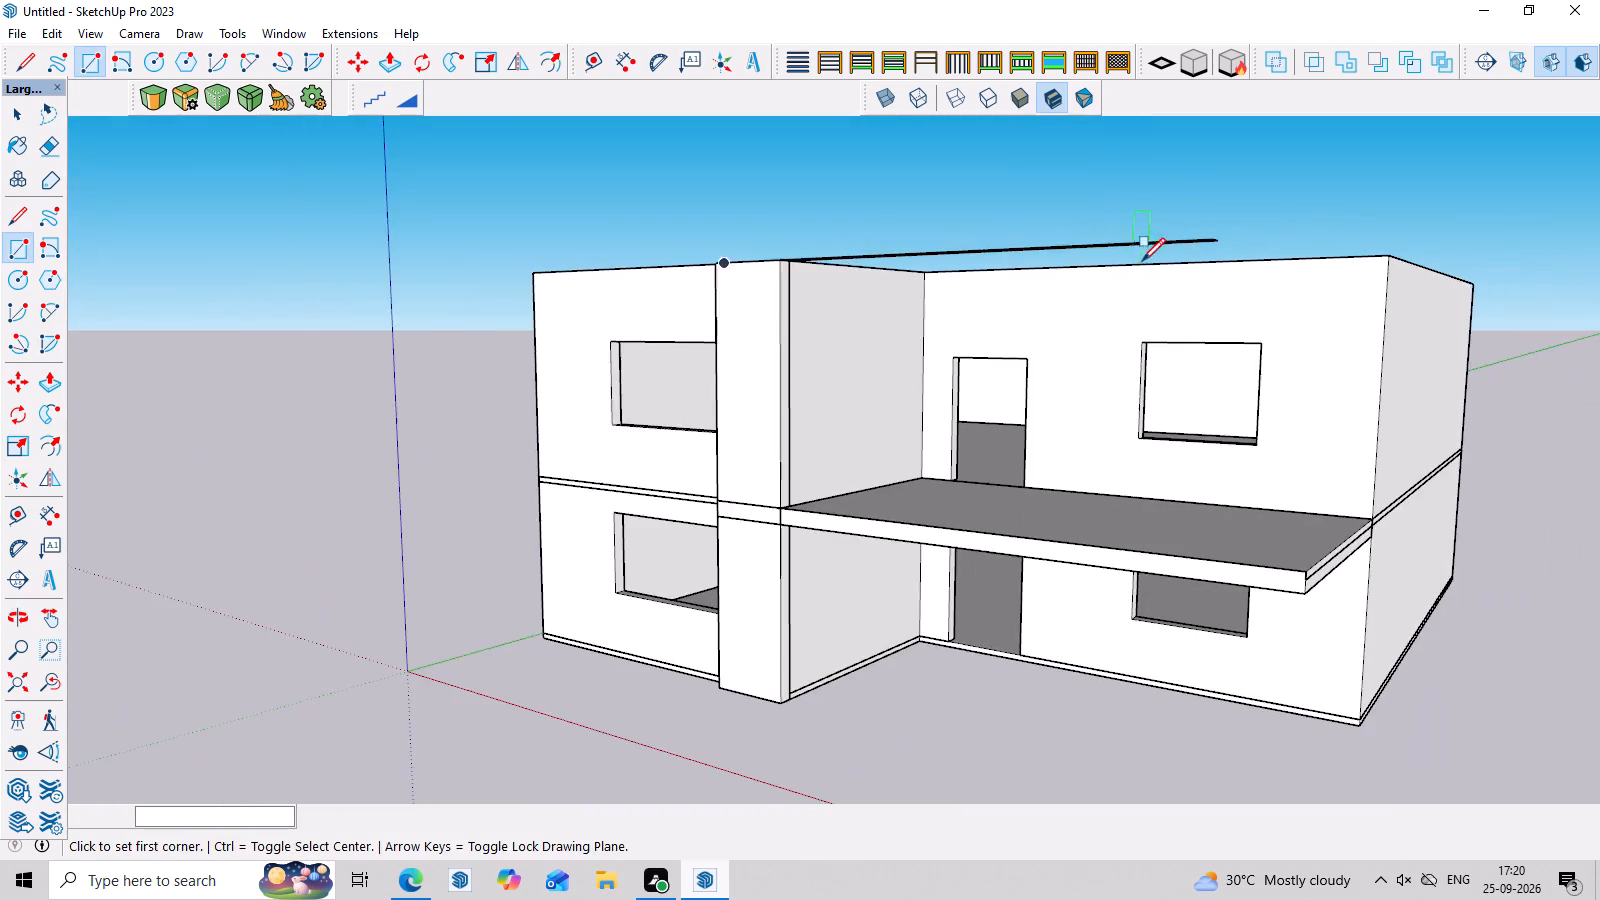
{"action": "middle_click_drag", "start_coordinate": [1144, 264], "coordinate": [1231, 554]}
{"action": "scroll", "coordinate": [1389, 640], "scroll_direction": "up", "scroll_amount": 3}
{"action": "middle_click_drag", "start_coordinate": [1395, 678], "coordinate": [1513, 553]}
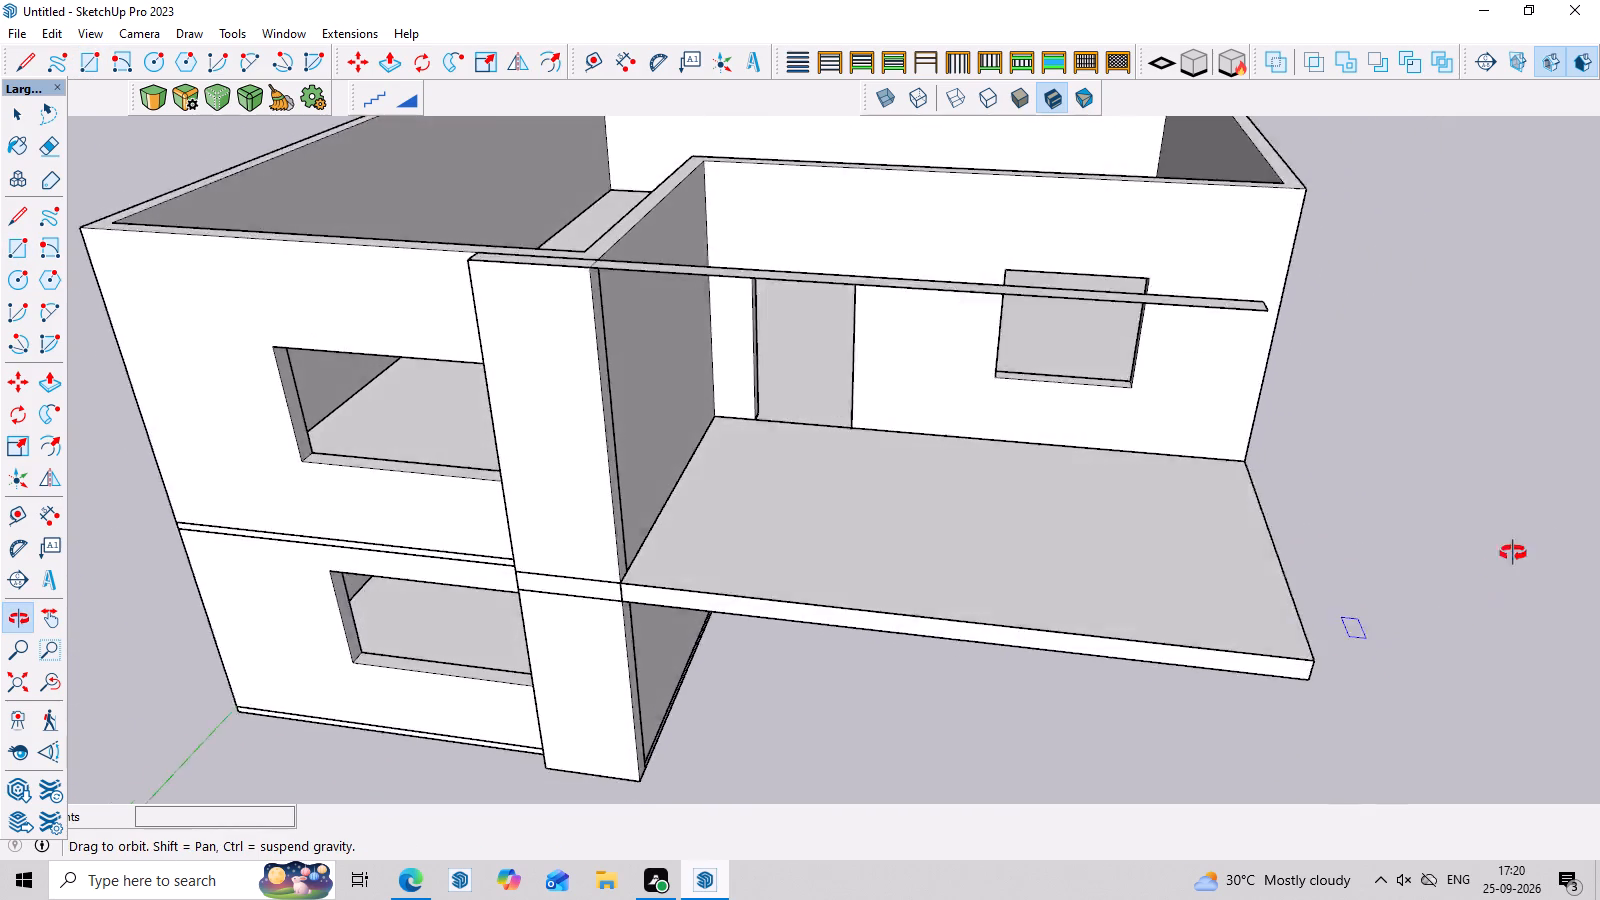
{"action": "middle_click_drag", "start_coordinate": [1513, 553], "coordinate": [1599, 463]}
{"action": "scroll", "coordinate": [1104, 361], "scroll_direction": "up", "scroll_amount": 4}
{"action": "middle_click_drag", "start_coordinate": [896, 306], "coordinate": [939, 450]}
{"action": "scroll", "coordinate": [935, 426], "scroll_direction": "down", "scroll_amount": 4}
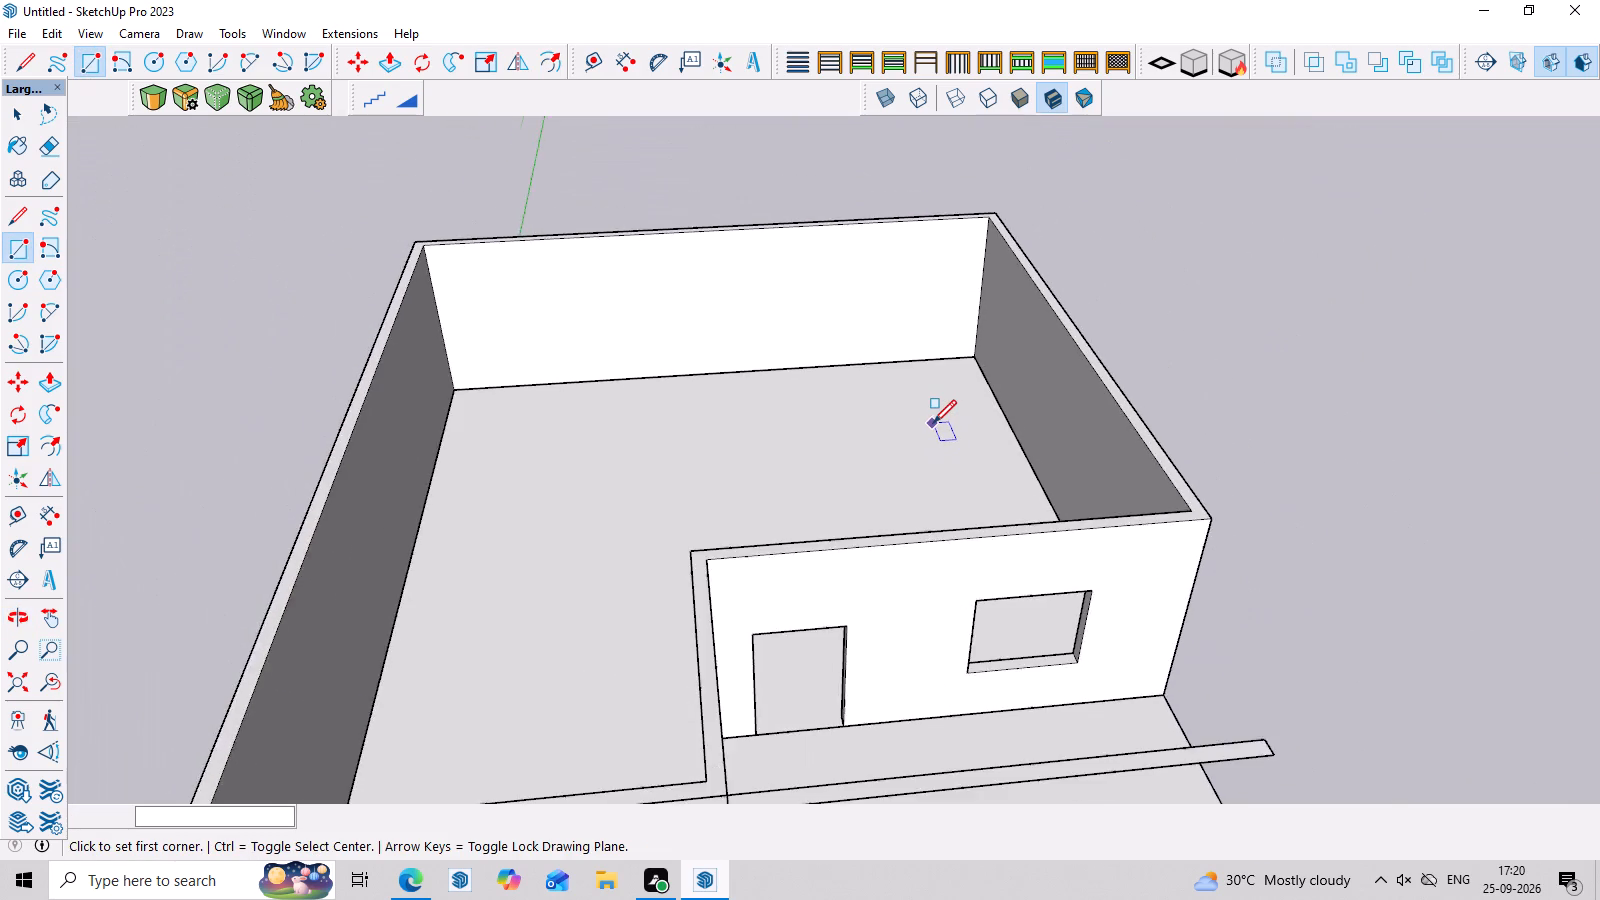
{"action": "scroll", "coordinate": [932, 423], "scroll_direction": "down", "scroll_amount": 3}
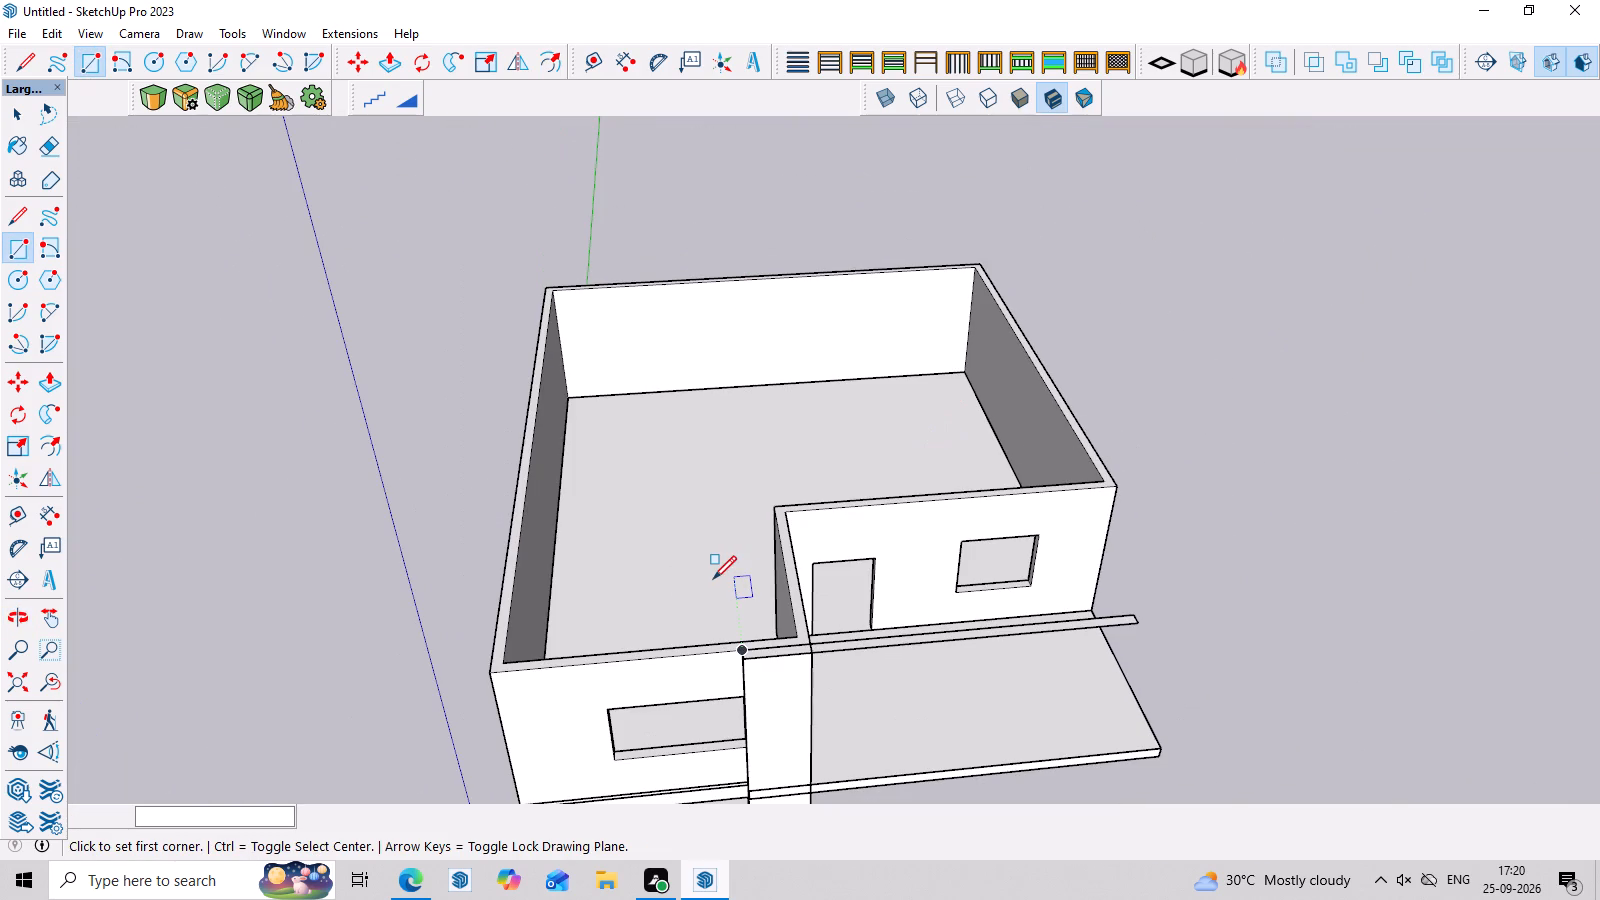
{"action": "scroll", "coordinate": [587, 381], "scroll_direction": "down", "scroll_amount": 3}
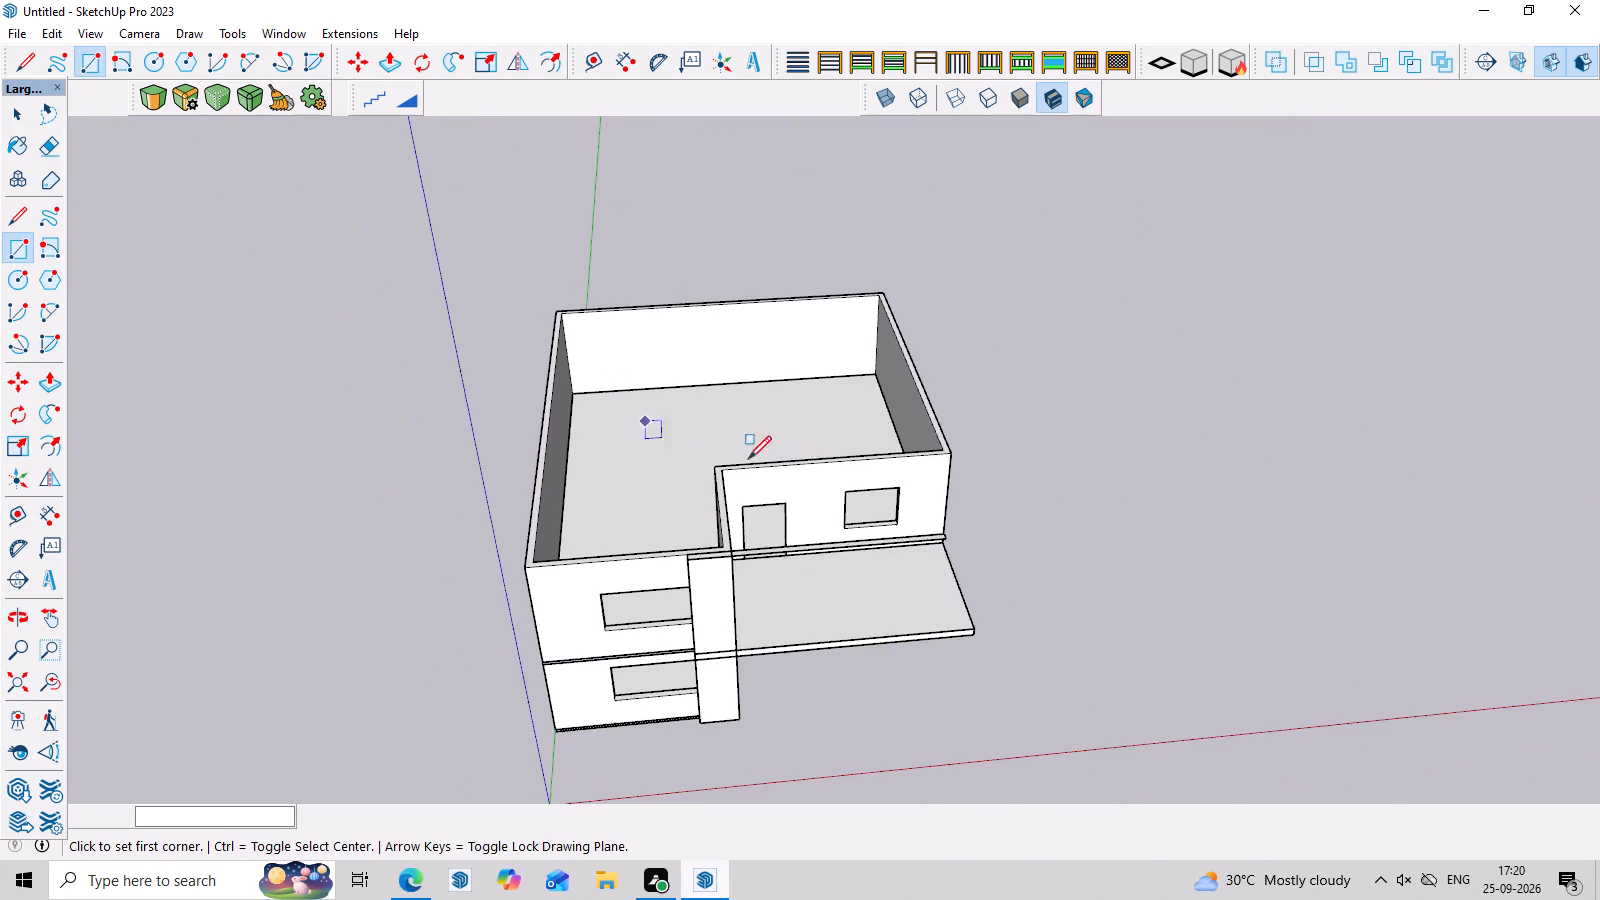
{"action": "middle_click_drag", "start_coordinate": [828, 562], "coordinate": [840, 716]}
{"action": "scroll", "coordinate": [857, 651], "scroll_direction": "up", "scroll_amount": 4}
{"action": "middle_click_drag", "start_coordinate": [874, 592], "coordinate": [840, 367]}
{"action": "scroll", "coordinate": [929, 440], "scroll_direction": "up", "scroll_amount": 3}
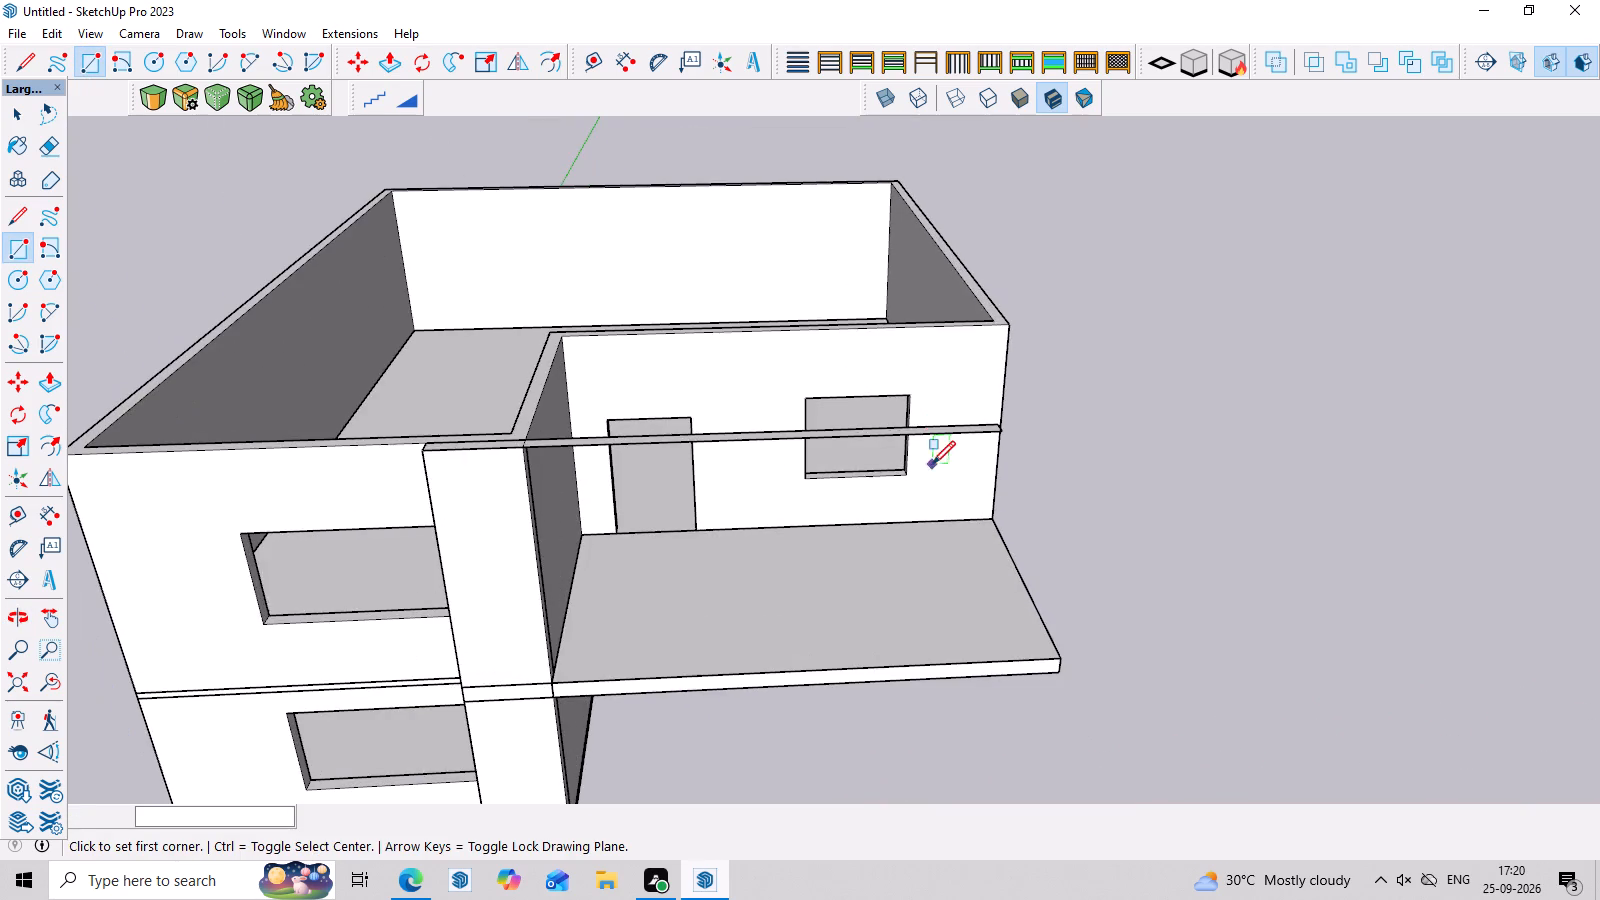
{"action": "middle_click_drag", "start_coordinate": [934, 457], "coordinate": [966, 403]}
{"action": "scroll", "coordinate": [424, 407], "scroll_direction": "up", "scroll_amount": 4}
{"action": "middle_click_drag", "start_coordinate": [609, 459], "coordinate": [606, 665]}
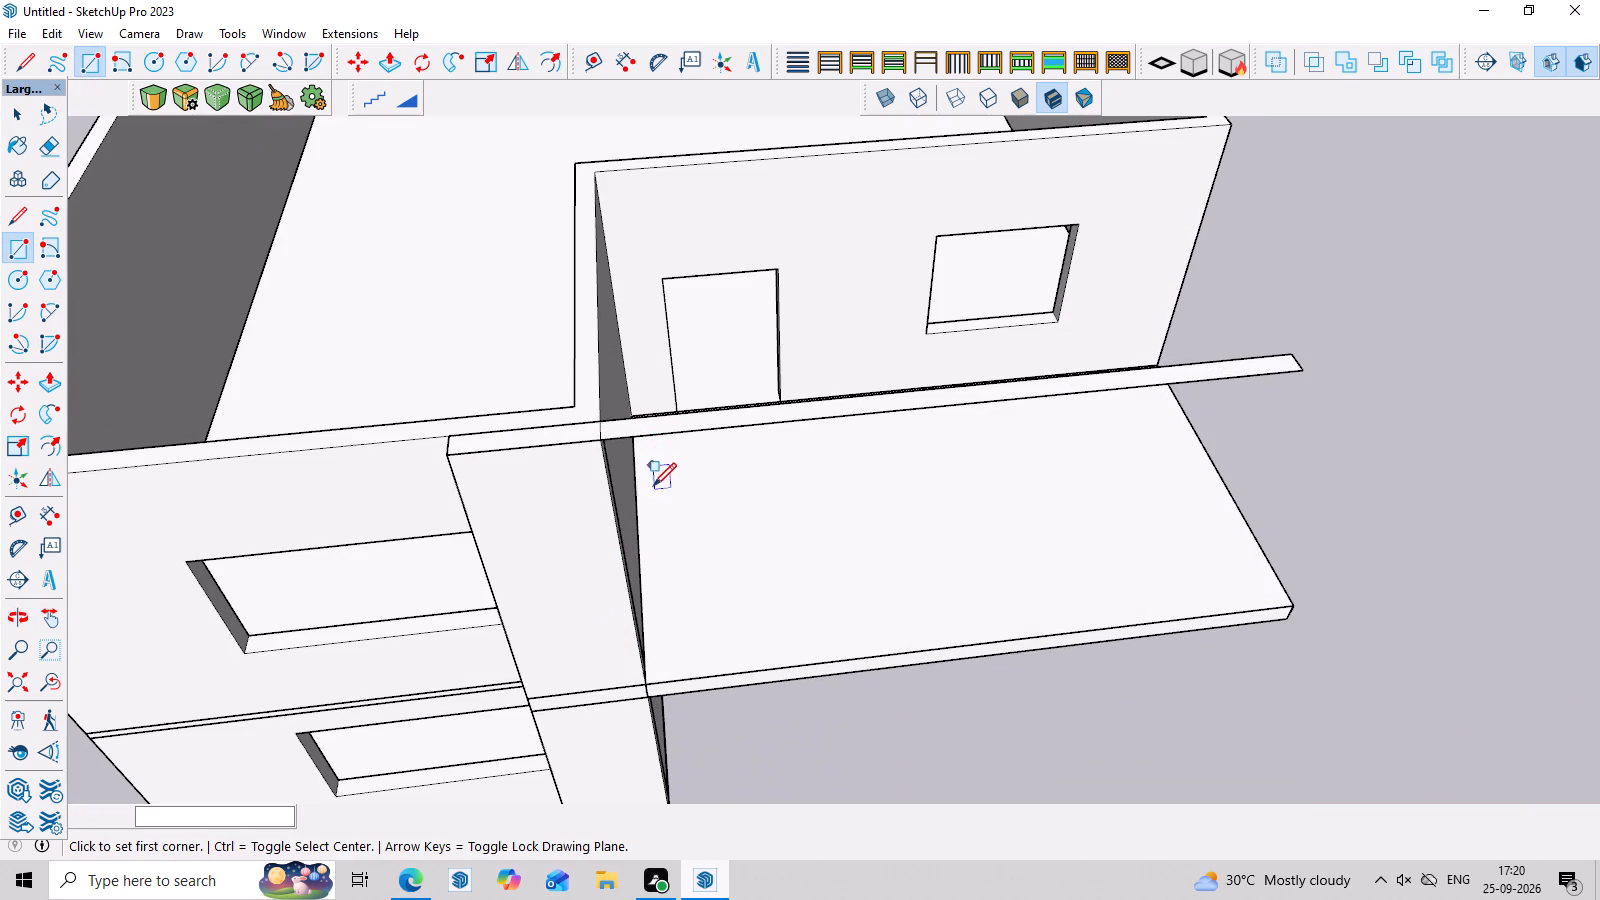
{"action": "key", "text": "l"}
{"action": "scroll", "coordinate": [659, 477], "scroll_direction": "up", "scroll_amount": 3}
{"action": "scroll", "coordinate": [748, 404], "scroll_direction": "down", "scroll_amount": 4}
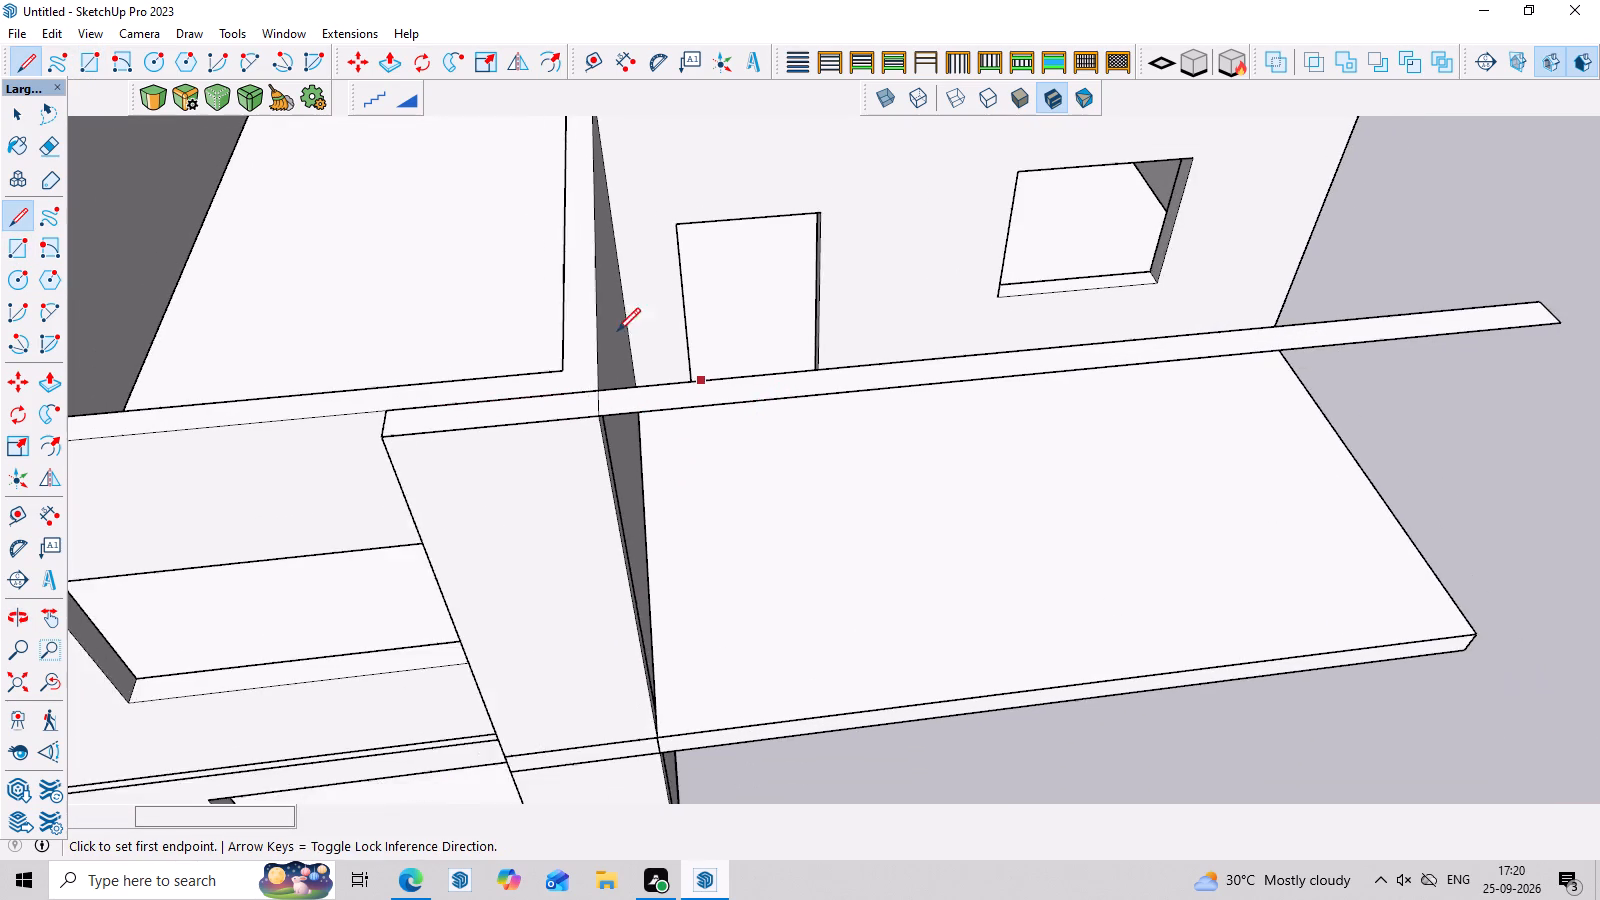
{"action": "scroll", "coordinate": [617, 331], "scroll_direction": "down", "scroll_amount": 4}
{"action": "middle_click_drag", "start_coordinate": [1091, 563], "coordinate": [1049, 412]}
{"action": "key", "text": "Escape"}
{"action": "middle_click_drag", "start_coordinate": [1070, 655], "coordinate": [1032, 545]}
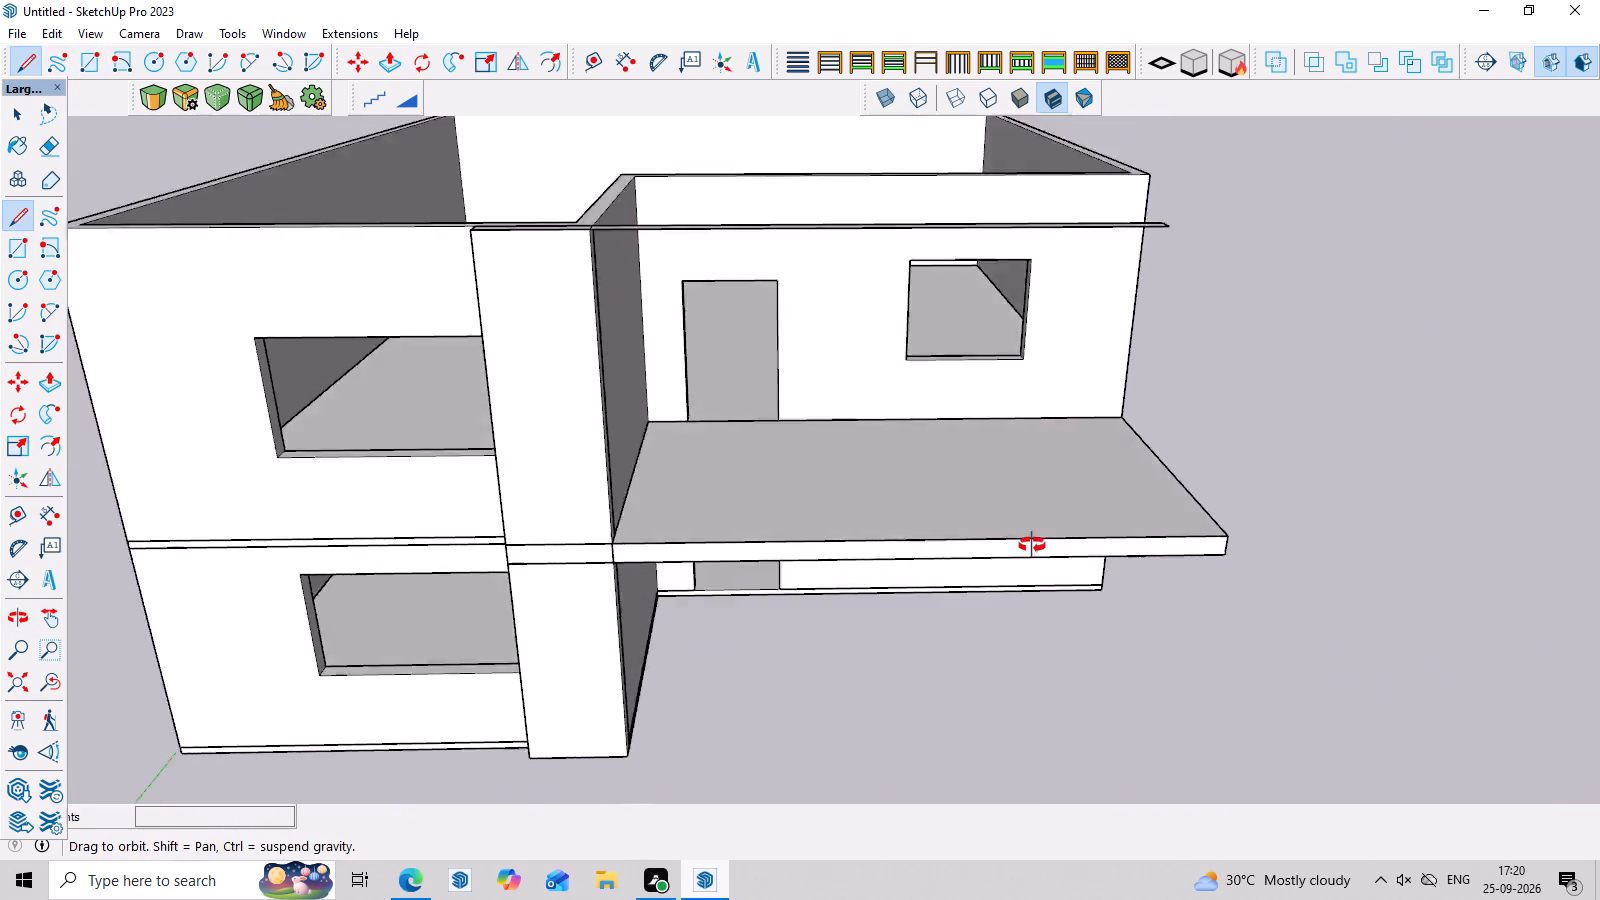
Push/Pull the narrow rectangle at the pillar's top downward by about 1' 1" to form the top beam.
{"action": "middle_click_drag", "start_coordinate": [1032, 545], "coordinate": [1018, 395]}
{"action": "scroll", "coordinate": [1074, 255], "scroll_direction": "up", "scroll_amount": 3}
{"action": "key", "text": "space"}
{"action": "scroll", "coordinate": [1082, 261], "scroll_direction": "down", "scroll_amount": 7}
{"action": "scroll", "coordinate": [1093, 169], "scroll_direction": "up", "scroll_amount": 7}
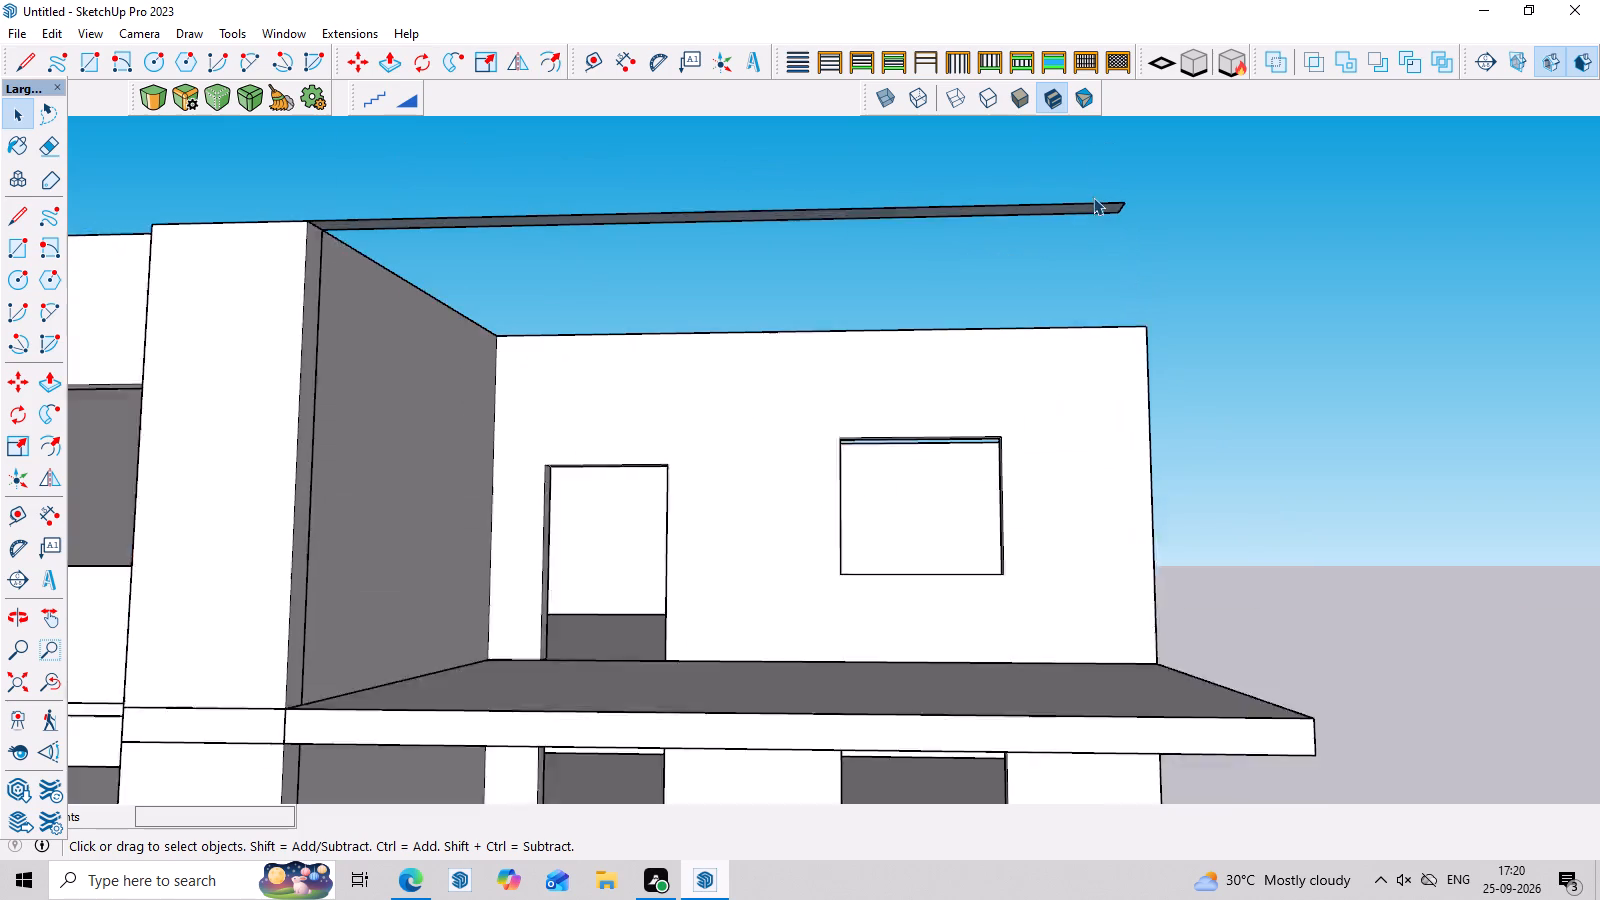
{"action": "scroll", "coordinate": [1093, 197], "scroll_direction": "up", "scroll_amount": 1}
{"action": "left_click", "coordinate": [1102, 215]}
{"action": "scroll", "coordinate": [1102, 215], "scroll_direction": "up", "scroll_amount": 3}
{"action": "left_click", "coordinate": [1102, 205]}
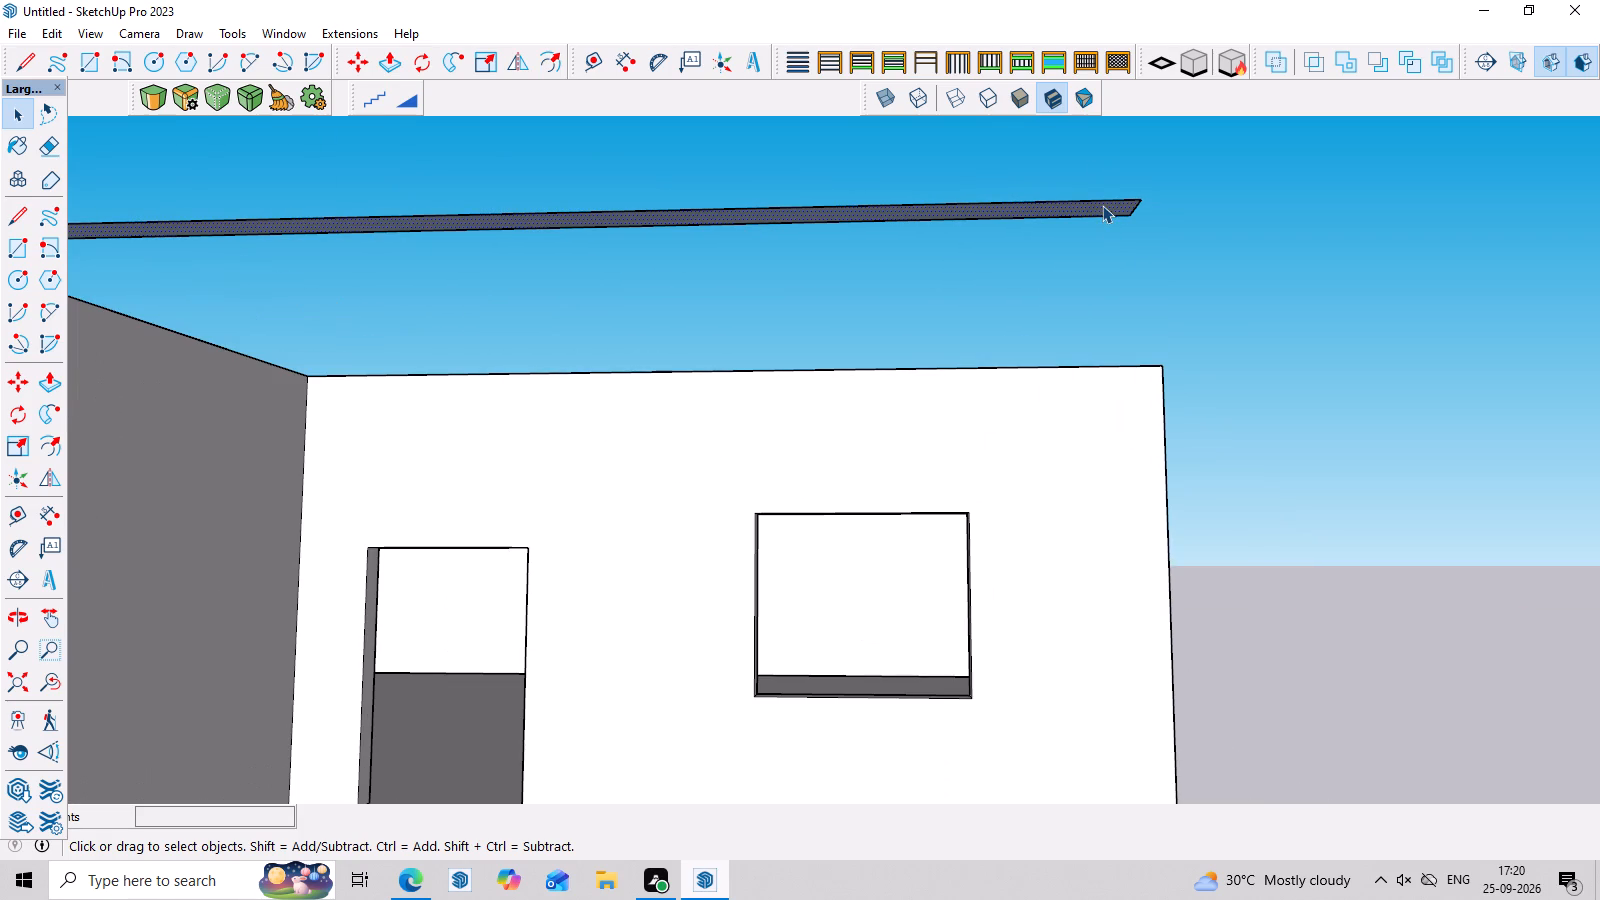
{"action": "key", "text": "p"}
{"action": "left_click", "coordinate": [1102, 211]}
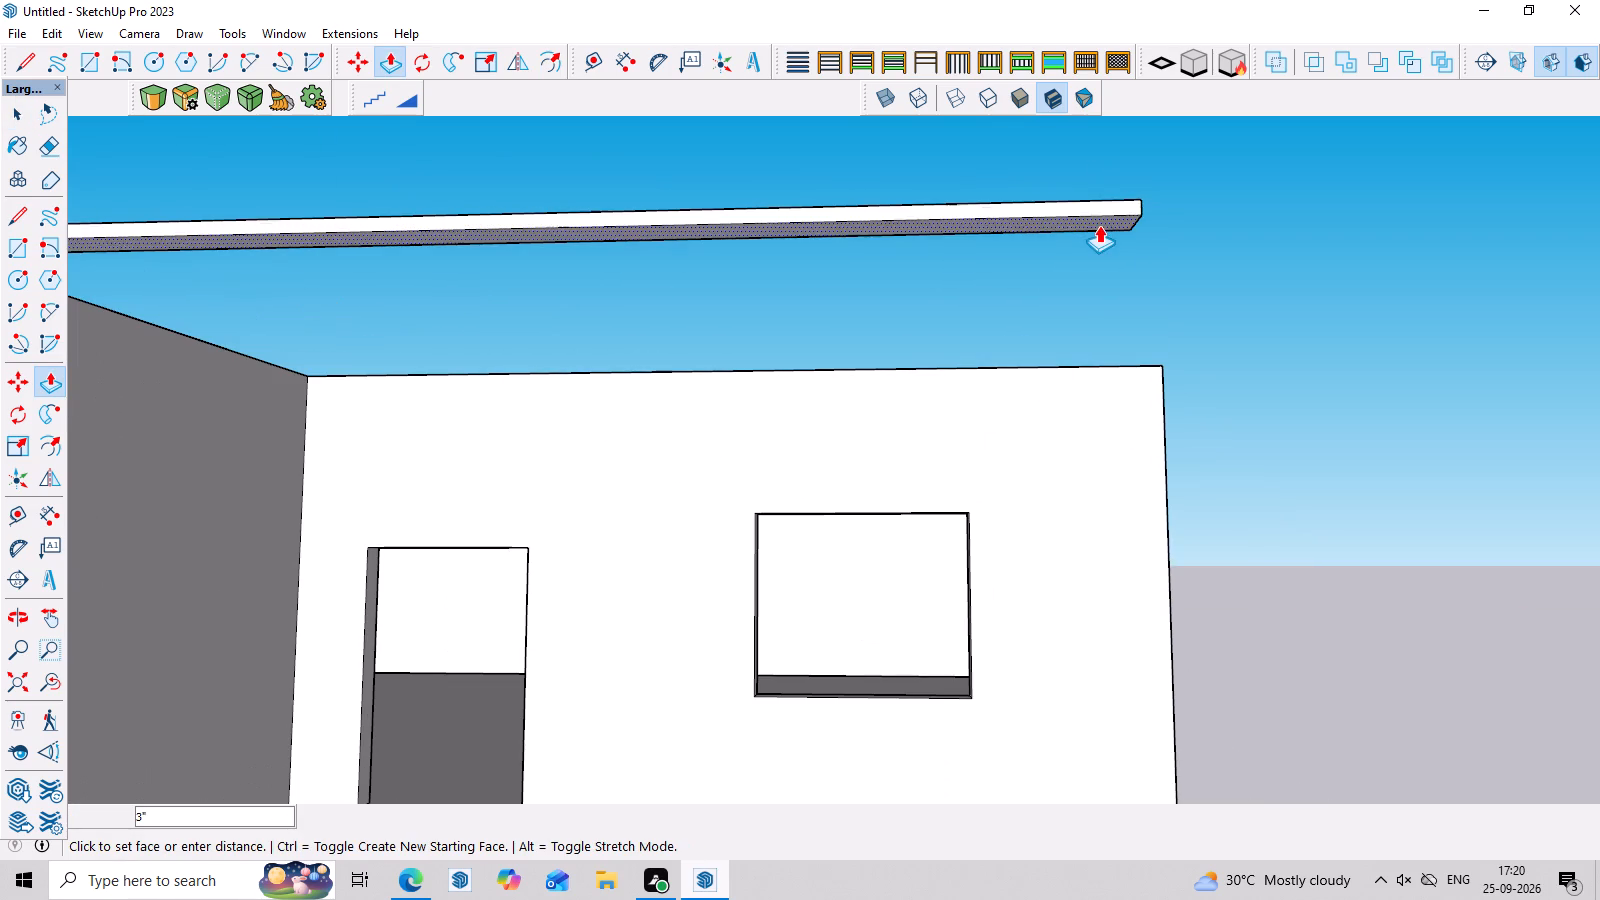
{"action": "scroll", "coordinate": [1098, 235], "scroll_direction": "down", "scroll_amount": 4}
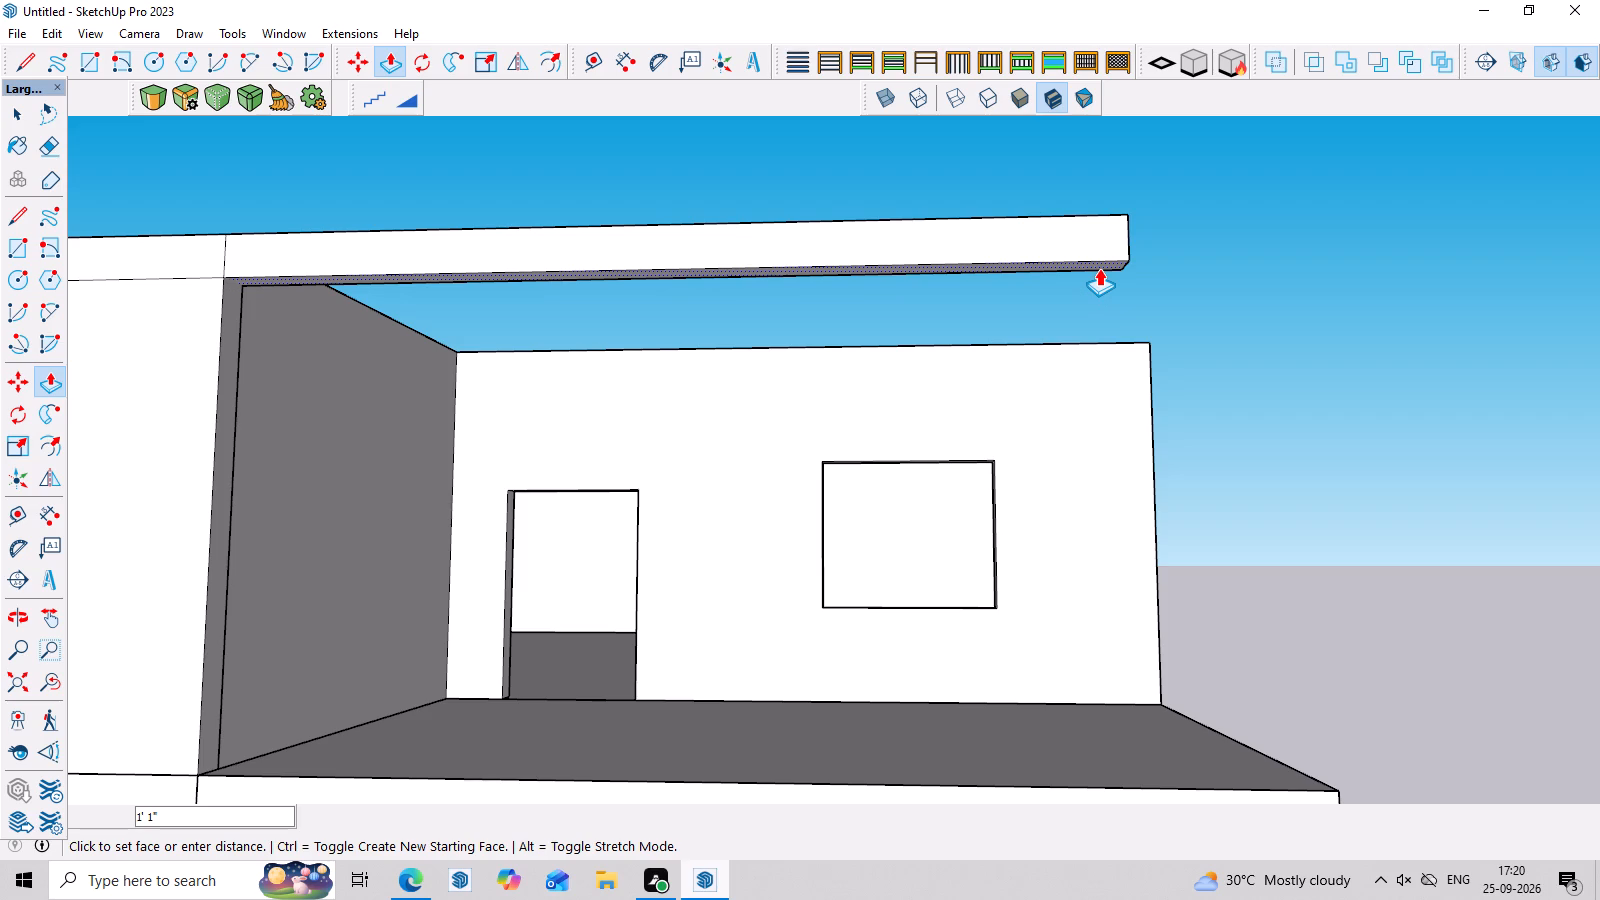
{"action": "left_click", "coordinate": [1099, 268]}
Push/Pull the top beam's free end face outward by about 3' 5".
{"action": "middle_click_drag", "start_coordinate": [1392, 329], "coordinate": [1032, 486]}
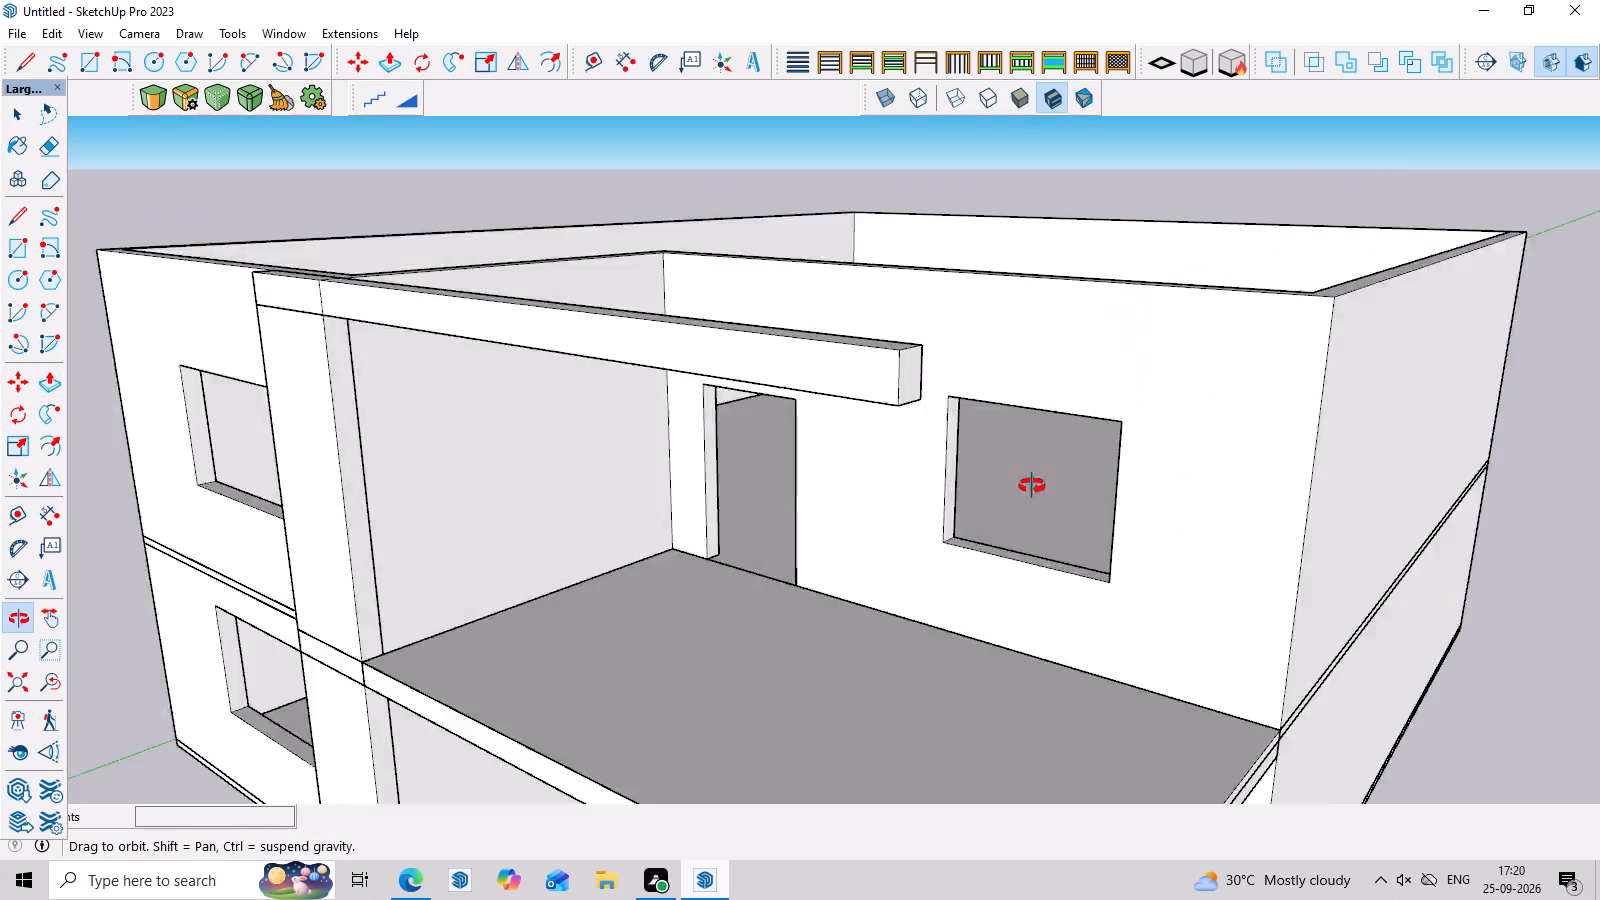
{"action": "middle_click_drag", "start_coordinate": [1032, 486], "coordinate": [884, 484]}
{"action": "key", "text": "space"}
{"action": "left_click", "coordinate": [629, 365]}
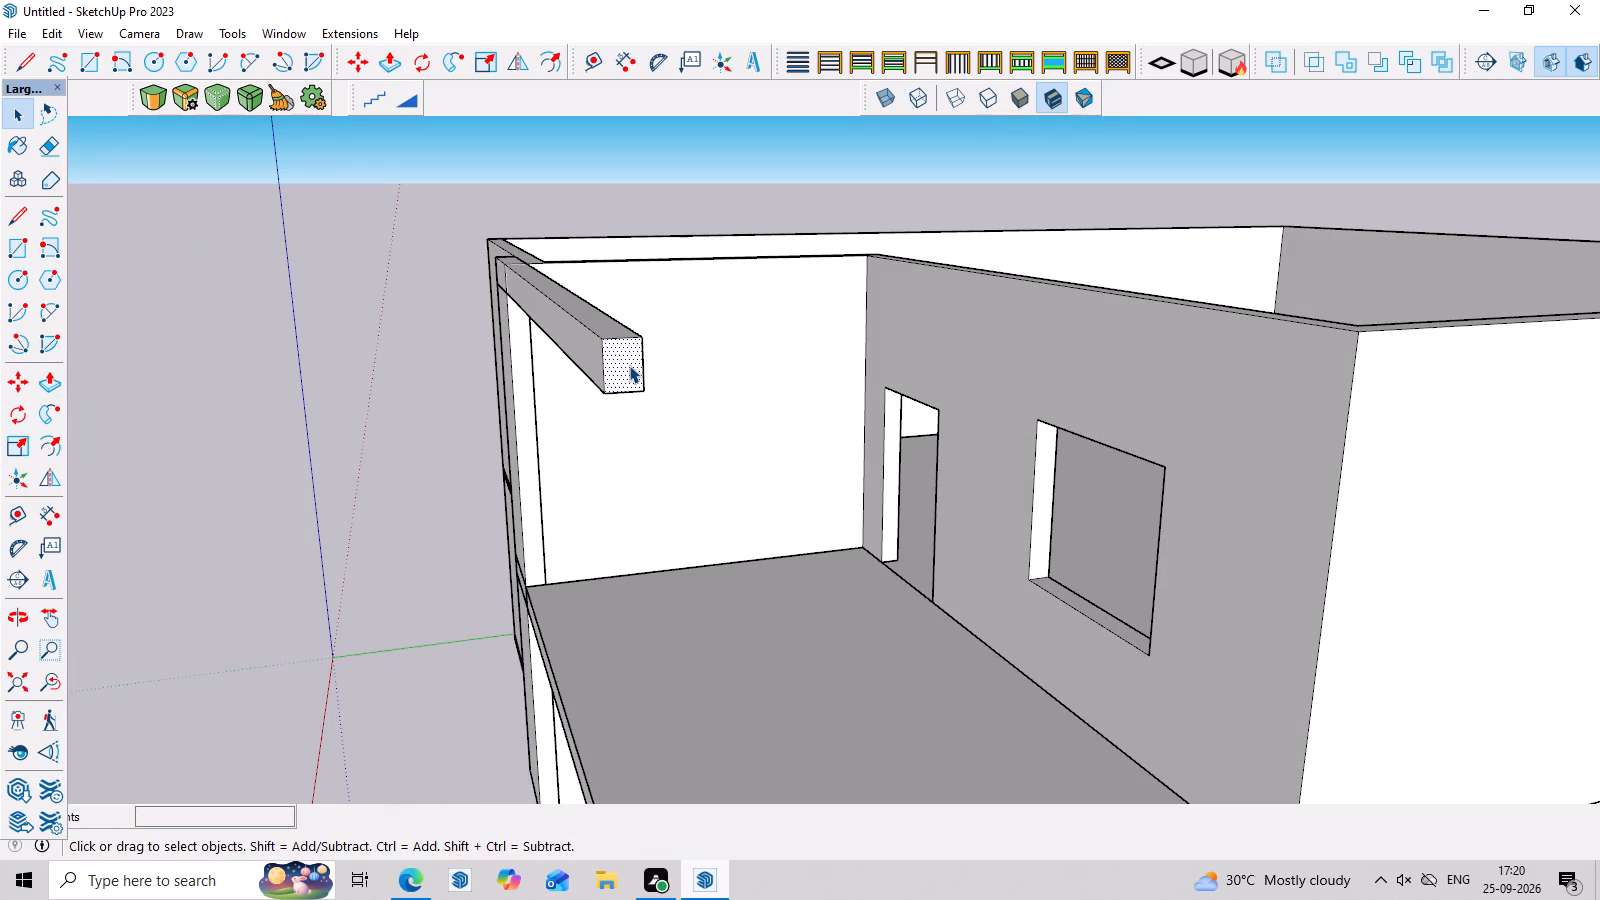
{"action": "left_click", "coordinate": [629, 365]}
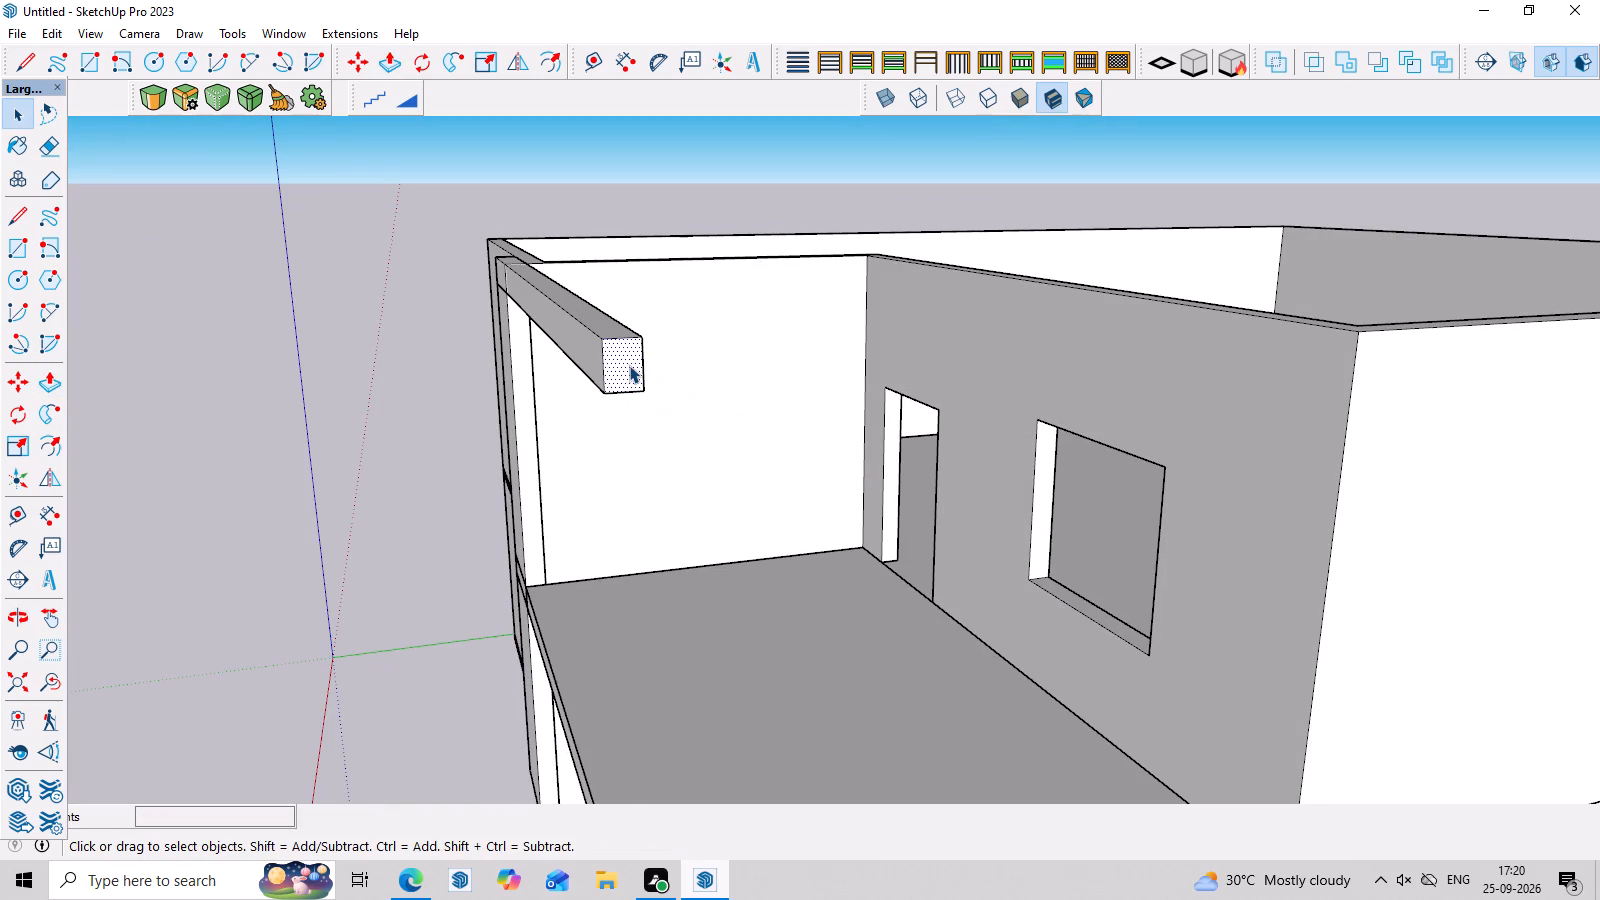
{"action": "key", "text": "p"}
{"action": "left_click", "coordinate": [629, 365]}
{"action": "left_click", "coordinate": [634, 428]}
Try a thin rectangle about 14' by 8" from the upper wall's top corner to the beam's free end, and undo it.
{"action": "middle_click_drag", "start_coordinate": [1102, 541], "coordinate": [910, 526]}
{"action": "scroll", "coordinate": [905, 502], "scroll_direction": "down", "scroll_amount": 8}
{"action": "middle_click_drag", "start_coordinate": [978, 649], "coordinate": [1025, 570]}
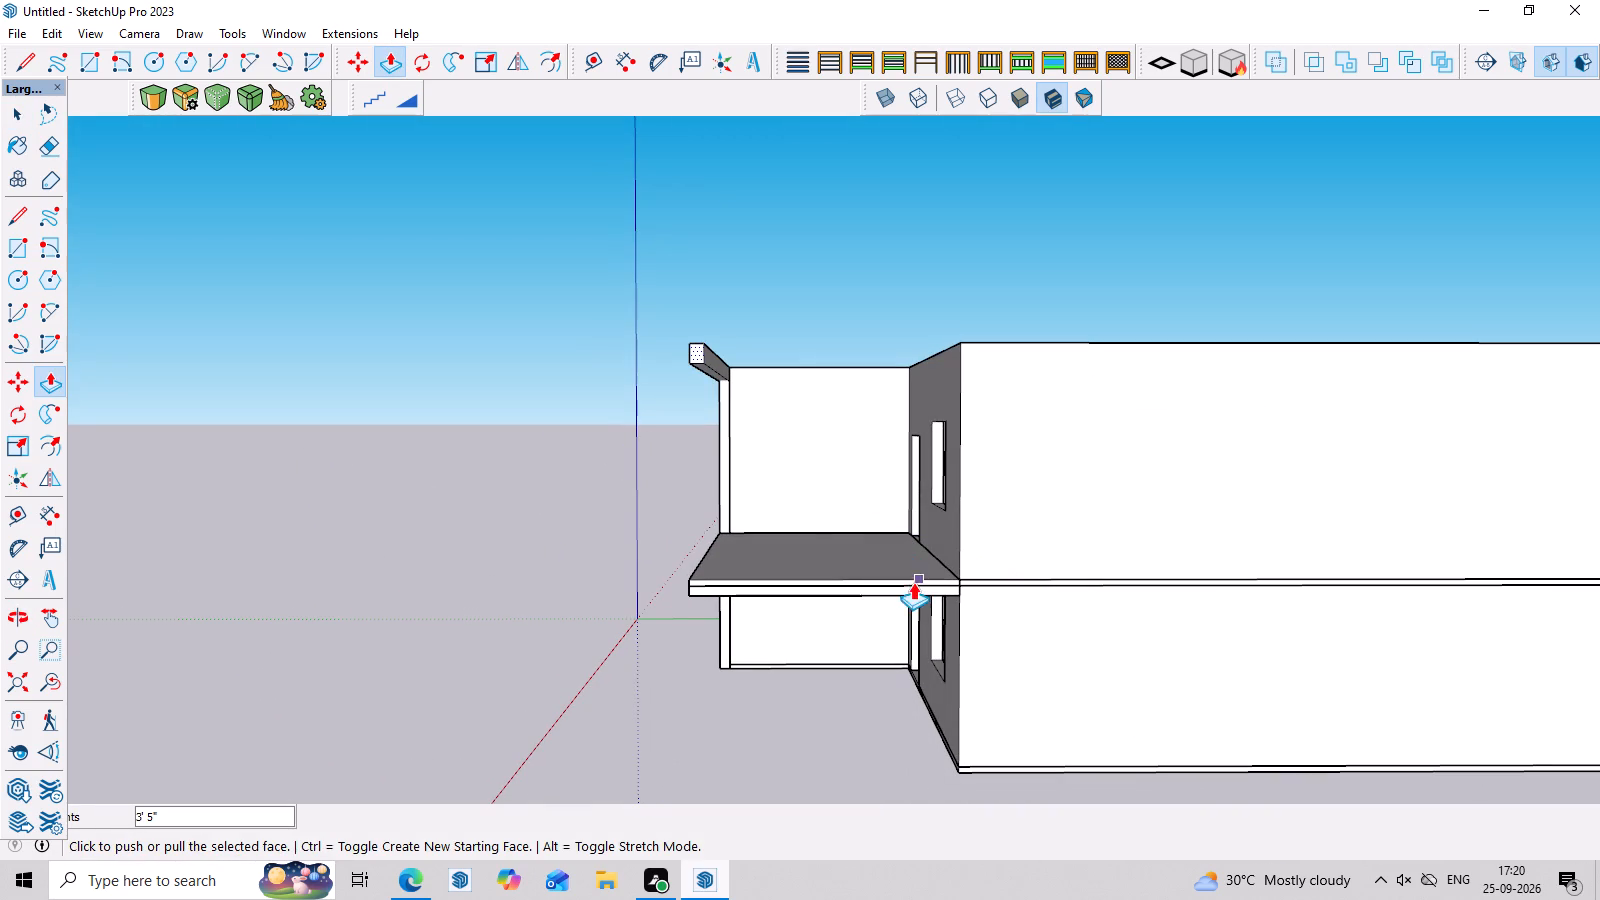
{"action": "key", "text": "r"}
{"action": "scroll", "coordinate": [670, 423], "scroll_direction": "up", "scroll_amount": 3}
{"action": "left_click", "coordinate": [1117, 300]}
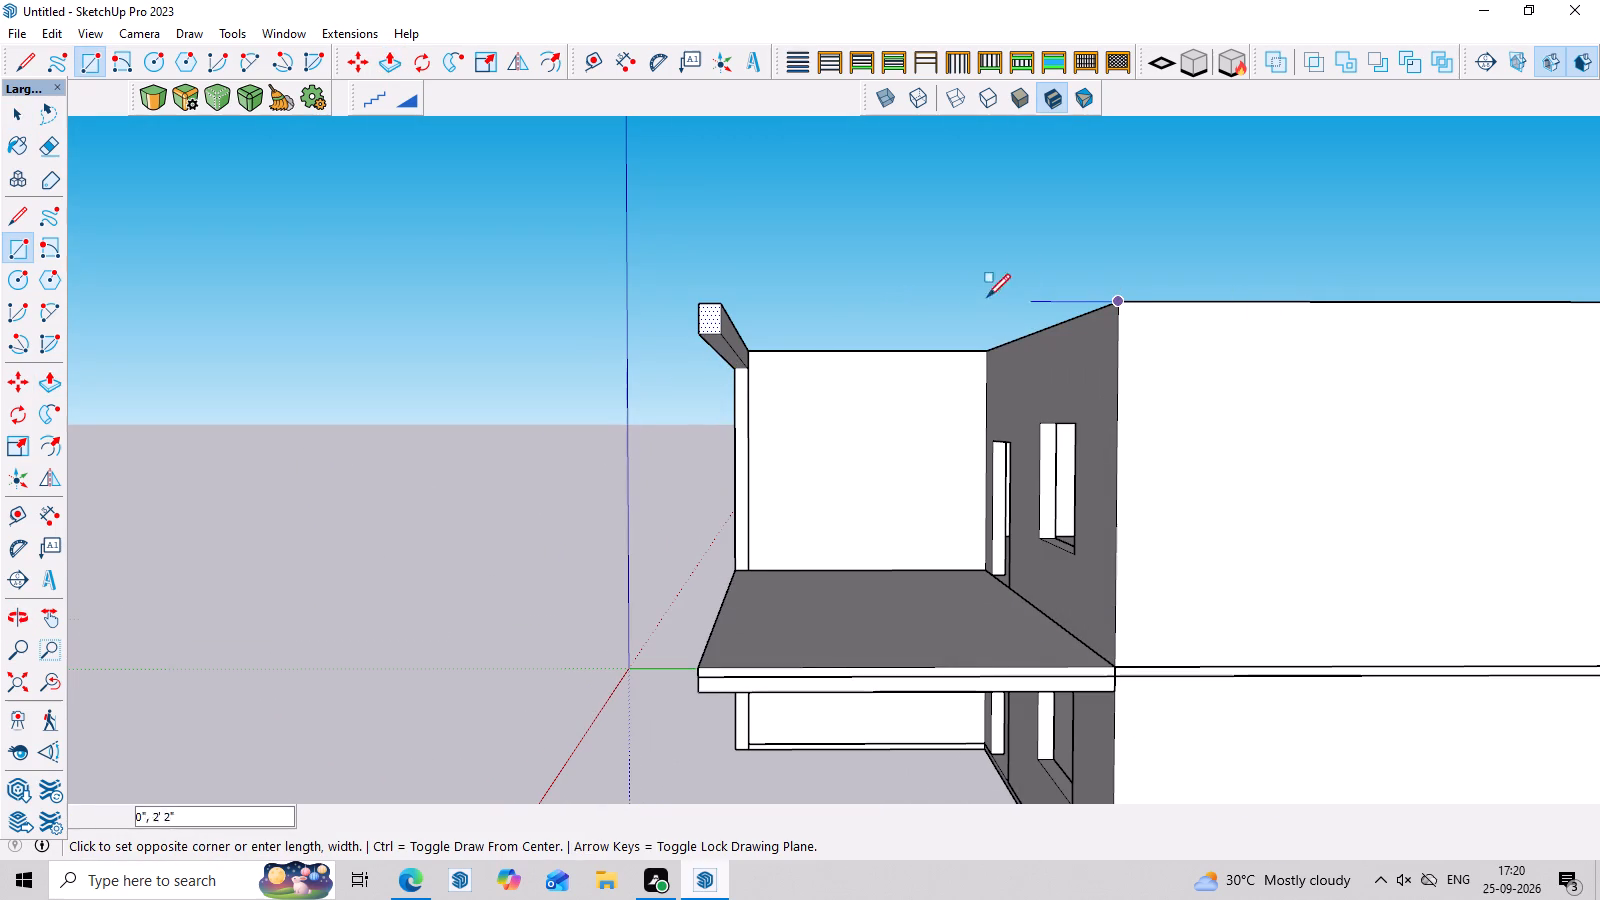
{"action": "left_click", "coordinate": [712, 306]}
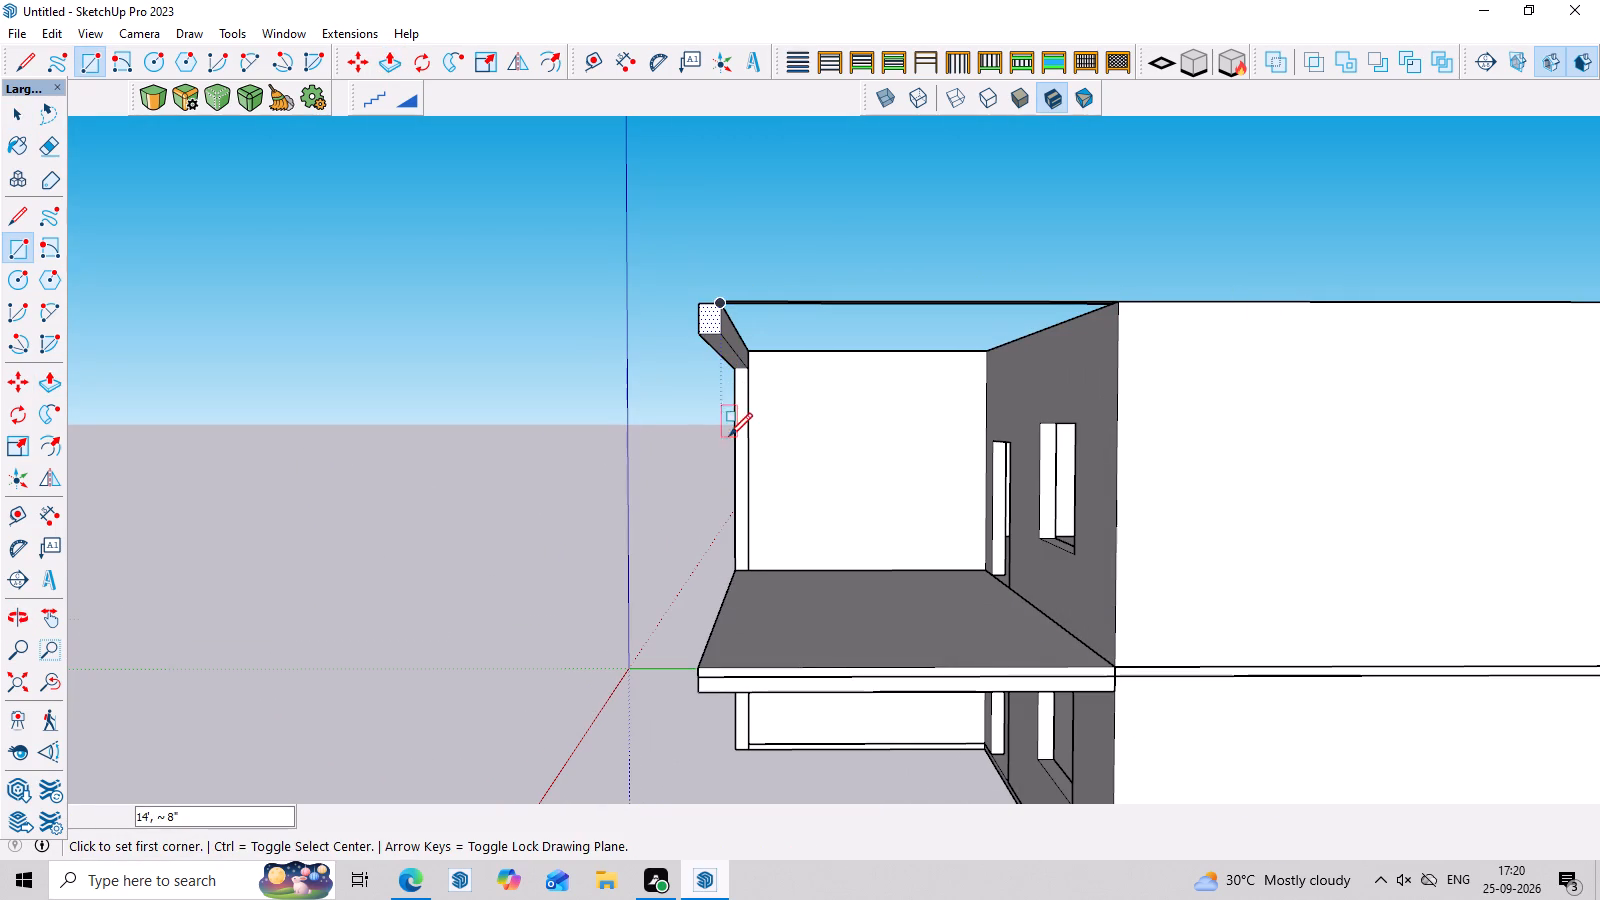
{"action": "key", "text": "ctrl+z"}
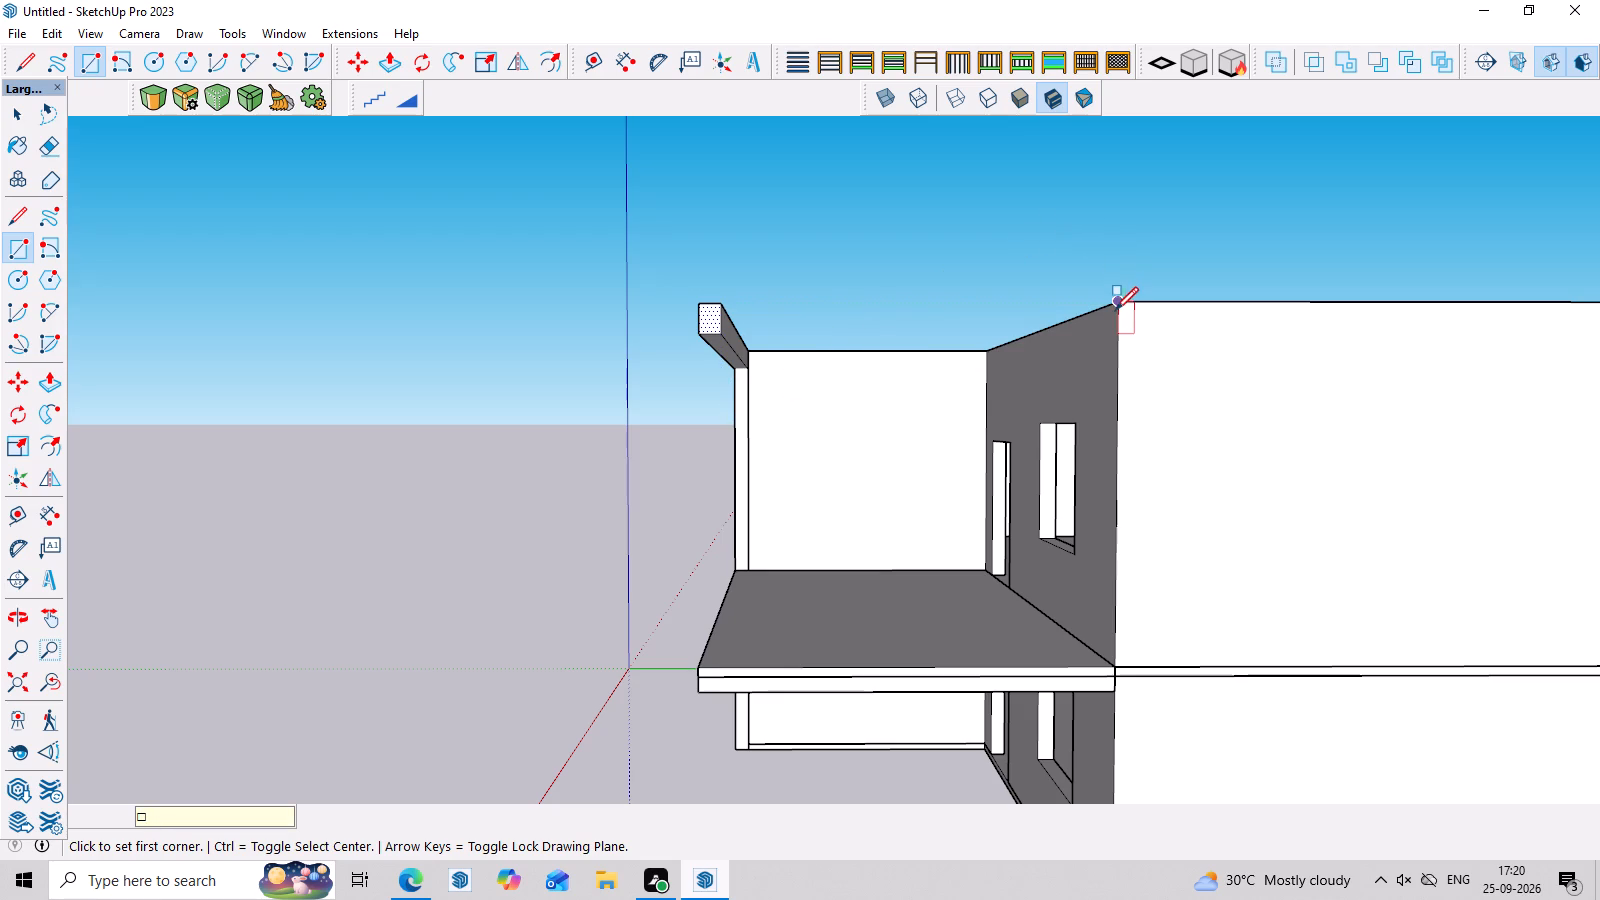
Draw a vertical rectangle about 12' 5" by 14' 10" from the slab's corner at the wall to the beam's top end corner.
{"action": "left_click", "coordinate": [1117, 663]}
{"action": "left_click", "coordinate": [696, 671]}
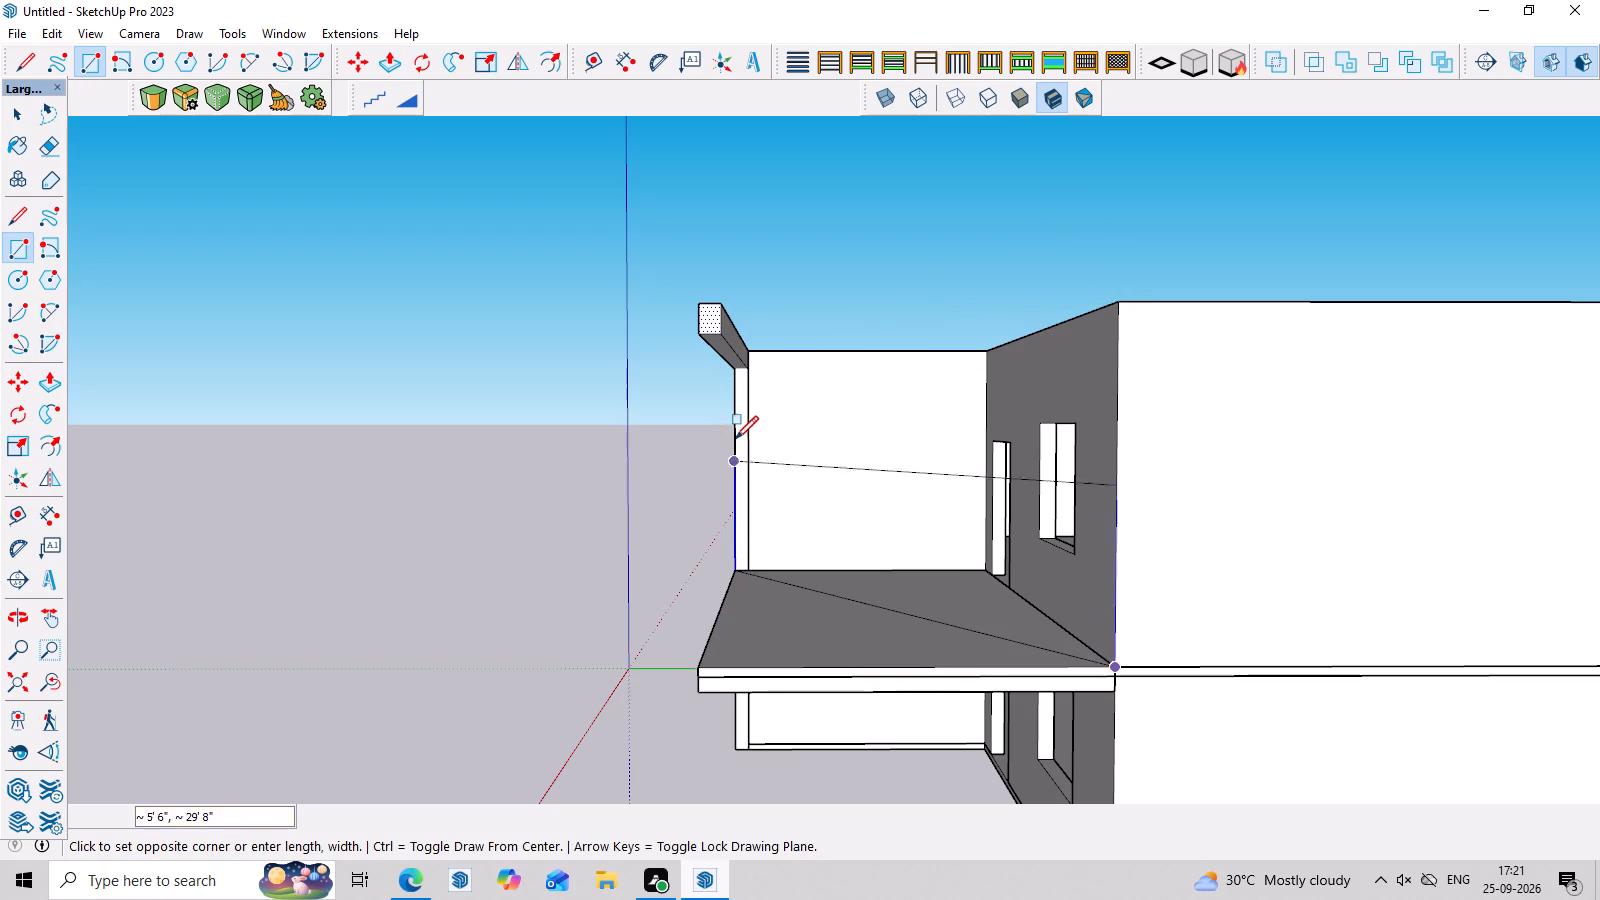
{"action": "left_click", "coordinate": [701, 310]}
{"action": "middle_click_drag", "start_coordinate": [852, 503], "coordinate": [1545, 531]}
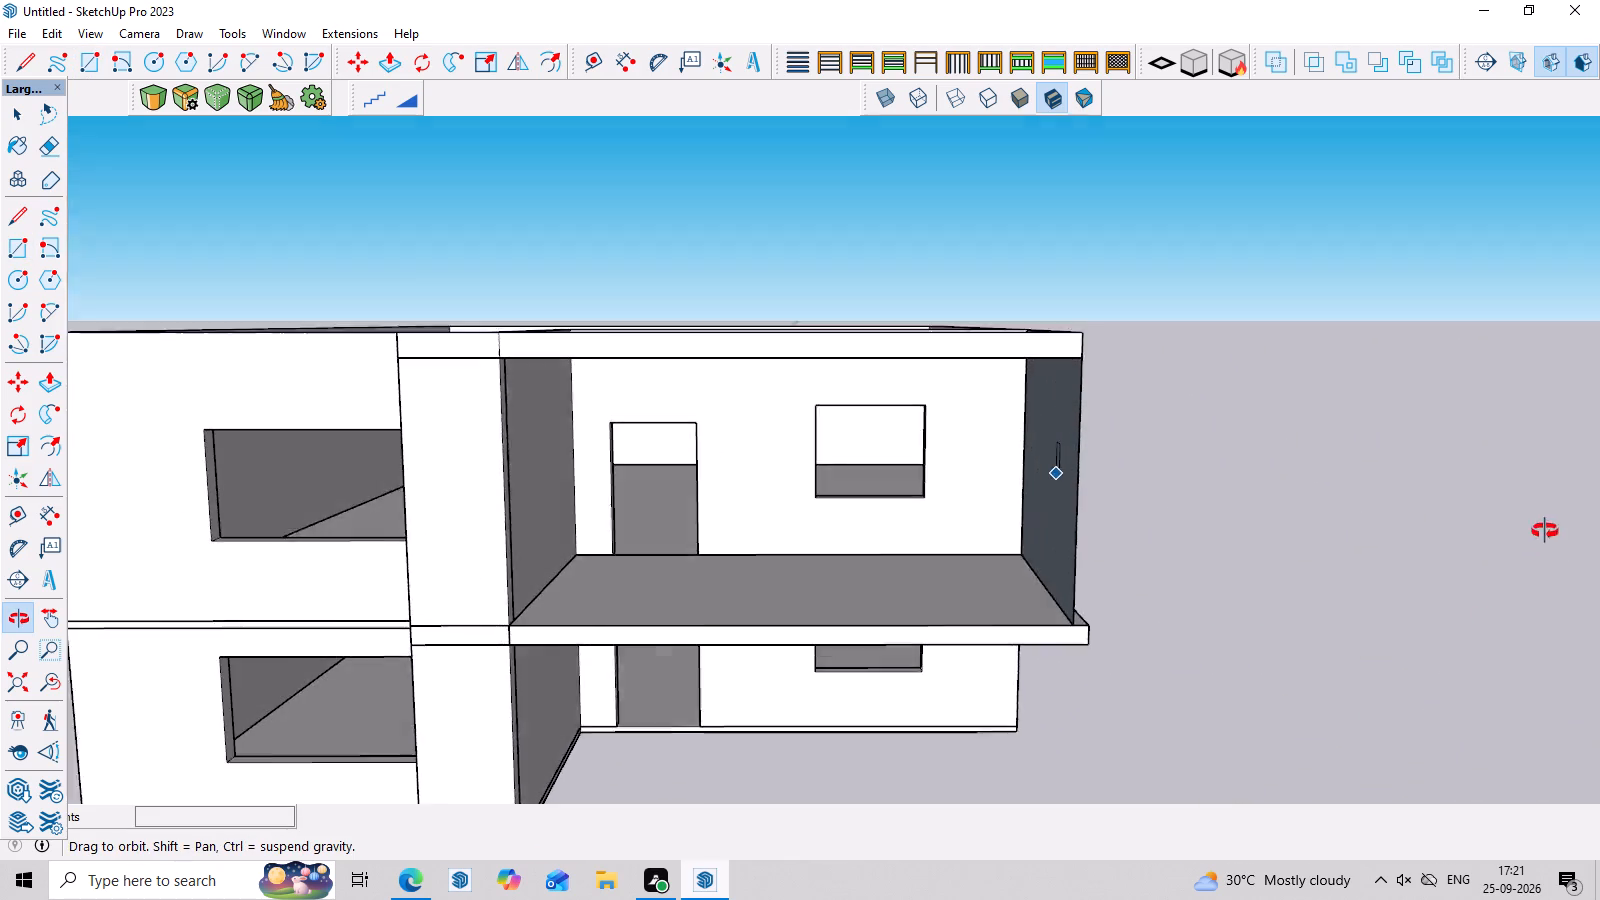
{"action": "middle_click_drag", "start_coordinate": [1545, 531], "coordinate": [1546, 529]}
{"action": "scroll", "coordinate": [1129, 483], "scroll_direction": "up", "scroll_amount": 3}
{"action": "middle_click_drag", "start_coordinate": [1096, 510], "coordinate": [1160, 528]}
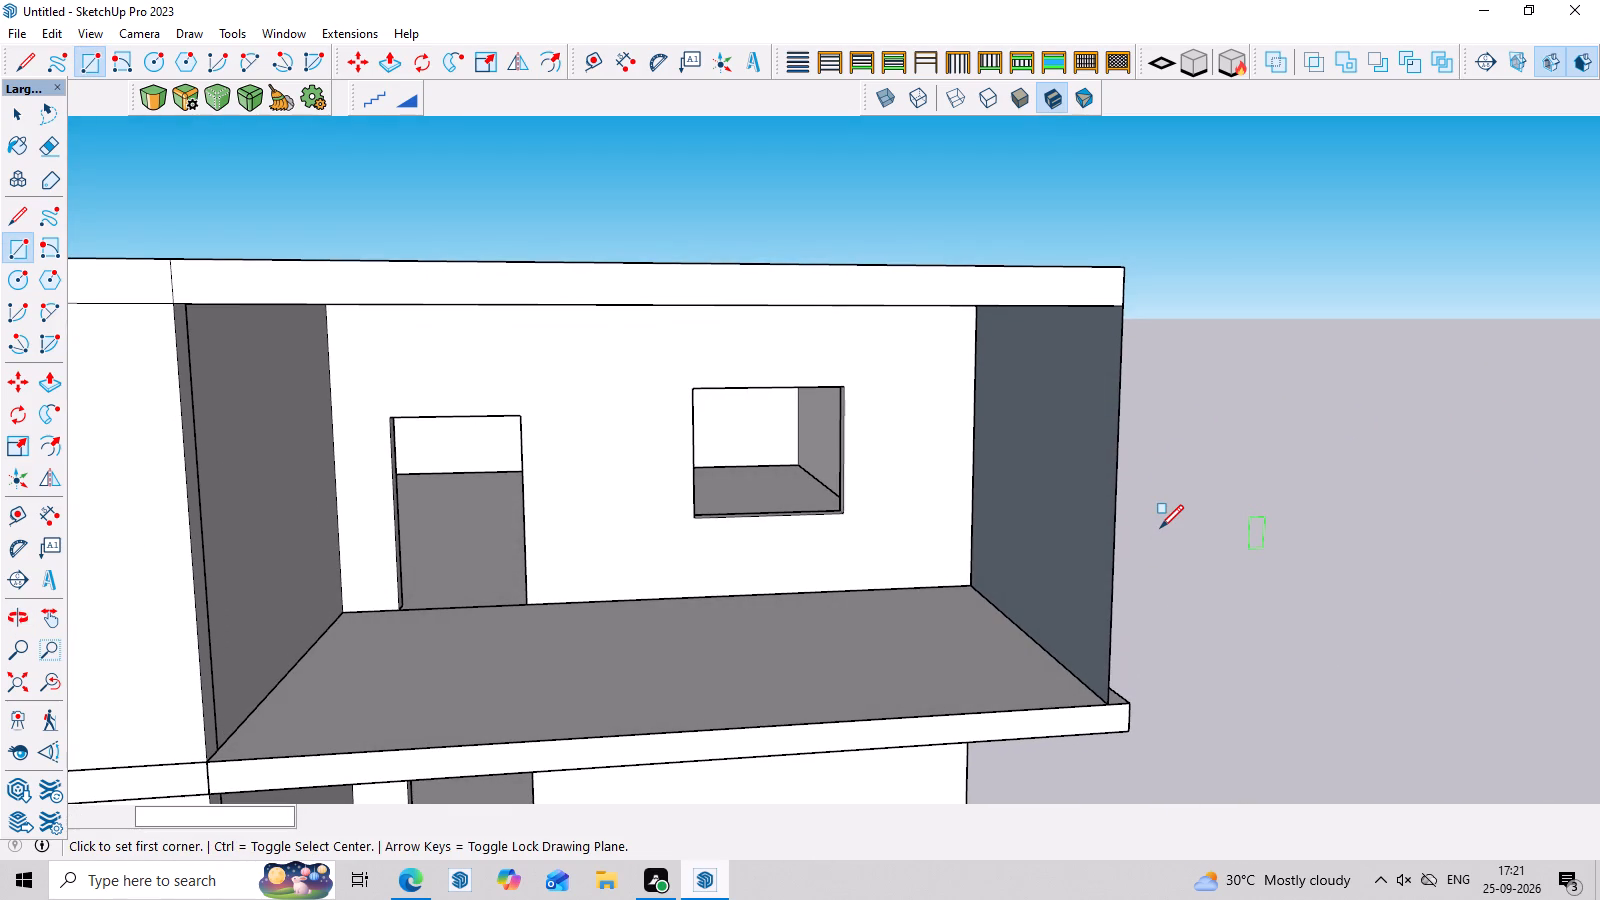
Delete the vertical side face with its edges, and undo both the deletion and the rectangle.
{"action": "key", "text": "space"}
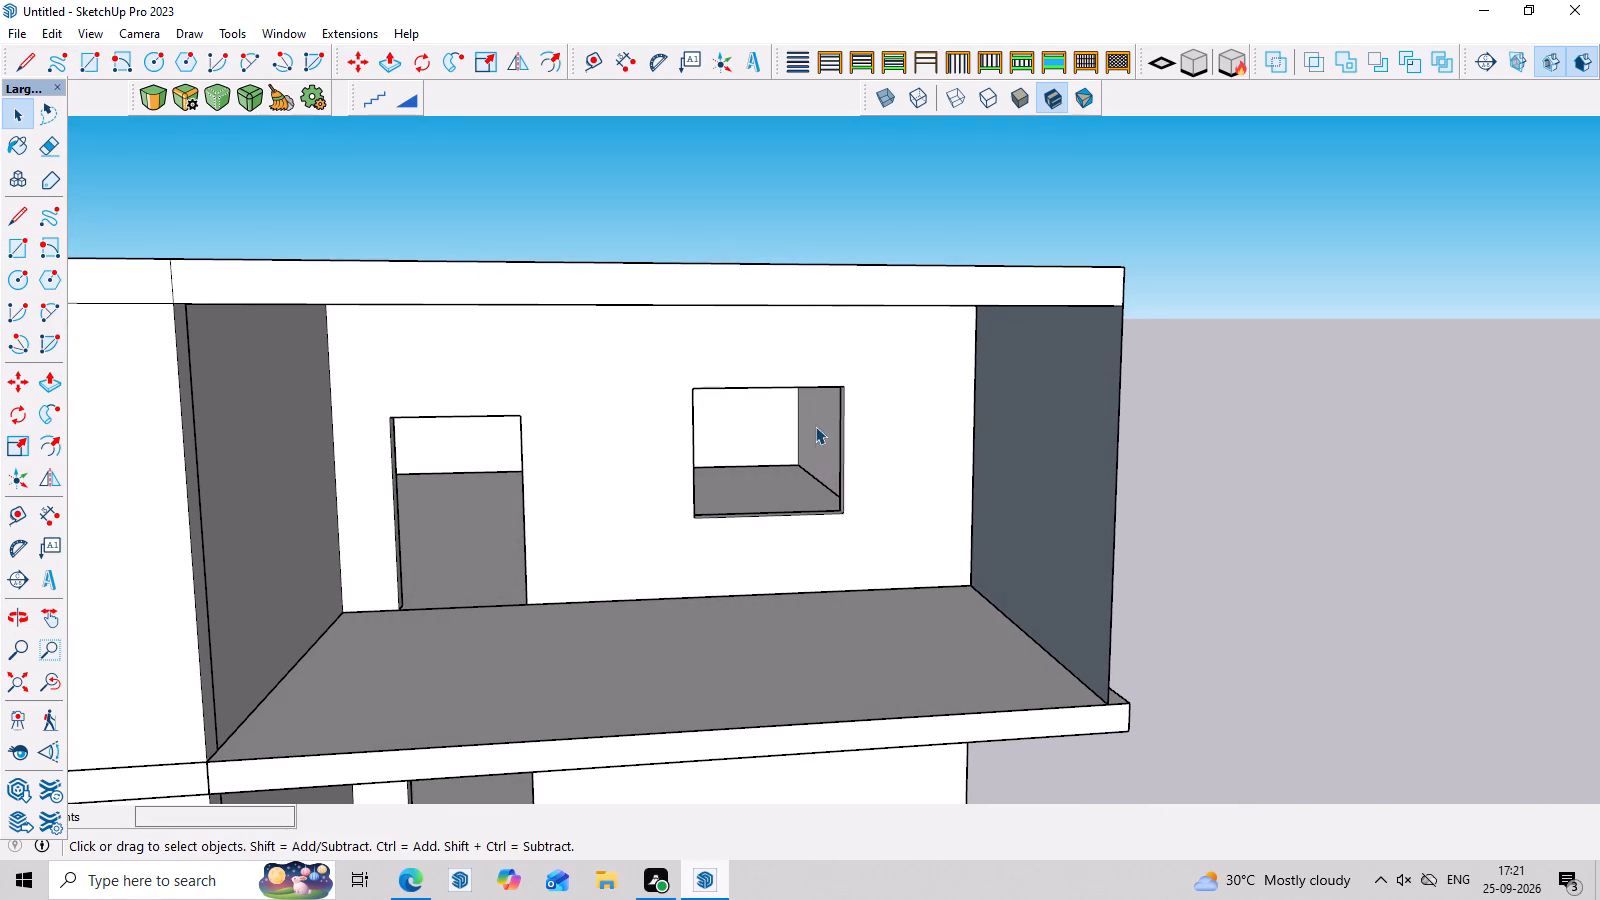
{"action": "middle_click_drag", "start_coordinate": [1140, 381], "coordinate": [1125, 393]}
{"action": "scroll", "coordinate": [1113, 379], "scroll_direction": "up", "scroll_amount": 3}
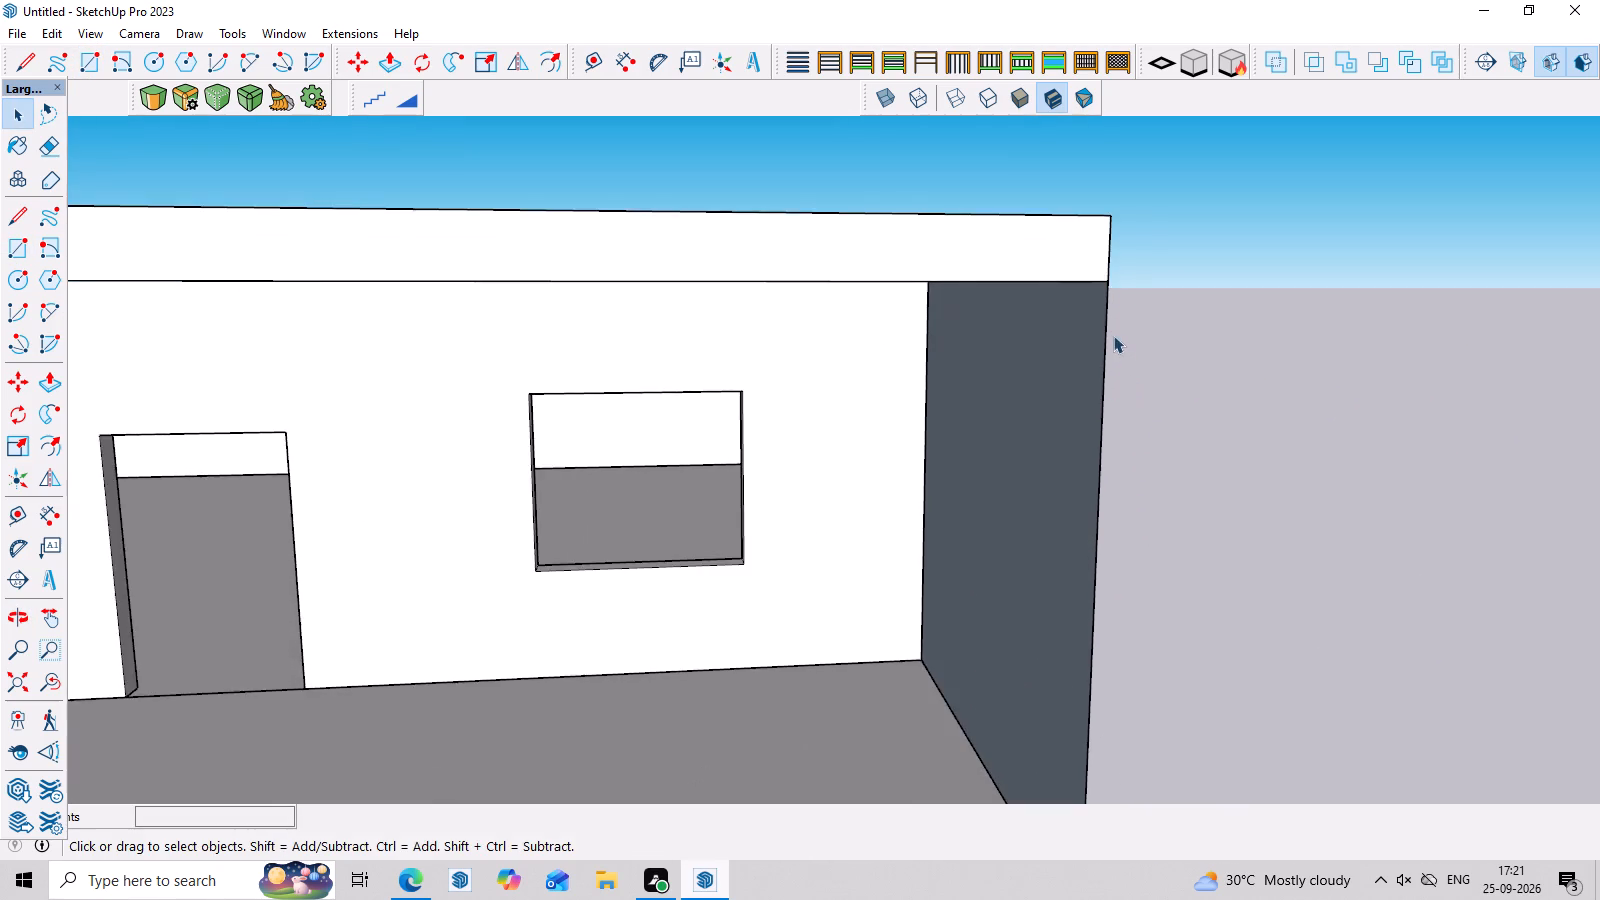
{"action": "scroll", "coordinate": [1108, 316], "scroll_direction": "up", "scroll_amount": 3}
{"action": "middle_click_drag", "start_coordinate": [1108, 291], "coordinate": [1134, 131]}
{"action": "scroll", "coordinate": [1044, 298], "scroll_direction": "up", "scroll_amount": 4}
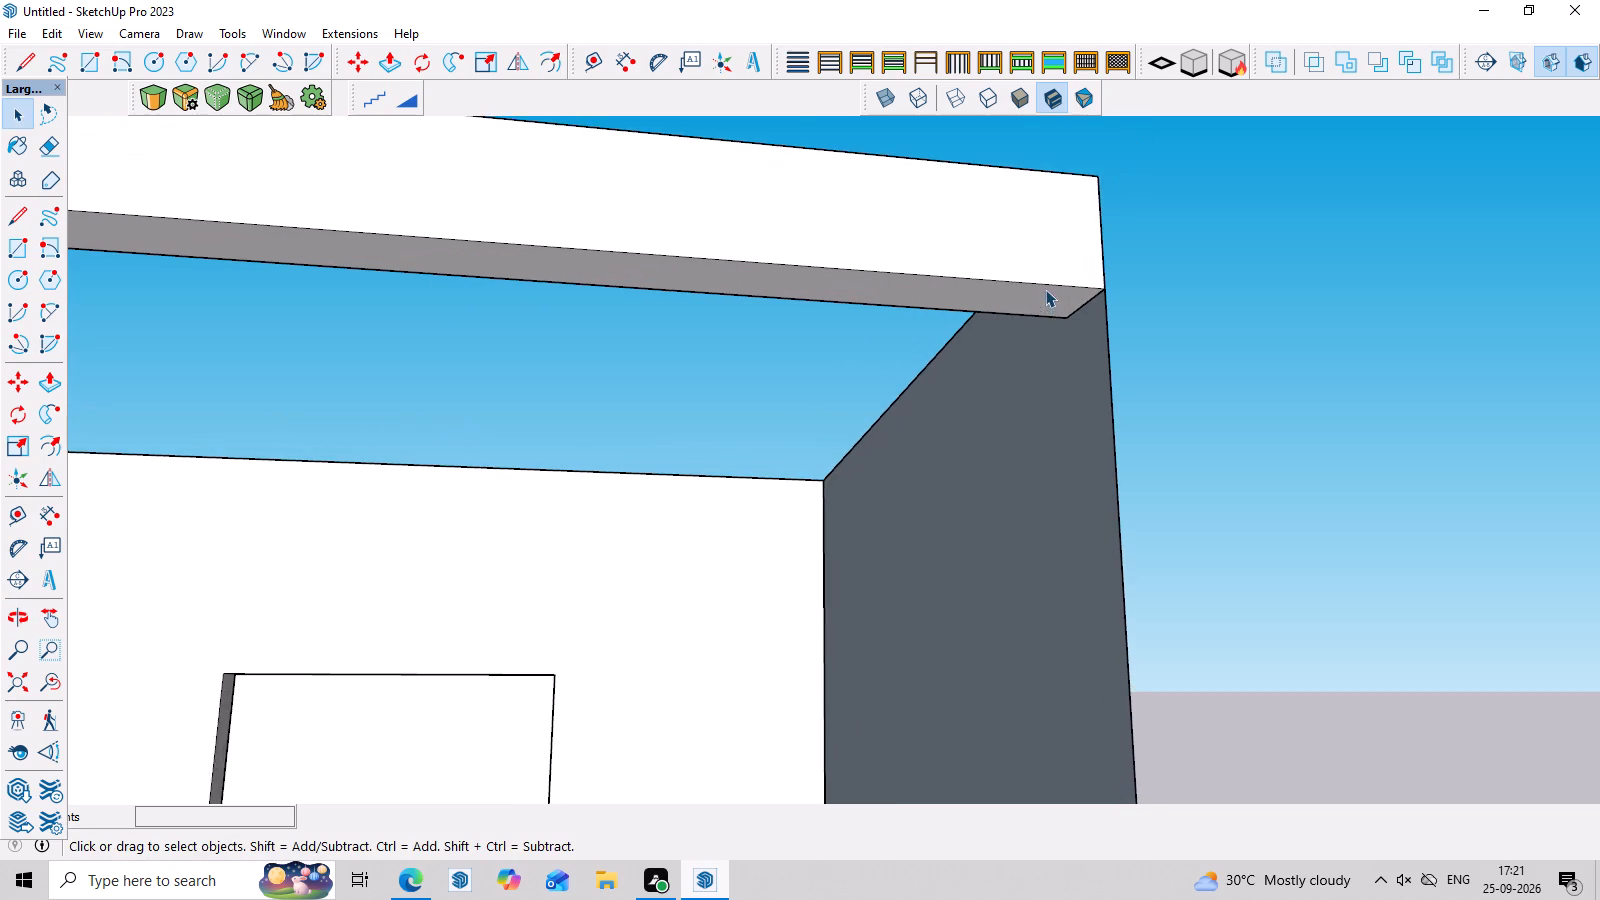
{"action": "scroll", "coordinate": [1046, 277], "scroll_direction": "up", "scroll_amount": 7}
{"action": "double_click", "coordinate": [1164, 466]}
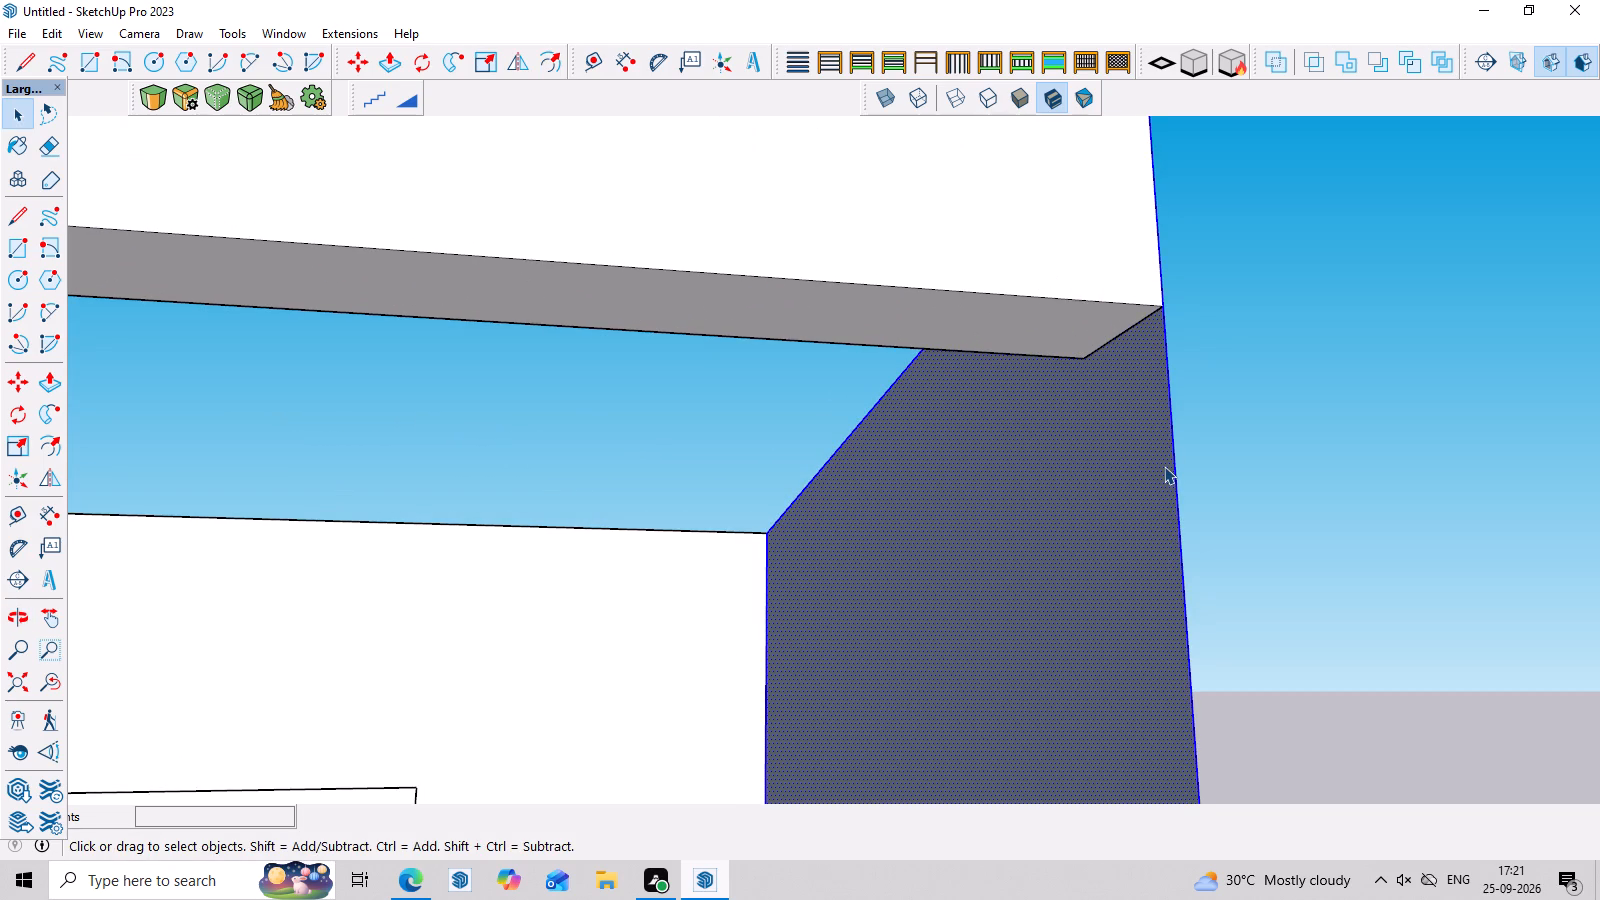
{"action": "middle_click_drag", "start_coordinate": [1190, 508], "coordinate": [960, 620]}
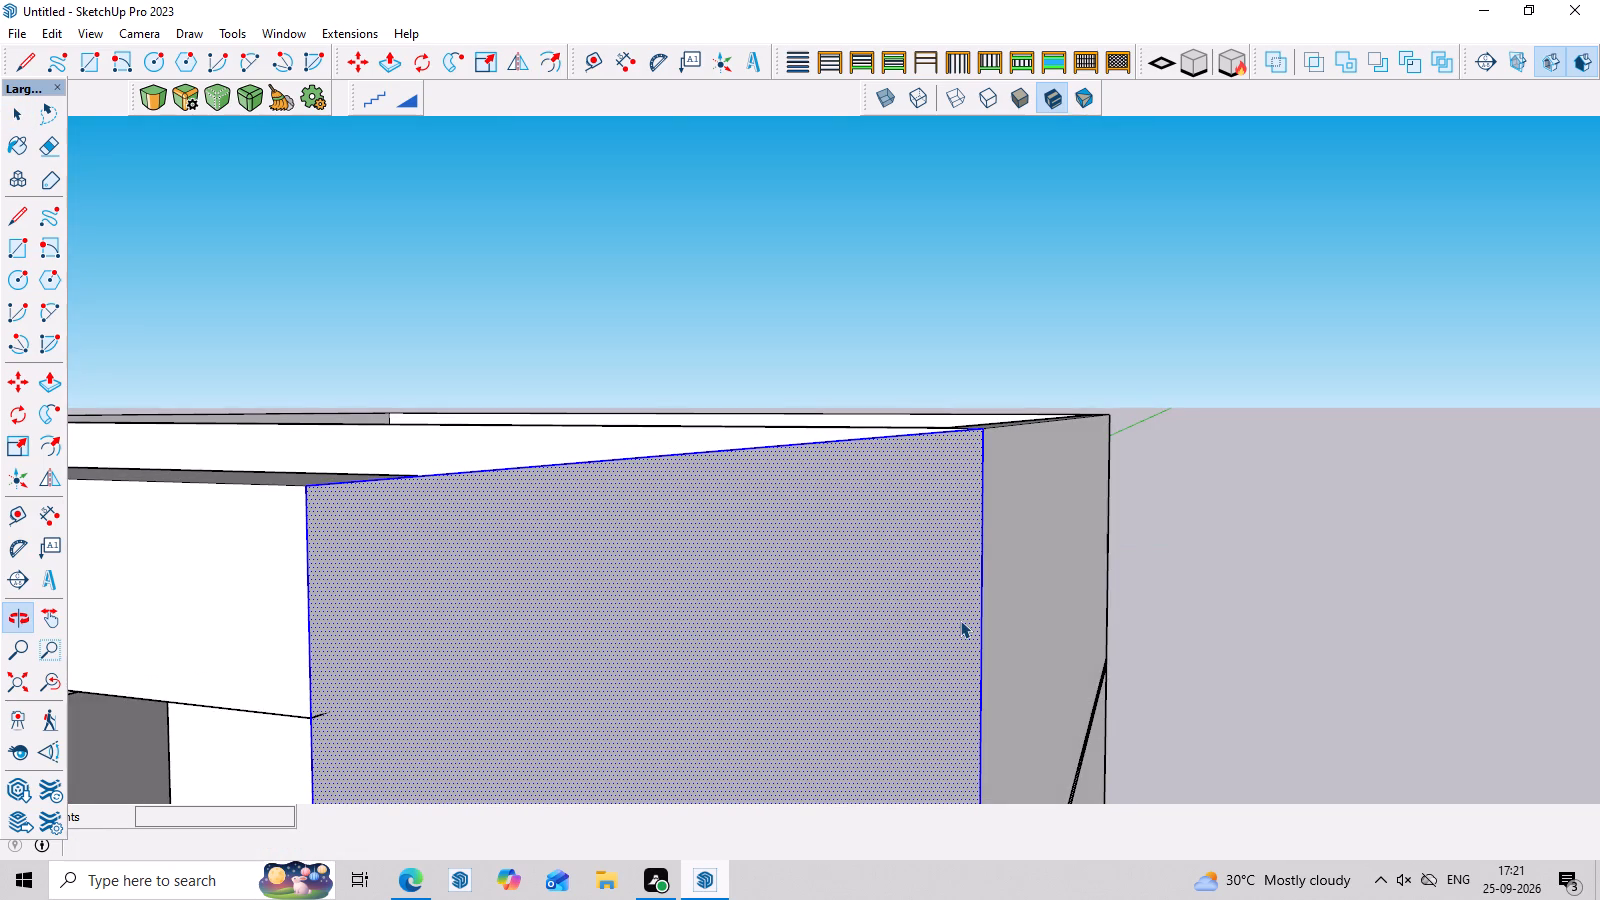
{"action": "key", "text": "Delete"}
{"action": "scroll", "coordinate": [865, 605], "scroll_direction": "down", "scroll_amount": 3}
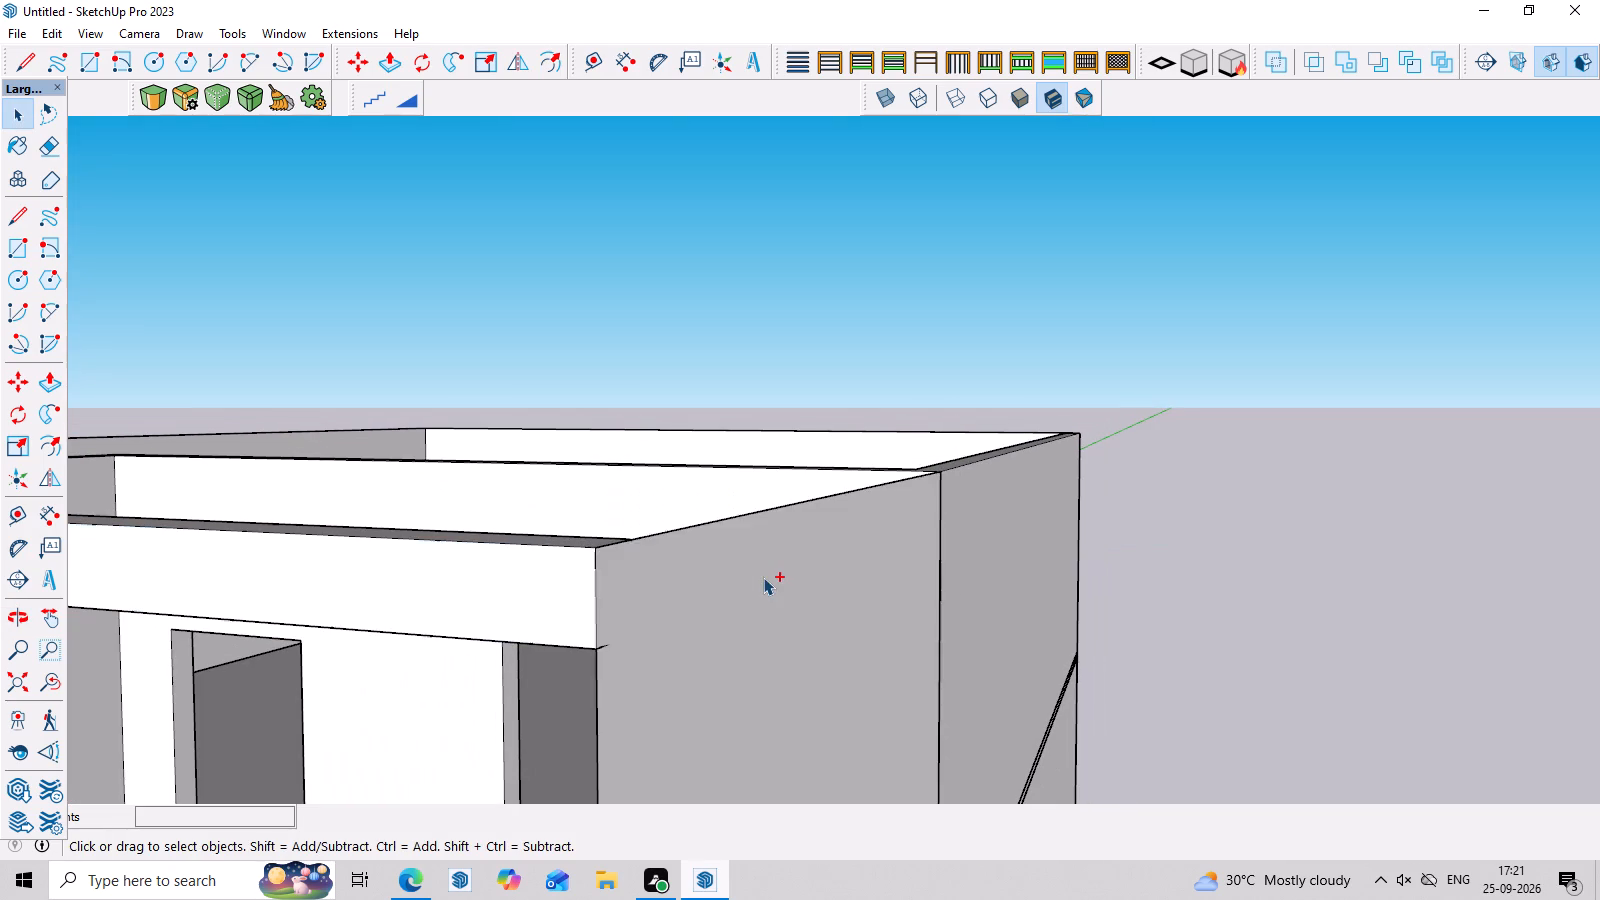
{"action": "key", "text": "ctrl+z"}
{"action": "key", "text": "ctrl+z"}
Examine the top beam's free end against the projecting slab and the upper-floor walls from several angles.
{"action": "scroll", "coordinate": [769, 560], "scroll_direction": "down", "scroll_amount": 8}
{"action": "middle_click_drag", "start_coordinate": [805, 594], "coordinate": [1042, 522]}
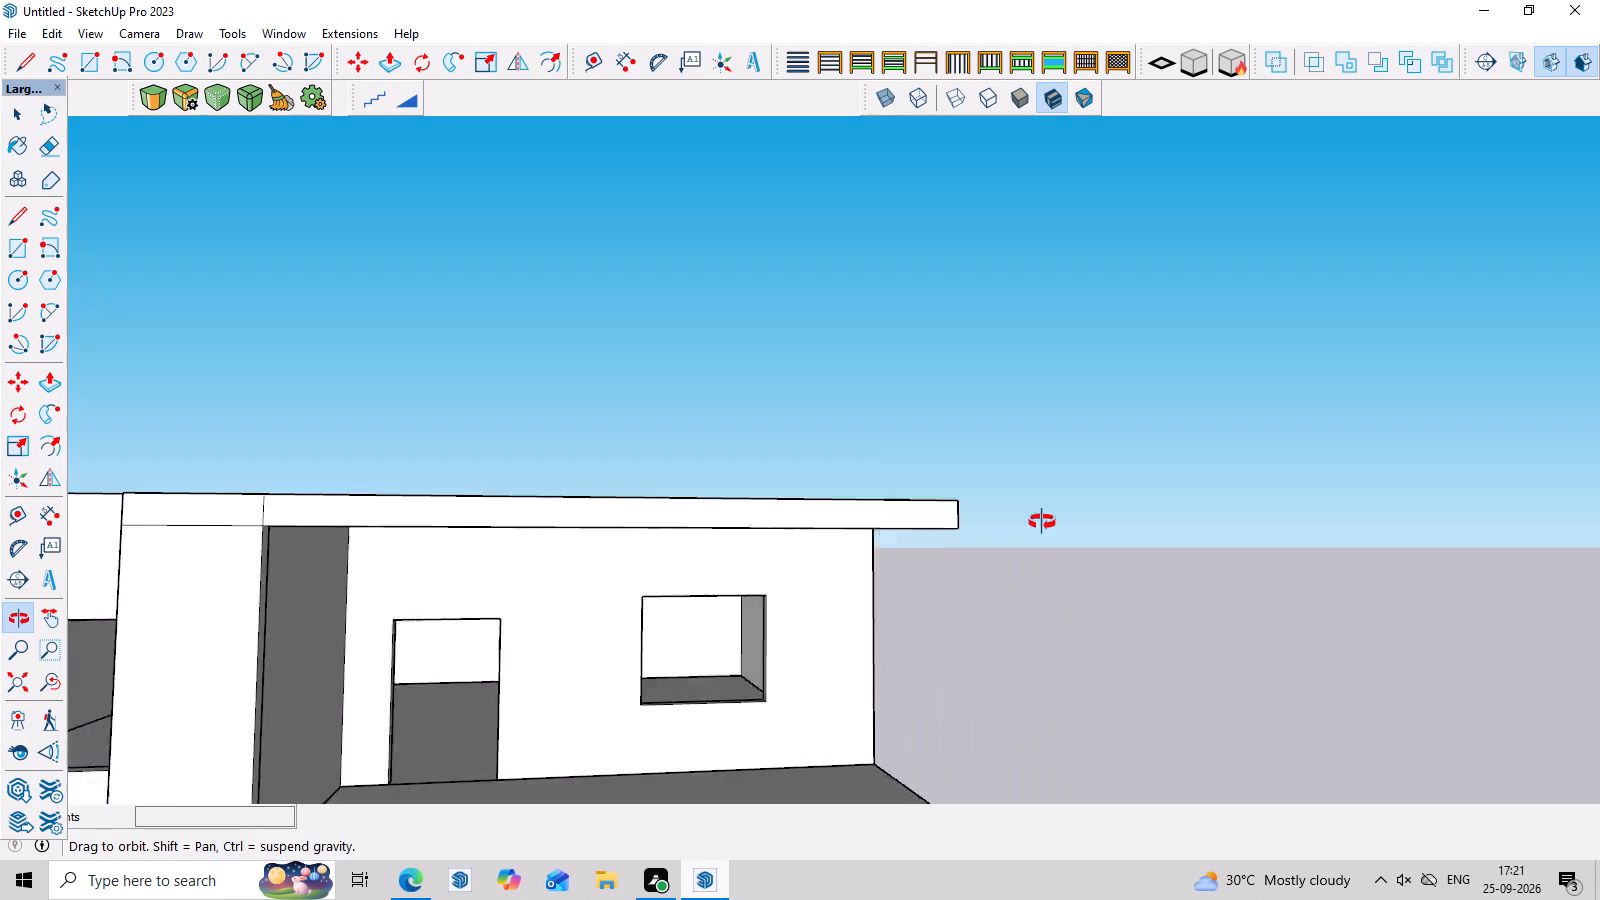
{"action": "middle_click_drag", "start_coordinate": [1042, 522], "coordinate": [1045, 349]}
{"action": "scroll", "coordinate": [927, 395], "scroll_direction": "up", "scroll_amount": 6}
{"action": "middle_click_drag", "start_coordinate": [1032, 480], "coordinate": [921, 617]}
{"action": "scroll", "coordinate": [920, 619], "scroll_direction": "up", "scroll_amount": 1}
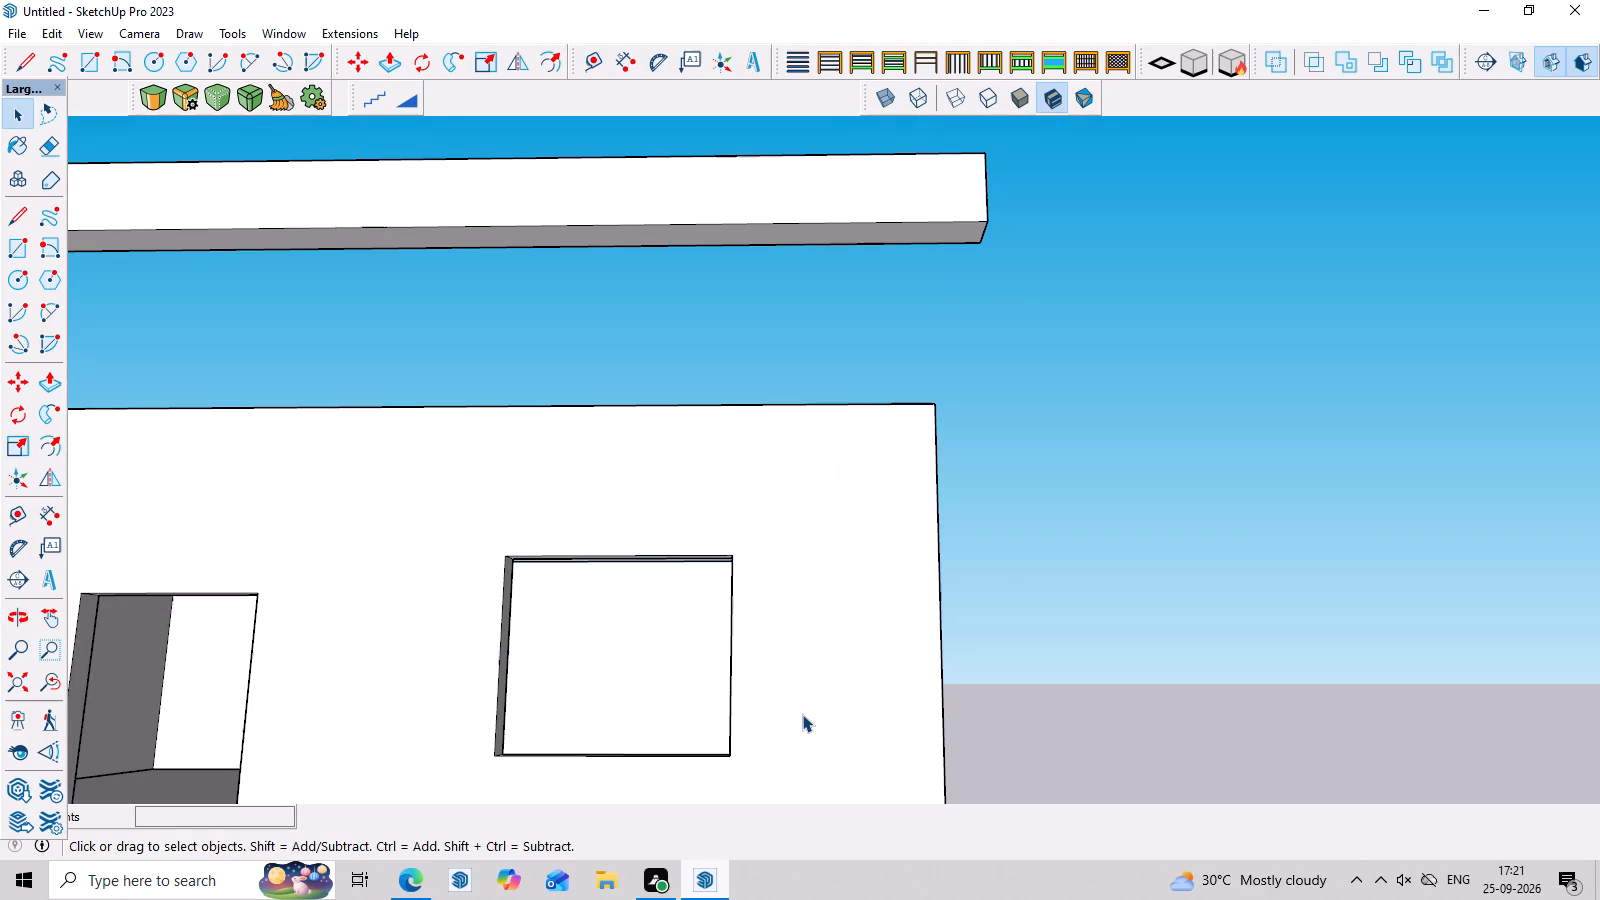
{"action": "key", "text": "space"}
{"action": "scroll", "coordinate": [1405, 782], "scroll_direction": "down", "scroll_amount": 3}
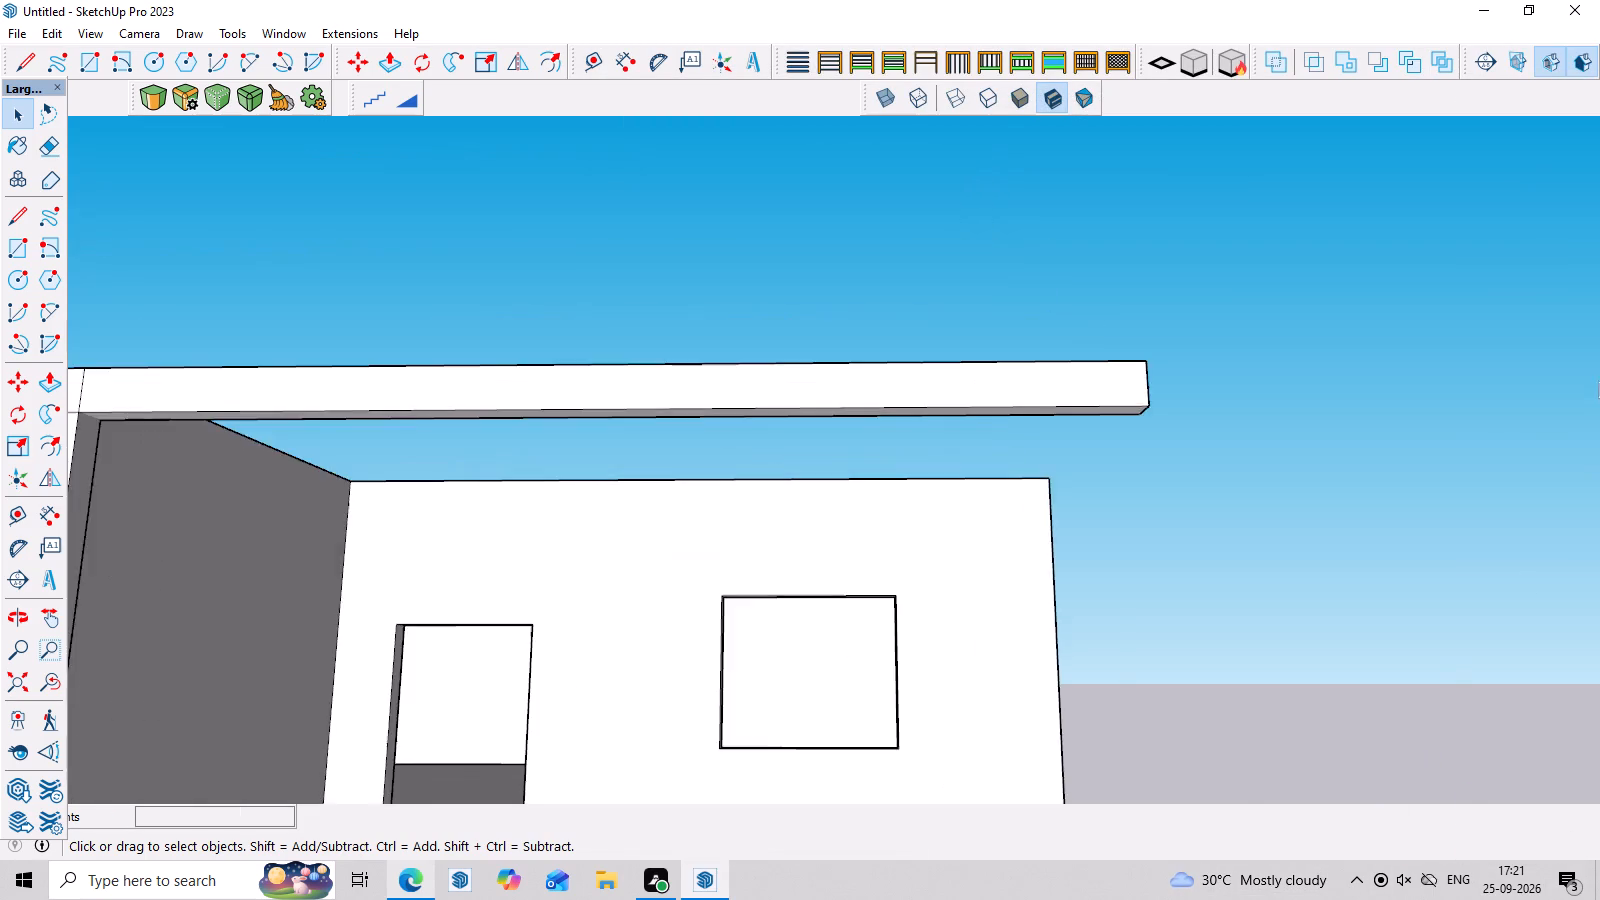
{"action": "scroll", "coordinate": [1516, 415], "scroll_direction": "down", "scroll_amount": 3}
{"action": "middle_click_drag", "start_coordinate": [1528, 419], "coordinate": [1057, 369]}
{"action": "scroll", "coordinate": [763, 155], "scroll_direction": "down", "scroll_amount": 4}
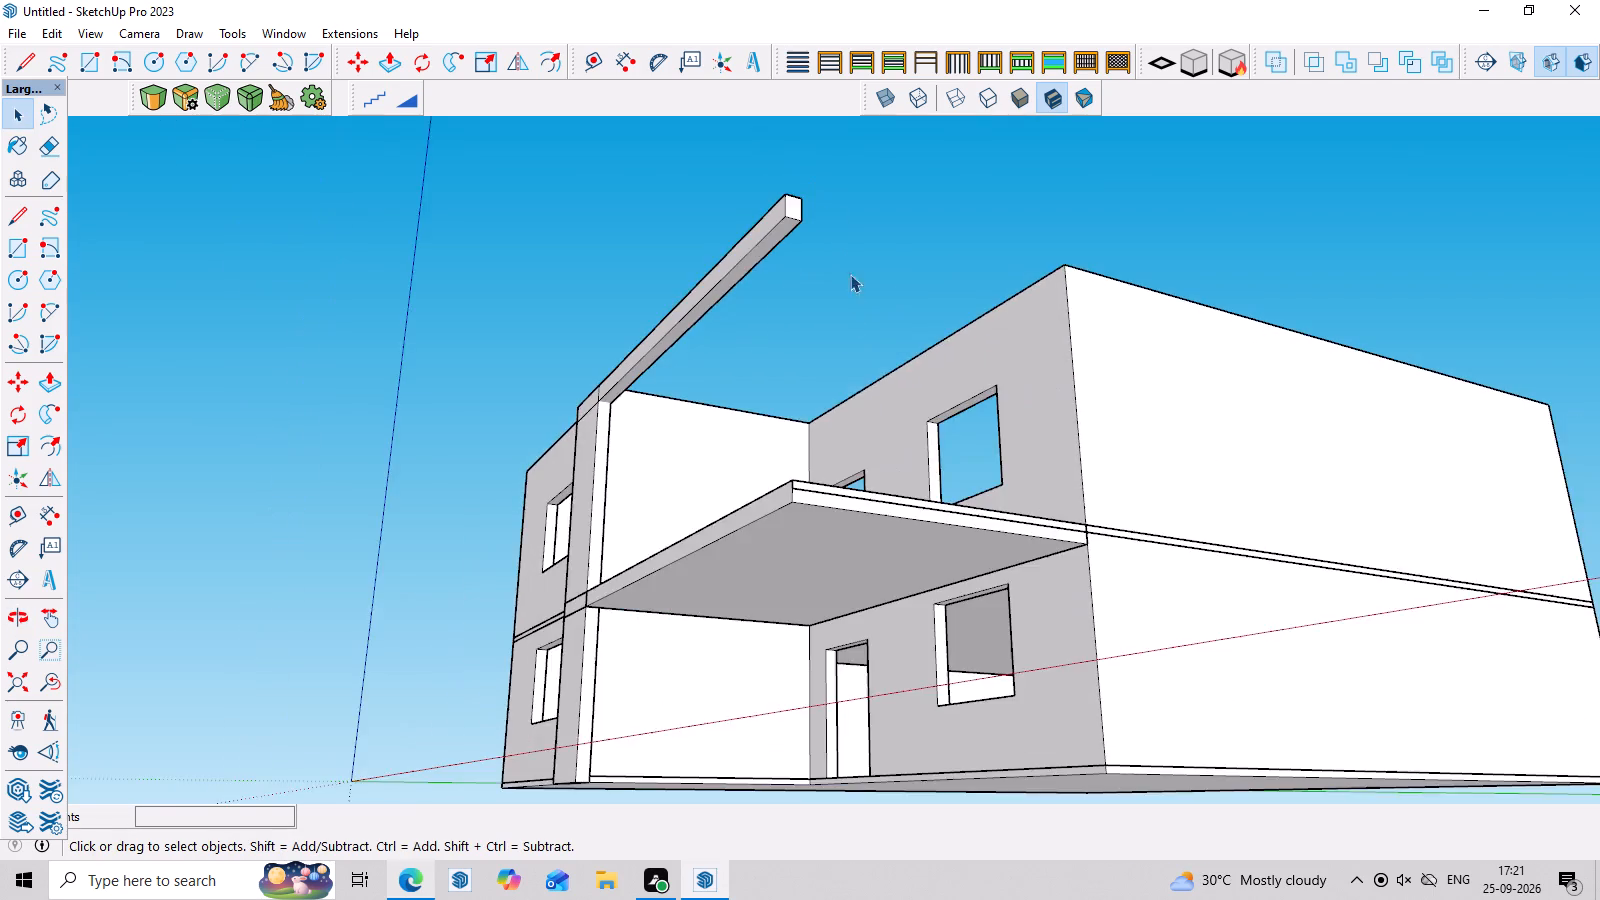
{"action": "scroll", "coordinate": [838, 324], "scroll_direction": "up", "scroll_amount": 4}
{"action": "scroll", "coordinate": [761, 221], "scroll_direction": "up", "scroll_amount": 2}
{"action": "middle_click_drag", "start_coordinate": [800, 263], "coordinate": [1022, 410]}
{"action": "scroll", "coordinate": [1521, 622], "scroll_direction": "up", "scroll_amount": 2}
{"action": "scroll", "coordinate": [1183, 258], "scroll_direction": "down", "scroll_amount": 4}
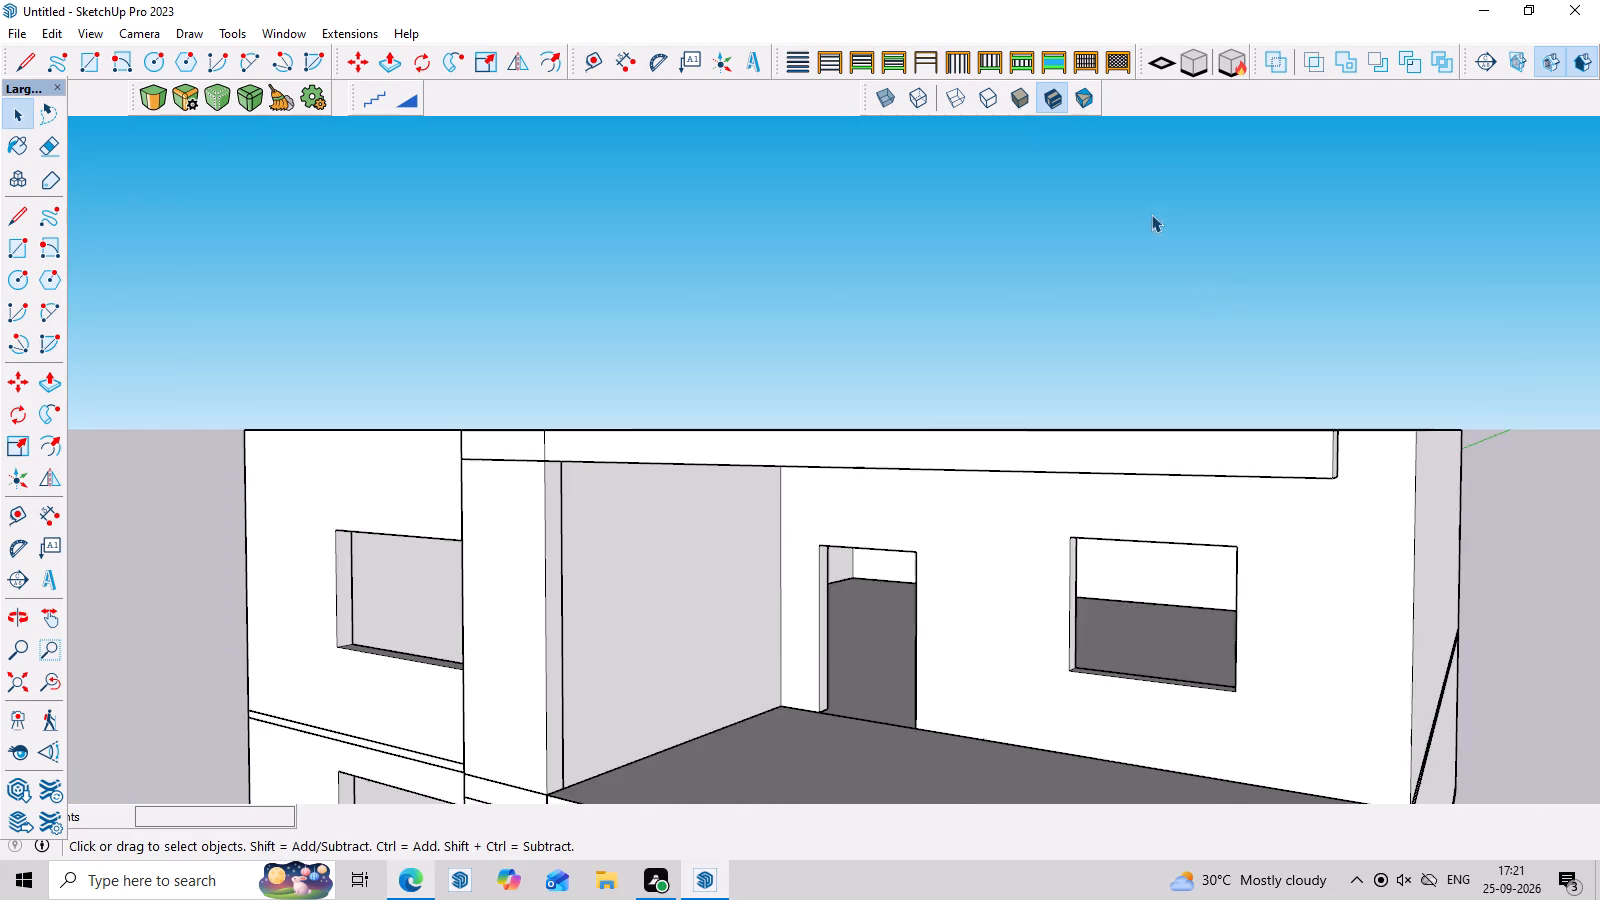
{"action": "scroll", "coordinate": [1151, 214], "scroll_direction": "down", "scroll_amount": 3}
Draw a line across the beam's underside near its free end, marking off a small end face.
{"action": "middle_click_drag", "start_coordinate": [1284, 569], "coordinate": [1261, 435]}
{"action": "scroll", "coordinate": [1239, 382], "scroll_direction": "up", "scroll_amount": 4}
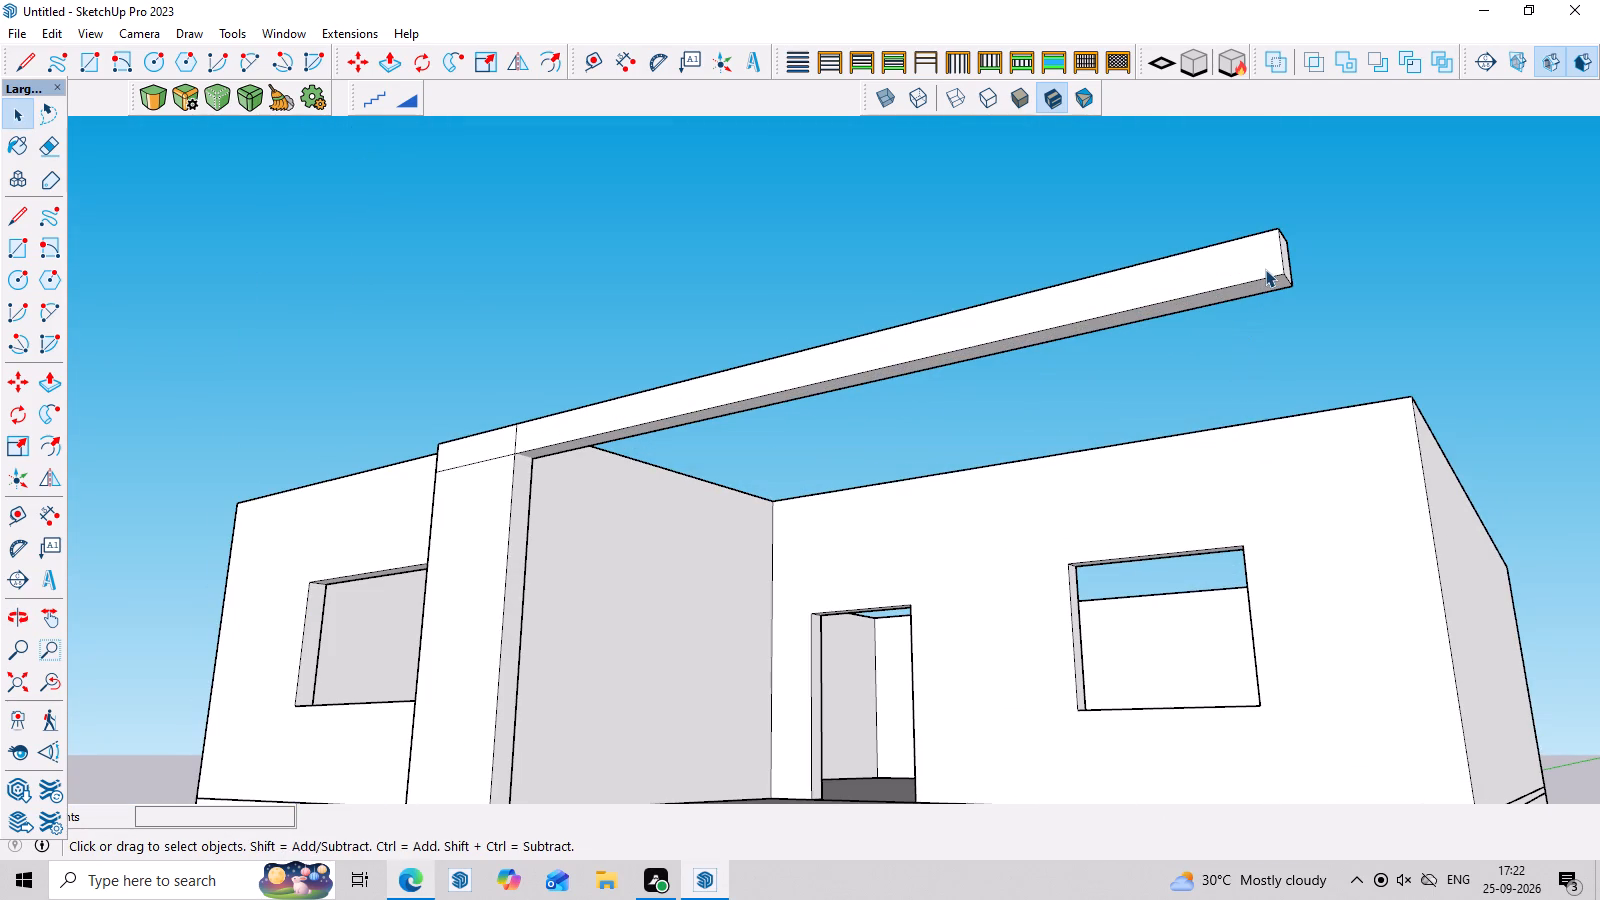
{"action": "key", "text": "l"}
{"action": "scroll", "coordinate": [1299, 283], "scroll_direction": "up", "scroll_amount": 3}
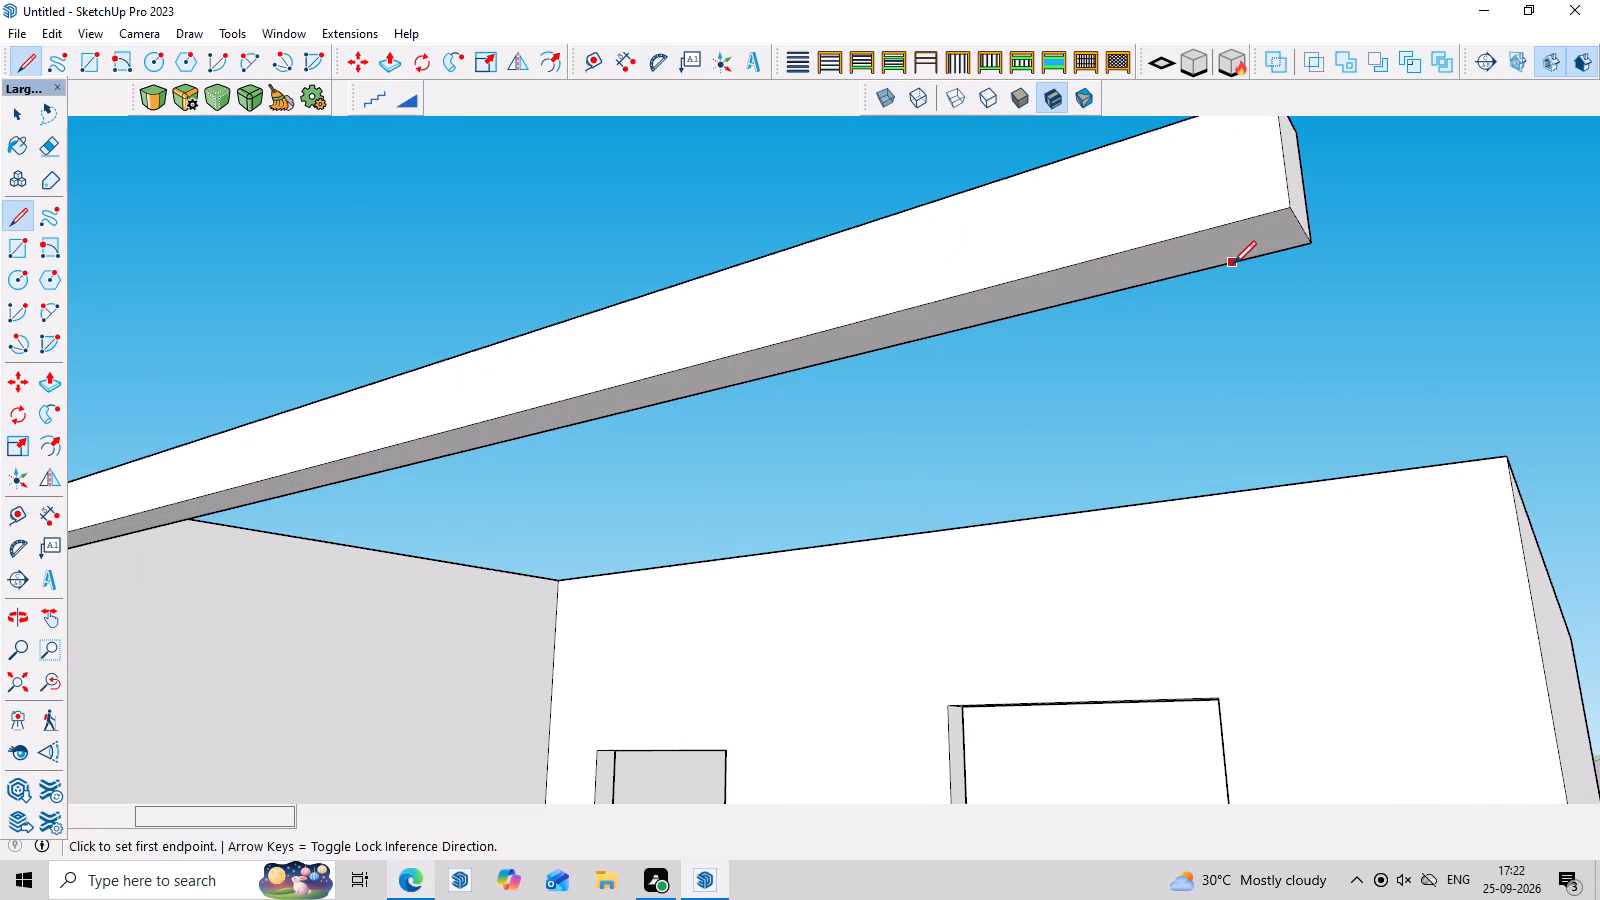
{"action": "left_click", "coordinate": [1233, 264]}
{"action": "left_click", "coordinate": [1211, 232]}
Push/Pull the small end face on the beam's underside down 11' 10" to the projecting slab, forming a post.
{"action": "key", "text": "space"}
{"action": "left_click", "coordinate": [1272, 238]}
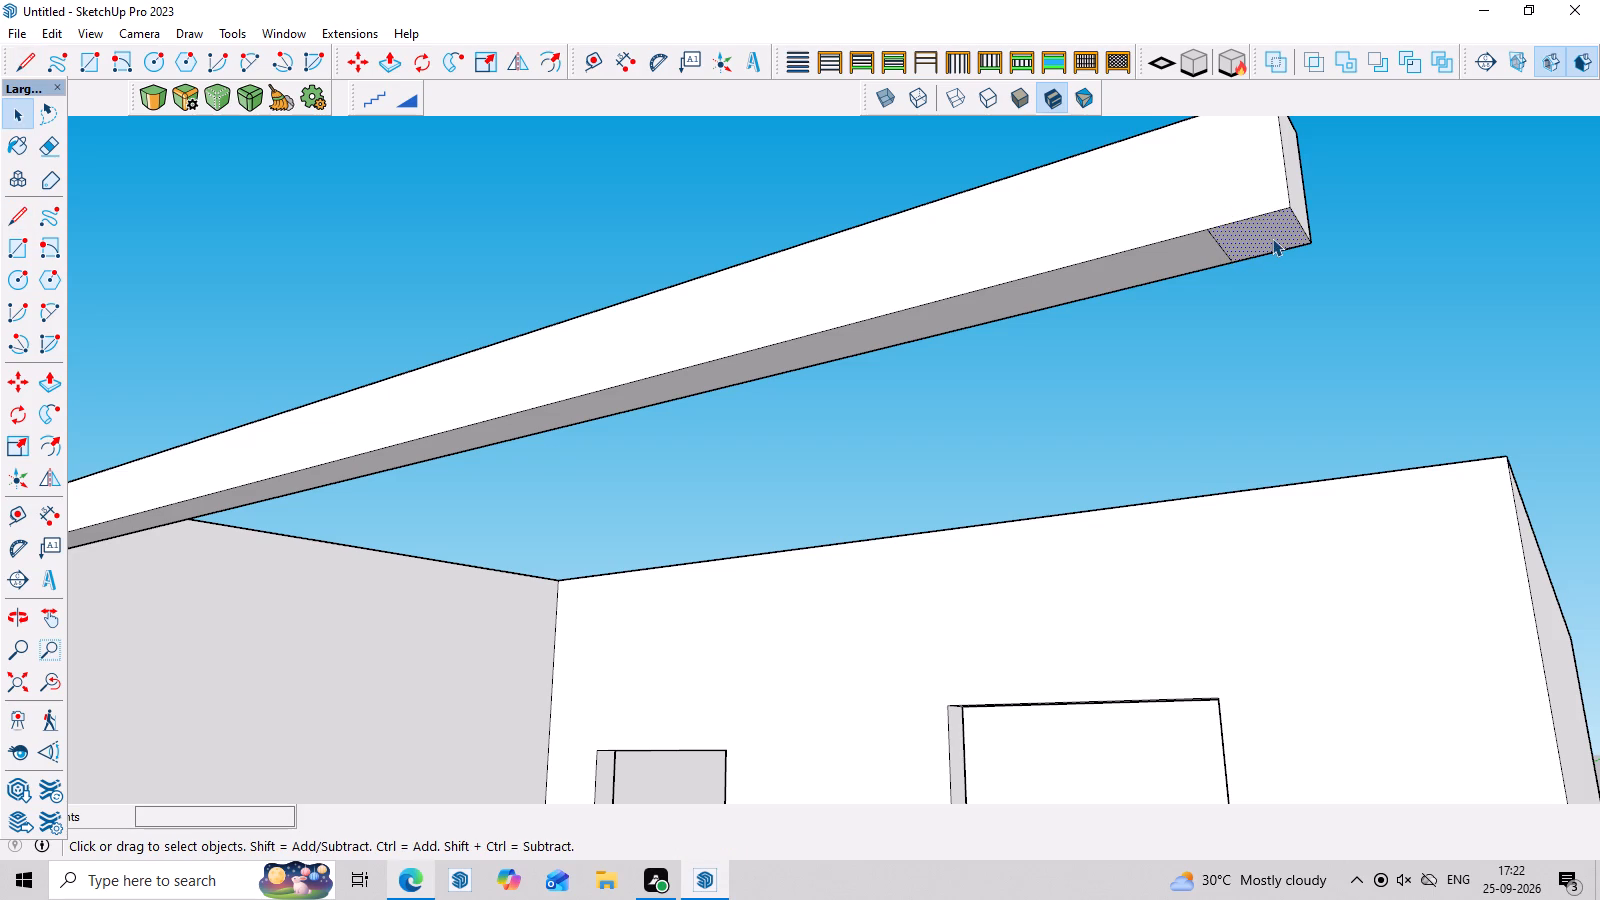
{"action": "key", "text": "p"}
{"action": "left_click", "coordinate": [1272, 229]}
{"action": "scroll", "coordinate": [1307, 367], "scroll_direction": "down", "scroll_amount": 8}
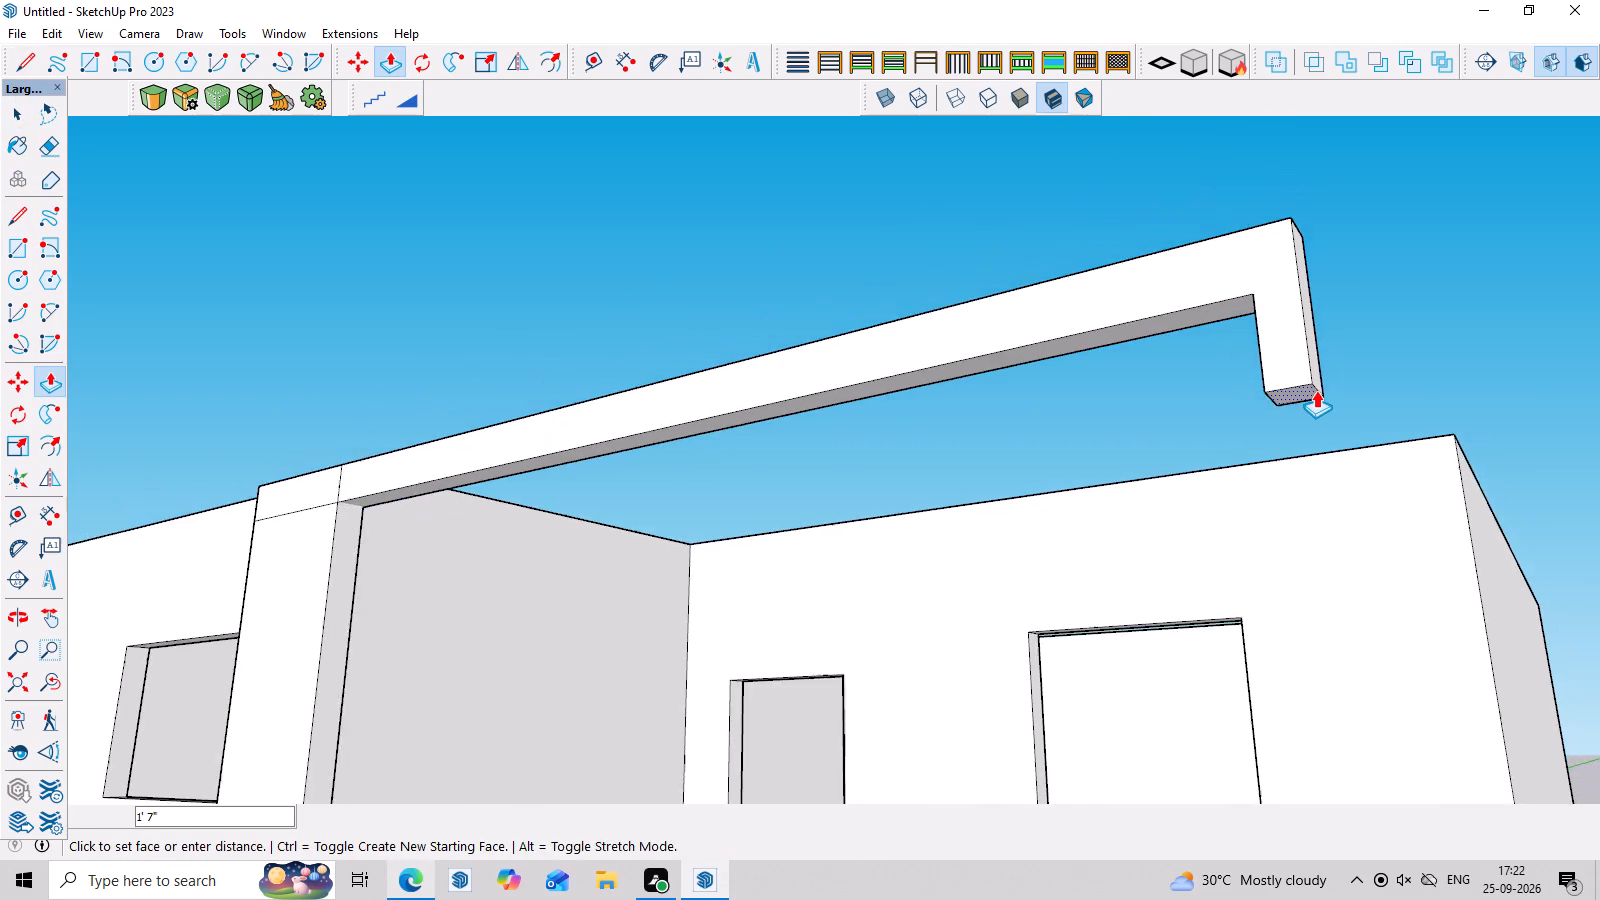
{"action": "scroll", "coordinate": [1316, 390], "scroll_direction": "down", "scroll_amount": 9}
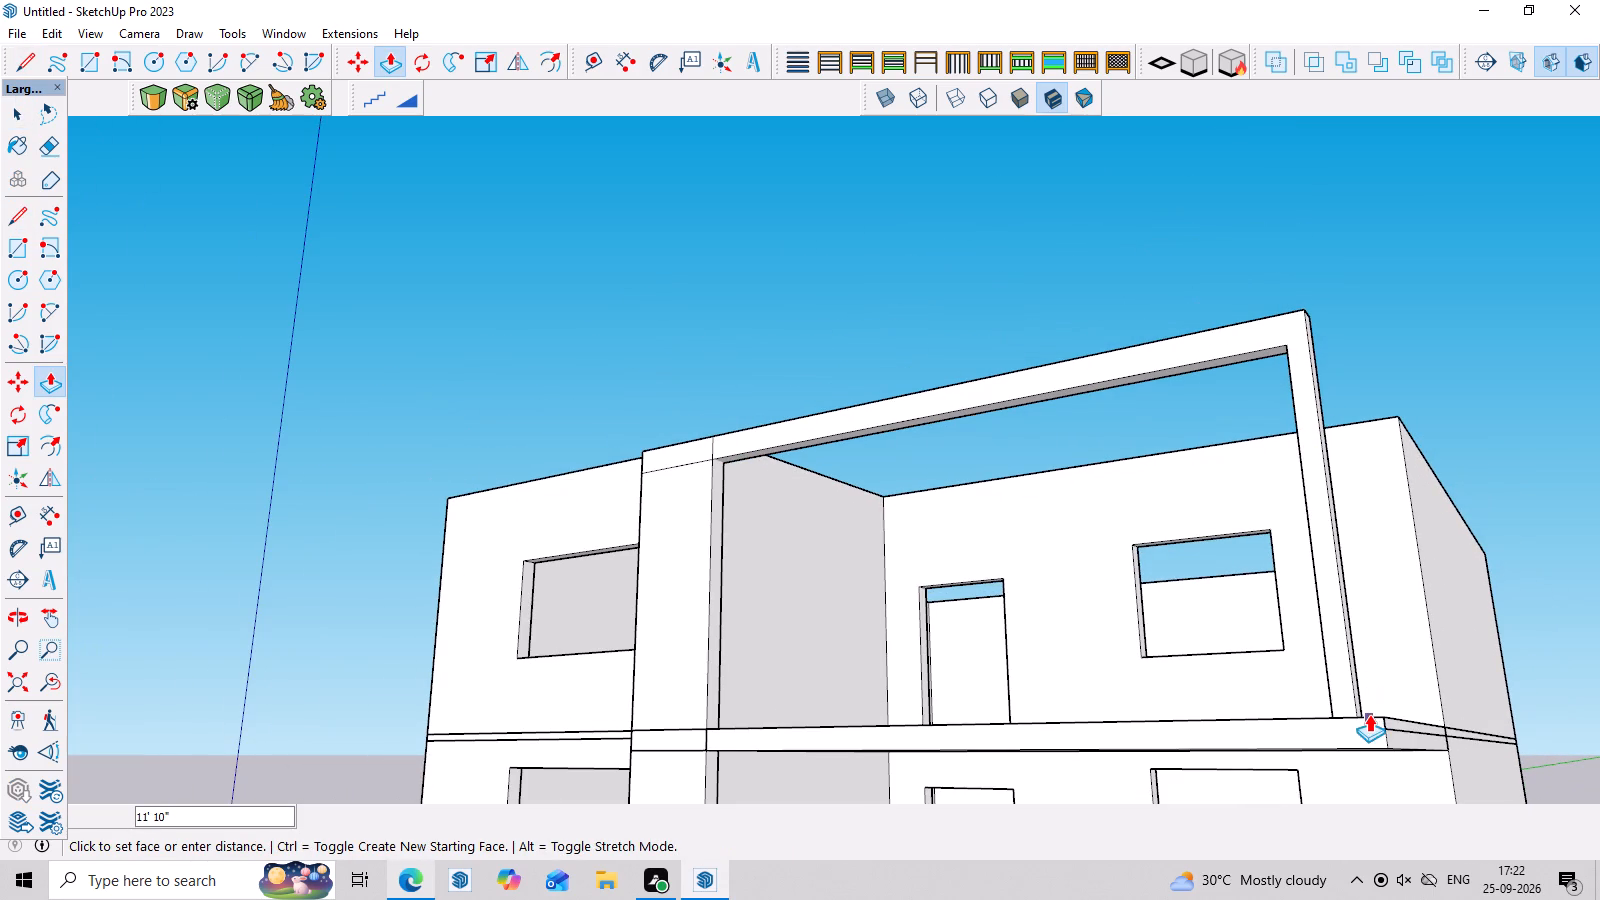
{"action": "left_click", "coordinate": [1369, 717]}
Push/Pull the inner side face of the terrace's corner post about 4" inward beneath the beam, widening the post.
{"action": "middle_click_drag", "start_coordinate": [1367, 709], "coordinate": [1364, 853]}
{"action": "scroll", "coordinate": [1305, 702], "scroll_direction": "down", "scroll_amount": 4}
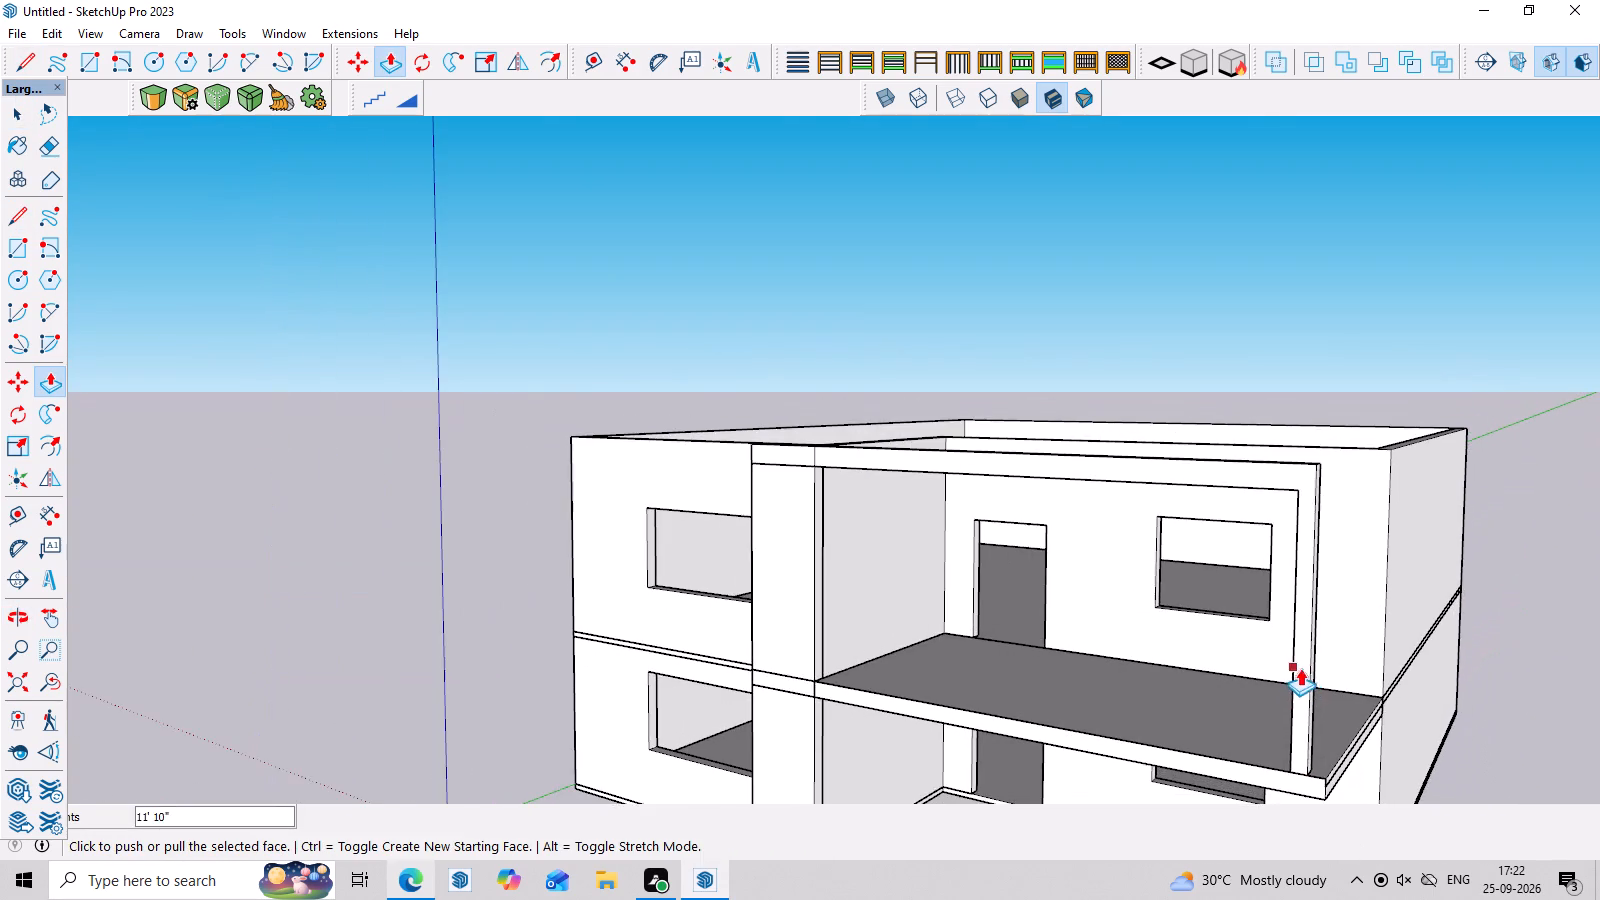
{"action": "middle_click_drag", "start_coordinate": [1318, 673], "coordinate": [758, 619]}
{"action": "scroll", "coordinate": [776, 489], "scroll_direction": "up", "scroll_amount": 3}
{"action": "key", "text": "space"}
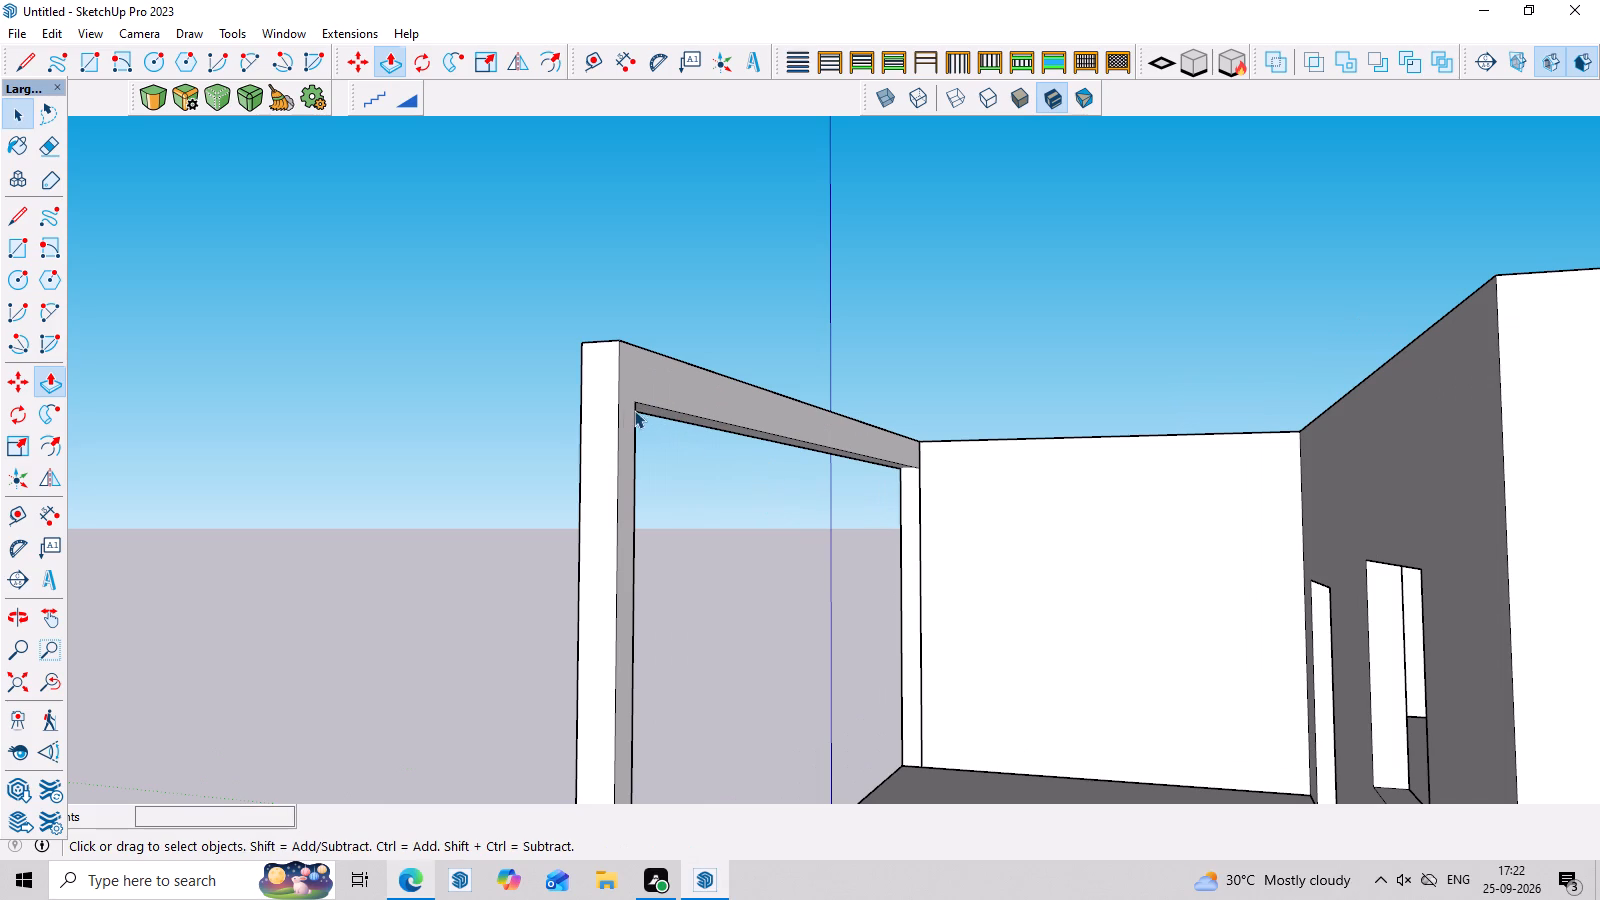
{"action": "left_click", "coordinate": [622, 410]}
{"action": "left_click", "coordinate": [627, 410]}
{"action": "scroll", "coordinate": [635, 382], "scroll_direction": "up", "scroll_amount": 3}
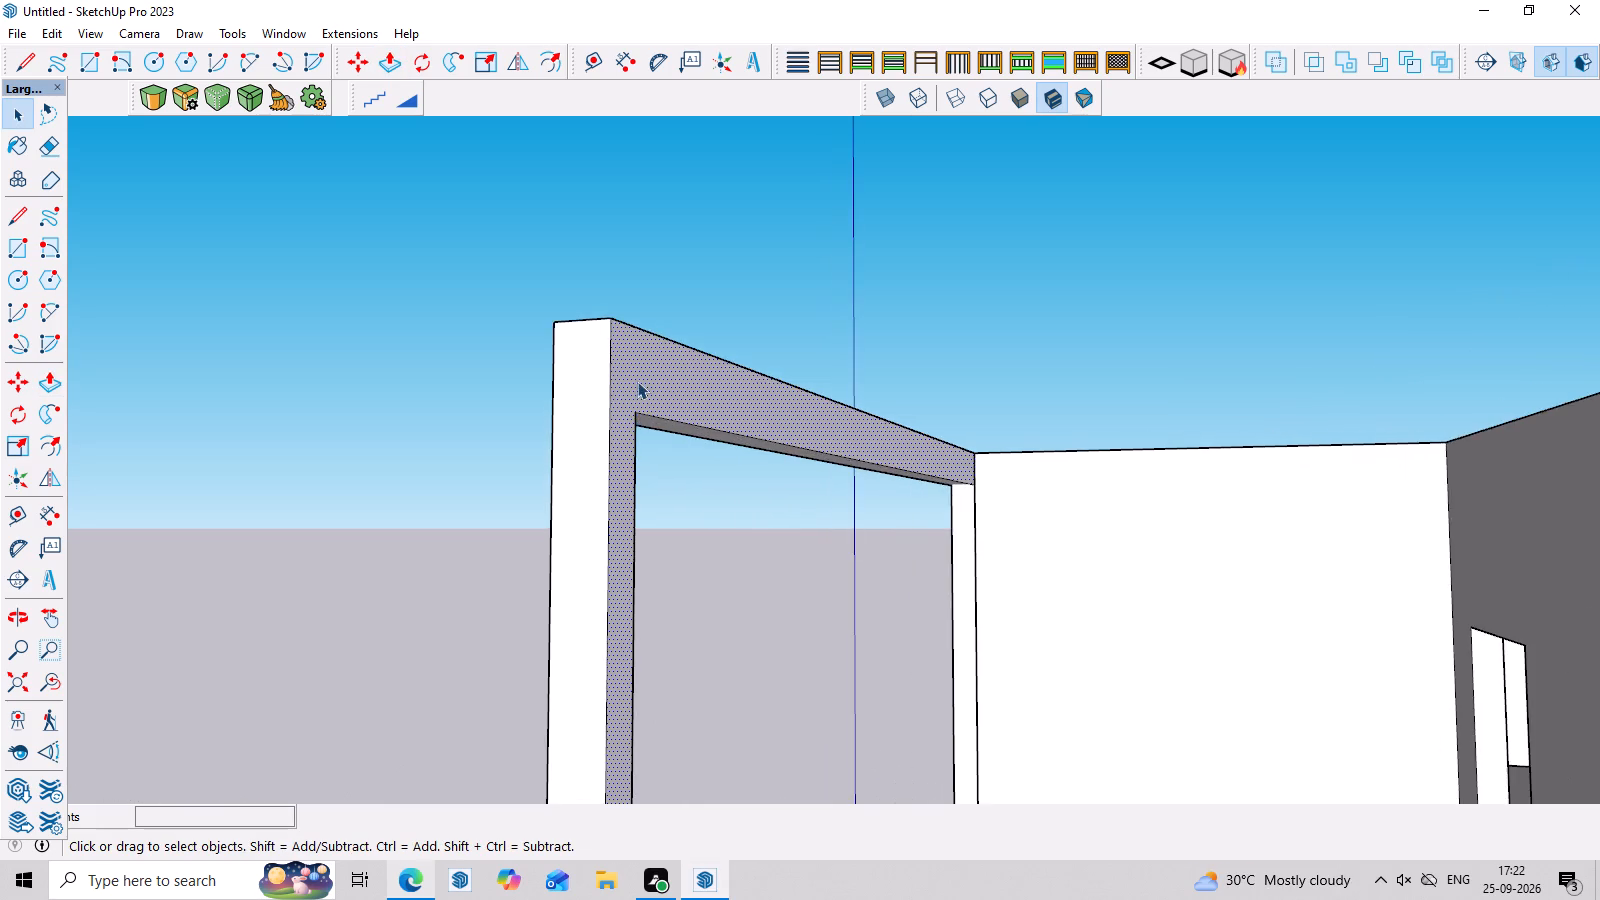
{"action": "scroll", "coordinate": [637, 381], "scroll_direction": "up", "scroll_amount": 1}
{"action": "middle_click_drag", "start_coordinate": [728, 420], "coordinate": [496, 457]}
{"action": "scroll", "coordinate": [743, 426], "scroll_direction": "up", "scroll_amount": 3}
{"action": "middle_click_drag", "start_coordinate": [837, 546], "coordinate": [394, 500]}
{"action": "scroll", "coordinate": [683, 528], "scroll_direction": "up", "scroll_amount": 3}
{"action": "left_click", "coordinate": [577, 541]}
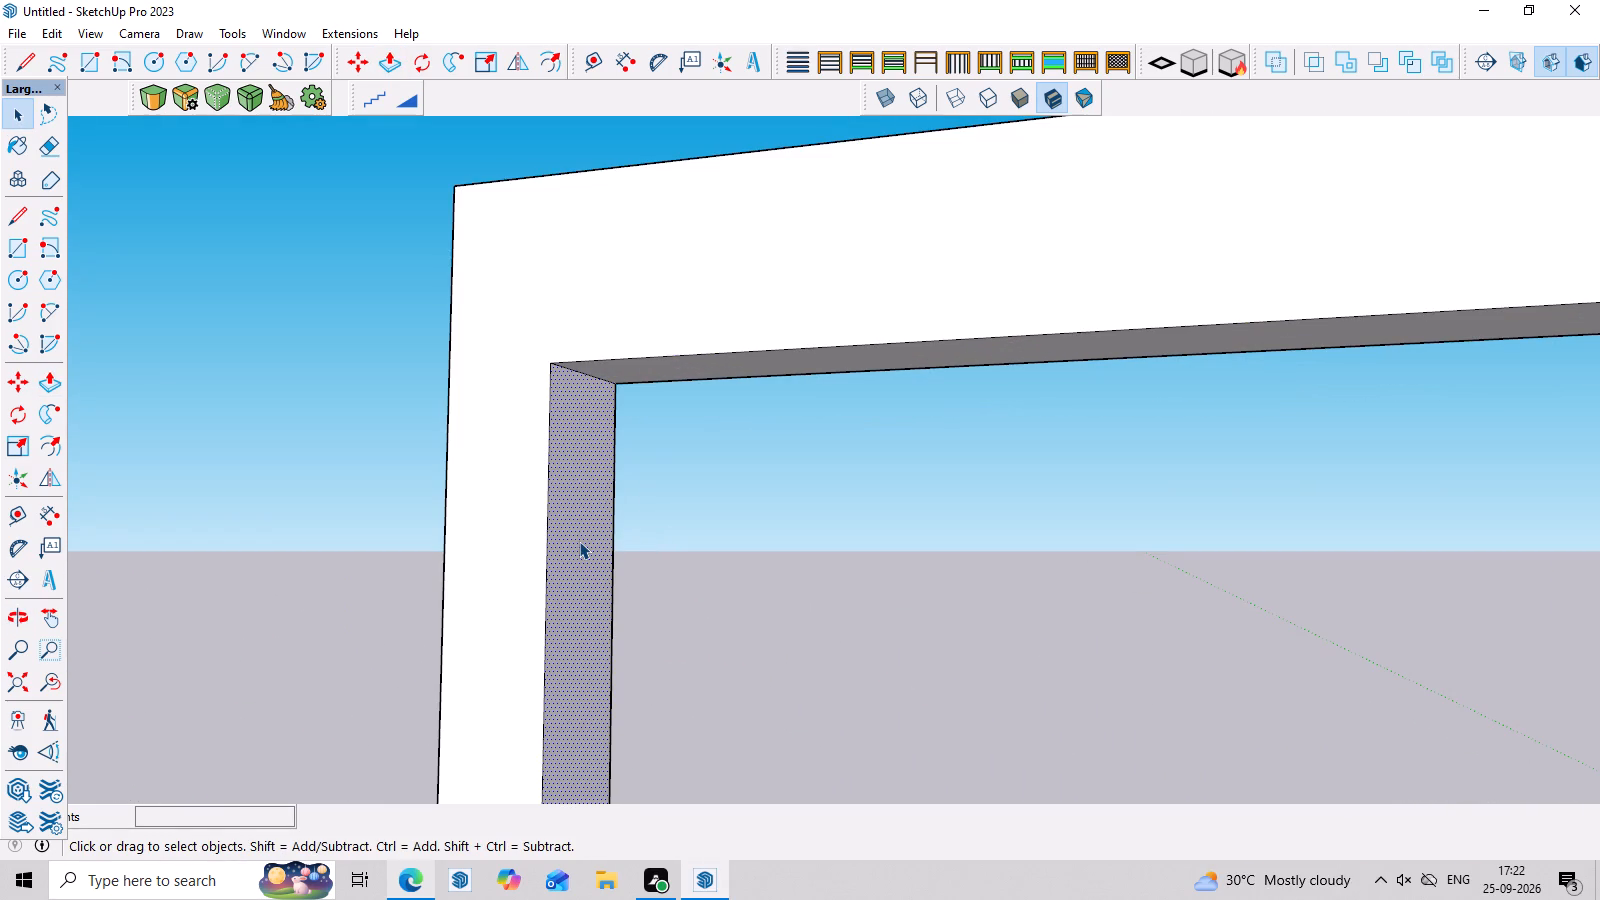
{"action": "key", "text": "bracketleft"}
{"action": "left_click", "coordinate": [579, 541]}
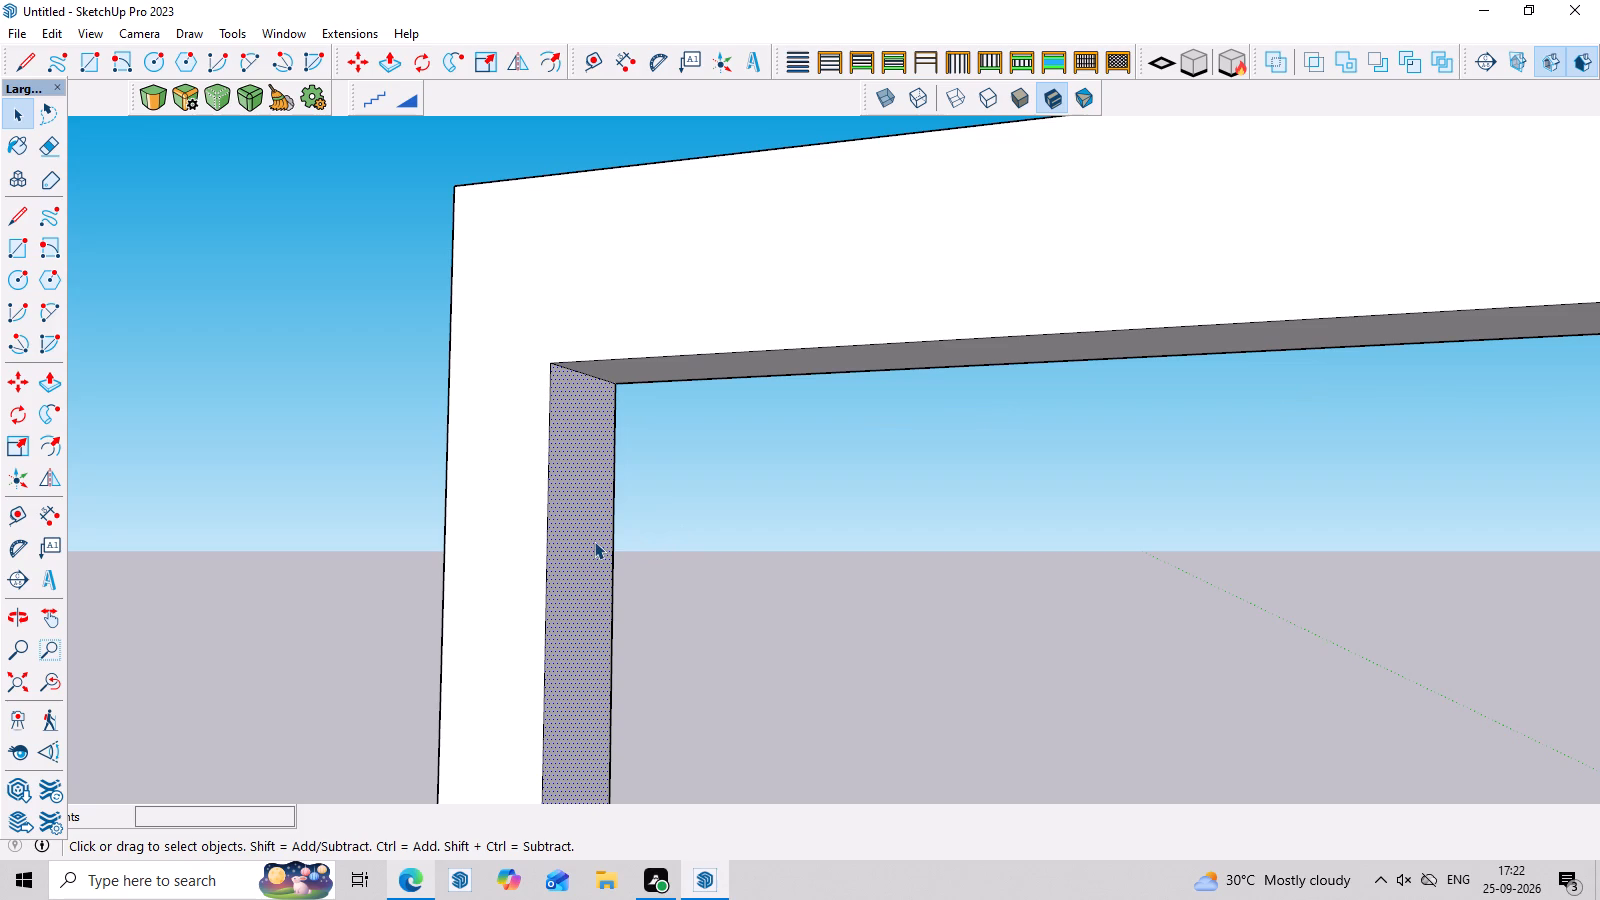
{"action": "key", "text": "p"}
{"action": "left_click", "coordinate": [594, 541]}
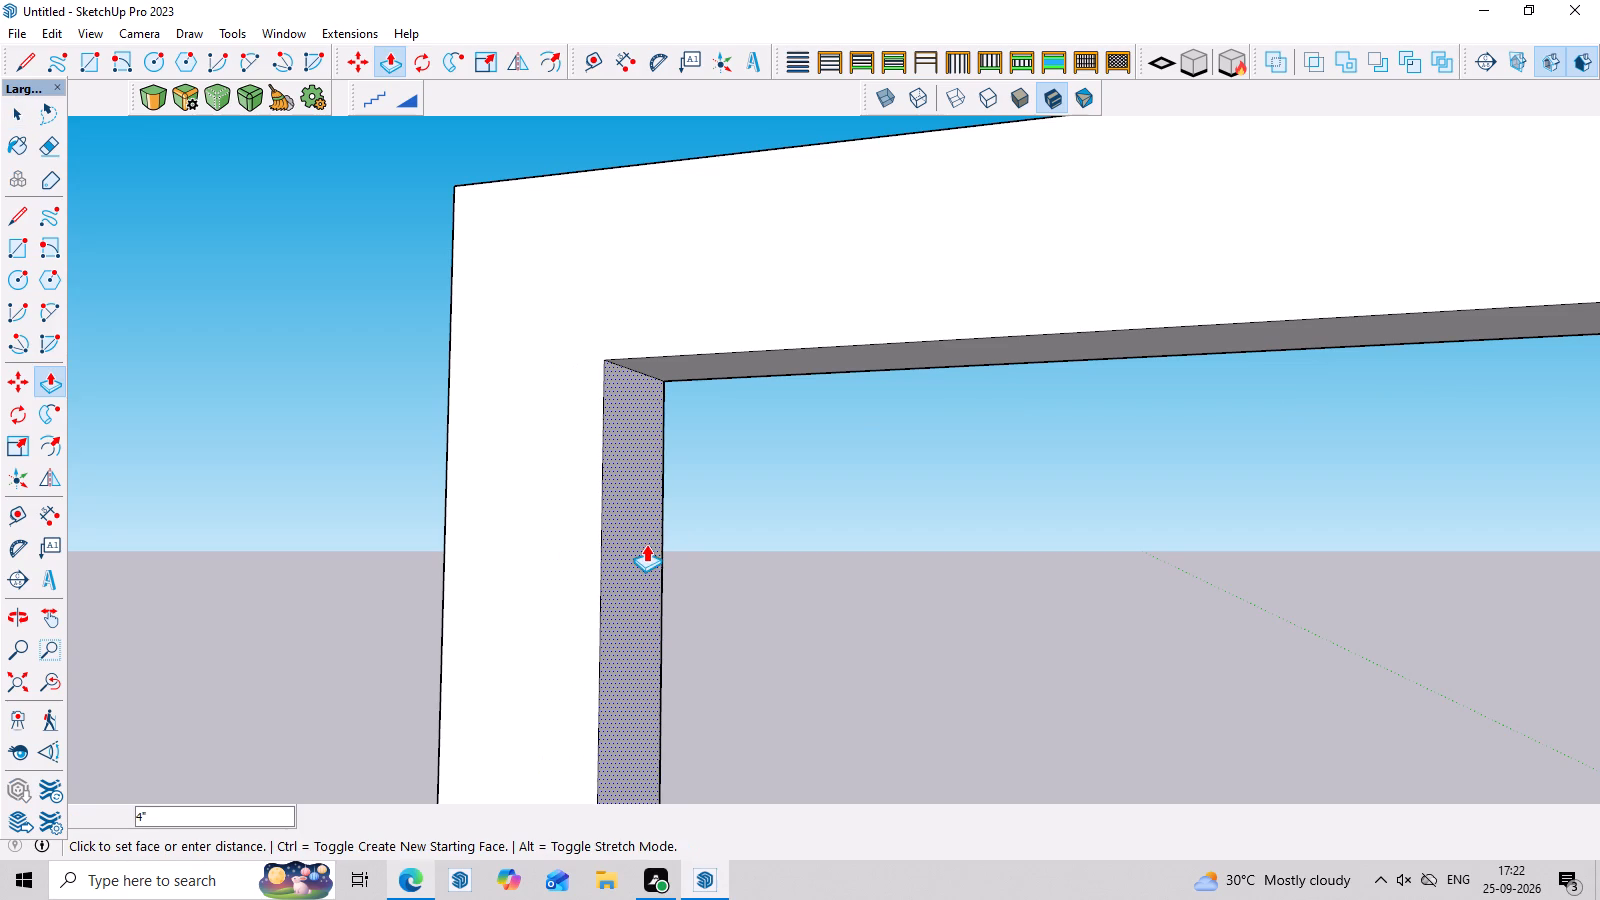
{"action": "left_click", "coordinate": [655, 546]}
Draw a vertical line about 1' 1" long across the beam's rear face, from the post's inner corner to the top edge.
{"action": "middle_click_drag", "start_coordinate": [610, 342], "coordinate": [796, 479]}
{"action": "key", "text": "space"}
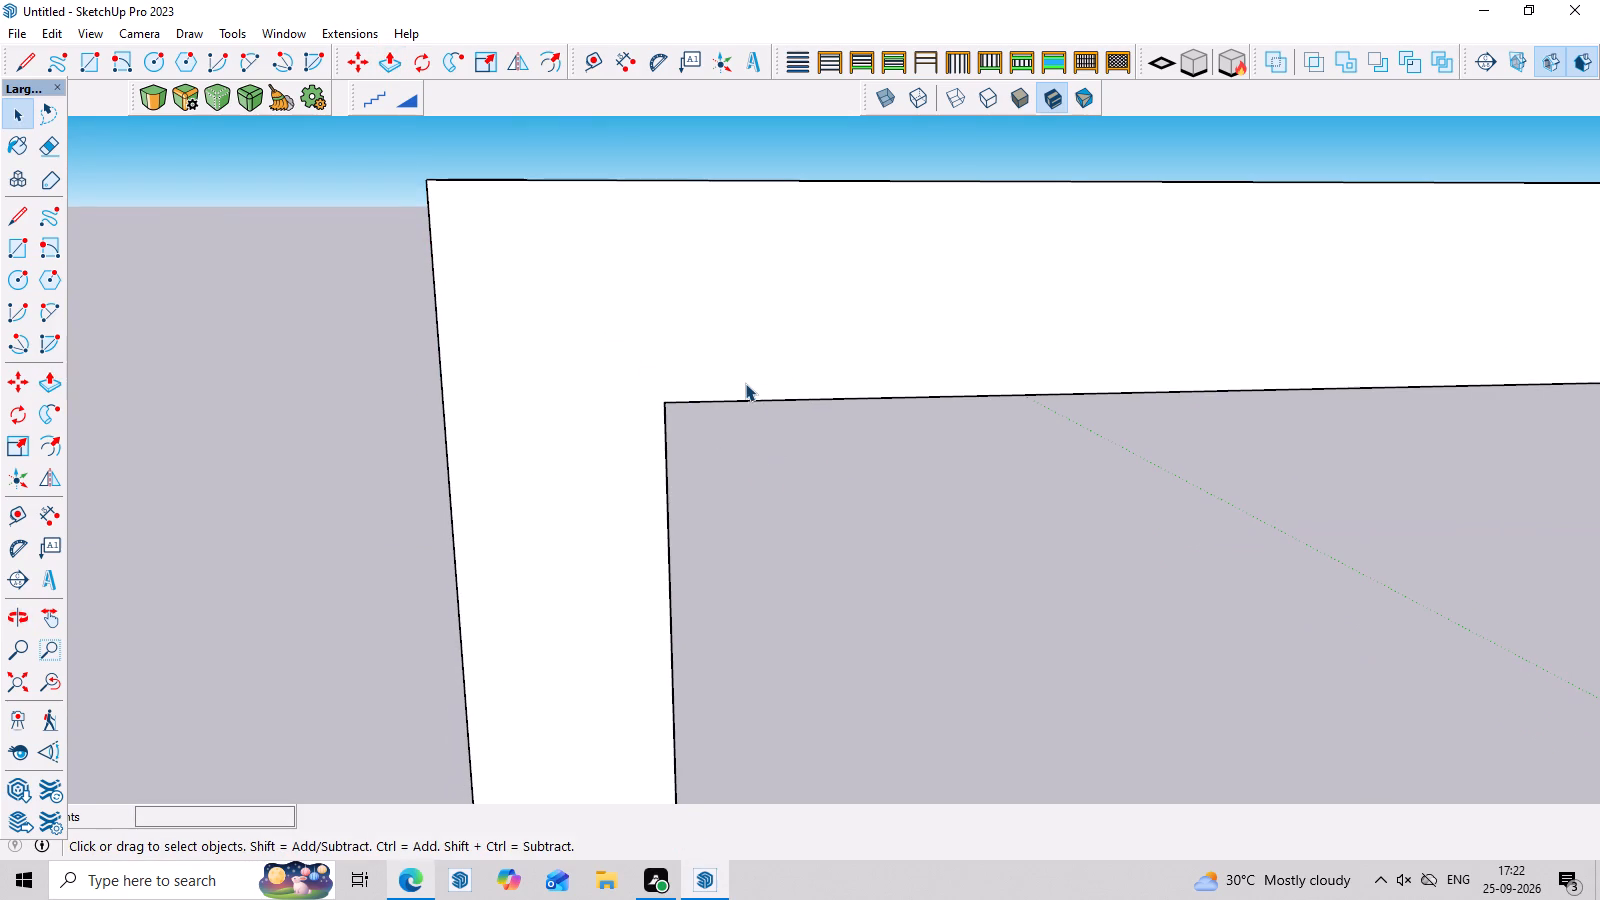
{"action": "key", "text": "l"}
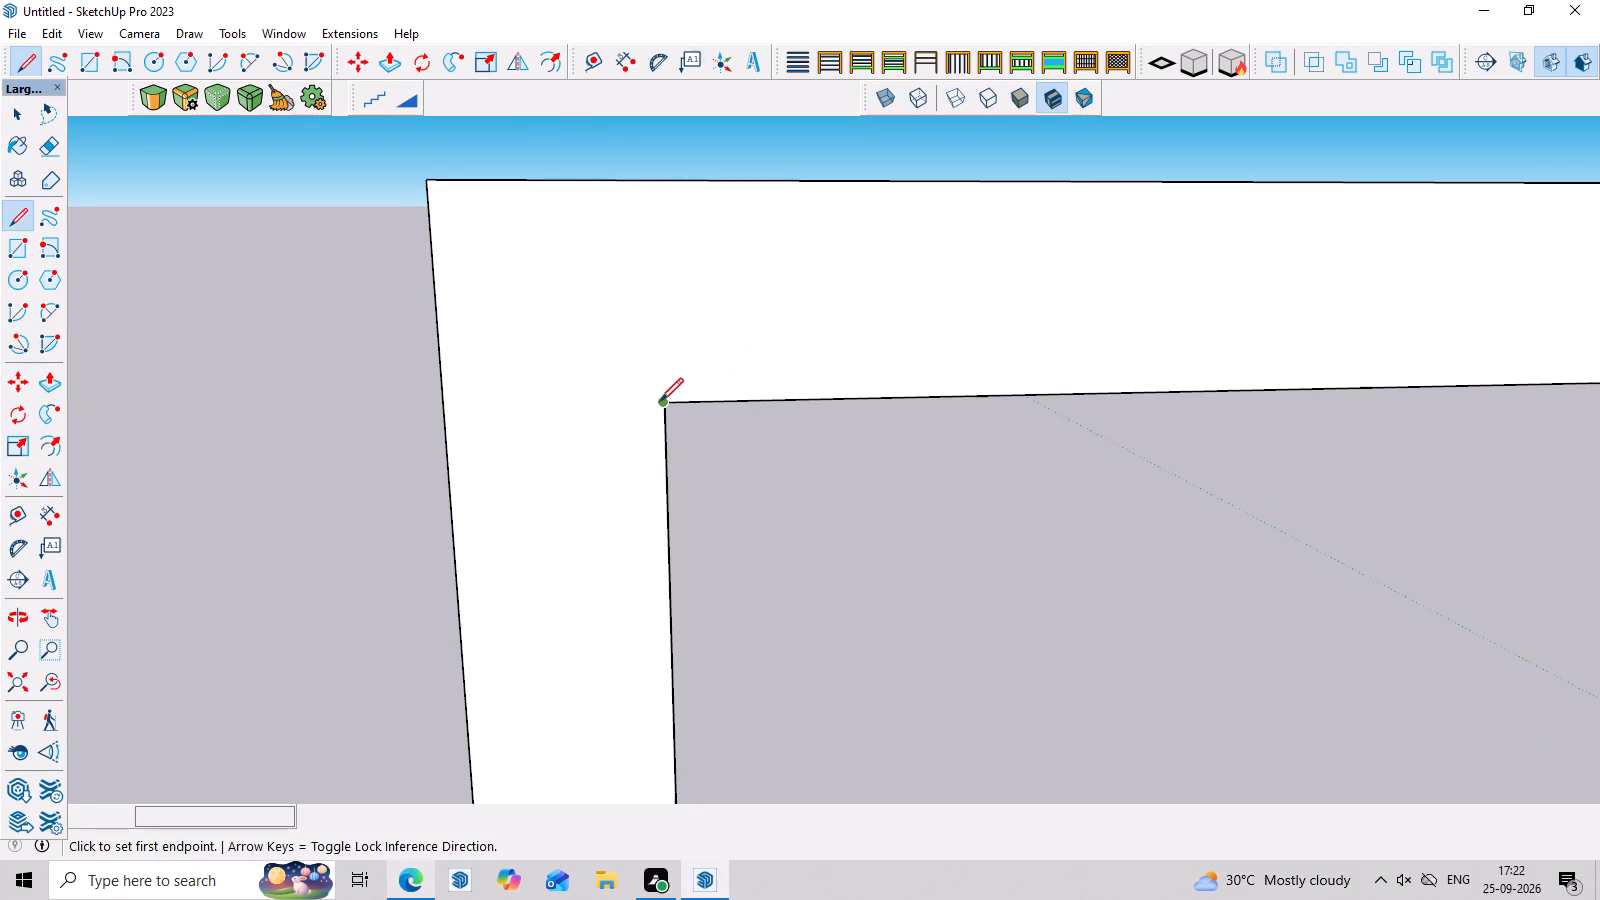
{"action": "left_click", "coordinate": [660, 401]}
{"action": "left_click", "coordinate": [664, 179]}
{"action": "key", "text": "Escape"}
{"action": "left_click", "coordinate": [602, 260]}
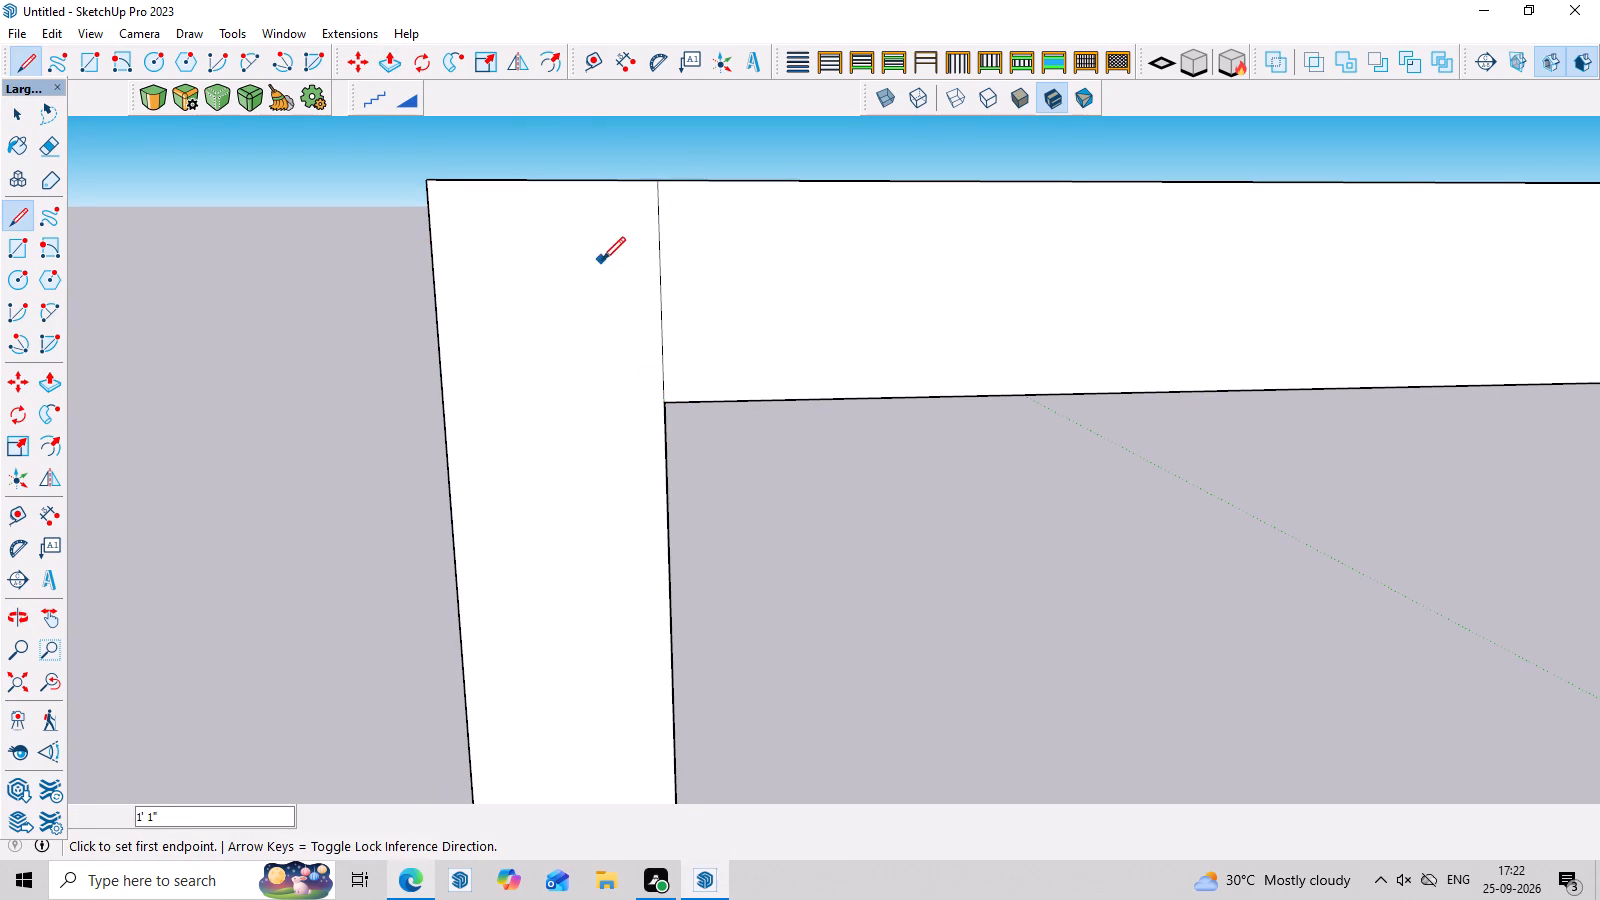
Push/Pull the post's full-height rear face 14' back to the upper-floor wall, forming a side wall for the terrace.
{"action": "key", "text": "space"}
{"action": "left_click", "coordinate": [602, 260]}
{"action": "key", "text": "p"}
{"action": "left_click", "coordinate": [602, 260]}
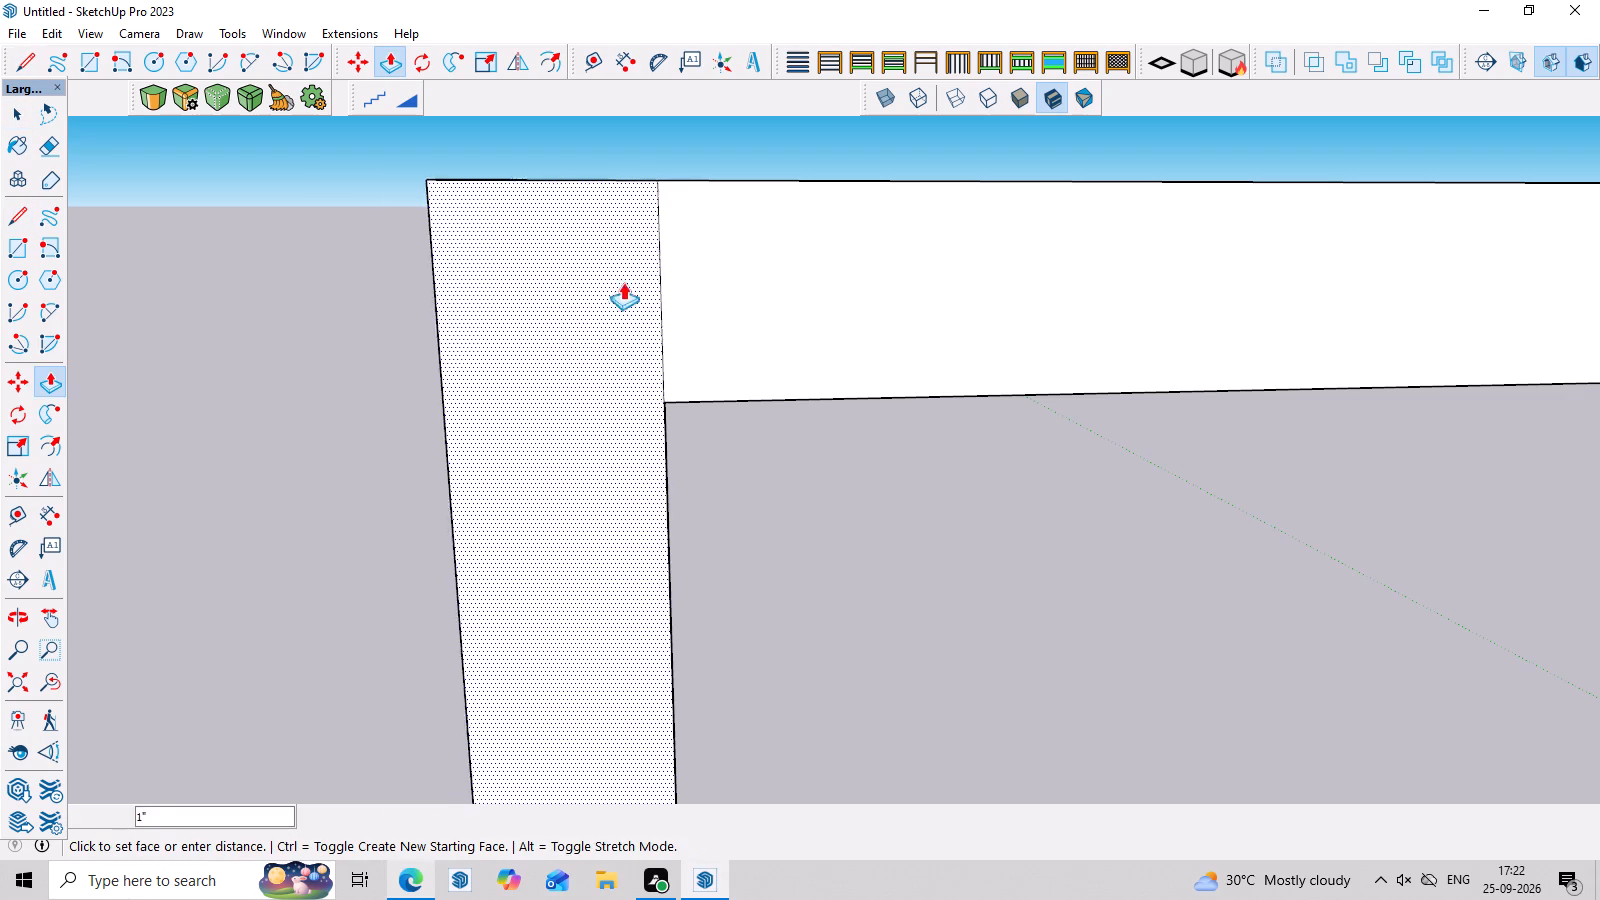
{"action": "scroll", "coordinate": [623, 303], "scroll_direction": "down", "scroll_amount": 12}
{"action": "scroll", "coordinate": [823, 415], "scroll_direction": "down", "scroll_amount": 5}
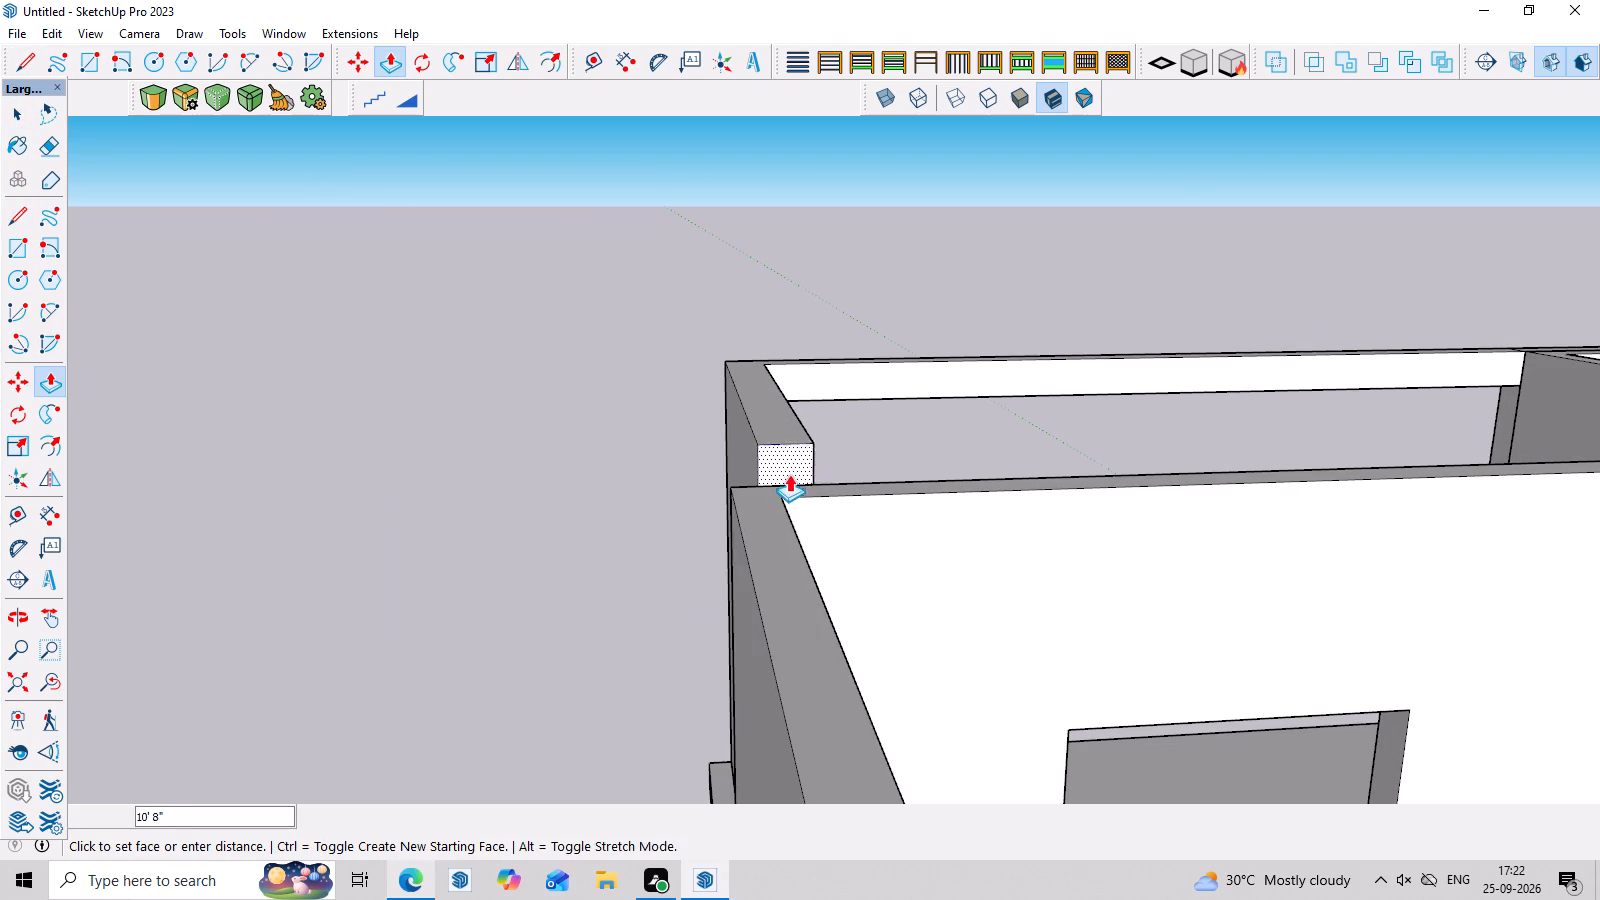
{"action": "left_click", "coordinate": [781, 480]}
Push/Pull the inner face of the terrace's new side wall slightly outward, below the beam level.
{"action": "middle_click_drag", "start_coordinate": [786, 509], "coordinate": [1599, 465]}
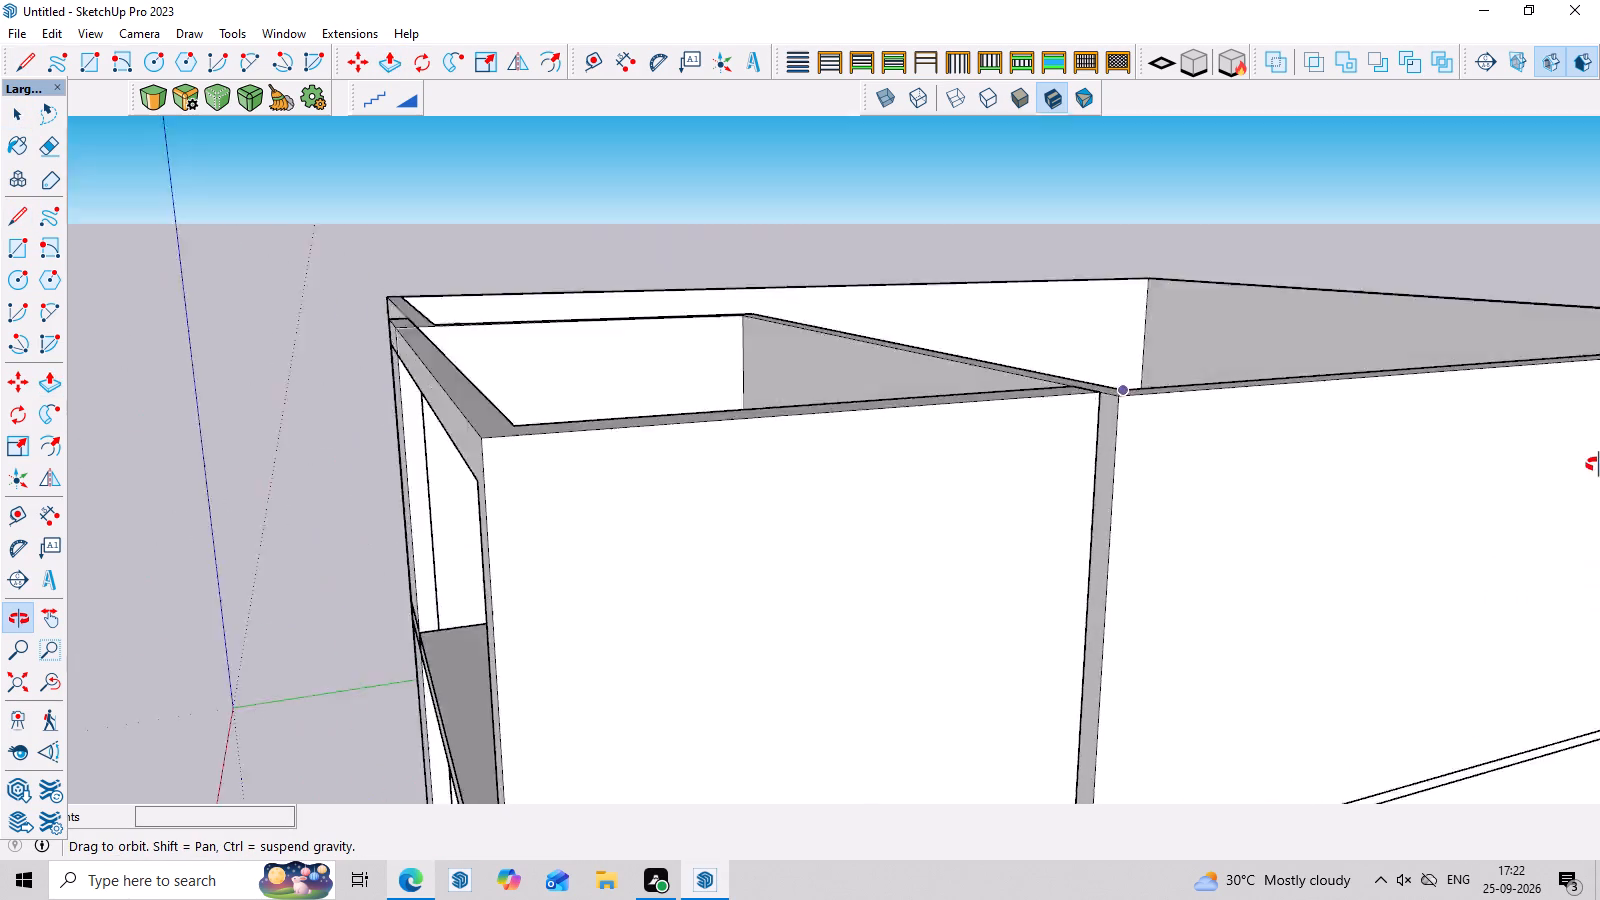
{"action": "middle_click_drag", "start_coordinate": [1599, 465], "coordinate": [1599, 446]}
{"action": "scroll", "coordinate": [1270, 330], "scroll_direction": "down", "scroll_amount": 7}
{"action": "middle_click_drag", "start_coordinate": [1186, 540], "coordinate": [1232, 656]}
{"action": "scroll", "coordinate": [1045, 571], "scroll_direction": "up", "scroll_amount": 6}
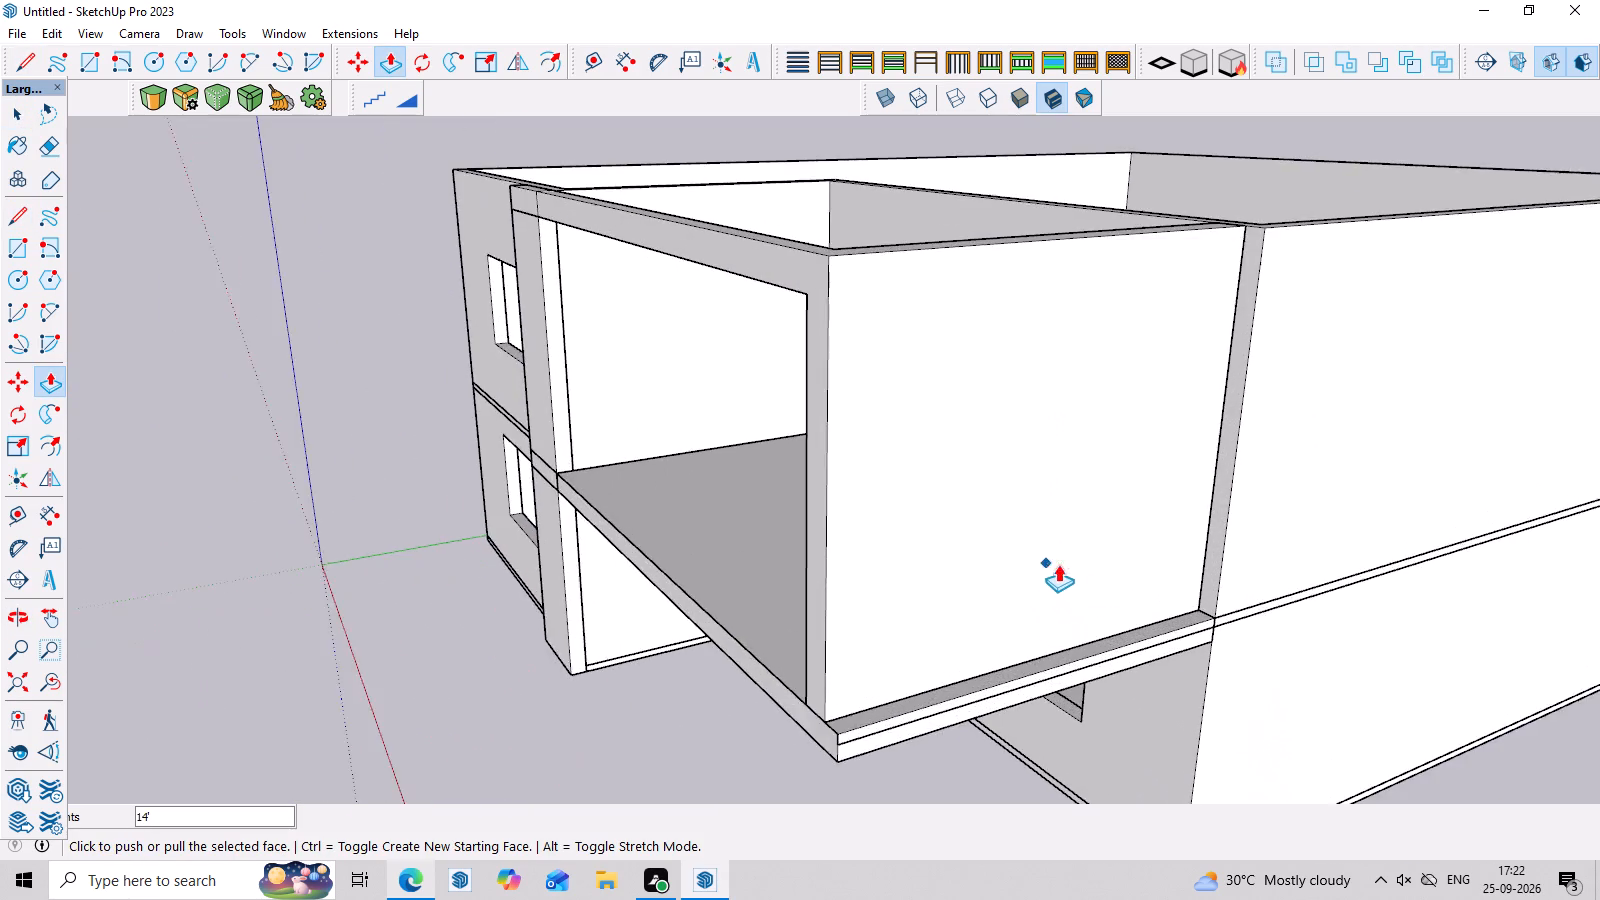
{"action": "middle_click_drag", "start_coordinate": [1115, 576], "coordinate": [1414, 554]}
{"action": "scroll", "coordinate": [1098, 510], "scroll_direction": "up", "scroll_amount": 3}
{"action": "middle_click_drag", "start_coordinate": [1089, 509], "coordinate": [1298, 533]}
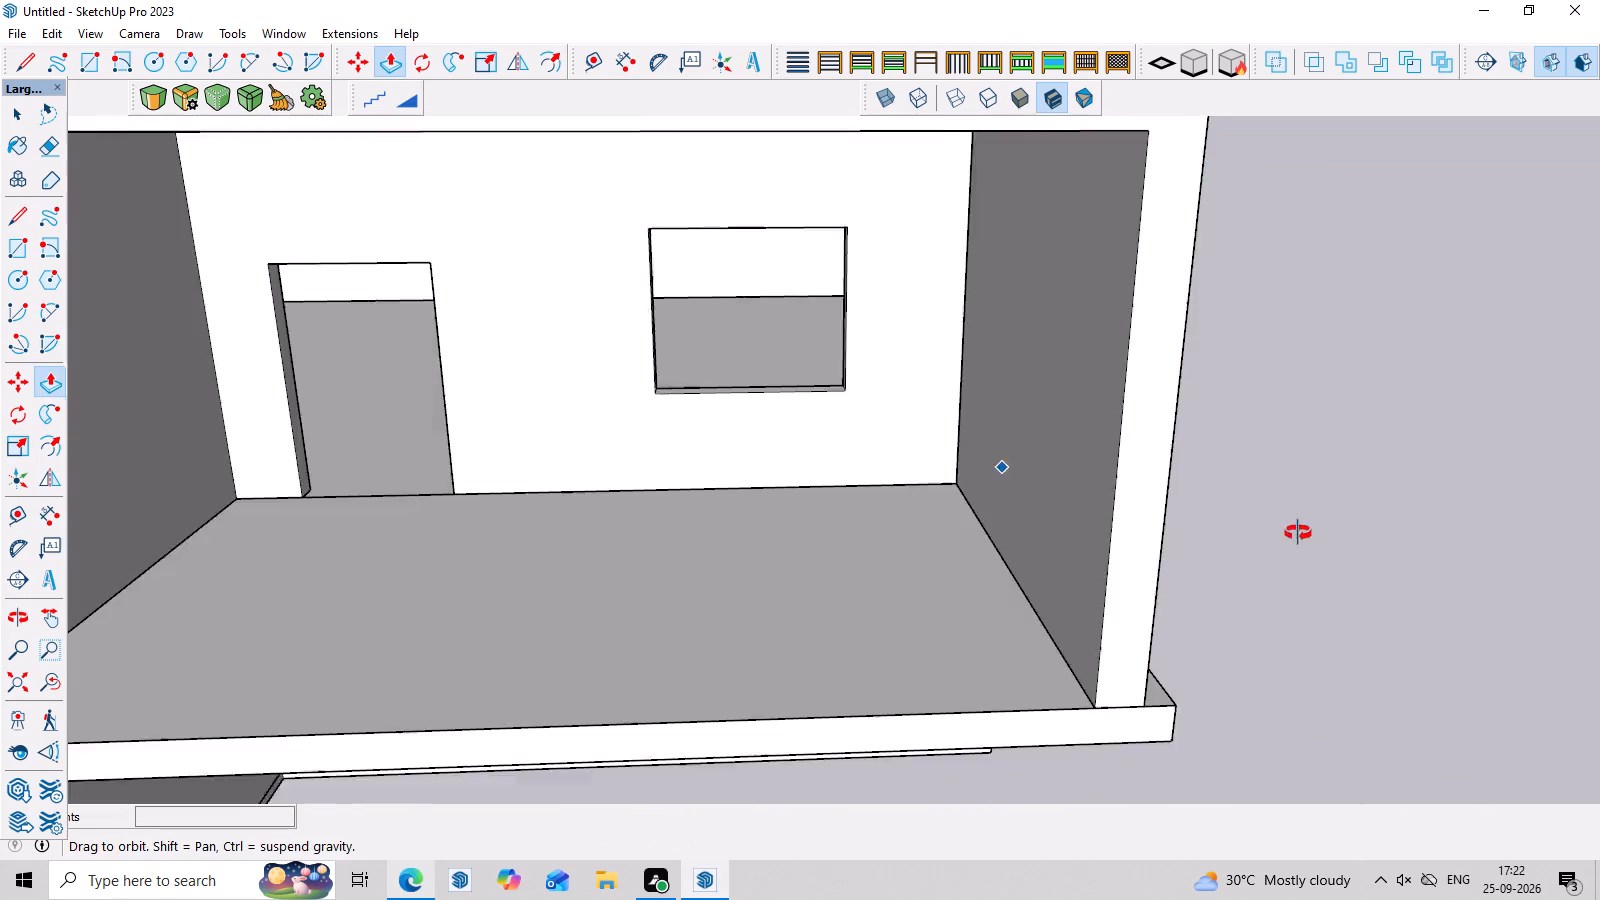
{"action": "middle_click_drag", "start_coordinate": [1298, 533], "coordinate": [1350, 533]}
{"action": "key", "text": "space"}
{"action": "double_click", "coordinate": [1076, 523]}
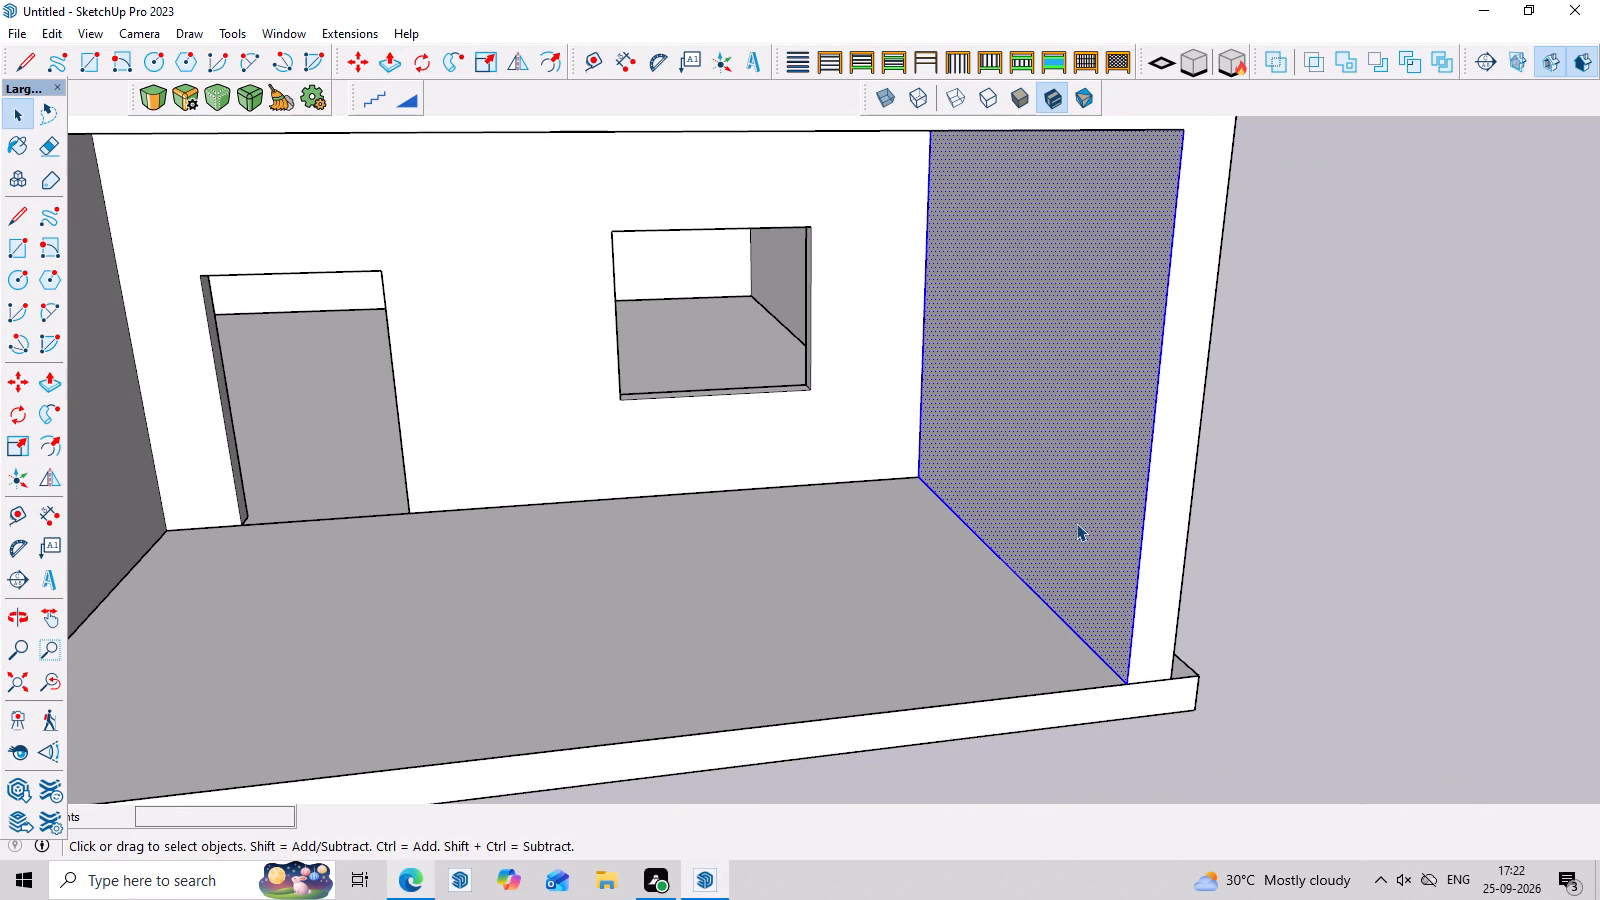
{"action": "key", "text": "p"}
{"action": "left_click", "coordinate": [1076, 523]}
{"action": "left_click", "coordinate": [1094, 518]}
Push/Pull the outer face of the terrace's side wall about 8" outward to the projecting slab's corner.
{"action": "middle_click_drag", "start_coordinate": [1281, 539], "coordinate": [1157, 565]}
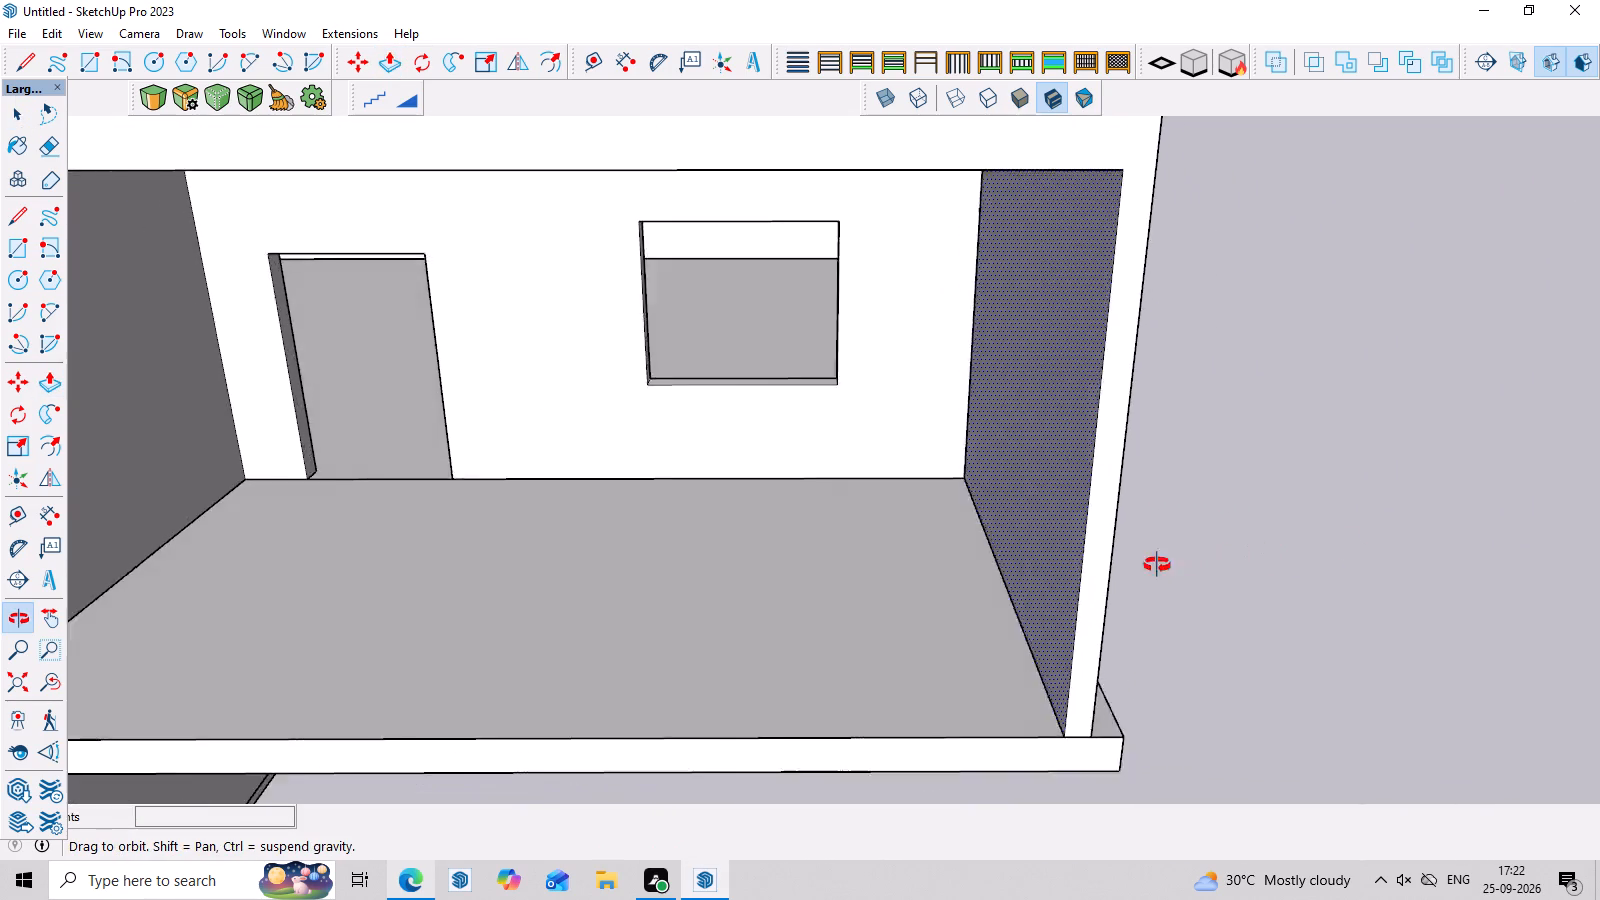
{"action": "middle_click_drag", "start_coordinate": [1157, 565], "coordinate": [1031, 566]}
{"action": "key", "text": "space"}
{"action": "left_click", "coordinate": [935, 584]}
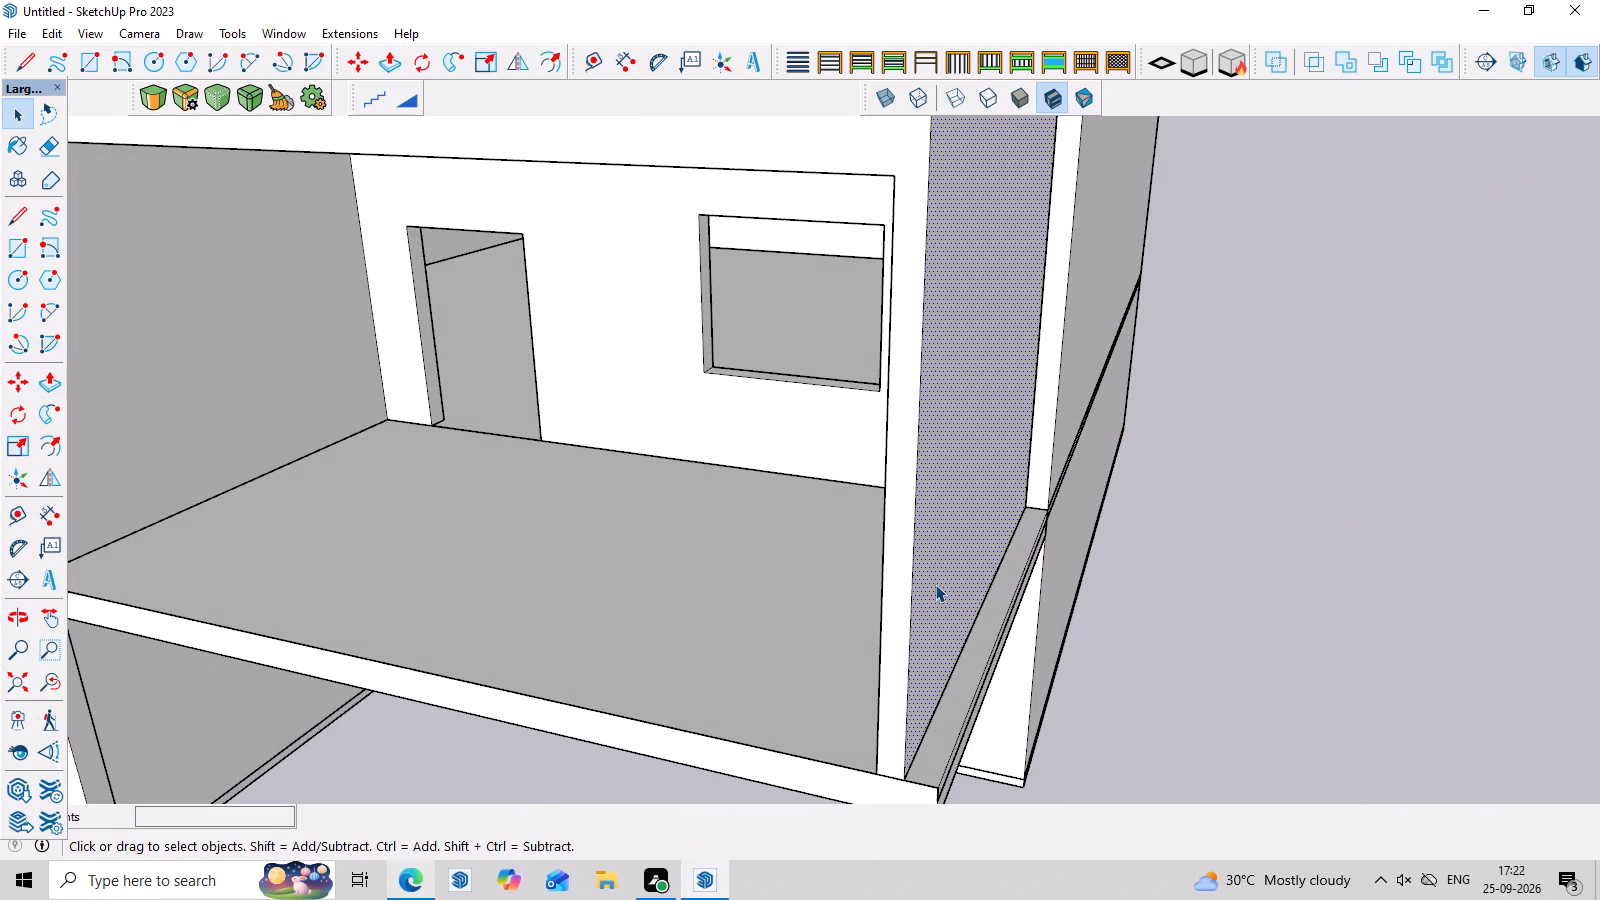
{"action": "key", "text": "p"}
{"action": "left_click", "coordinate": [926, 642]}
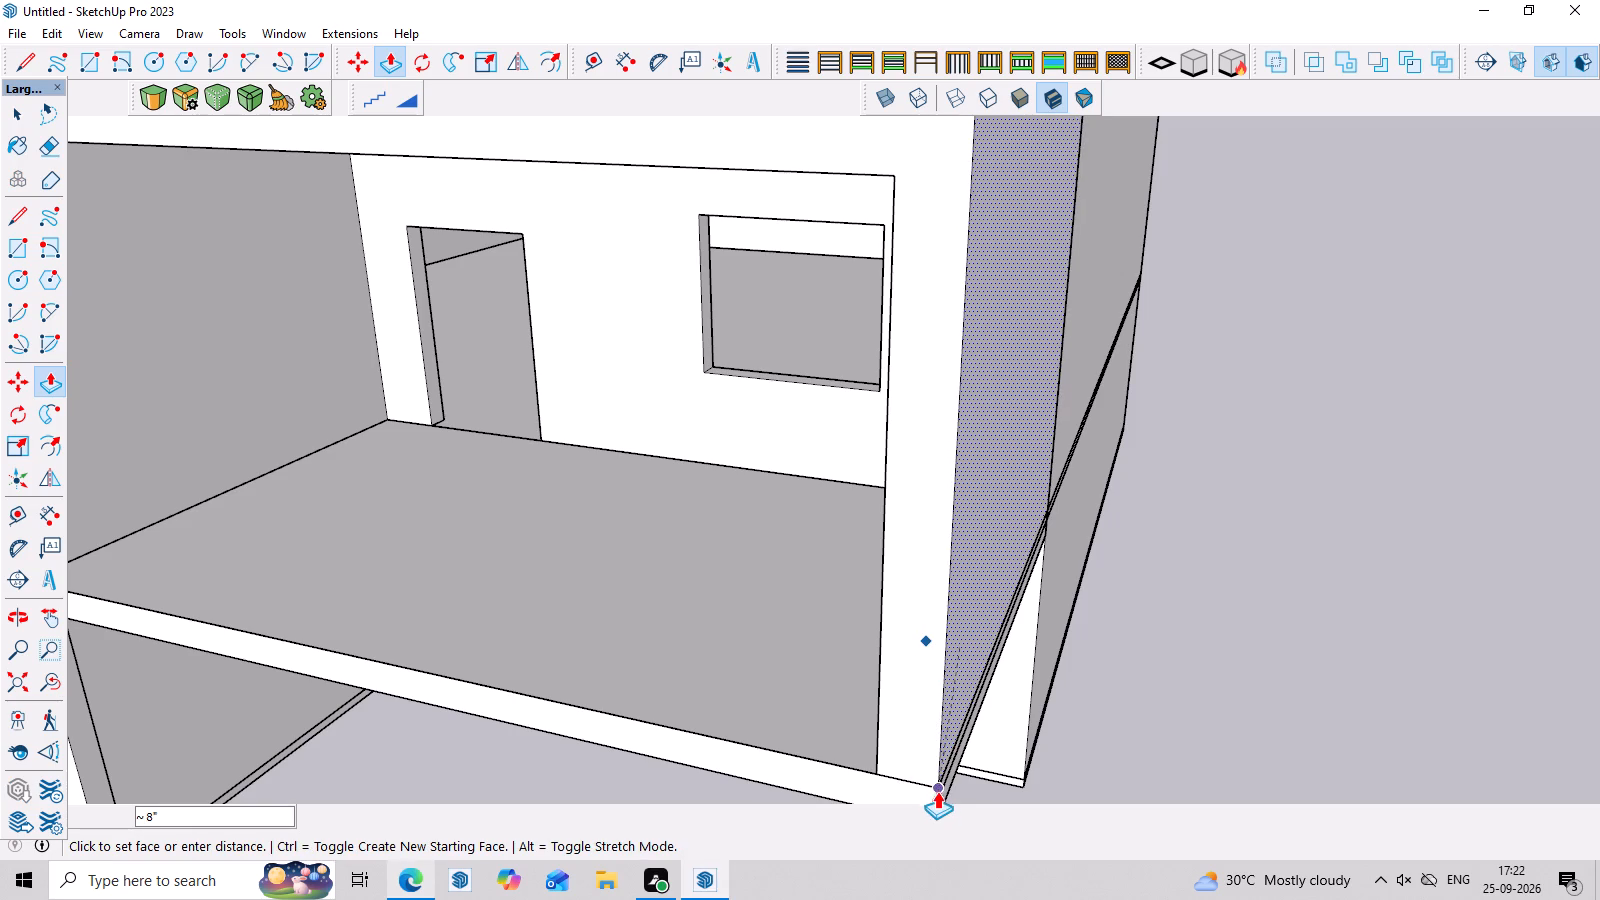
{"action": "left_click", "coordinate": [937, 785]}
{"action": "scroll", "coordinate": [1222, 703], "scroll_direction": "down", "scroll_amount": 4}
{"action": "middle_click_drag", "start_coordinate": [1204, 663], "coordinate": [1407, 485]}
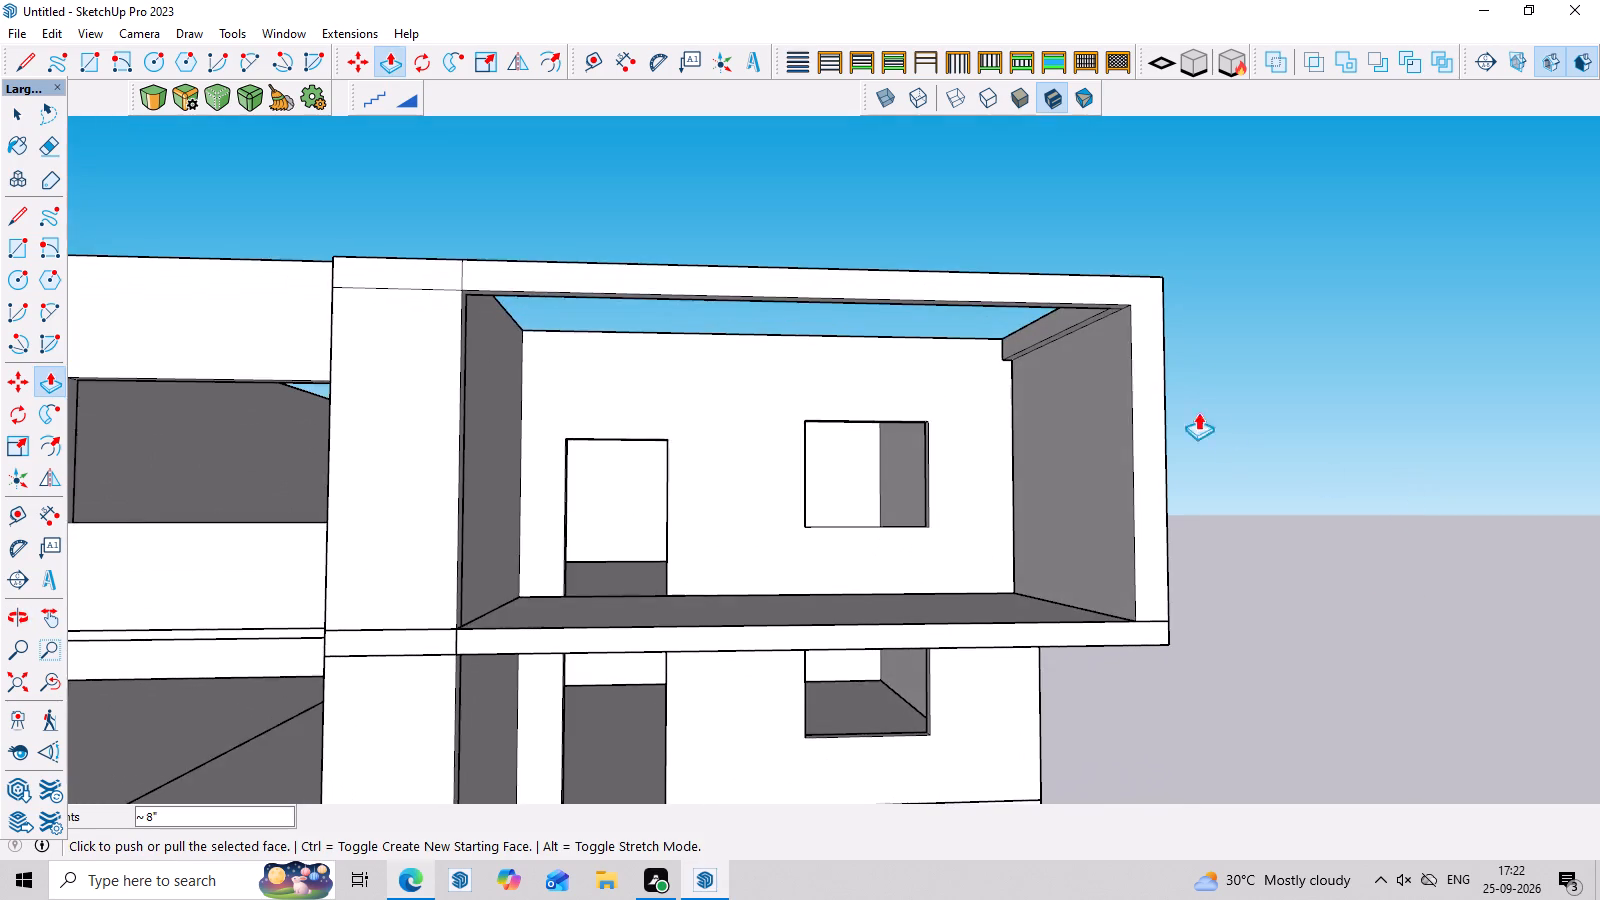
{"action": "scroll", "coordinate": [1166, 391], "scroll_direction": "up", "scroll_amount": 6}
{"action": "middle_click_drag", "start_coordinate": [1211, 400], "coordinate": [1370, 318]}
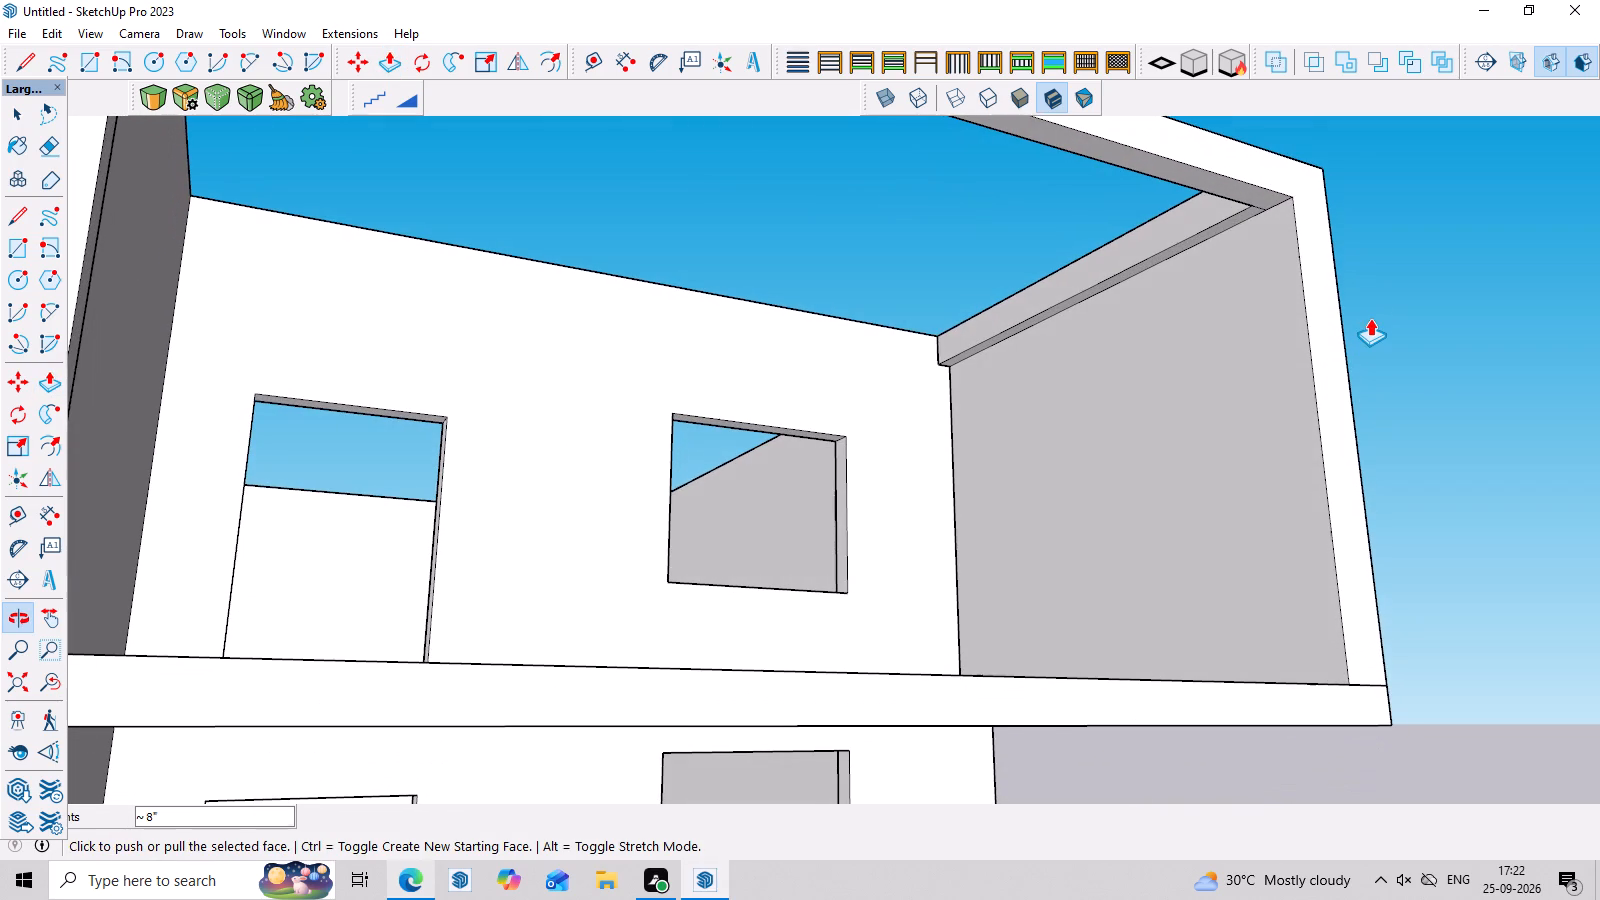
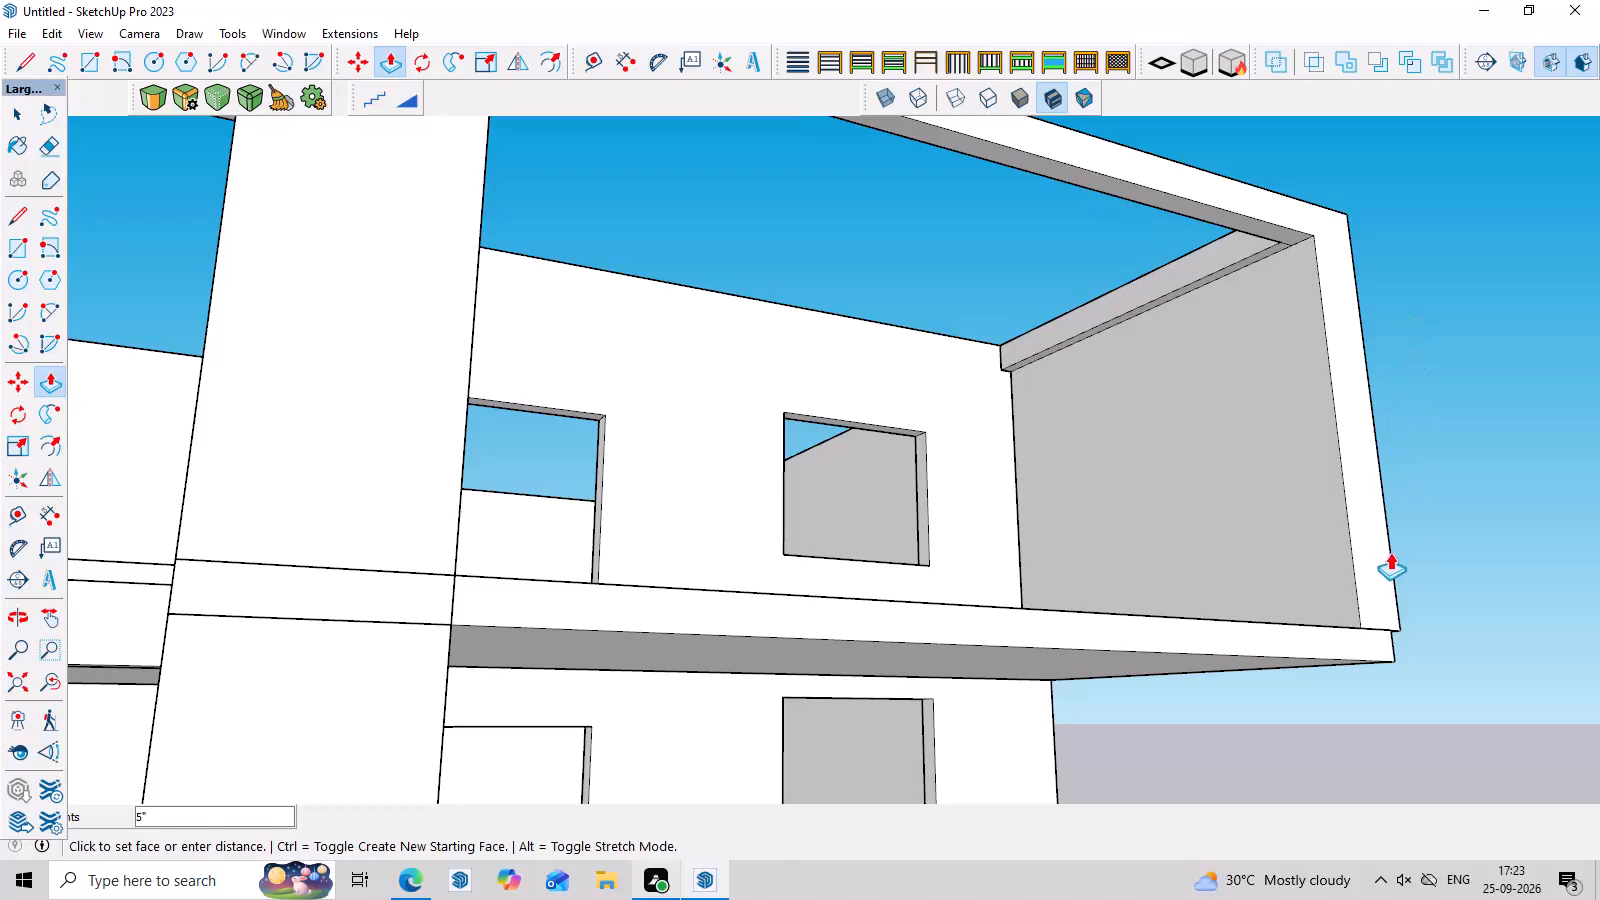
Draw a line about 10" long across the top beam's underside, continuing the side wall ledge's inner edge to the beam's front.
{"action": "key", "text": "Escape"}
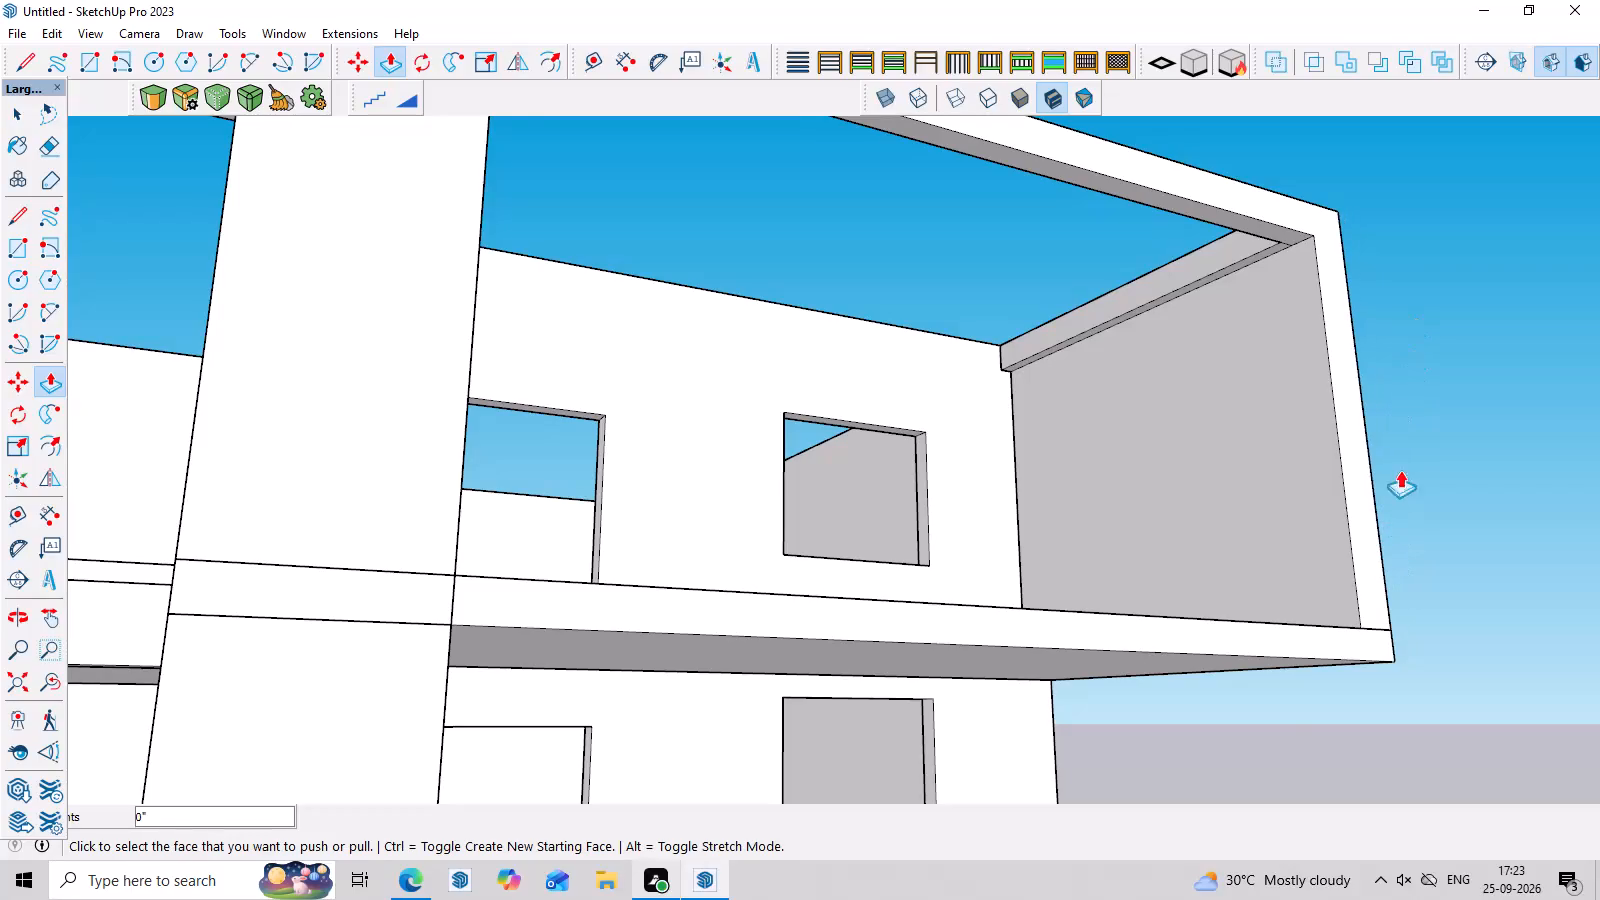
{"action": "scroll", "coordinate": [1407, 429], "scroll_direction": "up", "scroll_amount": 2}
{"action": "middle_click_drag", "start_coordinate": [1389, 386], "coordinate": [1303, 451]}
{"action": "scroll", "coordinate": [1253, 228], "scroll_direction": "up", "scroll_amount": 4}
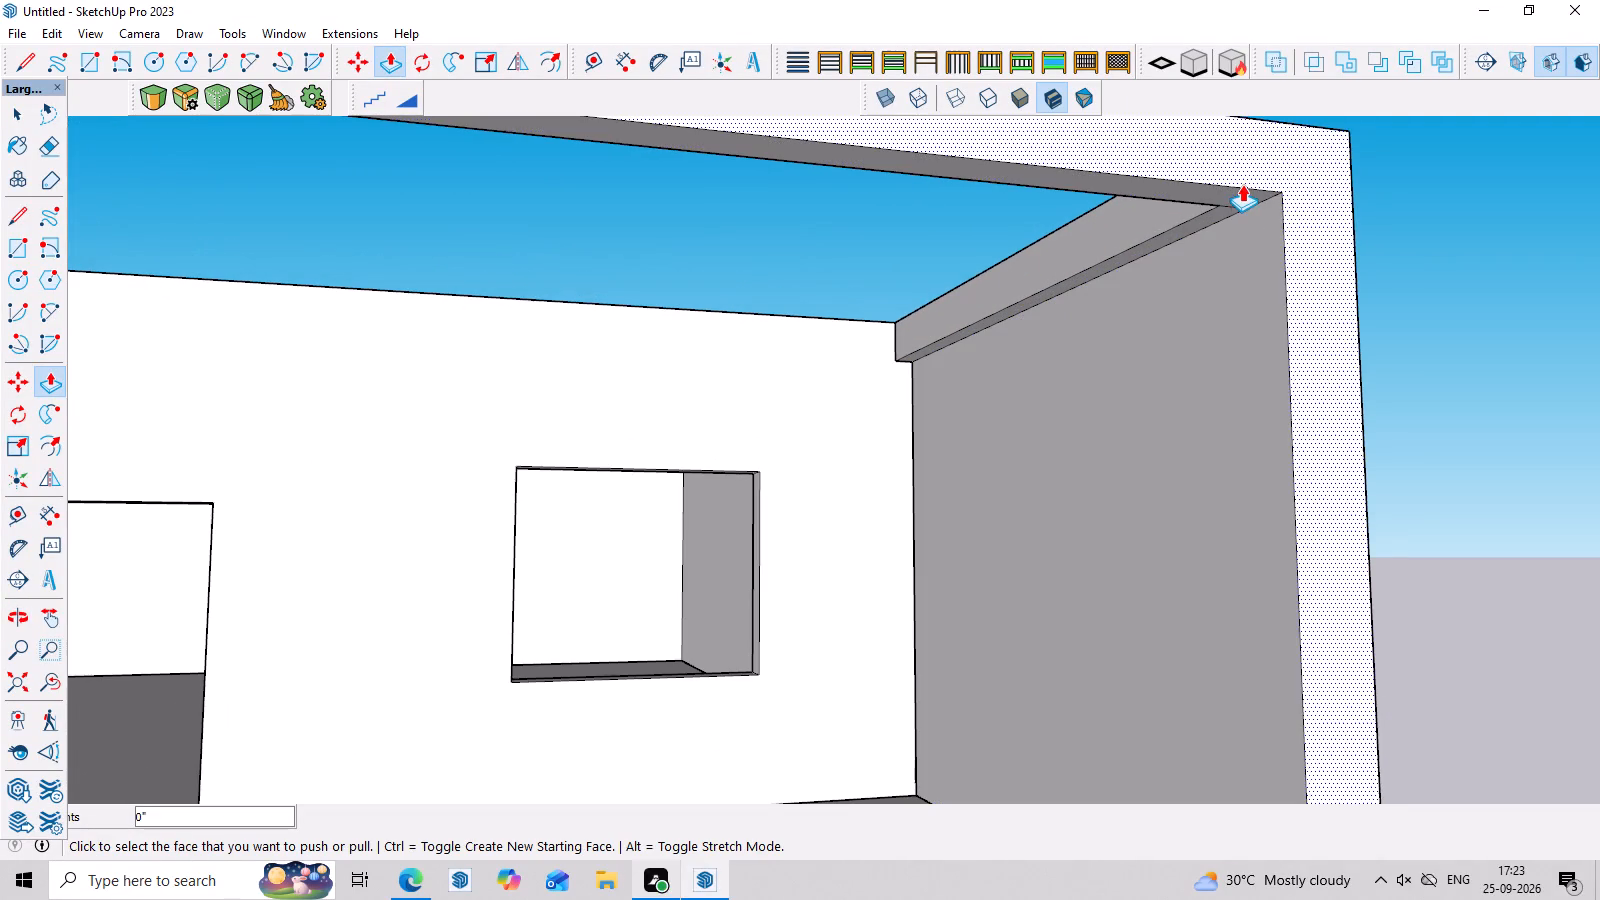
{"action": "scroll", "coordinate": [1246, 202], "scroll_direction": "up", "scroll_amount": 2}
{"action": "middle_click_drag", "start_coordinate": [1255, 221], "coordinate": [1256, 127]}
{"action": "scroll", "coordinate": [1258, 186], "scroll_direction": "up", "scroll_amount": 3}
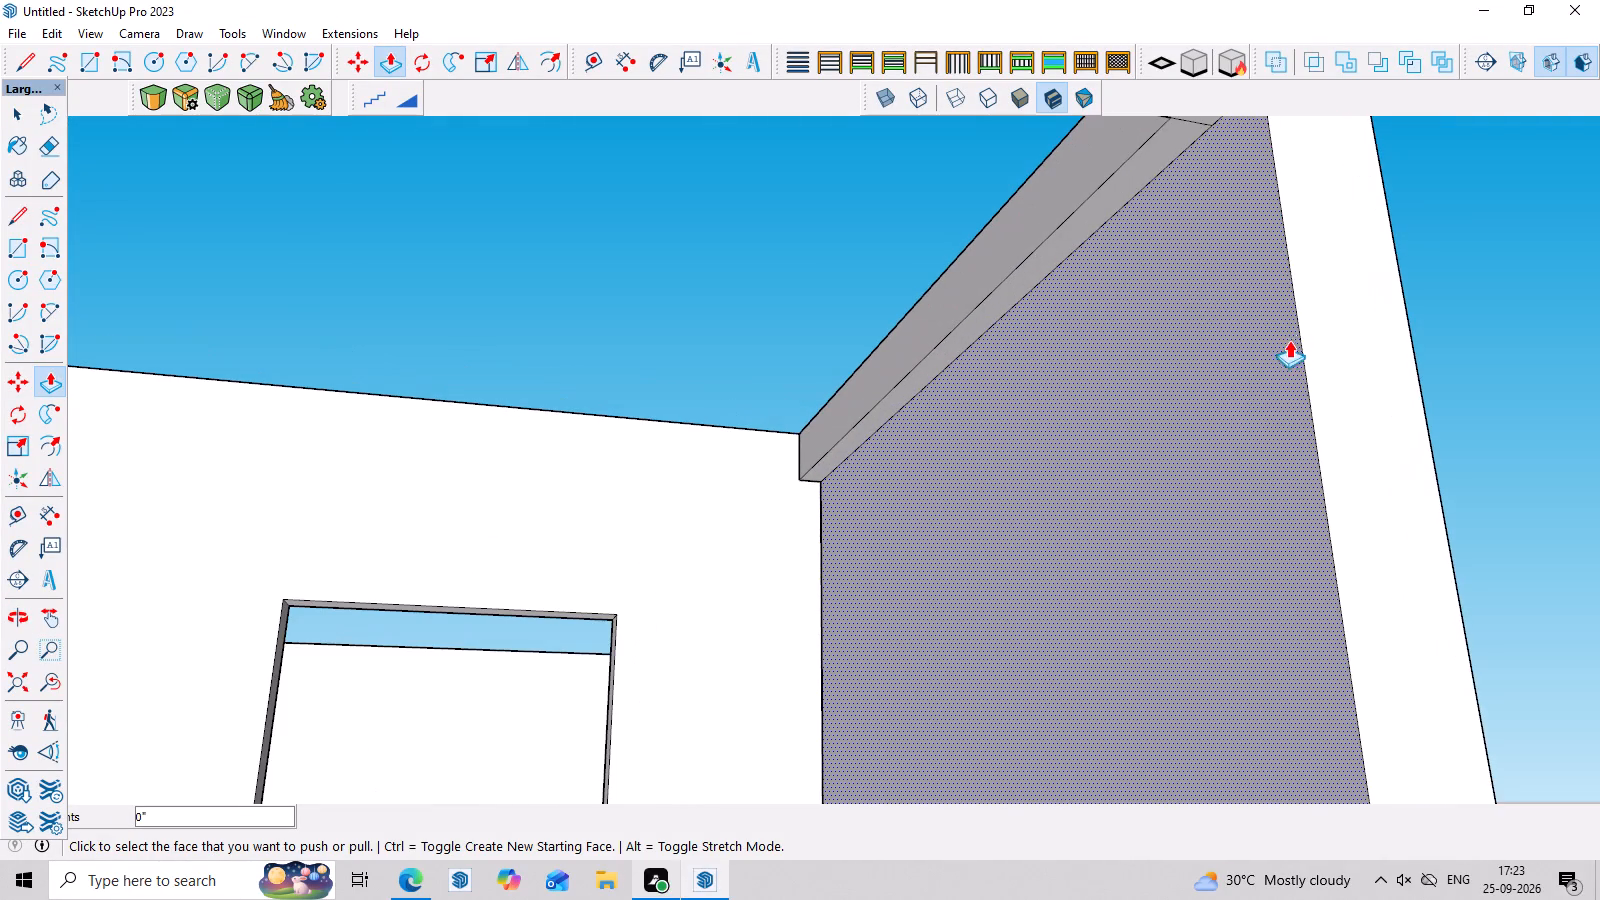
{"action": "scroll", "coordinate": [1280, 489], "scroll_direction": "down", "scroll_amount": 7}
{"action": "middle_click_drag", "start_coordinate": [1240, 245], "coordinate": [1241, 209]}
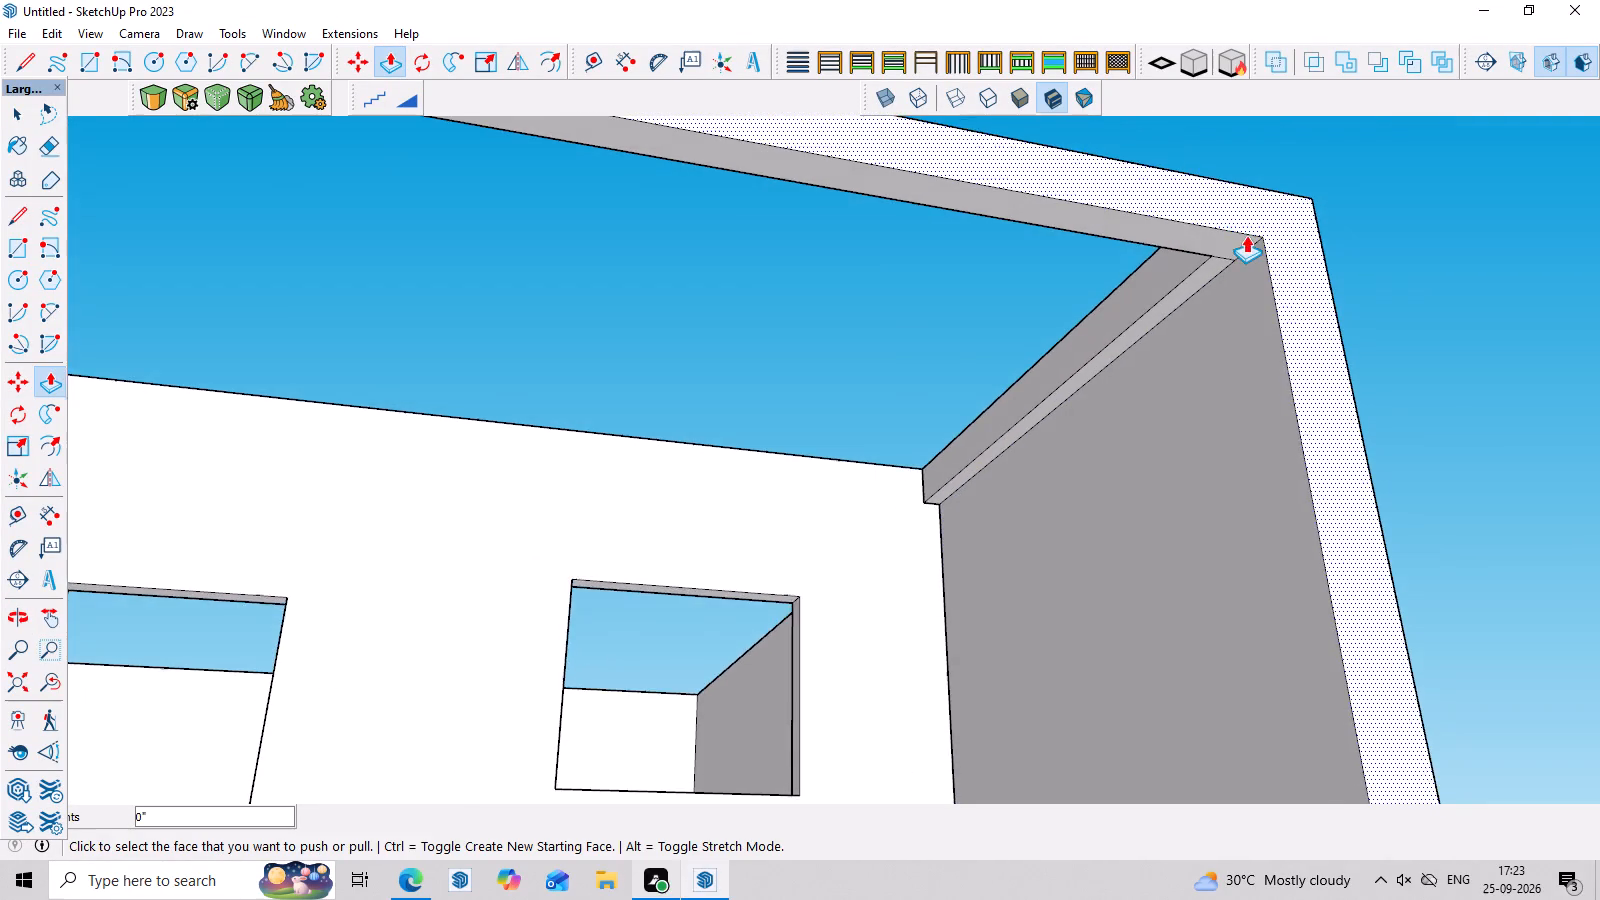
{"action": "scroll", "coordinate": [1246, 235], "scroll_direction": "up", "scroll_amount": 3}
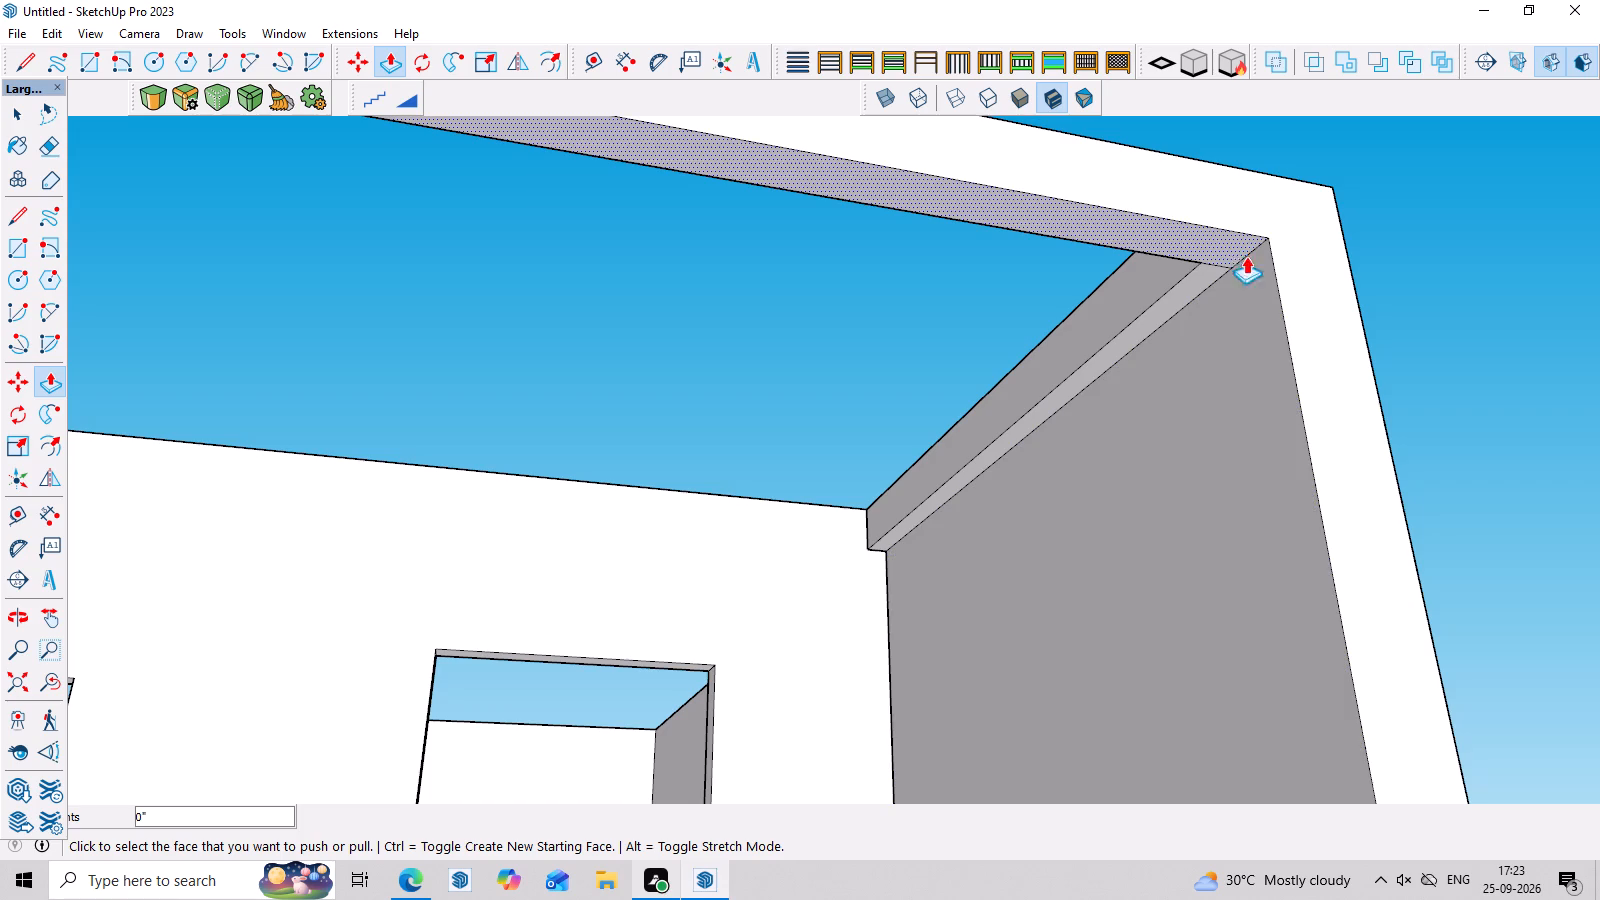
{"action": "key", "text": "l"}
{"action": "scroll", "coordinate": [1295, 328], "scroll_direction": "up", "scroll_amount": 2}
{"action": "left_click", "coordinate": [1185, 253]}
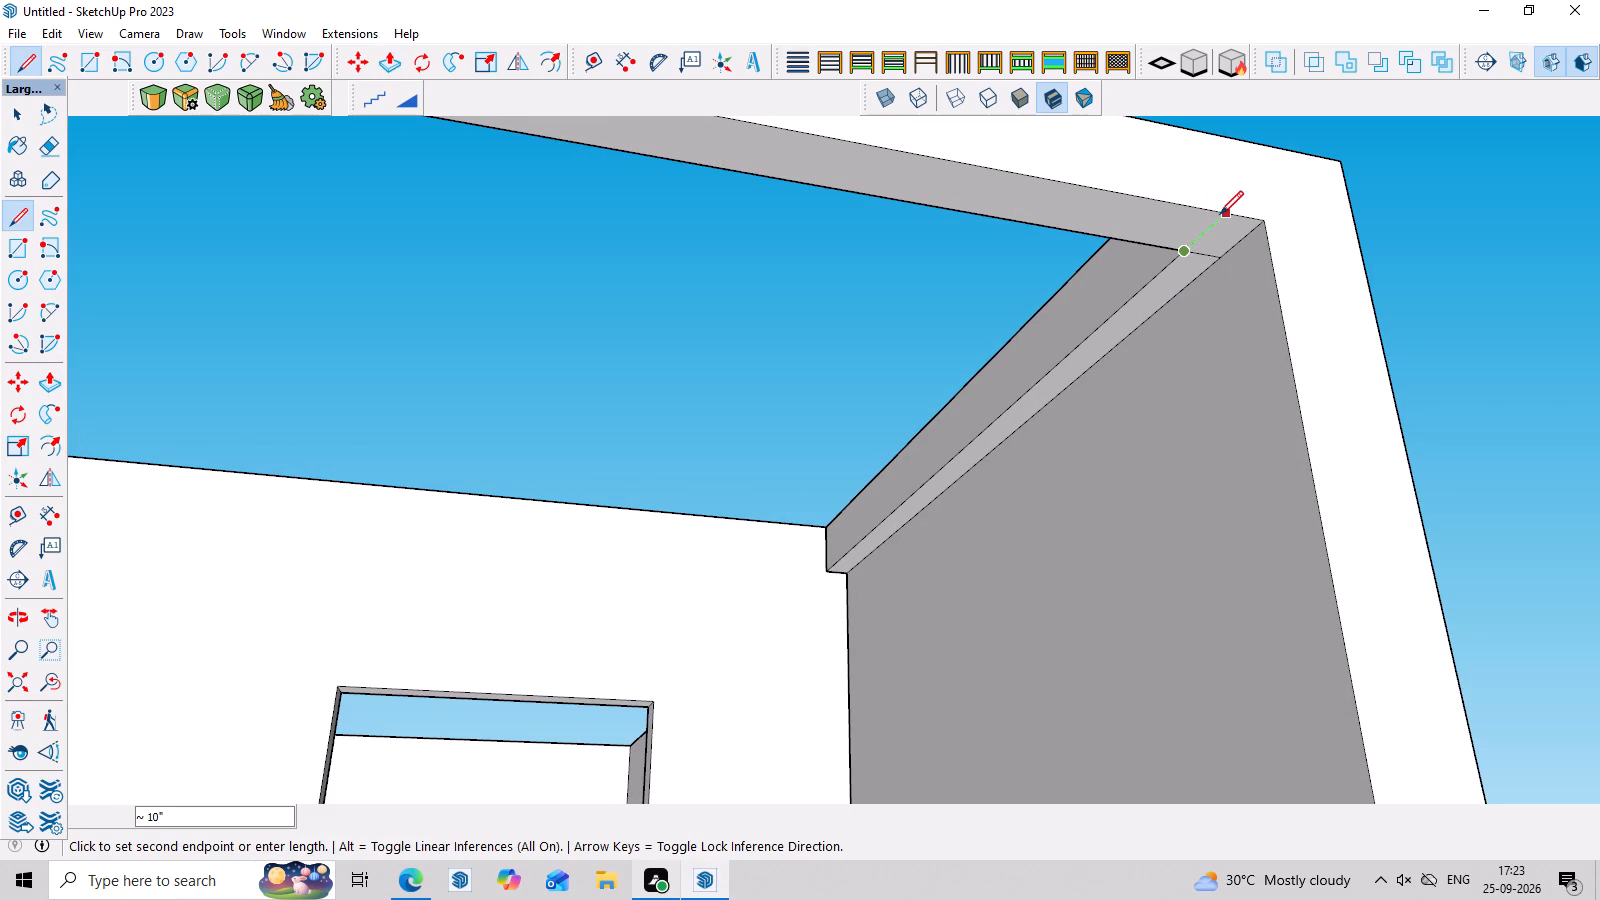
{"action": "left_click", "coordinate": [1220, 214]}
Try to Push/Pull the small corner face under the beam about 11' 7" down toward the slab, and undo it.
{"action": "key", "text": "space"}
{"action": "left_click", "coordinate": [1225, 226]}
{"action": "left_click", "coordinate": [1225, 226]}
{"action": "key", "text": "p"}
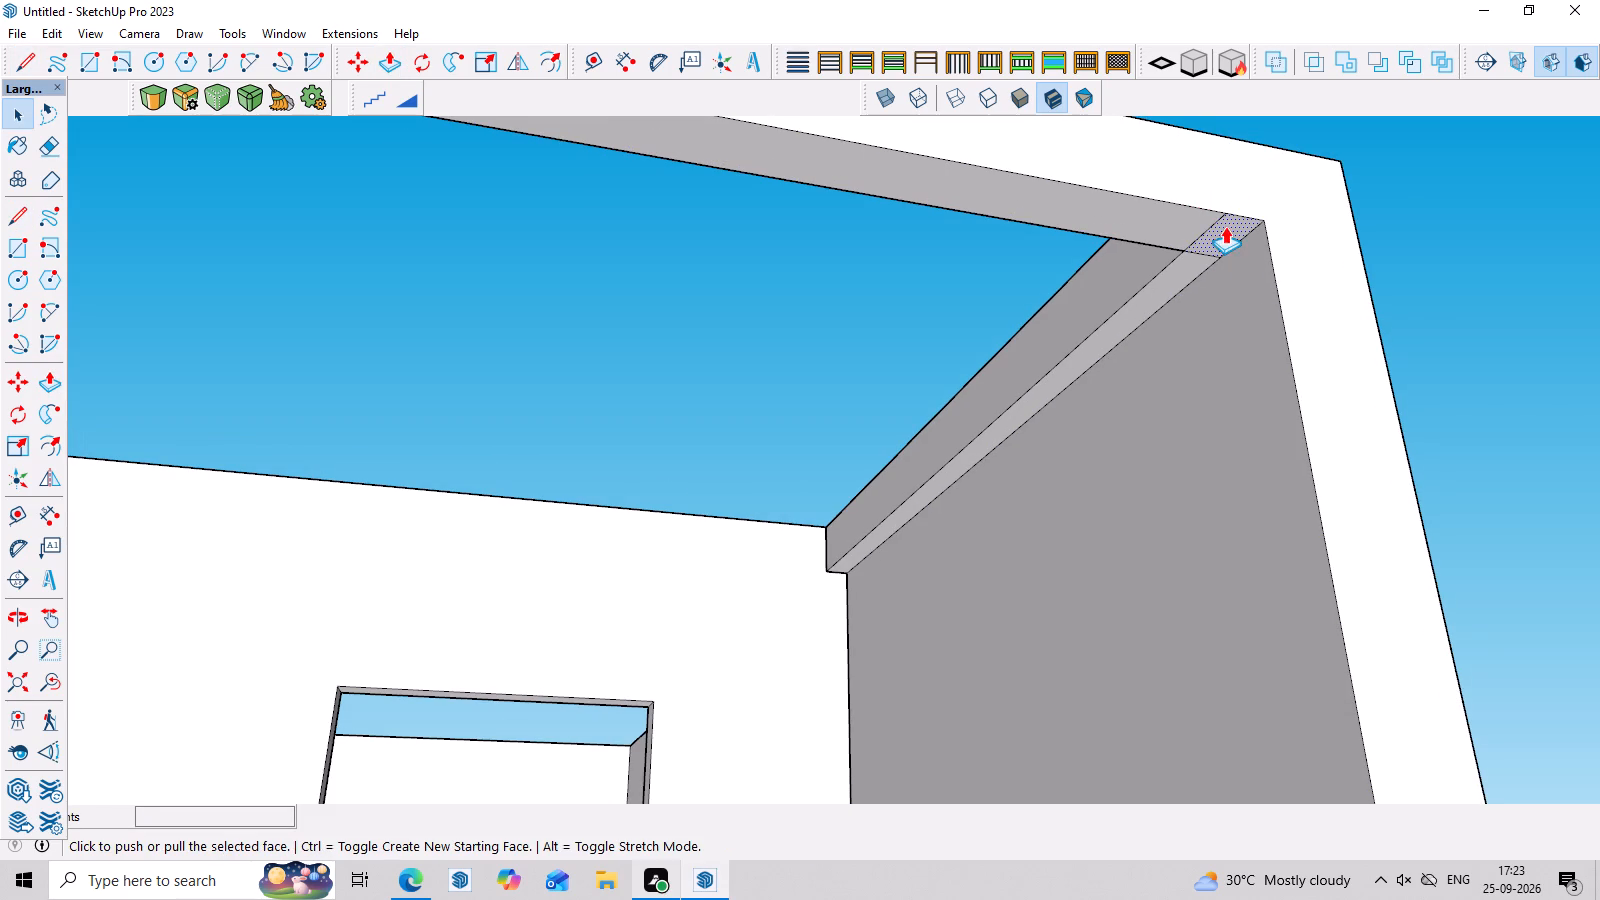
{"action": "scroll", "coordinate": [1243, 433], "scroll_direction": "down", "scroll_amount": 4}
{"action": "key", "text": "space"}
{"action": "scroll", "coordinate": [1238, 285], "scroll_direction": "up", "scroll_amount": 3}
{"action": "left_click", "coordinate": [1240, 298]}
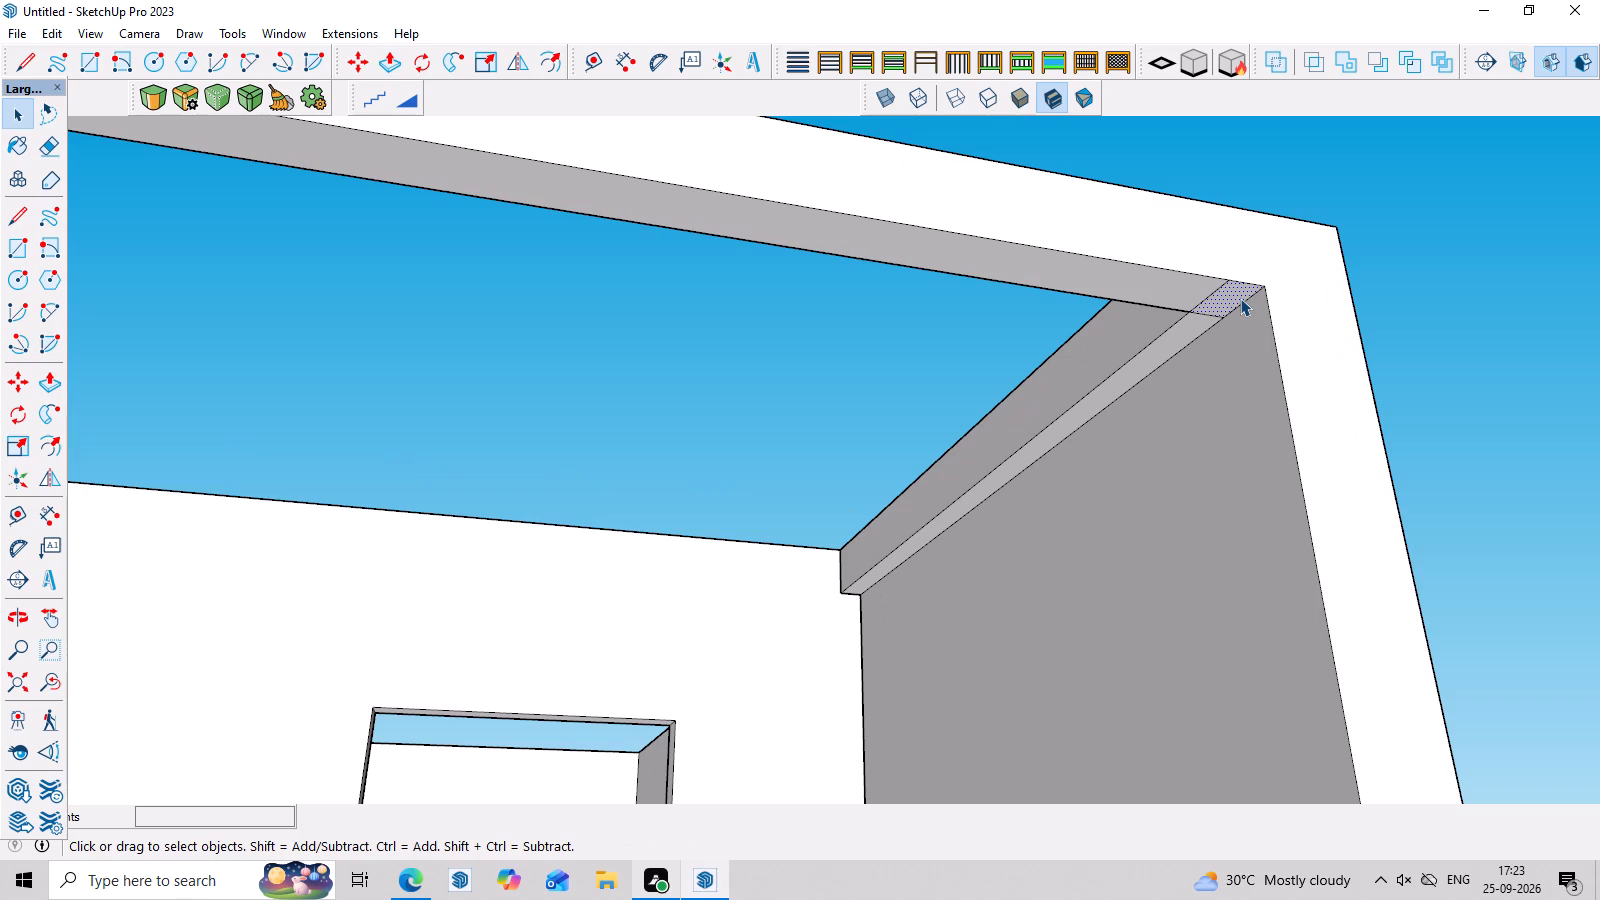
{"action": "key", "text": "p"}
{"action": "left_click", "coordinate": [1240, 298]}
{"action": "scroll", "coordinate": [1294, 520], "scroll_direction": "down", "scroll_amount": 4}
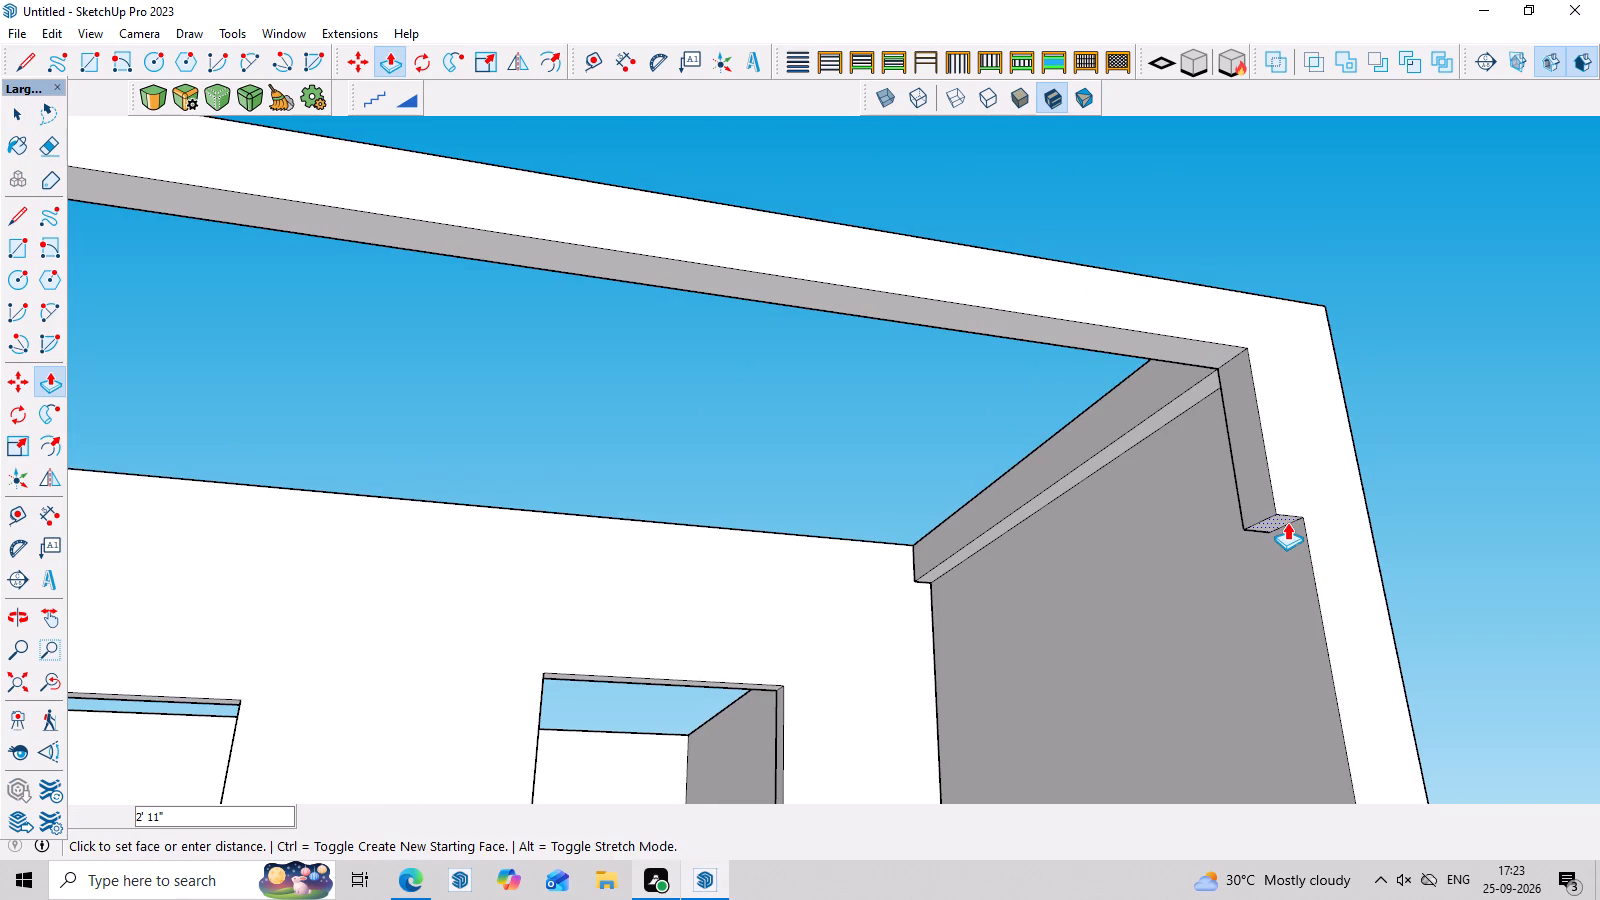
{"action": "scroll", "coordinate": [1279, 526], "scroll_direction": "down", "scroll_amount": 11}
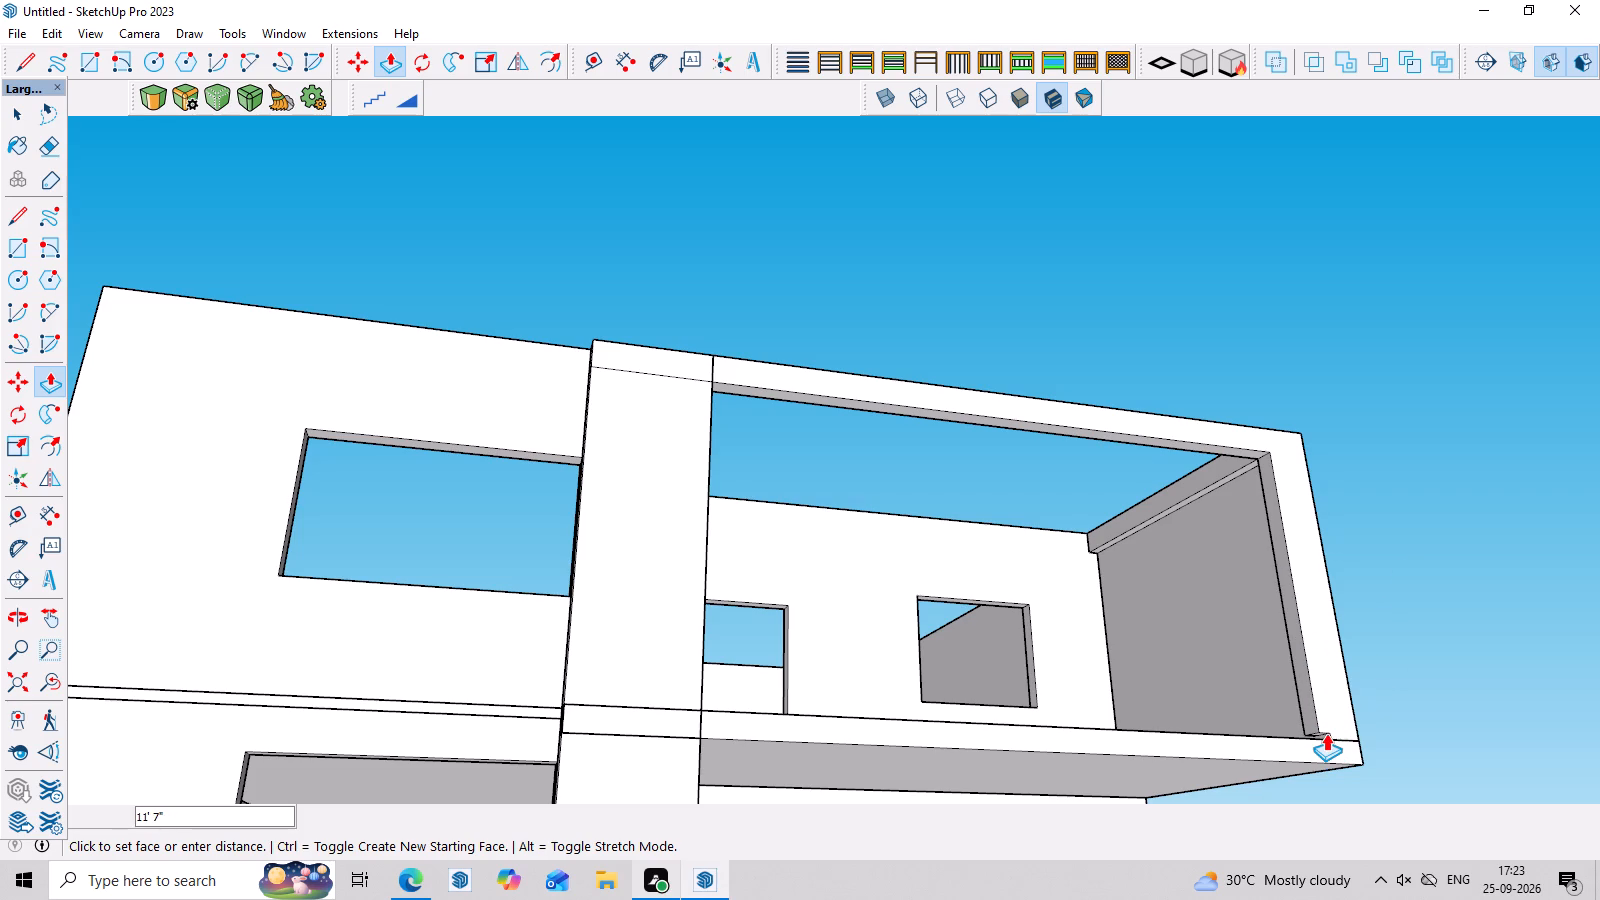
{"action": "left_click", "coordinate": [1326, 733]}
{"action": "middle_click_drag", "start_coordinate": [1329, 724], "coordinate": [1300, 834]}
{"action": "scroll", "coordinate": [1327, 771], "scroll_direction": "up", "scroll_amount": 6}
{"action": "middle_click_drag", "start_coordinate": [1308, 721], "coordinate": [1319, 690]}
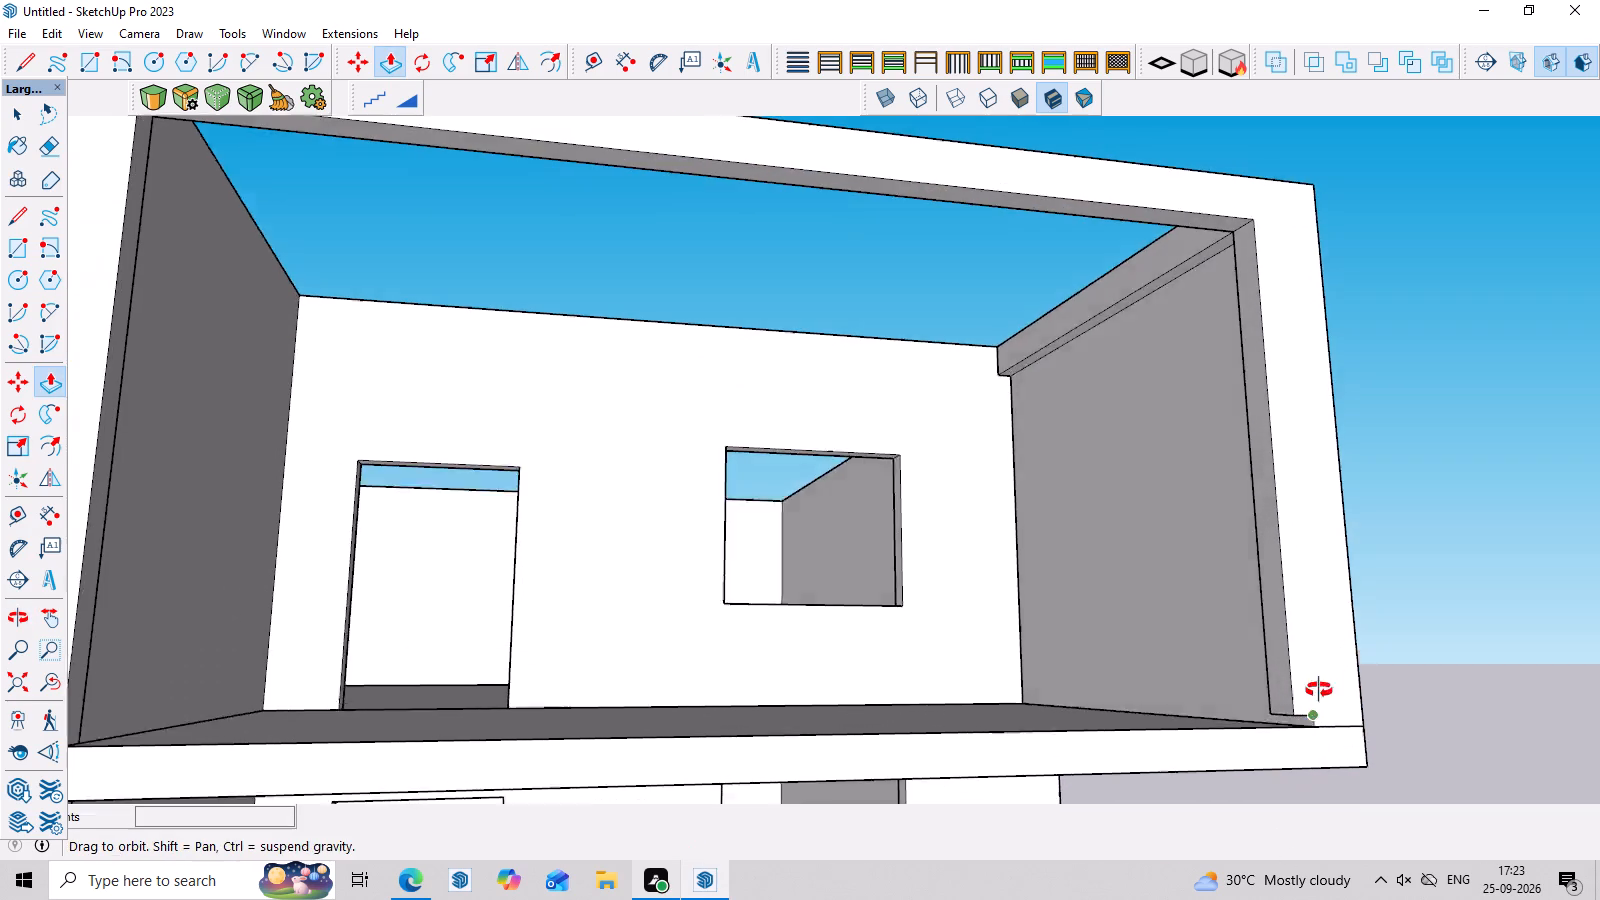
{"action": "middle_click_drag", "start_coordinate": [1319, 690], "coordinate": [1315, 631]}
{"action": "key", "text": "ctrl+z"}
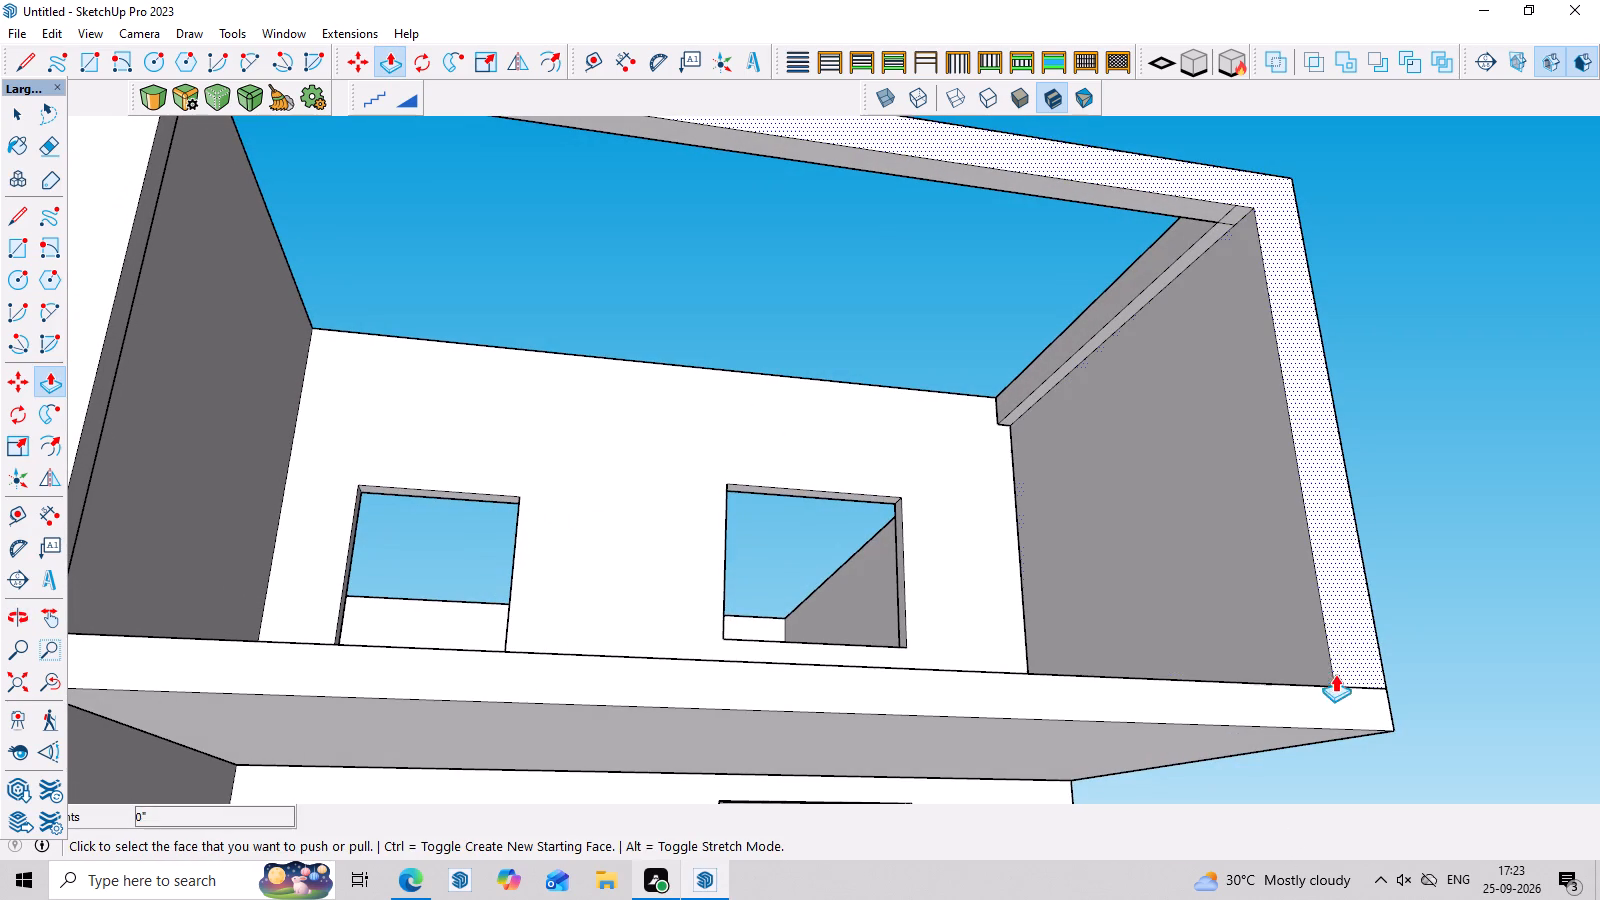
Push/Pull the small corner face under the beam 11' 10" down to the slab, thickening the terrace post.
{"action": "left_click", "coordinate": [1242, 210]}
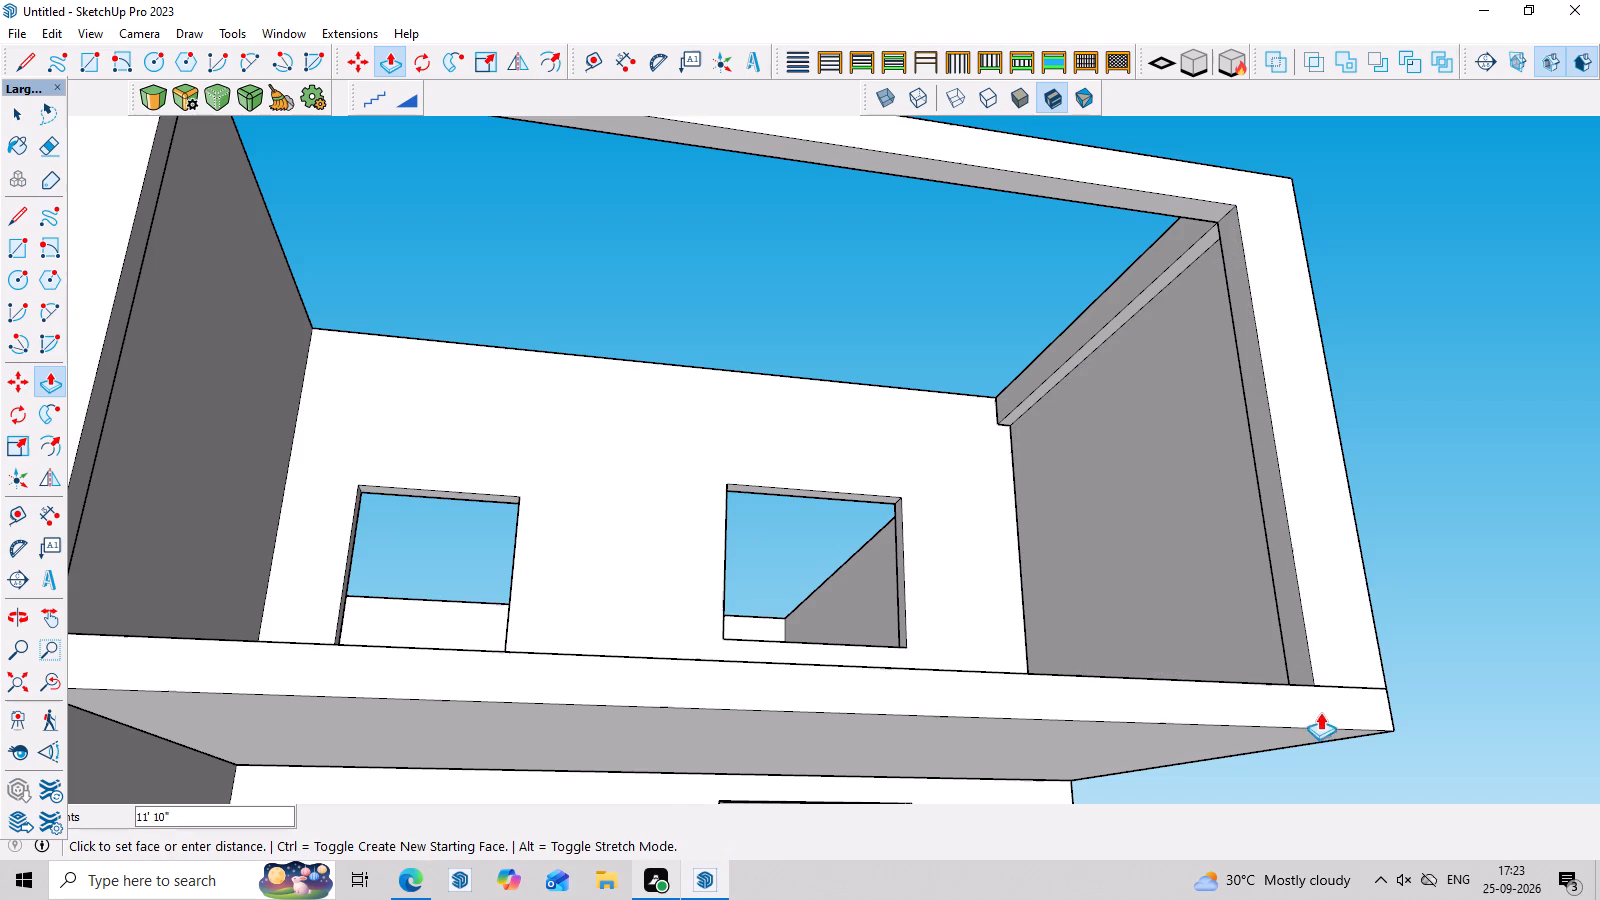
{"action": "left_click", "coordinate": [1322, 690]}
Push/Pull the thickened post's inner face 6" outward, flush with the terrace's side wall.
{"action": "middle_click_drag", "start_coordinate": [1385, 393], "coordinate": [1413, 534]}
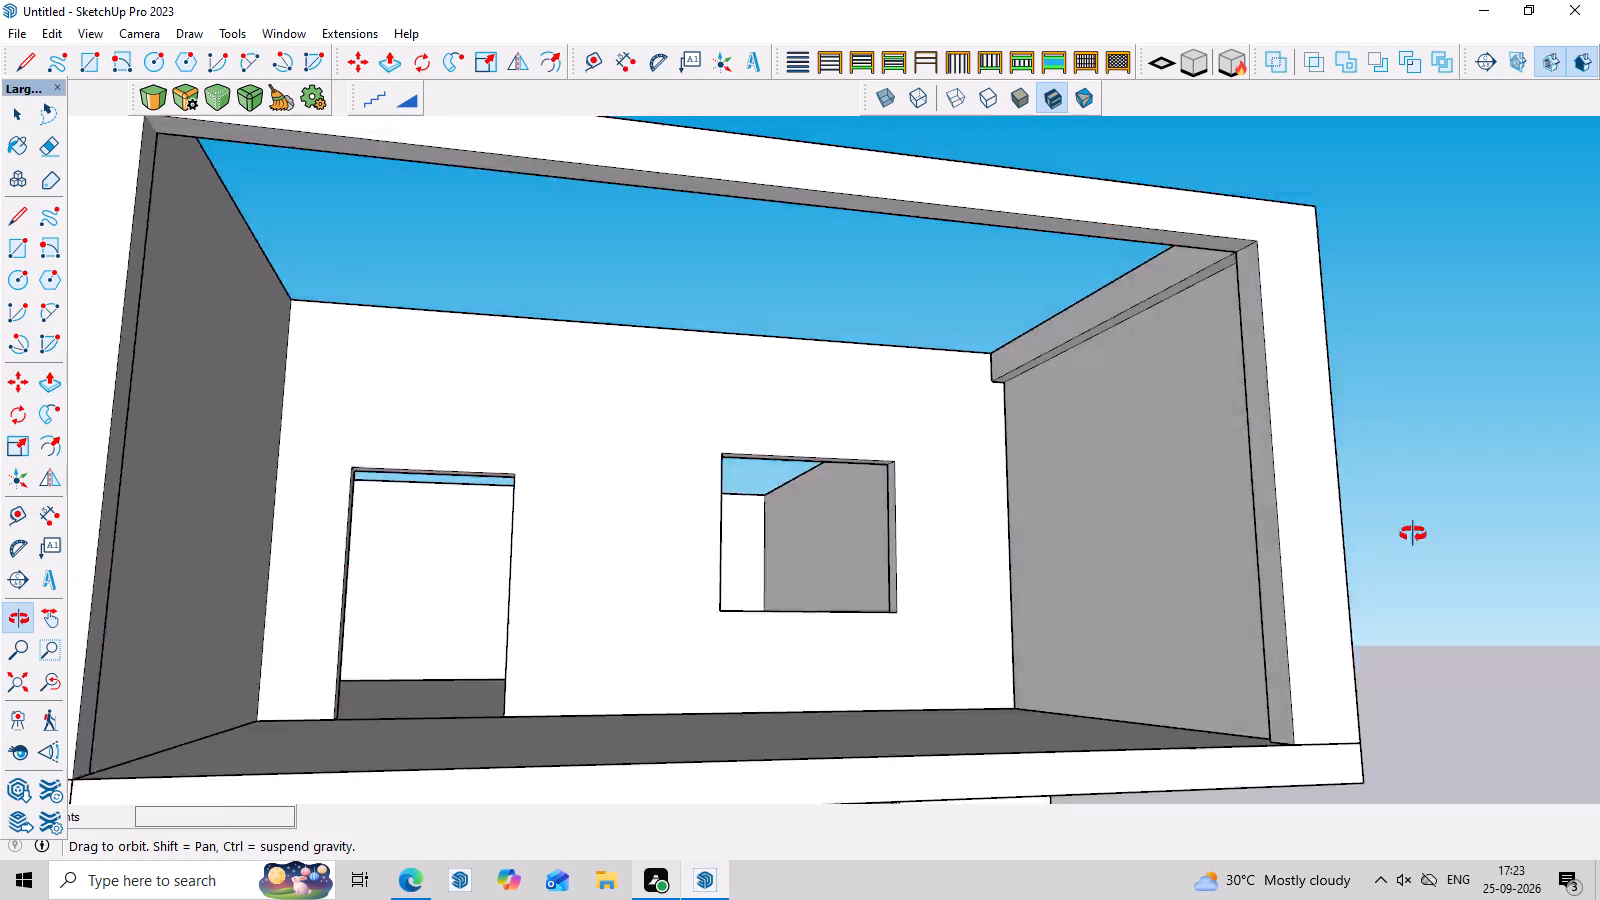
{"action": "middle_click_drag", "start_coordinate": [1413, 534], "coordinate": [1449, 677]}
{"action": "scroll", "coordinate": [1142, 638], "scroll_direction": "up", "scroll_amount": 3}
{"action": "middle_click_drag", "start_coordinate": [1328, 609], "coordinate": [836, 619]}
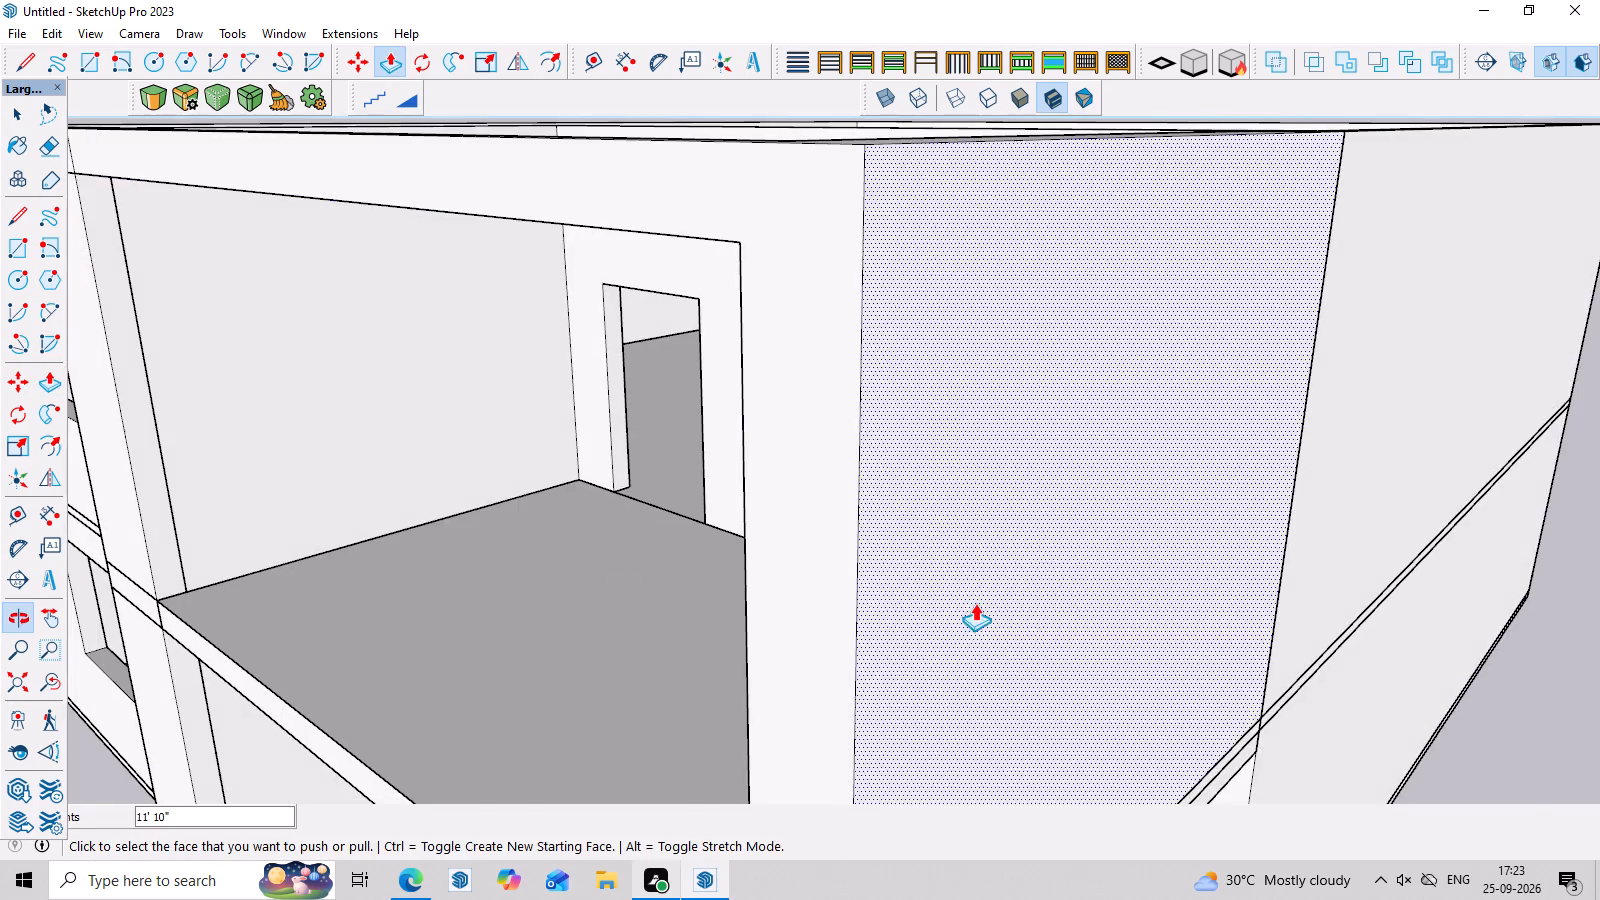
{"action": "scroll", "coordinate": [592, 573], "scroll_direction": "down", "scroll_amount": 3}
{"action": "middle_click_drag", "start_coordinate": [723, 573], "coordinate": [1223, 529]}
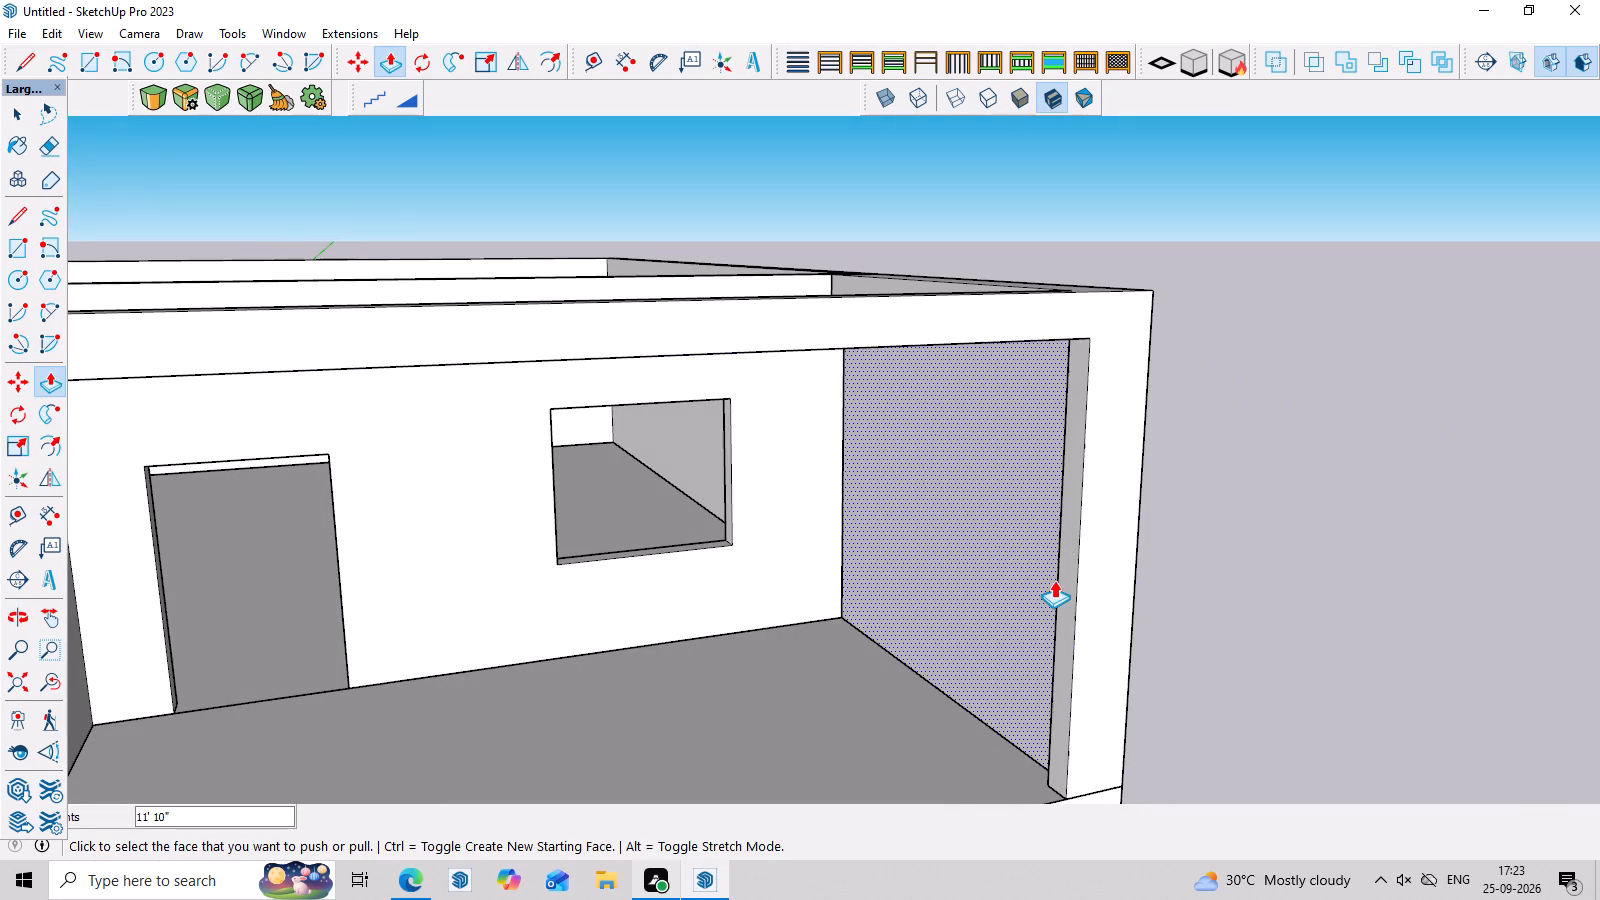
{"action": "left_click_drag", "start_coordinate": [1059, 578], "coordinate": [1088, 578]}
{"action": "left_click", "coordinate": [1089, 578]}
Push/Pull the underside of the ledge along the side wall 1' 1" up to the wall's top, removing the ledge.
{"action": "middle_click_drag", "start_coordinate": [1230, 587], "coordinate": [1199, 550]}
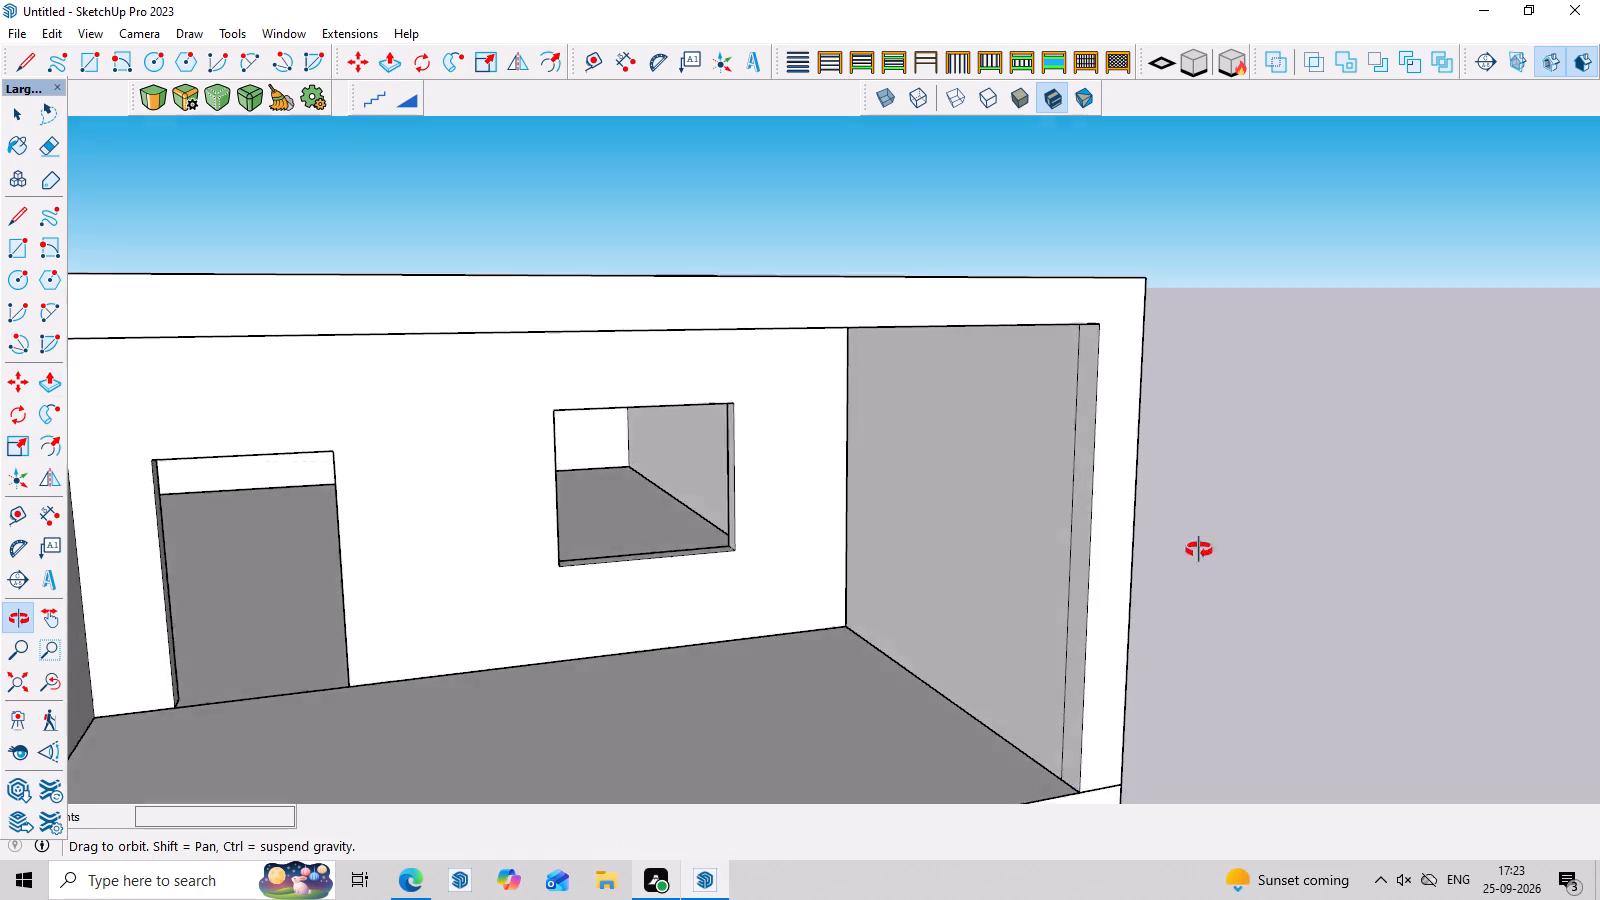
{"action": "middle_click_drag", "start_coordinate": [1199, 550], "coordinate": [1046, 530]}
{"action": "scroll", "coordinate": [811, 406], "scroll_direction": "up", "scroll_amount": 3}
{"action": "middle_click_drag", "start_coordinate": [973, 454], "coordinate": [1184, 452]}
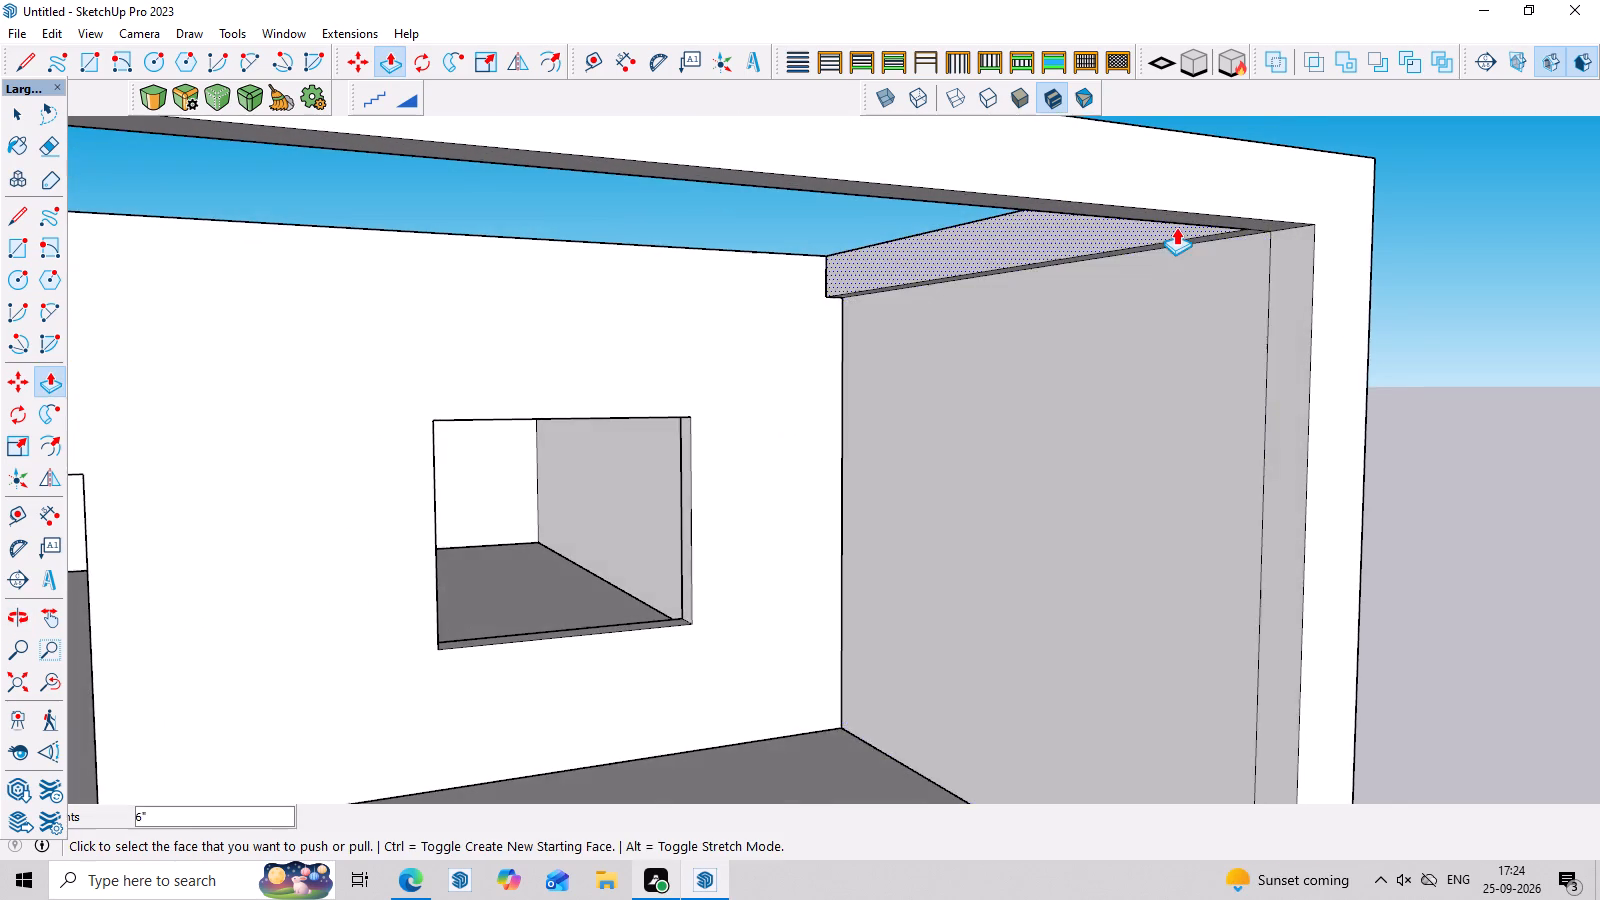
{"action": "scroll", "coordinate": [1176, 226], "scroll_direction": "up", "scroll_amount": 2}
{"action": "middle_click_drag", "start_coordinate": [1213, 287], "coordinate": [1245, 198]}
{"action": "left_click", "coordinate": [1221, 179]}
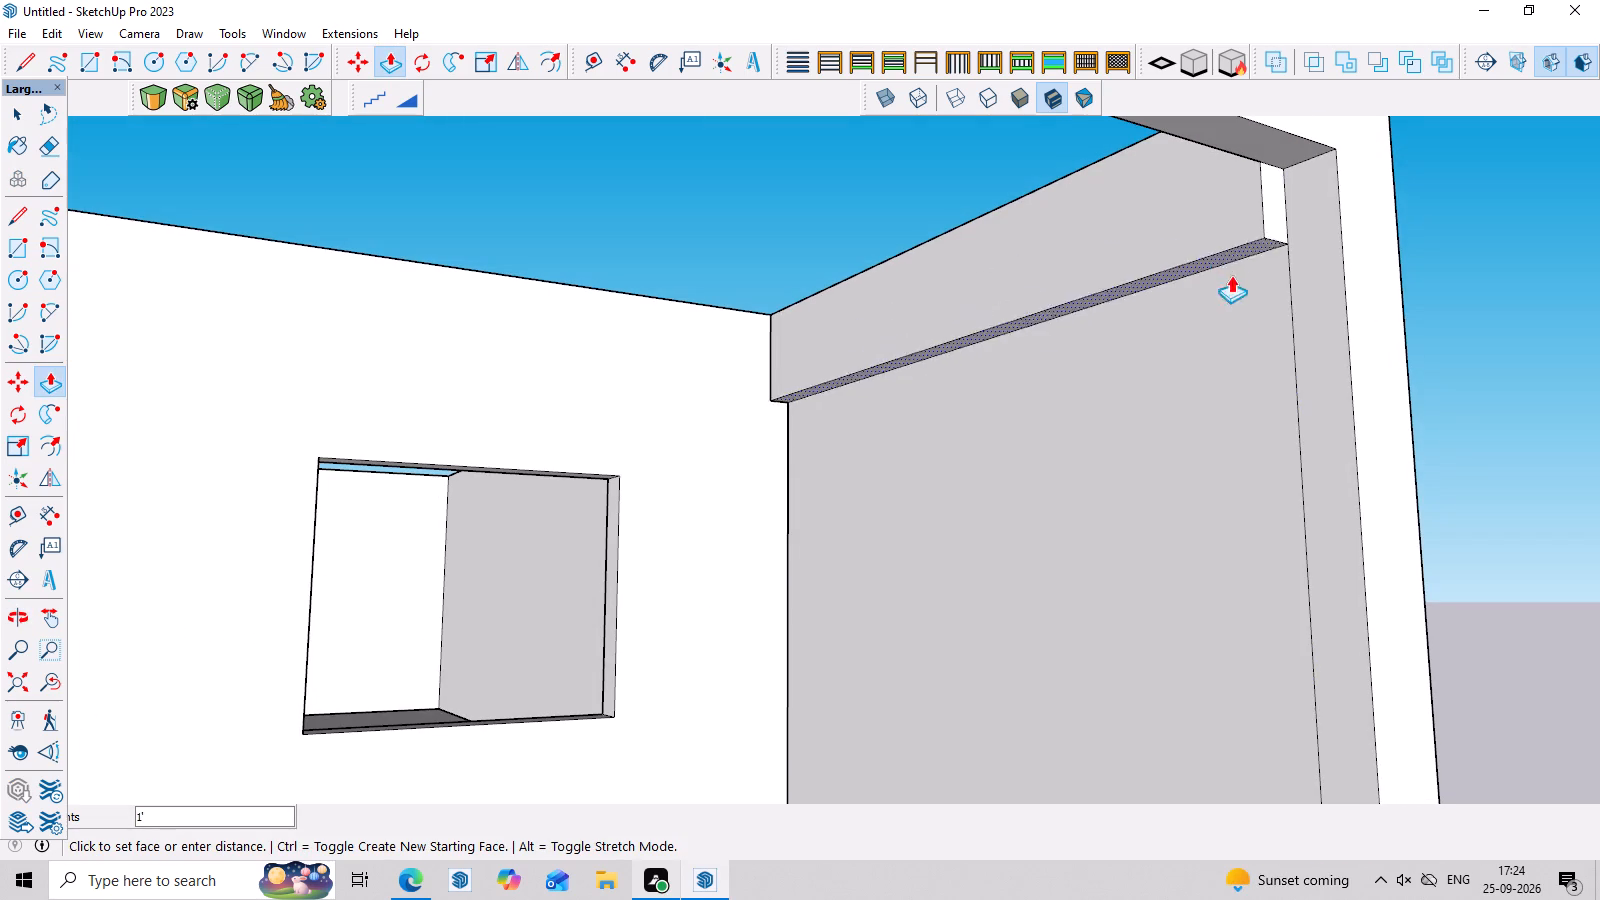
{"action": "scroll", "coordinate": [1235, 360], "scroll_direction": "down", "scroll_amount": 4}
{"action": "middle_click_drag", "start_coordinate": [1235, 369], "coordinate": [1002, 639]}
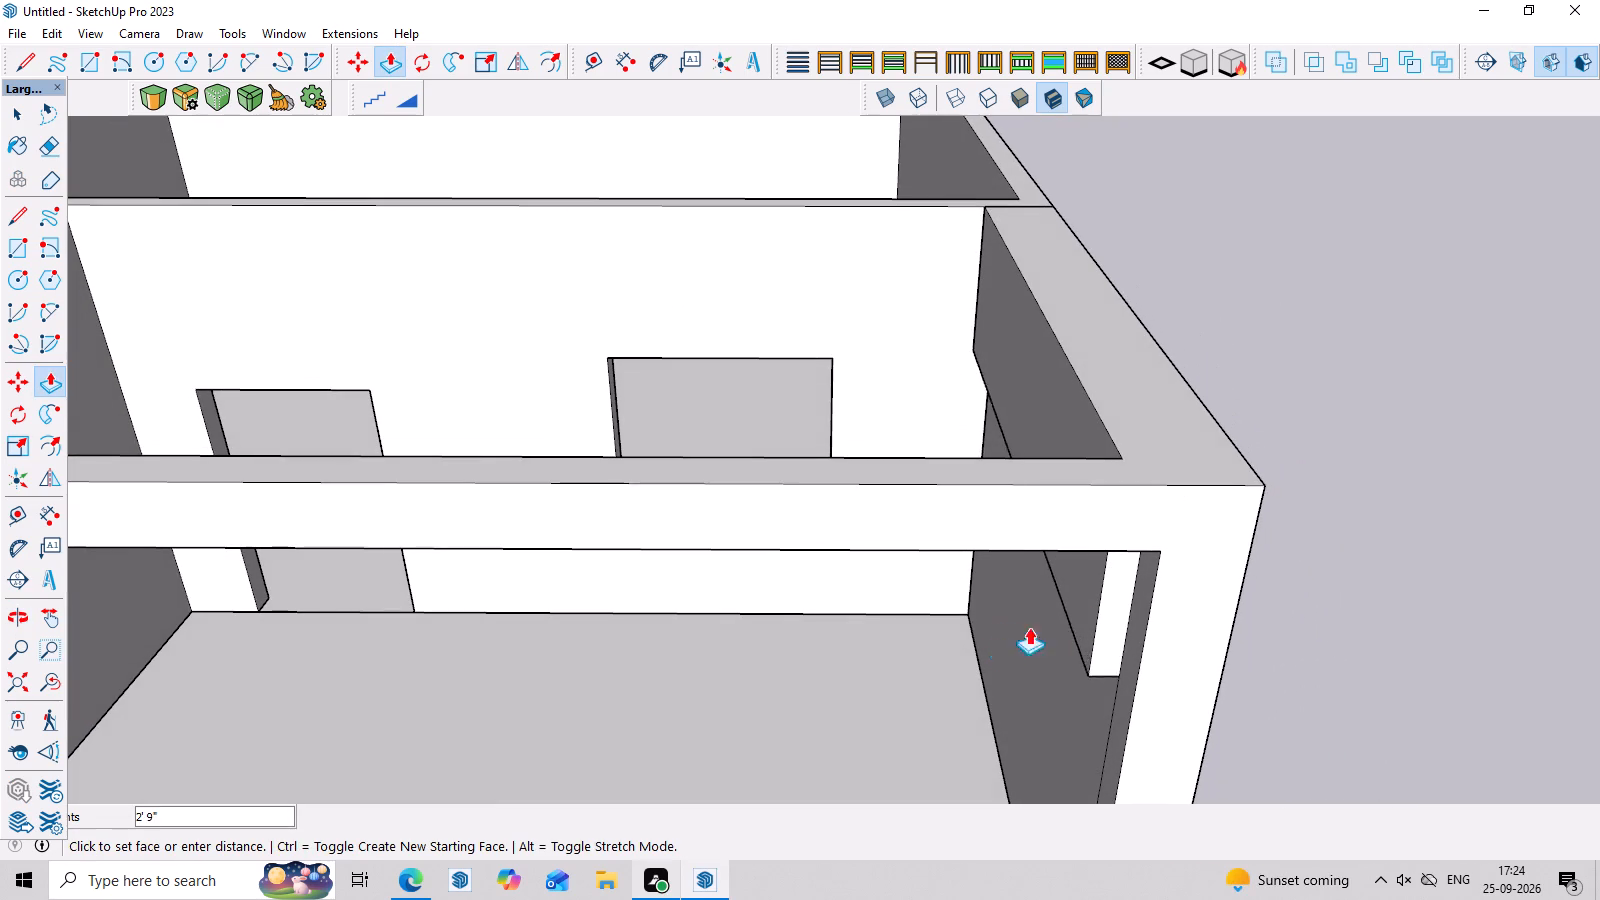
{"action": "left_click", "coordinate": [1167, 404]}
{"action": "middle_click_drag", "start_coordinate": [1119, 428], "coordinate": [1159, 498]}
{"action": "key", "text": "space"}
Delete the vertical edge between the post's inner face and the terrace's side wall.
{"action": "scroll", "coordinate": [1130, 342], "scroll_direction": "down", "scroll_amount": 2}
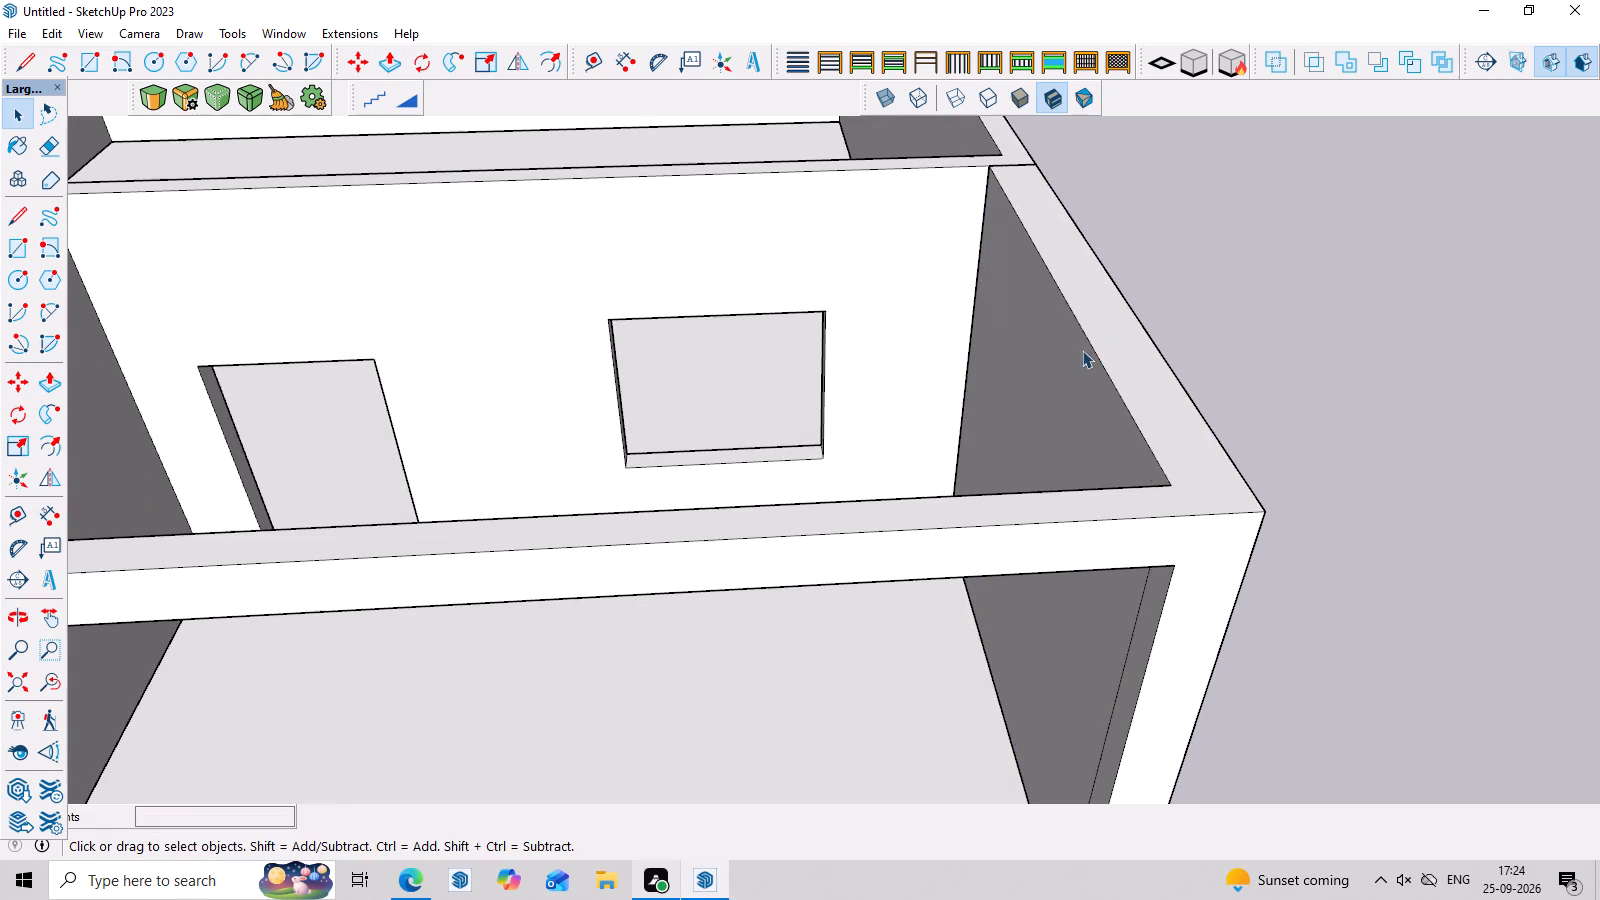
{"action": "scroll", "coordinate": [1082, 350], "scroll_direction": "down", "scroll_amount": 5}
{"action": "middle_click_drag", "start_coordinate": [1245, 483], "coordinate": [1530, 5]}
{"action": "scroll", "coordinate": [1213, 448], "scroll_direction": "up", "scroll_amount": 3}
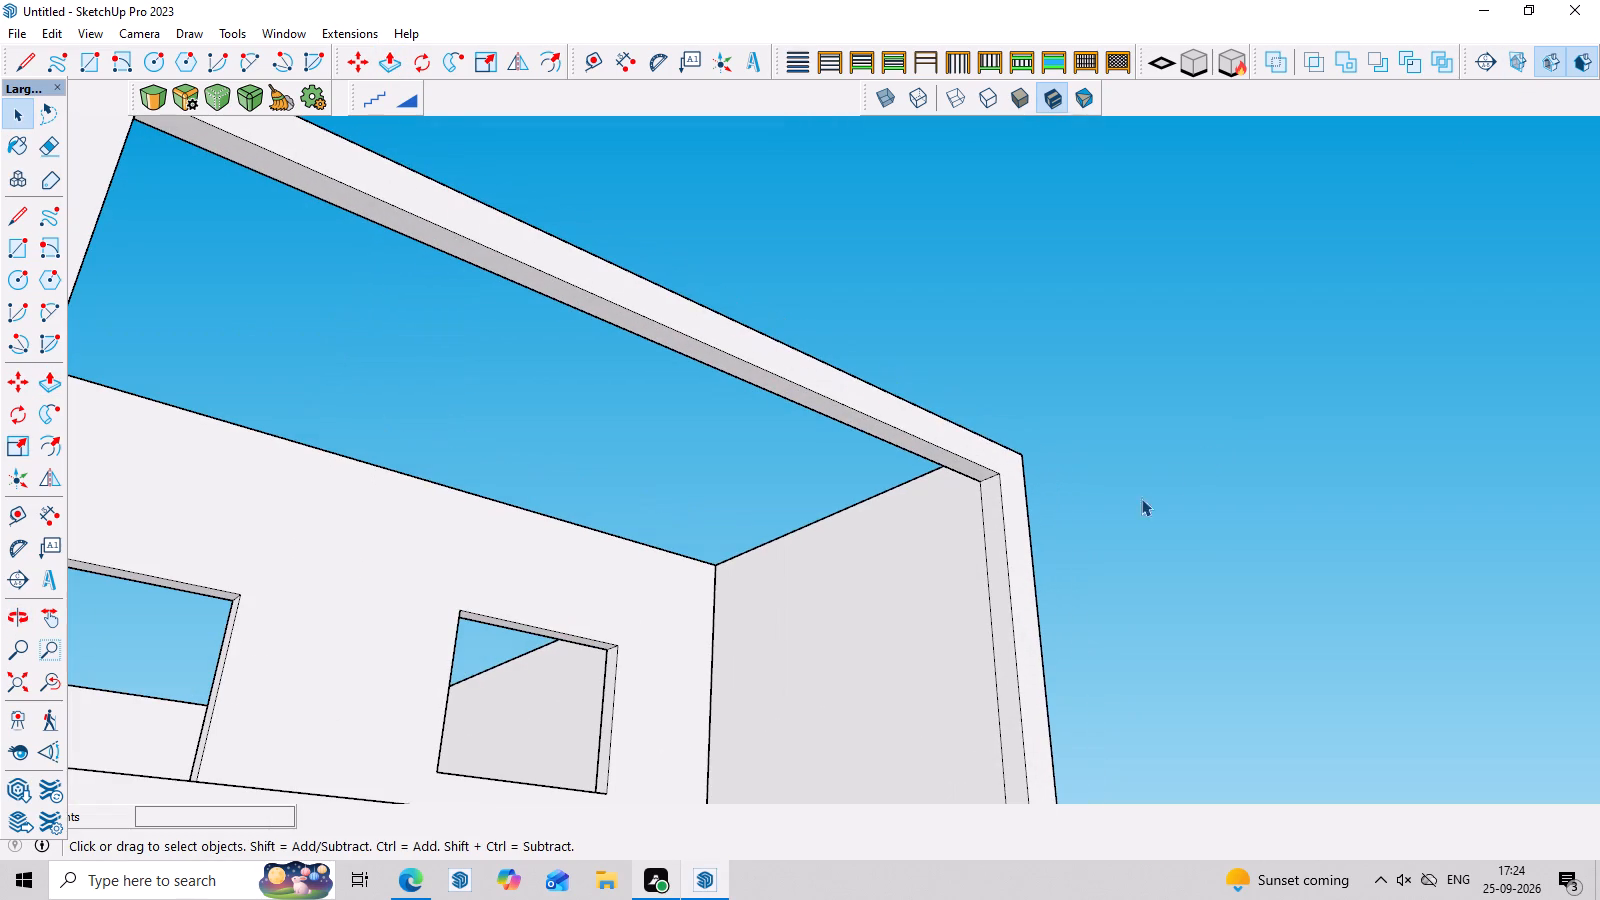
{"action": "left_click", "coordinate": [989, 585]}
{"action": "key", "text": "Delete"}
Push/Pull the inner face of the terrace's side wall slightly inward, covering the narrow strip at the end of the beam's rear face.
{"action": "scroll", "coordinate": [1001, 591], "scroll_direction": "down", "scroll_amount": 7}
{"action": "middle_click_drag", "start_coordinate": [1016, 576], "coordinate": [808, 752]}
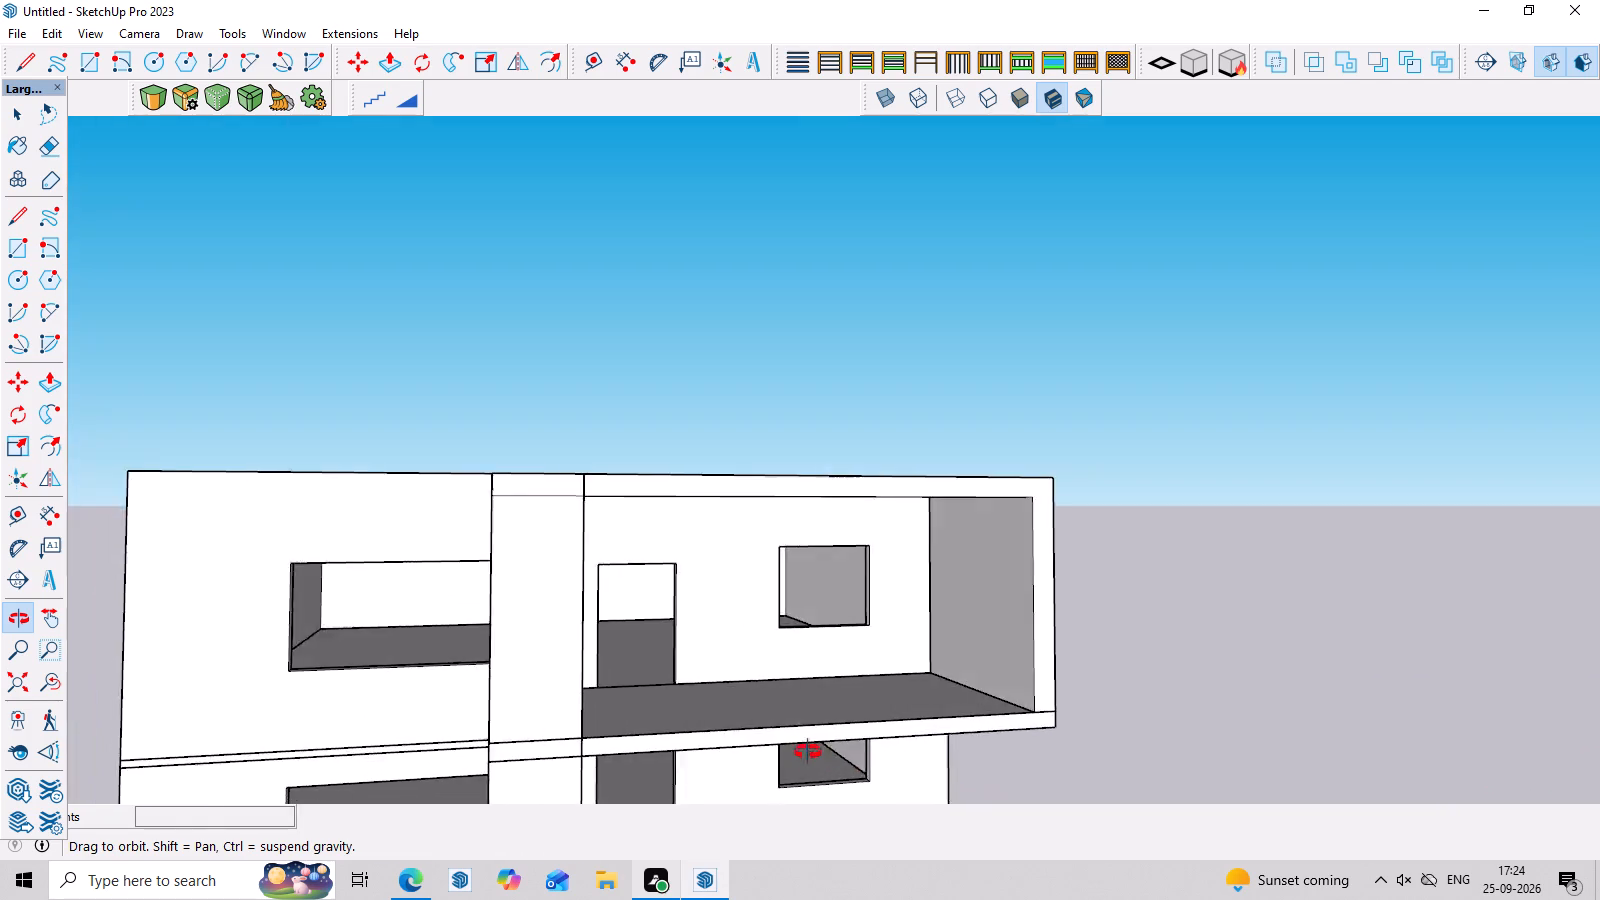
{"action": "middle_click_drag", "start_coordinate": [808, 752], "coordinate": [684, 520]}
{"action": "scroll", "coordinate": [968, 423], "scroll_direction": "up", "scroll_amount": 7}
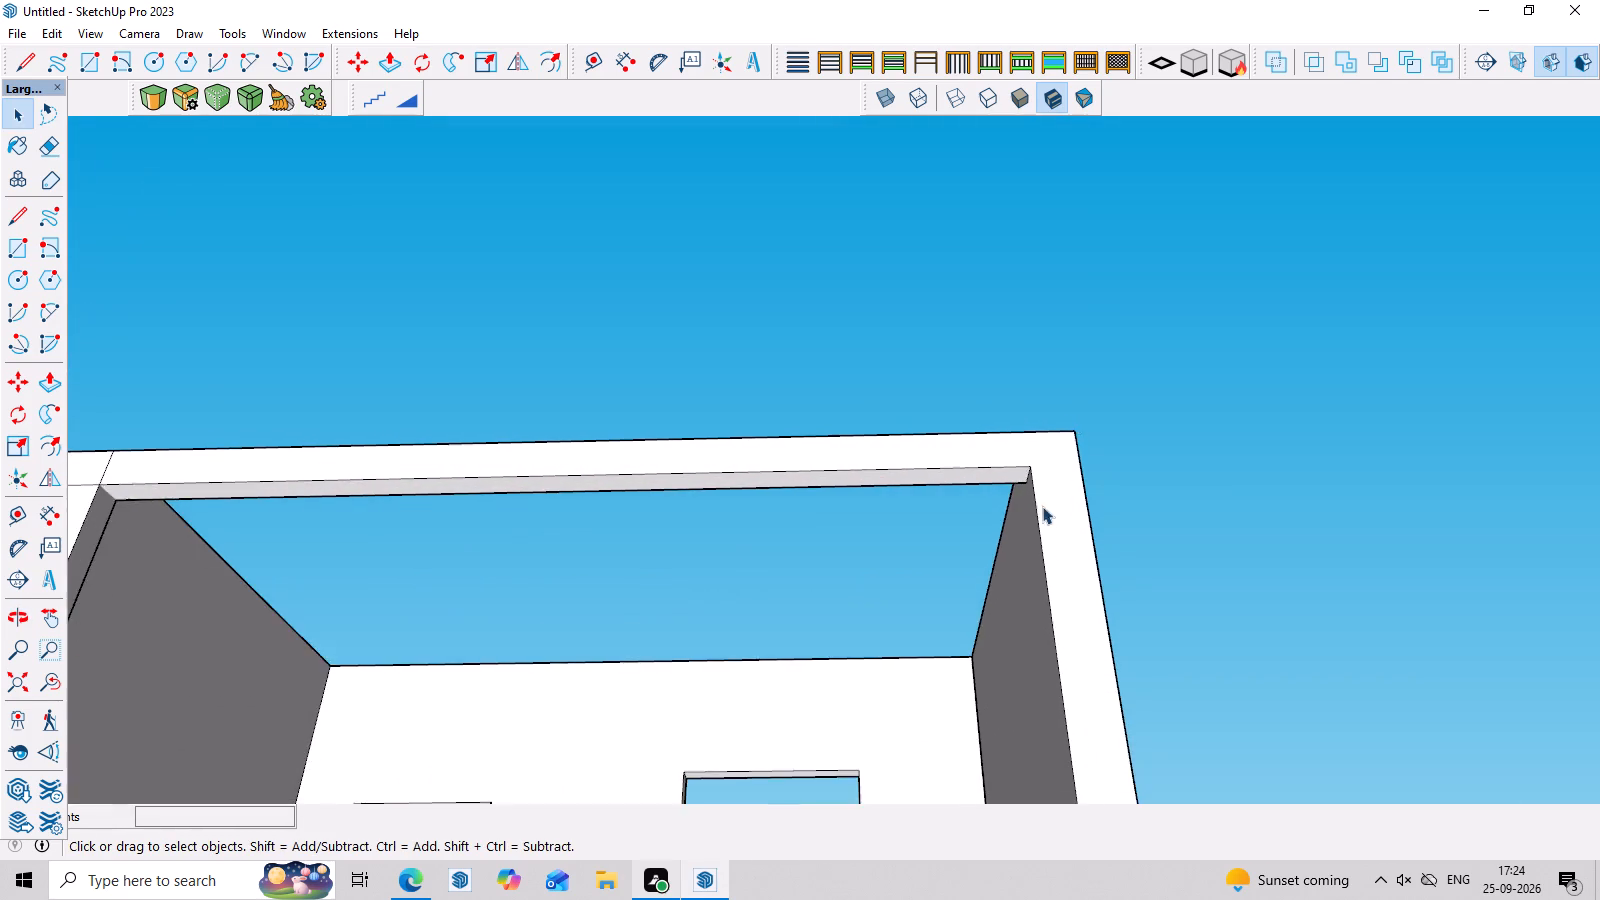
{"action": "middle_click_drag", "start_coordinate": [1042, 506], "coordinate": [1484, 727]}
{"action": "middle_click_drag", "start_coordinate": [984, 329], "coordinate": [1101, 601]}
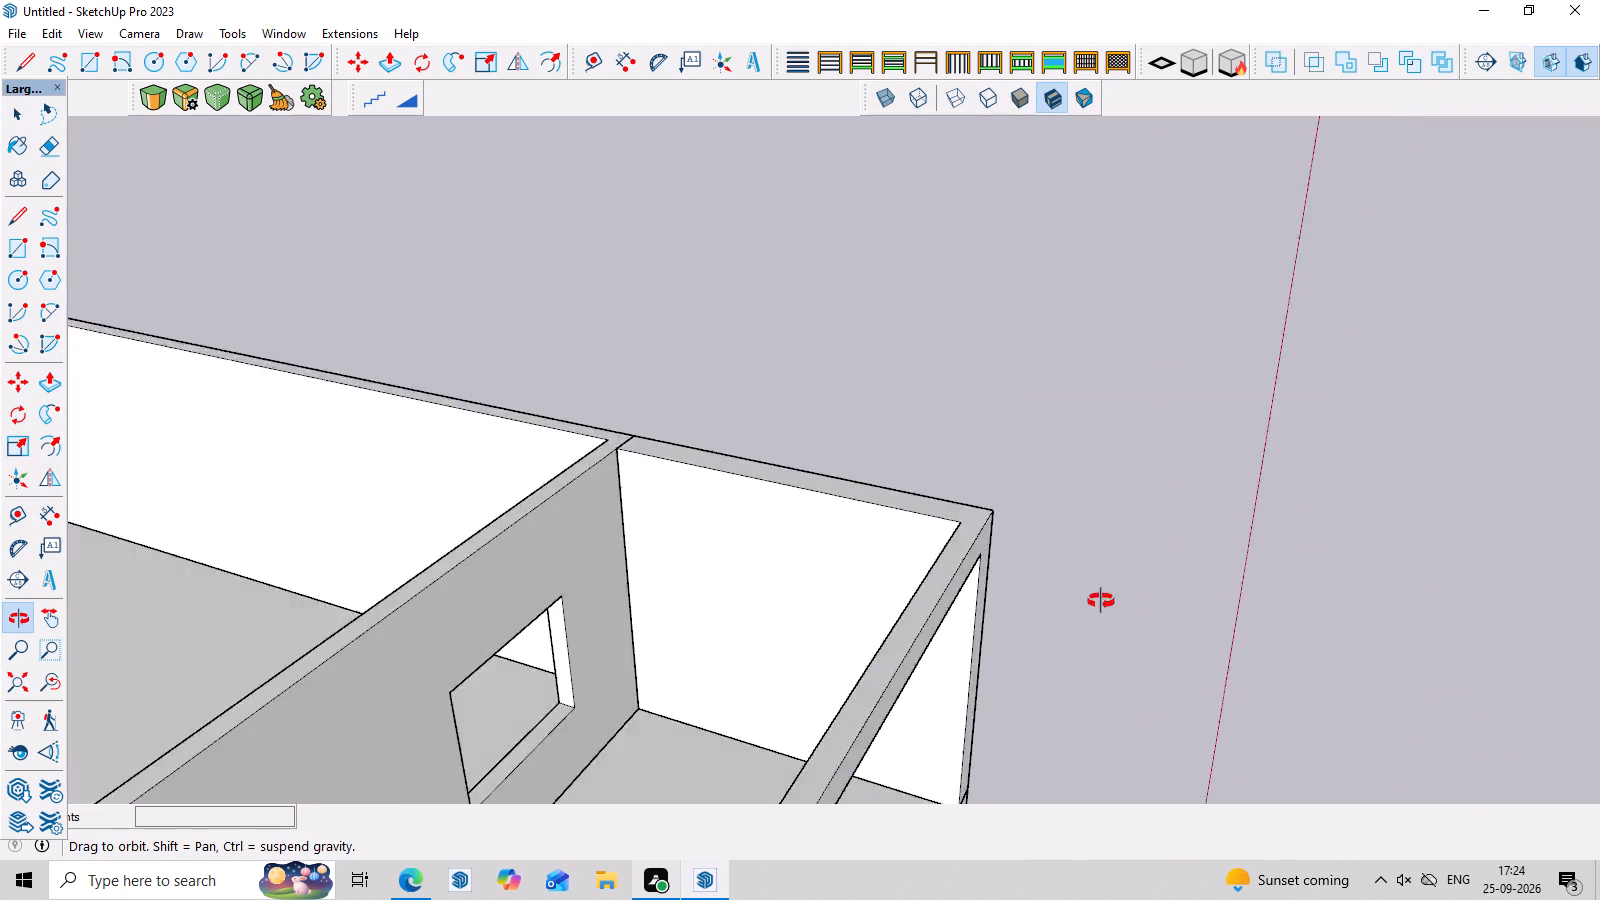
{"action": "middle_click_drag", "start_coordinate": [1101, 601], "coordinate": [1183, 648]}
{"action": "scroll", "coordinate": [953, 597], "scroll_direction": "up", "scroll_amount": 3}
{"action": "middle_click_drag", "start_coordinate": [986, 564], "coordinate": [1269, 333]}
{"action": "scroll", "coordinate": [1075, 477], "scroll_direction": "up", "scroll_amount": 4}
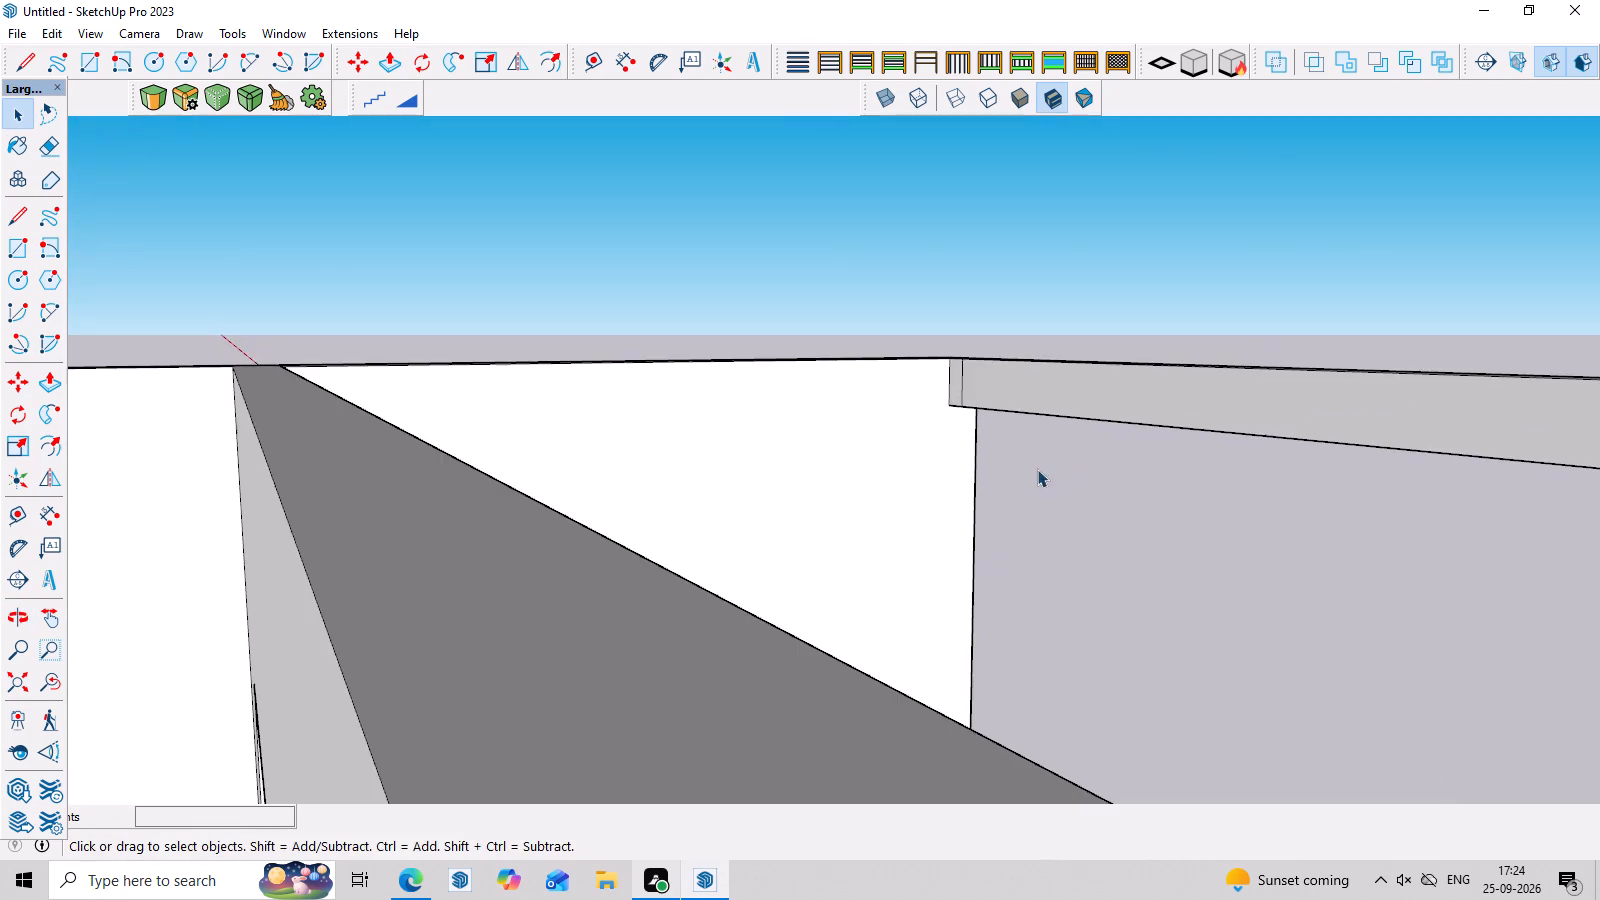
{"action": "middle_click_drag", "start_coordinate": [1021, 446], "coordinate": [993, 661]}
{"action": "scroll", "coordinate": [961, 427], "scroll_direction": "up", "scroll_amount": 3}
{"action": "scroll", "coordinate": [952, 331], "scroll_direction": "down", "scroll_amount": 3}
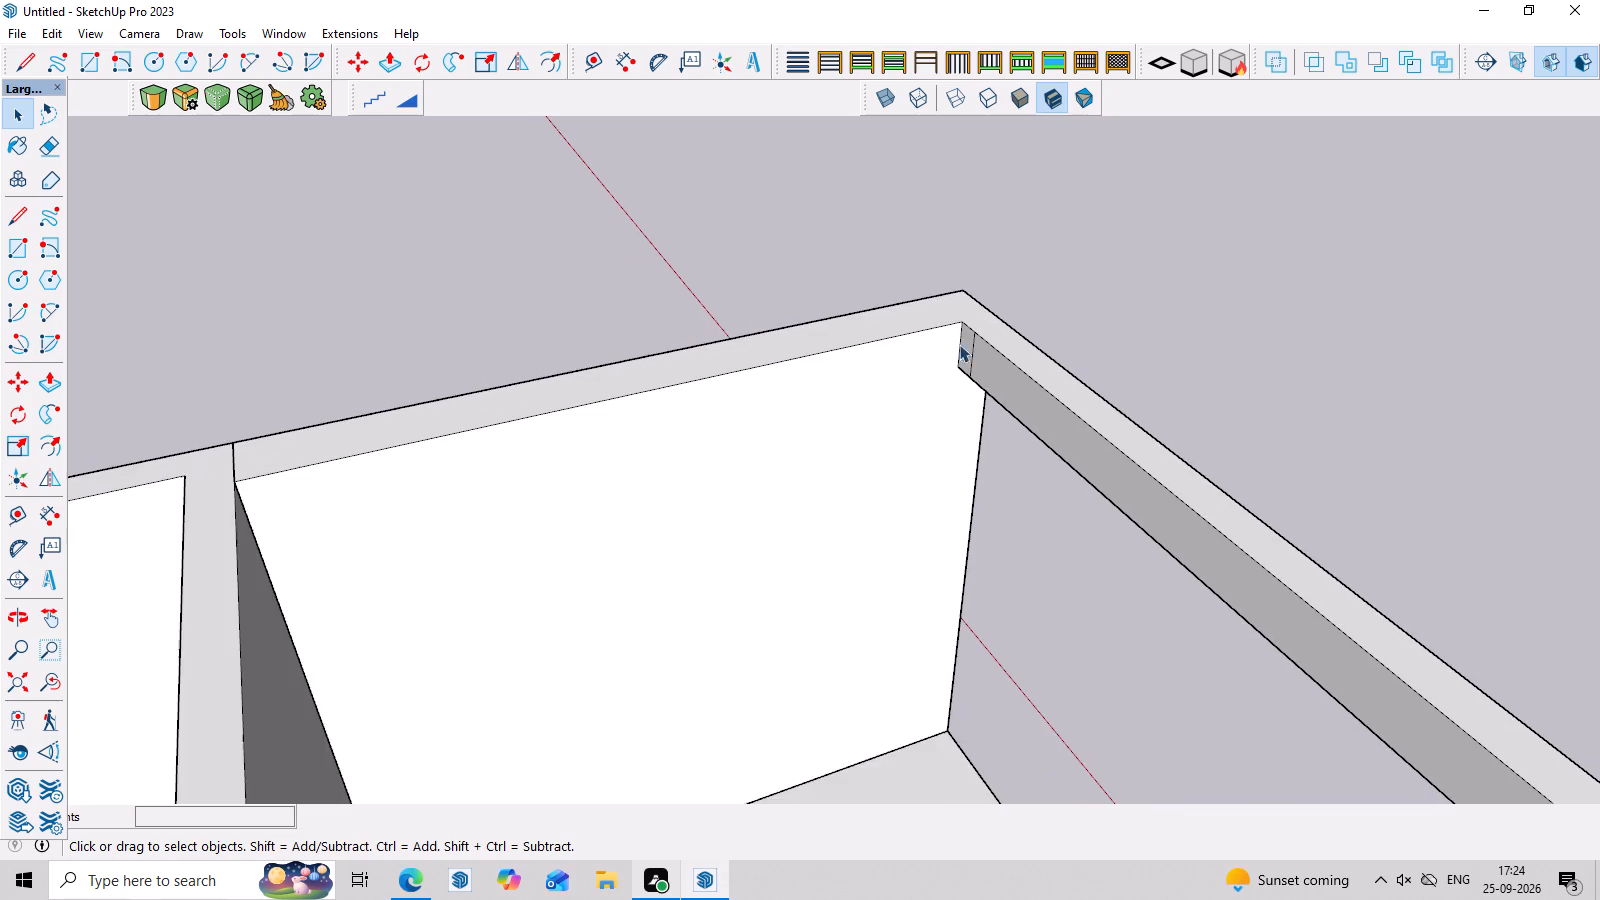
{"action": "middle_click_drag", "start_coordinate": [998, 423], "coordinate": [542, 303]}
{"action": "middle_click_drag", "start_coordinate": [928, 478], "coordinate": [973, 273]}
{"action": "scroll", "coordinate": [975, 360], "scroll_direction": "up", "scroll_amount": 3}
{"action": "middle_click_drag", "start_coordinate": [975, 349], "coordinate": [968, 371]}
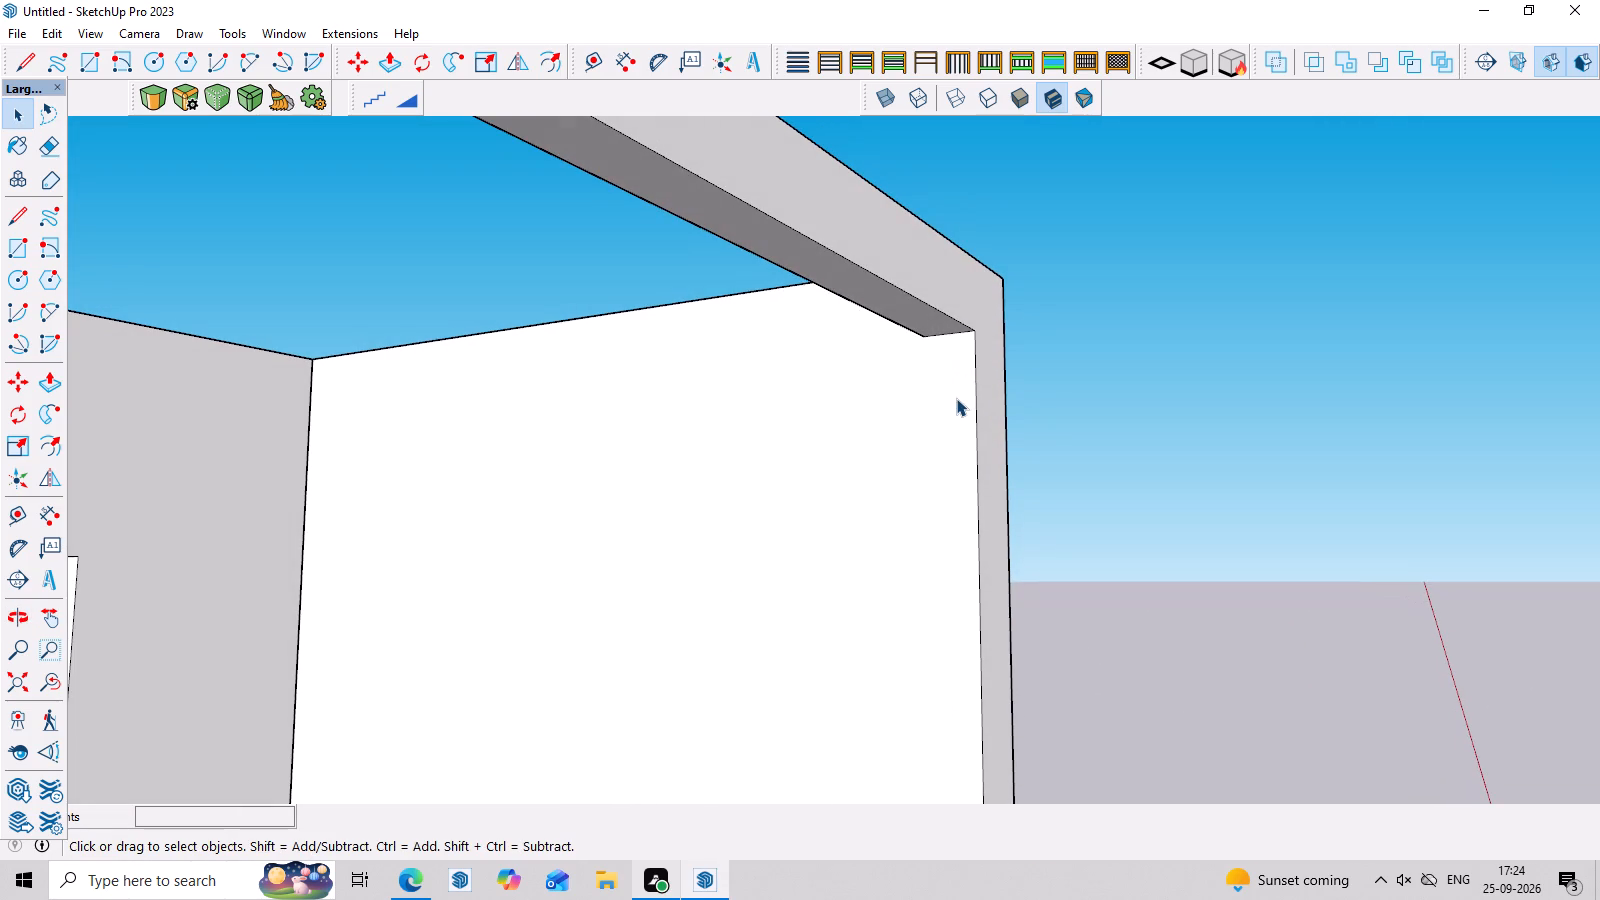
{"action": "left_click", "coordinate": [956, 398]}
{"action": "key", "text": "p"}
{"action": "left_click", "coordinate": [951, 406]}
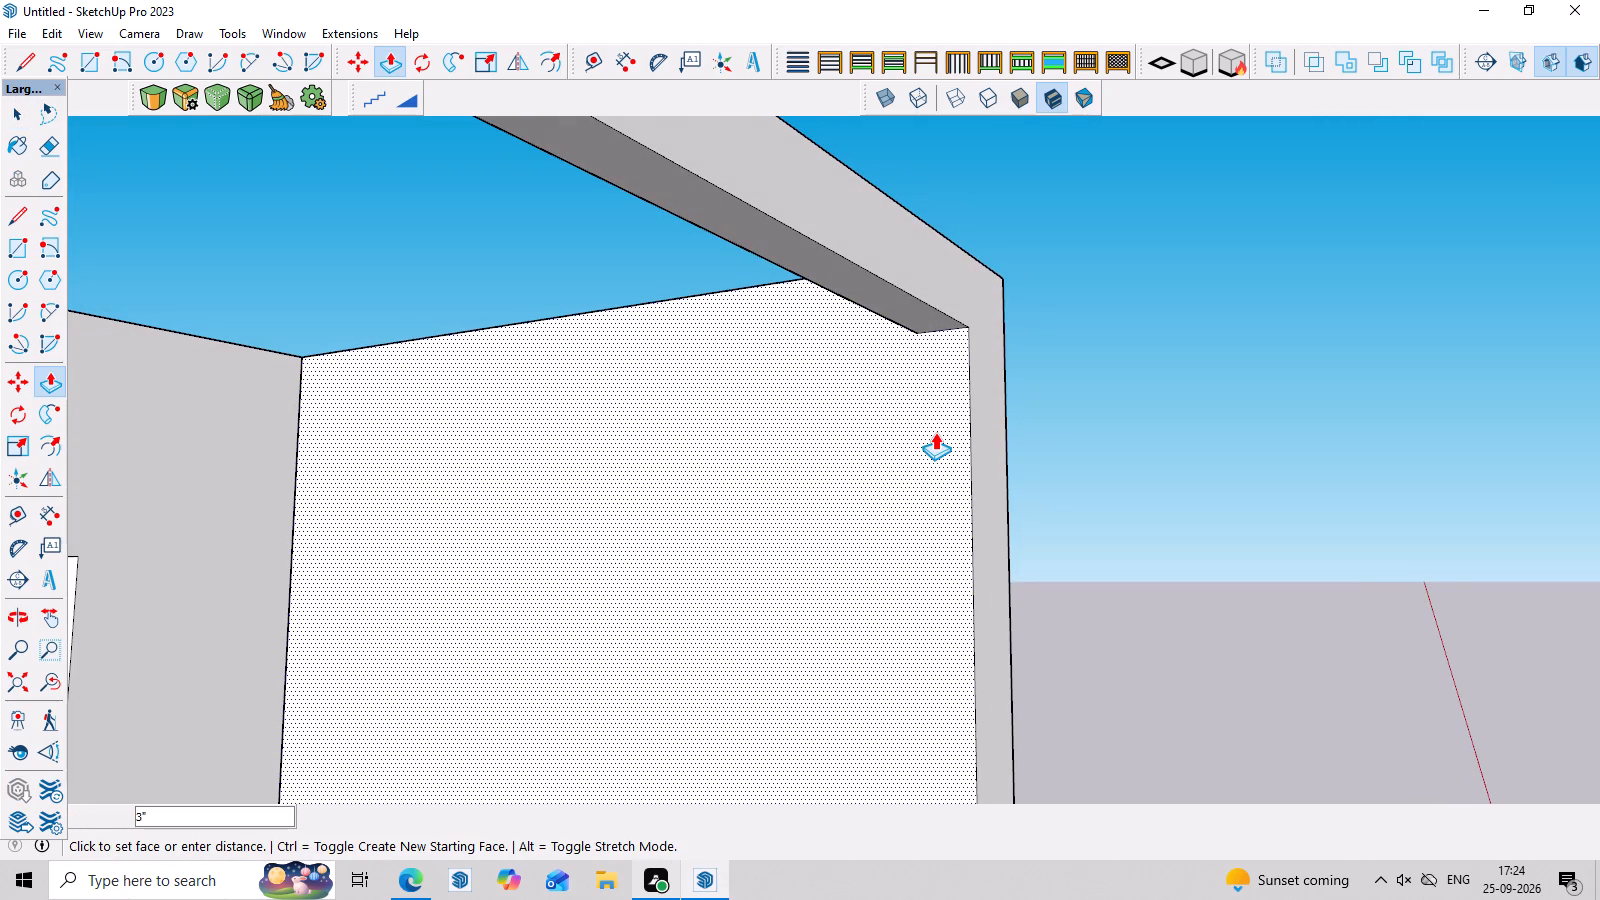
{"action": "left_click", "coordinate": [928, 436]}
Push/Pull the top beam's rear face 1' toward the upper-floor wall to deepen the beam.
{"action": "middle_click_drag", "start_coordinate": [1112, 458], "coordinate": [1490, 438]}
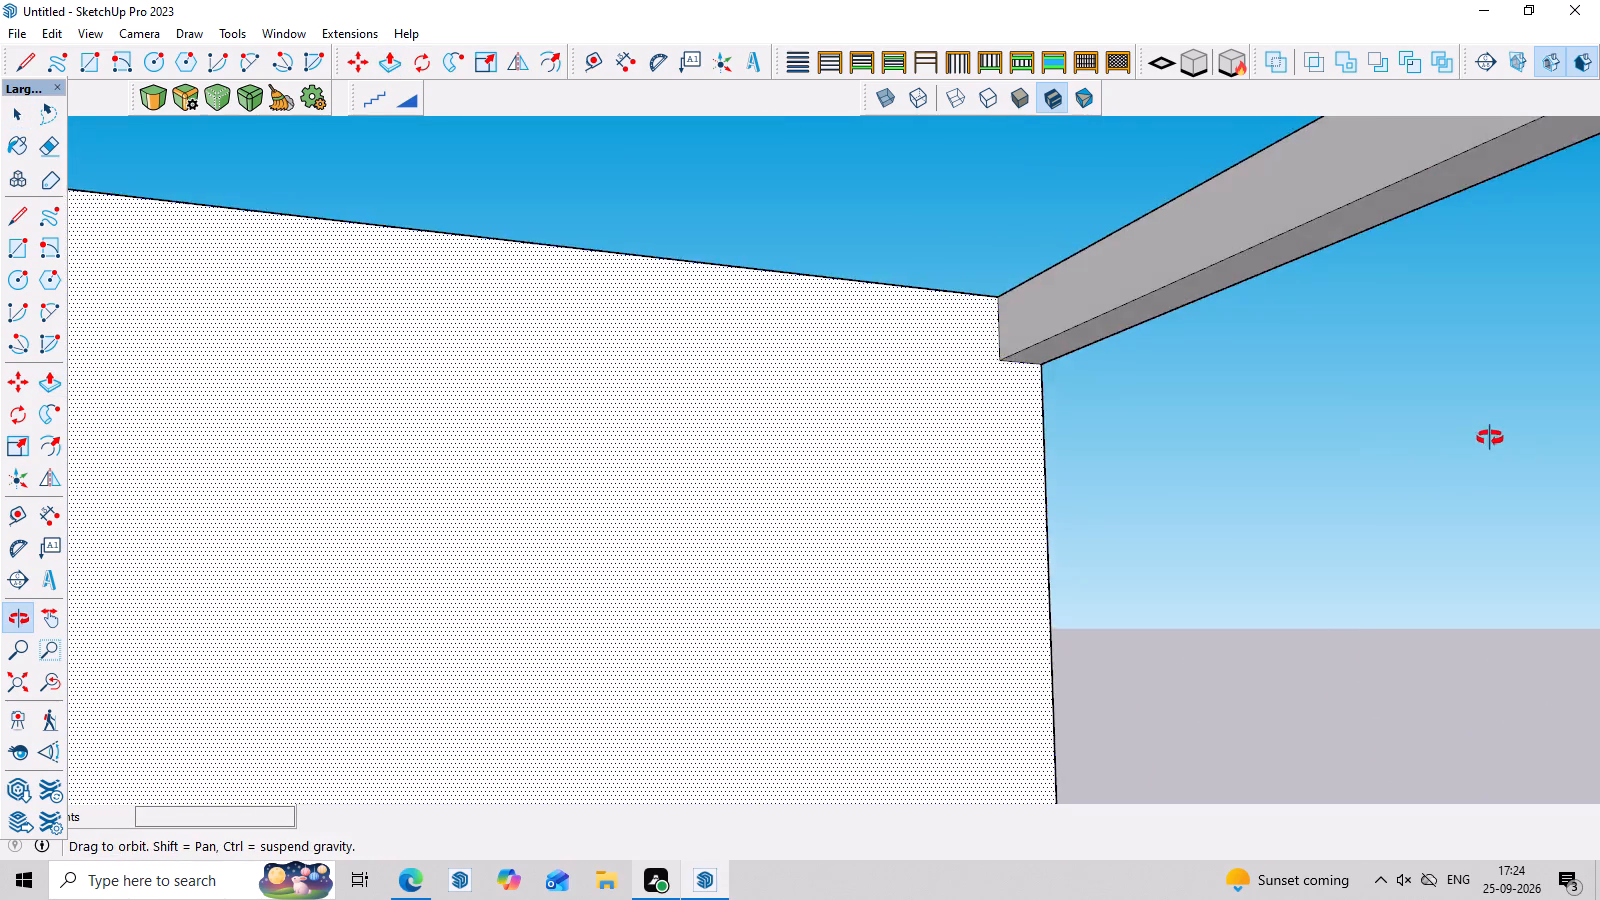
{"action": "middle_click_drag", "start_coordinate": [1490, 438], "coordinate": [945, 704]}
{"action": "middle_click_drag", "start_coordinate": [764, 399], "coordinate": [1322, 464]}
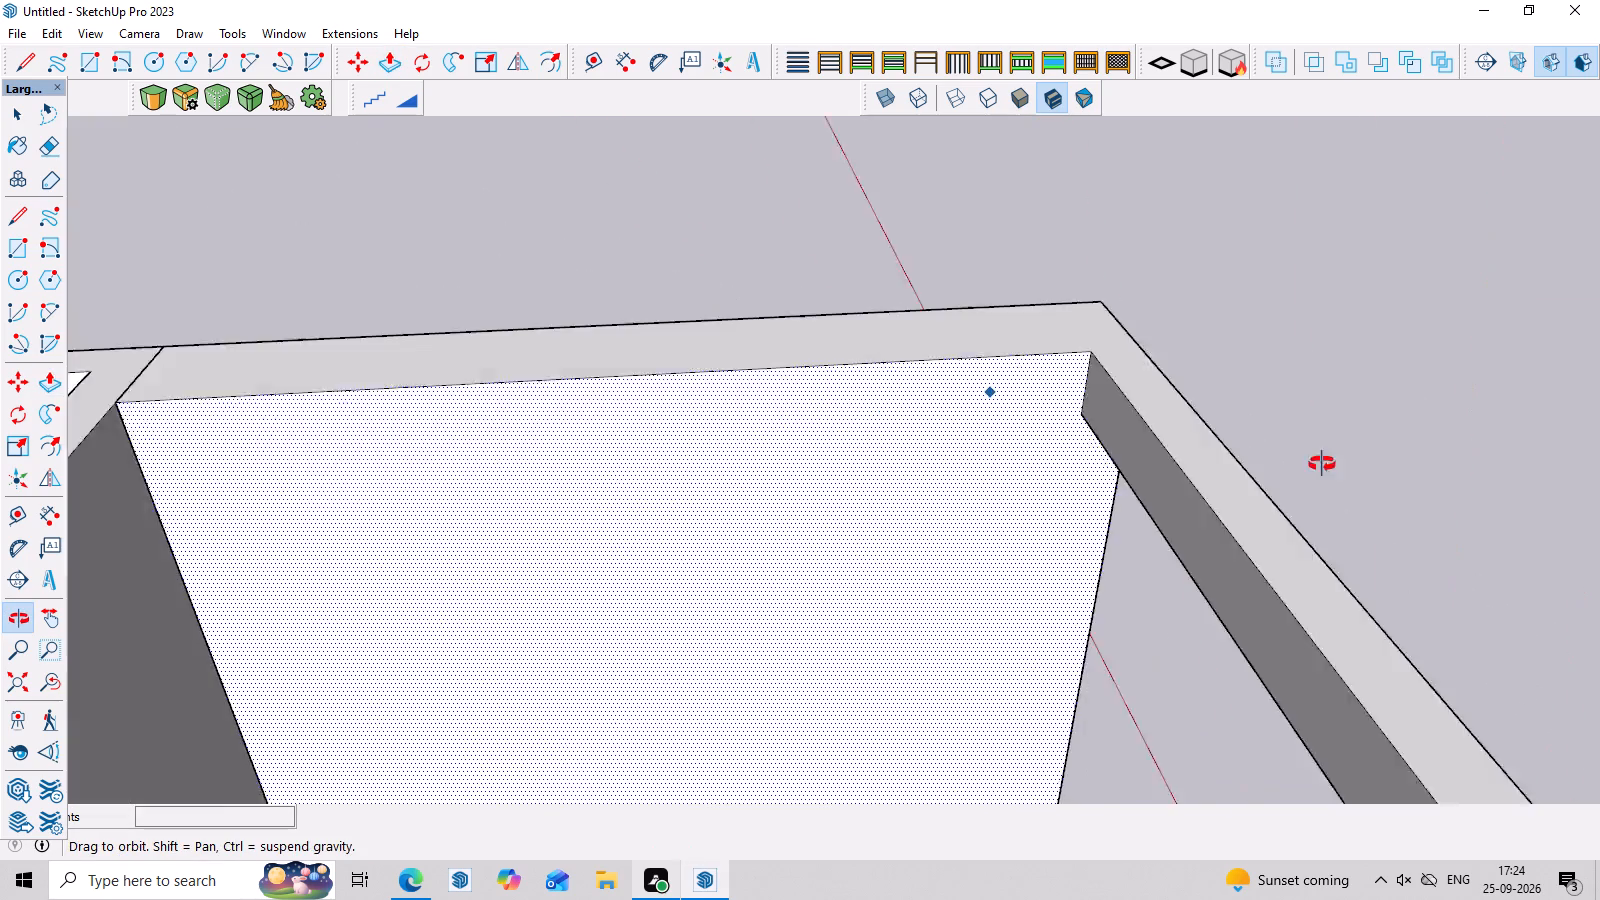
{"action": "middle_click_drag", "start_coordinate": [1322, 464], "coordinate": [1403, 451]}
{"action": "left_click", "coordinate": [1227, 391]}
{"action": "key", "text": "space"}
{"action": "left_click", "coordinate": [1226, 390]}
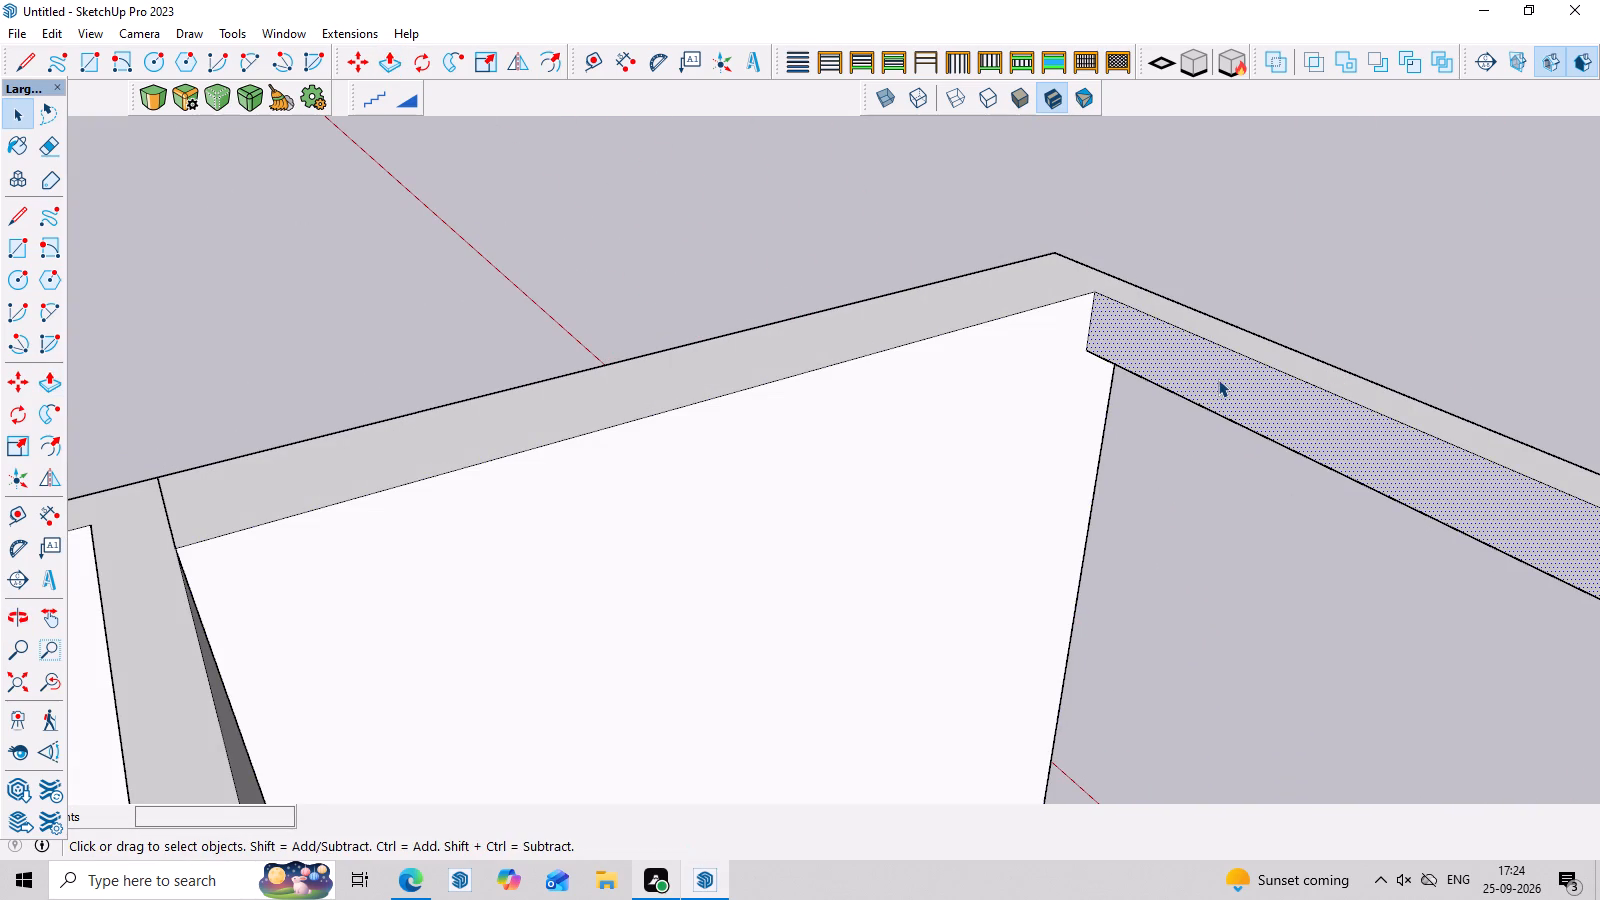
{"action": "key", "text": "p"}
{"action": "left_click", "coordinate": [1218, 379]}
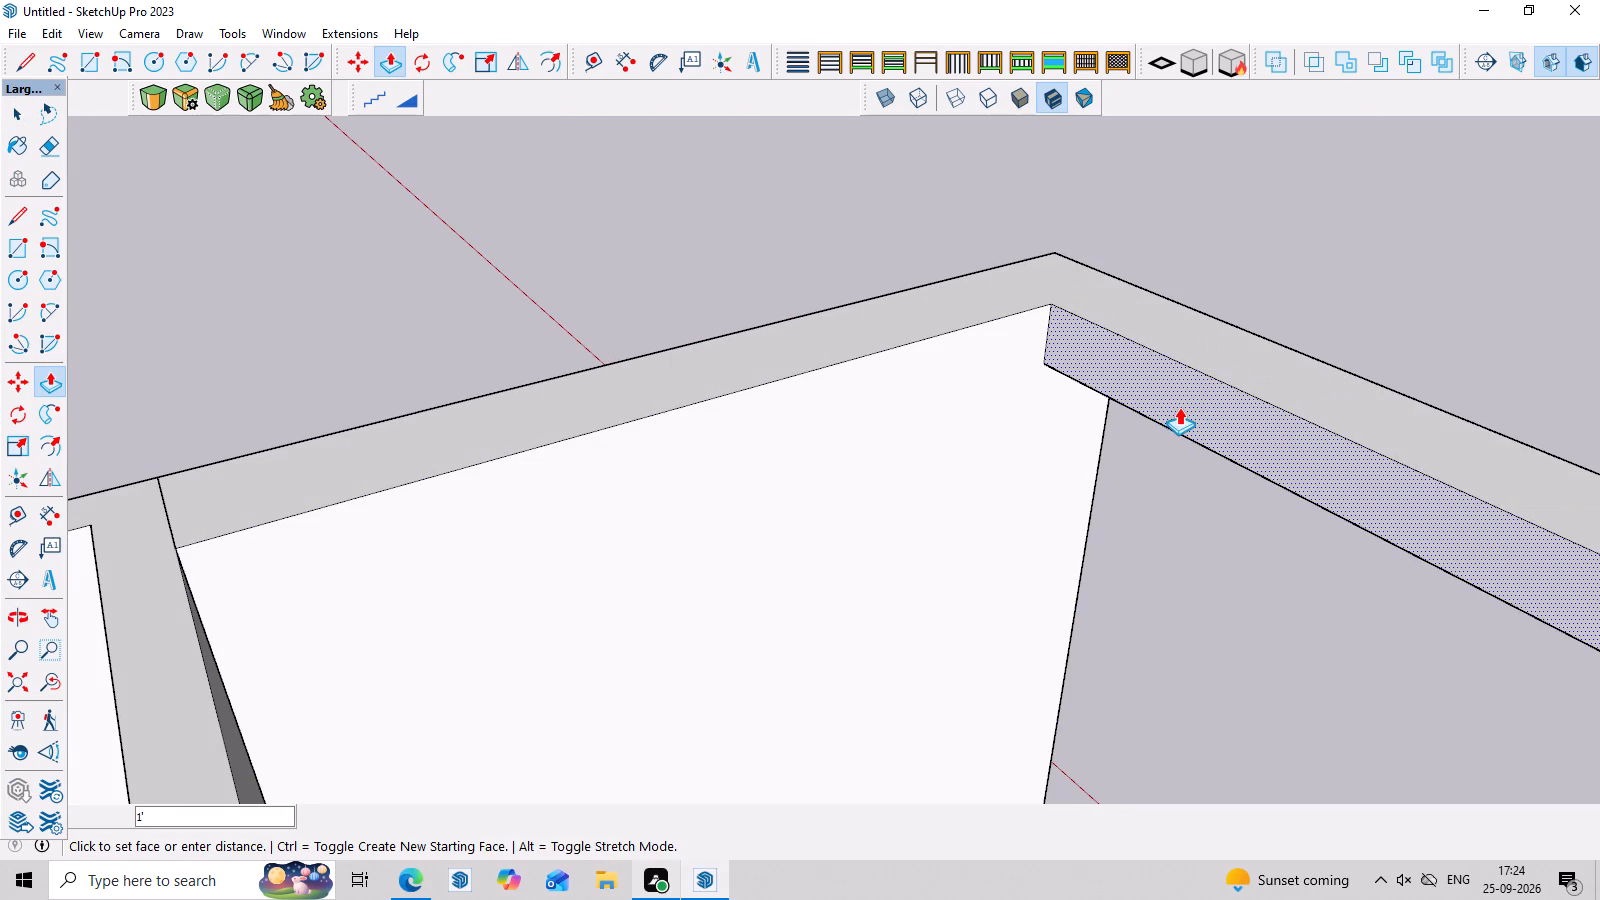
{"action": "left_click", "coordinate": [1179, 407]}
{"action": "middle_click_drag", "start_coordinate": [1253, 273], "coordinate": [778, 267]}
{"action": "scroll", "coordinate": [823, 271], "scroll_direction": "down", "scroll_amount": 11}
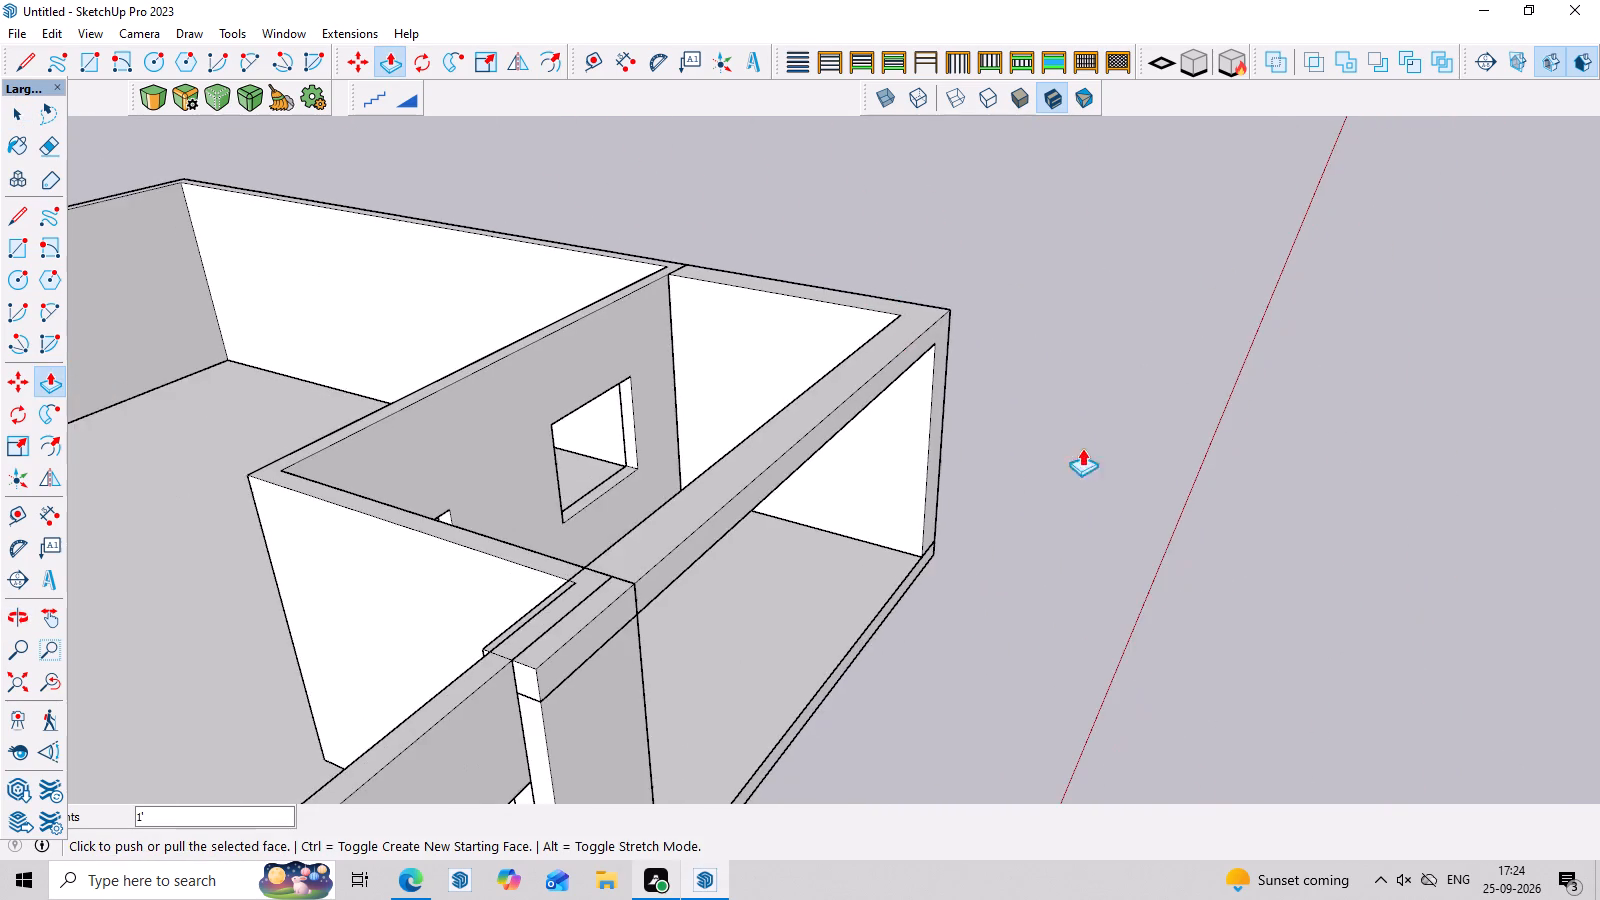
Push/Pull the inner face of the terrace's outer side wall 8" outward to thin the wall.
{"action": "middle_click_drag", "start_coordinate": [1123, 451], "coordinate": [716, 325]}
{"action": "key", "text": "space"}
{"action": "left_click", "coordinate": [1129, 298]}
{"action": "scroll", "coordinate": [1168, 392], "scroll_direction": "down", "scroll_amount": 4}
{"action": "middle_click_drag", "start_coordinate": [1218, 467], "coordinate": [1153, 480]}
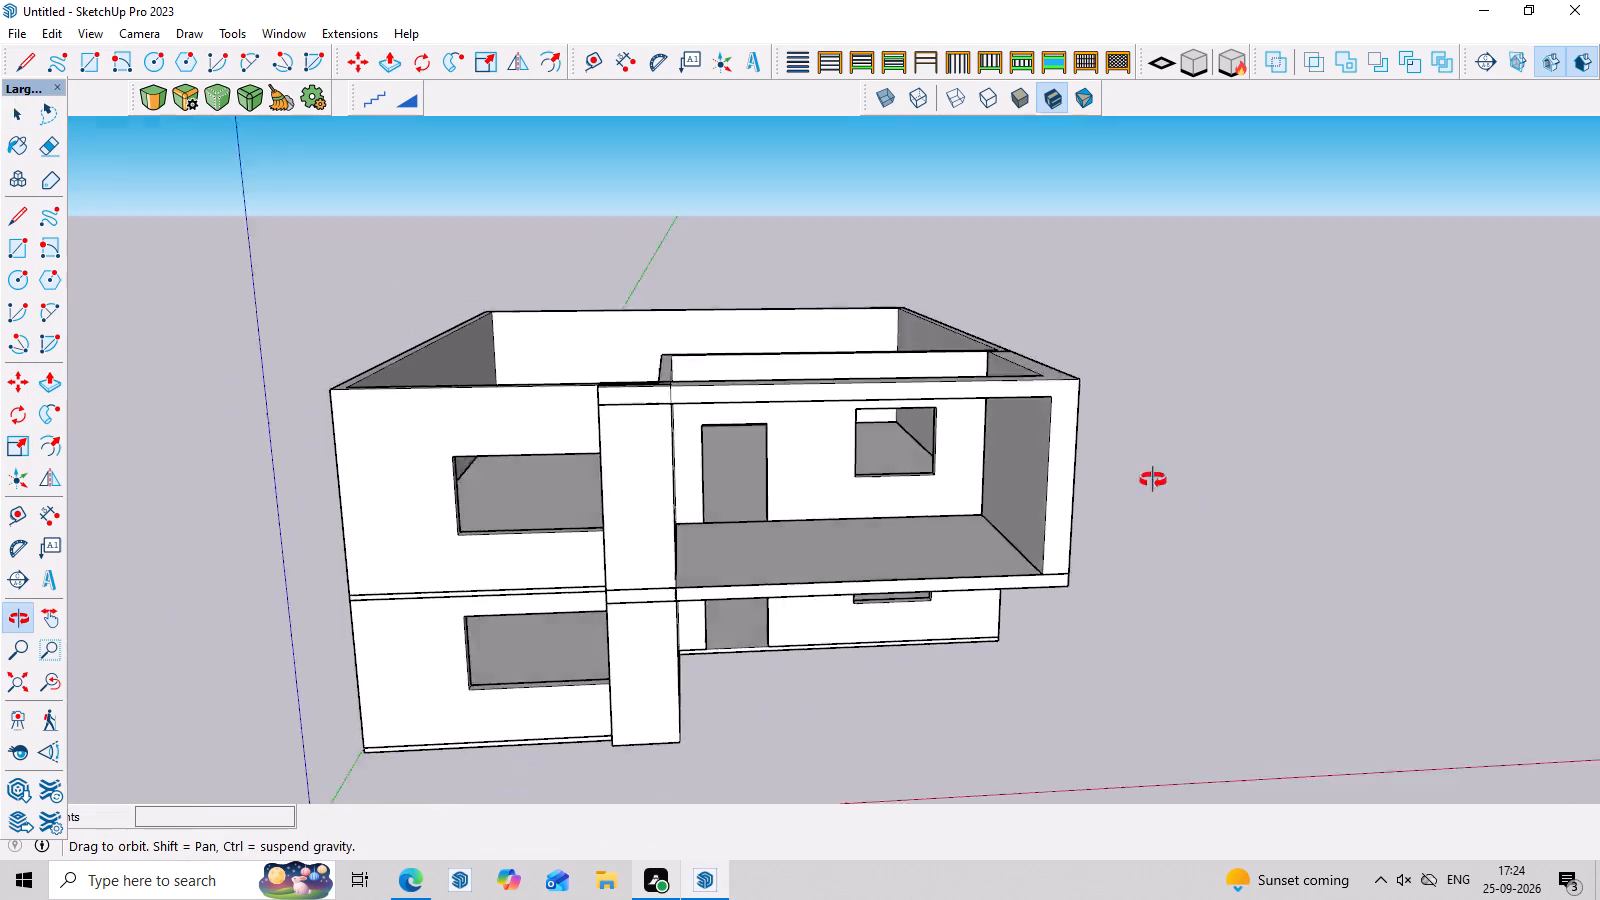
{"action": "middle_click_drag", "start_coordinate": [1153, 480], "coordinate": [1059, 450]}
{"action": "scroll", "coordinate": [1001, 471], "scroll_direction": "up", "scroll_amount": 3}
{"action": "middle_click_drag", "start_coordinate": [992, 475], "coordinate": [1170, 456]}
{"action": "left_click", "coordinate": [1056, 450]}
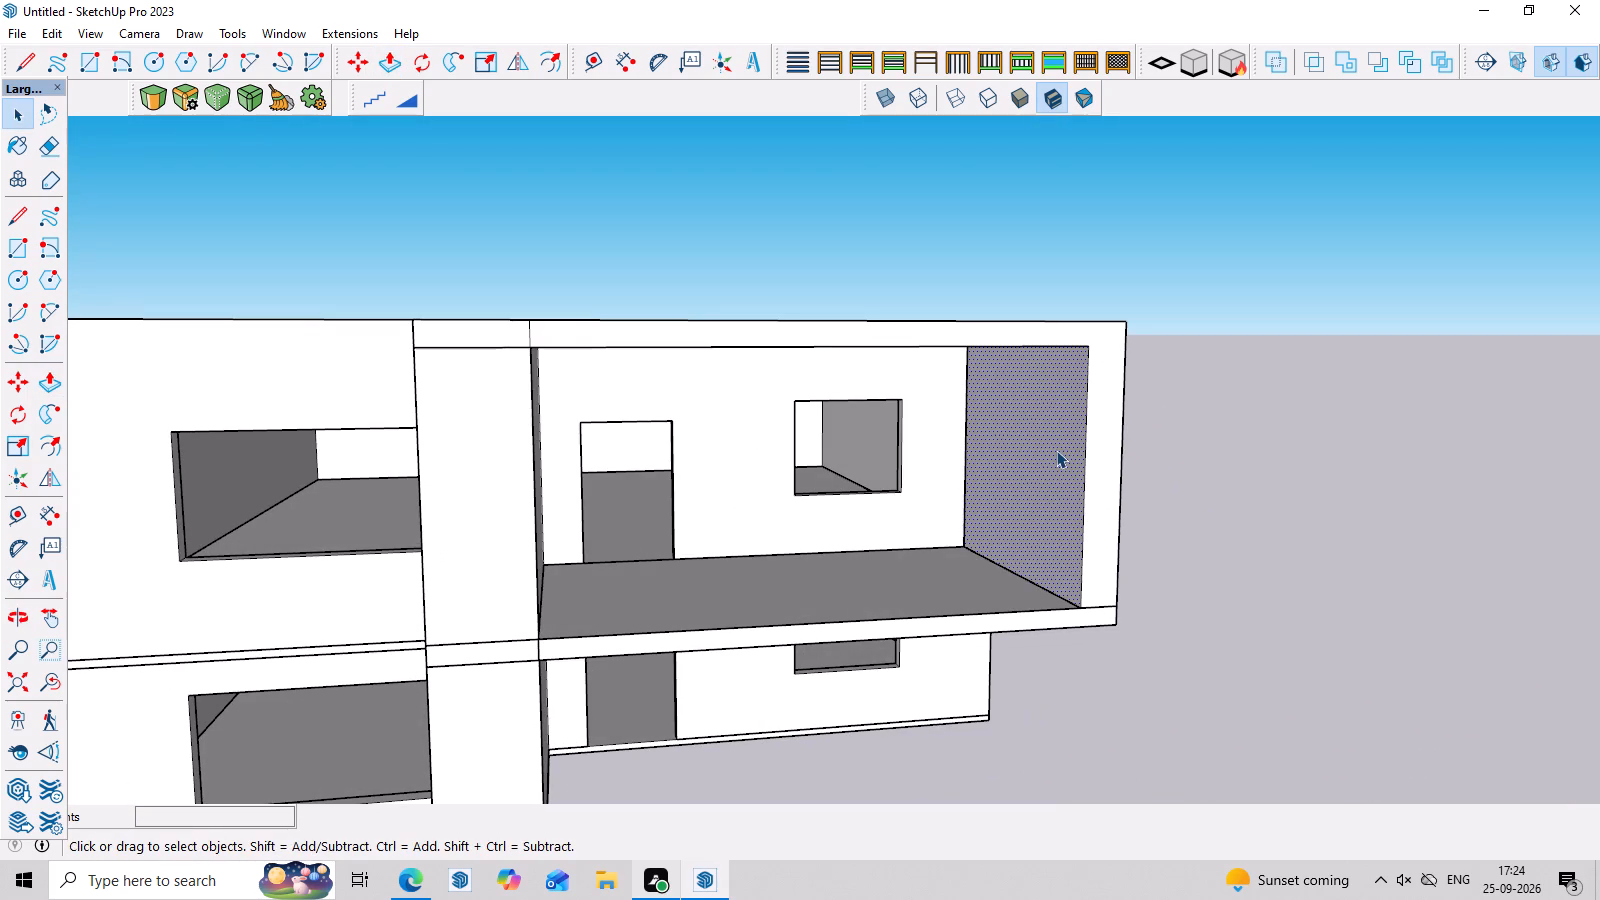
{"action": "key", "text": "p"}
{"action": "left_click", "coordinate": [1056, 447]}
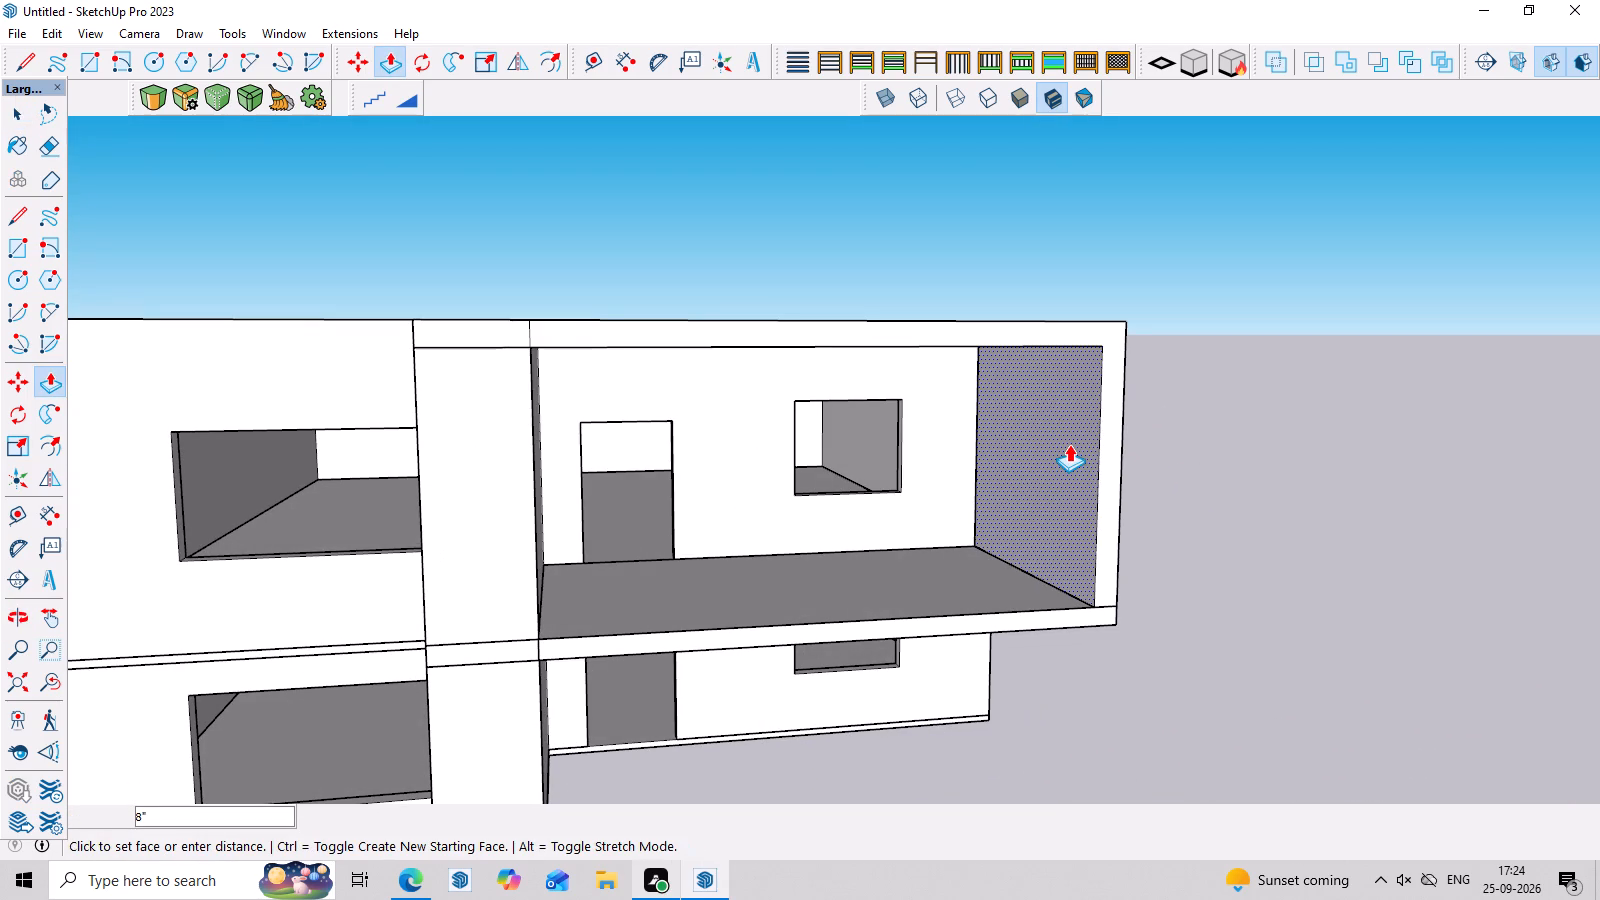
{"action": "left_click", "coordinate": [1069, 444]}
{"action": "middle_click_drag", "start_coordinate": [1299, 426], "coordinate": [1158, 423]}
{"action": "key", "text": "space"}
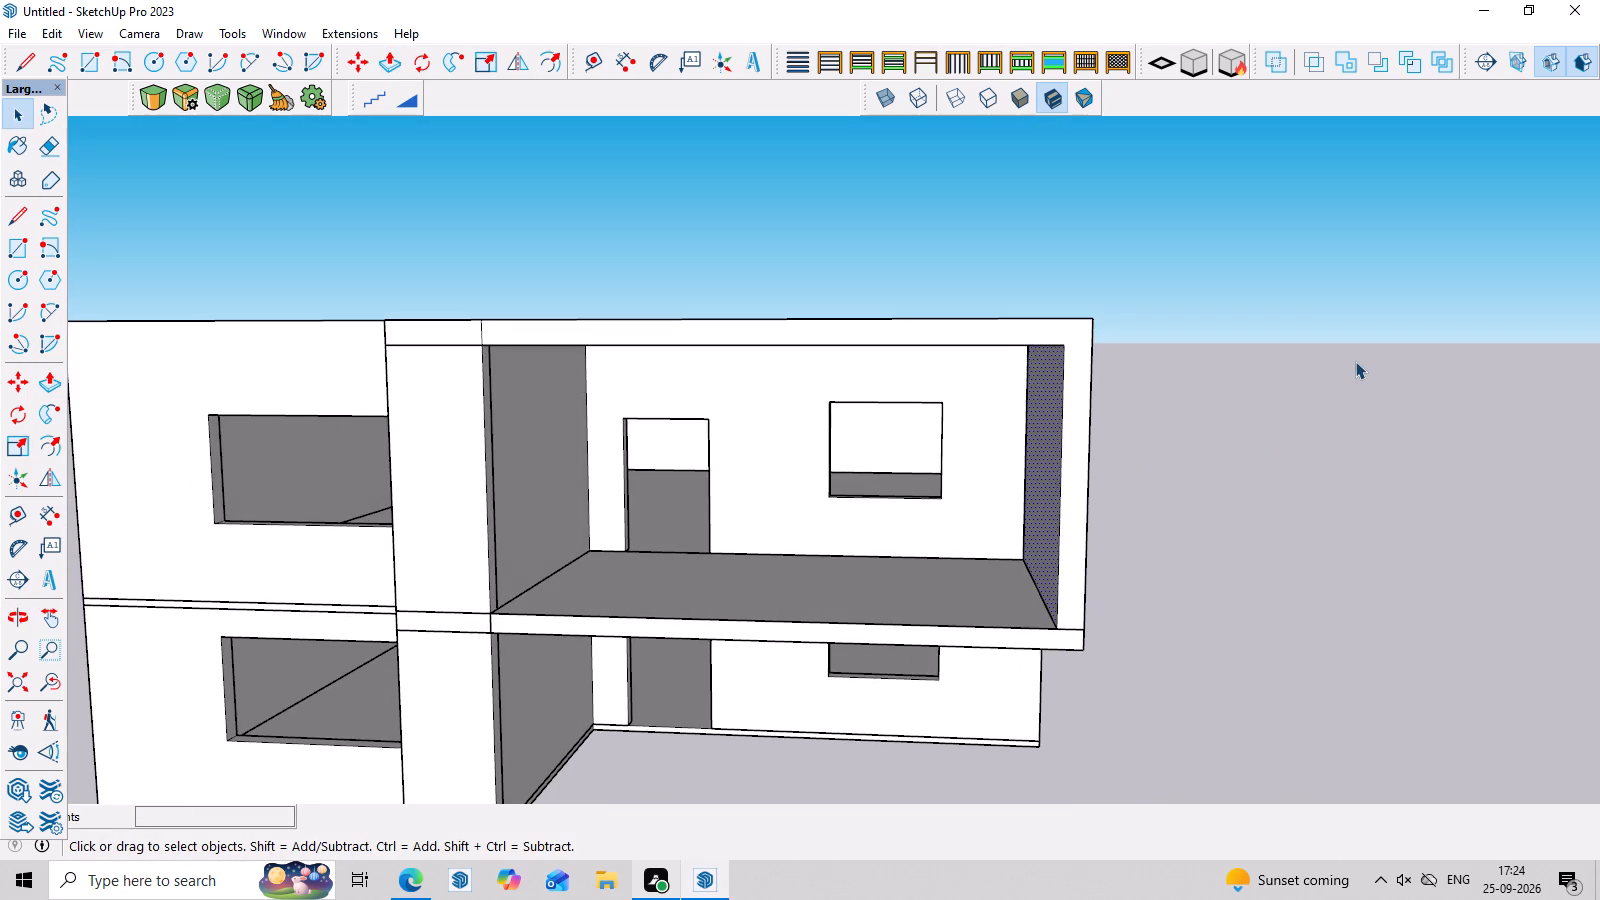
{"action": "left_click", "coordinate": [1364, 359]}
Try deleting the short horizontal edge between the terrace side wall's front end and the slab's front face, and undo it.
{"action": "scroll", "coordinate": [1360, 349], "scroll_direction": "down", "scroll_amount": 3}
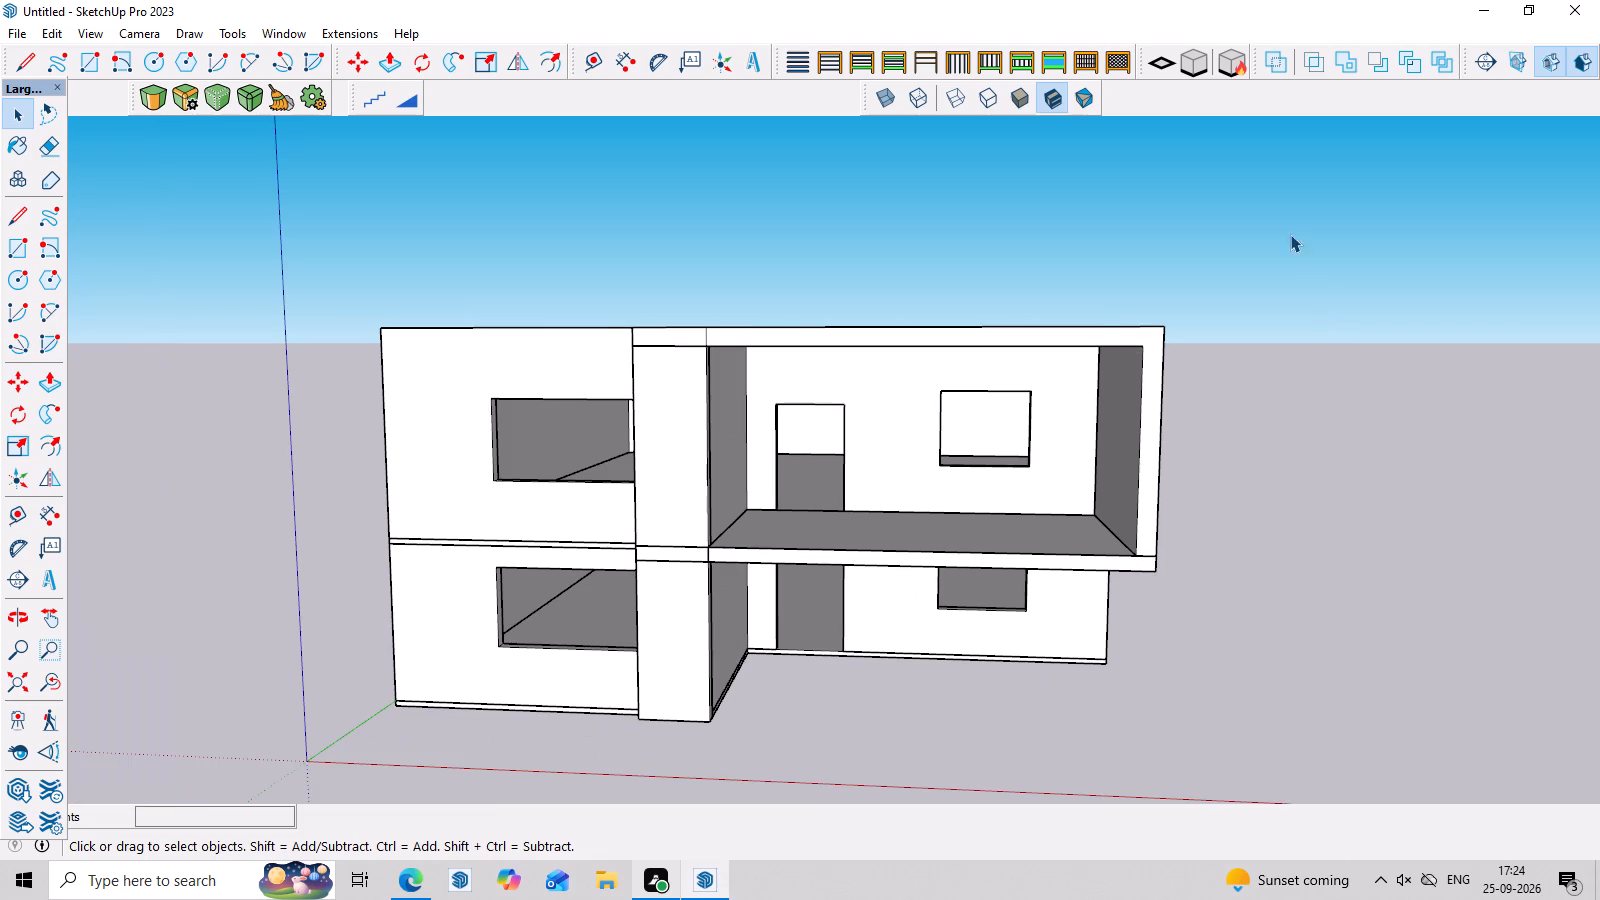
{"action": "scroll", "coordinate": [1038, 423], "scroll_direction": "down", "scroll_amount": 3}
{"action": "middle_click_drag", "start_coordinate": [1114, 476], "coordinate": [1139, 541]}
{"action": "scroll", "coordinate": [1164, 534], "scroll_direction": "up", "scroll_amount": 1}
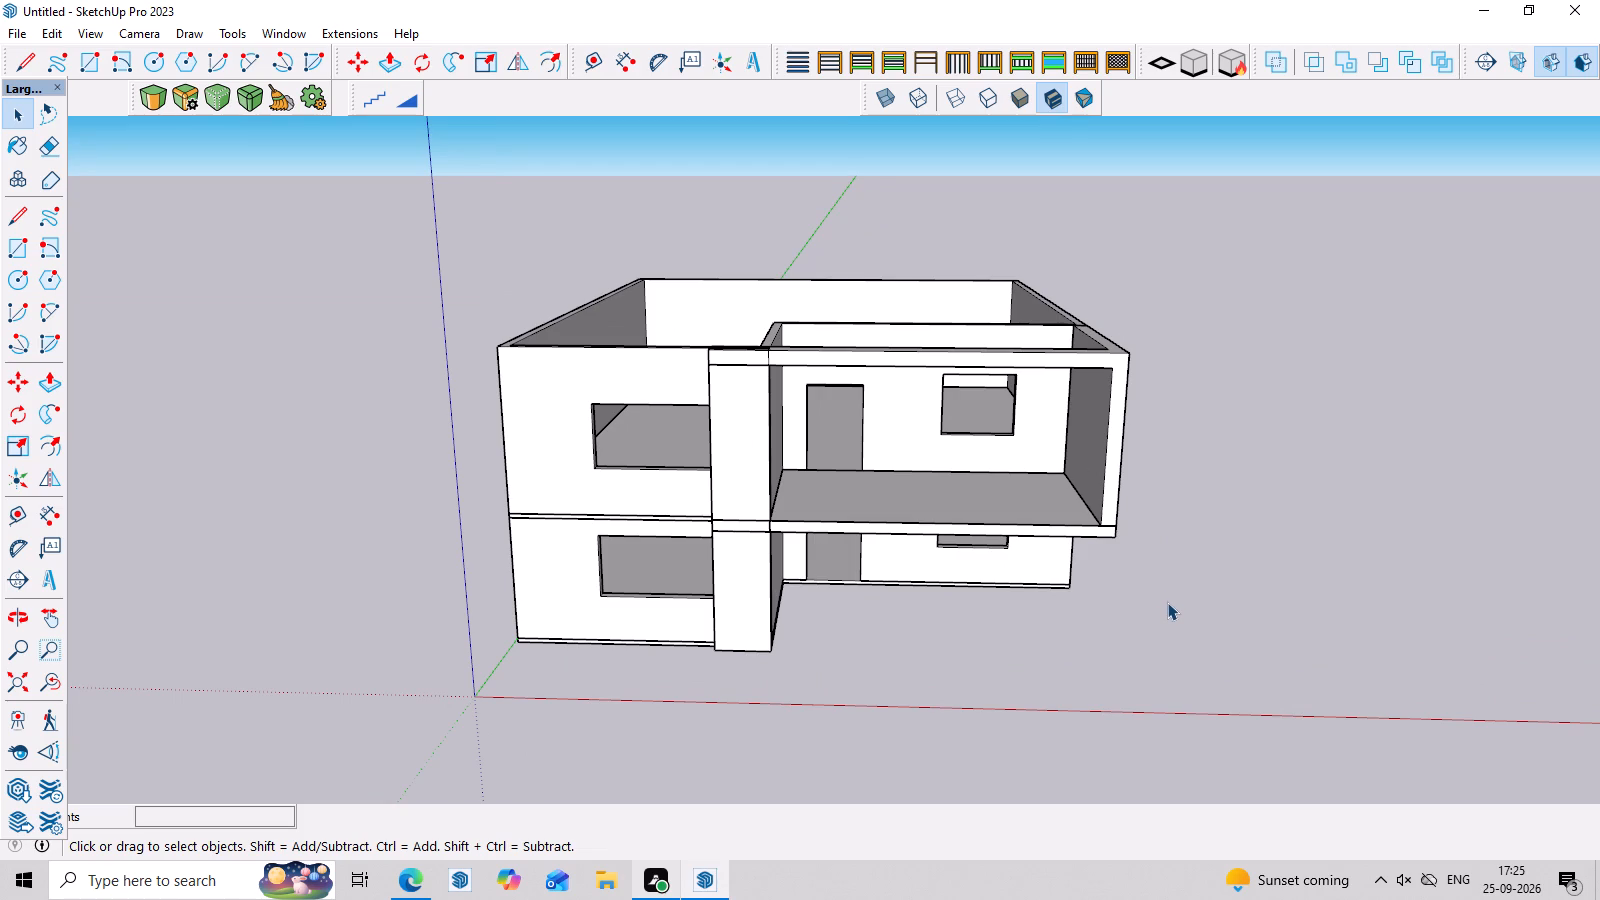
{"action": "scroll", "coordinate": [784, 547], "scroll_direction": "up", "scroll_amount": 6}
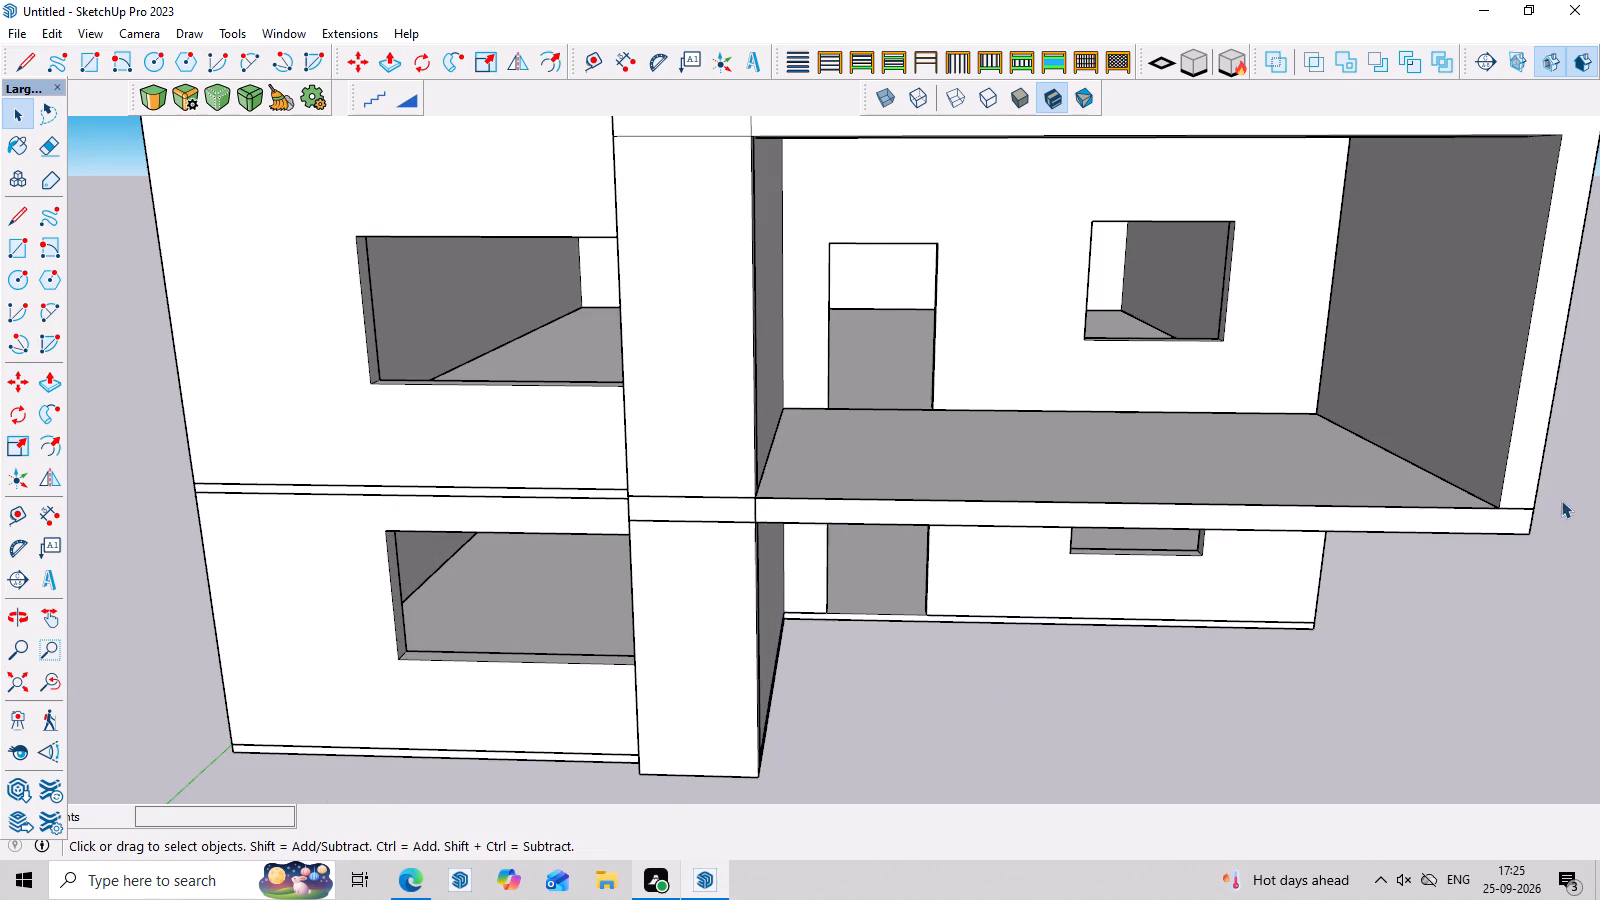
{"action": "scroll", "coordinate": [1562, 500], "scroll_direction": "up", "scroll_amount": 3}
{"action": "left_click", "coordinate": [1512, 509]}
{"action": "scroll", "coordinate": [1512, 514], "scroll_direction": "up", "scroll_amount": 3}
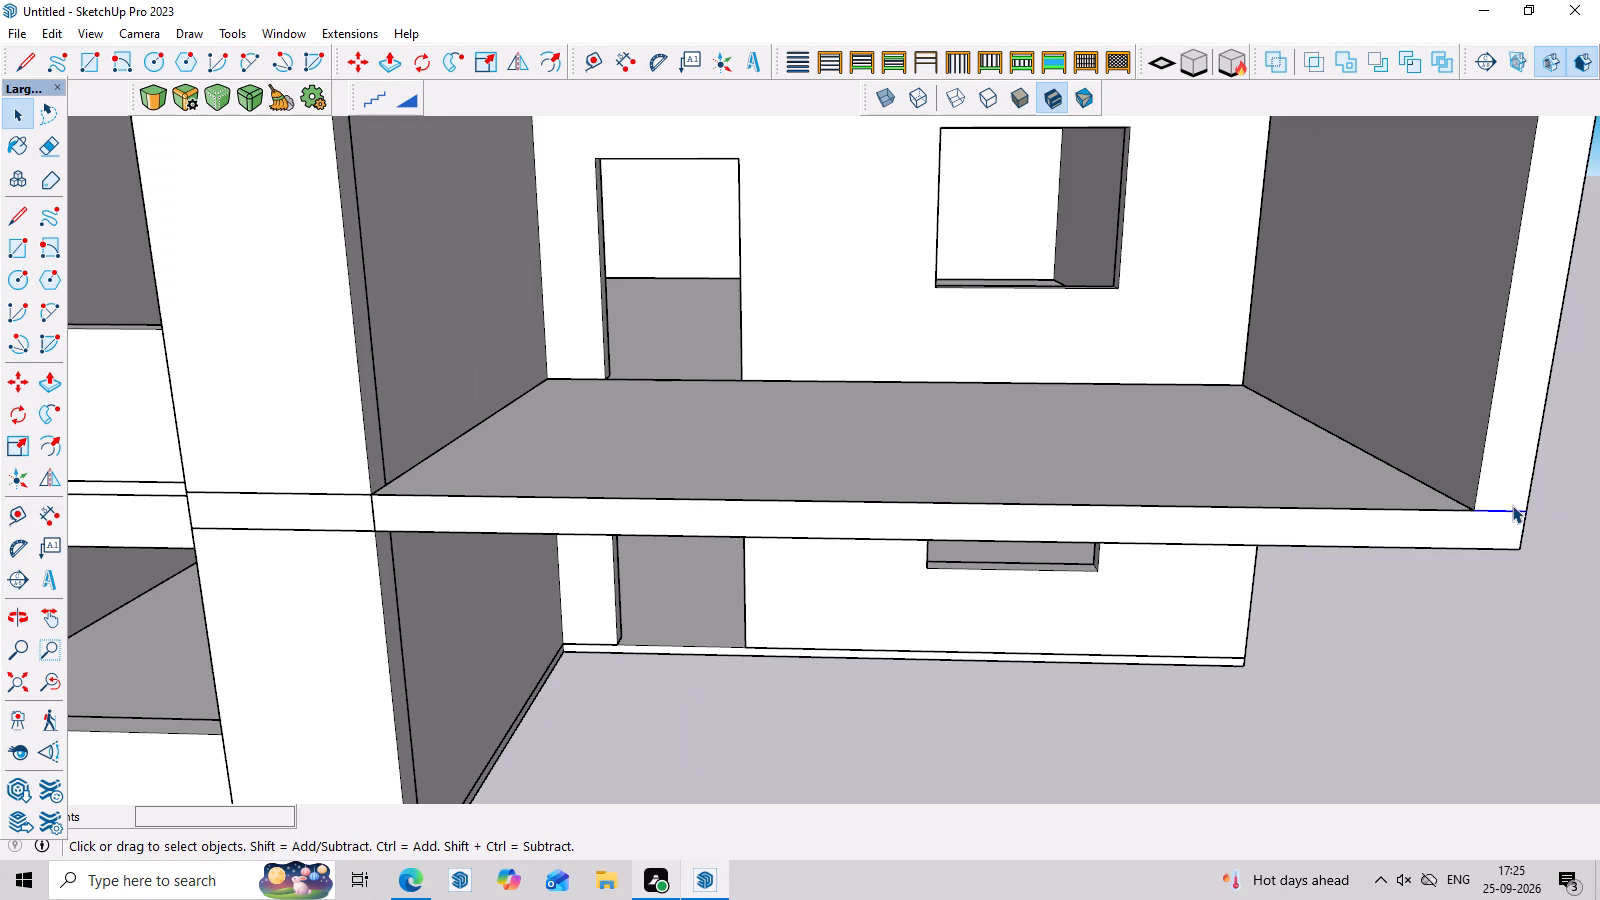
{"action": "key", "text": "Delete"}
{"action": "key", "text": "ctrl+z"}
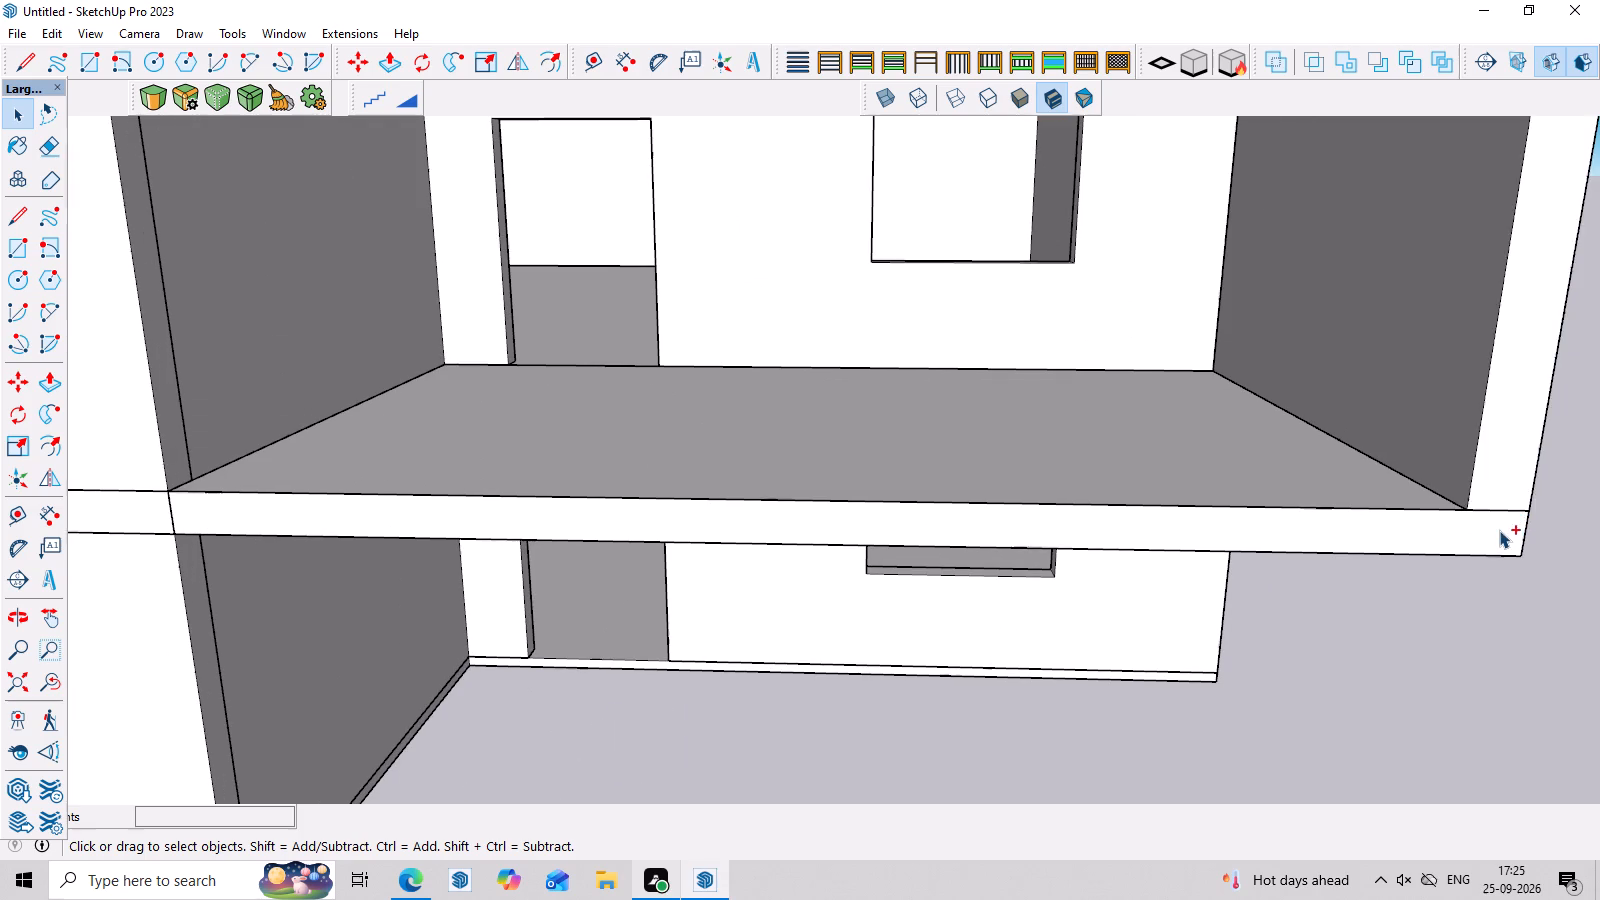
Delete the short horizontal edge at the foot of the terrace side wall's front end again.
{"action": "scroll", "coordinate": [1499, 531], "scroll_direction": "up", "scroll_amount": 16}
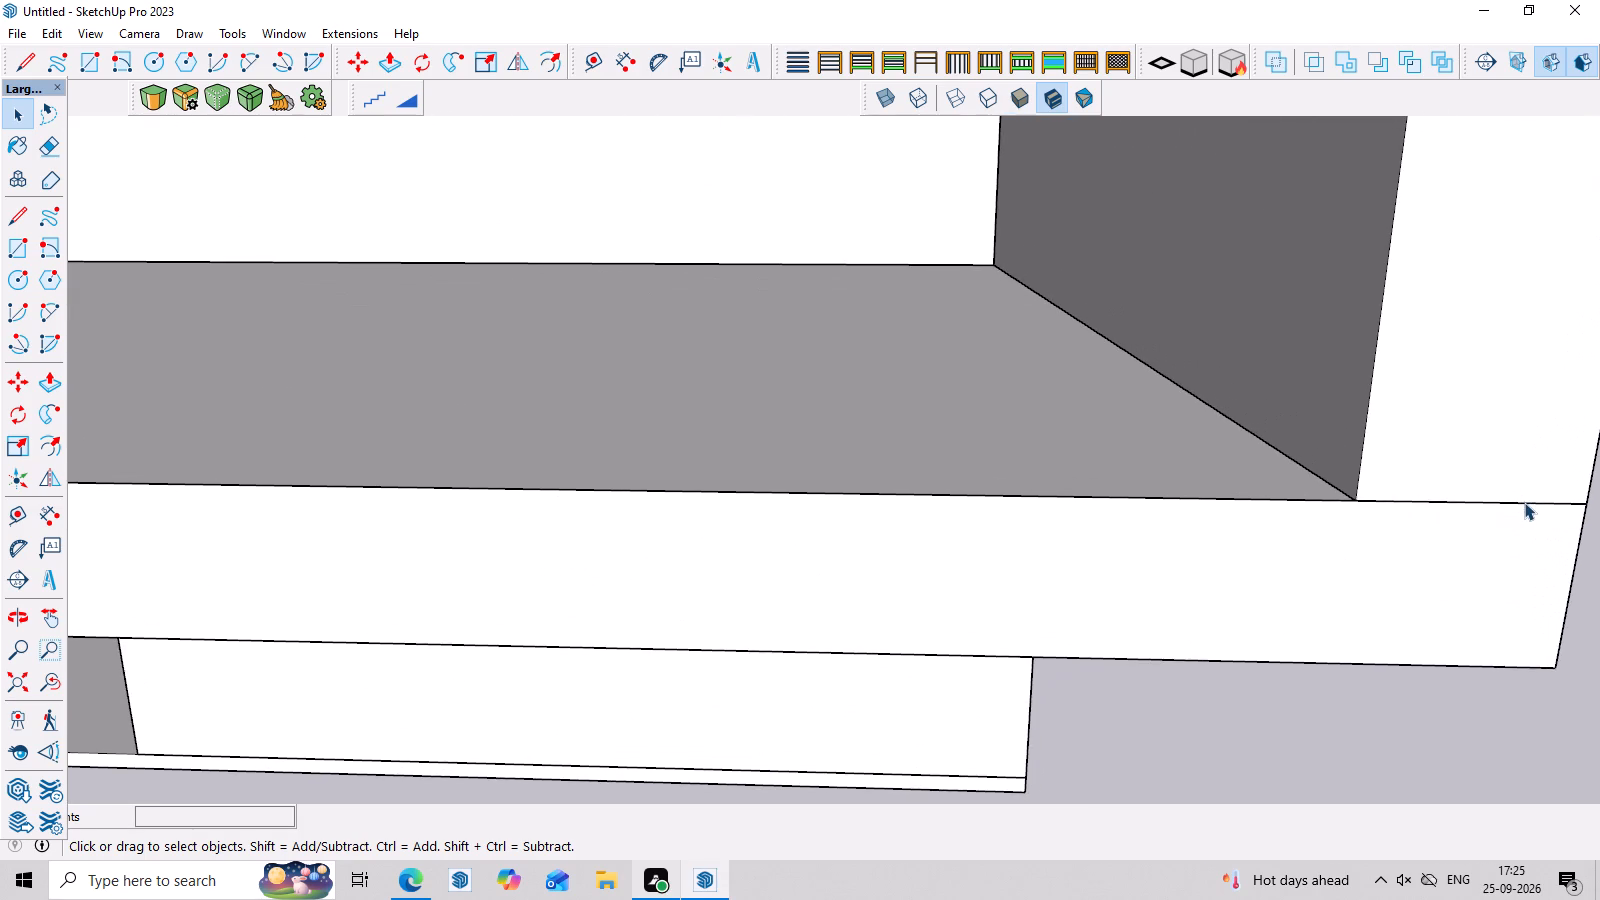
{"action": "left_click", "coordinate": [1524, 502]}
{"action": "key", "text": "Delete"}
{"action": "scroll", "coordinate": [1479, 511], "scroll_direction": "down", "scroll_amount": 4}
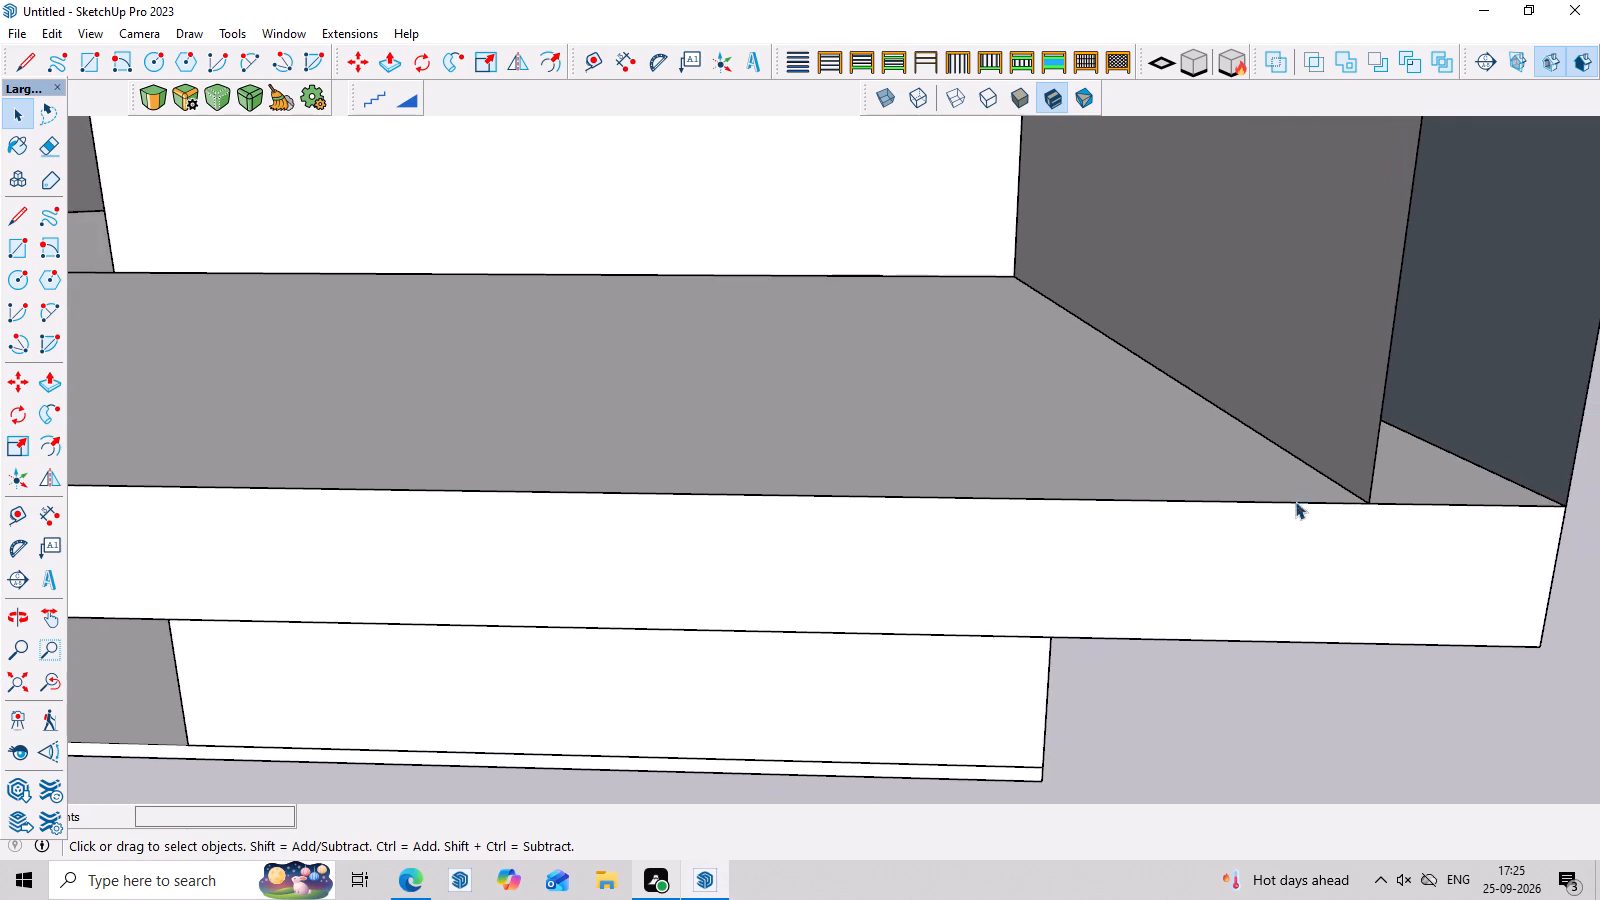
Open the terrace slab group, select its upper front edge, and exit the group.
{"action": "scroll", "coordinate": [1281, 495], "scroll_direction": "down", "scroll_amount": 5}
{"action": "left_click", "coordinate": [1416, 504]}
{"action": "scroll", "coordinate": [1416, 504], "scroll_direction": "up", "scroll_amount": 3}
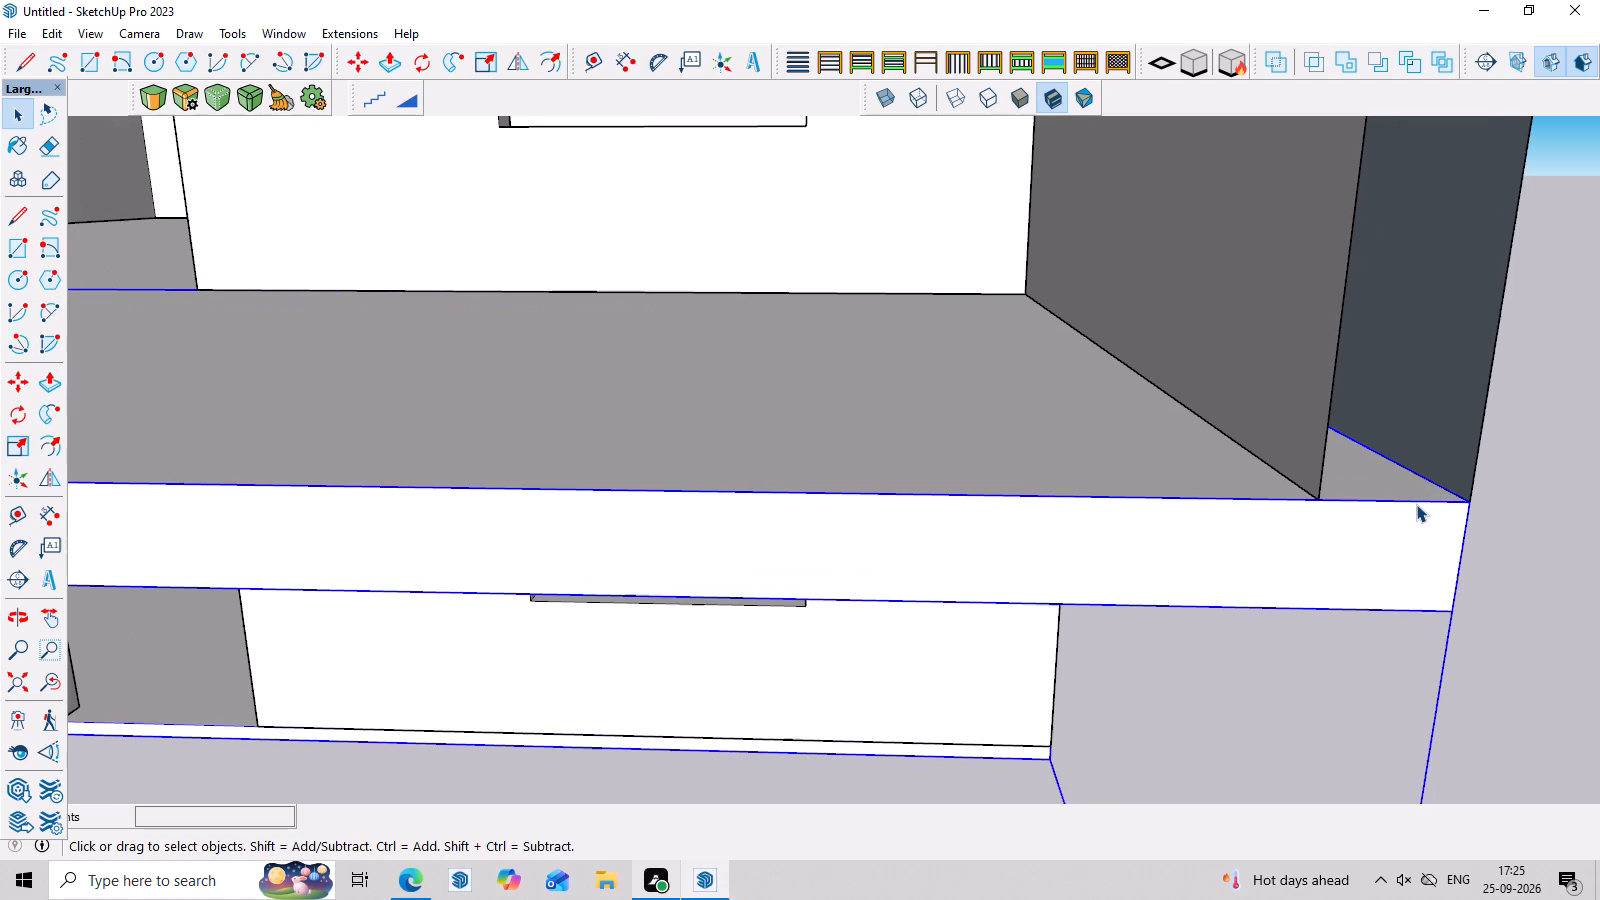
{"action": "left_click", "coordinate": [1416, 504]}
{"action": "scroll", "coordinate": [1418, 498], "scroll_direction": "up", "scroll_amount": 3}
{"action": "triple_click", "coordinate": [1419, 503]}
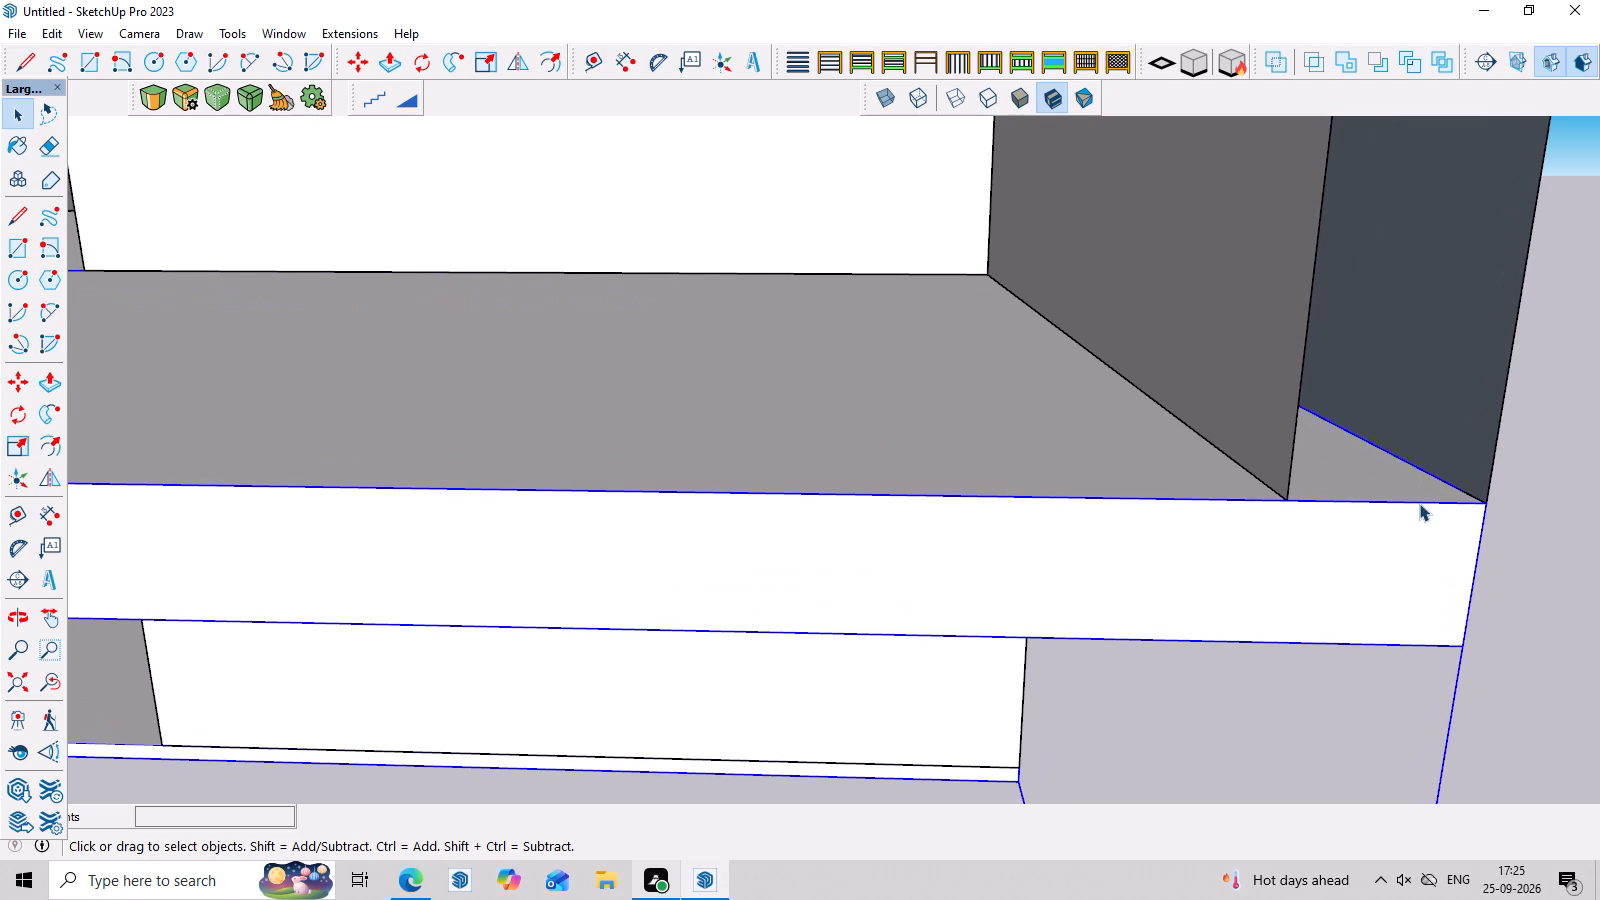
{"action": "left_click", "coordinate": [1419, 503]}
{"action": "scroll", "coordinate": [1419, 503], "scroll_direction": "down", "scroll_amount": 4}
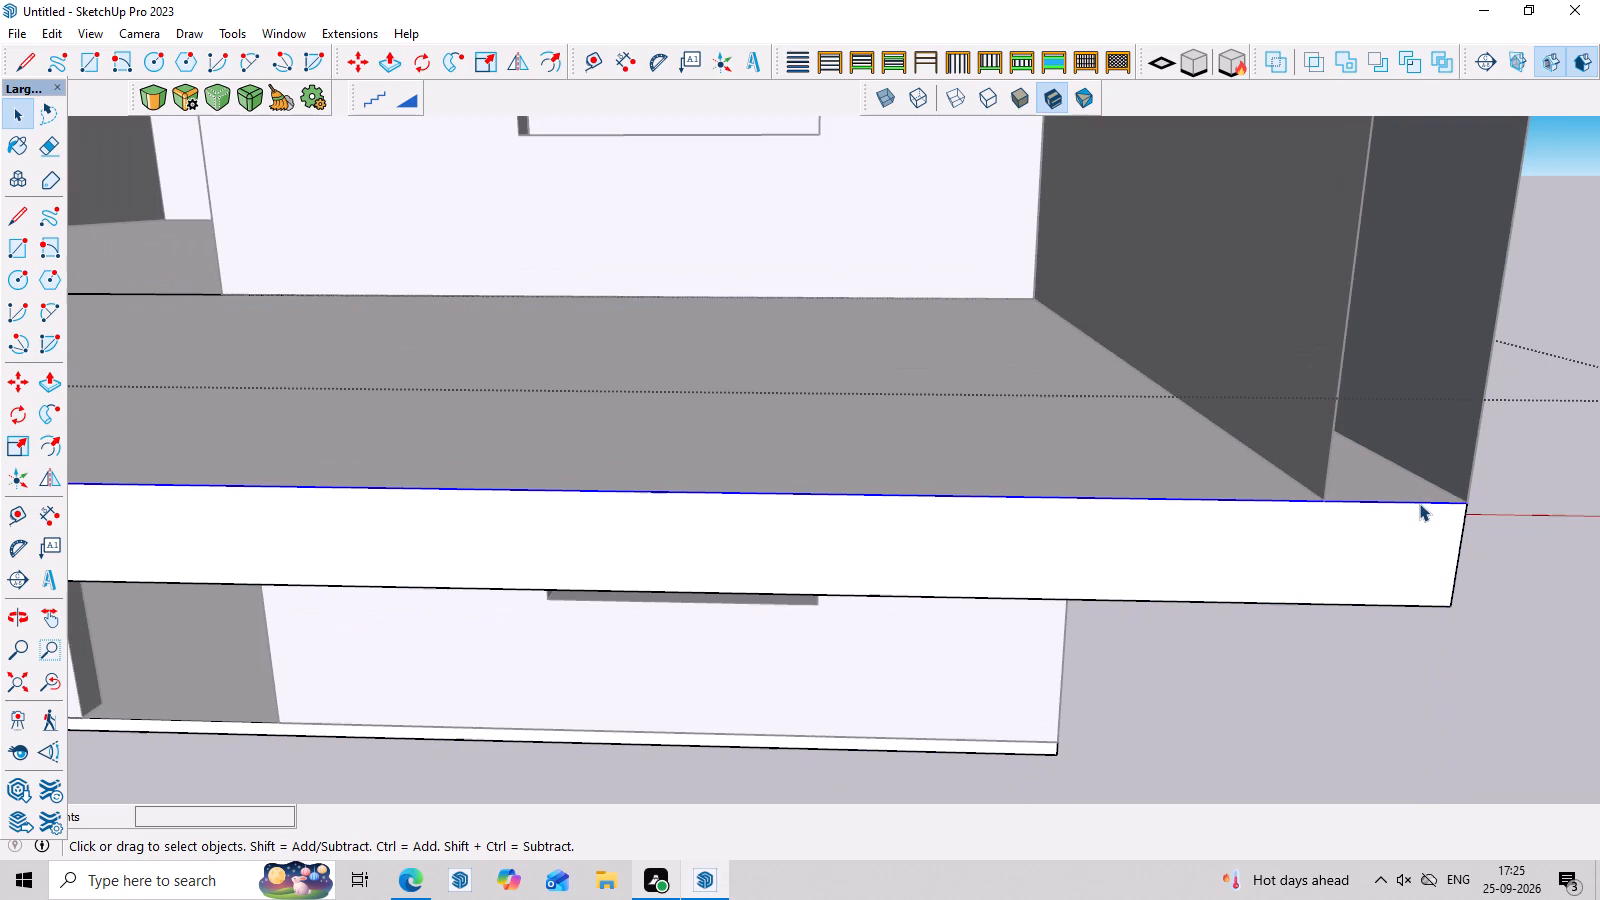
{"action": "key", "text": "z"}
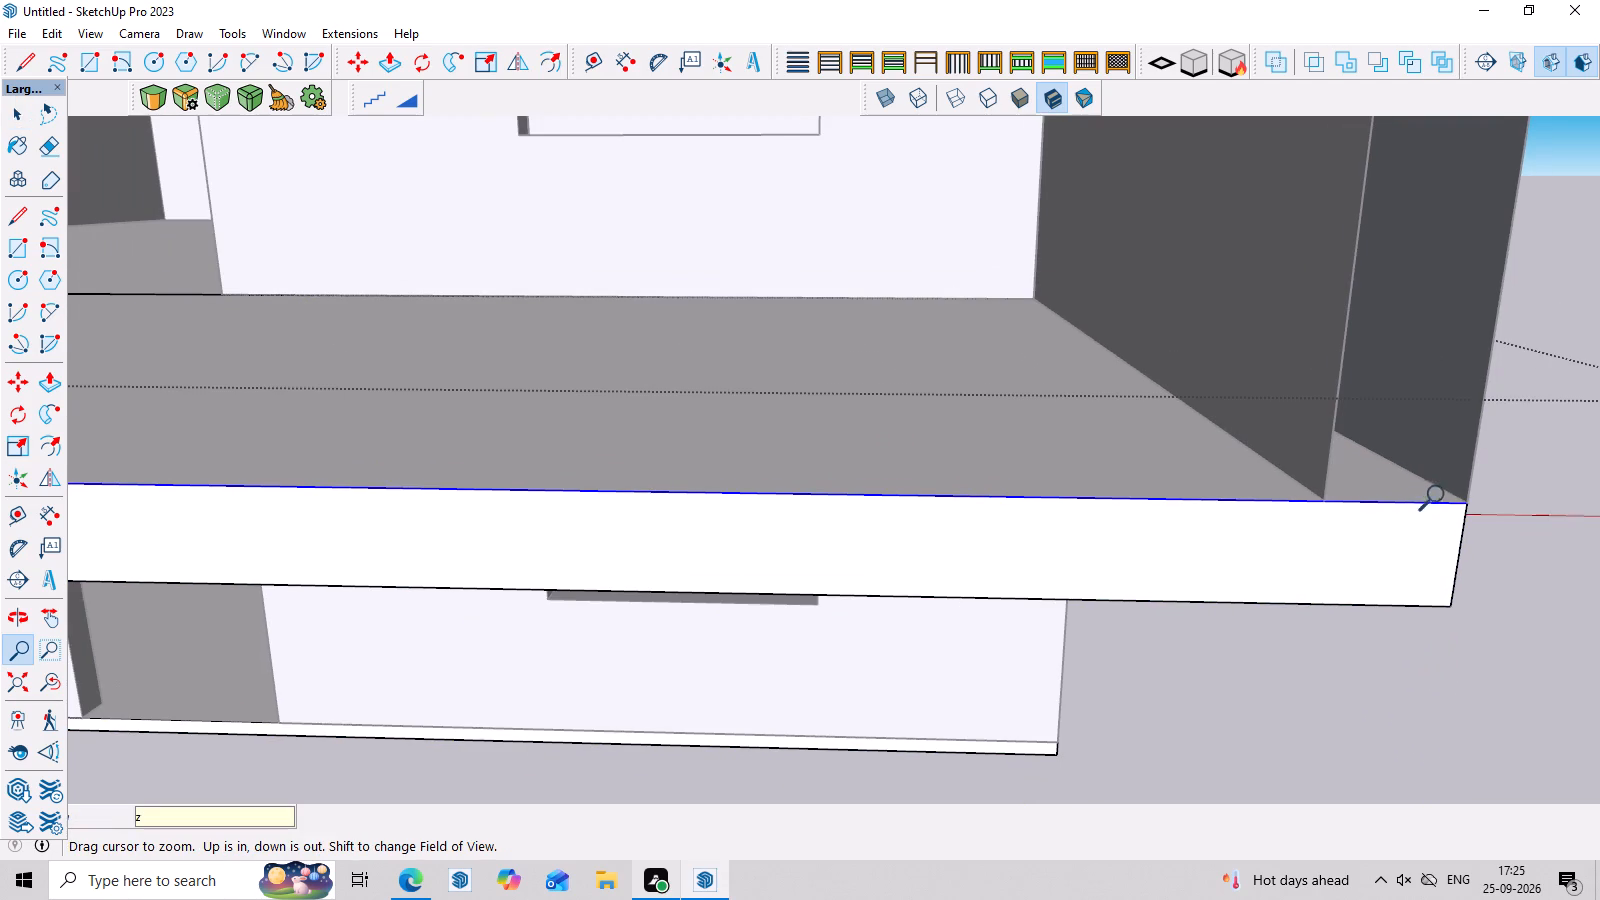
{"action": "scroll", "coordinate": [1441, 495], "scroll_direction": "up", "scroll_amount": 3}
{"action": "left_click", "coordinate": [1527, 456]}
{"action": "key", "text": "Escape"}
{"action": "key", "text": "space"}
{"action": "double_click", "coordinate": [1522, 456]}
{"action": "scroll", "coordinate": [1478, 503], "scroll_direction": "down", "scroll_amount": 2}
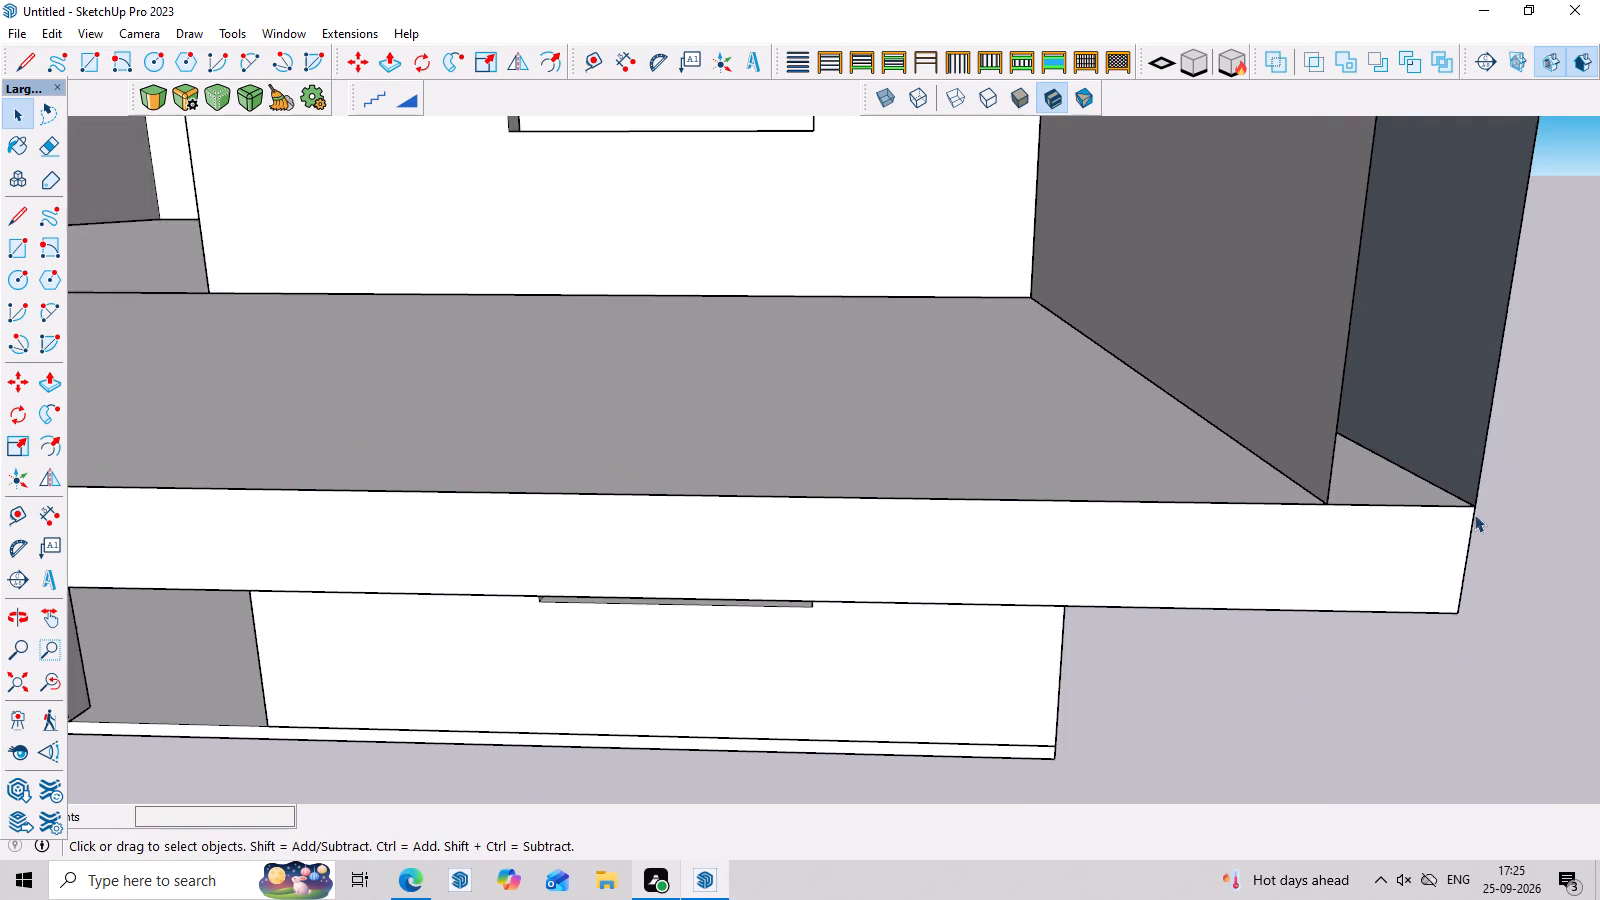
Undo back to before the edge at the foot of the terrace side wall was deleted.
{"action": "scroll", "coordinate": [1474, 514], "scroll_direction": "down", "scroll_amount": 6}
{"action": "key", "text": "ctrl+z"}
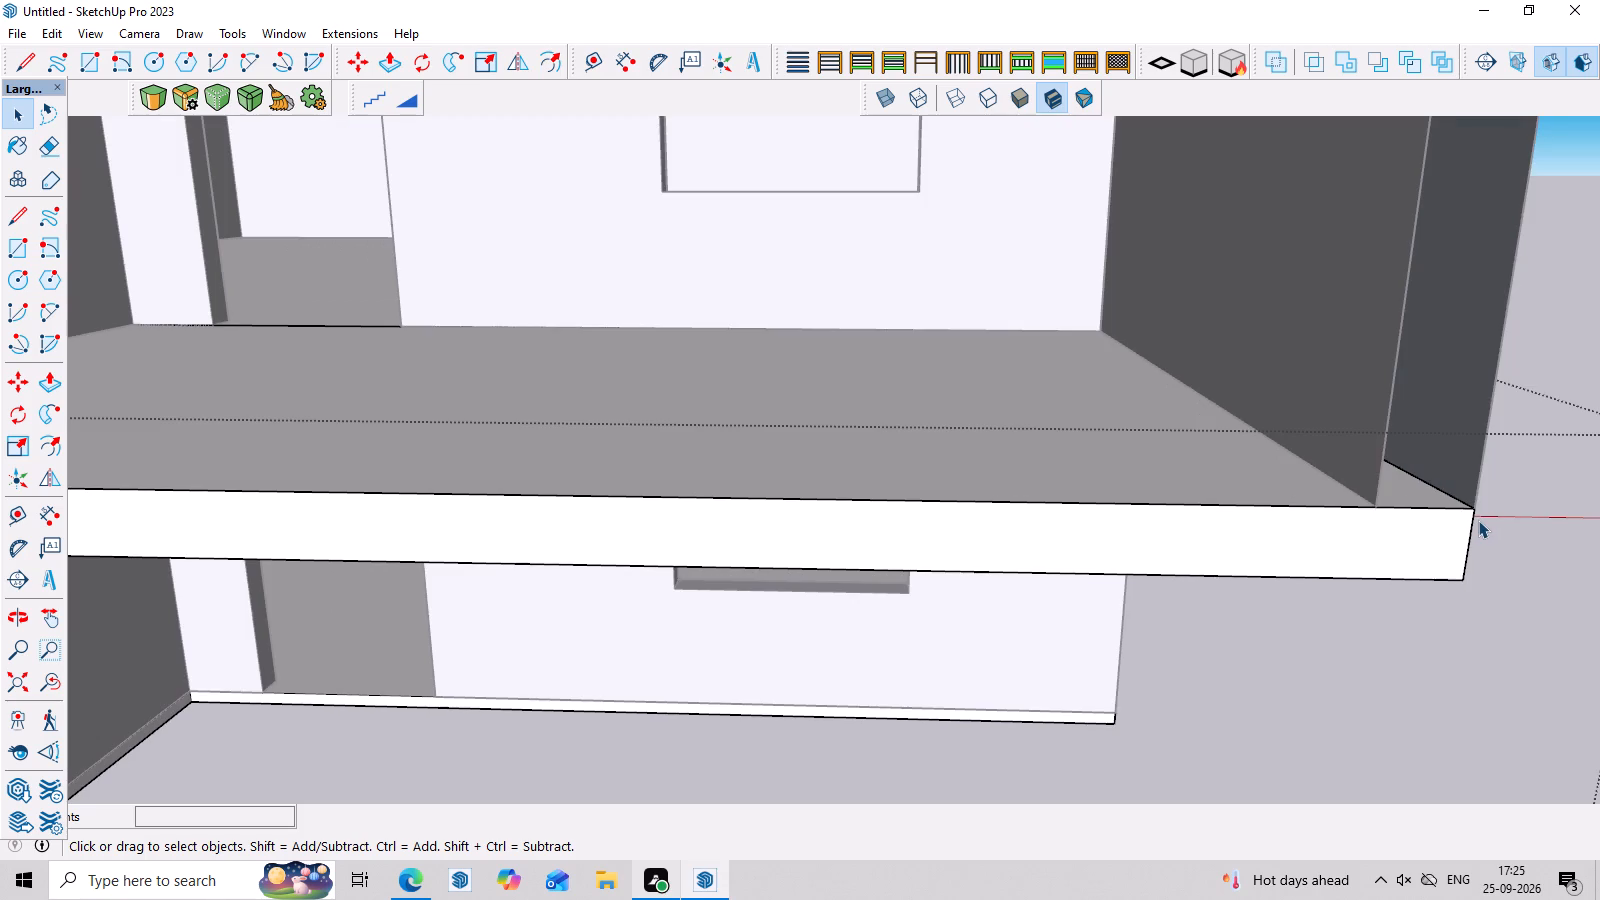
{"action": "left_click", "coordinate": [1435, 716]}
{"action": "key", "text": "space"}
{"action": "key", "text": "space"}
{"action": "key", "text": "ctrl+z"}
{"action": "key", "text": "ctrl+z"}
Examine the upper terrace, its slab and the side wall from low and high front views.
{"action": "scroll", "coordinate": [1239, 584], "scroll_direction": "down", "scroll_amount": 6}
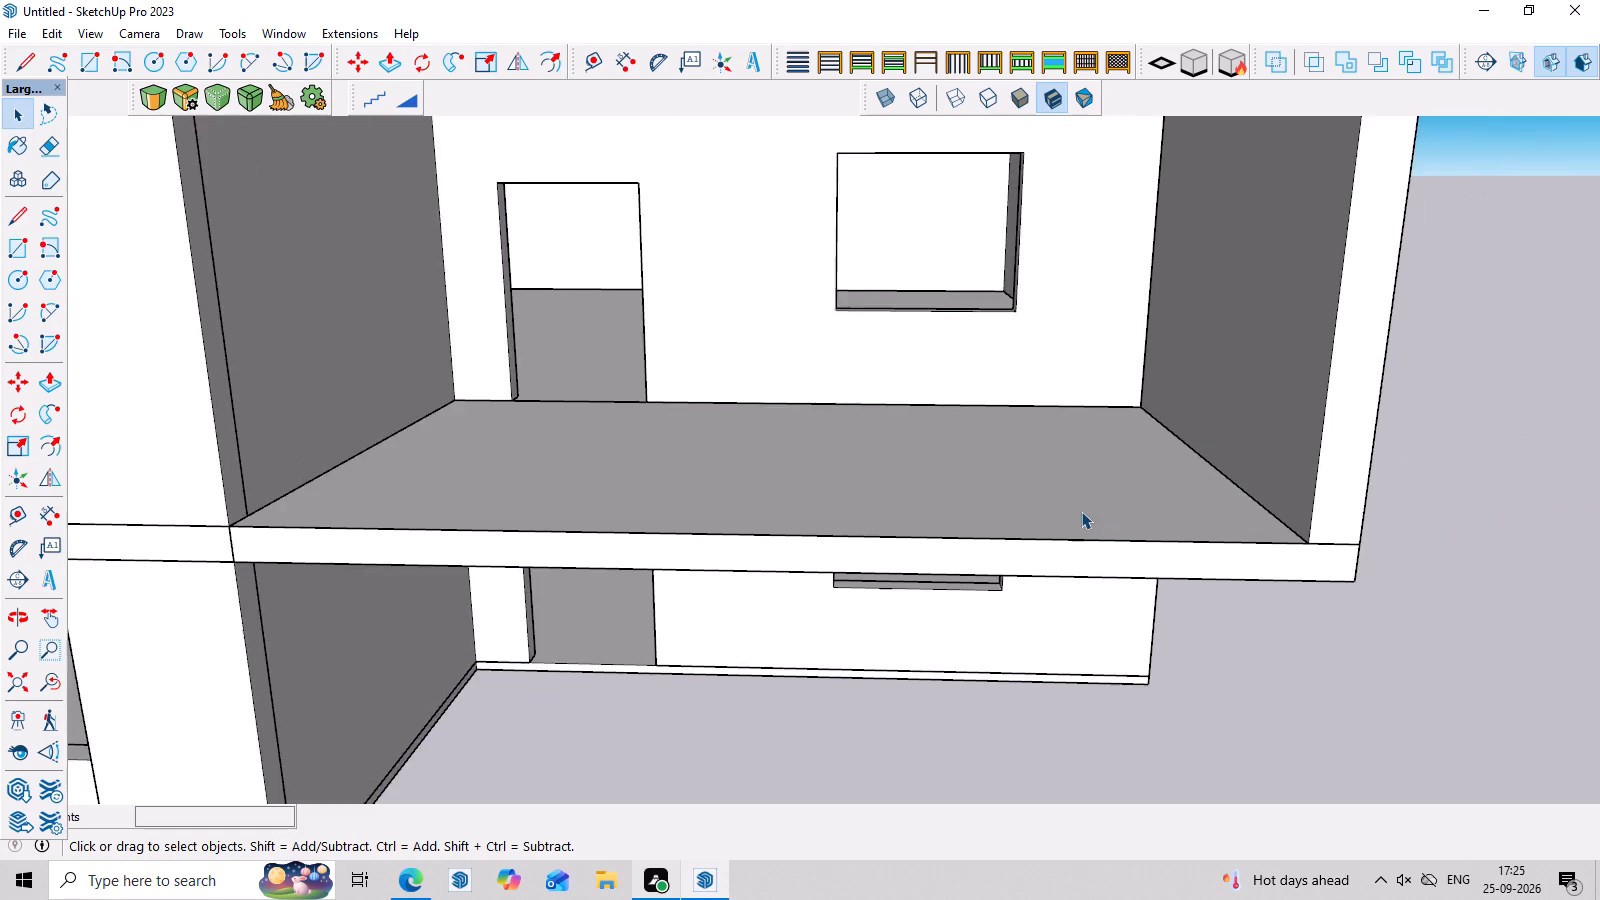
{"action": "scroll", "coordinate": [1081, 511], "scroll_direction": "down", "scroll_amount": 7}
{"action": "middle_click_drag", "start_coordinate": [1331, 587], "coordinate": [1346, 498]}
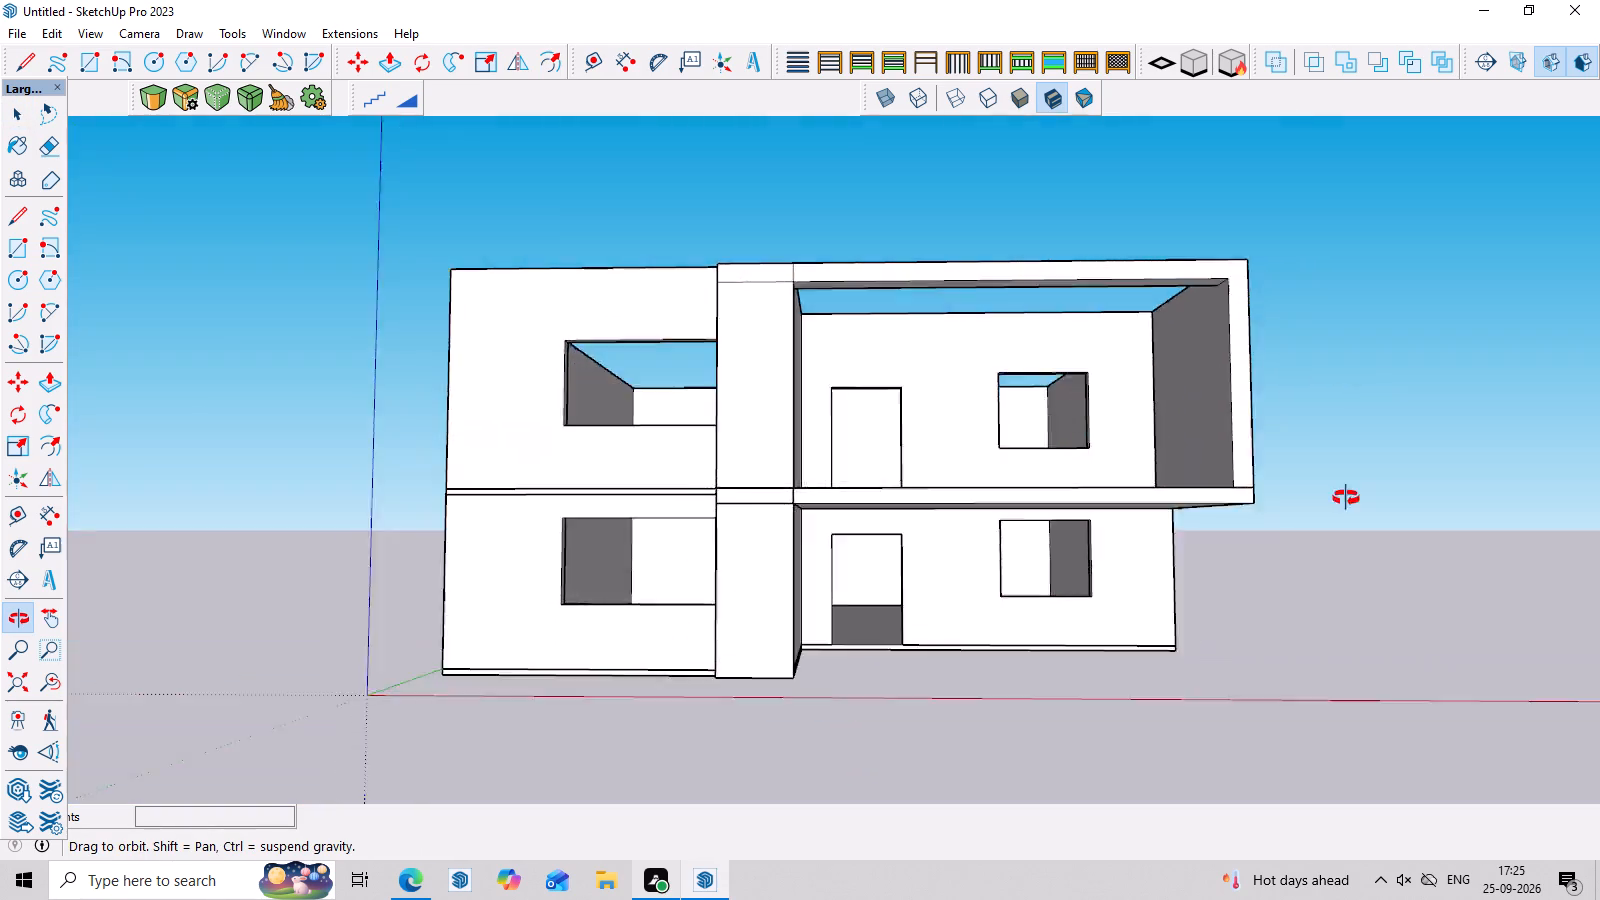
{"action": "middle_click_drag", "start_coordinate": [1346, 498], "coordinate": [1312, 579]}
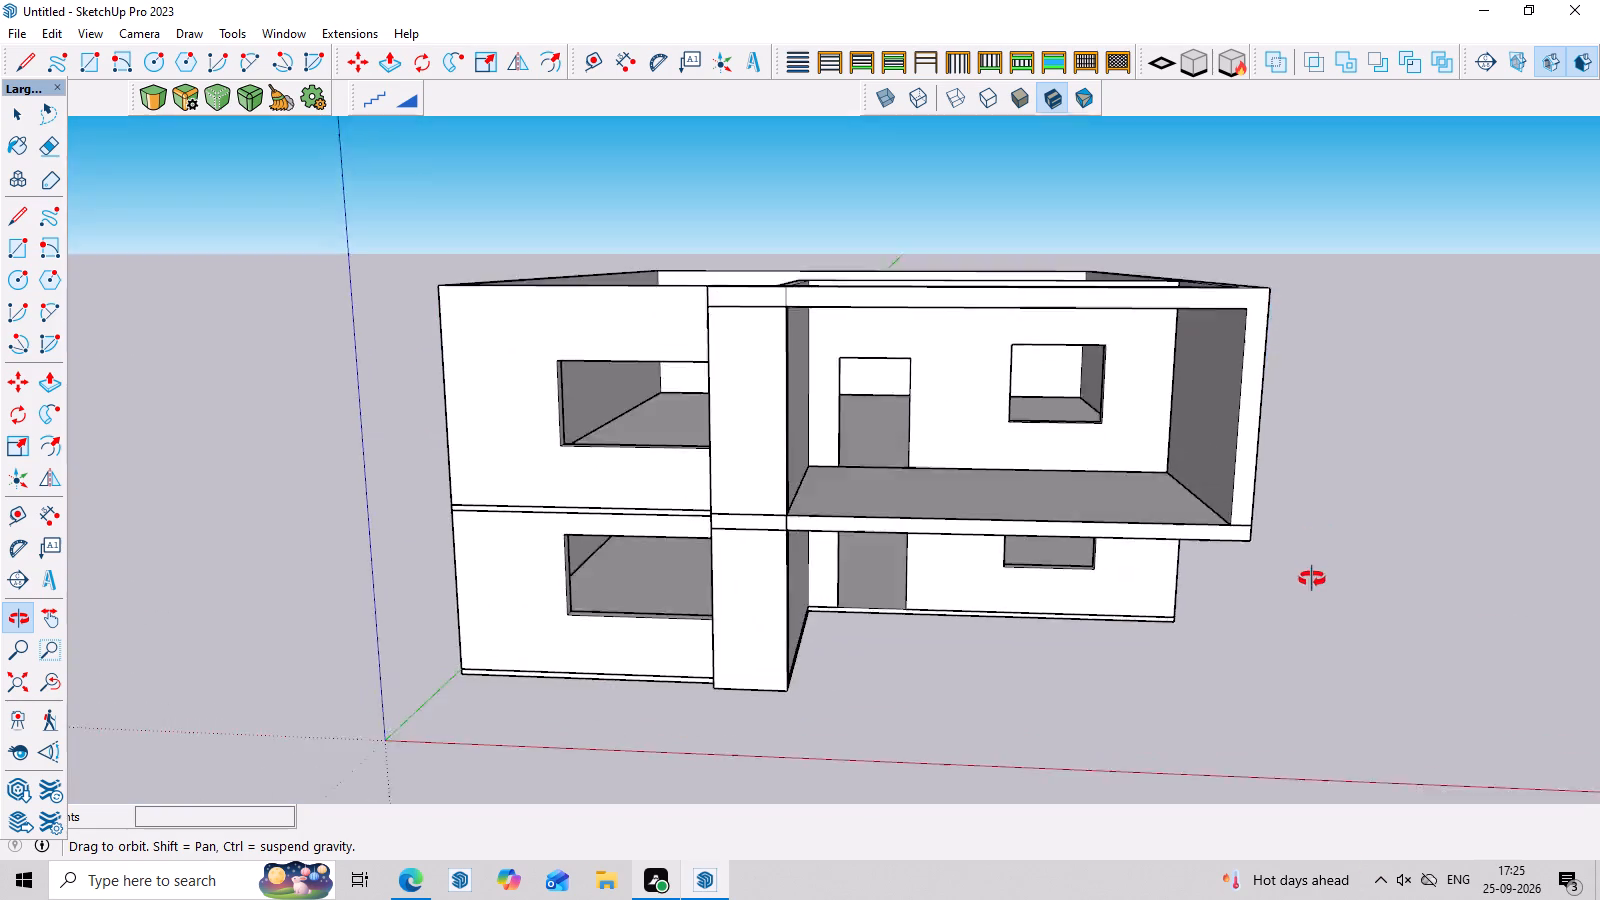
{"action": "middle_click_drag", "start_coordinate": [1312, 579], "coordinate": [1278, 354]}
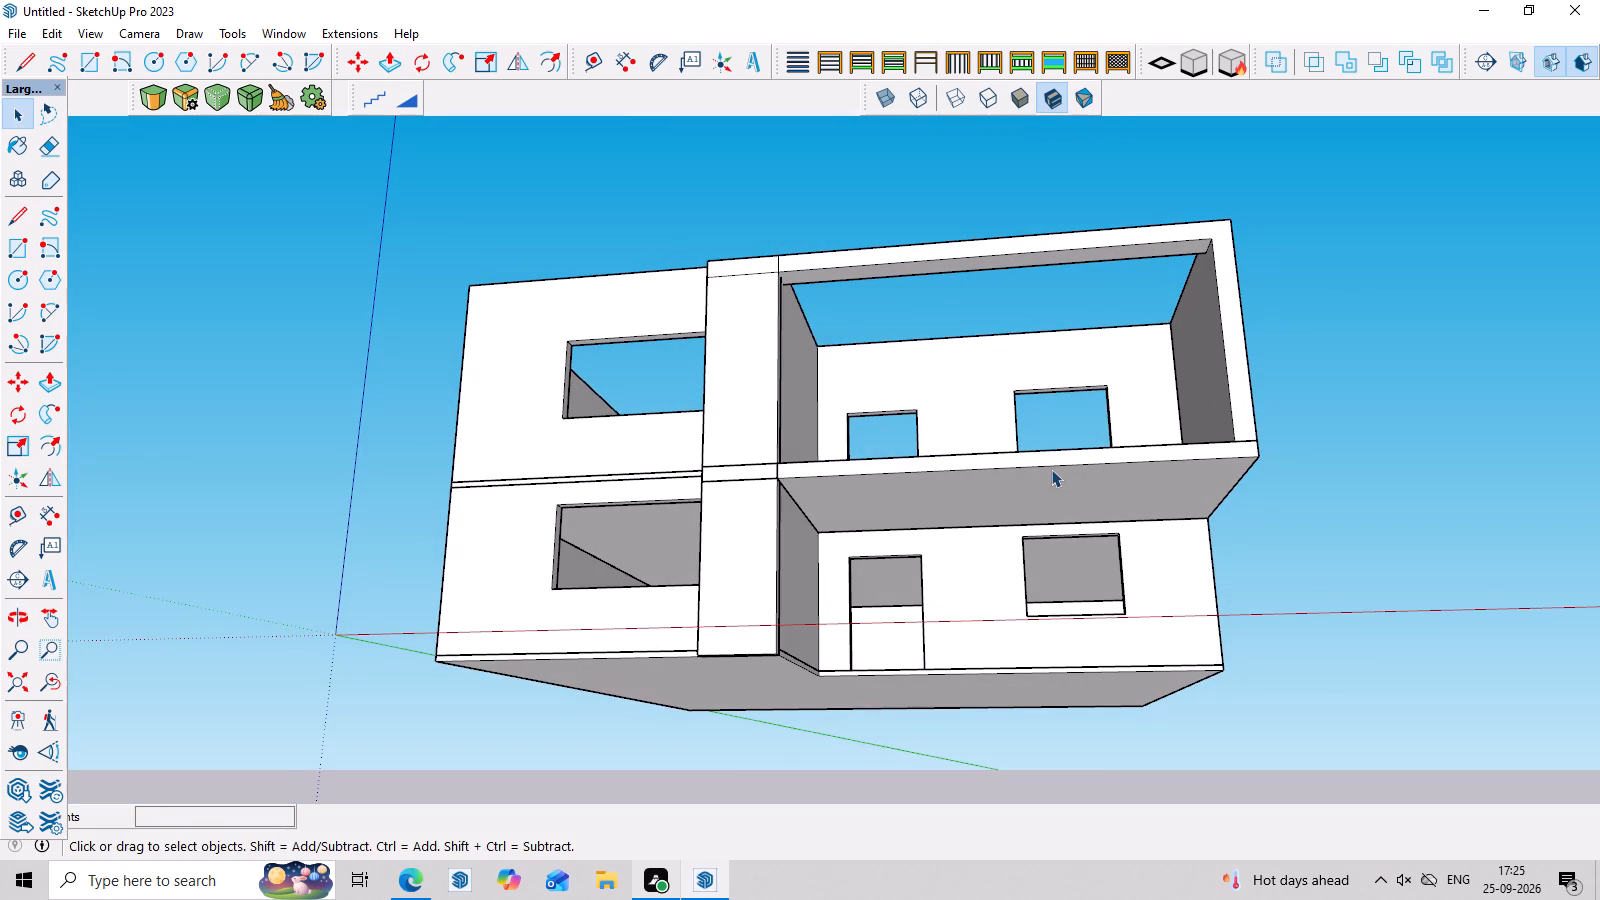
{"action": "middle_click_drag", "start_coordinate": [1131, 504], "coordinate": [1165, 577]}
{"action": "scroll", "coordinate": [1301, 476], "scroll_direction": "up", "scroll_amount": 5}
{"action": "middle_click_drag", "start_coordinate": [1237, 487], "coordinate": [1269, 587]}
{"action": "scroll", "coordinate": [1275, 441], "scroll_direction": "down", "scroll_amount": 8}
{"action": "scroll", "coordinate": [1294, 267], "scroll_direction": "up", "scroll_amount": 6}
{"action": "middle_click_drag", "start_coordinate": [1290, 302], "coordinate": [1307, 372]}
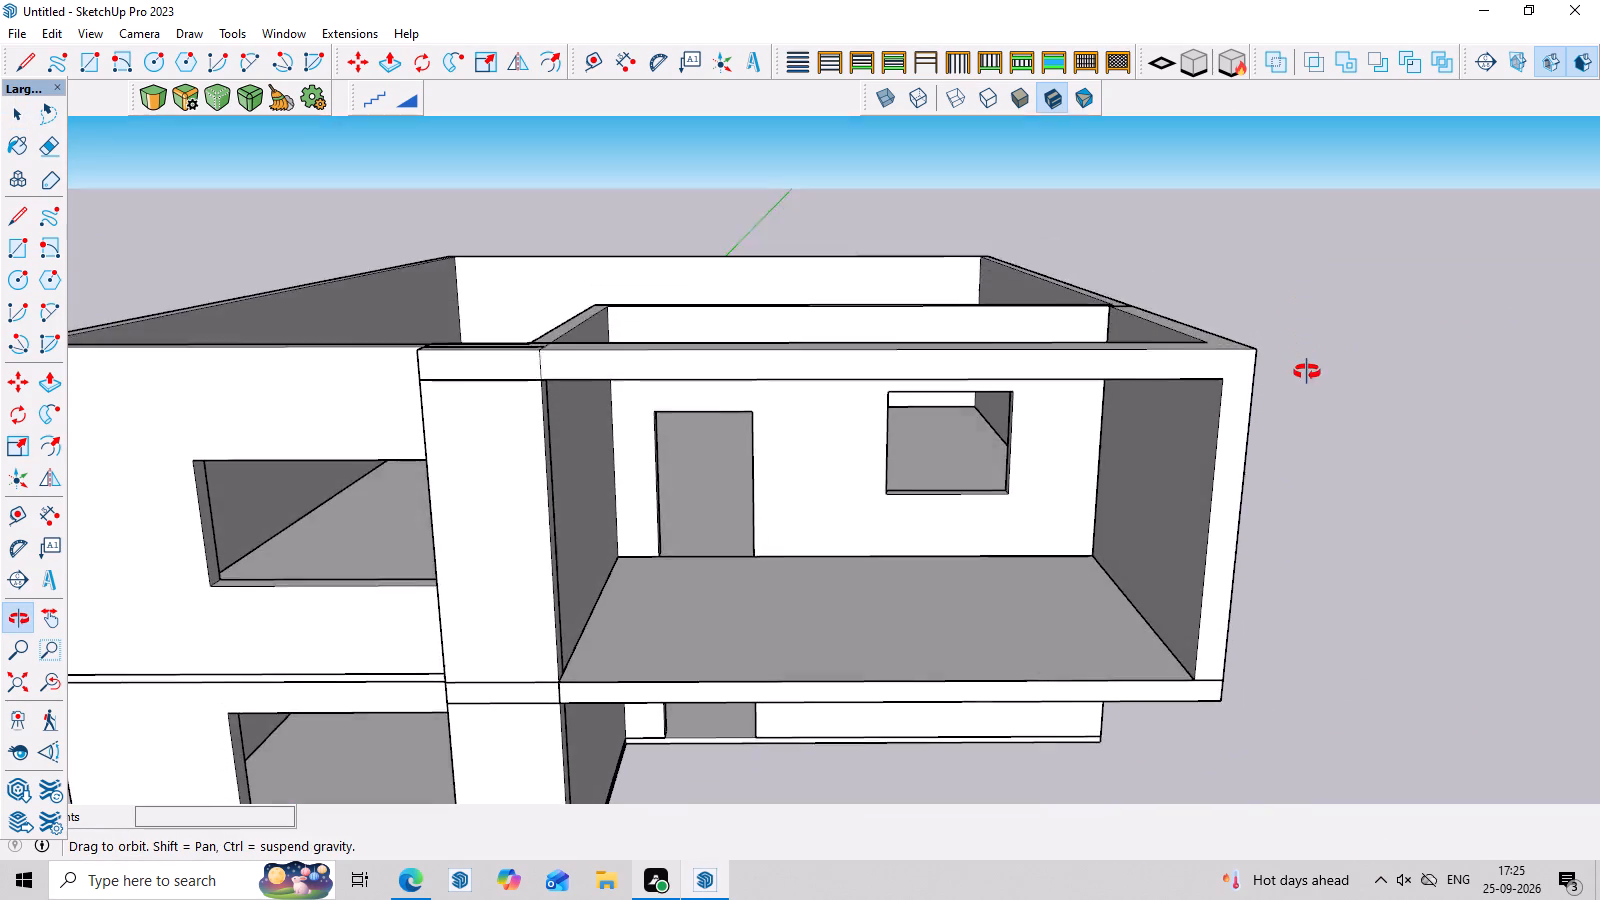
{"action": "middle_click_drag", "start_coordinate": [1307, 372], "coordinate": [1326, 227]}
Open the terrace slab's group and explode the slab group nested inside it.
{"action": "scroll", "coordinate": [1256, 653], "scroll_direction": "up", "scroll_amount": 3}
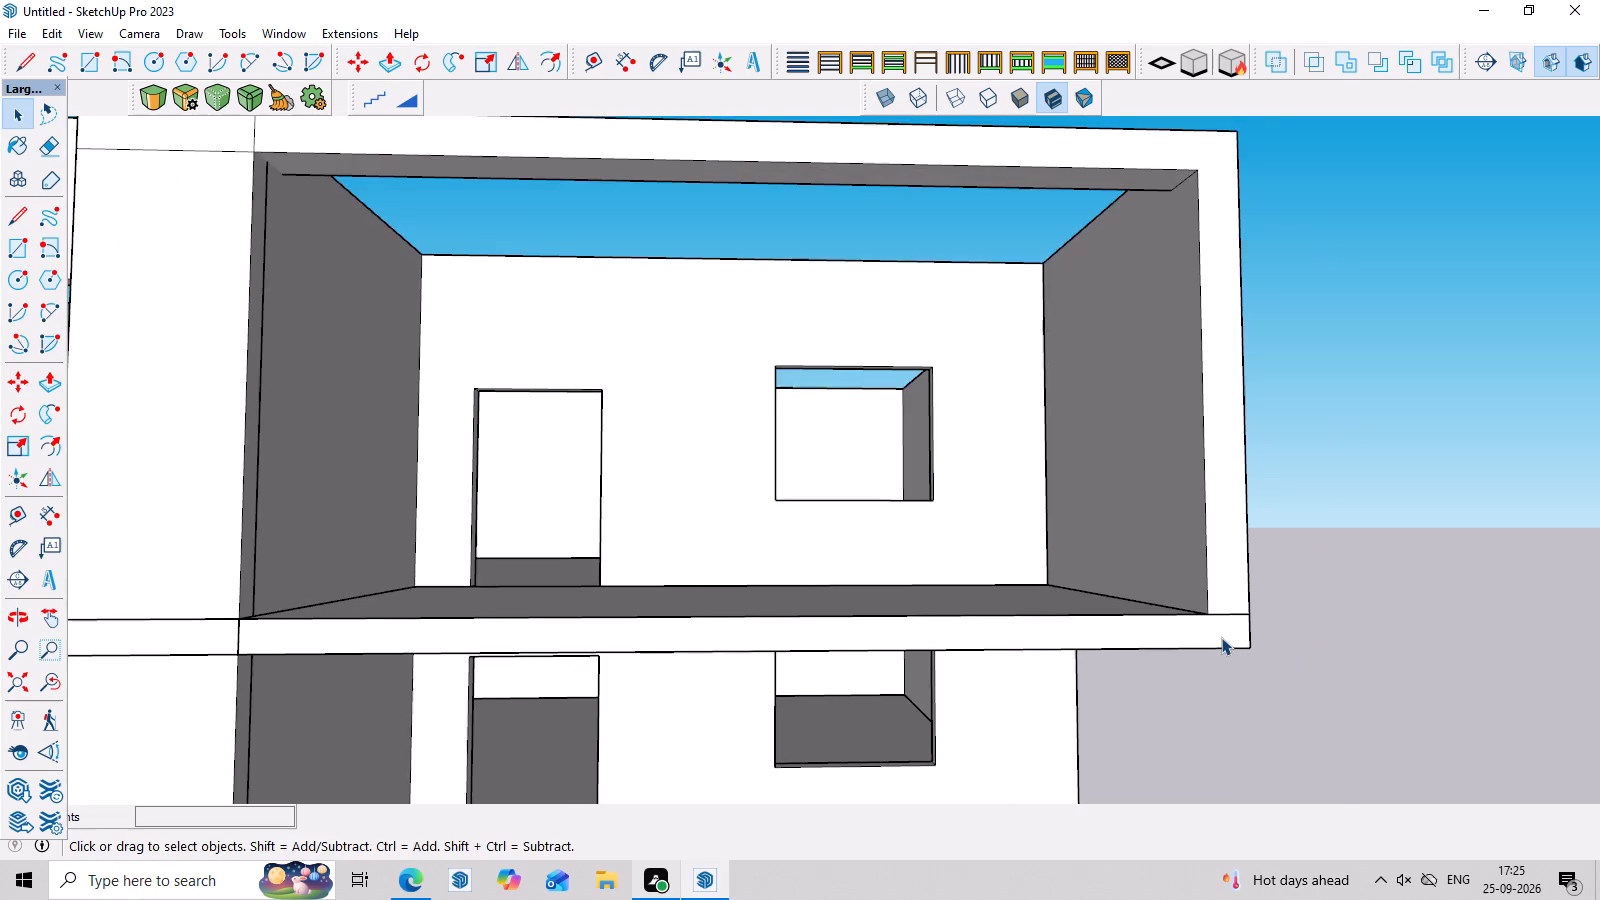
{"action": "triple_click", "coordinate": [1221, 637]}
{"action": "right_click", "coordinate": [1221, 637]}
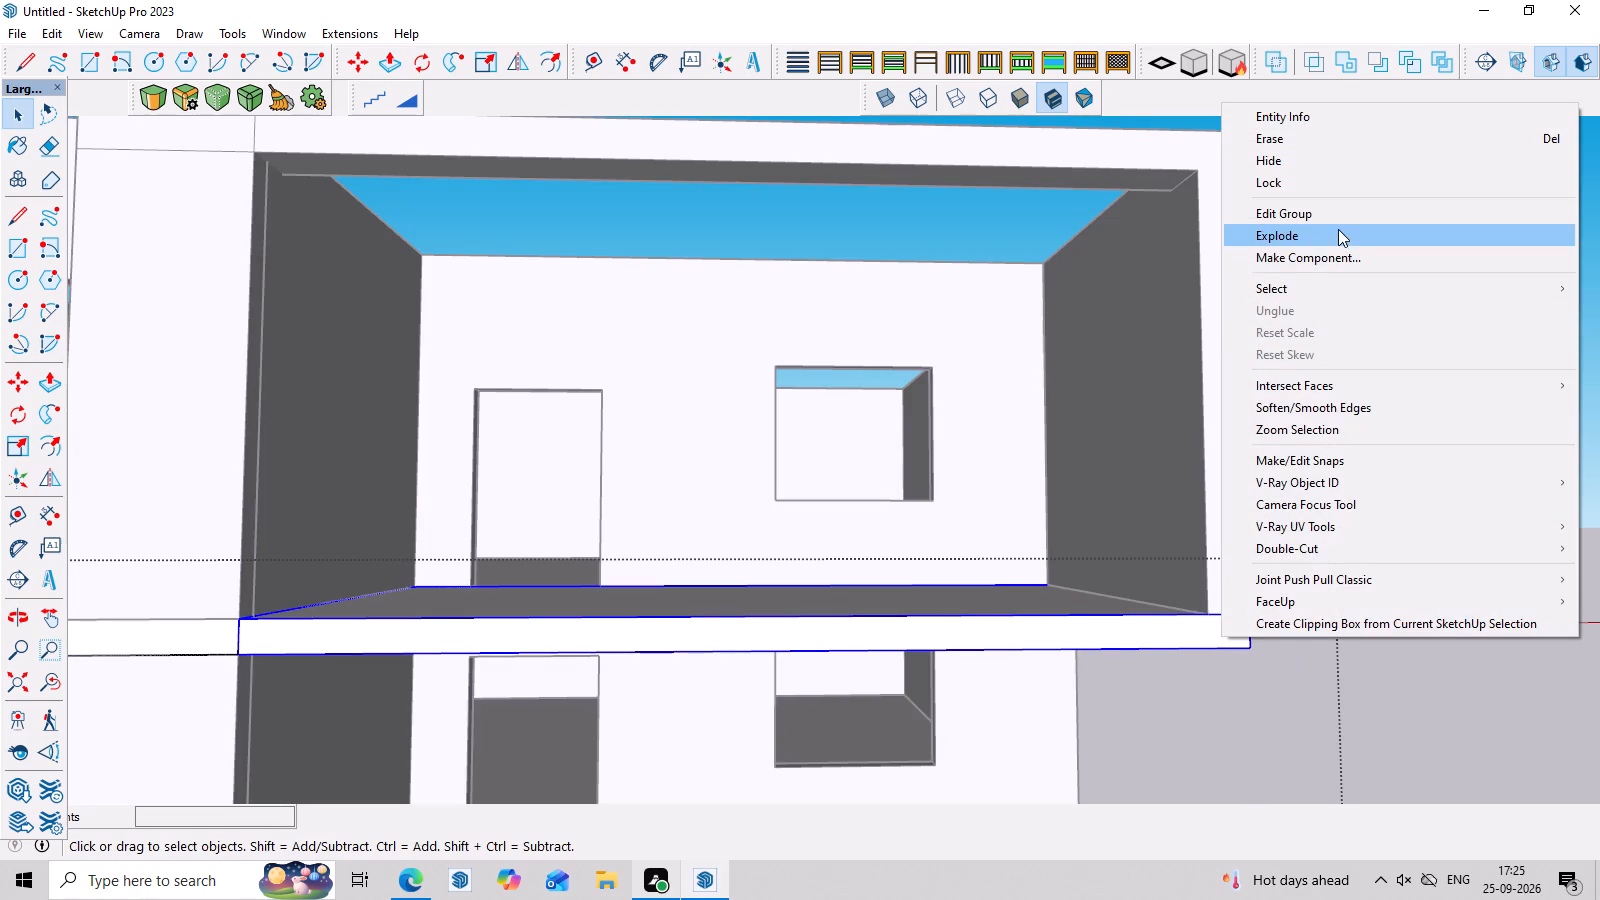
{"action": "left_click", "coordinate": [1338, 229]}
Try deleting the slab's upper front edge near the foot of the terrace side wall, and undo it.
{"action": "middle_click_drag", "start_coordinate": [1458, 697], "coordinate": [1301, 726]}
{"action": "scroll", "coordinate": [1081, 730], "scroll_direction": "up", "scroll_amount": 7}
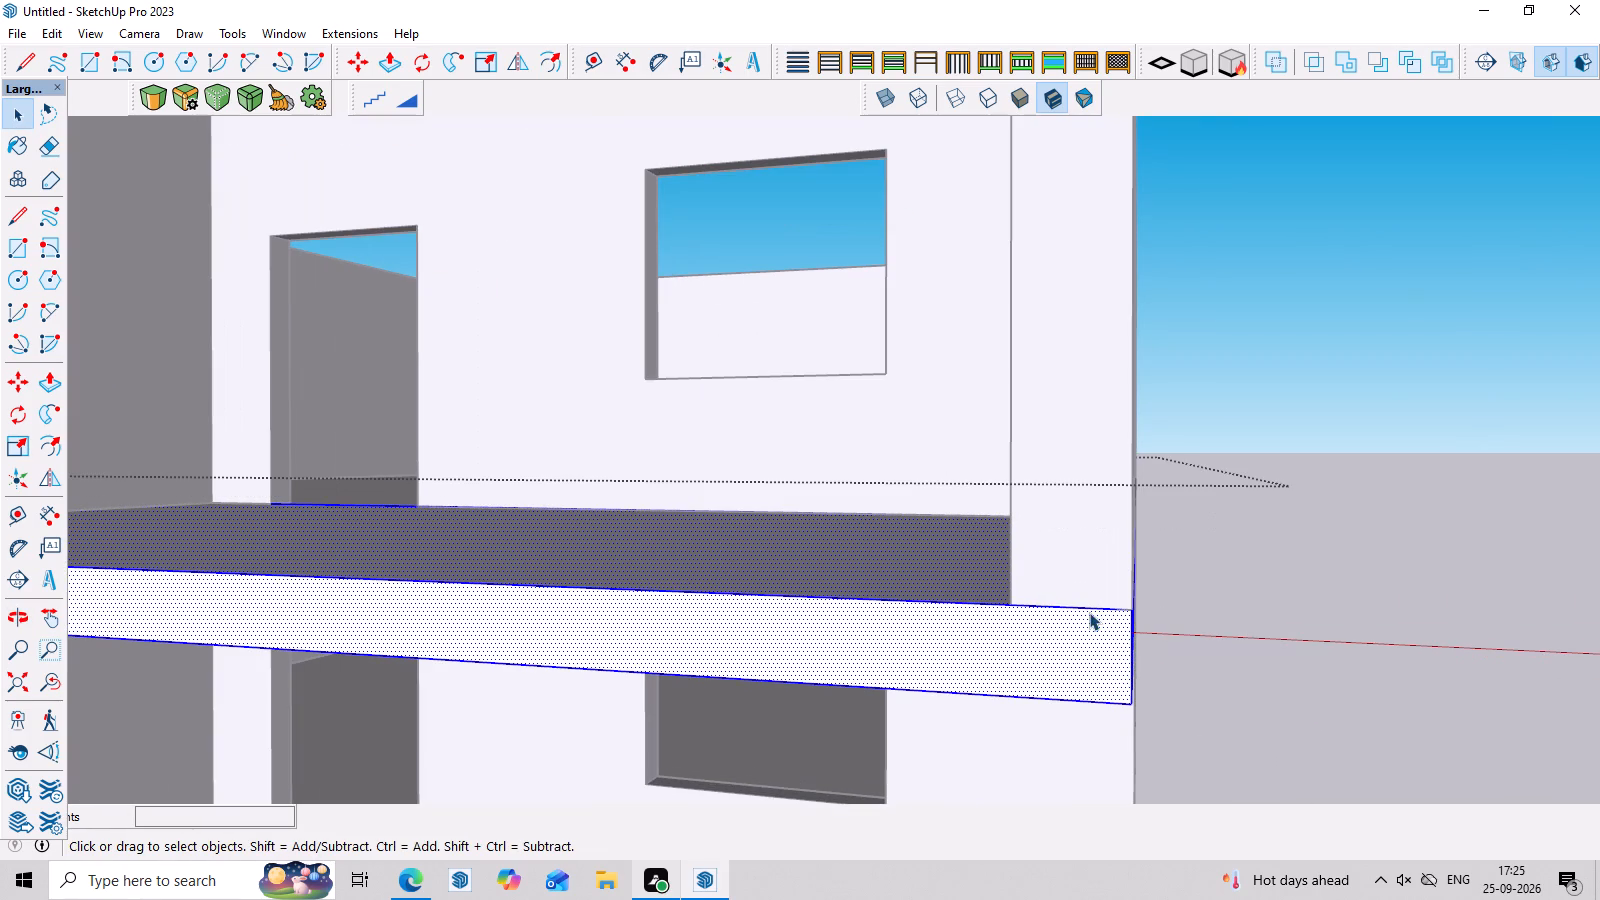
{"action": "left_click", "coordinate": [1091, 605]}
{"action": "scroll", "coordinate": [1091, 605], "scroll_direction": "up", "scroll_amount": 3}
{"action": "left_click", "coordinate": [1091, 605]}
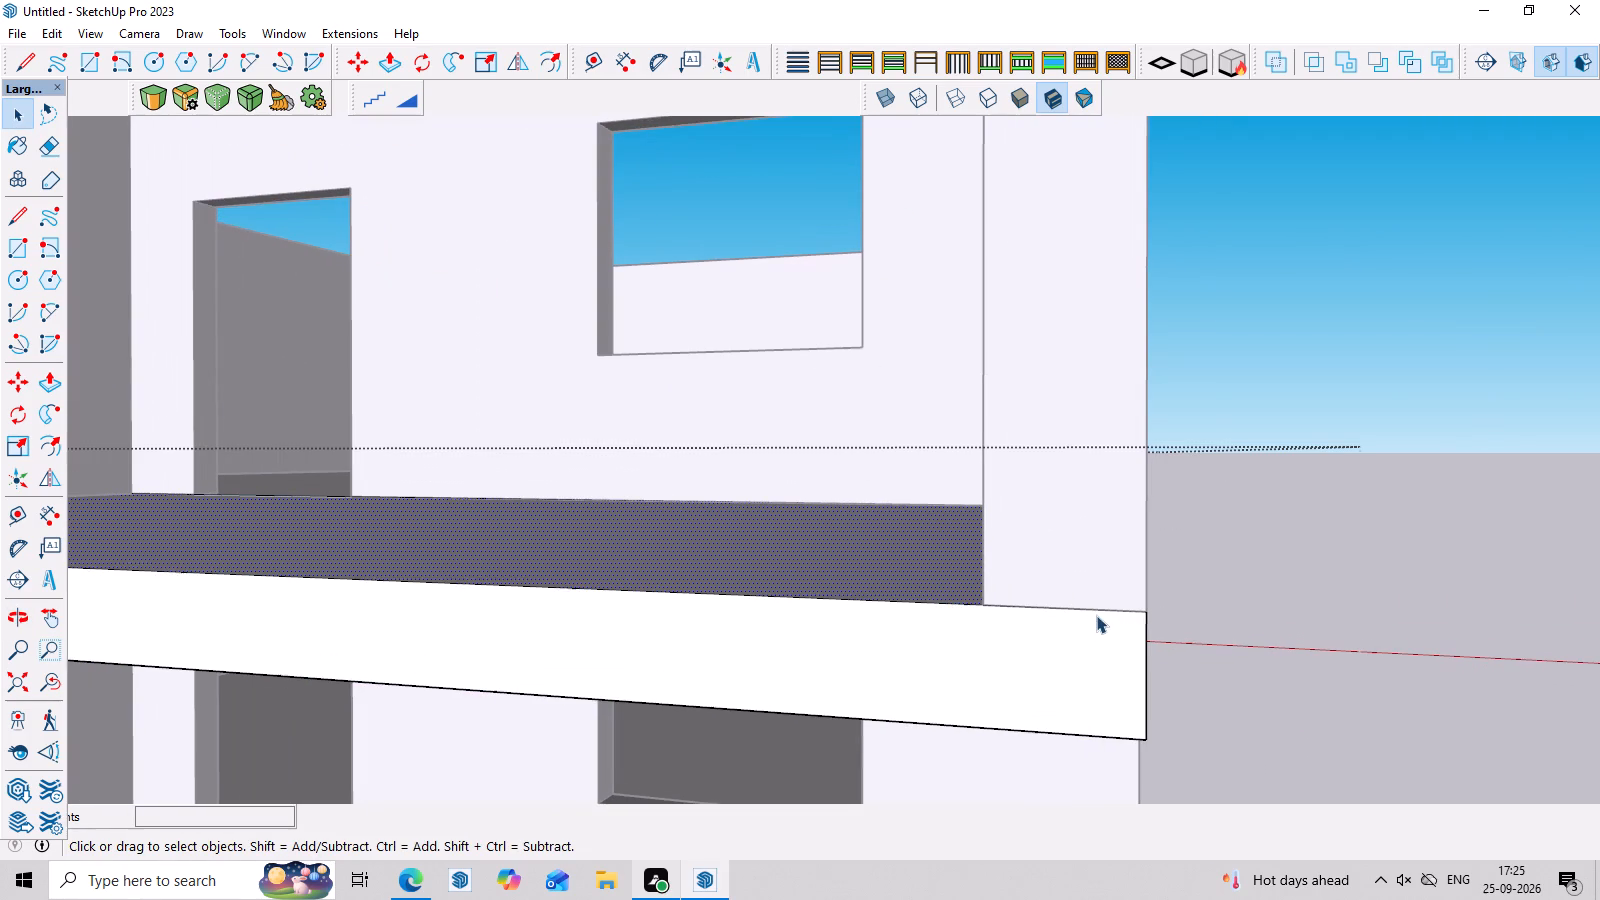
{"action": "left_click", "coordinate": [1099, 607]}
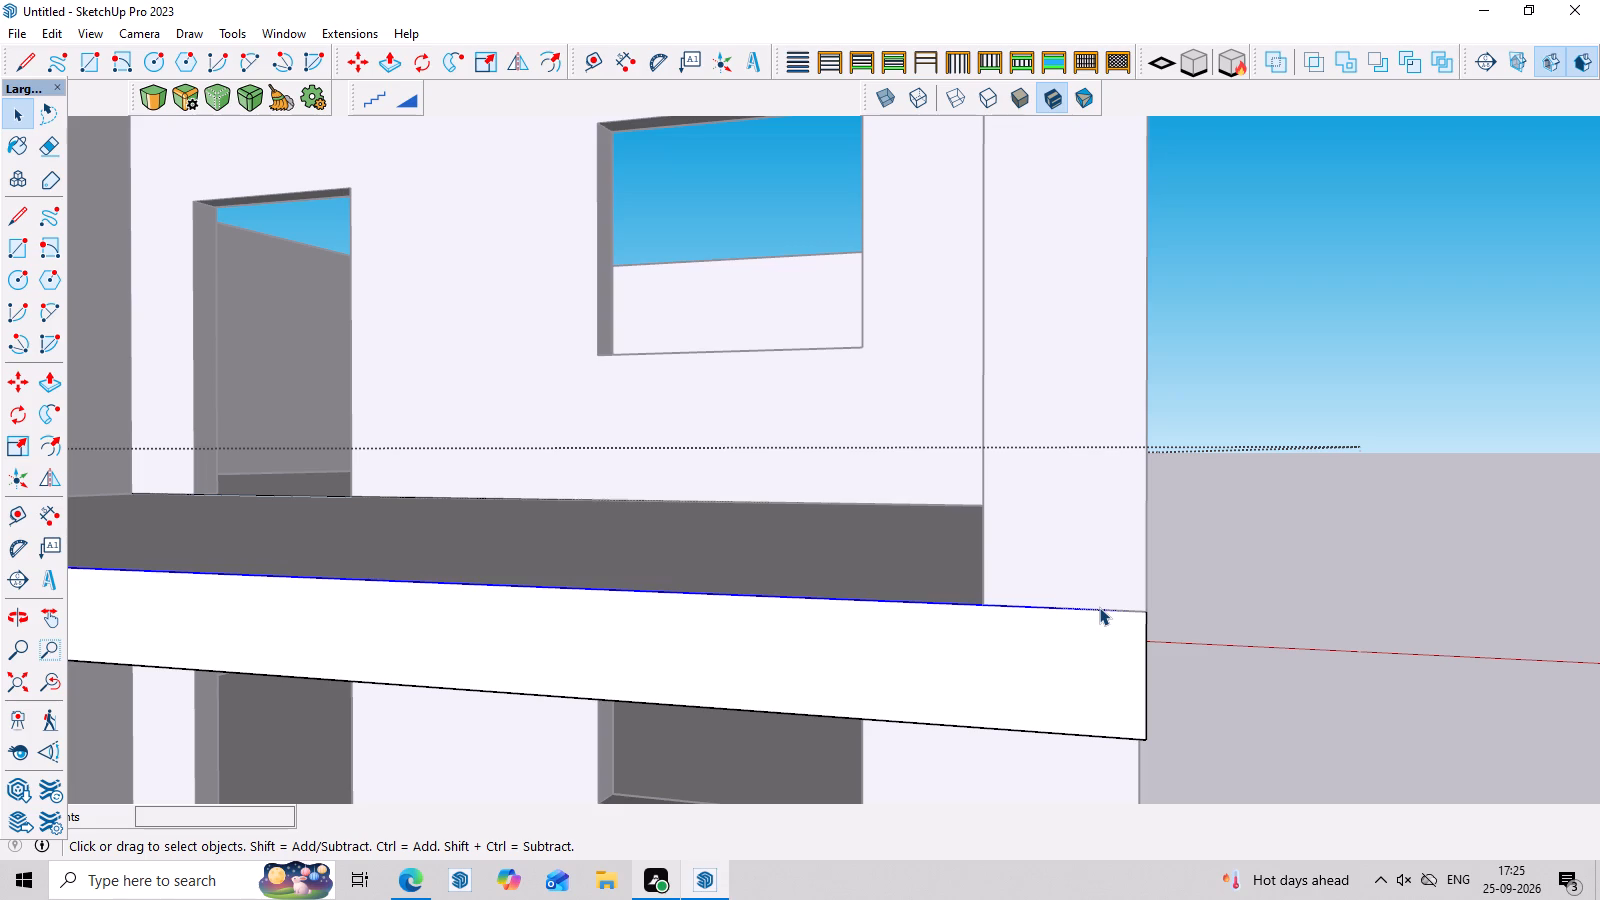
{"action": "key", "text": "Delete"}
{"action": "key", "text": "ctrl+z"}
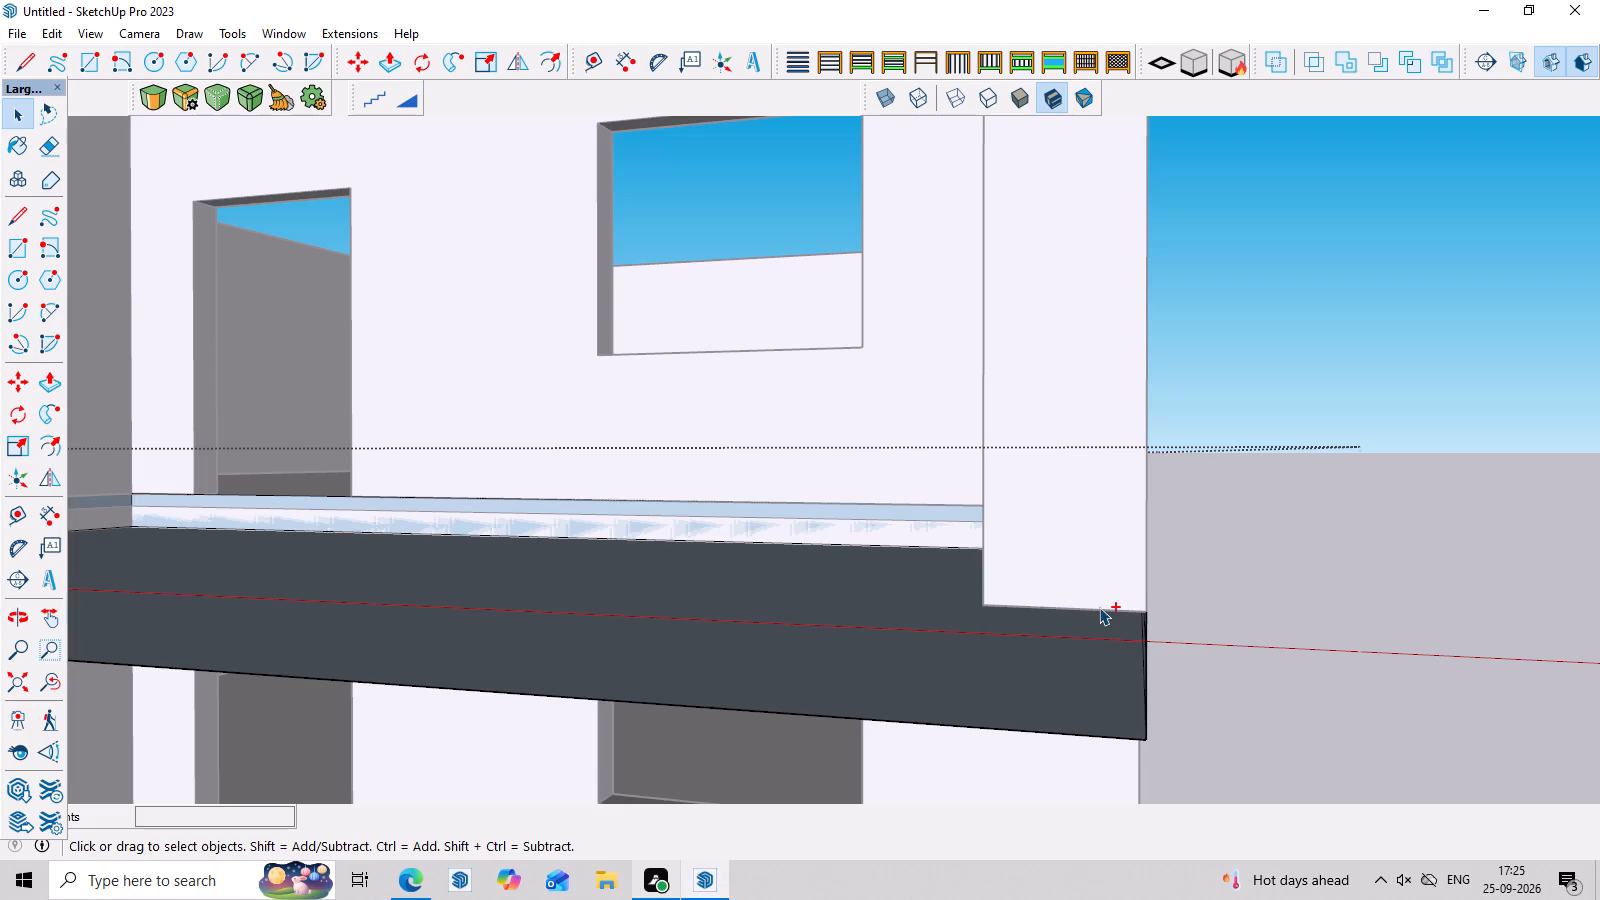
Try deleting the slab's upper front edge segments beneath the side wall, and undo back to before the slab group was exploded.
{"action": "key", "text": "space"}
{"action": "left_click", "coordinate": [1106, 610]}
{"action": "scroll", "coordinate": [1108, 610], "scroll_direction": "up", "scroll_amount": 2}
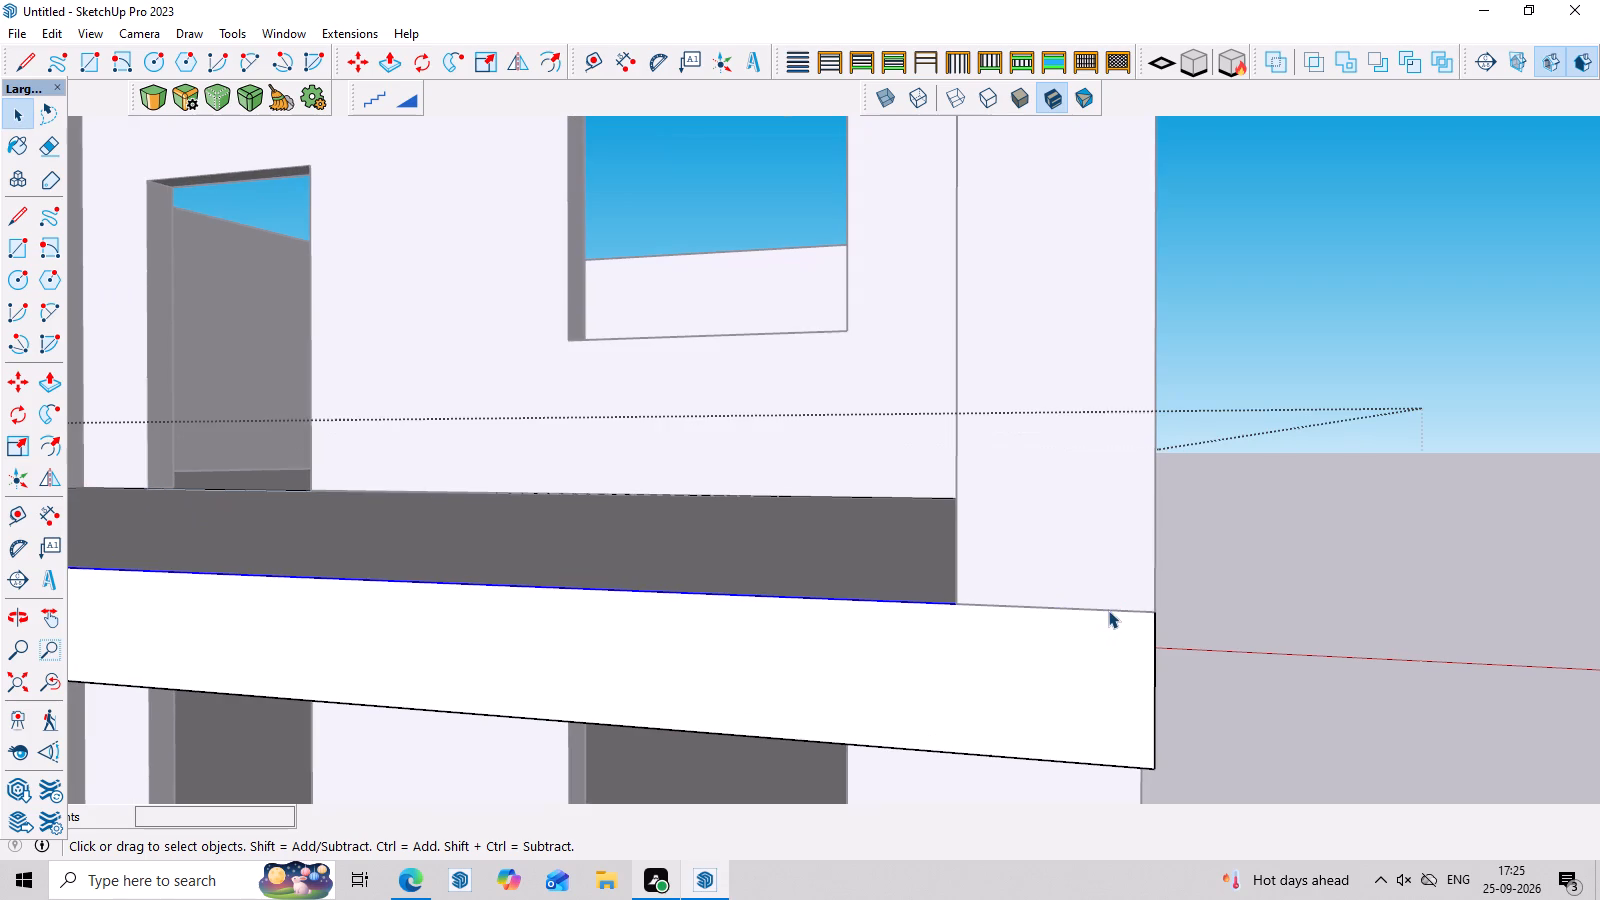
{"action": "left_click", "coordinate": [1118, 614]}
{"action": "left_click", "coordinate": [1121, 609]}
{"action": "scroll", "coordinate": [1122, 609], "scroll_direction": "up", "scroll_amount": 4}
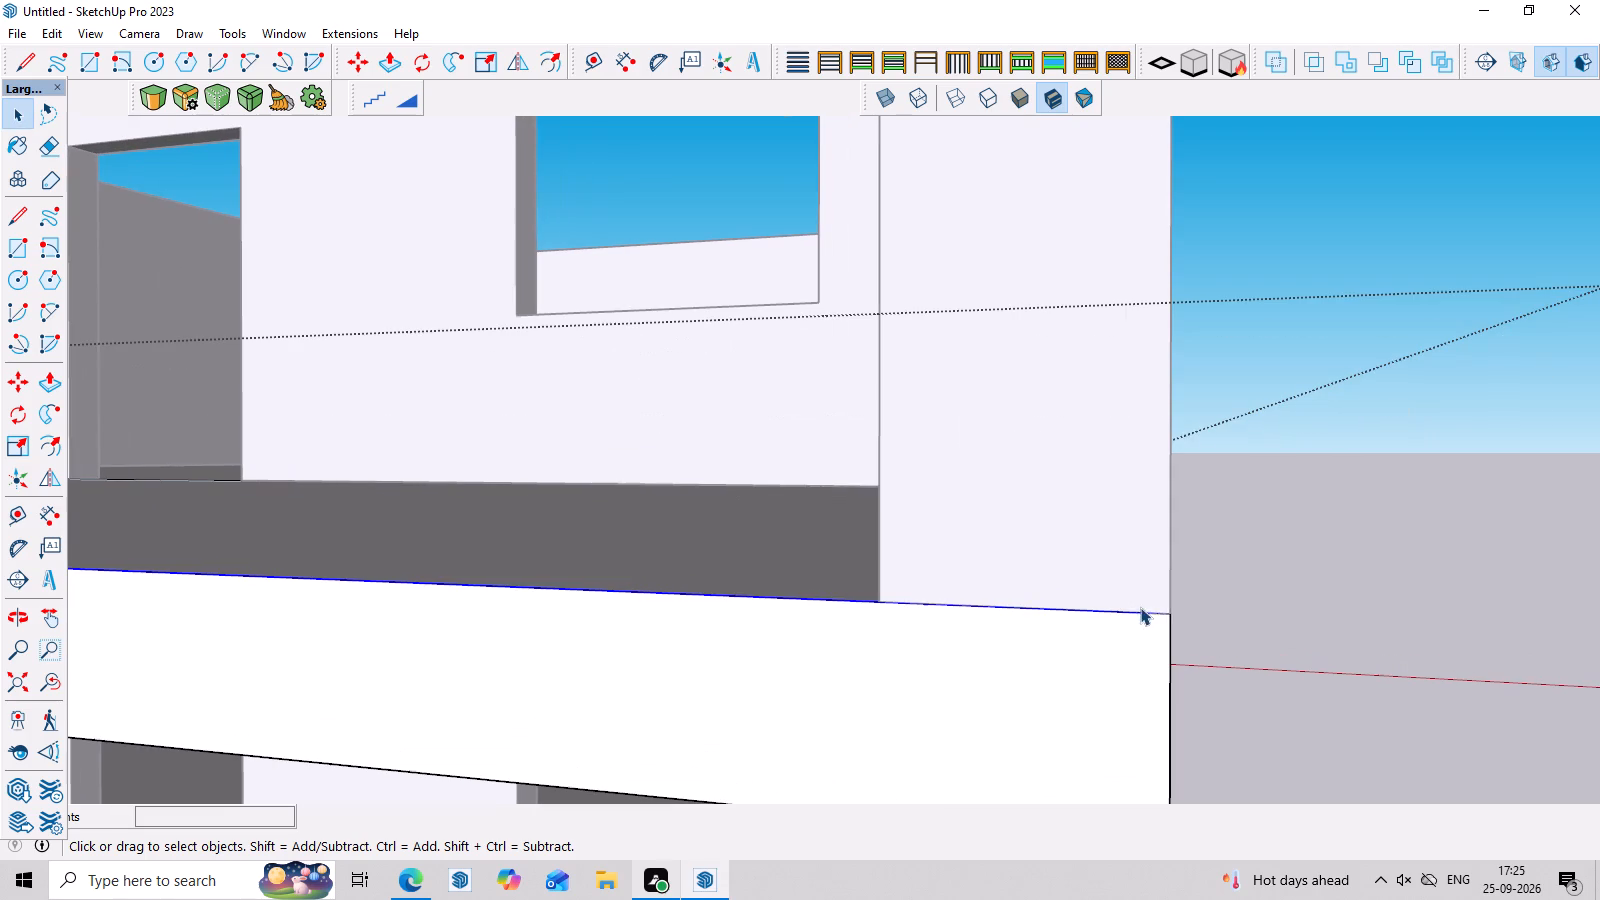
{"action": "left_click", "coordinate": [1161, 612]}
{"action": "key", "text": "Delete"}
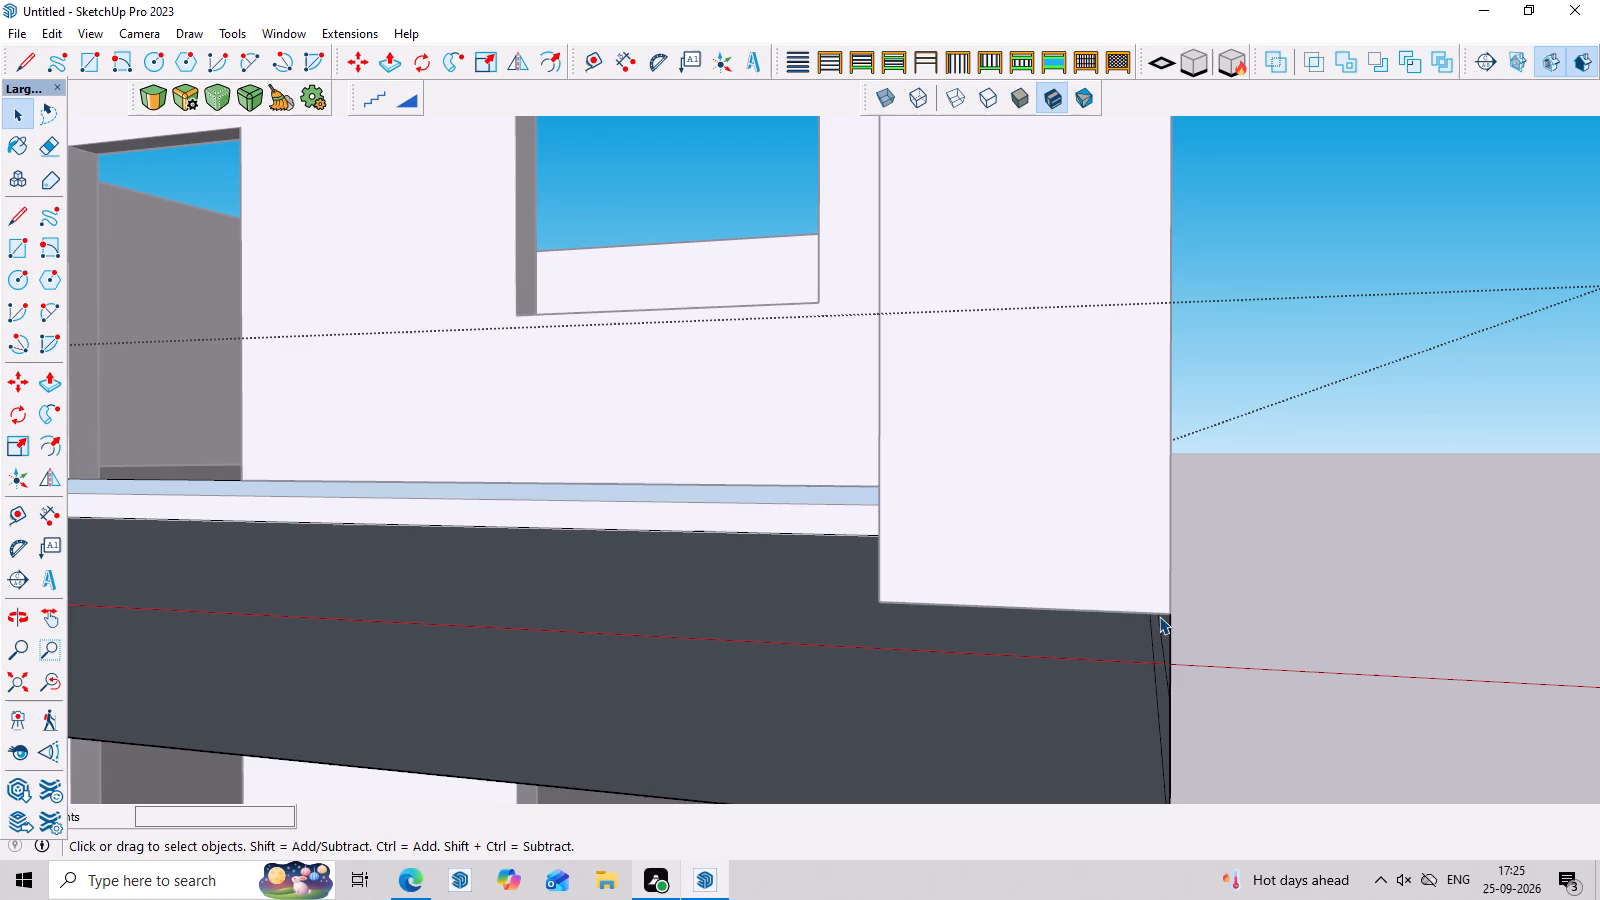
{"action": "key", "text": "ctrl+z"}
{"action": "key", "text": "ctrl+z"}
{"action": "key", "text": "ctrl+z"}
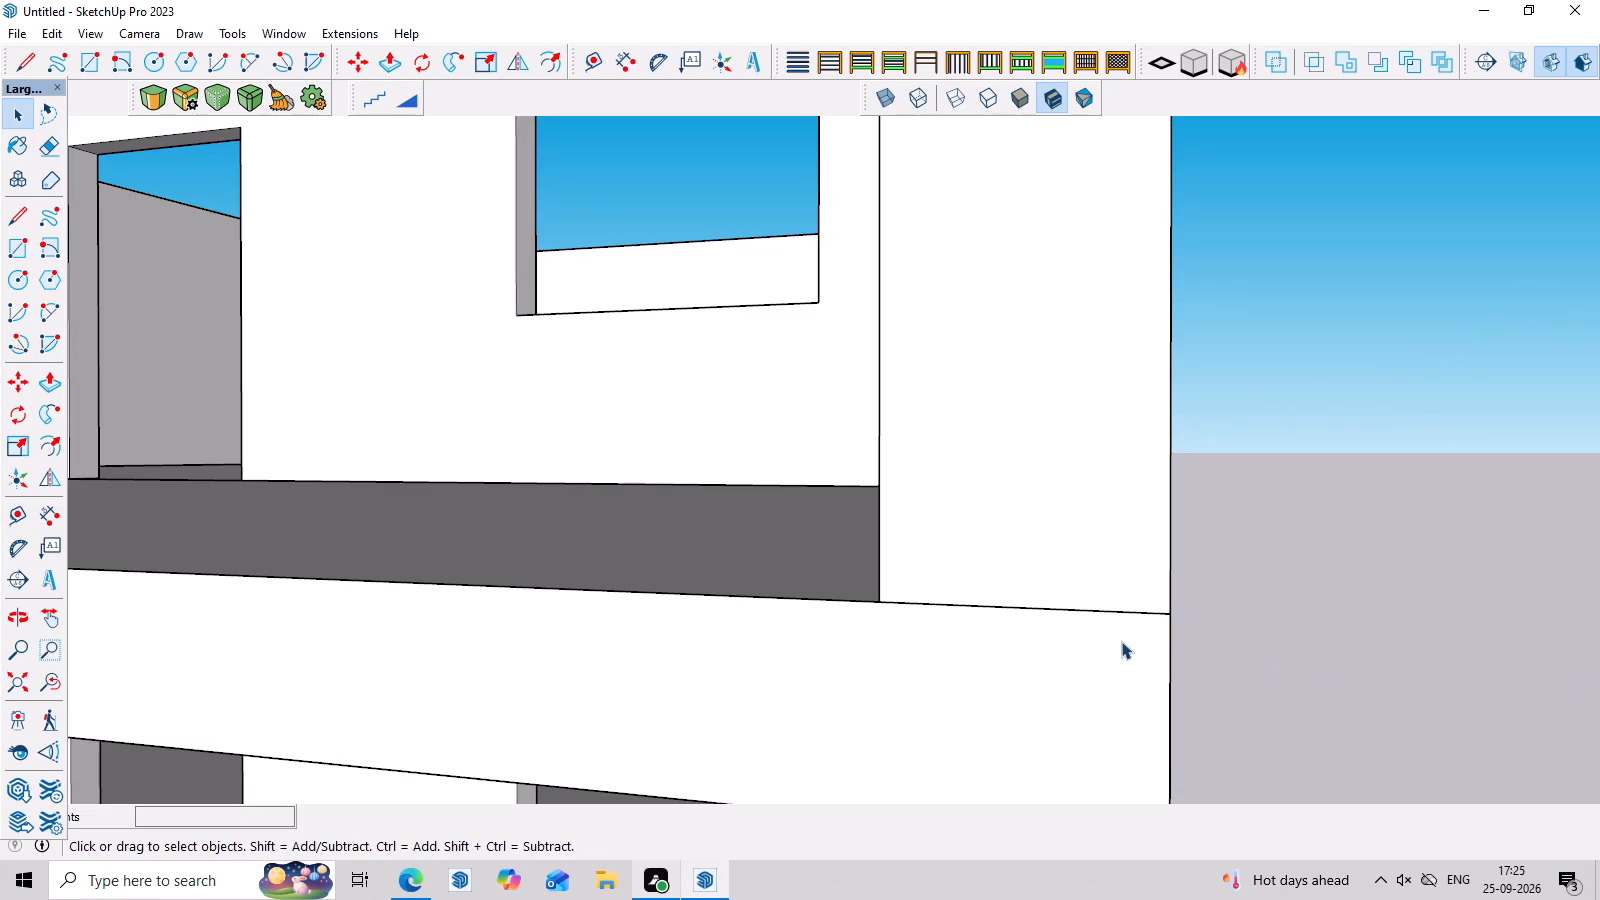
Examine the joint between the slab band and the terrace side wall from the side of the house.
{"action": "left_click", "coordinate": [1120, 645]}
{"action": "scroll", "coordinate": [1120, 647], "scroll_direction": "down", "scroll_amount": 13}
{"action": "middle_click", "coordinate": [1116, 624]}
{"action": "left_click", "coordinate": [1442, 590]}
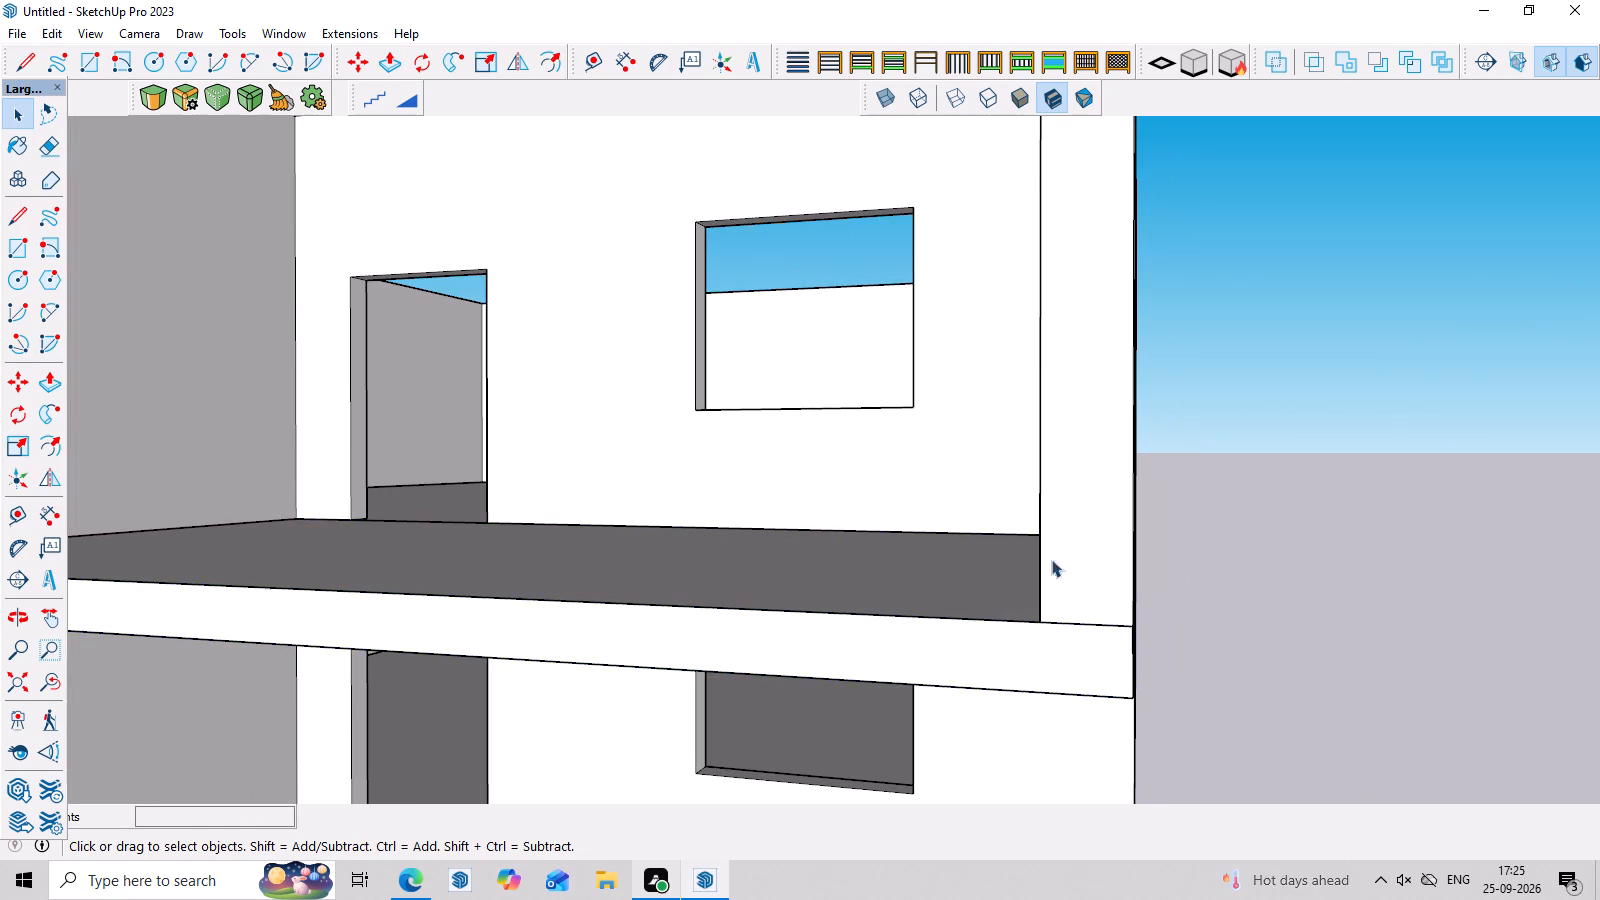
{"action": "scroll", "coordinate": [963, 555], "scroll_direction": "down", "scroll_amount": 11}
{"action": "middle_click_drag", "start_coordinate": [1062, 612], "coordinate": [805, 583]}
{"action": "scroll", "coordinate": [904, 580], "scroll_direction": "up", "scroll_amount": 3}
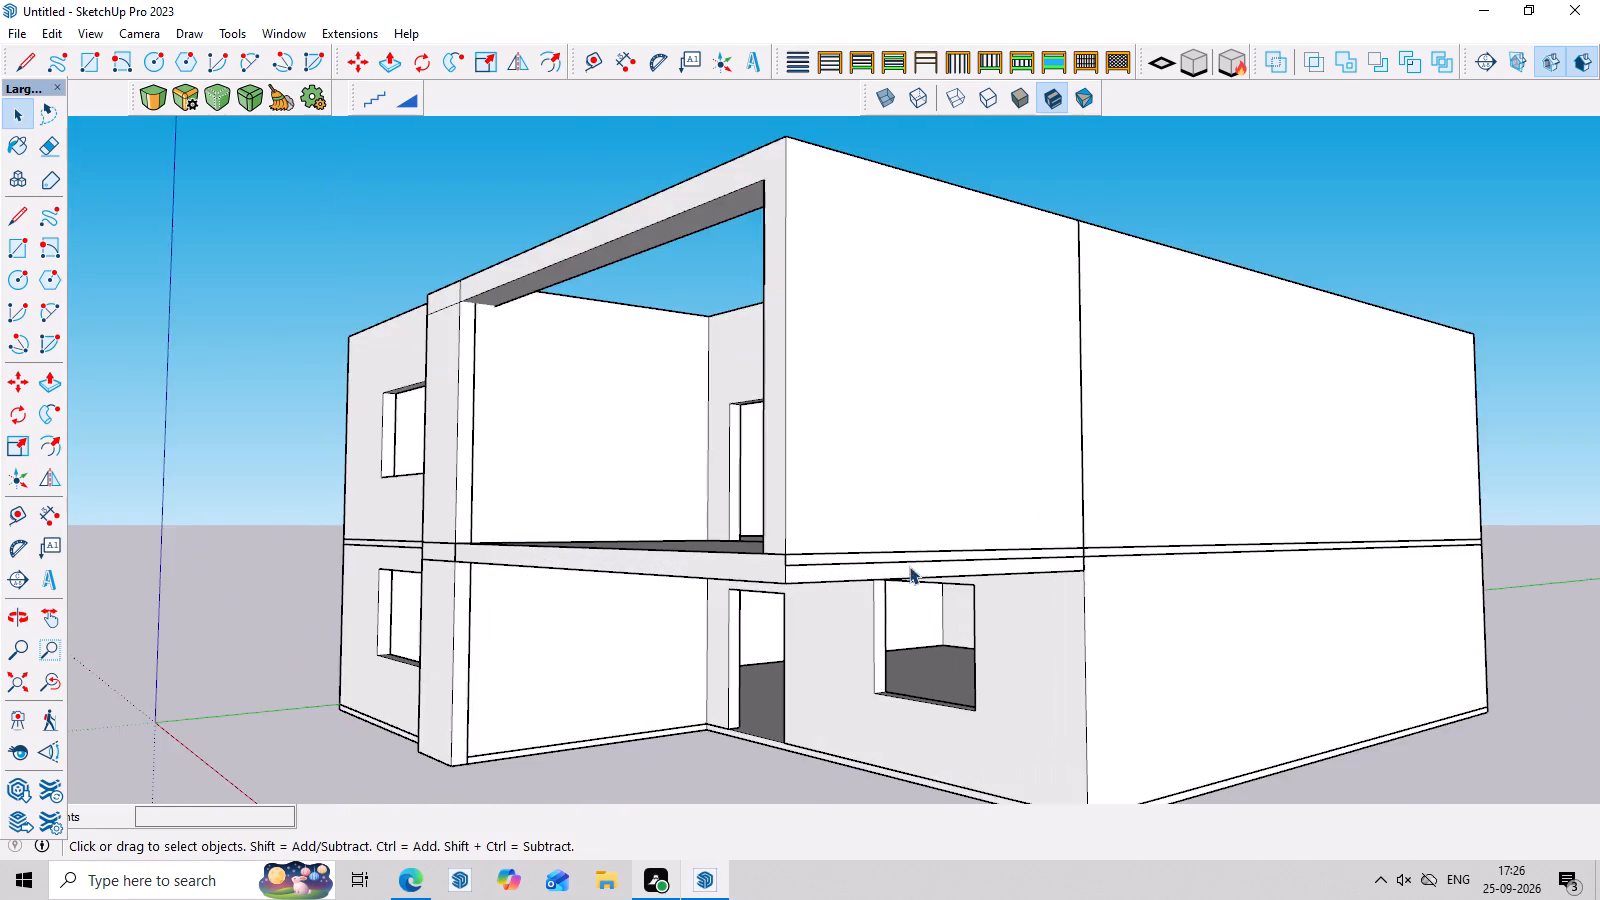
Open the terrace slab's group and delete the horizontal edge dividing the slab's side face beneath the terrace side wall.
{"action": "scroll", "coordinate": [909, 566], "scroll_direction": "up", "scroll_amount": 4}
{"action": "middle_click_drag", "start_coordinate": [889, 558], "coordinate": [1033, 602]}
{"action": "scroll", "coordinate": [1008, 624], "scroll_direction": "up", "scroll_amount": 2}
{"action": "left_click", "coordinate": [1008, 624]}
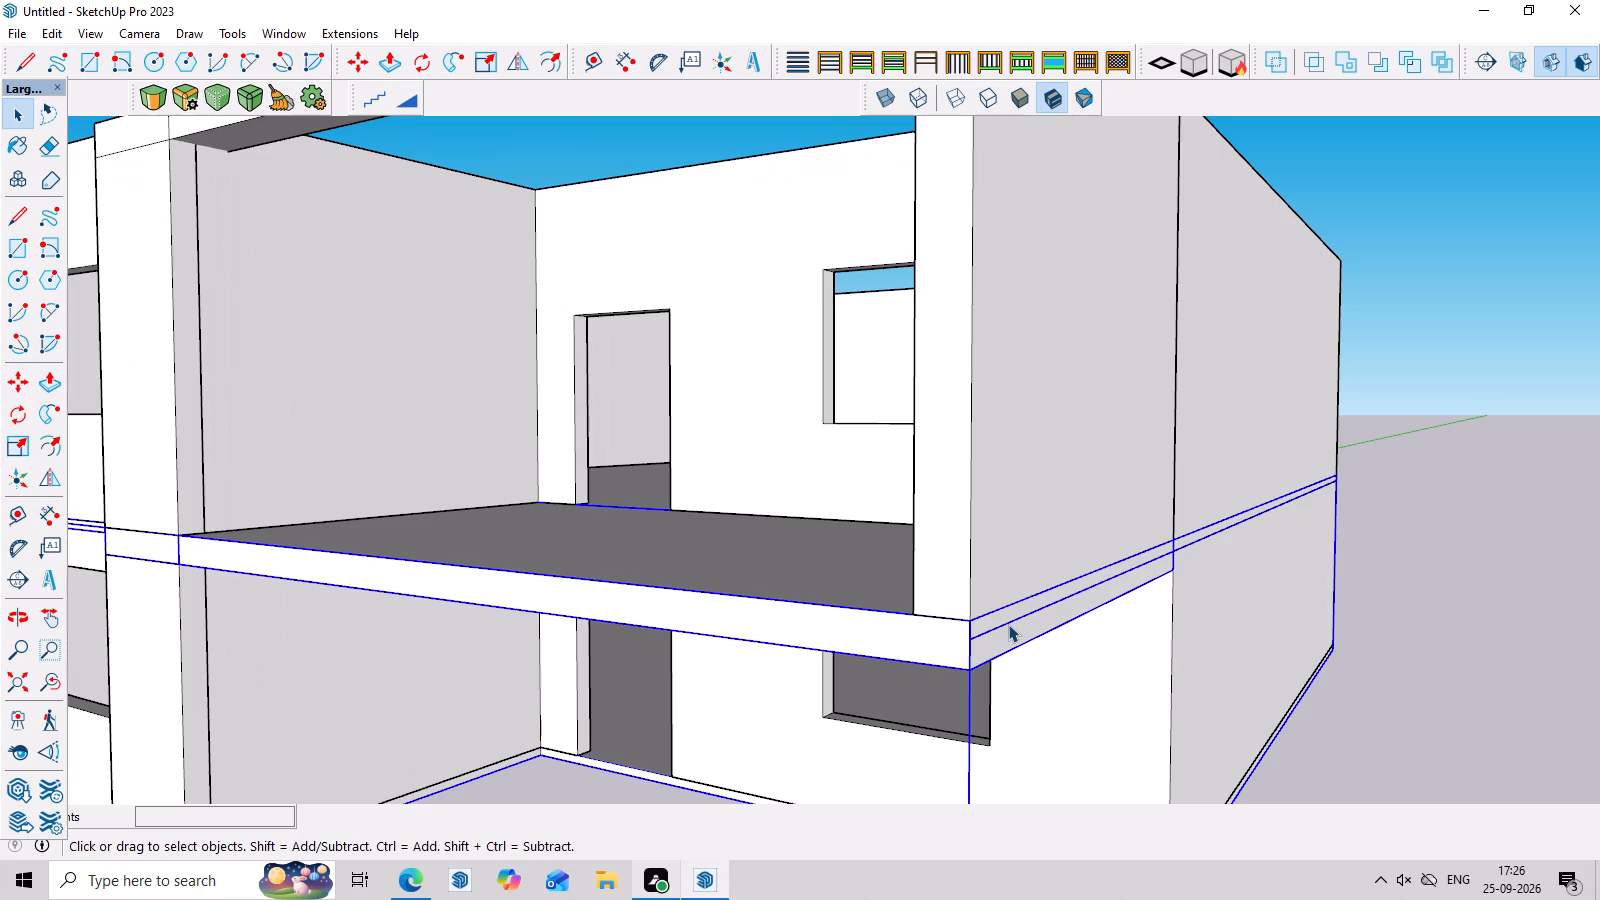
{"action": "left_click", "coordinate": [1008, 624]}
{"action": "scroll", "coordinate": [1008, 624], "scroll_direction": "up", "scroll_amount": 4}
{"action": "left_click", "coordinate": [1008, 624]}
{"action": "scroll", "coordinate": [1008, 624], "scroll_direction": "up", "scroll_amount": 4}
{"action": "double_click", "coordinate": [1008, 624]}
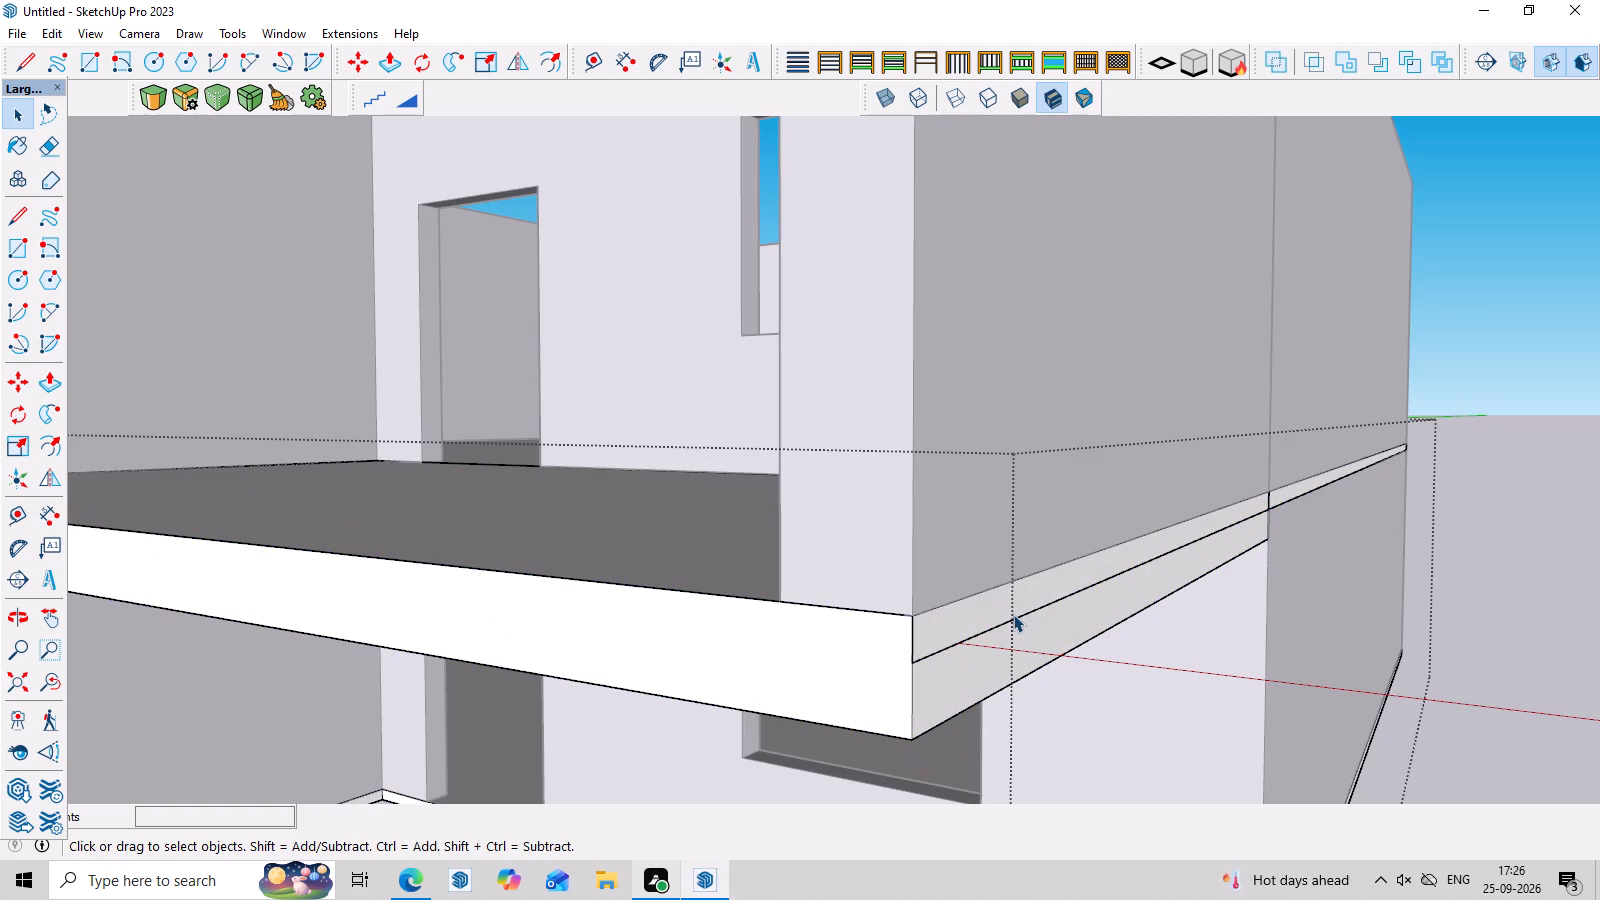
{"action": "left_click", "coordinate": [1010, 620]}
{"action": "key", "text": "Delete"}
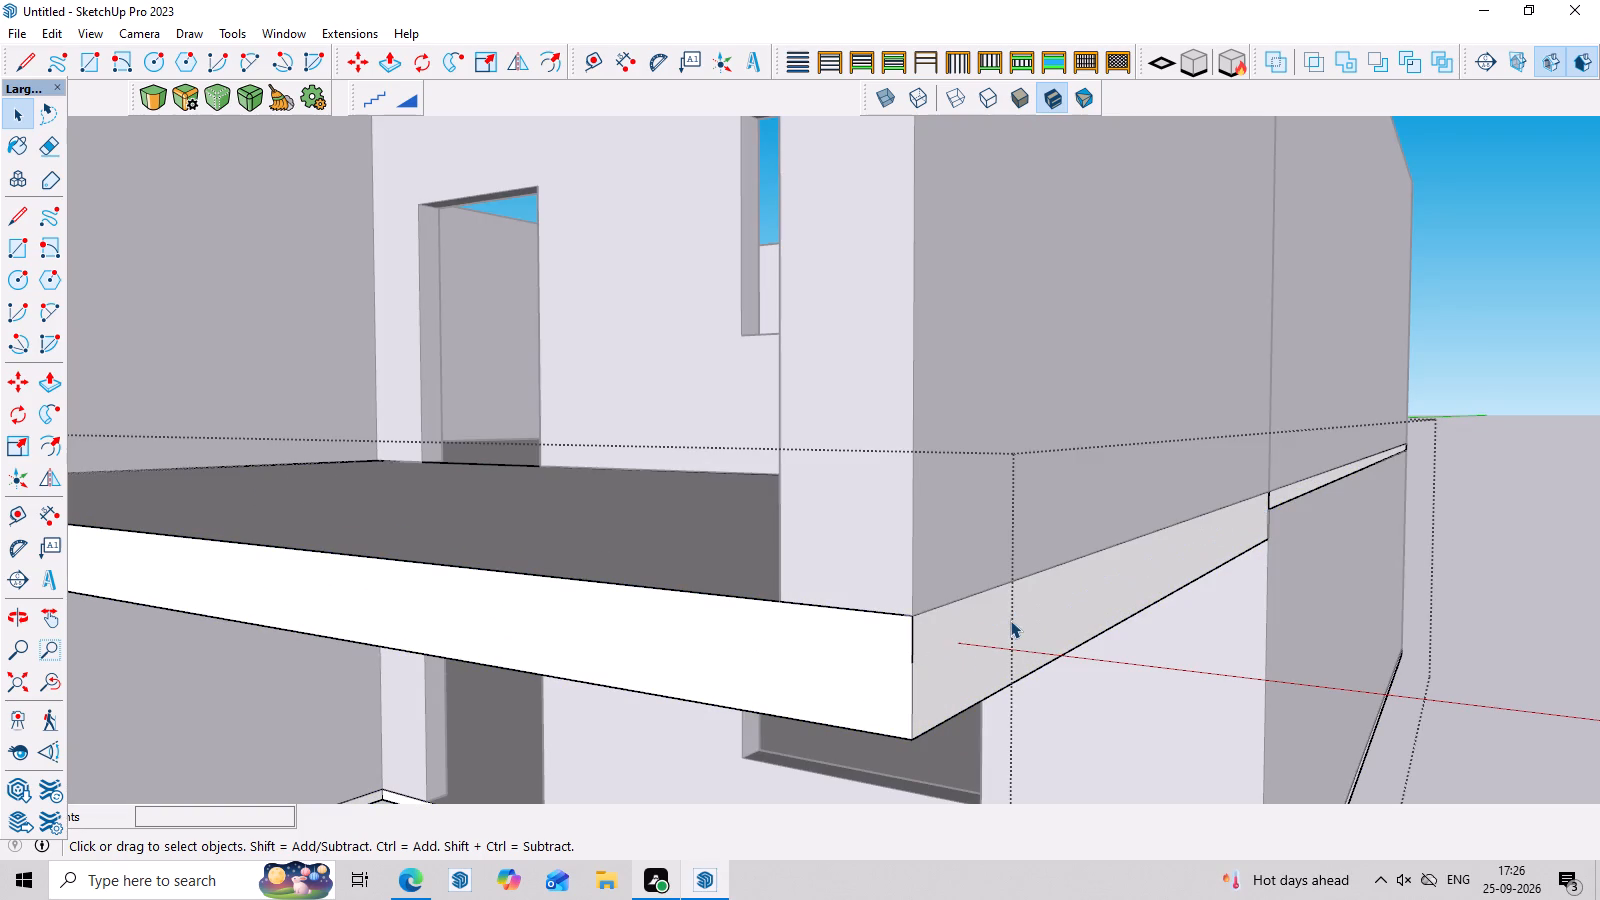
Delete the short vertical edge at the slab's front outer corner and leave the slab's group.
{"action": "scroll", "coordinate": [918, 635], "scroll_direction": "up", "scroll_amount": 3}
{"action": "scroll", "coordinate": [1052, 601], "scroll_direction": "down", "scroll_amount": 3}
{"action": "scroll", "coordinate": [952, 633], "scroll_direction": "up", "scroll_amount": 3}
{"action": "left_click", "coordinate": [951, 635]}
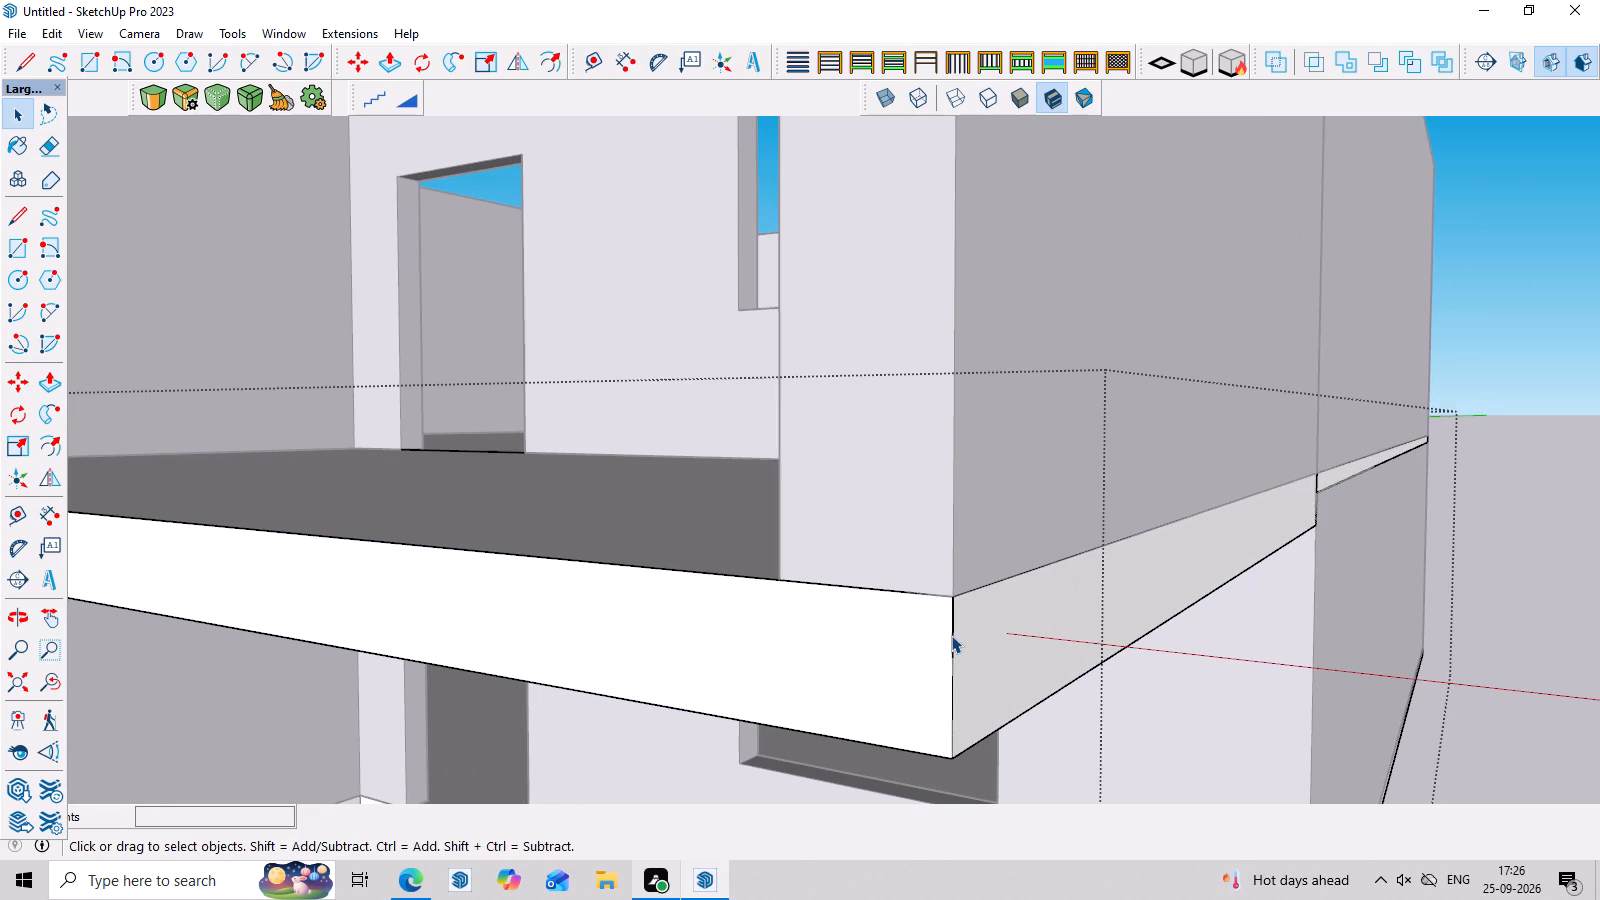
{"action": "key", "text": "Delete"}
{"action": "scroll", "coordinate": [965, 648], "scroll_direction": "down", "scroll_amount": 4}
{"action": "scroll", "coordinate": [925, 560], "scroll_direction": "down", "scroll_amount": 8}
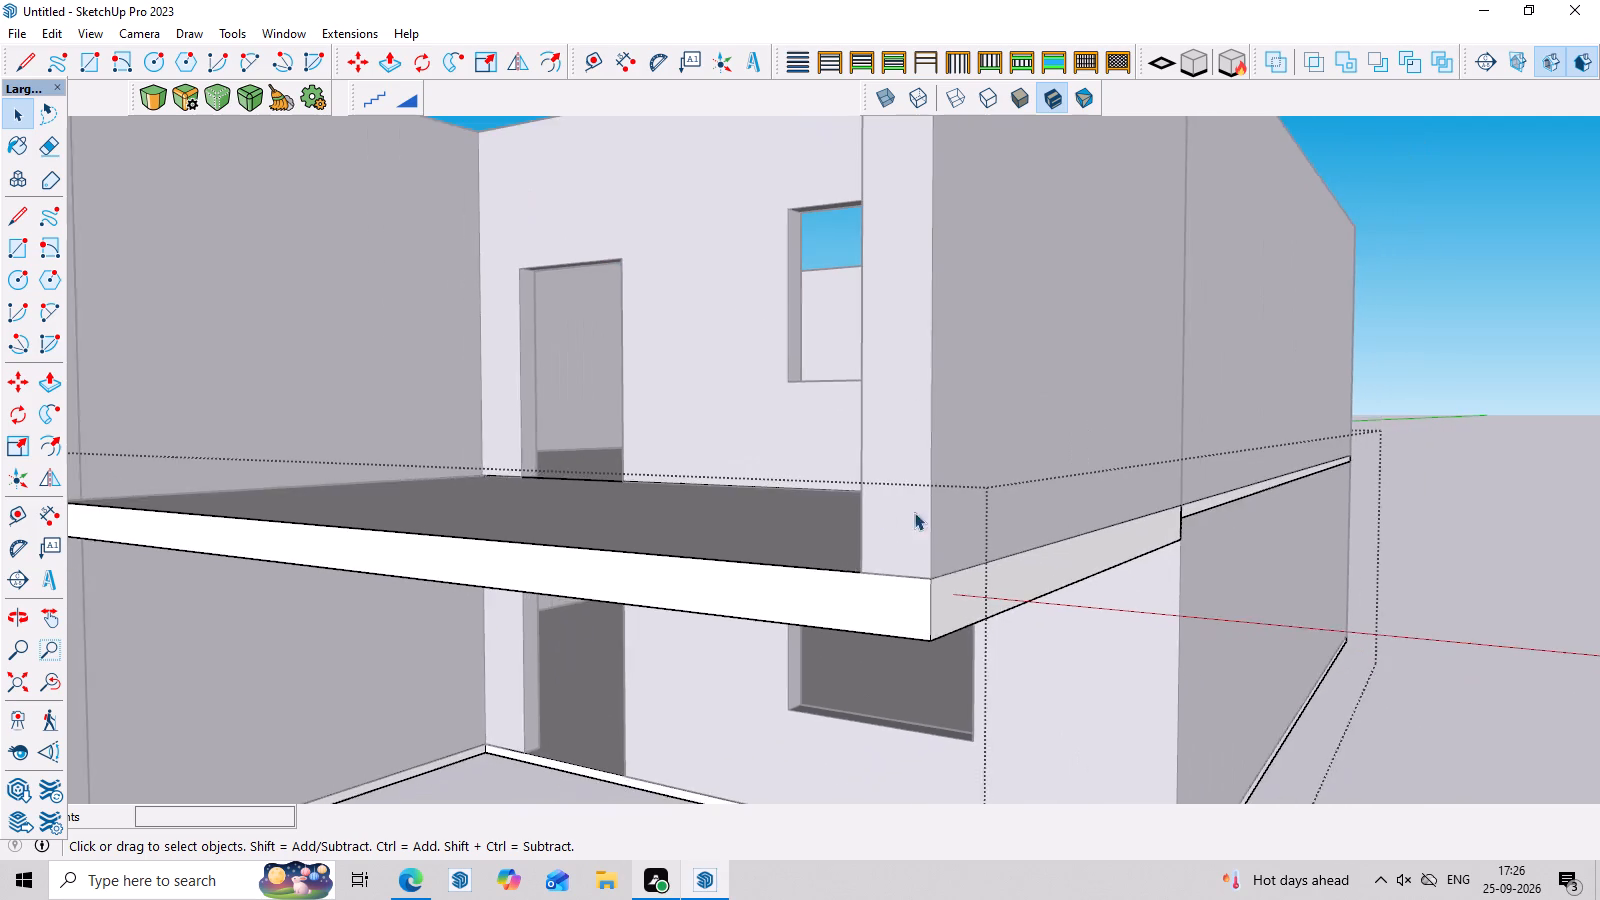
{"action": "scroll", "coordinate": [914, 512], "scroll_direction": "down", "scroll_amount": 5}
{"action": "left_click", "coordinate": [1234, 589]}
{"action": "left_click", "coordinate": [1230, 744]}
{"action": "key", "text": "space"}
Draw a rectangle of about 26' 6" by 15' 7" over the terrace, from the inner wall corner to the front beam's outer corner.
{"action": "middle_click_drag", "start_coordinate": [886, 745], "coordinate": [1167, 759]}
{"action": "middle_click_drag", "start_coordinate": [1166, 759], "coordinate": [1170, 732]}
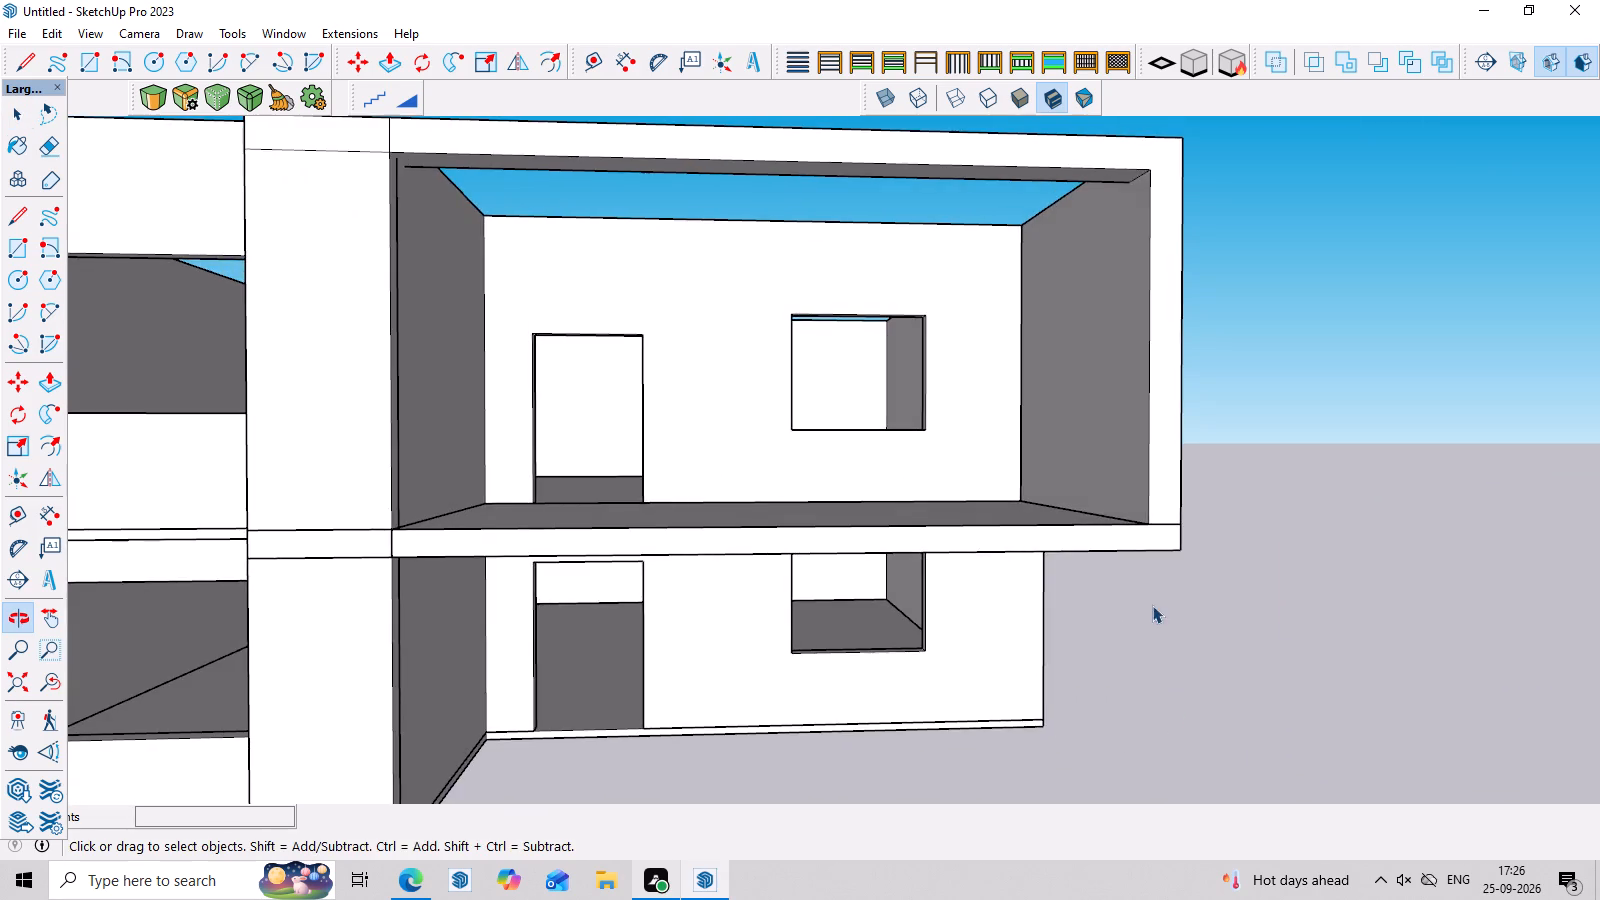
{"action": "scroll", "coordinate": [1106, 508], "scroll_direction": "down", "scroll_amount": 9}
{"action": "middle_click_drag", "start_coordinate": [1016, 662], "coordinate": [1012, 591]}
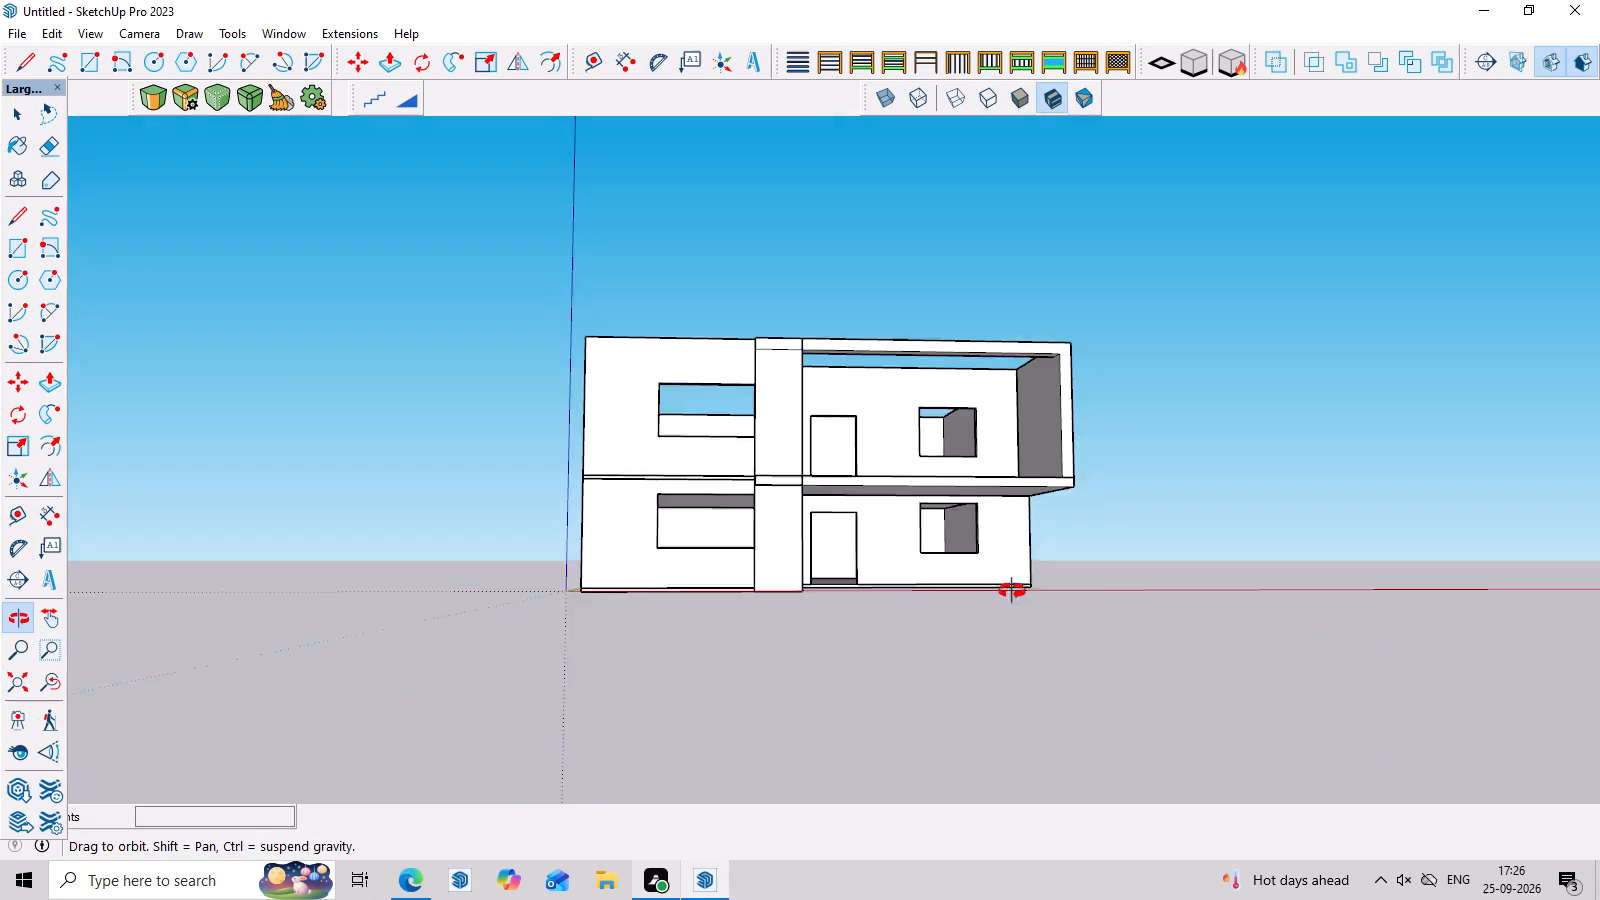
{"action": "middle_click_drag", "start_coordinate": [1012, 591], "coordinate": [1012, 573]}
{"action": "middle_click_drag", "start_coordinate": [1014, 568], "coordinate": [1028, 756]}
{"action": "middle_click_drag", "start_coordinate": [1070, 258], "coordinate": [1043, 711]}
{"action": "scroll", "coordinate": [774, 432], "scroll_direction": "up", "scroll_amount": 3}
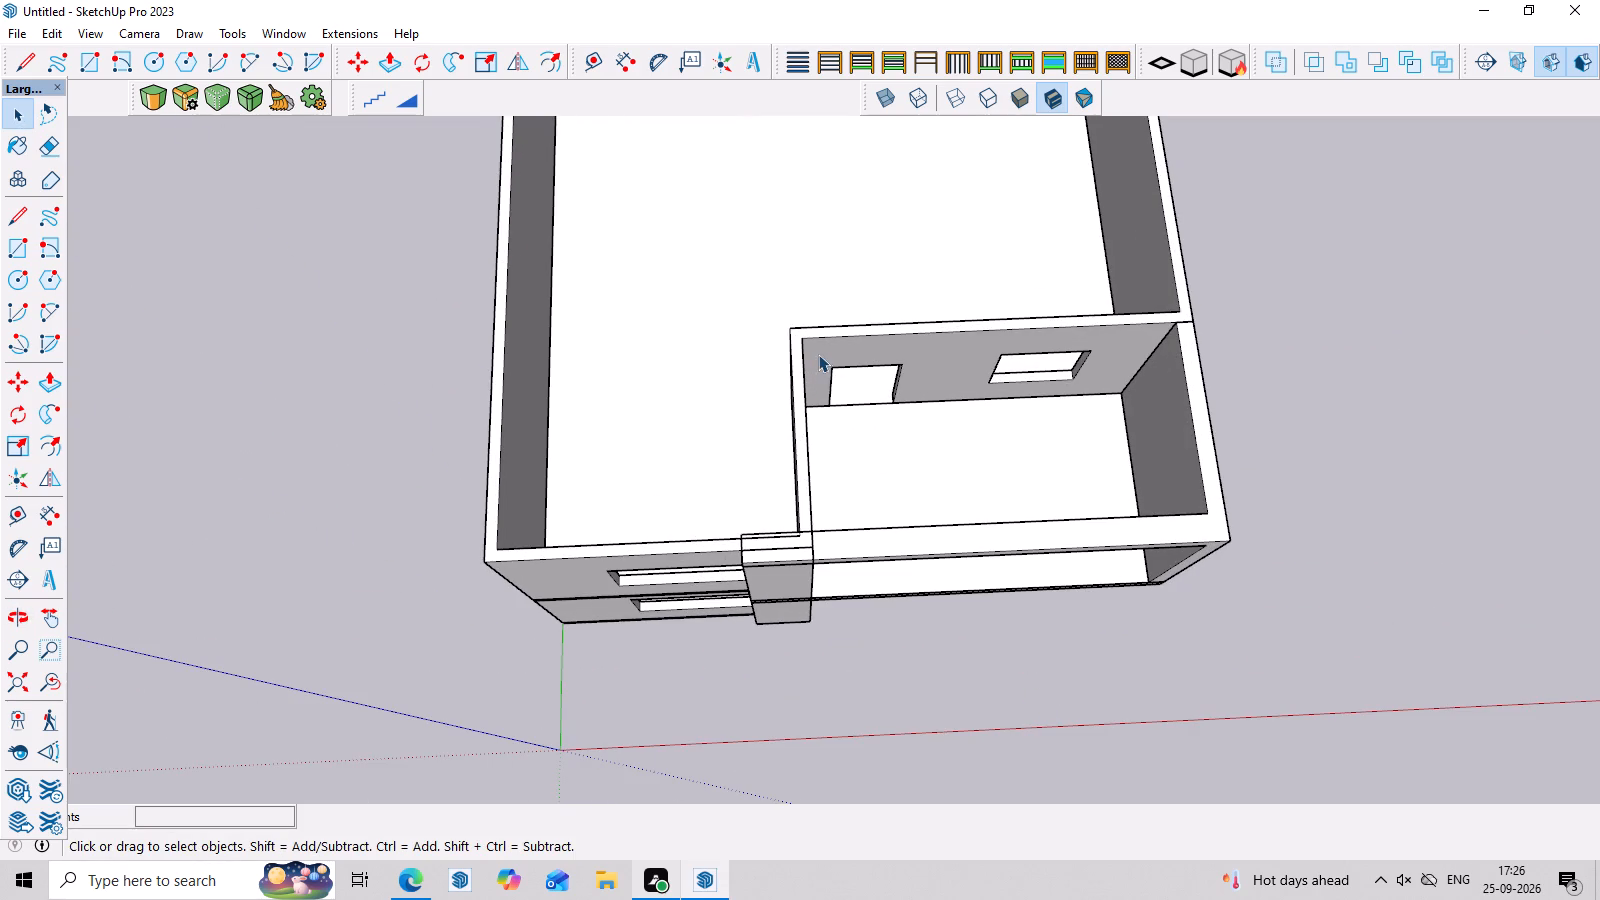
{"action": "key", "text": "r"}
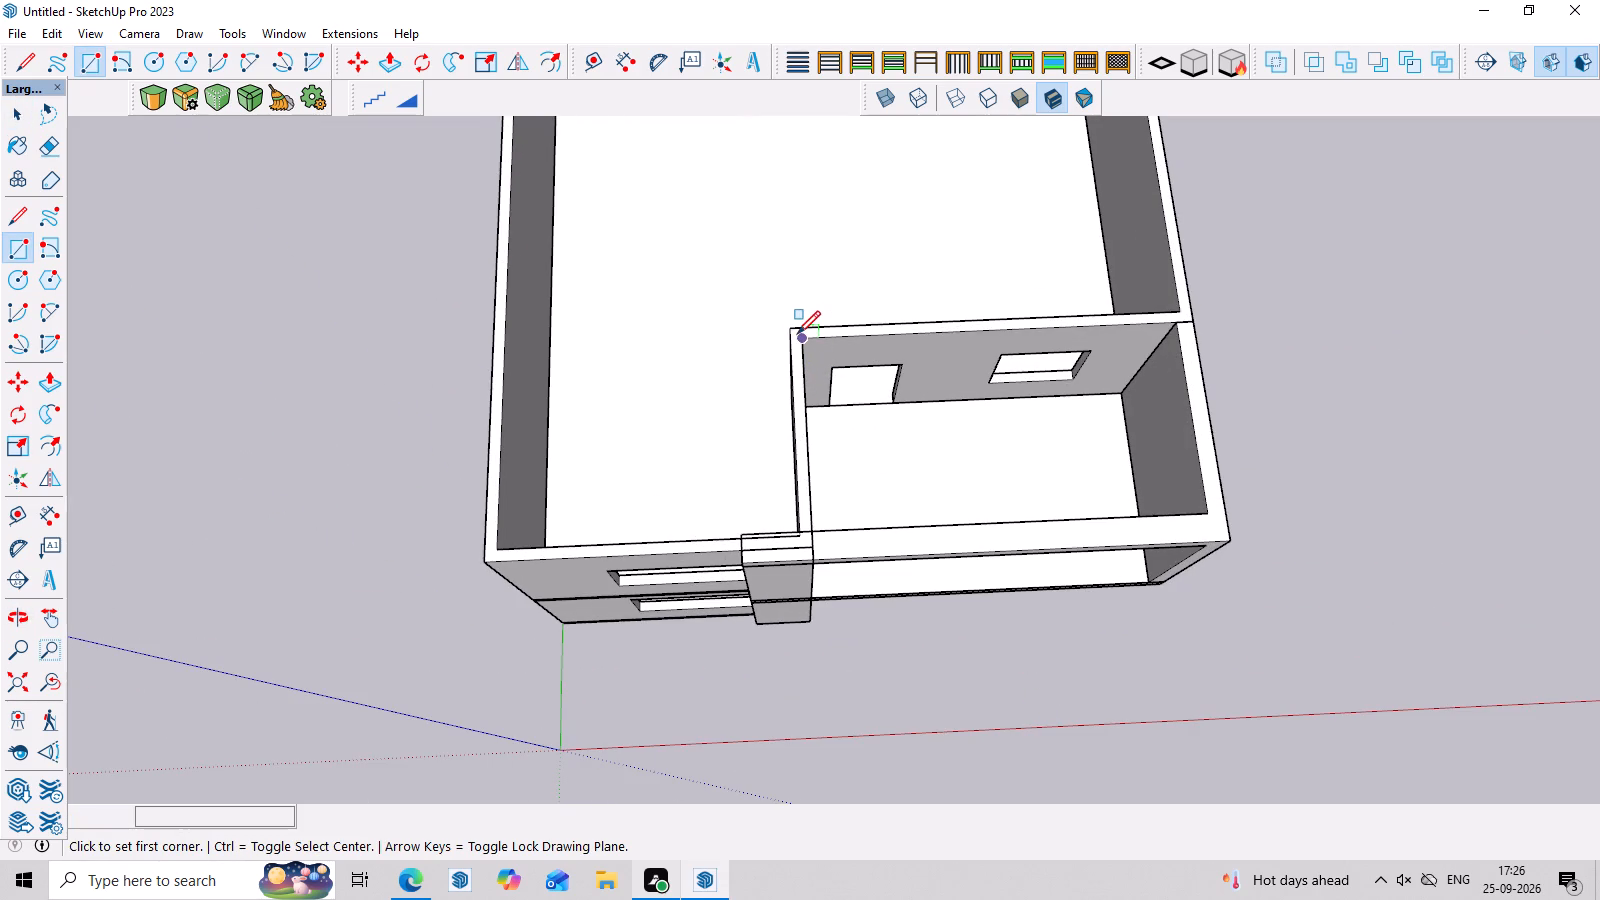
{"action": "left_click", "coordinate": [795, 330]}
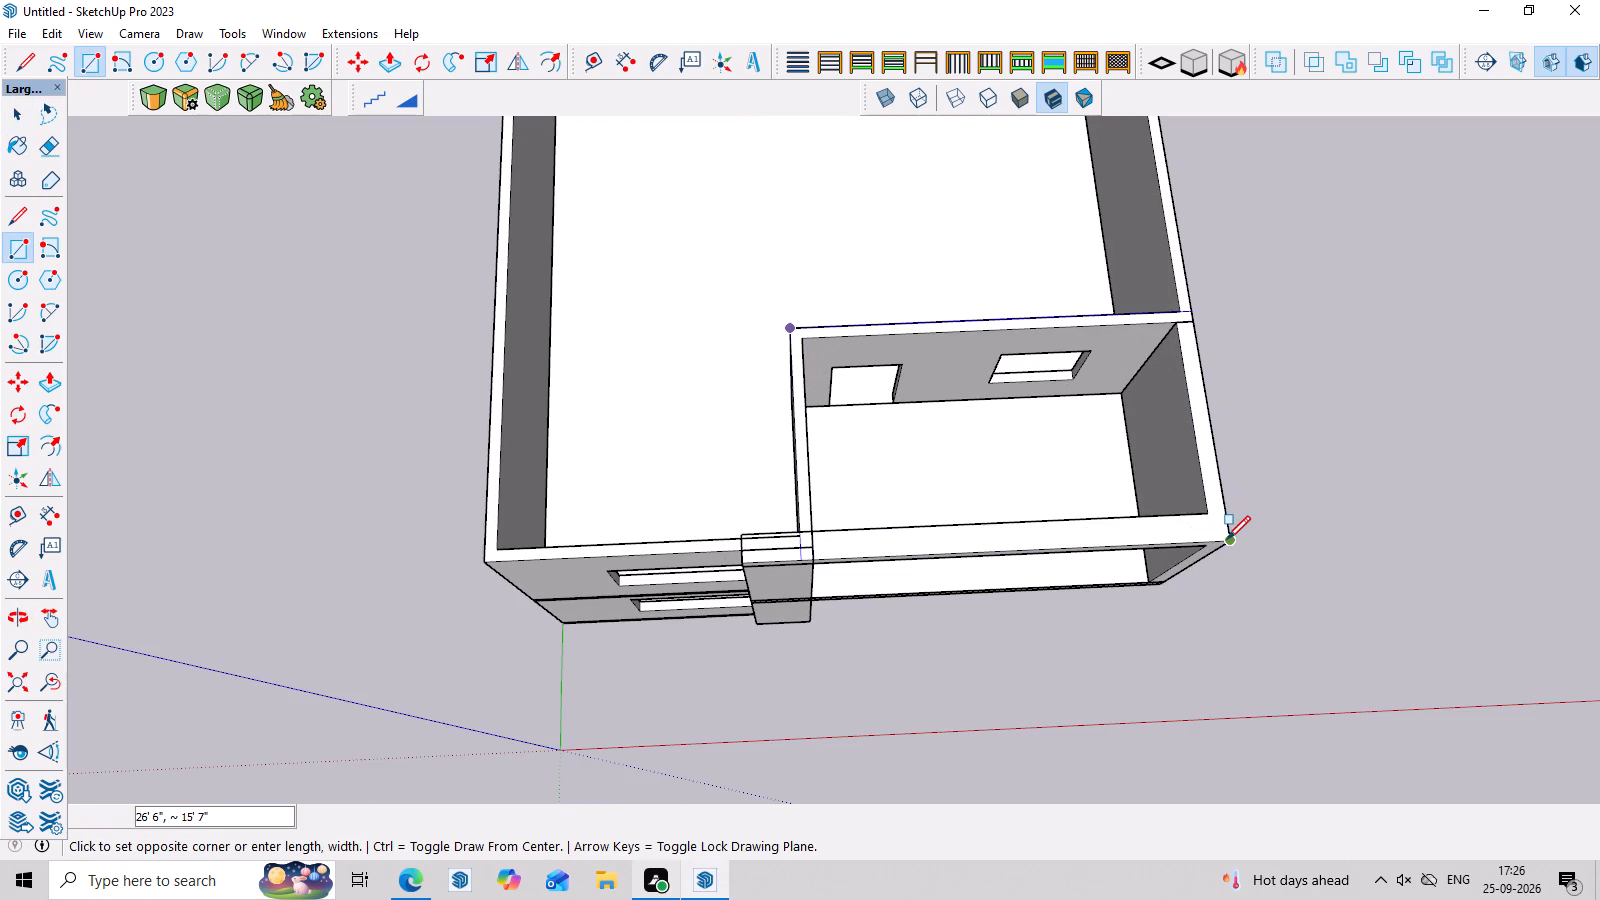
{"action": "left_click", "coordinate": [1227, 539]}
{"action": "key", "text": "space"}
Reverse the roof face above the terrace, selecting it from its underside.
{"action": "middle_click_drag", "start_coordinate": [1179, 483], "coordinate": [1149, 296]}
{"action": "scroll", "coordinate": [1159, 450], "scroll_direction": "up", "scroll_amount": 2}
{"action": "middle_click_drag", "start_coordinate": [1158, 465], "coordinate": [1096, 49]}
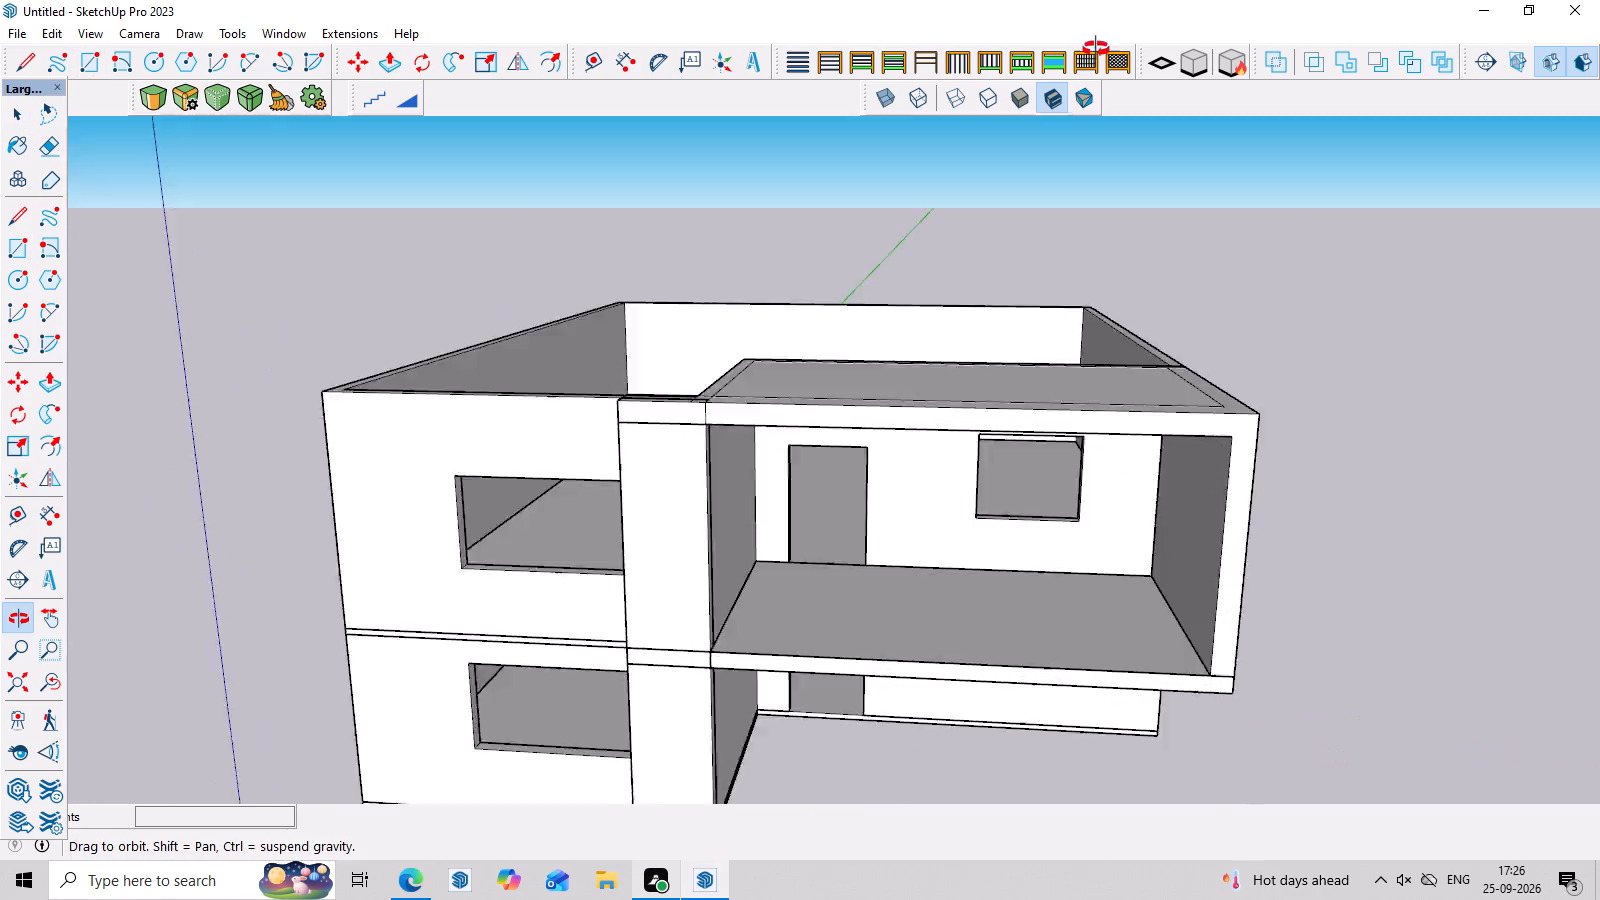
{"action": "middle_click_drag", "start_coordinate": [1096, 49], "coordinate": [1091, 18]}
{"action": "middle_click_drag", "start_coordinate": [1242, 499], "coordinate": [1246, 431]}
{"action": "left_click", "coordinate": [1101, 398]}
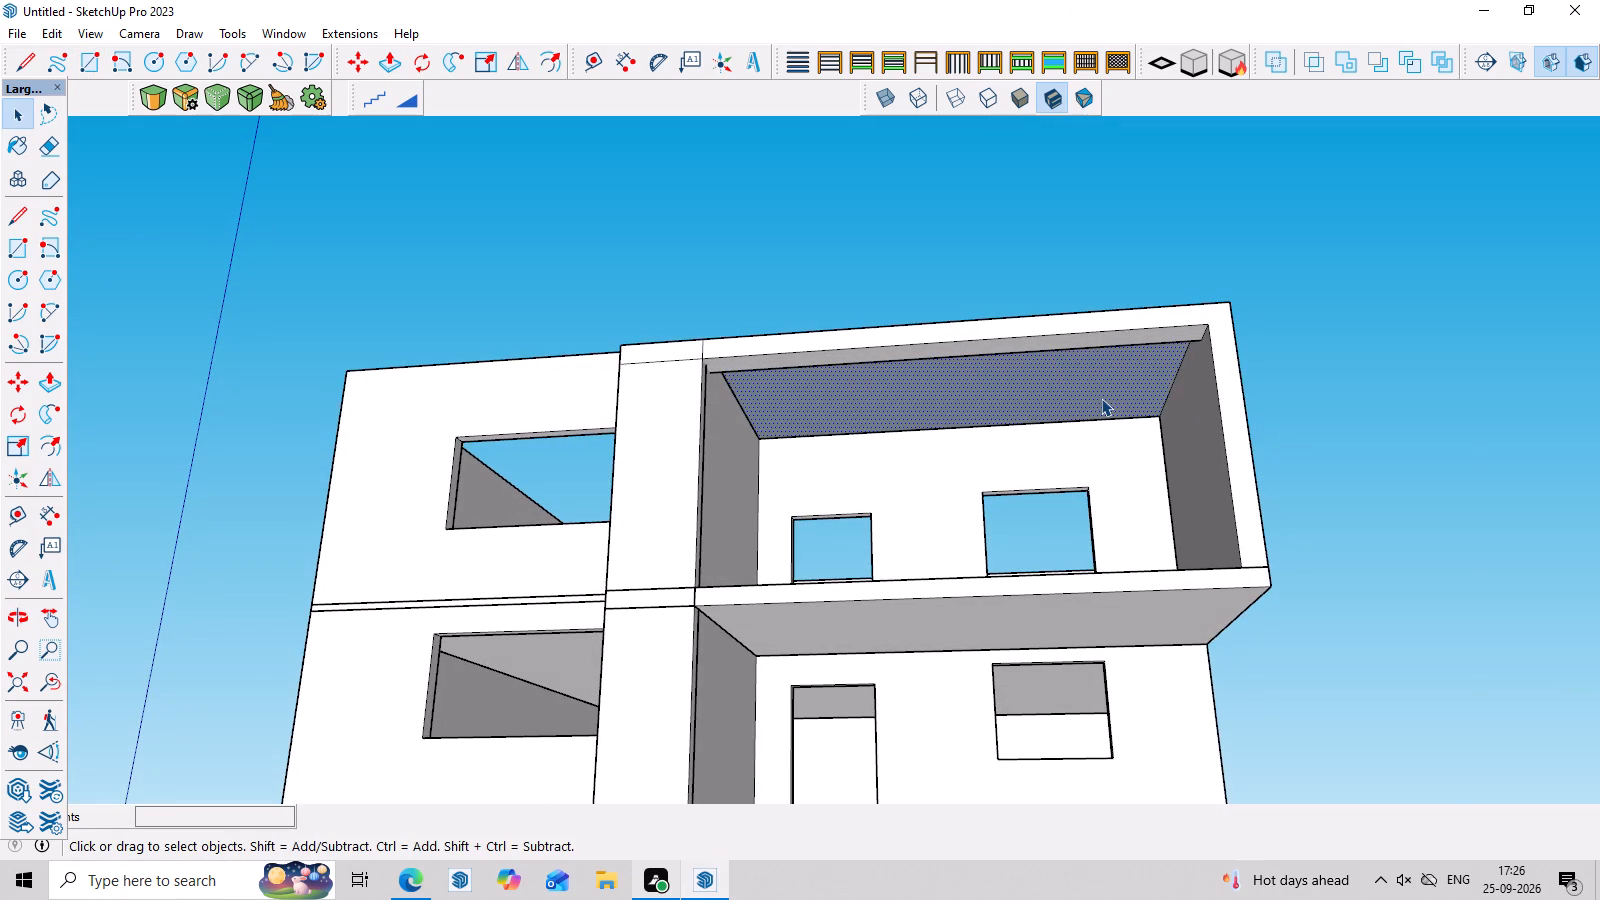
{"action": "right_click", "coordinate": [1101, 398]}
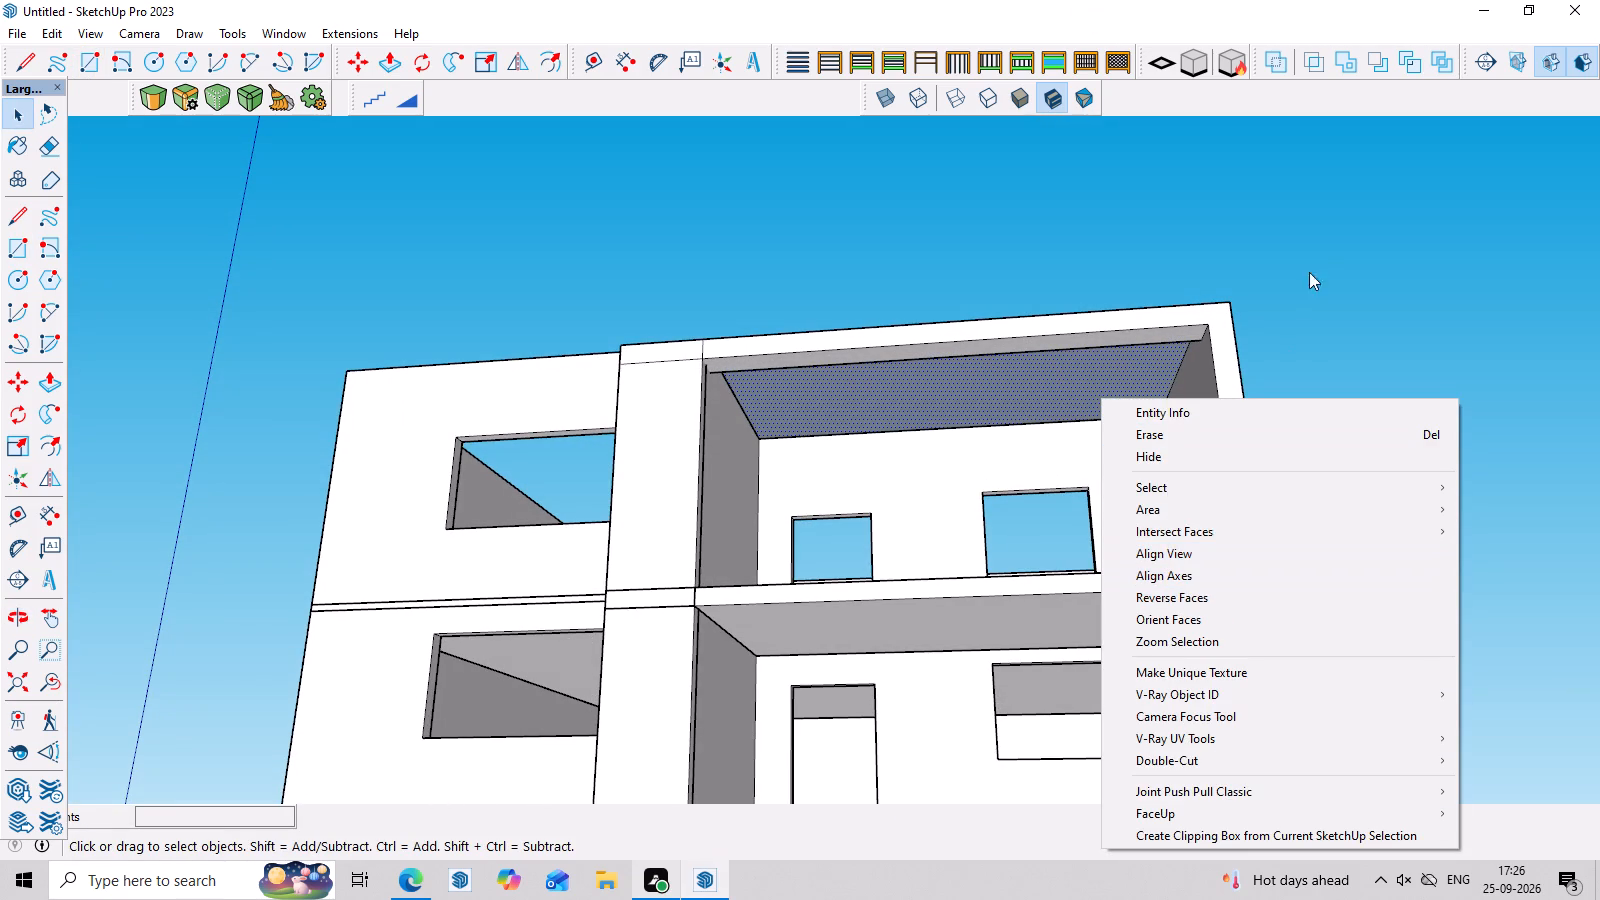
{"action": "left_click", "coordinate": [1246, 601]}
{"action": "middle_click_drag", "start_coordinate": [1289, 188], "coordinate": [1294, 323]}
{"action": "left_click", "coordinate": [1330, 354]}
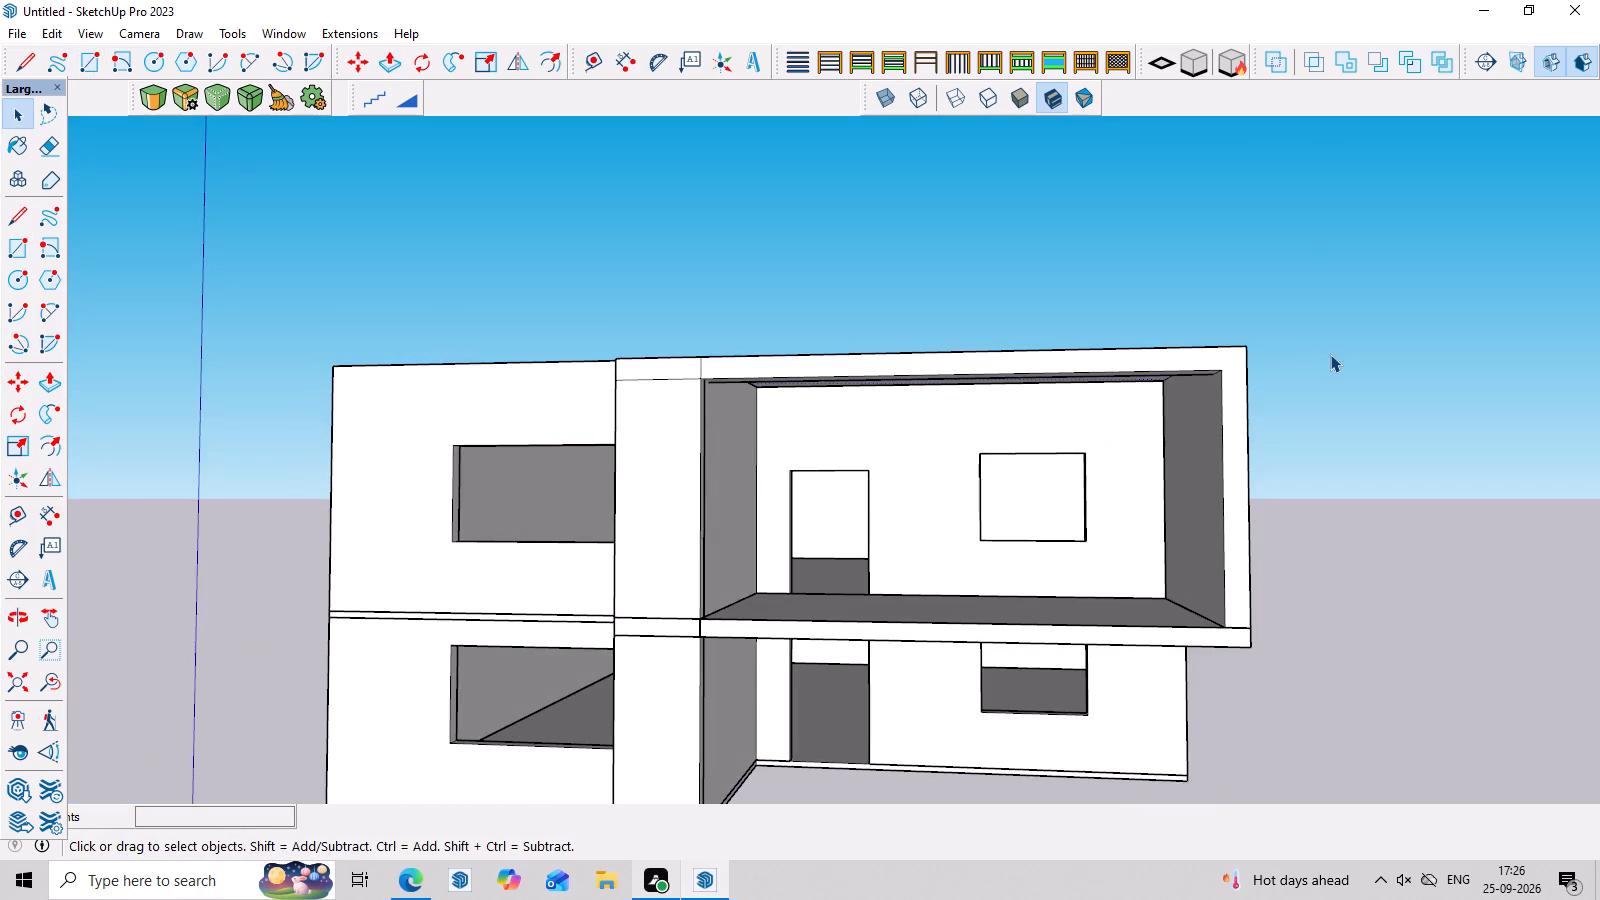
Examine the covered terrace and the whole house from the front and side, from above and below.
{"action": "scroll", "coordinate": [1289, 342], "scroll_direction": "down", "scroll_amount": 3}
{"action": "middle_click_drag", "start_coordinate": [1285, 353], "coordinate": [1328, 261]}
{"action": "scroll", "coordinate": [1365, 460], "scroll_direction": "up", "scroll_amount": 3}
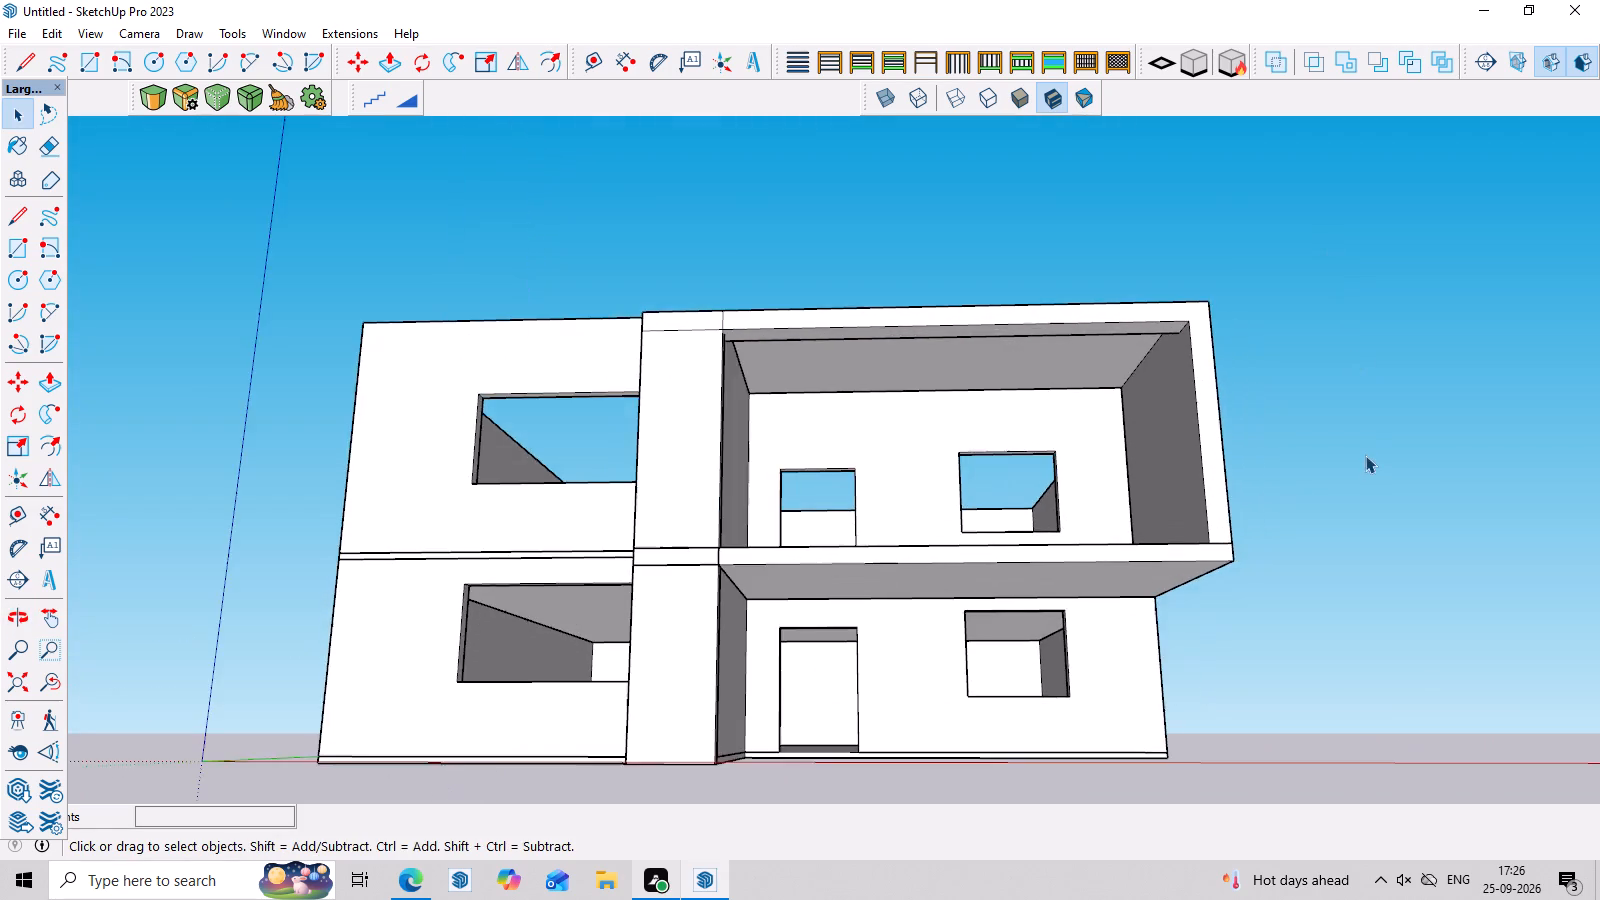
{"action": "middle_click_drag", "start_coordinate": [1365, 460], "coordinate": [1365, 534]}
{"action": "scroll", "coordinate": [1365, 563], "scroll_direction": "up", "scroll_amount": 2}
{"action": "middle_click_drag", "start_coordinate": [1370, 574], "coordinate": [1183, 619]}
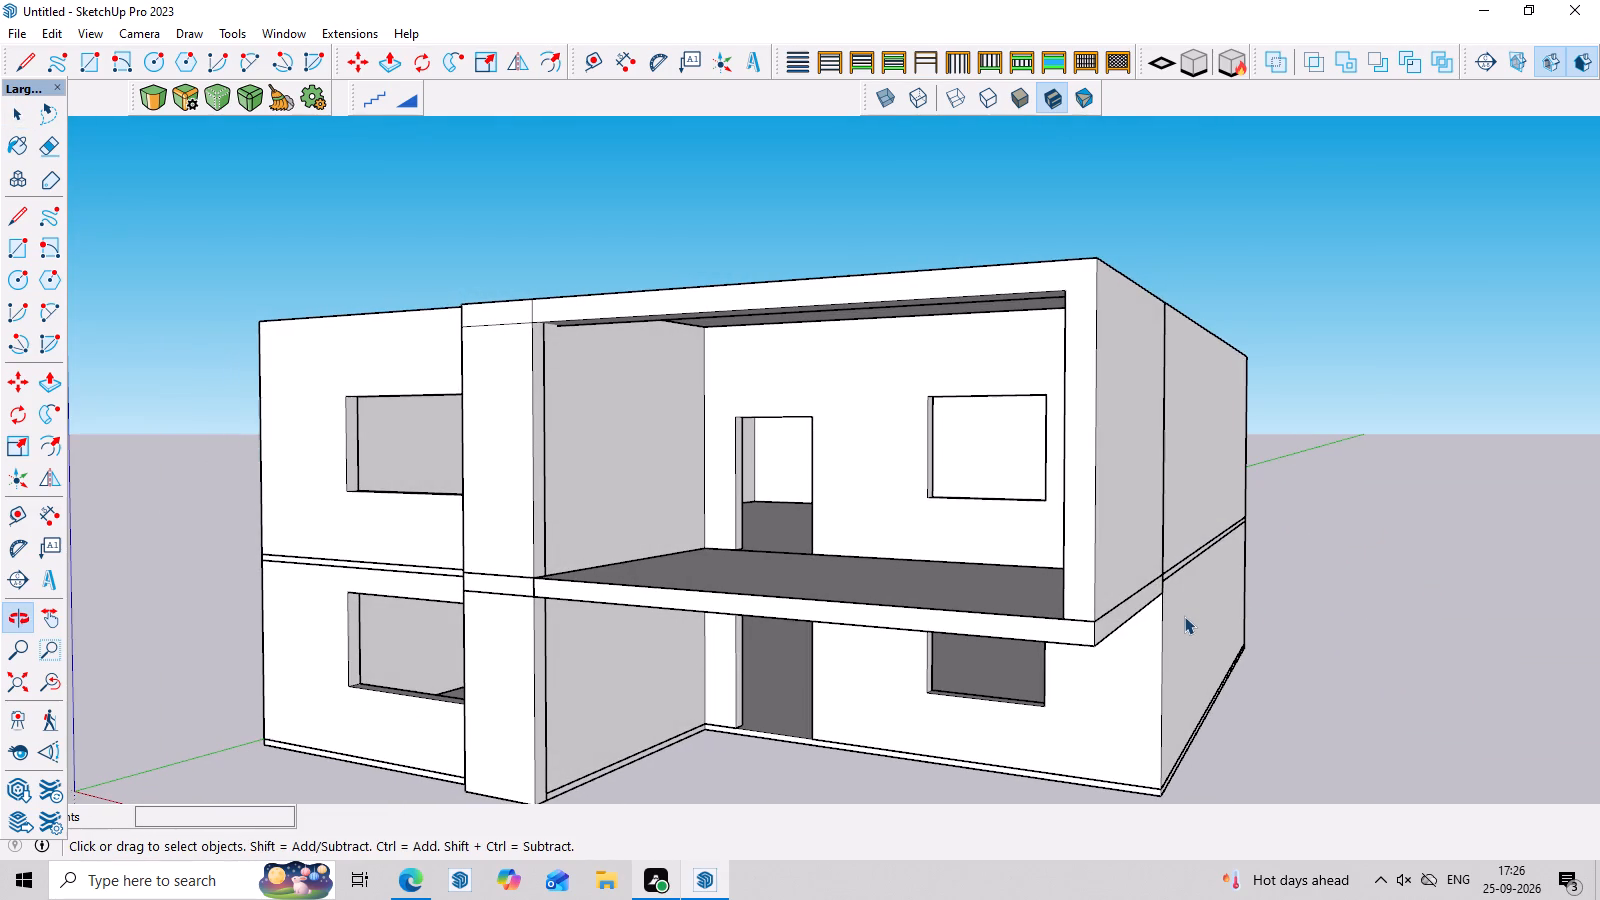
{"action": "middle_click_drag", "start_coordinate": [1174, 497], "coordinate": [1064, 457]}
{"action": "scroll", "coordinate": [1064, 458], "scroll_direction": "down", "scroll_amount": 5}
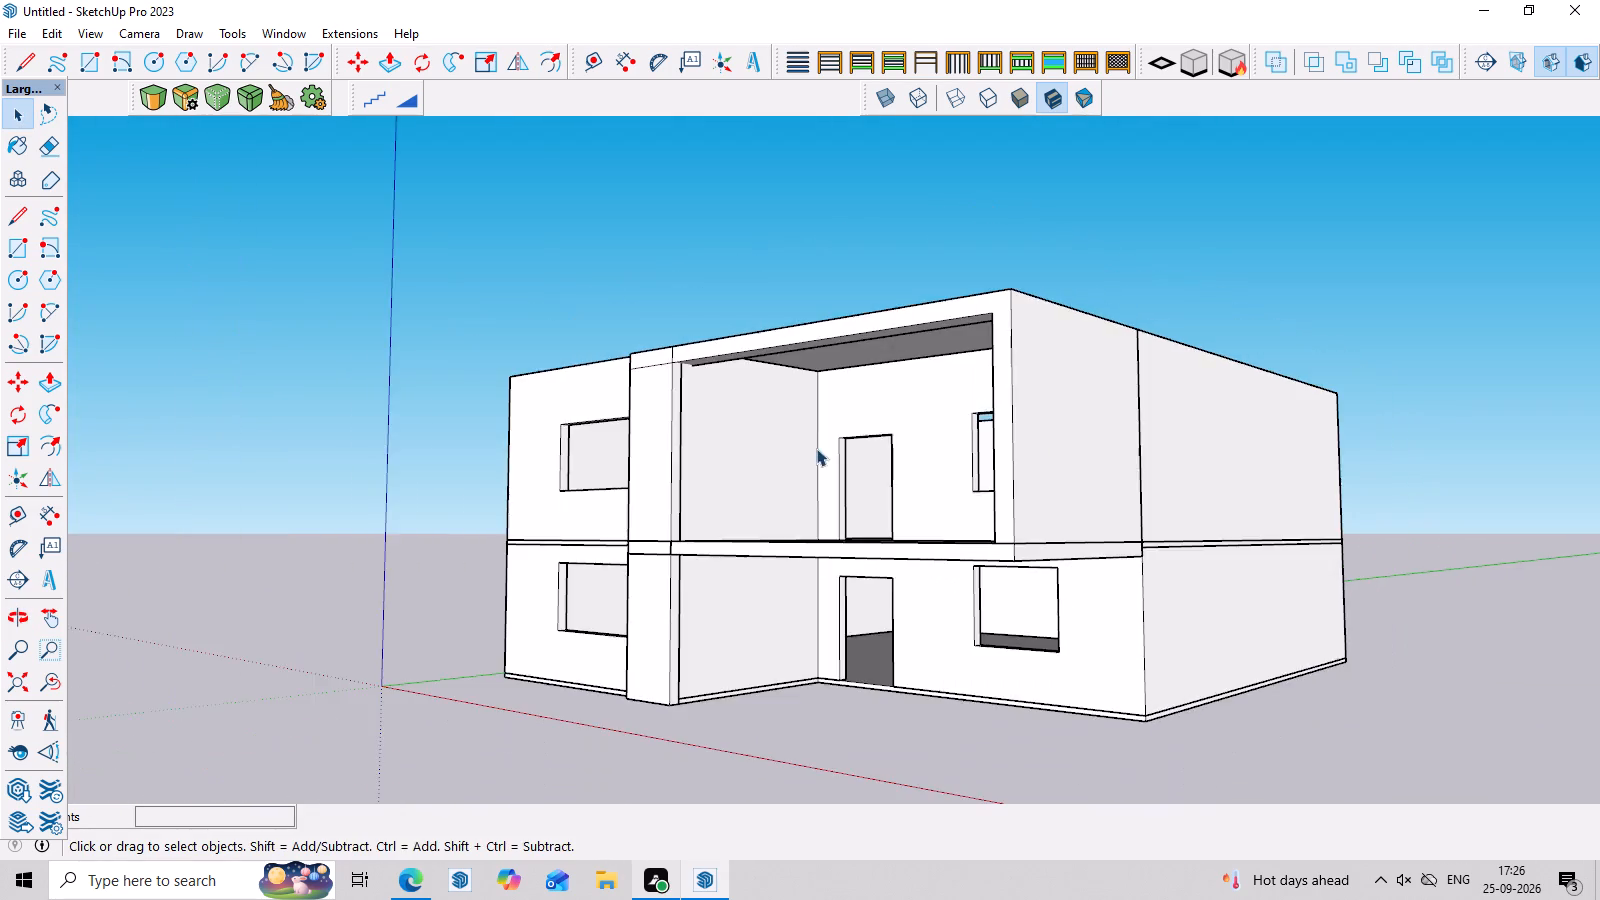
{"action": "scroll", "coordinate": [816, 448], "scroll_direction": "down", "scroll_amount": 3}
{"action": "middle_click_drag", "start_coordinate": [856, 527], "coordinate": [1158, 596]}
{"action": "scroll", "coordinate": [789, 445], "scroll_direction": "up", "scroll_amount": 3}
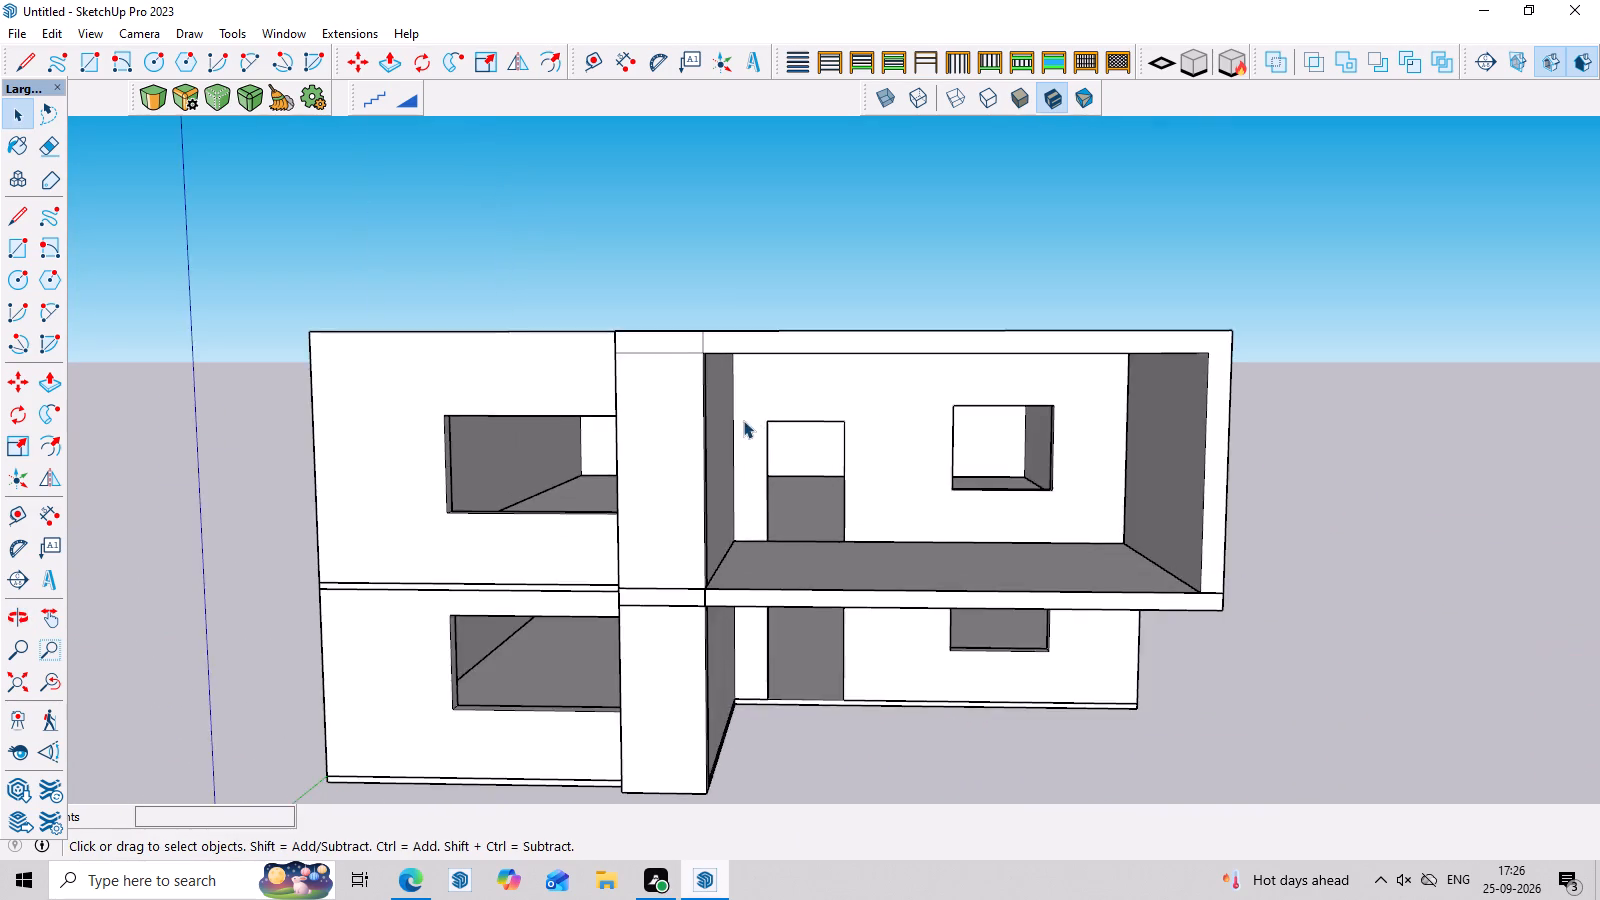
{"action": "scroll", "coordinate": [743, 420], "scroll_direction": "up", "scroll_amount": 4}
{"action": "middle_click_drag", "start_coordinate": [748, 436], "coordinate": [756, 361]}
{"action": "scroll", "coordinate": [756, 361], "scroll_direction": "down", "scroll_amount": 7}
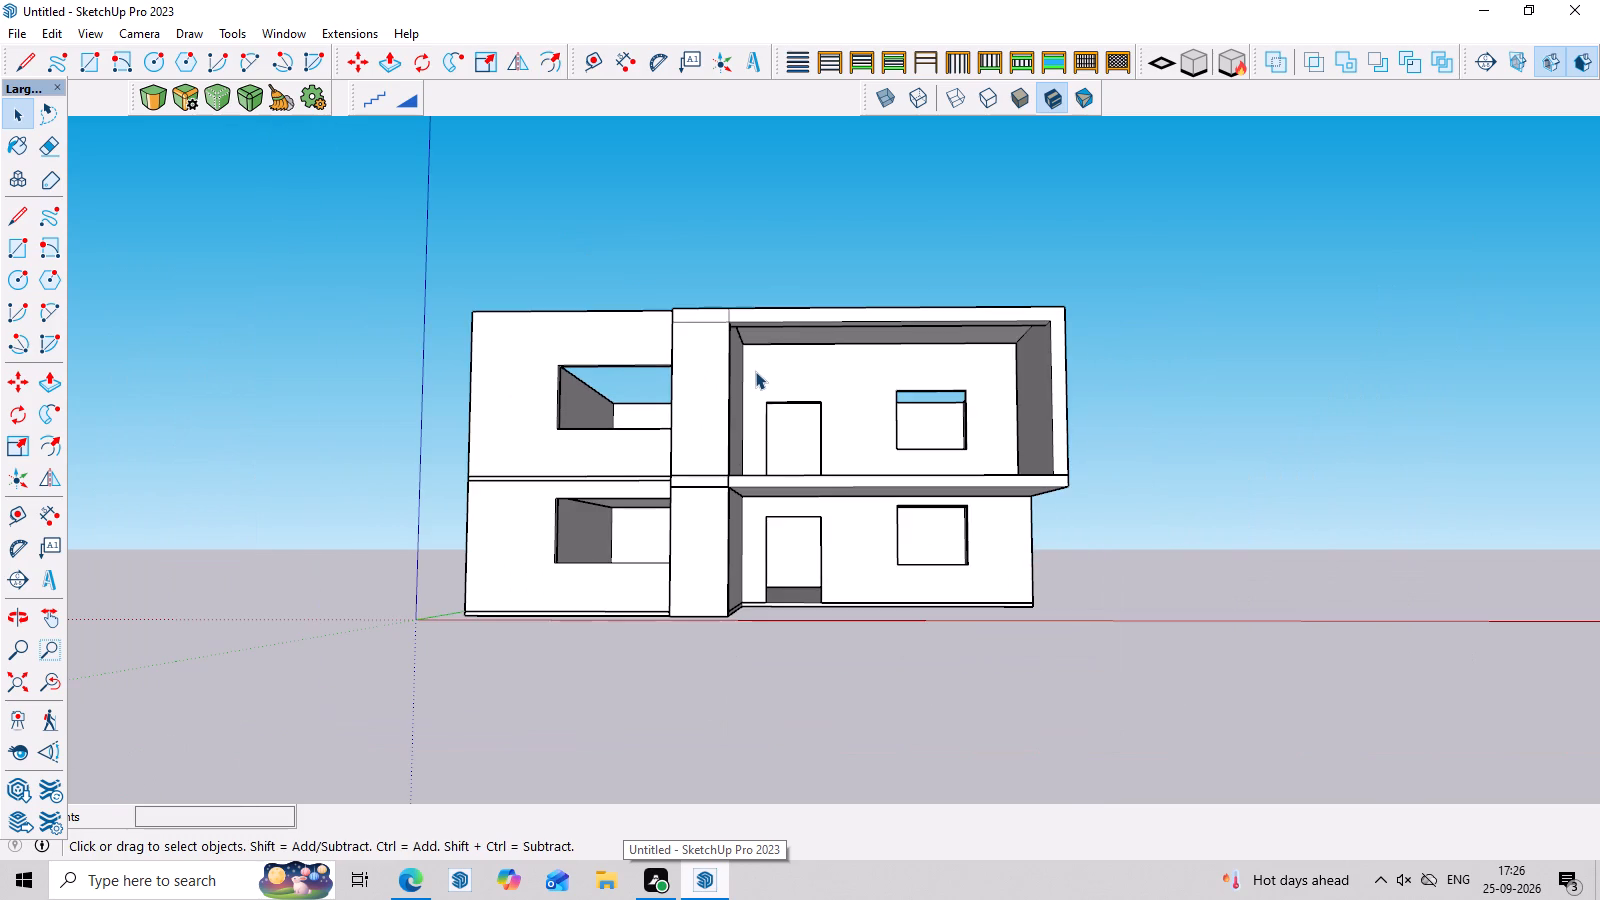
{"action": "middle_click_drag", "start_coordinate": [752, 393], "coordinate": [751, 437]}
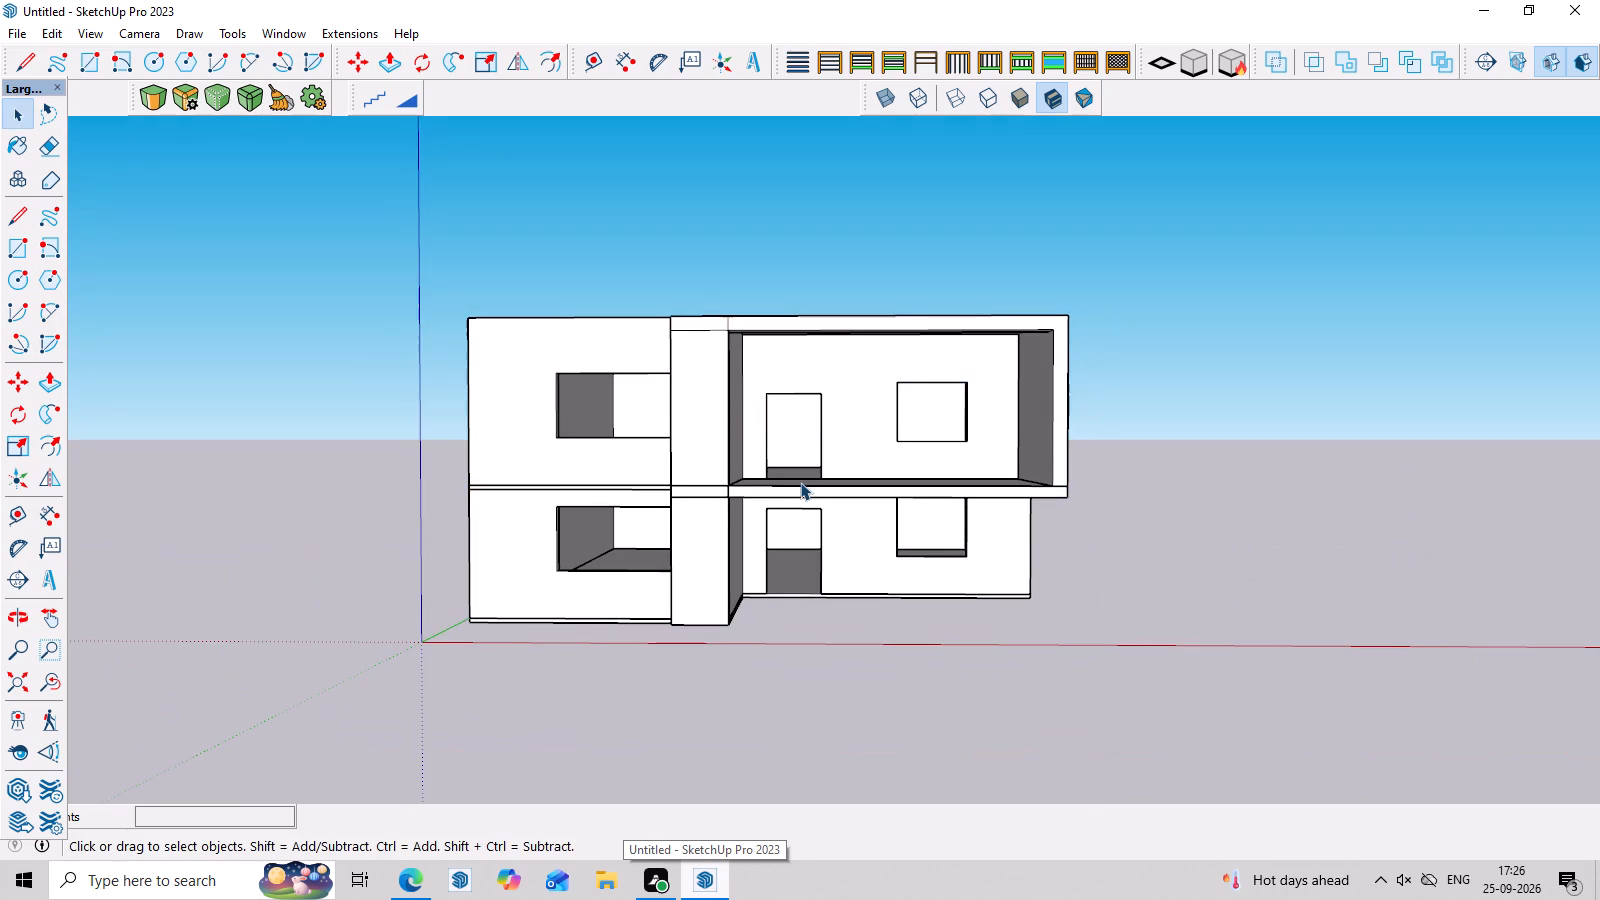
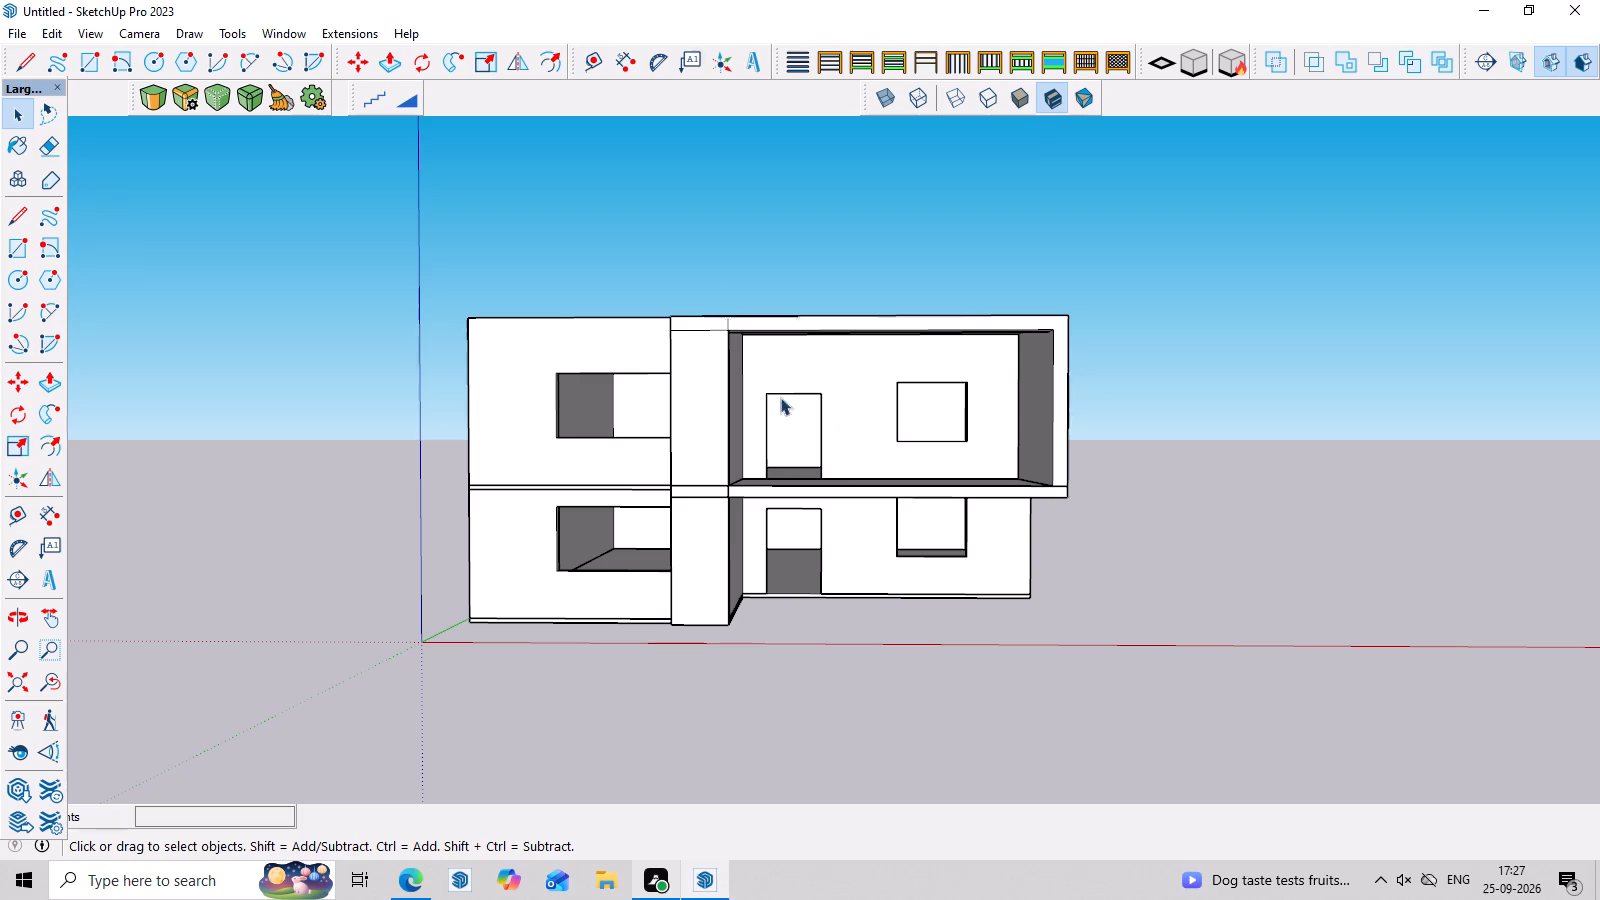
Draw a rectangle over the whole top of the front column, from its back corner to the opposite front corner.
{"action": "middle_click_drag", "start_coordinate": [713, 304], "coordinate": [719, 332]}
{"action": "scroll", "coordinate": [720, 343], "scroll_direction": "up", "scroll_amount": 4}
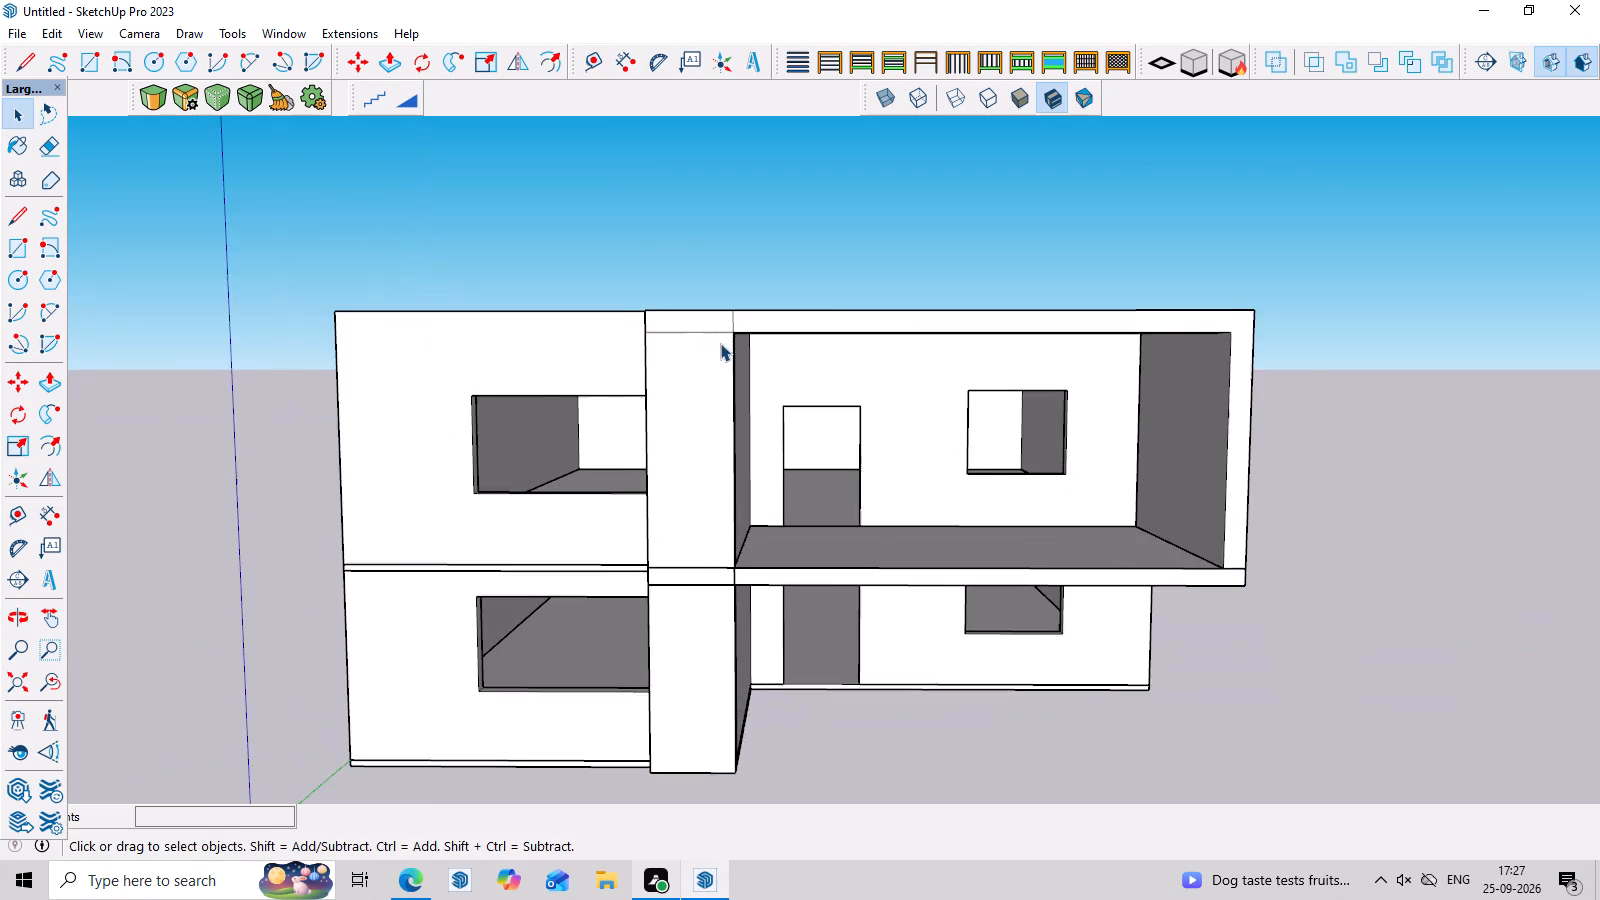
{"action": "scroll", "coordinate": [720, 343], "scroll_direction": "up", "scroll_amount": 2}
{"action": "middle_click_drag", "start_coordinate": [863, 450], "coordinate": [879, 496]}
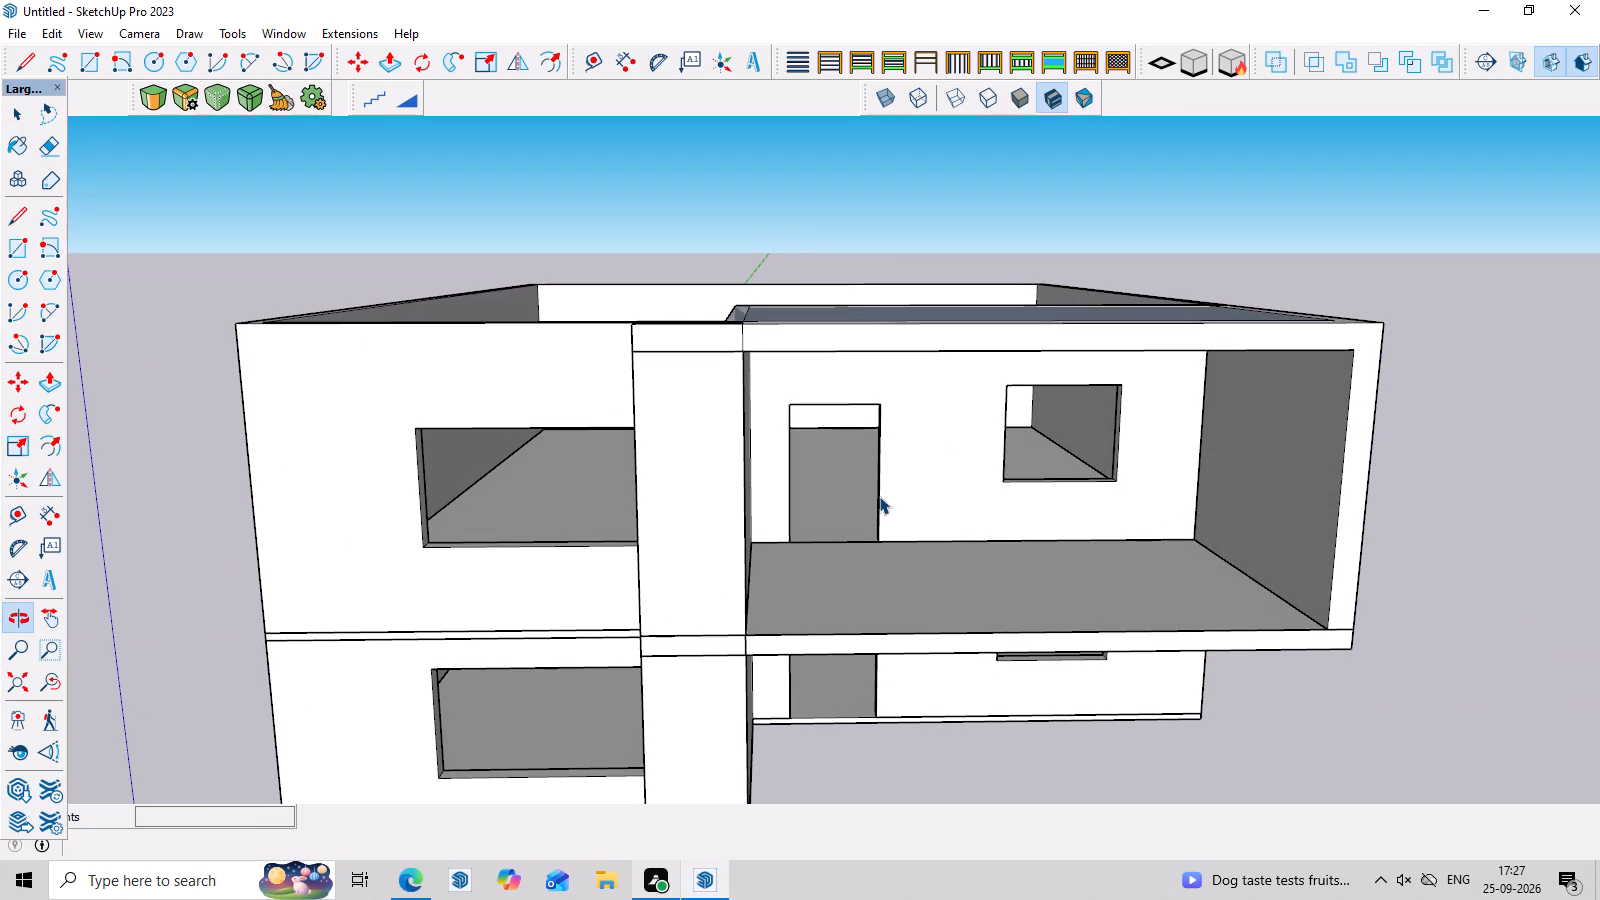
{"action": "middle_click_drag", "start_coordinate": [778, 454], "coordinate": [789, 398]}
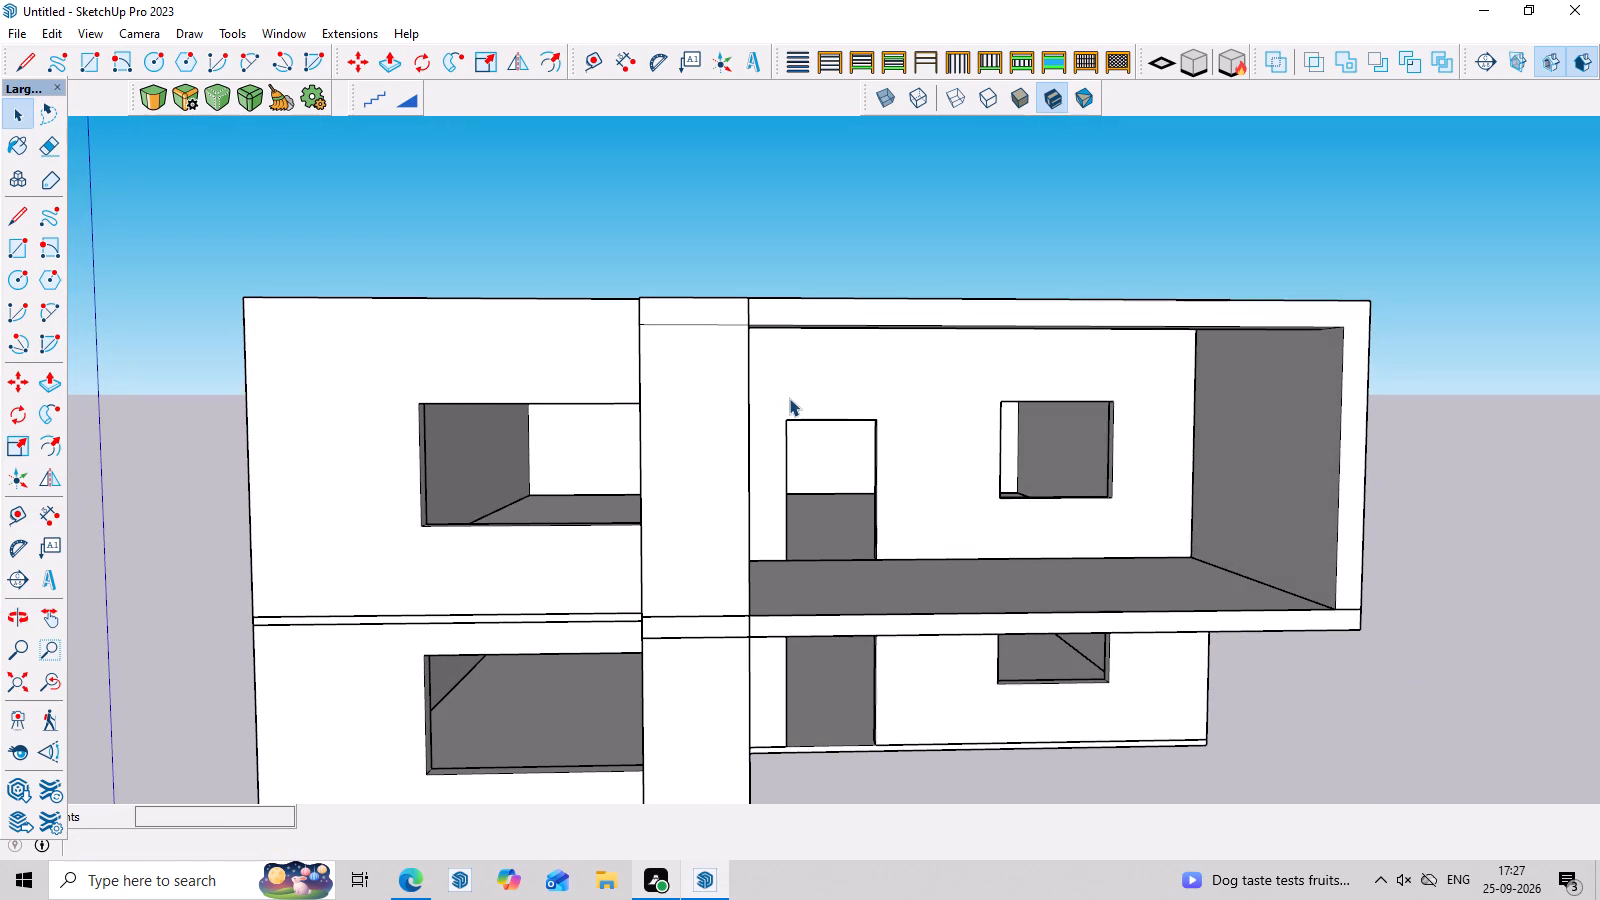
{"action": "middle_click_drag", "start_coordinate": [797, 398], "coordinate": [804, 474]}
{"action": "middle_click_drag", "start_coordinate": [805, 222], "coordinate": [813, 420]}
{"action": "scroll", "coordinate": [778, 379], "scroll_direction": "up", "scroll_amount": 3}
{"action": "middle_click_drag", "start_coordinate": [793, 449], "coordinate": [812, 410]}
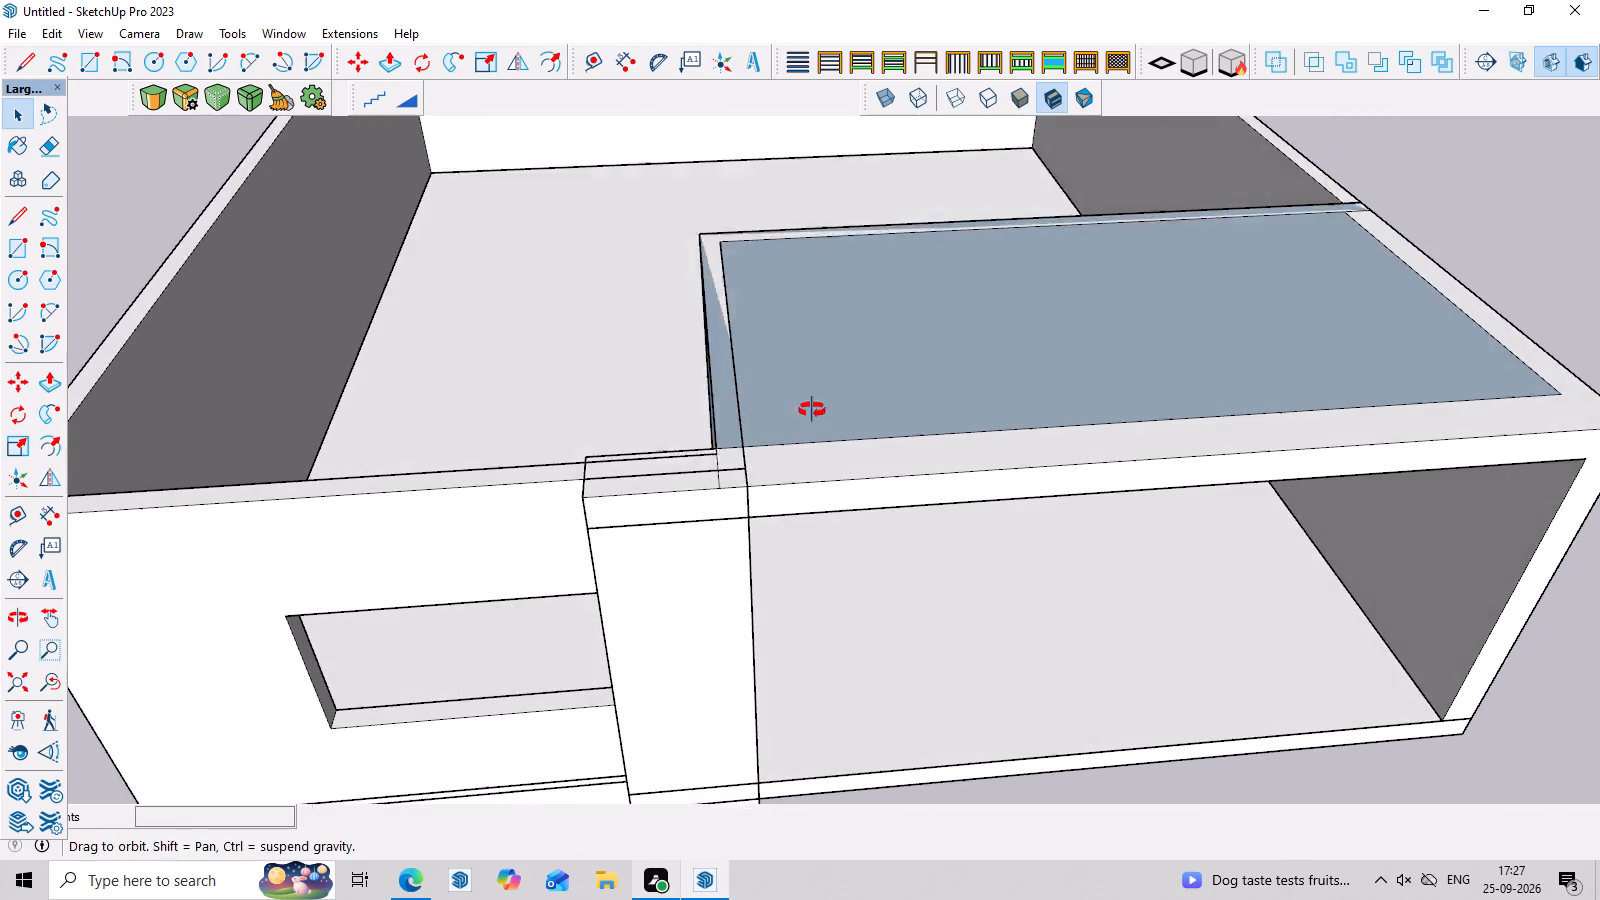
{"action": "middle_click_drag", "start_coordinate": [812, 410], "coordinate": [815, 403]}
{"action": "scroll", "coordinate": [823, 438], "scroll_direction": "up", "scroll_amount": 2}
{"action": "middle_click_drag", "start_coordinate": [868, 479], "coordinate": [1248, 536]}
{"action": "scroll", "coordinate": [927, 537], "scroll_direction": "up", "scroll_amount": 3}
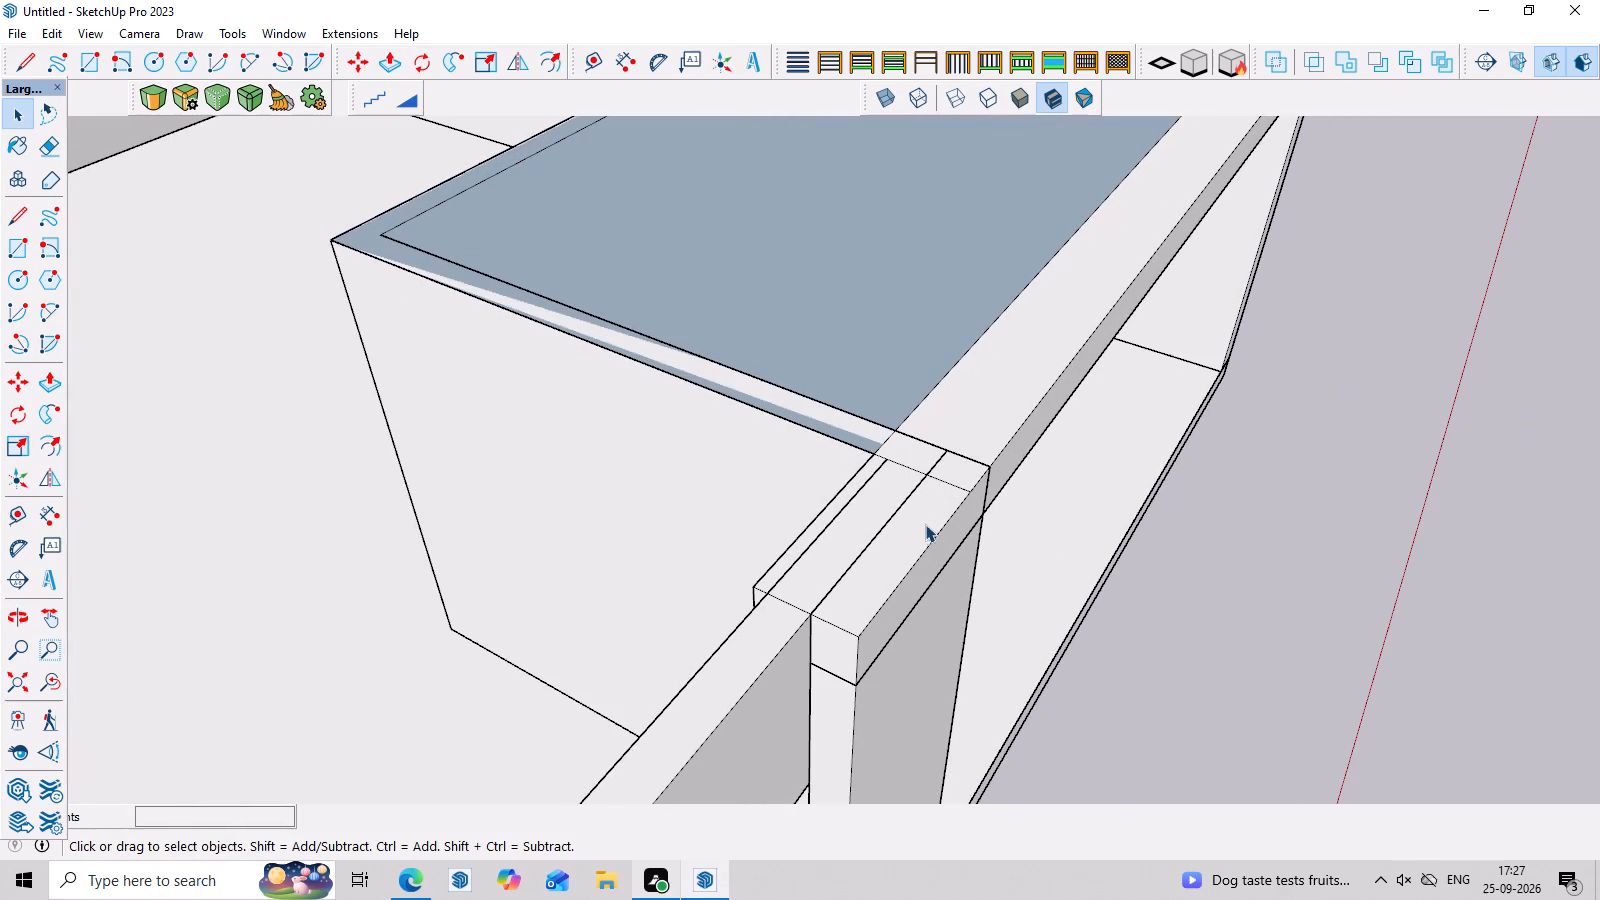
{"action": "left_click", "coordinate": [900, 496]}
{"action": "scroll", "coordinate": [902, 506], "scroll_direction": "up", "scroll_amount": 3}
{"action": "left_click", "coordinate": [902, 506]}
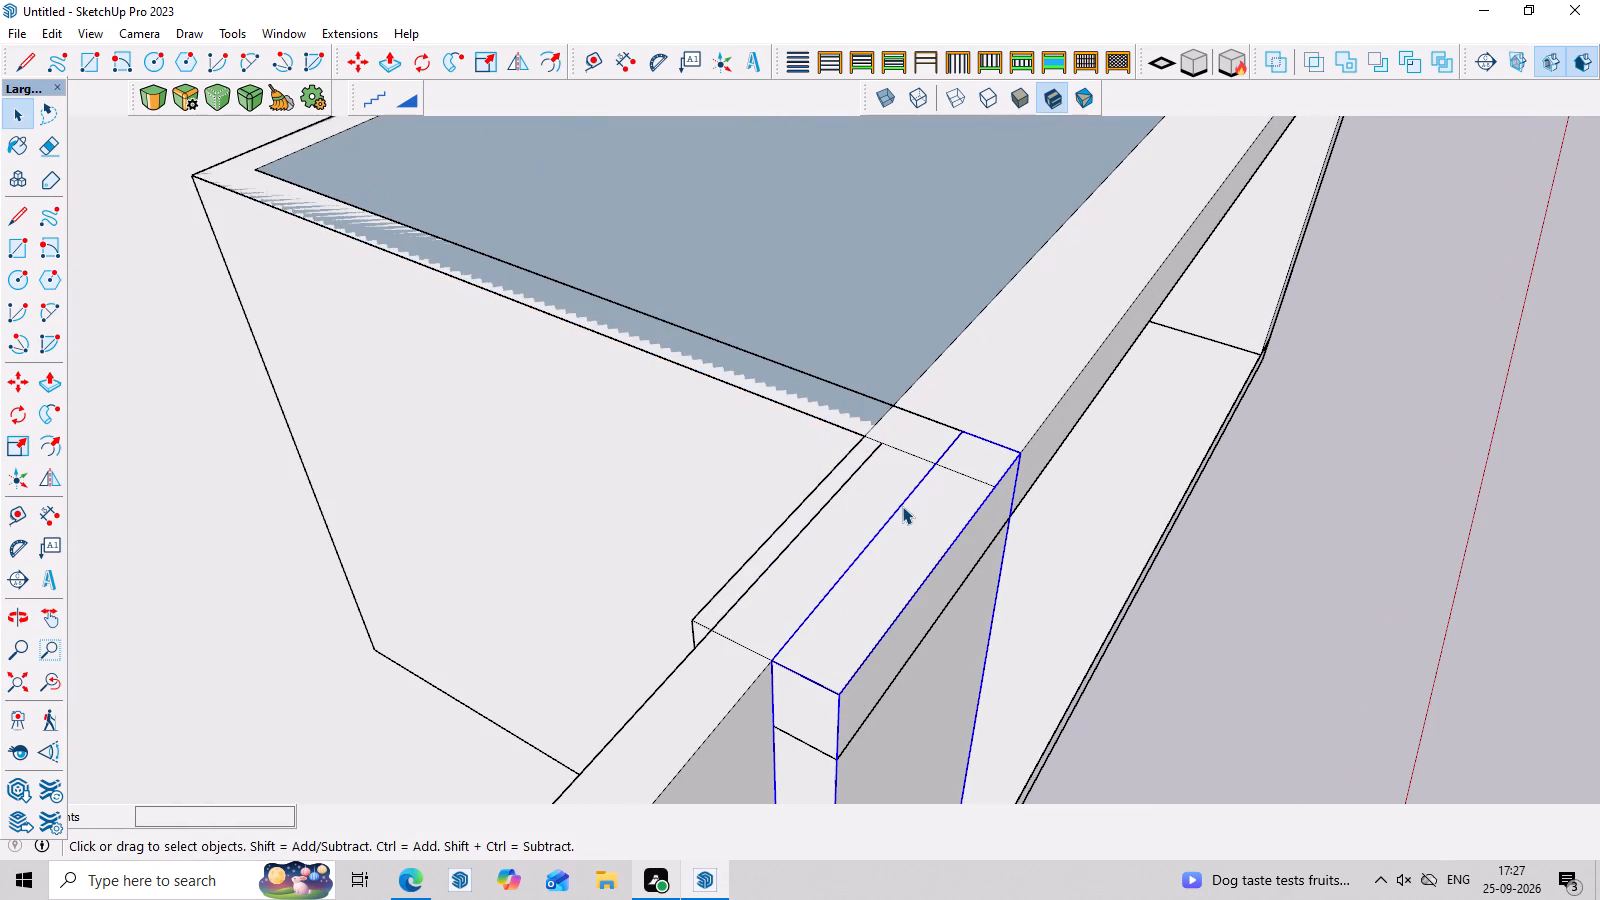
{"action": "left_click", "coordinate": [902, 506]}
{"action": "scroll", "coordinate": [902, 506], "scroll_direction": "up", "scroll_amount": 2}
{"action": "scroll", "coordinate": [1080, 508], "scroll_direction": "down", "scroll_amount": 3}
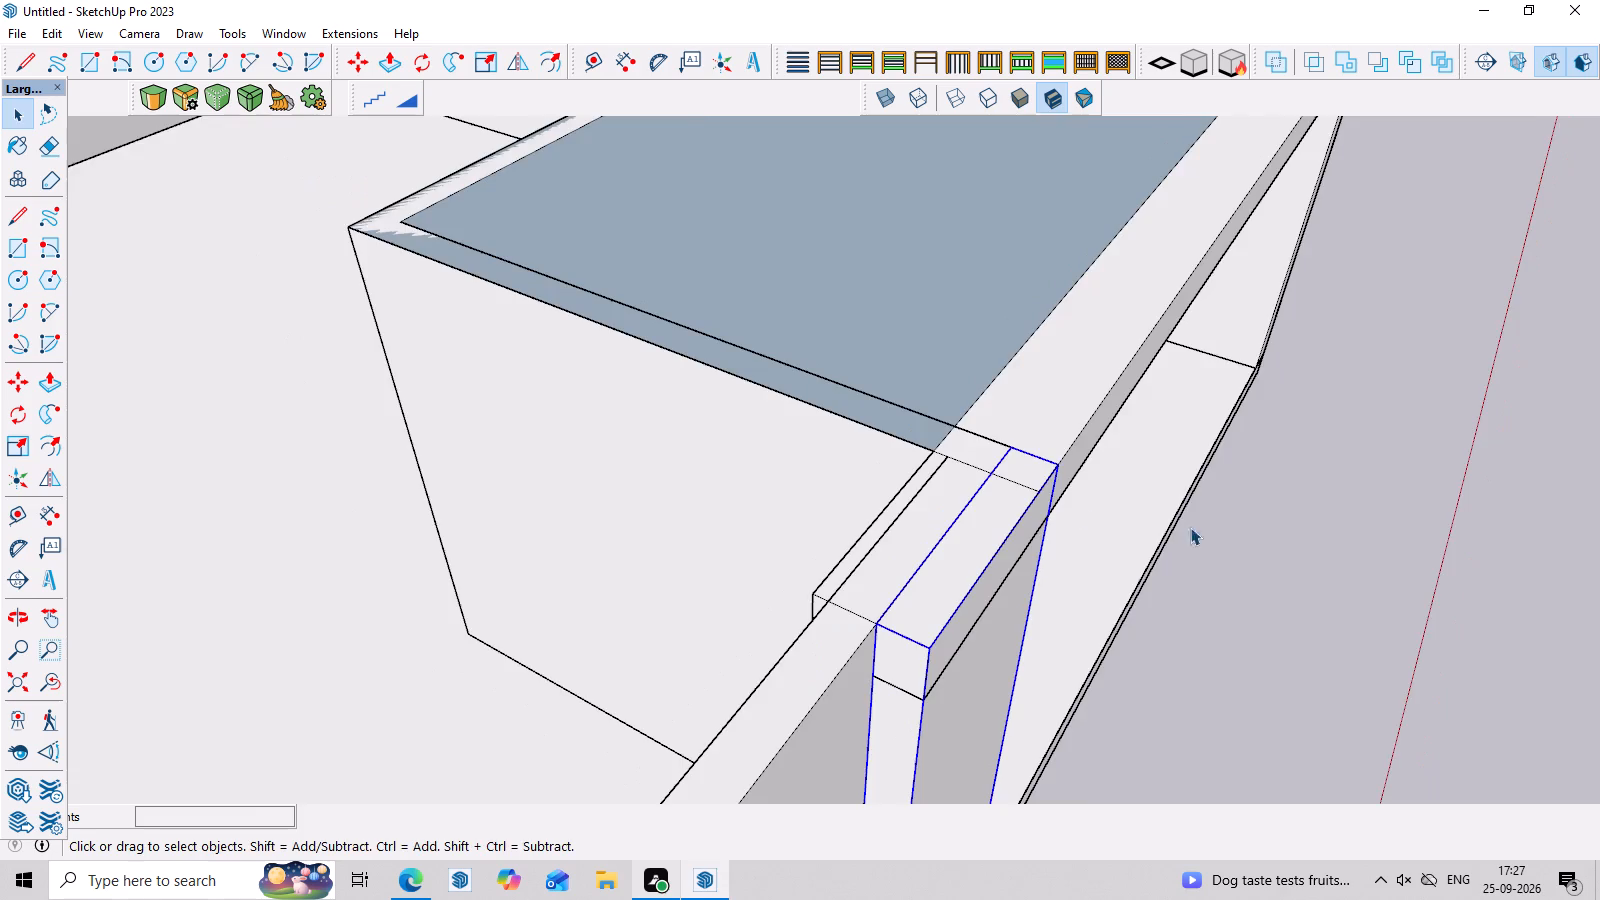
{"action": "middle_click_drag", "start_coordinate": [1242, 534], "coordinate": [851, 548]}
{"action": "scroll", "coordinate": [738, 536], "scroll_direction": "up", "scroll_amount": 3}
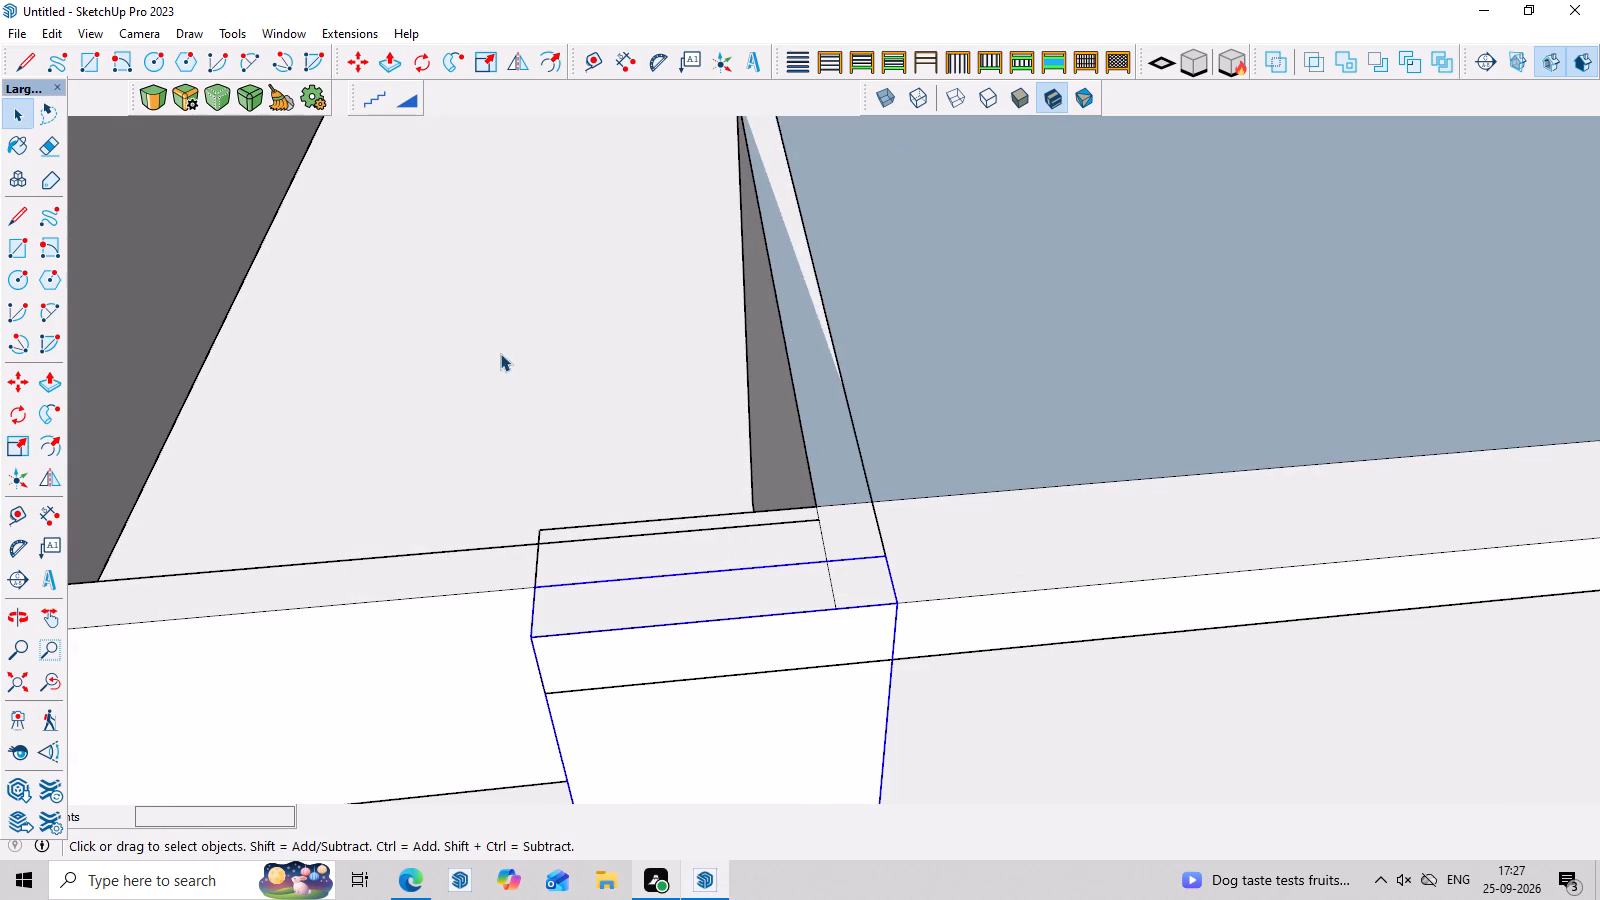
{"action": "key", "text": "space"}
{"action": "left_click", "coordinate": [500, 353]}
{"action": "key", "text": "r"}
{"action": "left_click", "coordinate": [541, 533]}
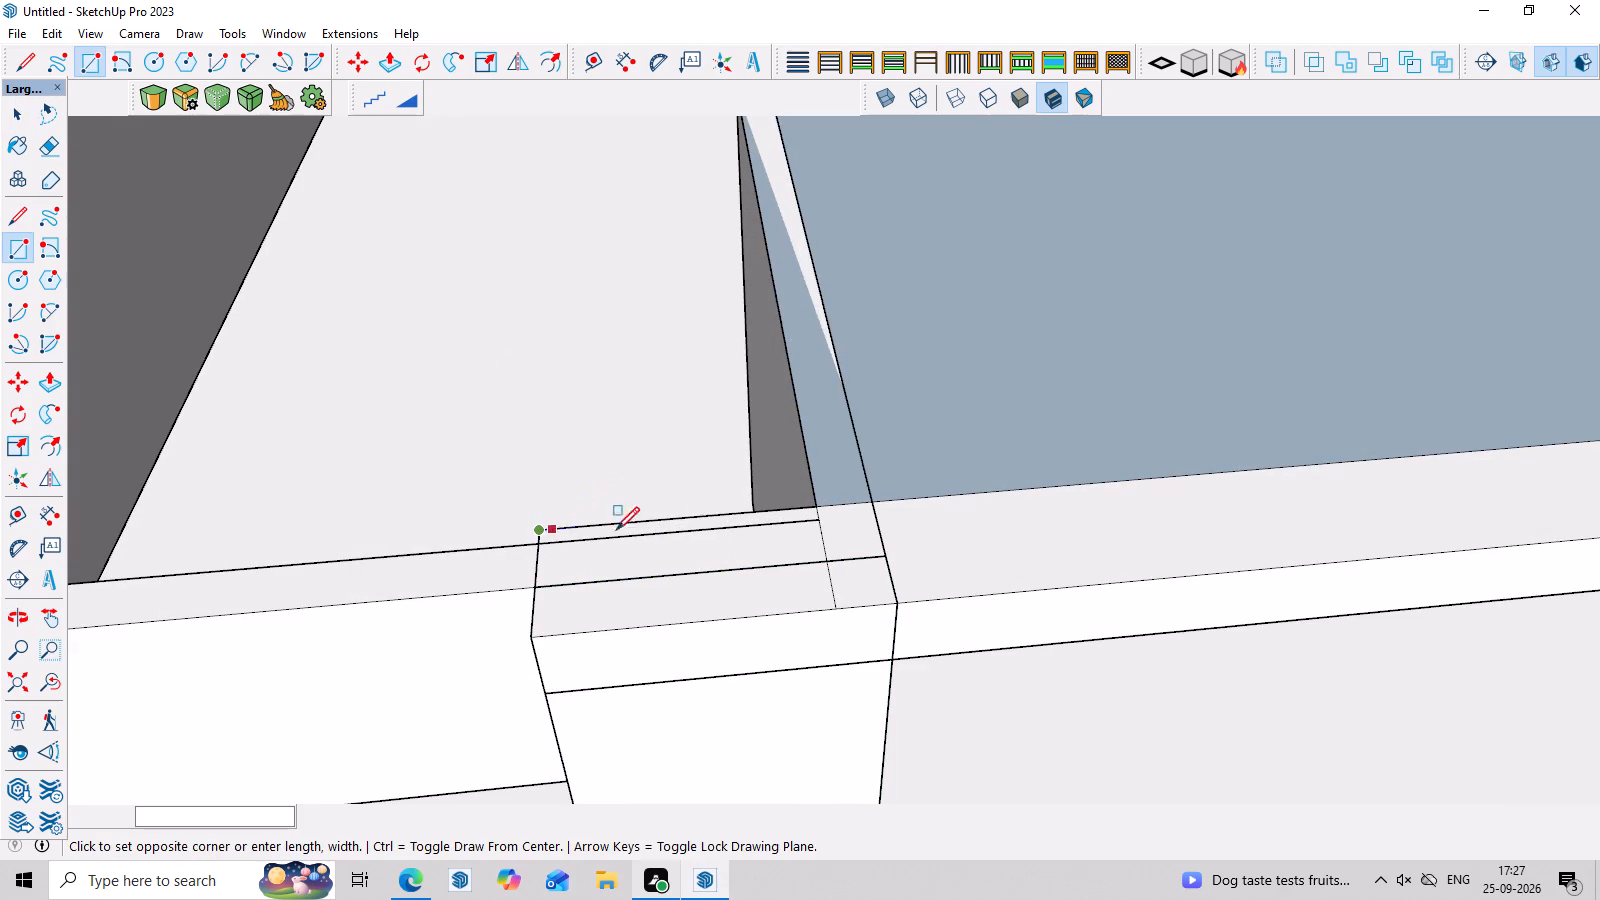
{"action": "left_click", "coordinate": [897, 602]}
{"action": "key", "text": "space"}
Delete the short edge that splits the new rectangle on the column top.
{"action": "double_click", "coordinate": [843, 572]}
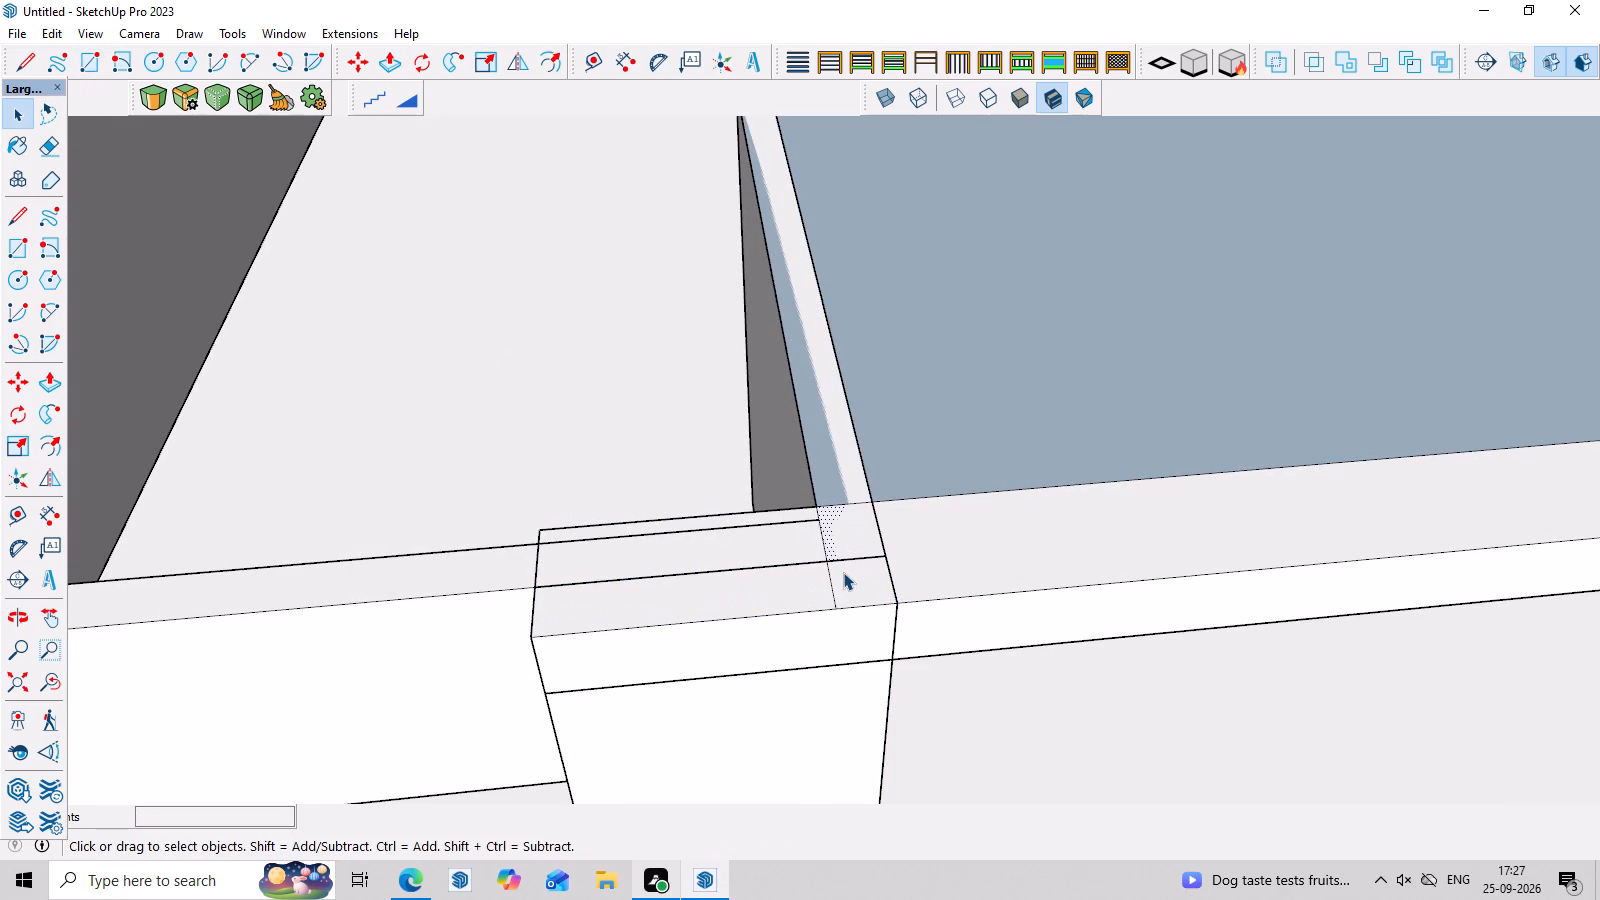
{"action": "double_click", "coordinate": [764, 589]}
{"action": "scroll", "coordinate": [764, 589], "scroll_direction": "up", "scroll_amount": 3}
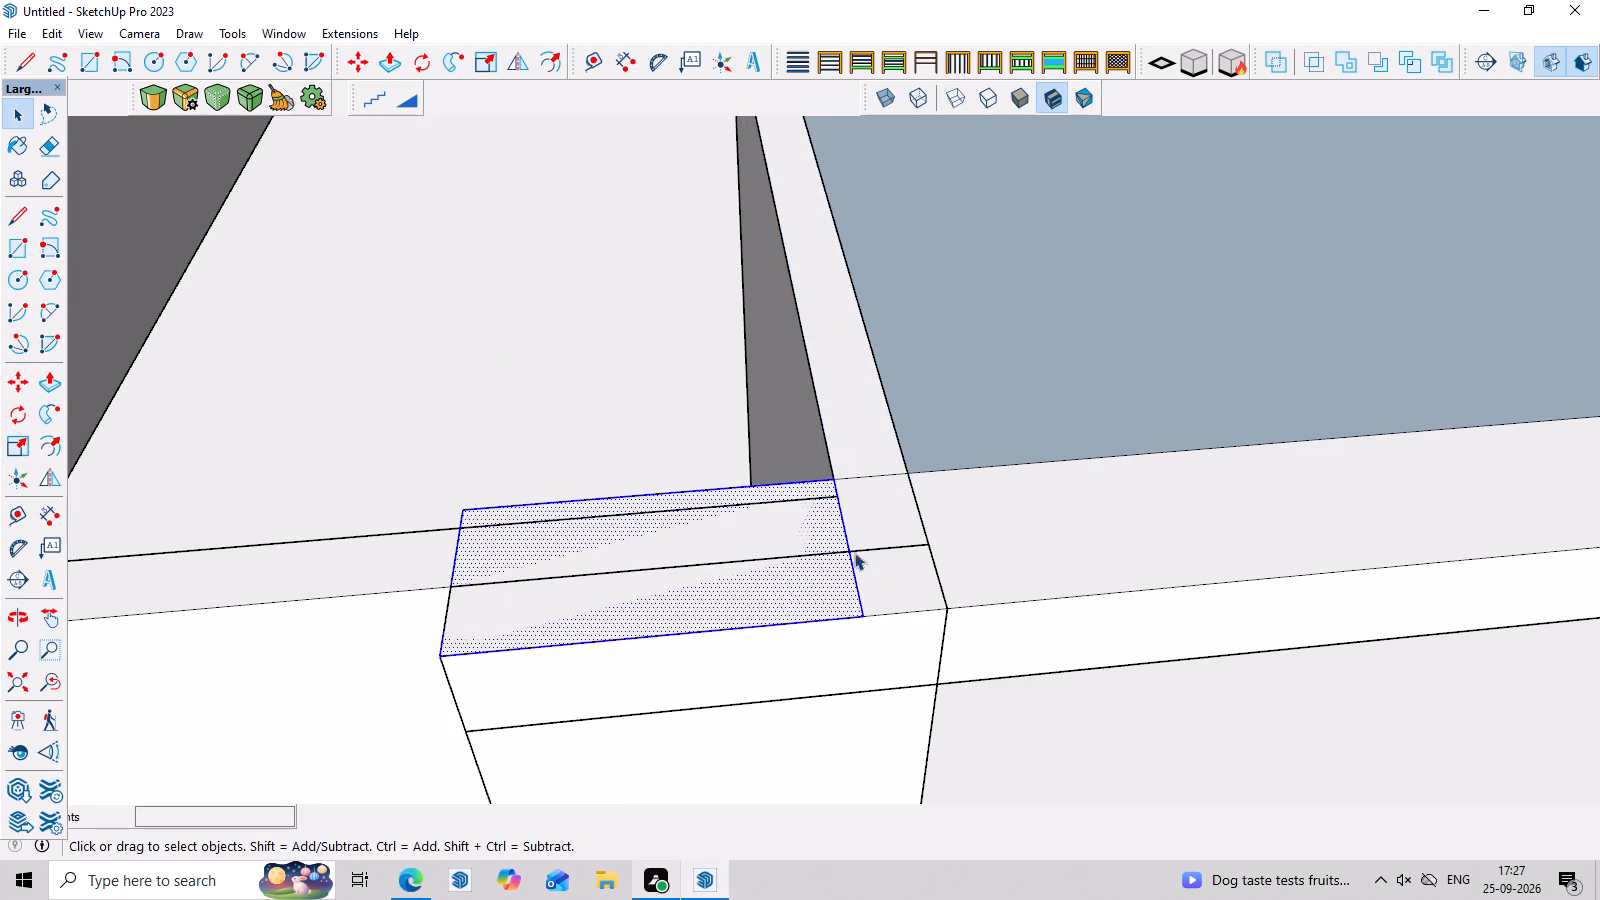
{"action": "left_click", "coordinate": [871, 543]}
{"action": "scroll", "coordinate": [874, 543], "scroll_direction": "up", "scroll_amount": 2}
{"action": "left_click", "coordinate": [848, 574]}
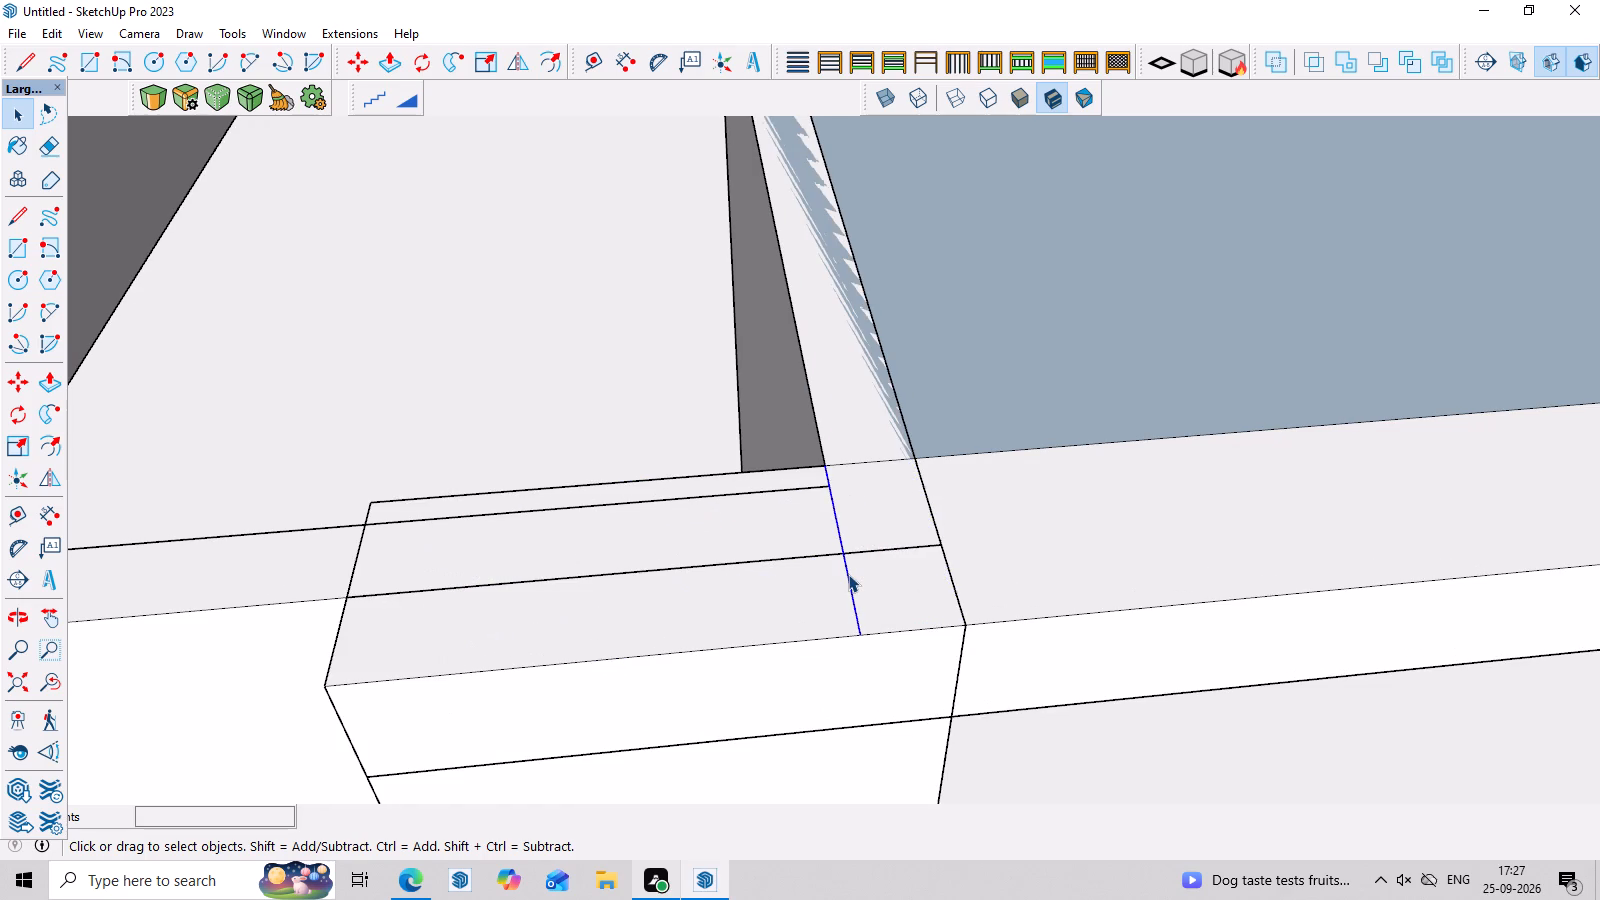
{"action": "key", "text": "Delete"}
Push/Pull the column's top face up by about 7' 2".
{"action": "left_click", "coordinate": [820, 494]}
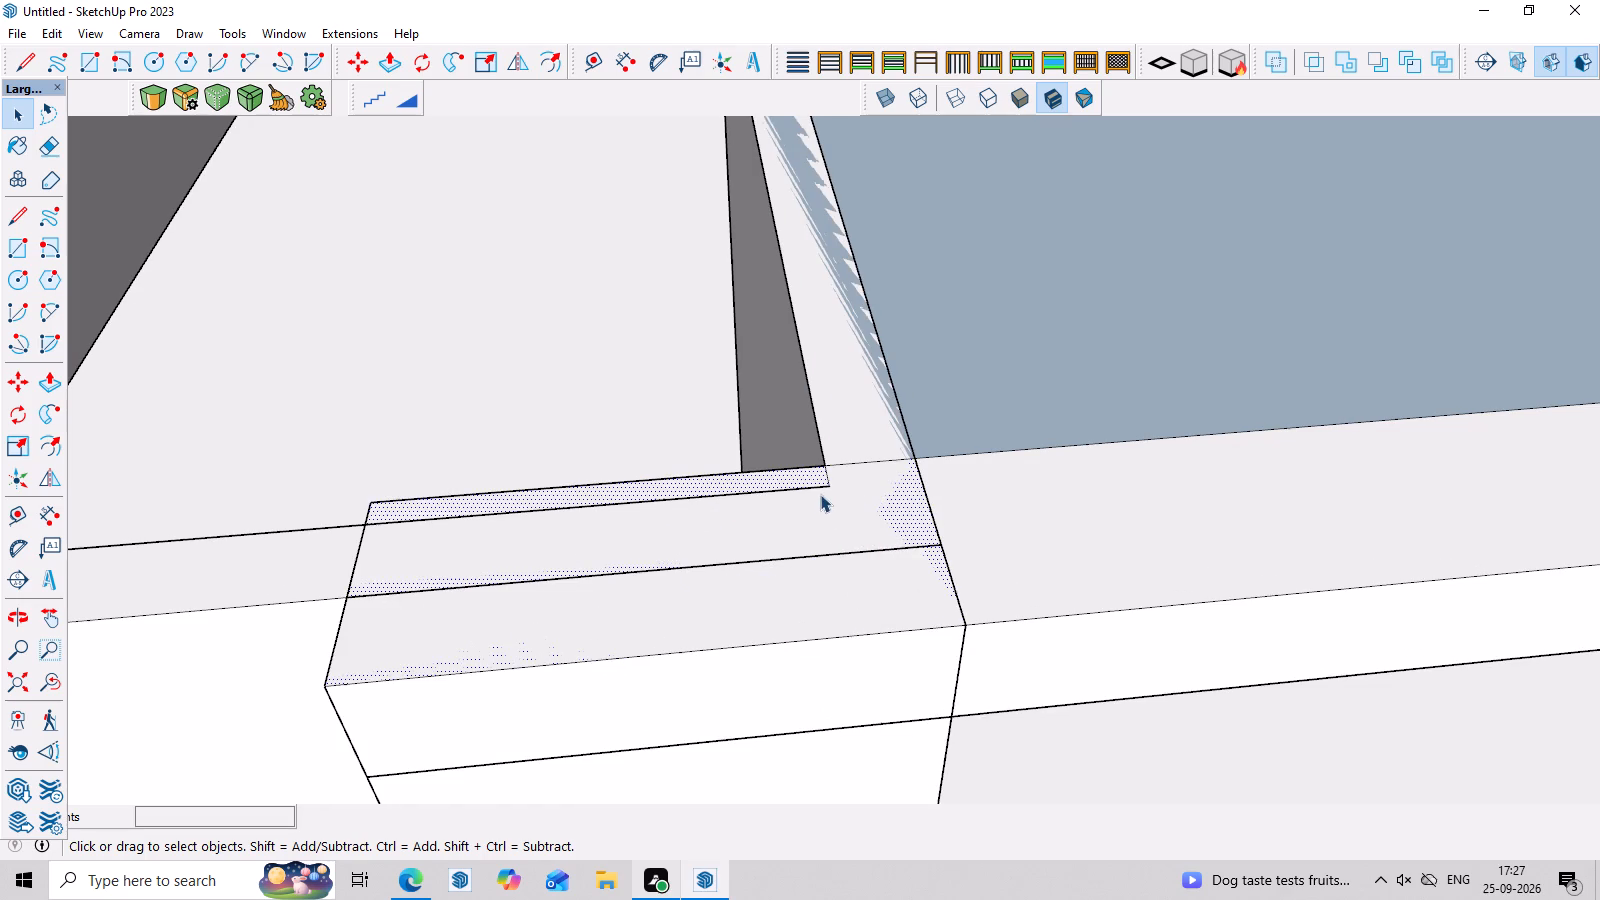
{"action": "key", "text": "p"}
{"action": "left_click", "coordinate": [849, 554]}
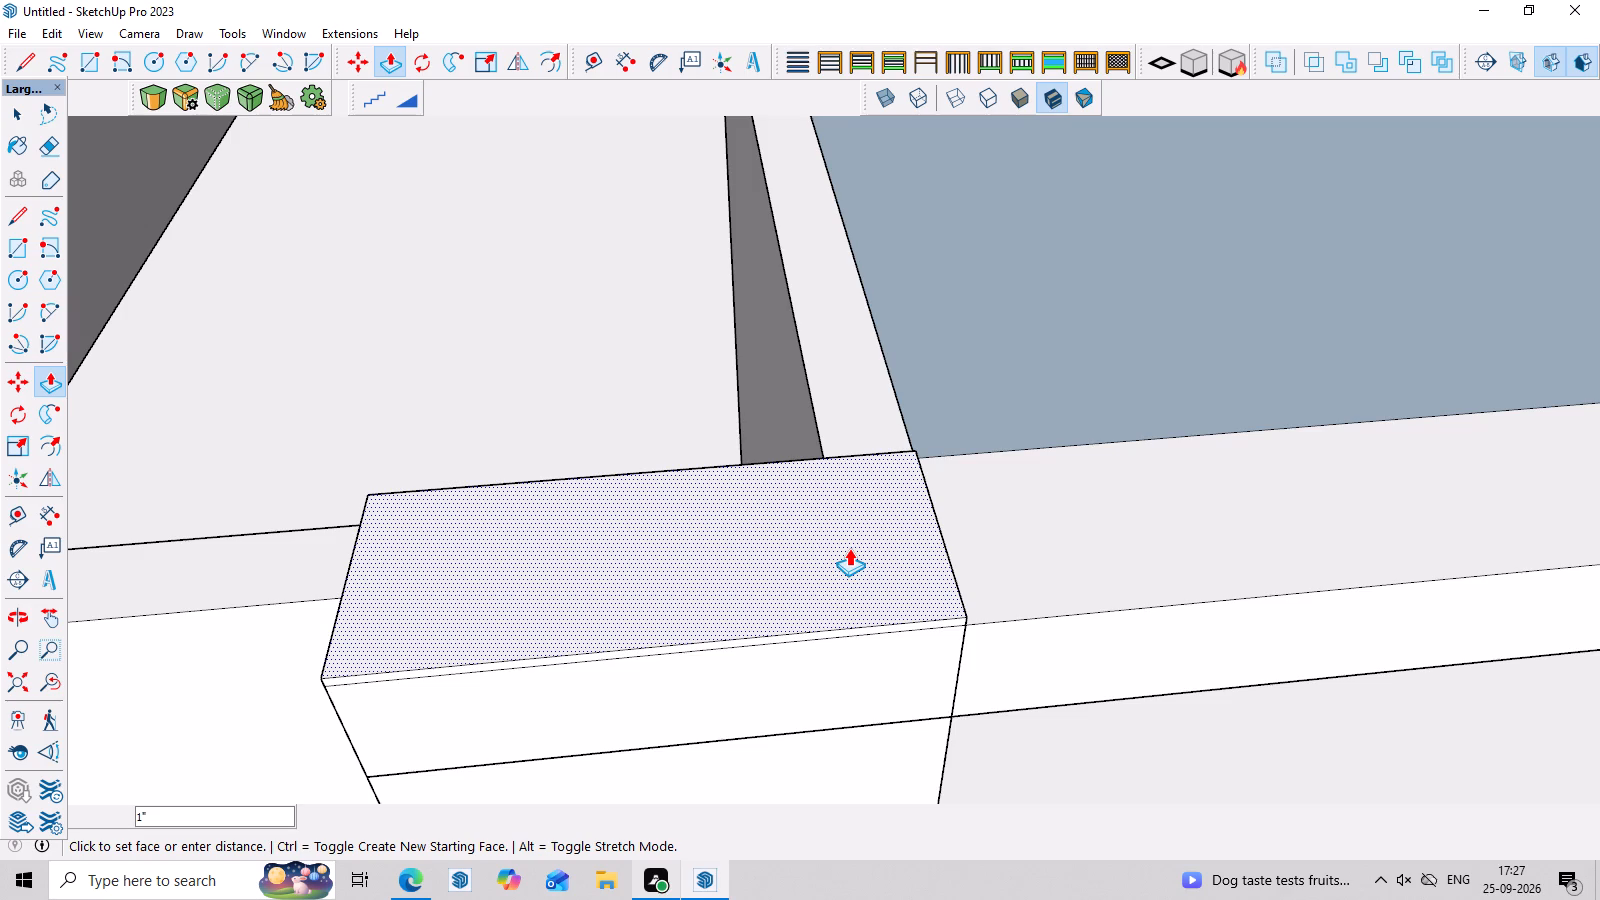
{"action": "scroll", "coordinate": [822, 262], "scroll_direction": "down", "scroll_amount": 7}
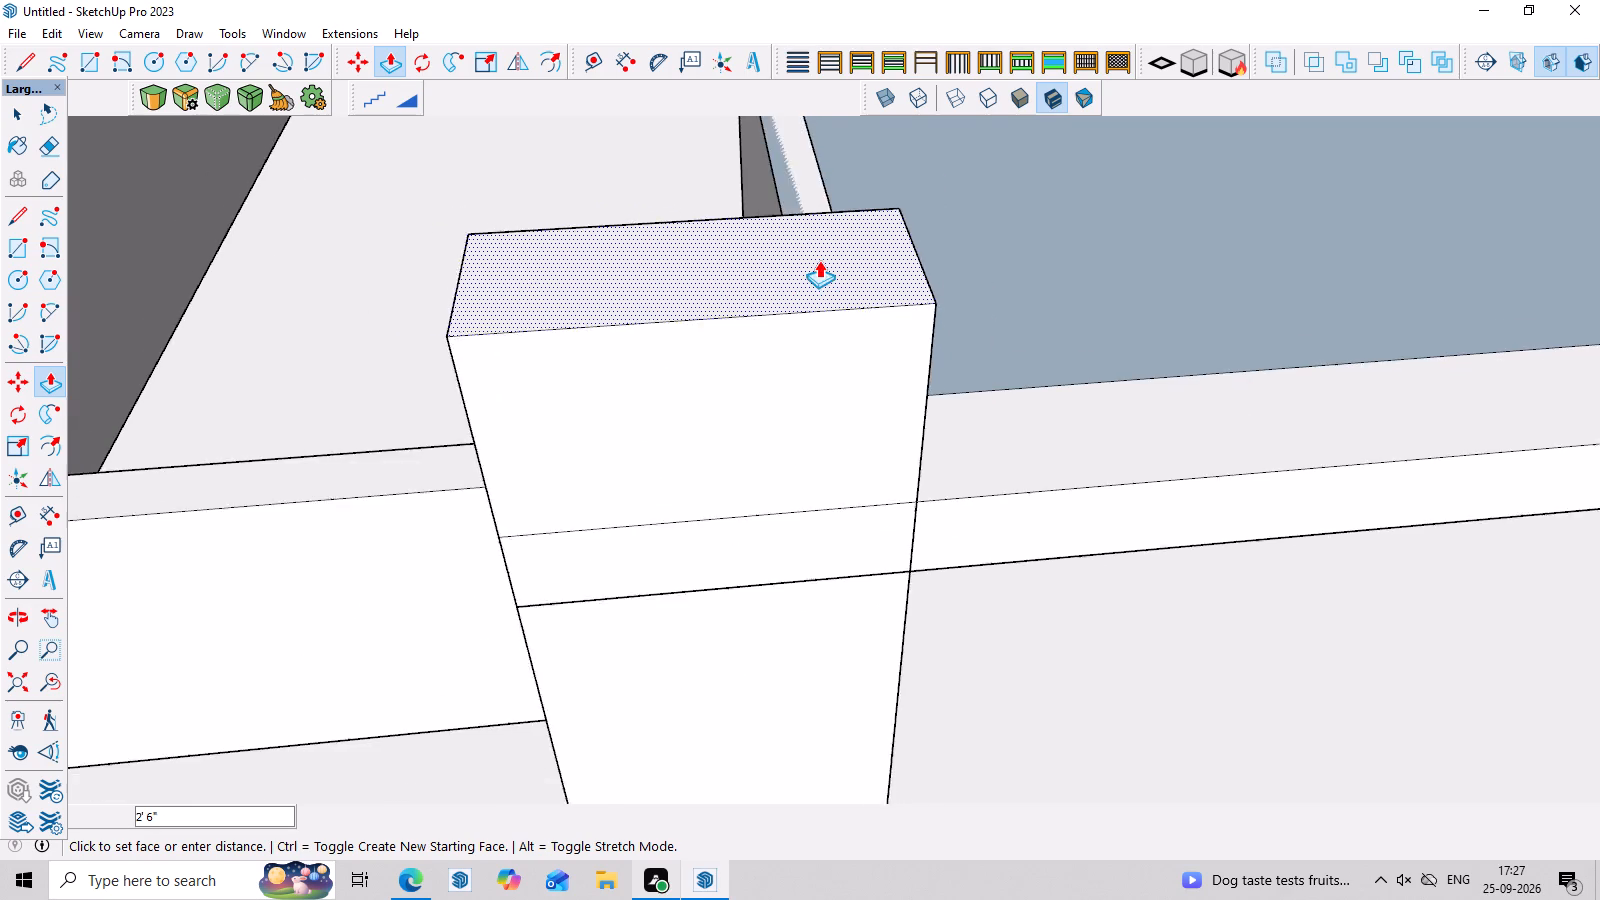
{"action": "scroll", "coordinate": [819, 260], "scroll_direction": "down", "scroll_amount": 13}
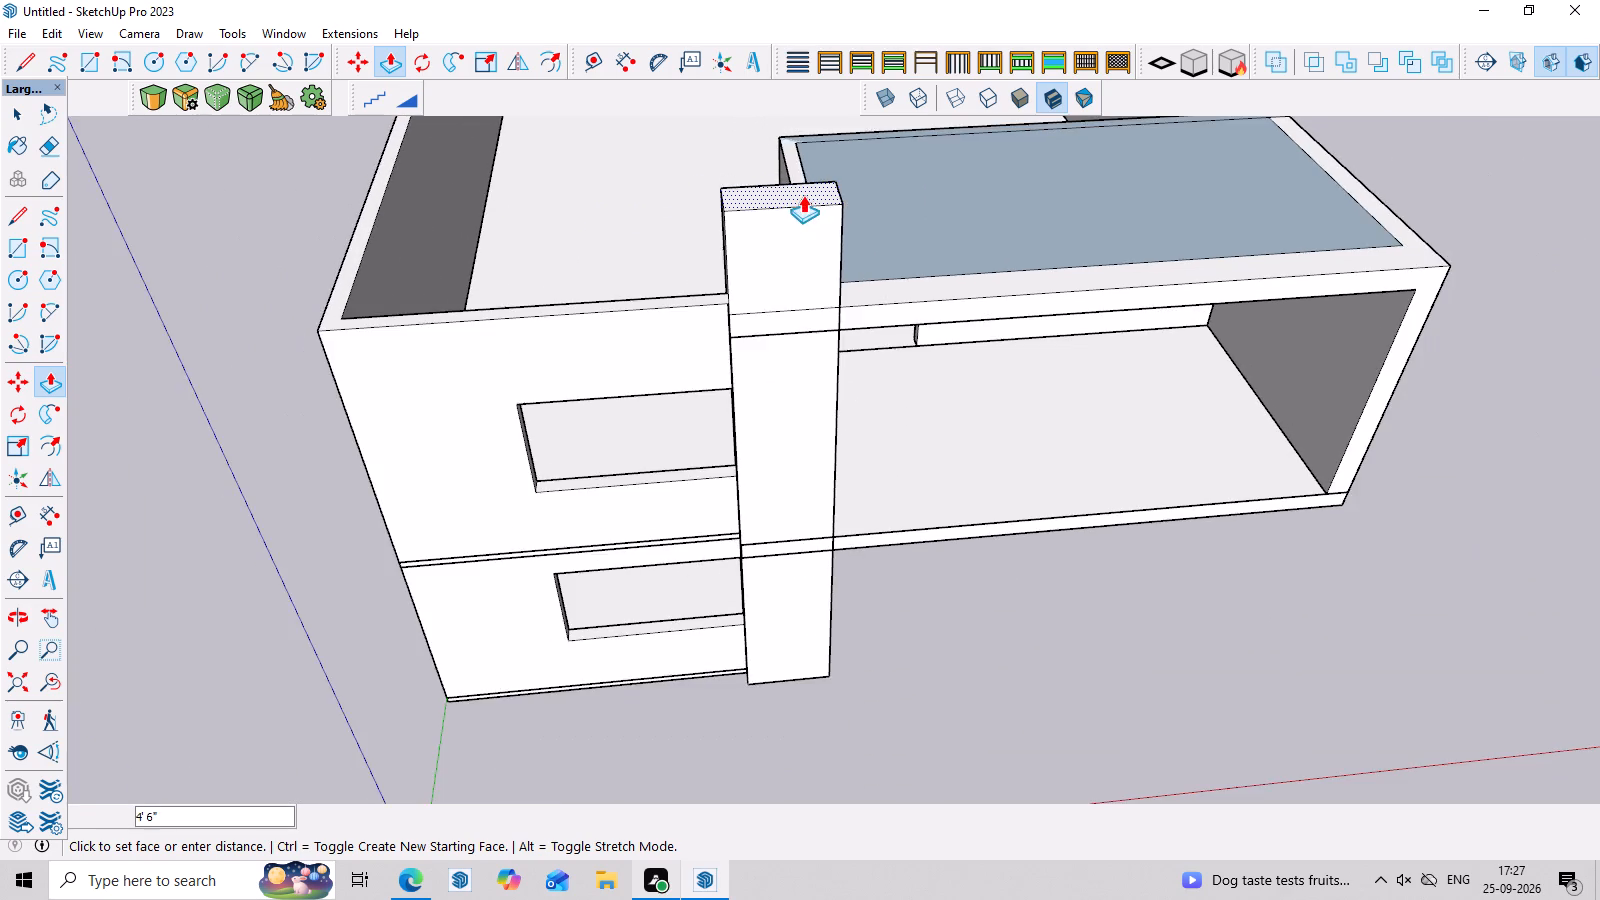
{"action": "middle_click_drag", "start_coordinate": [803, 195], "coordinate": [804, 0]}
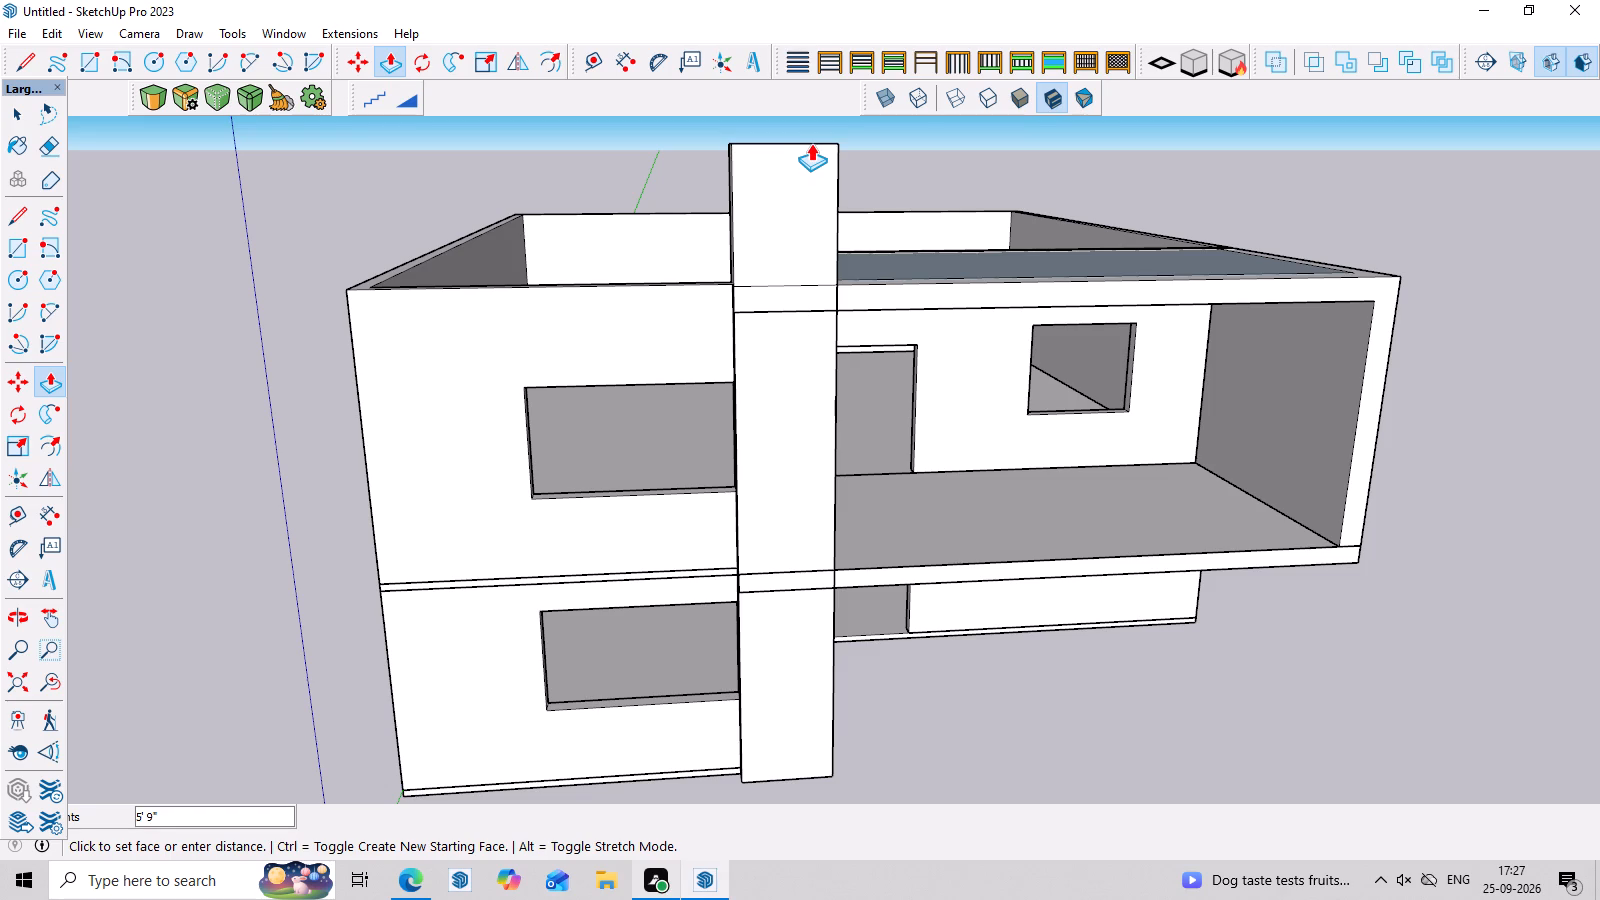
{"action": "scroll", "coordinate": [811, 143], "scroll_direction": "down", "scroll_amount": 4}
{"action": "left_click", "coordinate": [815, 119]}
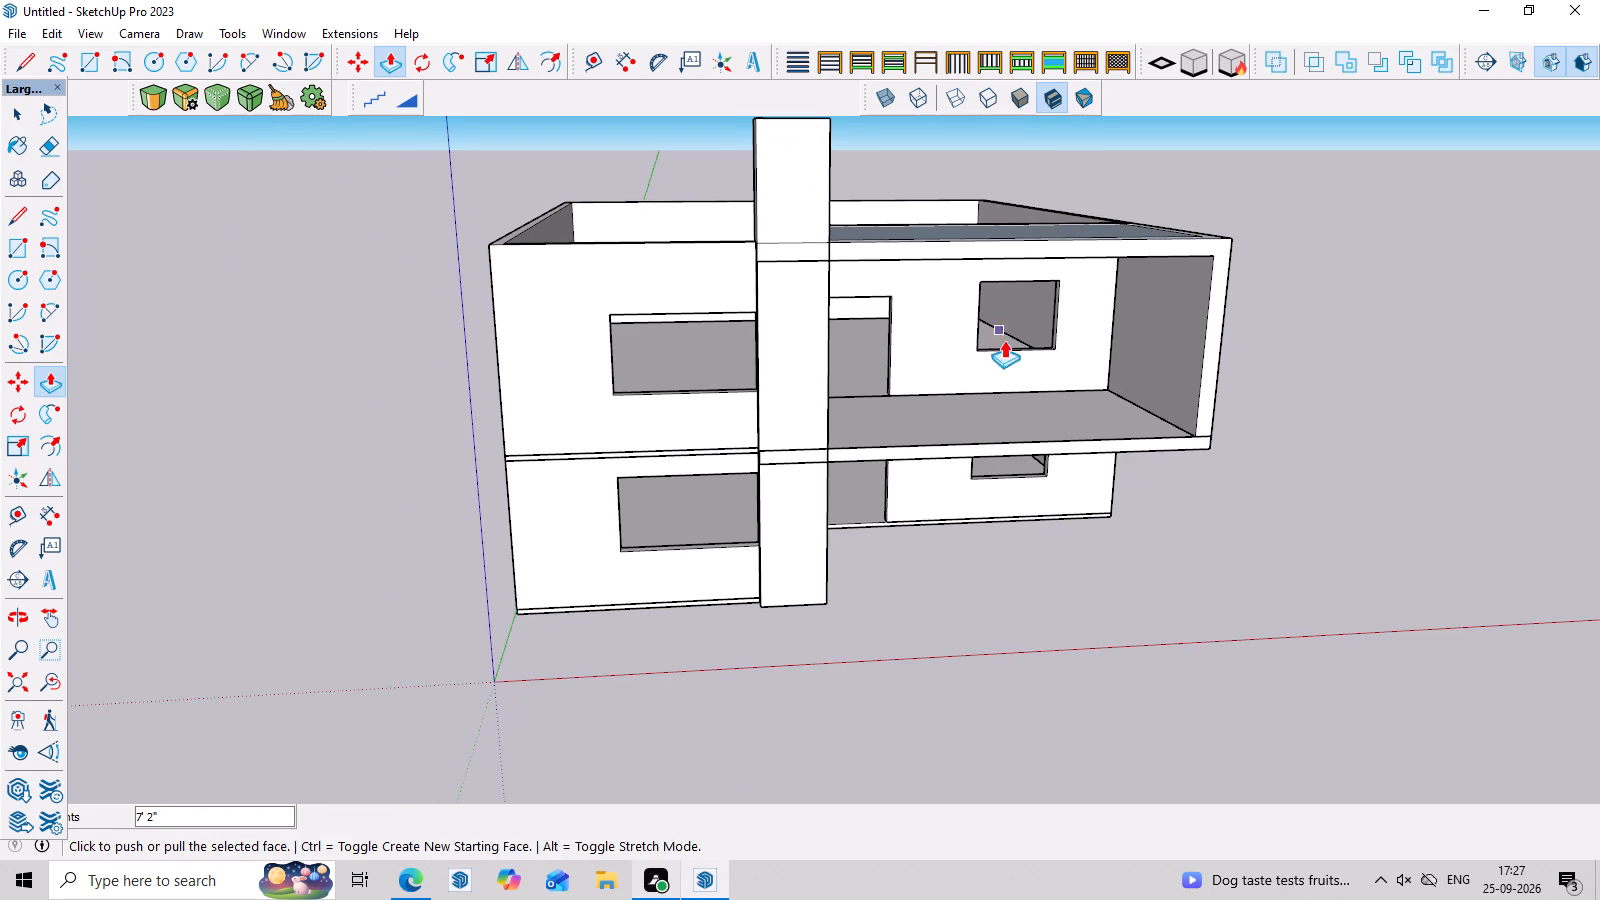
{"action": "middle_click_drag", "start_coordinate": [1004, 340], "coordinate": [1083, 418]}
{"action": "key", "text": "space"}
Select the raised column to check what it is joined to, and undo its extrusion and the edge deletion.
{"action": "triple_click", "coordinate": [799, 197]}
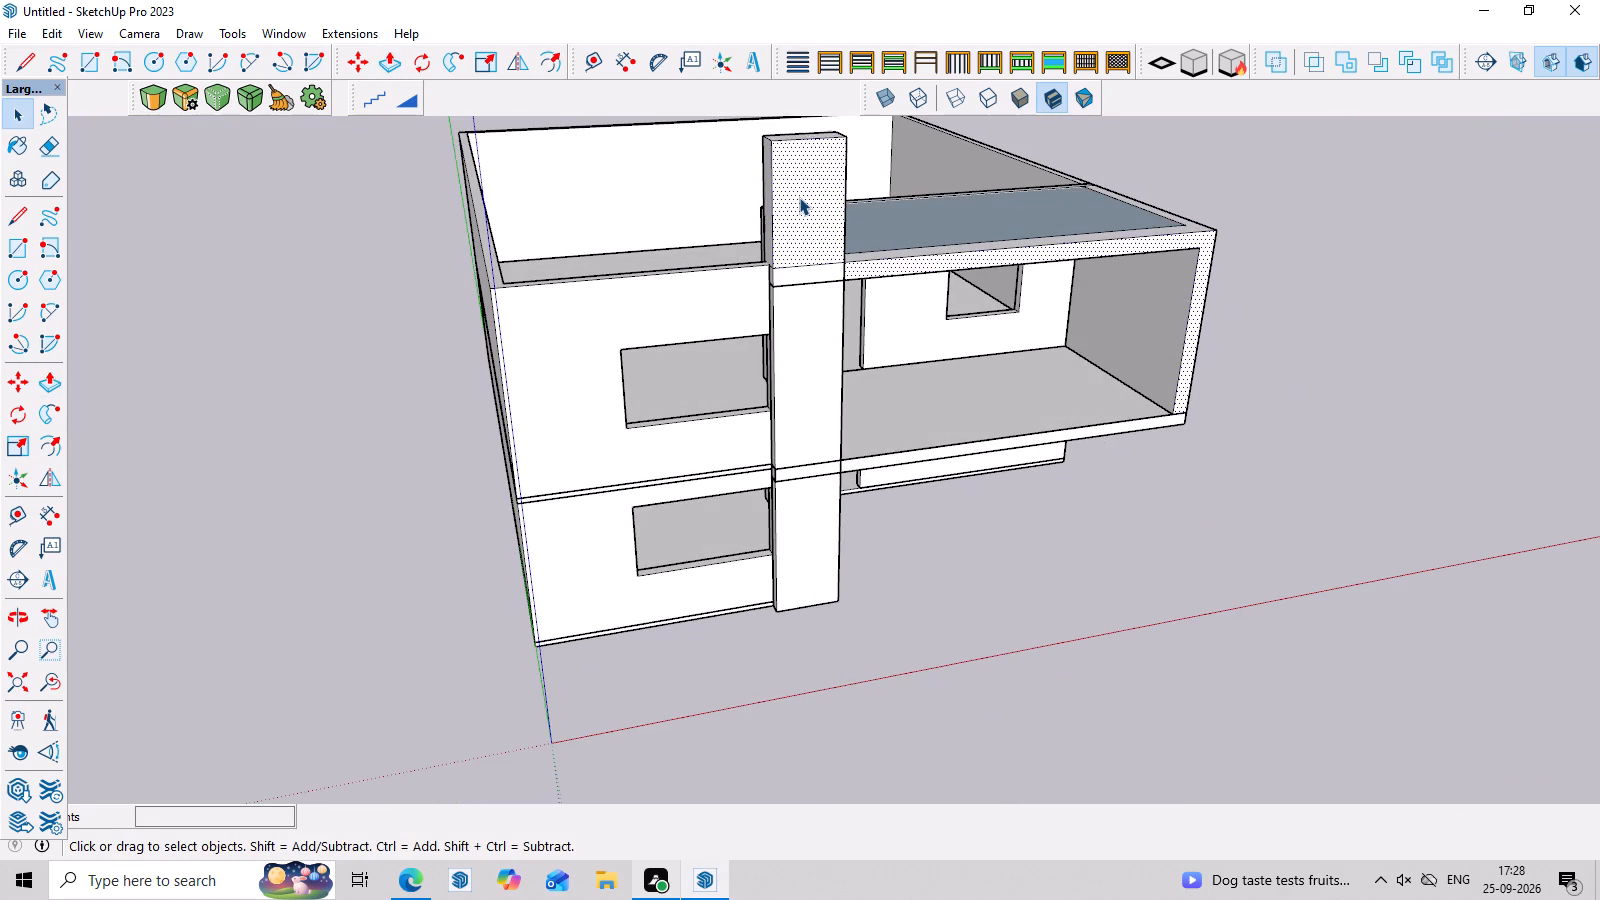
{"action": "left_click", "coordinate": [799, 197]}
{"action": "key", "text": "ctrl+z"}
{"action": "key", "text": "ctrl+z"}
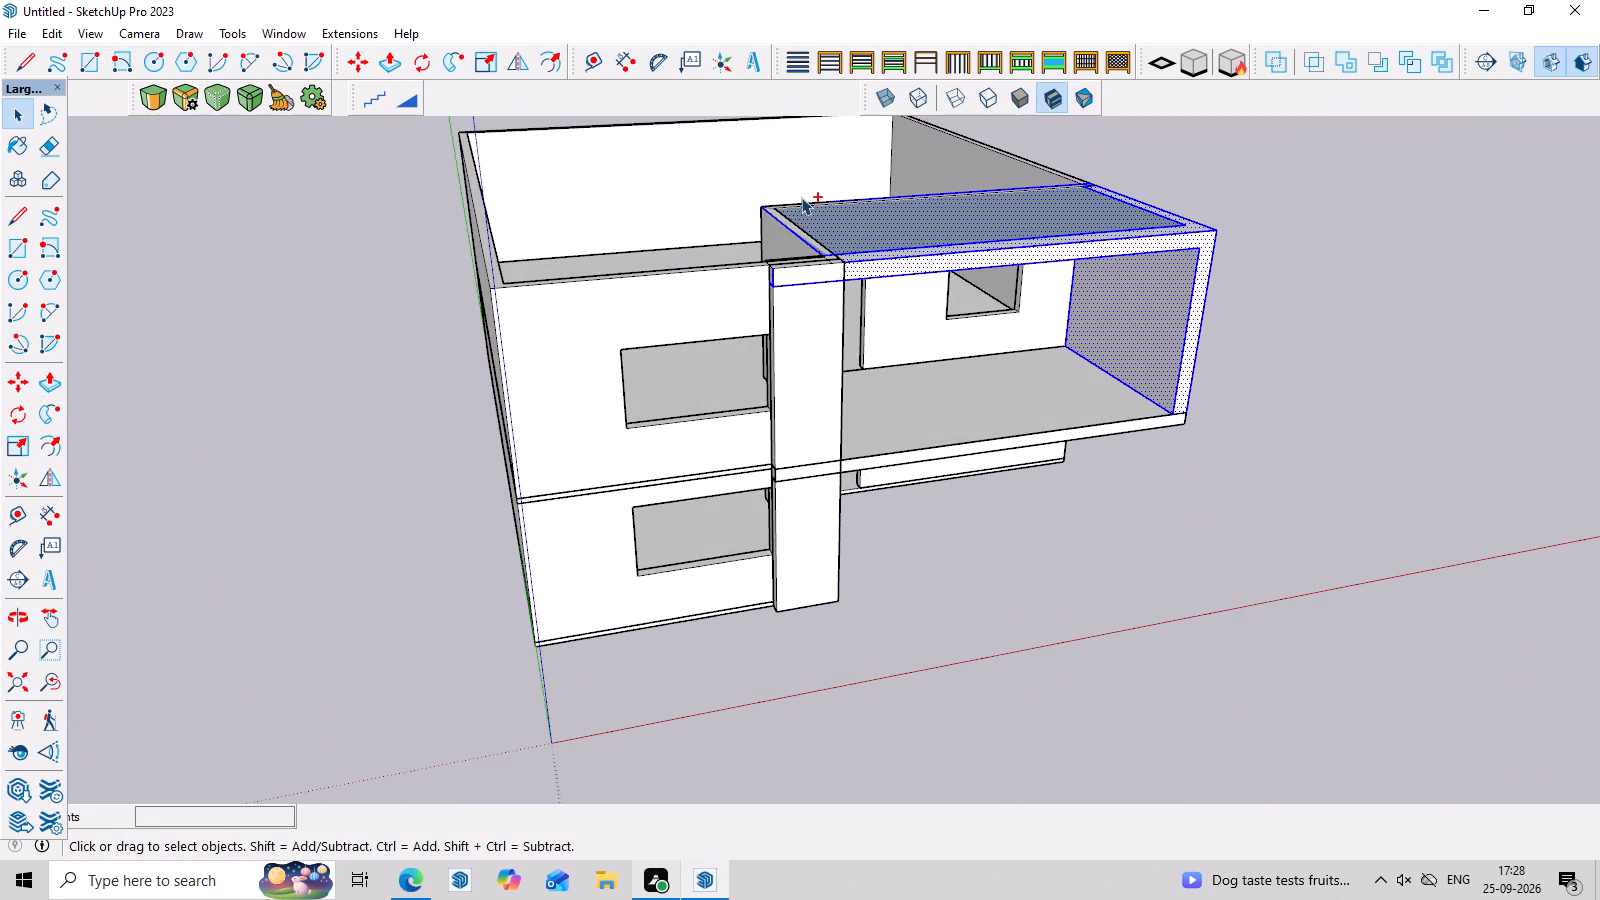
Delete the short edge dividing the rectangle on top of the front column.
{"action": "middle_click_drag", "start_coordinate": [862, 285], "coordinate": [829, 560]}
{"action": "scroll", "coordinate": [820, 400], "scroll_direction": "up", "scroll_amount": 7}
{"action": "key", "text": "space"}
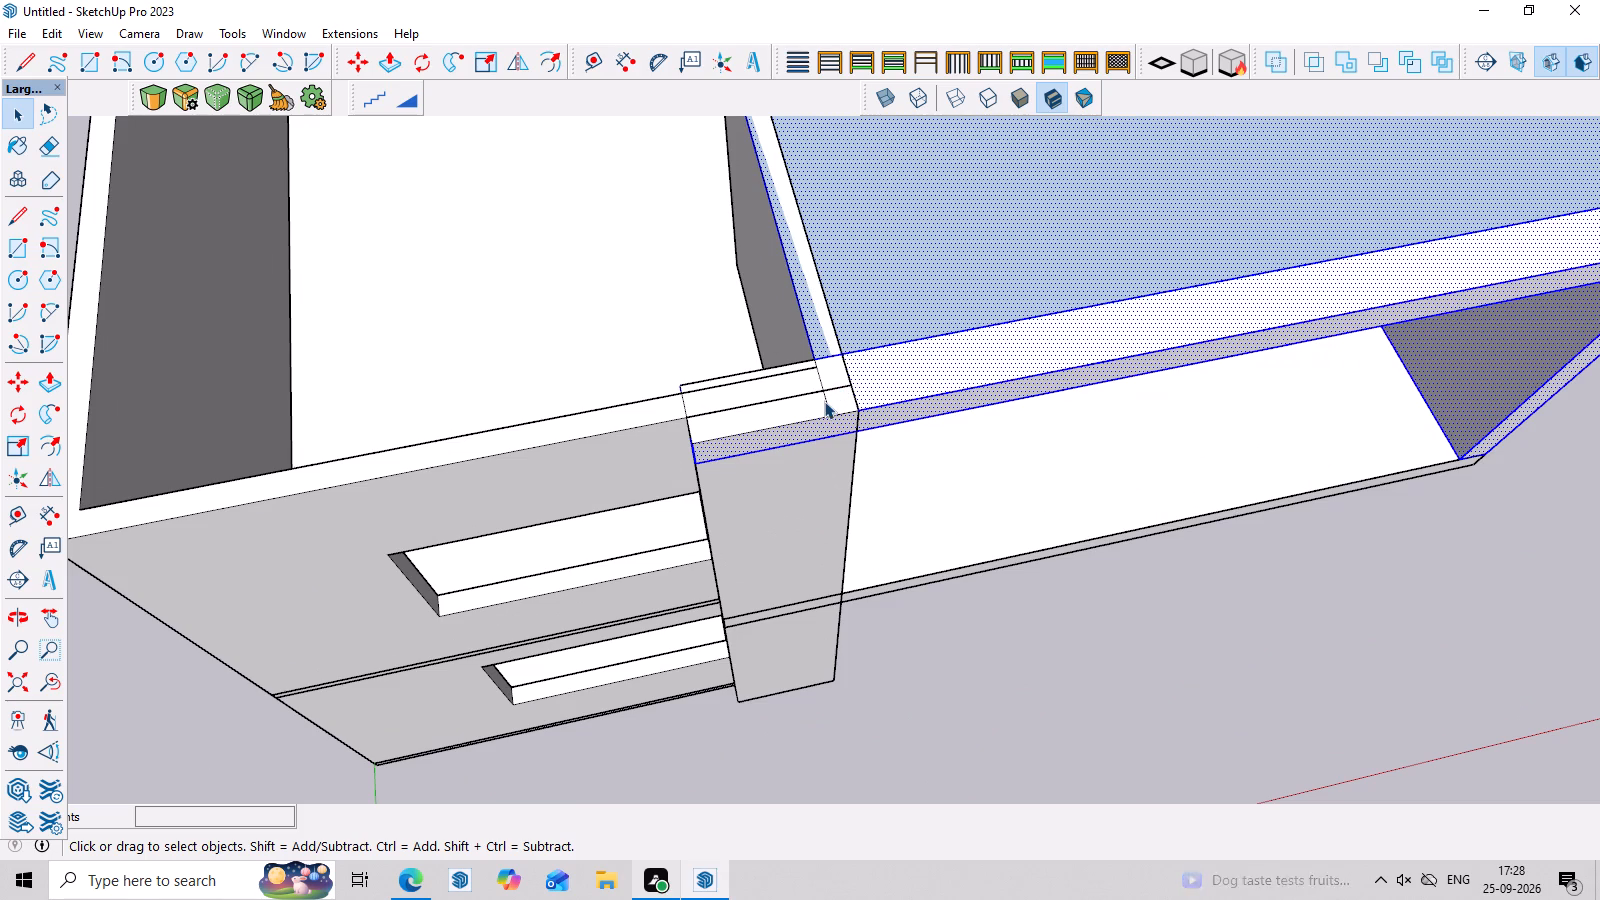
{"action": "left_click", "coordinate": [824, 401]}
{"action": "key", "text": "Delete"}
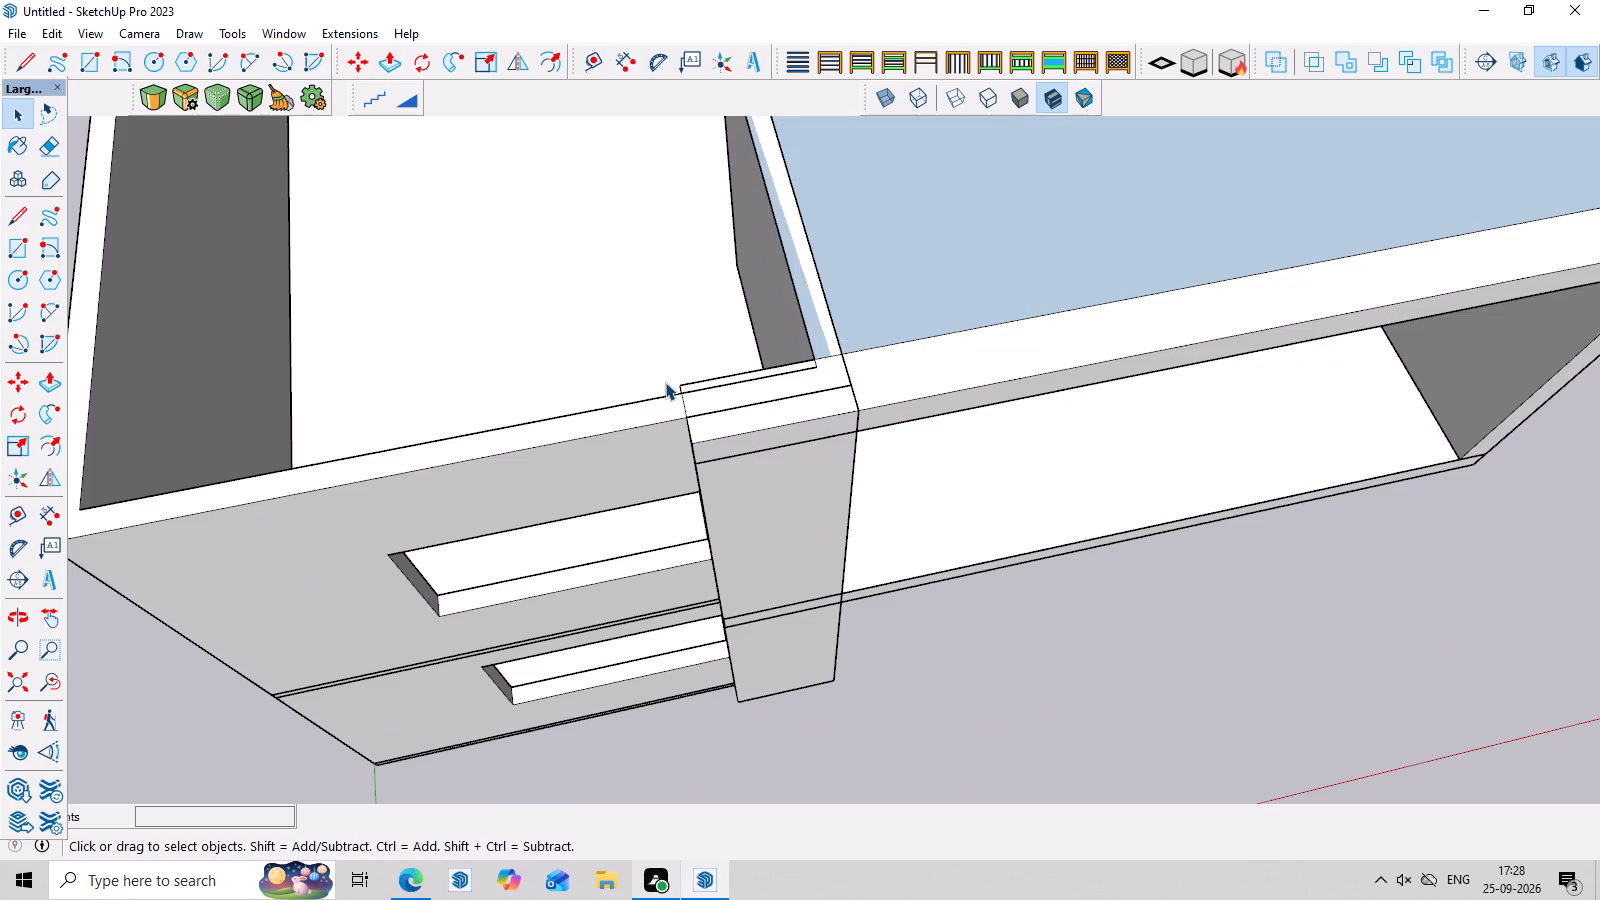
Make a group from the rectangular face and its edges on top of the front column.
{"action": "left_click", "coordinate": [750, 405]}
{"action": "left_click", "coordinate": [750, 405]}
{"action": "triple_click", "coordinate": [747, 393]}
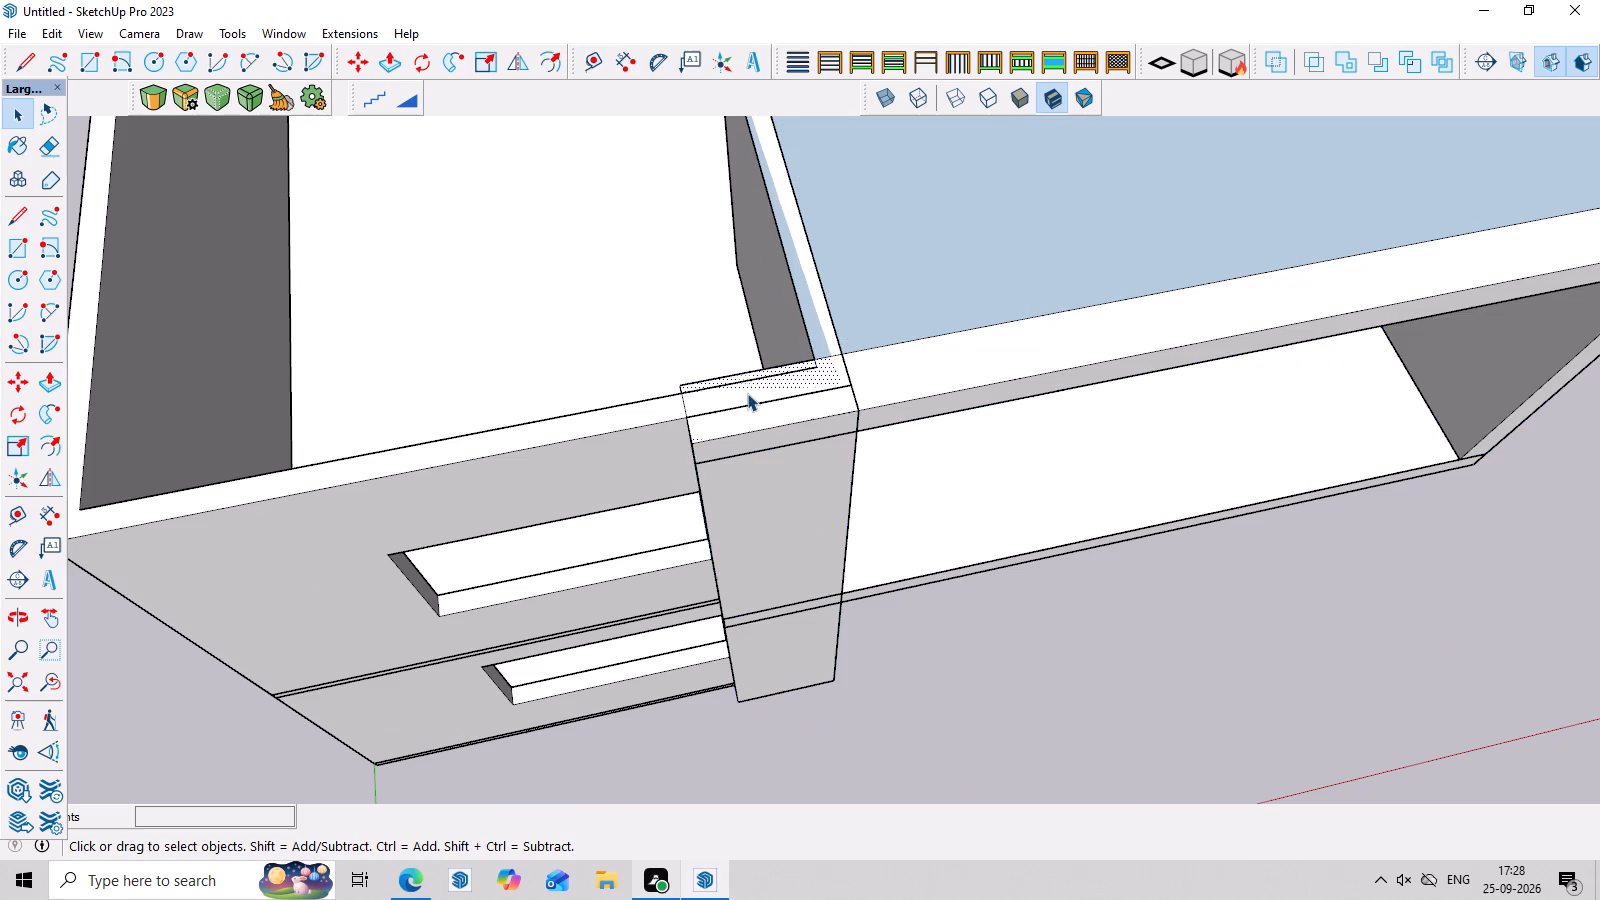
{"action": "left_click", "coordinate": [747, 393]}
{"action": "left_click", "coordinate": [747, 393]}
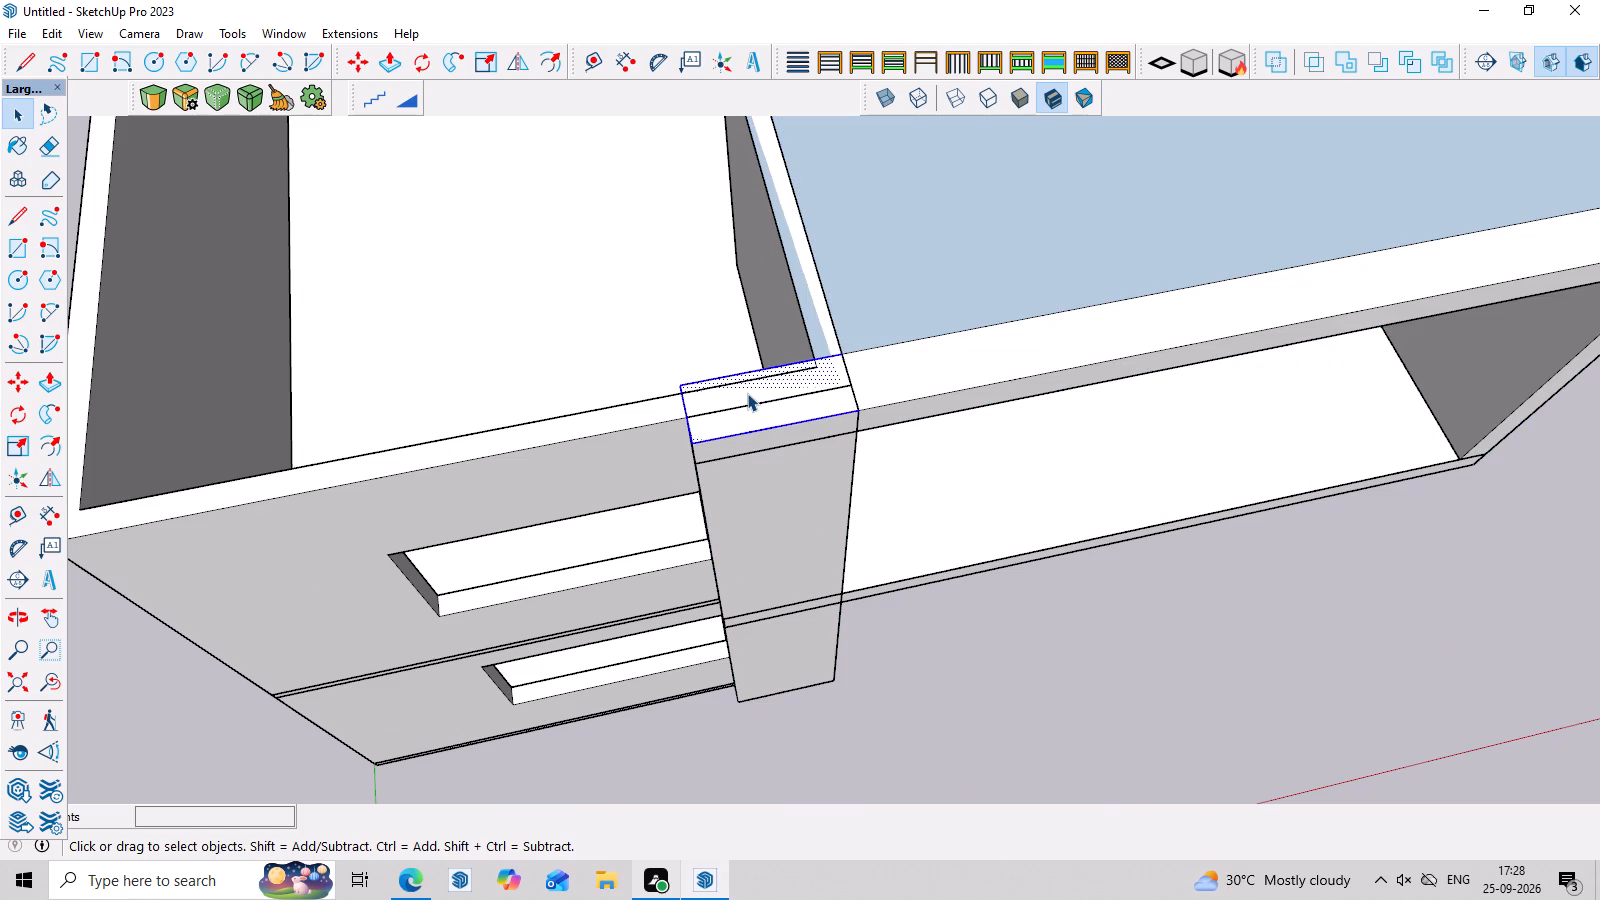
{"action": "right_click", "coordinate": [747, 393]}
{"action": "left_click", "coordinate": [877, 566]}
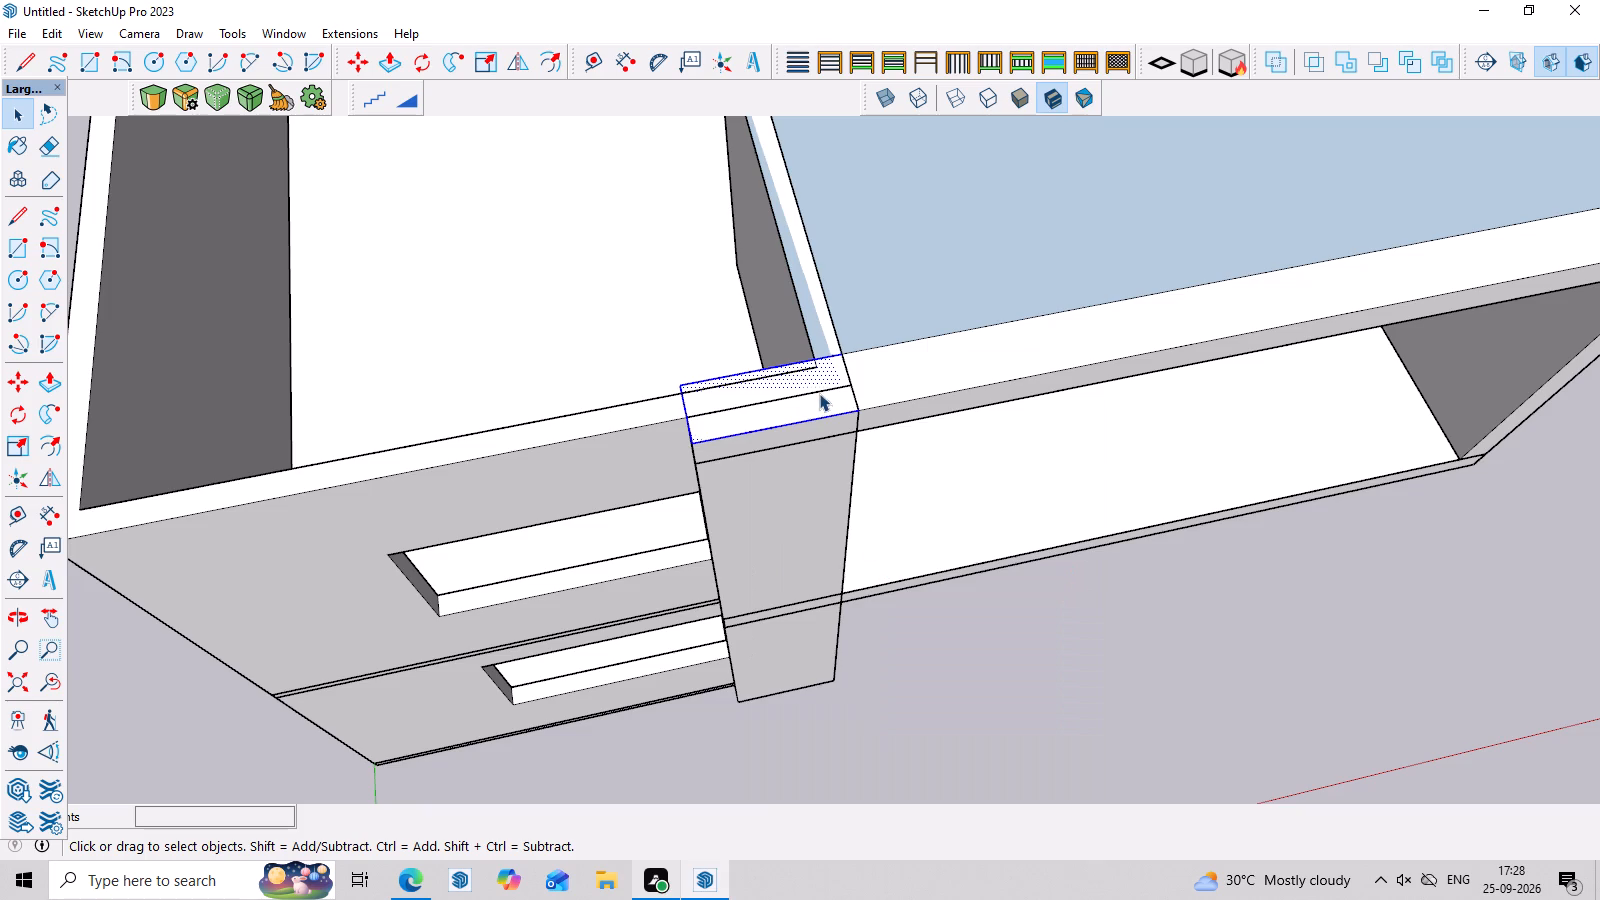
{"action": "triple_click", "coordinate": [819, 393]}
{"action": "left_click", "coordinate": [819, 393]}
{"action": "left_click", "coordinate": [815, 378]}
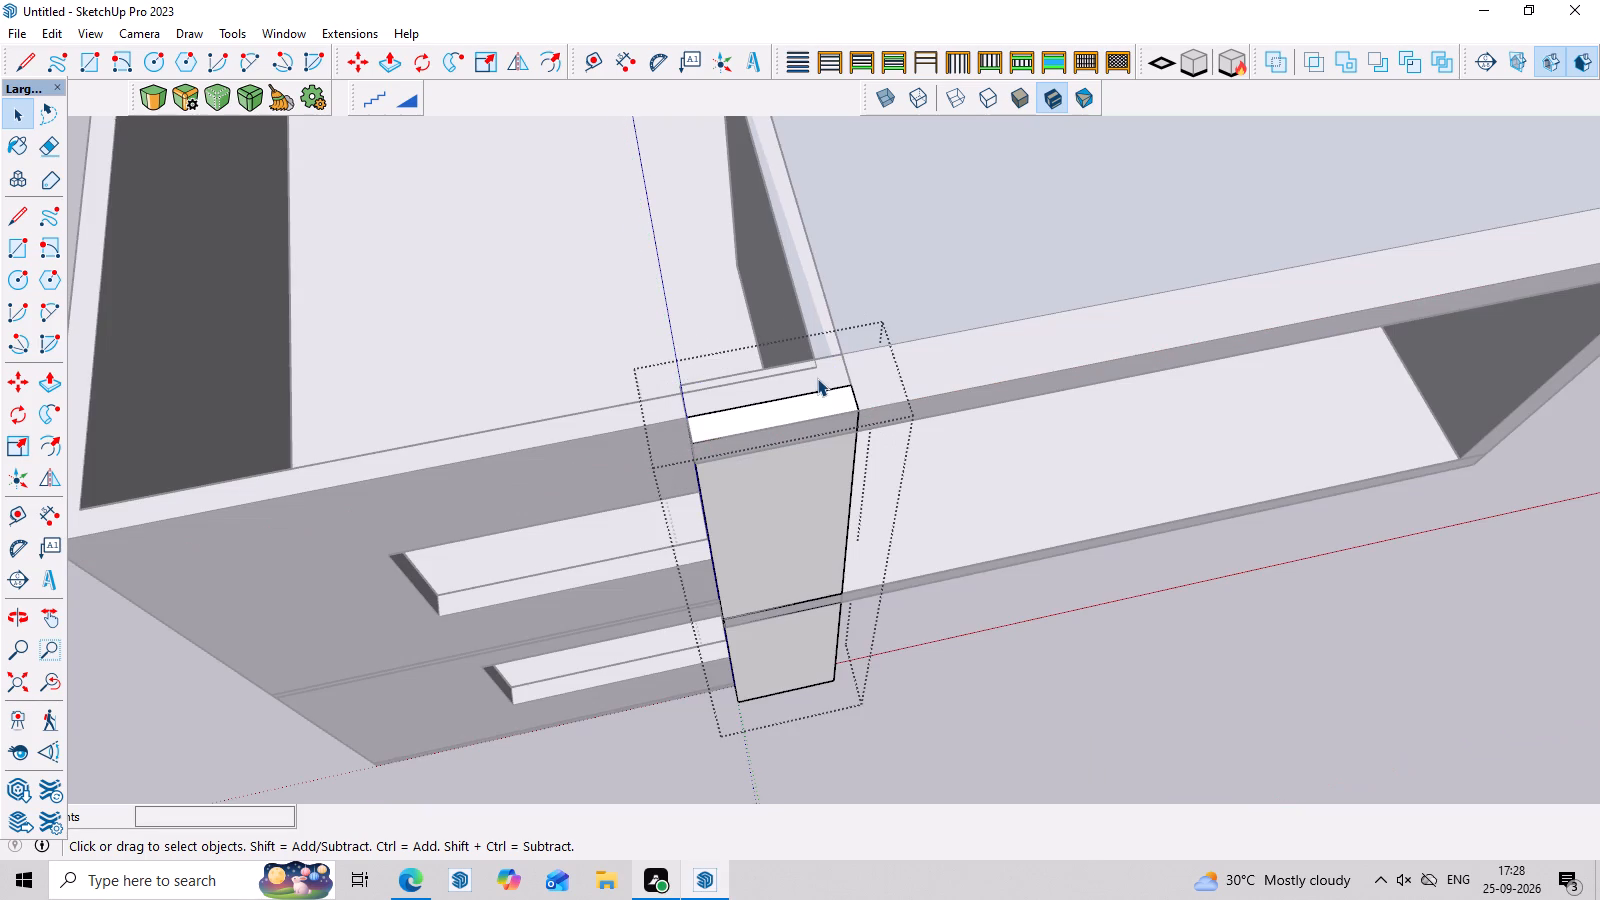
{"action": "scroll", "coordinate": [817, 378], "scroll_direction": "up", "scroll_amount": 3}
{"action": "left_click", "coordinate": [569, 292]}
Open the column-top rectangle group, Push/Pull its face up by about 8' 7", and close the group.
{"action": "left_click", "coordinate": [714, 394]}
{"action": "right_click", "coordinate": [715, 396]}
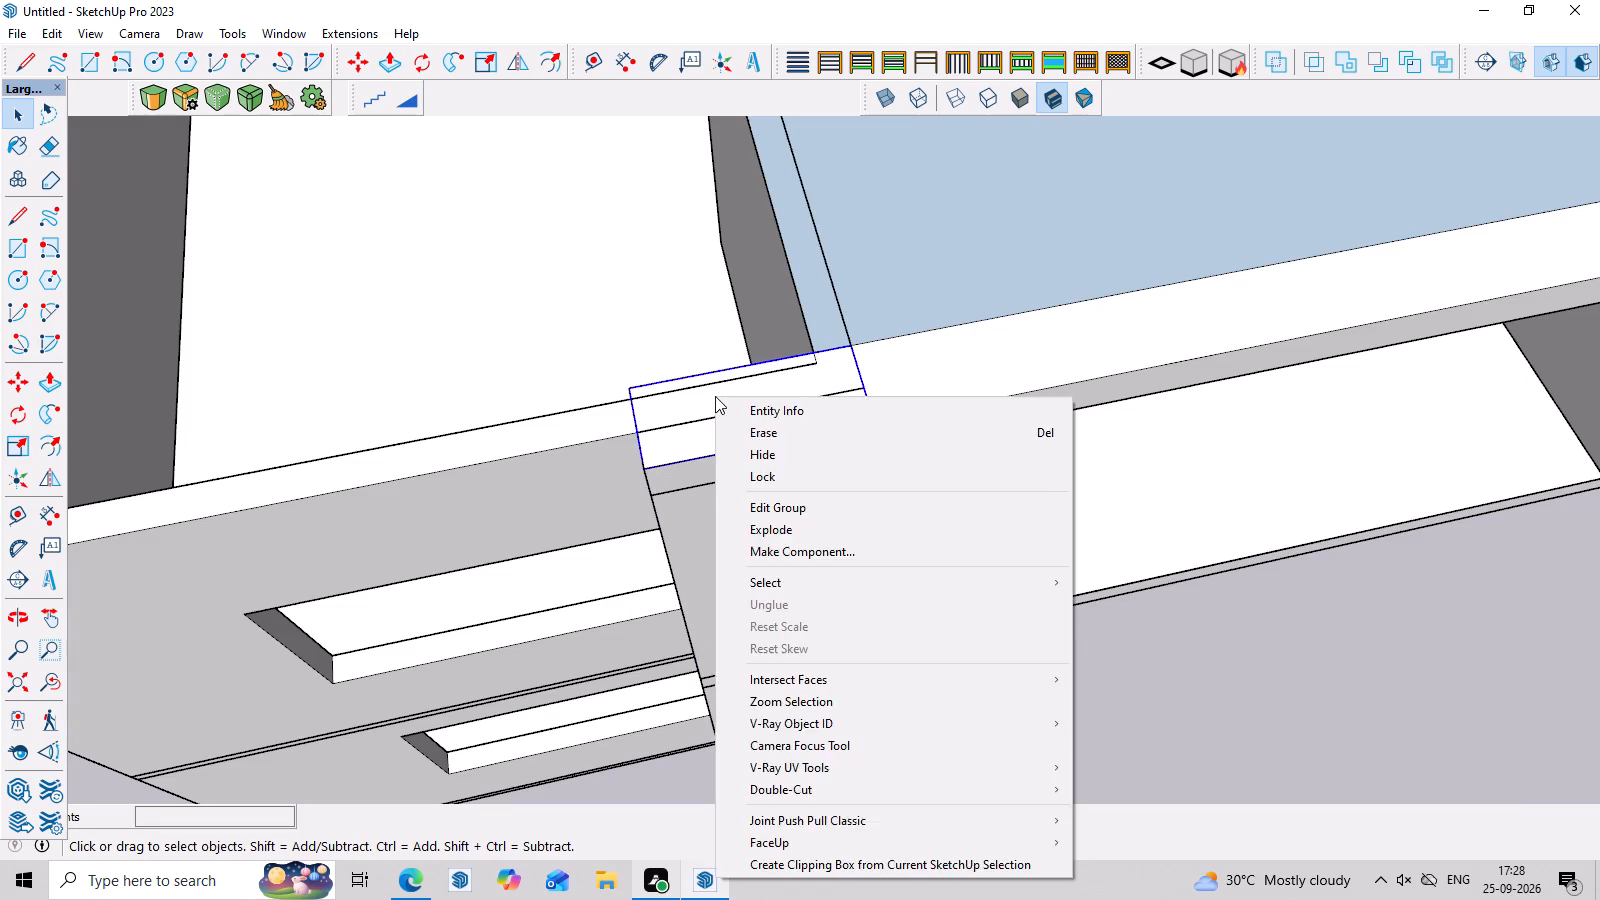
{"action": "triple_click", "coordinate": [715, 396]}
{"action": "key", "text": "p"}
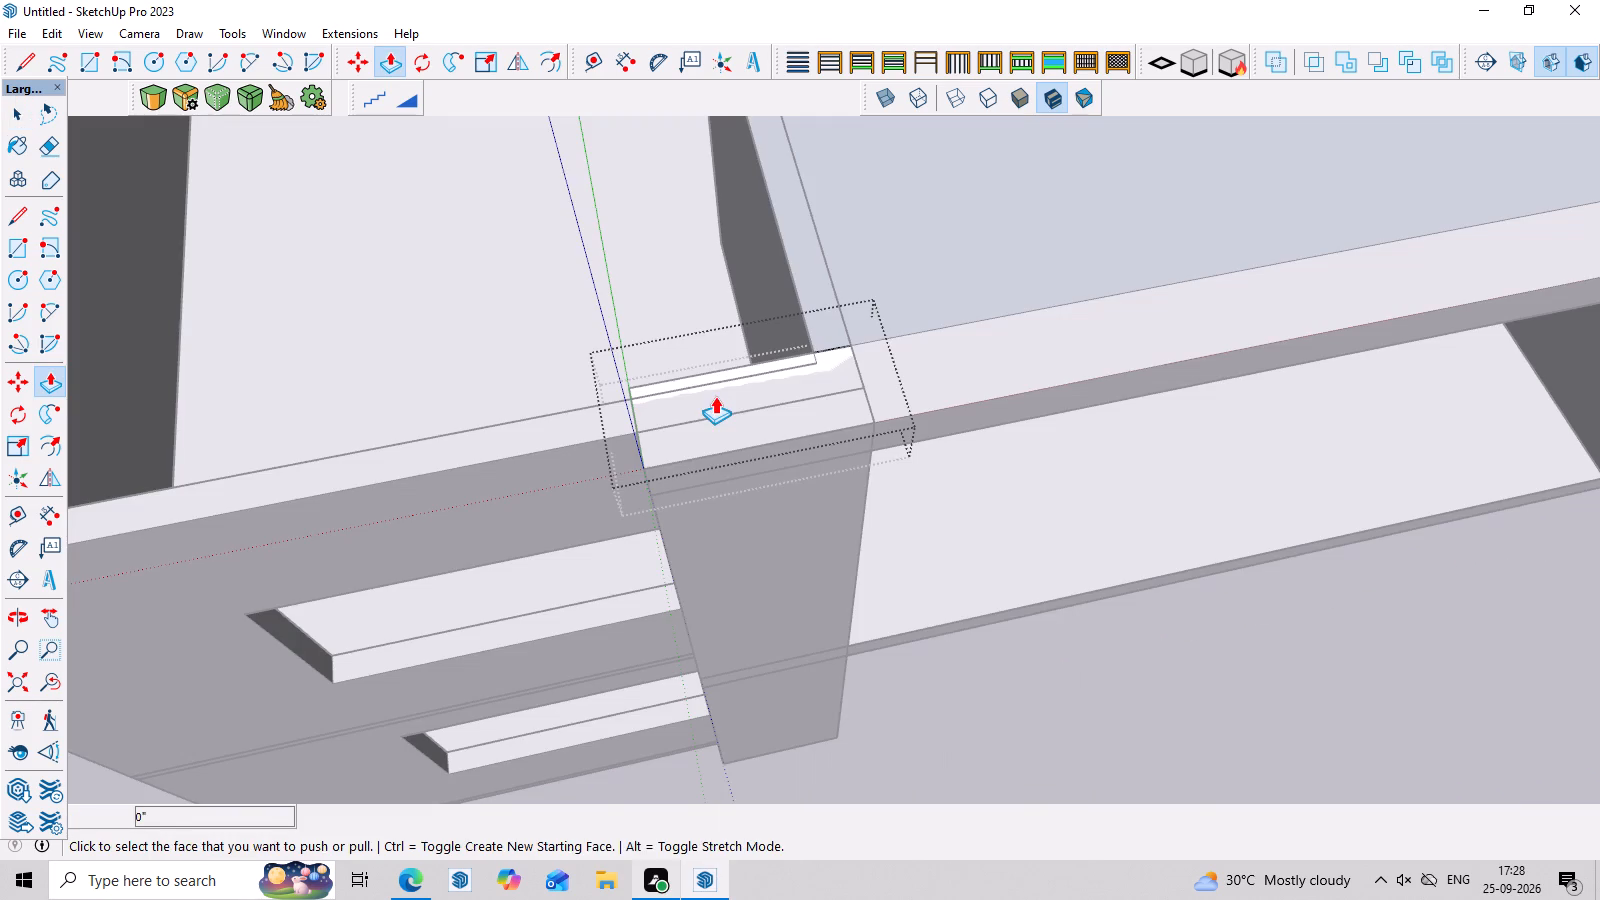
{"action": "left_click", "coordinate": [715, 396]}
{"action": "scroll", "coordinate": [716, 290], "scroll_direction": "down", "scroll_amount": 11}
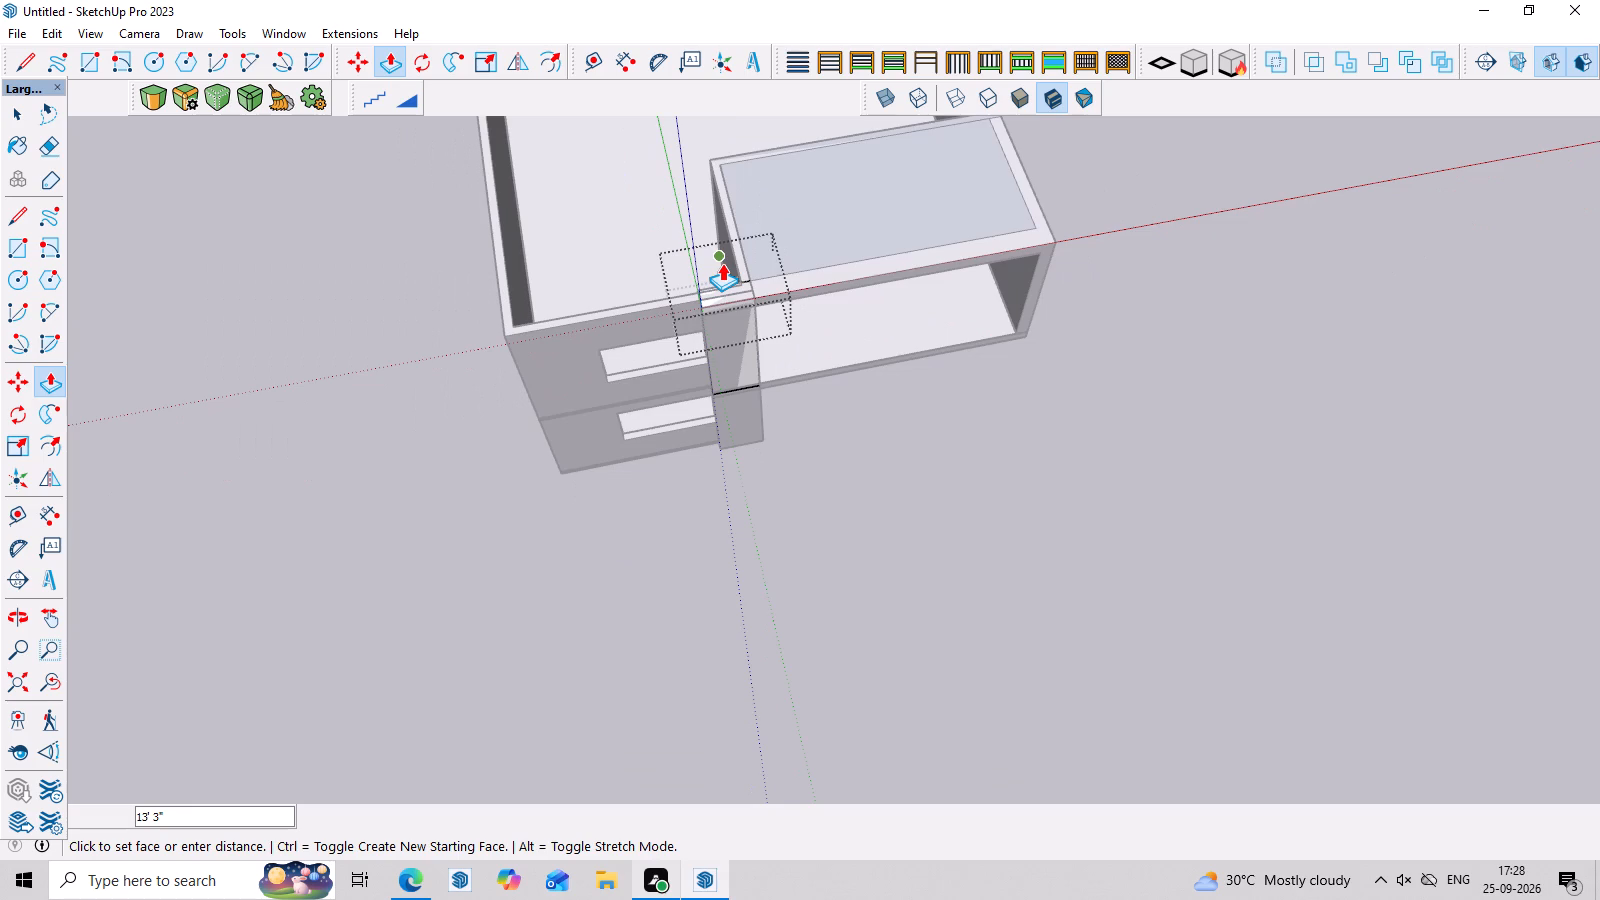
{"action": "middle_click_drag", "start_coordinate": [722, 263], "coordinate": [707, 96]}
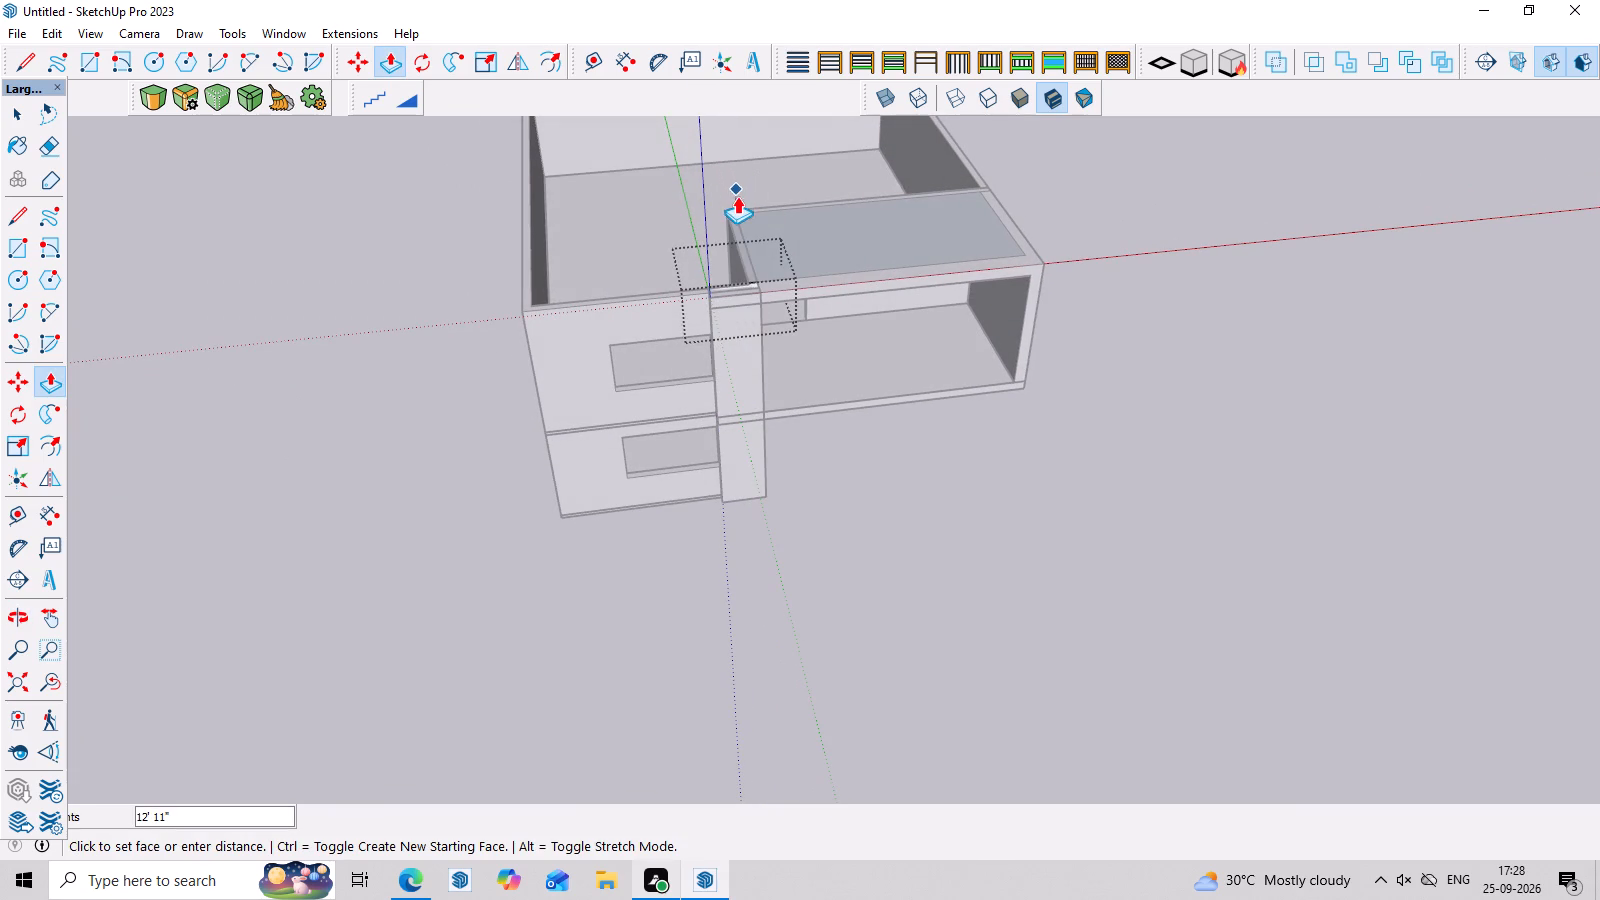
{"action": "scroll", "coordinate": [762, 264], "scroll_direction": "down", "scroll_amount": 3}
{"action": "middle_click_drag", "start_coordinate": [775, 294], "coordinate": [769, 110]}
{"action": "scroll", "coordinate": [770, 109], "scroll_direction": "up", "scroll_amount": 1}
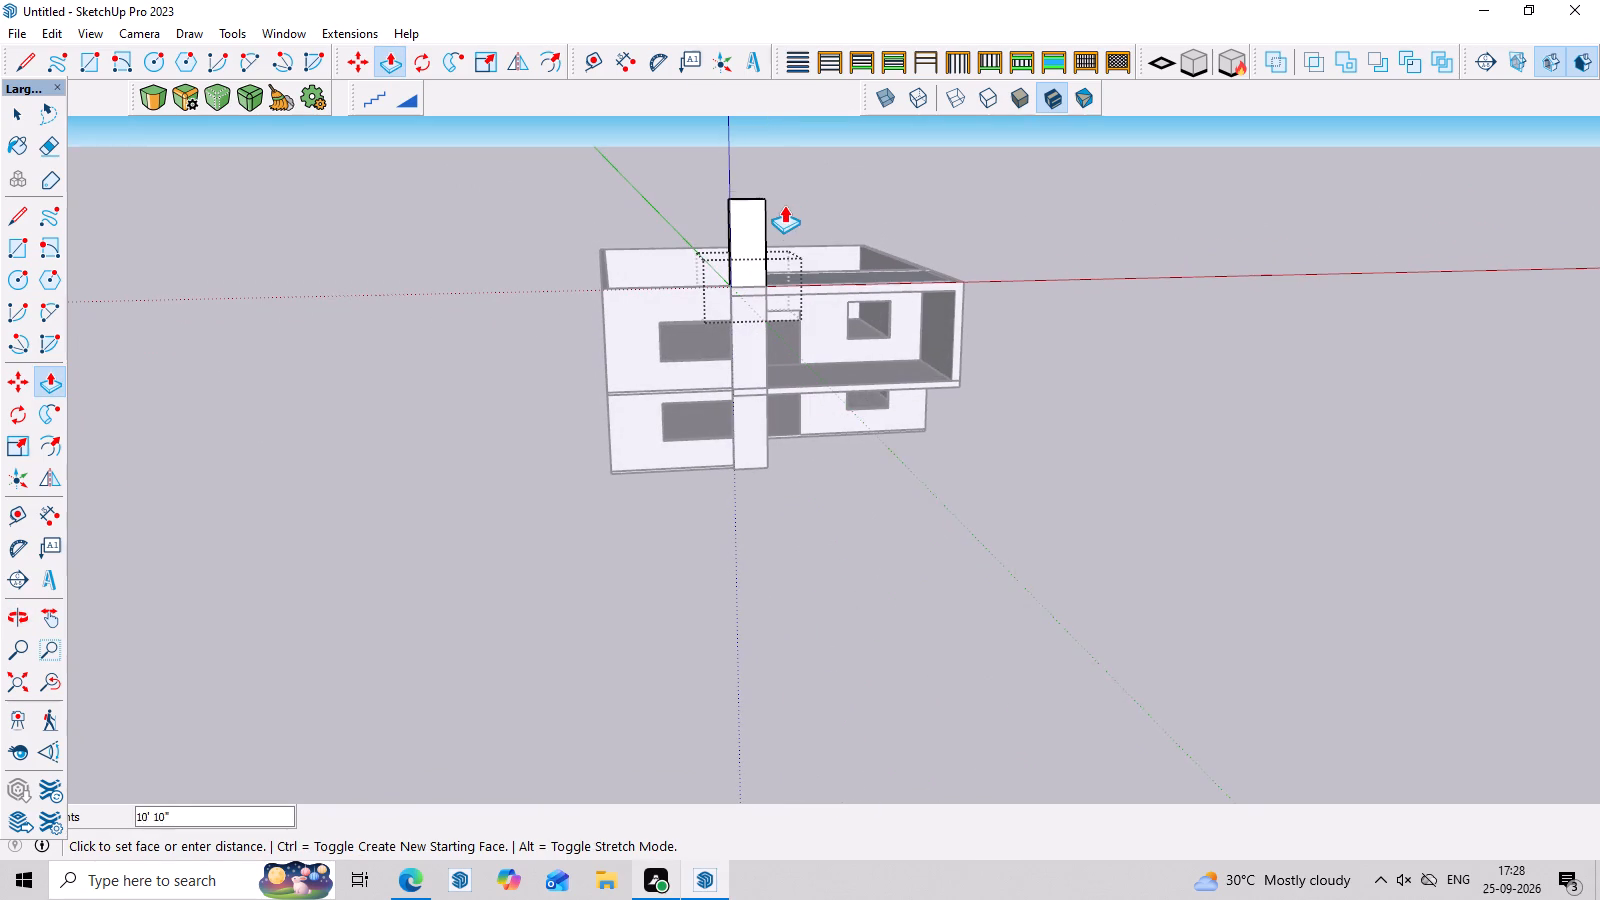
{"action": "left_click", "coordinate": [784, 216]}
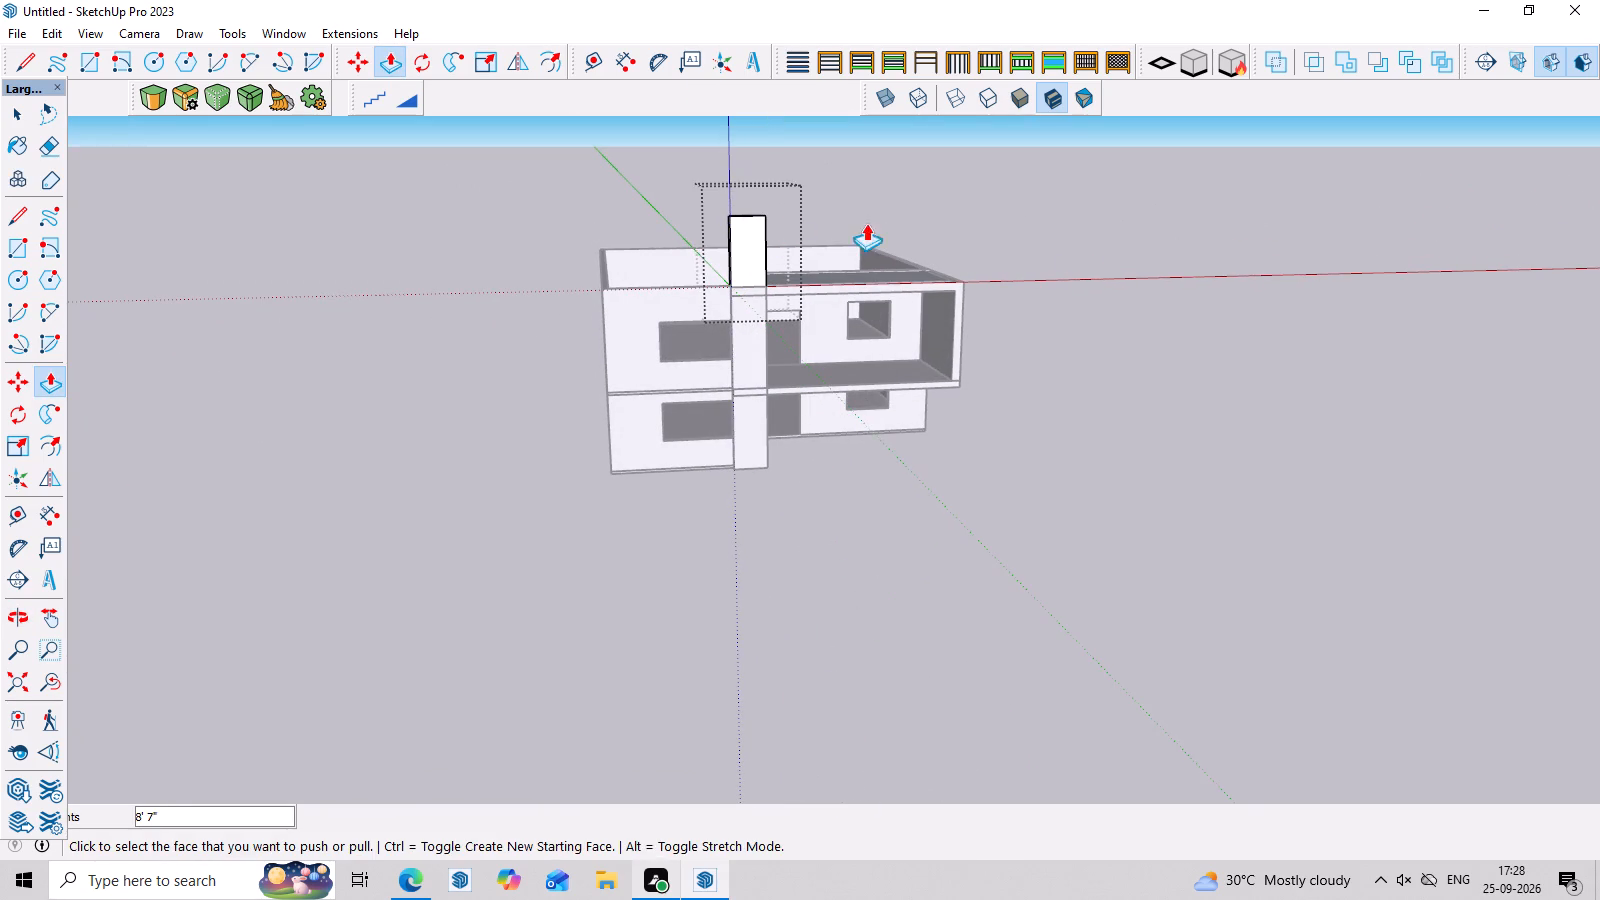
{"action": "middle_click_drag", "start_coordinate": [1096, 249], "coordinate": [971, 266]}
{"action": "key", "text": "space"}
{"action": "left_click", "coordinate": [1027, 244]}
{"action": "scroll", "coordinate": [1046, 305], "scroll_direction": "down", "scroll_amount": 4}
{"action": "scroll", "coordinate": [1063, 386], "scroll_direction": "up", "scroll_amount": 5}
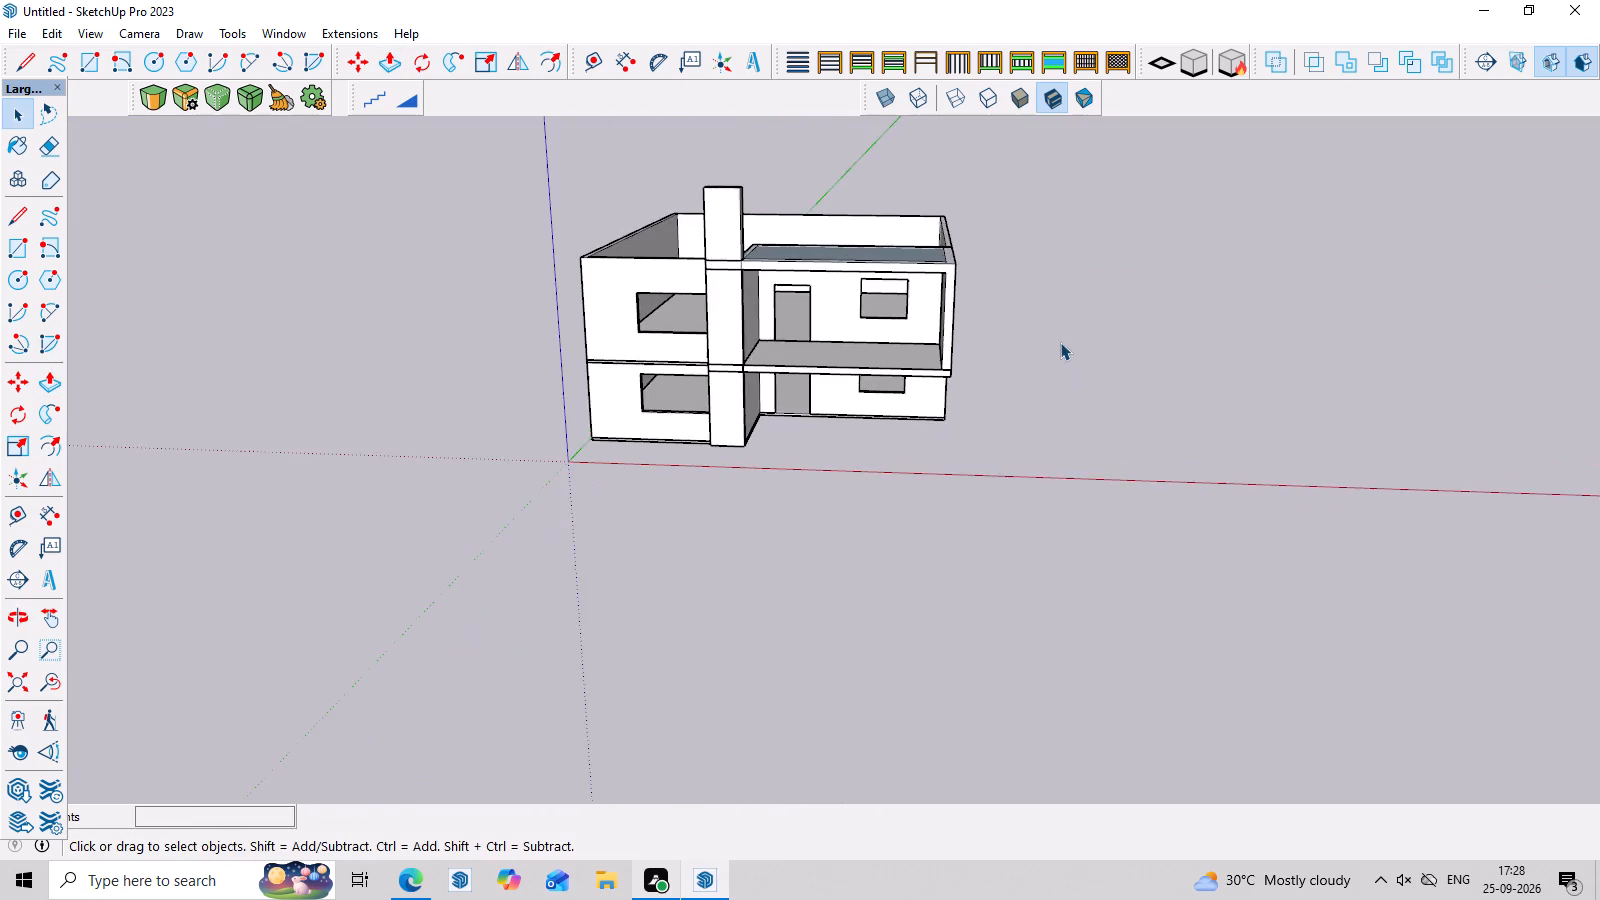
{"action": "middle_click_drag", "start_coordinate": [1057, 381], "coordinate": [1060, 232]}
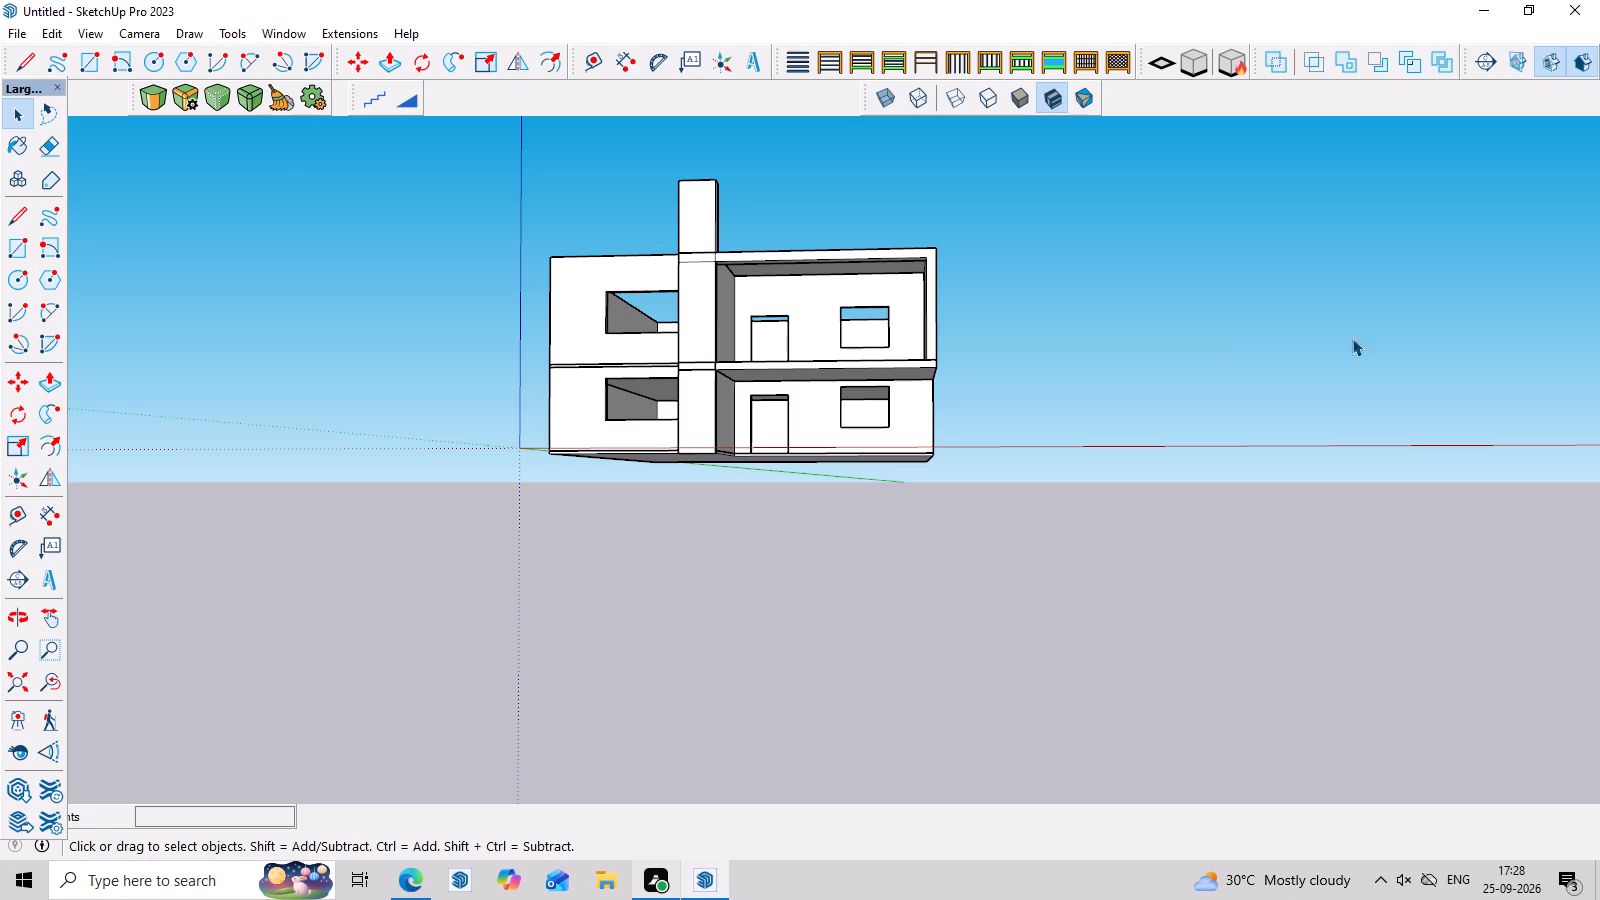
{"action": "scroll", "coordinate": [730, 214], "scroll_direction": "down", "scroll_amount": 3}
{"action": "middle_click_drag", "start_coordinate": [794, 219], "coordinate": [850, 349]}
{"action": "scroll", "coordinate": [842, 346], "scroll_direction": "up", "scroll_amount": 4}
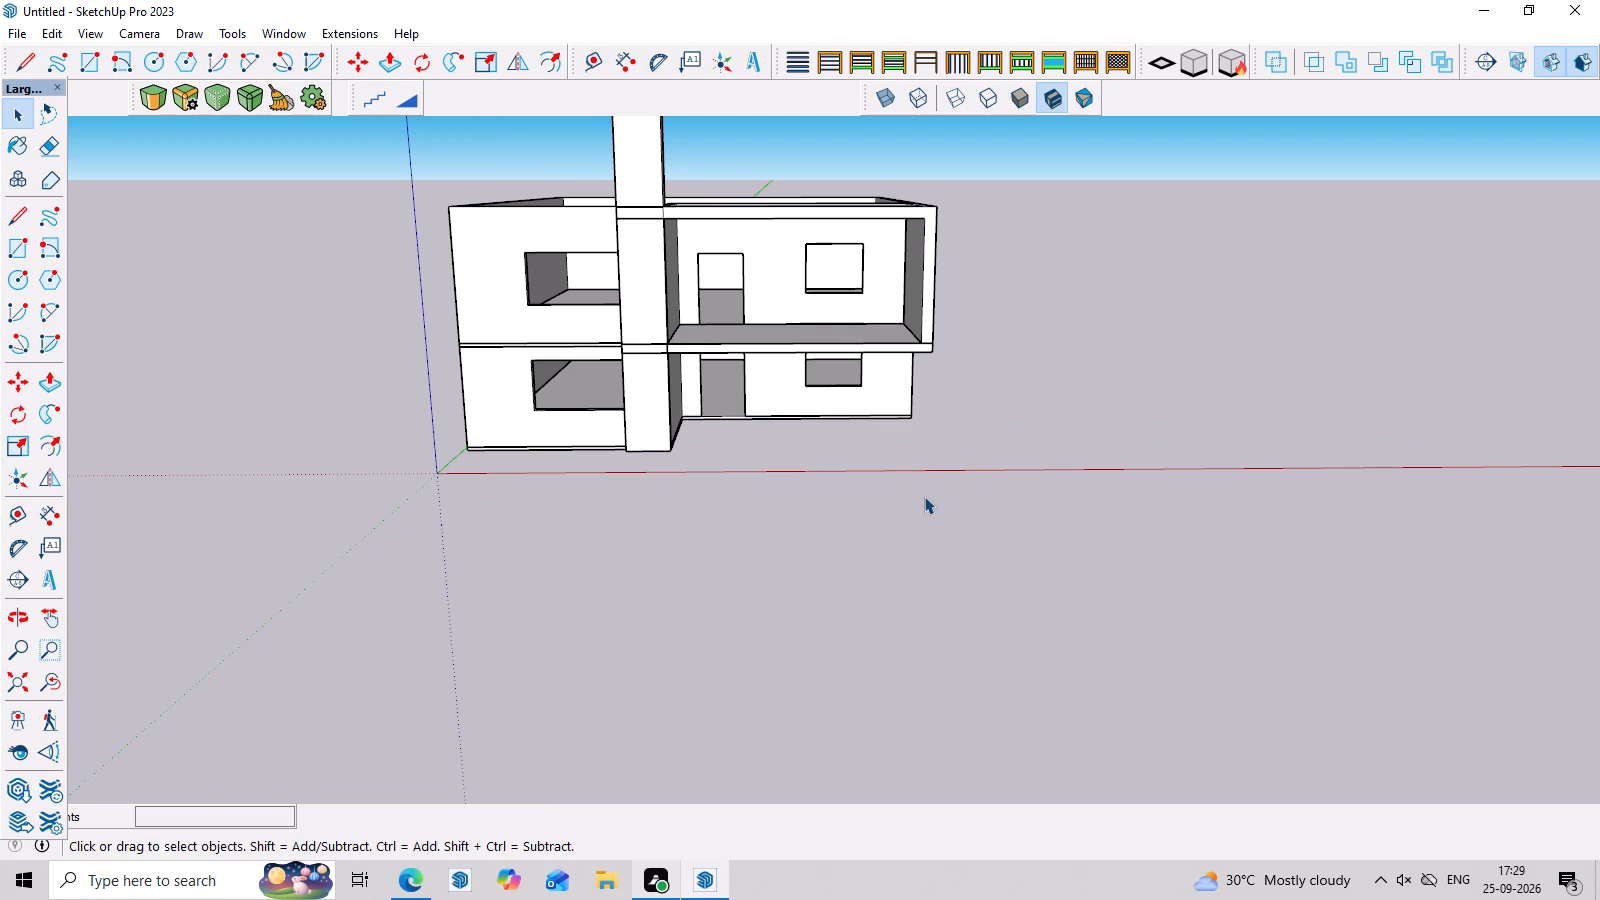
Examine the house's front elevation and the raised front column from several angles and distances.
{"action": "scroll", "coordinate": [706, 421], "scroll_direction": "up", "scroll_amount": 3}
{"action": "scroll", "coordinate": [691, 320], "scroll_direction": "down", "scroll_amount": 9}
{"action": "scroll", "coordinate": [727, 286], "scroll_direction": "up", "scroll_amount": 7}
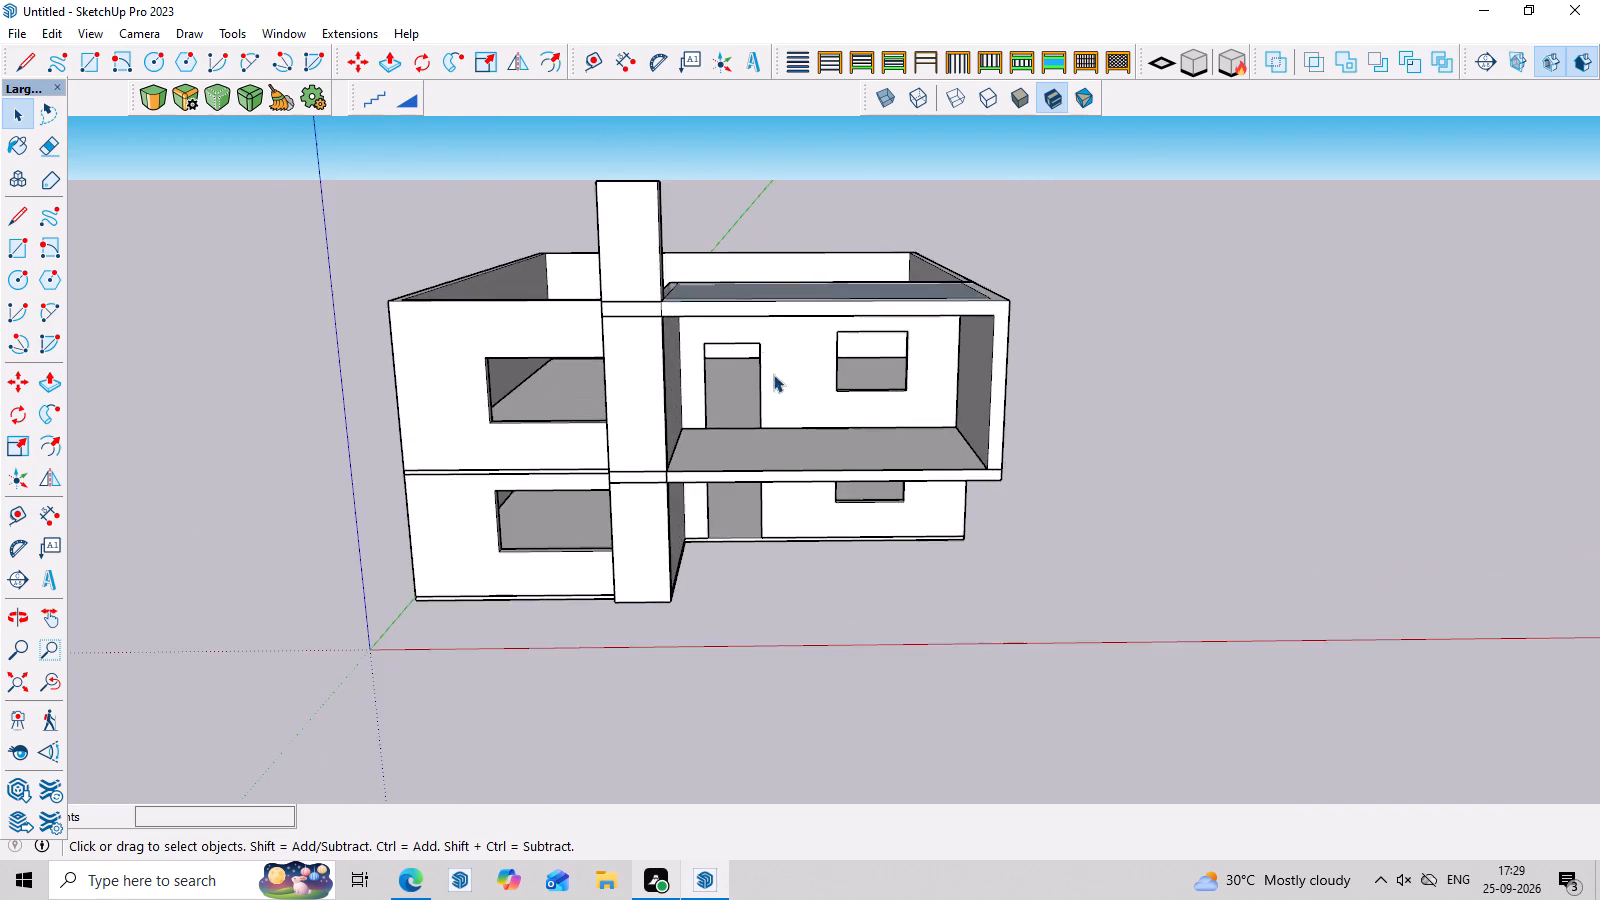
{"action": "middle_click_drag", "start_coordinate": [779, 356], "coordinate": [782, 287]}
{"action": "scroll", "coordinate": [672, 278], "scroll_direction": "up", "scroll_amount": 4}
{"action": "scroll", "coordinate": [663, 276], "scroll_direction": "down", "scroll_amount": 4}
{"action": "middle_click_drag", "start_coordinate": [694, 334], "coordinate": [702, 289]}
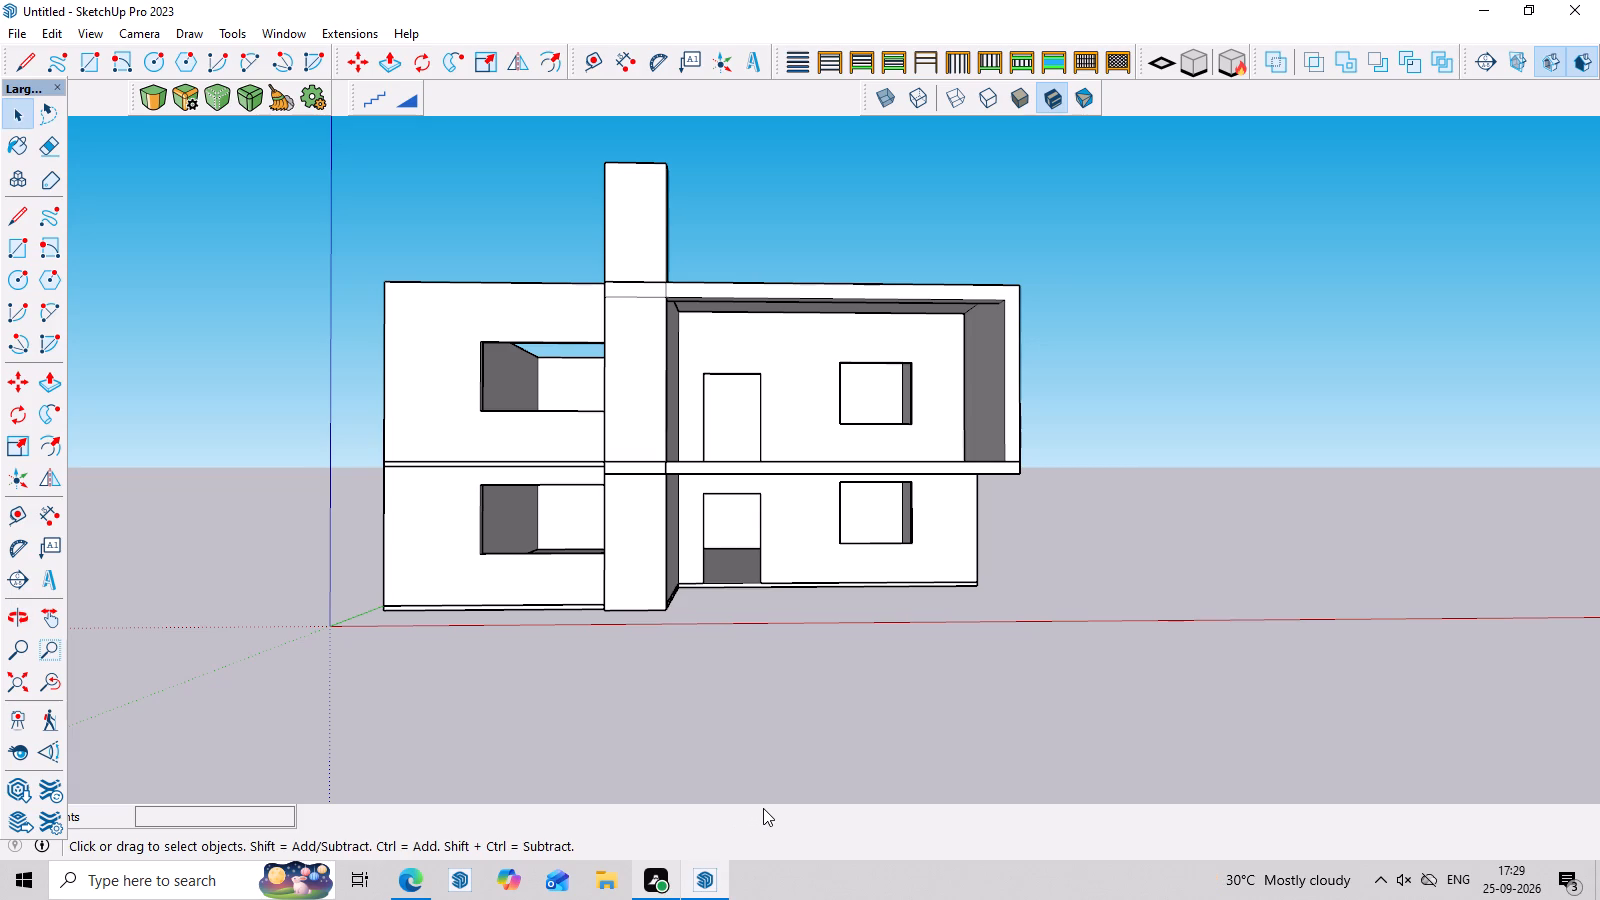
{"action": "scroll", "coordinate": [792, 752], "scroll_direction": "down", "scroll_amount": 5}
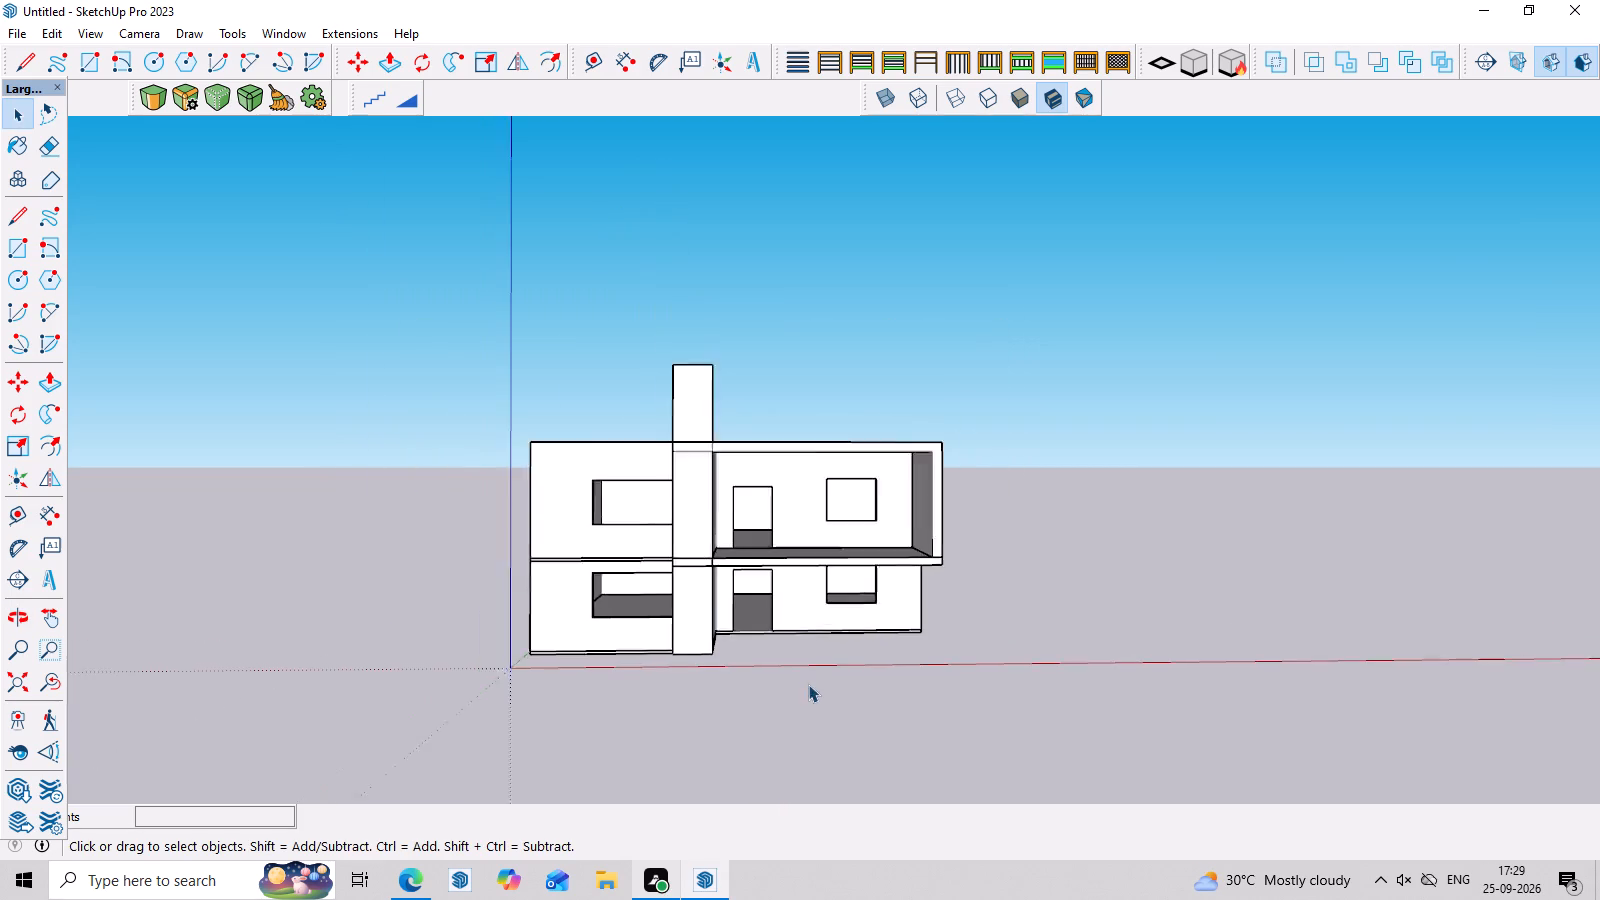
{"action": "scroll", "coordinate": [808, 684], "scroll_direction": "down", "scroll_amount": 2}
{"action": "scroll", "coordinate": [539, 414], "scroll_direction": "up", "scroll_amount": 7}
{"action": "scroll", "coordinate": [544, 383], "scroll_direction": "down", "scroll_amount": 6}
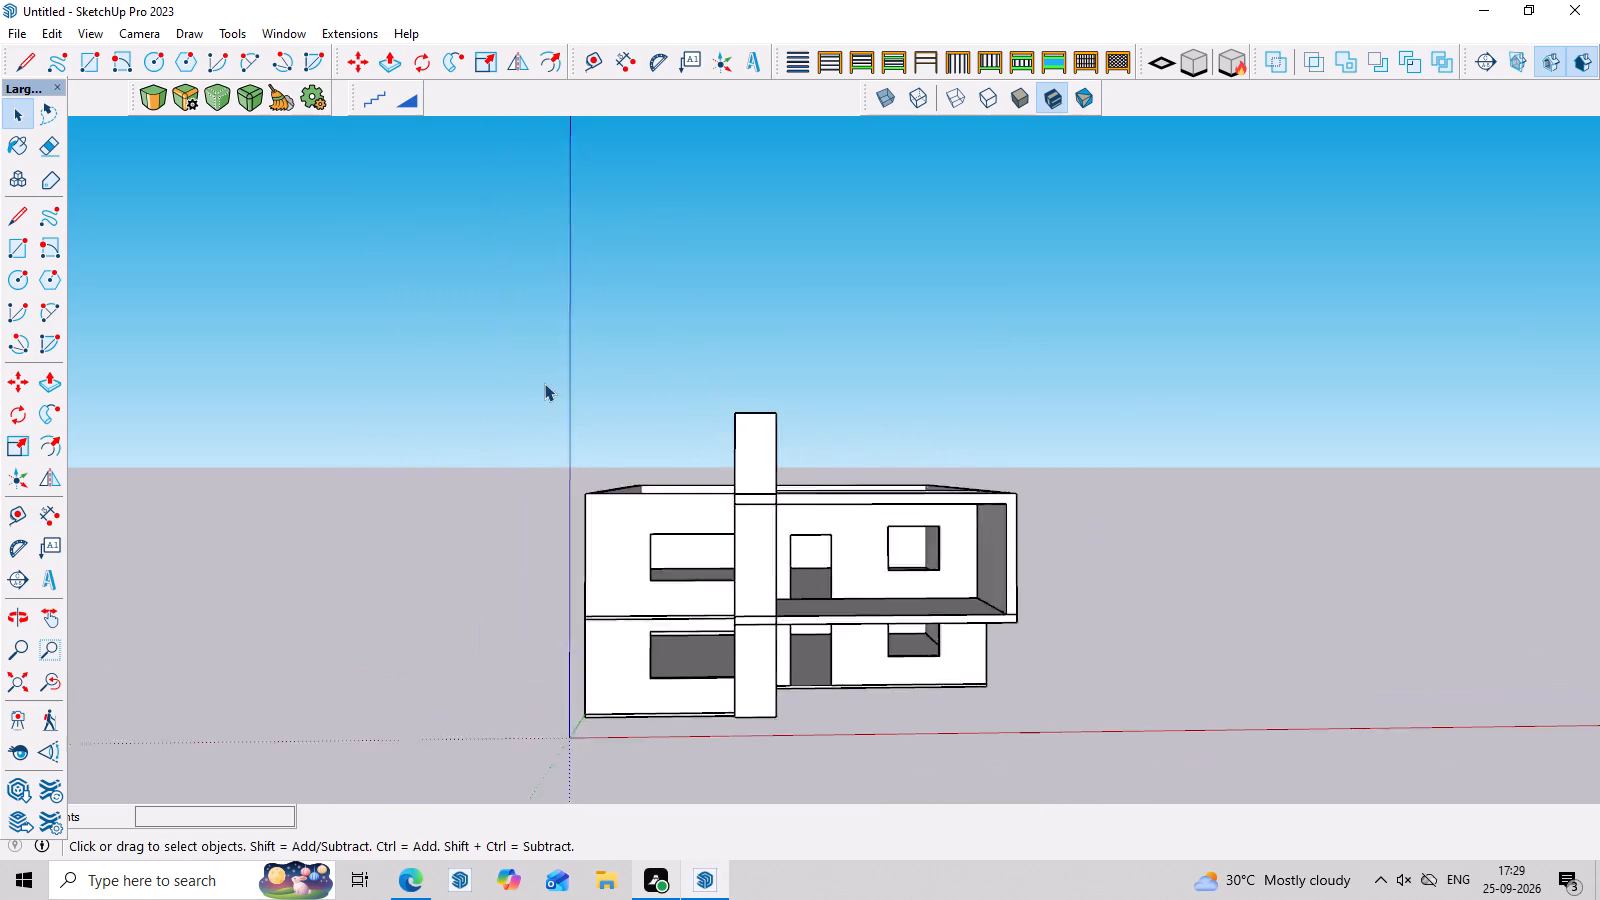
{"action": "scroll", "coordinate": [544, 383], "scroll_direction": "down", "scroll_amount": 2}
{"action": "middle_click_drag", "start_coordinate": [557, 529], "coordinate": [564, 486]}
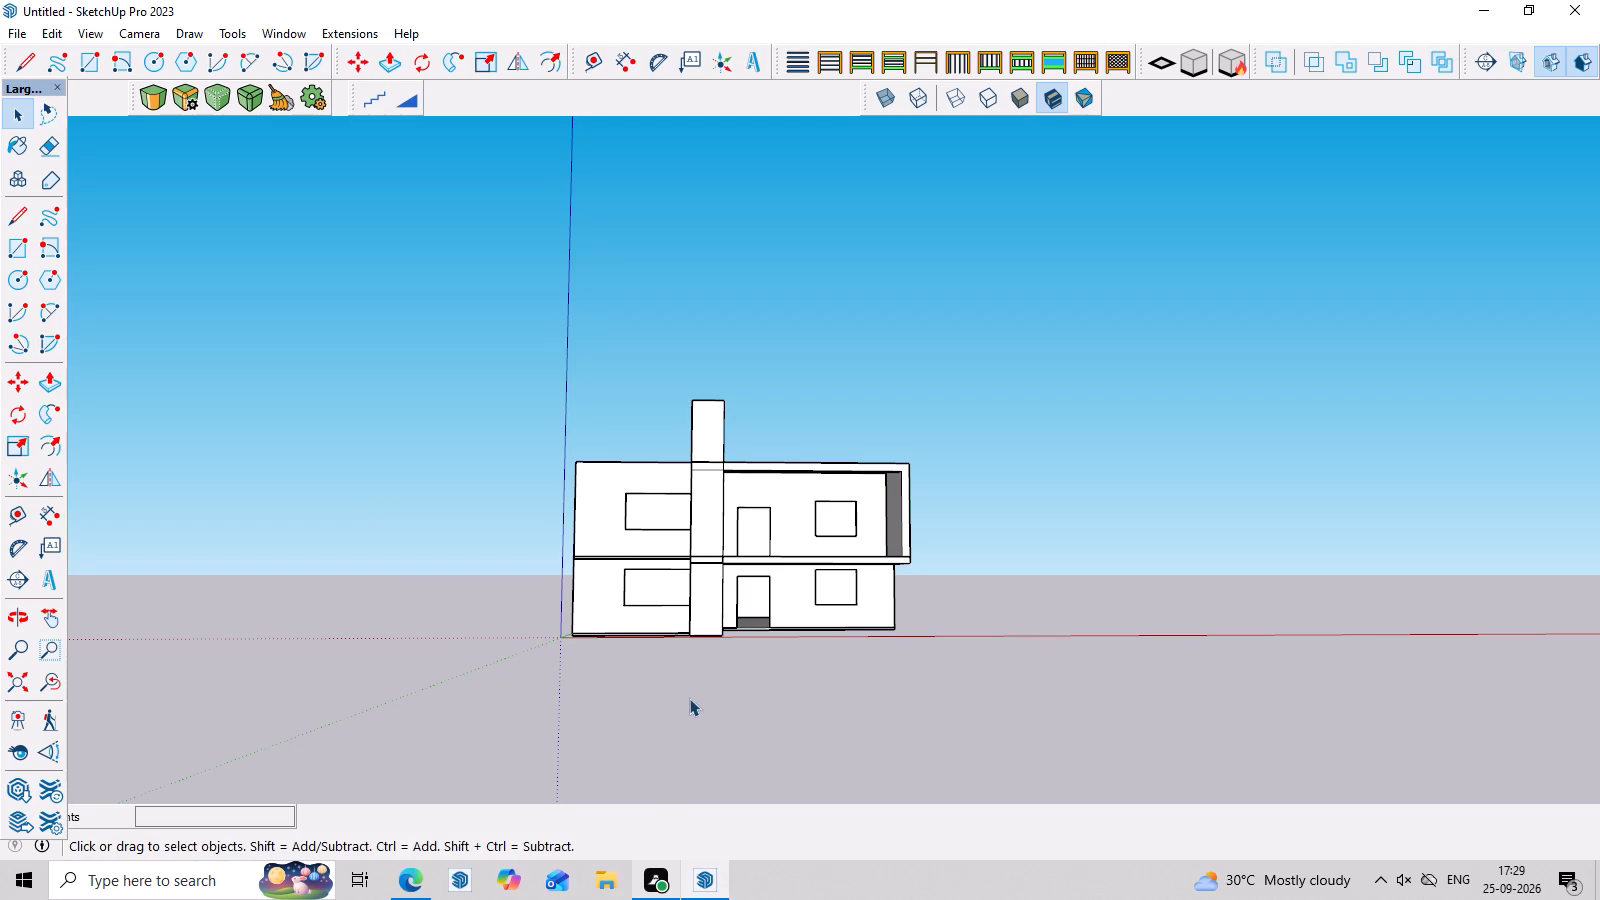
{"action": "scroll", "coordinate": [698, 687], "scroll_direction": "up", "scroll_amount": 6}
{"action": "middle_click_drag", "start_coordinate": [740, 627], "coordinate": [746, 669]}
{"action": "scroll", "coordinate": [746, 669], "scroll_direction": "up", "scroll_amount": 3}
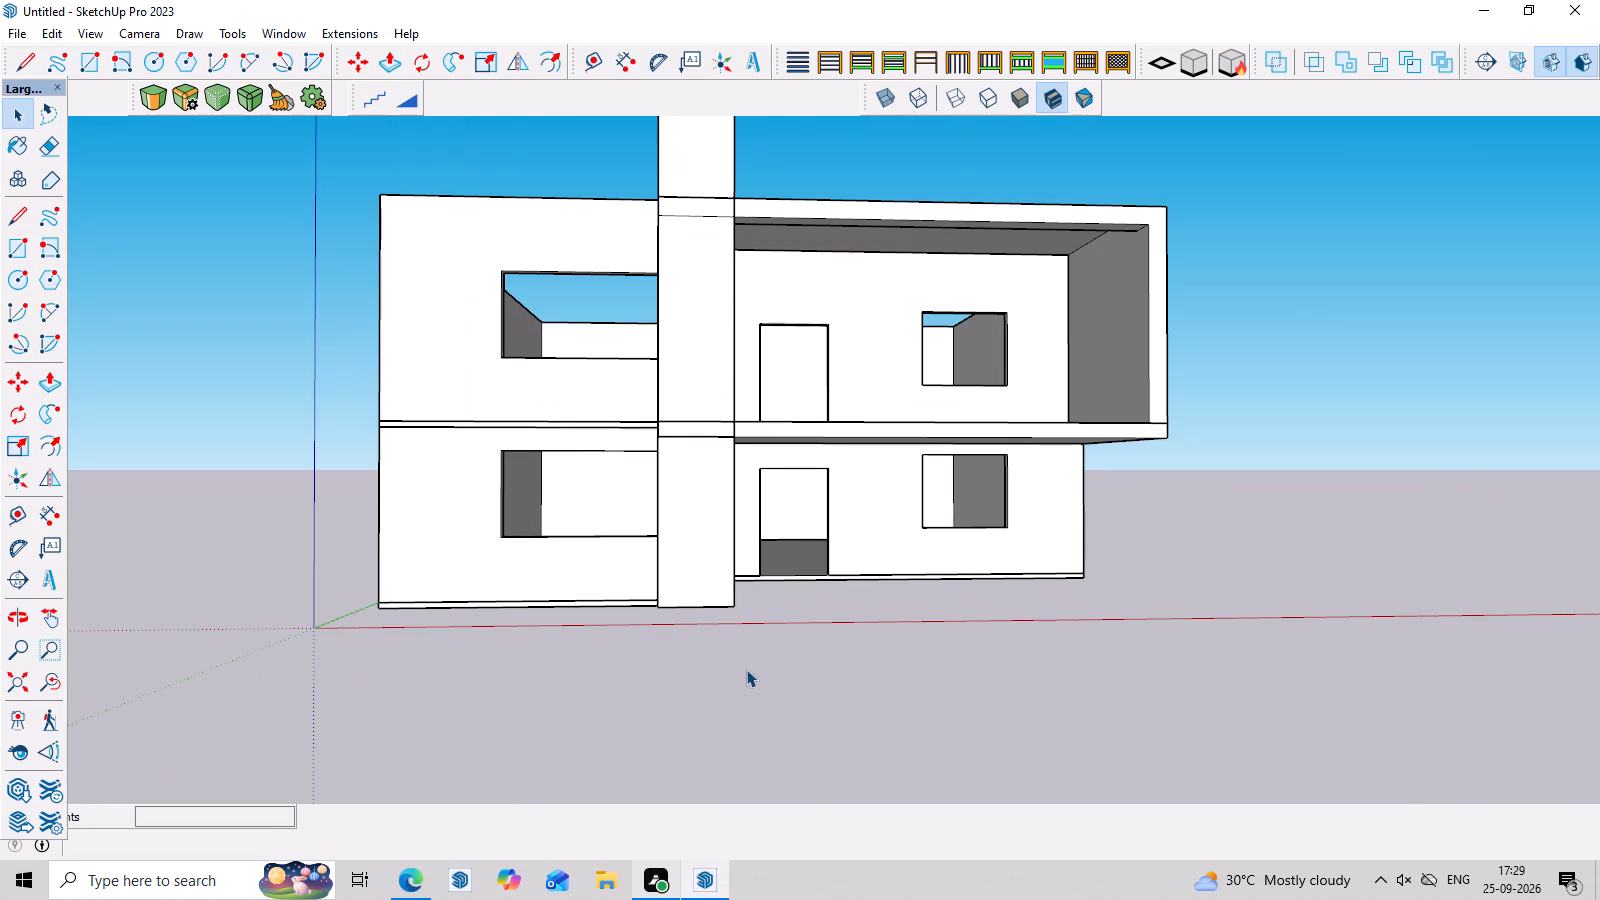
{"action": "middle_click_drag", "start_coordinate": [738, 583], "coordinate": [739, 670]}
{"action": "scroll", "coordinate": [740, 660], "scroll_direction": "up", "scroll_amount": 1}
{"action": "scroll", "coordinate": [748, 591], "scroll_direction": "down", "scroll_amount": 9}
{"action": "middle_click_drag", "start_coordinate": [1069, 532], "coordinate": [750, 633]}
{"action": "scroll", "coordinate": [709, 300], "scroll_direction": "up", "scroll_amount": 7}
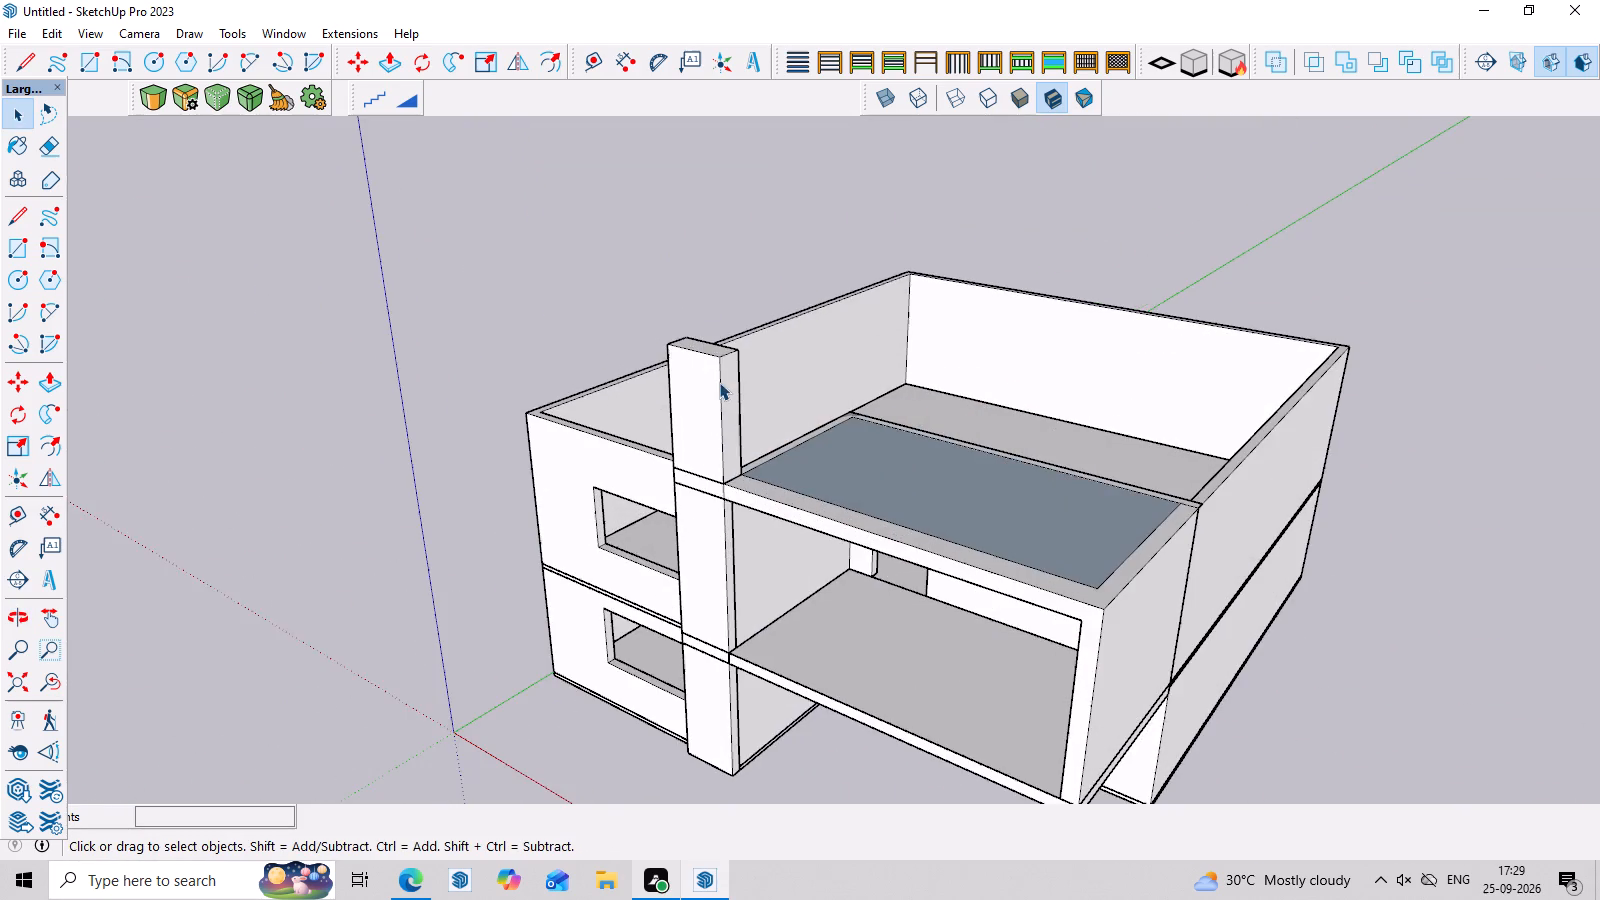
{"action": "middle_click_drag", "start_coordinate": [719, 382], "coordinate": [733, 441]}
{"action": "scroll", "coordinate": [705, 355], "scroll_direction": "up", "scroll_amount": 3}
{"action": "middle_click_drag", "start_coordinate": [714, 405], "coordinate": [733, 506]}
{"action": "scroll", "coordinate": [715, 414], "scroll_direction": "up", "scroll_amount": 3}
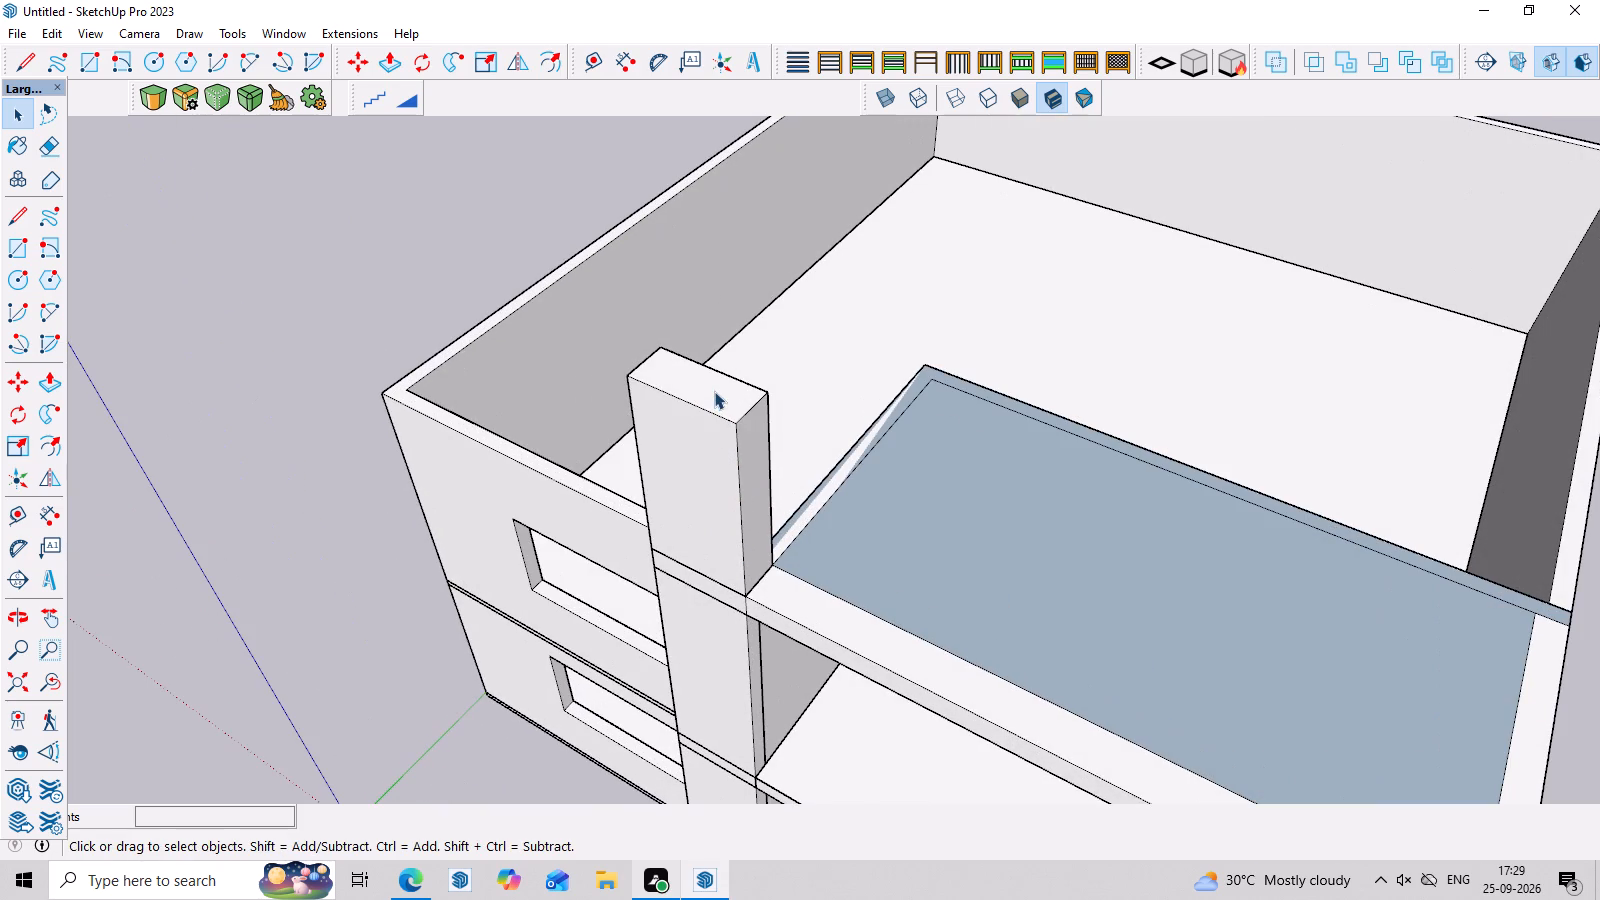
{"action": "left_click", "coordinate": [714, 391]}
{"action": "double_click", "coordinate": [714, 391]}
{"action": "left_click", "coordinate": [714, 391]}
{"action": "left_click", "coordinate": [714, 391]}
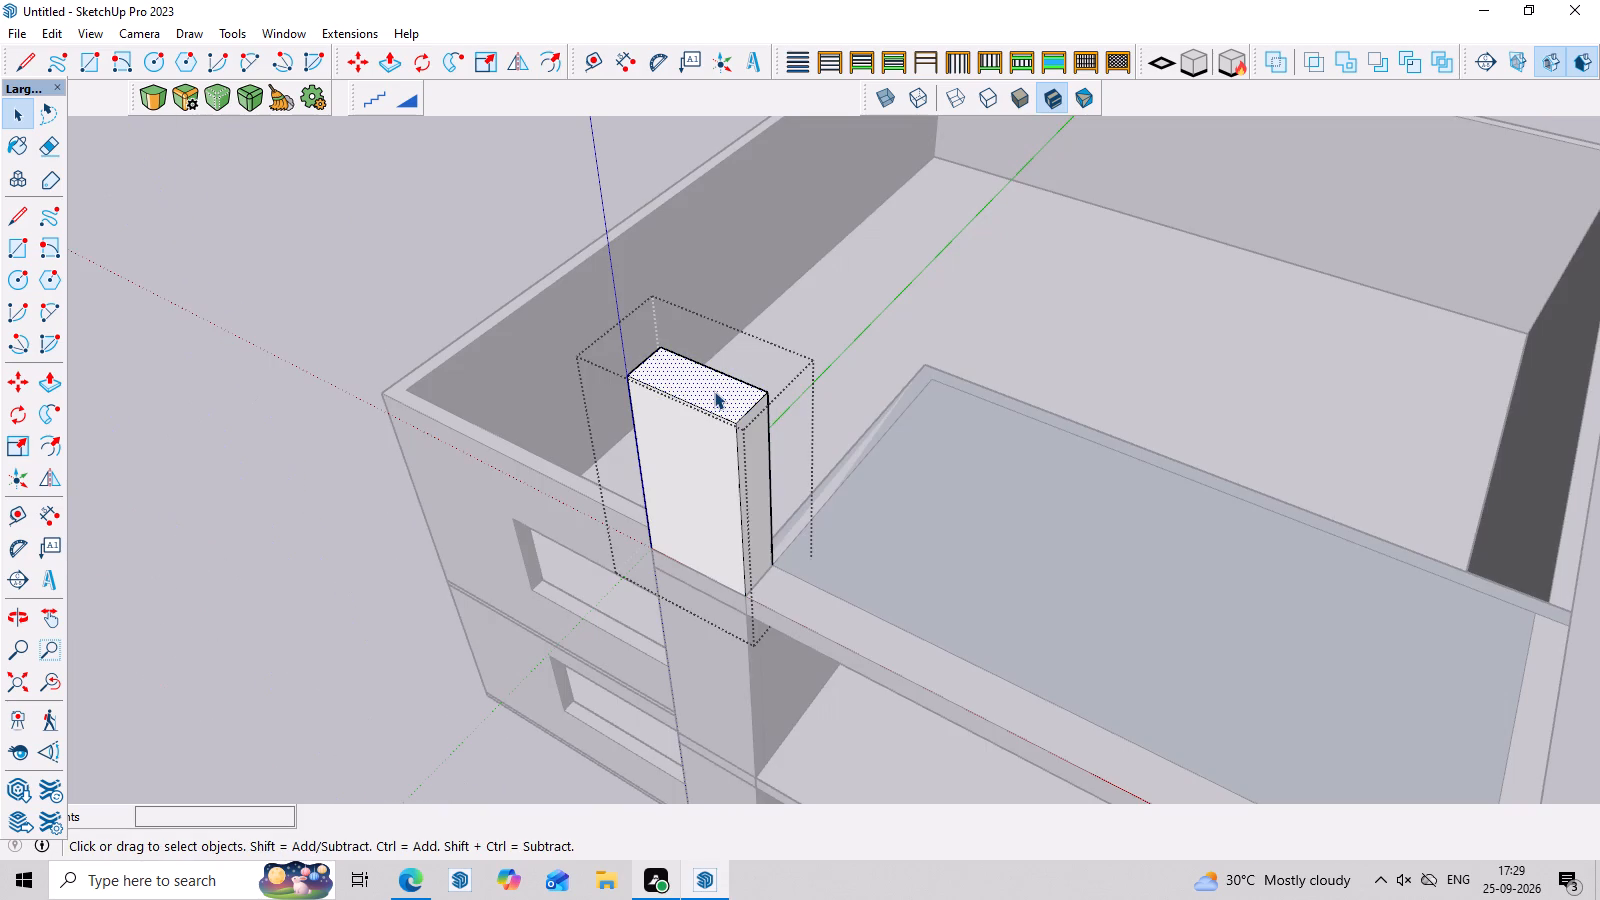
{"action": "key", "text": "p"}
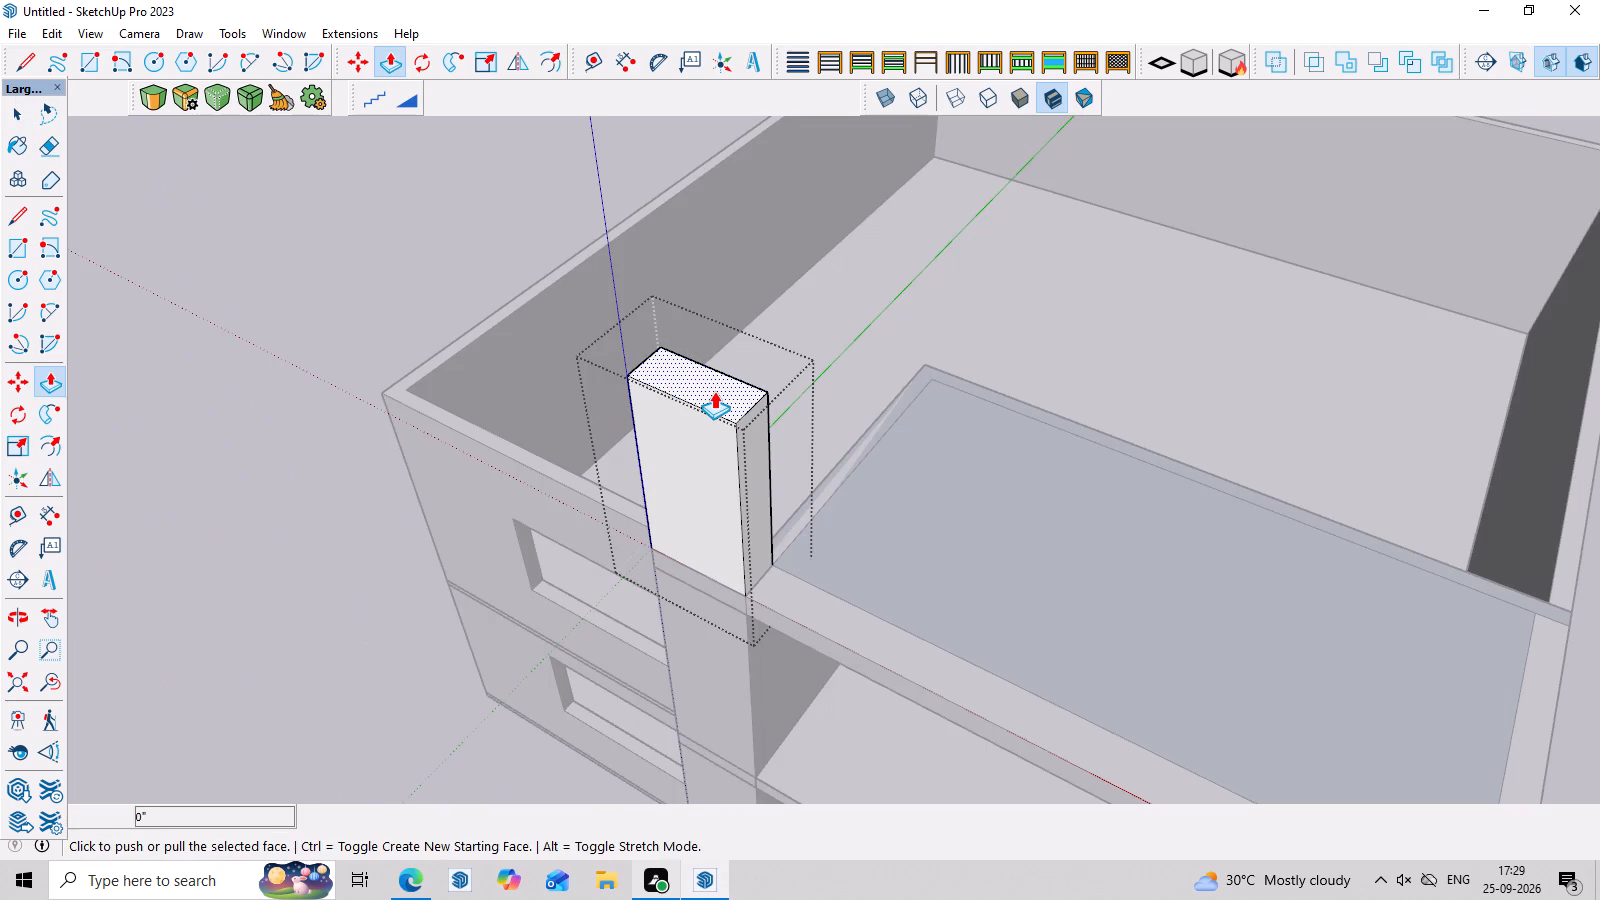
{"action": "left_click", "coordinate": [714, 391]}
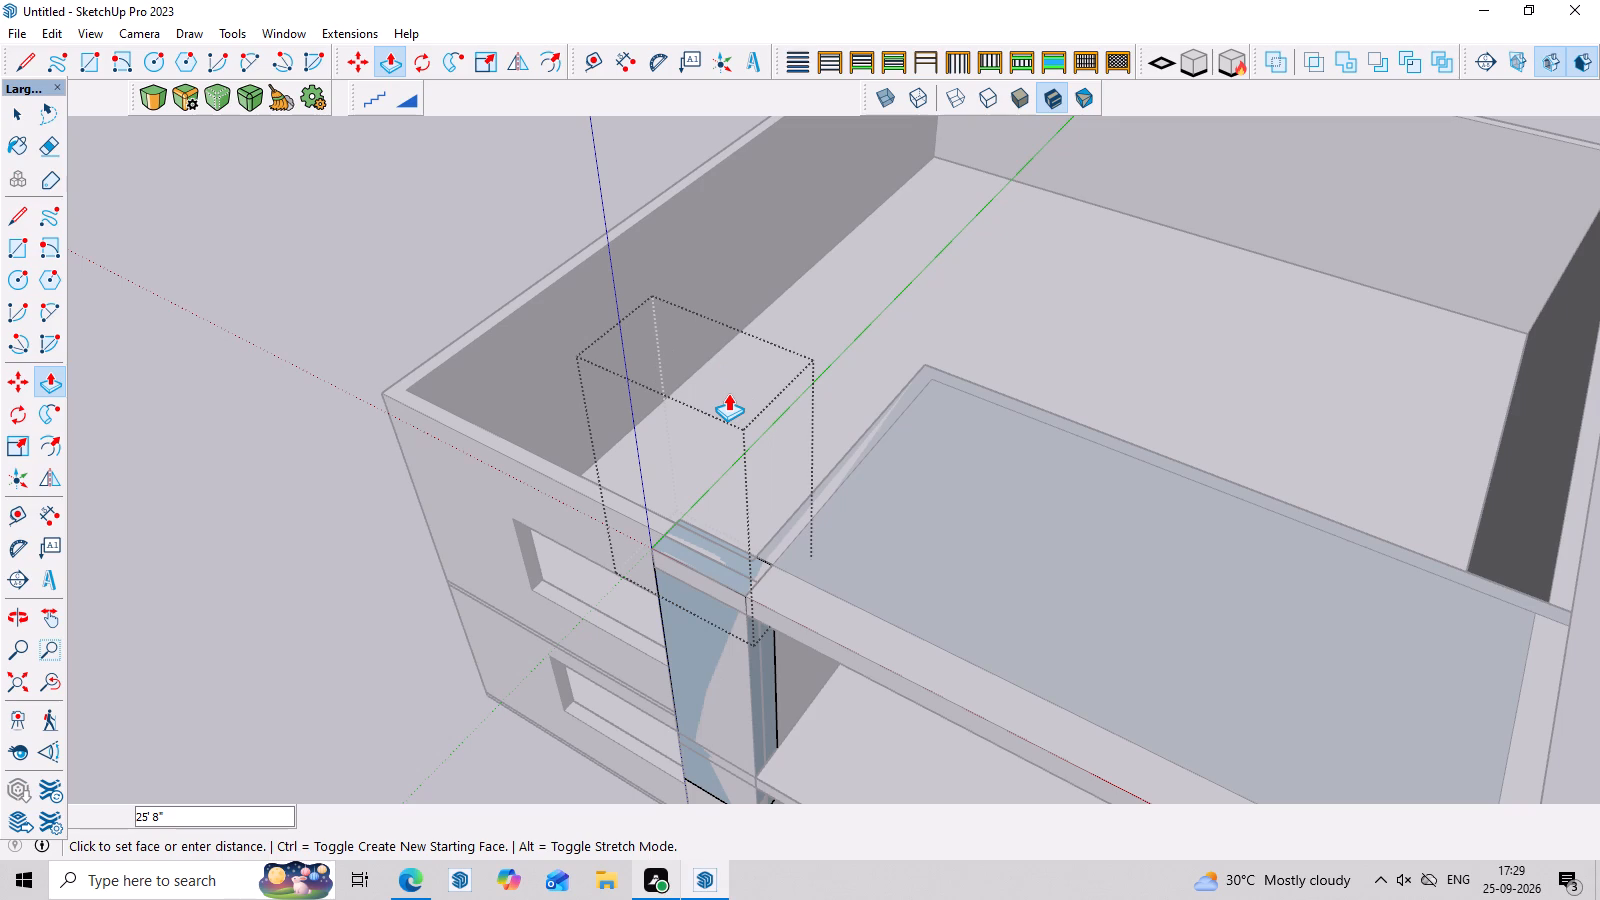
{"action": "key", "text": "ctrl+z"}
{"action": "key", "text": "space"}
Inside the raised column's group, Push/Pull the top face up about 1' 2" as a new starting face, and close the group.
{"action": "double_click", "coordinate": [737, 385]}
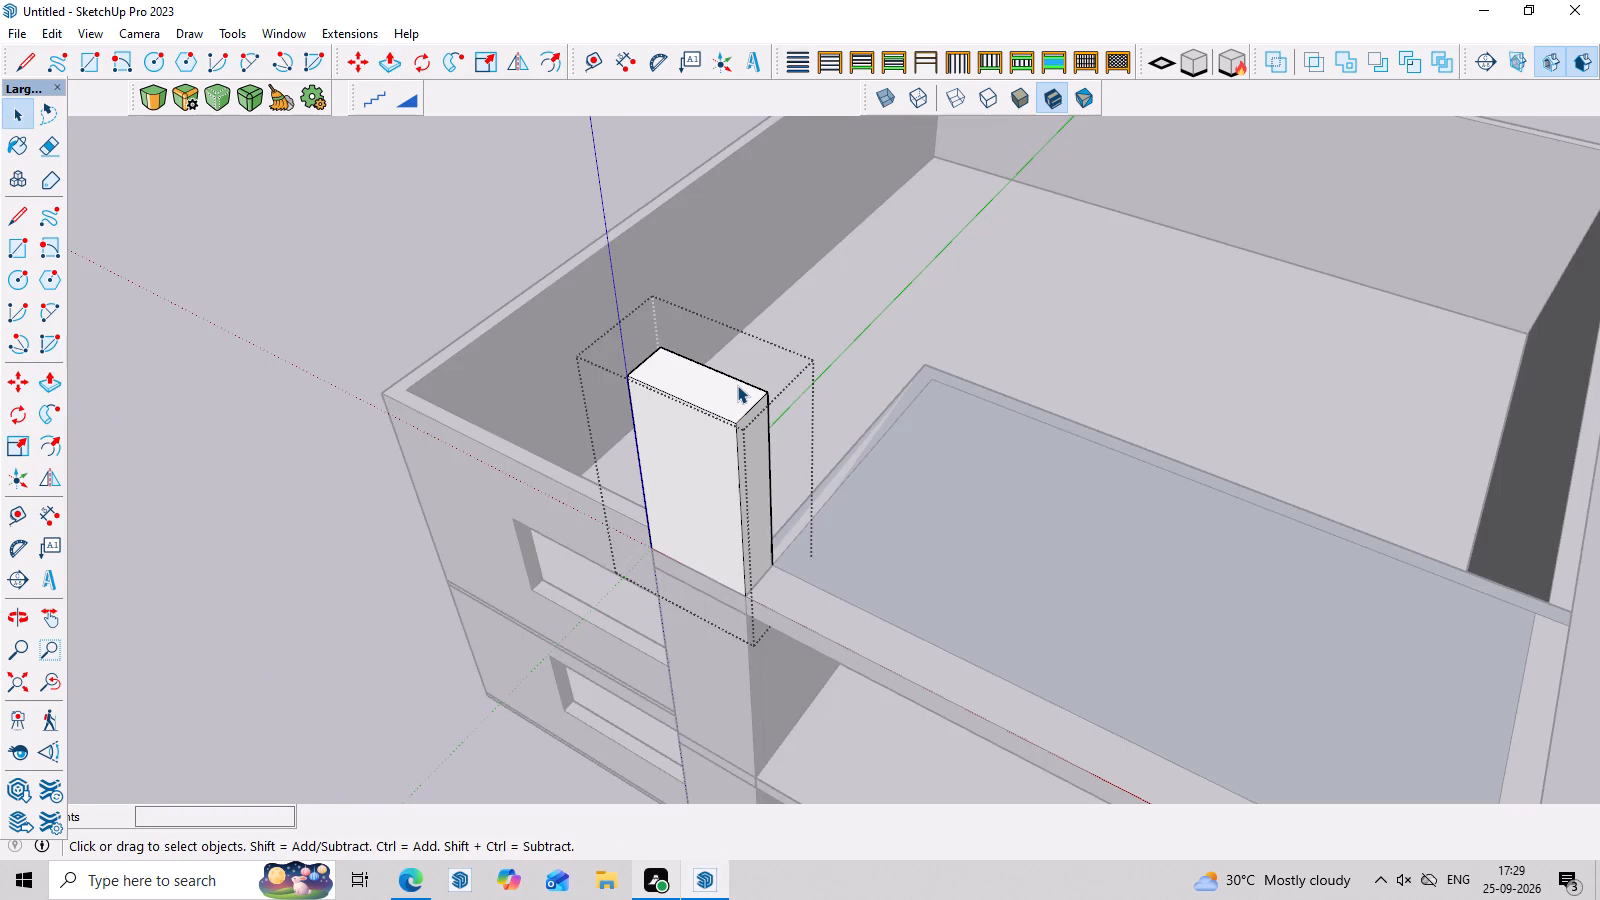
{"action": "left_click", "coordinate": [737, 385]}
{"action": "key", "text": "p"}
{"action": "left_click", "coordinate": [737, 385]}
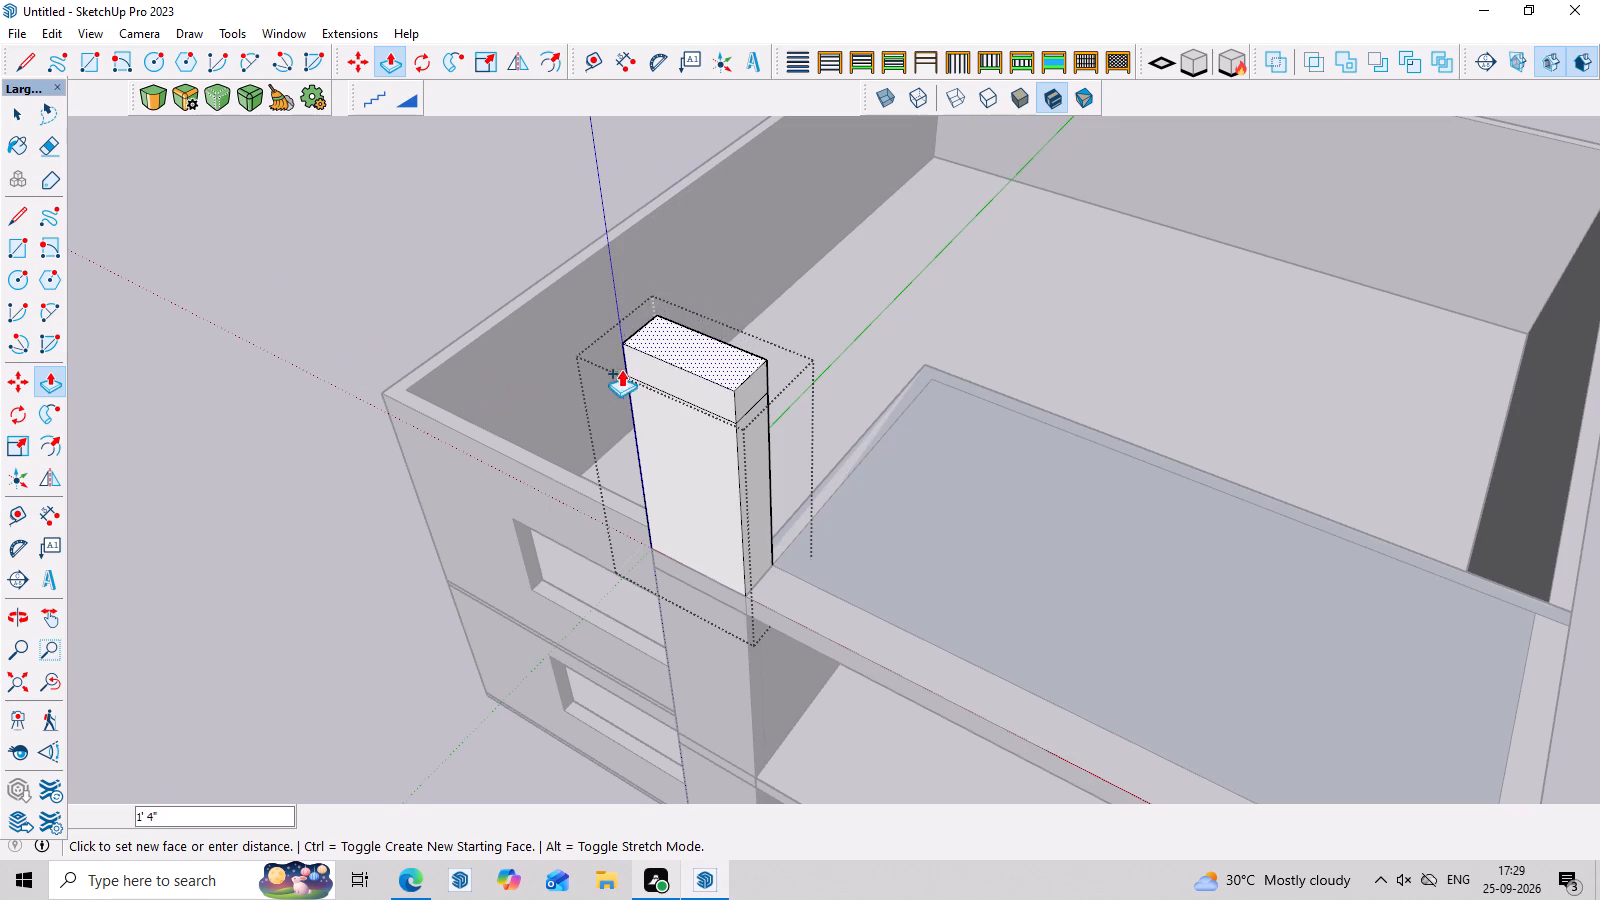
{"action": "left_click", "coordinate": [672, 362]}
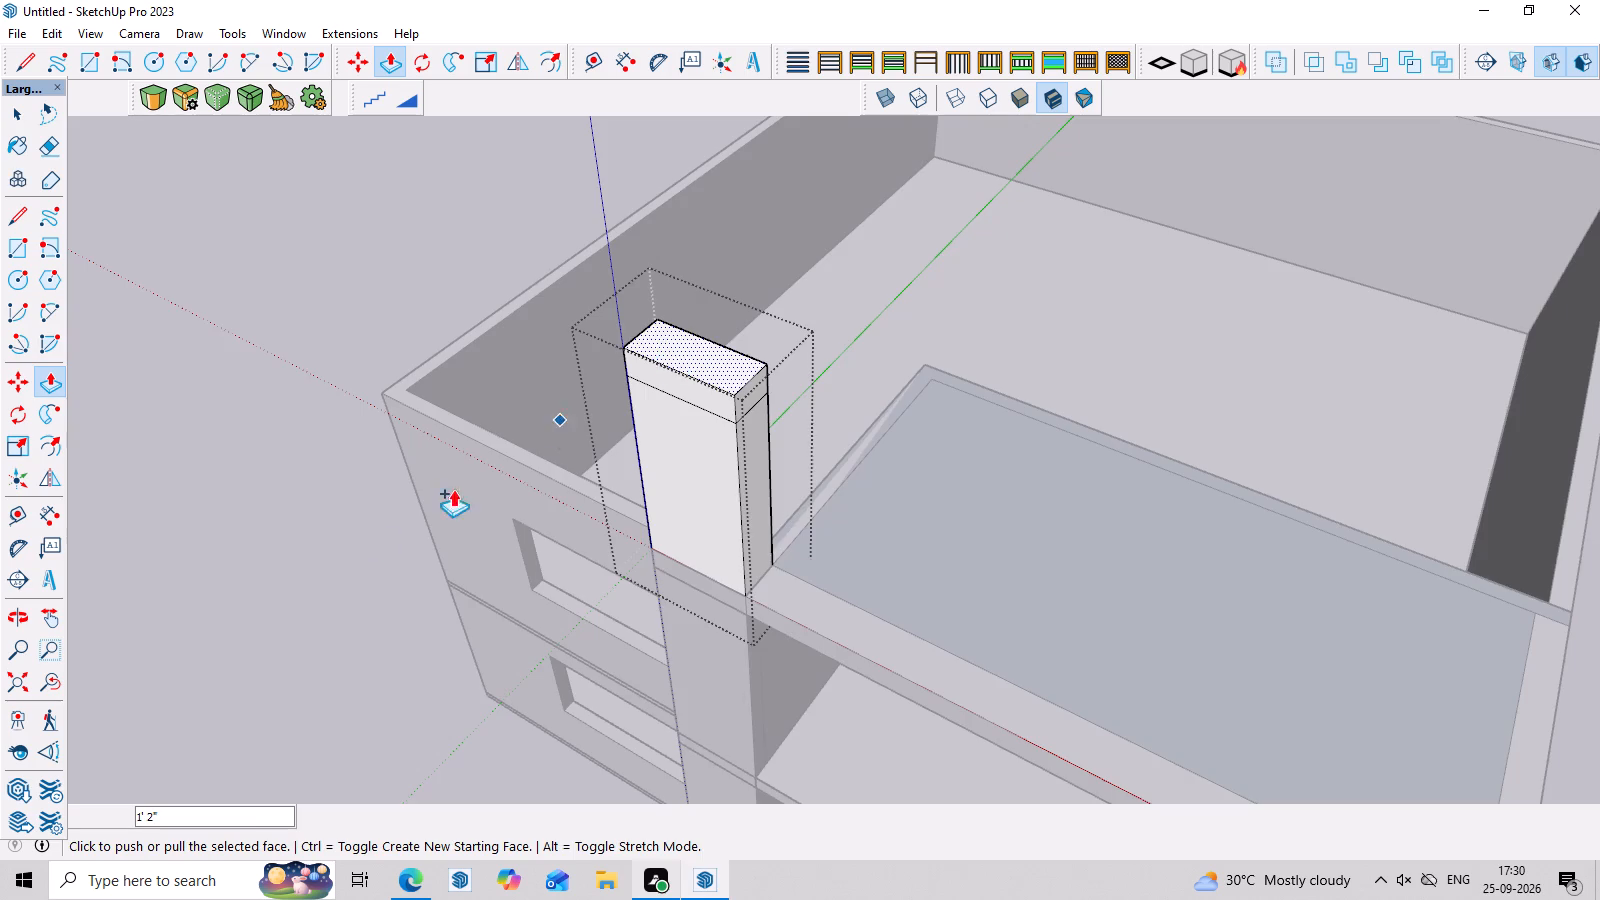
{"action": "middle_click_drag", "start_coordinate": [441, 535], "coordinate": [272, 278]}
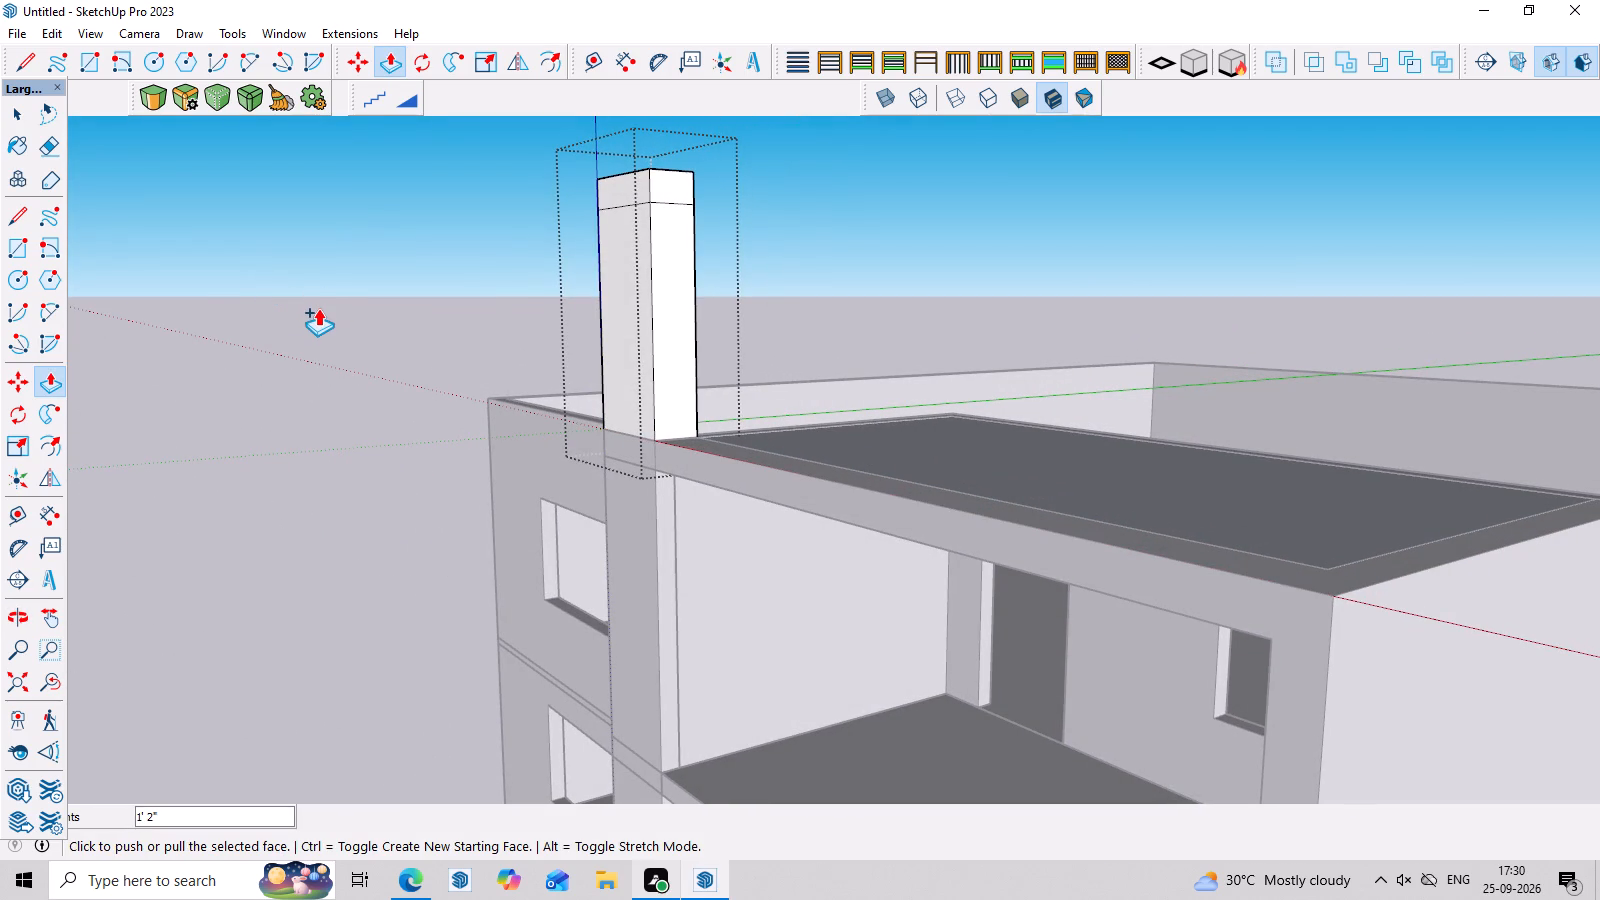
{"action": "key", "text": "space"}
{"action": "left_click", "coordinate": [287, 257]}
Reopen the column group and Push/Pull the top block's side face about 25' 9" to align with the roof slab's outer front corner.
{"action": "scroll", "coordinate": [371, 269], "scroll_direction": "down", "scroll_amount": 3}
{"action": "scroll", "coordinate": [479, 264], "scroll_direction": "down", "scroll_amount": 3}
{"action": "scroll", "coordinate": [755, 298], "scroll_direction": "up", "scroll_amount": 3}
{"action": "scroll", "coordinate": [512, 173], "scroll_direction": "up", "scroll_amount": 3}
{"action": "left_click", "coordinate": [521, 183]}
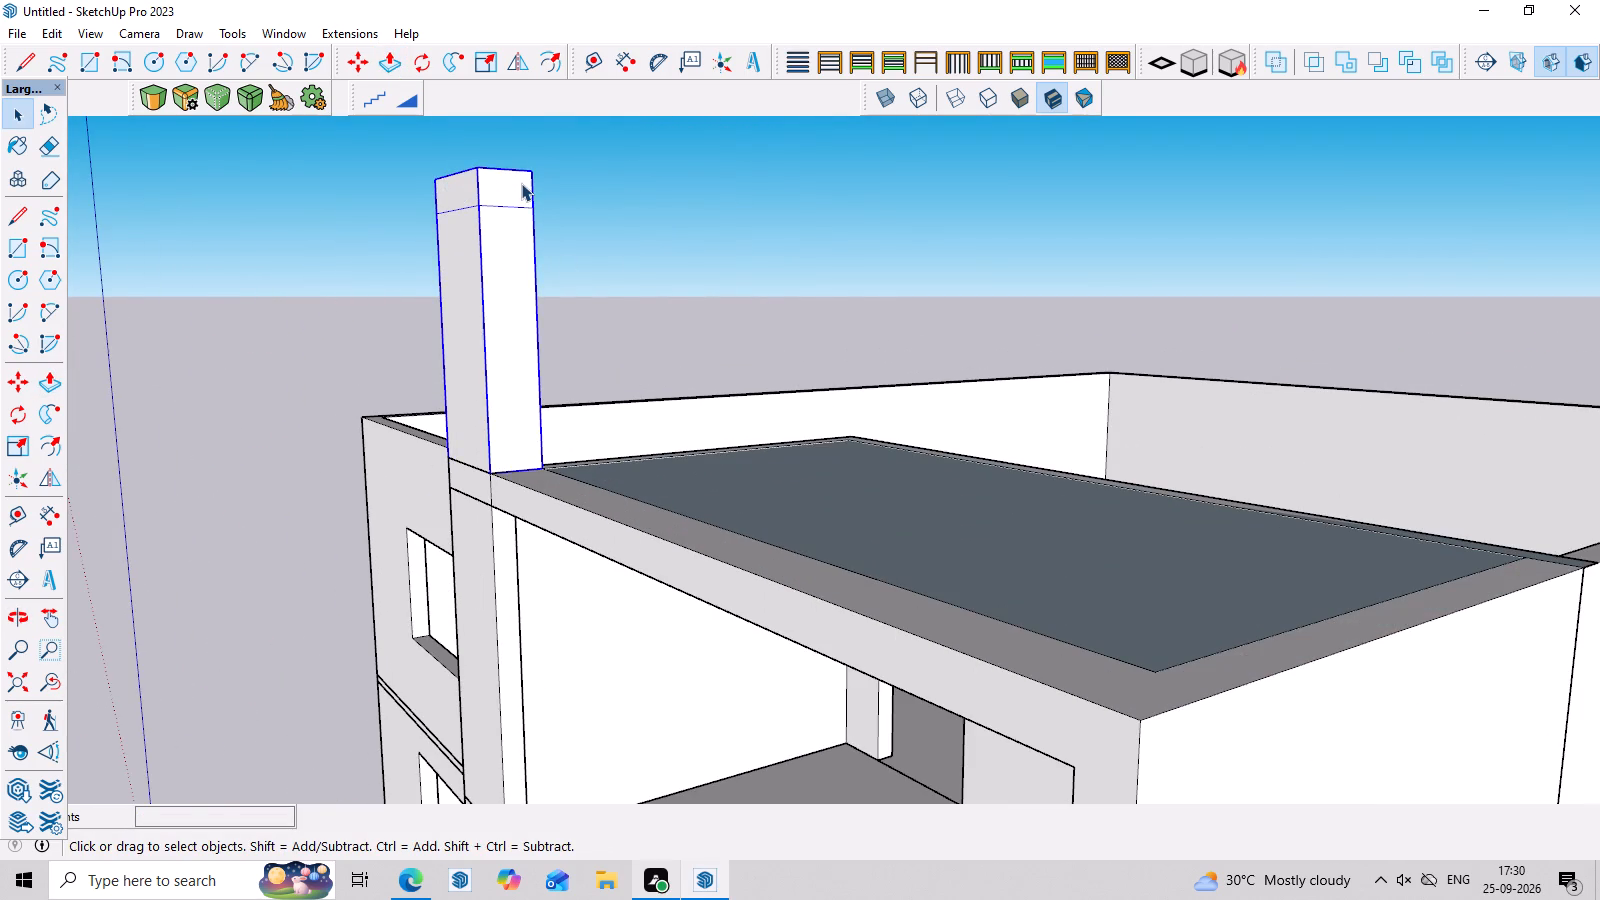
{"action": "scroll", "coordinate": [522, 183], "scroll_direction": "up", "scroll_amount": 2}
{"action": "triple_click", "coordinate": [522, 183]}
{"action": "double_click", "coordinate": [522, 183]}
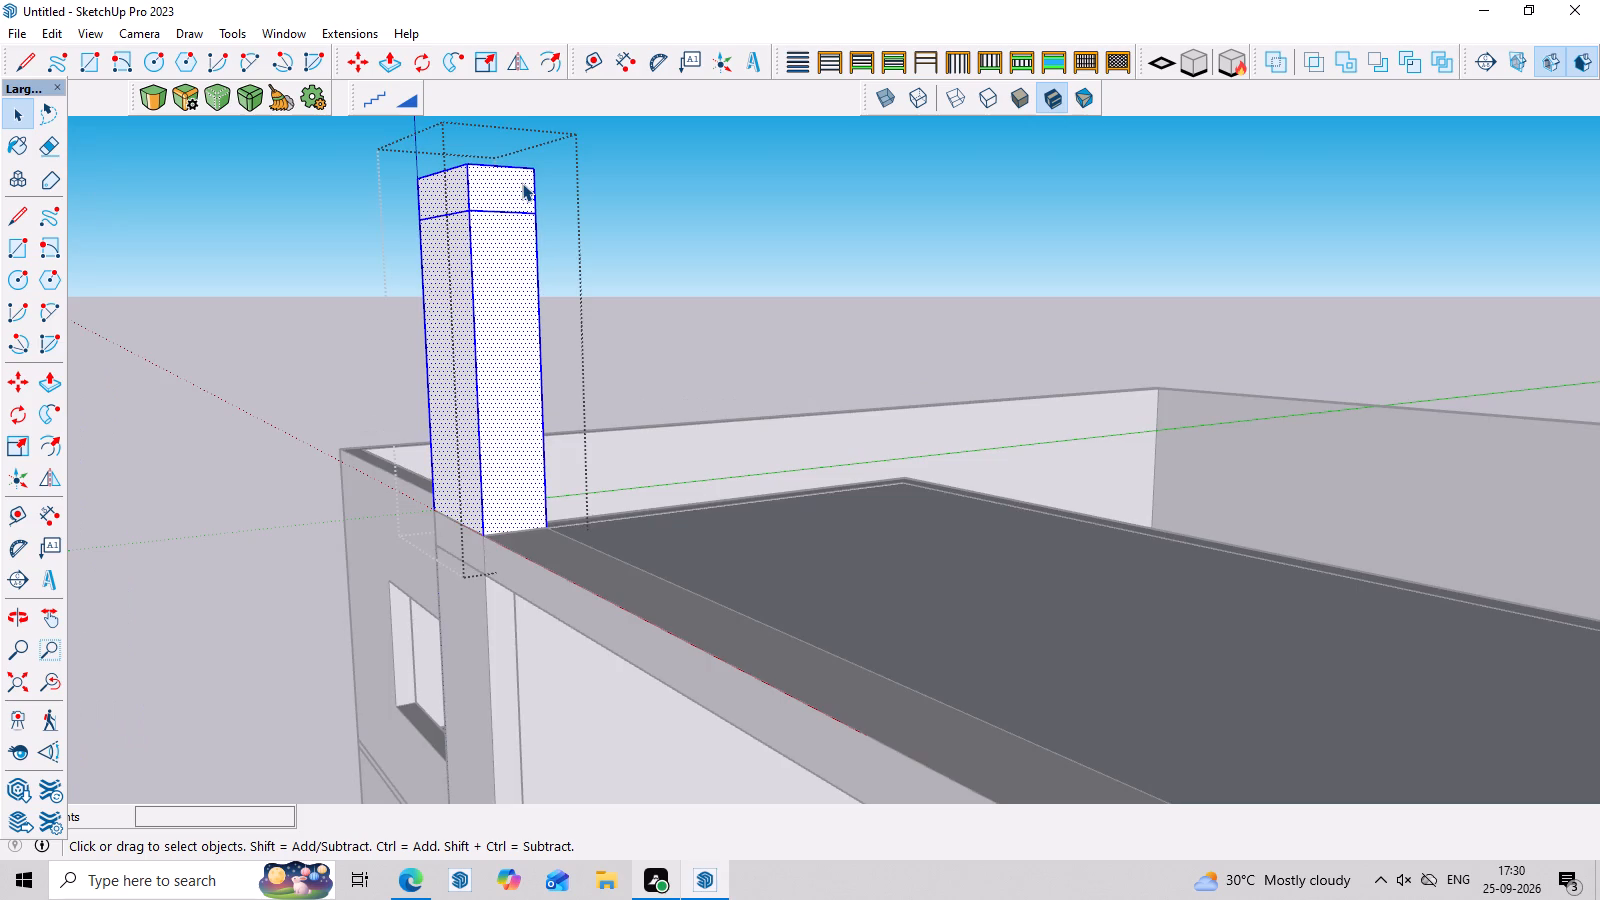
{"action": "scroll", "coordinate": [495, 197], "scroll_direction": "up", "scroll_amount": 3}
{"action": "double_click", "coordinate": [495, 196]}
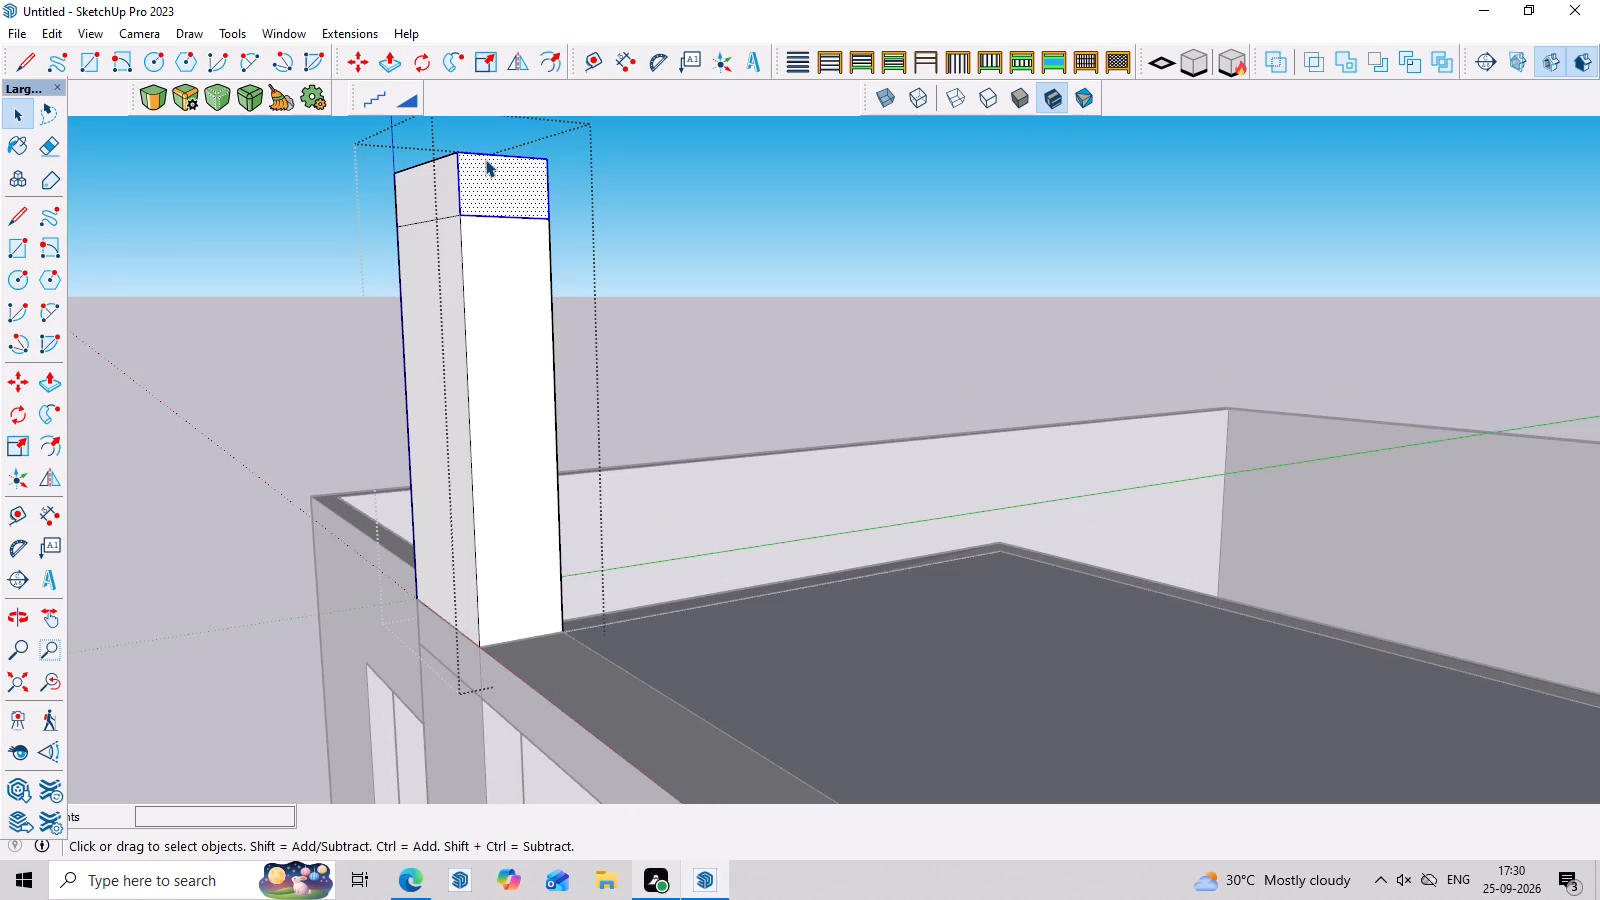
{"action": "key", "text": "p"}
{"action": "left_click", "coordinate": [478, 154]}
{"action": "scroll", "coordinate": [770, 224], "scroll_direction": "down", "scroll_amount": 7}
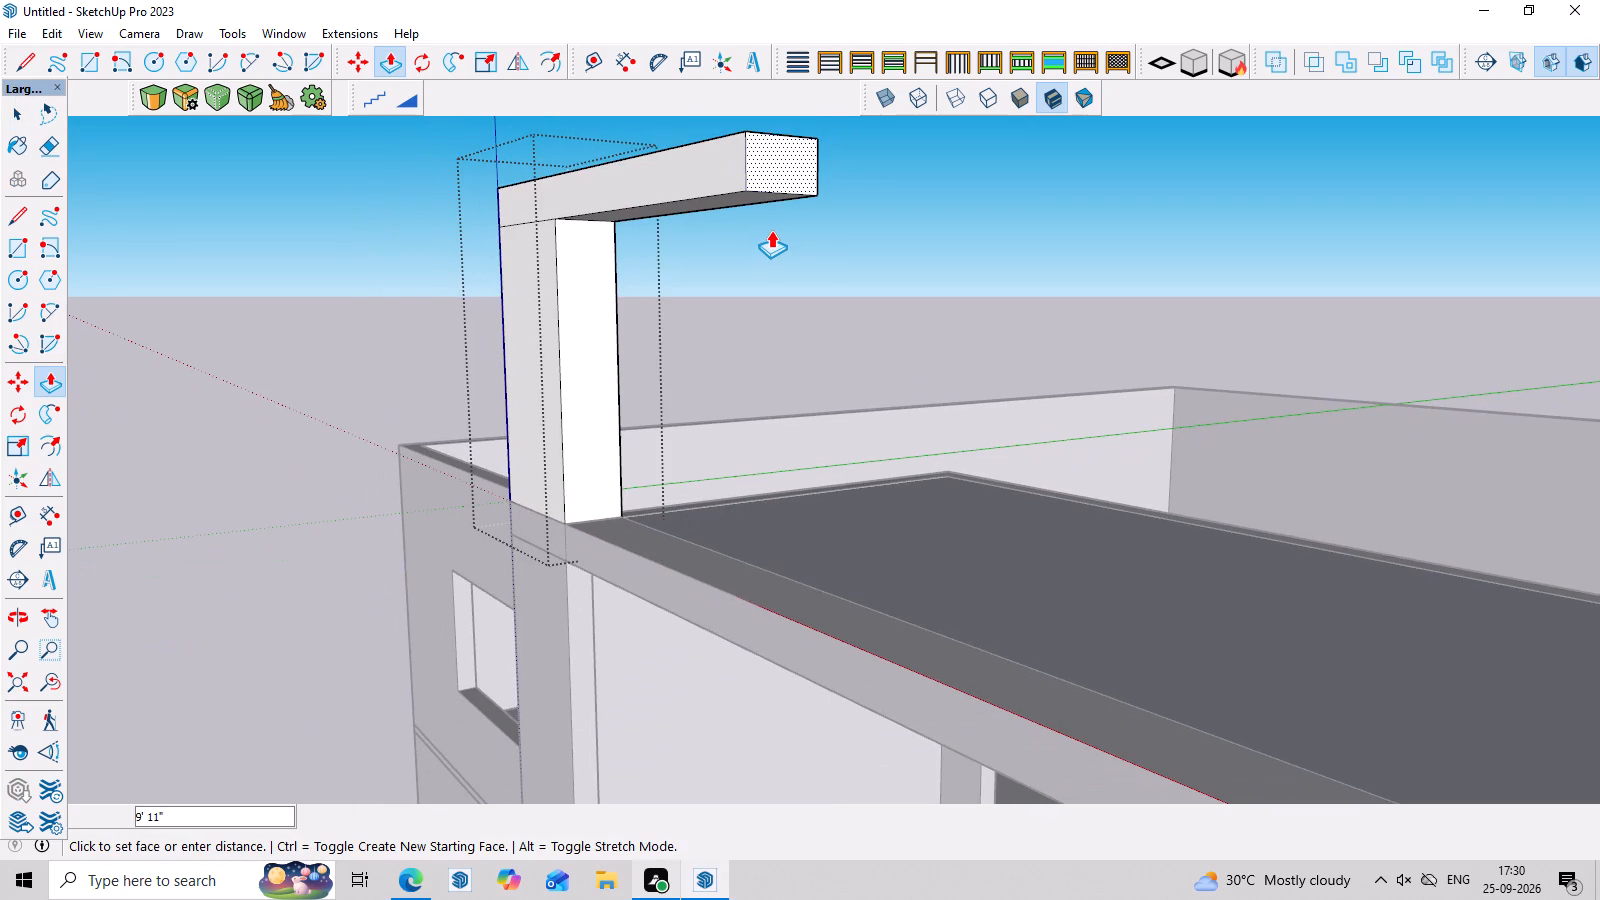
{"action": "scroll", "coordinate": [854, 306], "scroll_direction": "down", "scroll_amount": 2}
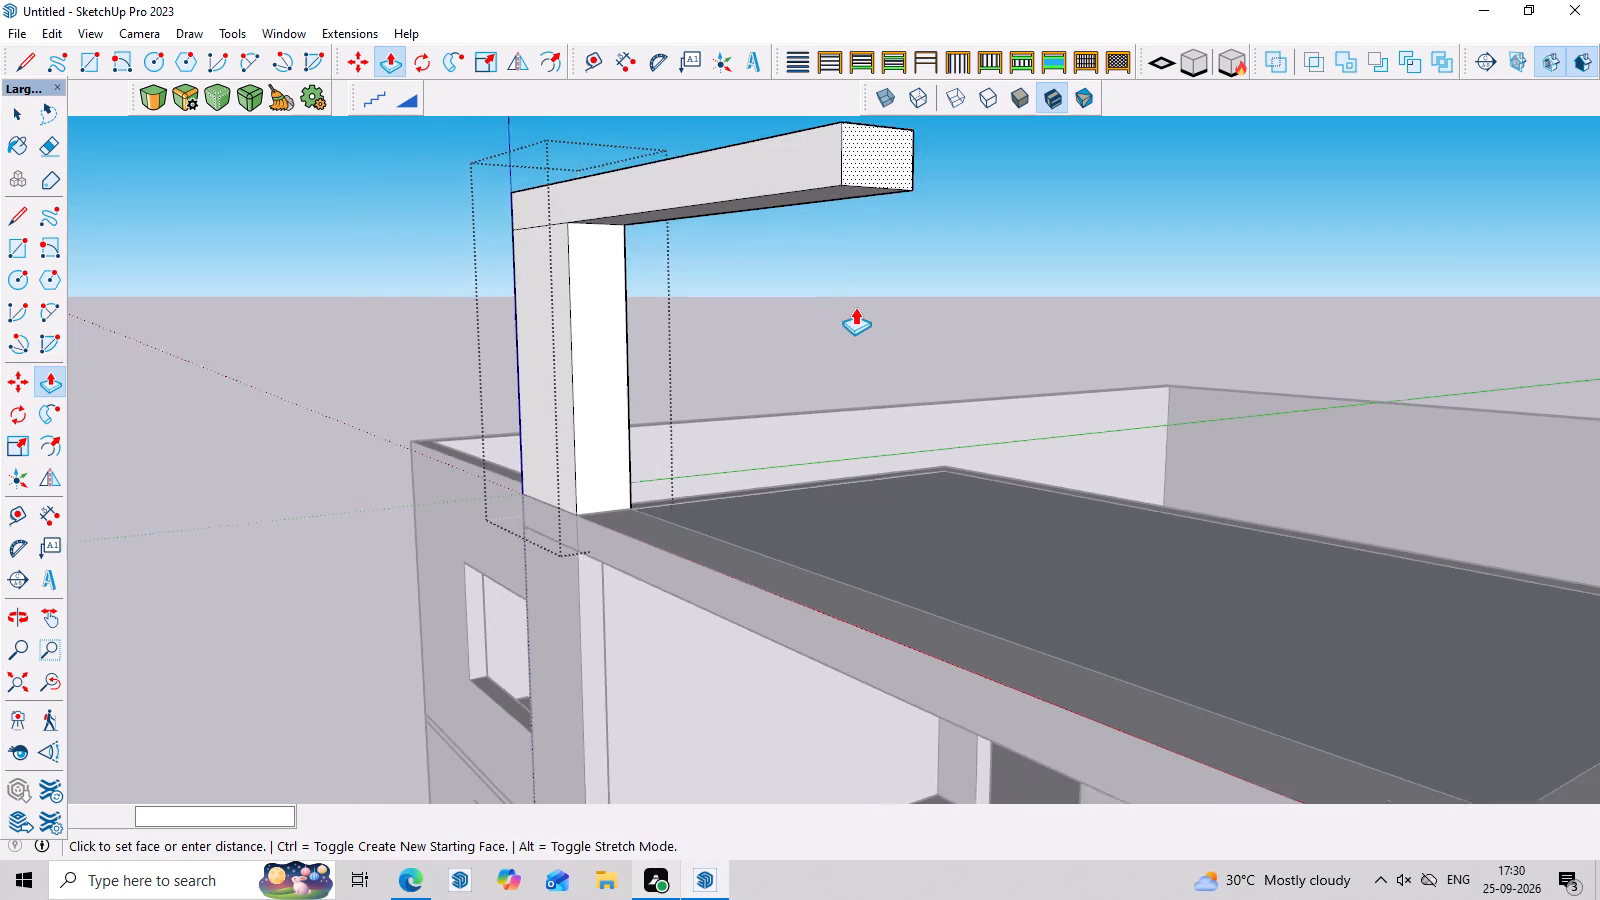
{"action": "scroll", "coordinate": [855, 307], "scroll_direction": "down", "scroll_amount": 6}
{"action": "middle_click_drag", "start_coordinate": [942, 402], "coordinate": [1115, 442]}
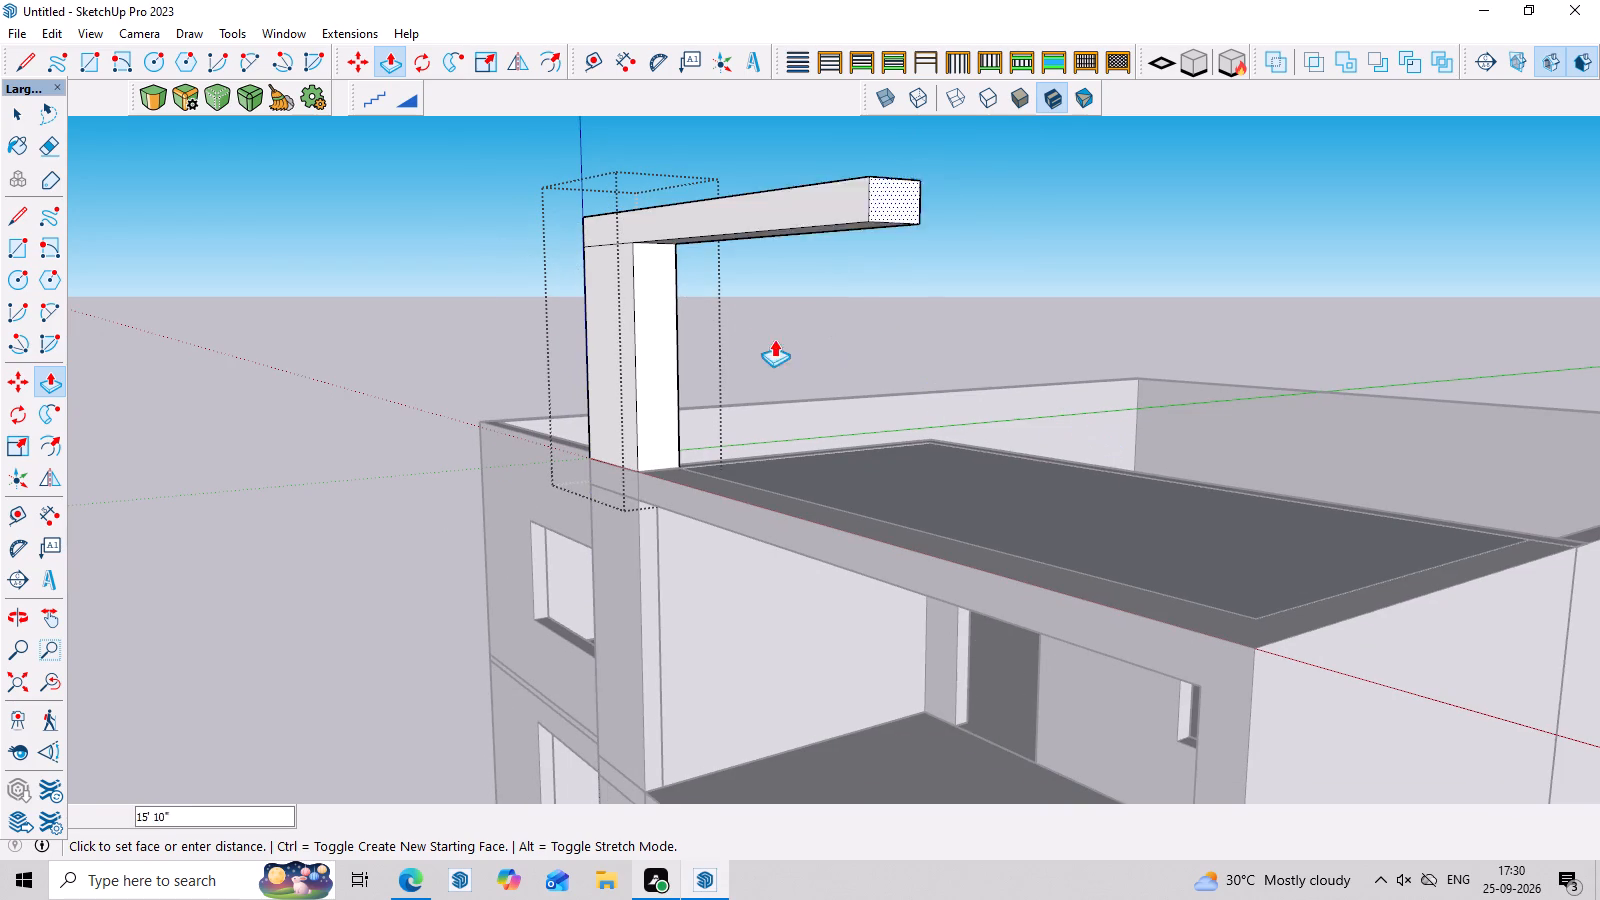
{"action": "middle_click_drag", "start_coordinate": [740, 327], "coordinate": [1157, 341]}
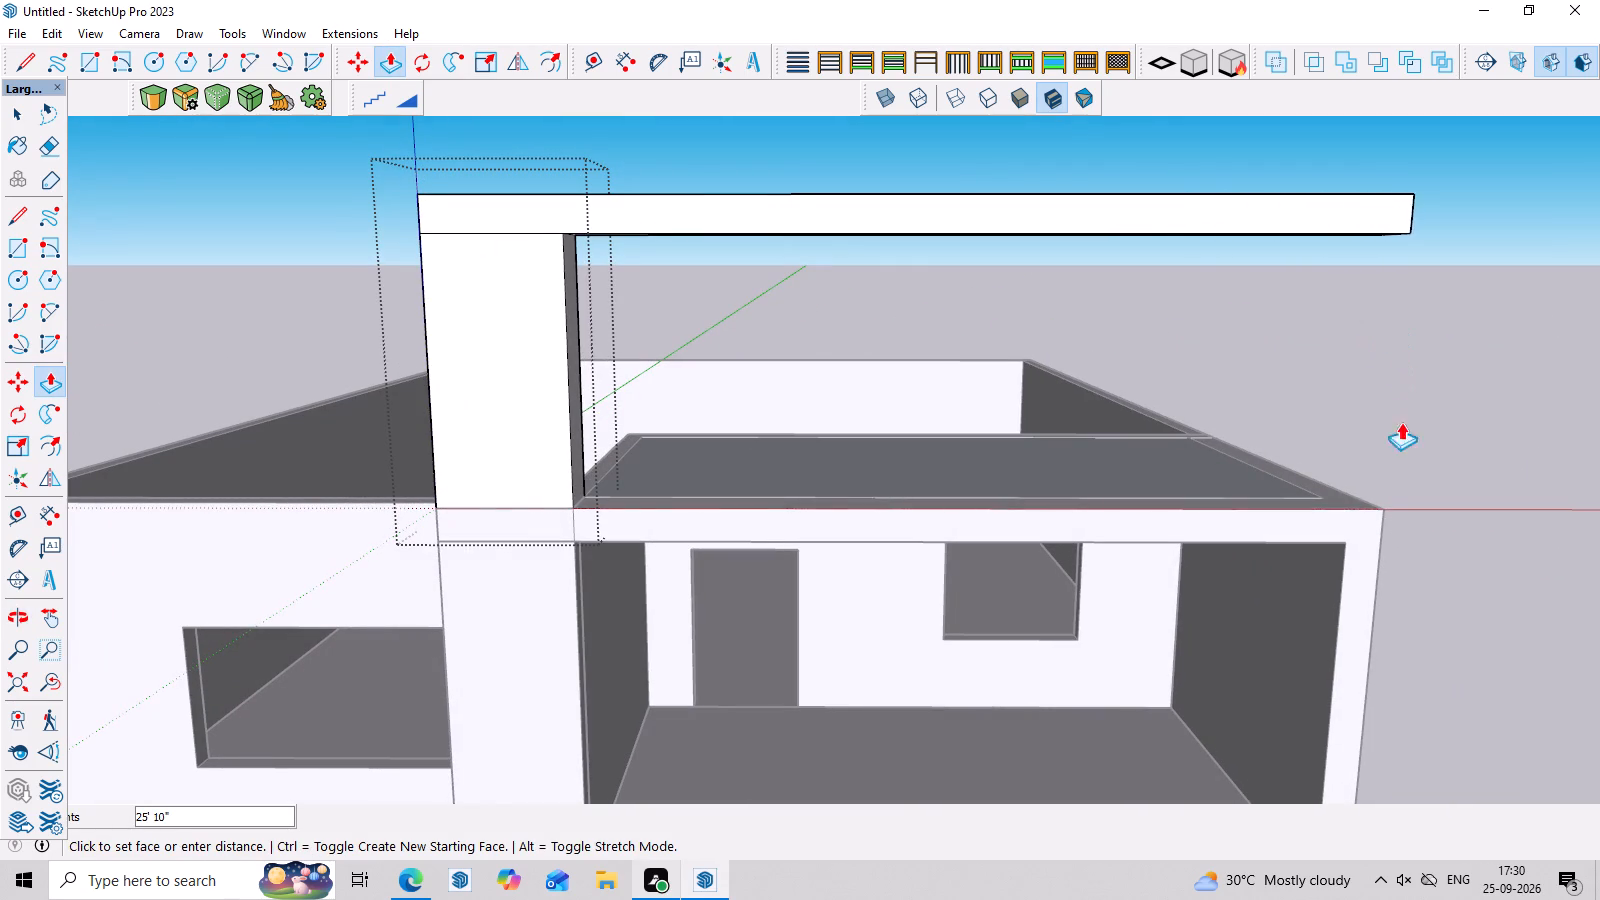
{"action": "left_click", "coordinate": [1385, 505]}
Draw a line about 1' 10" long across the underside of the overhead beam, near its free end.
{"action": "middle_click_drag", "start_coordinate": [1437, 456], "coordinate": [1353, 400]}
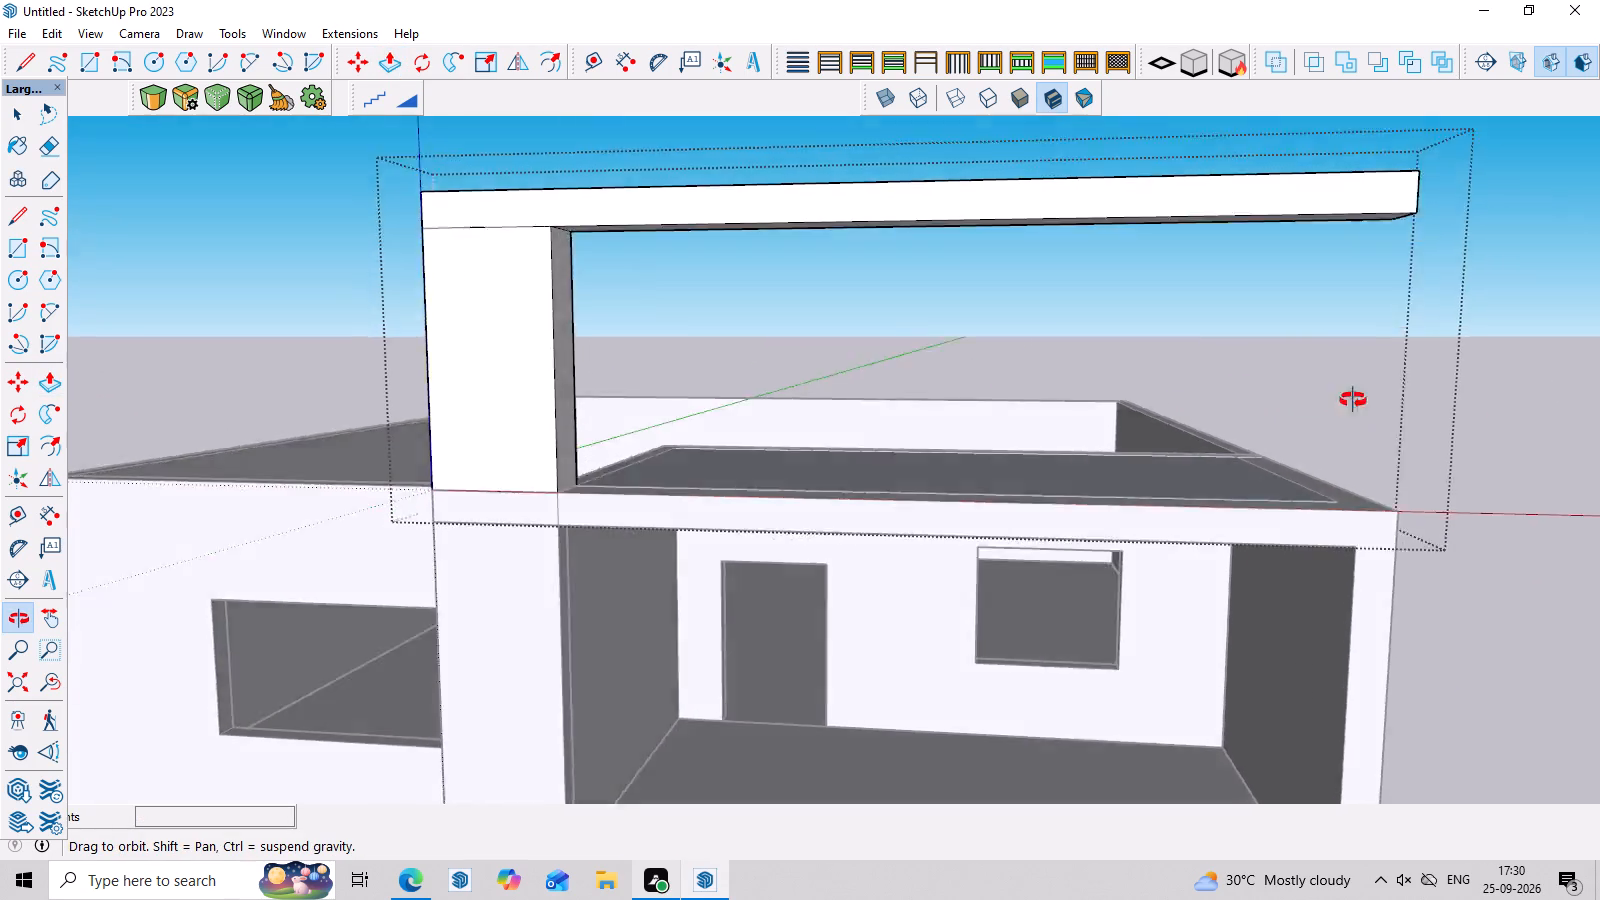
{"action": "middle_click_drag", "start_coordinate": [1353, 400], "coordinate": [1309, 275]}
{"action": "scroll", "coordinate": [1299, 277], "scroll_direction": "down", "scroll_amount": 8}
{"action": "middle_click_drag", "start_coordinate": [1461, 360], "coordinate": [1525, 507]}
{"action": "scroll", "coordinate": [1397, 321], "scroll_direction": "up", "scroll_amount": 3}
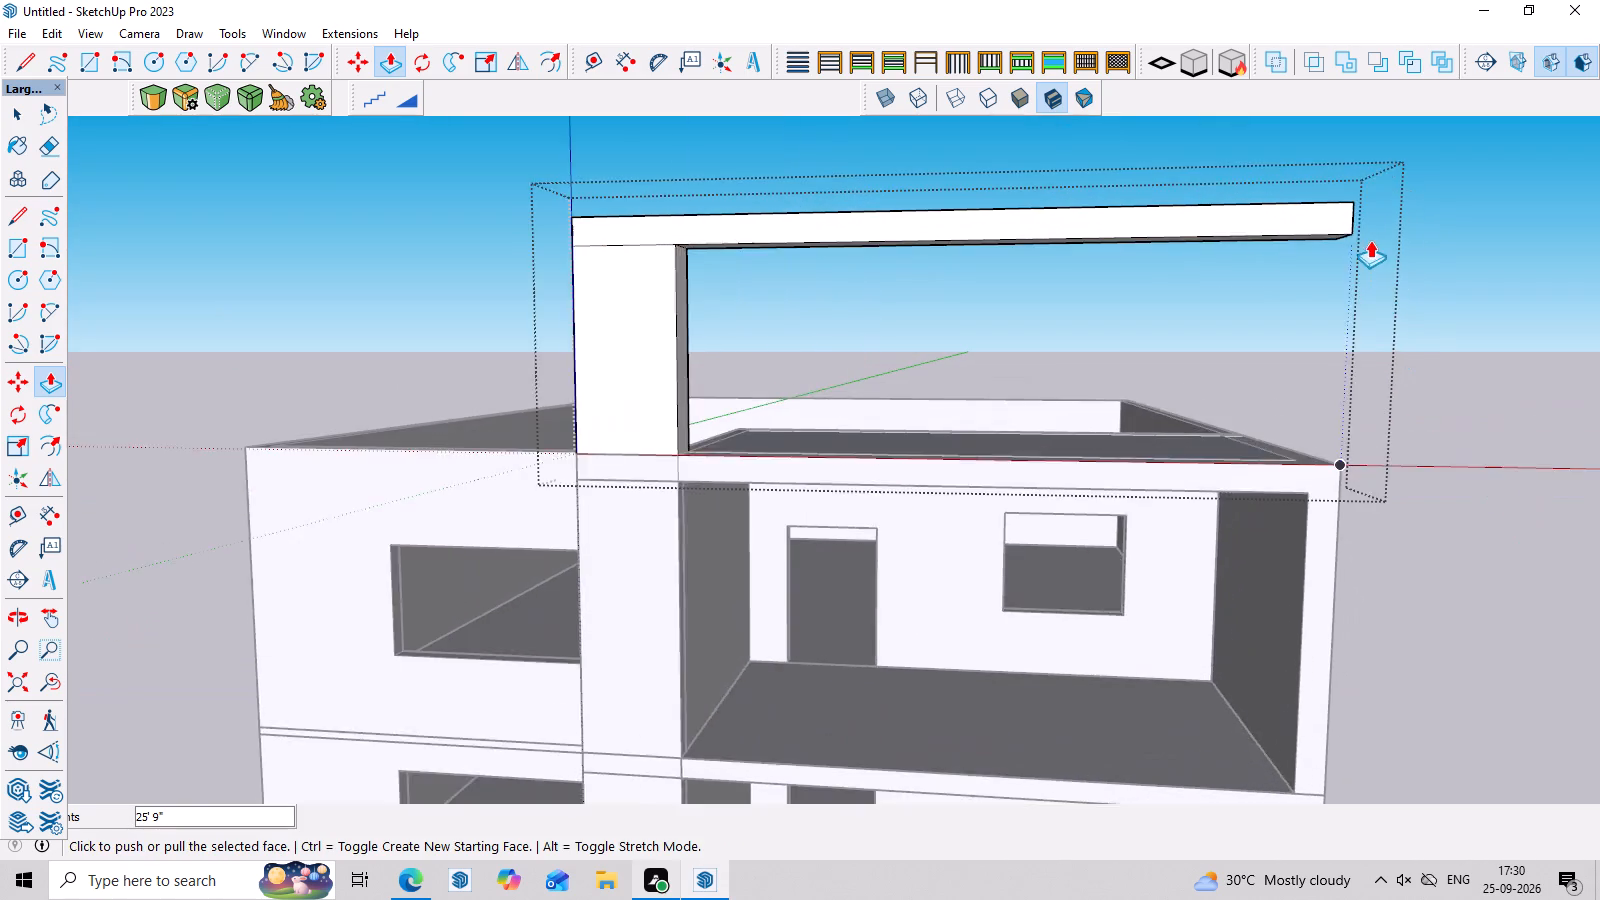
{"action": "scroll", "coordinate": [1370, 240], "scroll_direction": "up", "scroll_amount": 4}
{"action": "middle_click_drag", "start_coordinate": [1424, 343], "coordinate": [1422, 258]}
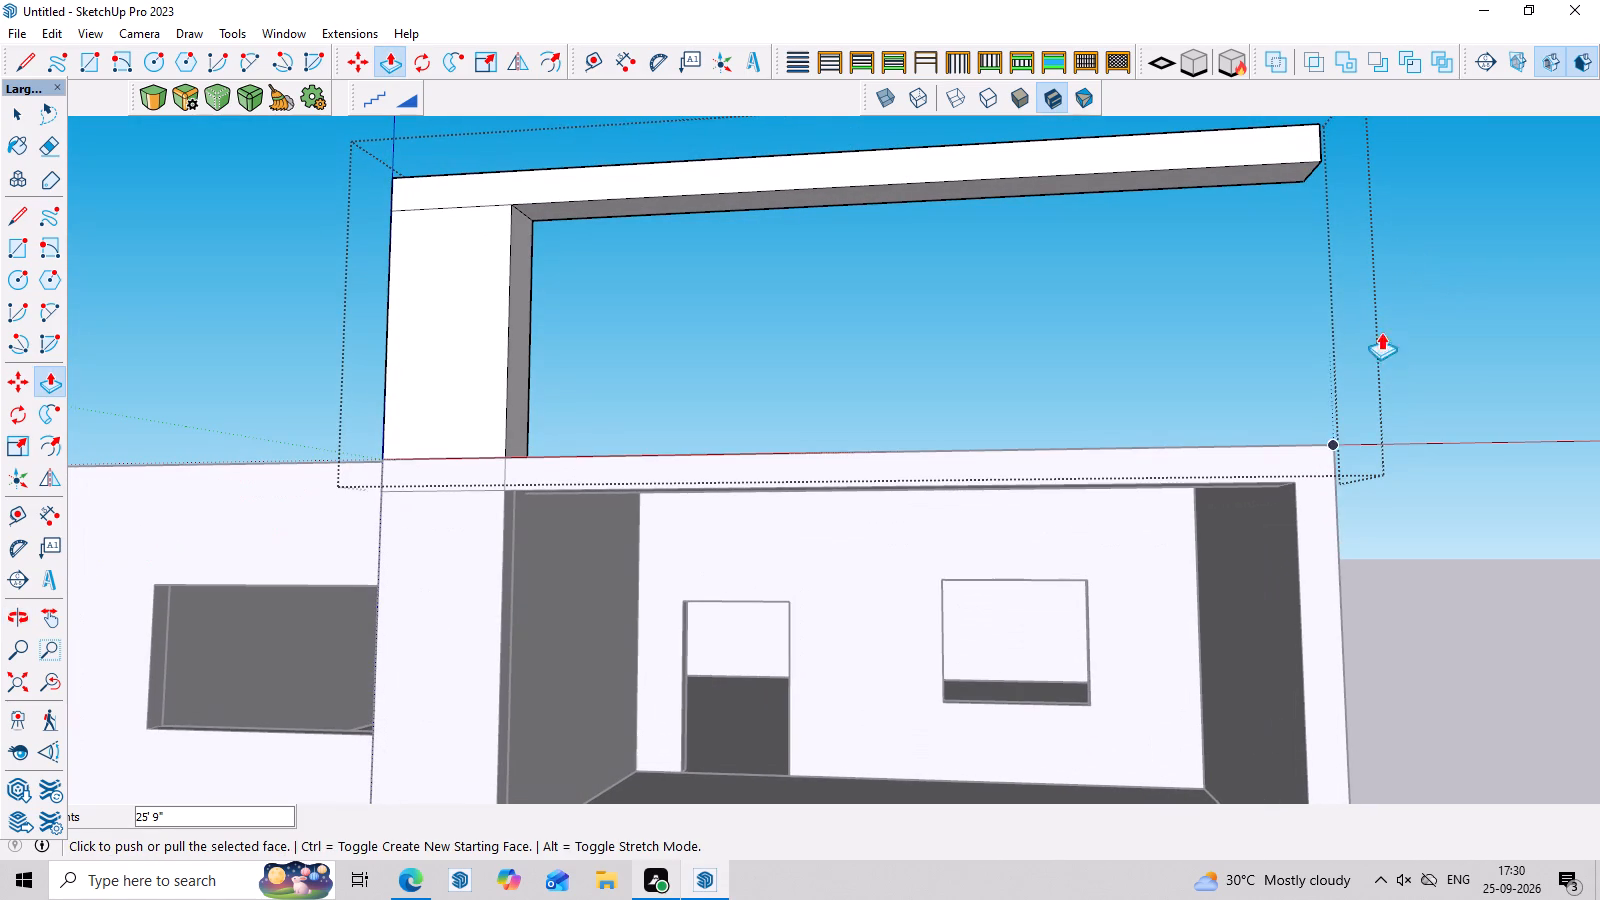
{"action": "scroll", "coordinate": [1323, 392], "scroll_direction": "down", "scroll_amount": 4}
{"action": "middle_click_drag", "start_coordinate": [1599, 897], "coordinate": [1450, 526]}
{"action": "scroll", "coordinate": [1148, 402], "scroll_direction": "up", "scroll_amount": 3}
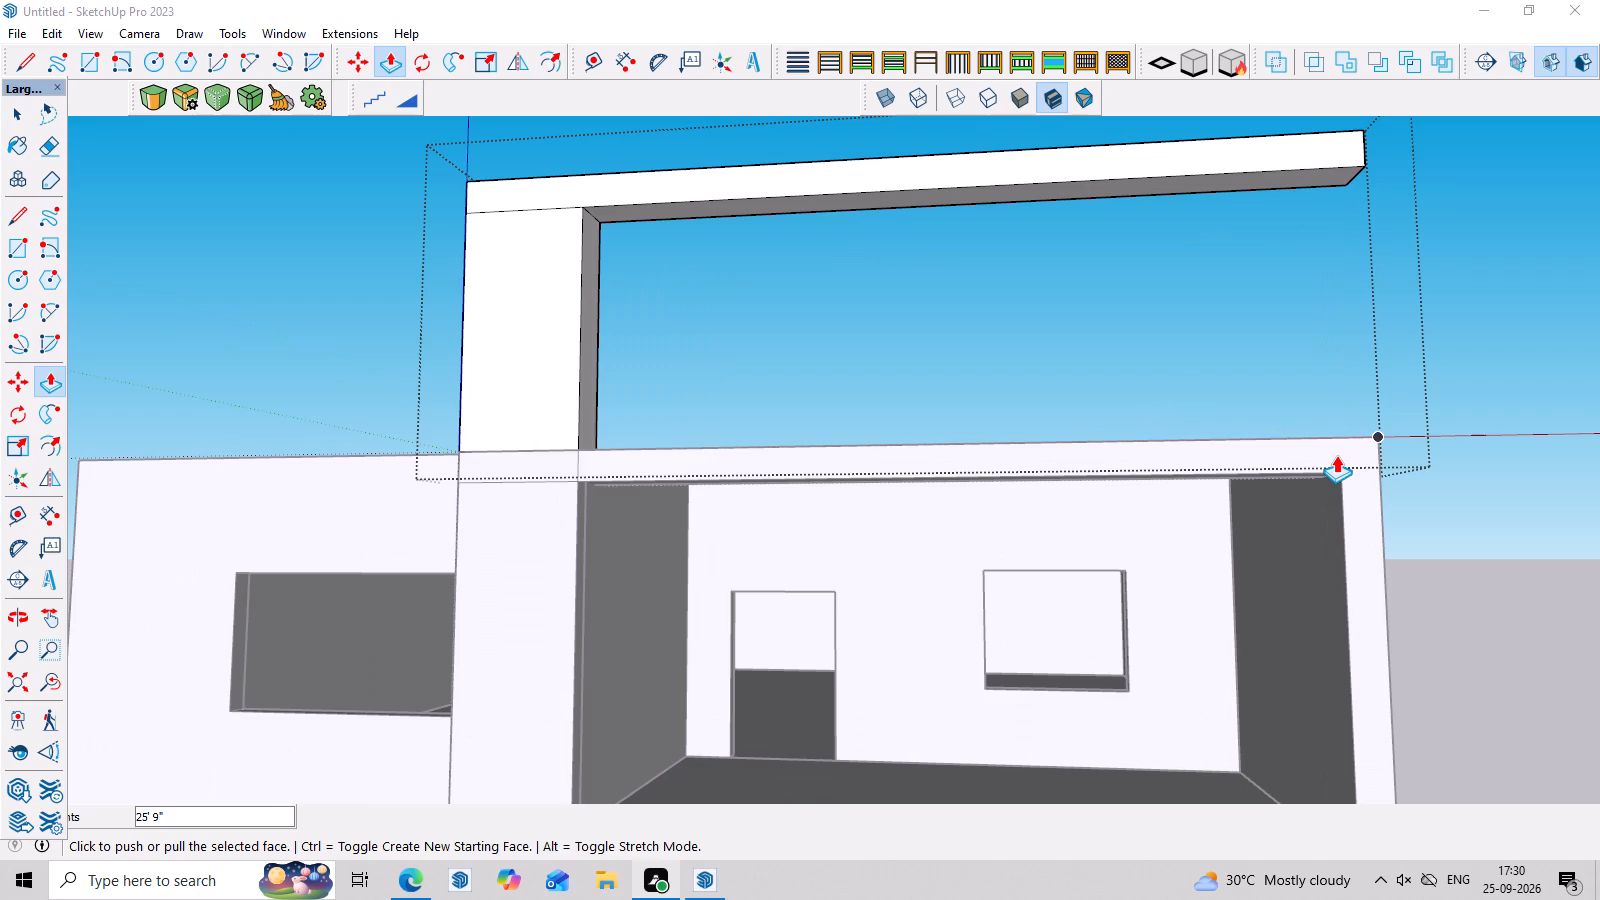
{"action": "middle_click_drag", "start_coordinate": [1412, 567], "coordinate": [1411, 485]}
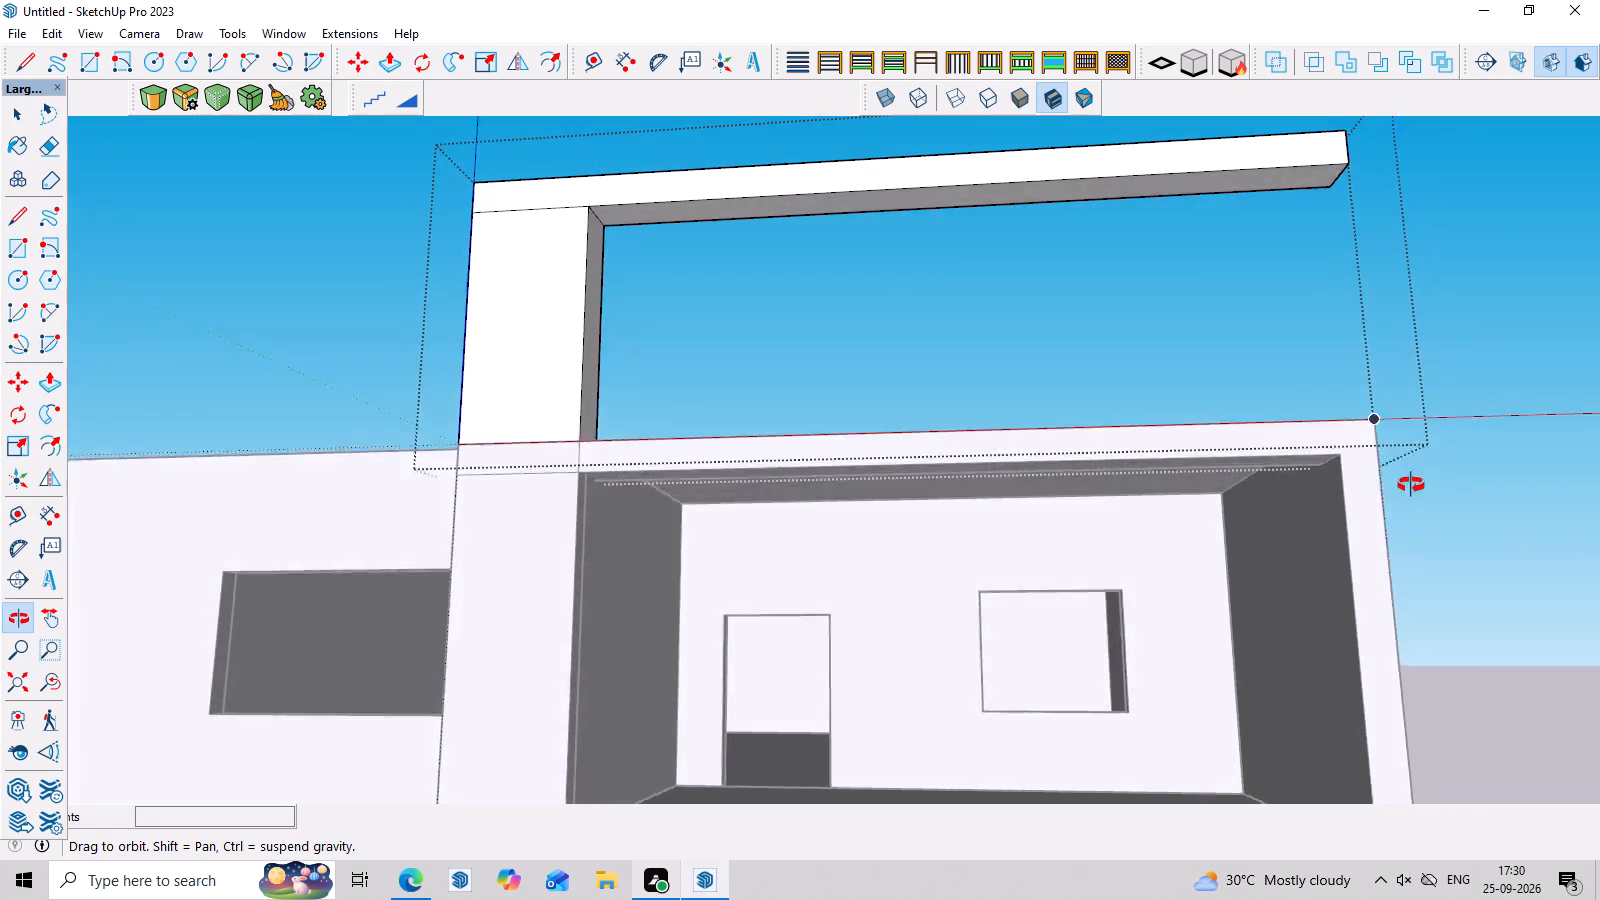
{"action": "middle_click_drag", "start_coordinate": [1411, 485], "coordinate": [1374, 405]}
{"action": "scroll", "coordinate": [1328, 344], "scroll_direction": "down", "scroll_amount": 3}
{"action": "middle_click_drag", "start_coordinate": [1477, 434], "coordinate": [1280, 716]}
{"action": "scroll", "coordinate": [1453, 481], "scroll_direction": "up", "scroll_amount": 4}
{"action": "middle_click_drag", "start_coordinate": [1431, 539], "coordinate": [1454, 451]}
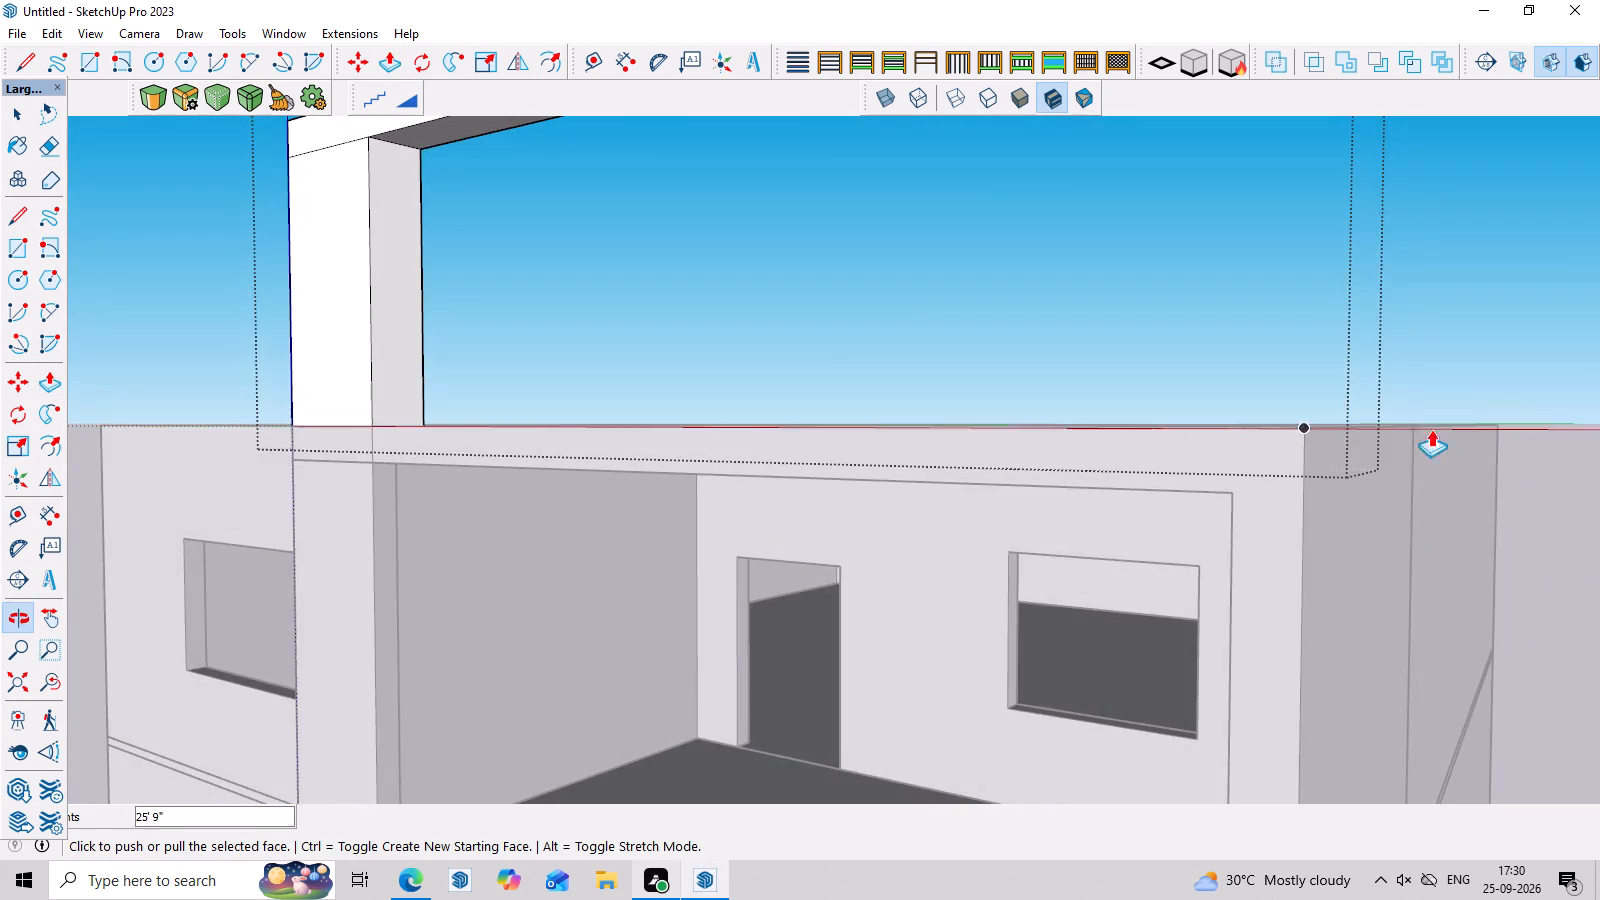
{"action": "scroll", "coordinate": [1398, 383], "scroll_direction": "down", "scroll_amount": 14}
{"action": "middle_click_drag", "start_coordinate": [1468, 256], "coordinate": [1496, 147]}
{"action": "scroll", "coordinate": [1374, 175], "scroll_direction": "up", "scroll_amount": 4}
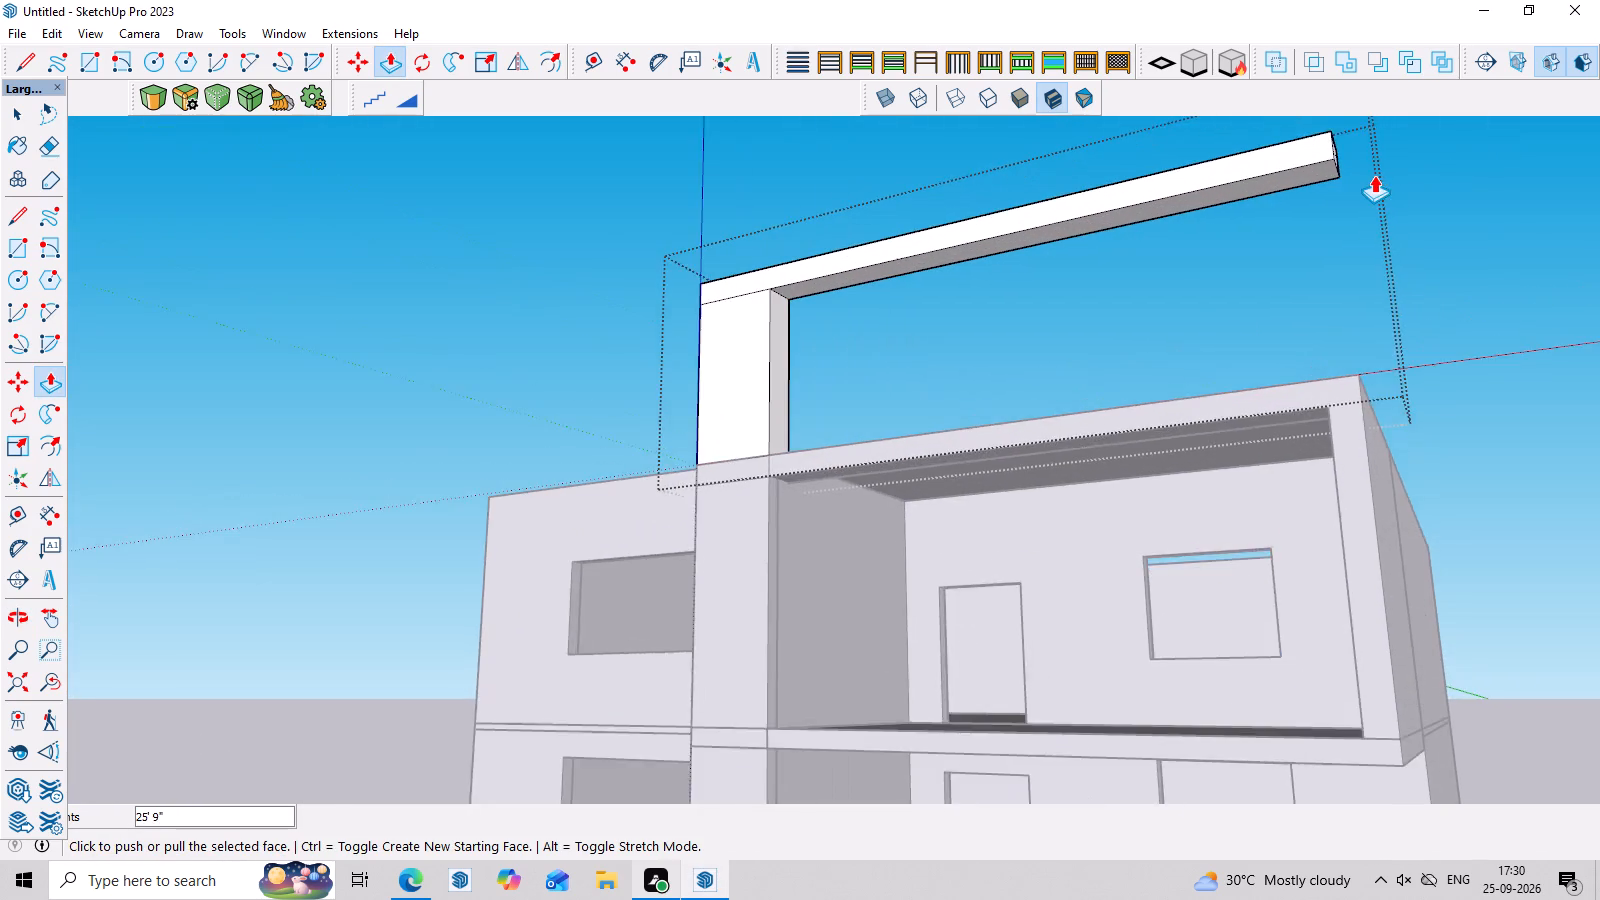
{"action": "scroll", "coordinate": [1374, 175], "scroll_direction": "up", "scroll_amount": 3}
{"action": "key", "text": "l"}
{"action": "scroll", "coordinate": [1338, 242], "scroll_direction": "up", "scroll_amount": 3}
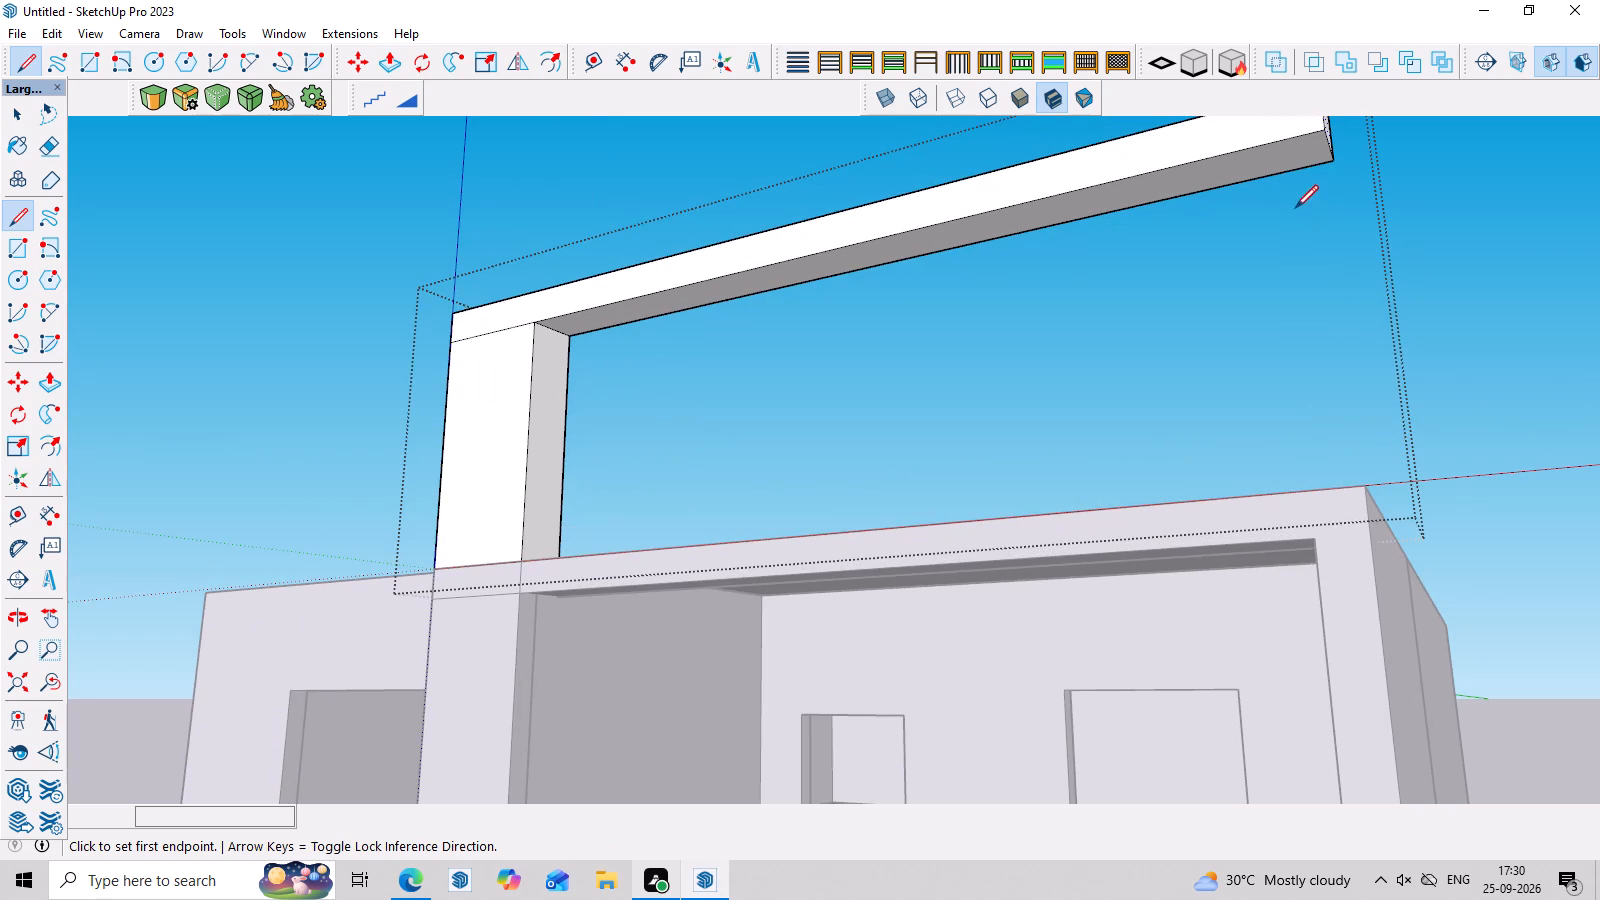
{"action": "left_click", "coordinate": [1281, 180]}
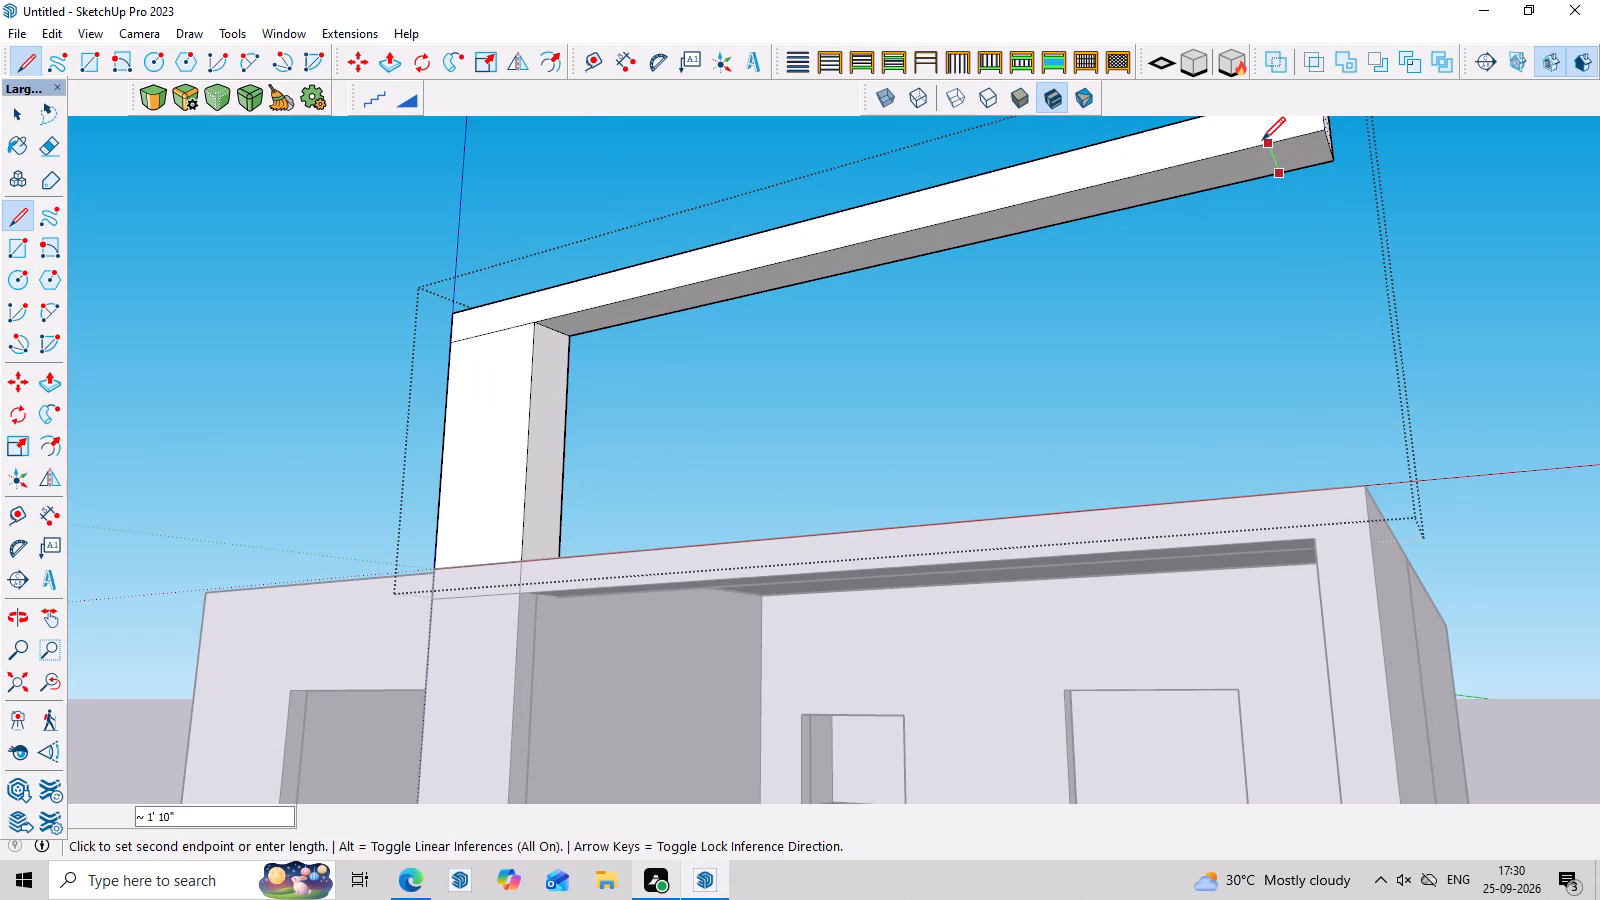
{"action": "left_click", "coordinate": [1265, 145]}
Push/Pull the small face under the beam's free end down about 8' 7" to the roof corner, forming a second post.
{"action": "key", "text": "space"}
{"action": "left_click", "coordinate": [1298, 144]}
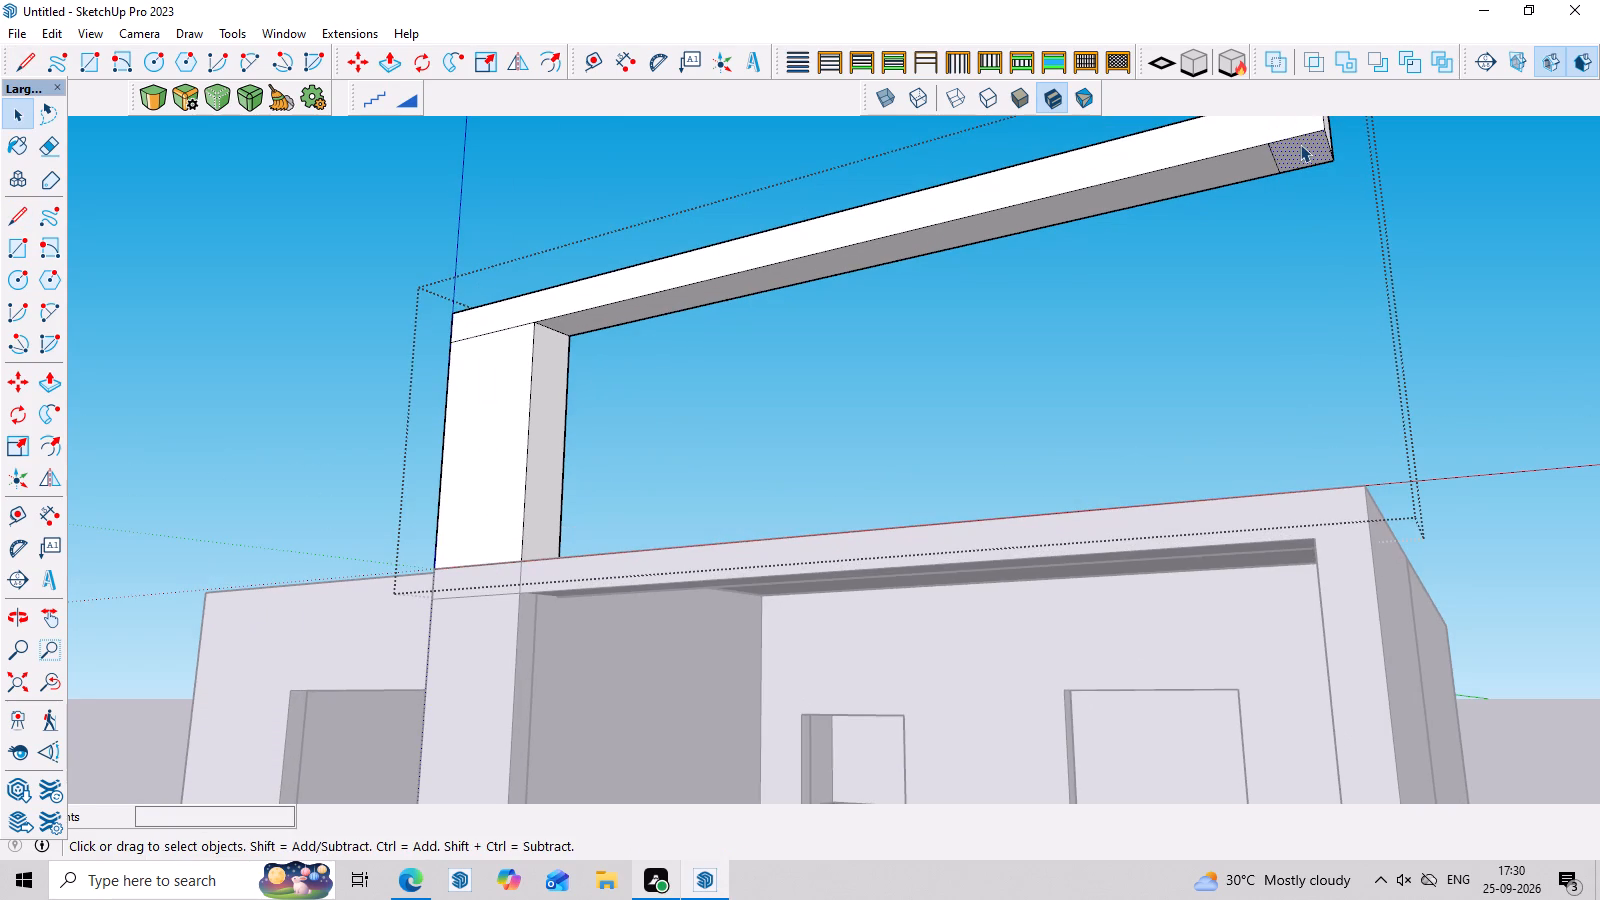
{"action": "key", "text": "p"}
{"action": "left_click", "coordinate": [1300, 141]}
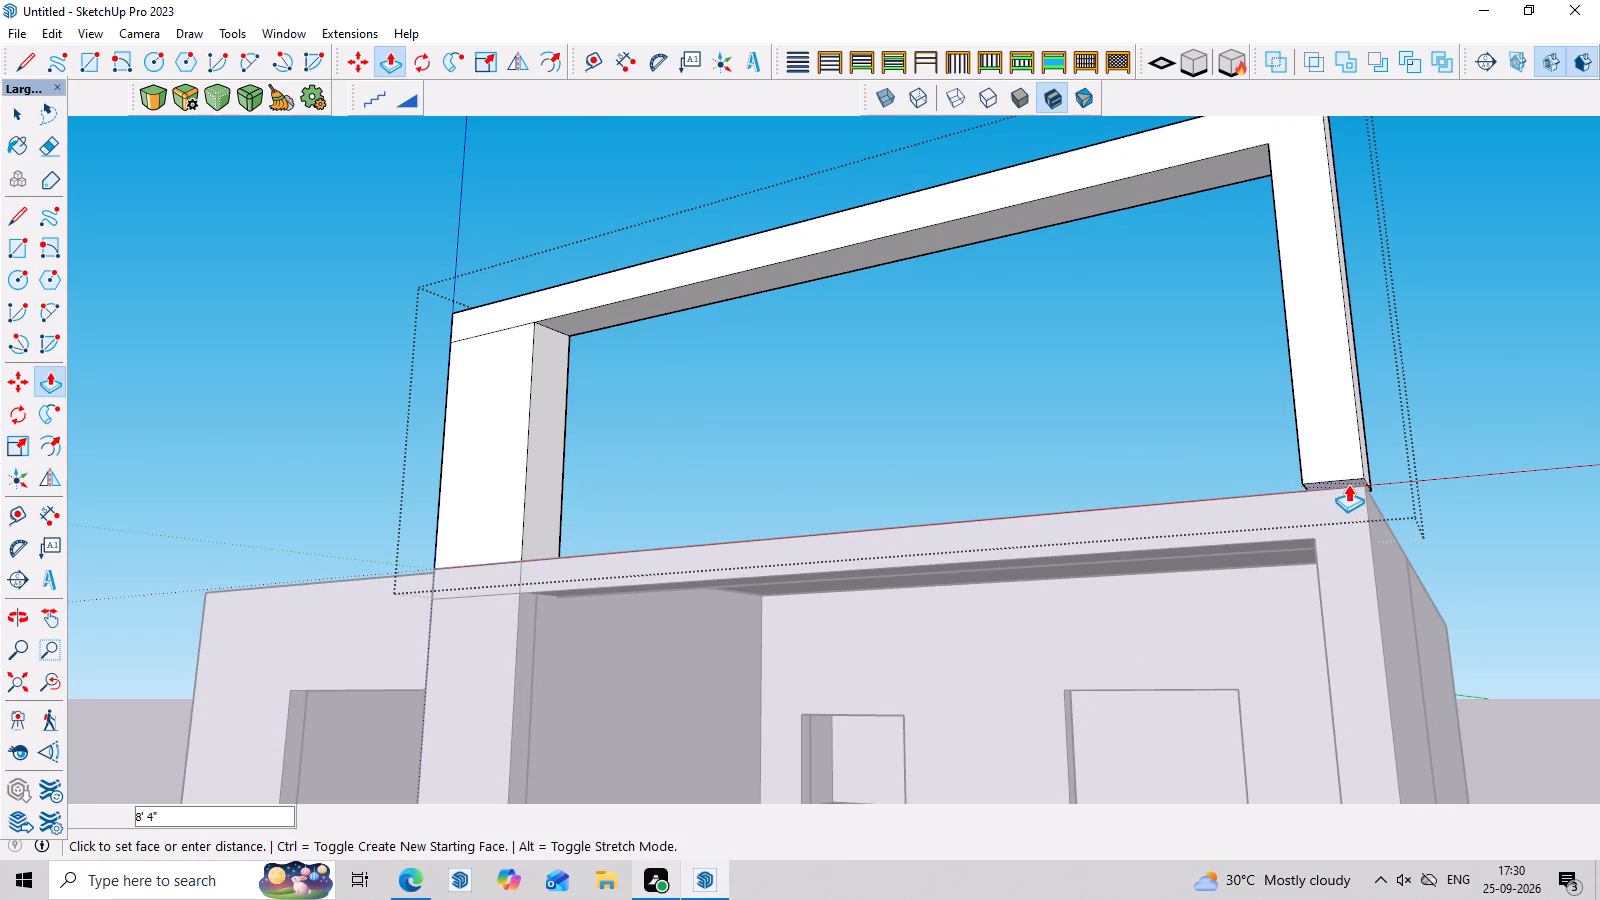
{"action": "left_click", "coordinate": [1354, 490]}
{"action": "middle_click_drag", "start_coordinate": [1352, 526], "coordinate": [1474, 899]}
{"action": "key", "text": "space"}
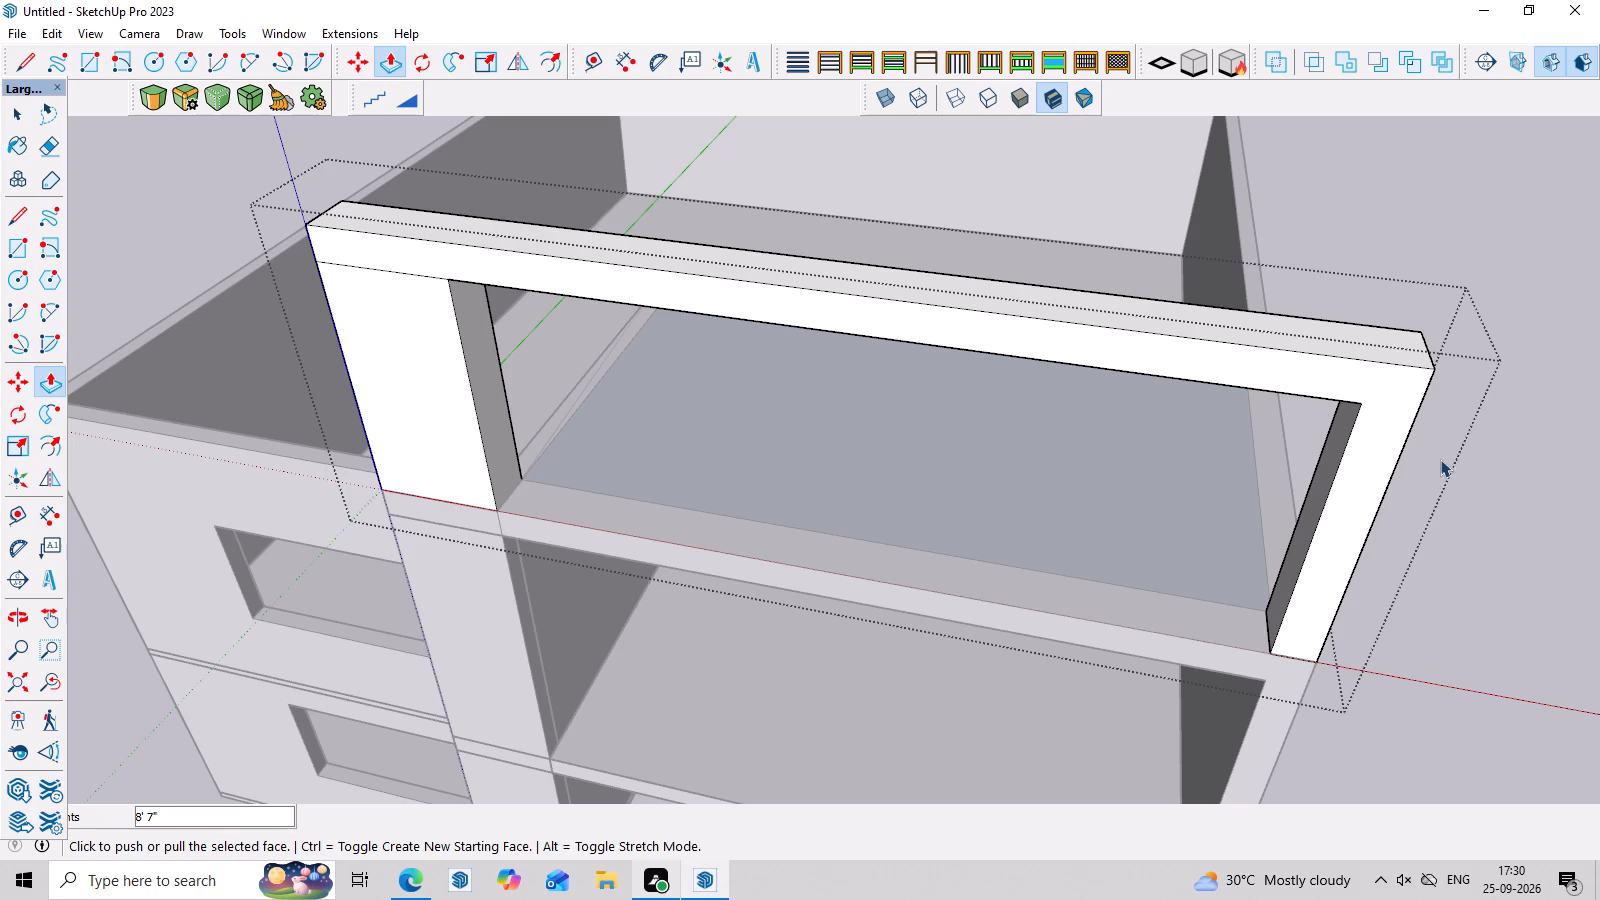
{"action": "left_click", "coordinate": [1498, 366]}
{"action": "middle_click_drag", "start_coordinate": [1451, 547], "coordinate": [1463, 471]}
{"action": "left_click", "coordinate": [1455, 269]}
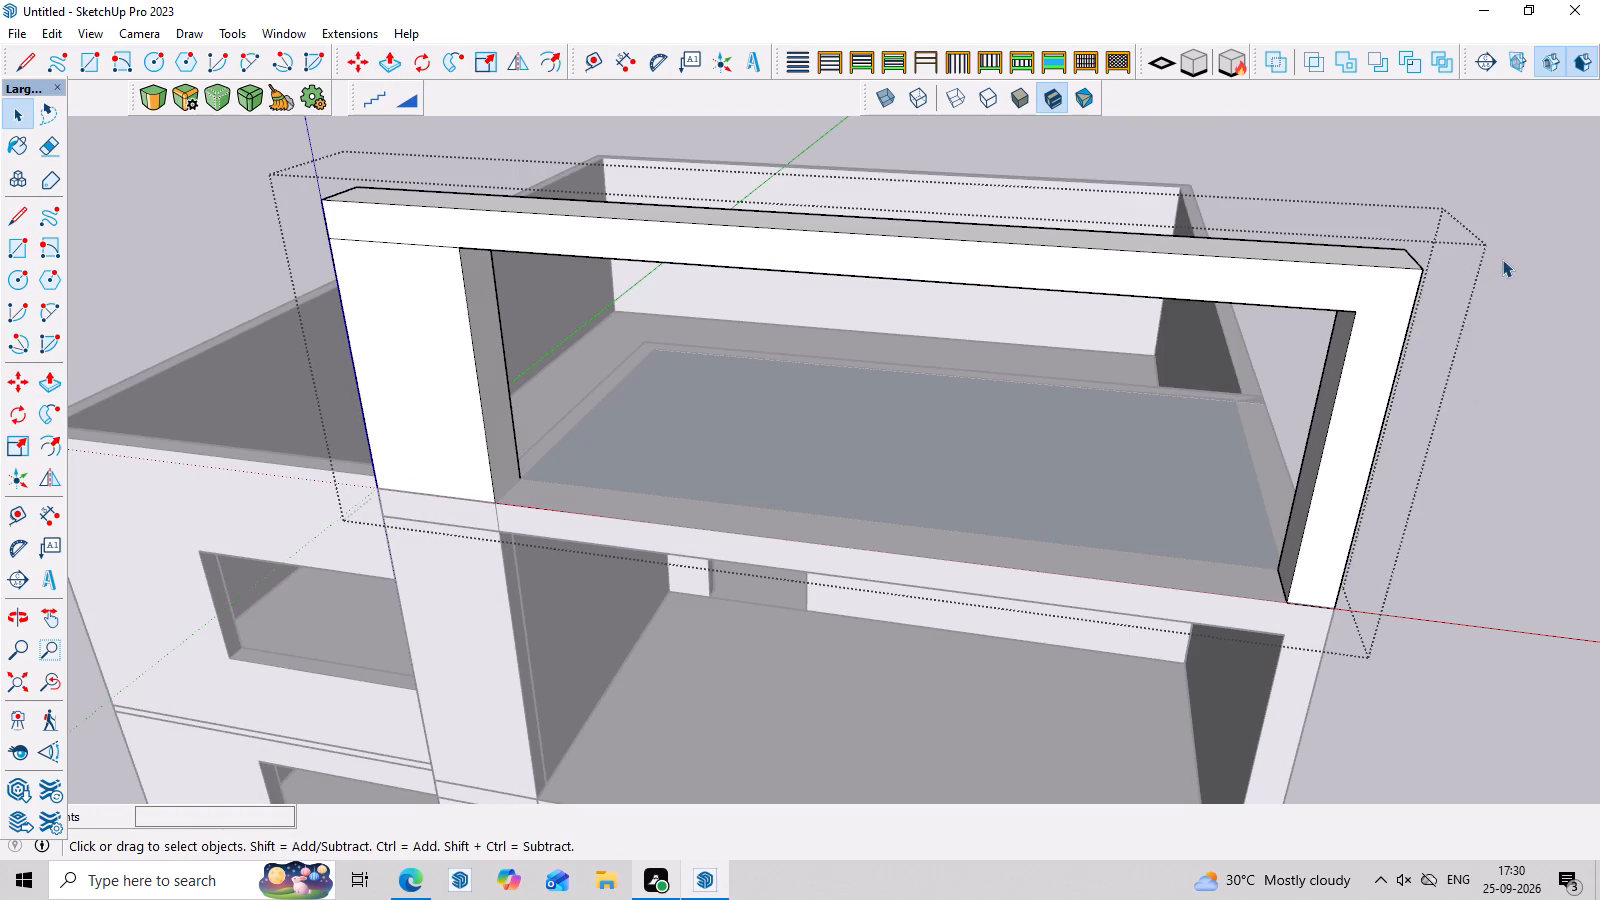
Close the frame's group.
{"action": "left_click", "coordinate": [1502, 259]}
Examine the whole house and the frame above the front roof from the front, sides, below and above.
{"action": "scroll", "coordinate": [1477, 398], "scroll_direction": "down", "scroll_amount": 6}
{"action": "middle_click_drag", "start_coordinate": [1454, 481], "coordinate": [1476, 284]}
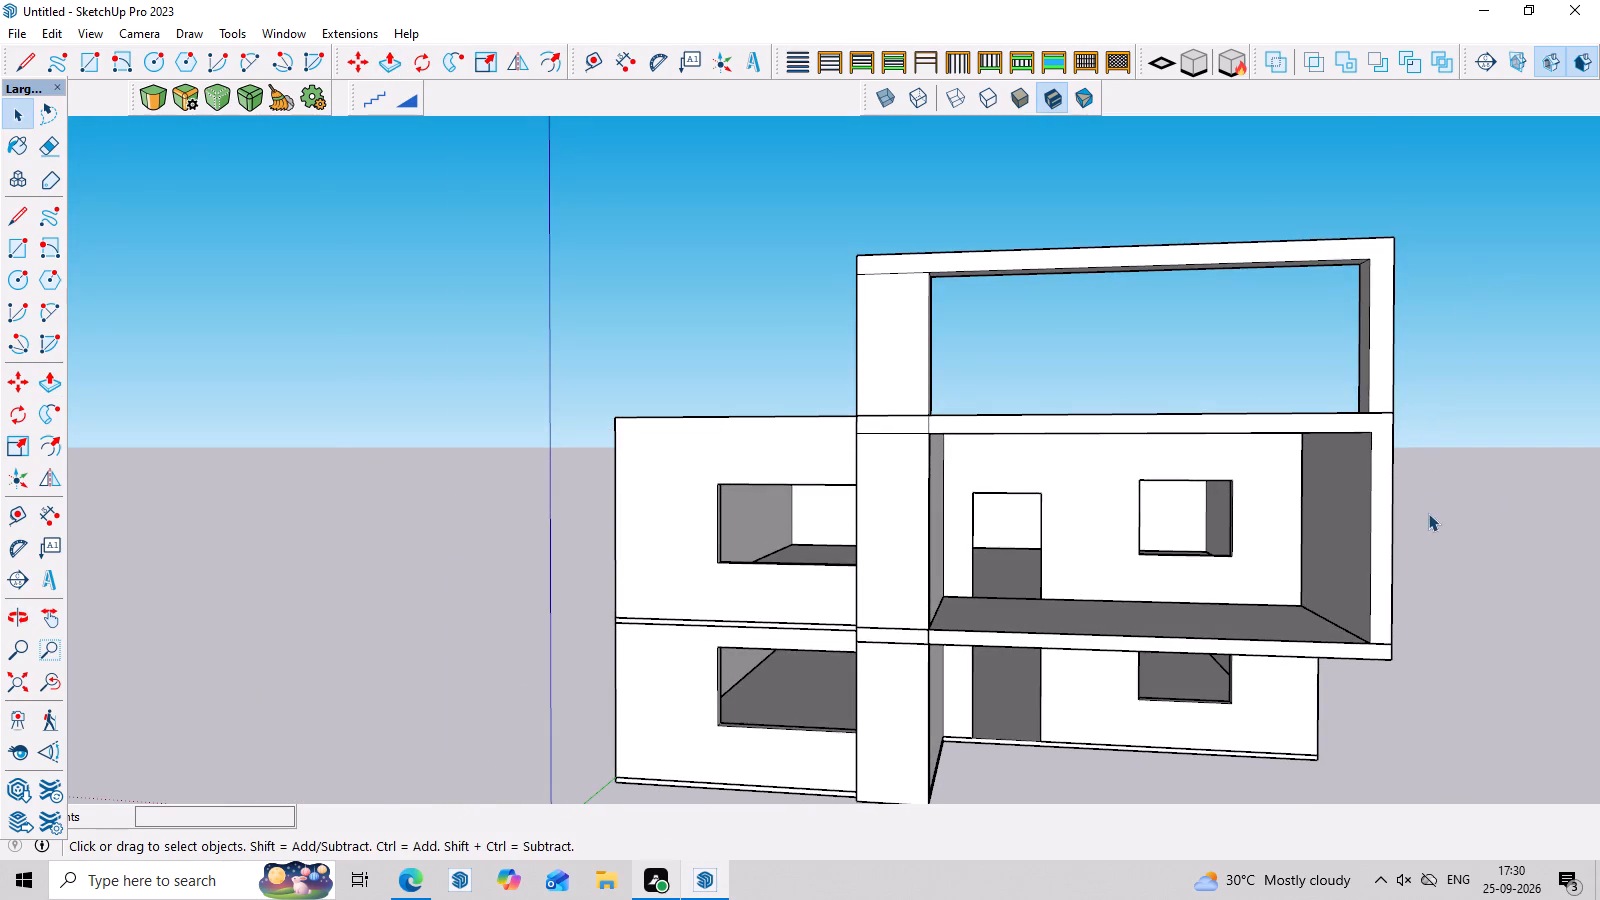
{"action": "scroll", "coordinate": [1428, 513], "scroll_direction": "up", "scroll_amount": 4}
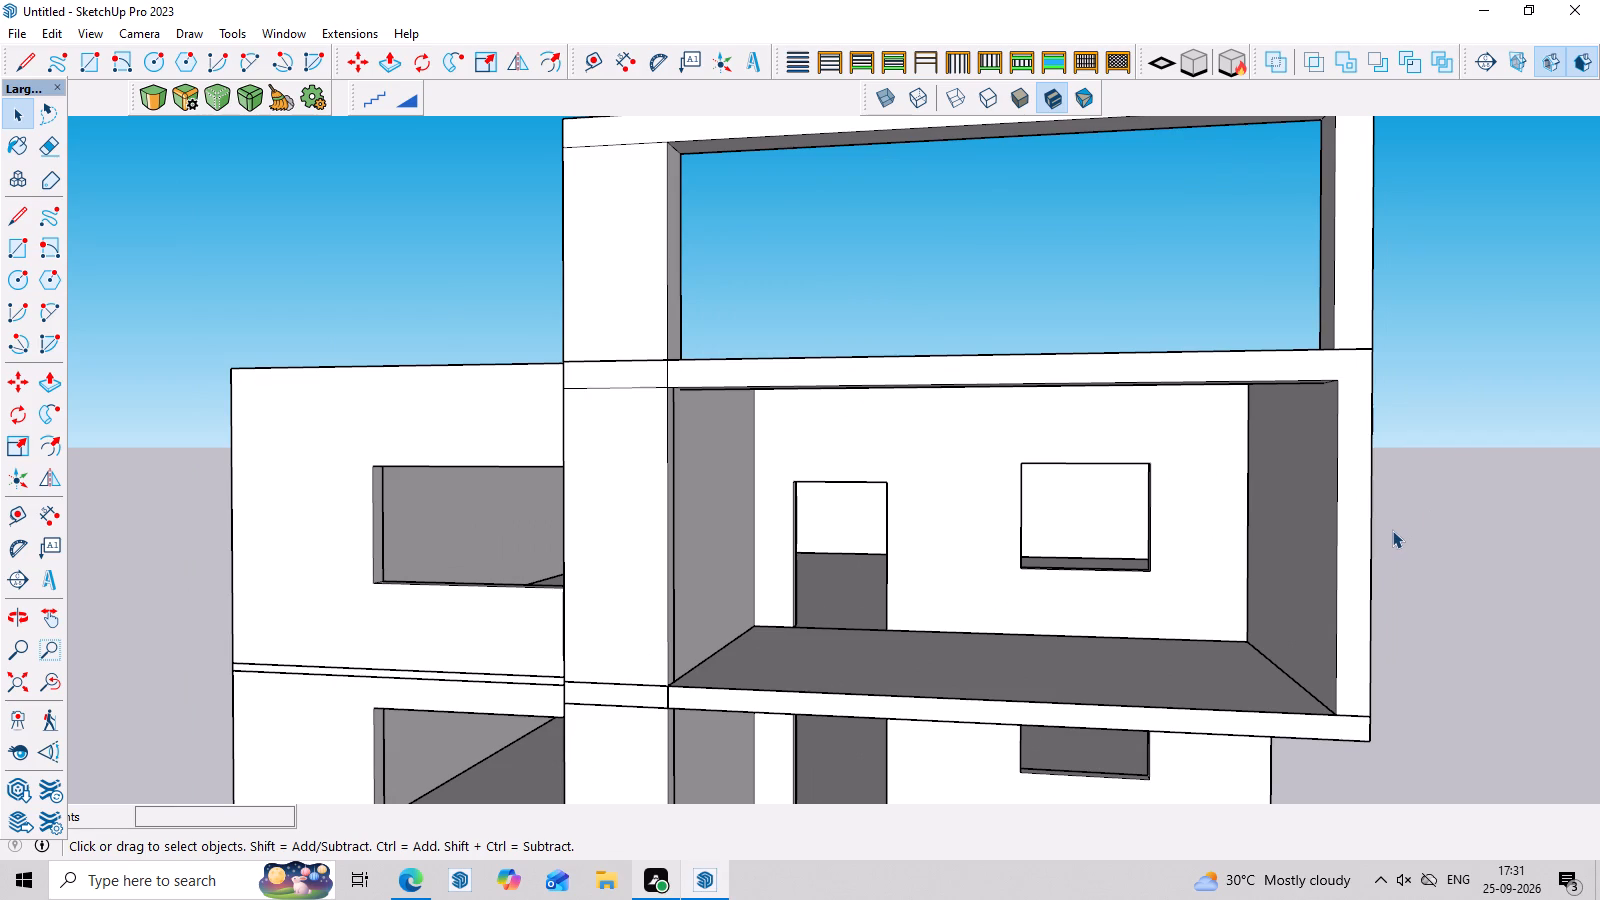
{"action": "scroll", "coordinate": [1175, 617], "scroll_direction": "down", "scroll_amount": 8}
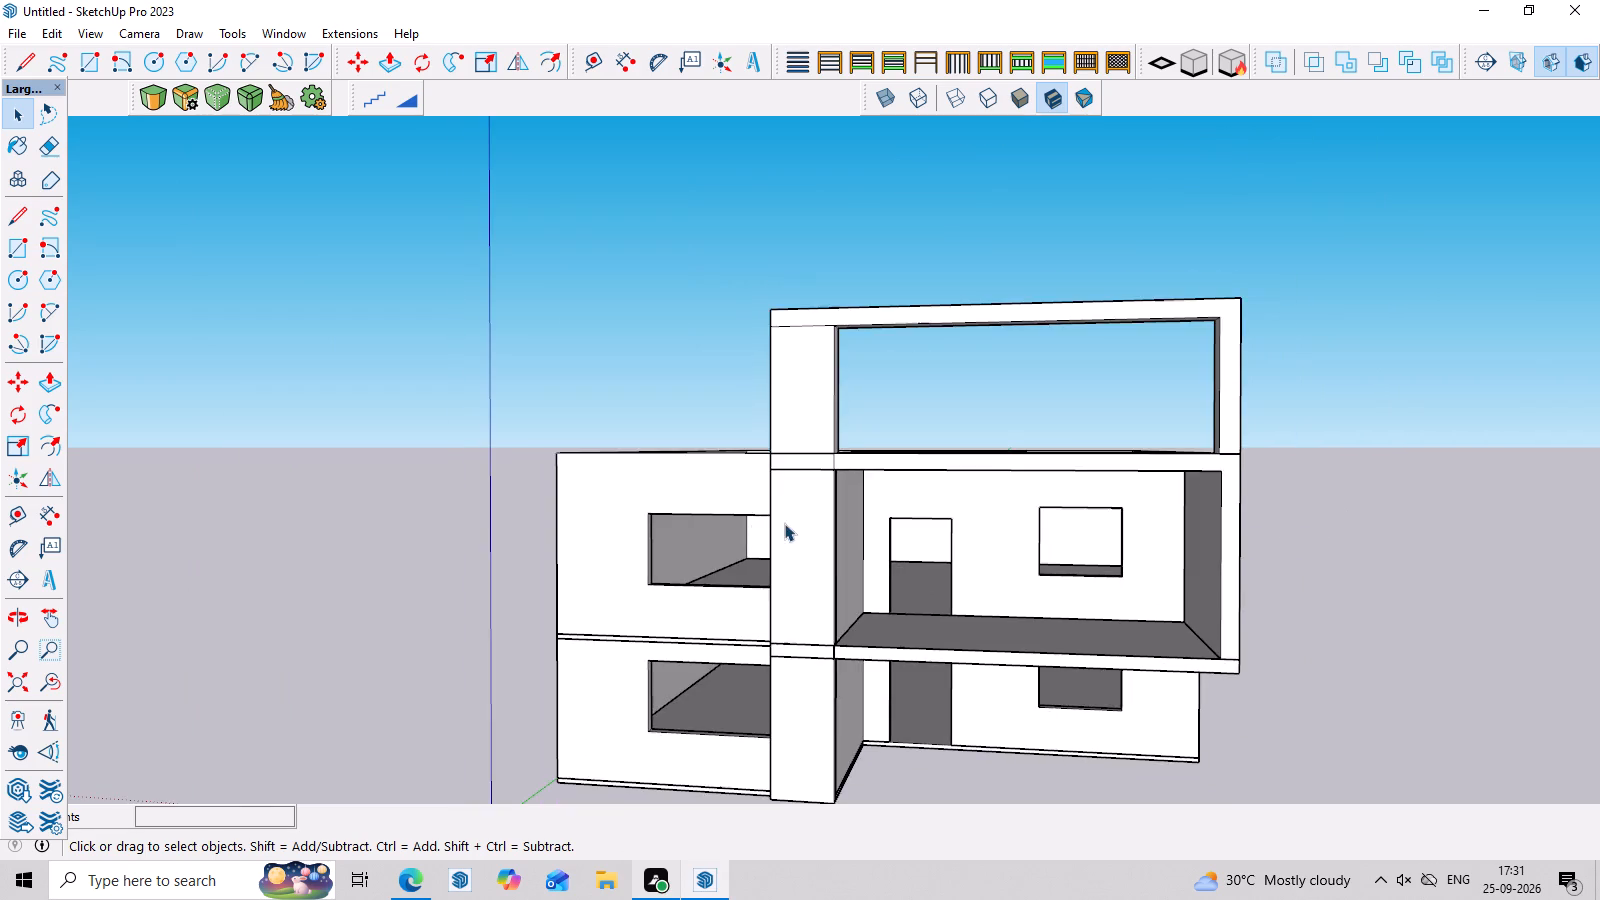
{"action": "scroll", "coordinate": [784, 523], "scroll_direction": "down", "scroll_amount": 5}
{"action": "middle_click_drag", "start_coordinate": [1122, 599], "coordinate": [1040, 468]}
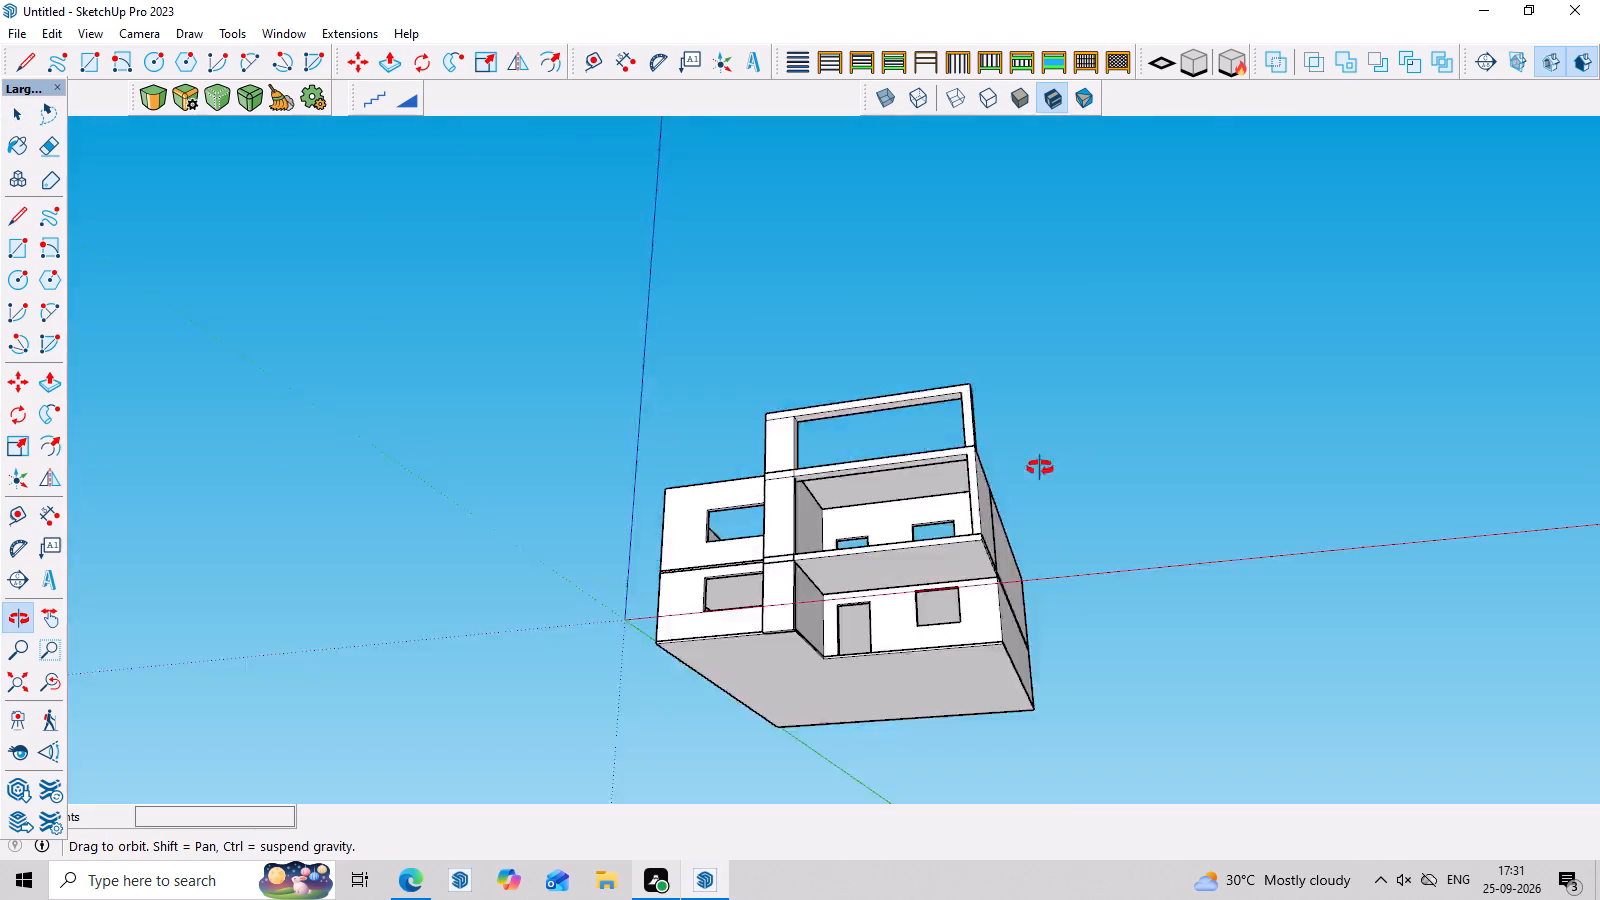
{"action": "middle_click_drag", "start_coordinate": [1040, 468], "coordinate": [956, 795]}
{"action": "scroll", "coordinate": [942, 796], "scroll_direction": "up", "scroll_amount": 2}
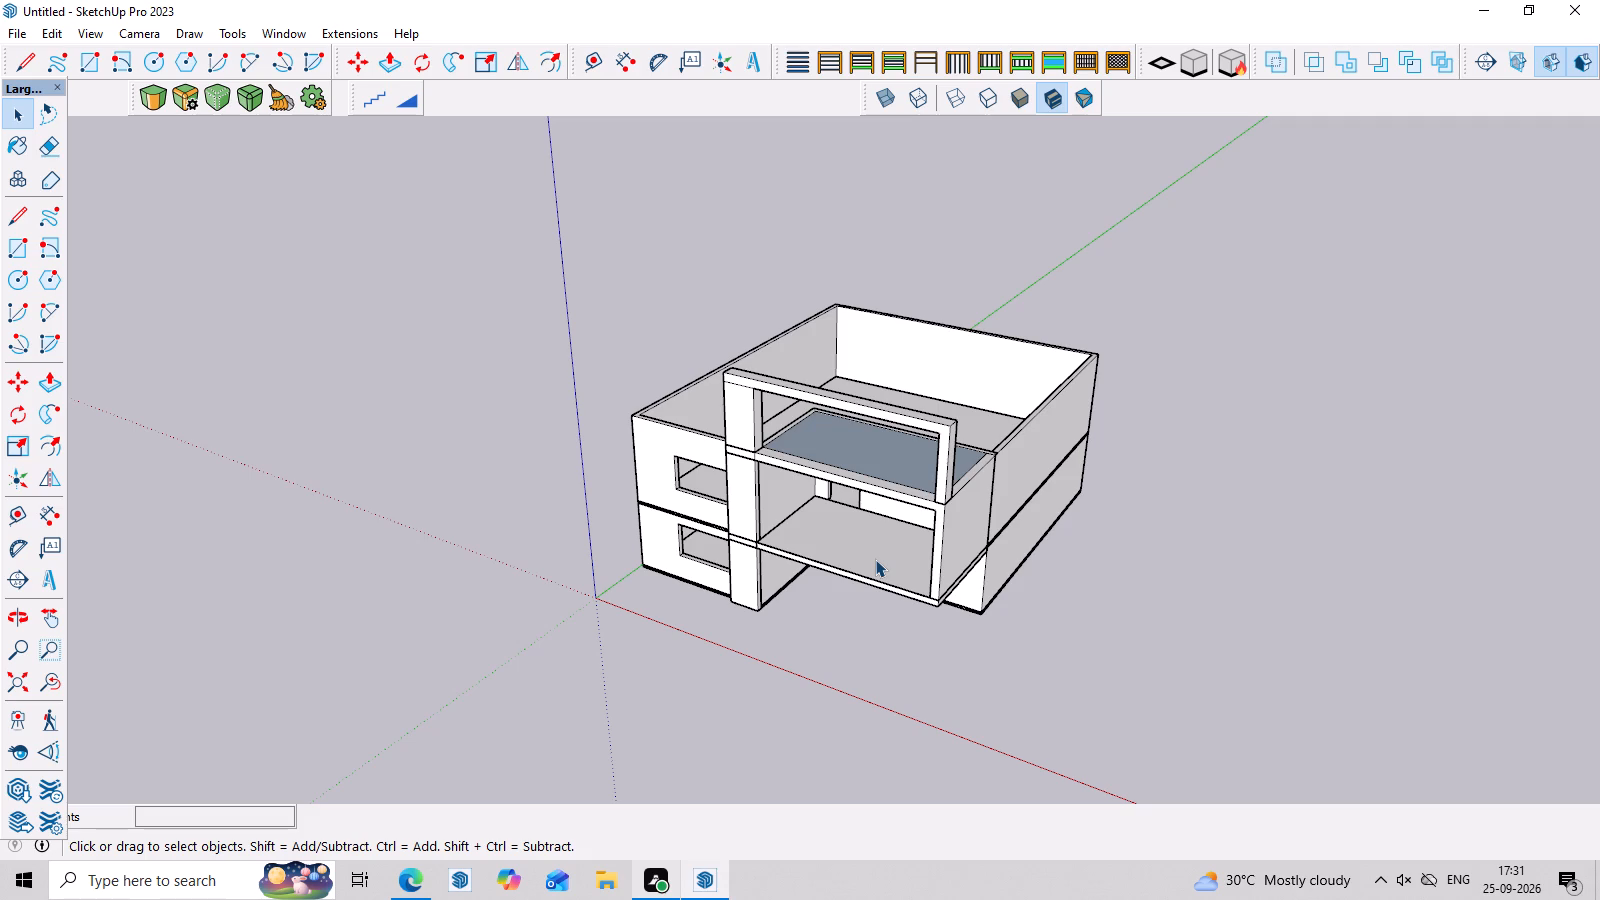
{"action": "scroll", "coordinate": [570, 249], "scroll_direction": "down", "scroll_amount": 4}
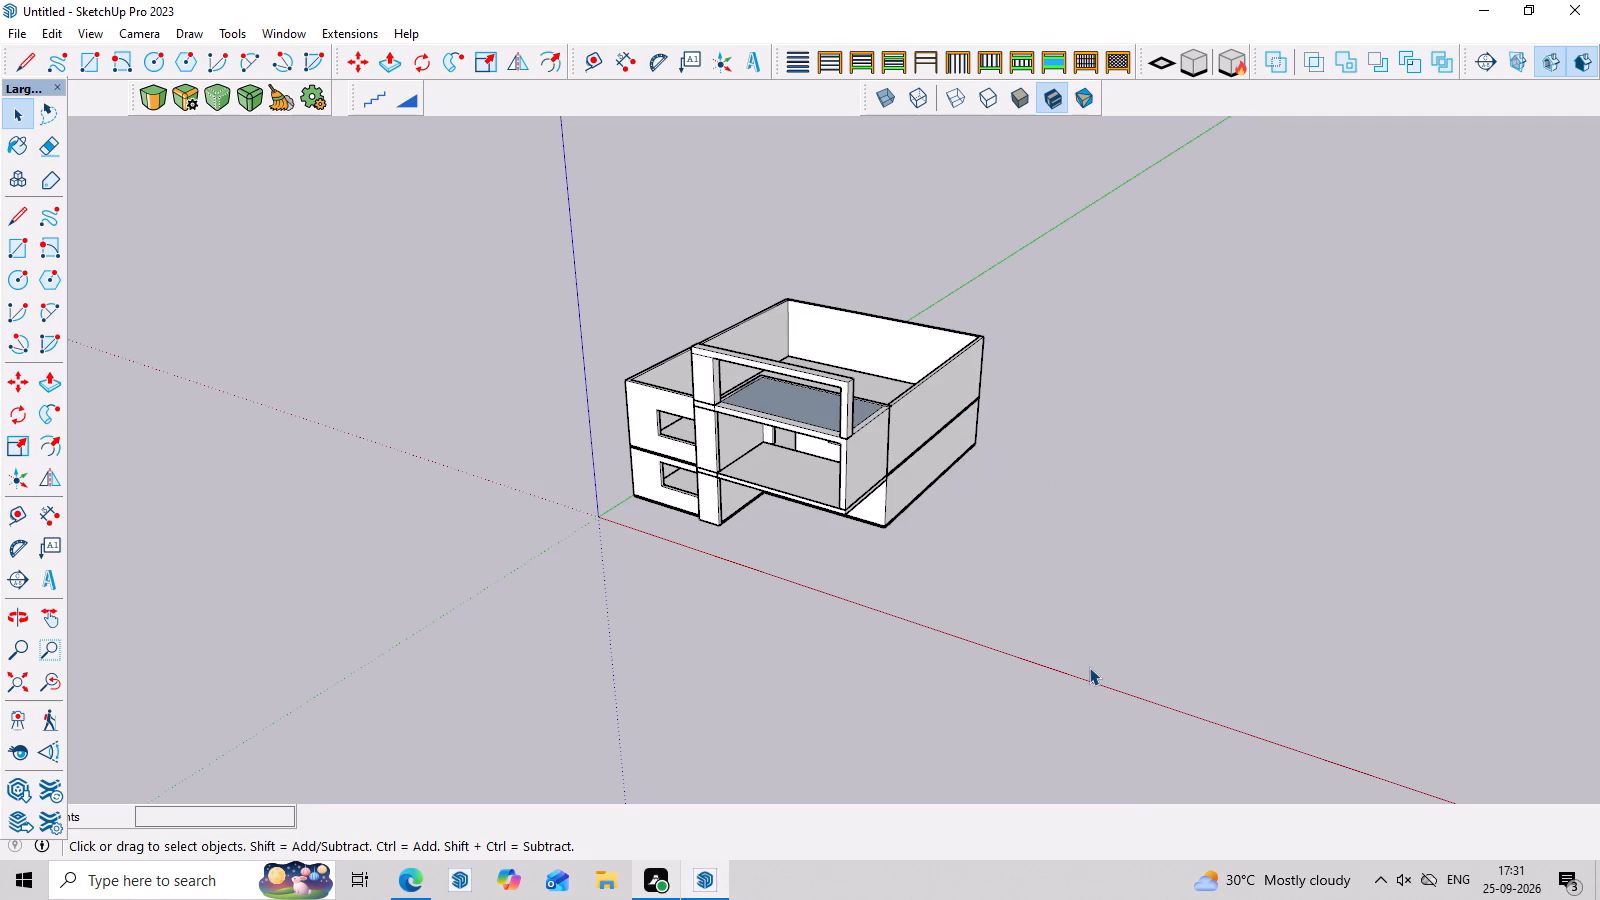
{"action": "scroll", "coordinate": [827, 522], "scroll_direction": "up", "scroll_amount": 2}
{"action": "middle_click_drag", "start_coordinate": [833, 525], "coordinate": [1117, 332]}
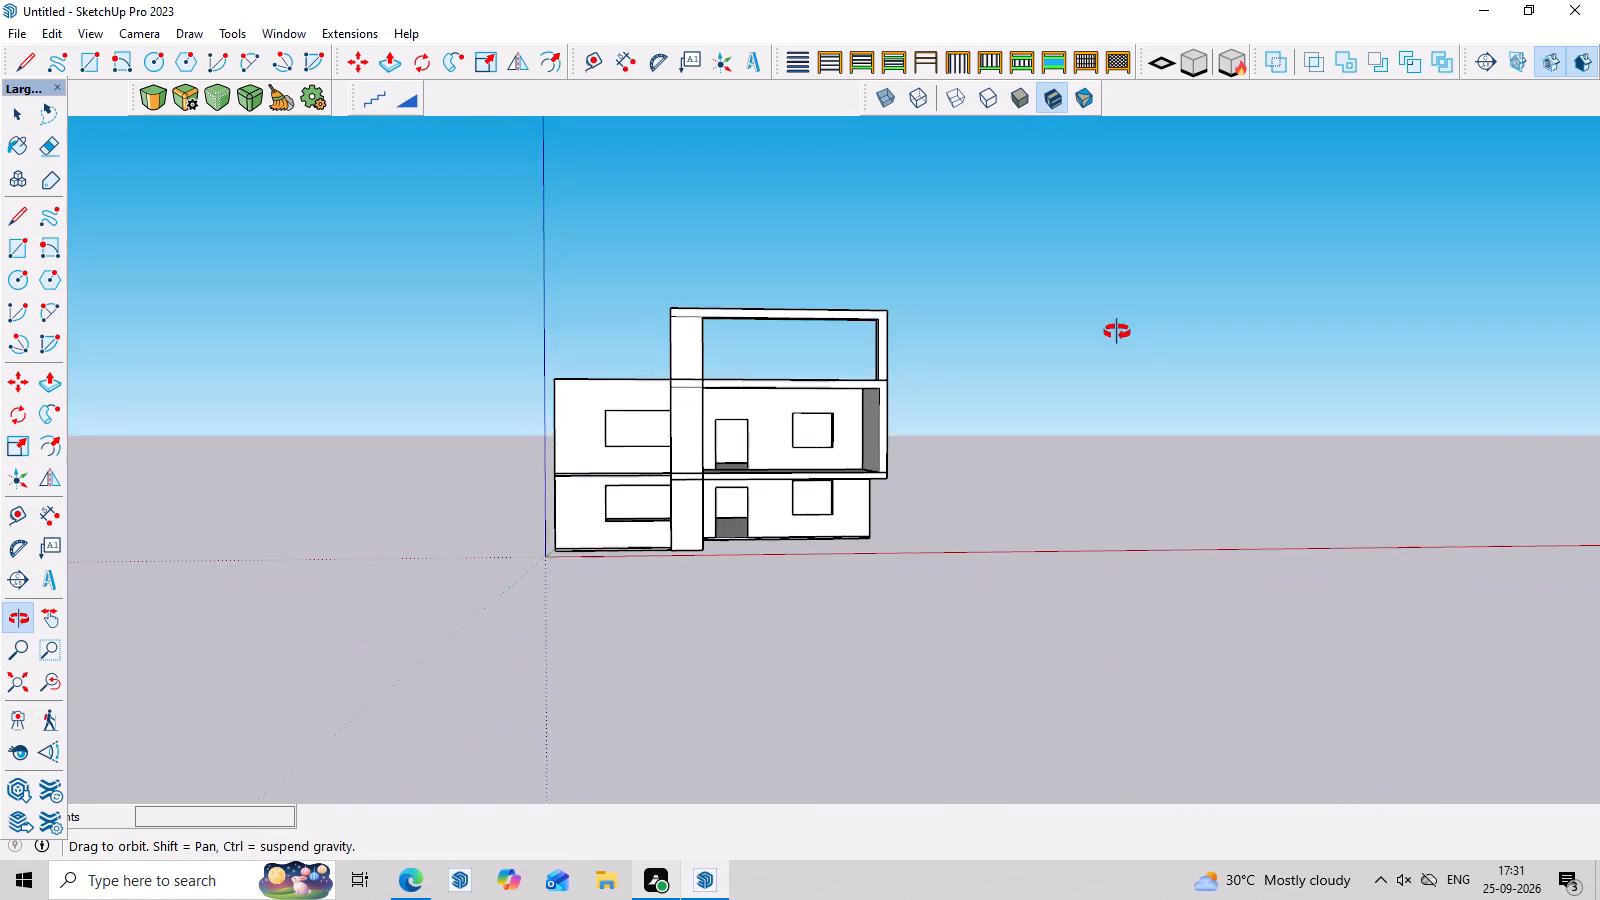
{"action": "middle_click_drag", "start_coordinate": [1117, 332], "coordinate": [1122, 444]}
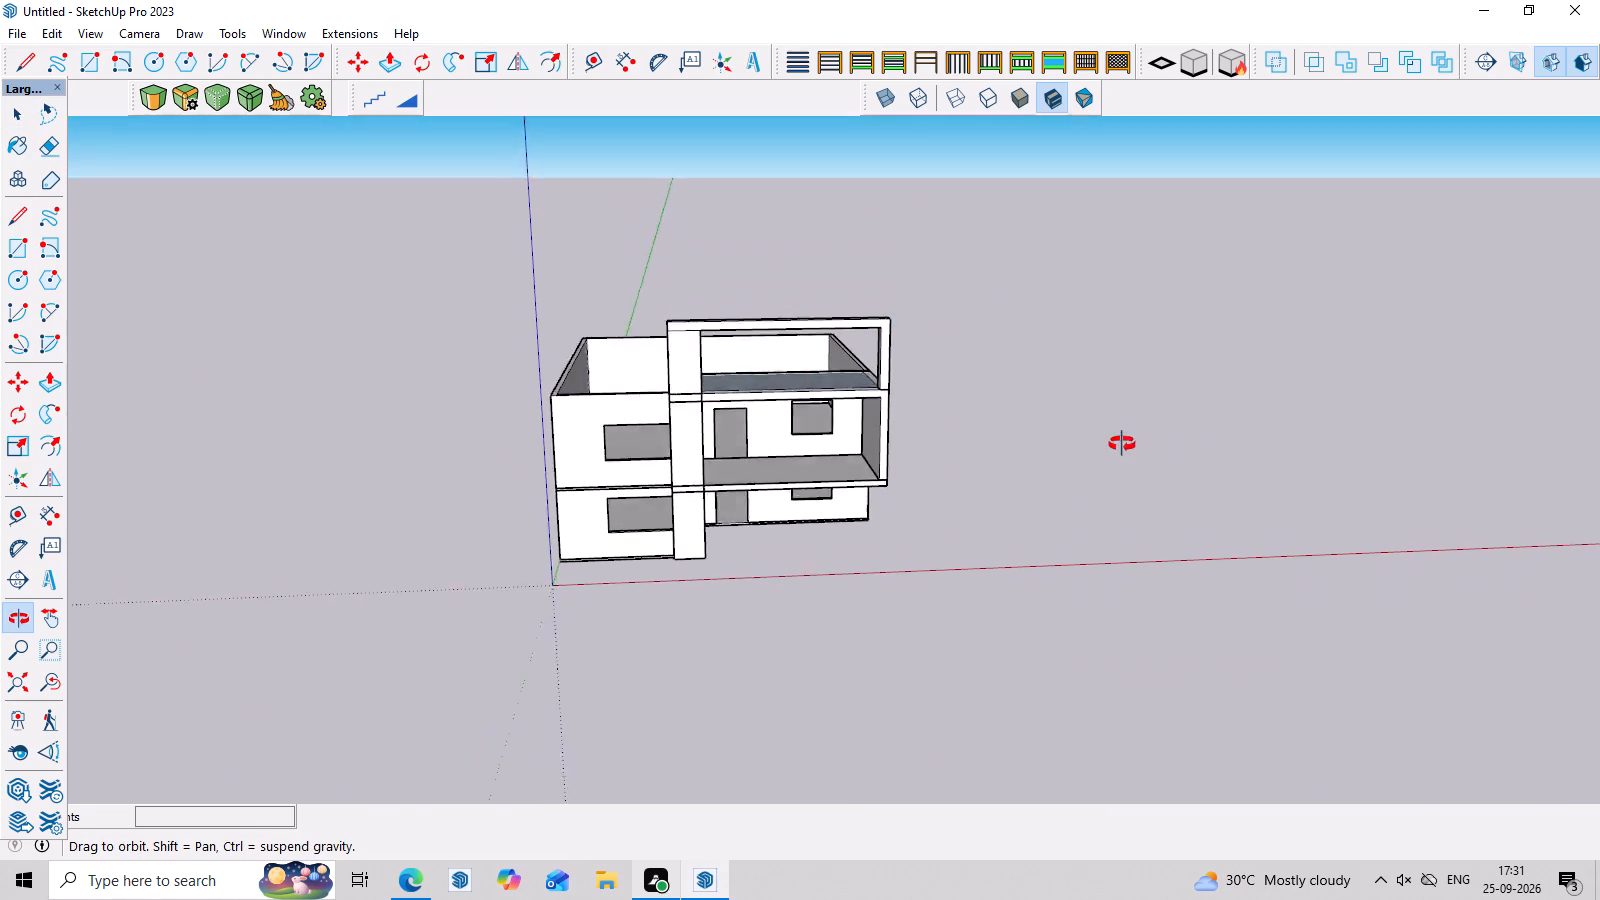
{"action": "middle_click_drag", "start_coordinate": [1122, 444], "coordinate": [1133, 762]}
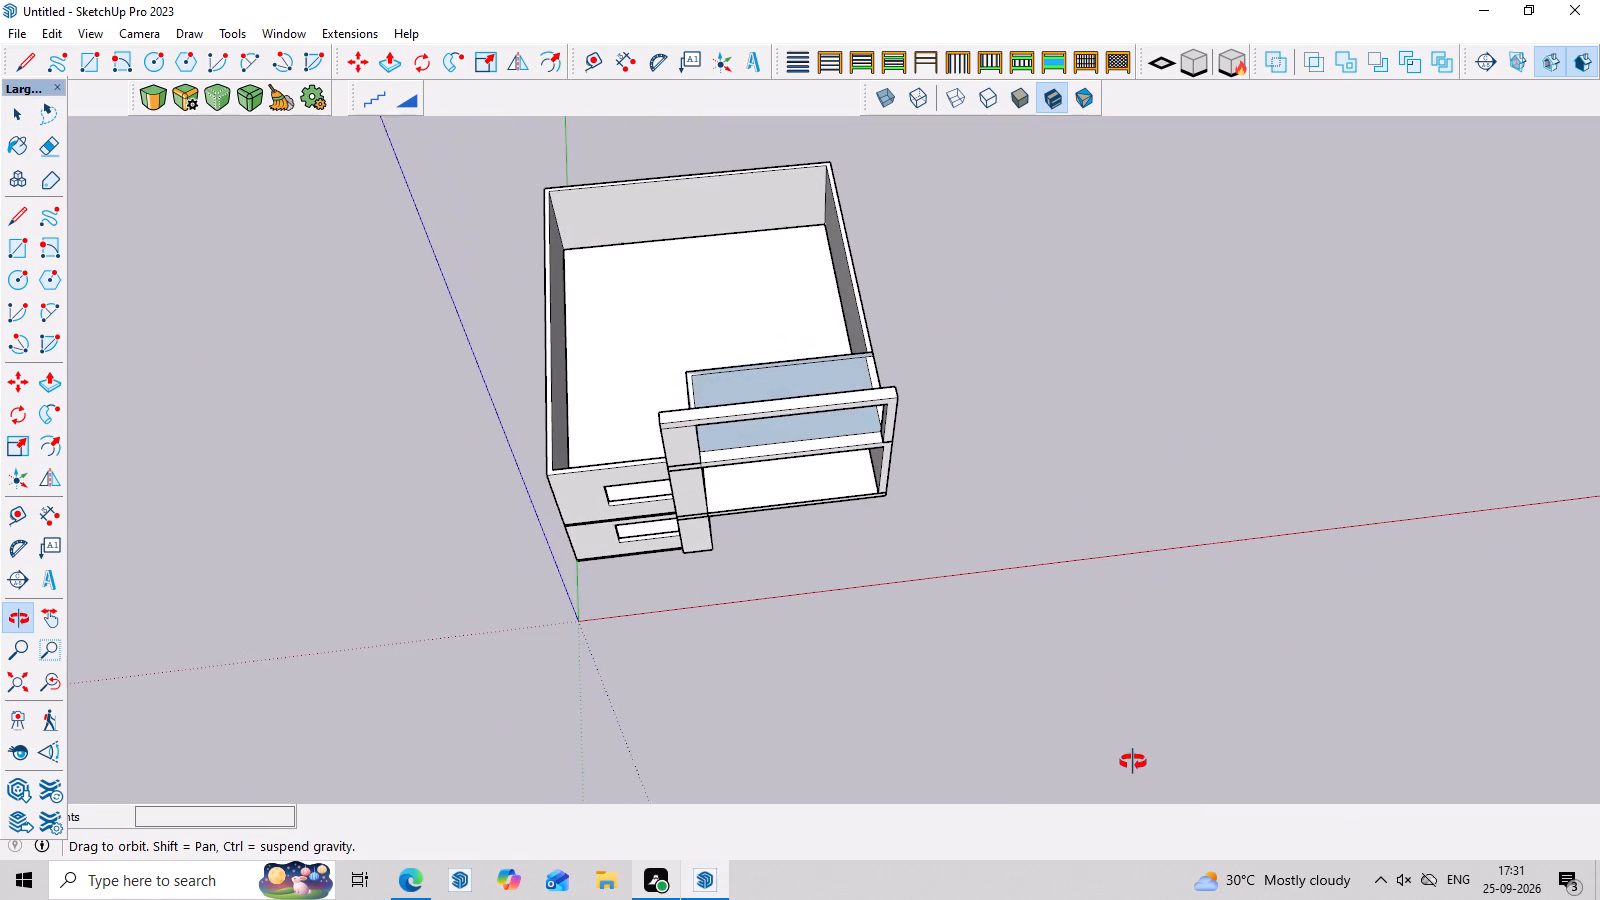
{"action": "middle_click_drag", "start_coordinate": [1133, 762], "coordinate": [1133, 764]}
{"action": "scroll", "coordinate": [823, 657], "scroll_direction": "up", "scroll_amount": 4}
{"action": "middle_click_drag", "start_coordinate": [777, 599], "coordinate": [782, 423]}
{"action": "scroll", "coordinate": [701, 367], "scroll_direction": "up", "scroll_amount": 1}
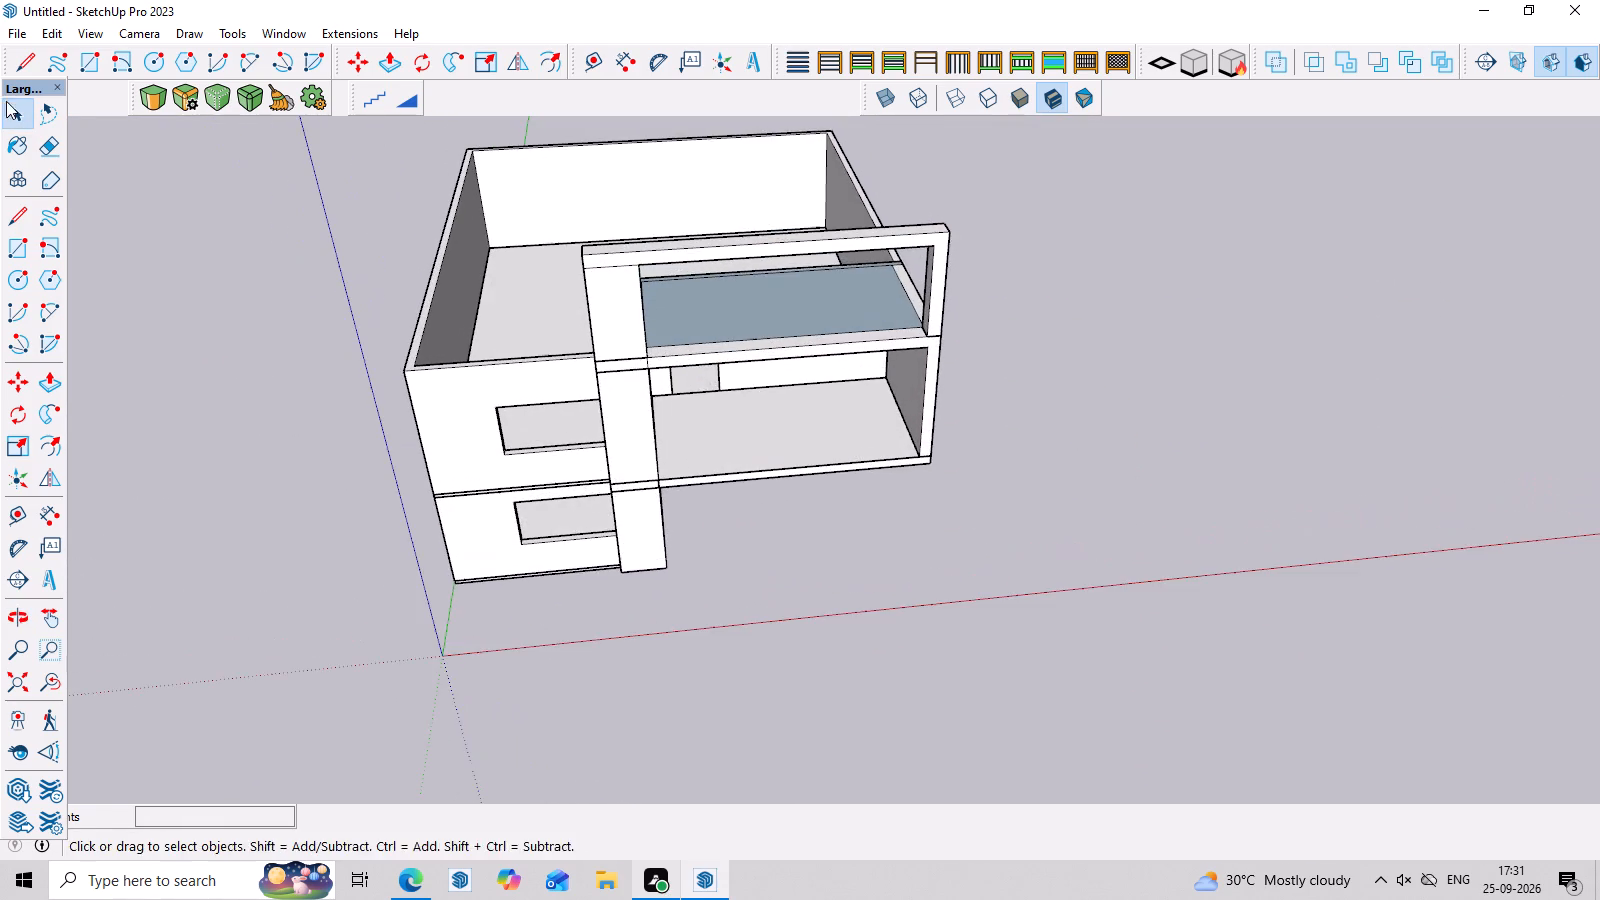
{"action": "scroll", "coordinate": [7, 101], "scroll_direction": "down", "scroll_amount": 9}
{"action": "scroll", "coordinate": [420, 316], "scroll_direction": "down", "scroll_amount": 4}
{"action": "middle_click_drag", "start_coordinate": [403, 335], "coordinate": [1103, 207]}
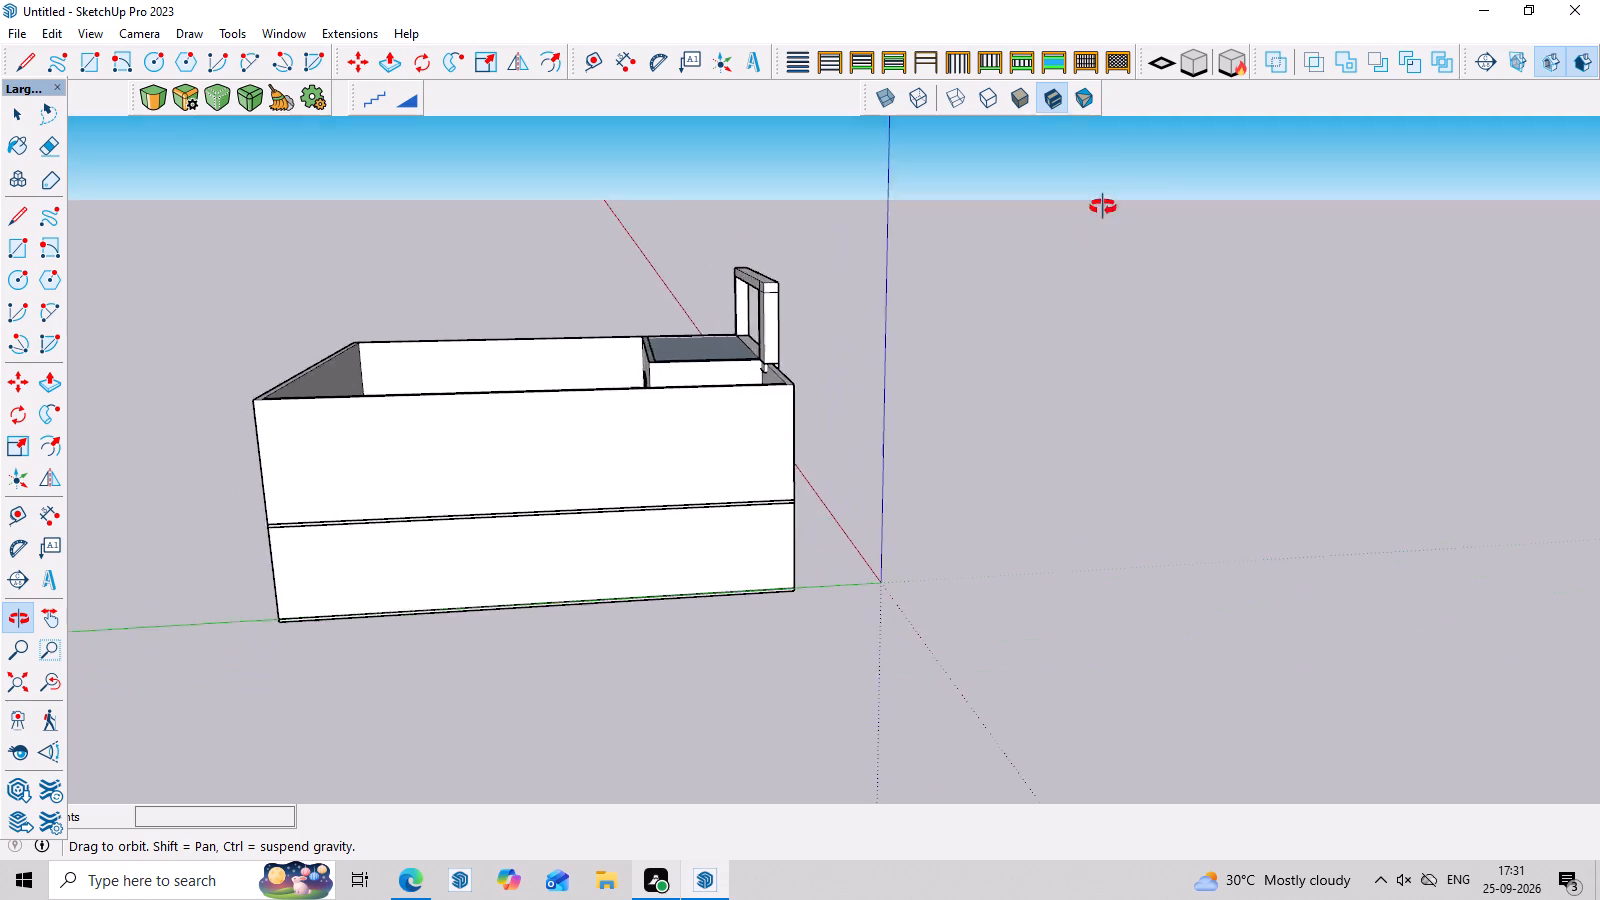
{"action": "middle_click_drag", "start_coordinate": [1103, 207], "coordinate": [1108, 326]}
{"action": "scroll", "coordinate": [694, 529], "scroll_direction": "up", "scroll_amount": 4}
{"action": "scroll", "coordinate": [670, 415], "scroll_direction": "down", "scroll_amount": 8}
{"action": "middle_click_drag", "start_coordinate": [870, 592], "coordinate": [864, 673]}
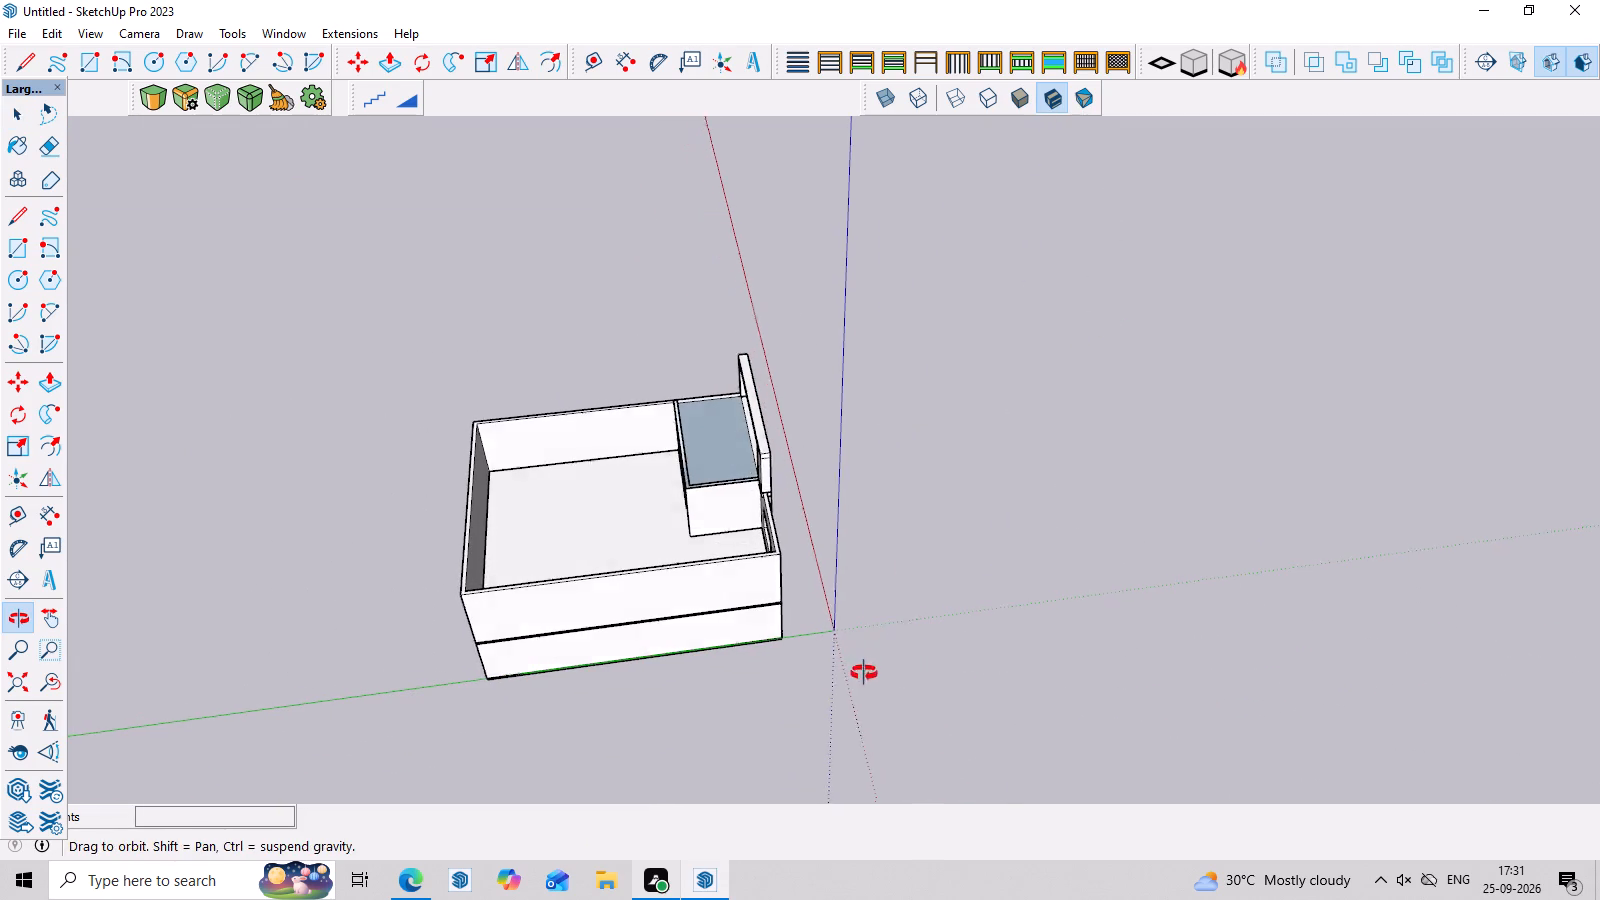
{"action": "middle_click_drag", "start_coordinate": [864, 673], "coordinate": [863, 674]}
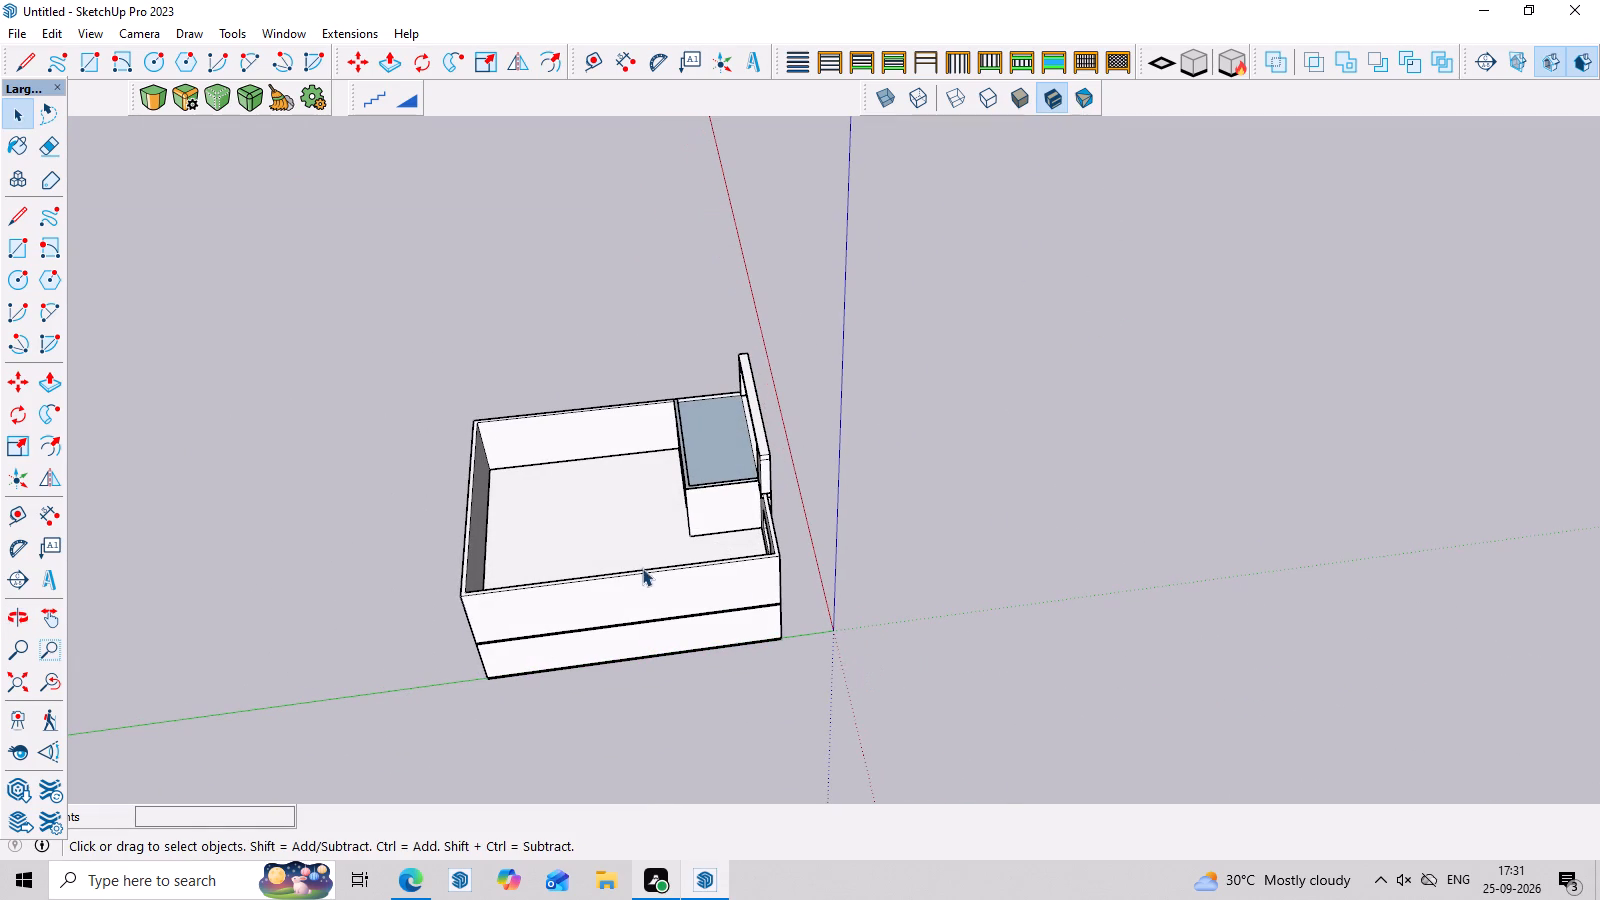
{"action": "middle_click_drag", "start_coordinate": [642, 567], "coordinate": [211, 341]}
{"action": "scroll", "coordinate": [647, 397], "scroll_direction": "up", "scroll_amount": 4}
{"action": "scroll", "coordinate": [1009, 495], "scroll_direction": "up", "scroll_amount": 1}
{"action": "middle_click_drag", "start_coordinate": [1009, 495], "coordinate": [760, 537]}
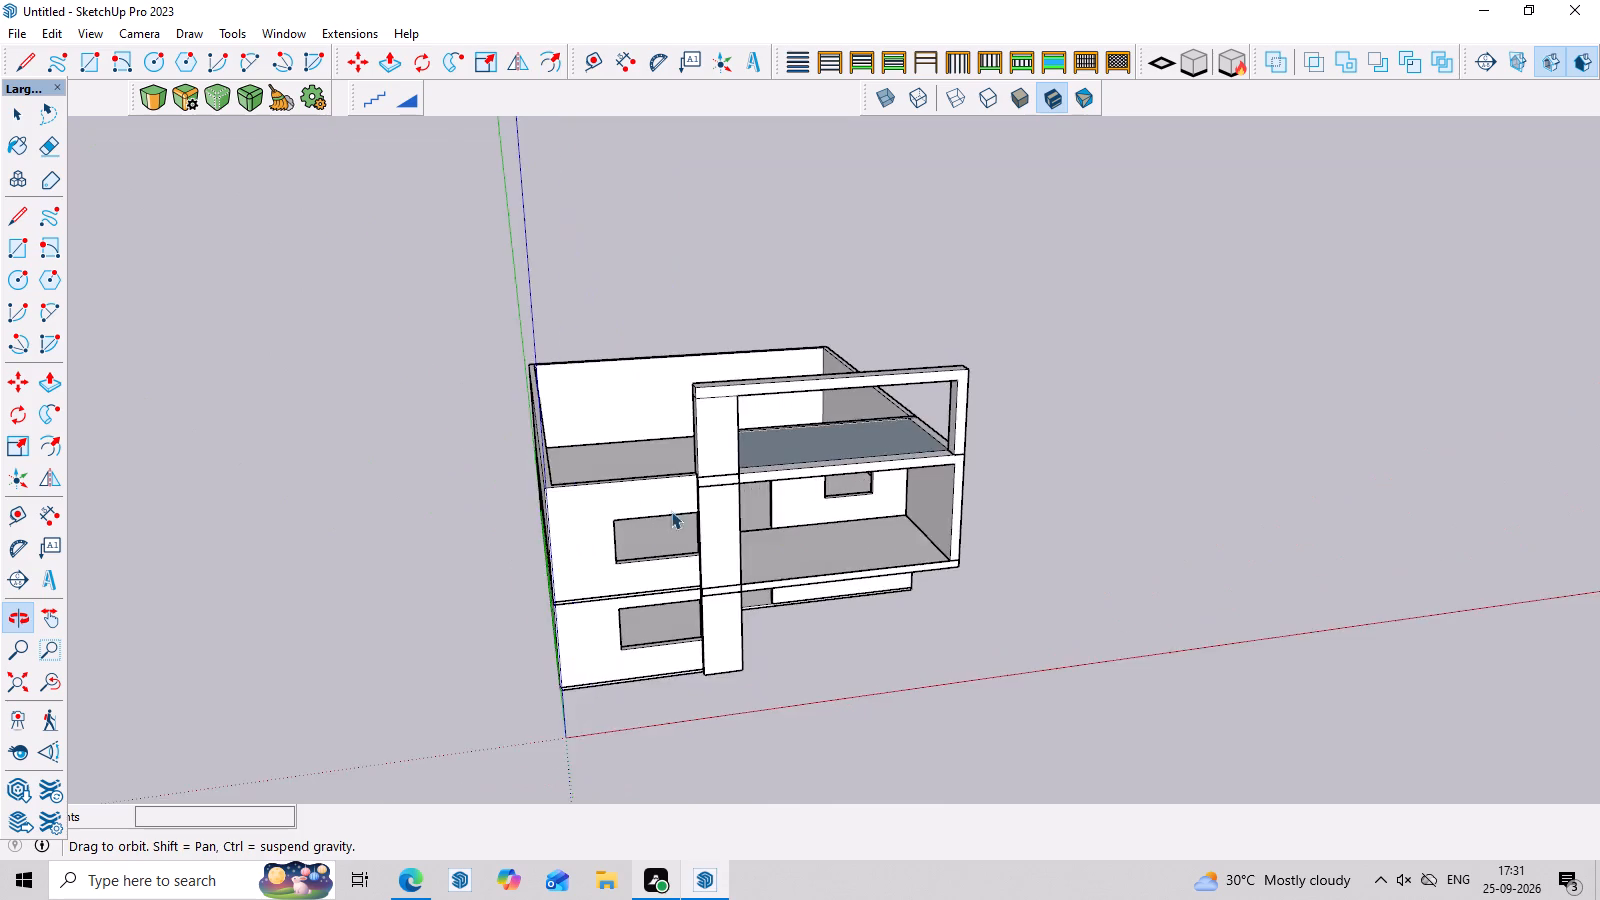
{"action": "scroll", "coordinate": [595, 442], "scroll_direction": "up", "scroll_amount": 5}
{"action": "middle_click_drag", "start_coordinate": [758, 496], "coordinate": [751, 412]}
{"action": "middle_click_drag", "start_coordinate": [846, 473], "coordinate": [698, 473]}
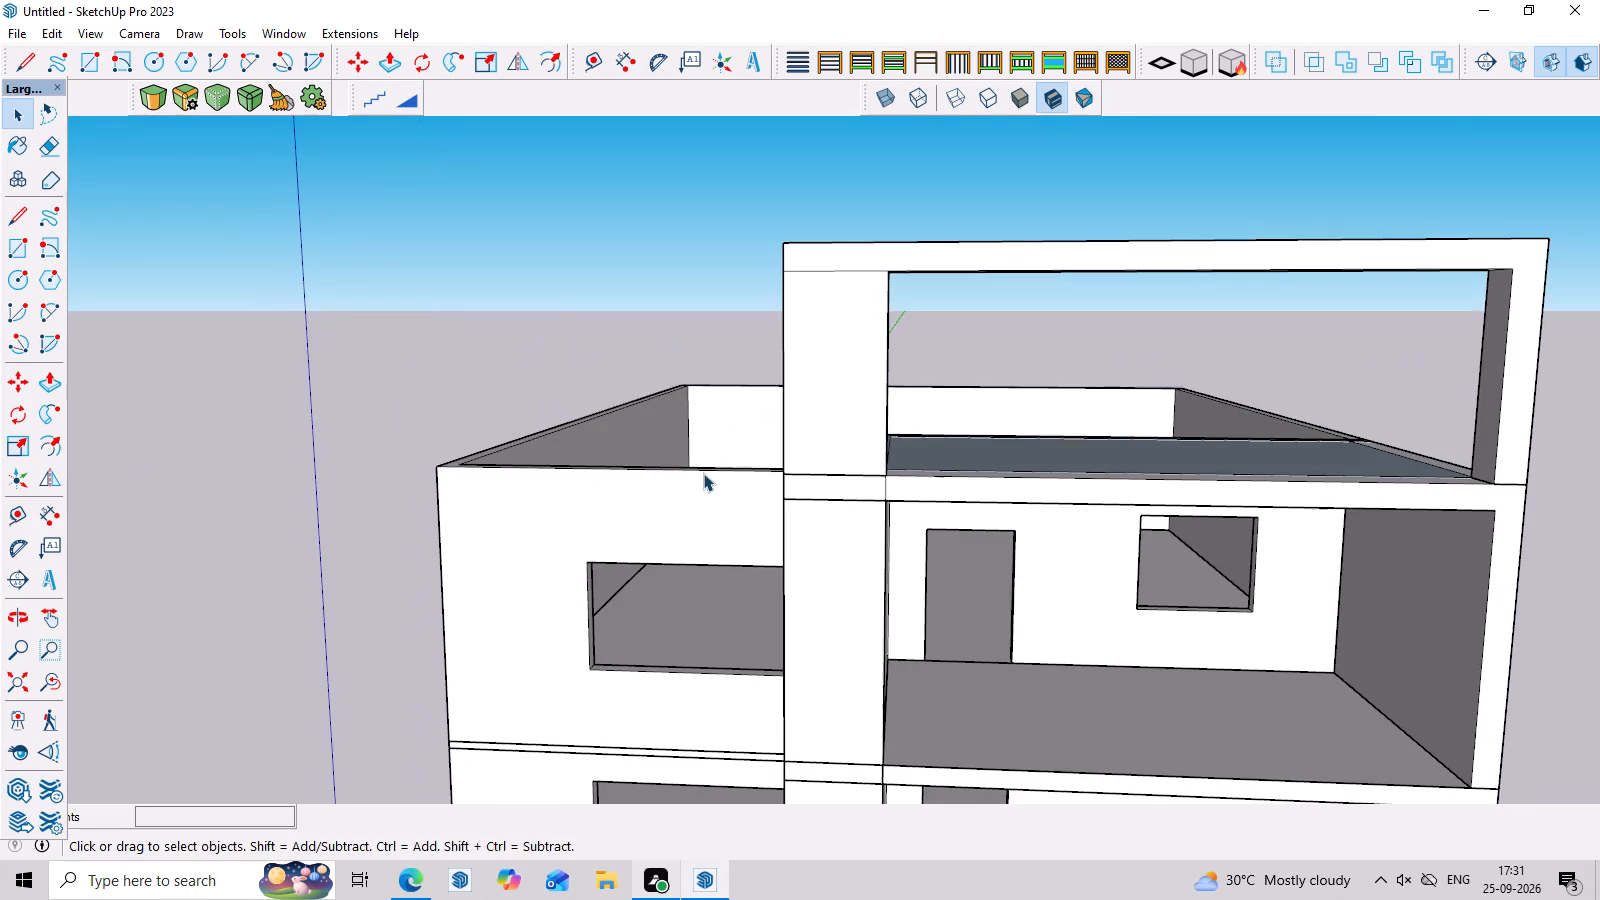
{"action": "scroll", "coordinate": [711, 473], "scroll_direction": "up", "scroll_amount": 2}
{"action": "middle_click_drag", "start_coordinate": [783, 533], "coordinate": [790, 486]}
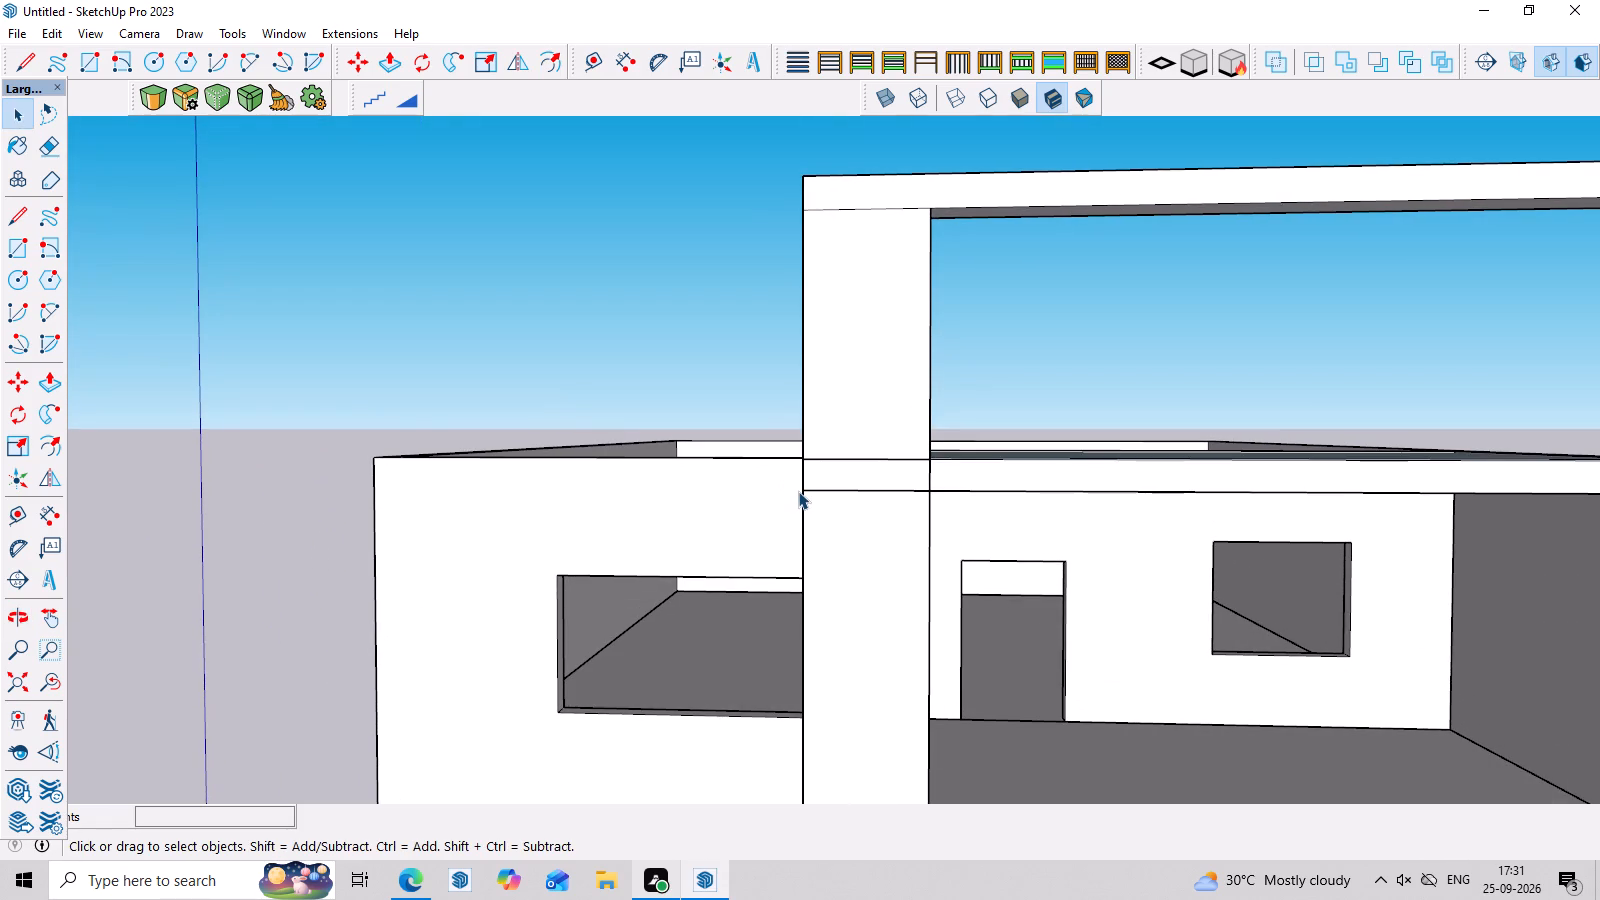
{"action": "middle_click", "coordinate": [801, 492]}
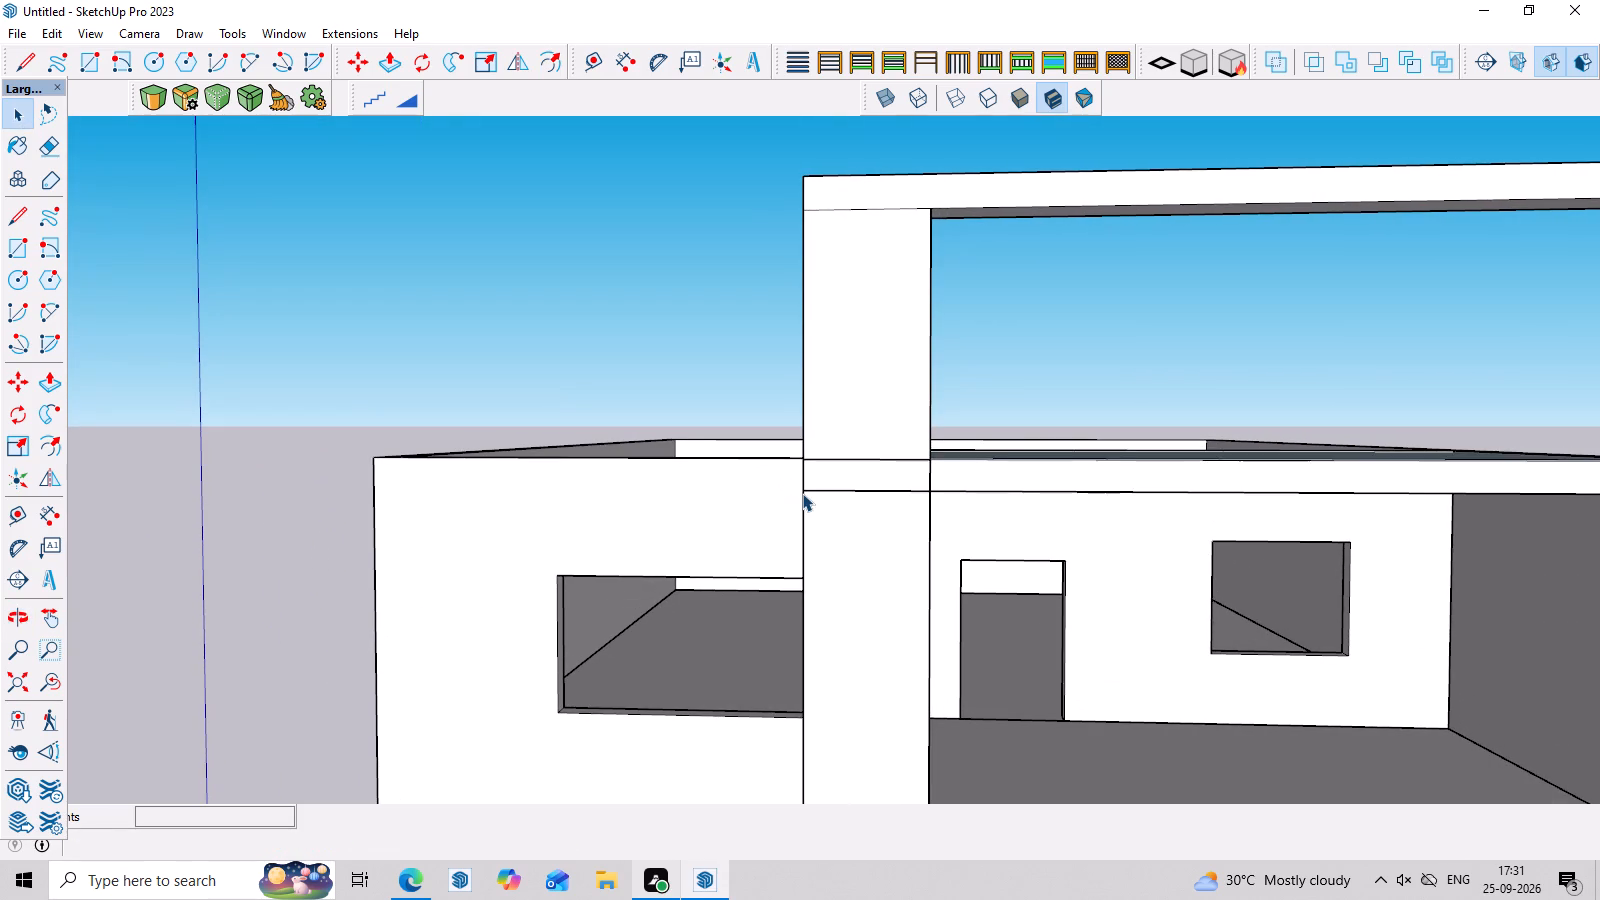
{"action": "middle_click_drag", "start_coordinate": [709, 441], "coordinate": [715, 463]}
{"action": "middle_click_drag", "start_coordinate": [800, 510], "coordinate": [972, 566]}
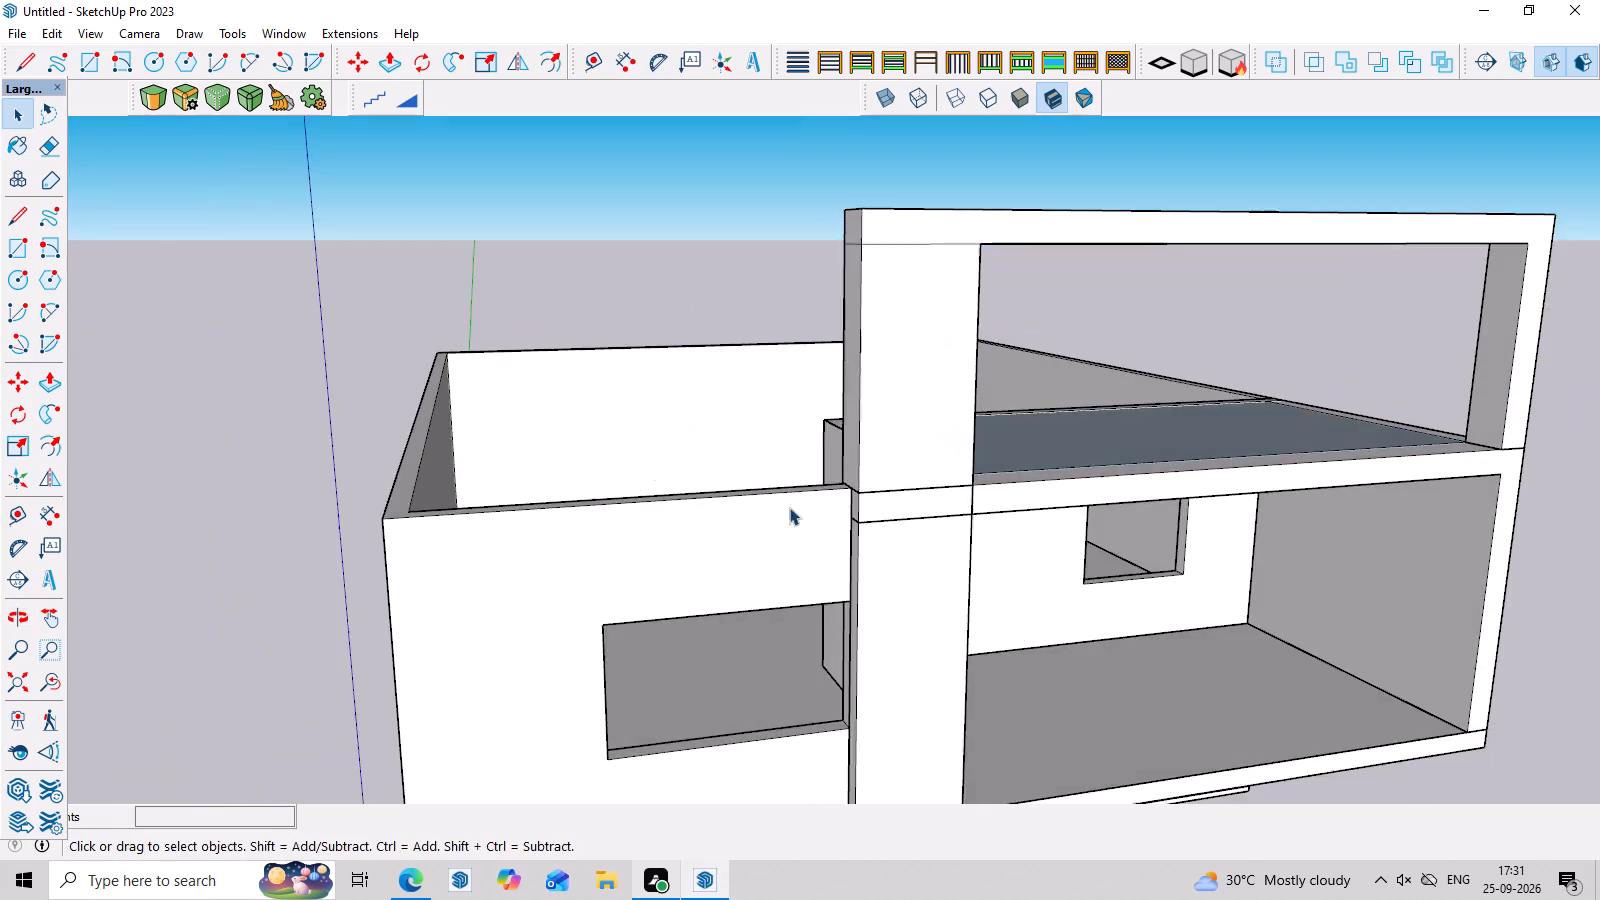
{"action": "scroll", "coordinate": [598, 444], "scroll_direction": "up", "scroll_amount": 3}
{"action": "middle_click_drag", "start_coordinate": [615, 469], "coordinate": [627, 499]}
{"action": "scroll", "coordinate": [634, 500], "scroll_direction": "down", "scroll_amount": 8}
{"action": "middle_click_drag", "start_coordinate": [738, 516], "coordinate": [763, 603]}
{"action": "scroll", "coordinate": [649, 583], "scroll_direction": "up", "scroll_amount": 3}
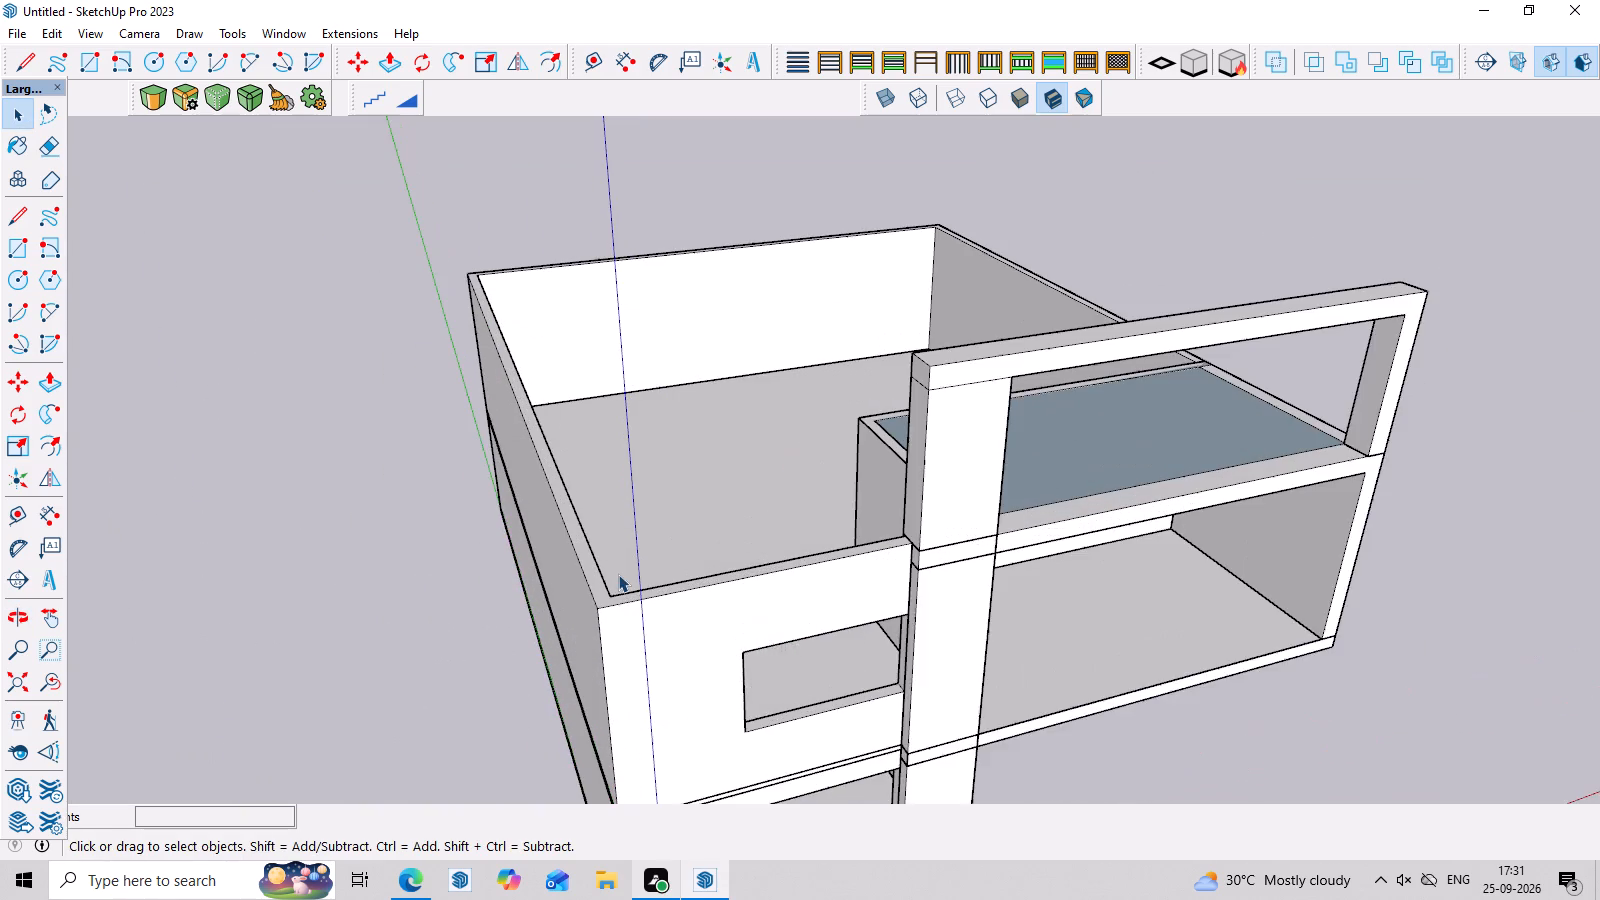
Open the group of the upper-storey walls for editing at the front outer corner beside the column.
{"action": "scroll", "coordinate": [618, 574], "scroll_direction": "up", "scroll_amount": 4}
{"action": "left_click", "coordinate": [626, 604]}
{"action": "scroll", "coordinate": [626, 613], "scroll_direction": "up", "scroll_amount": 4}
{"action": "double_click", "coordinate": [626, 613]}
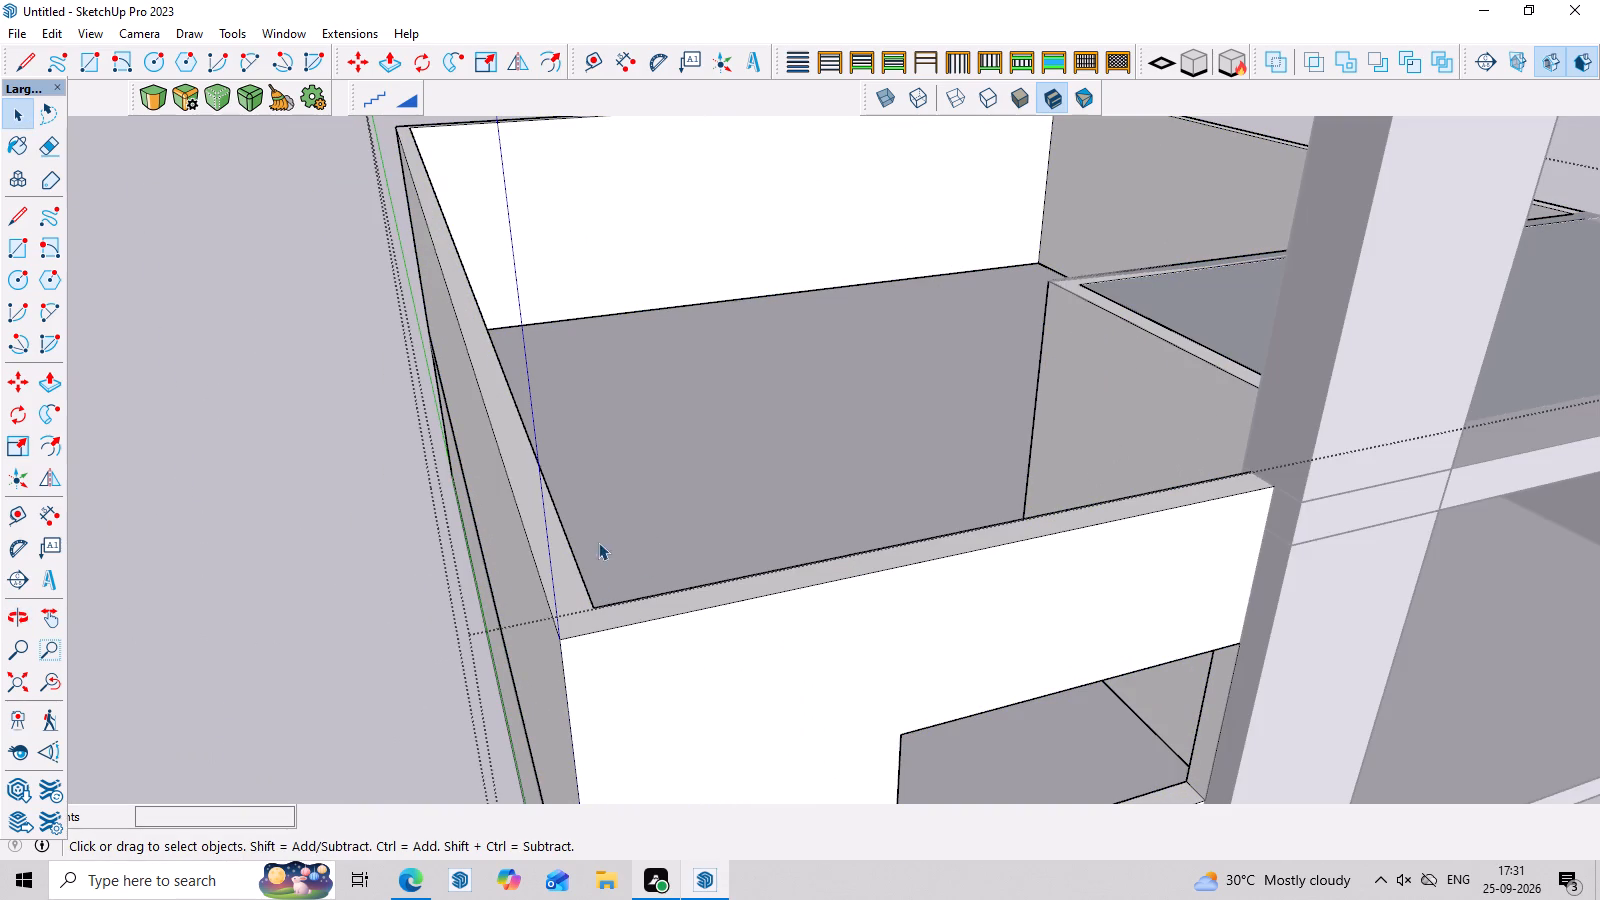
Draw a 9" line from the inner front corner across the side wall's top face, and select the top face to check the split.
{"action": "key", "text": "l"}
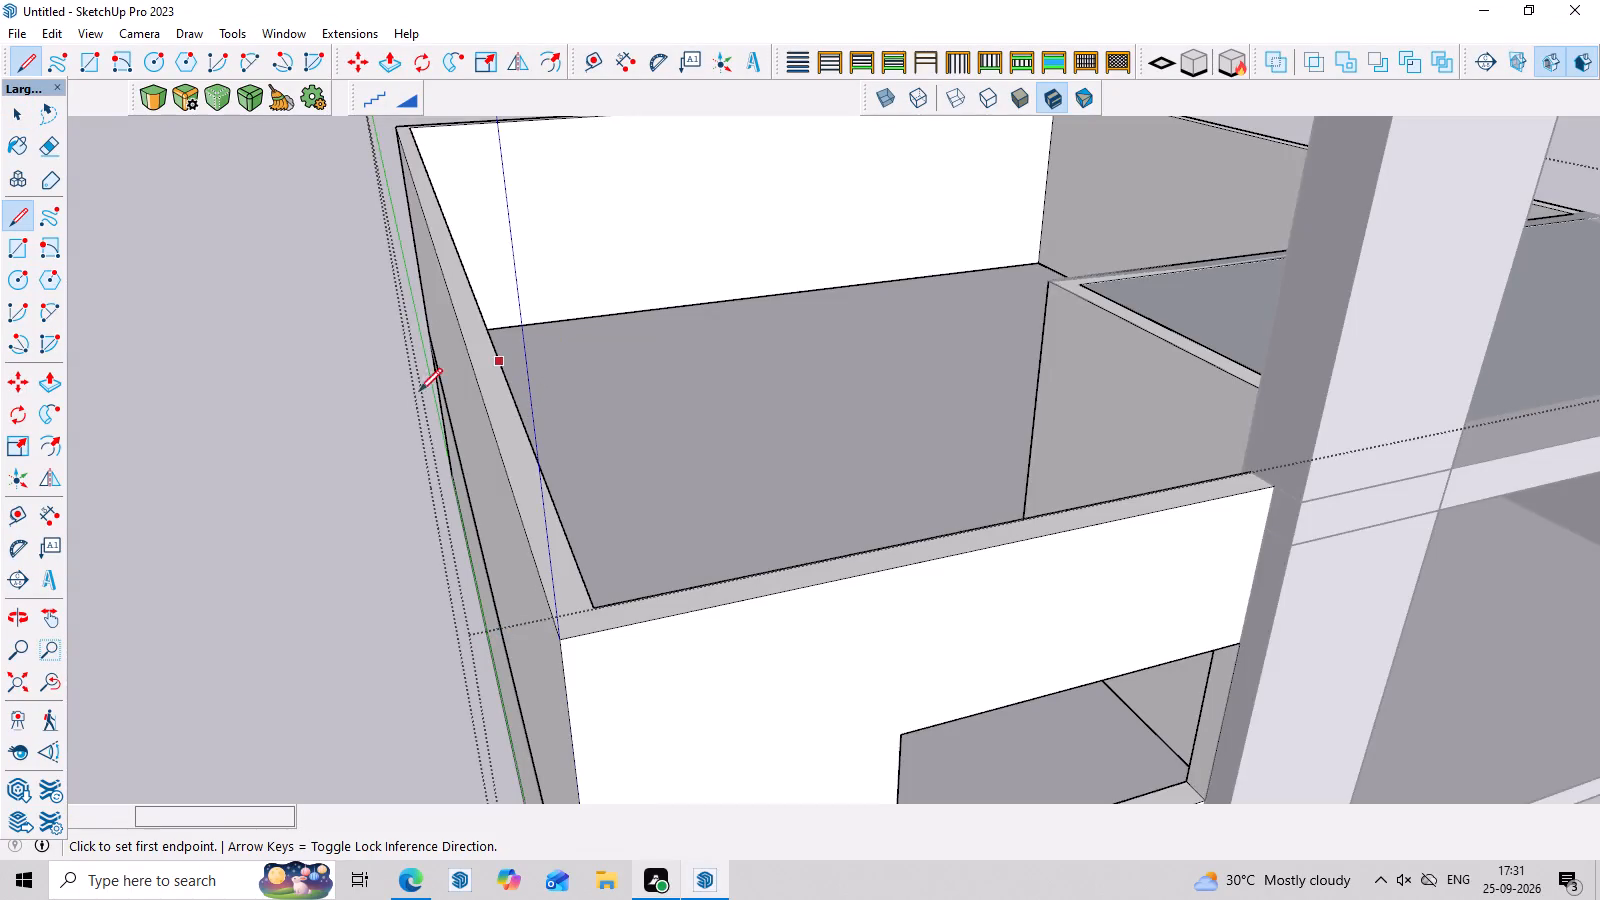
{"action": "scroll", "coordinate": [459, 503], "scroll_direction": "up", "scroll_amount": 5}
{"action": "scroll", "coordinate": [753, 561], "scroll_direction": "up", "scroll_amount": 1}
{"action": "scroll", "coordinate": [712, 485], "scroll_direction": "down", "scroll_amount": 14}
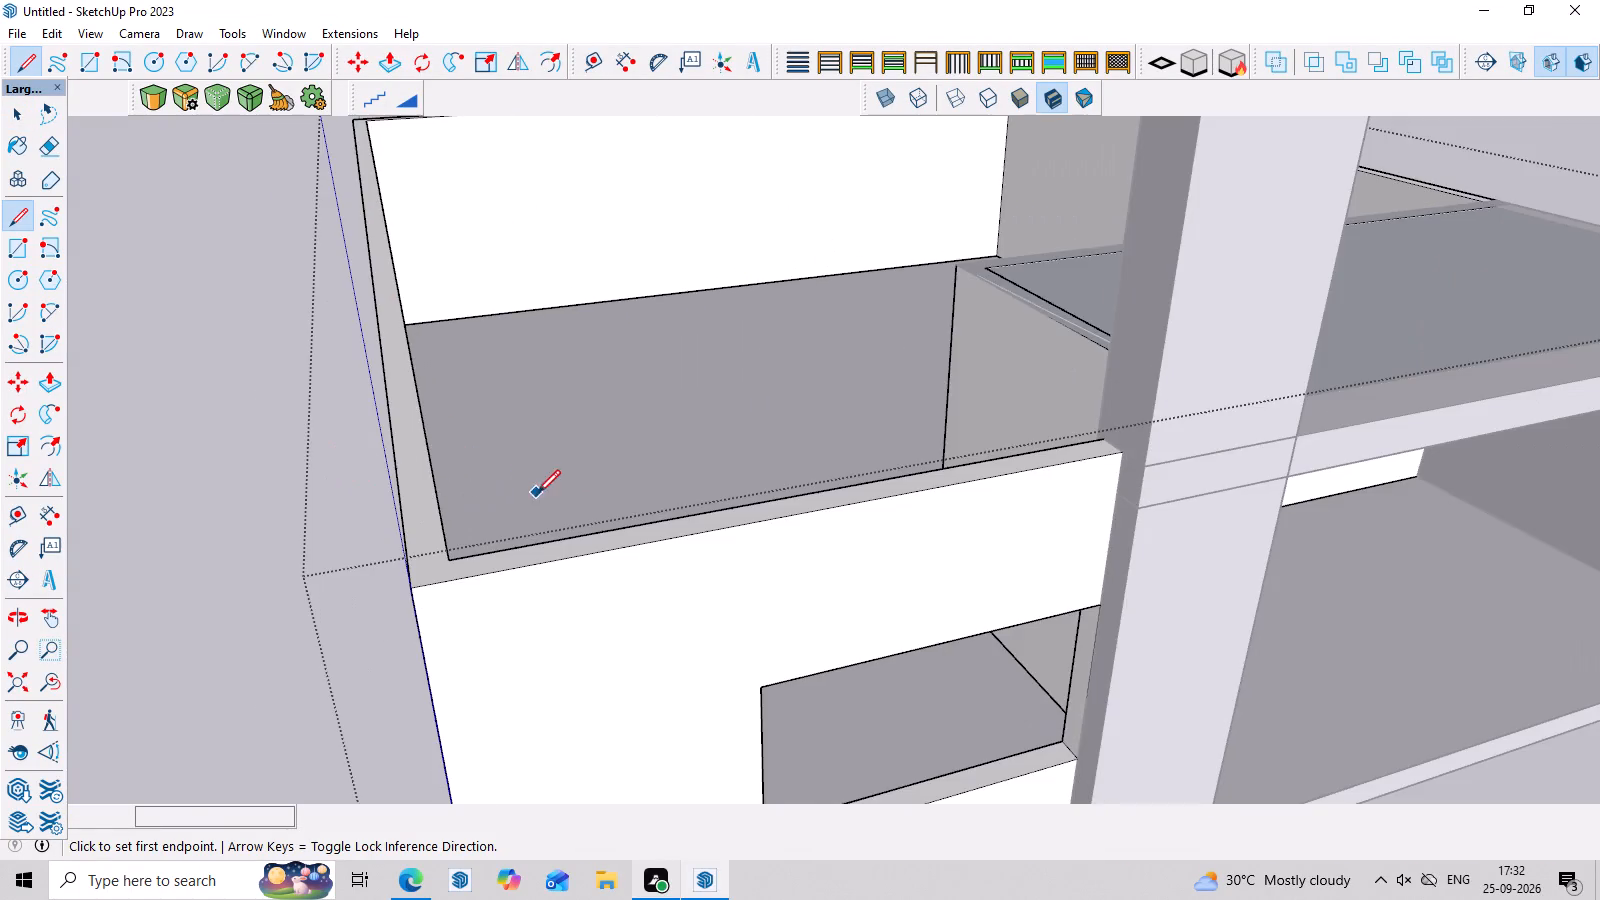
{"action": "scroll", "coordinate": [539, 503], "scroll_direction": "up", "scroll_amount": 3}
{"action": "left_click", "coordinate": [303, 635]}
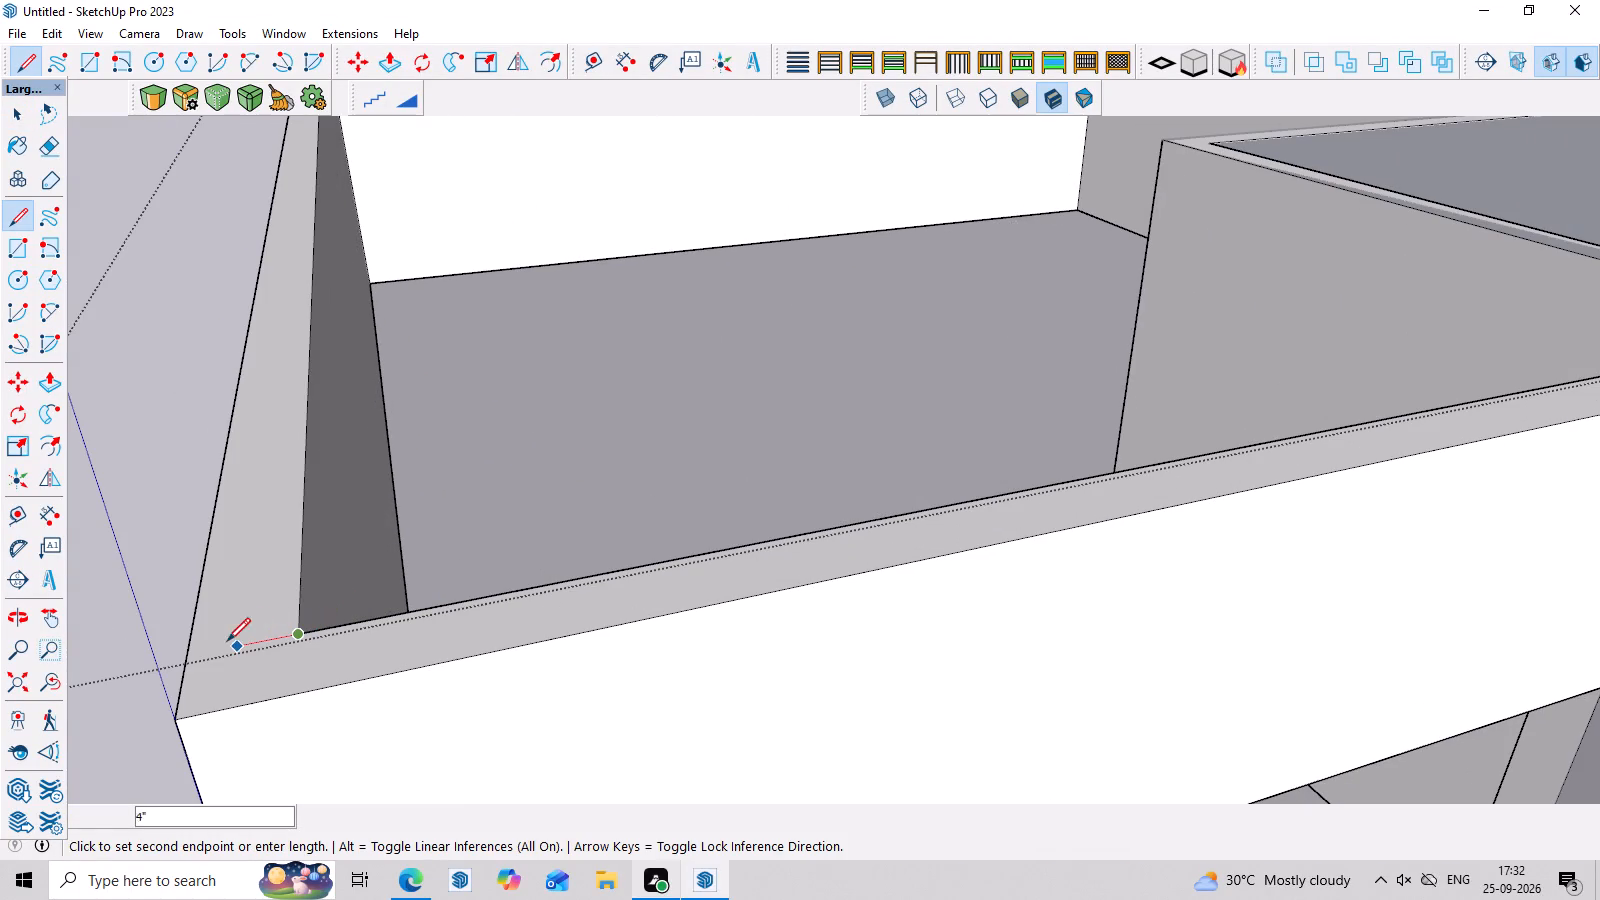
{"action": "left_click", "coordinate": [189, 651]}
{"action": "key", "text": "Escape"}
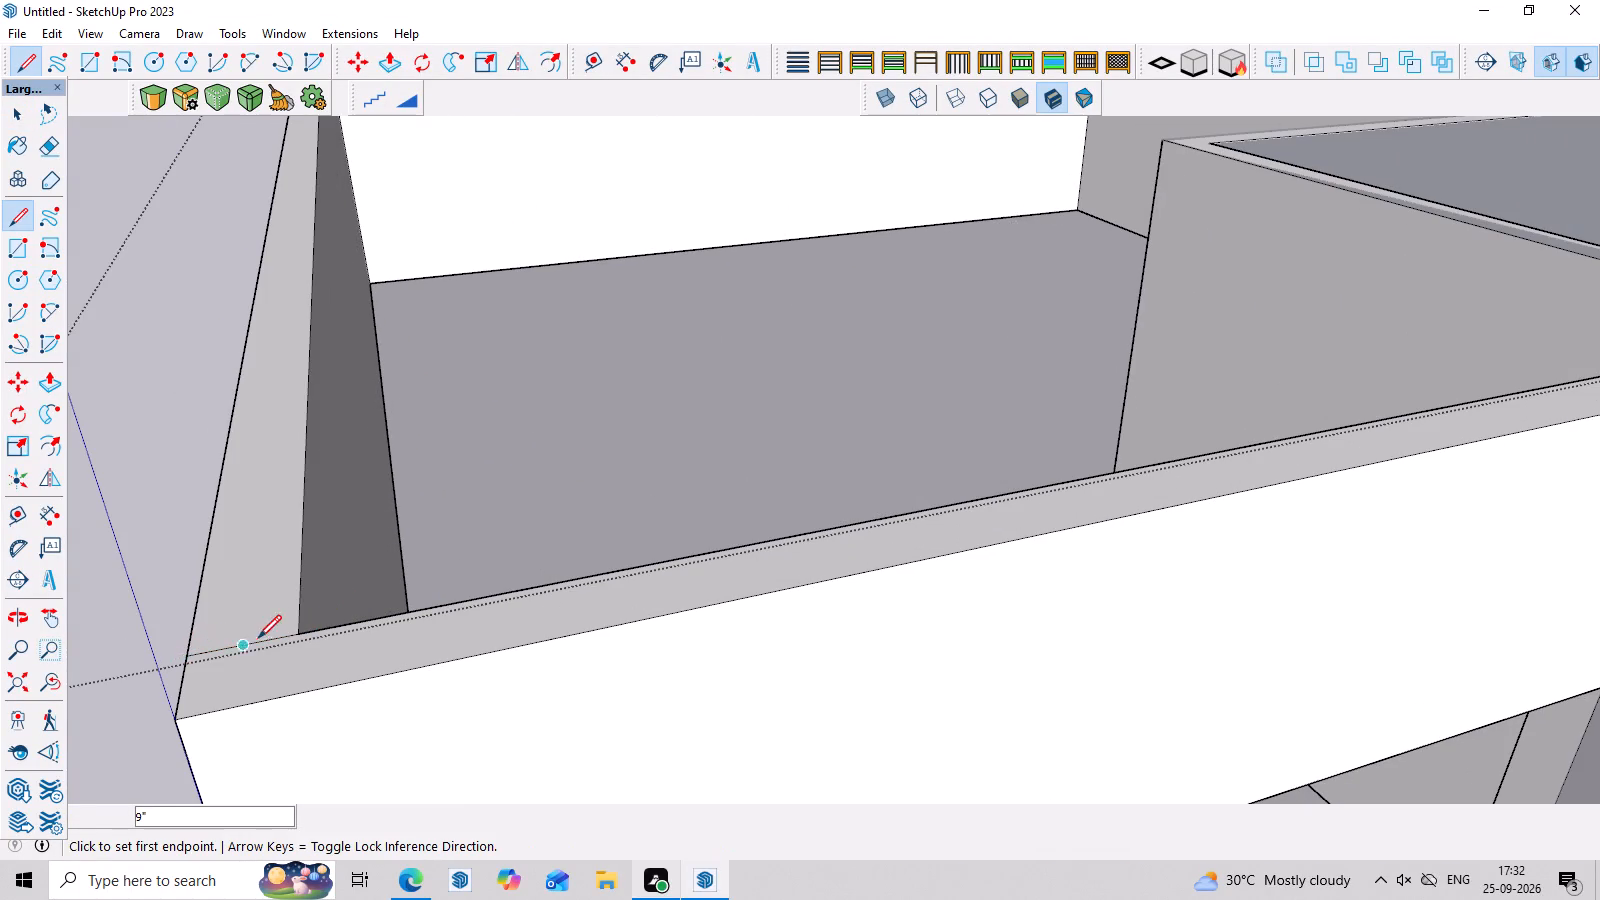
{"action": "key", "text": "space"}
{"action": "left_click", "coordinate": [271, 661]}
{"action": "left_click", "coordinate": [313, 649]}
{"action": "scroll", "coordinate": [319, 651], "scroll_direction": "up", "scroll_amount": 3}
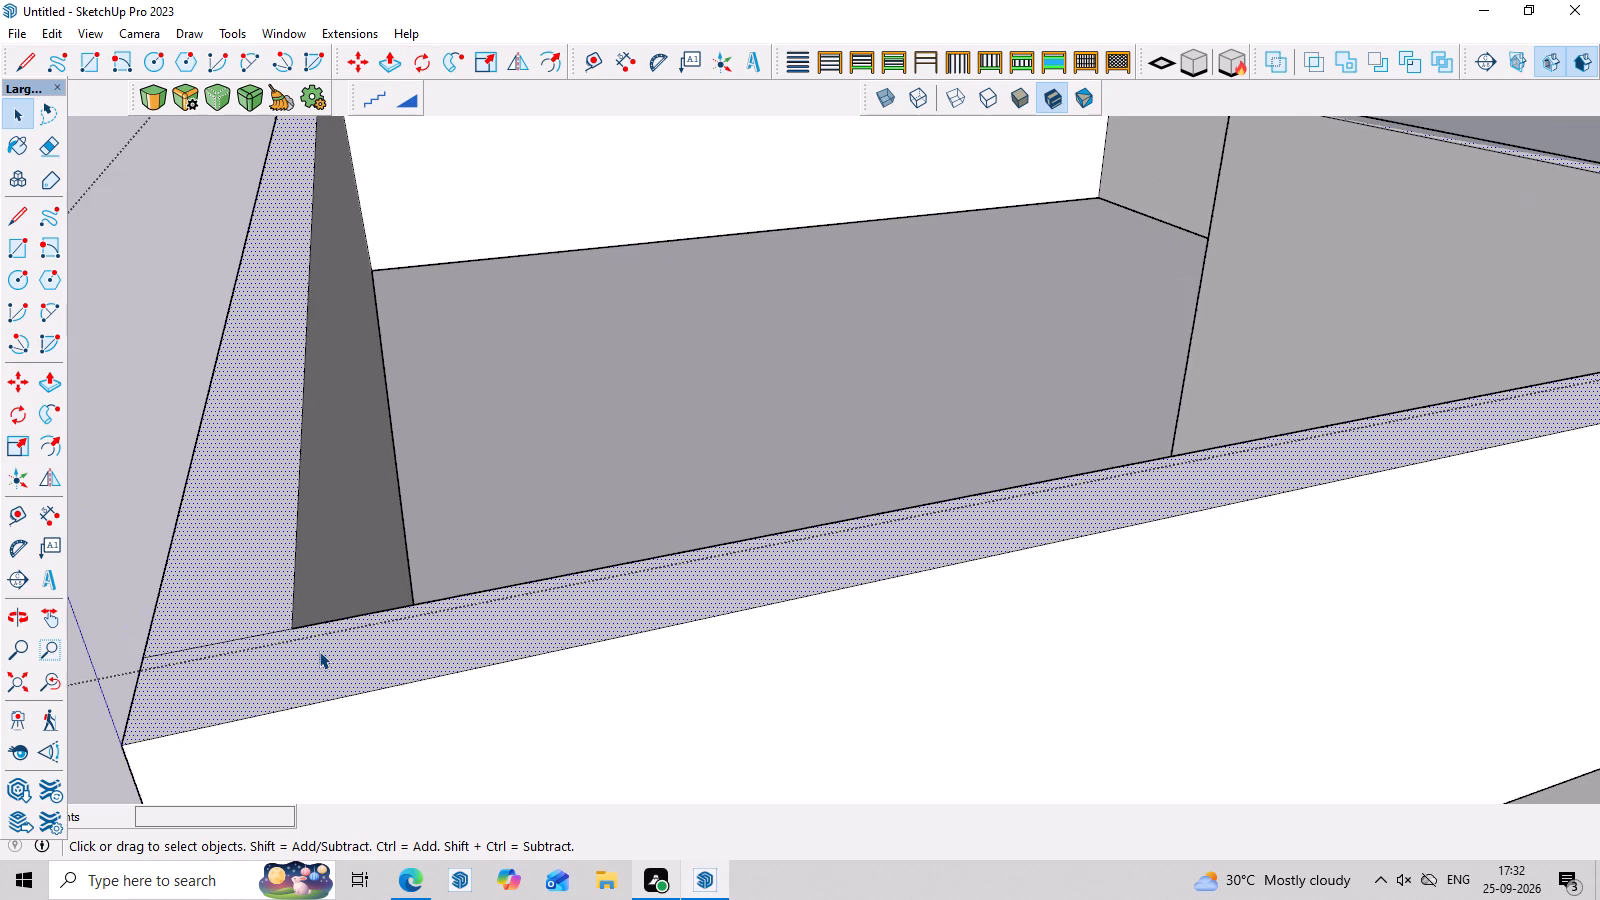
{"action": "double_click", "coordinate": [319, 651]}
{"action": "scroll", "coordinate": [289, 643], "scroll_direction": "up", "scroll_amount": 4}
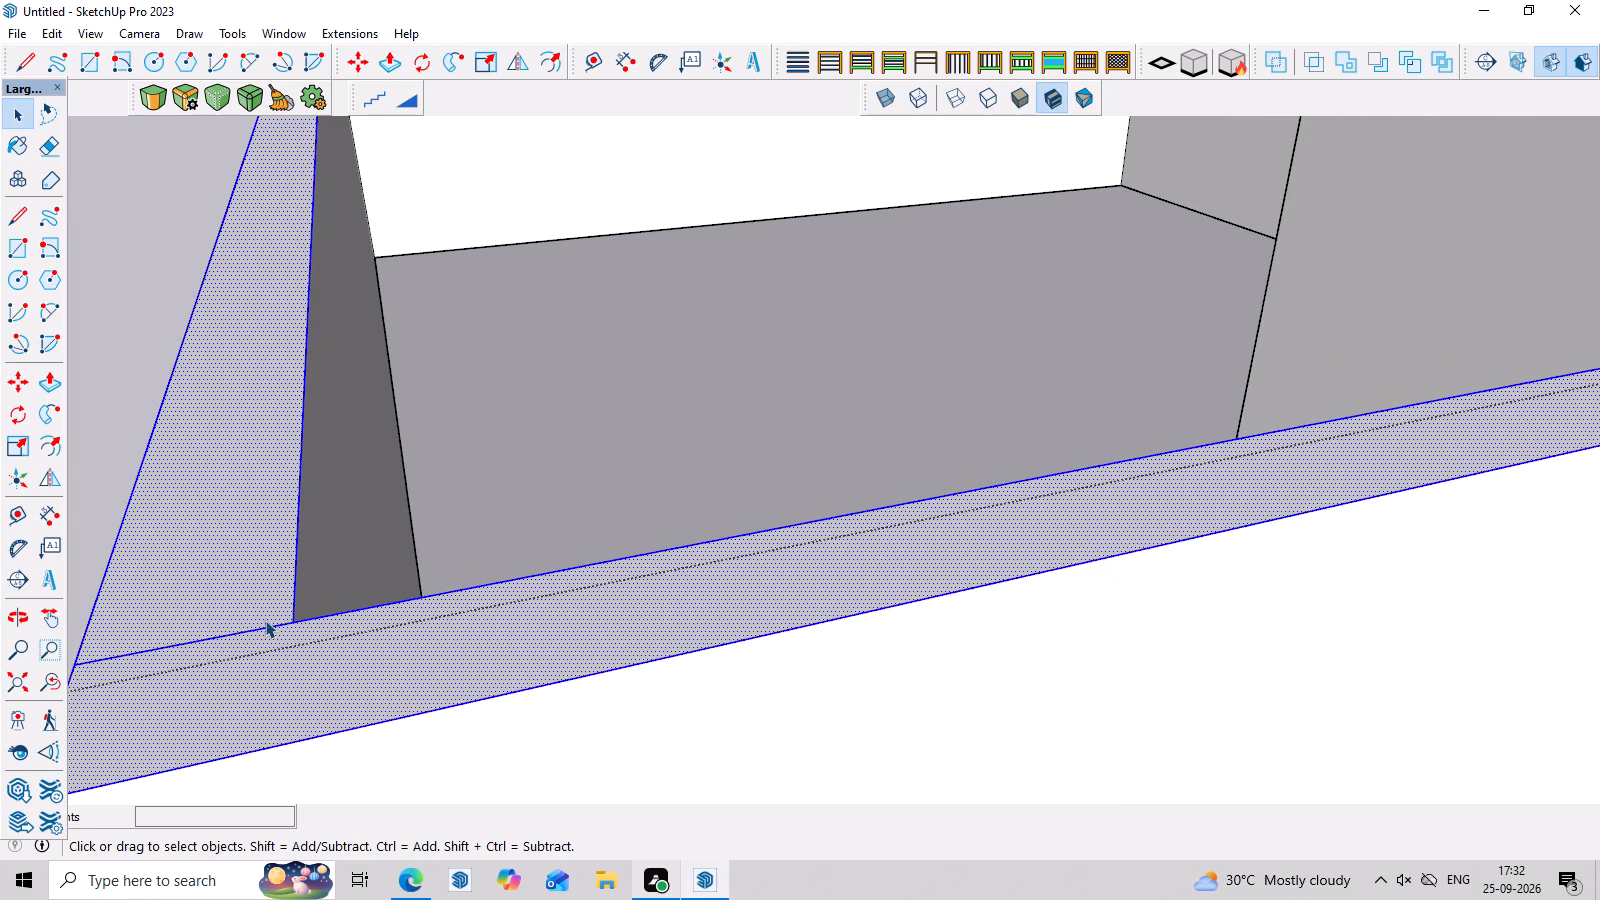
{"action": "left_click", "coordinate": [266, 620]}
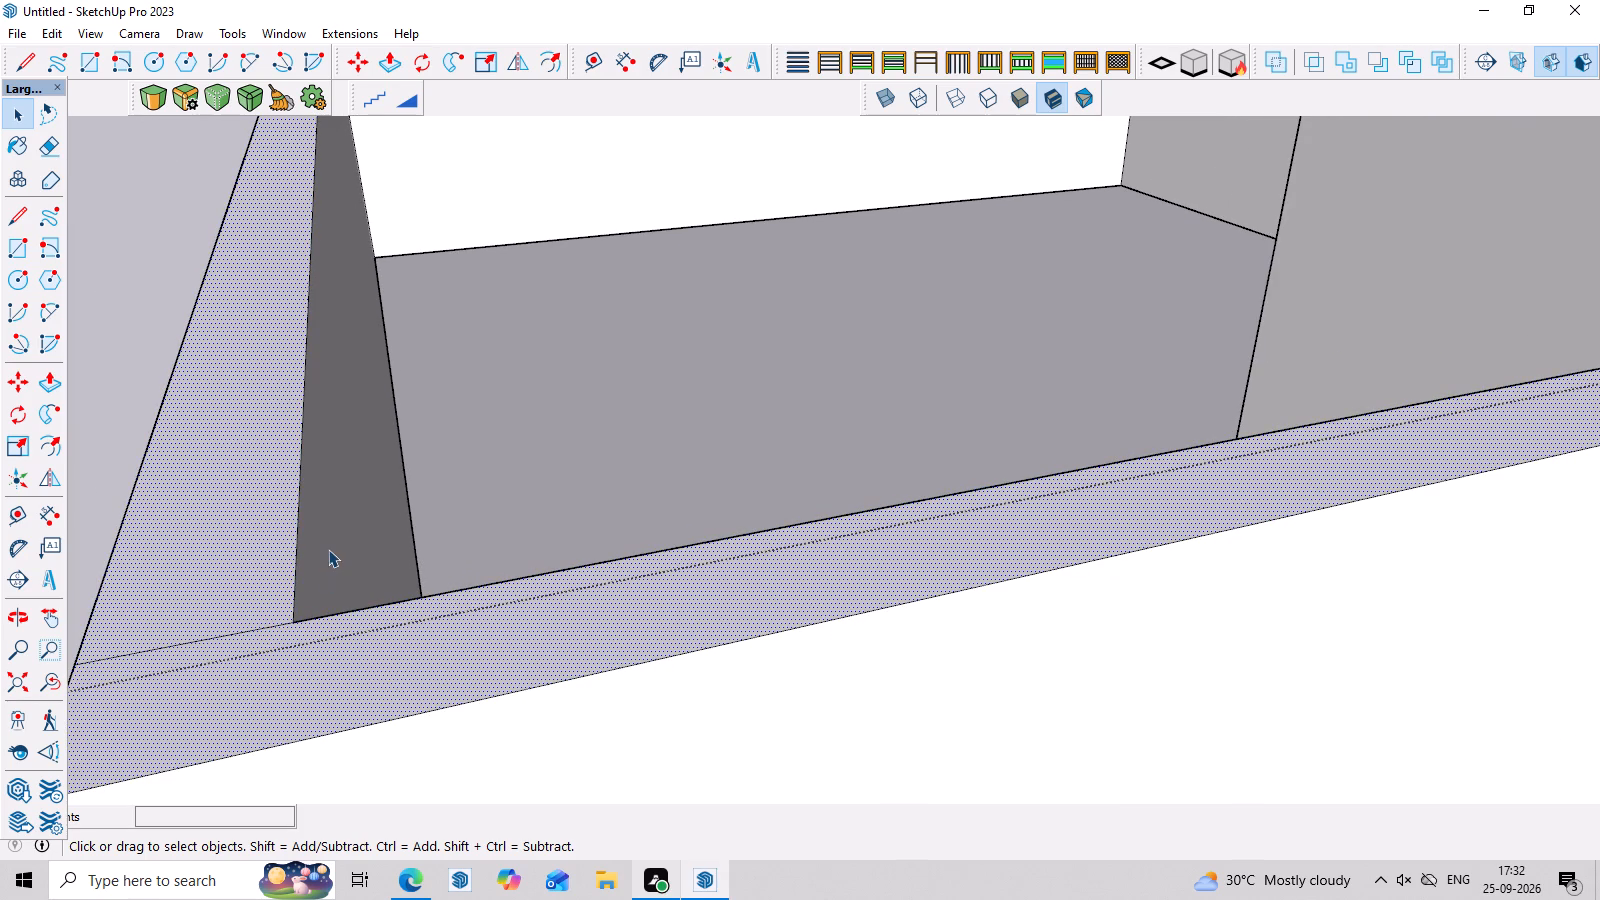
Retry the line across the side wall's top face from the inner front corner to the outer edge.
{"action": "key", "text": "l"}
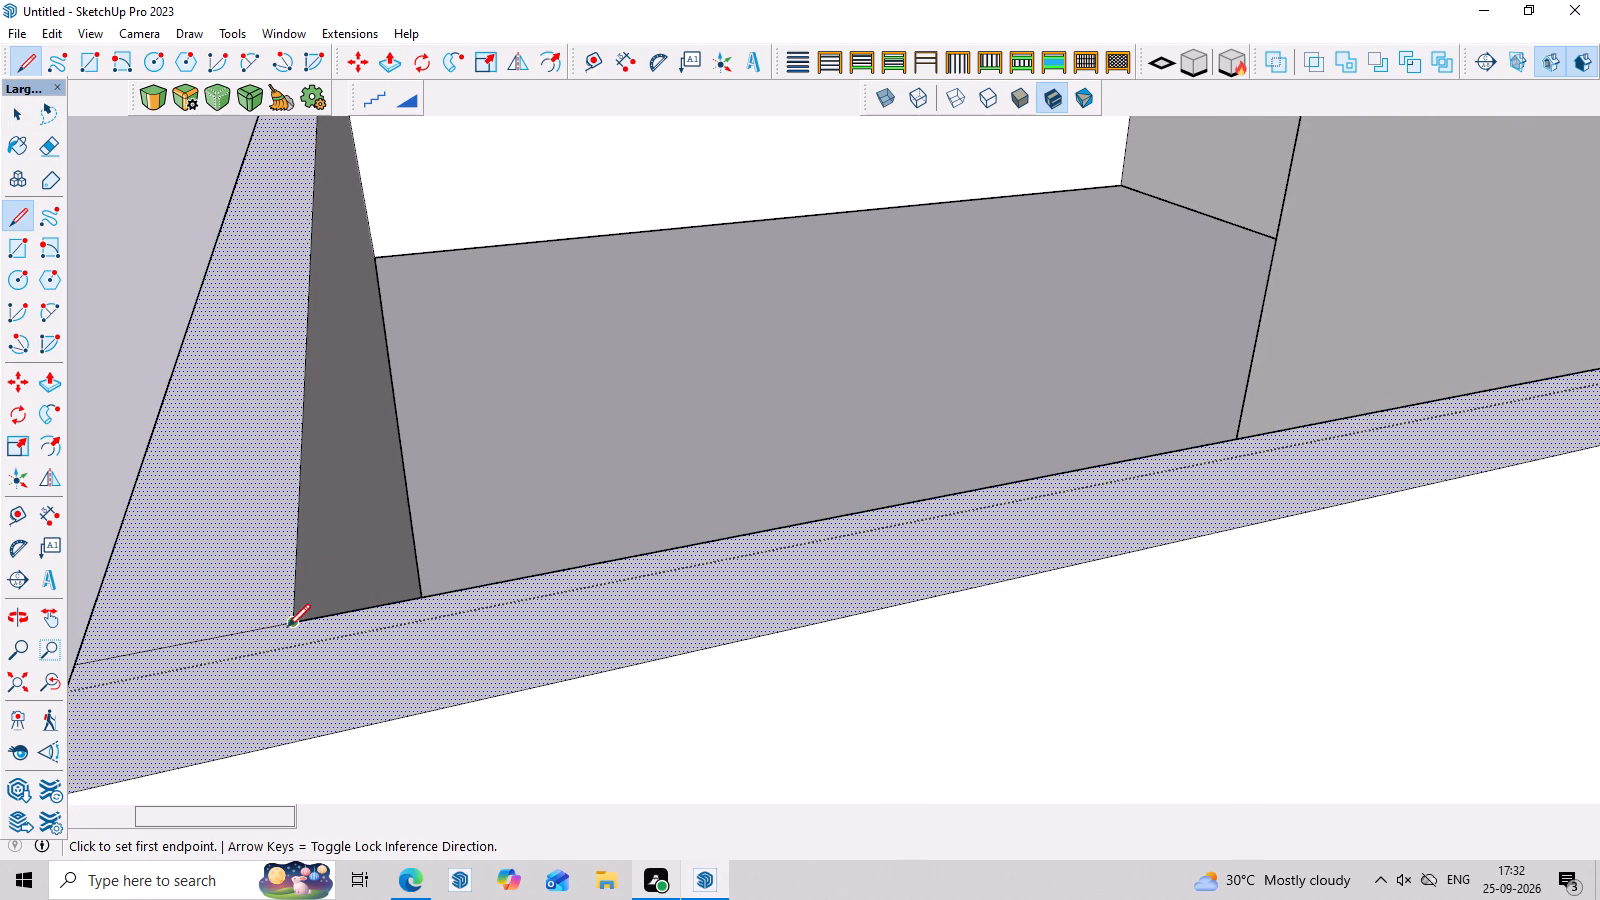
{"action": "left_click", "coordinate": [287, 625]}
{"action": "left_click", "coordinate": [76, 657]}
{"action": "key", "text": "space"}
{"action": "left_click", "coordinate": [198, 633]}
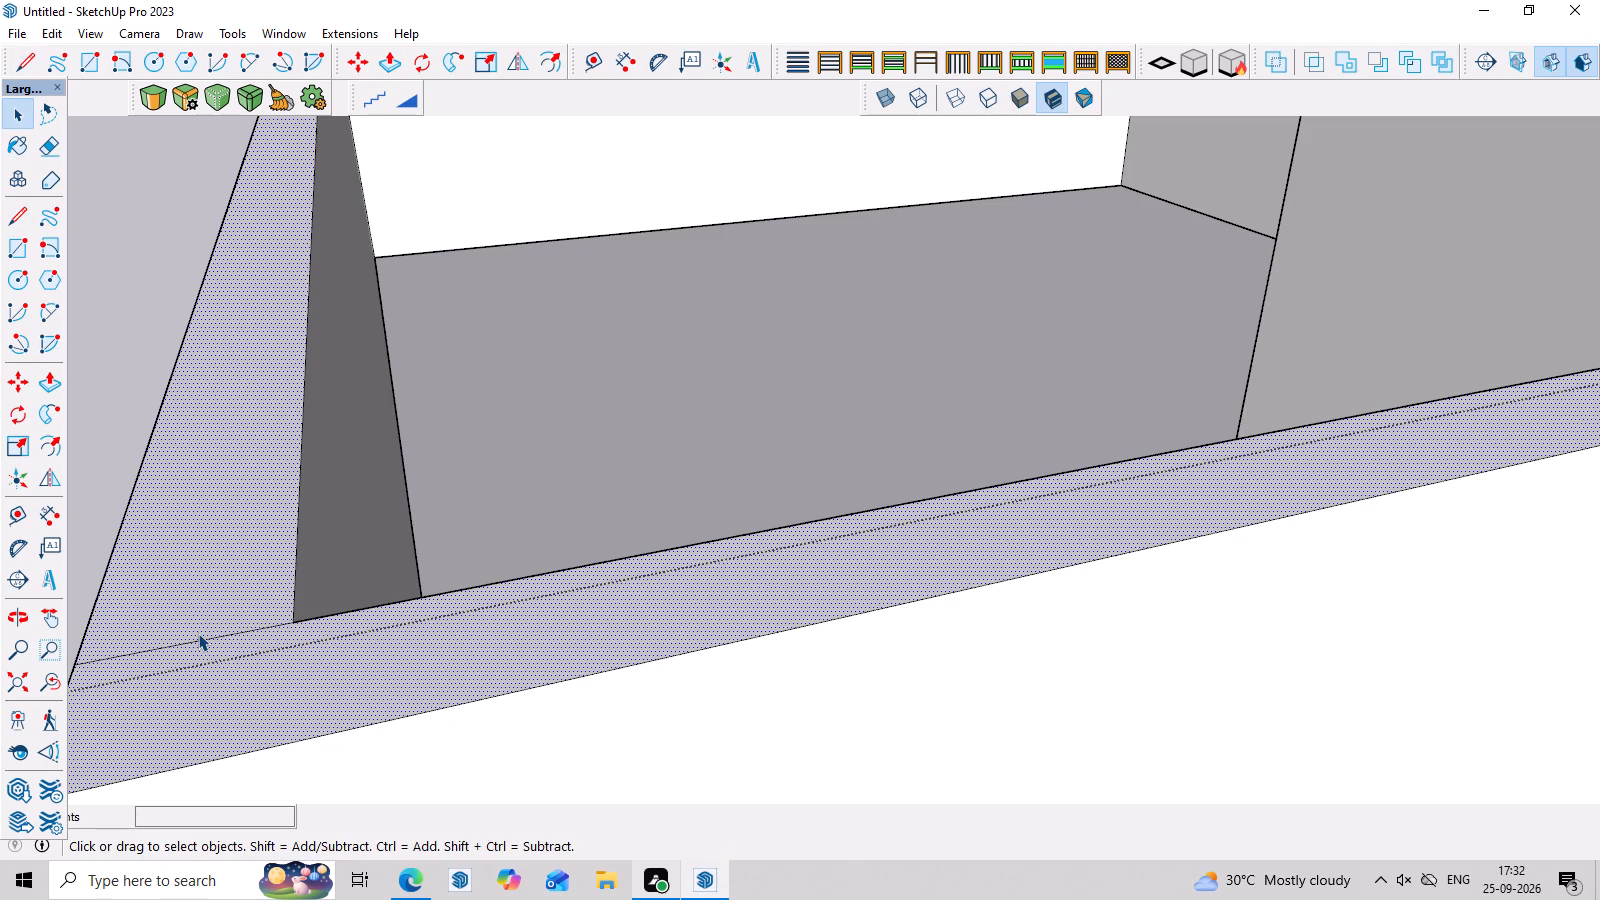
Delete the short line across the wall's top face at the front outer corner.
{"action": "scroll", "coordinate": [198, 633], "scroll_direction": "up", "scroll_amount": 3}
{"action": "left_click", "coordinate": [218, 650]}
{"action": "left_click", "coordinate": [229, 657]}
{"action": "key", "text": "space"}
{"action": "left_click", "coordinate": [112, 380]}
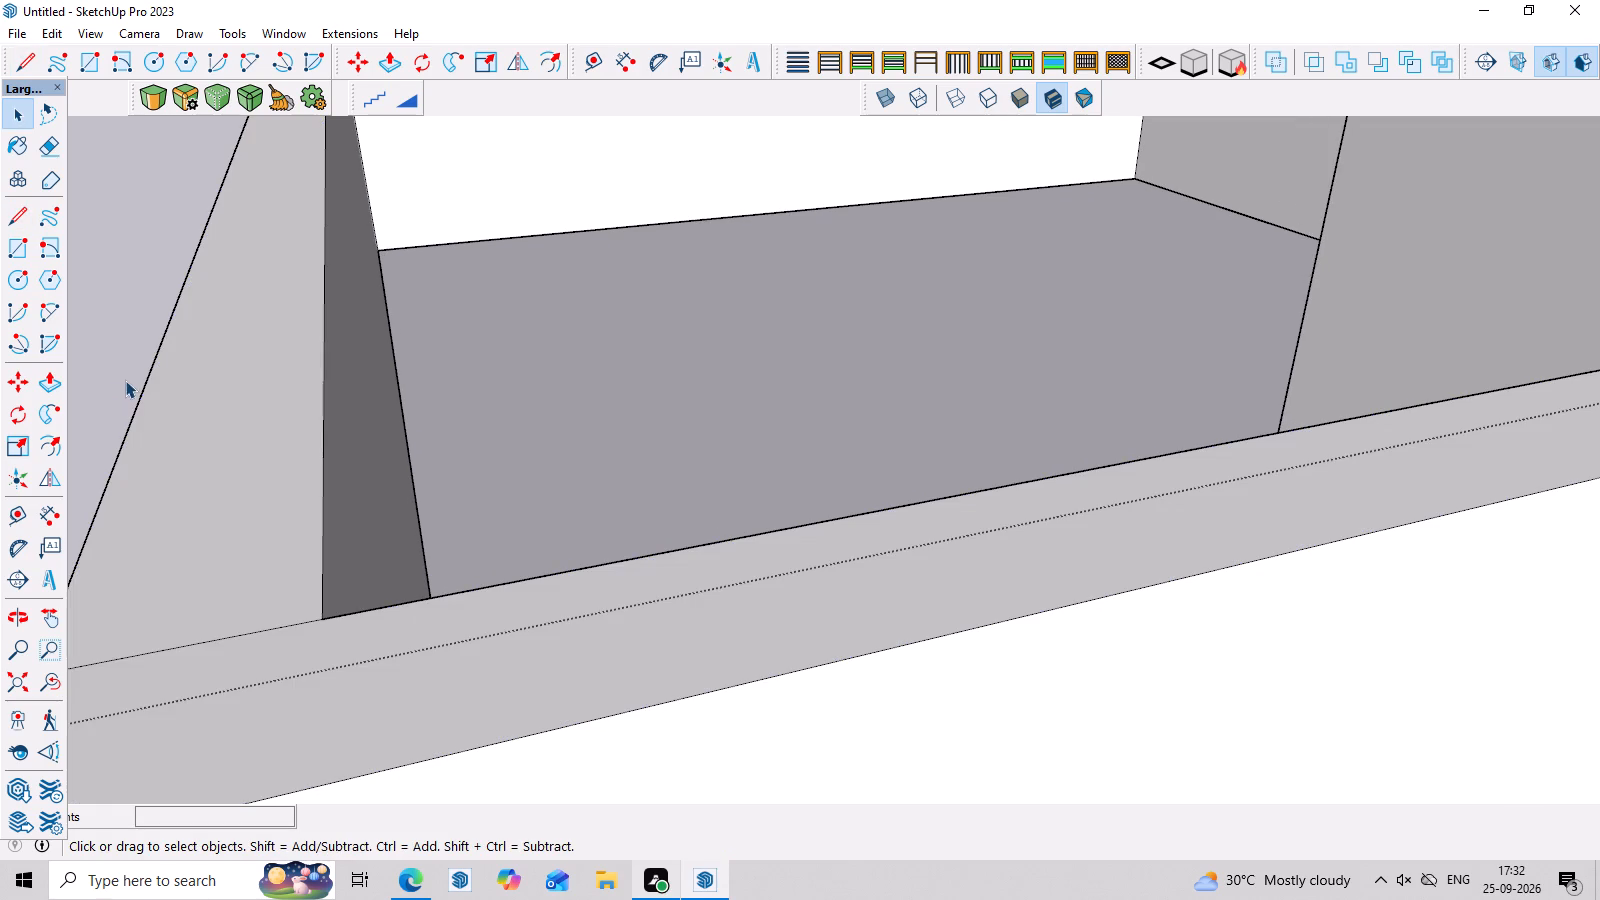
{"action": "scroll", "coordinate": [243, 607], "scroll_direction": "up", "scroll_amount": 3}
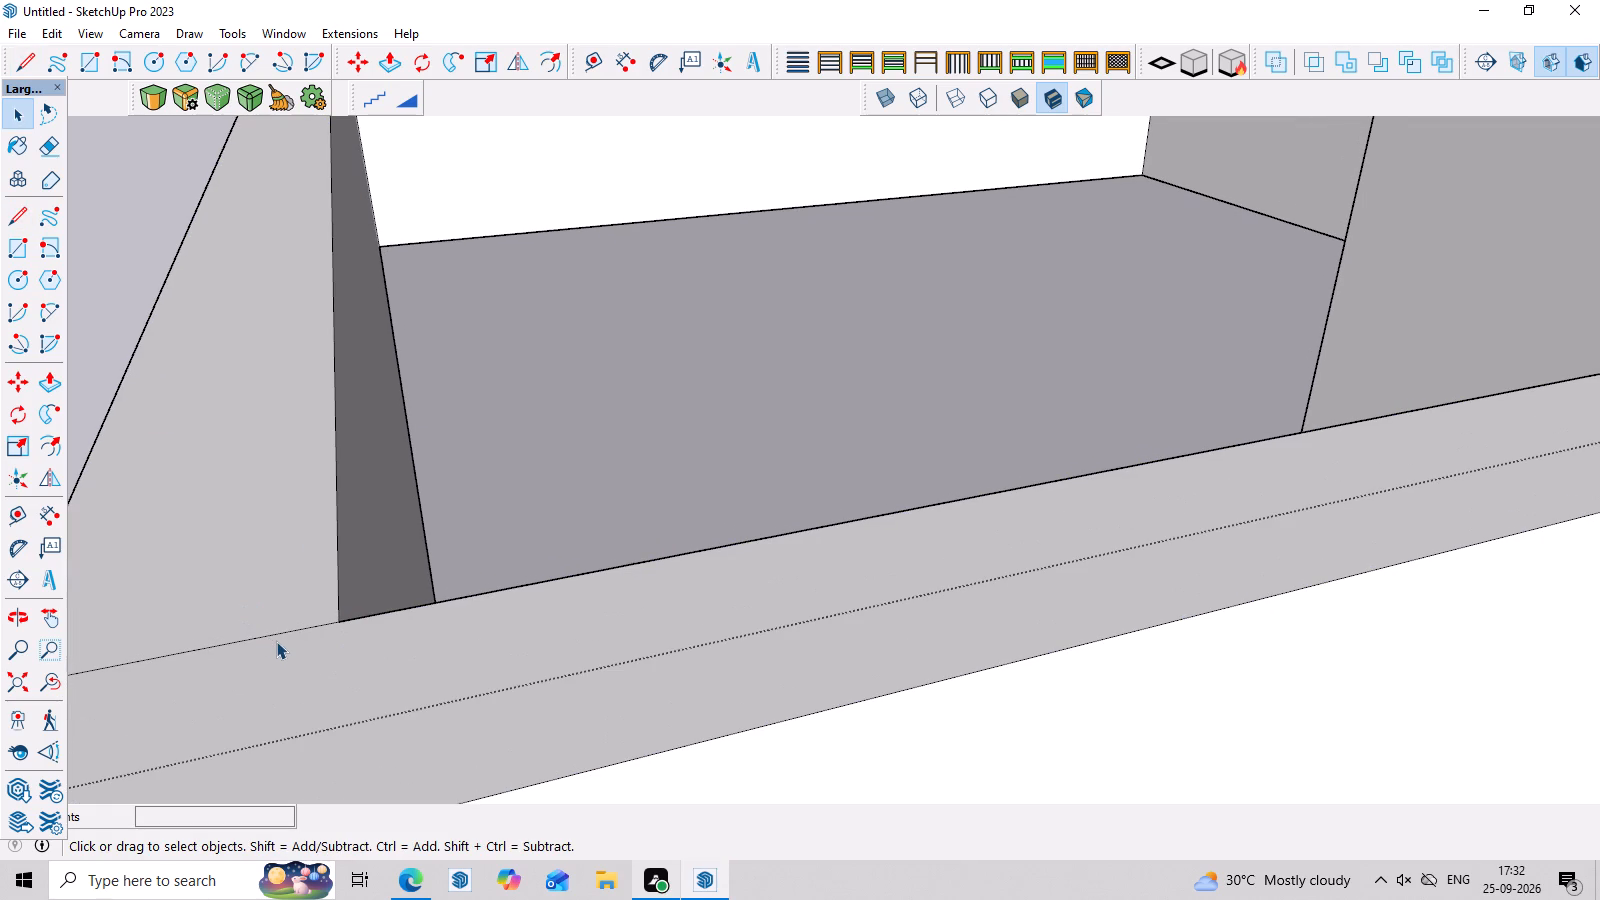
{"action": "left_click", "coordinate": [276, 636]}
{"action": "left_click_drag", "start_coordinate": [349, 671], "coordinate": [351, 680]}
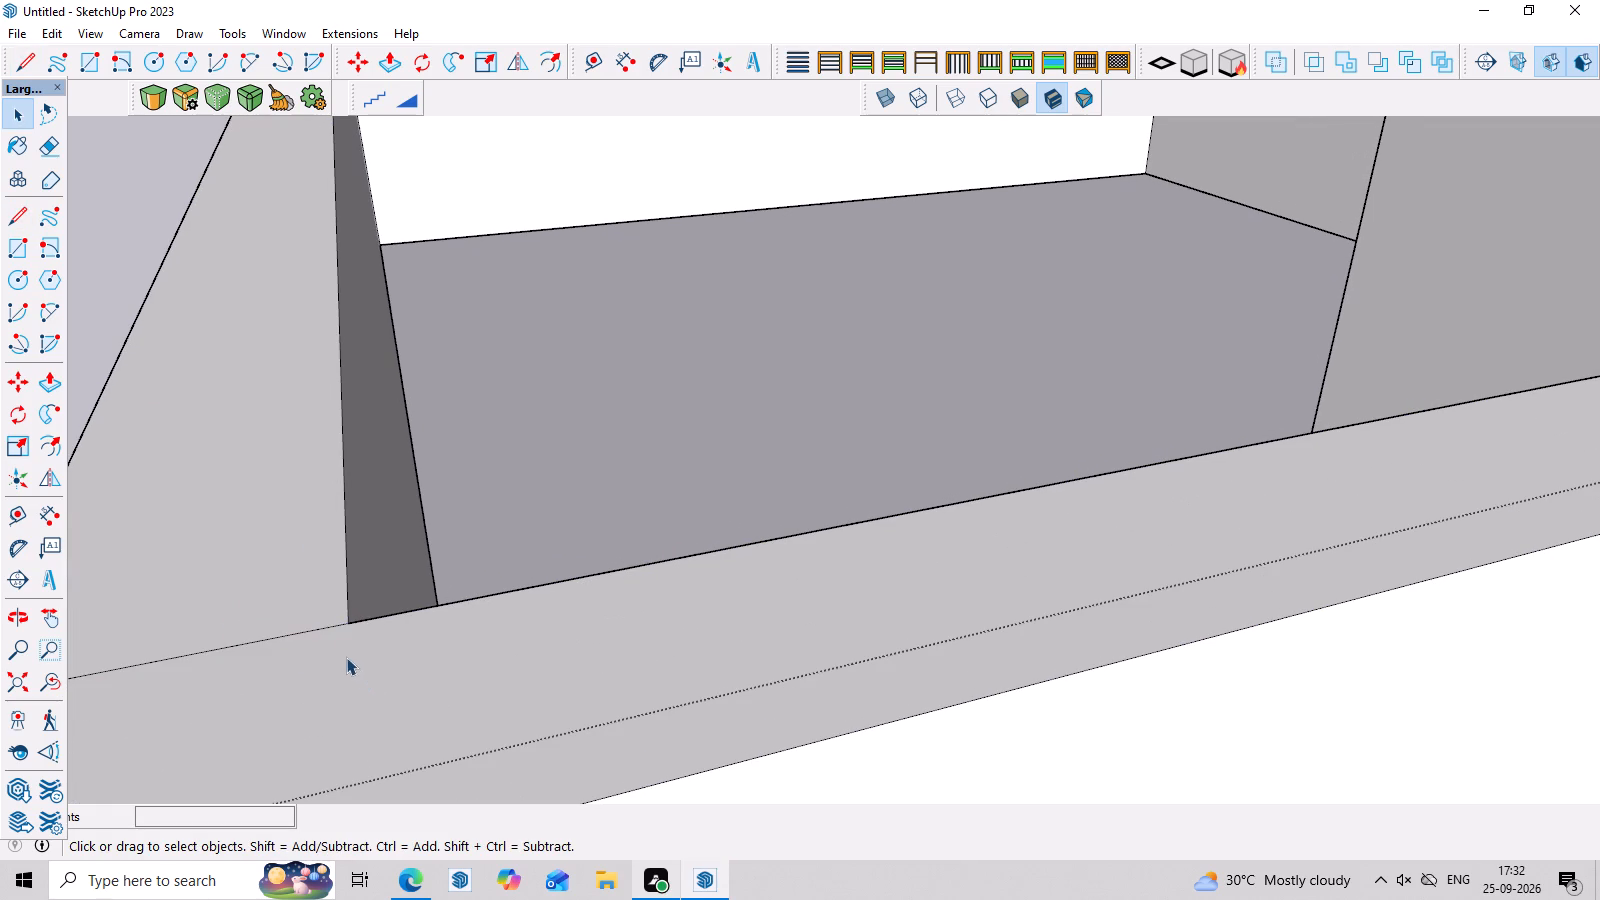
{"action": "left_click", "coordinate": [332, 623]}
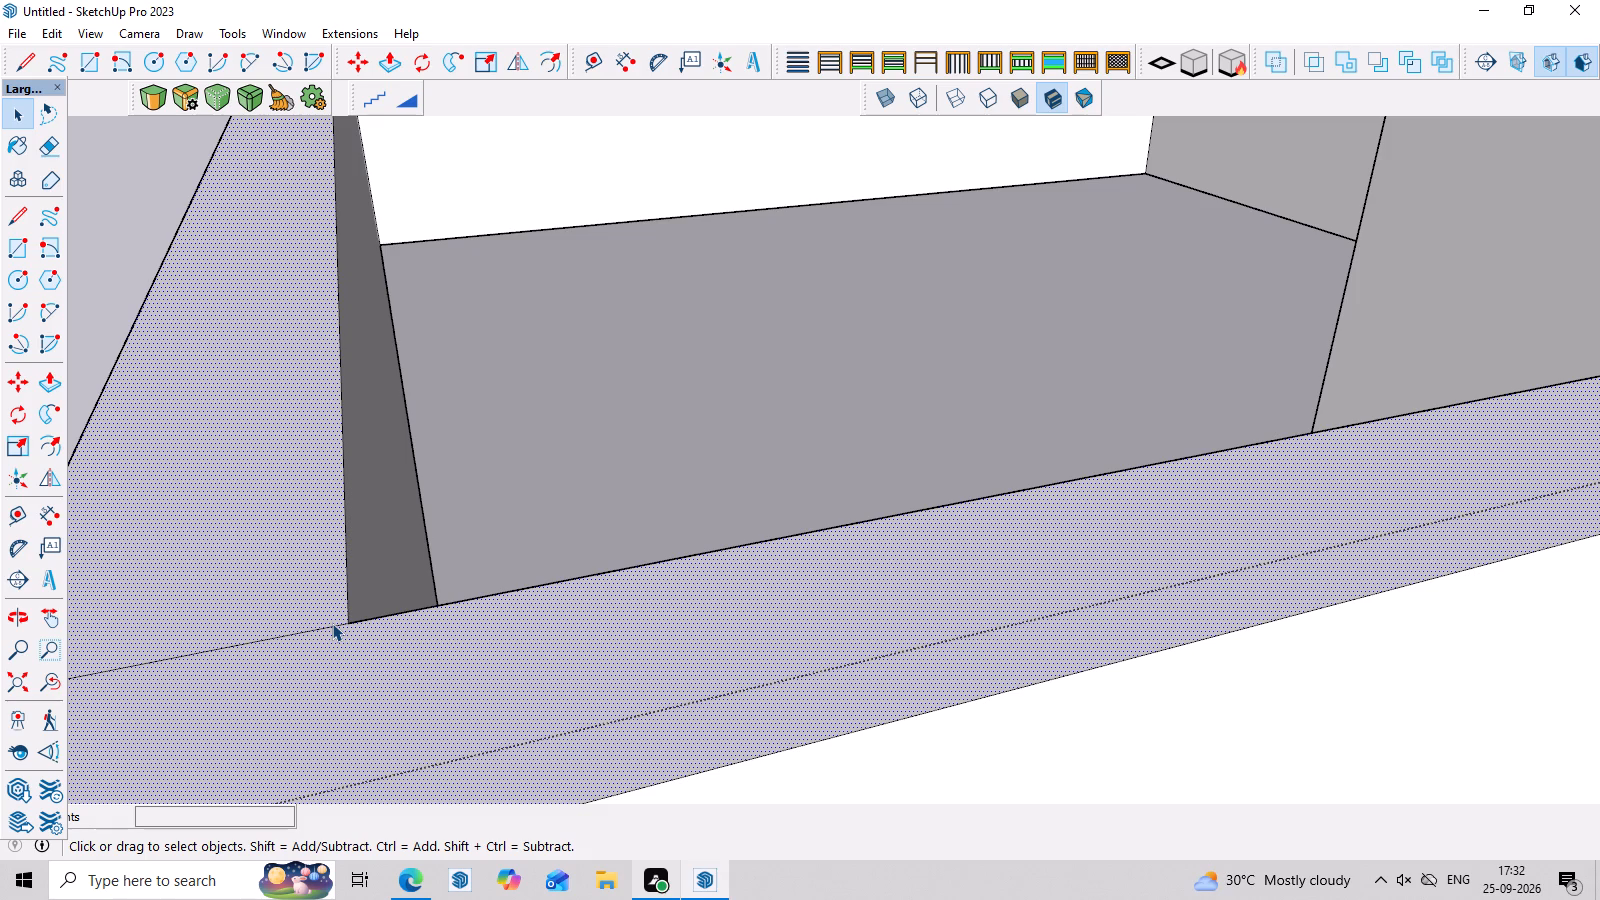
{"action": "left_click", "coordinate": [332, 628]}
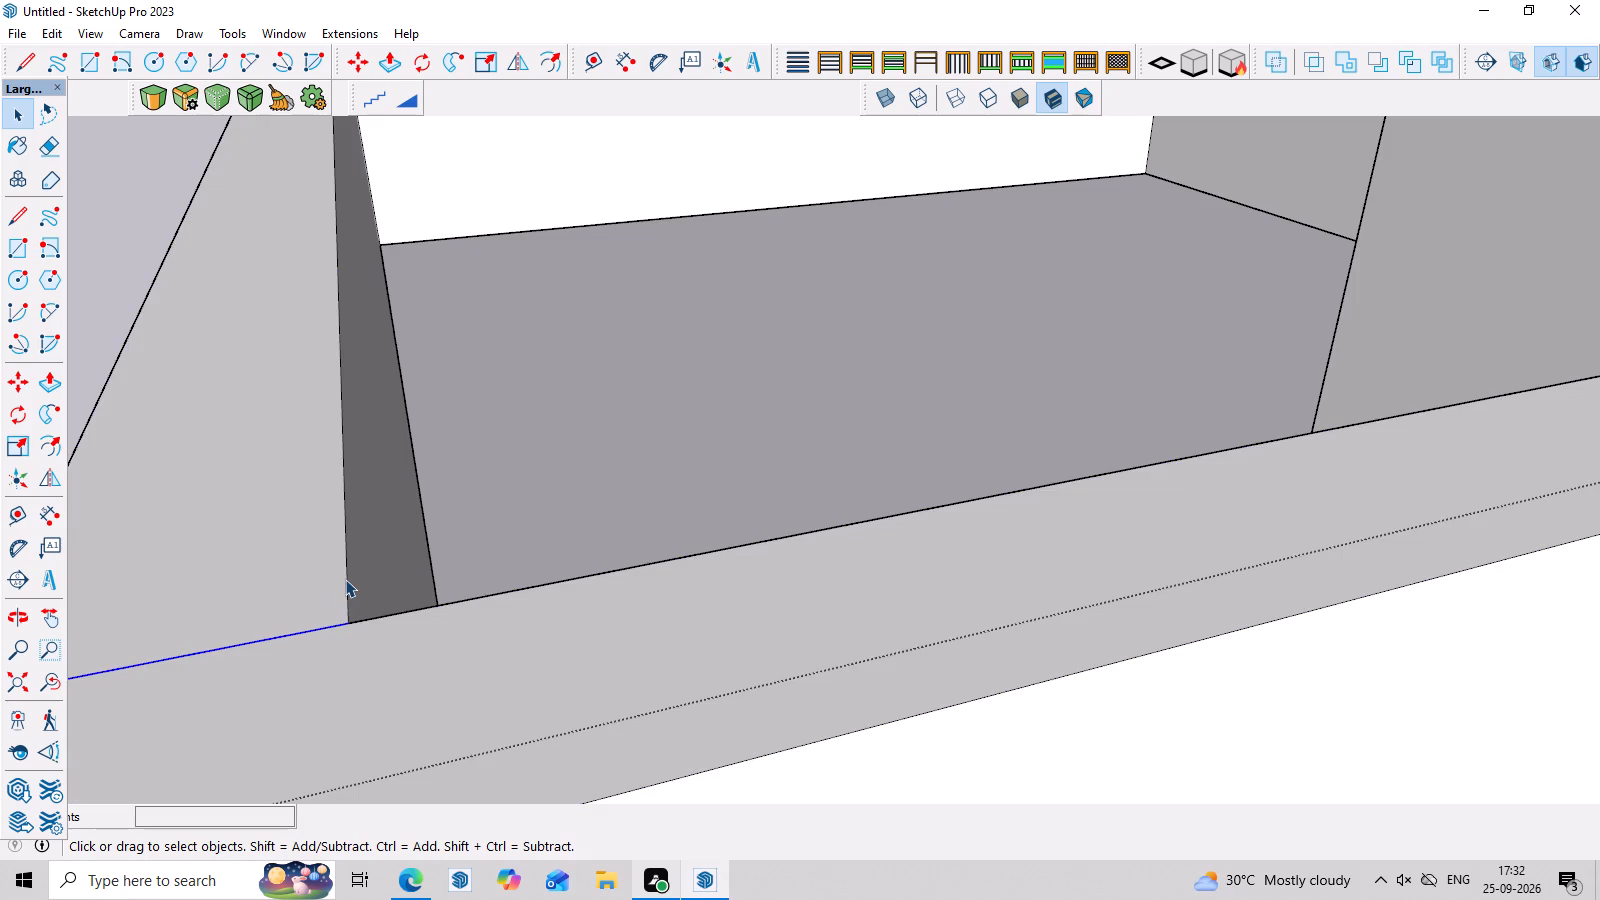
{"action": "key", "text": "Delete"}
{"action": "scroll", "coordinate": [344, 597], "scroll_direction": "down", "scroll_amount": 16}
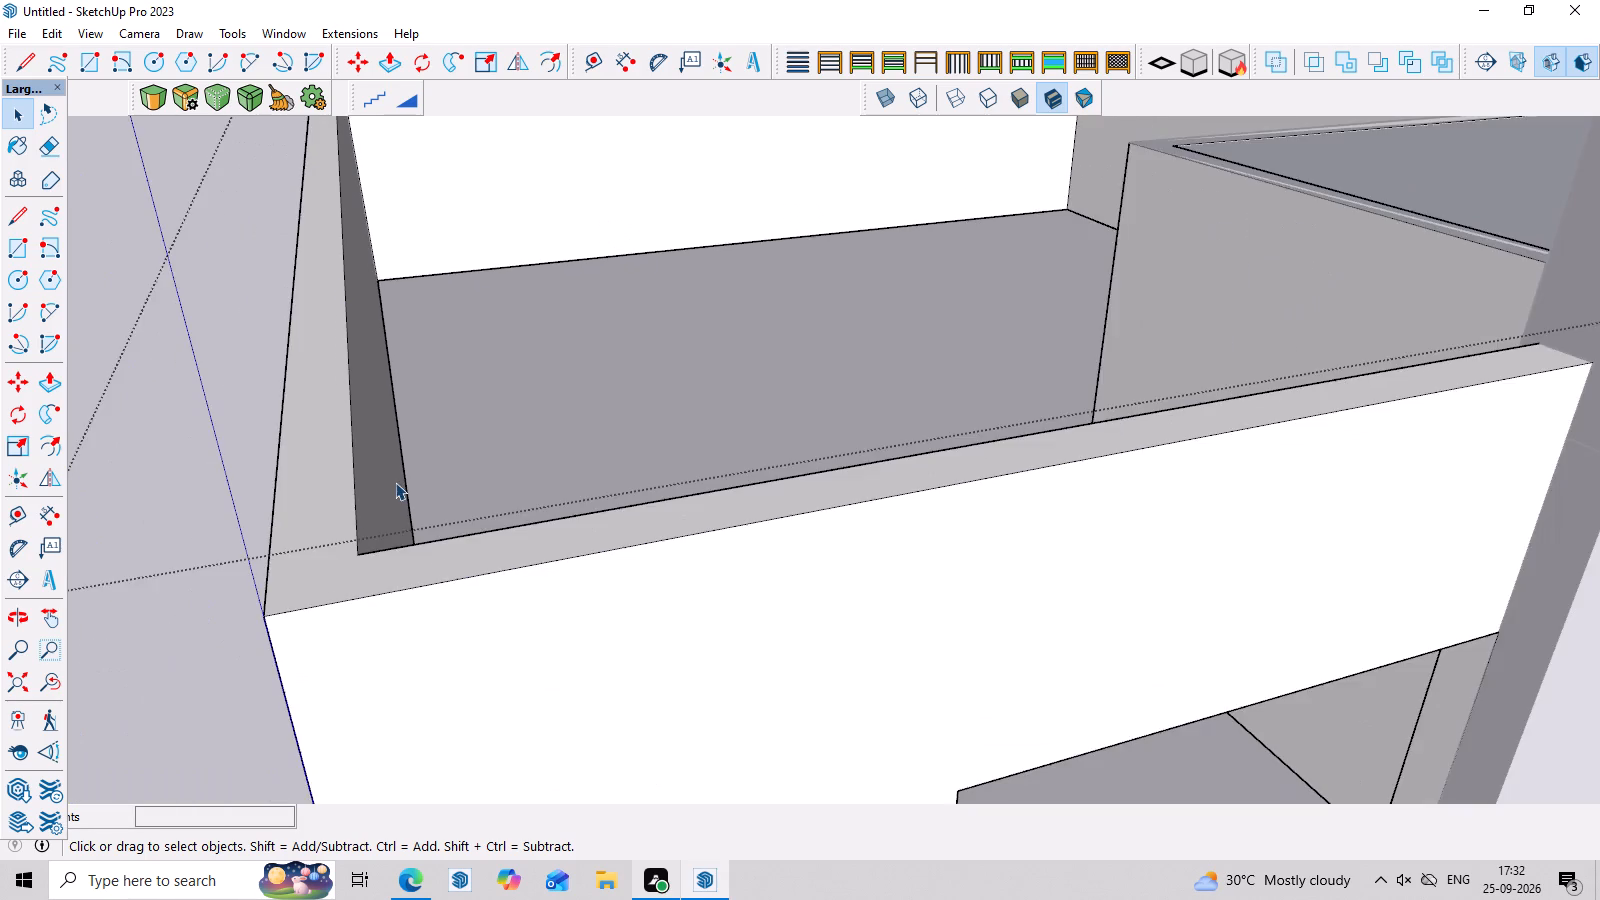
Close the group of the upper-storey walls, returning to the whole house model.
{"action": "scroll", "coordinate": [395, 482], "scroll_direction": "down", "scroll_amount": 9}
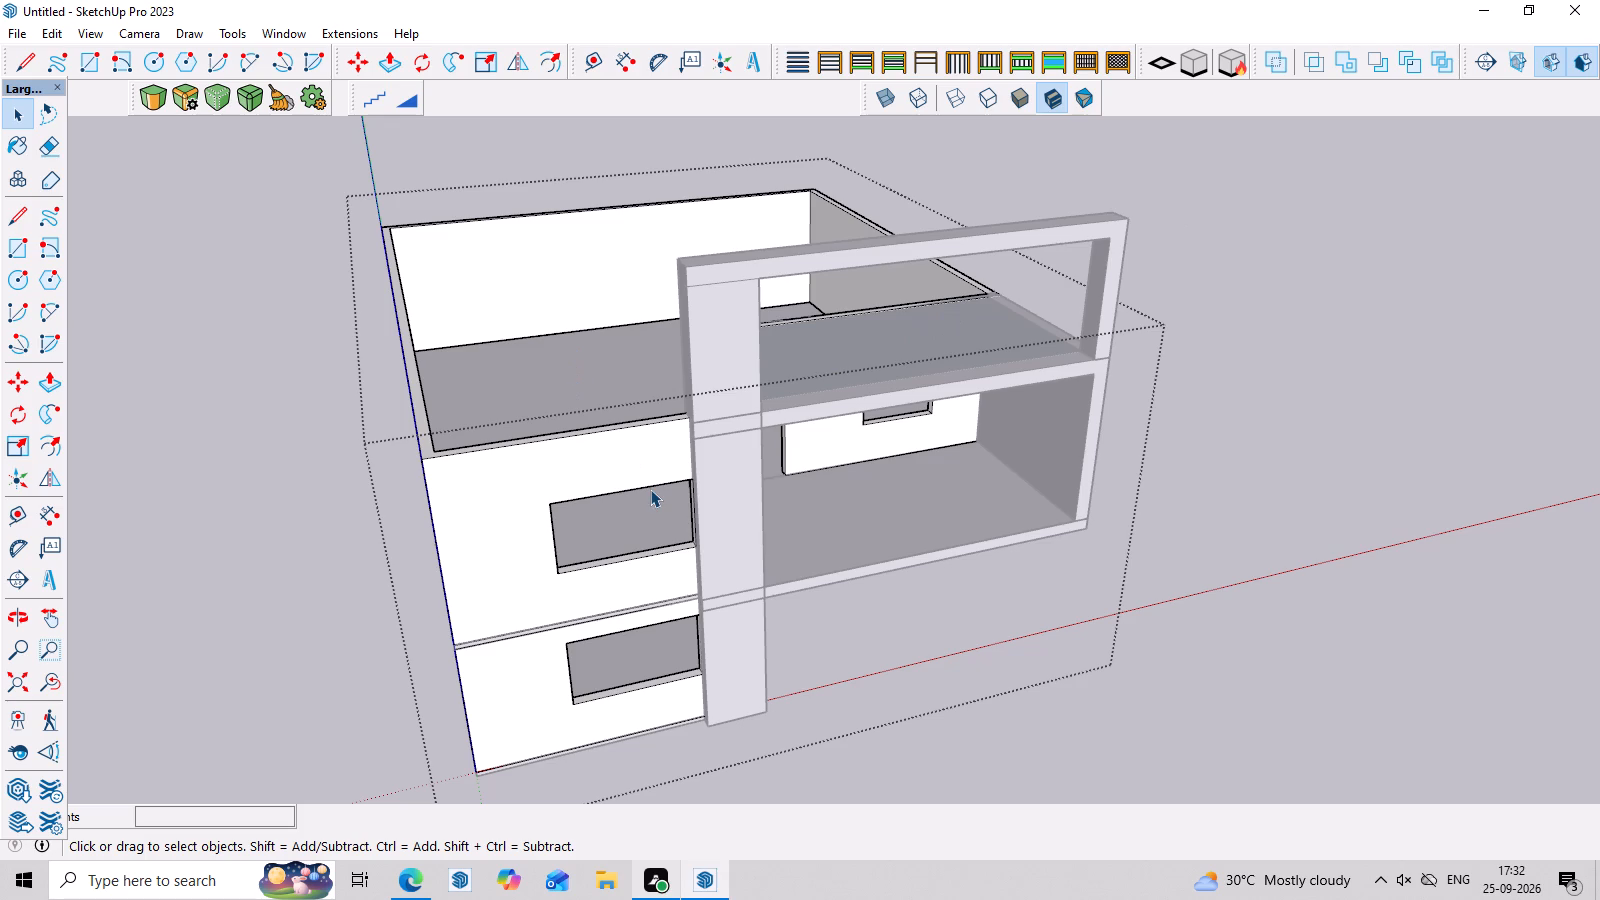
{"action": "middle_click_drag", "start_coordinate": [649, 455], "coordinate": [597, 357]}
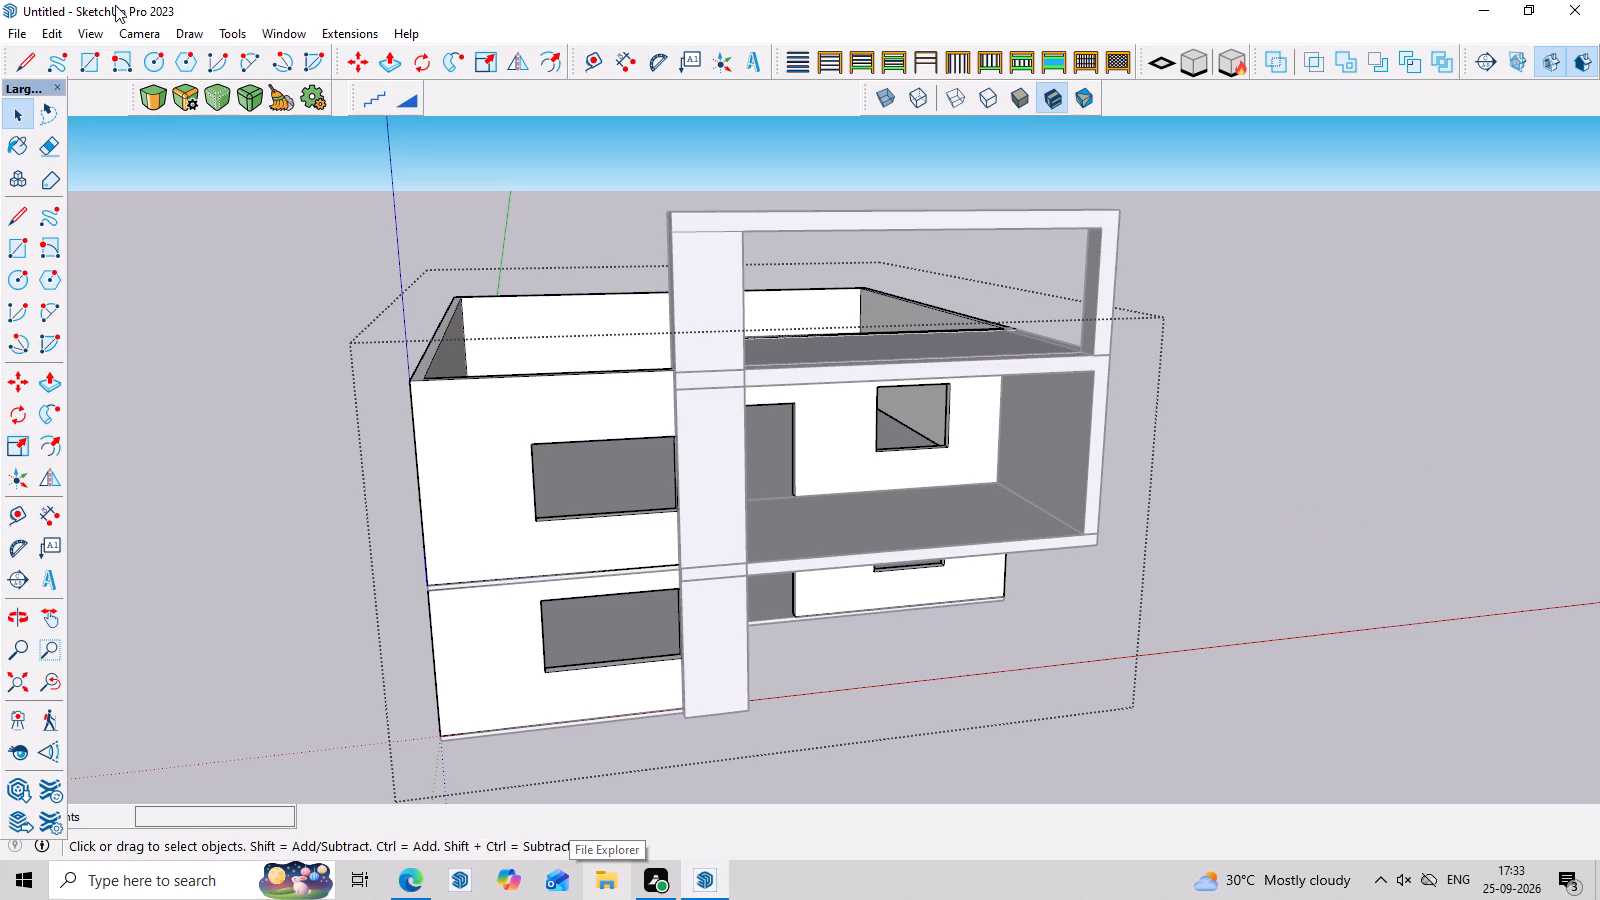
{"action": "scroll", "coordinate": [476, 899], "scroll_direction": "down", "scroll_amount": 1}
{"action": "scroll", "coordinate": [231, 707], "scroll_direction": "down", "scroll_amount": 3}
{"action": "middle_click_drag", "start_coordinate": [706, 653], "coordinate": [447, 400]}
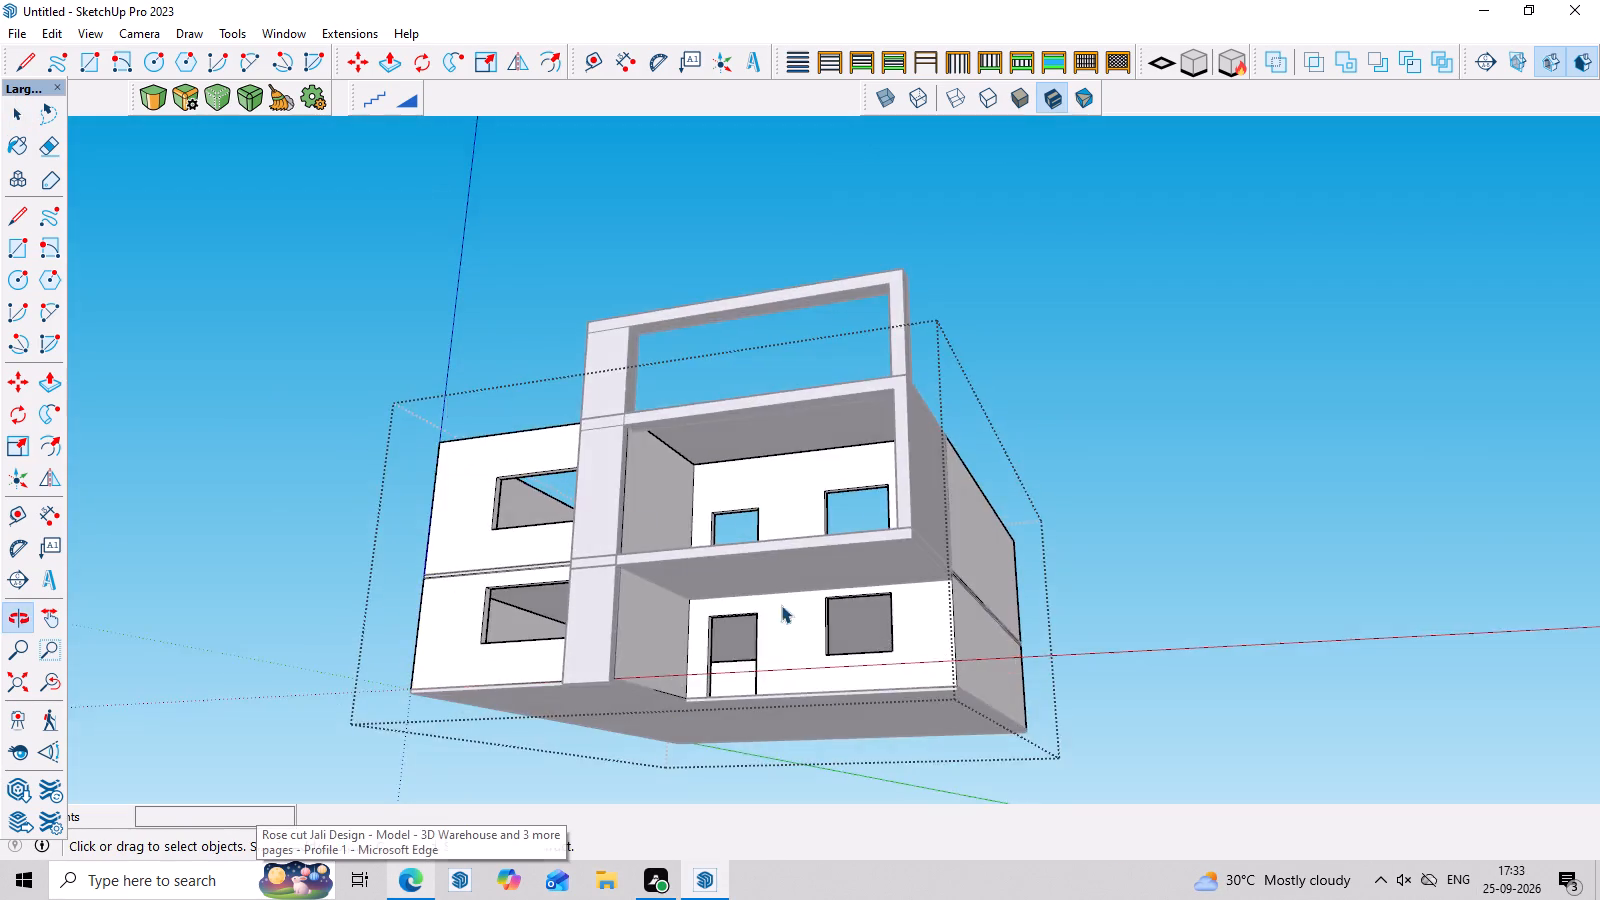
{"action": "scroll", "coordinate": [798, 614], "scroll_direction": "down", "scroll_amount": 3}
{"action": "scroll", "coordinate": [826, 632], "scroll_direction": "up", "scroll_amount": 6}
{"action": "middle_click_drag", "start_coordinate": [837, 614], "coordinate": [954, 703]}
{"action": "scroll", "coordinate": [971, 680], "scroll_direction": "up", "scroll_amount": 2}
{"action": "middle_click_drag", "start_coordinate": [986, 684], "coordinate": [1038, 709]}
{"action": "scroll", "coordinate": [1038, 709], "scroll_direction": "up", "scroll_amount": 1}
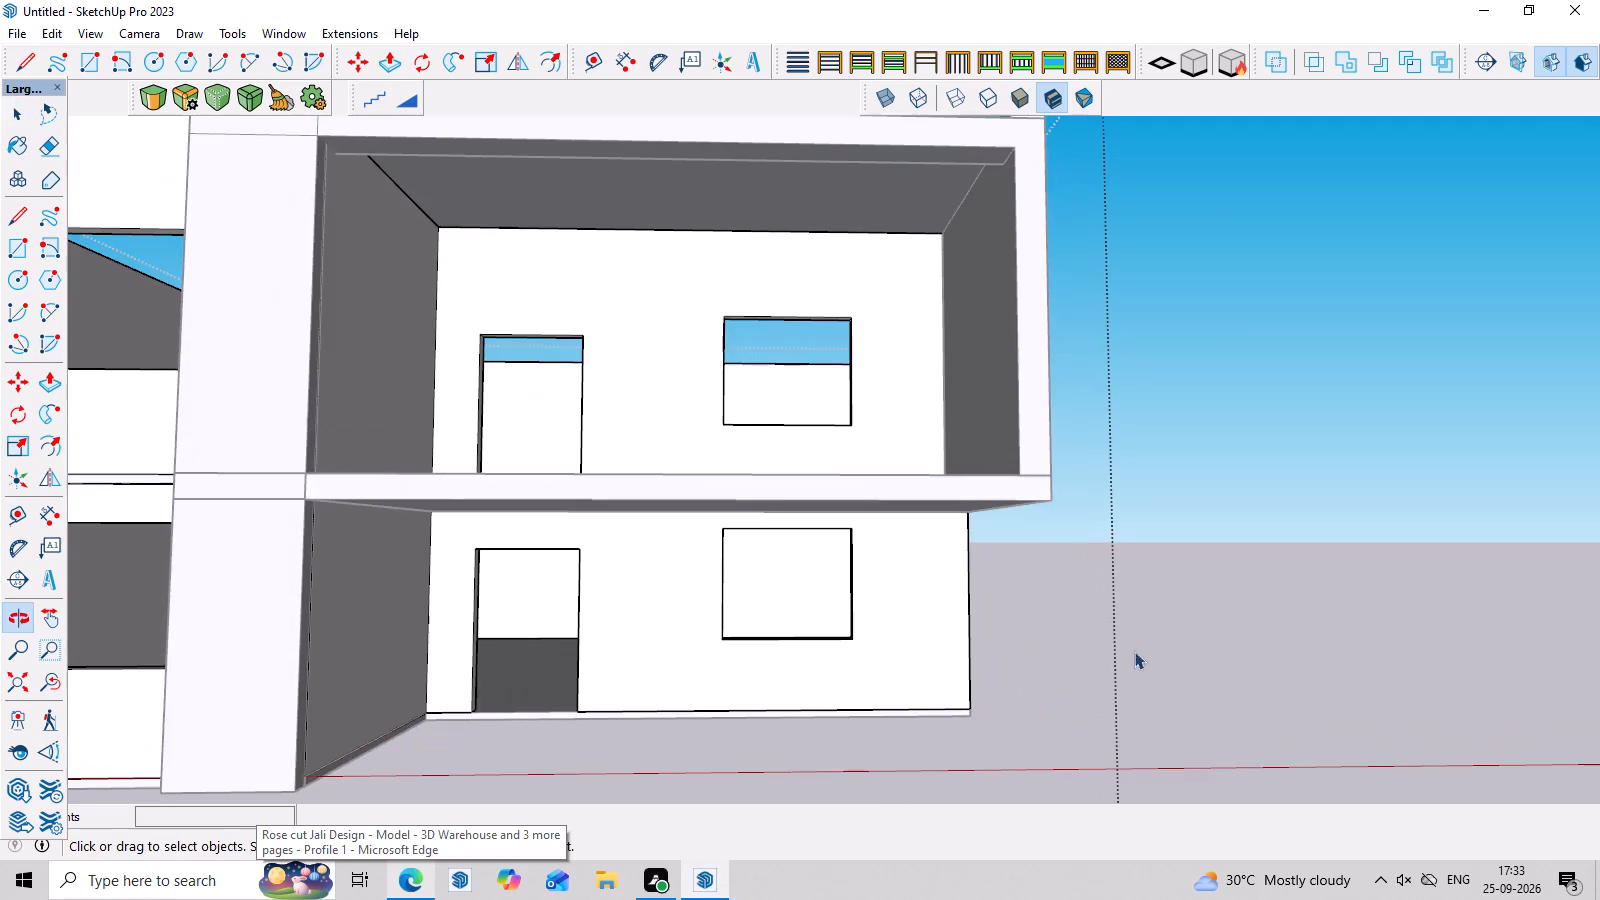
{"action": "left_click", "coordinate": [1226, 587]}
Examine the house exterior from the front, the side and above, around the column frame and upper-storey walls.
{"action": "scroll", "coordinate": [1186, 579], "scroll_direction": "down", "scroll_amount": 8}
{"action": "middle_click_drag", "start_coordinate": [1204, 606], "coordinate": [1218, 669]}
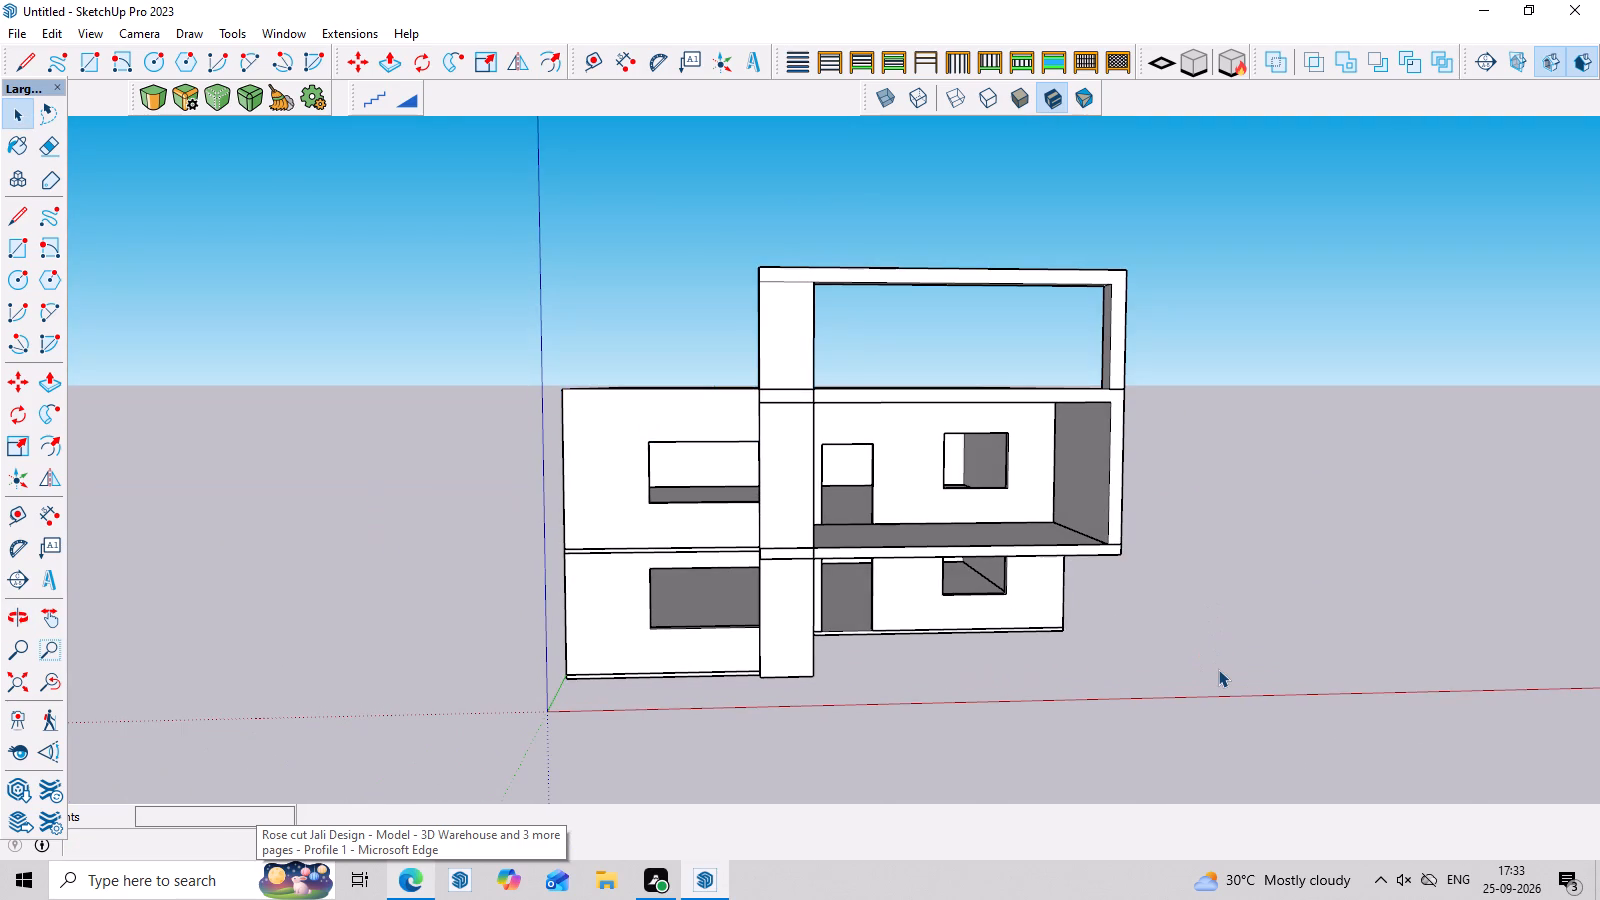
{"action": "middle_click", "coordinate": [1223, 667]}
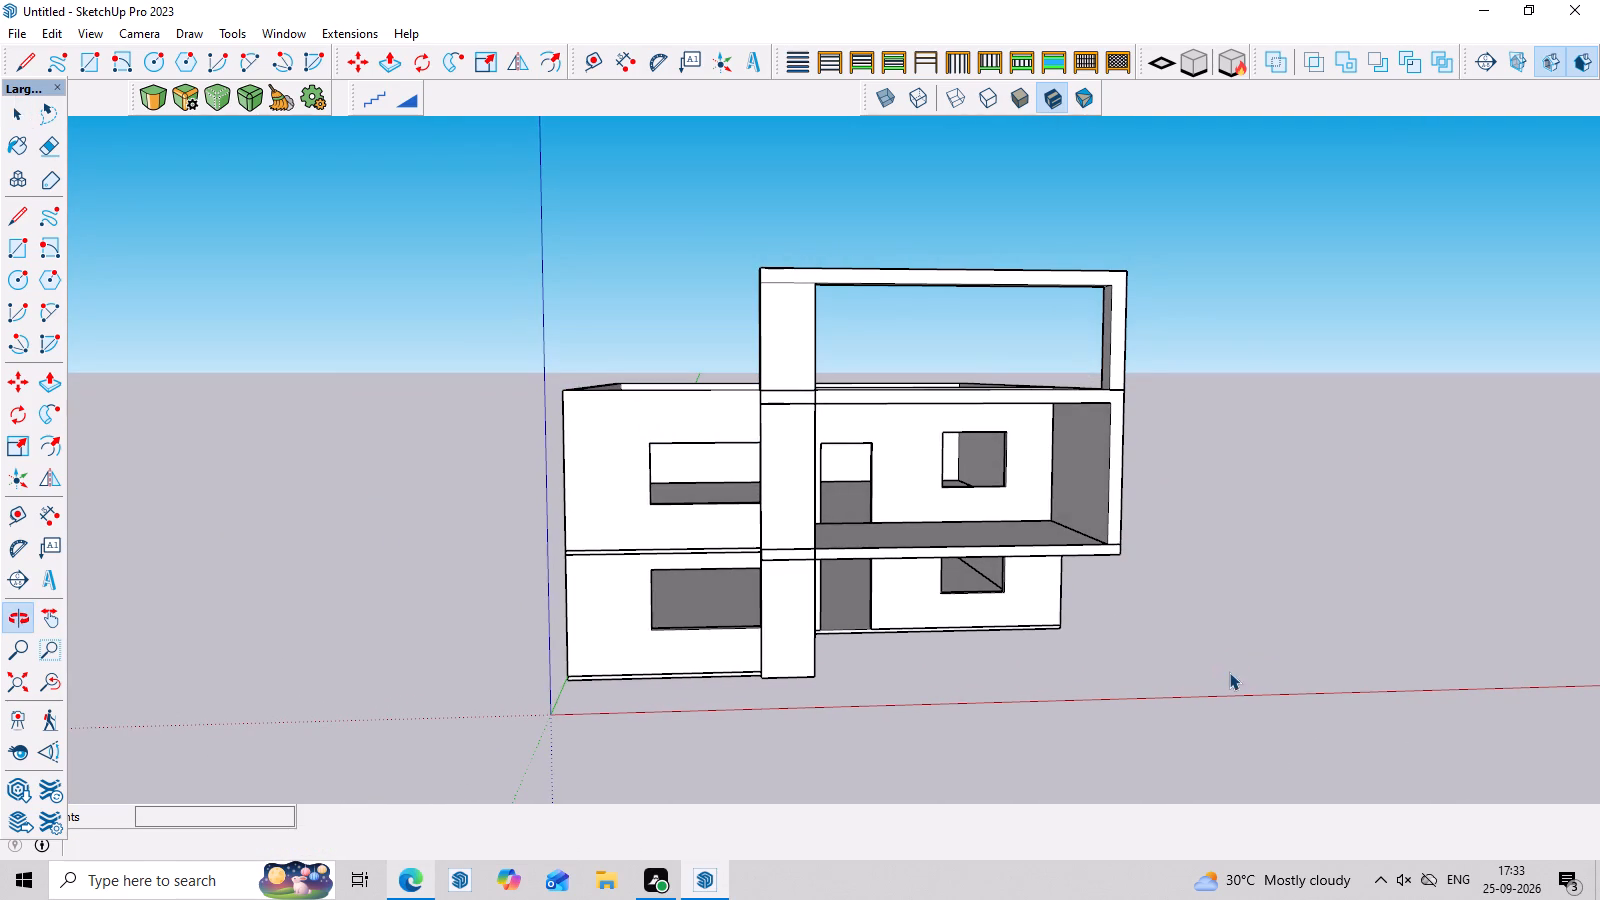
{"action": "middle_click_drag", "start_coordinate": [571, 382], "coordinate": [646, 437]}
{"action": "scroll", "coordinate": [699, 497], "scroll_direction": "up", "scroll_amount": 3}
{"action": "middle_click_drag", "start_coordinate": [821, 608], "coordinate": [812, 535]}
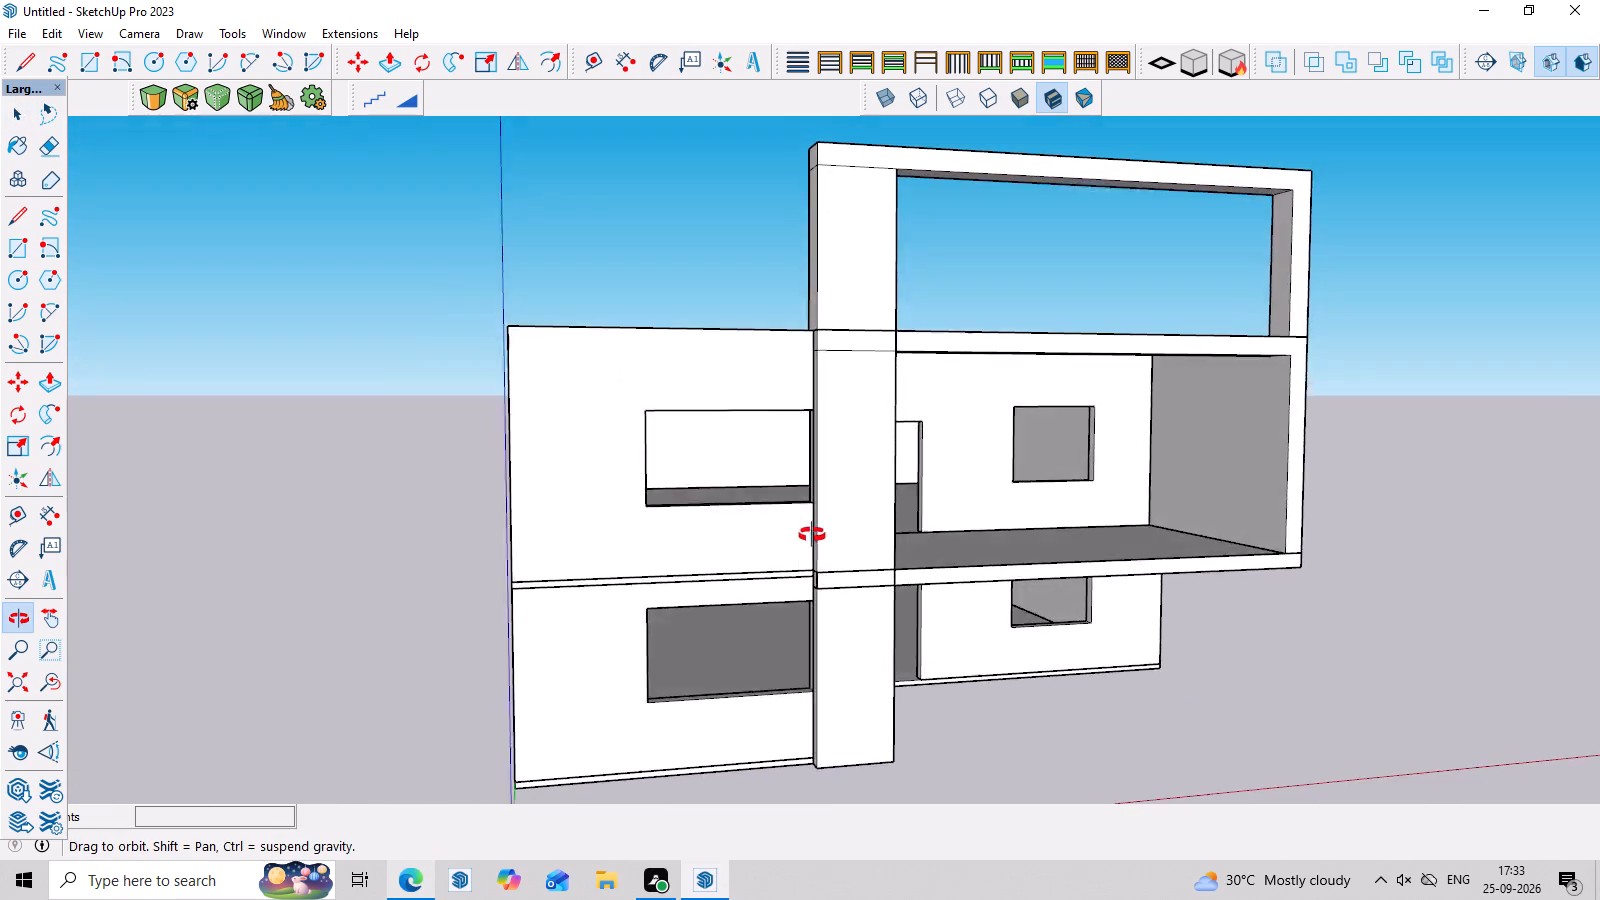
{"action": "middle_click_drag", "start_coordinate": [812, 535], "coordinate": [792, 484]}
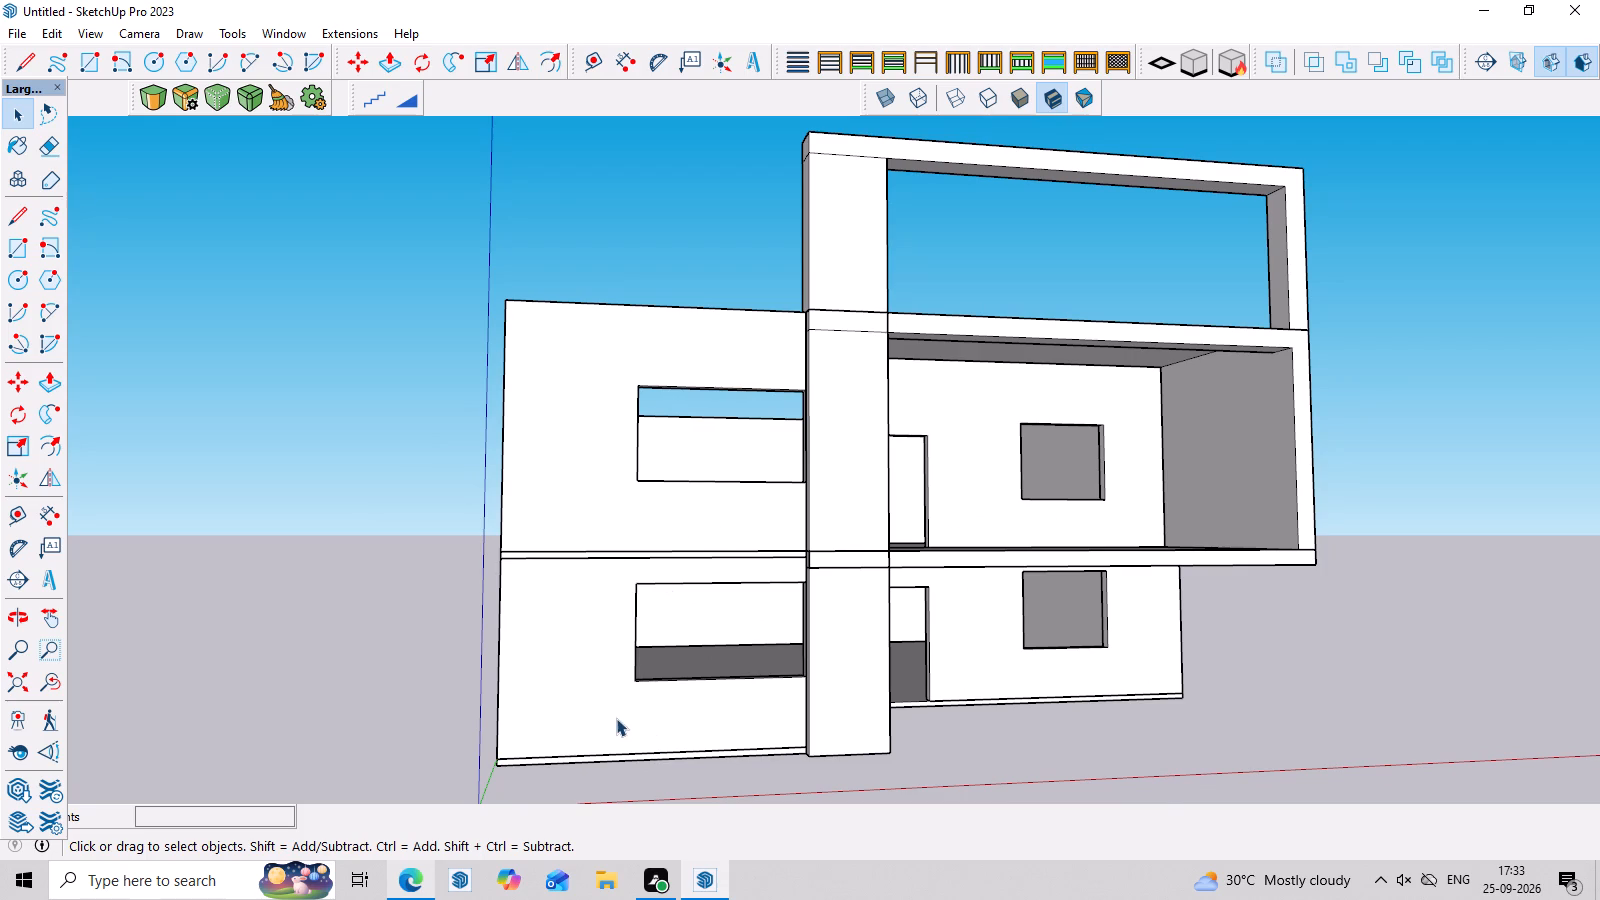
{"action": "scroll", "coordinate": [473, 809], "scroll_direction": "up", "scroll_amount": 1}
{"action": "middle_click_drag", "start_coordinate": [473, 798], "coordinate": [479, 740]}
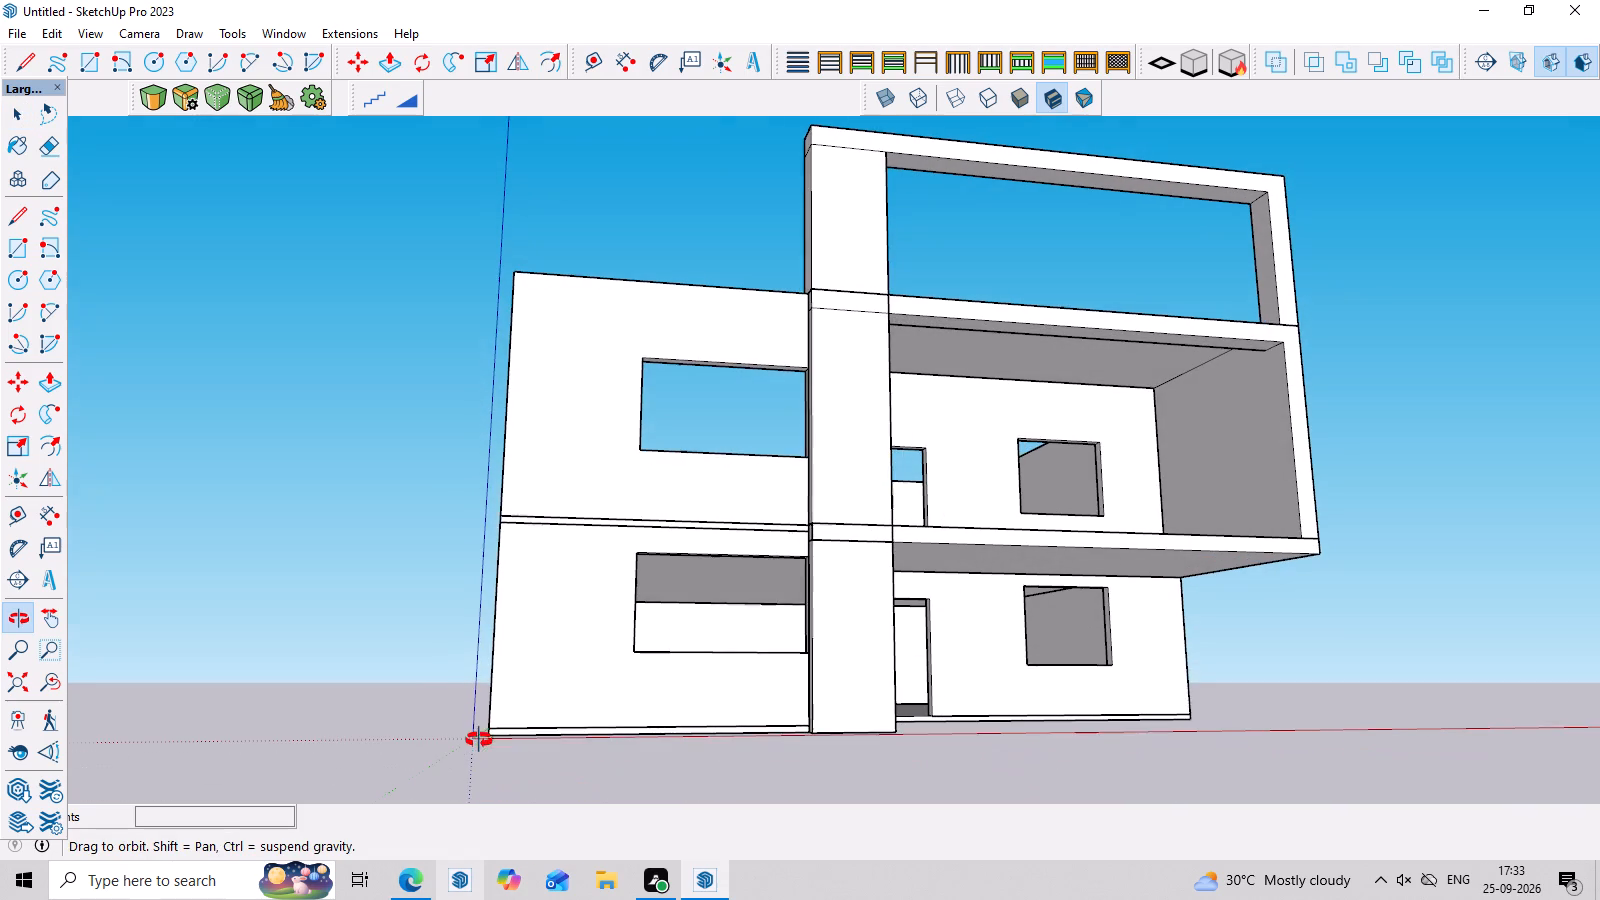
{"action": "middle_click_drag", "start_coordinate": [479, 740], "coordinate": [482, 739]}
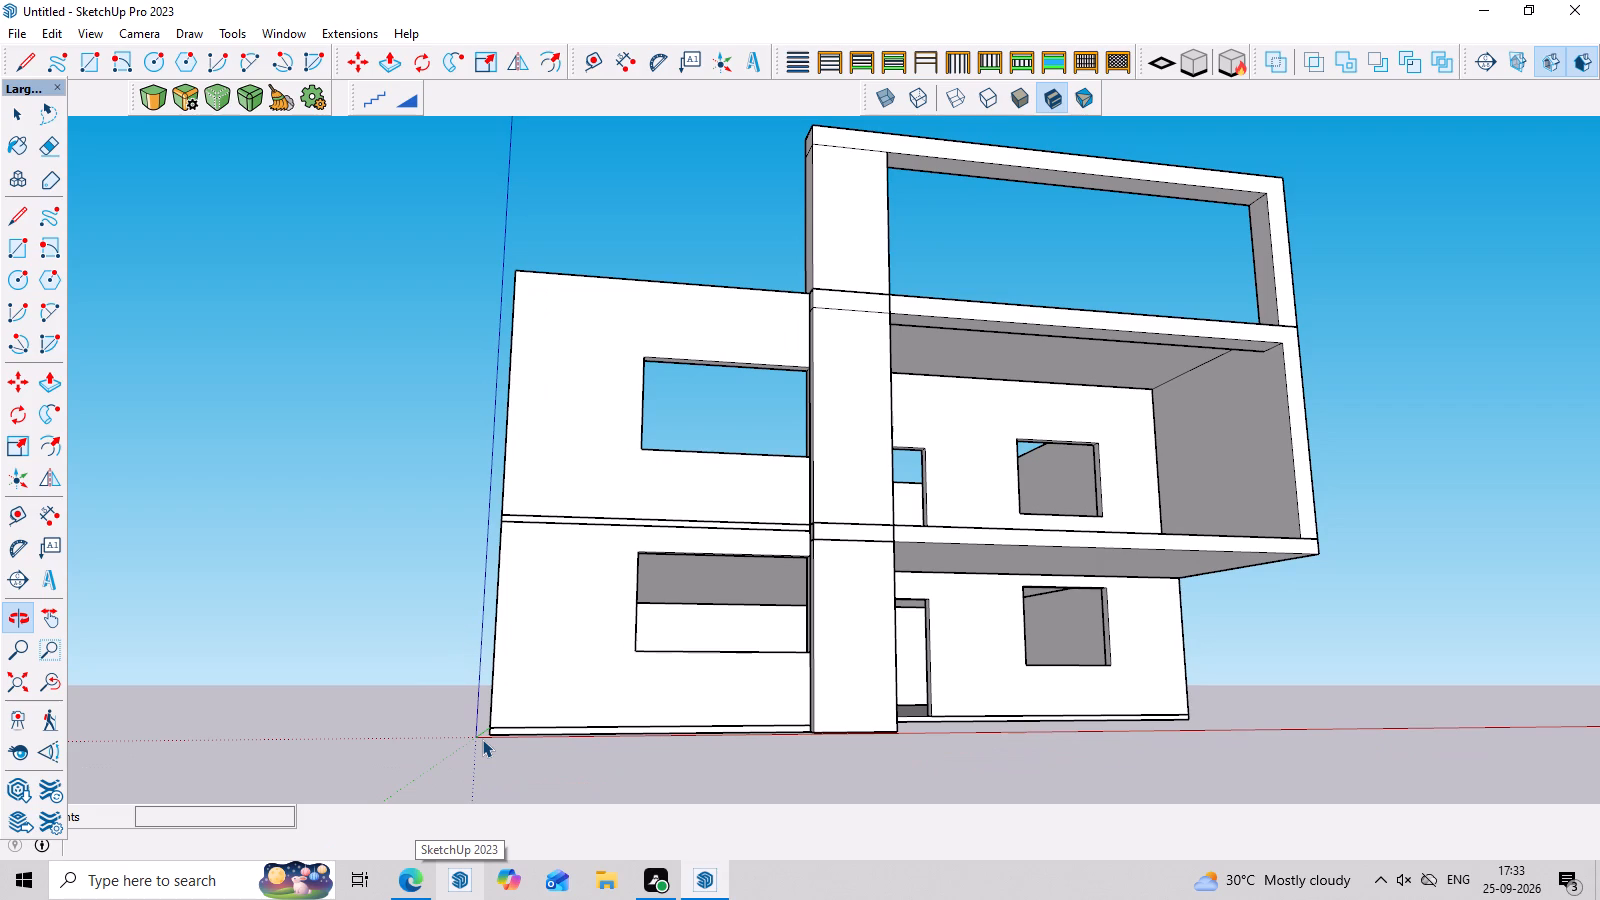
{"action": "middle_click", "coordinate": [482, 739]}
{"action": "middle_click_drag", "start_coordinate": [539, 385], "coordinate": [555, 549]}
{"action": "scroll", "coordinate": [518, 396], "scroll_direction": "up", "scroll_amount": 2}
{"action": "middle_click_drag", "start_coordinate": [640, 588], "coordinate": [607, 587]}
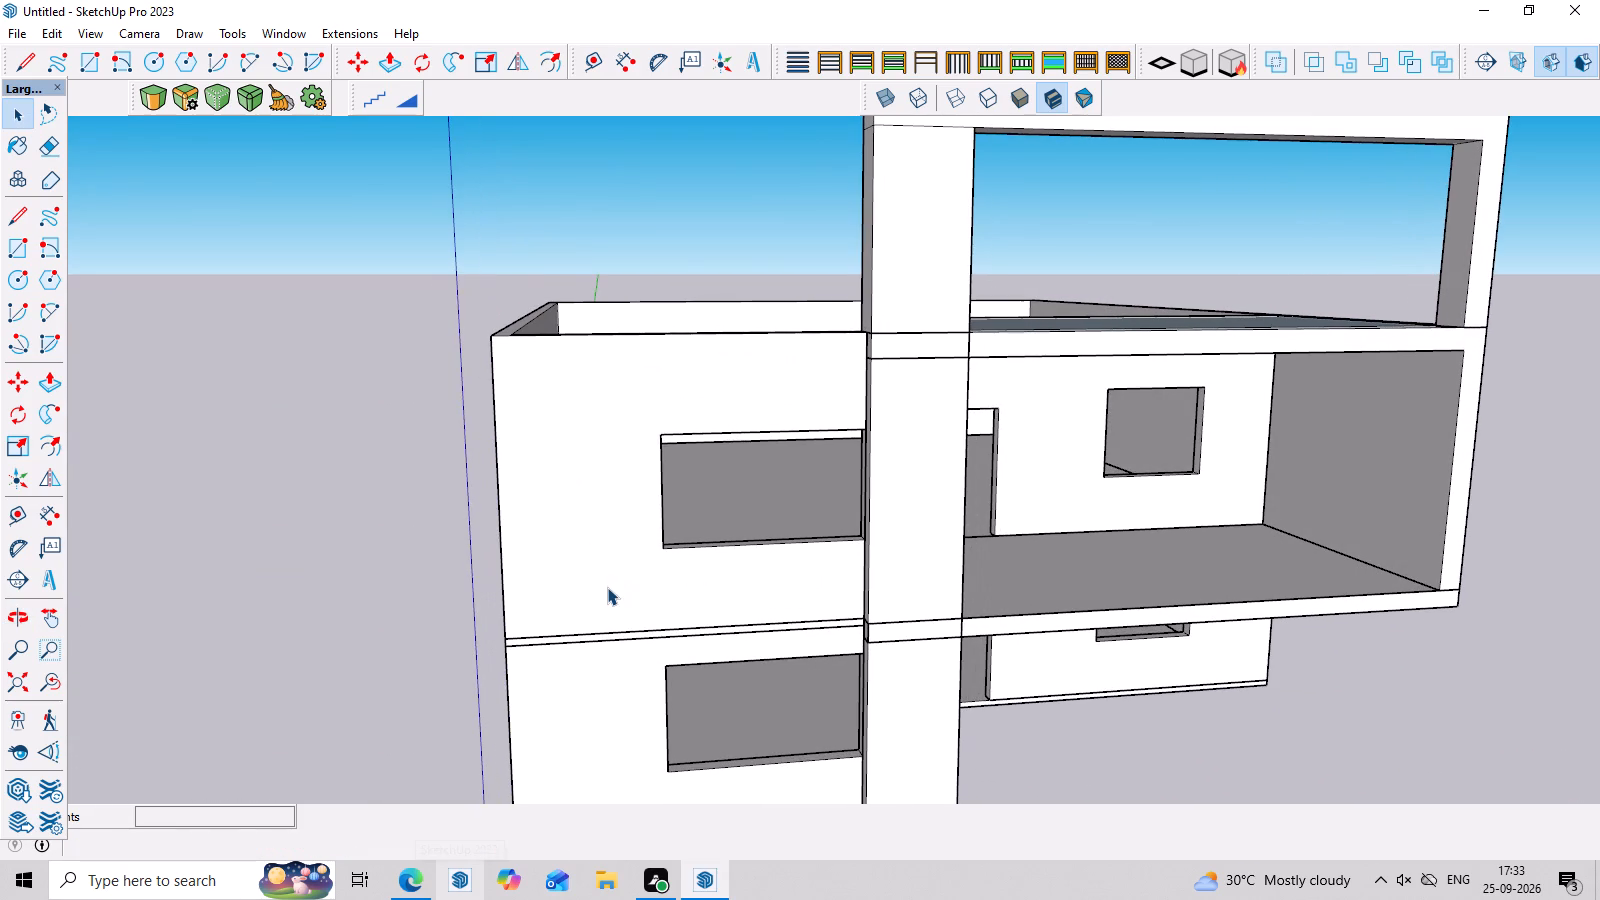
{"action": "middle_click_drag", "start_coordinate": [811, 308], "coordinate": [1203, 441]}
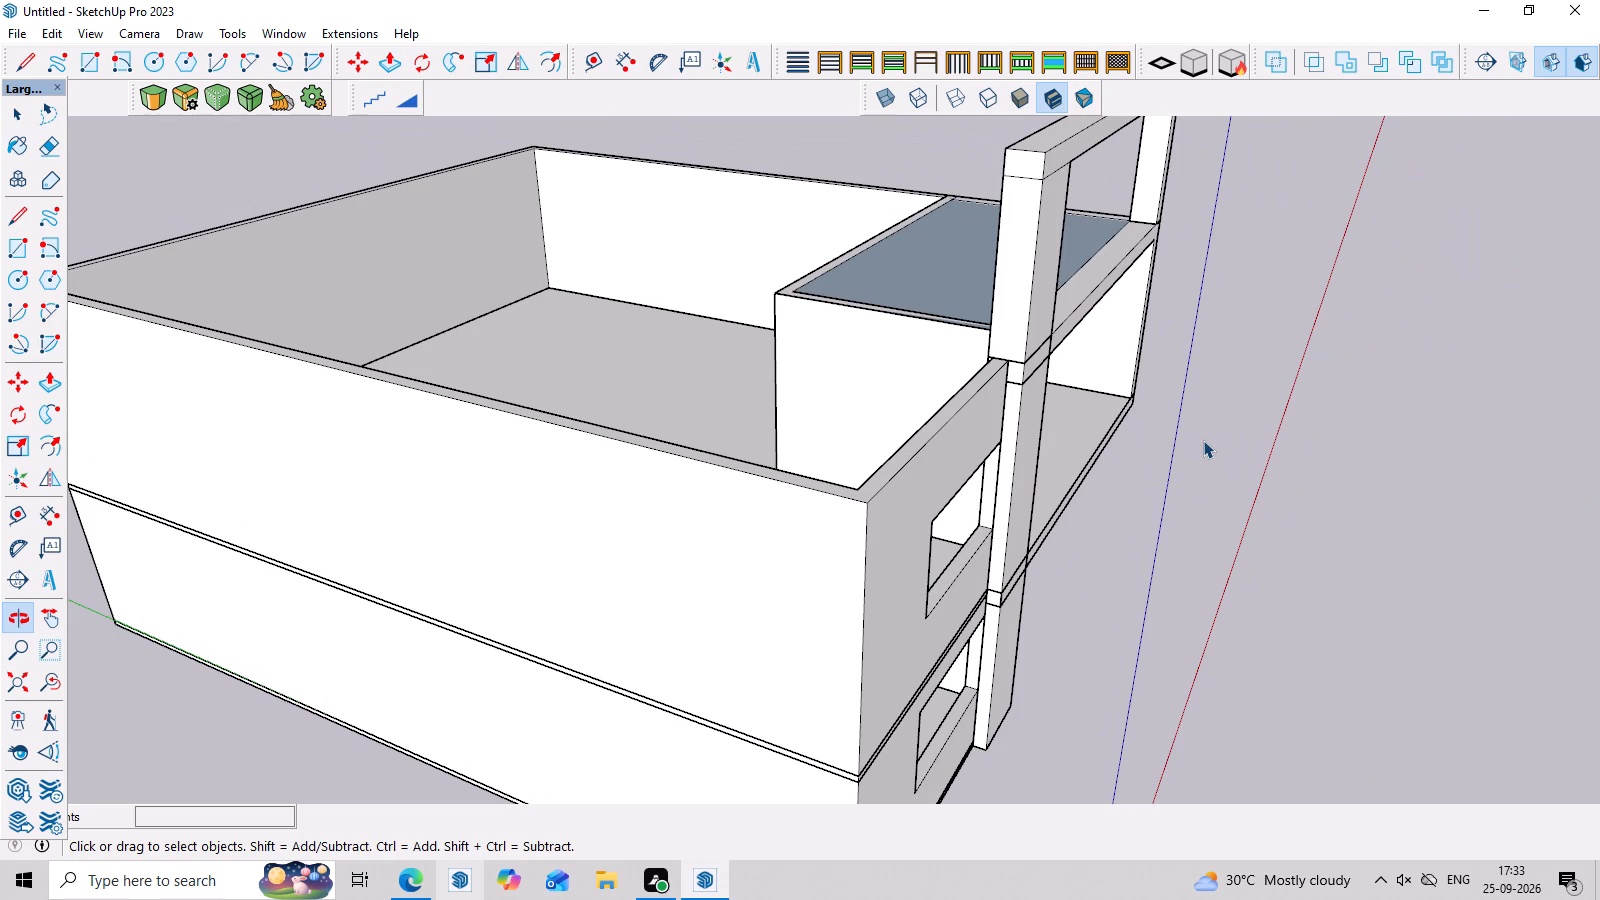
{"action": "middle_click_drag", "start_coordinate": [1122, 390], "coordinate": [682, 353]}
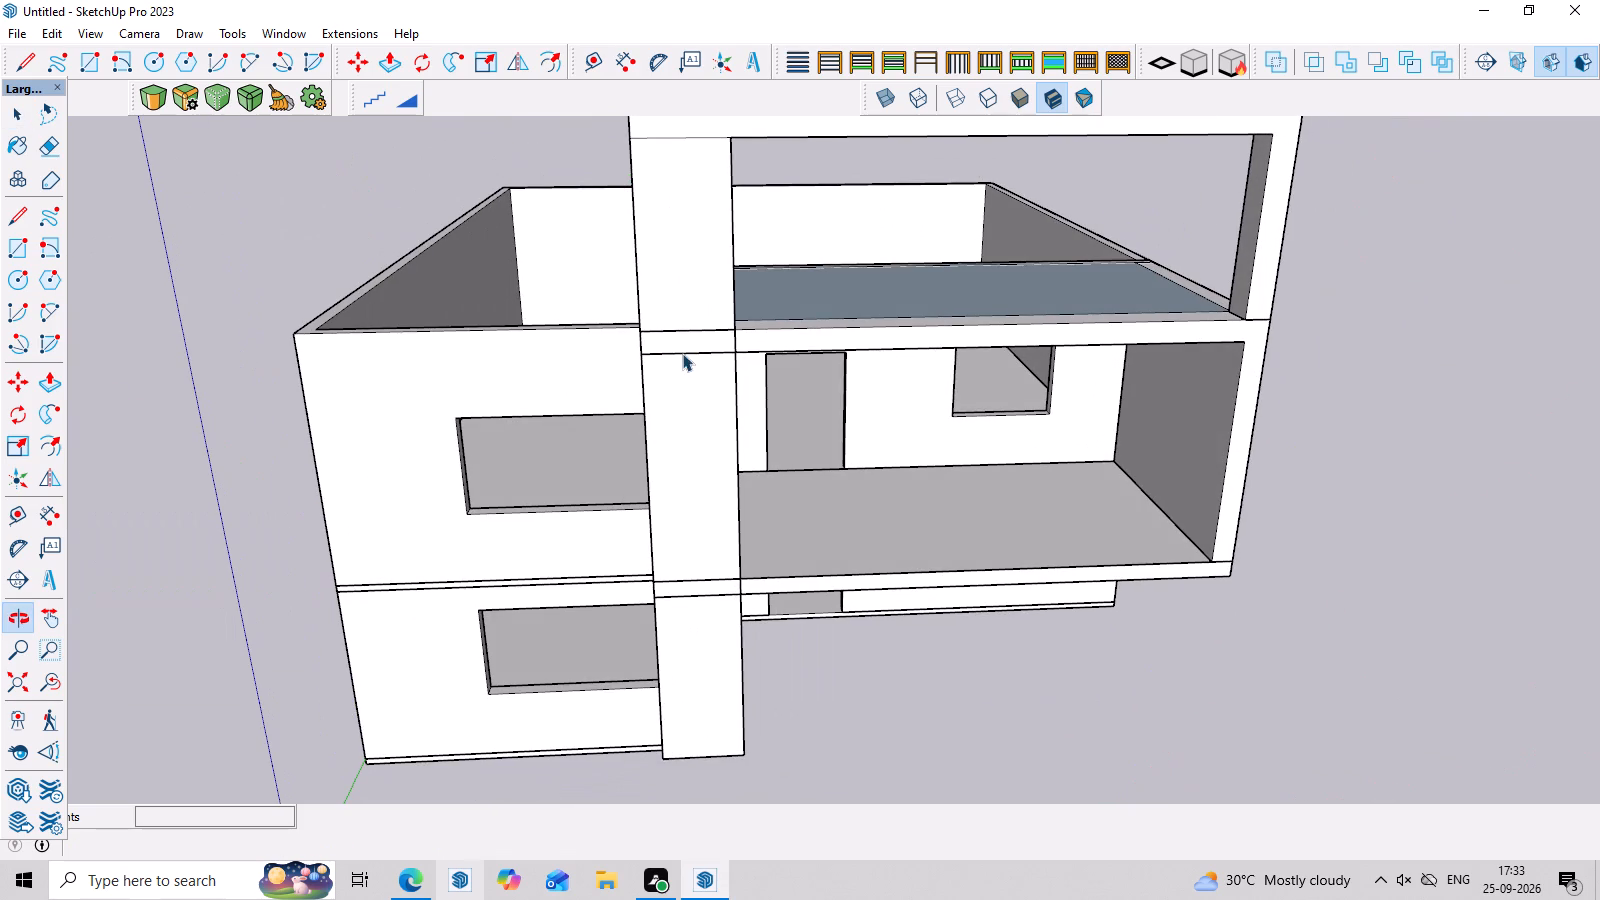
{"action": "middle_click_drag", "start_coordinate": [934, 427], "coordinate": [914, 469]}
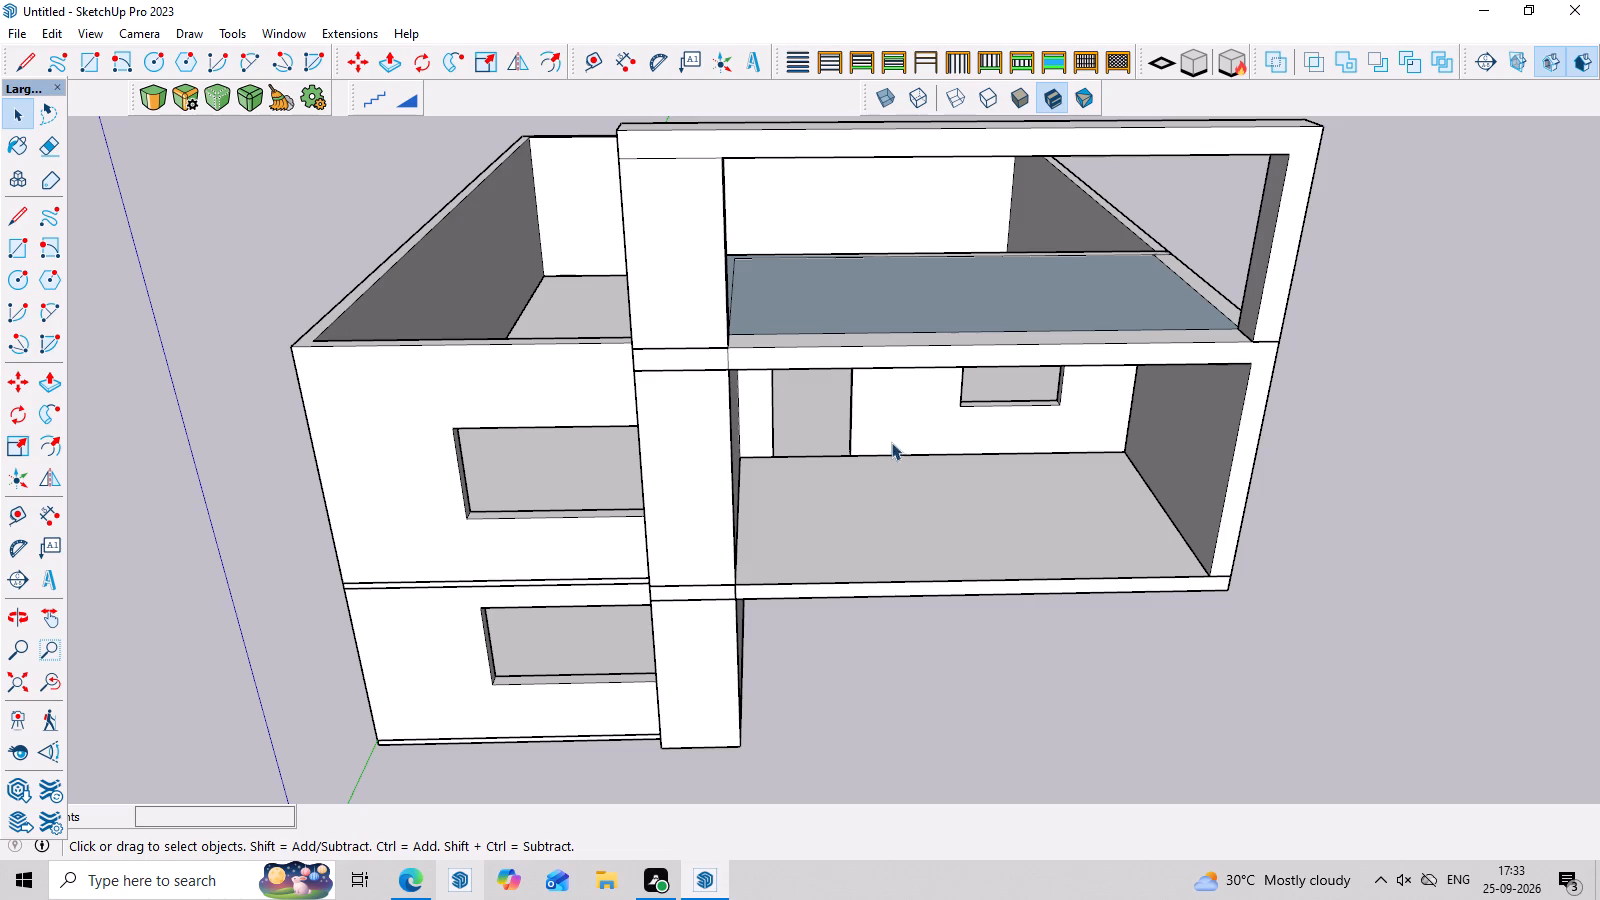
{"action": "middle_click_drag", "start_coordinate": [586, 403], "coordinate": [590, 314]}
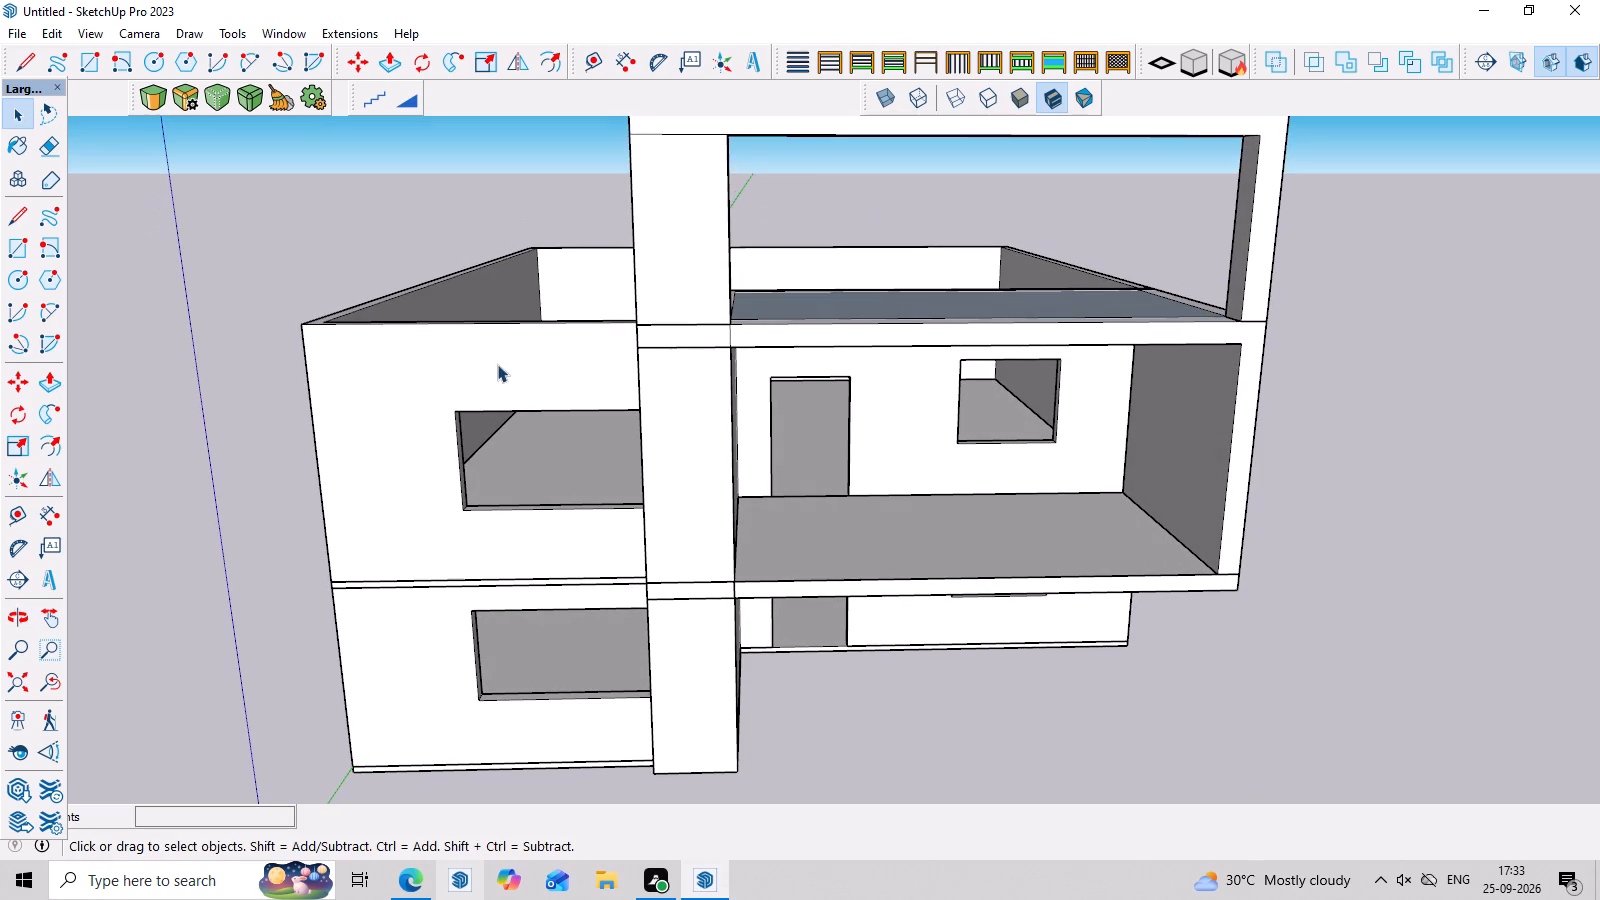
Select the front roof's top face and inspect how it meets the surrounding wall tops from all sides.
{"action": "left_click", "coordinate": [884, 308]}
{"action": "middle_click_drag", "start_coordinate": [884, 308], "coordinate": [887, 356]}
{"action": "scroll", "coordinate": [887, 356], "scroll_direction": "up", "scroll_amount": 5}
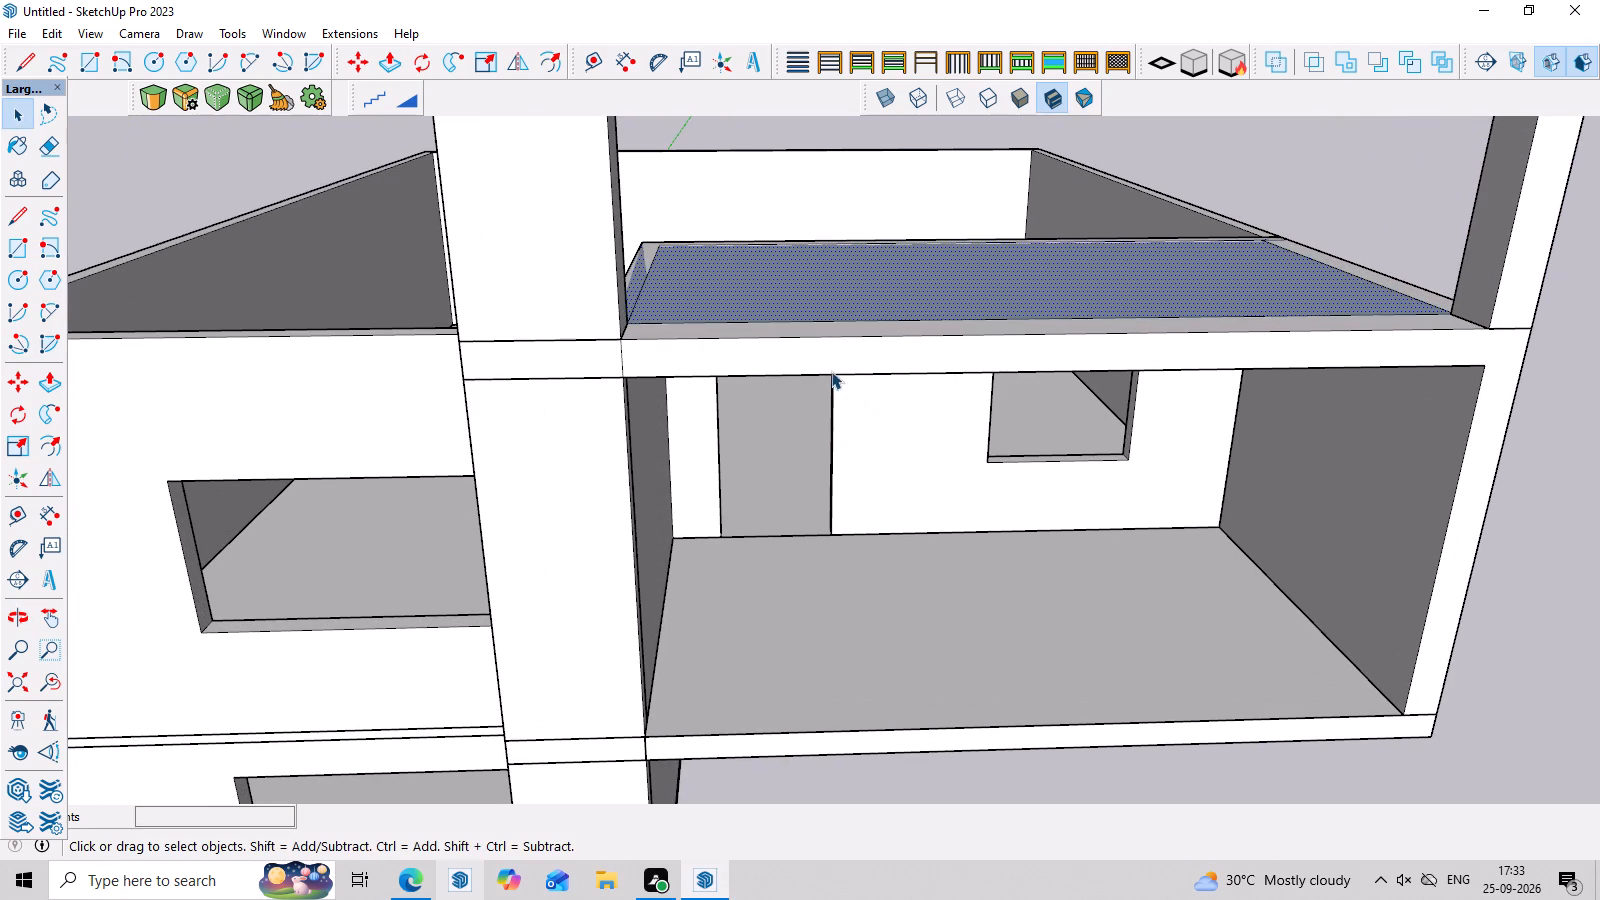
{"action": "middle_click_drag", "start_coordinate": [831, 350], "coordinate": [831, 399]}
{"action": "scroll", "coordinate": [773, 197], "scroll_direction": "up", "scroll_amount": 4}
{"action": "scroll", "coordinate": [810, 327], "scroll_direction": "down", "scroll_amount": 6}
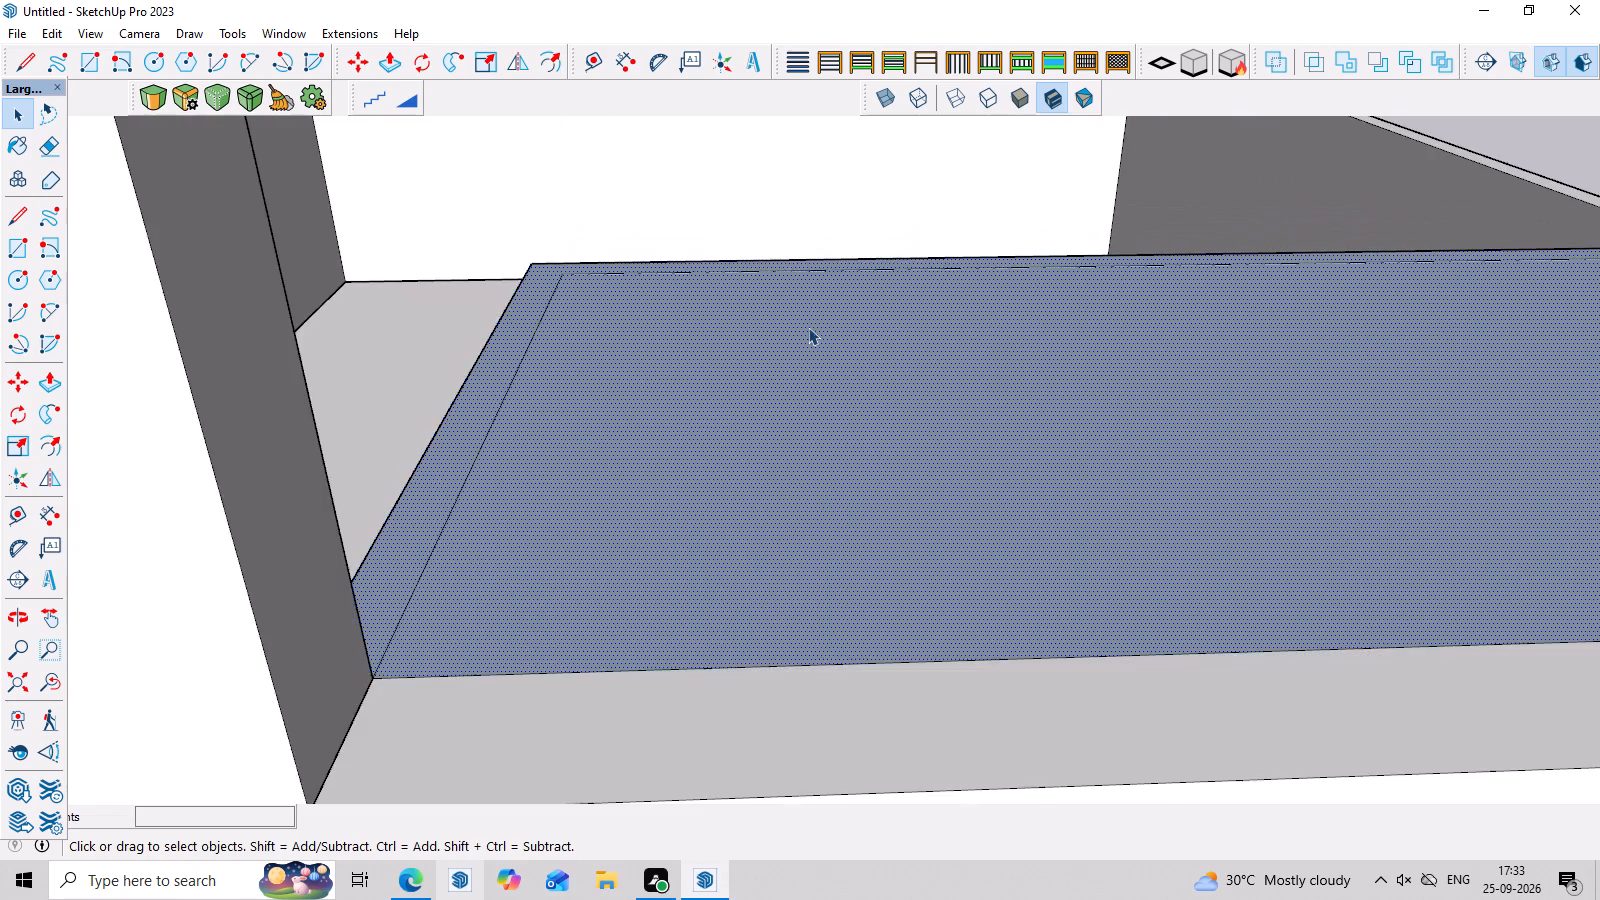
{"action": "scroll", "coordinate": [808, 327], "scroll_direction": "down", "scroll_amount": 13}
{"action": "scroll", "coordinate": [979, 497], "scroll_direction": "down", "scroll_amount": 2}
{"action": "middle_click_drag", "start_coordinate": [1084, 535], "coordinate": [472, 181]}
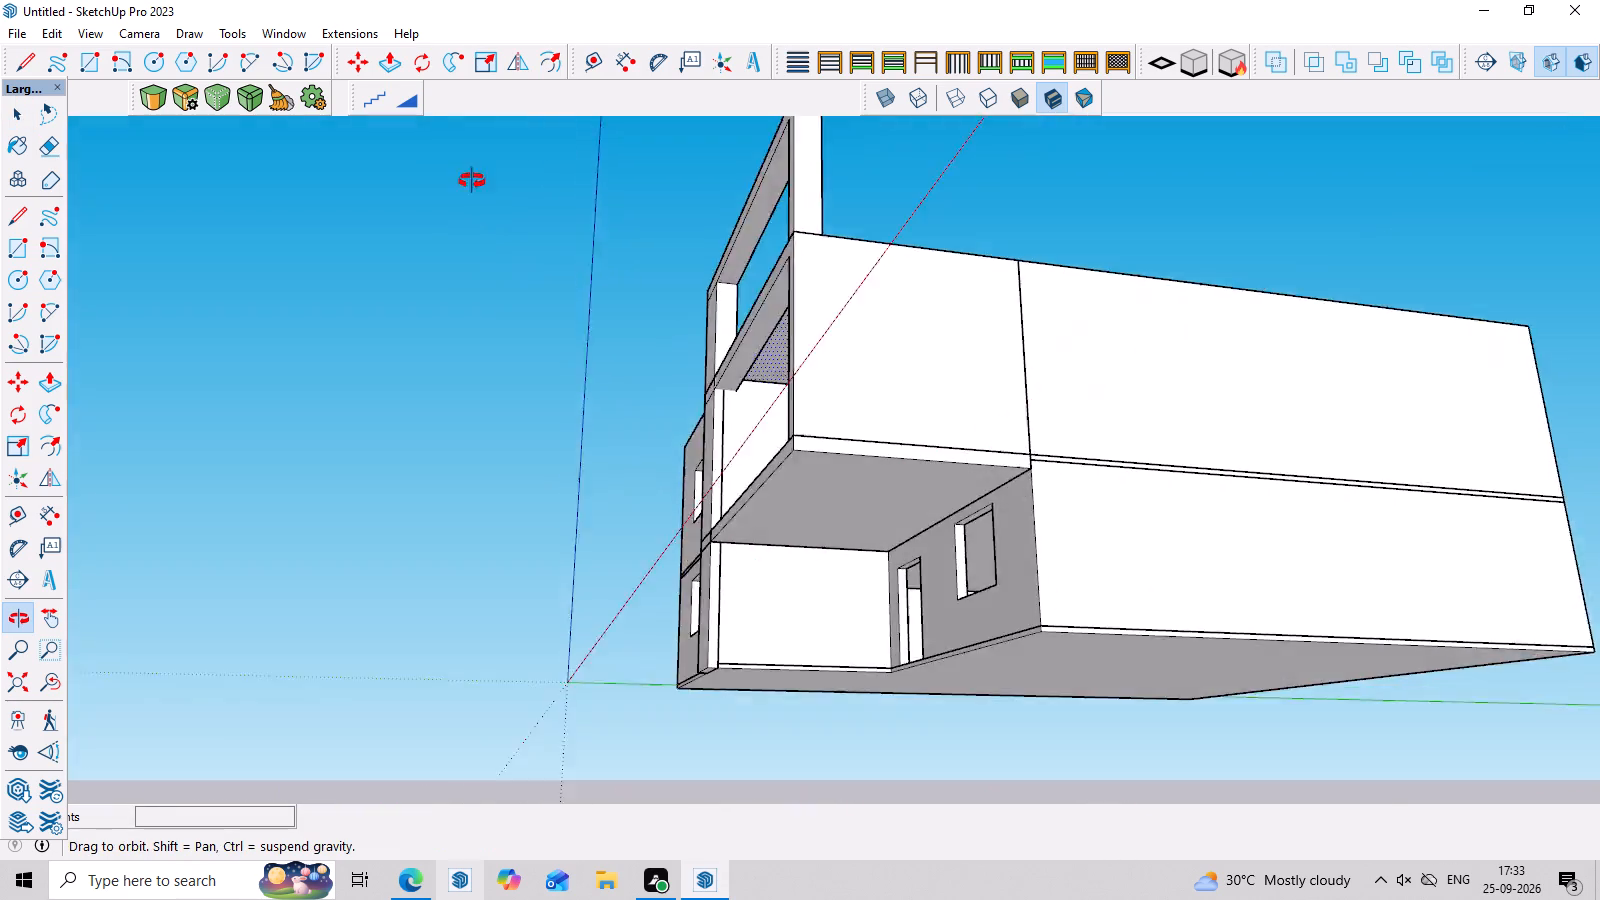
{"action": "middle_click_drag", "start_coordinate": [472, 181], "coordinate": [1384, 417]}
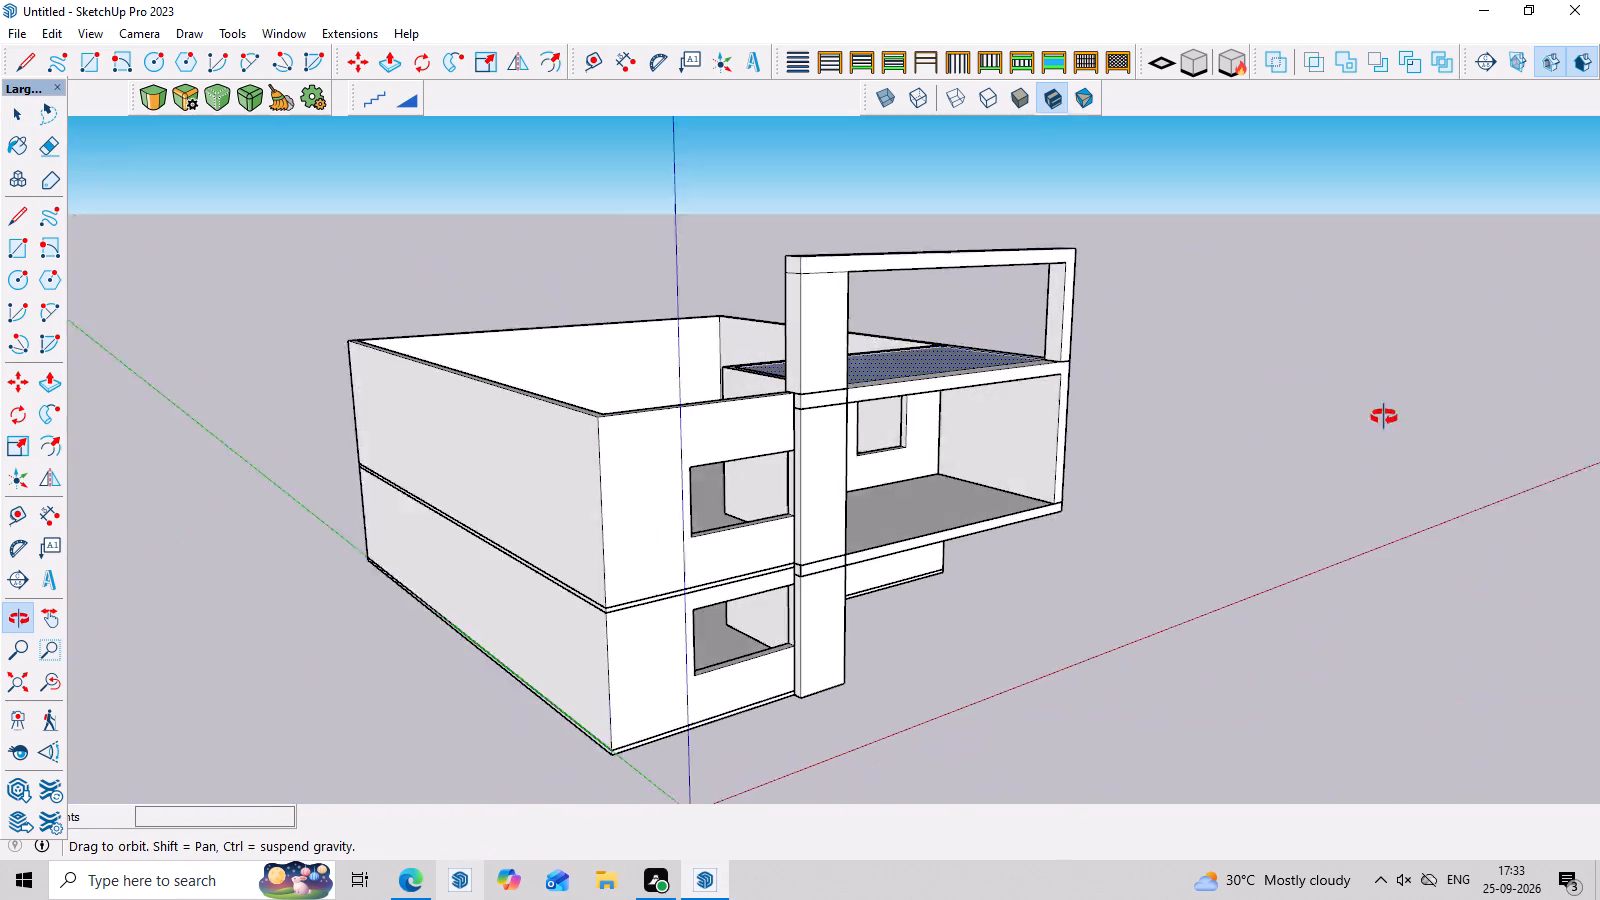
{"action": "middle_click_drag", "start_coordinate": [1384, 417], "coordinate": [1393, 414]}
{"action": "middle_click_drag", "start_coordinate": [285, 458], "coordinate": [539, 57]}
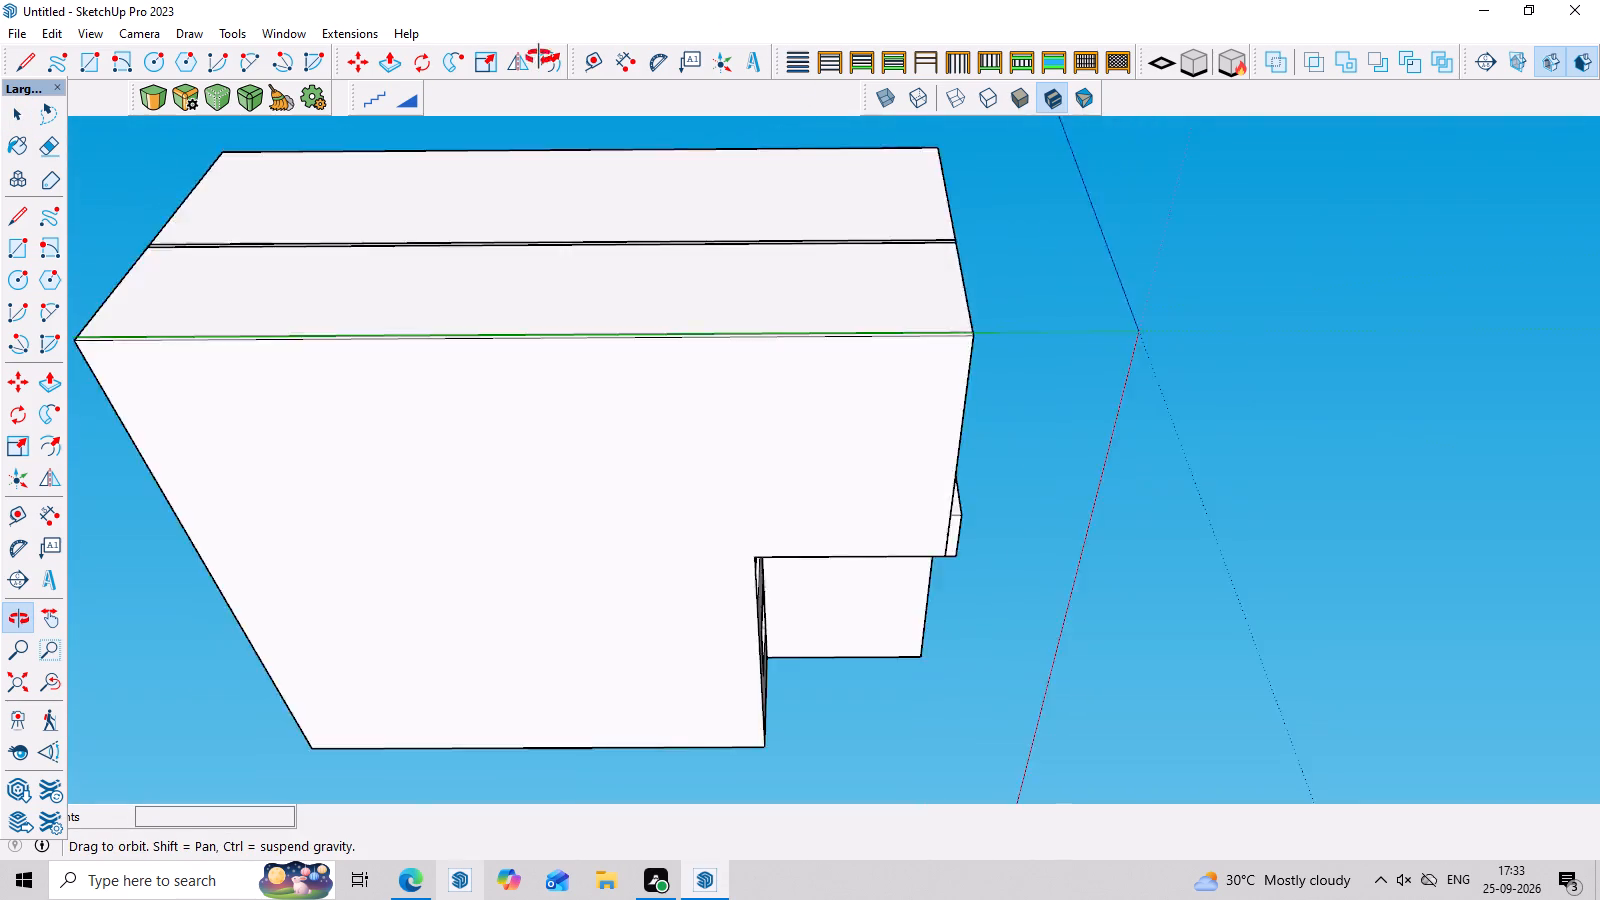
{"action": "middle_click_drag", "start_coordinate": [539, 57], "coordinate": [853, 0]}
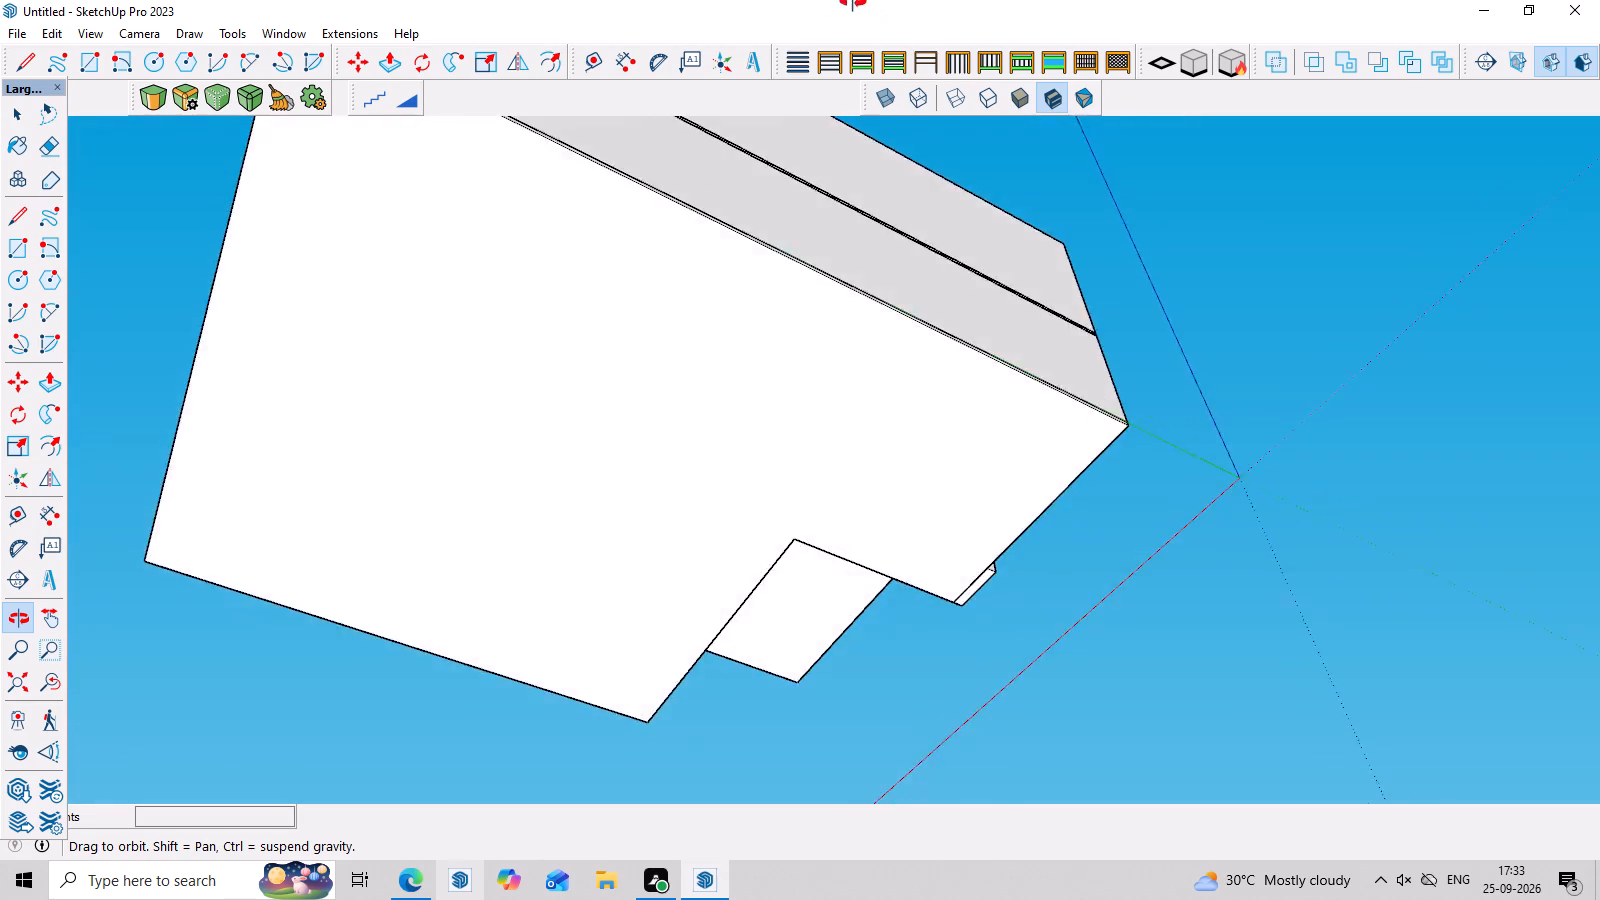
{"action": "middle_click_drag", "start_coordinate": [853, 0], "coordinate": [937, 166]}
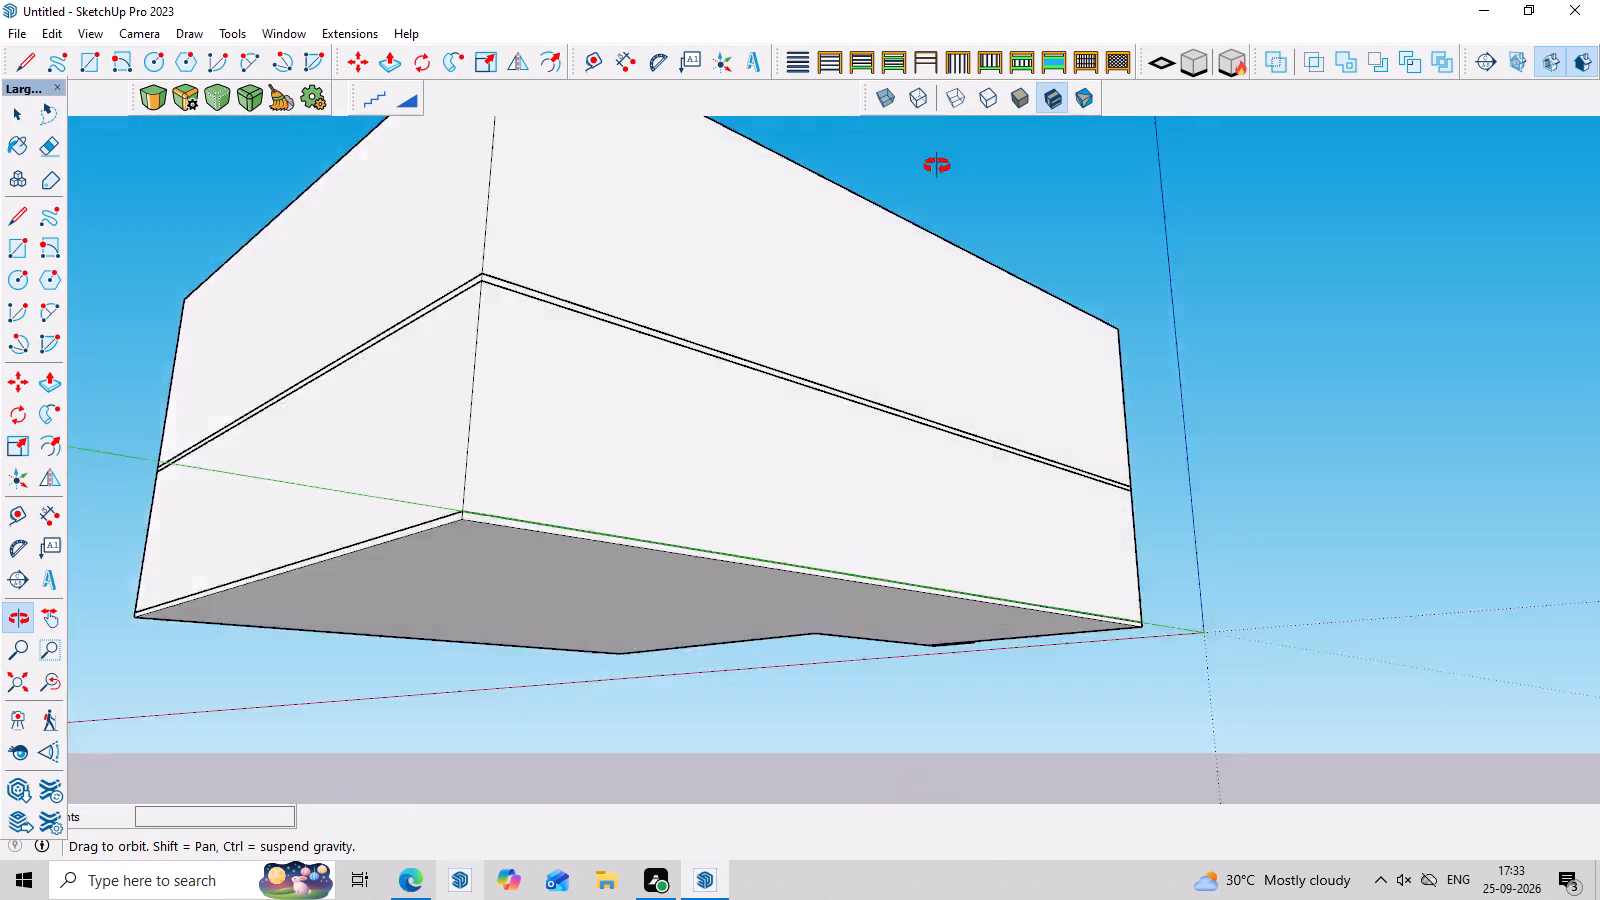
{"action": "middle_click_drag", "start_coordinate": [937, 166], "coordinate": [639, 883]}
{"action": "scroll", "coordinate": [597, 559], "scroll_direction": "up", "scroll_amount": 5}
{"action": "scroll", "coordinate": [783, 481], "scroll_direction": "up", "scroll_amount": 4}
{"action": "scroll", "coordinate": [813, 344], "scroll_direction": "down", "scroll_amount": 6}
{"action": "scroll", "coordinate": [657, 330], "scroll_direction": "down", "scroll_amount": 10}
{"action": "middle_click_drag", "start_coordinate": [733, 338], "coordinate": [975, 409]}
{"action": "scroll", "coordinate": [649, 357], "scroll_direction": "up", "scroll_amount": 4}
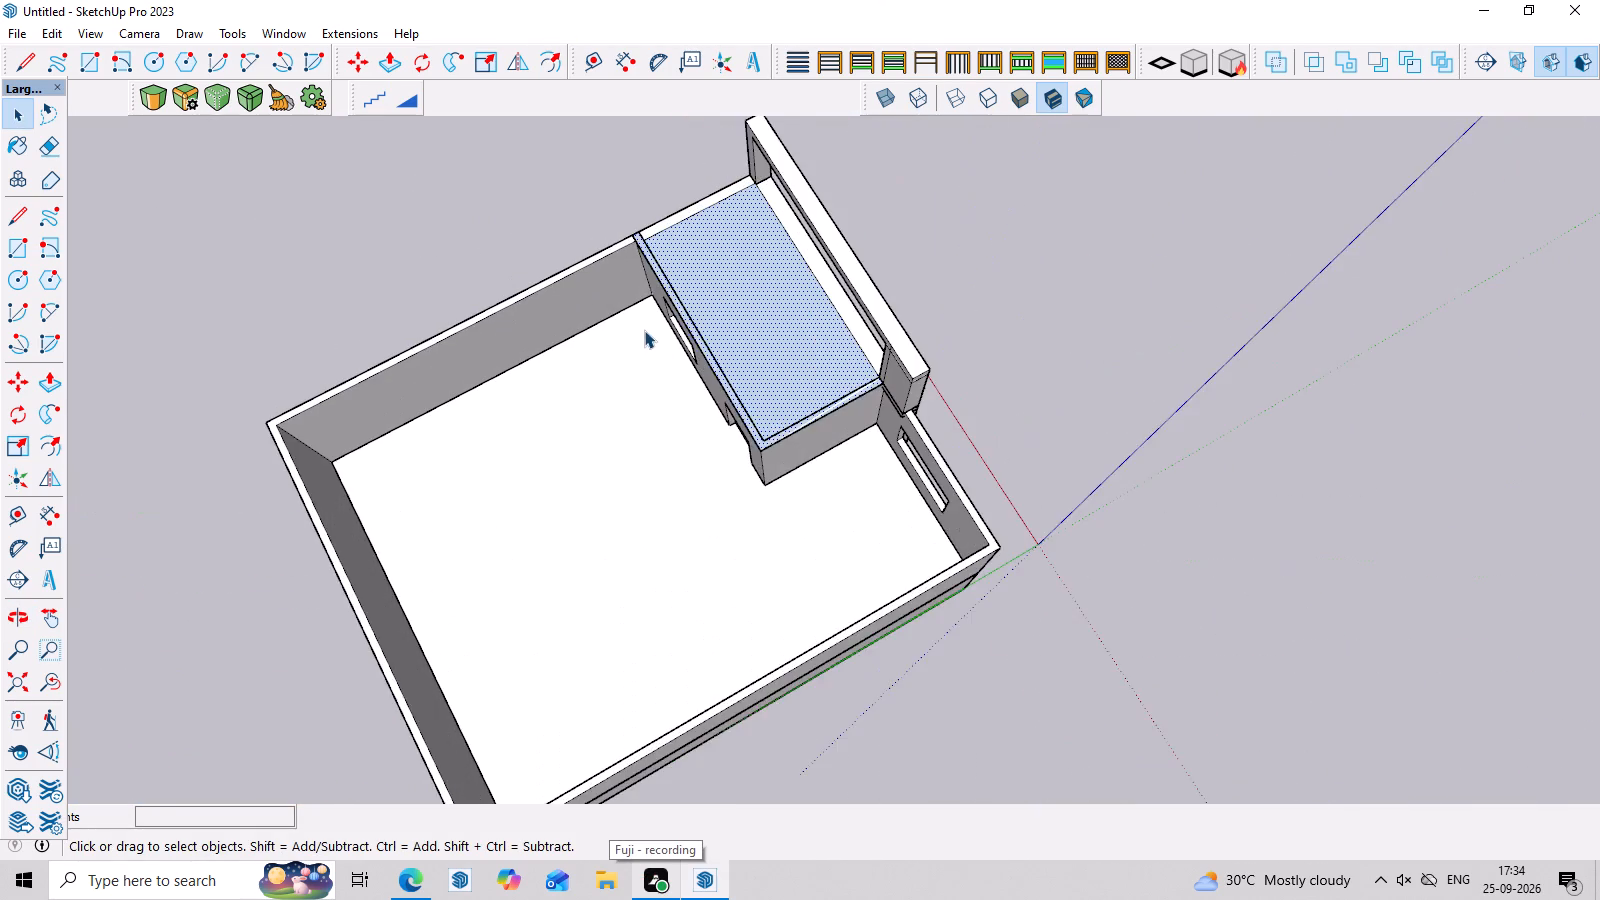
{"action": "scroll", "coordinate": [723, 318], "scroll_direction": "up", "scroll_amount": 4}
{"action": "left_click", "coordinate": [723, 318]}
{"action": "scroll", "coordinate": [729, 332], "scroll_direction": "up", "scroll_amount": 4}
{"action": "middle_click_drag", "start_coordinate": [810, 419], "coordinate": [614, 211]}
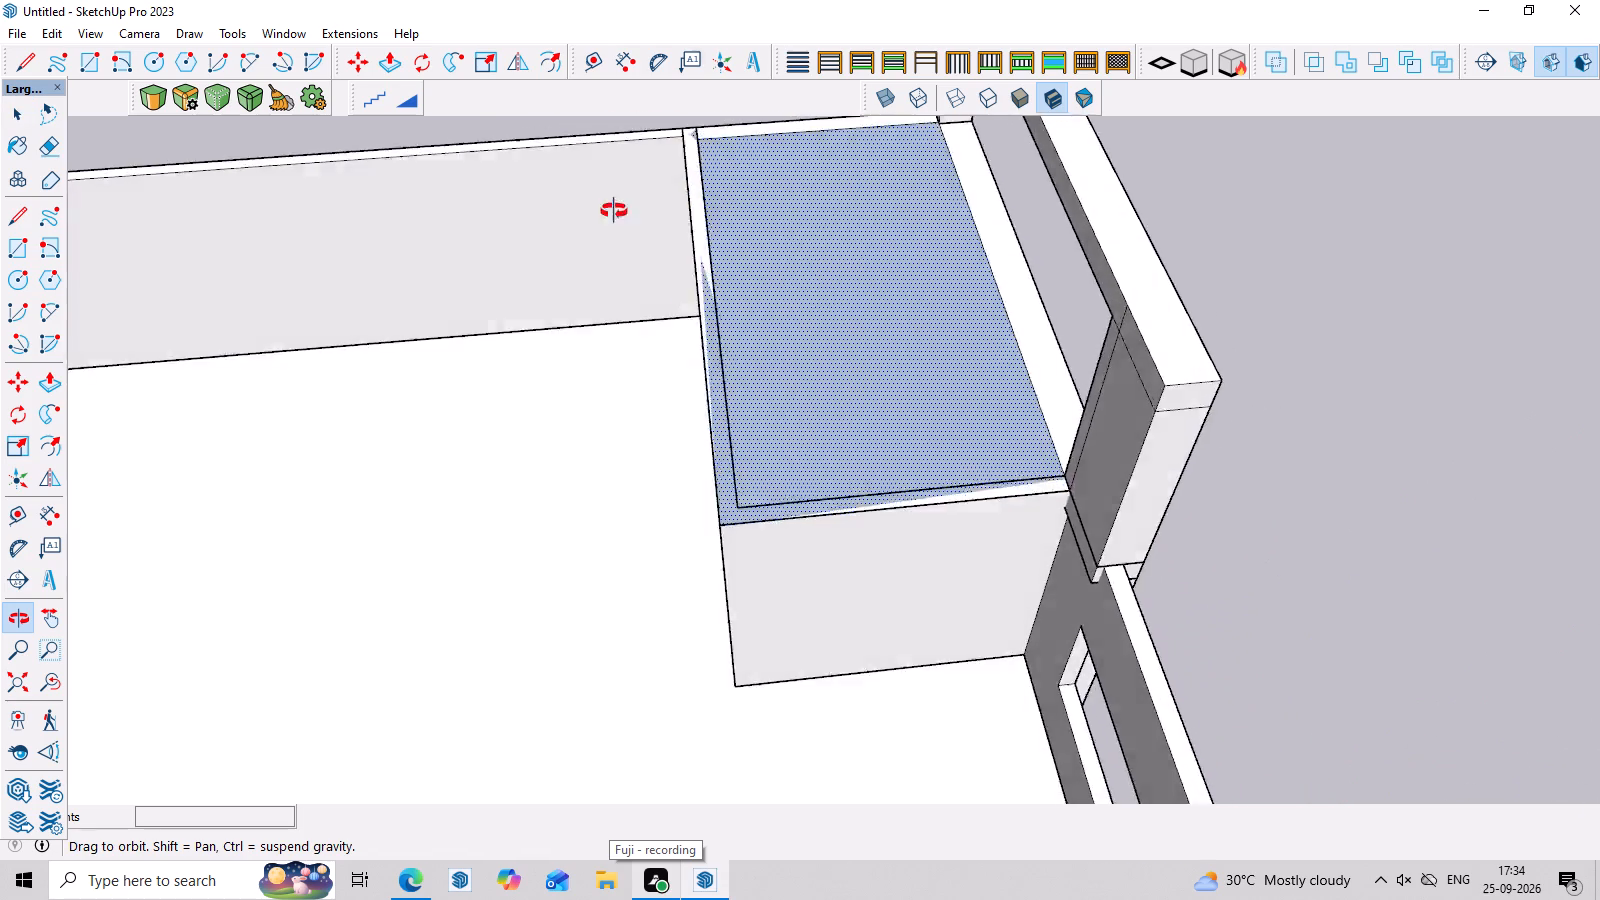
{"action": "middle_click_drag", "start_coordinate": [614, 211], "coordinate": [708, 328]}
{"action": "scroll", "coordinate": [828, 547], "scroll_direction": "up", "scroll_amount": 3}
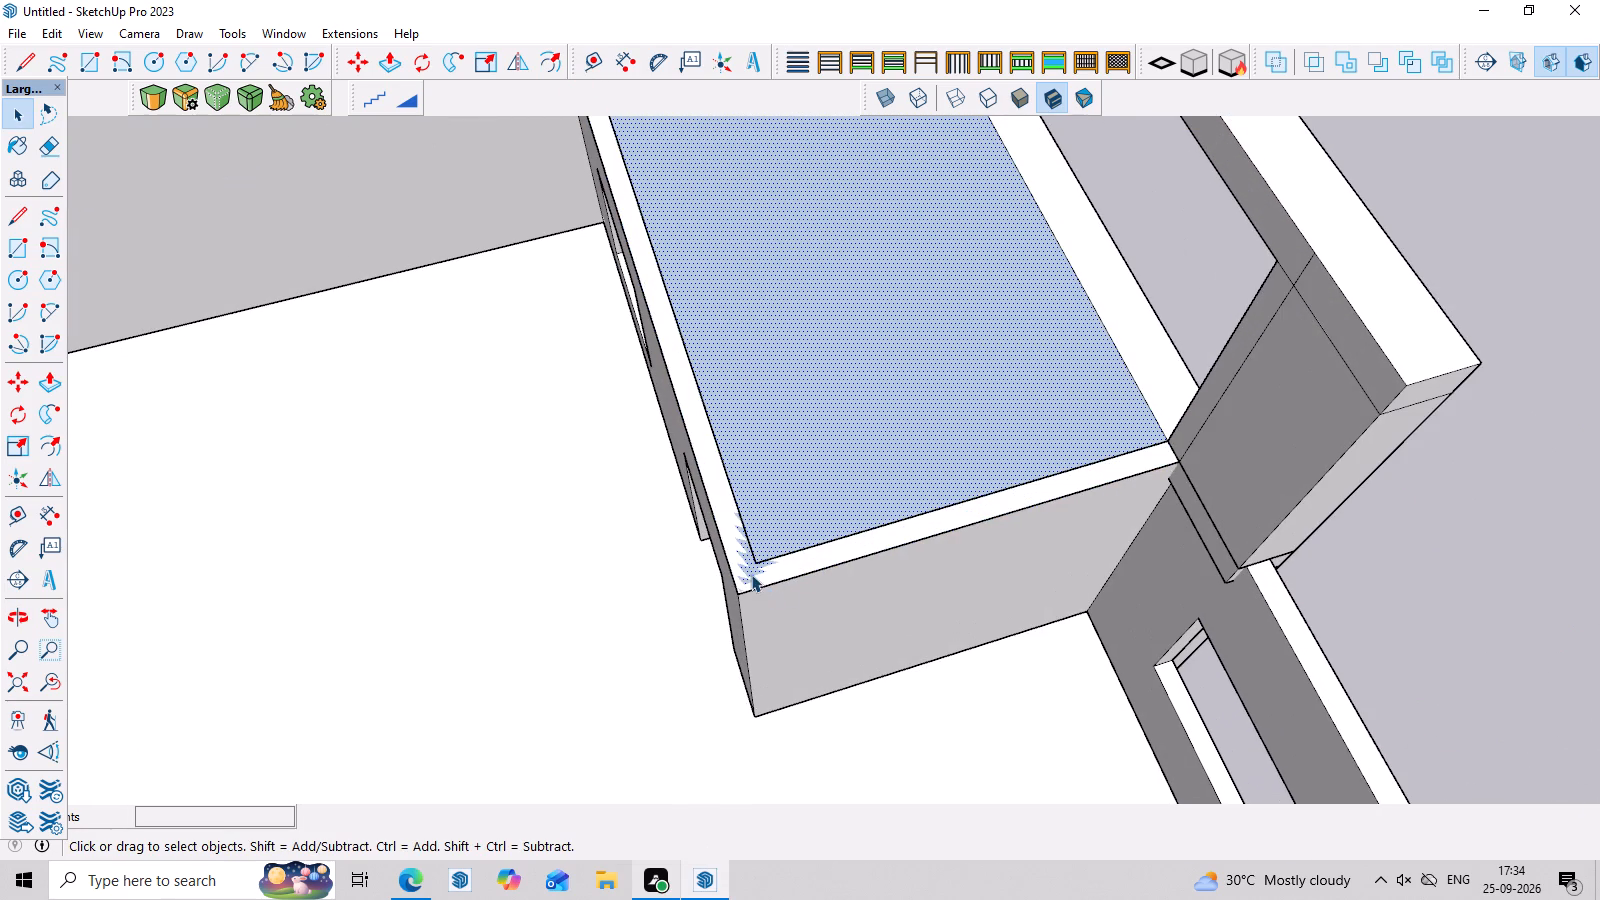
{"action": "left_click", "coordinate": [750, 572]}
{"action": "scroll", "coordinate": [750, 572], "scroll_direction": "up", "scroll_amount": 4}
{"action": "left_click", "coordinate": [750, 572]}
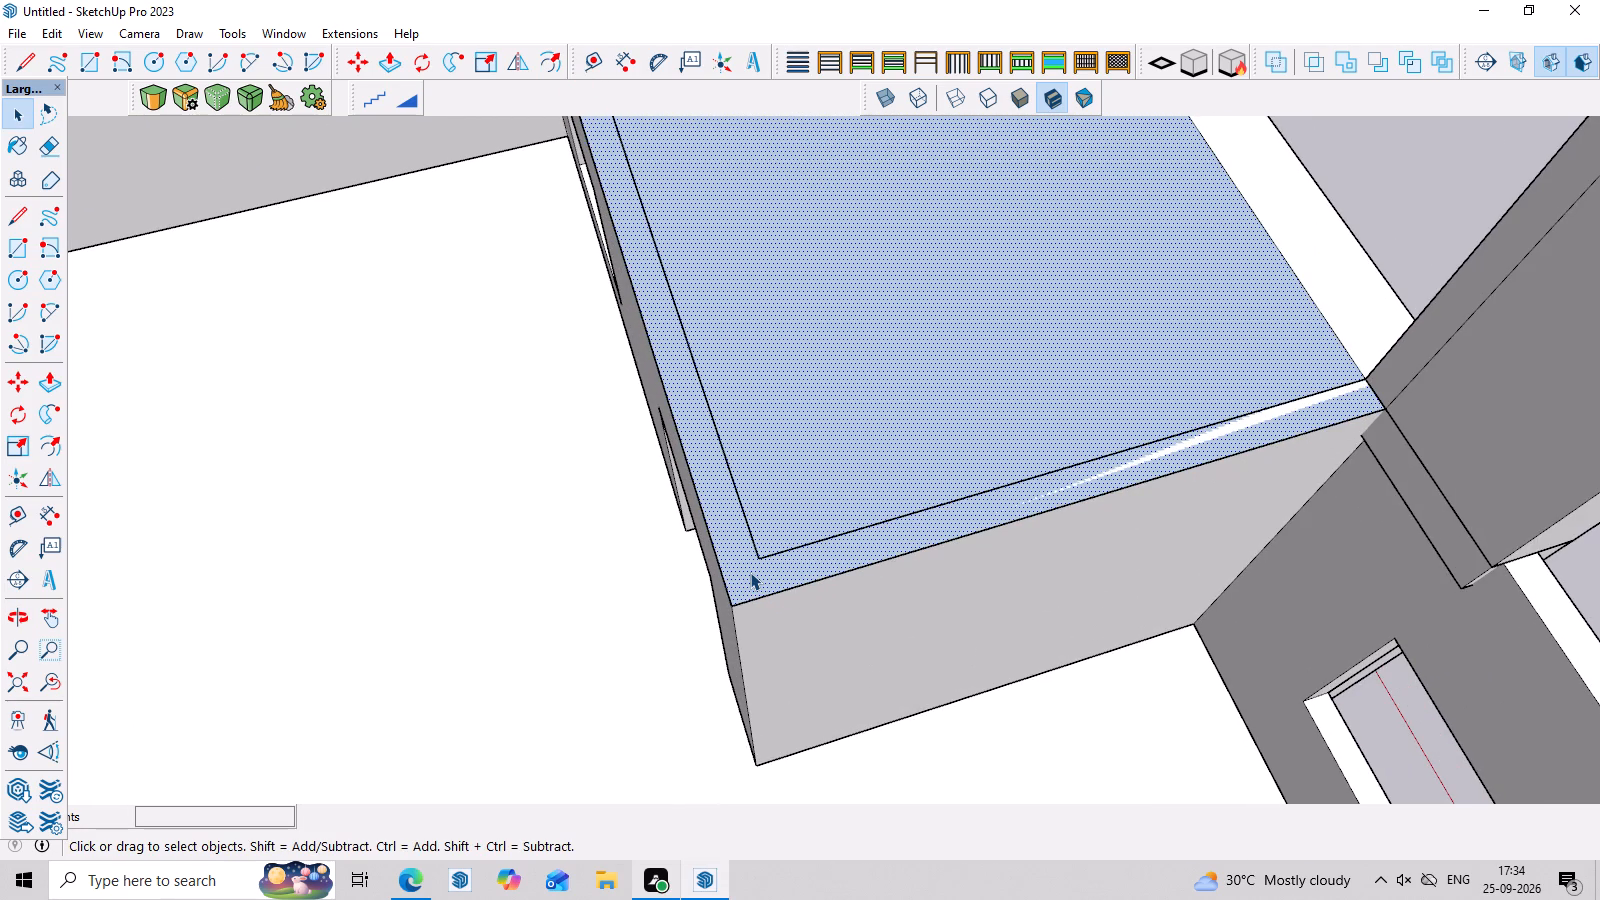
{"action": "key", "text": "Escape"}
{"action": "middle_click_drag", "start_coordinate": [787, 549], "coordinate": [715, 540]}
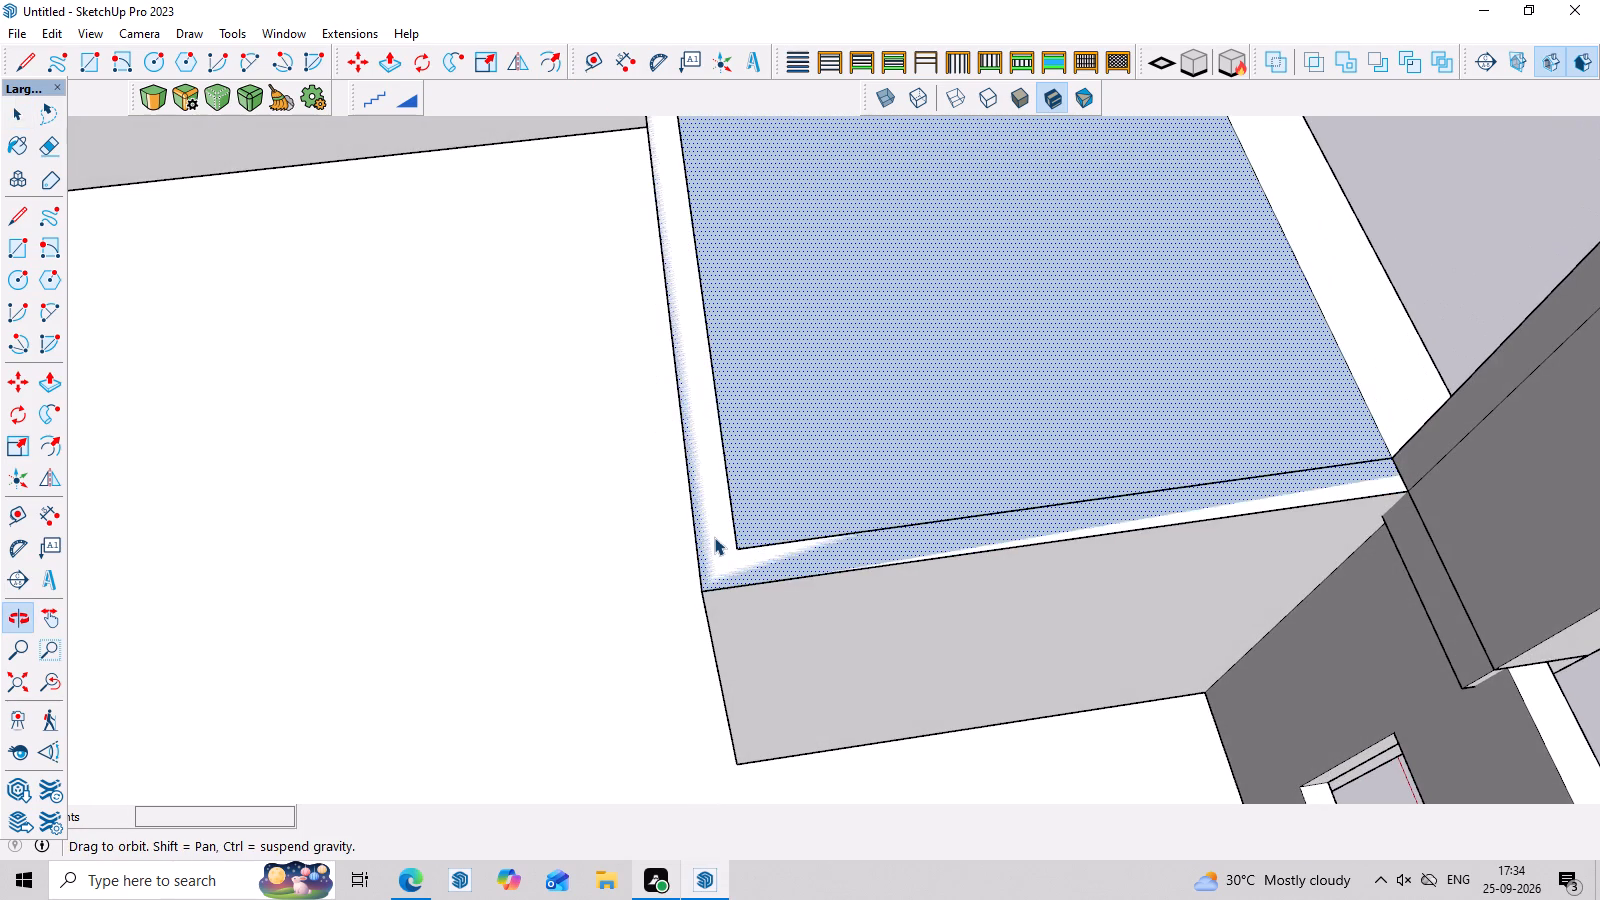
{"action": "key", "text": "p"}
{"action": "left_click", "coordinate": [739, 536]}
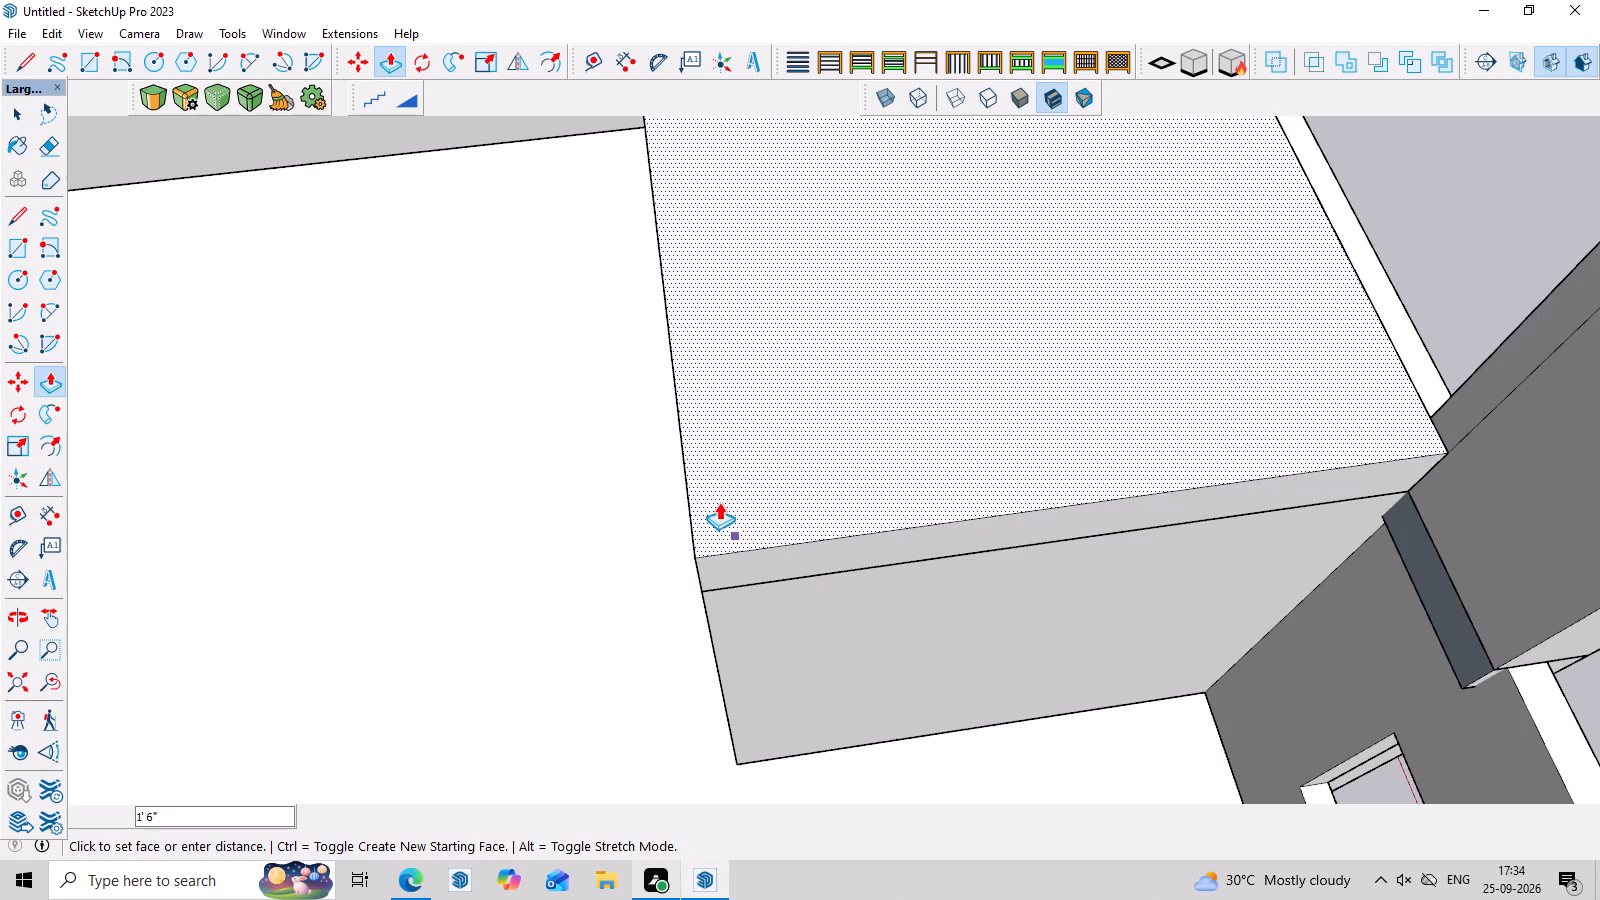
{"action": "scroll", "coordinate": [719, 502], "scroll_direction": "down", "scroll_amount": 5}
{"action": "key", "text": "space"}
Draw a line about 1' 10" across the front roof's edge strip at the end column, separating the front strip from the side strip.
{"action": "middle_click_drag", "start_coordinate": [983, 529], "coordinate": [853, 474]}
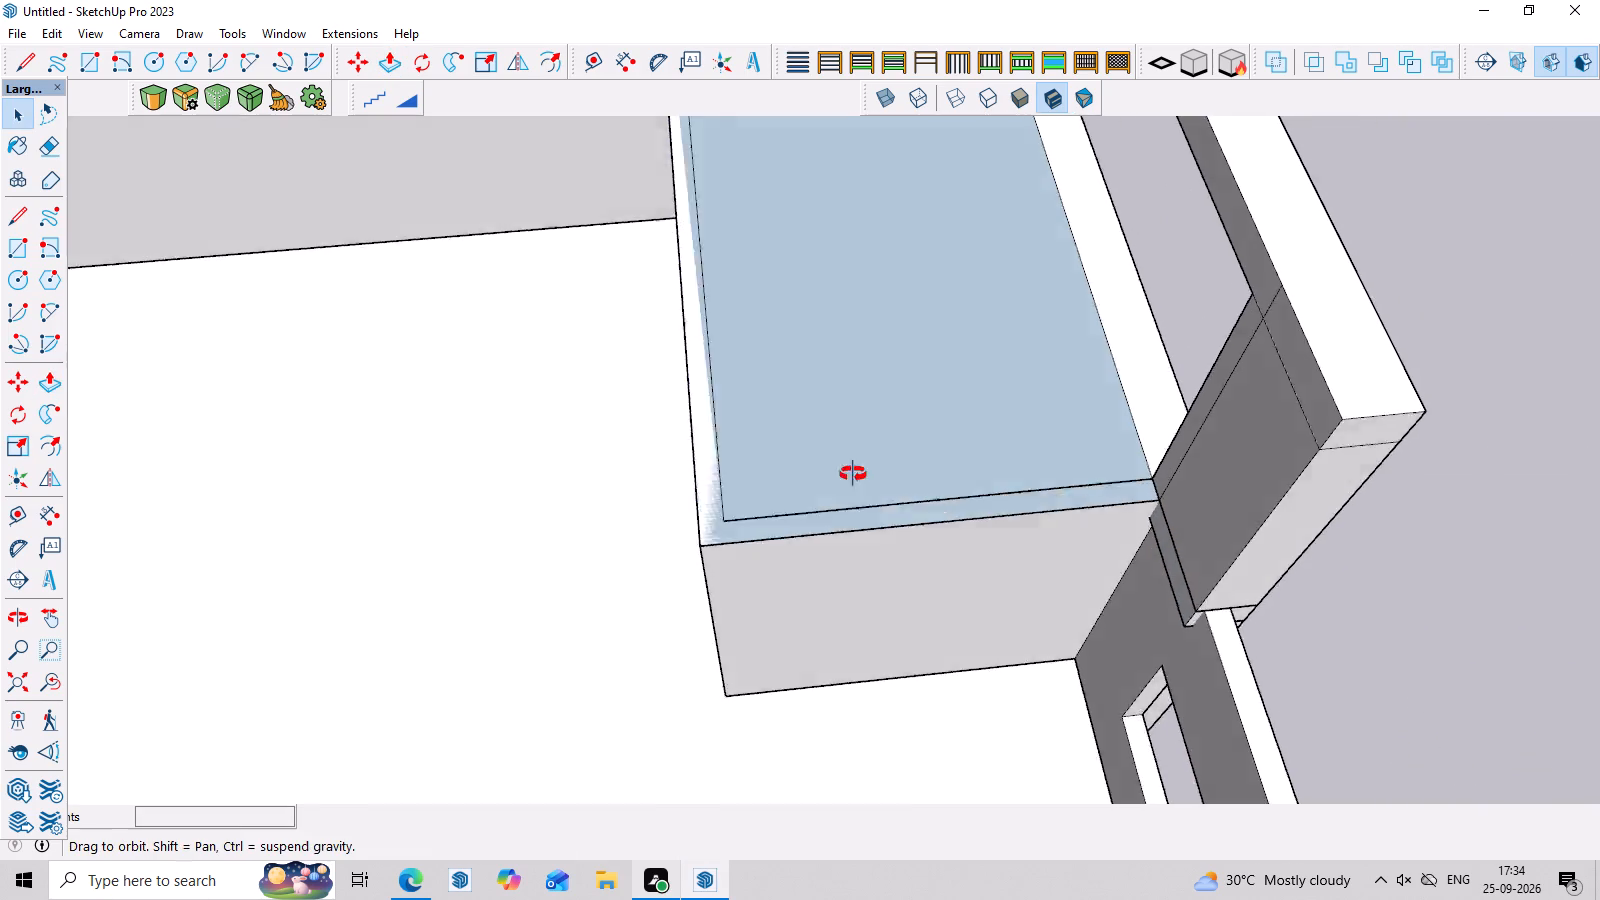
{"action": "middle_click_drag", "start_coordinate": [853, 474], "coordinate": [401, 263]}
{"action": "scroll", "coordinate": [814, 356], "scroll_direction": "up", "scroll_amount": 3}
{"action": "middle_click_drag", "start_coordinate": [1101, 445], "coordinate": [1040, 449]}
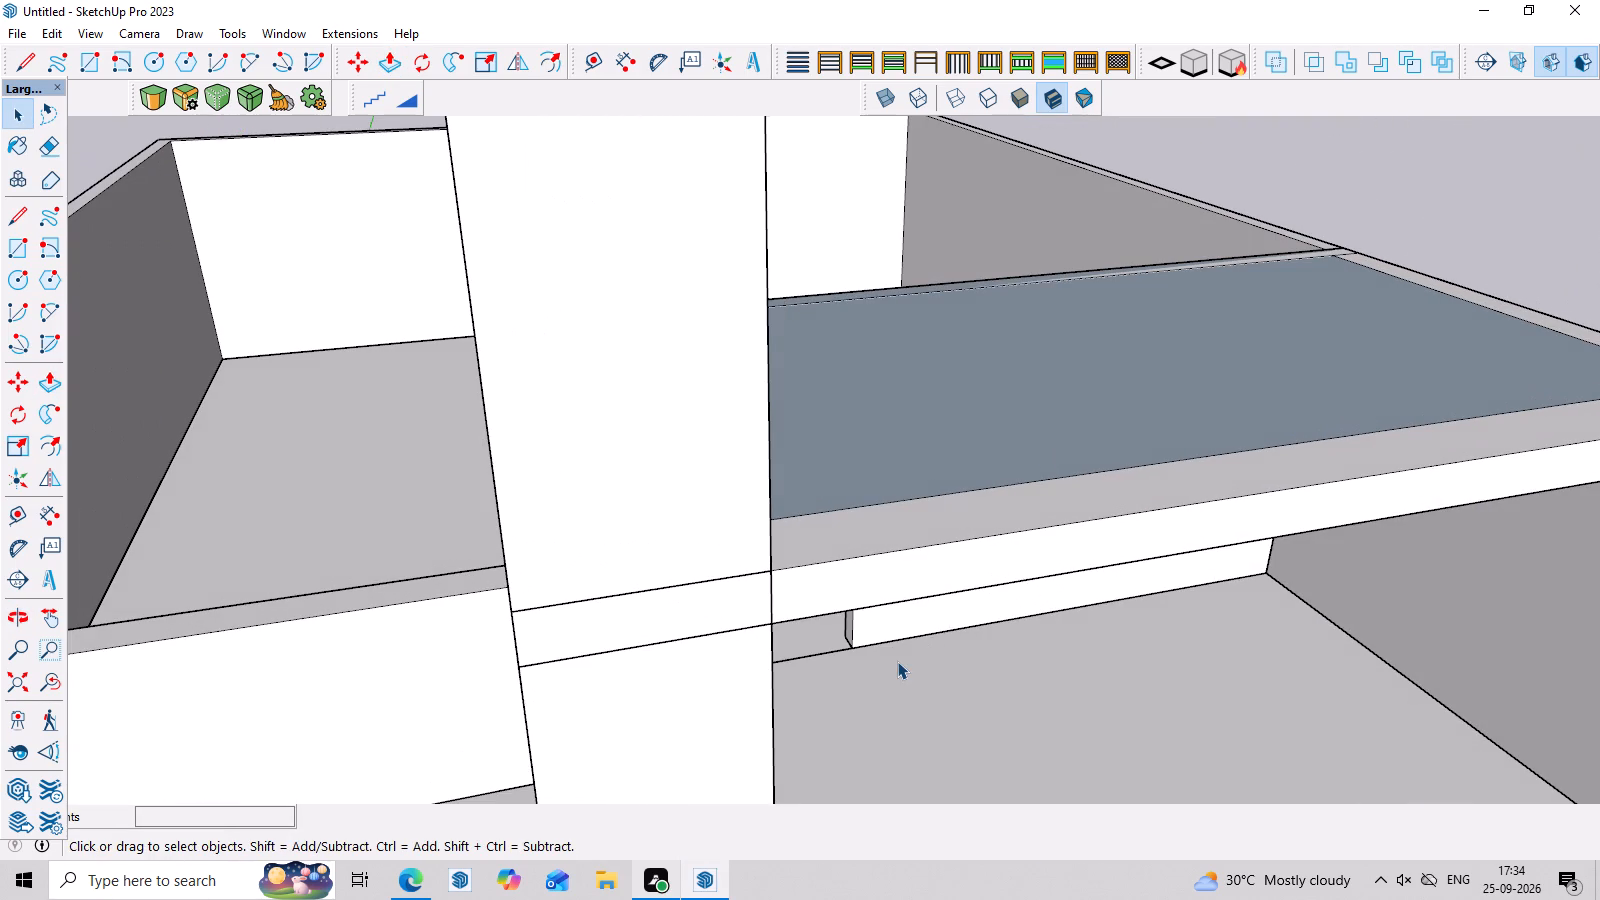
{"action": "scroll", "coordinate": [725, 831], "scroll_direction": "down", "scroll_amount": 1}
{"action": "scroll", "coordinate": [687, 538], "scroll_direction": "down", "scroll_amount": 6}
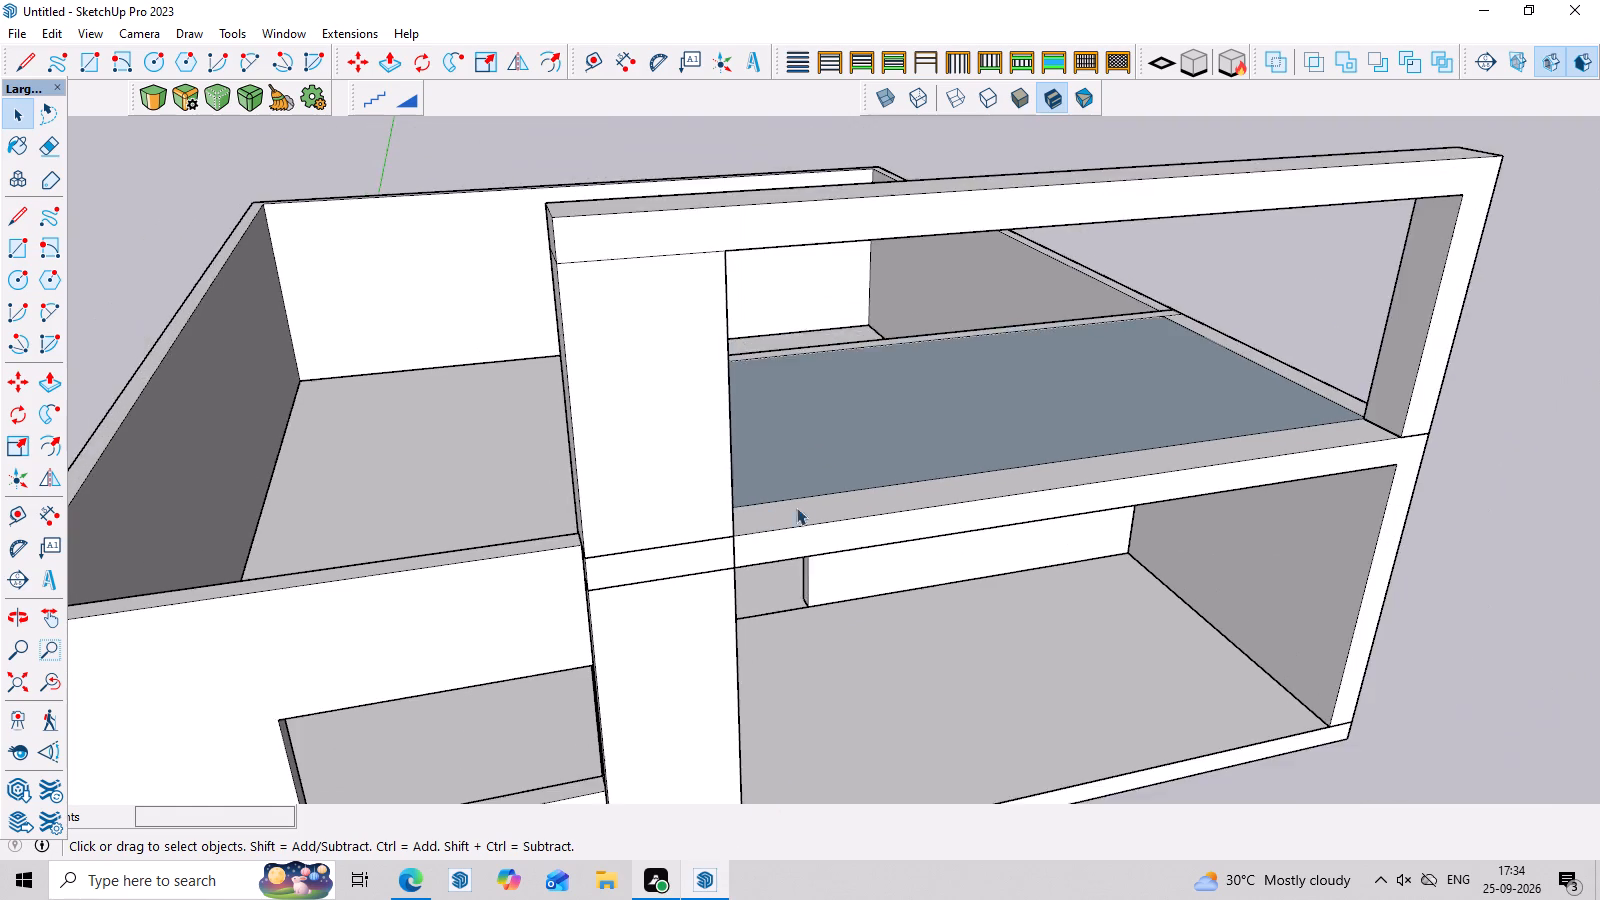
{"action": "middle_click_drag", "start_coordinate": [802, 511], "coordinate": [770, 359]}
{"action": "scroll", "coordinate": [807, 414], "scroll_direction": "up", "scroll_amount": 2}
{"action": "middle_click_drag", "start_coordinate": [841, 469], "coordinate": [764, 543]}
{"action": "scroll", "coordinate": [830, 499], "scroll_direction": "up", "scroll_amount": 2}
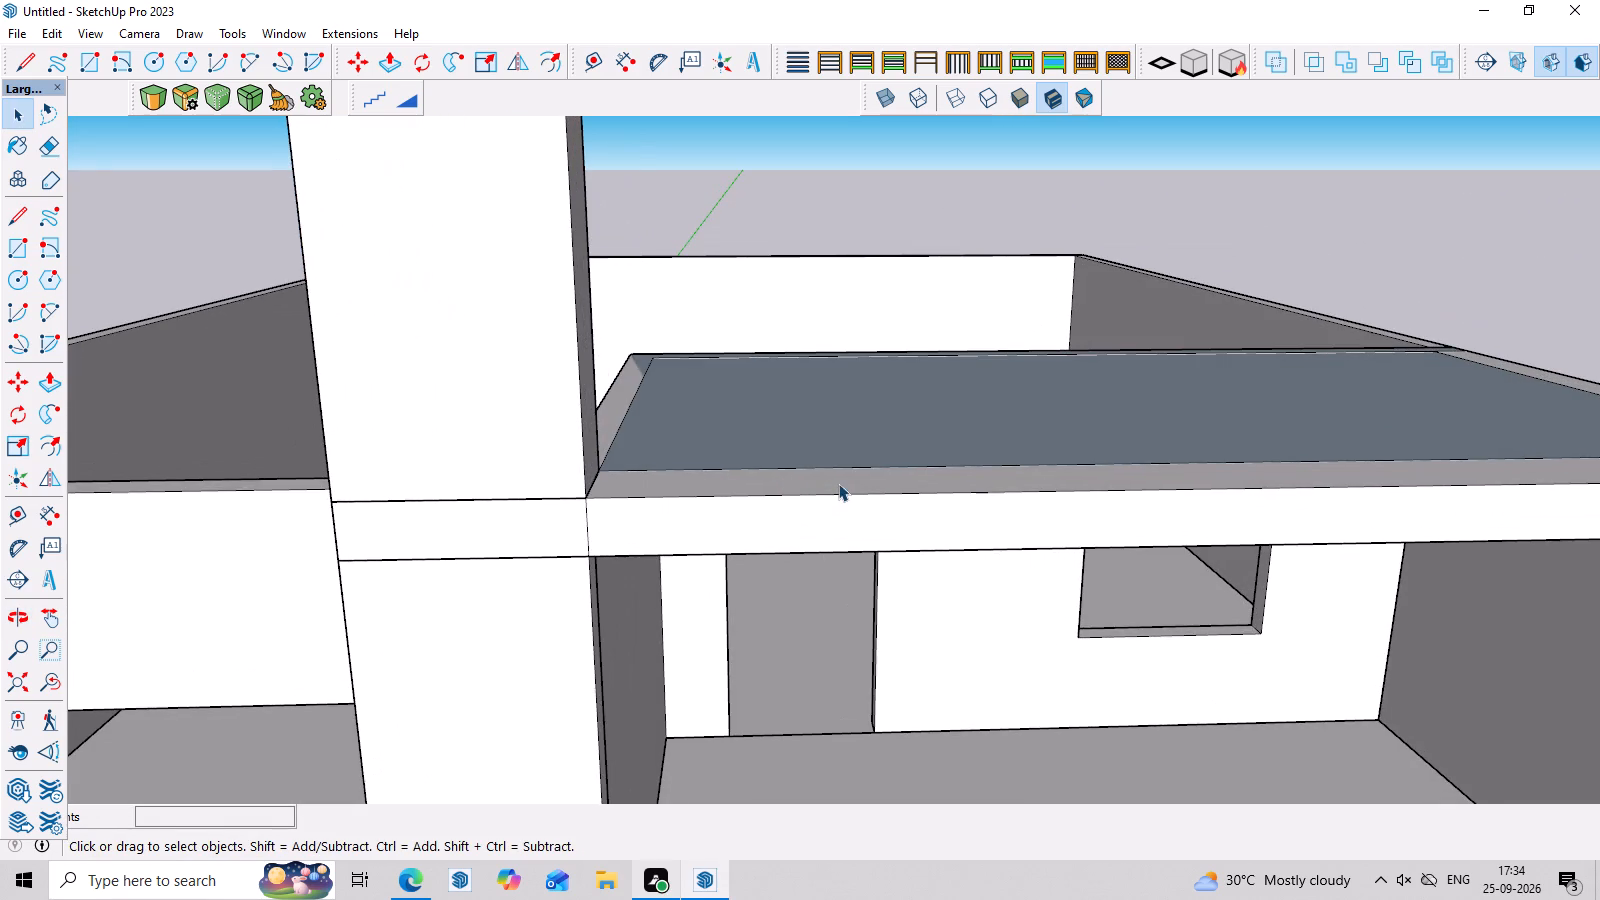
{"action": "middle_click_drag", "start_coordinate": [838, 483], "coordinate": [838, 541]}
{"action": "double_click", "coordinate": [841, 525]}
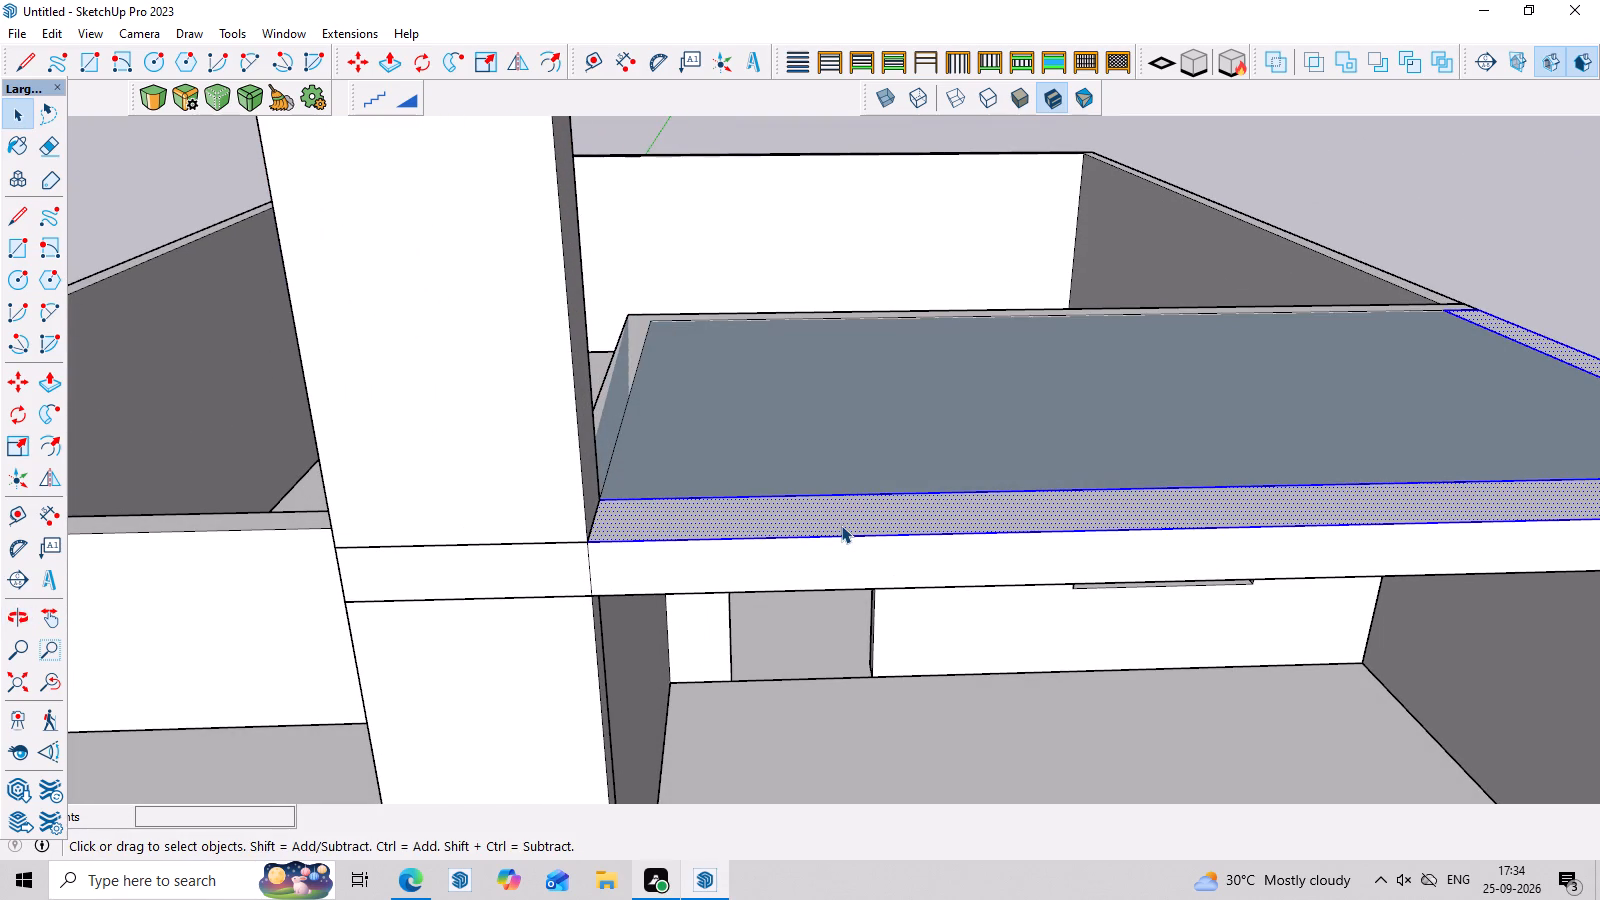
{"action": "scroll", "coordinate": [746, 487], "scroll_direction": "down", "scroll_amount": 7}
{"action": "middle_click_drag", "start_coordinate": [768, 510], "coordinate": [778, 620]}
{"action": "scroll", "coordinate": [938, 517], "scroll_direction": "up", "scroll_amount": 3}
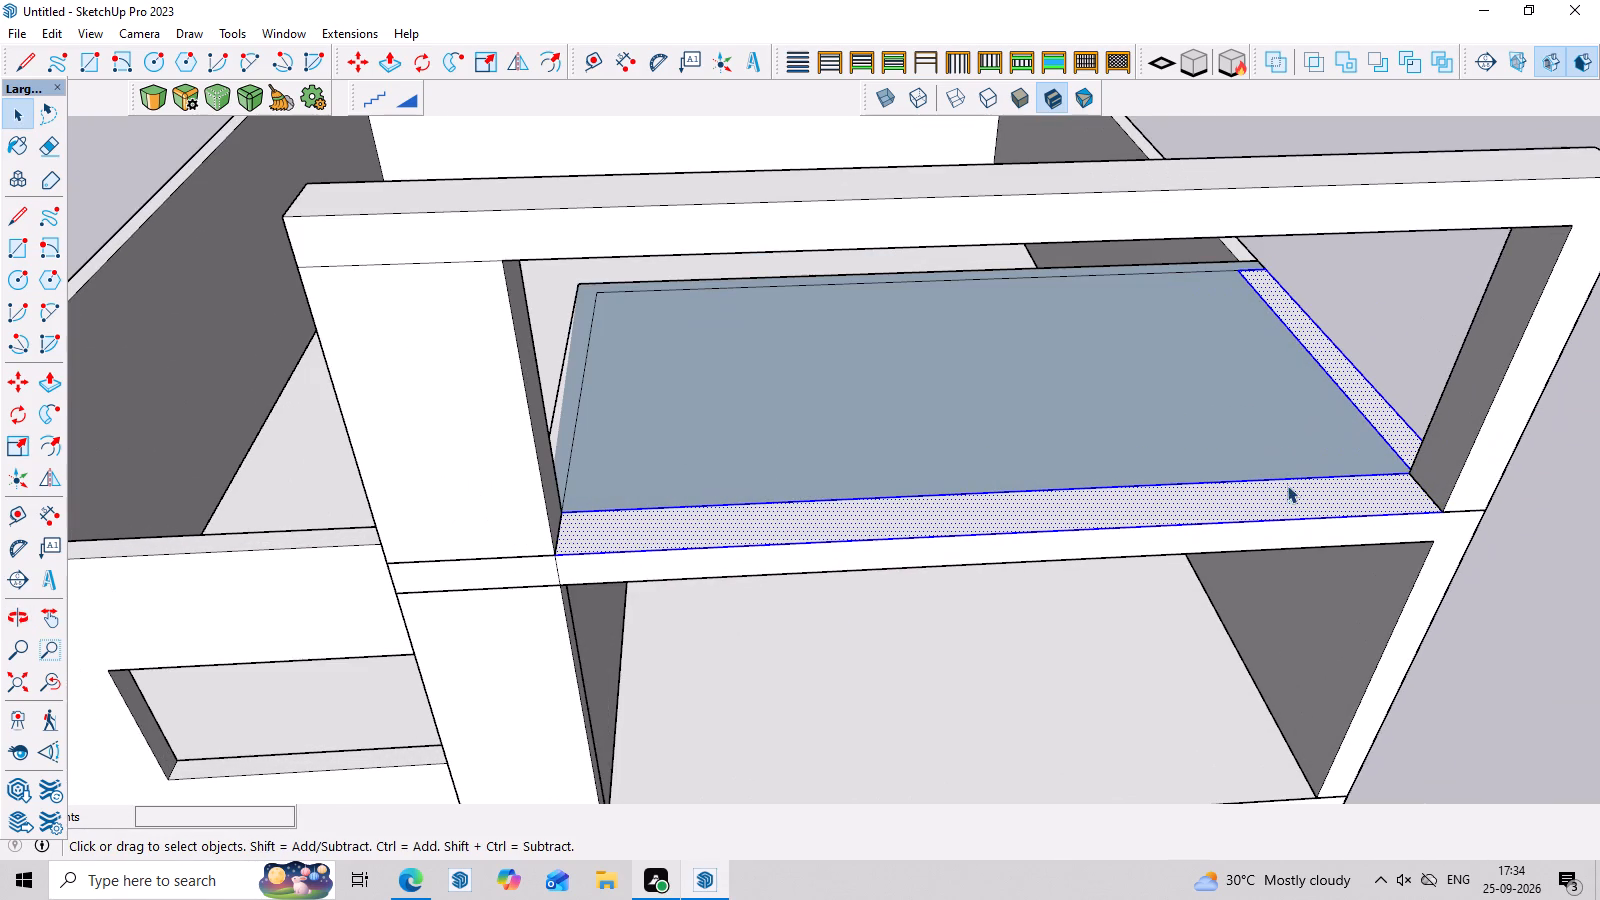
{"action": "left_click", "coordinate": [1377, 495]}
{"action": "scroll", "coordinate": [1244, 550], "scroll_direction": "up", "scroll_amount": 2}
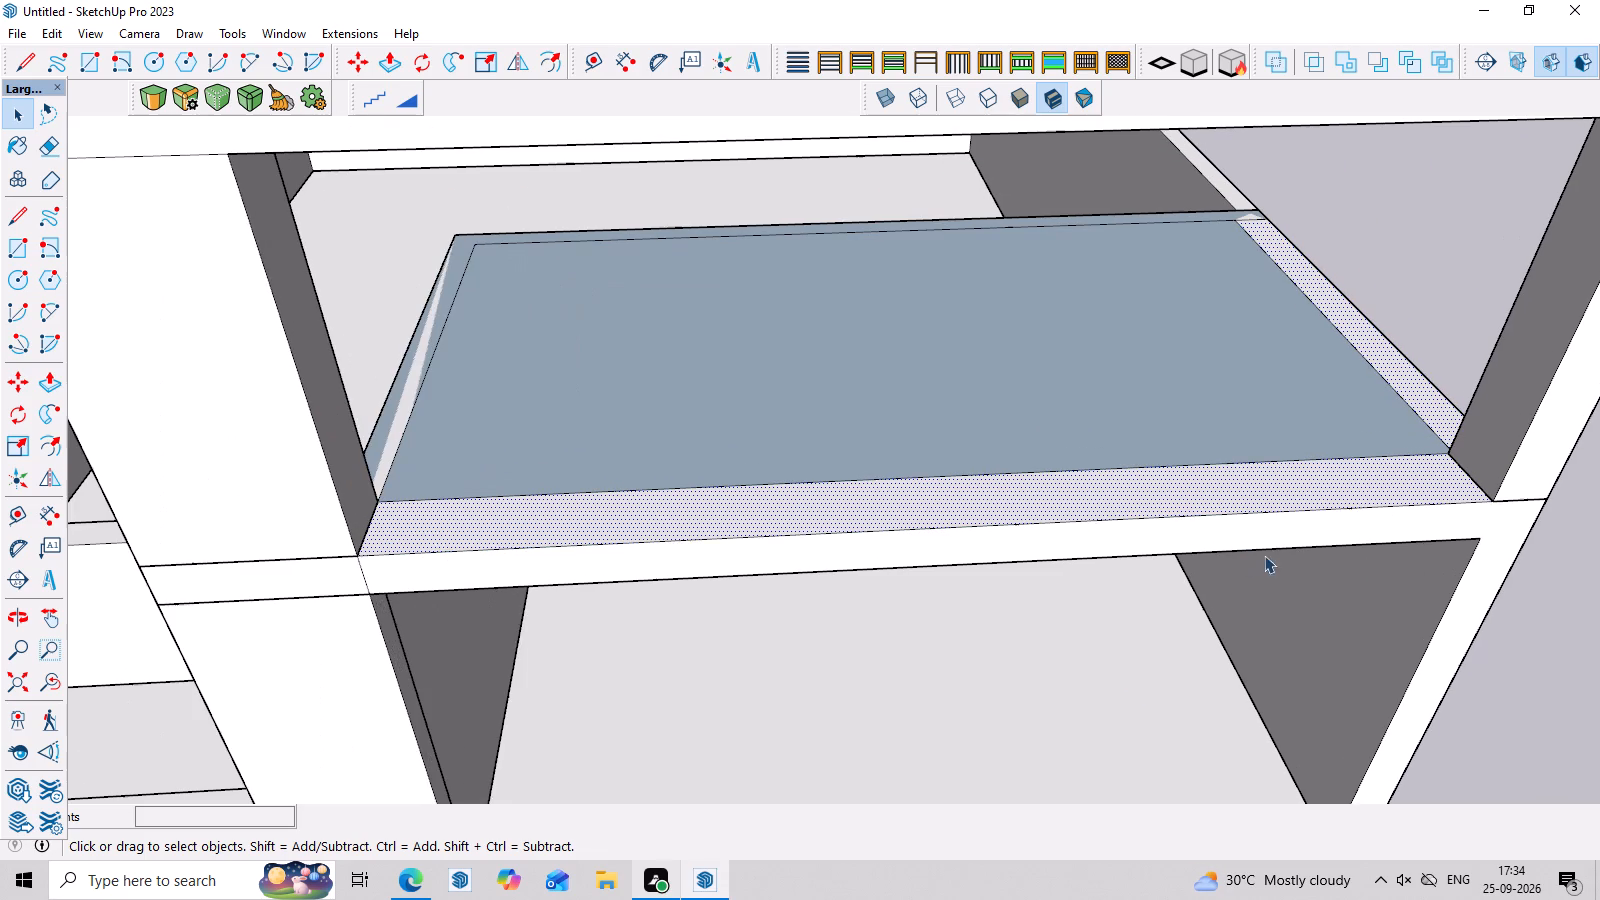
{"action": "key", "text": "l"}
{"action": "scroll", "coordinate": [1580, 662], "scroll_direction": "up", "scroll_amount": 4}
{"action": "scroll", "coordinate": [1341, 354], "scroll_direction": "up", "scroll_amount": 3}
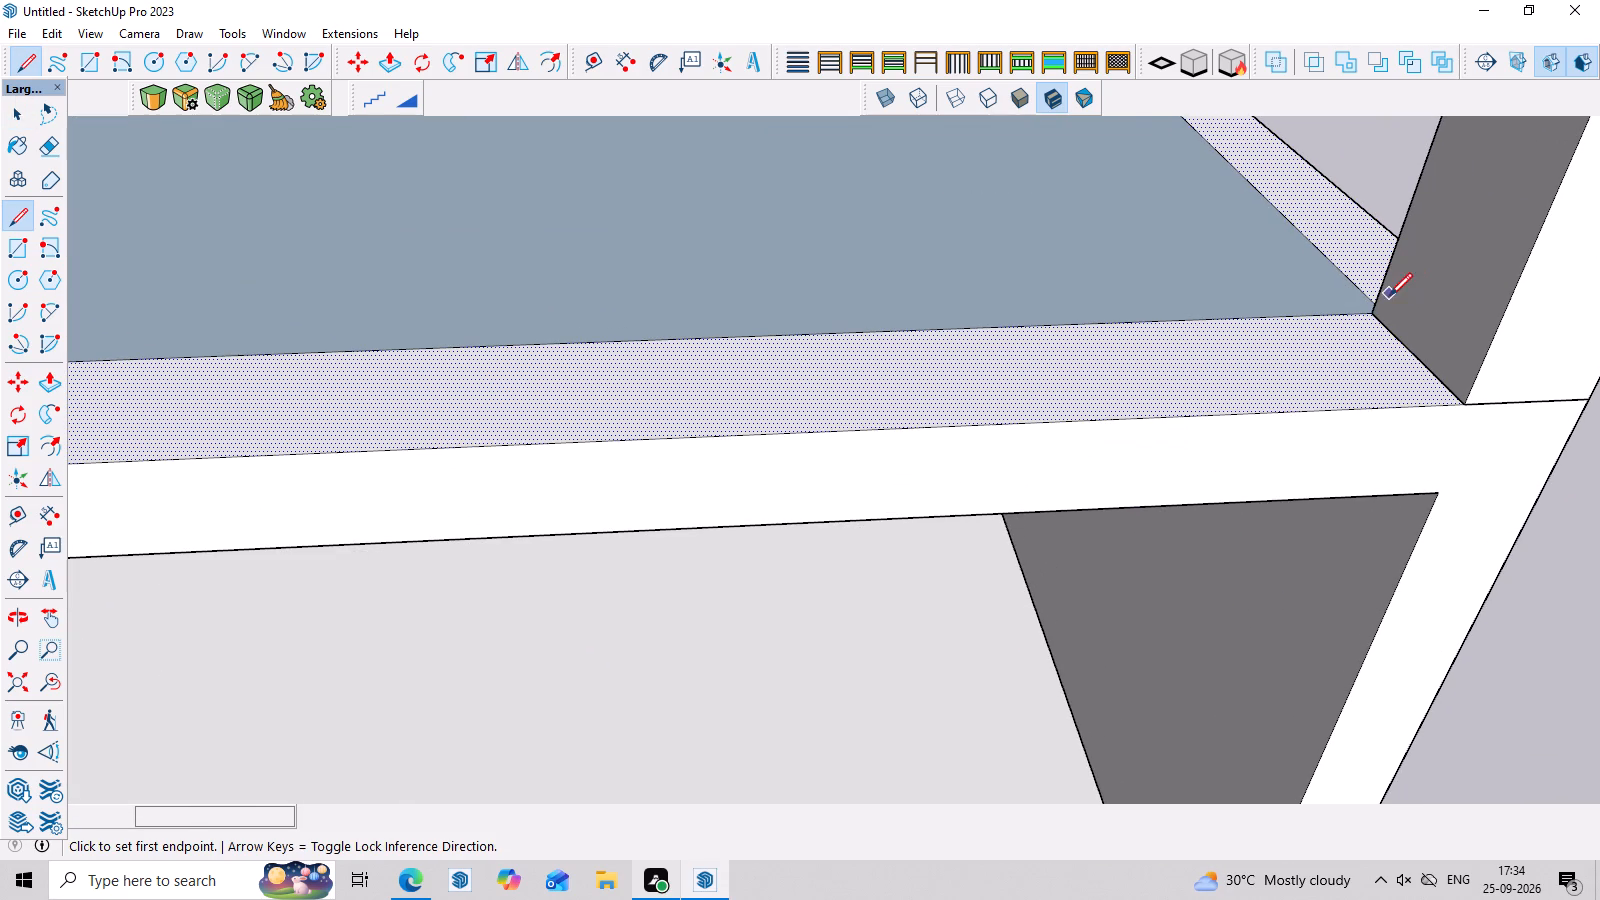
{"action": "left_click", "coordinate": [1380, 306]}
{"action": "left_click", "coordinate": [1469, 405]}
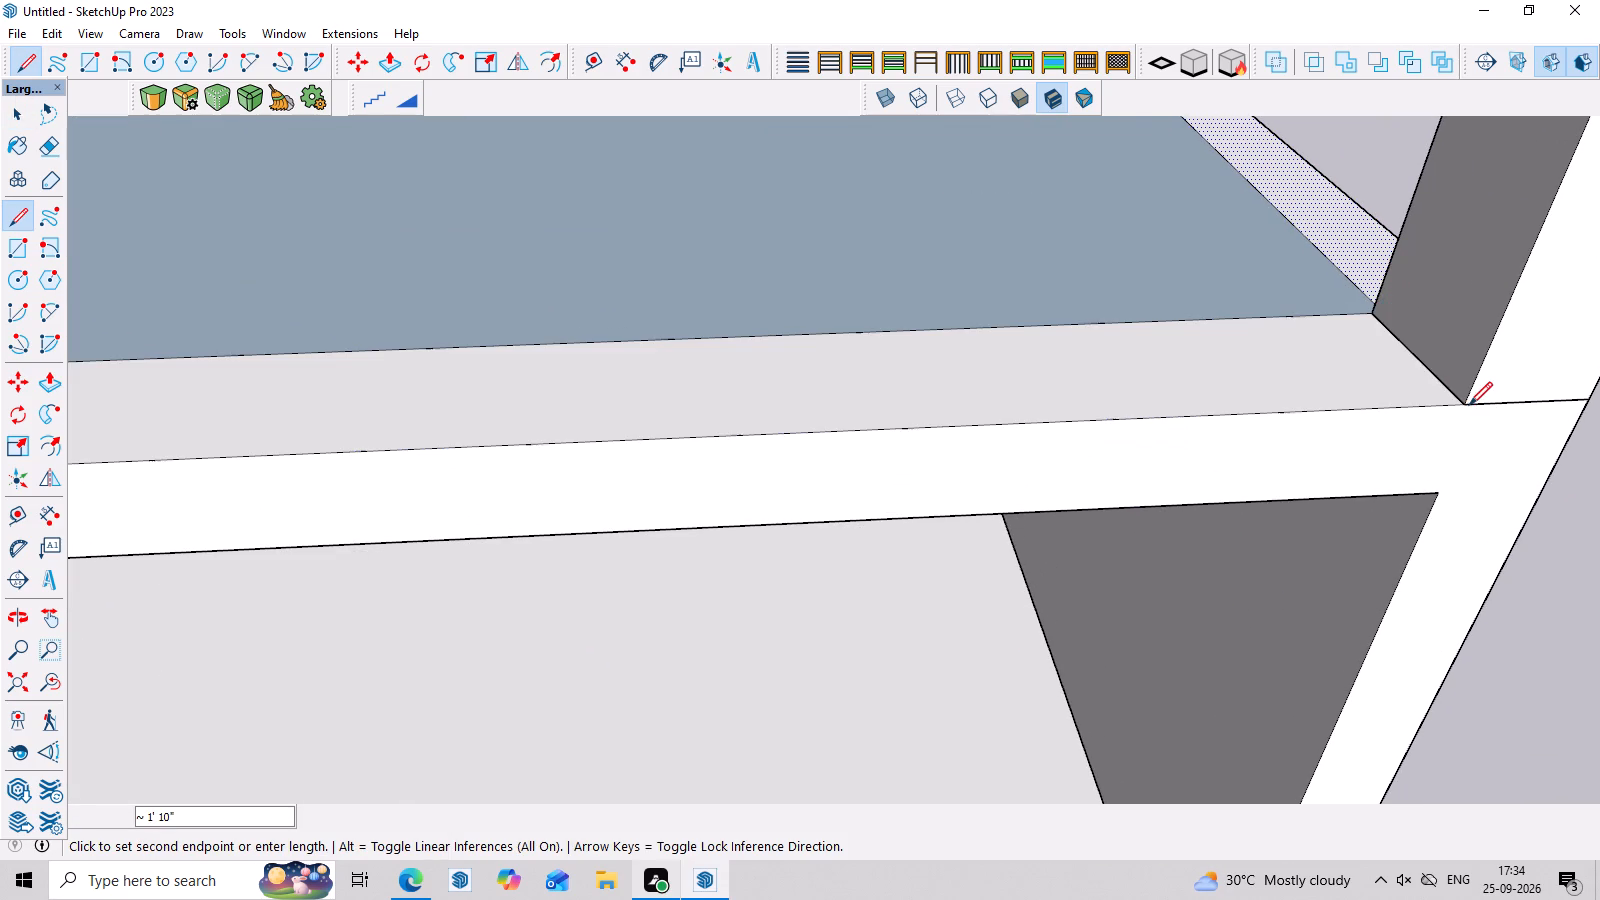
{"action": "key", "text": "space"}
Push/Pull the front roof's front edge strip up about 4' 4" to form a parapet between the frame columns.
{"action": "left_click", "coordinate": [1370, 389]}
{"action": "key", "text": "p"}
{"action": "left_click", "coordinate": [1359, 376]}
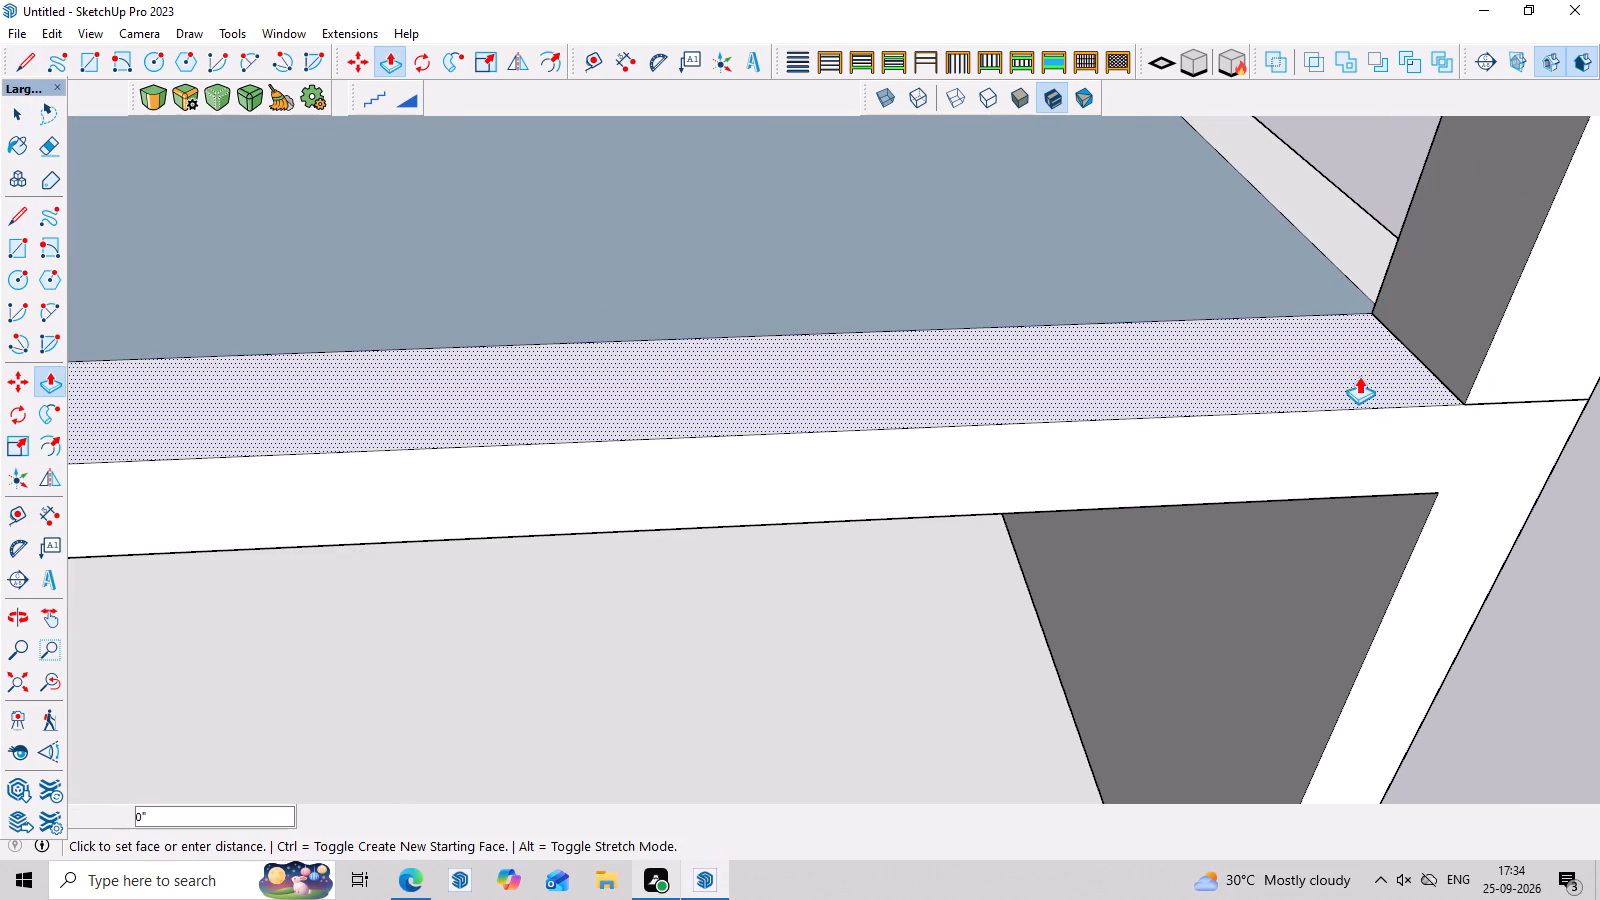
{"action": "scroll", "coordinate": [1311, 227], "scroll_direction": "down", "scroll_amount": 16}
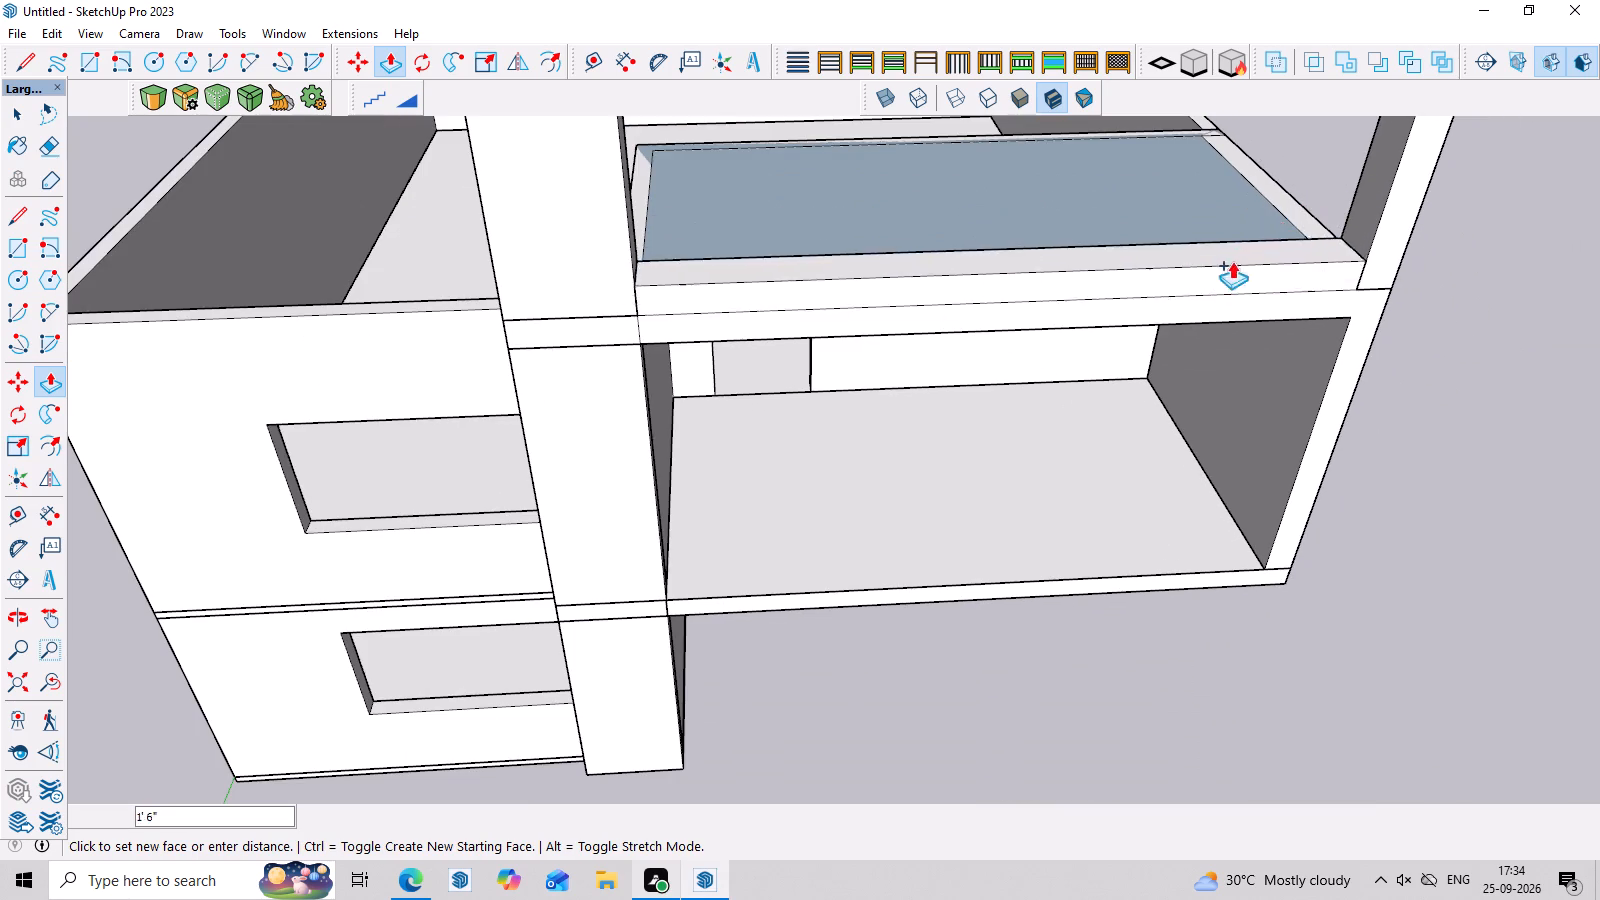
{"action": "scroll", "coordinate": [1194, 172], "scroll_direction": "down", "scroll_amount": 3}
{"action": "middle_click_drag", "start_coordinate": [1194, 172], "coordinate": [1177, 125]}
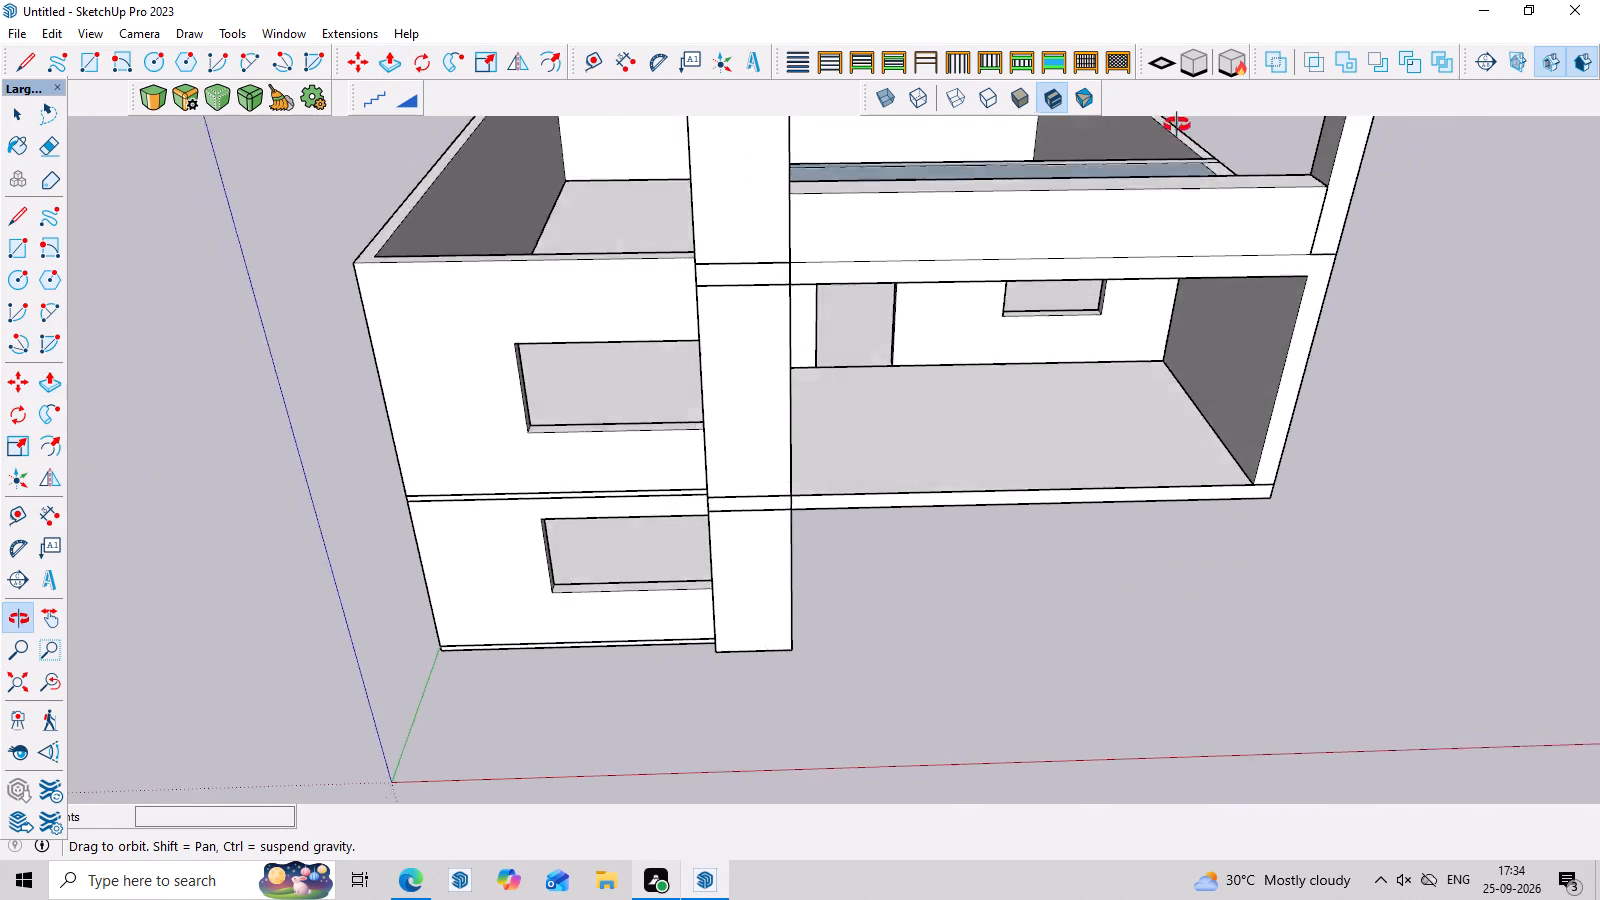
{"action": "middle_click_drag", "start_coordinate": [1177, 125], "coordinate": [1159, 77]}
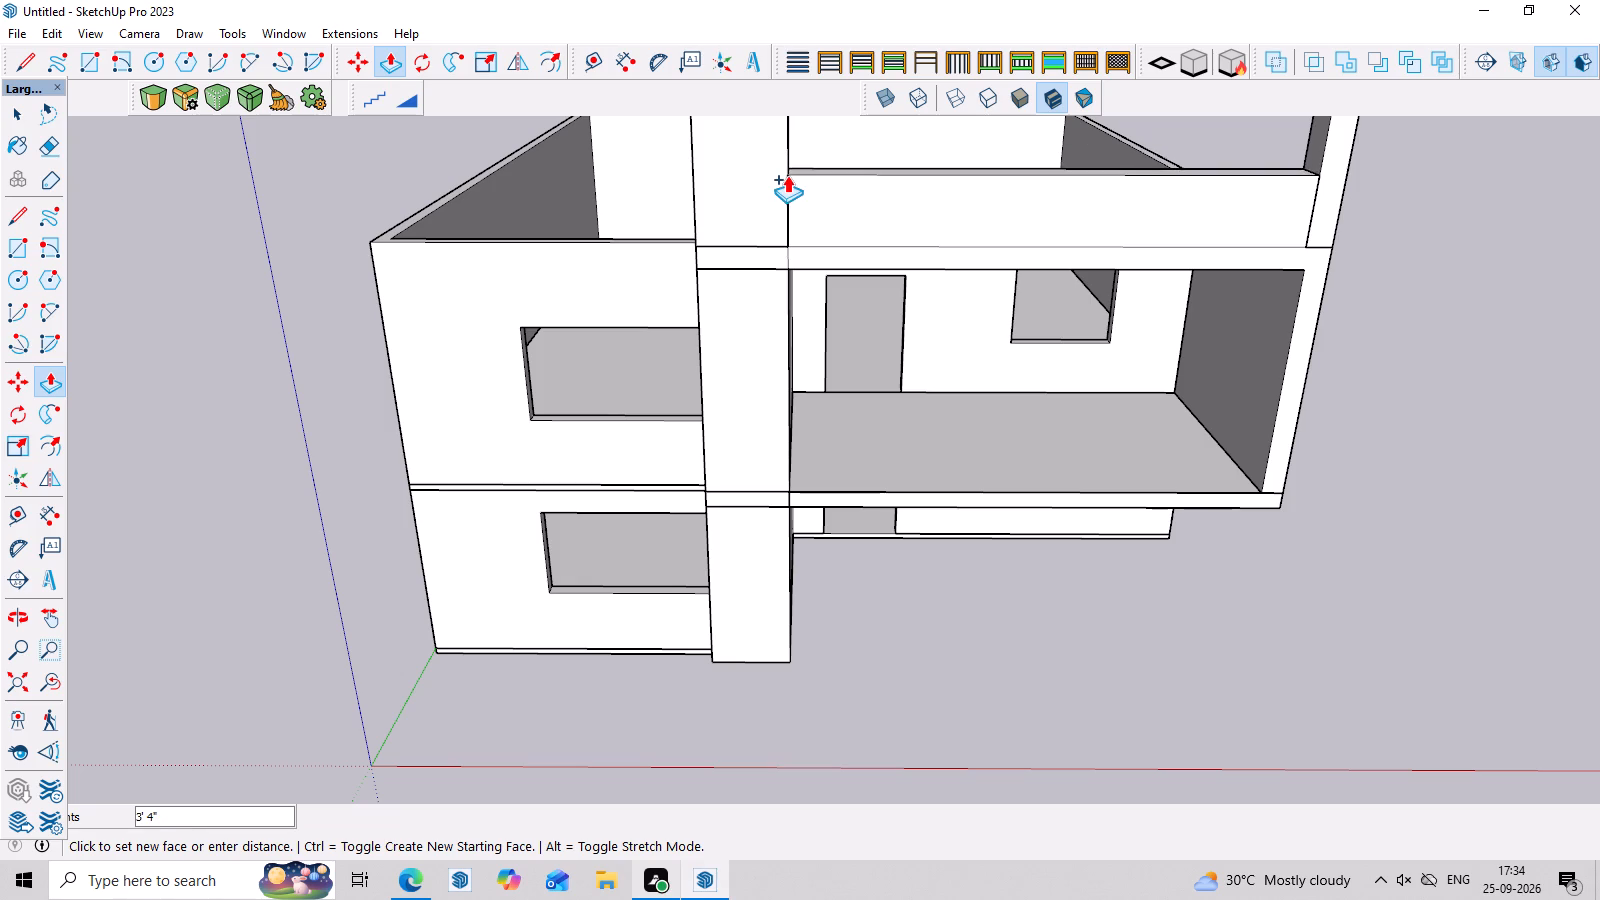
{"action": "left_click", "coordinate": [787, 157]}
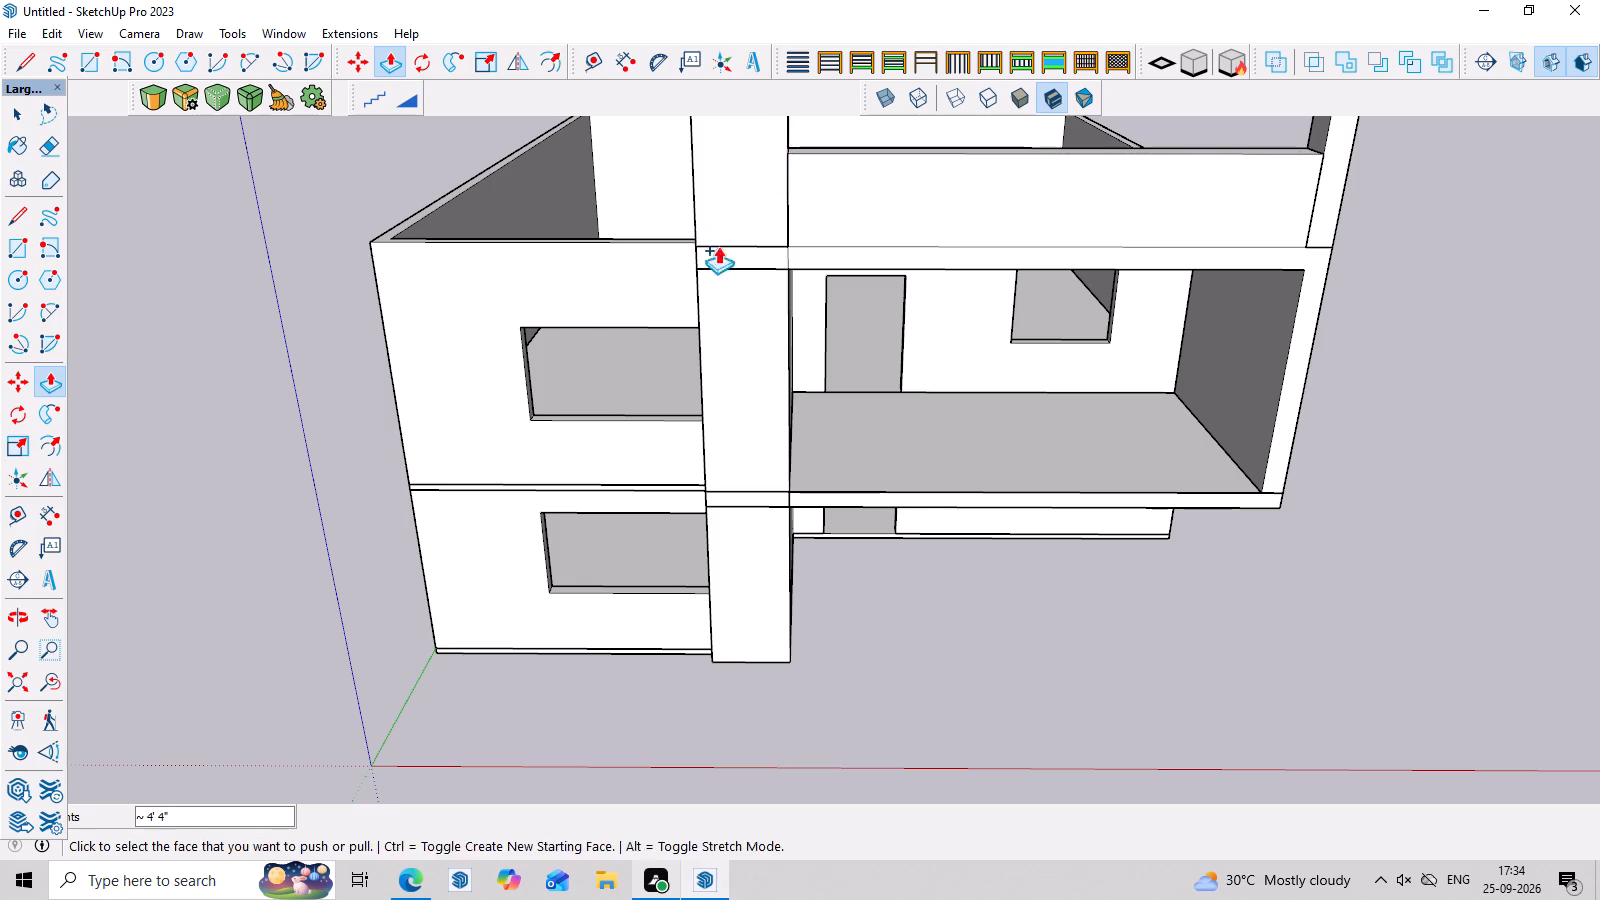
Open the upper-storey wall group, raise the walls' top face about 4' 4" to the front parapet's height, and close the group.
{"action": "middle_click_drag", "start_coordinate": [746, 258], "coordinate": [1383, 294]}
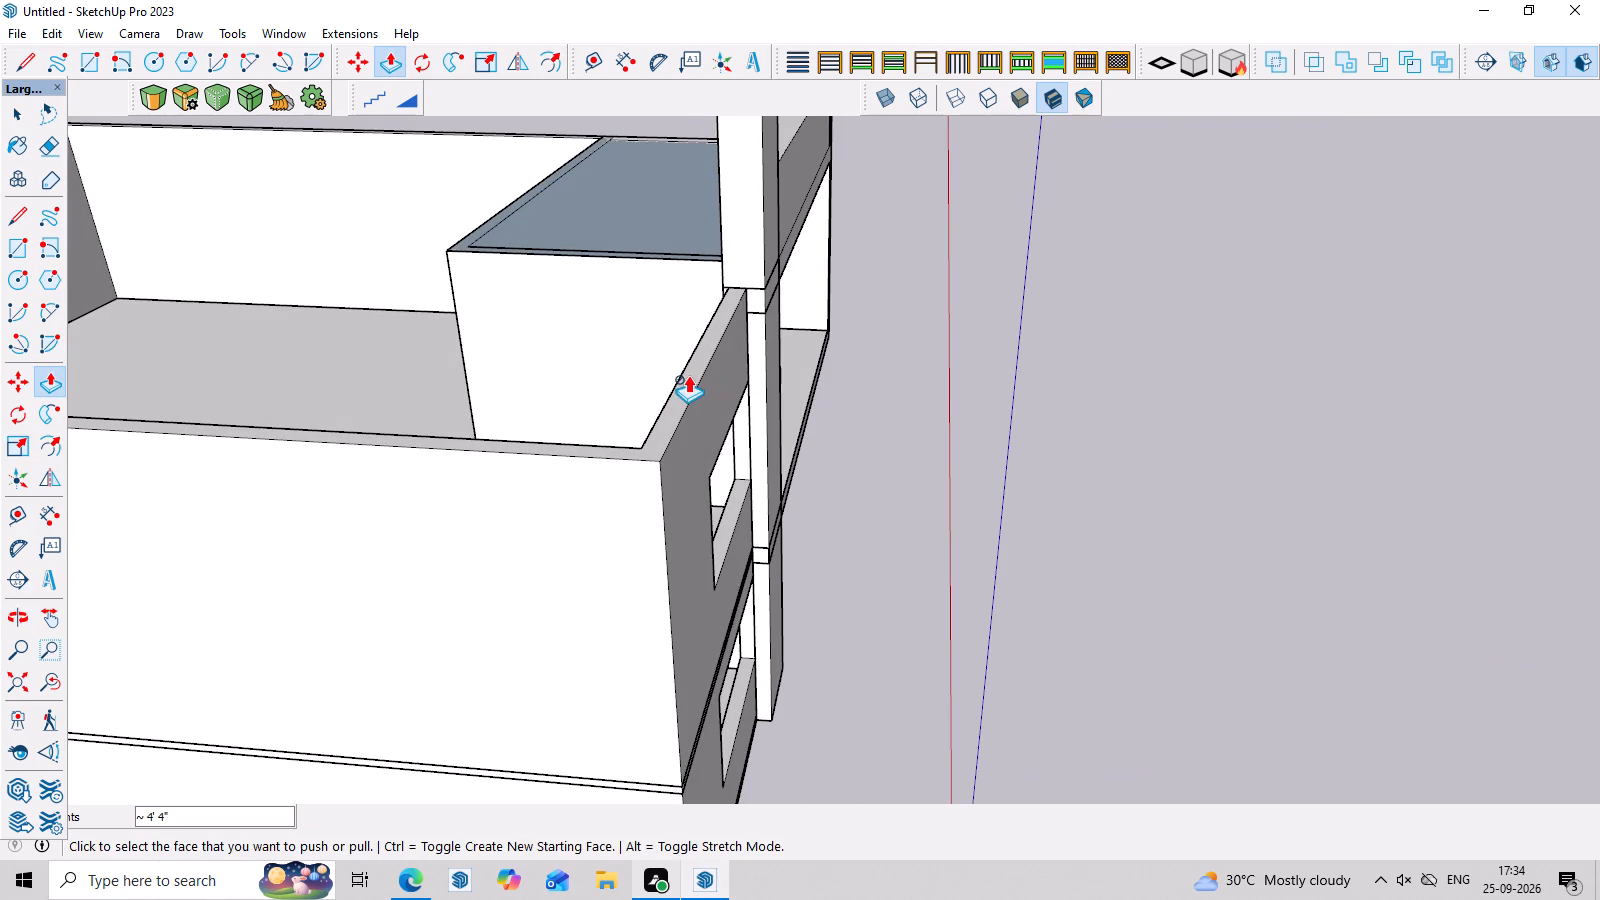
{"action": "key", "text": "space"}
{"action": "double_click", "coordinate": [688, 375]}
{"action": "left_click", "coordinate": [688, 375]}
{"action": "left_click", "coordinate": [688, 375]}
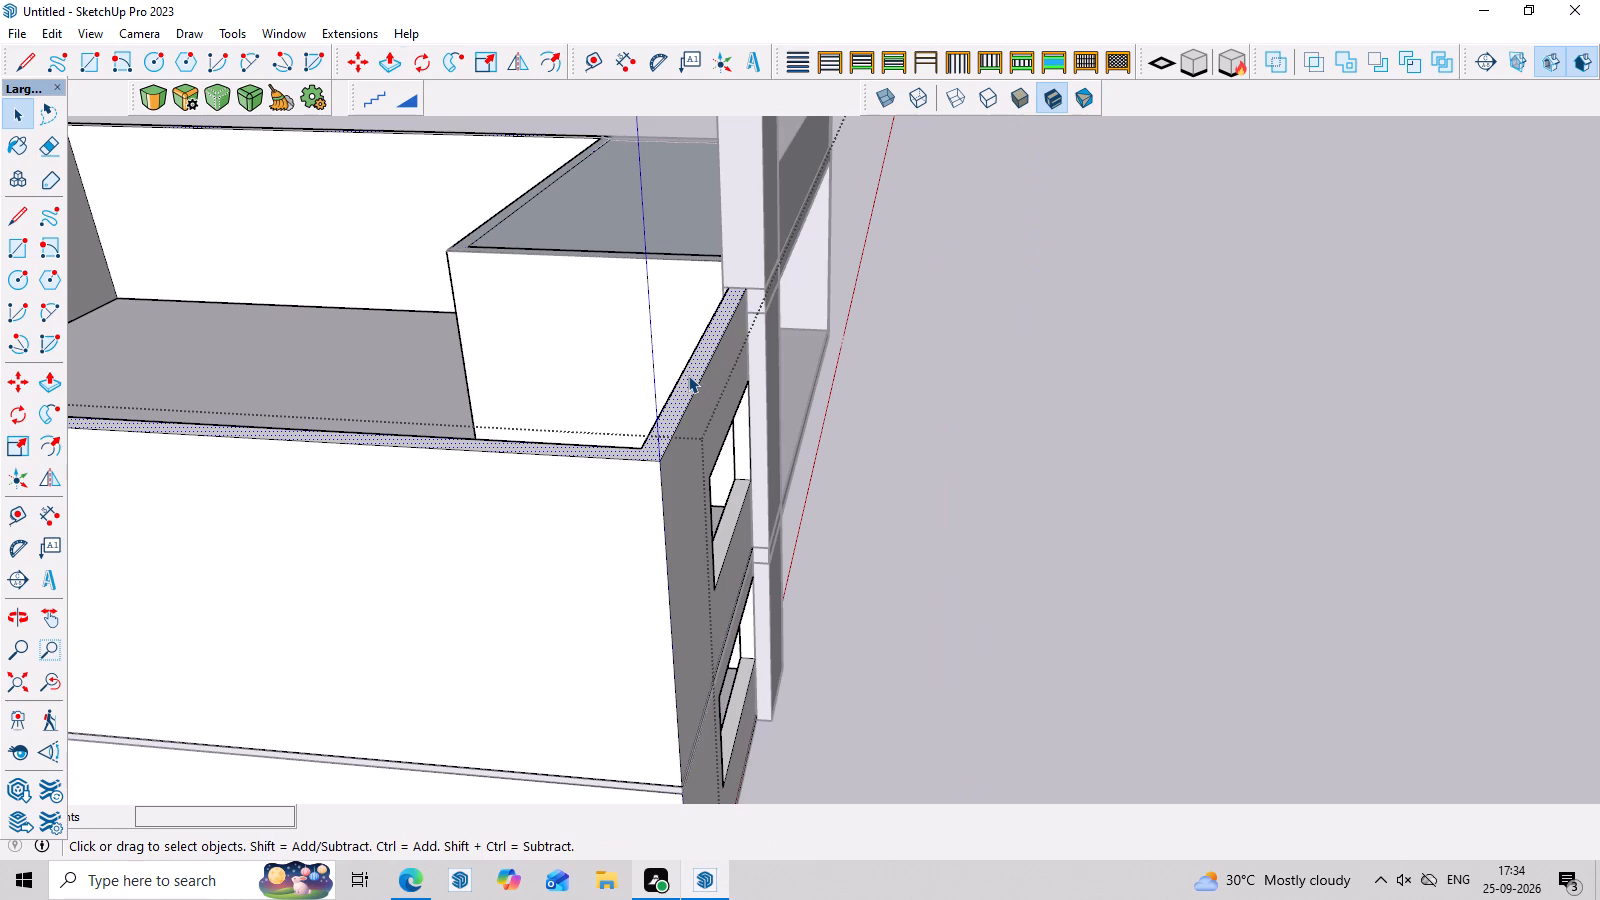
{"action": "key", "text": "p"}
{"action": "left_click", "coordinate": [688, 375]}
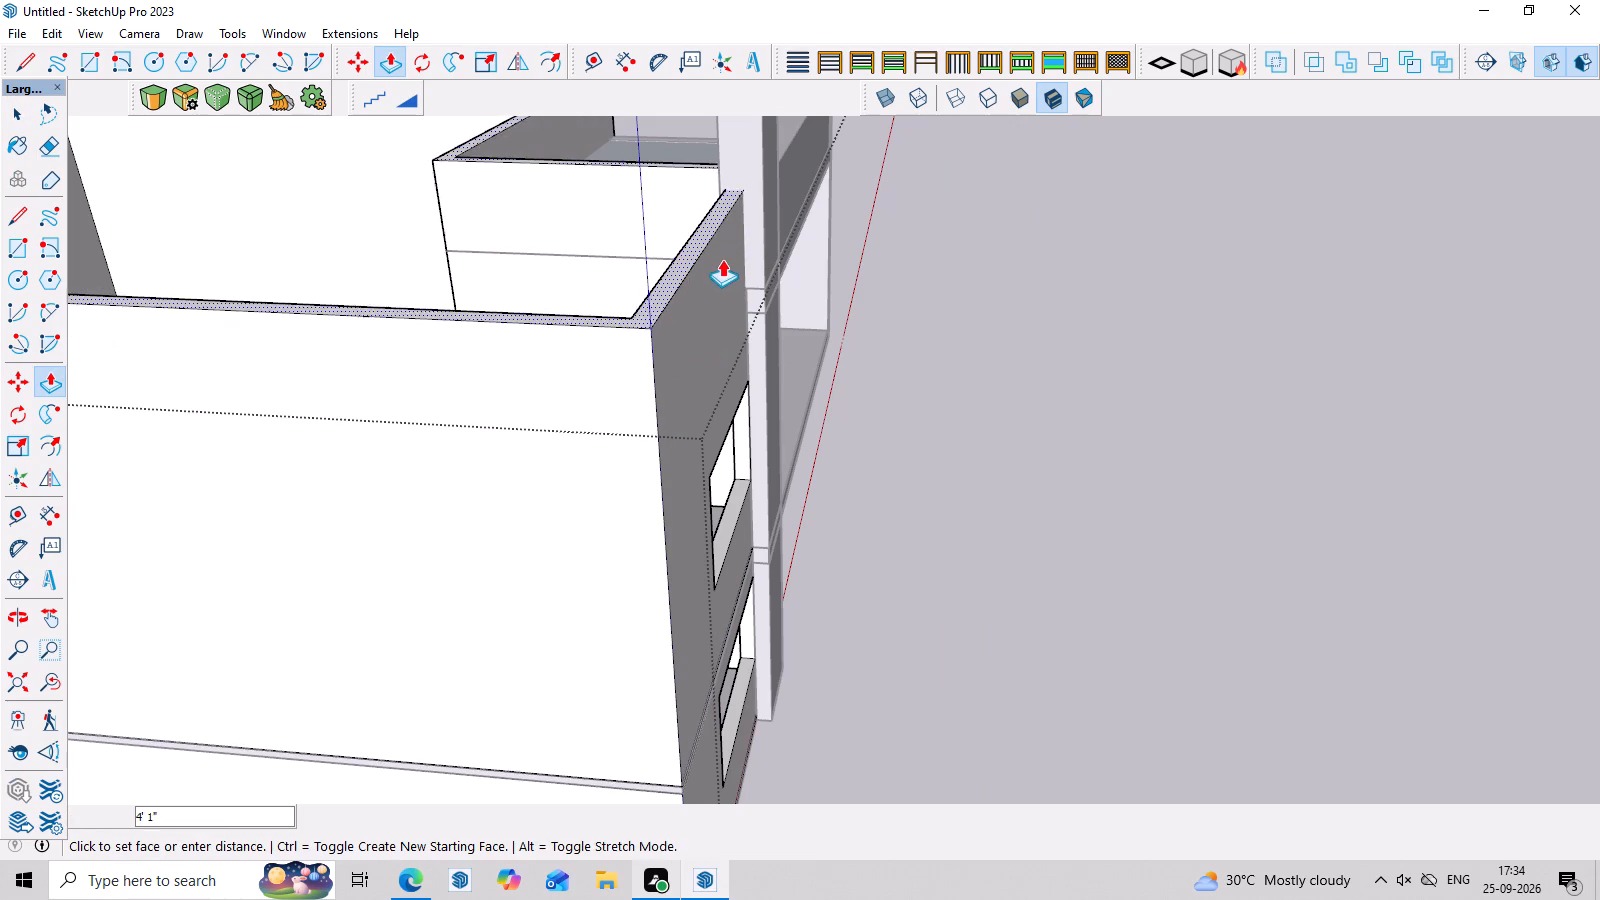
{"action": "middle_click_drag", "start_coordinate": [727, 277], "coordinate": [552, 475]}
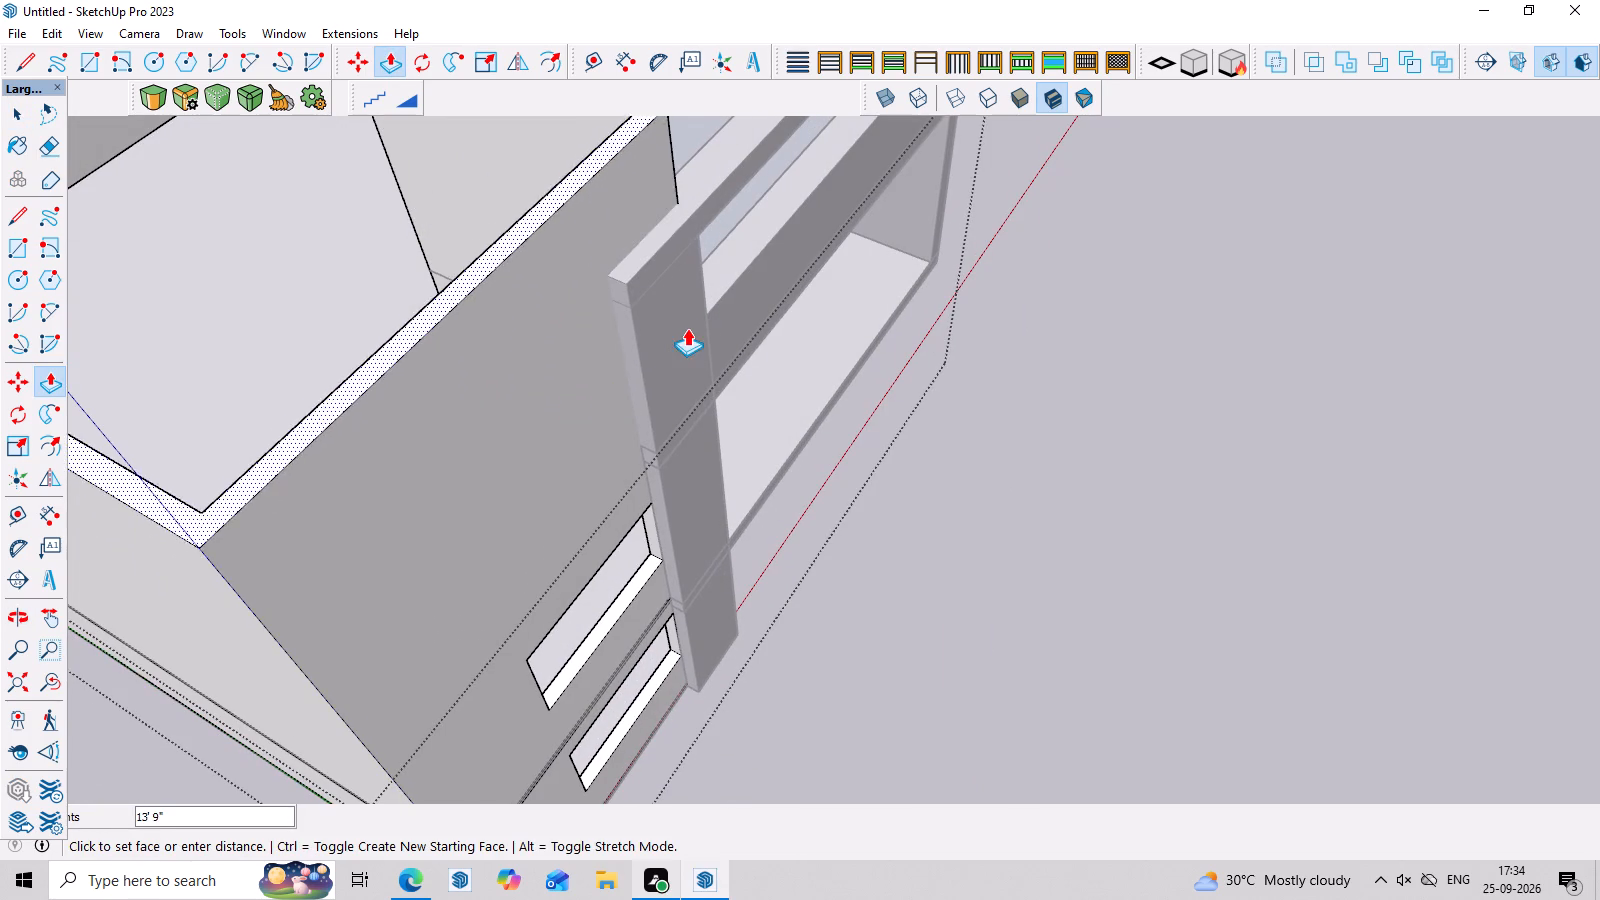
{"action": "left_click", "coordinate": [710, 313]}
{"action": "middle_click_drag", "start_coordinate": [959, 528], "coordinate": [542, 250]}
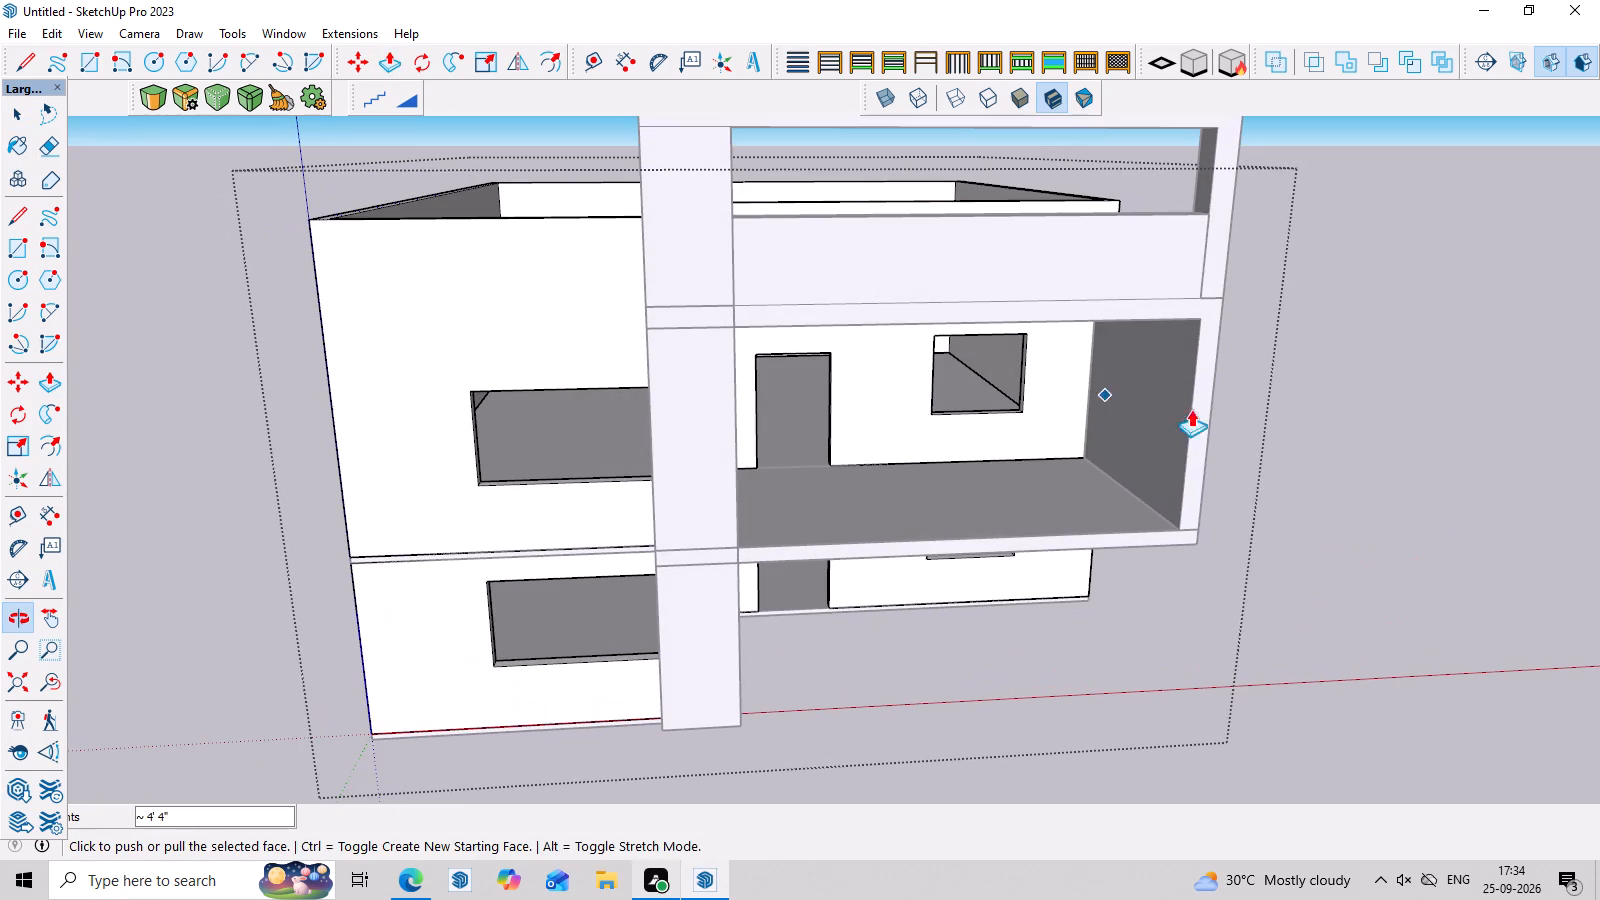
{"action": "key", "text": "space"}
{"action": "left_click", "coordinate": [1311, 342]}
Open the column frame group and draw a line about 1' 3" across the end column's back face at the parapet's top.
{"action": "middle_click_drag", "start_coordinate": [1442, 519], "coordinate": [741, 563]}
{"action": "scroll", "coordinate": [1210, 569], "scroll_direction": "up", "scroll_amount": 4}
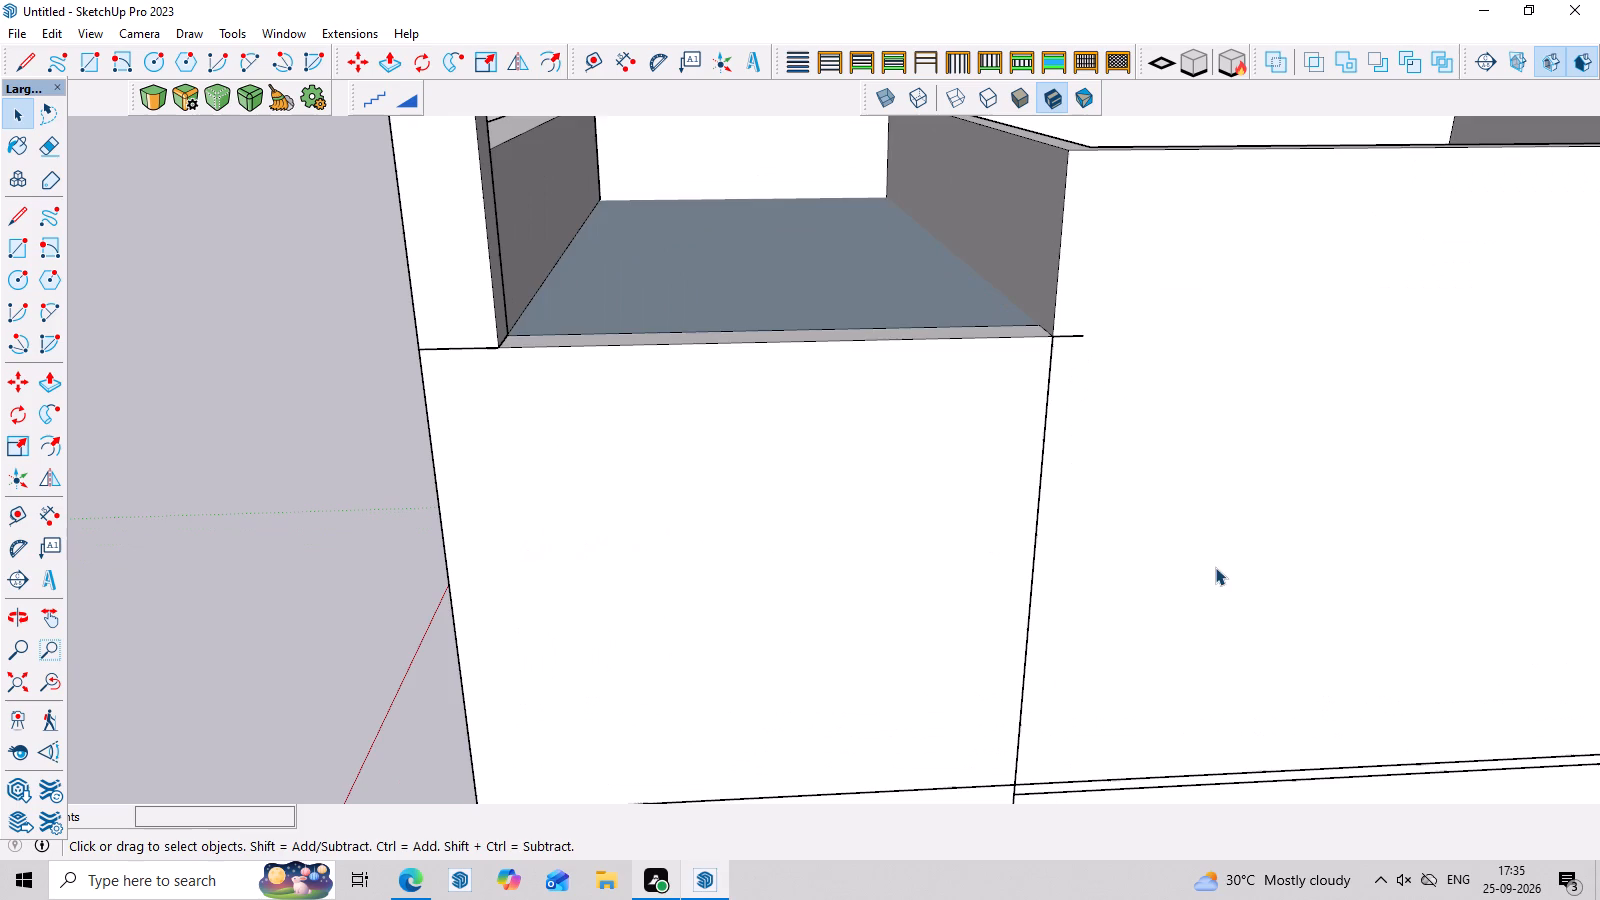
{"action": "middle_click_drag", "start_coordinate": [1215, 578], "coordinate": [1297, 558]}
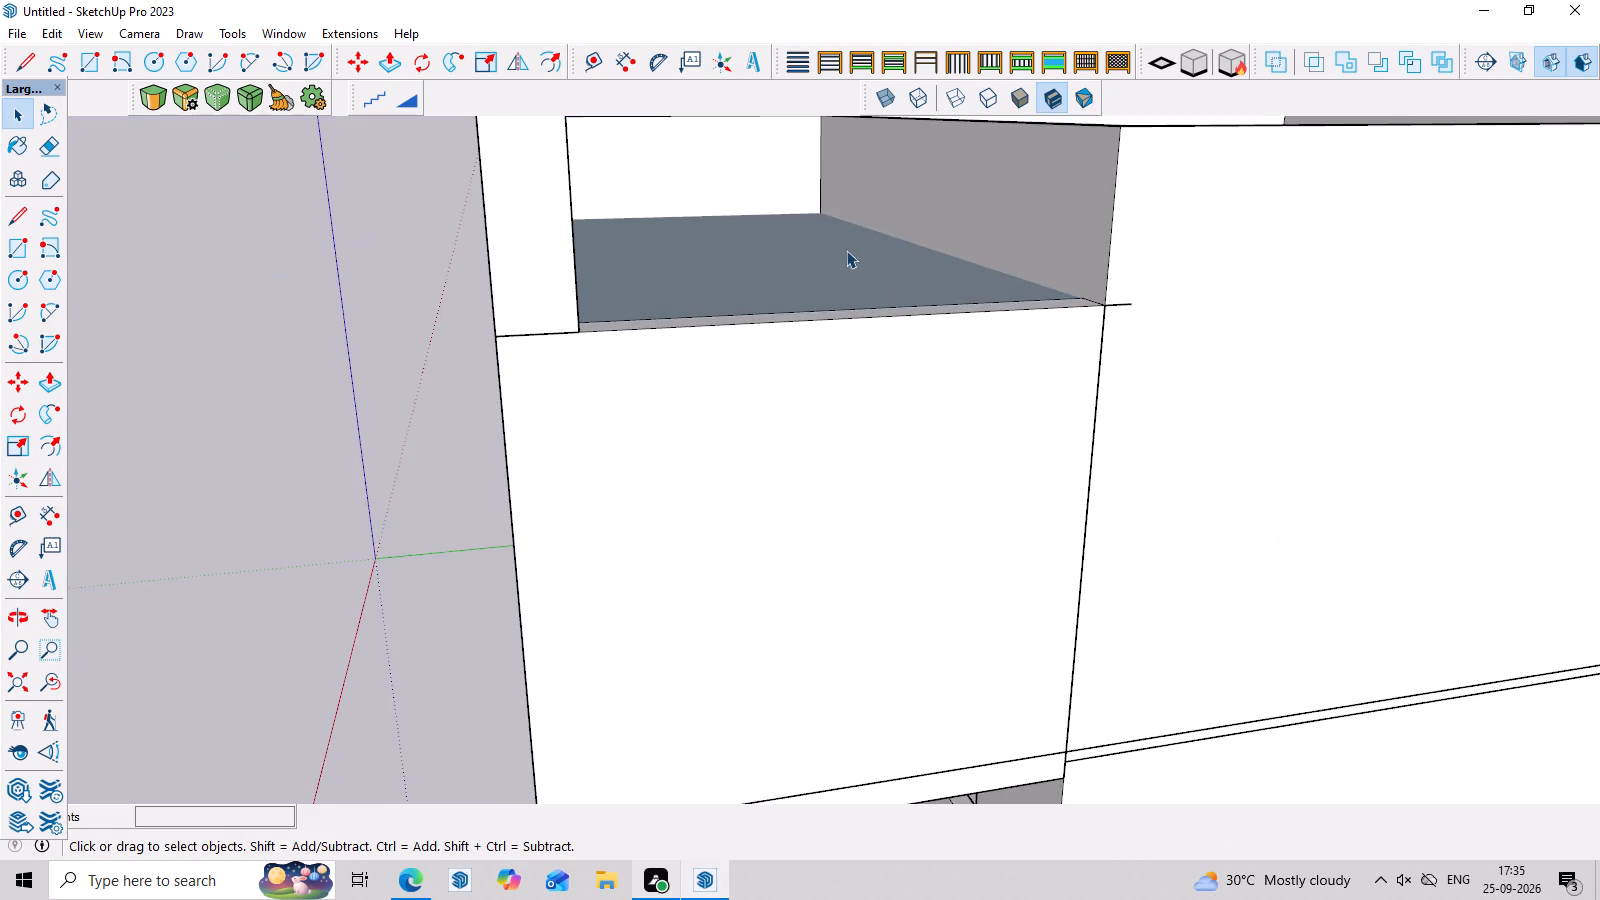
{"action": "scroll", "coordinate": [842, 244], "scroll_direction": "down", "scroll_amount": 8}
{"action": "middle_click_drag", "start_coordinate": [893, 256], "coordinate": [1225, 443]}
{"action": "scroll", "coordinate": [1072, 320], "scroll_direction": "up", "scroll_amount": 4}
{"action": "middle_click_drag", "start_coordinate": [1011, 280], "coordinate": [1043, 295]}
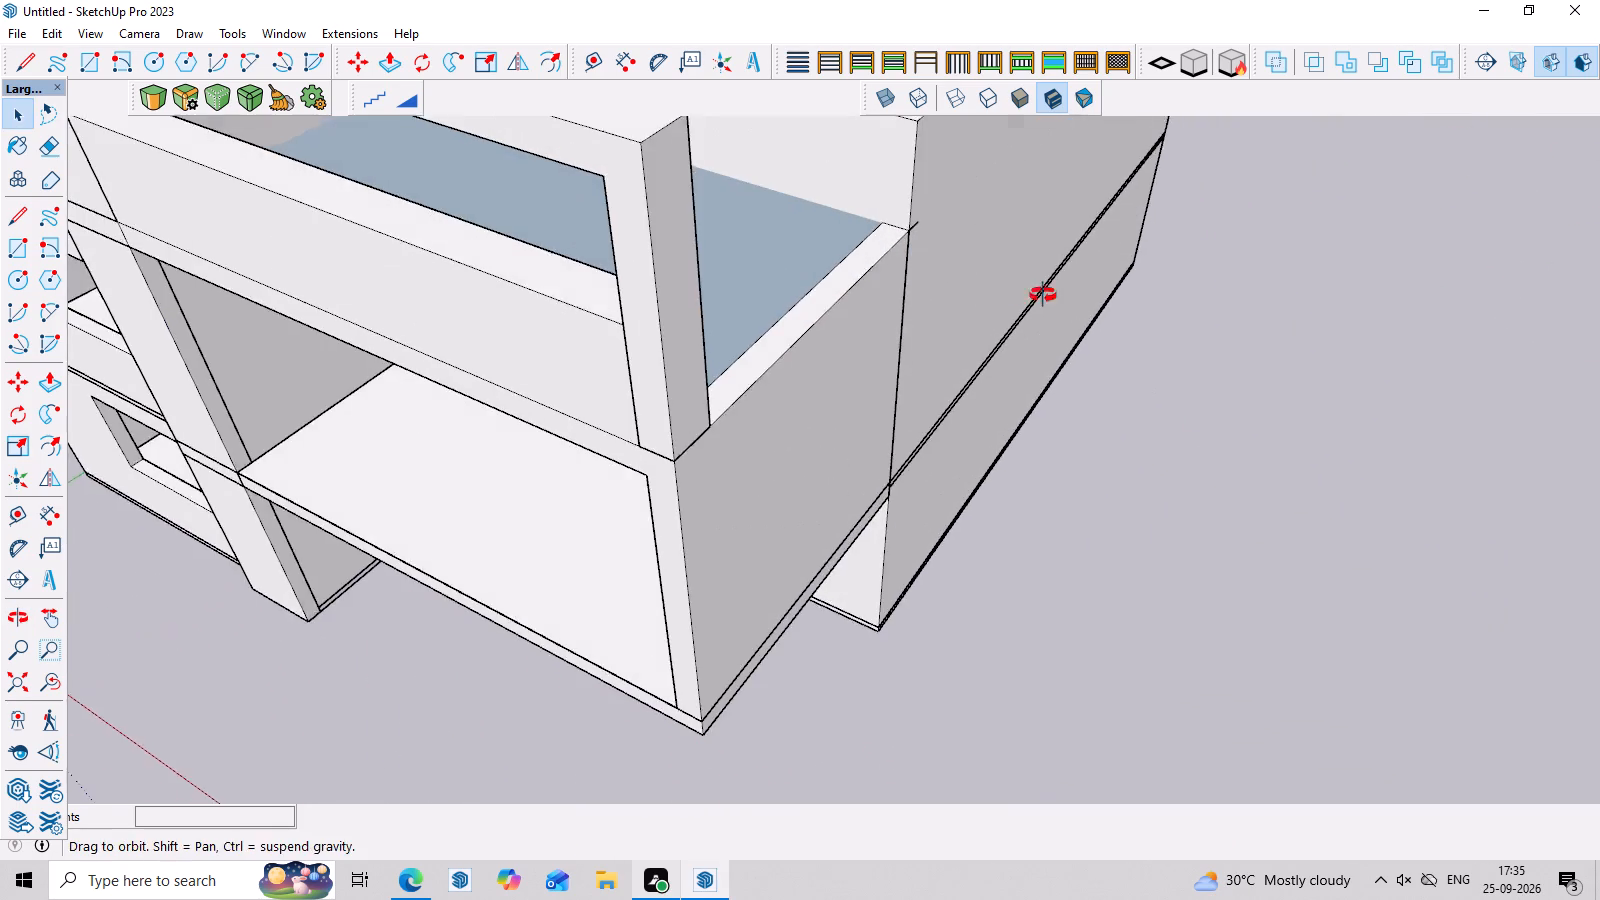
{"action": "middle_click_drag", "start_coordinate": [1043, 295], "coordinate": [1079, 310]}
{"action": "middle_click_drag", "start_coordinate": [1077, 323], "coordinate": [161, 339]}
{"action": "scroll", "coordinate": [740, 248], "scroll_direction": "up", "scroll_amount": 4}
{"action": "triple_click", "coordinate": [720, 266]}
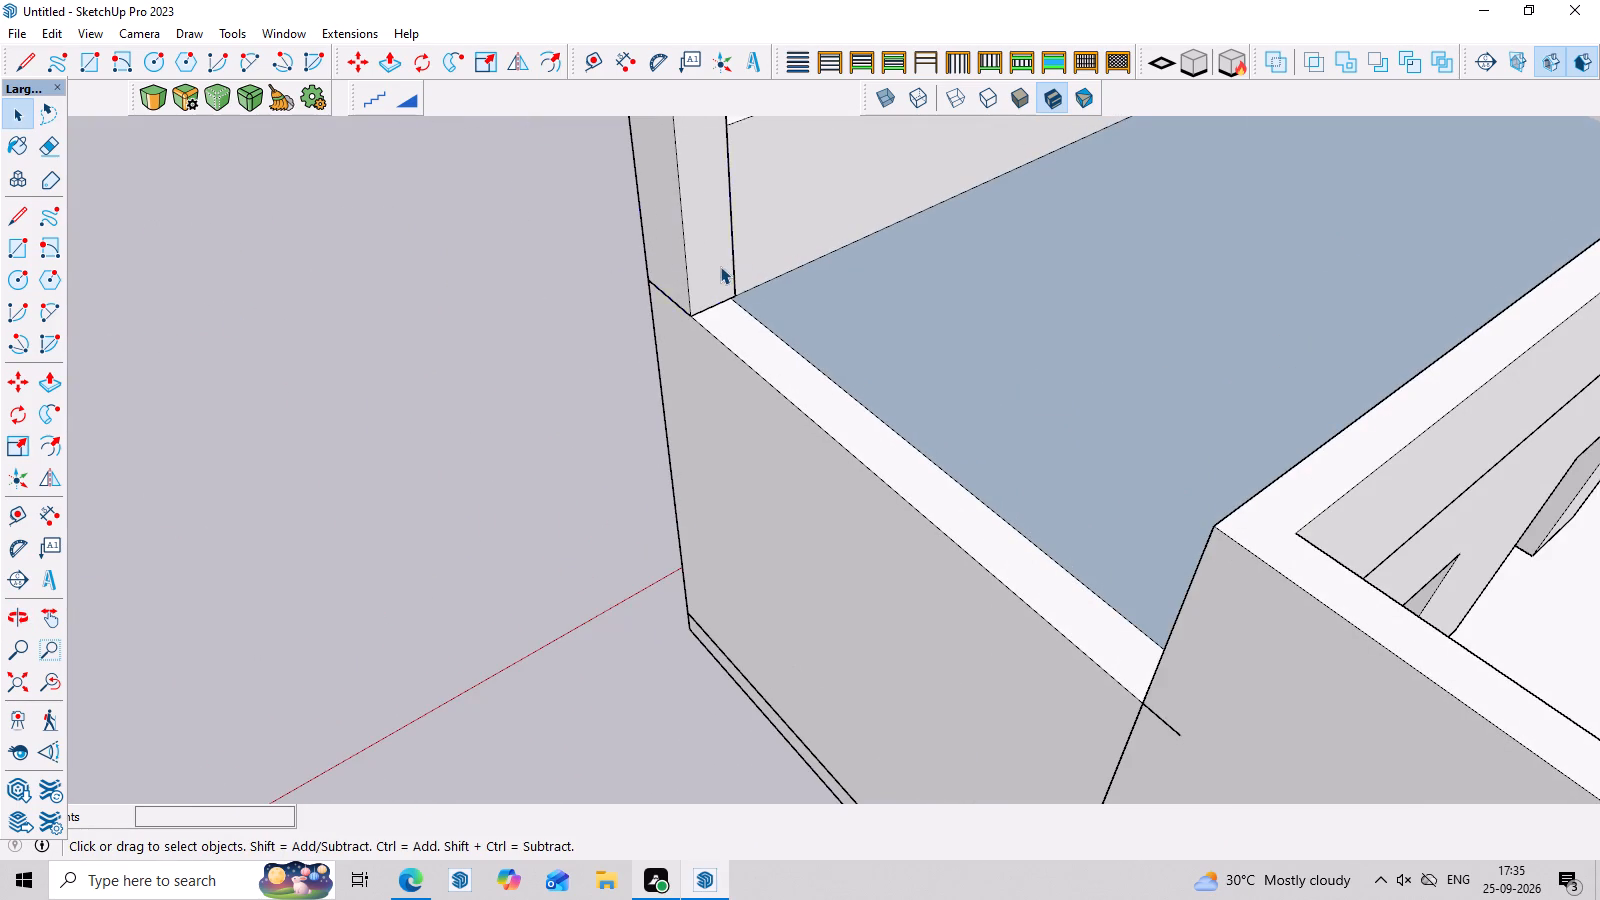
{"action": "double_click", "coordinate": [720, 266]}
{"action": "left_click", "coordinate": [720, 266]}
{"action": "scroll", "coordinate": [702, 292], "scroll_direction": "up", "scroll_amount": 2}
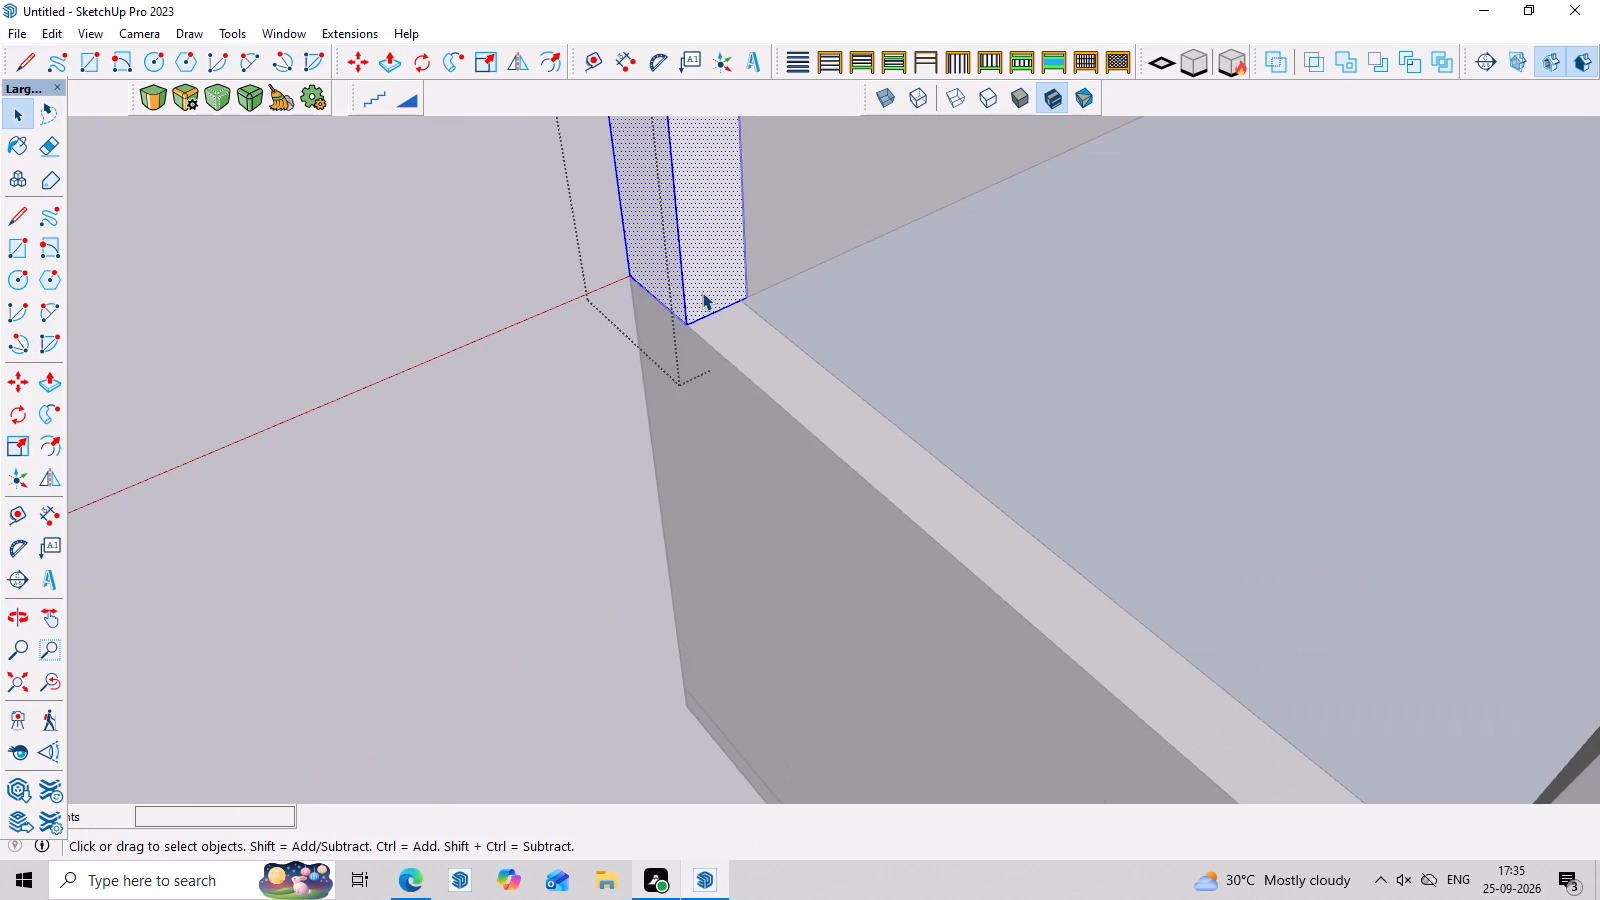
{"action": "scroll", "coordinate": [702, 292], "scroll_direction": "up", "scroll_amount": 1}
{"action": "double_click", "coordinate": [702, 292]}
{"action": "scroll", "coordinate": [707, 292], "scroll_direction": "down", "scroll_amount": 10}
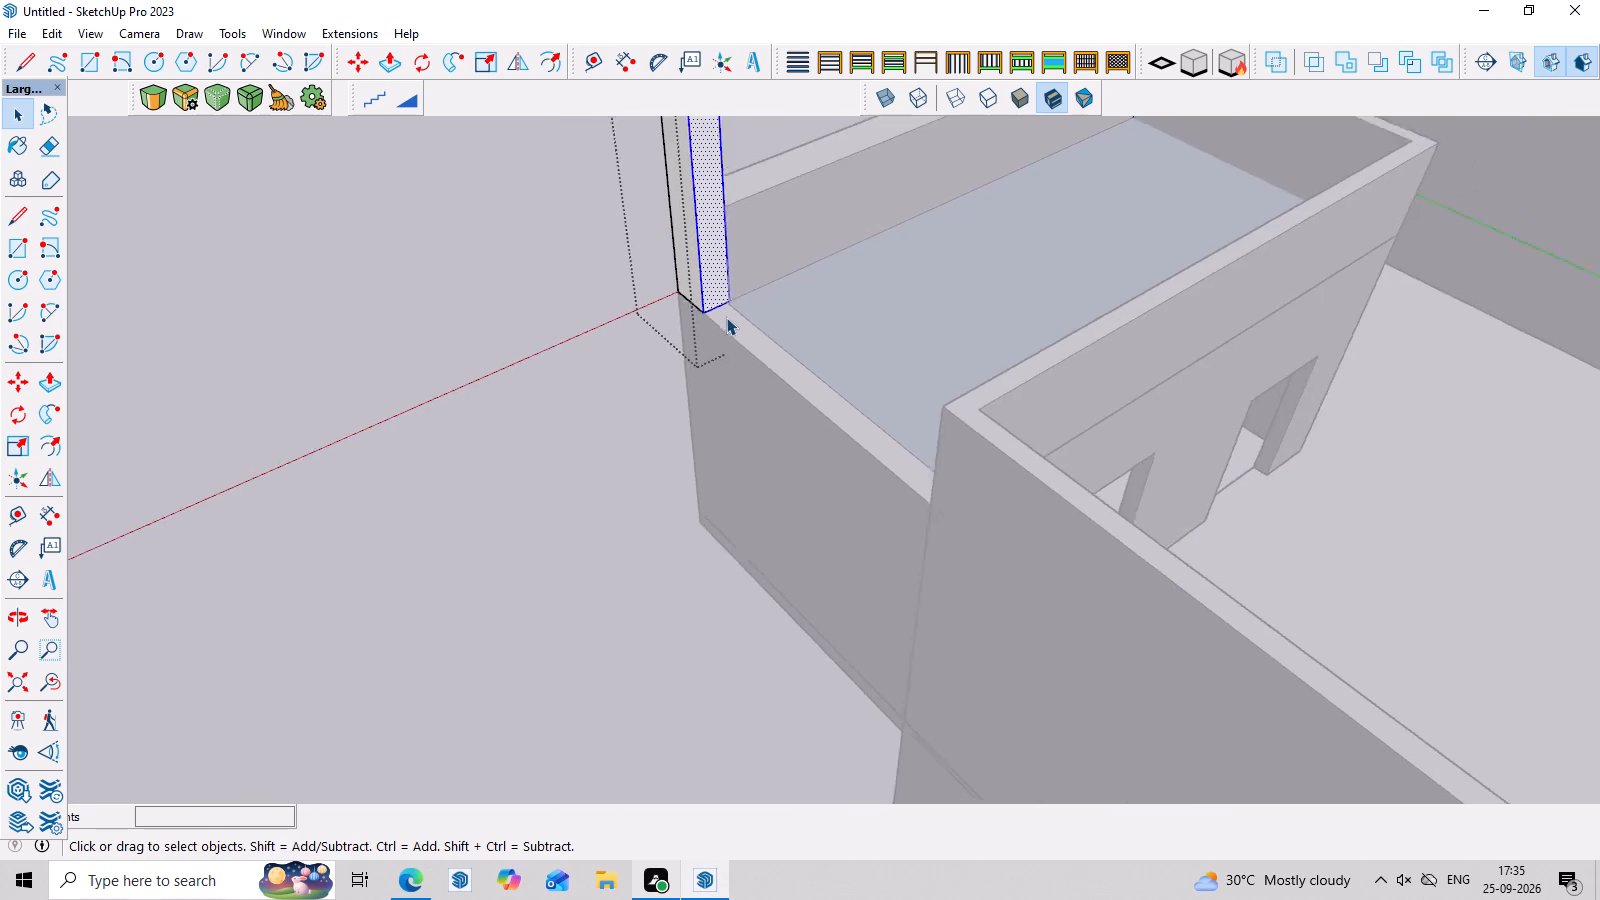
{"action": "scroll", "coordinate": [726, 317], "scroll_direction": "down", "scroll_amount": 2}
{"action": "middle_click_drag", "start_coordinate": [726, 317], "coordinate": [577, 336]}
{"action": "scroll", "coordinate": [736, 236], "scroll_direction": "up", "scroll_amount": 8}
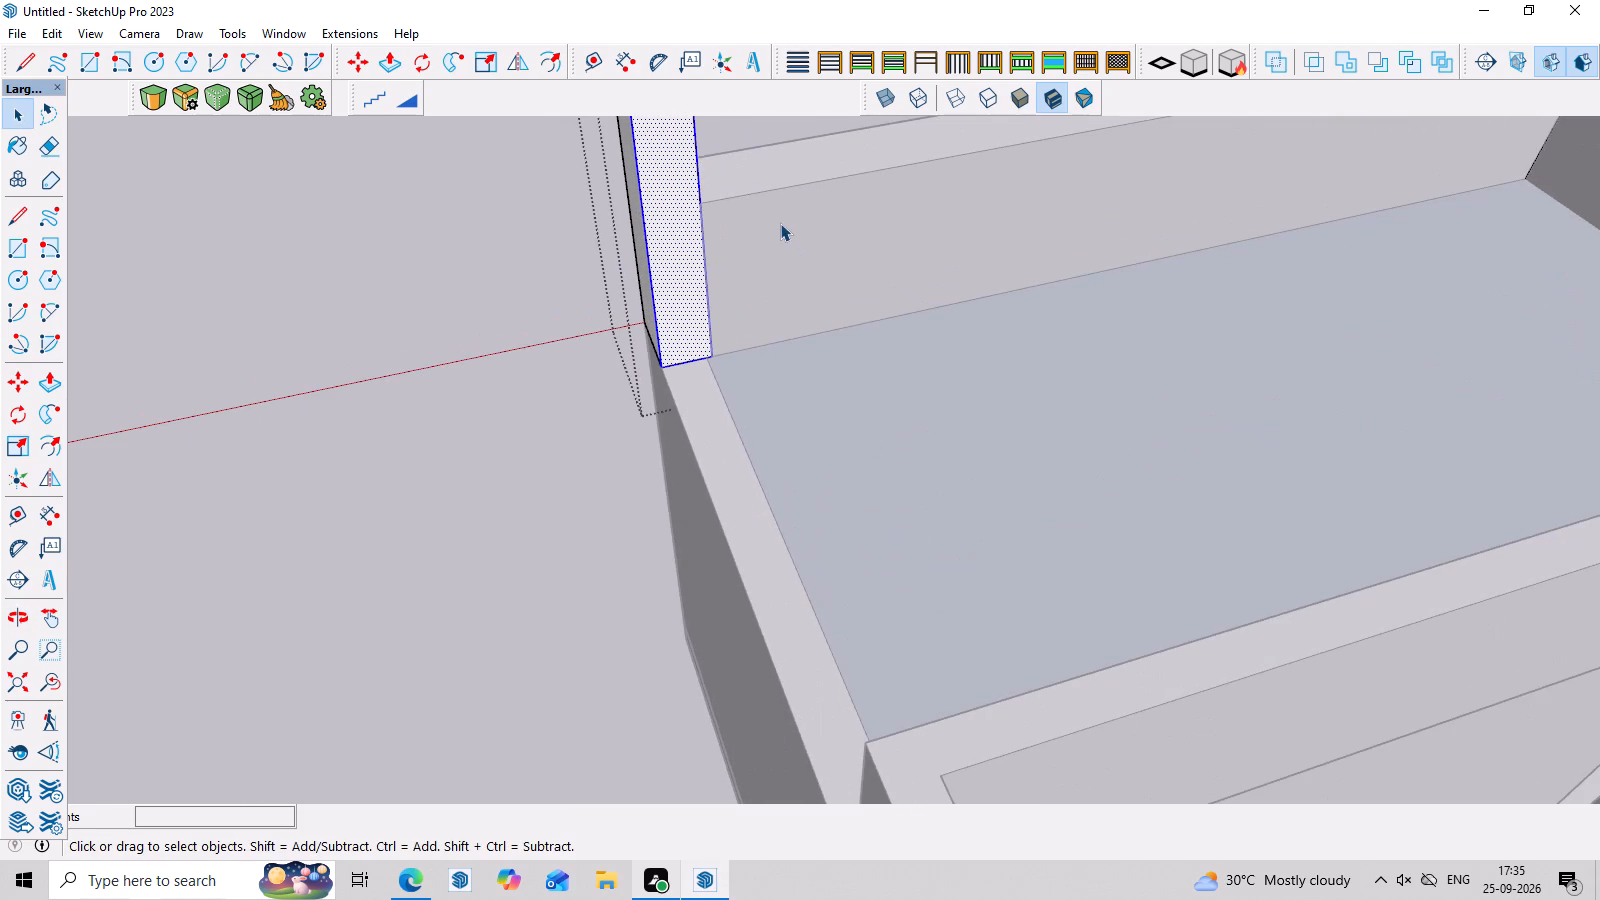
{"action": "key", "text": "l"}
{"action": "scroll", "coordinate": [771, 190], "scroll_direction": "up", "scroll_amount": 4}
{"action": "scroll", "coordinate": [673, 213], "scroll_direction": "up", "scroll_amount": 2}
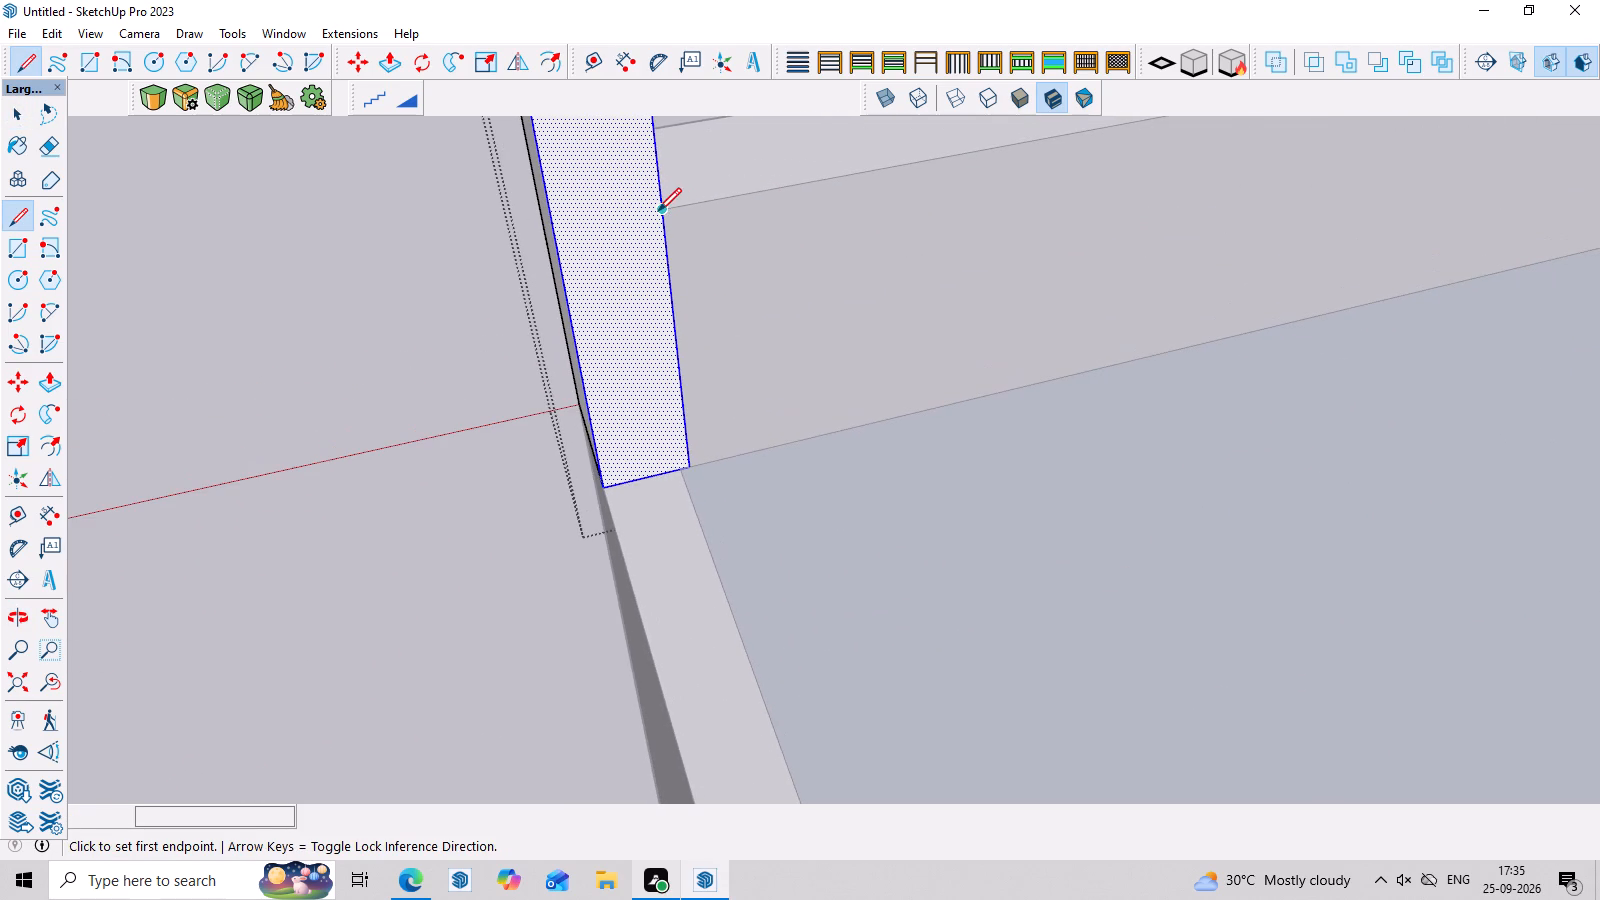
{"action": "left_click", "coordinate": [658, 211]}
{"action": "left_click", "coordinate": [550, 233]}
{"action": "key", "text": "Escape"}
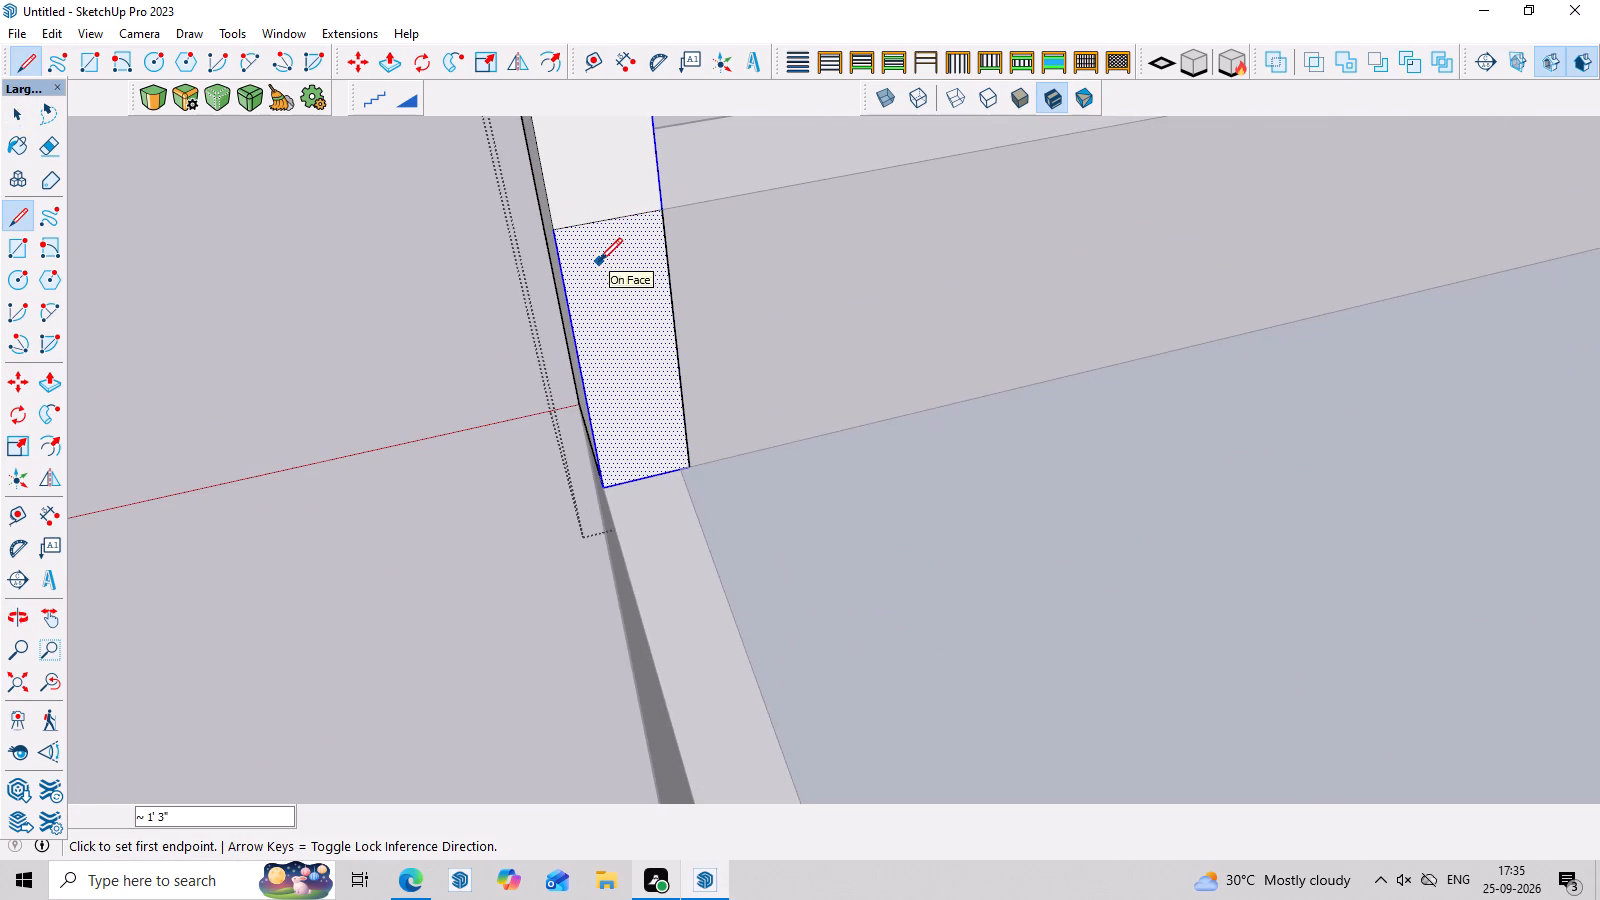
Push/Pull the column's lower back face 13' along the roof's side edge to the upper-storey wall, then close the frame group.
{"action": "key", "text": "space"}
{"action": "left_click", "coordinate": [599, 261]}
{"action": "key", "text": "p"}
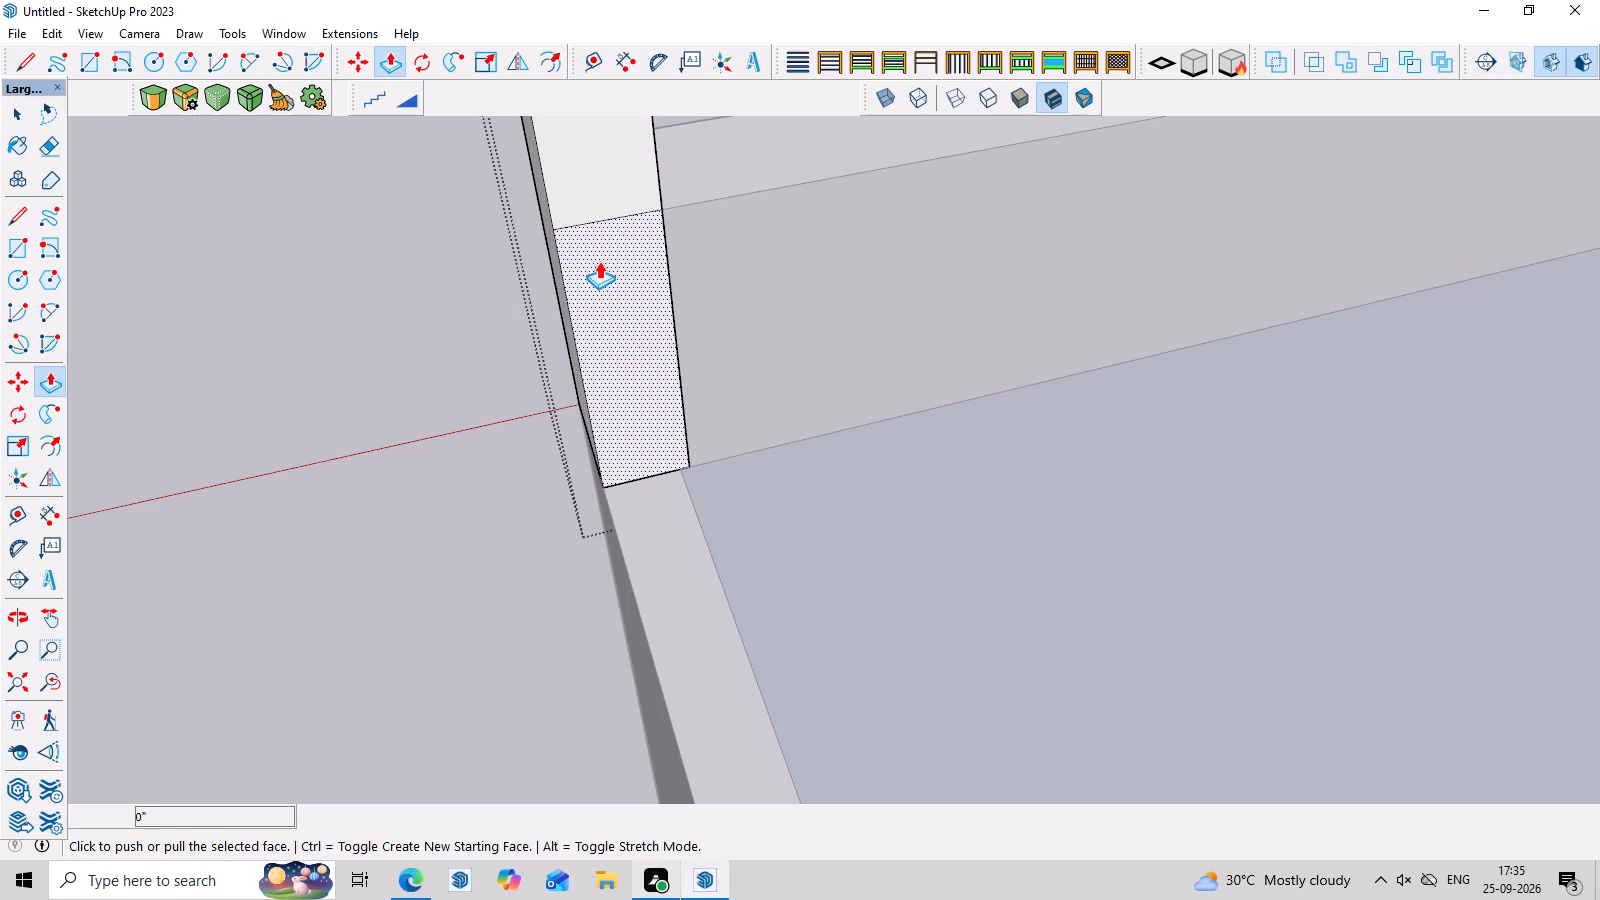
{"action": "left_click_drag", "start_coordinate": [599, 261], "coordinate": [638, 320]}
{"action": "scroll", "coordinate": [716, 414], "scroll_direction": "down", "scroll_amount": 5}
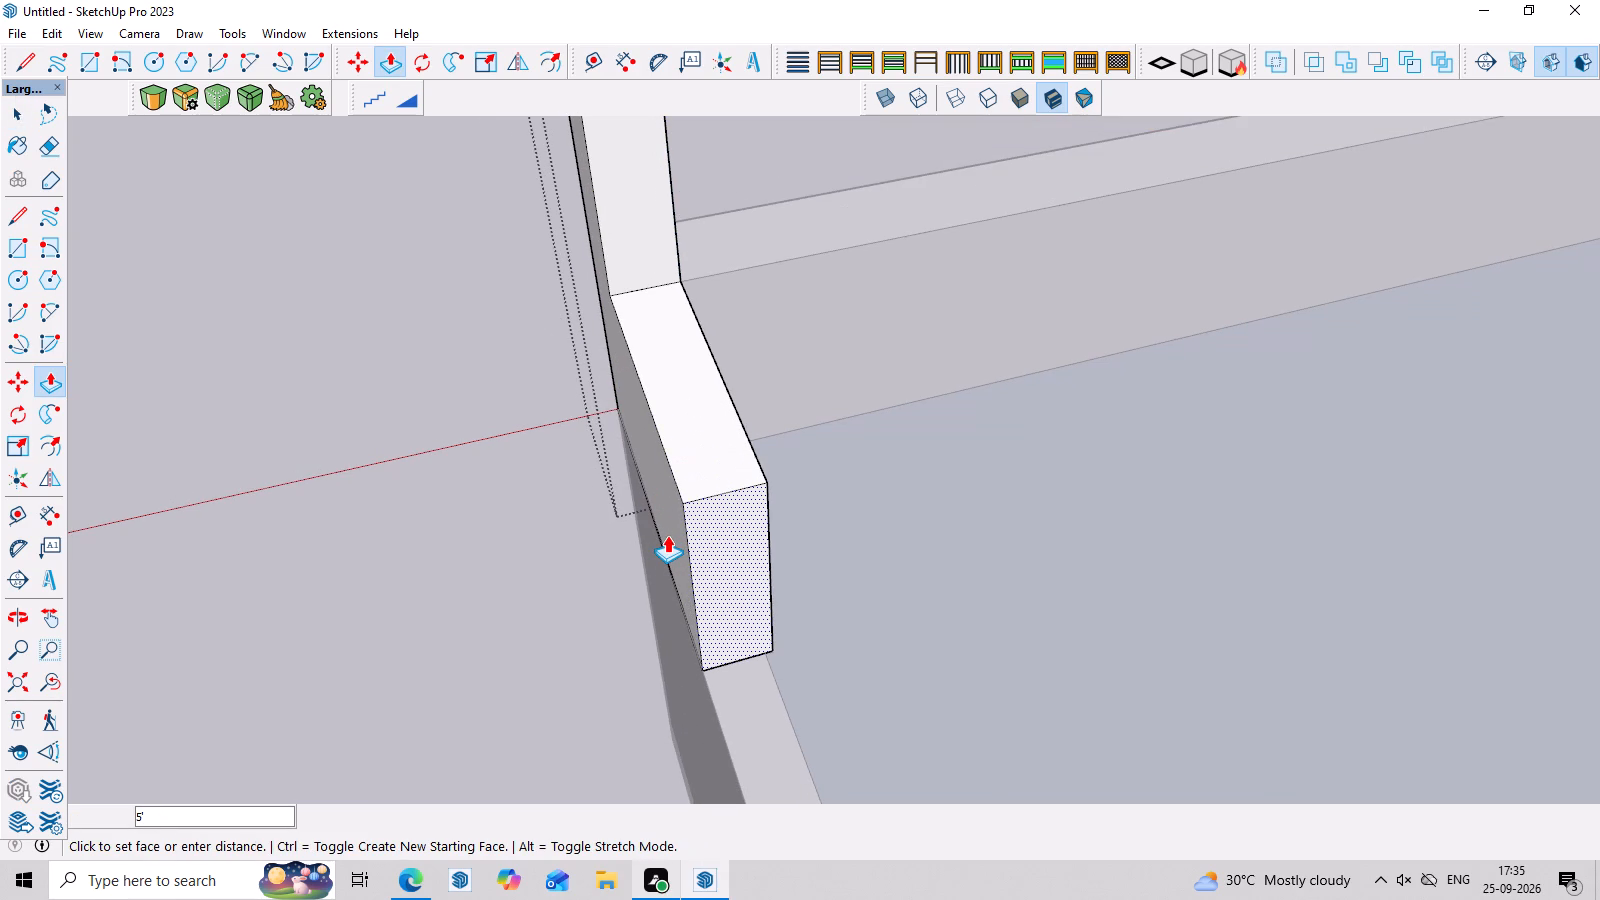
{"action": "scroll", "coordinate": [667, 535], "scroll_direction": "down", "scroll_amount": 7}
{"action": "middle_click_drag", "start_coordinate": [814, 697], "coordinate": [1110, 638]}
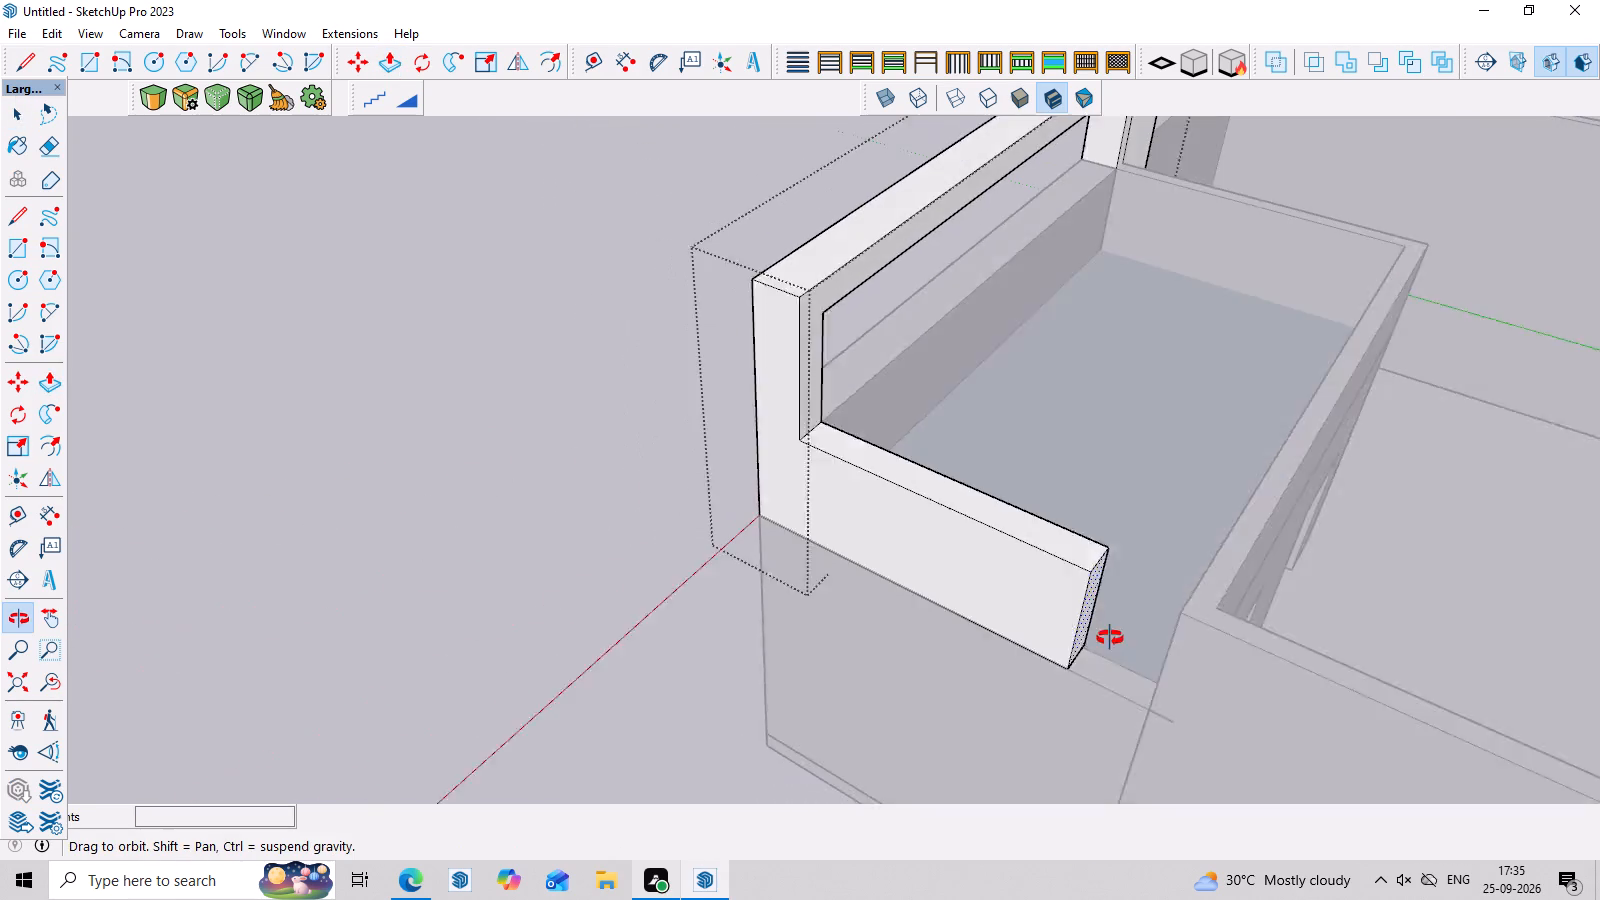
{"action": "middle_click_drag", "start_coordinate": [1110, 638], "coordinate": [1121, 634]}
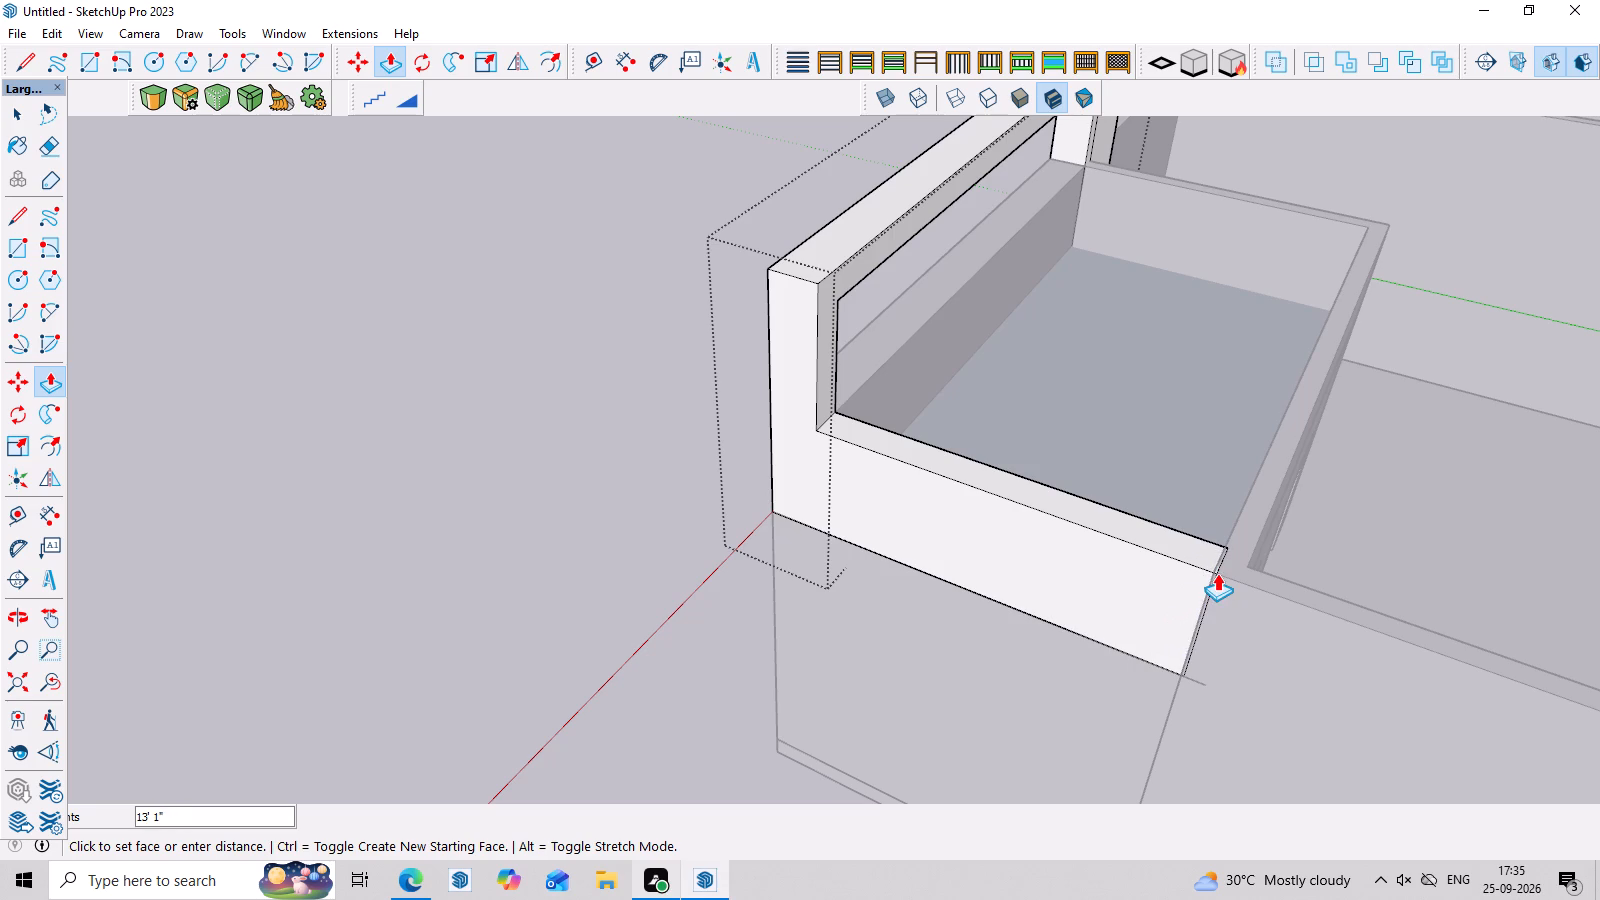
{"action": "left_click", "coordinate": [1214, 573]}
{"action": "scroll", "coordinate": [994, 592], "scroll_direction": "down", "scroll_amount": 7}
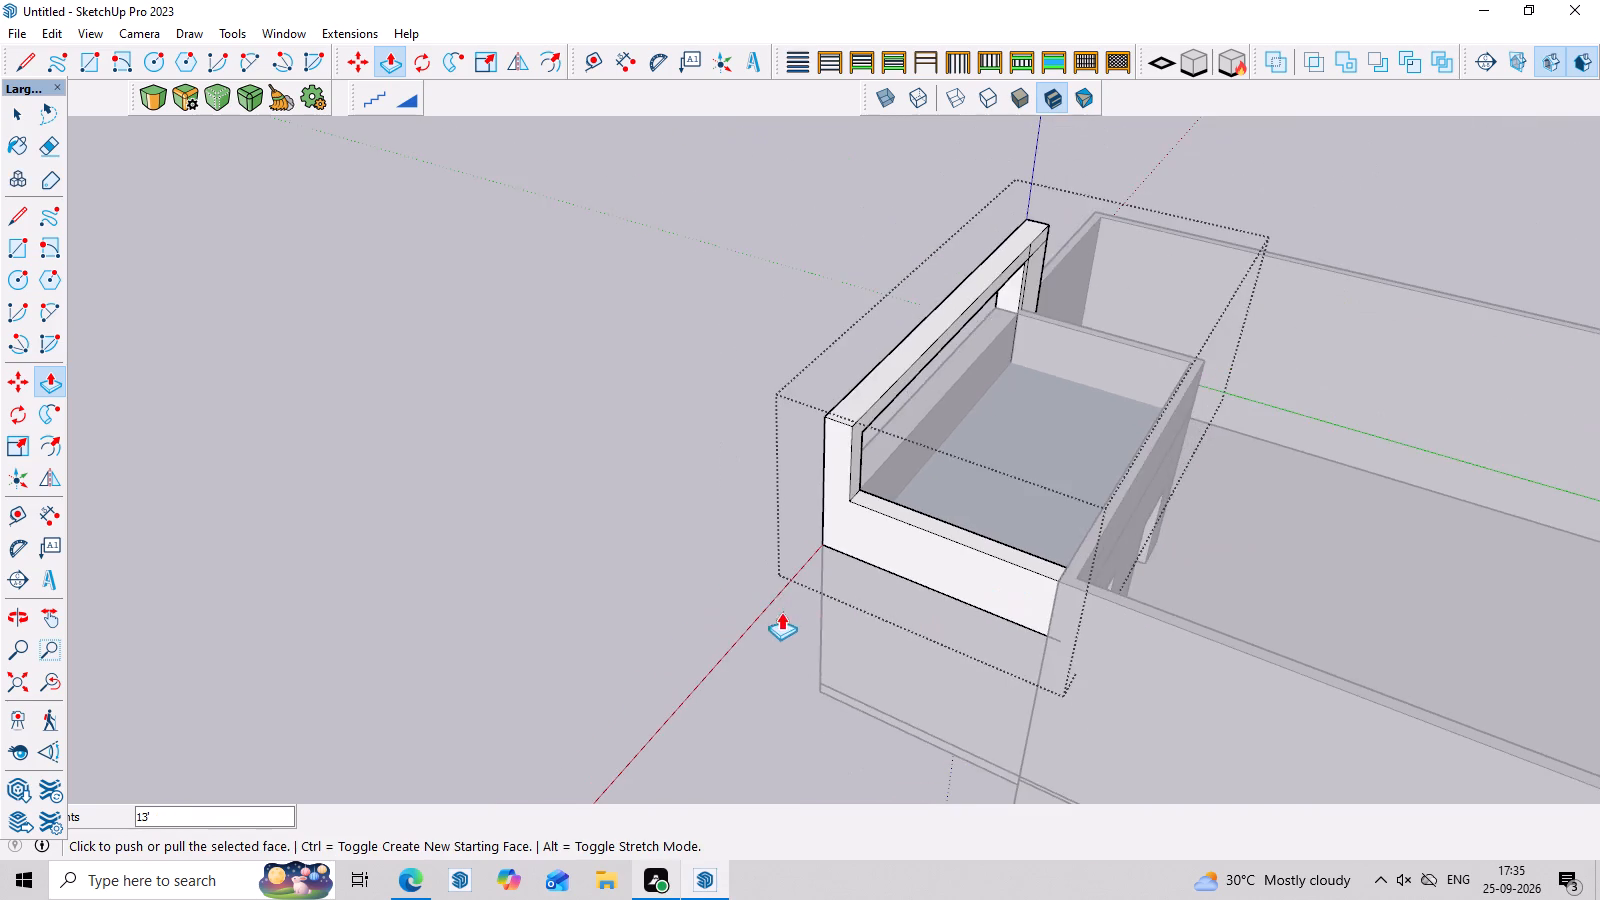
{"action": "middle_click_drag", "start_coordinate": [1005, 700], "coordinate": [1599, 675]}
{"action": "key", "text": "space"}
{"action": "left_click", "coordinate": [792, 608]}
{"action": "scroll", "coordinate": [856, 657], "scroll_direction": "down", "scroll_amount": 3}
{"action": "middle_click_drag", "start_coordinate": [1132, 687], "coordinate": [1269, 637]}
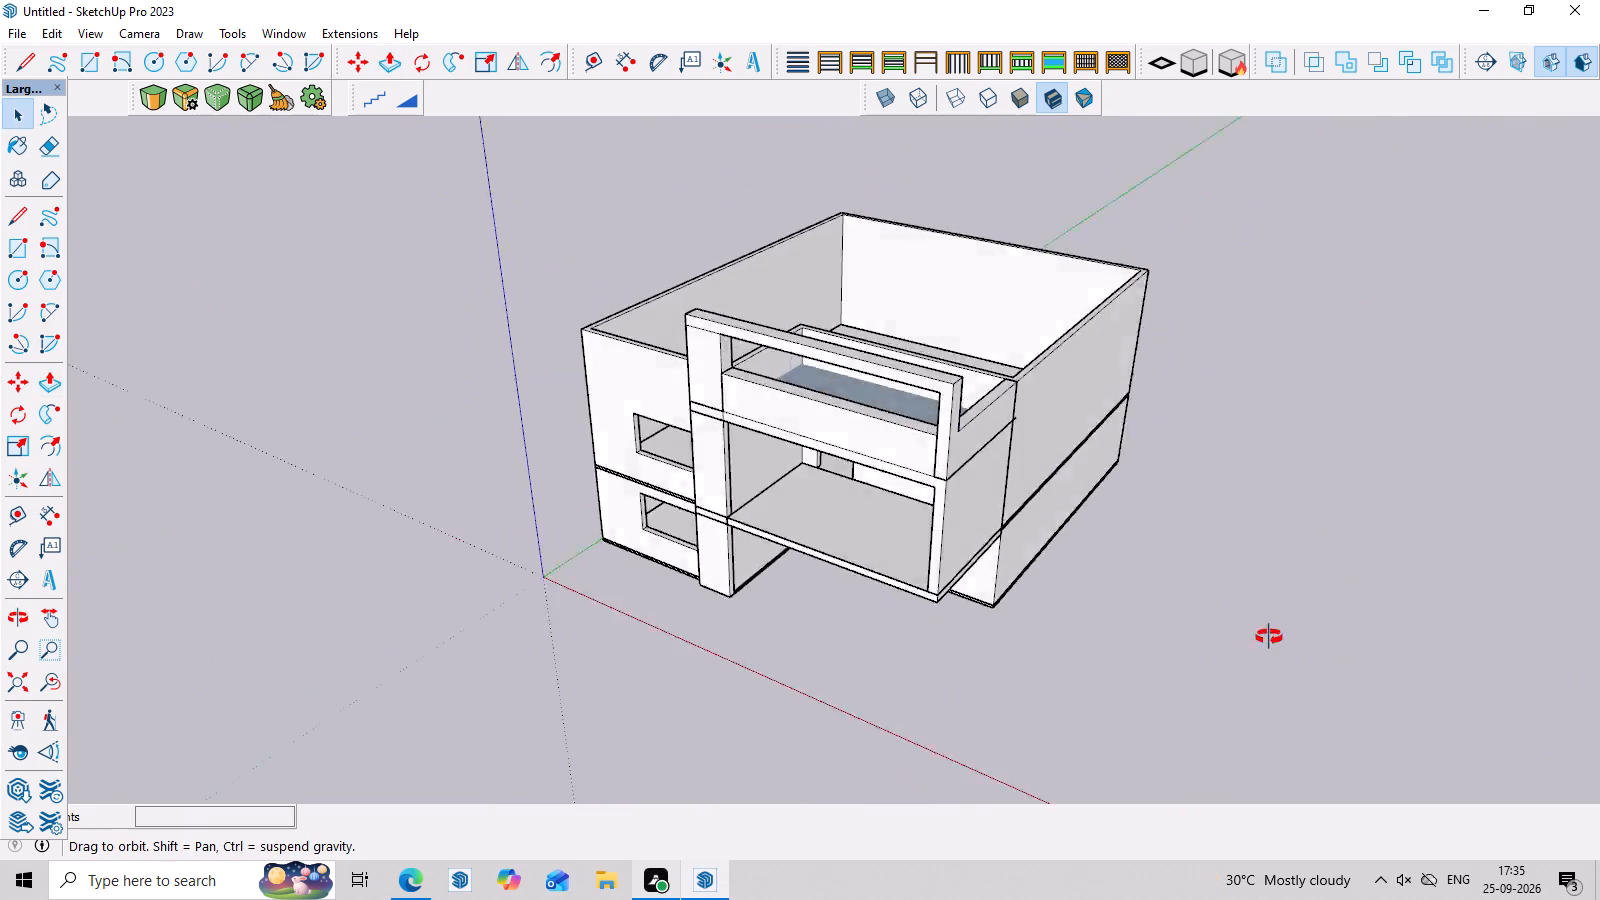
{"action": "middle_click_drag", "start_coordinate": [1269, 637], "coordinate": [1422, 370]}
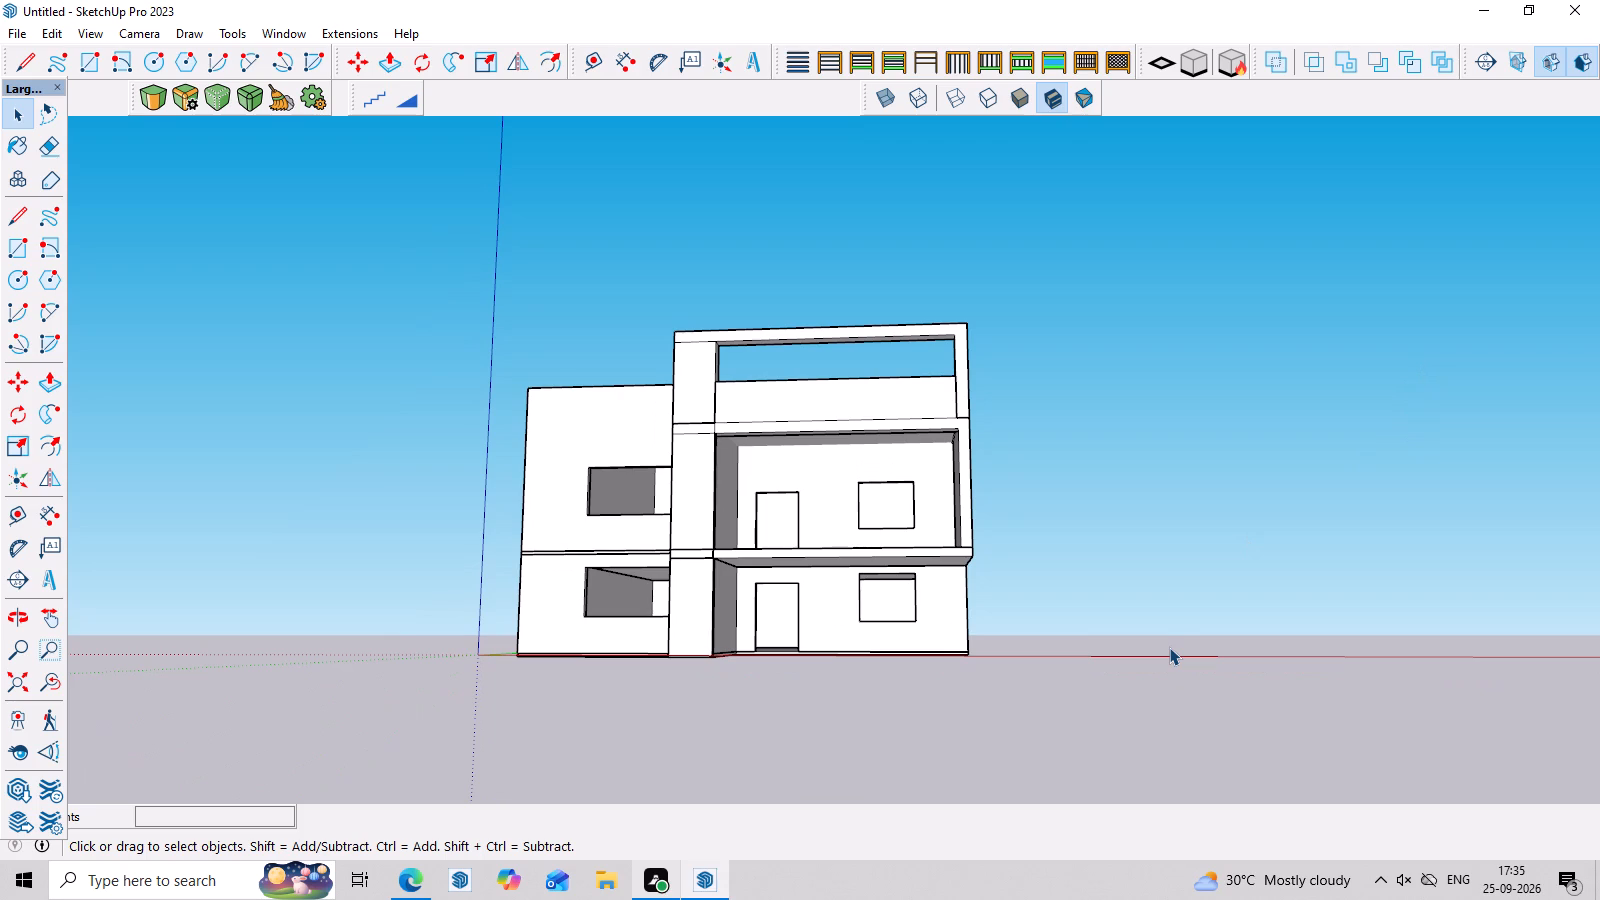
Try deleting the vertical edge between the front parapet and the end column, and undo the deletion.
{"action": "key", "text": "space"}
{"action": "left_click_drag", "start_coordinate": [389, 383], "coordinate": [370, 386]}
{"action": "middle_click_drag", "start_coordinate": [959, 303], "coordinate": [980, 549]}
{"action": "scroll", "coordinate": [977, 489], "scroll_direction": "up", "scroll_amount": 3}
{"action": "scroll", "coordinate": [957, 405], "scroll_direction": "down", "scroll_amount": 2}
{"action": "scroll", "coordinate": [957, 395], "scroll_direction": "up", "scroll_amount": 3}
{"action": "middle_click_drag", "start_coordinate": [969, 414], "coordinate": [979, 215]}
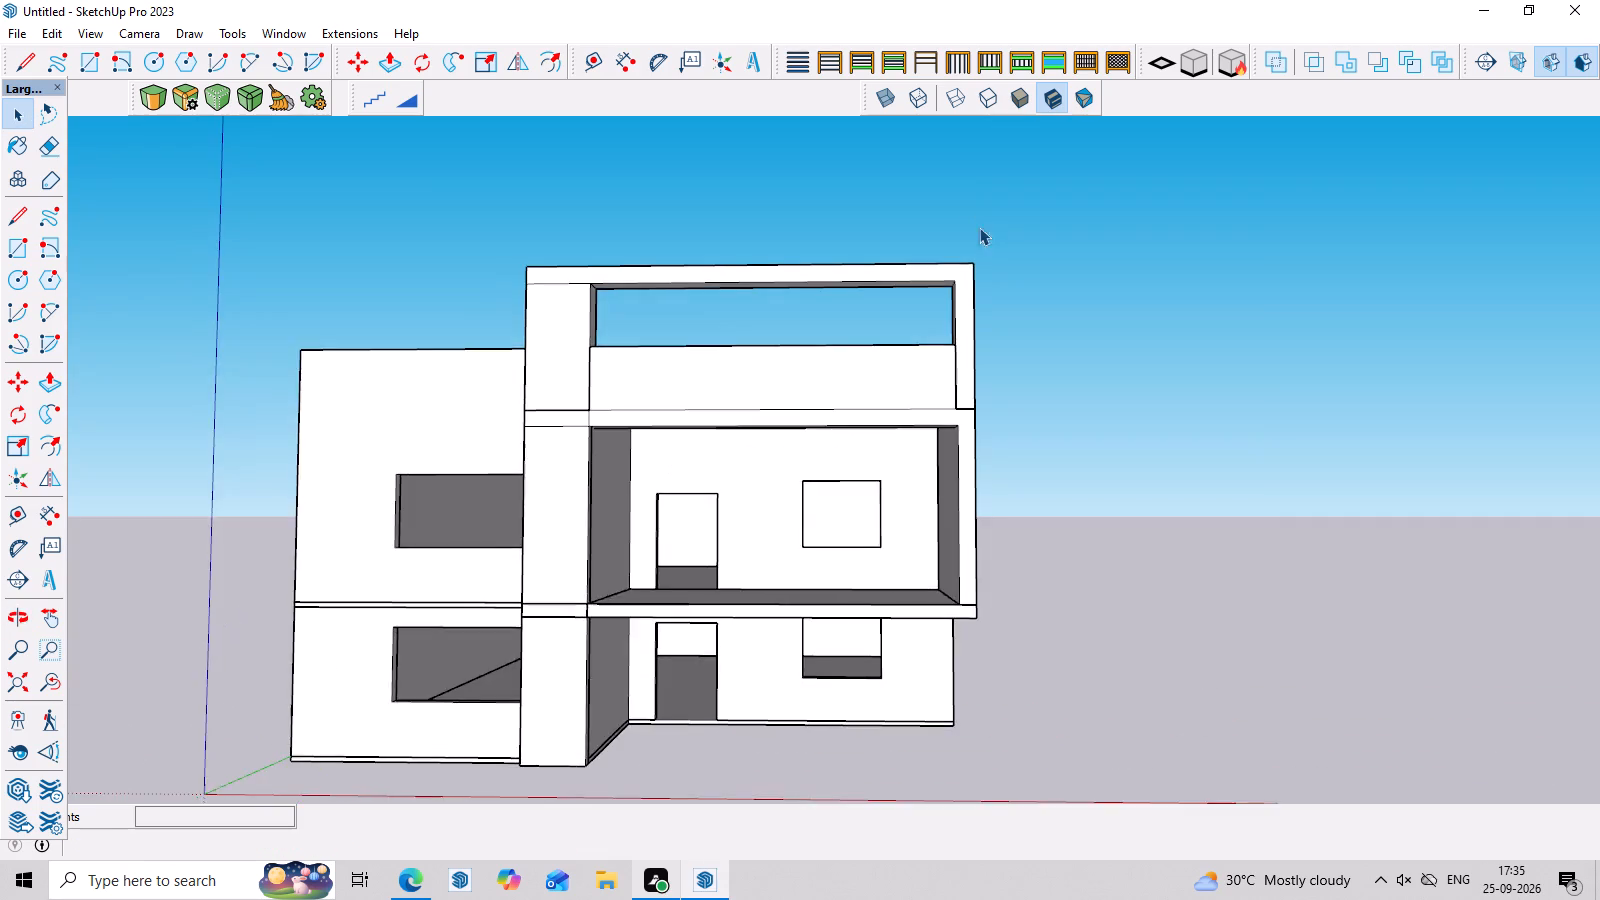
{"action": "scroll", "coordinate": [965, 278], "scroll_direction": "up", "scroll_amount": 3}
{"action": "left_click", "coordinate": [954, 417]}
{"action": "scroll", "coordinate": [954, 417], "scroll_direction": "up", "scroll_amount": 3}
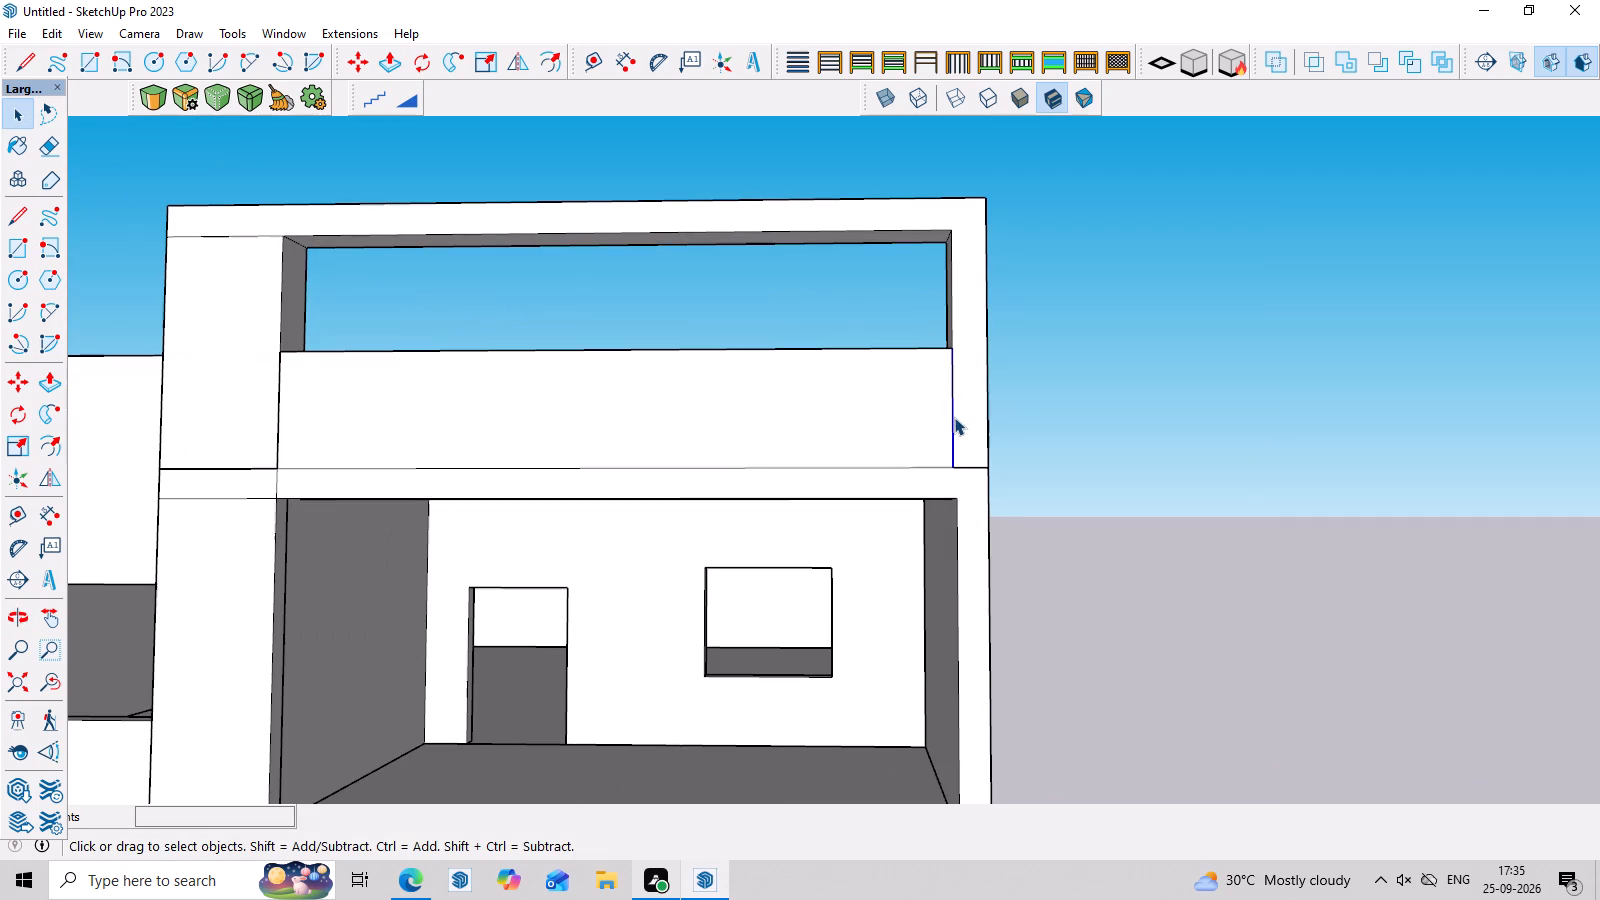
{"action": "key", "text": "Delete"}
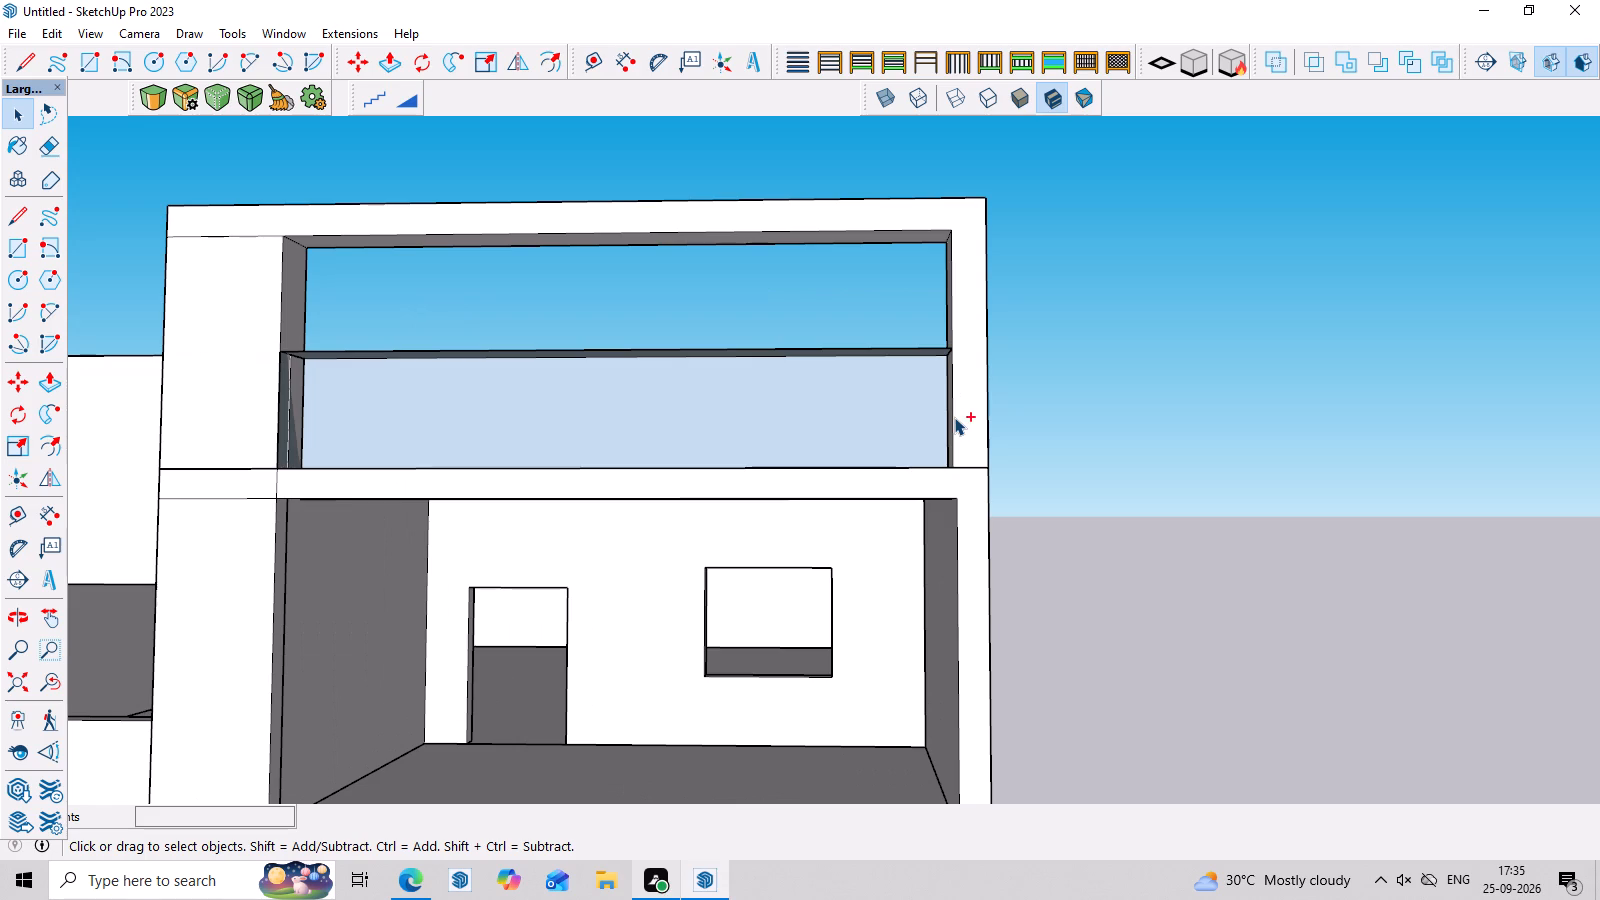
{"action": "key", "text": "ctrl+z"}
Examine the house's front elevation, column frame and roof parapets from above and at eye level.
{"action": "middle_click_drag", "start_coordinate": [1198, 444], "coordinate": [1208, 575]}
{"action": "key", "text": "space"}
{"action": "left_click", "coordinate": [1076, 400]}
{"action": "middle_click_drag", "start_coordinate": [1154, 502], "coordinate": [1178, 623]}
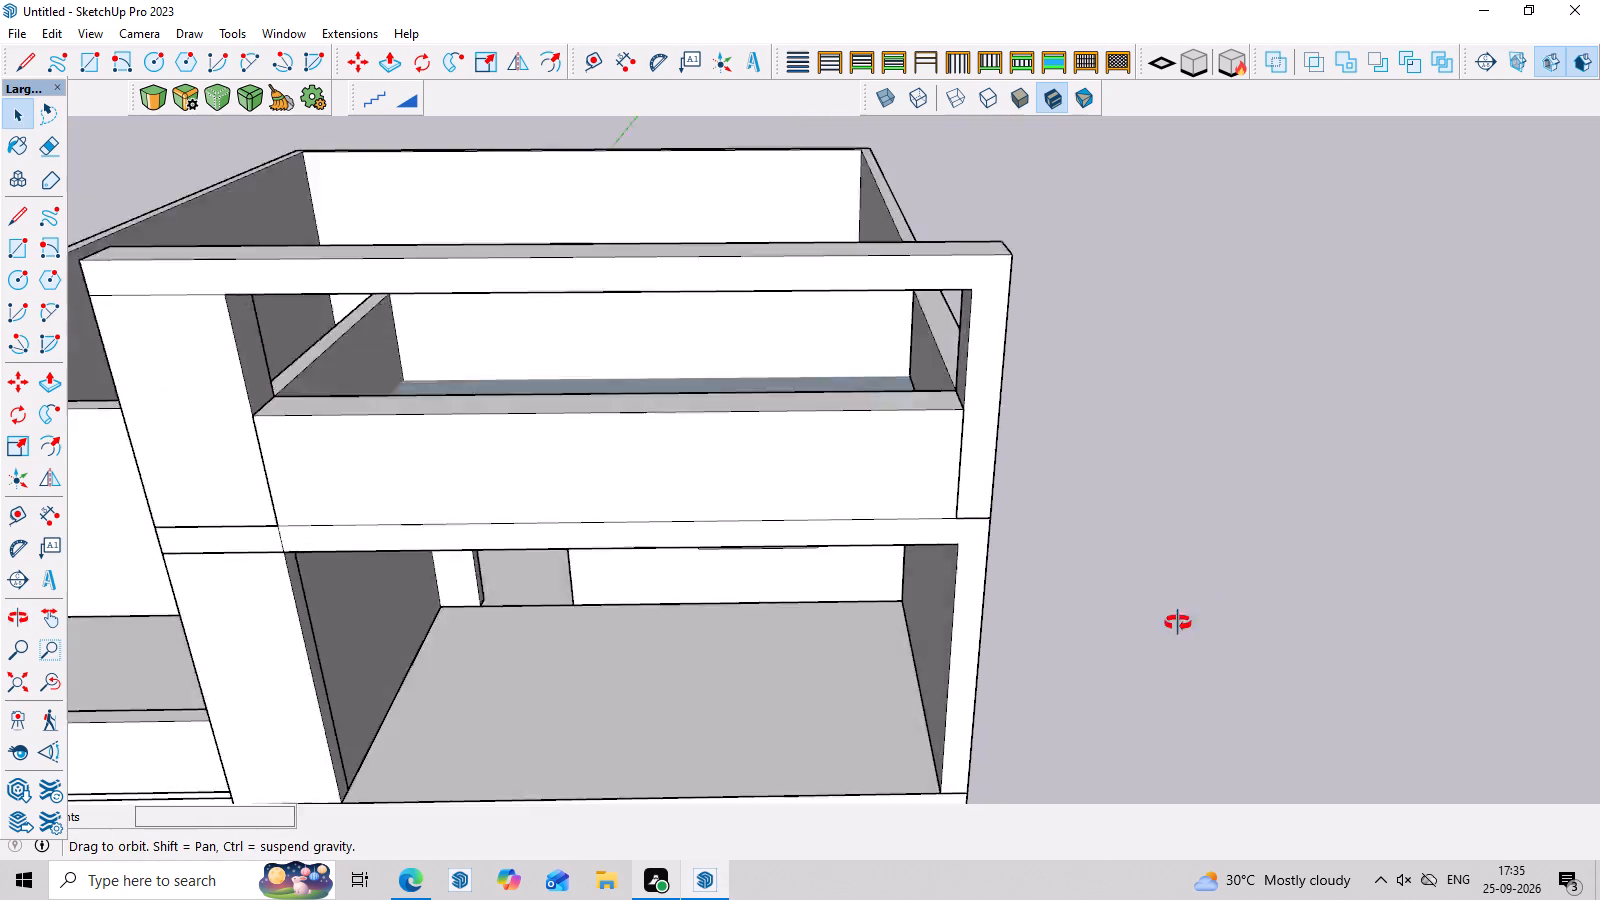
{"action": "middle_click_drag", "start_coordinate": [1178, 623], "coordinate": [1177, 363]}
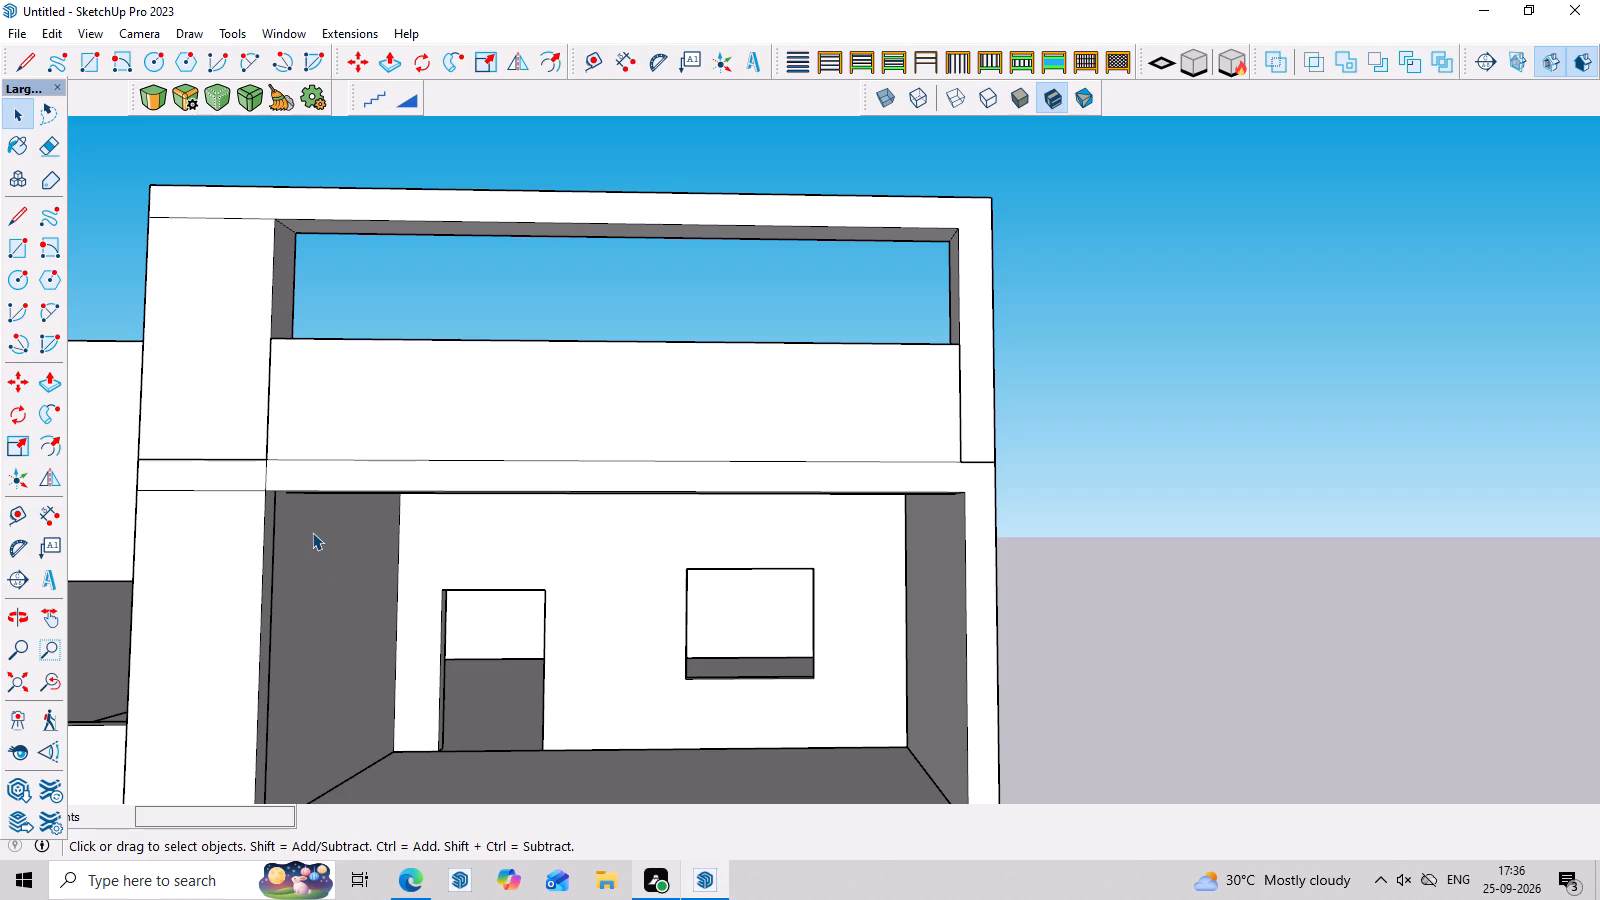
{"action": "scroll", "coordinate": [187, 569], "scroll_direction": "down", "scroll_amount": 9}
{"action": "middle_click_drag", "start_coordinate": [757, 593], "coordinate": [766, 717]}
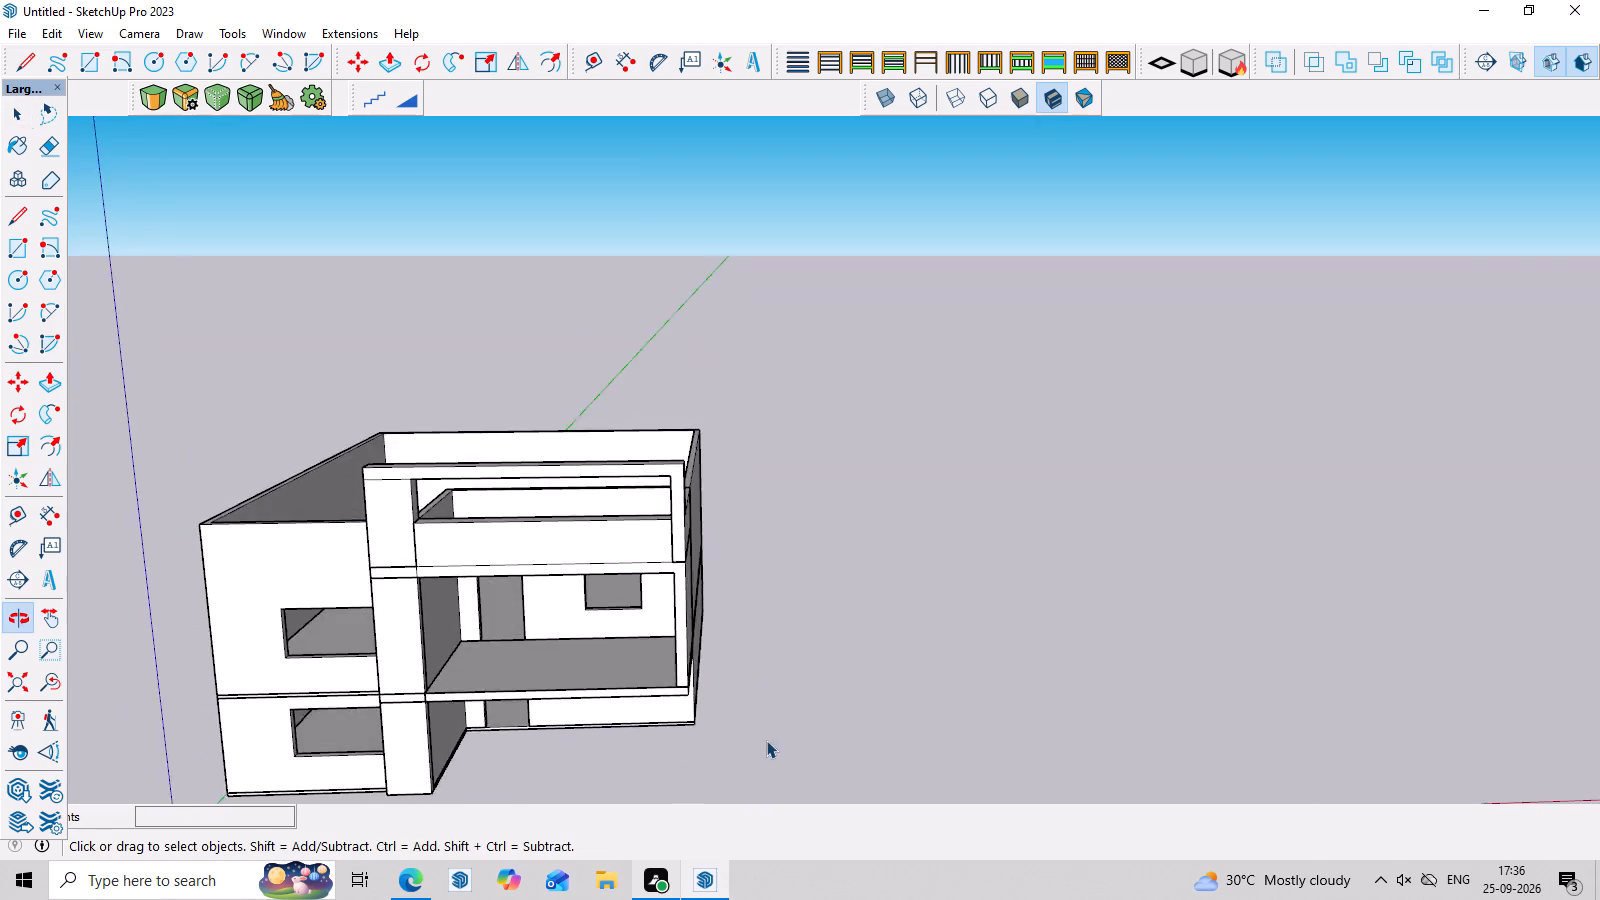
{"action": "scroll", "coordinate": [751, 740], "scroll_direction": "down", "scroll_amount": 1}
{"action": "scroll", "coordinate": [591, 700], "scroll_direction": "up", "scroll_amount": 5}
{"action": "scroll", "coordinate": [480, 562], "scroll_direction": "down", "scroll_amount": 1}
{"action": "scroll", "coordinate": [480, 562], "scroll_direction": "up", "scroll_amount": 3}
{"action": "scroll", "coordinate": [685, 503], "scroll_direction": "down", "scroll_amount": 10}
{"action": "middle_click_drag", "start_coordinate": [1129, 671], "coordinate": [1117, 602]}
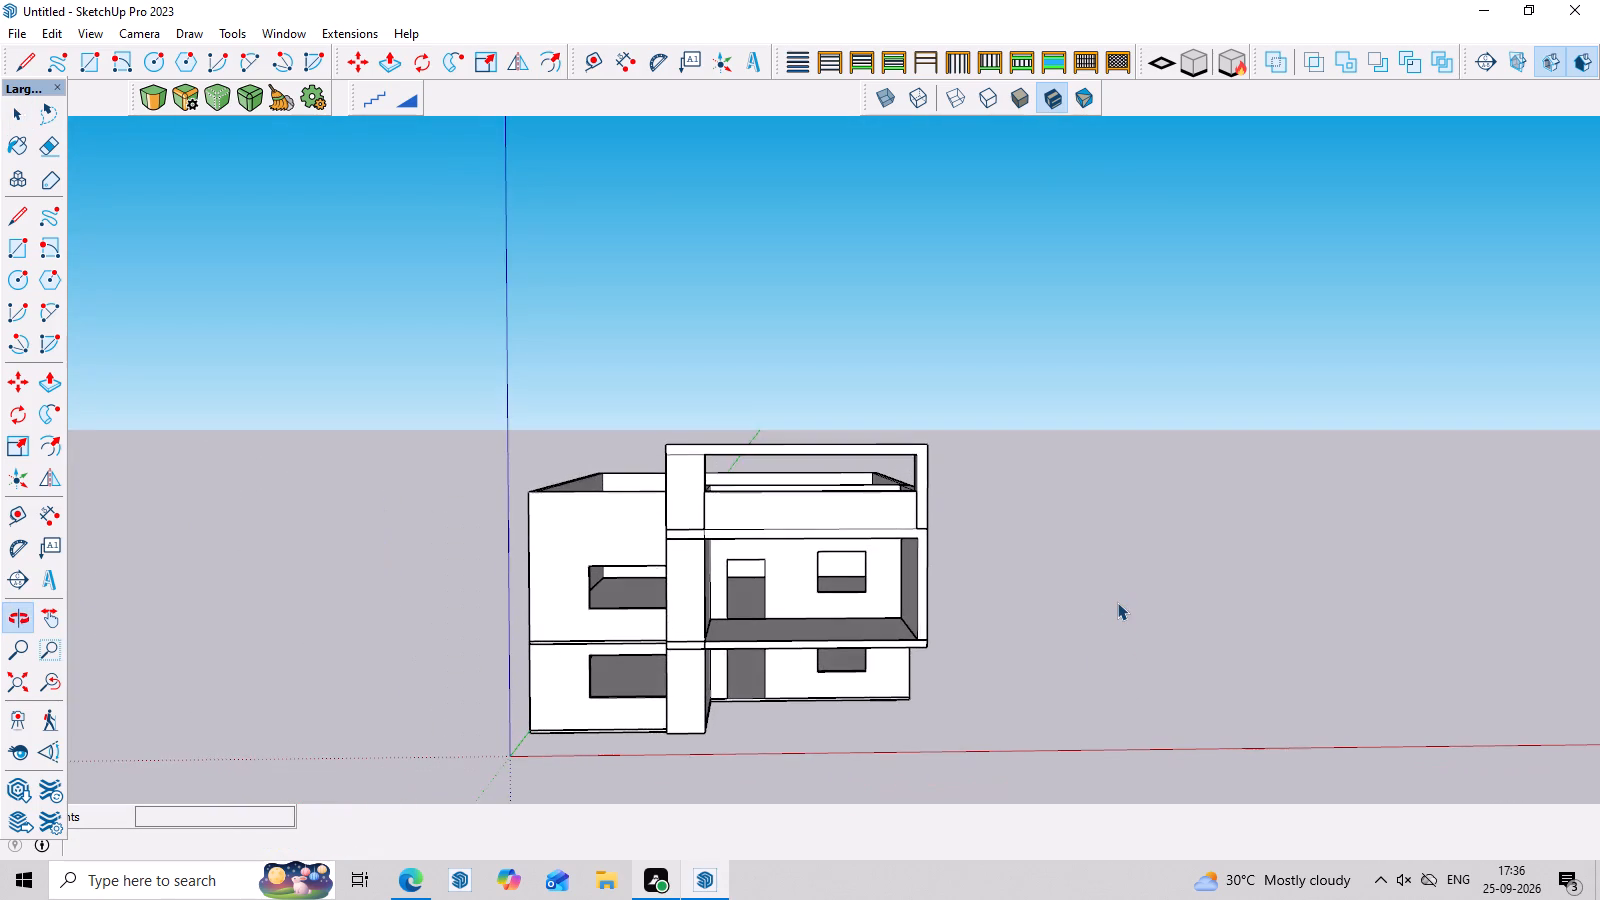
{"action": "scroll", "coordinate": [1117, 602], "scroll_direction": "down", "scroll_amount": 9}
{"action": "scroll", "coordinate": [975, 644], "scroll_direction": "up", "scroll_amount": 8}
{"action": "middle_click_drag", "start_coordinate": [1123, 598], "coordinate": [1124, 501]}
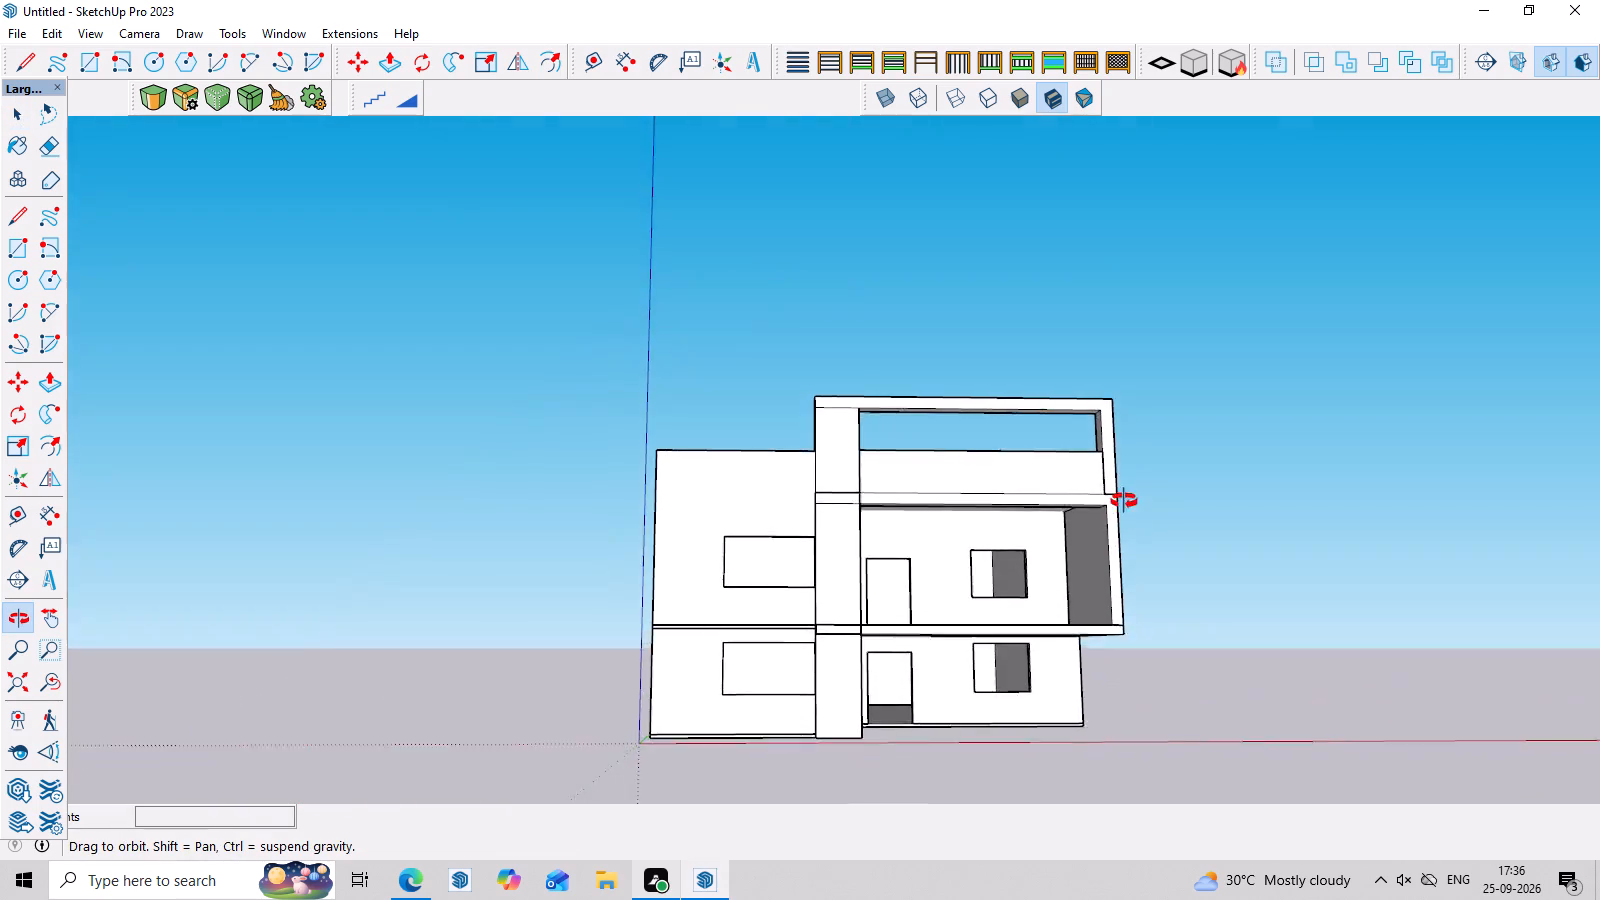
{"action": "middle_click_drag", "start_coordinate": [1124, 501], "coordinate": [1063, 538]}
{"action": "scroll", "coordinate": [1087, 302], "scroll_direction": "up", "scroll_amount": 1}
{"action": "scroll", "coordinate": [1082, 554], "scroll_direction": "up", "scroll_amount": 4}
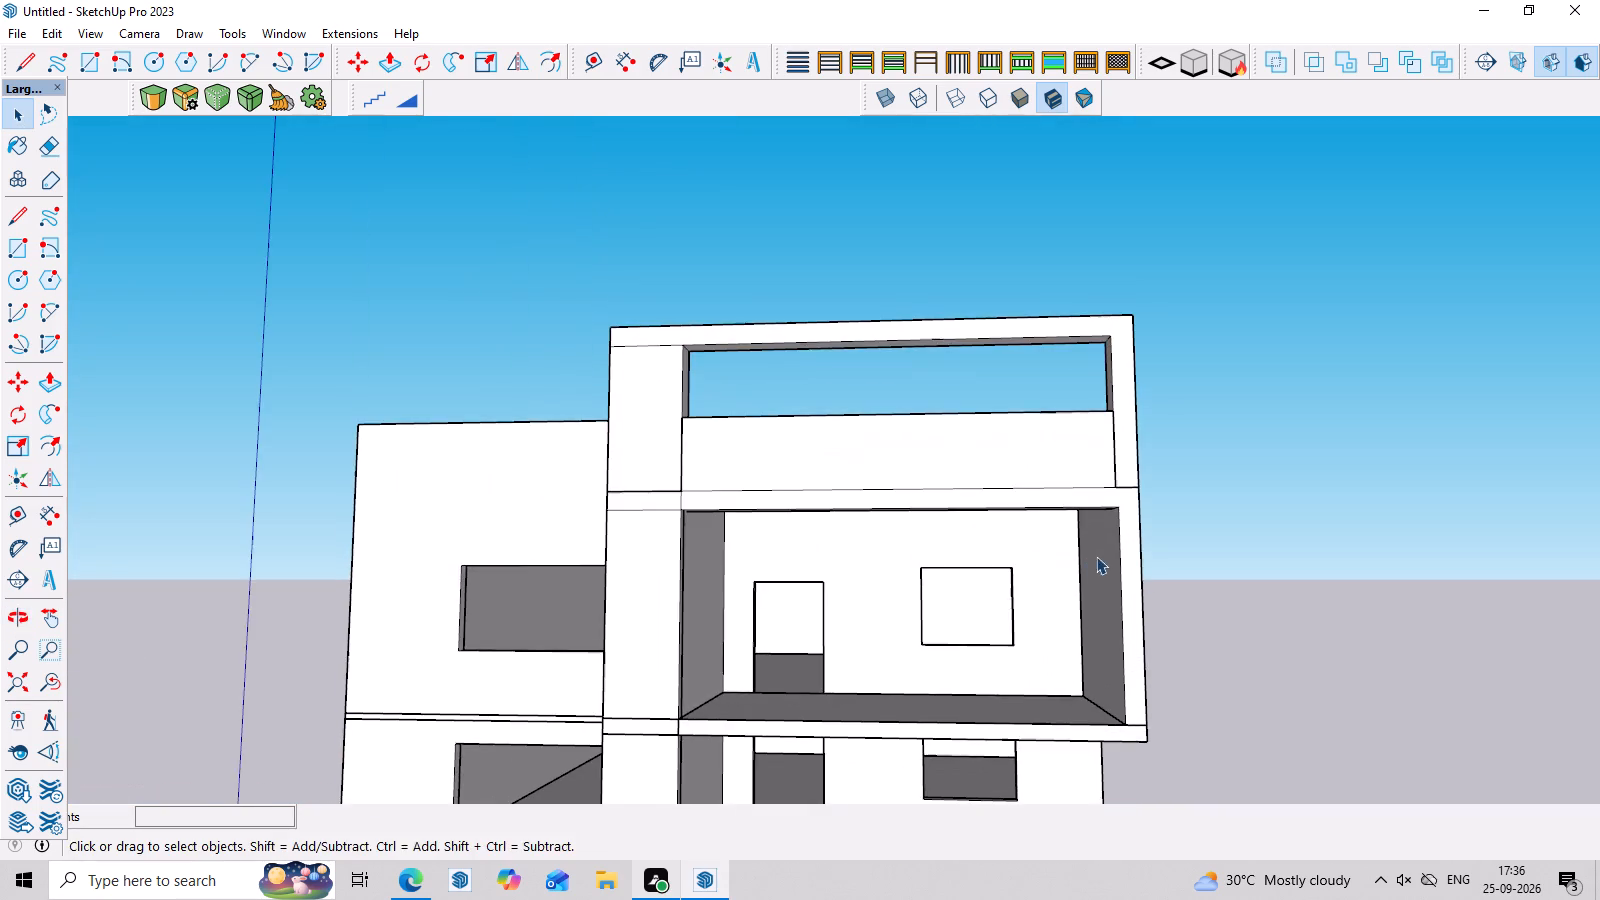
{"action": "middle_click_drag", "start_coordinate": [1201, 616], "coordinate": [1215, 773]}
{"action": "left_click", "coordinate": [1206, 599]}
{"action": "middle_click_drag", "start_coordinate": [1203, 652], "coordinate": [1207, 604]}
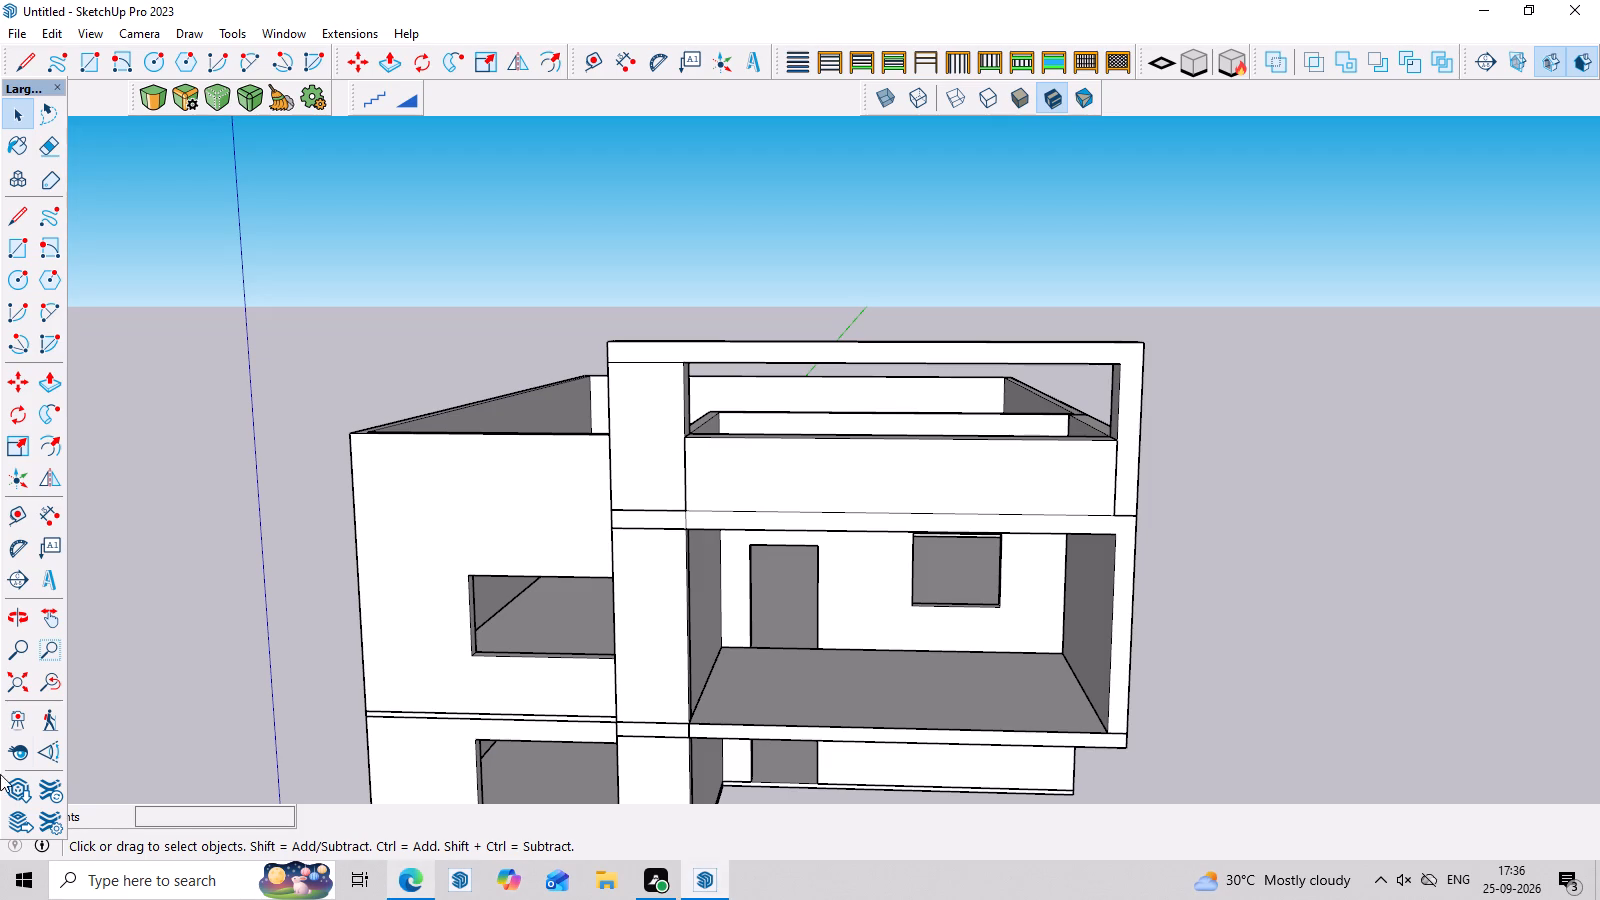
{"action": "scroll", "coordinate": [548, 530], "scroll_direction": "down", "scroll_amount": 3}
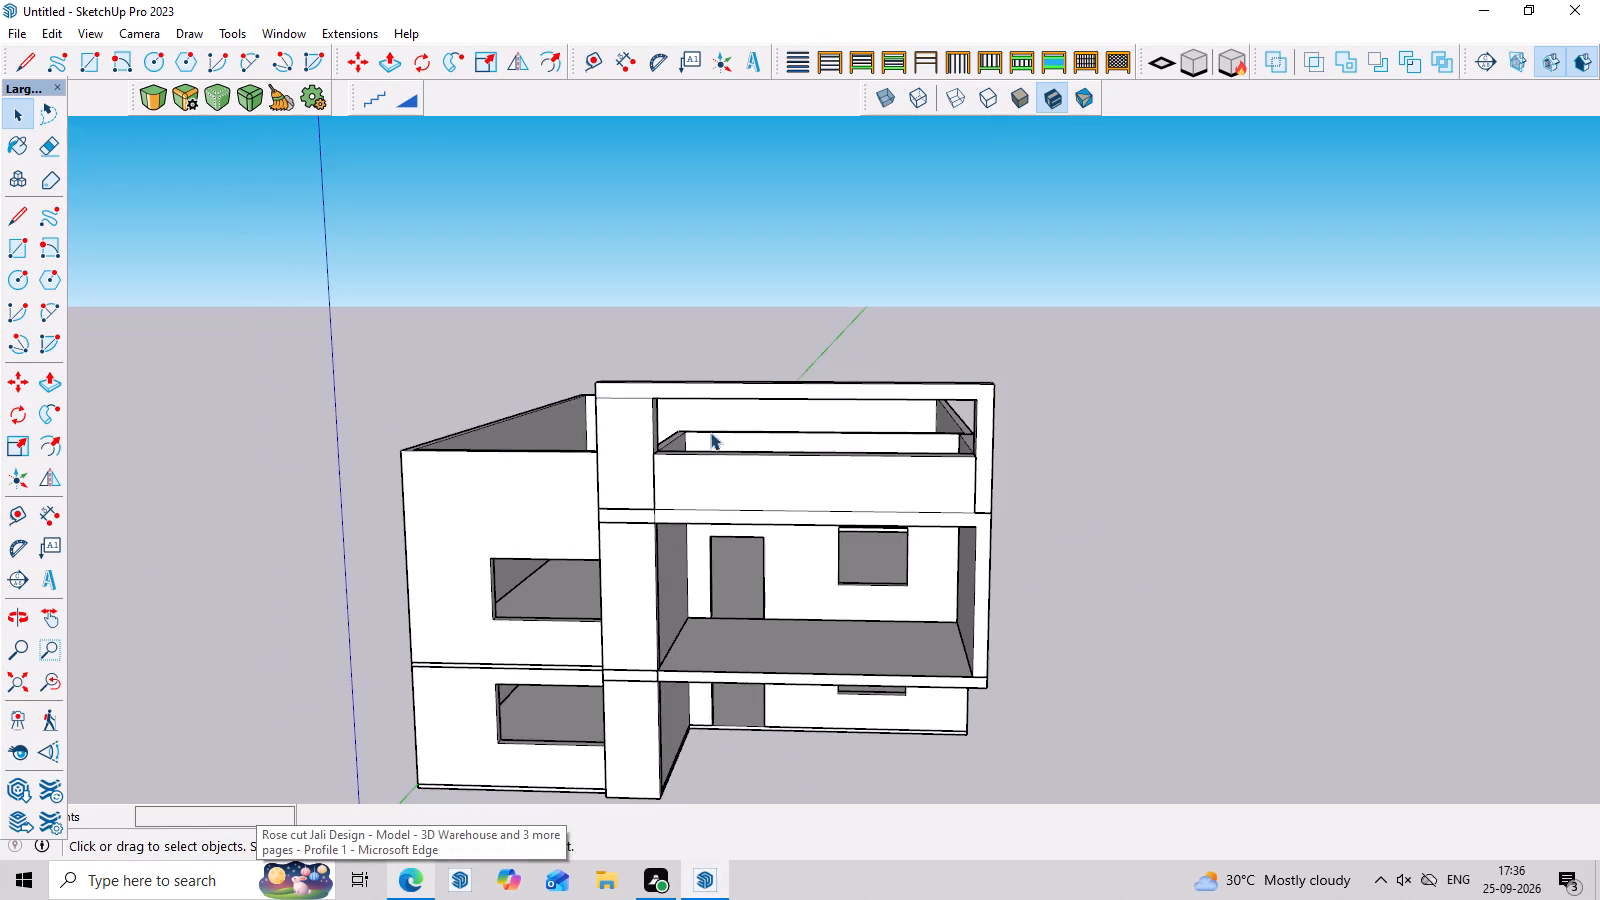
{"action": "middle_click_drag", "start_coordinate": [713, 426], "coordinate": [777, 272]}
{"action": "scroll", "coordinate": [777, 272], "scroll_direction": "down", "scroll_amount": 4}
{"action": "middle_click_drag", "start_coordinate": [994, 494], "coordinate": [1003, 577]}
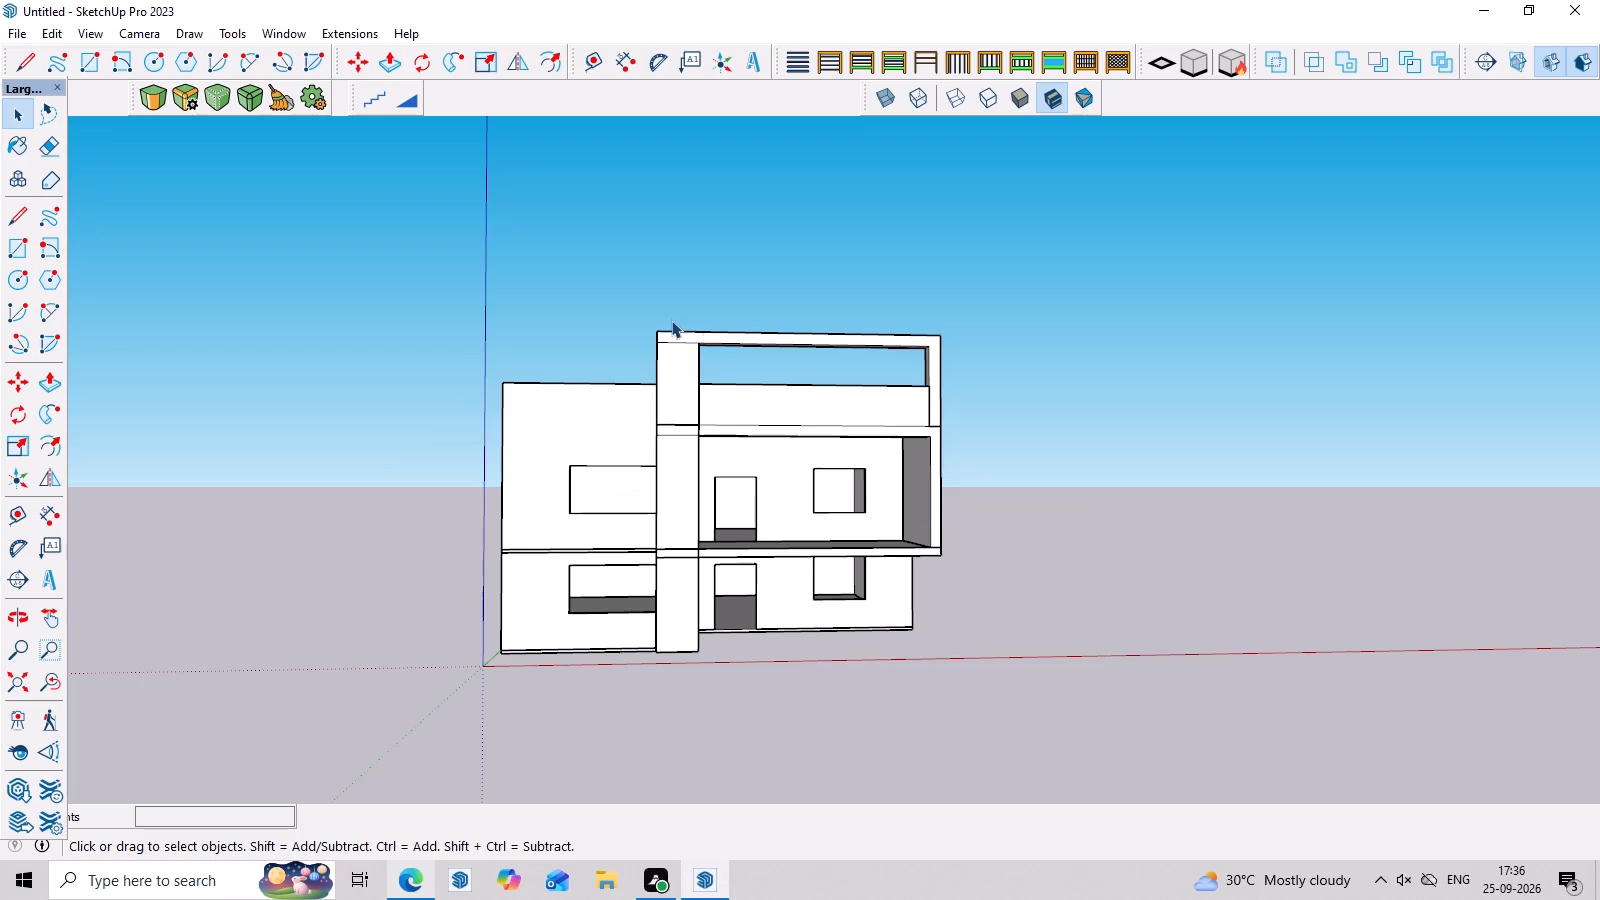
Draw a narrow vertical rectangle about 27' 11" high from the side wing's top outer corner down to the front wall's base edge.
{"action": "scroll", "coordinate": [670, 319], "scroll_direction": "down", "scroll_amount": 3}
{"action": "middle_click_drag", "start_coordinate": [752, 346], "coordinate": [759, 412]}
{"action": "scroll", "coordinate": [615, 416], "scroll_direction": "up", "scroll_amount": 4}
{"action": "scroll", "coordinate": [521, 367], "scroll_direction": "up", "scroll_amount": 4}
{"action": "key", "text": "r"}
{"action": "left_click", "coordinate": [492, 351]}
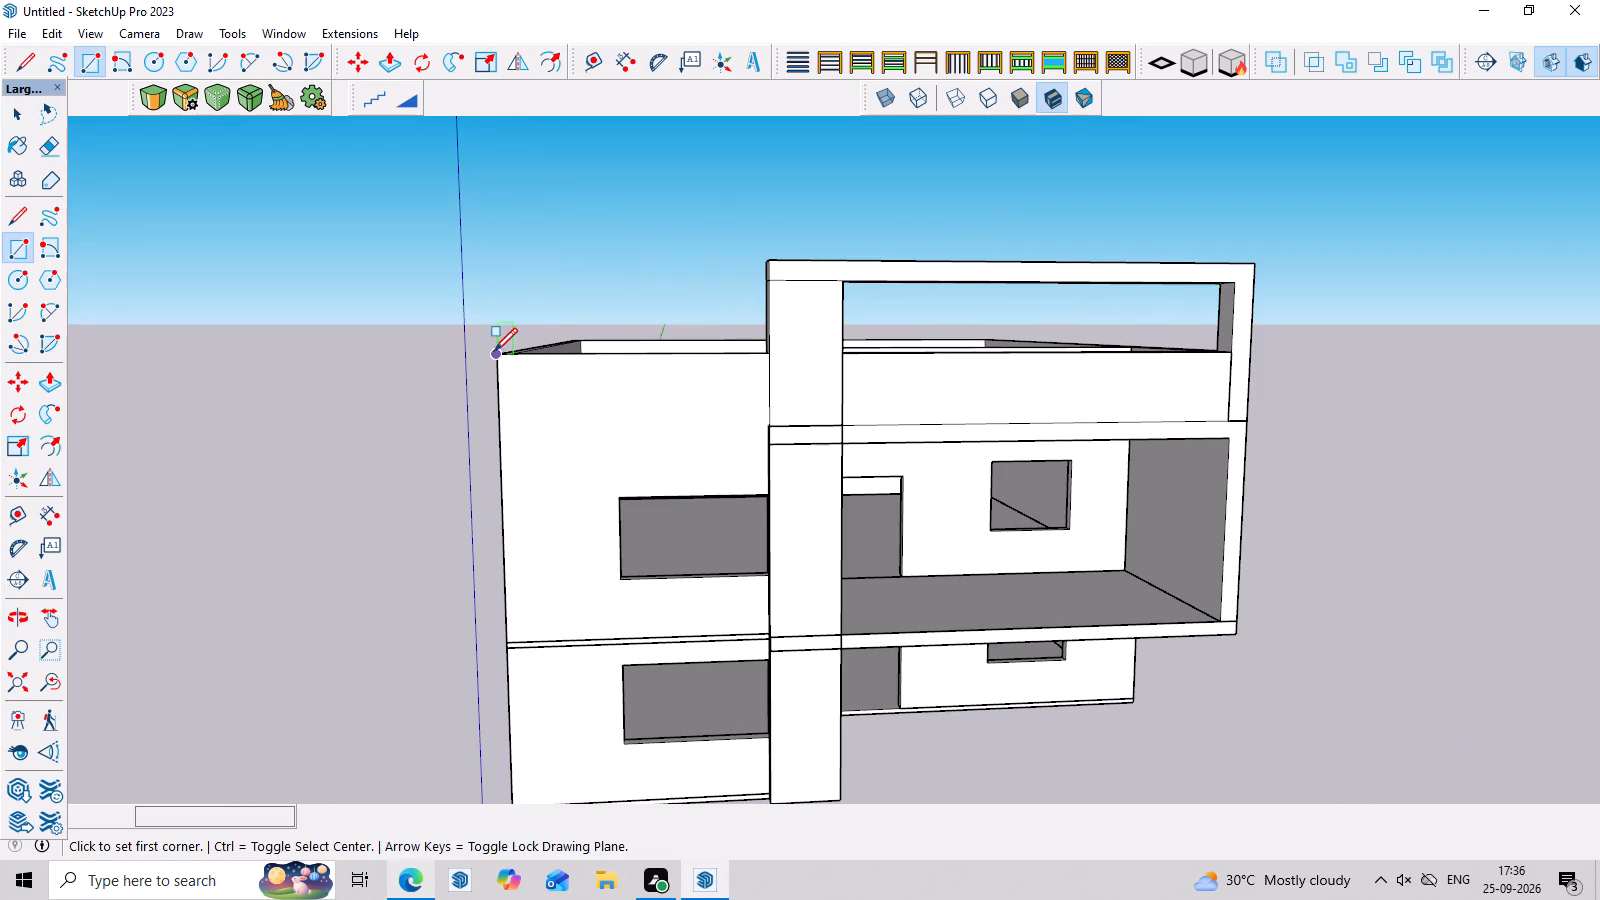
{"action": "scroll", "coordinate": [593, 586], "scroll_direction": "down", "scroll_amount": 3}
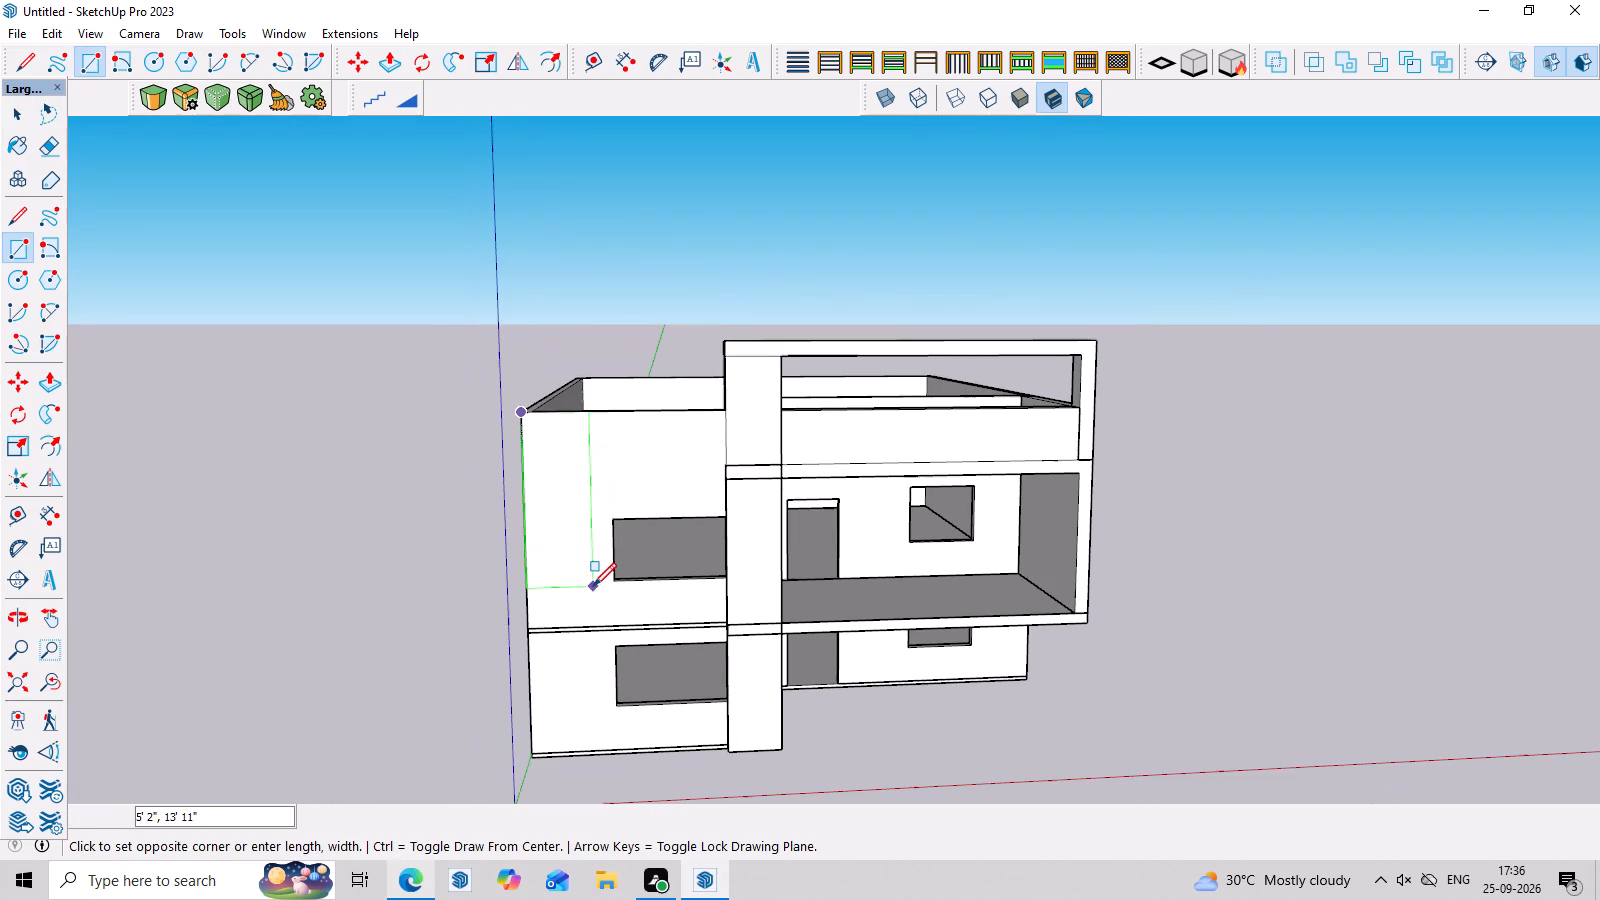
{"action": "scroll", "coordinate": [597, 760], "scroll_direction": "up", "scroll_amount": 5}
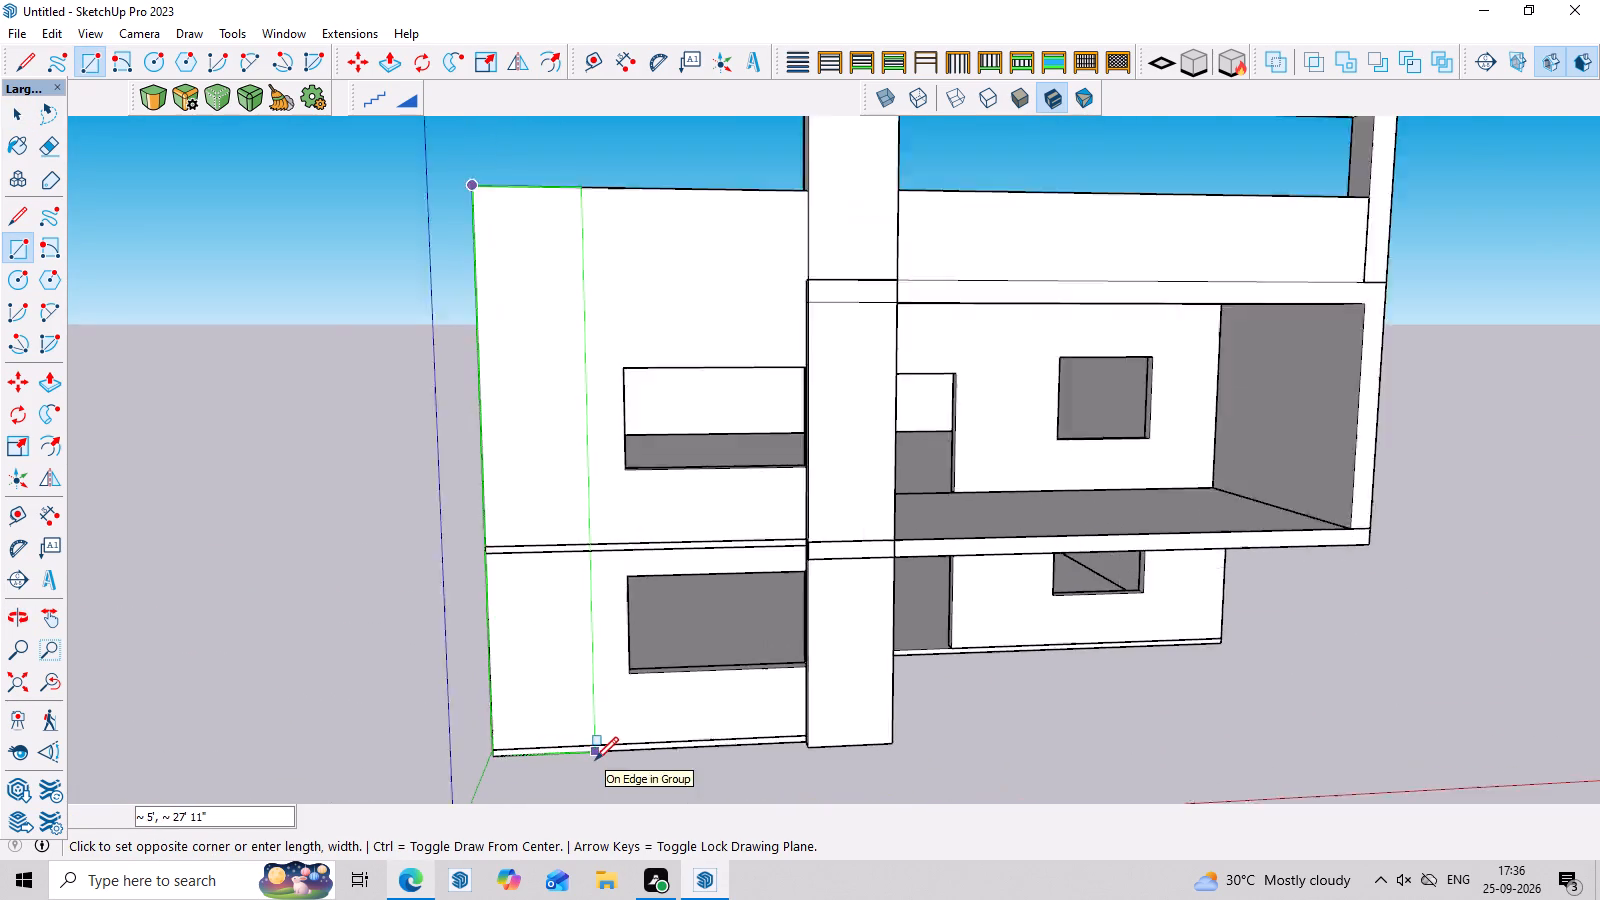
{"action": "scroll", "coordinate": [595, 760], "scroll_direction": "up", "scroll_amount": 4}
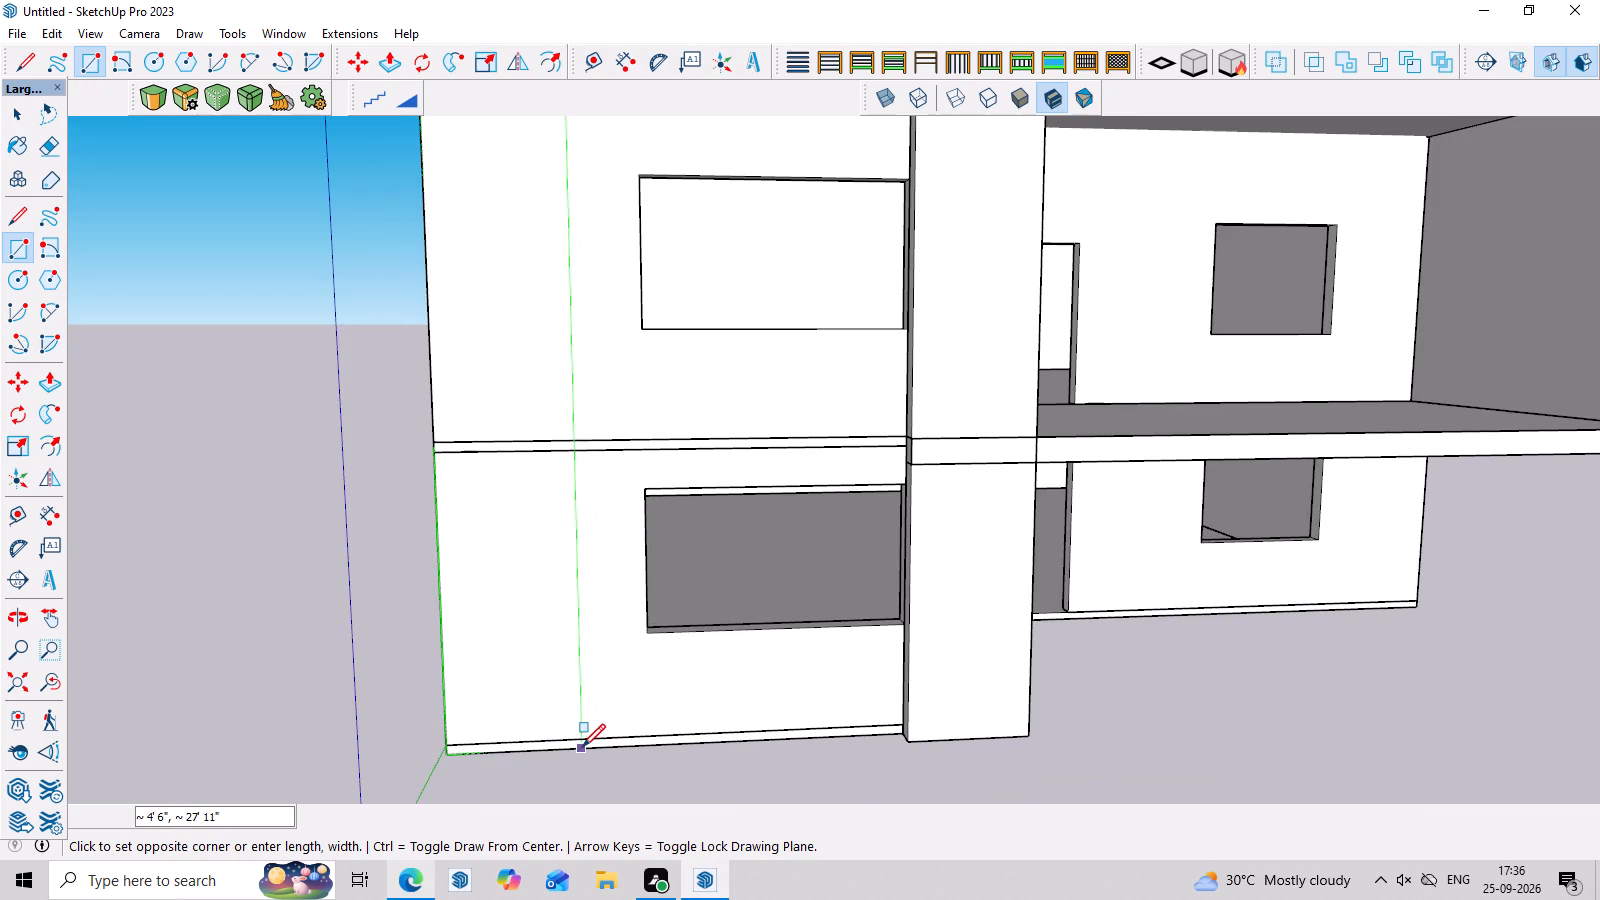
{"action": "left_click", "coordinate": [561, 747]}
Make the narrow rectangle at the front wall's outer corner, with its edges, a group and open it for editing.
{"action": "scroll", "coordinate": [658, 613], "scroll_direction": "down", "scroll_amount": 2}
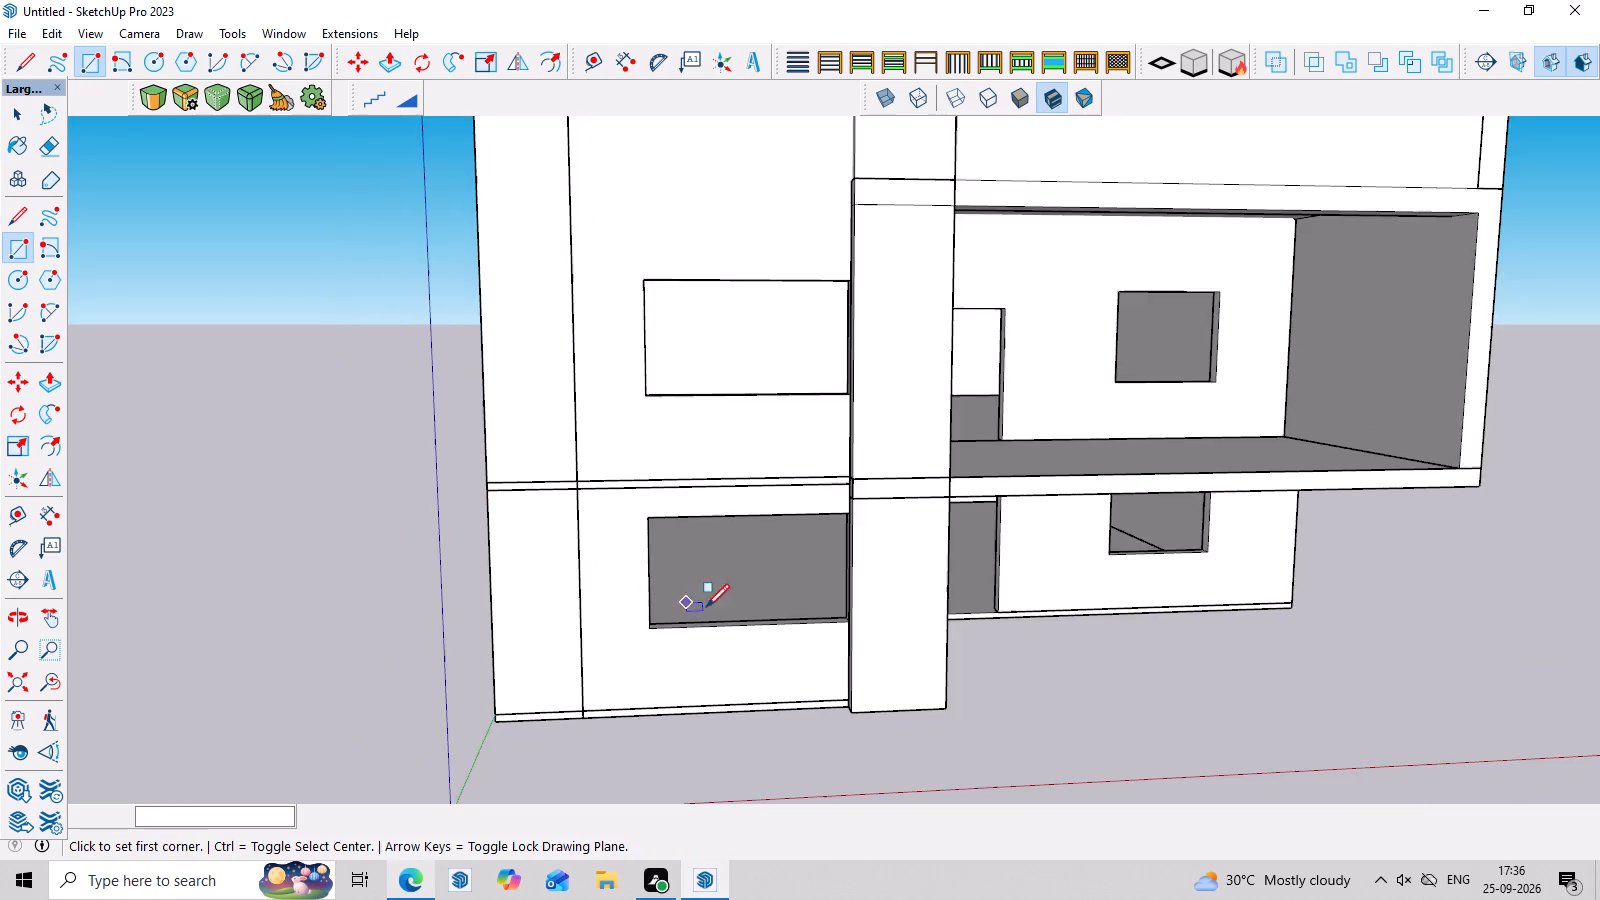
{"action": "scroll", "coordinate": [706, 607], "scroll_direction": "down", "scroll_amount": 4}
{"action": "middle_click_drag", "start_coordinate": [875, 654], "coordinate": [1012, 633]}
{"action": "key", "text": "space"}
{"action": "double_click", "coordinate": [607, 402]}
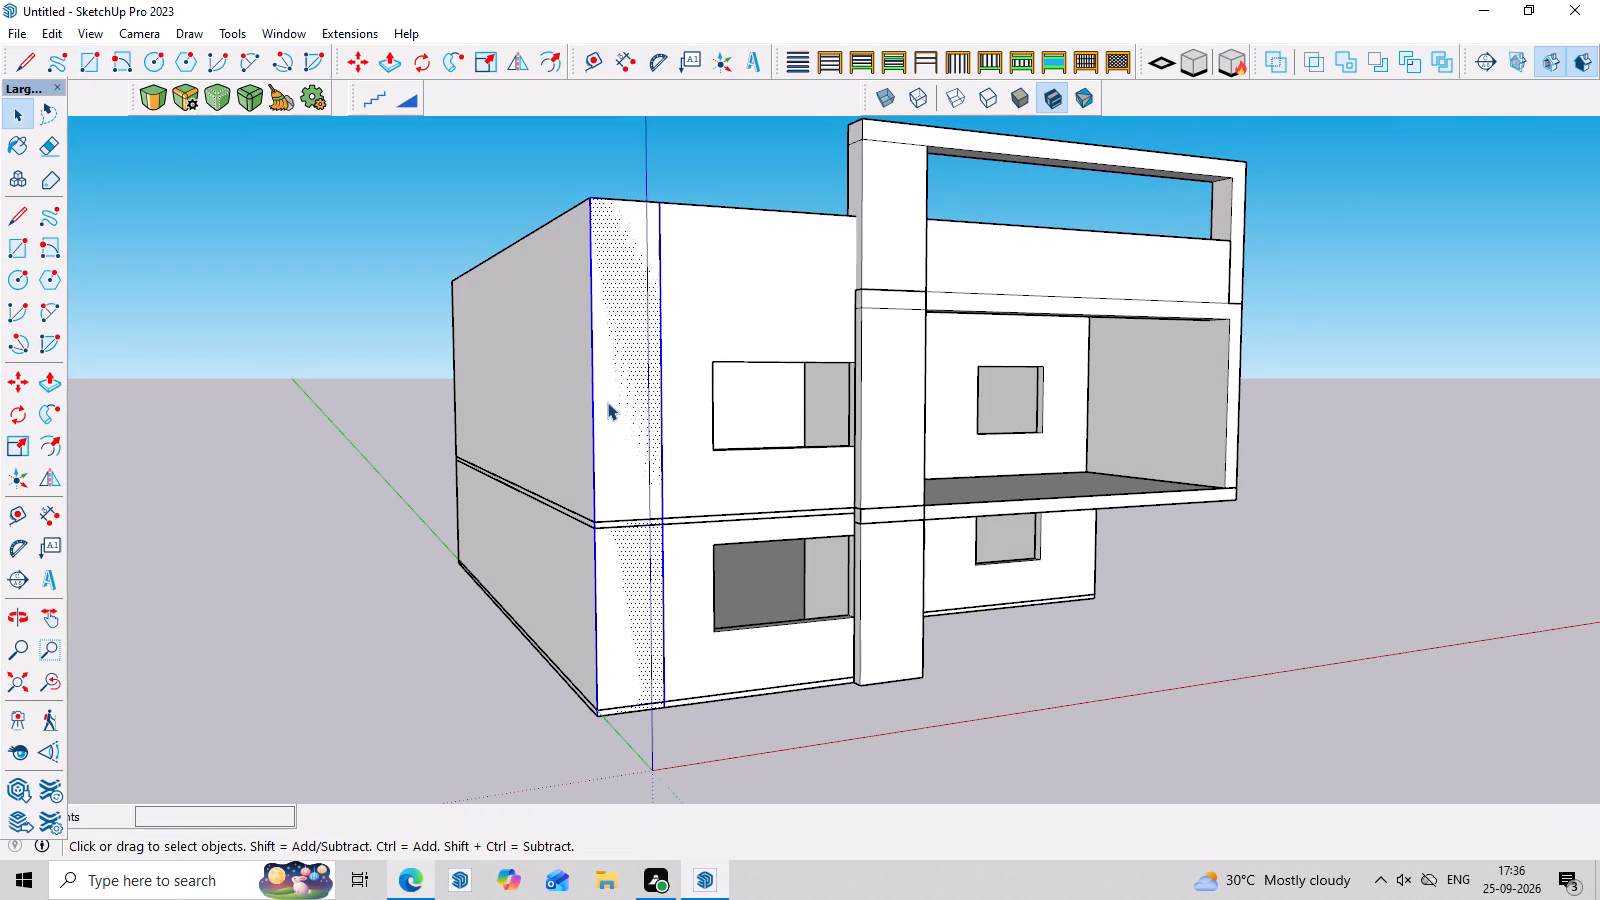
{"action": "right_click", "coordinate": [607, 402]}
{"action": "left_click", "coordinate": [806, 581]}
{"action": "double_click", "coordinate": [623, 402]}
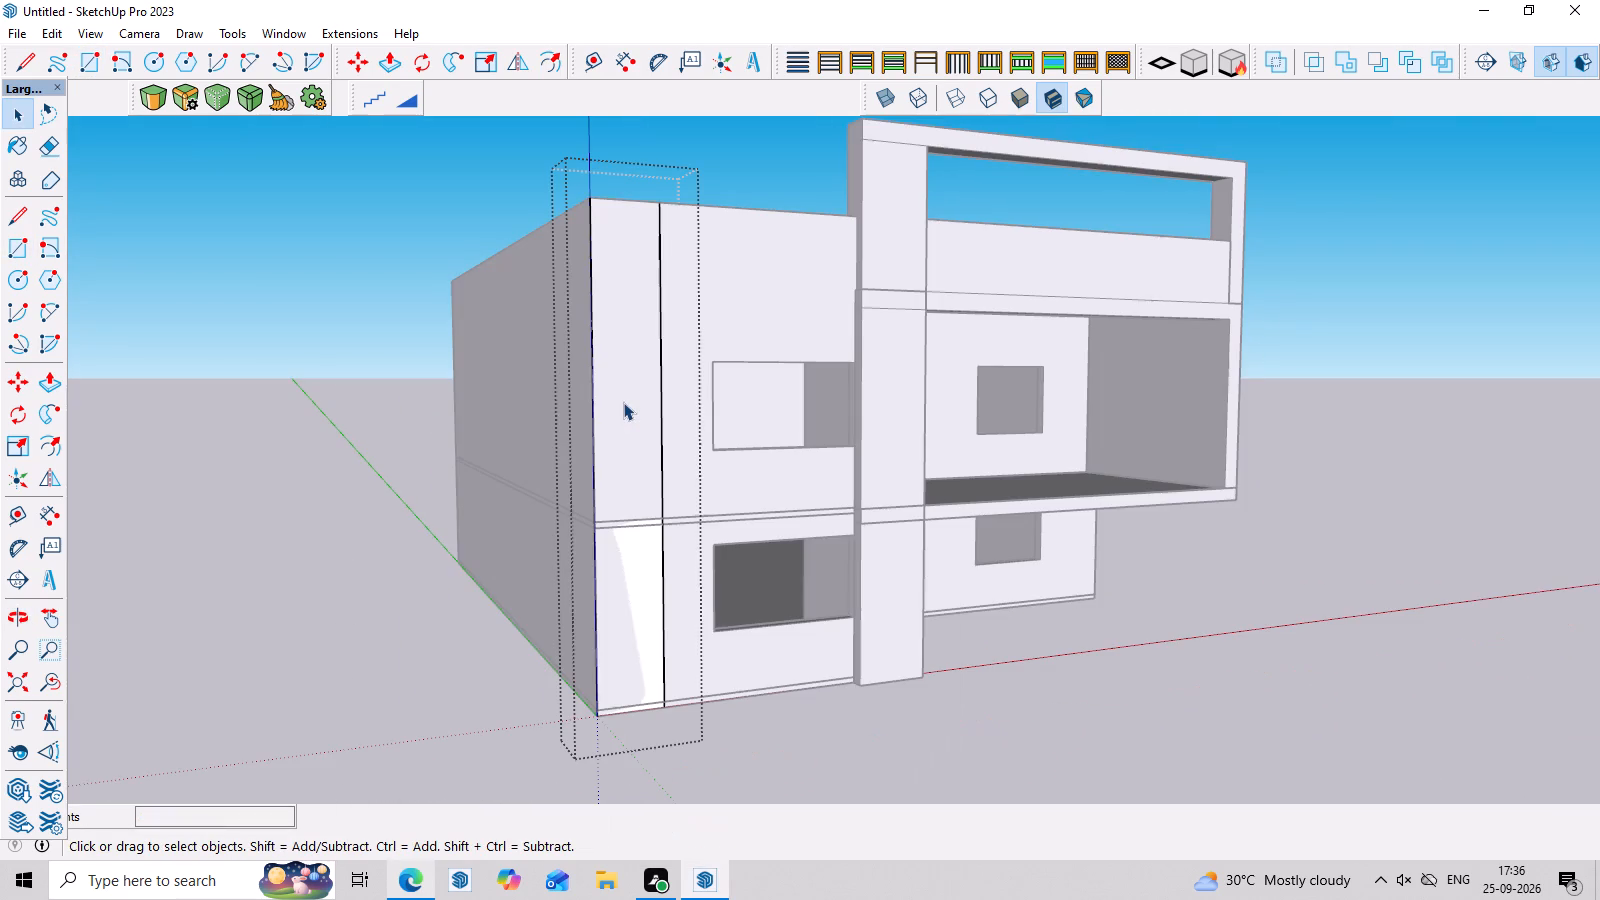
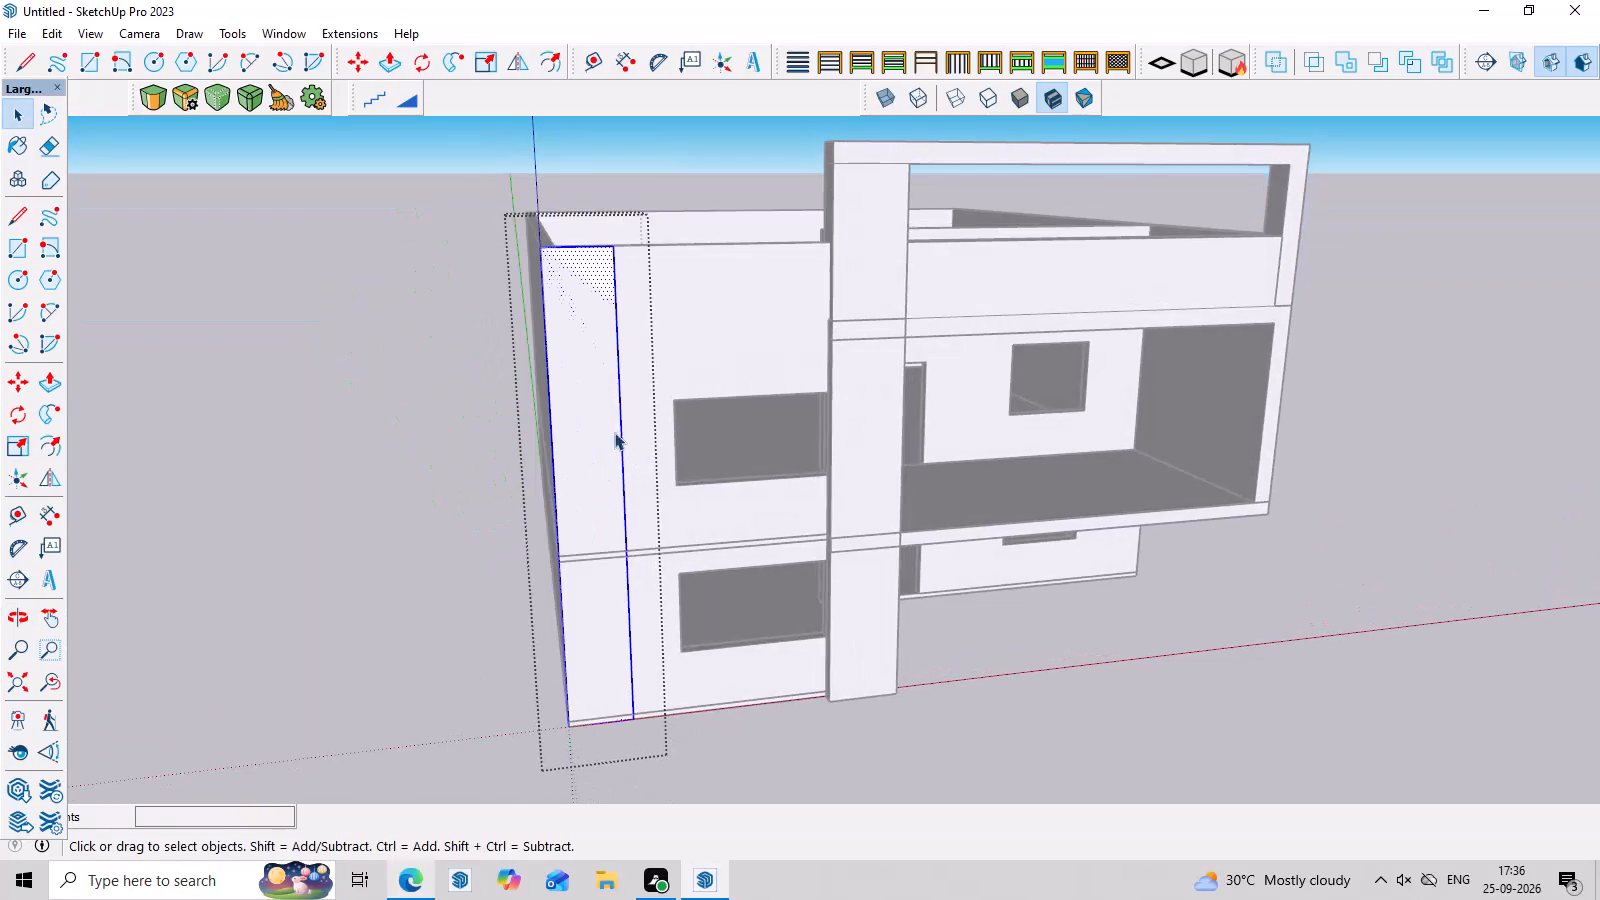
Push/Pull the face of the full-height strip at the house's front corner out by 1".
{"action": "scroll", "coordinate": [598, 403], "scroll_direction": "up", "scroll_amount": 2}
{"action": "scroll", "coordinate": [545, 254], "scroll_direction": "up", "scroll_amount": 2}
{"action": "middle_click_drag", "start_coordinate": [579, 276], "coordinate": [856, 365]}
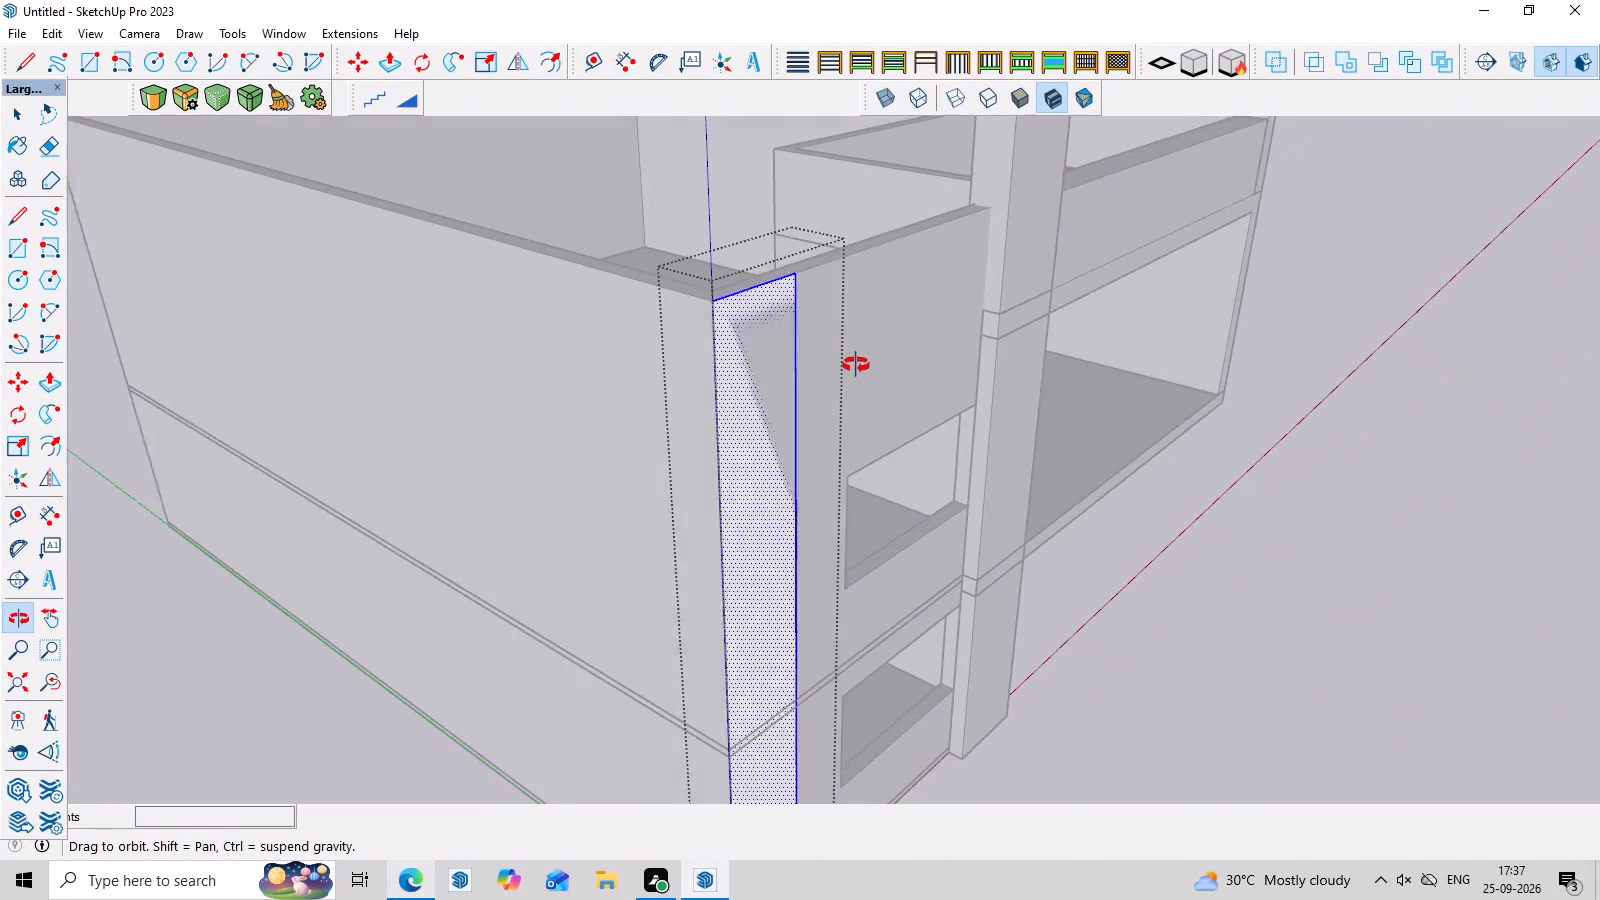
{"action": "middle_click_drag", "start_coordinate": [856, 365], "coordinate": [854, 365]}
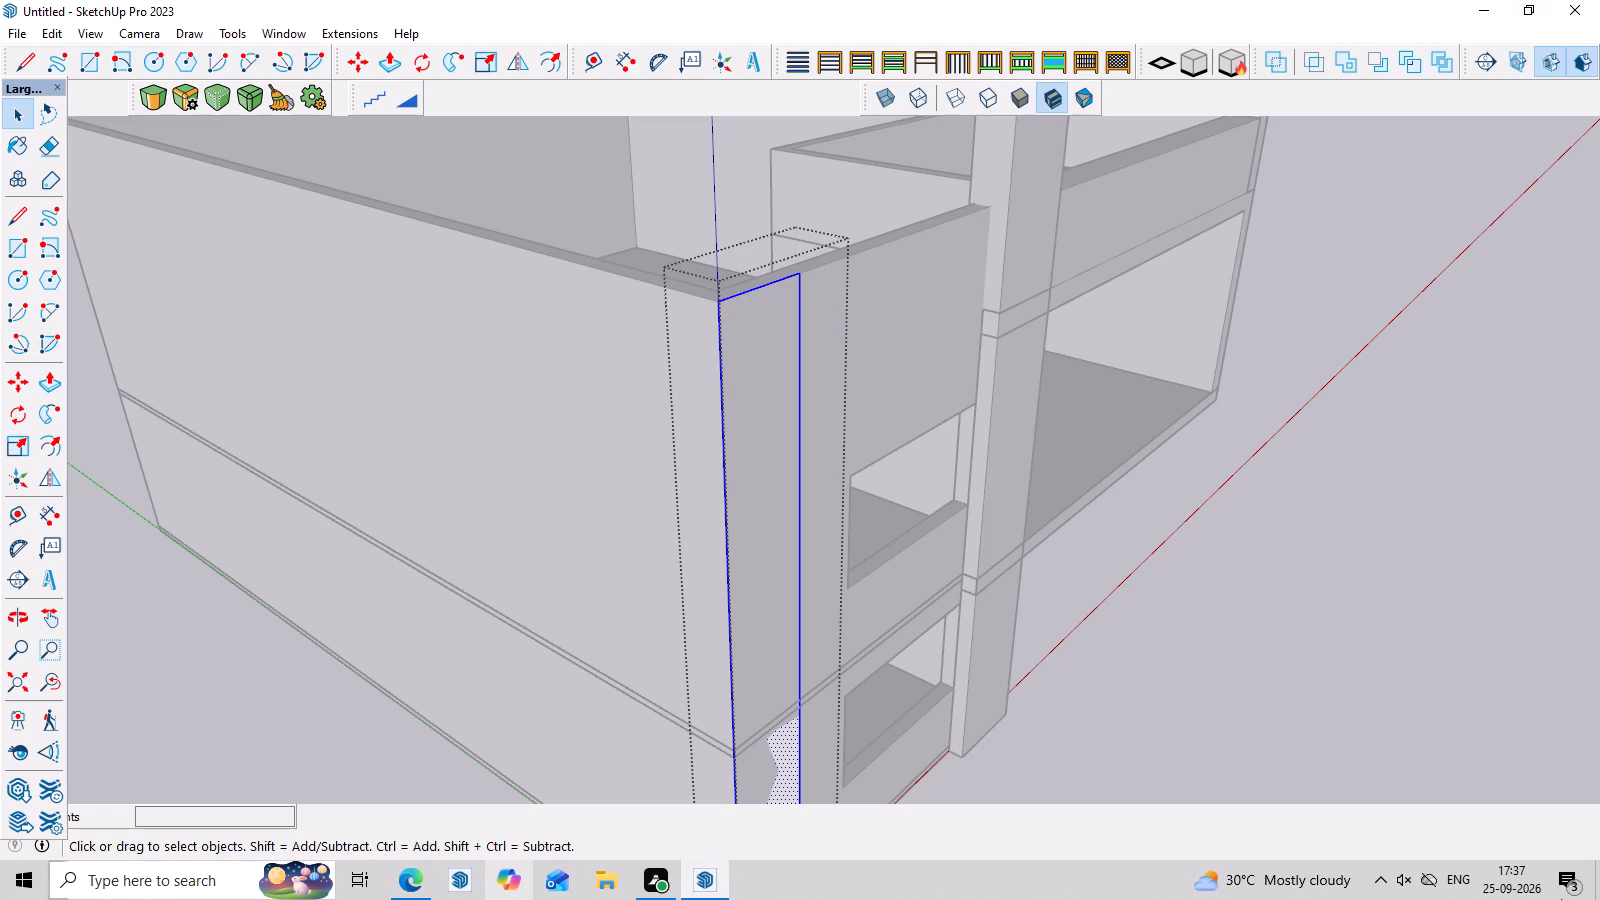
{"action": "middle_click_drag", "start_coordinate": [1073, 420], "coordinate": [1047, 413]}
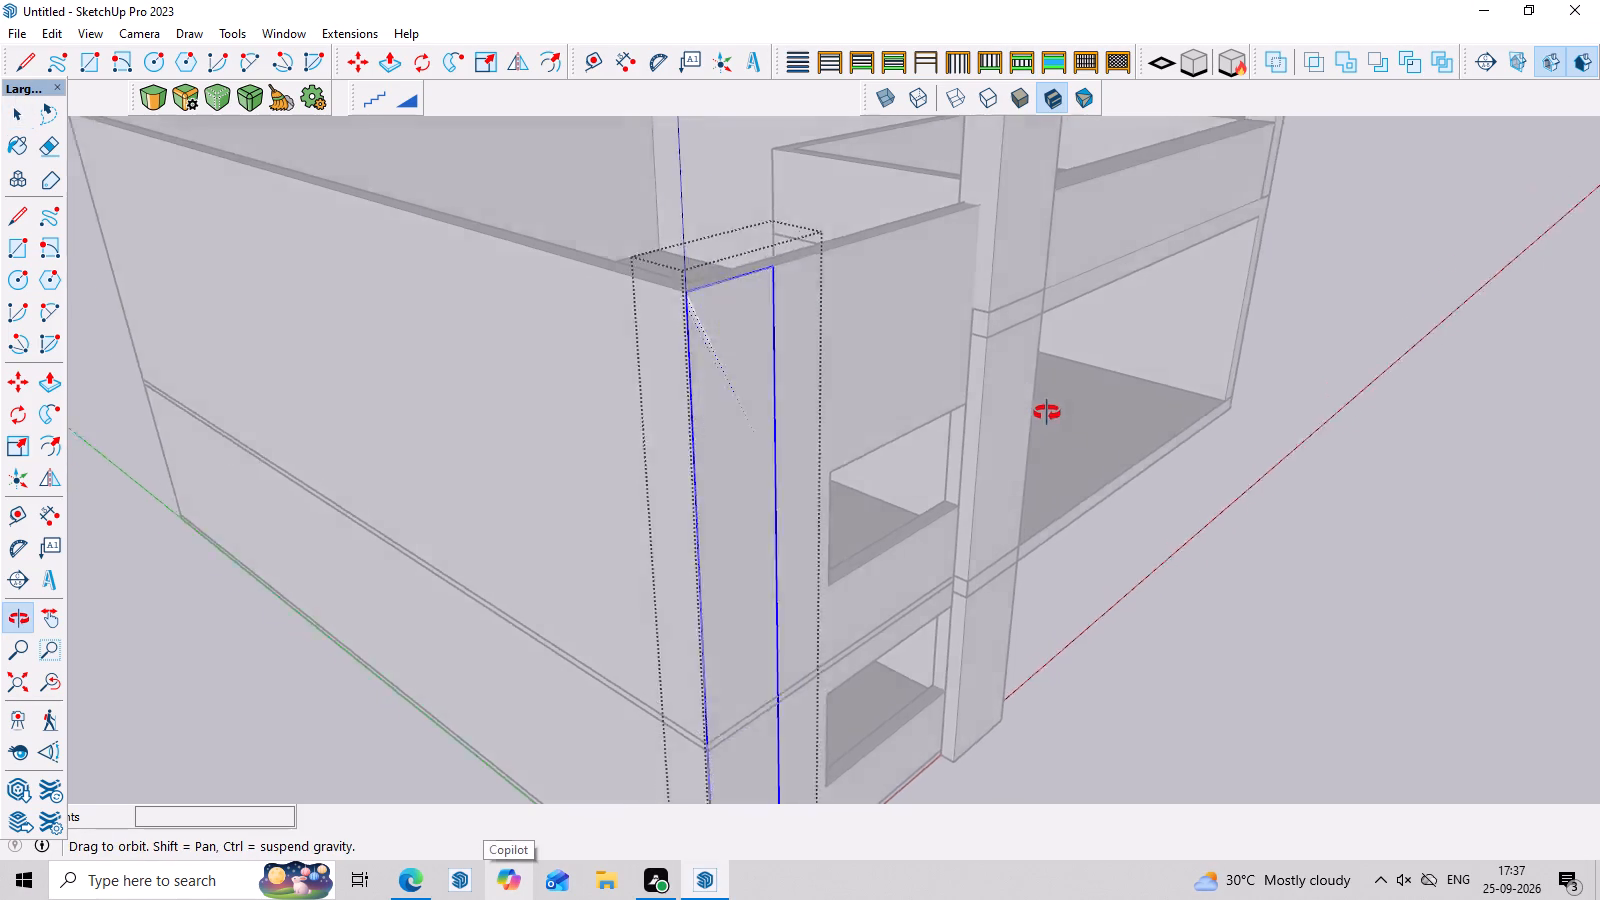
{"action": "middle_click_drag", "start_coordinate": [1047, 413], "coordinate": [947, 317]}
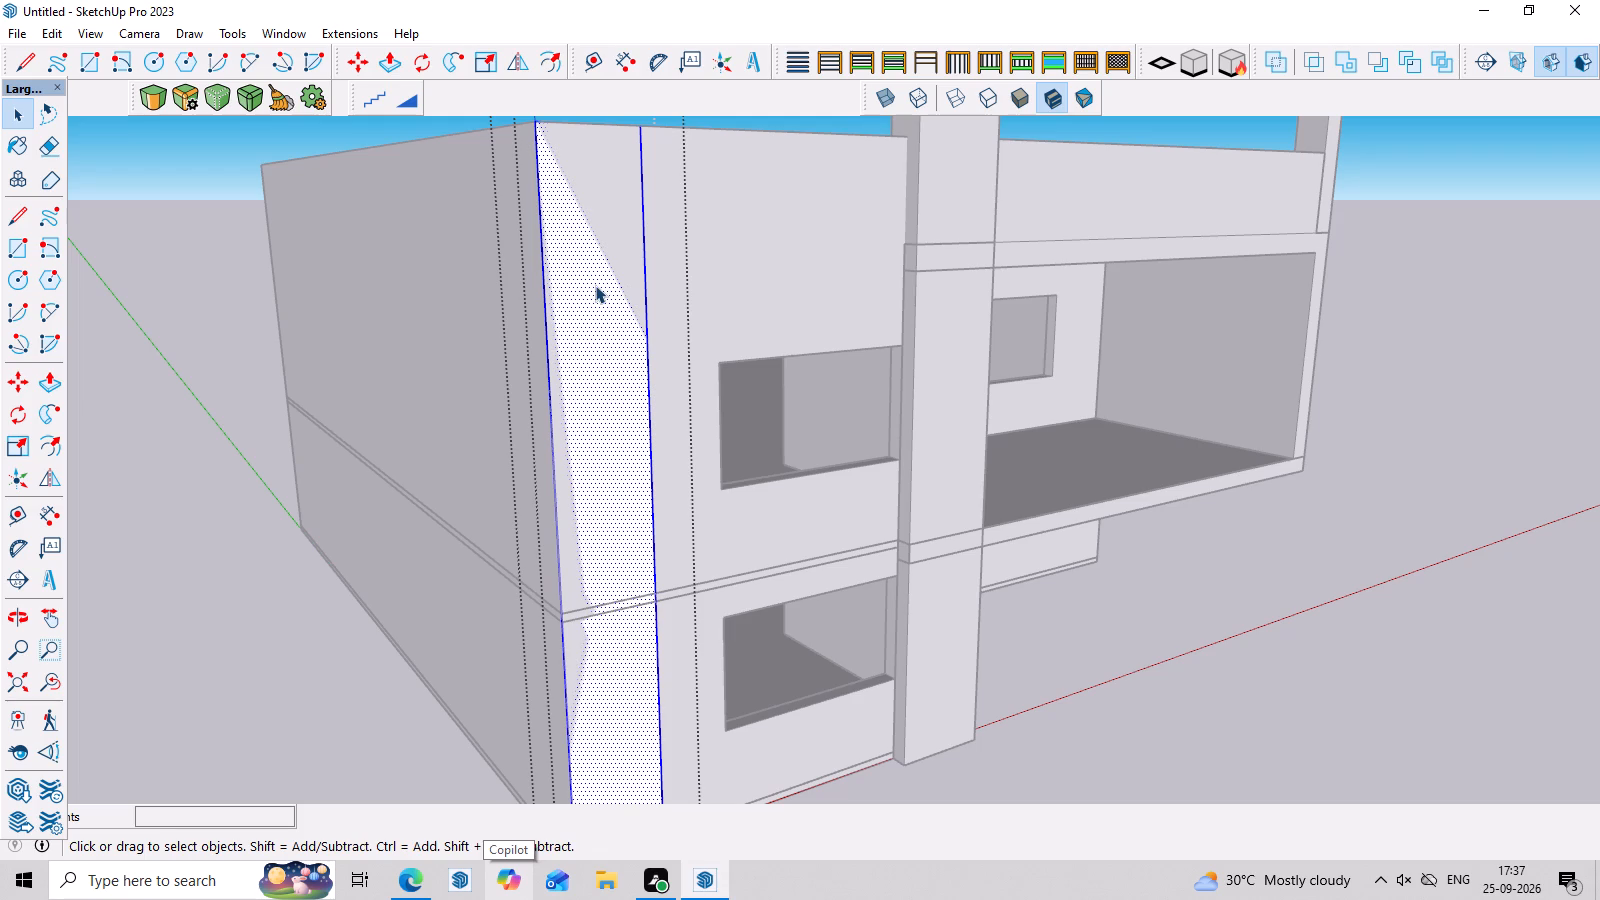
{"action": "key", "text": "p"}
{"action": "left_click", "coordinate": [596, 281]}
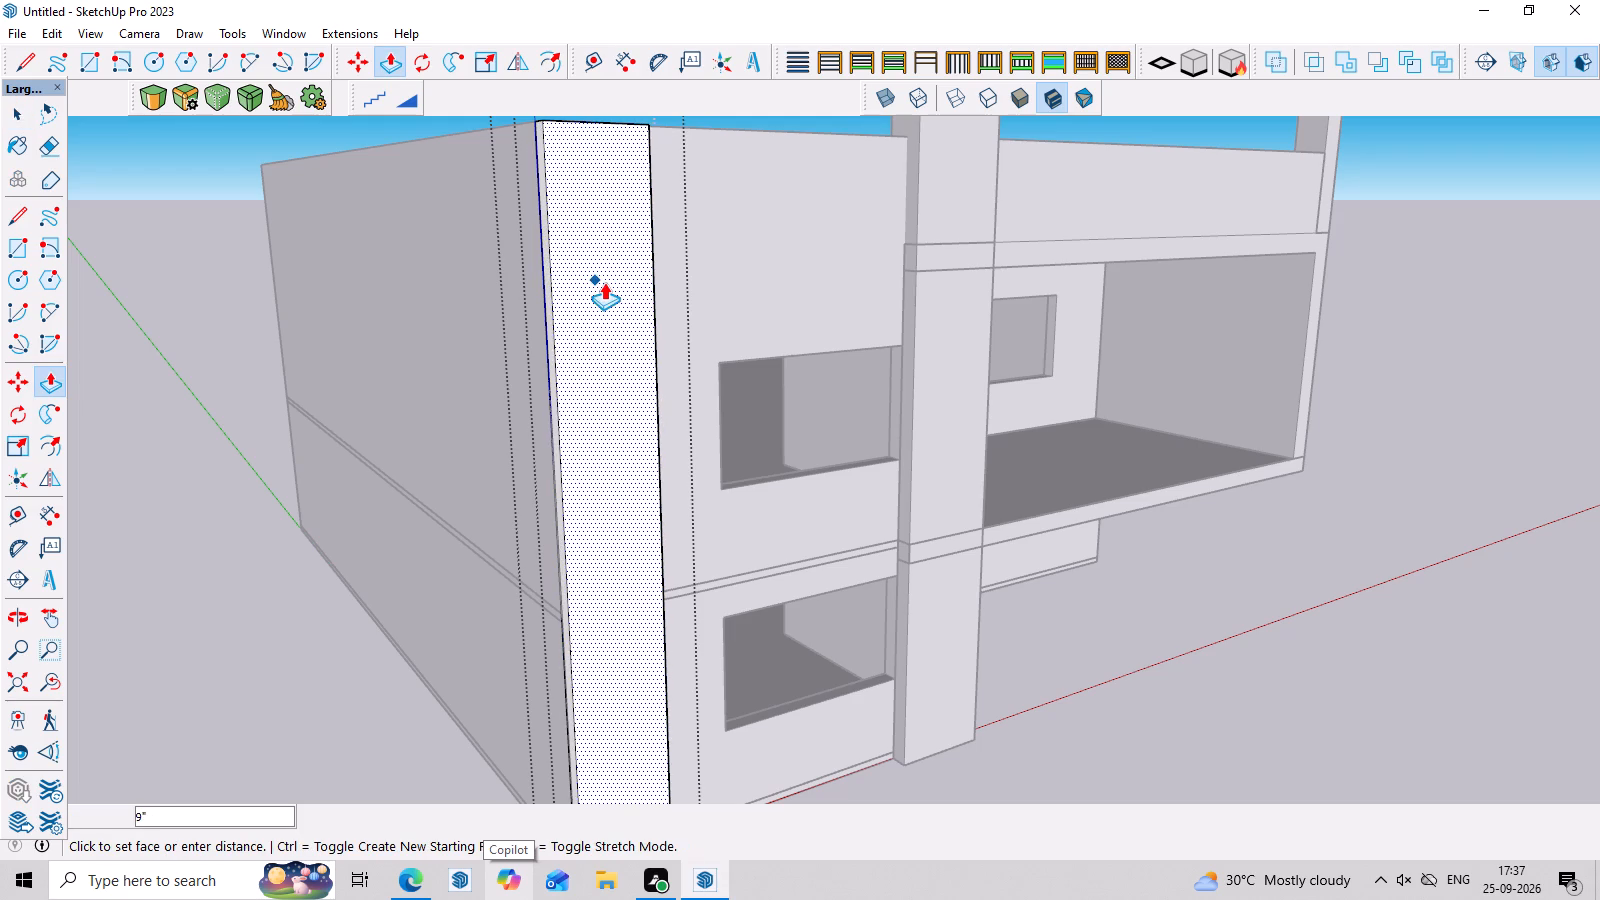
{"action": "key", "text": "1"}
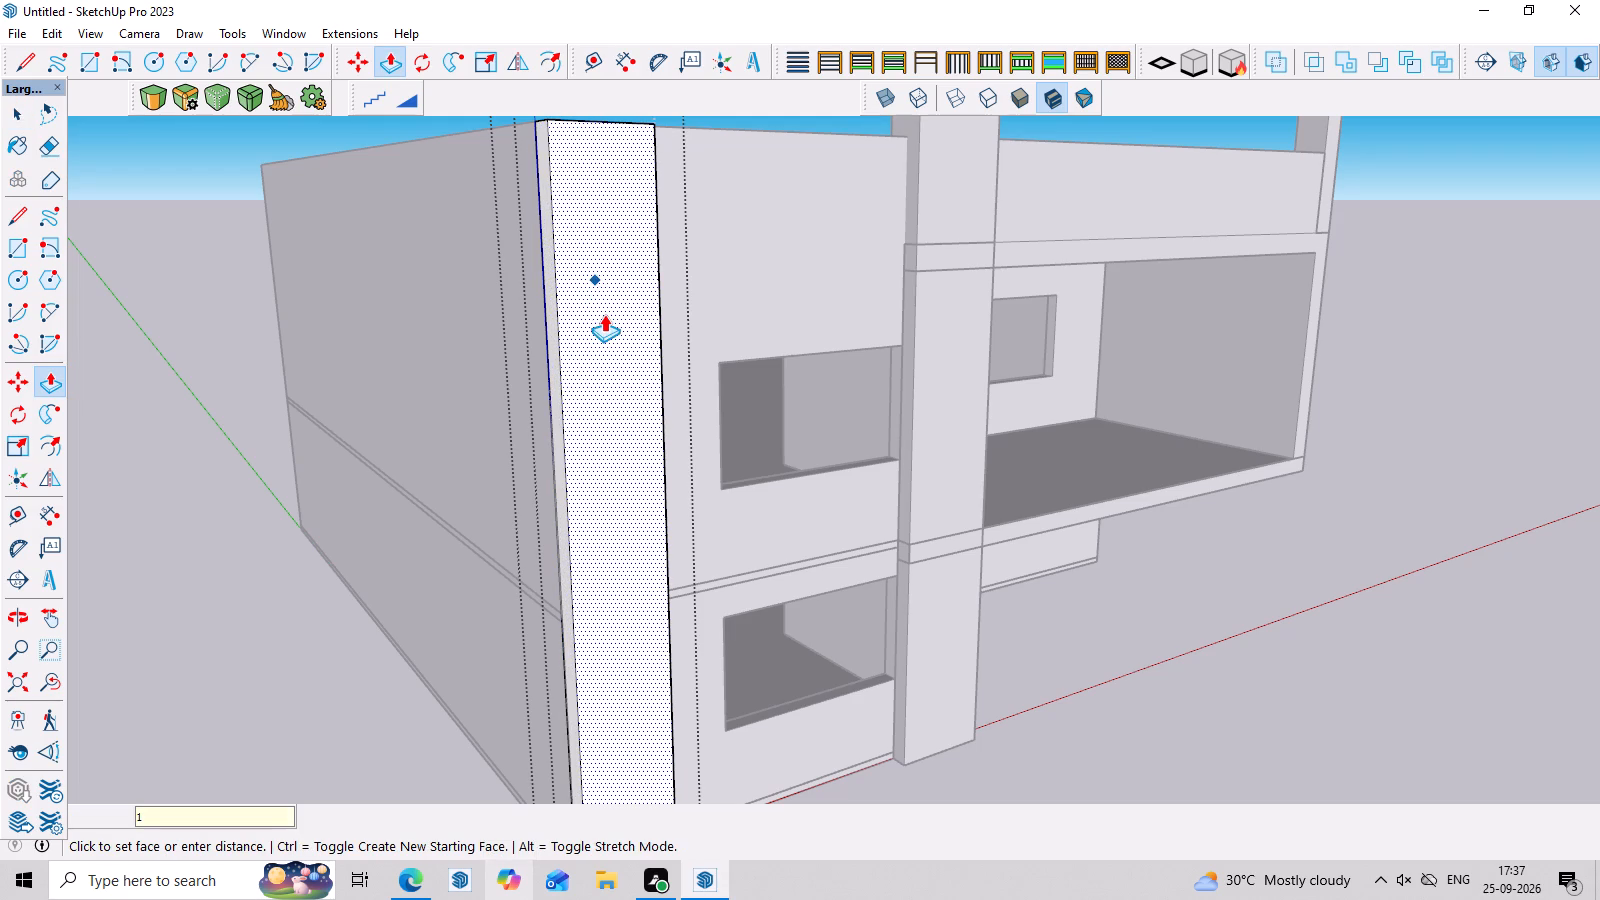
{"action": "key", "text": "Return"}
Examine the thickened corner strip from above and against the front elevation, and close its group.
{"action": "middle_click_drag", "start_coordinate": [906, 483], "coordinate": [1095, 634]}
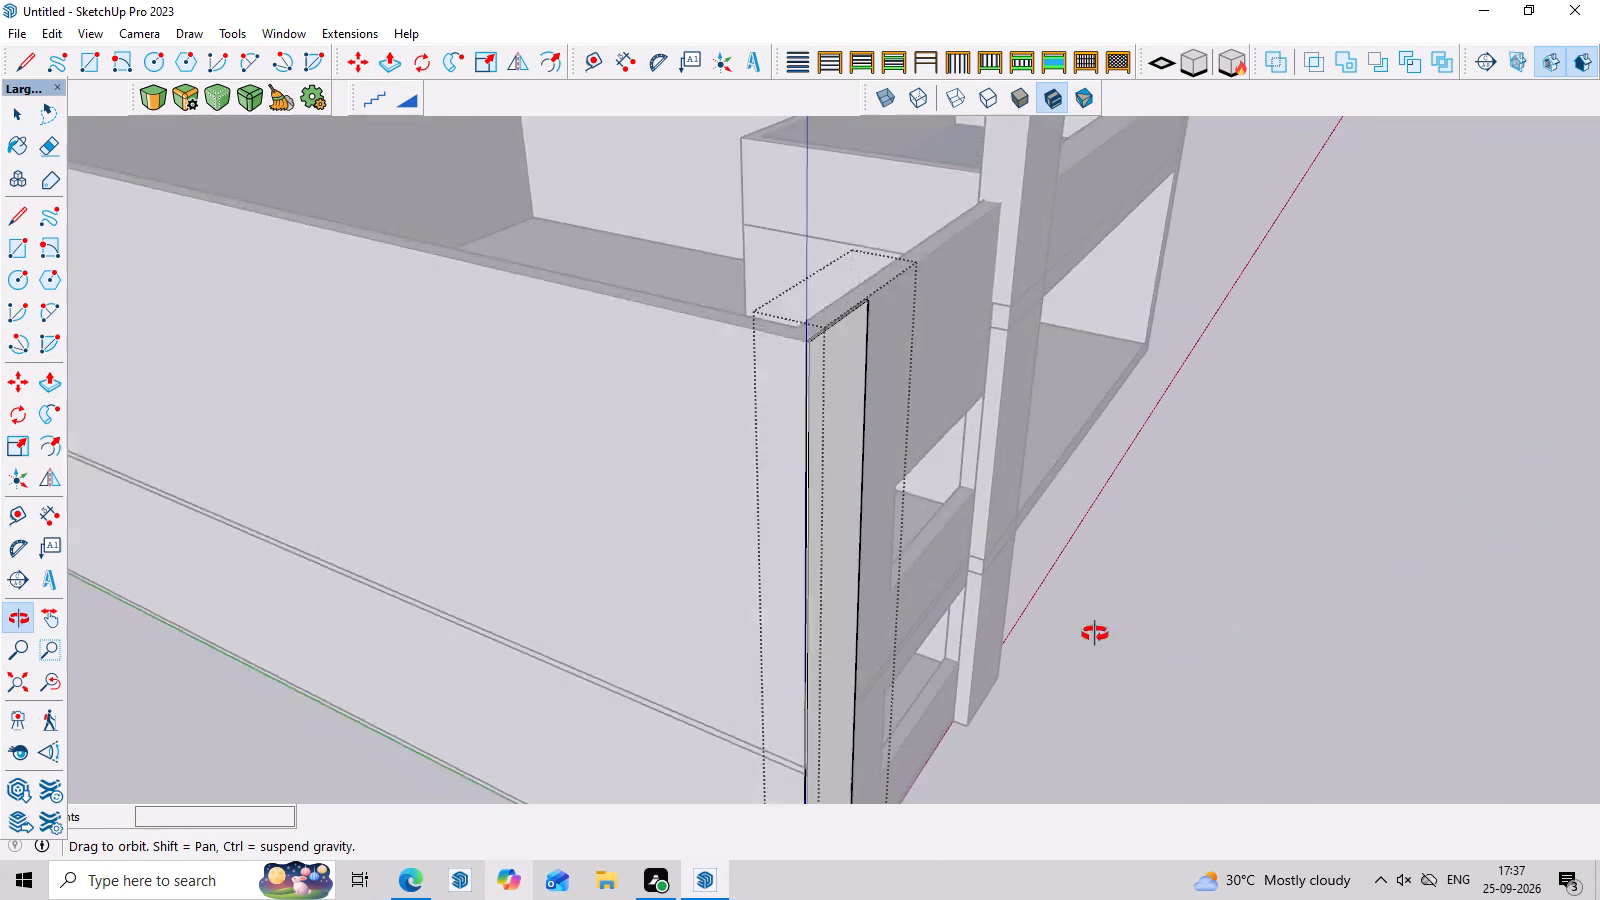
{"action": "middle_click_drag", "start_coordinate": [1095, 634], "coordinate": [1076, 687]}
{"action": "key", "text": "space"}
{"action": "left_click", "coordinate": [795, 543]}
{"action": "triple_click", "coordinate": [795, 543]}
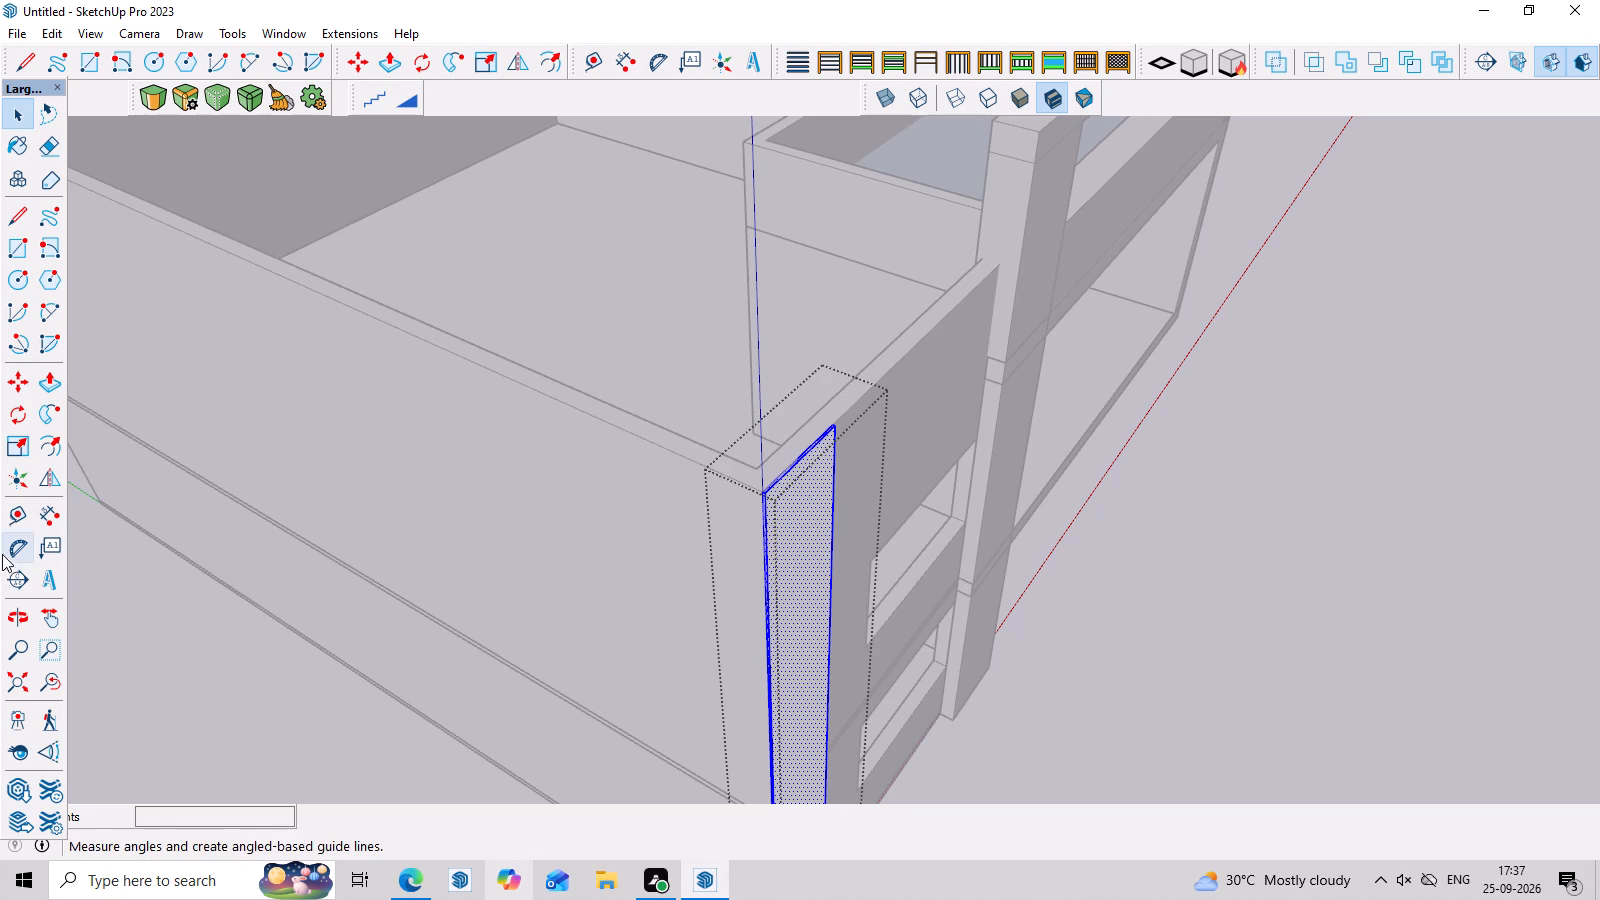
{"action": "scroll", "coordinate": [853, 485], "scroll_direction": "down", "scroll_amount": 2}
{"action": "middle_click_drag", "start_coordinate": [935, 531], "coordinate": [647, 222]}
{"action": "scroll", "coordinate": [662, 467], "scroll_direction": "down", "scroll_amount": 4}
{"action": "middle_click_drag", "start_coordinate": [744, 585], "coordinate": [679, 605]}
{"action": "scroll", "coordinate": [514, 277], "scroll_direction": "up", "scroll_amount": 3}
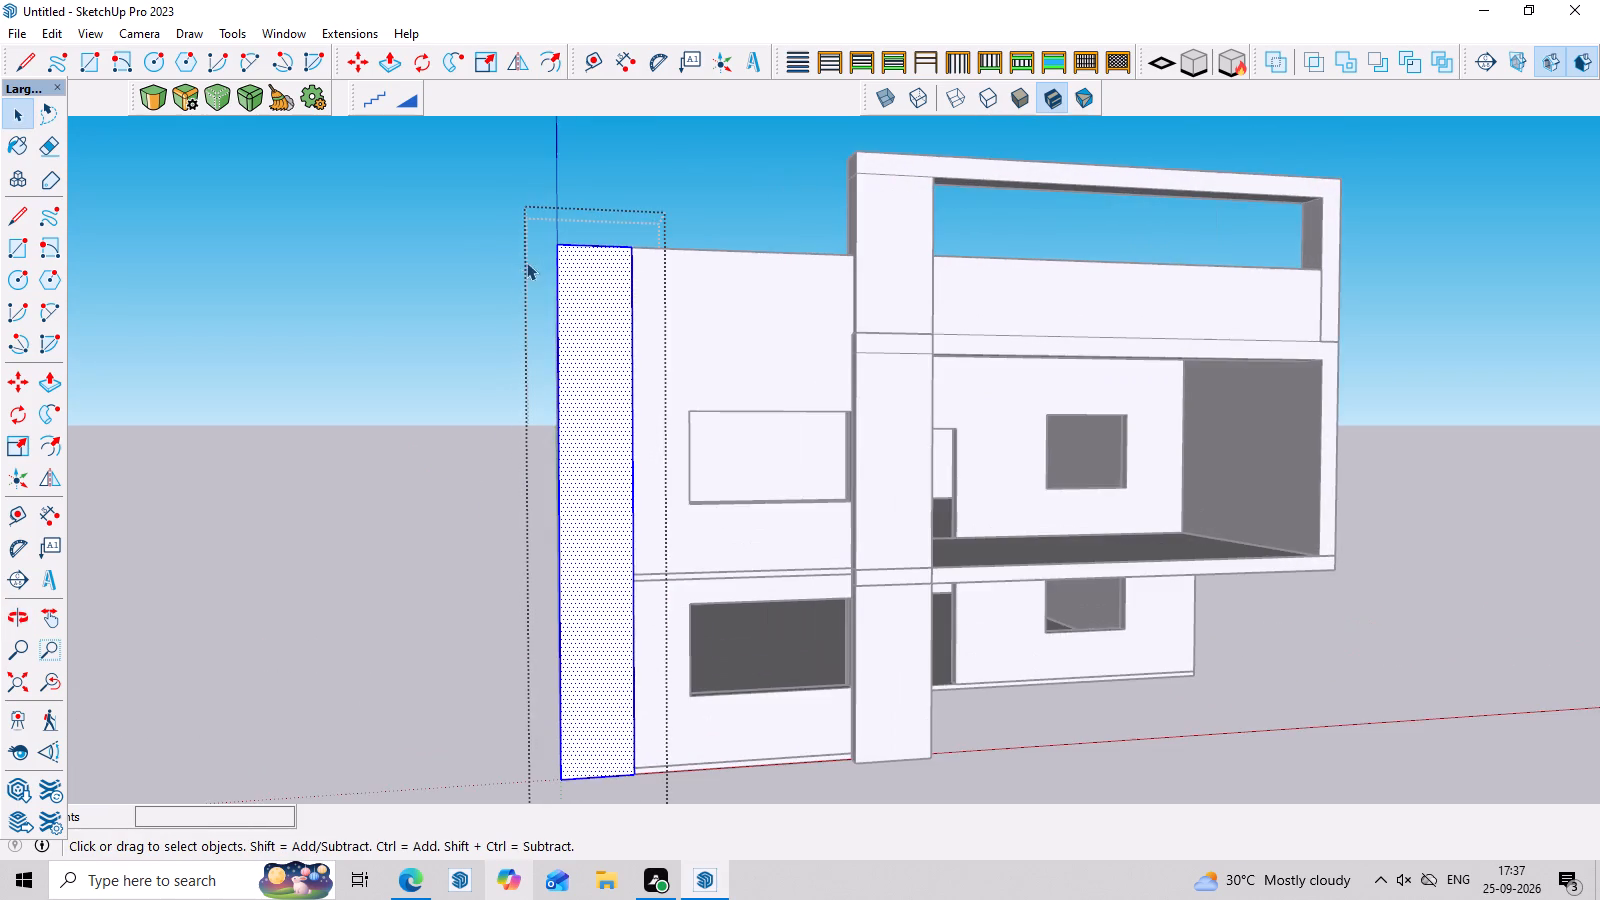
{"action": "left_click", "coordinate": [451, 228]}
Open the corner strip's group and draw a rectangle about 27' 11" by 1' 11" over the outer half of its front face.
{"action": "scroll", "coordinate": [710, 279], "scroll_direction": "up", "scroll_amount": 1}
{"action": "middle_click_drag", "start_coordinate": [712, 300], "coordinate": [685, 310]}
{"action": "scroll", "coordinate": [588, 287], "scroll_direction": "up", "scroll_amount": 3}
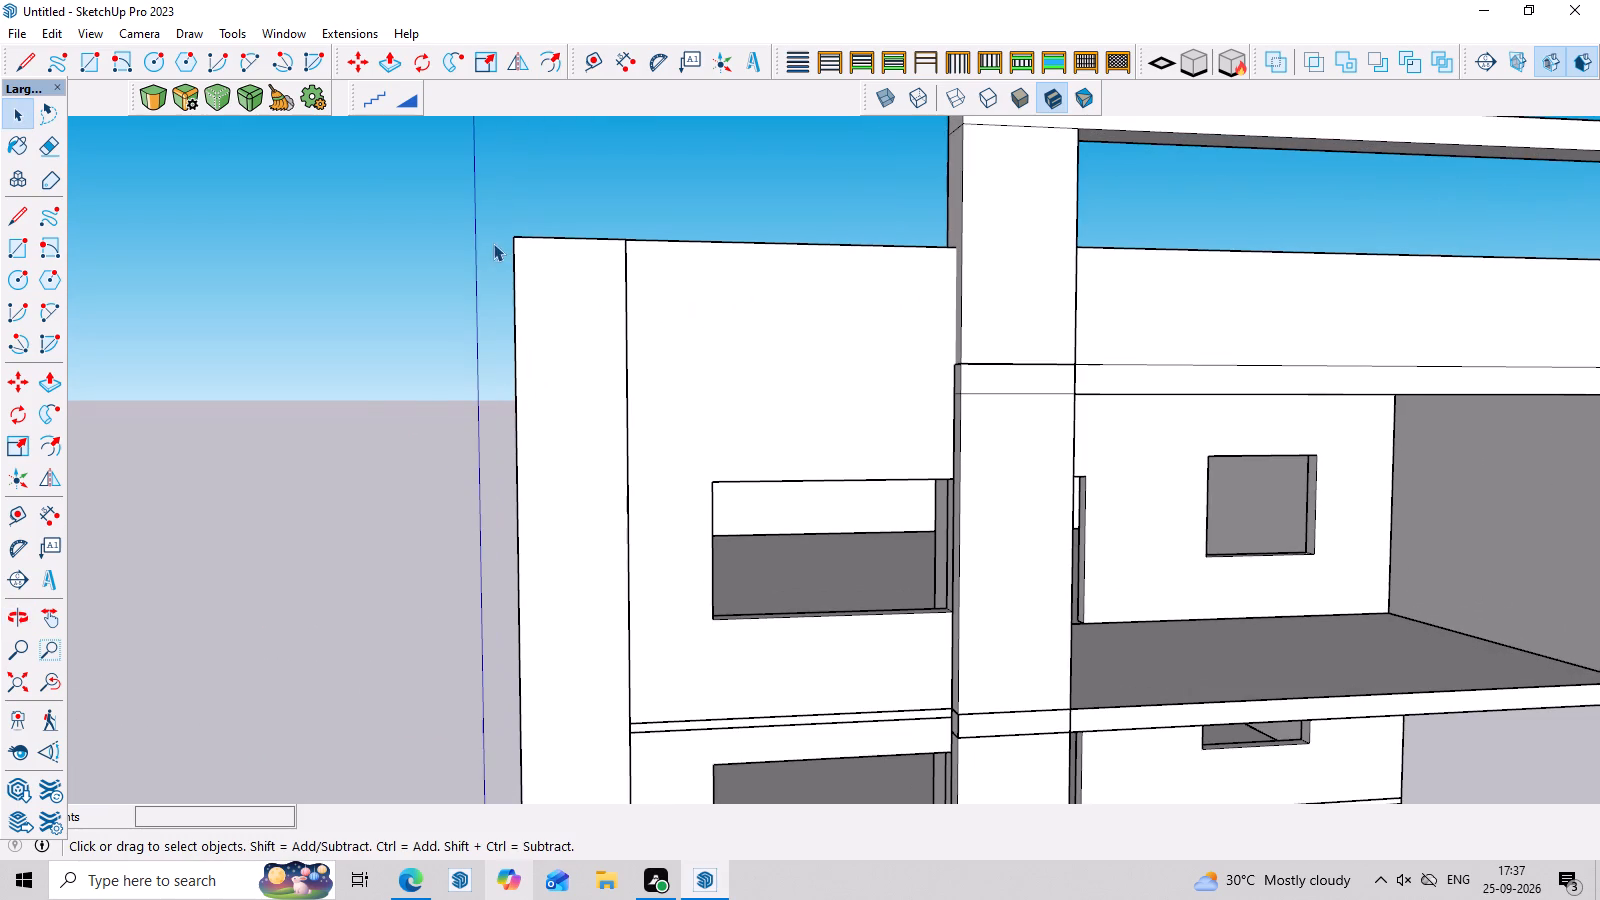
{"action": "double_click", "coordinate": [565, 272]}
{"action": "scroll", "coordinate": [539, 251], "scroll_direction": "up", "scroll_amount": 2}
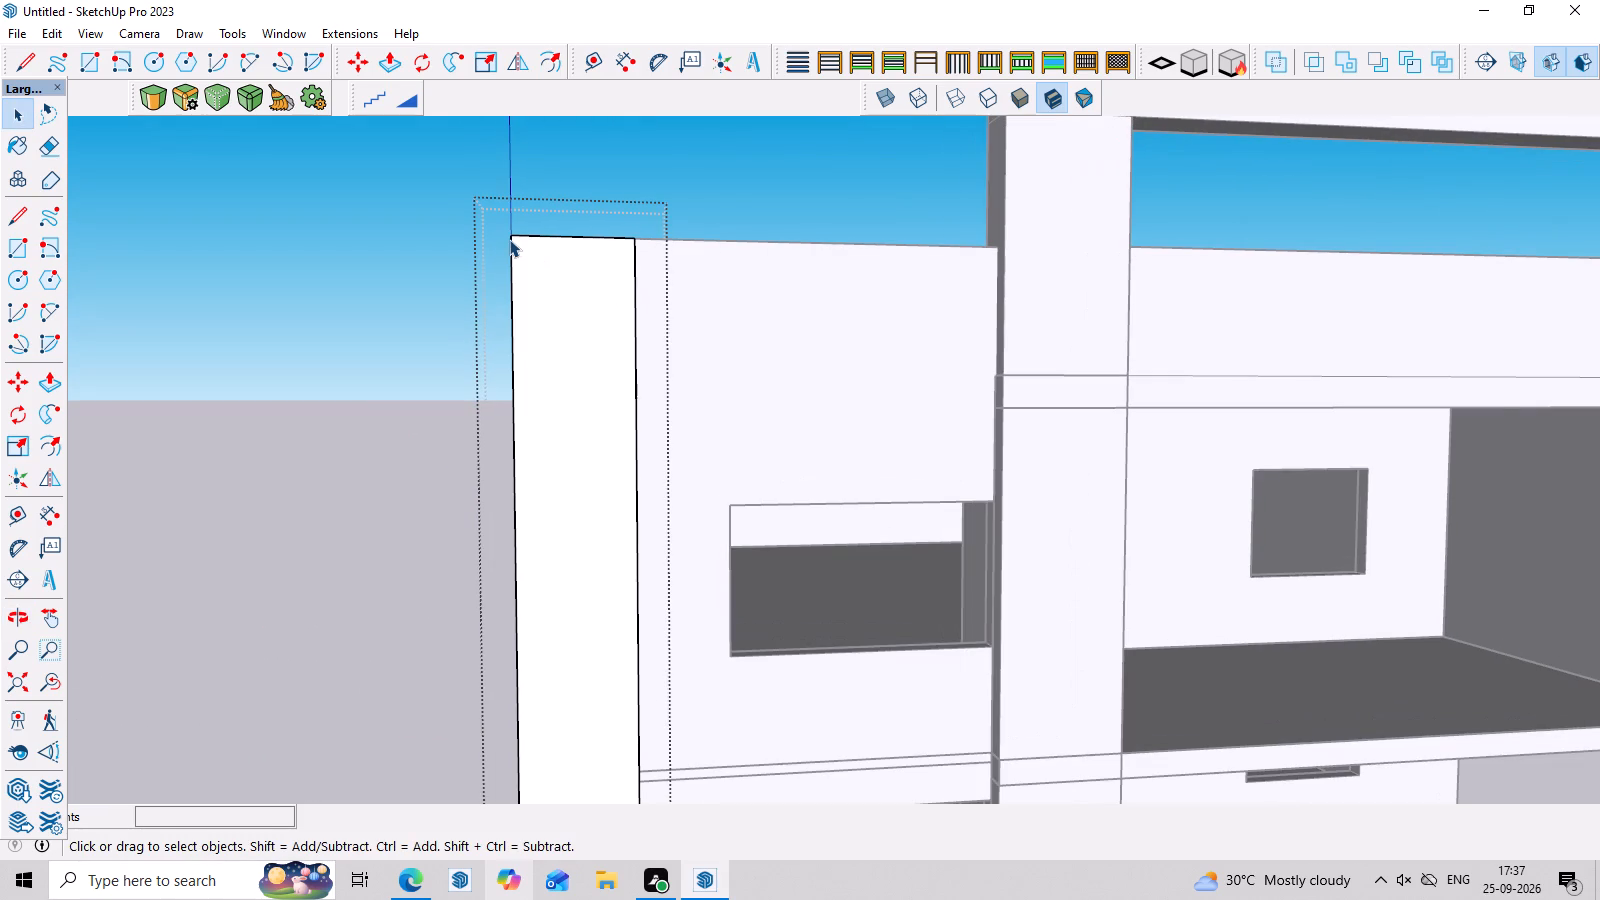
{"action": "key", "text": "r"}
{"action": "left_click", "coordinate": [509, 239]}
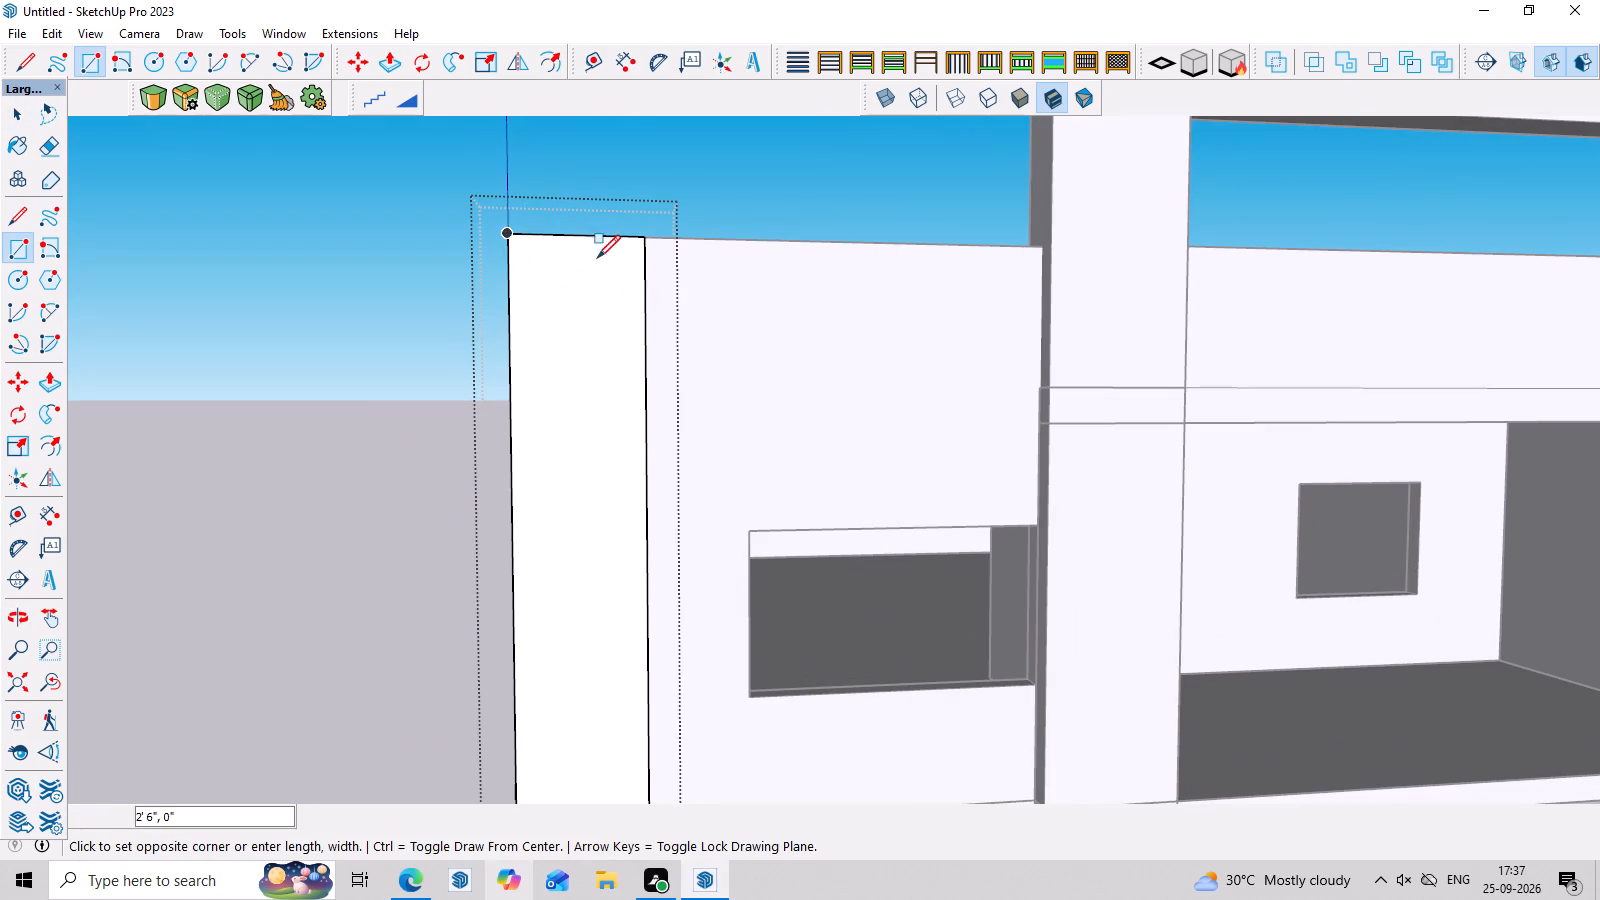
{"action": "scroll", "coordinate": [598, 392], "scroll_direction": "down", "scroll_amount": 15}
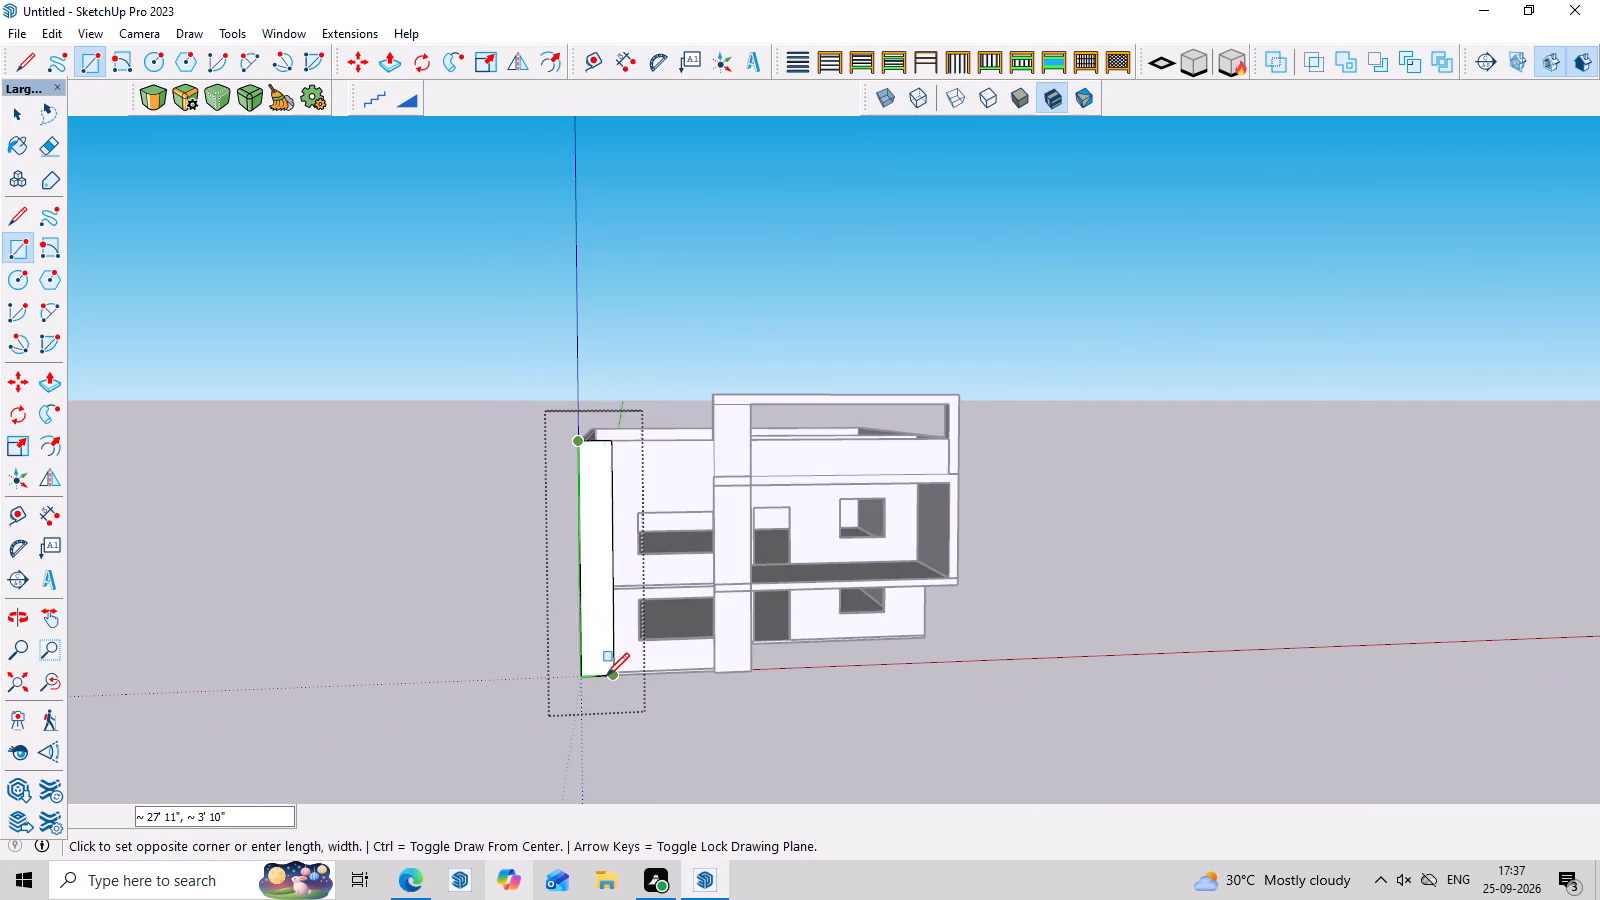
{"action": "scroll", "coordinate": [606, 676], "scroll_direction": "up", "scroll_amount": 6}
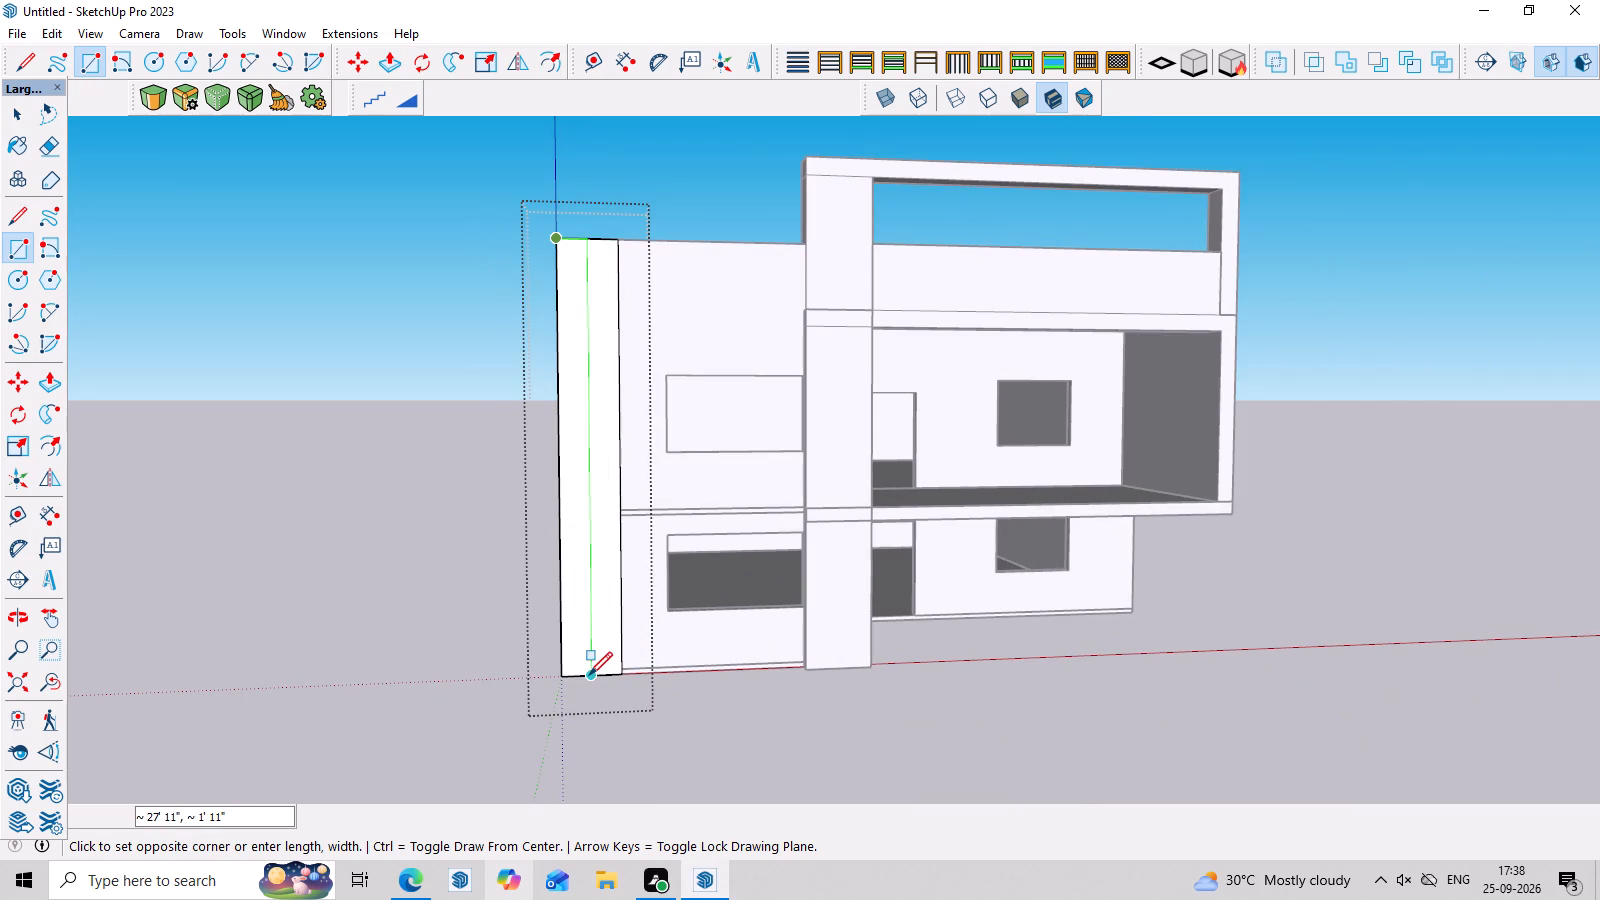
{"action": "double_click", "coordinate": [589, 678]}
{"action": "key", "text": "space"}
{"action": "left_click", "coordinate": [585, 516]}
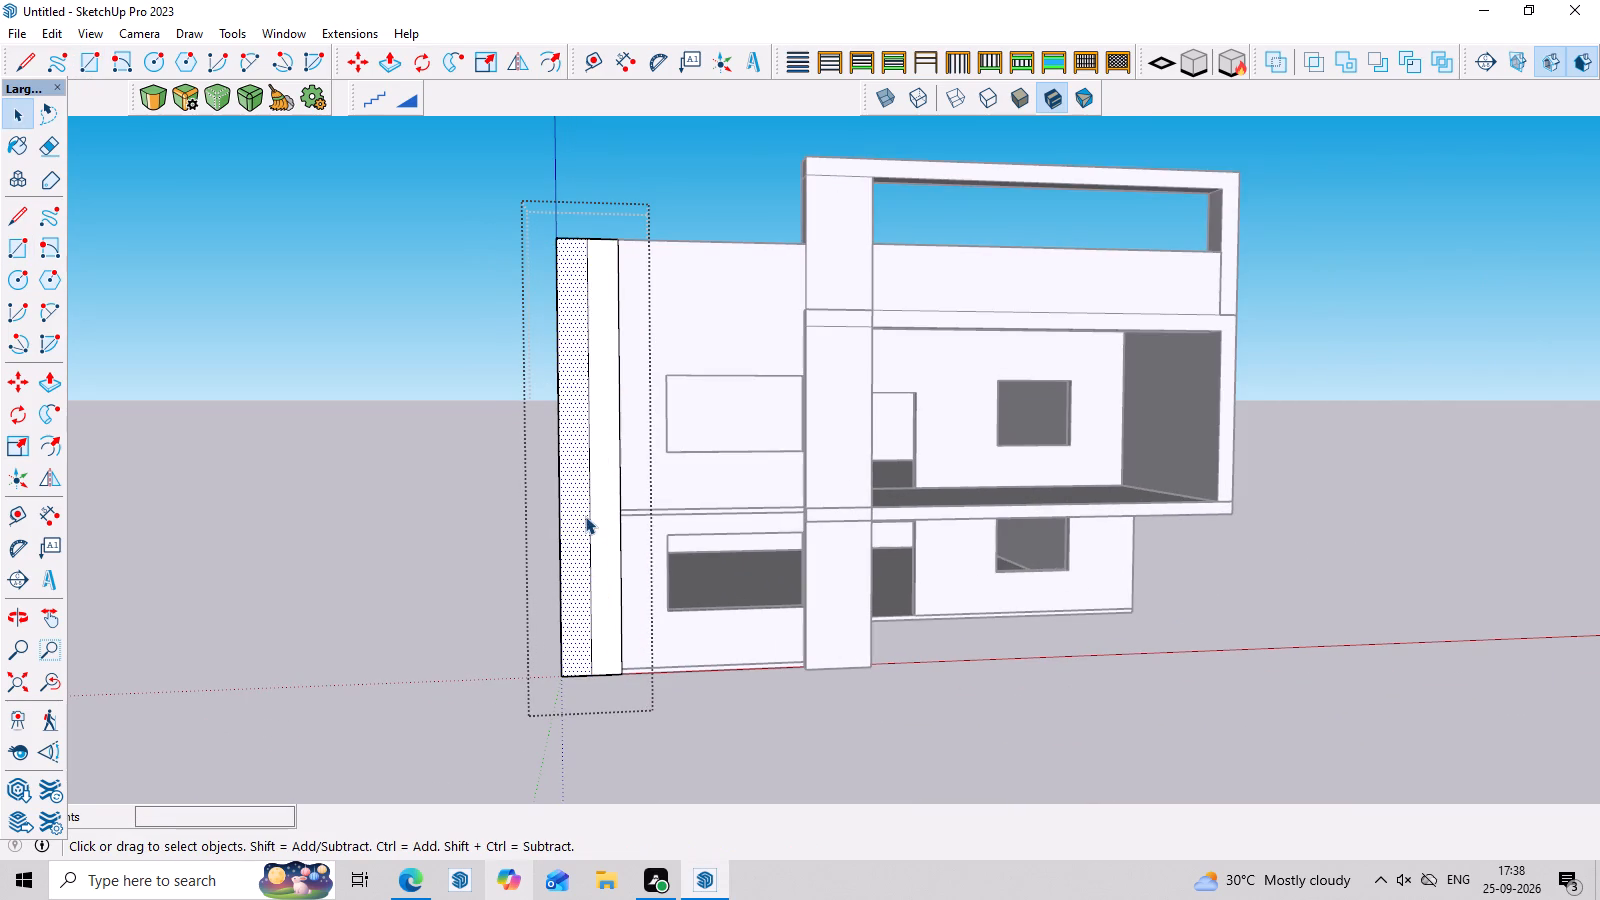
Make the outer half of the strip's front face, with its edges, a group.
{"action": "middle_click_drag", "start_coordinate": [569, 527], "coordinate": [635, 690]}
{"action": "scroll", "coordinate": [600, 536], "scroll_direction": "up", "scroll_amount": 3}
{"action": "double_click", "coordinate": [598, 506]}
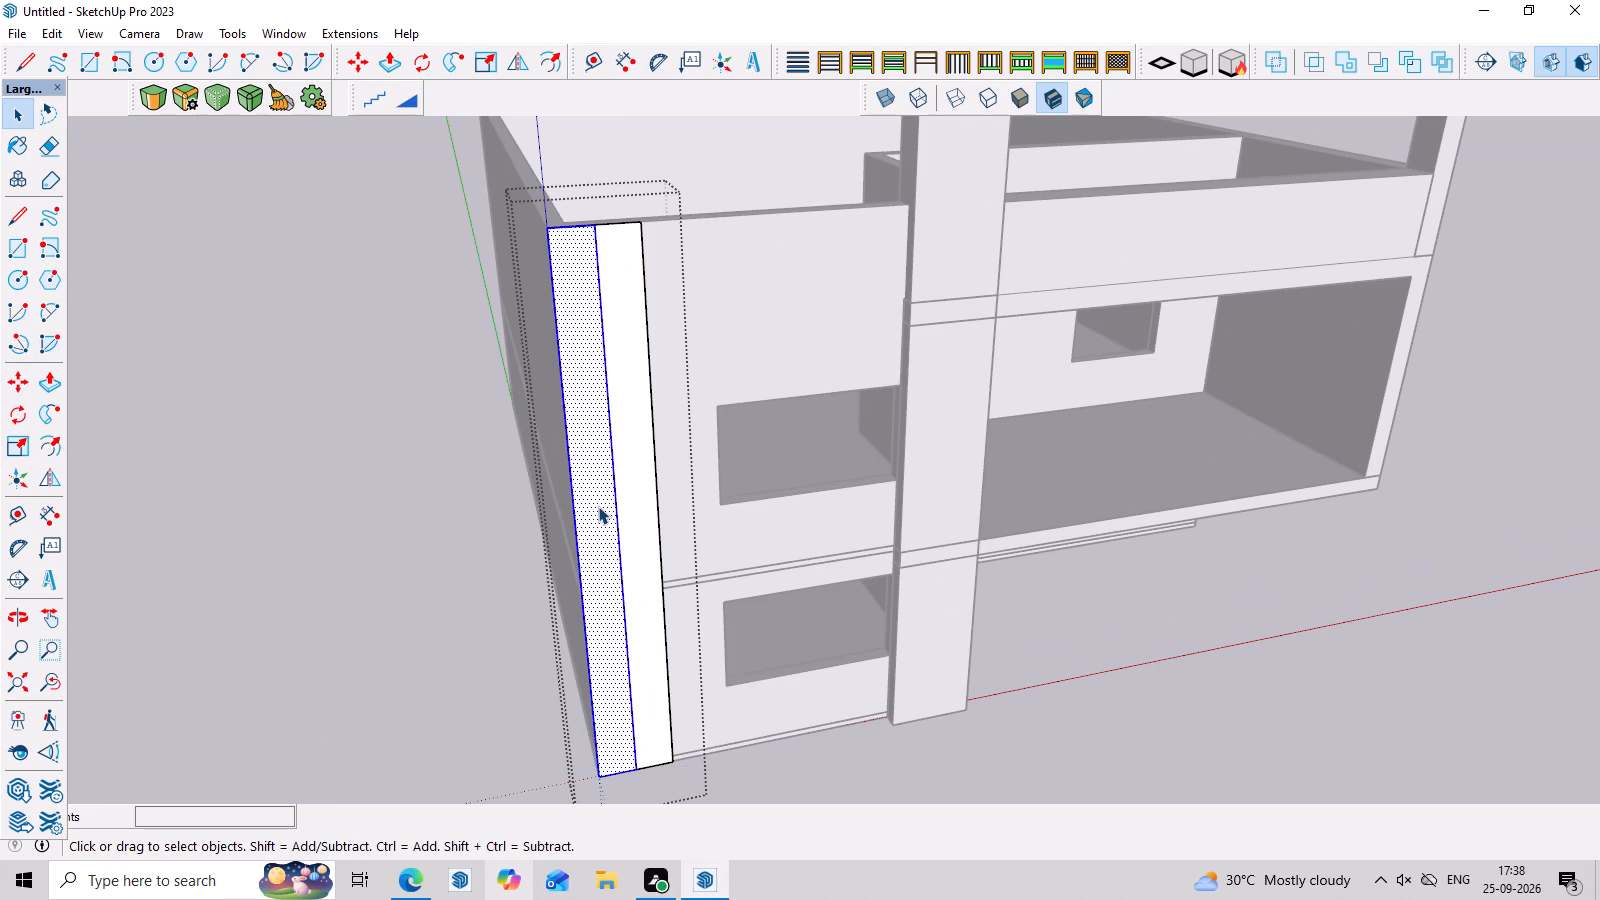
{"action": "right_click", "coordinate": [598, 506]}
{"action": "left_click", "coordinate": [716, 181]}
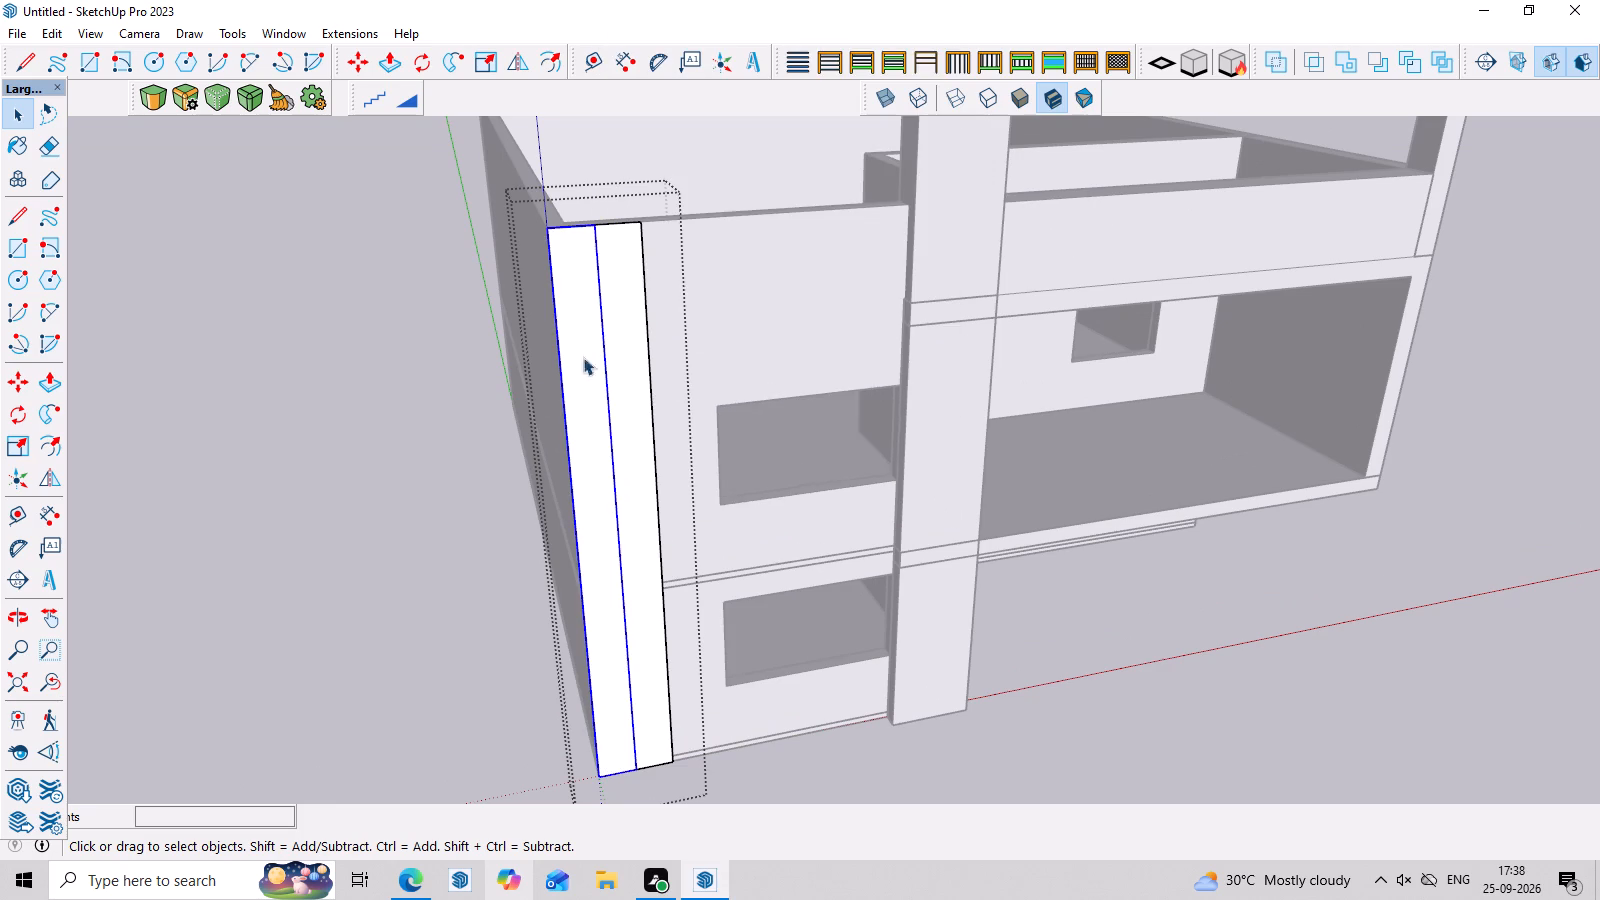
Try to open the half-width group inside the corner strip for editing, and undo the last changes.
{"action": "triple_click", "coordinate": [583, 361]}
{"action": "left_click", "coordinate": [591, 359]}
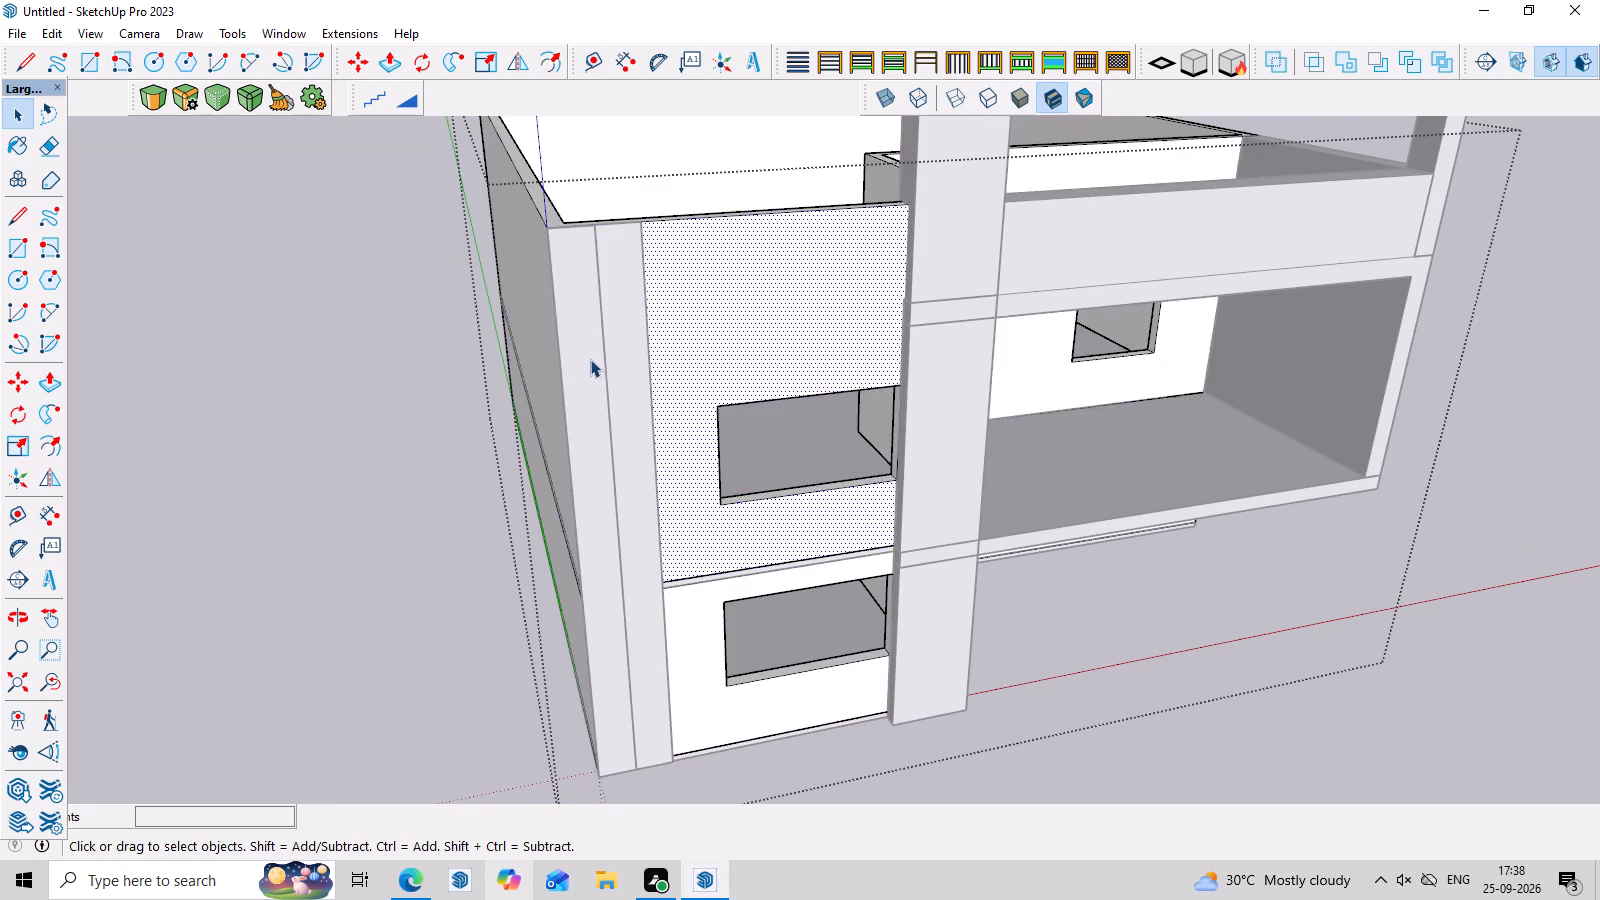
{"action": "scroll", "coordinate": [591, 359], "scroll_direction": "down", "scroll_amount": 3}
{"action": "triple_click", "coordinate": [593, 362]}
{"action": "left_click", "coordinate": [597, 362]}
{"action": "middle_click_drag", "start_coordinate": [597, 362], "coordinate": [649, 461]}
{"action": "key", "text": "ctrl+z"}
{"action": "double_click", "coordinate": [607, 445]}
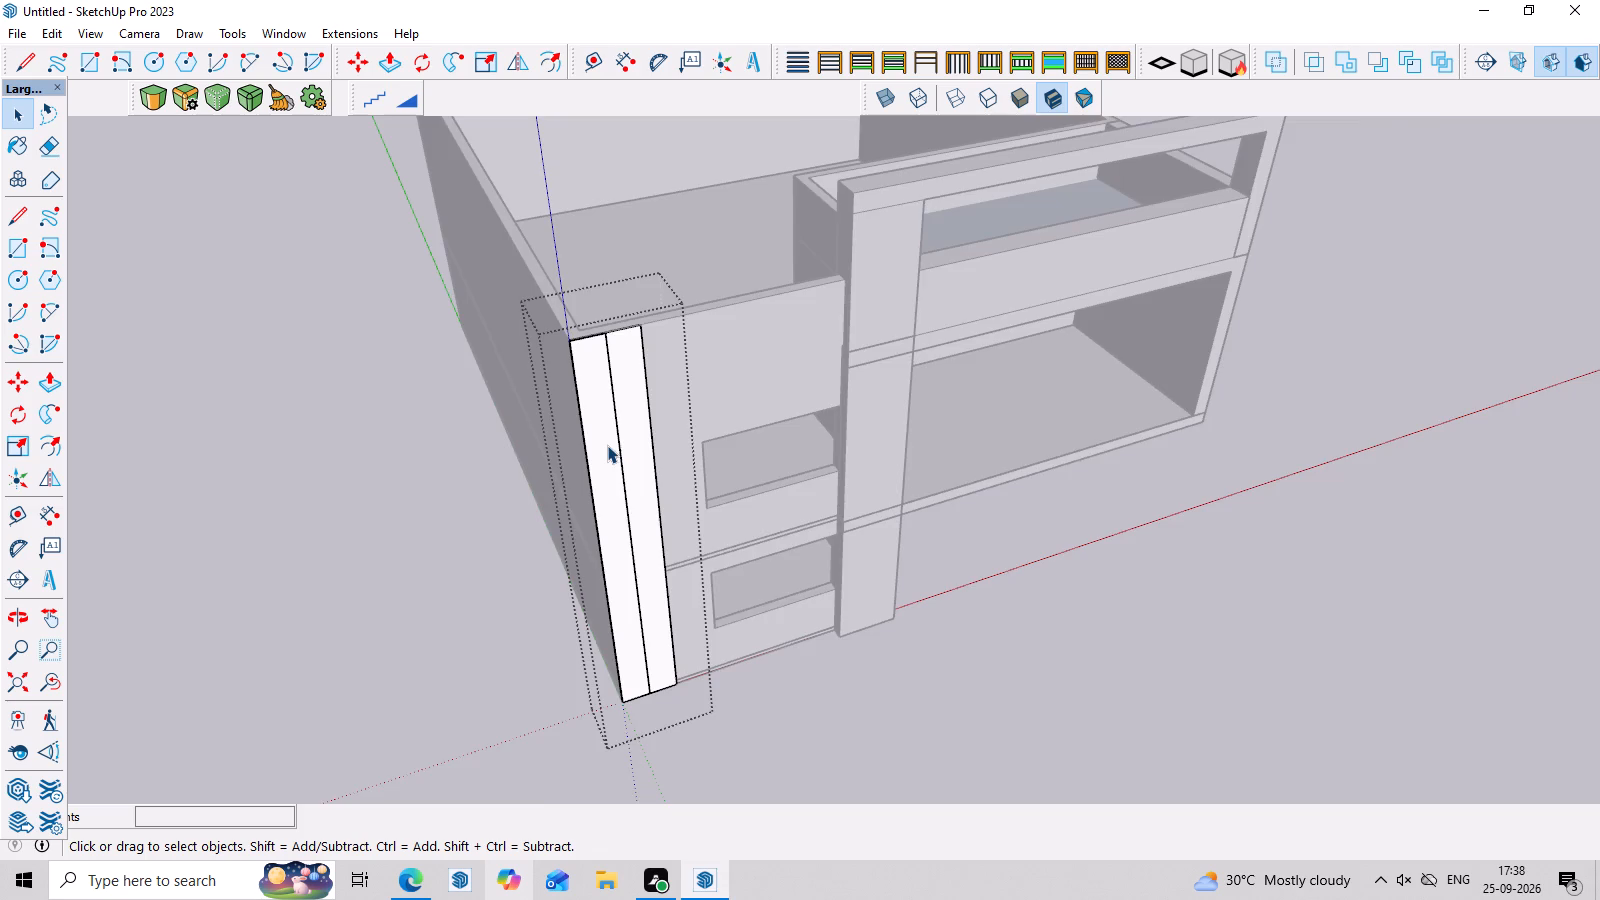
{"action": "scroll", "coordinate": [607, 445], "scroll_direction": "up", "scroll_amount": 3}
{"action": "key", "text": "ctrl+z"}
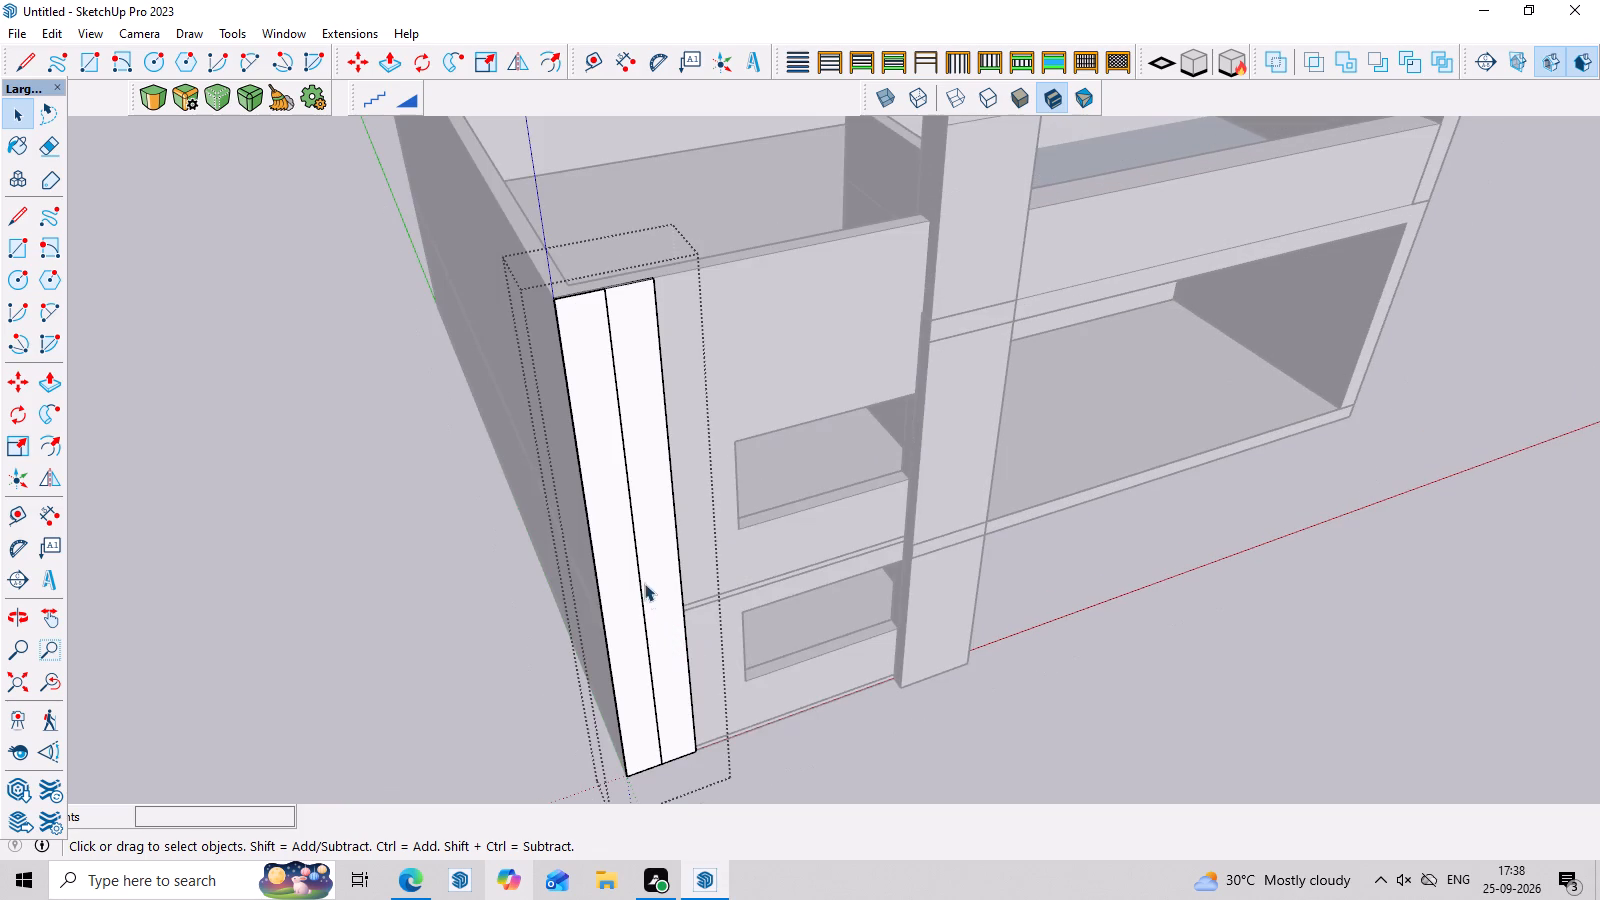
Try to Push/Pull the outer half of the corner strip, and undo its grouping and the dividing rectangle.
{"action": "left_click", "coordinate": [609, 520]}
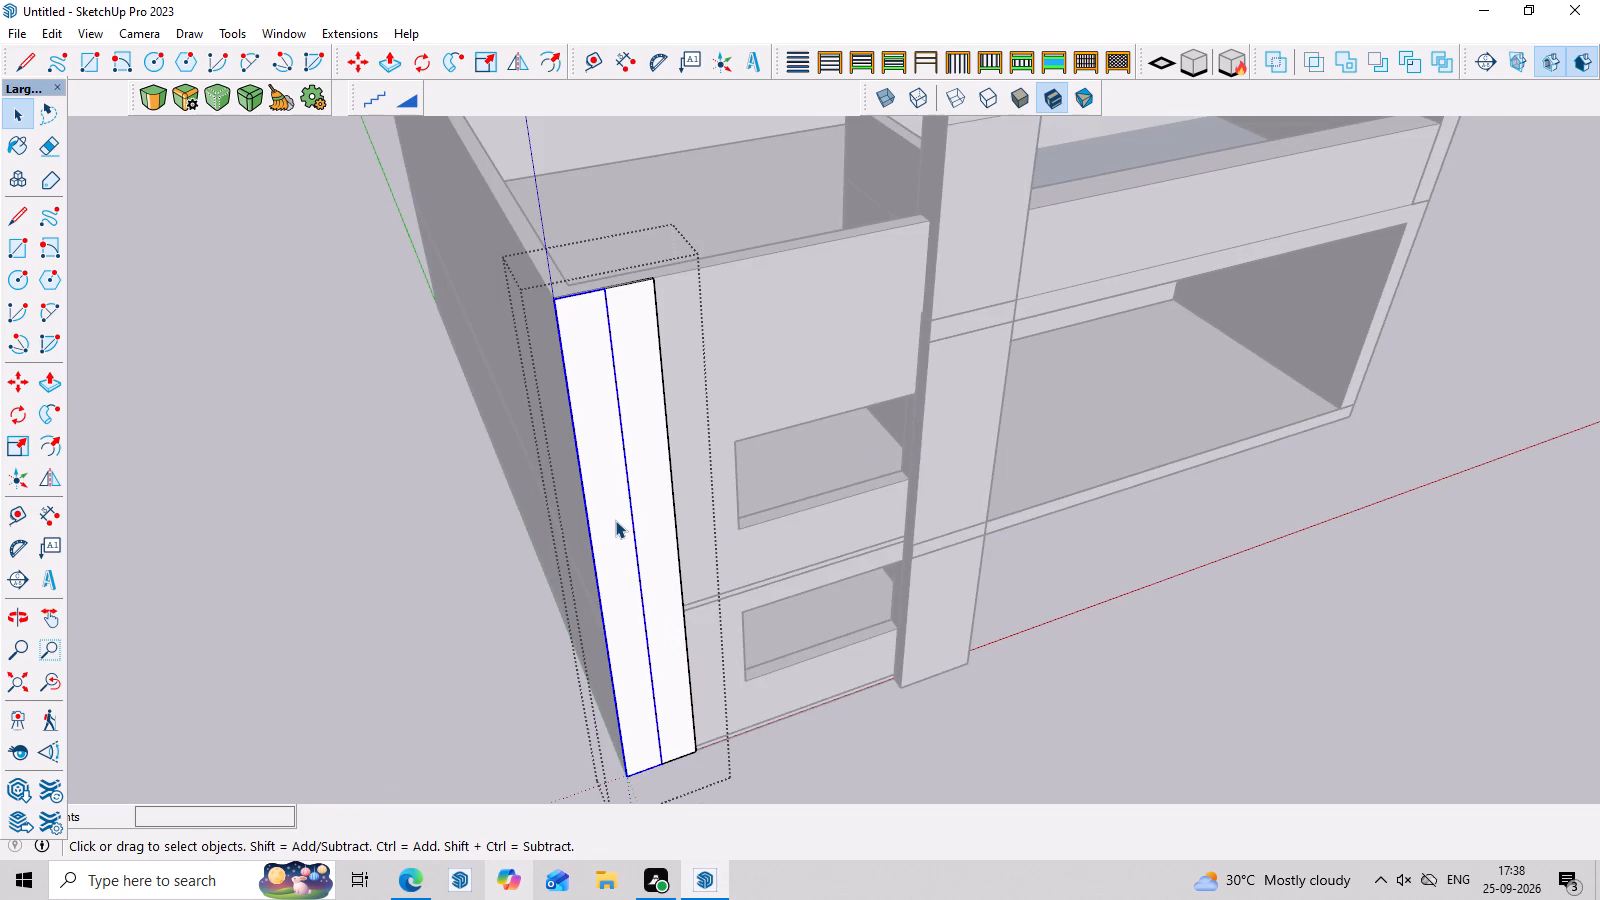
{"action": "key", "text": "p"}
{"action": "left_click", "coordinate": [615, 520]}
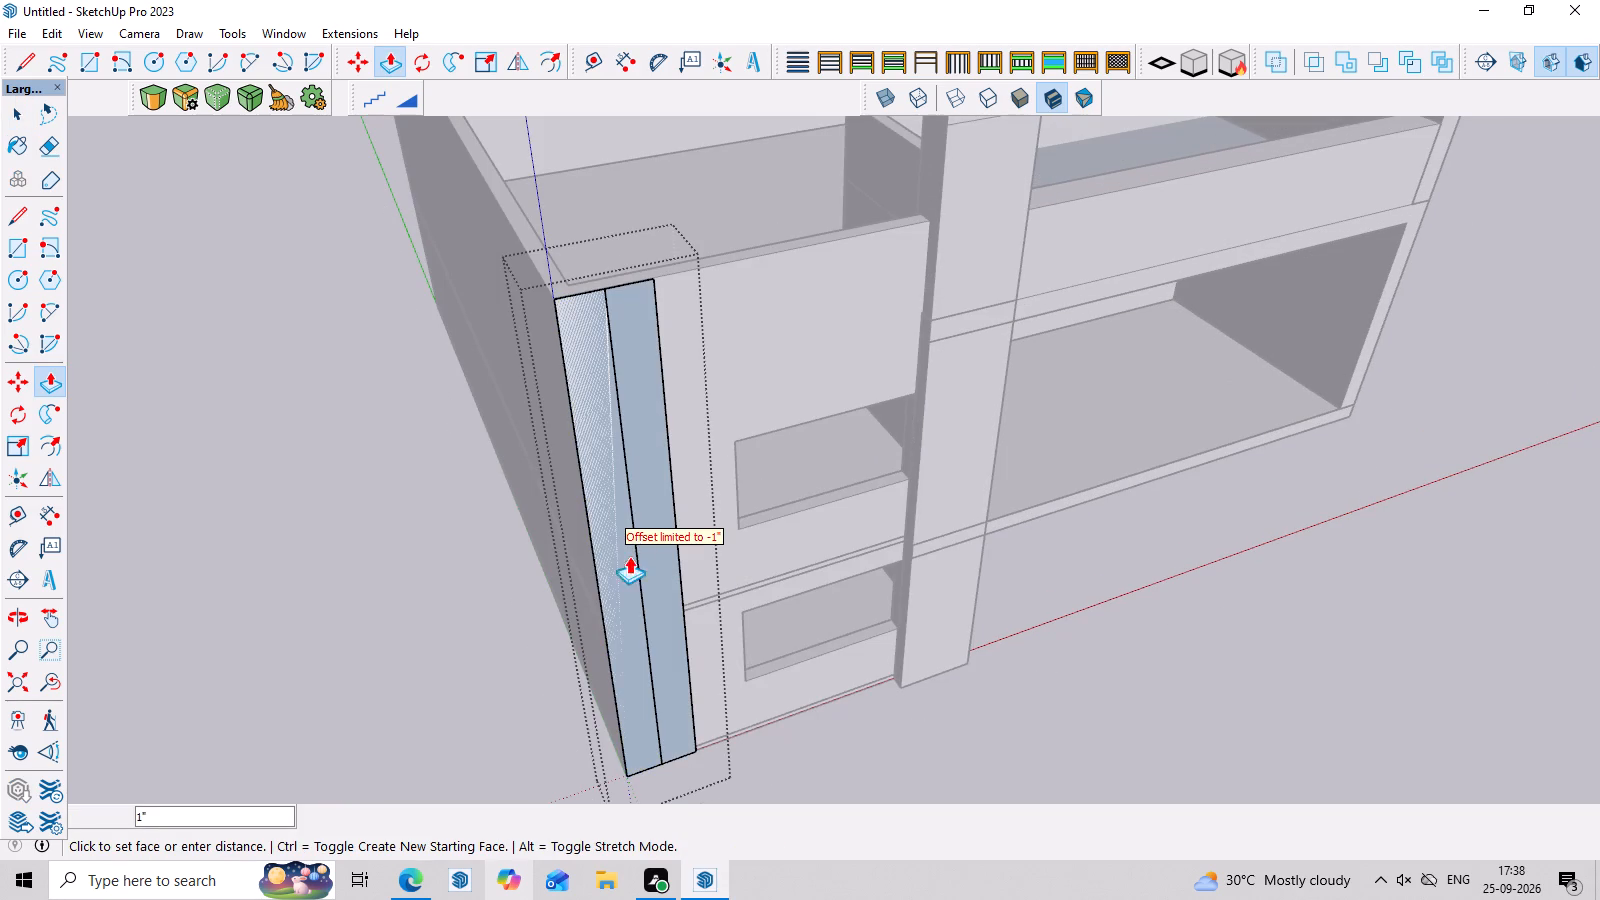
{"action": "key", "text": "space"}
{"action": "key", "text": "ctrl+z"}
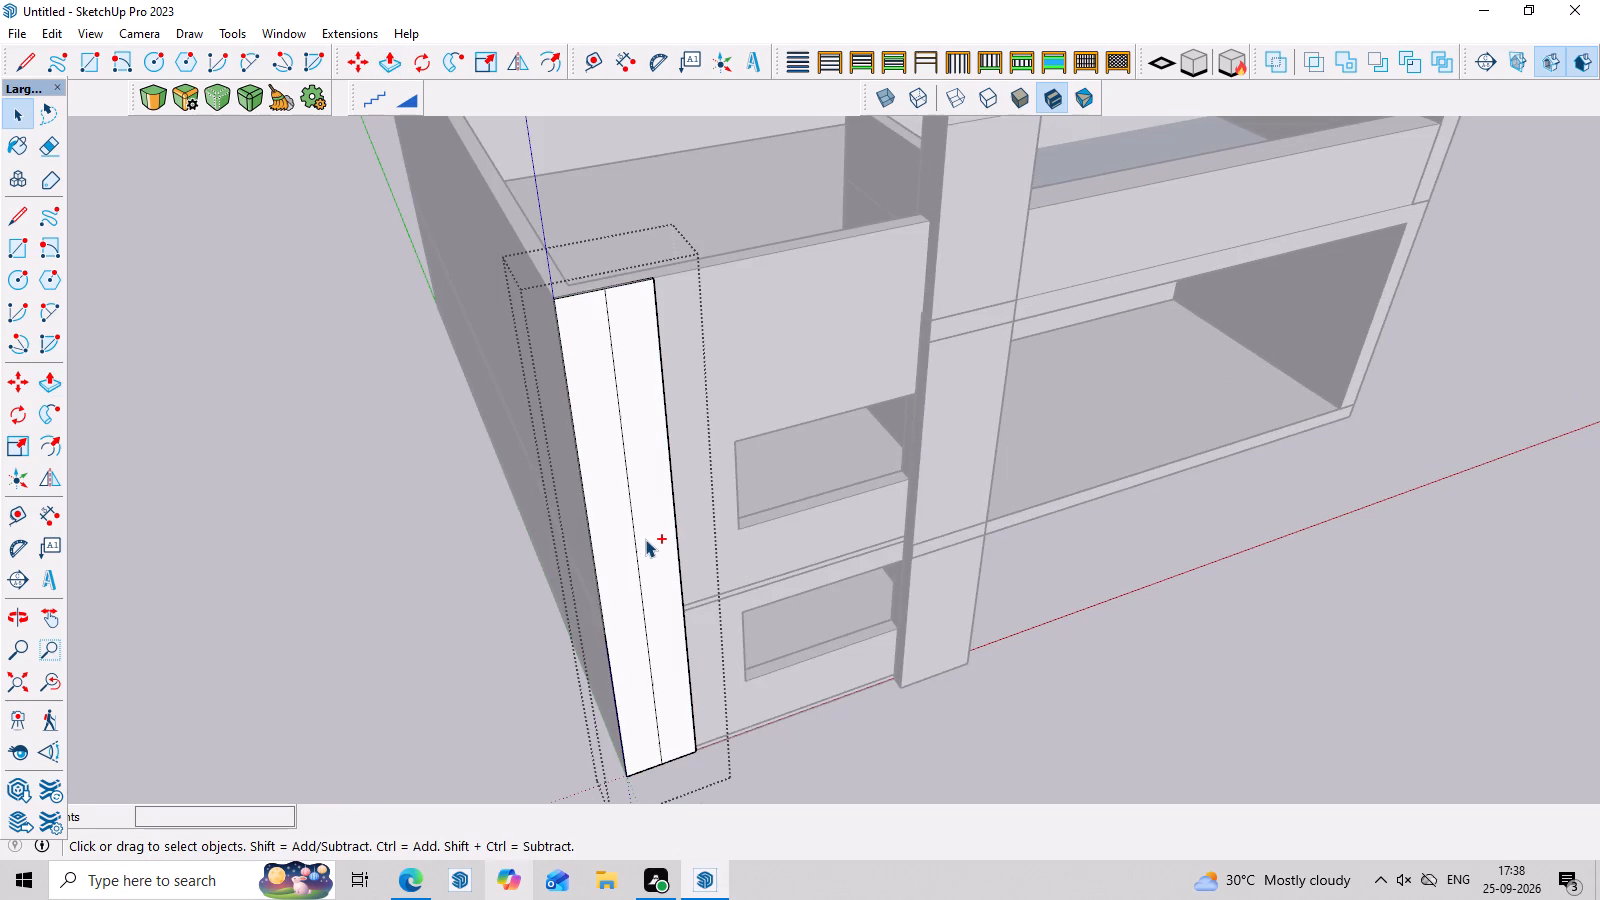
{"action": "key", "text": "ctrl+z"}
Push/Pull the undivided front face of the corner strip out by 4" and close its group.
{"action": "left_click", "coordinate": [622, 403]}
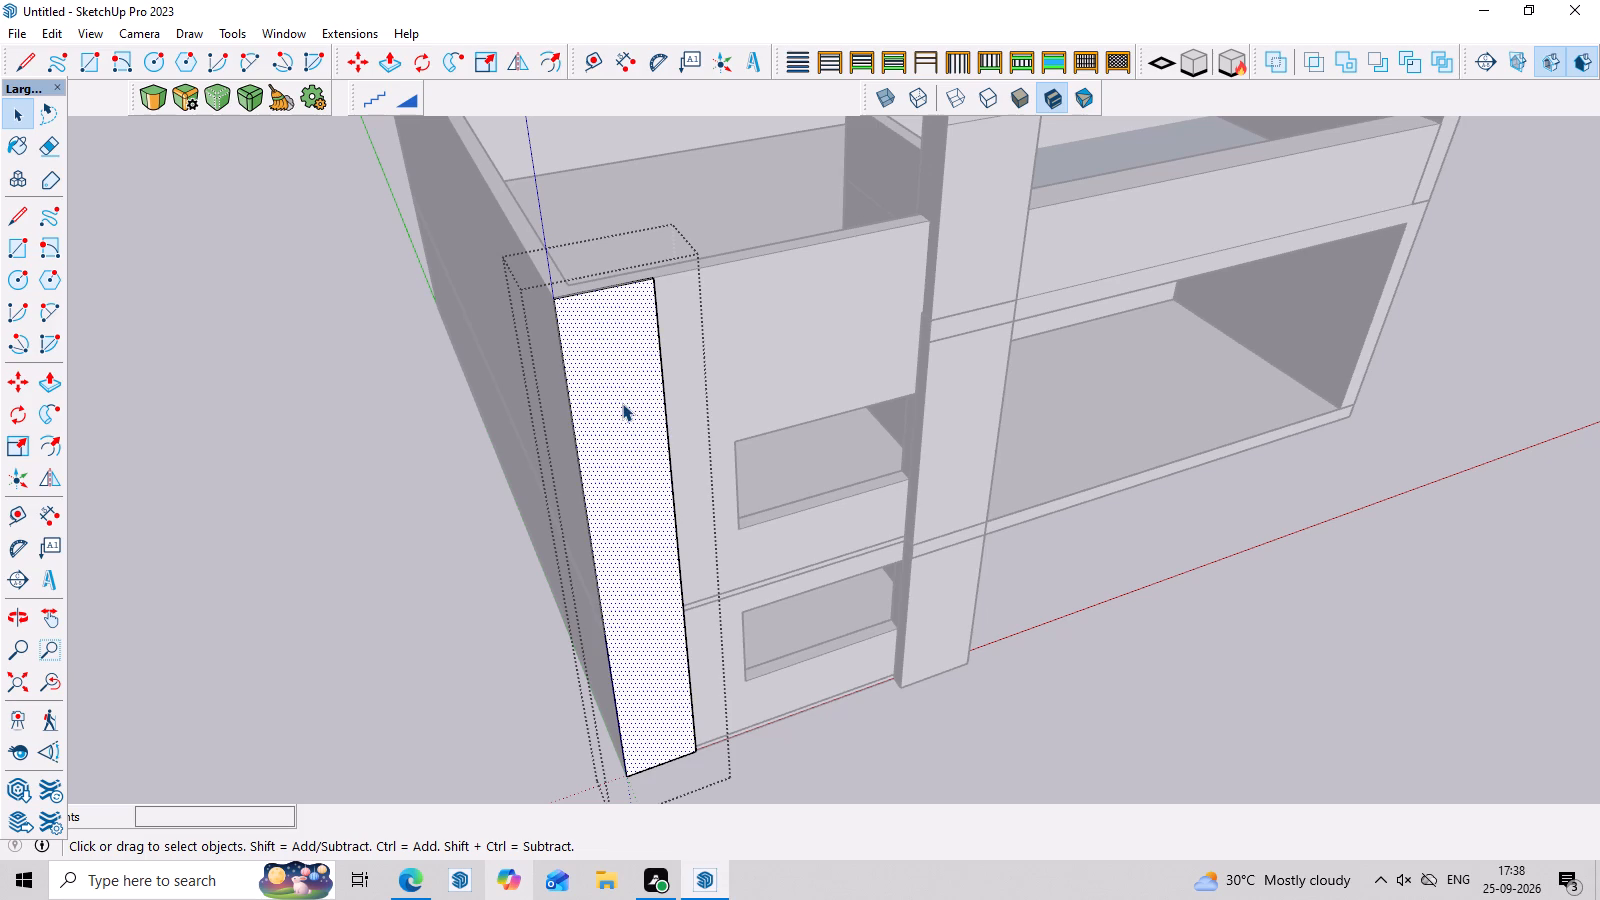
{"action": "key", "text": "p"}
{"action": "left_click", "coordinate": [622, 399]}
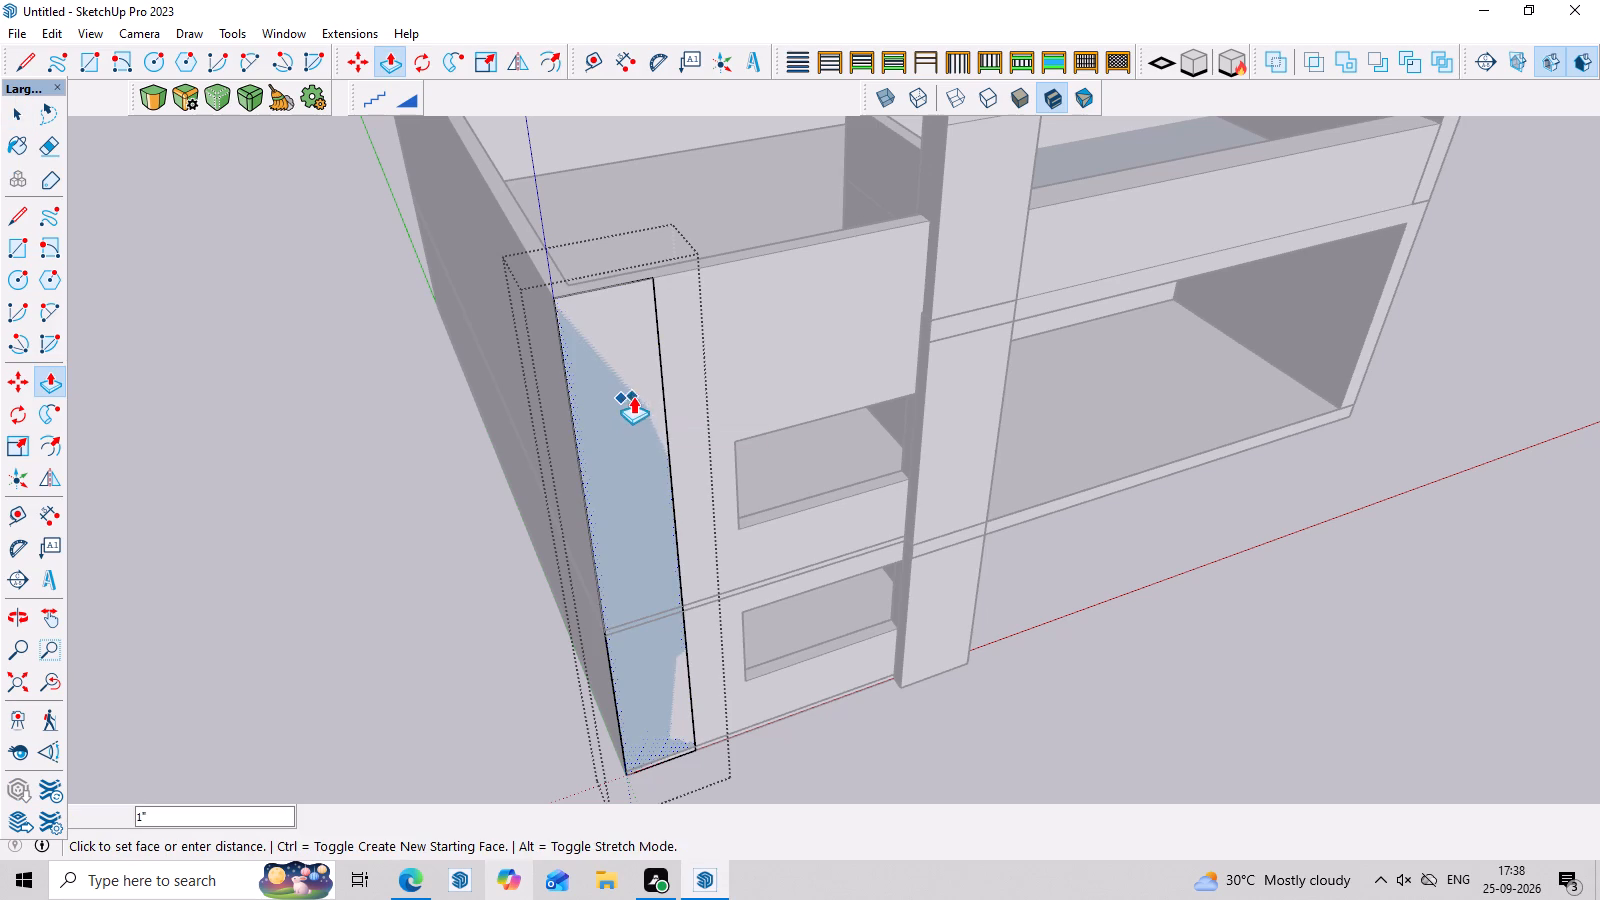
{"action": "middle_click_drag", "start_coordinate": [1095, 679], "coordinate": [1146, 683]}
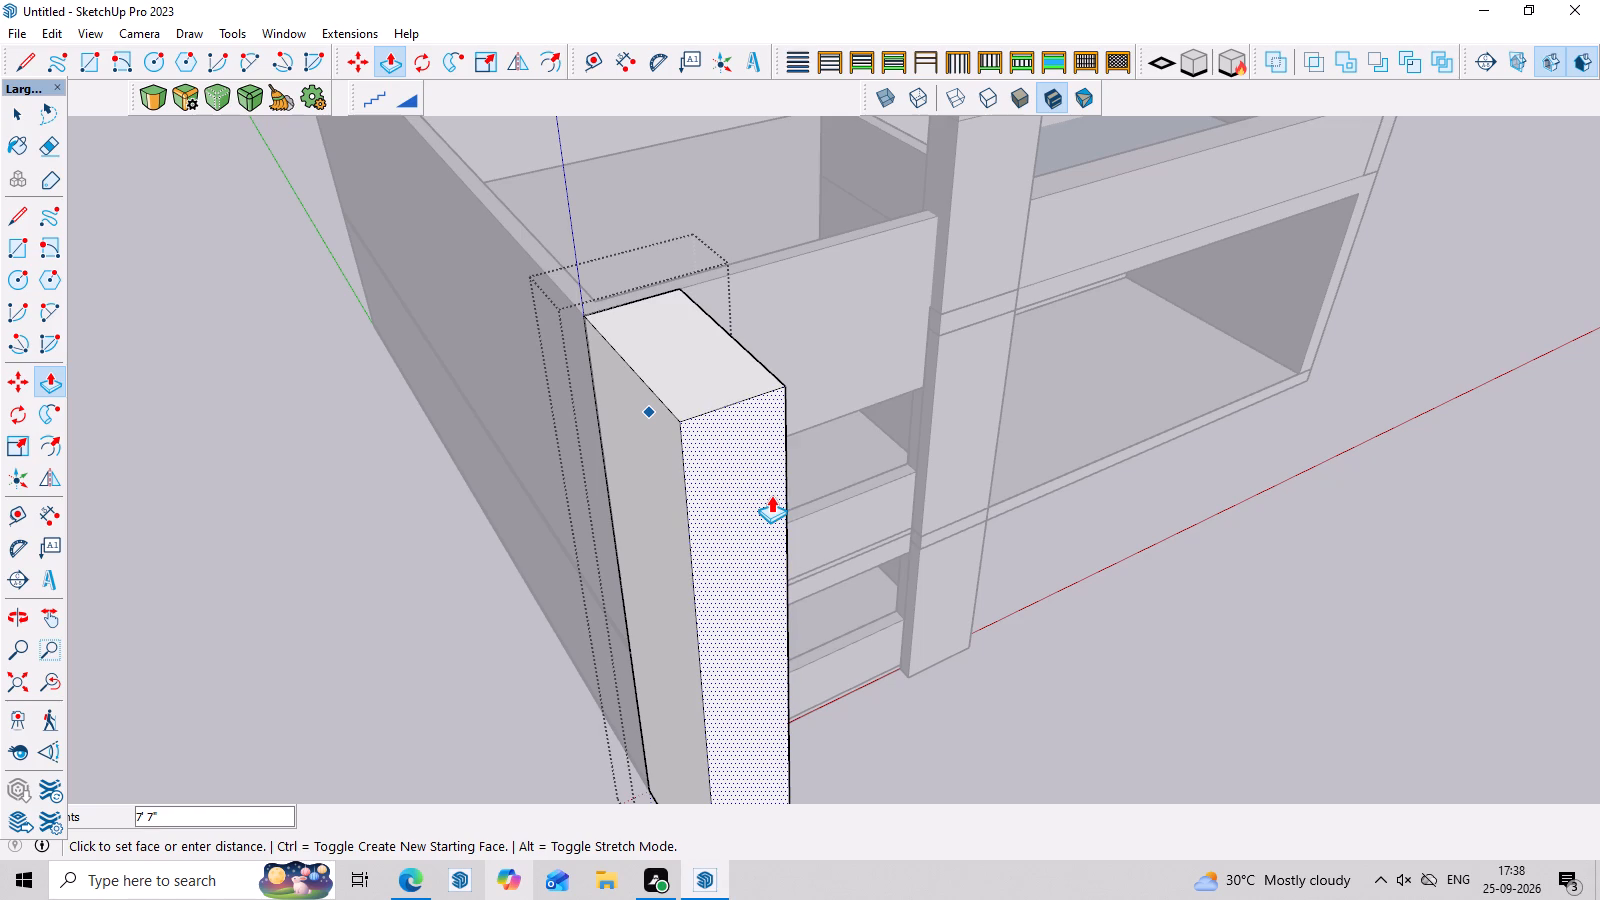
{"action": "key", "text": "4"}
{"action": "key", "text": "Return"}
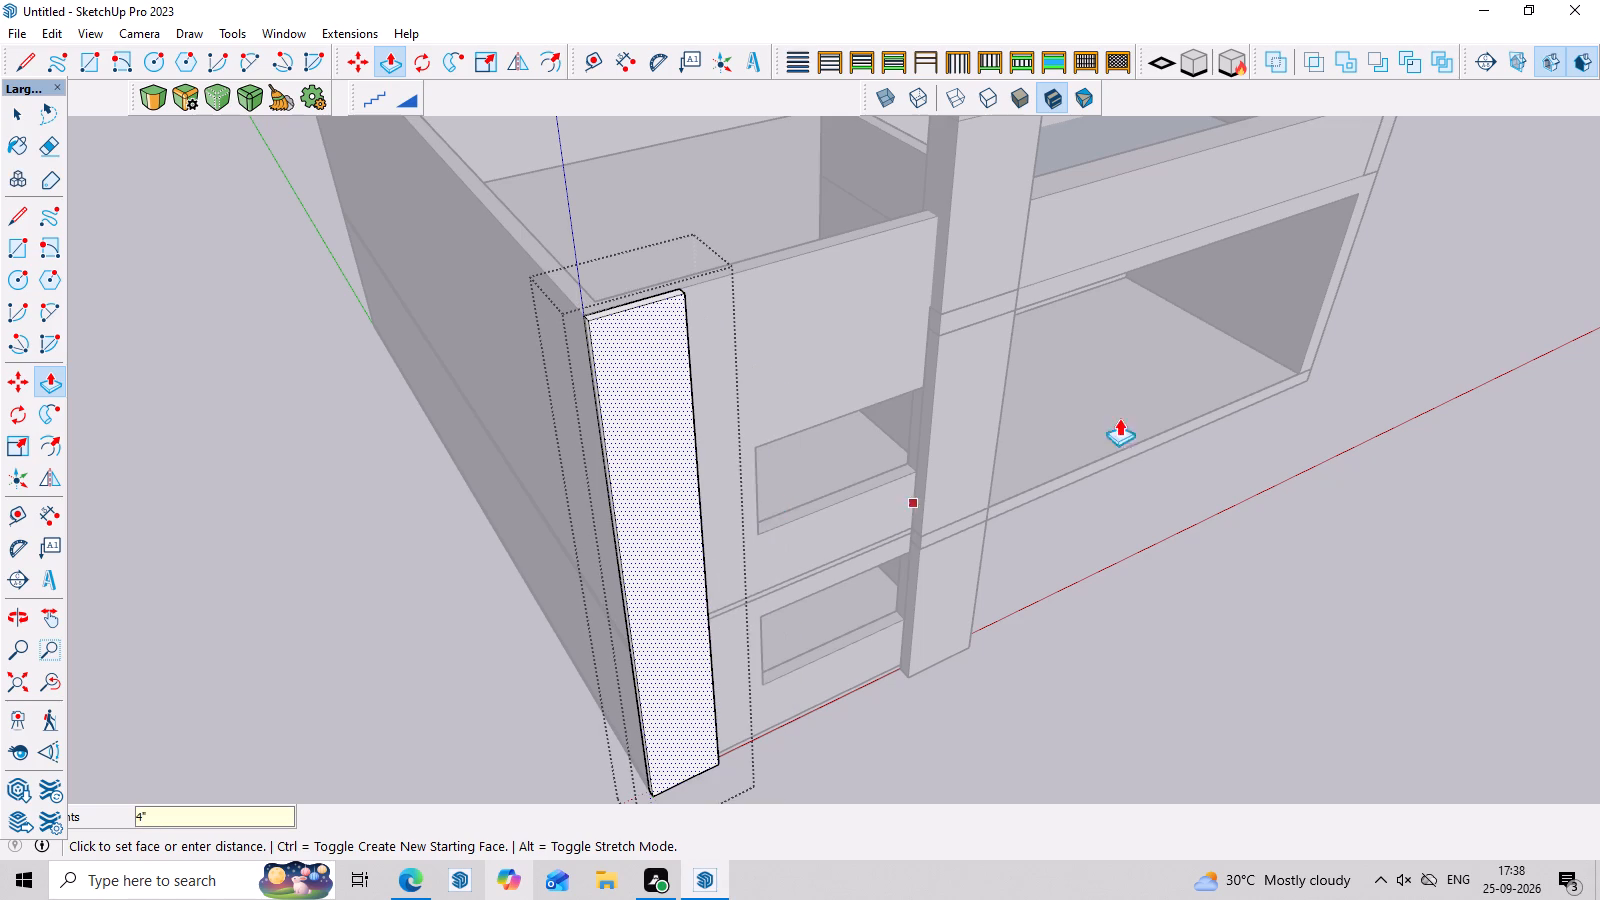
{"action": "scroll", "coordinate": [1108, 495], "scroll_direction": "down", "scroll_amount": 4}
{"action": "middle_click_drag", "start_coordinate": [1470, 749], "coordinate": [1202, 638]}
{"action": "key", "text": "space"}
{"action": "left_click", "coordinate": [790, 753]}
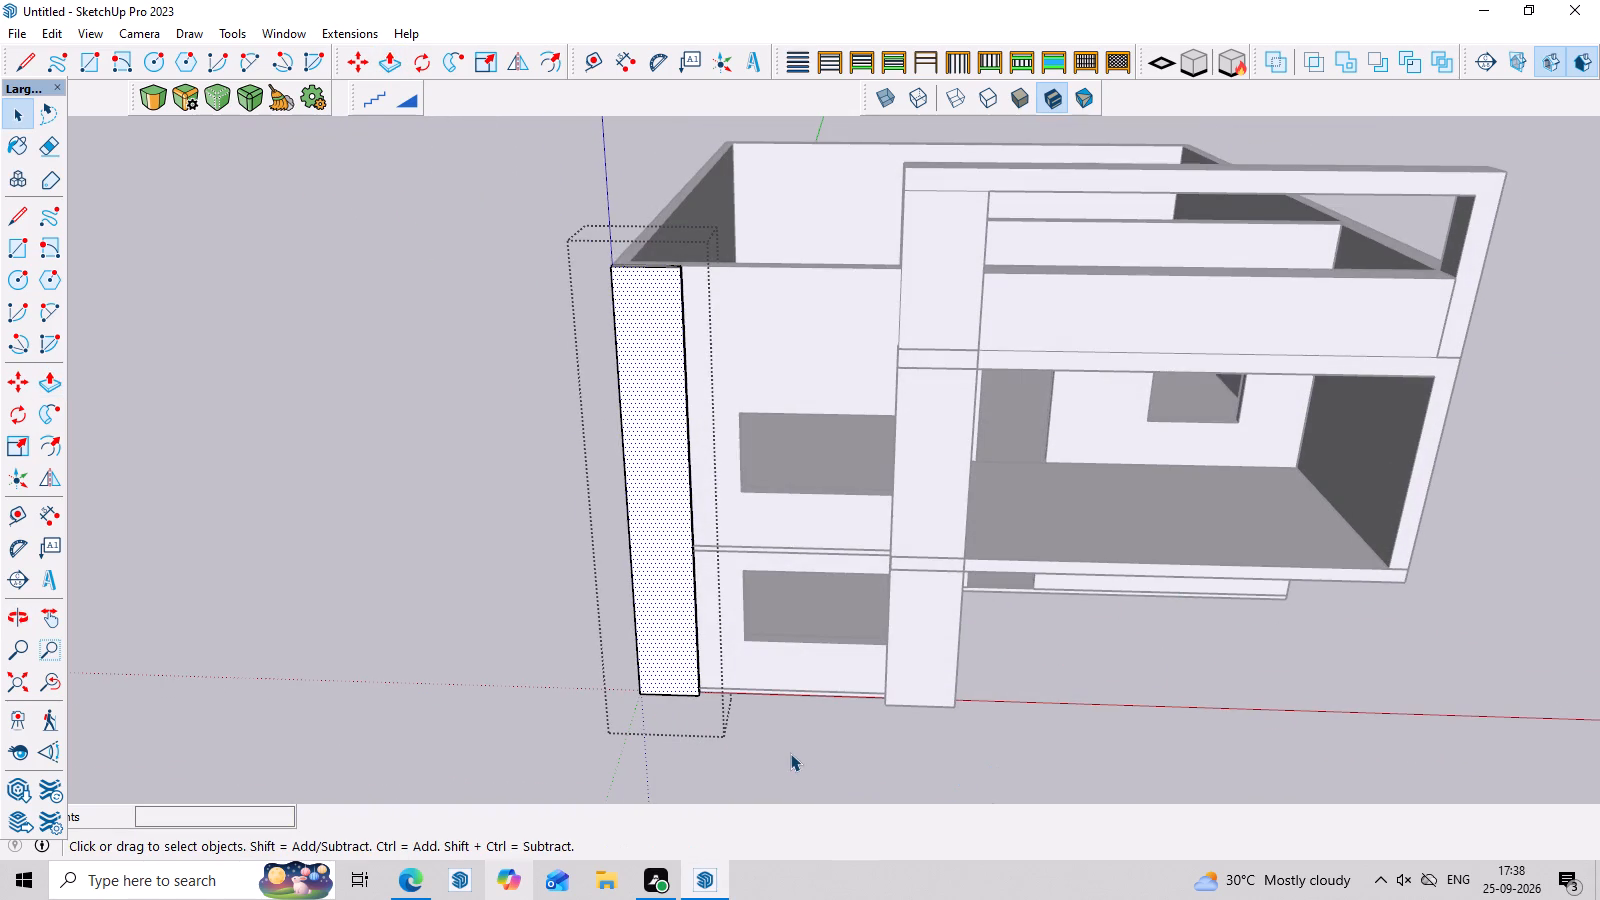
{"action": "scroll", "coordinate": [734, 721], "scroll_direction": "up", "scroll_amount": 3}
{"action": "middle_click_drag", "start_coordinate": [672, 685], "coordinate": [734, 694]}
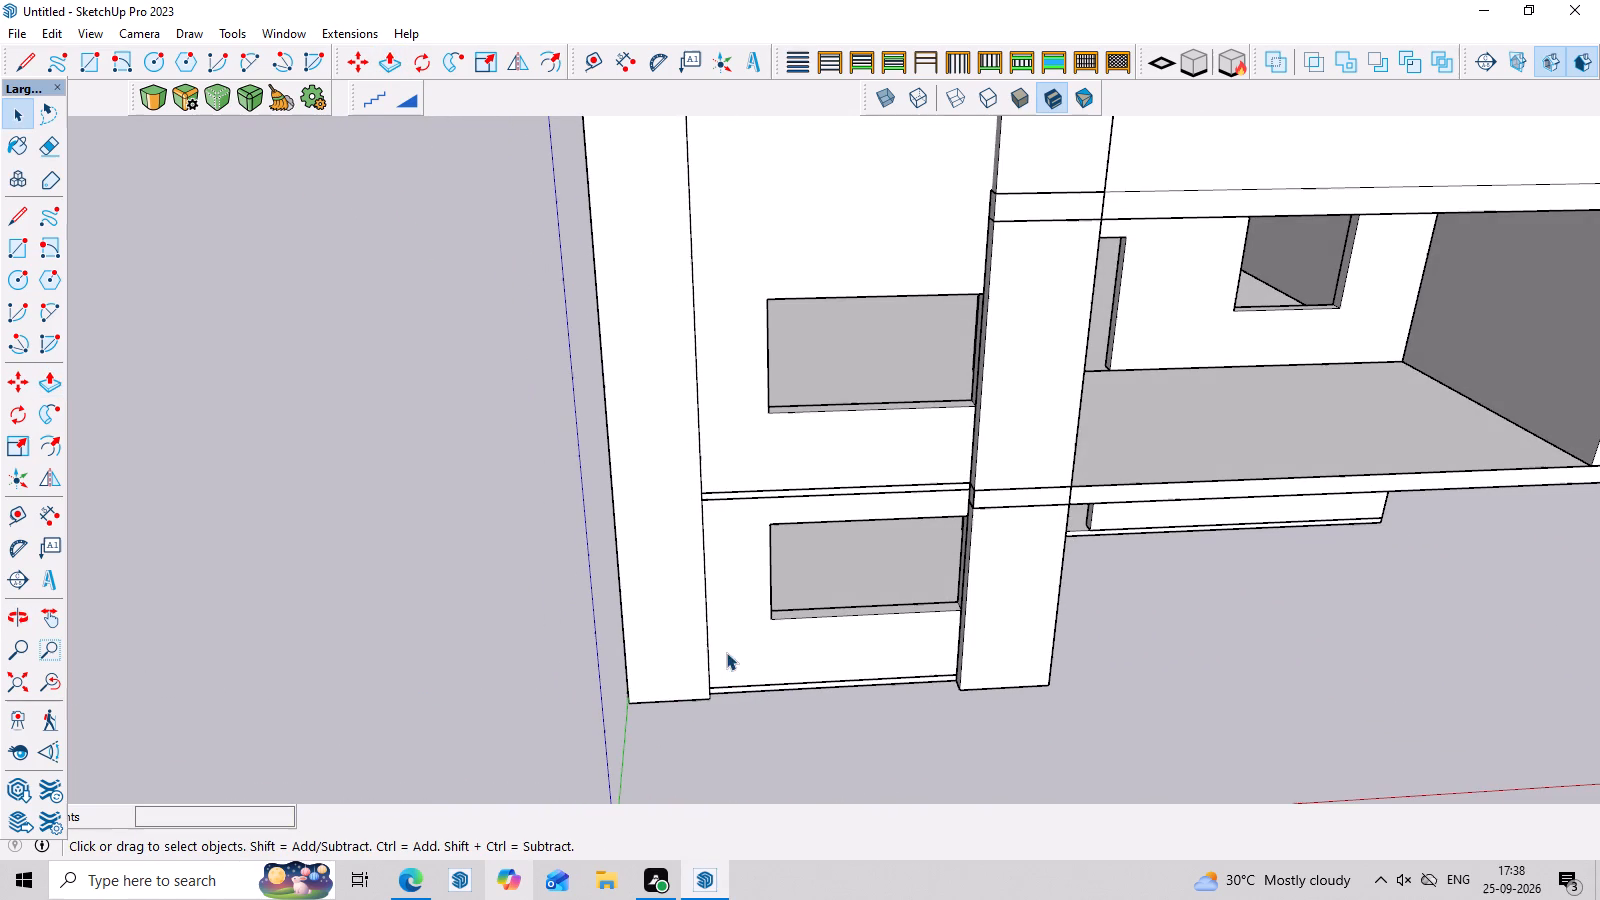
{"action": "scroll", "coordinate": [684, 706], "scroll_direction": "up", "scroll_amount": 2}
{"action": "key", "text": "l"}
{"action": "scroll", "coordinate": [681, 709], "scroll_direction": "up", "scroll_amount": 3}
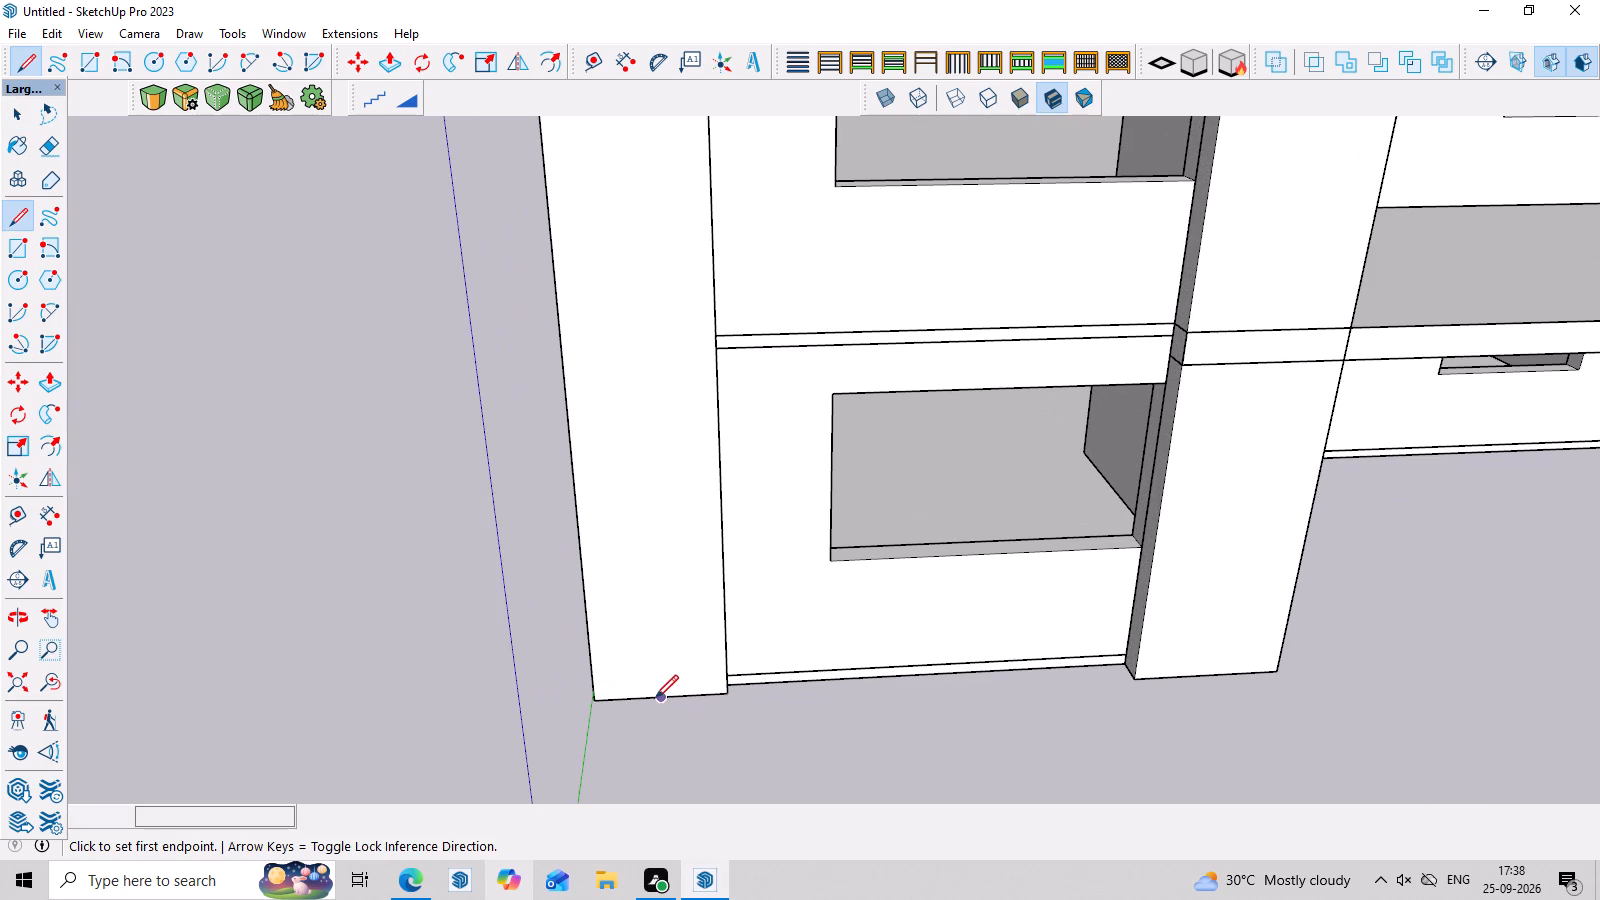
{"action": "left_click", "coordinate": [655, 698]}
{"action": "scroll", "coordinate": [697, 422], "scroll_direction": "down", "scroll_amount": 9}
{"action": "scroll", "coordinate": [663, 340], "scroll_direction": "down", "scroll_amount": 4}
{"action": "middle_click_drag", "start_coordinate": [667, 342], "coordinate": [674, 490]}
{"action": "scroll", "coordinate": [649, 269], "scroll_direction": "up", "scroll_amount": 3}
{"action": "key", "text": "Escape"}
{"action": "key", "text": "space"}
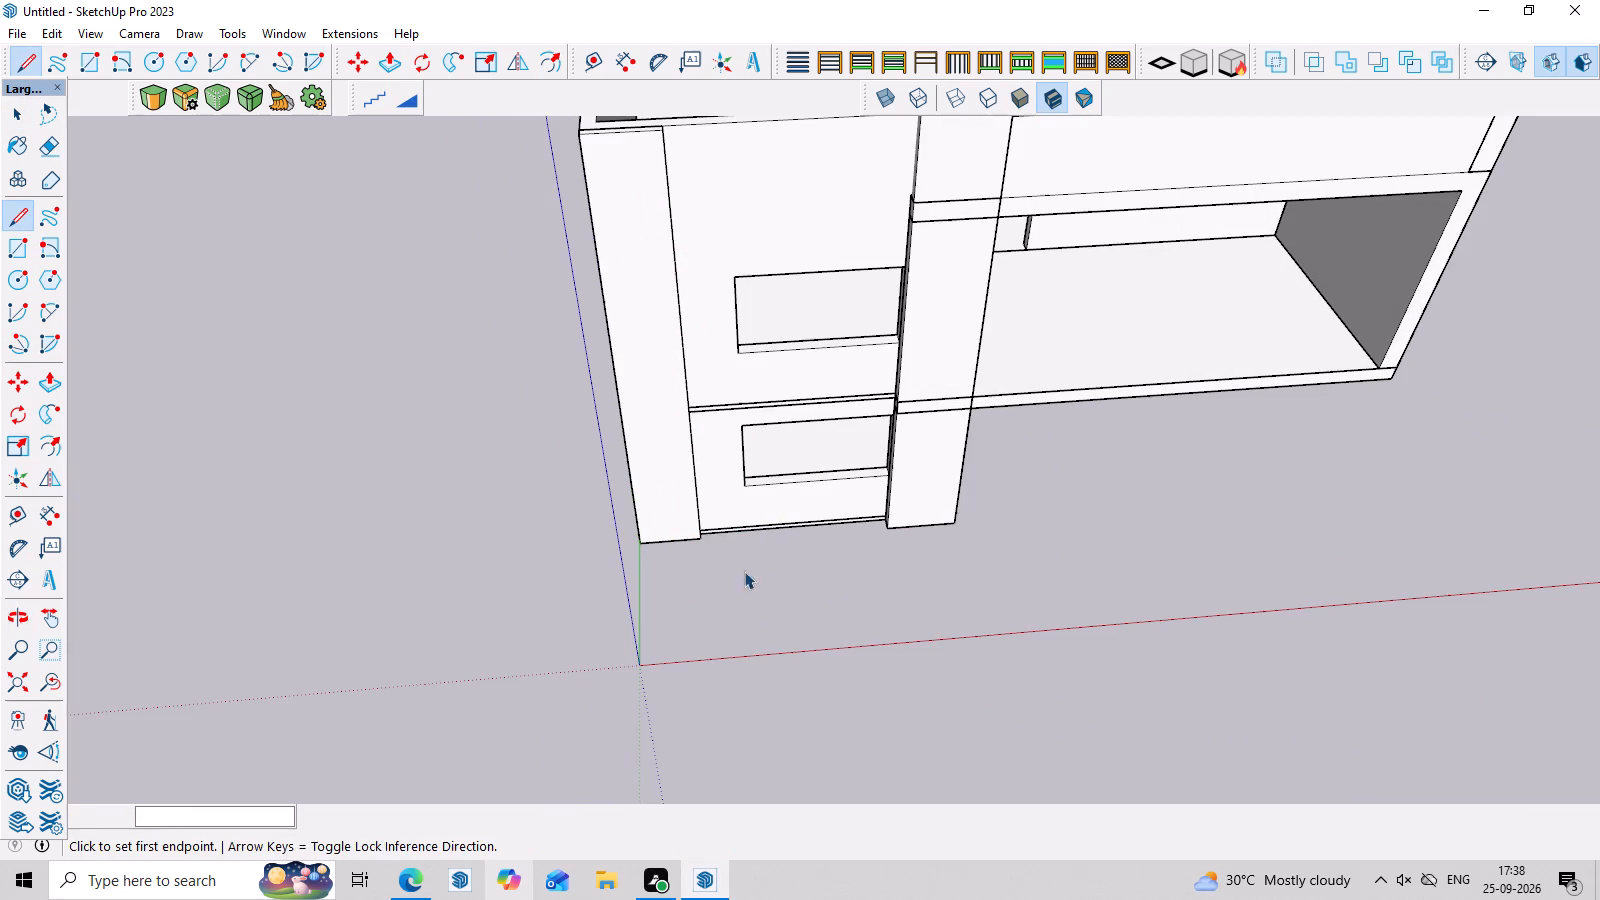
Open the front-corner strip's group and draw a full-height line, about 27' 11" long, down the middle of its front face.
{"action": "double_click", "coordinate": [674, 461]}
{"action": "scroll", "coordinate": [674, 461], "scroll_direction": "up", "scroll_amount": 2}
{"action": "key", "text": "l"}
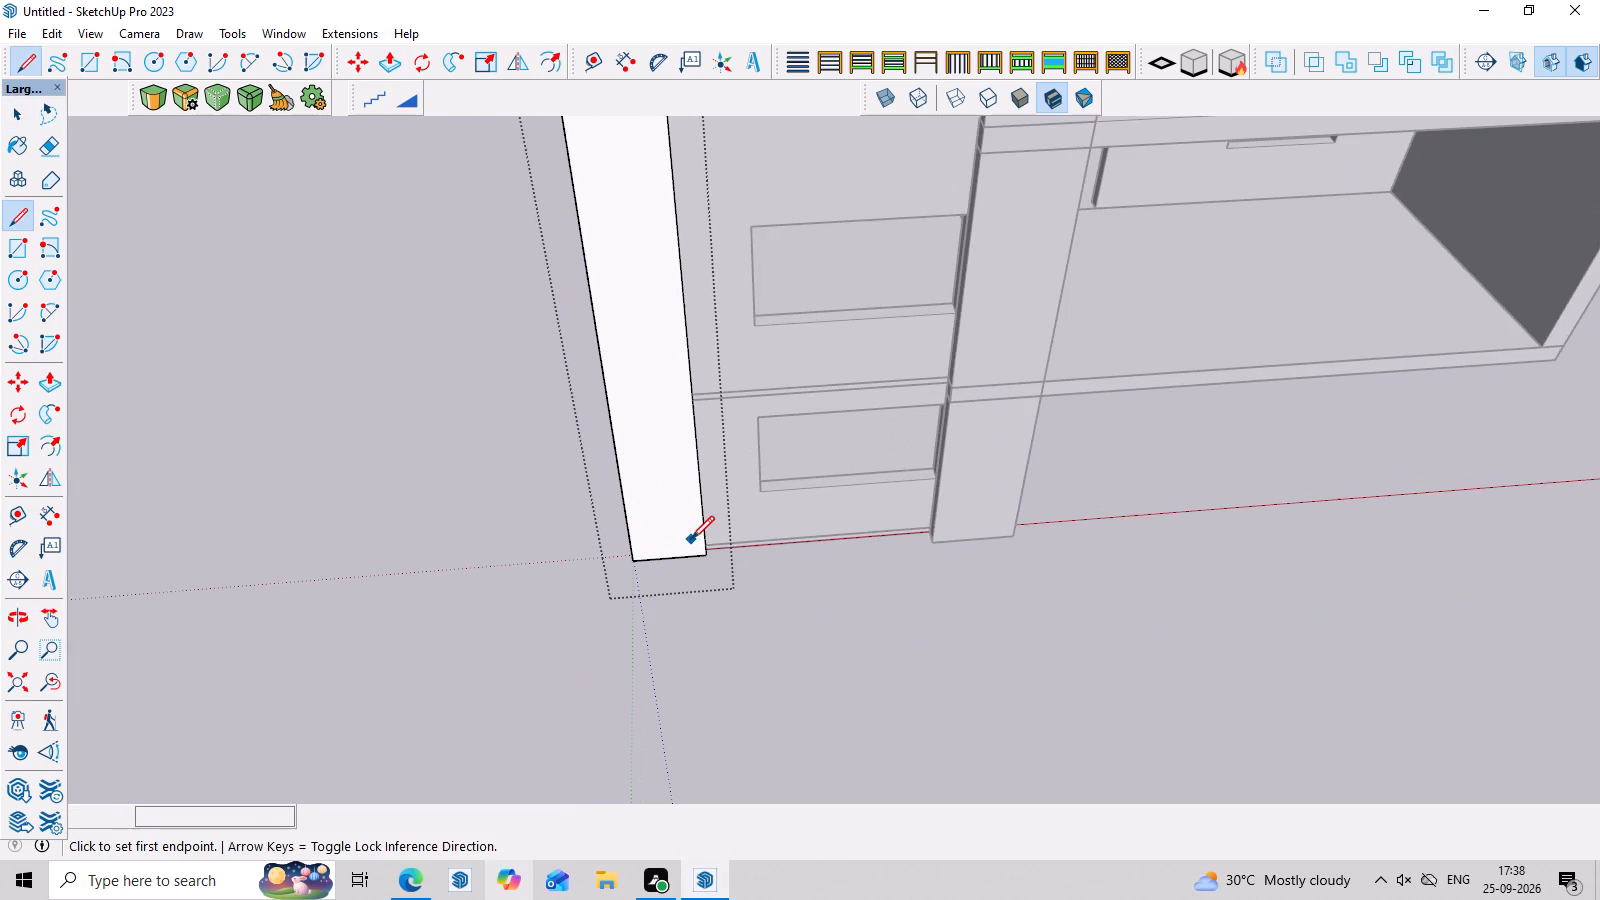
{"action": "left_click", "coordinate": [676, 556]}
{"action": "scroll", "coordinate": [676, 355], "scroll_direction": "down", "scroll_amount": 4}
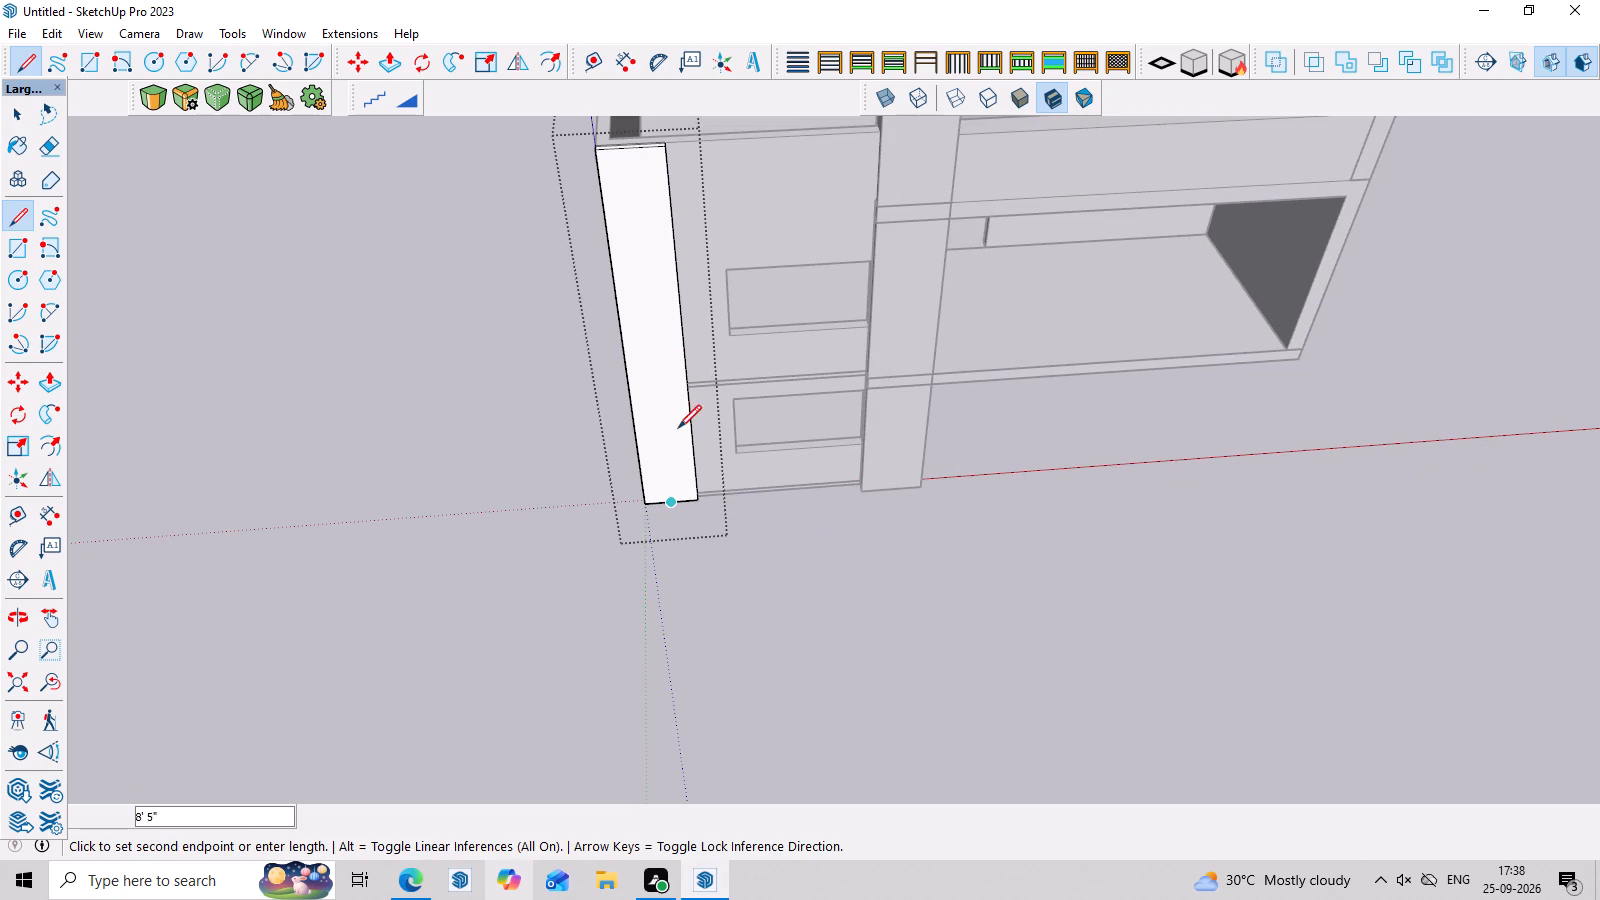
{"action": "left_click", "coordinate": [670, 502]}
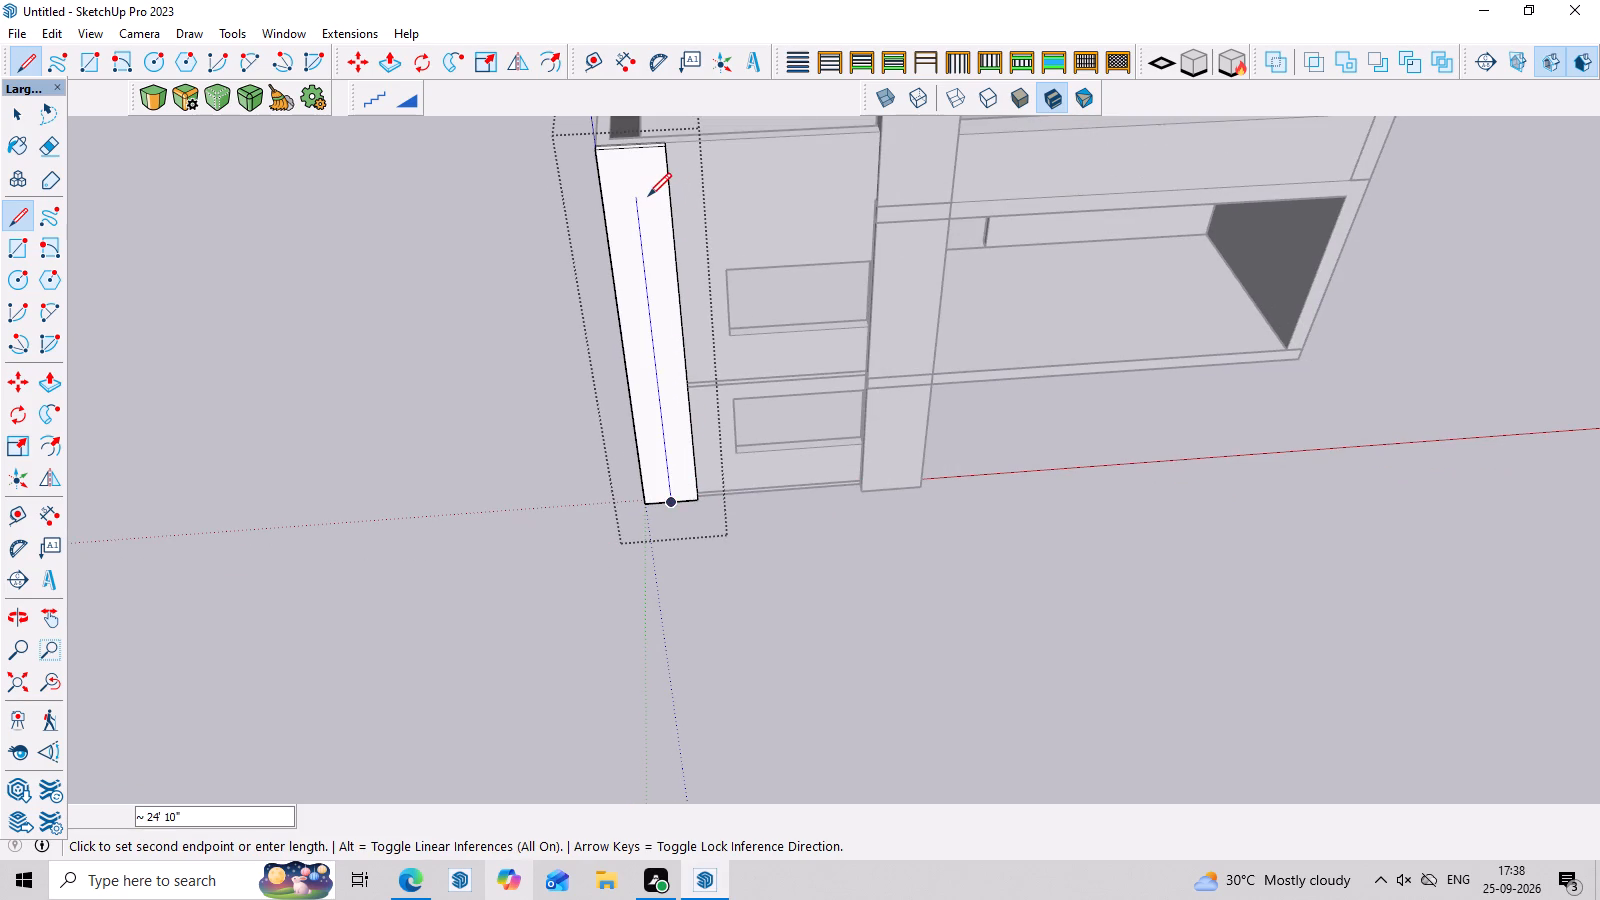
{"action": "scroll", "coordinate": [636, 171], "scroll_direction": "up", "scroll_amount": 3}
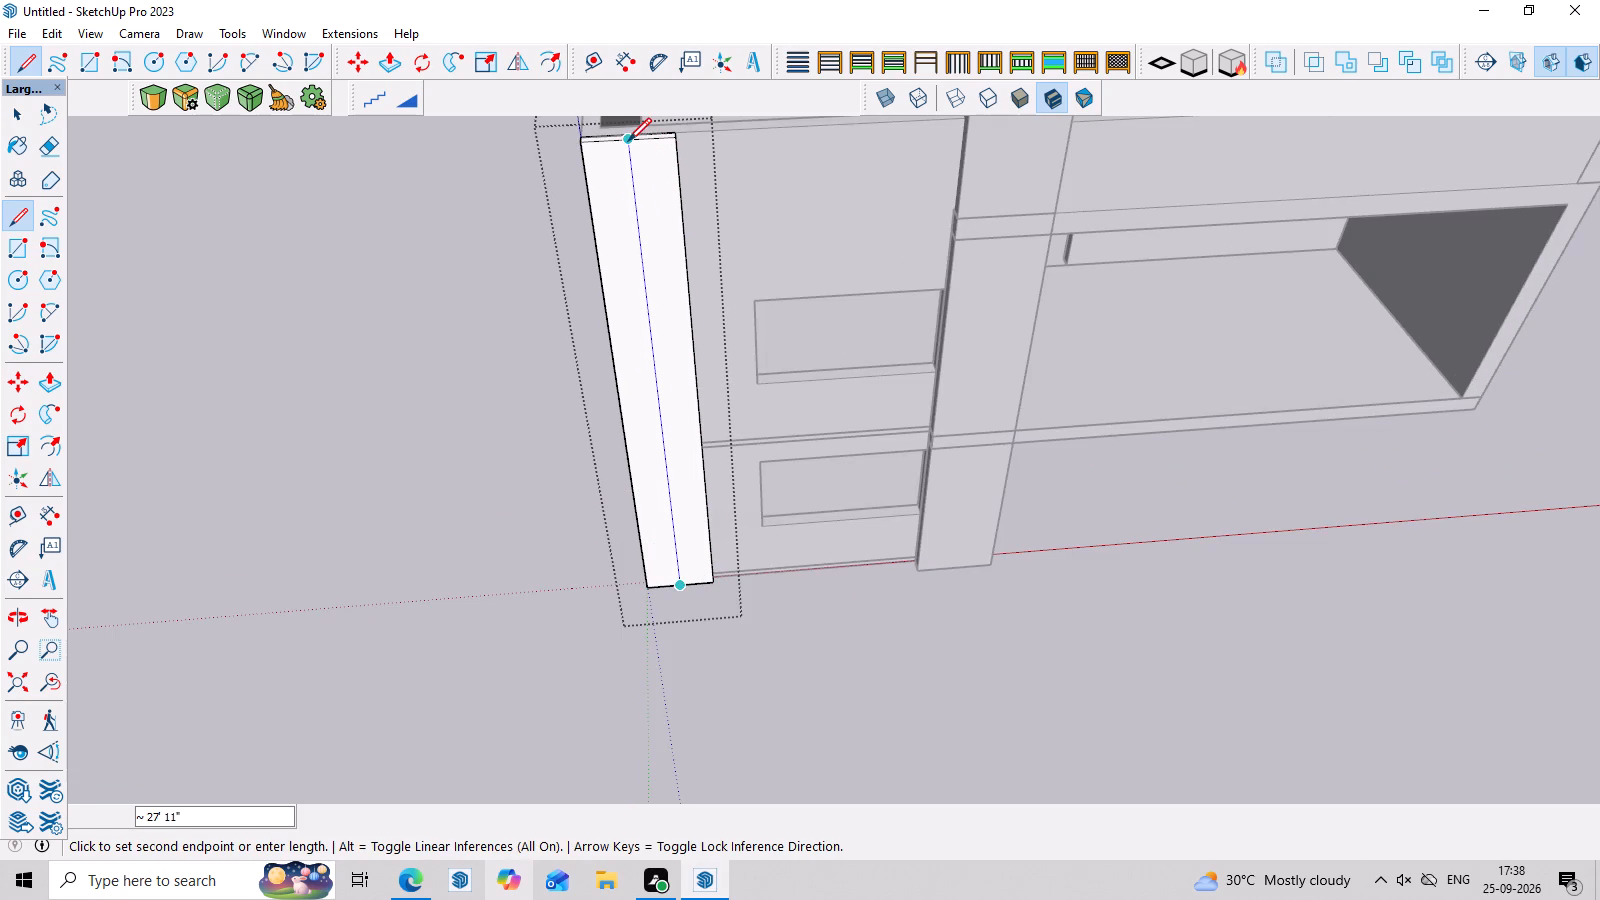
{"action": "left_click", "coordinate": [628, 141]}
Push/Pull the outer half of the corner strip's front face out by 2".
{"action": "key", "text": "space"}
{"action": "left_click", "coordinate": [678, 319]}
{"action": "scroll", "coordinate": [721, 462], "scroll_direction": "down", "scroll_amount": 3}
{"action": "middle_click_drag", "start_coordinate": [838, 620], "coordinate": [854, 553]}
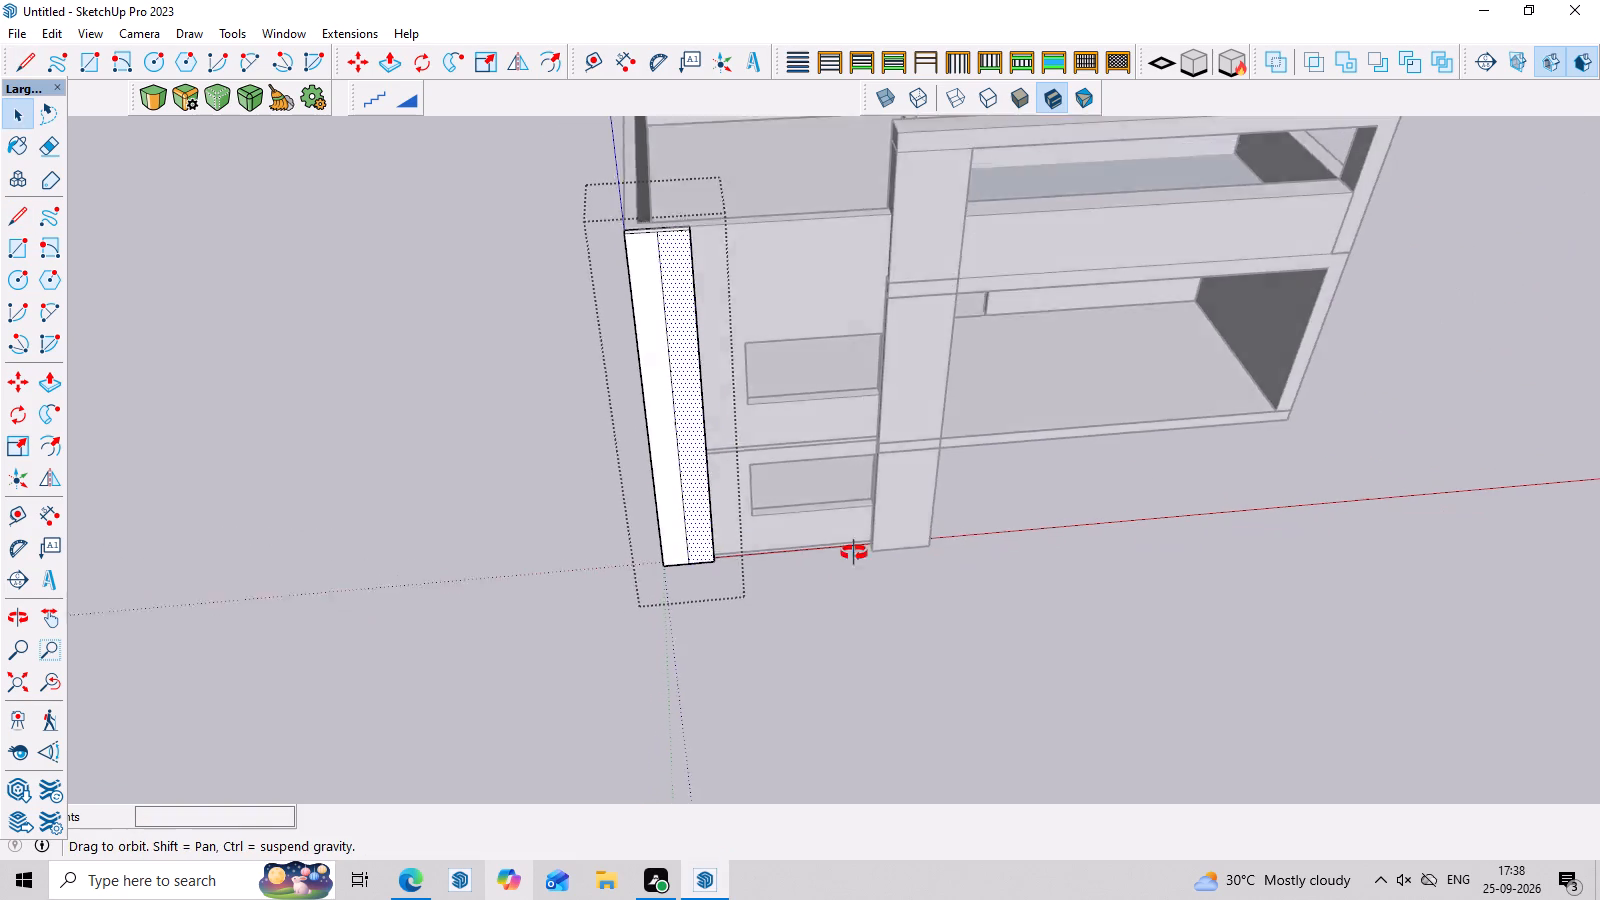
{"action": "middle_click_drag", "start_coordinate": [854, 553], "coordinate": [1535, 602]}
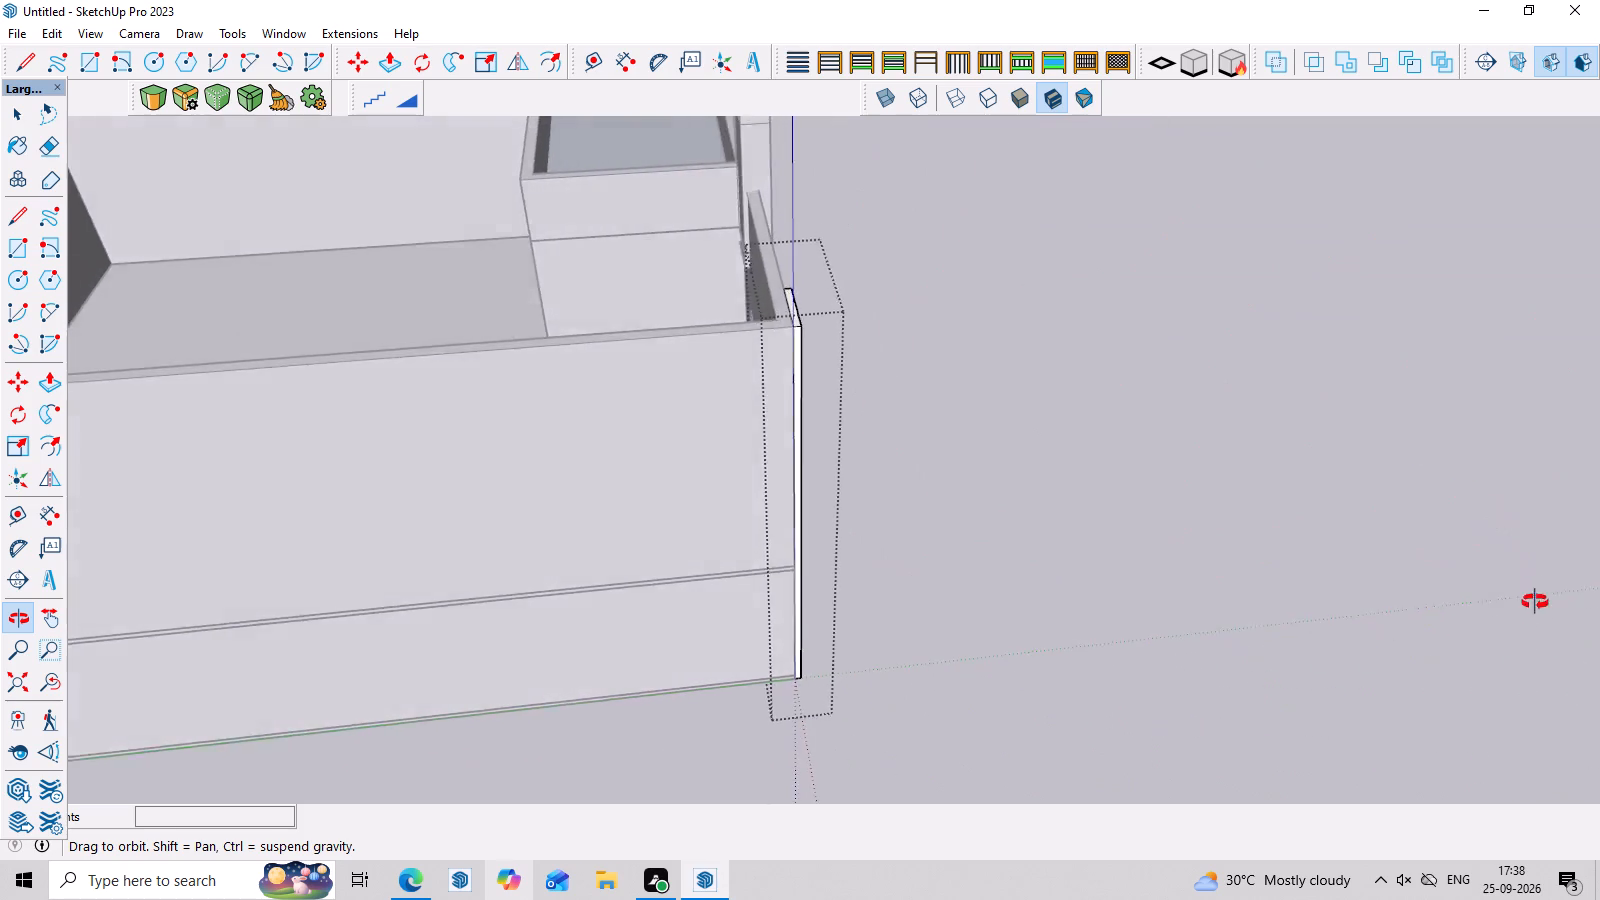
{"action": "middle_click_drag", "start_coordinate": [1535, 602], "coordinate": [1073, 672]}
{"action": "scroll", "coordinate": [644, 379], "scroll_direction": "up", "scroll_amount": 7}
{"action": "left_click", "coordinate": [661, 355]}
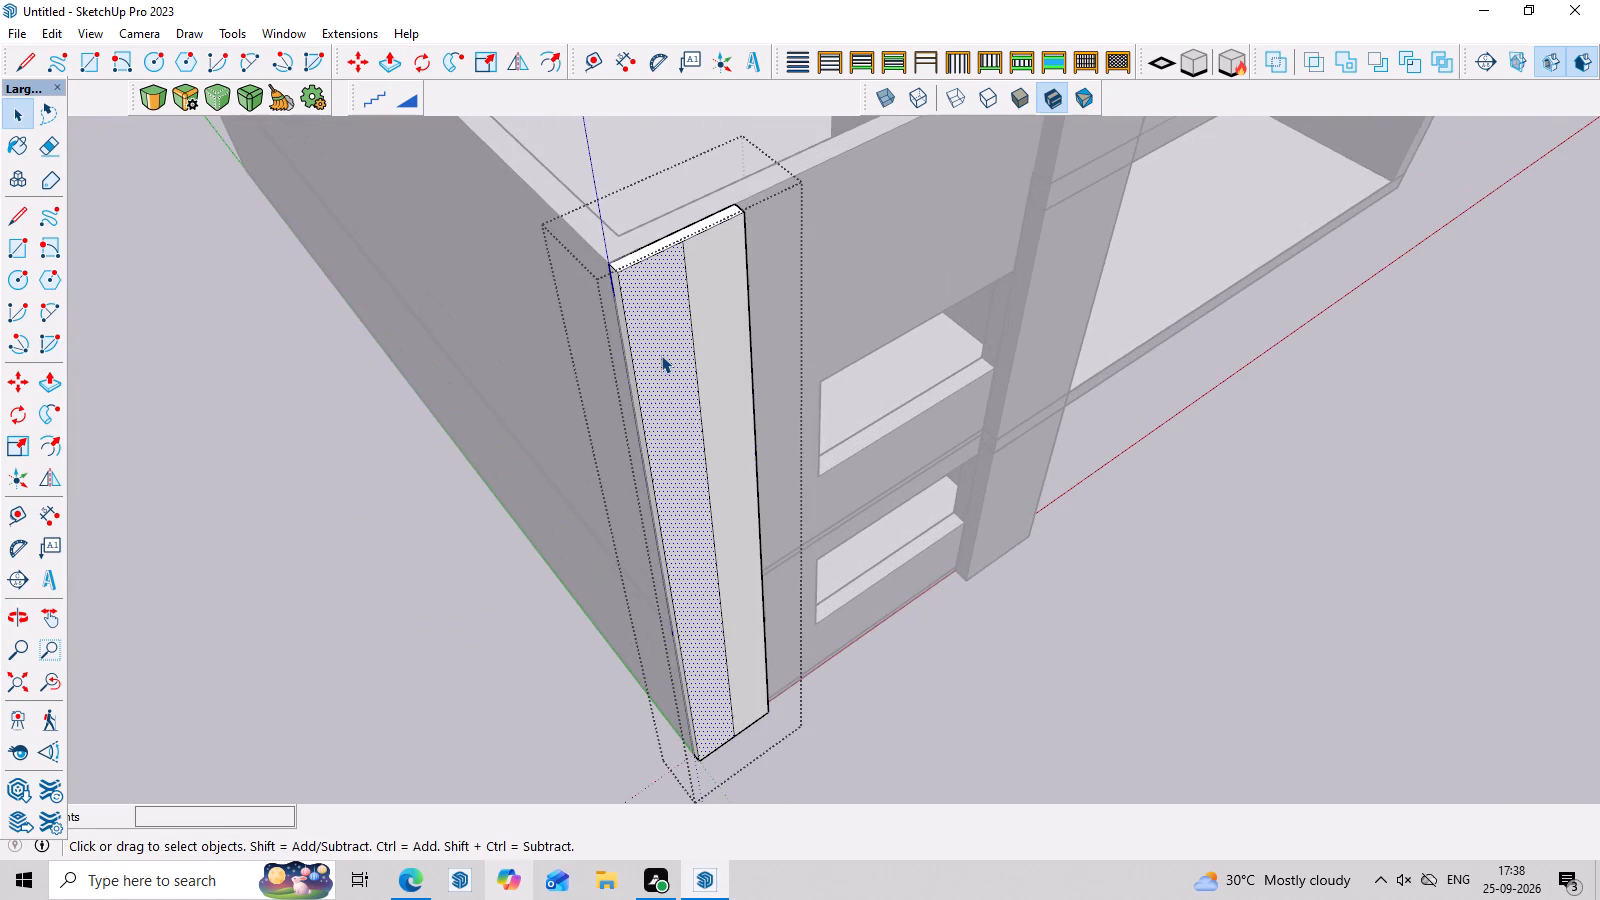
{"action": "key", "text": "p"}
{"action": "left_click", "coordinate": [661, 355]}
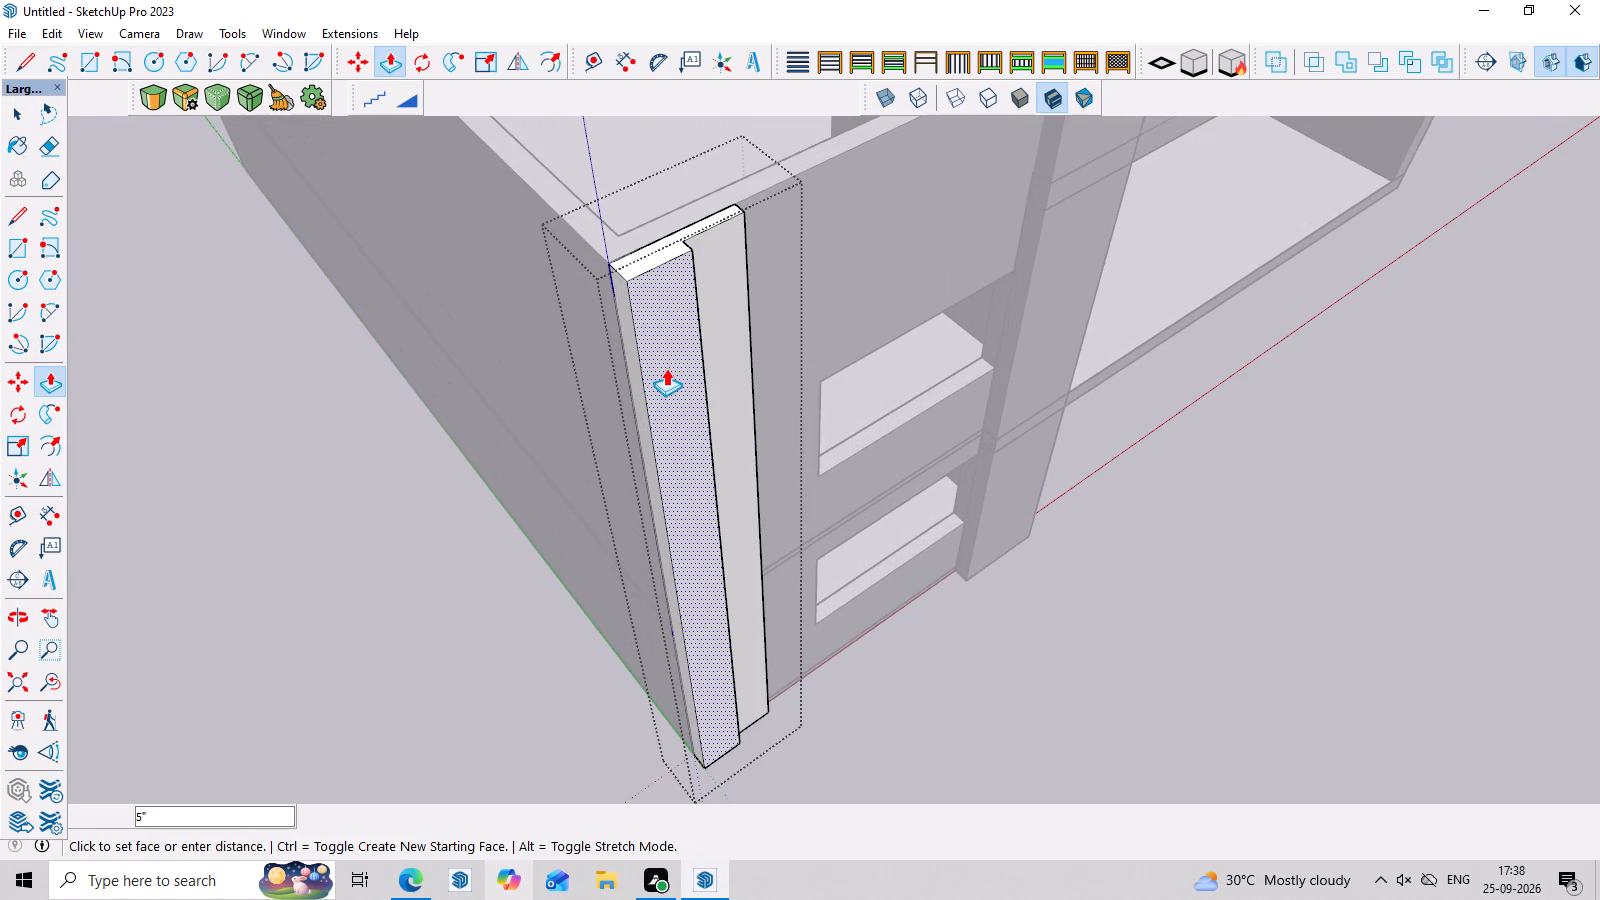
{"action": "key", "text": "2"}
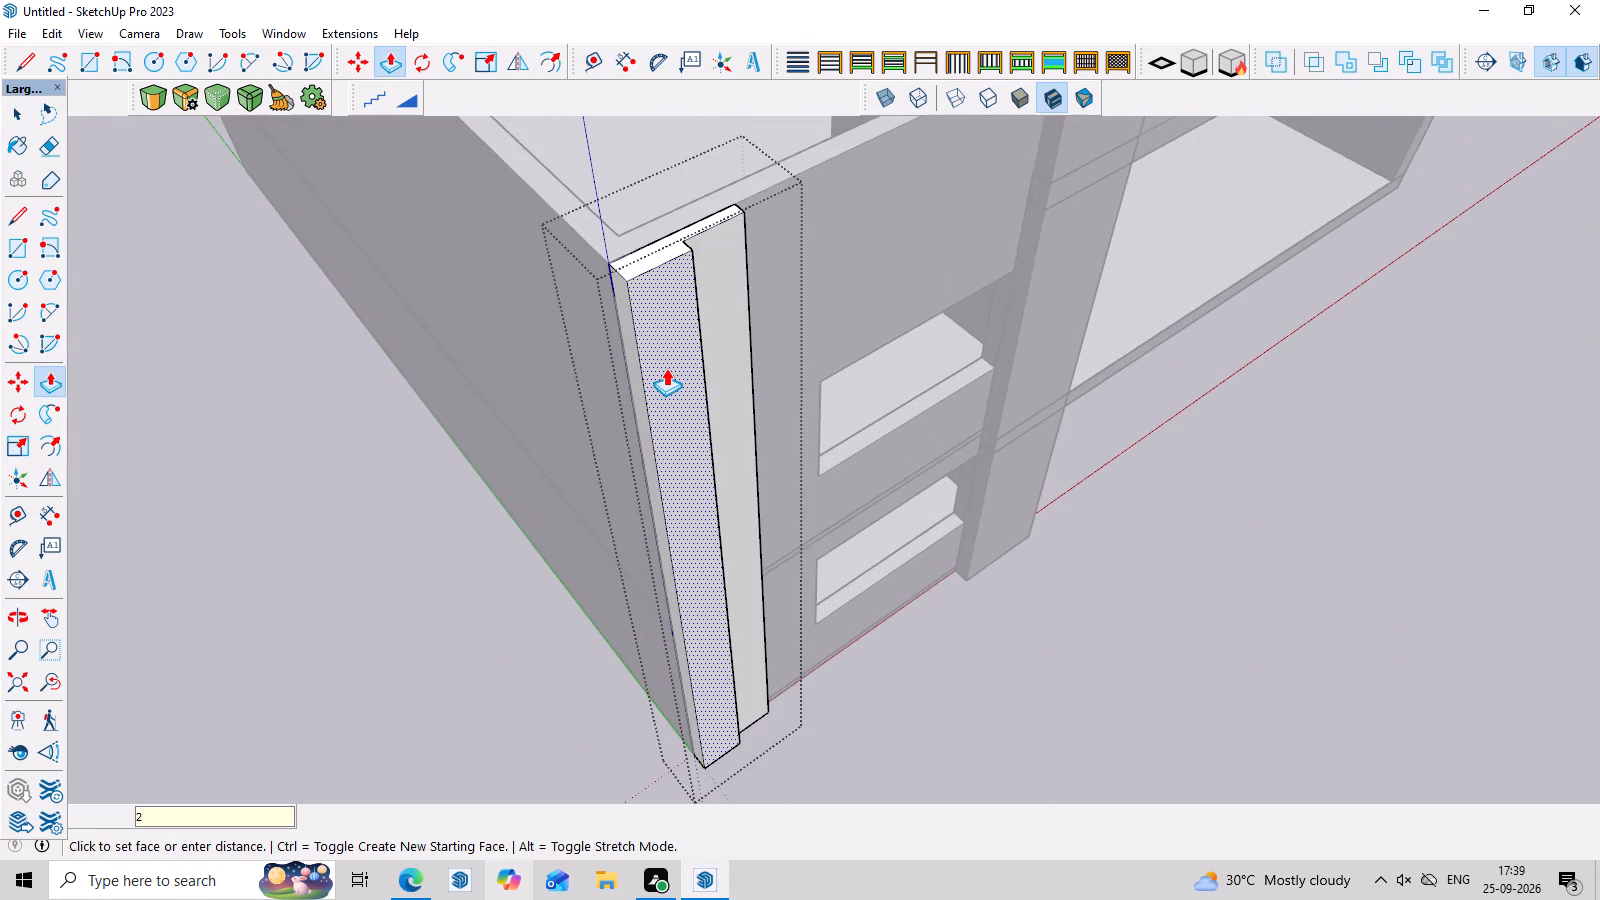
{"action": "key", "text": "Return"}
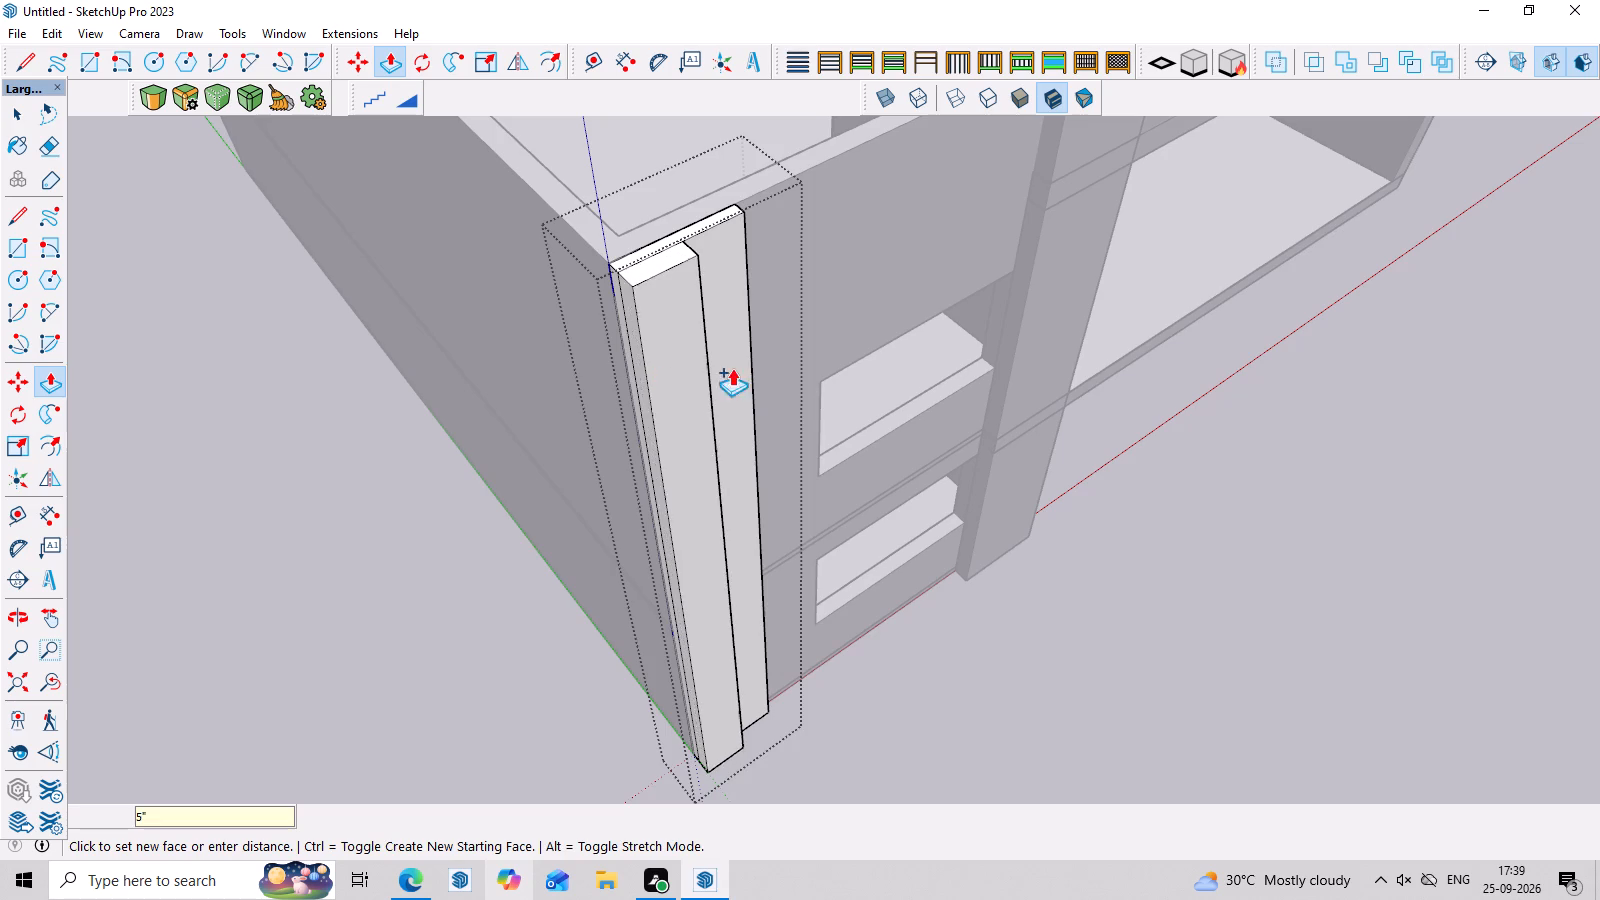
{"action": "middle_click_drag", "start_coordinate": [742, 383], "coordinate": [719, 375]}
{"action": "key", "text": "2"}
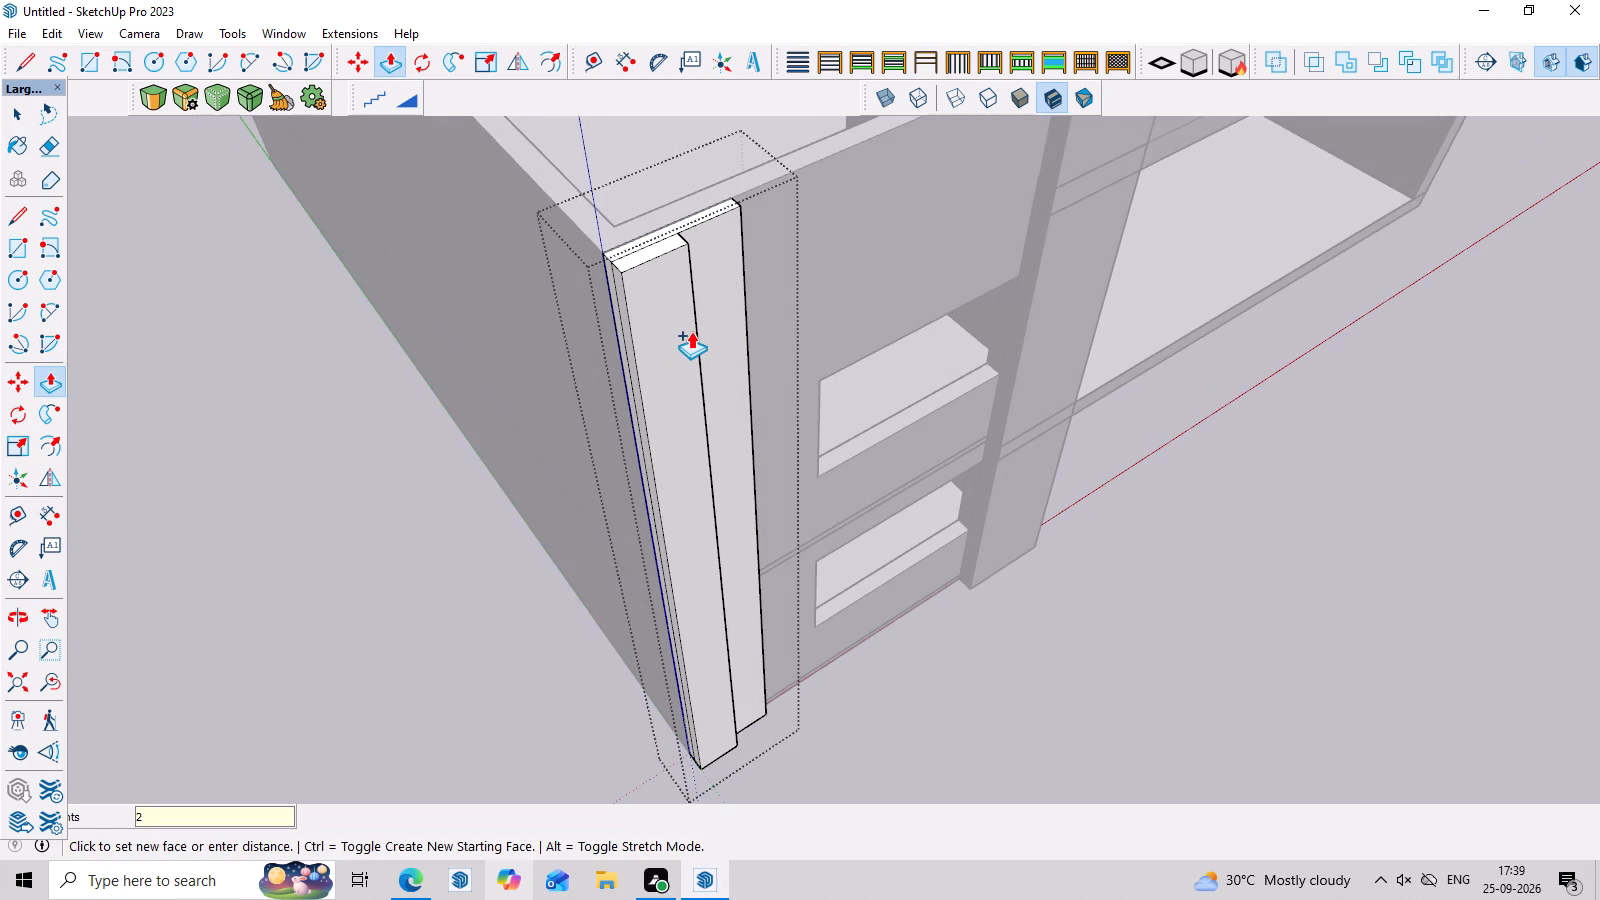
{"action": "key", "text": "Return"}
Repeat the same Push/Pull on the inner half of the strip's front face and close the group.
{"action": "double_click", "coordinate": [739, 322]}
{"action": "middle_click_drag", "start_coordinate": [938, 503], "coordinate": [711, 226]}
{"action": "key", "text": "space"}
{"action": "left_click", "coordinate": [327, 514]}
Examine the front facade, comparing the divided corner strip with the window openings beside it on both storeys.
{"action": "scroll", "coordinate": [426, 506], "scroll_direction": "down", "scroll_amount": 4}
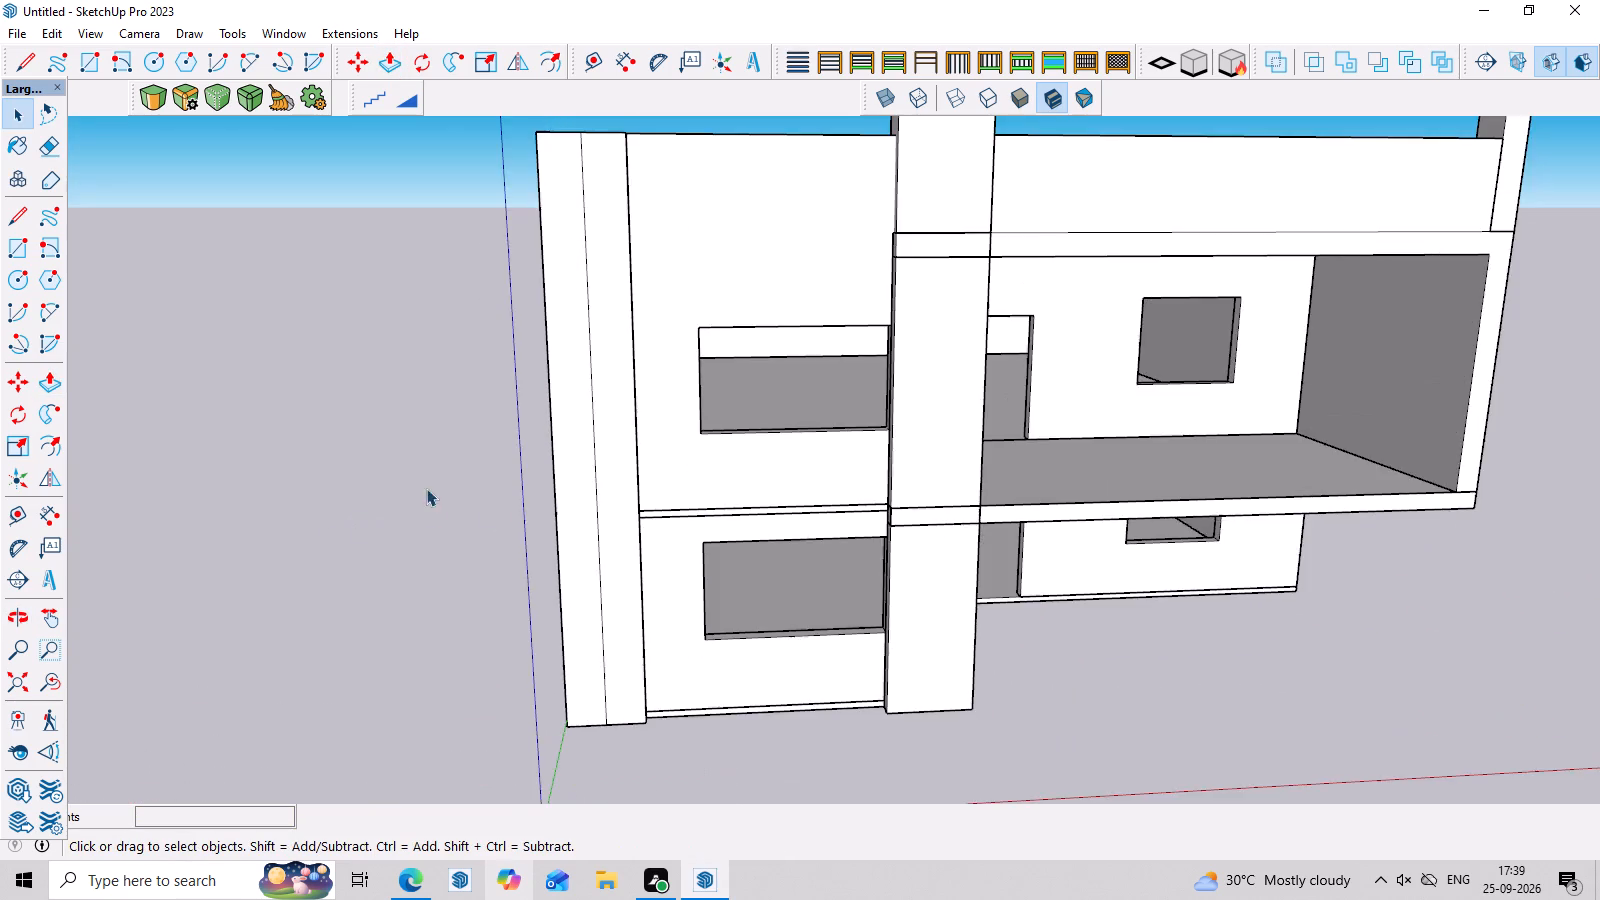
{"action": "scroll", "coordinate": [425, 467], "scroll_direction": "down", "scroll_amount": 8}
{"action": "middle_click_drag", "start_coordinate": [694, 596], "coordinate": [626, 666]}
{"action": "middle_click_drag", "start_coordinate": [632, 502], "coordinate": [637, 295]}
{"action": "scroll", "coordinate": [553, 442], "scroll_direction": "up", "scroll_amount": 8}
{"action": "middle_click_drag", "start_coordinate": [808, 654], "coordinate": [1102, 688]}
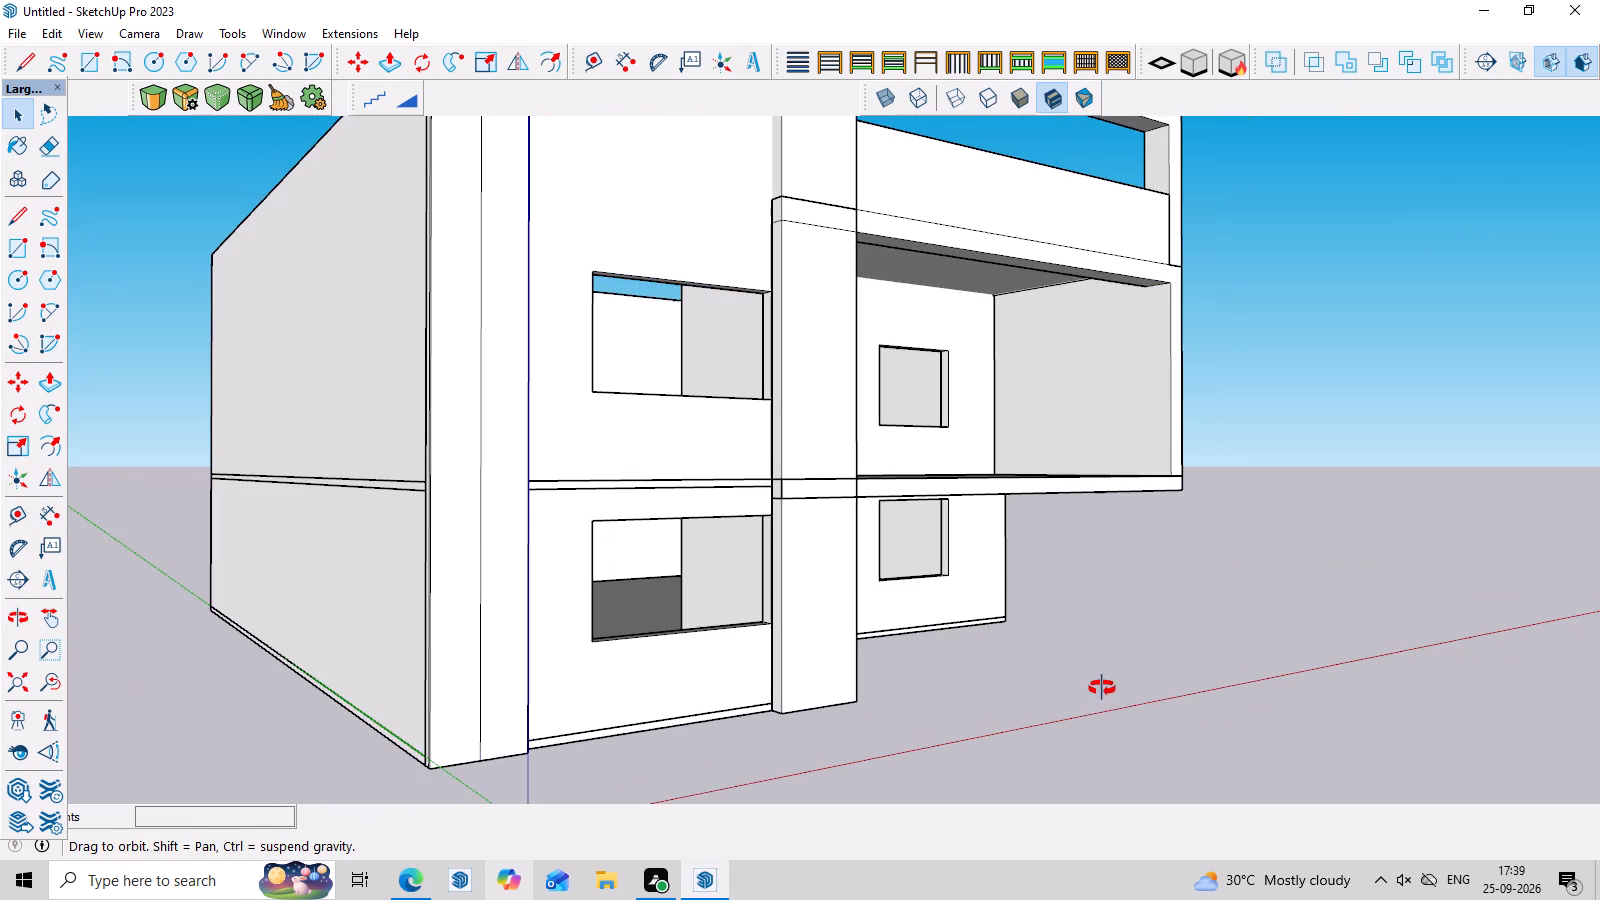
{"action": "middle_click_drag", "start_coordinate": [1102, 688], "coordinate": [928, 772]}
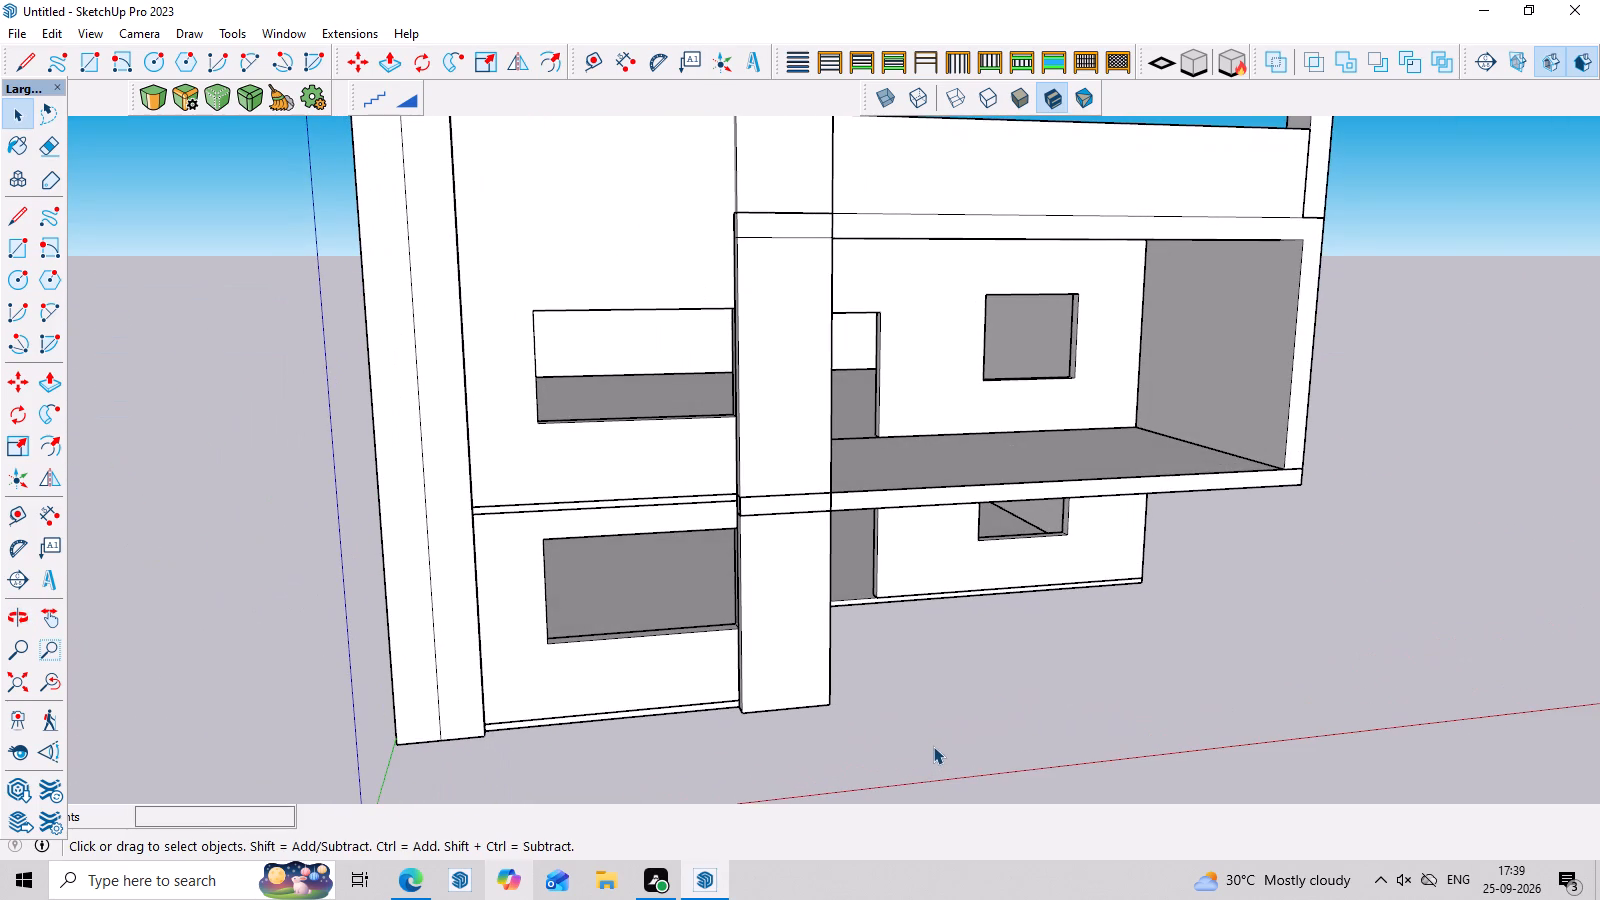
{"action": "scroll", "coordinate": [551, 494], "scroll_direction": "up", "scroll_amount": 3}
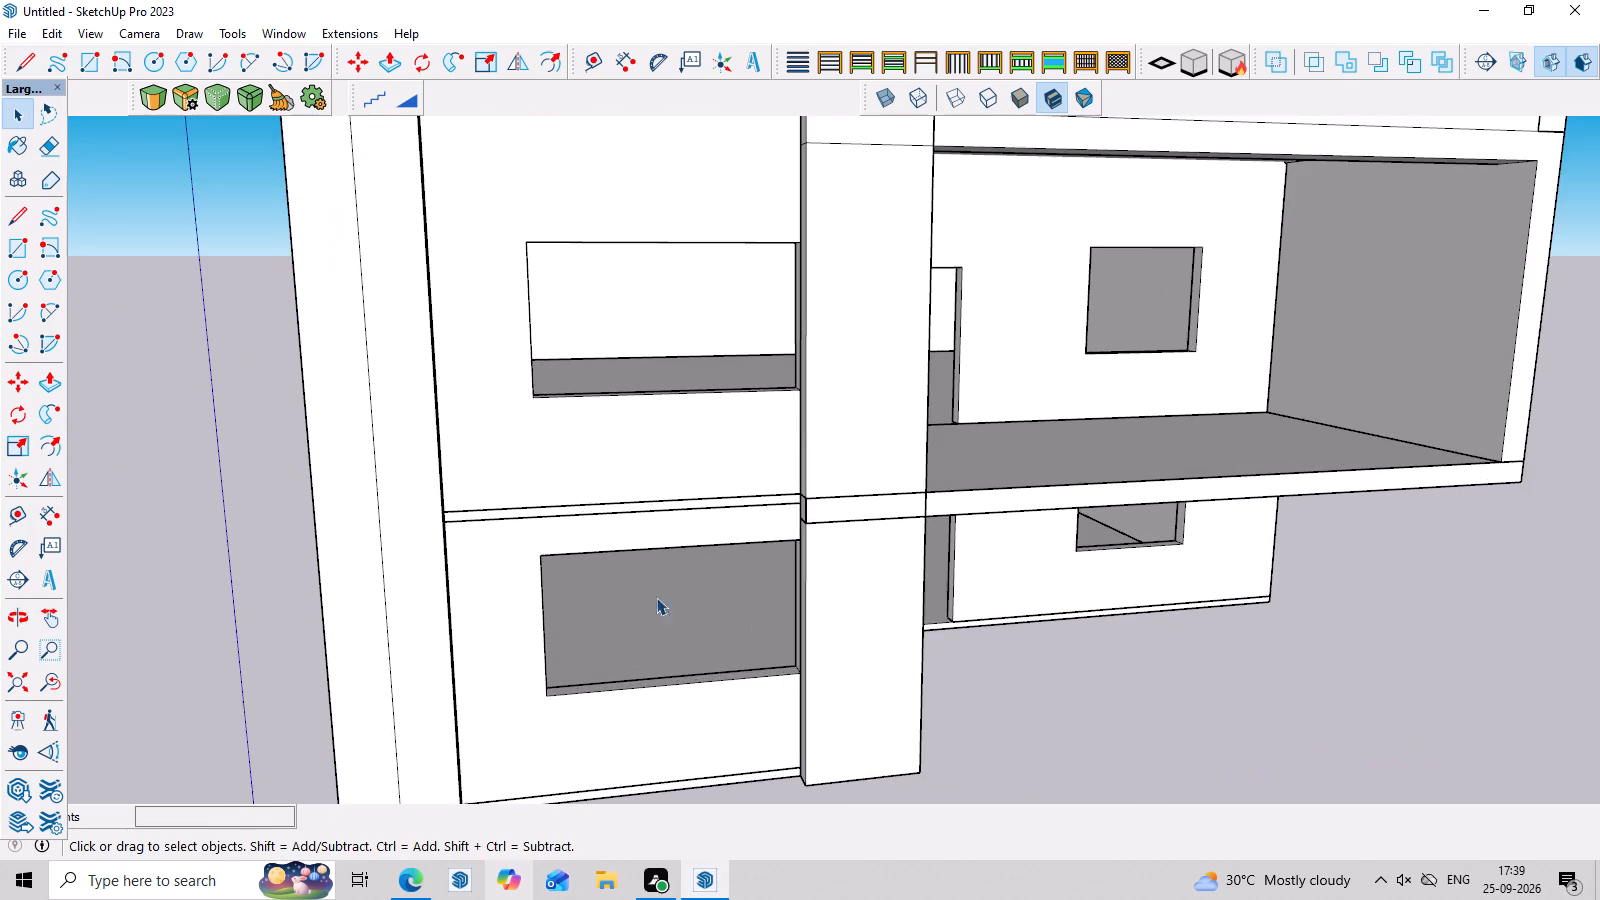
{"action": "middle_click_drag", "start_coordinate": [659, 584], "coordinate": [678, 477]}
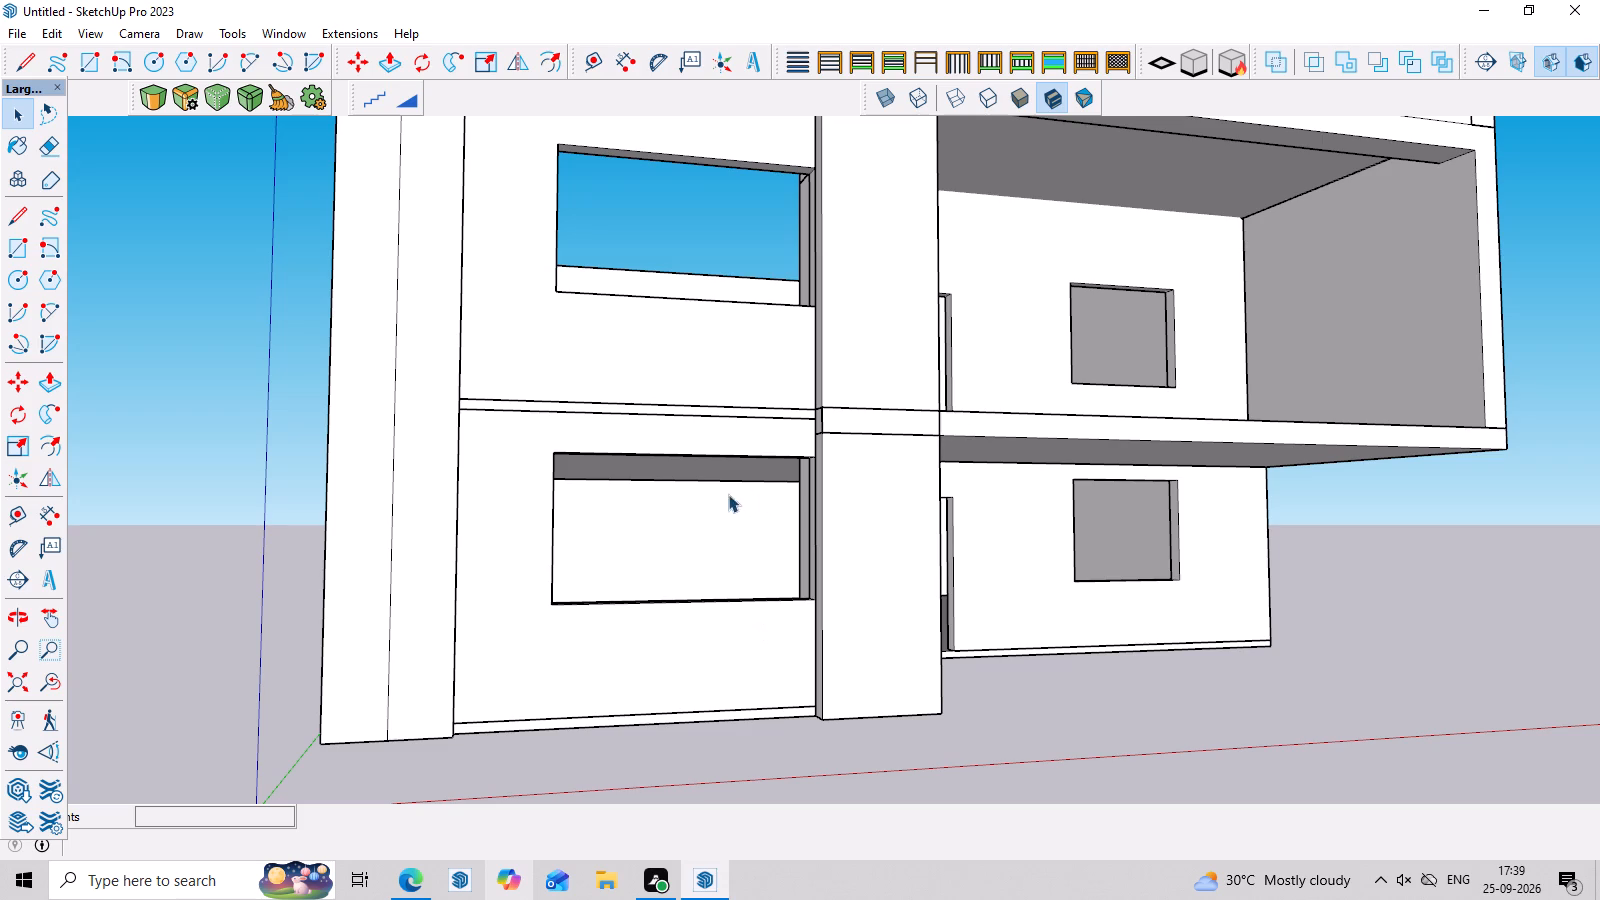
{"action": "scroll", "coordinate": [481, 401], "scroll_direction": "up", "scroll_amount": 1}
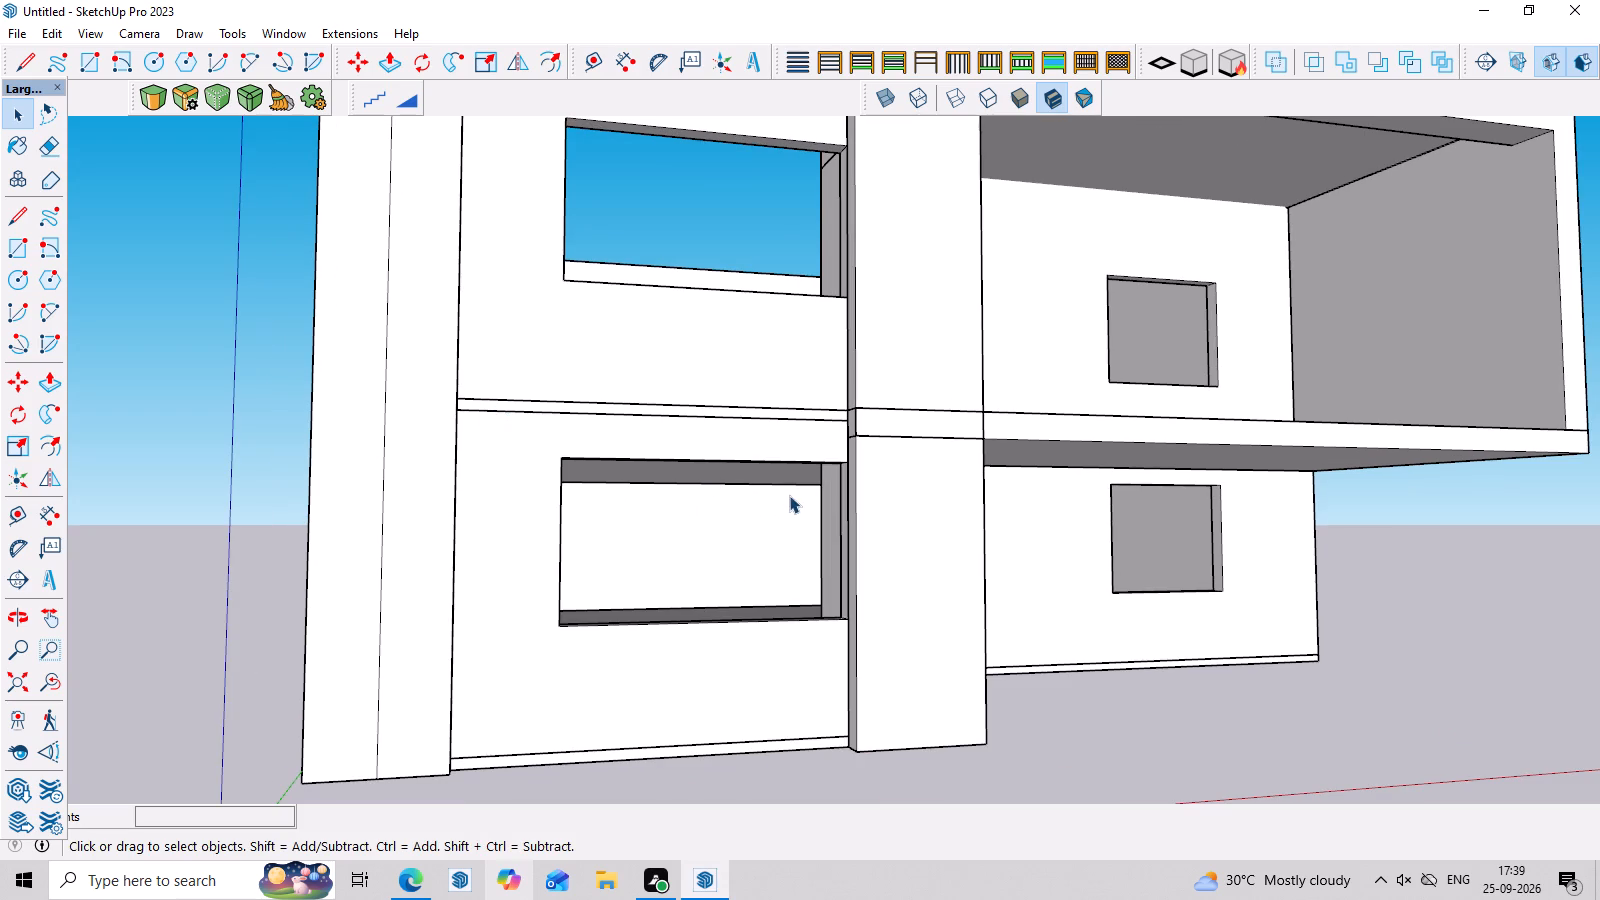
{"action": "middle_click_drag", "start_coordinate": [532, 423], "coordinate": [483, 419]}
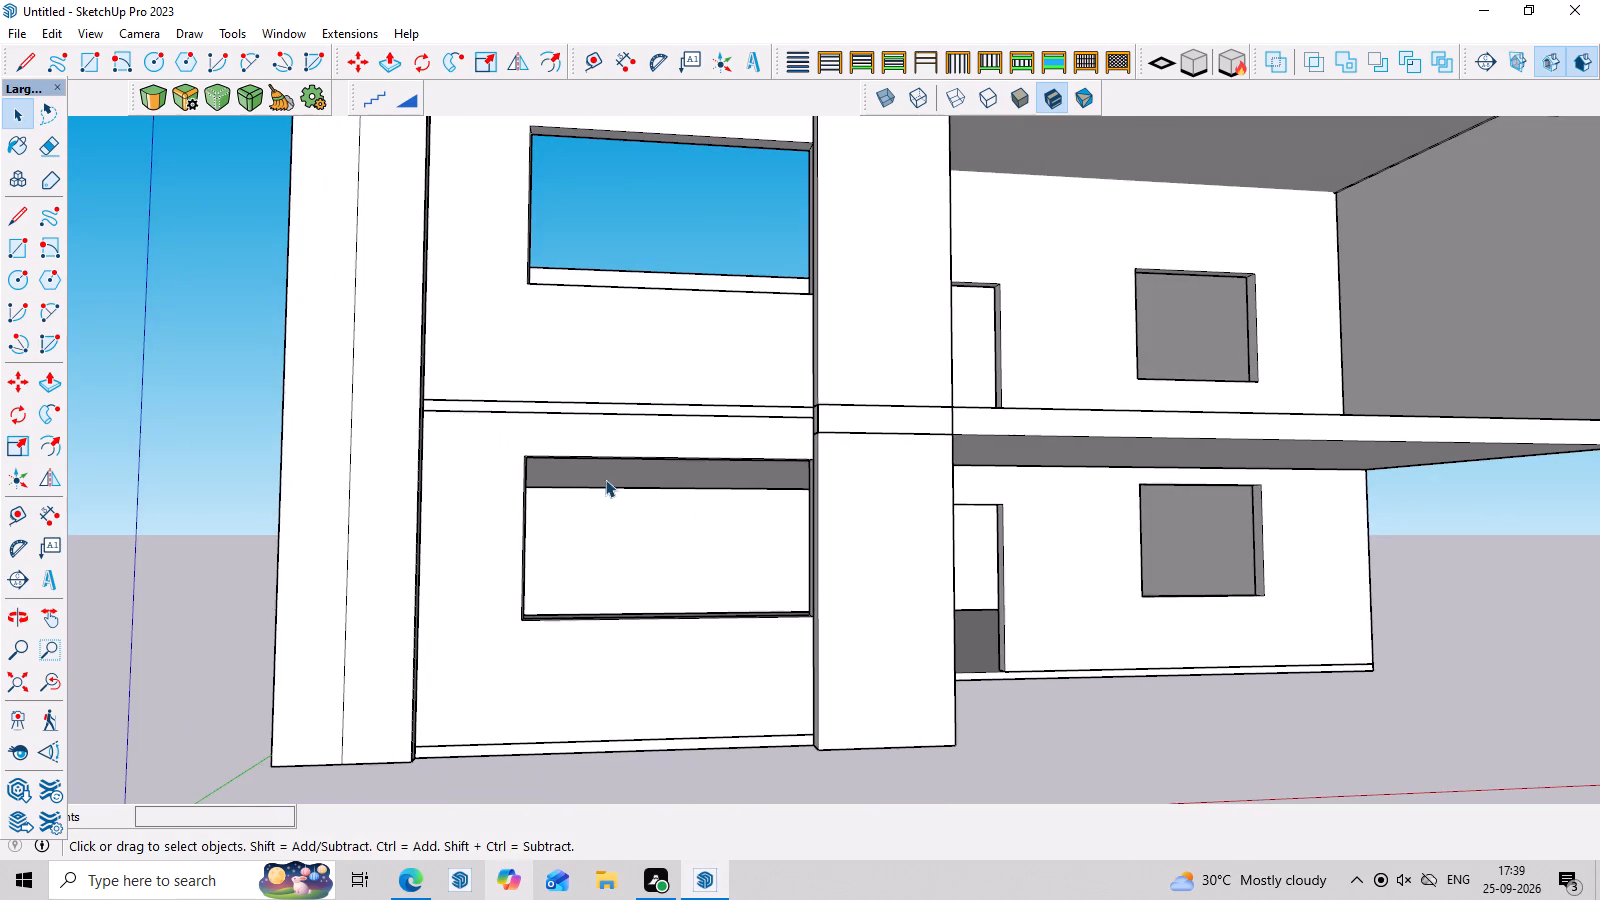
{"action": "scroll", "coordinate": [610, 481], "scroll_direction": "up", "scroll_amount": 2}
{"action": "scroll", "coordinate": [617, 505], "scroll_direction": "down", "scroll_amount": 6}
{"action": "middle_click_drag", "start_coordinate": [649, 536], "coordinate": [652, 594]}
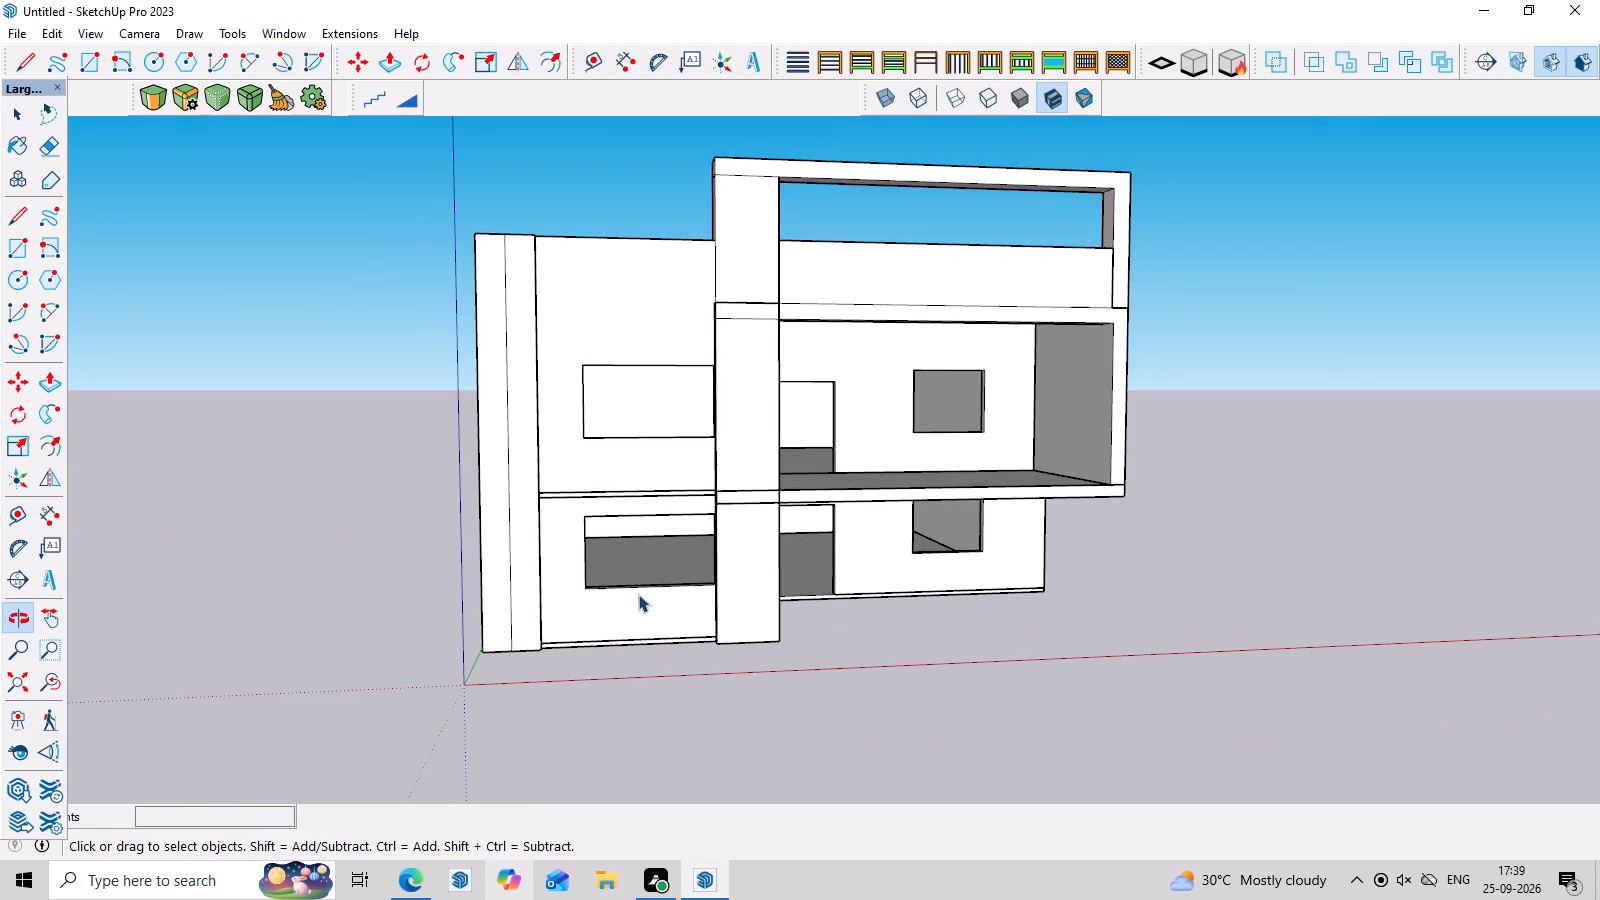
Open the wall group and Push/Pull the ground-floor front window's jamb about 1' 1" toward the corner strip, widening the opening.
{"action": "scroll", "coordinate": [626, 586], "scroll_direction": "up", "scroll_amount": 3}
{"action": "middle_click", "coordinate": [593, 558]}
{"action": "scroll", "coordinate": [602, 518], "scroll_direction": "up", "scroll_amount": 1}
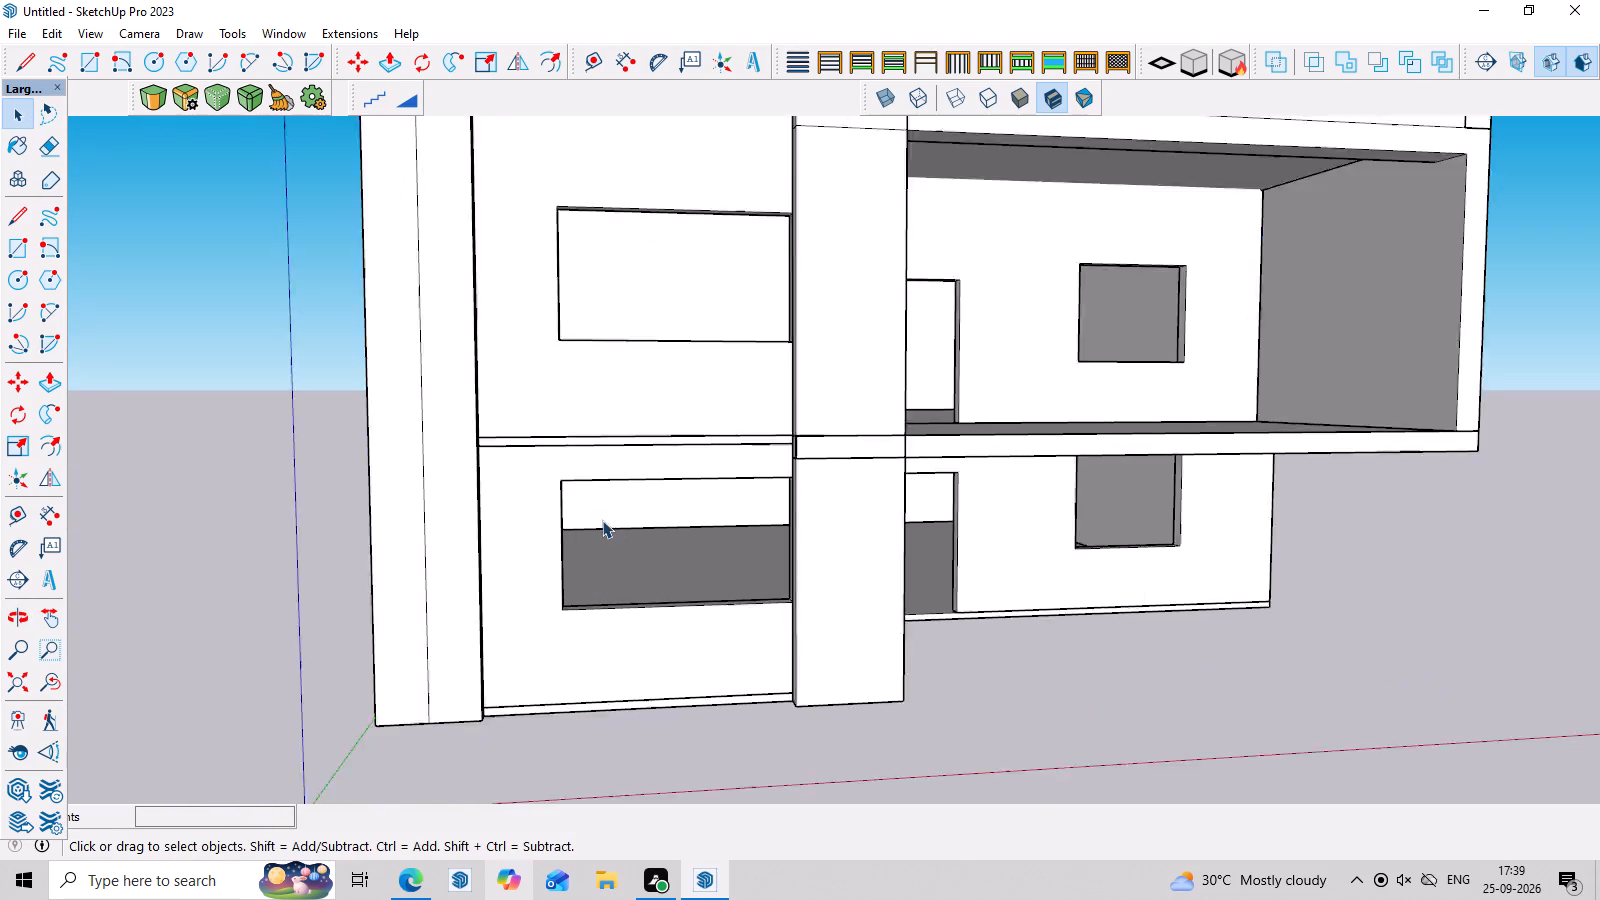
{"action": "scroll", "coordinate": [602, 520], "scroll_direction": "up", "scroll_amount": 2}
{"action": "scroll", "coordinate": [631, 539], "scroll_direction": "down", "scroll_amount": 3}
{"action": "middle_click_drag", "start_coordinate": [683, 549], "coordinate": [620, 568]}
{"action": "scroll", "coordinate": [598, 566], "scroll_direction": "down", "scroll_amount": 1}
{"action": "scroll", "coordinate": [598, 565], "scroll_direction": "up", "scroll_amount": 6}
{"action": "middle_click_drag", "start_coordinate": [595, 534], "coordinate": [576, 544]}
{"action": "triple_click", "coordinate": [400, 615]}
{"action": "left_click", "coordinate": [400, 615]}
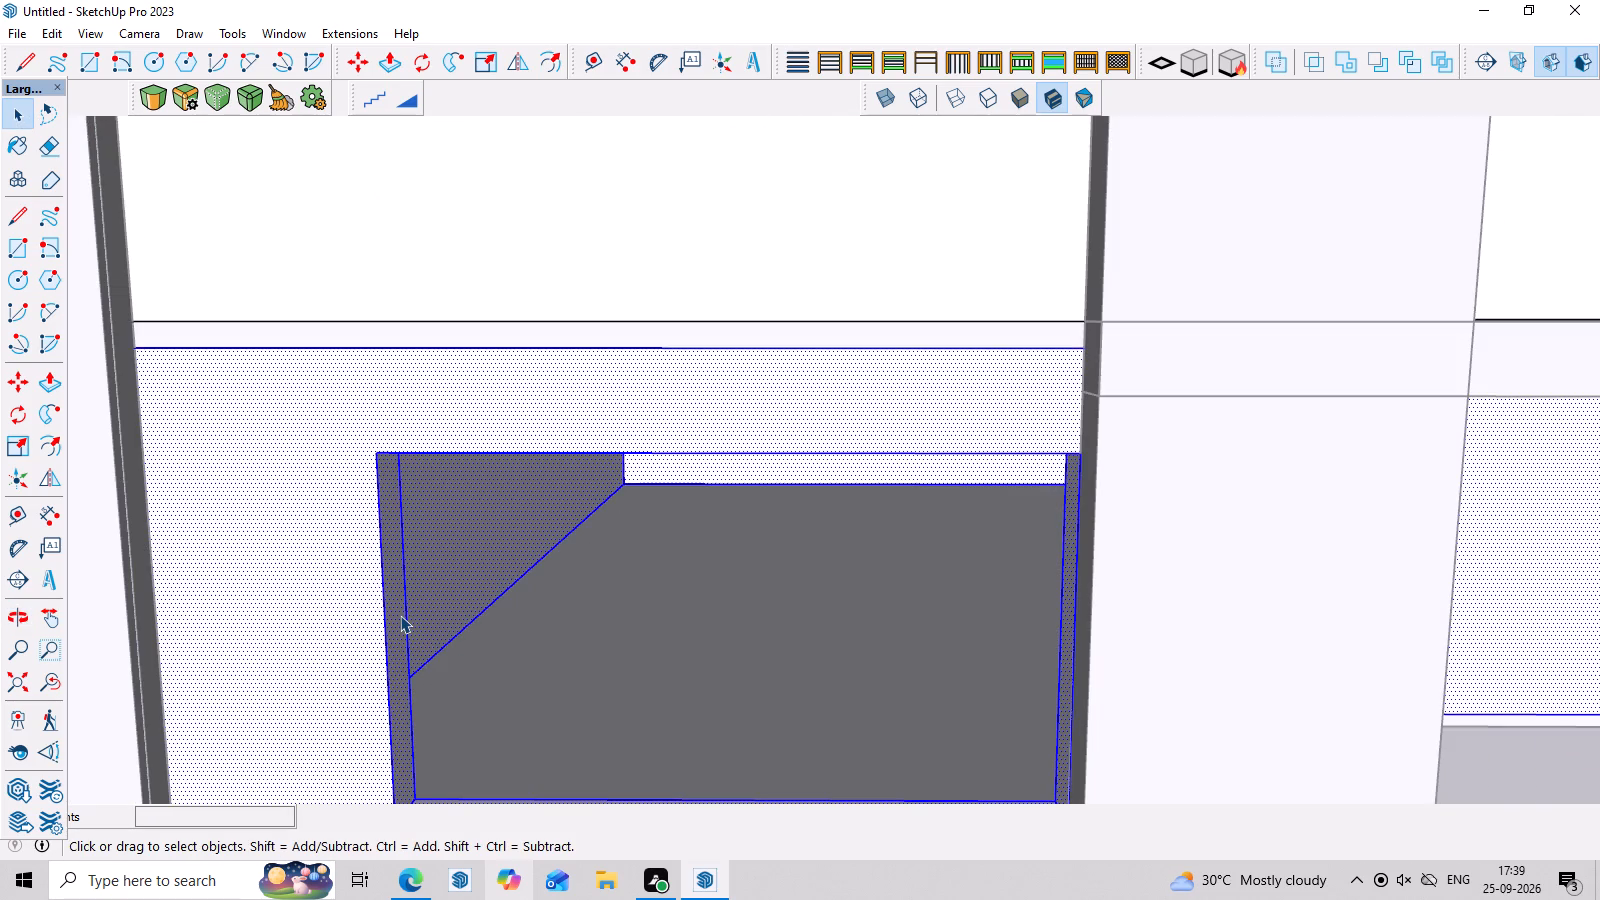
{"action": "left_click", "coordinate": [400, 615]}
{"action": "double_click", "coordinate": [400, 629]}
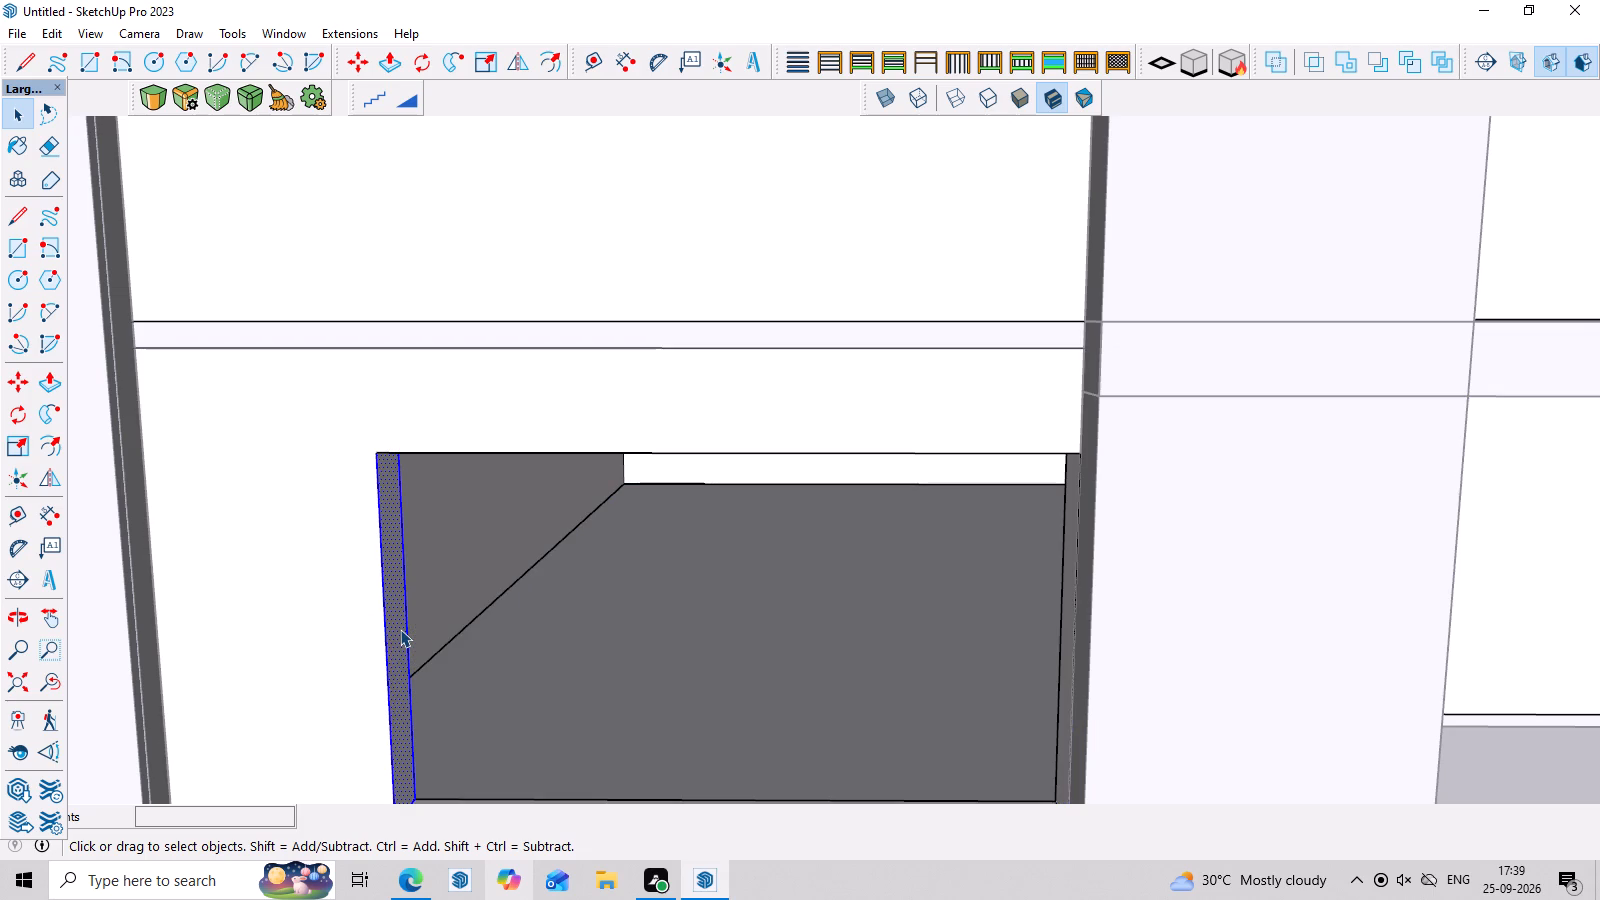
{"action": "left_click", "coordinate": [400, 629]}
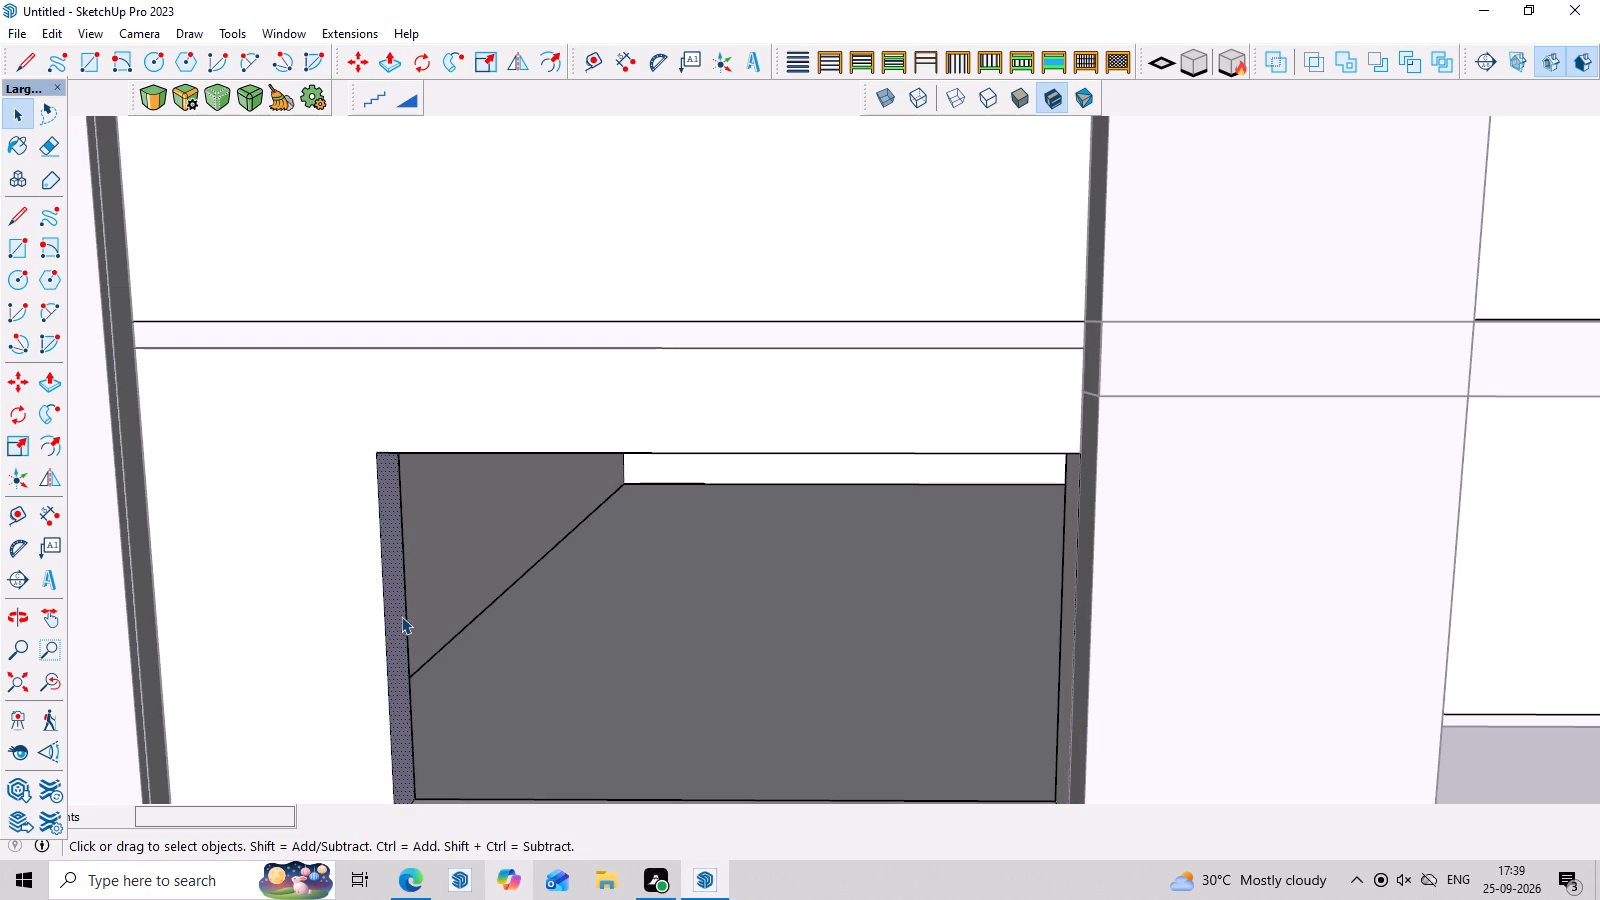
{"action": "key", "text": "p"}
{"action": "left_click", "coordinate": [402, 616]}
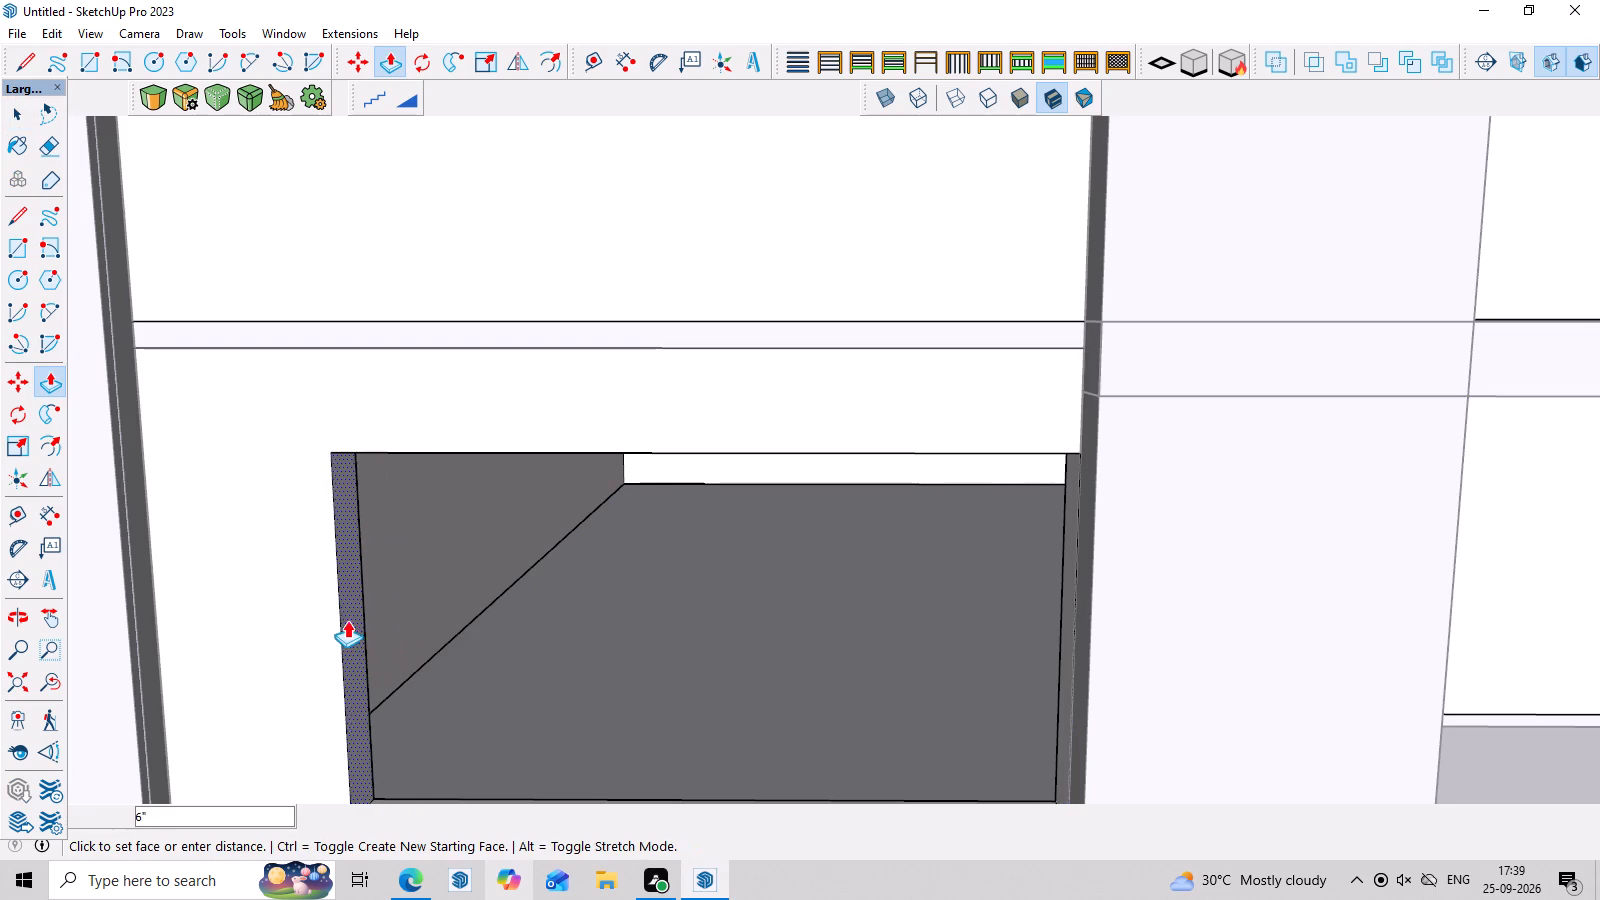
{"action": "left_click", "coordinate": [324, 620]}
Examine the widened ground-floor window against the upper window and the rest of the front facade from several angles.
{"action": "scroll", "coordinate": [429, 621], "scroll_direction": "down", "scroll_amount": 9}
{"action": "middle_click_drag", "start_coordinate": [814, 677], "coordinate": [867, 552]}
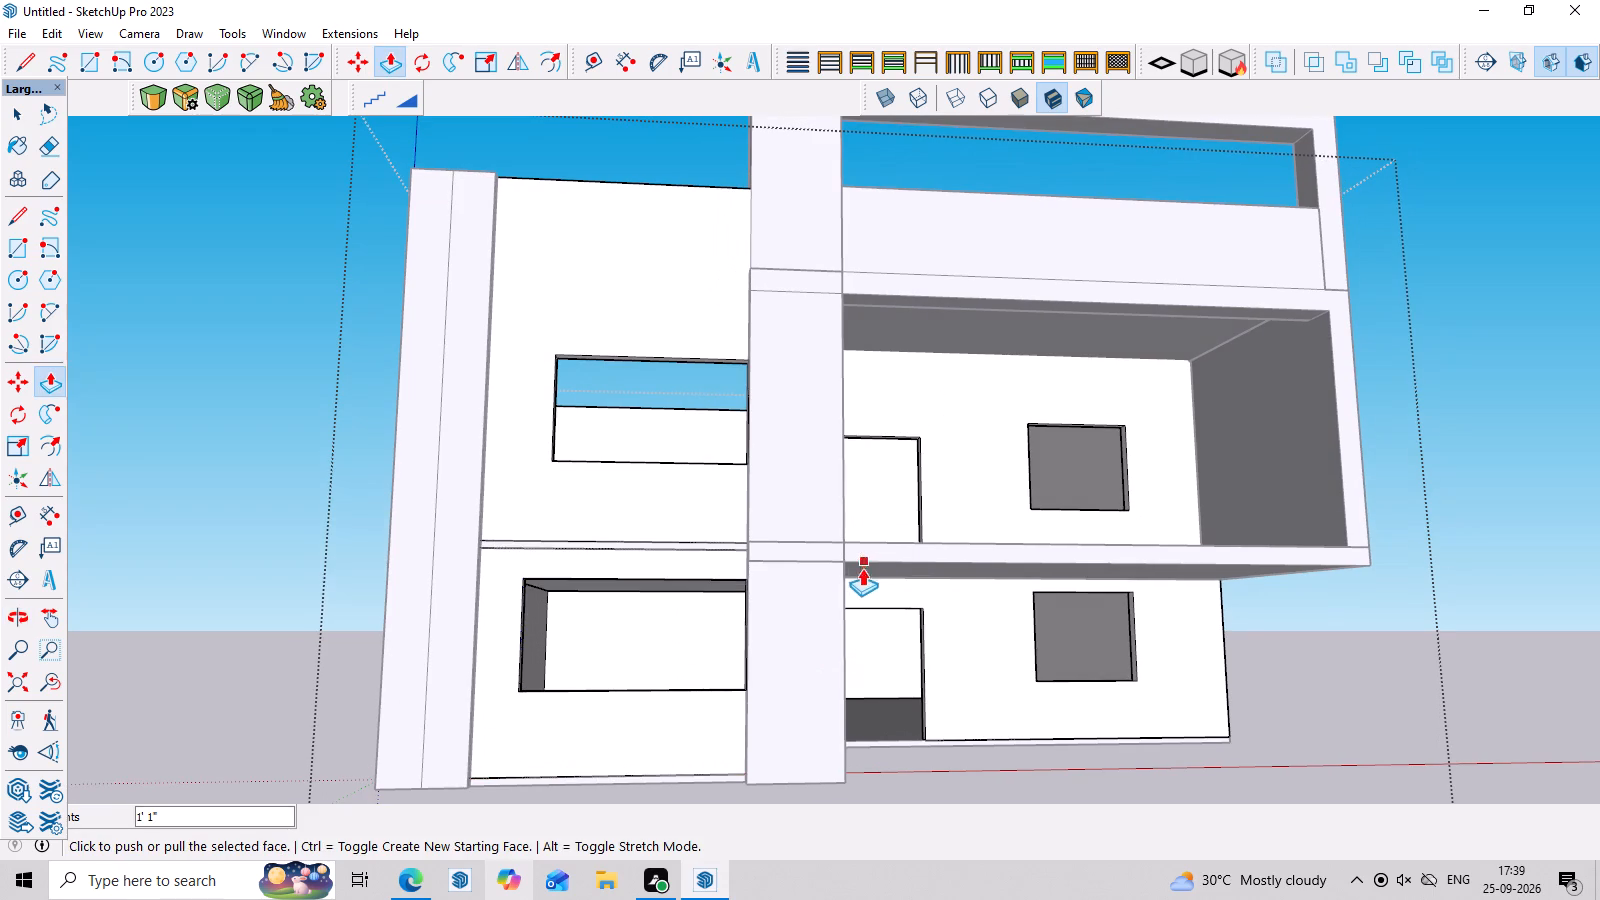
{"action": "middle_click_drag", "start_coordinate": [855, 590], "coordinate": [1215, 660]}
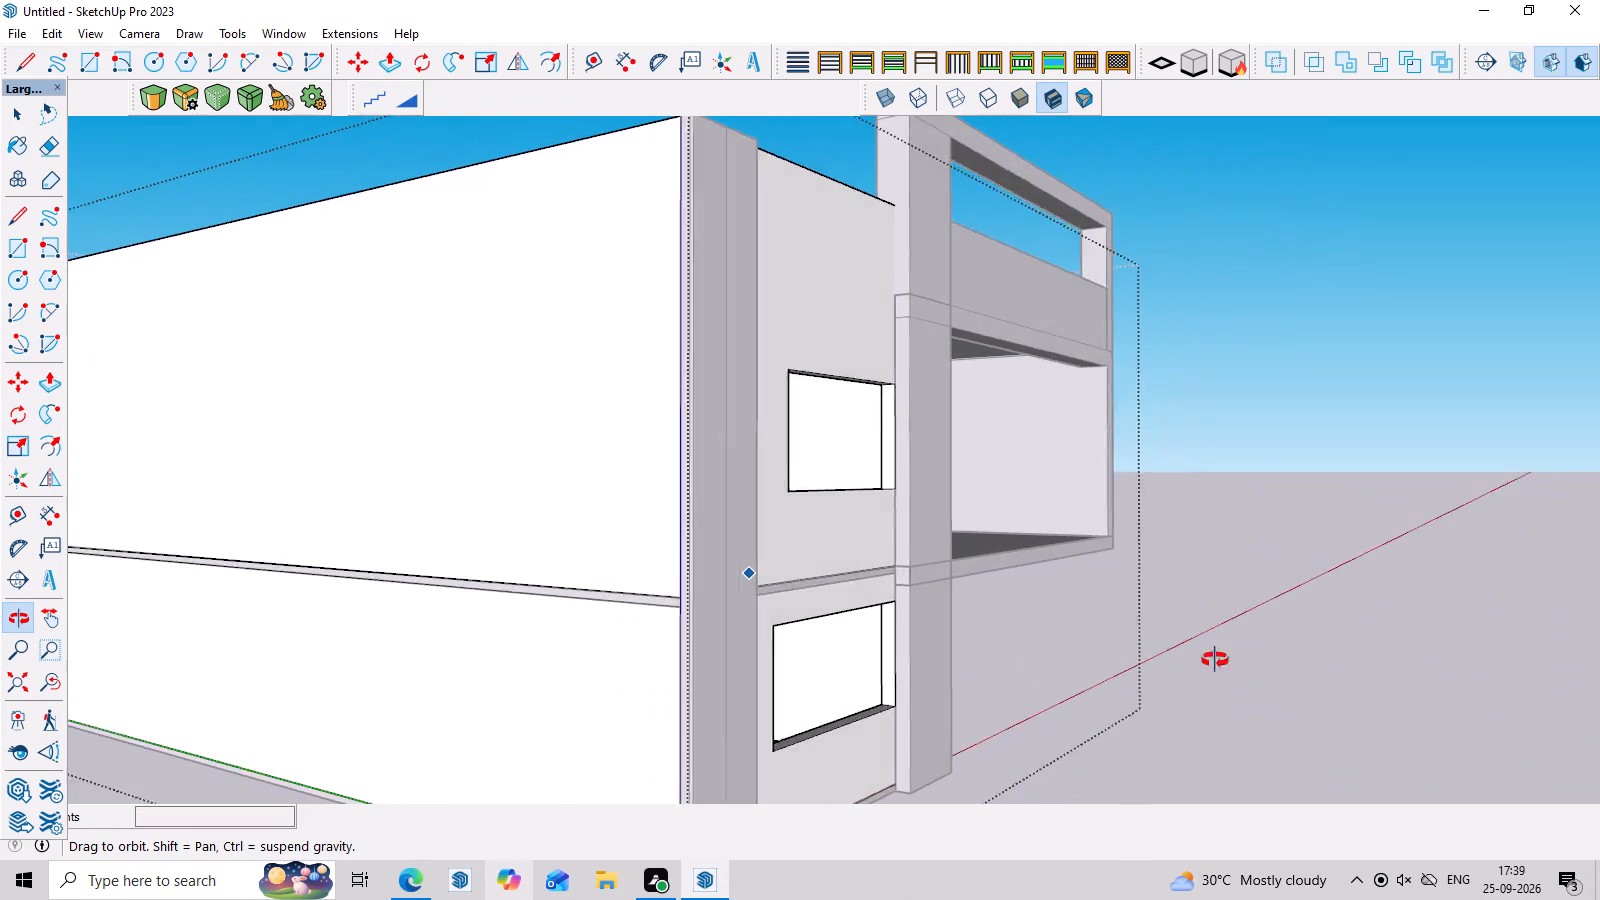
{"action": "middle_click_drag", "start_coordinate": [1215, 660], "coordinate": [786, 680]}
{"action": "scroll", "coordinate": [709, 689], "scroll_direction": "down", "scroll_amount": 7}
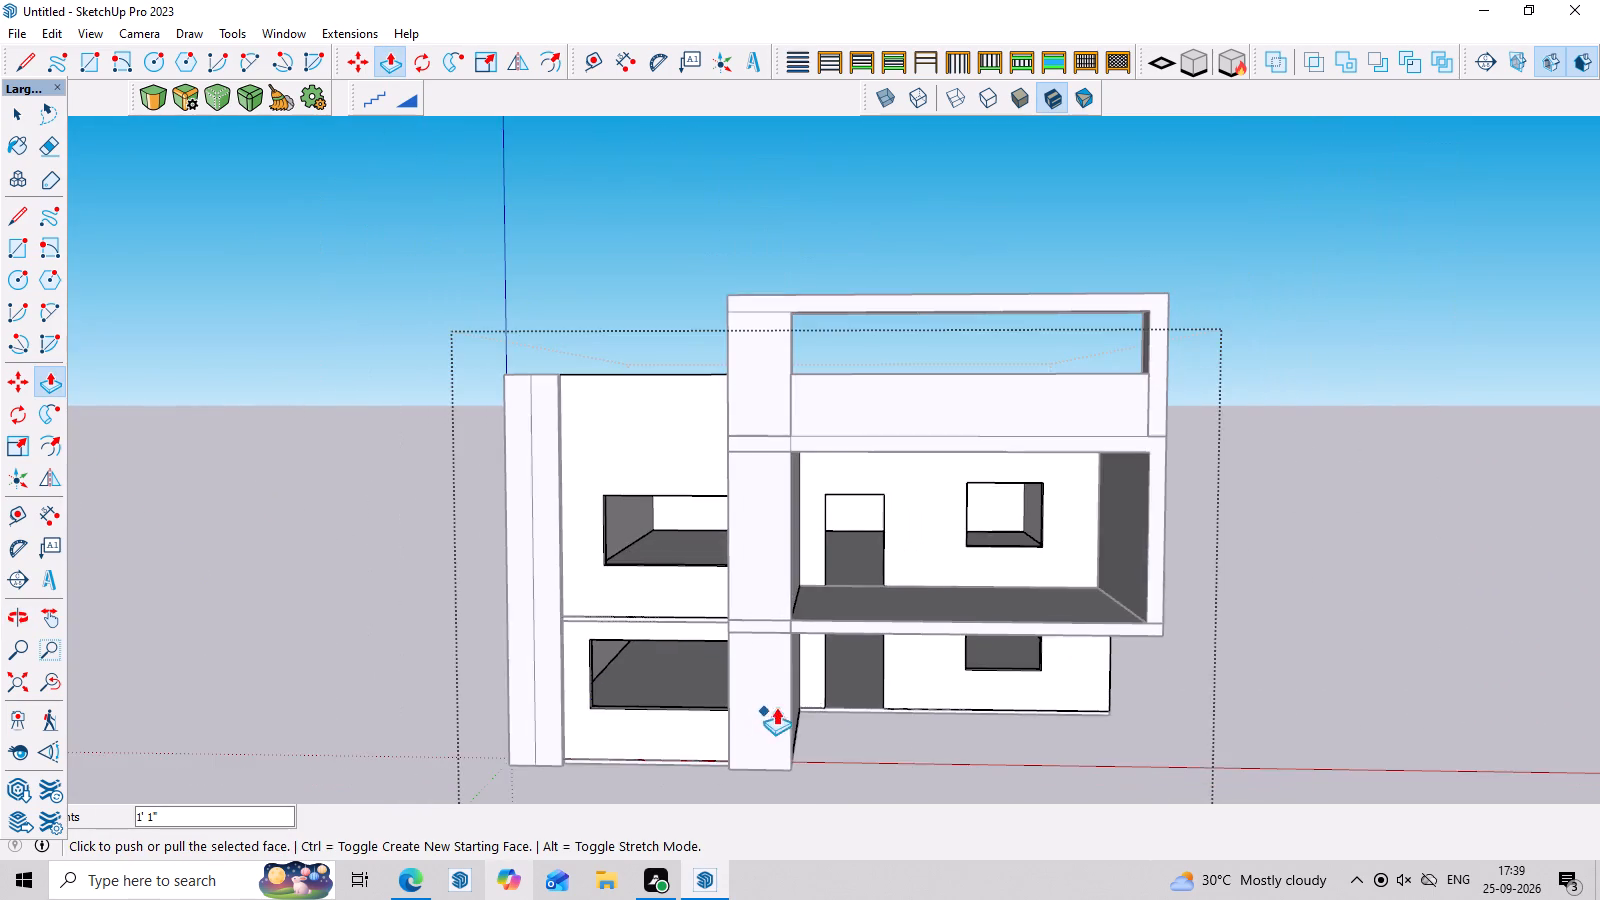
{"action": "scroll", "coordinate": [863, 692], "scroll_direction": "down", "scroll_amount": 2}
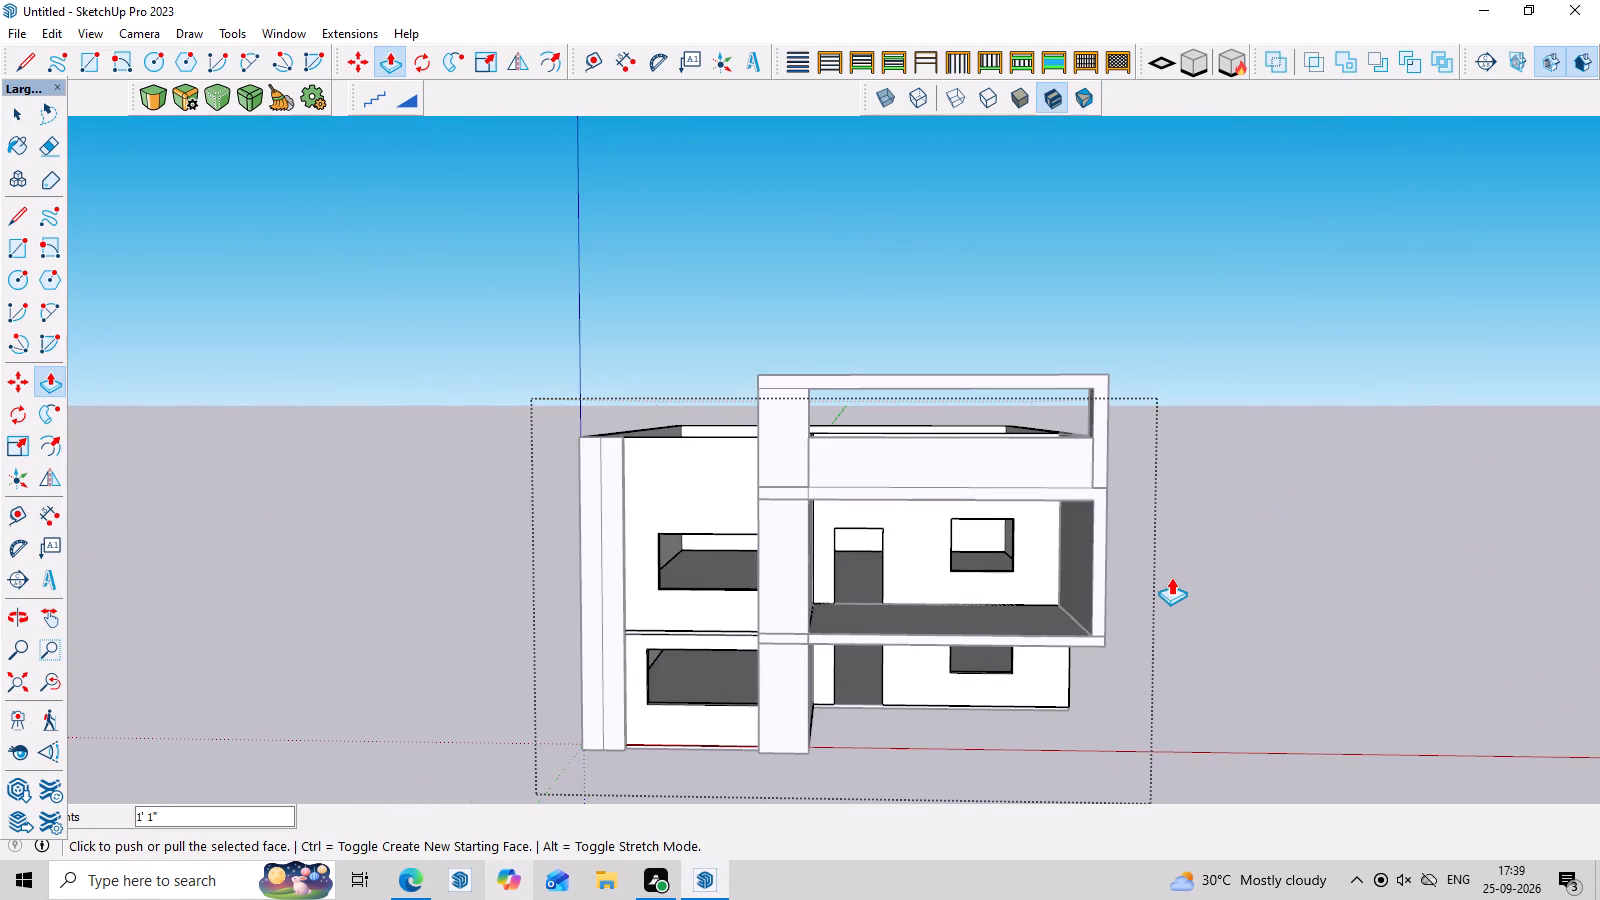
{"action": "scroll", "coordinate": [1171, 577], "scroll_direction": "down", "scroll_amount": 2}
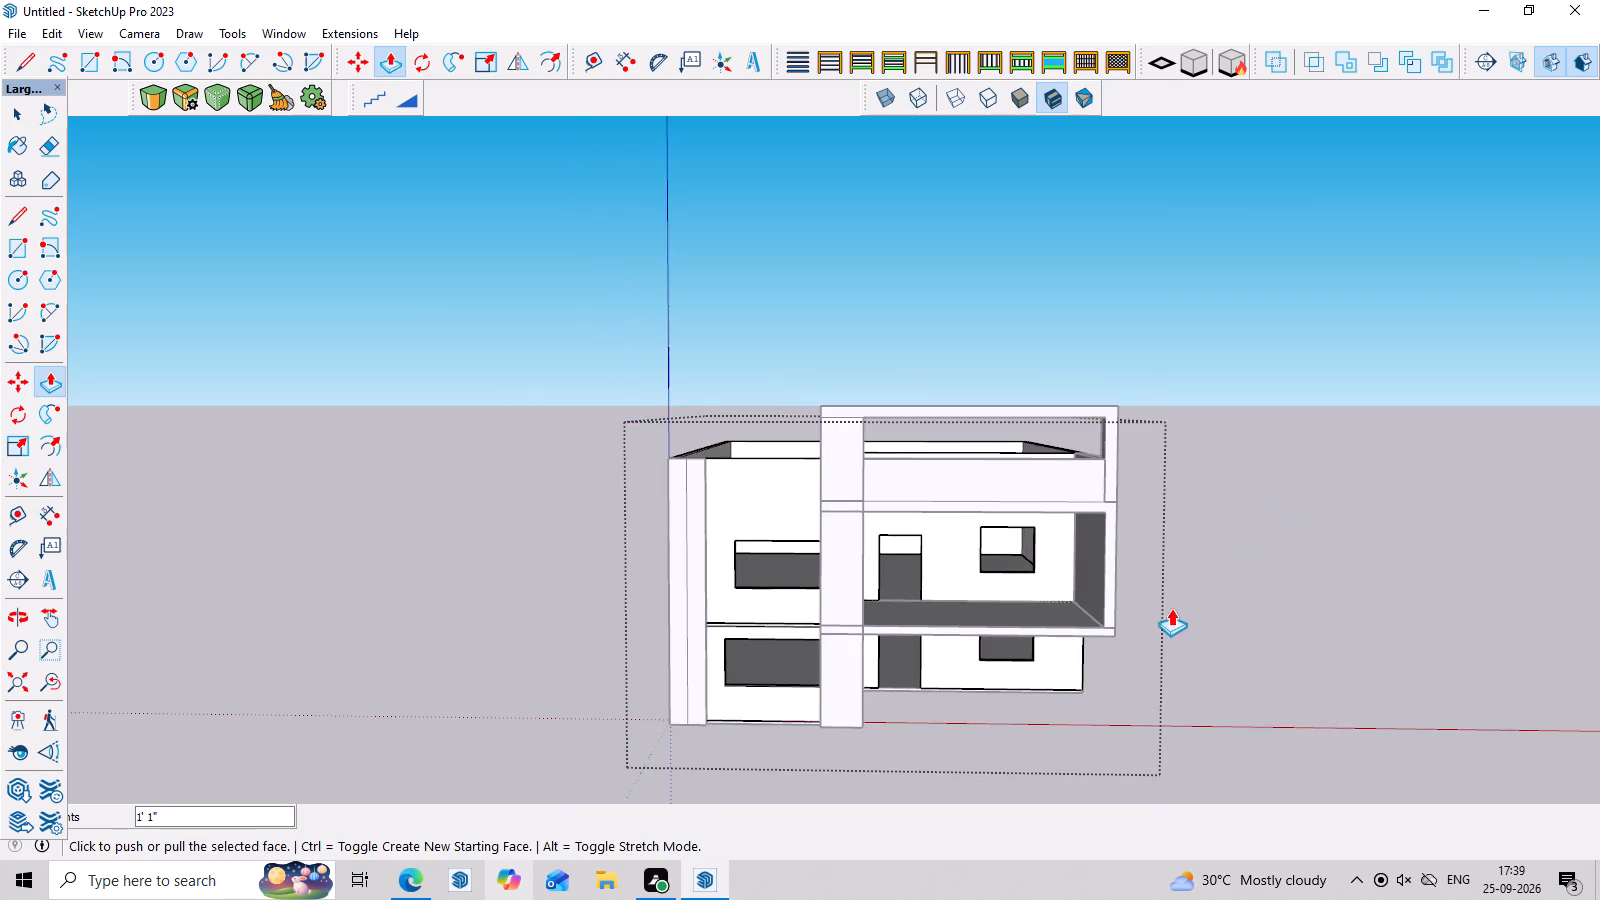
{"action": "middle_click_drag", "start_coordinate": [1174, 641], "coordinate": [1242, 596]}
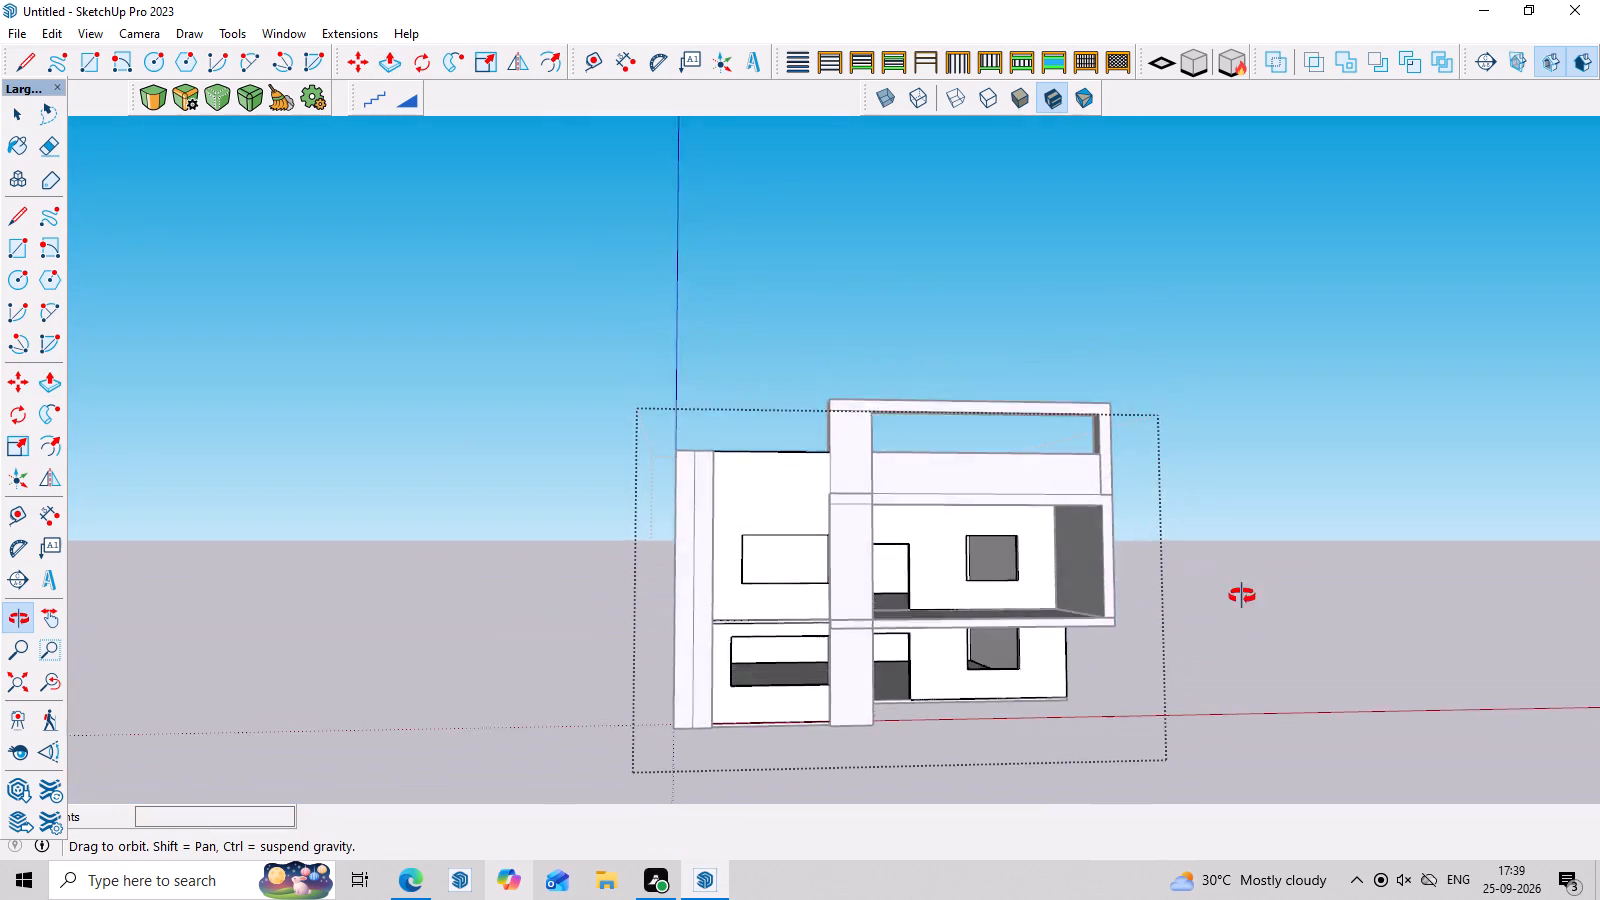
{"action": "middle_click_drag", "start_coordinate": [1242, 596], "coordinate": [1254, 705]}
{"action": "scroll", "coordinate": [696, 620], "scroll_direction": "up", "scroll_amount": 3}
{"action": "scroll", "coordinate": [851, 639], "scroll_direction": "up", "scroll_amount": 1}
{"action": "middle_click_drag", "start_coordinate": [855, 639], "coordinate": [868, 456]}
{"action": "scroll", "coordinate": [913, 514], "scroll_direction": "up", "scroll_amount": 3}
{"action": "middle_click_drag", "start_coordinate": [912, 661], "coordinate": [767, 584]}
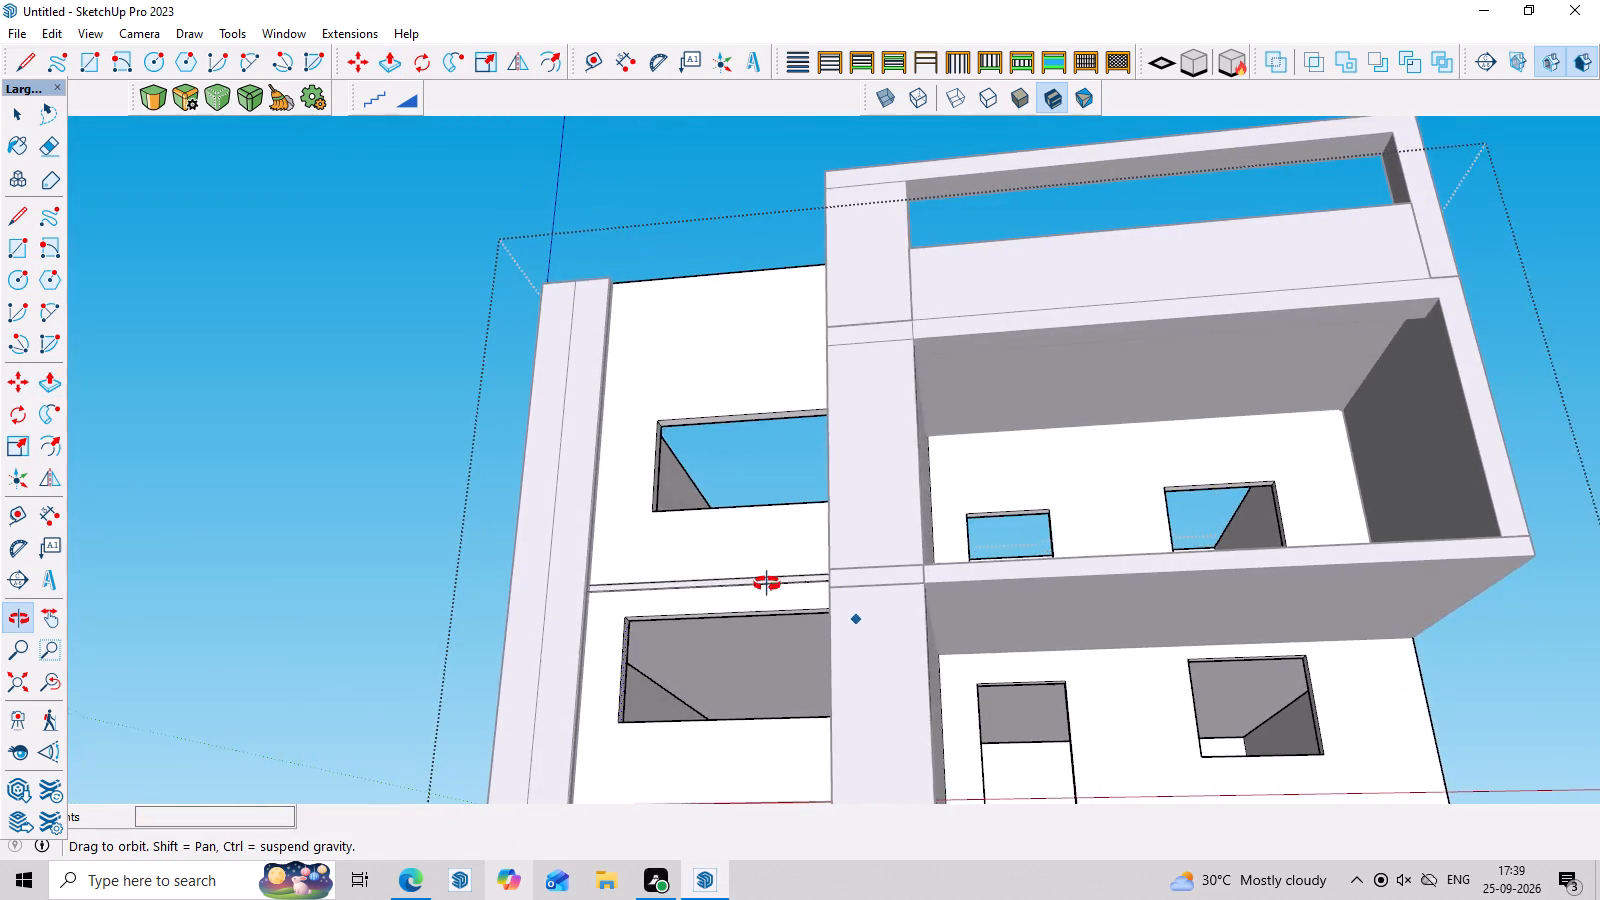
{"action": "middle_click_drag", "start_coordinate": [767, 584], "coordinate": [780, 636]}
{"action": "scroll", "coordinate": [785, 643], "scroll_direction": "down", "scroll_amount": 4}
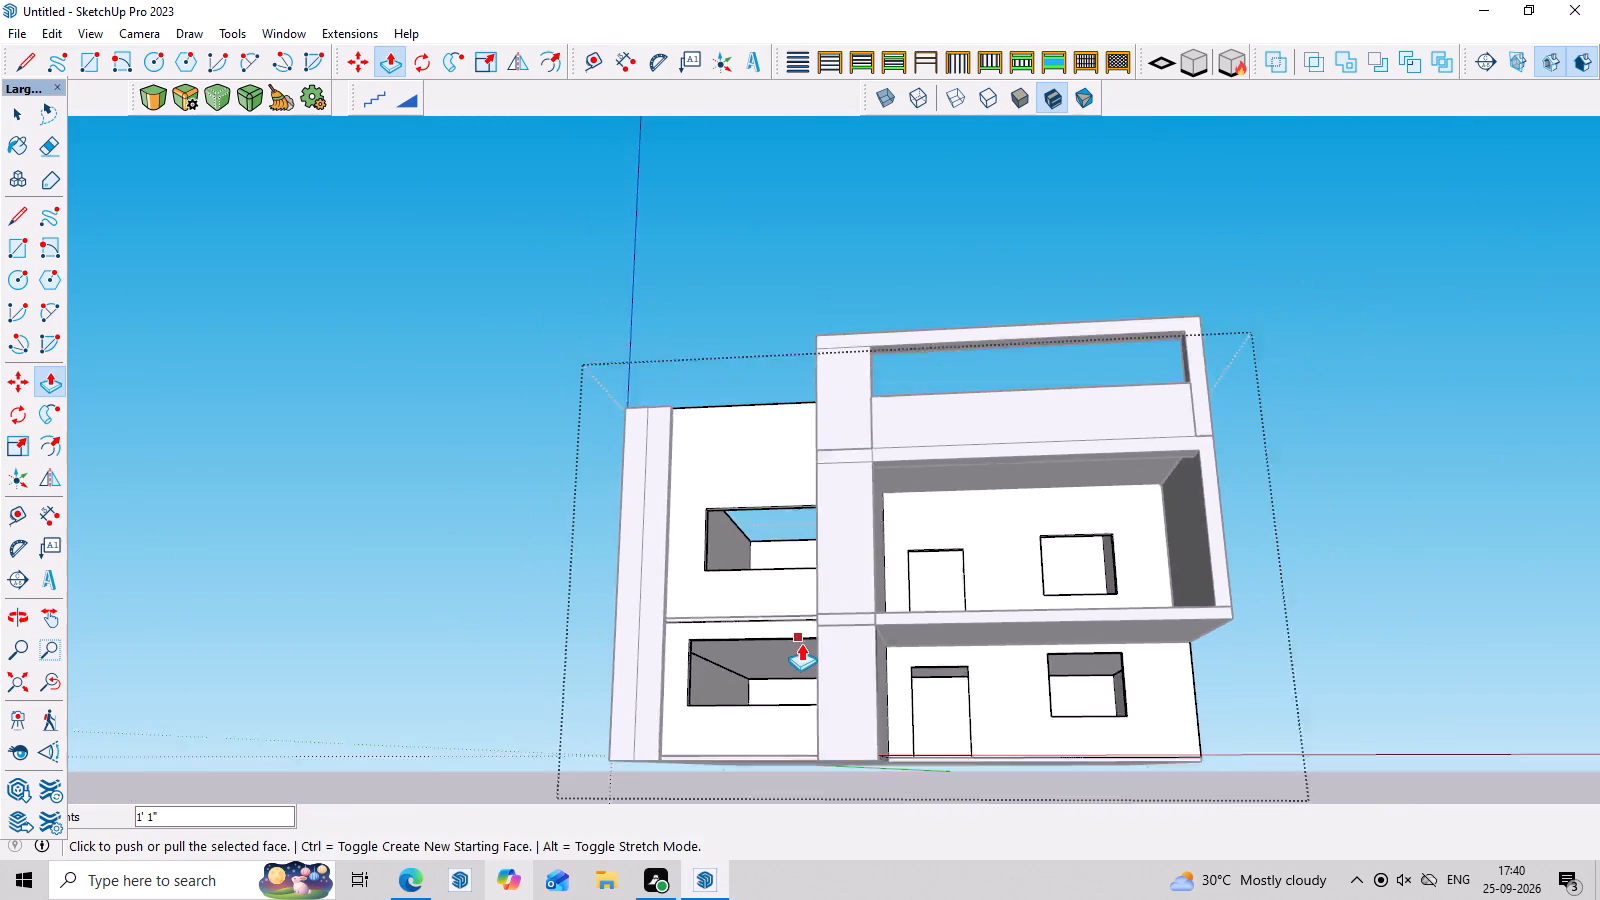
{"action": "scroll", "coordinate": [801, 643], "scroll_direction": "down", "scroll_amount": 1}
{"action": "middle_click_drag", "start_coordinate": [824, 665], "coordinate": [1014, 695]}
{"action": "scroll", "coordinate": [832, 702], "scroll_direction": "up", "scroll_amount": 6}
{"action": "middle_click_drag", "start_coordinate": [906, 698], "coordinate": [870, 781]}
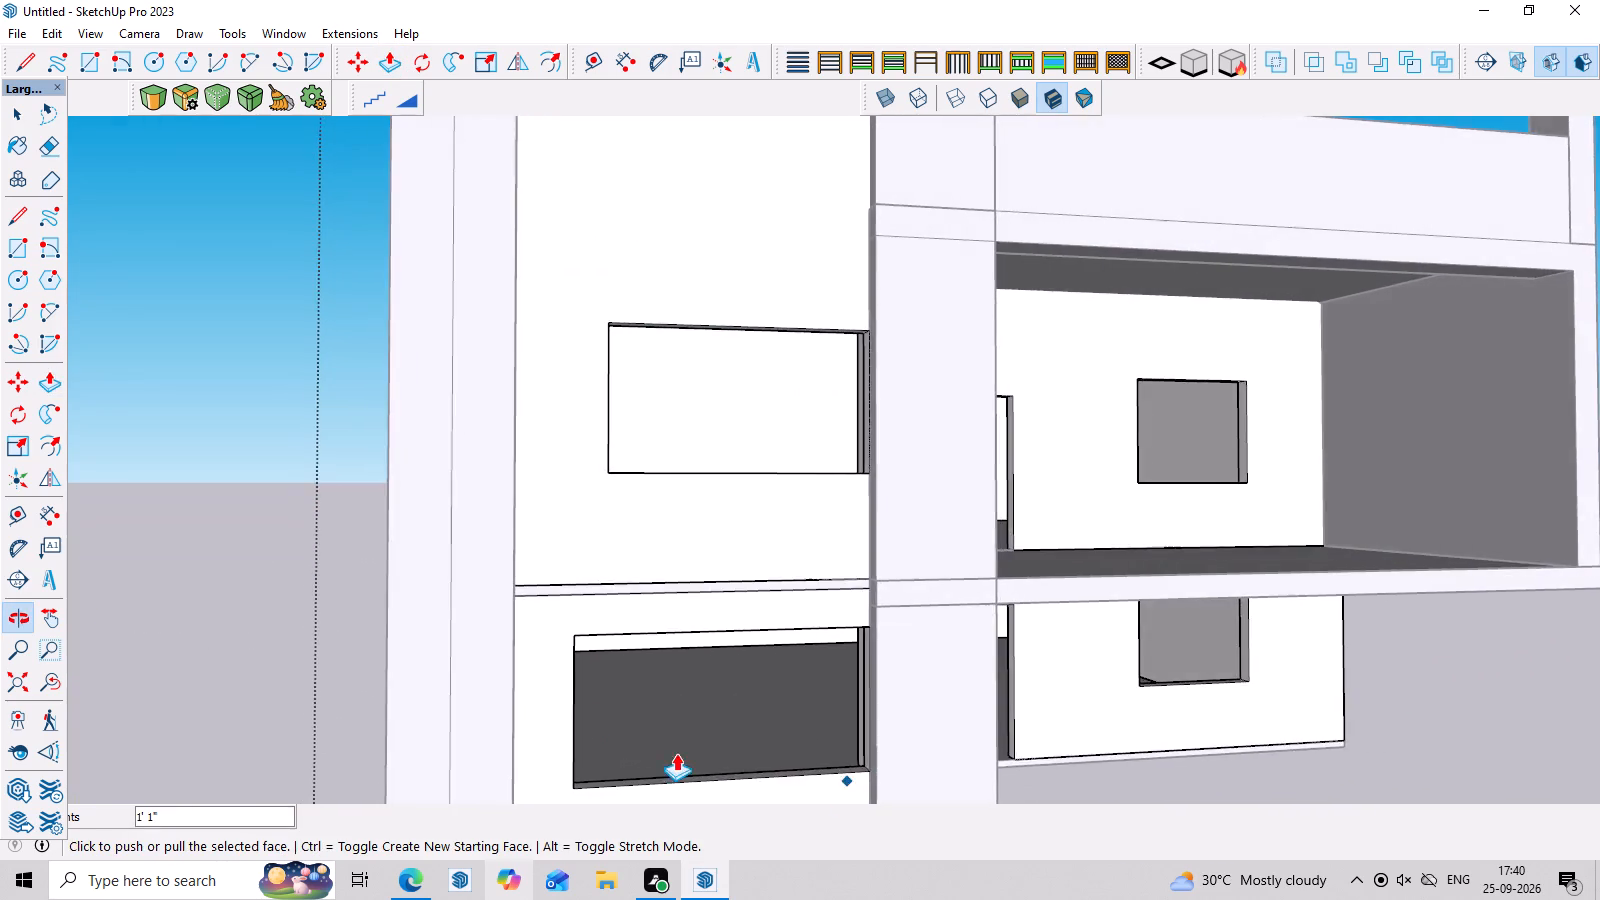
{"action": "scroll", "coordinate": [581, 704], "scroll_direction": "up", "scroll_amount": 3}
{"action": "middle_click_drag", "start_coordinate": [726, 738], "coordinate": [519, 724]}
{"action": "scroll", "coordinate": [778, 660], "scroll_direction": "down", "scroll_amount": 8}
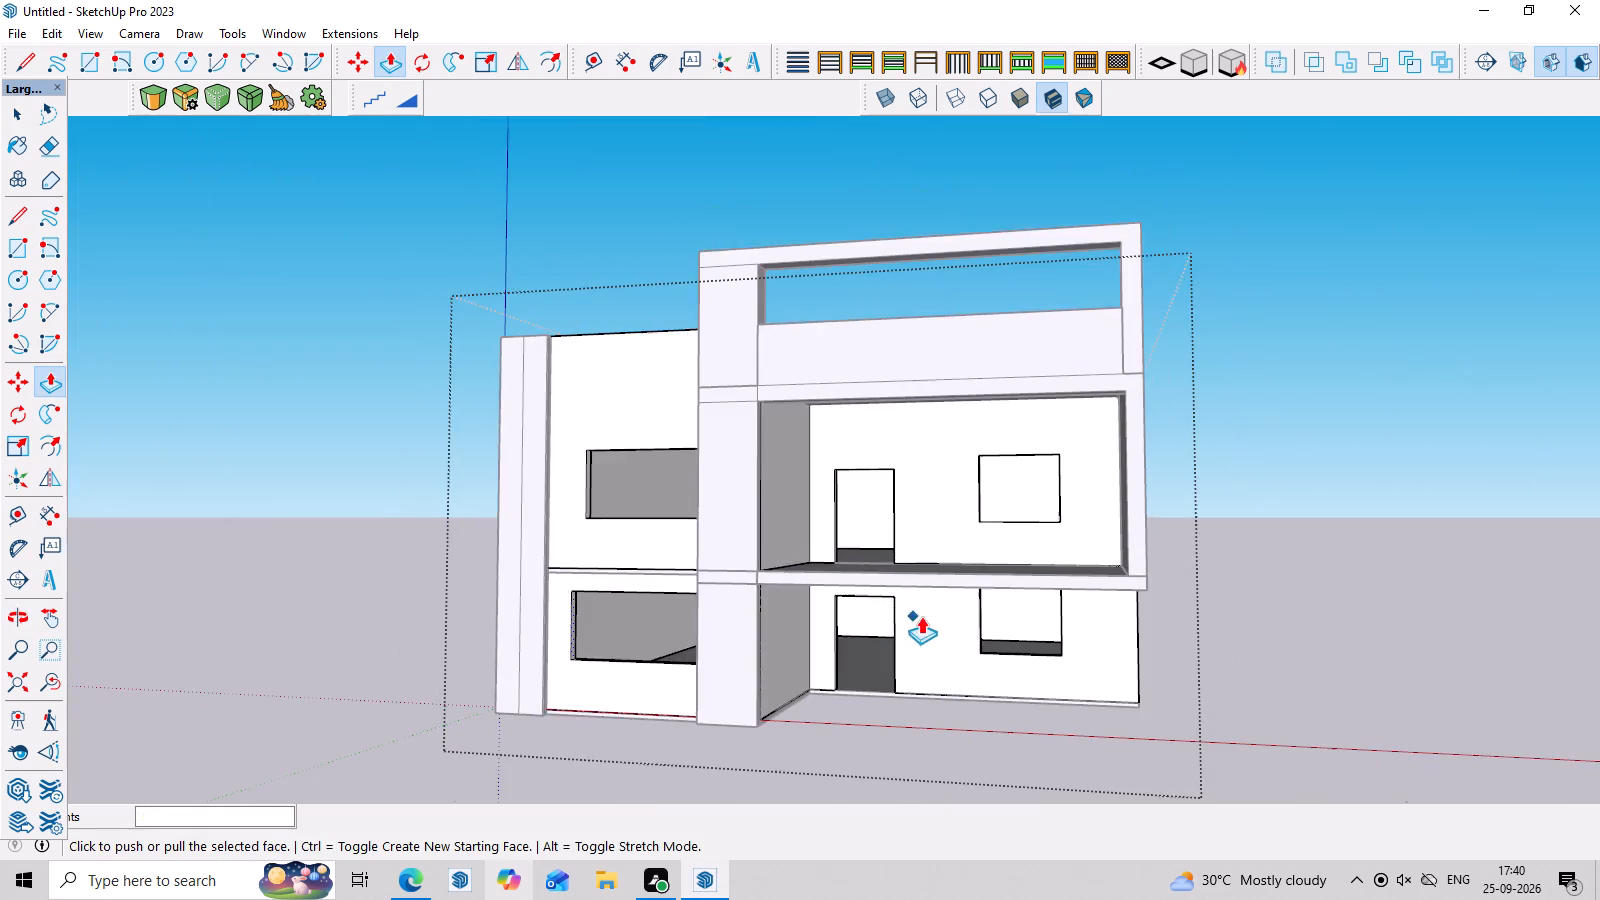
{"action": "middle_click_drag", "start_coordinate": [987, 637], "coordinate": [999, 710]}
{"action": "scroll", "coordinate": [428, 649], "scroll_direction": "up", "scroll_amount": 6}
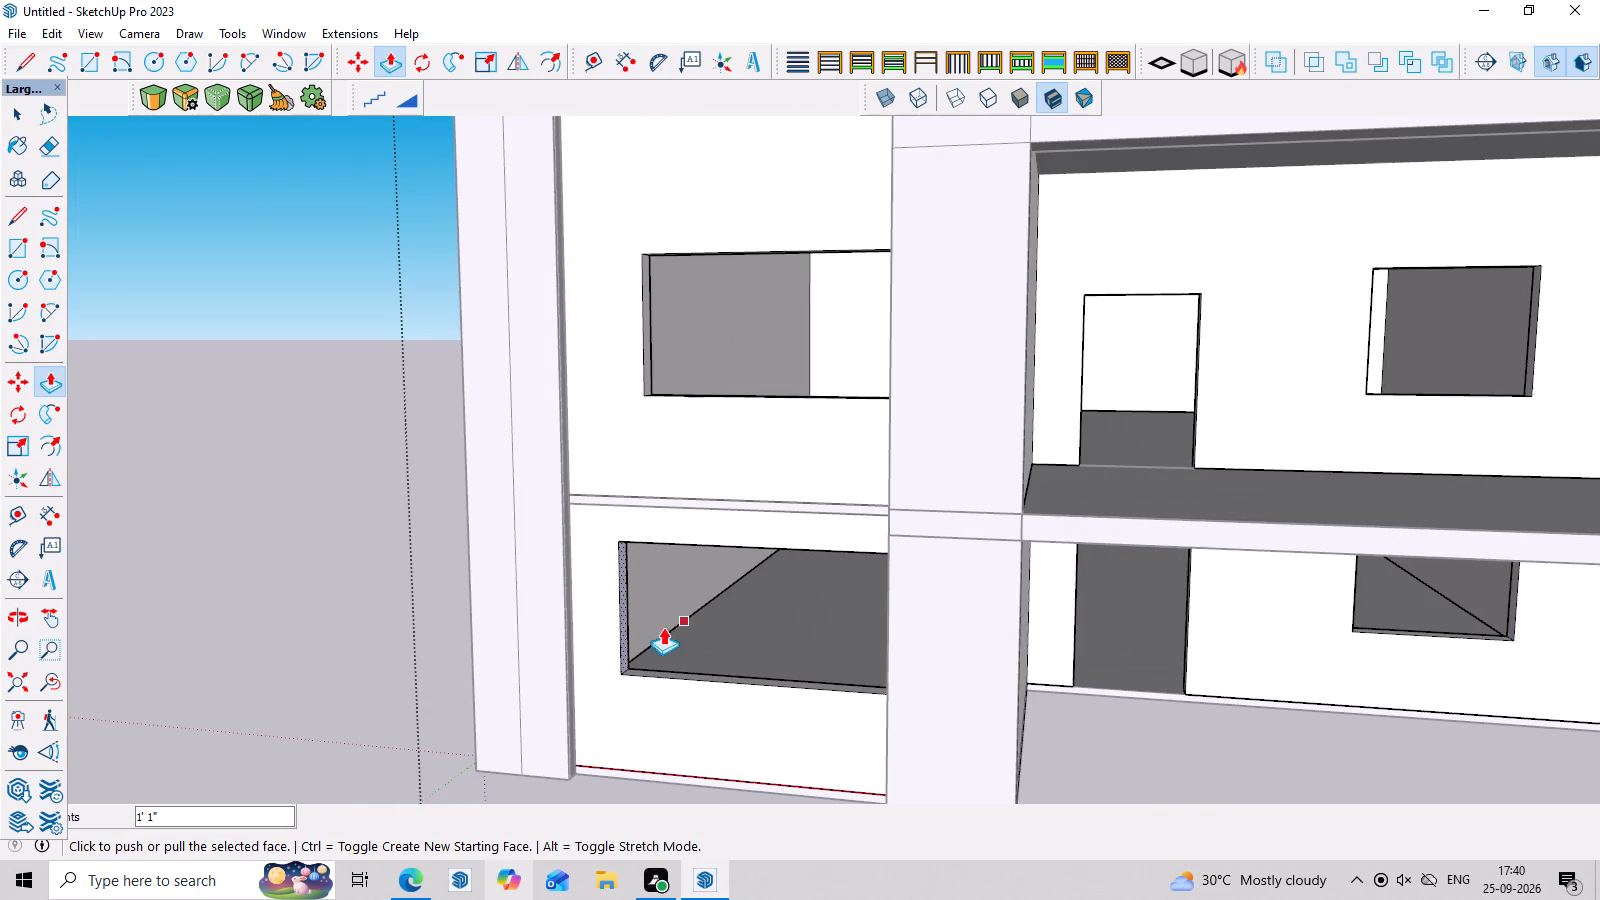
Push/Pull the ground-floor front window's jamb back away from the corner strip to narrow the opening, and close the wall group.
{"action": "scroll", "coordinate": [635, 623], "scroll_direction": "up", "scroll_amount": 3}
{"action": "left_click", "coordinate": [624, 634]}
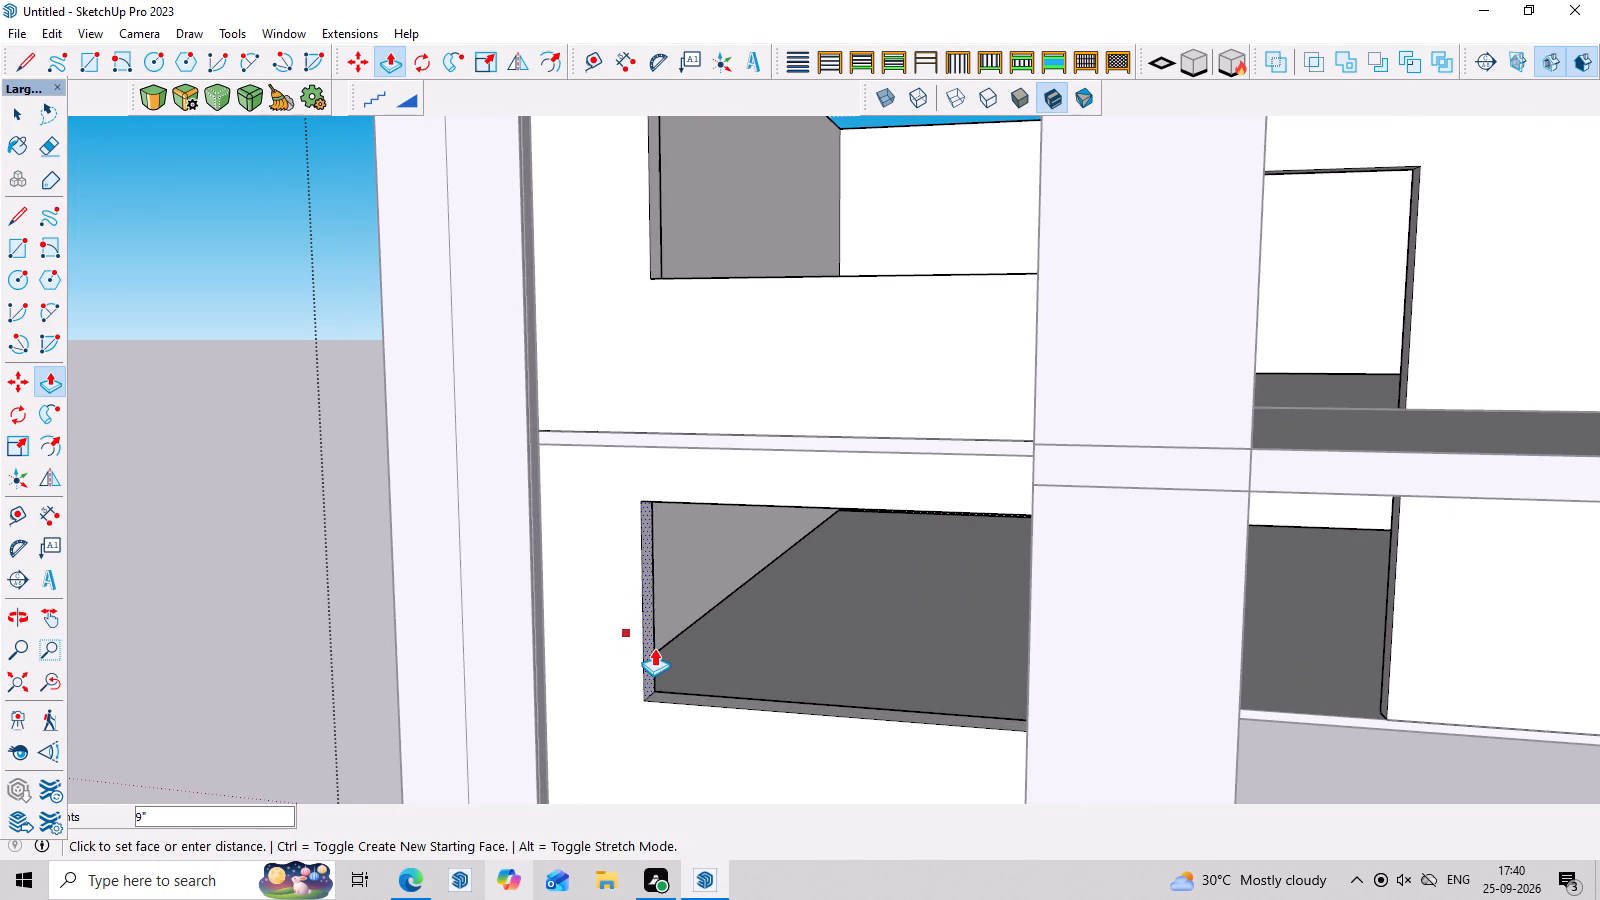
{"action": "left_click", "coordinate": [678, 661]}
{"action": "middle_click_drag", "start_coordinate": [981, 712], "coordinate": [1109, 595]}
{"action": "key", "text": "space"}
{"action": "key", "text": "Escape"}
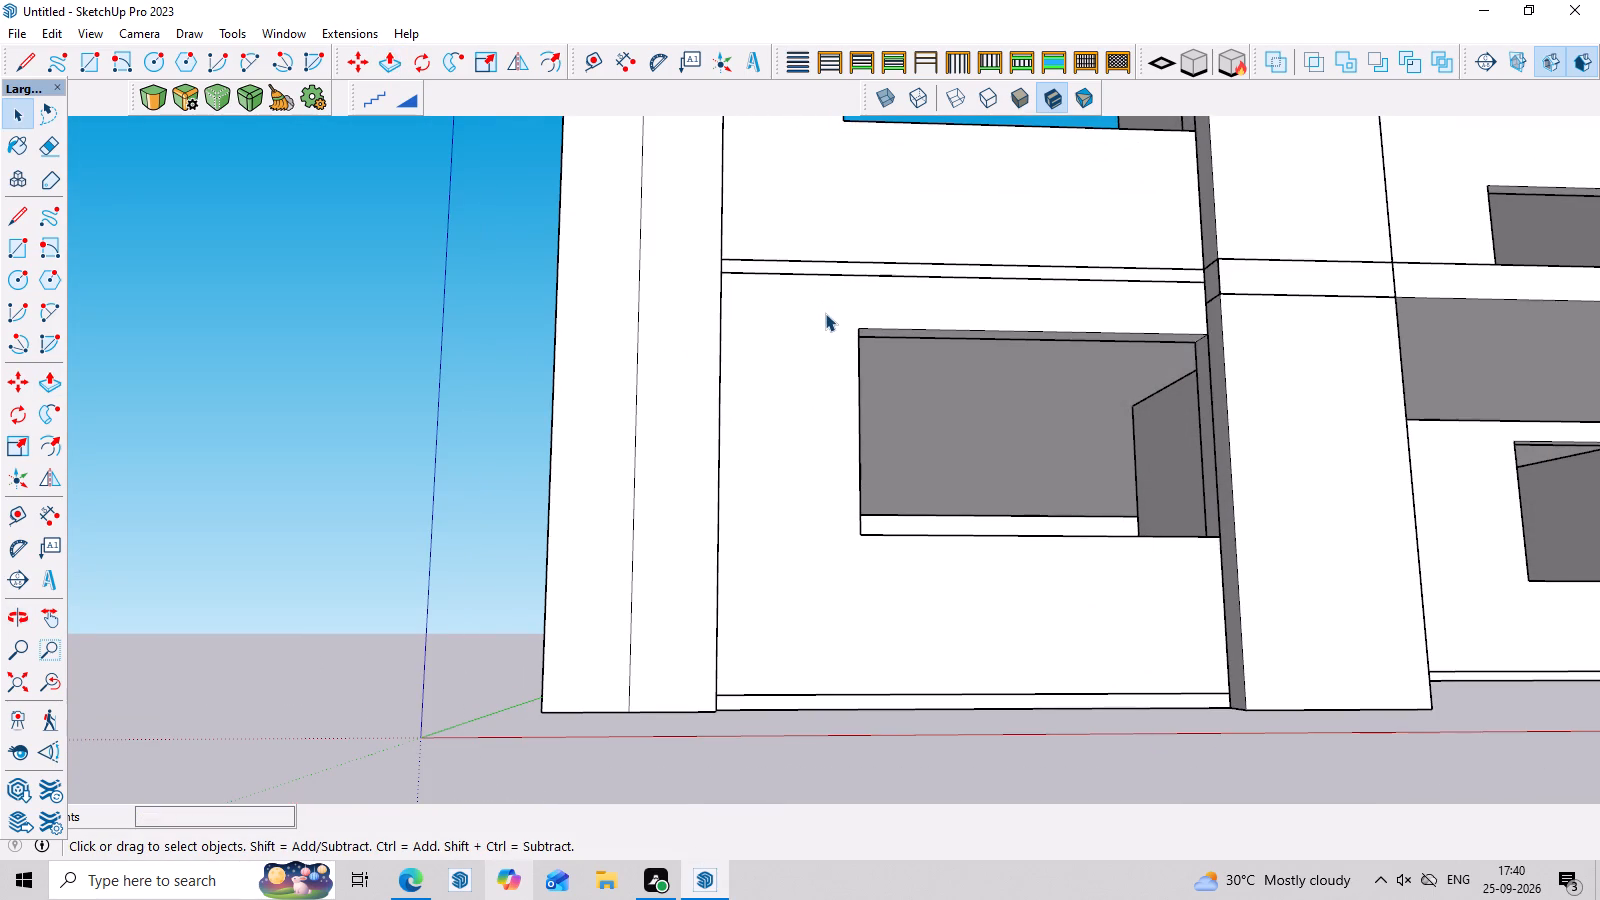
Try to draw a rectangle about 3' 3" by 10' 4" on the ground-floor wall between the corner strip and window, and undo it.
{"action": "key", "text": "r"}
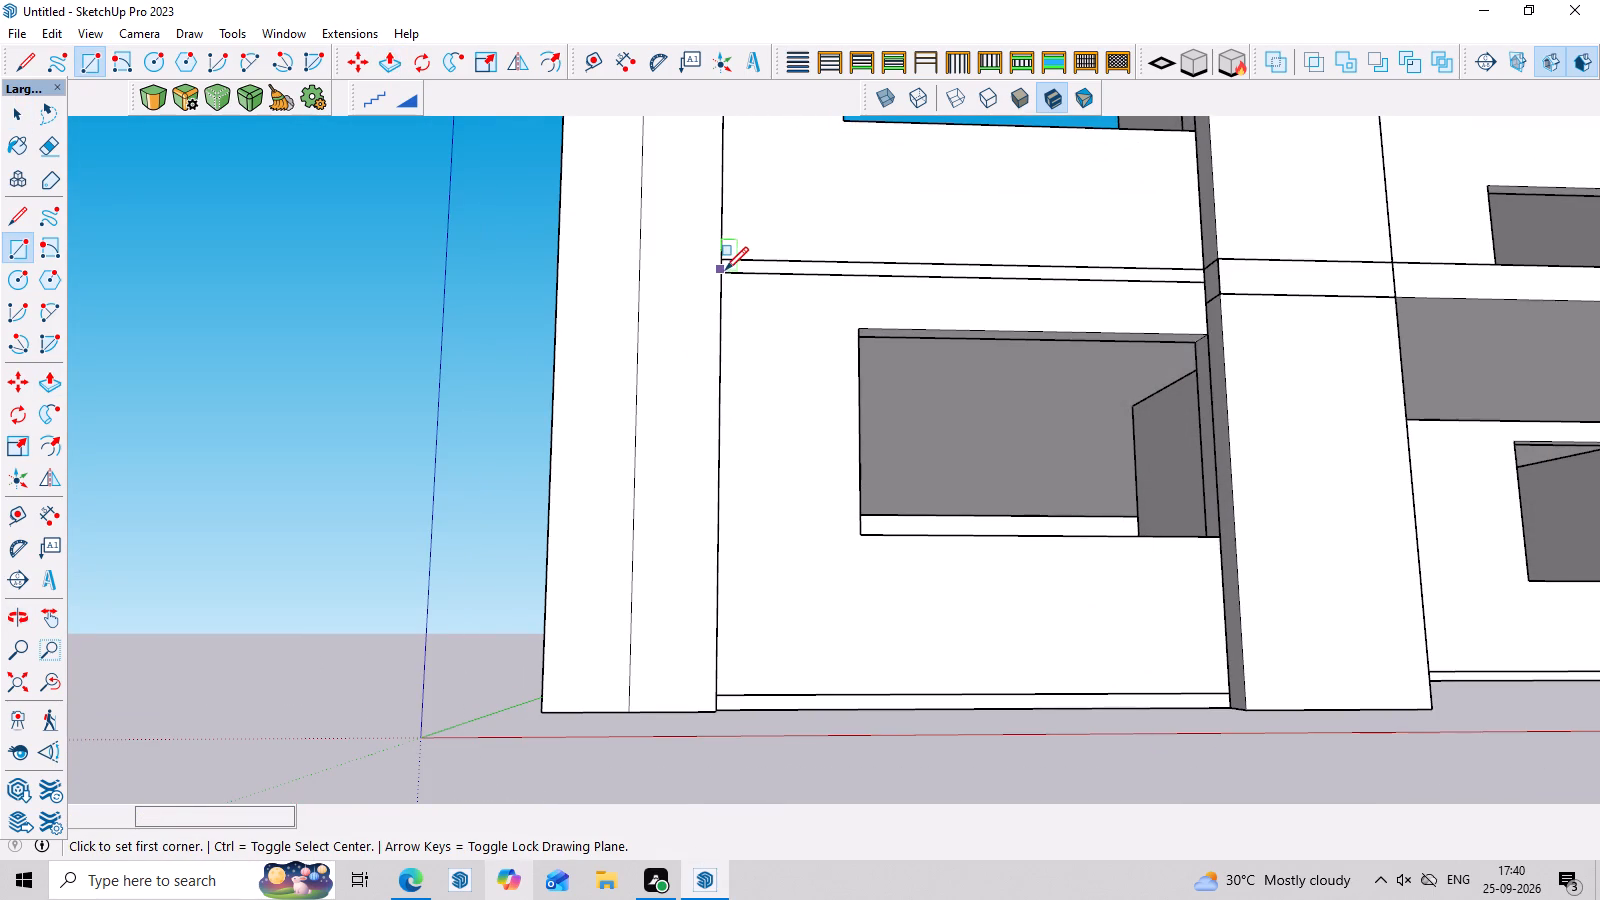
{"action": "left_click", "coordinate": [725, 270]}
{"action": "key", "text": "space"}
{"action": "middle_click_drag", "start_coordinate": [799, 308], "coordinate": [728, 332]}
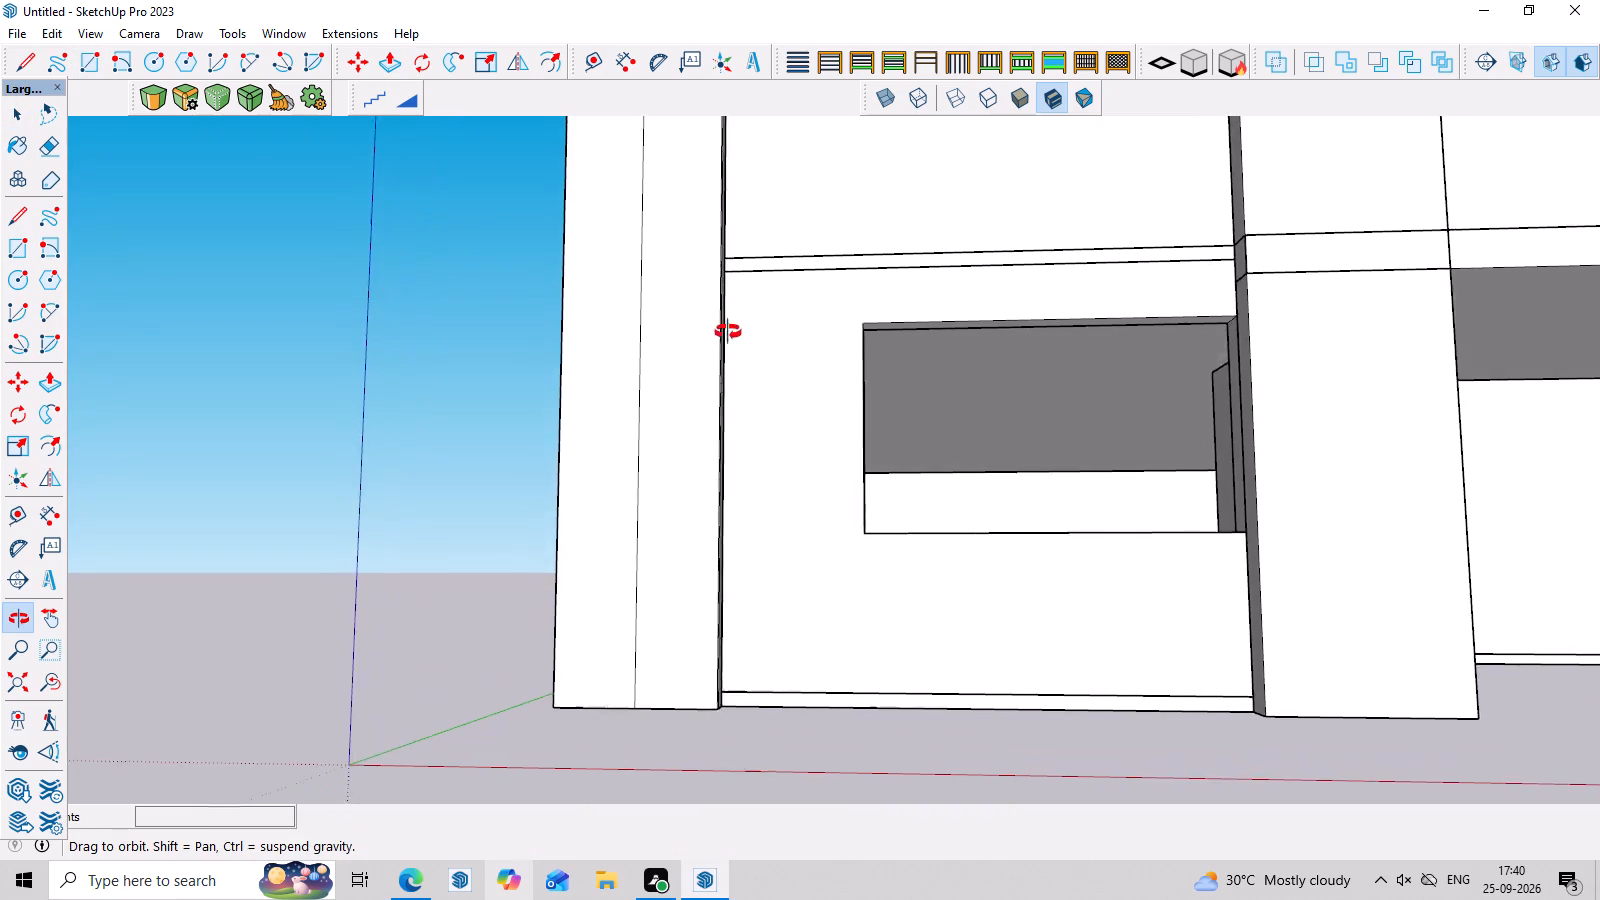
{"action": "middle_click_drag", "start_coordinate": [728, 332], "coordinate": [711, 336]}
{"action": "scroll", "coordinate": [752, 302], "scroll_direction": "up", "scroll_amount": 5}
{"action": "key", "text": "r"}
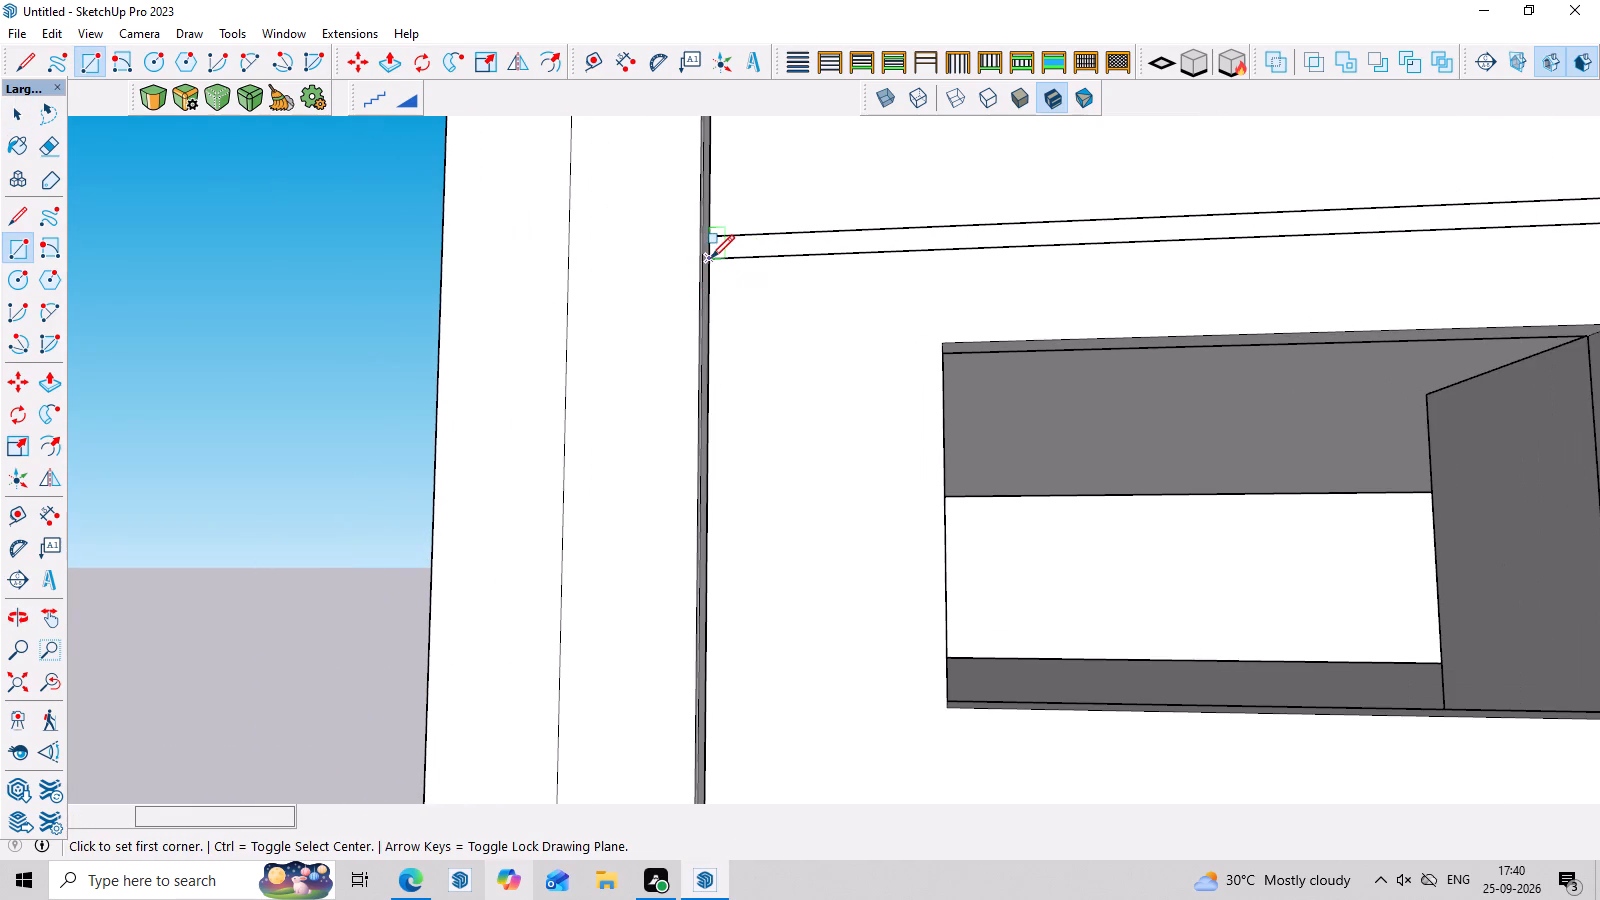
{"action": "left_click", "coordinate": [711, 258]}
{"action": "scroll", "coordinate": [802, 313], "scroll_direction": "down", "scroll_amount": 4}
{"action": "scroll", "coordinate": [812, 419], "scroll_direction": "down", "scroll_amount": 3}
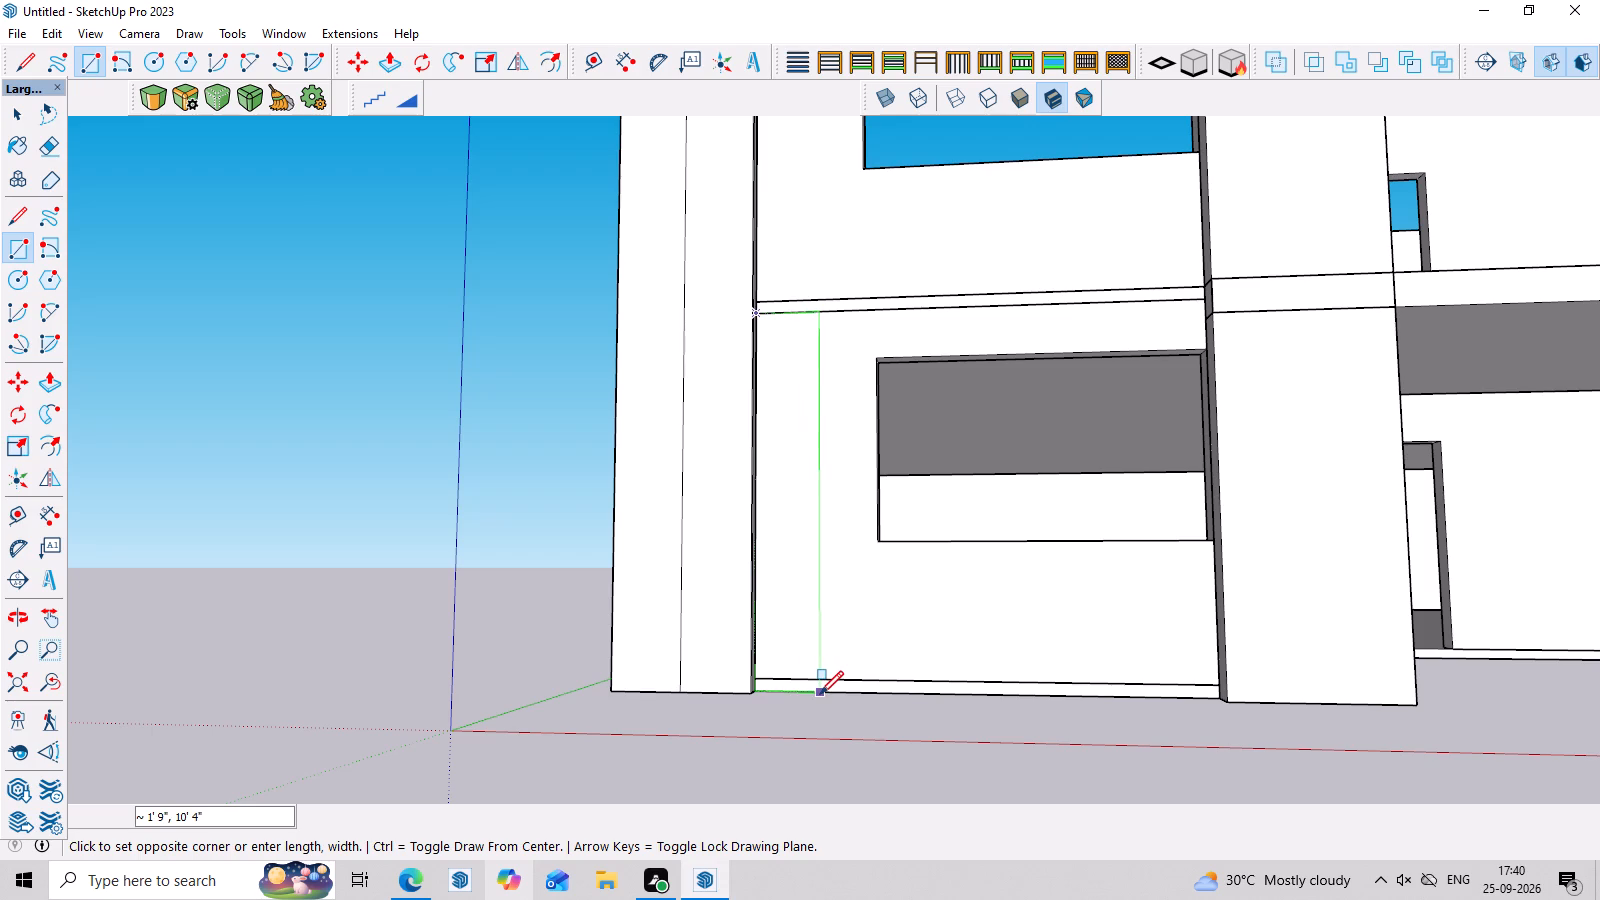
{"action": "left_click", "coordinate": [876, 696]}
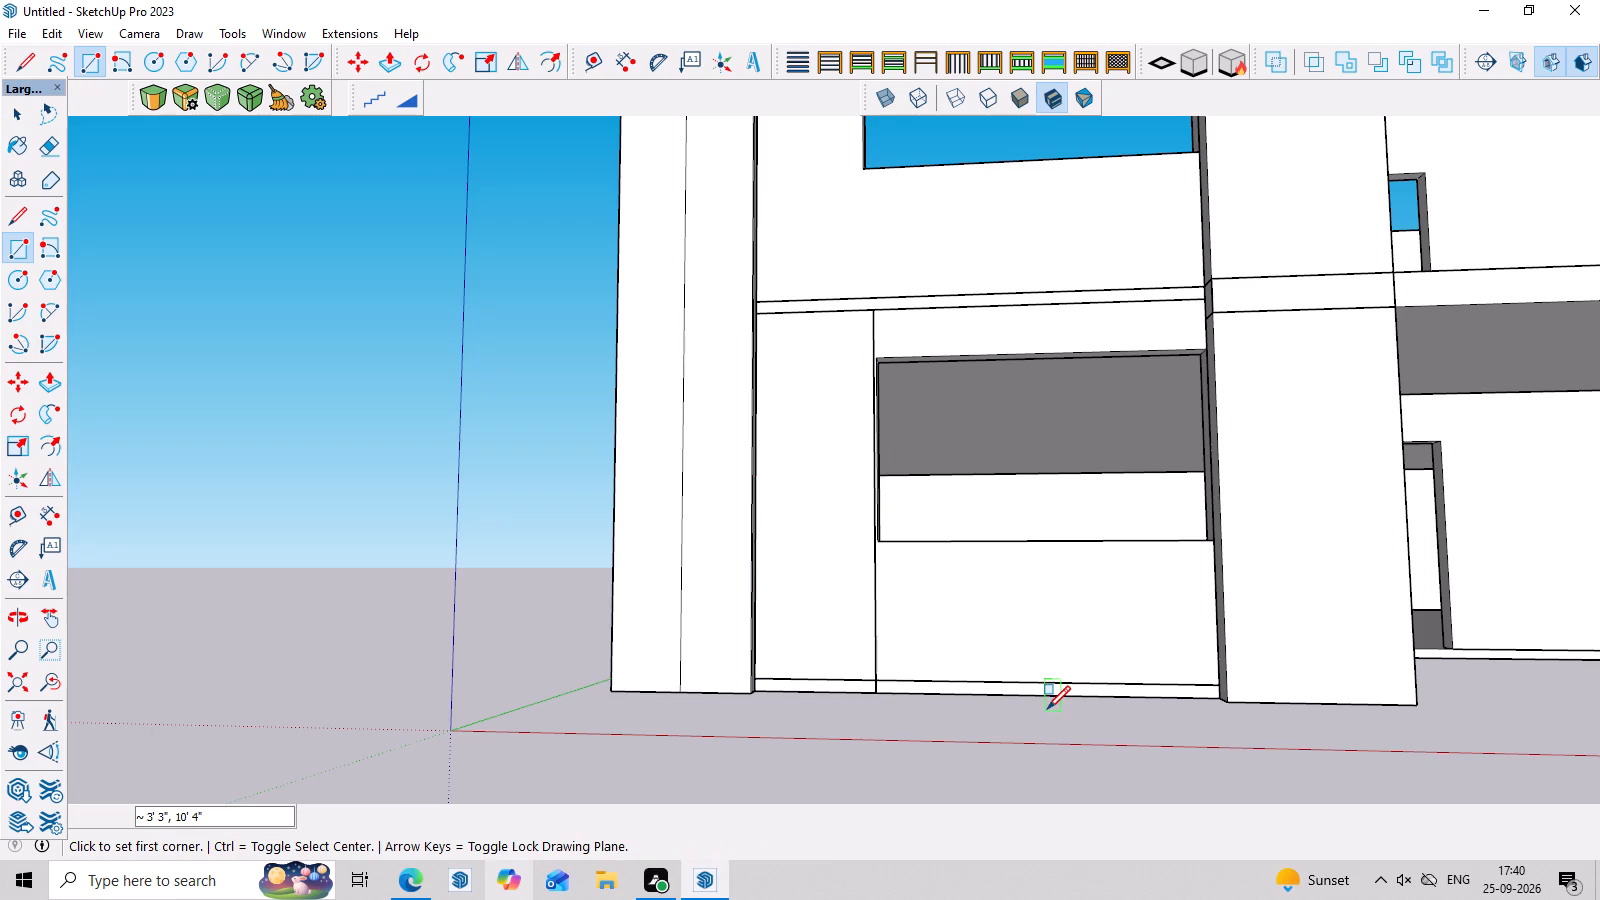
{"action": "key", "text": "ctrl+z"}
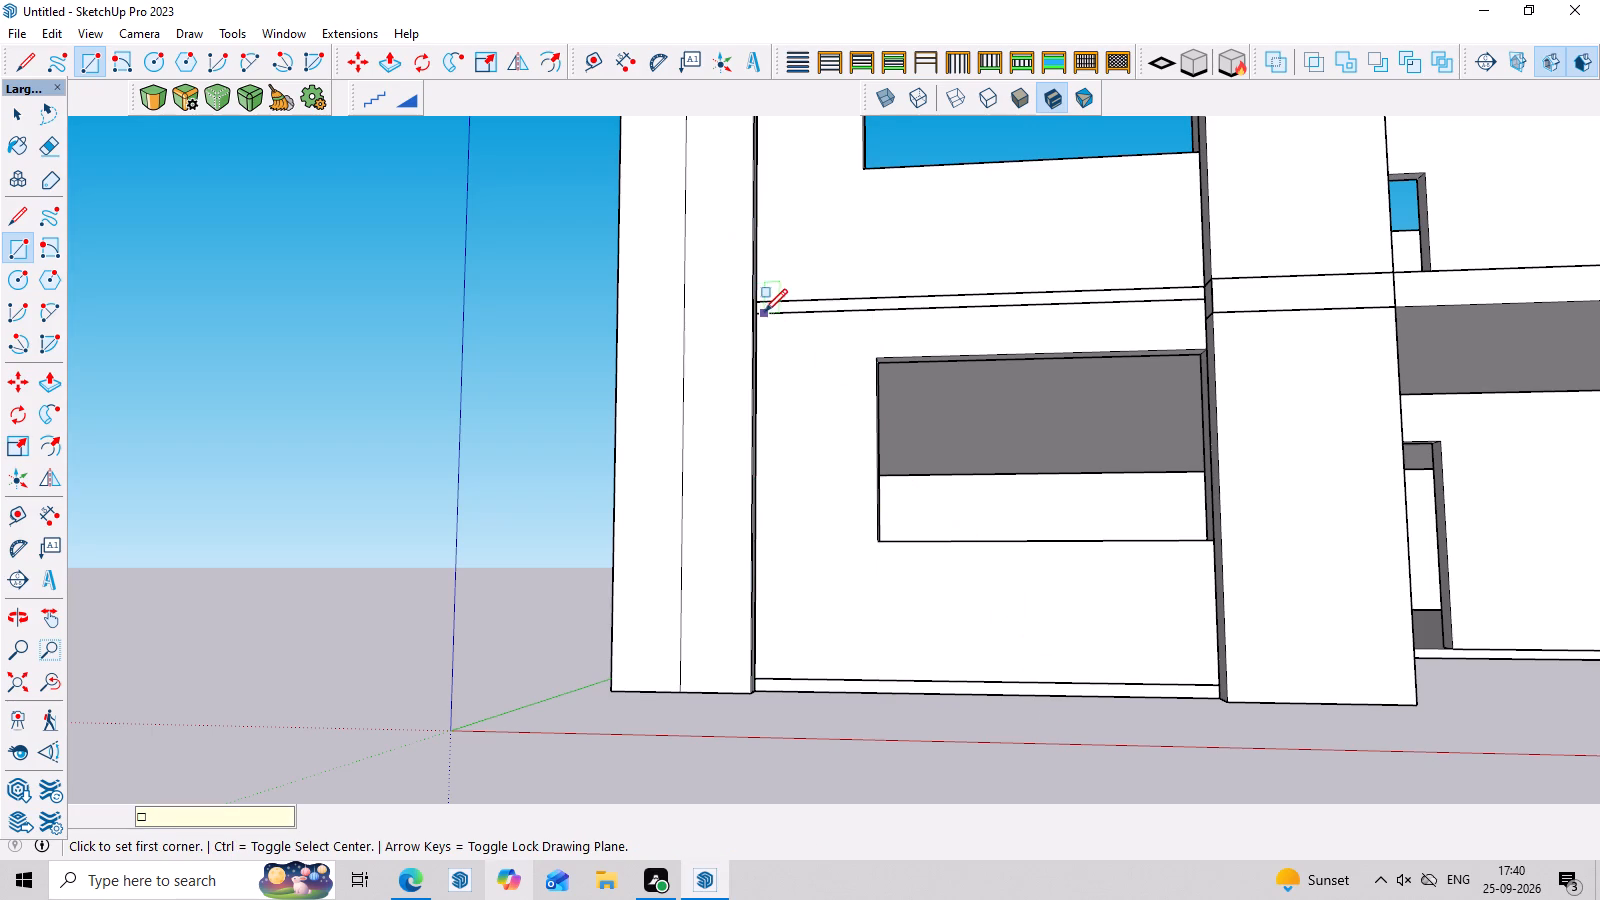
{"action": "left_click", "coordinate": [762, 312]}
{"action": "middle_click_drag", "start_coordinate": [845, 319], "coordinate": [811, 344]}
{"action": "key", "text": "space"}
Draw a rectangle about 3' 4" by 10' 4" between the corner strip and ground-floor window, from the floor band down to the wall base.
{"action": "scroll", "coordinate": [809, 338], "scroll_direction": "up", "scroll_amount": 3}
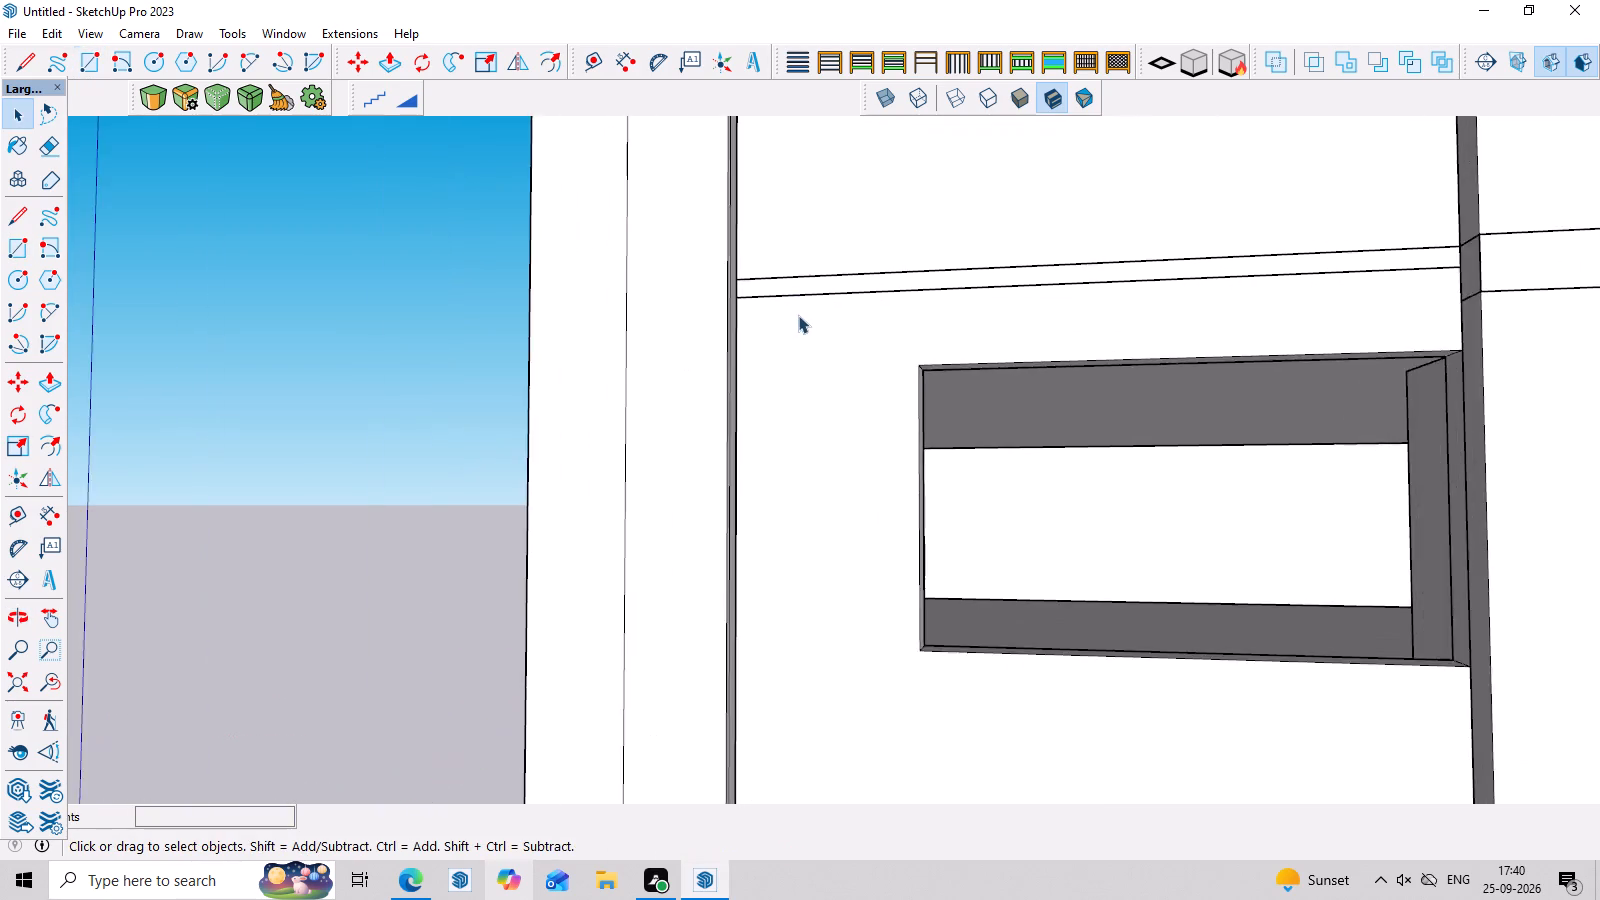
{"action": "scroll", "coordinate": [798, 315], "scroll_direction": "up", "scroll_amount": 4}
{"action": "middle_click_drag", "start_coordinate": [785, 332], "coordinate": [707, 352]}
{"action": "scroll", "coordinate": [764, 319], "scroll_direction": "up", "scroll_amount": 7}
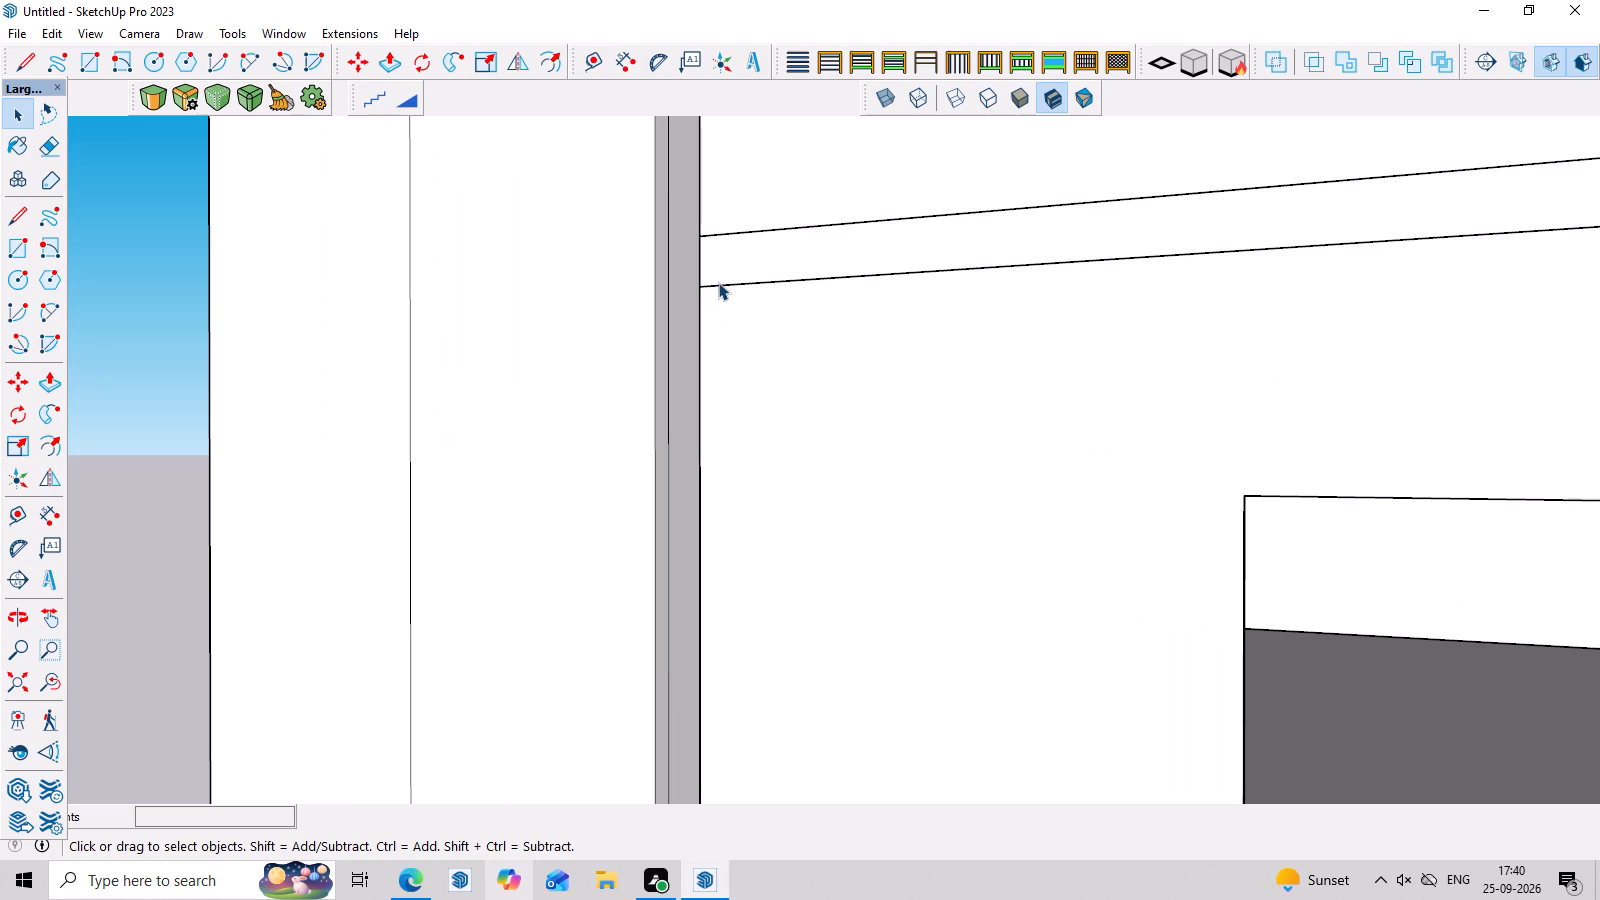
{"action": "key", "text": "r"}
{"action": "left_click", "coordinate": [702, 286]}
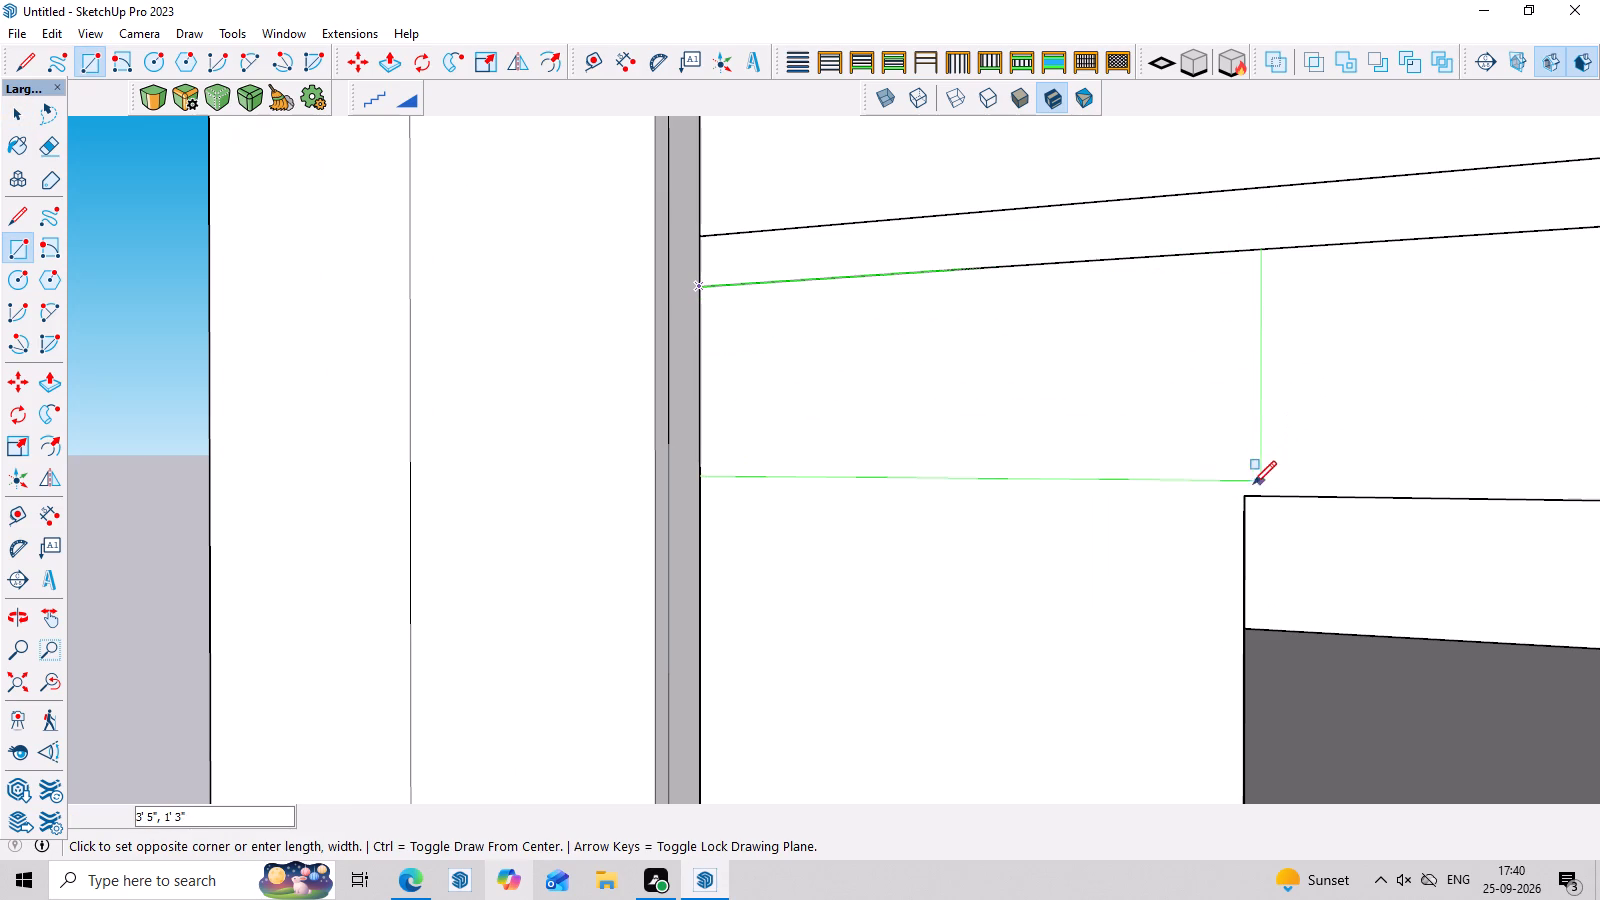
{"action": "scroll", "coordinate": [1172, 529], "scroll_direction": "down", "scroll_amount": 12}
{"action": "scroll", "coordinate": [1061, 342], "scroll_direction": "down", "scroll_amount": 5}
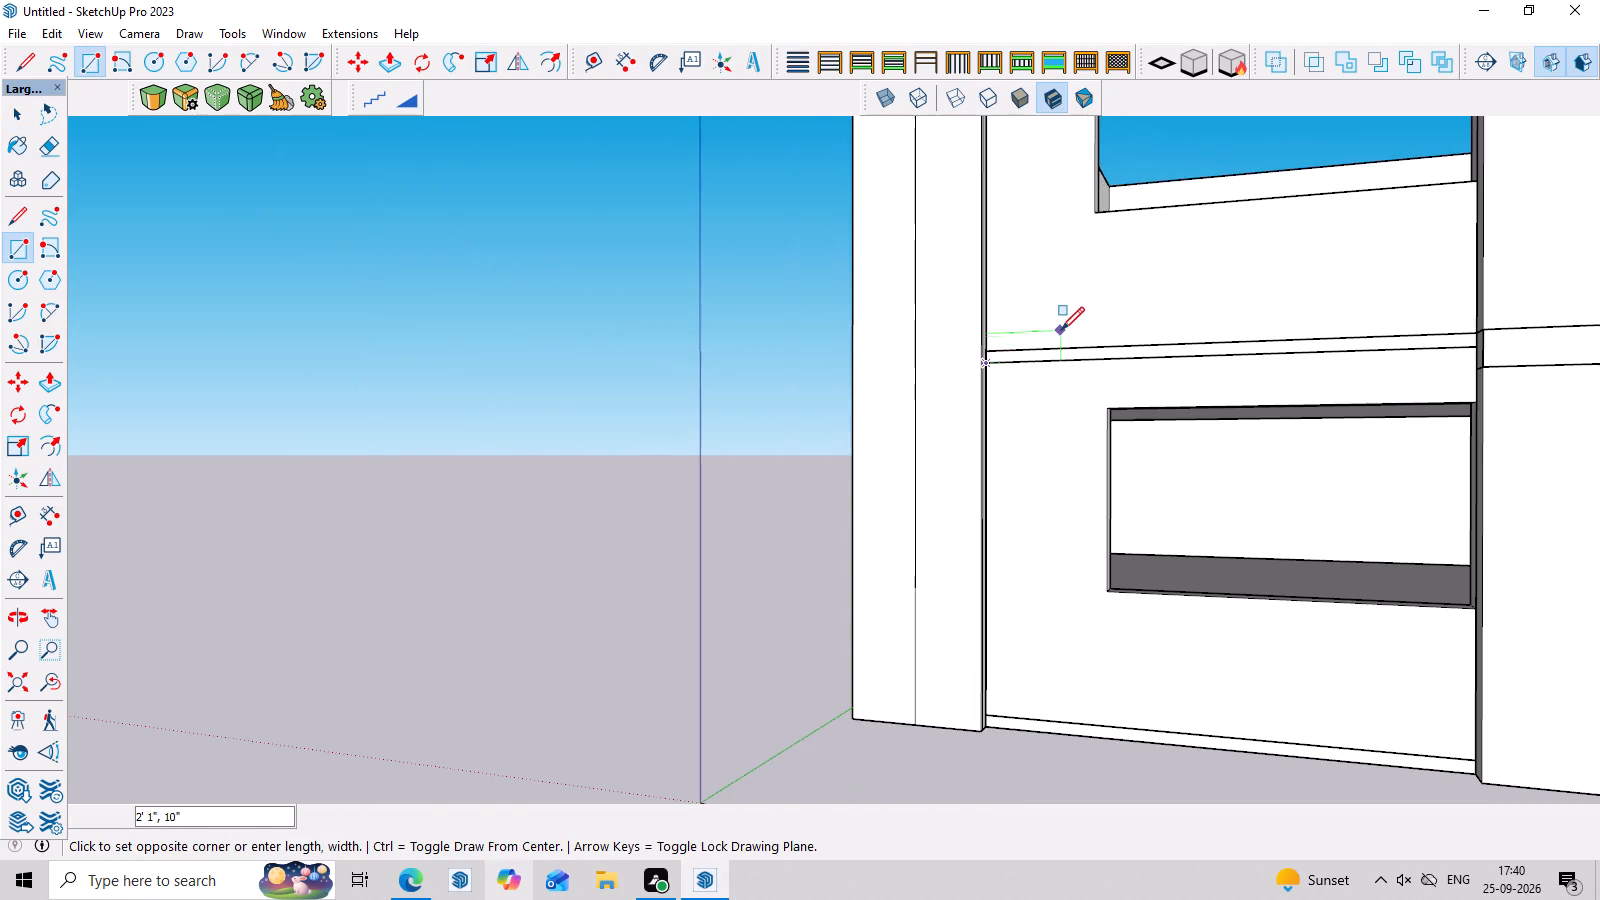
{"action": "left_click", "coordinate": [1106, 740]}
{"action": "key", "text": "space"}
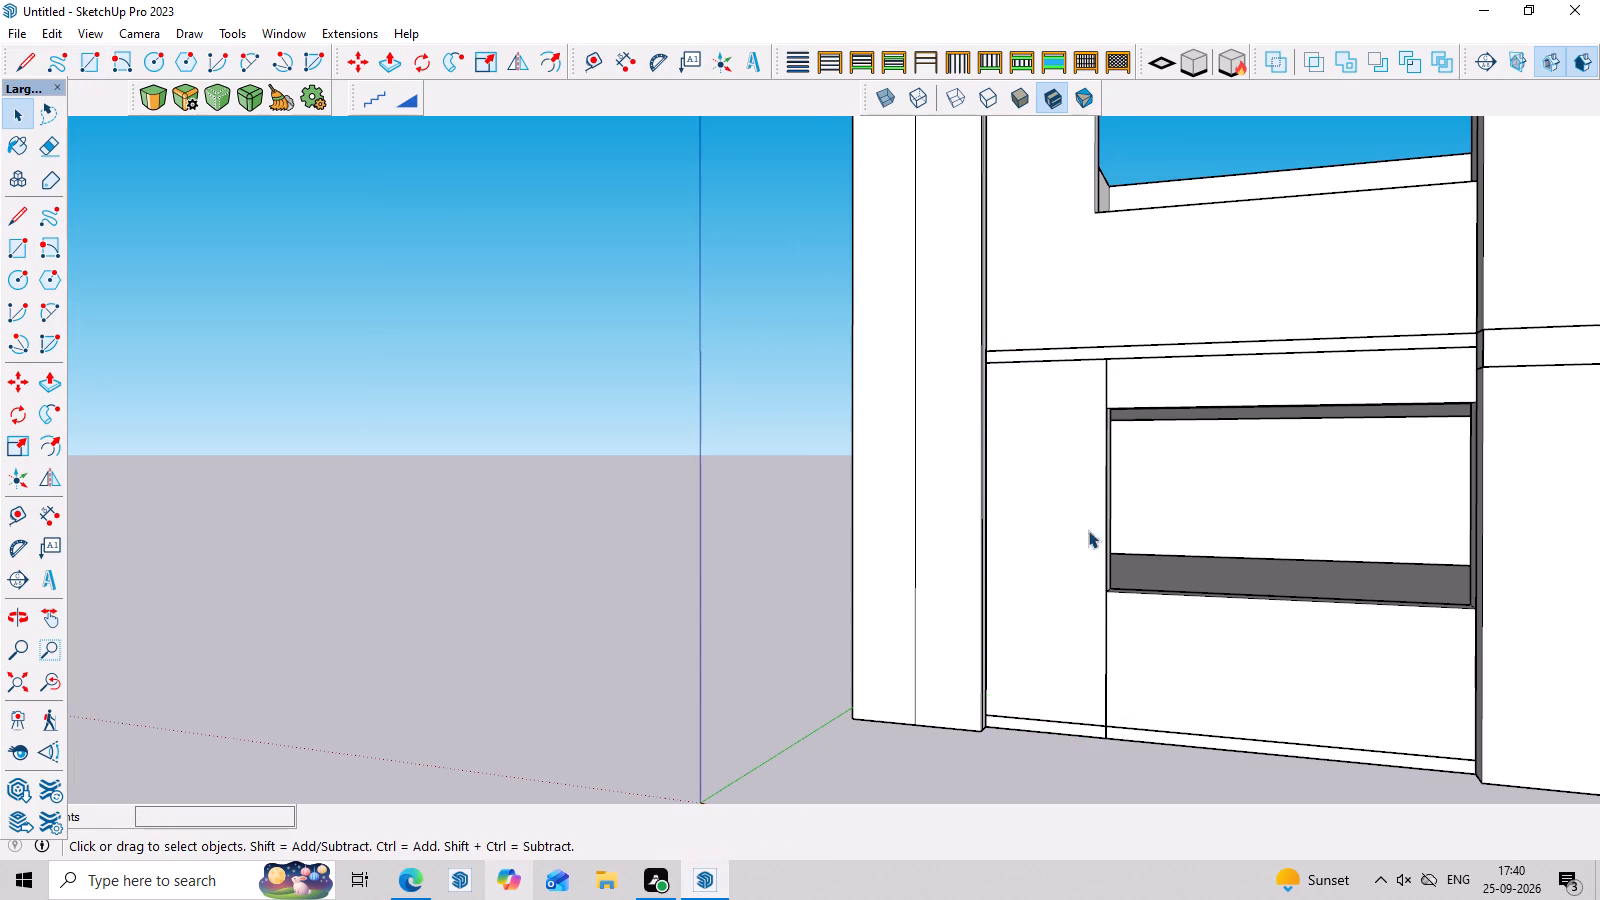
Make the new rectangle and its edges a group.
{"action": "left_click", "coordinate": [1064, 458]}
{"action": "double_click", "coordinate": [1064, 458]}
{"action": "right_click", "coordinate": [1064, 458]}
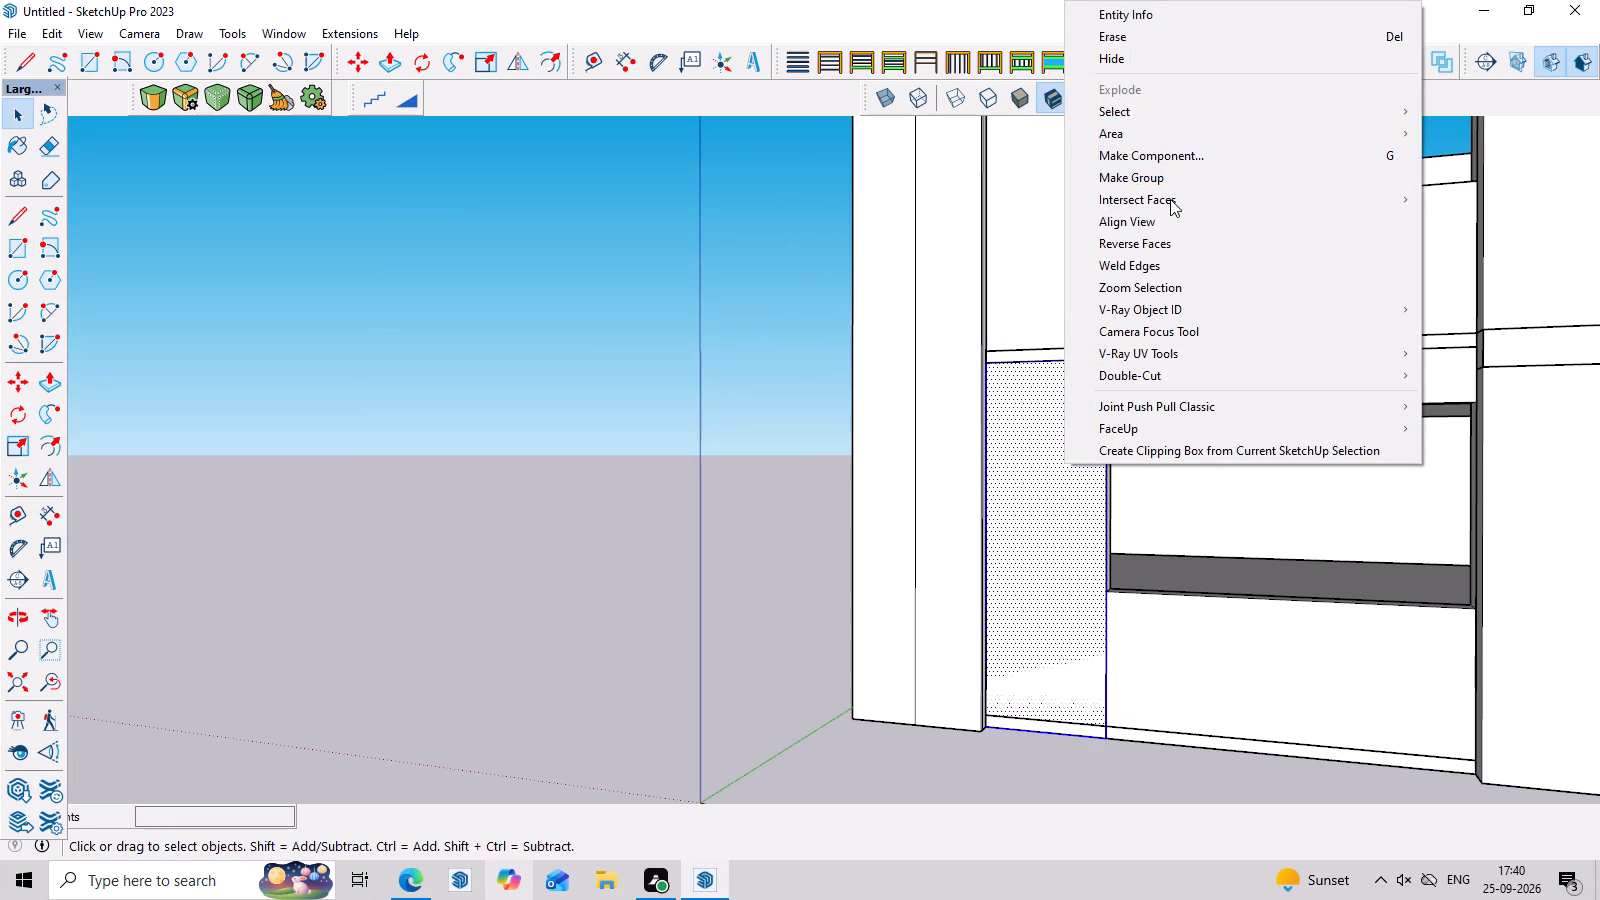
{"action": "left_click", "coordinate": [1166, 186]}
Open the rectangle's group and Push/Pull its face outward 7" to form a panel beside the corner strip.
{"action": "triple_click", "coordinate": [1069, 447]}
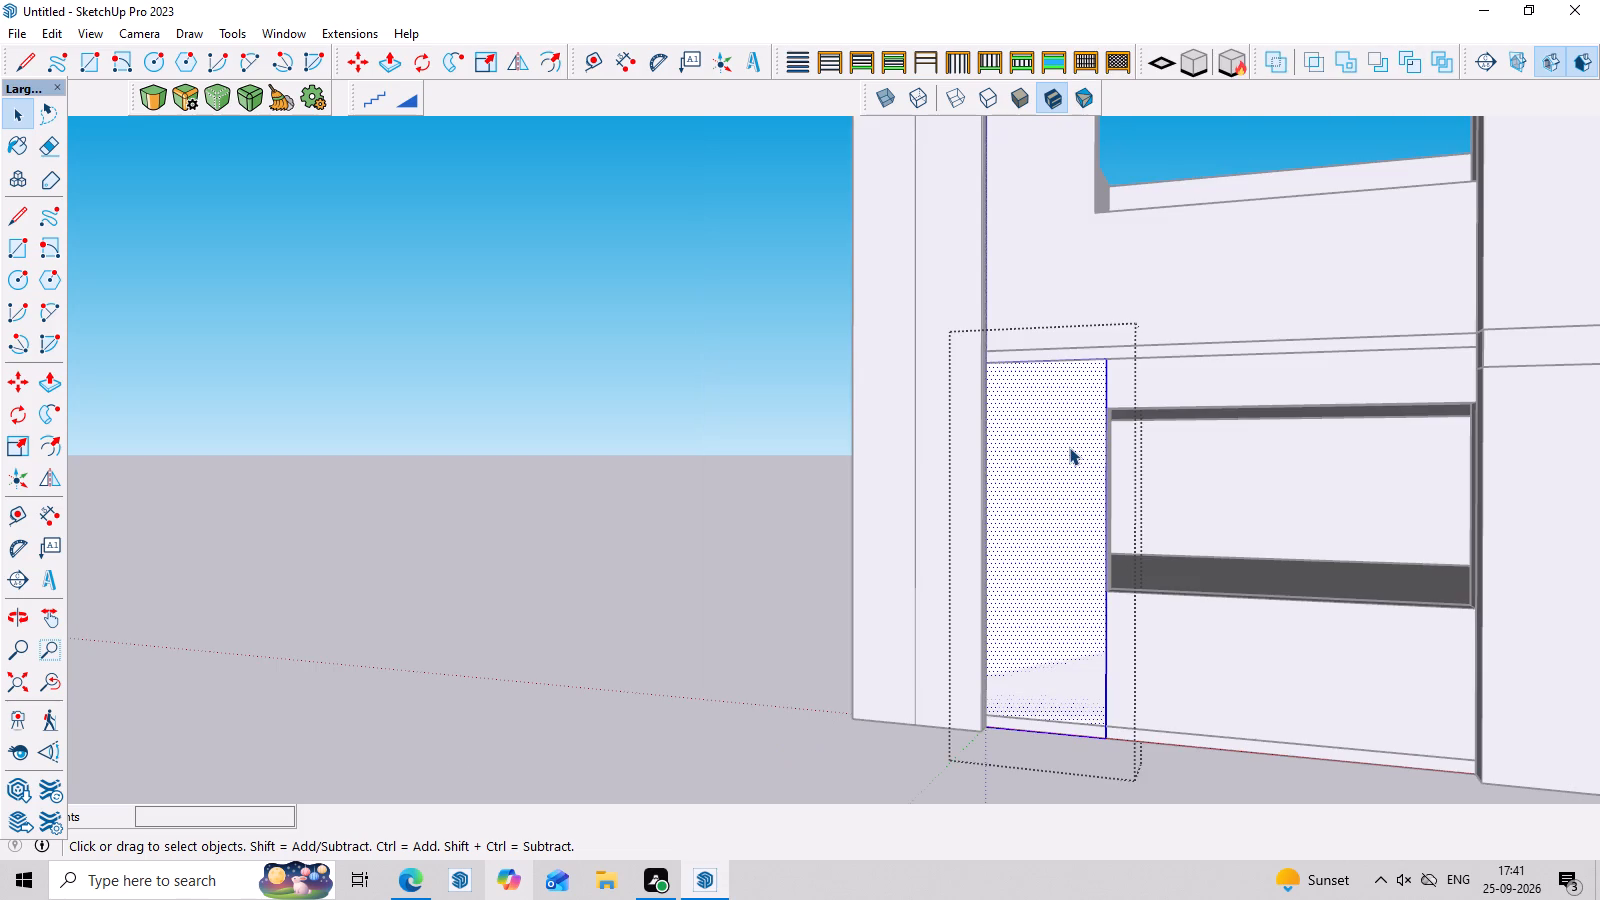
{"action": "key", "text": "p"}
{"action": "left_click", "coordinate": [1069, 447]}
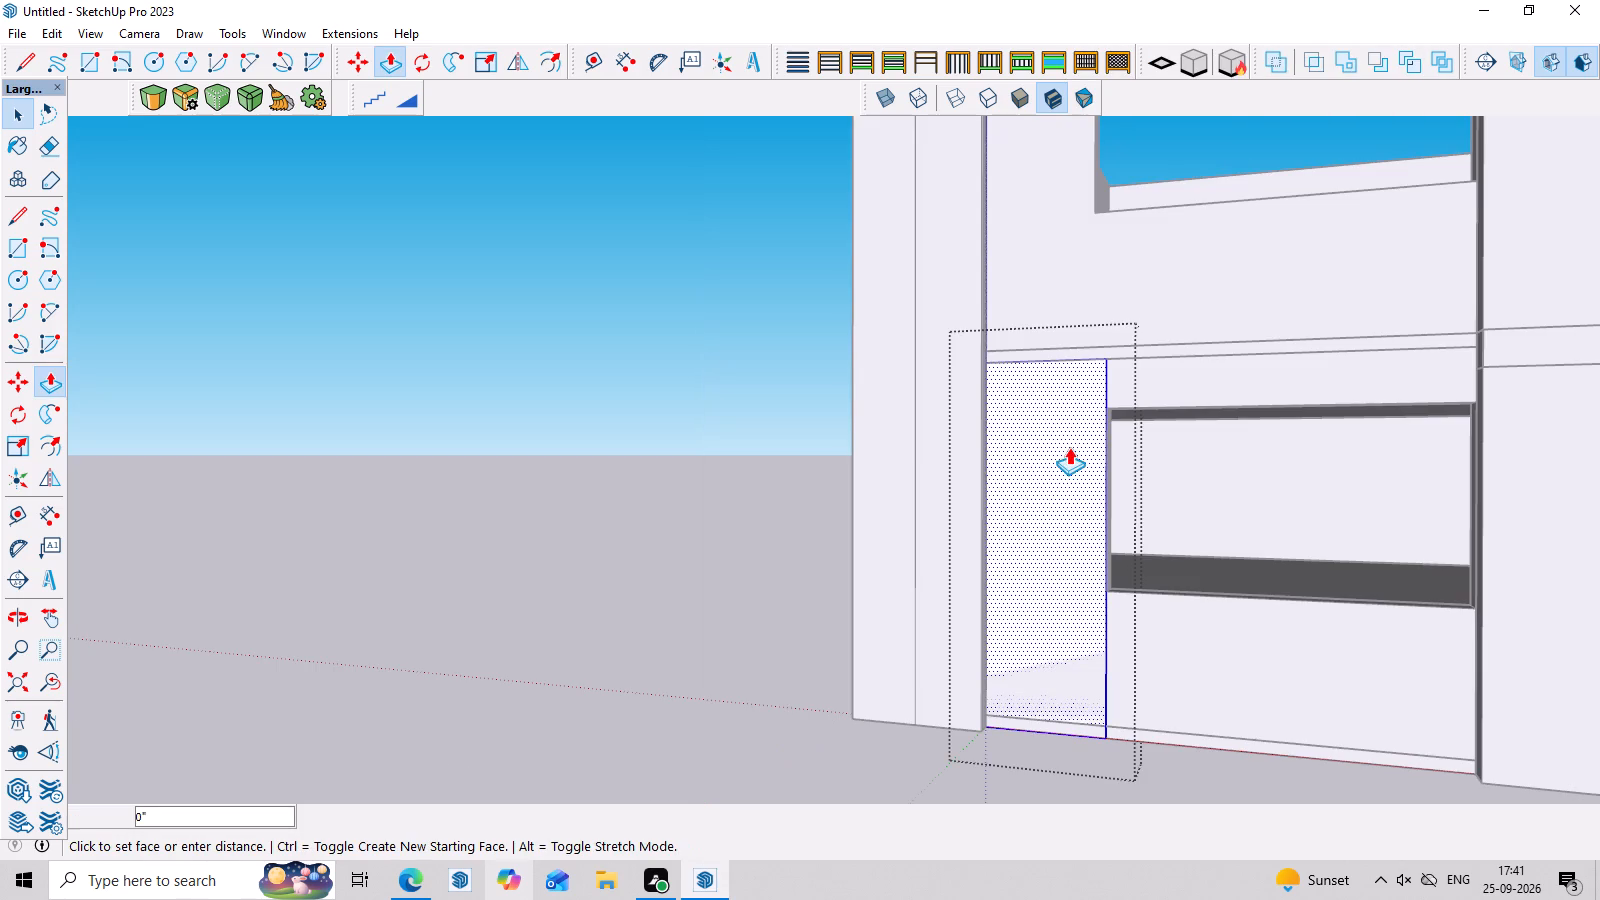
{"action": "middle_click_drag", "start_coordinate": [824, 769], "coordinate": [1234, 658]}
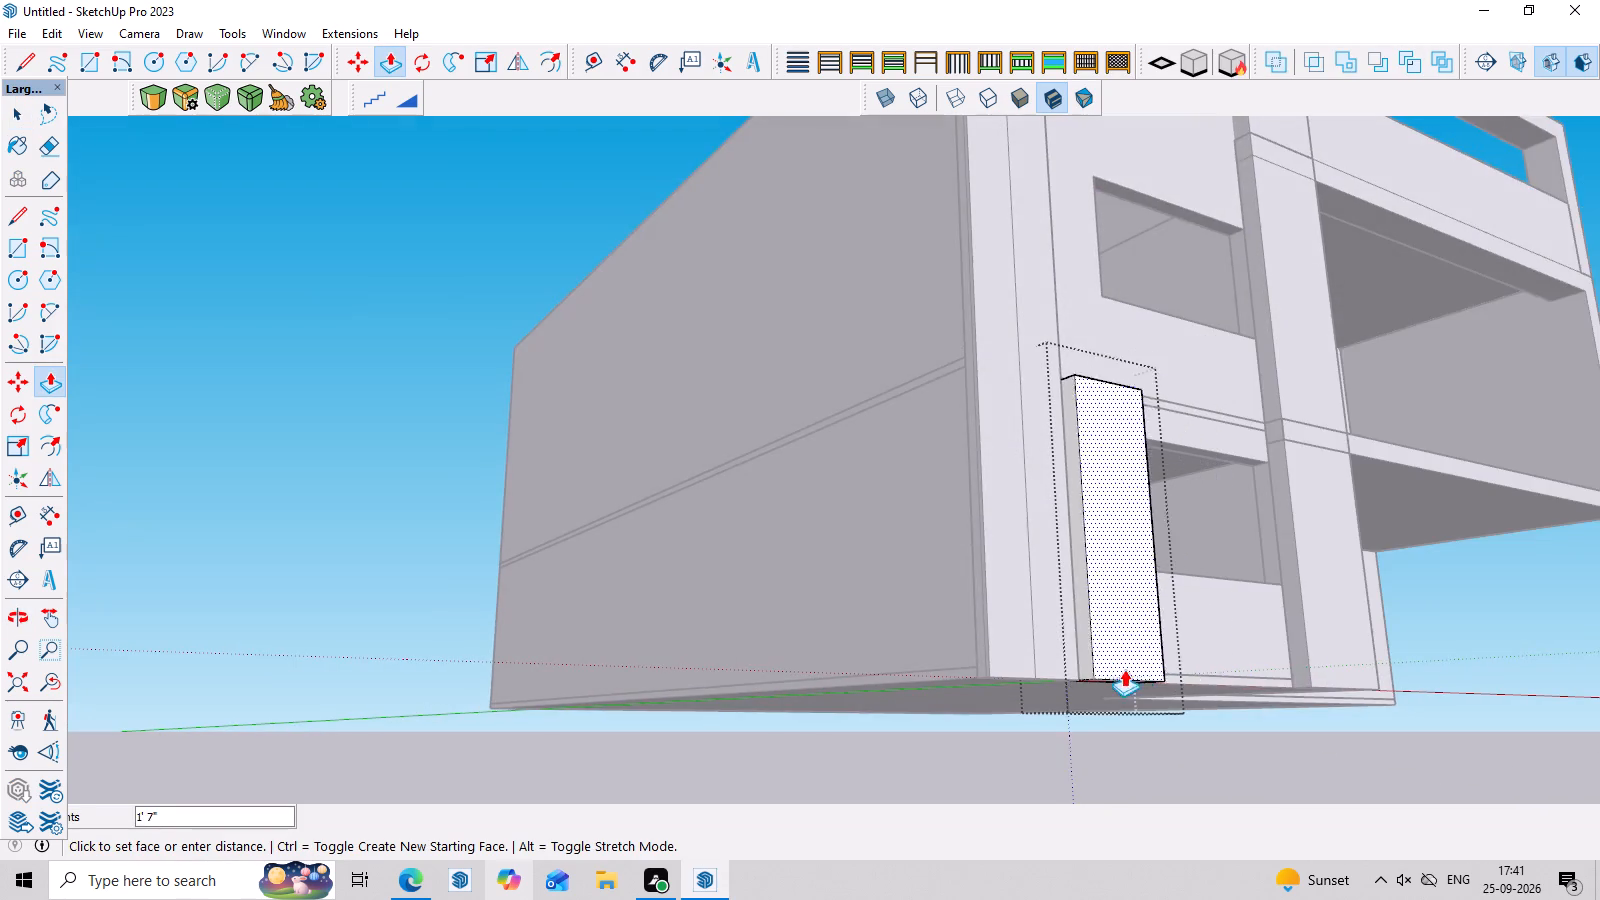
{"action": "scroll", "coordinate": [1106, 674], "scroll_direction": "up", "scroll_amount": 3}
{"action": "left_click", "coordinate": [1073, 682]}
{"action": "middle_click_drag", "start_coordinate": [1210, 638], "coordinate": [657, 651]}
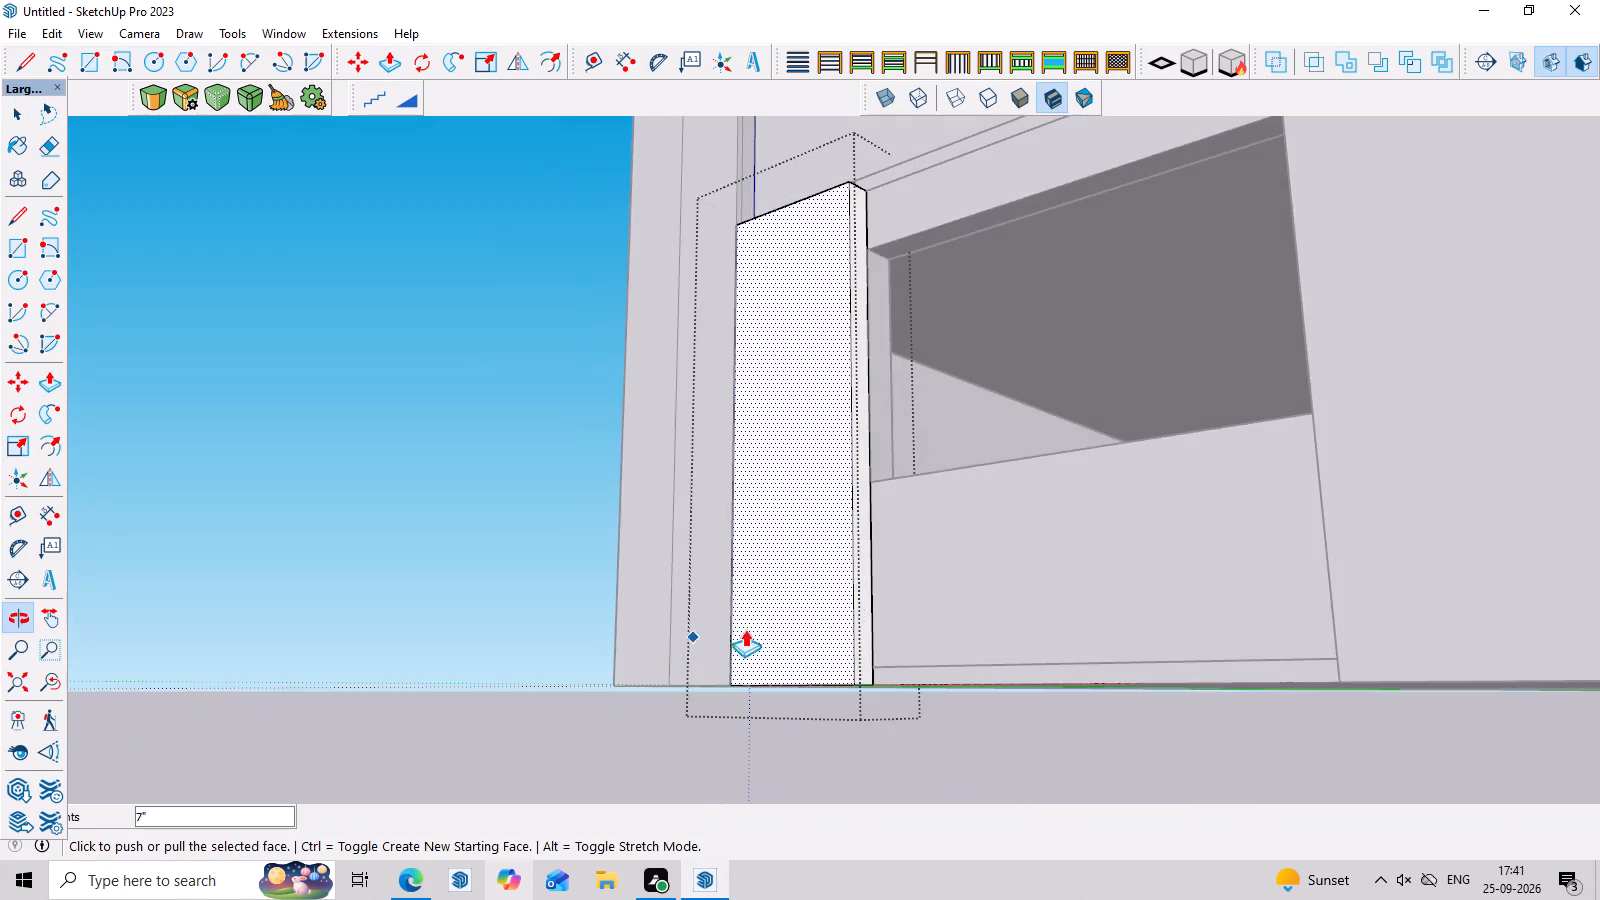
{"action": "scroll", "coordinate": [938, 587], "scroll_direction": "down", "scroll_amount": 4}
{"action": "middle_click_drag", "start_coordinate": [1067, 606], "coordinate": [1417, 680]}
{"action": "key", "text": "space"}
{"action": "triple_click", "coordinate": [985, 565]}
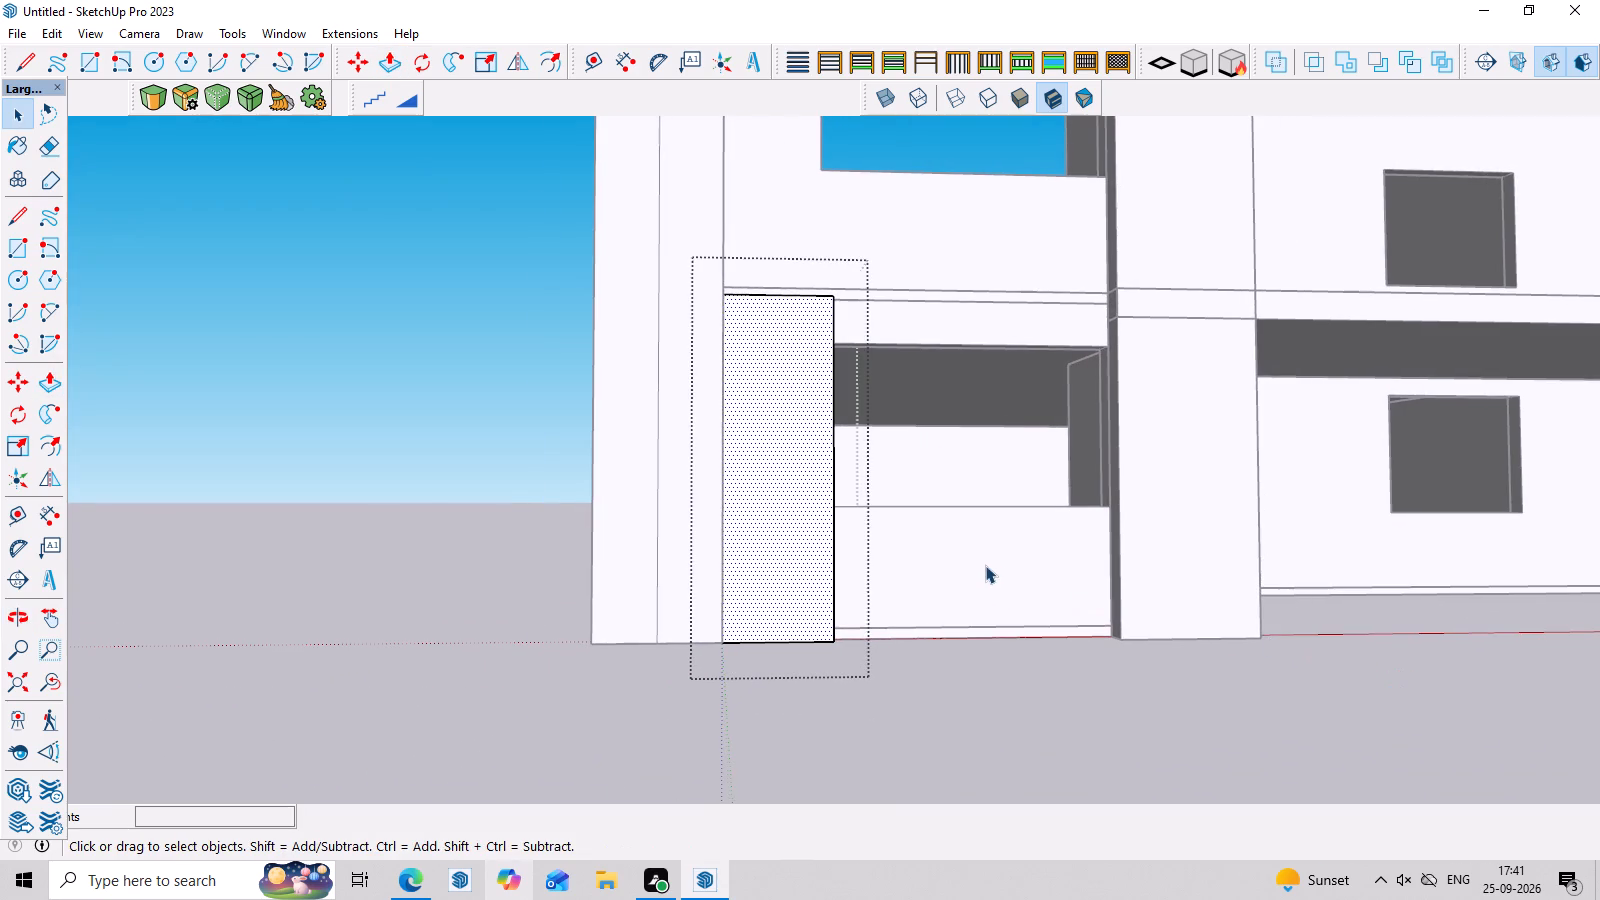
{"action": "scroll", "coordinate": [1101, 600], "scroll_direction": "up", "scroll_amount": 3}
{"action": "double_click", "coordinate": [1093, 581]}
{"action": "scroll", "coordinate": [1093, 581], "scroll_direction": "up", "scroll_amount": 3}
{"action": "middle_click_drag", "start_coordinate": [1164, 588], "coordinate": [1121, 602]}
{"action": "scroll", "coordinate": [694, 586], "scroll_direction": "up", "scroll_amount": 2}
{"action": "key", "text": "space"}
Reopen the panel group and draw a 7" horizontal line across its window-side face, below the window sill.
{"action": "double_click", "coordinate": [544, 560]}
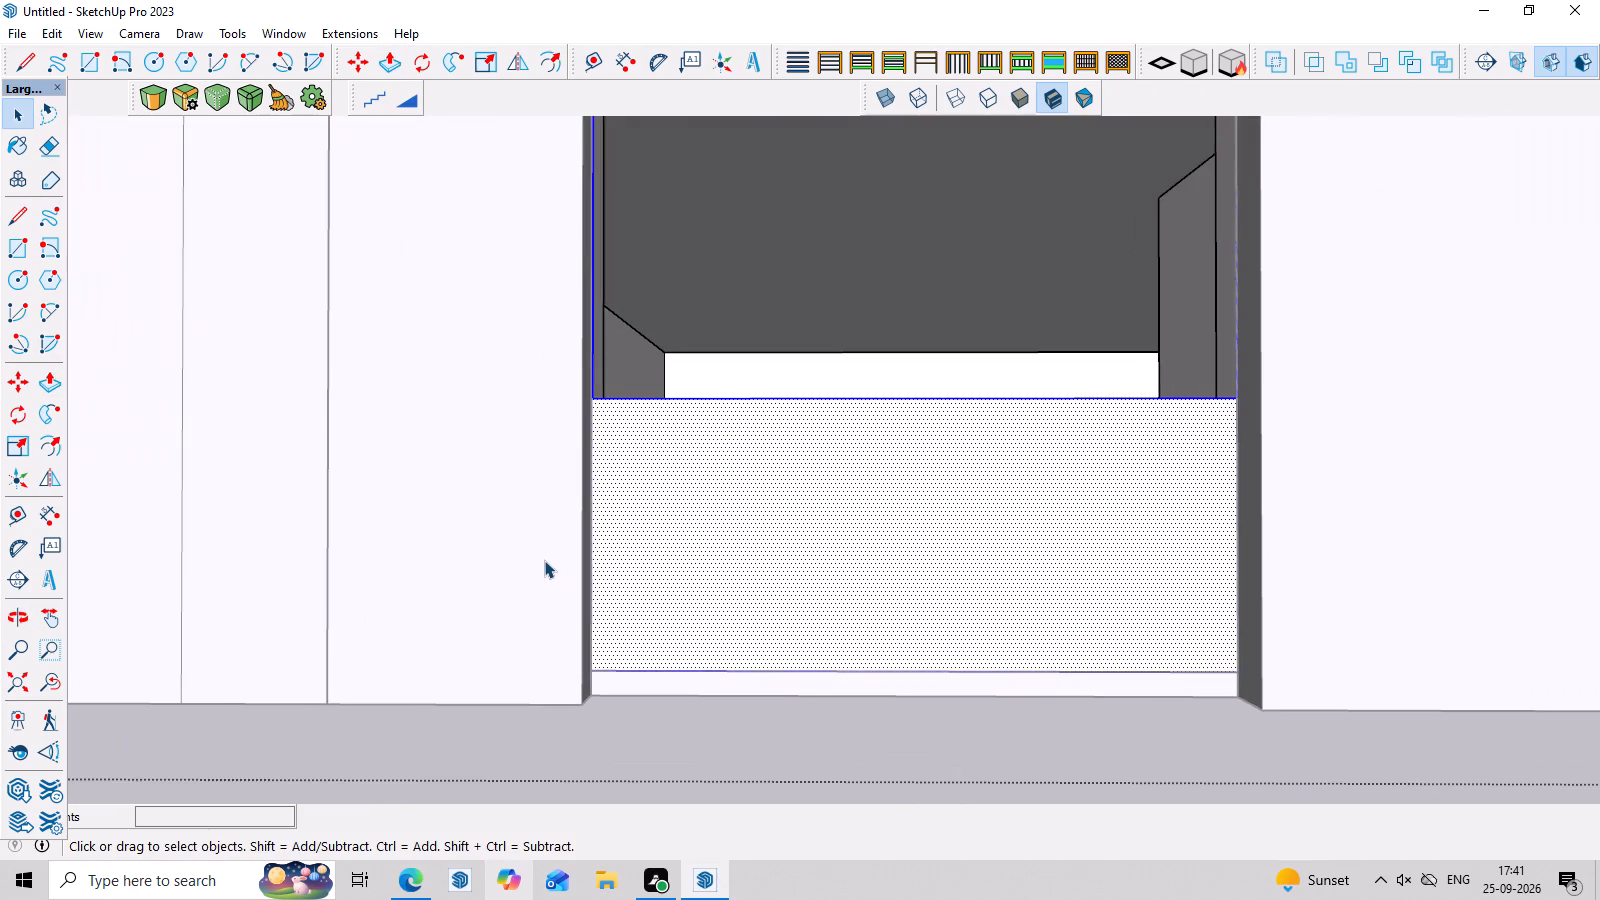
{"action": "scroll", "coordinate": [871, 608], "scroll_direction": "up", "scroll_amount": 1}
{"action": "middle_click_drag", "start_coordinate": [871, 608], "coordinate": [606, 593]}
{"action": "scroll", "coordinate": [614, 555], "scroll_direction": "up", "scroll_amount": 4}
{"action": "middle_click", "coordinate": [625, 488]}
{"action": "triple_click", "coordinate": [625, 488]}
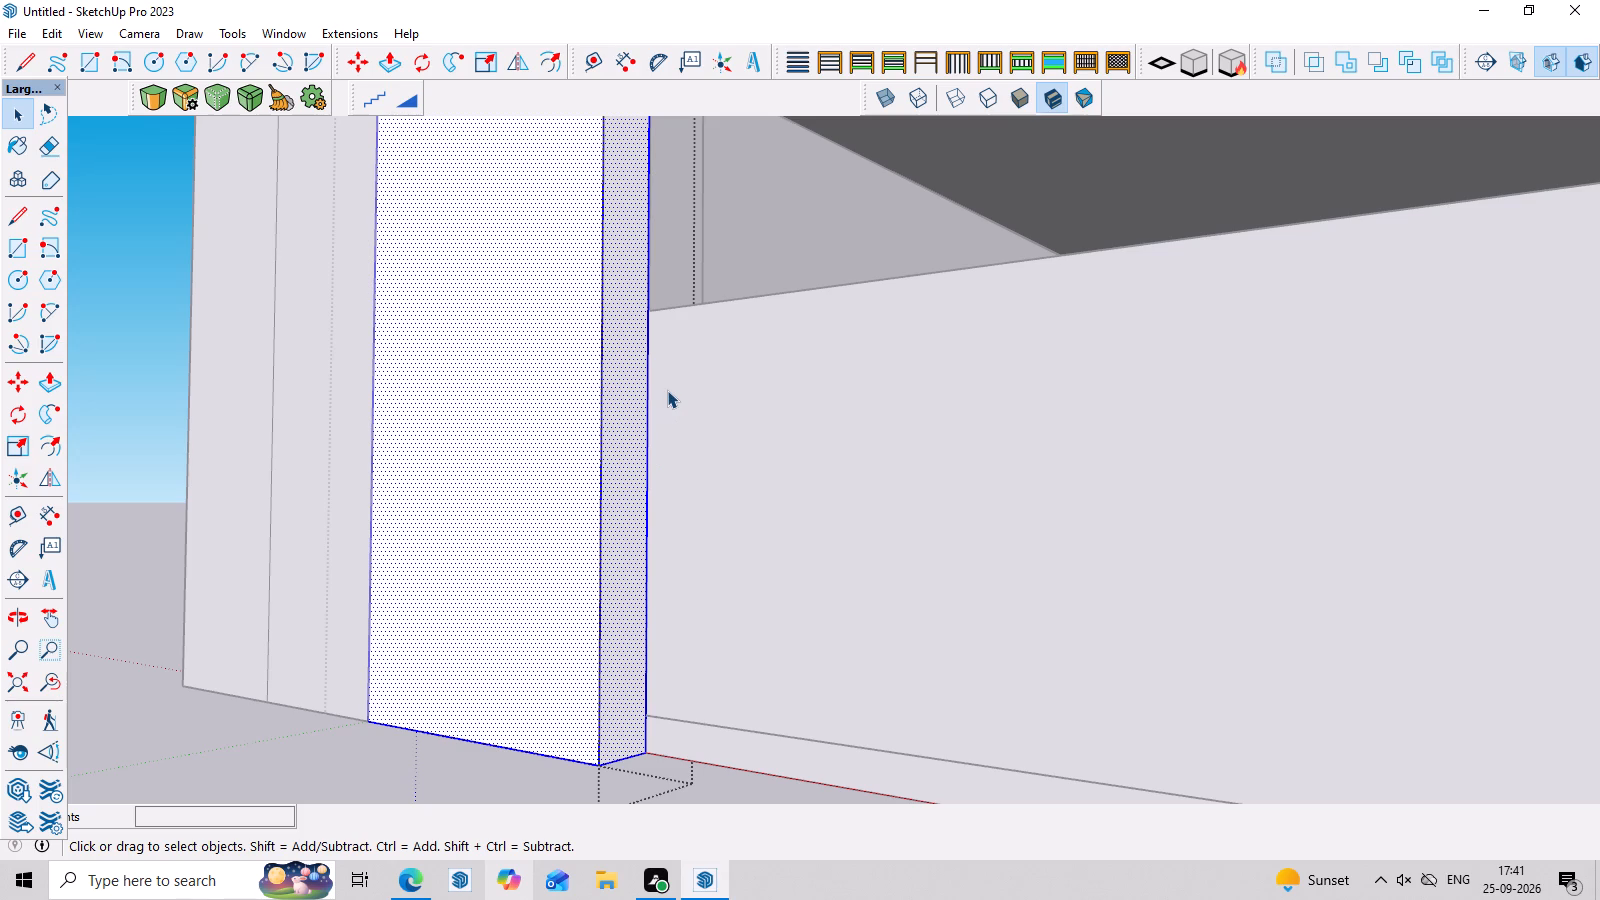
{"action": "key", "text": "l"}
{"action": "scroll", "coordinate": [615, 402], "scroll_direction": "up", "scroll_amount": 3}
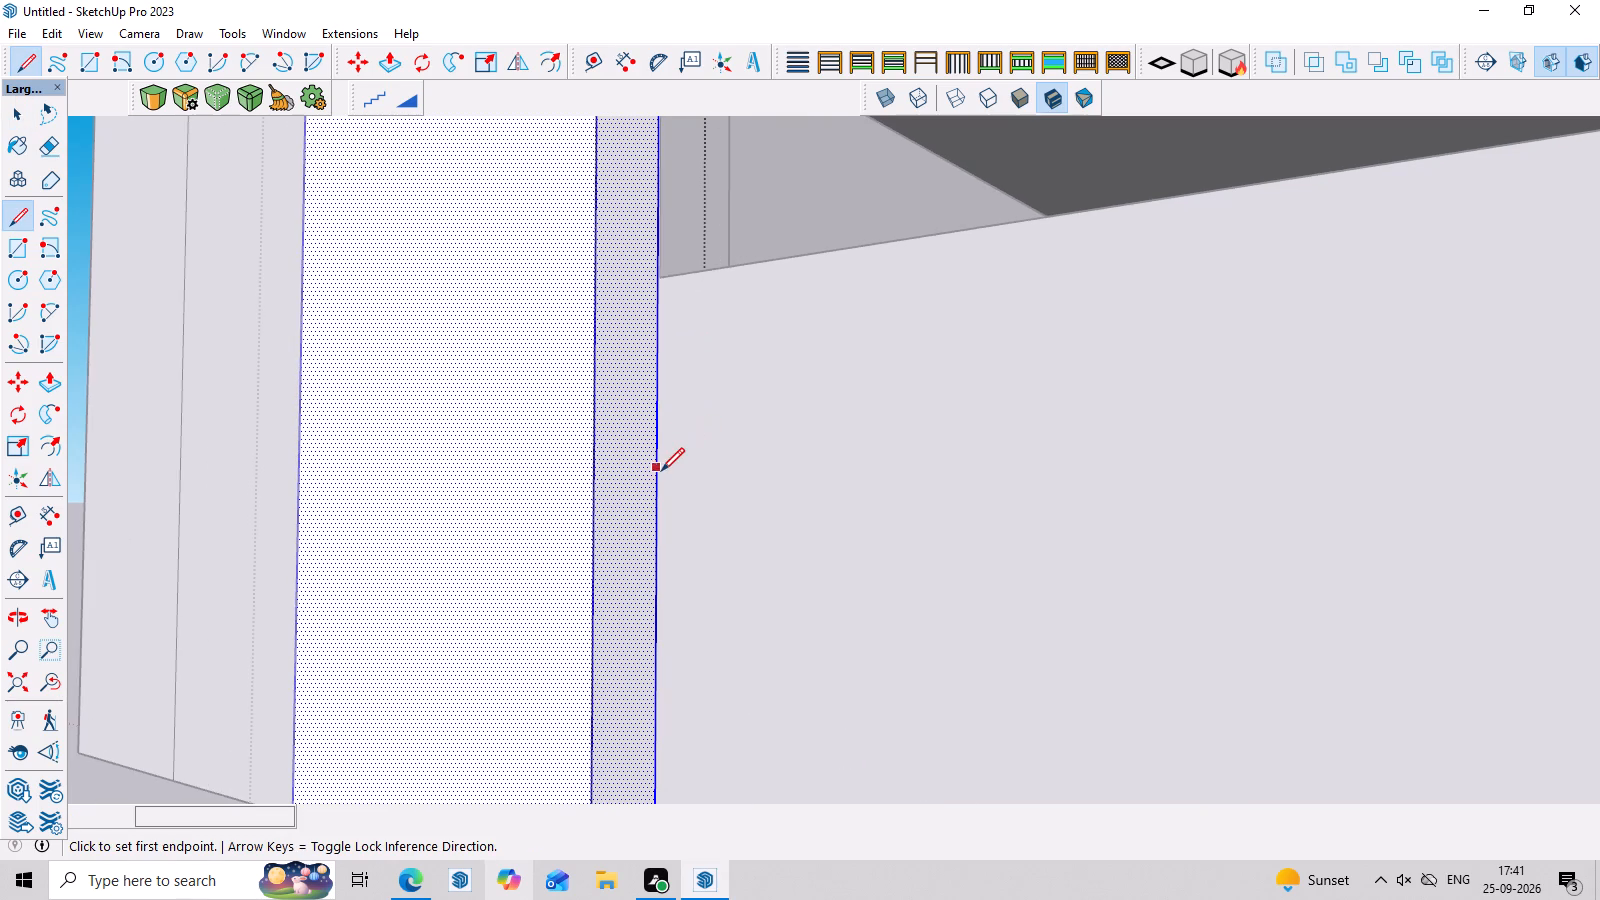
{"action": "left_click", "coordinate": [661, 471]}
{"action": "left_click", "coordinate": [591, 469]}
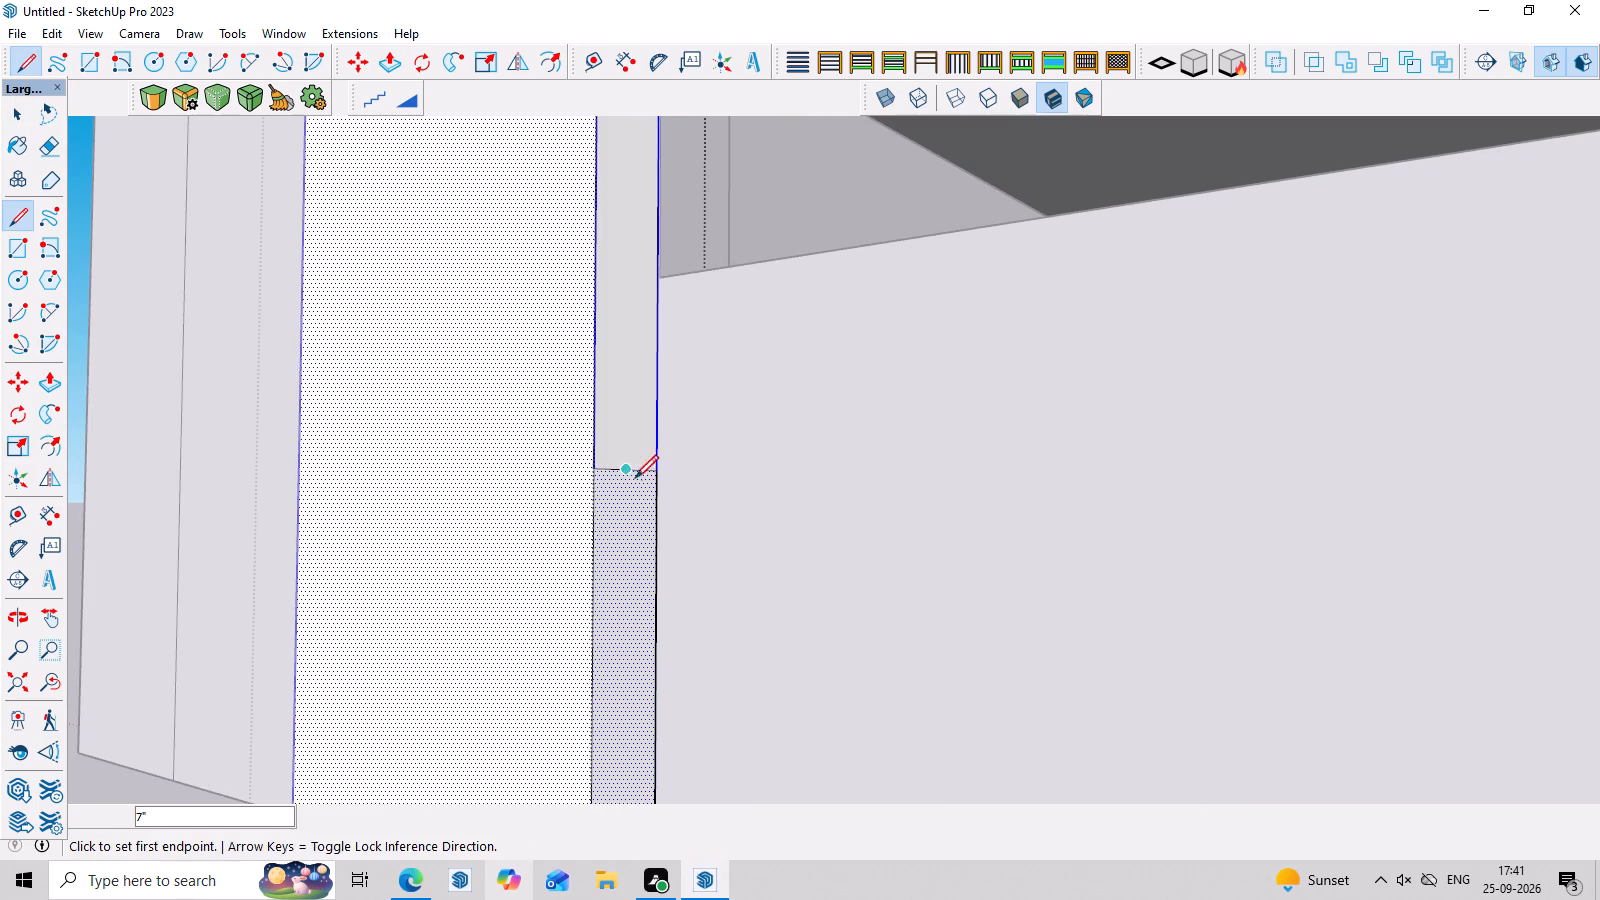
Push/Pull the side face's lower part 7" and a further 8' 1" or so to the column, and close the L-shaped panel's group.
{"action": "key", "text": "space"}
{"action": "left_click", "coordinate": [652, 507]}
{"action": "key", "text": "p"}
{"action": "double_click", "coordinate": [642, 516]}
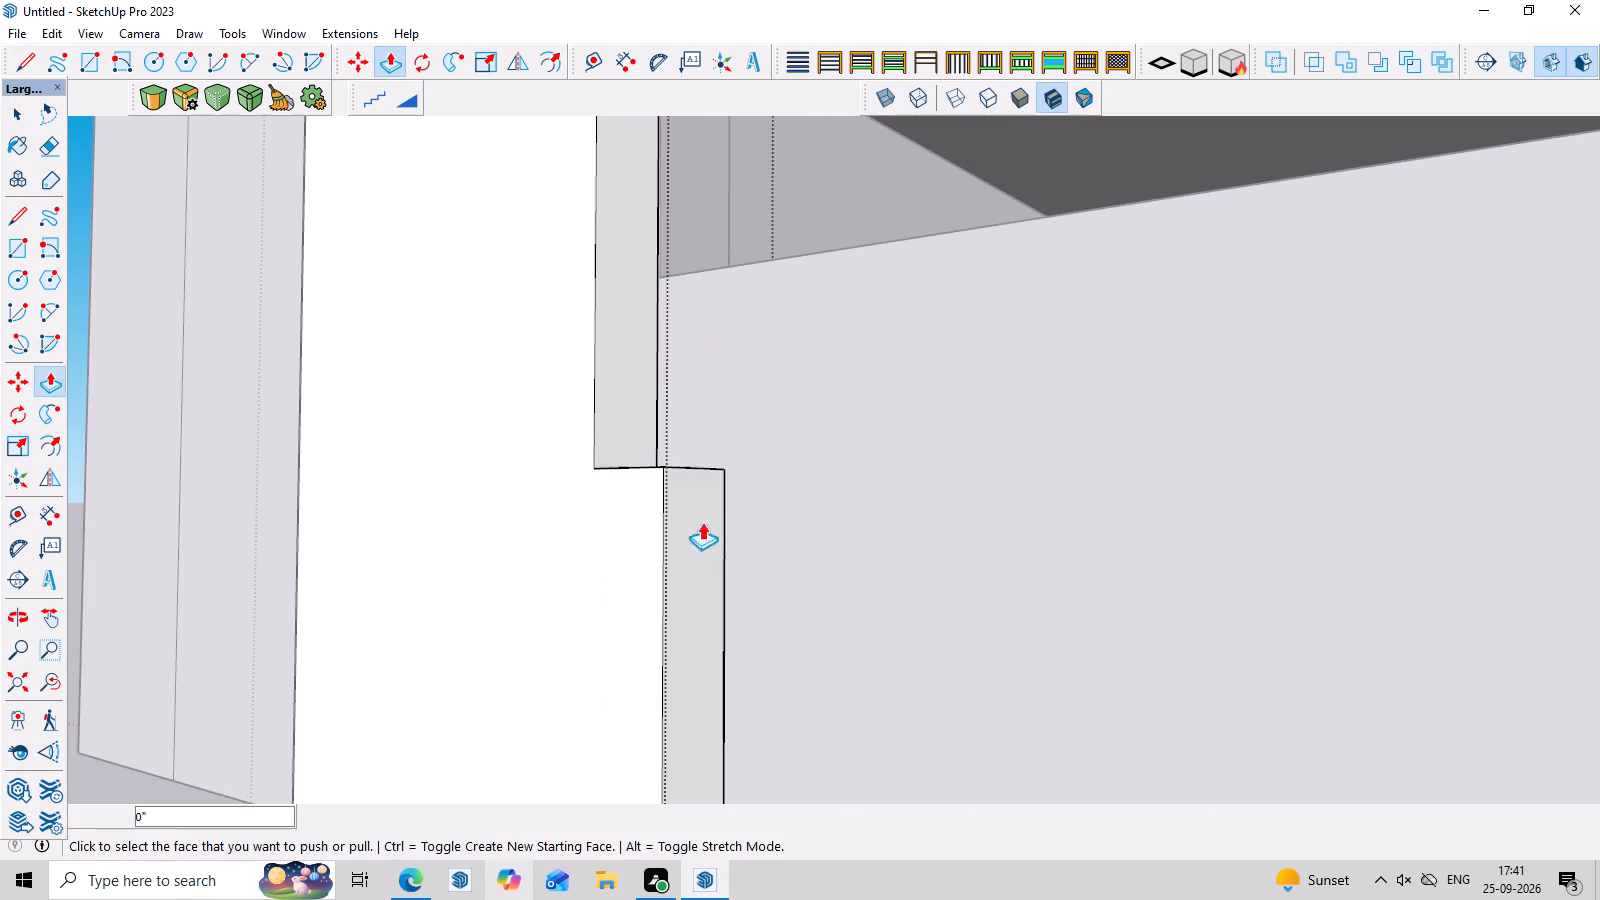
{"action": "scroll", "coordinate": [1442, 595], "scroll_direction": "down", "scroll_amount": 4}
{"action": "left_click", "coordinate": [861, 606]}
{"action": "scroll", "coordinate": [1196, 631], "scroll_direction": "down", "scroll_amount": 4}
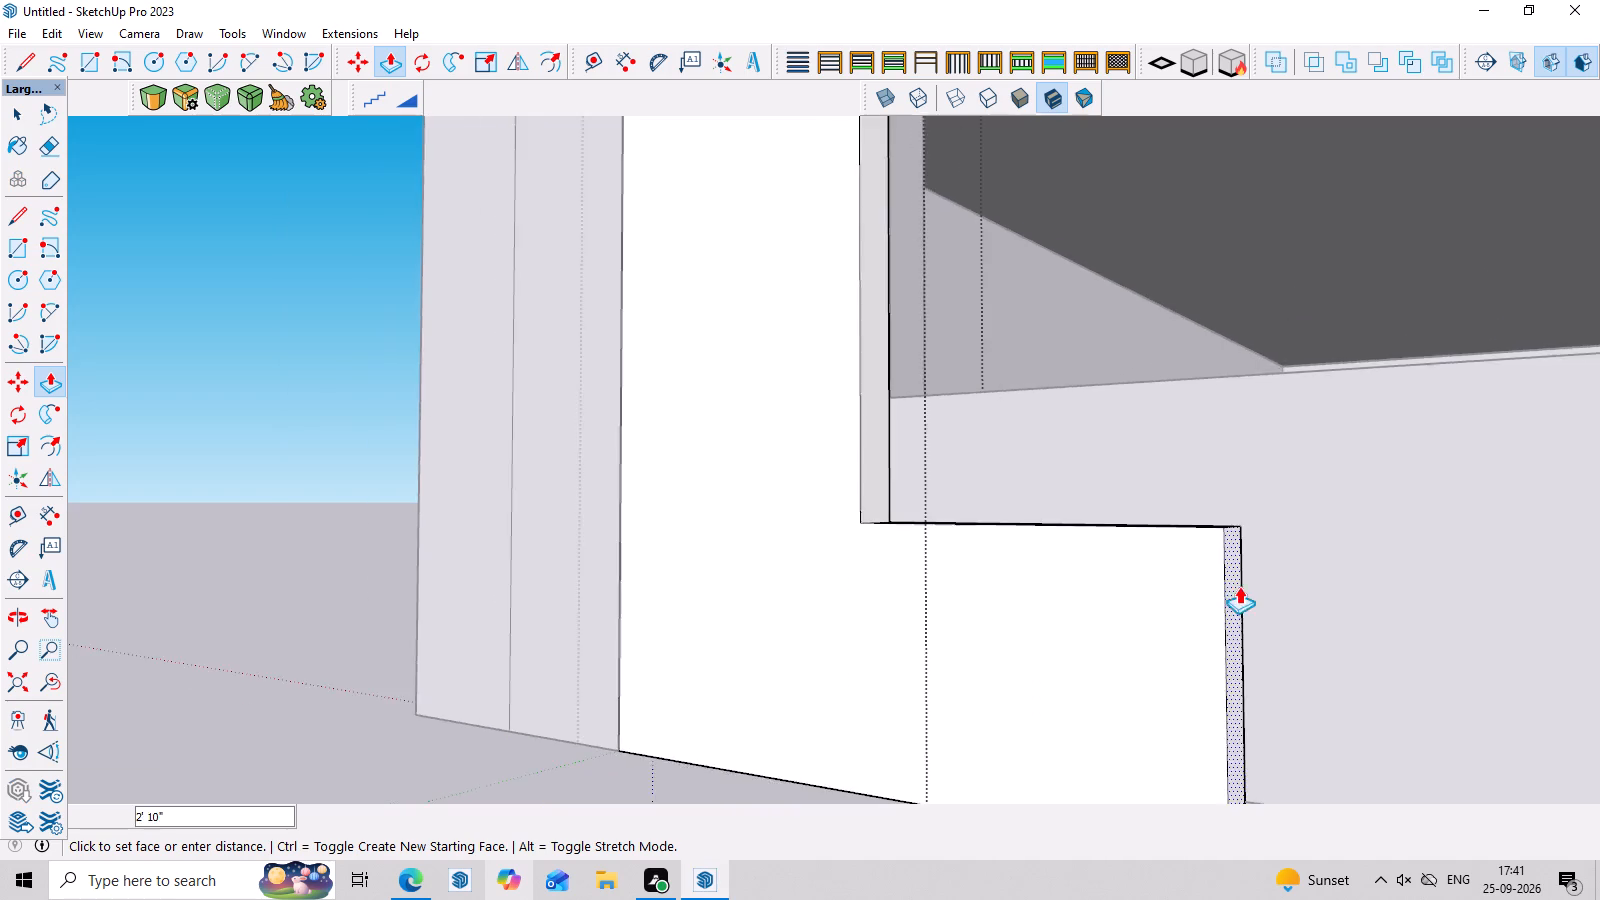
{"action": "scroll", "coordinate": [1241, 575], "scroll_direction": "down", "scroll_amount": 13}
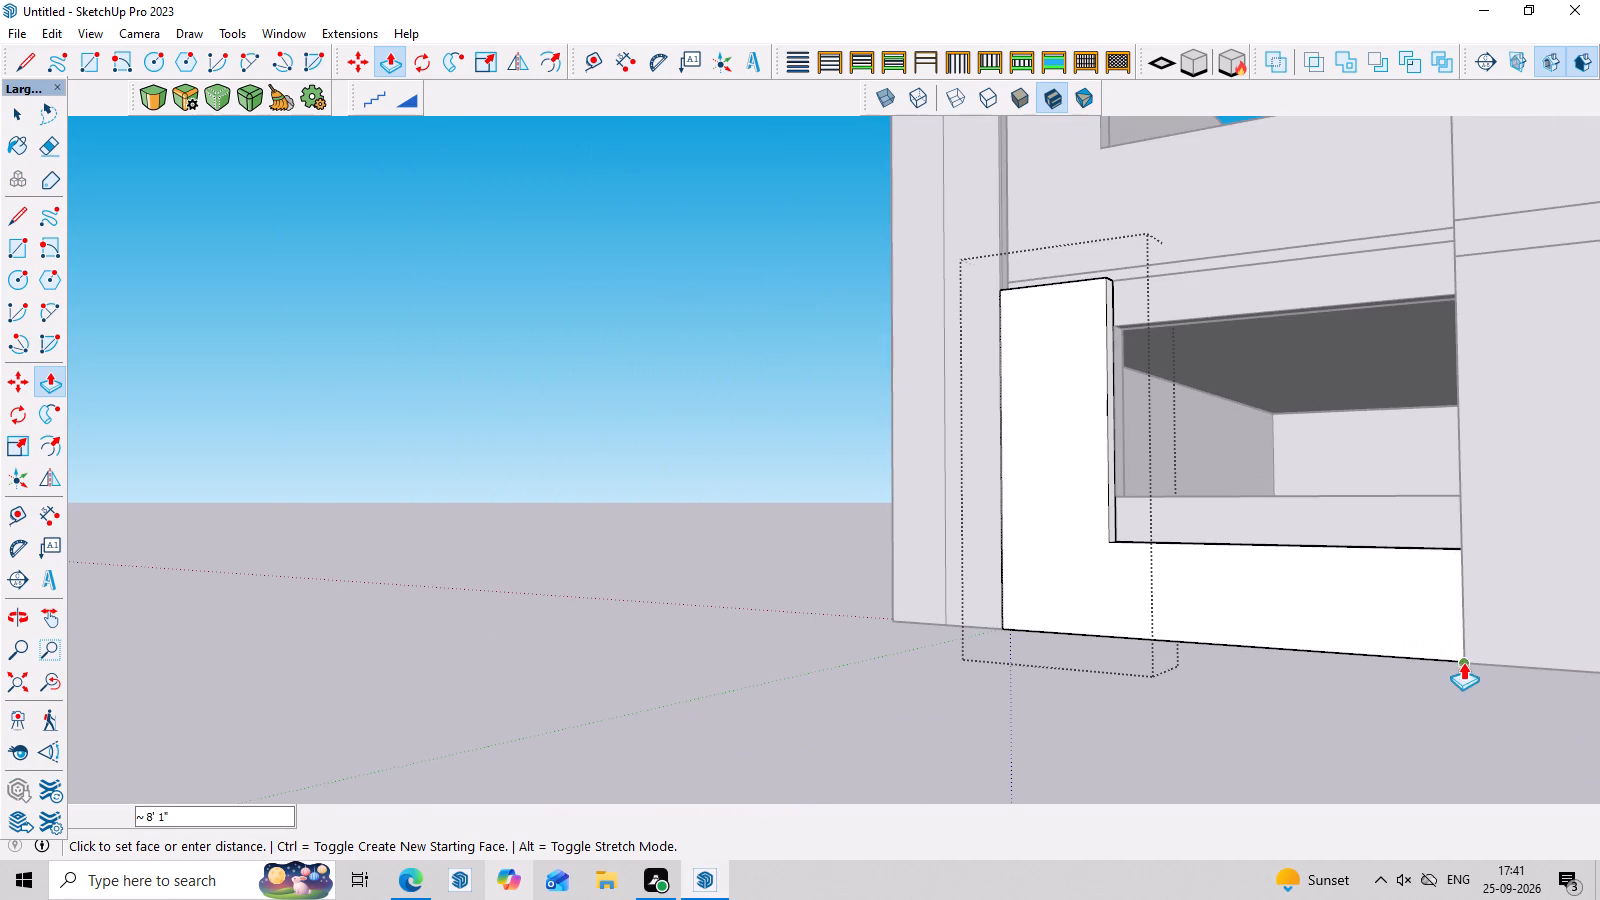
{"action": "left_click", "coordinate": [1463, 664]}
{"action": "scroll", "coordinate": [1201, 570], "scroll_direction": "down", "scroll_amount": 4}
{"action": "middle_click_drag", "start_coordinate": [1240, 617], "coordinate": [1453, 597]}
{"action": "key", "text": "space"}
{"action": "left_click", "coordinate": [1411, 662]}
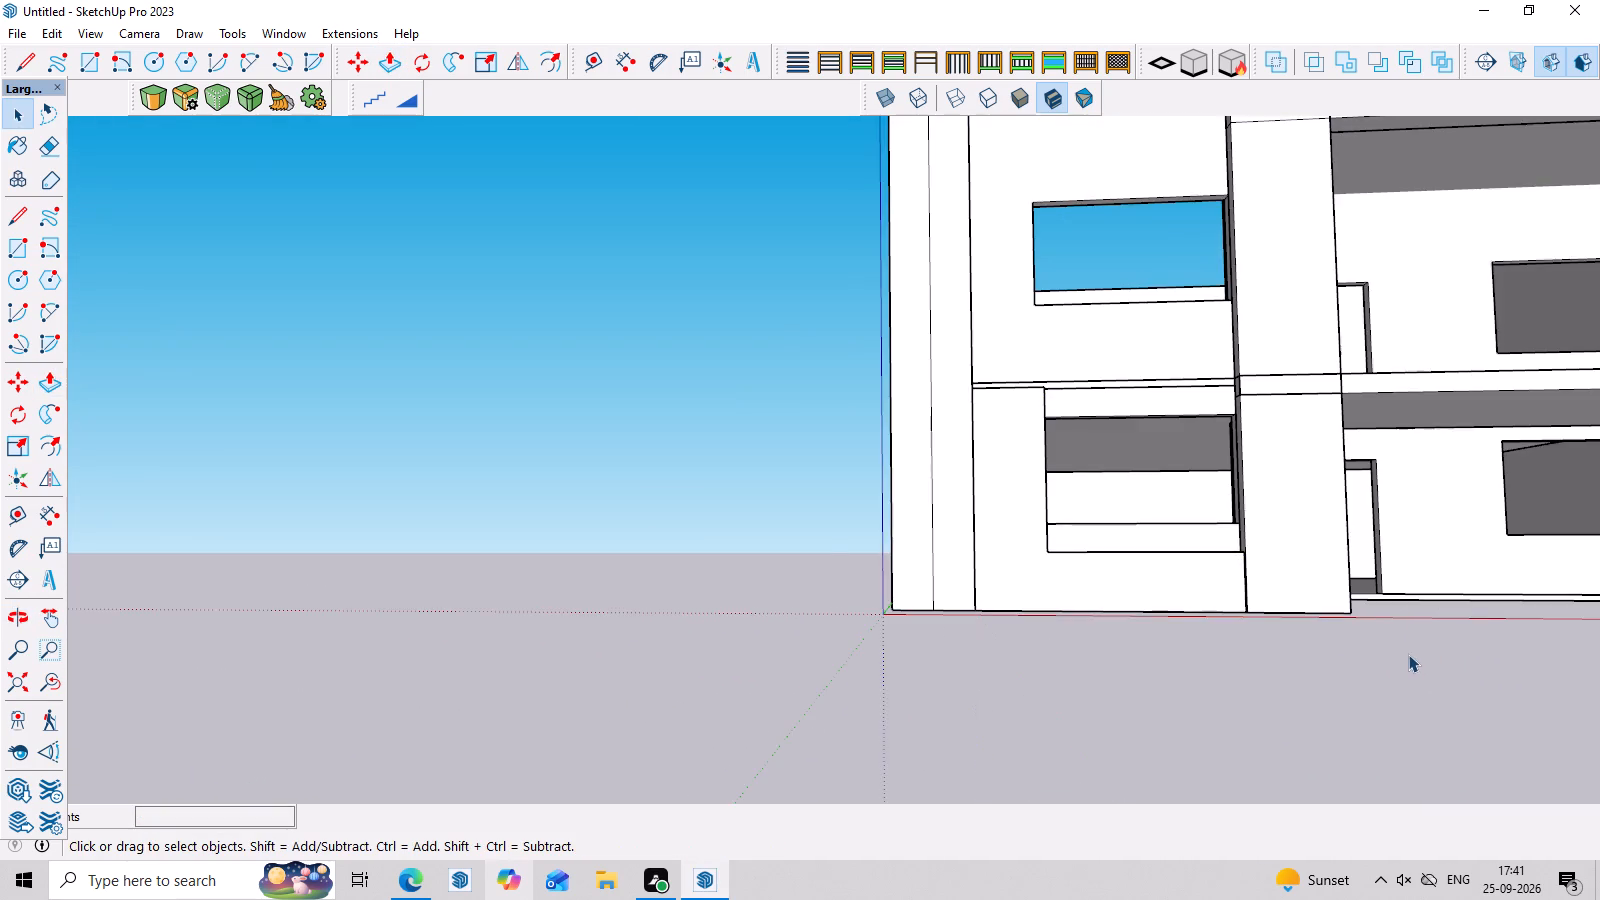
Examine the L-shaped panel beneath the window and its junction with the column from several angles, including below.
{"action": "scroll", "coordinate": [1397, 615], "scroll_direction": "up", "scroll_amount": 8}
{"action": "scroll", "coordinate": [1157, 591], "scroll_direction": "up", "scroll_amount": 4}
{"action": "middle_click_drag", "start_coordinate": [1157, 594], "coordinate": [1176, 698]}
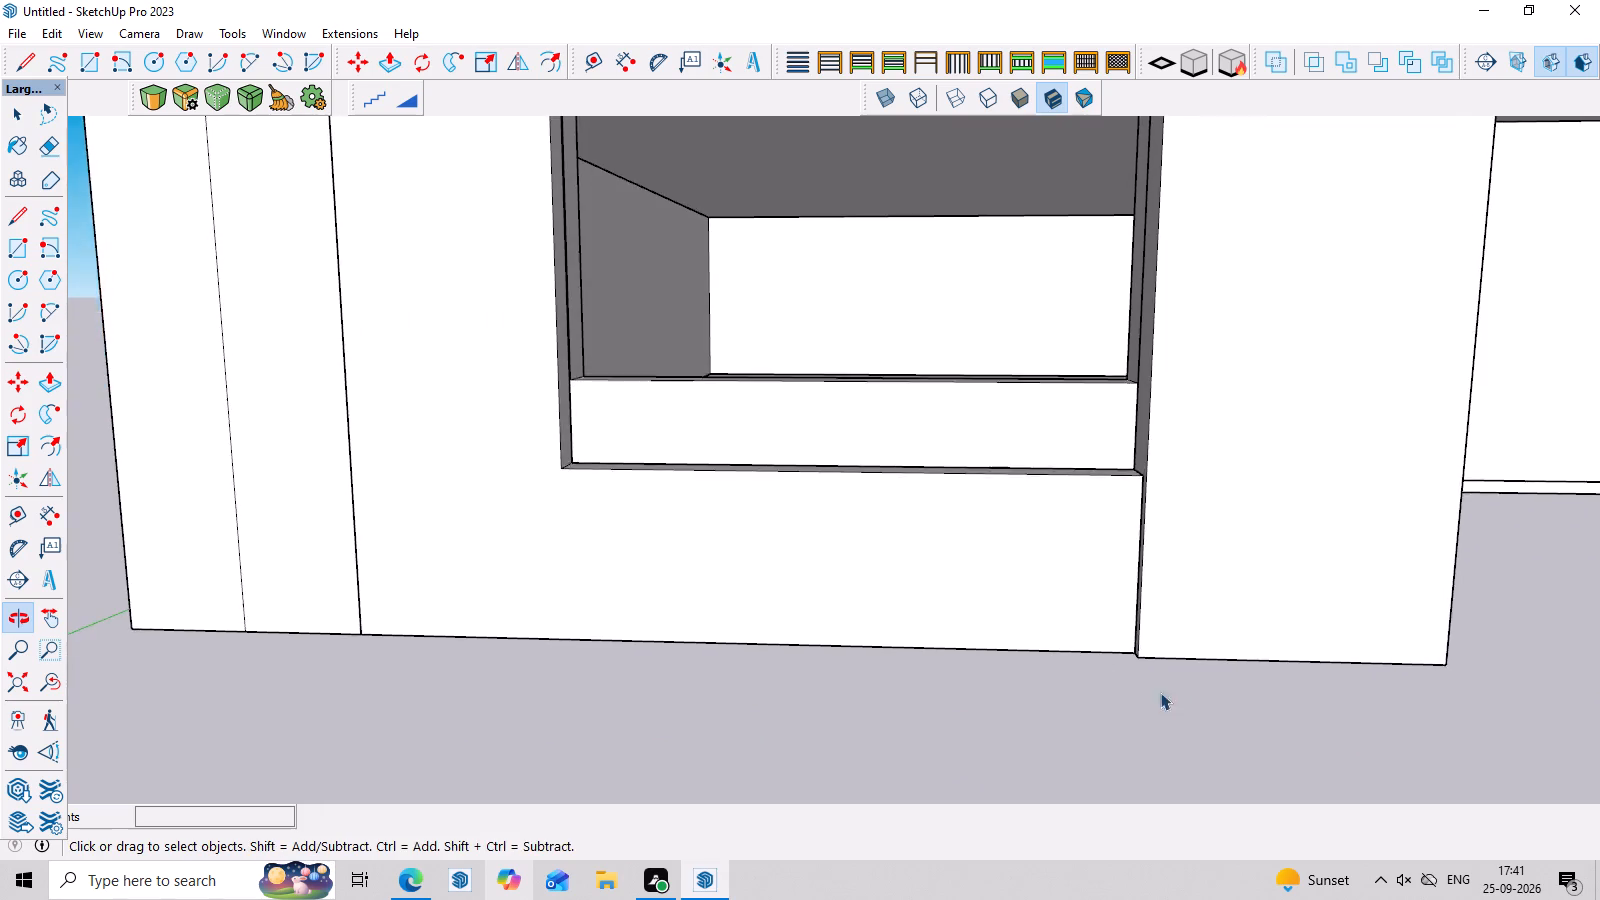
{"action": "scroll", "coordinate": [1142, 665], "scroll_direction": "up", "scroll_amount": 4}
{"action": "middle_click_drag", "start_coordinate": [1138, 644], "coordinate": [1388, 652]}
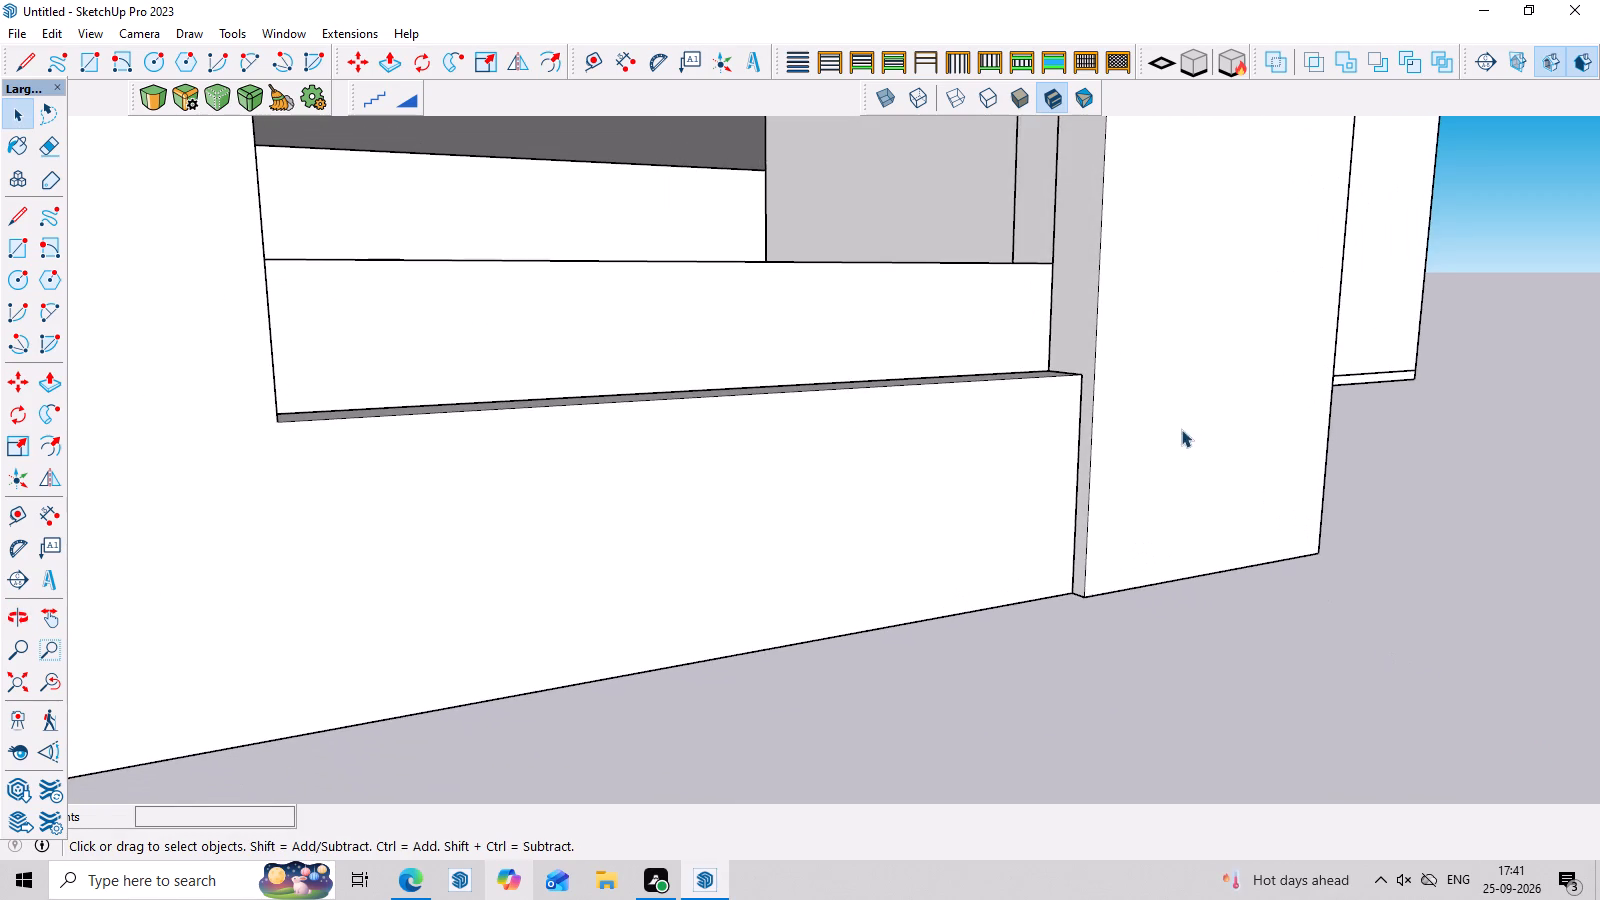
{"action": "scroll", "coordinate": [1178, 428], "scroll_direction": "down", "scroll_amount": 7}
{"action": "middle_click_drag", "start_coordinate": [1290, 531], "coordinate": [1102, 198]}
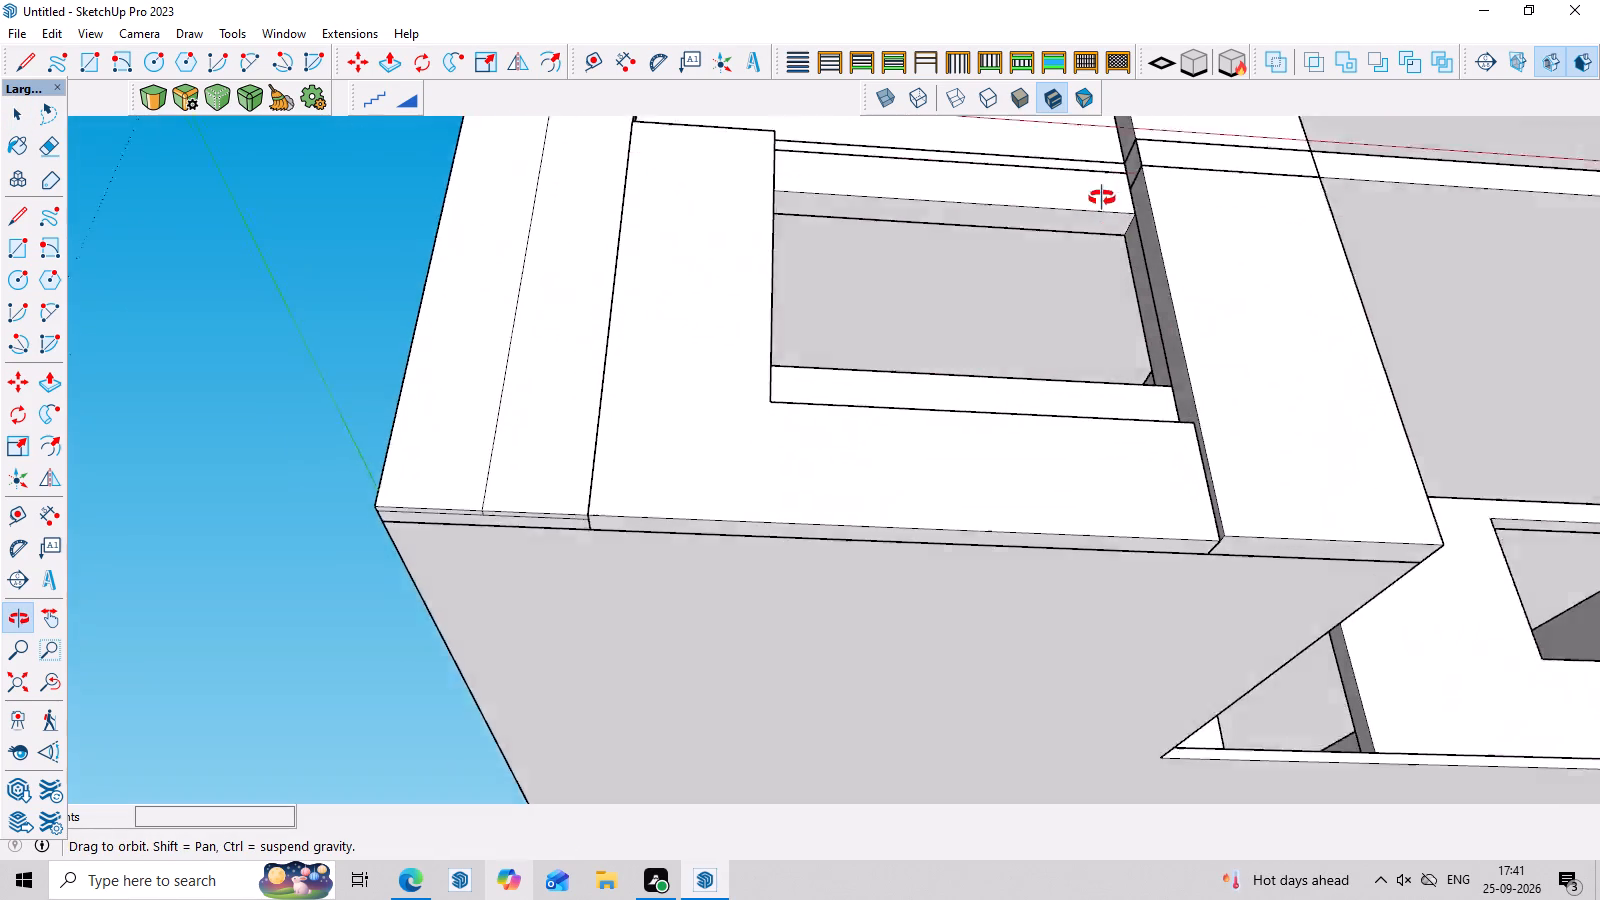
{"action": "middle_click_drag", "start_coordinate": [1102, 198], "coordinate": [1164, 671]}
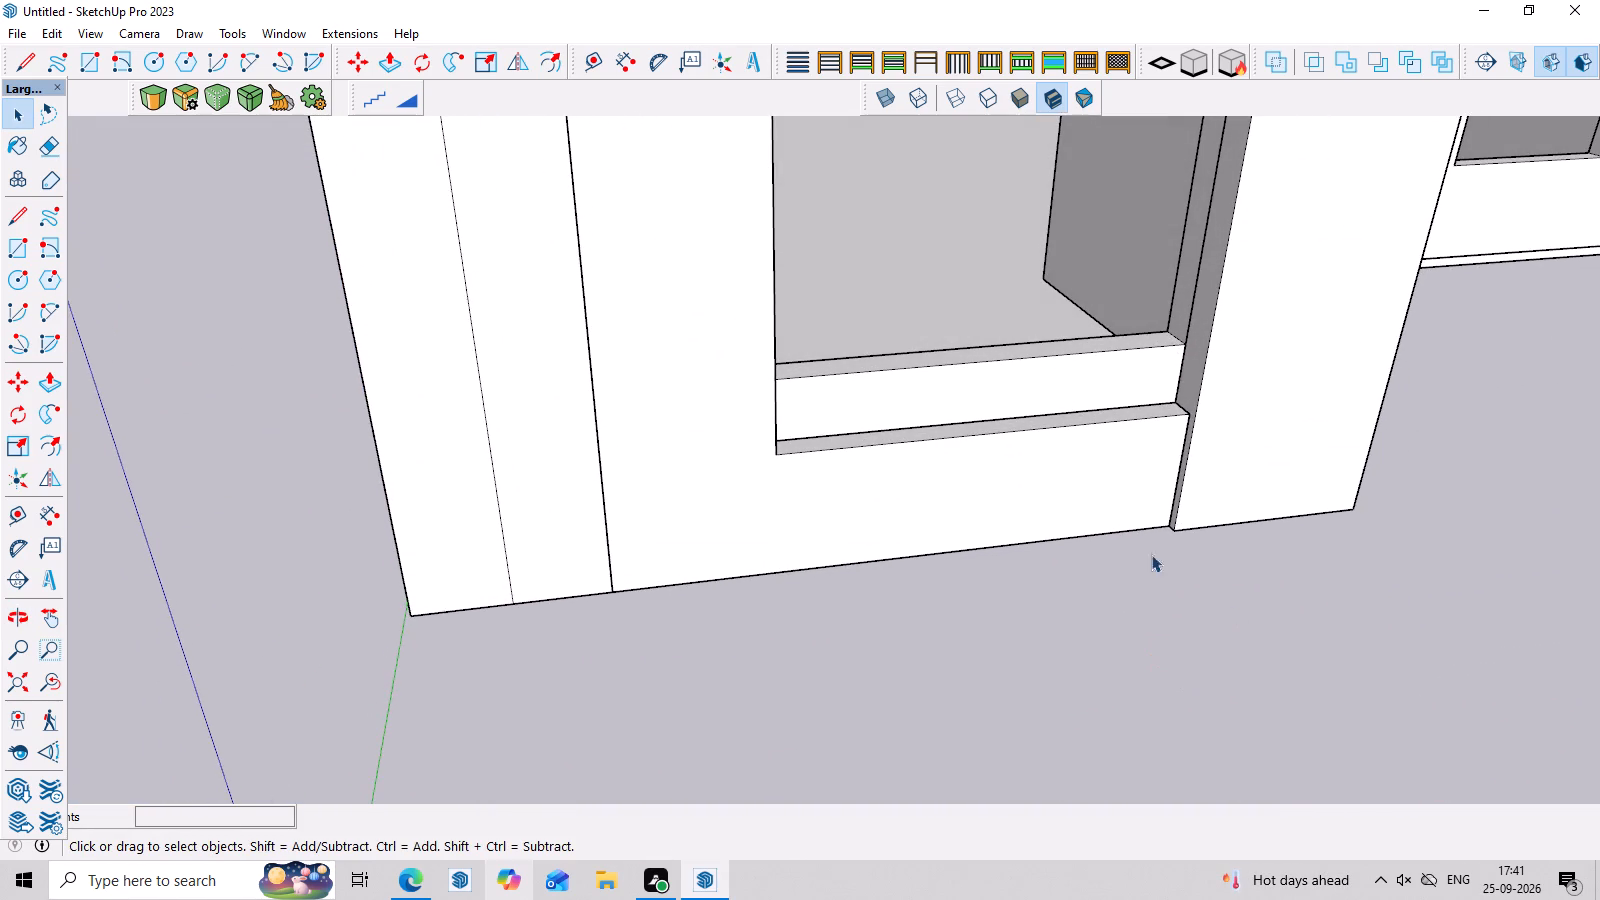
Open the L-shaped panel's group and Push/Pull its front face outward about 3" to align with the adjacent column.
{"action": "scroll", "coordinate": [1072, 508], "scroll_direction": "up", "scroll_amount": 3}
{"action": "double_click", "coordinate": [1058, 481]}
{"action": "left_click", "coordinate": [1058, 481]}
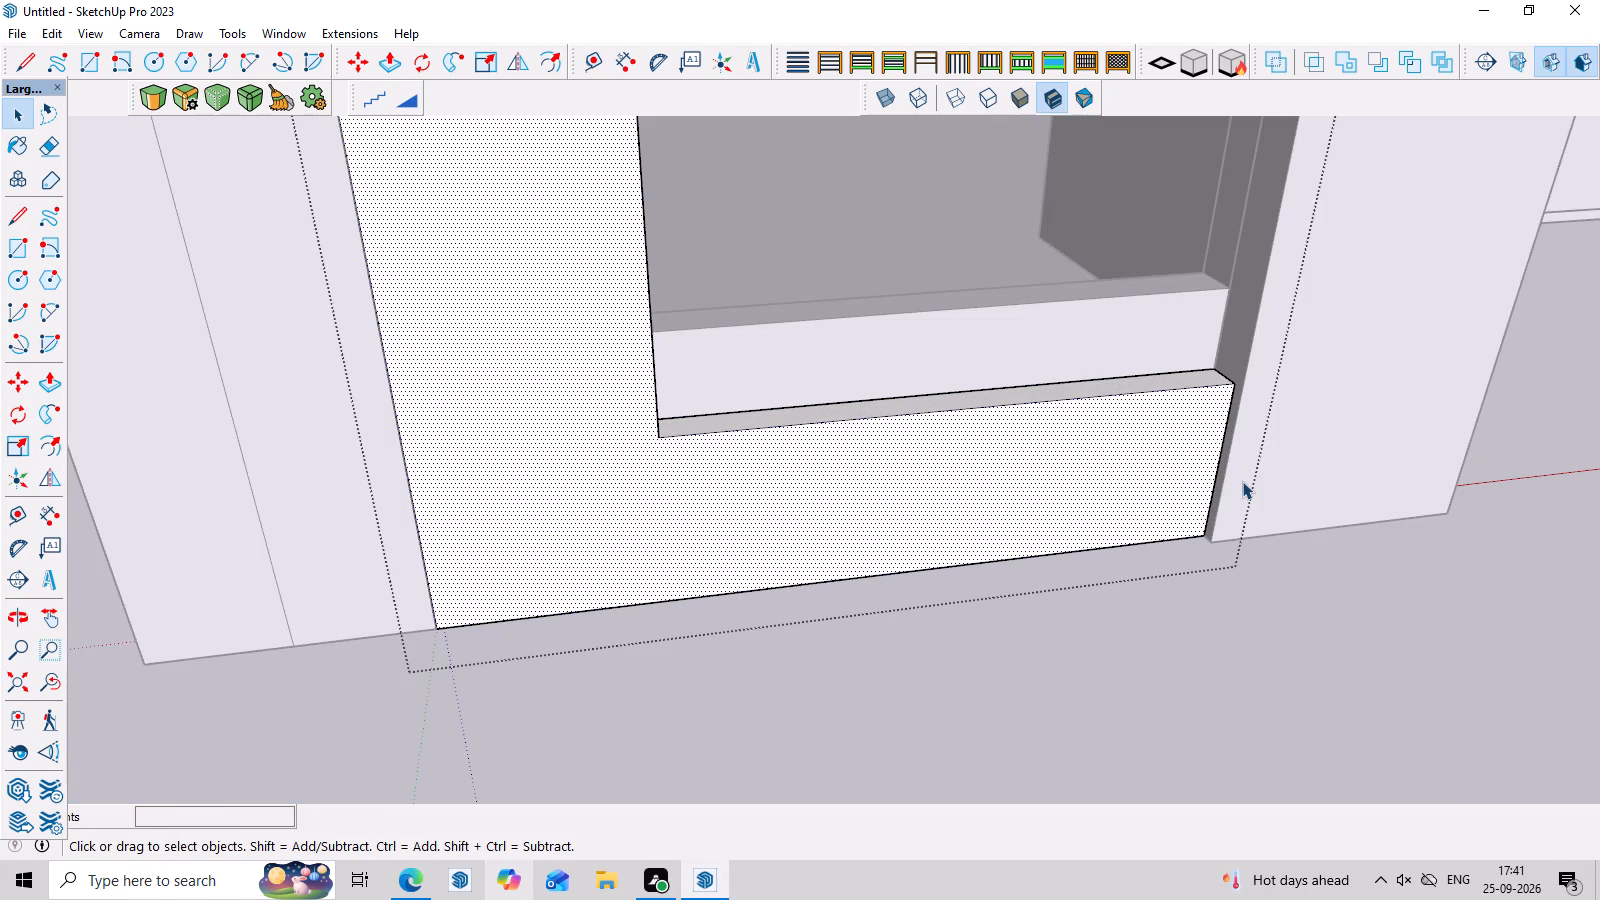
{"action": "key", "text": "p"}
{"action": "left_click", "coordinate": [1189, 476]}
{"action": "middle_click_drag", "start_coordinate": [1275, 590], "coordinate": [993, 474]}
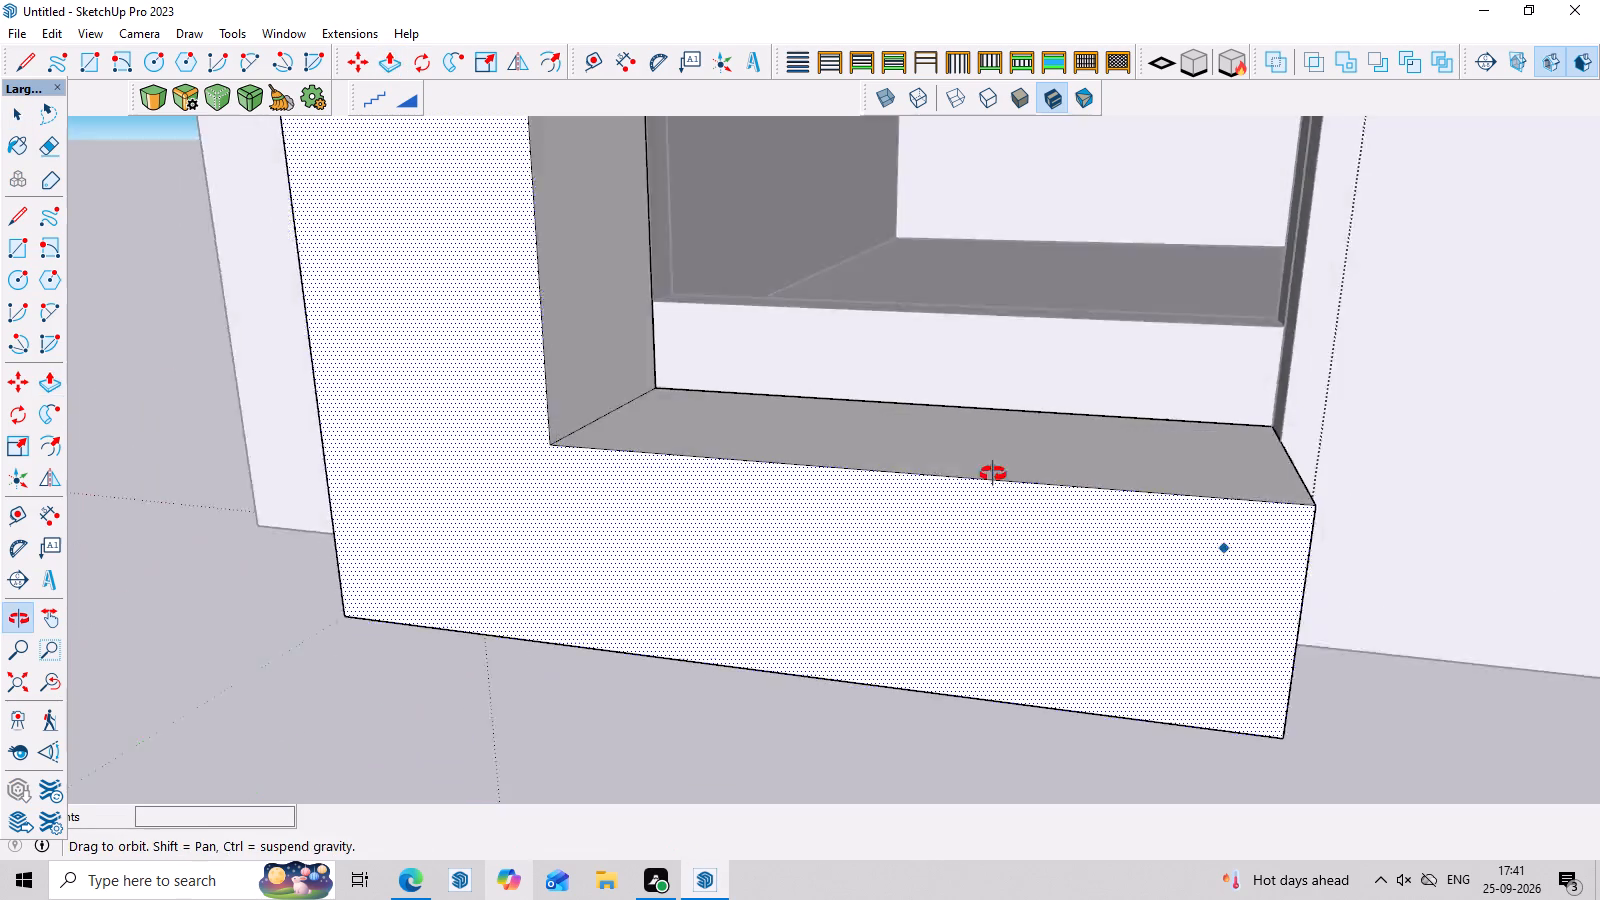
{"action": "middle_click_drag", "start_coordinate": [993, 474], "coordinate": [982, 471]}
{"action": "scroll", "coordinate": [1252, 661], "scroll_direction": "up", "scroll_amount": 1}
{"action": "left_click", "coordinate": [1246, 660]}
Open the corner strip's group and Push/Pull the inner half of its front face about 3" to the L-shaped panel's front.
{"action": "scroll", "coordinate": [934, 611], "scroll_direction": "down", "scroll_amount": 3}
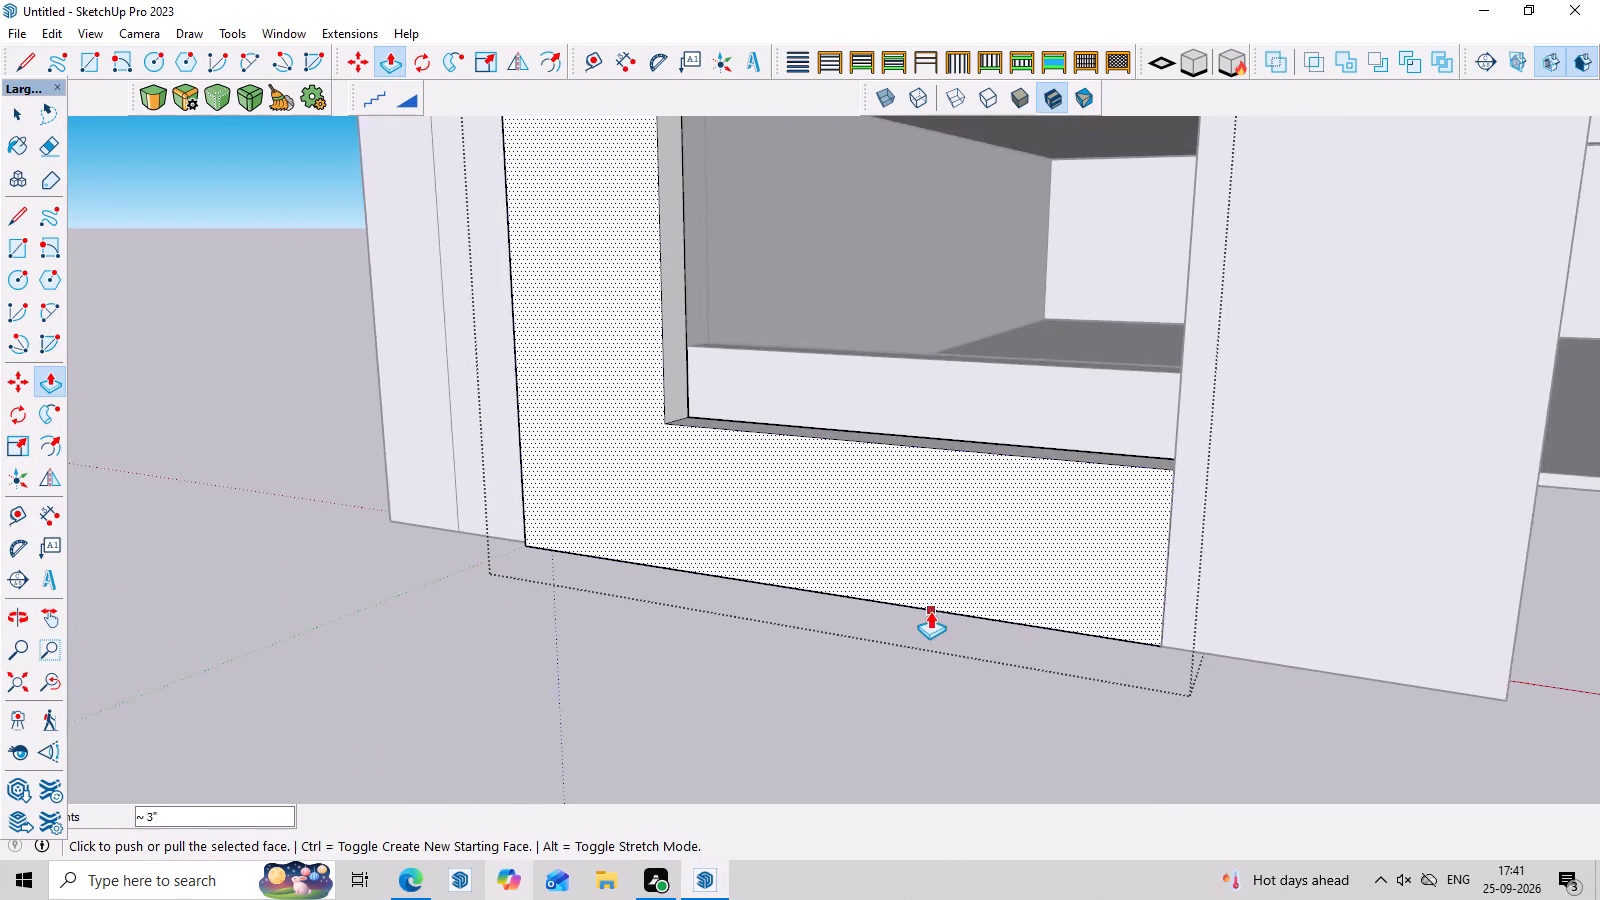
{"action": "scroll", "coordinate": [930, 611], "scroll_direction": "down", "scroll_amount": 3}
{"action": "middle_click_drag", "start_coordinate": [930, 611], "coordinate": [946, 612]}
{"action": "middle_click_drag", "start_coordinate": [1135, 614], "coordinate": [1599, 401]}
{"action": "scroll", "coordinate": [460, 547], "scroll_direction": "up", "scroll_amount": 3}
{"action": "middle_click_drag", "start_coordinate": [563, 575], "coordinate": [876, 628]}
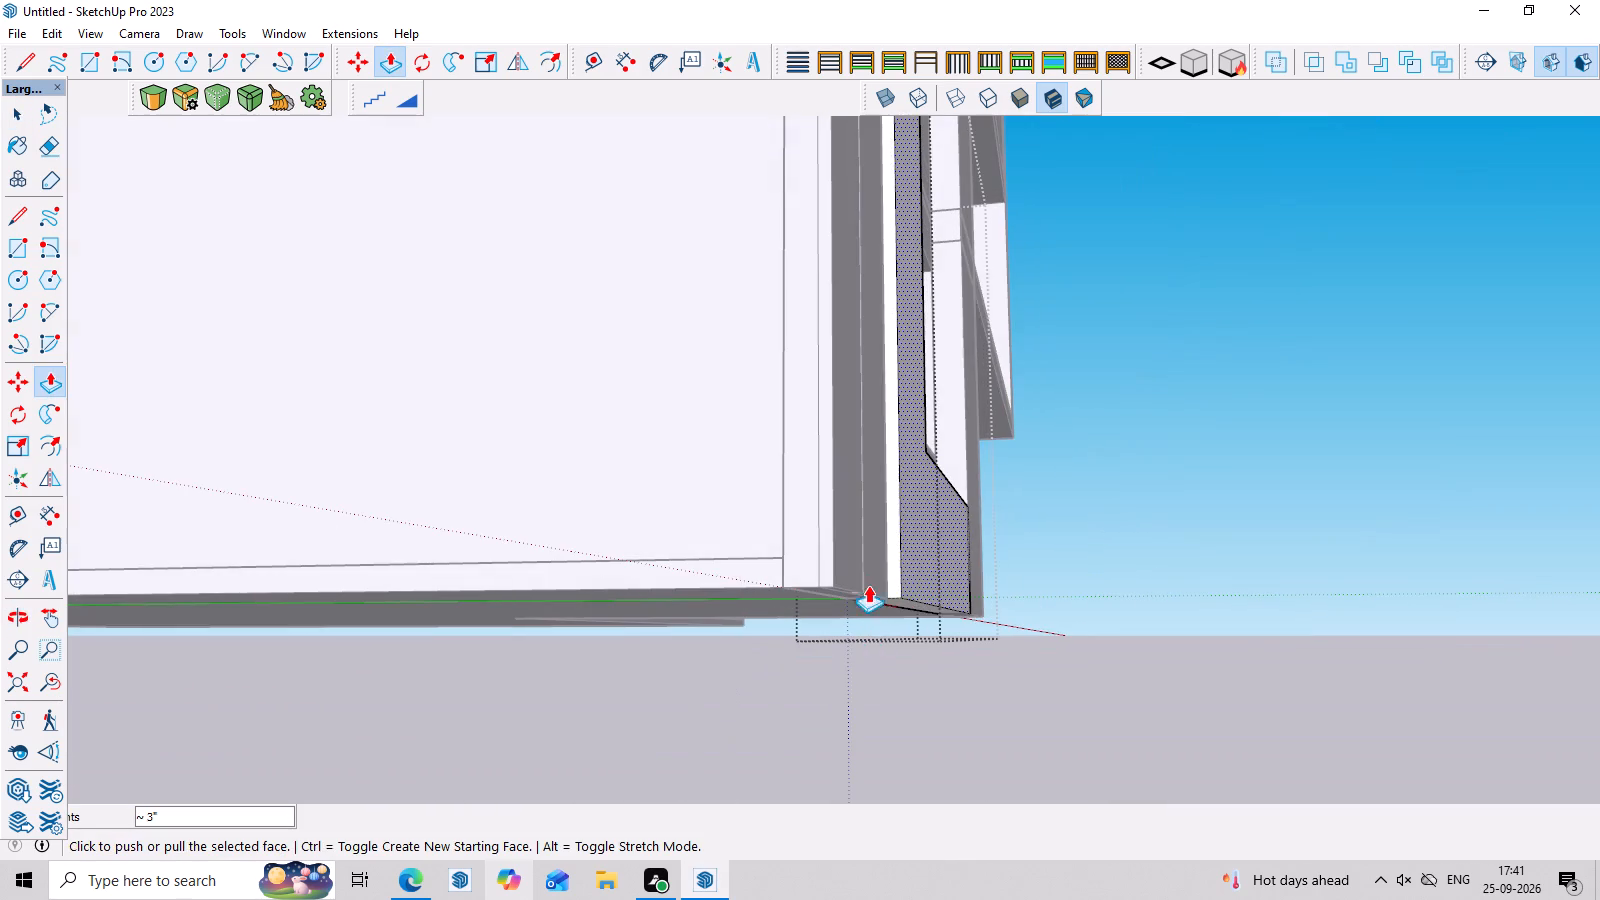
{"action": "middle_click_drag", "start_coordinate": [906, 563], "coordinate": [675, 608]}
{"action": "key", "text": "space"}
{"action": "double_click", "coordinate": [613, 603]}
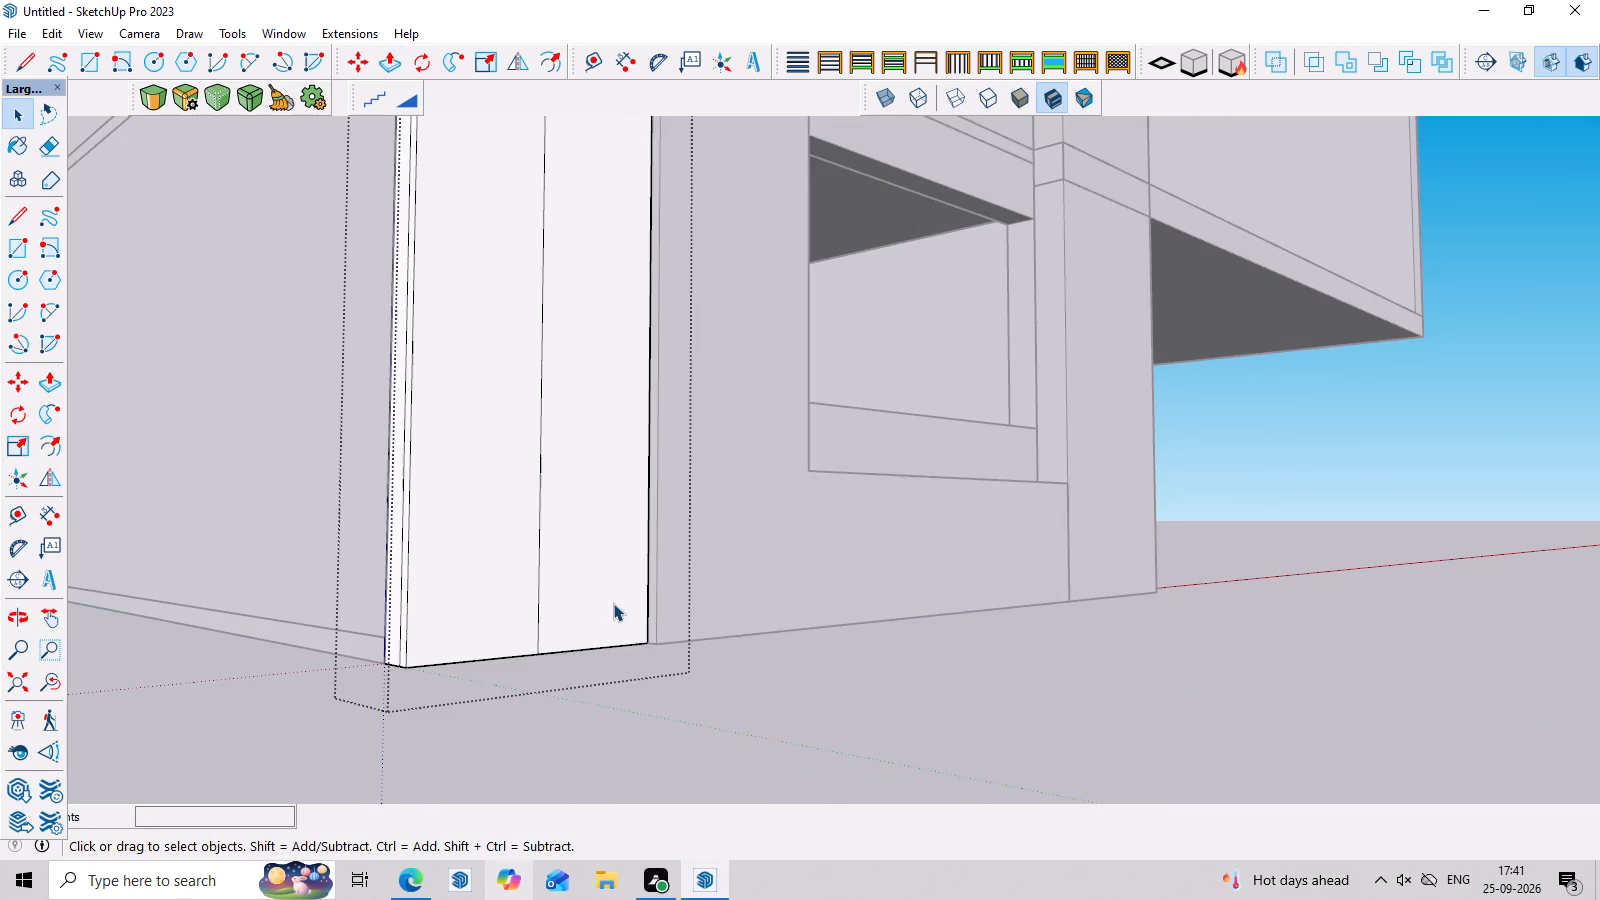
{"action": "scroll", "coordinate": [613, 603], "scroll_direction": "up", "scroll_amount": 2}
{"action": "left_click", "coordinate": [613, 603]}
{"action": "key", "text": "p"}
{"action": "left_click", "coordinate": [613, 603]}
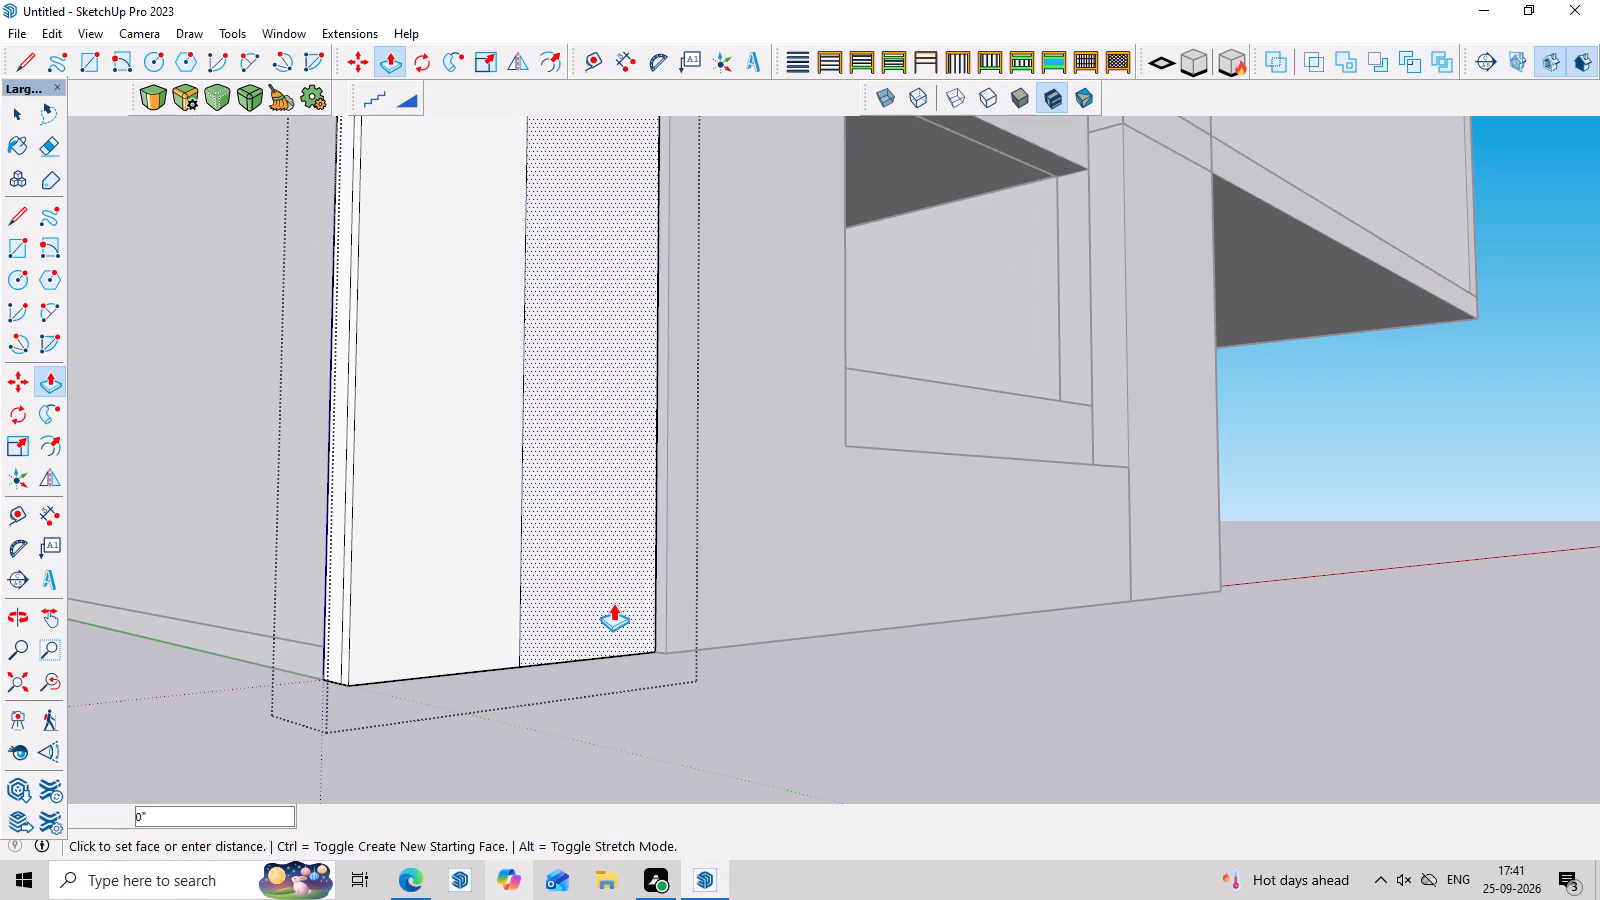
{"action": "middle_click_drag", "start_coordinate": [665, 658], "coordinate": [483, 660]}
{"action": "scroll", "coordinate": [581, 659], "scroll_direction": "up", "scroll_amount": 3}
{"action": "middle_click_drag", "start_coordinate": [806, 665], "coordinate": [389, 637]}
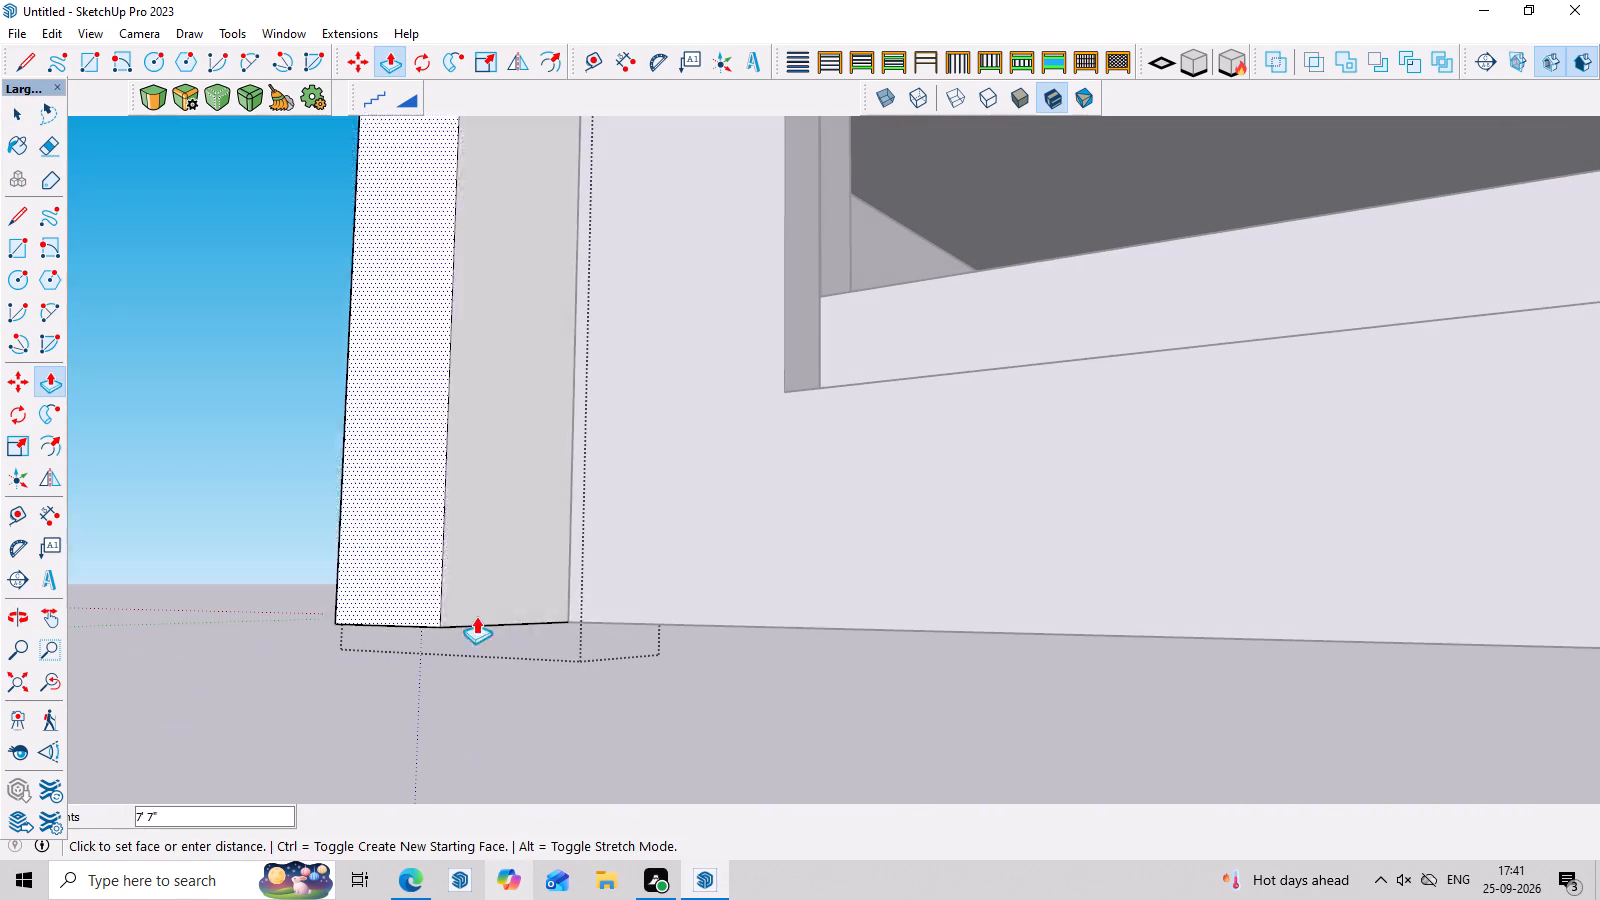
{"action": "left_click", "coordinate": [571, 621]}
Try to repeat the same Push/Pull on the outer half of the corner strip's front face.
{"action": "middle_click_drag", "start_coordinate": [728, 672], "coordinate": [1365, 665]}
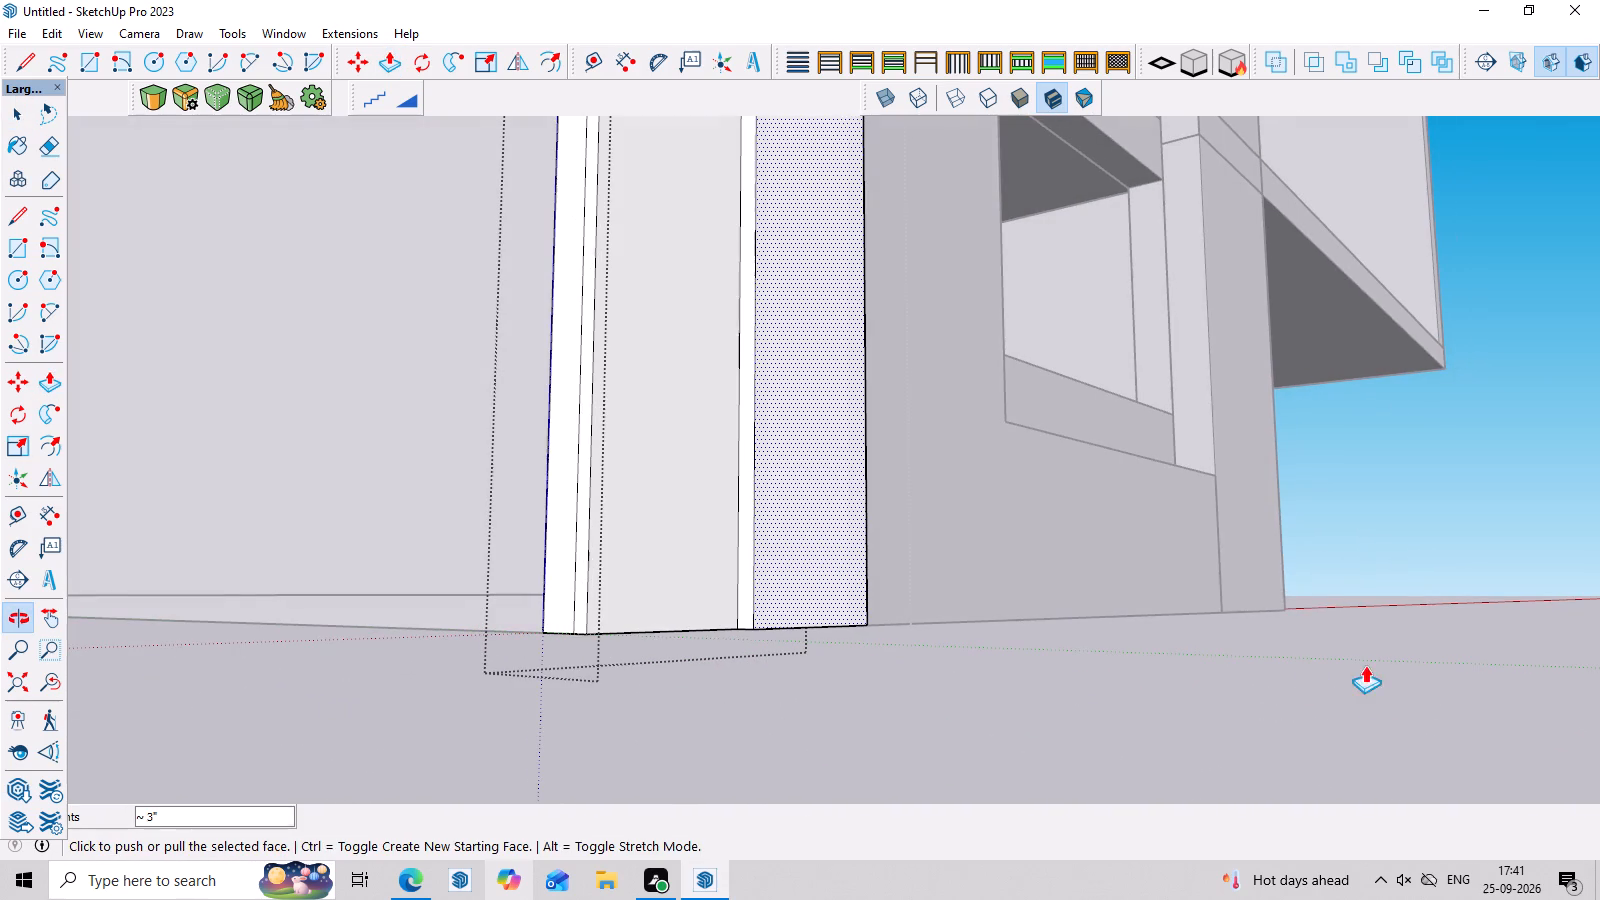
{"action": "double_click", "coordinate": [646, 576]}
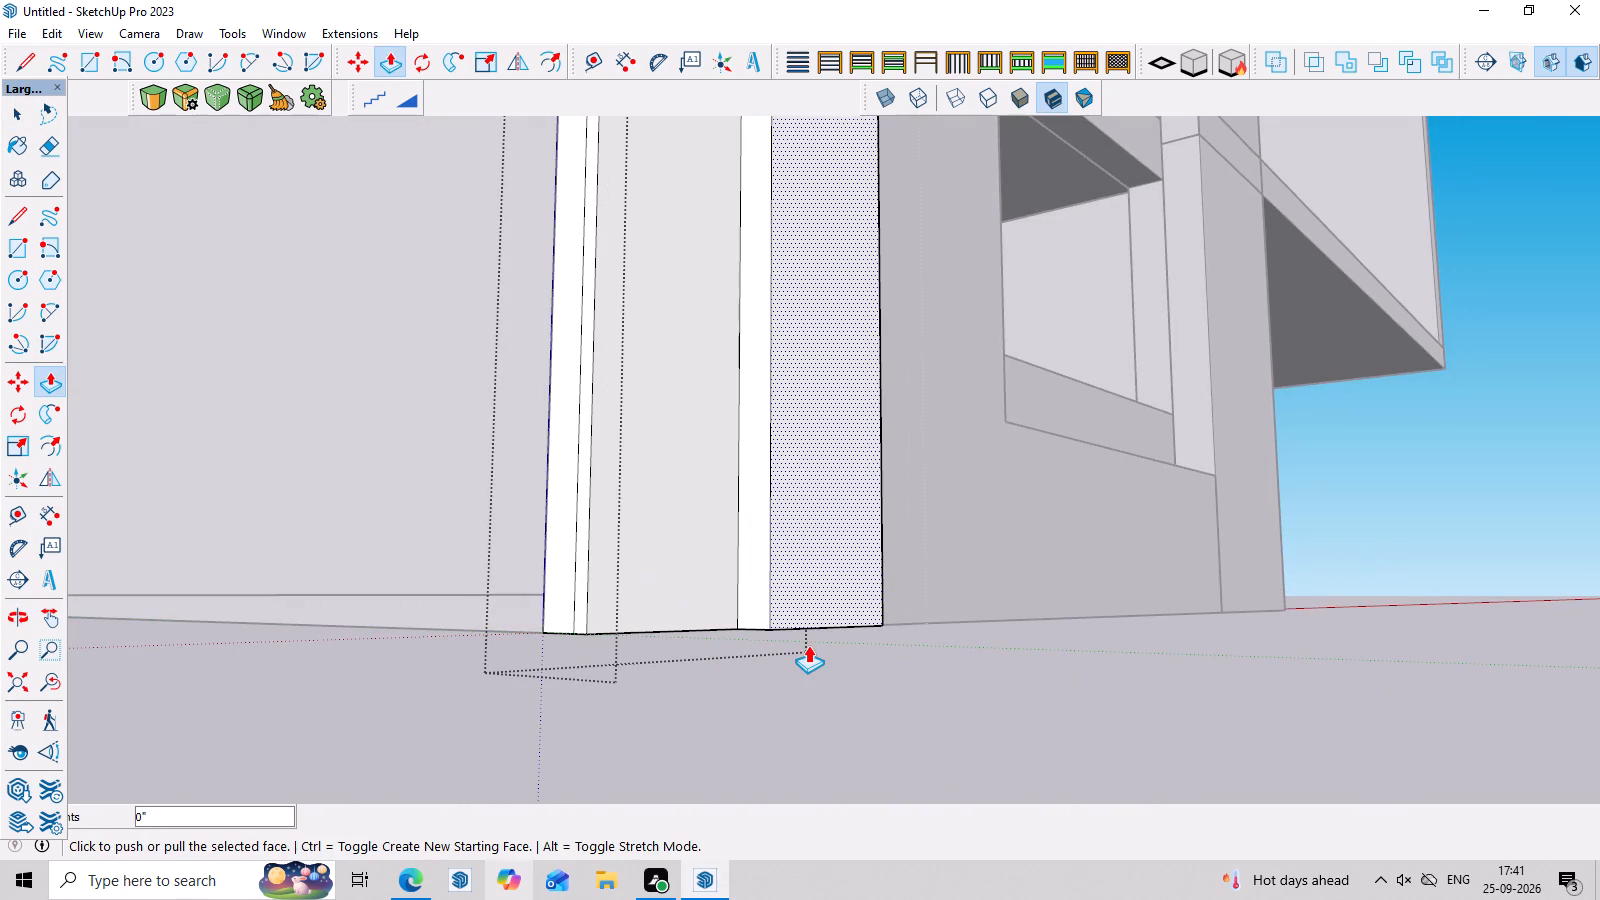
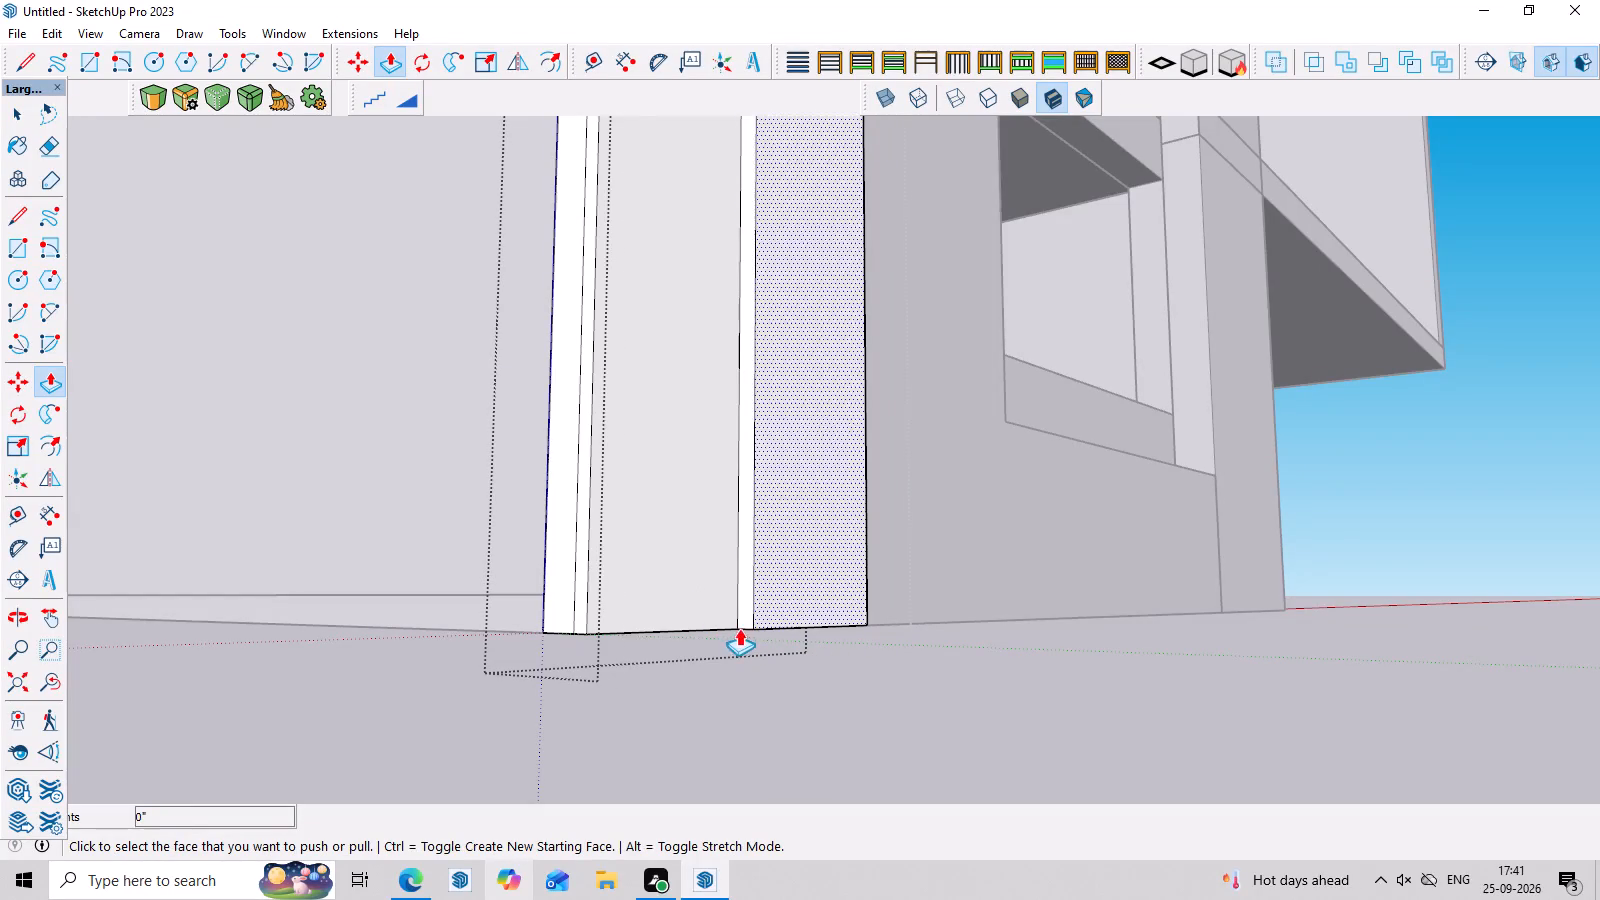
Push/Pull the outer half of the corner strip's front face about 3" flush with the inner half.
{"action": "left_click", "coordinate": [713, 586]}
{"action": "middle_click_drag", "start_coordinate": [762, 632], "coordinate": [589, 649]}
{"action": "scroll", "coordinate": [733, 640], "scroll_direction": "up", "scroll_amount": 3}
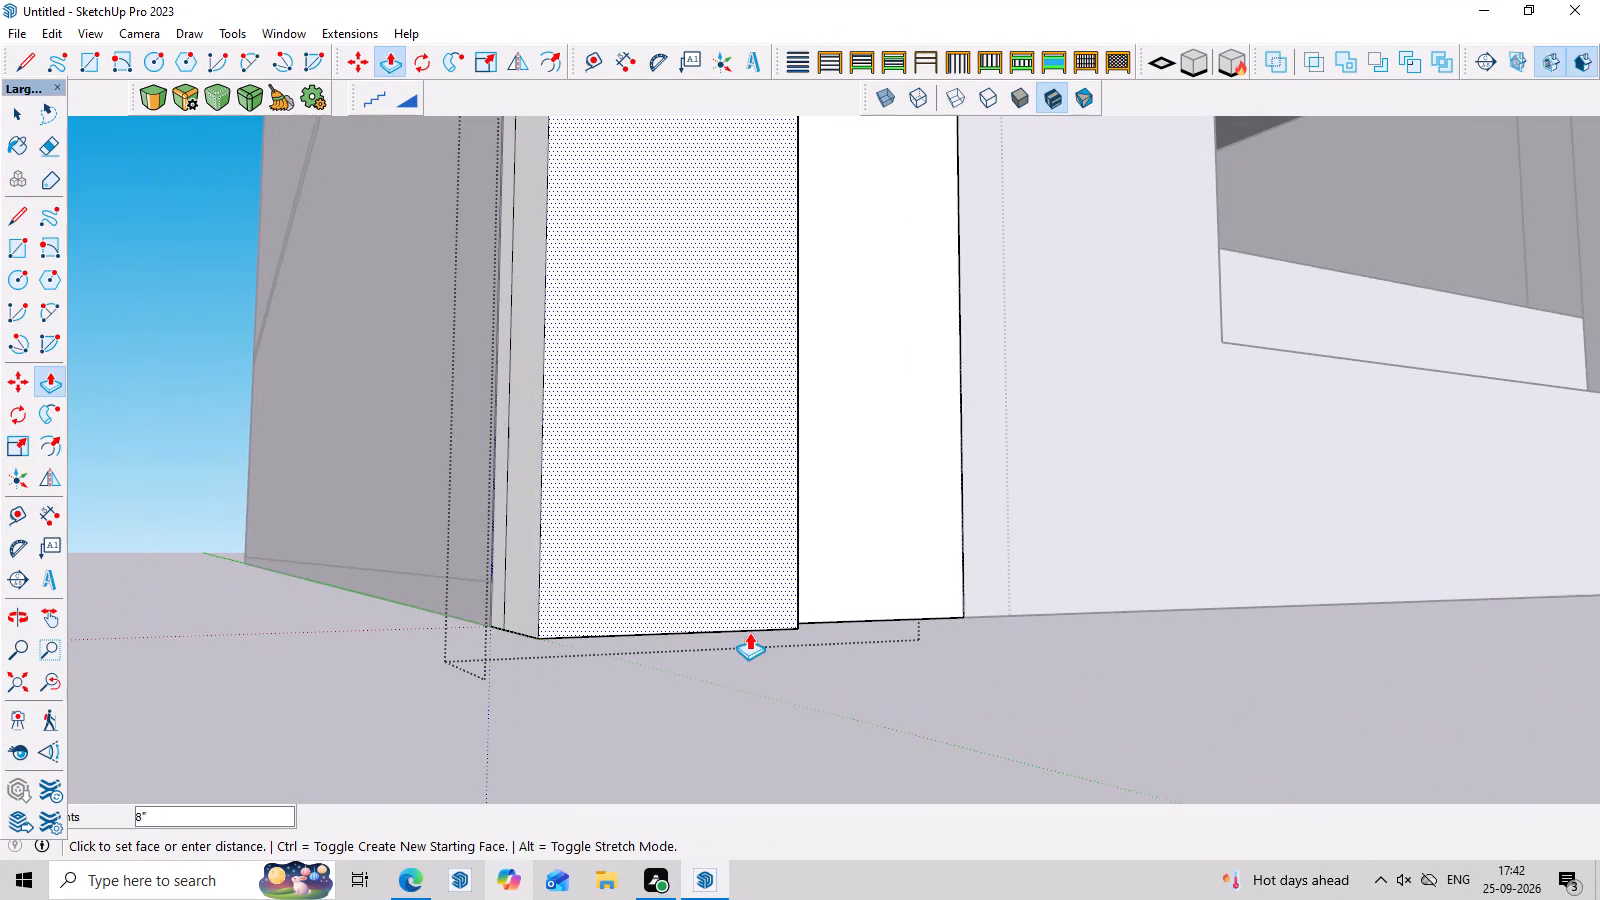
{"action": "middle_click_drag", "start_coordinate": [840, 620], "coordinate": [603, 634]}
{"action": "scroll", "coordinate": [713, 627], "scroll_direction": "up", "scroll_amount": 6}
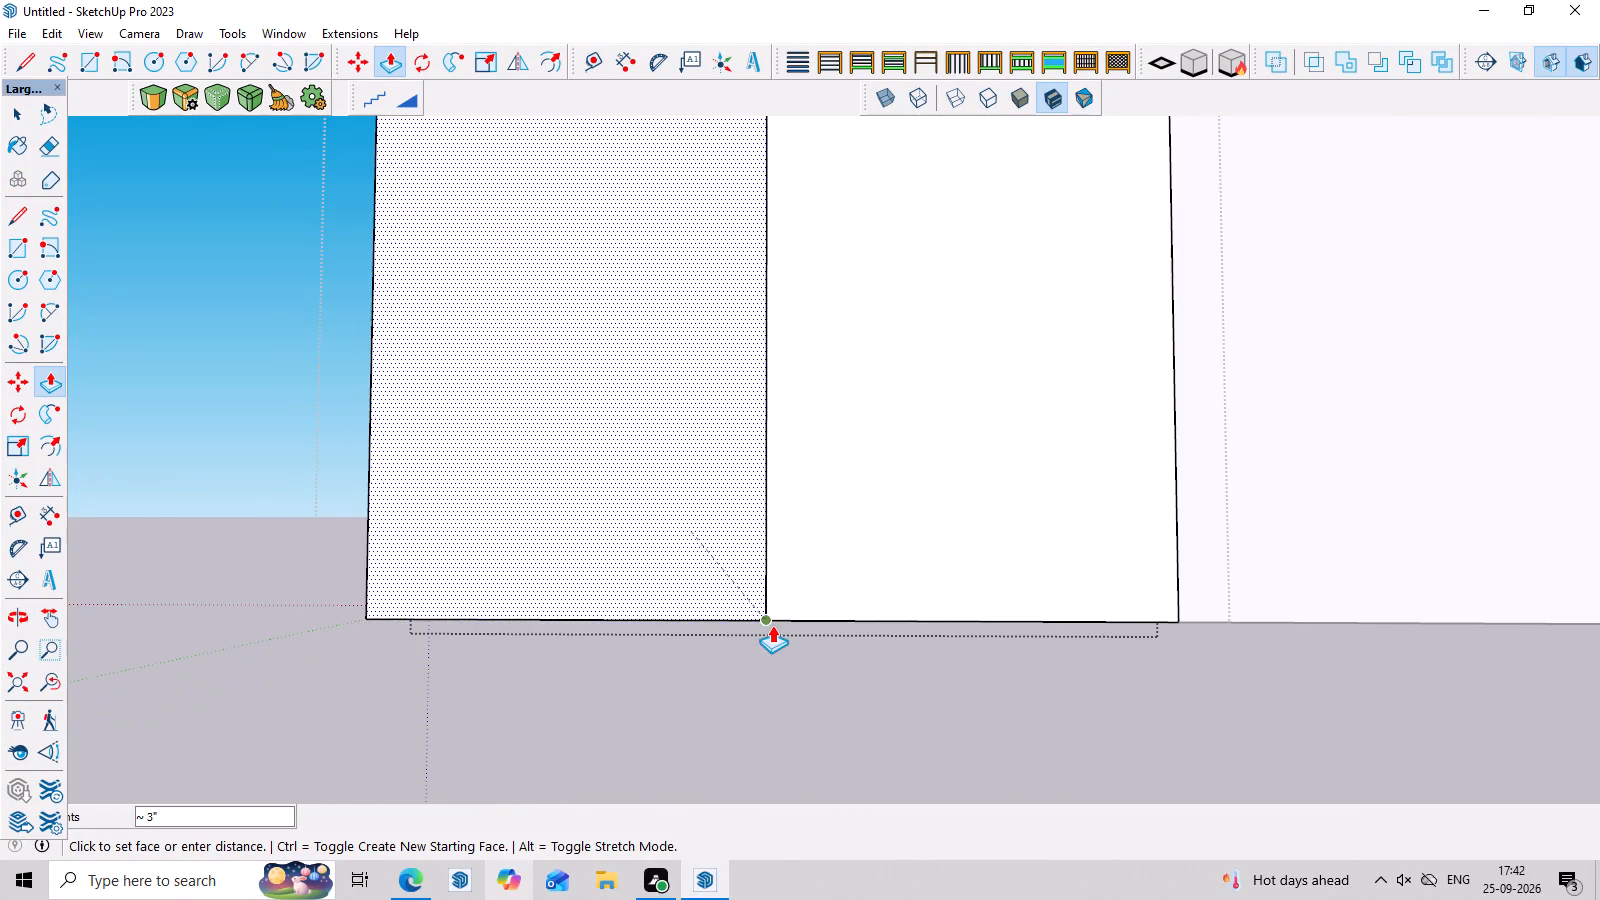
{"action": "left_click", "coordinate": [772, 625]}
{"action": "scroll", "coordinate": [445, 589], "scroll_direction": "down", "scroll_amount": 13}
{"action": "scroll", "coordinate": [536, 646], "scroll_direction": "down", "scroll_amount": 6}
{"action": "middle_click", "coordinate": [610, 652]}
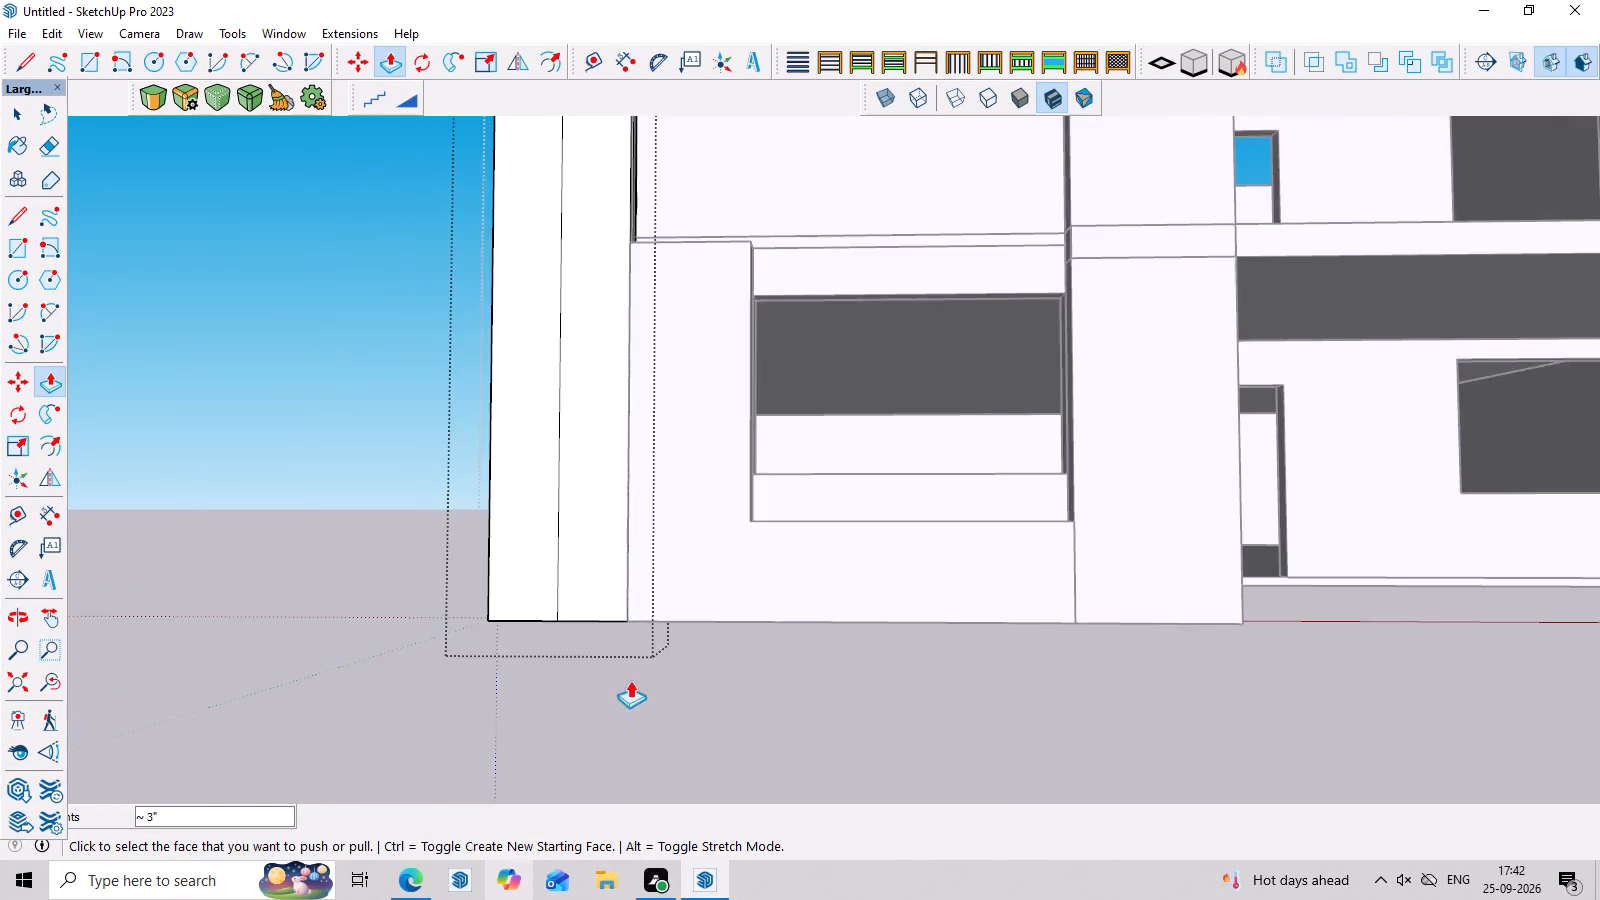
{"action": "scroll", "coordinate": [630, 680], "scroll_direction": "down", "scroll_amount": 16}
{"action": "middle_click", "coordinate": [649, 651]}
{"action": "middle_click_drag", "start_coordinate": [920, 693], "coordinate": [923, 709]}
{"action": "key", "text": "space"}
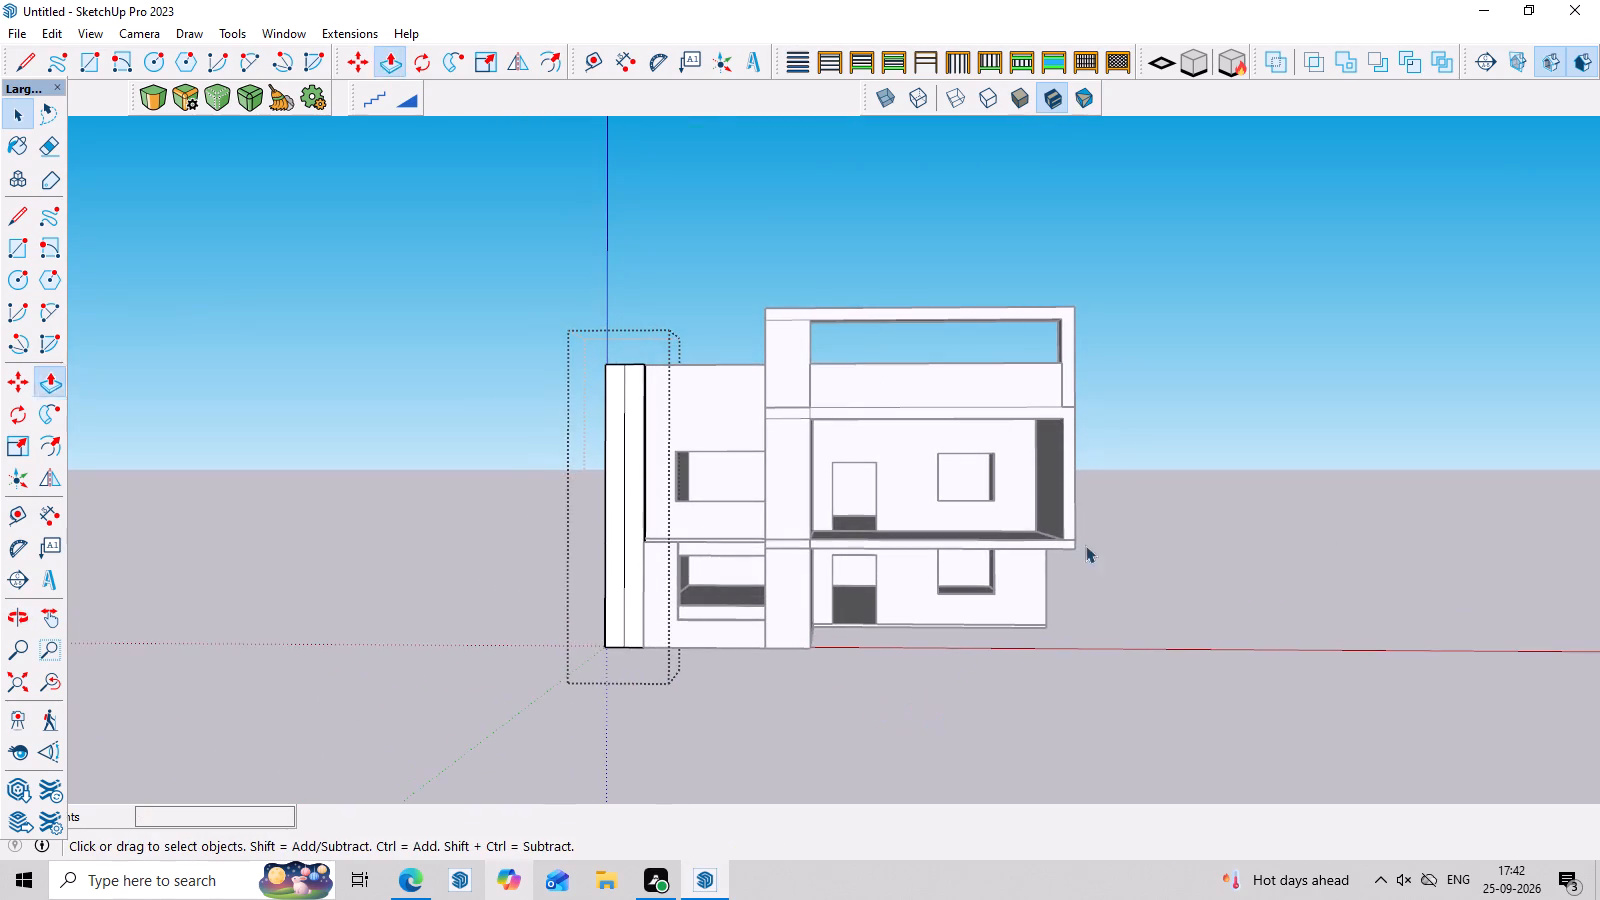
{"action": "left_click", "coordinate": [1119, 493]}
Move the front column beside the windows about 52' away from the house, clear of the facade.
{"action": "middle_click_drag", "start_coordinate": [1132, 555], "coordinate": [1197, 584]}
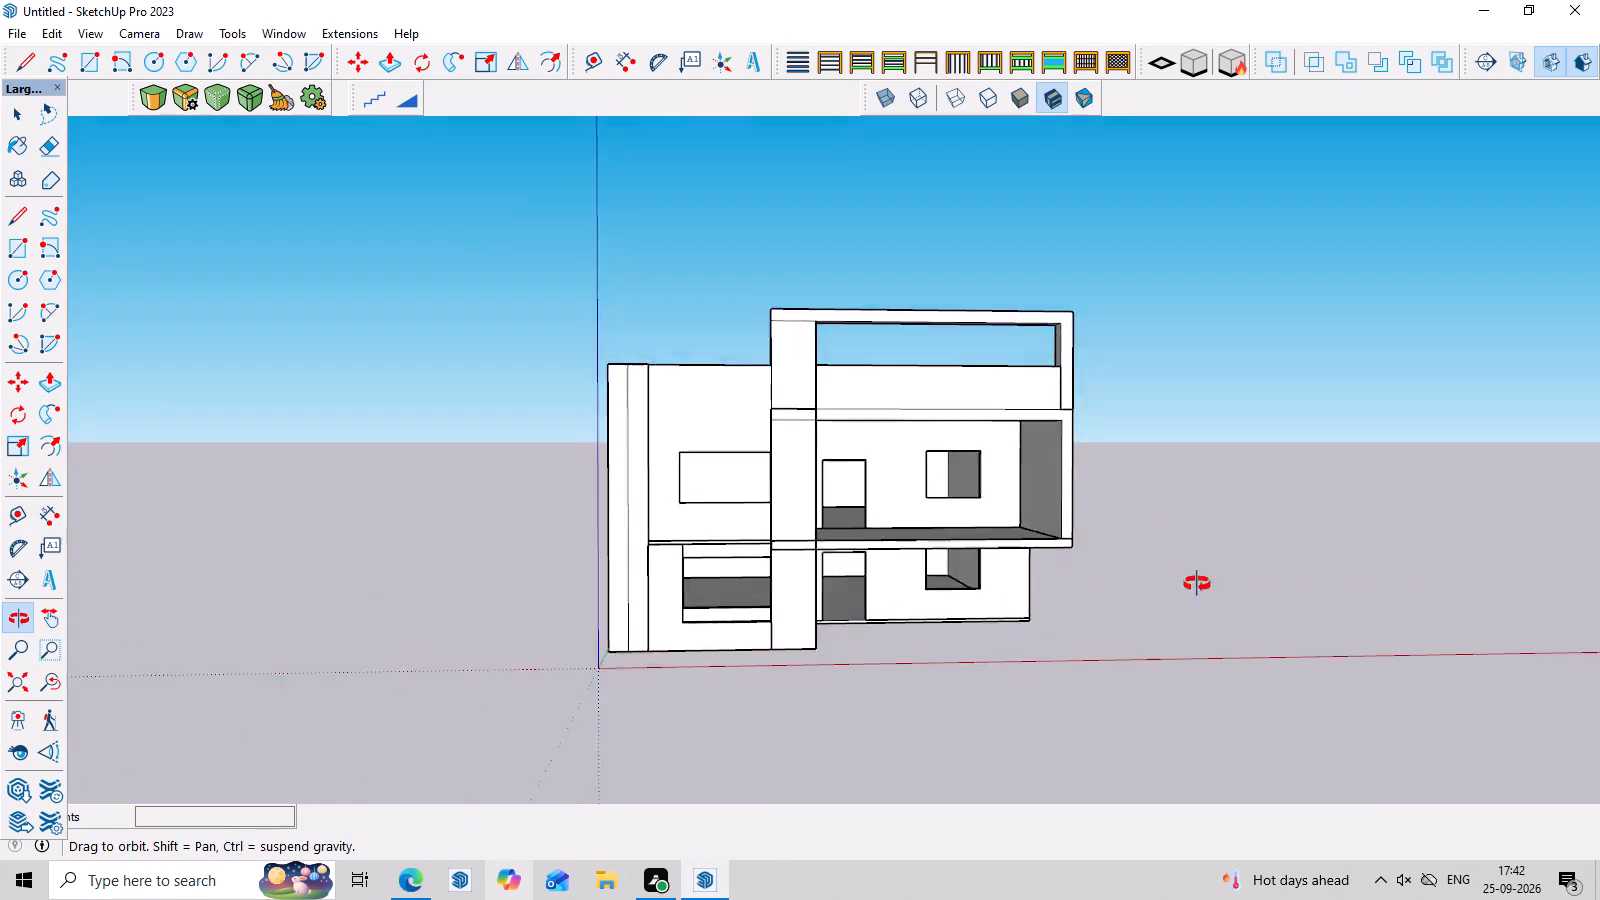
{"action": "middle_click_drag", "start_coordinate": [1197, 584], "coordinate": [844, 676]}
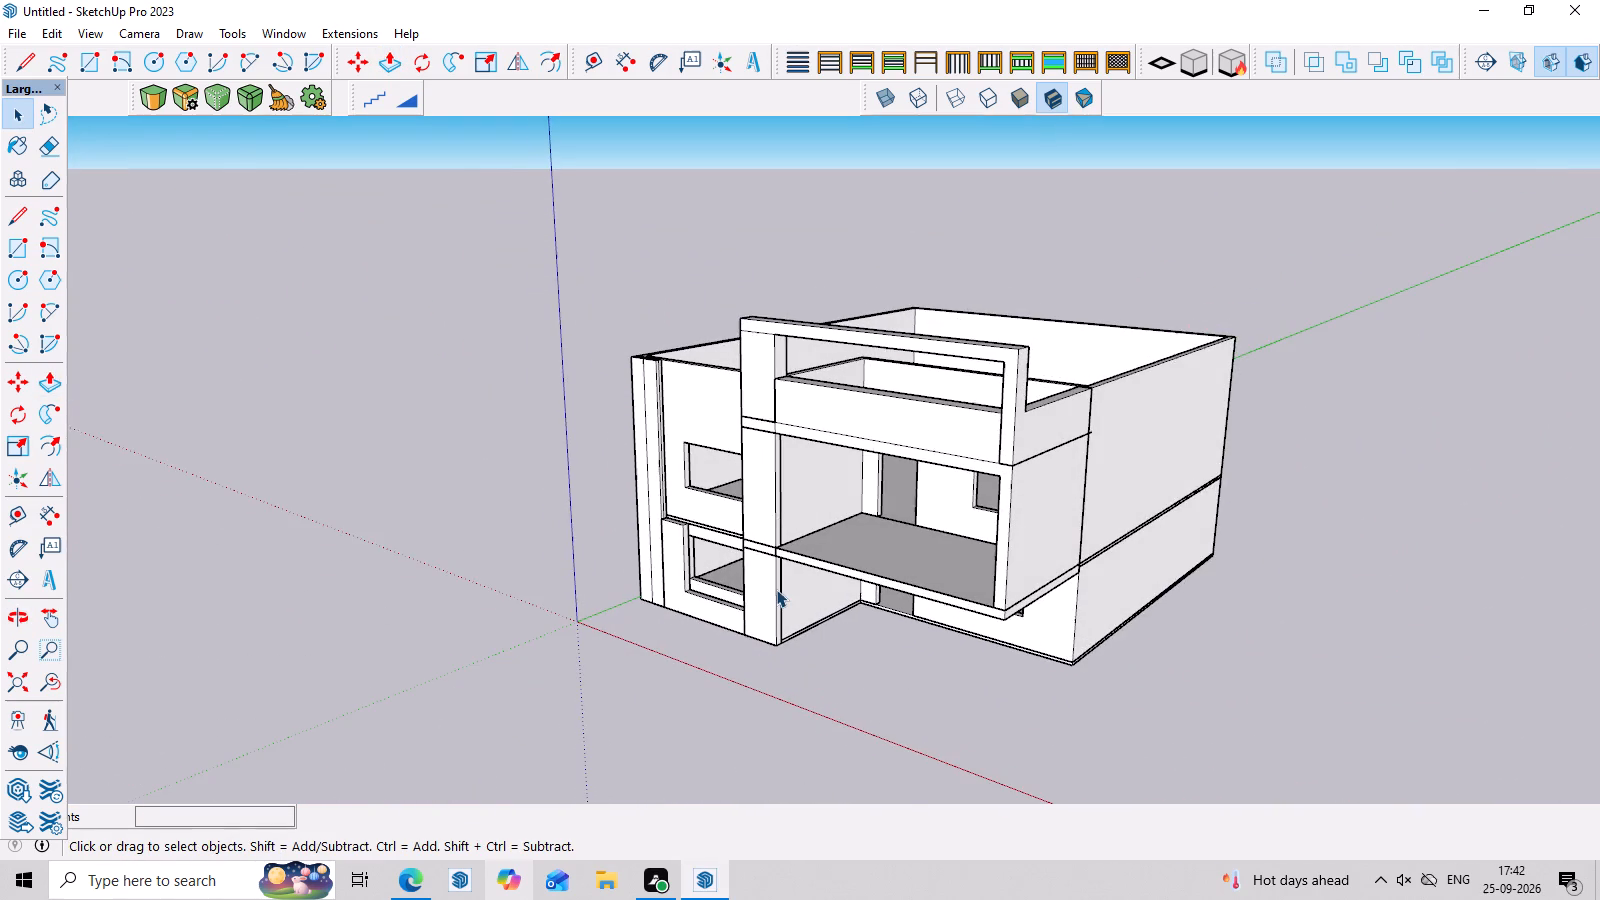
{"action": "scroll", "coordinate": [776, 589], "scroll_direction": "up", "scroll_amount": 3}
{"action": "left_click", "coordinate": [764, 598]}
{"action": "middle_click_drag", "start_coordinate": [764, 598], "coordinate": [1282, 536]}
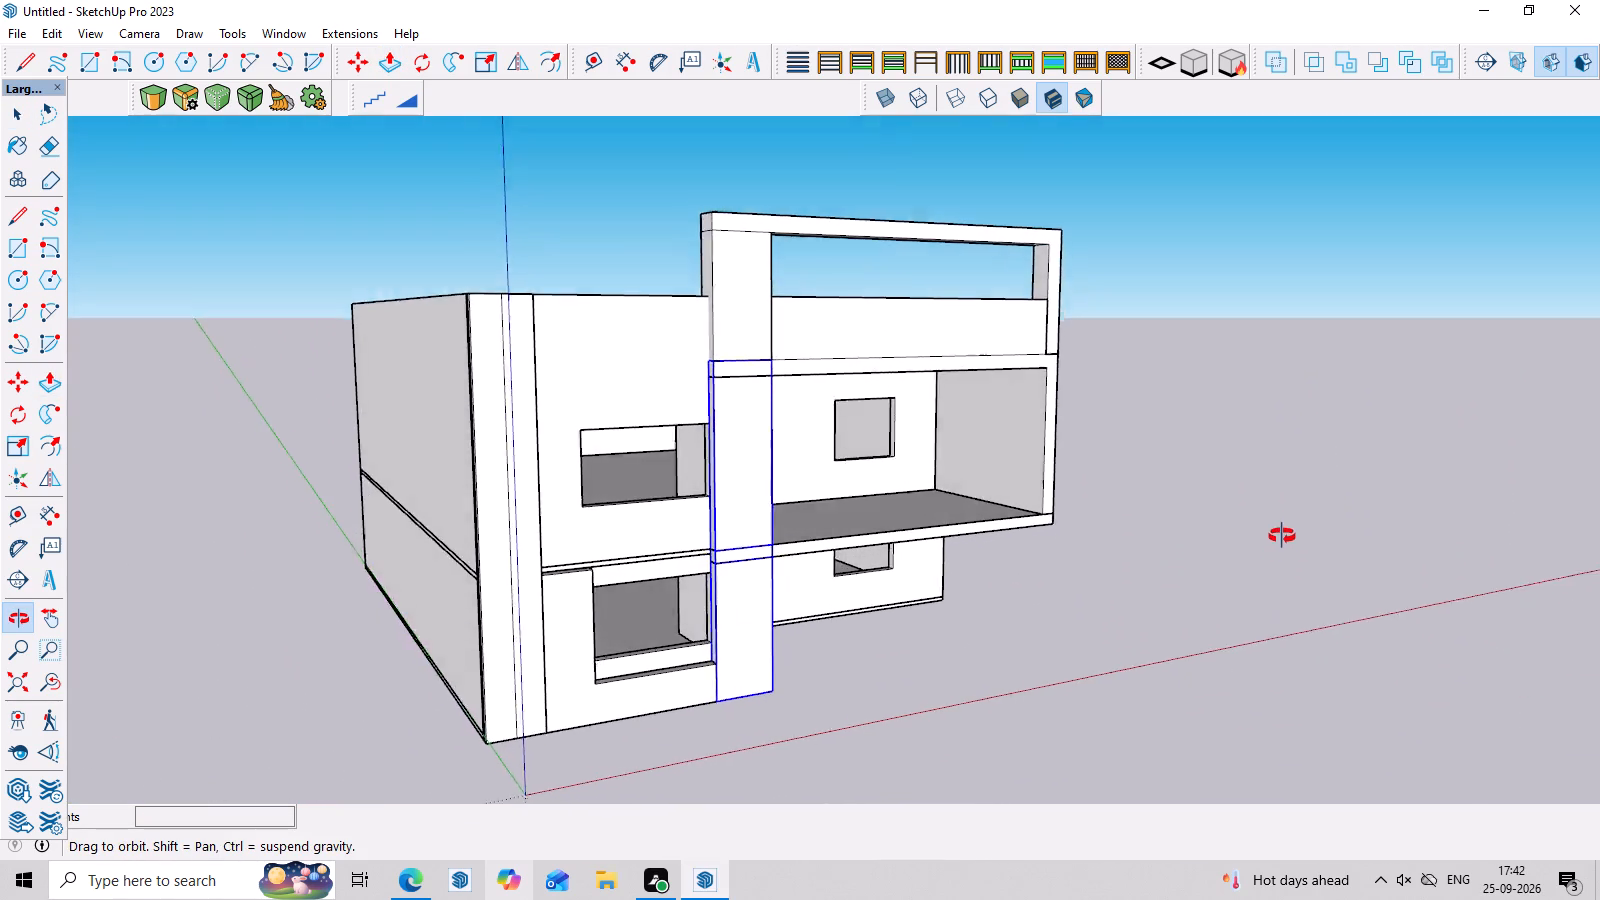
{"action": "middle_click_drag", "start_coordinate": [1282, 536], "coordinate": [1204, 515]}
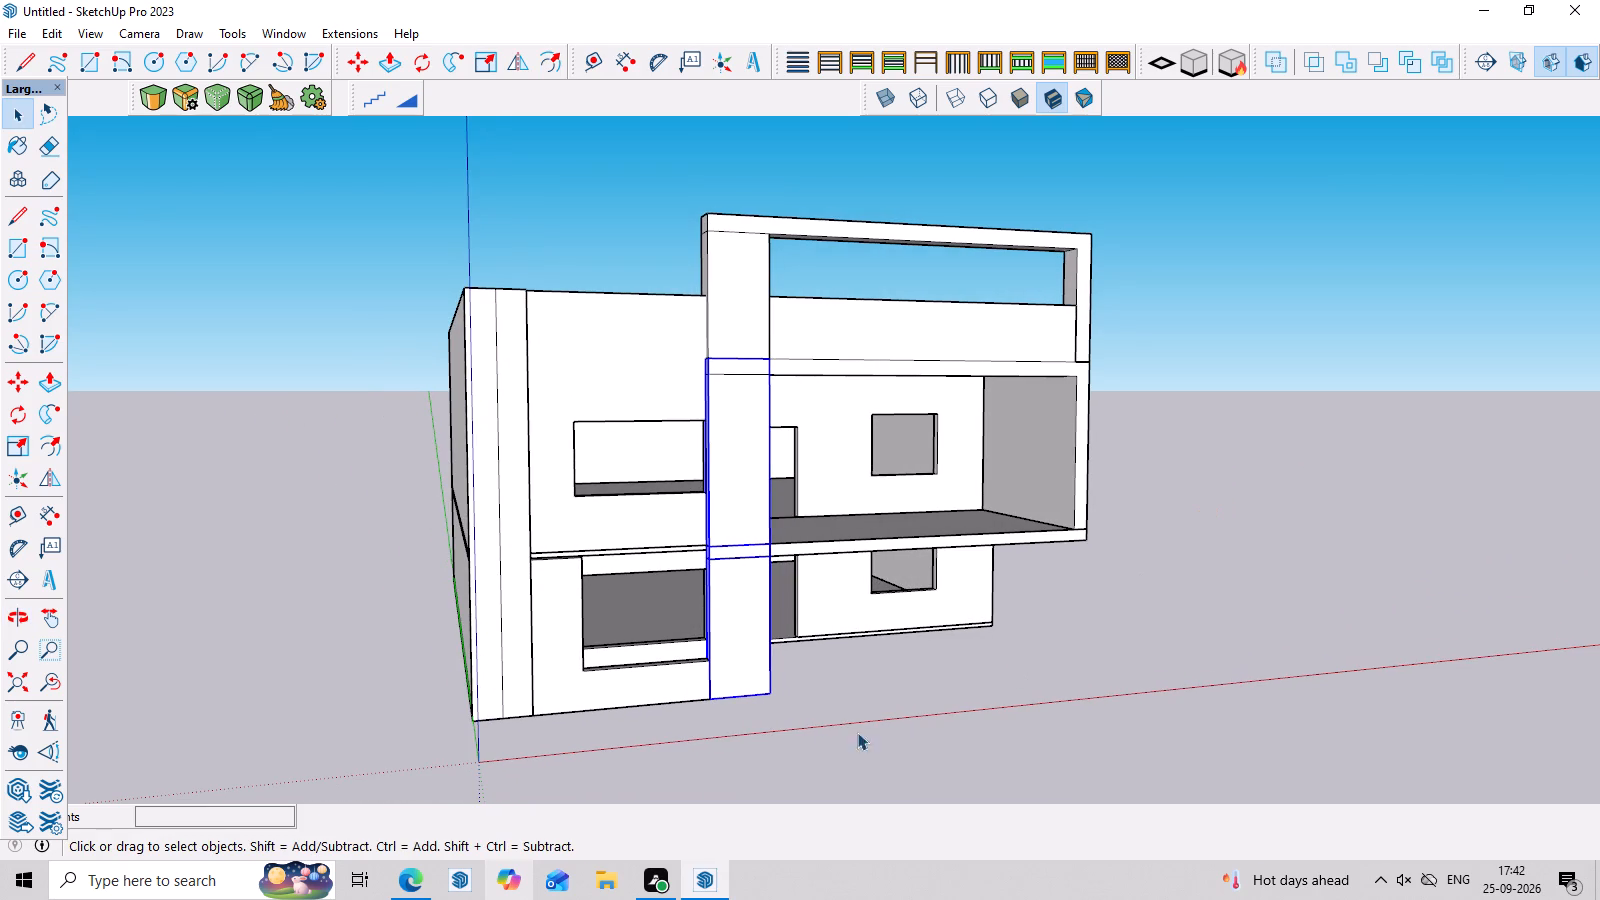
{"action": "key", "text": "m"}
{"action": "left_click", "coordinate": [776, 693]}
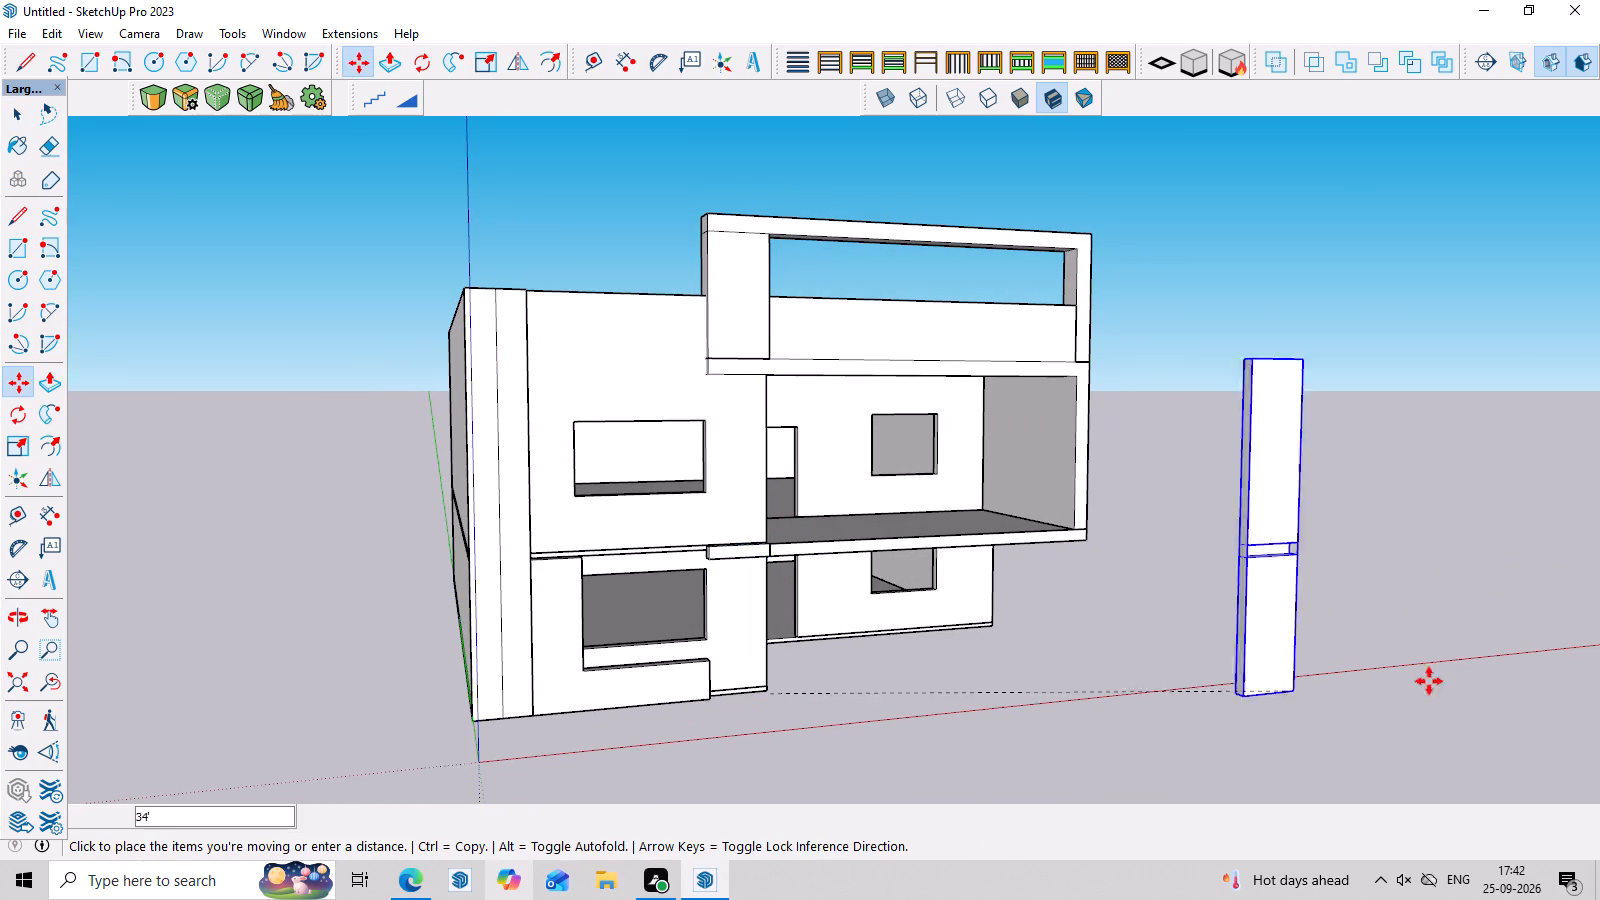
{"action": "middle_click_drag", "start_coordinate": [1518, 705], "coordinate": [1433, 637]}
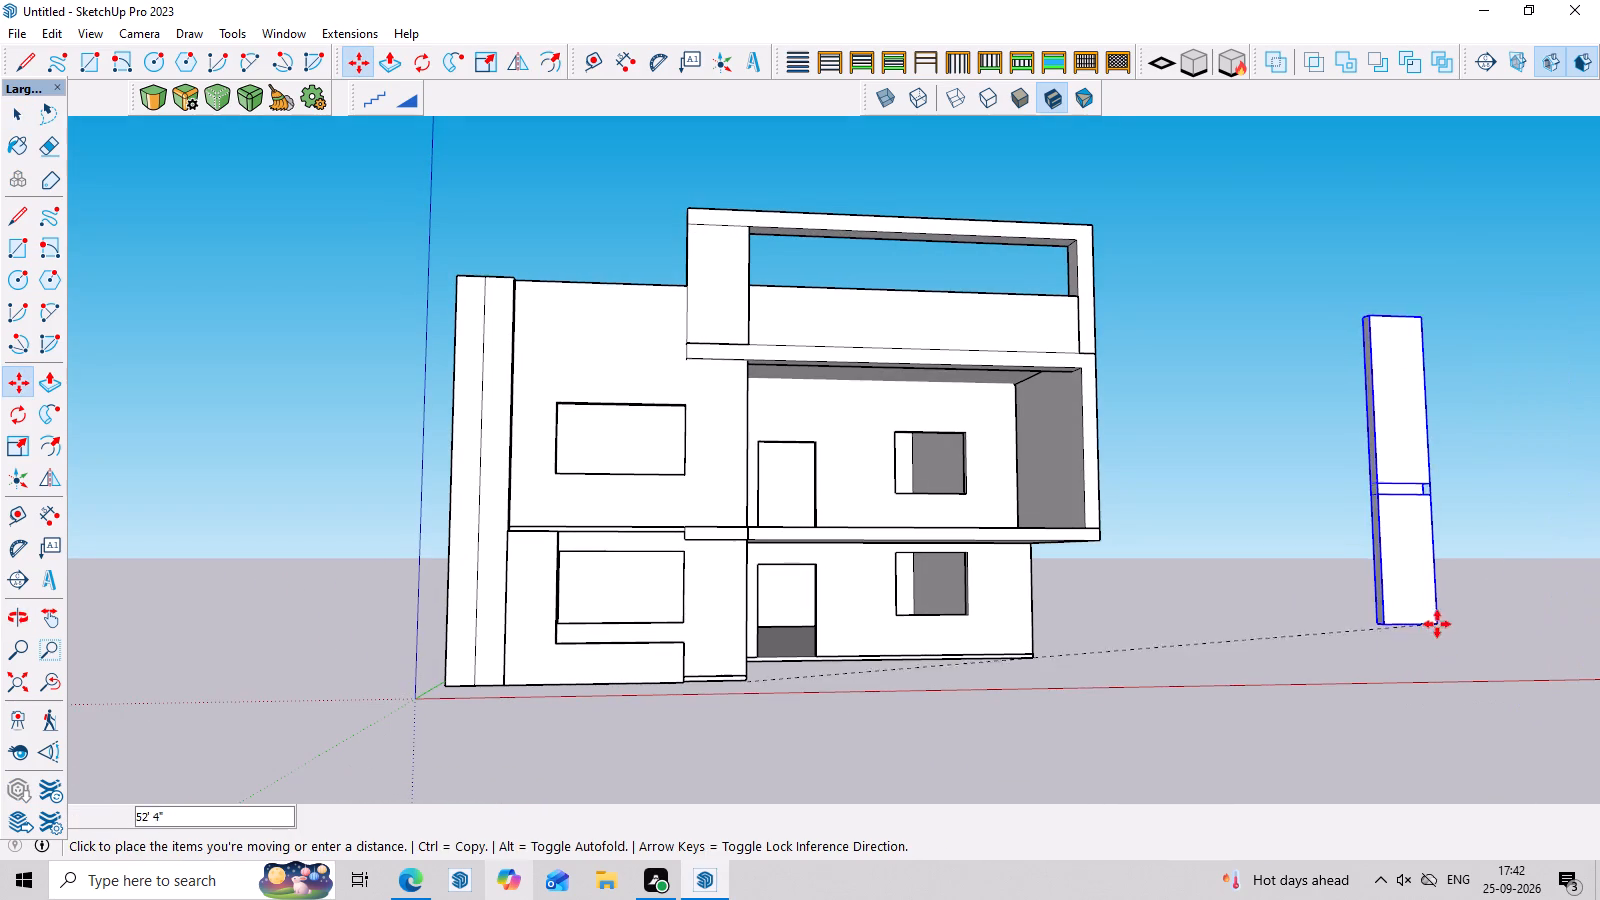
{"action": "left_click", "coordinate": [1460, 647]}
{"action": "middle_click_drag", "start_coordinate": [1294, 694], "coordinate": [898, 785]}
{"action": "scroll", "coordinate": [600, 702], "scroll_direction": "up", "scroll_amount": 7}
{"action": "key", "text": "space"}
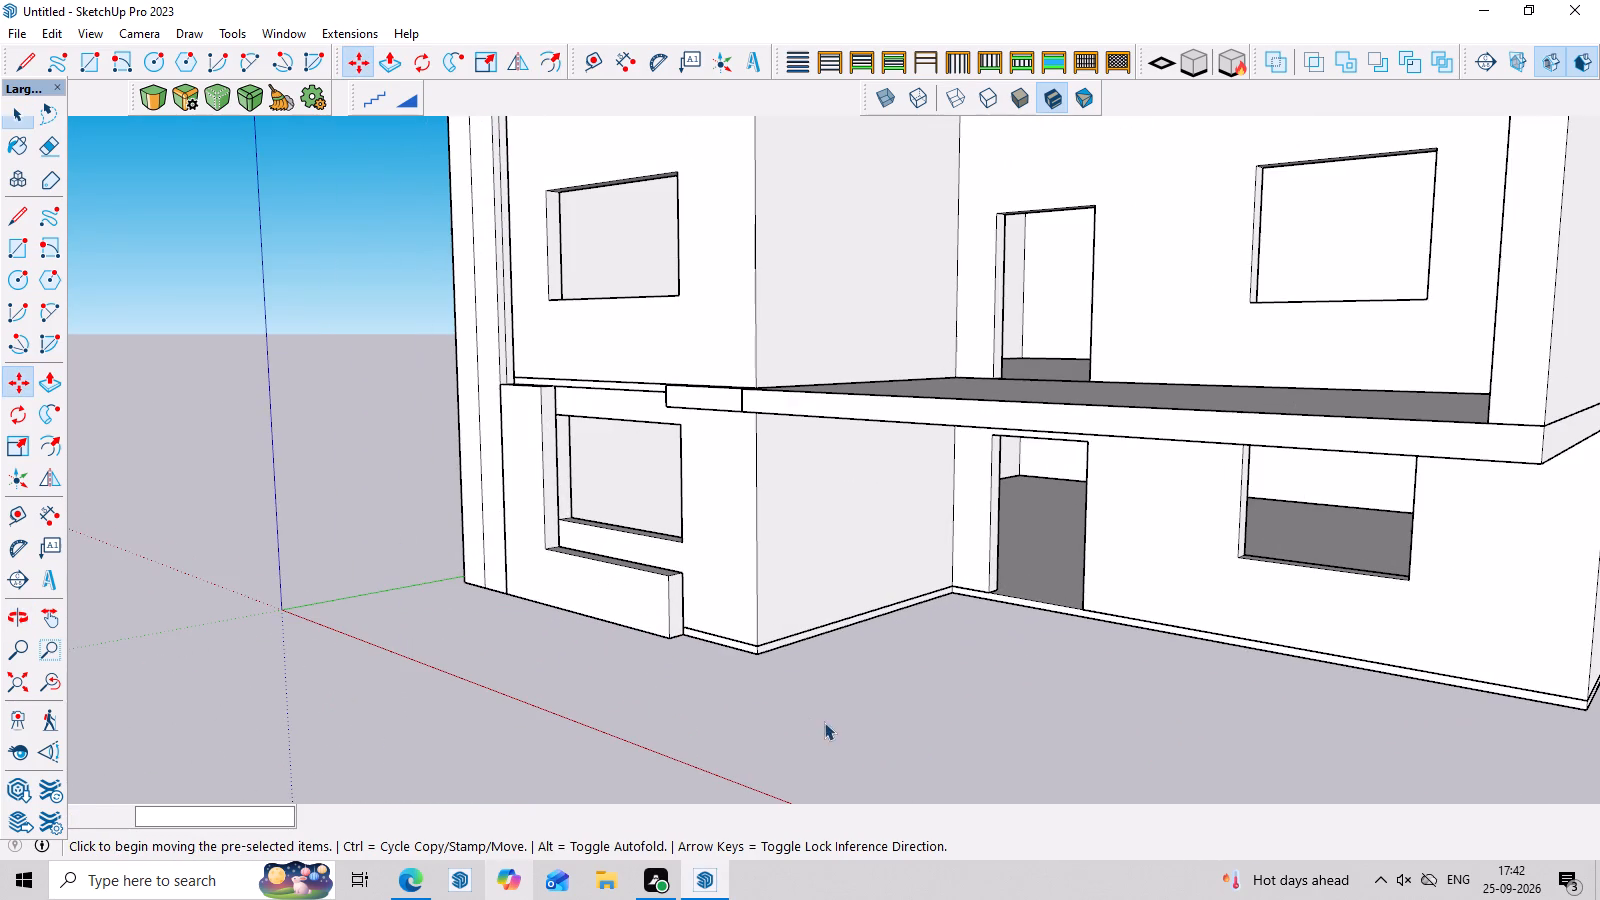
Open the L-shaped panel's group and Push/Pull the end of its lower arm about 4' 4" to the house wall's corner.
{"action": "left_click", "coordinate": [675, 600]}
{"action": "scroll", "coordinate": [675, 600], "scroll_direction": "up", "scroll_amount": 3}
{"action": "double_click", "coordinate": [675, 600]}
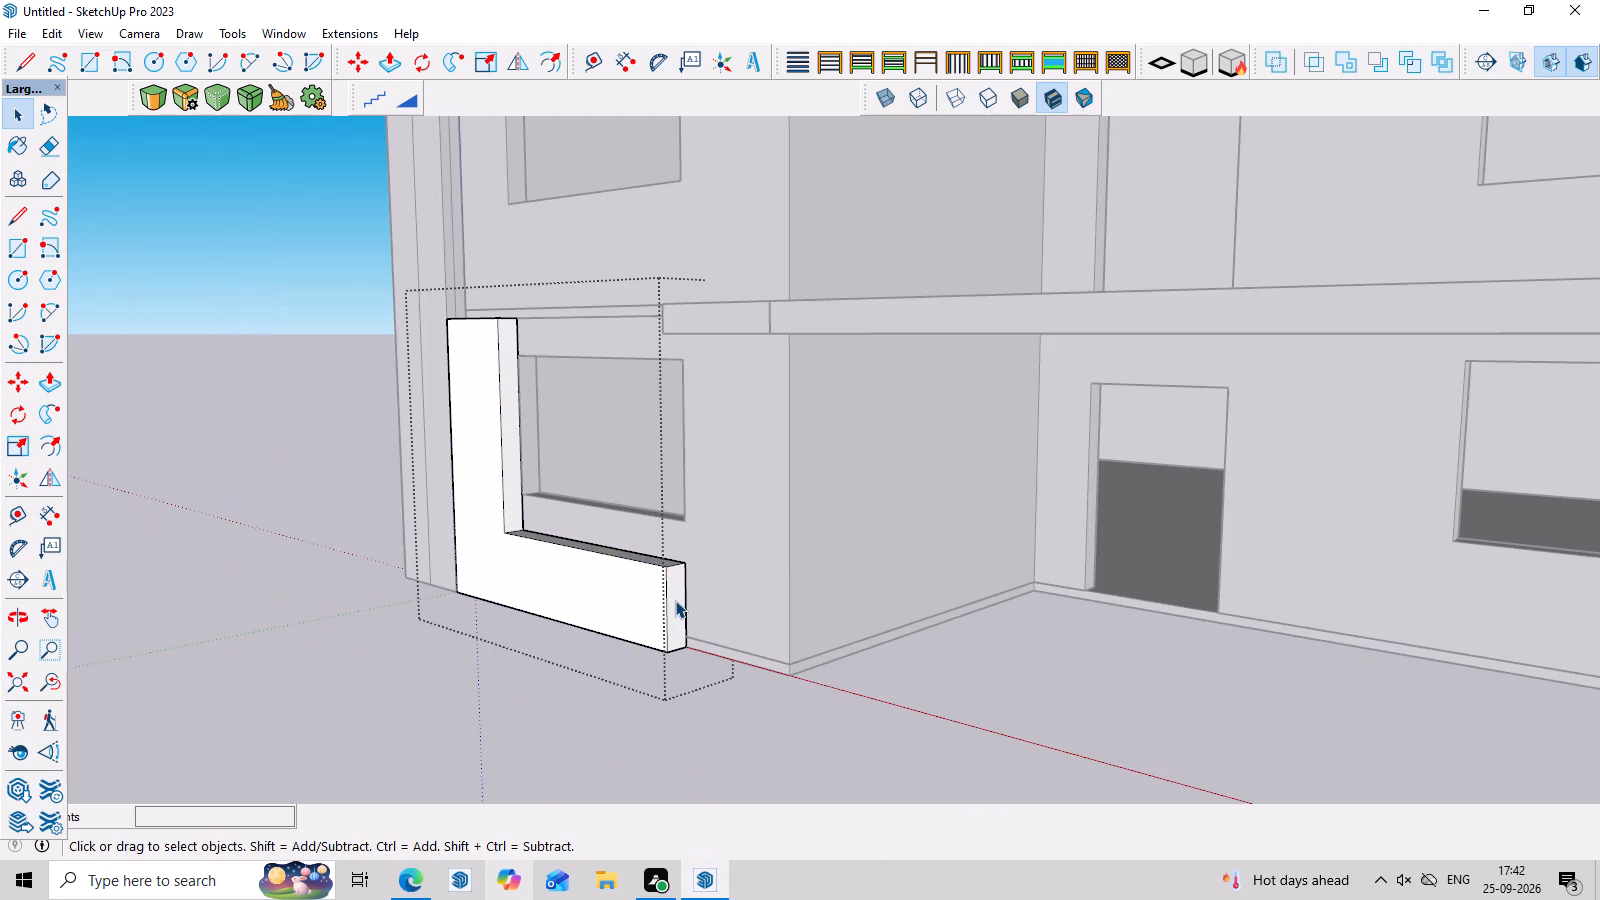
{"action": "left_click", "coordinate": [676, 587]}
{"action": "key", "text": "p"}
{"action": "left_click", "coordinate": [676, 587]}
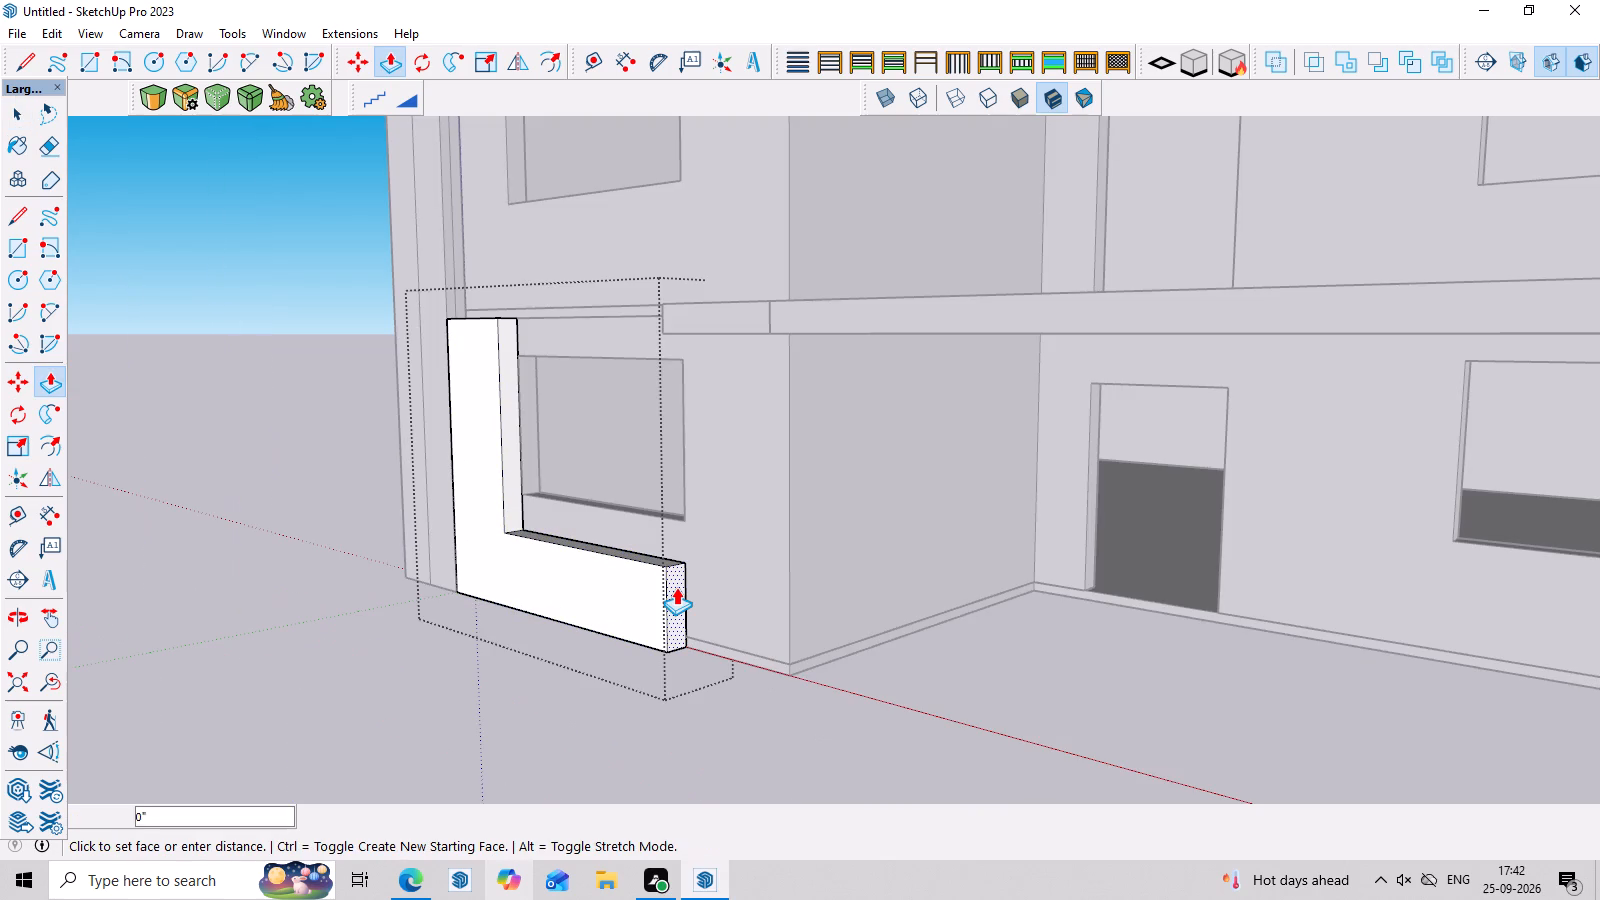
{"action": "middle_click_drag", "start_coordinate": [813, 697], "coordinate": [583, 650]}
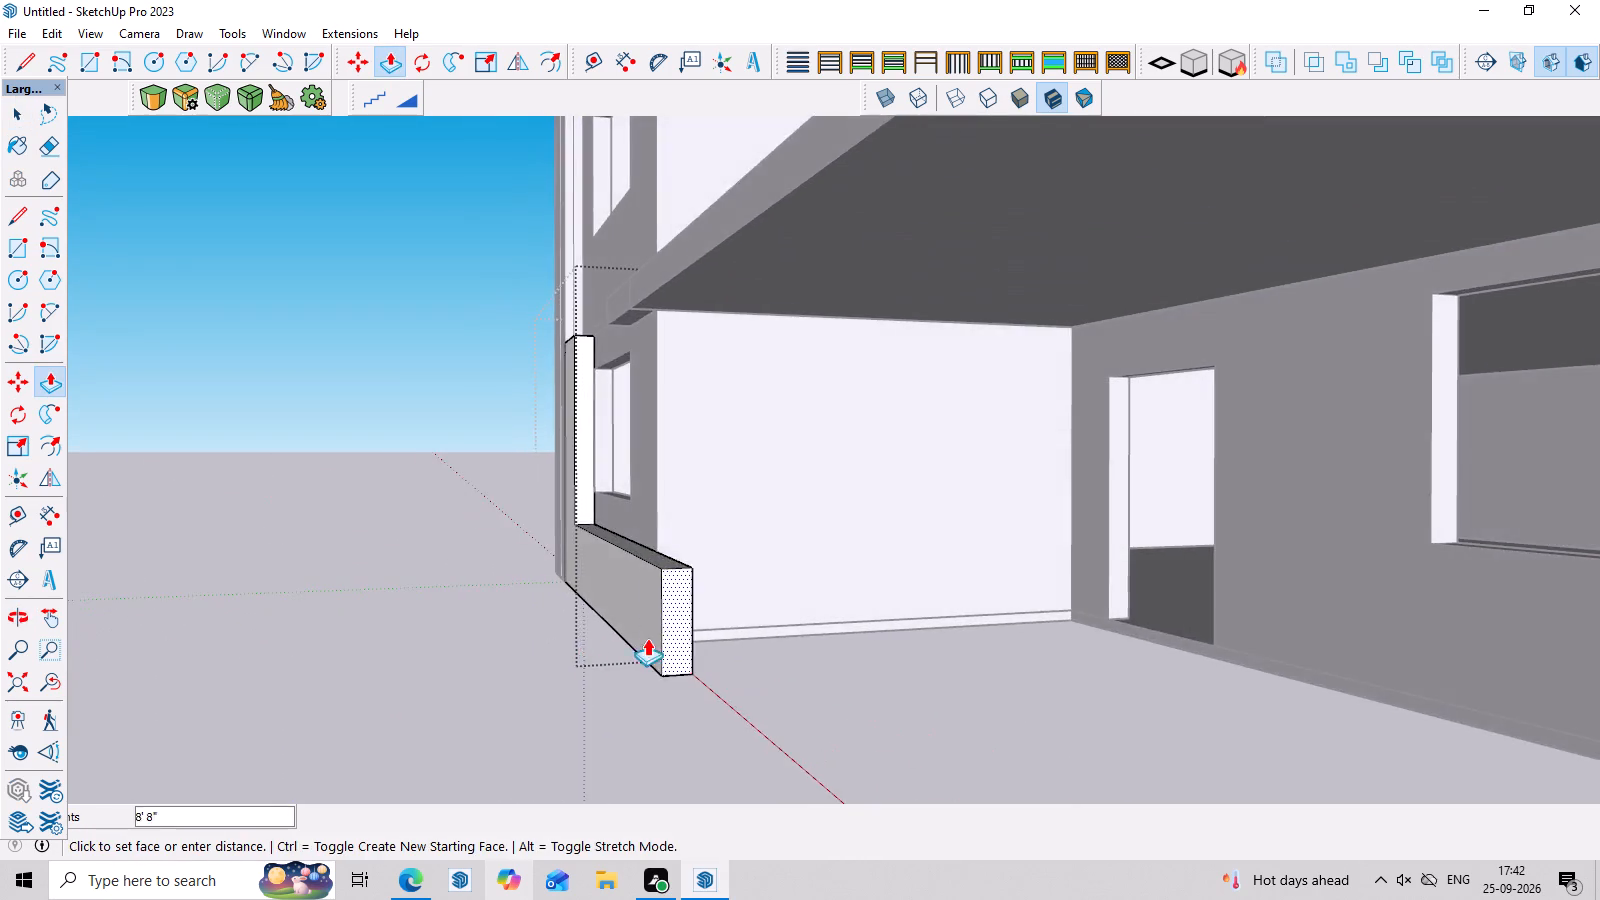
{"action": "scroll", "coordinate": [651, 638], "scroll_direction": "up", "scroll_amount": 3}
{"action": "middle_click_drag", "start_coordinate": [700, 639], "coordinate": [596, 640]}
{"action": "left_click", "coordinate": [546, 633]}
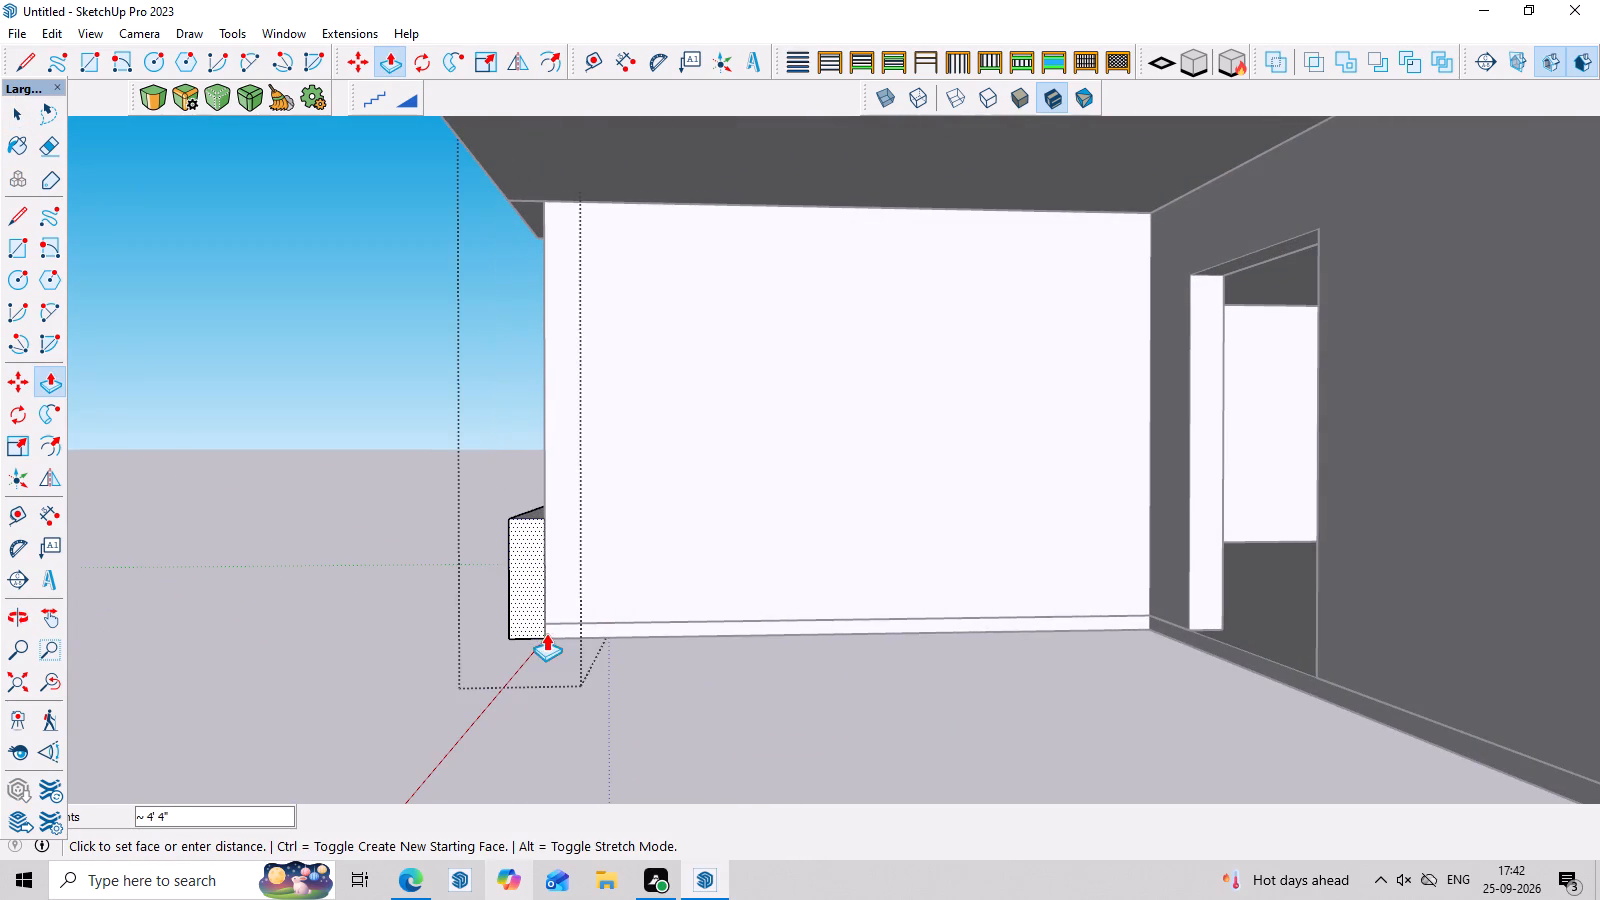
{"action": "middle_click_drag", "start_coordinate": [526, 662], "coordinate": [995, 743]}
{"action": "scroll", "coordinate": [1093, 589], "scroll_direction": "up", "scroll_amount": 3}
{"action": "middle_click_drag", "start_coordinate": [1034, 575], "coordinate": [1211, 646]}
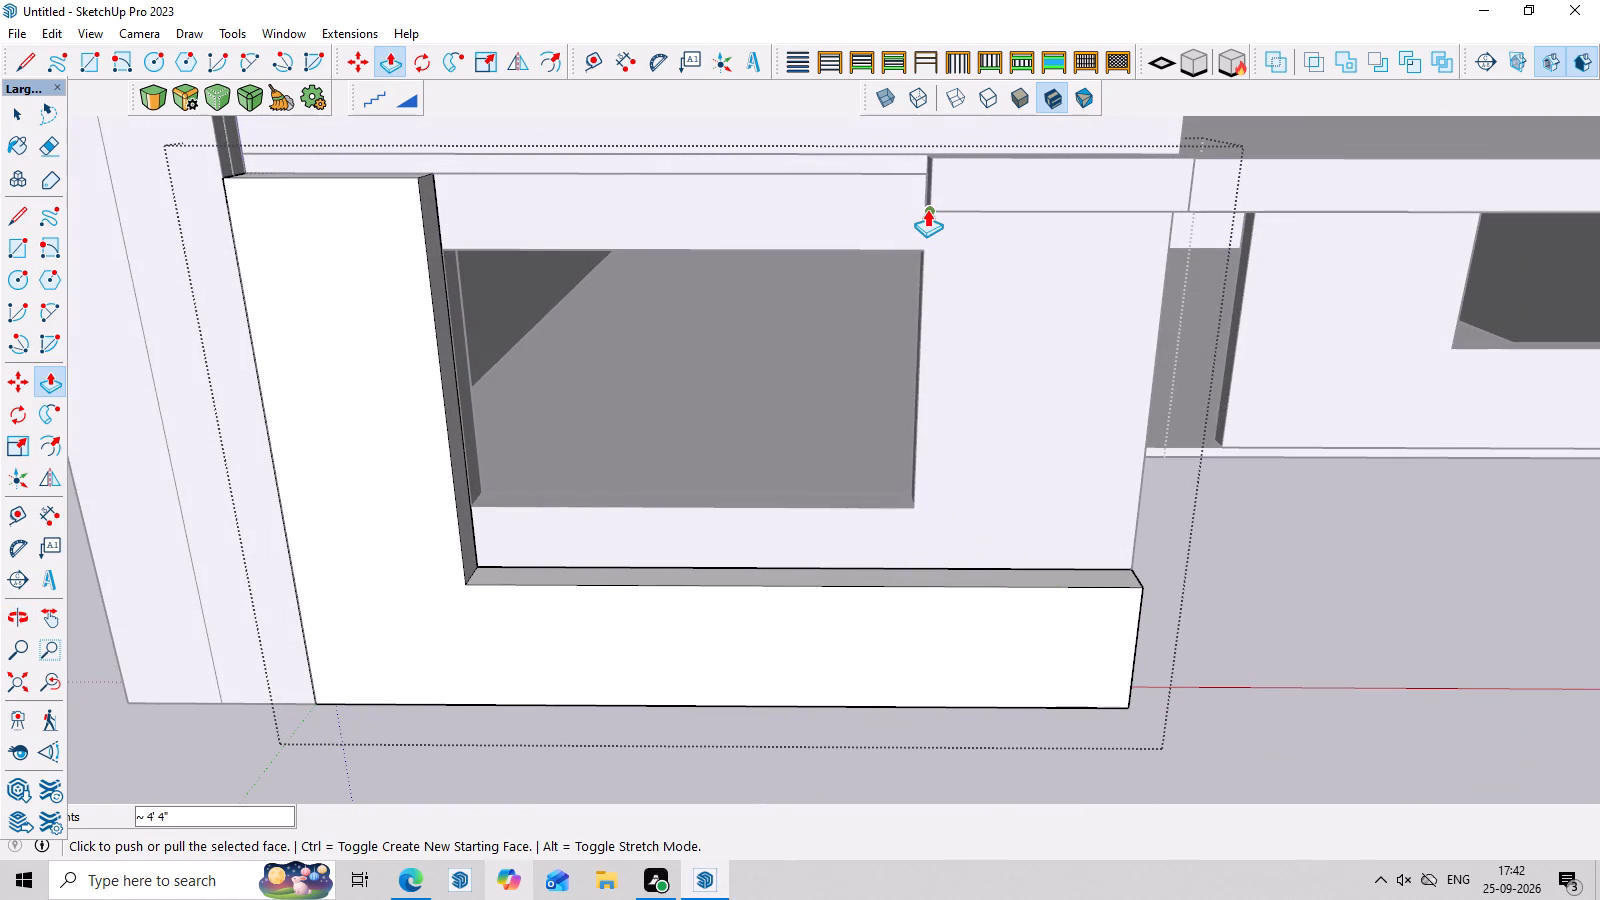
Draw a line about 10" long across the lower arm's top face, aligned with the floor slab's end above.
{"action": "key", "text": "p"}
{"action": "key", "text": "l"}
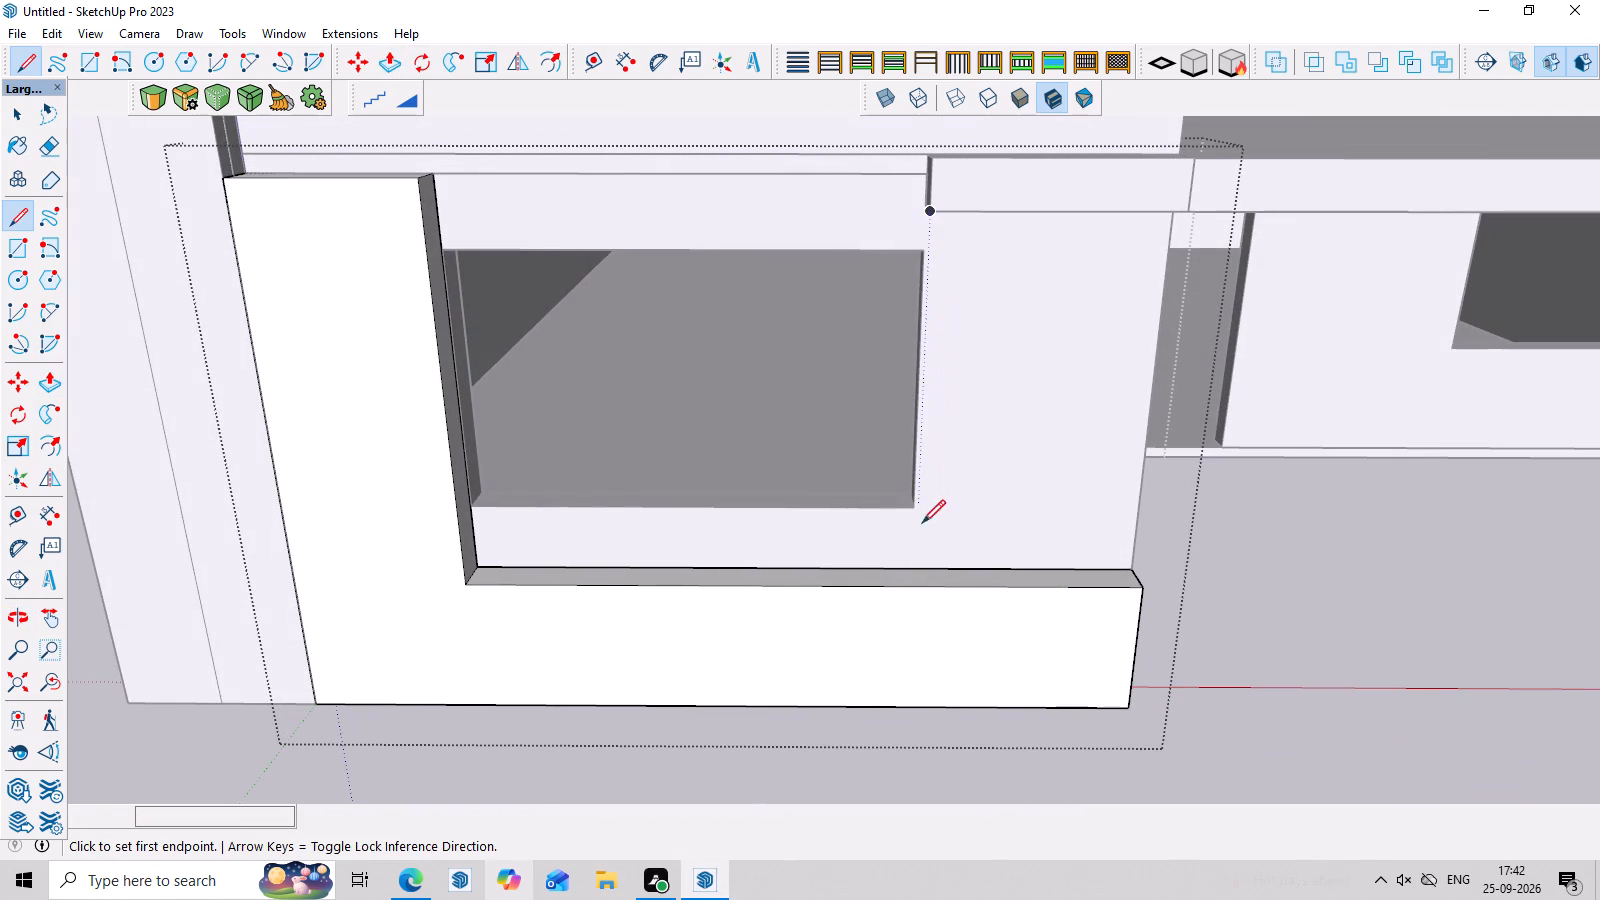
{"action": "left_click", "coordinate": [921, 588]}
{"action": "left_click", "coordinate": [915, 584]}
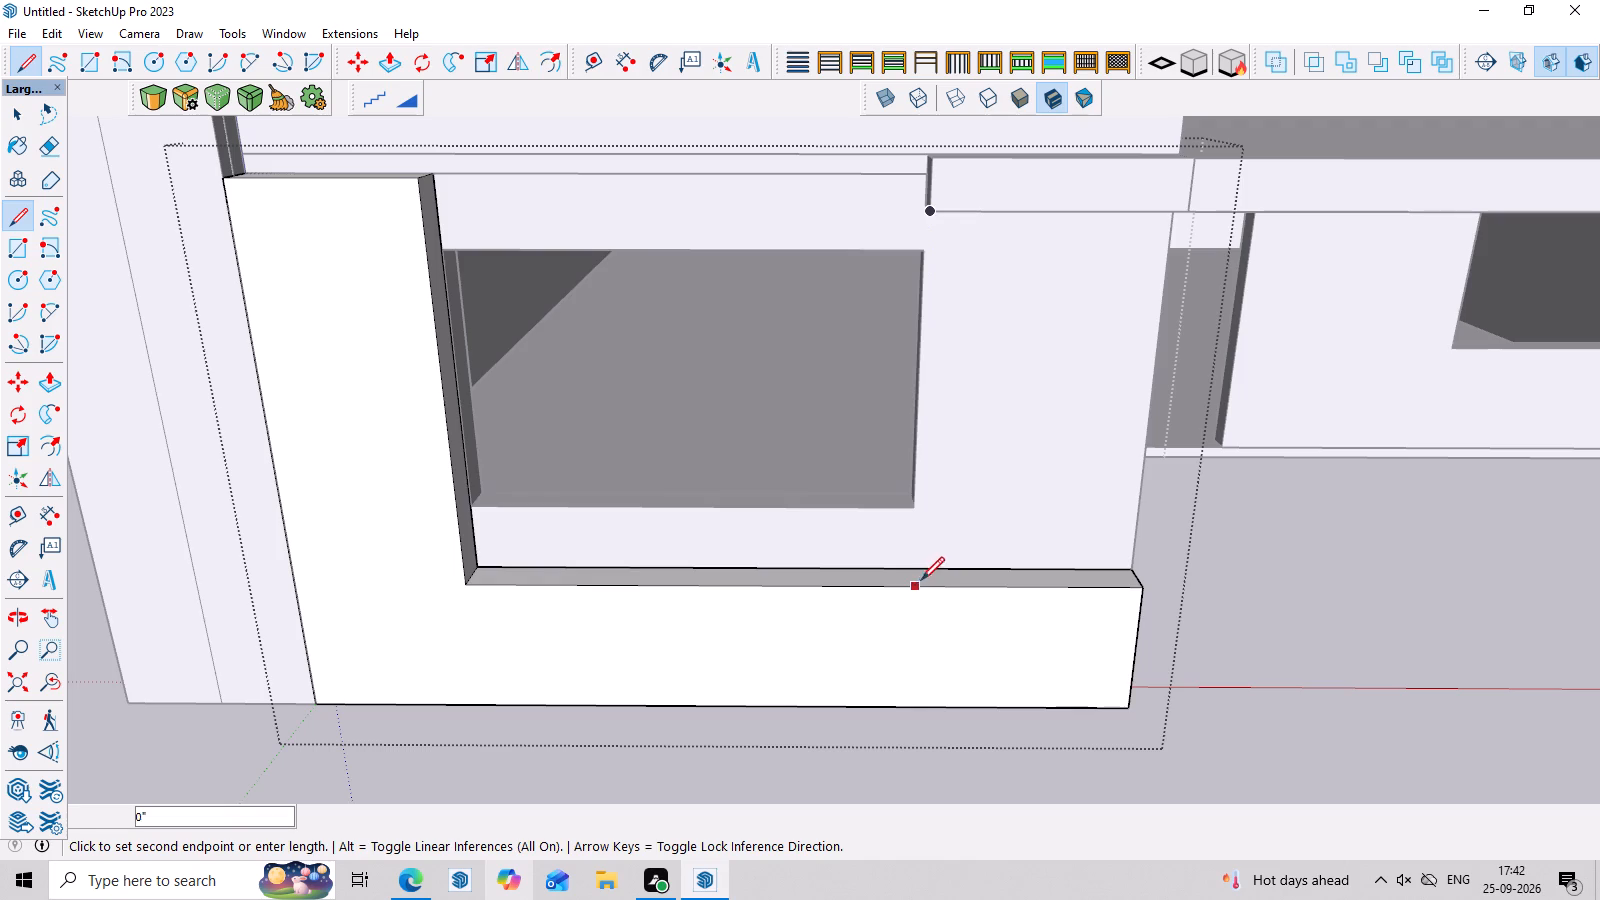
{"action": "middle_click_drag", "start_coordinate": [922, 579], "coordinate": [891, 685]}
{"action": "scroll", "coordinate": [910, 570], "scroll_direction": "up", "scroll_amount": 4}
{"action": "left_click", "coordinate": [911, 544]}
{"action": "key", "text": "space"}
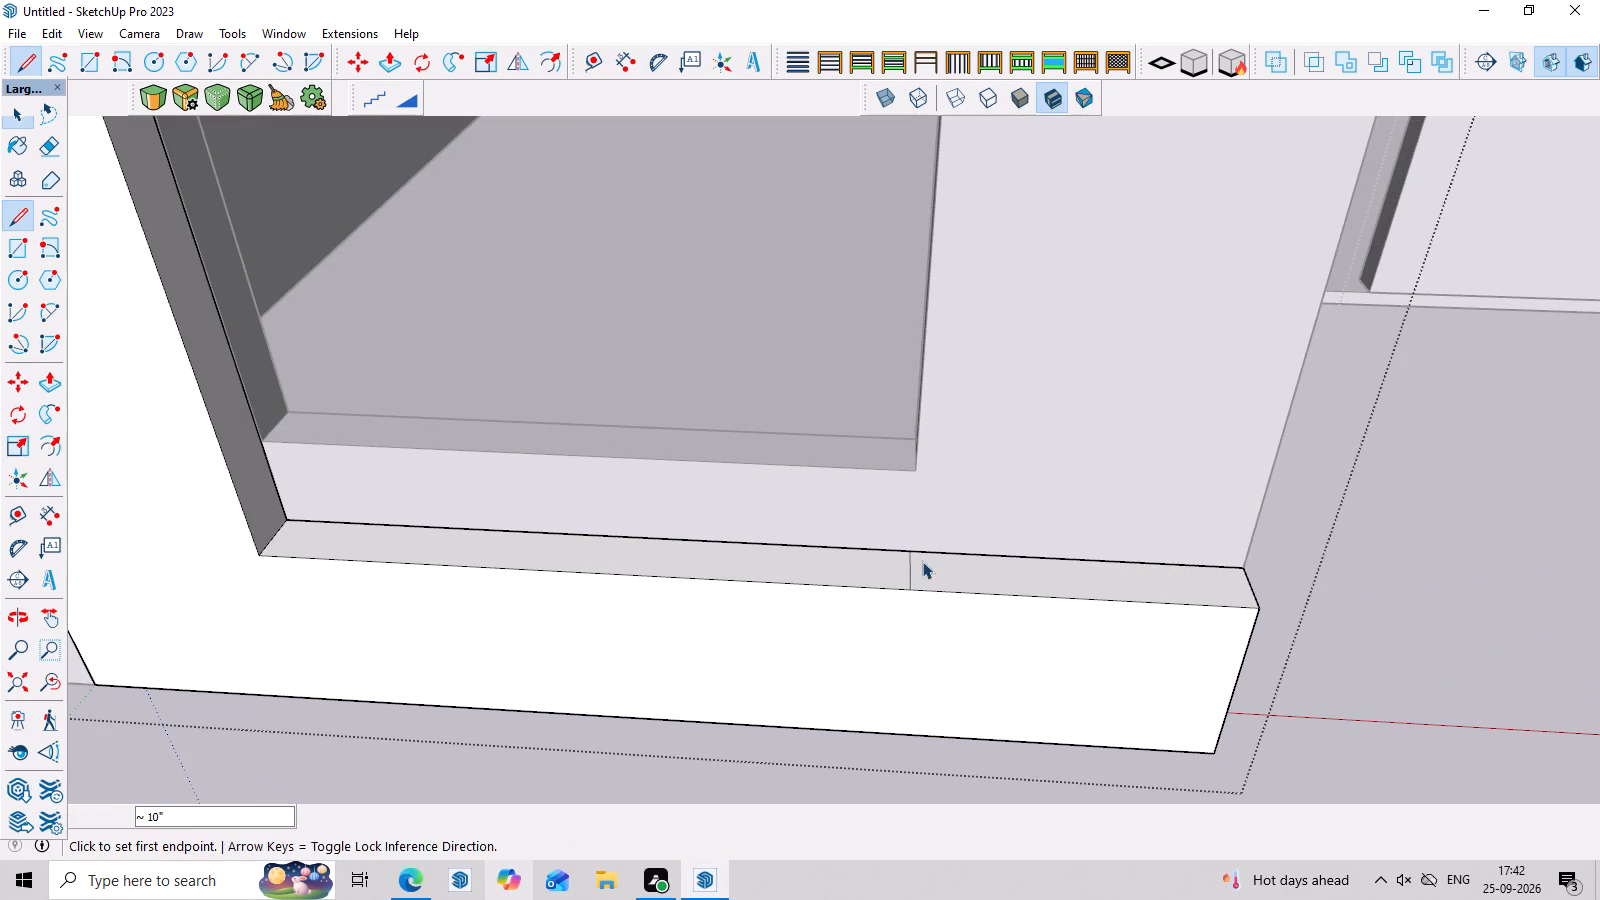
Push/Pull the outer part of the lower arm's top face up about 19' 10" to the underside of the upper frame.
{"action": "left_click", "coordinate": [1029, 583]}
{"action": "scroll", "coordinate": [1029, 583], "scroll_direction": "up", "scroll_amount": 2}
{"action": "key", "text": "p"}
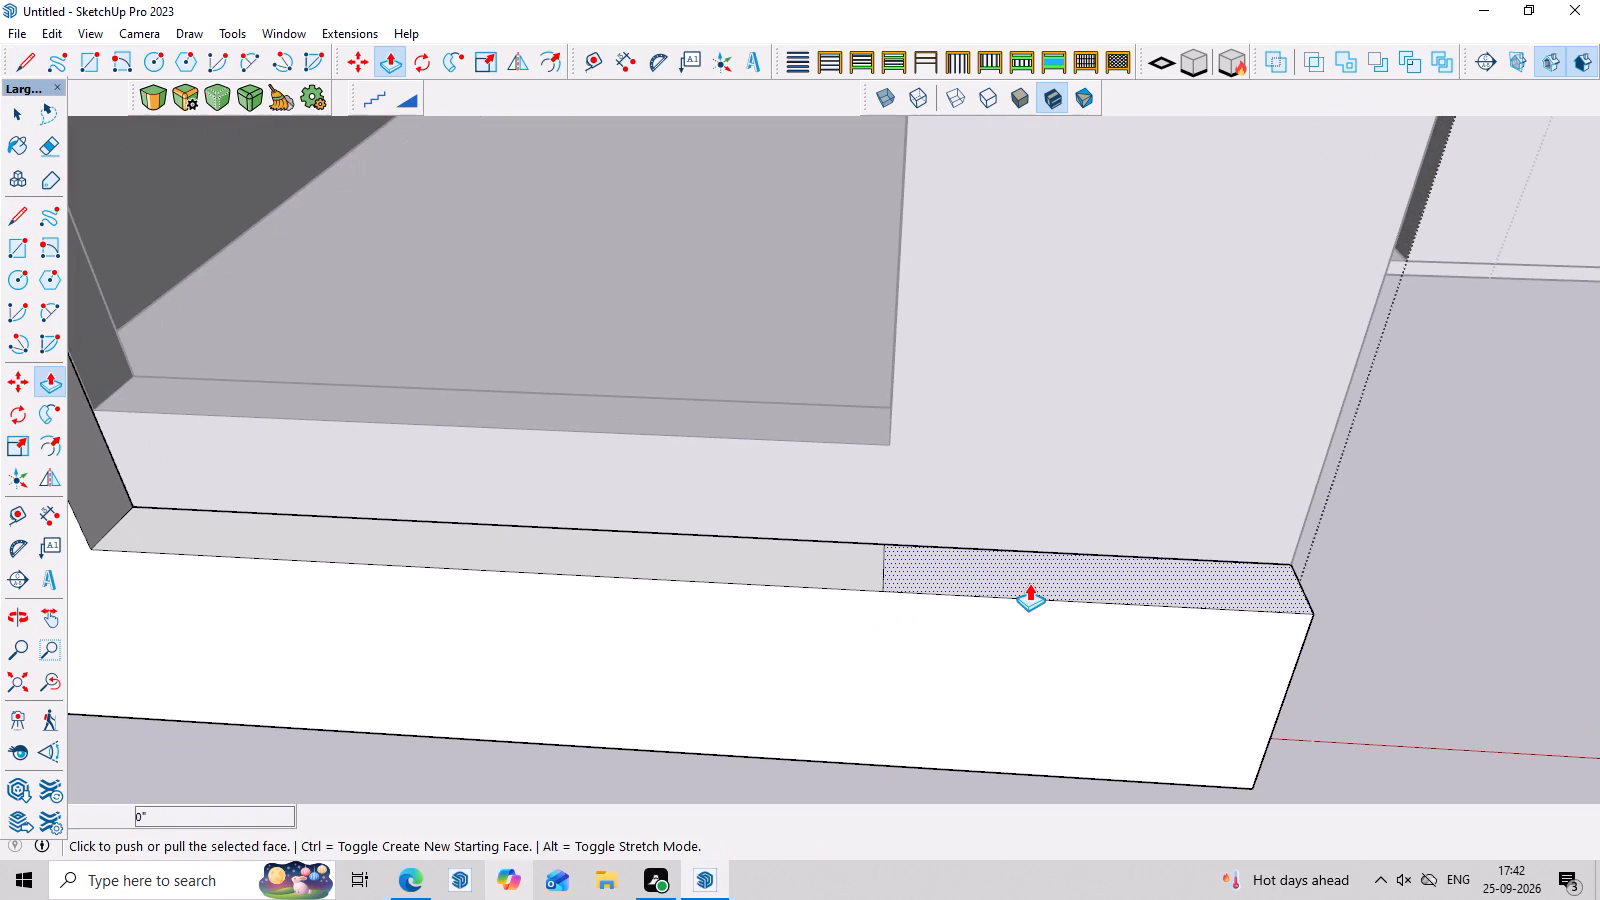
{"action": "left_click", "coordinate": [1029, 583]}
{"action": "scroll", "coordinate": [1057, 341], "scroll_direction": "down", "scroll_amount": 16}
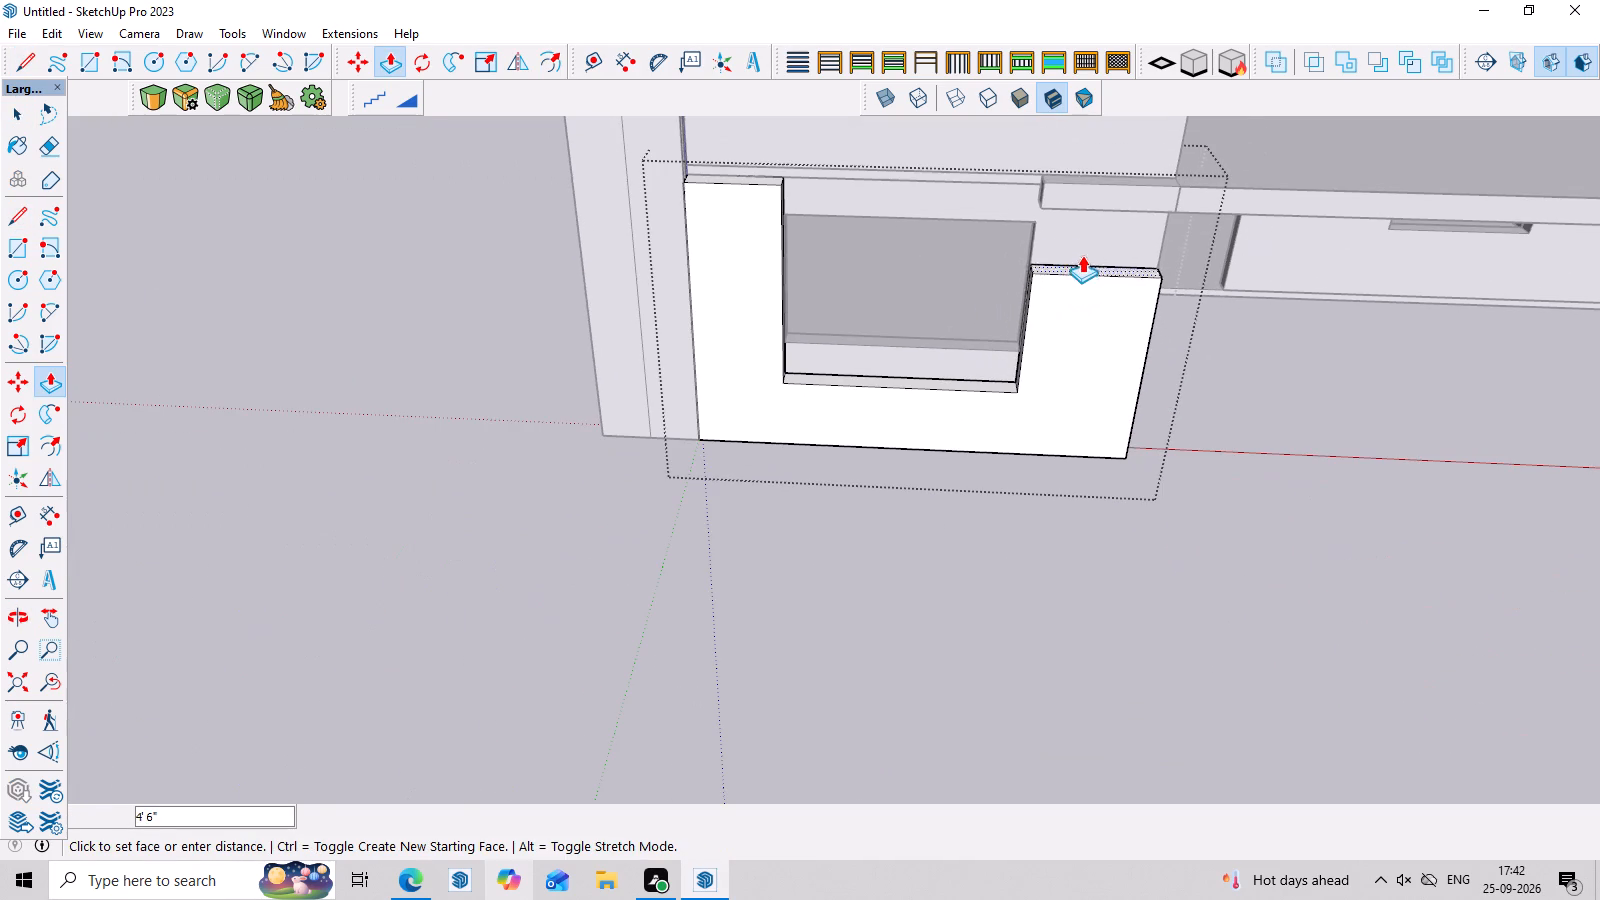
{"action": "scroll", "coordinate": [1079, 102], "scroll_direction": "down", "scroll_amount": 9}
{"action": "scroll", "coordinate": [1098, 248], "scroll_direction": "down", "scroll_amount": 3}
{"action": "middle_click_drag", "start_coordinate": [1124, 344], "coordinate": [1130, 136]}
{"action": "scroll", "coordinate": [1114, 197], "scroll_direction": "down", "scroll_amount": 13}
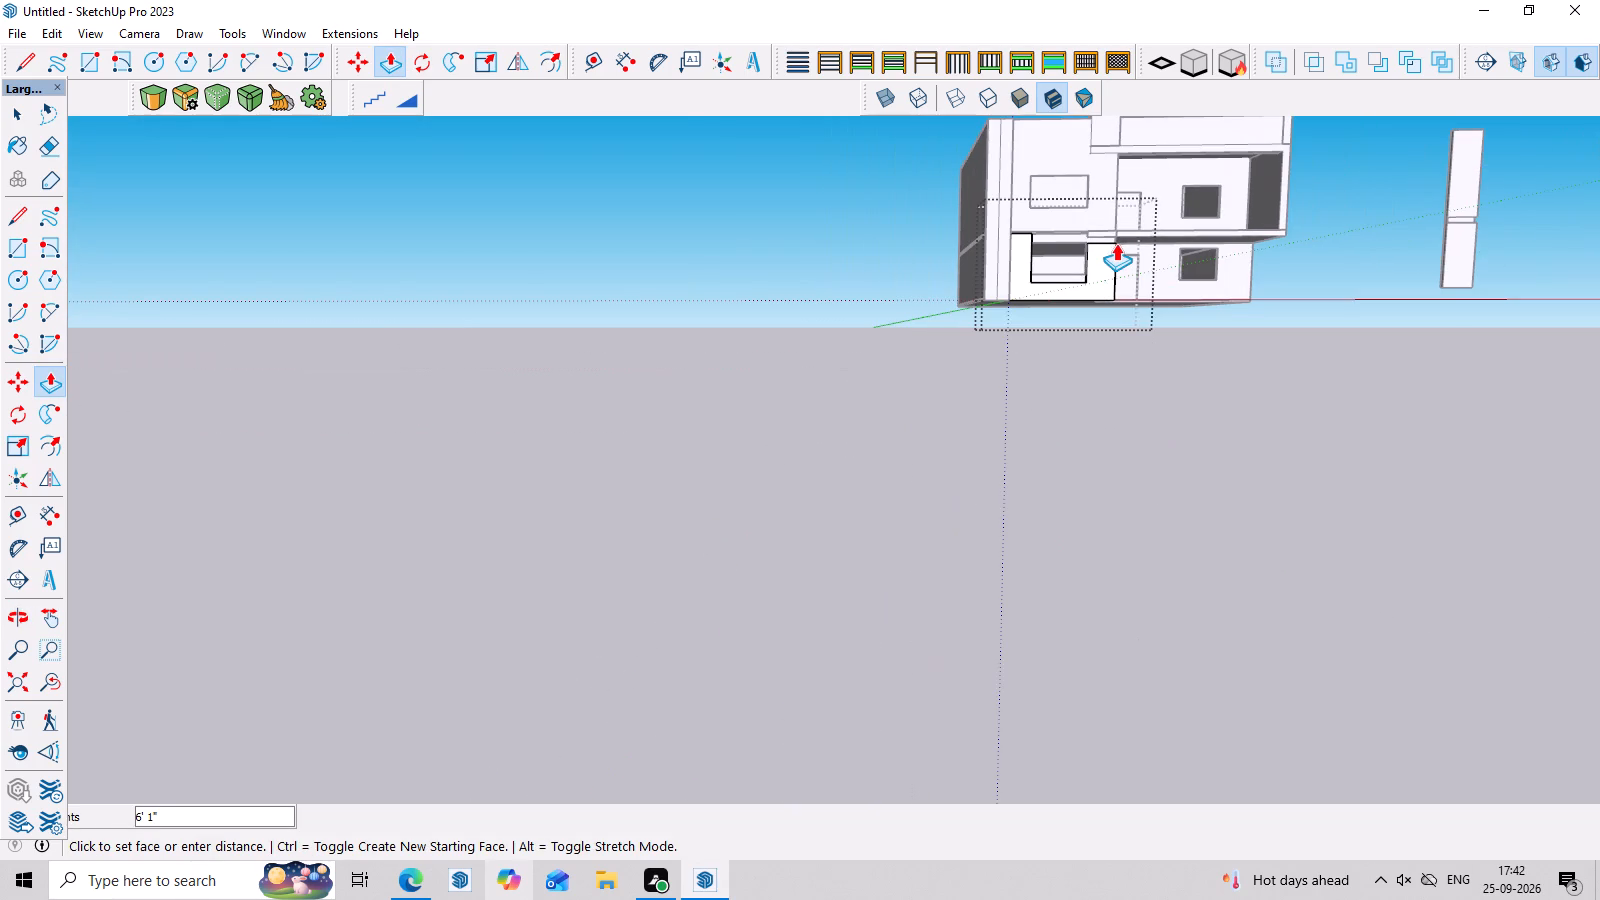
{"action": "middle_click_drag", "start_coordinate": [1110, 141], "coordinate": [1111, 211]}
{"action": "scroll", "coordinate": [1131, 175], "scroll_direction": "down", "scroll_amount": 4}
{"action": "scroll", "coordinate": [1132, 158], "scroll_direction": "up", "scroll_amount": 15}
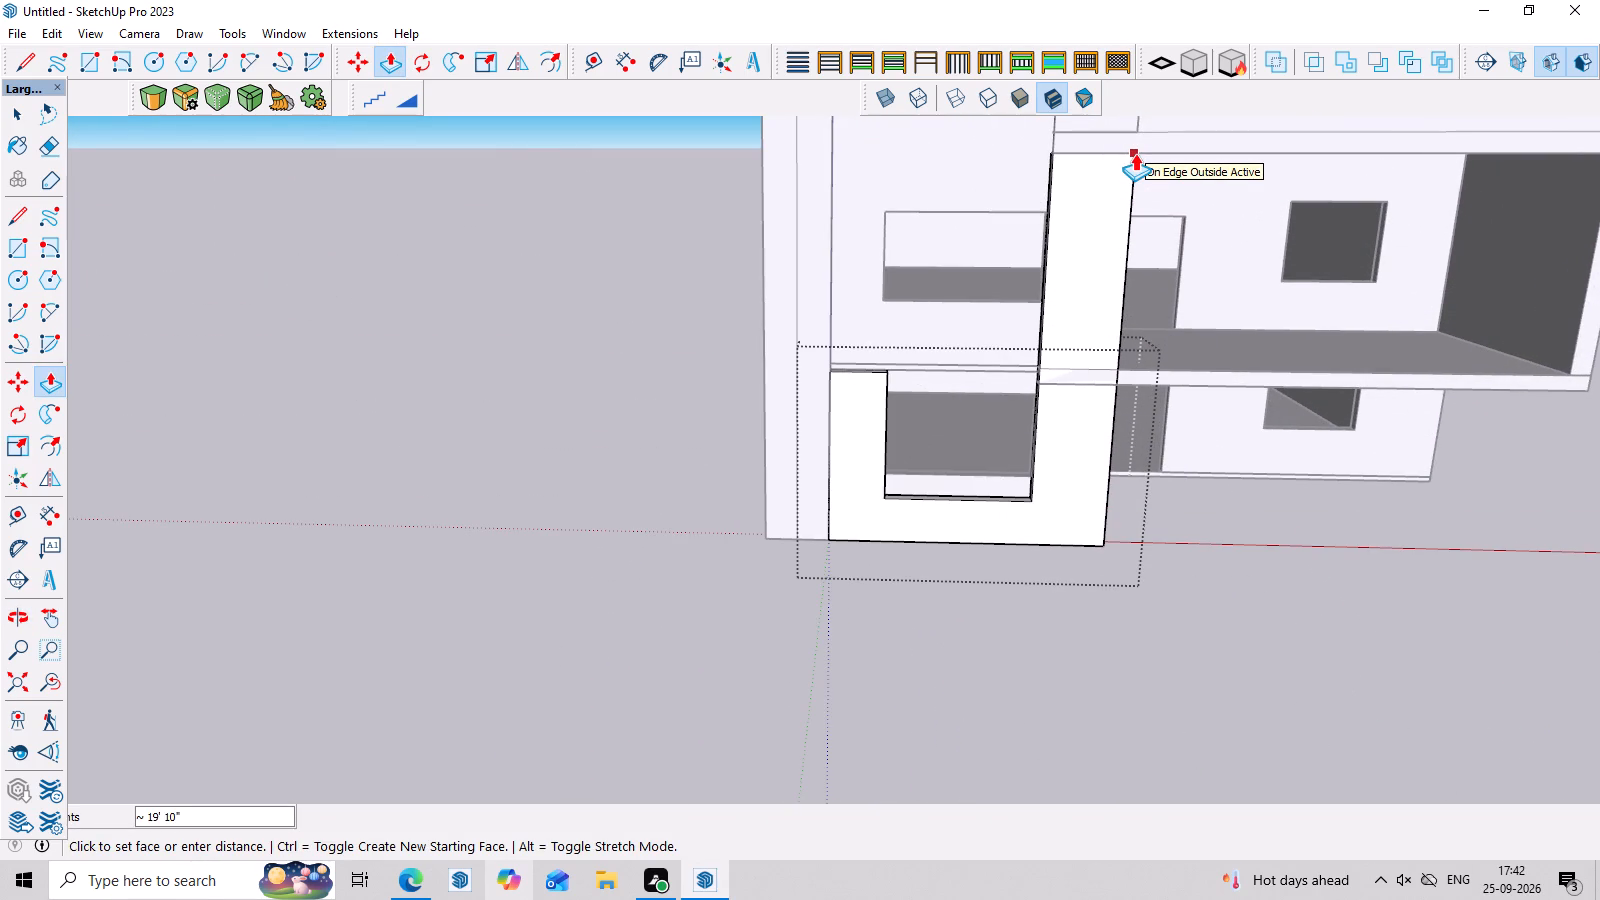
{"action": "left_click", "coordinate": [1135, 153]}
{"action": "middle_click_drag", "start_coordinate": [1142, 256], "coordinate": [990, 271]}
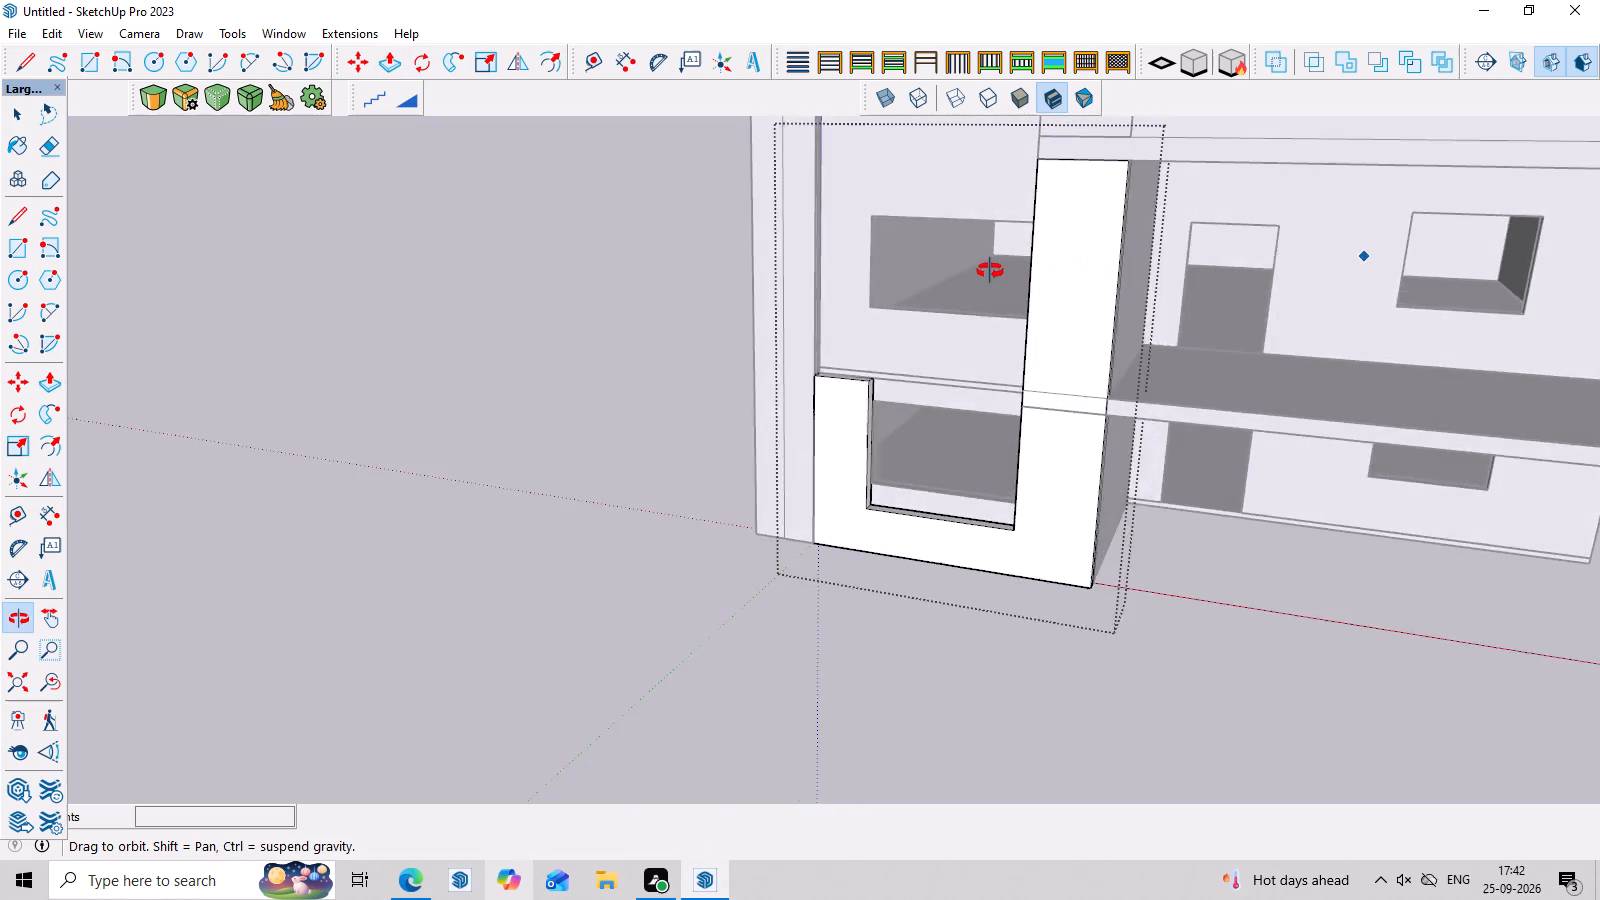
{"action": "middle_click_drag", "start_coordinate": [990, 271], "coordinate": [1494, 360]}
{"action": "scroll", "coordinate": [1070, 173], "scroll_direction": "up", "scroll_amount": 4}
{"action": "key", "text": "space"}
{"action": "left_click", "coordinate": [1243, 477]}
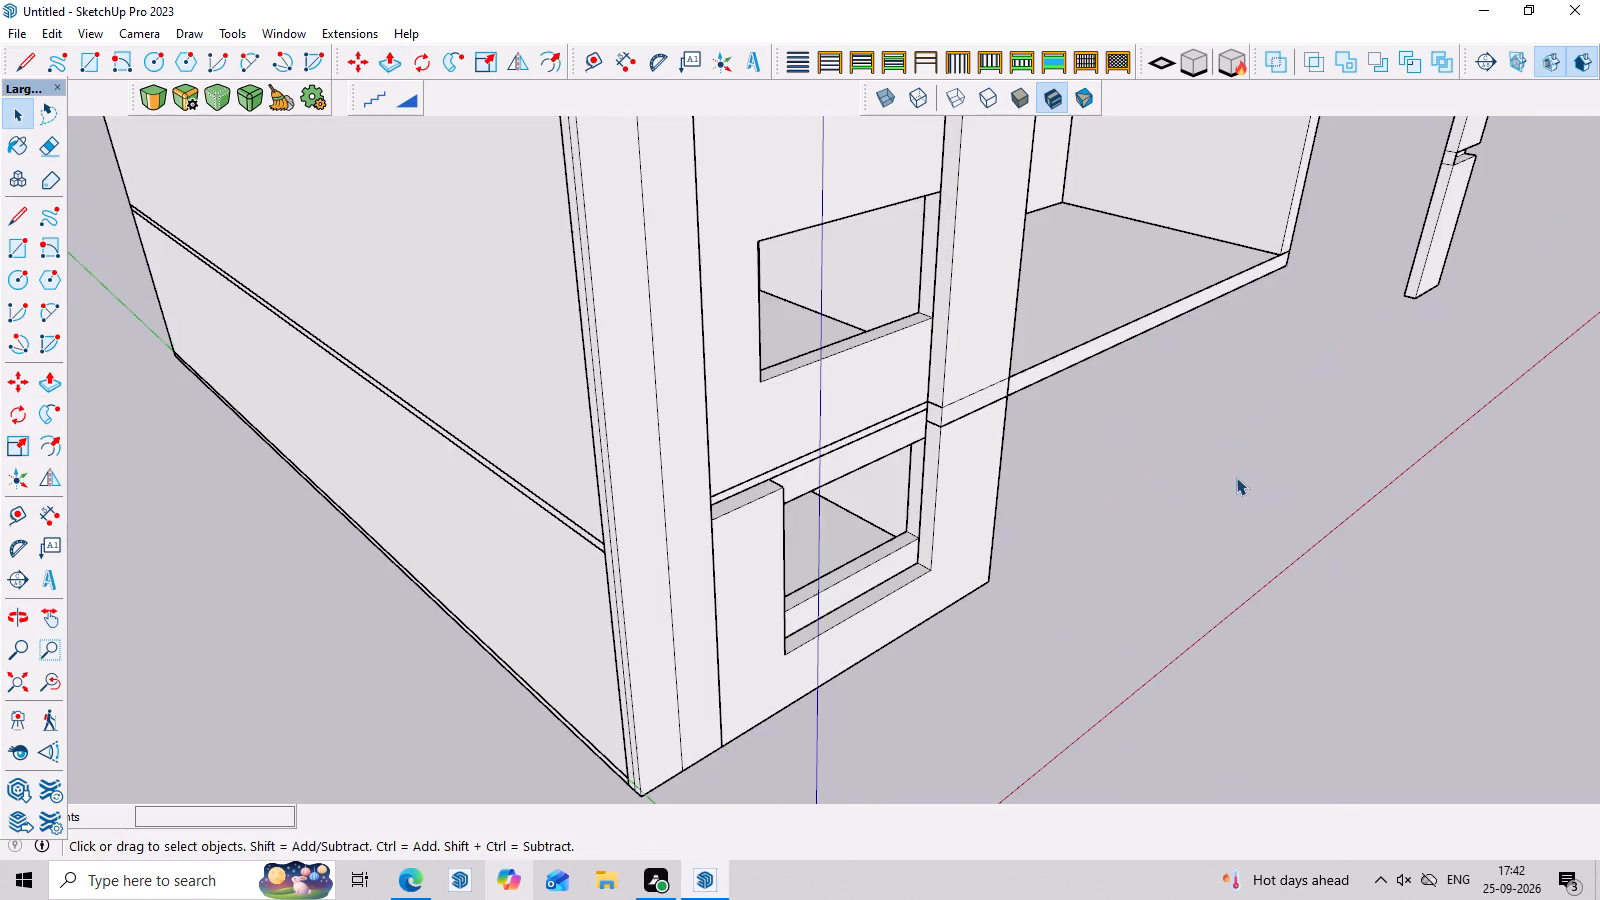
Delete the old column standing apart from the house.
{"action": "scroll", "coordinate": [1115, 469], "scroll_direction": "down", "scroll_amount": 3}
{"action": "middle_click_drag", "start_coordinate": [1289, 535], "coordinate": [890, 530]}
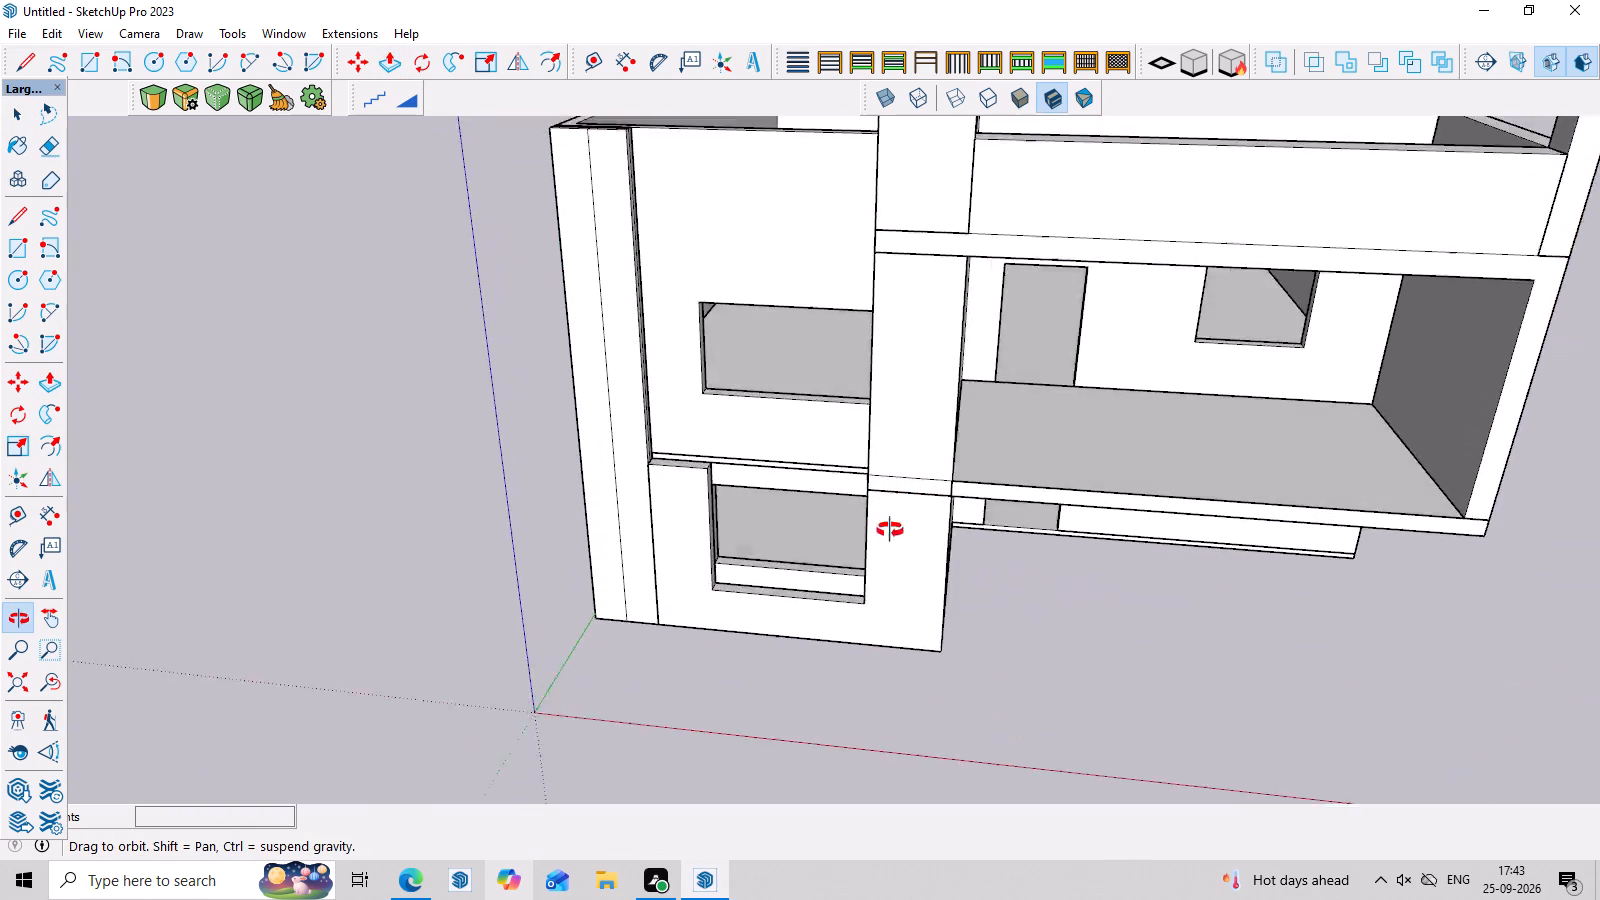
{"action": "middle_click_drag", "start_coordinate": [890, 530], "coordinate": [726, 458]}
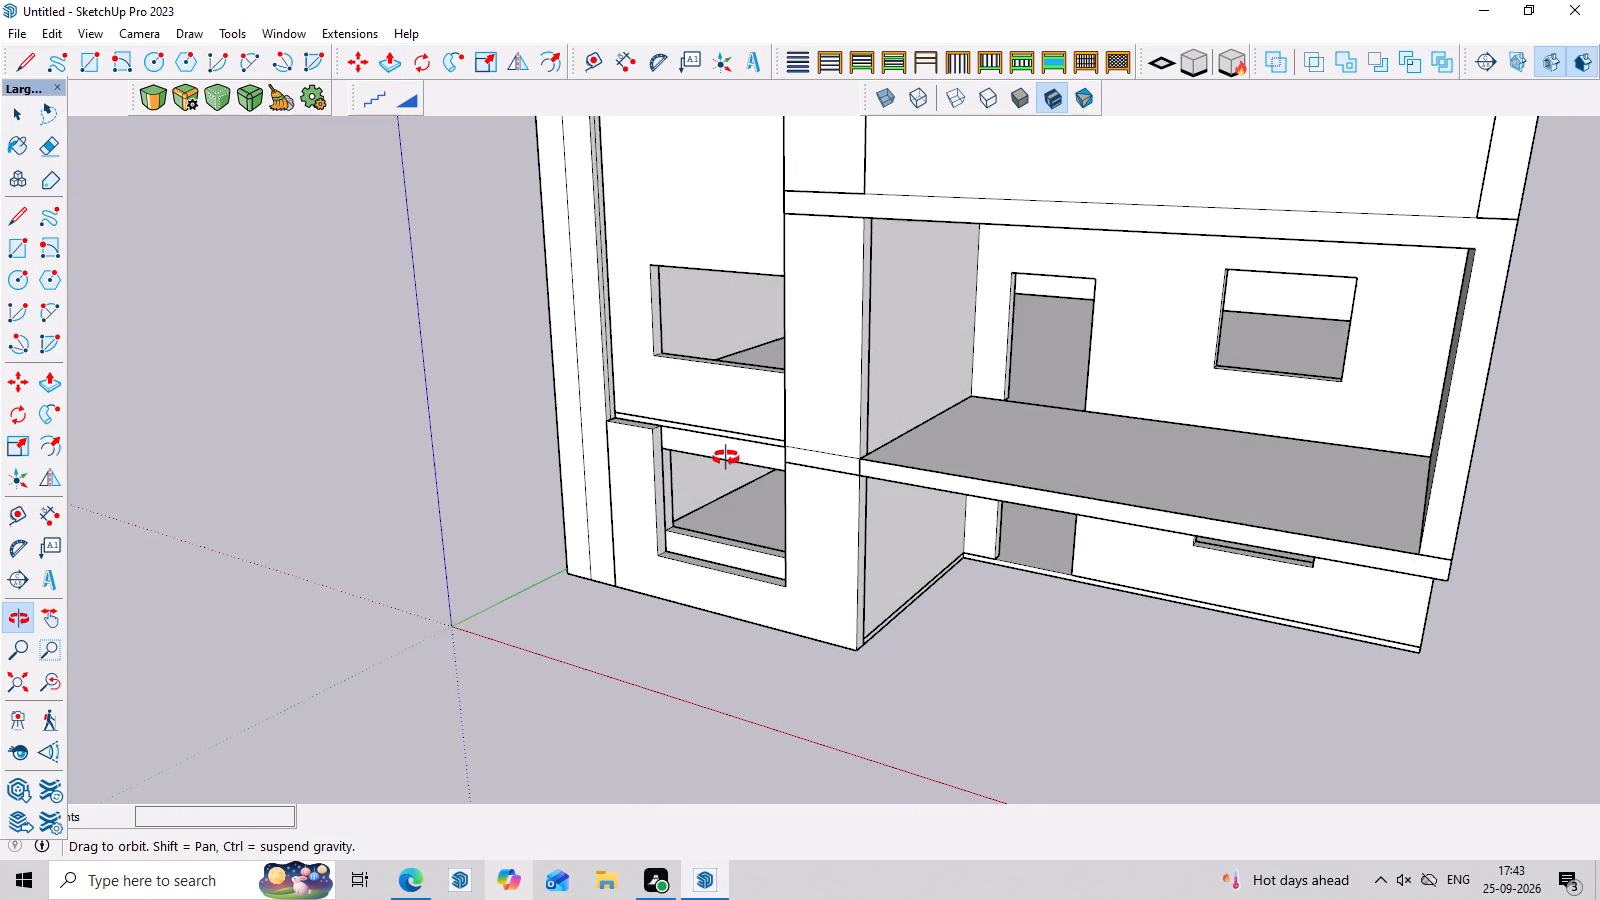
{"action": "middle_click_drag", "start_coordinate": [726, 458], "coordinate": [1164, 367]}
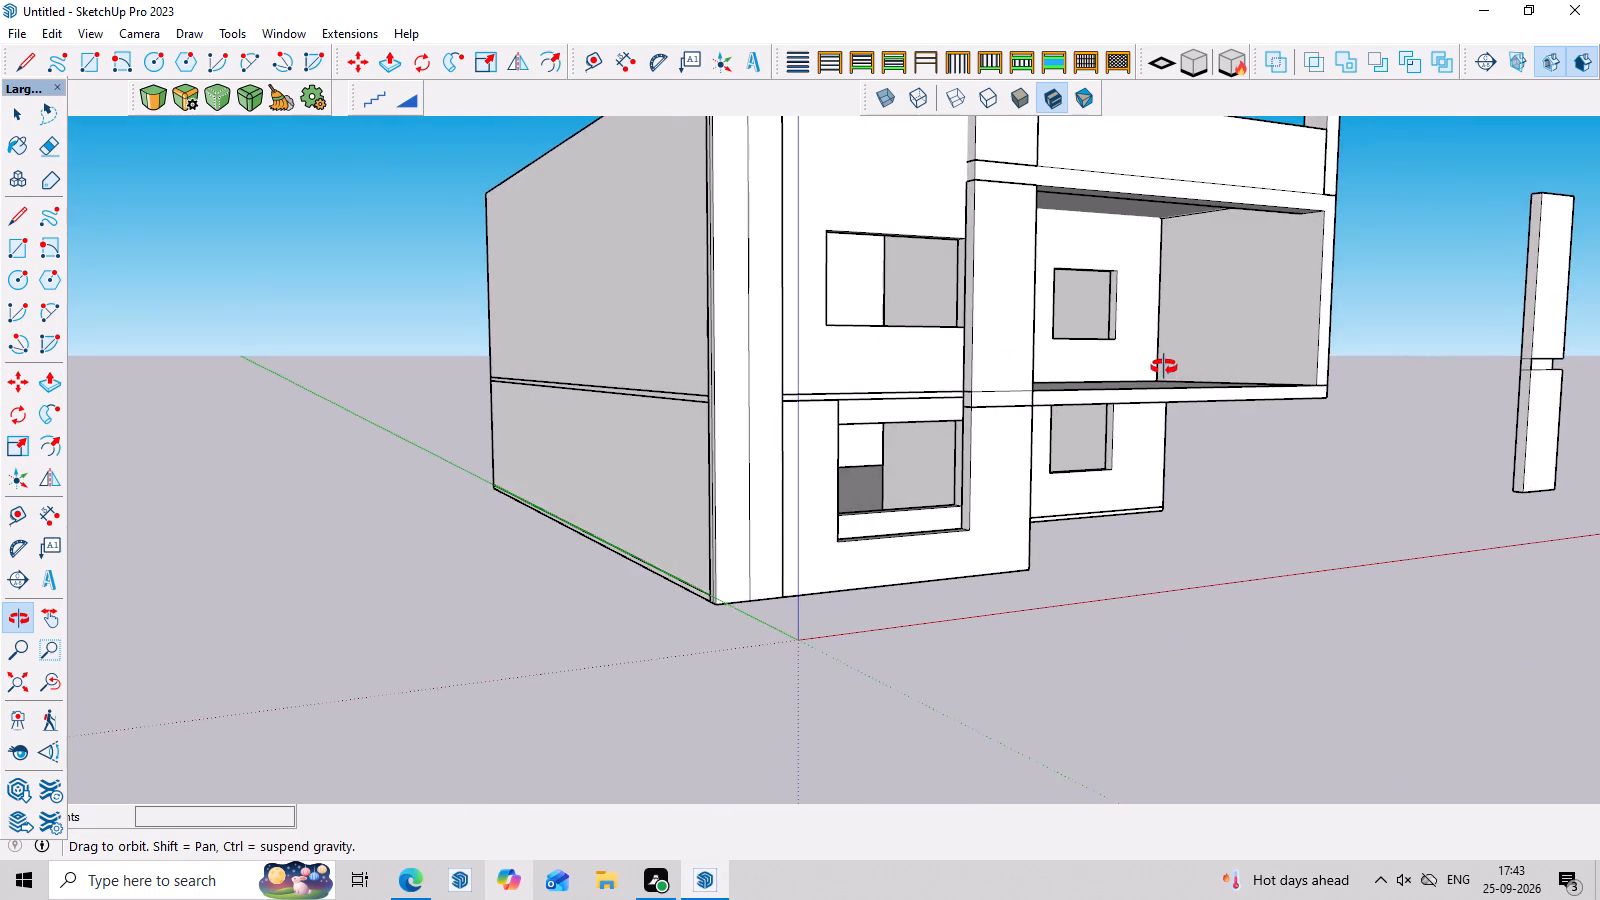
{"action": "middle_click_drag", "start_coordinate": [1164, 367], "coordinate": [1167, 465]}
{"action": "scroll", "coordinate": [1097, 459], "scroll_direction": "down", "scroll_amount": 9}
{"action": "scroll", "coordinate": [1197, 445], "scroll_direction": "down", "scroll_amount": 4}
{"action": "middle_click_drag", "start_coordinate": [1315, 428], "coordinate": [1293, 428]}
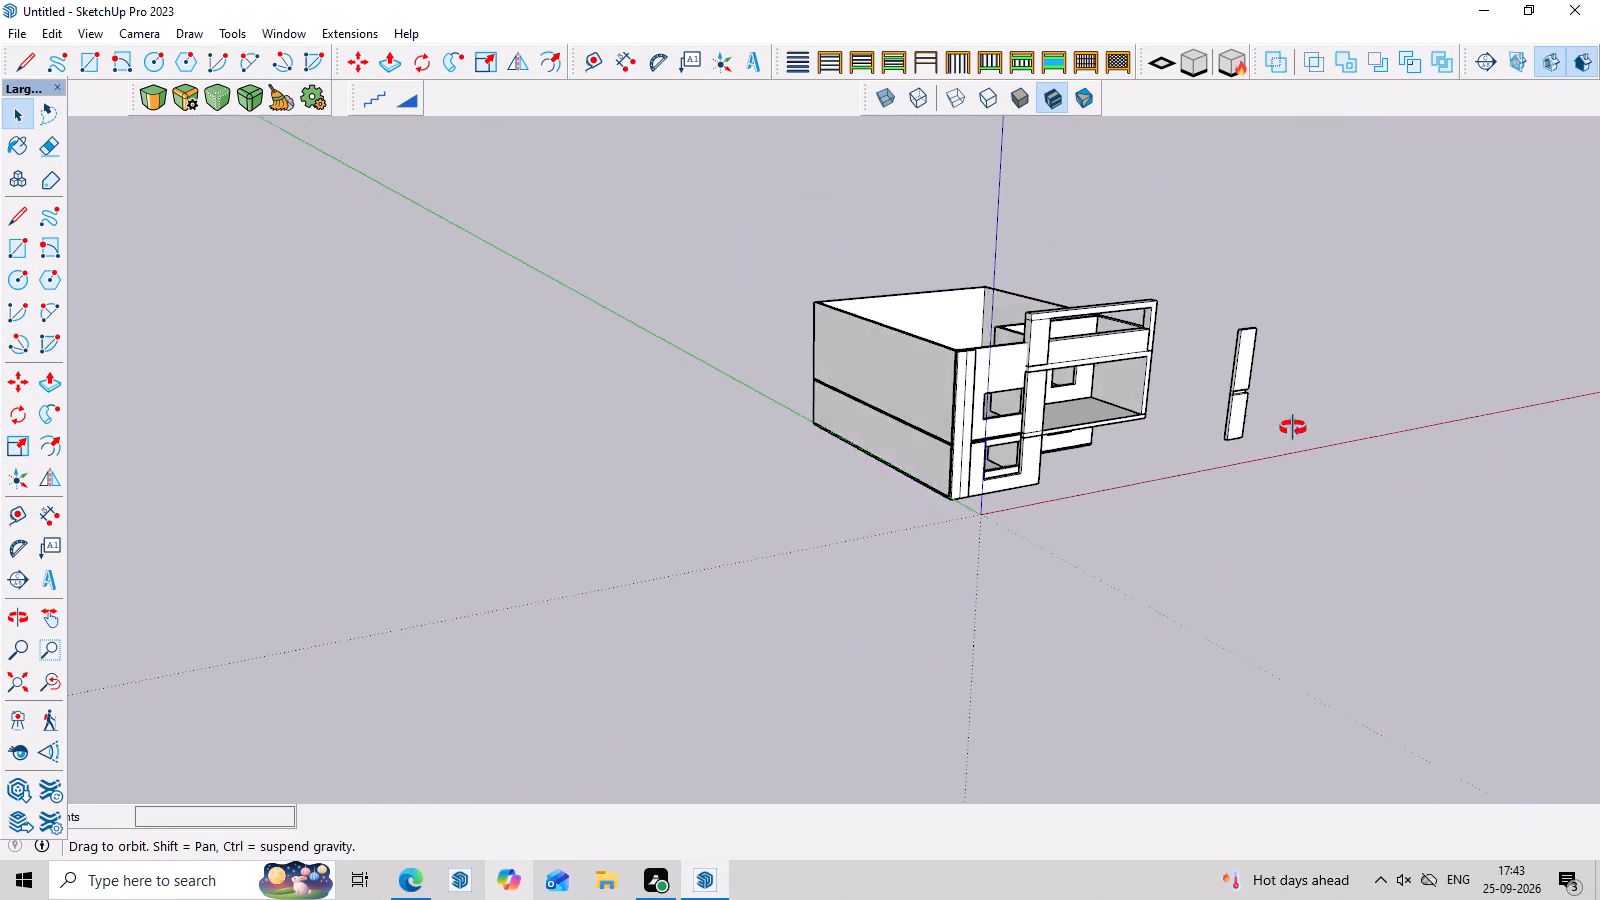
{"action": "middle_click_drag", "start_coordinate": [1293, 428], "coordinate": [1147, 405]}
{"action": "left_click_drag", "start_coordinate": [1395, 319], "coordinate": [1314, 525]}
{"action": "key", "text": "Delete"}
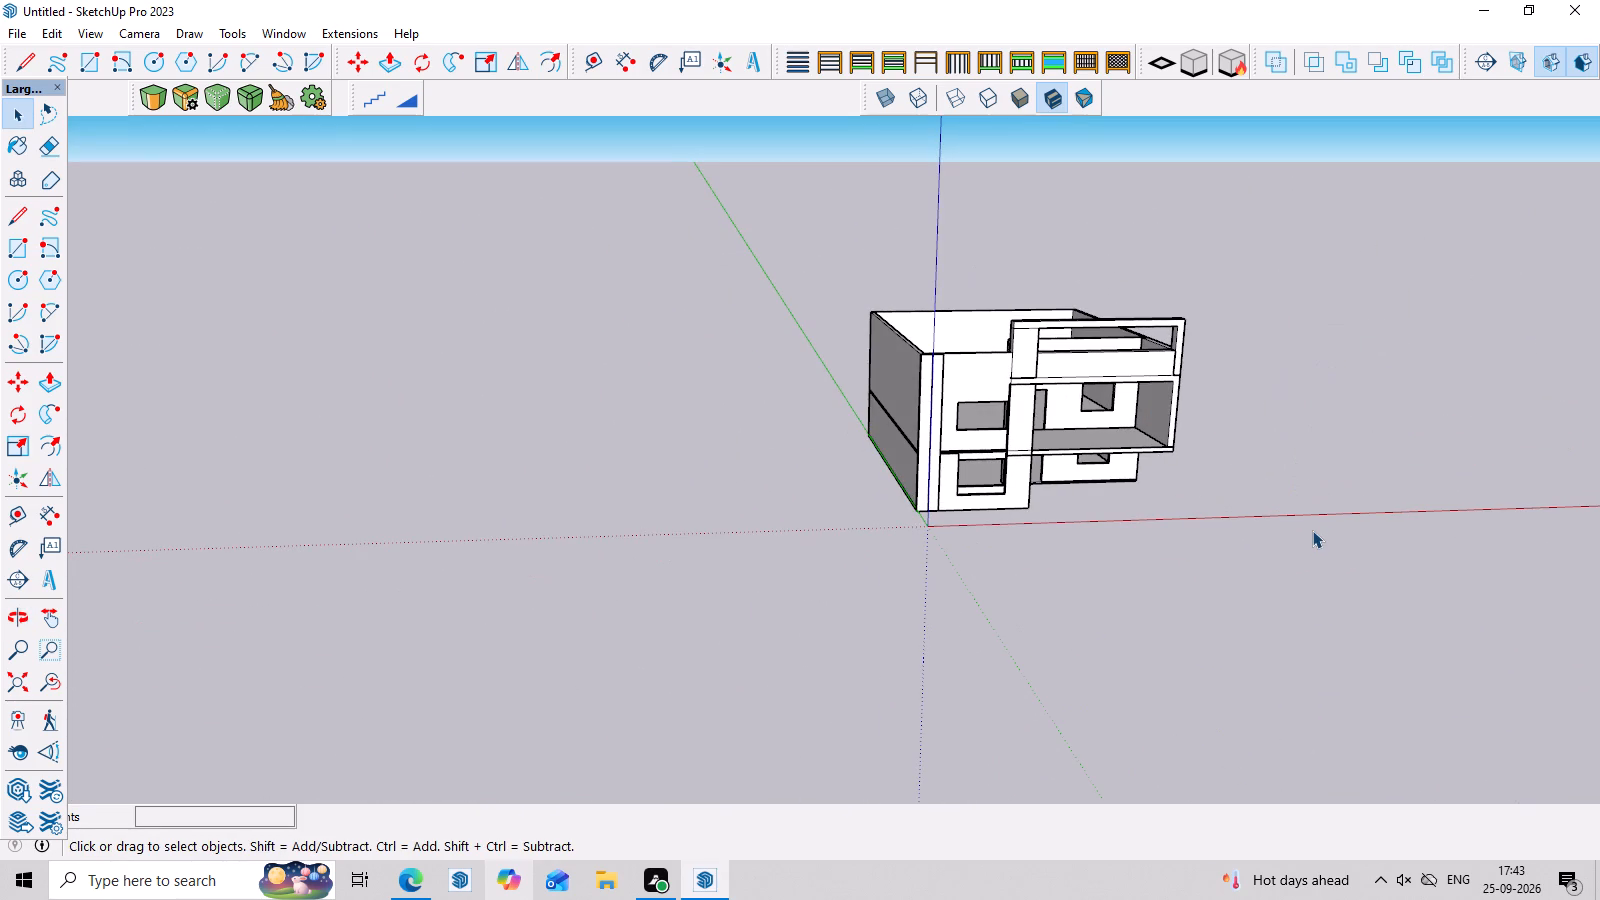
Draw a vertical line from the upper window's top corner nearest the corner strip up to the wall's top edge.
{"action": "middle_click_drag", "start_coordinate": [1312, 530], "coordinate": [1134, 422]}
{"action": "scroll", "coordinate": [1132, 379], "scroll_direction": "up", "scroll_amount": 7}
{"action": "middle_click_drag", "start_coordinate": [1205, 517], "coordinate": [1339, 463]}
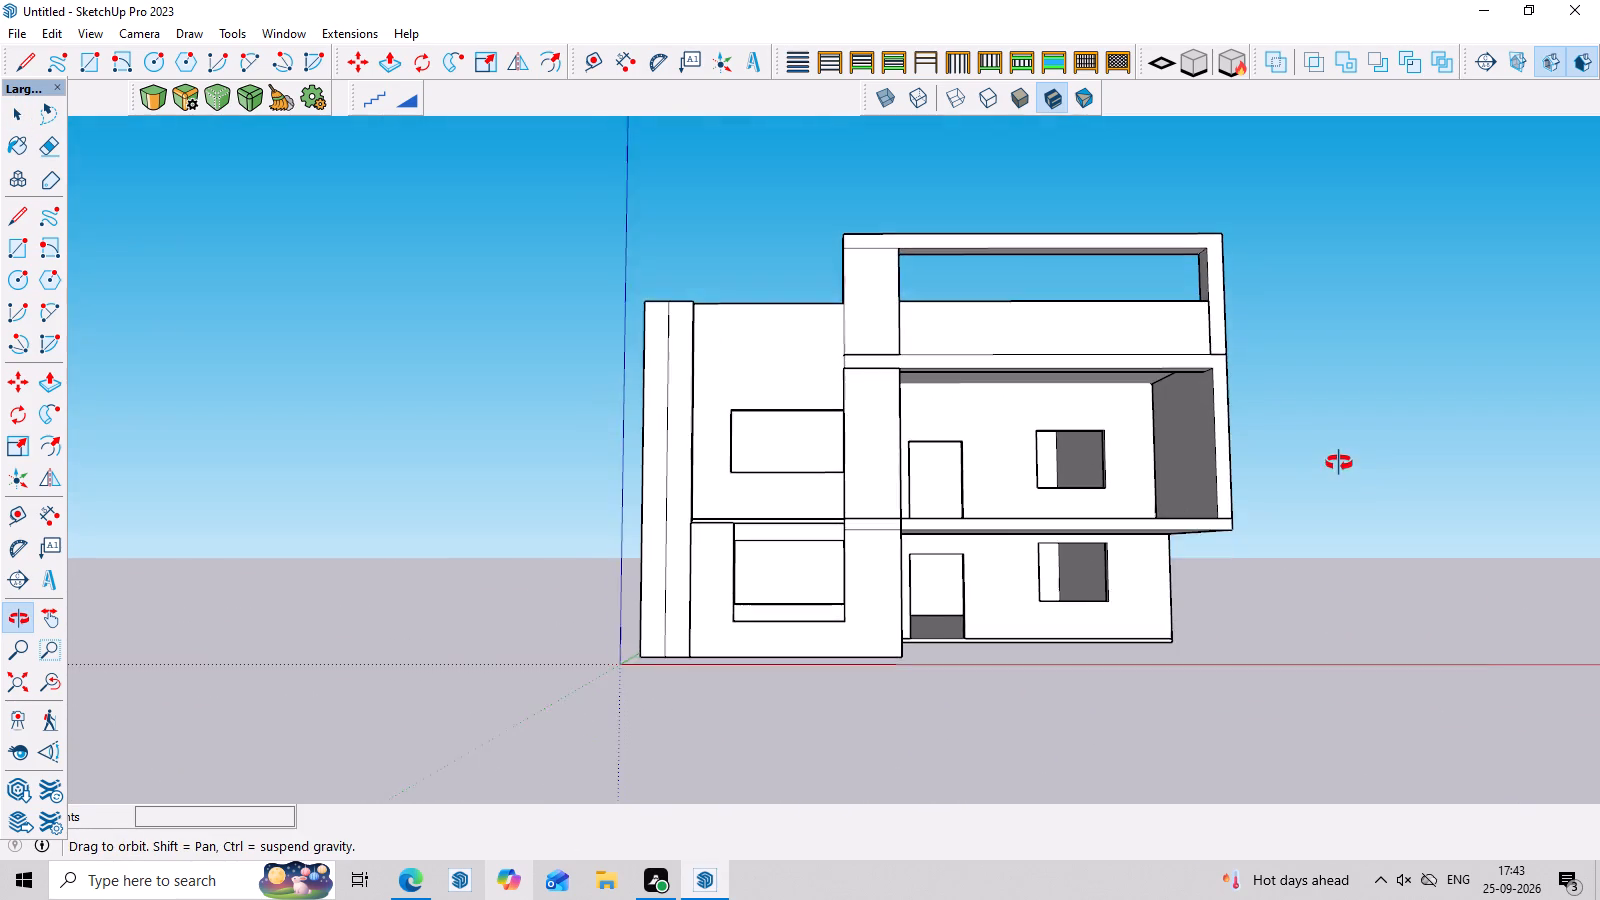
{"action": "middle_click_drag", "start_coordinate": [1339, 463], "coordinate": [1341, 451]}
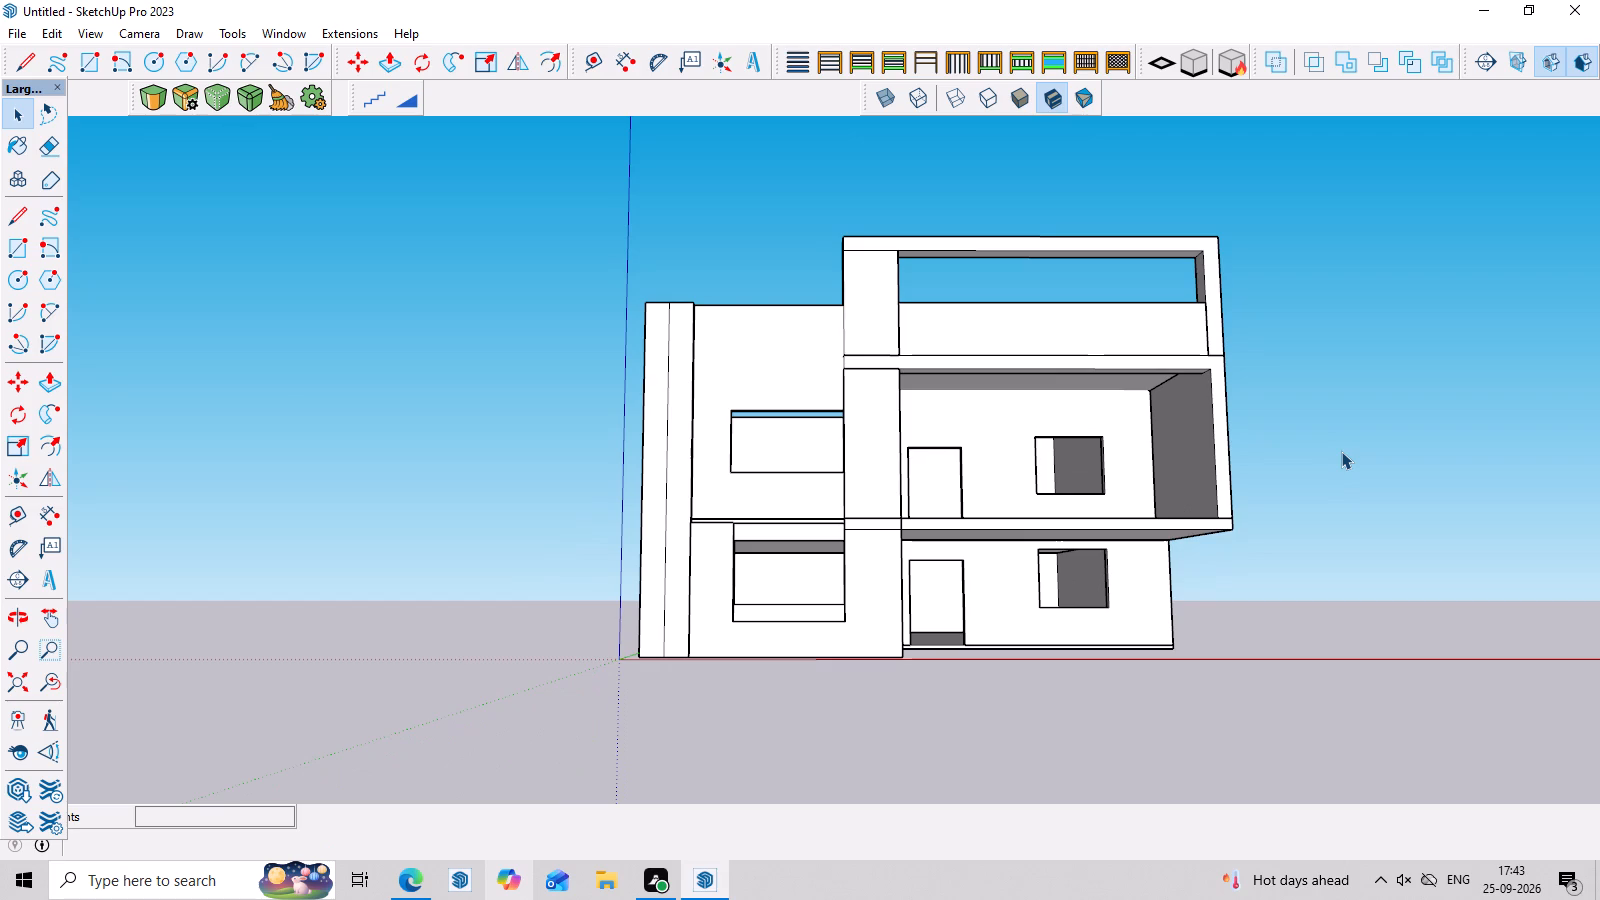
{"action": "scroll", "coordinate": [705, 246], "scroll_direction": "up", "scroll_amount": 3}
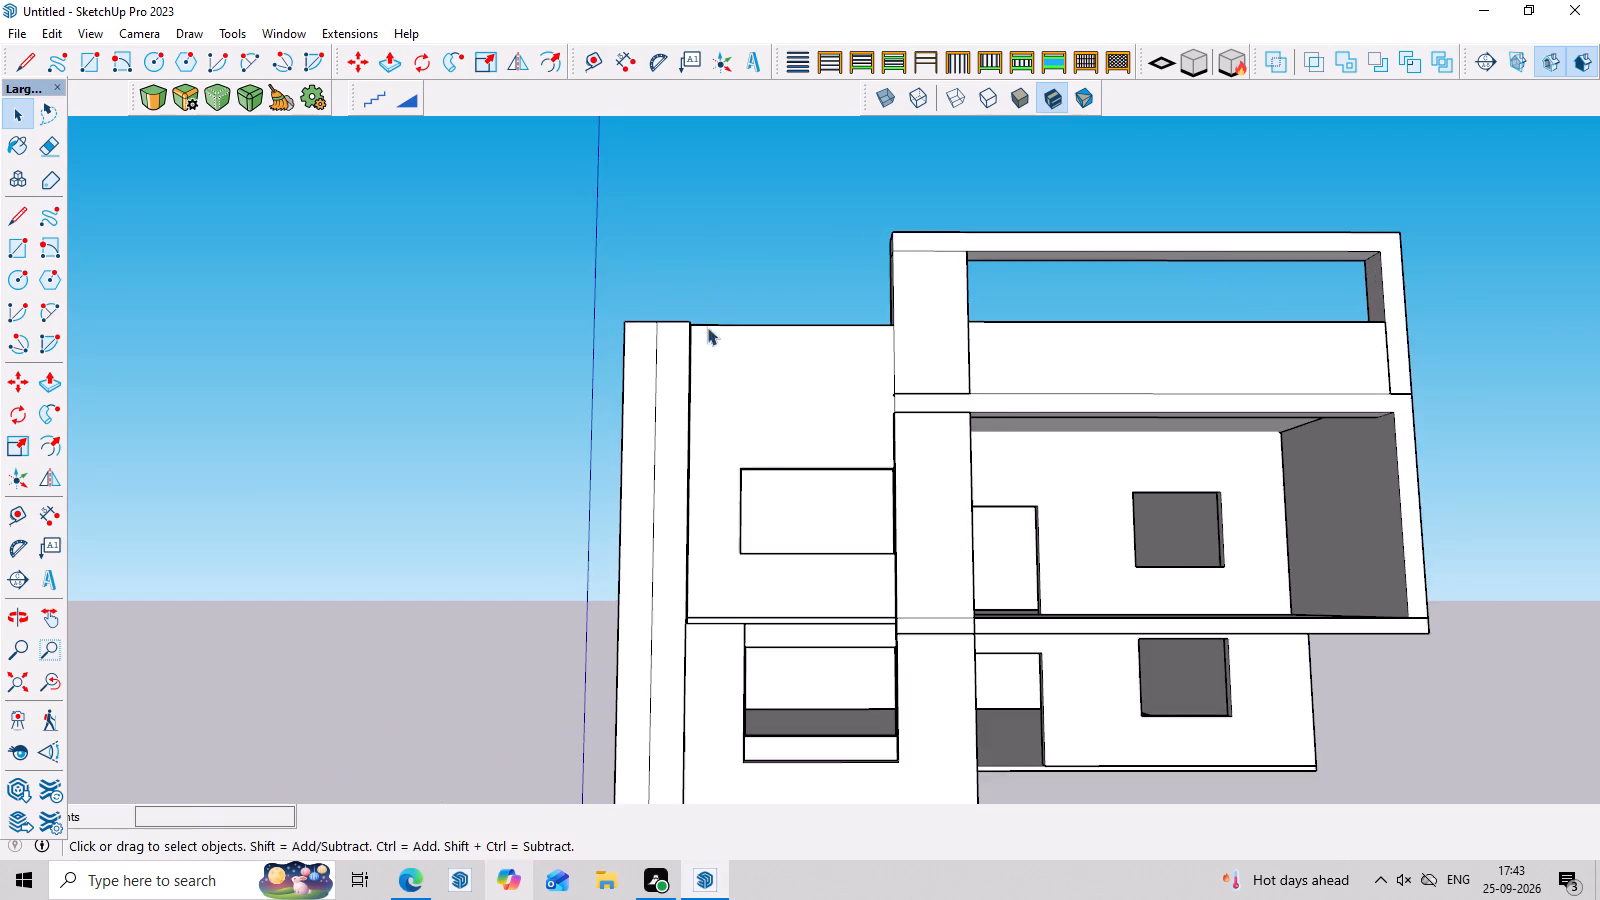
{"action": "scroll", "coordinate": [753, 451], "scroll_direction": "up", "scroll_amount": 1}
{"action": "middle_click_drag", "start_coordinate": [760, 465], "coordinate": [771, 514]}
{"action": "scroll", "coordinate": [707, 311], "scroll_direction": "up", "scroll_amount": 2}
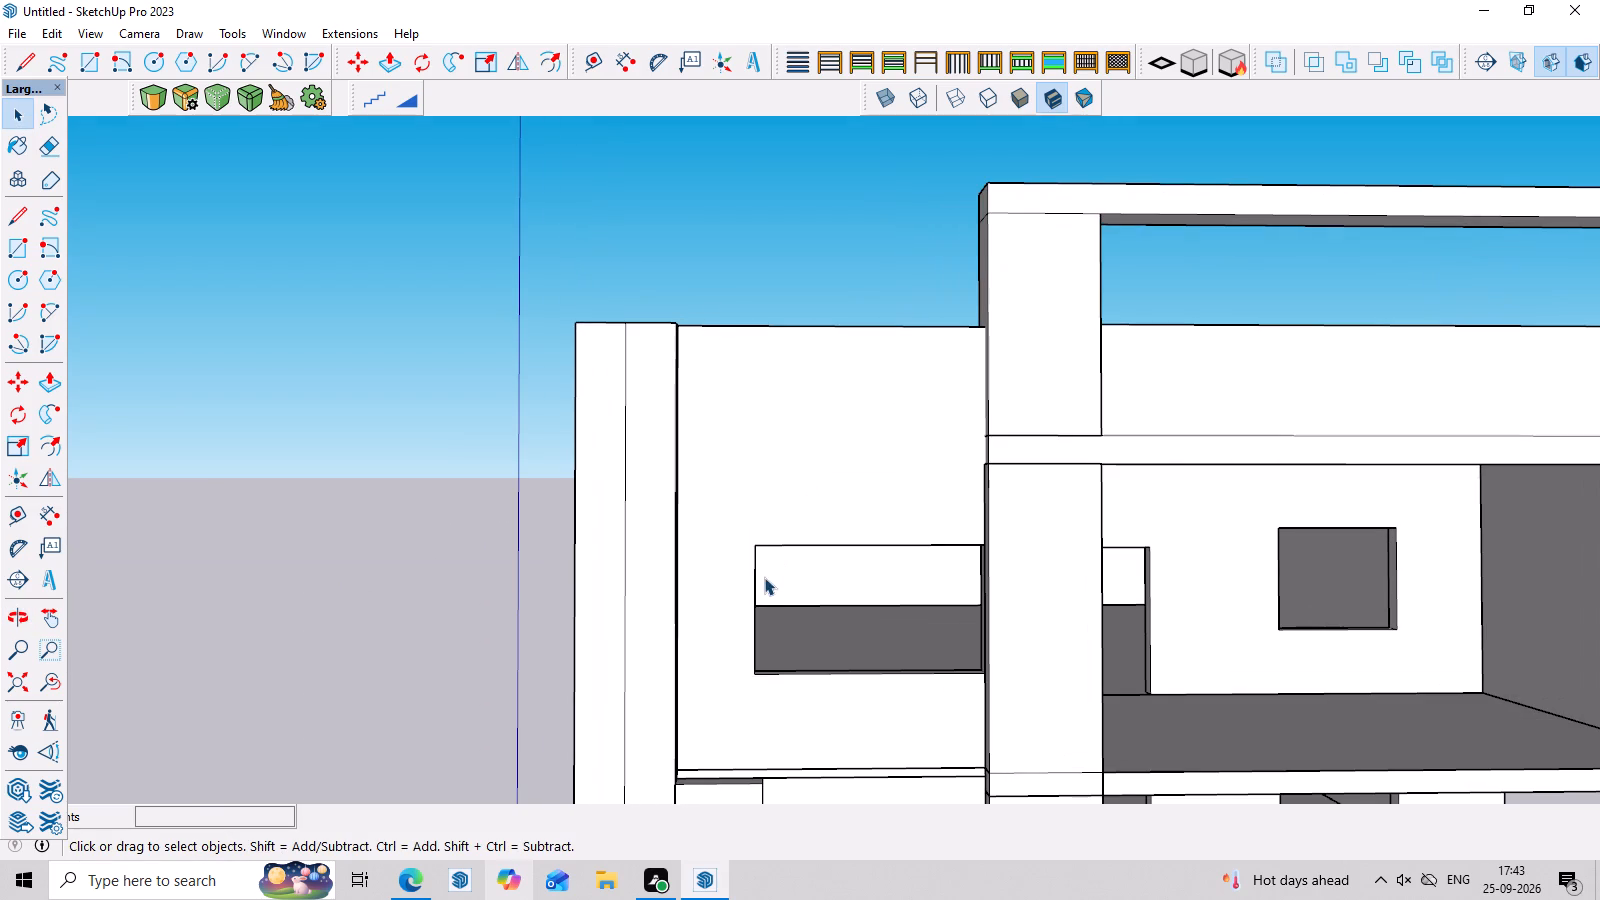
{"action": "key", "text": "l"}
{"action": "left_click", "coordinate": [752, 552]}
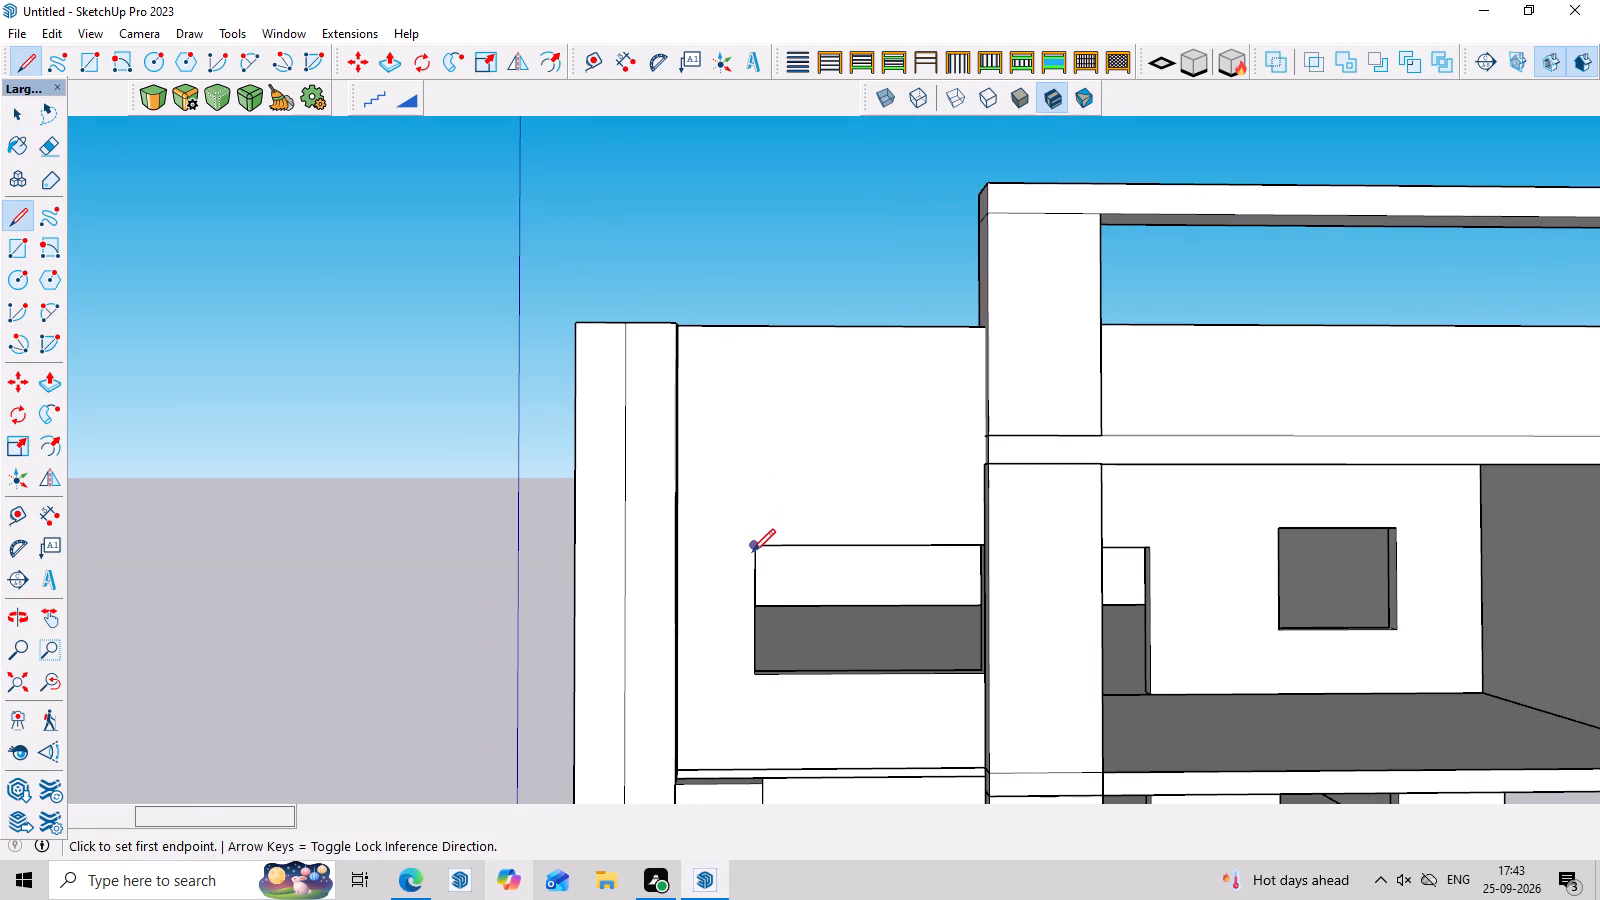
{"action": "left_click", "coordinate": [753, 331]}
{"action": "key", "text": "space"}
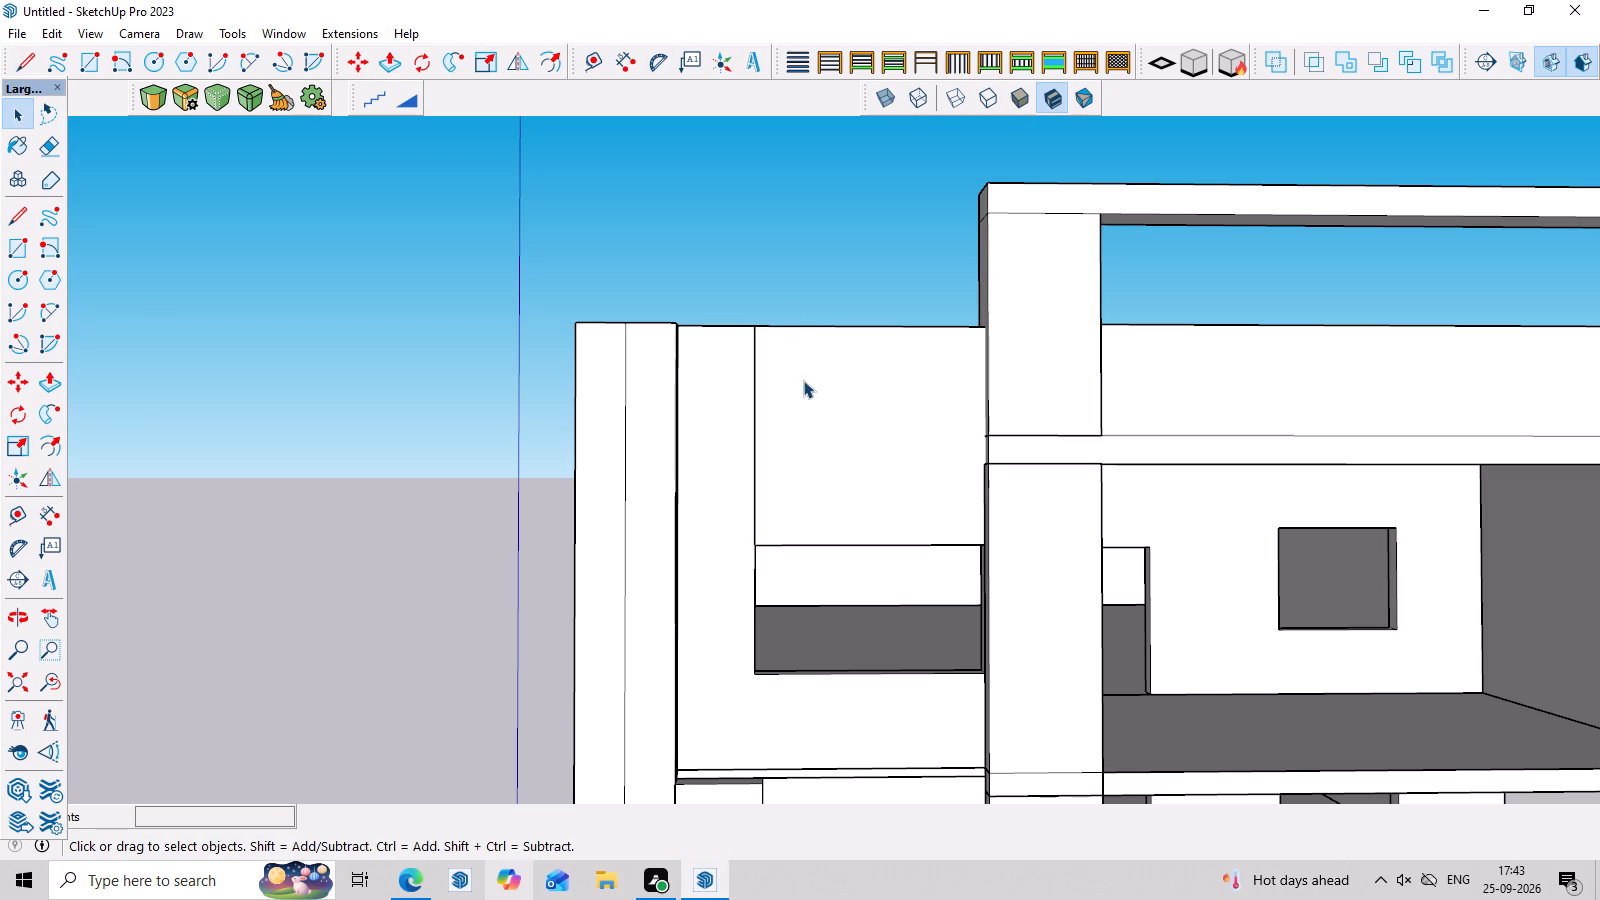
Open the front wall's group for editing.
{"action": "double_click", "coordinate": [825, 376]}
{"action": "scroll", "coordinate": [808, 381], "scroll_direction": "up", "scroll_amount": 3}
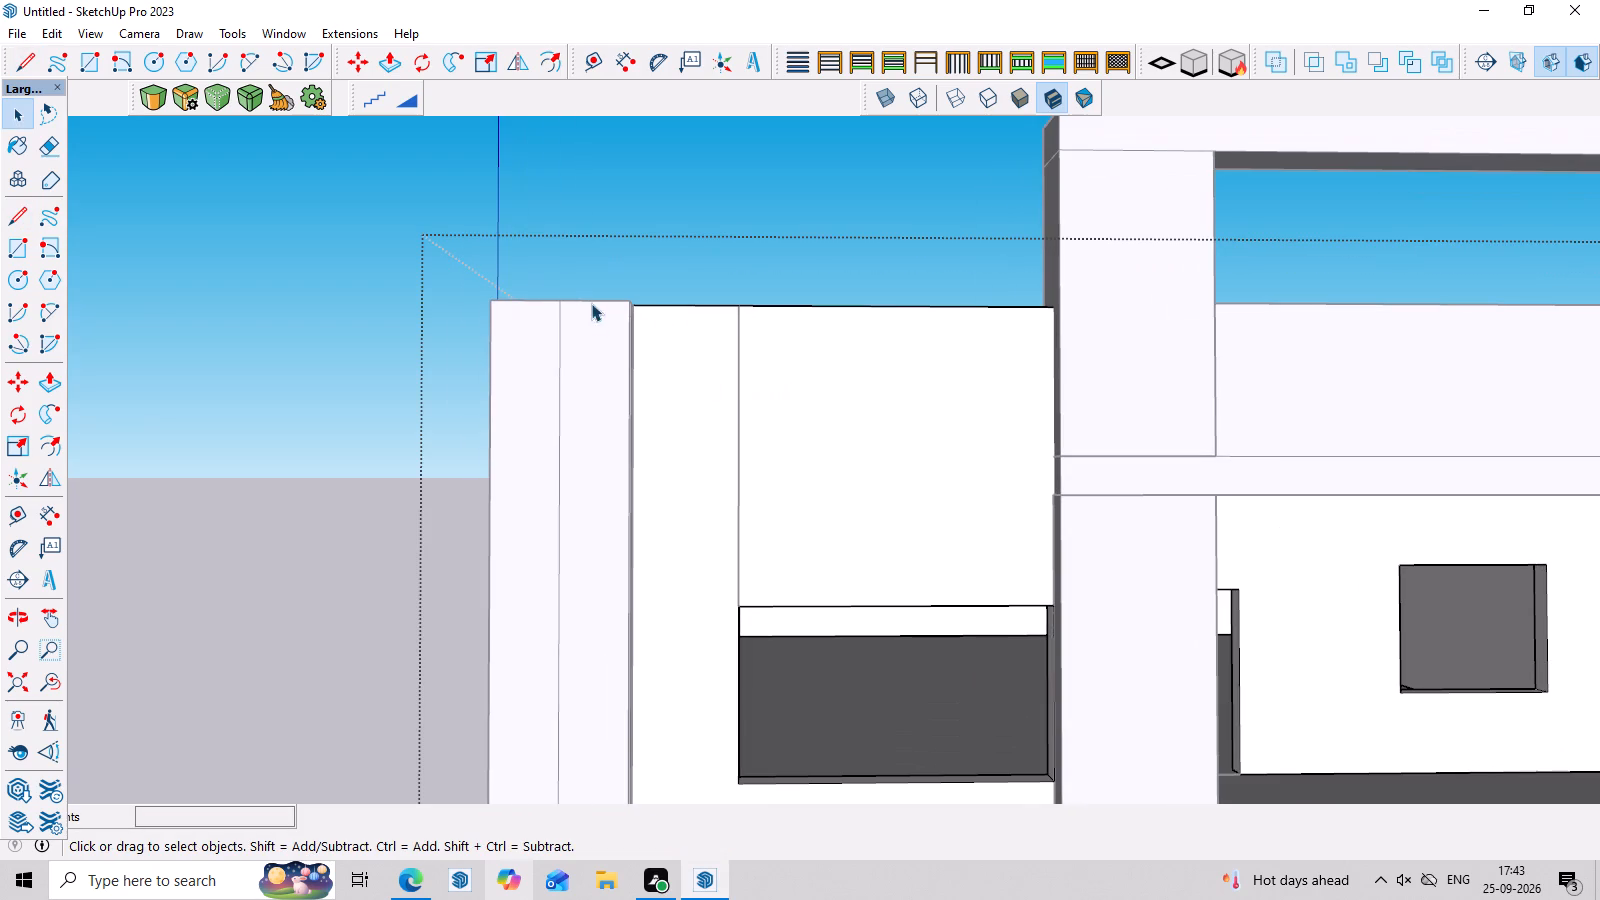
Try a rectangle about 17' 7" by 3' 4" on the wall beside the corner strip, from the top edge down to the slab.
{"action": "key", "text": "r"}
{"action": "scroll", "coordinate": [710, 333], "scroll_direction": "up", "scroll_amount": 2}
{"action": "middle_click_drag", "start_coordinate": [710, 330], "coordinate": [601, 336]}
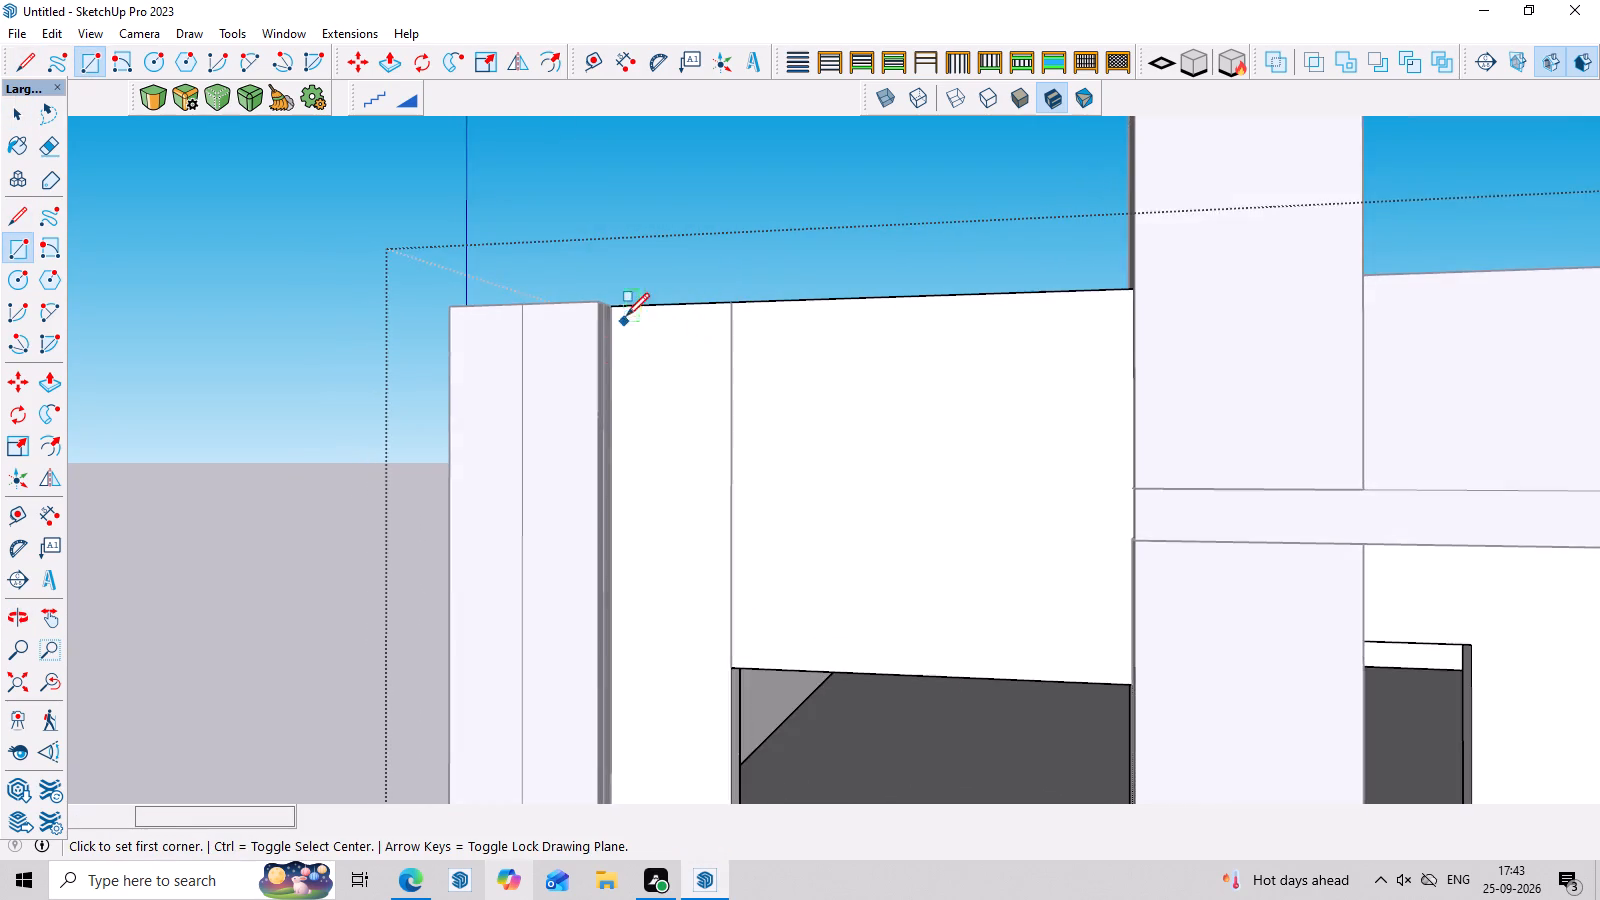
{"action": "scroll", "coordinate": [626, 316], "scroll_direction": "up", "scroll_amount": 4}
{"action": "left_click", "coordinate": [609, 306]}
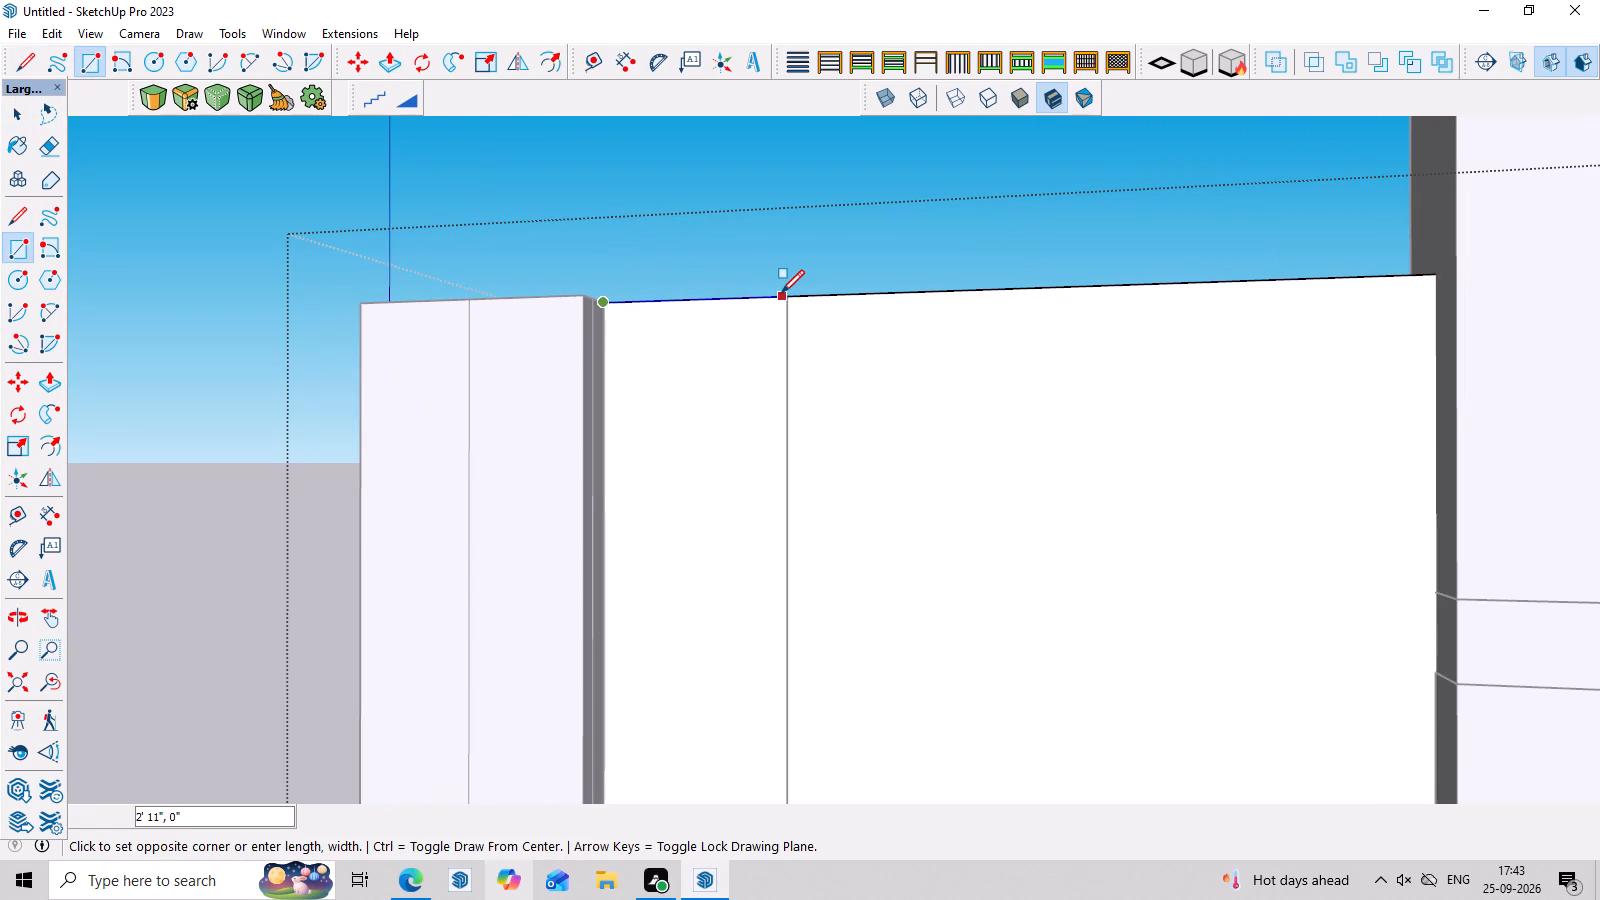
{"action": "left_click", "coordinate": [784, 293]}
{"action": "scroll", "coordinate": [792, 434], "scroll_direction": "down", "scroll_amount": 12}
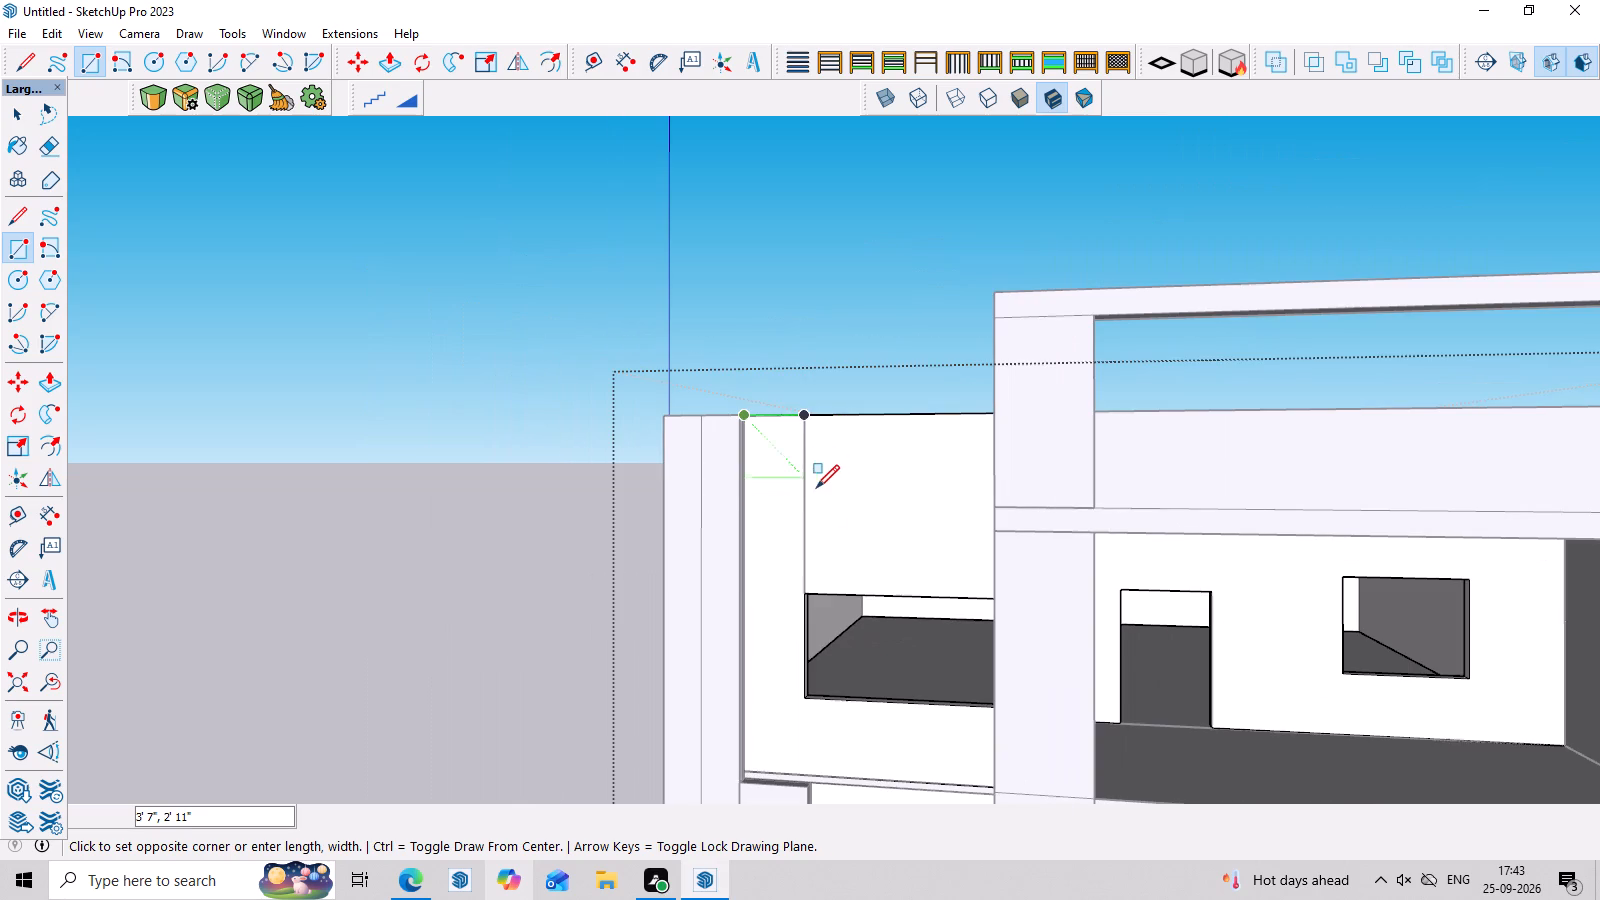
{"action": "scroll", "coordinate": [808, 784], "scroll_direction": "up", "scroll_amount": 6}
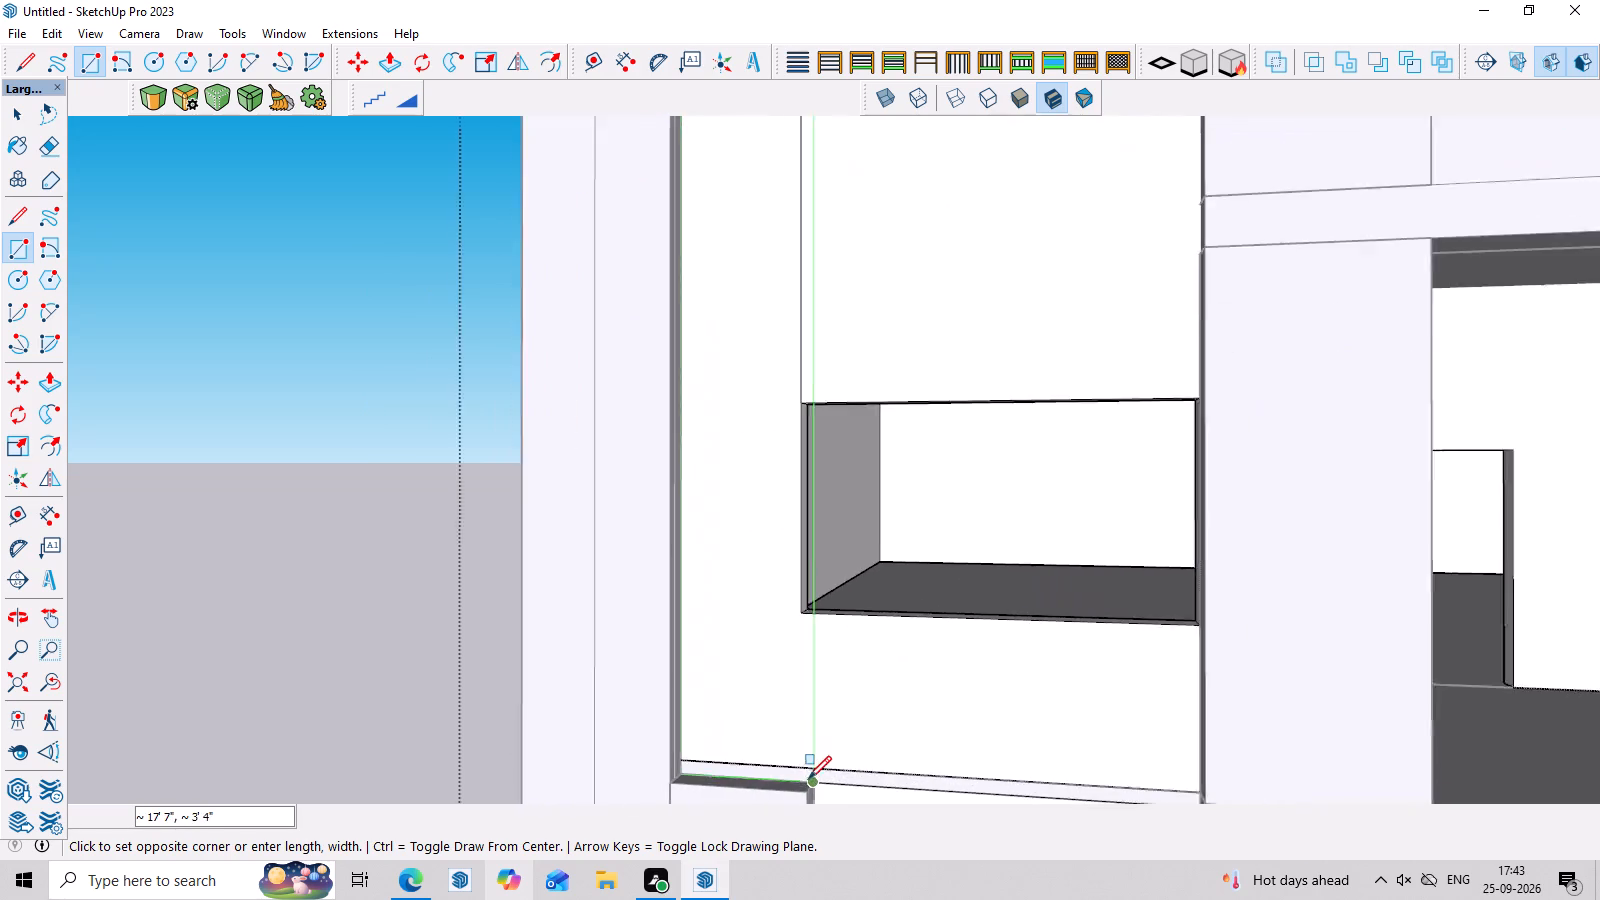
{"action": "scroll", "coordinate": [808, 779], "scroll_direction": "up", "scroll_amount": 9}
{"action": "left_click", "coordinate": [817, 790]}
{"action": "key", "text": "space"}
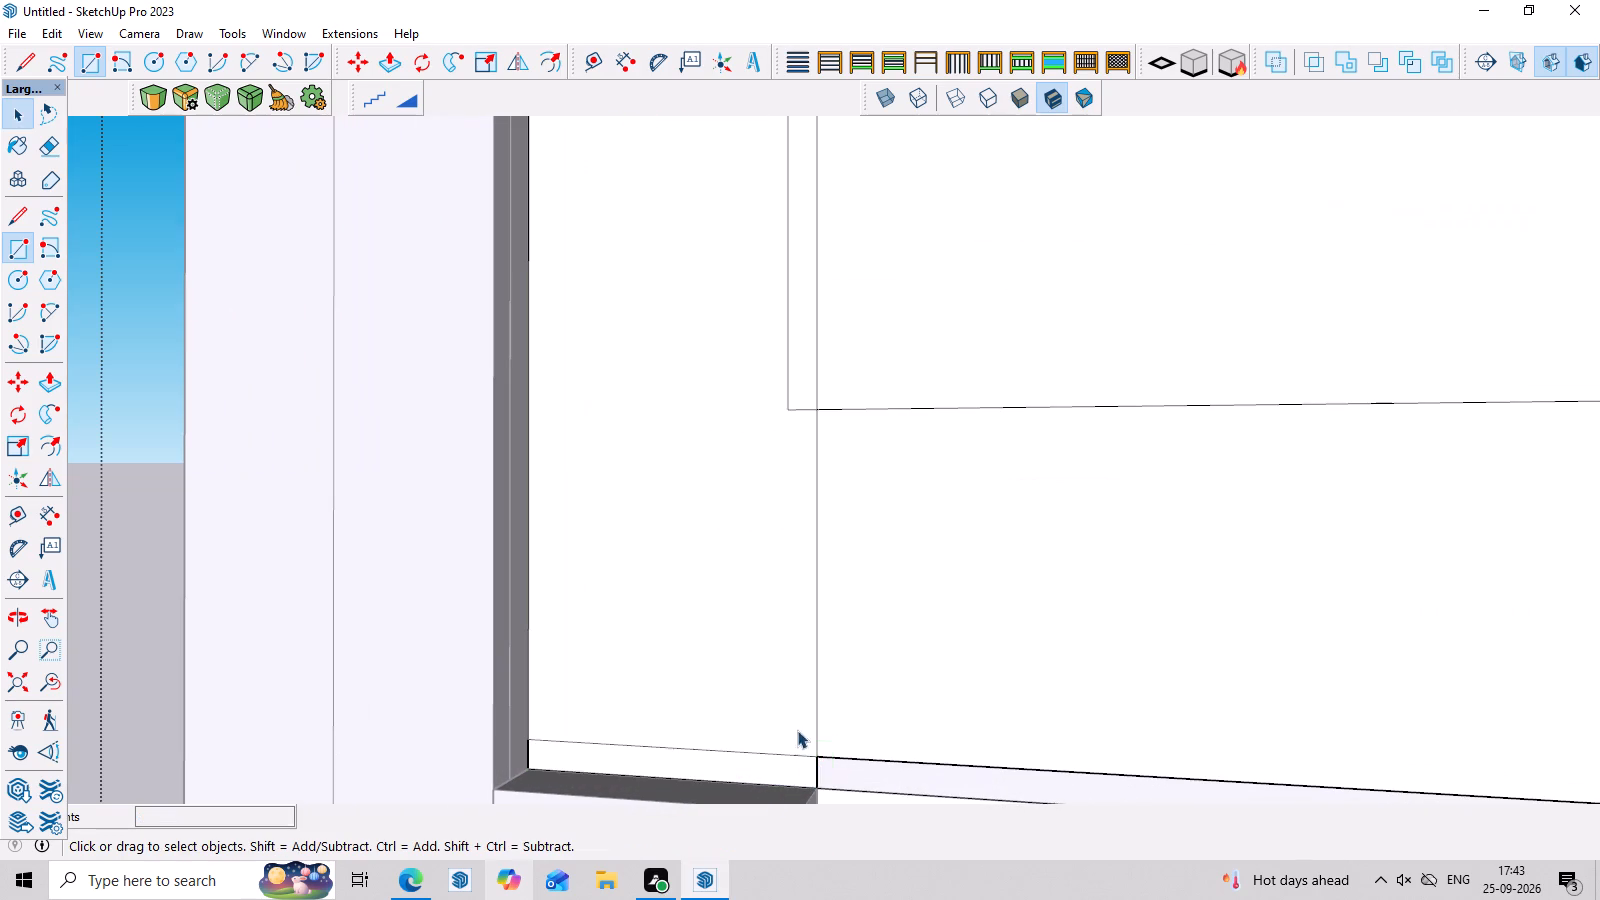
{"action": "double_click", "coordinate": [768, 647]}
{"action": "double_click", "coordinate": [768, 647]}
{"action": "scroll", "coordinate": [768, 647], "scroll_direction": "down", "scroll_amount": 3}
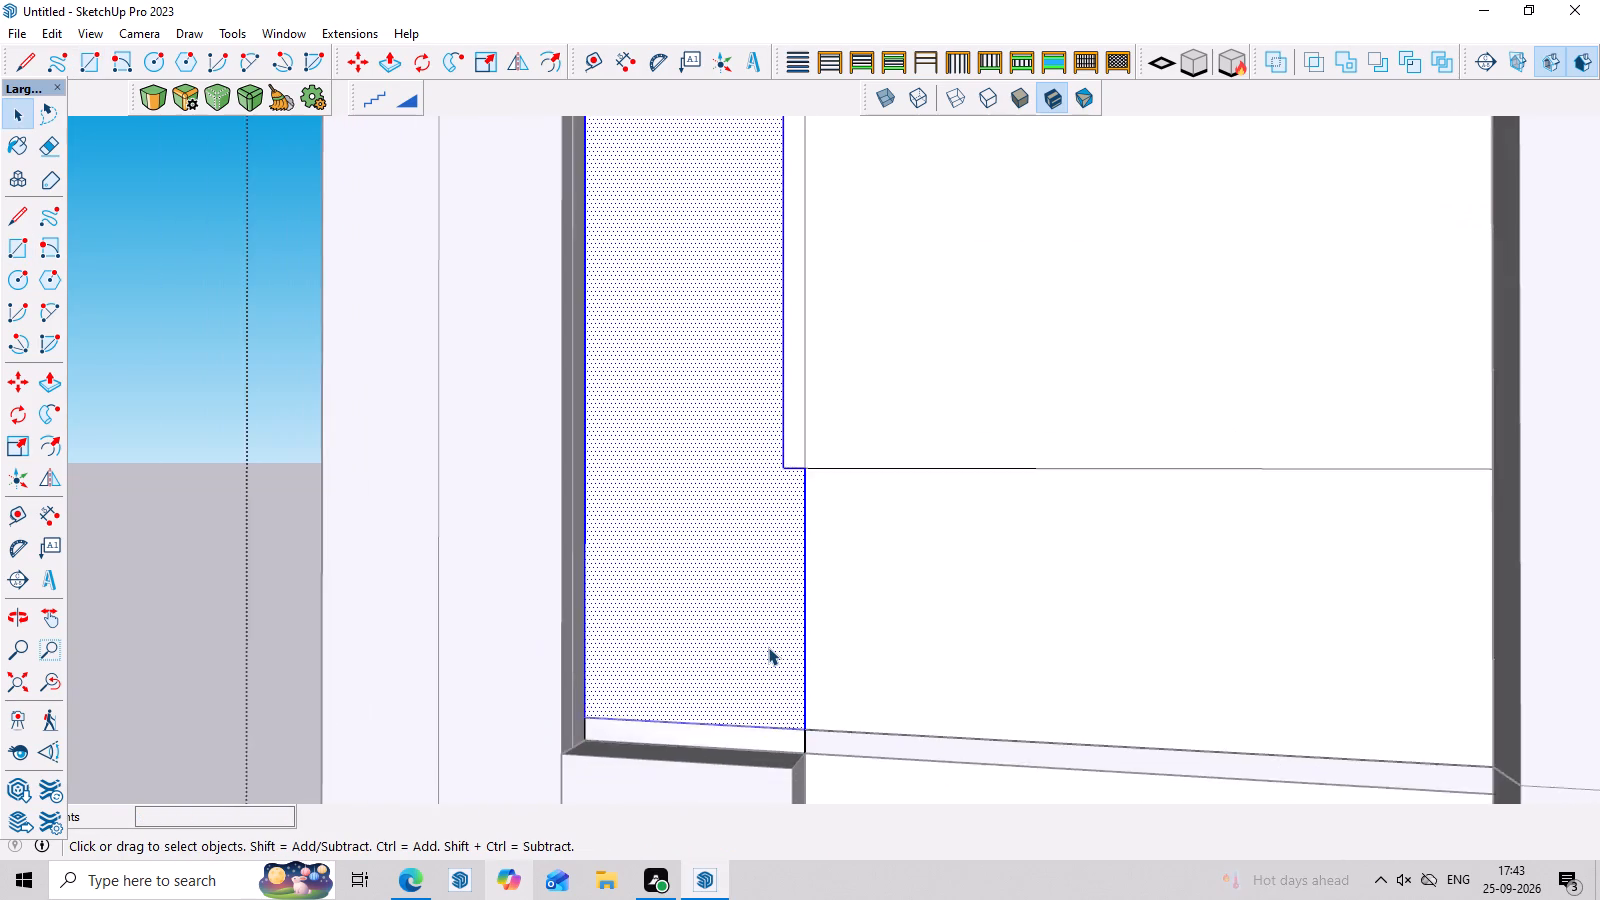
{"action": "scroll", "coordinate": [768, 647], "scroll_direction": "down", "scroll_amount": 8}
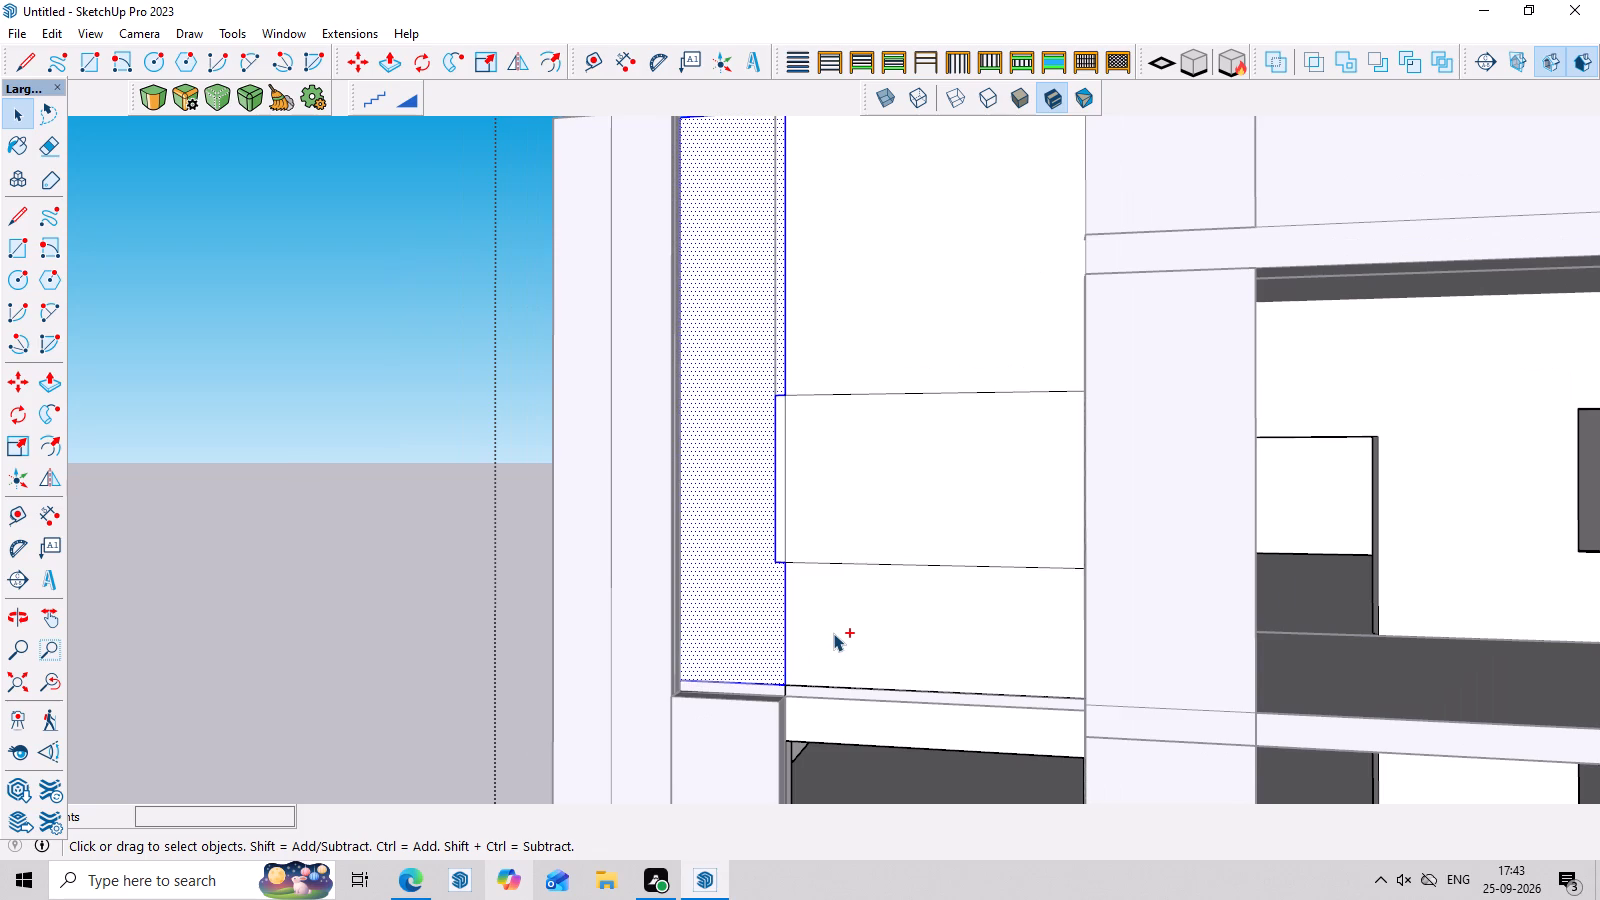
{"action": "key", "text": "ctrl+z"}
Draw a line about 17' 7" long from the wall's top edge down along the upper window's side to the slab's bottom edge.
{"action": "middle_click_drag", "start_coordinate": [858, 488], "coordinate": [969, 497]}
{"action": "key", "text": "space"}
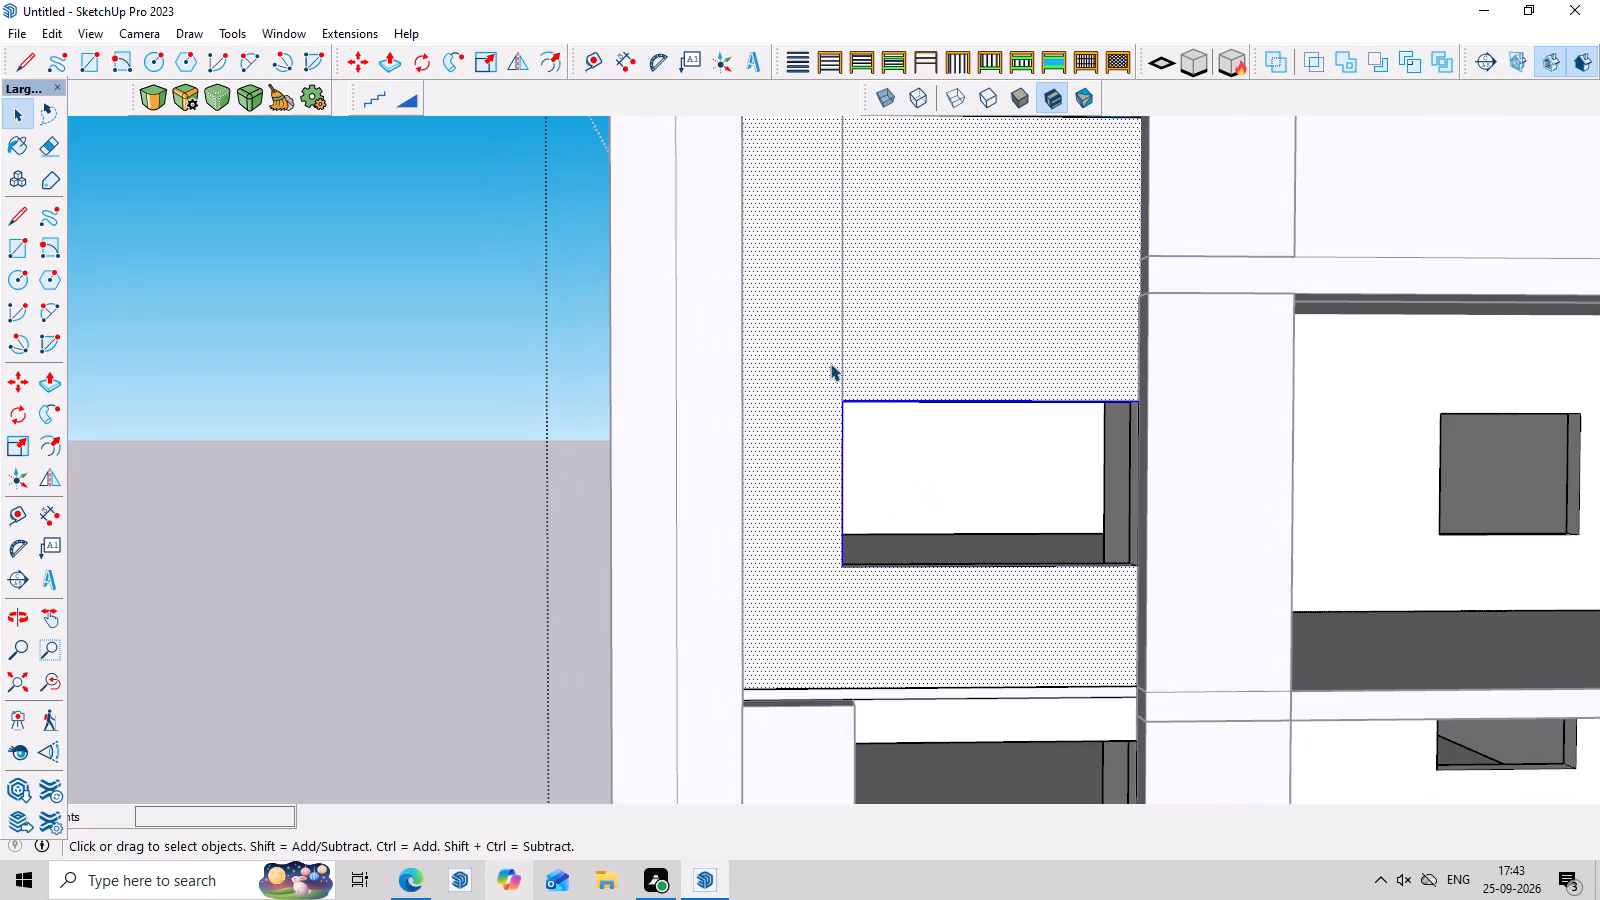
{"action": "scroll", "coordinate": [861, 286], "scroll_direction": "down", "scroll_amount": 4}
{"action": "middle_click_drag", "start_coordinate": [888, 305], "coordinate": [884, 287]}
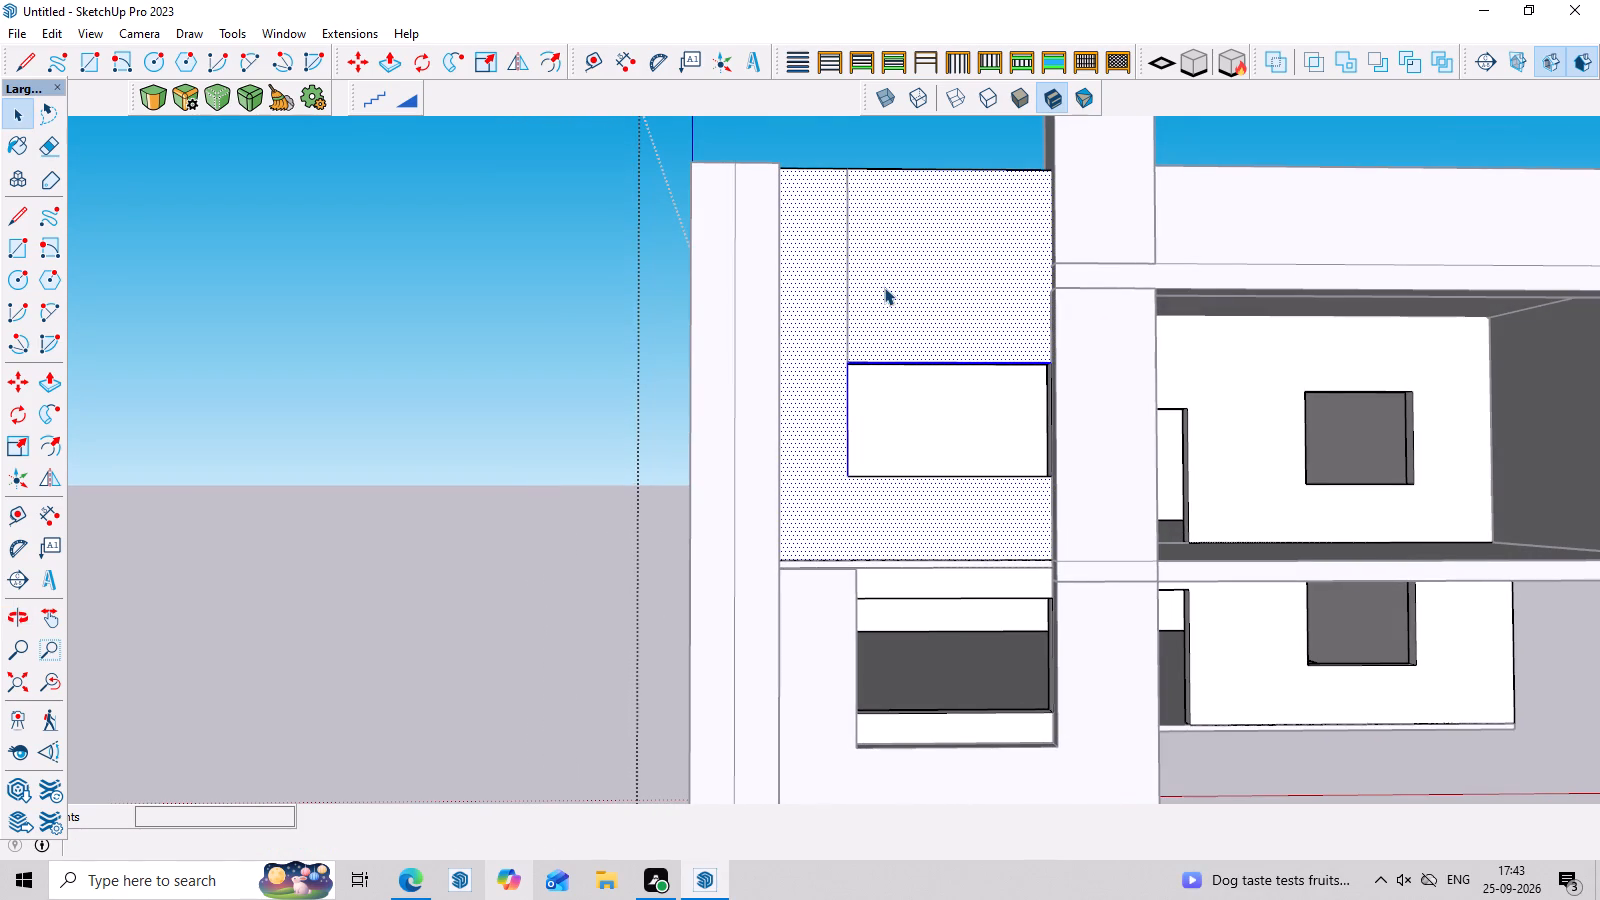
{"action": "key", "text": "l"}
{"action": "scroll", "coordinate": [868, 185], "scroll_direction": "up", "scroll_amount": 2}
{"action": "left_click", "coordinate": [842, 169]}
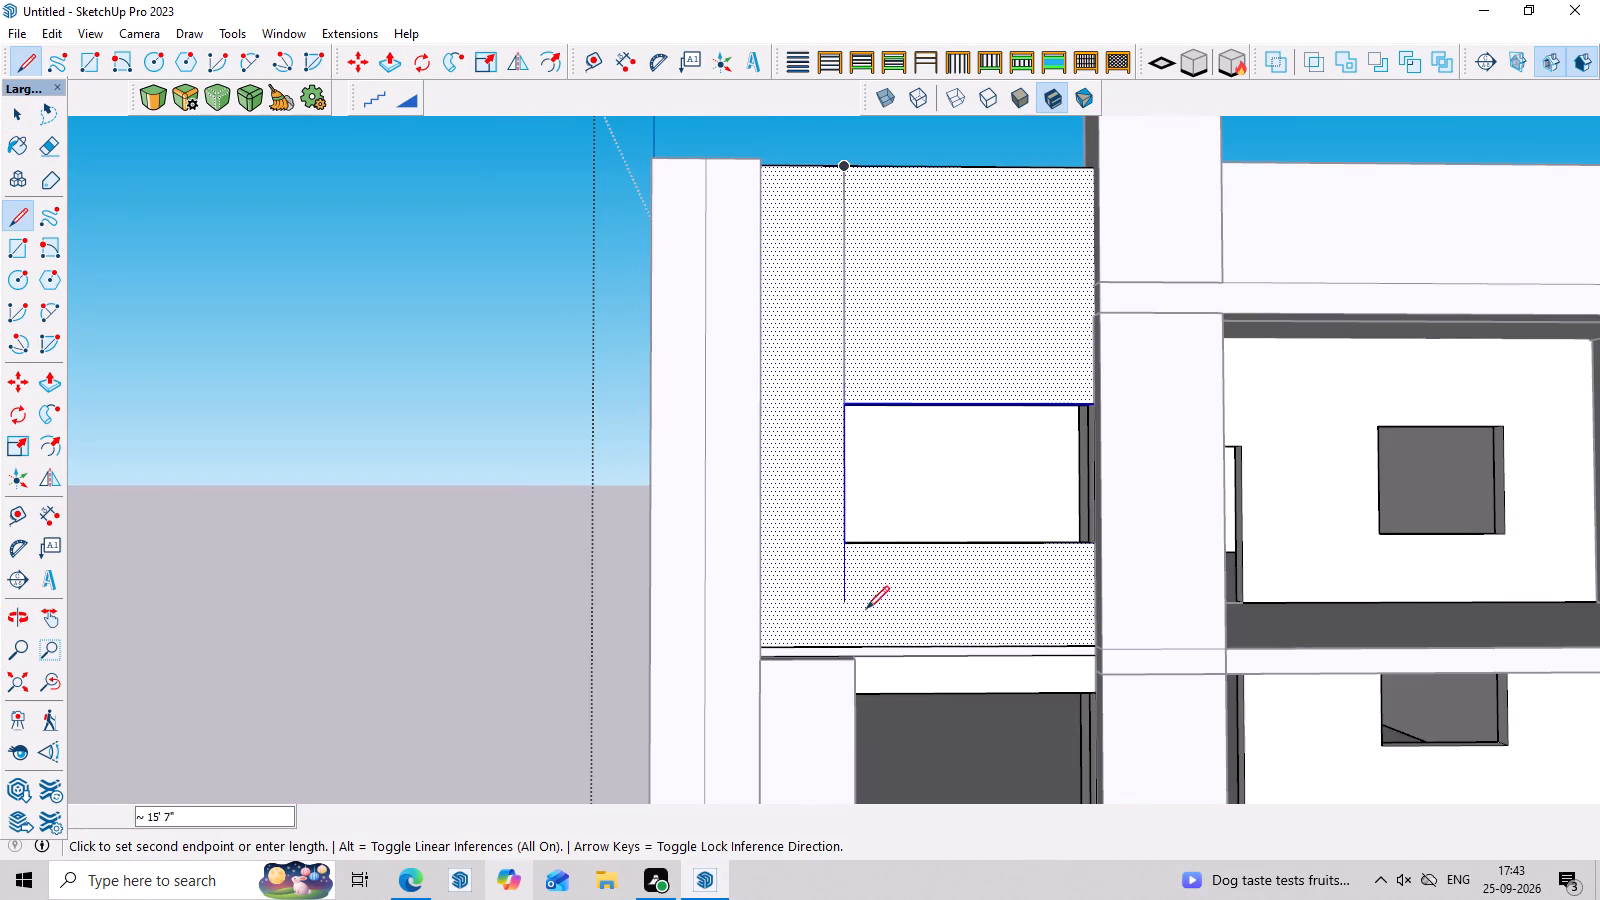
{"action": "scroll", "coordinate": [839, 655], "scroll_direction": "up", "scroll_amount": 7}
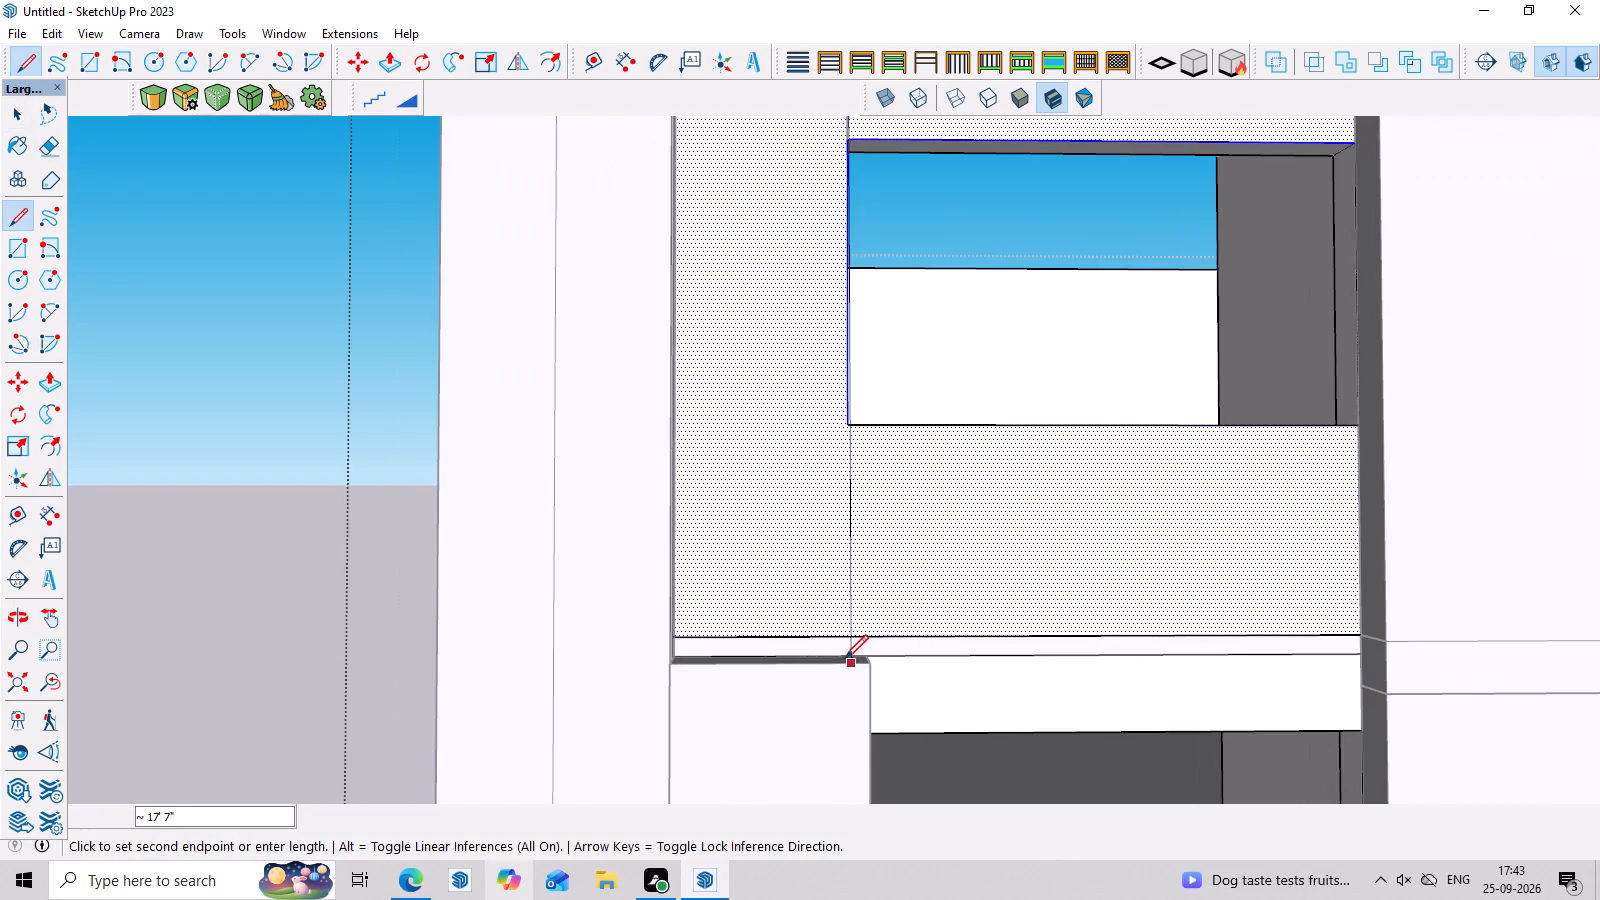
{"action": "left_click", "coordinate": [847, 655]}
{"action": "key", "text": "space"}
{"action": "scroll", "coordinate": [785, 422], "scroll_direction": "down", "scroll_amount": 8}
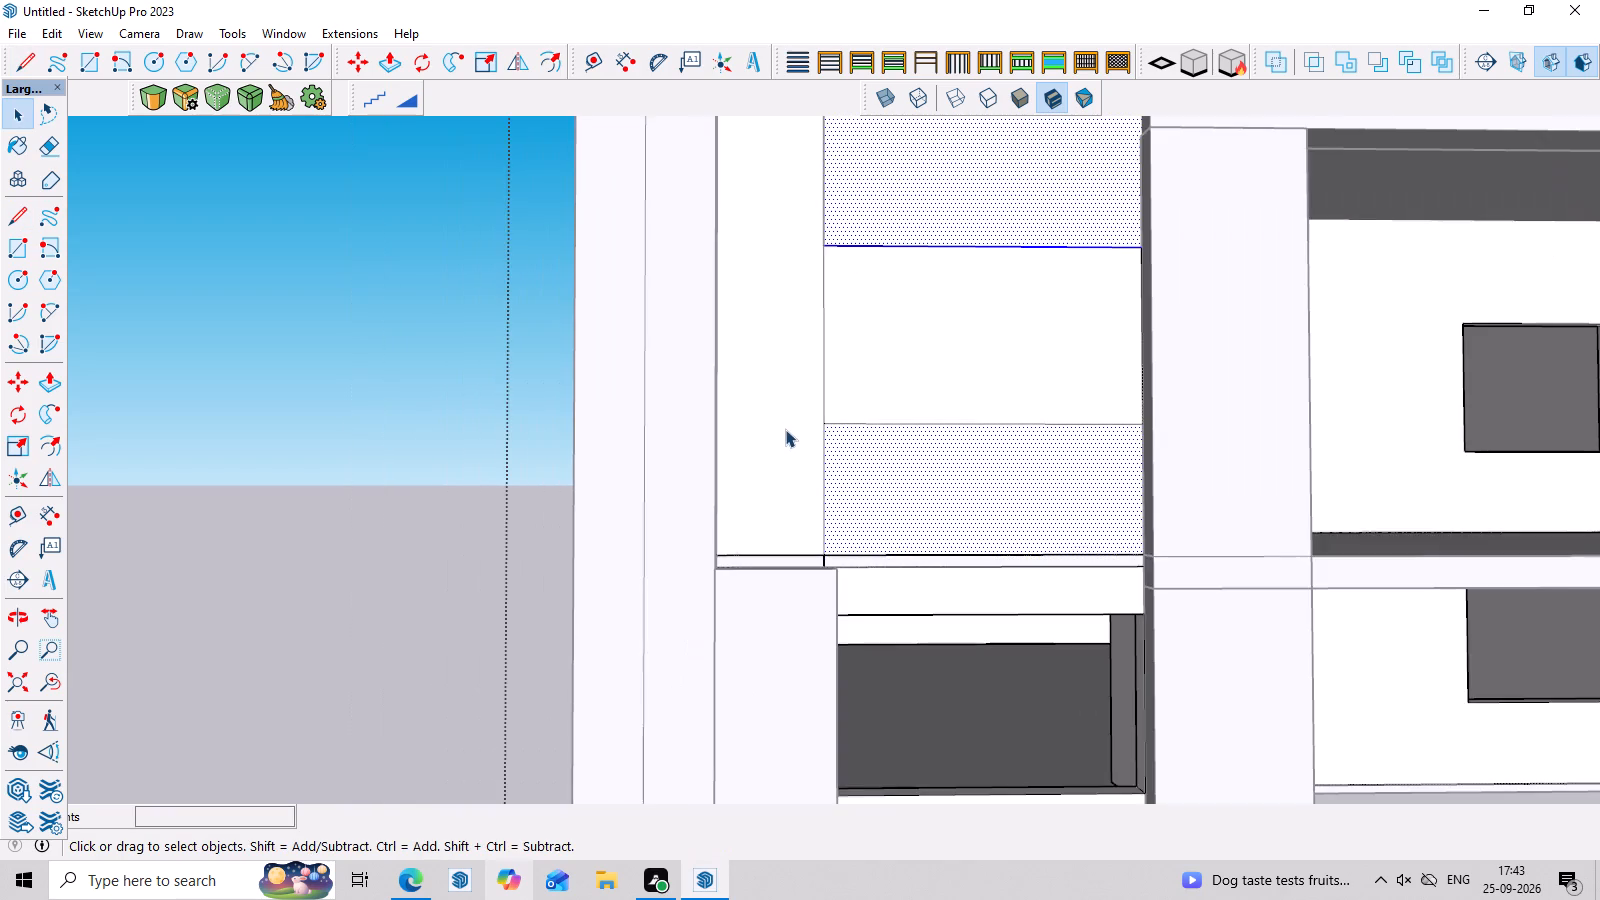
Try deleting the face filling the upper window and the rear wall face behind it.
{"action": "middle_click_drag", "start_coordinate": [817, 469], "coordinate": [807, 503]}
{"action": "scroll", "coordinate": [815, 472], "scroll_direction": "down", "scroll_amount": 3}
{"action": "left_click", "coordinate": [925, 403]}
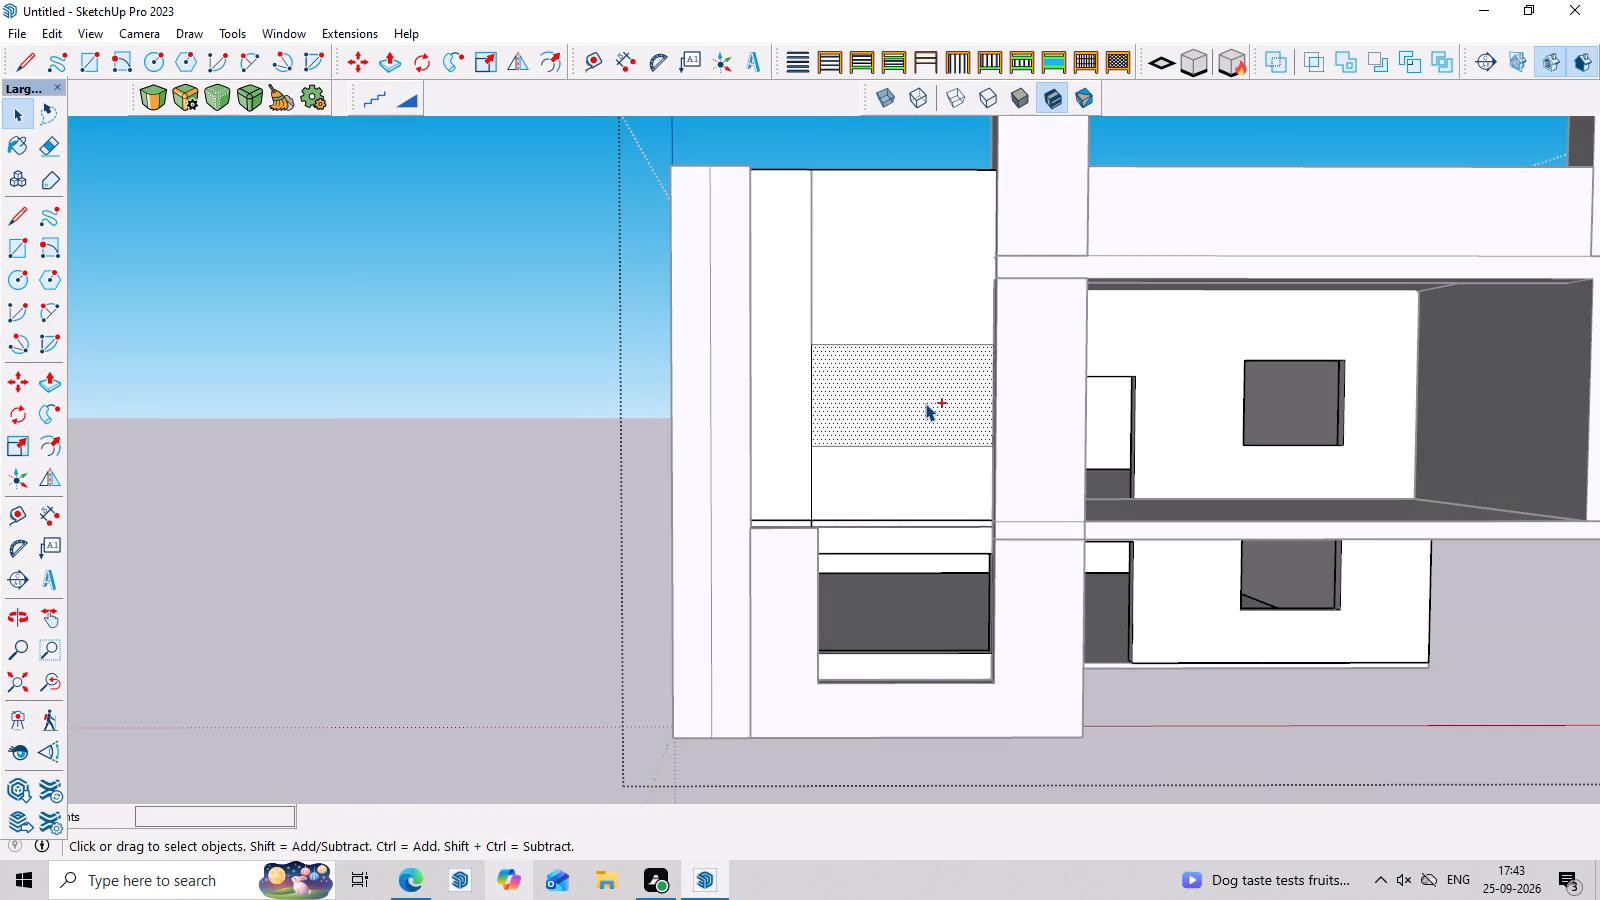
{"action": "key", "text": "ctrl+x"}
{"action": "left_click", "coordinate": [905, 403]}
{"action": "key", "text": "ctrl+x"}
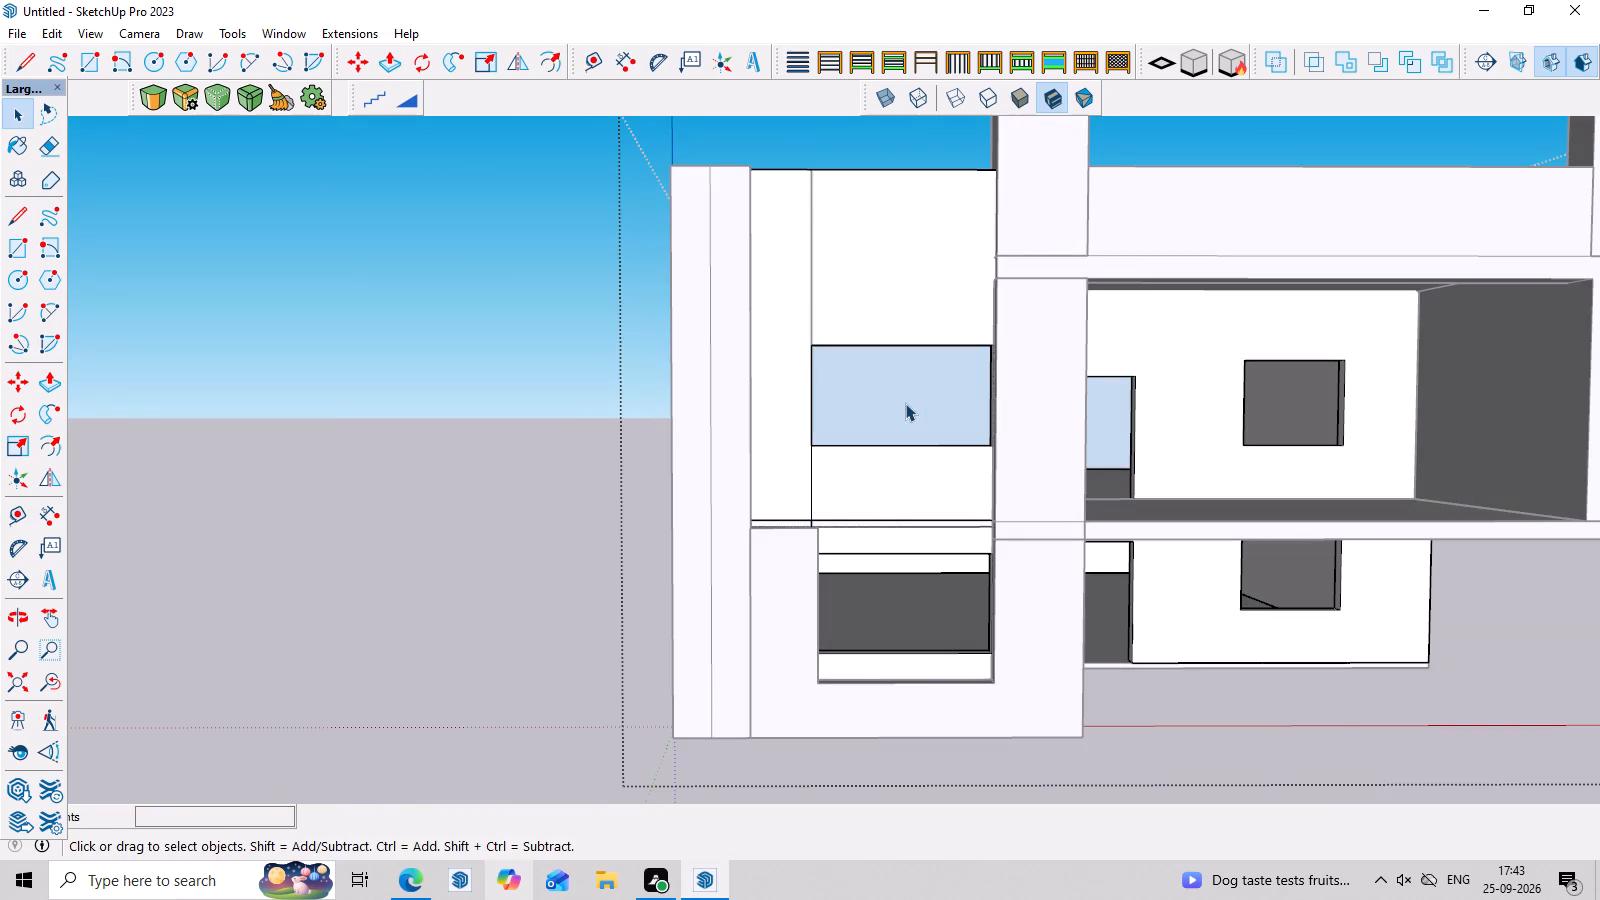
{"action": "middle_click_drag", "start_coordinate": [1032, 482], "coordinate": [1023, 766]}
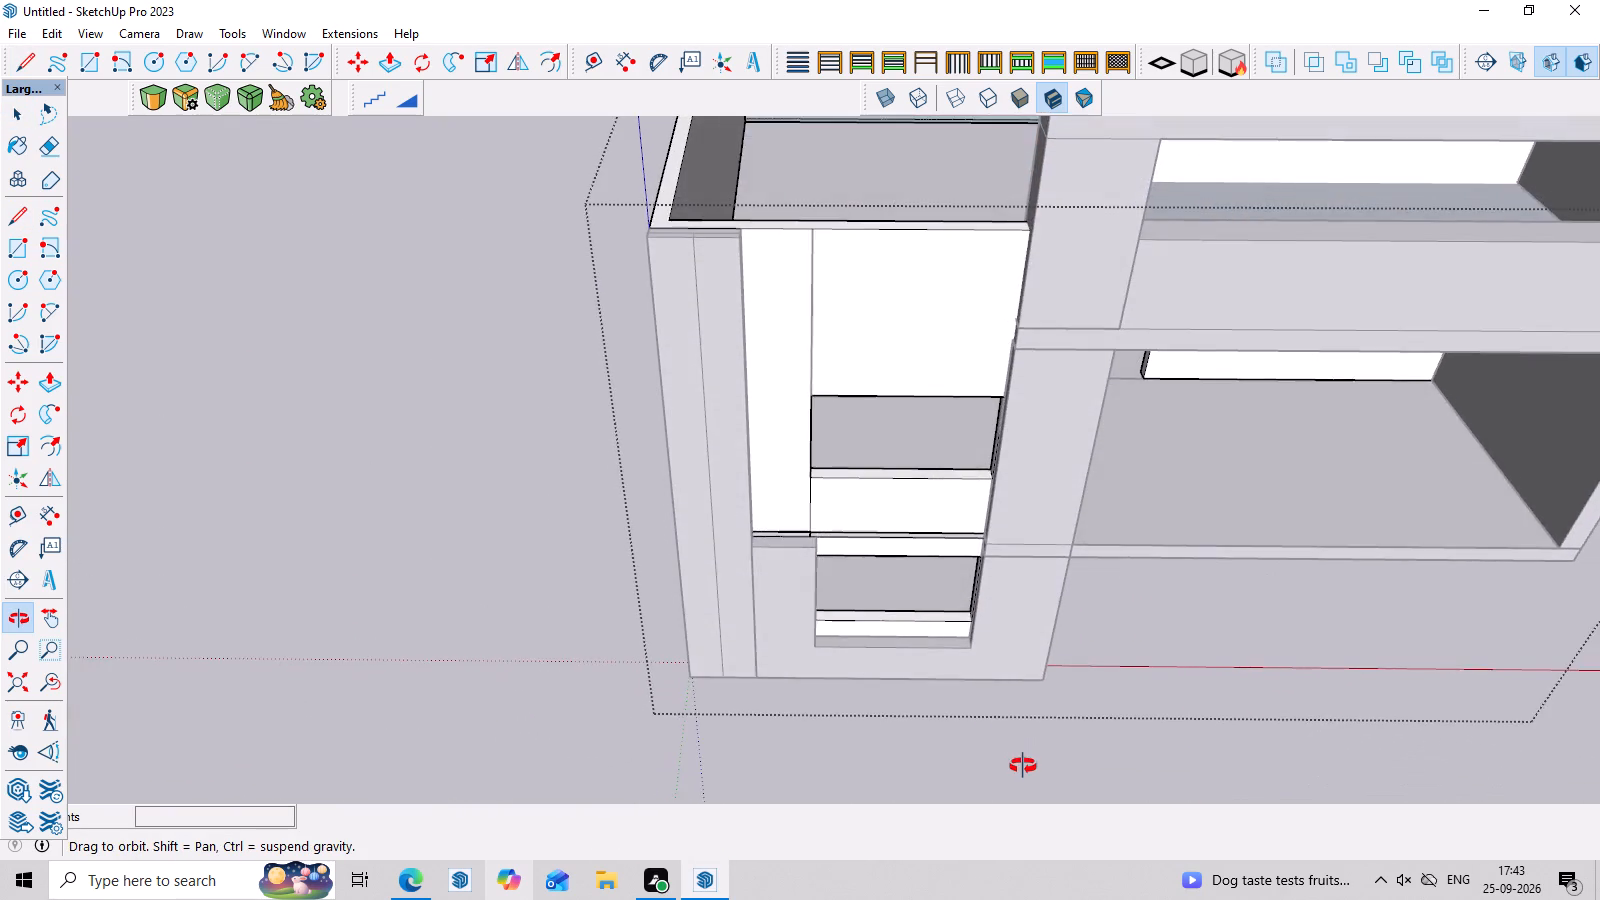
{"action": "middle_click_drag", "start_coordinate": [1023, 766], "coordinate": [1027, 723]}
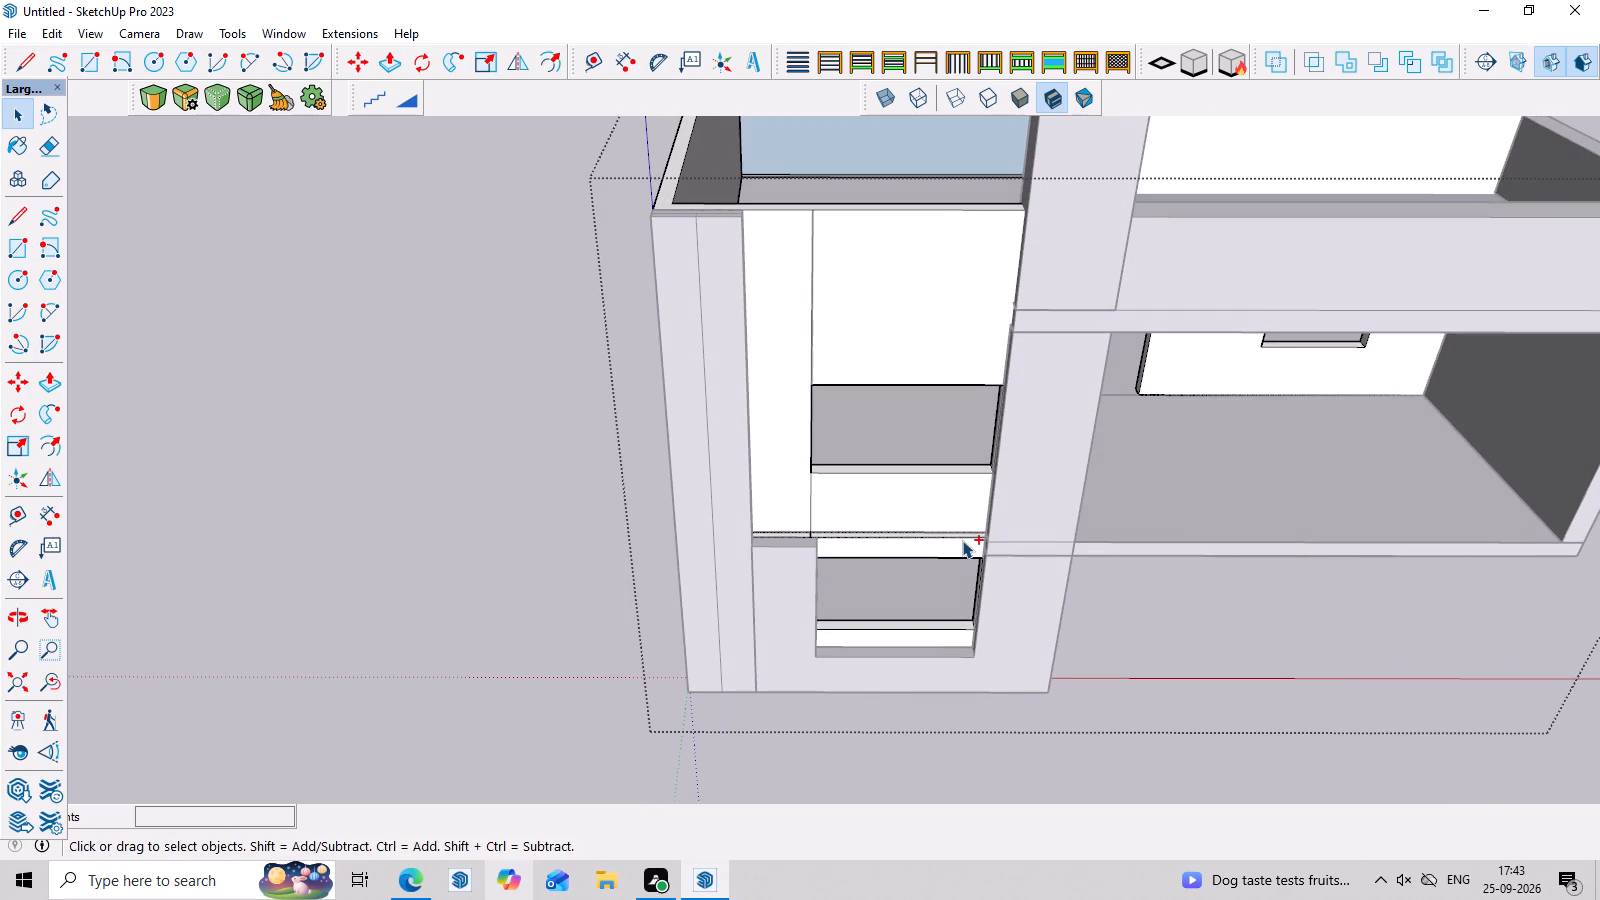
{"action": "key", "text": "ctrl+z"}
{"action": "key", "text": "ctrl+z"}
Delete the face filling the upper window opening from the inner side of the wall.
{"action": "middle_click_drag", "start_coordinate": [963, 491], "coordinate": [1381, 652]}
{"action": "scroll", "coordinate": [846, 353], "scroll_direction": "down", "scroll_amount": 3}
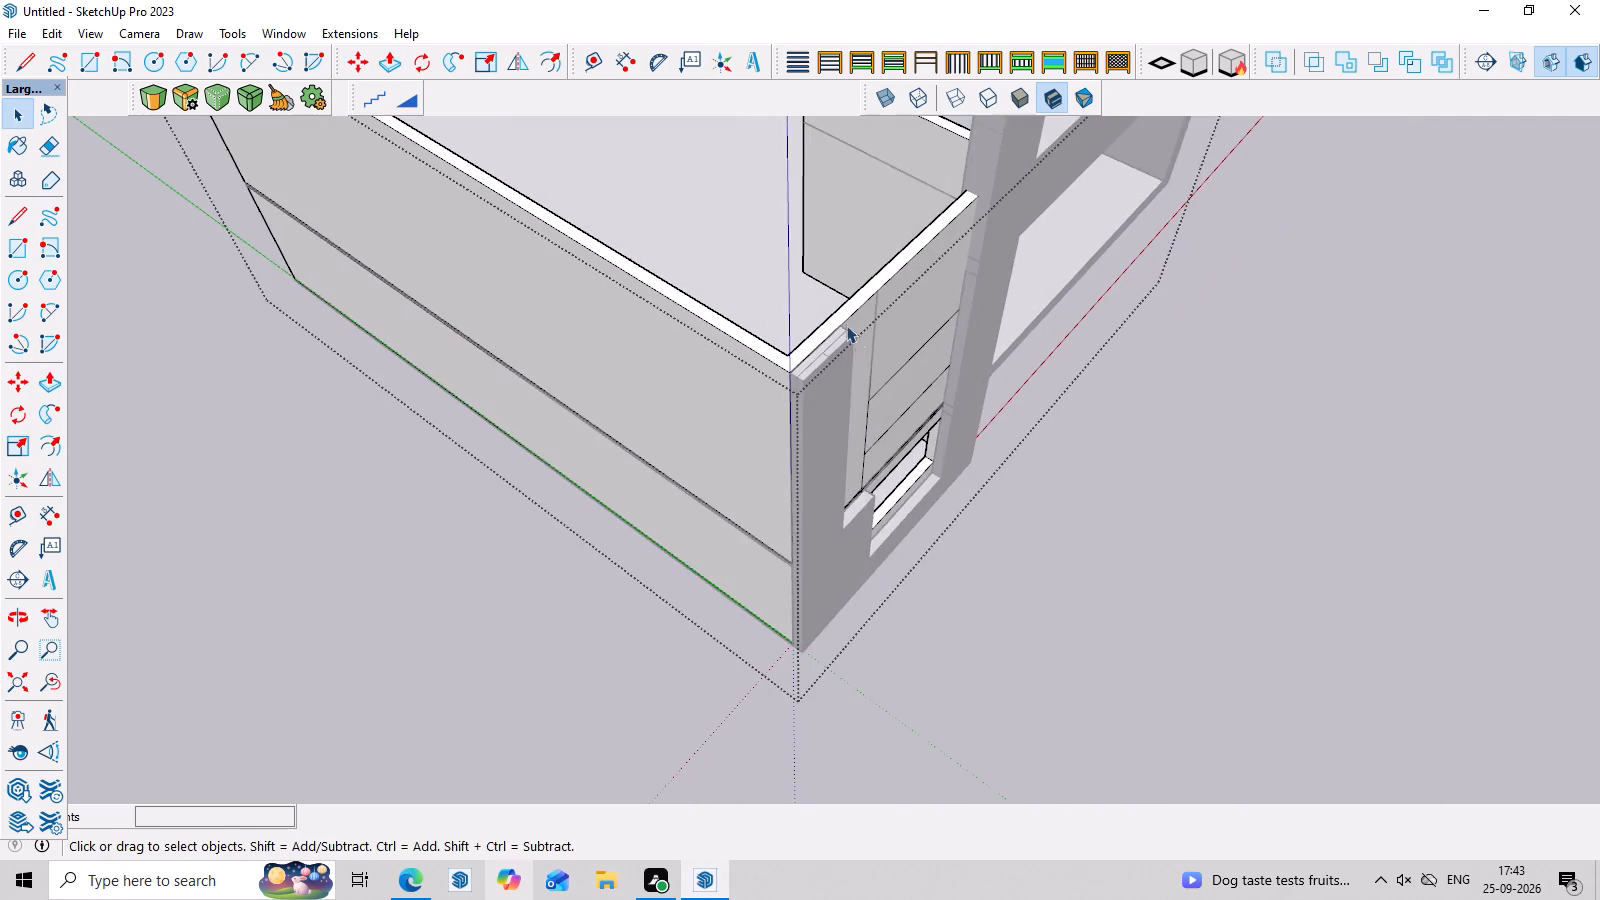
{"action": "middle_click_drag", "start_coordinate": [845, 323], "coordinate": [1564, 305]}
{"action": "scroll", "coordinate": [907, 297], "scroll_direction": "up", "scroll_amount": 3}
{"action": "left_click", "coordinate": [716, 340]}
{"action": "middle_click_drag", "start_coordinate": [772, 364], "coordinate": [550, 451]}
{"action": "key", "text": "ctrl+x"}
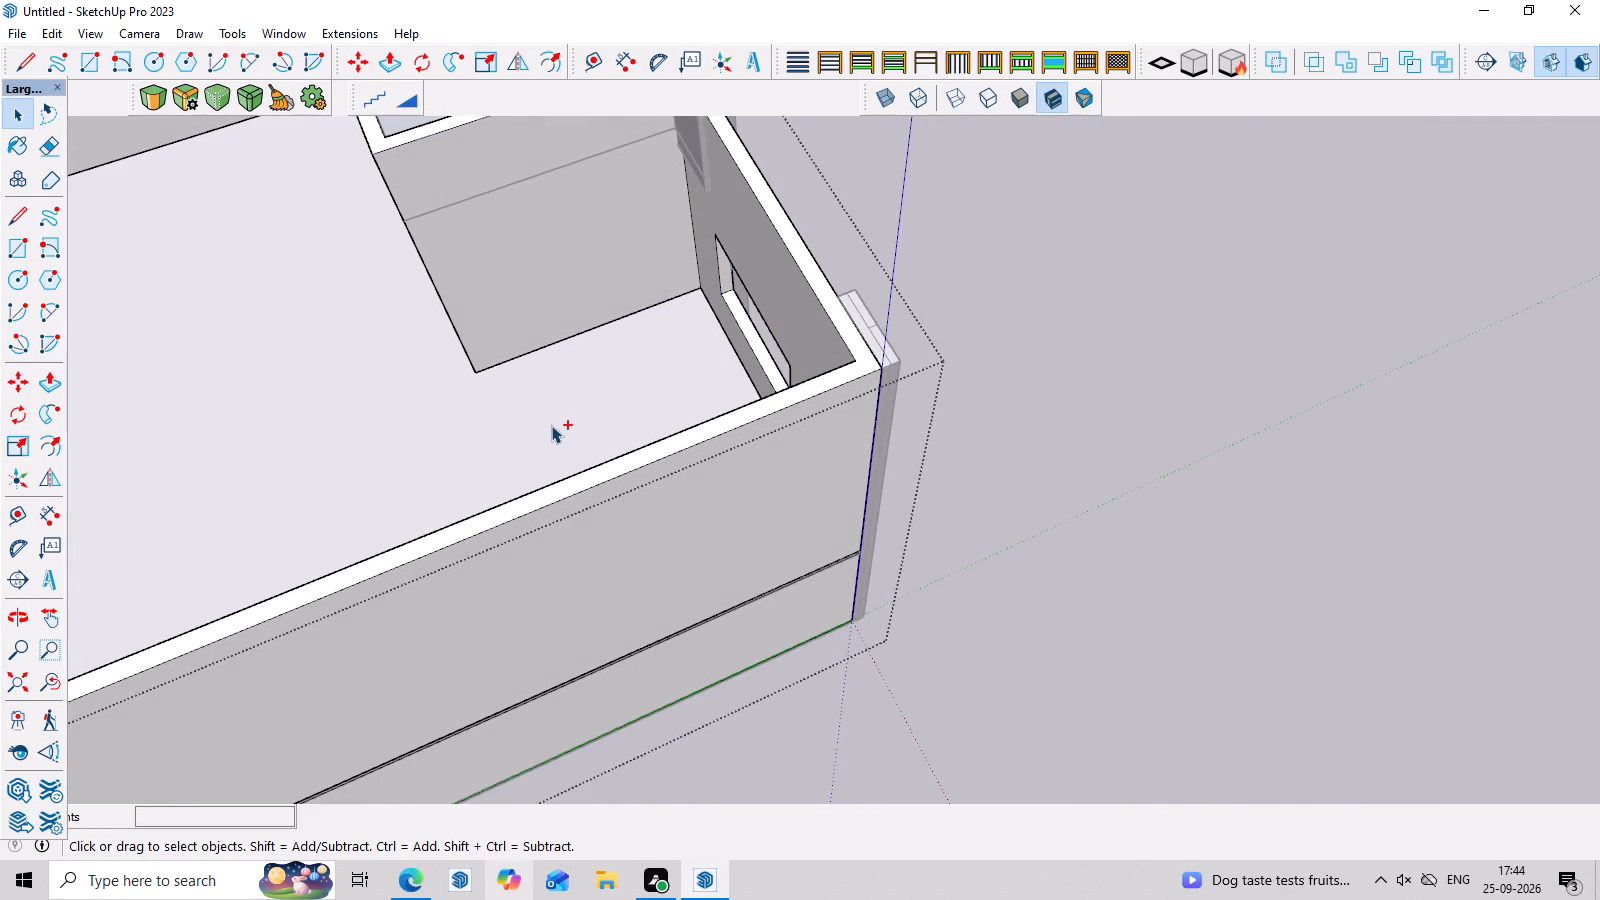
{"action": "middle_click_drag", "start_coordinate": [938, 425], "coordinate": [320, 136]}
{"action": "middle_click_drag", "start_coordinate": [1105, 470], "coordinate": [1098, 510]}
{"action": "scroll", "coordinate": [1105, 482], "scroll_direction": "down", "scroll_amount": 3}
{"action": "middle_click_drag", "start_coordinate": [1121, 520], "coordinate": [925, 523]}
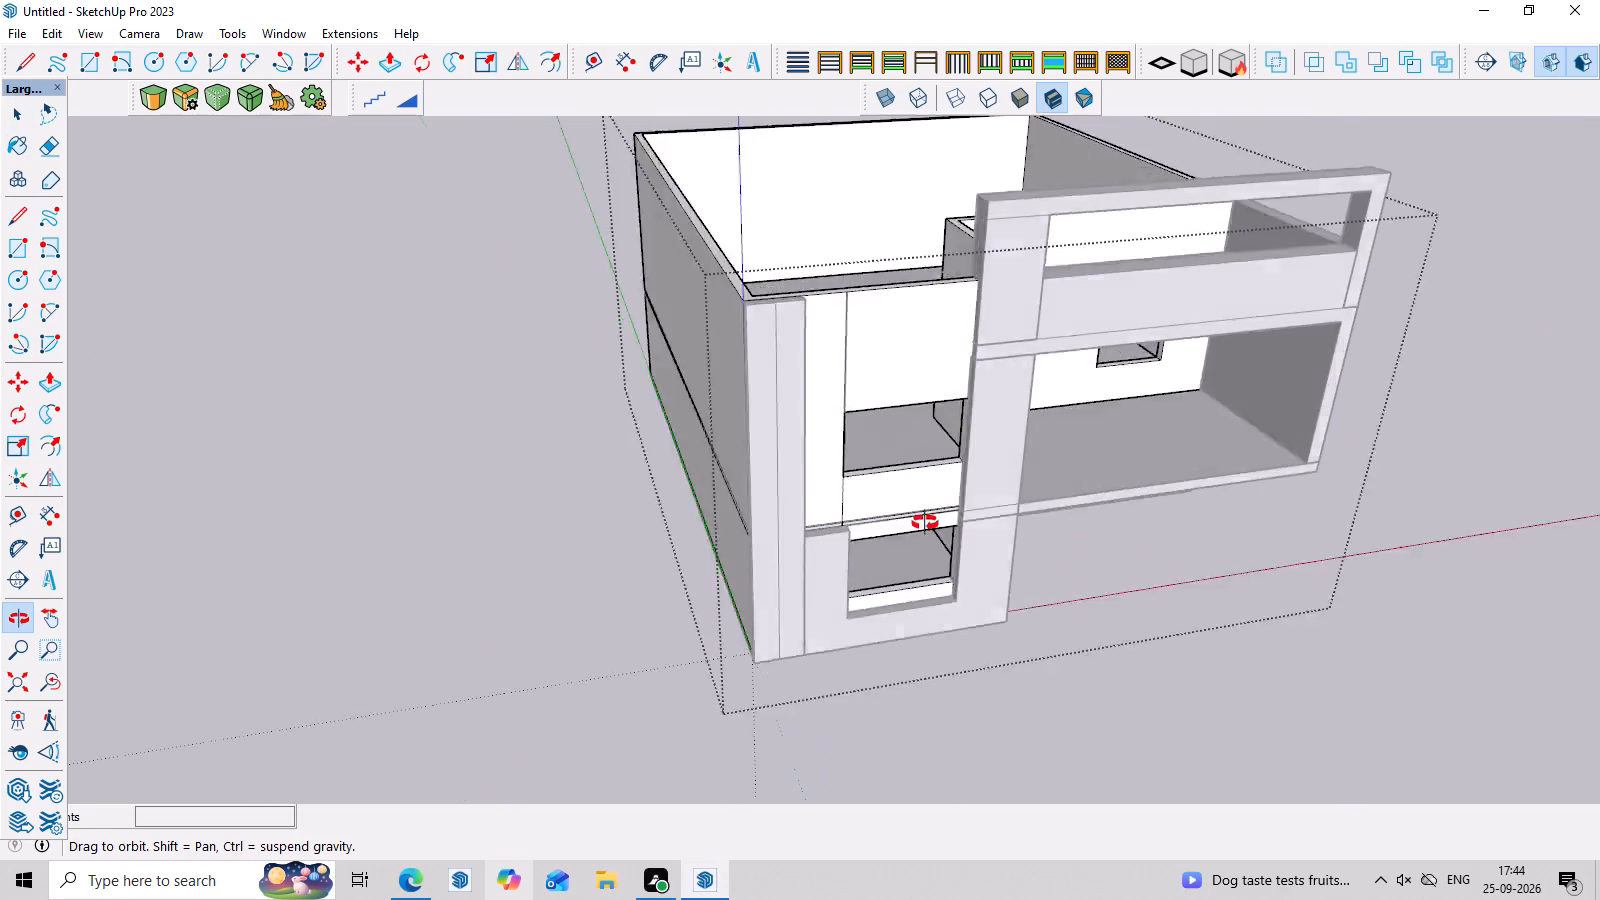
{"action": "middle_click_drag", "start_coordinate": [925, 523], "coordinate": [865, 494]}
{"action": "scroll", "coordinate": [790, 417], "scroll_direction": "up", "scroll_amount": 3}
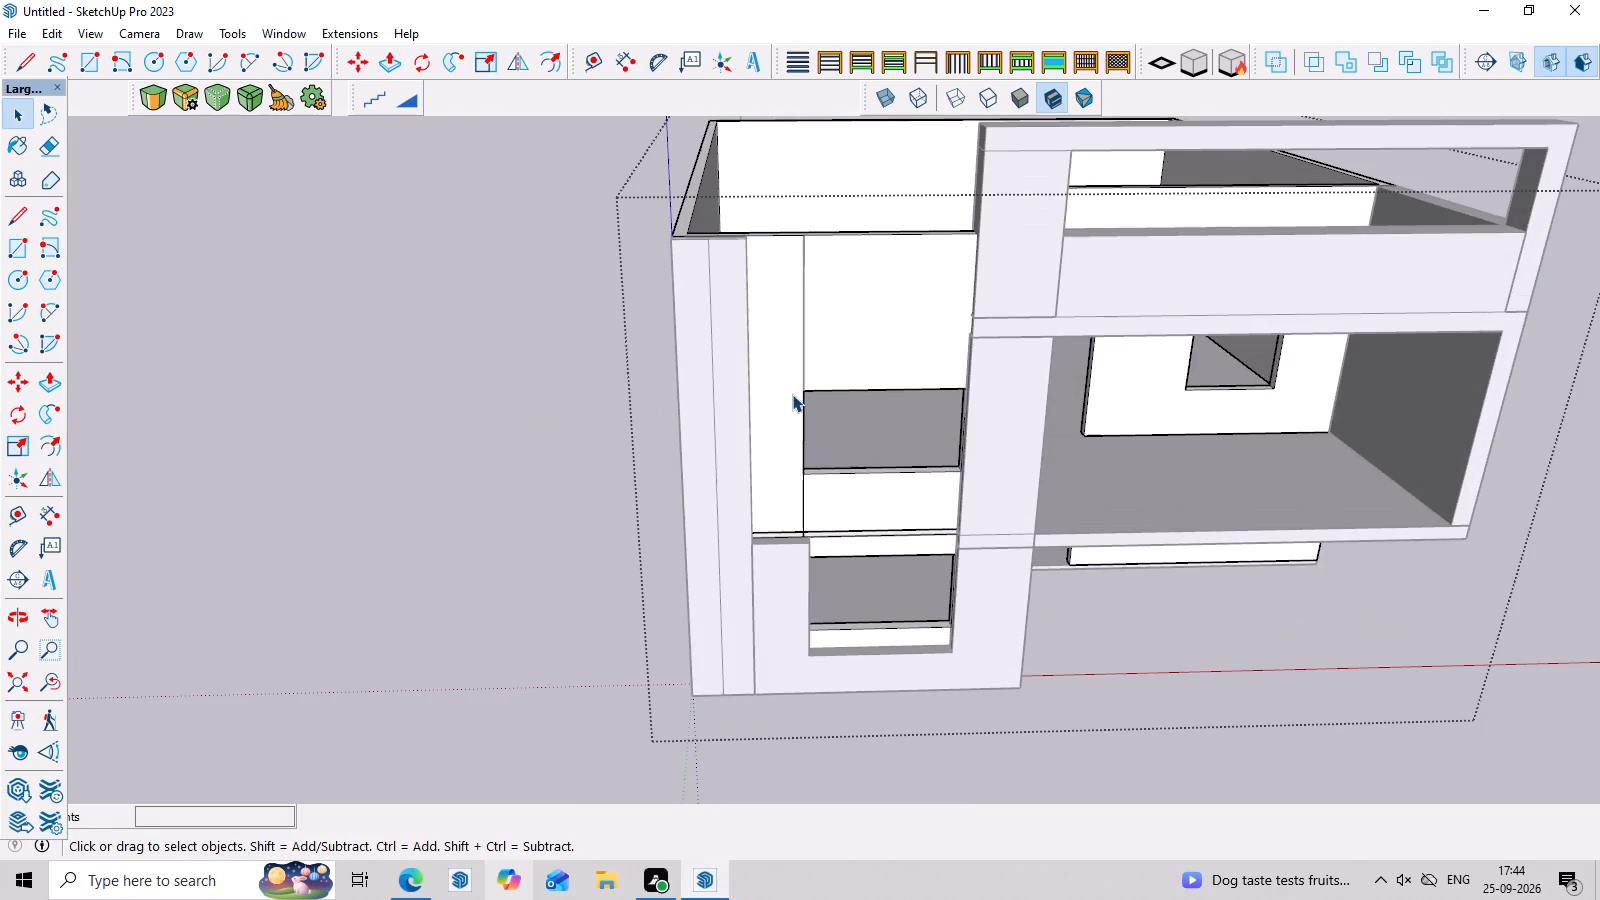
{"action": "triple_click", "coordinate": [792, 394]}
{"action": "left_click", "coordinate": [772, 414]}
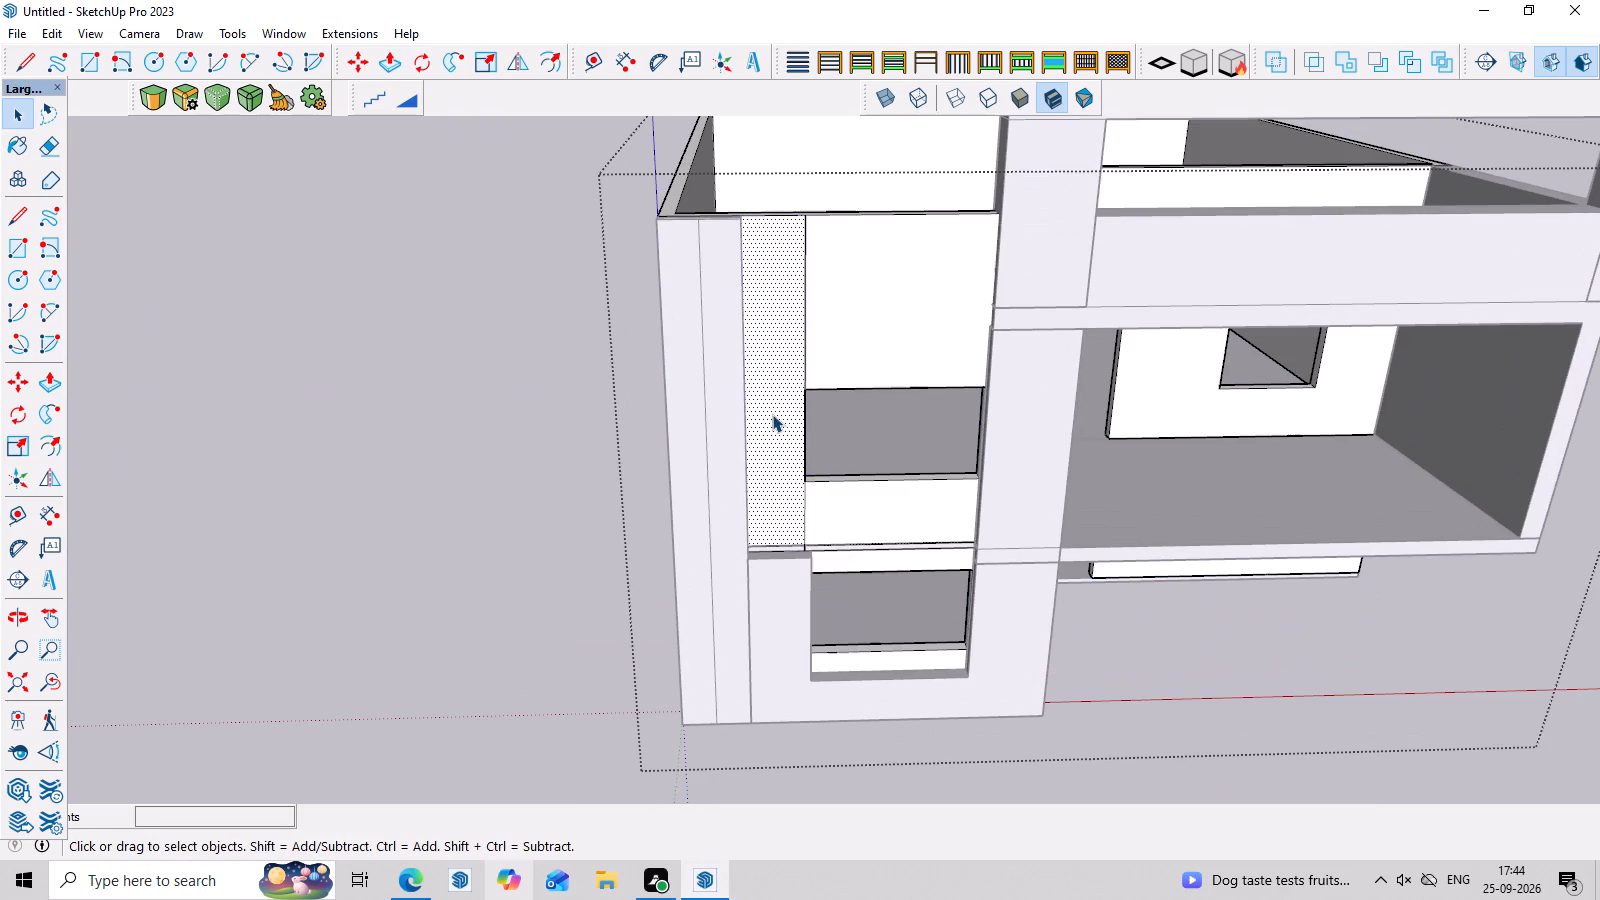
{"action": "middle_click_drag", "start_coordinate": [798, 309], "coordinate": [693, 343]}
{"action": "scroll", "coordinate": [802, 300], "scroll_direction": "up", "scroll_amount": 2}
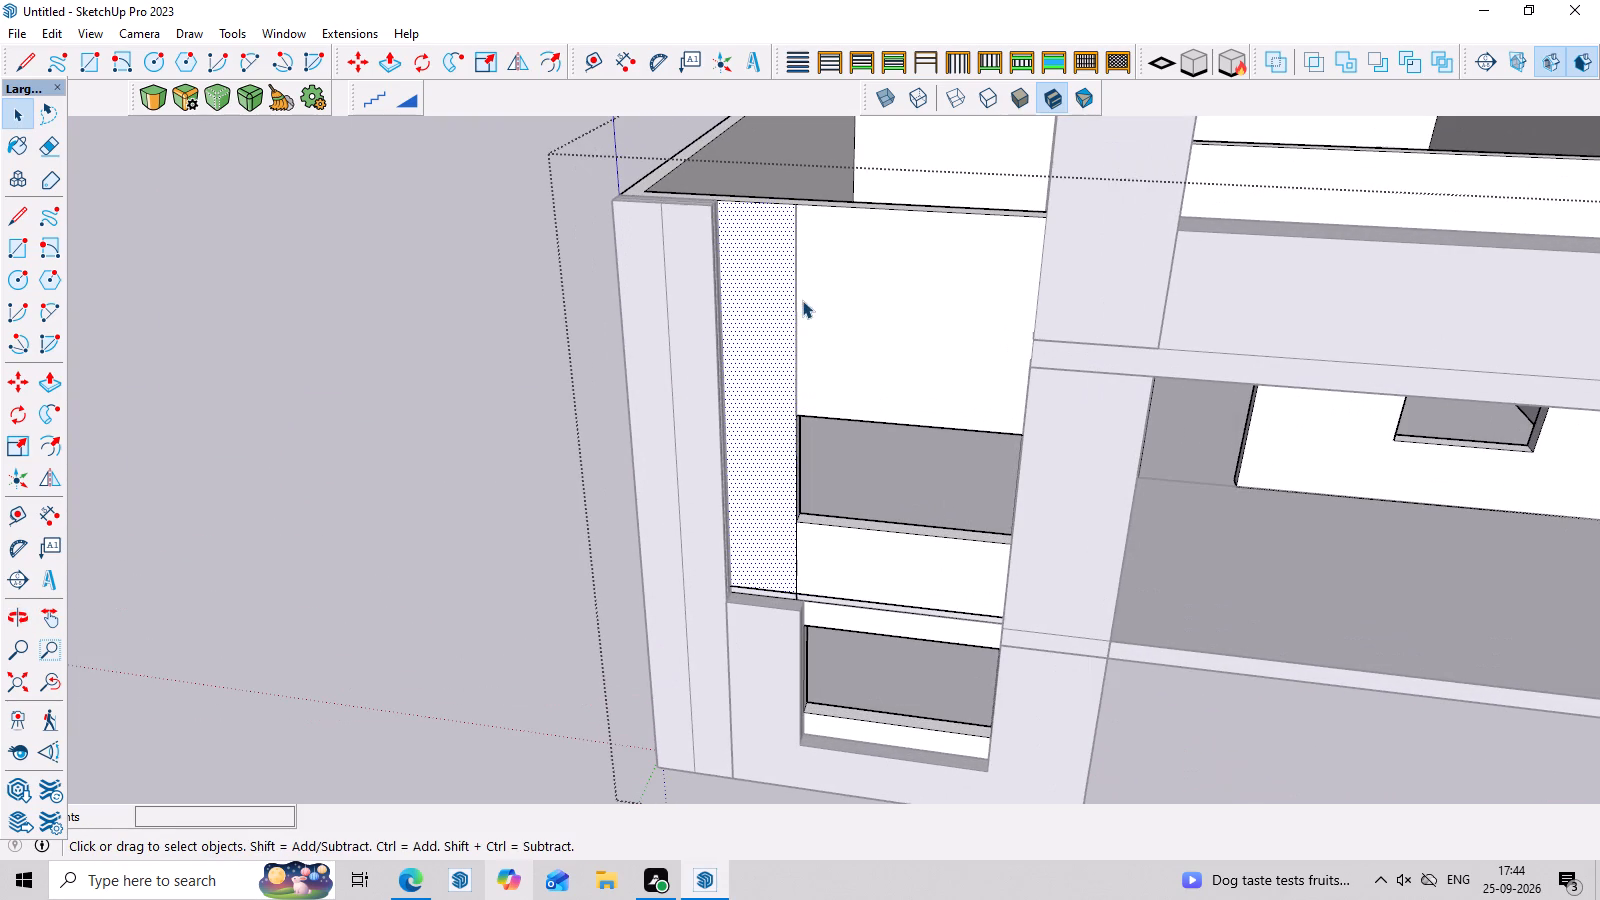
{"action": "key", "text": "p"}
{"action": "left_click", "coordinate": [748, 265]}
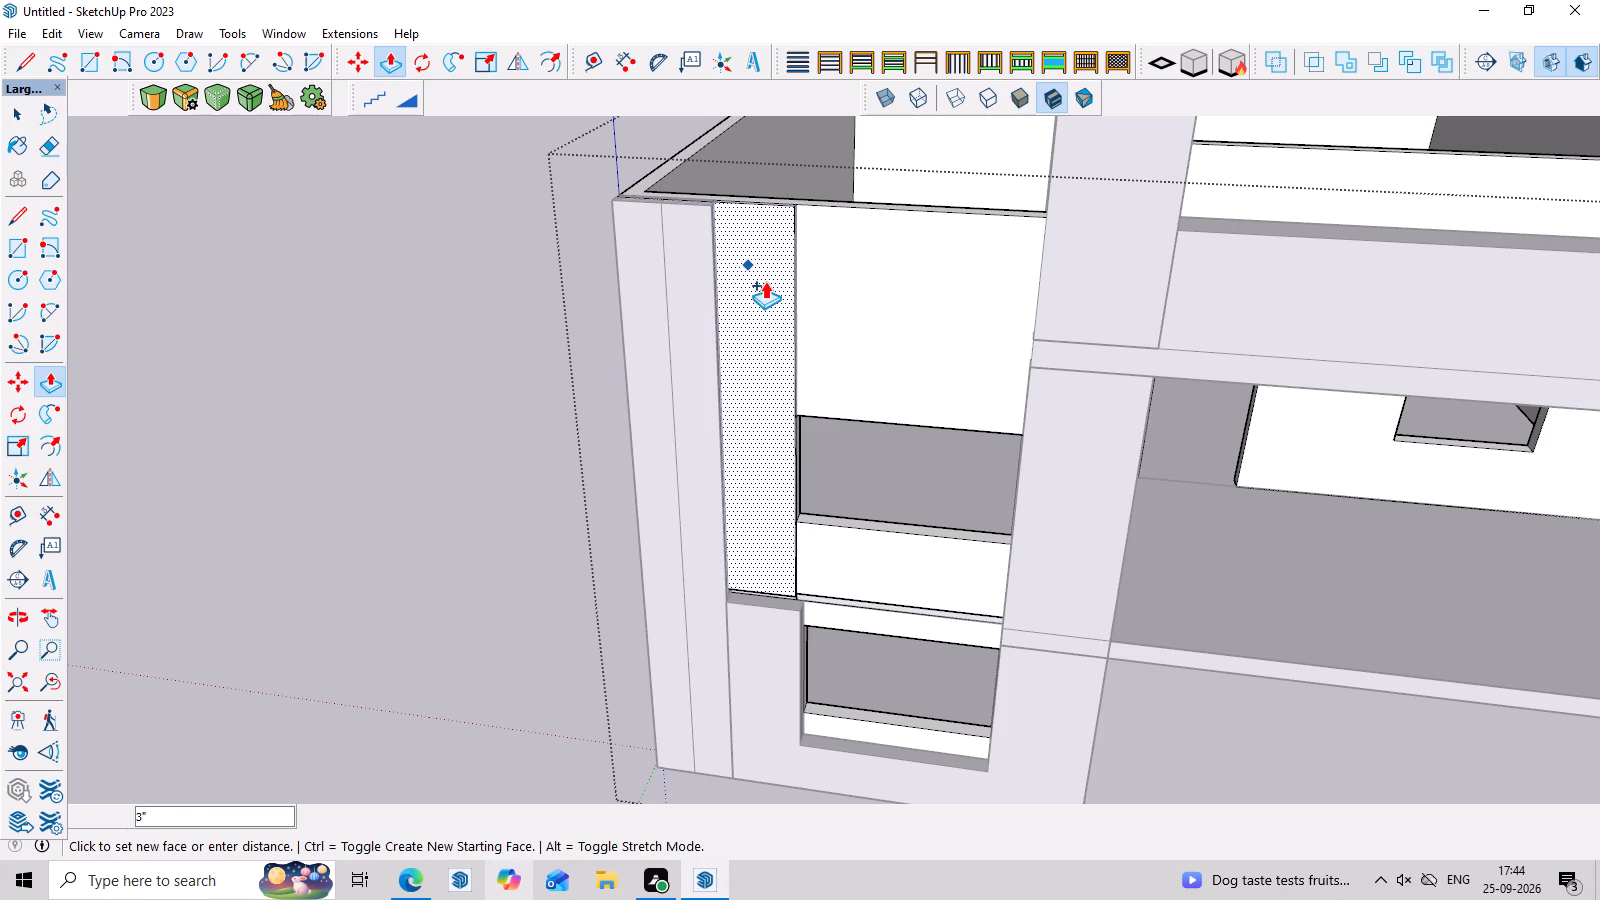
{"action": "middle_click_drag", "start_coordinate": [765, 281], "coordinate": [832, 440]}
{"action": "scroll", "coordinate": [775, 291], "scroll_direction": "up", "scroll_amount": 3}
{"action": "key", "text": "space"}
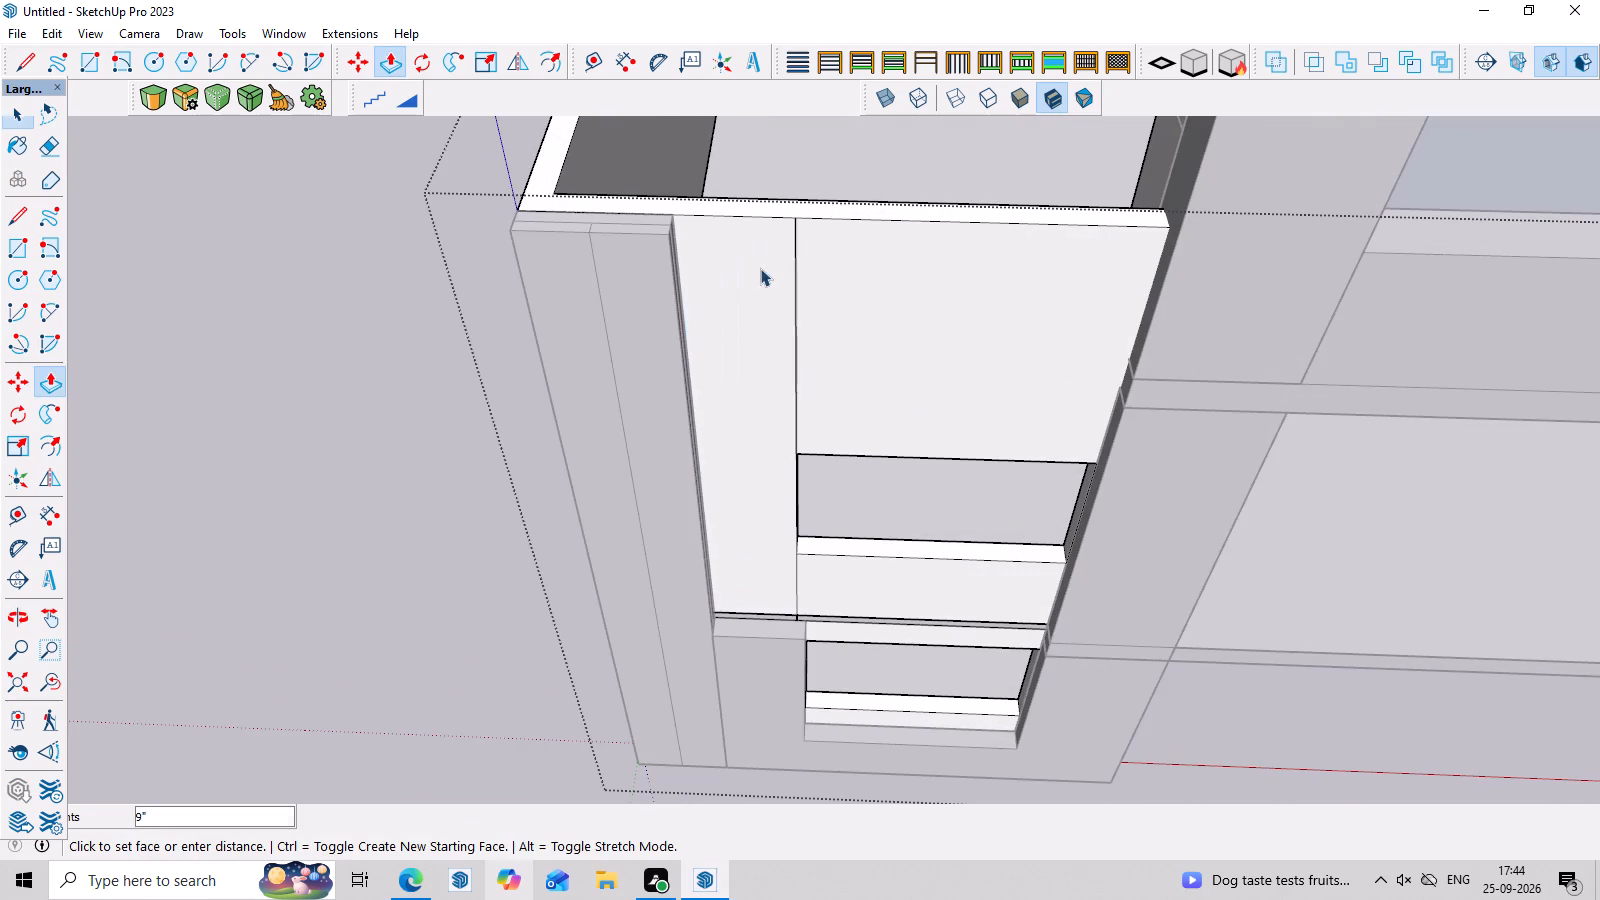
Draw a rectangle about 17' 7" by 3' over the wall strip between the corner strip and the upper window.
{"action": "scroll", "coordinate": [696, 211], "scroll_direction": "up", "scroll_amount": 3}
{"action": "middle_click_drag", "start_coordinate": [740, 260], "coordinate": [747, 183]}
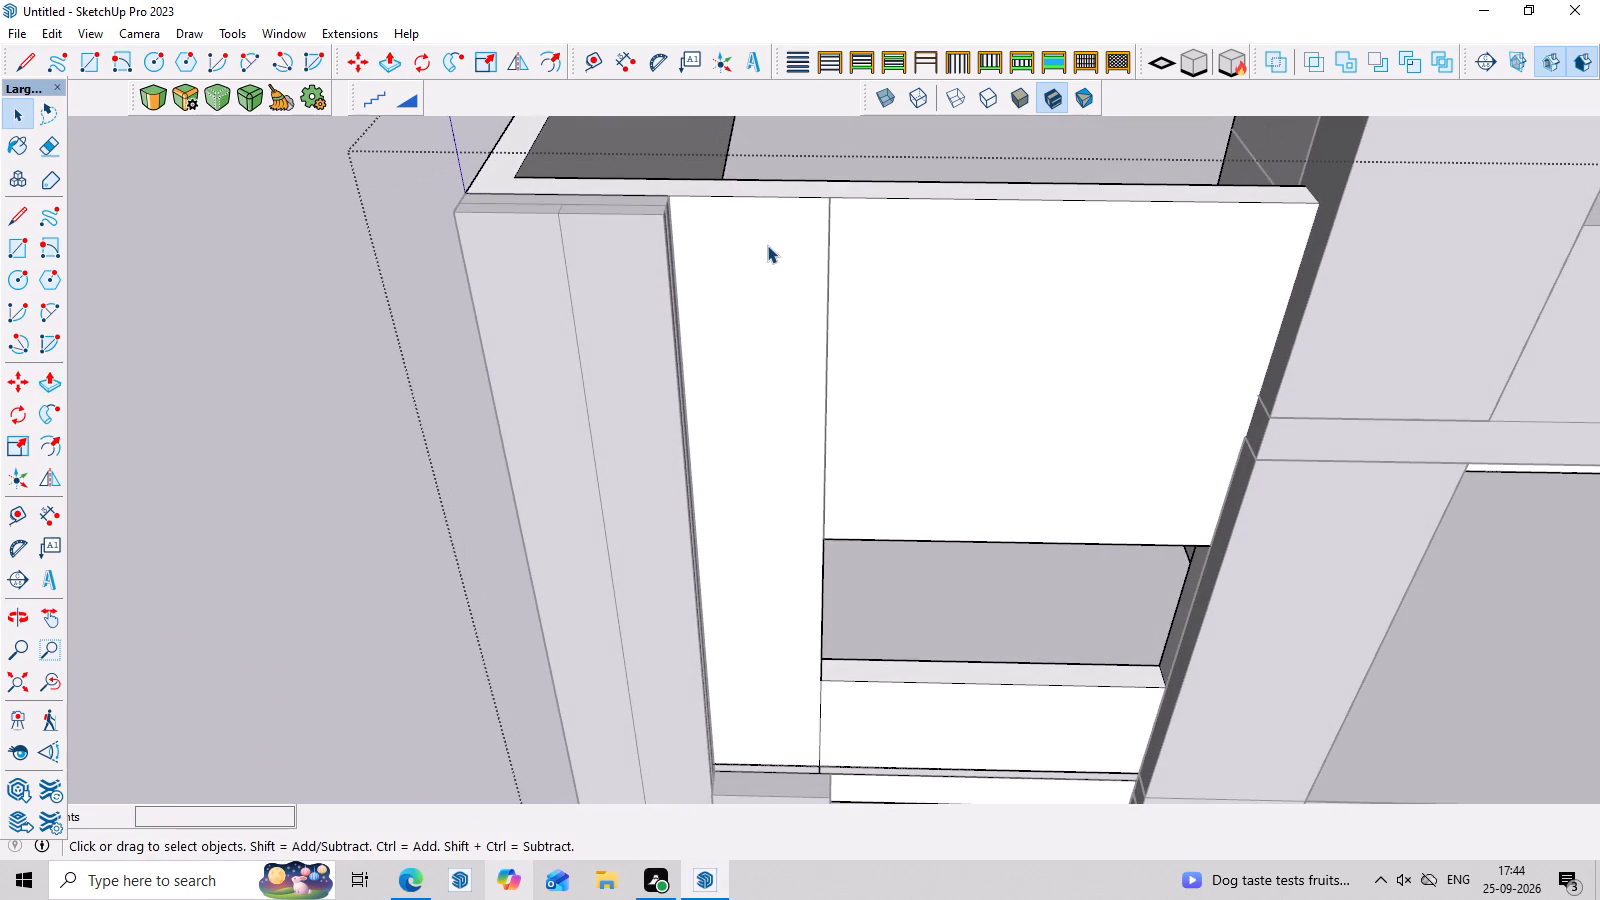
{"action": "key", "text": "r"}
{"action": "left_click", "coordinate": [674, 195]}
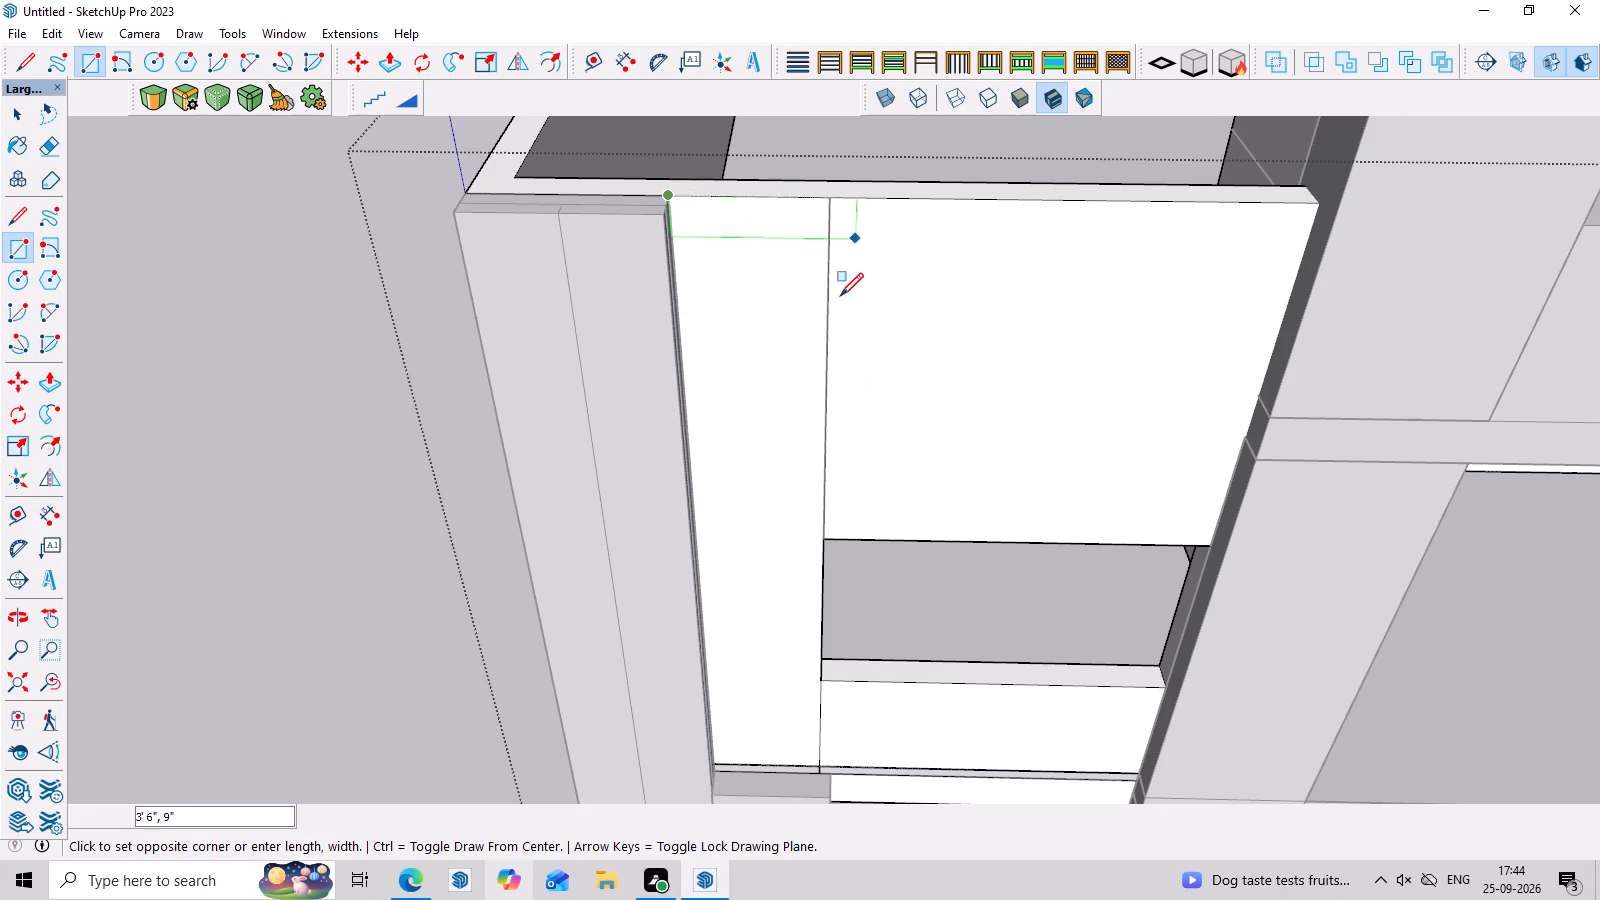
{"action": "left_click", "coordinate": [821, 768]}
{"action": "key", "text": "space"}
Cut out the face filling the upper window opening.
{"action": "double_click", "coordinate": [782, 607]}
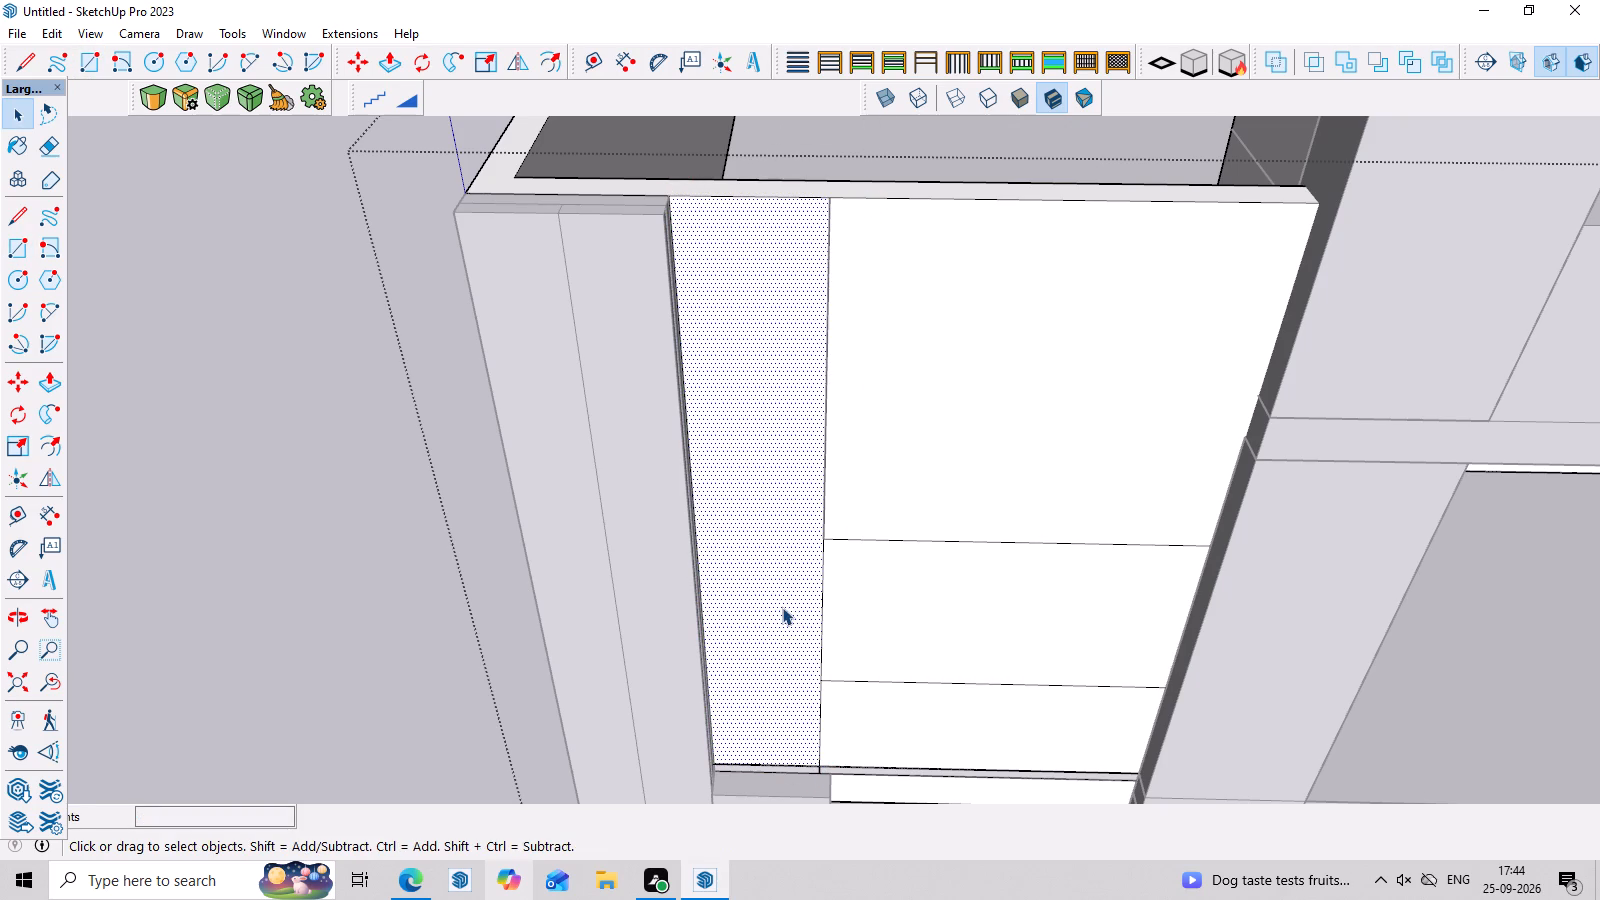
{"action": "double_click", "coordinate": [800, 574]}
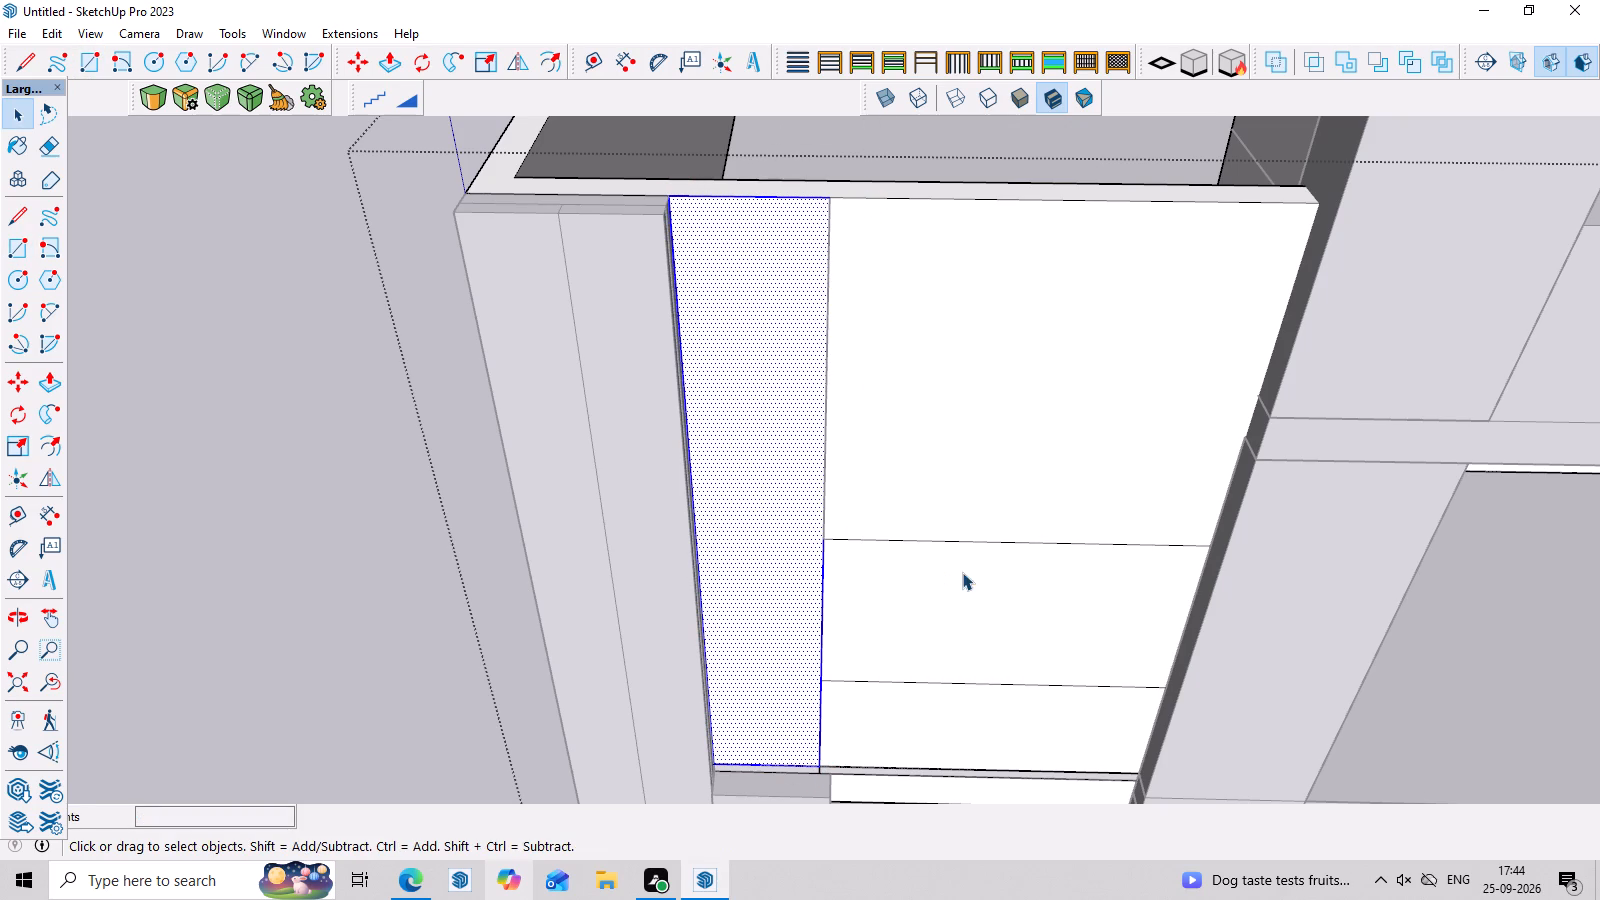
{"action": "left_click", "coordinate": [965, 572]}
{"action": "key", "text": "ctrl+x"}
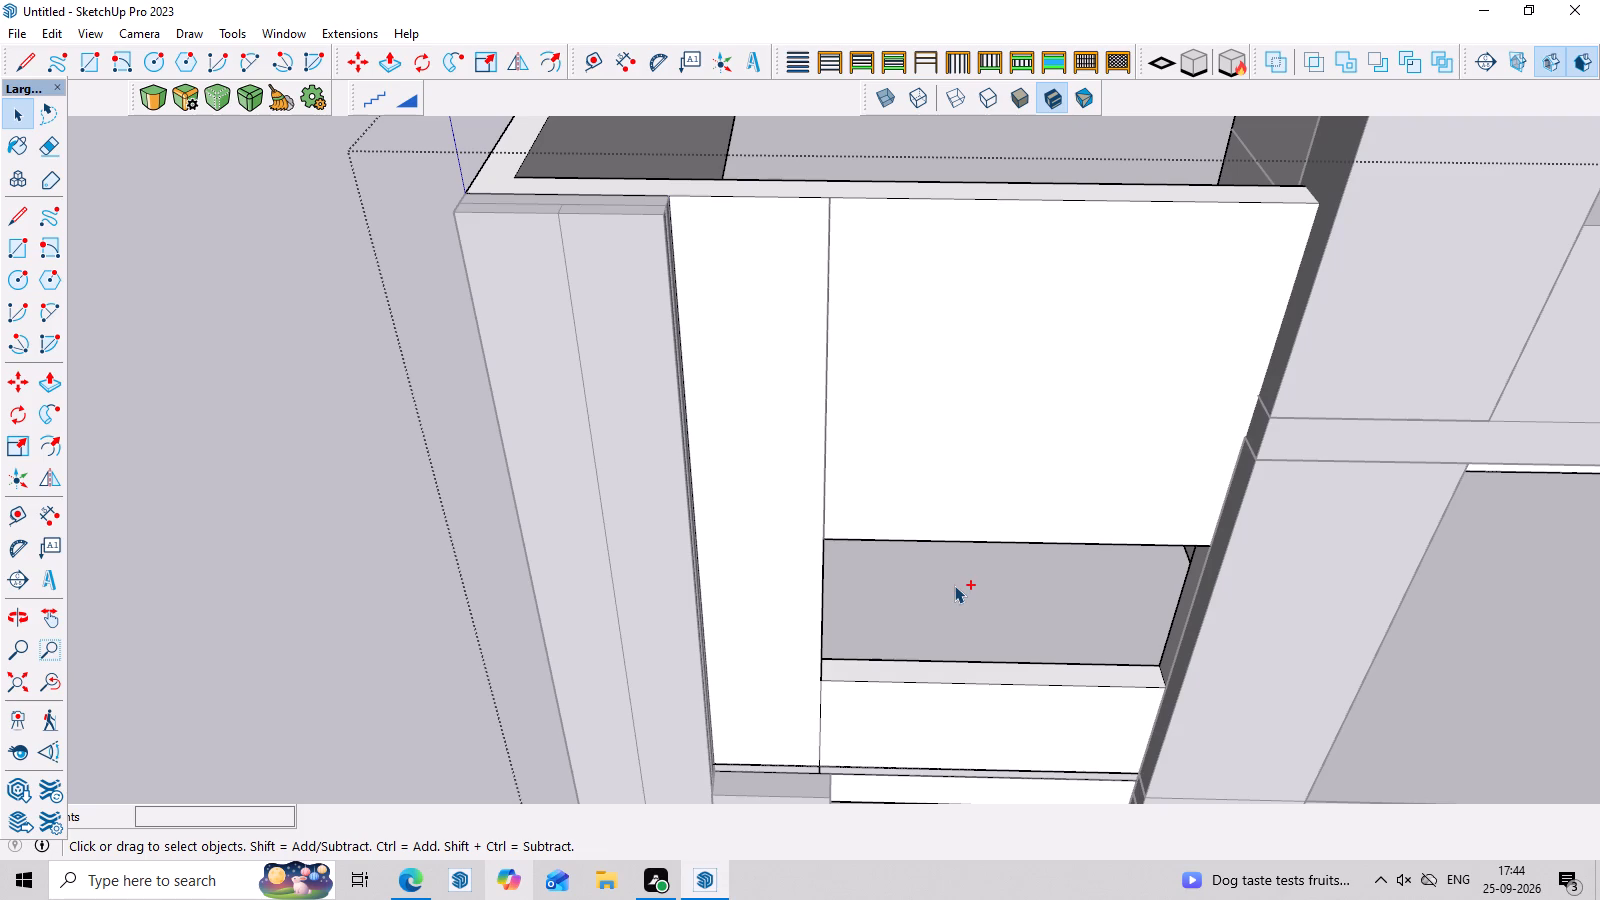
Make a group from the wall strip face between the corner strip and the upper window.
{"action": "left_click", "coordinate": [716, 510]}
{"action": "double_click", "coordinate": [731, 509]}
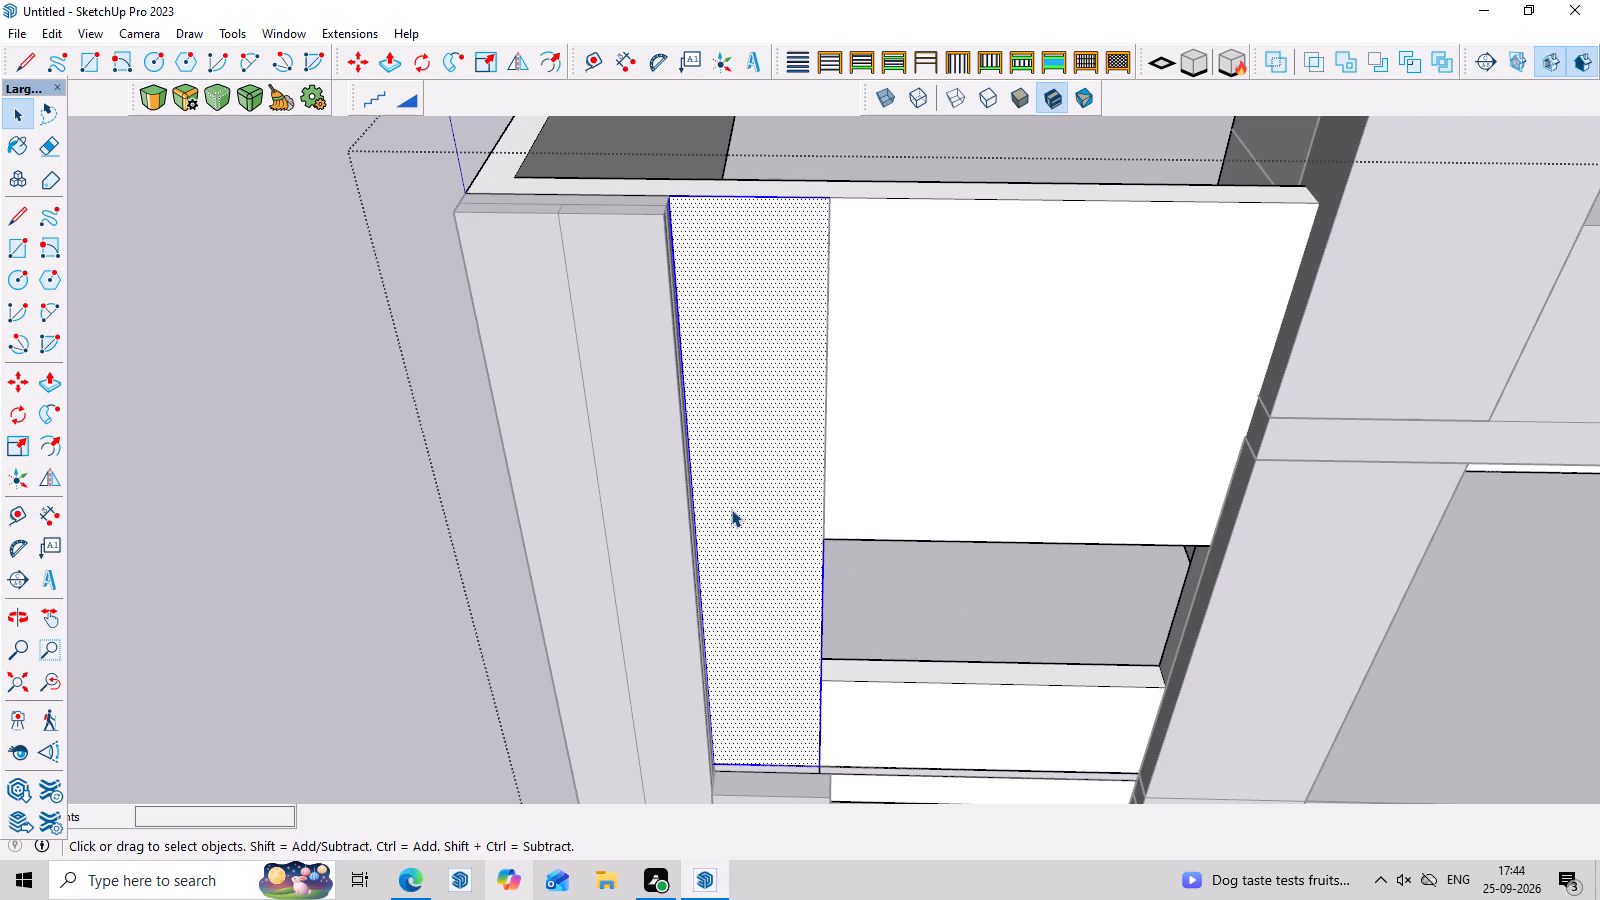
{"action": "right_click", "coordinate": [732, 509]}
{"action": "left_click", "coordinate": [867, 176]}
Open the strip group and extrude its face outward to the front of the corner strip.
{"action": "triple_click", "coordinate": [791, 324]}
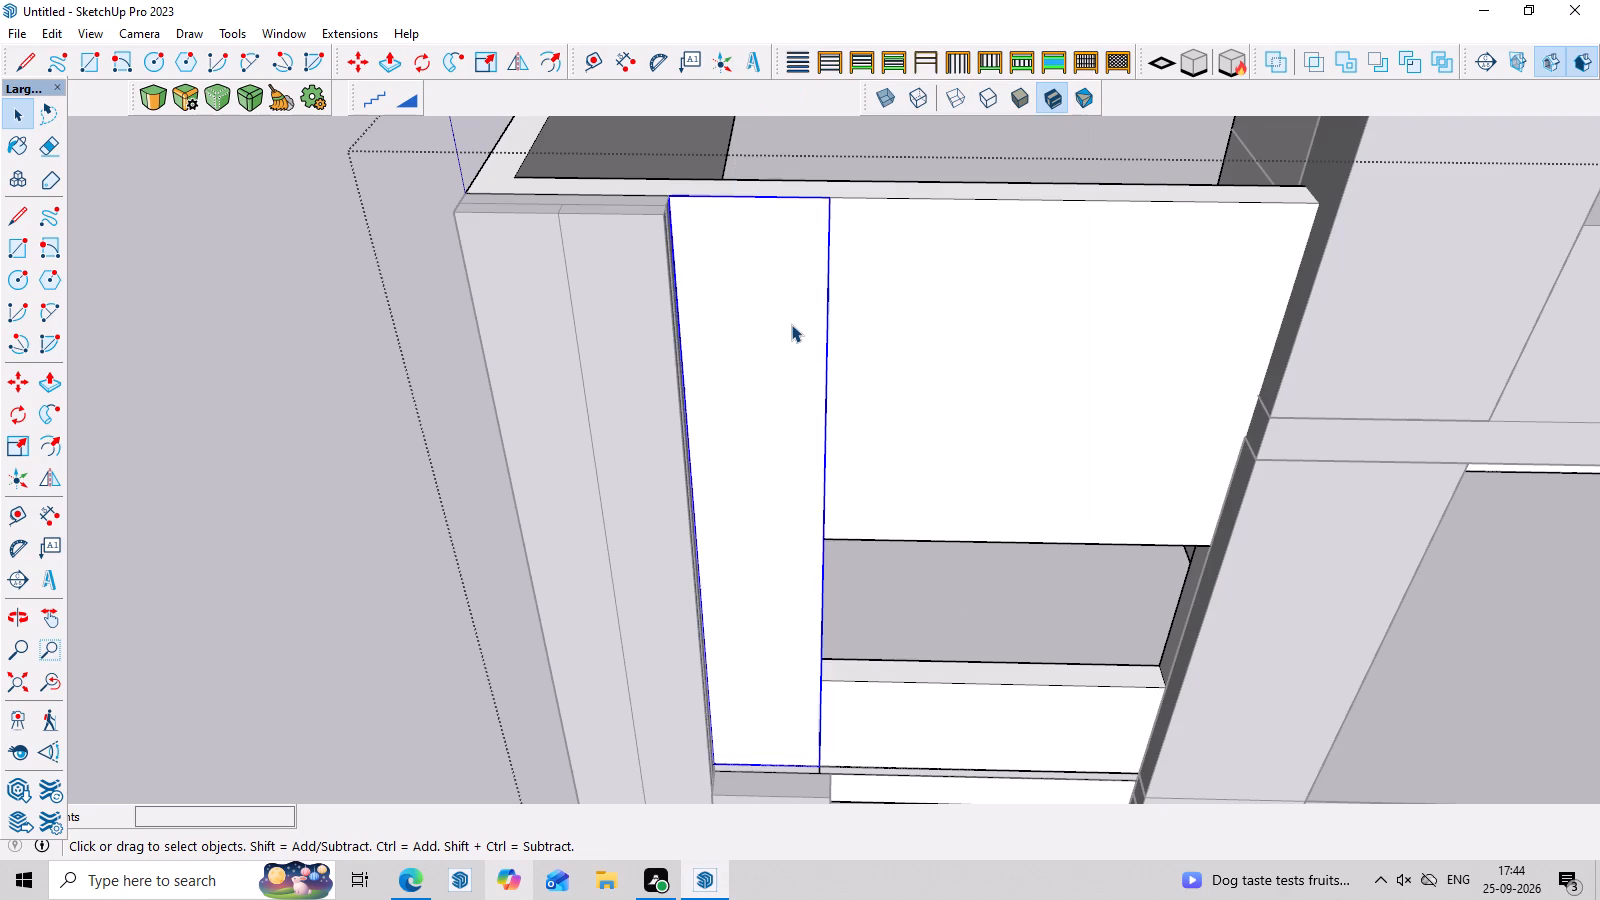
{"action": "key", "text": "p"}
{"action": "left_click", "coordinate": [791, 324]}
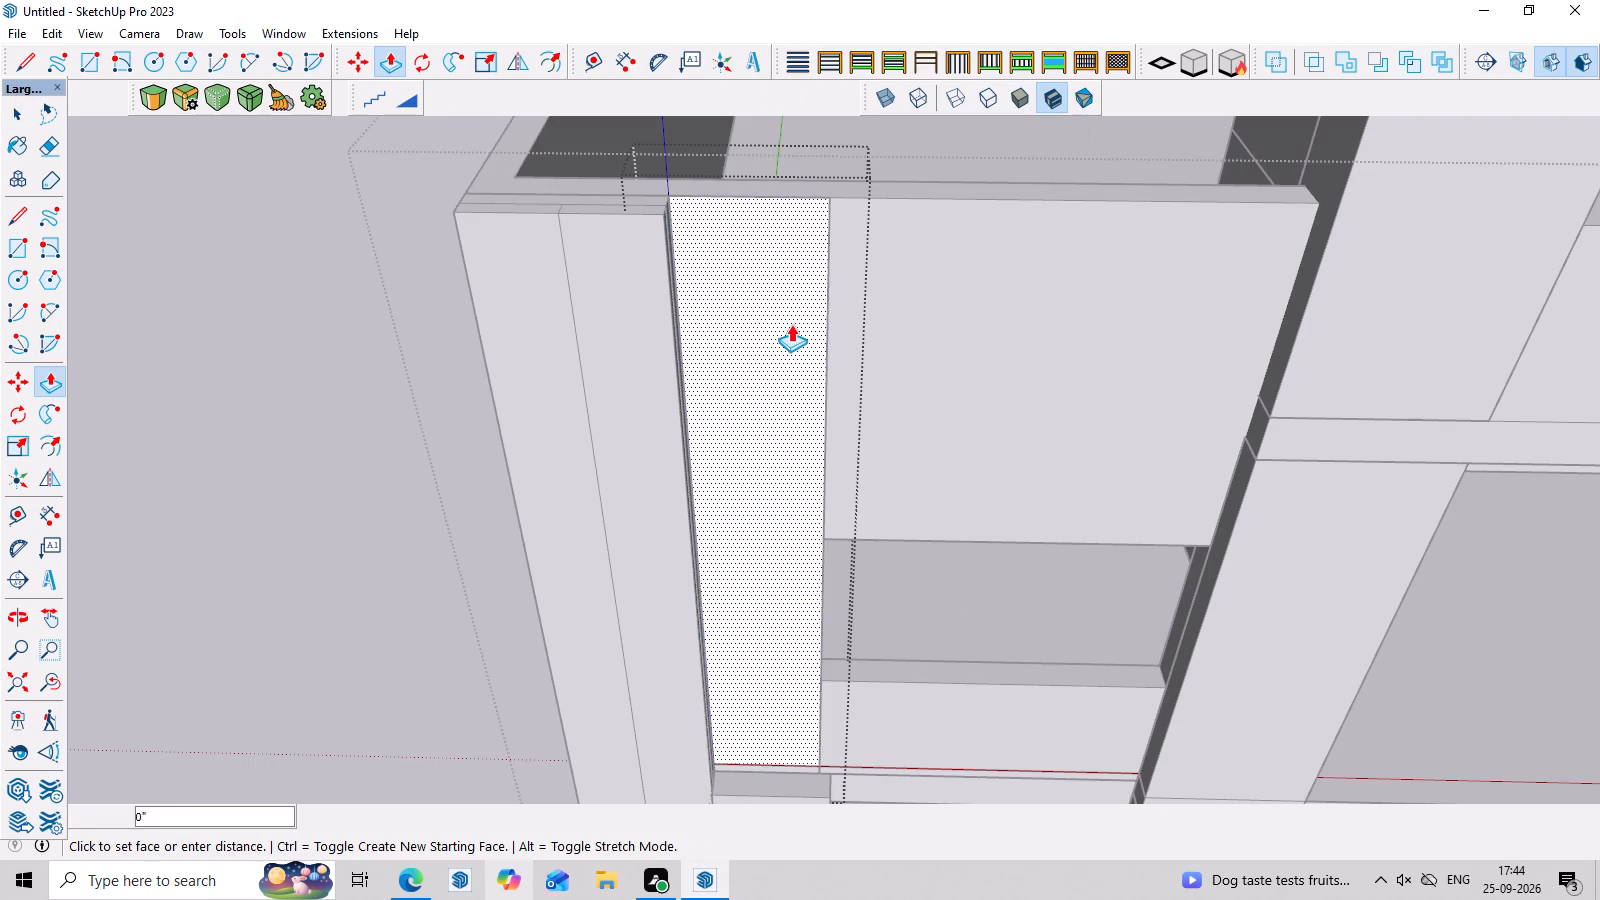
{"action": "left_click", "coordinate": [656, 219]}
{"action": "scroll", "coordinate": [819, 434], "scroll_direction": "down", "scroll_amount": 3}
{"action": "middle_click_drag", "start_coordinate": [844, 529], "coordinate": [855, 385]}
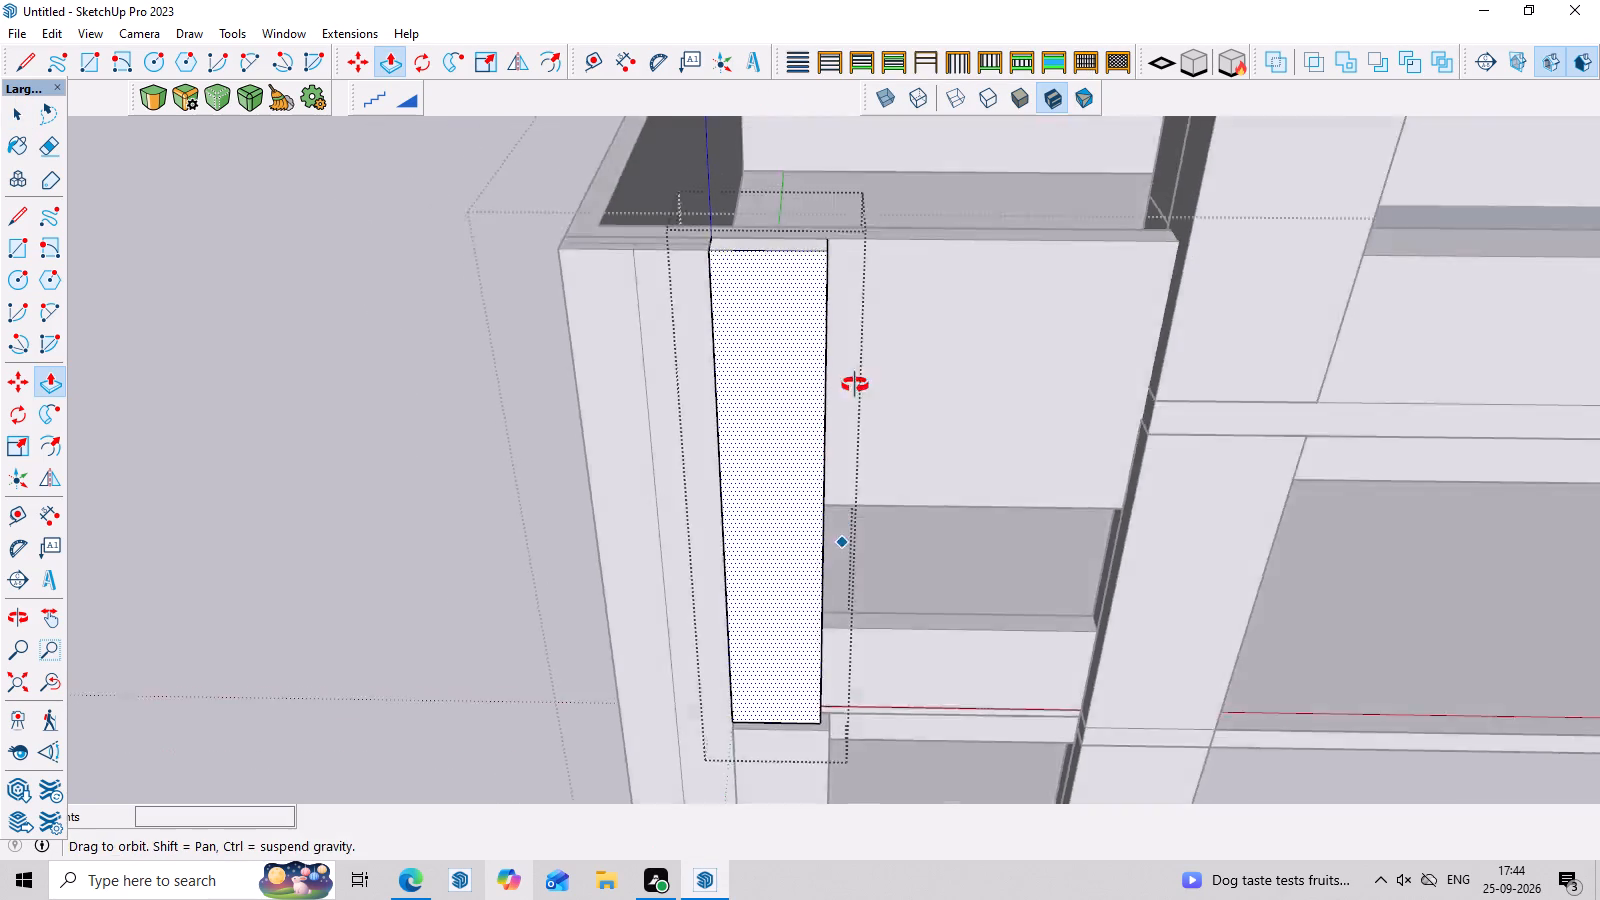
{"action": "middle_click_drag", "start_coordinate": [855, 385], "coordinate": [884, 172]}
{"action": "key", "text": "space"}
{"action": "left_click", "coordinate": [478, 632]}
Inspect the extruded strip's lower end where it meets the slab edge and the column top.
{"action": "scroll", "coordinate": [874, 734], "scroll_direction": "up", "scroll_amount": 6}
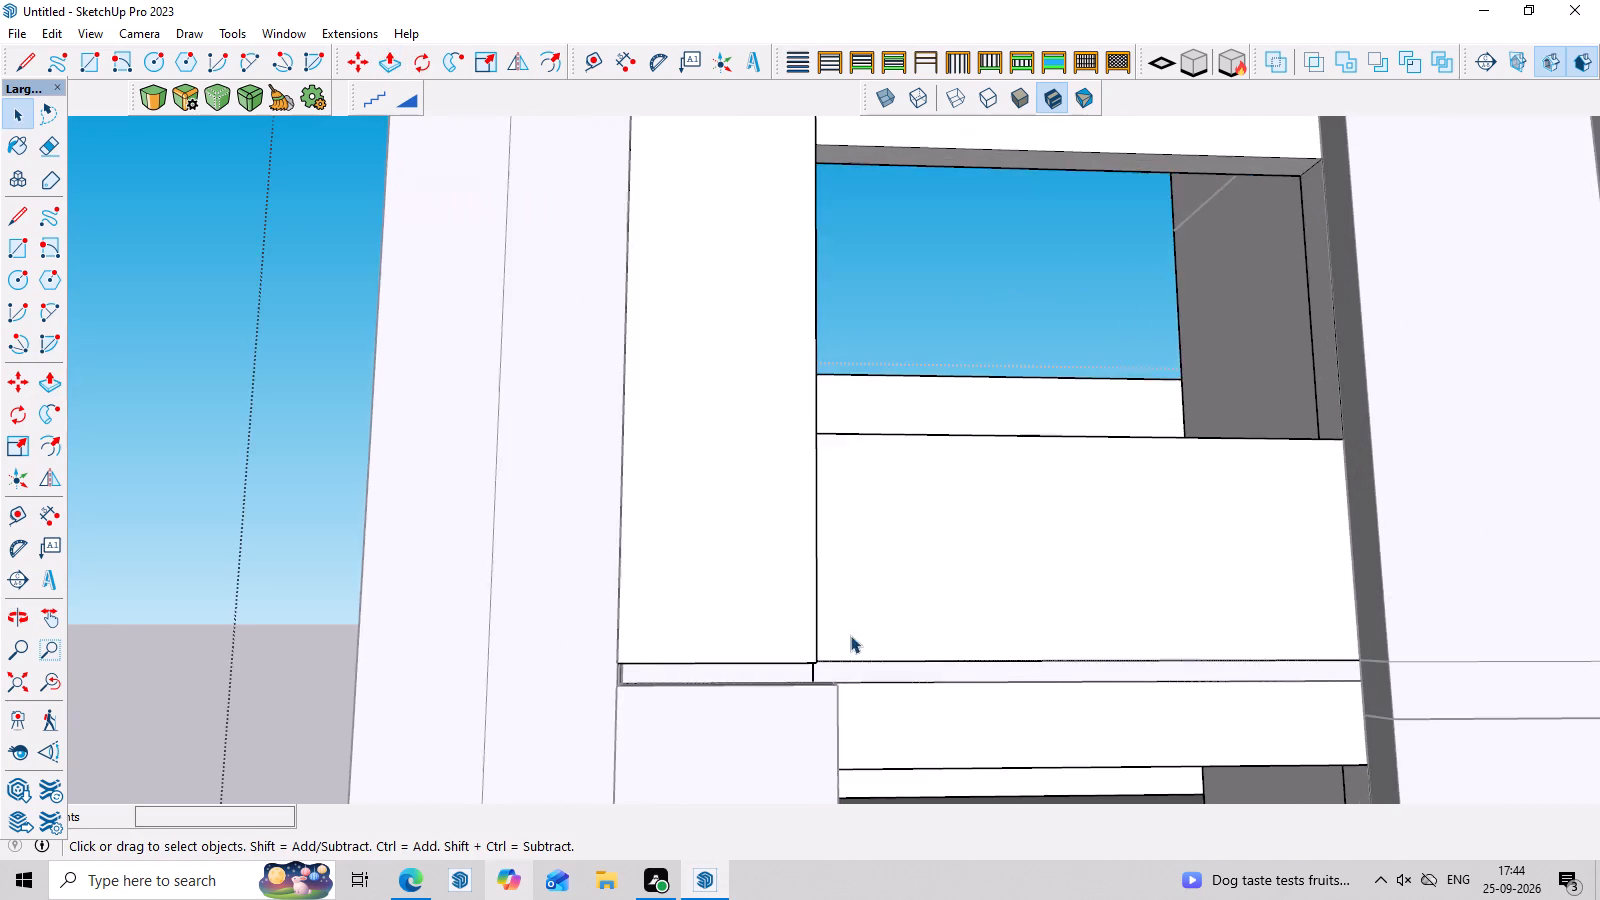
{"action": "middle_click_drag", "start_coordinate": [859, 641], "coordinate": [869, 516]}
{"action": "scroll", "coordinate": [777, 612], "scroll_direction": "up", "scroll_amount": 3}
{"action": "middle_click_drag", "start_coordinate": [791, 590], "coordinate": [772, 770]}
{"action": "scroll", "coordinate": [785, 591], "scroll_direction": "up", "scroll_amount": 7}
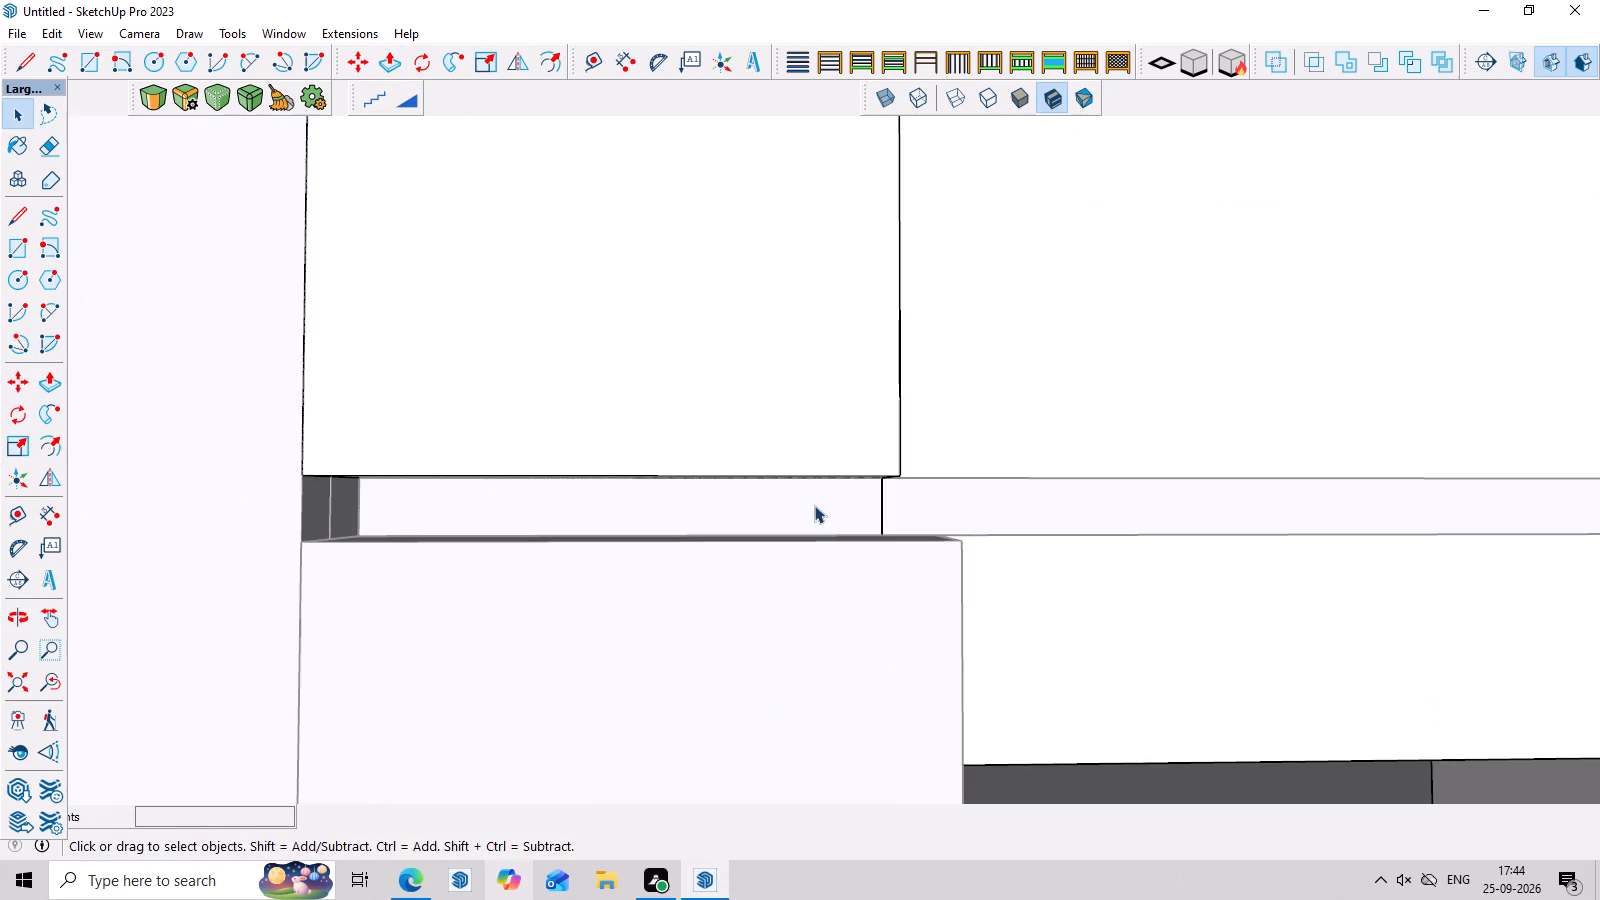
{"action": "triple_click", "coordinate": [815, 503]}
{"action": "left_click", "coordinate": [815, 503]}
{"action": "scroll", "coordinate": [815, 503], "scroll_direction": "up", "scroll_amount": 2}
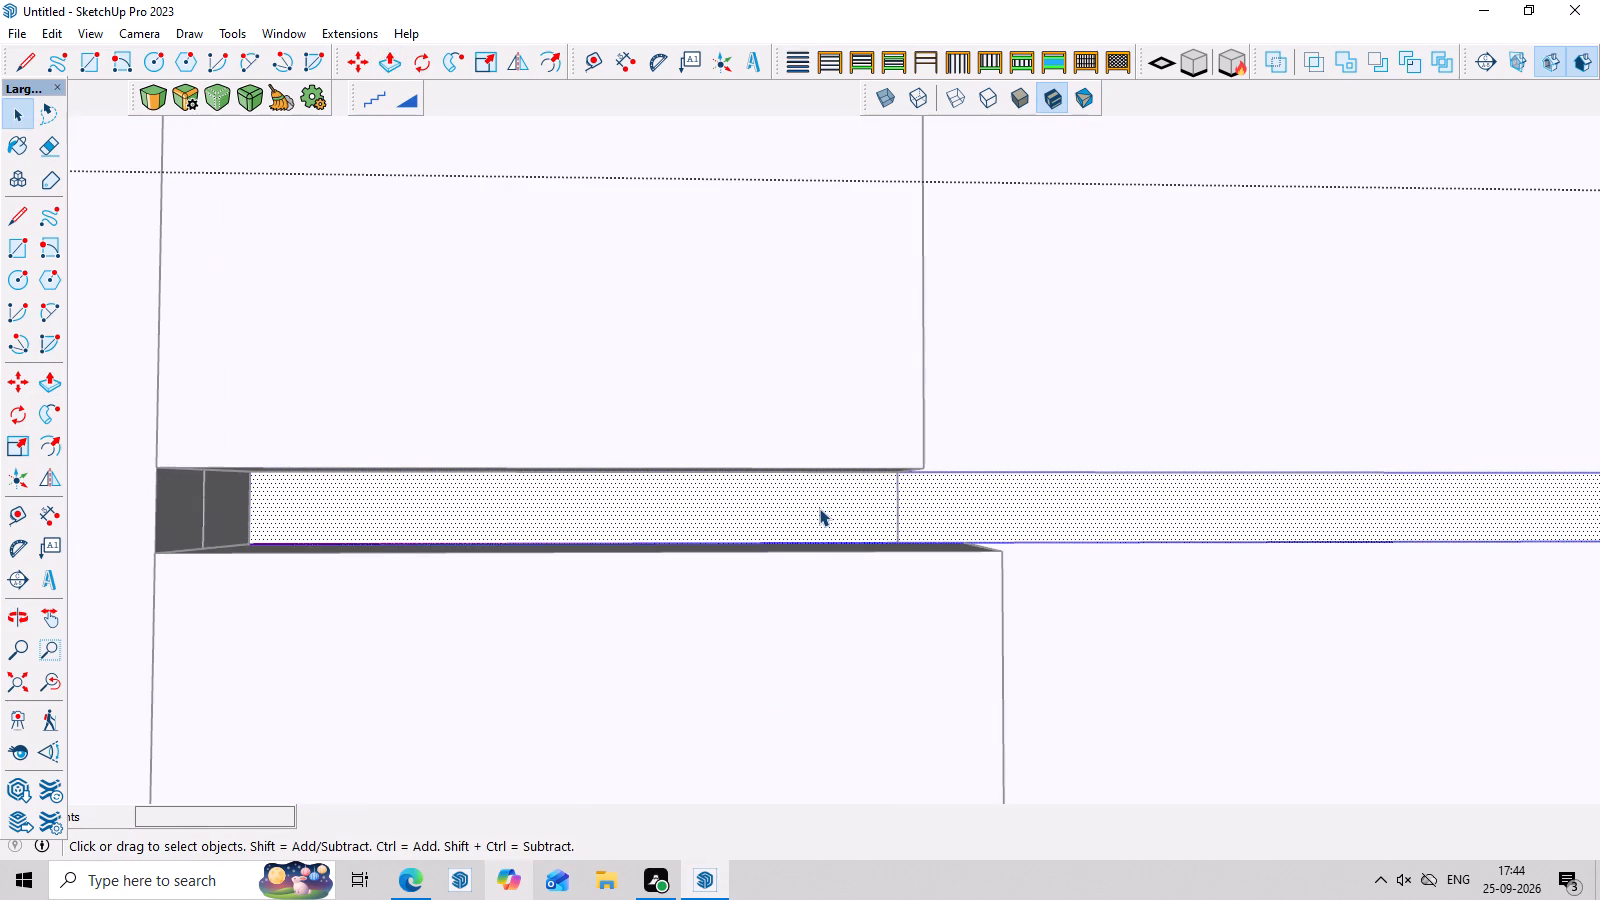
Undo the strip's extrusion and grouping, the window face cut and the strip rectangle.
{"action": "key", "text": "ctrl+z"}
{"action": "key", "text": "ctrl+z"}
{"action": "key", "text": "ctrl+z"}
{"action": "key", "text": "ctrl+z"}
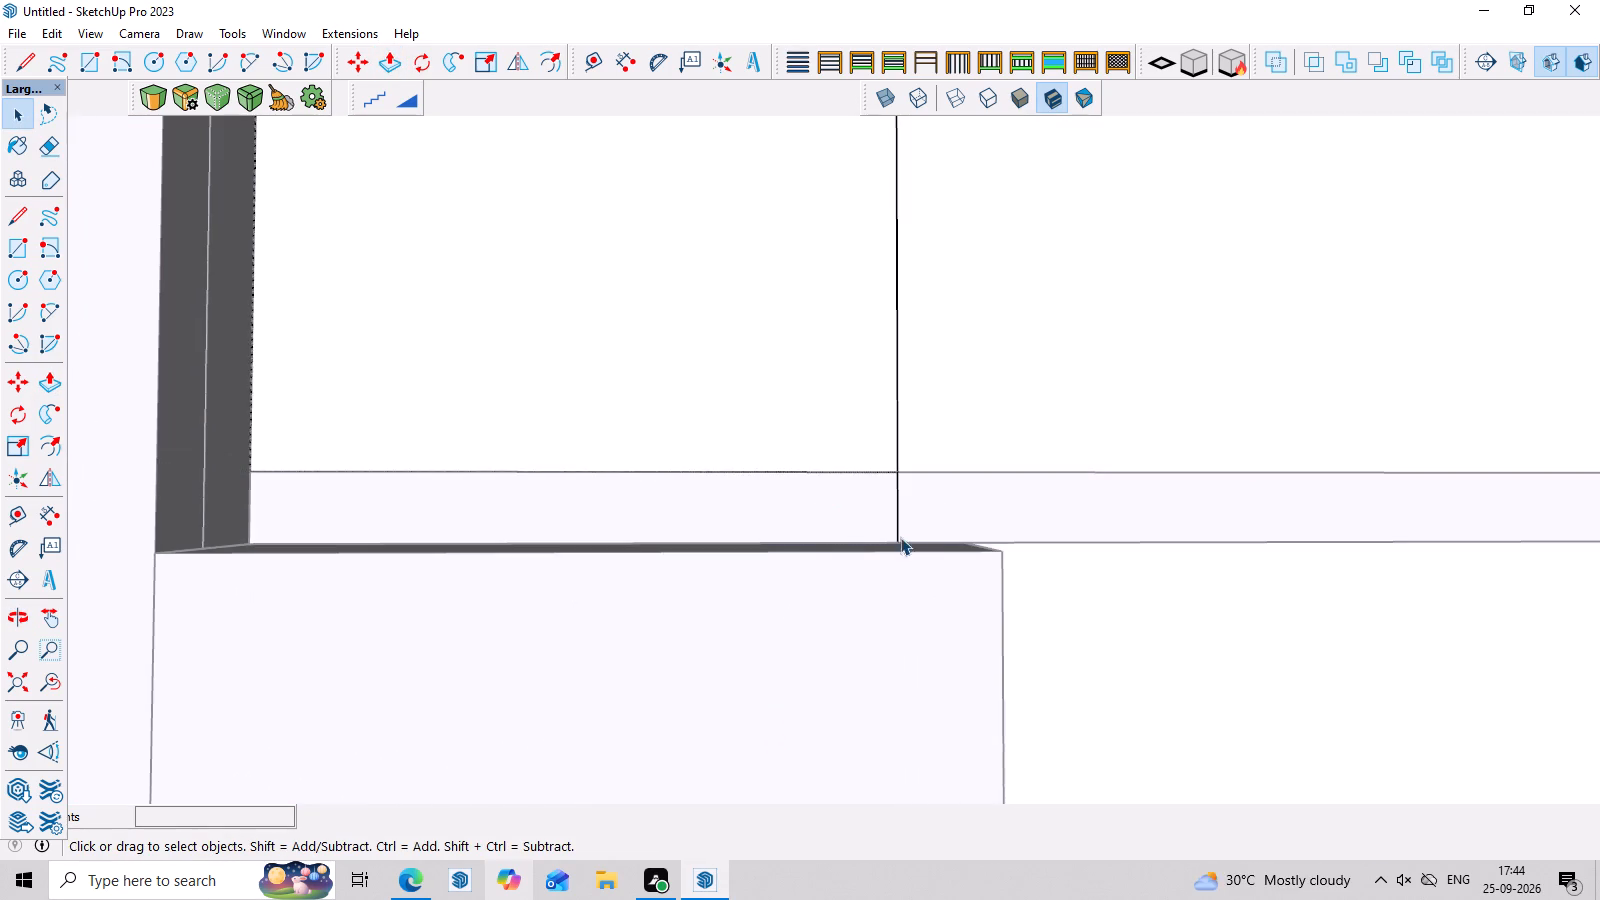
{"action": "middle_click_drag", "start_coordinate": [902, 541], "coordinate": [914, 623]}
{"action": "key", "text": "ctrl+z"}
Draw a rectangle about 17' 7" by 3' from the slab's bottom edge up to the wall's top corner beside the corner strip.
{"action": "scroll", "coordinate": [903, 531], "scroll_direction": "down", "scroll_amount": 7}
{"action": "middle_click_drag", "start_coordinate": [904, 548], "coordinate": [905, 574]}
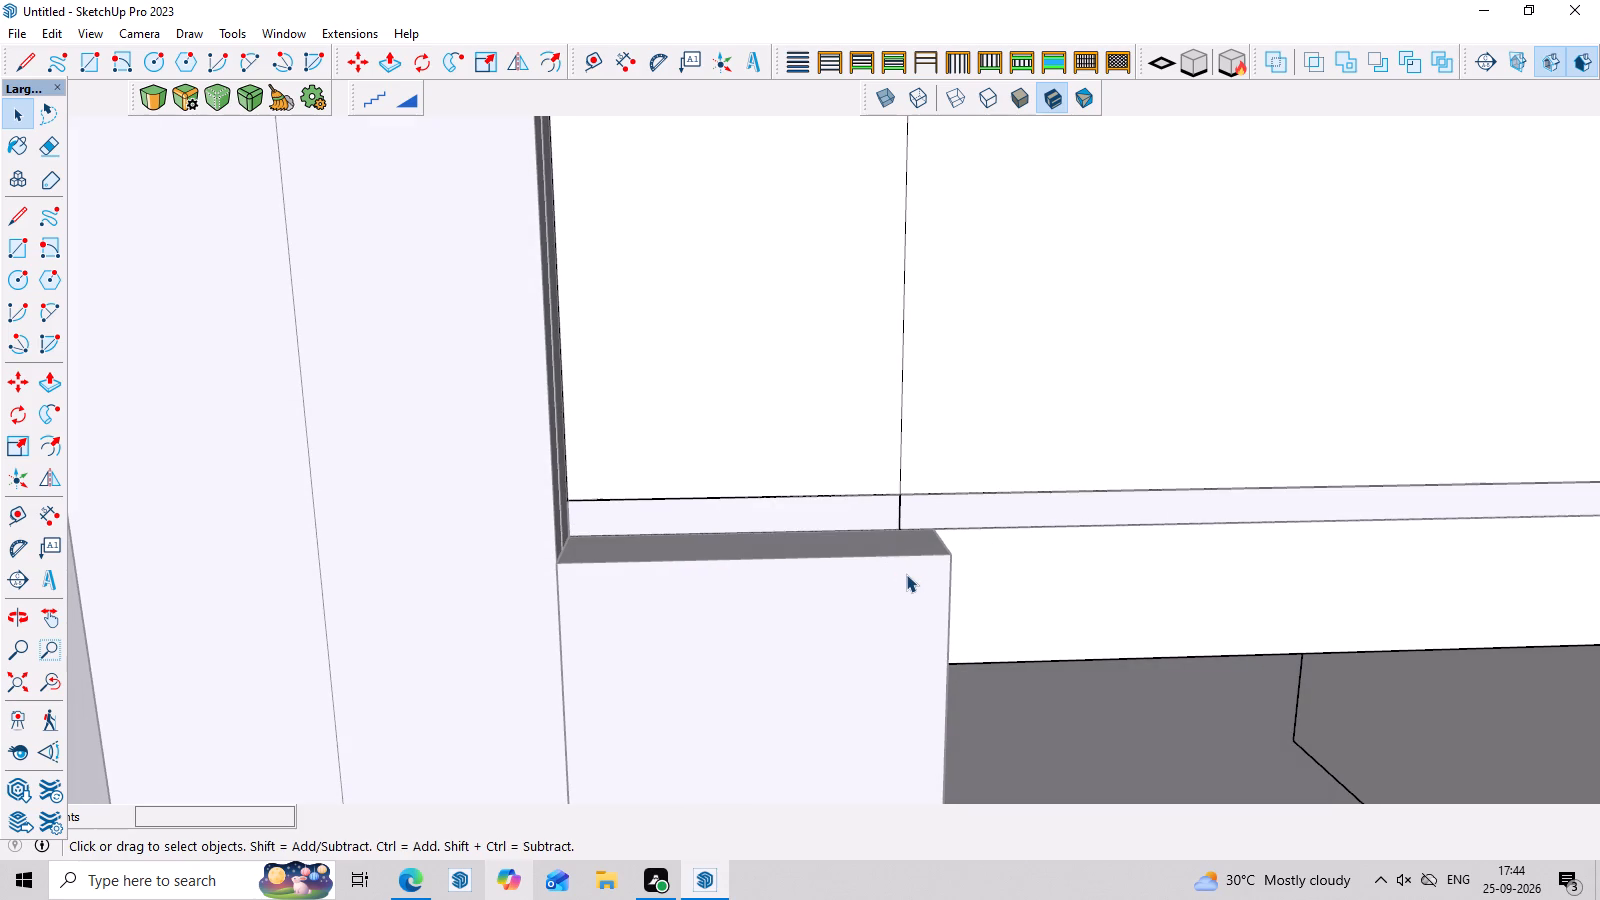
{"action": "key", "text": "r"}
{"action": "scroll", "coordinate": [908, 538], "scroll_direction": "up", "scroll_amount": 3}
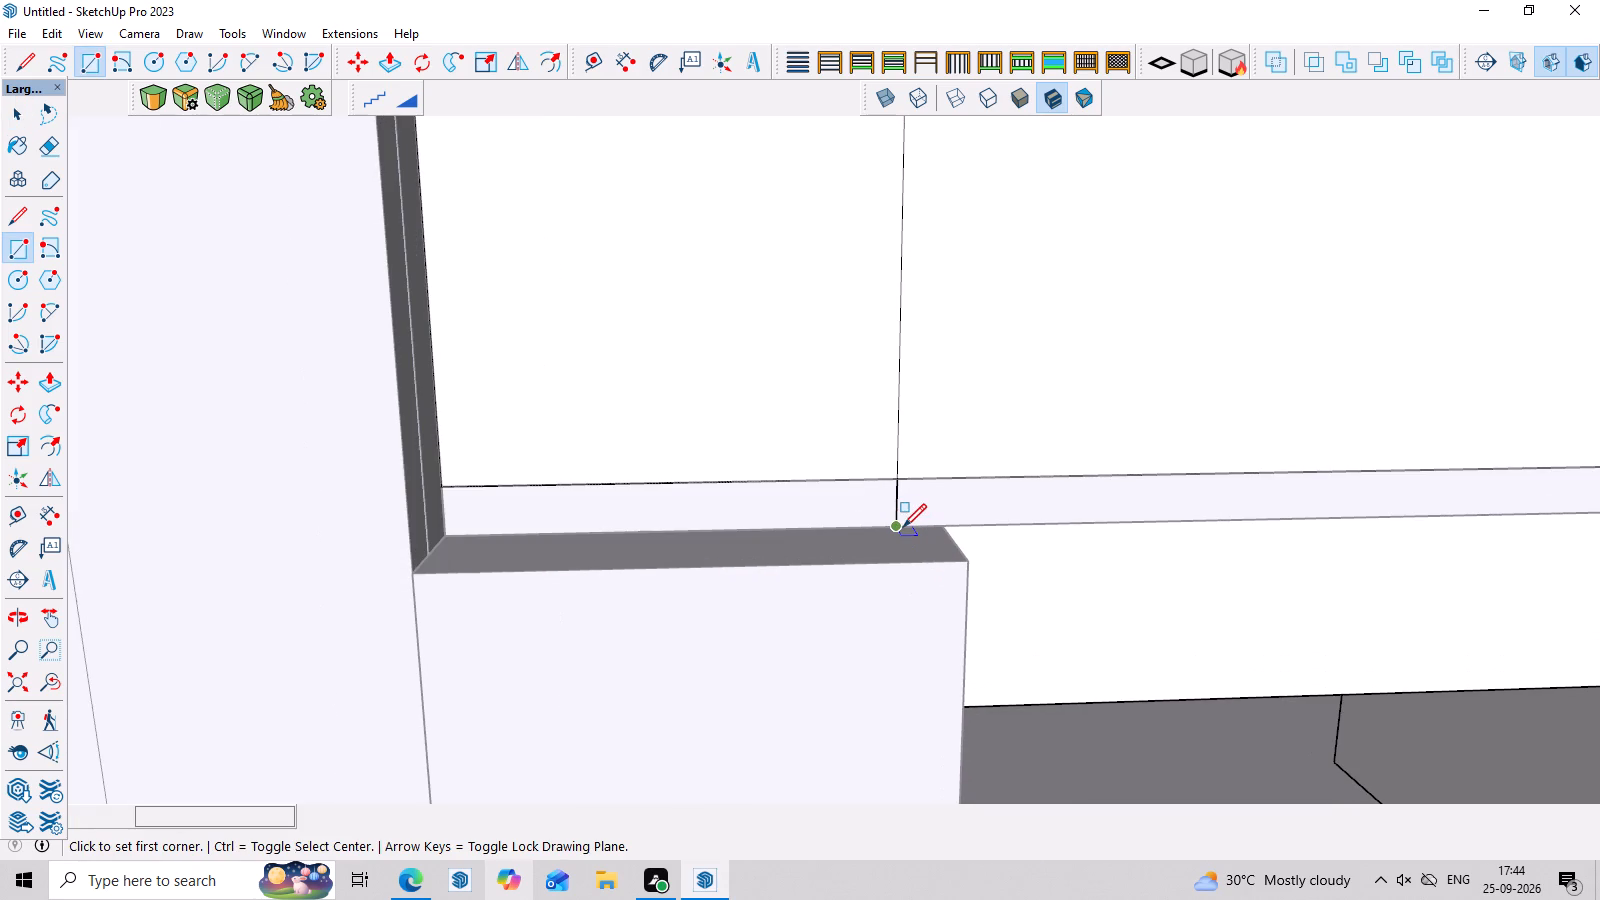
{"action": "left_click", "coordinate": [903, 527]}
{"action": "left_click", "coordinate": [444, 532]}
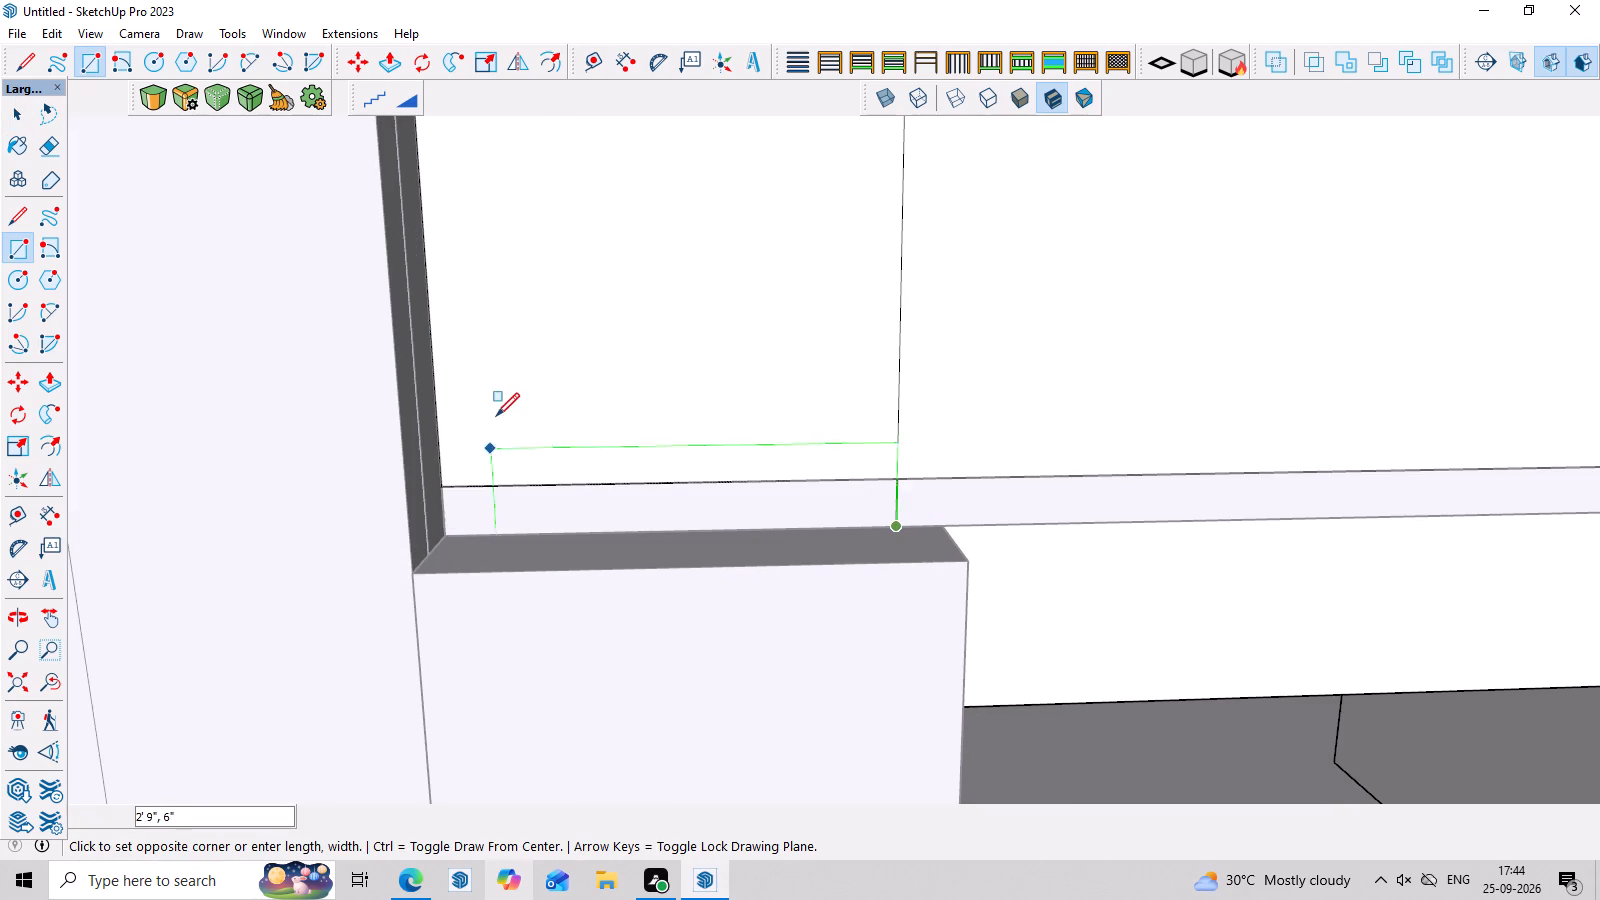
{"action": "scroll", "coordinate": [501, 388], "scroll_direction": "down", "scroll_amount": 20}
{"action": "scroll", "coordinate": [501, 388], "scroll_direction": "down", "scroll_amount": 5}
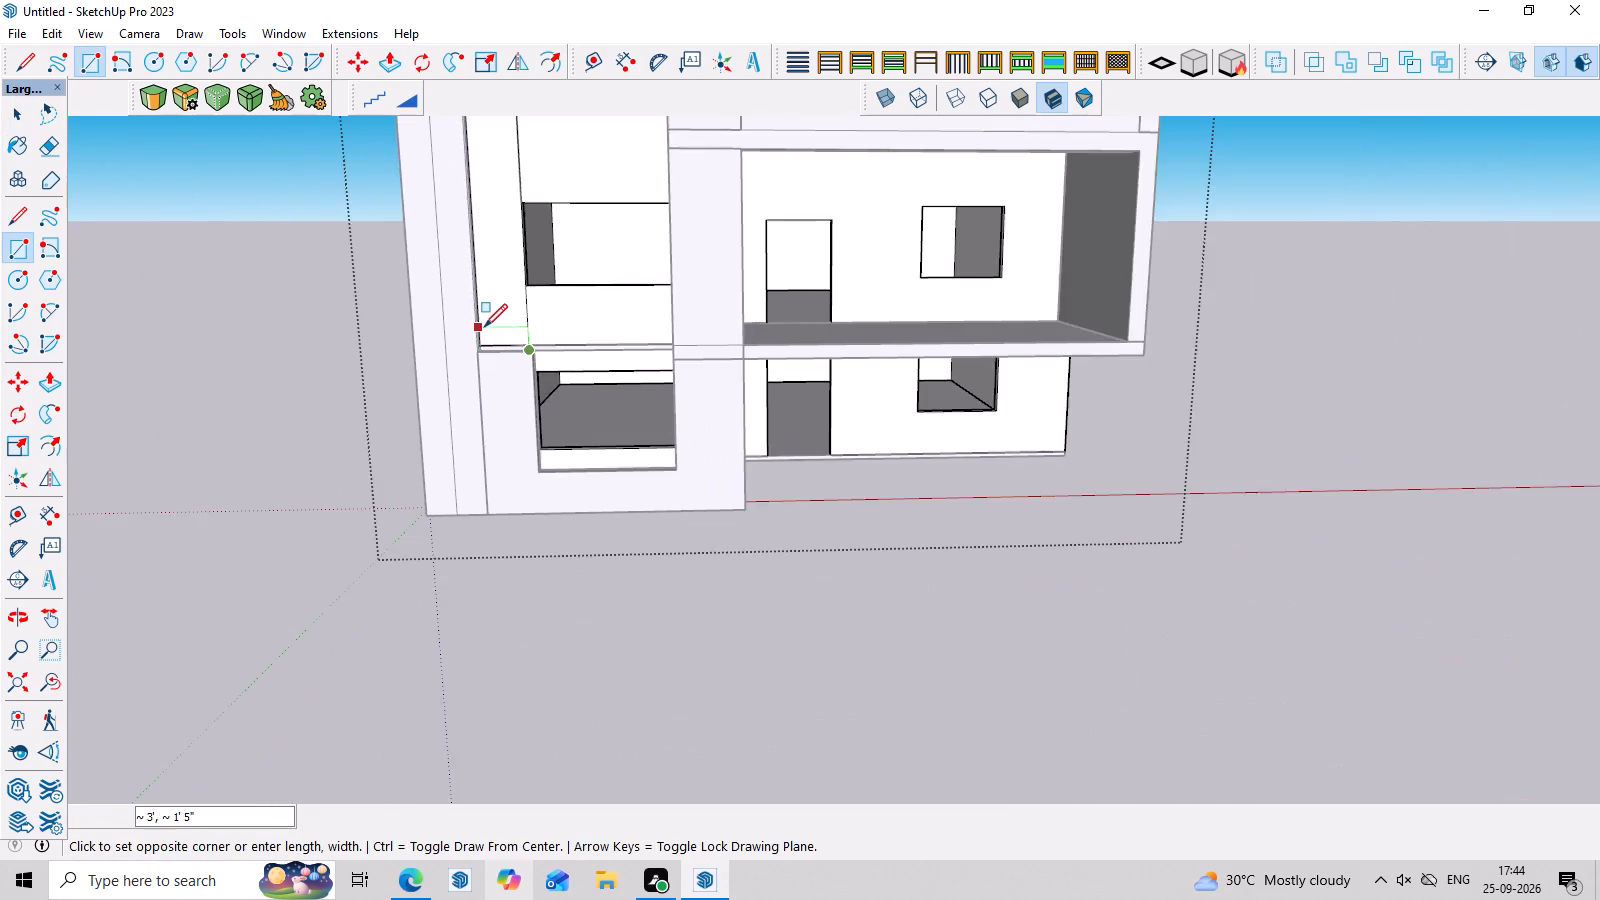
{"action": "scroll", "coordinate": [484, 326], "scroll_direction": "down", "scroll_amount": 4}
{"action": "scroll", "coordinate": [493, 291], "scroll_direction": "up", "scroll_amount": 3}
{"action": "scroll", "coordinate": [486, 178], "scroll_direction": "up", "scroll_amount": 2}
{"action": "scroll", "coordinate": [486, 178], "scroll_direction": "down", "scroll_amount": 8}
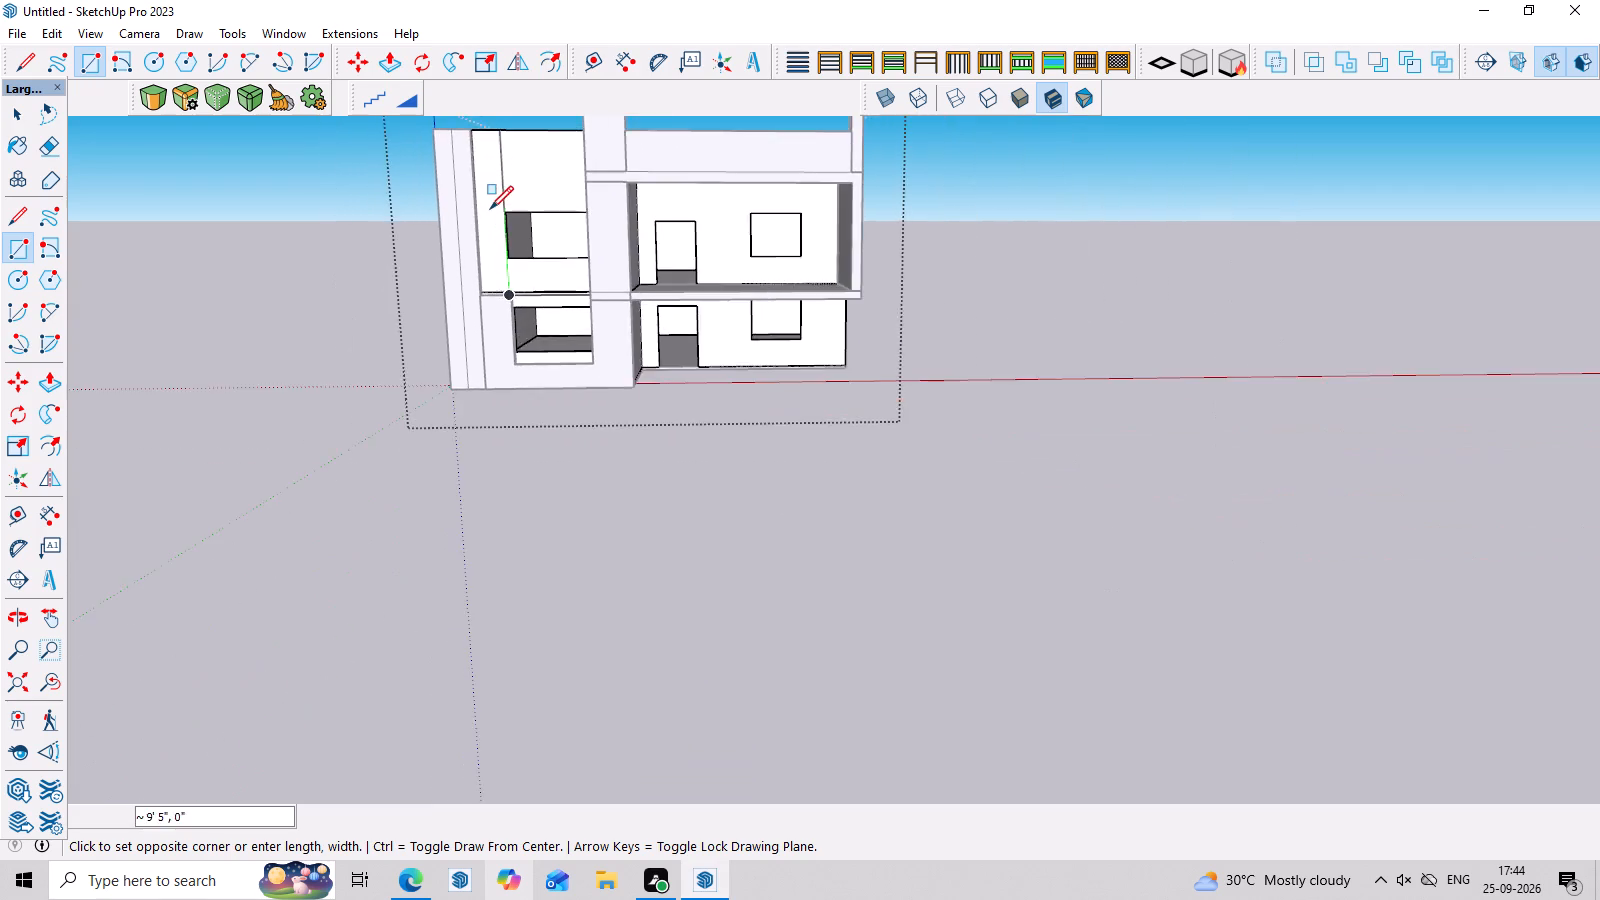
{"action": "scroll", "coordinate": [490, 220], "scroll_direction": "down", "scroll_amount": 4}
{"action": "scroll", "coordinate": [481, 176], "scroll_direction": "up", "scroll_amount": 20}
{"action": "scroll", "coordinate": [481, 147], "scroll_direction": "up", "scroll_amount": 4}
{"action": "scroll", "coordinate": [460, 180], "scroll_direction": "down", "scroll_amount": 4}
{"action": "scroll", "coordinate": [407, 212], "scroll_direction": "up", "scroll_amount": 4}
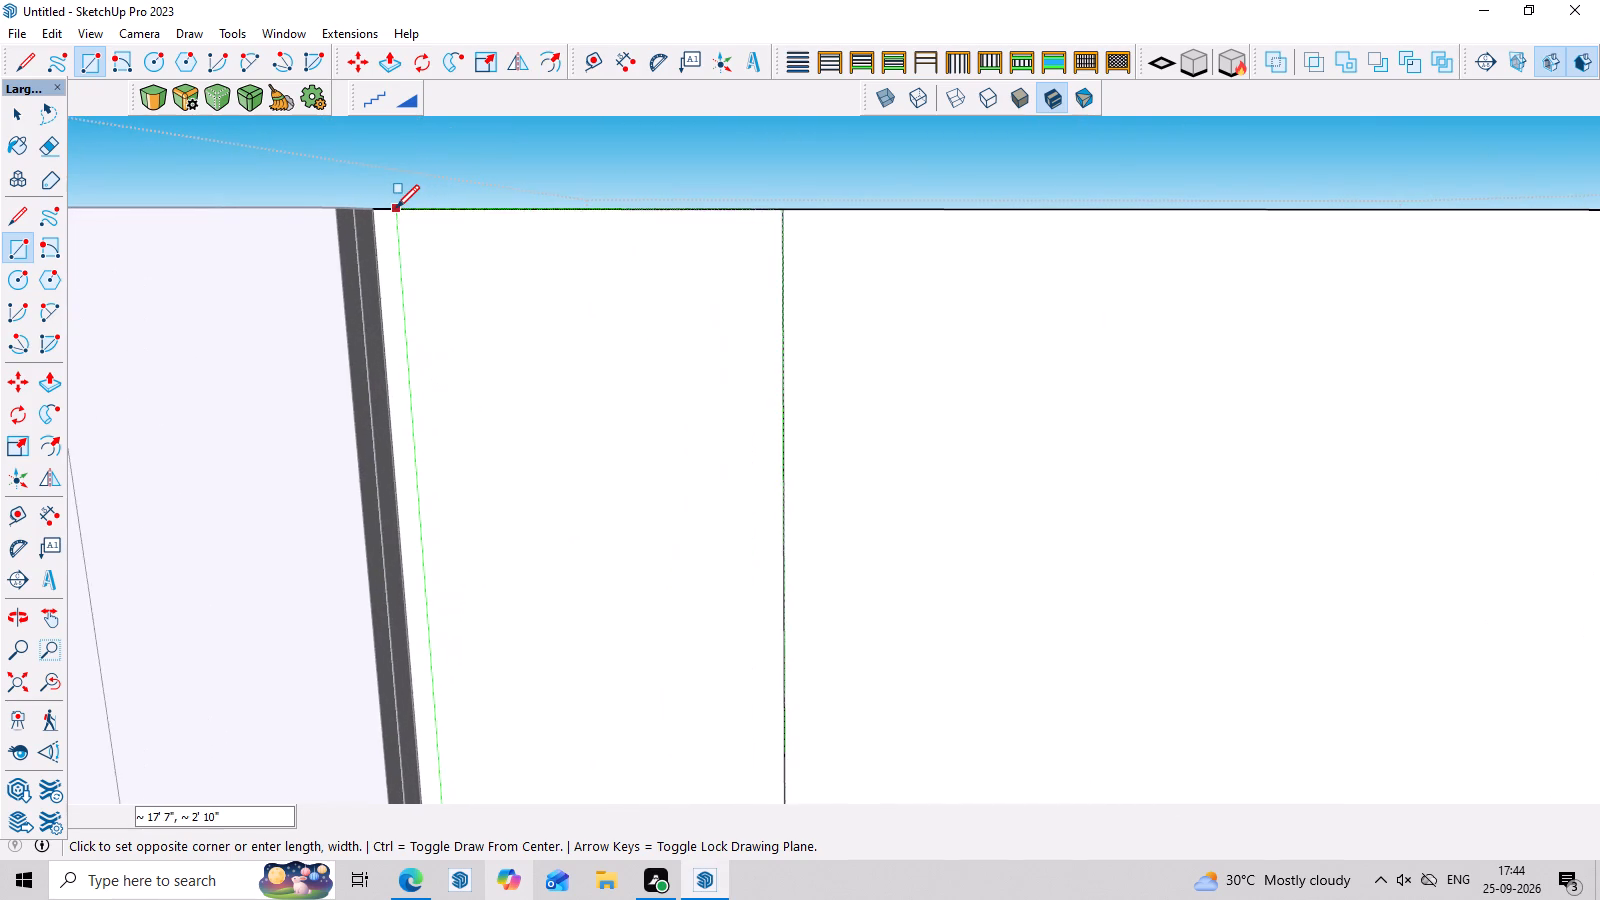
{"action": "scroll", "coordinate": [395, 208], "scroll_direction": "up", "scroll_amount": 8}
{"action": "left_click", "coordinate": [354, 212]}
Make a group from the wall strip's face and its edges.
{"action": "key", "text": "space"}
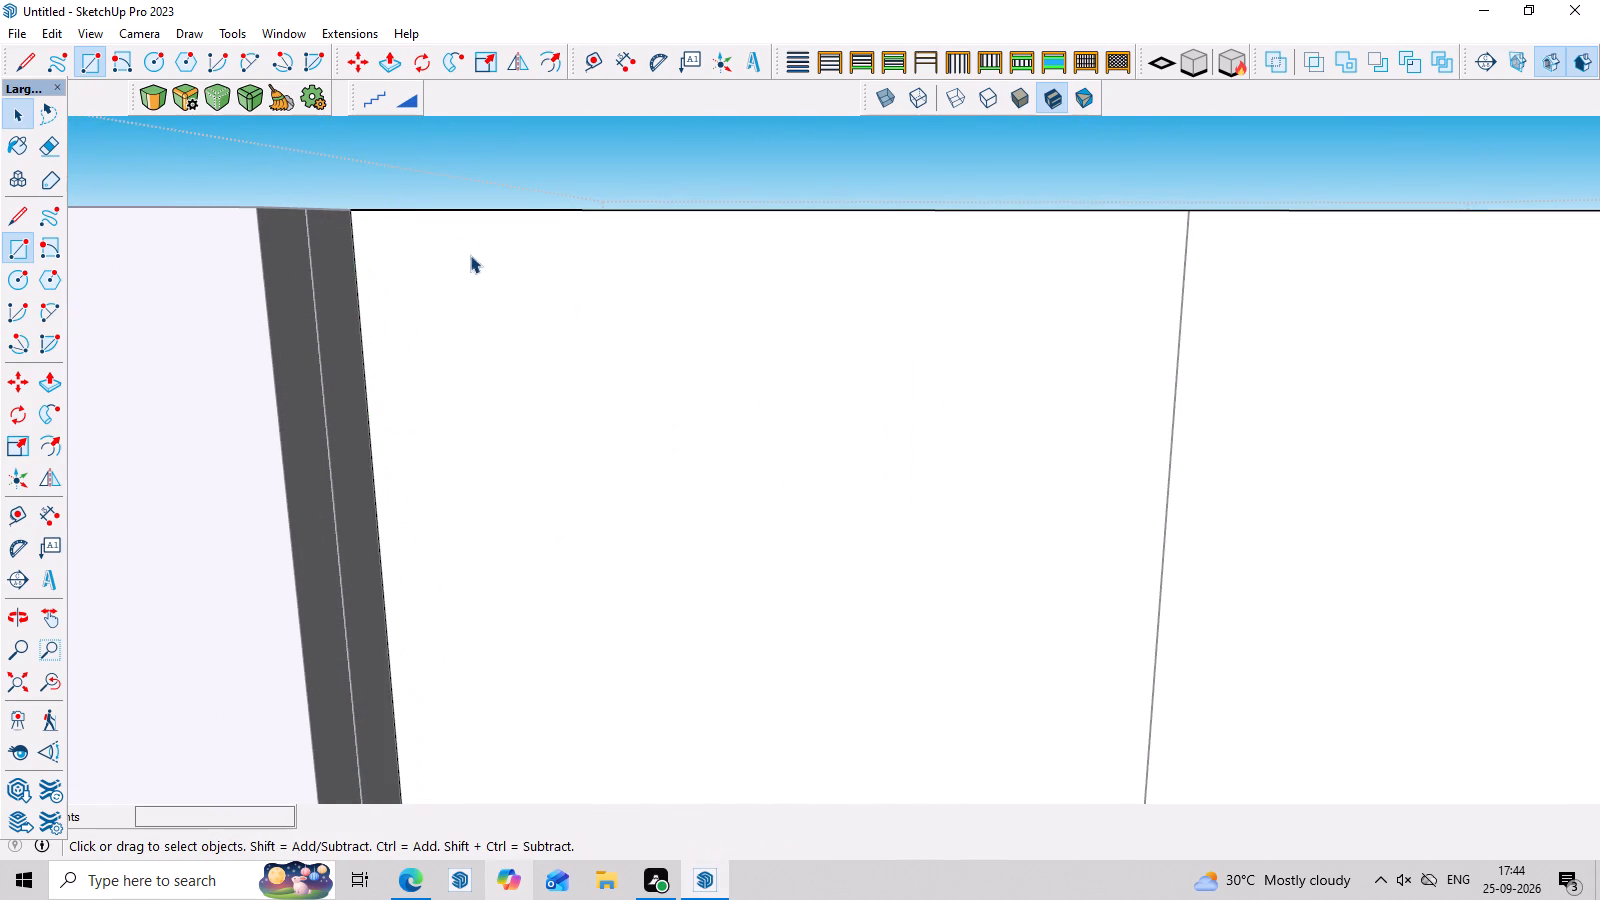
{"action": "left_click", "coordinate": [593, 298]}
{"action": "double_click", "coordinate": [593, 298]}
{"action": "right_click", "coordinate": [593, 298]}
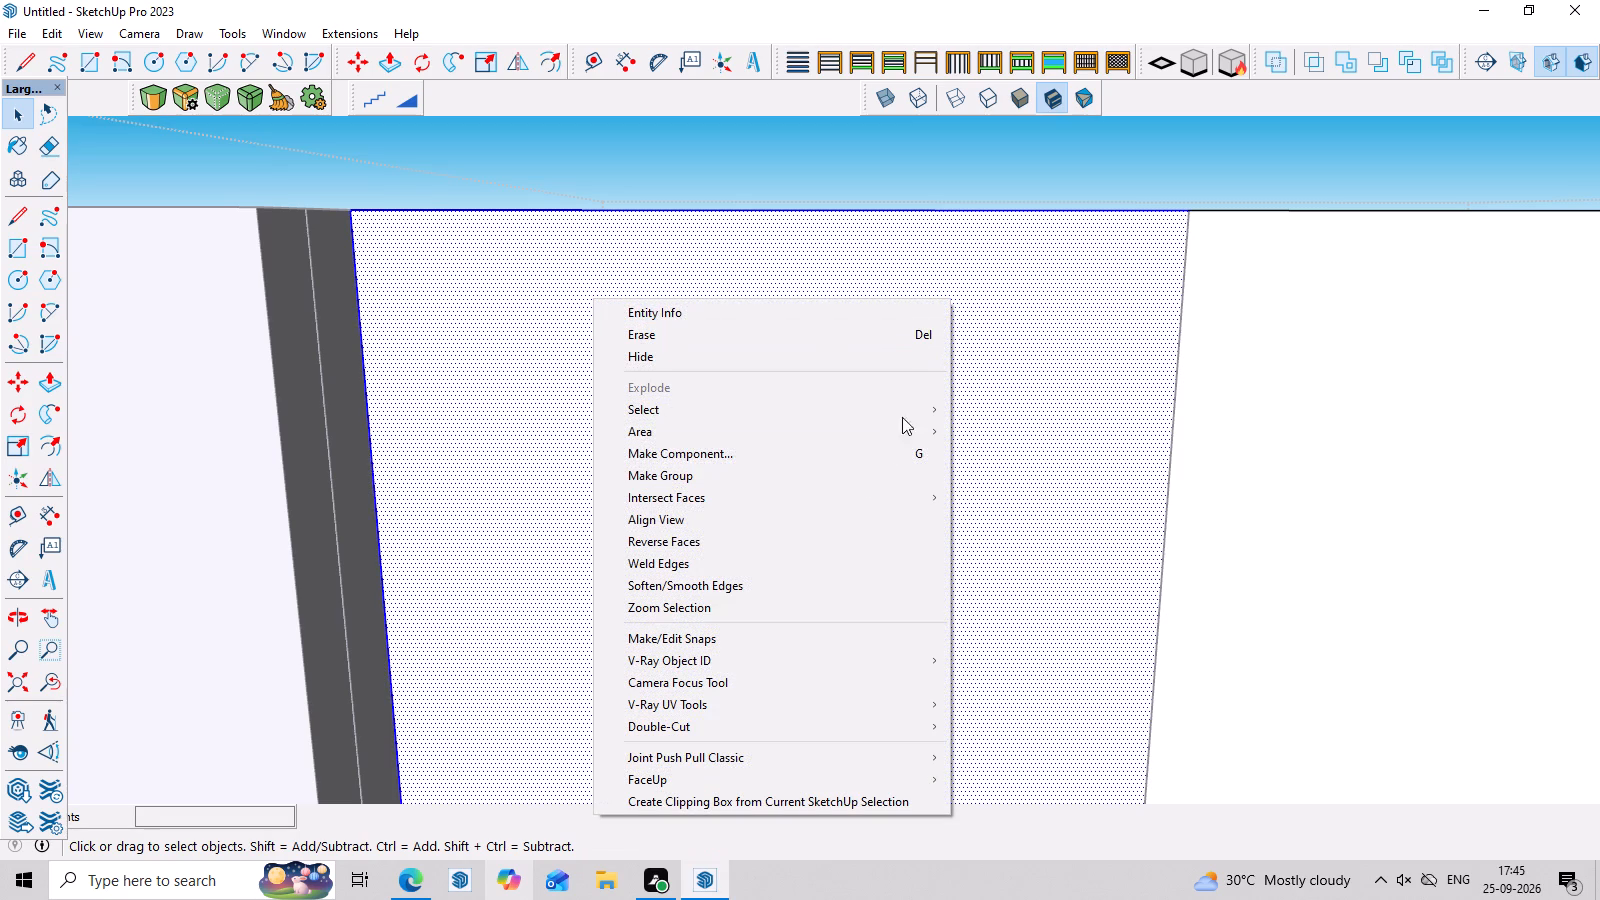
{"action": "left_click", "coordinate": [824, 484]}
Open the strip group and extrude its face about 10" to the front of the corner strip.
{"action": "triple_click", "coordinate": [839, 420]}
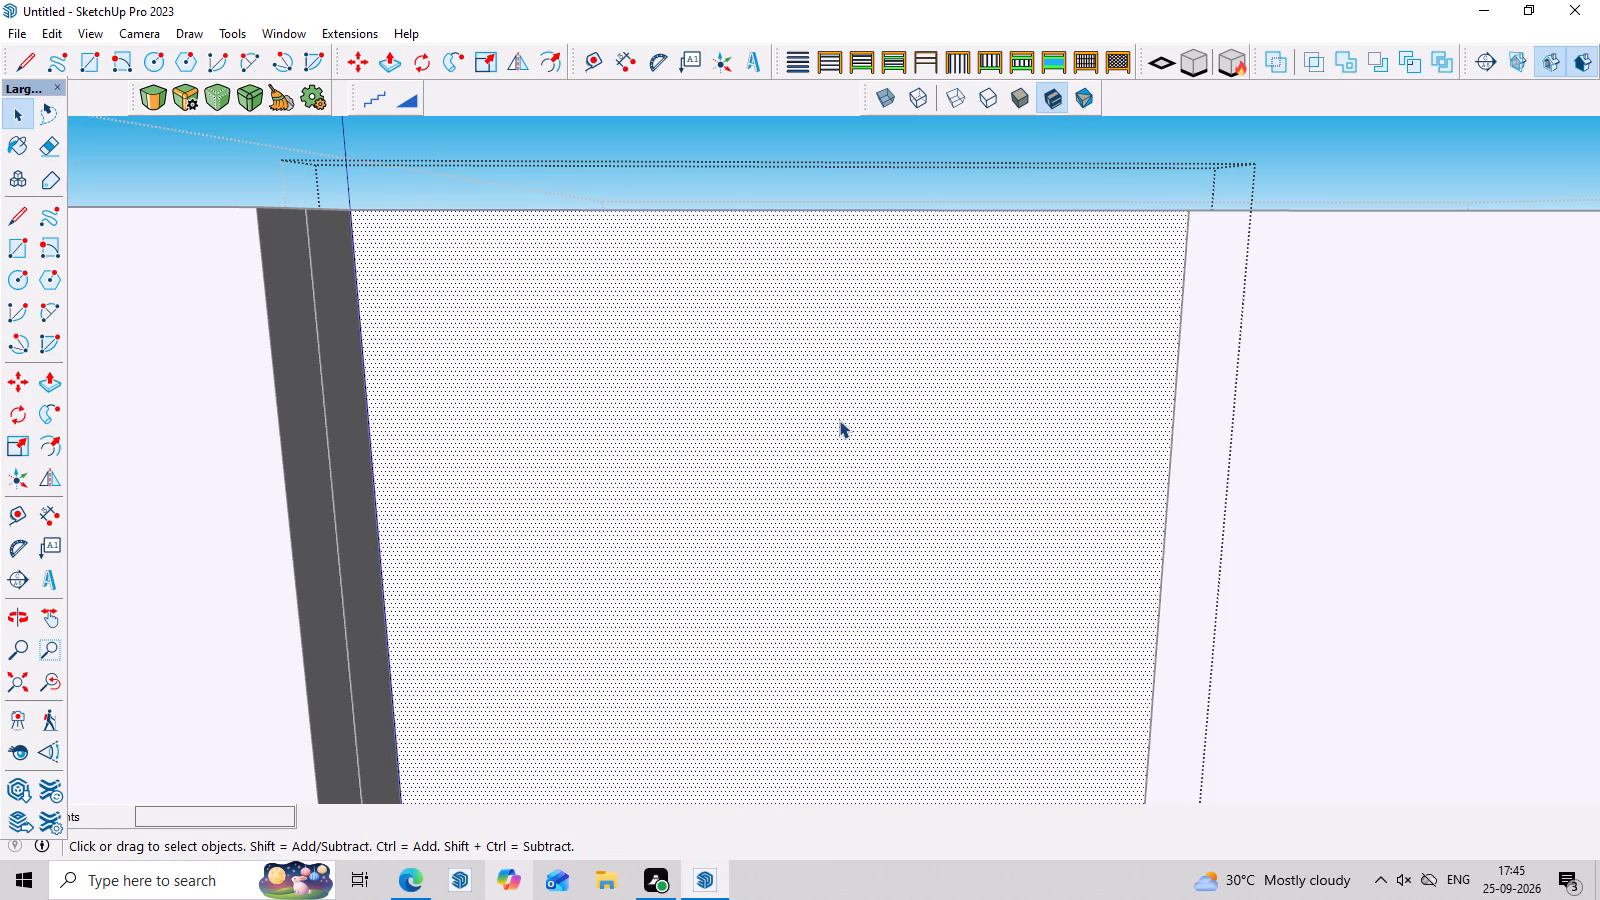
{"action": "left_click", "coordinate": [839, 420]}
{"action": "scroll", "coordinate": [839, 420], "scroll_direction": "down", "scroll_amount": 1}
{"action": "key", "text": "p"}
{"action": "scroll", "coordinate": [839, 420], "scroll_direction": "down", "scroll_amount": 4}
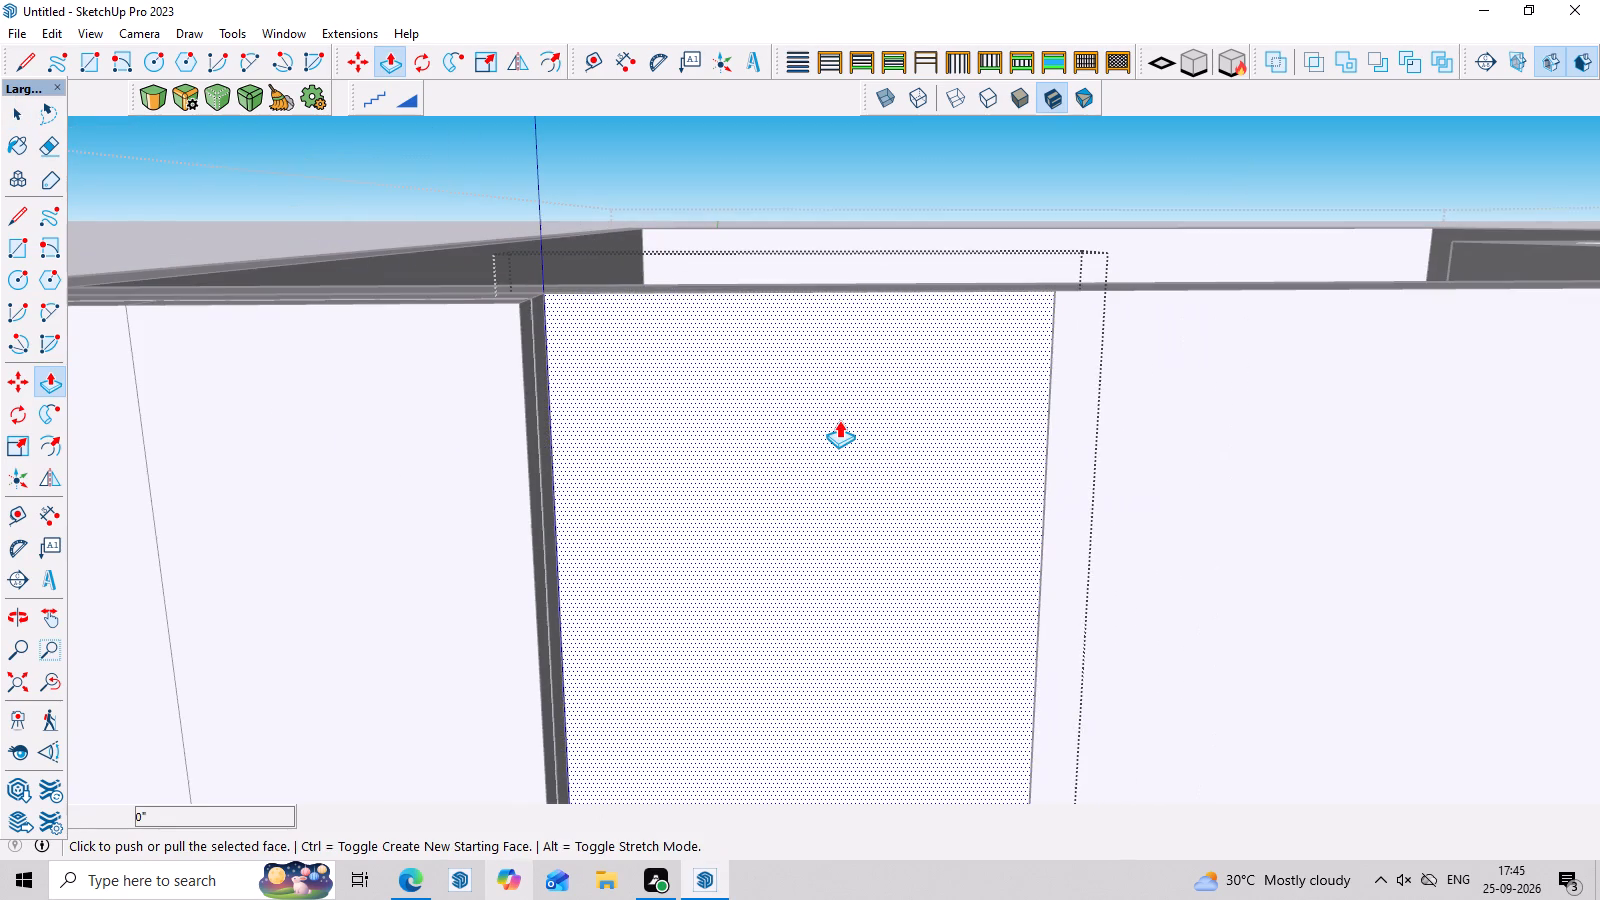
{"action": "left_click", "coordinate": [630, 313]}
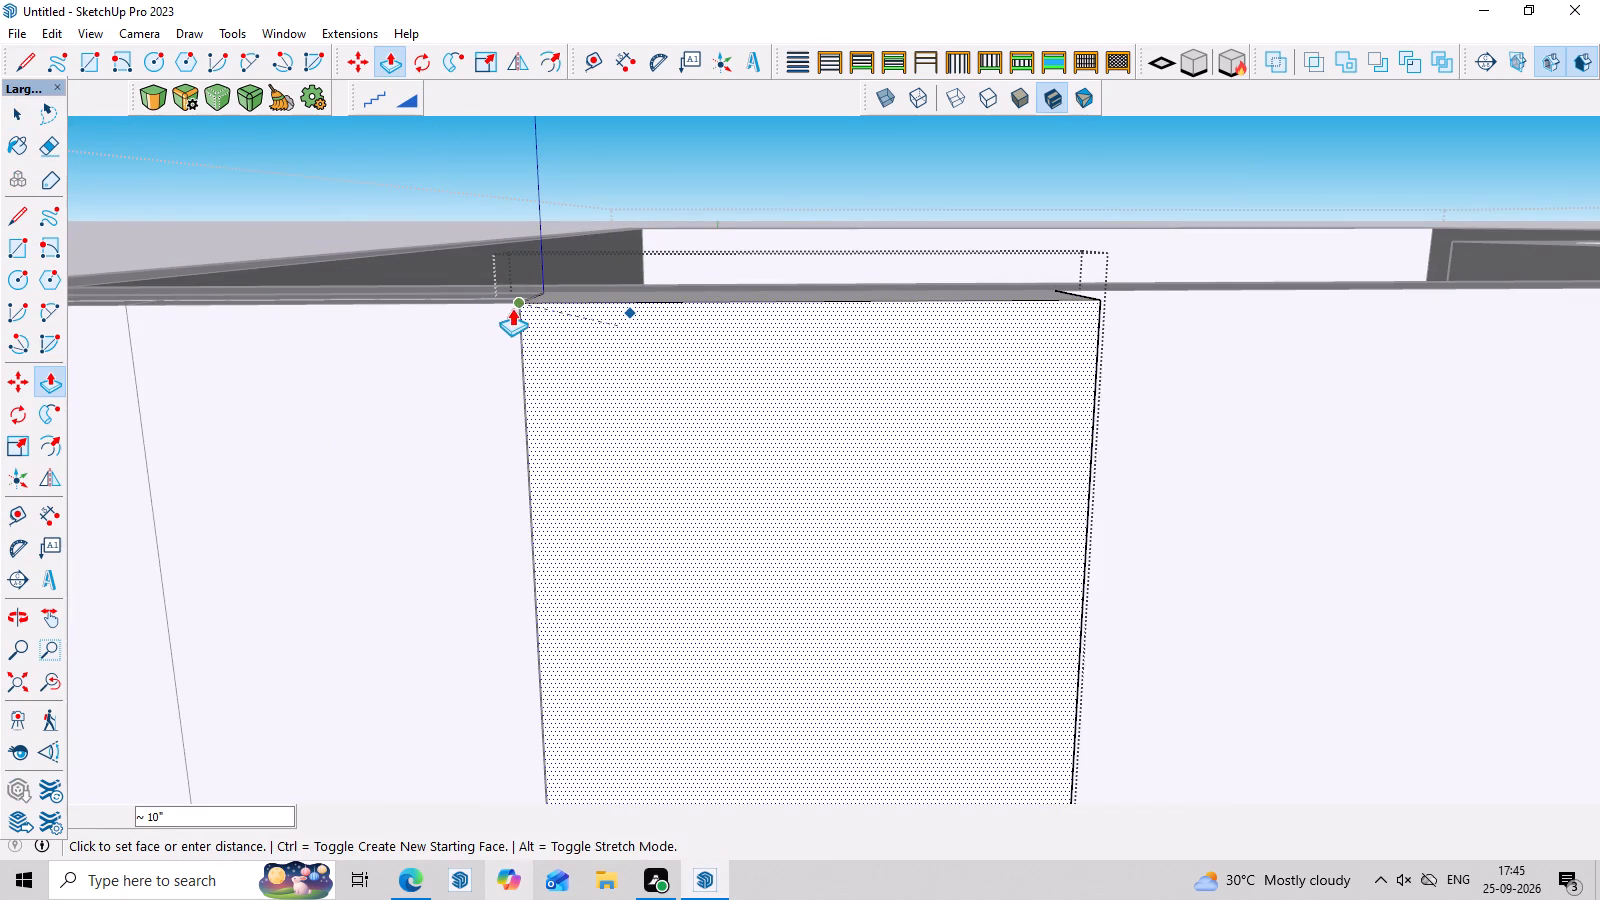
{"action": "left_click", "coordinate": [512, 308]}
Examine the extruded strip from above and below, especially its lower end at the slab edge.
{"action": "scroll", "coordinate": [585, 377], "scroll_direction": "down", "scroll_amount": 15}
{"action": "middle_click_drag", "start_coordinate": [815, 576], "coordinate": [834, 259]}
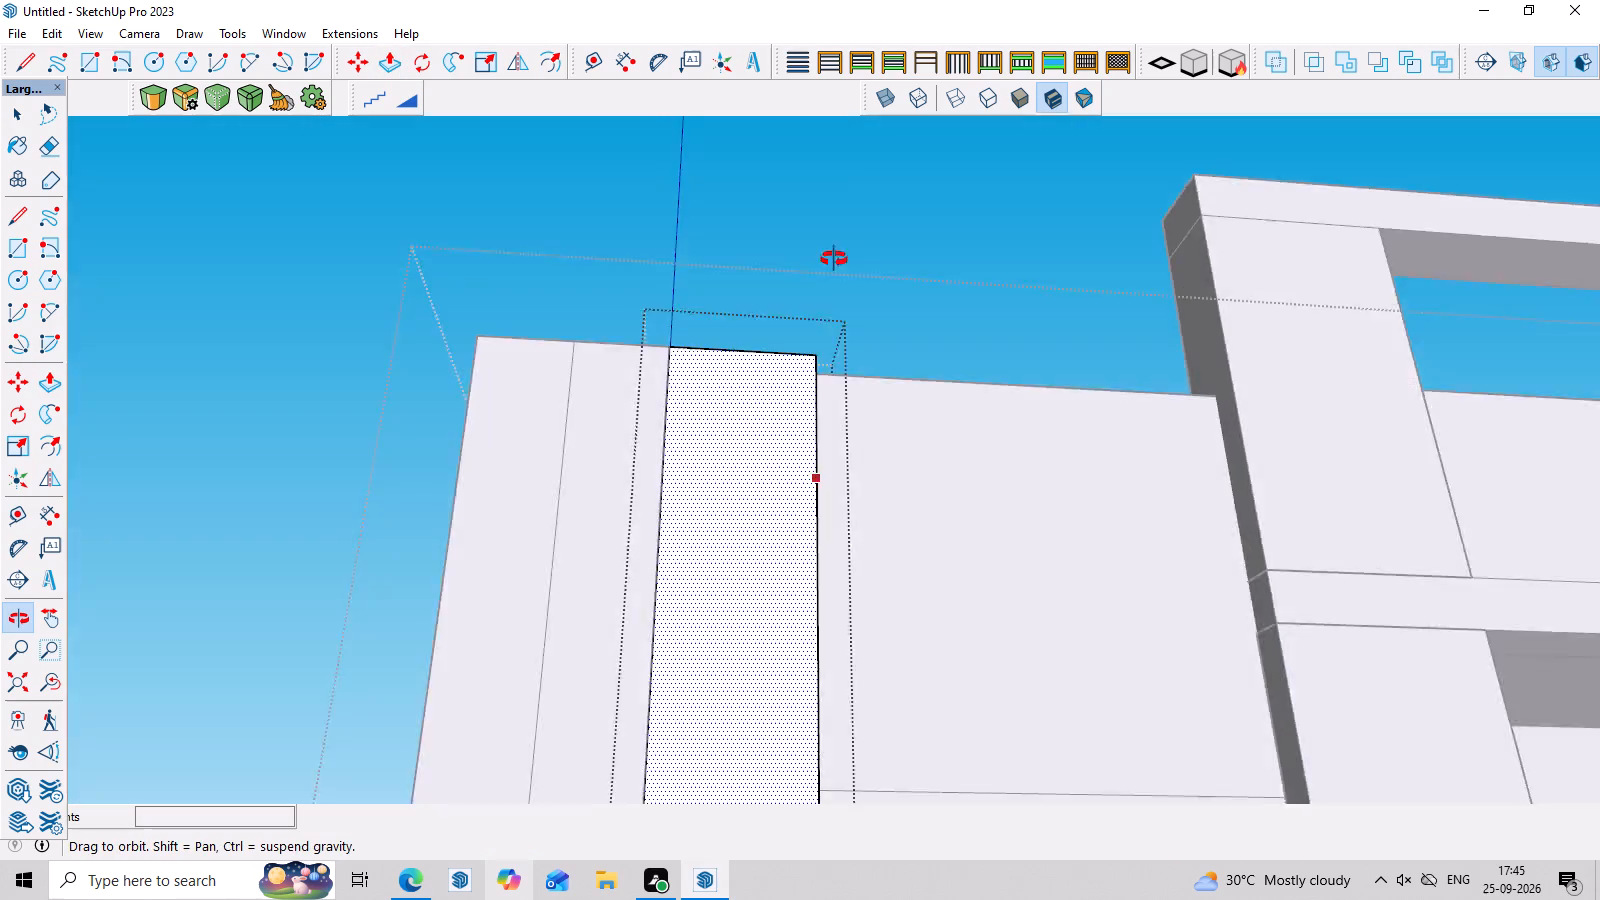
{"action": "middle_click_drag", "start_coordinate": [834, 259], "coordinate": [793, 599]}
{"action": "scroll", "coordinate": [561, 518], "scroll_direction": "down", "scroll_amount": 5}
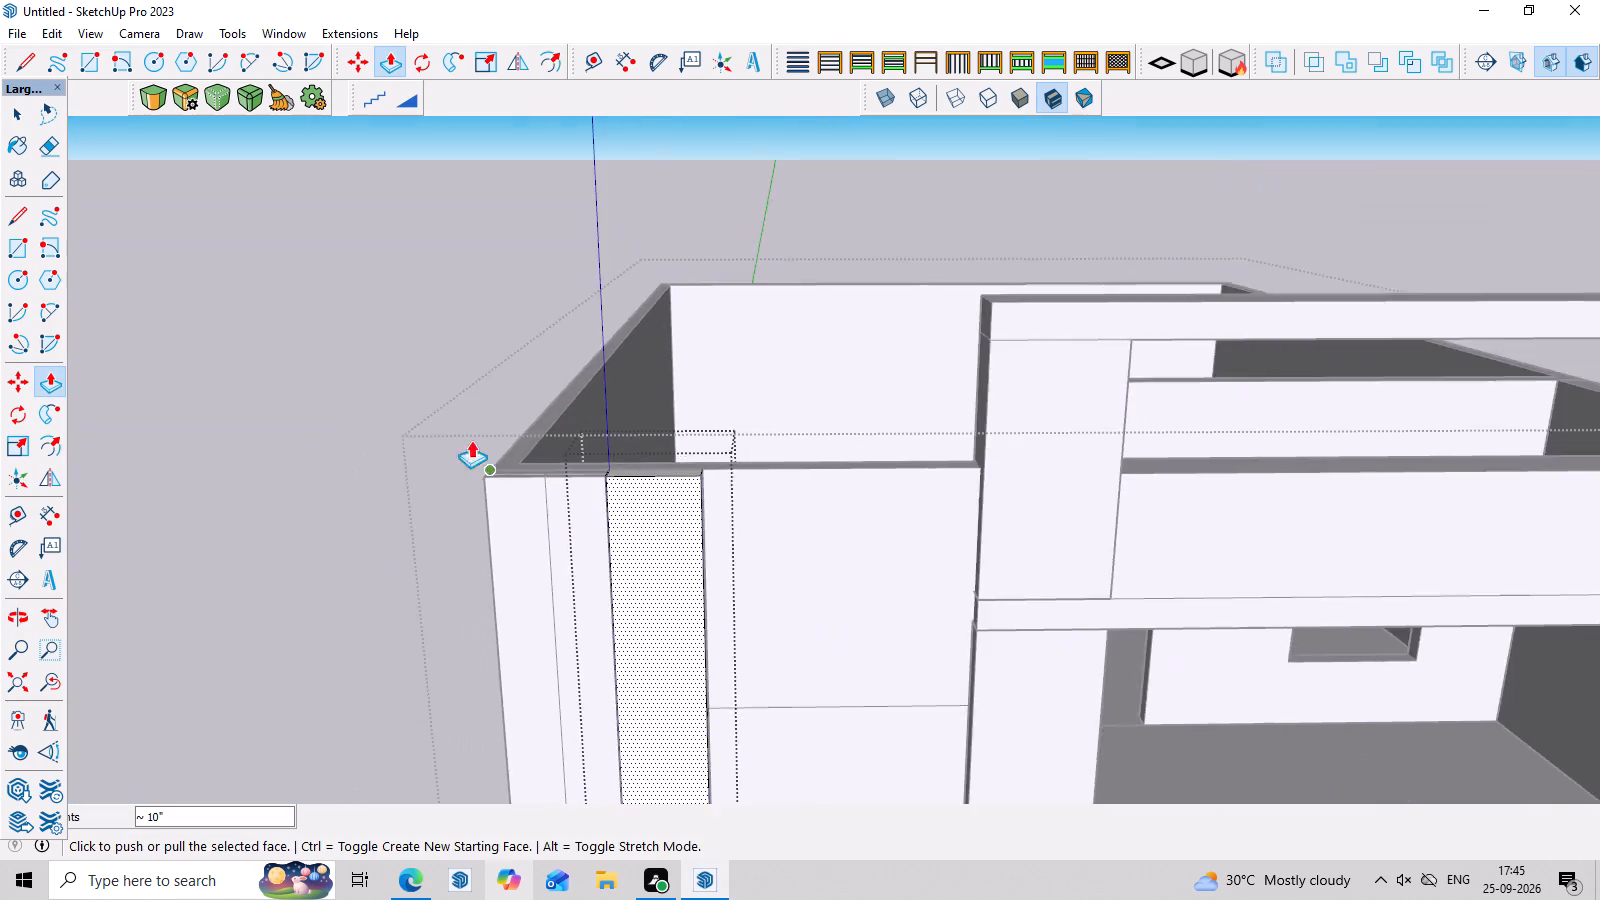
{"action": "scroll", "coordinate": [471, 440], "scroll_direction": "down", "scroll_amount": 4}
{"action": "middle_click_drag", "start_coordinate": [410, 508], "coordinate": [285, 211]}
{"action": "scroll", "coordinate": [635, 565], "scroll_direction": "down", "scroll_amount": 4}
{"action": "middle_click_drag", "start_coordinate": [785, 740], "coordinate": [662, 748]}
{"action": "scroll", "coordinate": [588, 745], "scroll_direction": "up", "scroll_amount": 4}
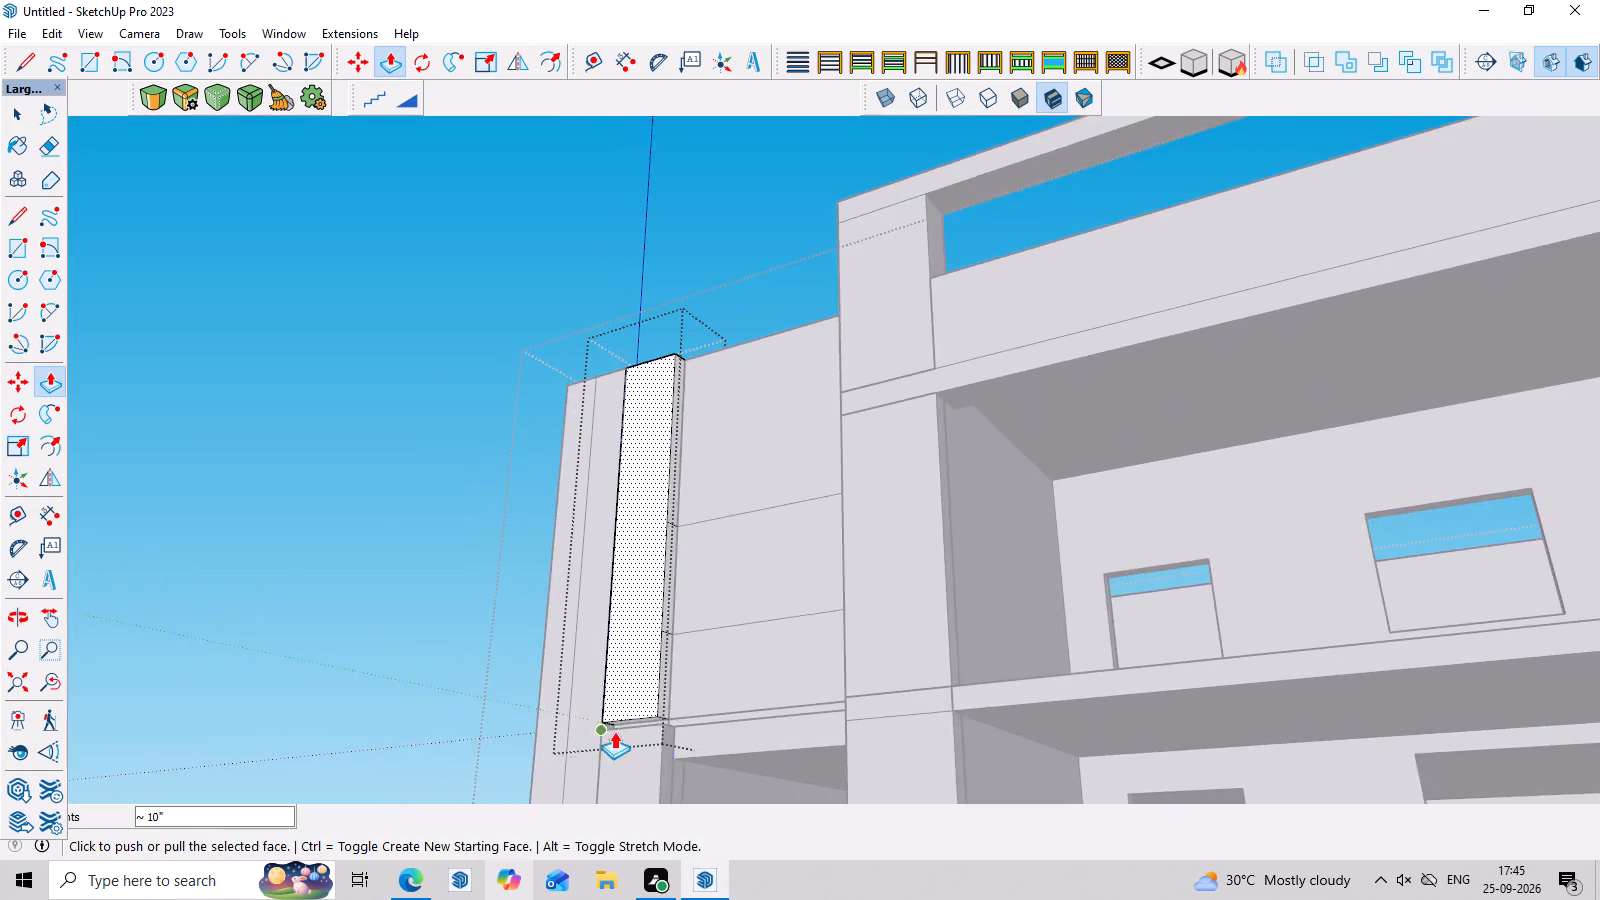
{"action": "middle_click_drag", "start_coordinate": [710, 757], "coordinate": [851, 858]}
{"action": "scroll", "coordinate": [671, 763], "scroll_direction": "up", "scroll_amount": 11}
{"action": "middle_click_drag", "start_coordinate": [692, 711], "coordinate": [831, 612]}
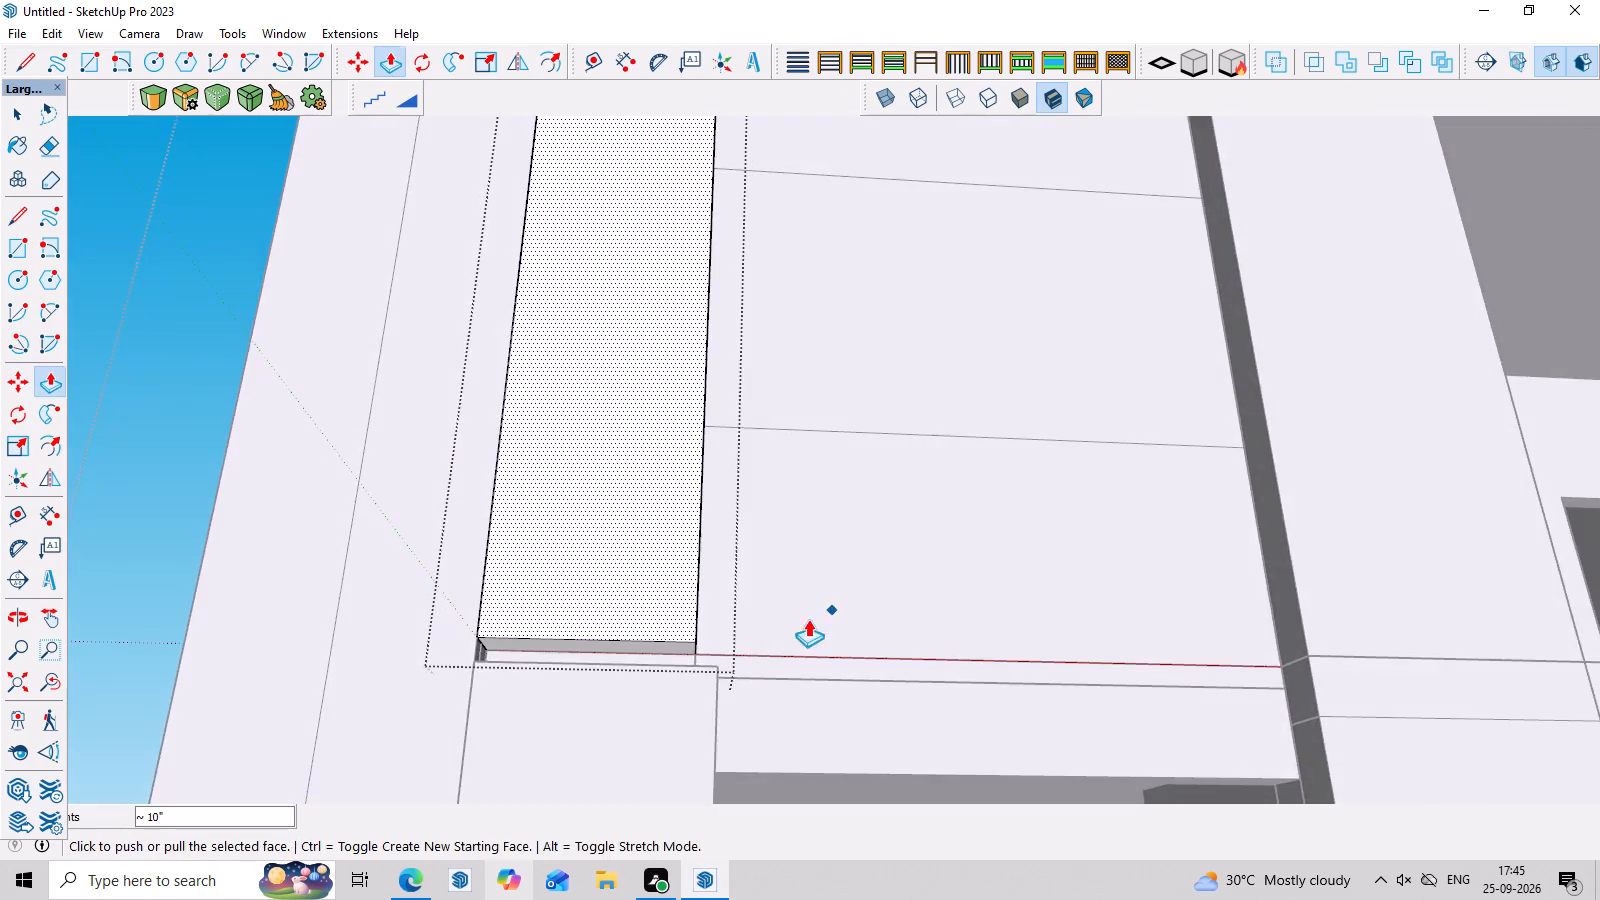
{"action": "scroll", "coordinate": [609, 679], "scroll_direction": "up", "scroll_amount": 4}
{"action": "middle_click_drag", "start_coordinate": [700, 655], "coordinate": [692, 797]}
{"action": "scroll", "coordinate": [715, 736], "scroll_direction": "up", "scroll_amount": 4}
{"action": "key", "text": "space"}
{"action": "triple_click", "coordinate": [710, 637]}
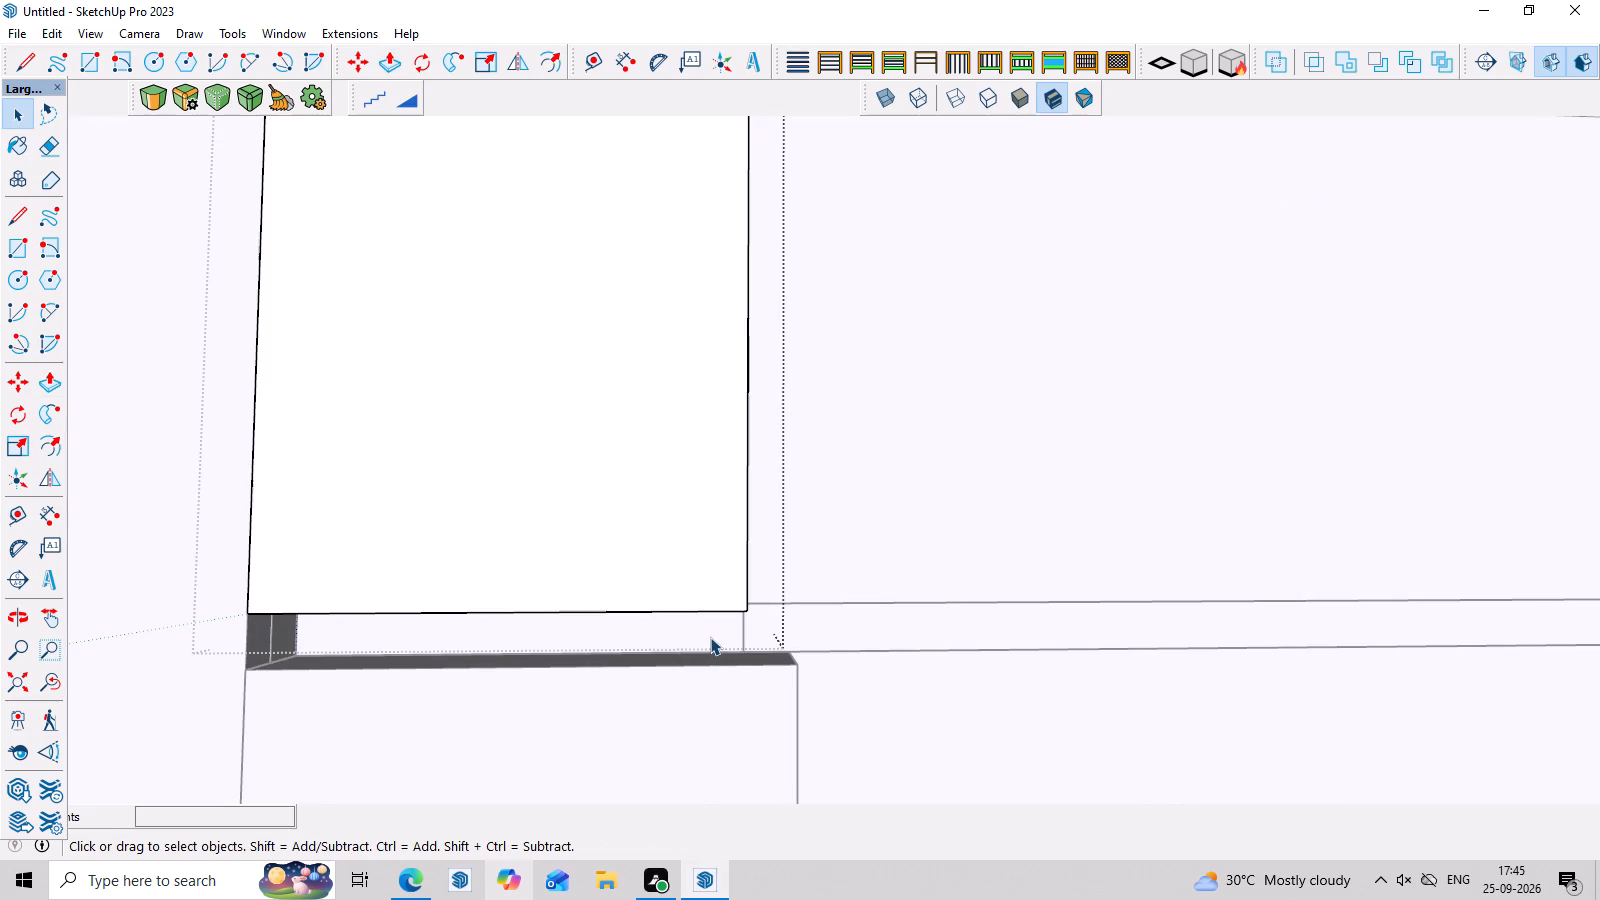
{"action": "scroll", "coordinate": [710, 636], "scroll_direction": "up", "scroll_amount": 3}
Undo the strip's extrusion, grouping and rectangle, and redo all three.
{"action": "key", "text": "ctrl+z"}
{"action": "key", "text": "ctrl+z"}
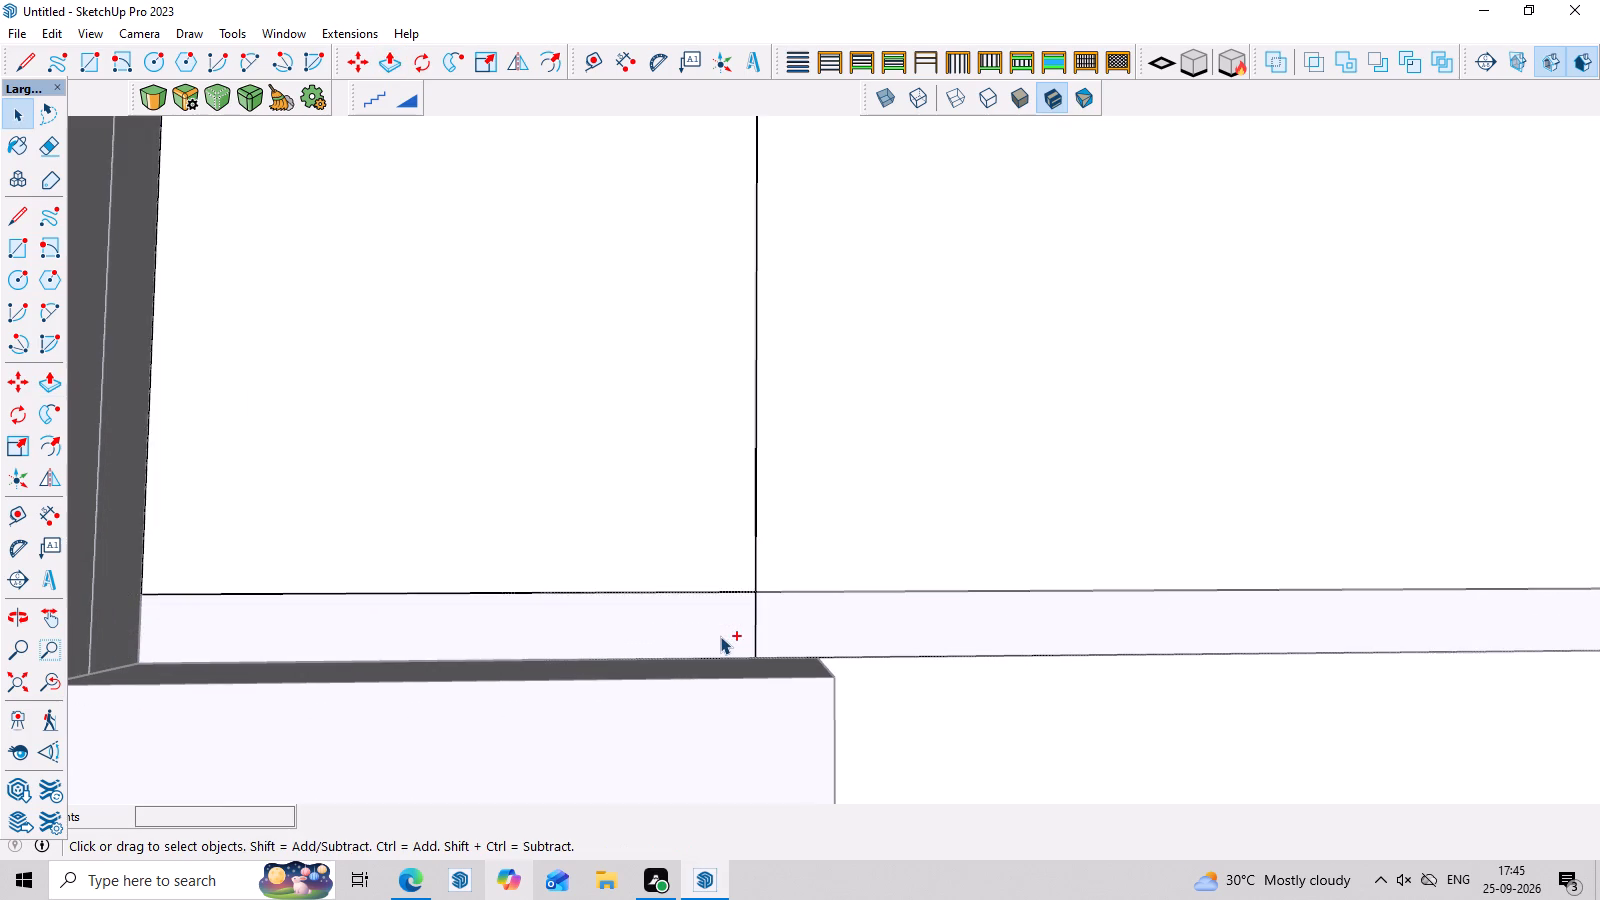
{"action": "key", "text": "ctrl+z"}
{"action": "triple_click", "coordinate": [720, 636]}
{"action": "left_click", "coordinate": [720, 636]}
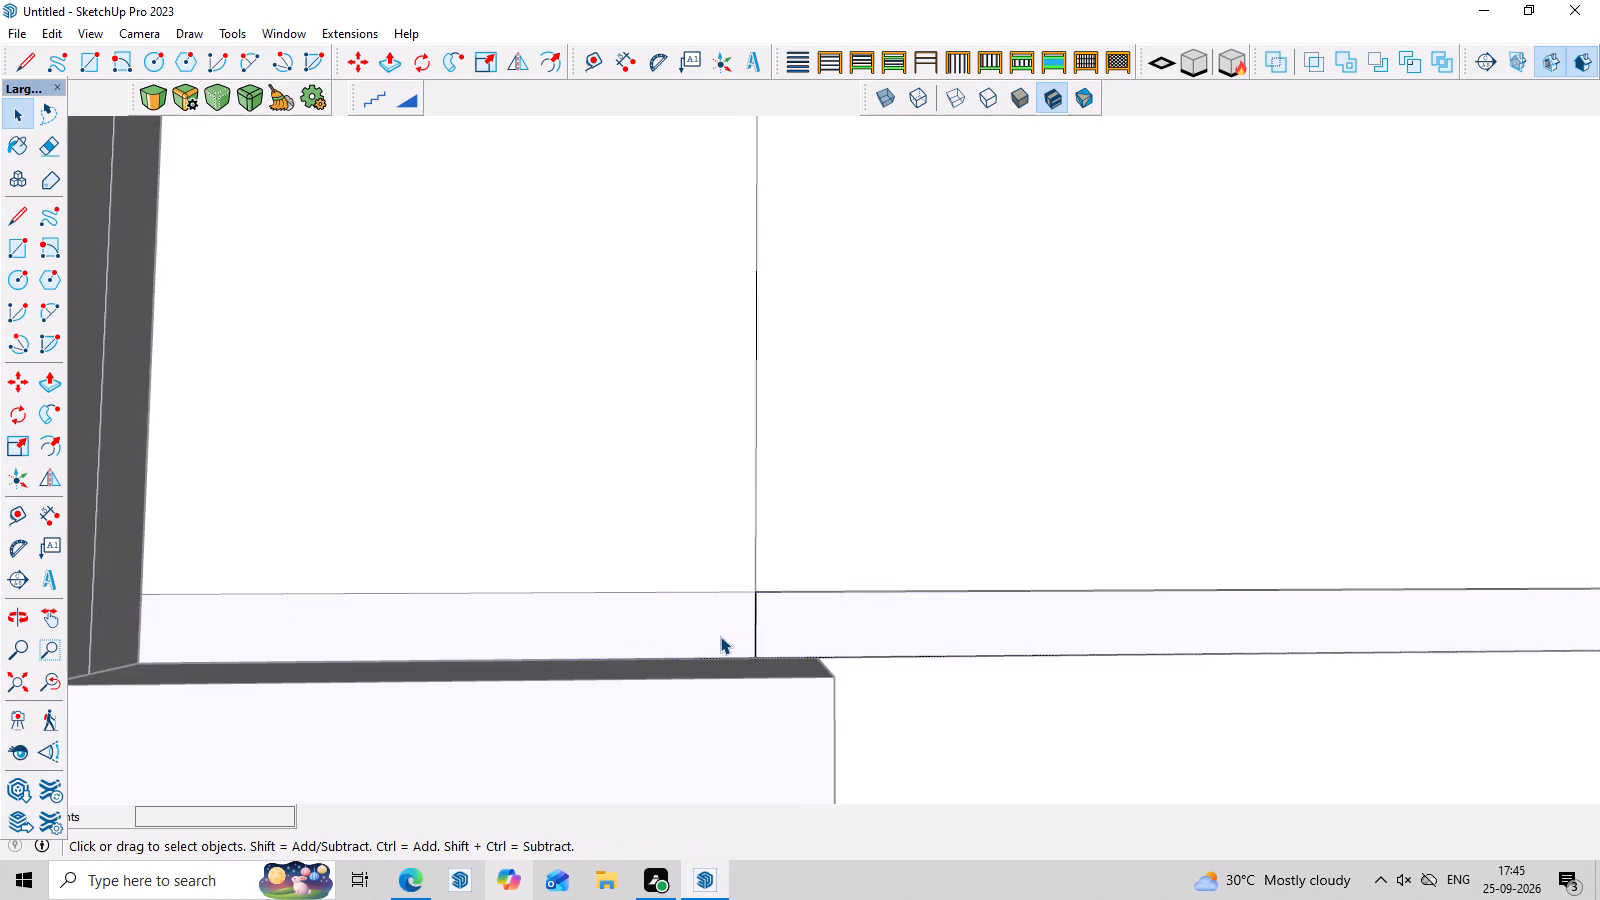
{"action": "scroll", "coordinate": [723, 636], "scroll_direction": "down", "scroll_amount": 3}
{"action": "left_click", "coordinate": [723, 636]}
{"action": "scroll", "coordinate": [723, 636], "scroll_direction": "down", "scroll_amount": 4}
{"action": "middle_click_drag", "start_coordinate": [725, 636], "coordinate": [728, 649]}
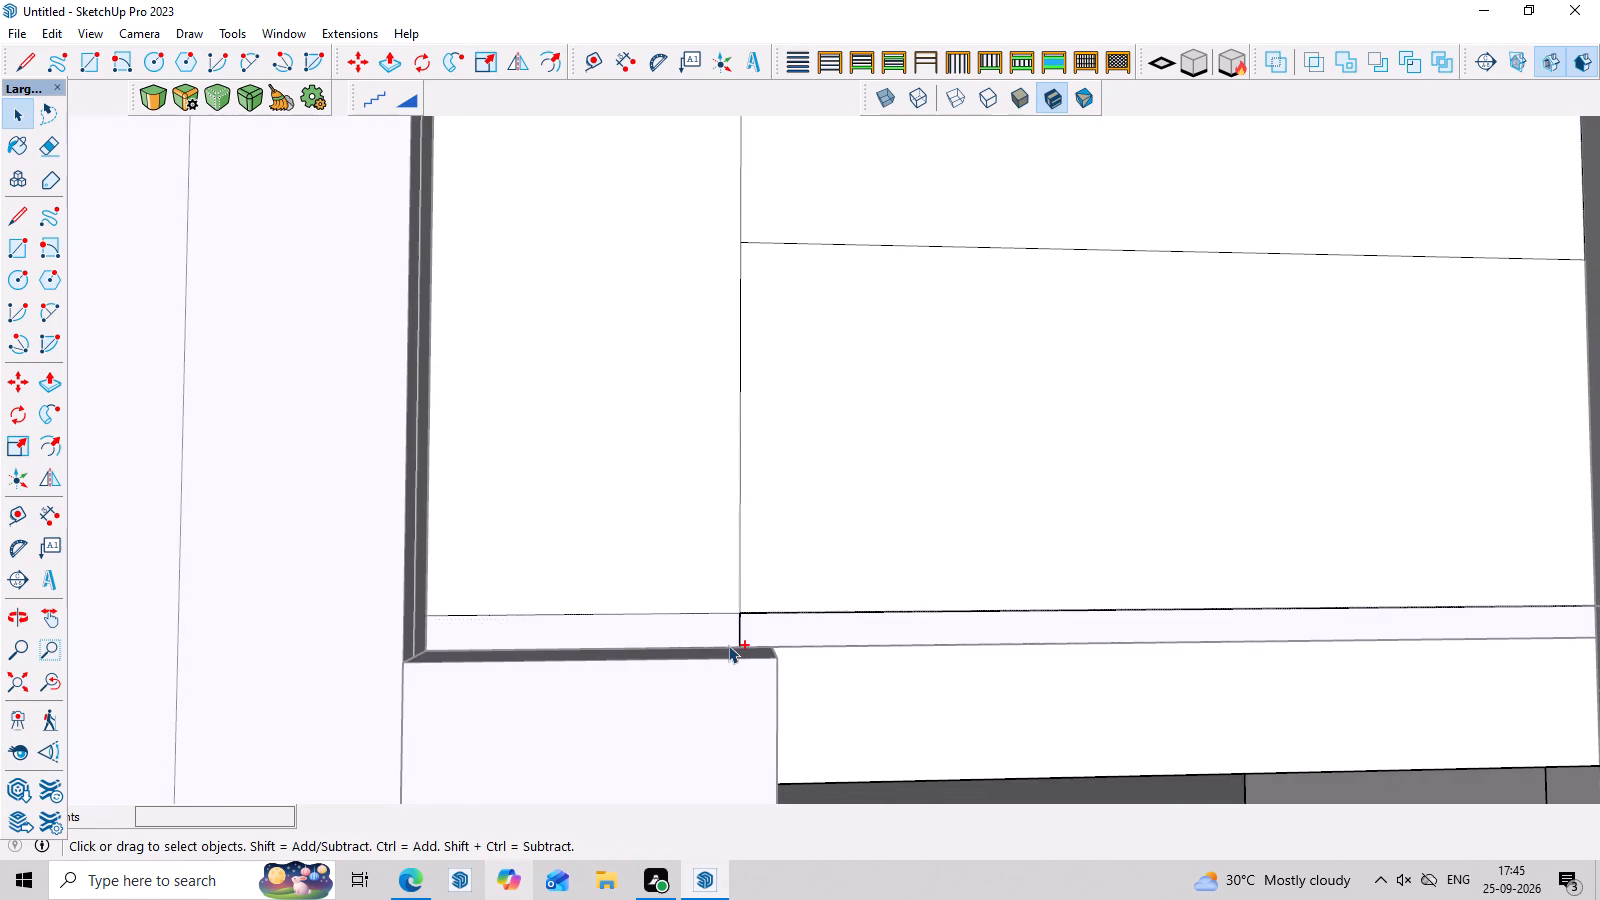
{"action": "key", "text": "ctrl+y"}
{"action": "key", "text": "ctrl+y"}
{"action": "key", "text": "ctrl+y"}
Close the strip group and select the wall geometry connected to the slab-edge face beneath the strip.
{"action": "middle_click_drag", "start_coordinate": [735, 654], "coordinate": [679, 633]}
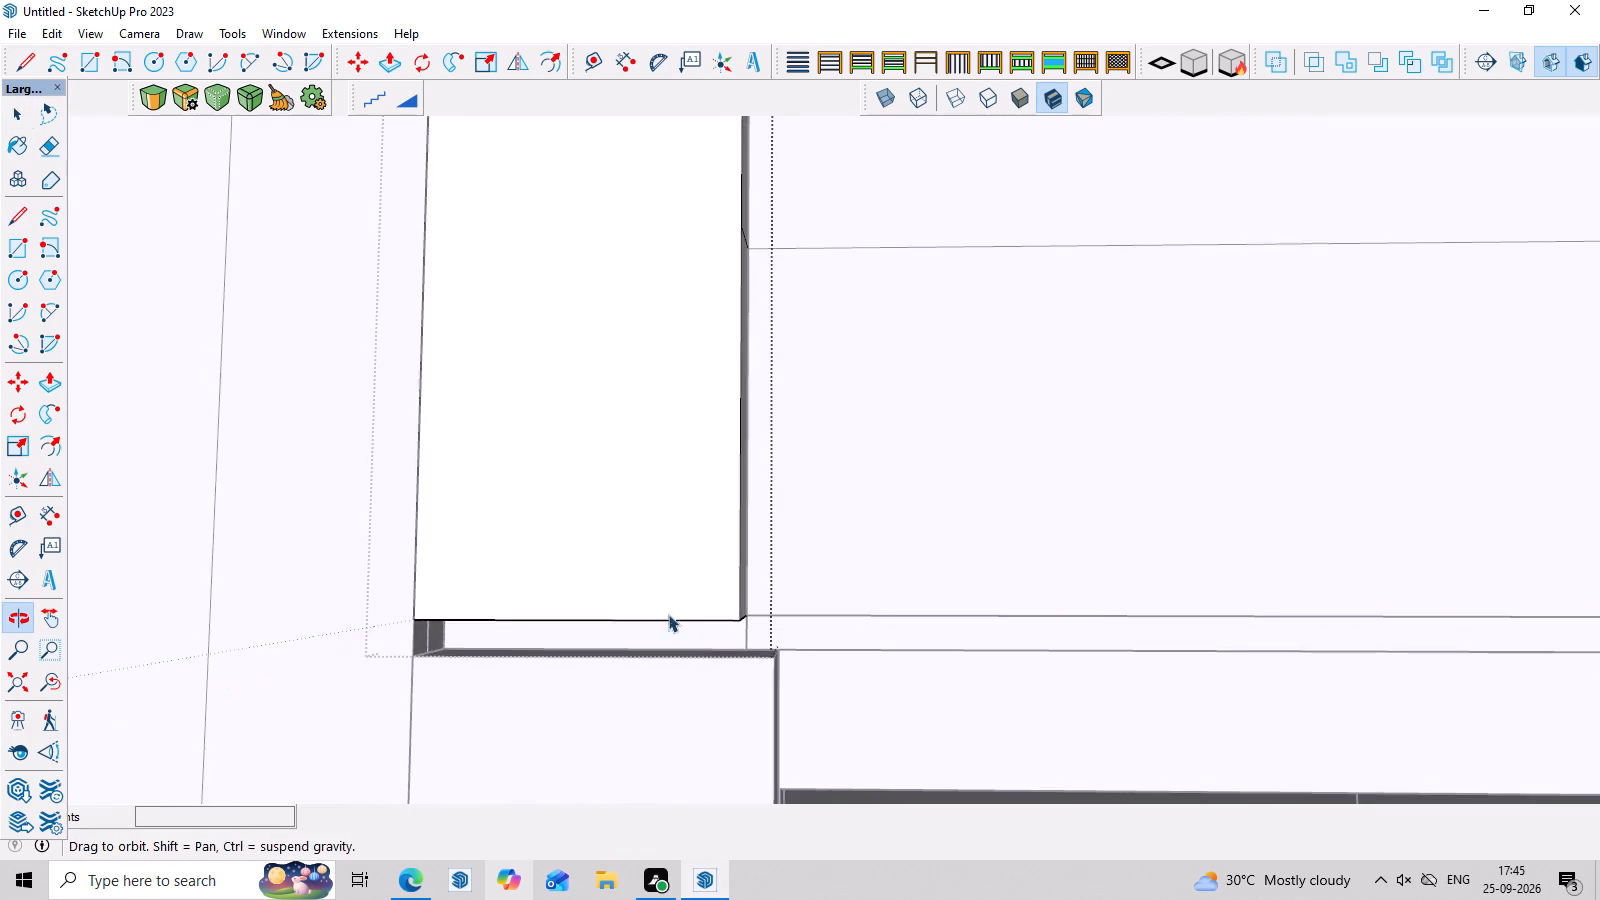
{"action": "scroll", "coordinate": [671, 615], "scroll_direction": "up", "scroll_amount": 4}
{"action": "middle_click_drag", "start_coordinate": [693, 669], "coordinate": [713, 560]}
{"action": "key", "text": "space"}
{"action": "scroll", "coordinate": [694, 626], "scroll_direction": "up", "scroll_amount": 3}
{"action": "middle_click_drag", "start_coordinate": [712, 640], "coordinate": [715, 697]}
{"action": "scroll", "coordinate": [715, 672], "scroll_direction": "up", "scroll_amount": 4}
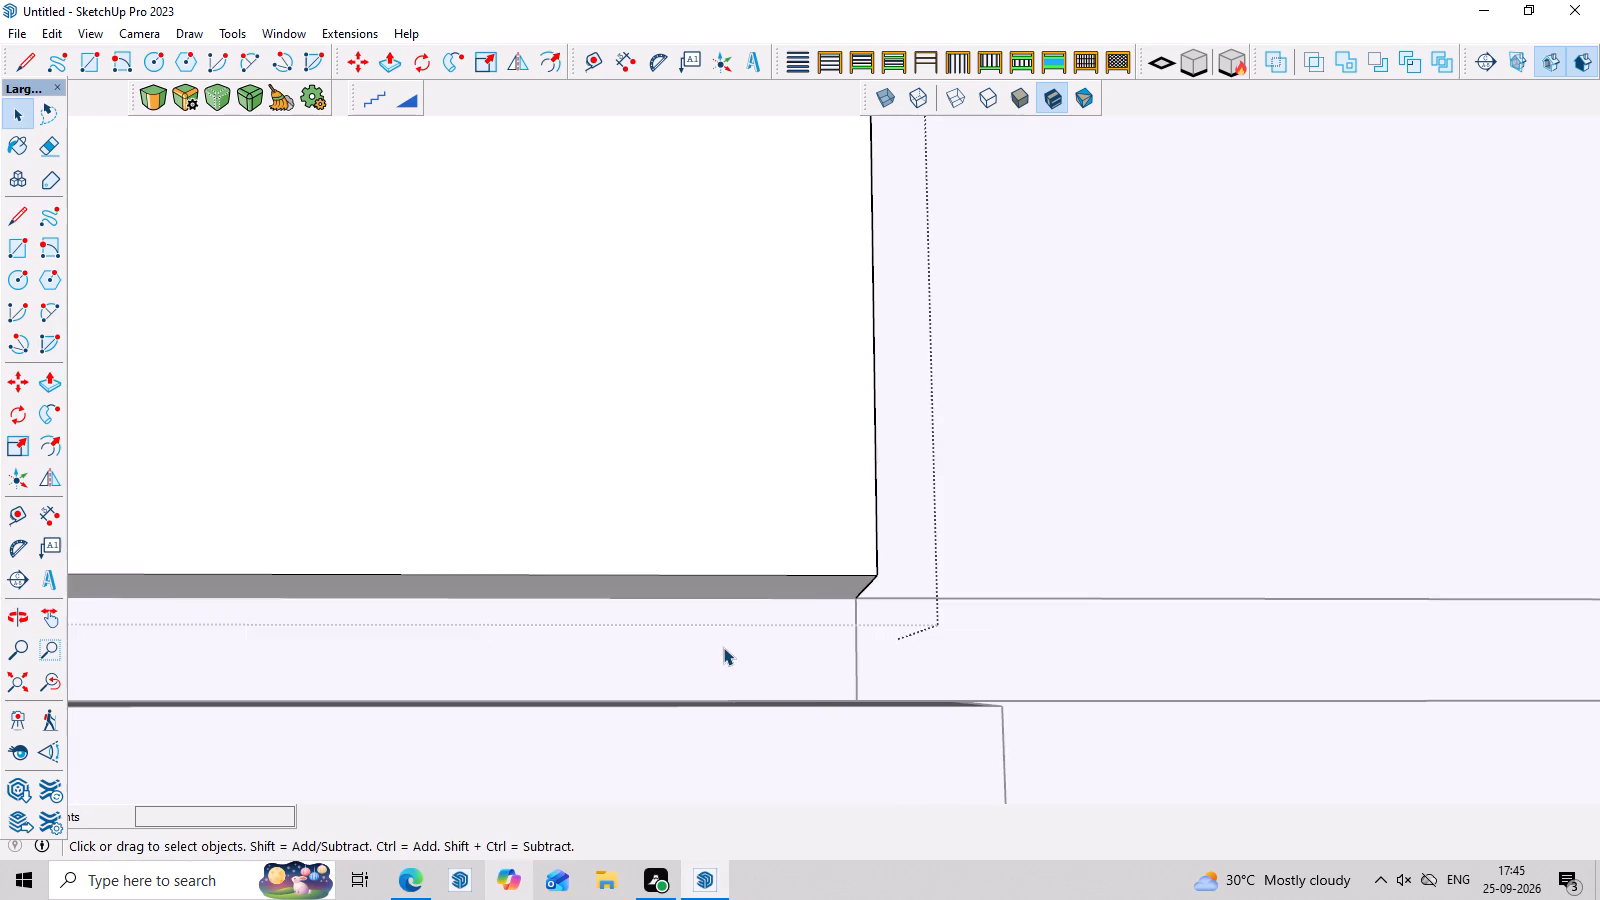
{"action": "triple_click", "coordinate": [723, 647]}
{"action": "left_click", "coordinate": [723, 646]}
{"action": "scroll", "coordinate": [723, 646], "scroll_direction": "up", "scroll_amount": 1}
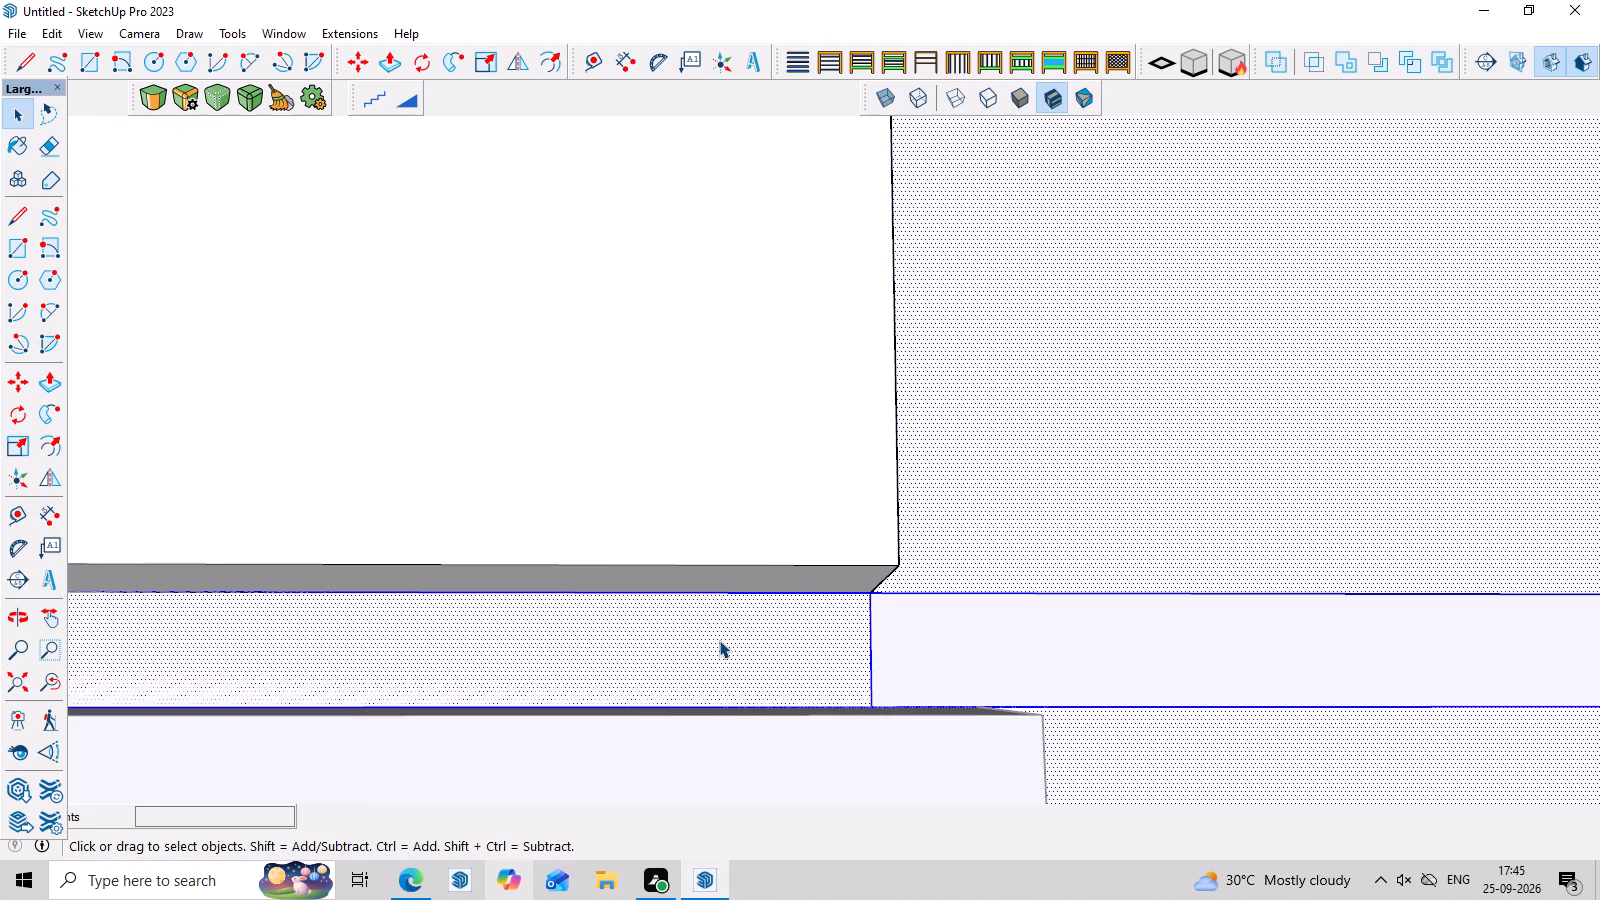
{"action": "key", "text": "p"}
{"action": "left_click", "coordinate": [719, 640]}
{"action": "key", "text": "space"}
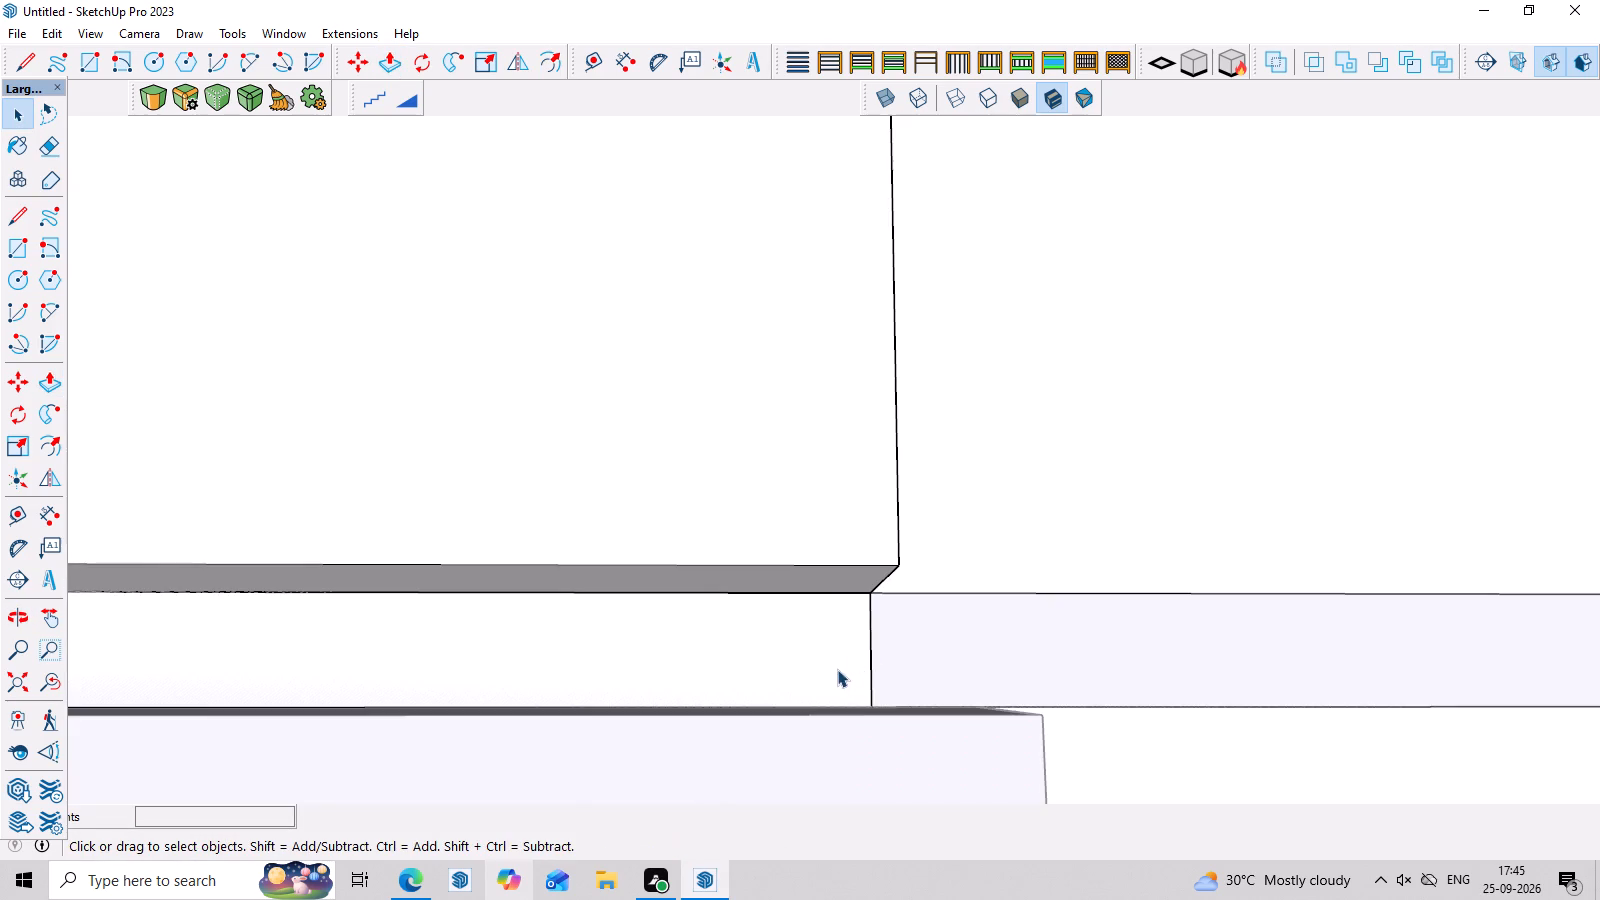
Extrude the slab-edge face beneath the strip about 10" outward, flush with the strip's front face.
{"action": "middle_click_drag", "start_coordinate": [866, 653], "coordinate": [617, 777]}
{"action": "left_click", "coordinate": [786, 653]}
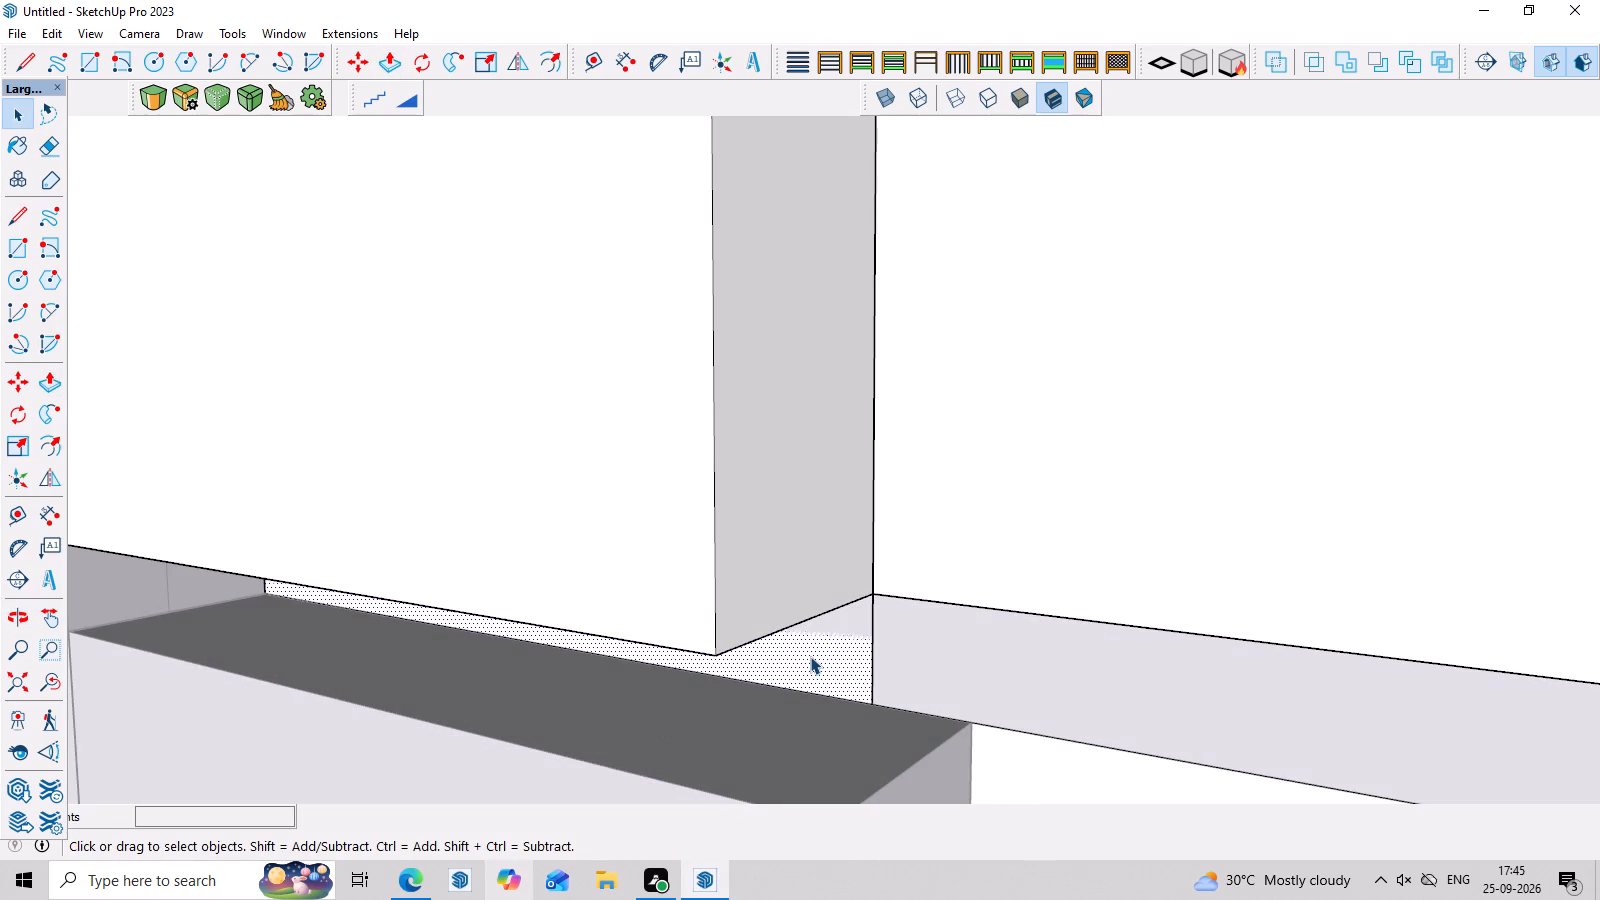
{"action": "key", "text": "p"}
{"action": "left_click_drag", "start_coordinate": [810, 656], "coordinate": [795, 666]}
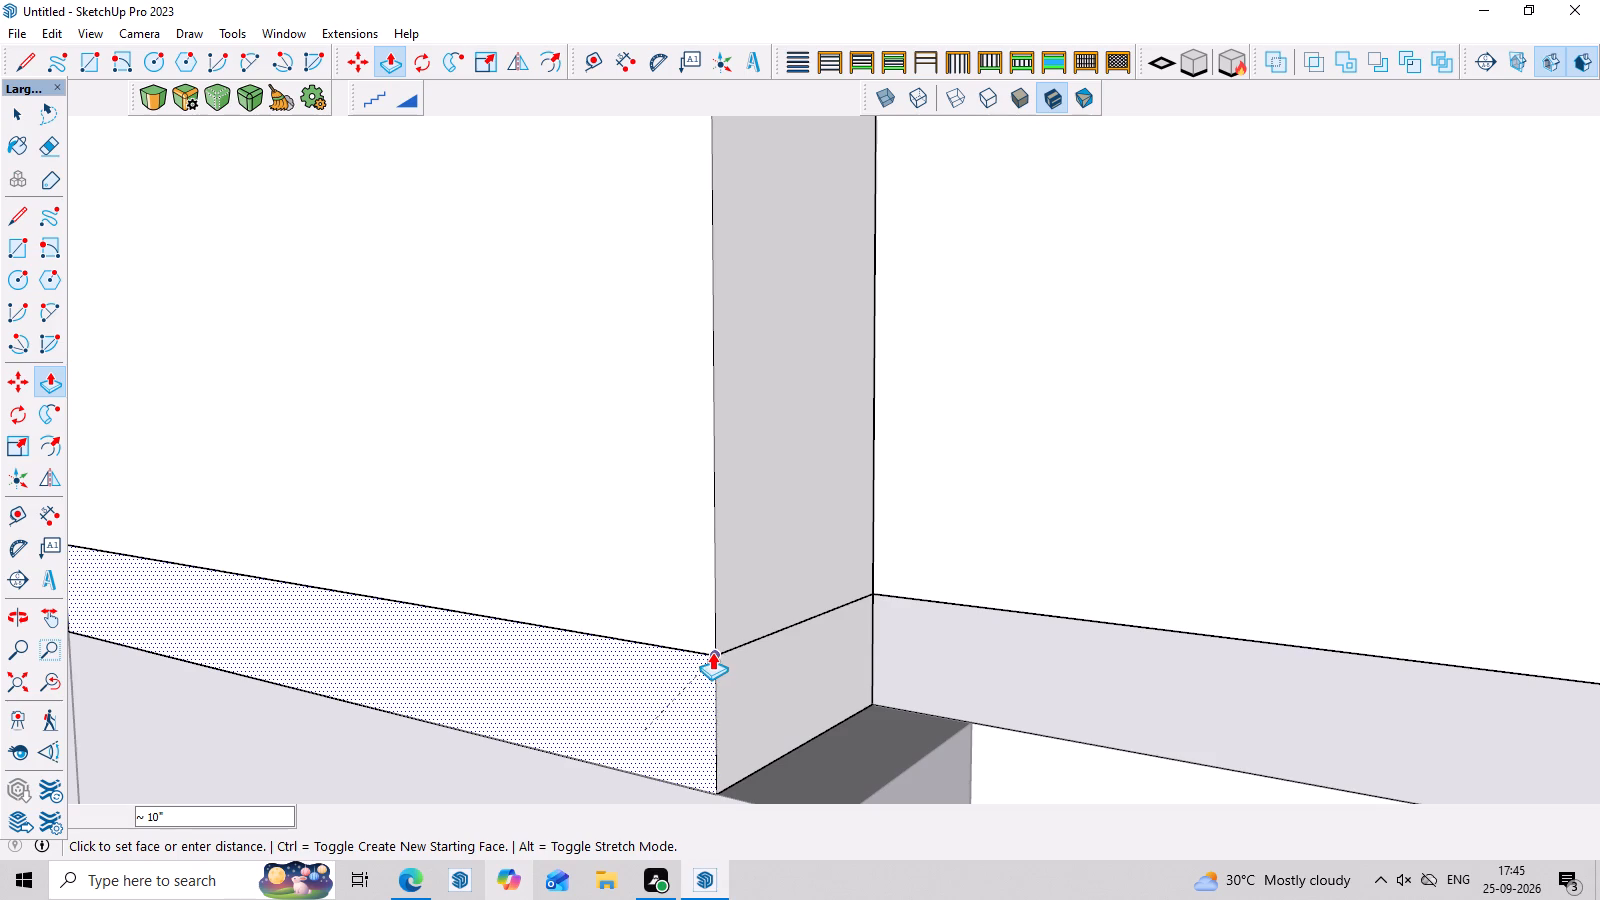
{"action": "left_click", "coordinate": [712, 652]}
Examine the extruded slab edge beneath the strip from several angles along the facade.
{"action": "scroll", "coordinate": [717, 737], "scroll_direction": "down", "scroll_amount": 4}
{"action": "scroll", "coordinate": [645, 629], "scroll_direction": "down", "scroll_amount": 12}
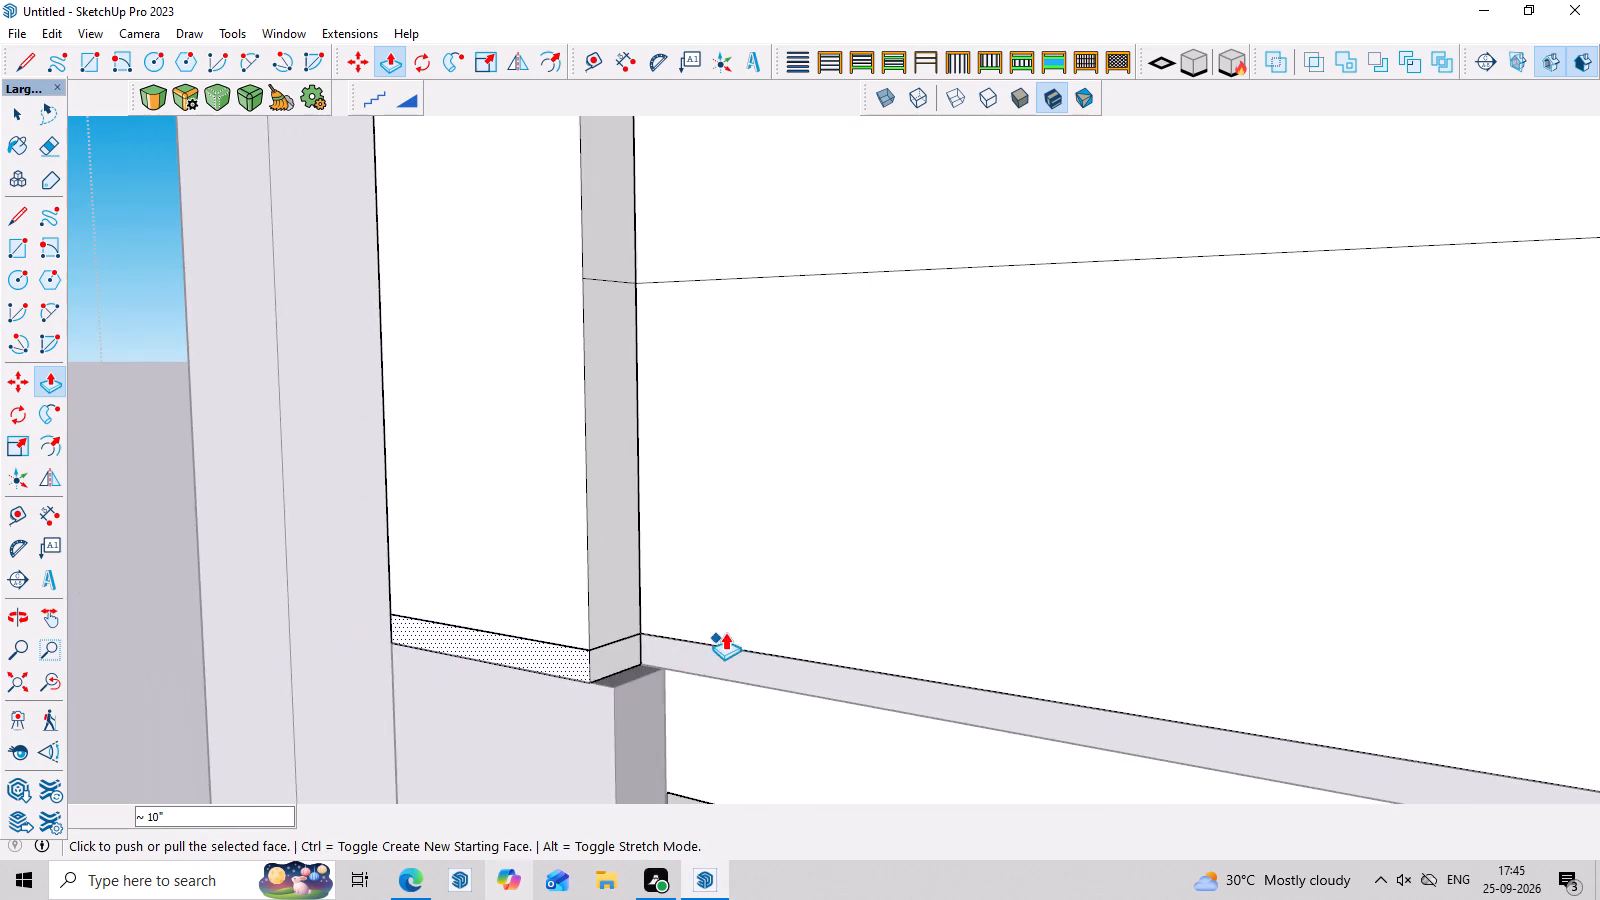
{"action": "scroll", "coordinate": [727, 632], "scroll_direction": "down", "scroll_amount": 11}
{"action": "middle_click_drag", "start_coordinate": [924, 652], "coordinate": [1251, 474]}
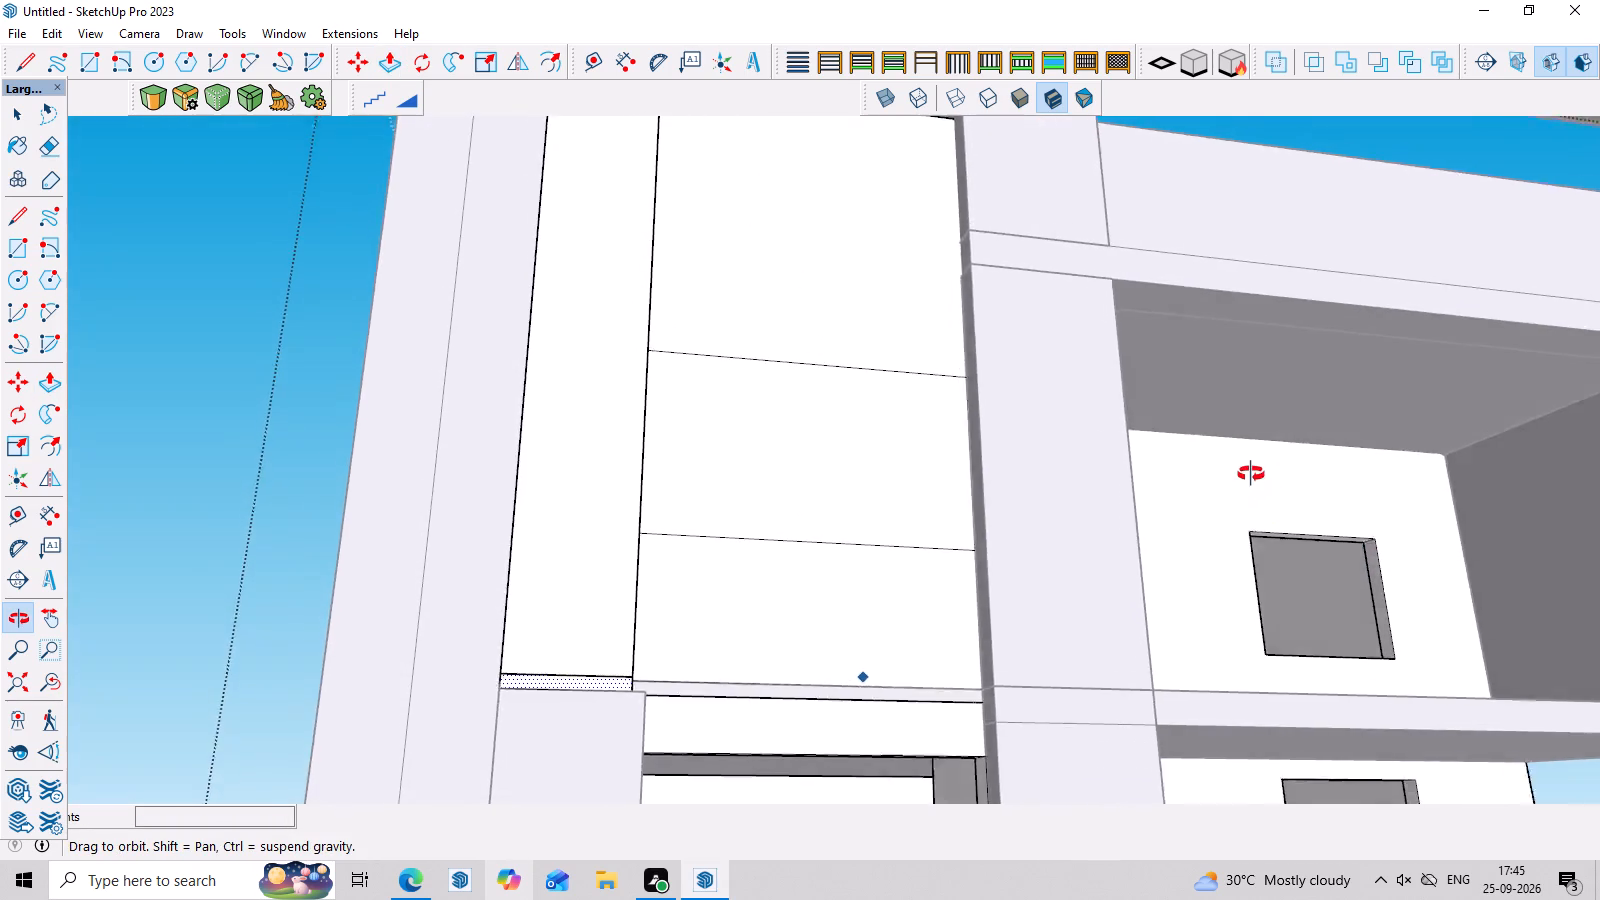
{"action": "middle_click_drag", "start_coordinate": [1251, 474], "coordinate": [1215, 579]}
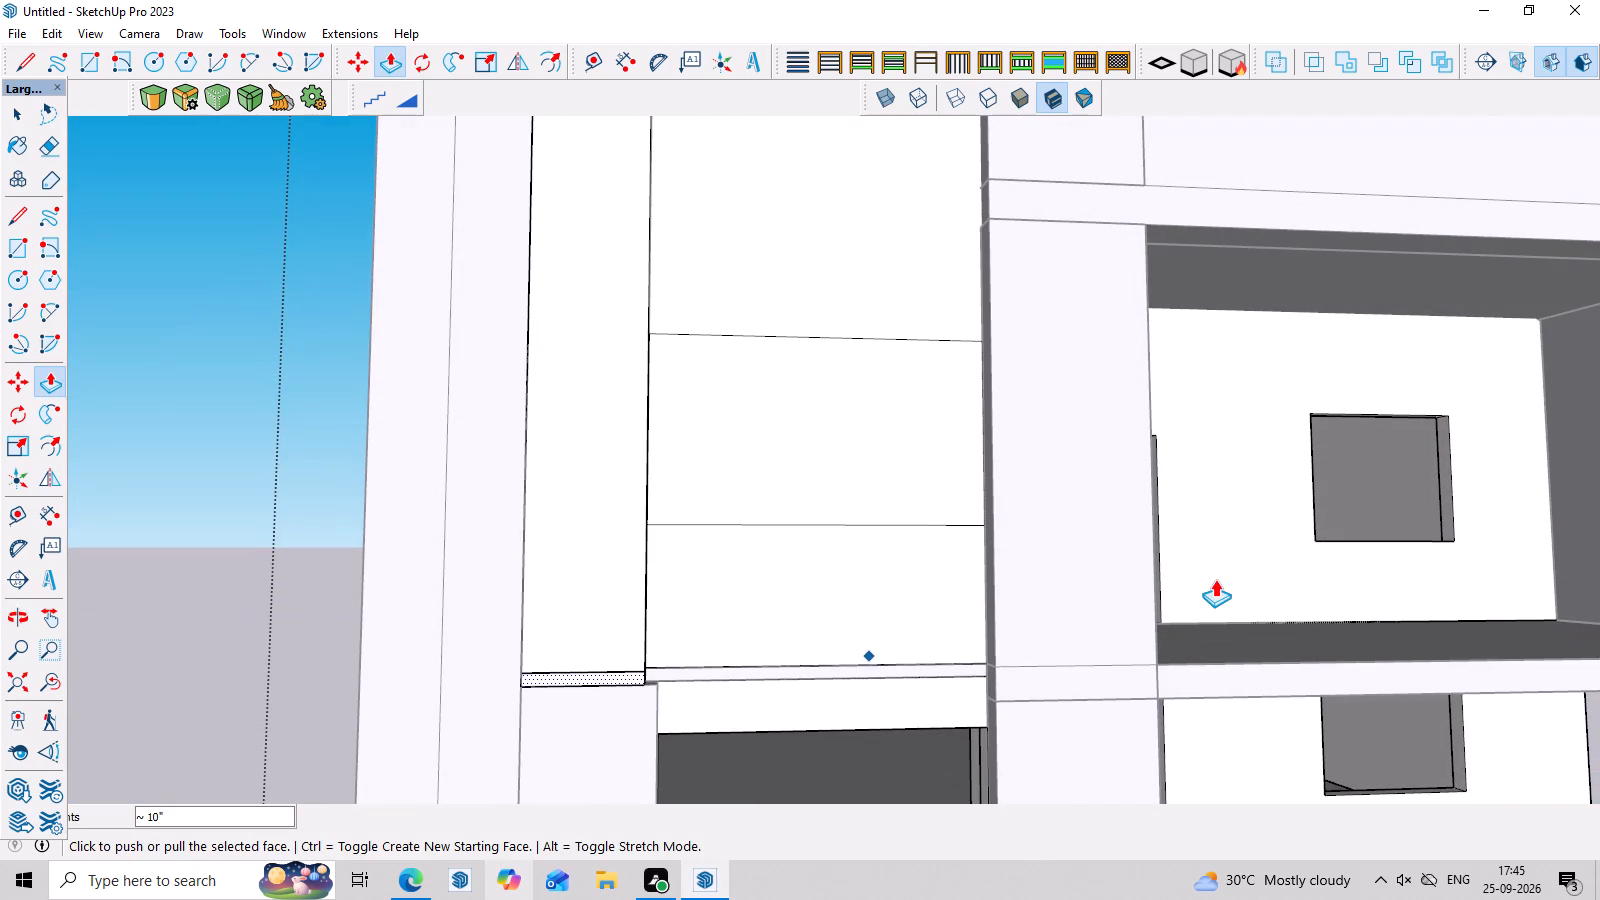
{"action": "scroll", "coordinate": [848, 616], "scroll_direction": "up", "scroll_amount": 3}
{"action": "scroll", "coordinate": [675, 528], "scroll_direction": "down", "scroll_amount": 8}
{"action": "middle_click_drag", "start_coordinate": [886, 669], "coordinate": [879, 536]}
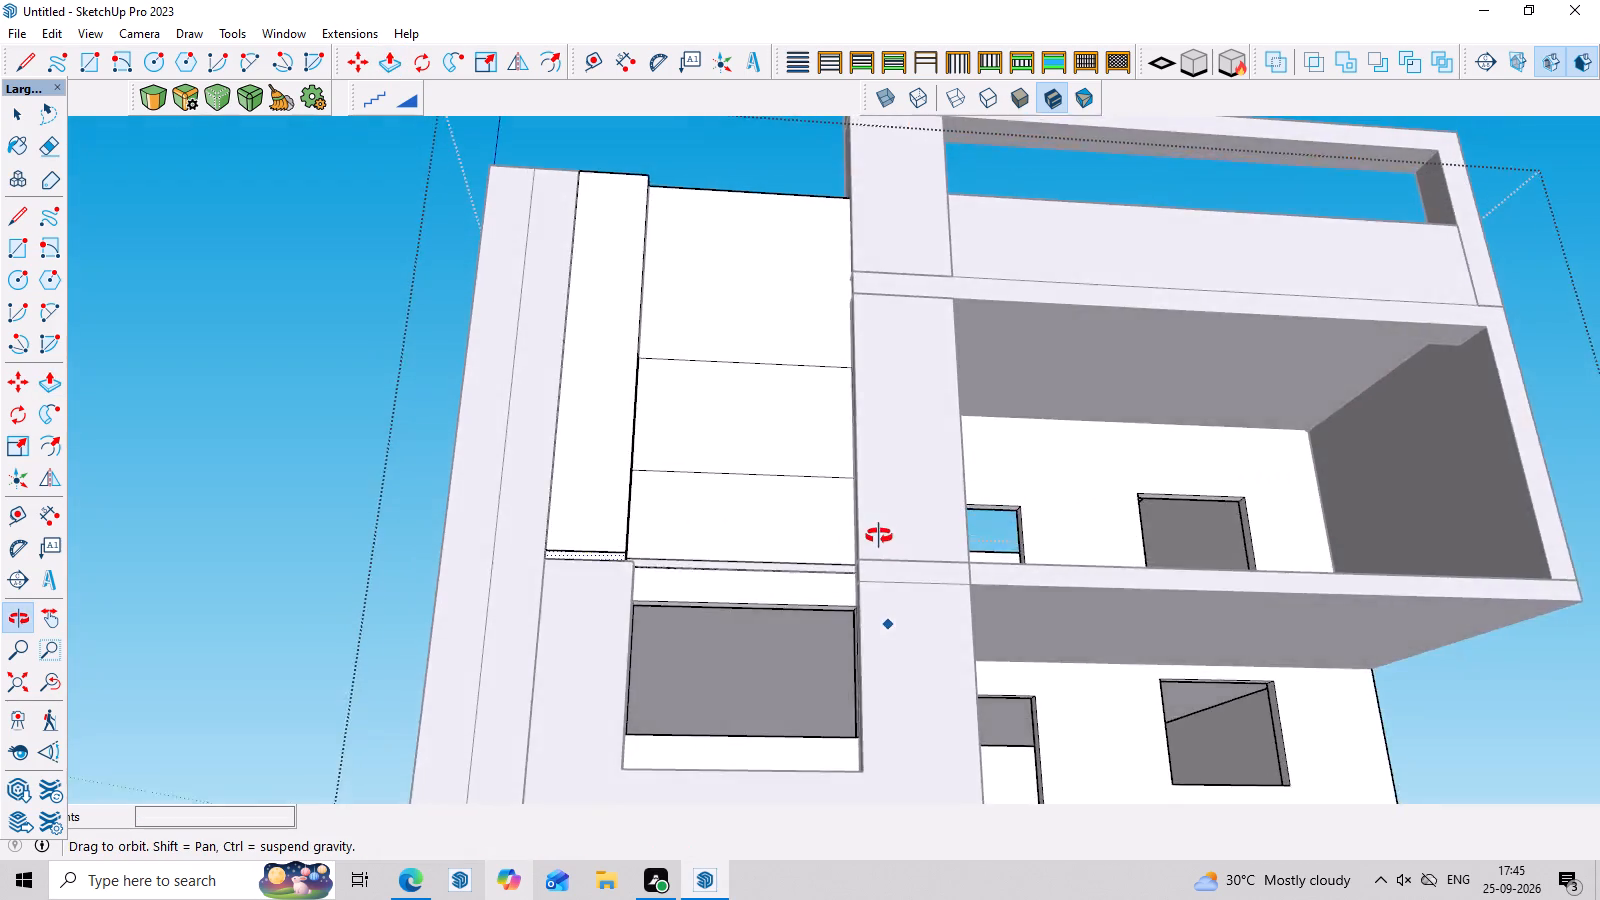
{"action": "middle_click_drag", "start_coordinate": [879, 536], "coordinate": [793, 519]}
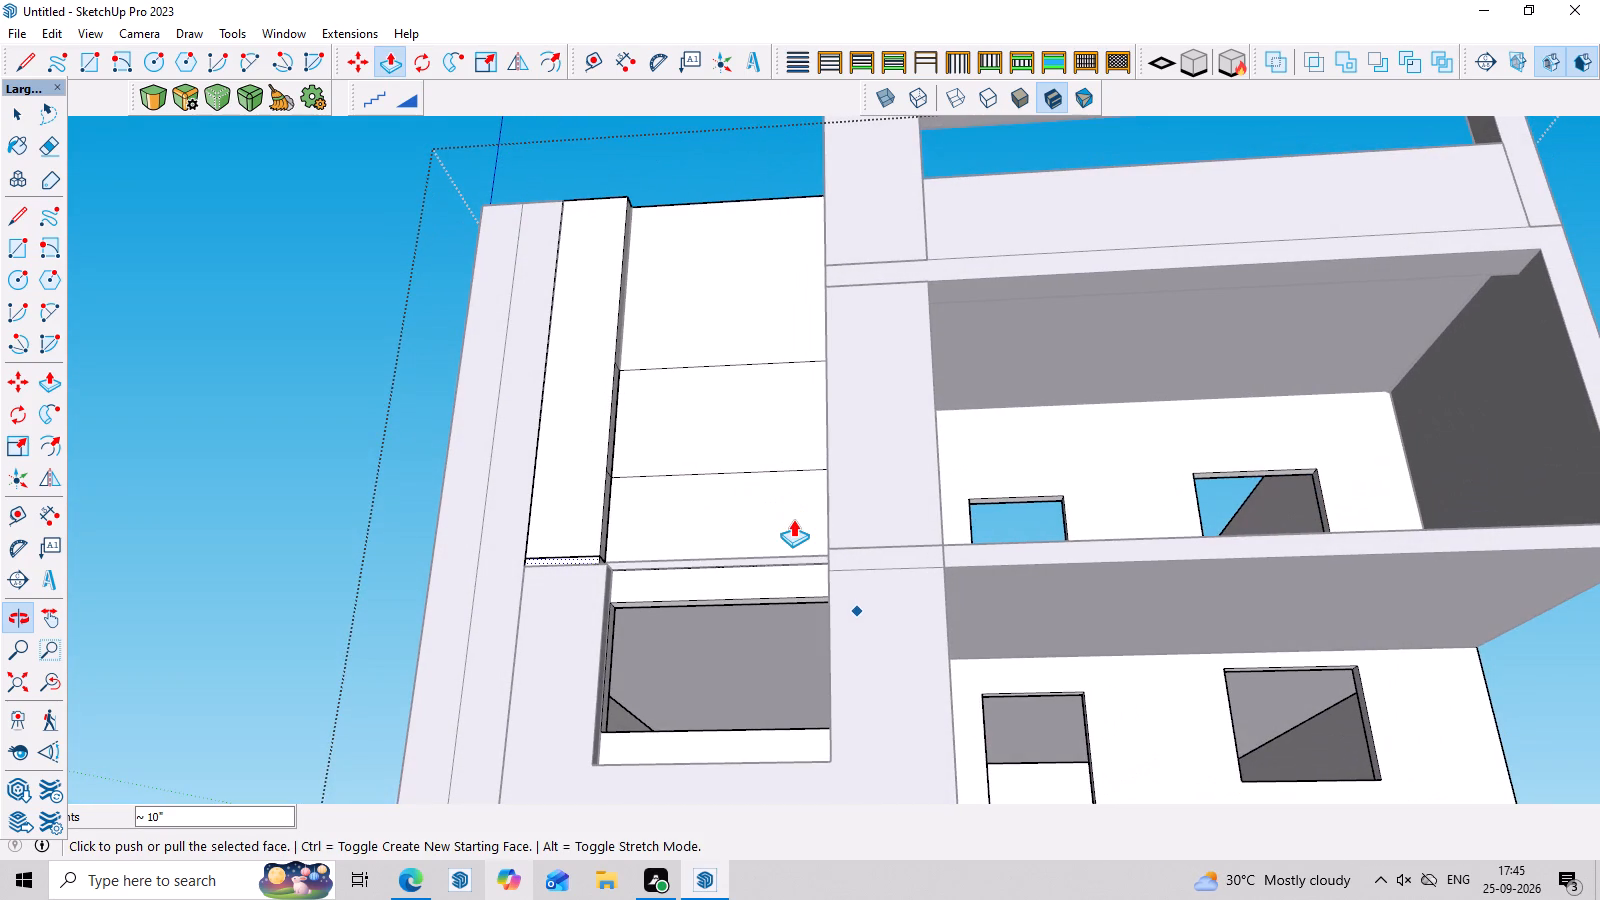
{"action": "scroll", "coordinate": [186, 372], "scroll_direction": "down", "scroll_amount": 3}
{"action": "middle_click_drag", "start_coordinate": [193, 376], "coordinate": [214, 441]}
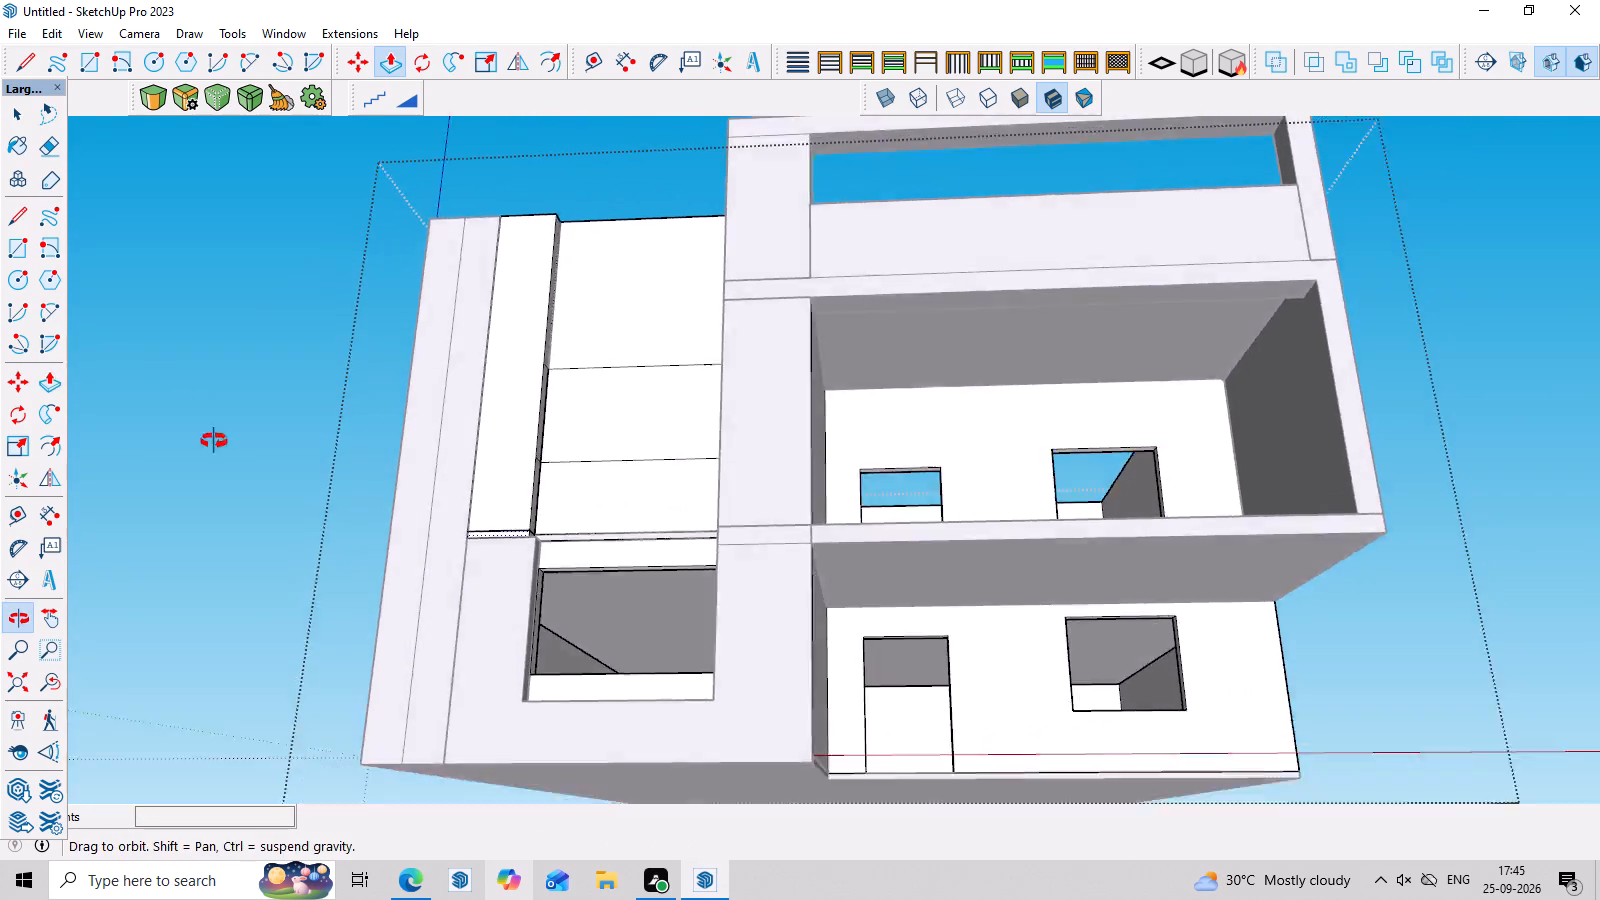
{"action": "middle_click_drag", "start_coordinate": [214, 441], "coordinate": [226, 477]}
{"action": "key", "text": "space"}
{"action": "left_click", "coordinate": [181, 386]}
{"action": "middle_click_drag", "start_coordinate": [610, 585], "coordinate": [641, 702]}
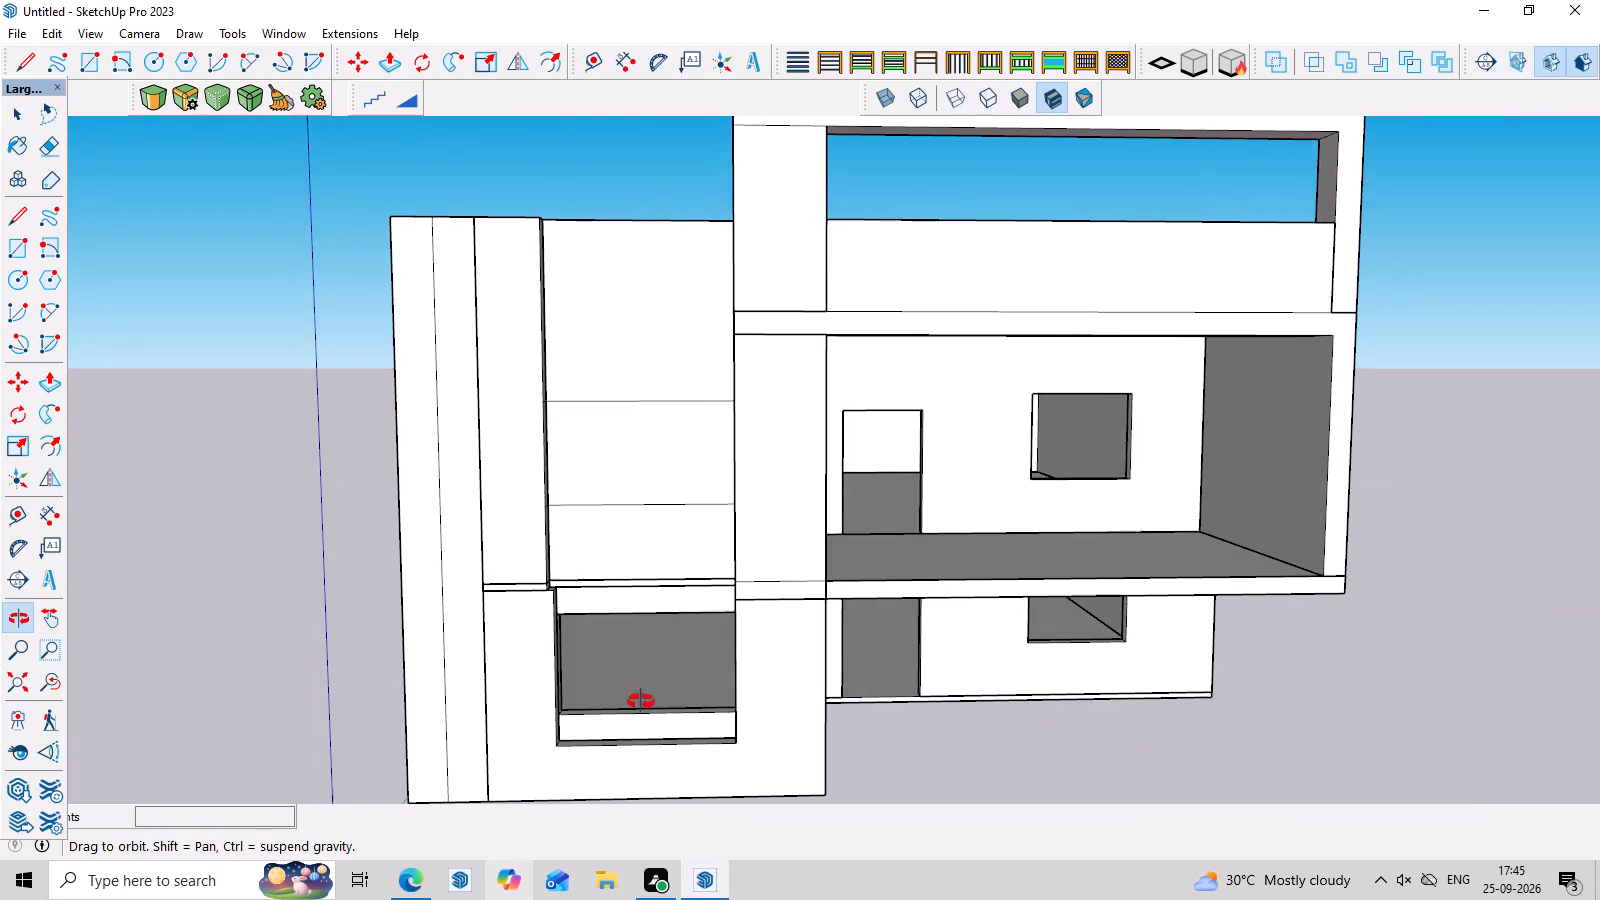
{"action": "middle_click_drag", "start_coordinate": [641, 702], "coordinate": [642, 702]}
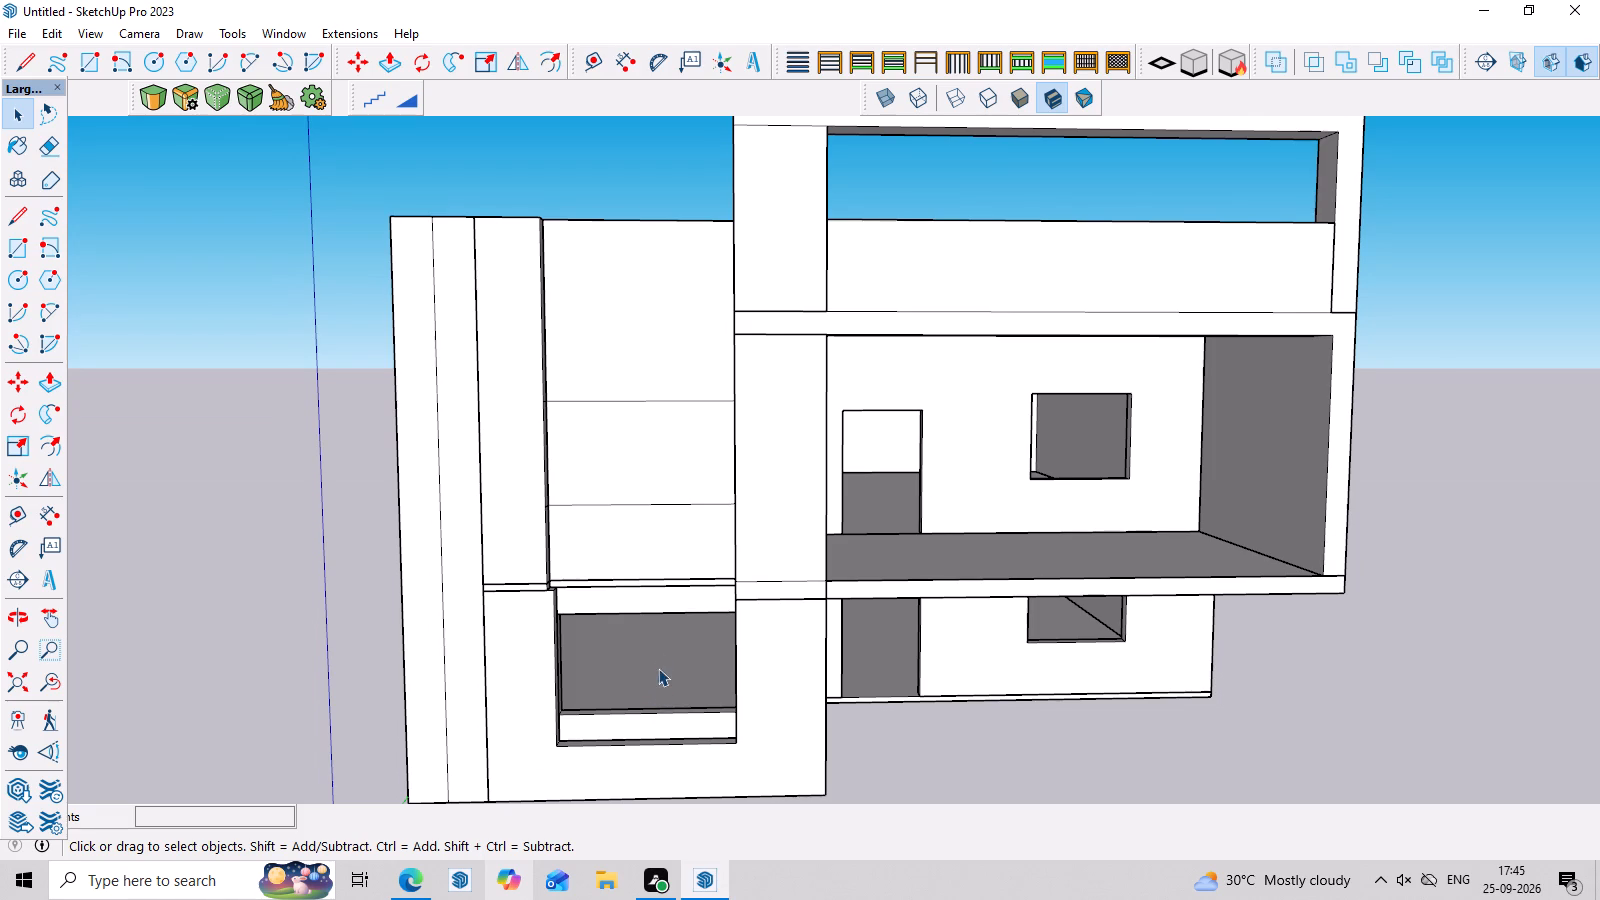
{"action": "scroll", "coordinate": [568, 600], "scroll_direction": "up", "scroll_amount": 6}
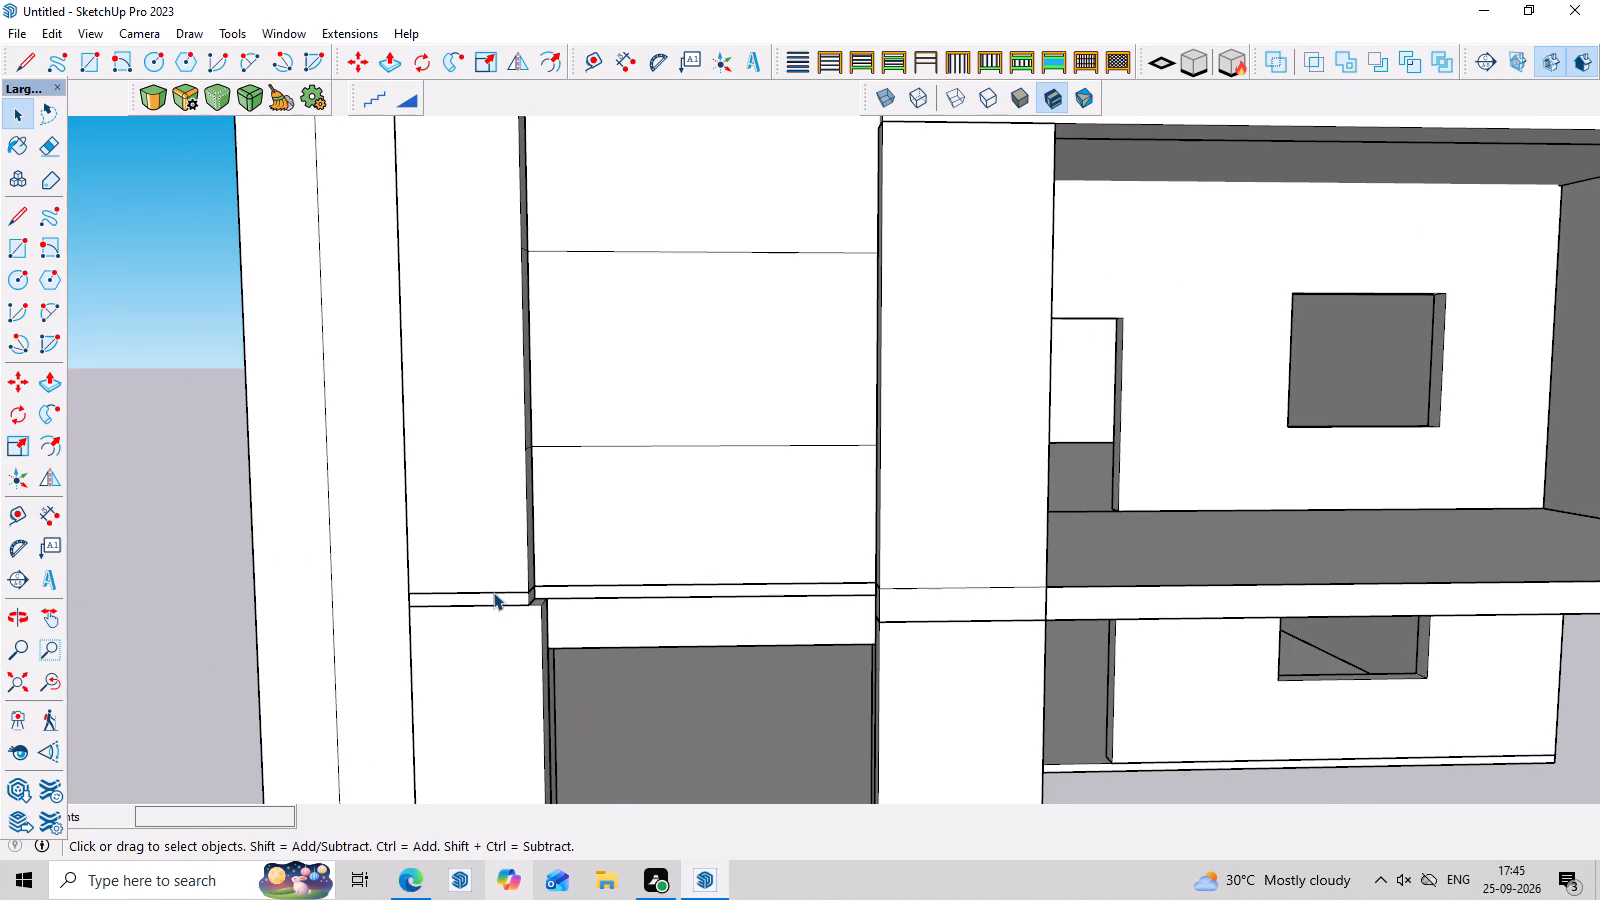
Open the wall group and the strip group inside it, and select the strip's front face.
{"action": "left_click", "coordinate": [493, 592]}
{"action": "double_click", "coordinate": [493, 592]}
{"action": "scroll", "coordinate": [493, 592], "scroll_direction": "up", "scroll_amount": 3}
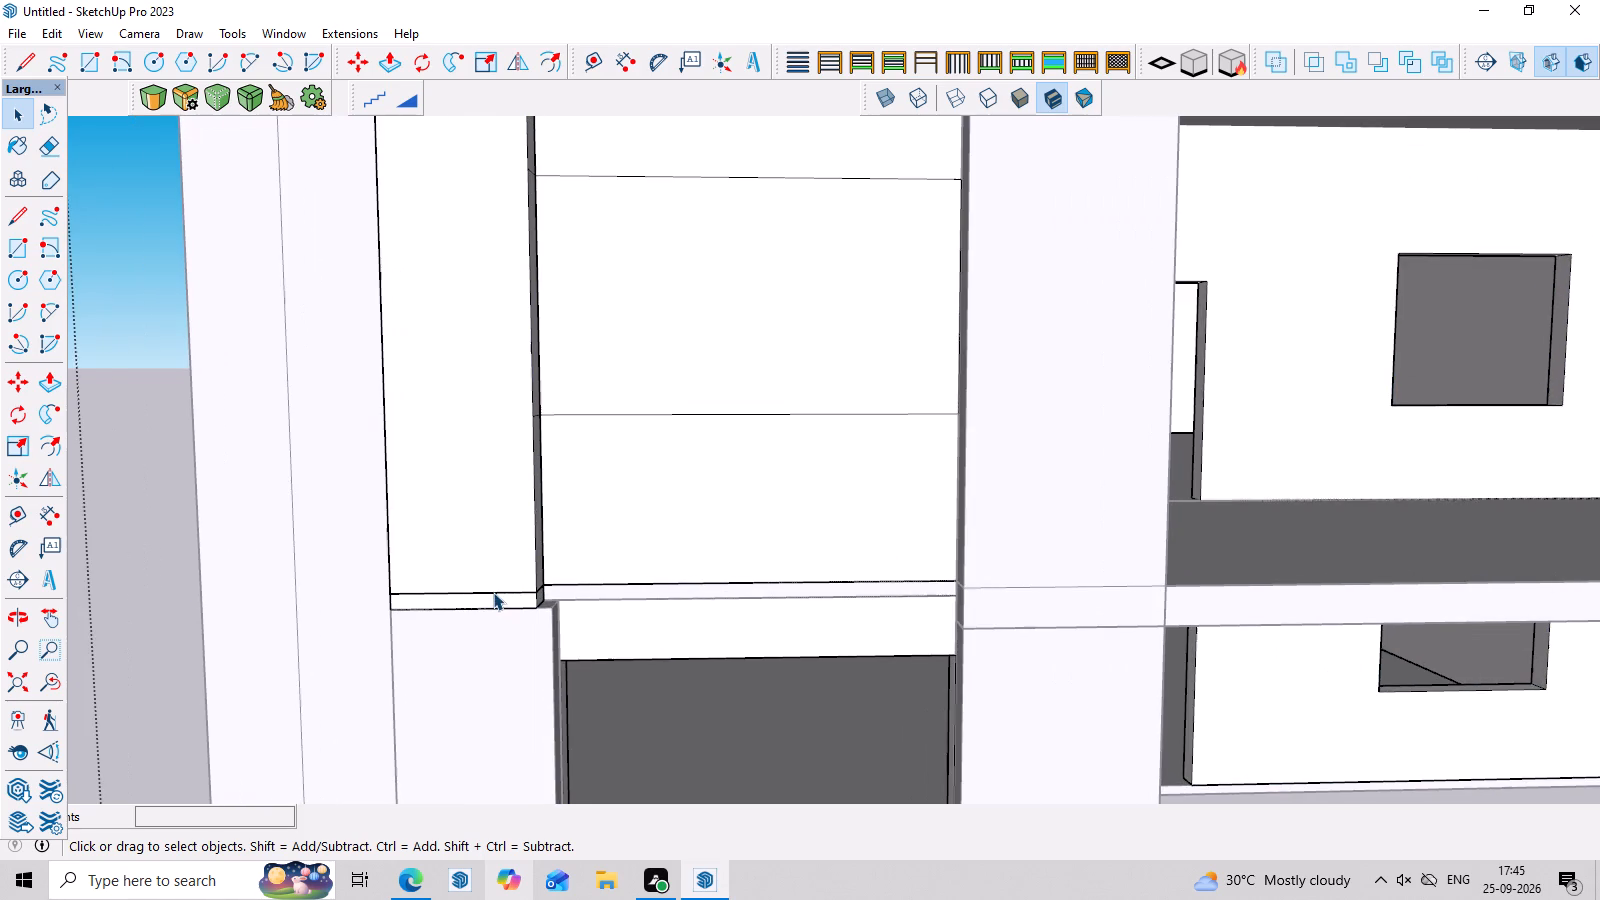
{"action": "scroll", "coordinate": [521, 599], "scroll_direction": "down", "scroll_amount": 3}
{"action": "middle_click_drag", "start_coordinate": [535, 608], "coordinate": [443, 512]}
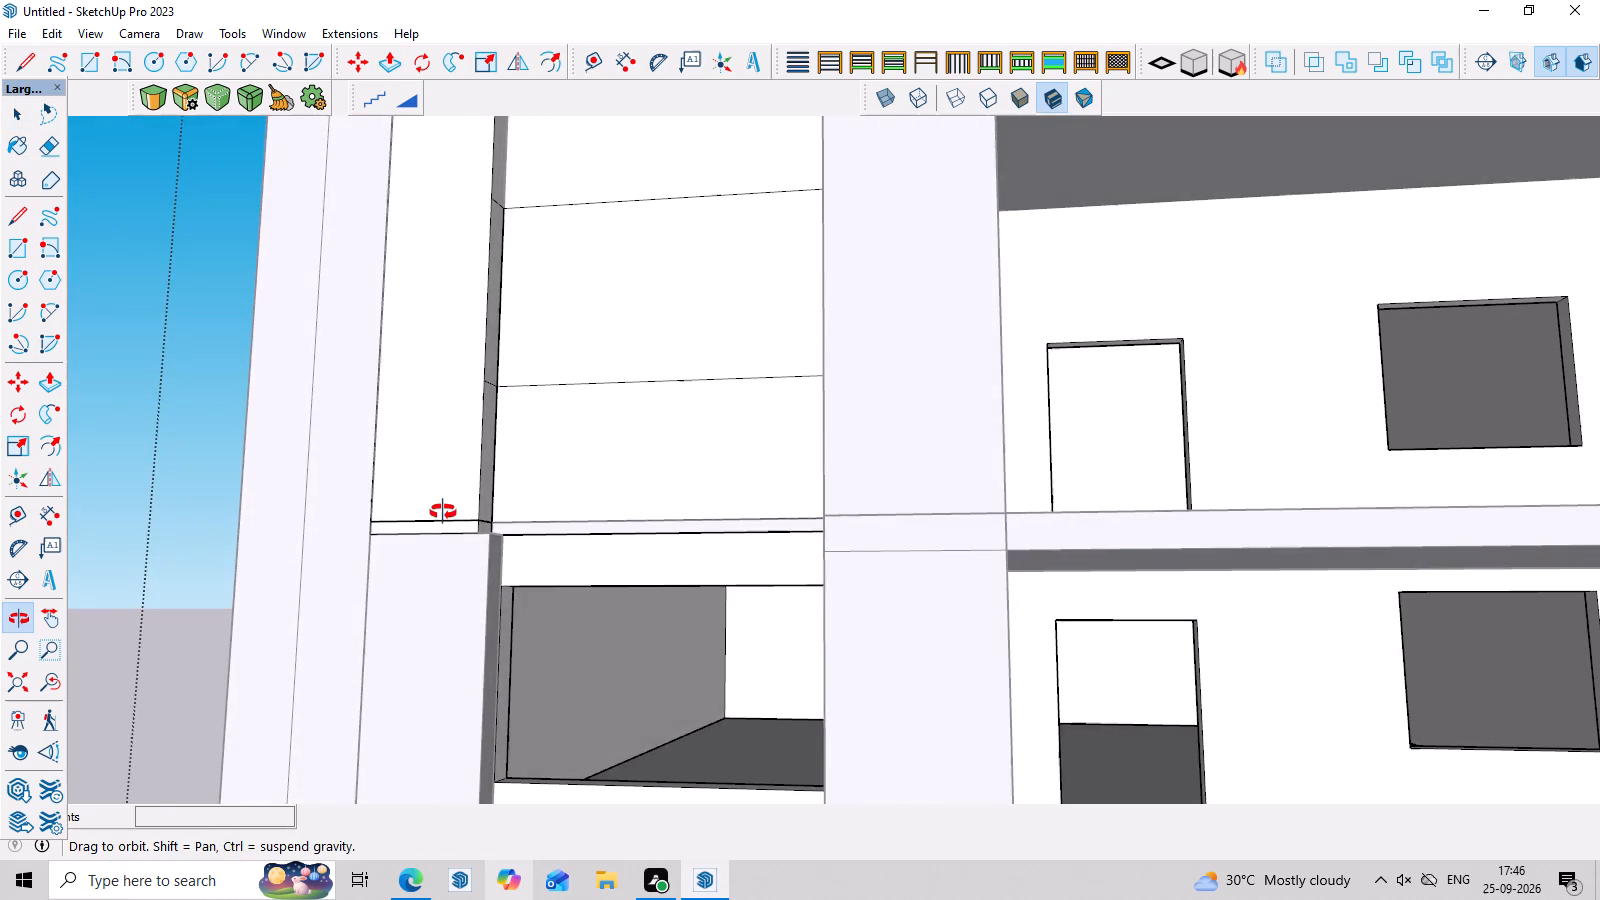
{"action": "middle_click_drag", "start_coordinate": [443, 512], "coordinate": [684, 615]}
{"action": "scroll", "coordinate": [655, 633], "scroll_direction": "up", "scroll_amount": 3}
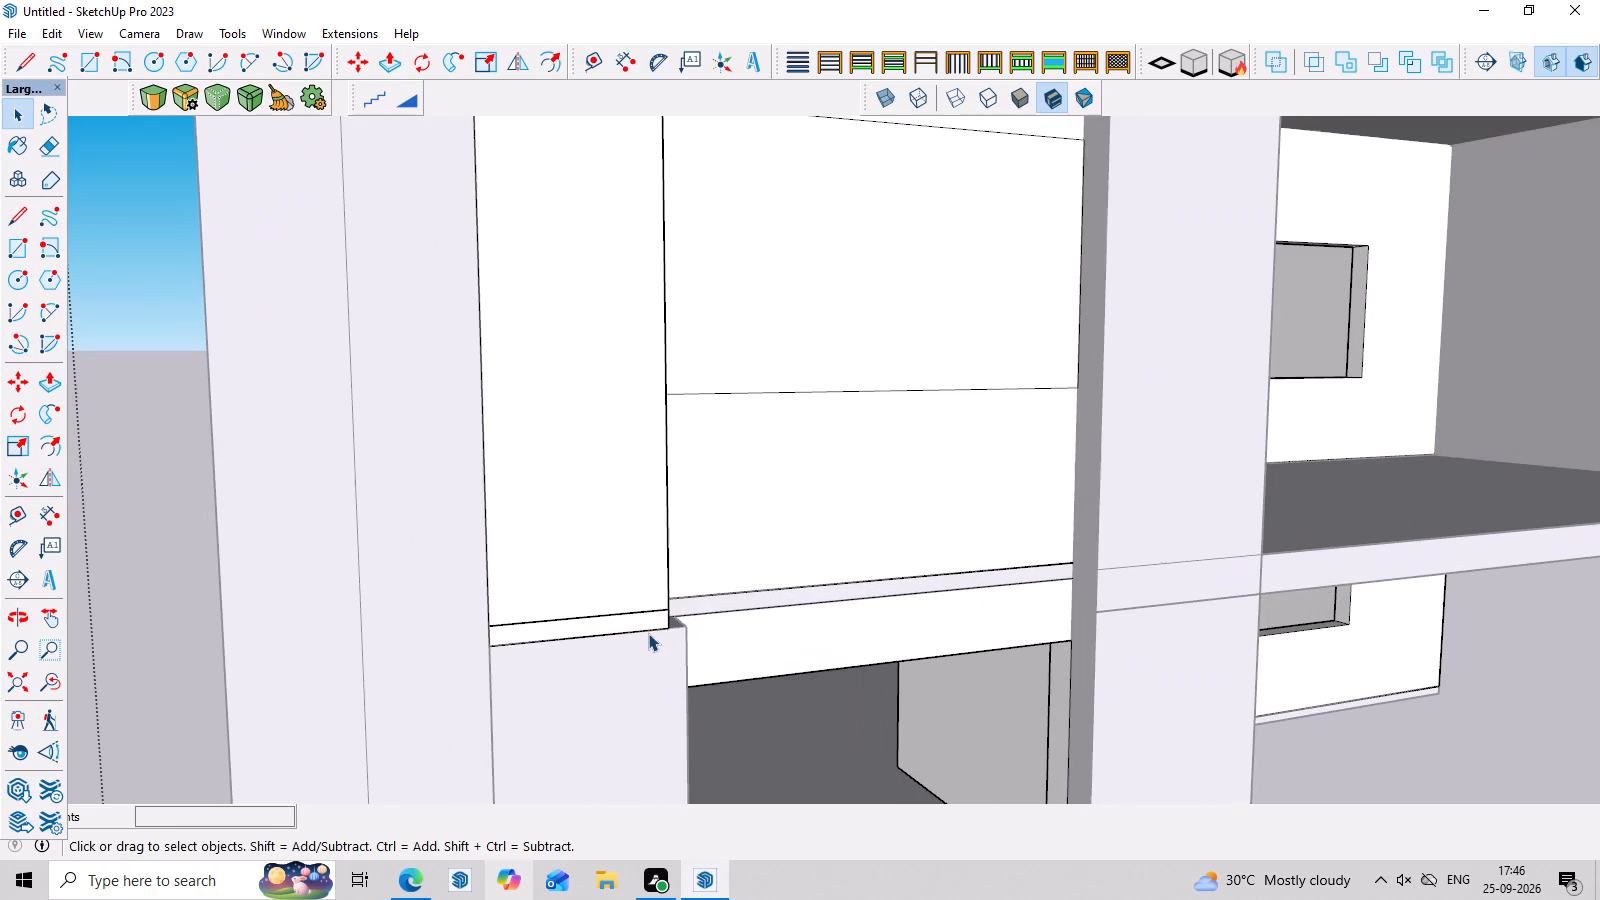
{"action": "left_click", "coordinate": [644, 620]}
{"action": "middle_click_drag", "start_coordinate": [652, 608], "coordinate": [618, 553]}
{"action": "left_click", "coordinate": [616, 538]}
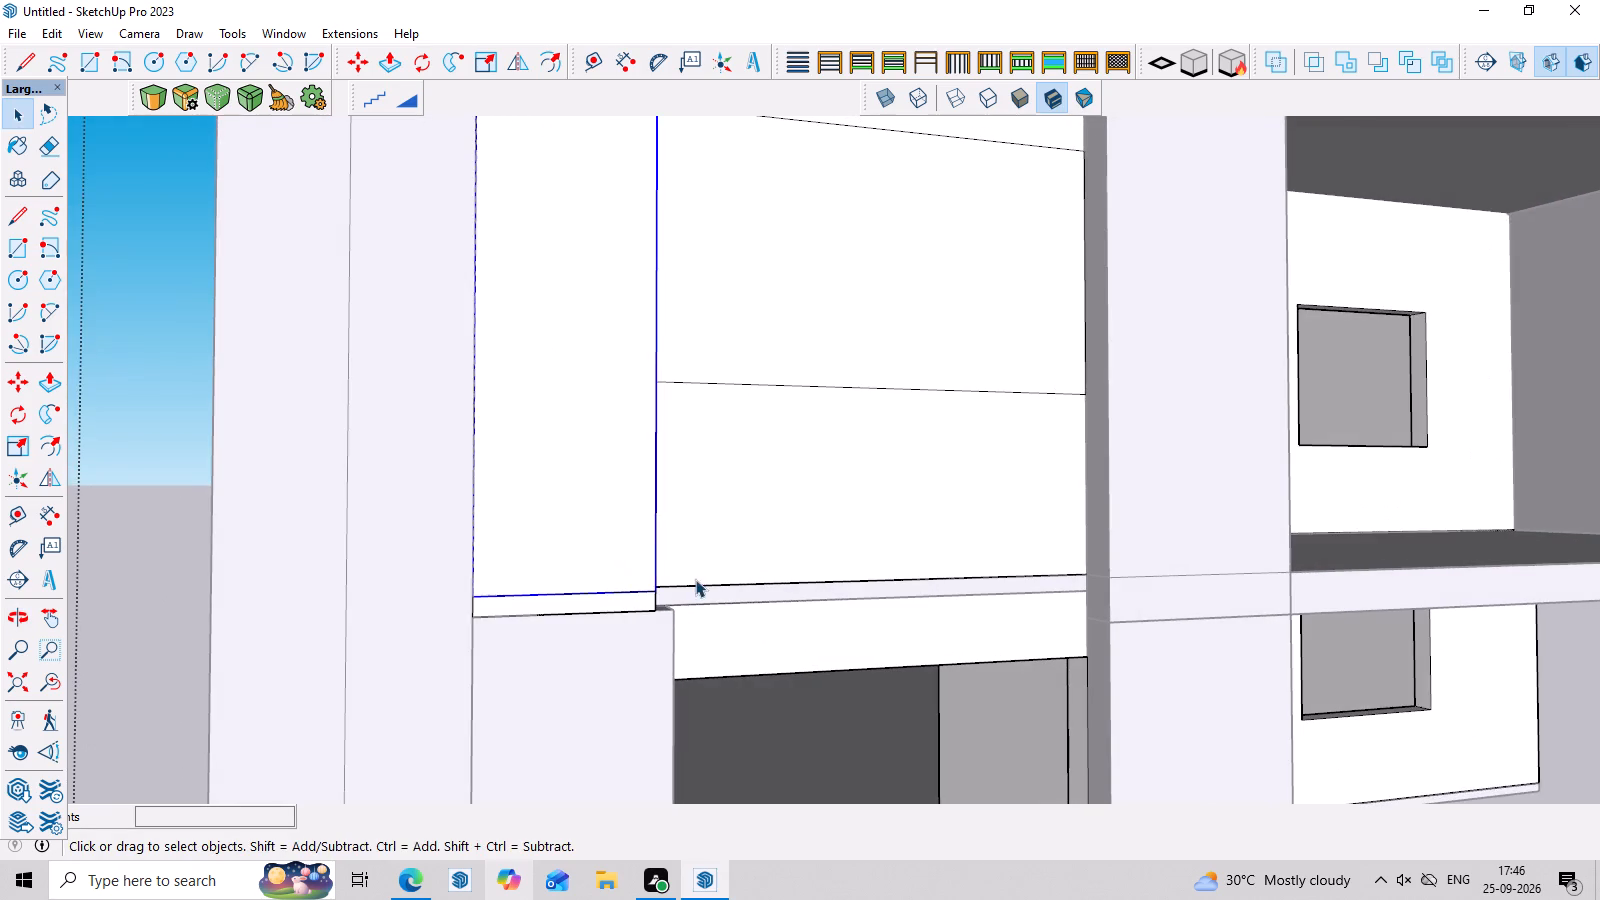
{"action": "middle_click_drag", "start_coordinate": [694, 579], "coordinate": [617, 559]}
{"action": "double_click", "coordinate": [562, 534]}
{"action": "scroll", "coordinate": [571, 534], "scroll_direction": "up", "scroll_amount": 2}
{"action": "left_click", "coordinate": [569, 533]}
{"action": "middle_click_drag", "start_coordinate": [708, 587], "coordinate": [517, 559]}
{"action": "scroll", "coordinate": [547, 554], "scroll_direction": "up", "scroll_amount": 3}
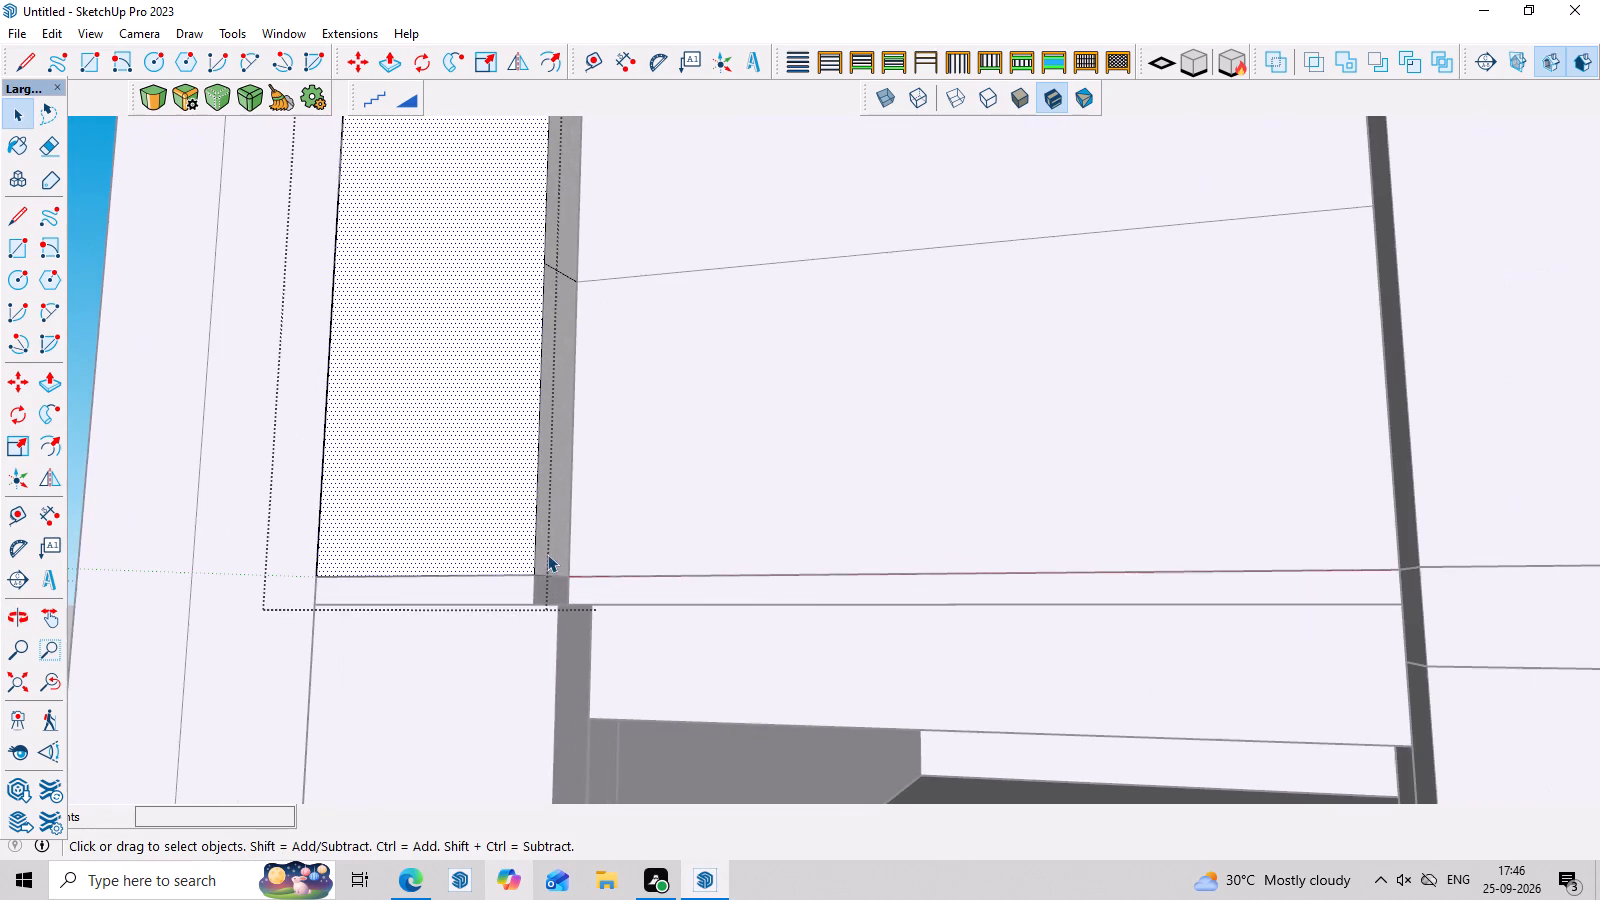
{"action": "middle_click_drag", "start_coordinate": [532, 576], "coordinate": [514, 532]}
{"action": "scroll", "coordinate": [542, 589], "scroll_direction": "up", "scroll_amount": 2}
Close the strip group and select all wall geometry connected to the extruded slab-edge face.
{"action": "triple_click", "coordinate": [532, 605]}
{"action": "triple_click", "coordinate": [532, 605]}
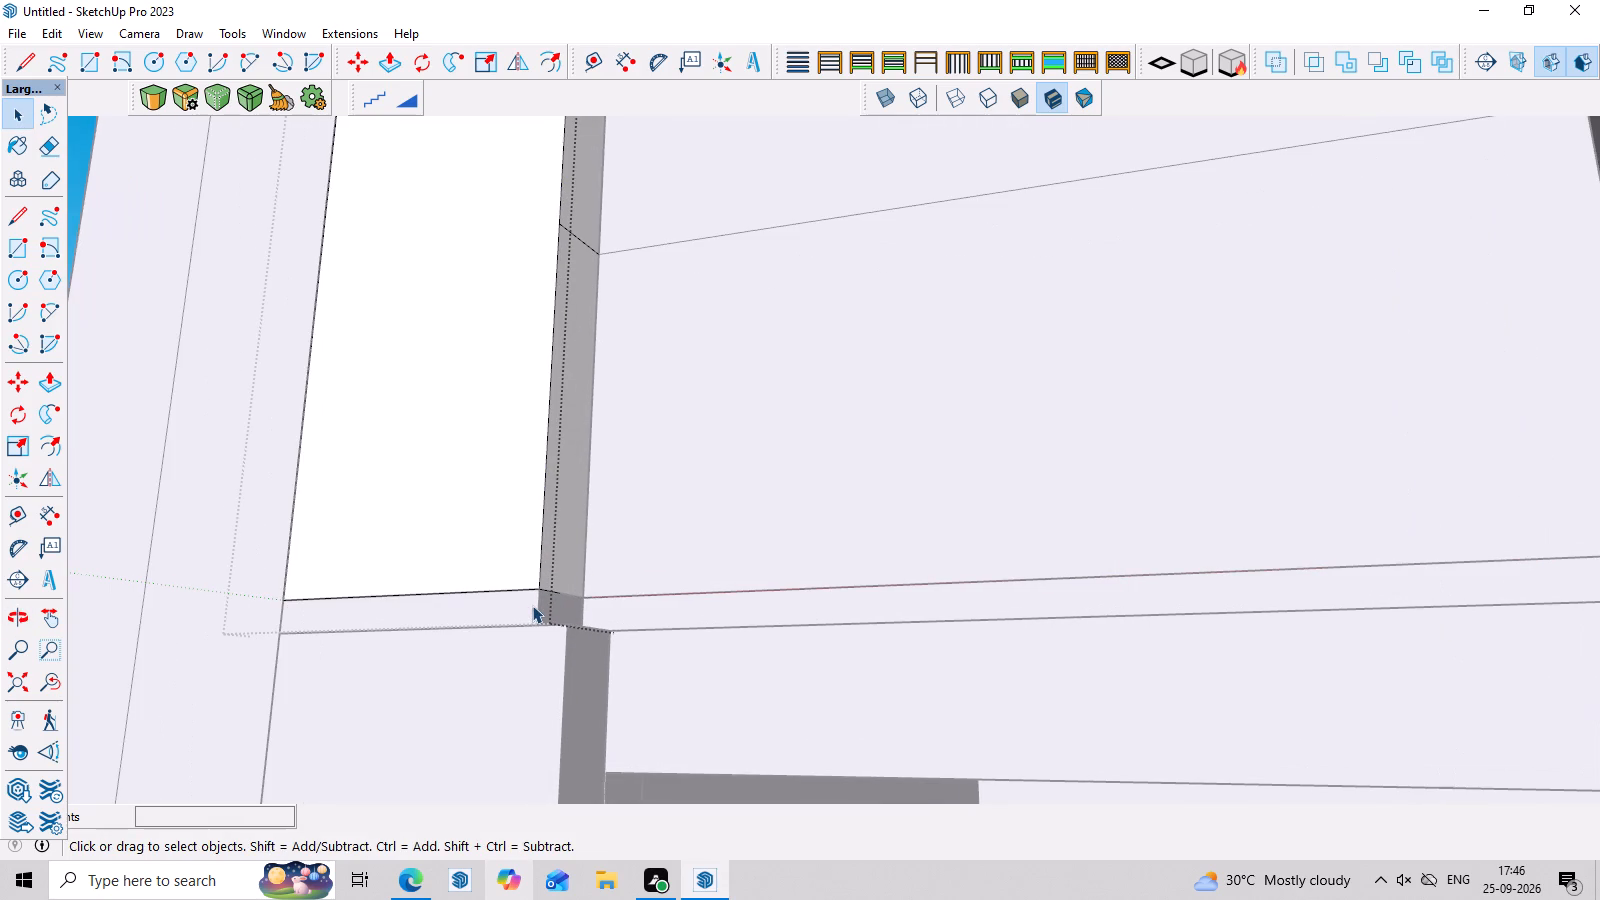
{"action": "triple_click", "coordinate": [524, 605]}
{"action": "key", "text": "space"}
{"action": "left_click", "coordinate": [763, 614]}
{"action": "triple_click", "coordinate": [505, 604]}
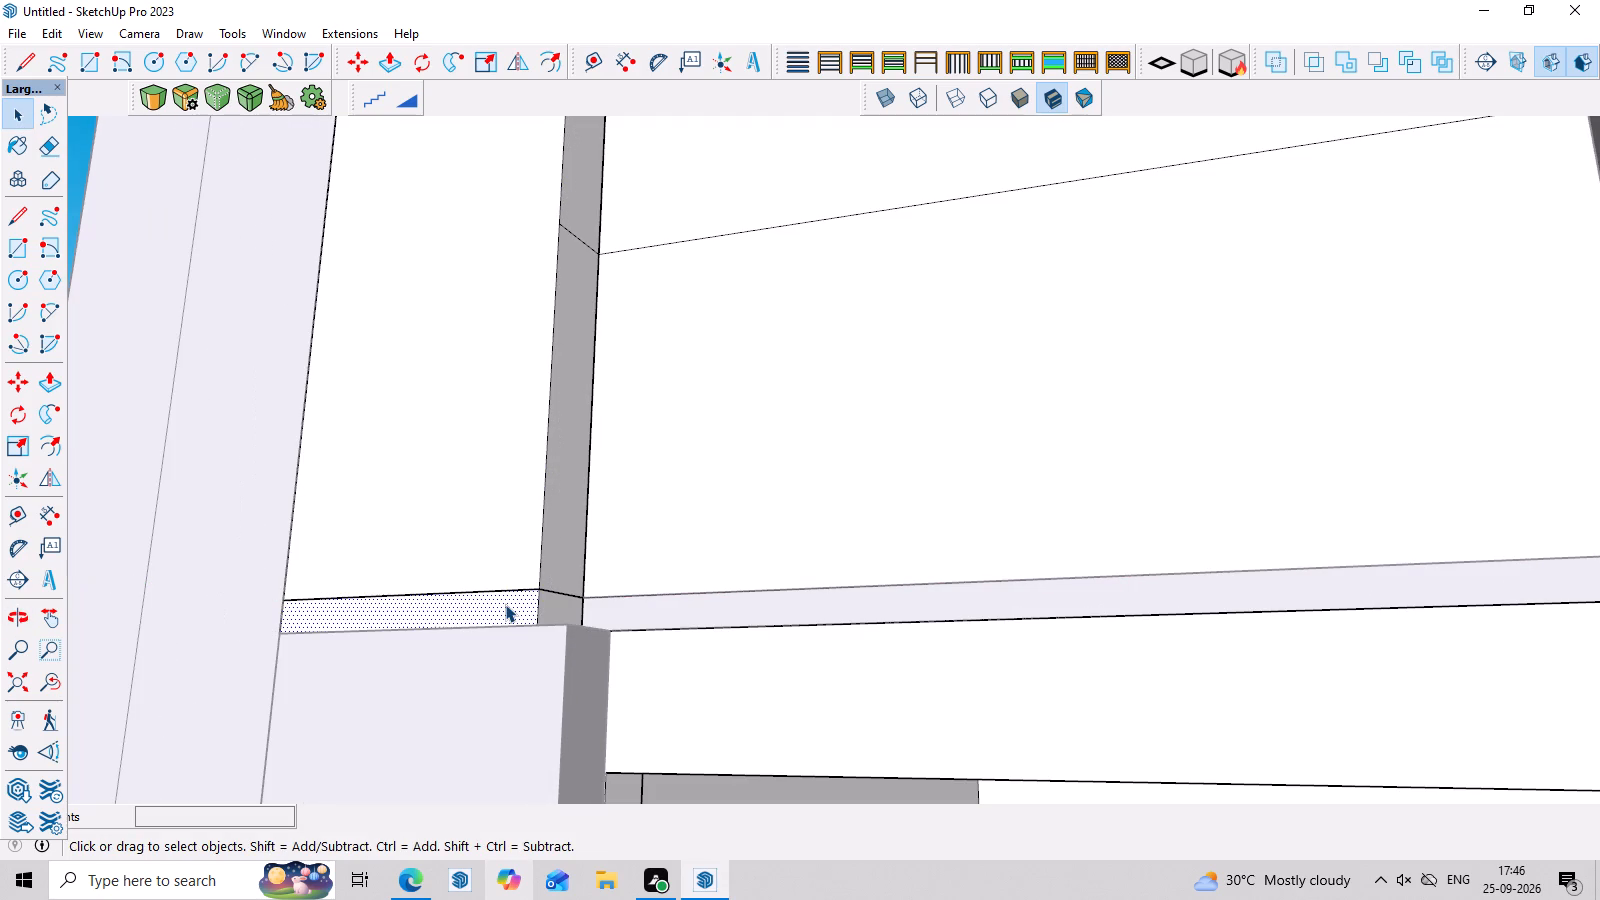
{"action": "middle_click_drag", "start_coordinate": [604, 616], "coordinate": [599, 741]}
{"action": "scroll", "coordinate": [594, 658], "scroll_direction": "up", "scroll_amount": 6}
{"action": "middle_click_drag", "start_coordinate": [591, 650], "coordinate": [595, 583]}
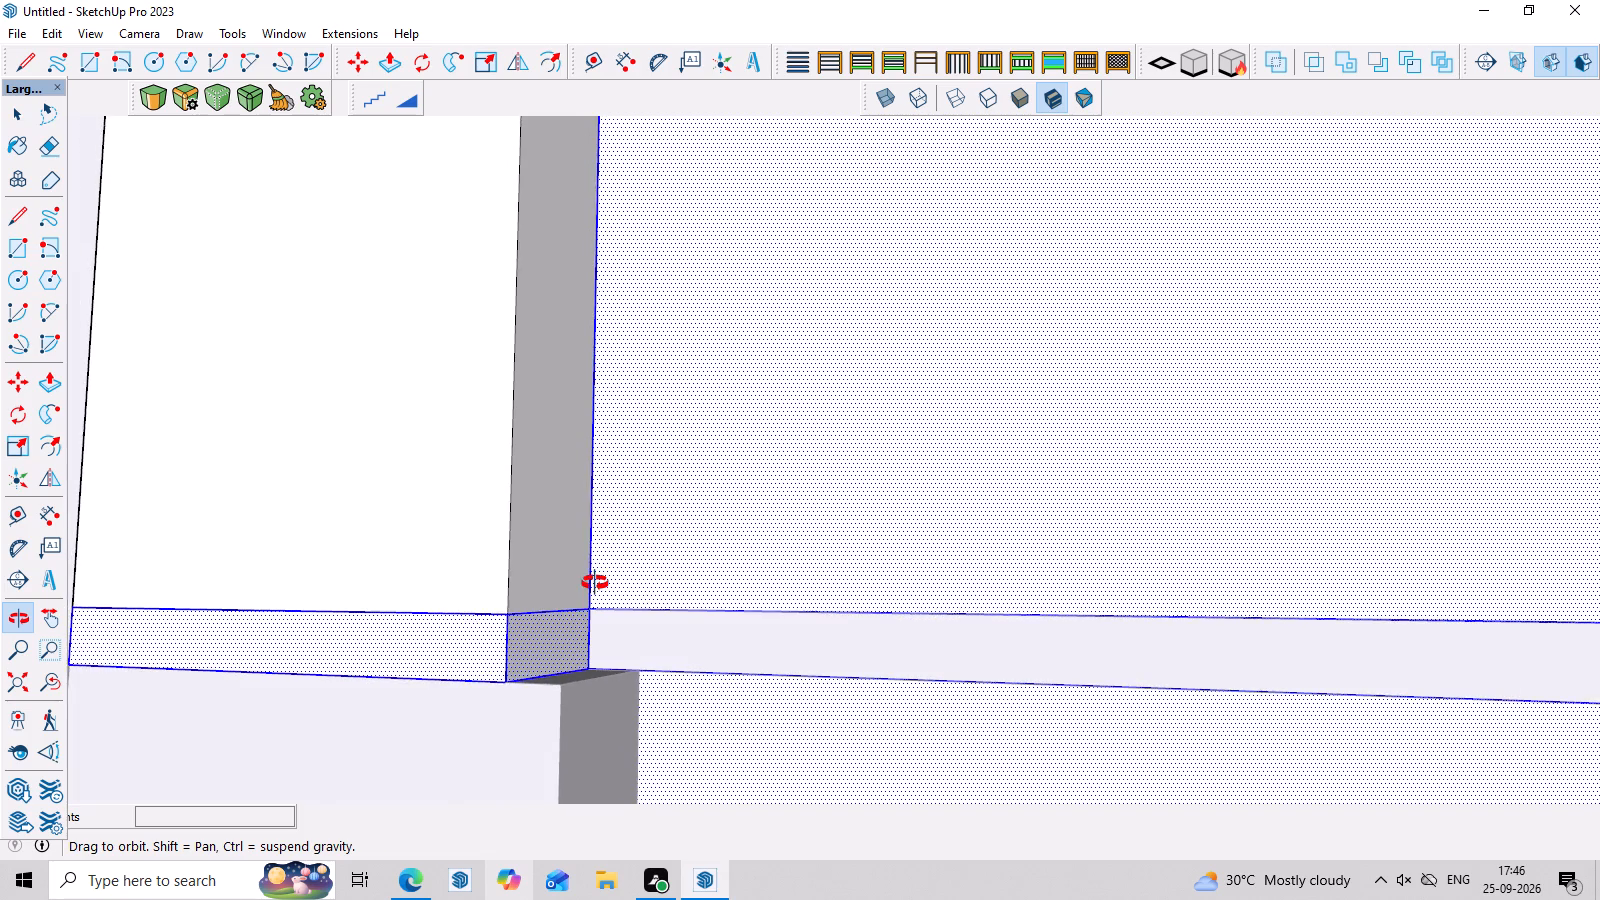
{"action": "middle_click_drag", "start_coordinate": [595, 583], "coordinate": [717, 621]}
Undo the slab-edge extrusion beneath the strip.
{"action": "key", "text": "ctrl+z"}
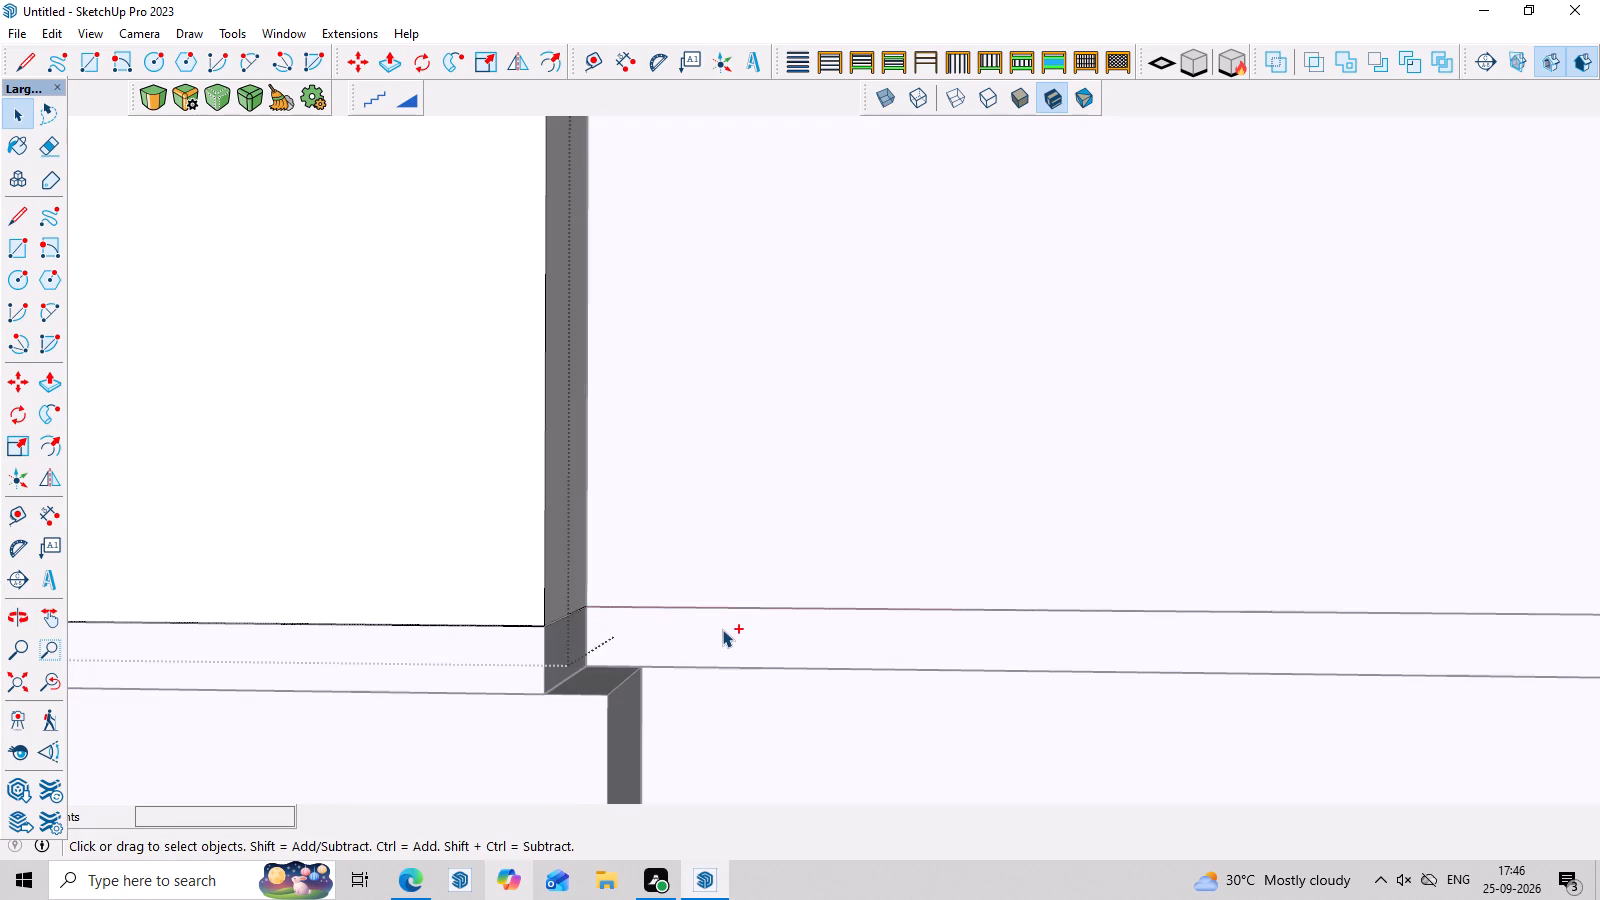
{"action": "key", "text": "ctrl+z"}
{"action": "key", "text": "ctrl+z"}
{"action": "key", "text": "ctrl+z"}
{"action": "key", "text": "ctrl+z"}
Open the strip group, extrude its bottom face 4" down over the slab edge, and close the group.
{"action": "middle_click_drag", "start_coordinate": [697, 636], "coordinate": [689, 444]}
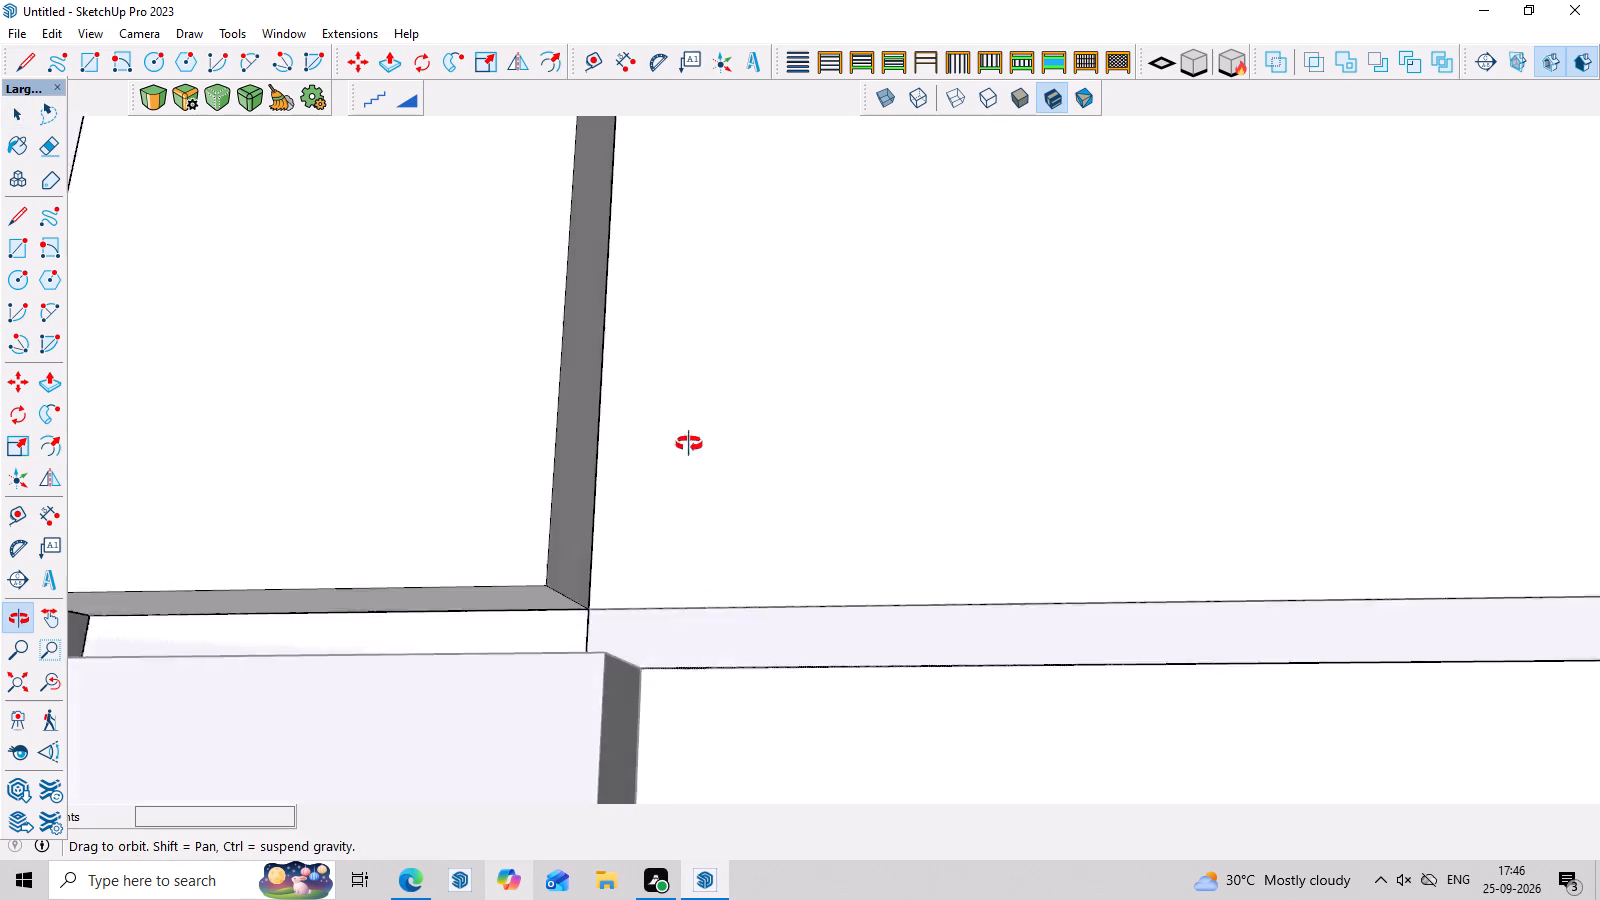
{"action": "middle_click_drag", "start_coordinate": [689, 444], "coordinate": [695, 406]}
{"action": "scroll", "coordinate": [483, 606], "scroll_direction": "up", "scroll_amount": 4}
{"action": "left_click", "coordinate": [525, 555]}
{"action": "double_click", "coordinate": [570, 561]}
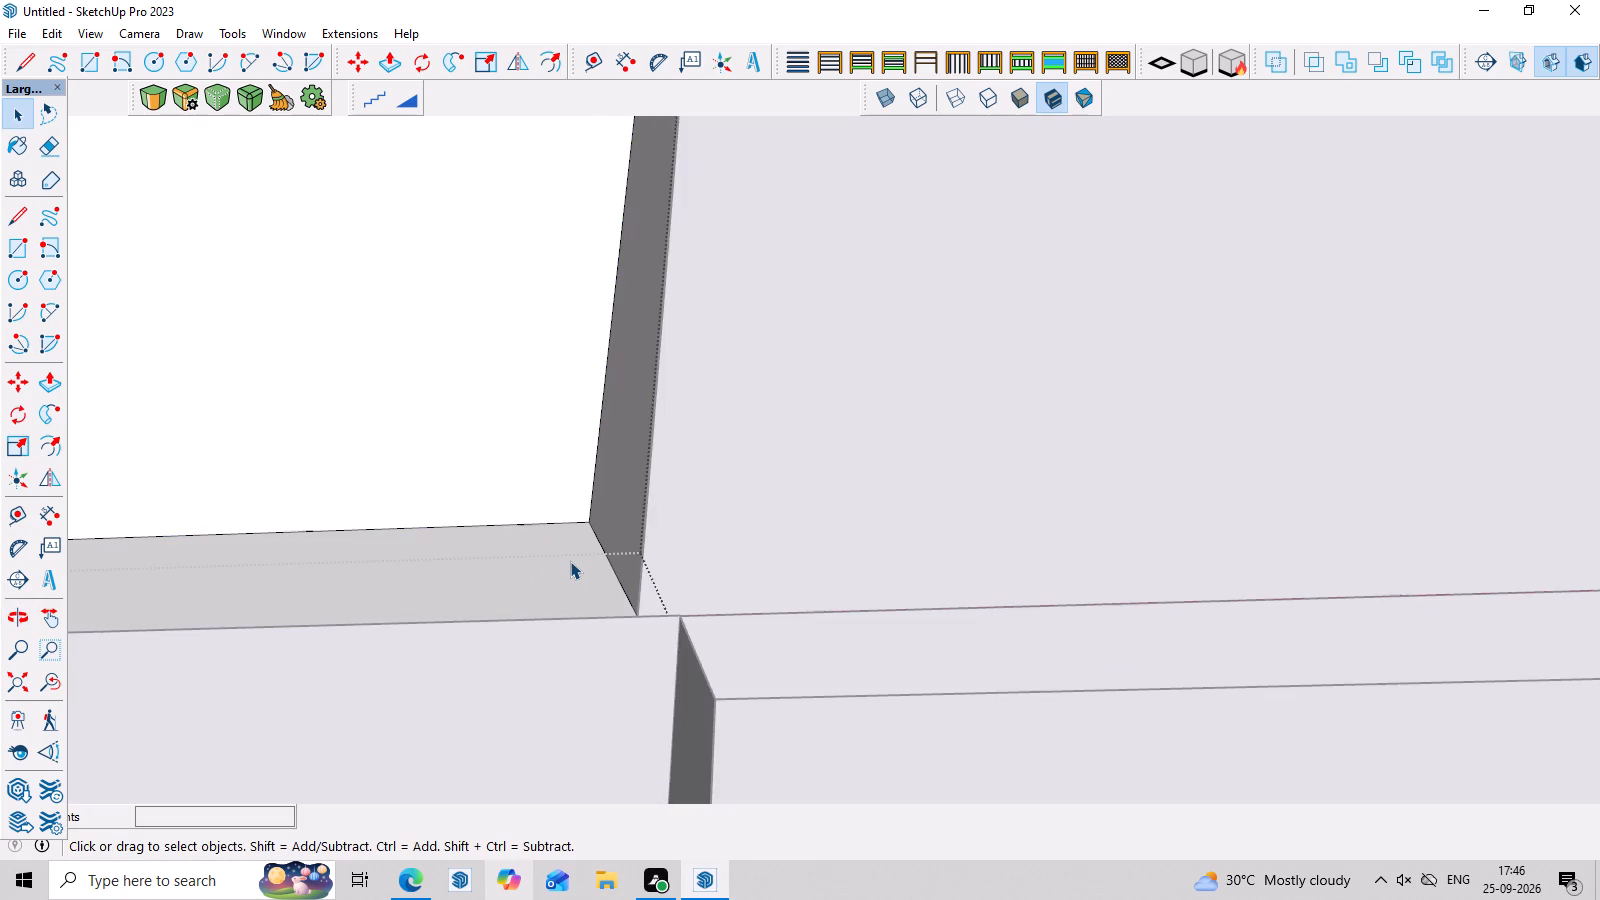
{"action": "left_click", "coordinate": [570, 561]}
{"action": "left_click", "coordinate": [576, 579]}
{"action": "middle_click_drag", "start_coordinate": [774, 650], "coordinate": [544, 854]}
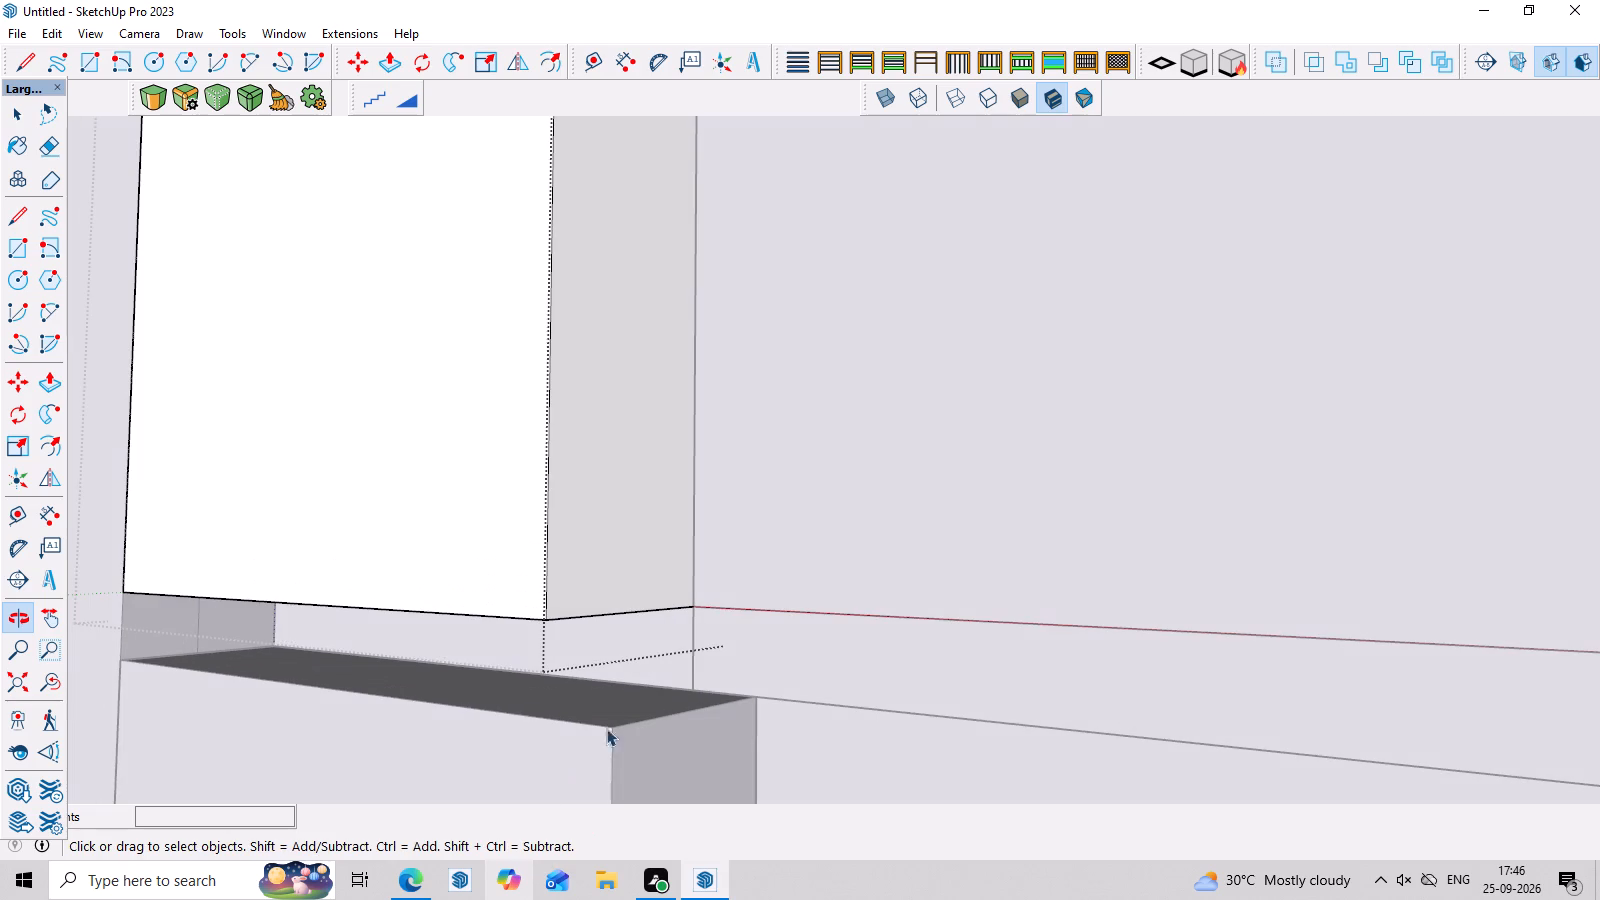
{"action": "key", "text": "p"}
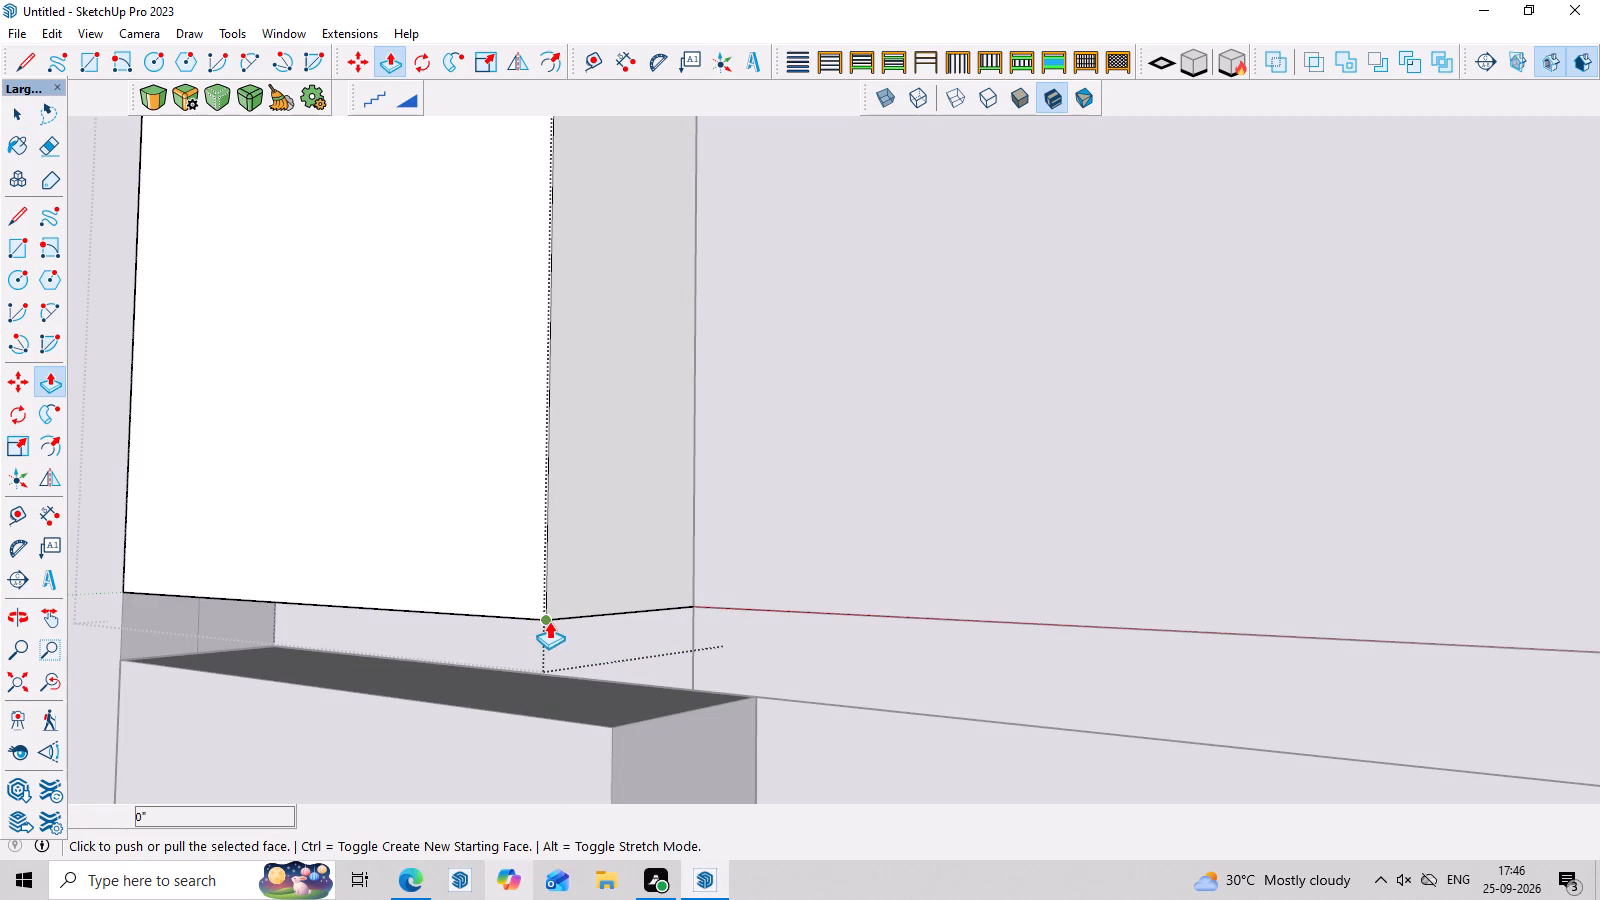
{"action": "left_click", "coordinate": [549, 621]}
{"action": "left_click", "coordinate": [549, 727]}
{"action": "scroll", "coordinate": [726, 746], "scroll_direction": "down", "scroll_amount": 9}
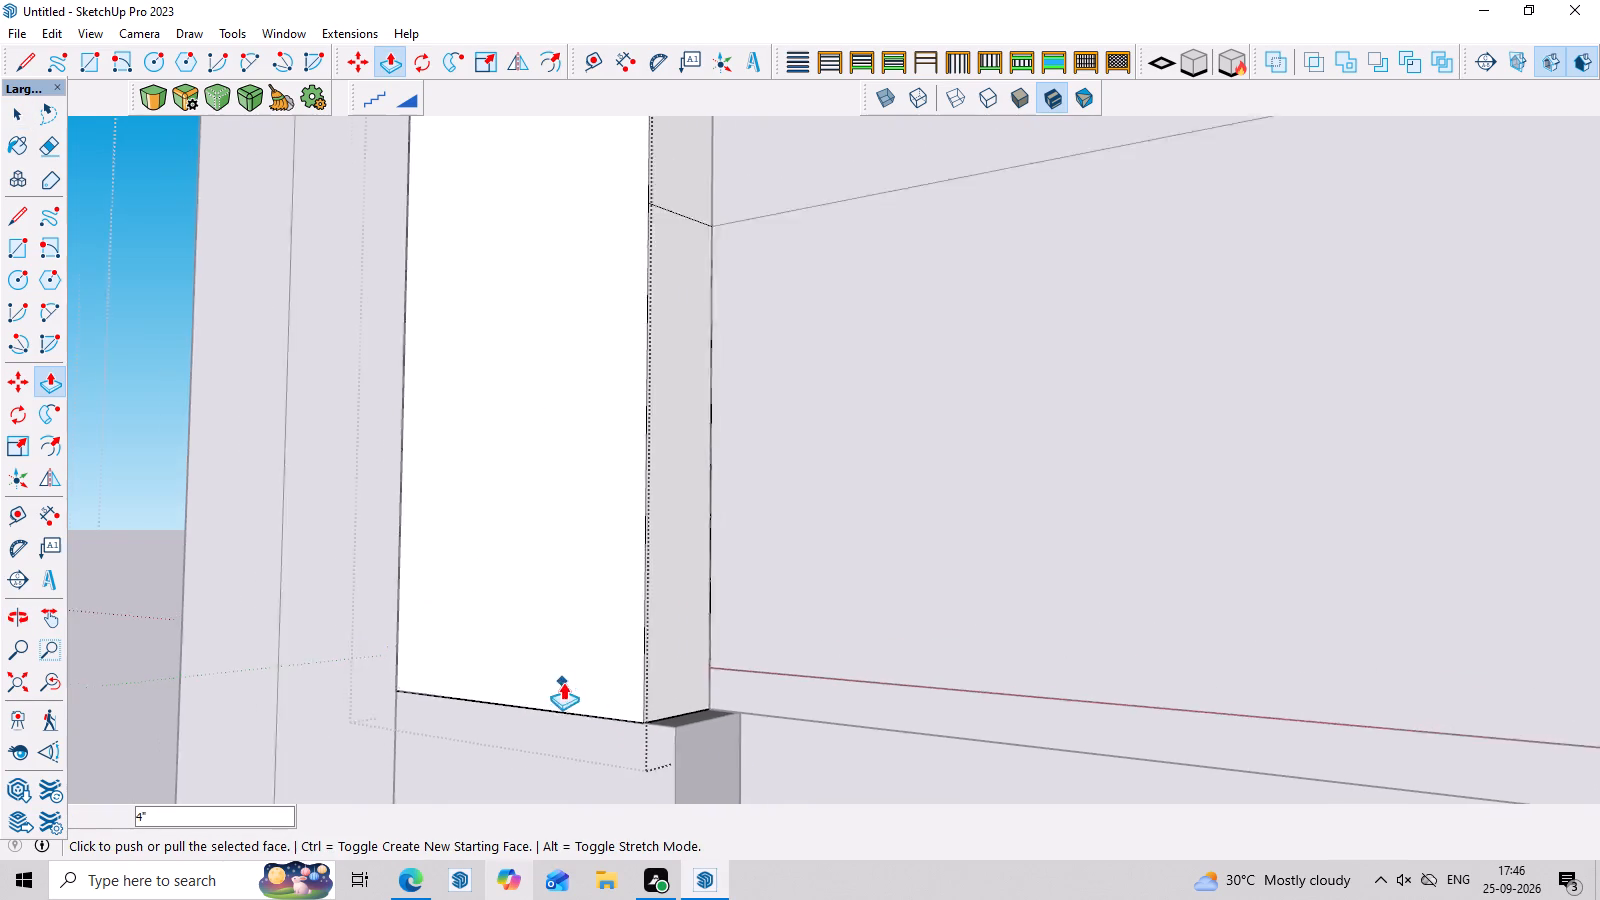
{"action": "scroll", "coordinate": [563, 682], "scroll_direction": "down", "scroll_amount": 6}
{"action": "scroll", "coordinate": [682, 734], "scroll_direction": "down", "scroll_amount": 3}
{"action": "scroll", "coordinate": [675, 665], "scroll_direction": "up", "scroll_amount": 3}
{"action": "middle_click_drag", "start_coordinate": [687, 687], "coordinate": [778, 773]}
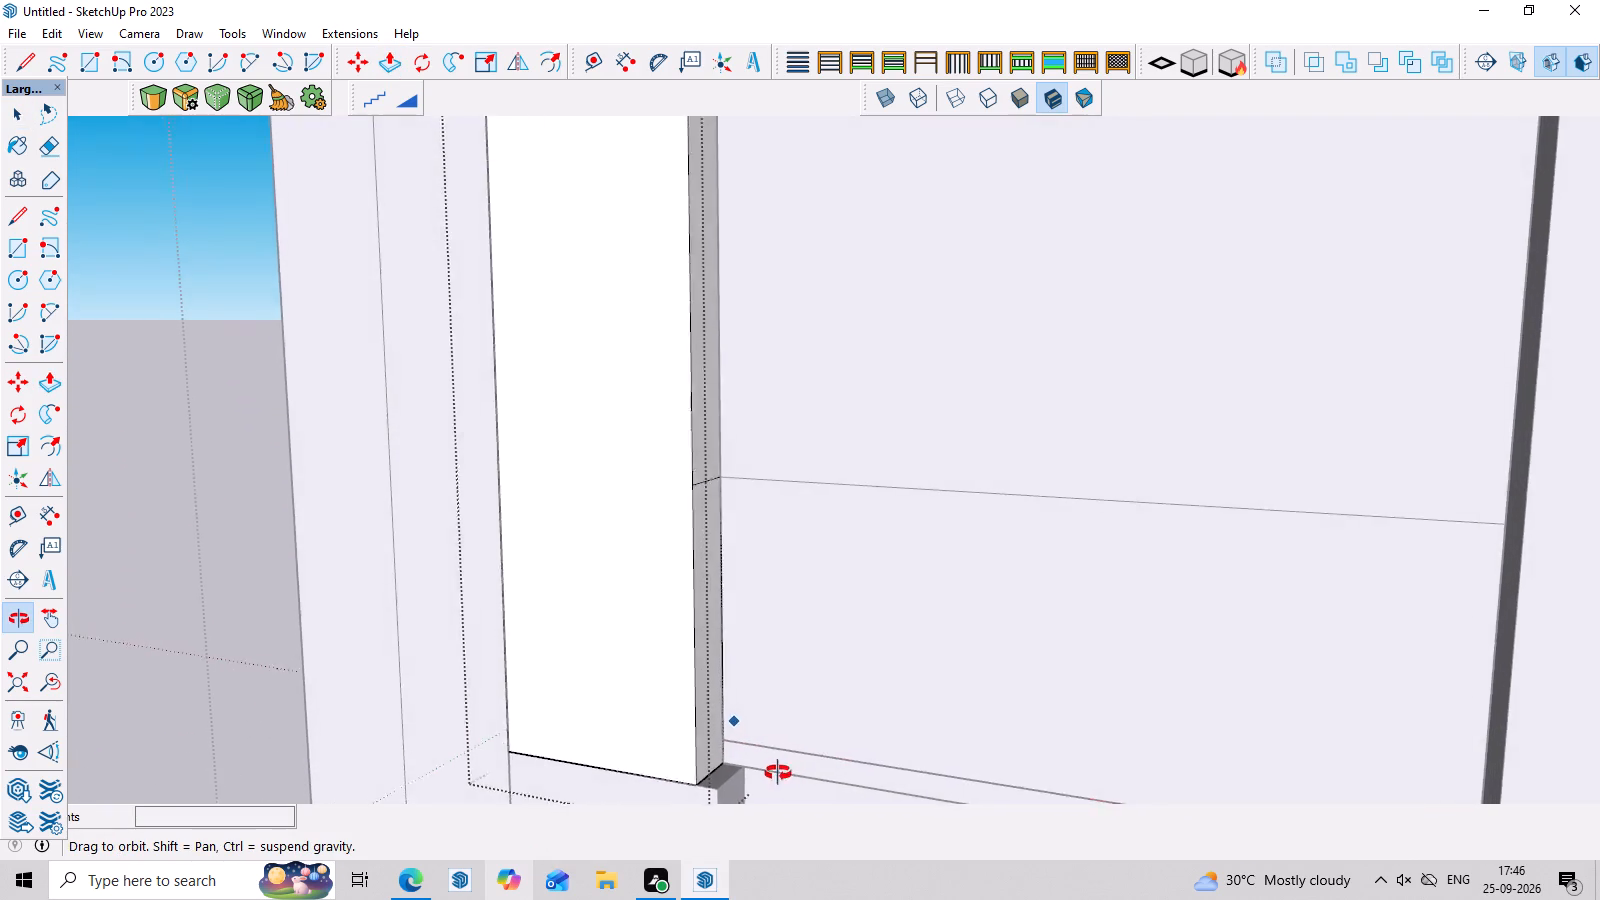
{"action": "middle_click_drag", "start_coordinate": [778, 773], "coordinate": [789, 765]}
{"action": "scroll", "coordinate": [777, 718], "scroll_direction": "down", "scroll_amount": 16}
{"action": "middle_click_drag", "start_coordinate": [731, 729], "coordinate": [763, 739]}
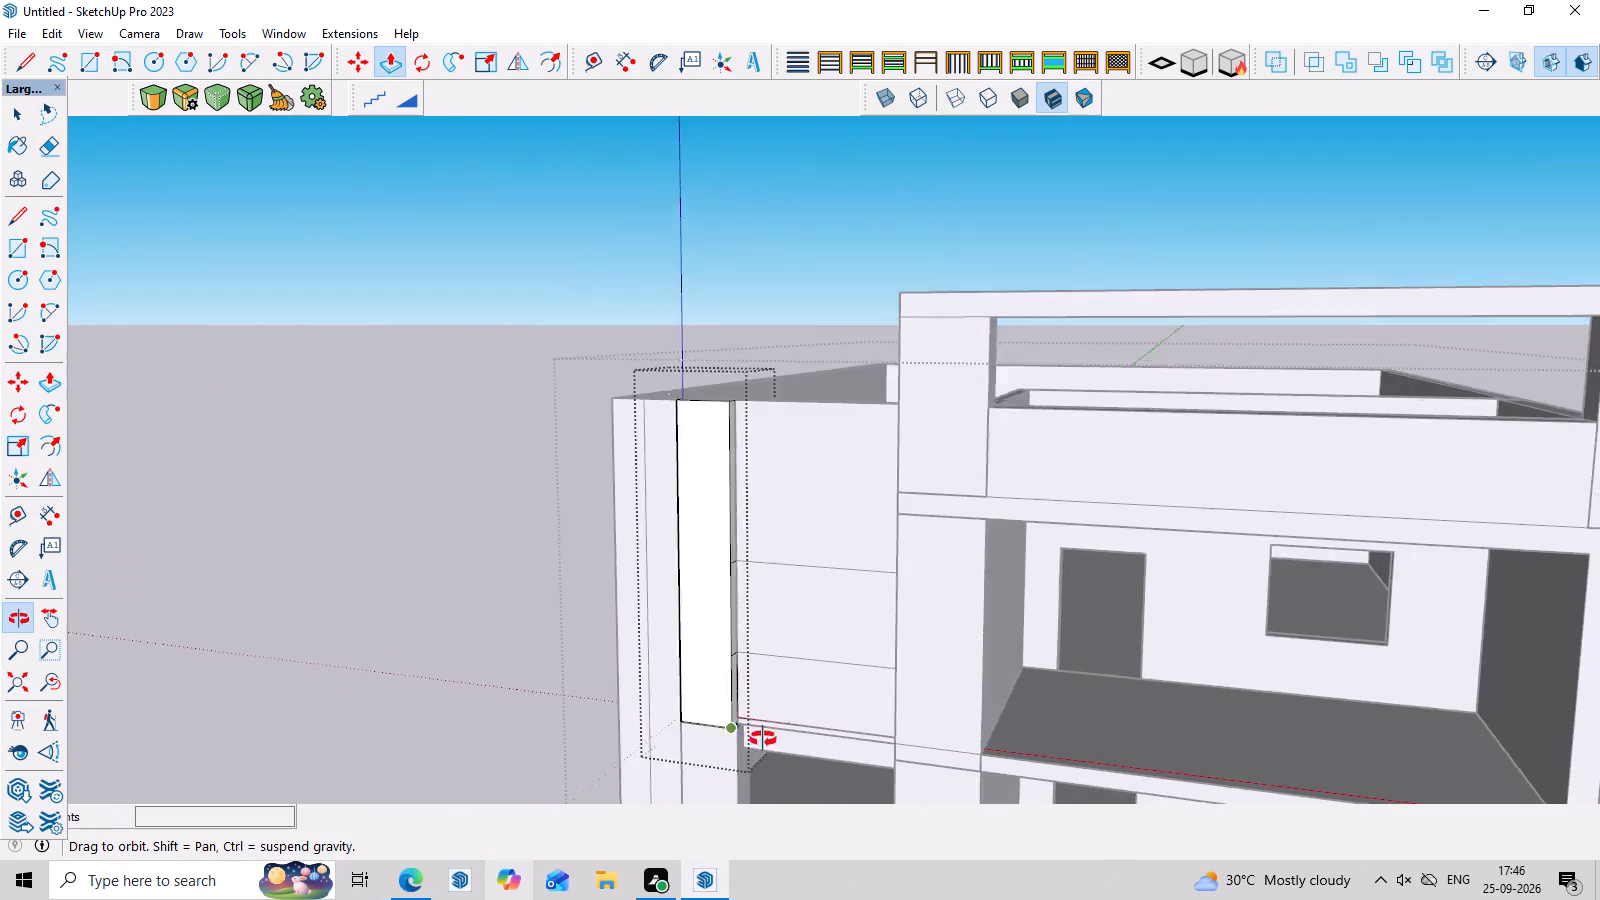
{"action": "middle_click_drag", "start_coordinate": [763, 739], "coordinate": [721, 632]}
{"action": "key", "text": "space"}
{"action": "left_click", "coordinate": [837, 614]}
Cut out the wall face between the two horizontal lines beside the strip to open the upper window.
{"action": "scroll", "coordinate": [837, 614], "scroll_direction": "up", "scroll_amount": 3}
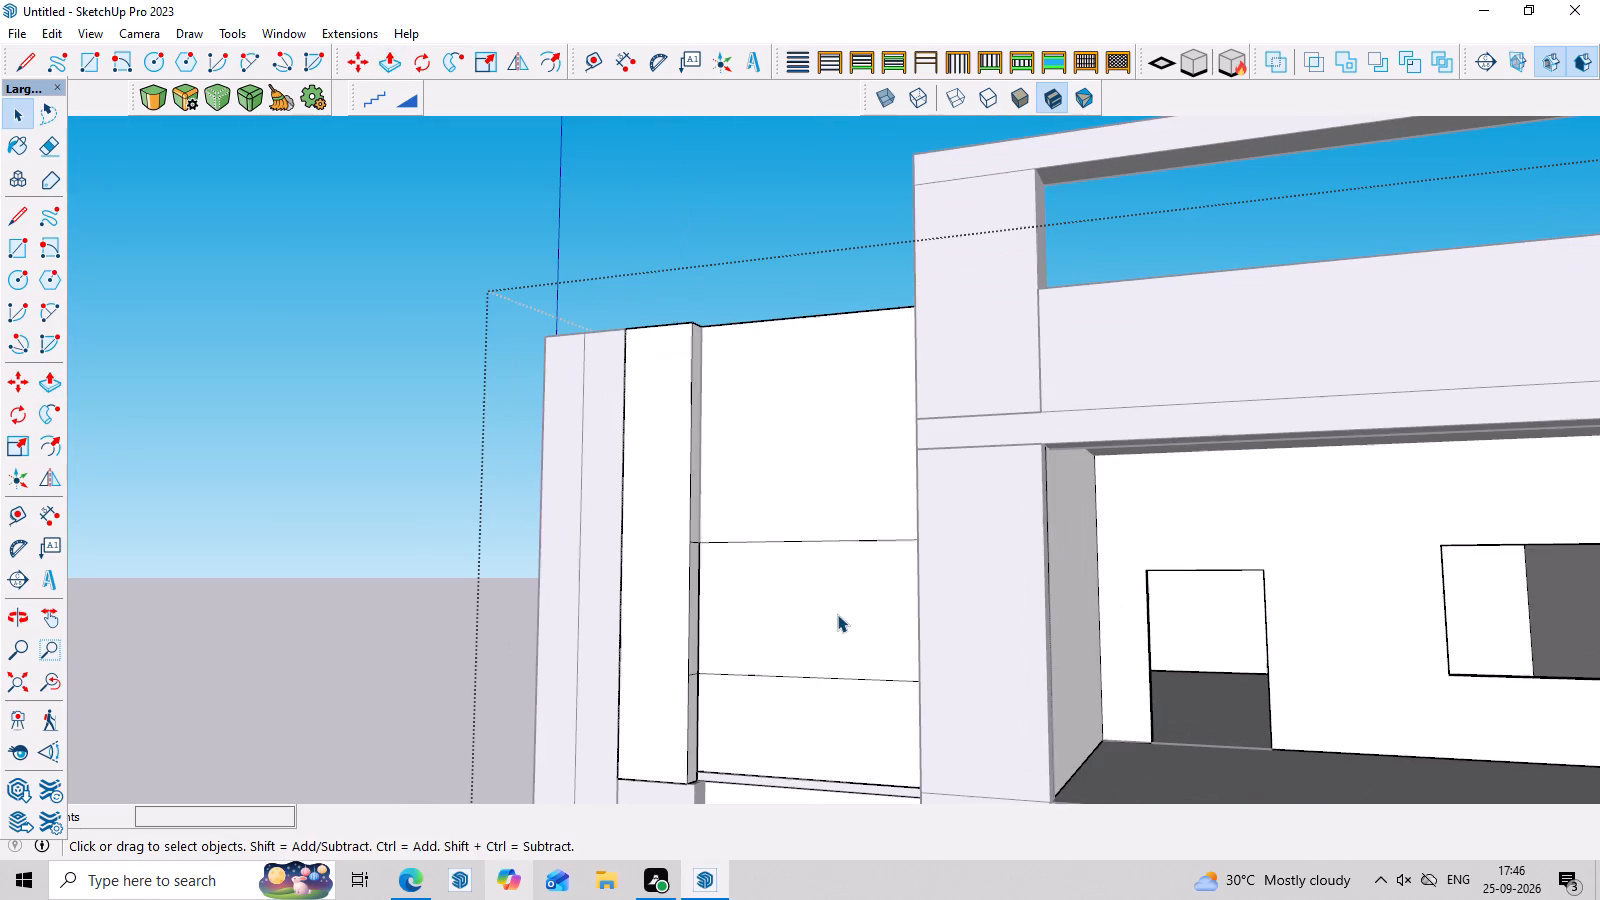
{"action": "left_click", "coordinate": [837, 614]}
{"action": "key", "text": "ctrl+x"}
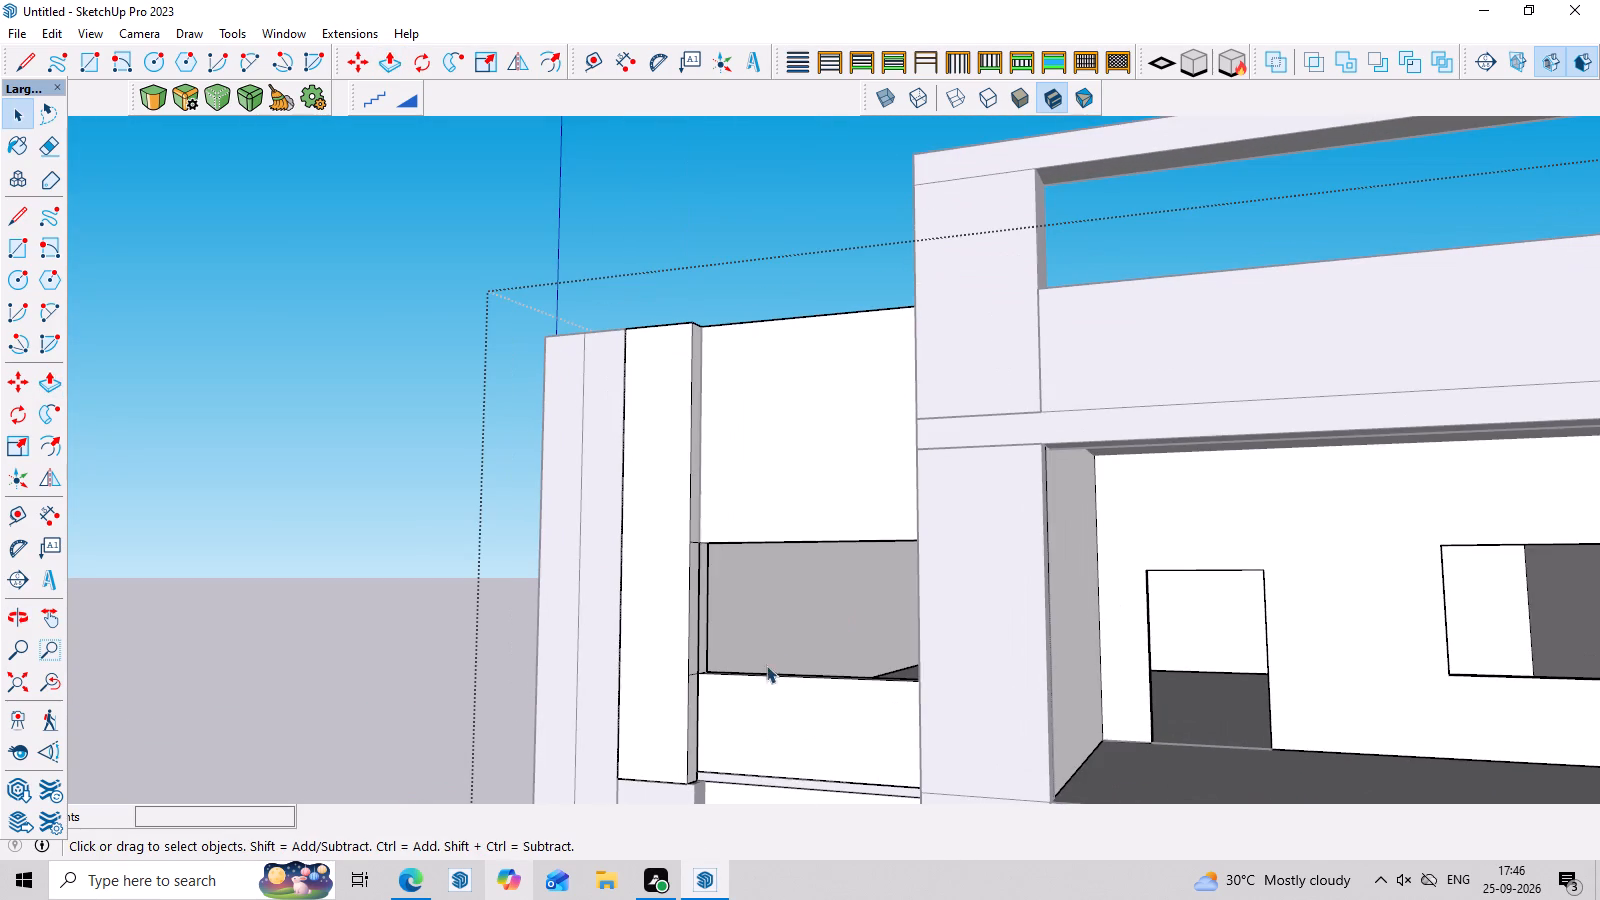
Open the strip group and draw a line about 10" long across its side face at the upper window's sill level.
{"action": "middle_click_drag", "start_coordinate": [764, 675], "coordinate": [929, 578]}
{"action": "scroll", "coordinate": [681, 683], "scroll_direction": "up", "scroll_amount": 3}
{"action": "middle_click_drag", "start_coordinate": [803, 762], "coordinate": [670, 753]}
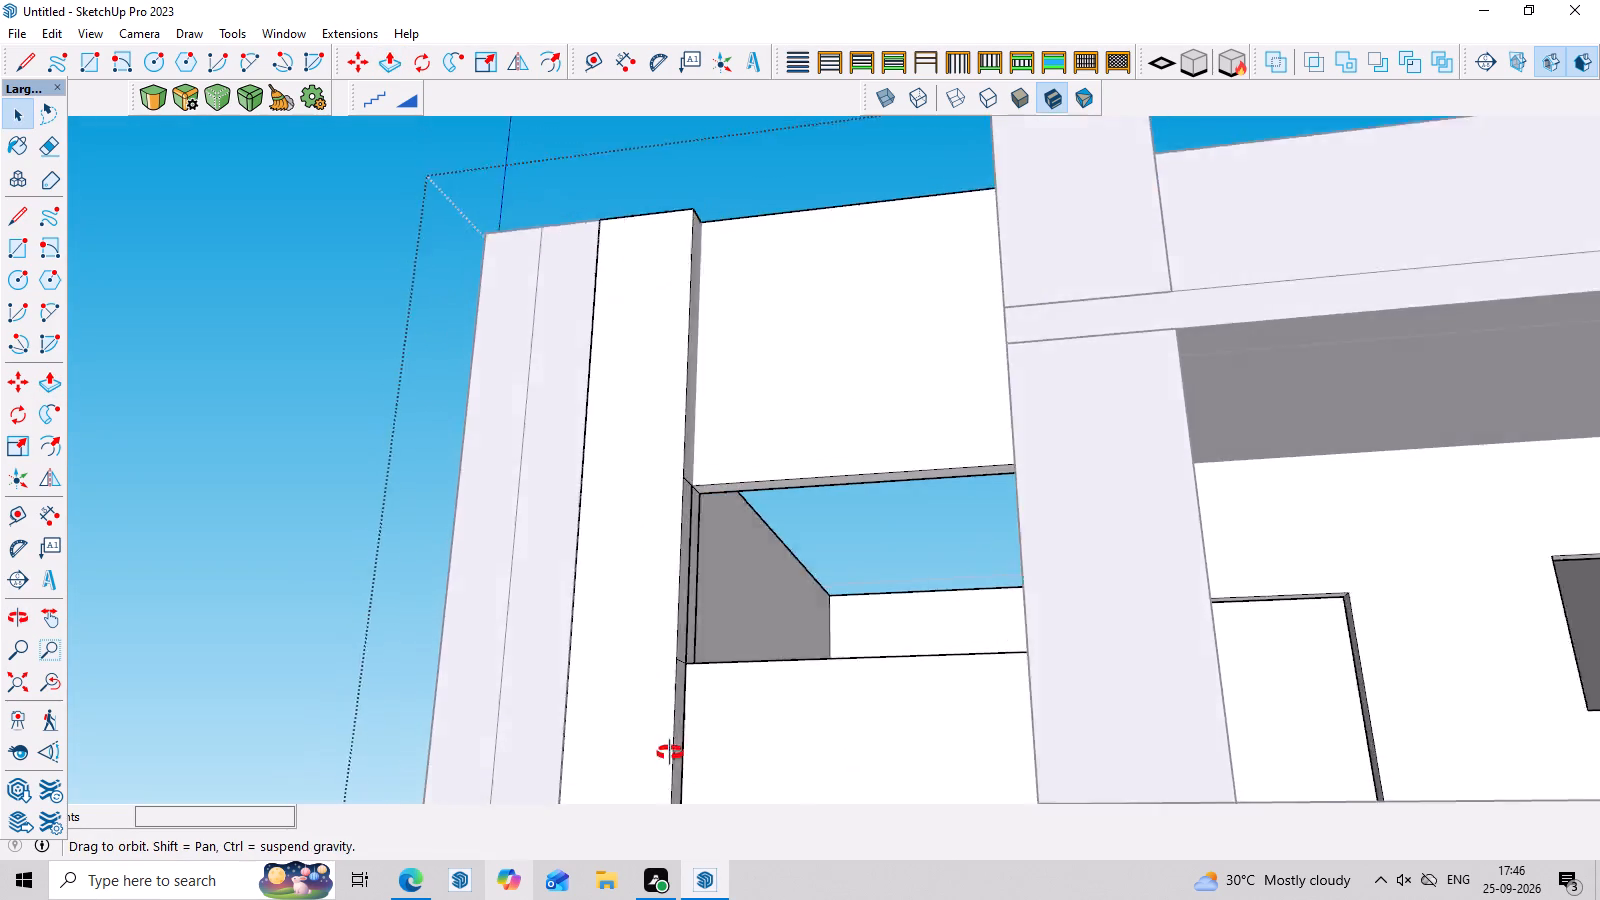
{"action": "middle_click_drag", "start_coordinate": [670, 753], "coordinate": [588, 746]}
{"action": "scroll", "coordinate": [699, 695], "scroll_direction": "up", "scroll_amount": 7}
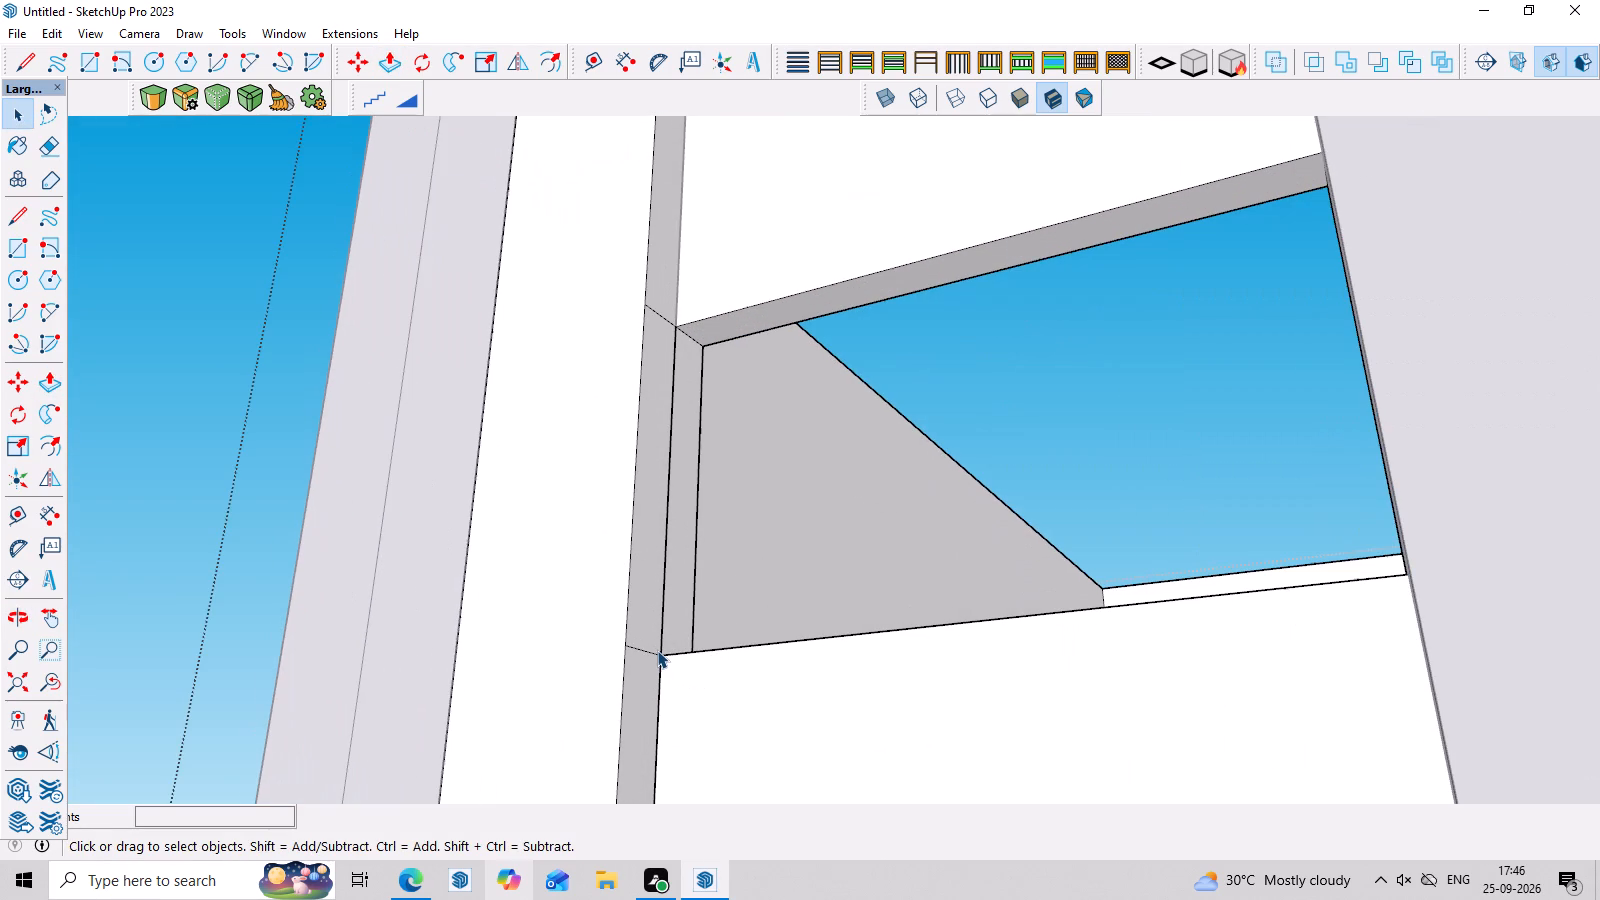
{"action": "scroll", "coordinate": [667, 667], "scroll_direction": "up", "scroll_amount": 1}
{"action": "left_click", "coordinate": [645, 712]}
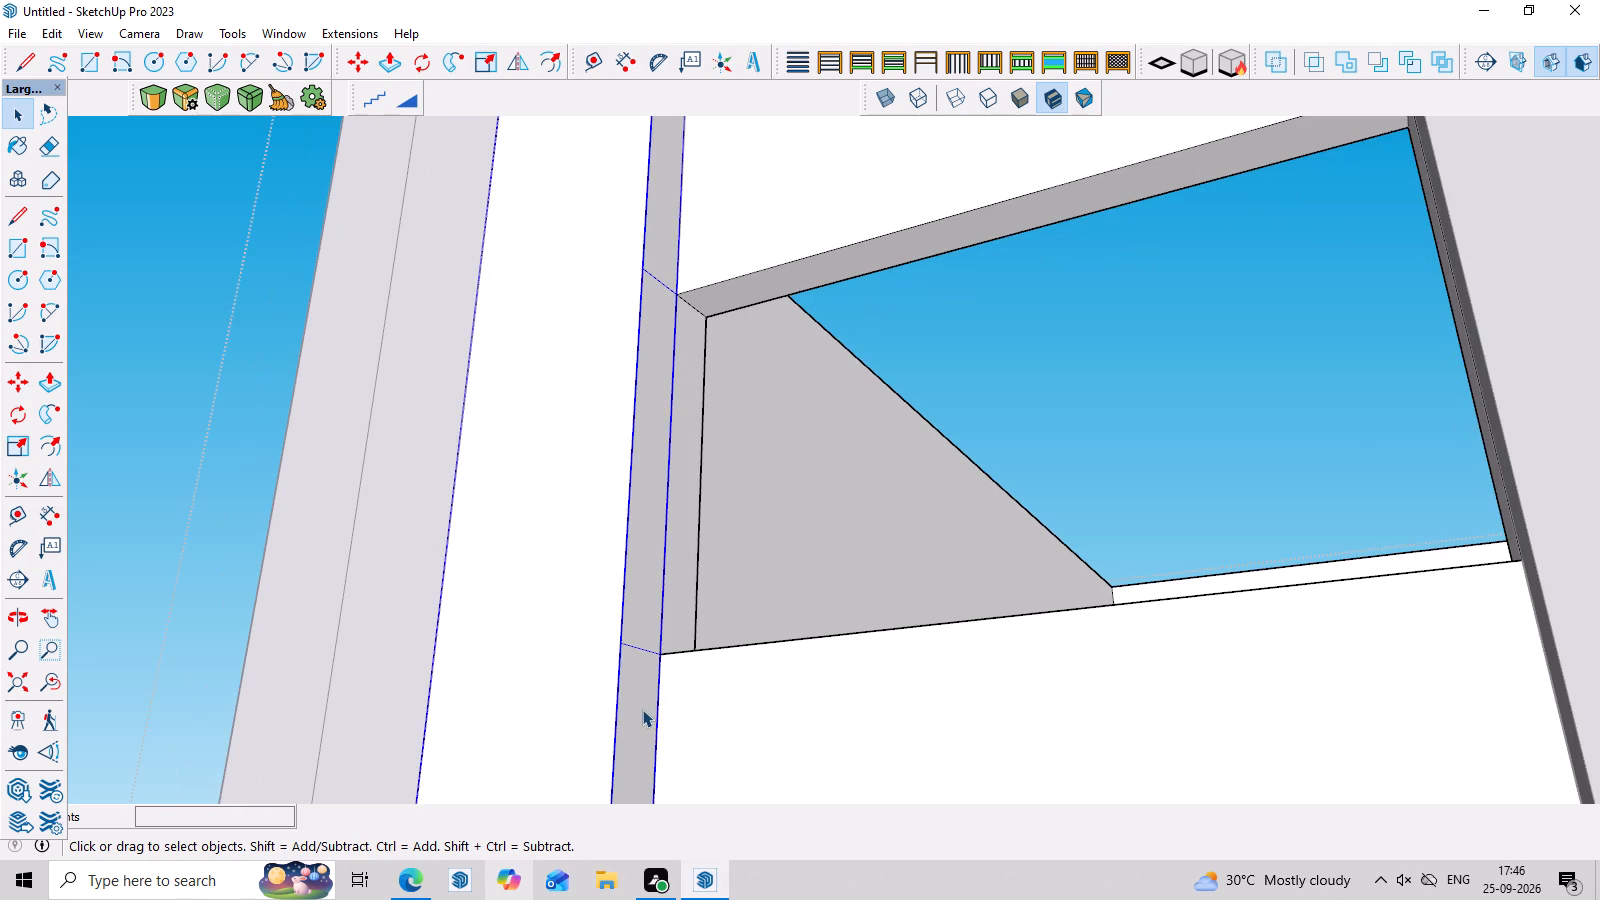
{"action": "double_click", "coordinate": [642, 709]}
{"action": "scroll", "coordinate": [654, 682], "scroll_direction": "up", "scroll_amount": 3}
{"action": "key", "text": "l"}
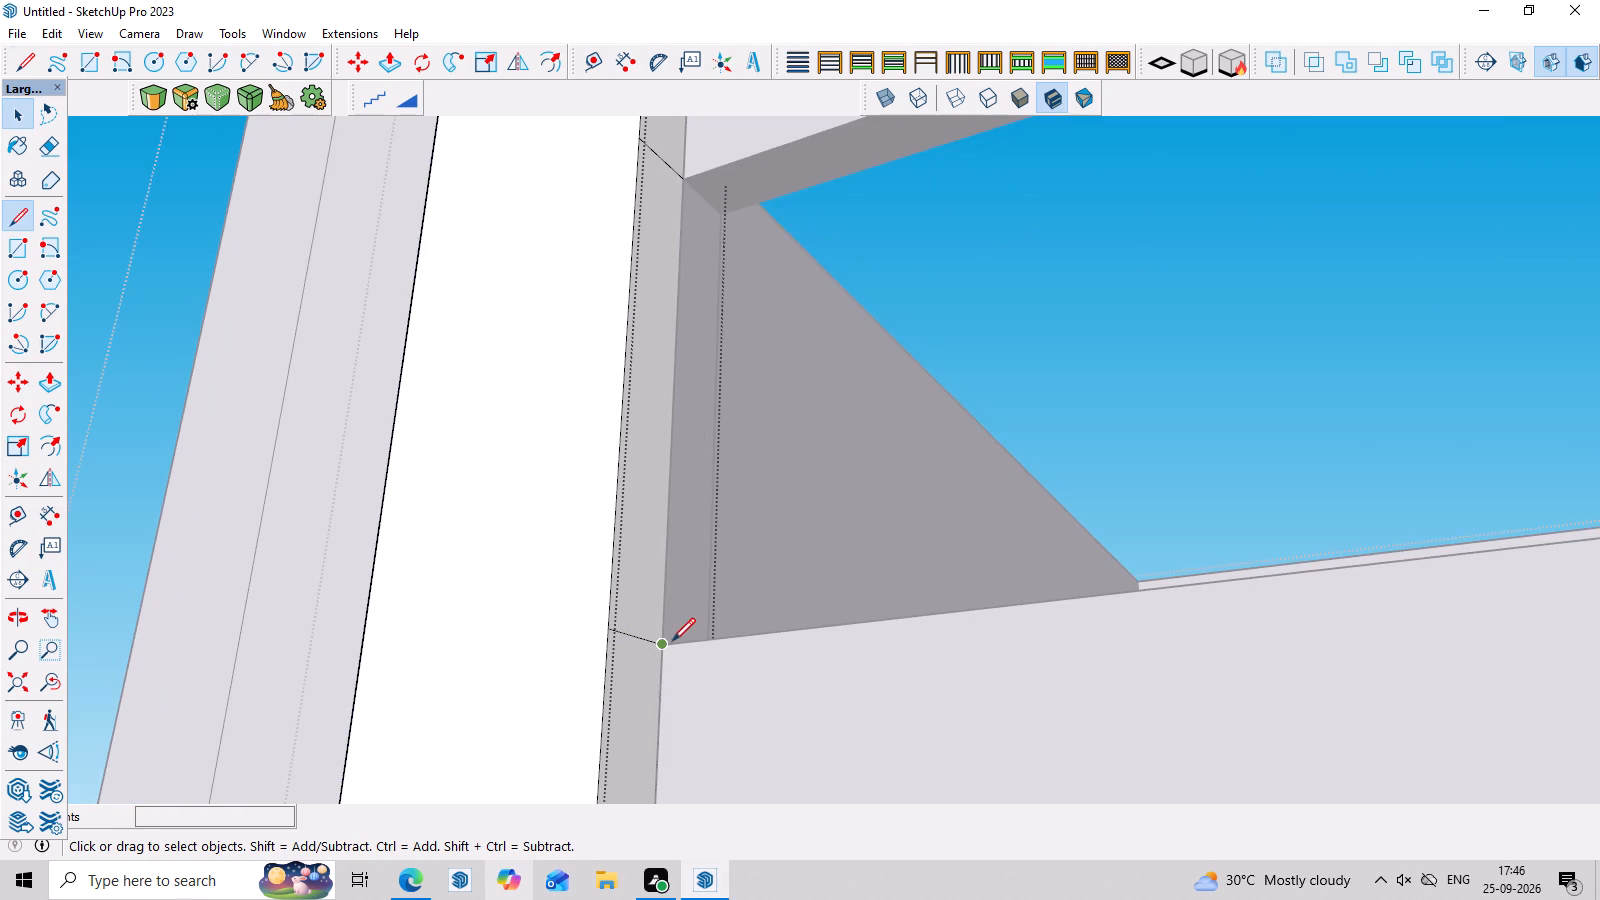
{"action": "scroll", "coordinate": [671, 632], "scroll_direction": "up", "scroll_amount": 3}
{"action": "left_click", "coordinate": [663, 649]}
{"action": "left_click", "coordinate": [581, 630]}
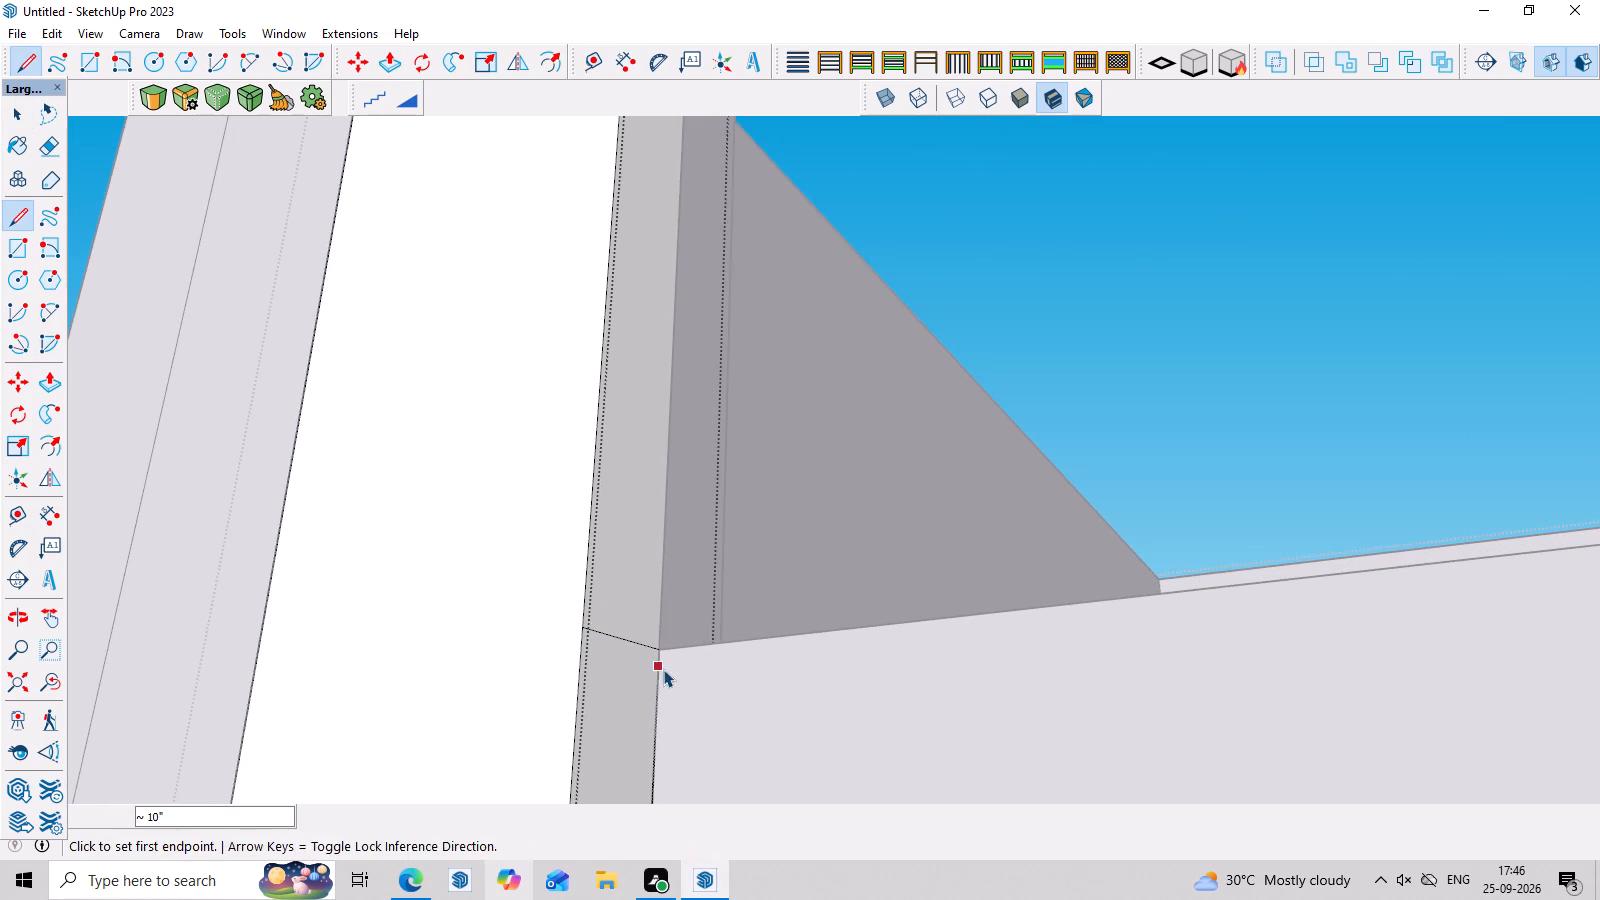
{"action": "key", "text": "space"}
Extrude the strip's side face below the upper window sill about 9' across to the neighbouring column.
{"action": "left_click", "coordinate": [623, 688]}
{"action": "scroll", "coordinate": [623, 688], "scroll_direction": "down", "scroll_amount": 4}
{"action": "scroll", "coordinate": [494, 568], "scroll_direction": "down", "scroll_amount": 12}
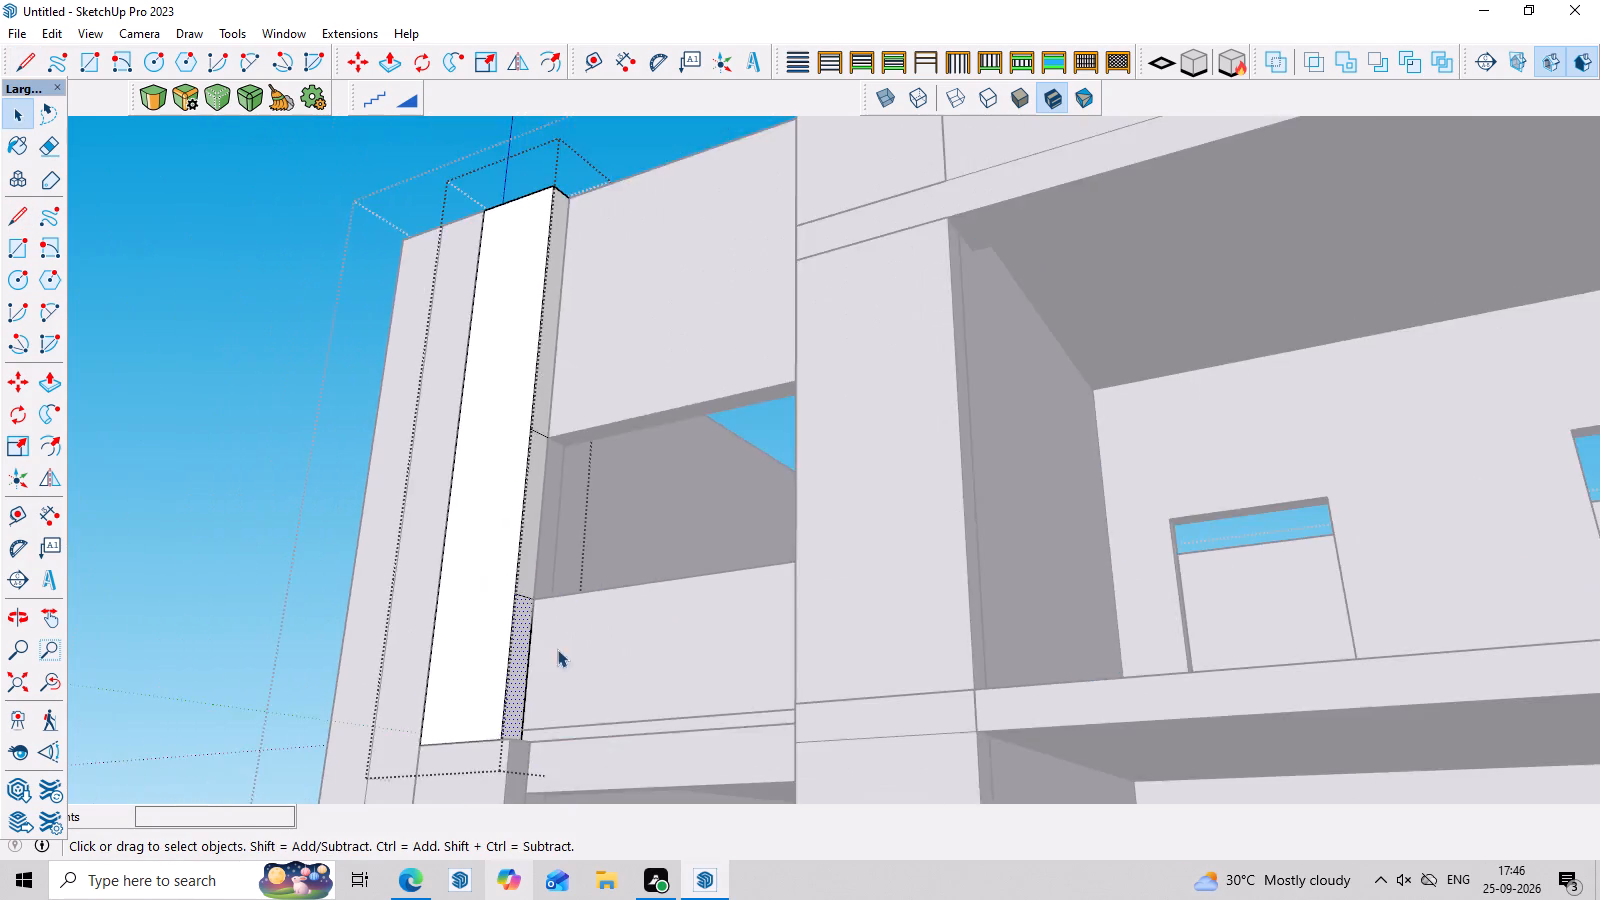
{"action": "middle_click_drag", "start_coordinate": [751, 718], "coordinate": [1016, 825]}
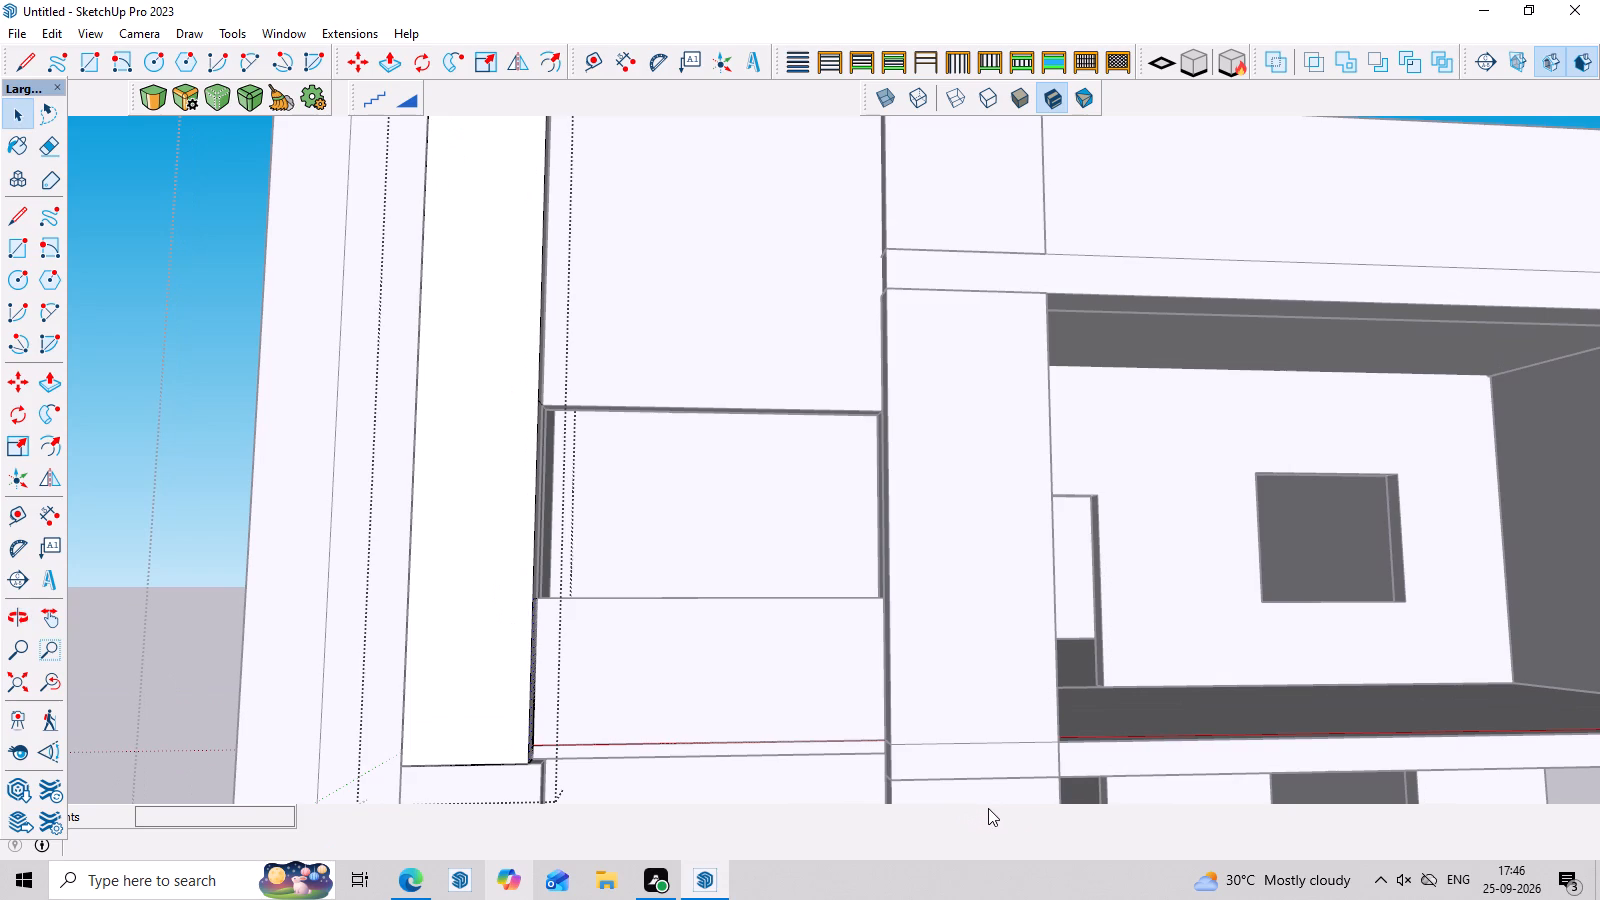
{"action": "key", "text": "p"}
{"action": "middle_click_drag", "start_coordinate": [637, 722], "coordinate": [539, 718]}
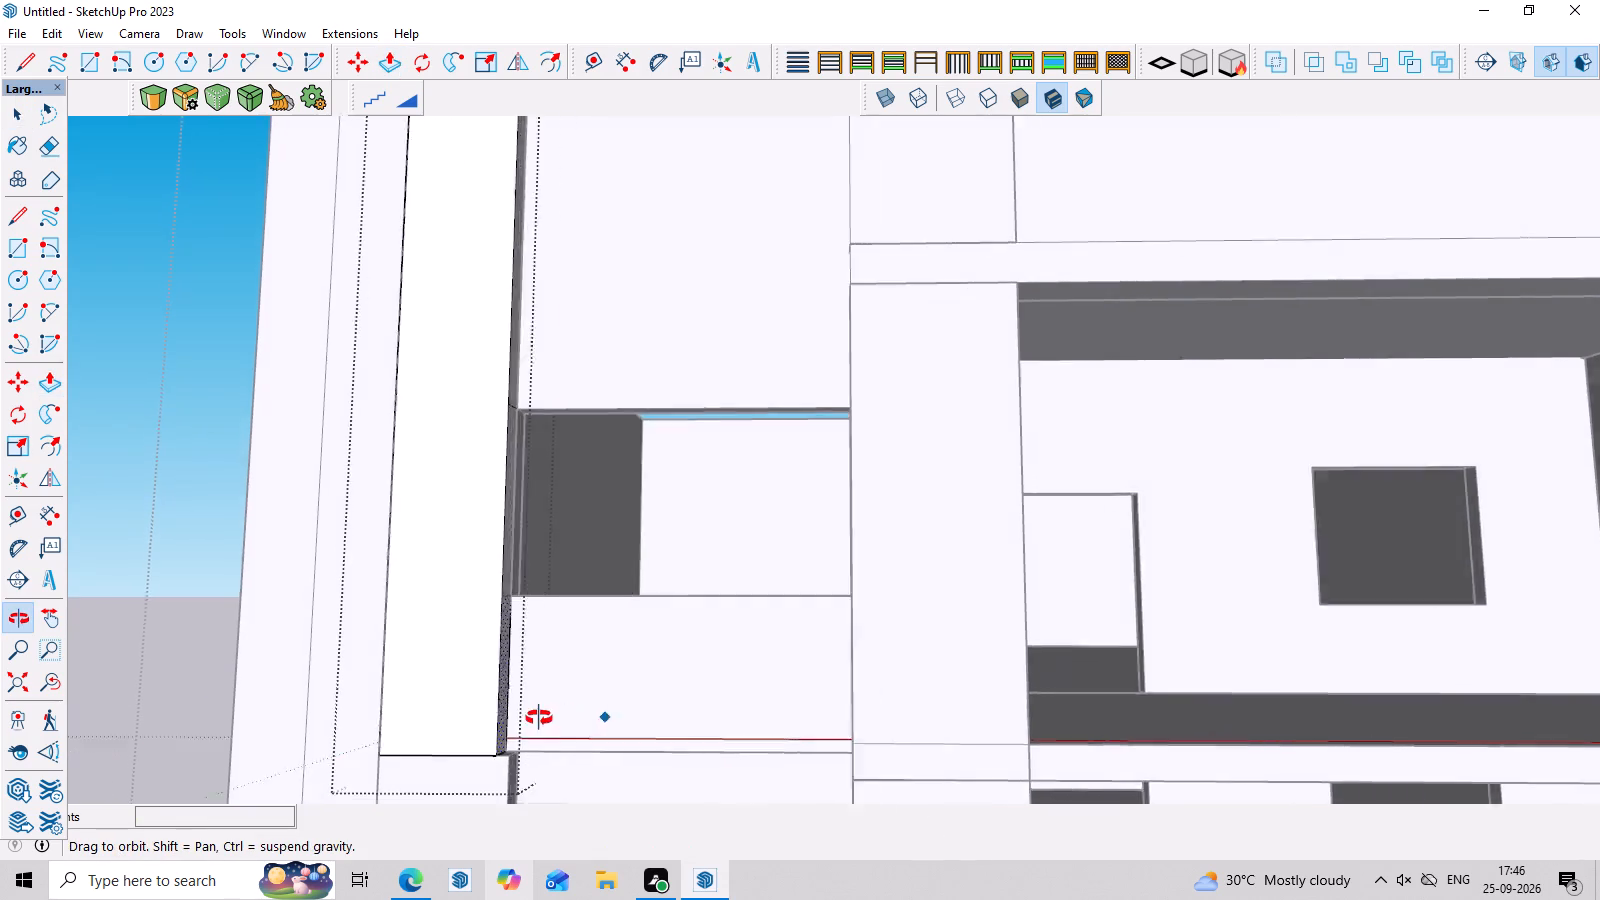
{"action": "middle_click_drag", "start_coordinate": [539, 718], "coordinate": [472, 715]}
{"action": "scroll", "coordinate": [475, 694], "scroll_direction": "up", "scroll_amount": 3}
{"action": "left_click", "coordinate": [473, 706]}
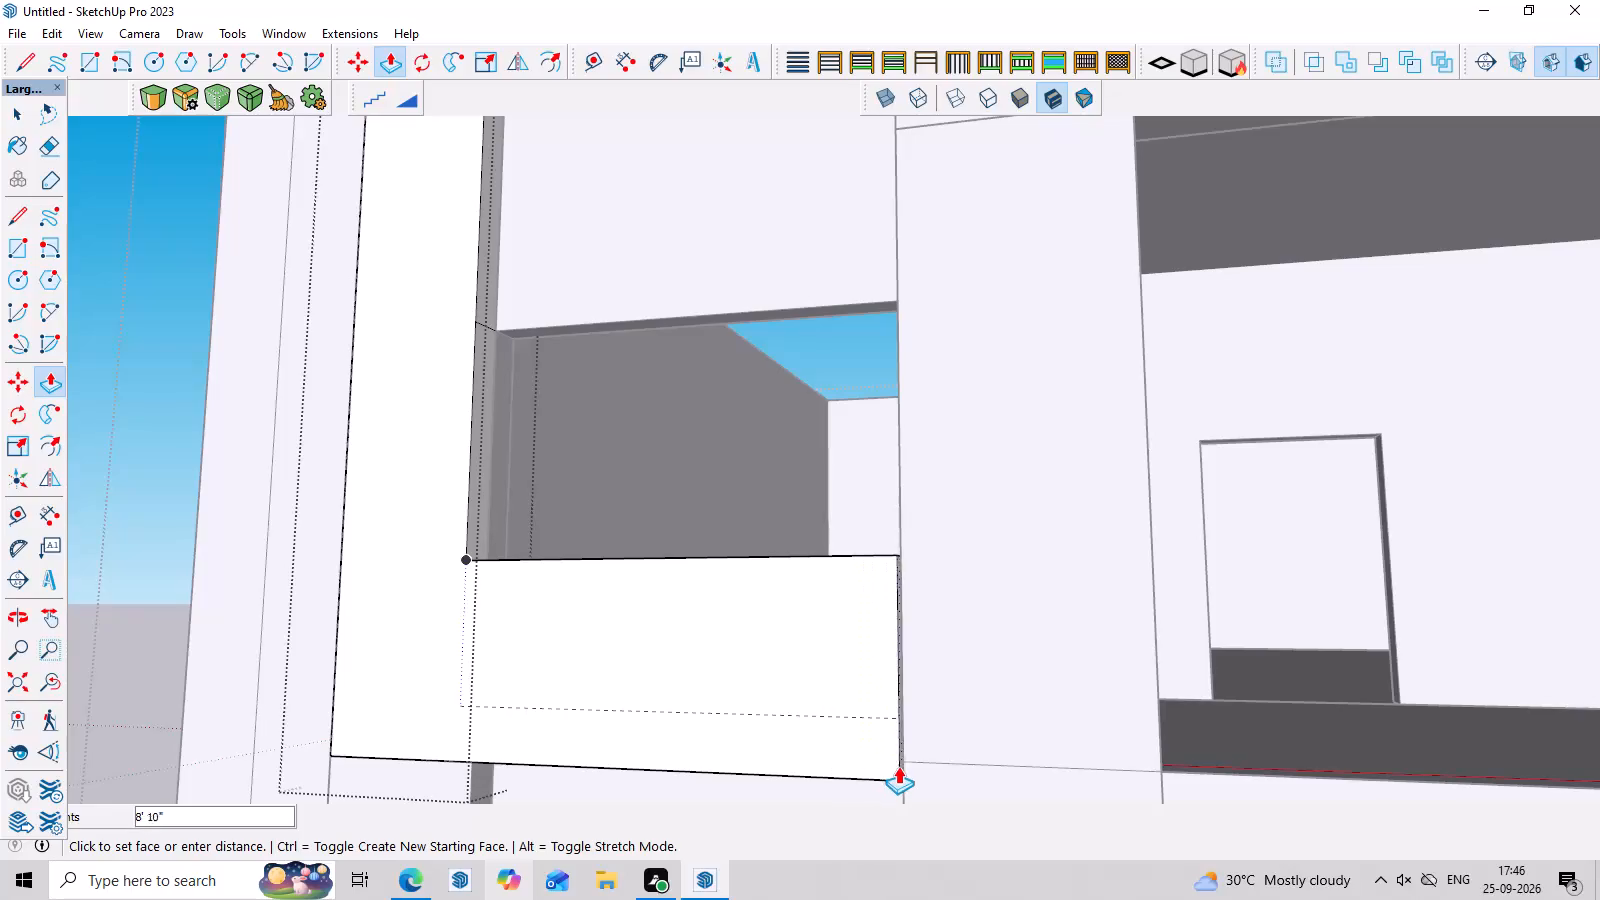
{"action": "left_click", "coordinate": [899, 768]}
Extrude the strip's side face above the upper window about 9' to the same column and close the strip group.
{"action": "scroll", "coordinate": [757, 748], "scroll_direction": "down", "scroll_amount": 12}
{"action": "middle_click_drag", "start_coordinate": [821, 767], "coordinate": [1007, 808]}
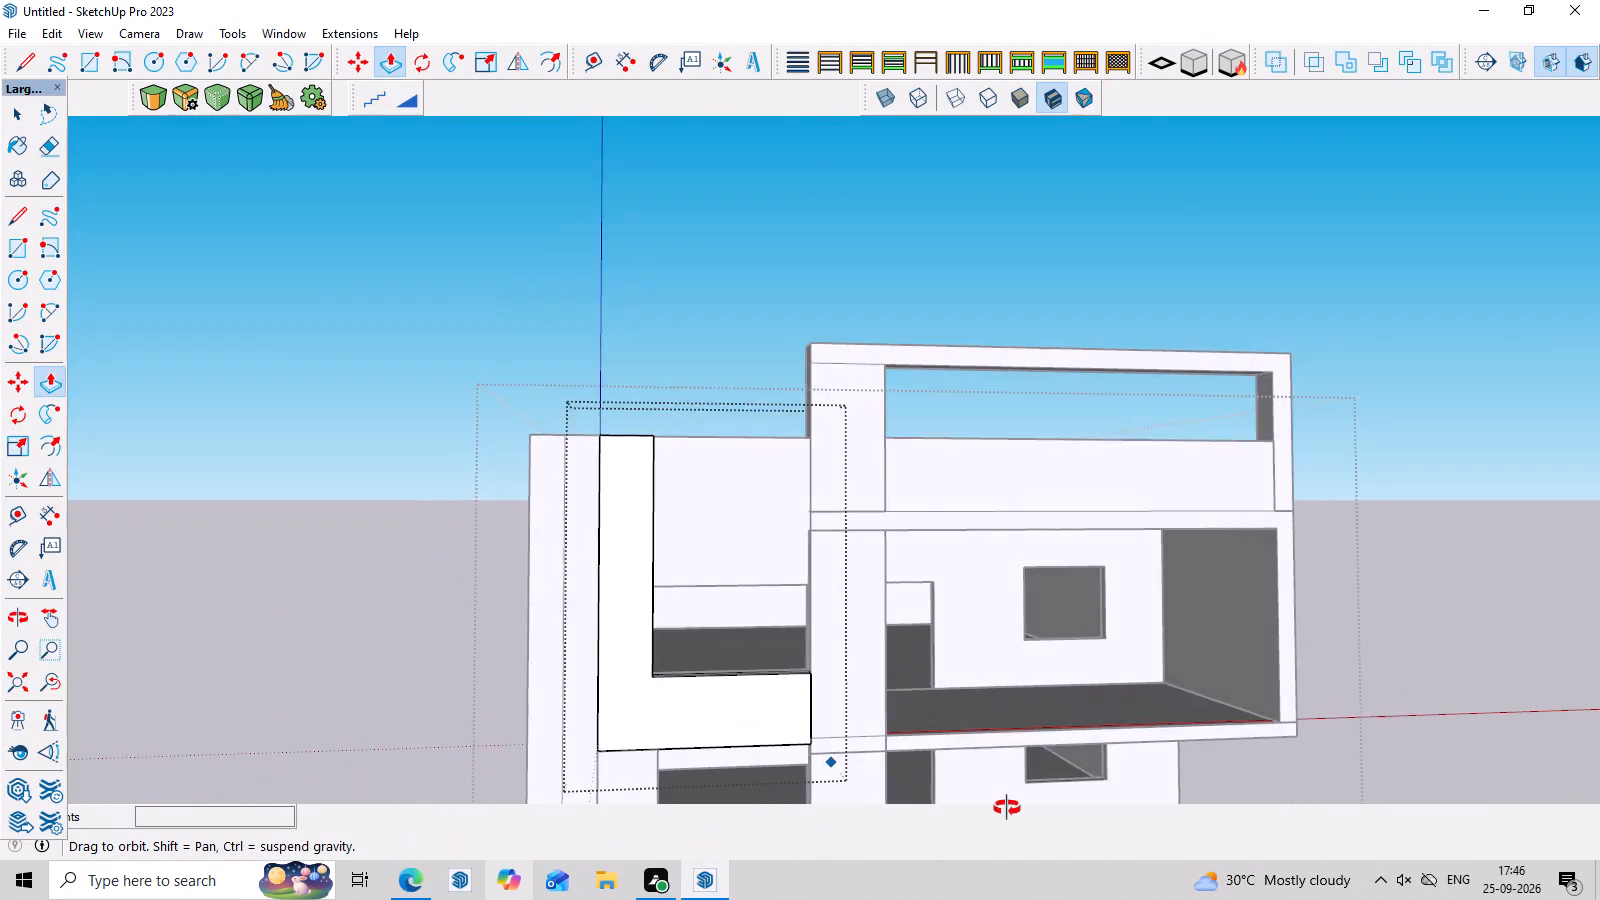
{"action": "middle_click_drag", "start_coordinate": [1007, 808], "coordinate": [1012, 885]}
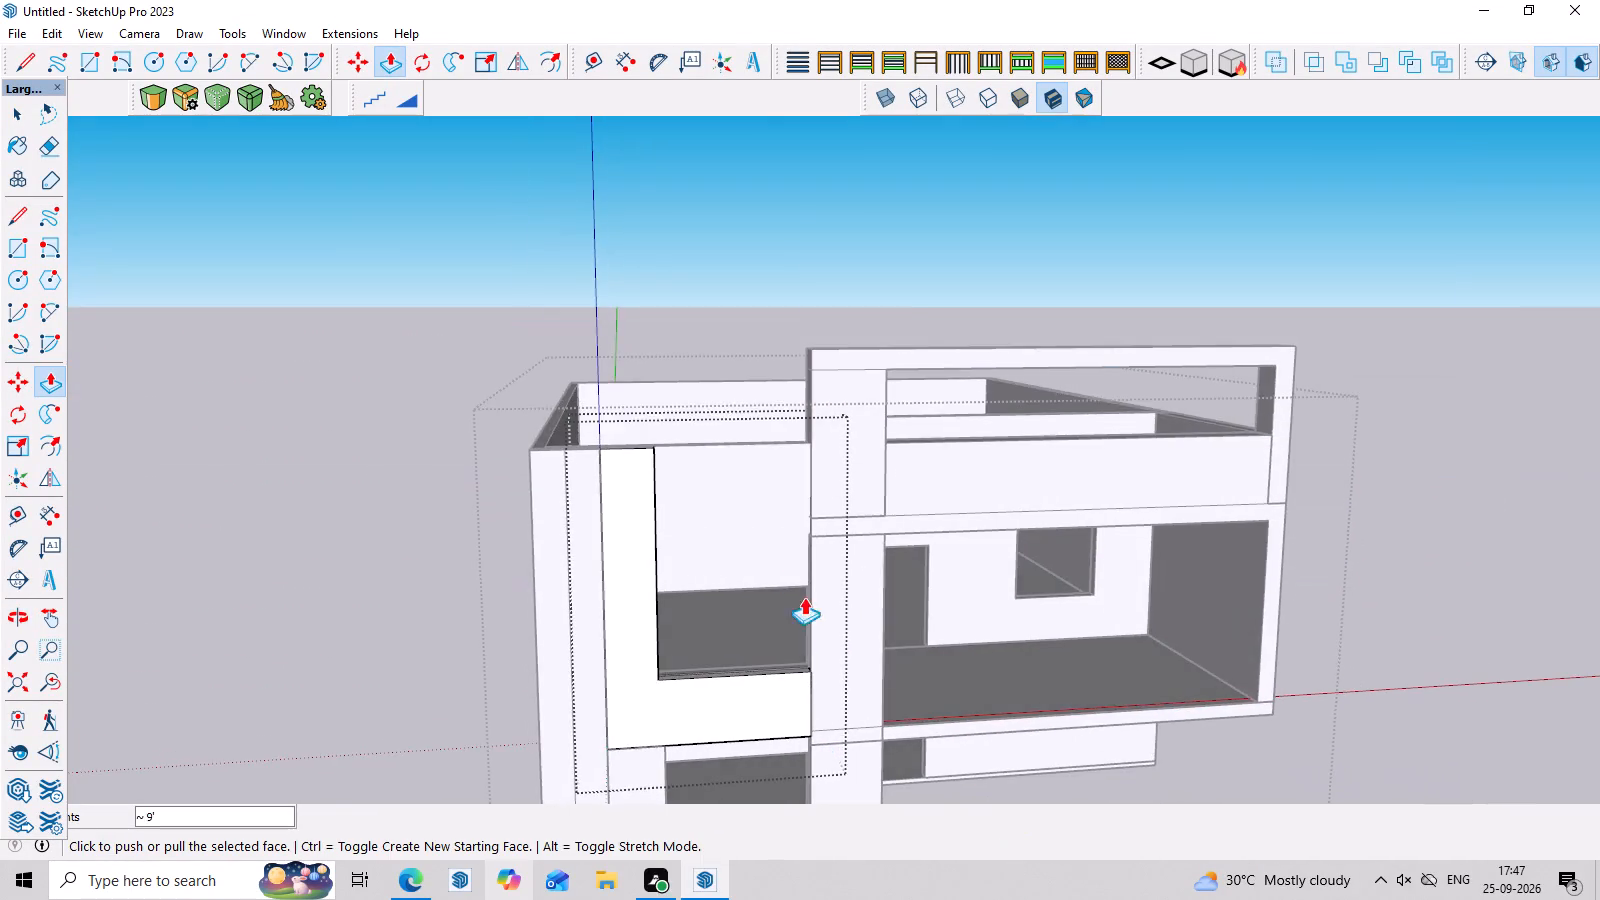
{"action": "scroll", "coordinate": [804, 597], "scroll_direction": "up", "scroll_amount": 3}
{"action": "middle_click_drag", "start_coordinate": [829, 598], "coordinate": [533, 635]}
{"action": "scroll", "coordinate": [588, 533], "scroll_direction": "up", "scroll_amount": 8}
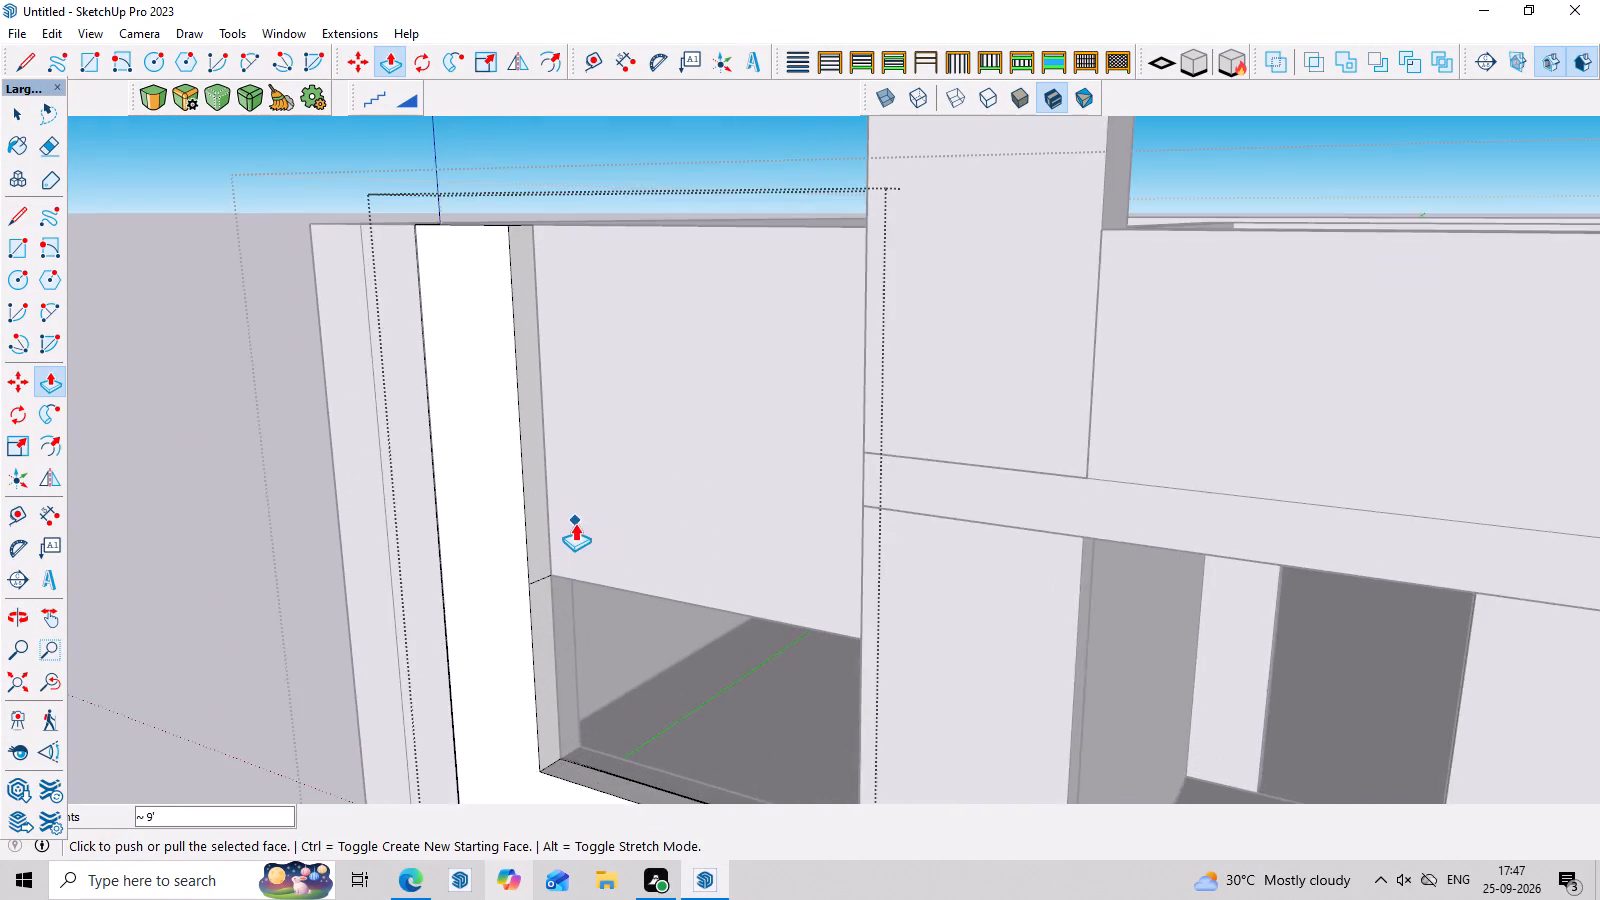
{"action": "scroll", "coordinate": [575, 523], "scroll_direction": "up", "scroll_amount": 3}
{"action": "key", "text": "space"}
{"action": "double_click", "coordinate": [530, 523]}
{"action": "left_click", "coordinate": [528, 523]}
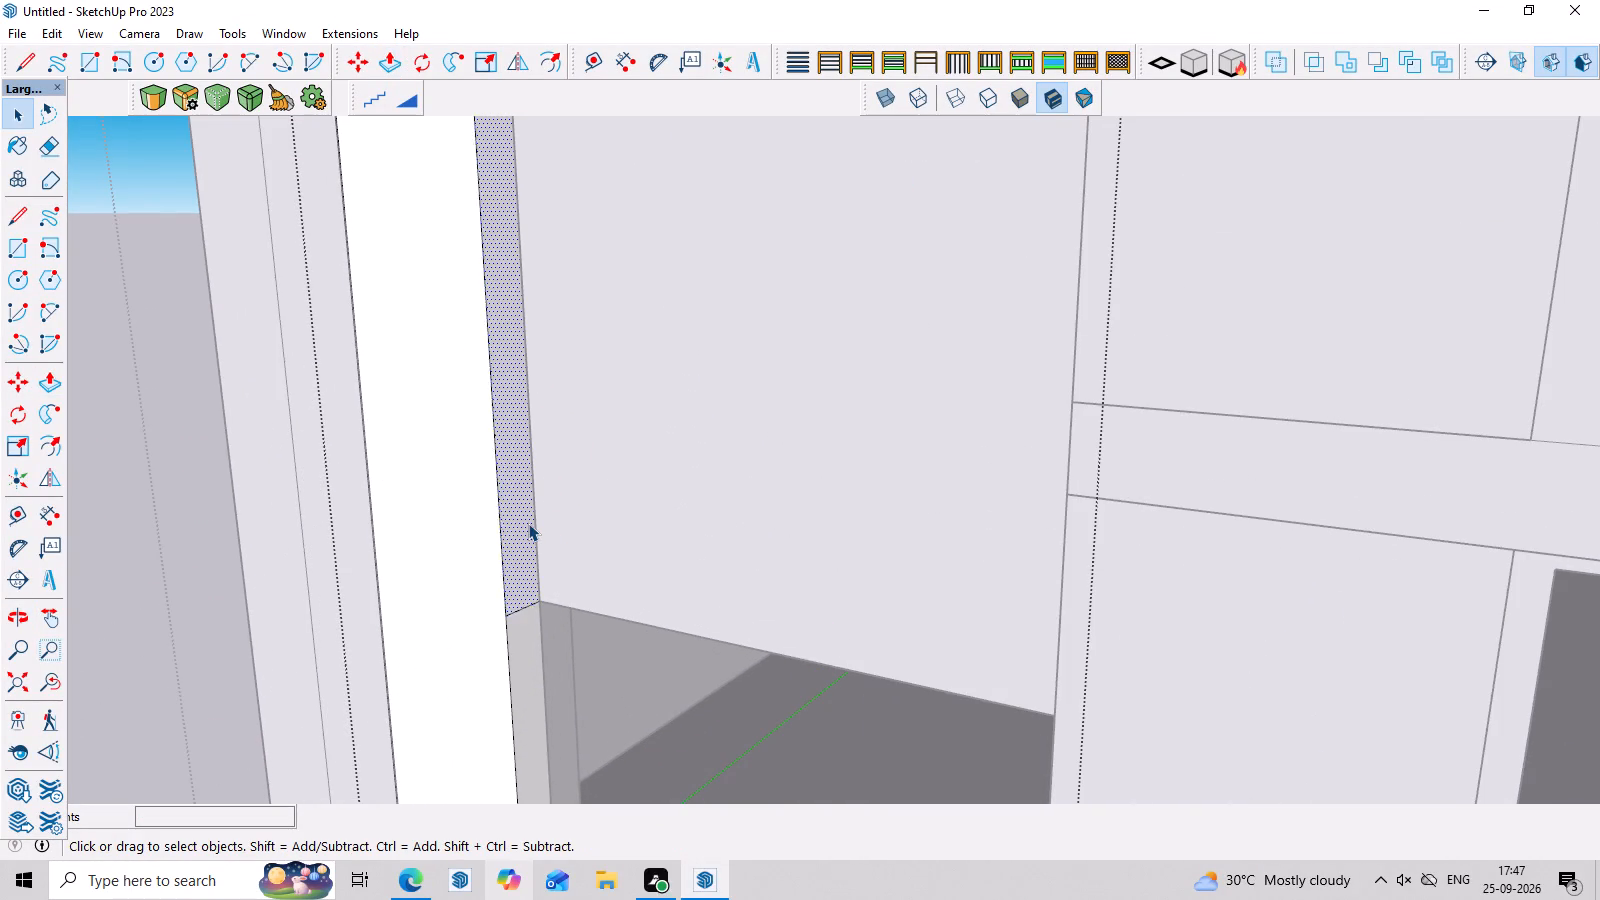
{"action": "key", "text": "p"}
{"action": "left_click_drag", "start_coordinate": [528, 523], "coordinate": [550, 527]}
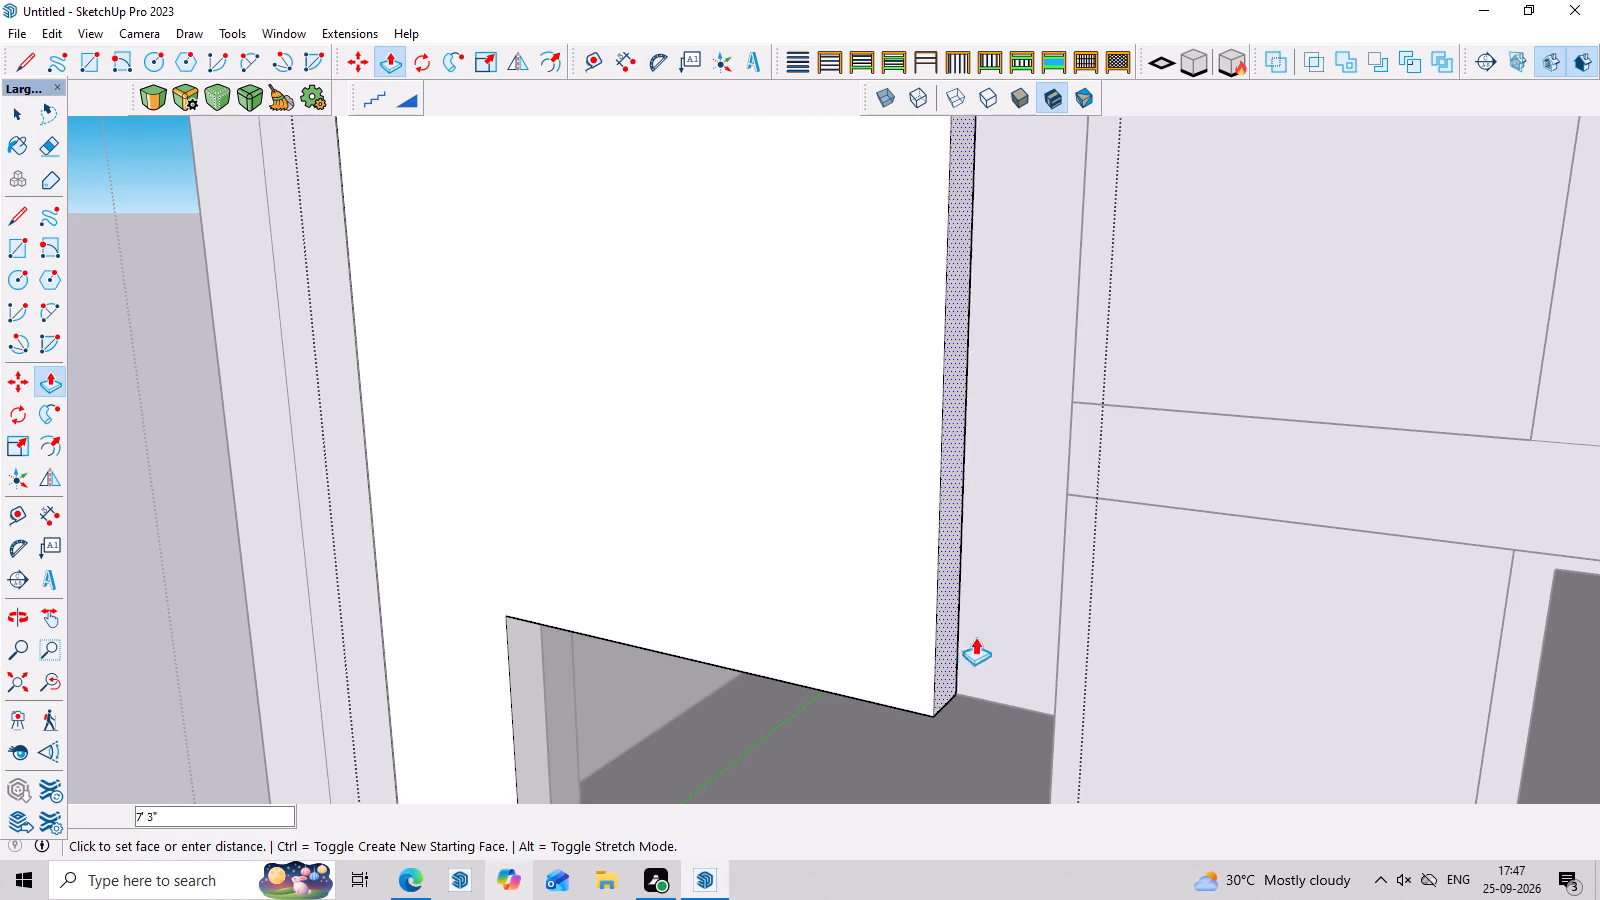
{"action": "left_click", "coordinate": [1053, 743]}
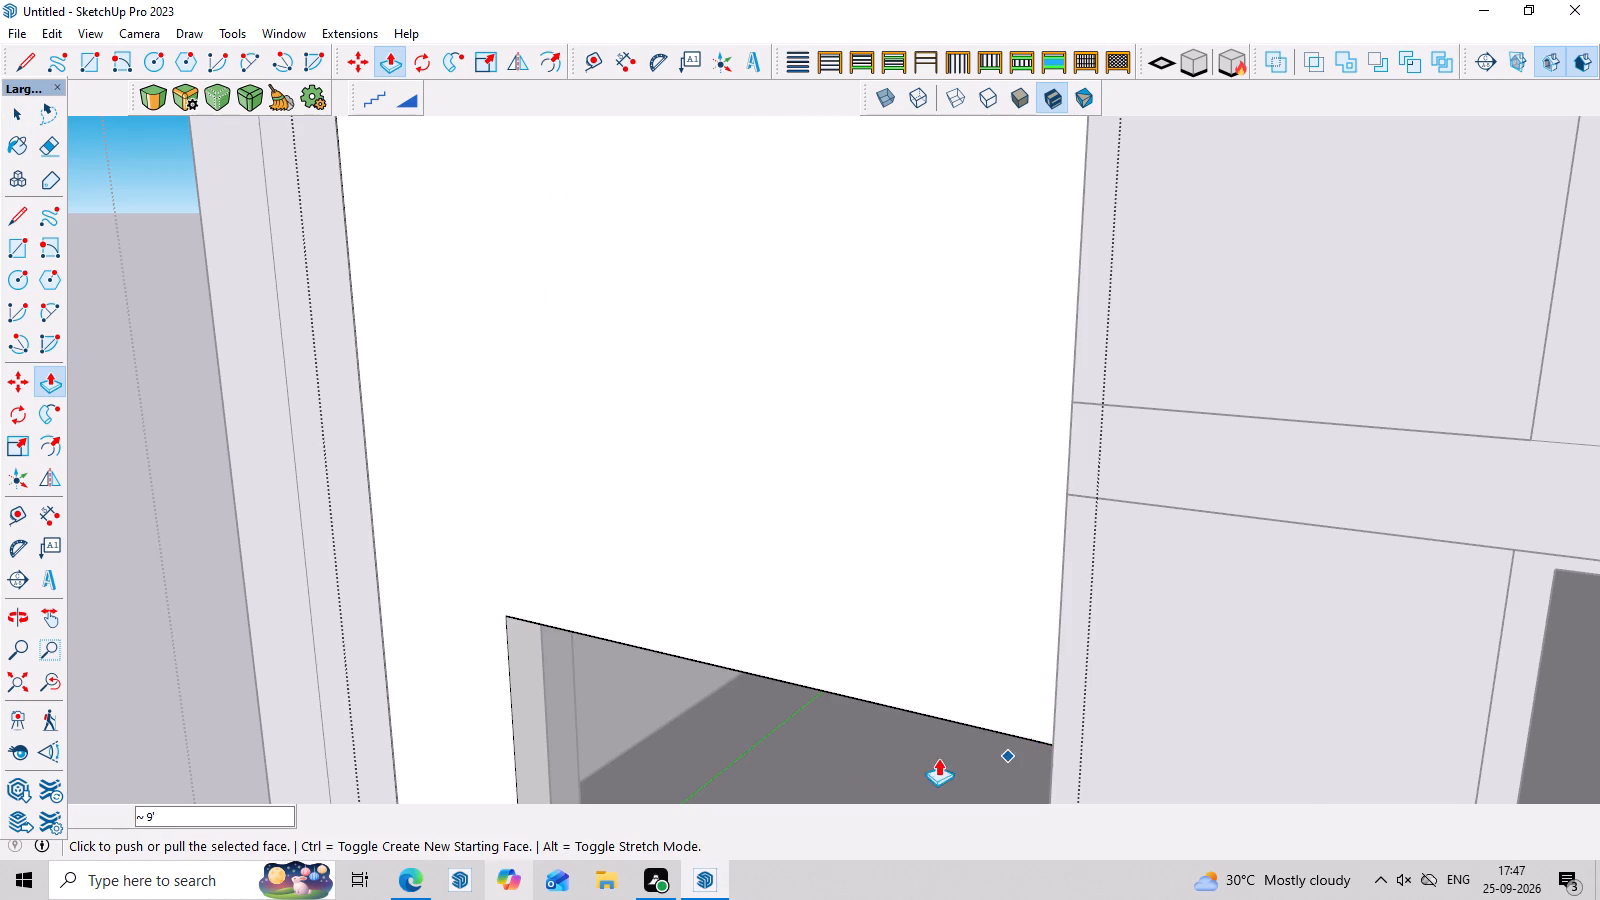
{"action": "scroll", "coordinate": [819, 731], "scroll_direction": "down", "scroll_amount": 8}
{"action": "scroll", "coordinate": [698, 579], "scroll_direction": "down", "scroll_amount": 8}
{"action": "middle_click_drag", "start_coordinate": [887, 733], "coordinate": [1201, 573]}
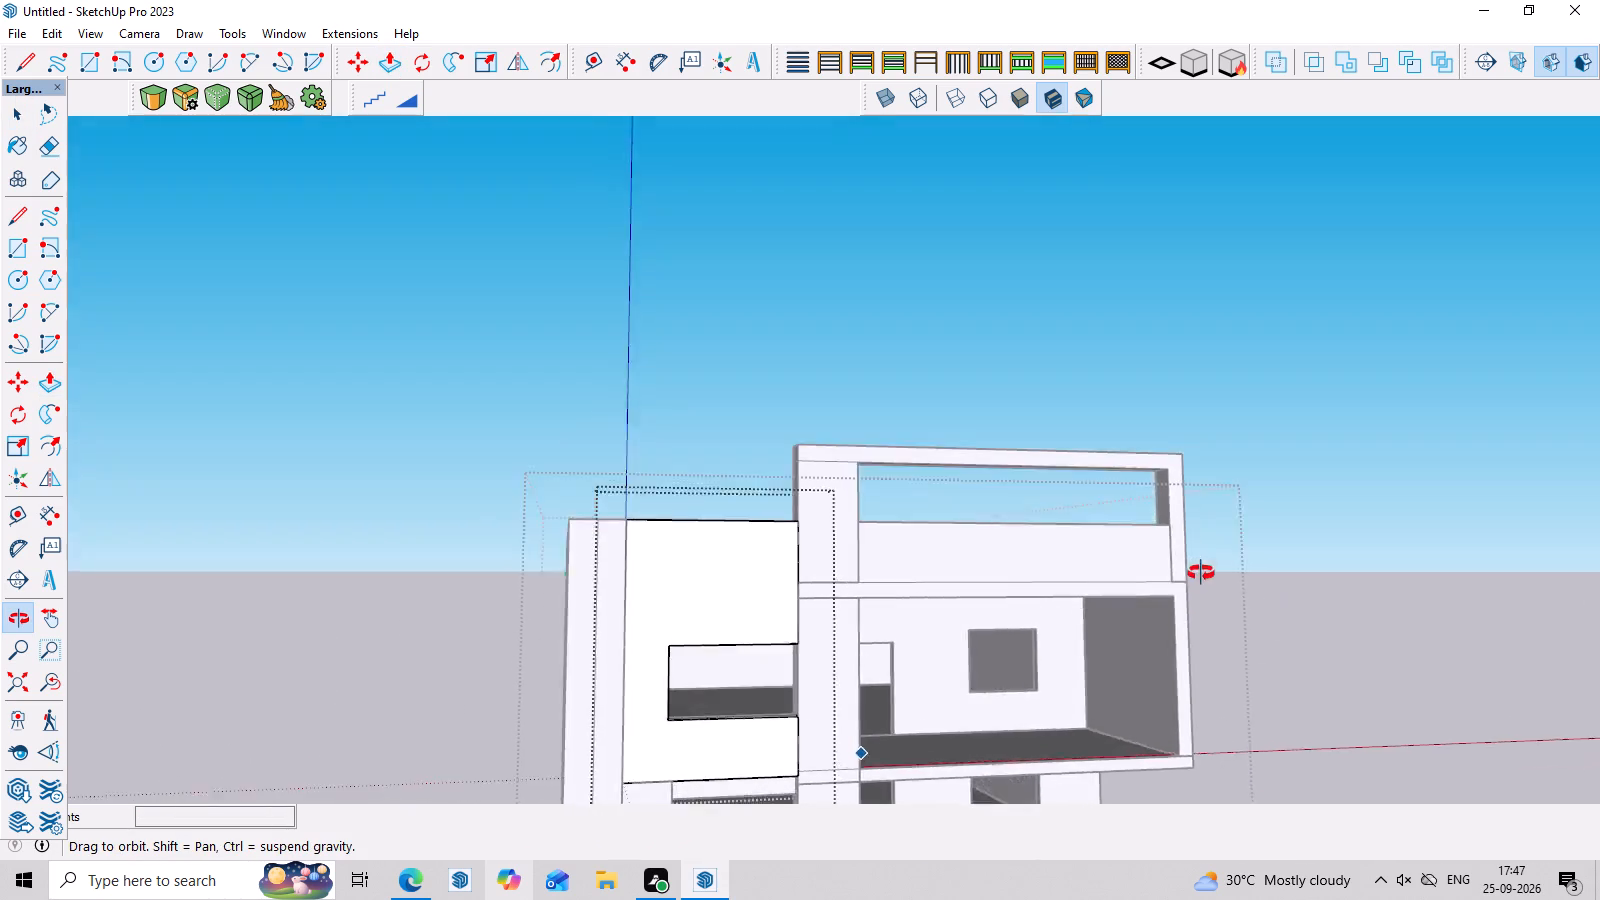
{"action": "middle_click_drag", "start_coordinate": [1201, 573], "coordinate": [1167, 498]}
{"action": "key", "text": "space"}
{"action": "left_click", "coordinate": [1318, 466]}
Examine the front facade around the upper and ground-floor window openings from several angles.
{"action": "scroll", "coordinate": [1326, 479], "scroll_direction": "down", "scroll_amount": 7}
{"action": "middle_click_drag", "start_coordinate": [1376, 510], "coordinate": [1376, 521]}
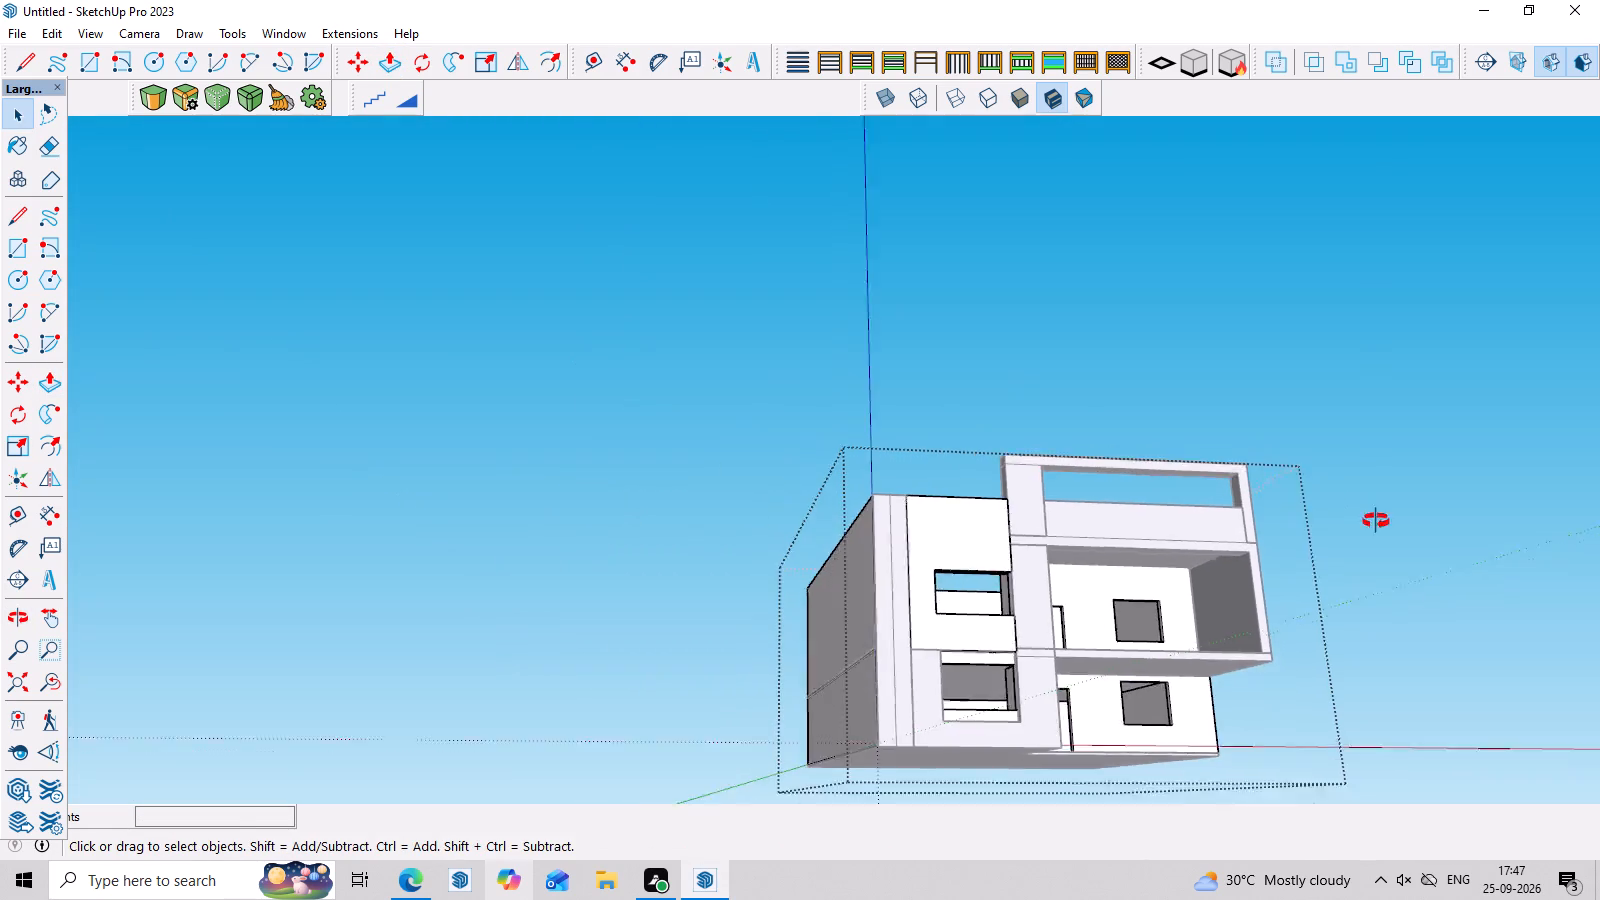
{"action": "middle_click_drag", "start_coordinate": [1376, 521], "coordinate": [1210, 602]}
{"action": "scroll", "coordinate": [946, 448], "scroll_direction": "down", "scroll_amount": 4}
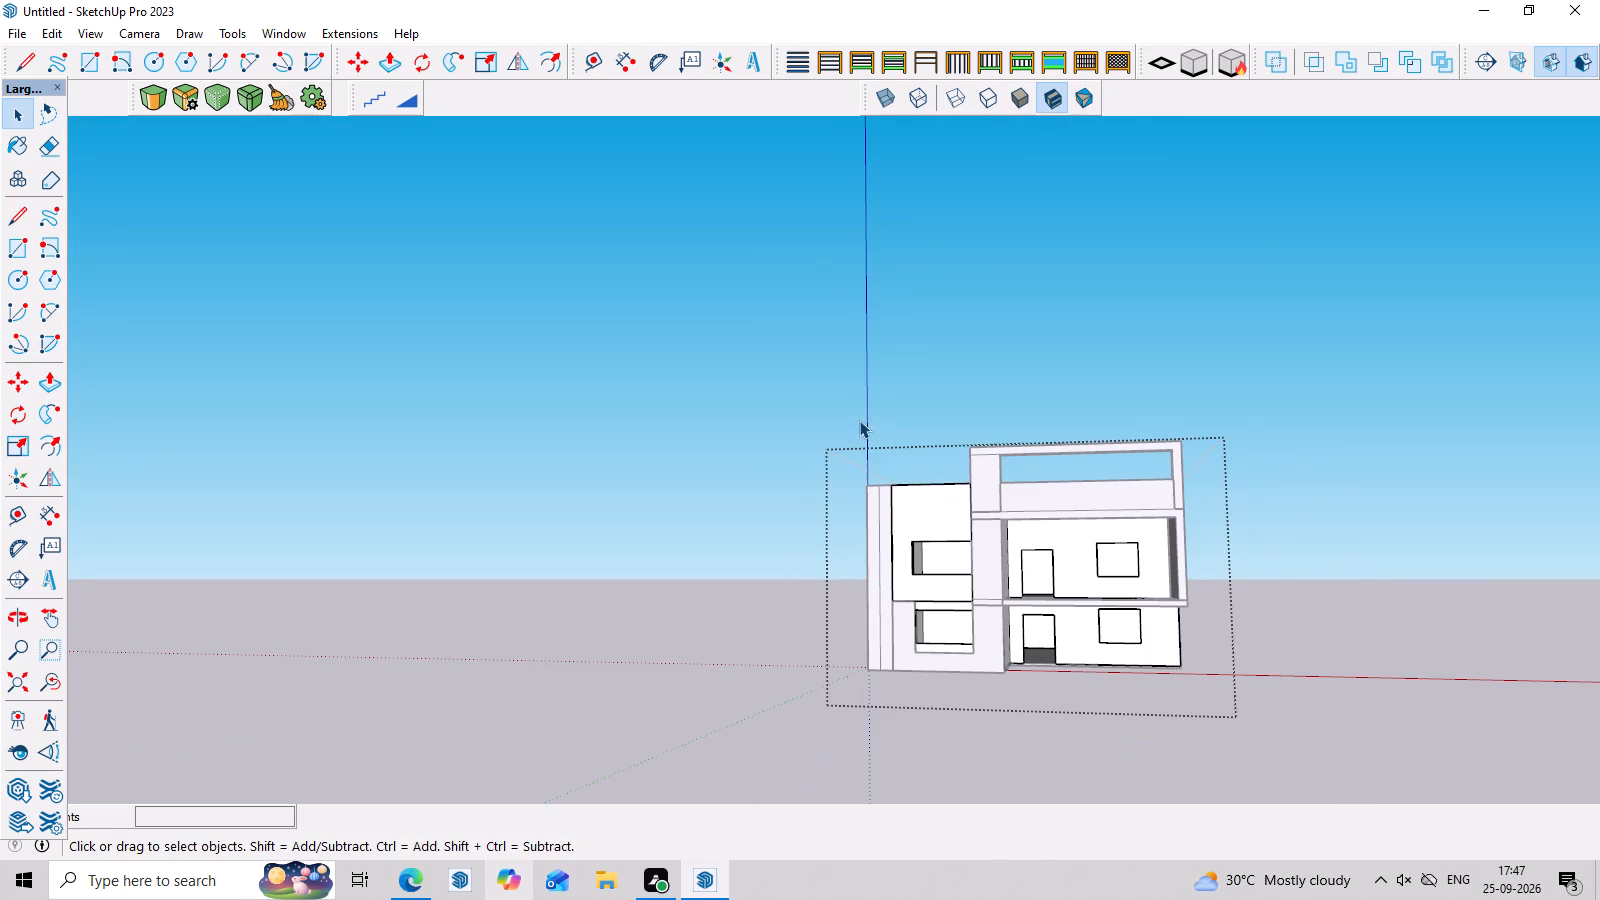
{"action": "middle_click_drag", "start_coordinate": [845, 429], "coordinate": [870, 309]}
{"action": "scroll", "coordinate": [940, 416], "scroll_direction": "up", "scroll_amount": 6}
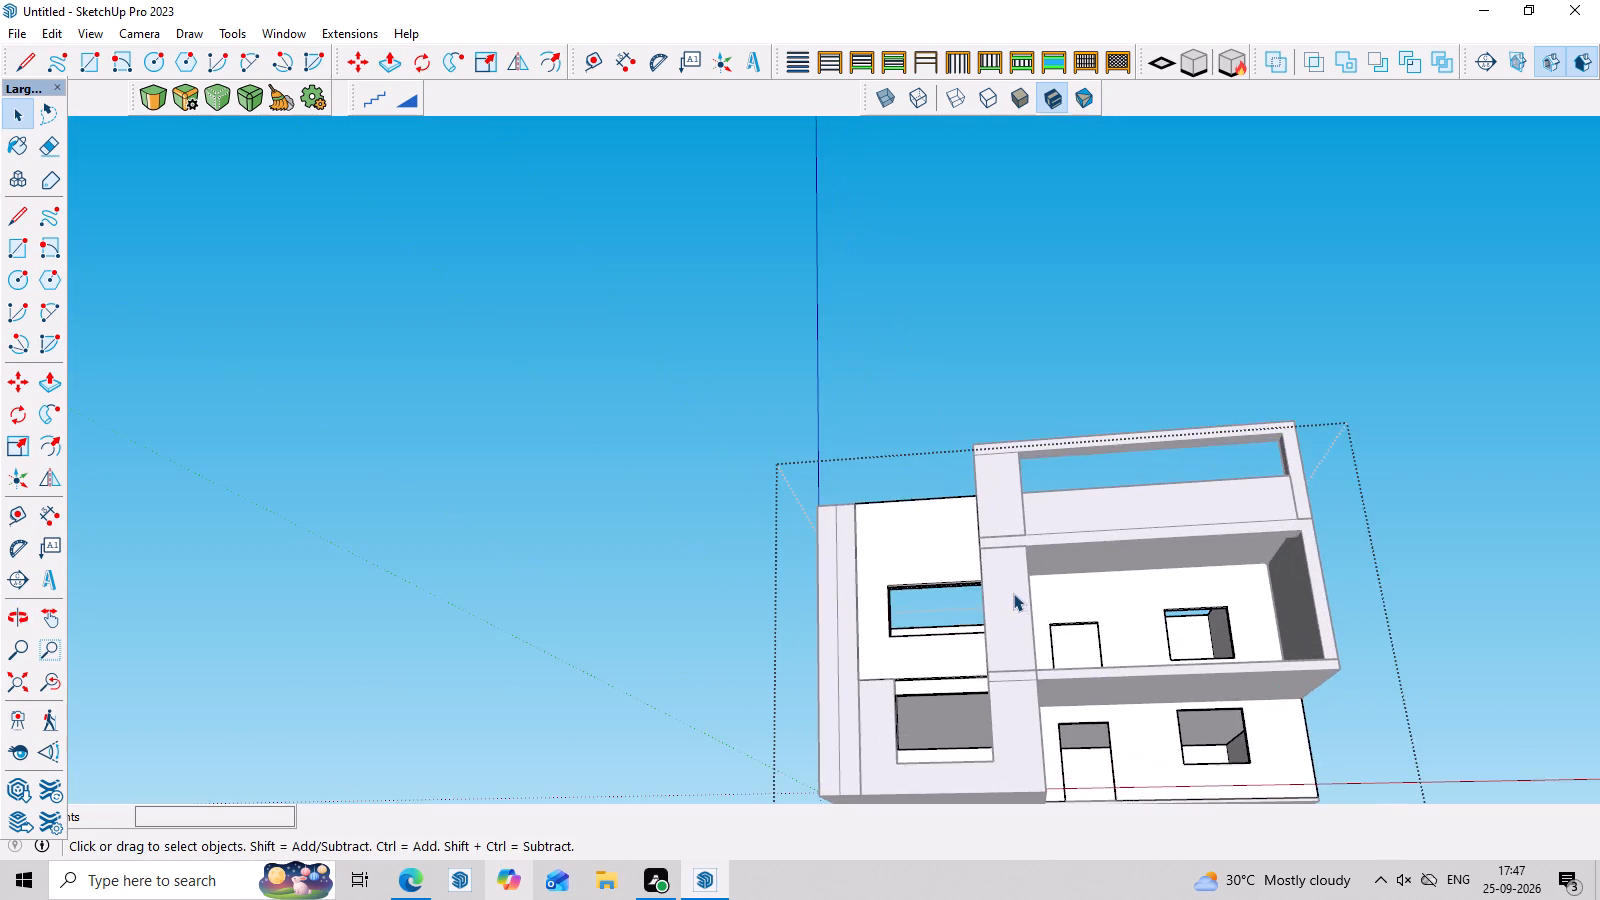
{"action": "middle_click_drag", "start_coordinate": [1006, 638], "coordinate": [989, 438]}
{"action": "scroll", "coordinate": [1011, 625], "scroll_direction": "up", "scroll_amount": 7}
{"action": "middle_click_drag", "start_coordinate": [946, 637], "coordinate": [946, 639]}
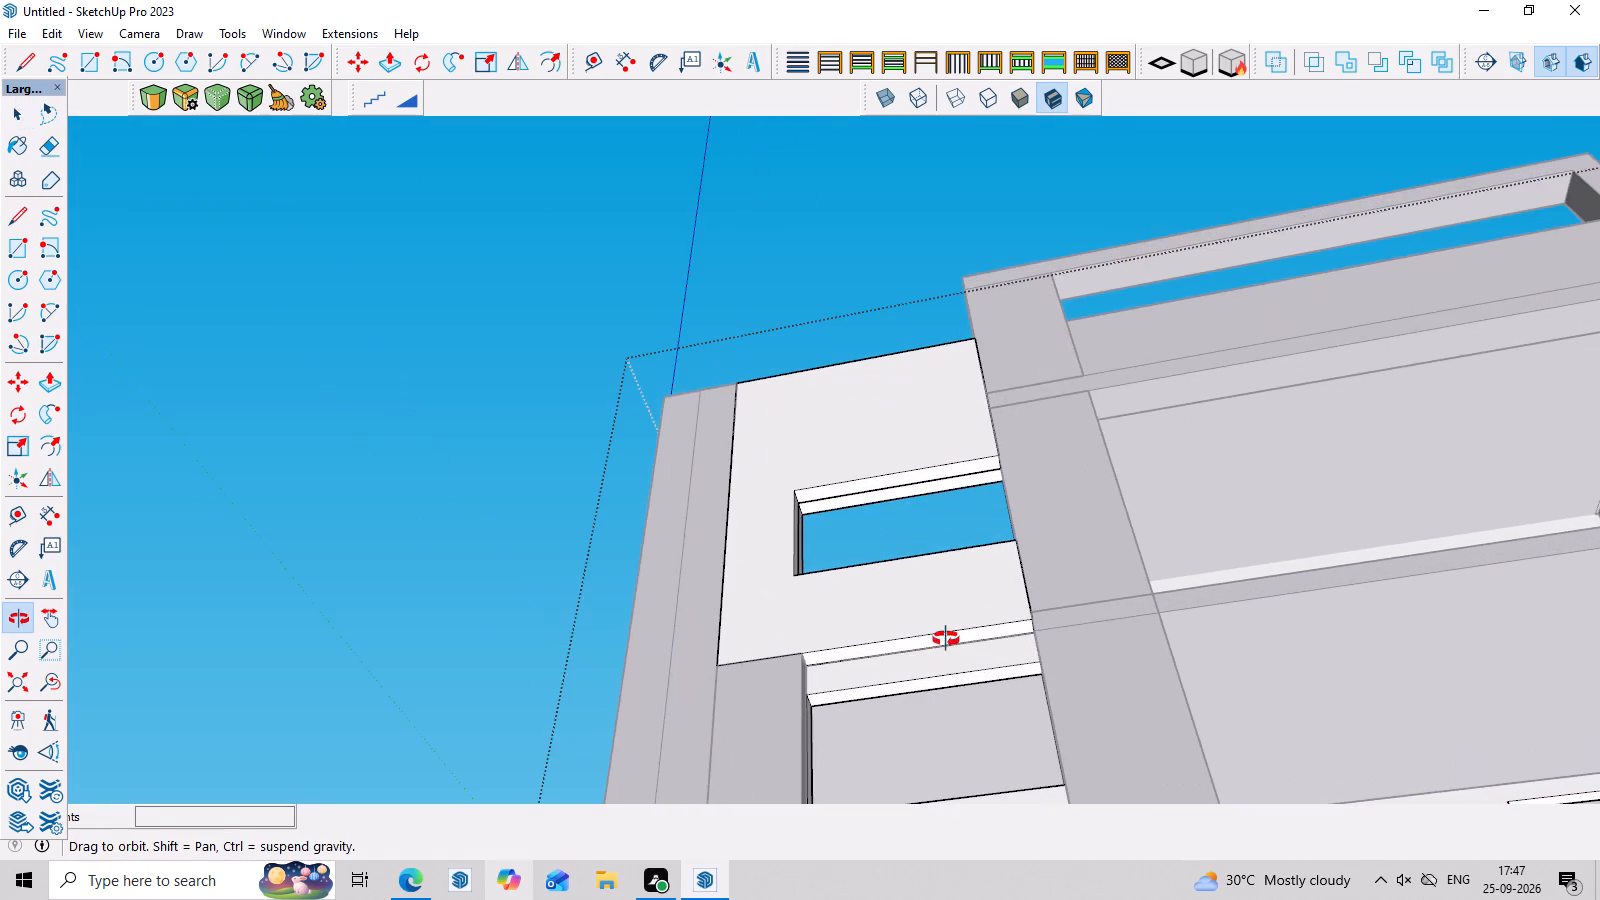
{"action": "middle_click_drag", "start_coordinate": [946, 639], "coordinate": [963, 755]}
{"action": "scroll", "coordinate": [827, 542], "scroll_direction": "down", "scroll_amount": 8}
{"action": "middle_click_drag", "start_coordinate": [970, 615], "coordinate": [997, 769]}
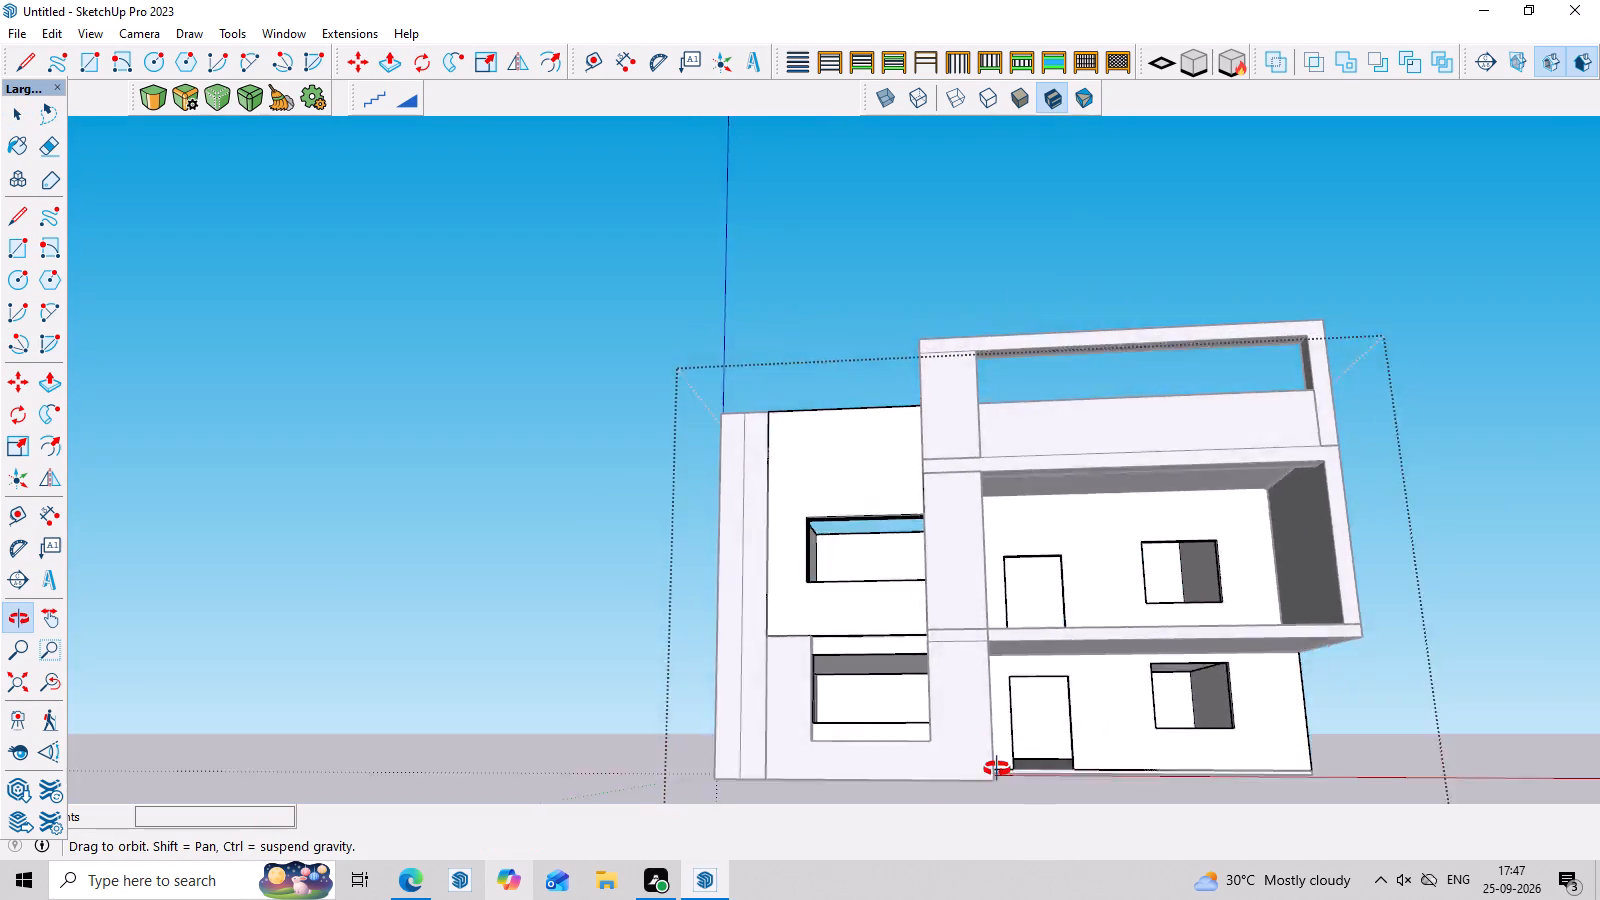
{"action": "middle_click_drag", "start_coordinate": [997, 769], "coordinate": [999, 808]}
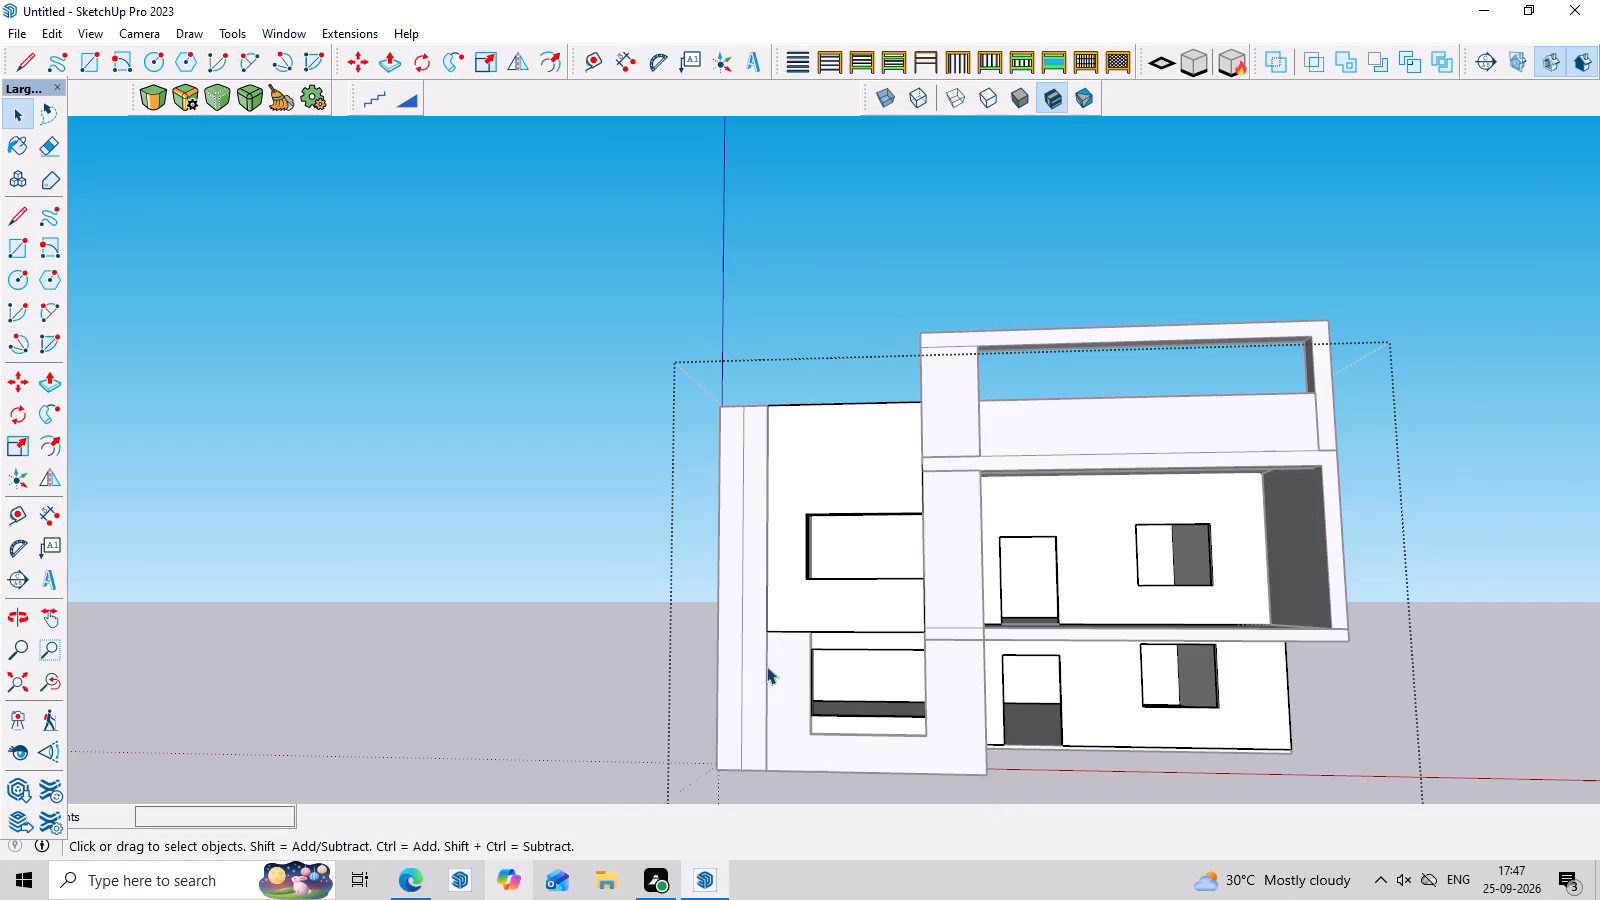
Open the ground-floor window frame group, select all its geometry, and move it clear in front of the house.
{"action": "scroll", "coordinate": [766, 665], "scroll_direction": "up", "scroll_amount": 5}
{"action": "double_click", "coordinate": [816, 620]}
{"action": "scroll", "coordinate": [816, 620], "scroll_direction": "up", "scroll_amount": 3}
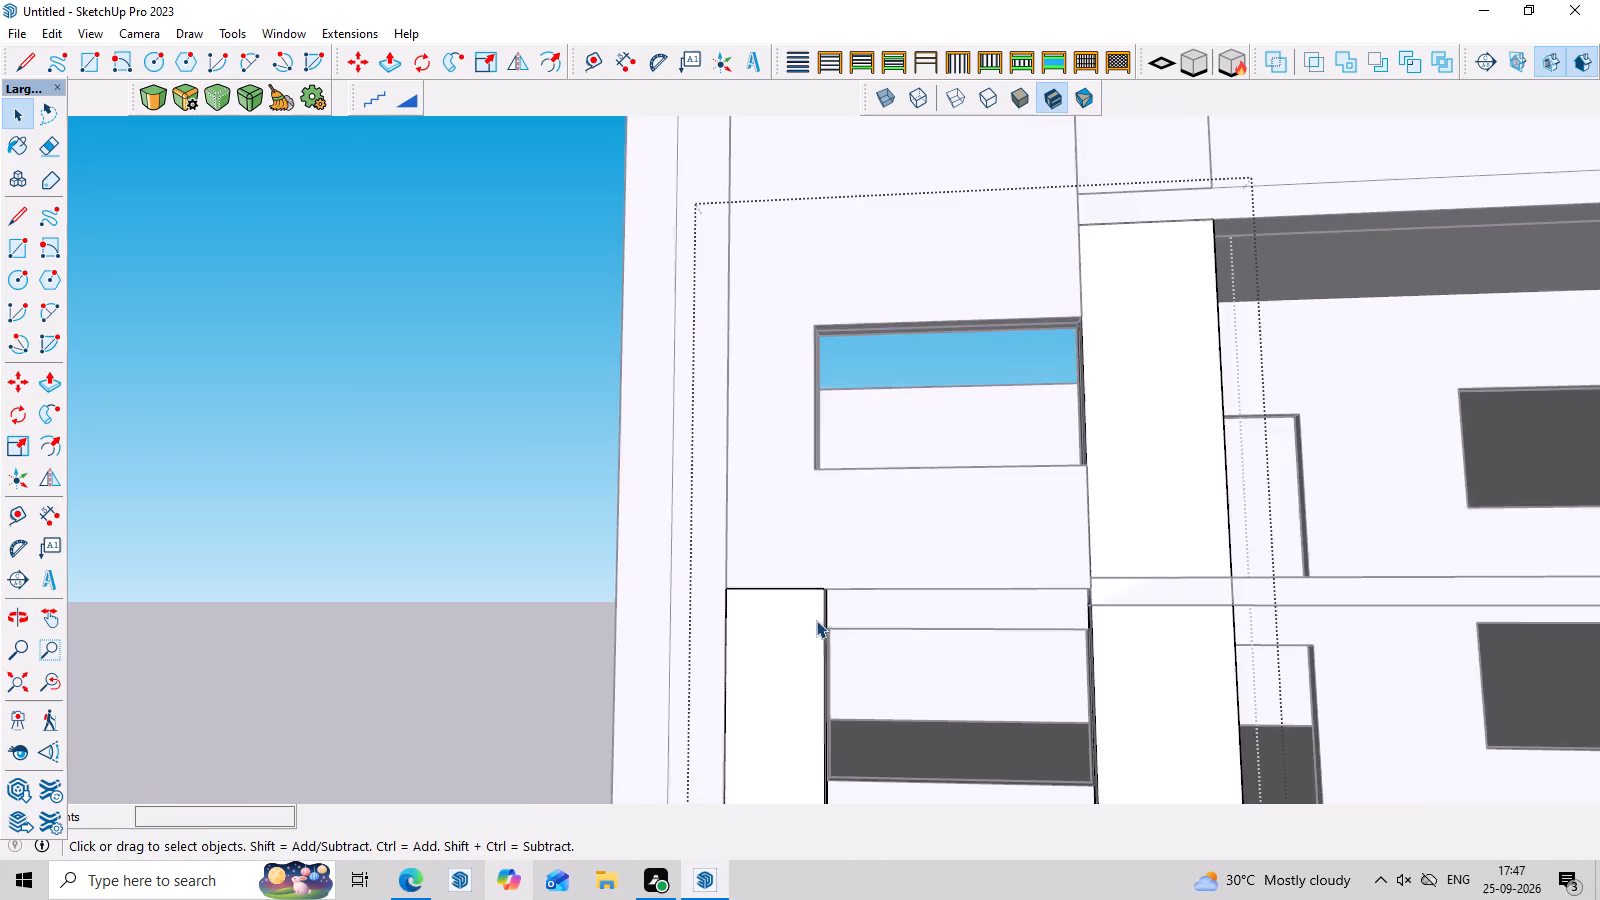
{"action": "middle_click_drag", "start_coordinate": [822, 624], "coordinate": [712, 695]}
{"action": "scroll", "coordinate": [793, 635], "scroll_direction": "up", "scroll_amount": 3}
{"action": "double_click", "coordinate": [798, 630]}
{"action": "scroll", "coordinate": [804, 600], "scroll_direction": "up", "scroll_amount": 3}
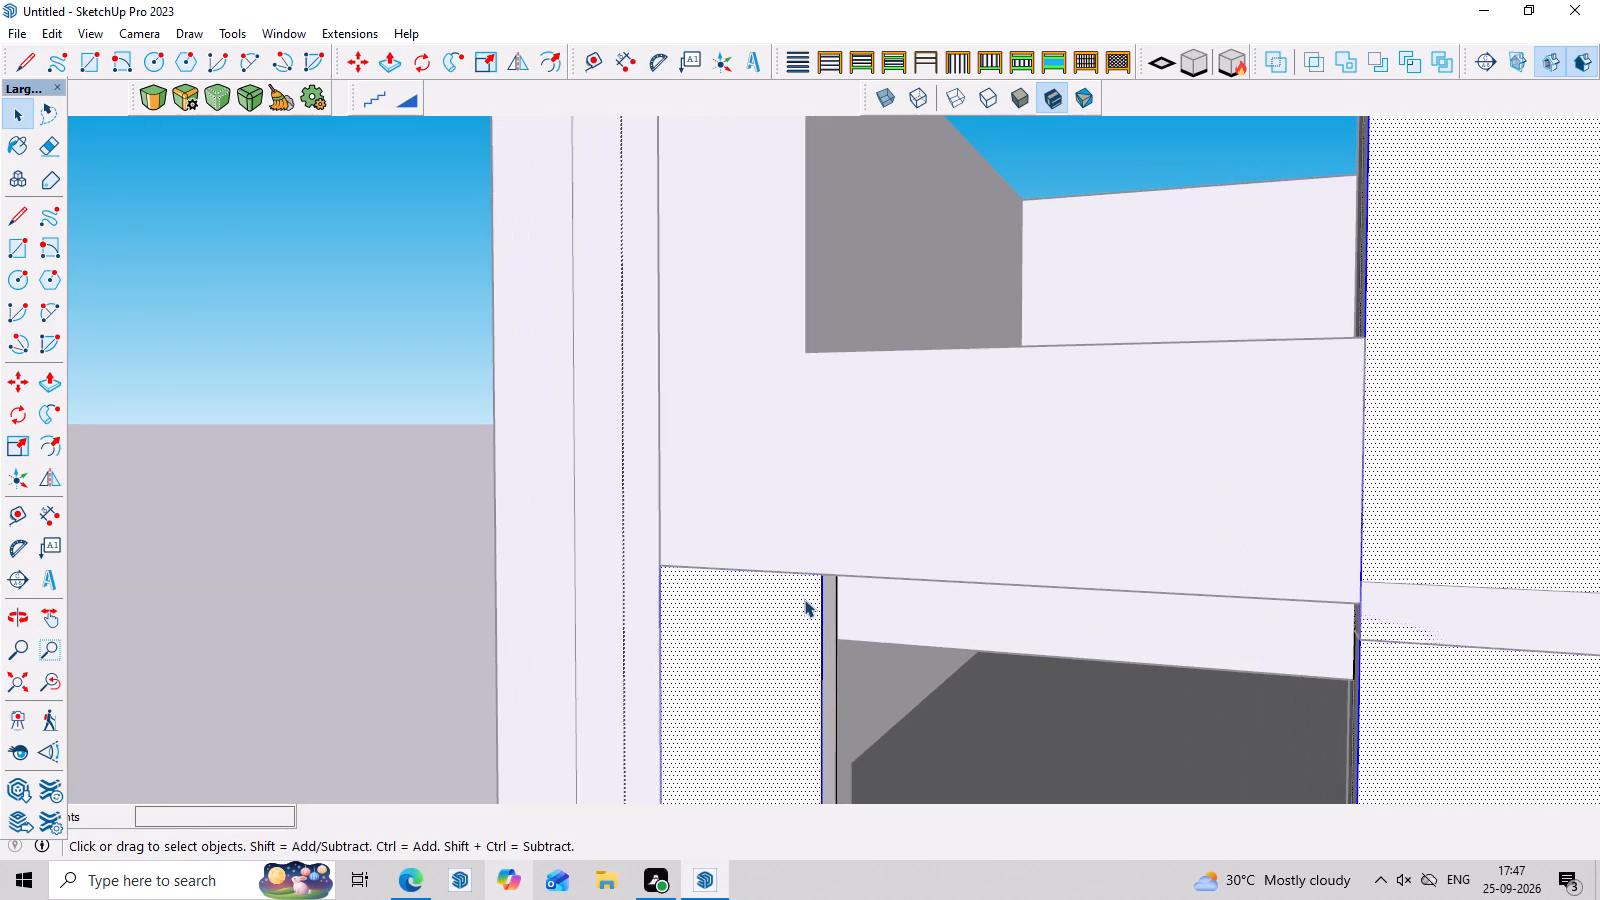
{"action": "middle_click", "coordinate": [805, 599]}
{"action": "left_click", "coordinate": [821, 599]}
{"action": "scroll", "coordinate": [821, 599], "scroll_direction": "up", "scroll_amount": 3}
{"action": "left_click", "coordinate": [829, 601]}
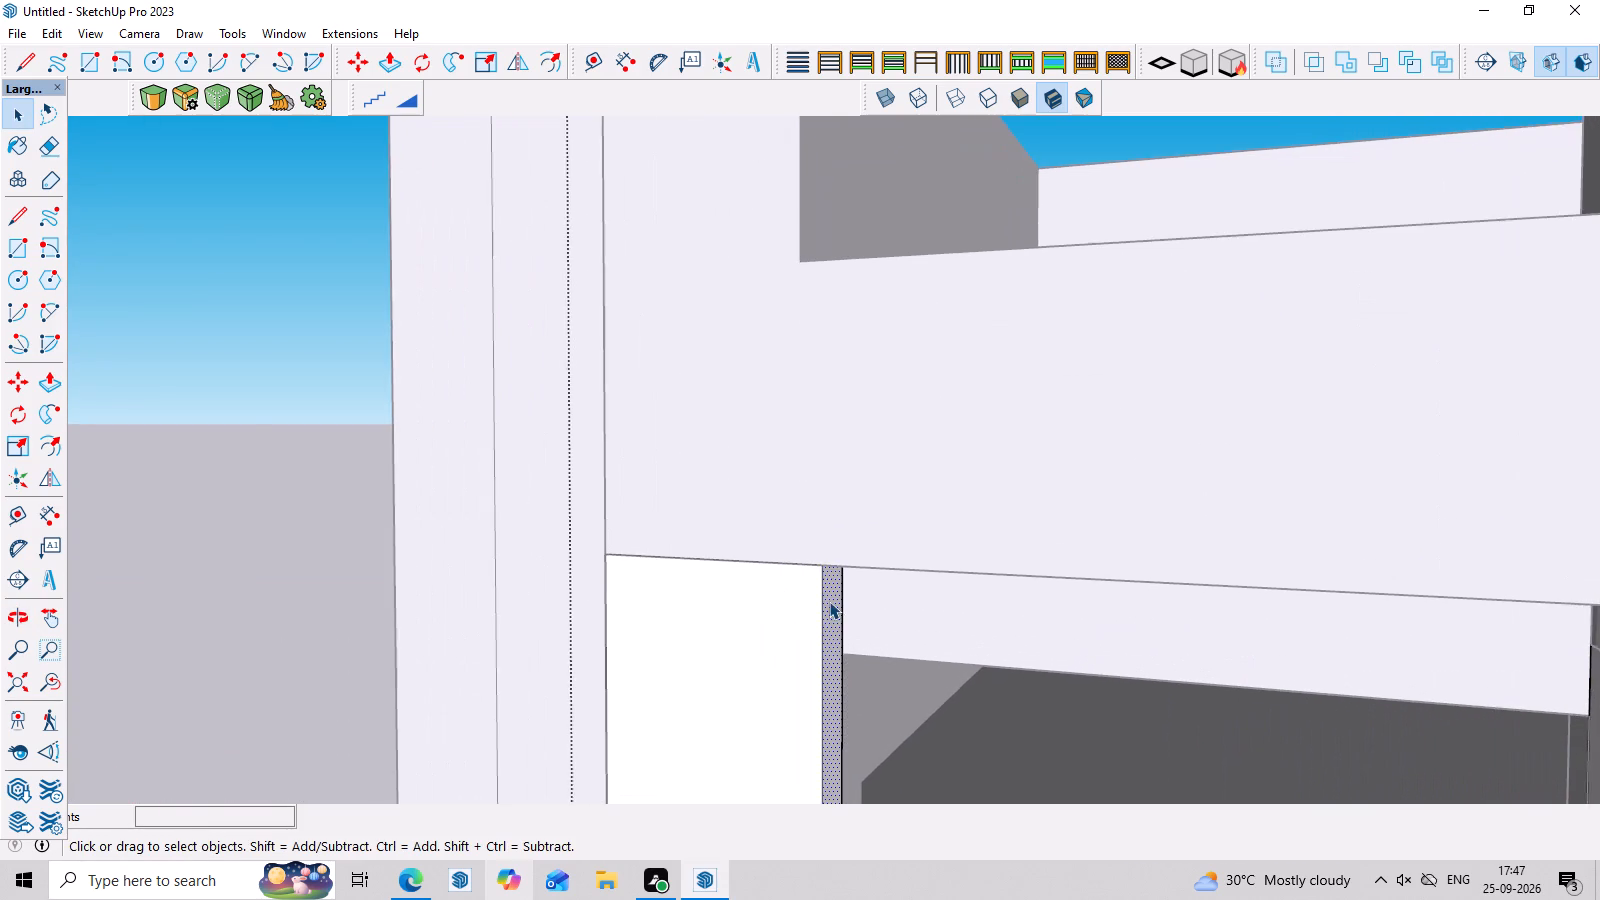
{"action": "scroll", "coordinate": [829, 601], "scroll_direction": "up", "scroll_amount": 3}
{"action": "middle_click_drag", "start_coordinate": [829, 600], "coordinate": [775, 484]}
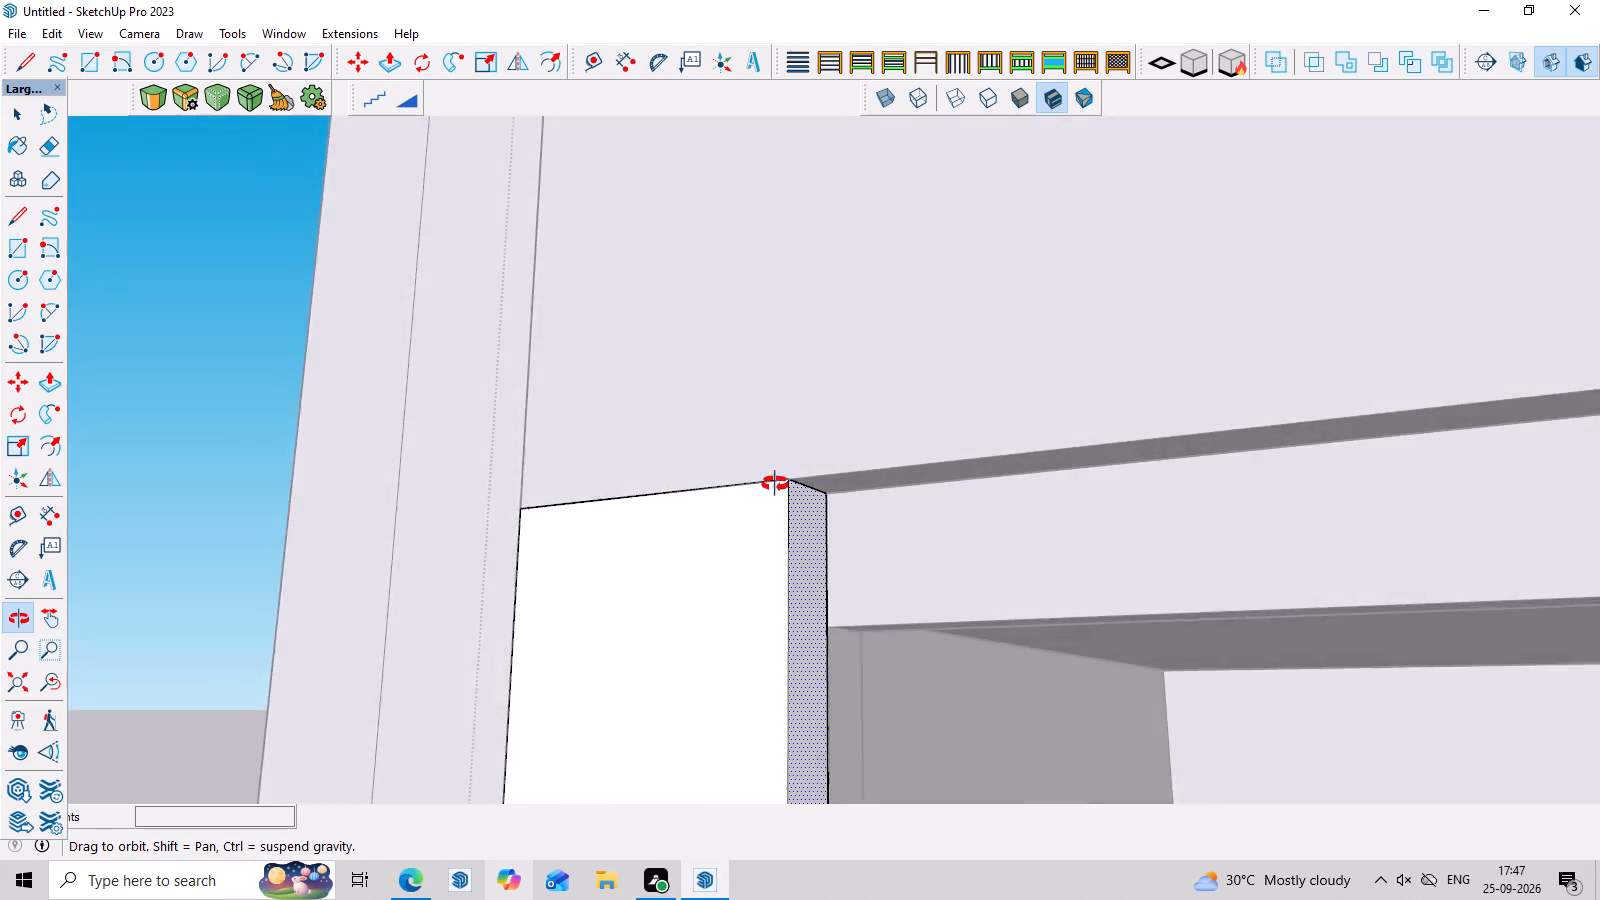
{"action": "middle_click_drag", "start_coordinate": [775, 484], "coordinate": [685, 452]}
{"action": "triple_click", "coordinate": [754, 490]}
{"action": "left_click", "coordinate": [754, 490]}
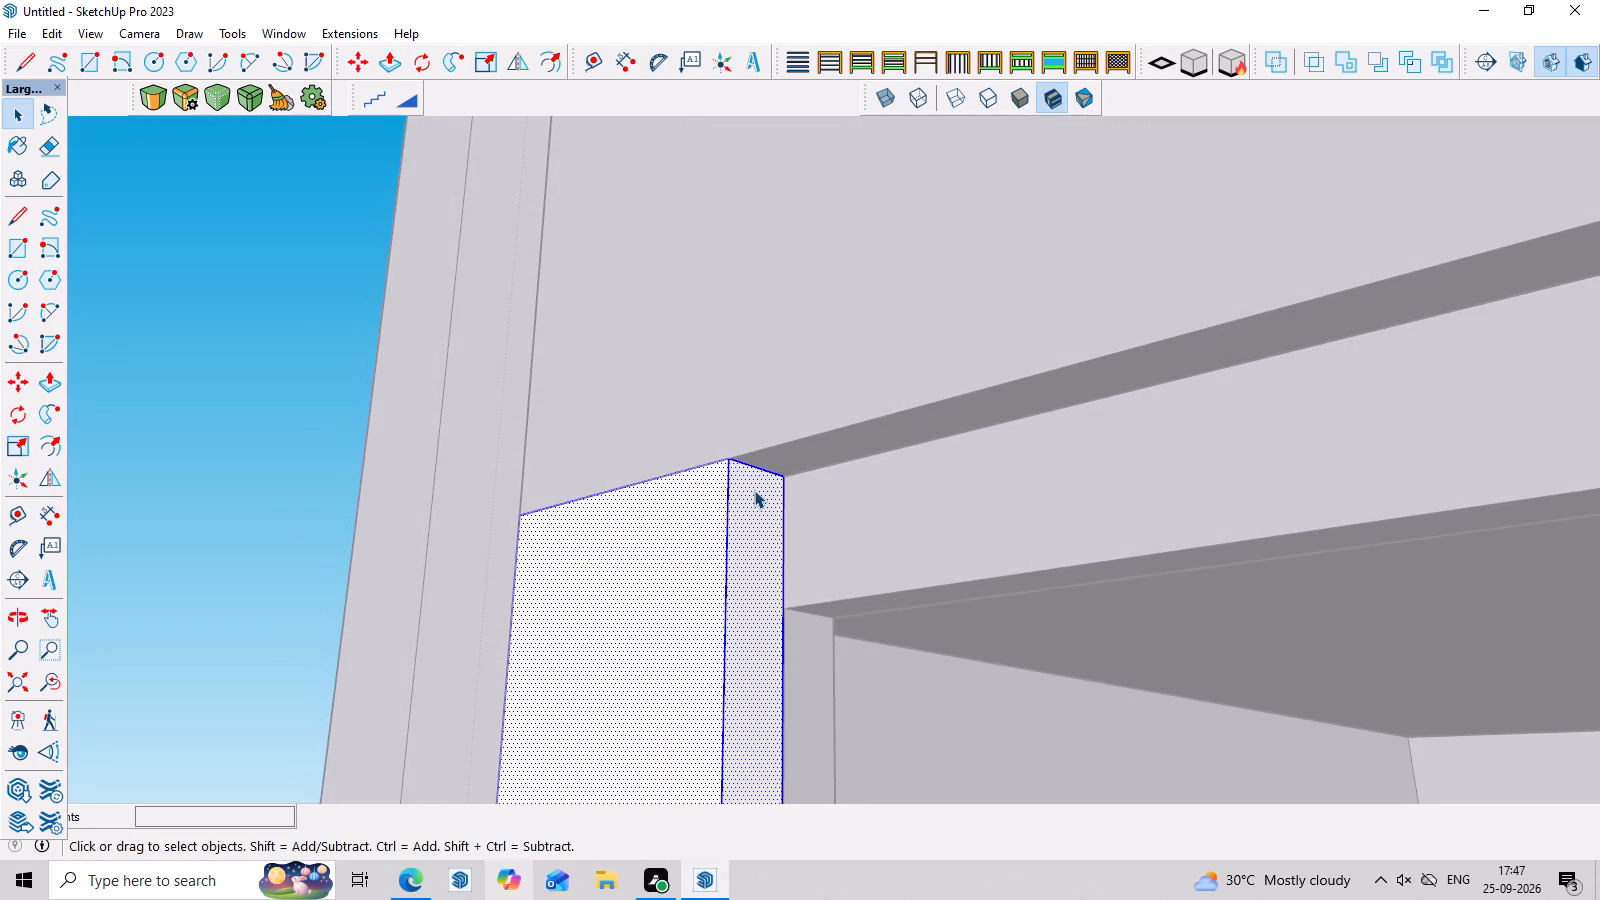
{"action": "scroll", "coordinate": [636, 495], "scroll_direction": "down", "scroll_amount": 8}
{"action": "scroll", "coordinate": [507, 400], "scroll_direction": "down", "scroll_amount": 8}
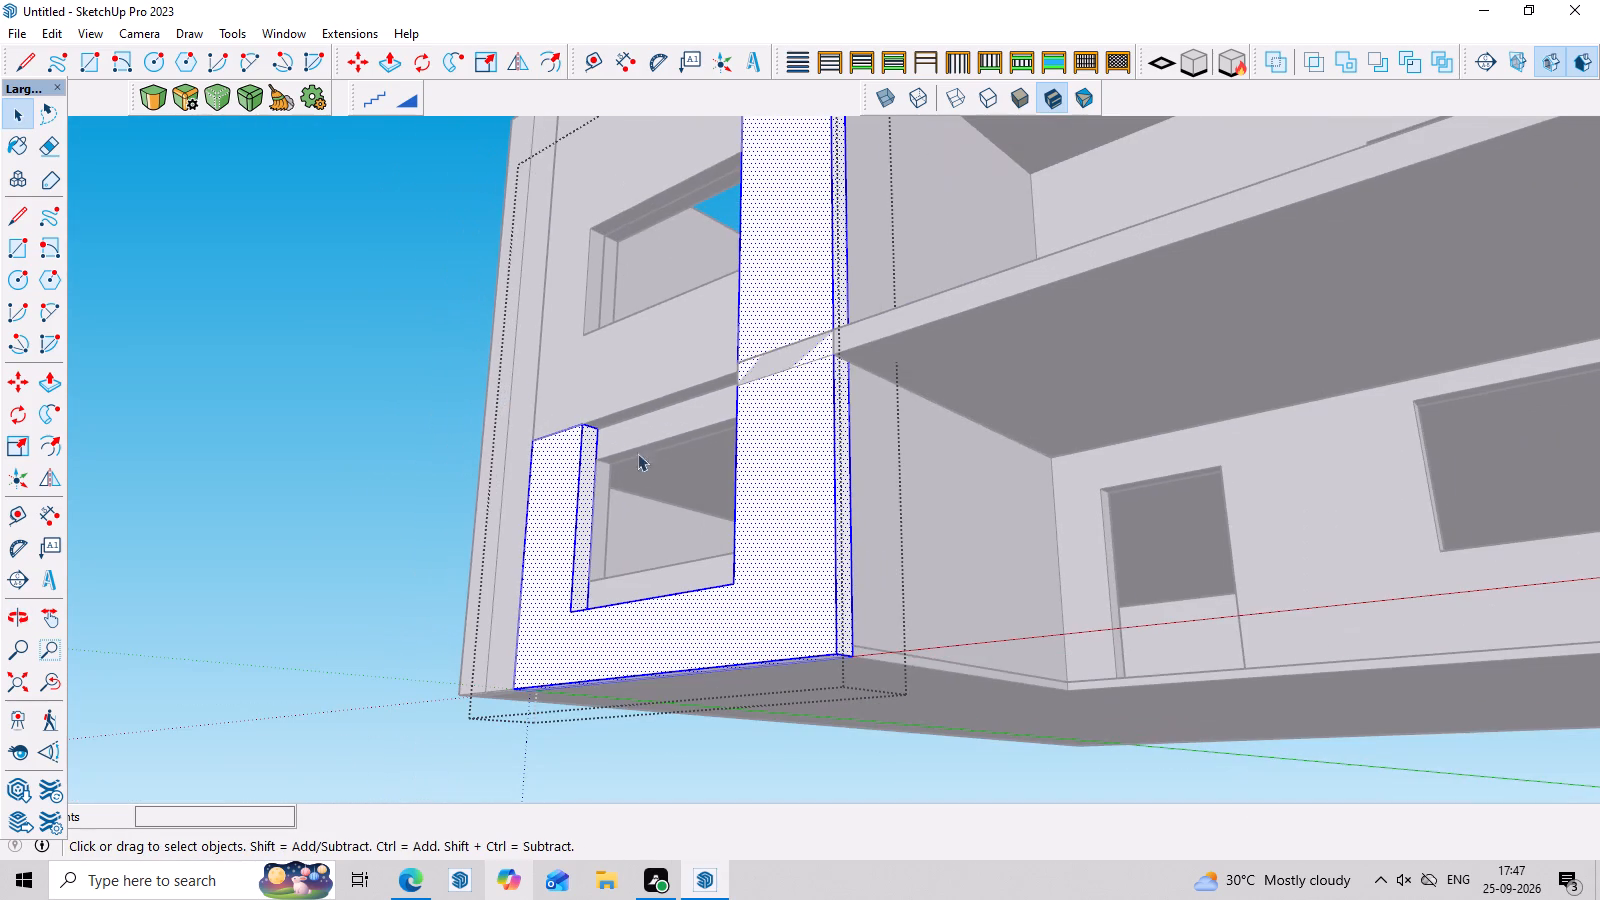
{"action": "key", "text": "m"}
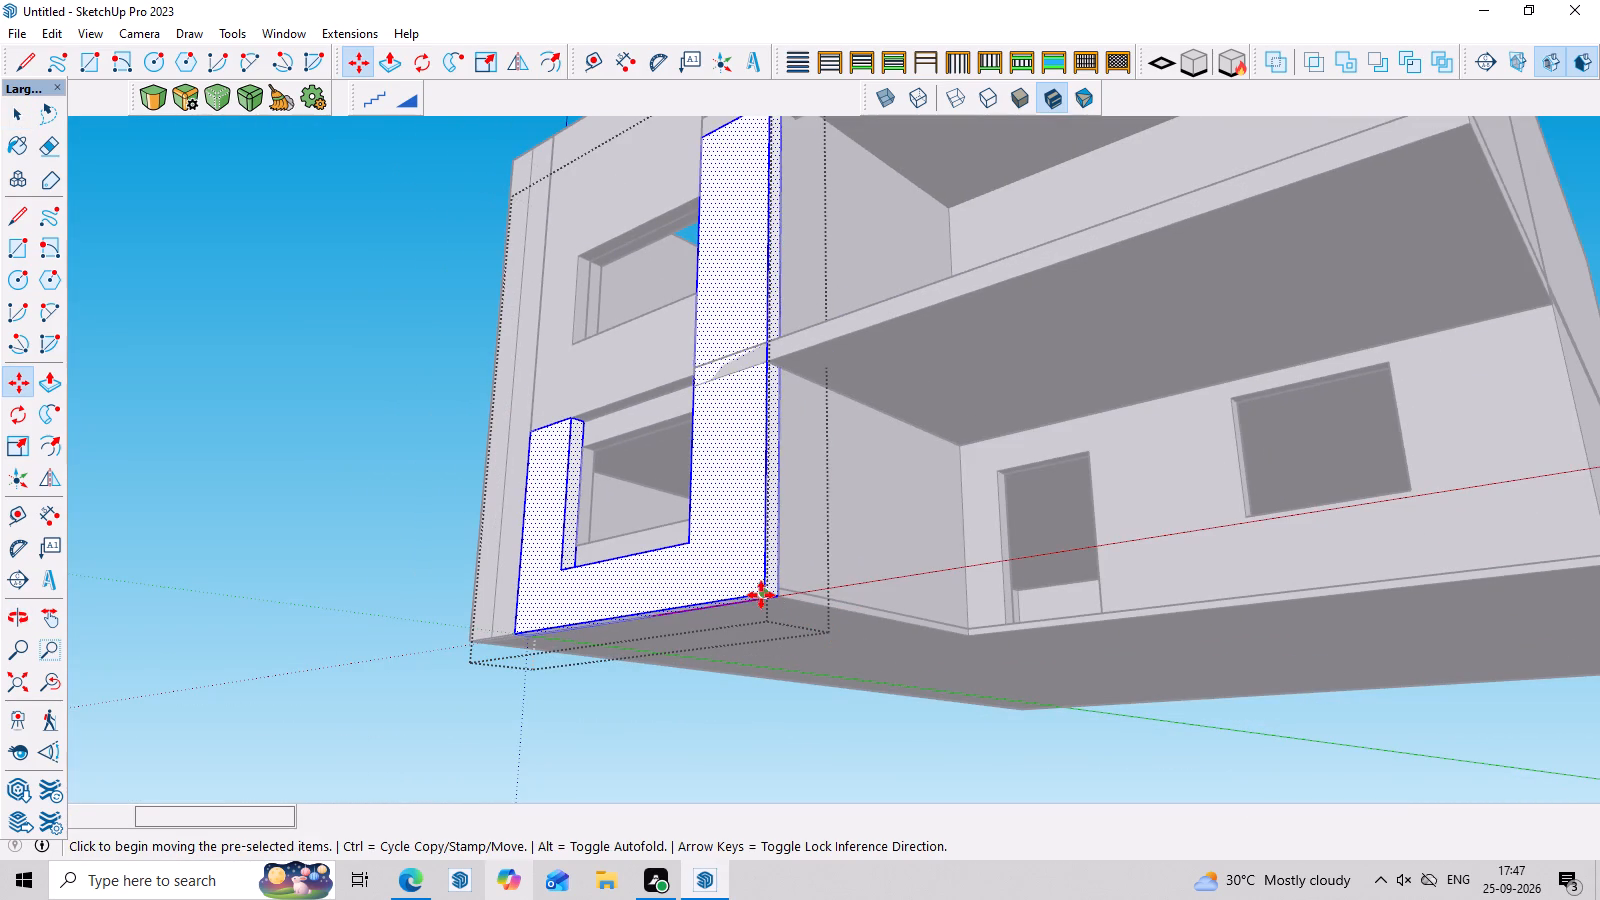
{"action": "left_click", "coordinate": [776, 601]}
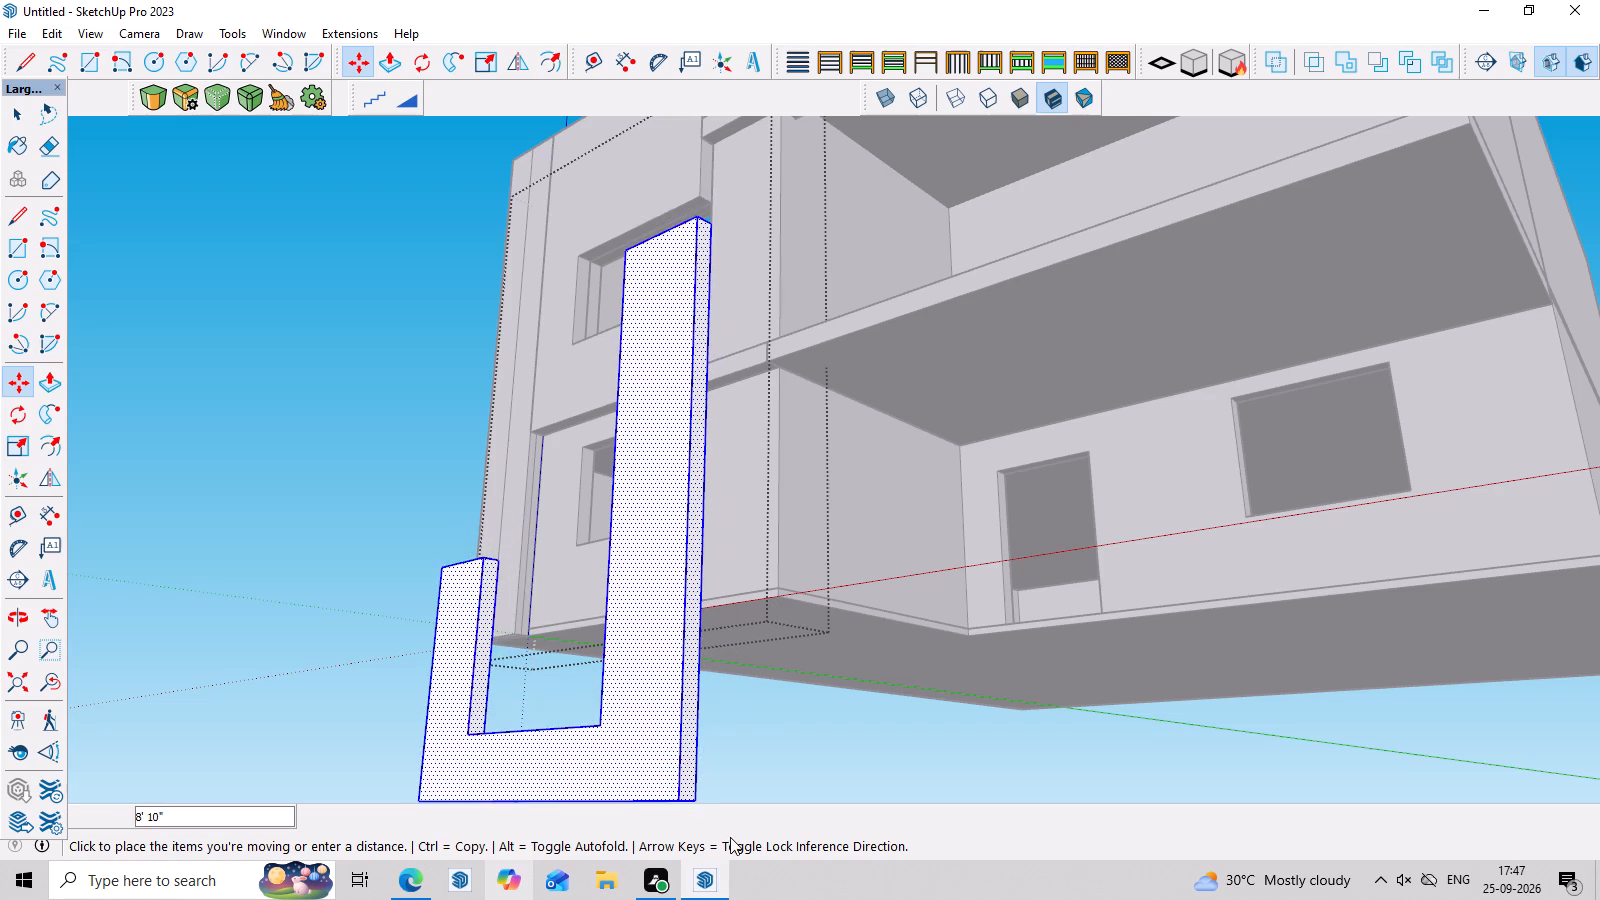
{"action": "left_click", "coordinate": [562, 747]}
Push down the top face of the moved frame's short leg and close the group.
{"action": "middle_click_drag", "start_coordinate": [478, 492], "coordinate": [819, 796]}
{"action": "scroll", "coordinate": [611, 688], "scroll_direction": "up", "scroll_amount": 1}
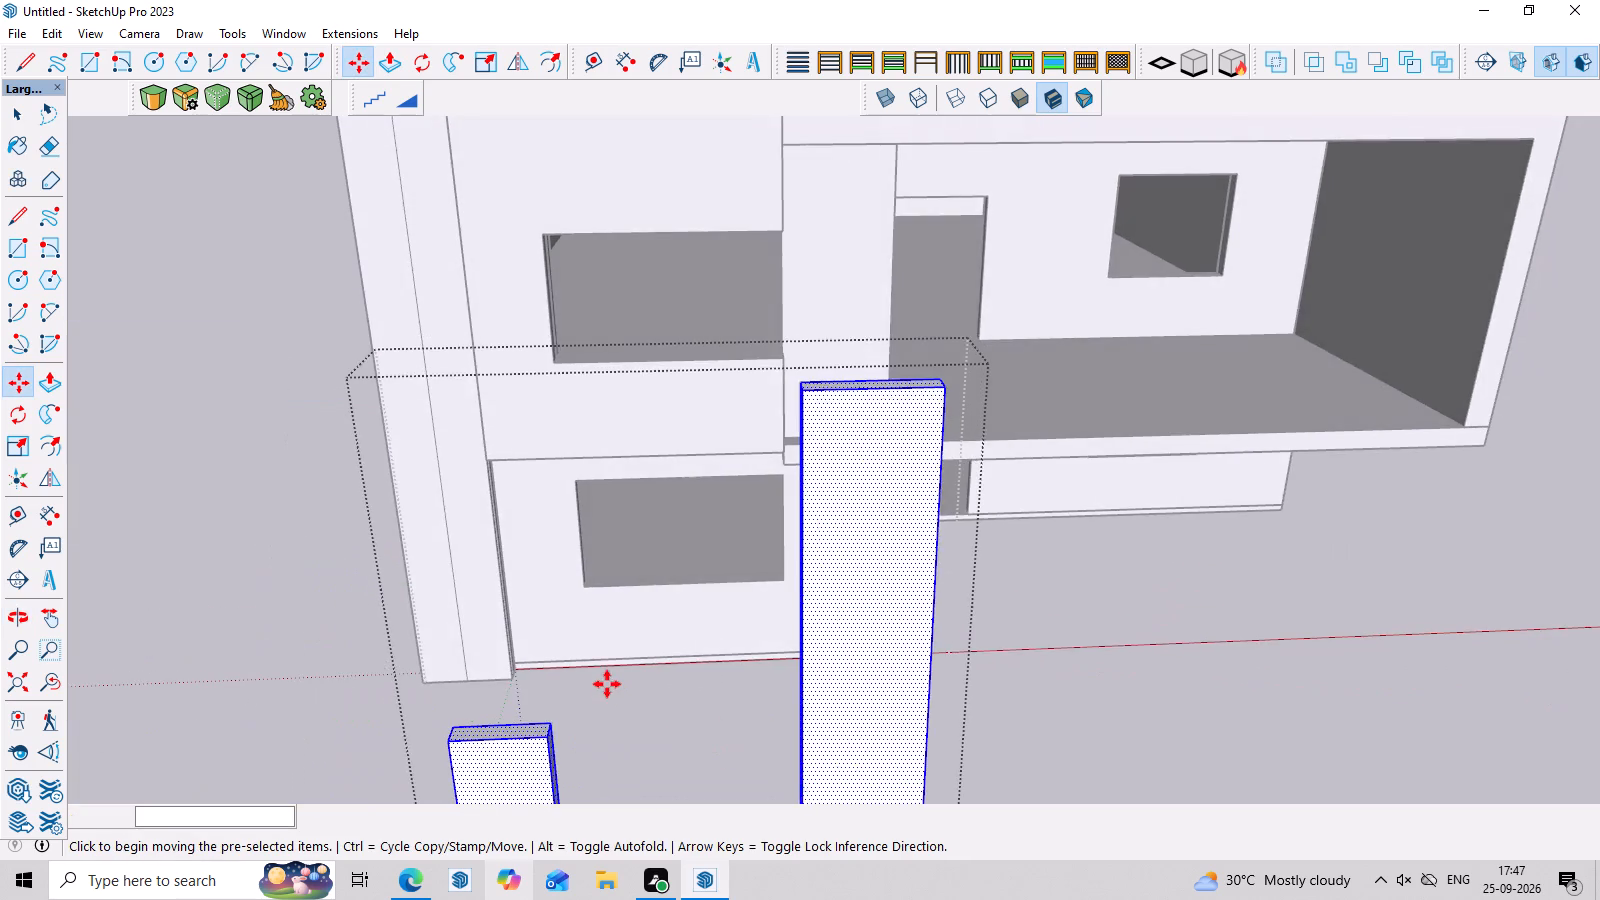
{"action": "scroll", "coordinate": [607, 684], "scroll_direction": "up", "scroll_amount": 2}
{"action": "middle_click_drag", "start_coordinate": [662, 668], "coordinate": [666, 590]}
{"action": "scroll", "coordinate": [694, 564], "scroll_direction": "down", "scroll_amount": 4}
{"action": "middle_click_drag", "start_coordinate": [723, 569], "coordinate": [719, 433]}
{"action": "scroll", "coordinate": [662, 408], "scroll_direction": "up", "scroll_amount": 3}
{"action": "middle_click_drag", "start_coordinate": [641, 543], "coordinate": [671, 730]}
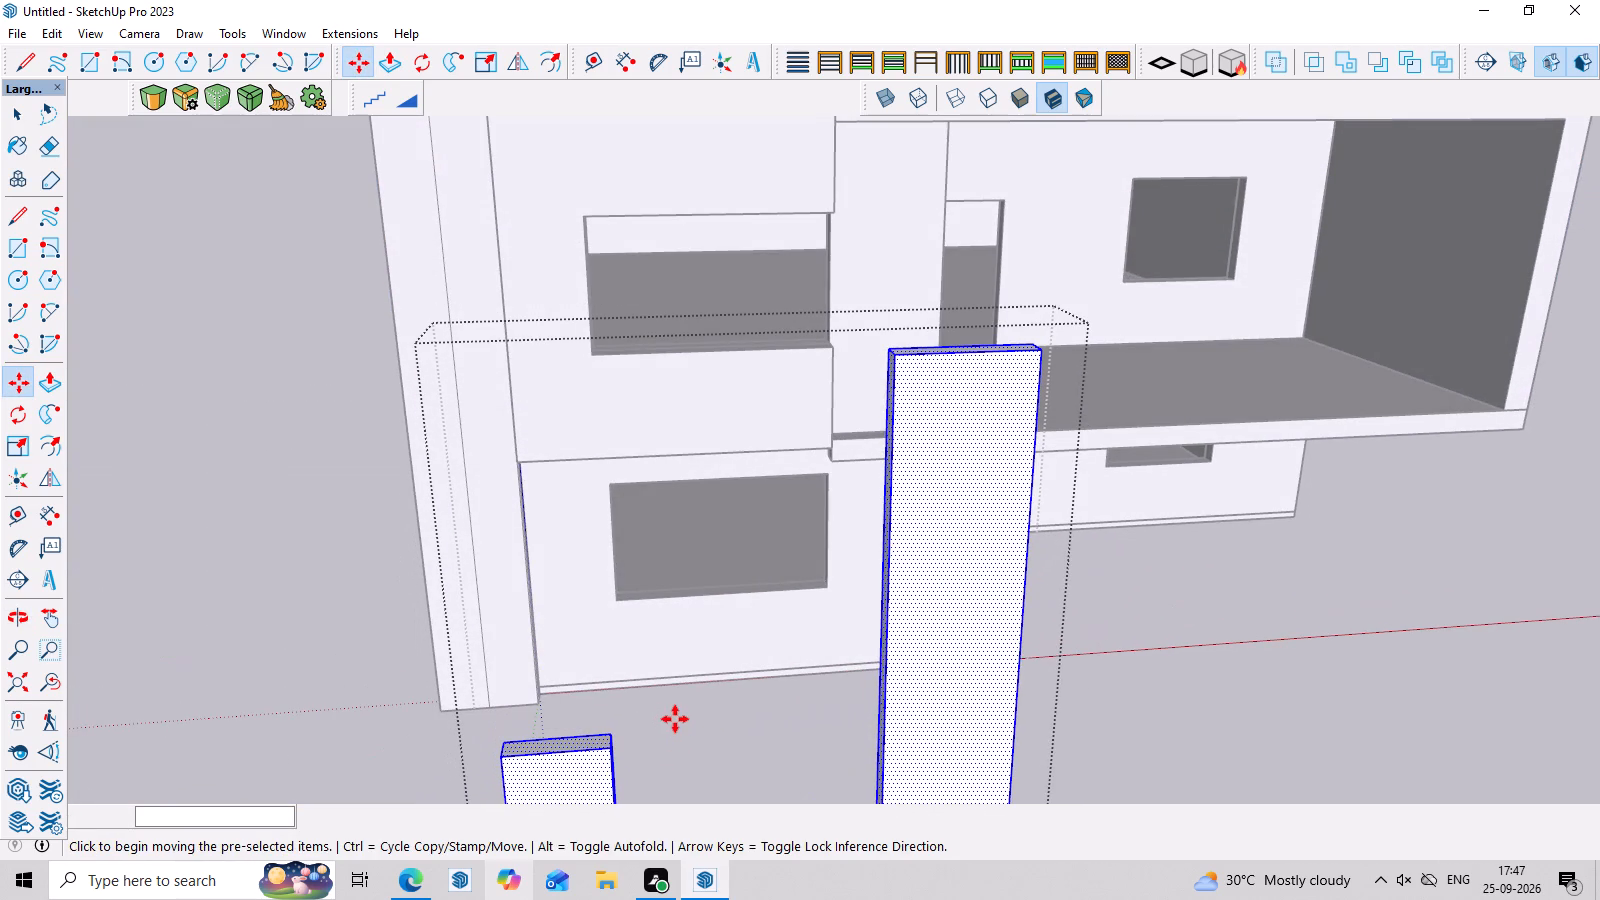
{"action": "key", "text": "p"}
{"action": "scroll", "coordinate": [561, 706], "scroll_direction": "up", "scroll_amount": 3}
{"action": "left_click", "coordinate": [565, 749]}
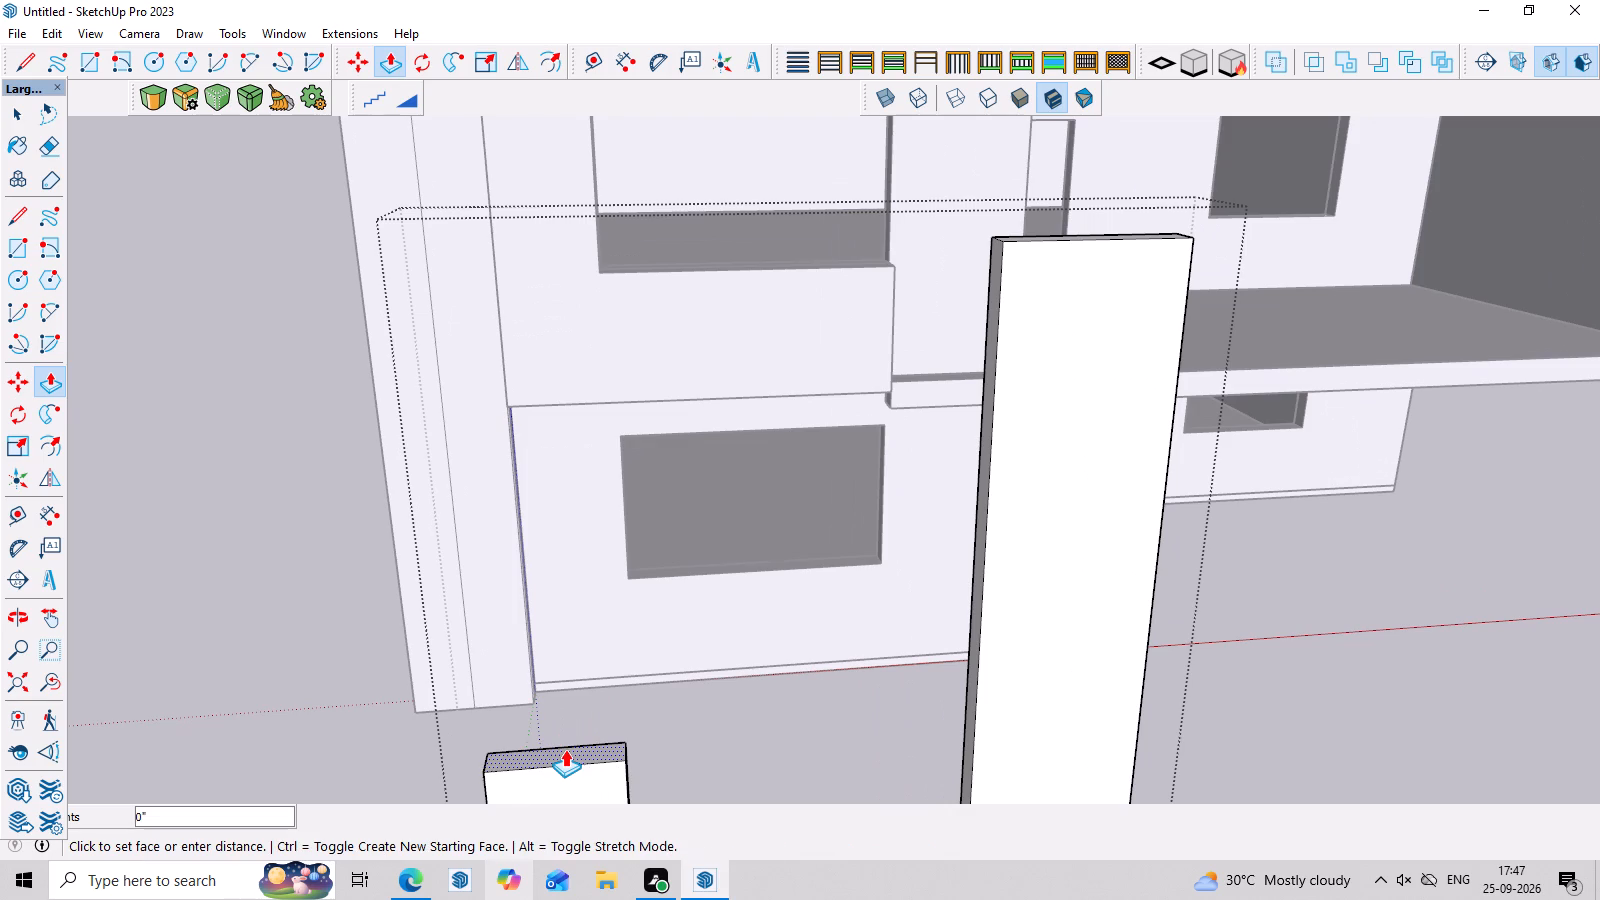
{"action": "left_click", "coordinate": [567, 799]}
{"action": "scroll", "coordinate": [602, 573], "scroll_direction": "down", "scroll_amount": 7}
{"action": "middle_click_drag", "start_coordinate": [682, 657], "coordinate": [673, 533]}
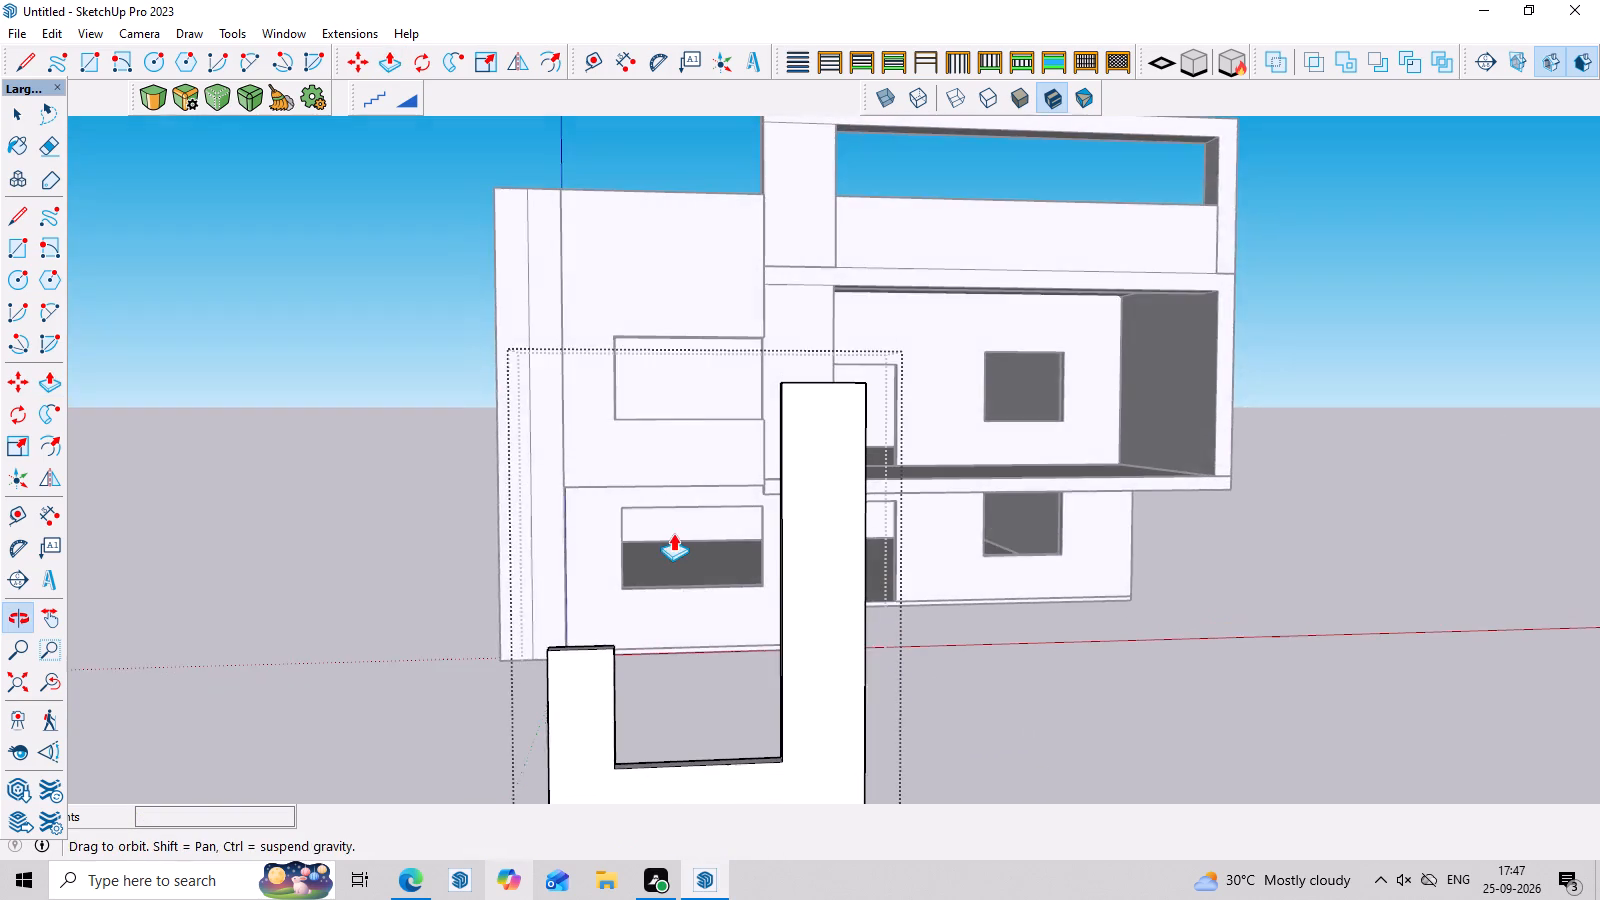
{"action": "middle_click_drag", "start_coordinate": [673, 533], "coordinate": [673, 534]}
{"action": "scroll", "coordinate": [725, 560], "scroll_direction": "down", "scroll_amount": 1}
{"action": "middle_click_drag", "start_coordinate": [733, 626], "coordinate": [683, 527]}
{"action": "scroll", "coordinate": [684, 469], "scroll_direction": "up", "scroll_amount": 3}
{"action": "key", "text": "space"}
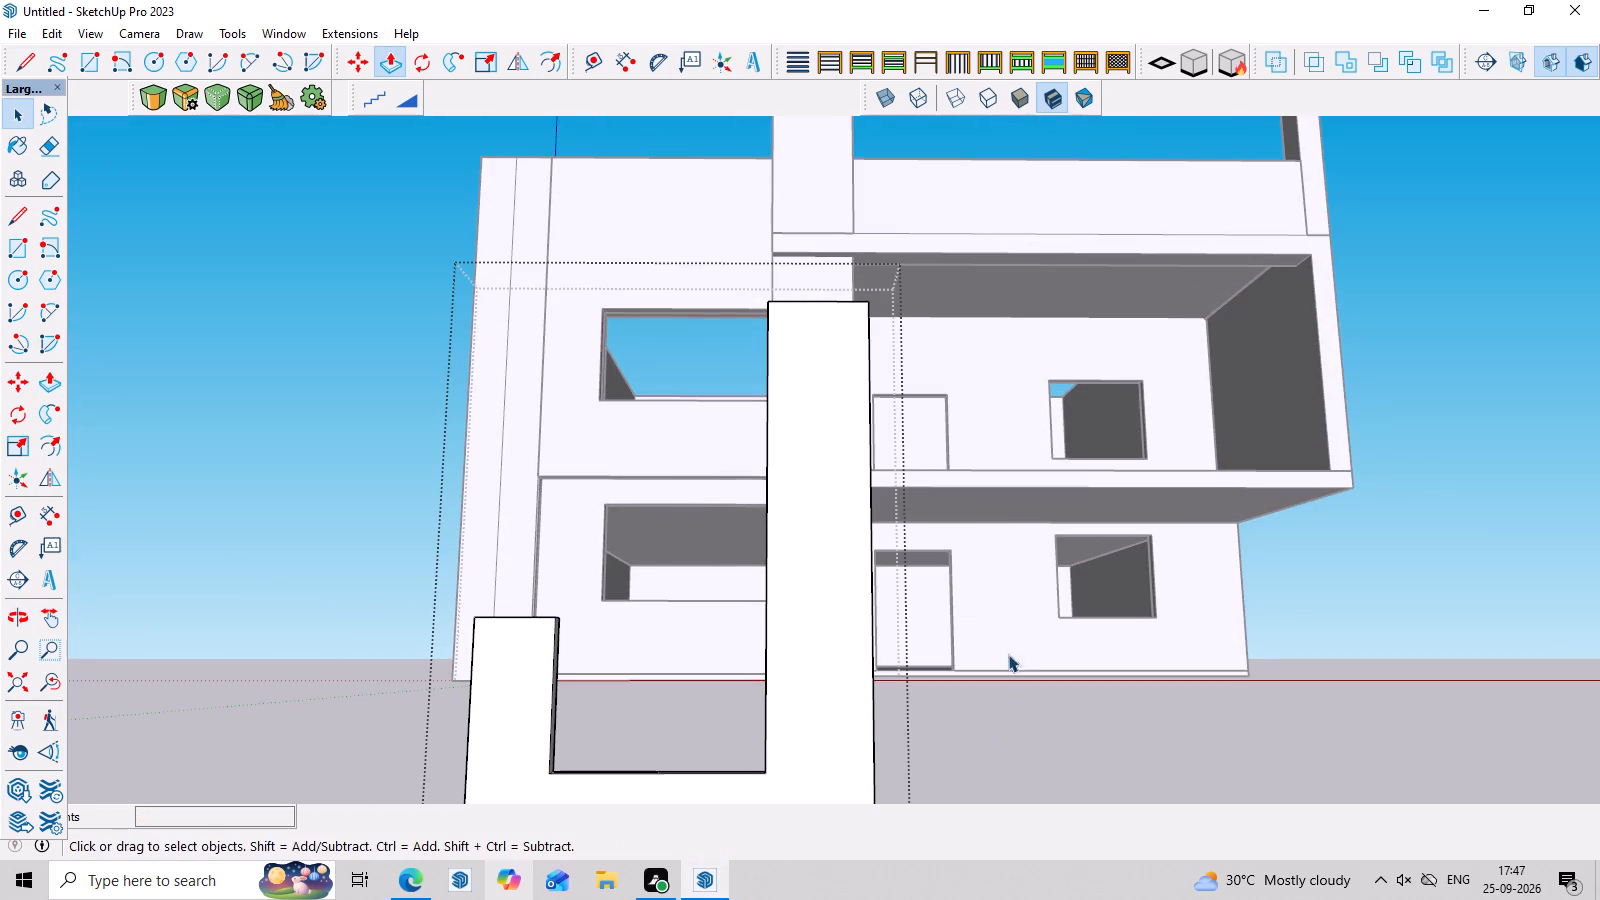
{"action": "left_click", "coordinate": [1064, 732]}
Open the upper window wall group and extrude its bottom face 1' 4" down to the top of the ground-floor window opening.
{"action": "scroll", "coordinate": [655, 508], "scroll_direction": "up", "scroll_amount": 3}
{"action": "middle_click_drag", "start_coordinate": [667, 486], "coordinate": [687, 392]}
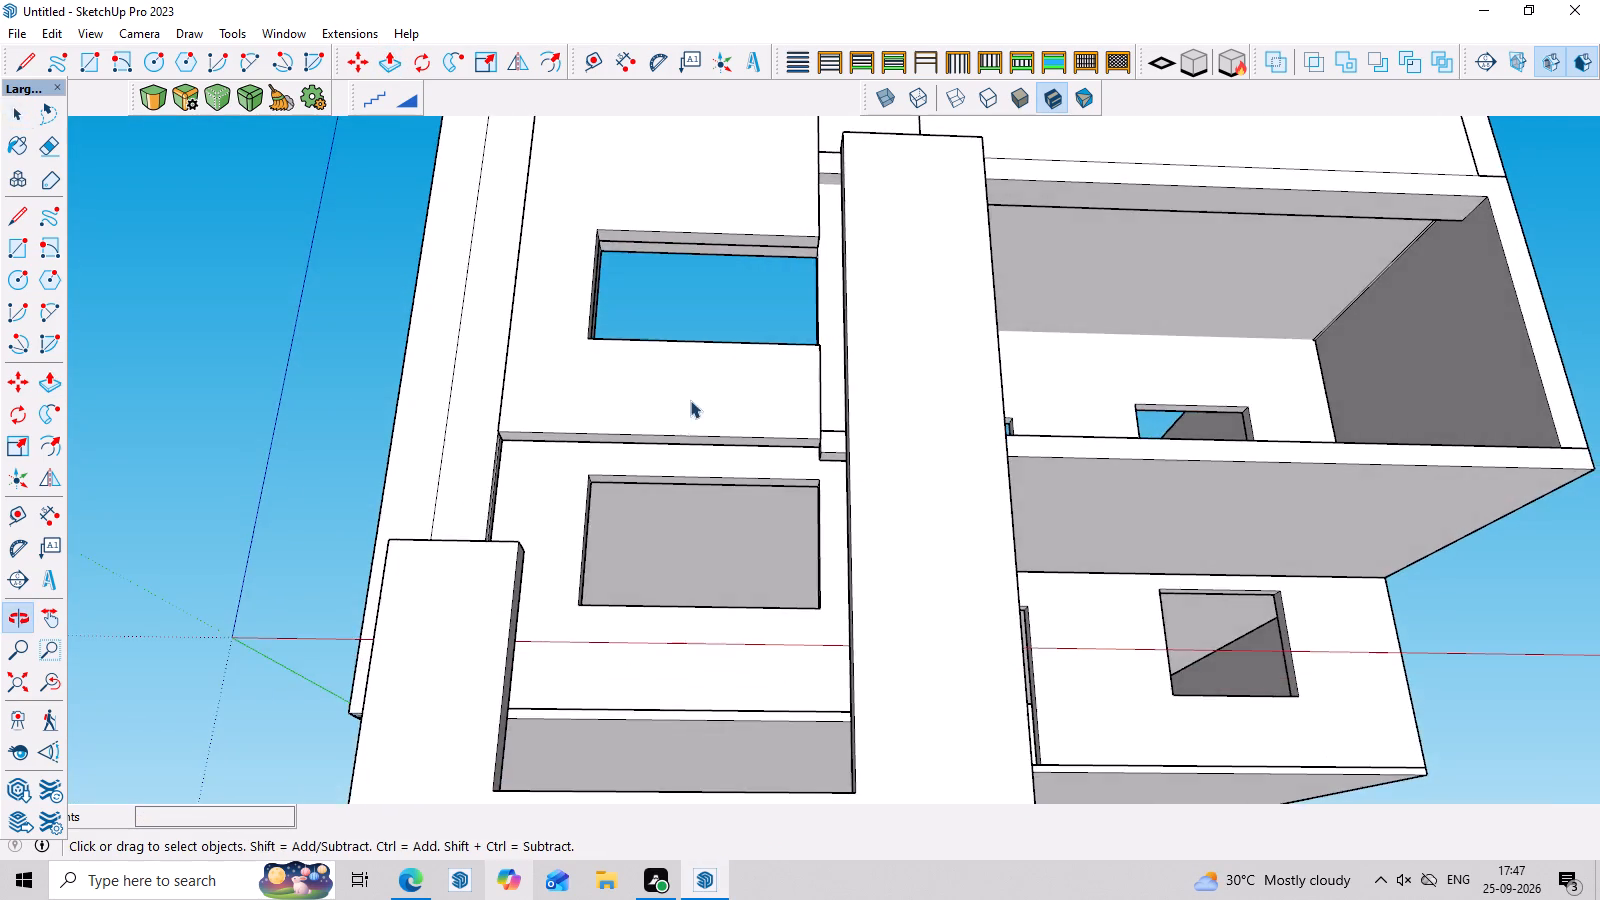
{"action": "scroll", "coordinate": [660, 444], "scroll_direction": "up", "scroll_amount": 3}
{"action": "double_click", "coordinate": [674, 438]}
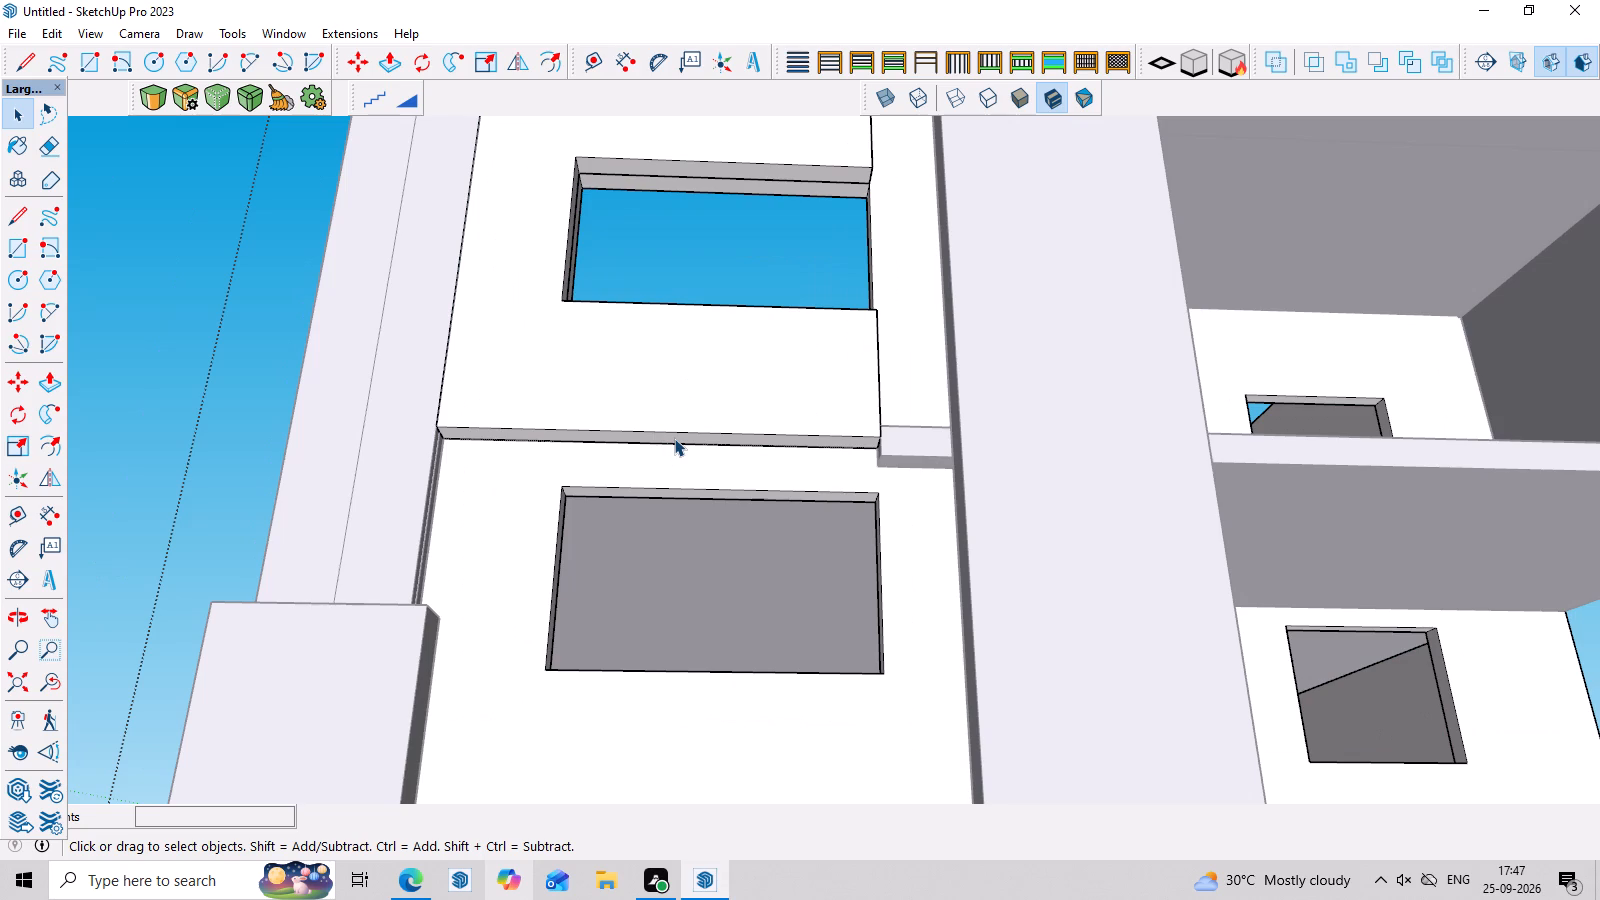
{"action": "middle_click_drag", "start_coordinate": [828, 493], "coordinate": [811, 422]}
{"action": "scroll", "coordinate": [814, 422], "scroll_direction": "up", "scroll_amount": 4}
{"action": "triple_click", "coordinate": [824, 343]}
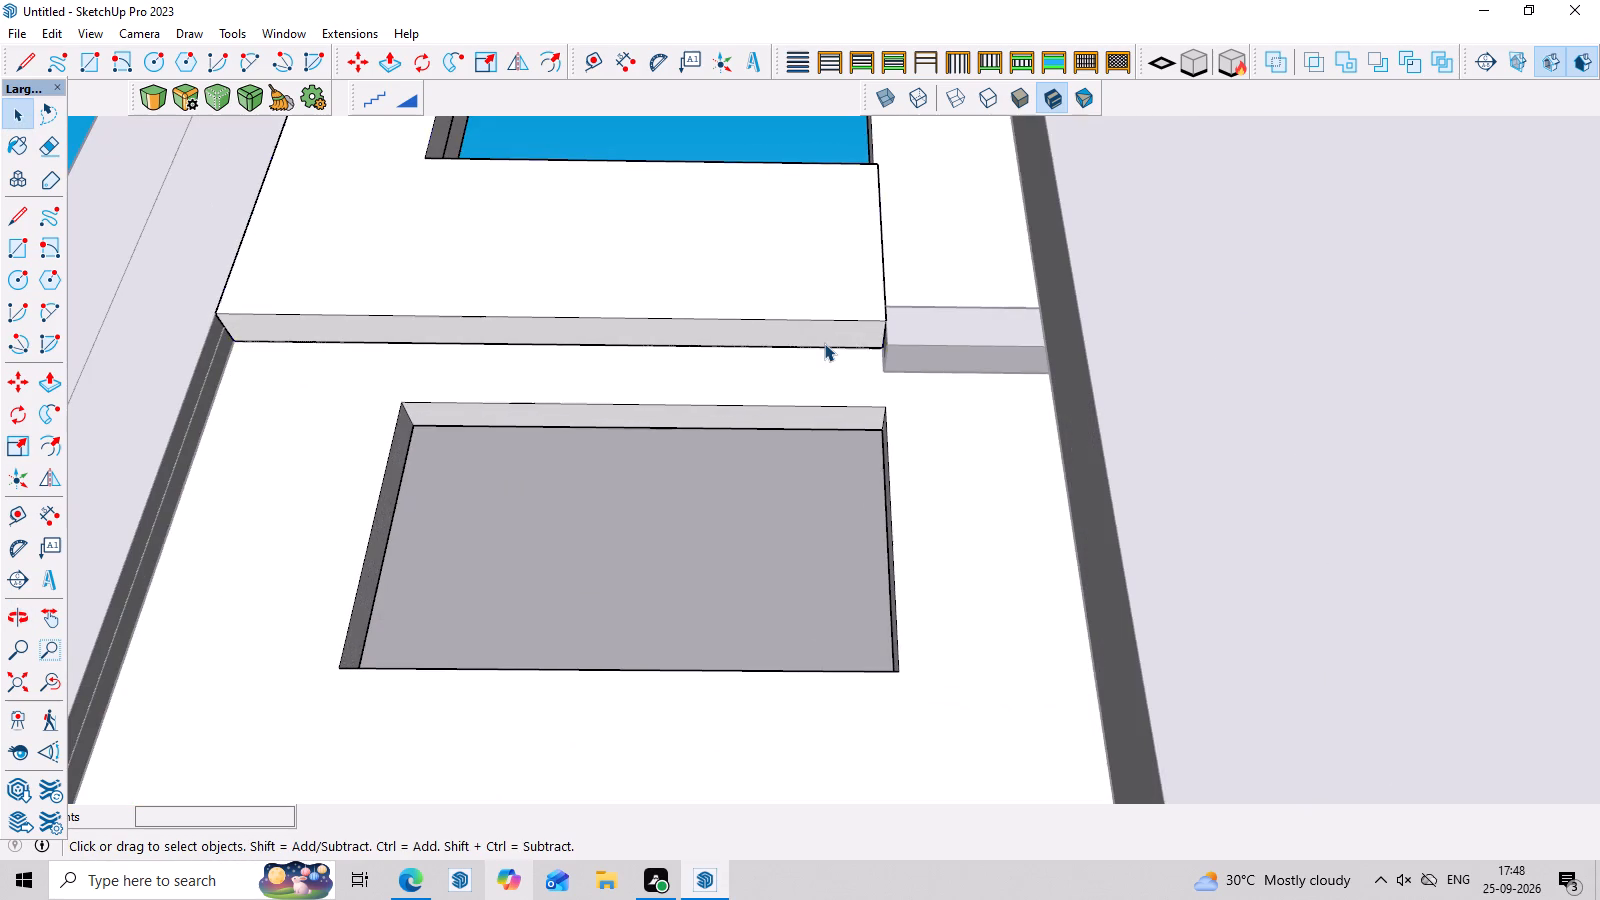
{"action": "left_click", "coordinate": [824, 343]}
{"action": "left_click", "coordinate": [830, 336]}
{"action": "key", "text": "p"}
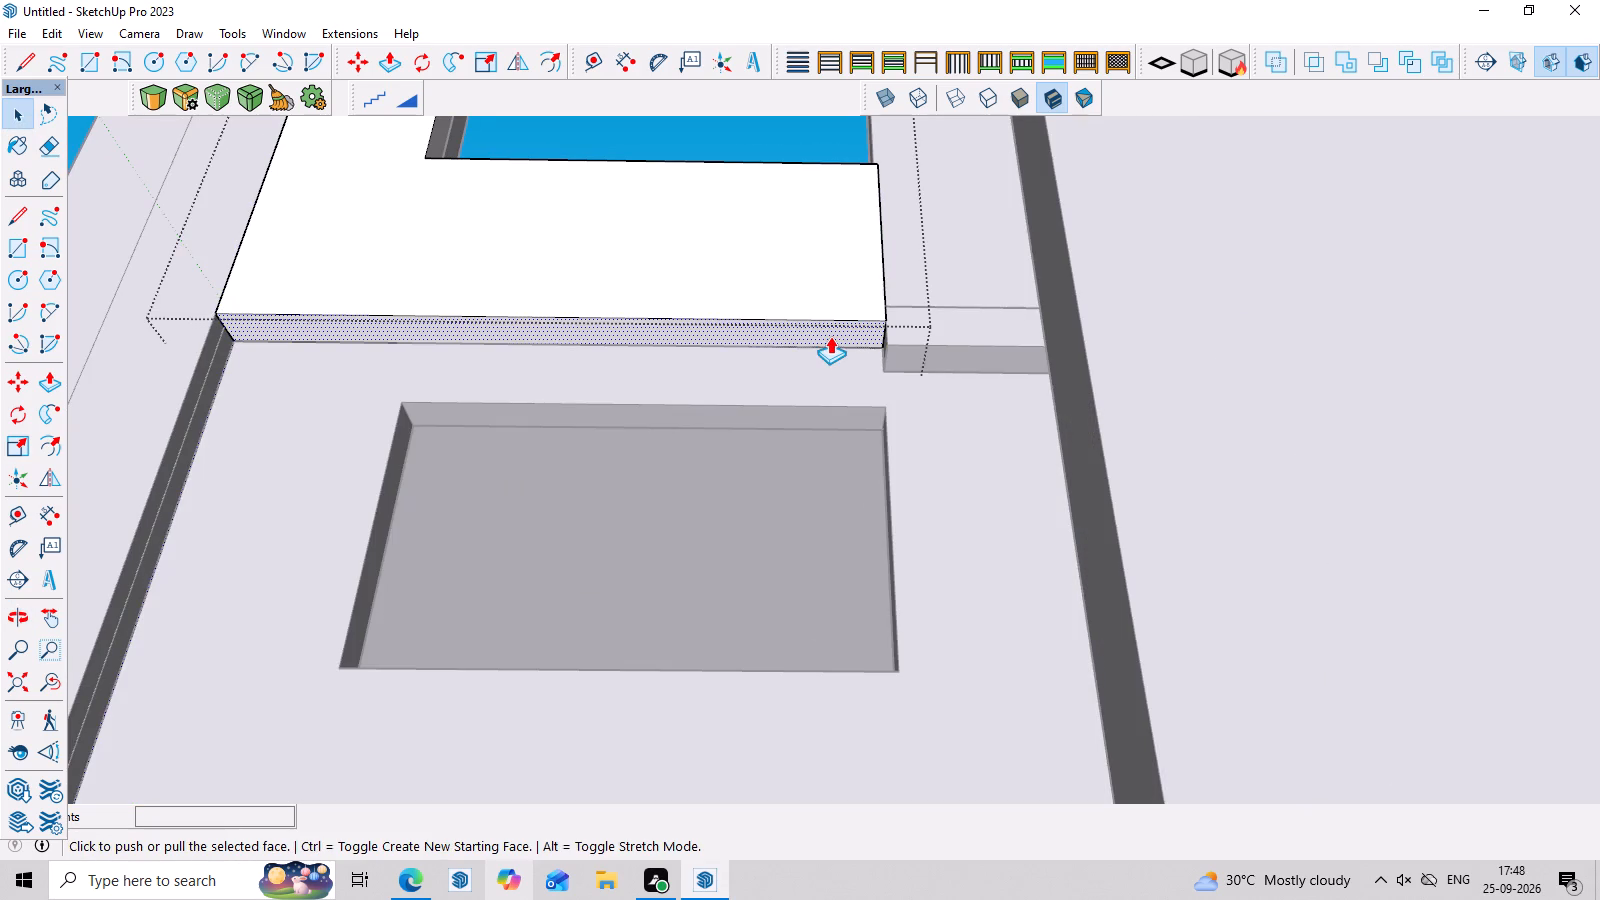
{"action": "left_click", "coordinate": [833, 336]}
{"action": "left_click", "coordinate": [885, 409]}
{"action": "scroll", "coordinate": [823, 368], "scroll_direction": "down", "scroll_amount": 4}
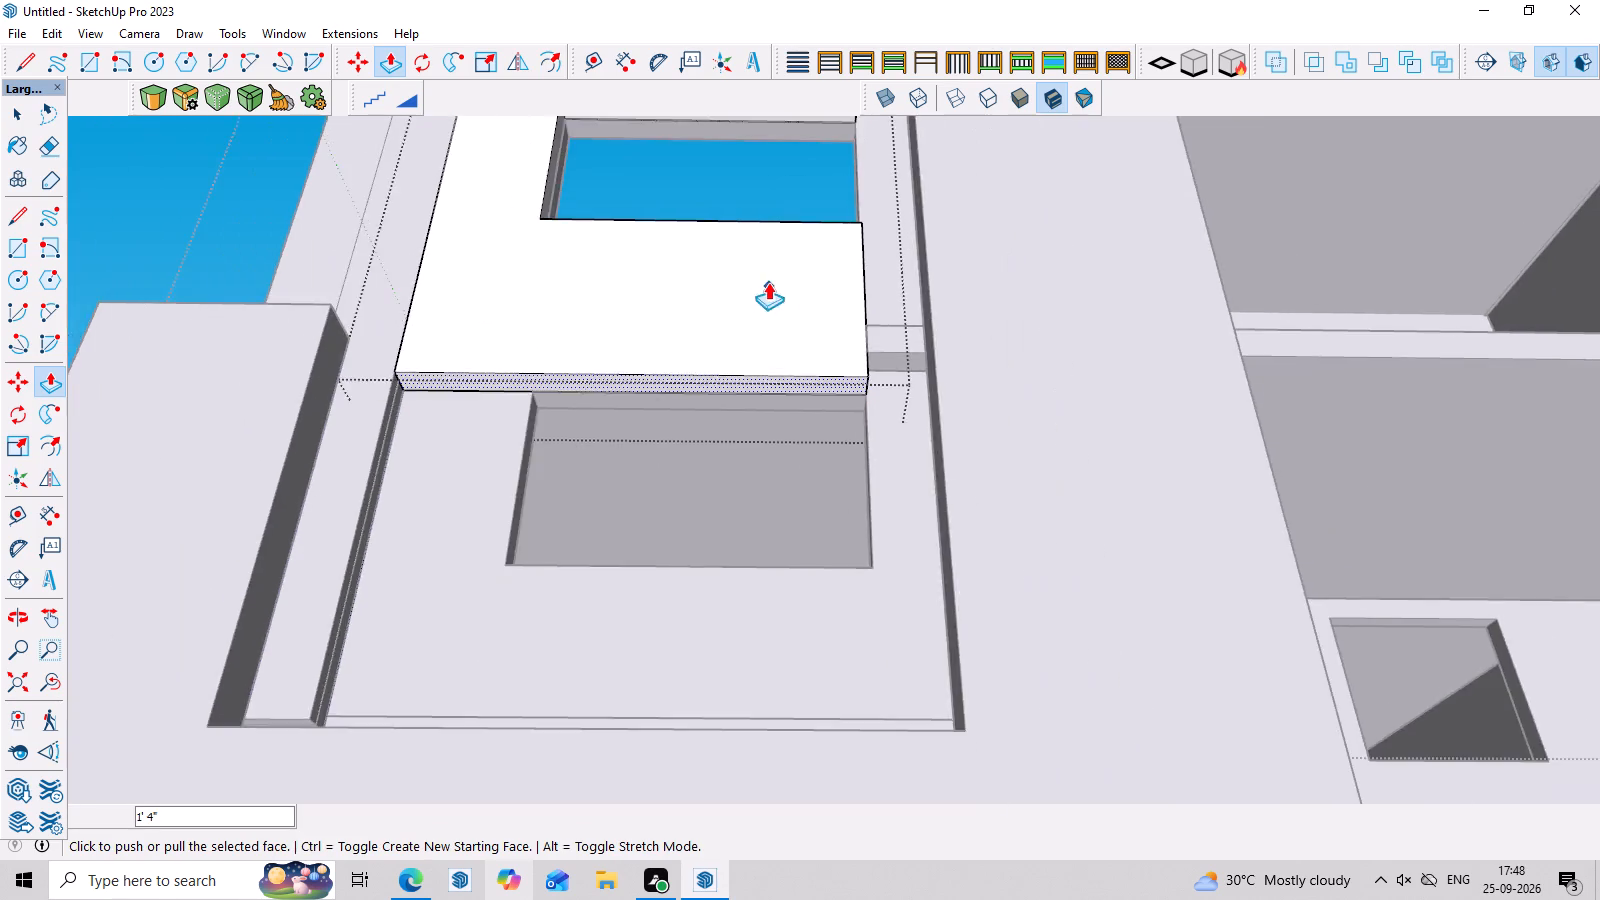
Close the upper window wall group and the parent group around it.
{"action": "scroll", "coordinate": [768, 282], "scroll_direction": "down", "scroll_amount": 5}
{"action": "middle_click_drag", "start_coordinate": [773, 296], "coordinate": [759, 602]}
{"action": "scroll", "coordinate": [599, 441], "scroll_direction": "down", "scroll_amount": 4}
{"action": "key", "text": "space"}
{"action": "left_click", "coordinate": [324, 309]}
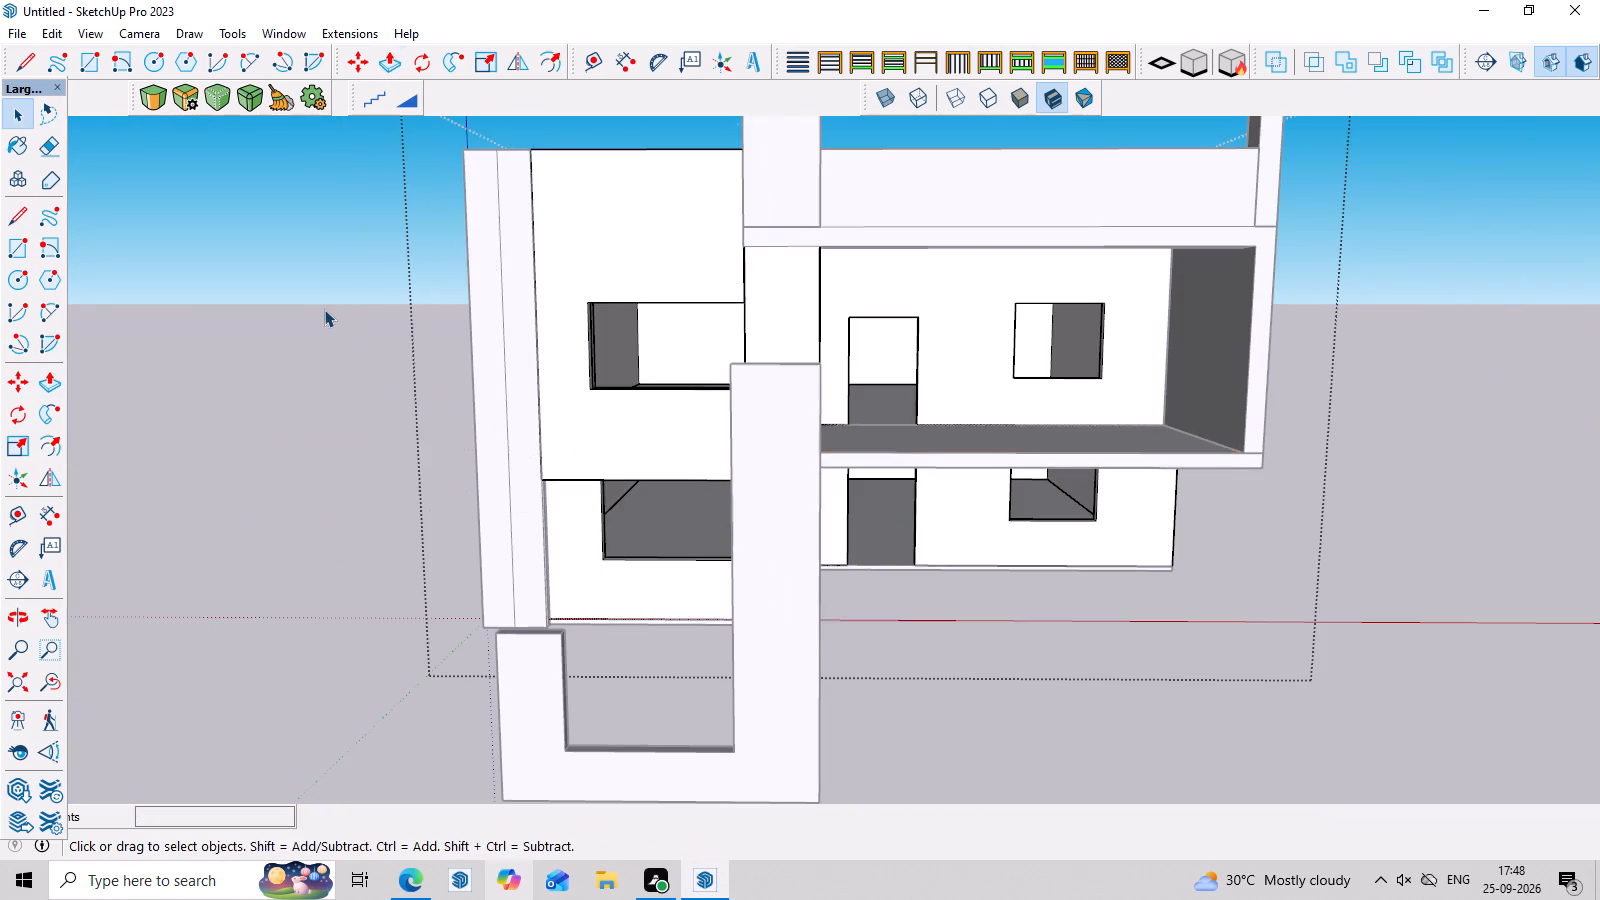
{"action": "middle_click_drag", "start_coordinate": [751, 669], "coordinate": [800, 584]}
{"action": "scroll", "coordinate": [576, 645], "scroll_direction": "up", "scroll_amount": 3}
{"action": "left_click", "coordinate": [530, 660]}
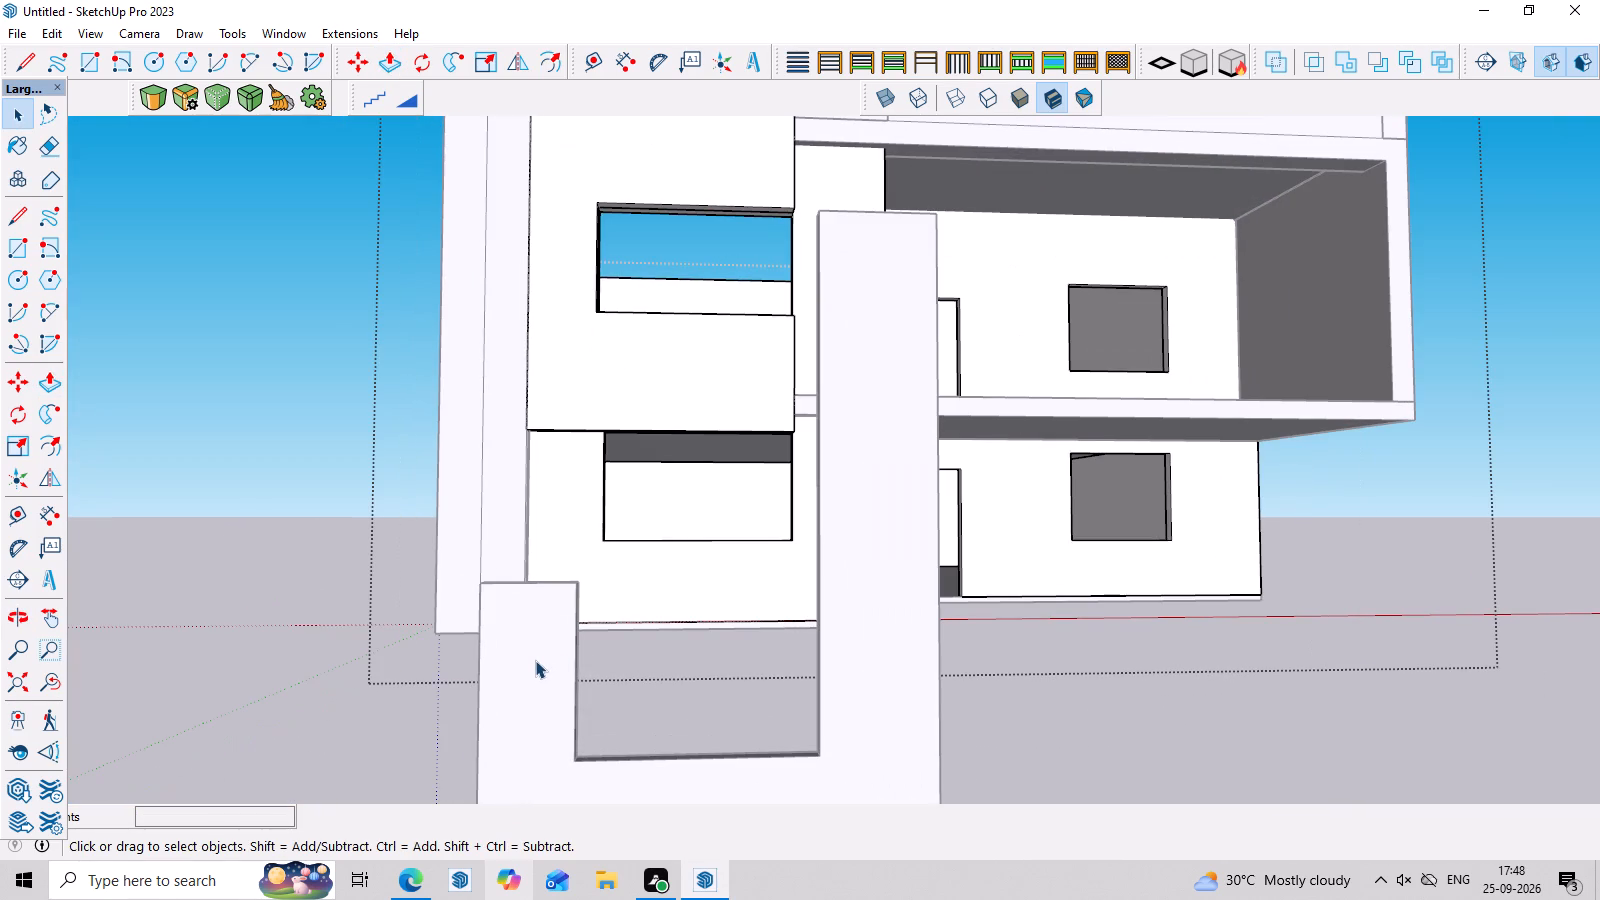
{"action": "left_click", "coordinate": [534, 671]}
{"action": "left_click", "coordinate": [1363, 841]}
{"action": "left_click", "coordinate": [1125, 768]}
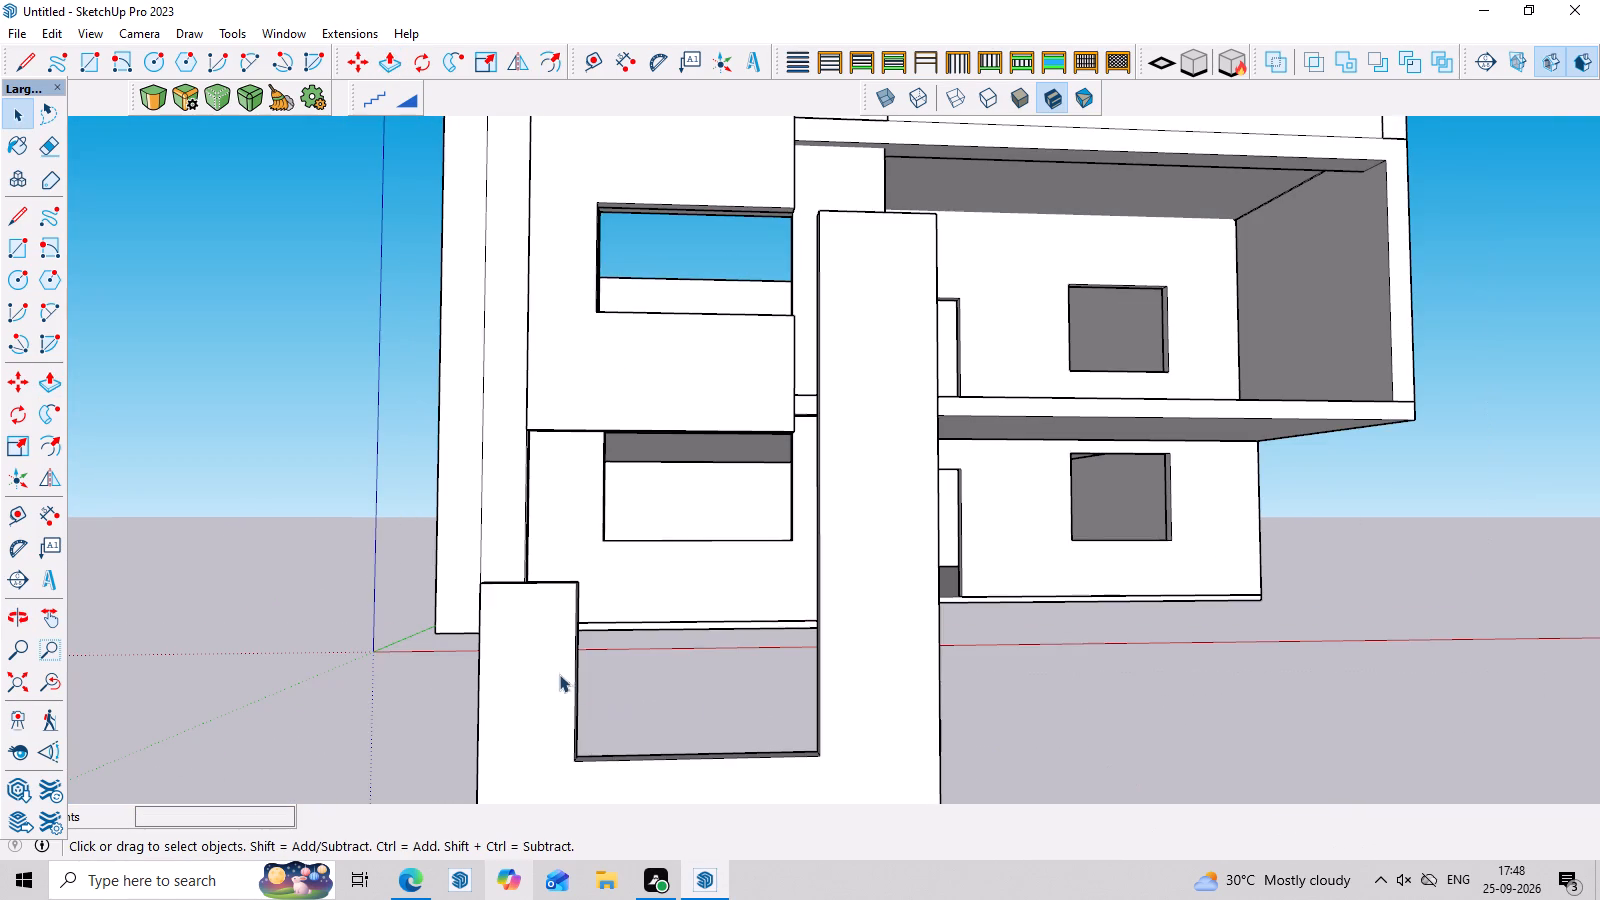
Select the ground-floor window frame and move it back onto the facade, bringing its short leg's top corner to the upper window wall's bottom corner.
{"action": "double_click", "coordinate": [547, 668]}
{"action": "middle_click_drag", "start_coordinate": [547, 668], "coordinate": [831, 729]}
{"action": "left_click", "coordinate": [669, 732]}
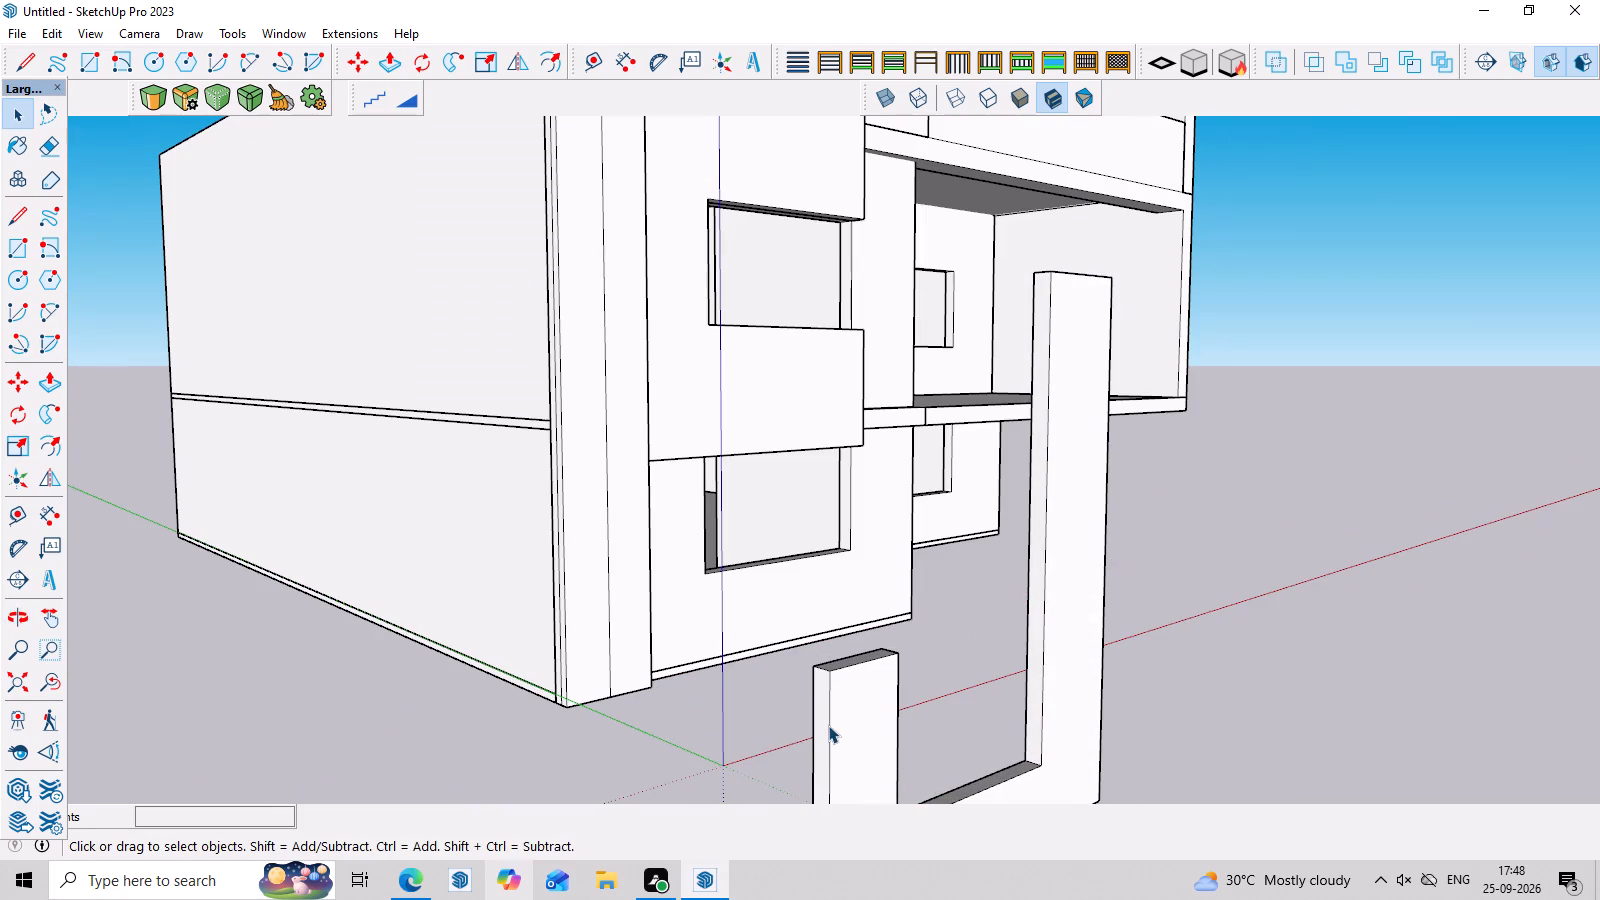
{"action": "left_click", "coordinate": [828, 725]}
{"action": "key", "text": "m"}
{"action": "scroll", "coordinate": [784, 670], "scroll_direction": "up", "scroll_amount": 3}
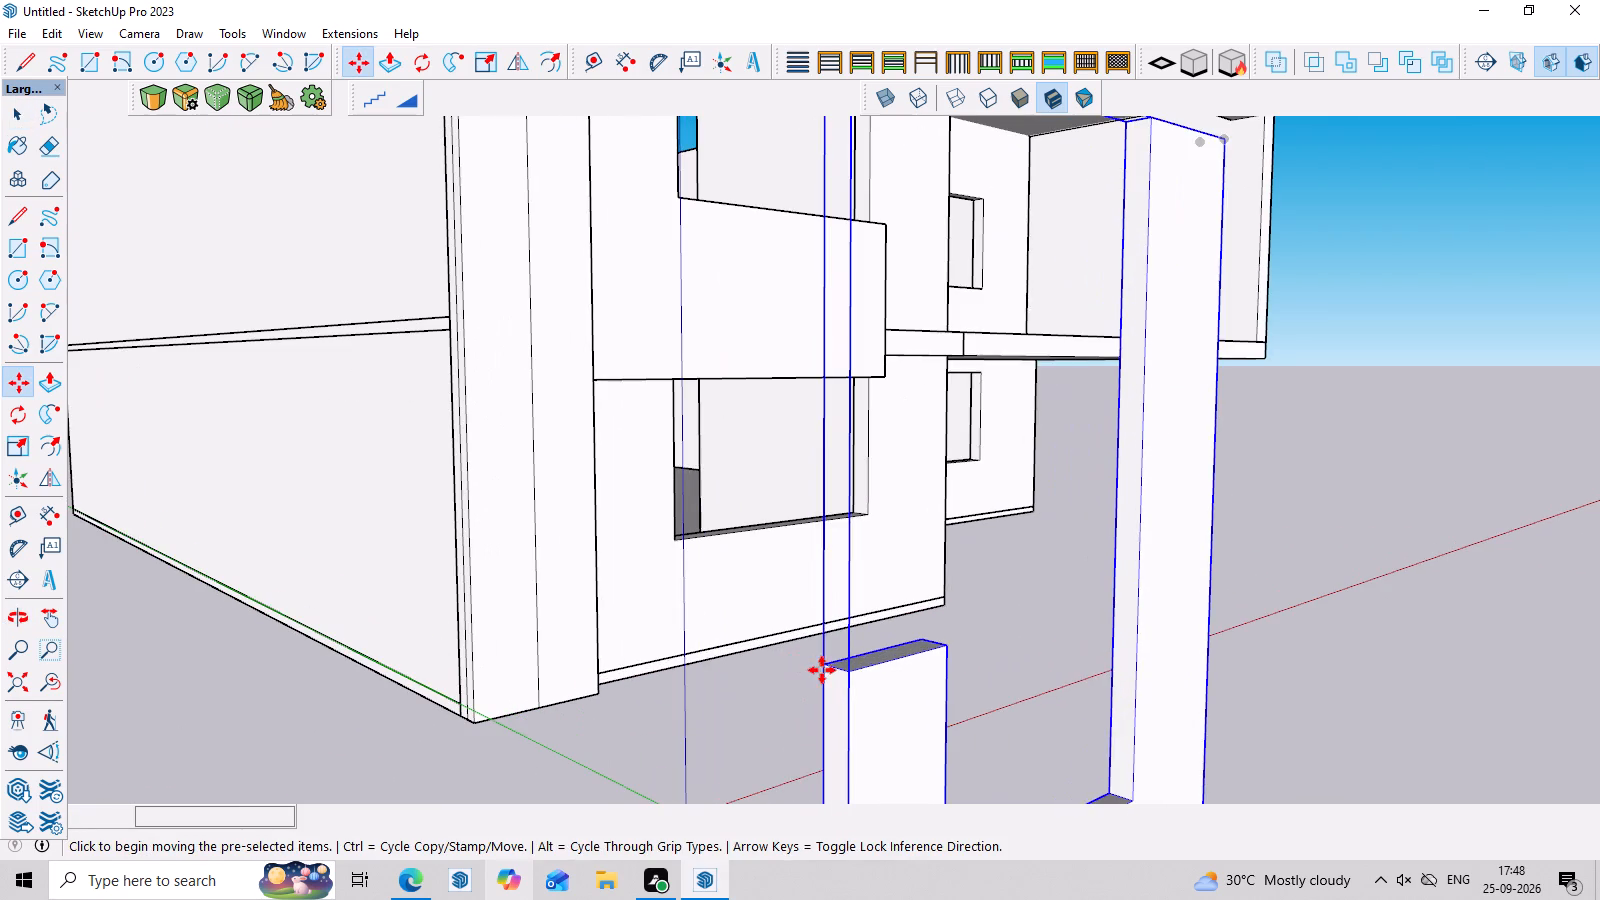
{"action": "left_click", "coordinate": [822, 670]}
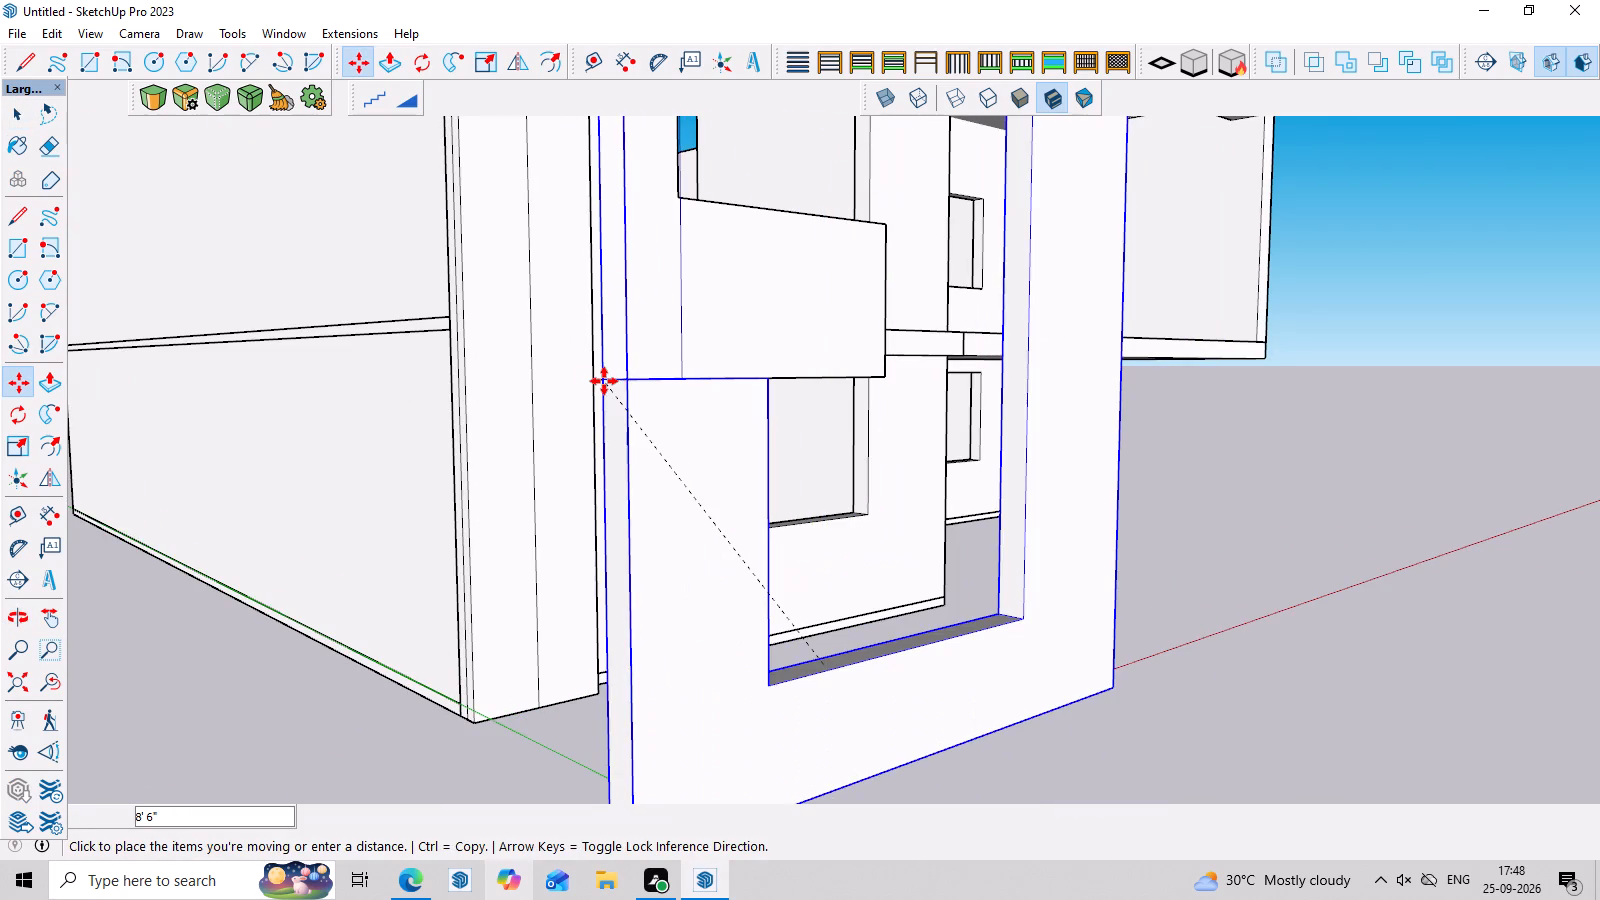
{"action": "left_click", "coordinate": [600, 381]}
{"action": "middle_click_drag", "start_coordinate": [735, 531], "coordinate": [1015, 593]}
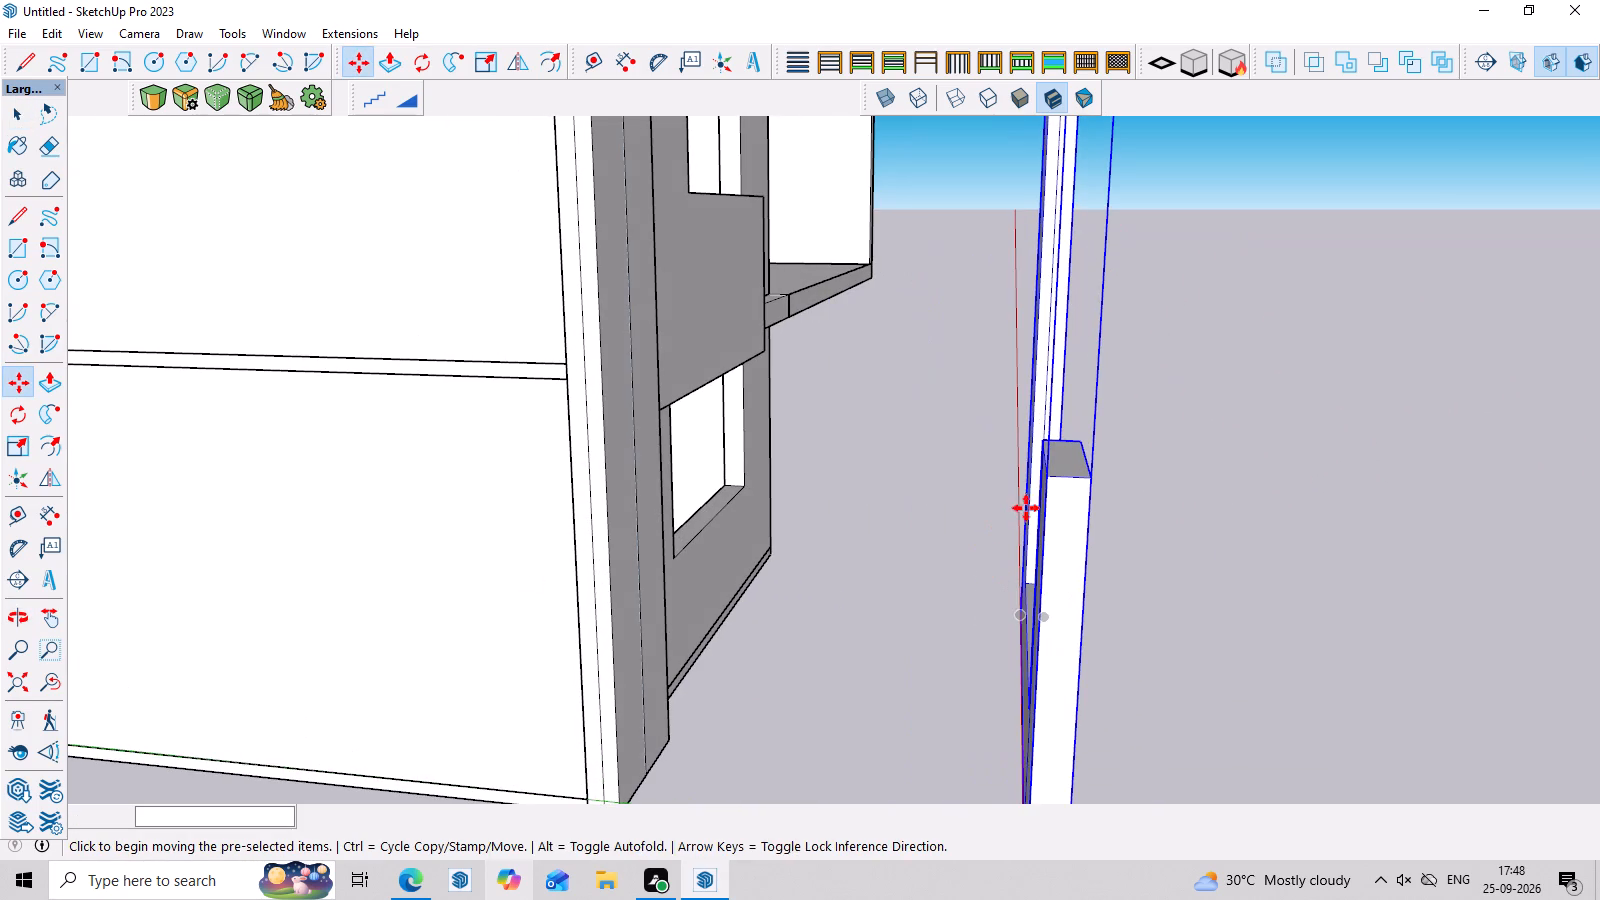
{"action": "left_click", "coordinate": [1054, 484]}
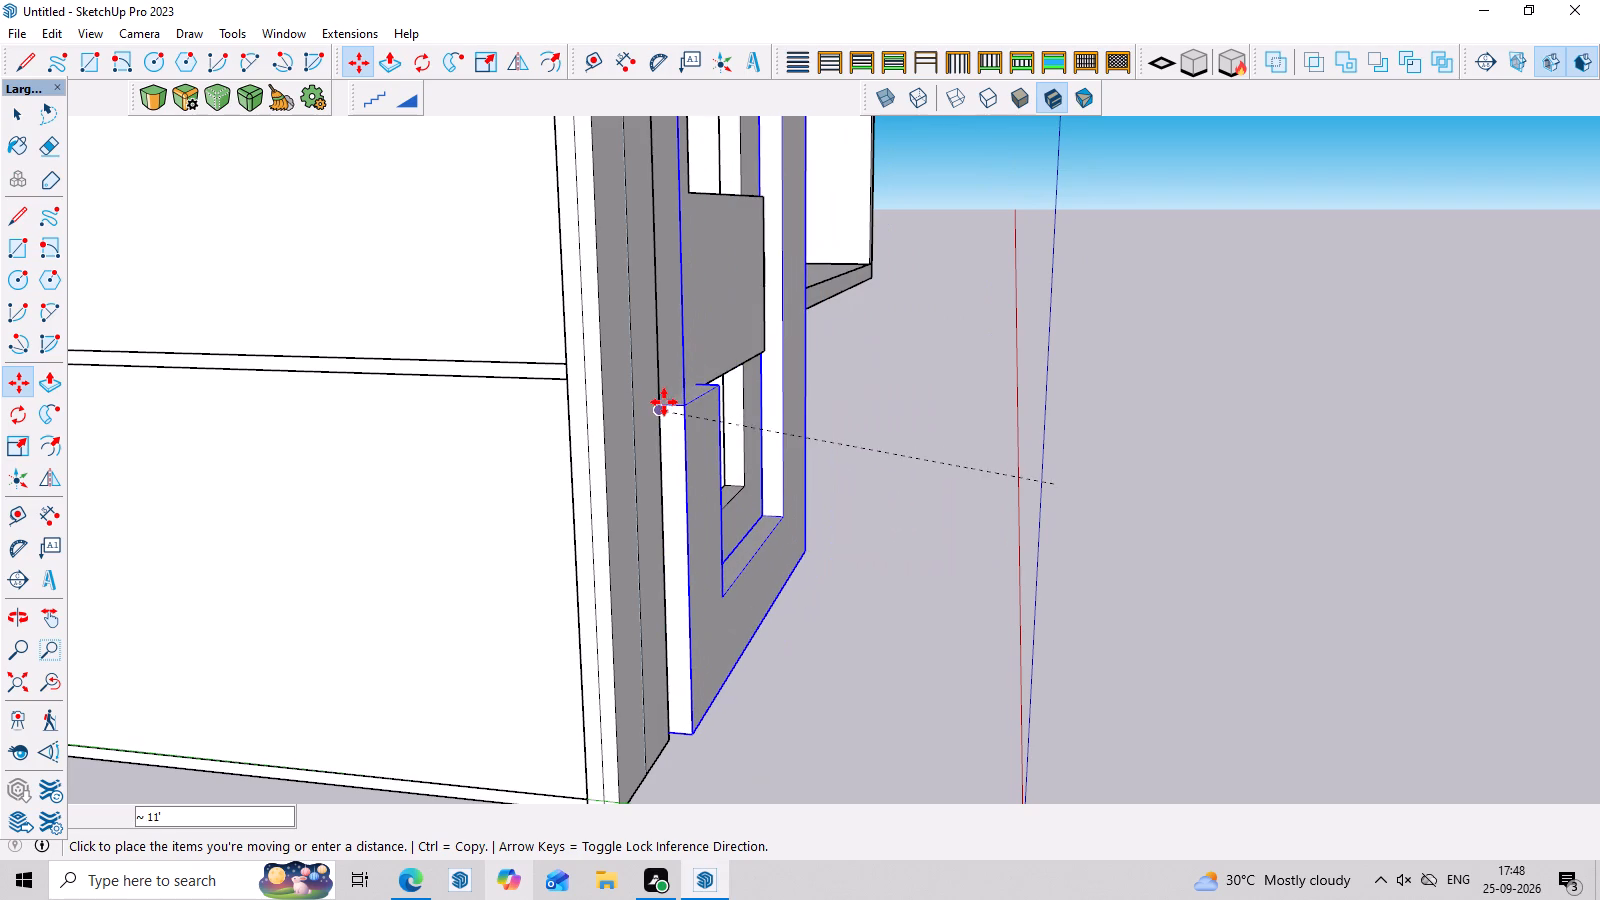
{"action": "double_click", "coordinate": [664, 402]}
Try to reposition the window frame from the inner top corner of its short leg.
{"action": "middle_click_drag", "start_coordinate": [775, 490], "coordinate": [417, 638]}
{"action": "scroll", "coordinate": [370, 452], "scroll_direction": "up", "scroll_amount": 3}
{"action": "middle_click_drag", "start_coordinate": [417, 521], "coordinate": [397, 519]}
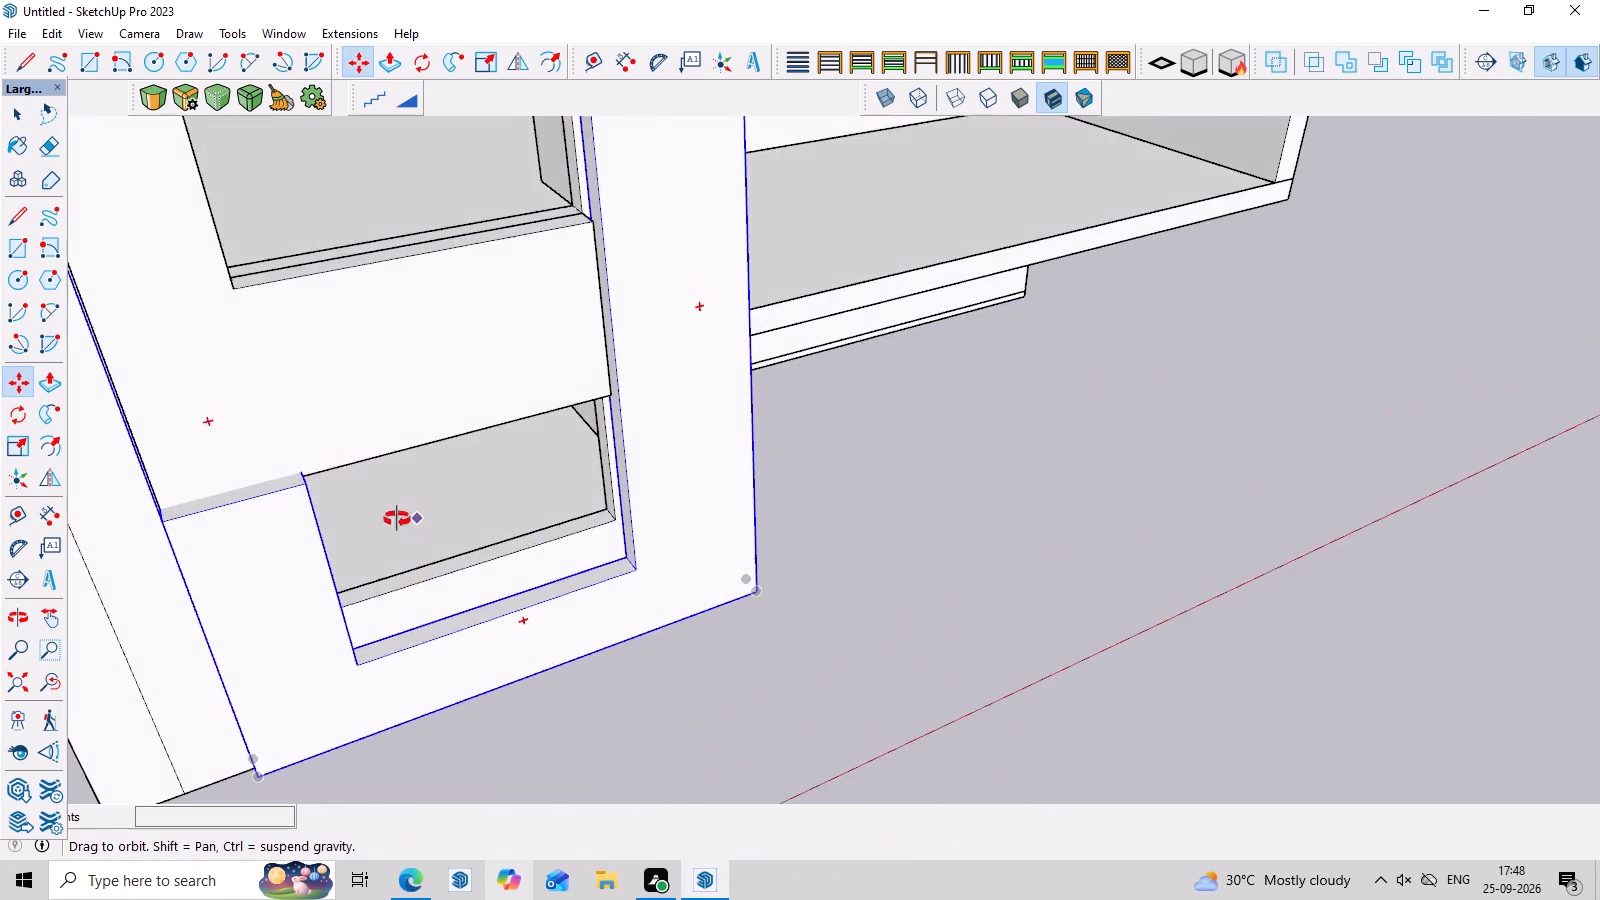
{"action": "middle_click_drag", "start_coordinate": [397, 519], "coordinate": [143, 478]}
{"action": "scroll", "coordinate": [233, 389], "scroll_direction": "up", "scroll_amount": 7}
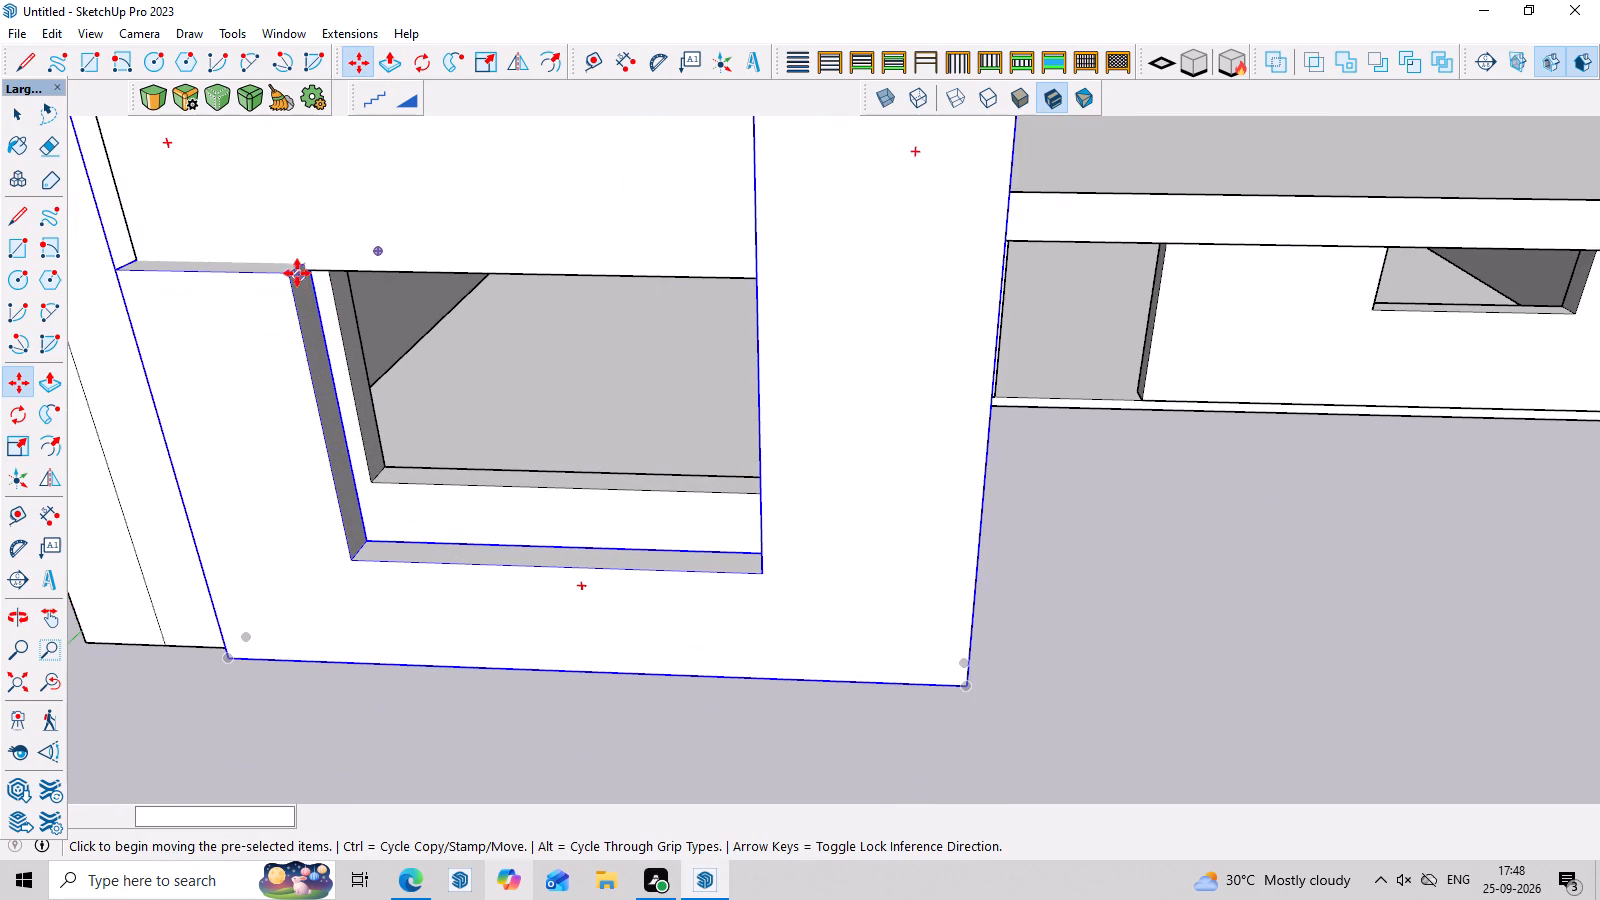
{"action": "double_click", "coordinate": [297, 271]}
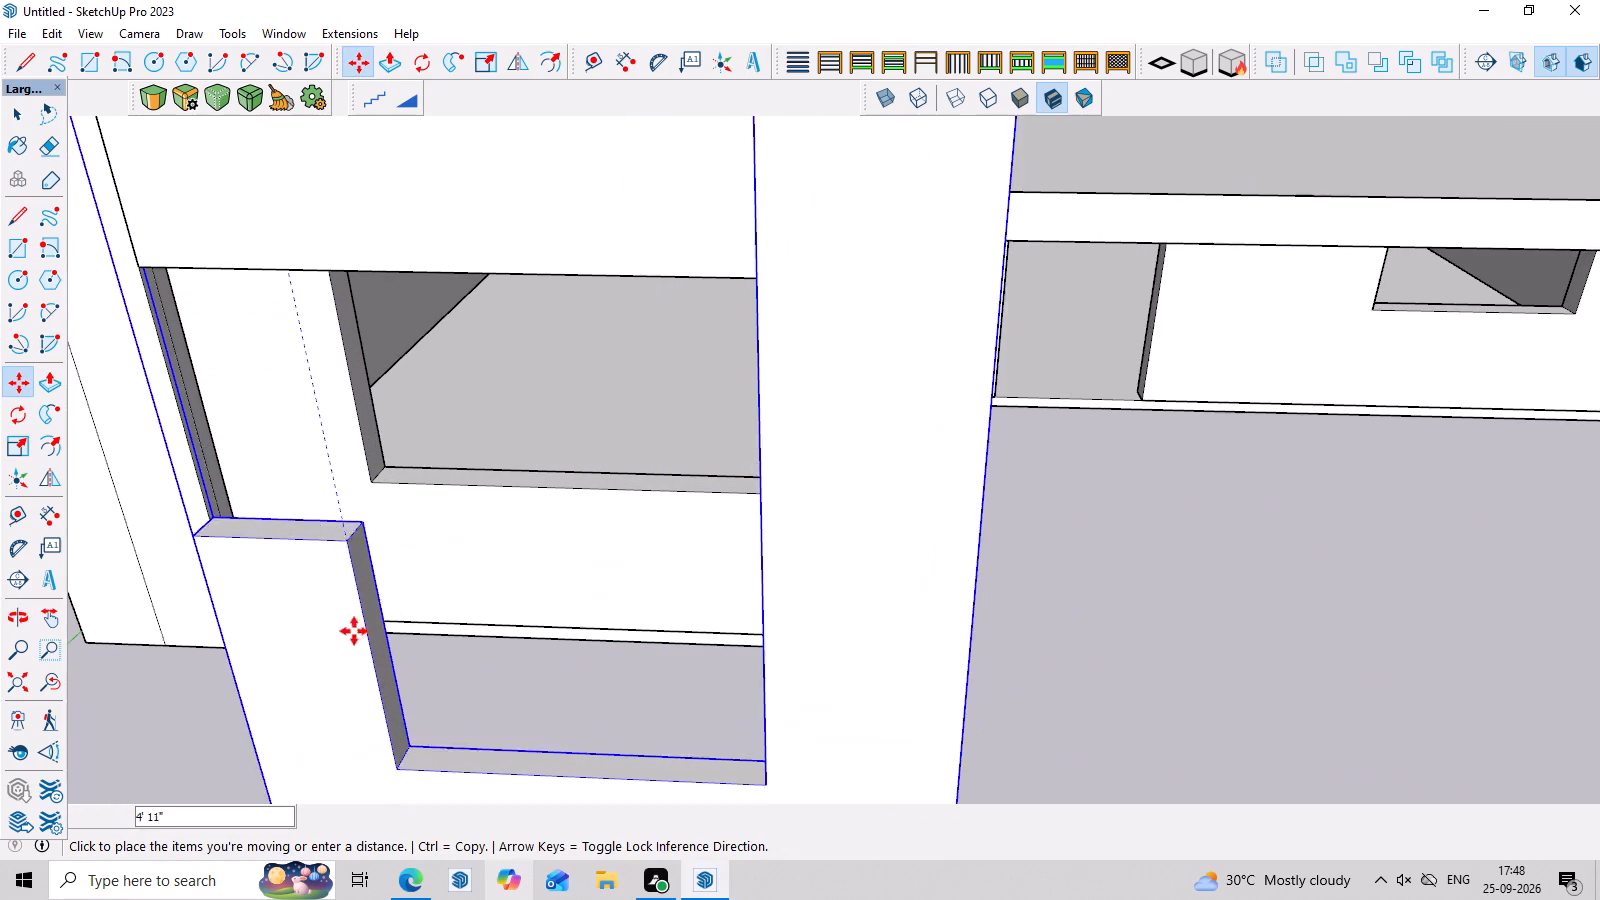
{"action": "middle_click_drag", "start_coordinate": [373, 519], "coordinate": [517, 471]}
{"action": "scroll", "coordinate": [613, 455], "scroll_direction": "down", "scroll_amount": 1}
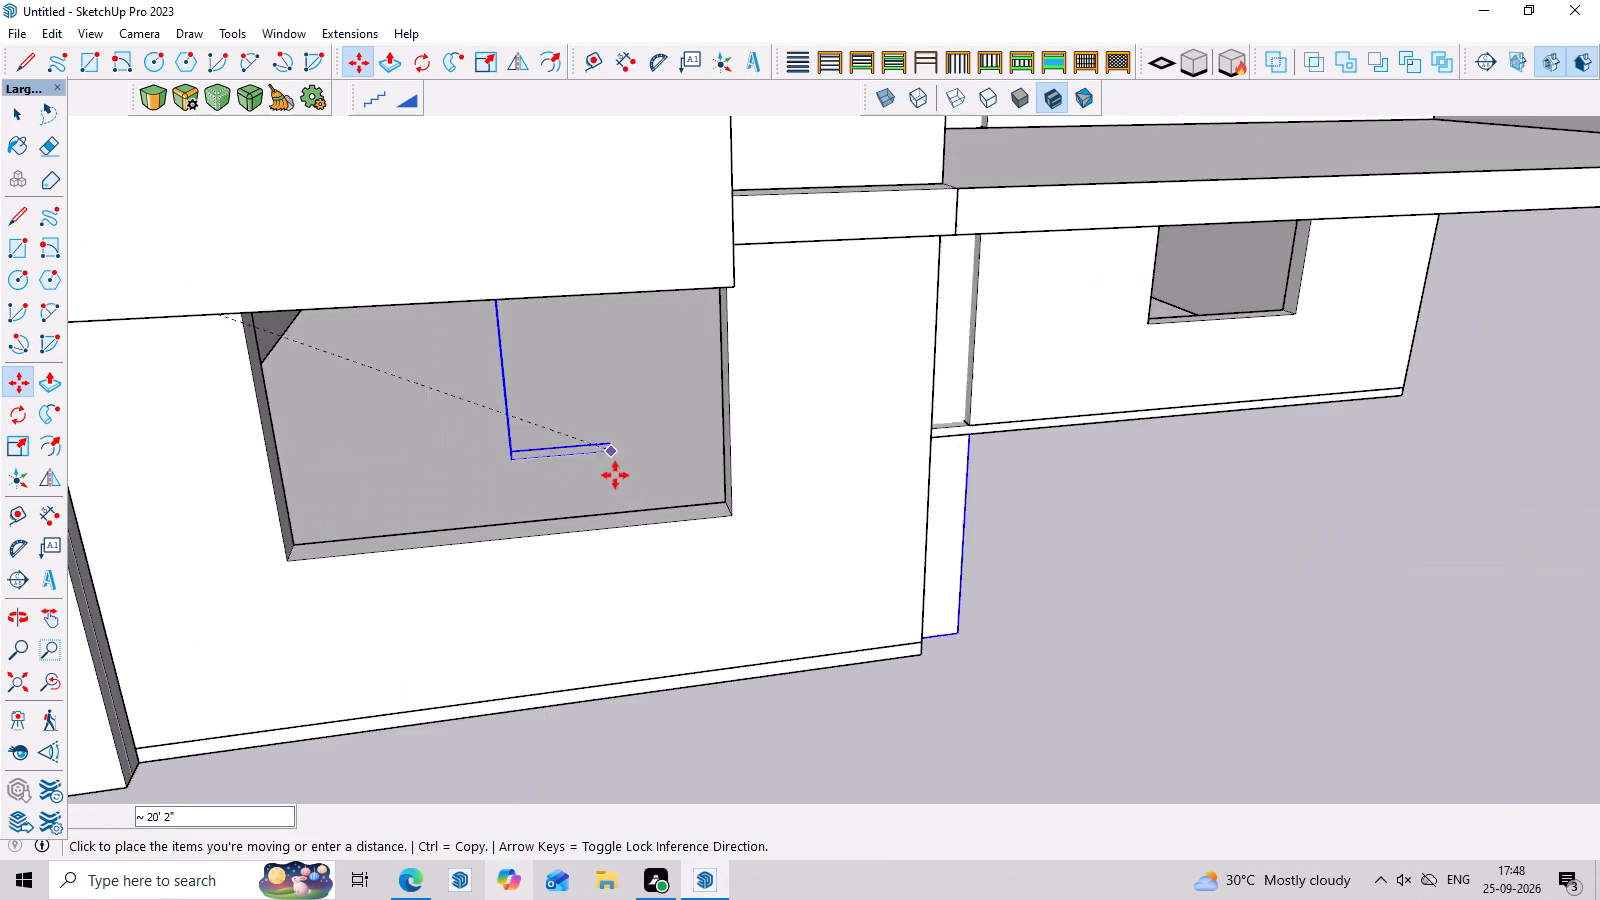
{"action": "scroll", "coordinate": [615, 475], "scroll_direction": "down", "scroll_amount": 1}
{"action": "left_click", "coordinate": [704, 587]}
Move the window frame by its bottom corner onto the base corner of the adjoining pillar, beneath the upper window wall, and deselect it.
{"action": "middle_click_drag", "start_coordinate": [689, 704], "coordinate": [1094, 455]}
{"action": "scroll", "coordinate": [997, 478], "scroll_direction": "down", "scroll_amount": 3}
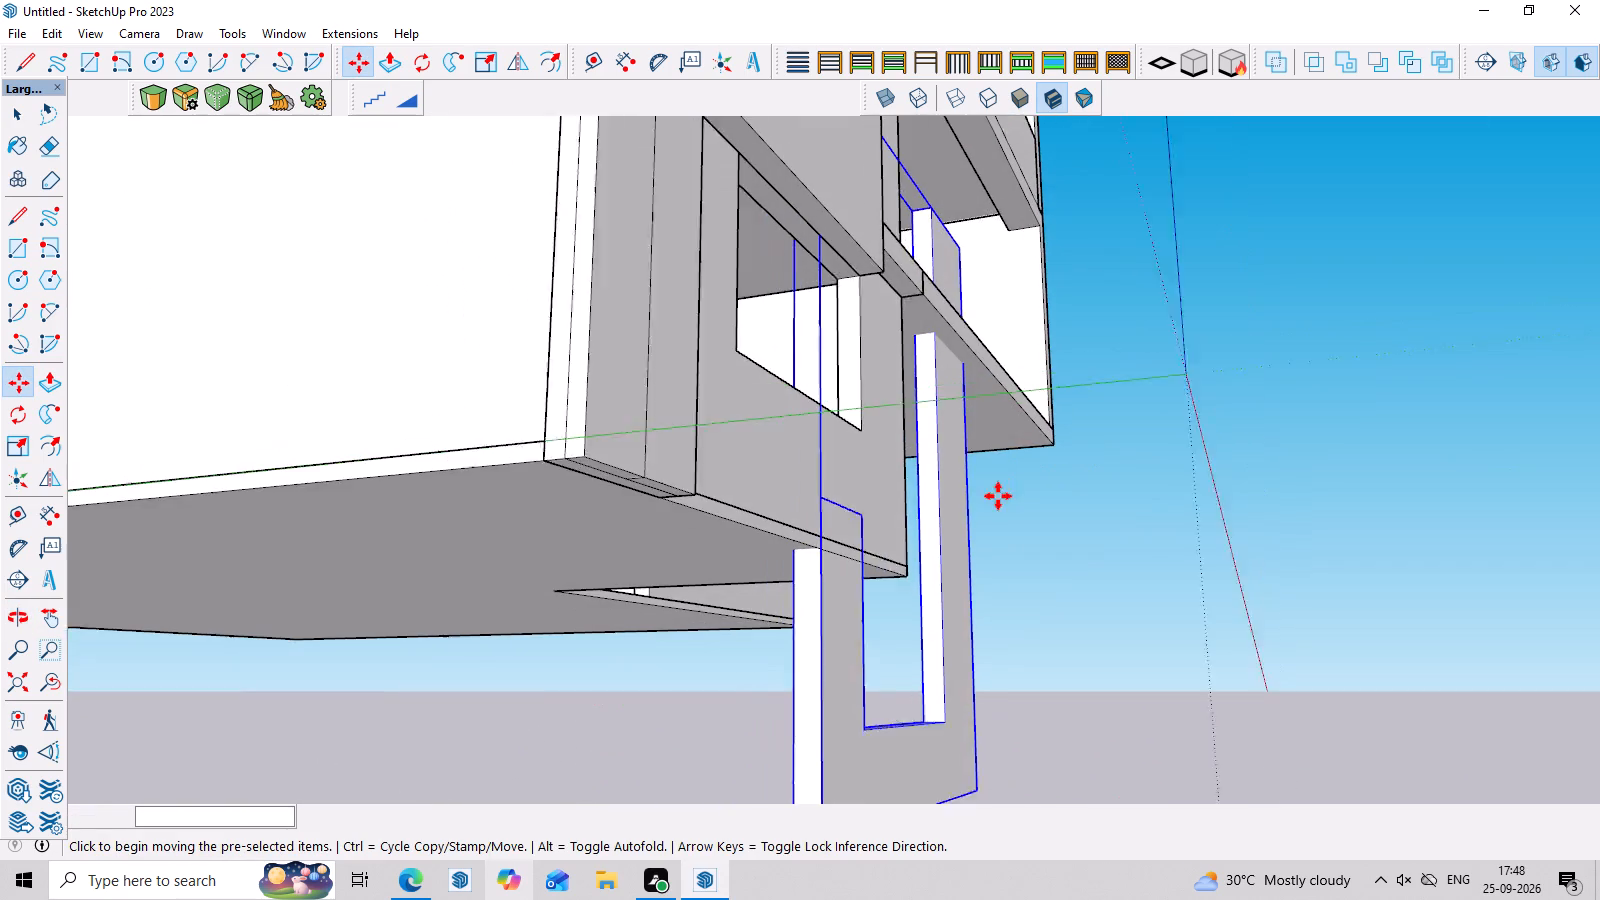
{"action": "scroll", "coordinate": [998, 496], "scroll_direction": "down", "scroll_amount": 1}
{"action": "left_click", "coordinate": [825, 790]}
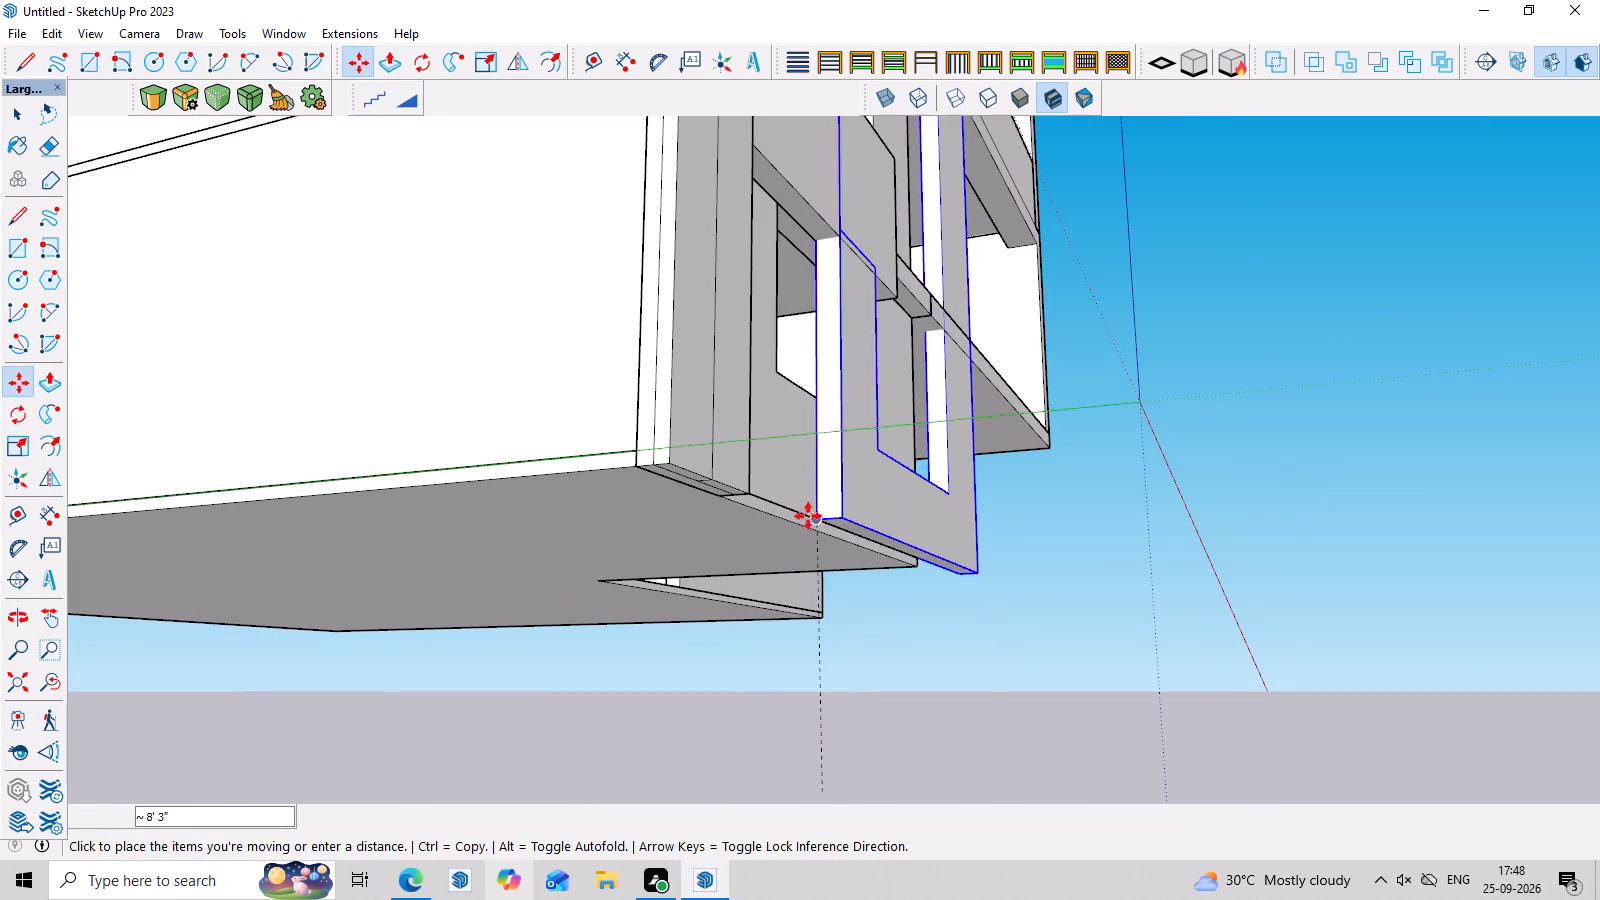
{"action": "middle_click_drag", "start_coordinate": [746, 515], "coordinate": [732, 496]}
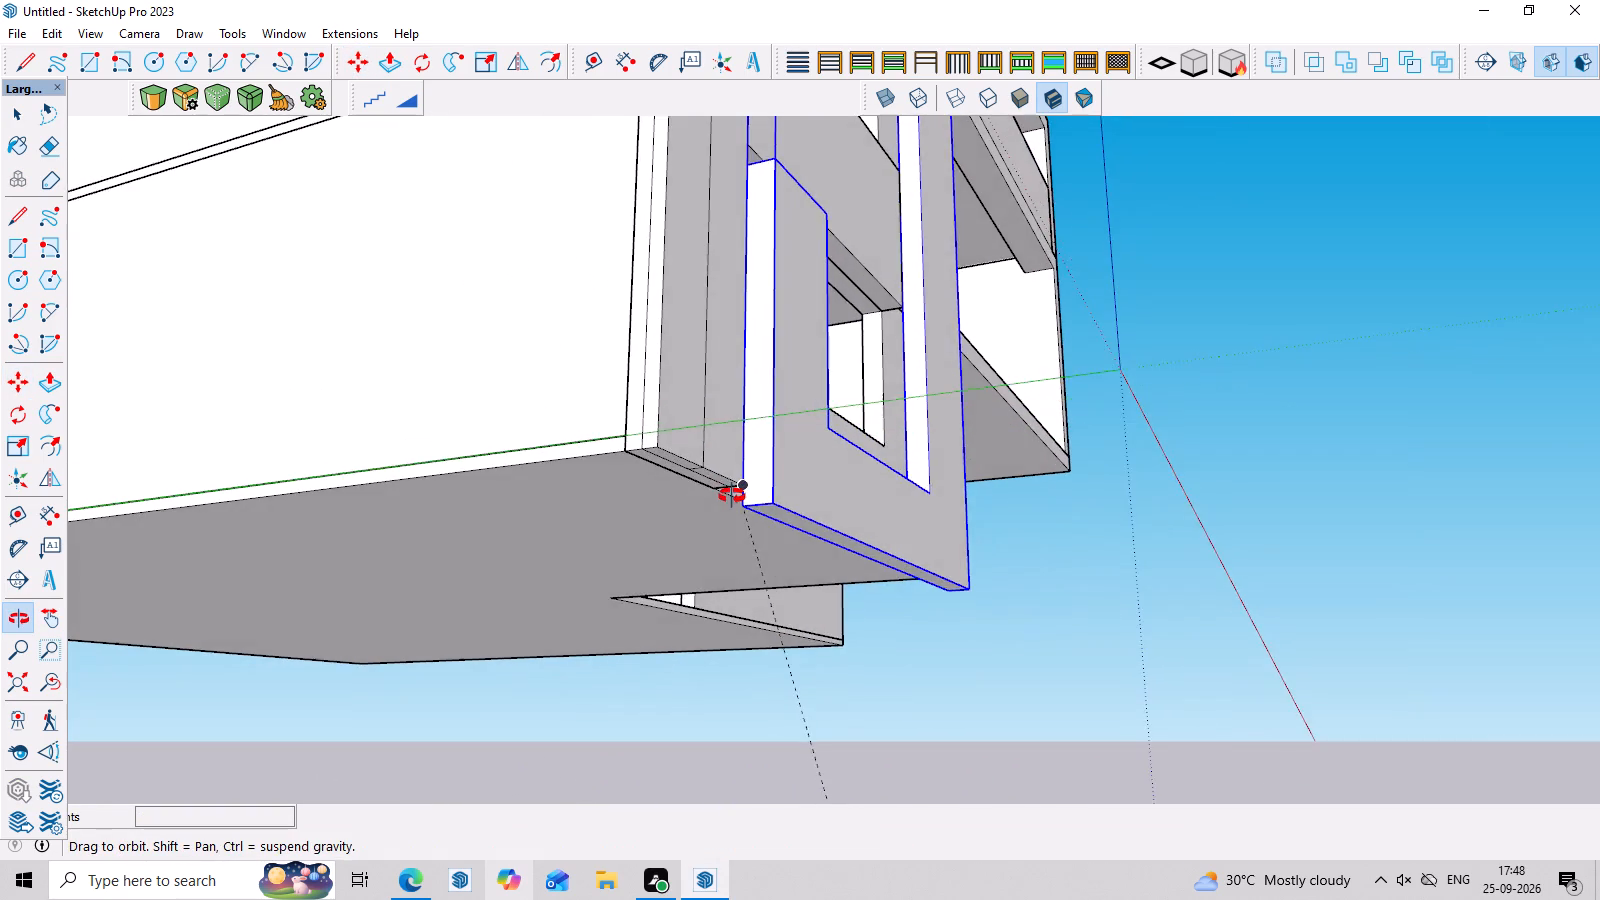
{"action": "middle_click_drag", "start_coordinate": [732, 496], "coordinate": [696, 449]}
{"action": "scroll", "coordinate": [708, 474], "scroll_direction": "up", "scroll_amount": 2}
{"action": "left_click", "coordinate": [708, 474]}
{"action": "scroll", "coordinate": [974, 574], "scroll_direction": "down", "scroll_amount": 3}
{"action": "middle_click_drag", "start_coordinate": [1170, 639], "coordinate": [1147, 654]}
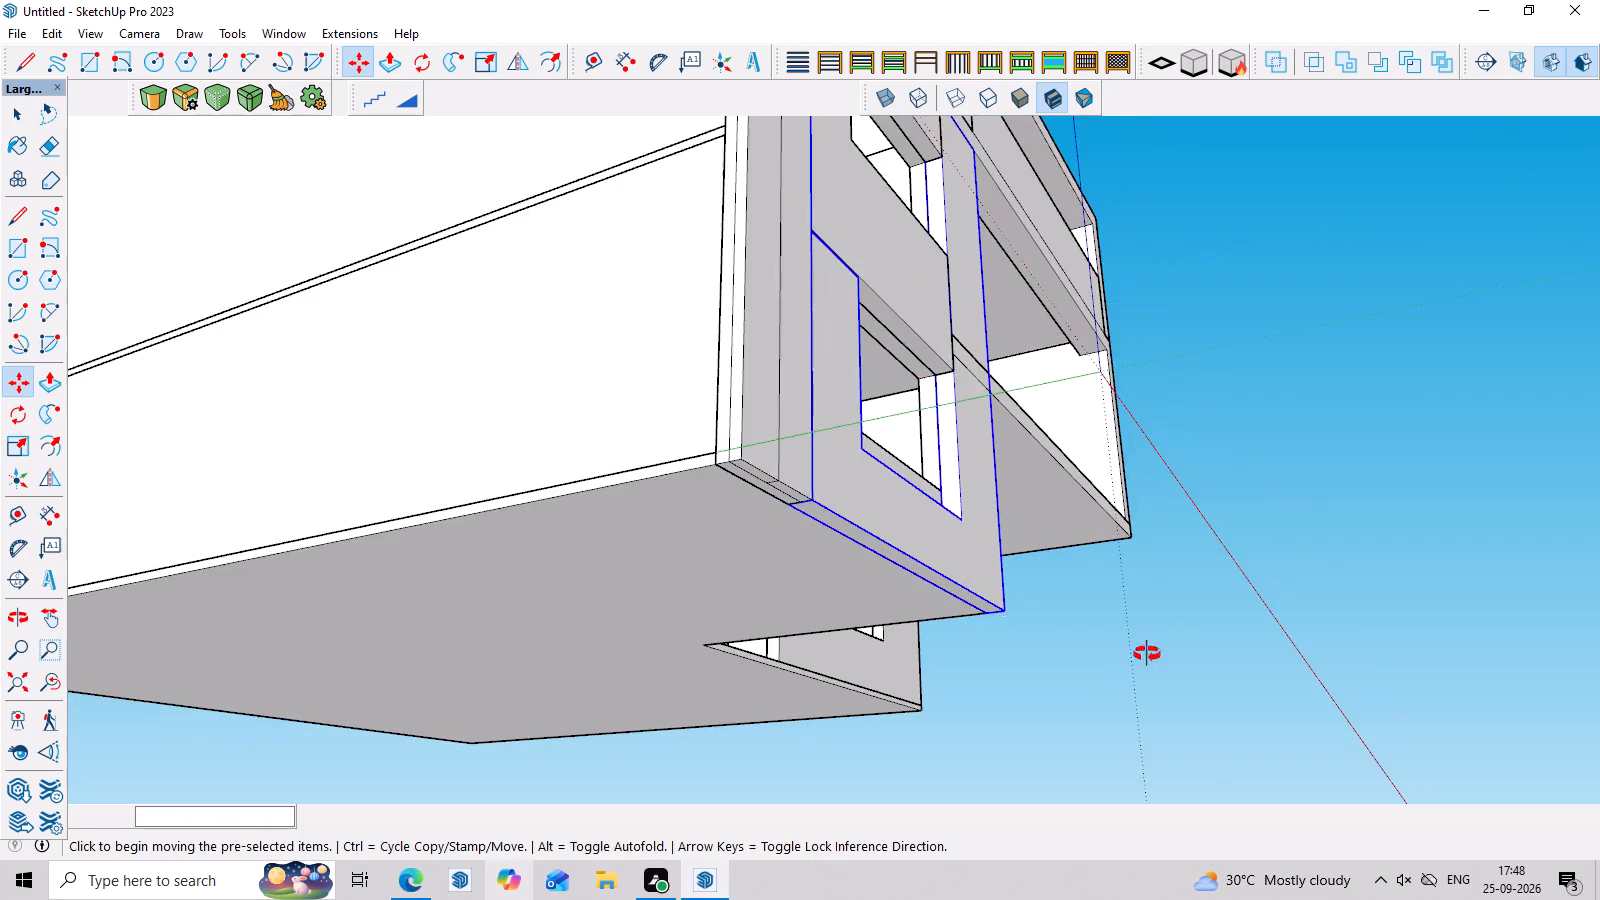
{"action": "middle_click_drag", "start_coordinate": [1147, 654], "coordinate": [767, 874]}
{"action": "scroll", "coordinate": [1053, 659], "scroll_direction": "down", "scroll_amount": 7}
{"action": "middle_click_drag", "start_coordinate": [1065, 692], "coordinate": [1008, 693]}
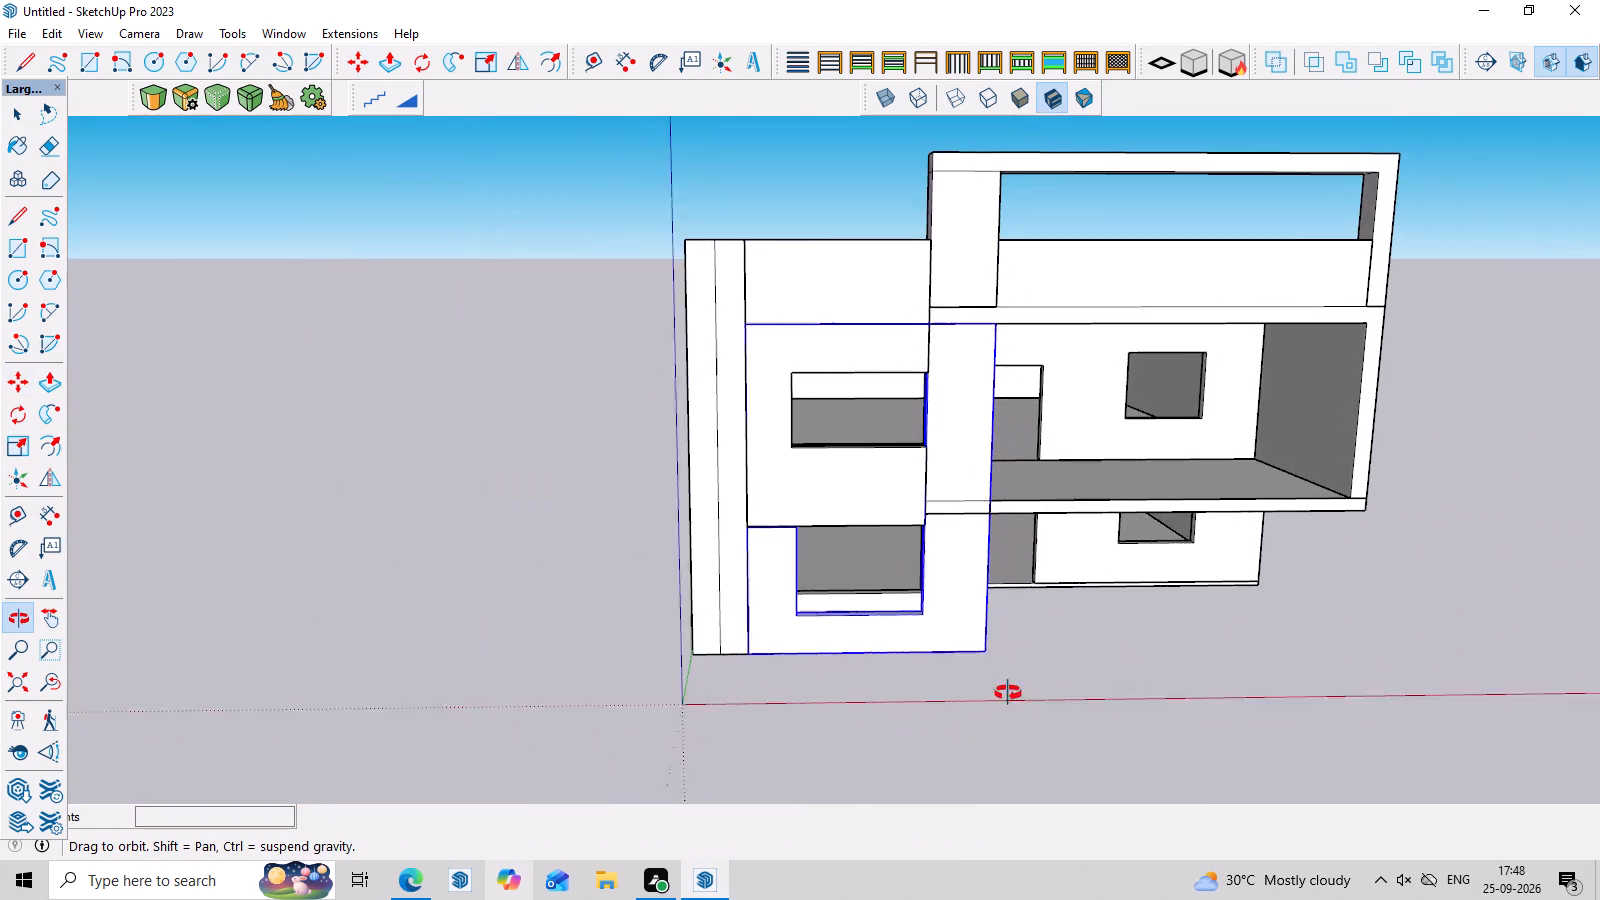
{"action": "middle_click_drag", "start_coordinate": [1008, 693], "coordinate": [930, 761]}
{"action": "key", "text": "space"}
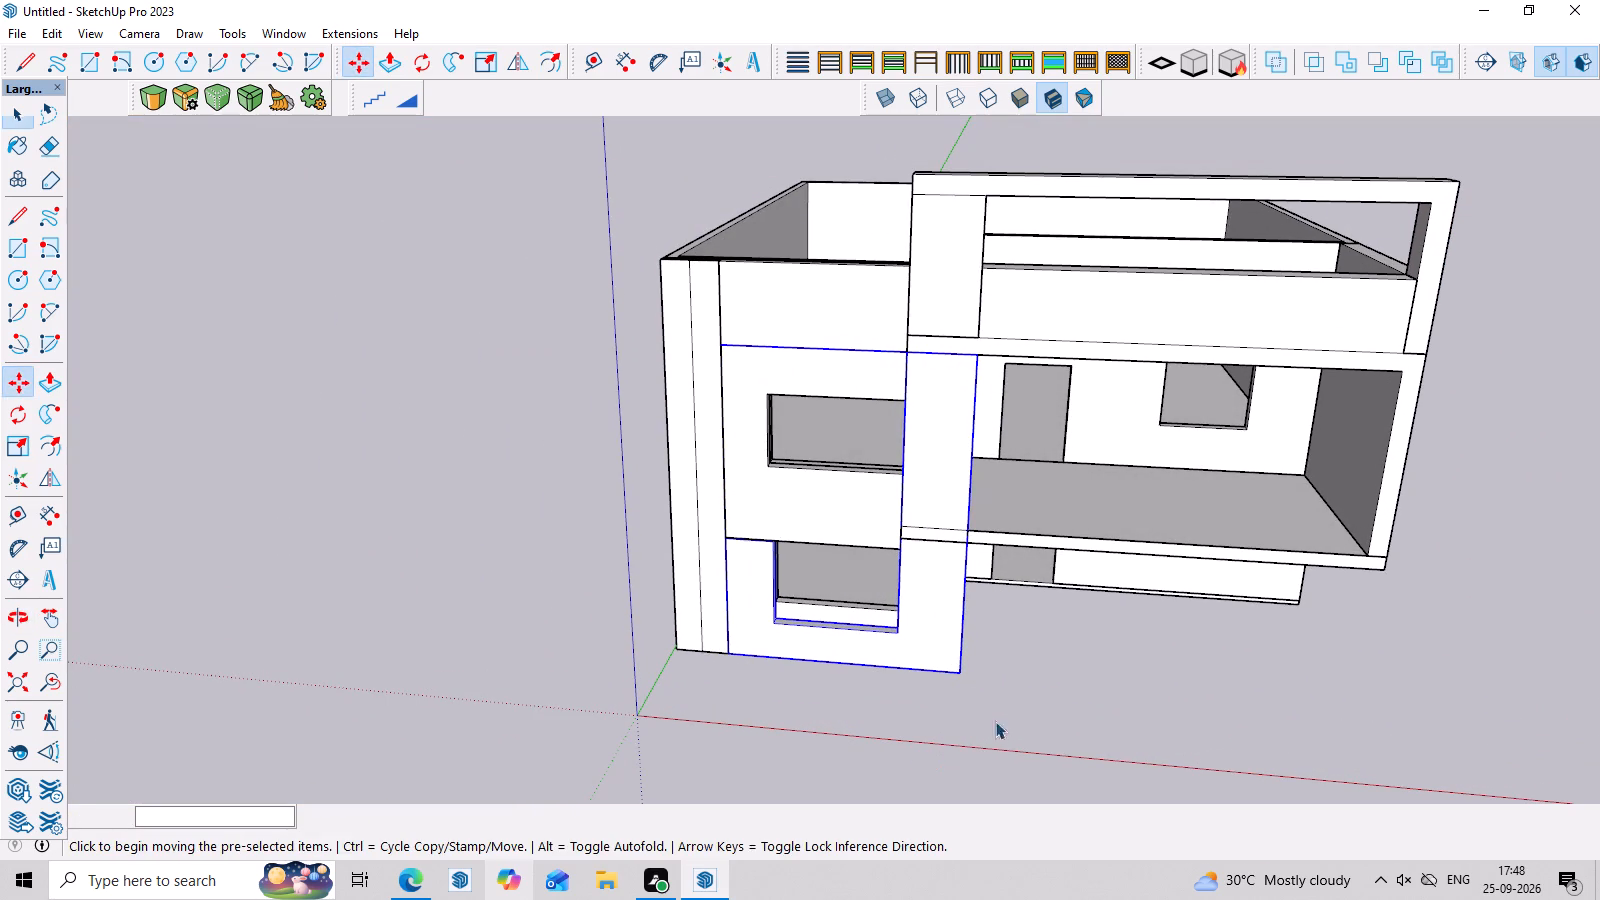
{"action": "left_click", "coordinate": [1088, 662]}
Examine the front facade with the refitted window frame, the balcony and its parapet from several angles.
{"action": "scroll", "coordinate": [950, 687], "scroll_direction": "down", "scroll_amount": 4}
{"action": "middle_click_drag", "start_coordinate": [889, 766], "coordinate": [951, 496]}
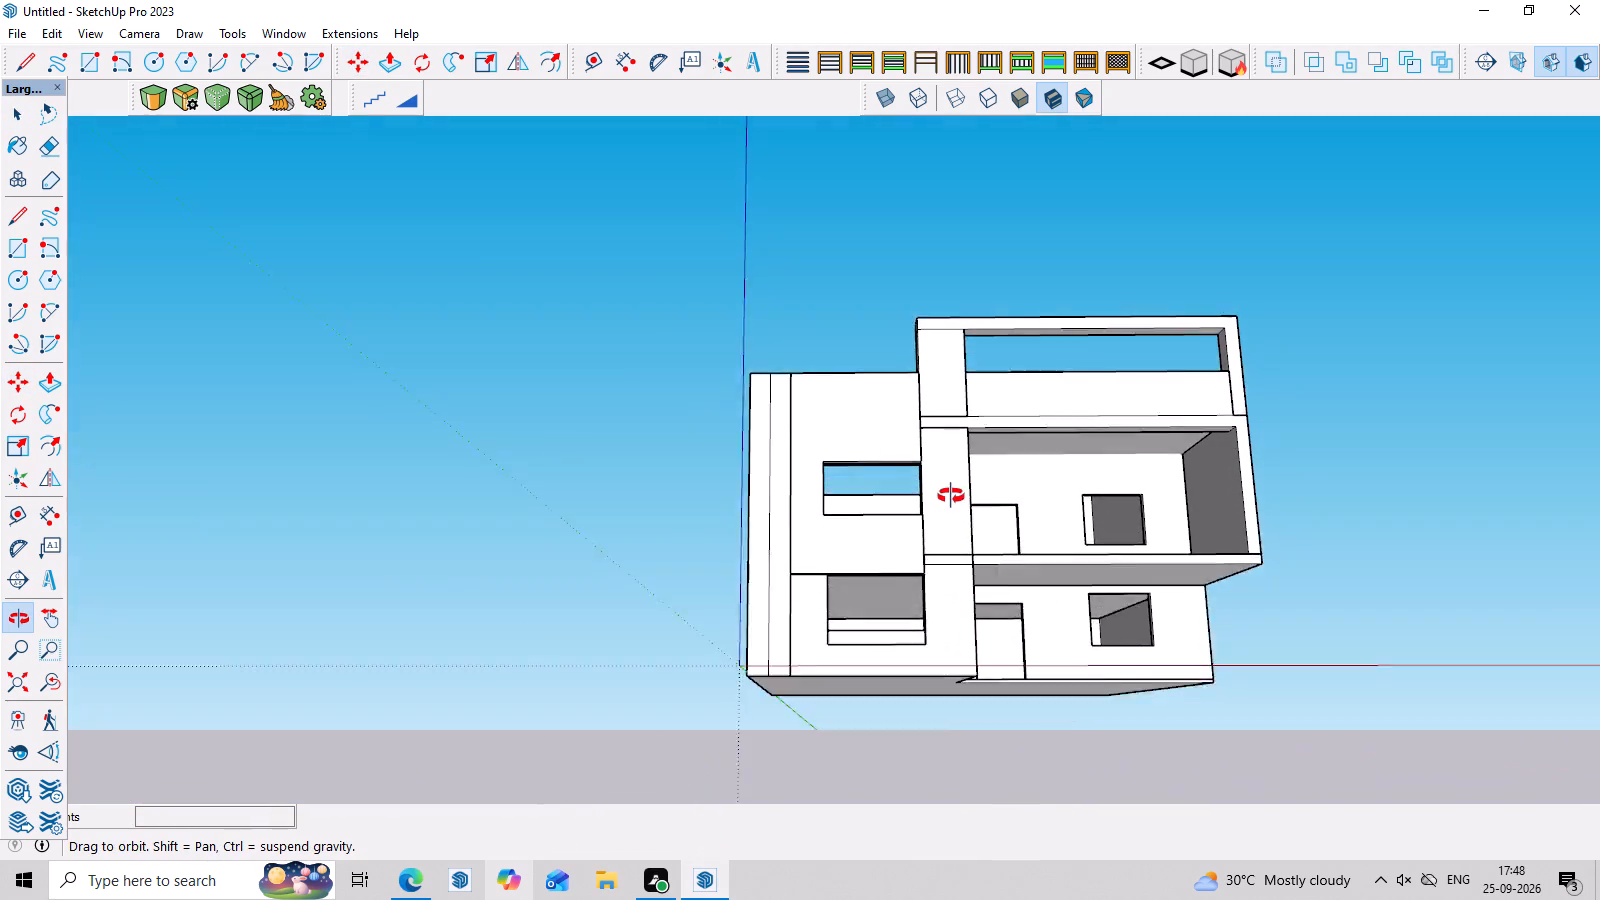
{"action": "middle_click_drag", "start_coordinate": [951, 496], "coordinate": [955, 579]}
{"action": "scroll", "coordinate": [956, 584], "scroll_direction": "up", "scroll_amount": 4}
{"action": "scroll", "coordinate": [898, 582], "scroll_direction": "down", "scroll_amount": 9}
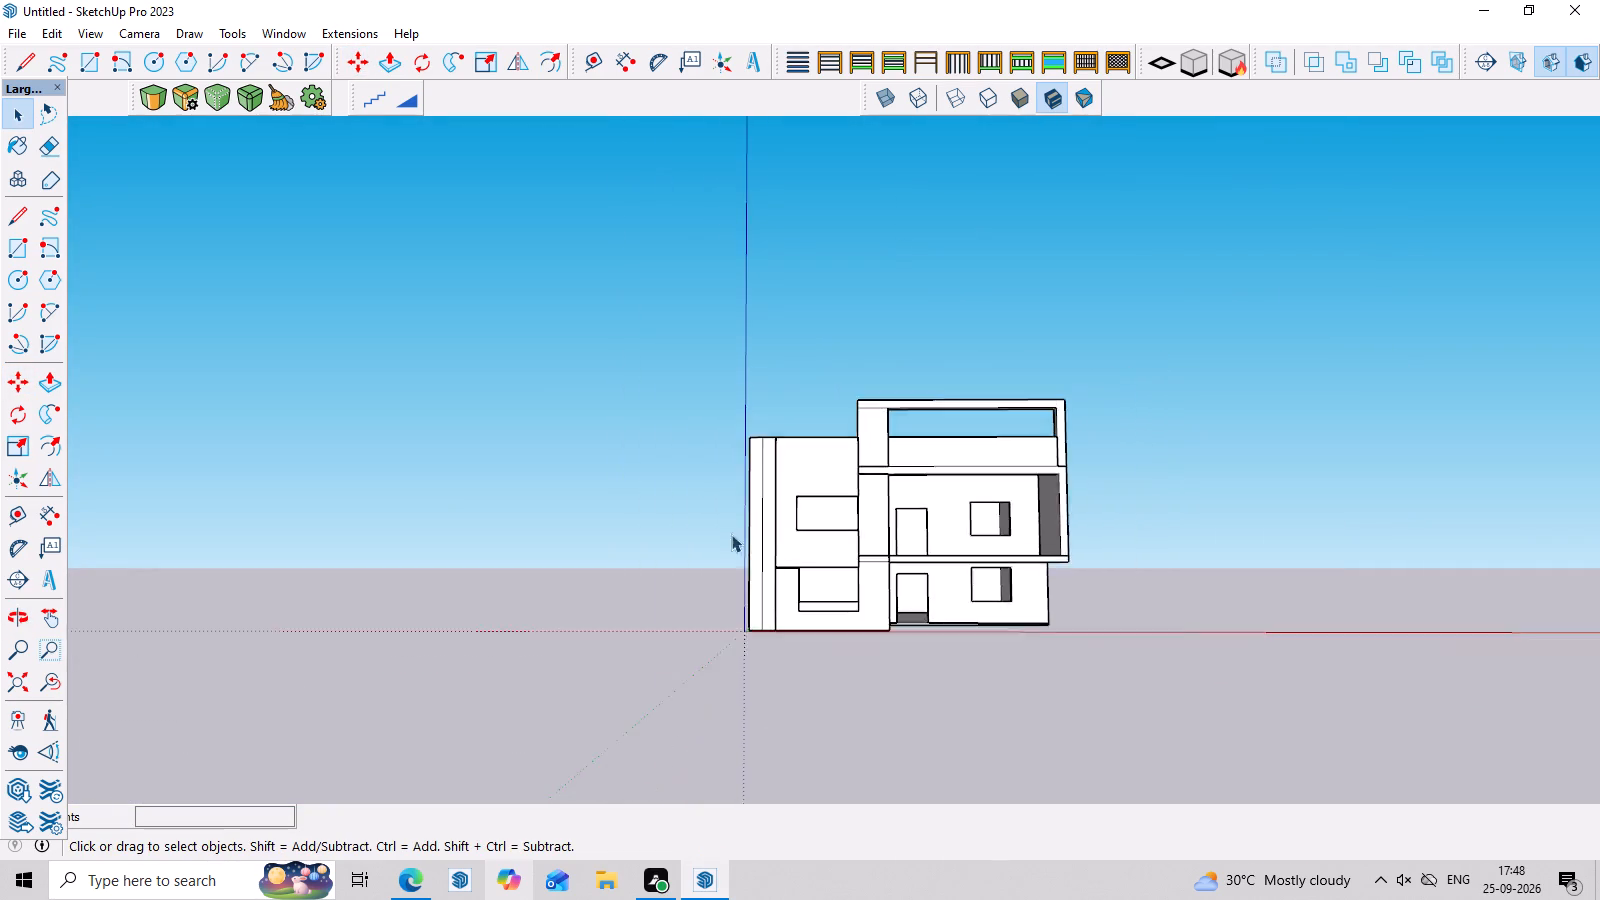
{"action": "middle_click_drag", "start_coordinate": [1196, 477], "coordinate": [1191, 571]}
{"action": "scroll", "coordinate": [1172, 540], "scroll_direction": "up", "scroll_amount": 7}
{"action": "middle_click_drag", "start_coordinate": [1165, 558], "coordinate": [1216, 499]}
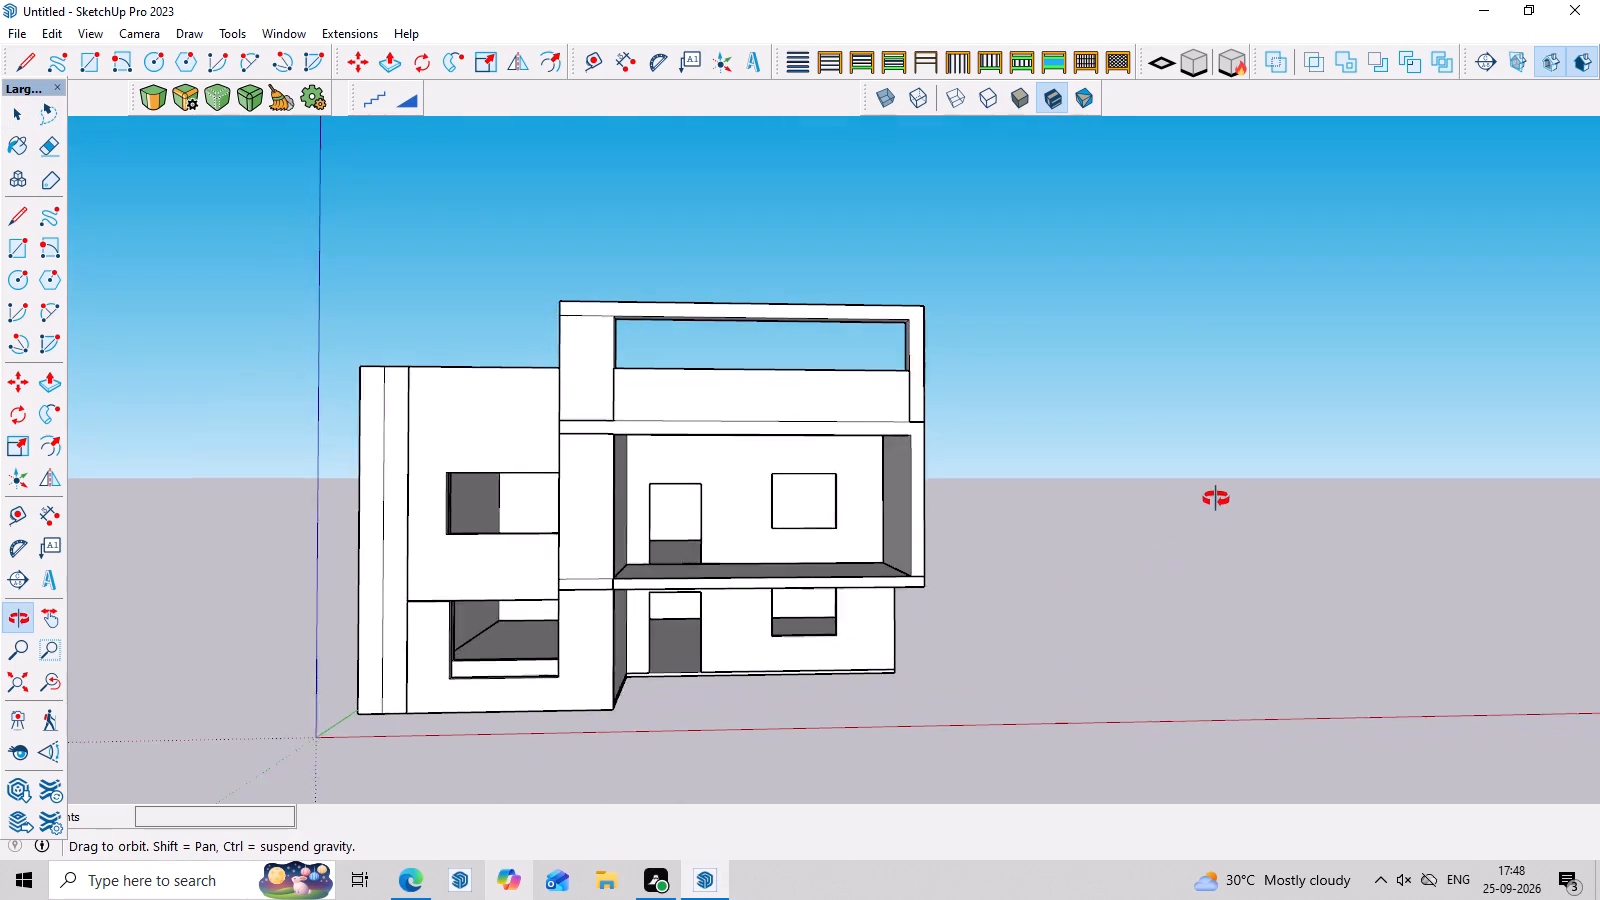
{"action": "middle_click_drag", "start_coordinate": [1216, 499], "coordinate": [1274, 496]}
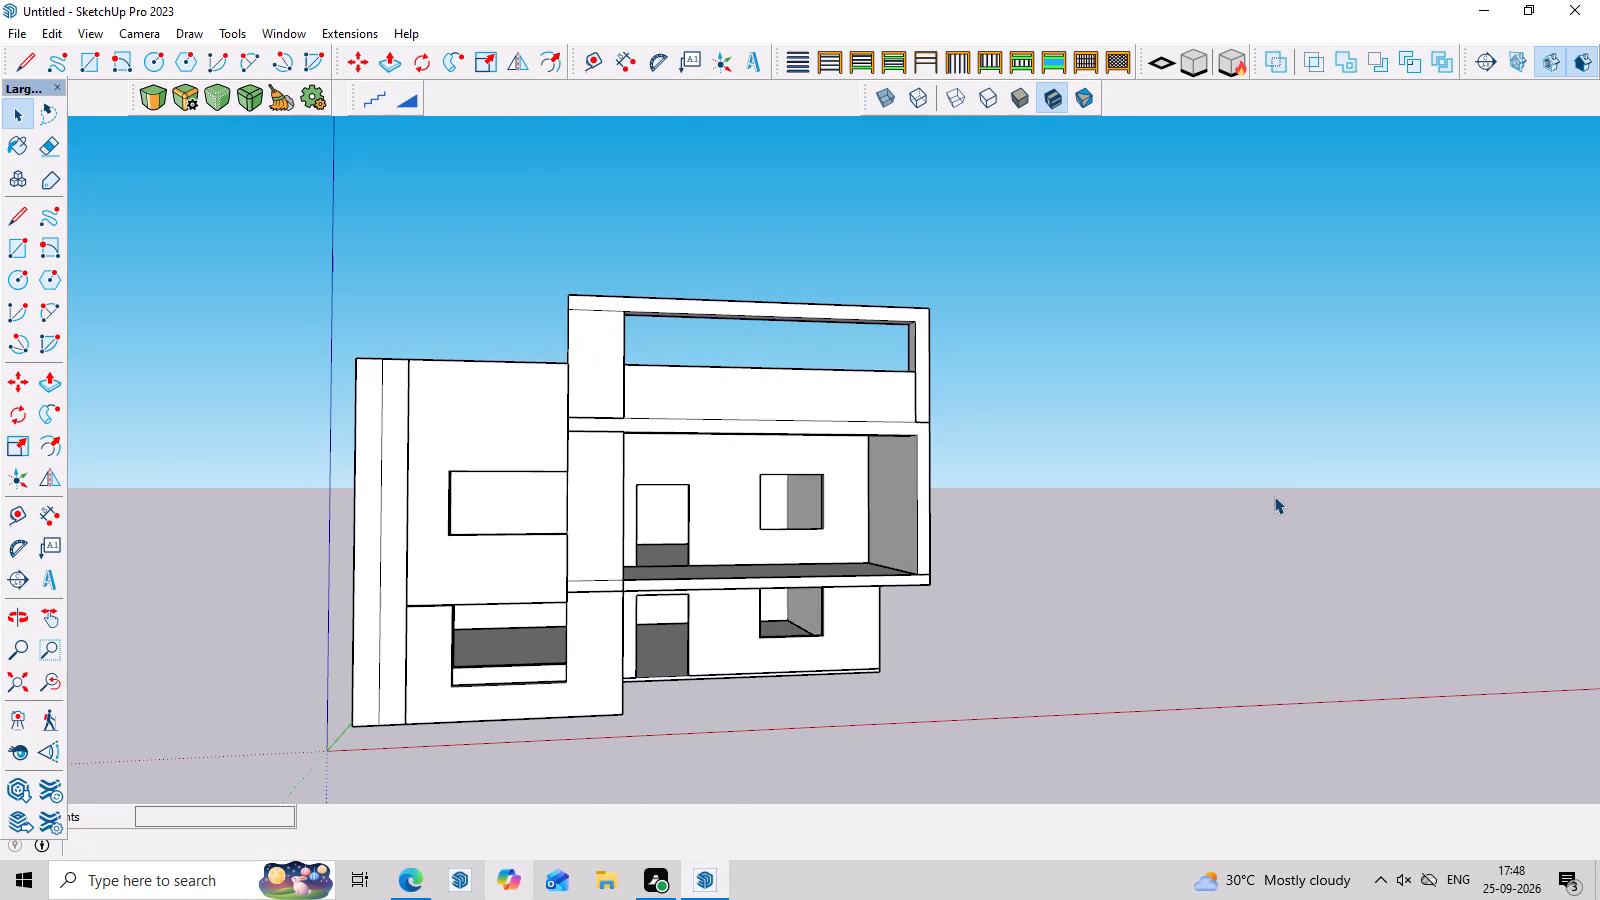
{"action": "middle_click_drag", "start_coordinate": [1274, 496], "coordinate": [1272, 511]}
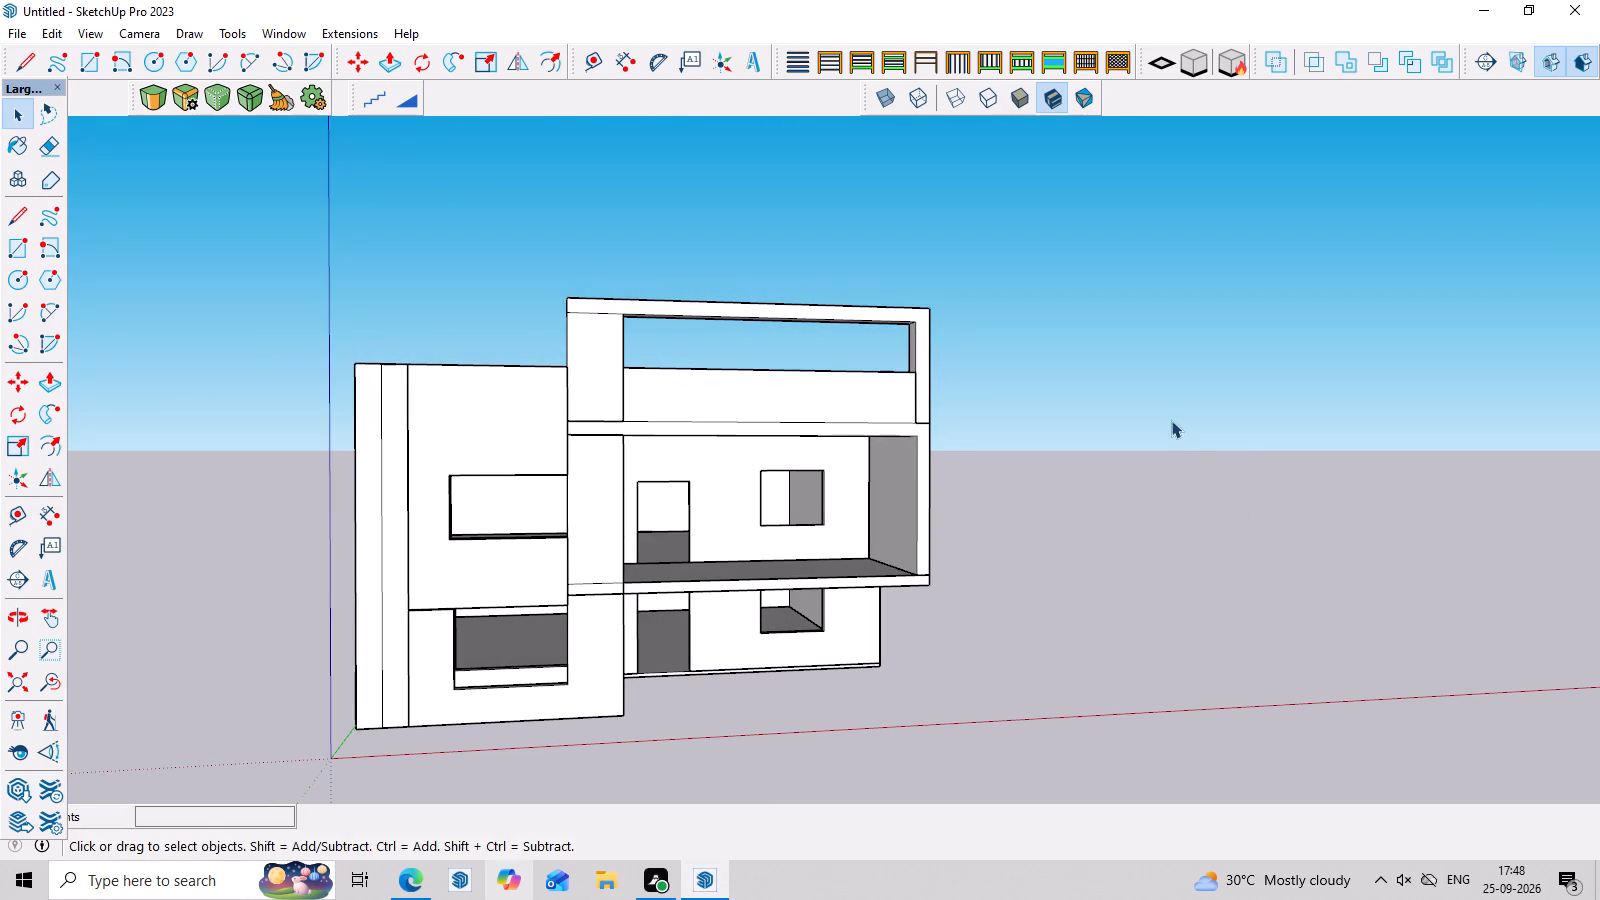
{"action": "scroll", "coordinate": [1169, 414], "scroll_direction": "up", "scroll_amount": 3}
{"action": "middle_click_drag", "start_coordinate": [1145, 433], "coordinate": [1121, 540]}
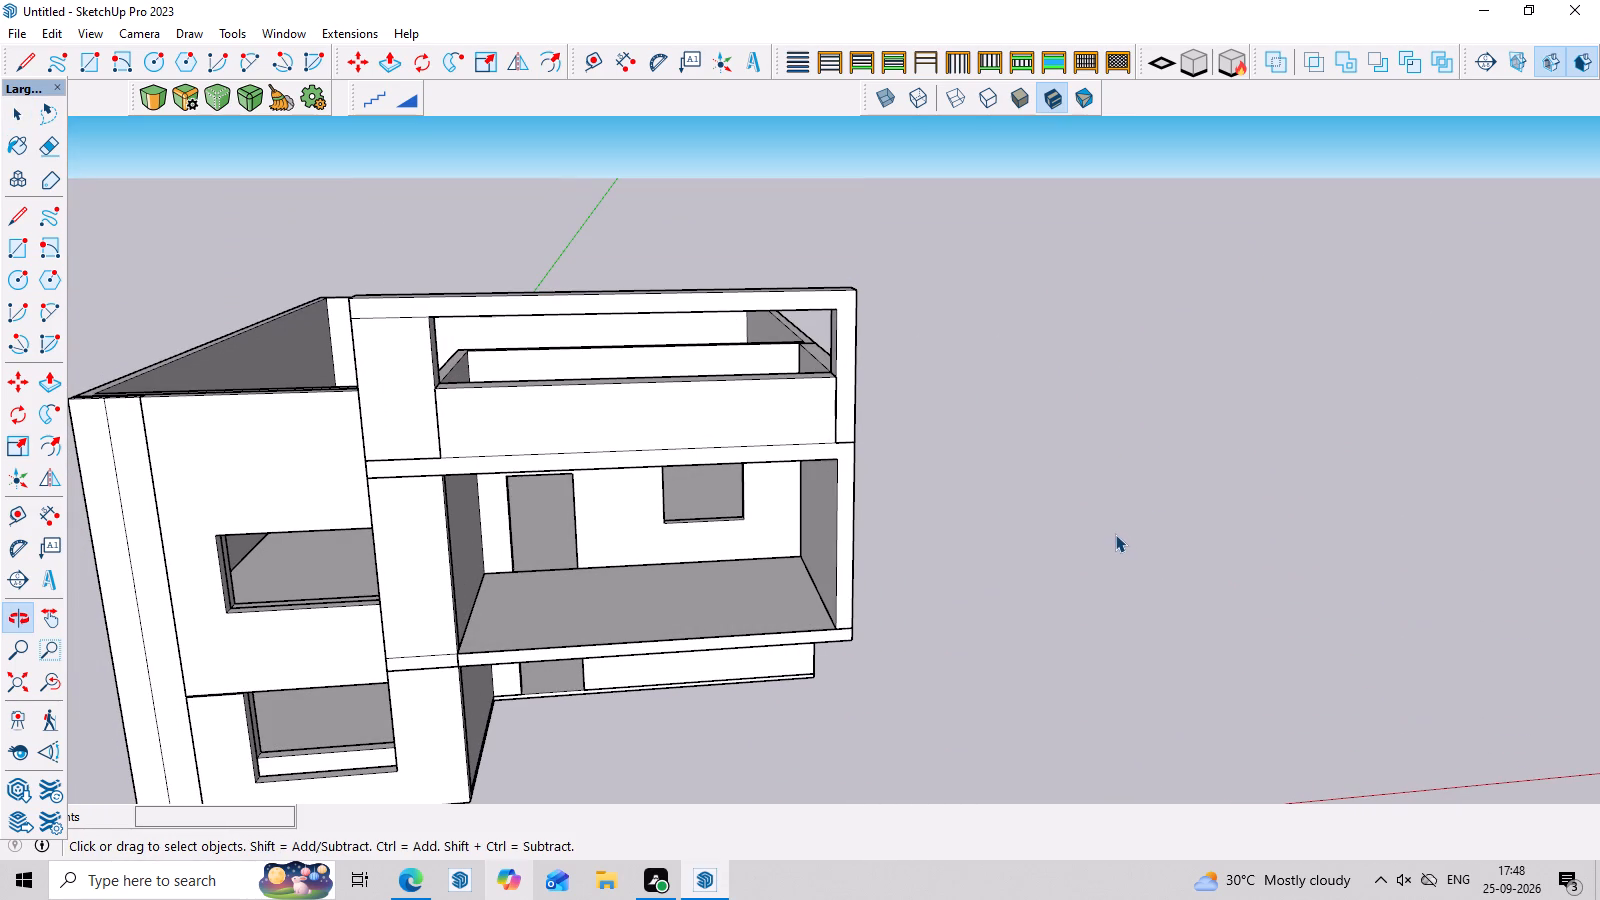
{"action": "scroll", "coordinate": [1124, 465], "scroll_direction": "up", "scroll_amount": 1}
{"action": "middle_click_drag", "start_coordinate": [1117, 450], "coordinate": [1115, 456]}
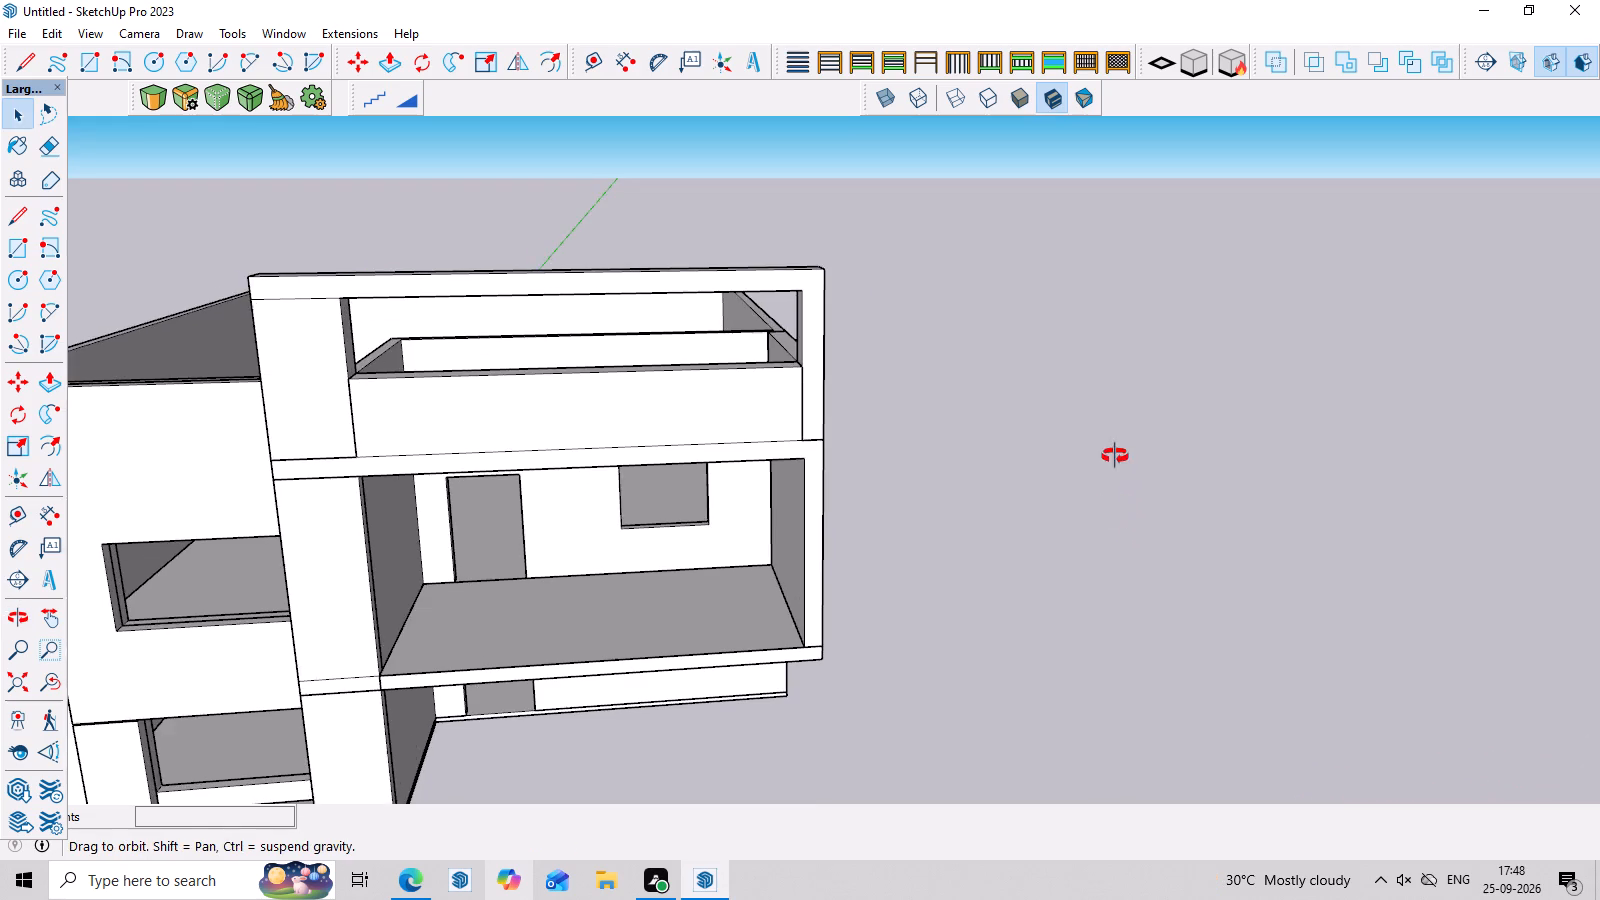
{"action": "middle_click_drag", "start_coordinate": [1115, 456], "coordinate": [1120, 776]}
{"action": "scroll", "coordinate": [910, 442], "scroll_direction": "up", "scroll_amount": 3}
{"action": "middle_click_drag", "start_coordinate": [729, 491], "coordinate": [720, 410]}
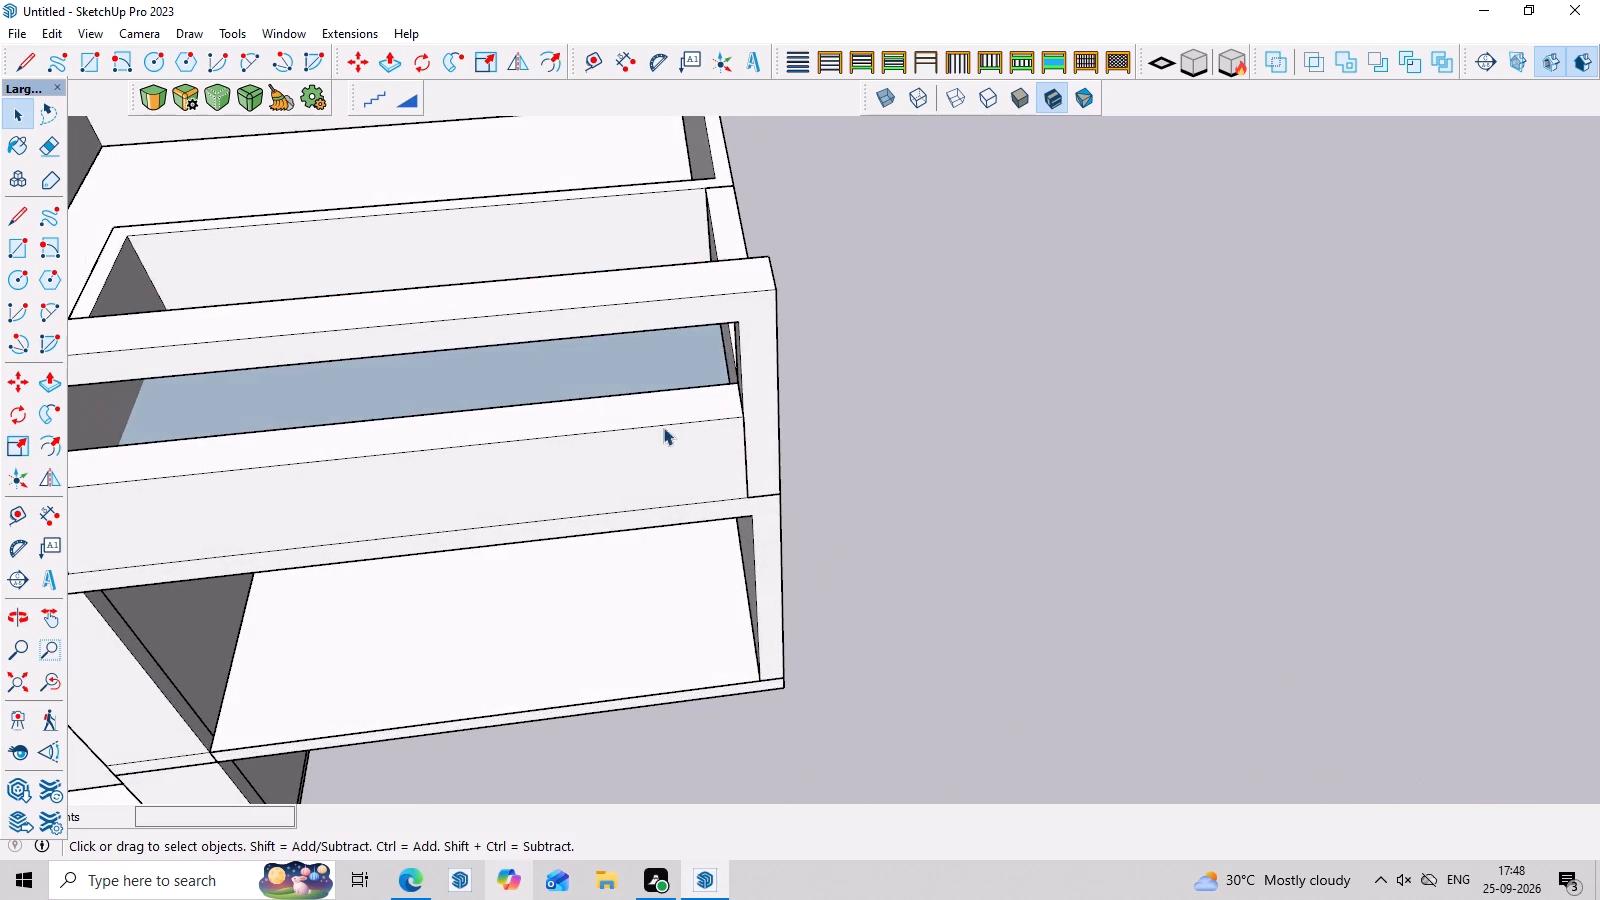
Draw a small rectangle across the top face of the upper balcony parapet, near its outer end.
{"action": "scroll", "coordinate": [615, 419], "scroll_direction": "up", "scroll_amount": 3}
{"action": "key", "text": "r"}
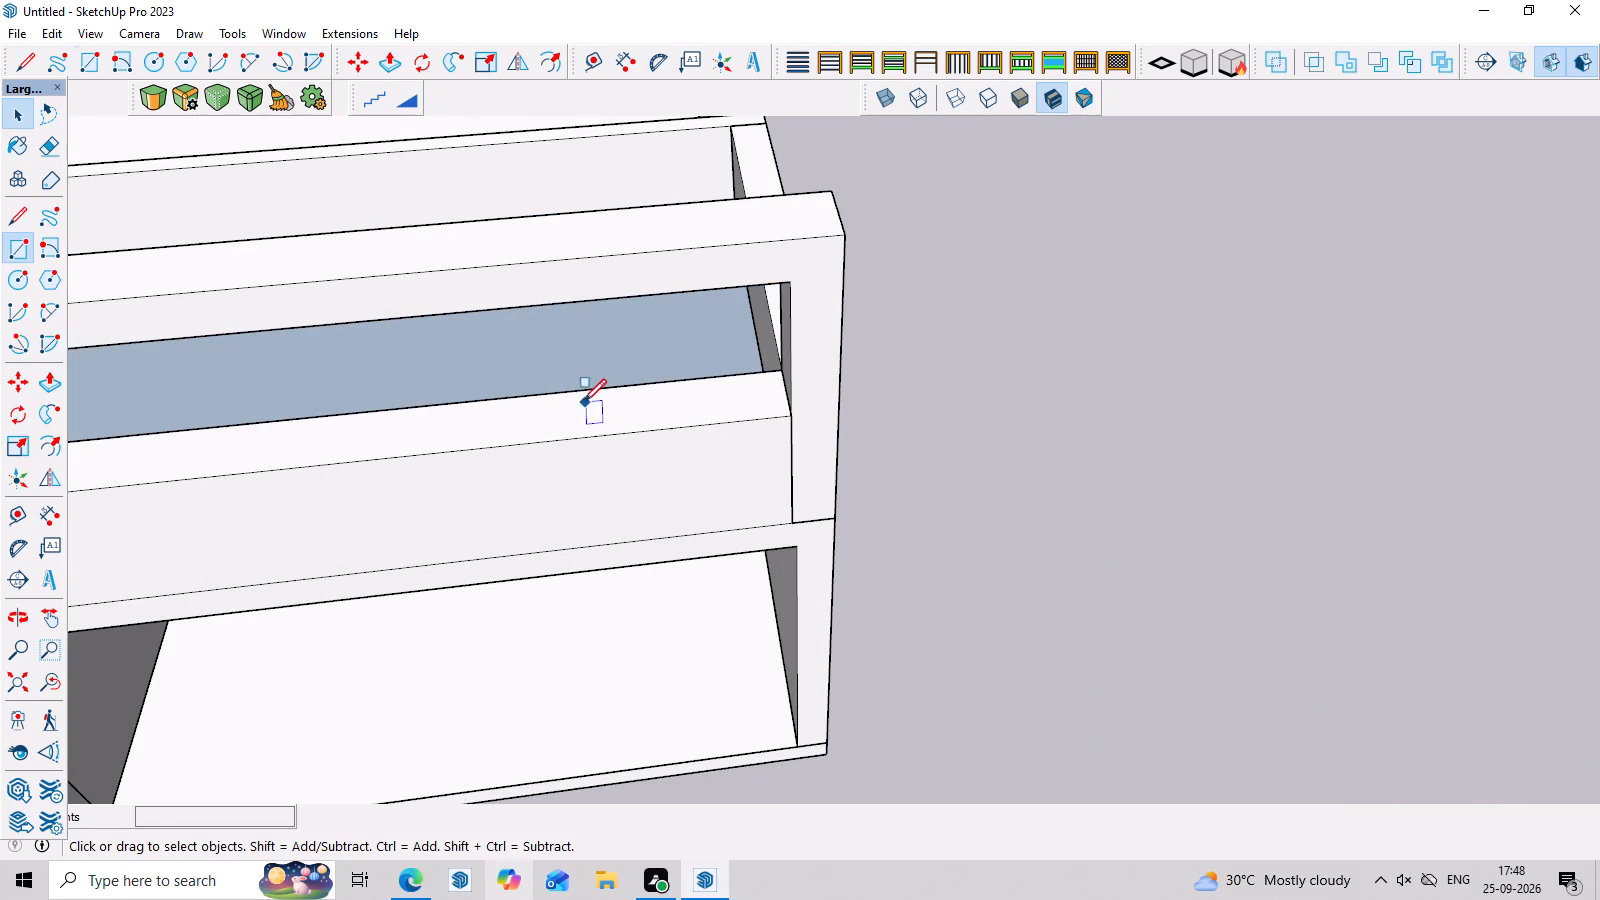
{"action": "left_click", "coordinate": [568, 395]}
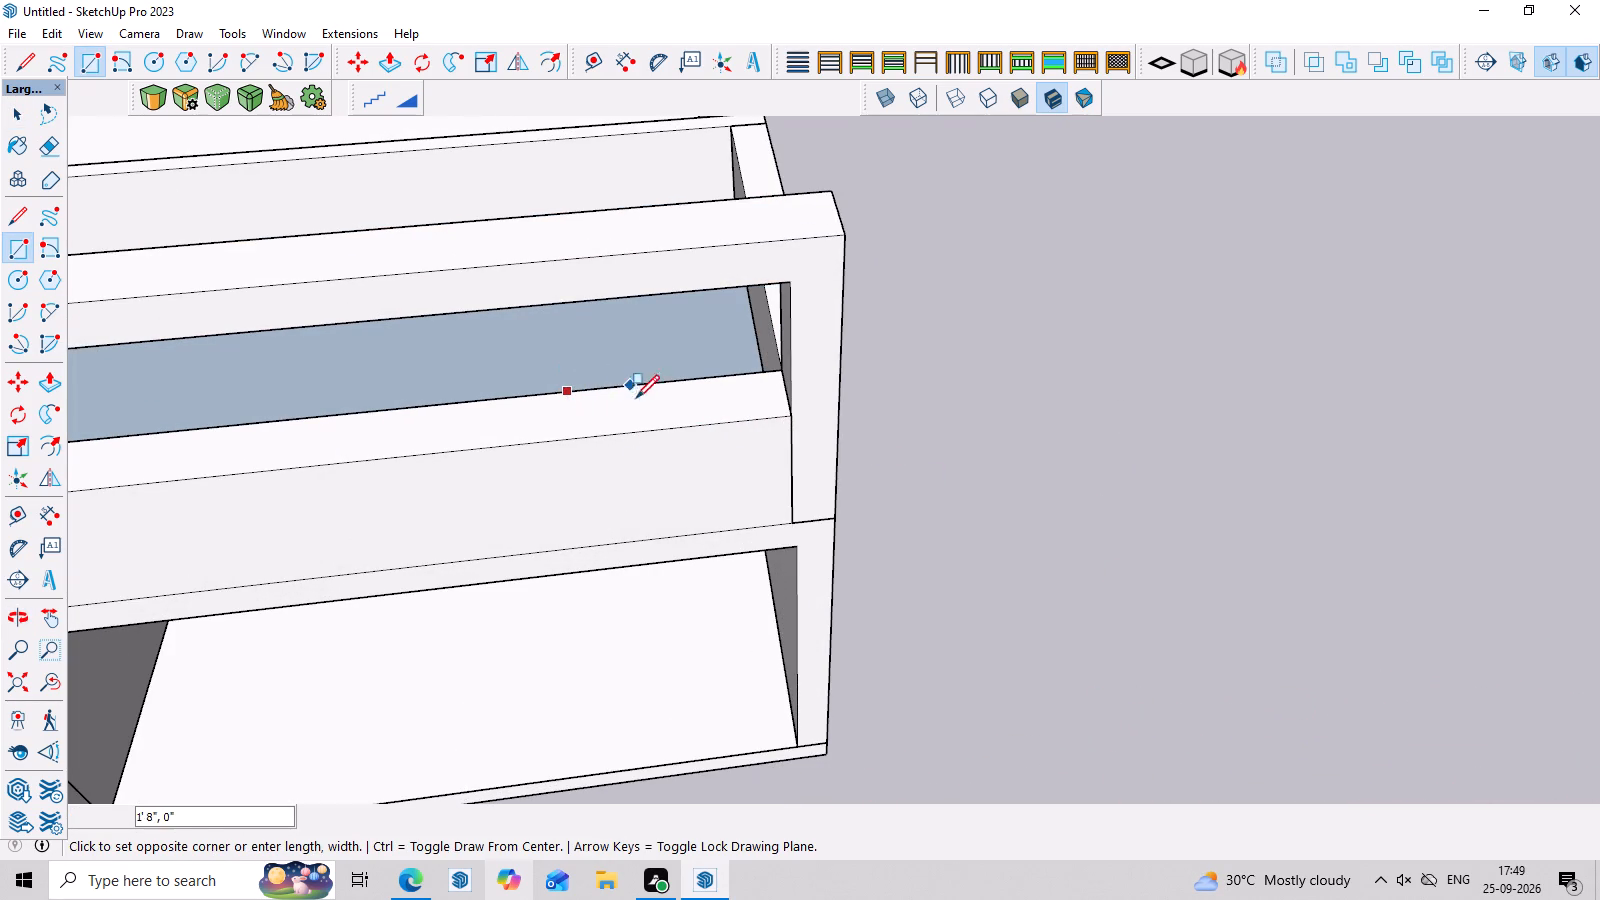
{"action": "left_click", "coordinate": [652, 431]}
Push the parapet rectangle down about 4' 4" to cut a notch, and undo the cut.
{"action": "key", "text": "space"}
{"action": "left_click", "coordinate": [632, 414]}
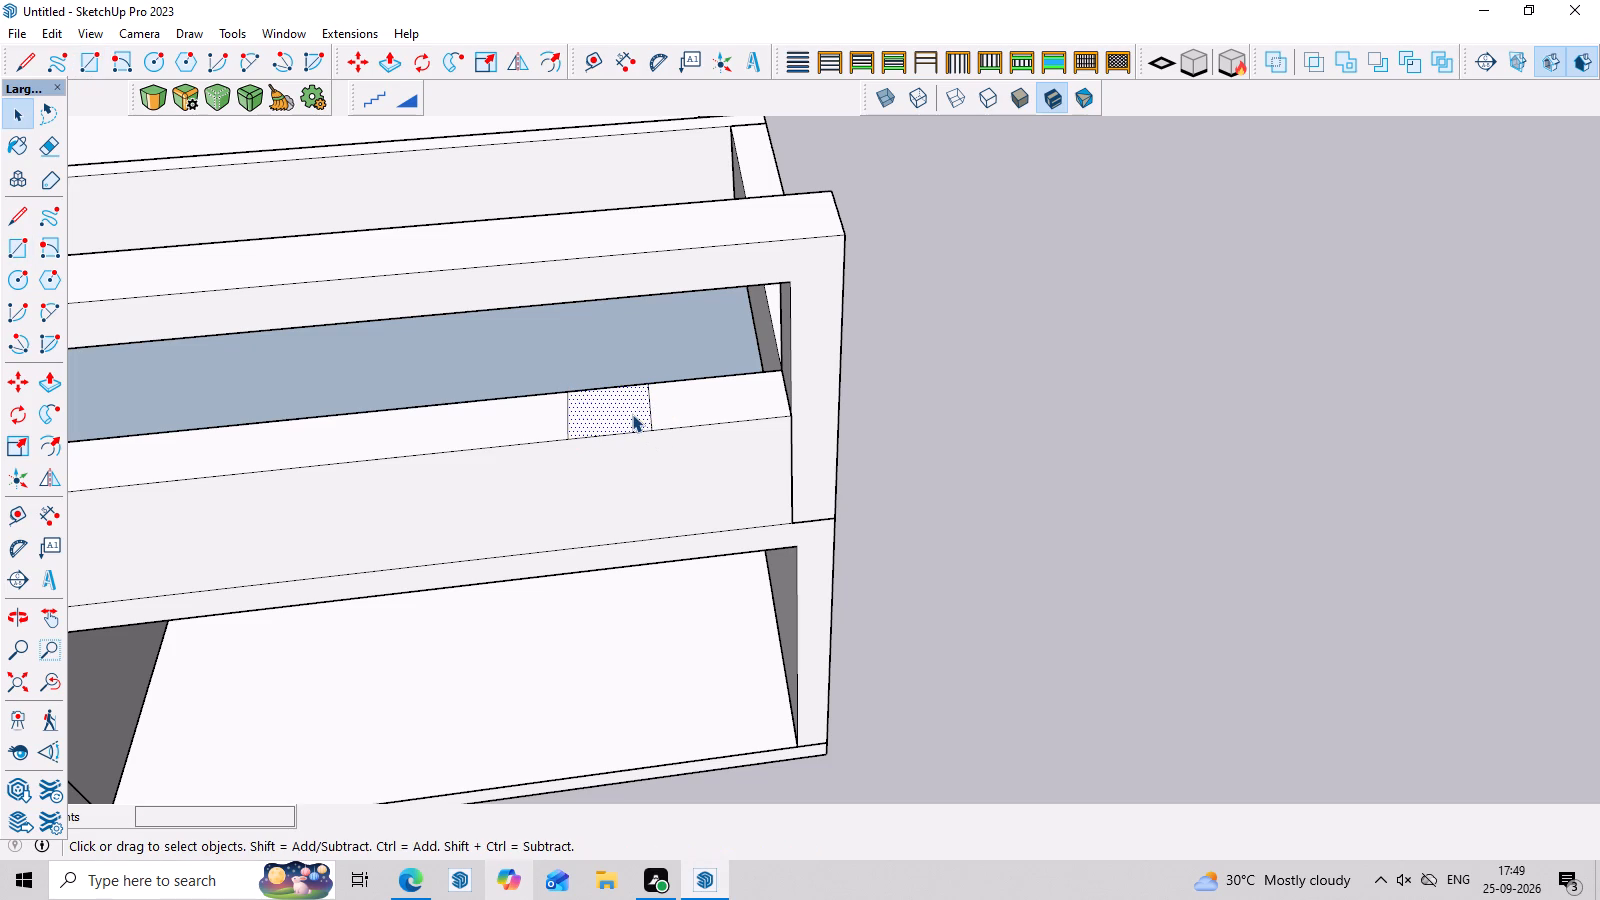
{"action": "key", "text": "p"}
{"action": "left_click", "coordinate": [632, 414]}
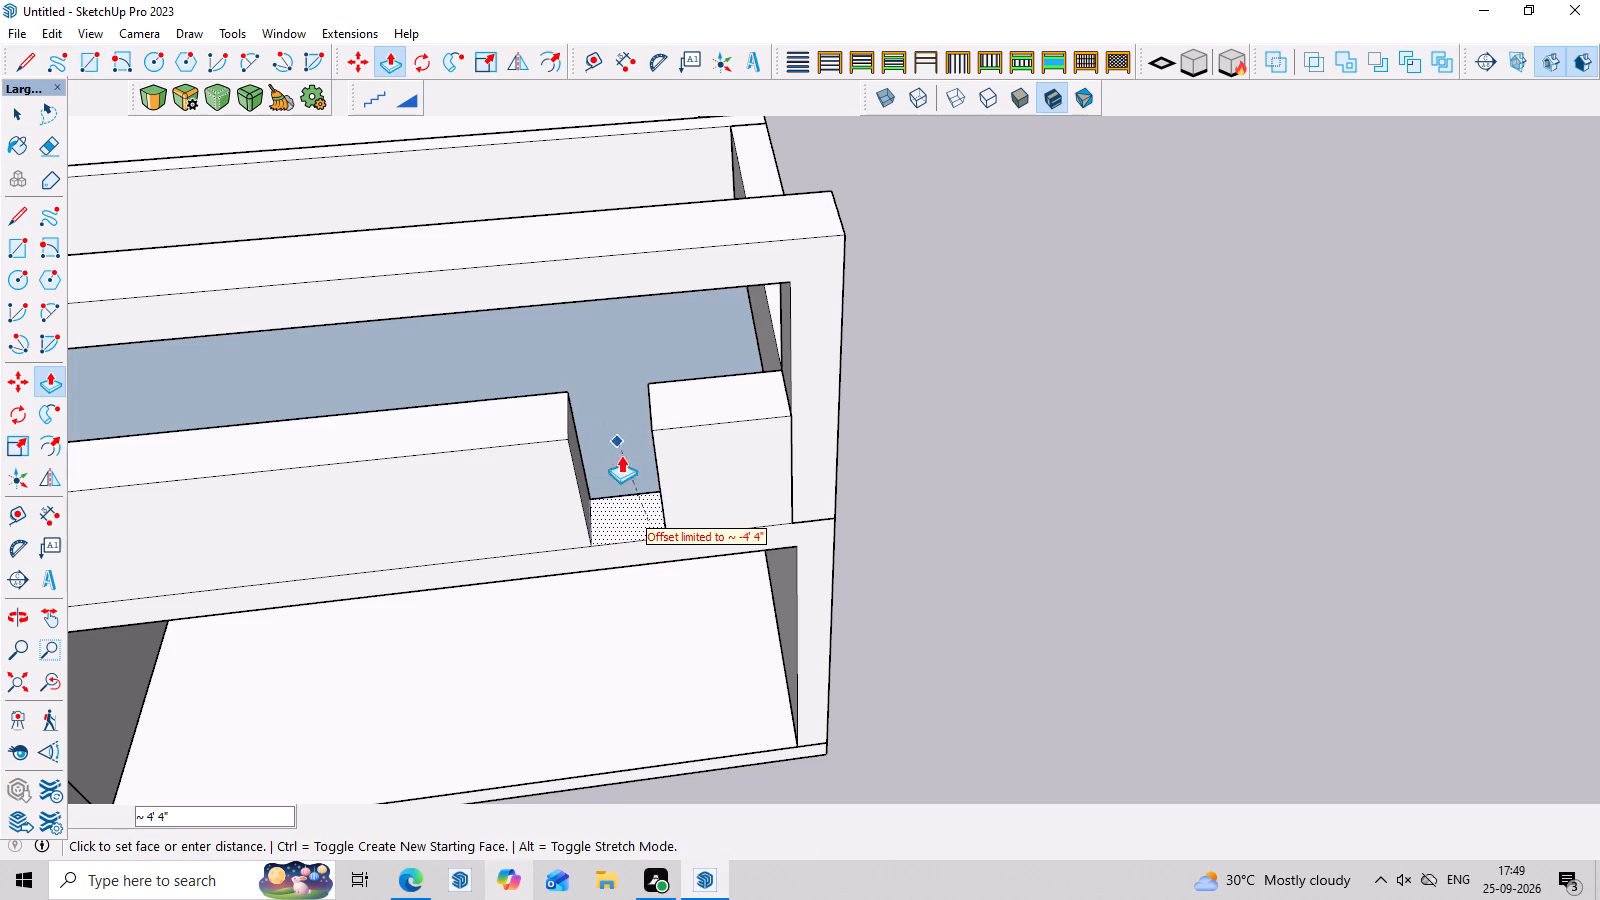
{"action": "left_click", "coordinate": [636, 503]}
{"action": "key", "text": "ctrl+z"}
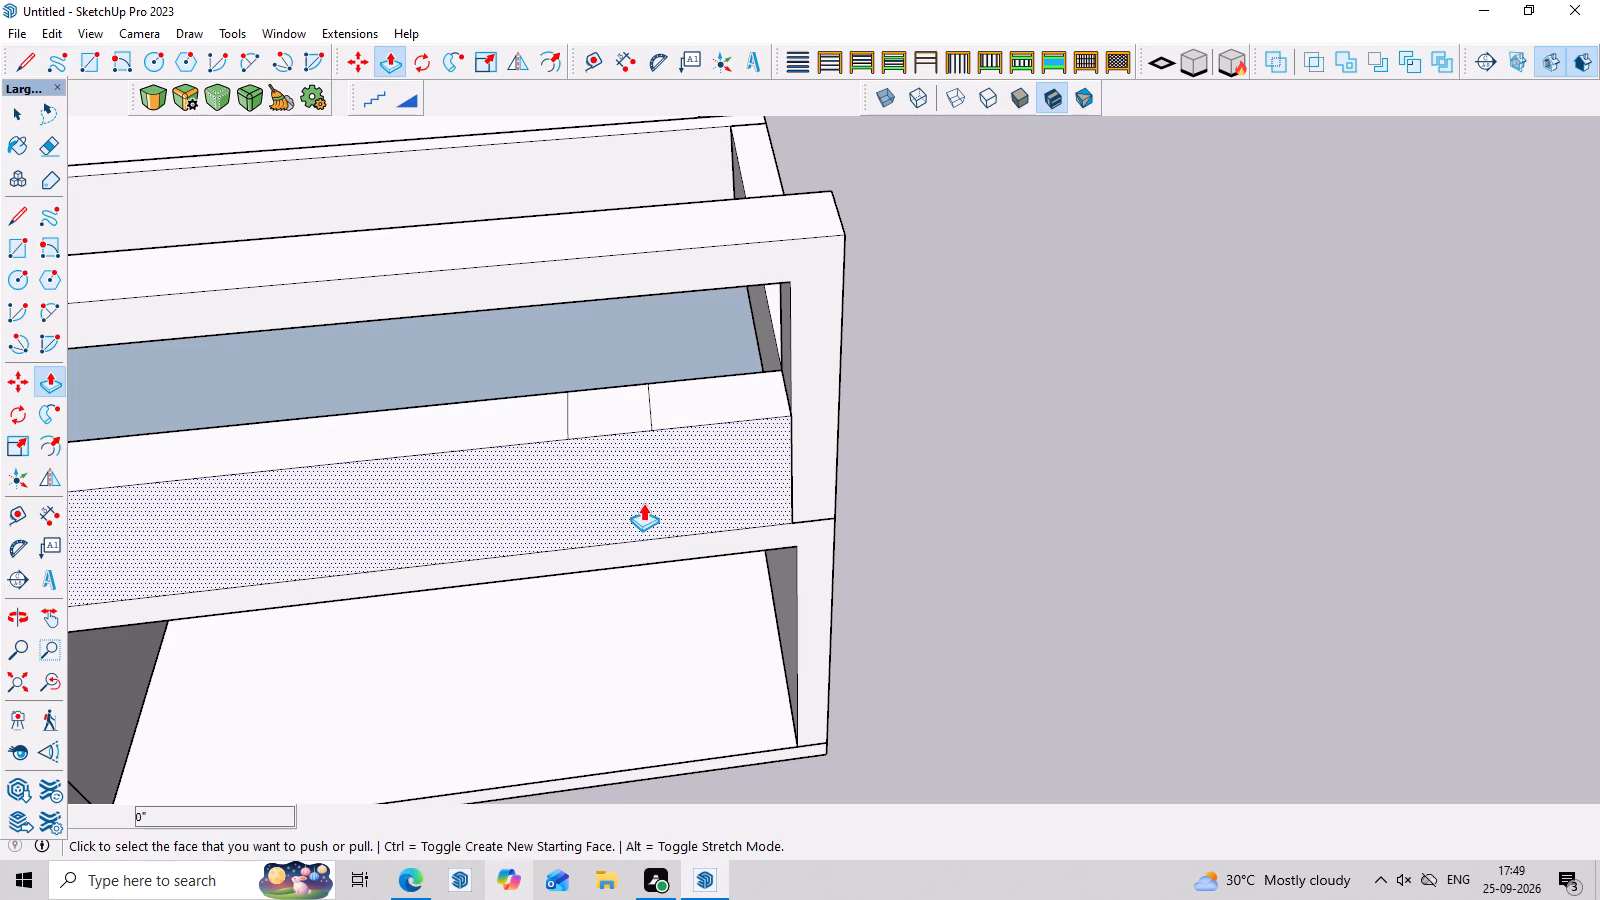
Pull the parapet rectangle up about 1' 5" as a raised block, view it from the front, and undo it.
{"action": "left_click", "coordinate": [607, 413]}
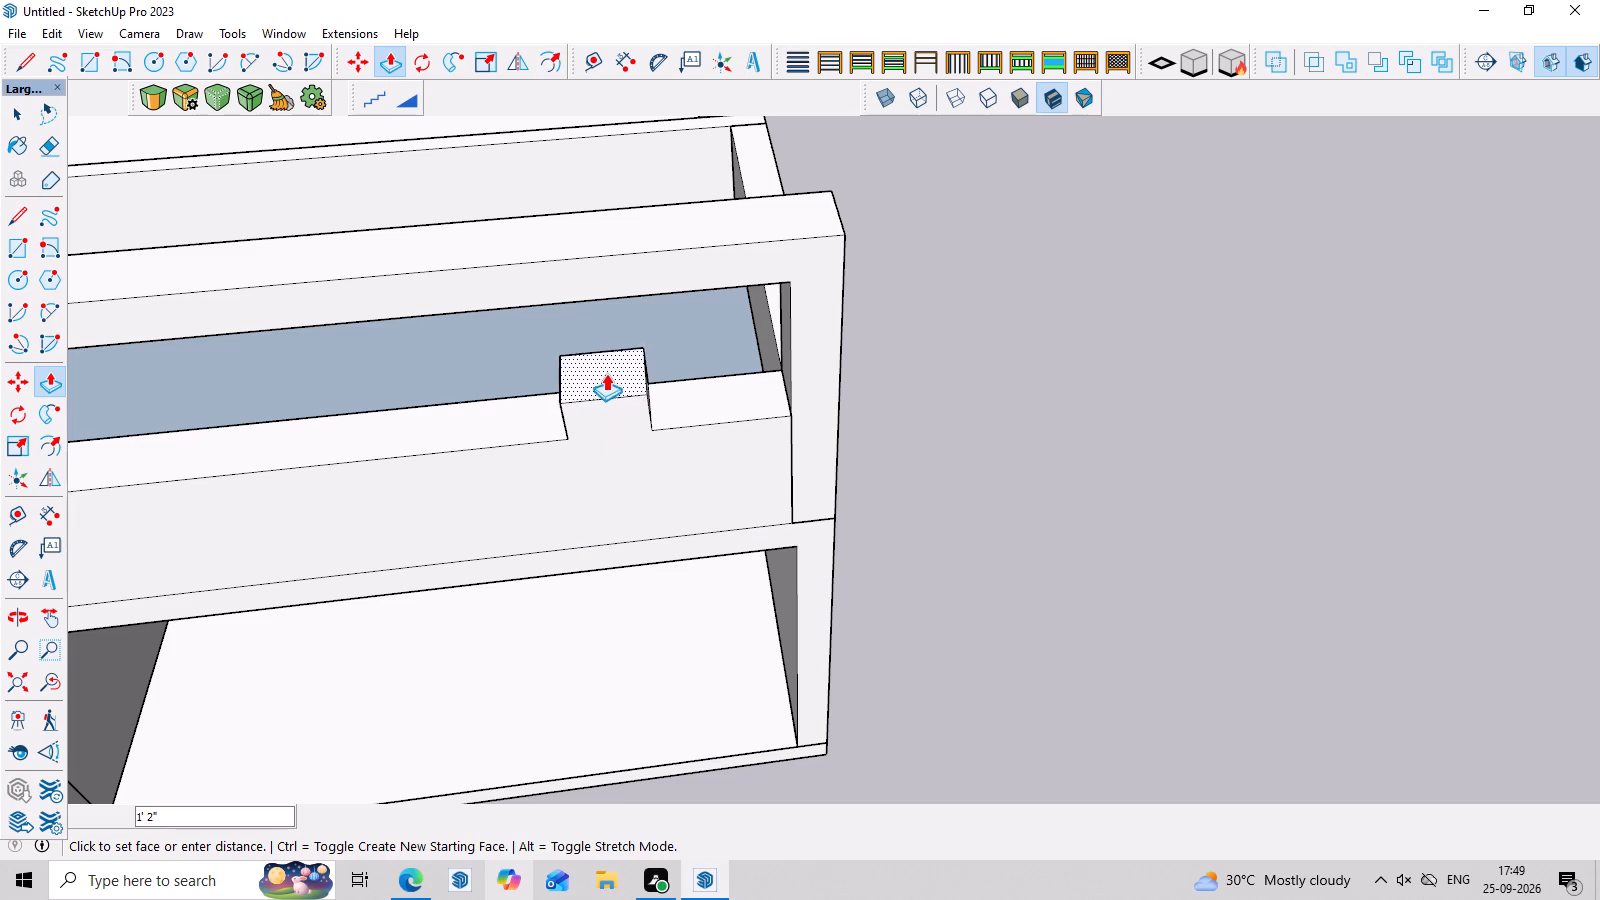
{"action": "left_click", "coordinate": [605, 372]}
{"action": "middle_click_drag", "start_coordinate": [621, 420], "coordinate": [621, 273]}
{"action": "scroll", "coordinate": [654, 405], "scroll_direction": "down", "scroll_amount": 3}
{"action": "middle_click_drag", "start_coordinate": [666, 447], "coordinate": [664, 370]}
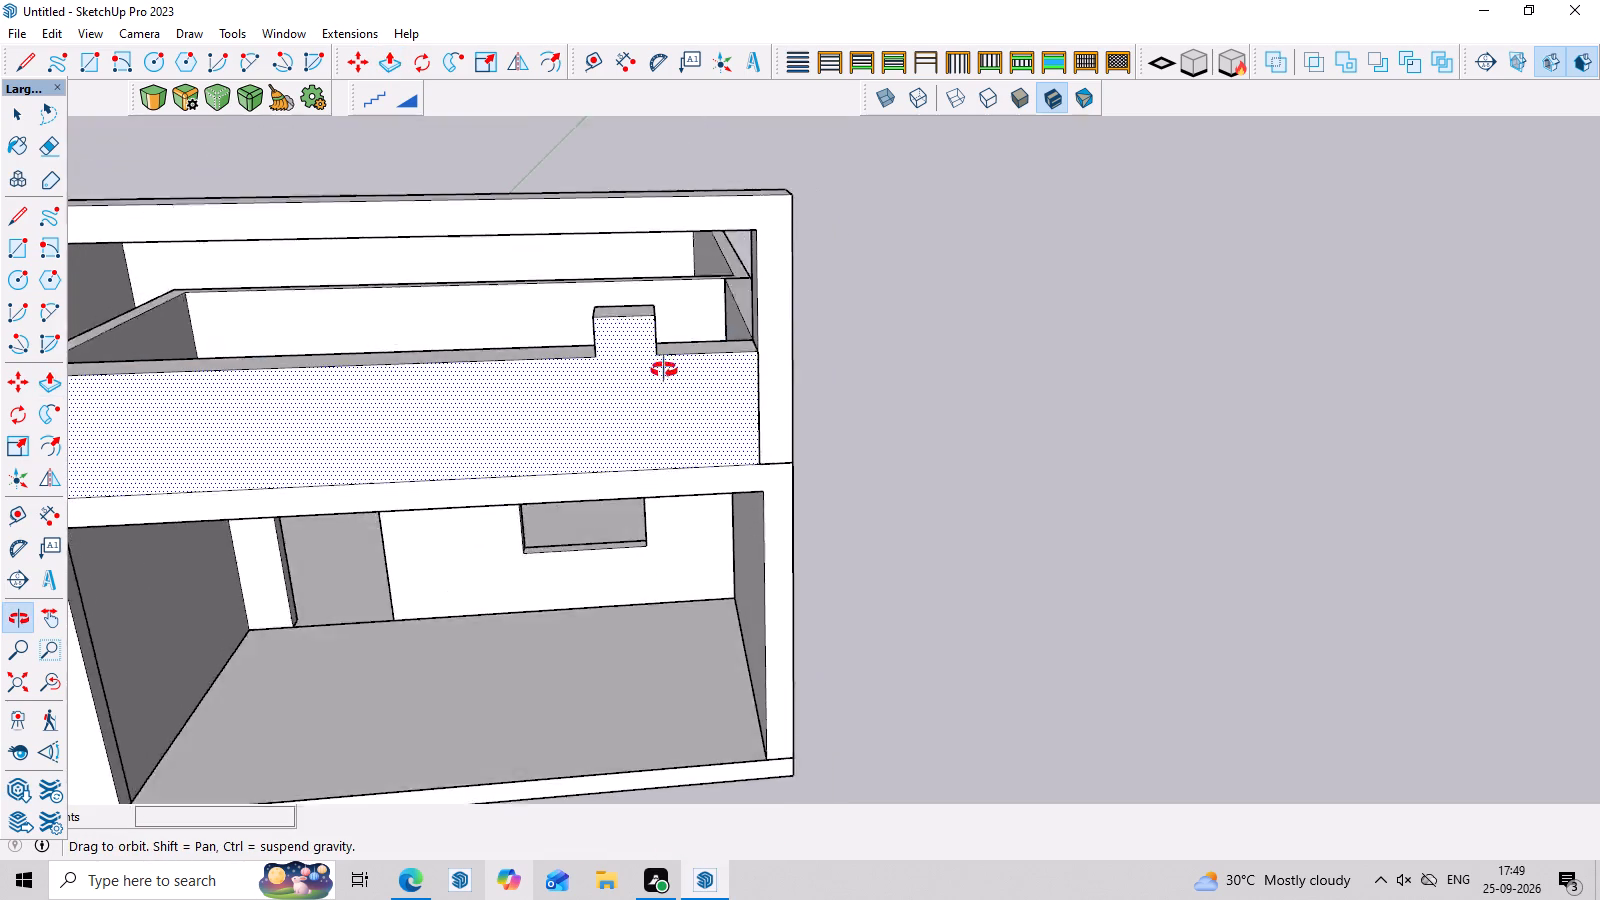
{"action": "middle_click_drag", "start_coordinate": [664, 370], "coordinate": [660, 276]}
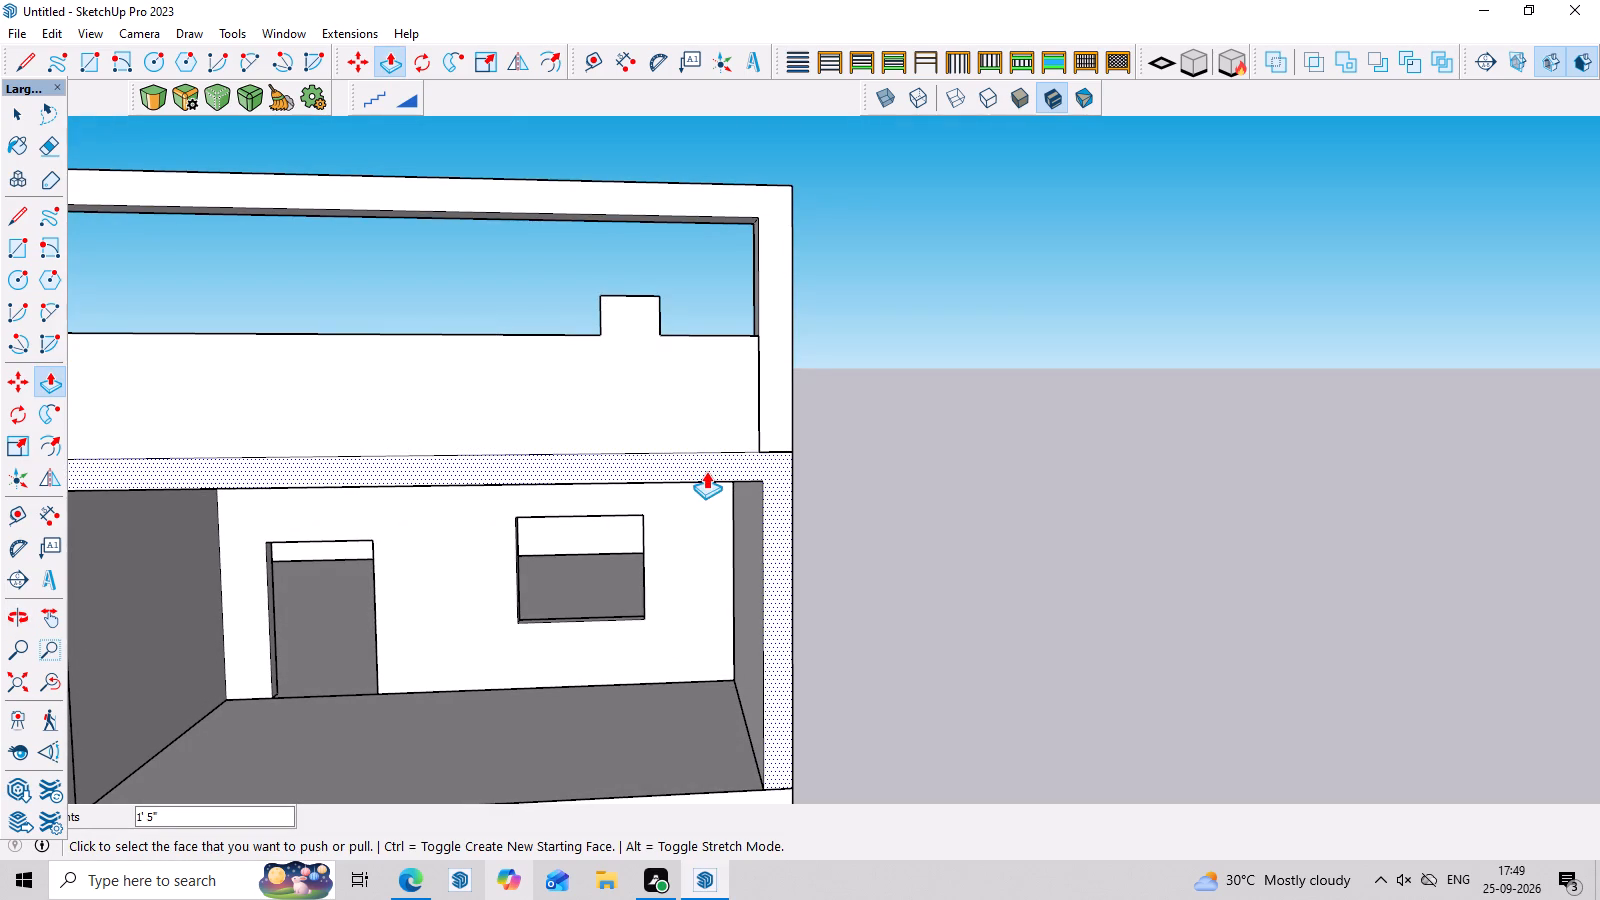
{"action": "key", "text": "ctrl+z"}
Draw two upright rectangles, each about 4' 4" by 1' 6", side by side on the parapet's front face near its outer end.
{"action": "key", "text": "r"}
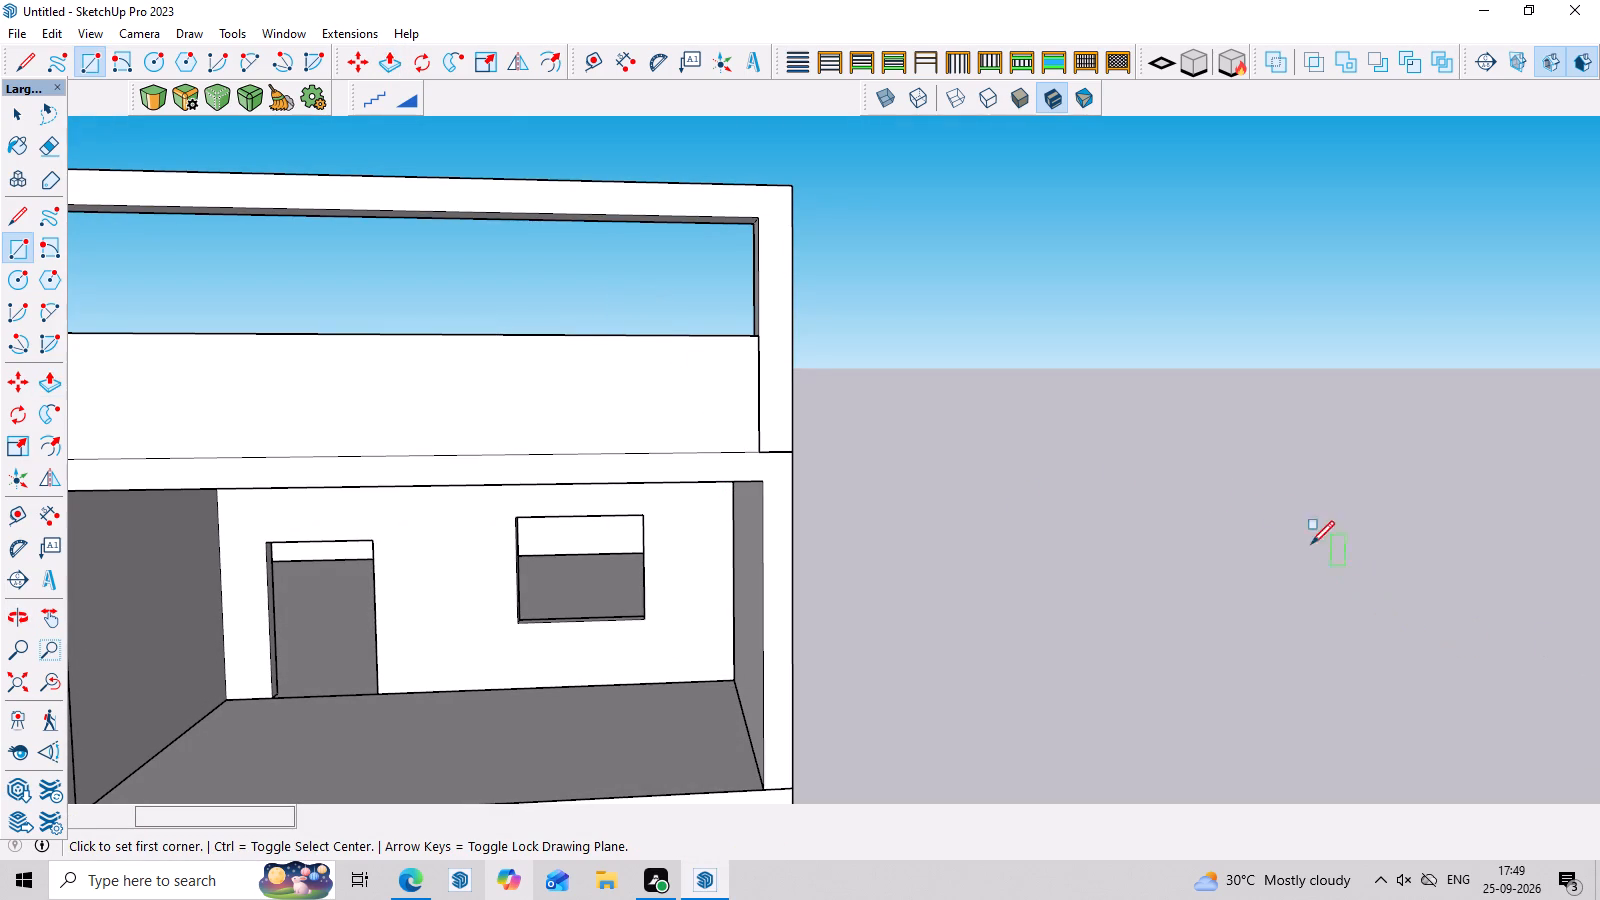
{"action": "left_click", "coordinate": [586, 337]}
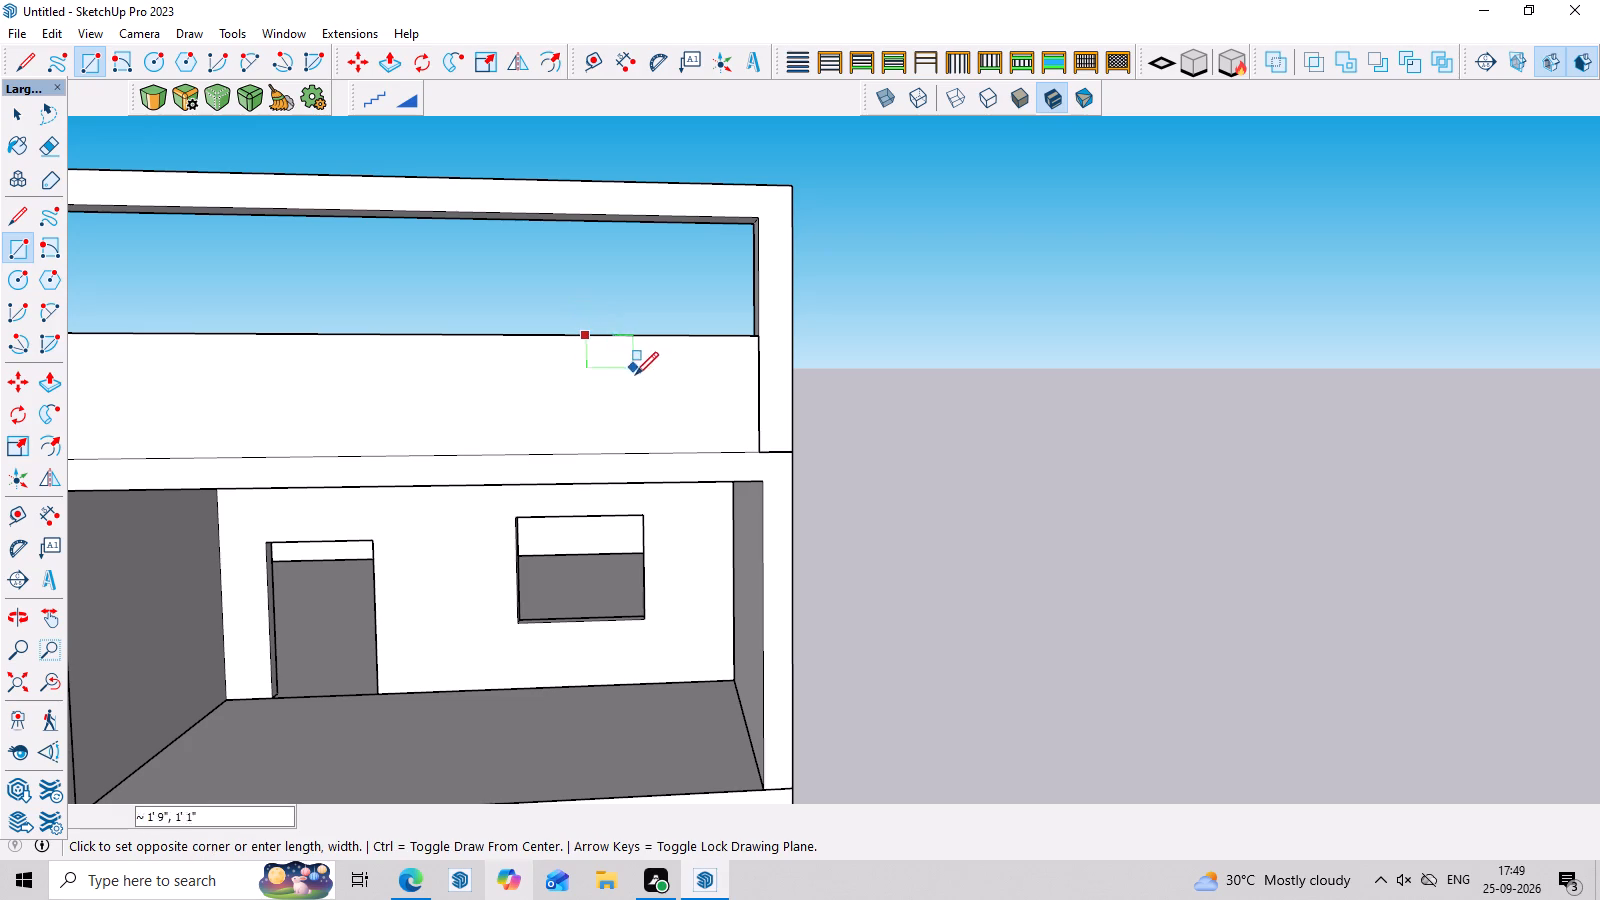
{"action": "left_click", "coordinate": [645, 452]}
{"action": "key", "text": "space"}
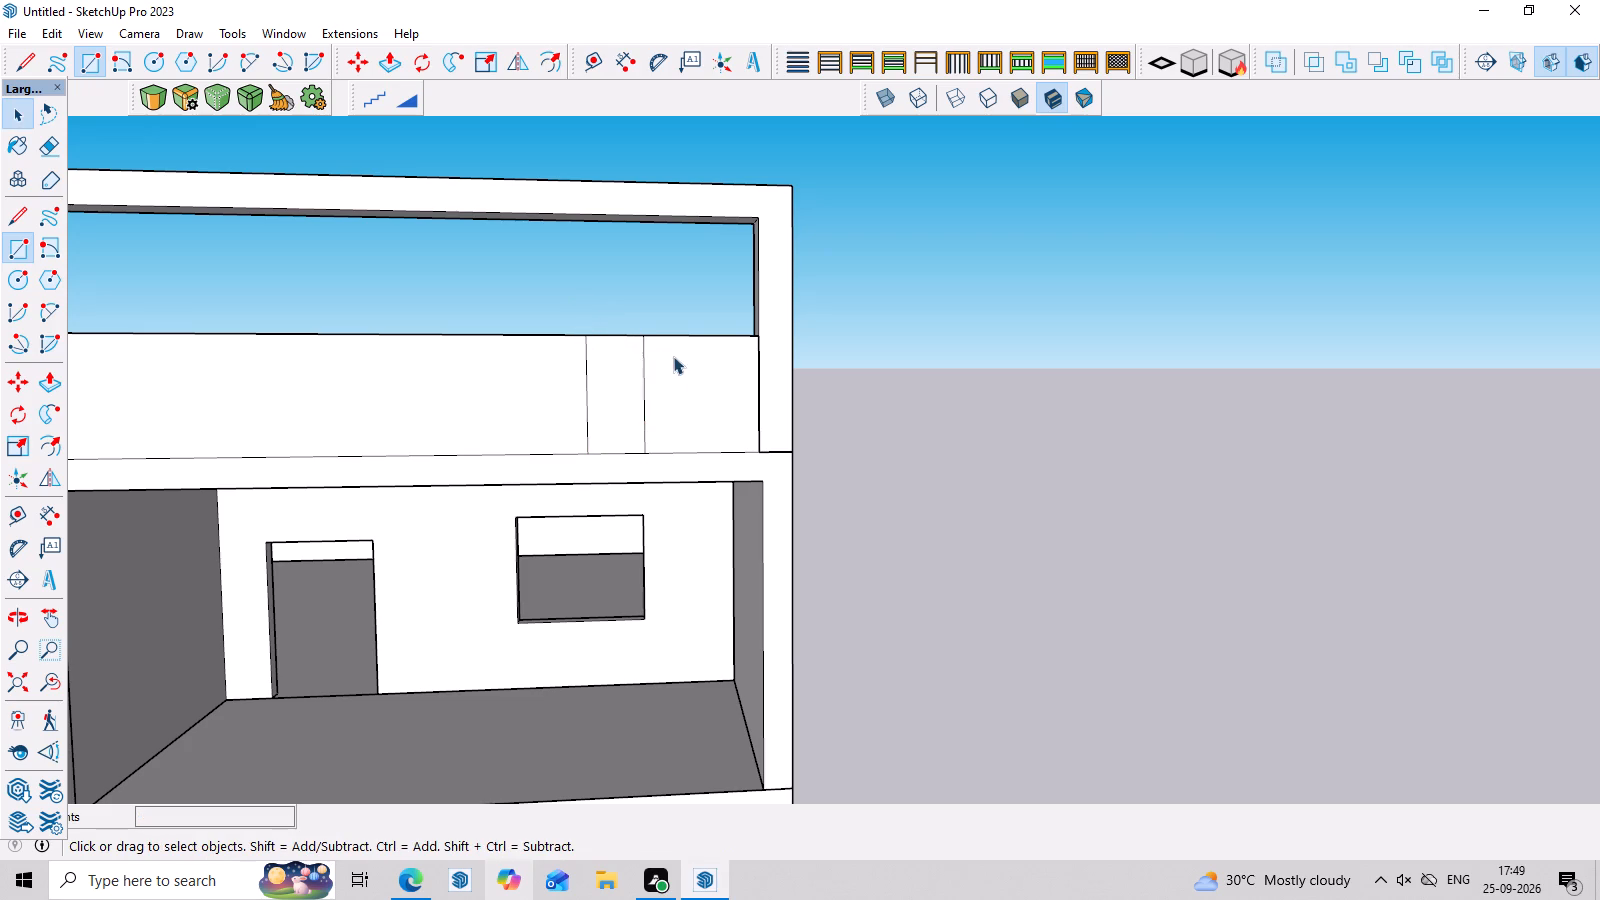
{"action": "key", "text": "r"}
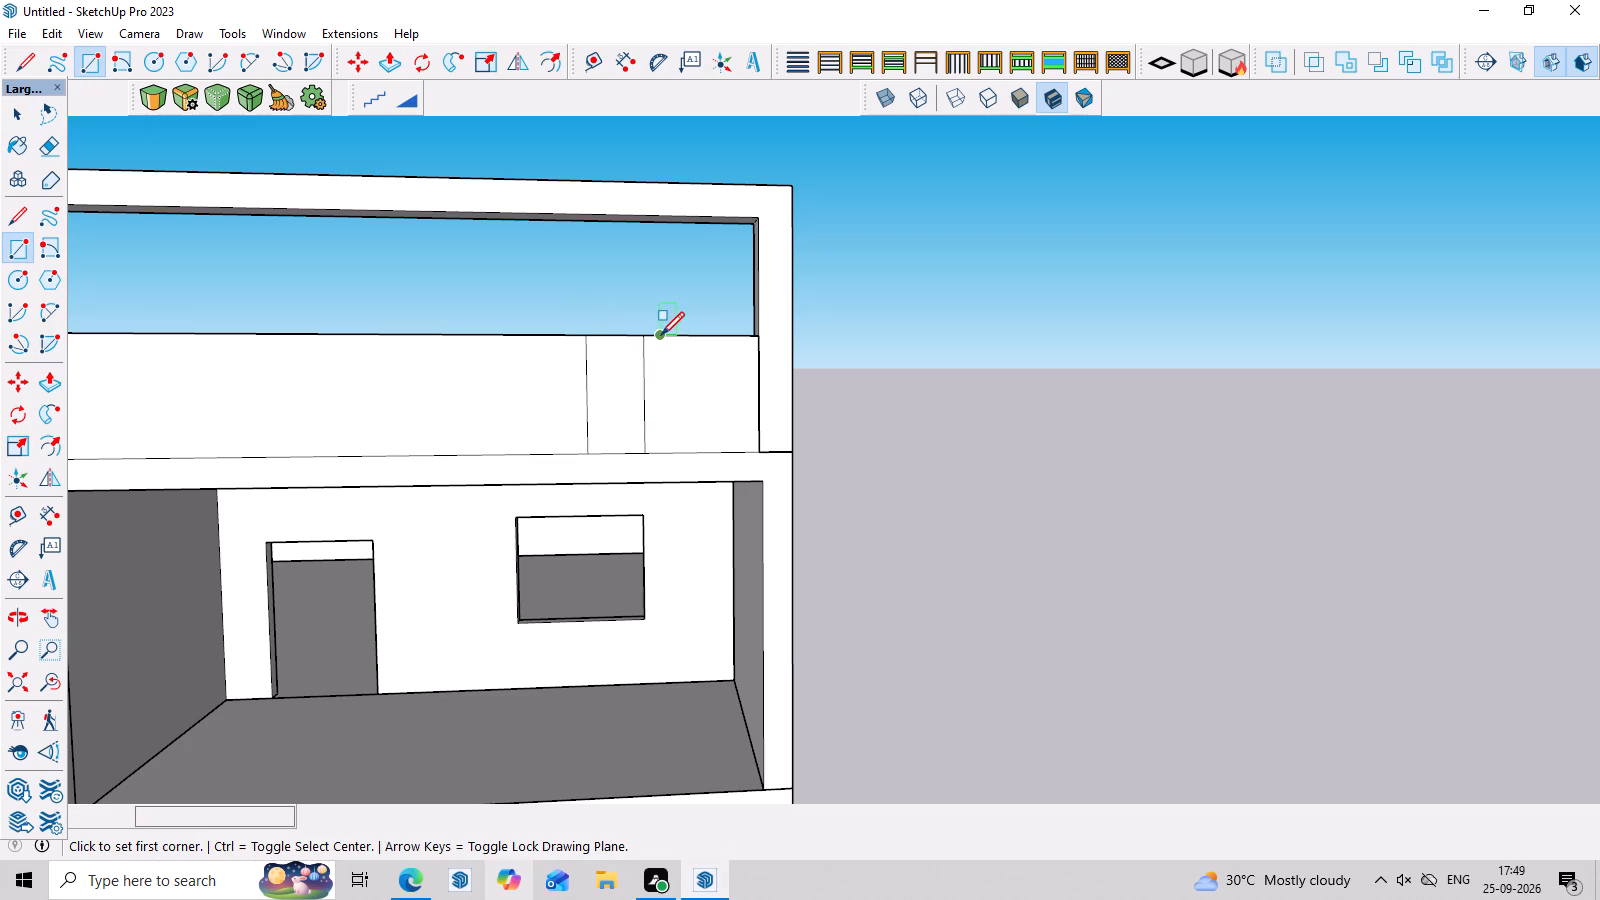
{"action": "left_click", "coordinate": [661, 335]}
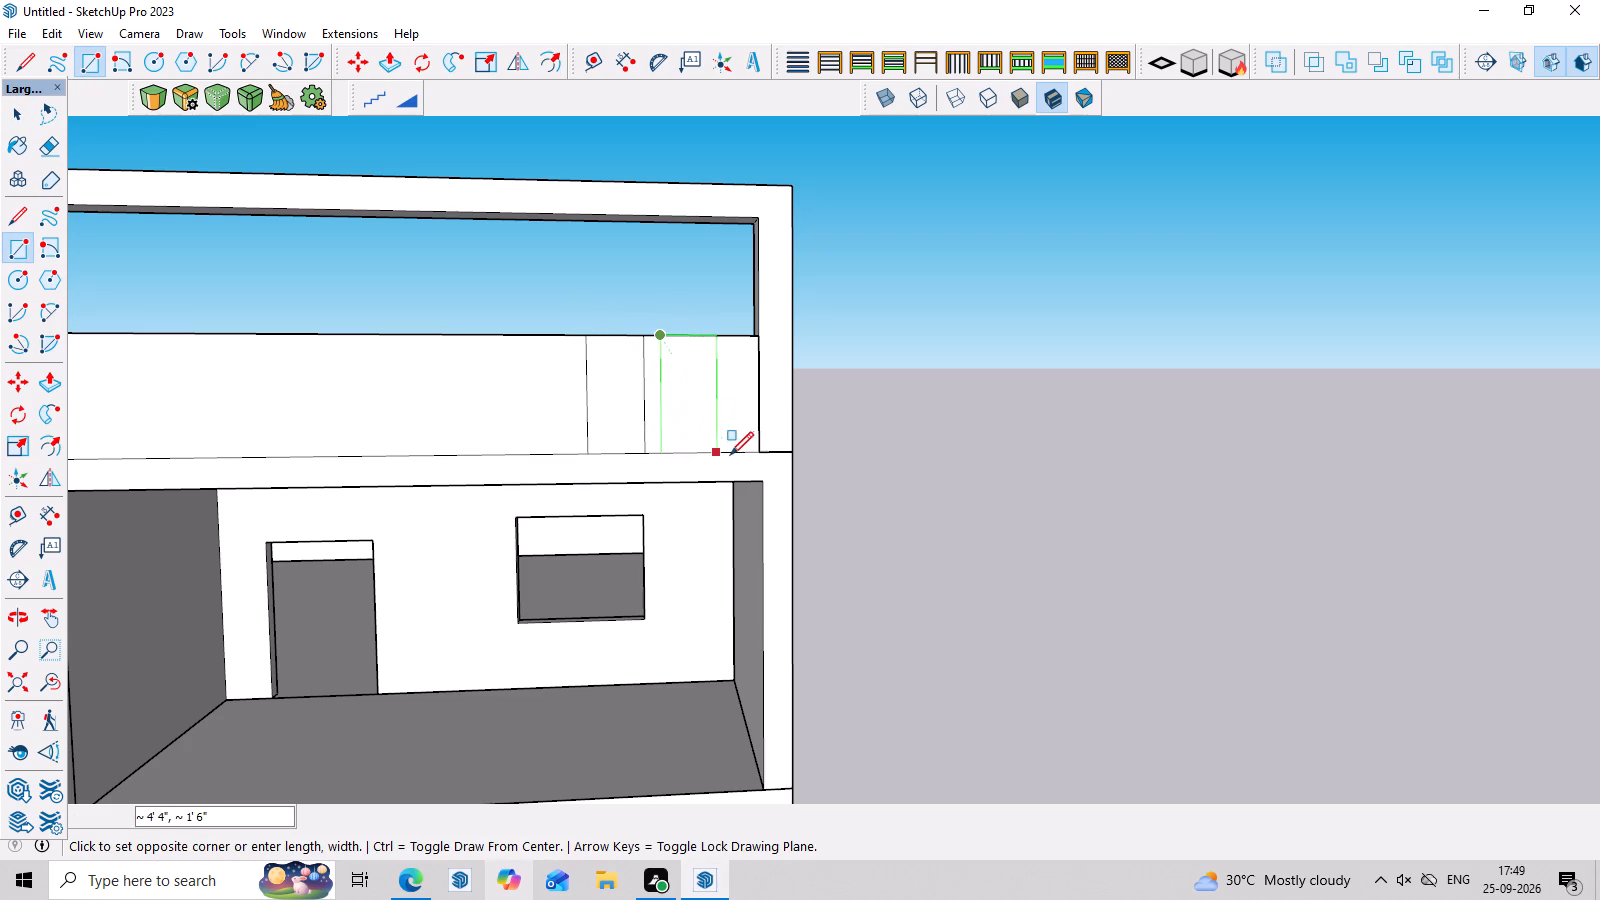
{"action": "left_click", "coordinate": [716, 455]}
Pull both parapet rectangles outward about 8" to form two projecting blocks.
{"action": "middle_click_drag", "start_coordinate": [1001, 645], "coordinate": [1430, 899]}
{"action": "middle_click_drag", "start_coordinate": [1348, 786], "coordinate": [1074, 655]}
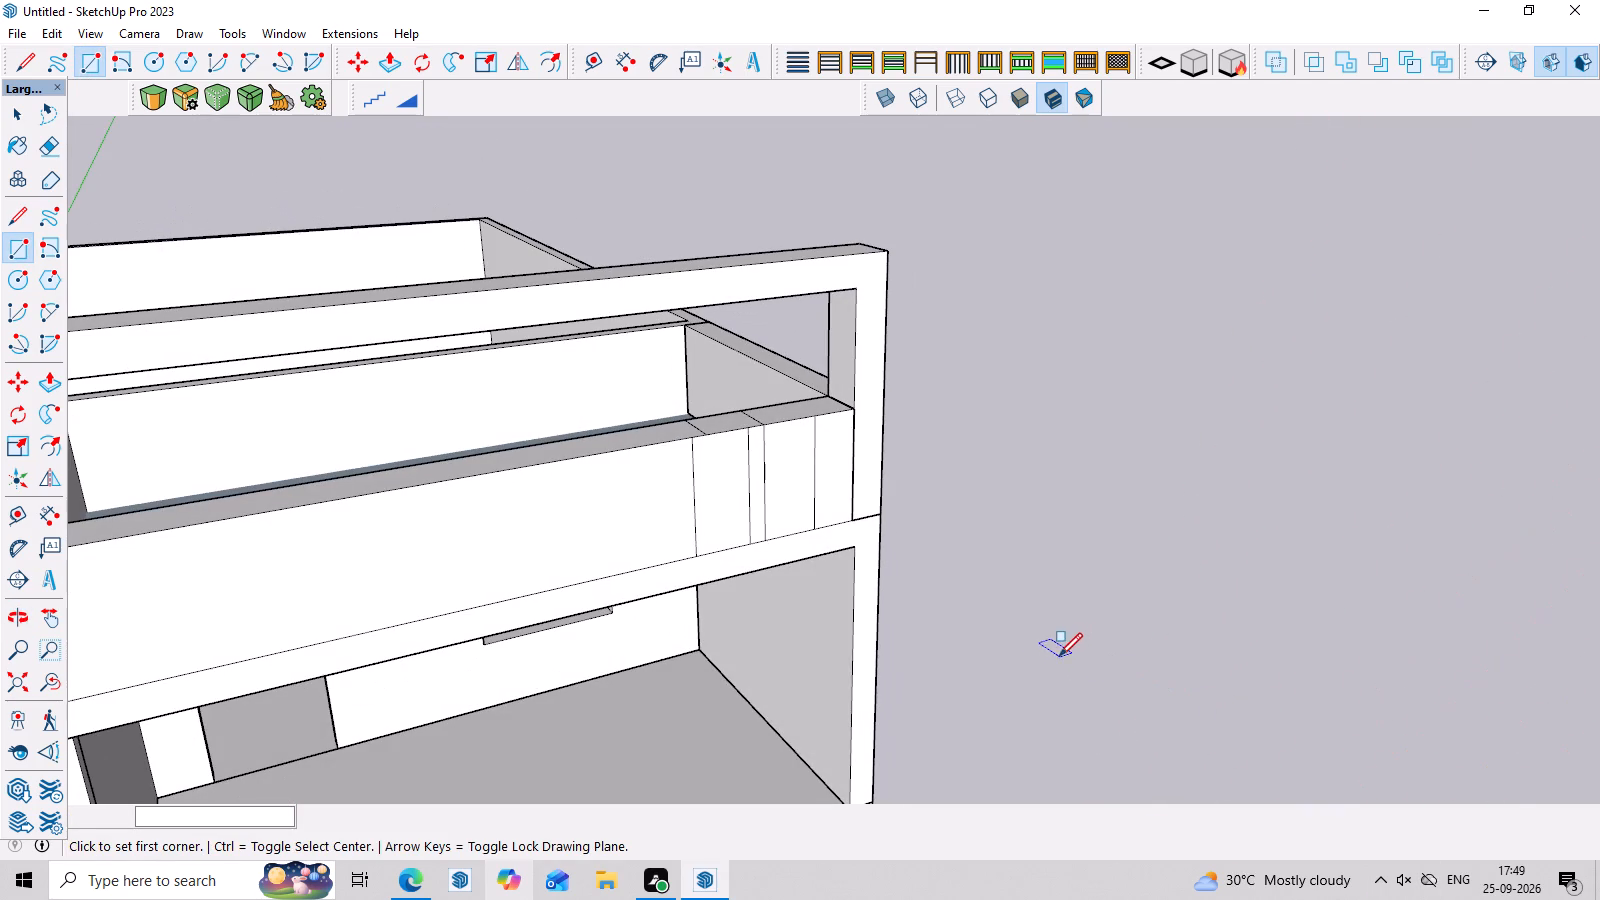
{"action": "middle_click_drag", "start_coordinate": [1058, 656], "coordinate": [1037, 752]}
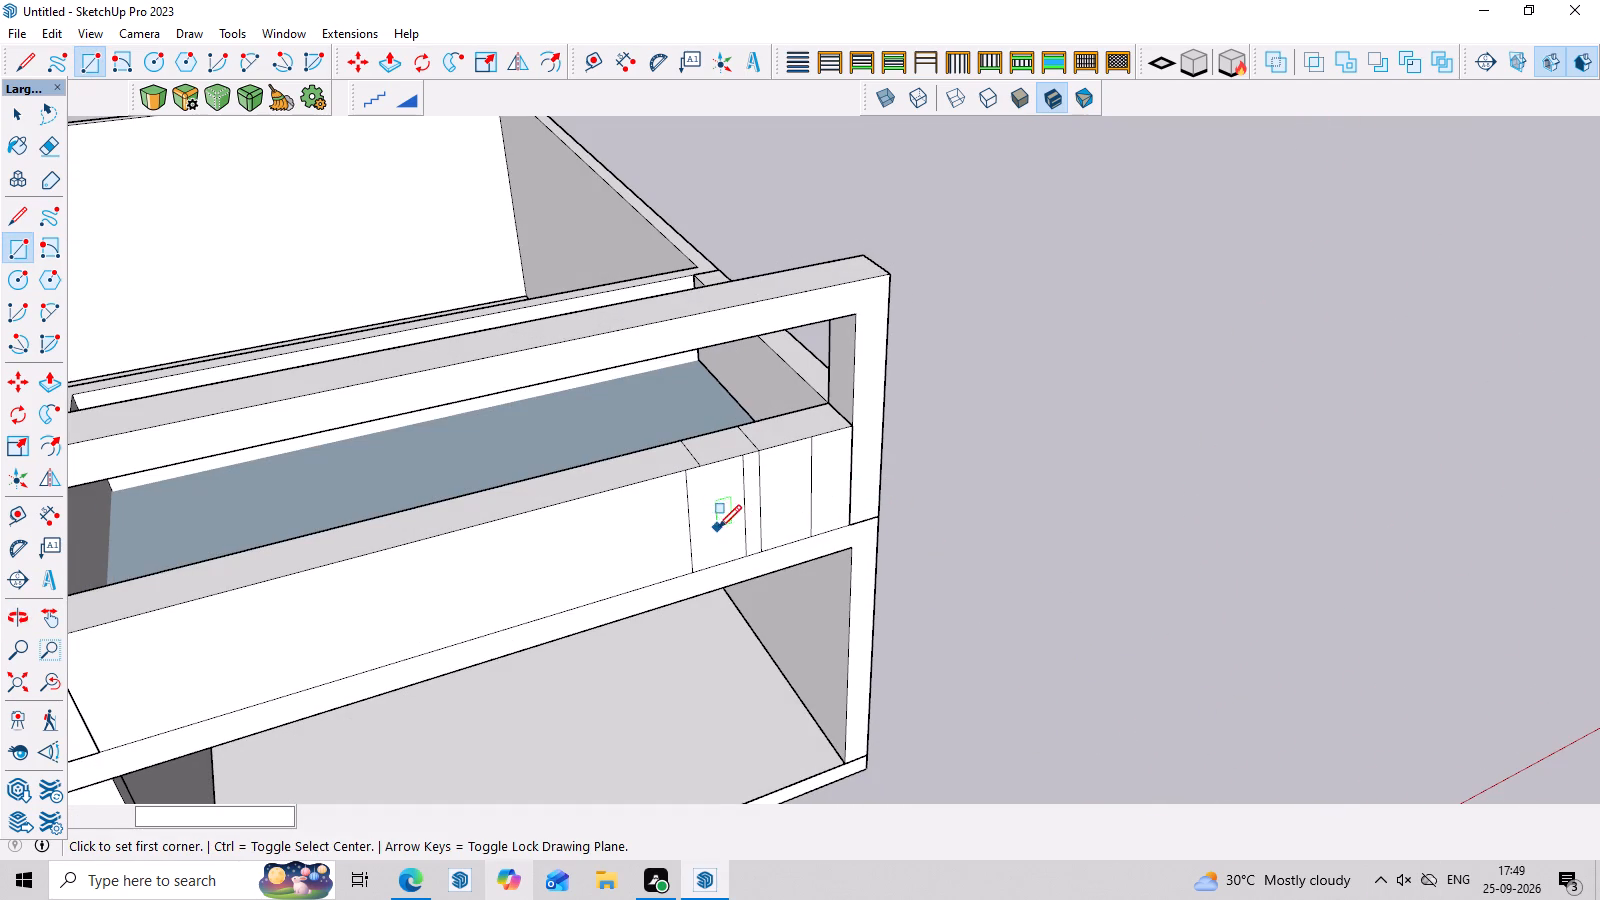
{"action": "middle_click_drag", "start_coordinate": [719, 528], "coordinate": [634, 464]}
{"action": "scroll", "coordinate": [678, 506], "scroll_direction": "up", "scroll_amount": 5}
{"action": "middle_click_drag", "start_coordinate": [716, 509], "coordinate": [705, 575]}
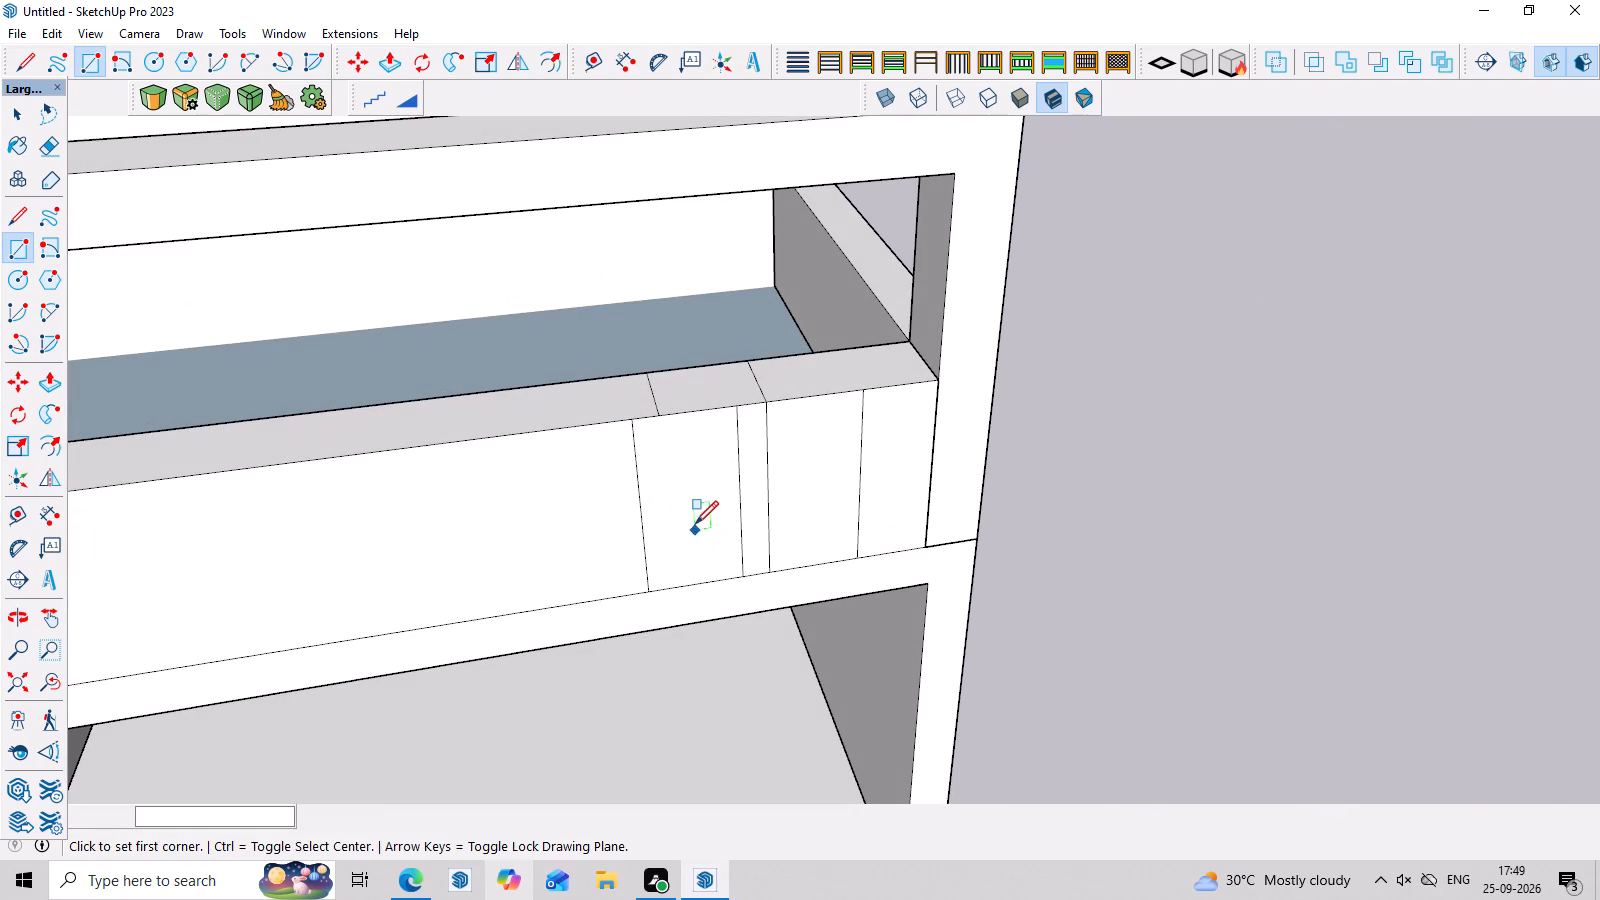
{"action": "key", "text": "p"}
{"action": "left_click", "coordinate": [697, 500]}
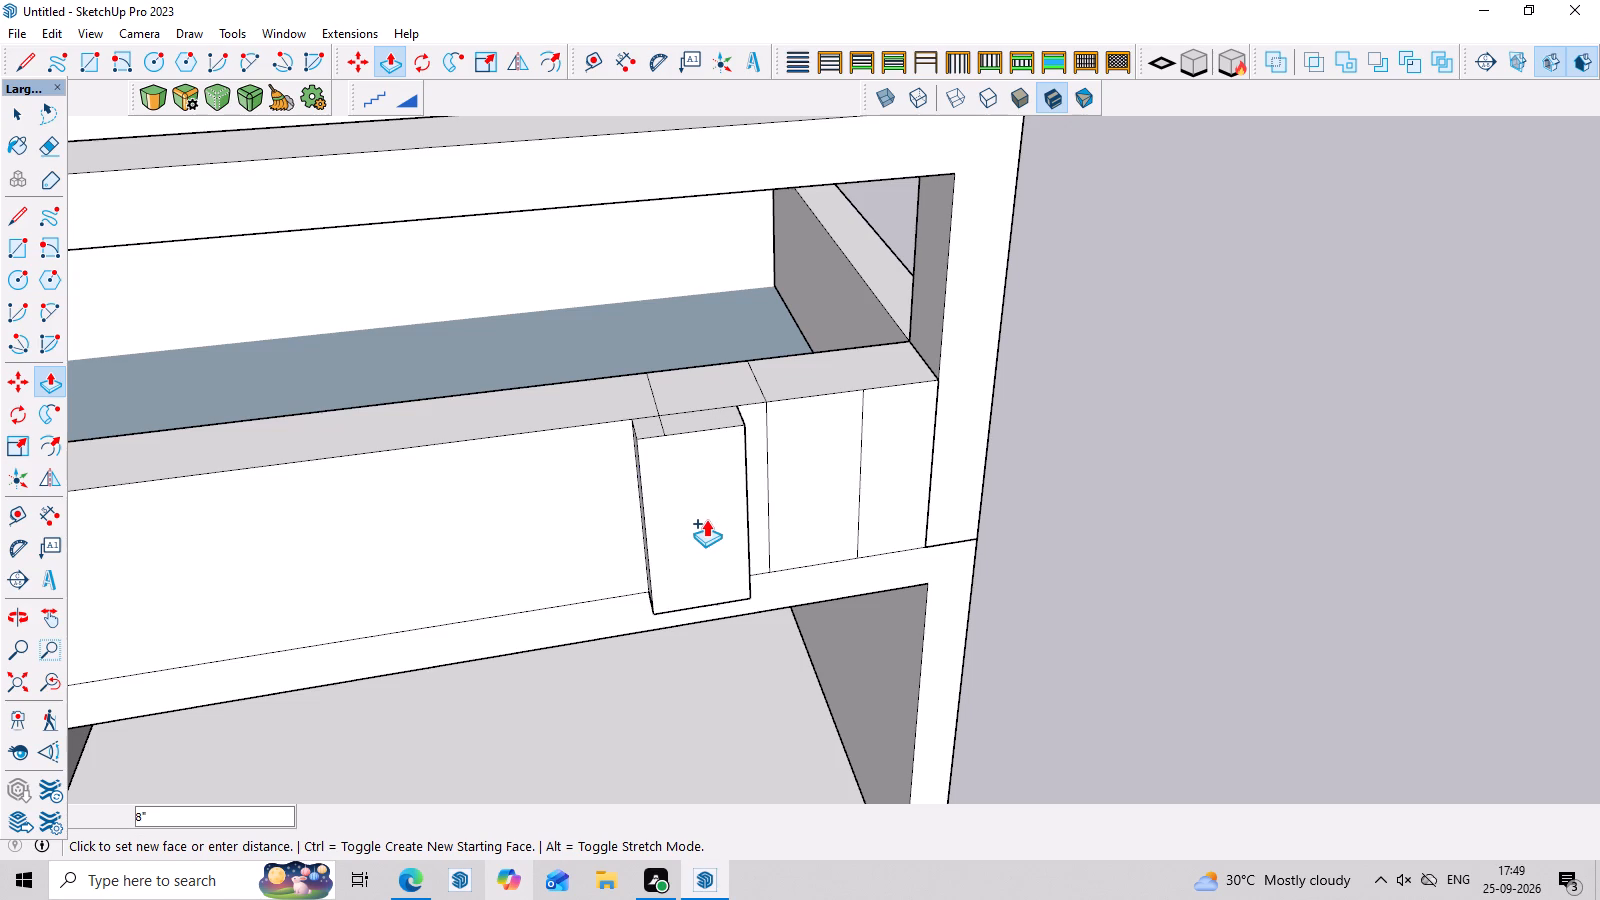
{"action": "left_click", "coordinate": [706, 519]}
{"action": "double_click", "coordinate": [812, 473]}
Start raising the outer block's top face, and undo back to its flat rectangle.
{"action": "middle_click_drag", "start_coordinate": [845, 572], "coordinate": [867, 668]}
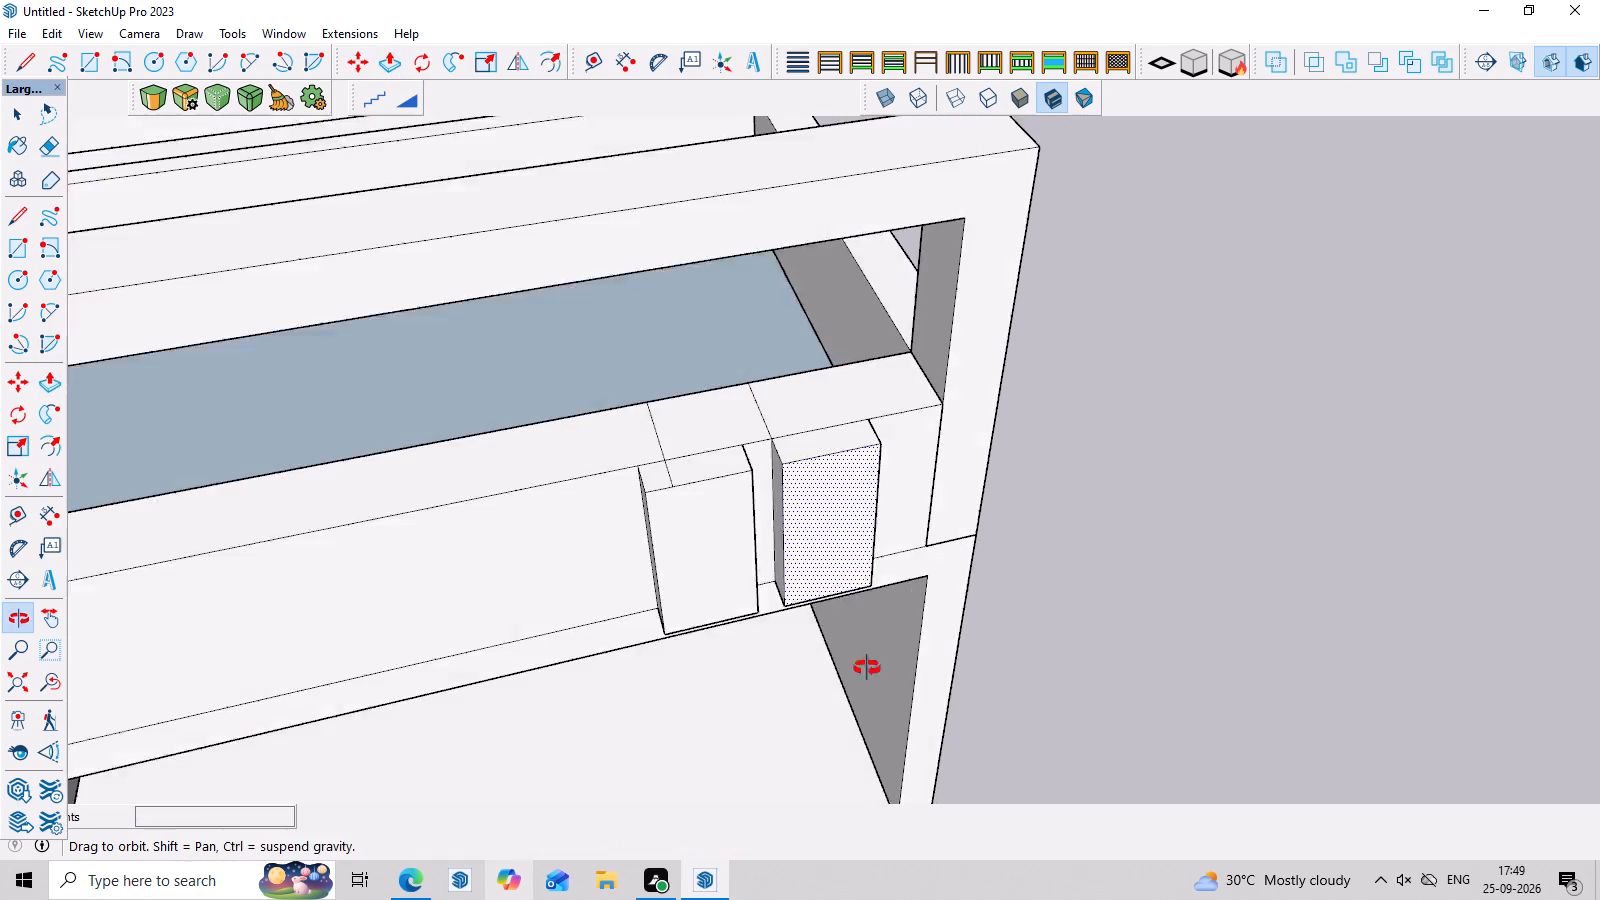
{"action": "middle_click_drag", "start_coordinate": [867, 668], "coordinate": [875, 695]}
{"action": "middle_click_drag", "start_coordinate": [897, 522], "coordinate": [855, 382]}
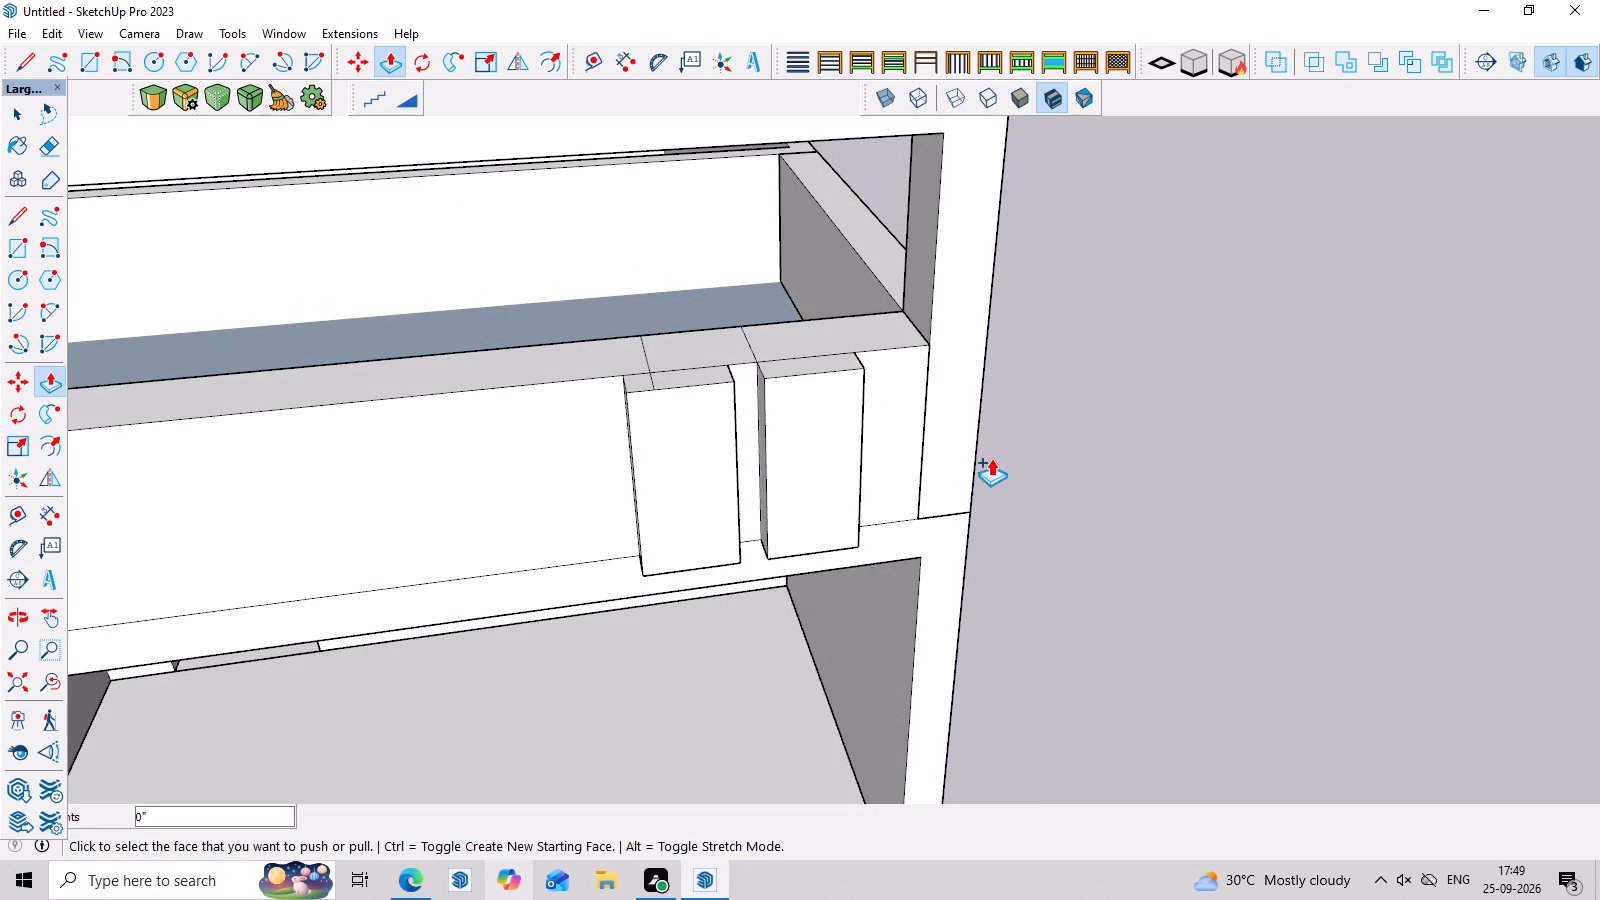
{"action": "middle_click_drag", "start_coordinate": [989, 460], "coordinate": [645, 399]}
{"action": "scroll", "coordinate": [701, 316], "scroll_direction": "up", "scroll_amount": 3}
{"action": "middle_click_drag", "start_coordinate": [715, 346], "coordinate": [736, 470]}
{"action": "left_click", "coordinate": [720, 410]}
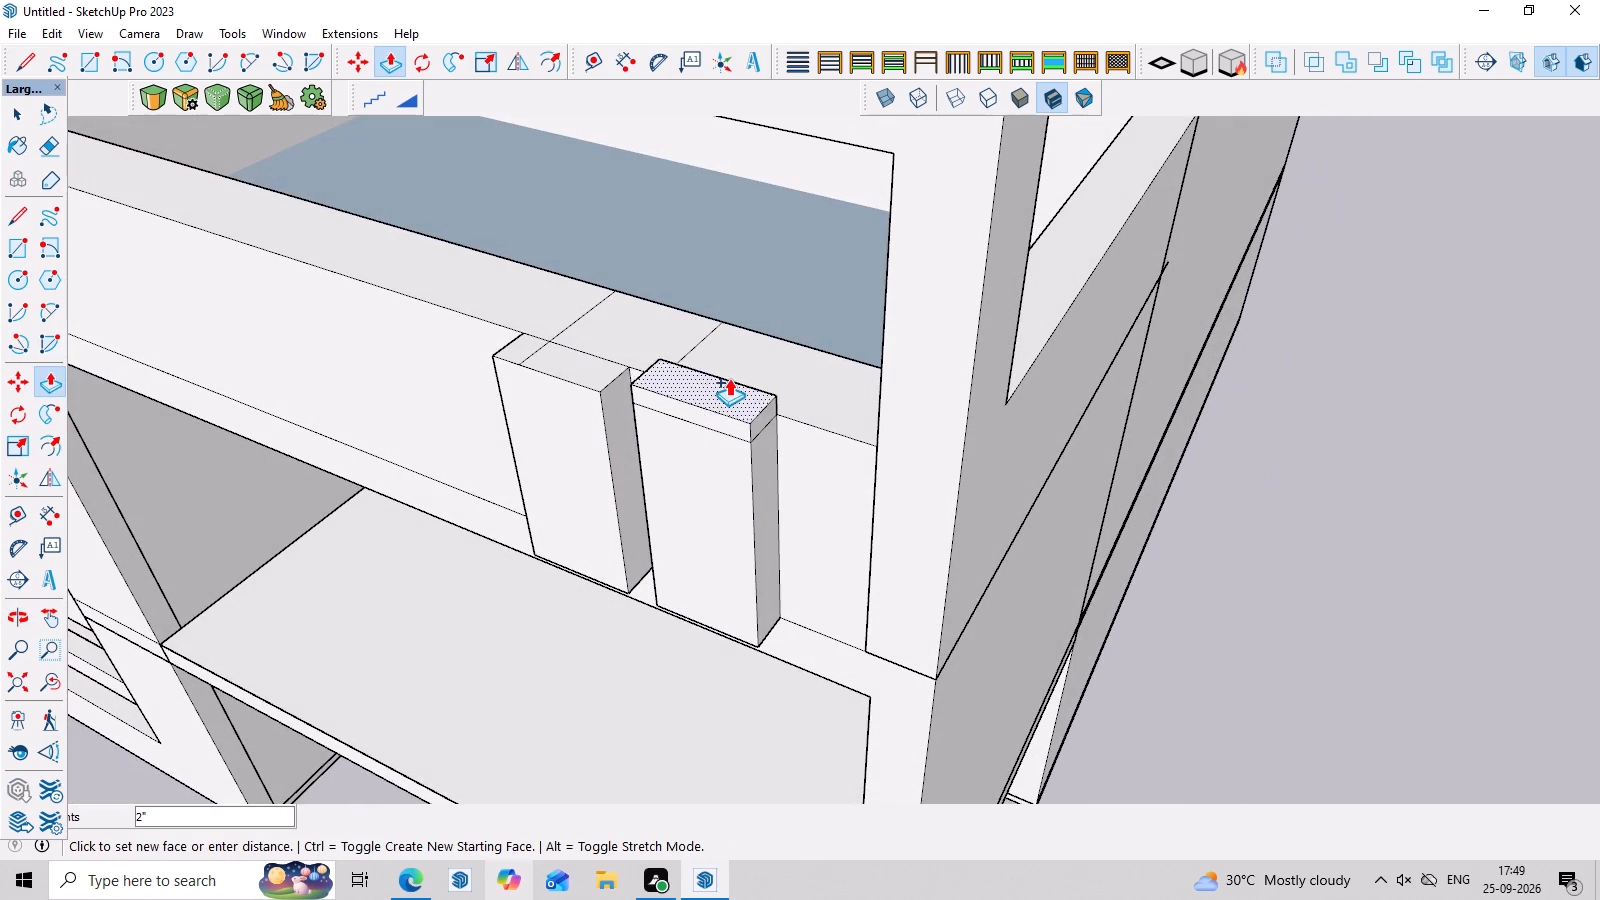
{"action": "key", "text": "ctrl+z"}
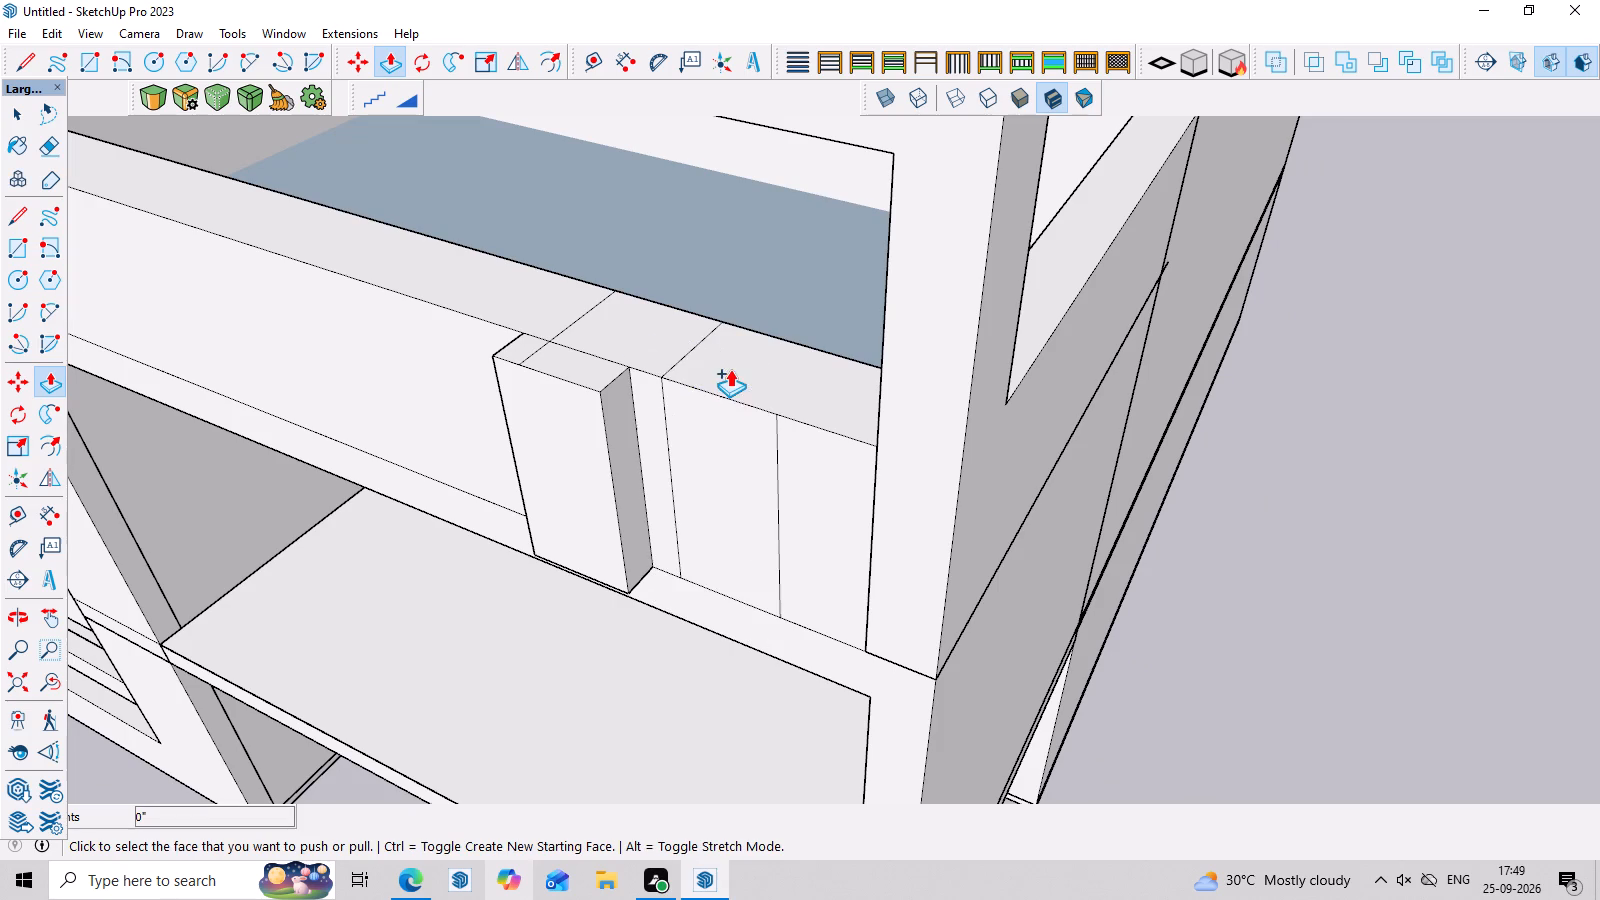
Pull the outer rectangle out again until its front is flush with the neighbouring block.
{"action": "left_click", "coordinate": [734, 421]}
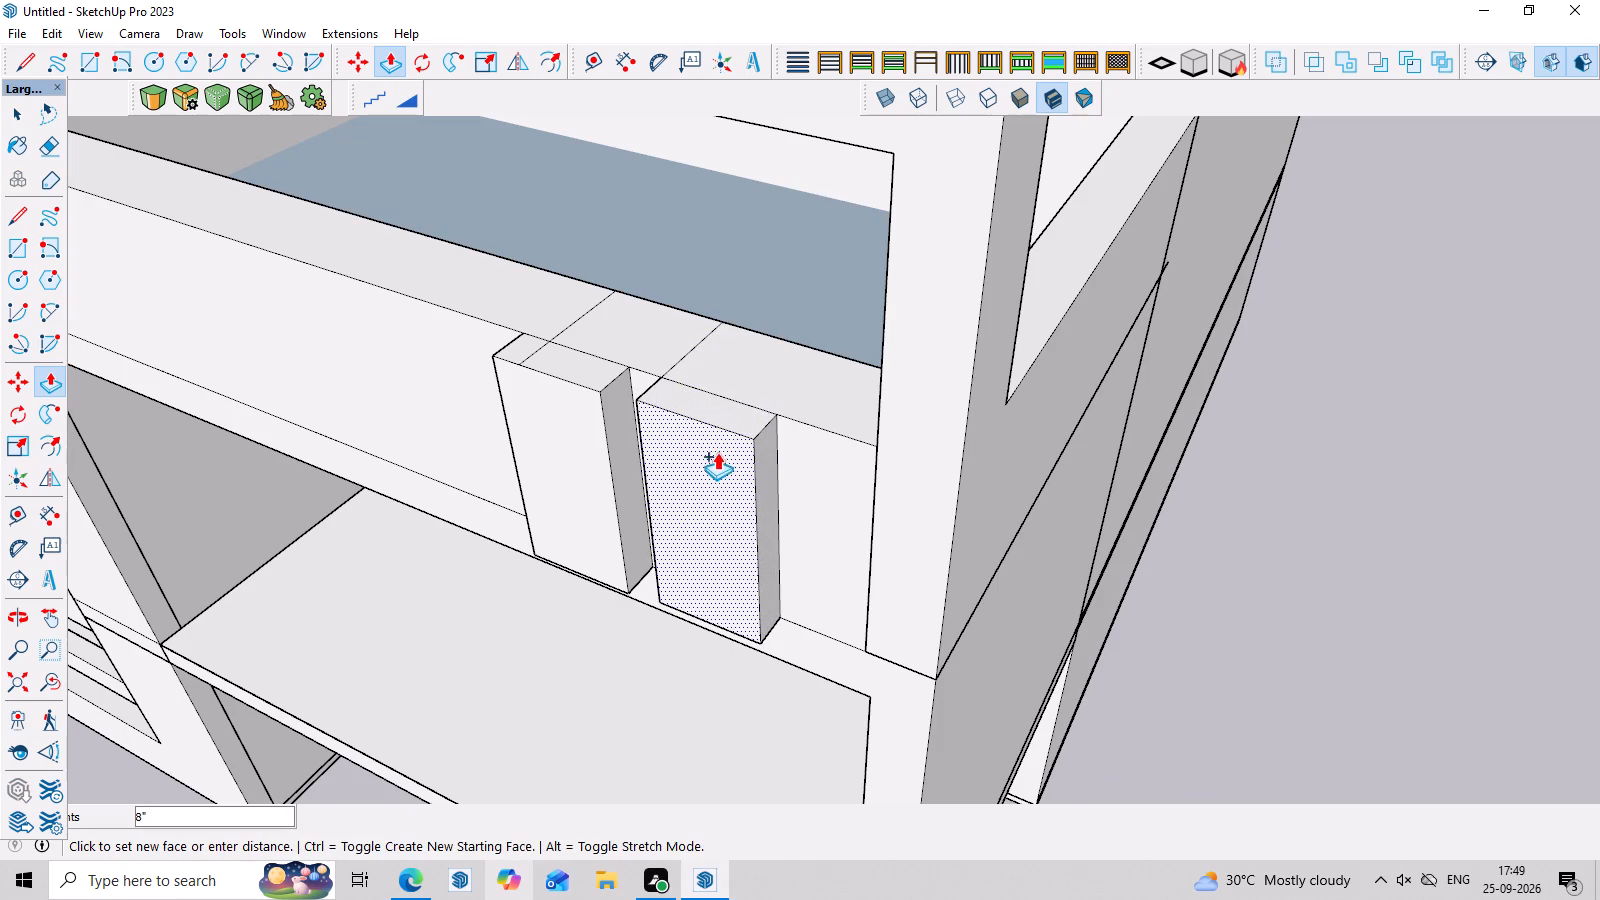
{"action": "middle_click_drag", "start_coordinate": [691, 470], "coordinate": [696, 505]}
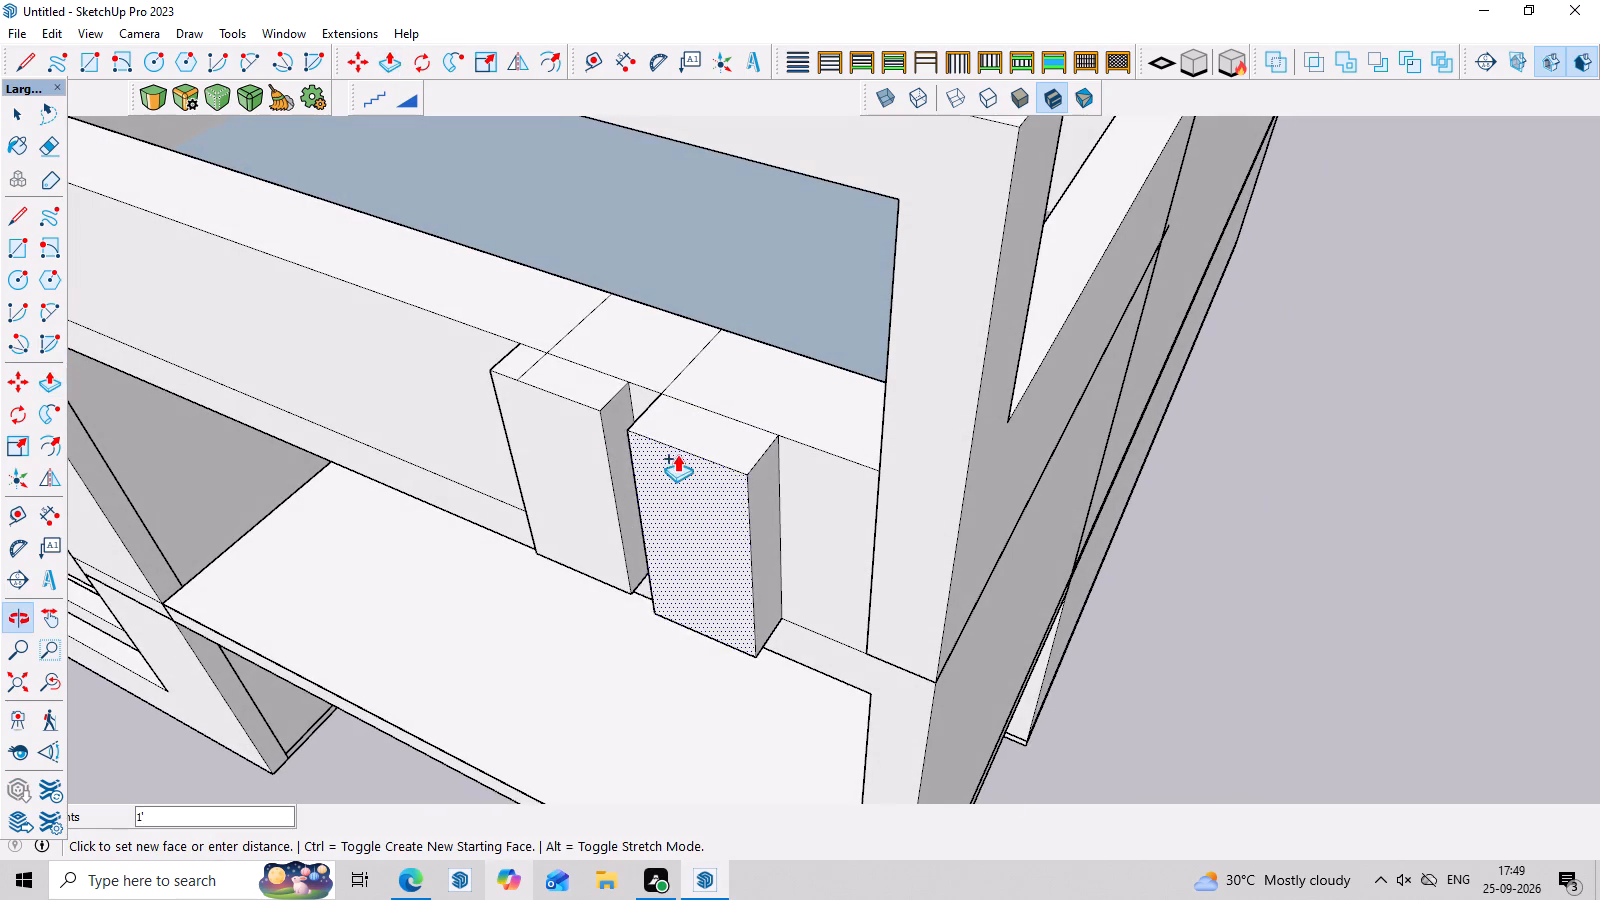
{"action": "left_click", "coordinate": [596, 411]}
{"action": "middle_click_drag", "start_coordinate": [759, 489], "coordinate": [789, 595]}
Raise the top face of the outer block about 10" above the parapet.
{"action": "key", "text": "space"}
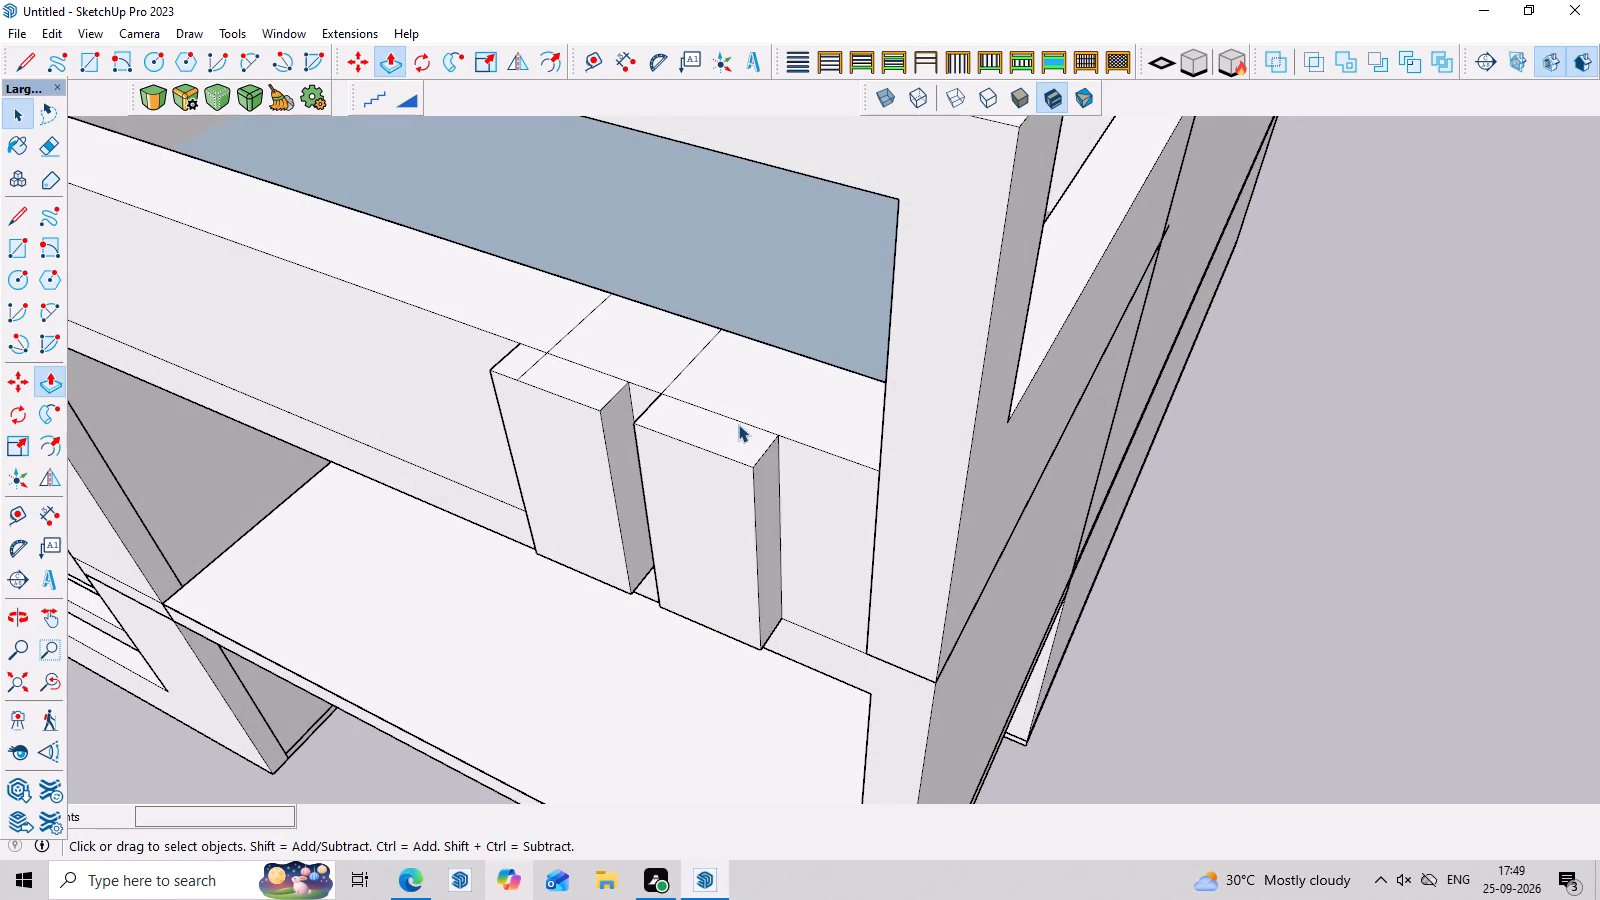
{"action": "left_click", "coordinate": [738, 426]}
{"action": "key", "text": "p"}
{"action": "left_click", "coordinate": [746, 430]}
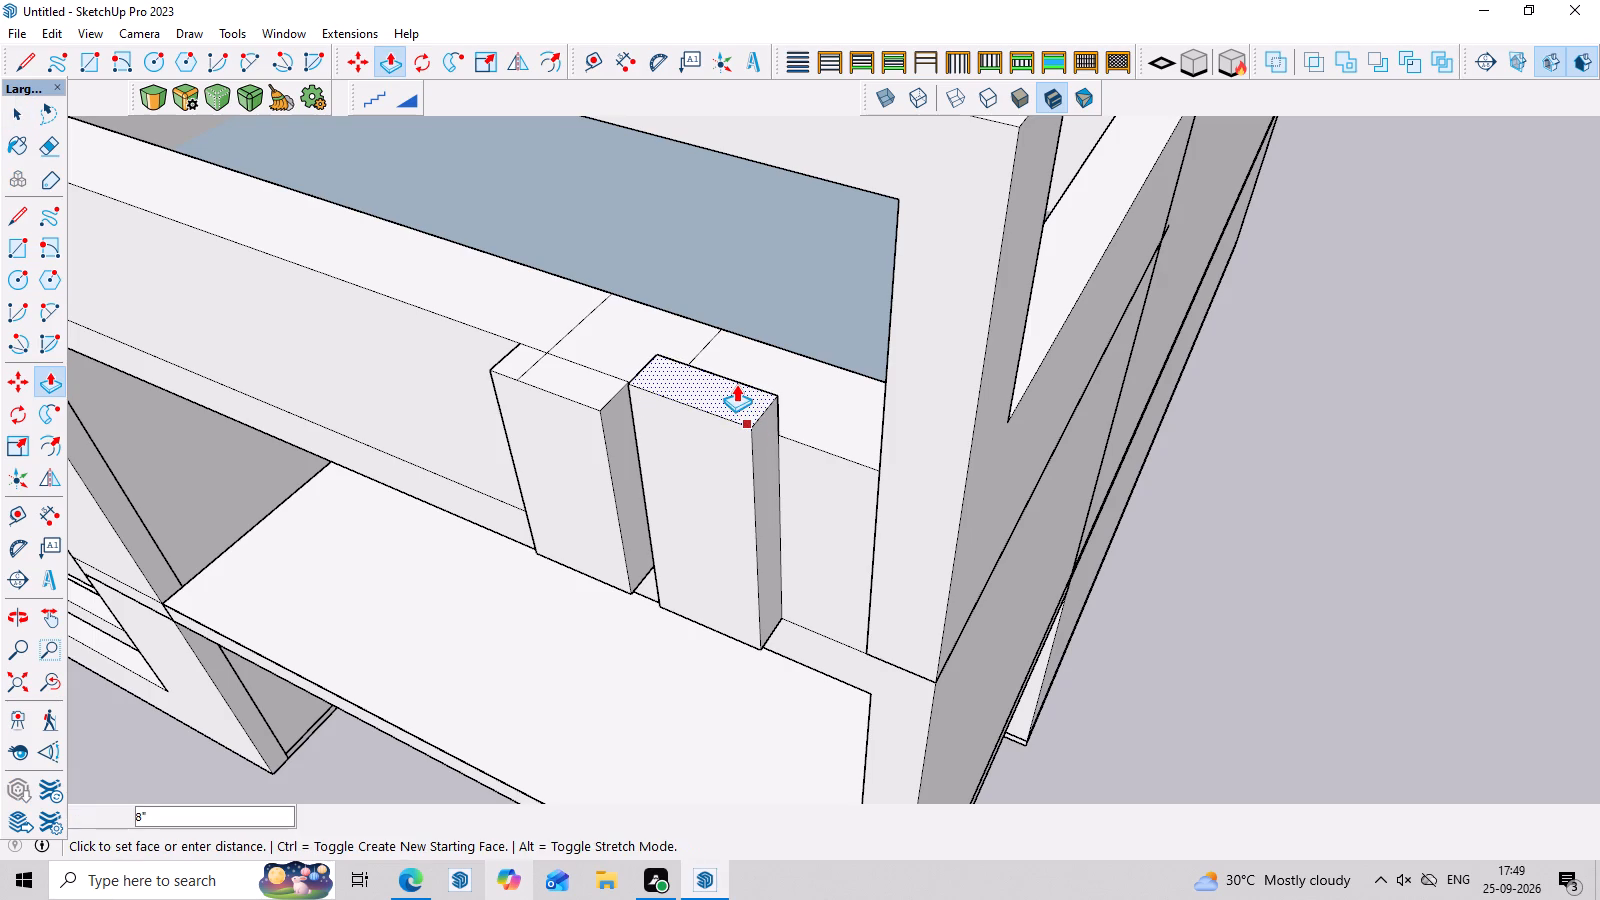
{"action": "left_click", "coordinate": [735, 382]}
Delete the leftover dividing lines on the inner block's top and across the parapet's top face.
{"action": "middle_click_drag", "start_coordinate": [765, 505], "coordinate": [1135, 531]}
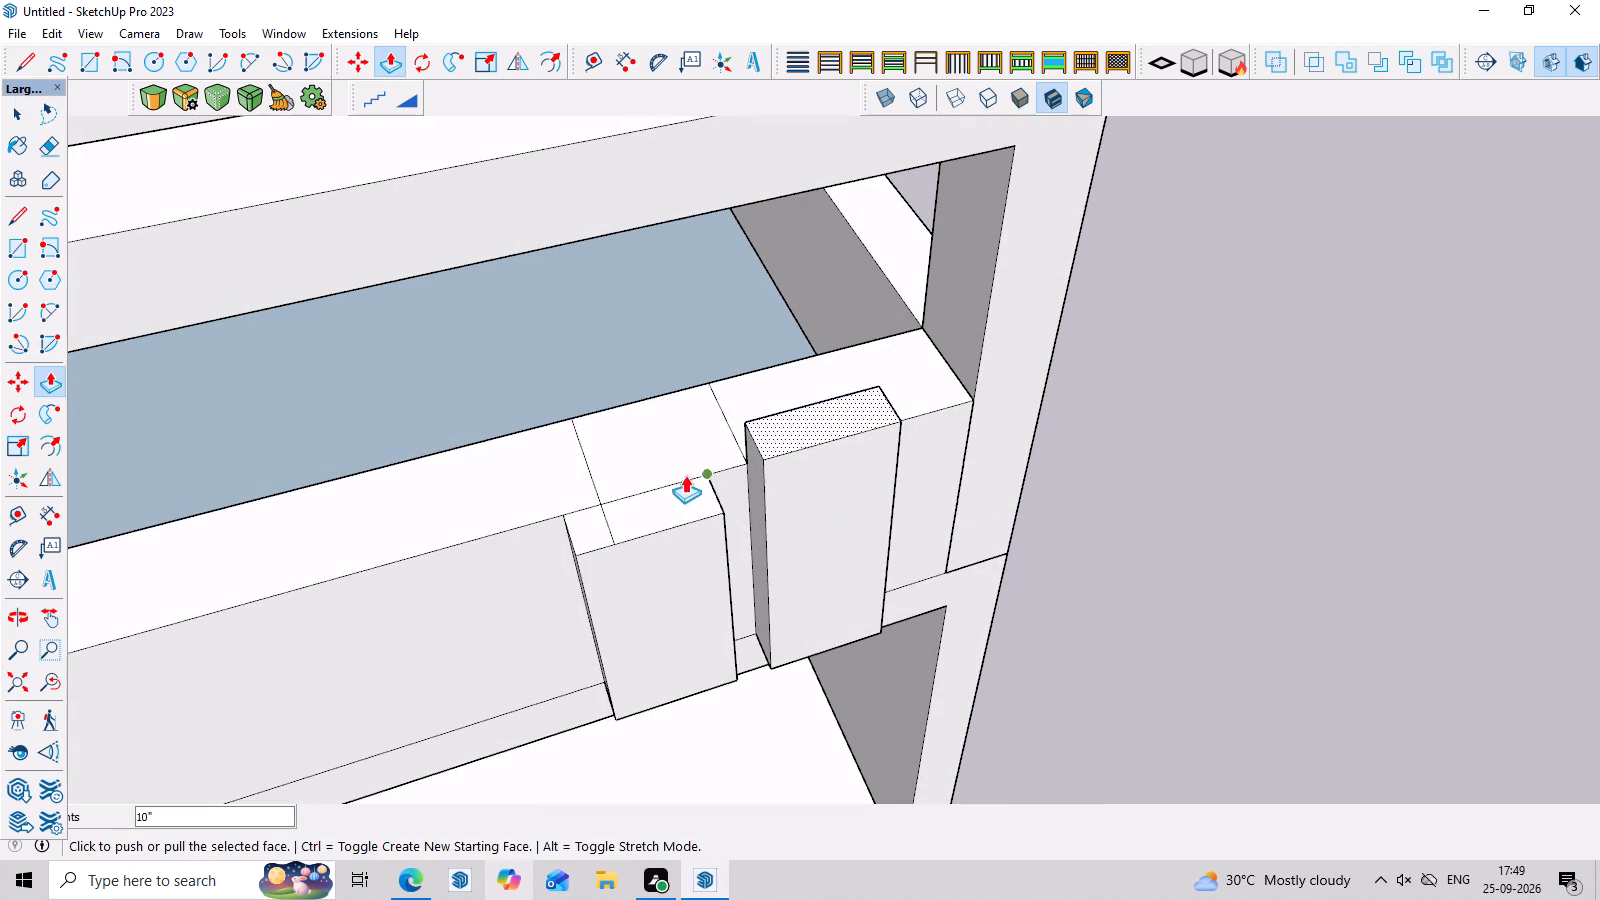
{"action": "key", "text": "space"}
{"action": "left_click", "coordinate": [675, 493]}
{"action": "left_click", "coordinate": [607, 527]}
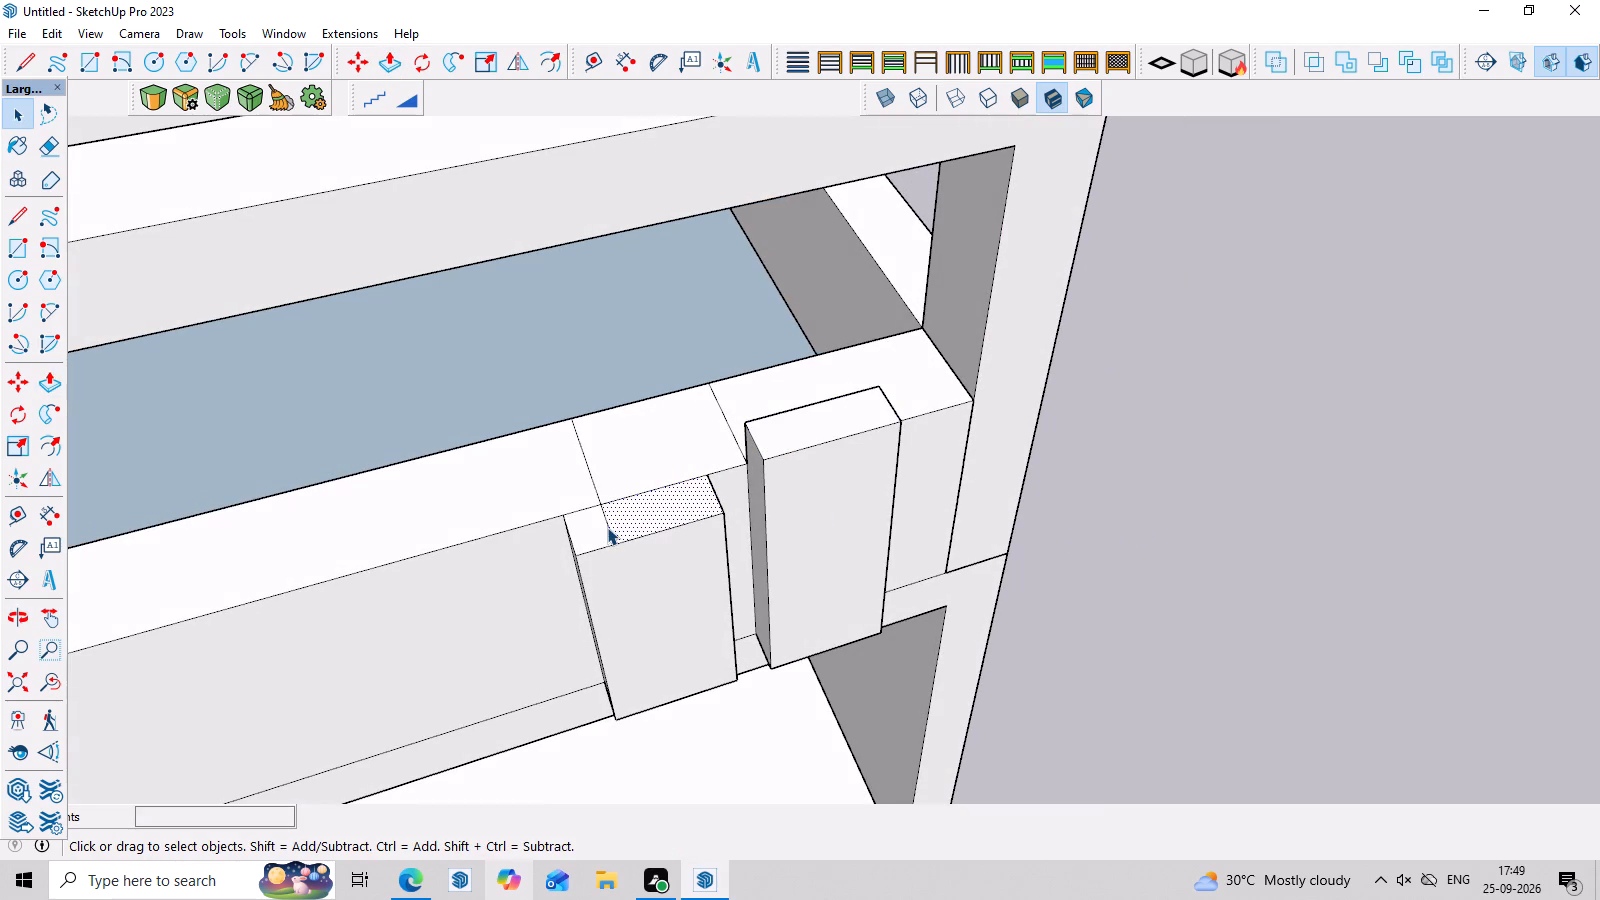
{"action": "key", "text": "Delete"}
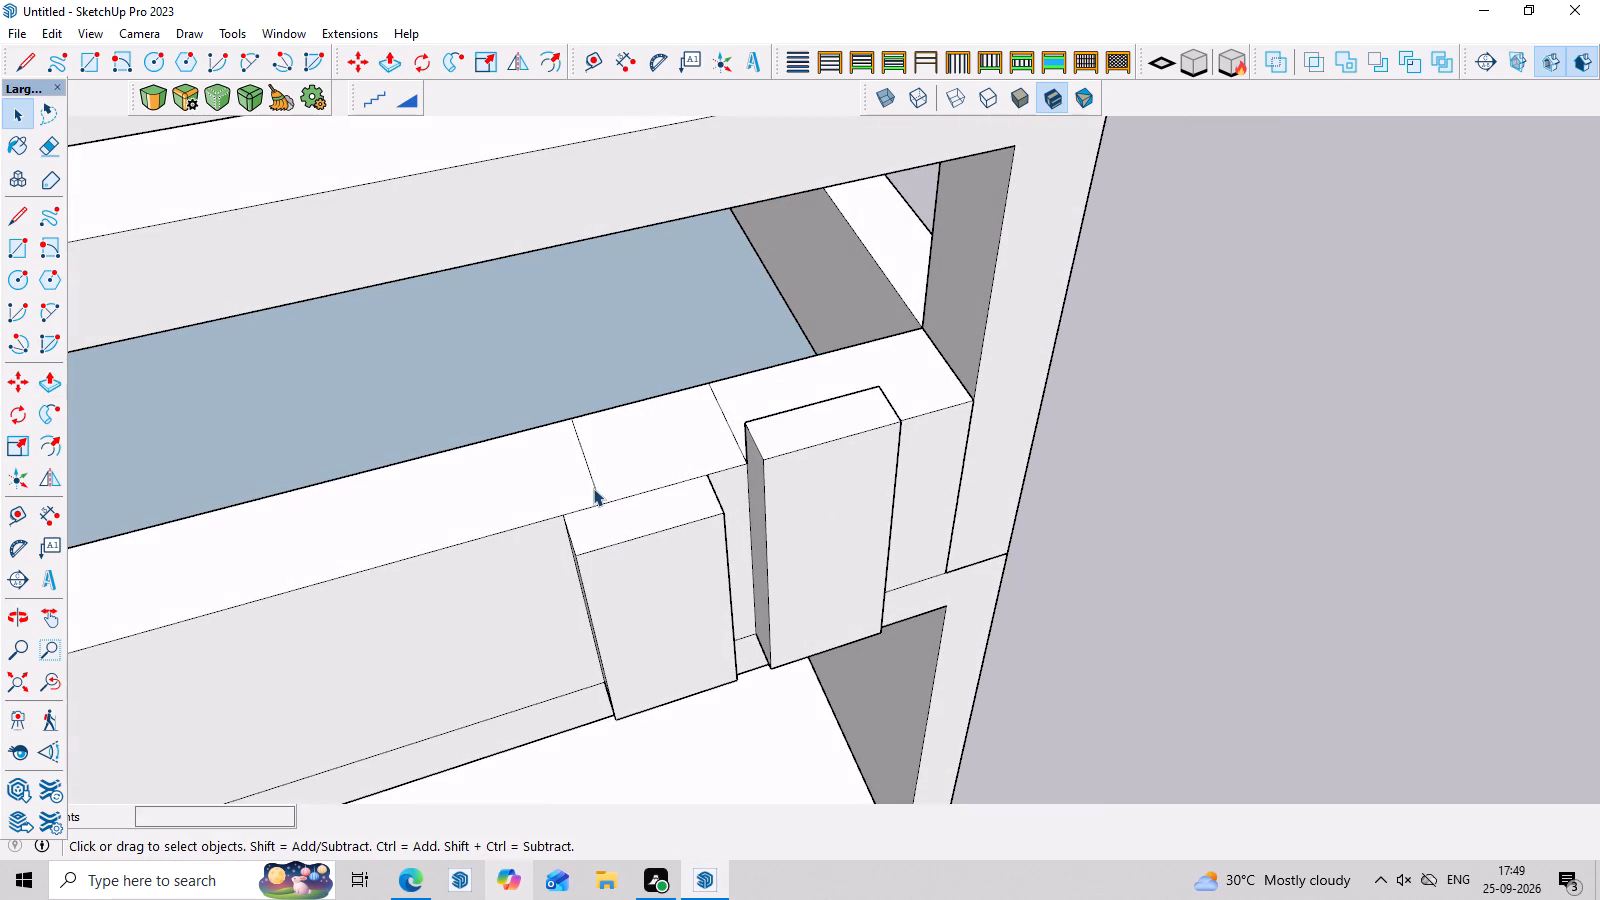
{"action": "left_click", "coordinate": [593, 488]}
{"action": "key", "text": "Delete"}
{"action": "left_click", "coordinate": [729, 422]}
{"action": "key", "text": "Delete"}
Raise the inner block's top face to the same height as the outer block.
{"action": "left_click", "coordinate": [681, 500]}
{"action": "key", "text": "p"}
{"action": "left_click", "coordinate": [681, 500]}
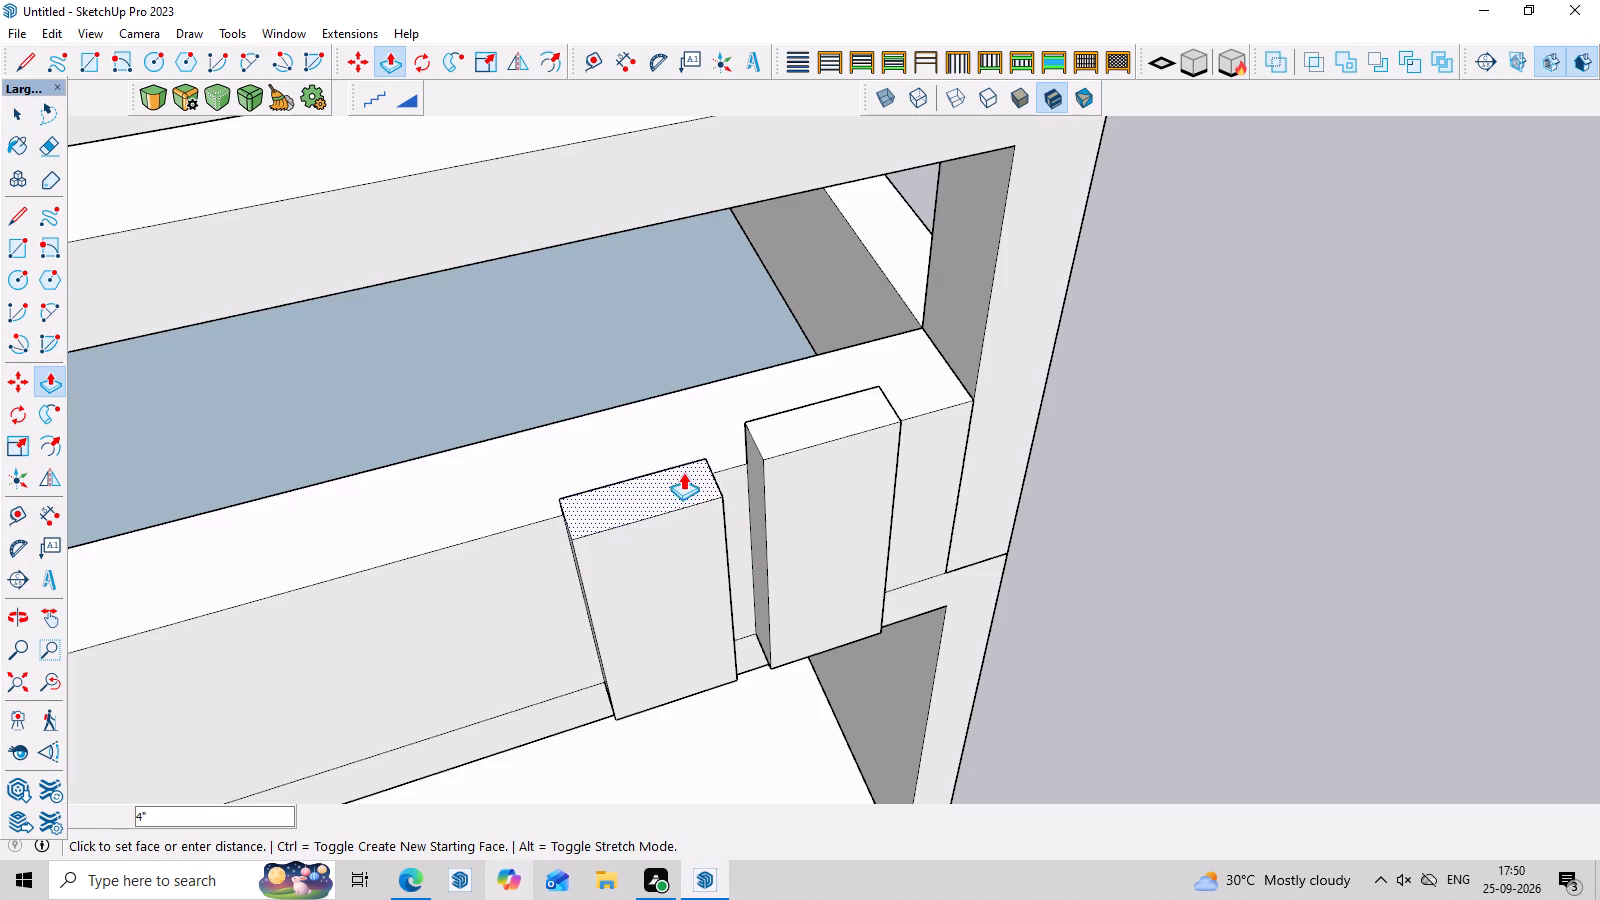
{"action": "left_click", "coordinate": [760, 454]}
{"action": "scroll", "coordinate": [840, 575], "scroll_direction": "down", "scroll_amount": 3}
{"action": "middle_click_drag", "start_coordinate": [1034, 647], "coordinate": [998, 560]}
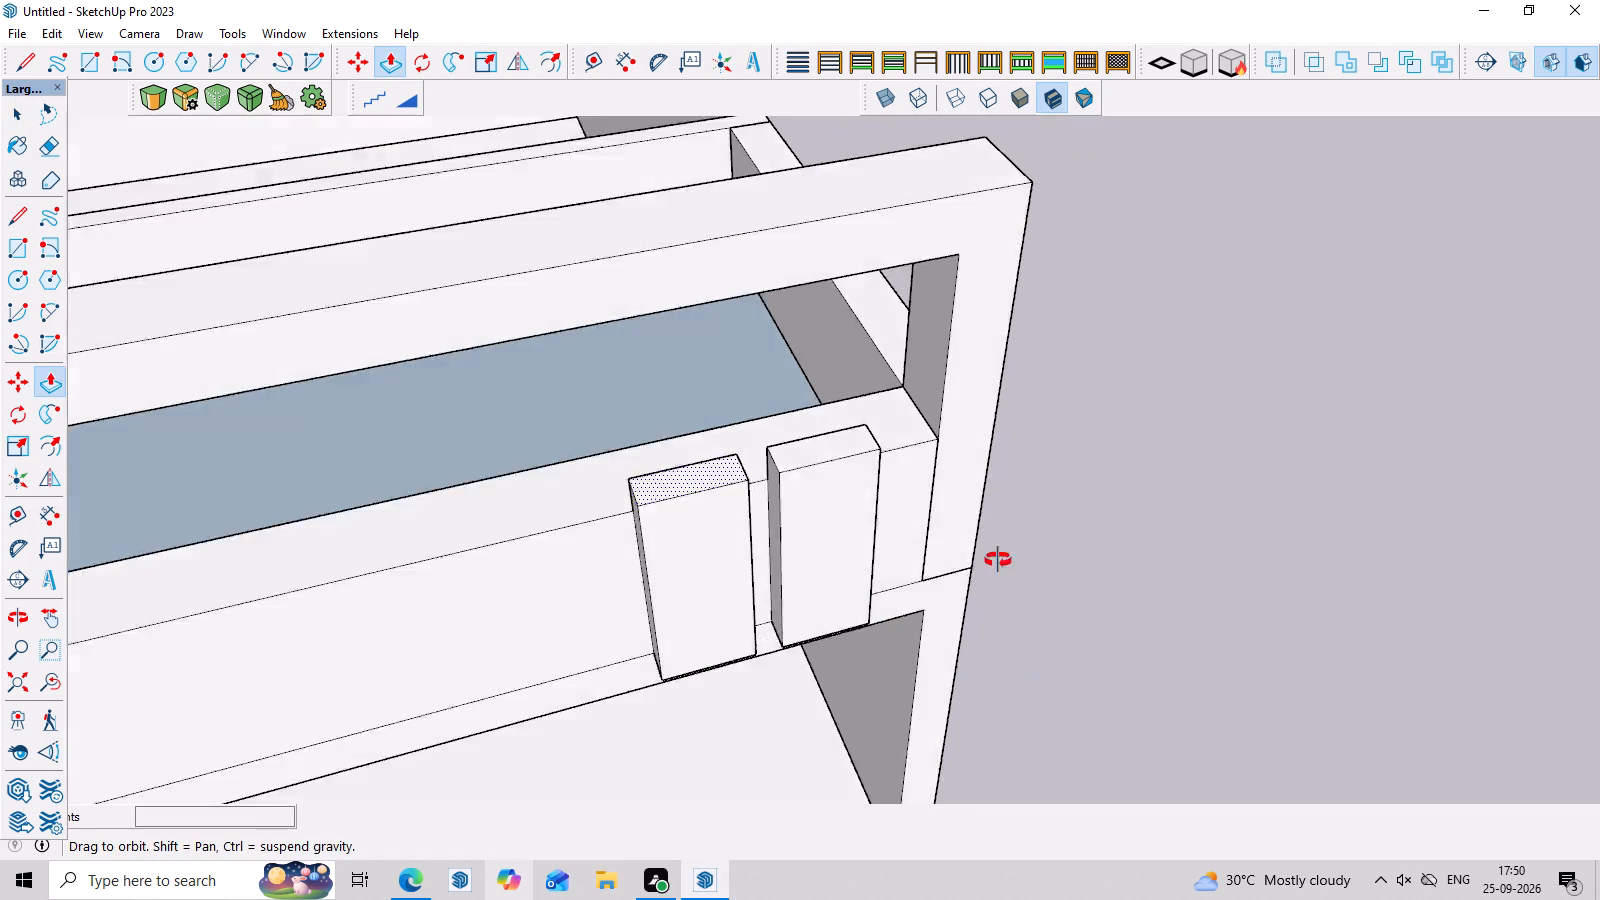
{"action": "middle_click_drag", "start_coordinate": [998, 560], "coordinate": [906, 285]}
{"action": "key", "text": "space"}
{"action": "left_click", "coordinate": [1169, 442]}
Examine the two projecting parapet blocks and the balcony facade from the front, side and above.
{"action": "scroll", "coordinate": [1191, 518], "scroll_direction": "down", "scroll_amount": 5}
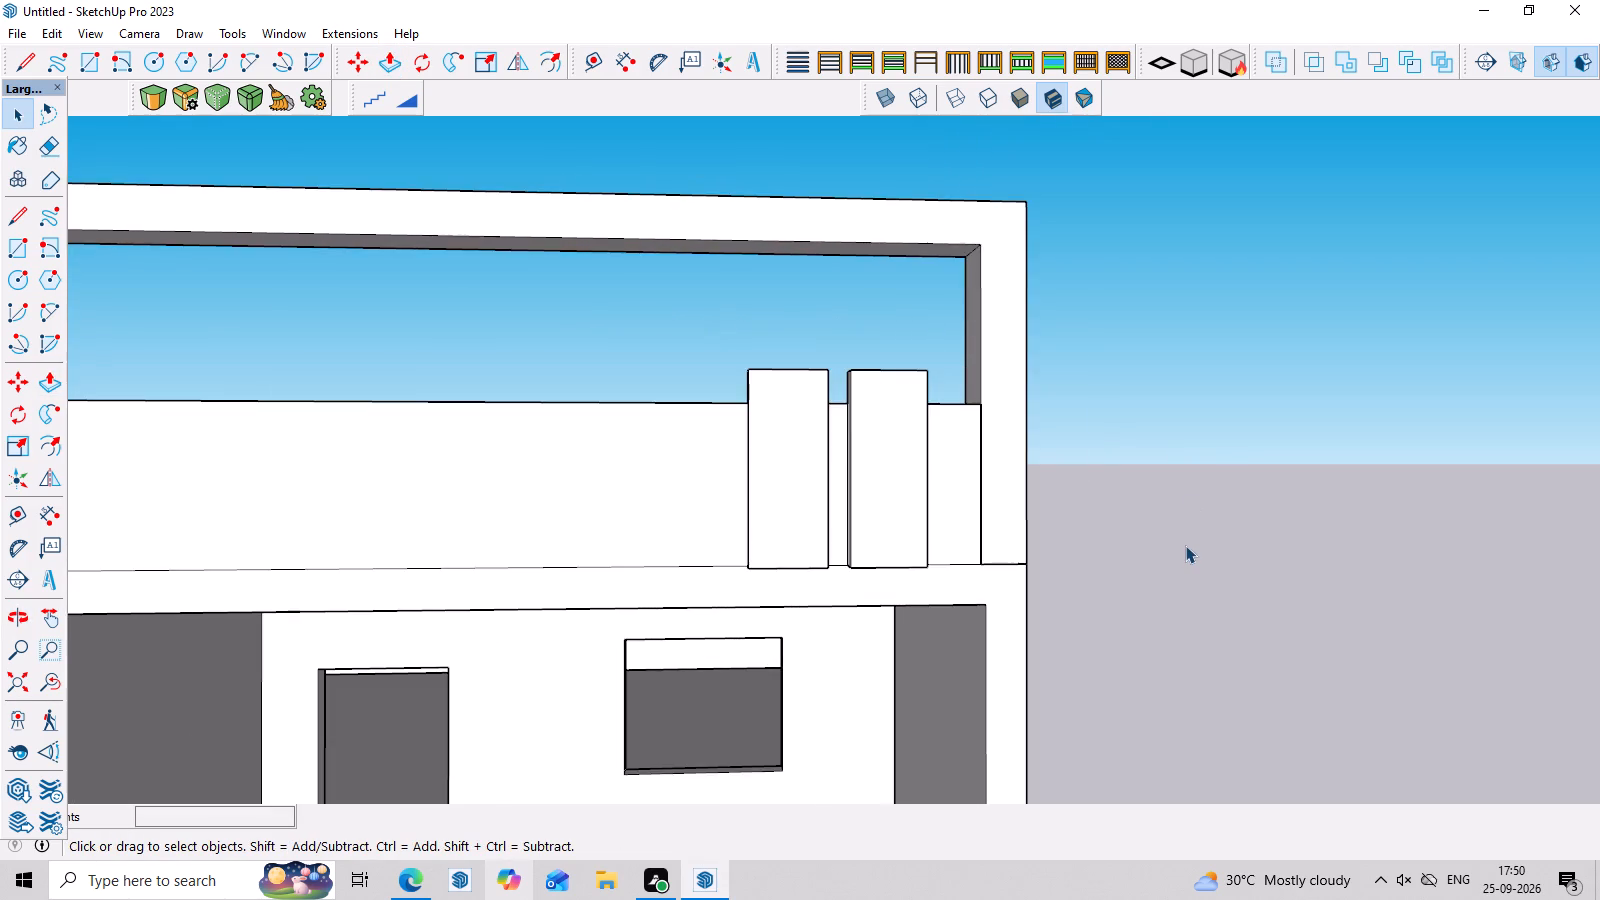
{"action": "scroll", "coordinate": [1185, 545], "scroll_direction": "down", "scroll_amount": 6}
{"action": "middle_click_drag", "start_coordinate": [1271, 612], "coordinate": [1144, 639]}
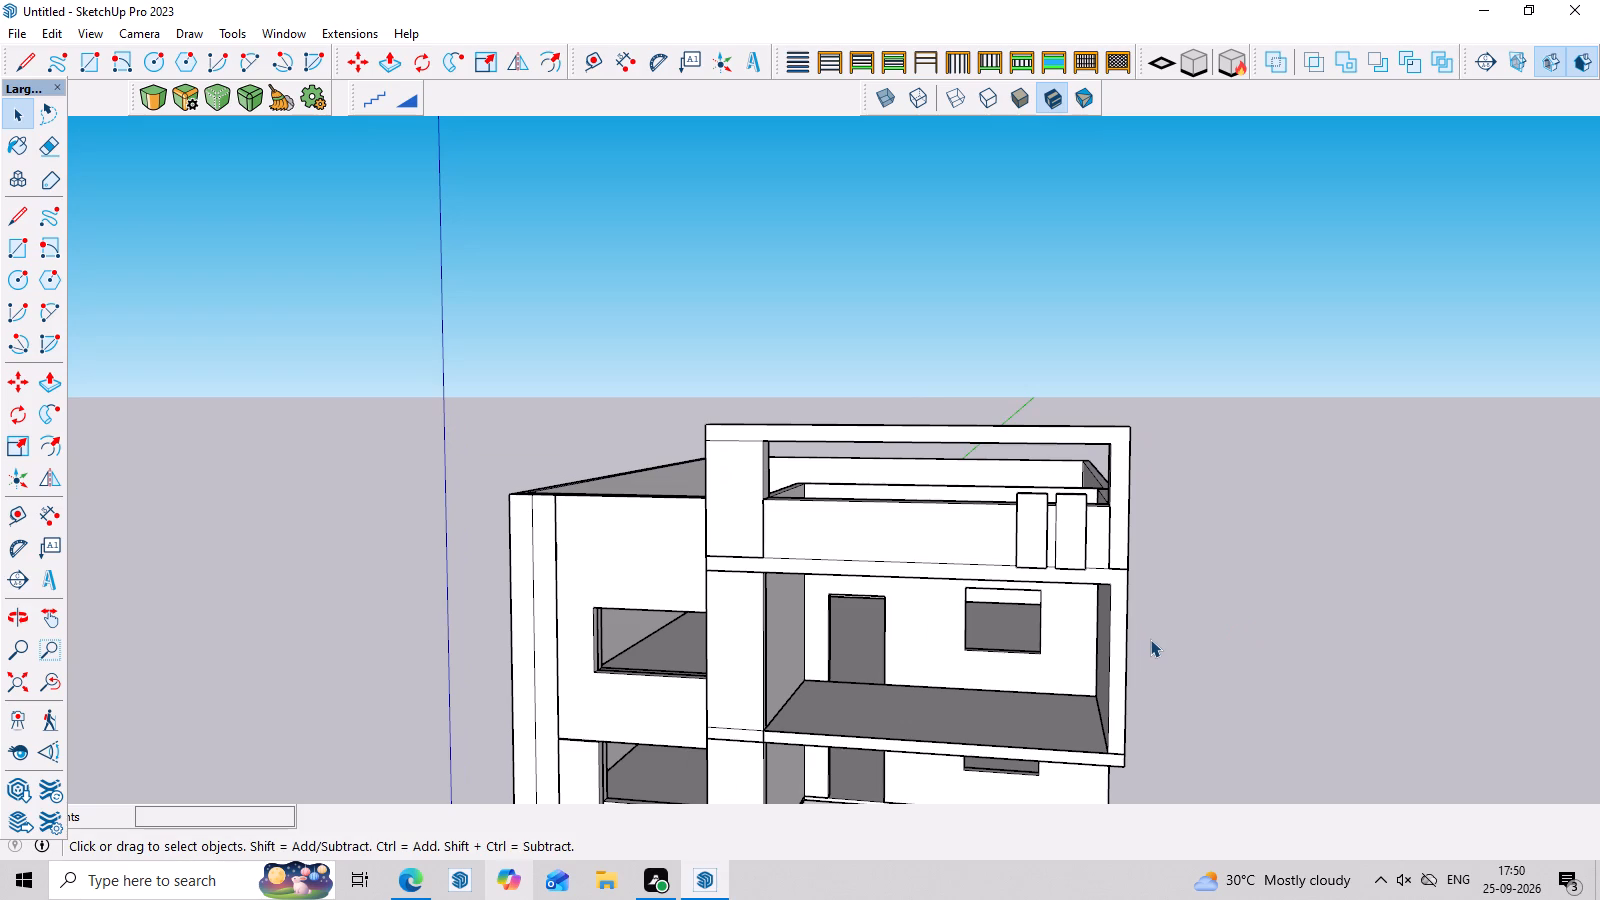
{"action": "scroll", "coordinate": [1064, 613], "scroll_direction": "up", "scroll_amount": 2}
{"action": "scroll", "coordinate": [982, 497], "scroll_direction": "up", "scroll_amount": 2}
{"action": "middle_click_drag", "start_coordinate": [1179, 652], "coordinate": [1574, 662]}
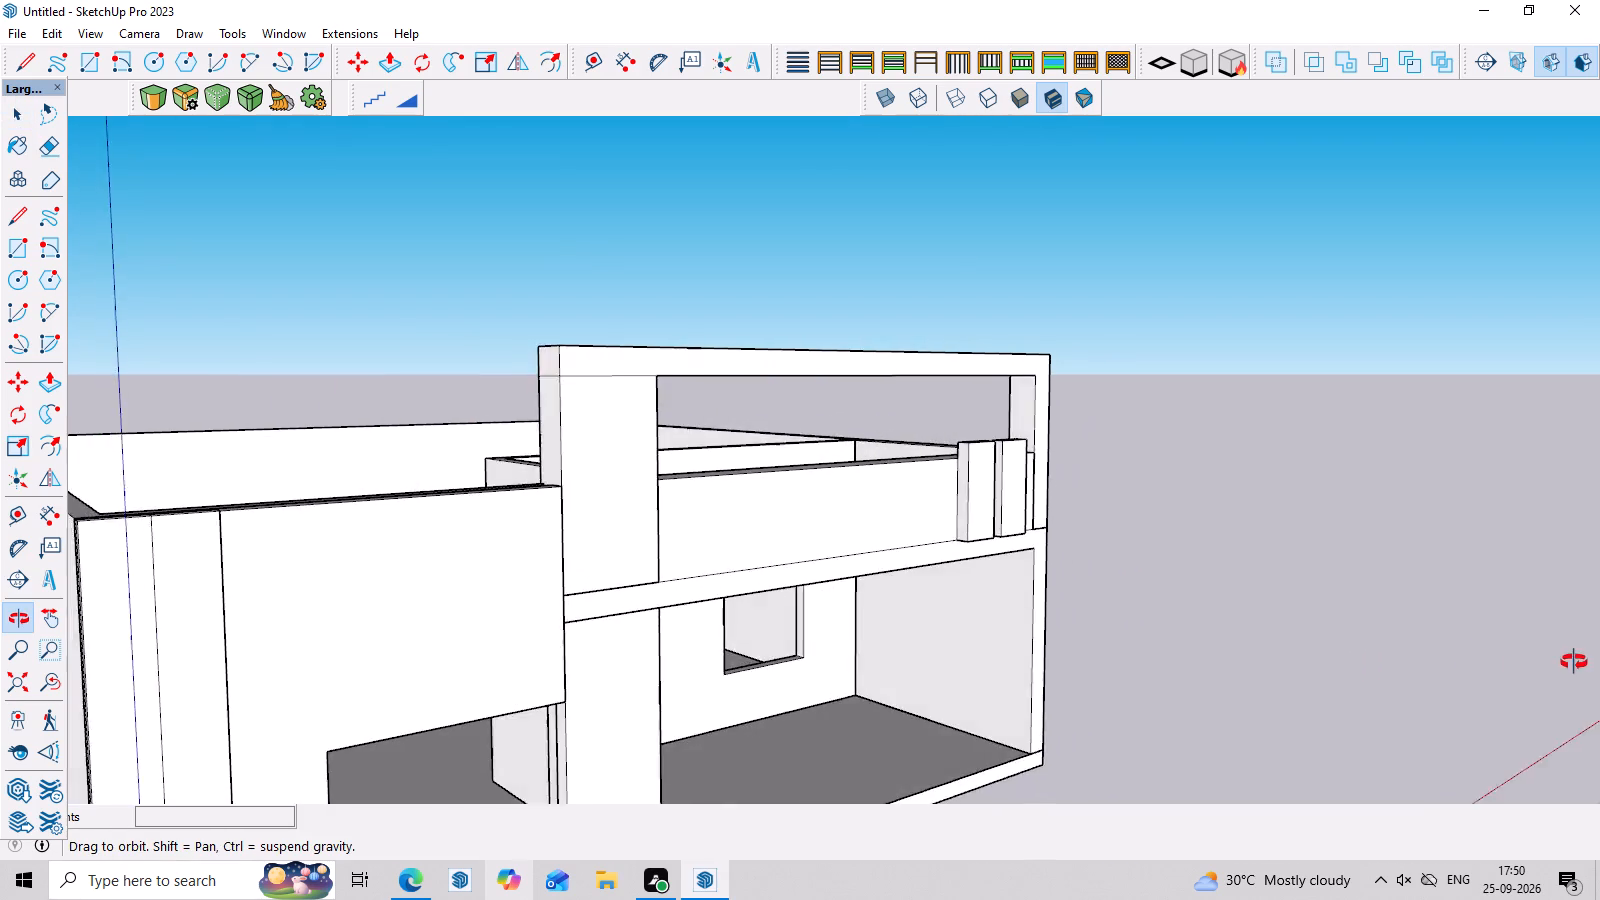
{"action": "middle_click_drag", "start_coordinate": [1574, 662], "coordinate": [1233, 647]}
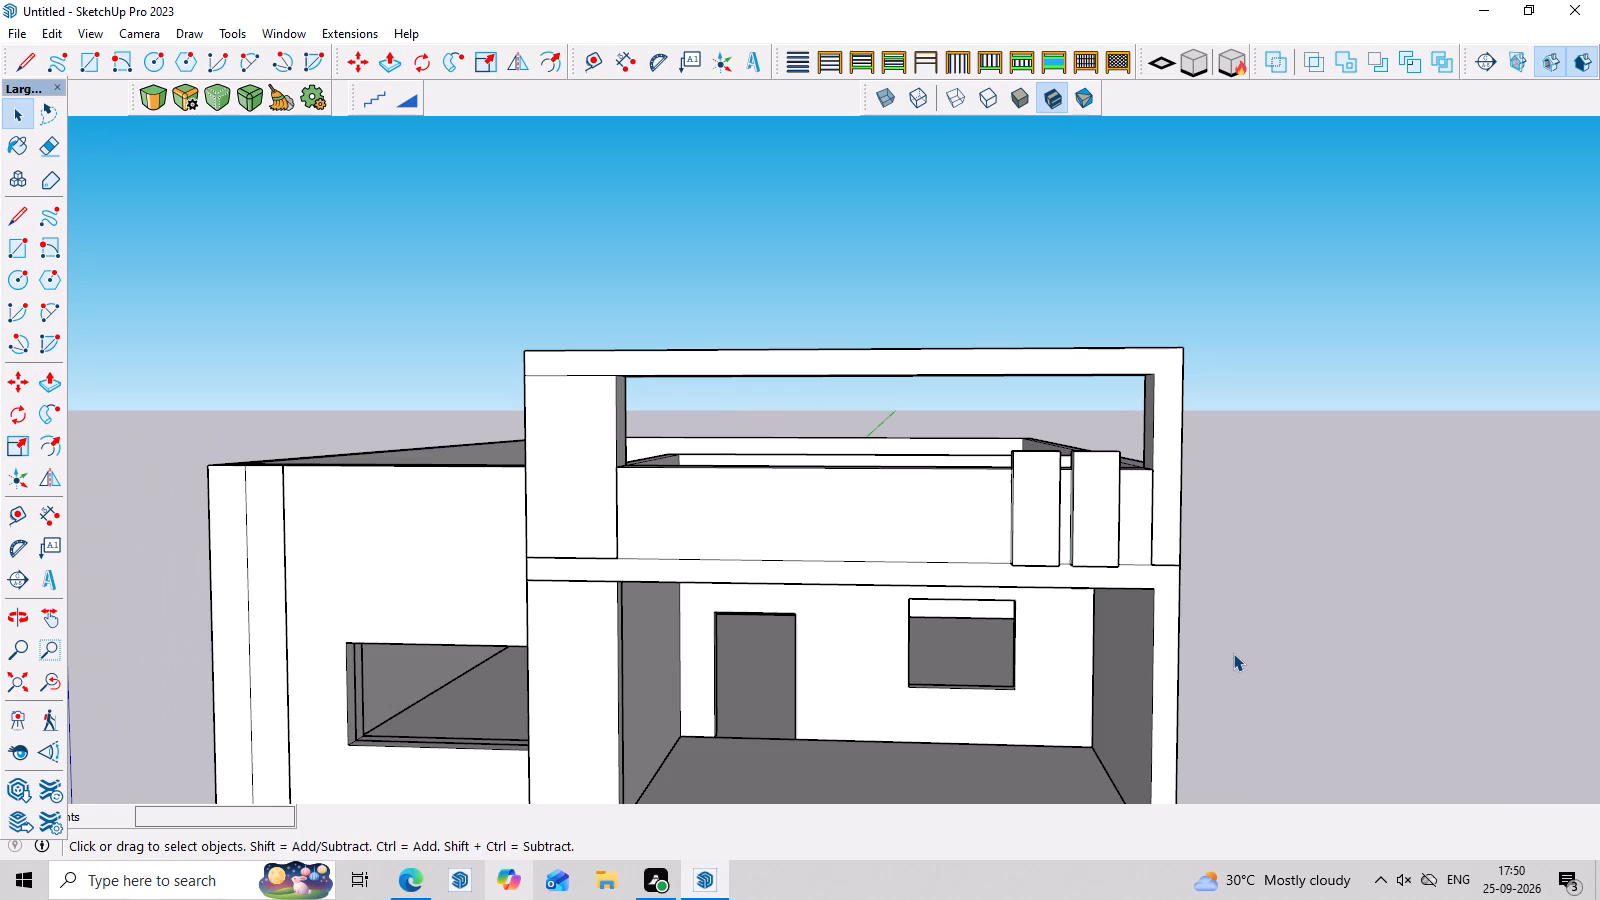
{"action": "middle_click_drag", "start_coordinate": [1166, 557], "coordinate": [1188, 719]}
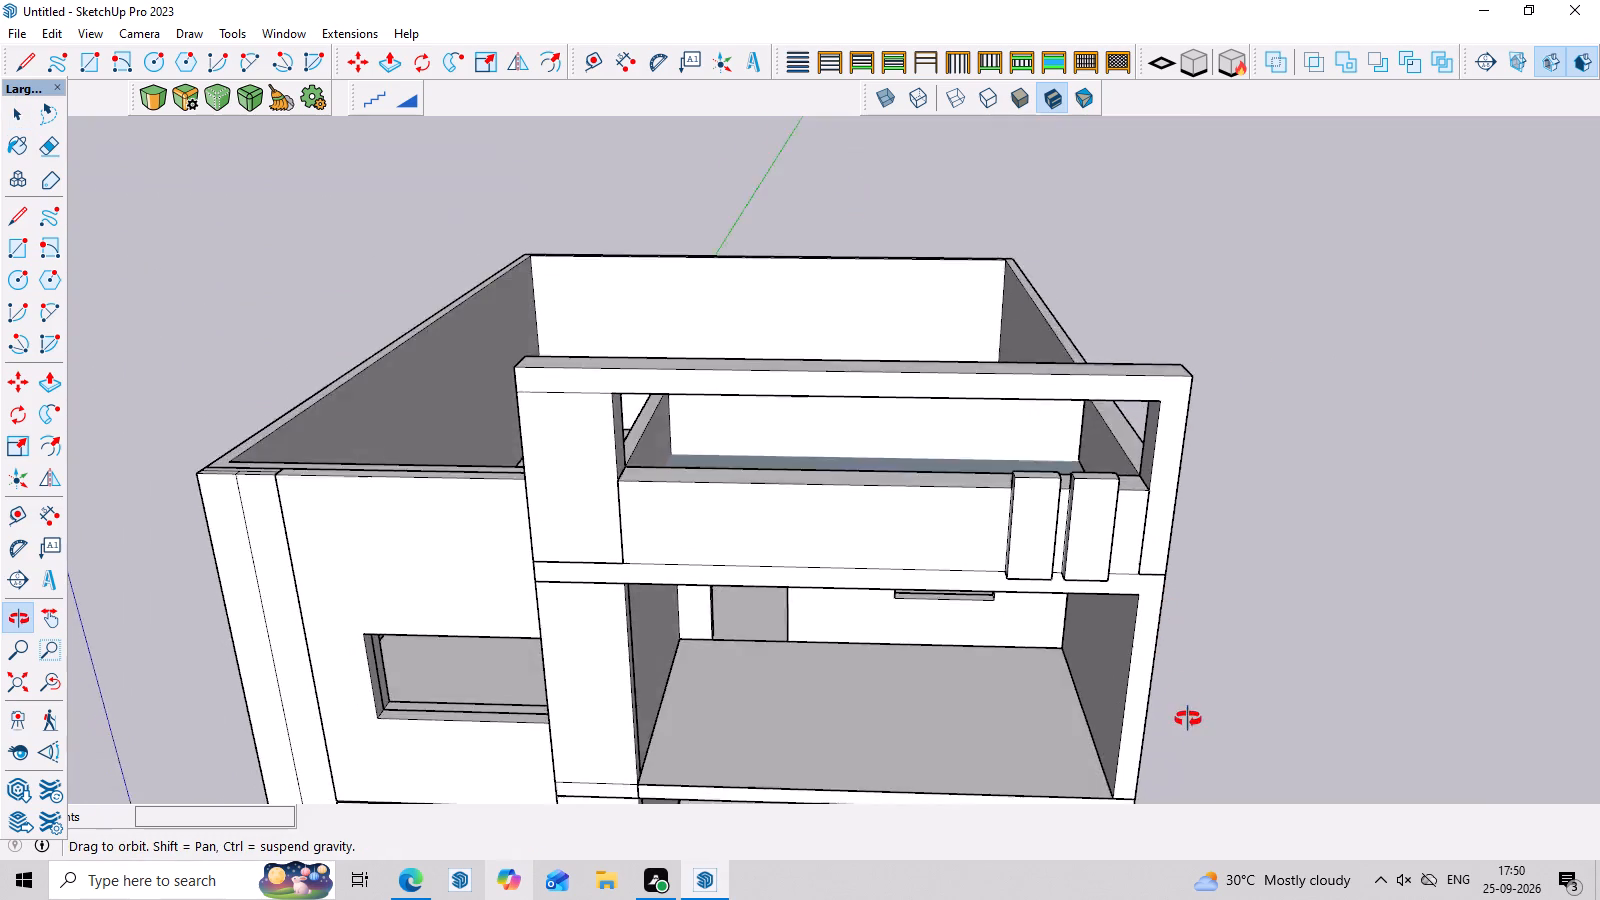
{"action": "middle_click_drag", "start_coordinate": [1188, 719], "coordinate": [1228, 704]}
{"action": "scroll", "coordinate": [1068, 501], "scroll_direction": "up", "scroll_amount": 3}
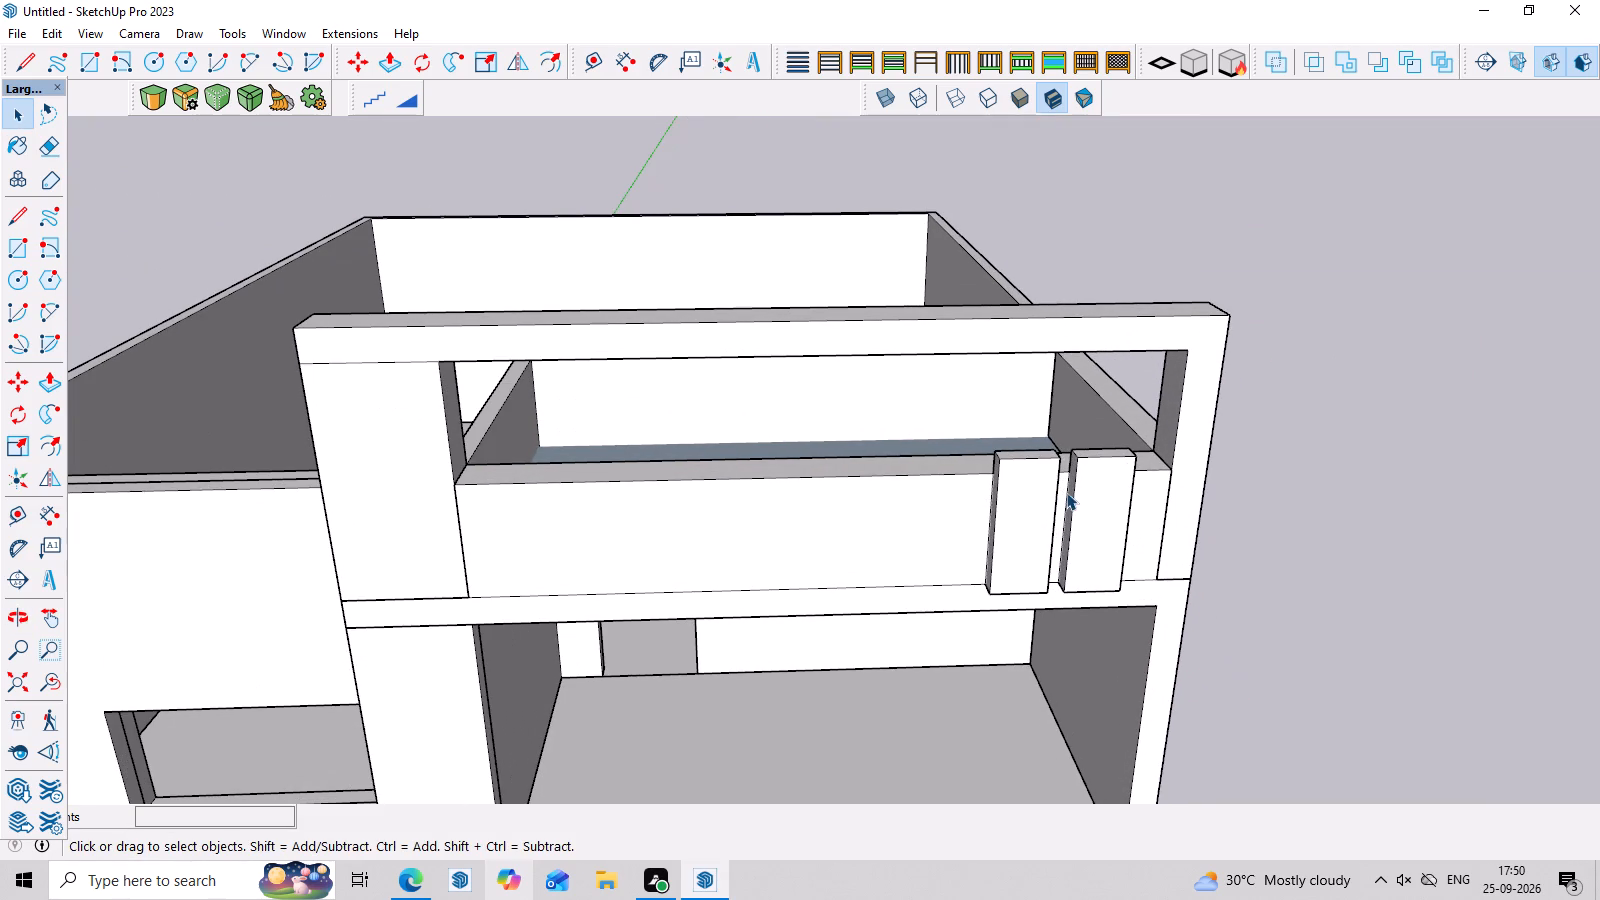
{"action": "middle_click", "coordinate": [1177, 581]}
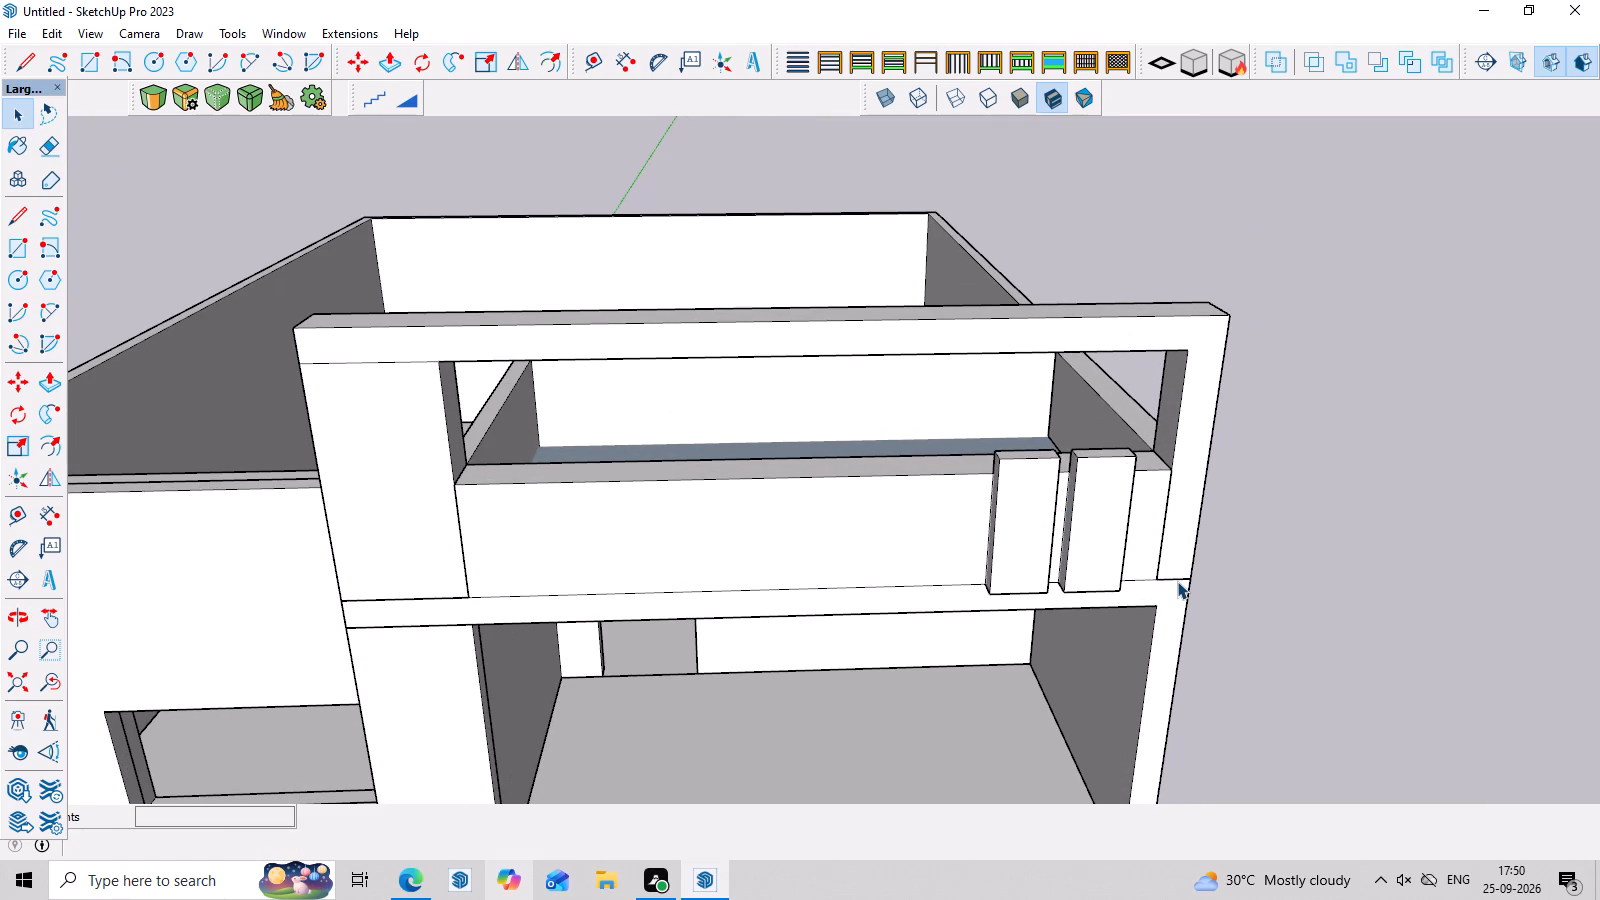
{"action": "middle_click_drag", "start_coordinate": [1177, 581], "coordinate": [1175, 742]}
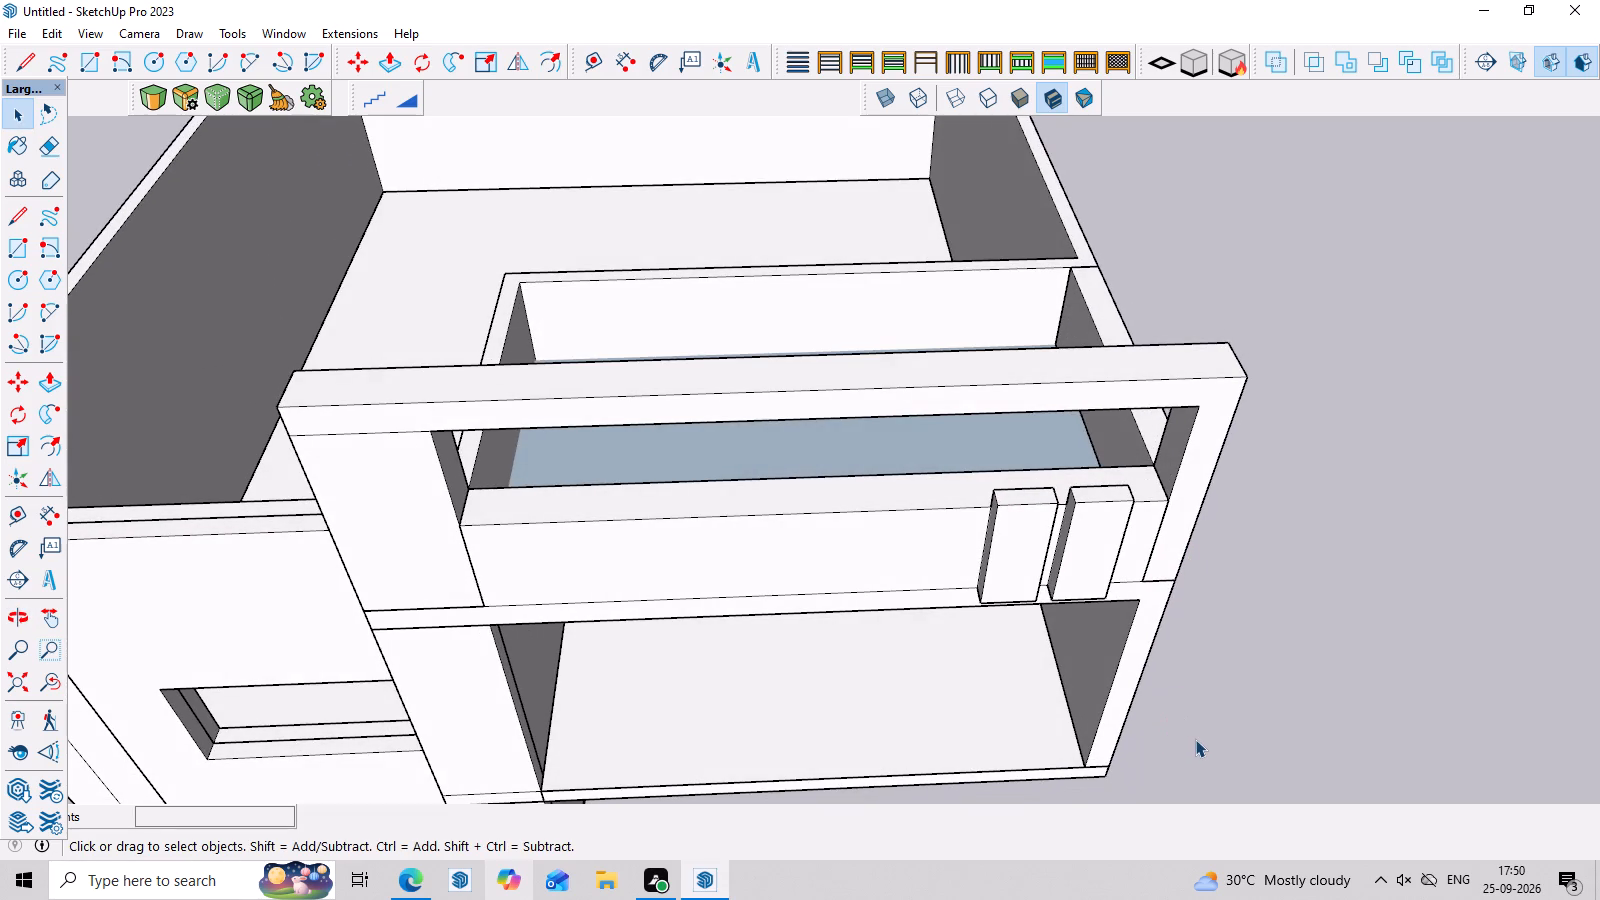
{"action": "scroll", "coordinate": [710, 569], "scroll_direction": "up", "scroll_amount": 2}
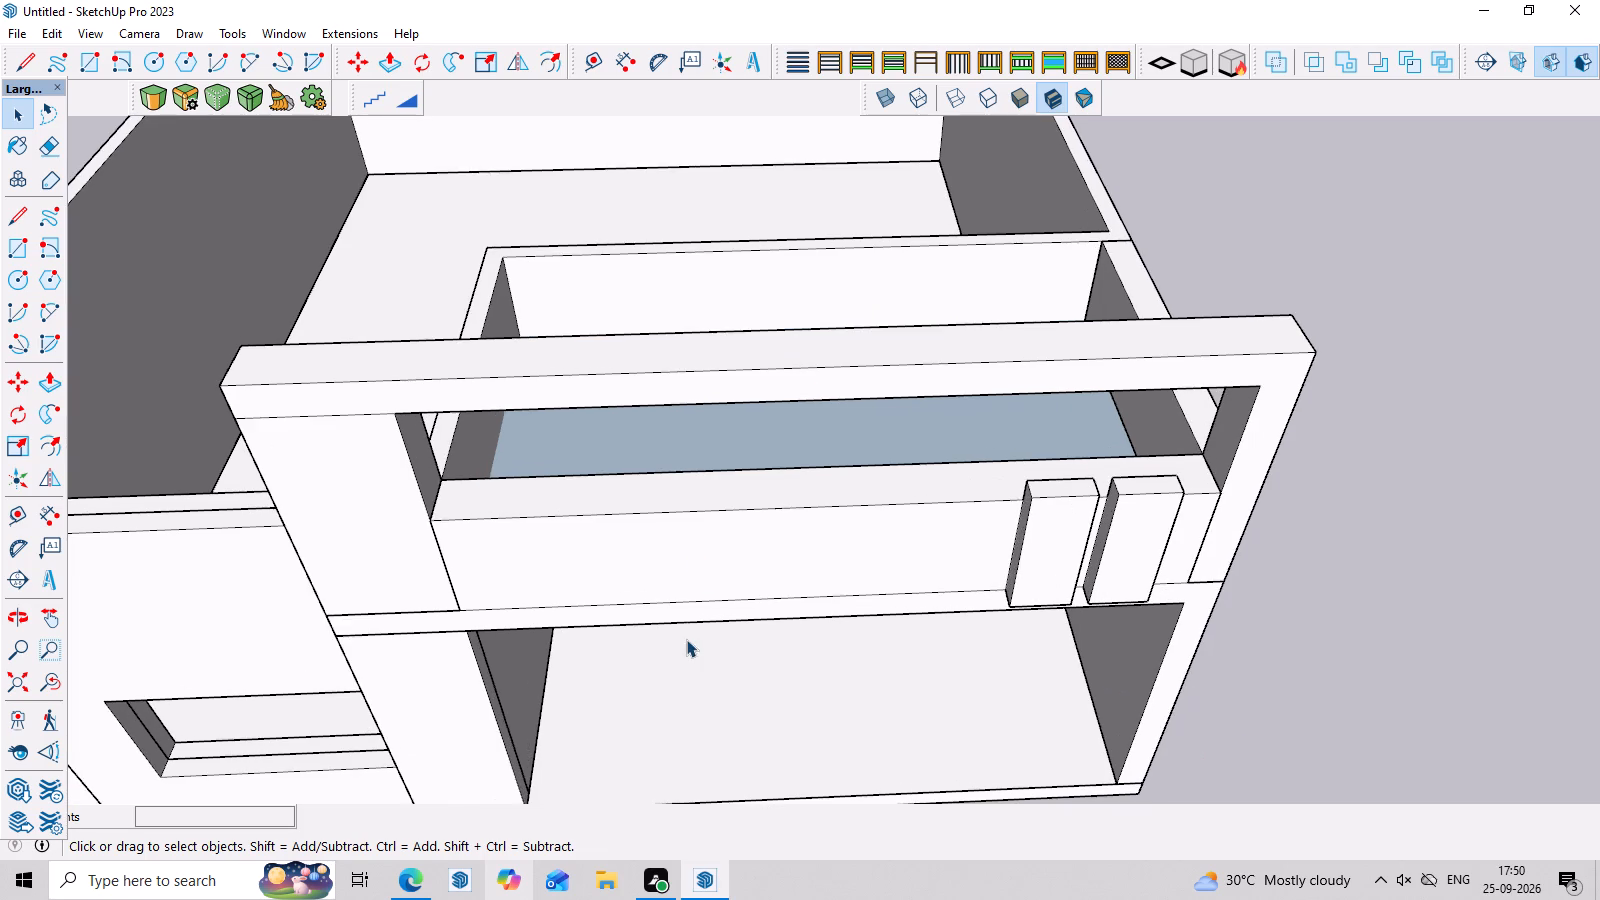
{"action": "middle_click_drag", "start_coordinate": [688, 603], "coordinate": [691, 346]}
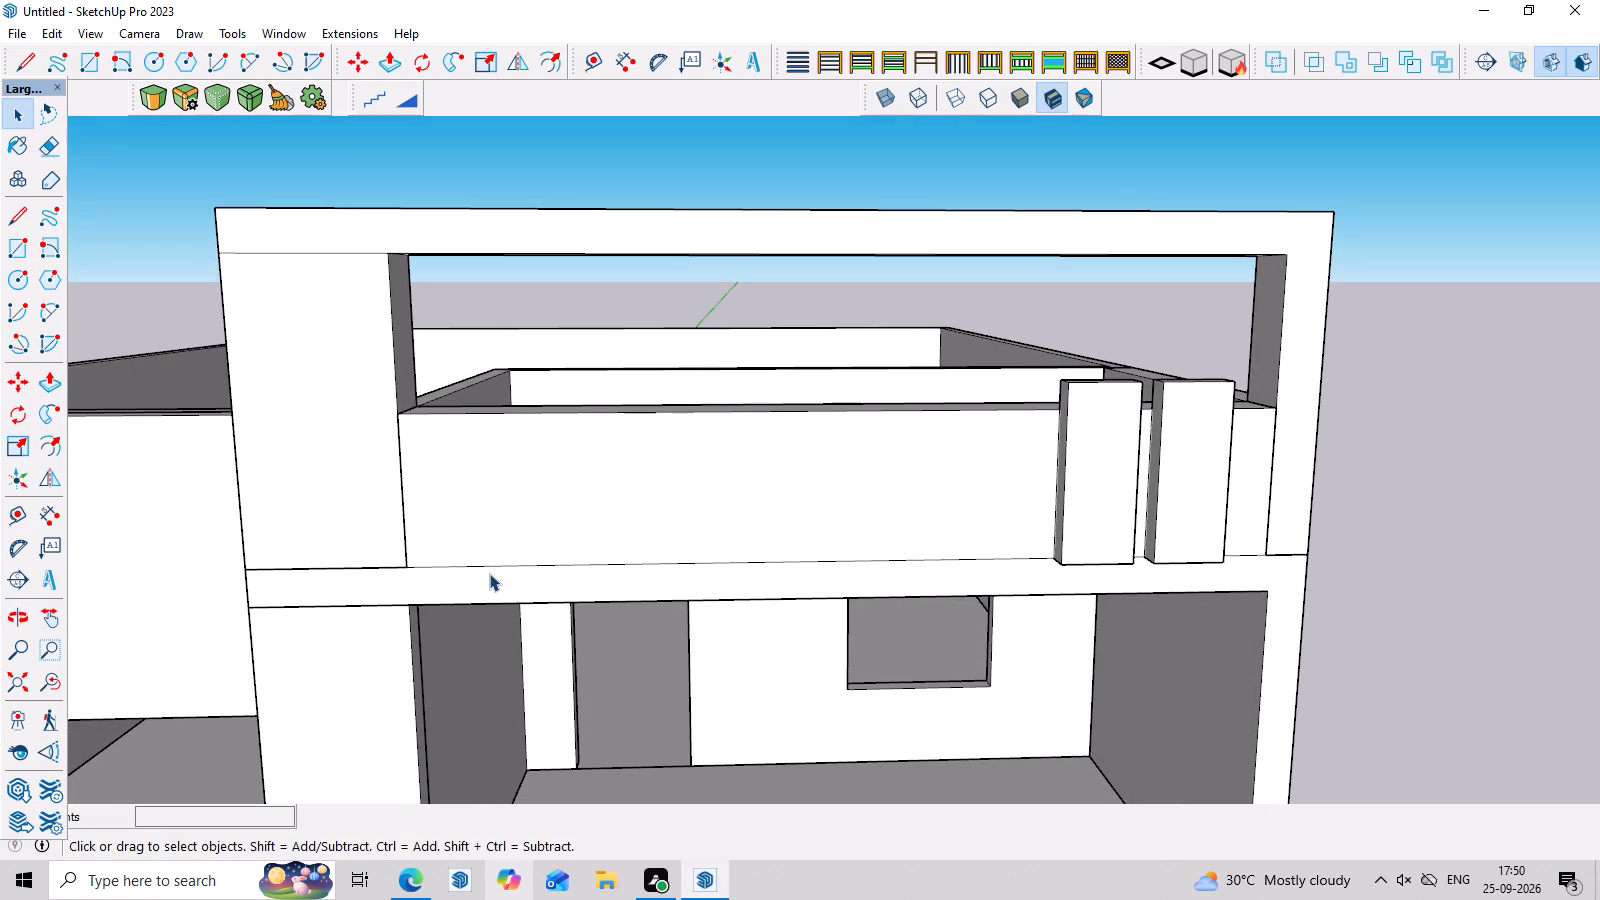
Outline a panel on the balcony parapet's front face with a vertical edge and a top edge about 14' 8" long reaching the inner block.
{"action": "key", "text": "l"}
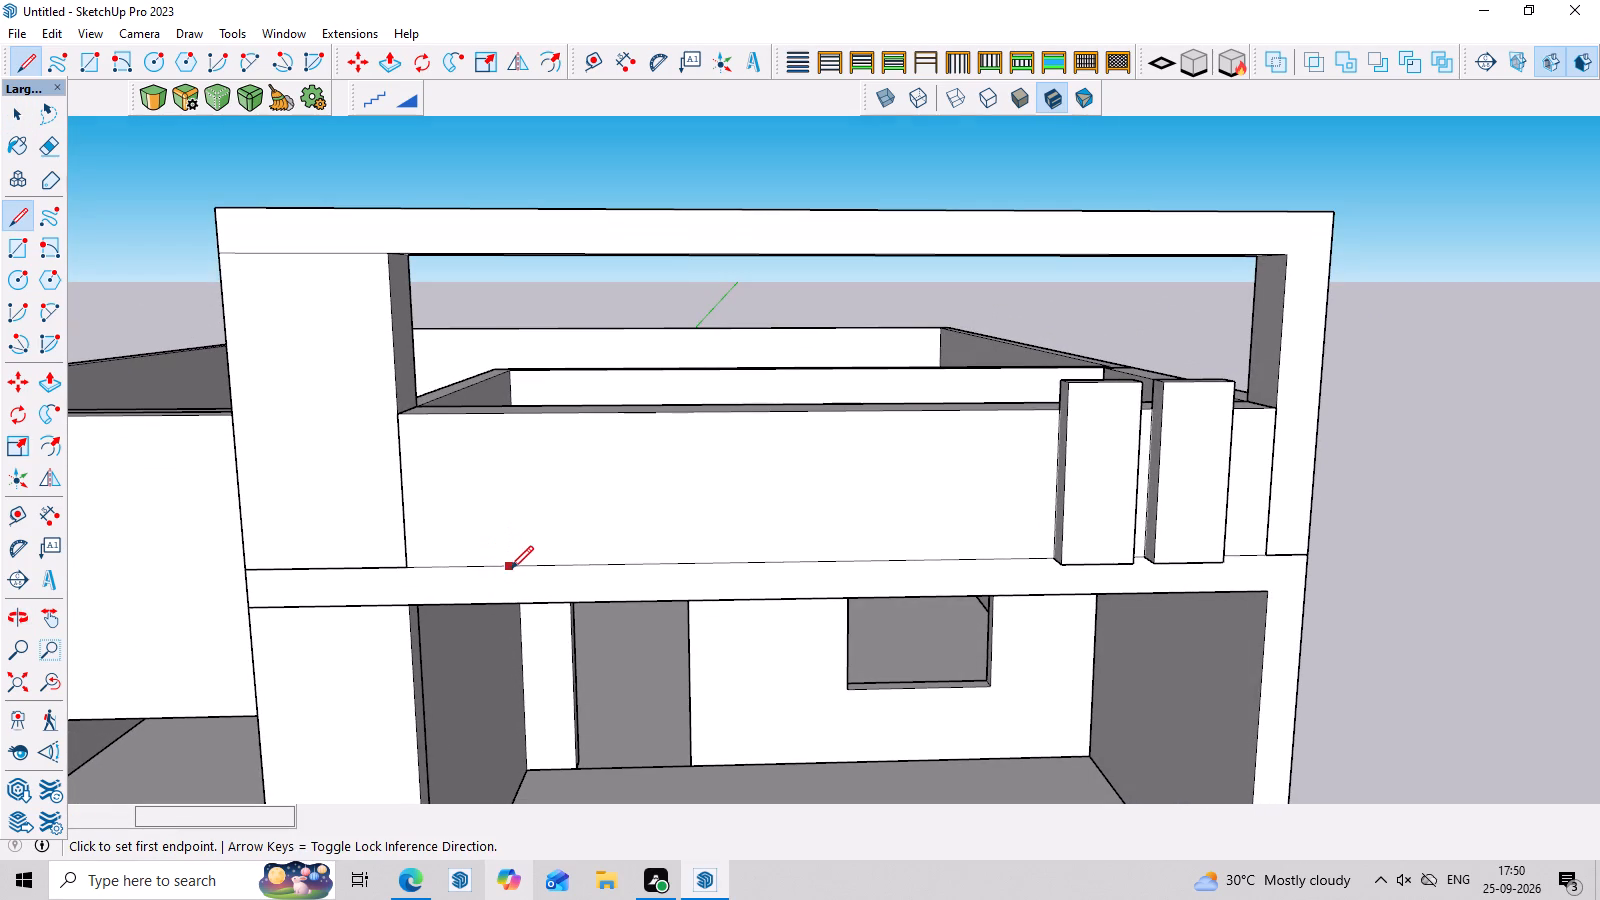
{"action": "left_click_drag", "start_coordinate": [537, 571], "coordinate": [542, 558]}
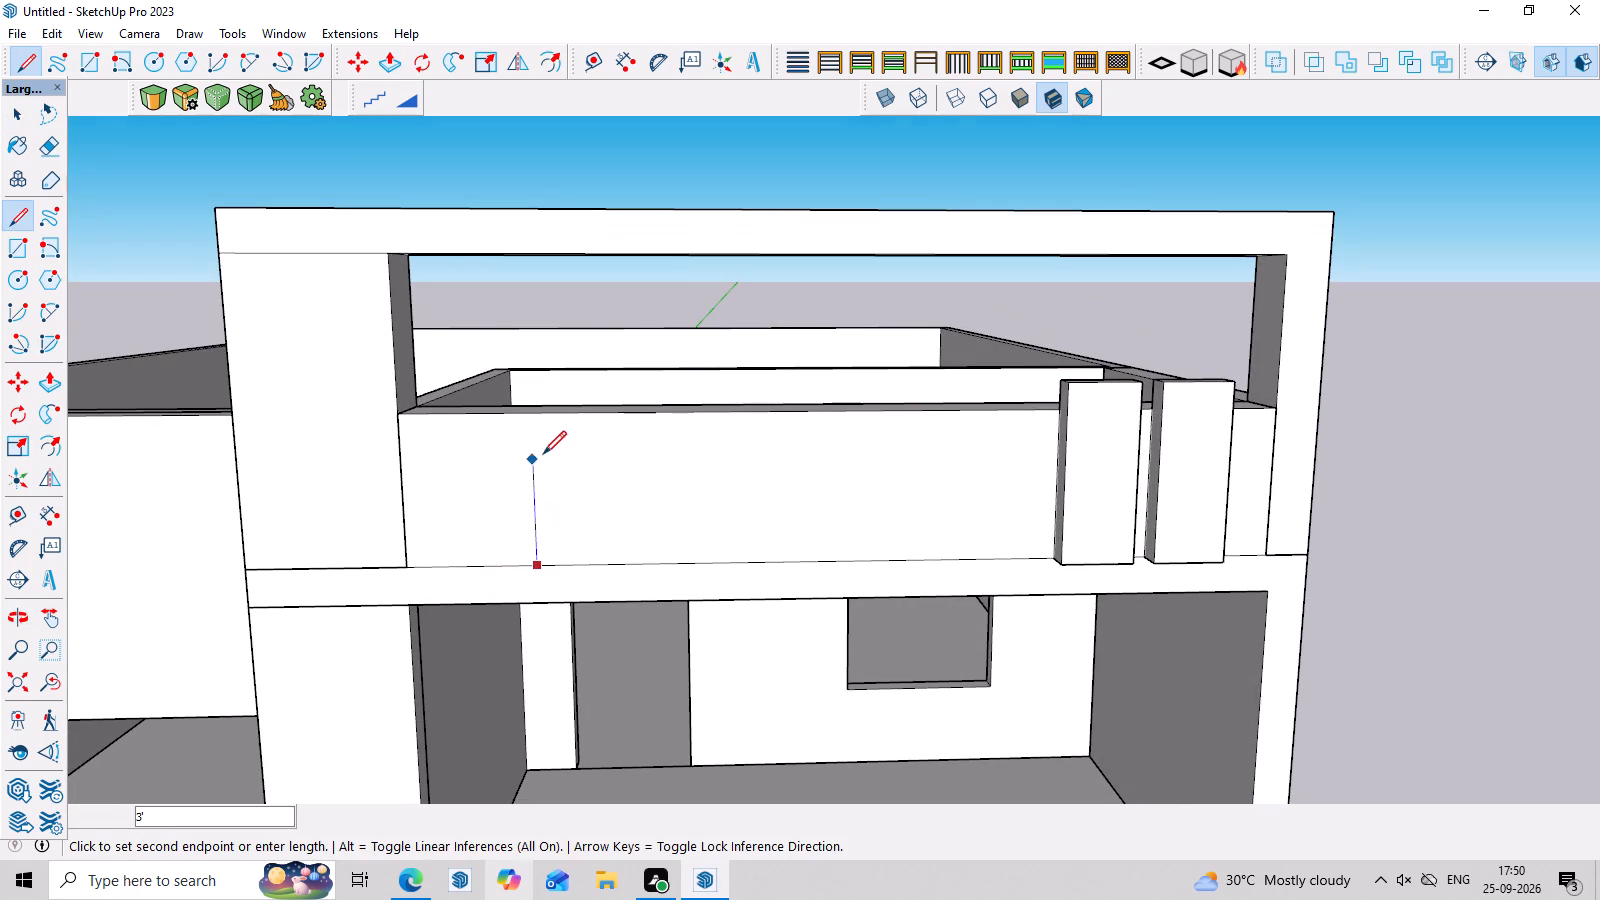
{"action": "left_click", "coordinate": [540, 446]}
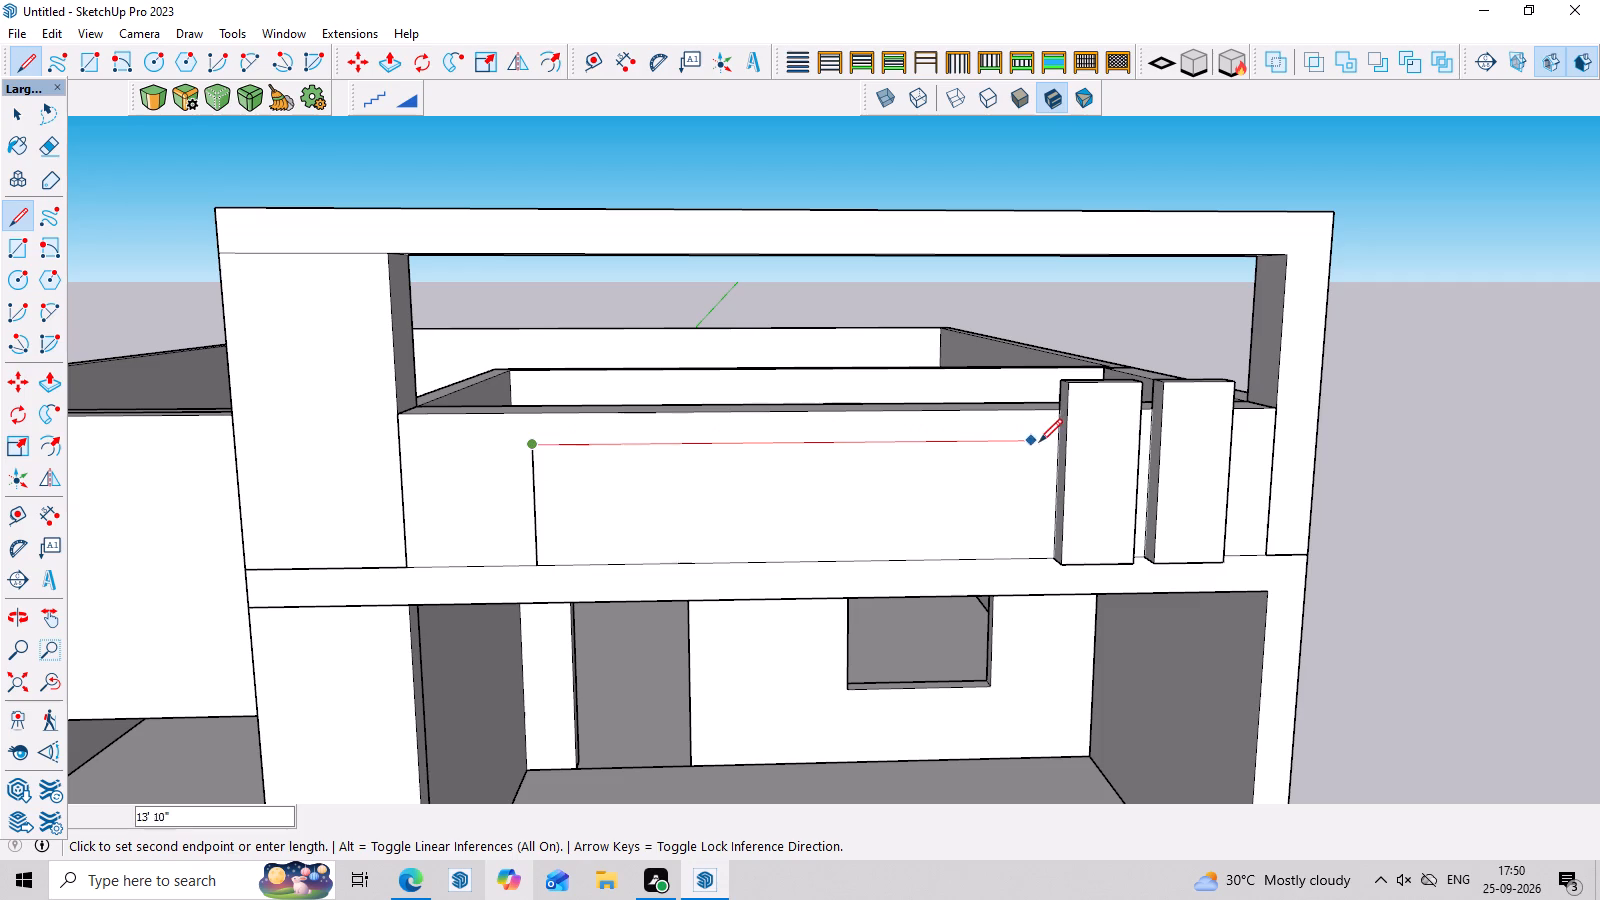
{"action": "left_click", "coordinate": [1058, 437]}
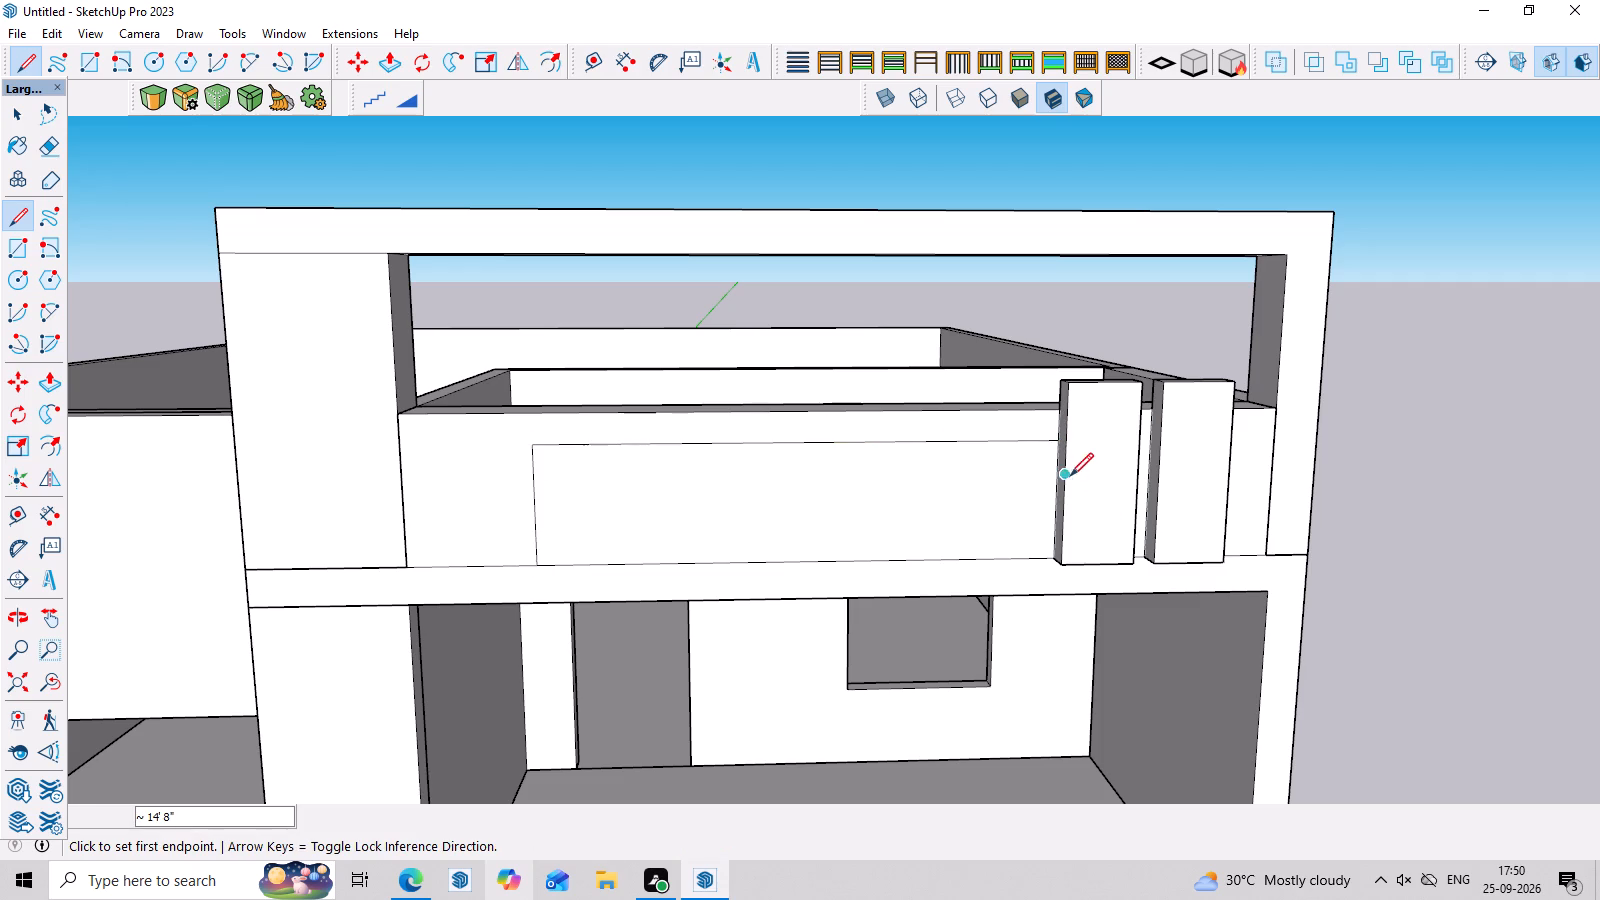
{"action": "key", "text": "space"}
Examine the outlined parapet panel from the front, the side and above.
{"action": "scroll", "coordinate": [1563, 490], "scroll_direction": "down", "scroll_amount": 2}
{"action": "middle_click_drag", "start_coordinate": [1361, 575], "coordinate": [1206, 494]}
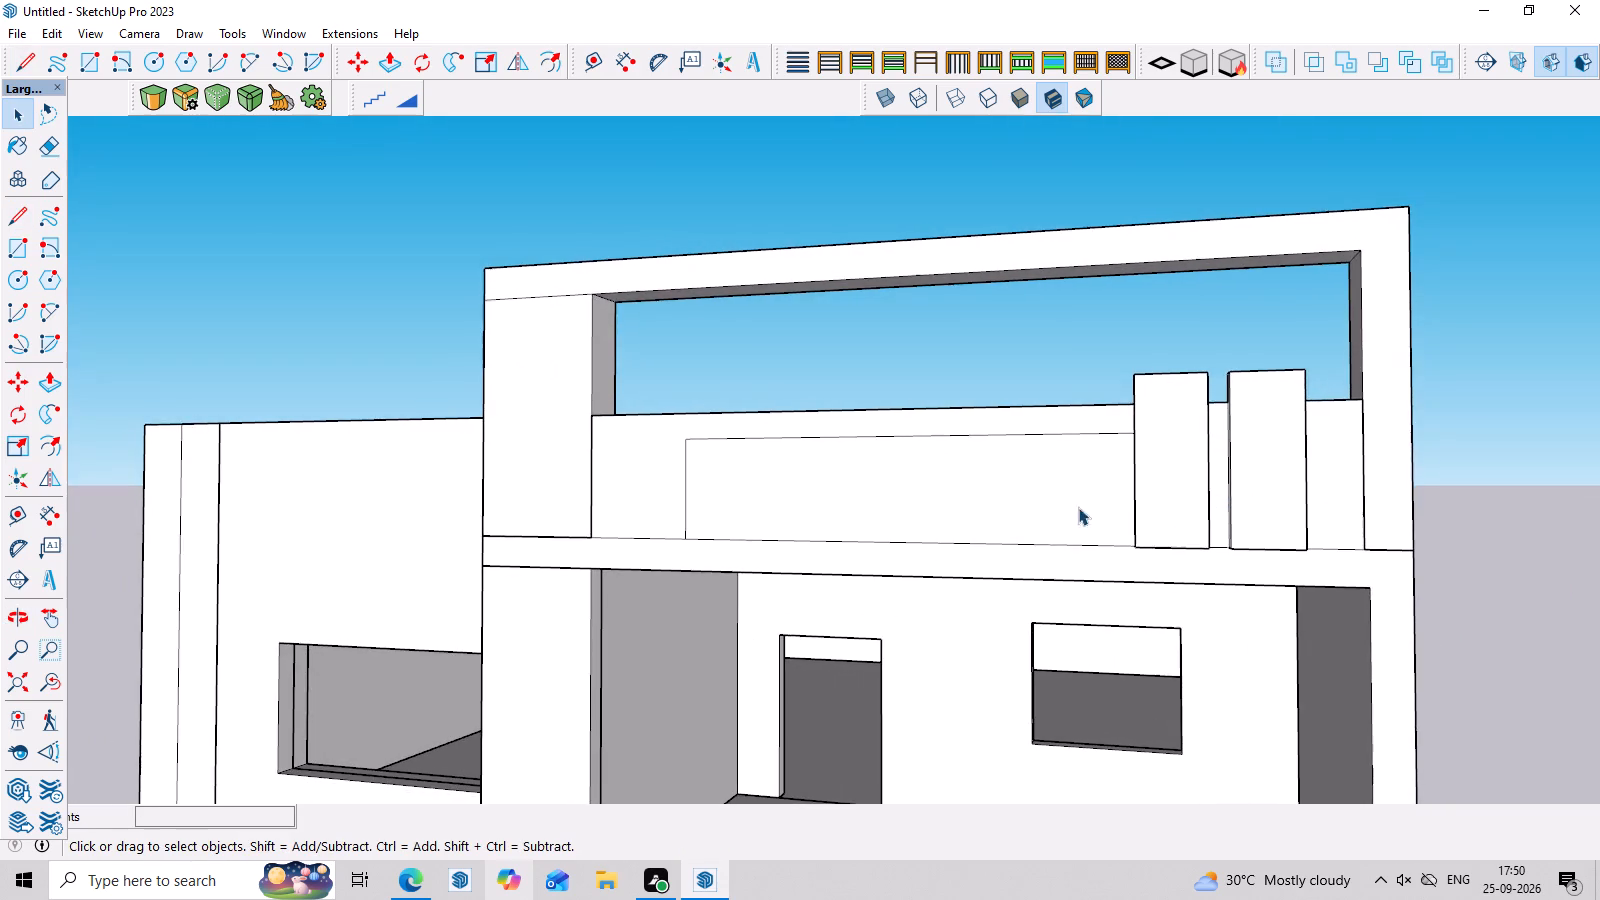
{"action": "scroll", "coordinate": [847, 472], "scroll_direction": "down", "scroll_amount": 7}
{"action": "middle_click_drag", "start_coordinate": [877, 525], "coordinate": [918, 717]}
{"action": "left_click", "coordinate": [897, 482]}
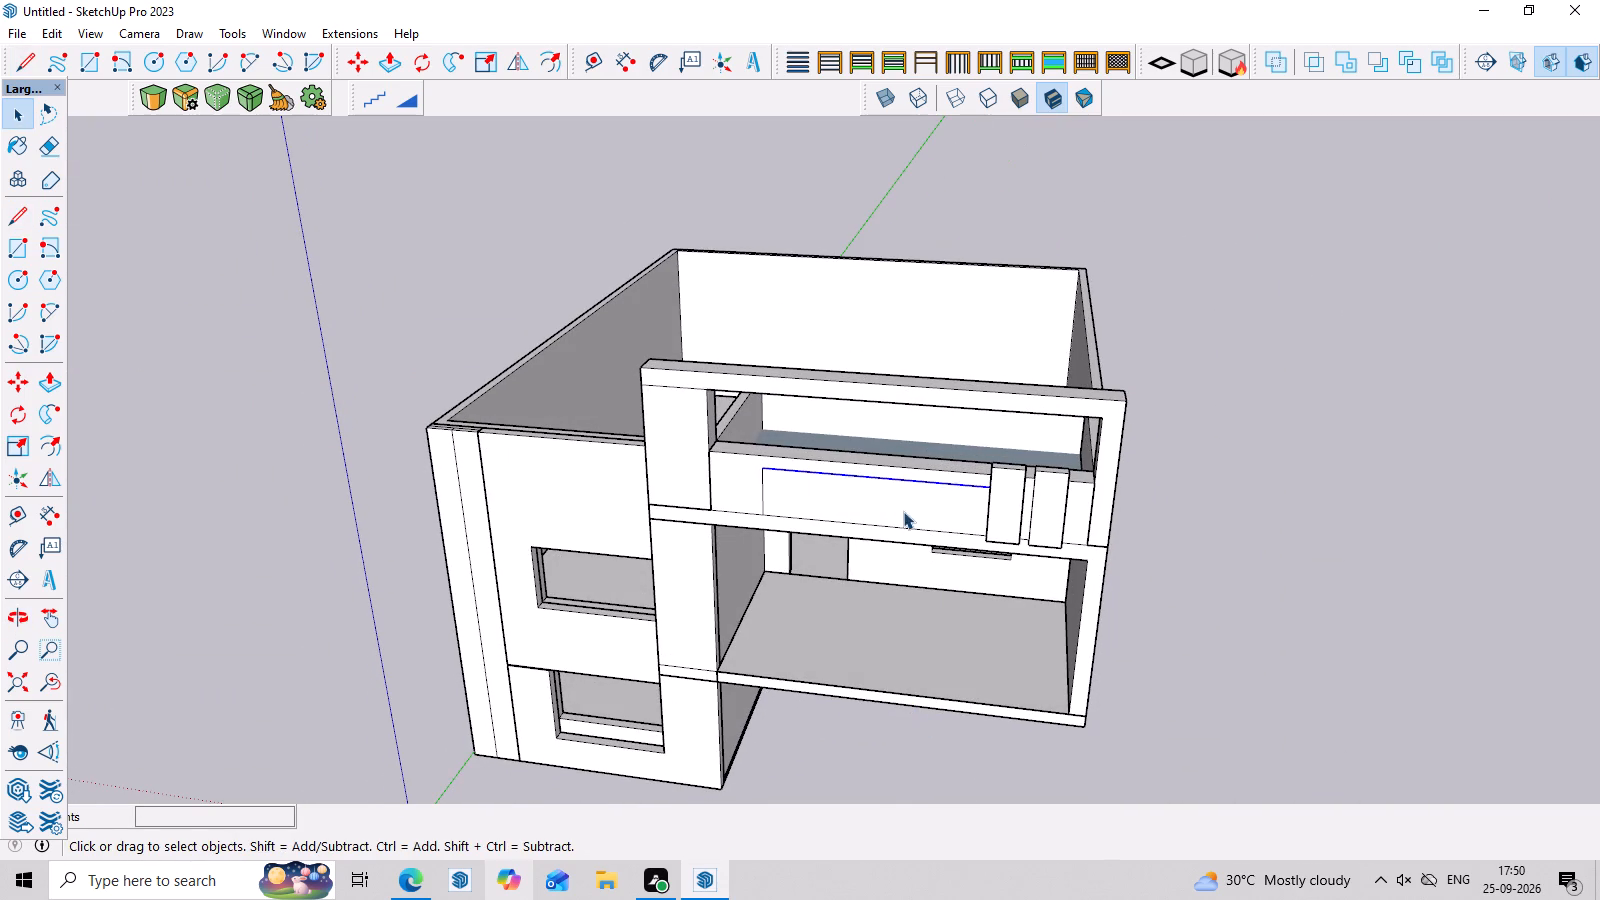
{"action": "double_click", "coordinate": [903, 508]}
{"action": "middle_click_drag", "start_coordinate": [918, 505], "coordinate": [694, 586]}
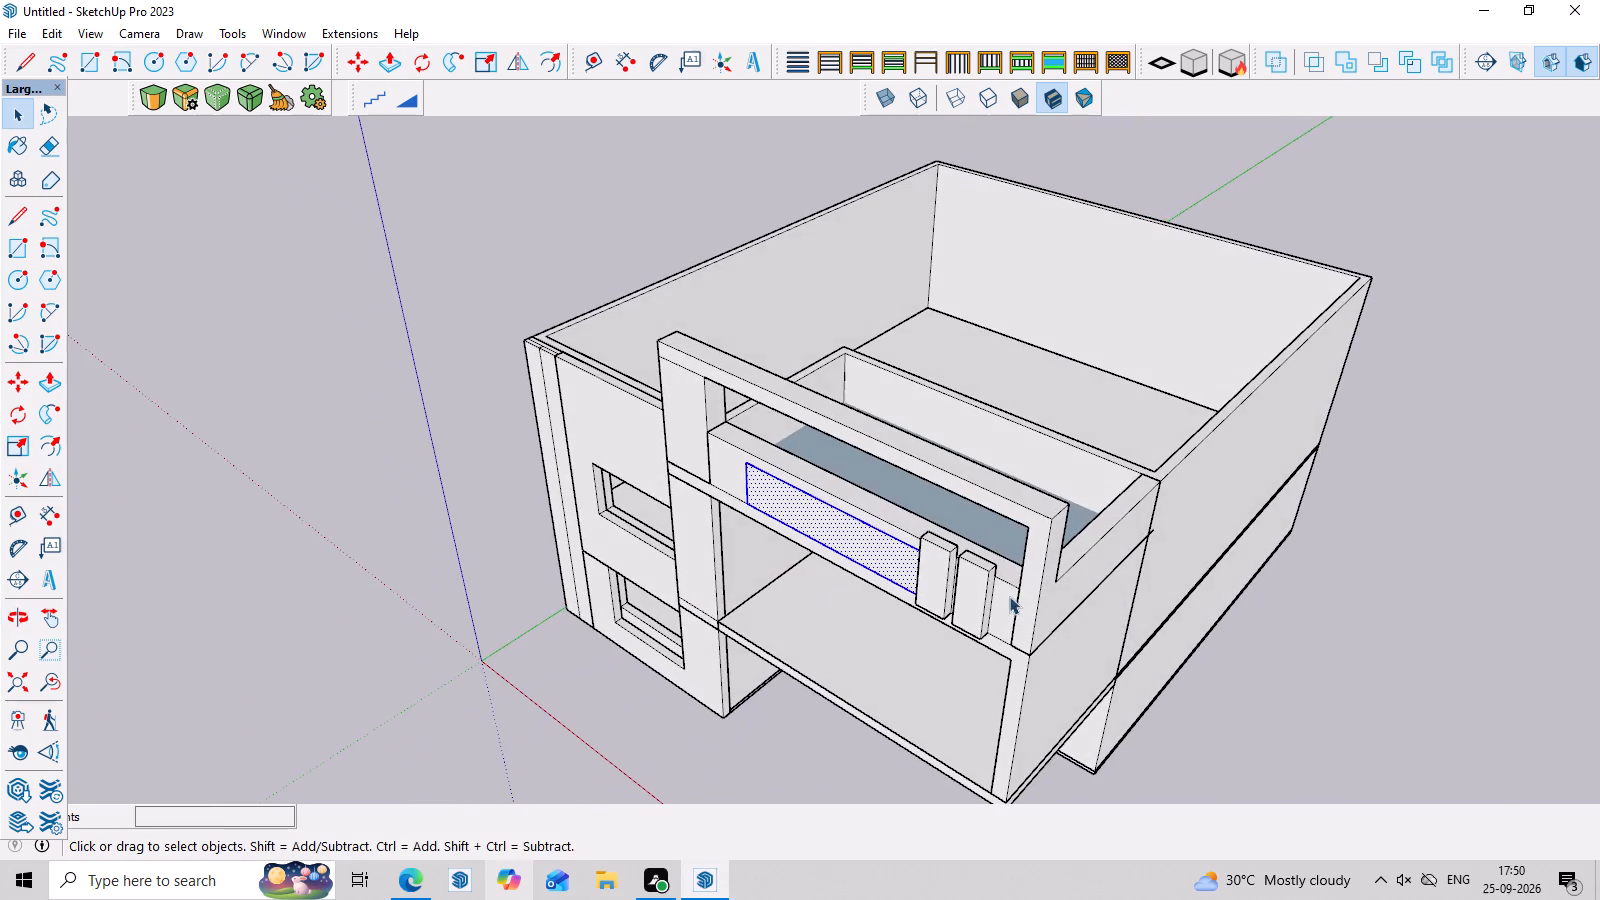
{"action": "middle_click_drag", "start_coordinate": [1028, 594], "coordinate": [1331, 404]}
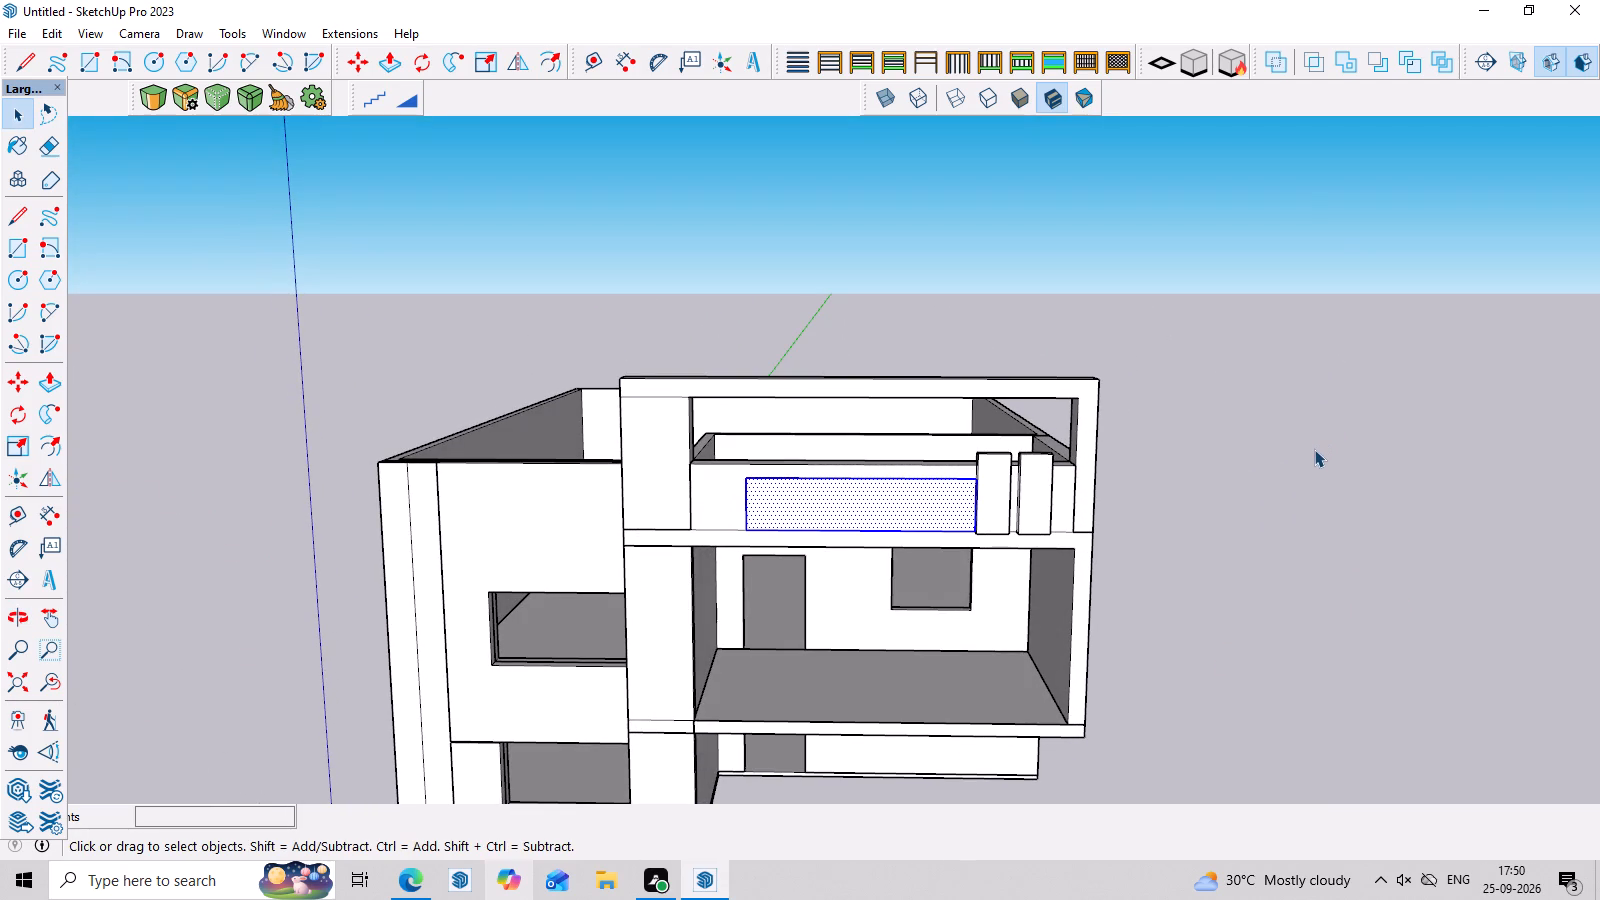
{"action": "key", "text": "Escape"}
{"action": "scroll", "coordinate": [741, 510], "scroll_direction": "up", "scroll_amount": 2}
{"action": "left_click", "coordinate": [1360, 530]}
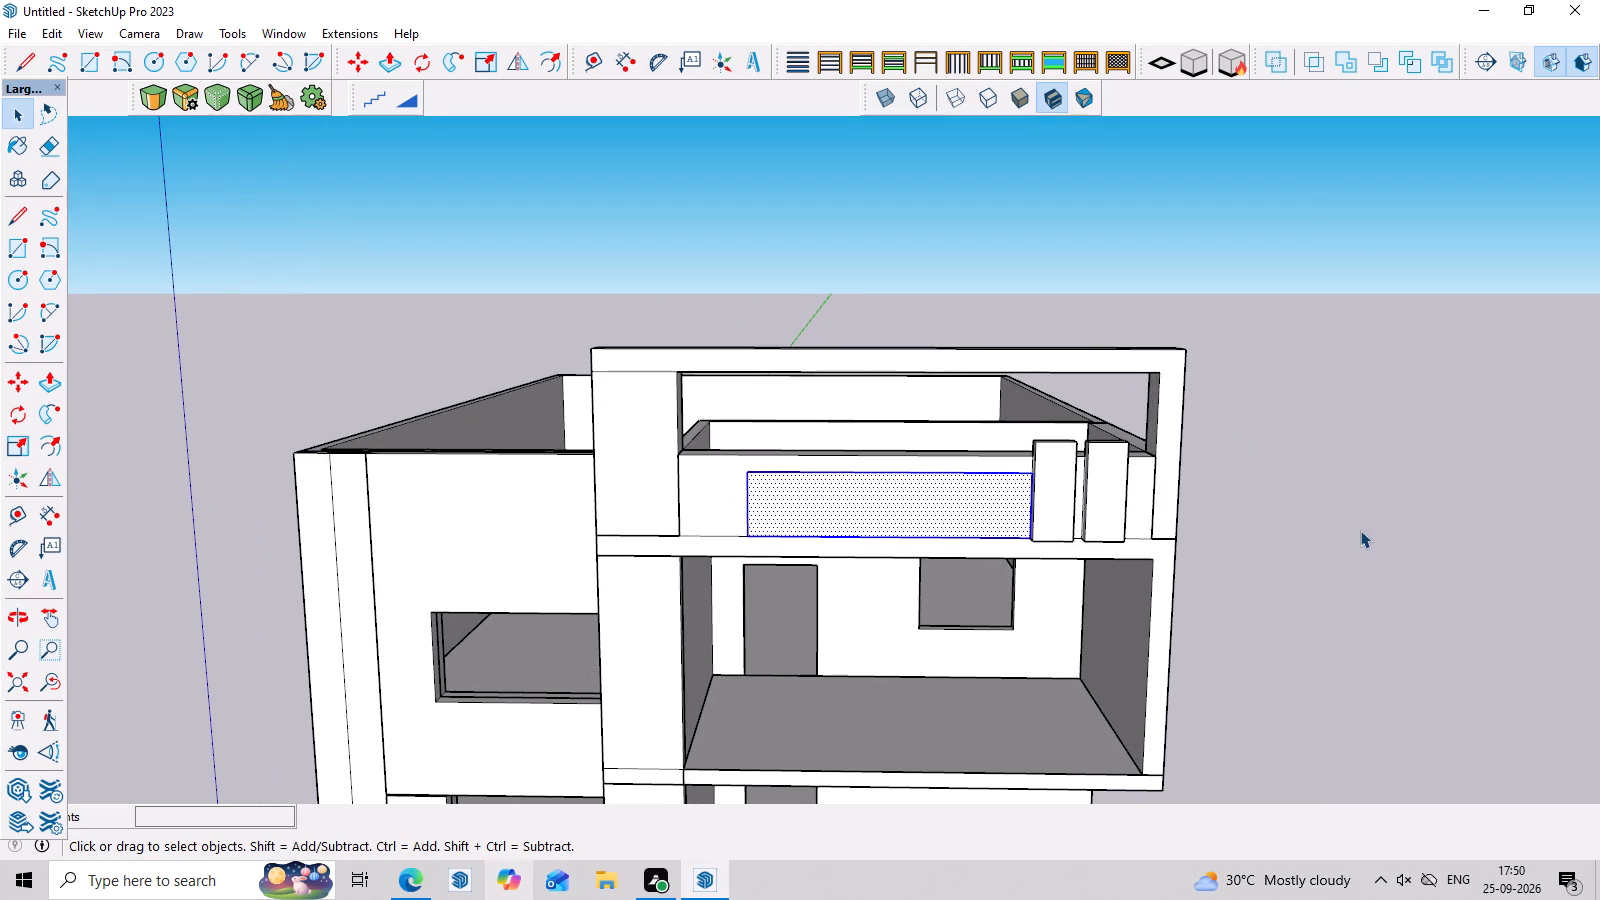
{"action": "key", "text": "space"}
{"action": "scroll", "coordinate": [1010, 495], "scroll_direction": "up", "scroll_amount": 2}
{"action": "left_click", "coordinate": [1285, 493]}
{"action": "scroll", "coordinate": [916, 500], "scroll_direction": "up", "scroll_amount": 3}
{"action": "middle_click_drag", "start_coordinate": [938, 501], "coordinate": [945, 383]}
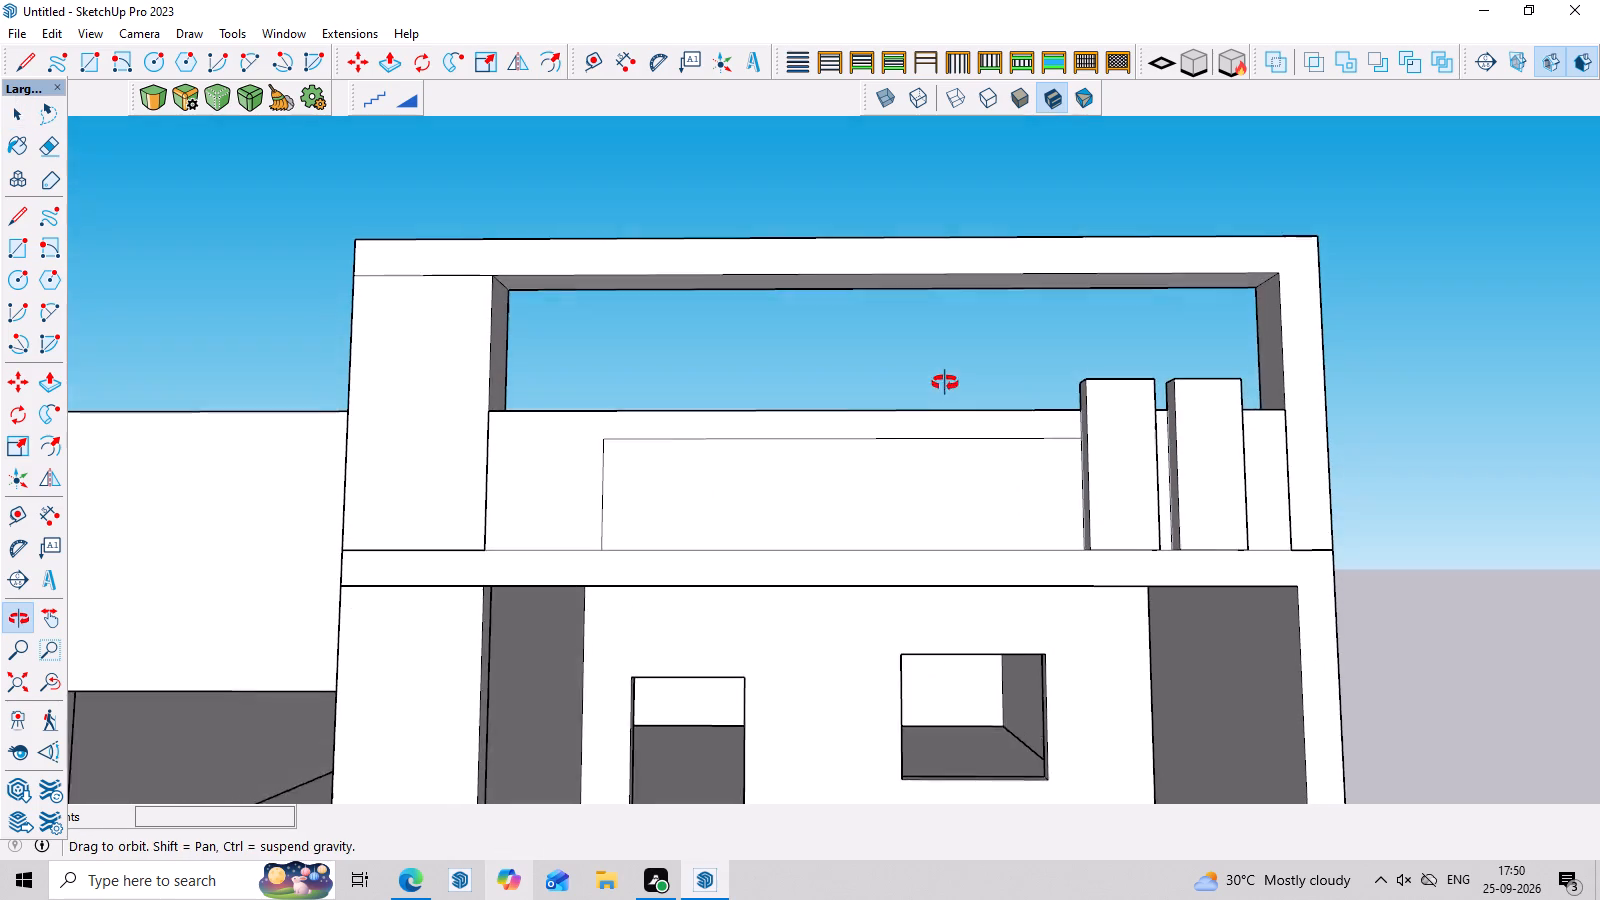
{"action": "middle_click_drag", "start_coordinate": [945, 383], "coordinate": [945, 381]}
Draw a vertical line down from the panel's top edge and a horizontal line about 12' 6" long back to its far edge.
{"action": "key", "text": "l"}
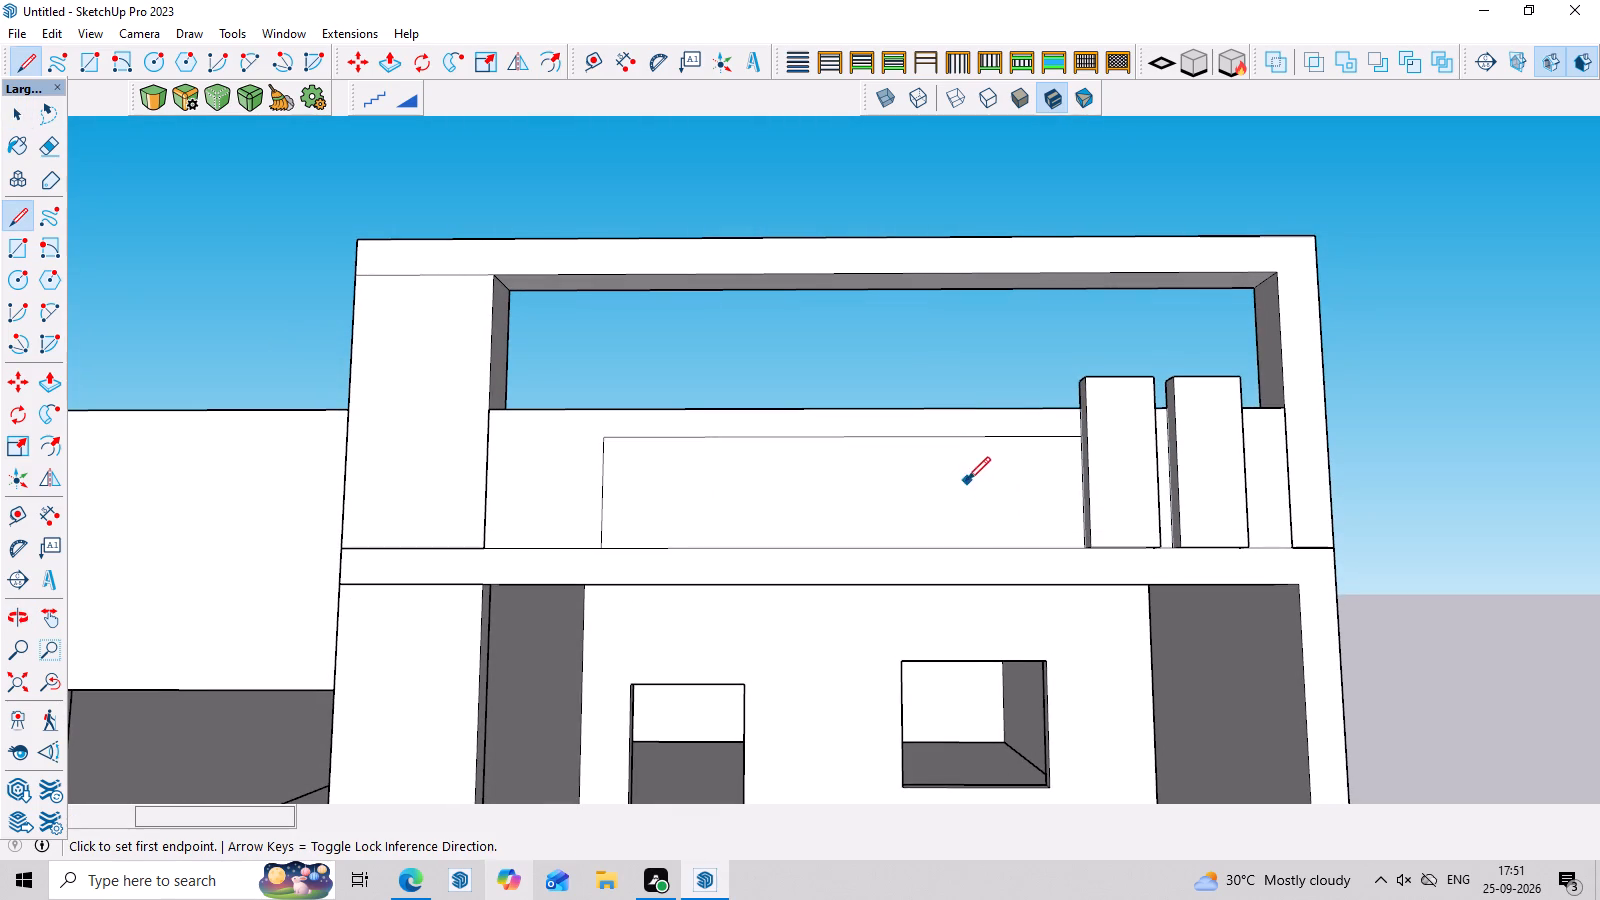
{"action": "left_click", "coordinate": [1009, 439]}
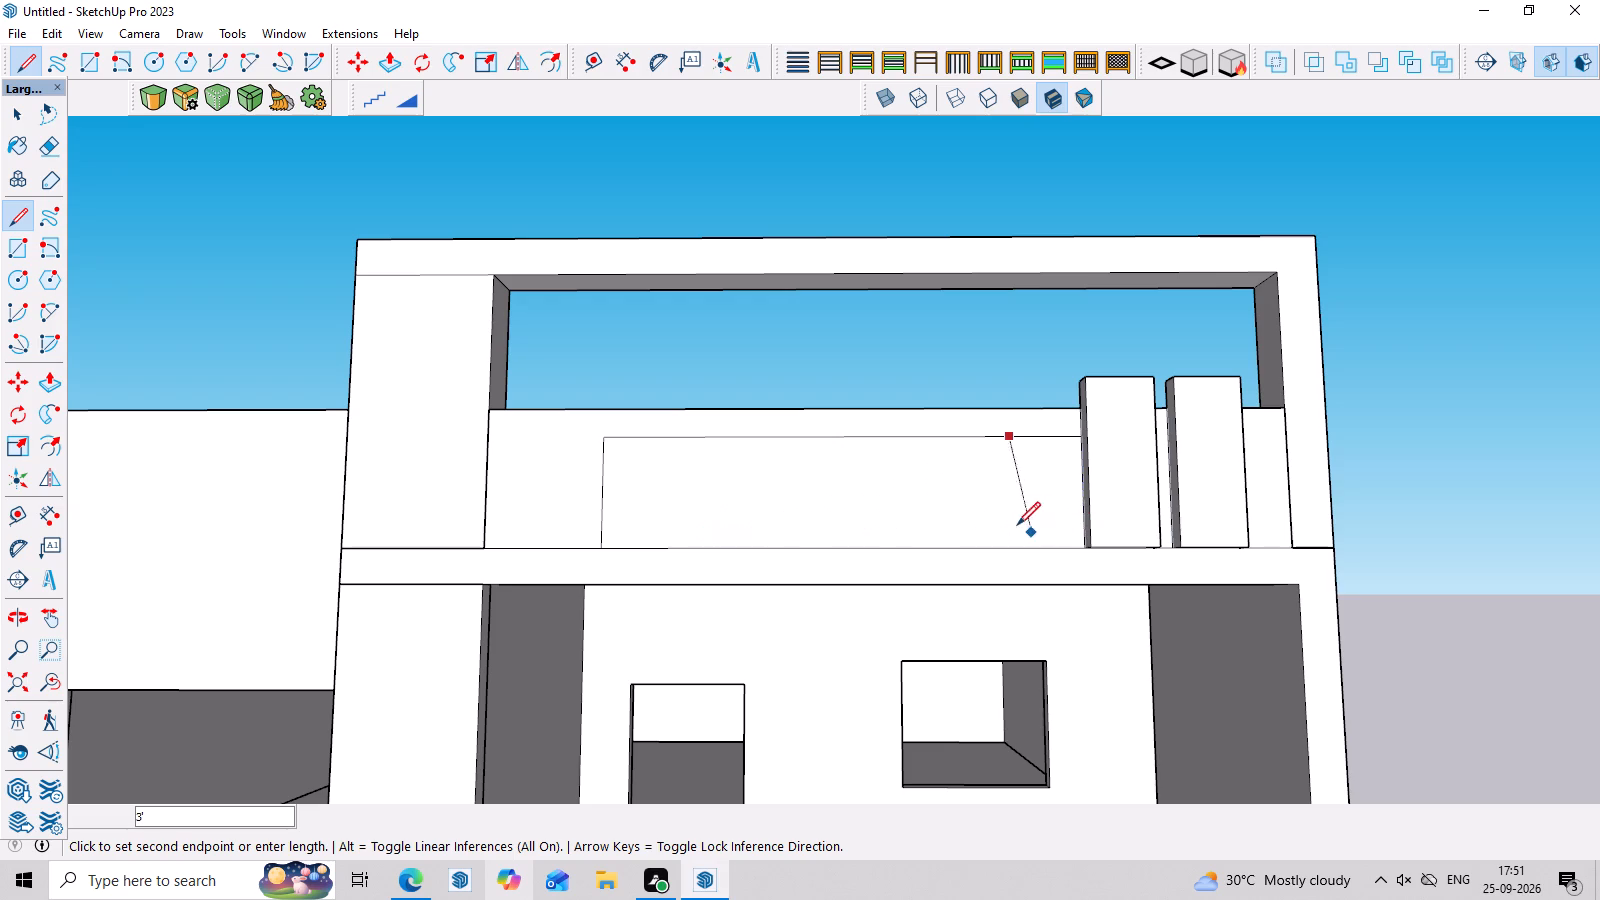
{"action": "scroll", "coordinate": [1023, 530], "scroll_direction": "up", "scroll_amount": 6}
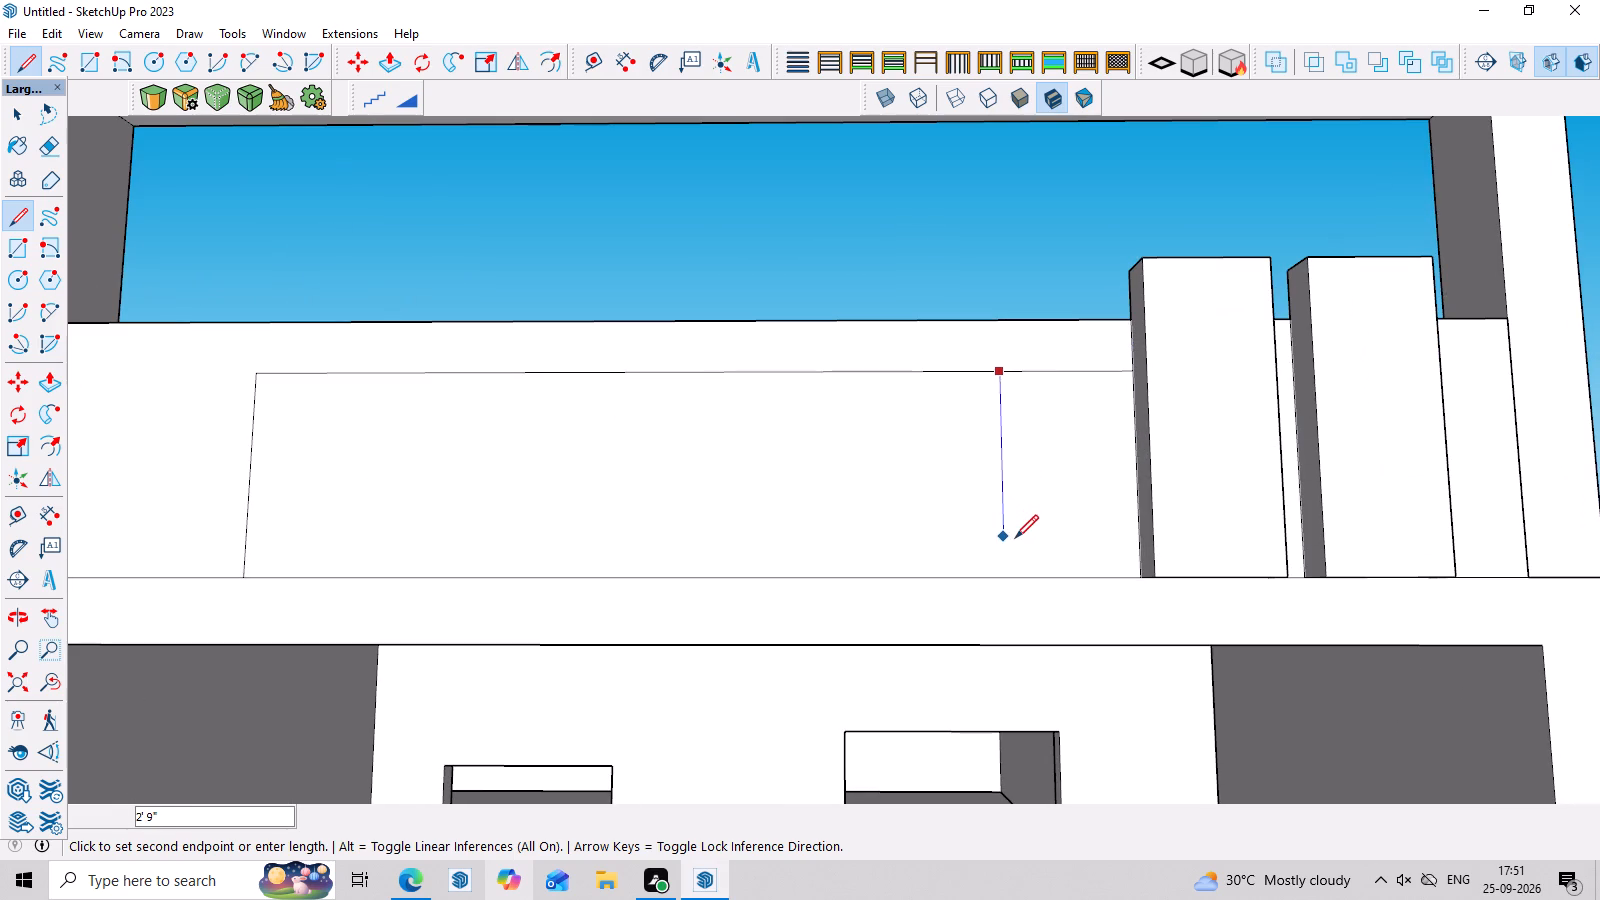
{"action": "left_click", "coordinate": [1015, 545]}
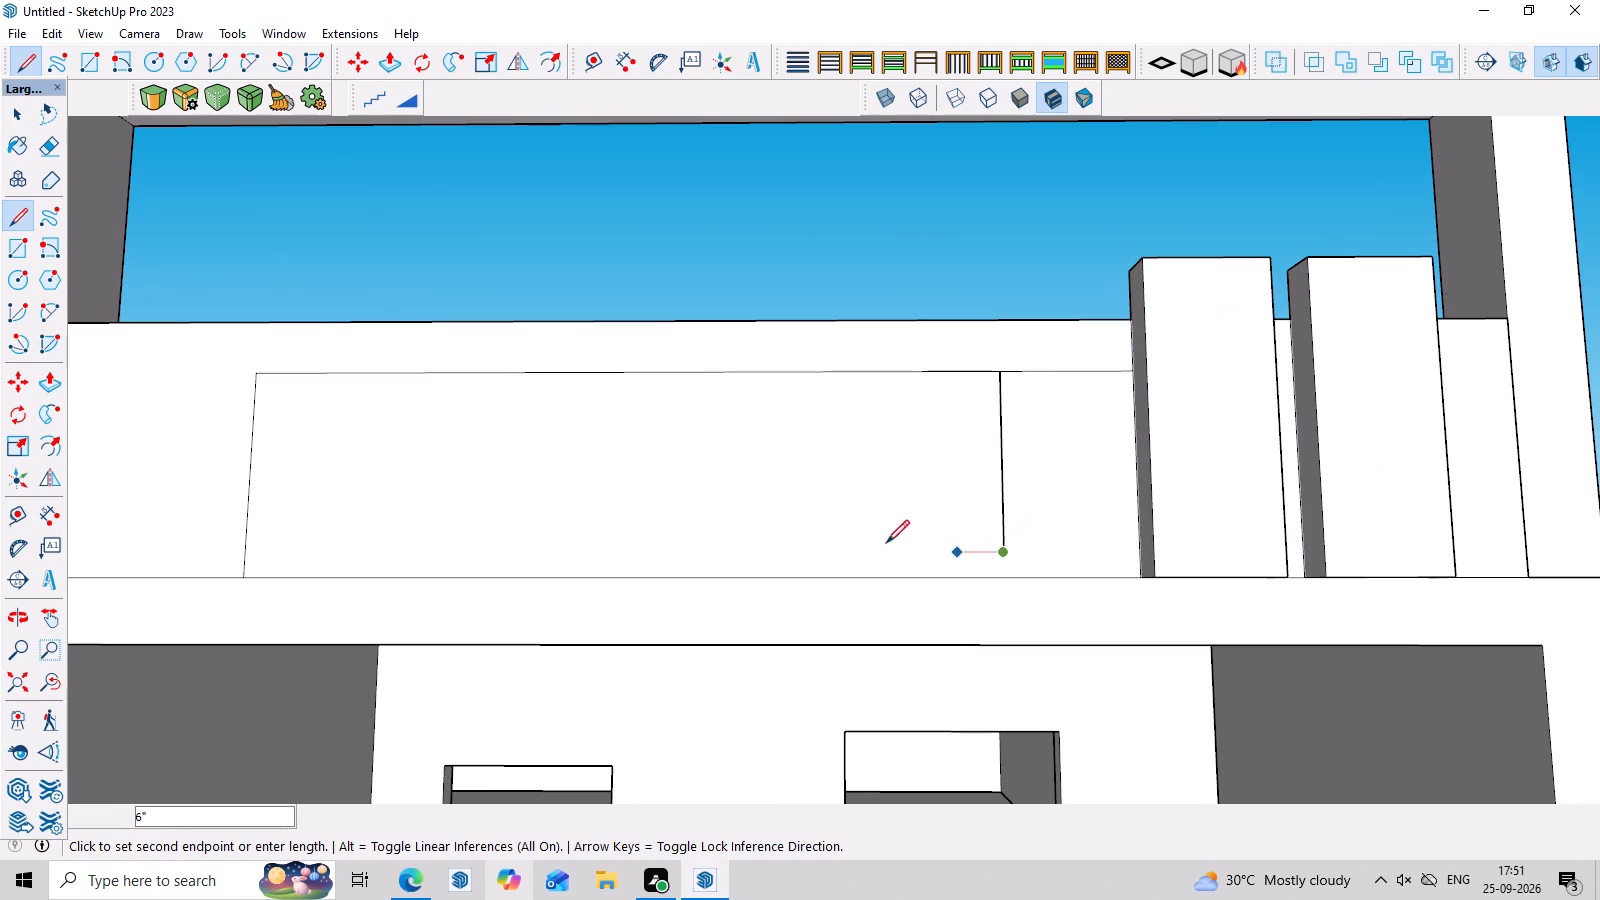
{"action": "left_click", "coordinate": [242, 550]}
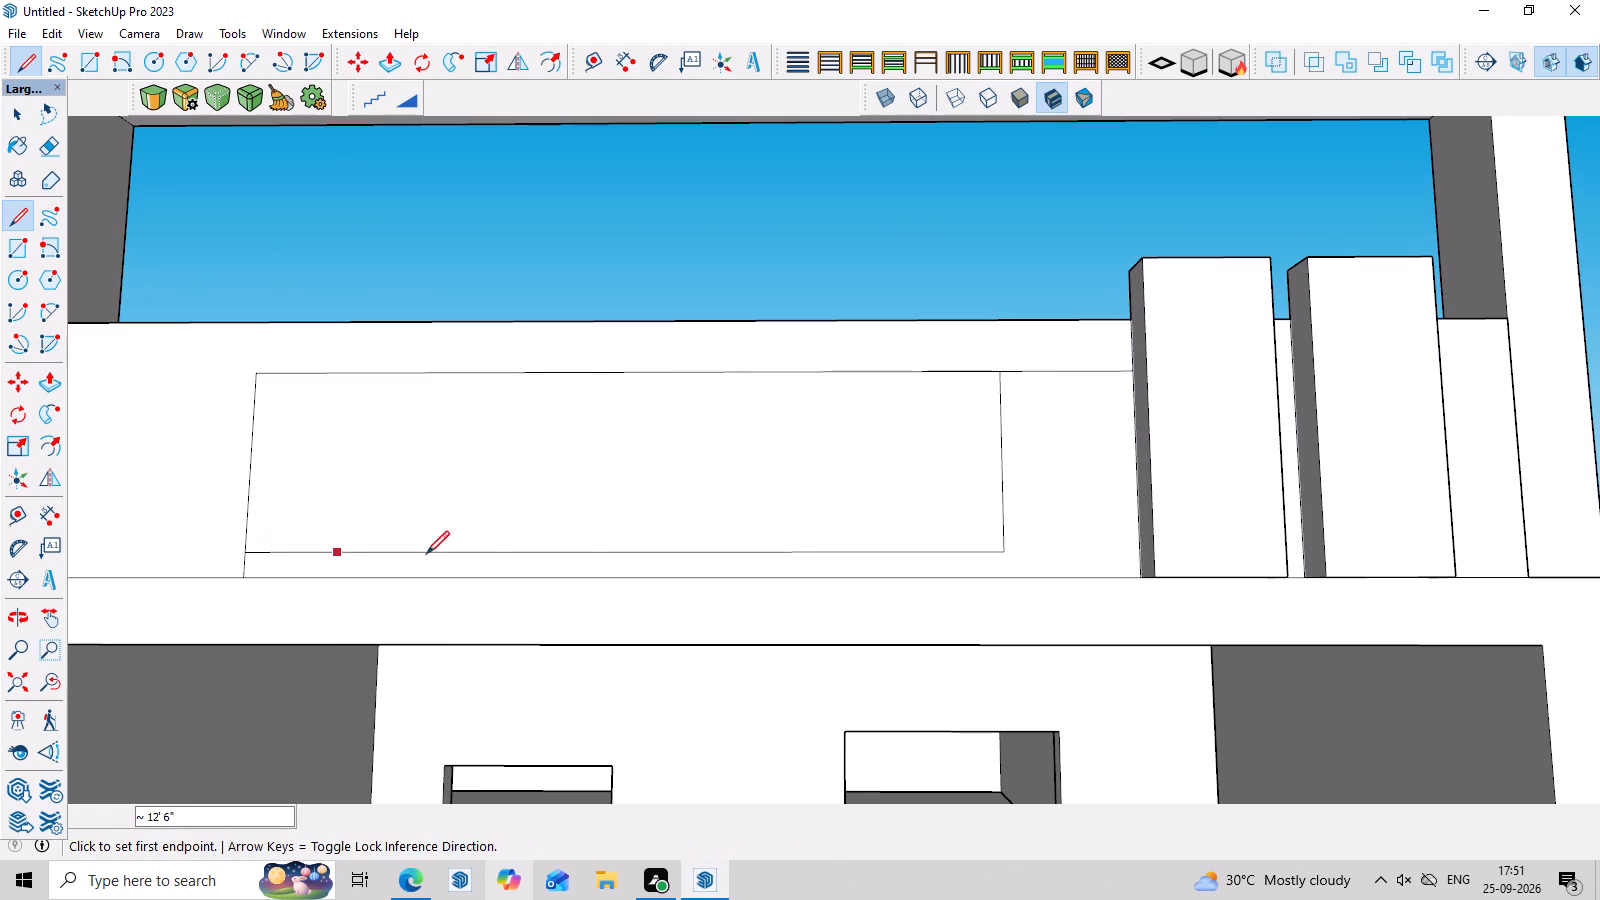
{"action": "key", "text": "space"}
{"action": "left_click", "coordinate": [959, 233]}
Group the inner rectangle's face and edges on the parapet.
{"action": "scroll", "coordinate": [1044, 396], "scroll_direction": "down", "scroll_amount": 8}
{"action": "middle_click_drag", "start_coordinate": [1002, 452], "coordinate": [997, 682]}
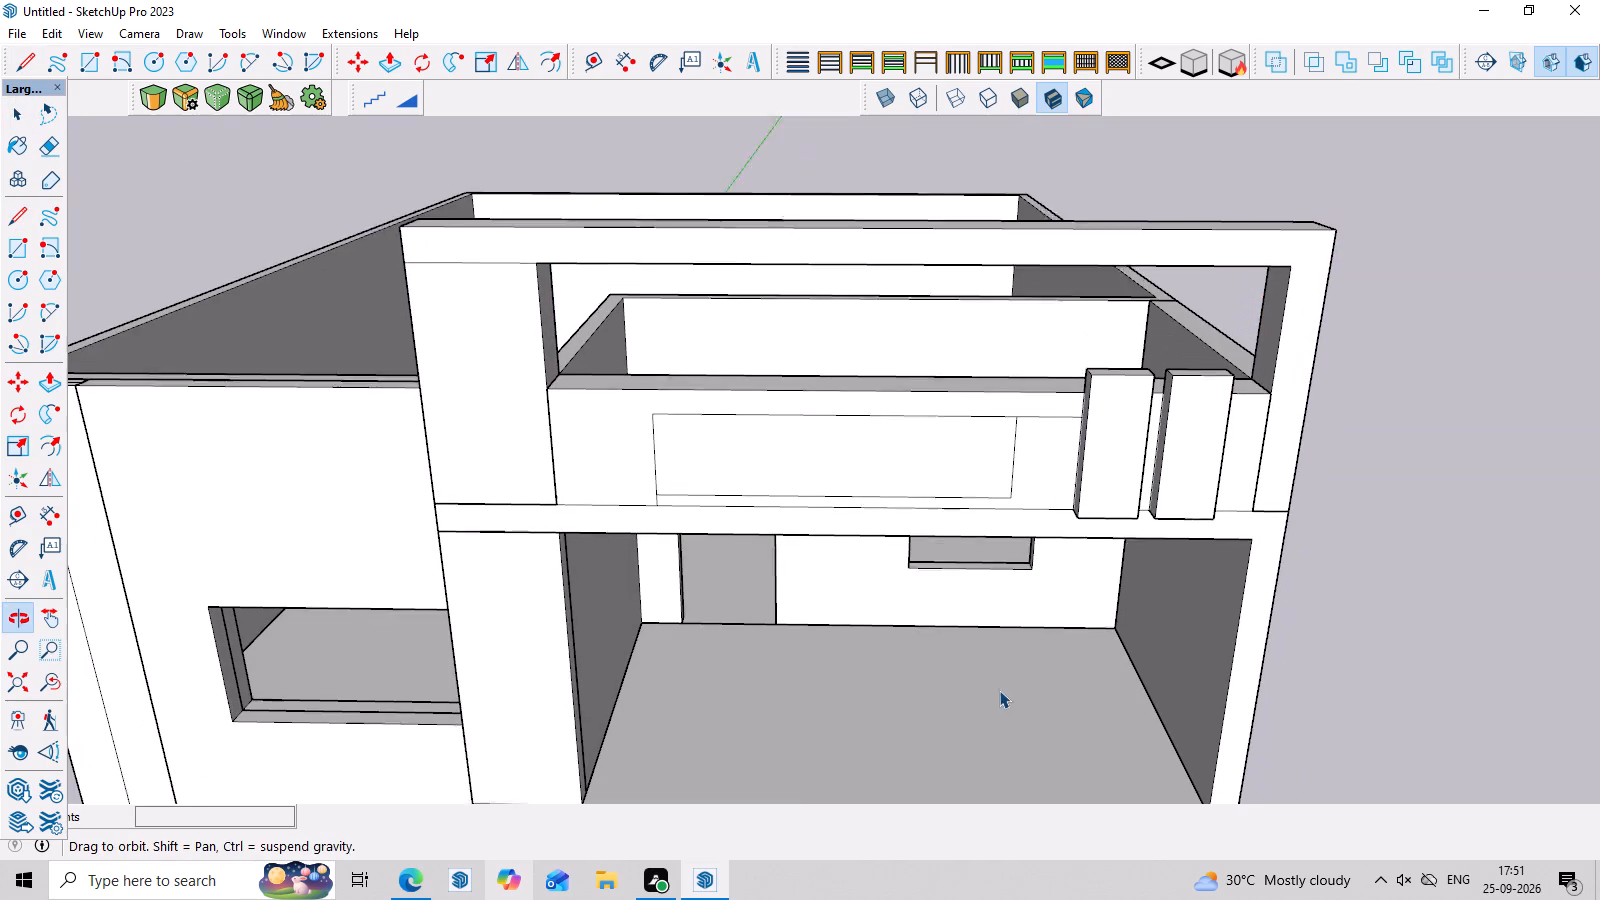
{"action": "left_click", "coordinate": [939, 458]}
{"action": "scroll", "coordinate": [939, 458], "scroll_direction": "up", "scroll_amount": 2}
{"action": "double_click", "coordinate": [939, 458]}
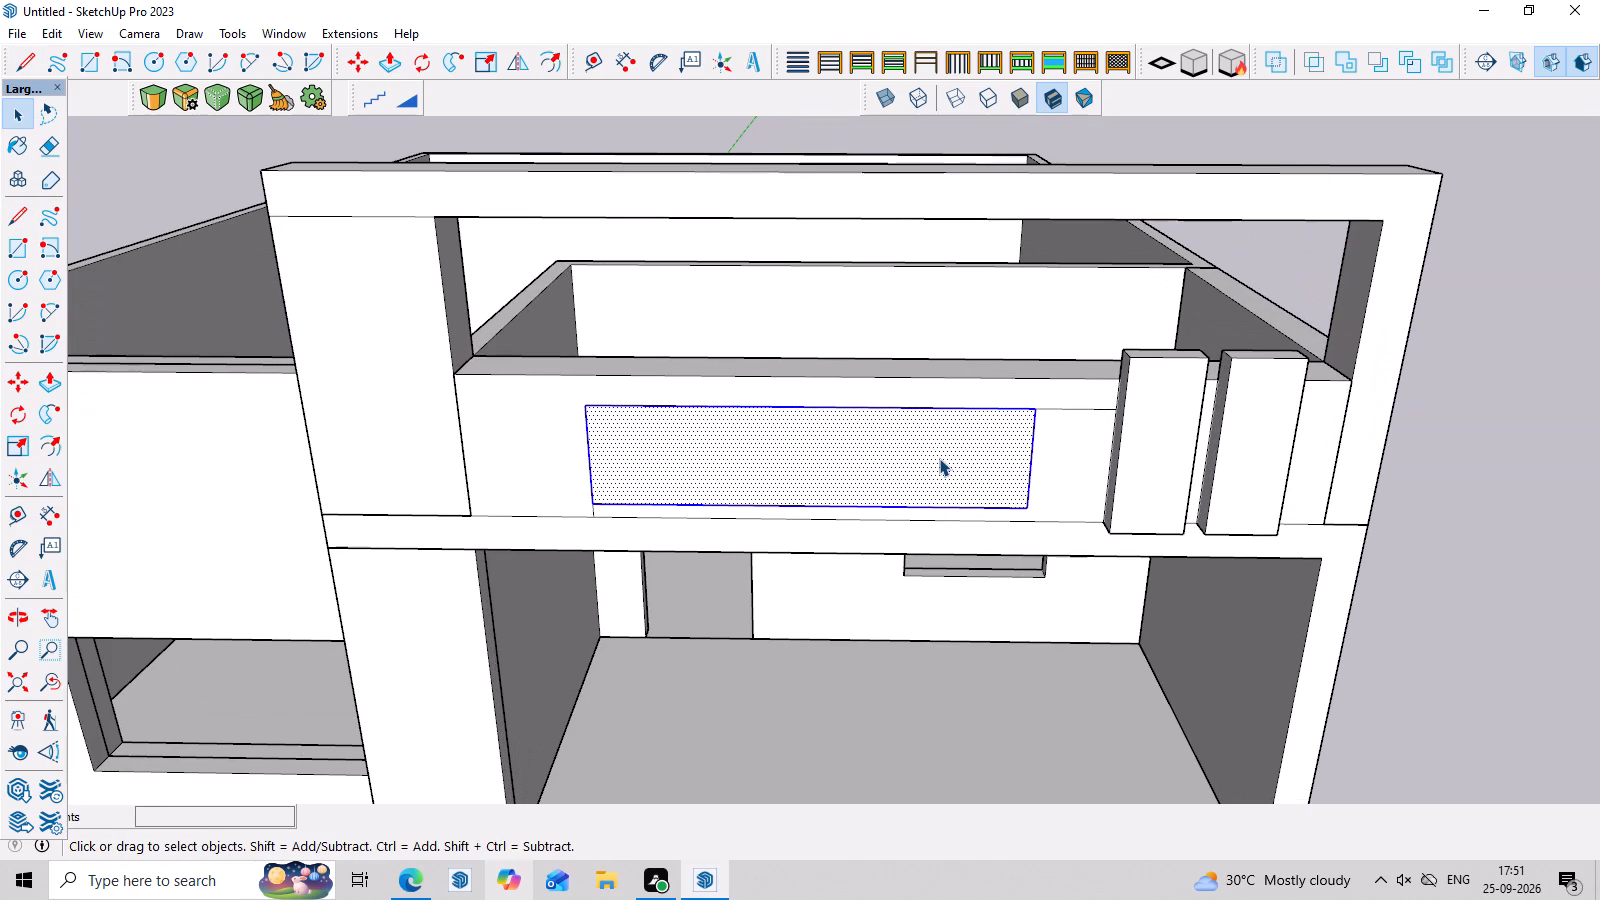
{"action": "right_click", "coordinate": [939, 458]}
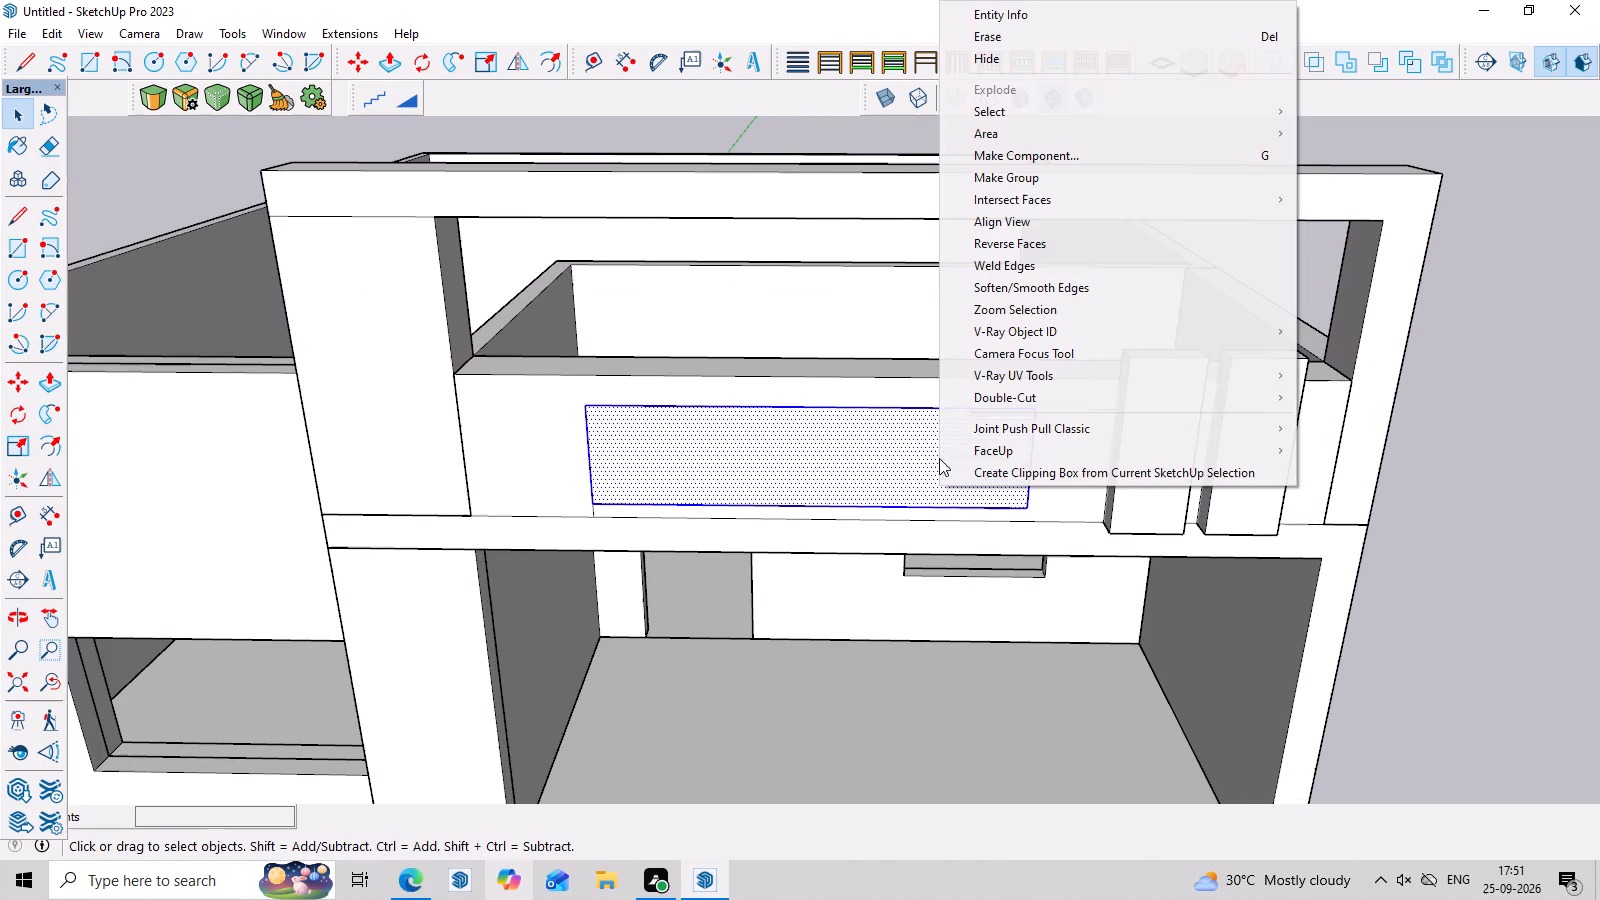
{"action": "left_click", "coordinate": [1028, 181]}
Open the rectangle group and push its face about 1' 10" back through the parapet thickness.
{"action": "double_click", "coordinate": [1024, 460]}
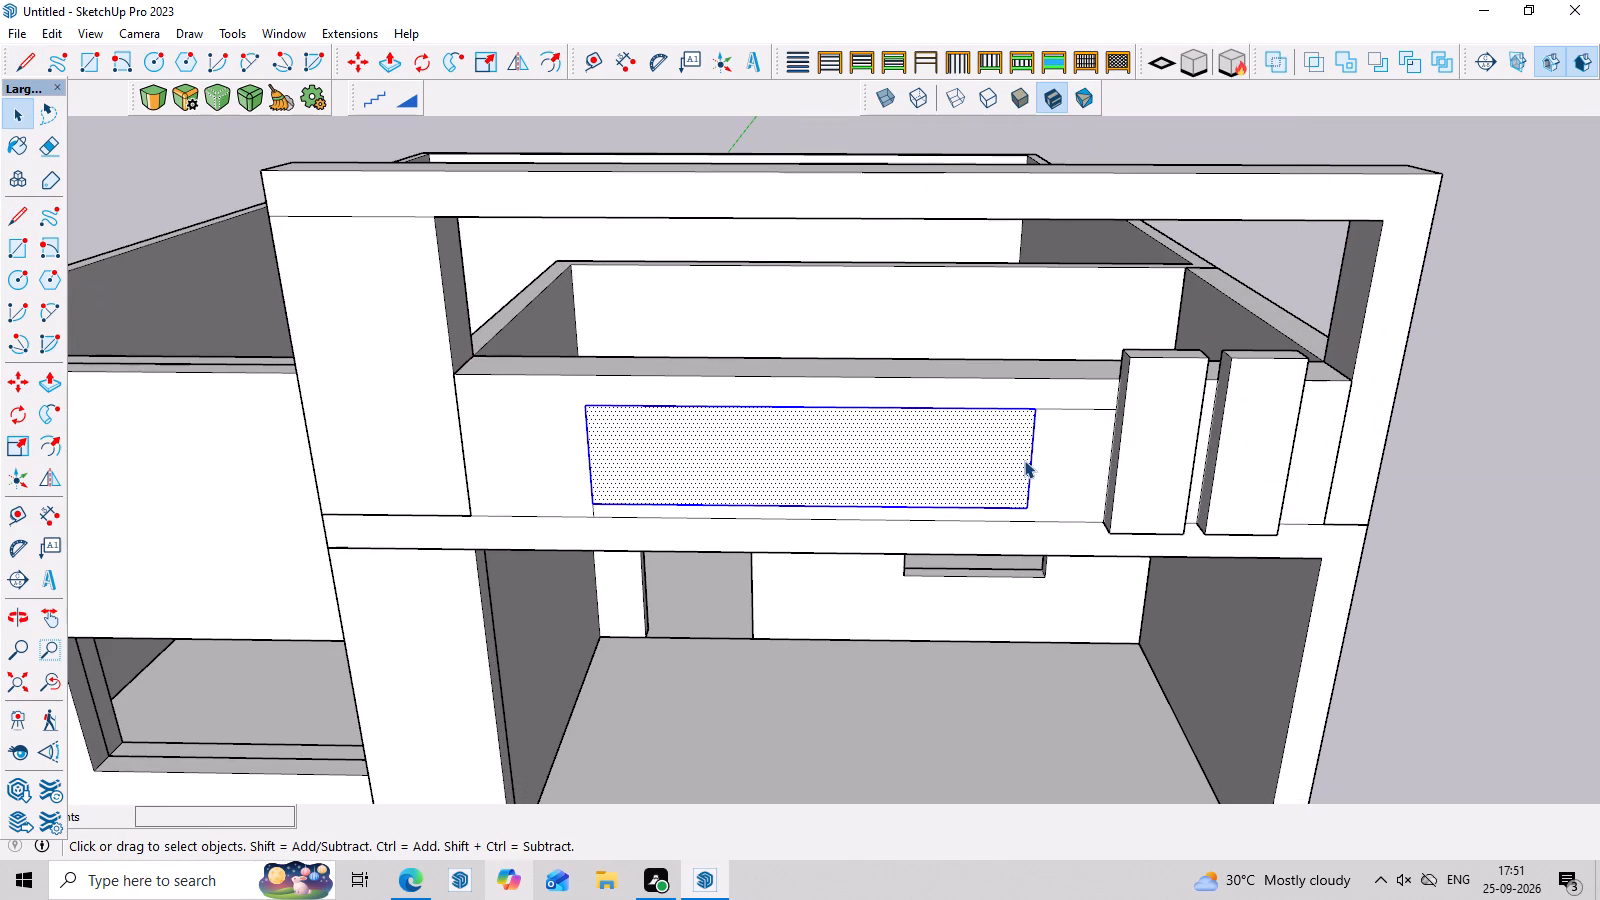
{"action": "scroll", "coordinate": [1013, 457], "scroll_direction": "up", "scroll_amount": 2}
{"action": "left_click", "coordinate": [1013, 452]}
{"action": "middle_click_drag", "start_coordinate": [1032, 447], "coordinate": [1000, 536]}
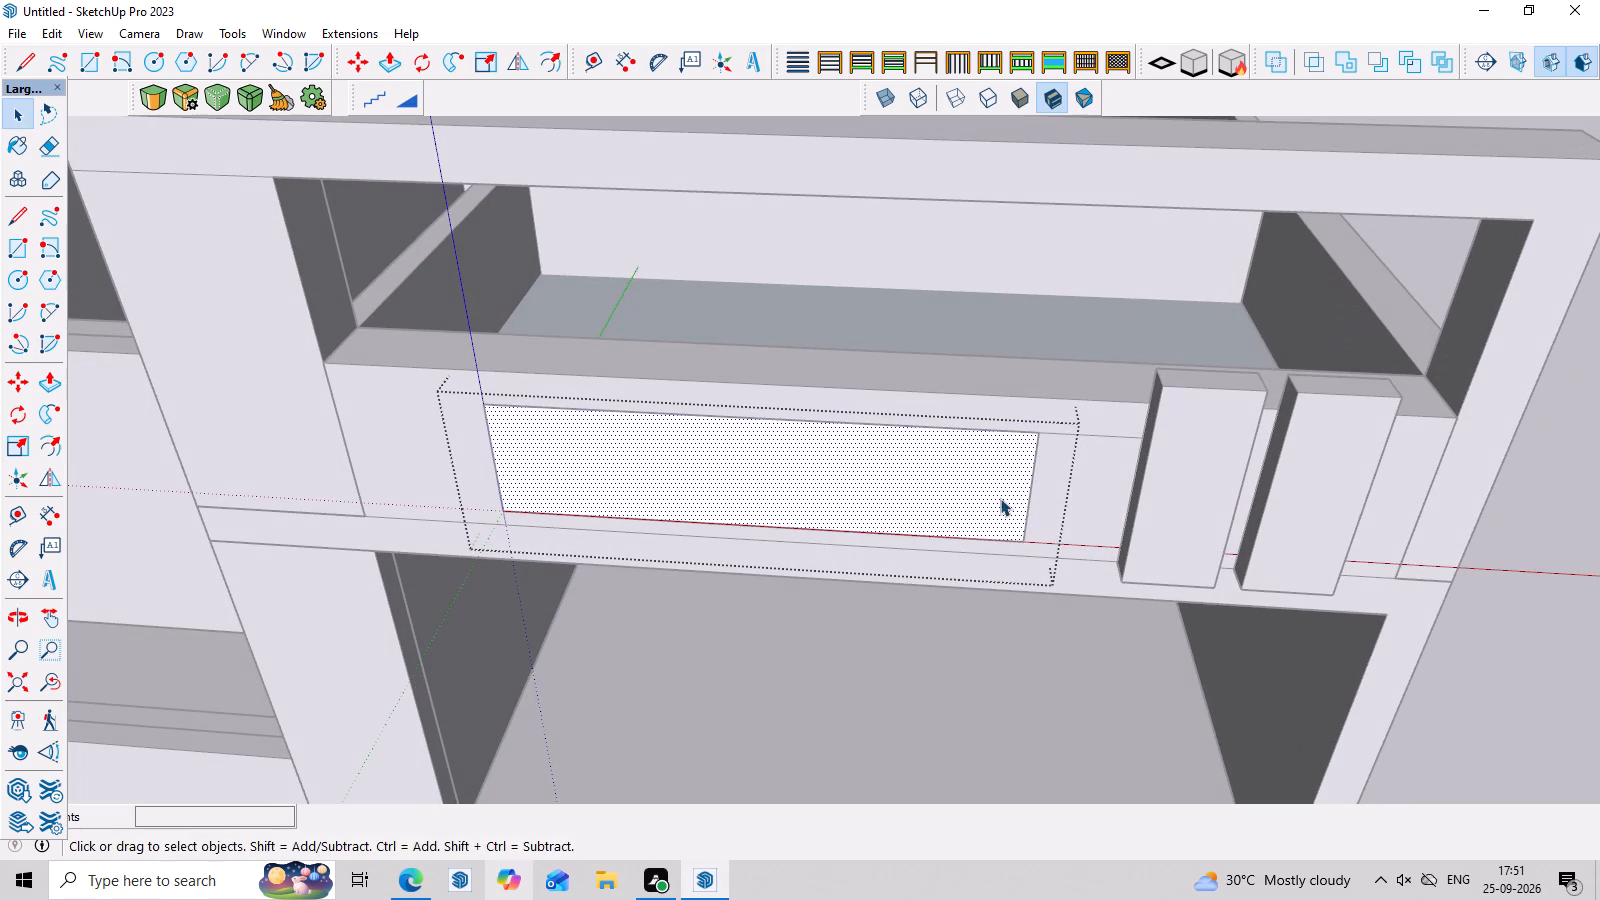
{"action": "key", "text": "p"}
{"action": "left_click", "coordinate": [1015, 479]}
{"action": "left_click", "coordinate": [1028, 357]}
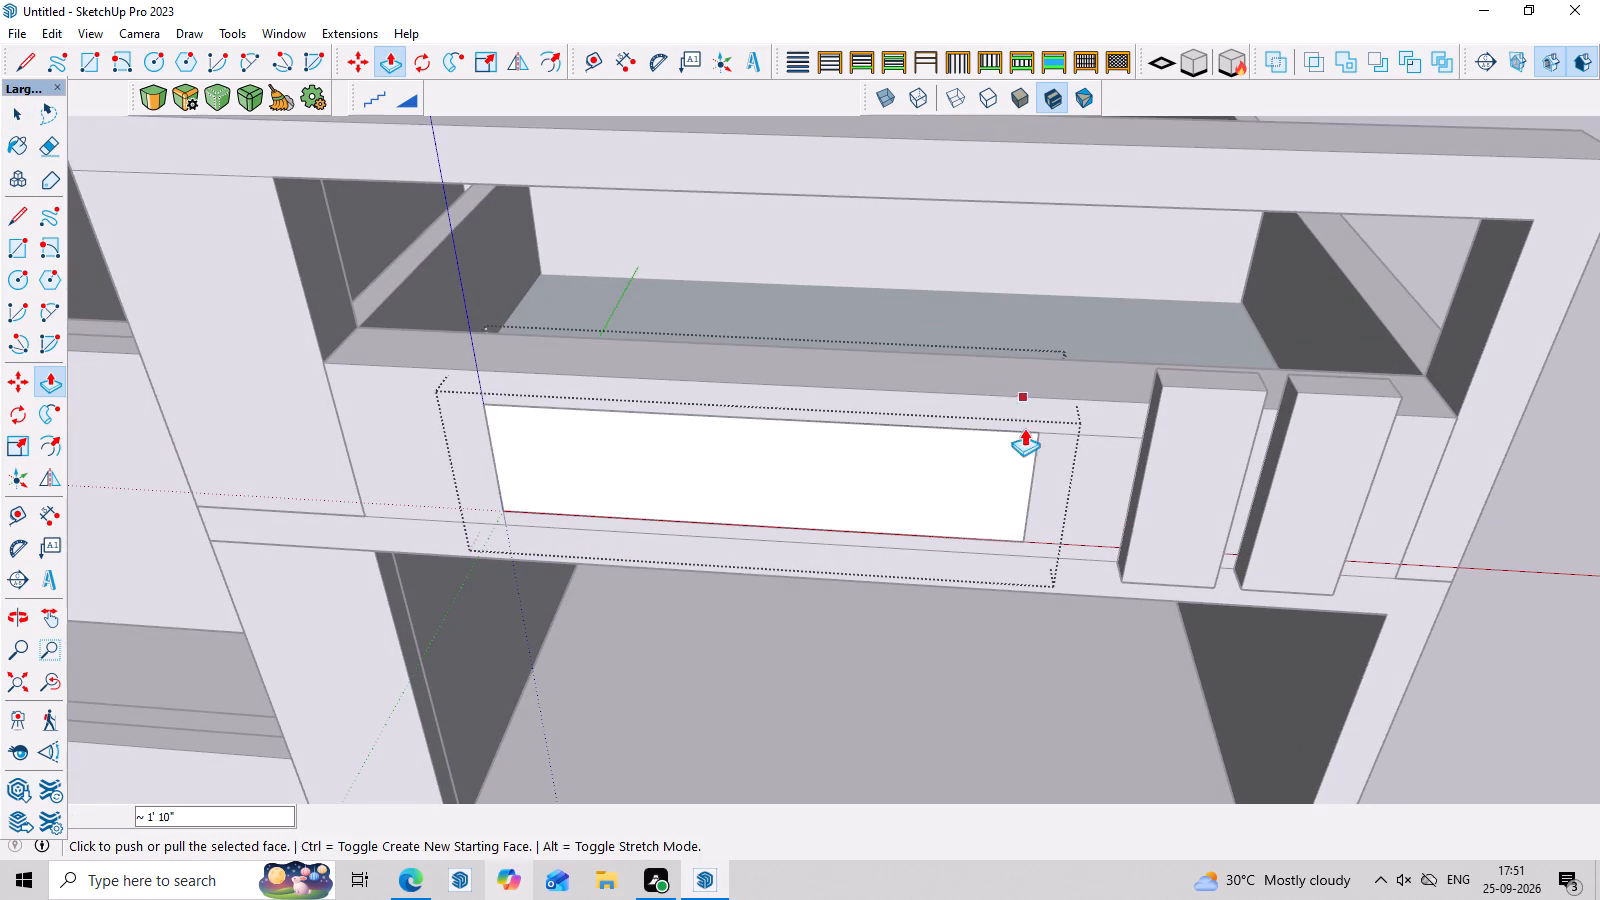
{"action": "middle_click_drag", "start_coordinate": [1028, 456], "coordinate": [1043, 362]}
{"action": "key", "text": "space"}
Cut away the front and back faces of the extruded box inside the group.
{"action": "left_click", "coordinate": [972, 454]}
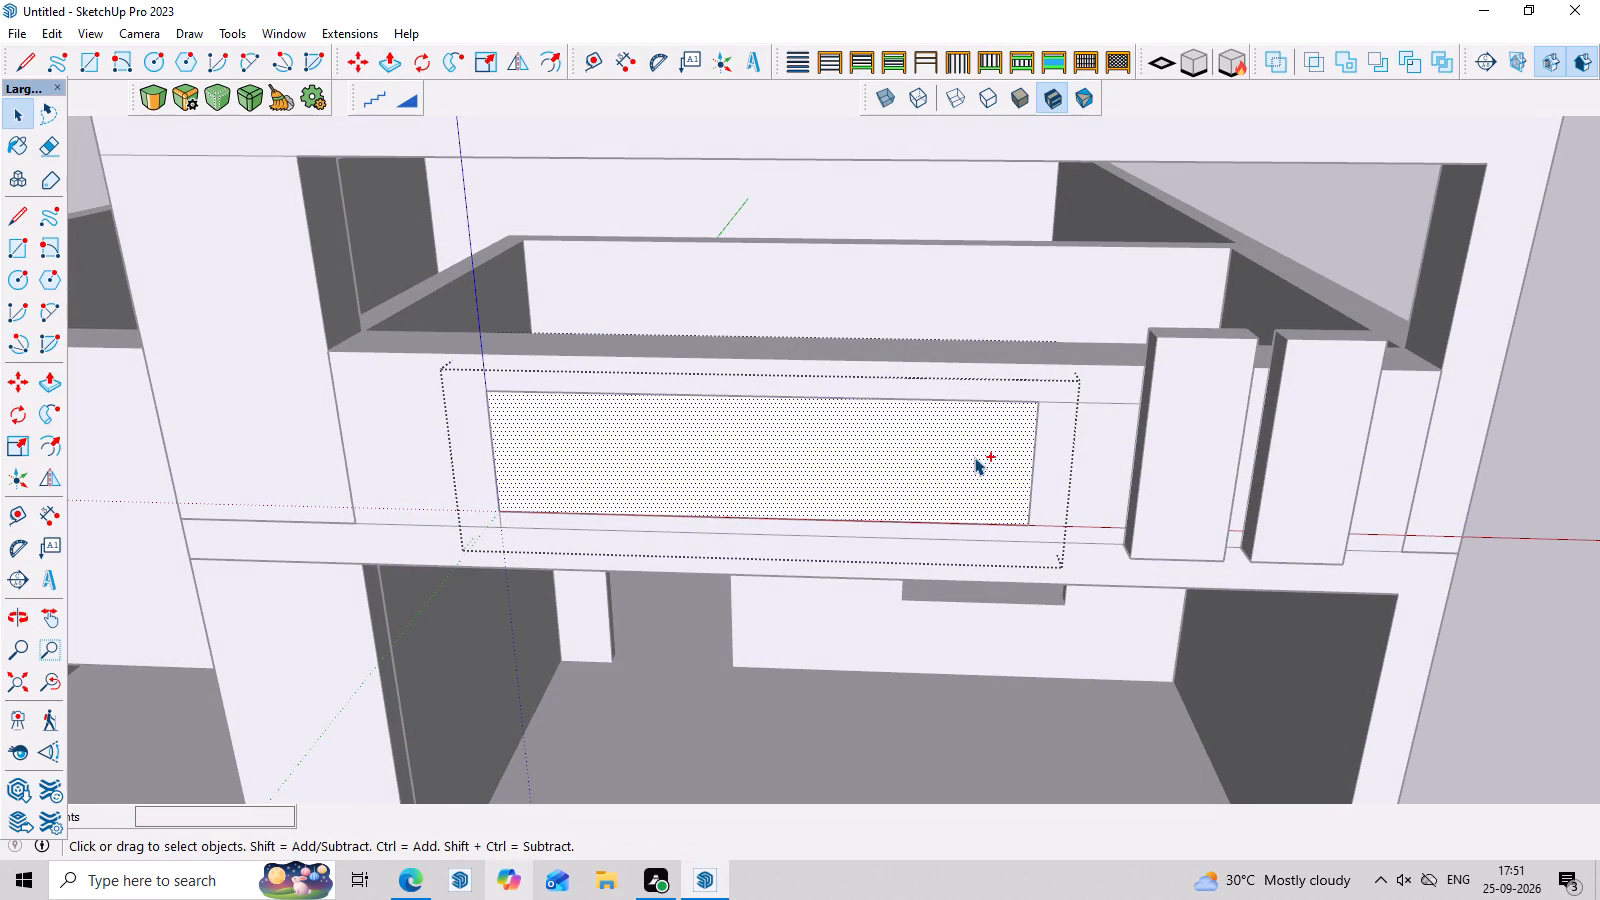
{"action": "key", "text": "ctrl+x"}
{"action": "middle_click_drag", "start_coordinate": [974, 463], "coordinate": [973, 524]}
{"action": "left_click", "coordinate": [963, 473]}
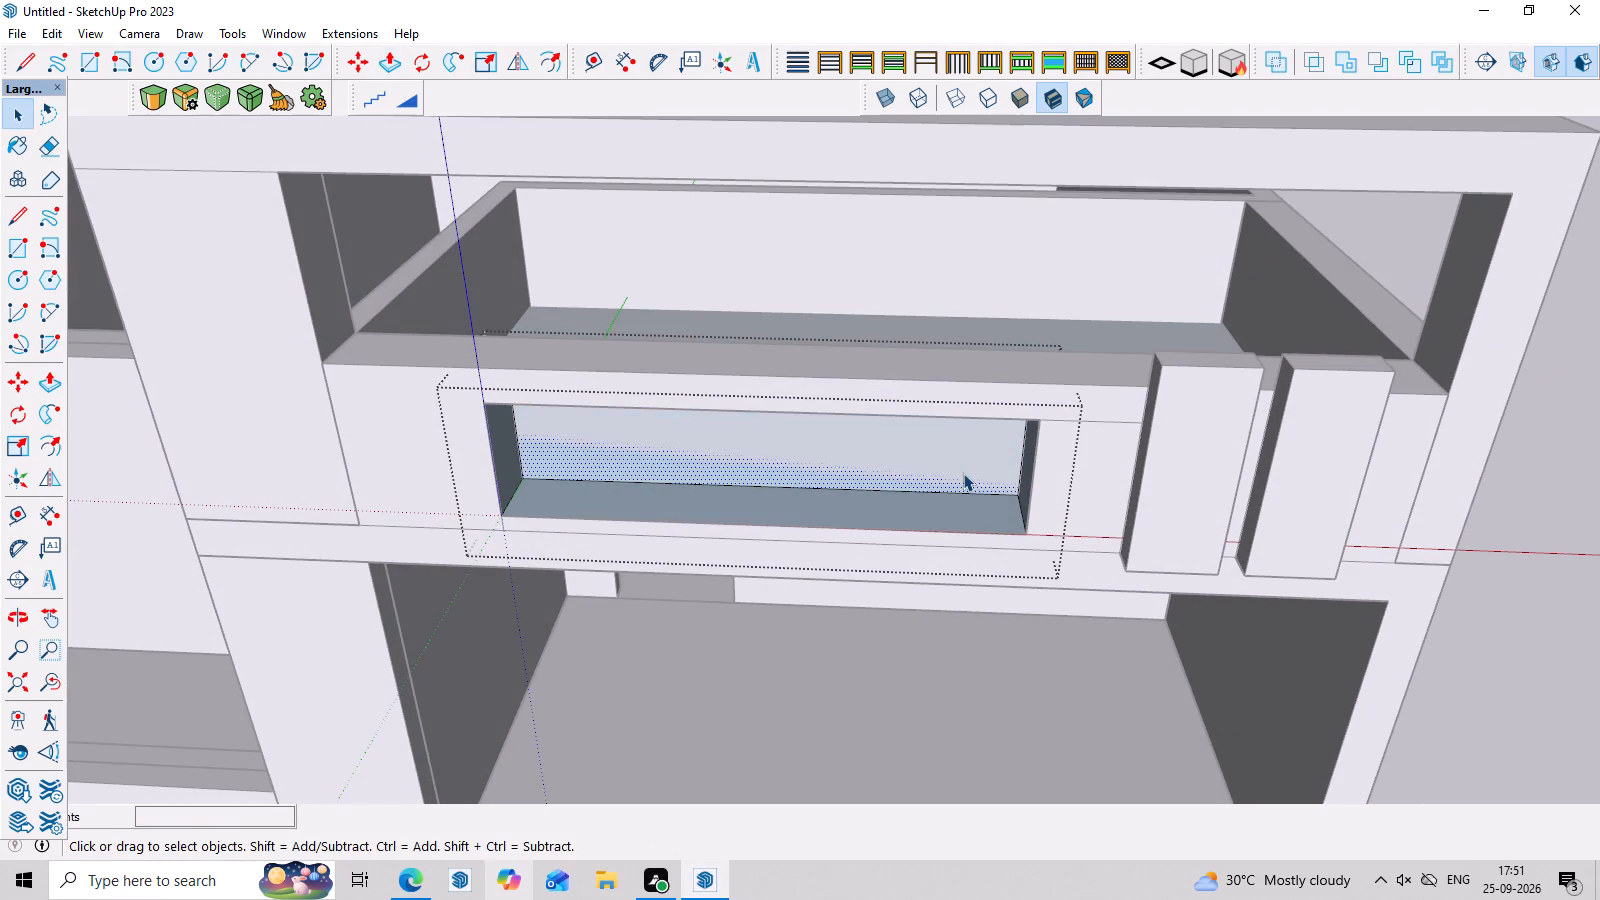
{"action": "middle_click_drag", "start_coordinate": [968, 476], "coordinate": [977, 561]}
{"action": "key", "text": "ctrl+x"}
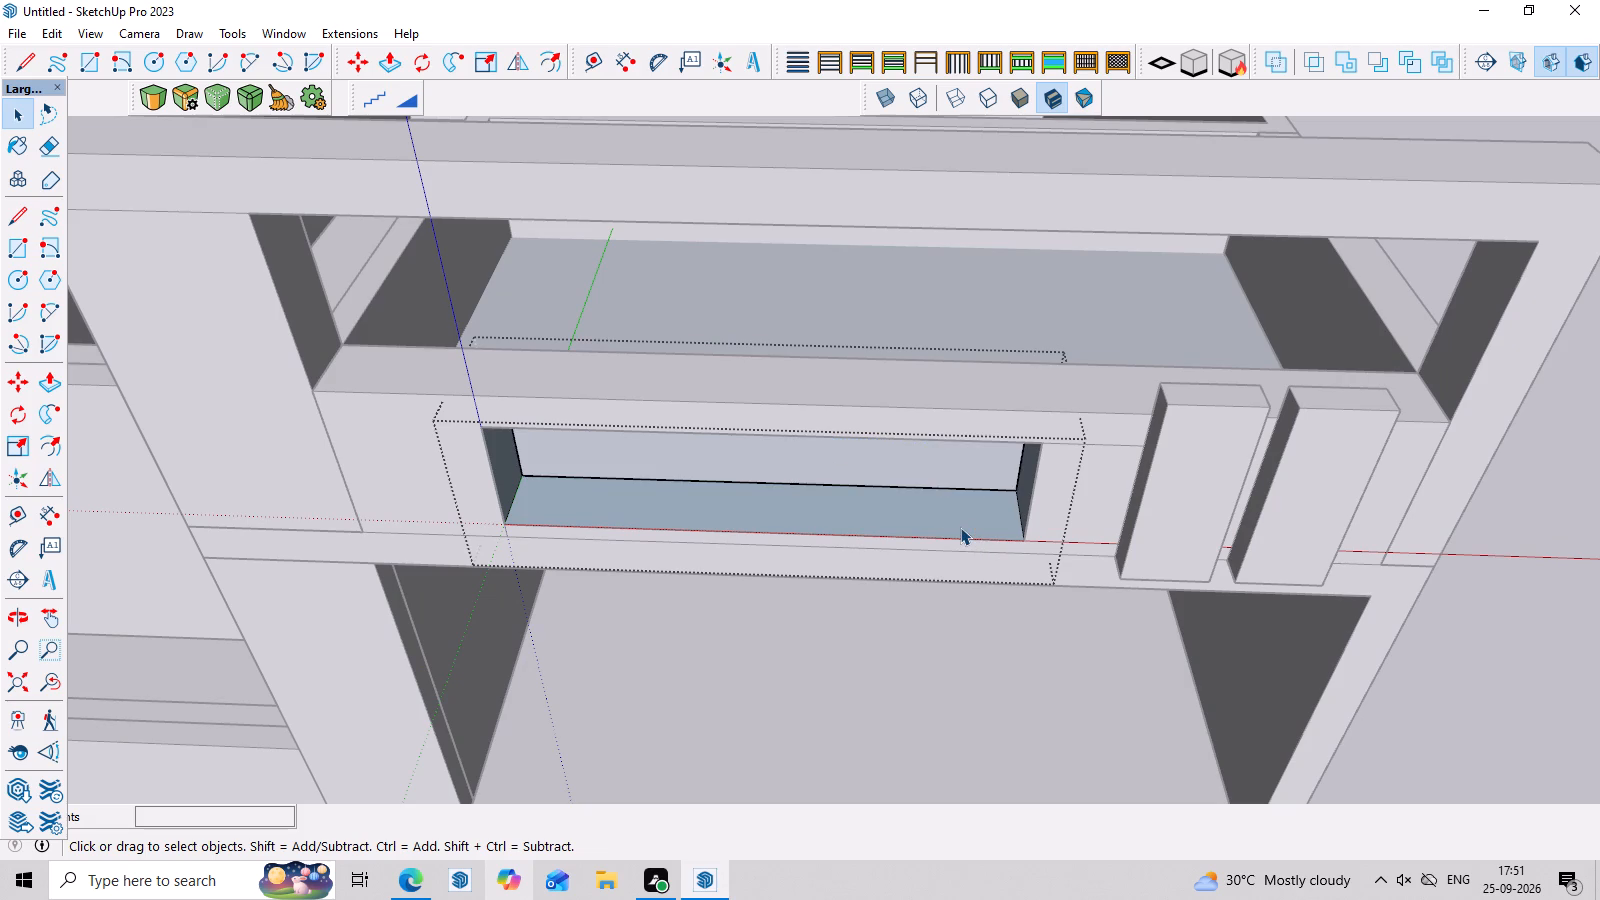
Close the group and draw a rectangle over the box's outline on the parapet's inner face.
{"action": "middle_click_drag", "start_coordinate": [962, 517], "coordinate": [963, 267]}
{"action": "scroll", "coordinate": [989, 379], "scroll_direction": "down", "scroll_amount": 4}
{"action": "middle_click_drag", "start_coordinate": [1166, 440], "coordinate": [273, 424]}
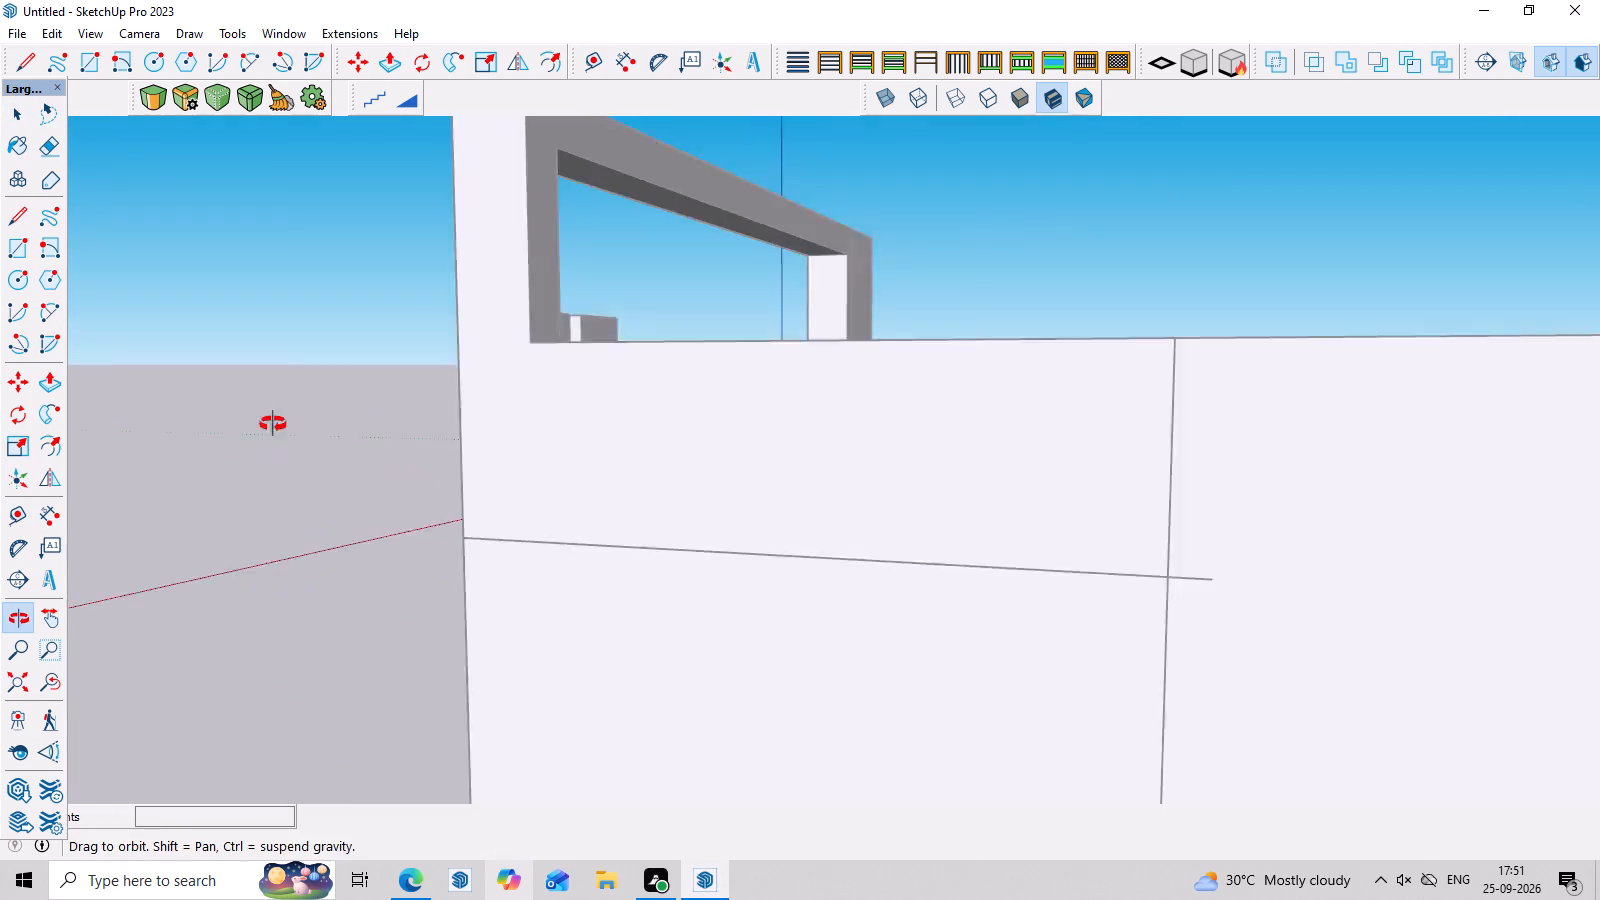
{"action": "middle_click_drag", "start_coordinate": [273, 424], "coordinate": [242, 424]}
{"action": "middle_click_drag", "start_coordinate": [1109, 364], "coordinate": [974, 722]}
{"action": "scroll", "coordinate": [960, 334], "scroll_direction": "up", "scroll_amount": 3}
{"action": "left_click", "coordinate": [765, 186]}
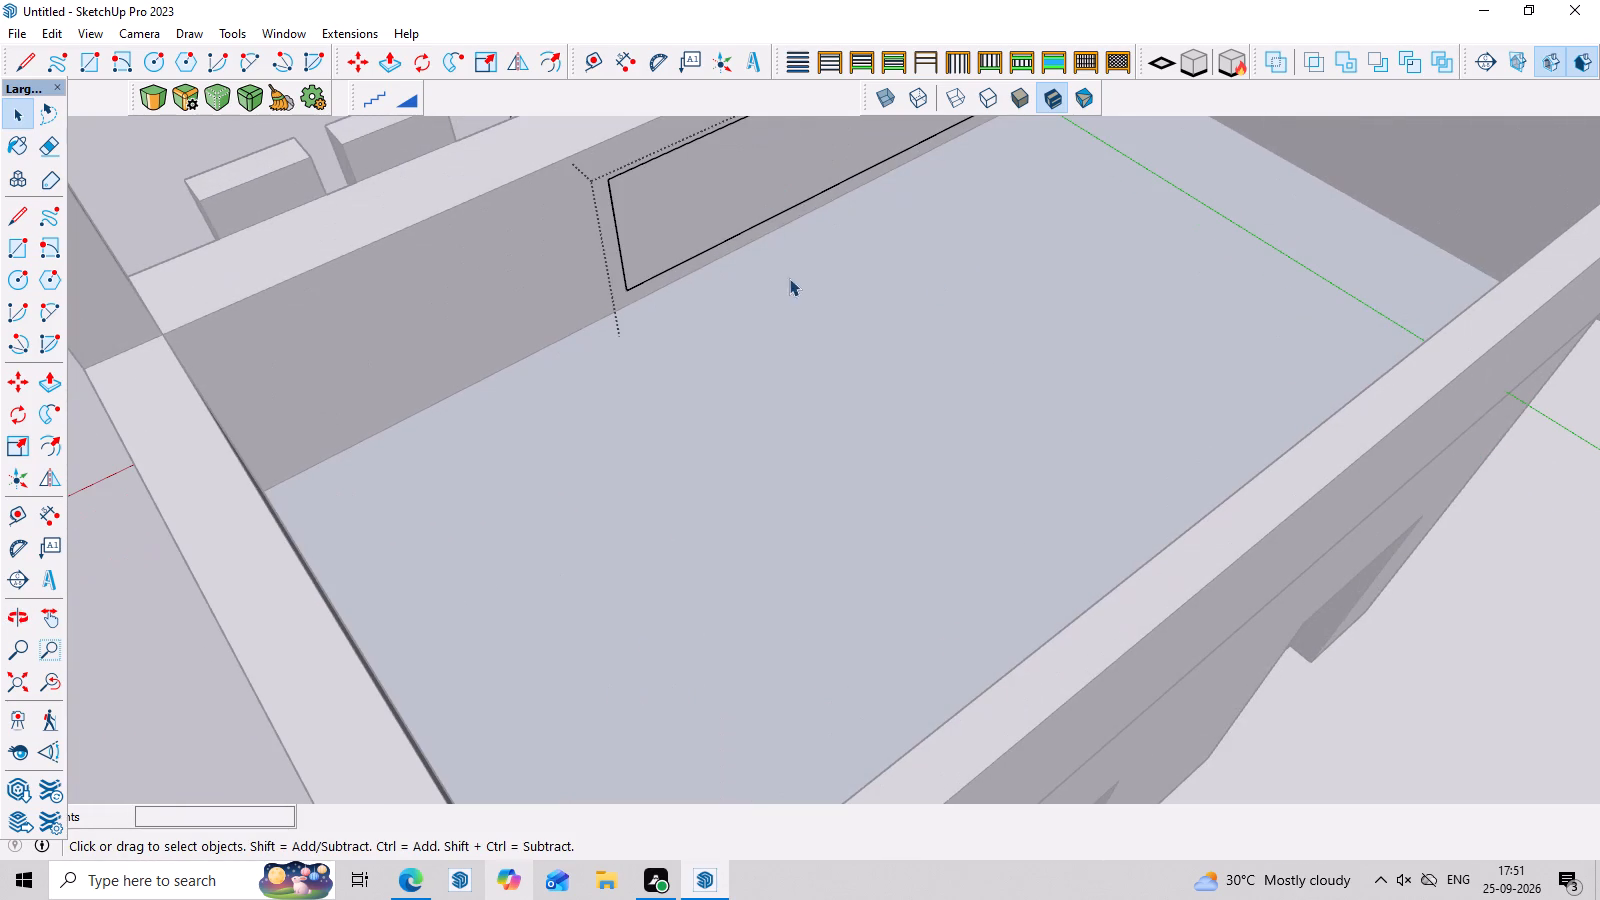
{"action": "double_click", "coordinate": [766, 209]}
{"action": "scroll", "coordinate": [699, 189], "scroll_direction": "up", "scroll_amount": 2}
{"action": "triple_click", "coordinate": [695, 186]}
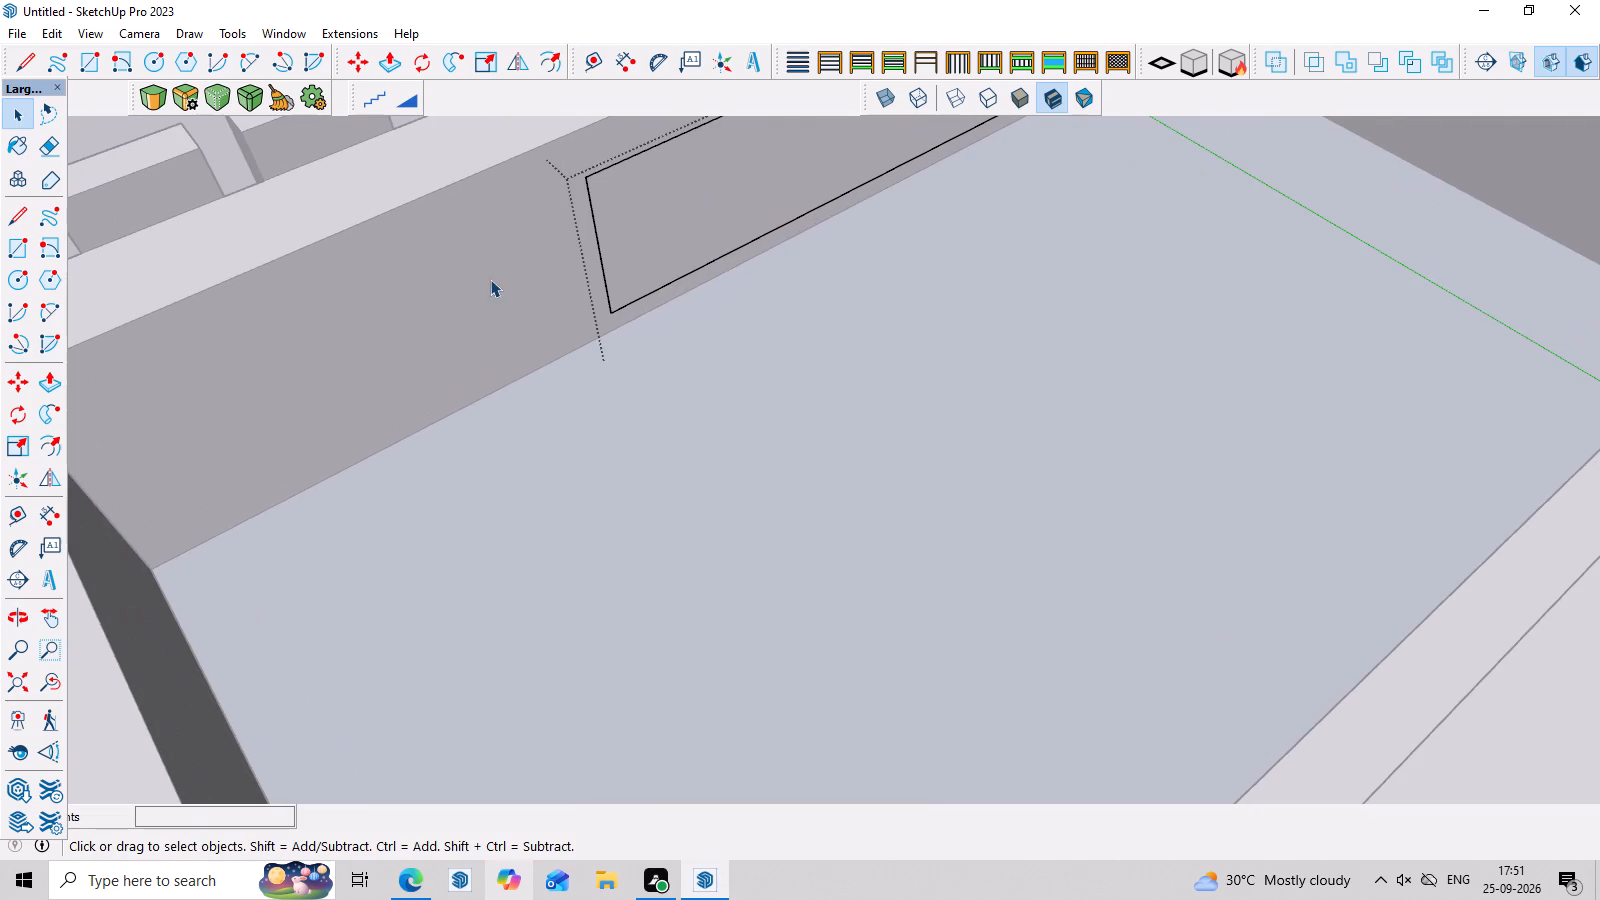
{"action": "left_click", "coordinate": [489, 279]}
{"action": "key", "text": "space"}
{"action": "double_click", "coordinate": [651, 242]}
{"action": "scroll", "coordinate": [697, 336], "scroll_direction": "down", "scroll_amount": 4}
{"action": "middle_click_drag", "start_coordinate": [782, 440], "coordinate": [780, 303]}
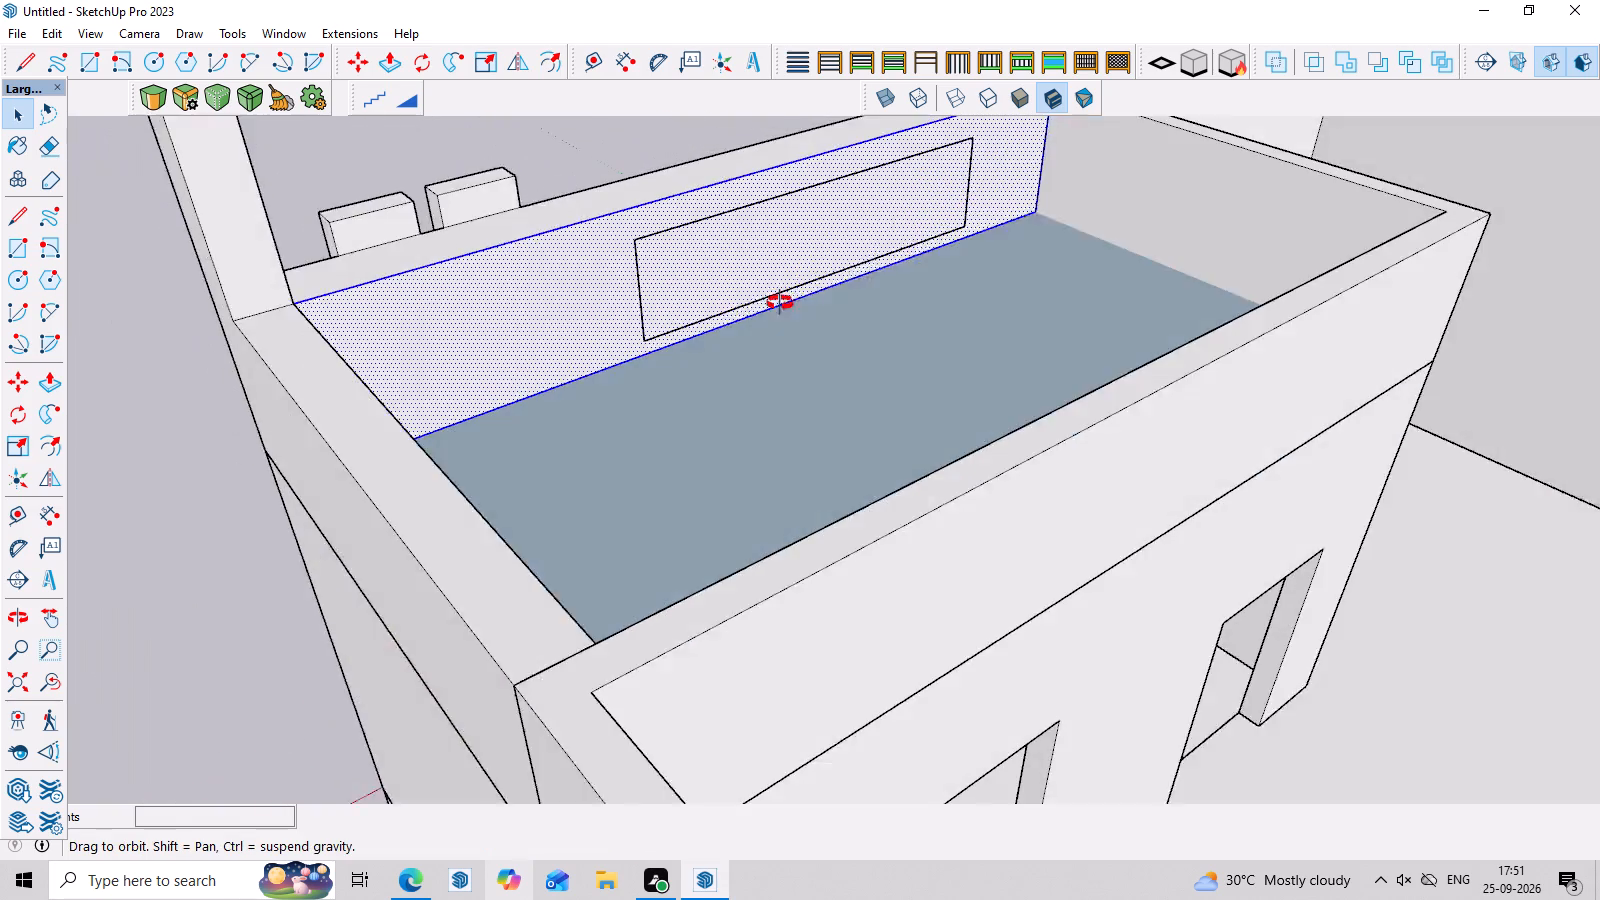
{"action": "middle_click_drag", "start_coordinate": [780, 303], "coordinate": [777, 285]}
{"action": "scroll", "coordinate": [759, 270], "scroll_direction": "up", "scroll_amount": 3}
{"action": "middle_click_drag", "start_coordinate": [795, 334], "coordinate": [760, 260]}
{"action": "scroll", "coordinate": [650, 233], "scroll_direction": "up", "scroll_amount": 3}
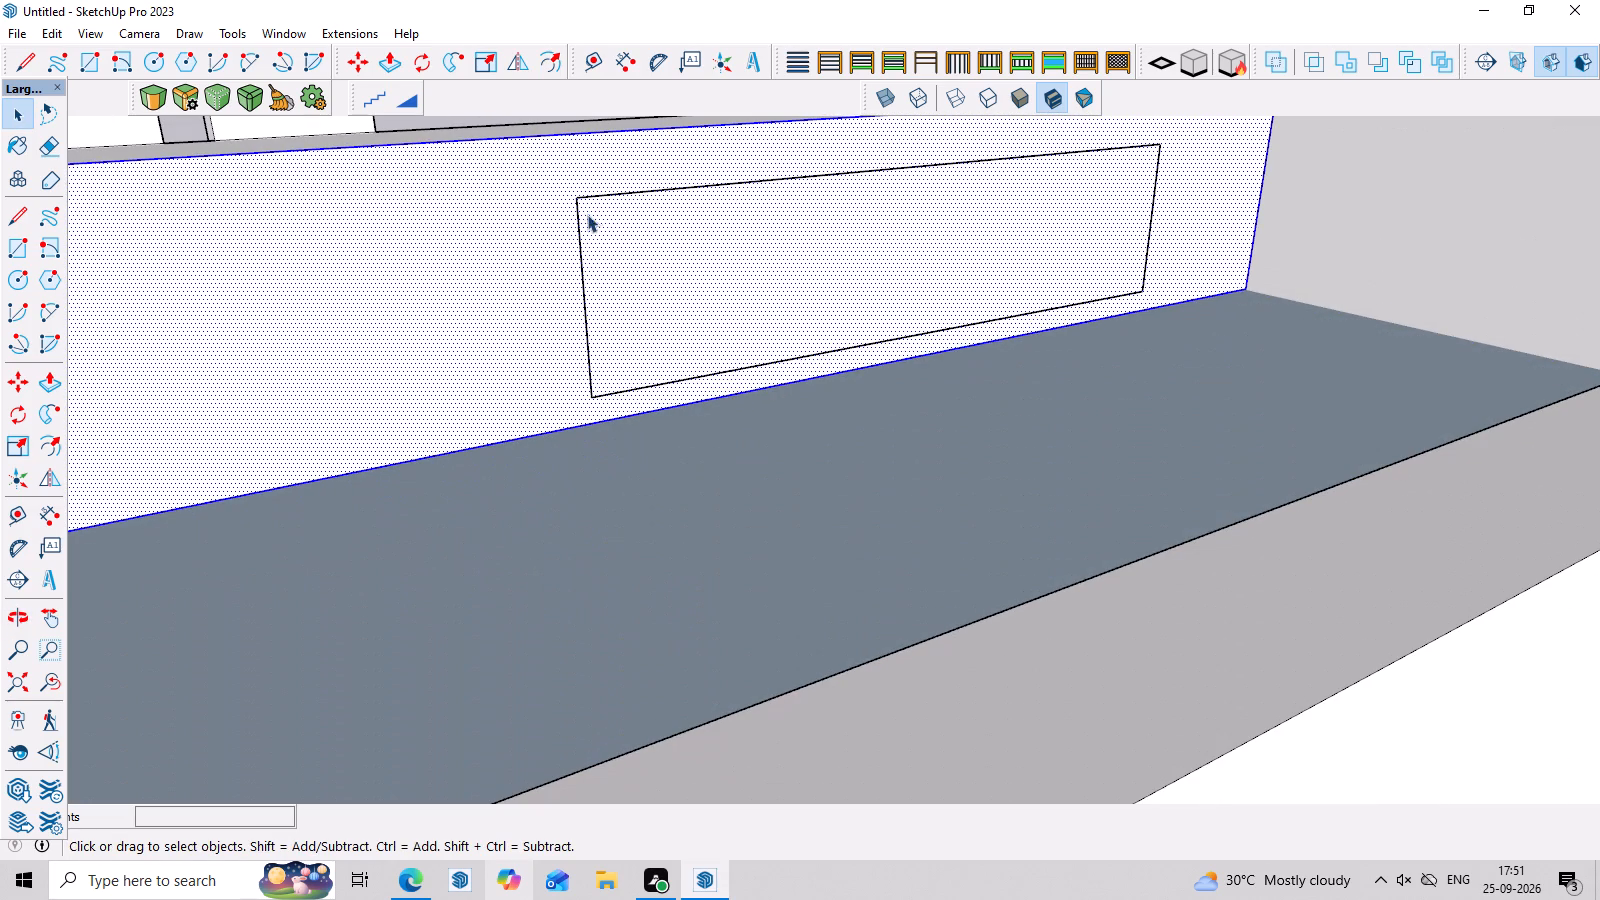
{"action": "key", "text": "r"}
{"action": "left_click", "coordinate": [576, 198]}
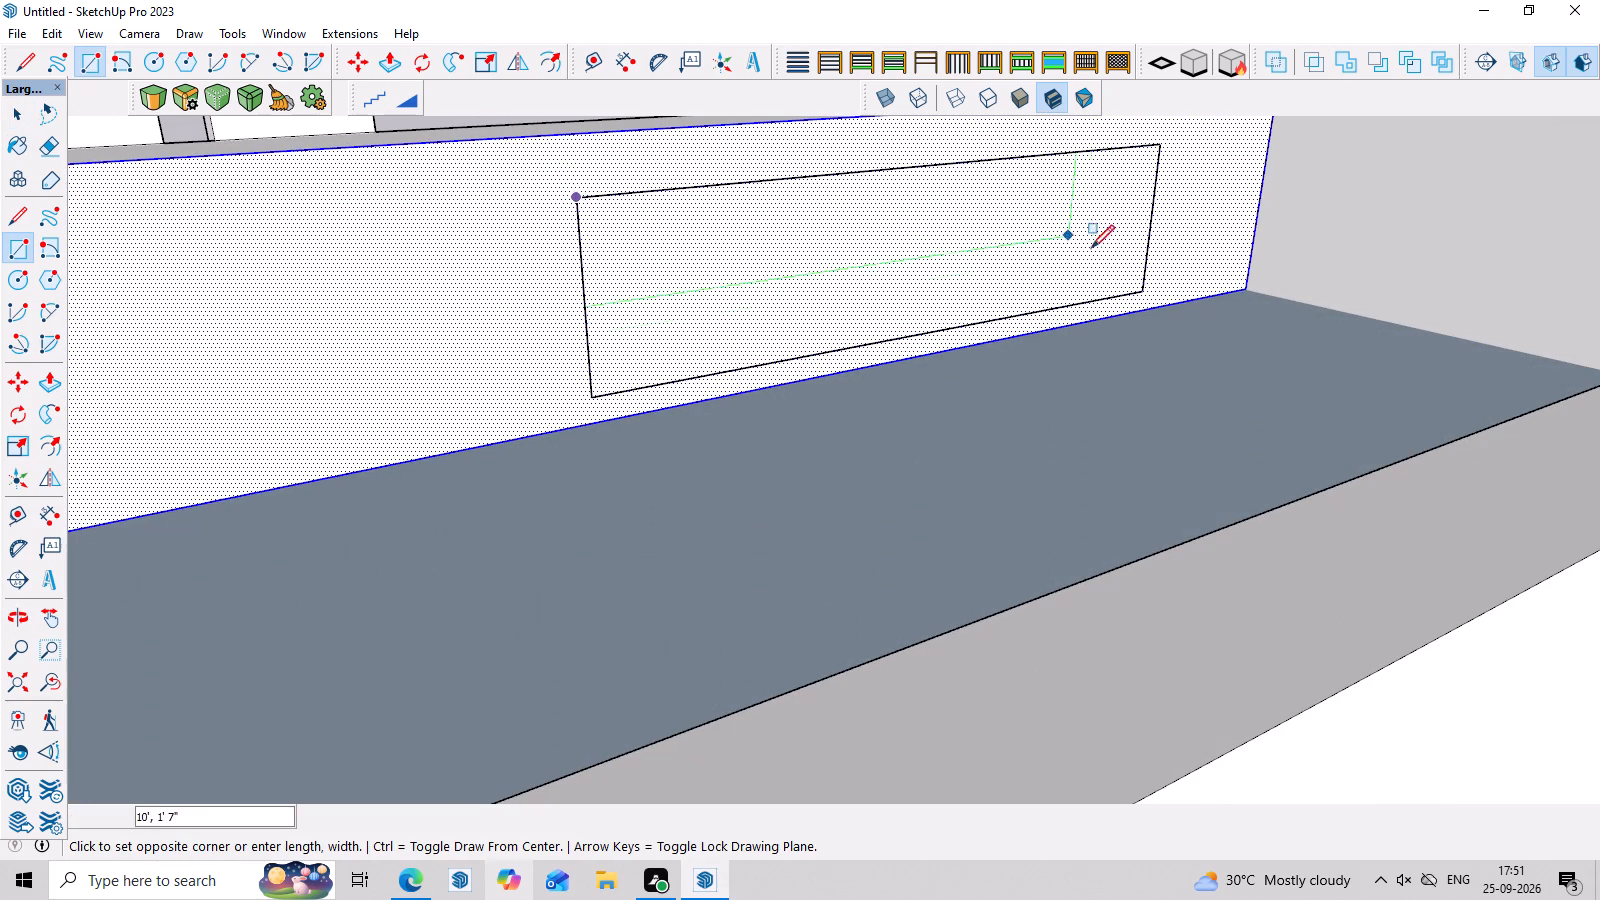
{"action": "left_click", "coordinate": [1147, 292]}
{"action": "key", "text": "space"}
Cut away the traced rectangle's face to open the parapet all the way through.
{"action": "left_click", "coordinate": [1099, 259]}
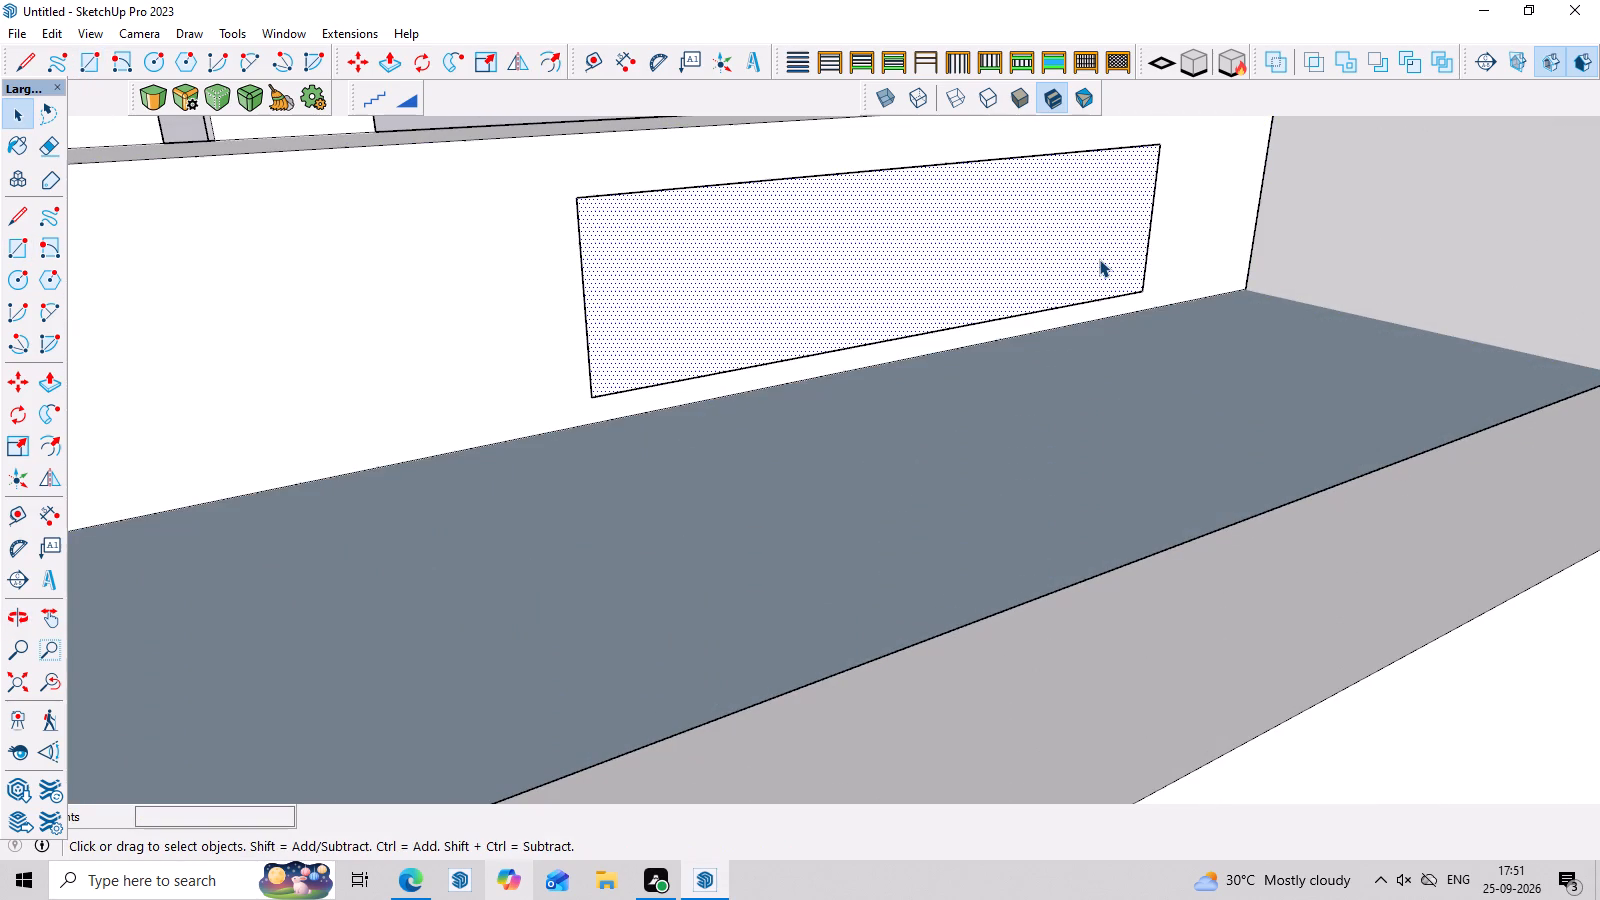
{"action": "key", "text": "ctrl+x"}
Examine the rectangular parapet opening from the balcony side and from the front facade.
{"action": "scroll", "coordinate": [632, 433], "scroll_direction": "down", "scroll_amount": 7}
{"action": "middle_click_drag", "start_coordinate": [595, 524], "coordinate": [608, 527]}
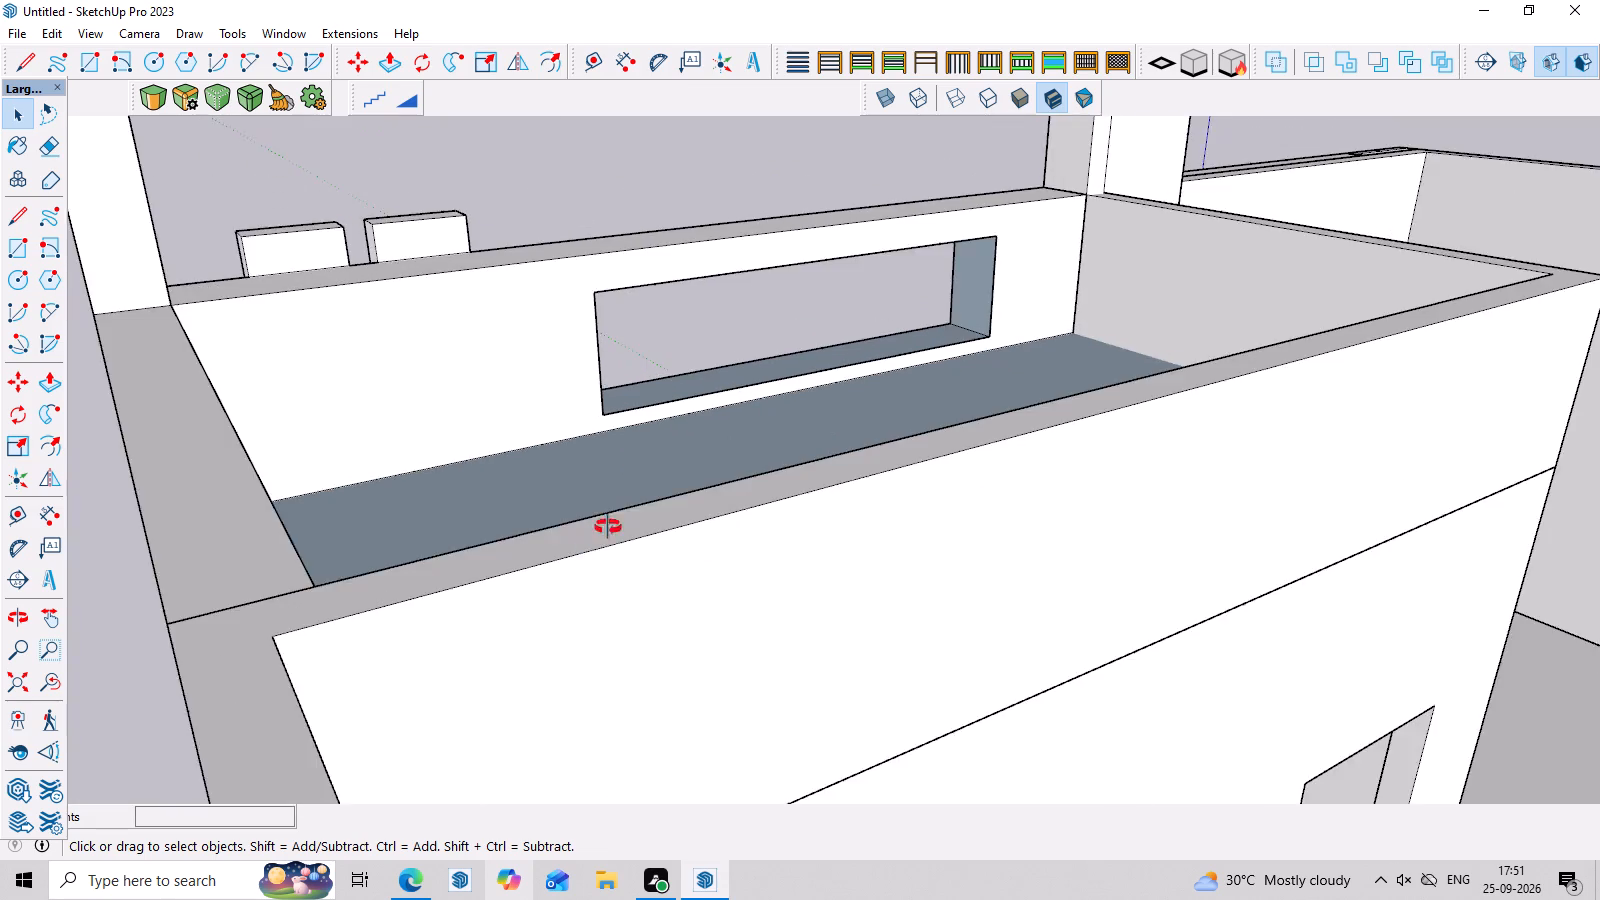
{"action": "middle_click_drag", "start_coordinate": [608, 527], "coordinate": [1599, 522]}
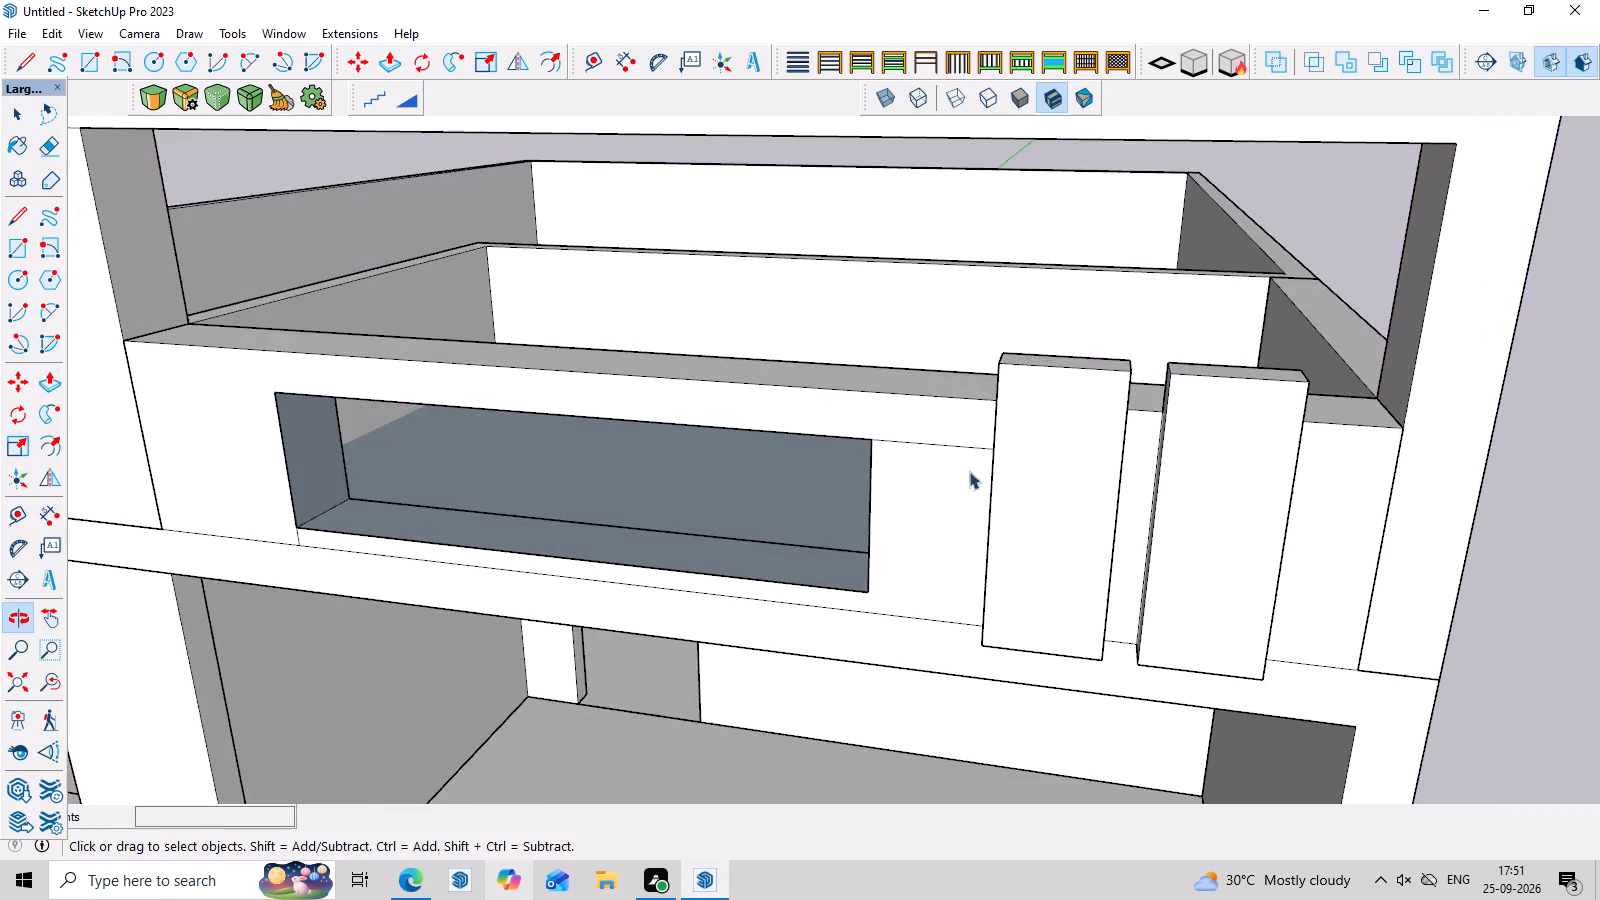
{"action": "scroll", "coordinate": [918, 468], "scroll_direction": "down", "scroll_amount": 8}
{"action": "middle_click_drag", "start_coordinate": [1115, 530], "coordinate": [1241, 381]}
{"action": "scroll", "coordinate": [919, 397], "scroll_direction": "up", "scroll_amount": 7}
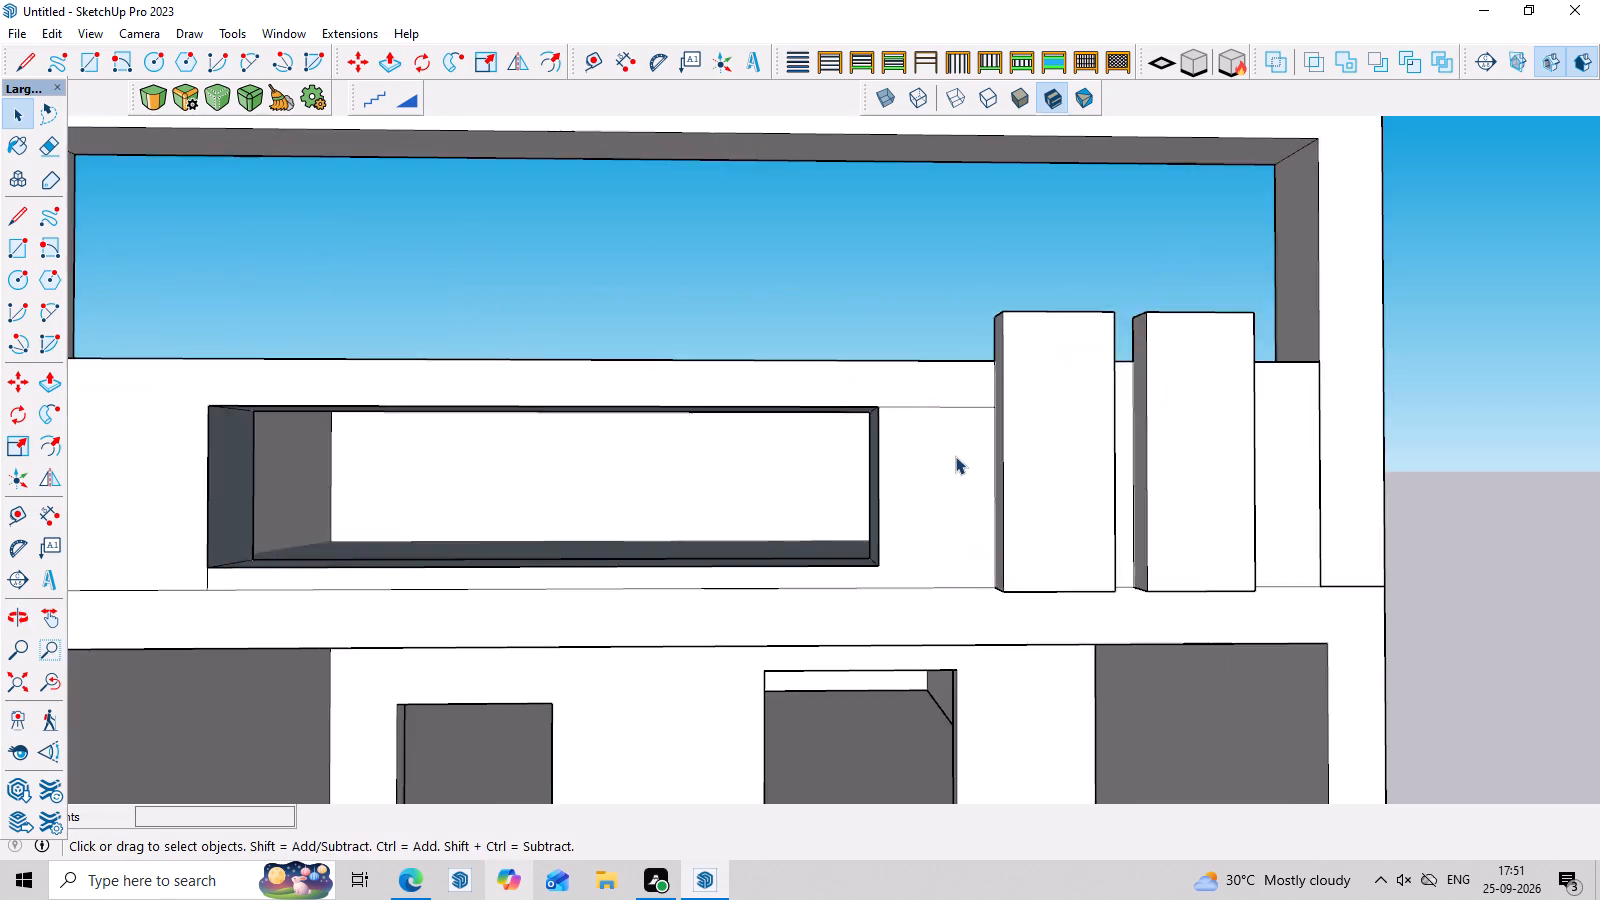
{"action": "scroll", "coordinate": [955, 456], "scroll_direction": "down", "scroll_amount": 8}
{"action": "middle_click_drag", "start_coordinate": [947, 523], "coordinate": [973, 521]}
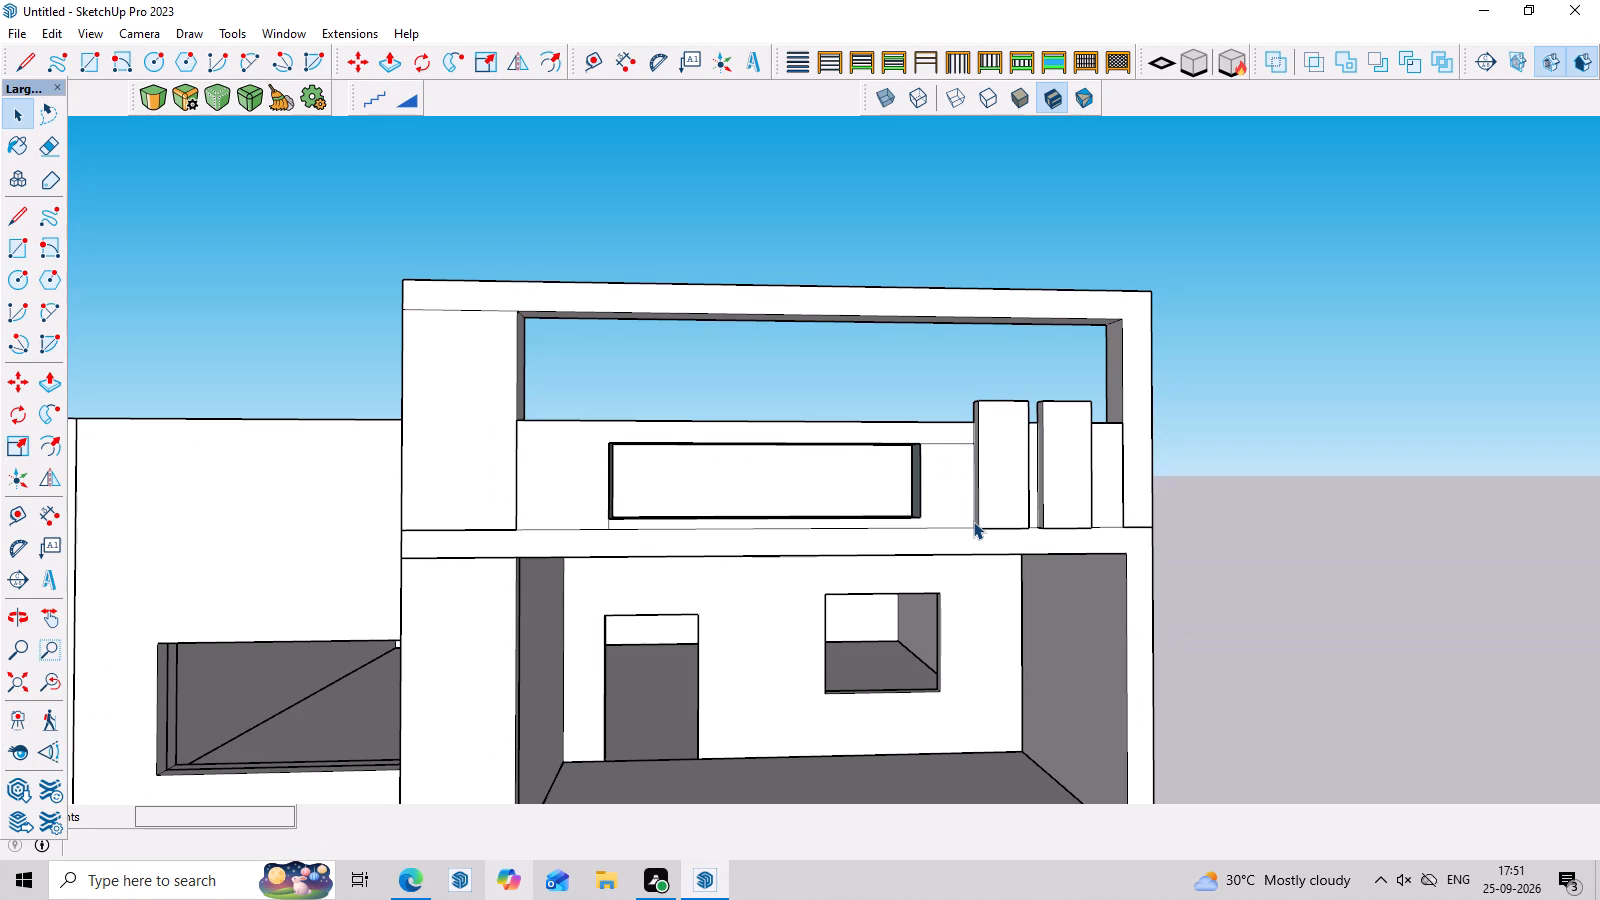
Measure the height of the rectangular parapet opening along its vertical edge beside the projecting blocks.
{"action": "scroll", "coordinate": [970, 534], "scroll_direction": "down", "scroll_amount": 7}
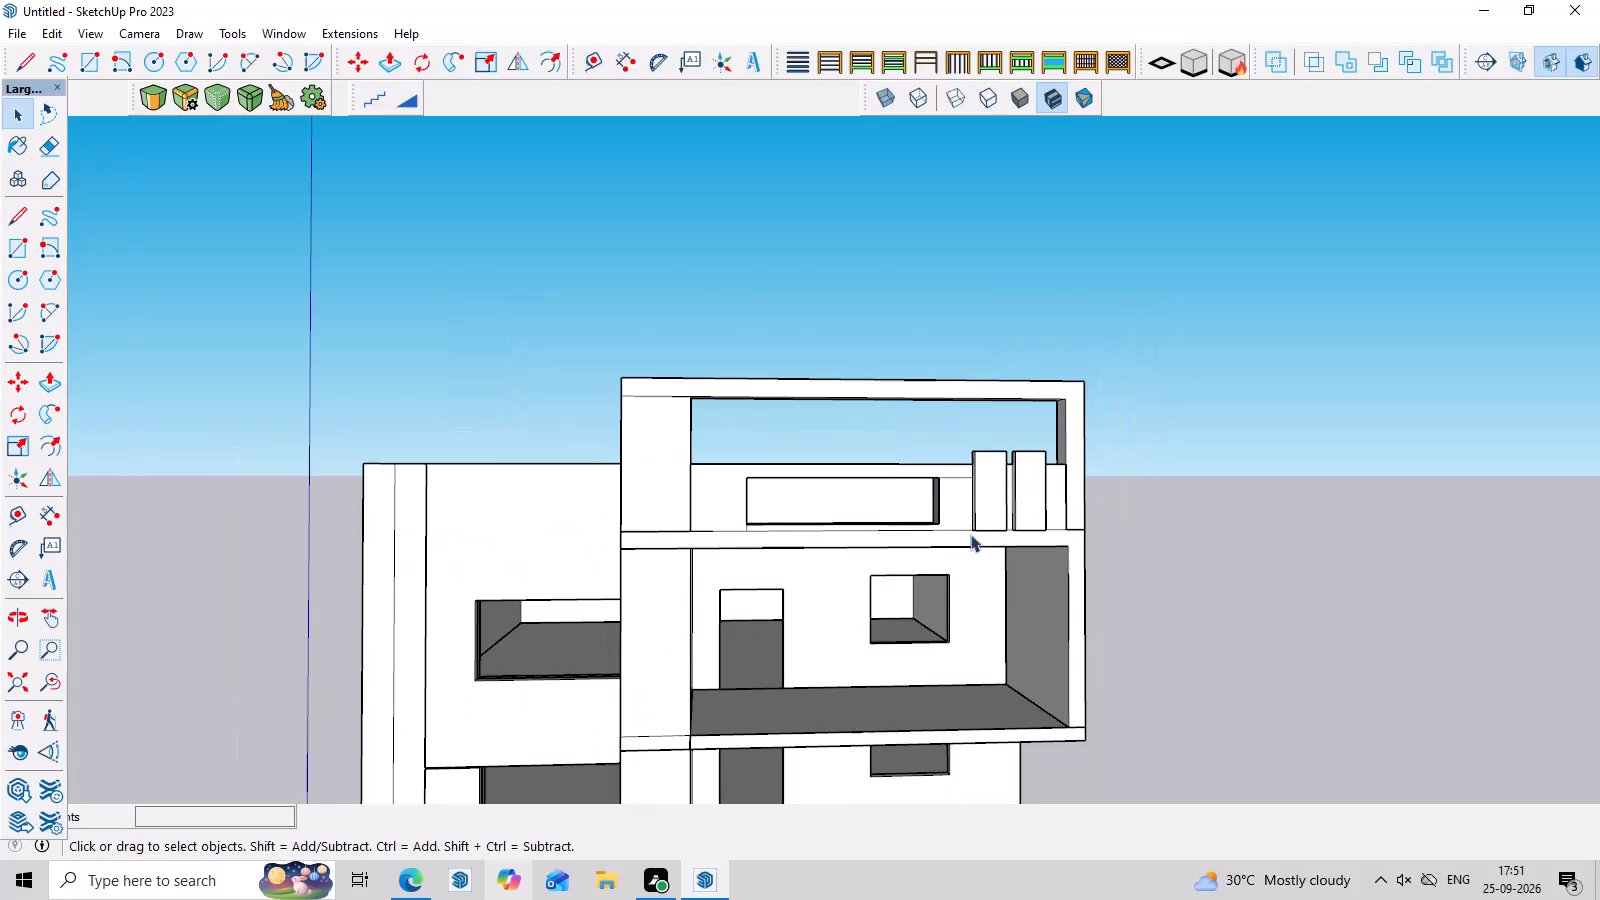
{"action": "middle_click_drag", "start_coordinate": [1054, 592], "coordinate": [1023, 631]}
{"action": "scroll", "coordinate": [954, 560], "scroll_direction": "up", "scroll_amount": 2}
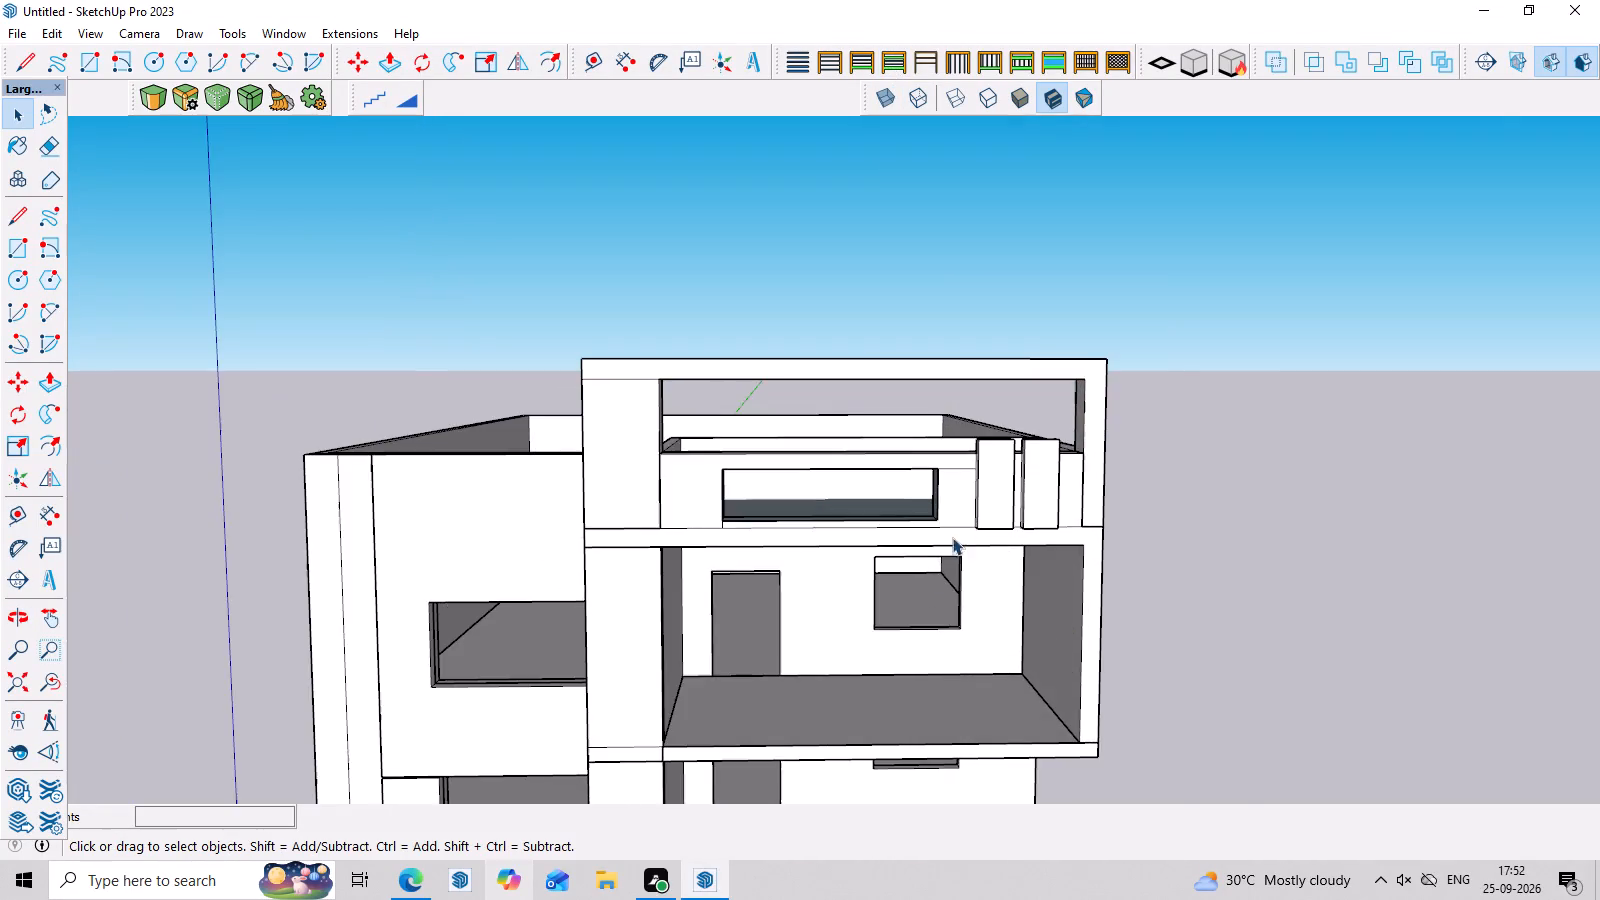
{"action": "scroll", "coordinate": [952, 537], "scroll_direction": "up", "scroll_amount": 8}
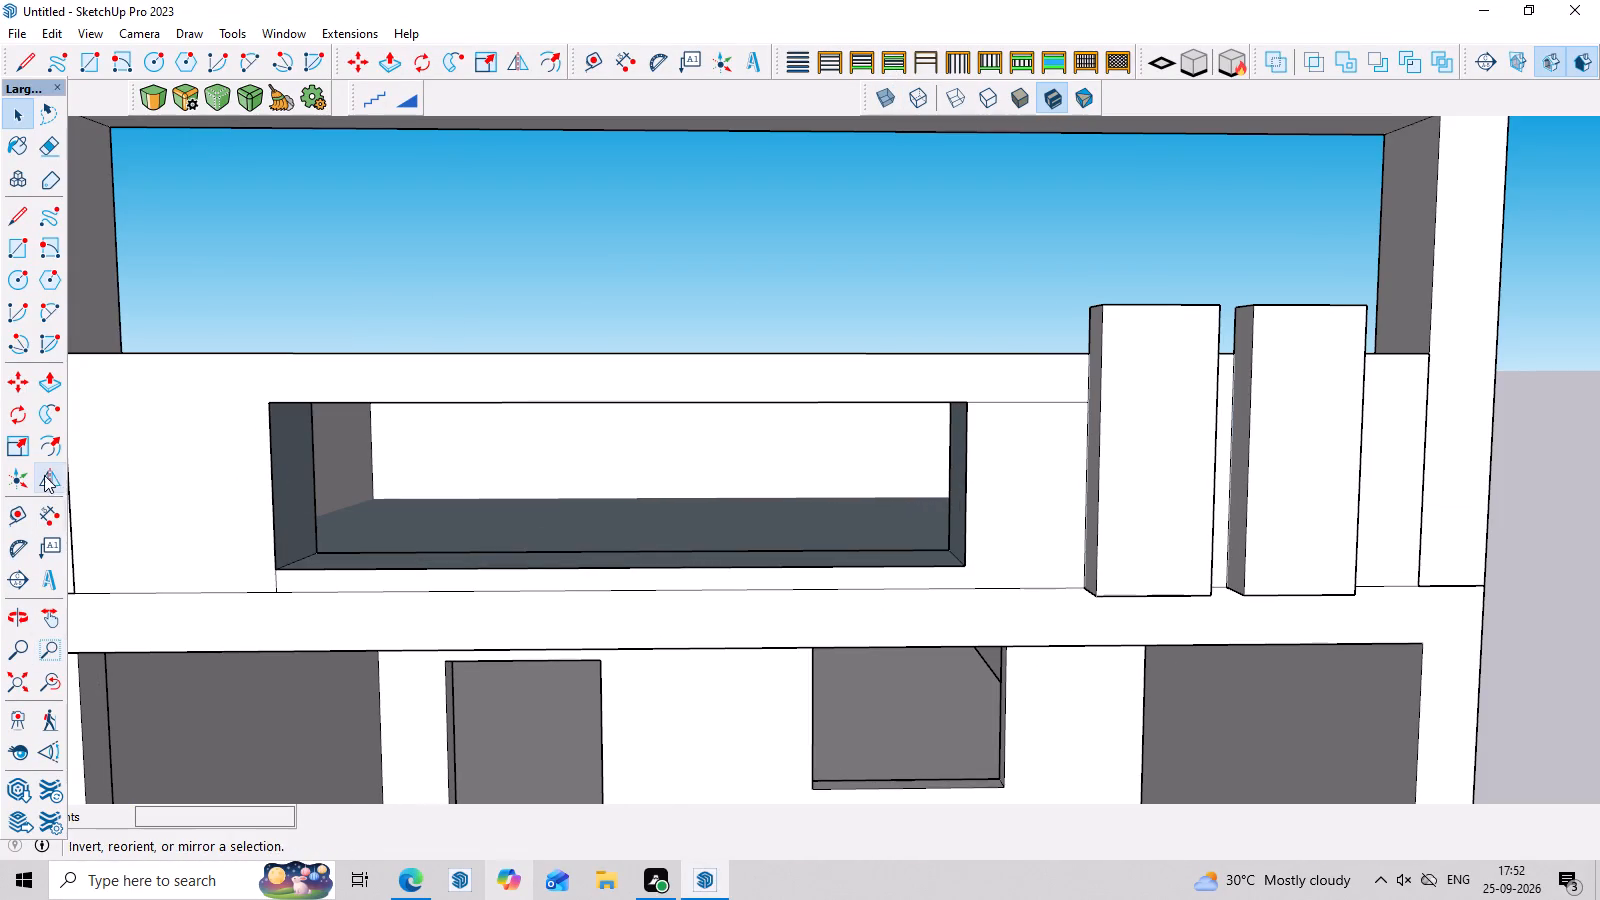
{"action": "double_click", "coordinate": [56, 509]}
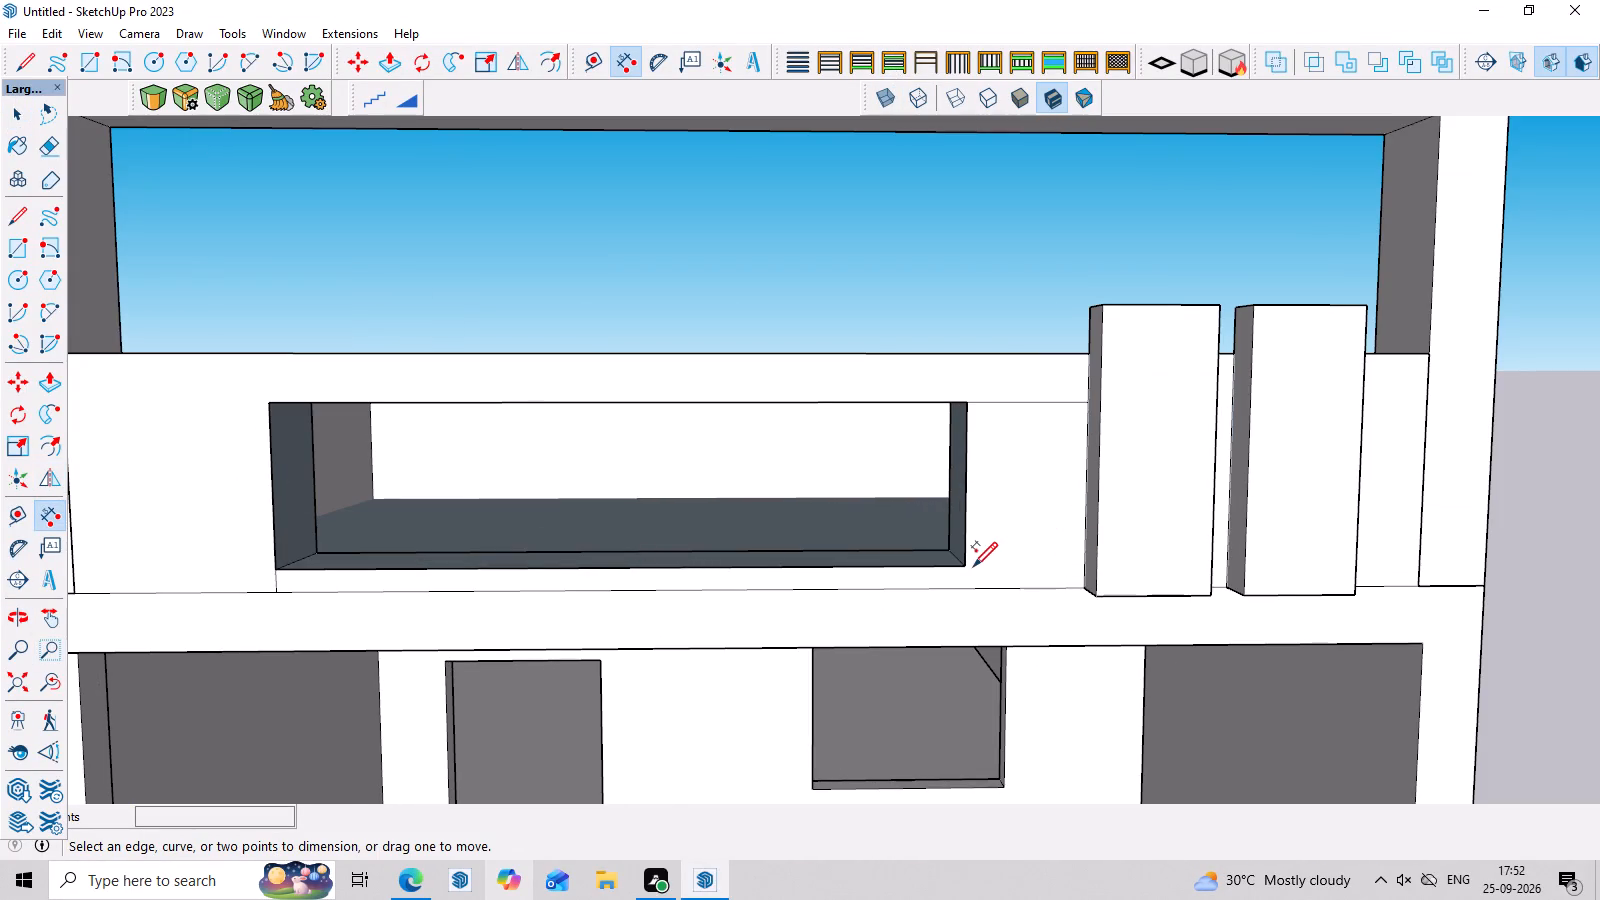
{"action": "left_click", "coordinate": [969, 565]}
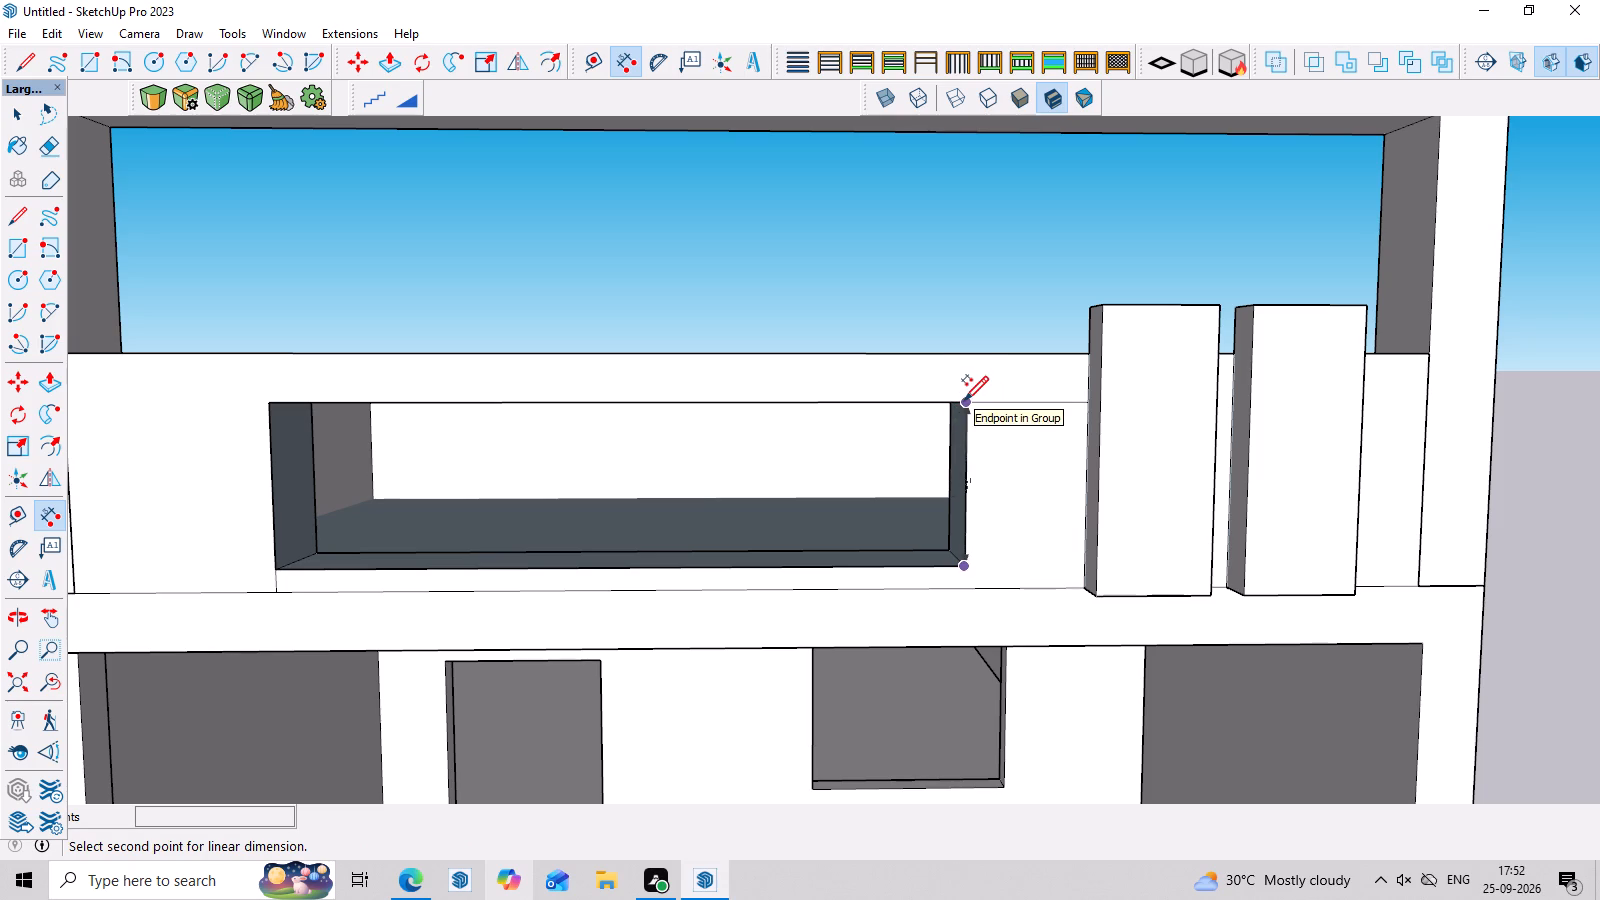
{"action": "left_click", "coordinate": [964, 399]}
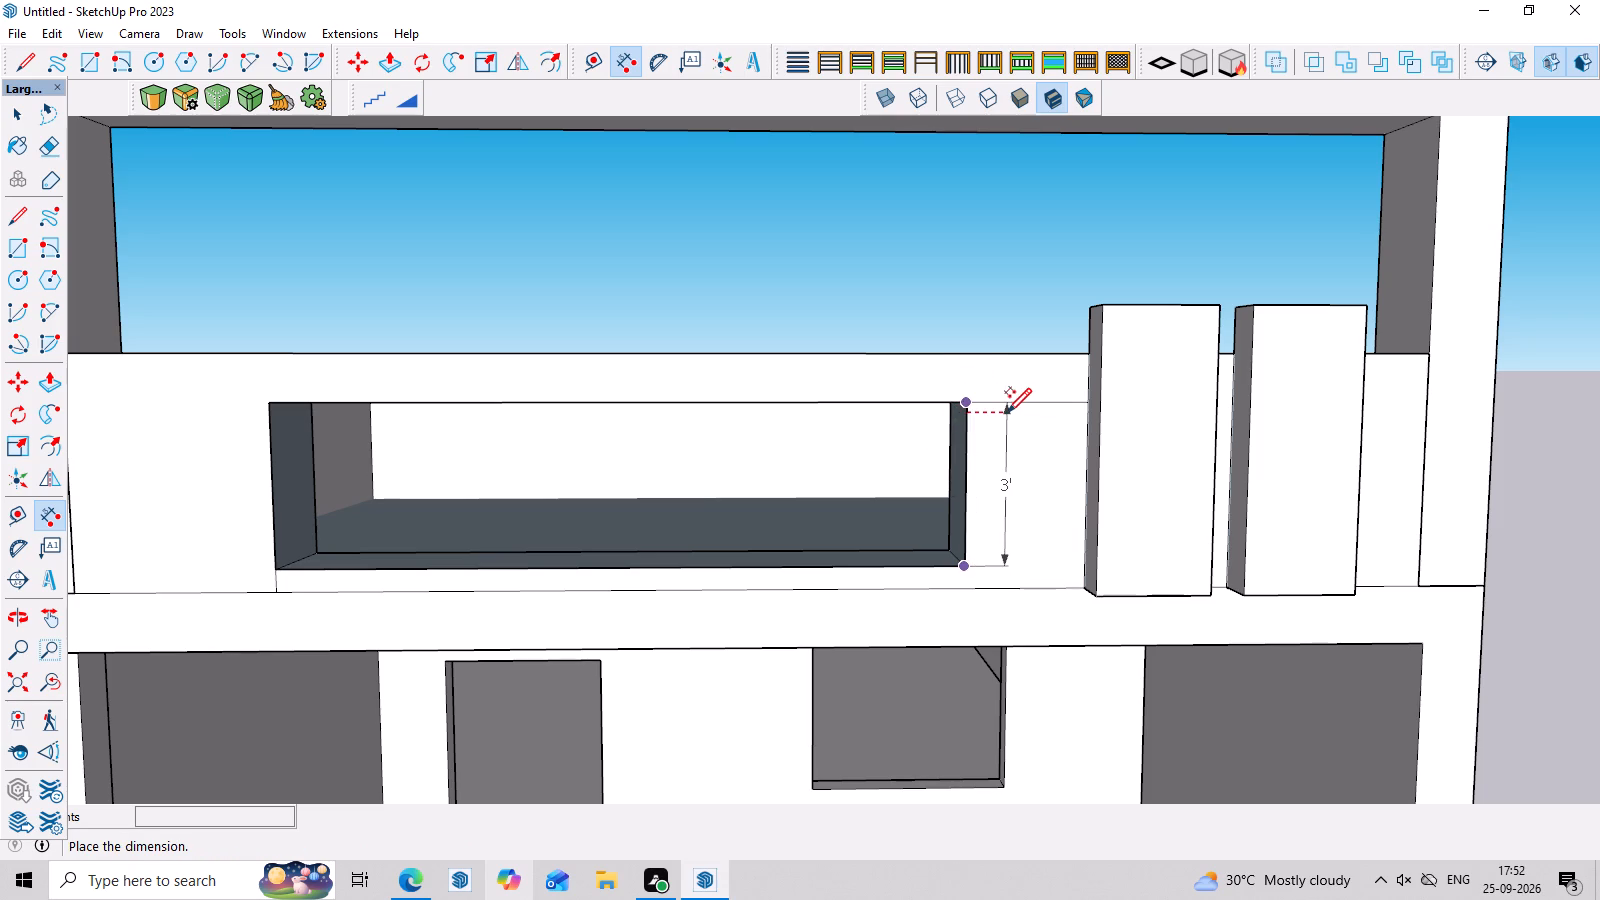
{"action": "key", "text": "Escape"}
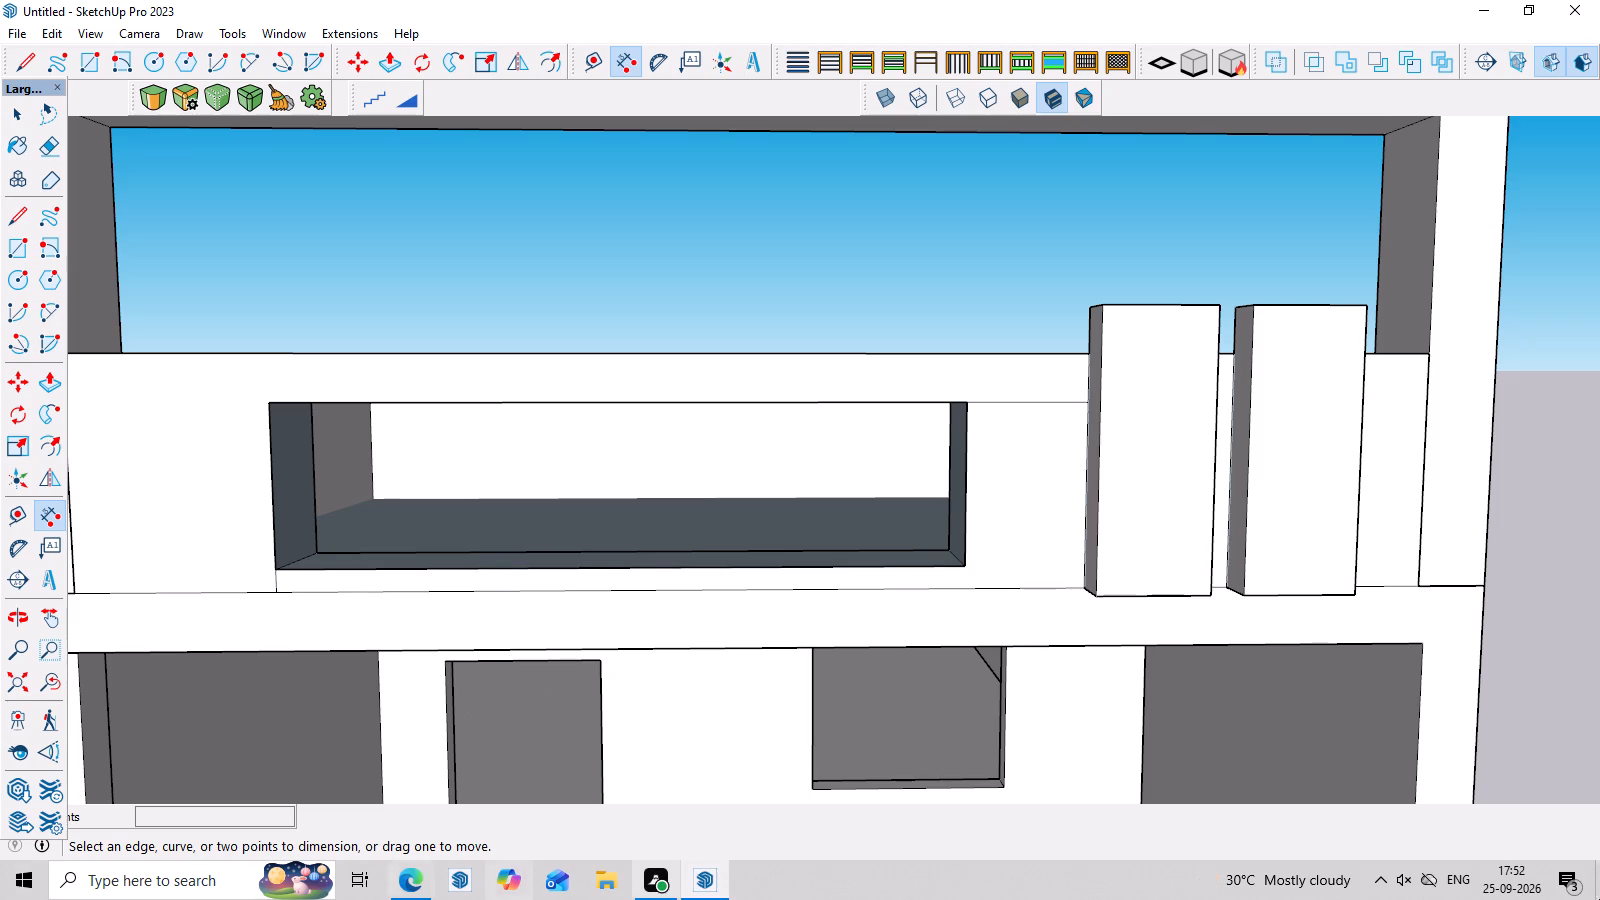
Generate a vertical-bar railing 3' high along the front bottom edge of the rectangular parapet opening.
{"action": "key", "text": "space"}
{"action": "middle_click_drag", "start_coordinate": [791, 546], "coordinate": [788, 637]}
{"action": "scroll", "coordinate": [813, 578], "scroll_direction": "up", "scroll_amount": 3}
{"action": "left_click", "coordinate": [828, 585]}
{"action": "scroll", "coordinate": [828, 585], "scroll_direction": "up", "scroll_amount": 1}
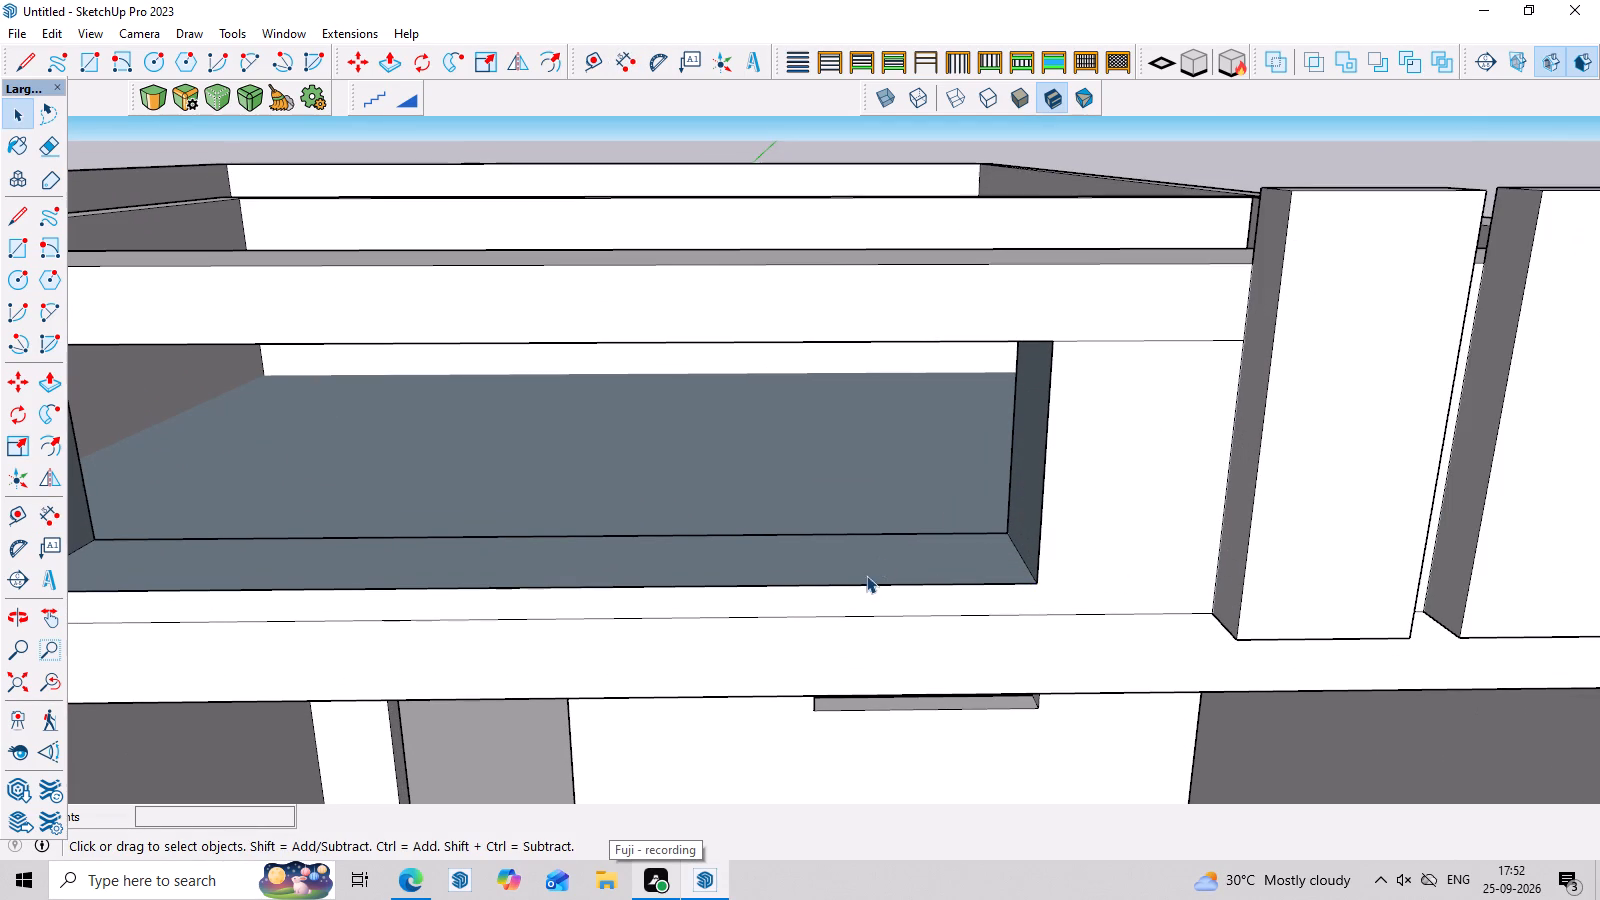
{"action": "left_click", "coordinate": [868, 586]}
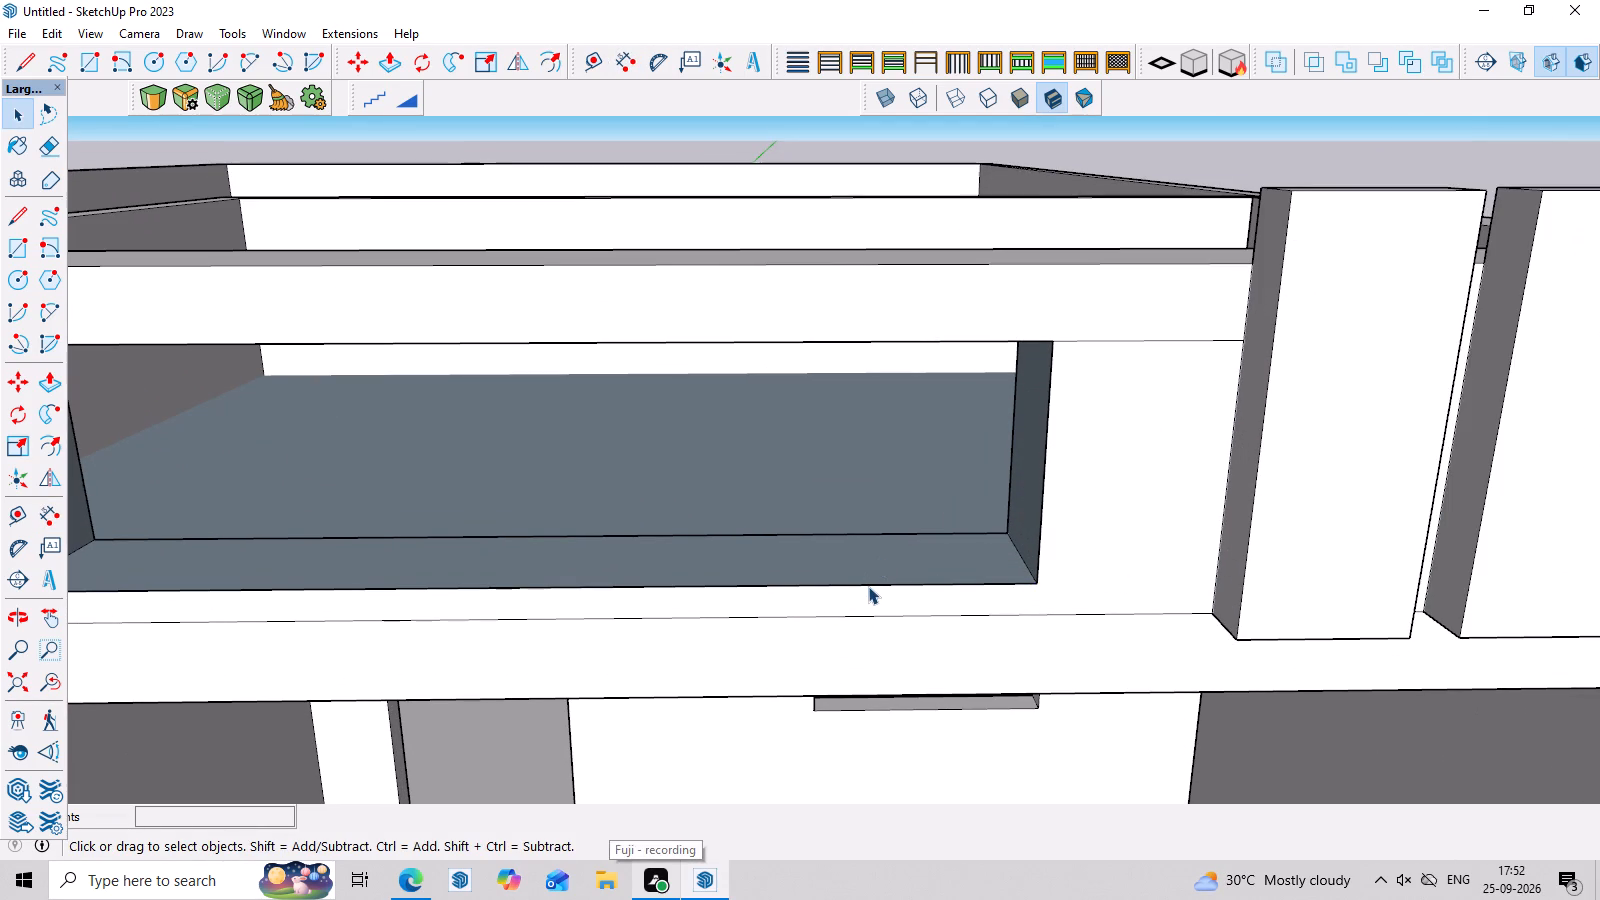
{"action": "left_click", "coordinate": [868, 583]}
{"action": "left_click", "coordinate": [868, 585]}
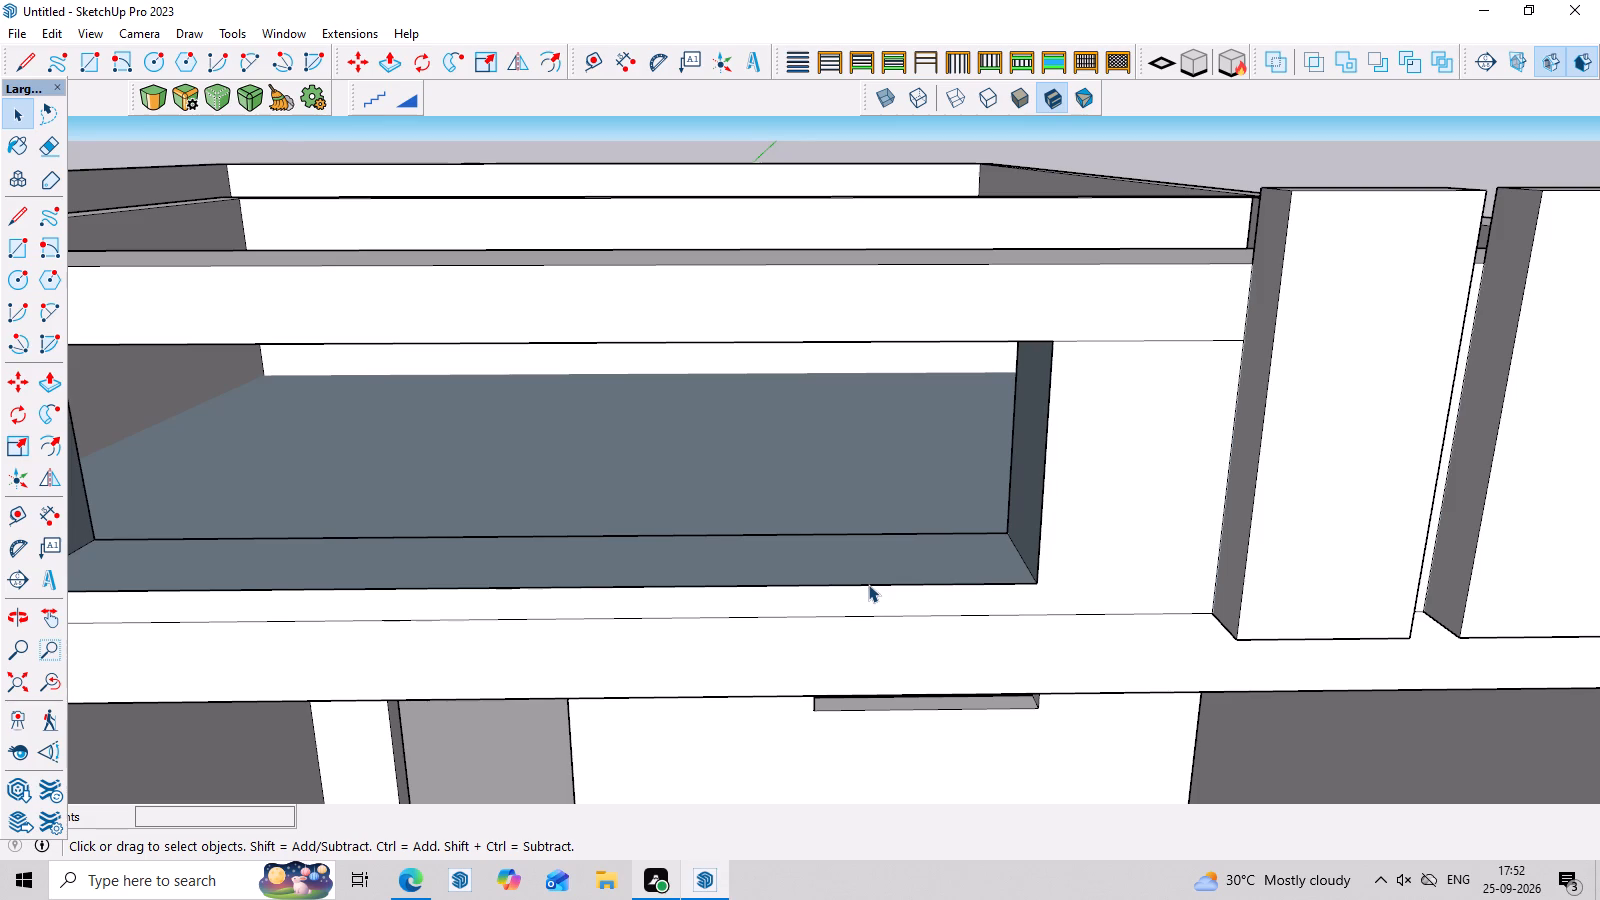
{"action": "scroll", "coordinate": [868, 581], "scroll_direction": "down", "scroll_amount": 1}
{"action": "left_click", "coordinate": [868, 583]}
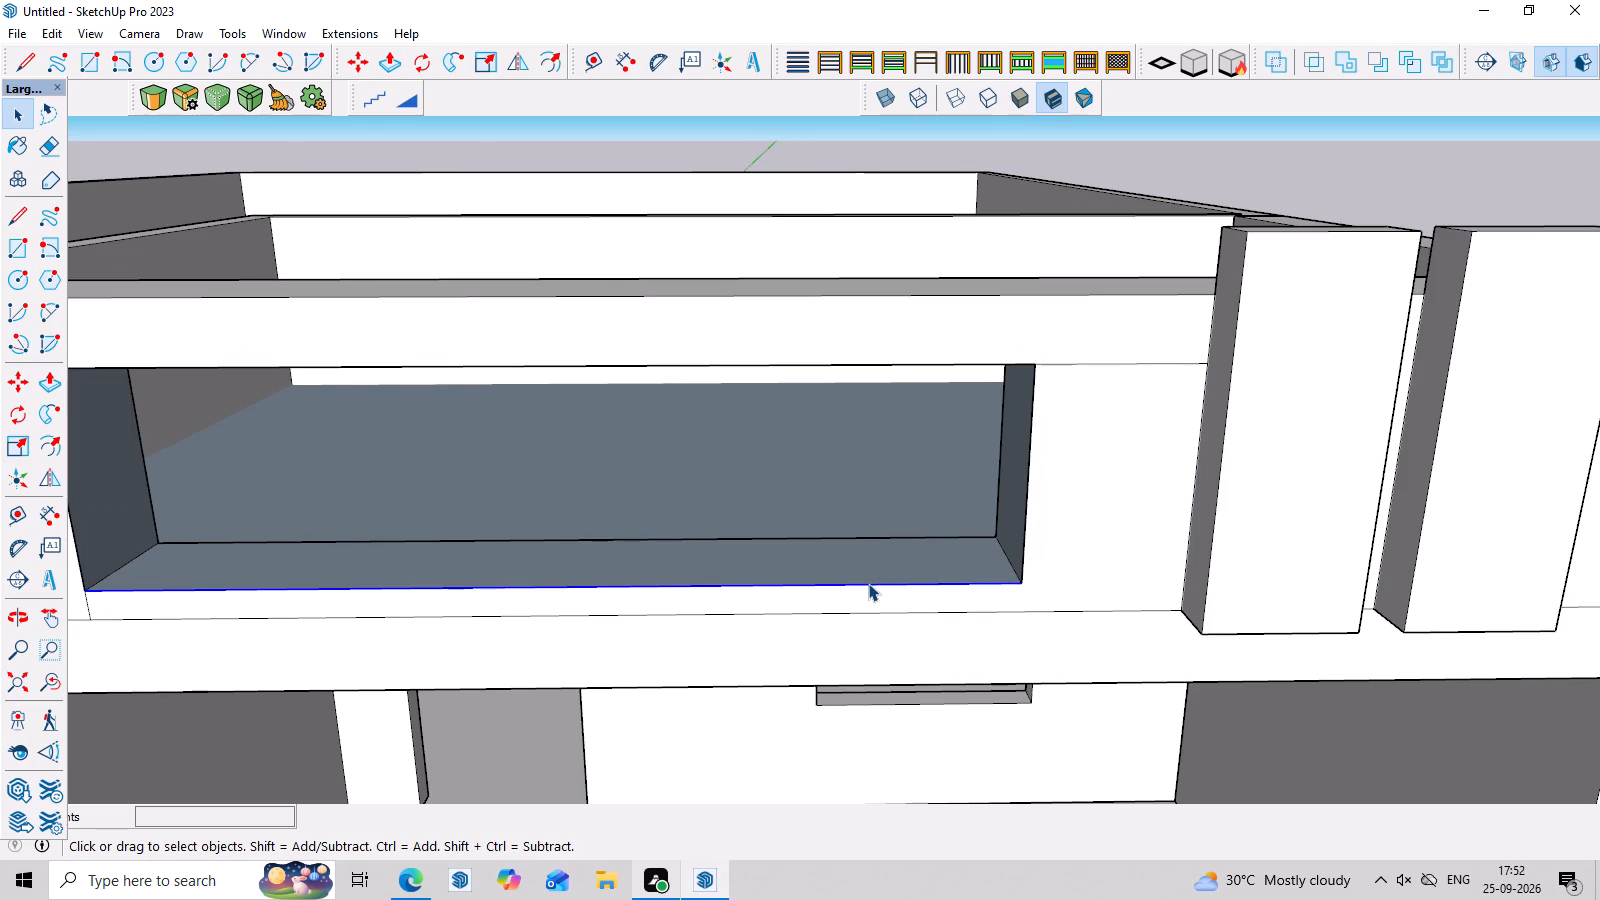
{"action": "scroll", "coordinate": [868, 583], "scroll_direction": "down", "scroll_amount": 4}
{"action": "left_click", "coordinate": [871, 584]}
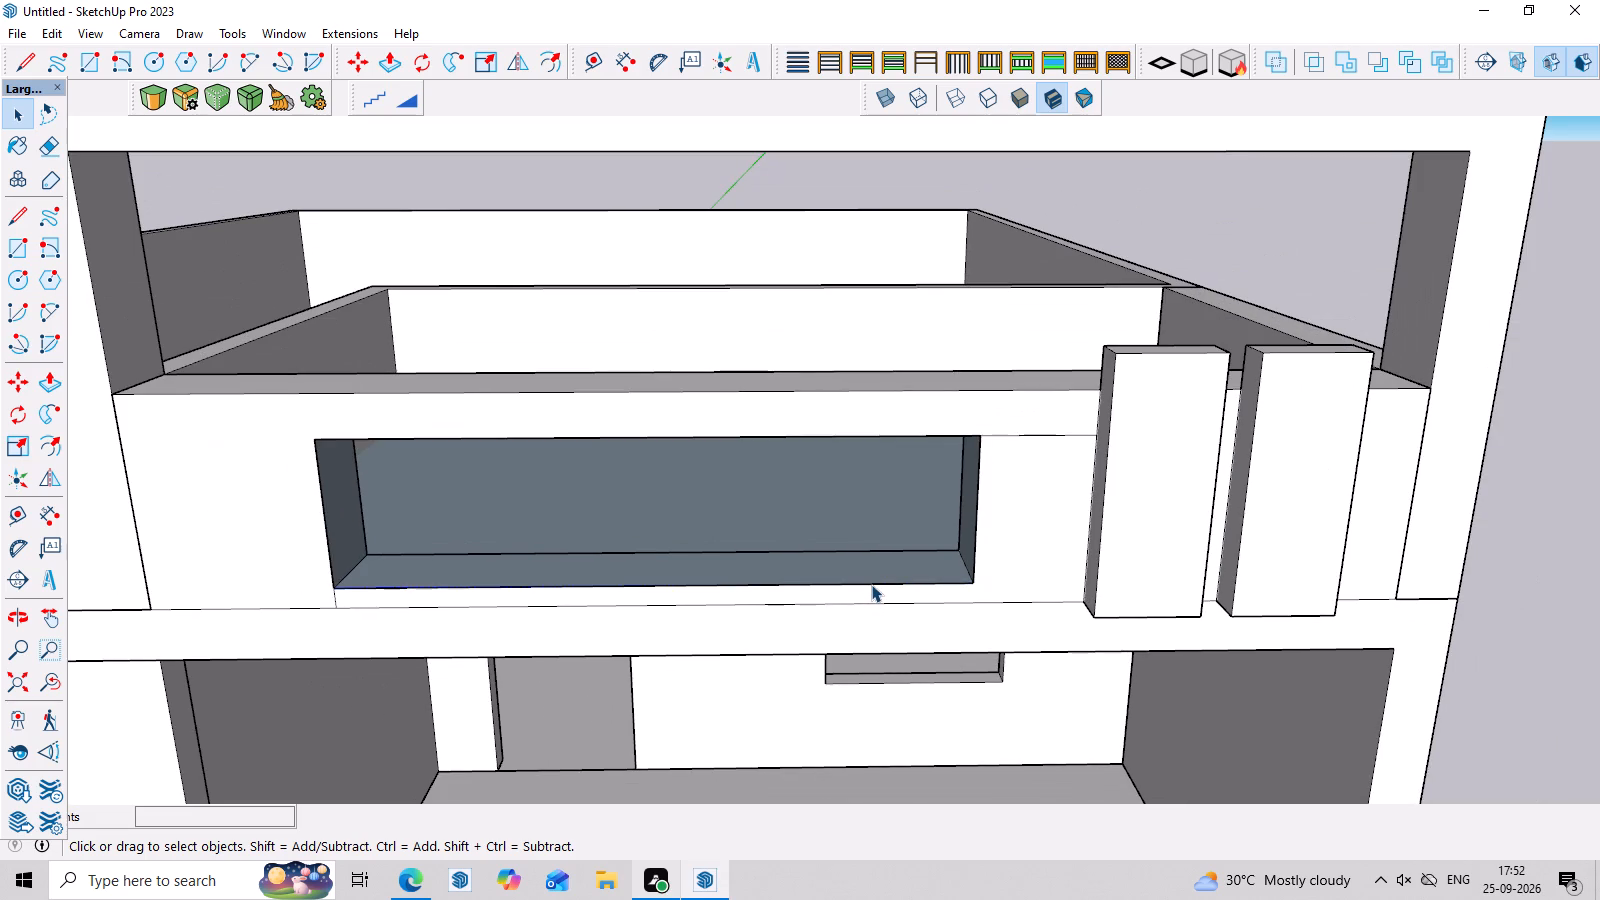
{"action": "scroll", "coordinate": [871, 584], "scroll_direction": "up", "scroll_amount": 2}
{"action": "left_click", "coordinate": [871, 584]}
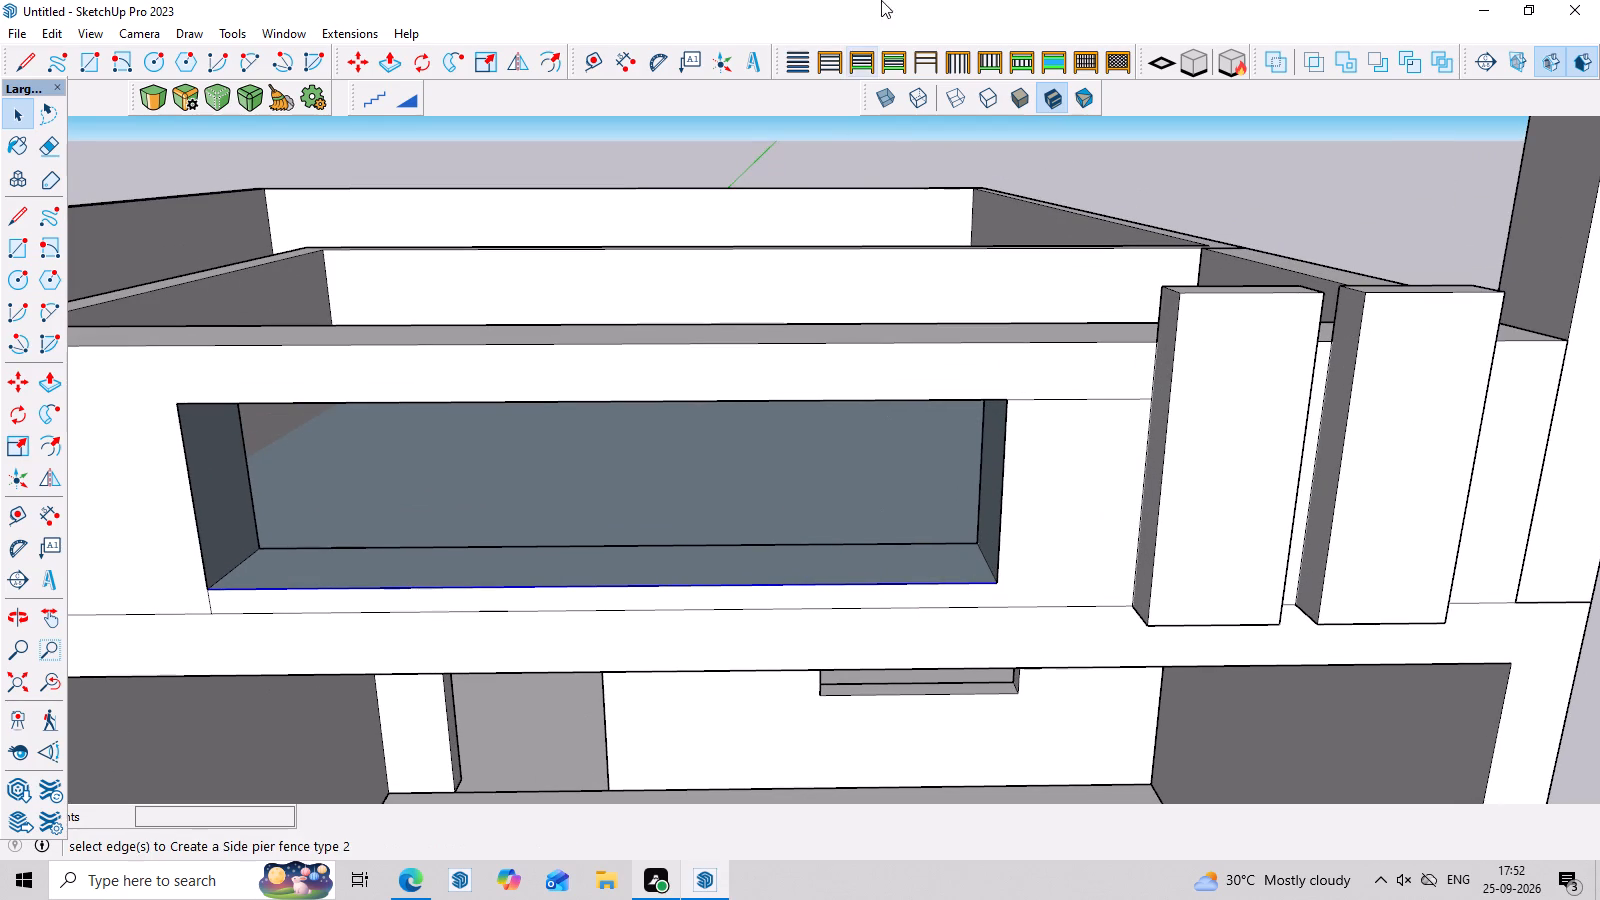
{"action": "left_click", "coordinate": [950, 66]}
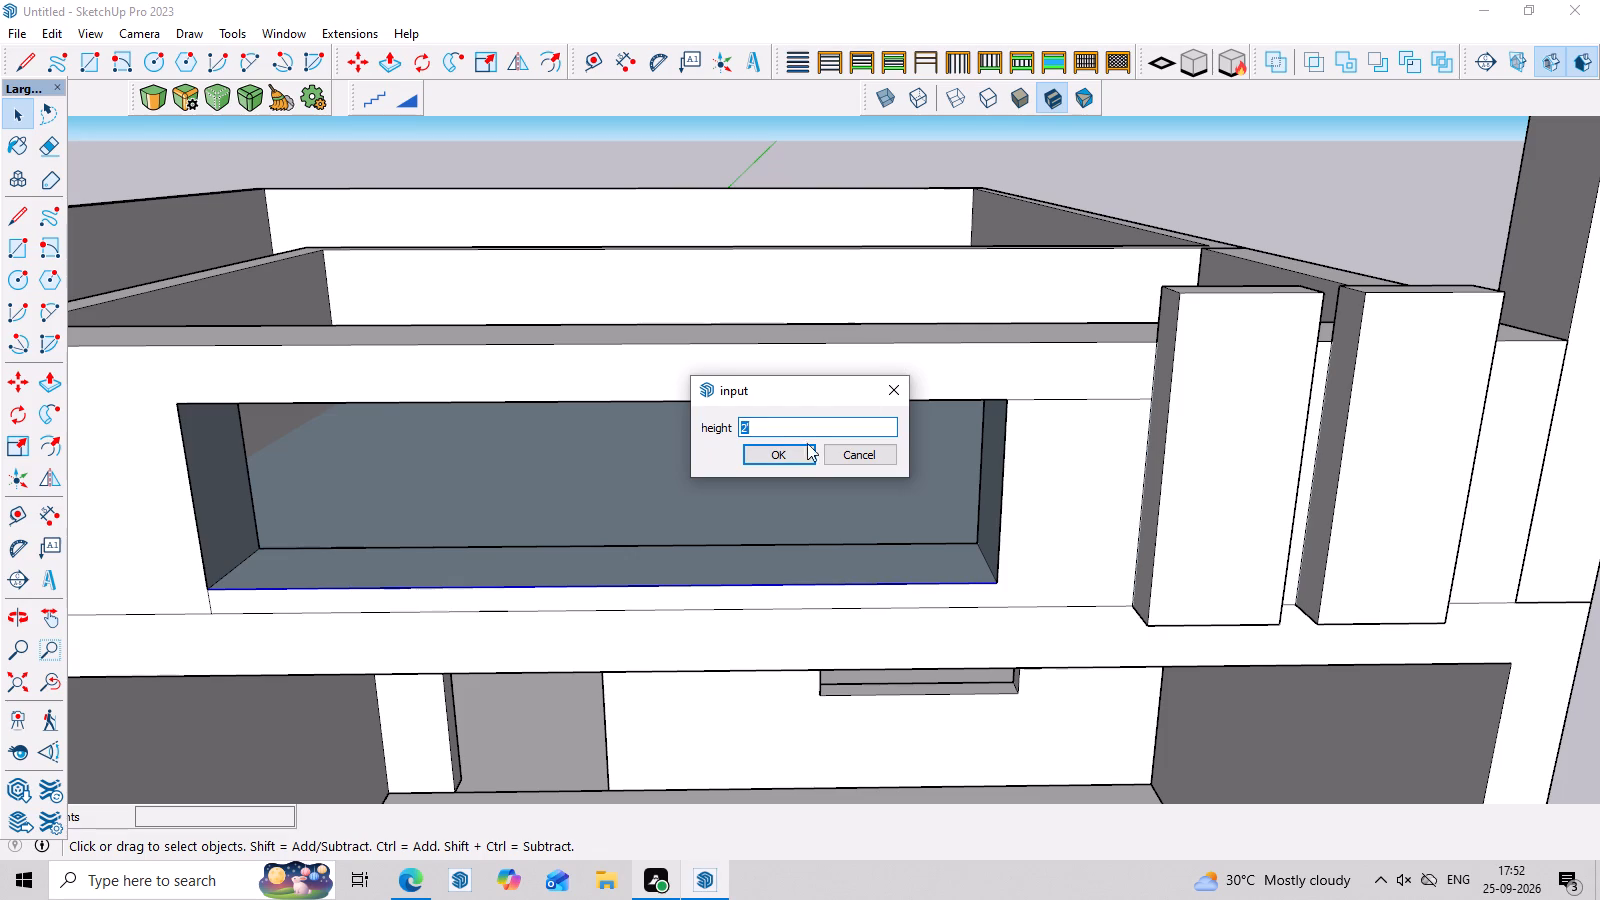
{"action": "left_click", "coordinate": [772, 430]}
{"action": "key", "text": "BackSpace"}
{"action": "key", "text": "BackSpace"}
{"action": "key", "text": "3"}
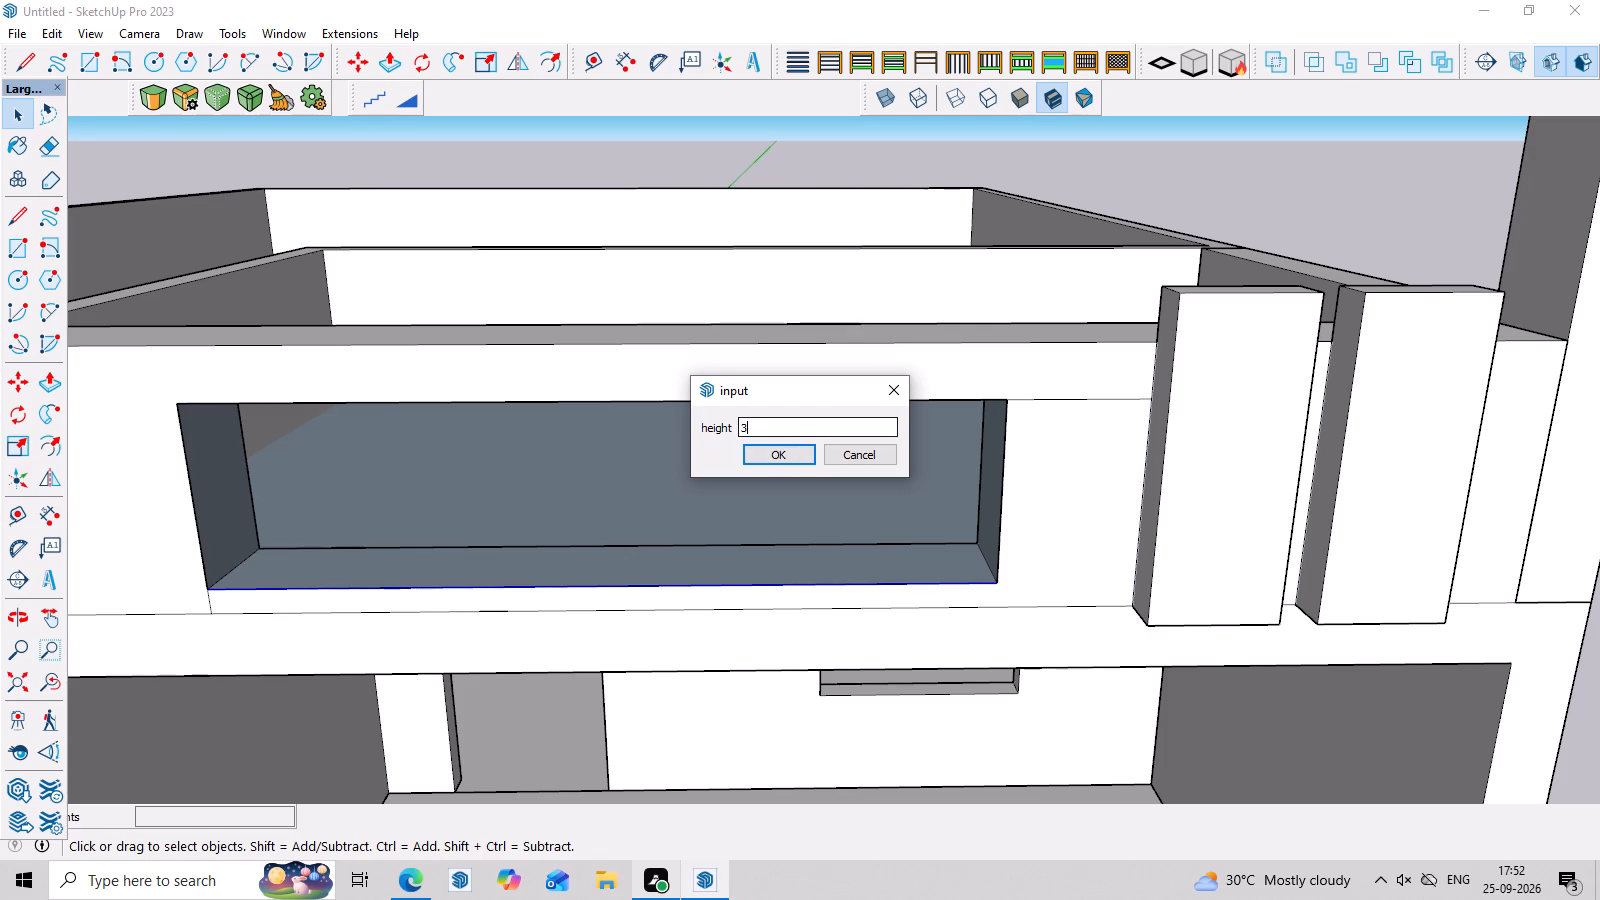
{"action": "key", "text": "apostrophe"}
{"action": "key", "text": "Return"}
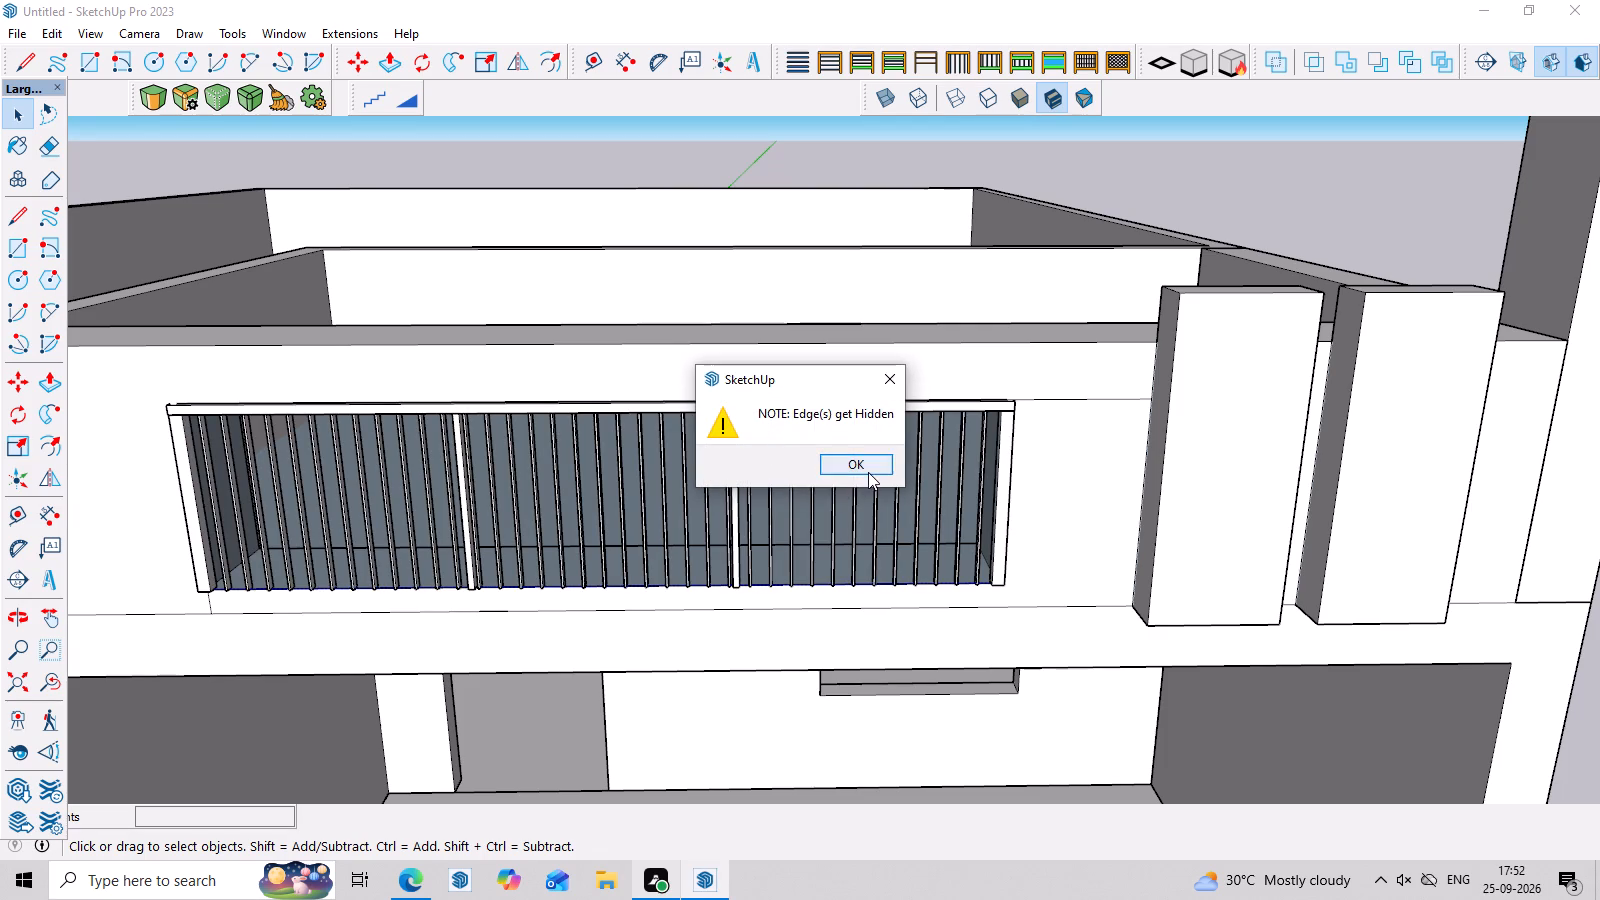
{"action": "left_click", "coordinate": [867, 466]}
Delete the two thicker intermediate posts from the railing, keeping its thin bars and end posts, and close the railing group.
{"action": "middle_click_drag", "start_coordinate": [754, 536], "coordinate": [779, 385]}
{"action": "scroll", "coordinate": [779, 385], "scroll_direction": "up", "scroll_amount": 1}
{"action": "scroll", "coordinate": [734, 484], "scroll_direction": "up", "scroll_amount": 2}
{"action": "triple_click", "coordinate": [742, 504]}
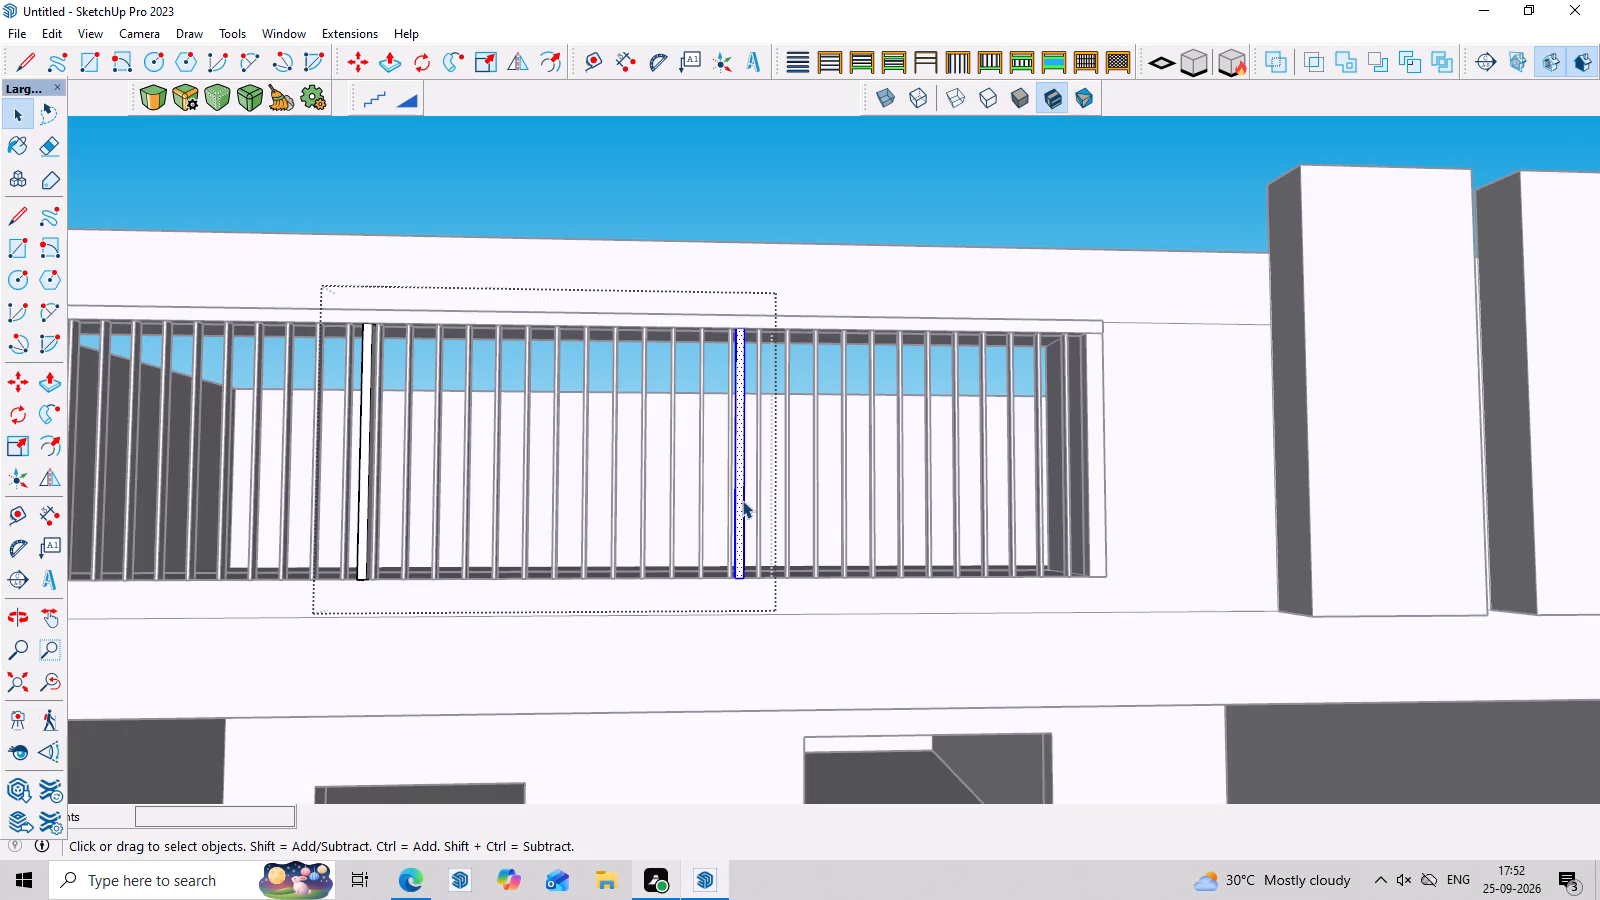
{"action": "key", "text": "Delete"}
{"action": "triple_click", "coordinate": [362, 558]}
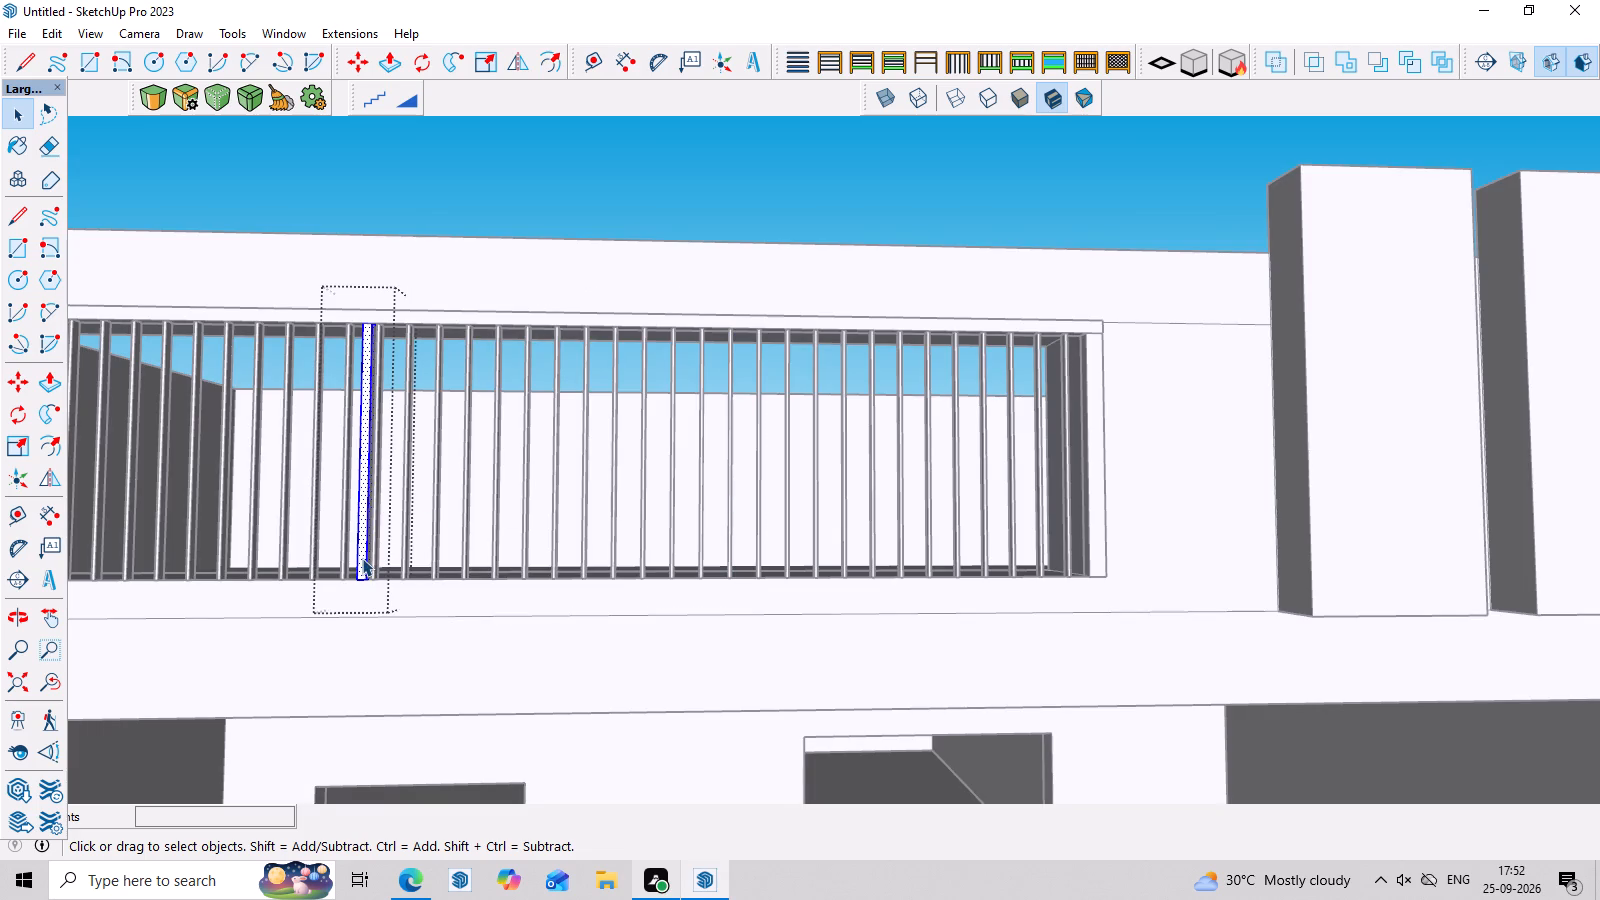
{"action": "key", "text": "Delete"}
{"action": "scroll", "coordinate": [504, 576], "scroll_direction": "down", "scroll_amount": 10}
{"action": "scroll", "coordinate": [729, 559], "scroll_direction": "down", "scroll_amount": 4}
{"action": "middle_click_drag", "start_coordinate": [742, 573], "coordinate": [742, 696]}
{"action": "left_click", "coordinate": [1248, 472]}
Examine the railing in the parapet opening from the front, from below and from slightly above.
{"action": "middle_click_drag", "start_coordinate": [1214, 515], "coordinate": [1141, 322]}
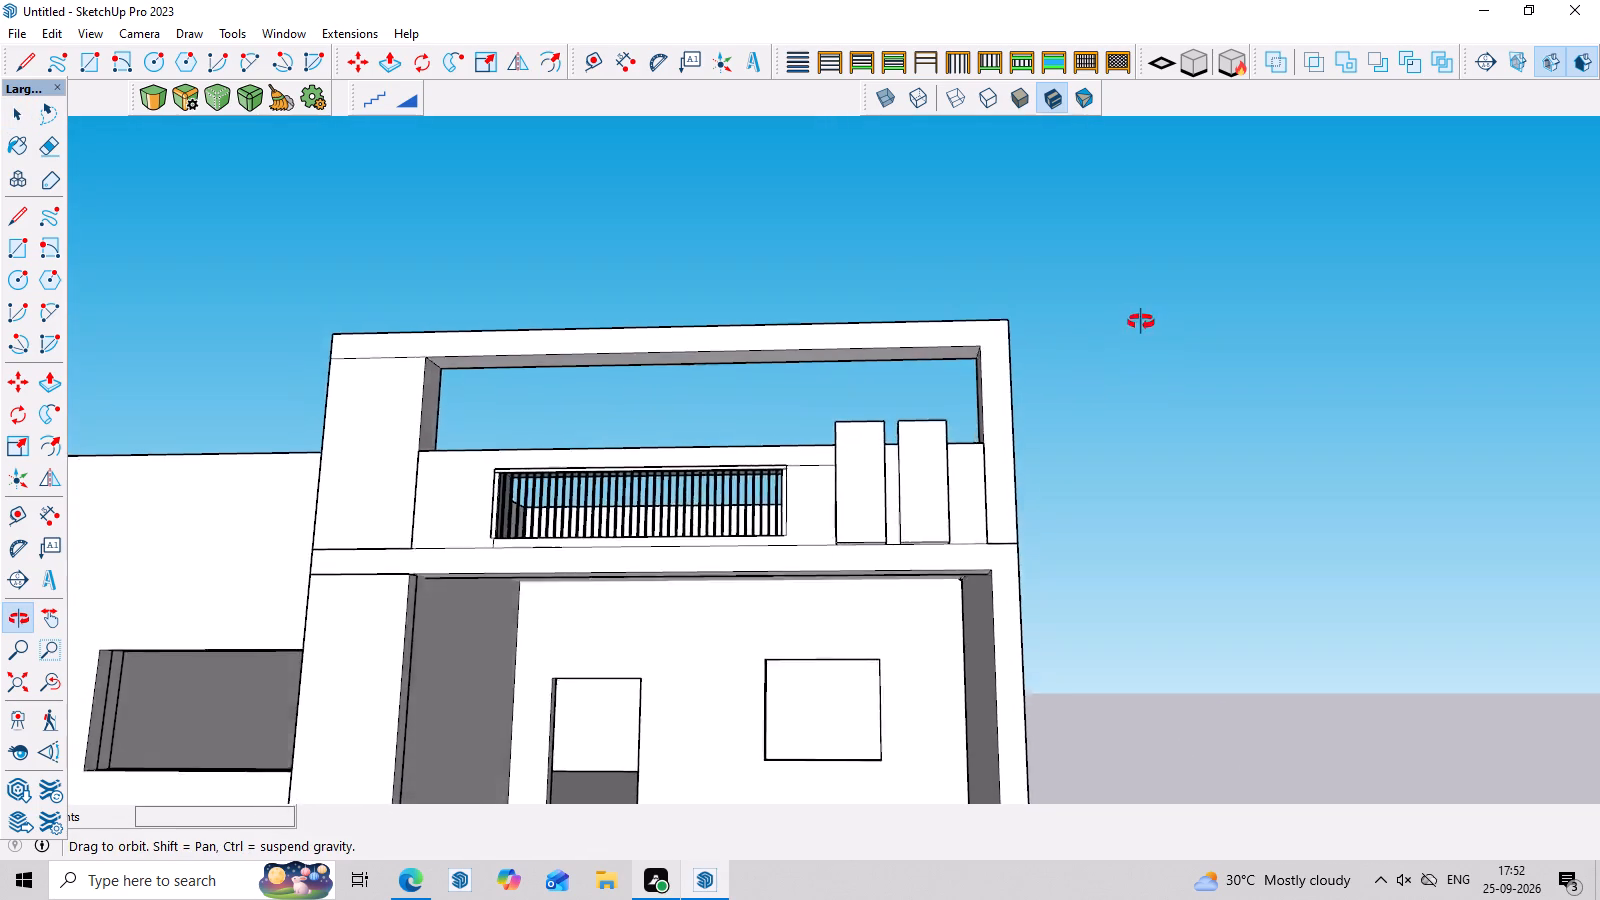
{"action": "middle_click_drag", "start_coordinate": [1141, 322], "coordinate": [1119, 333]}
{"action": "scroll", "coordinate": [1115, 364], "scroll_direction": "down", "scroll_amount": 8}
{"action": "middle_click_drag", "start_coordinate": [1097, 496], "coordinate": [1212, 587]}
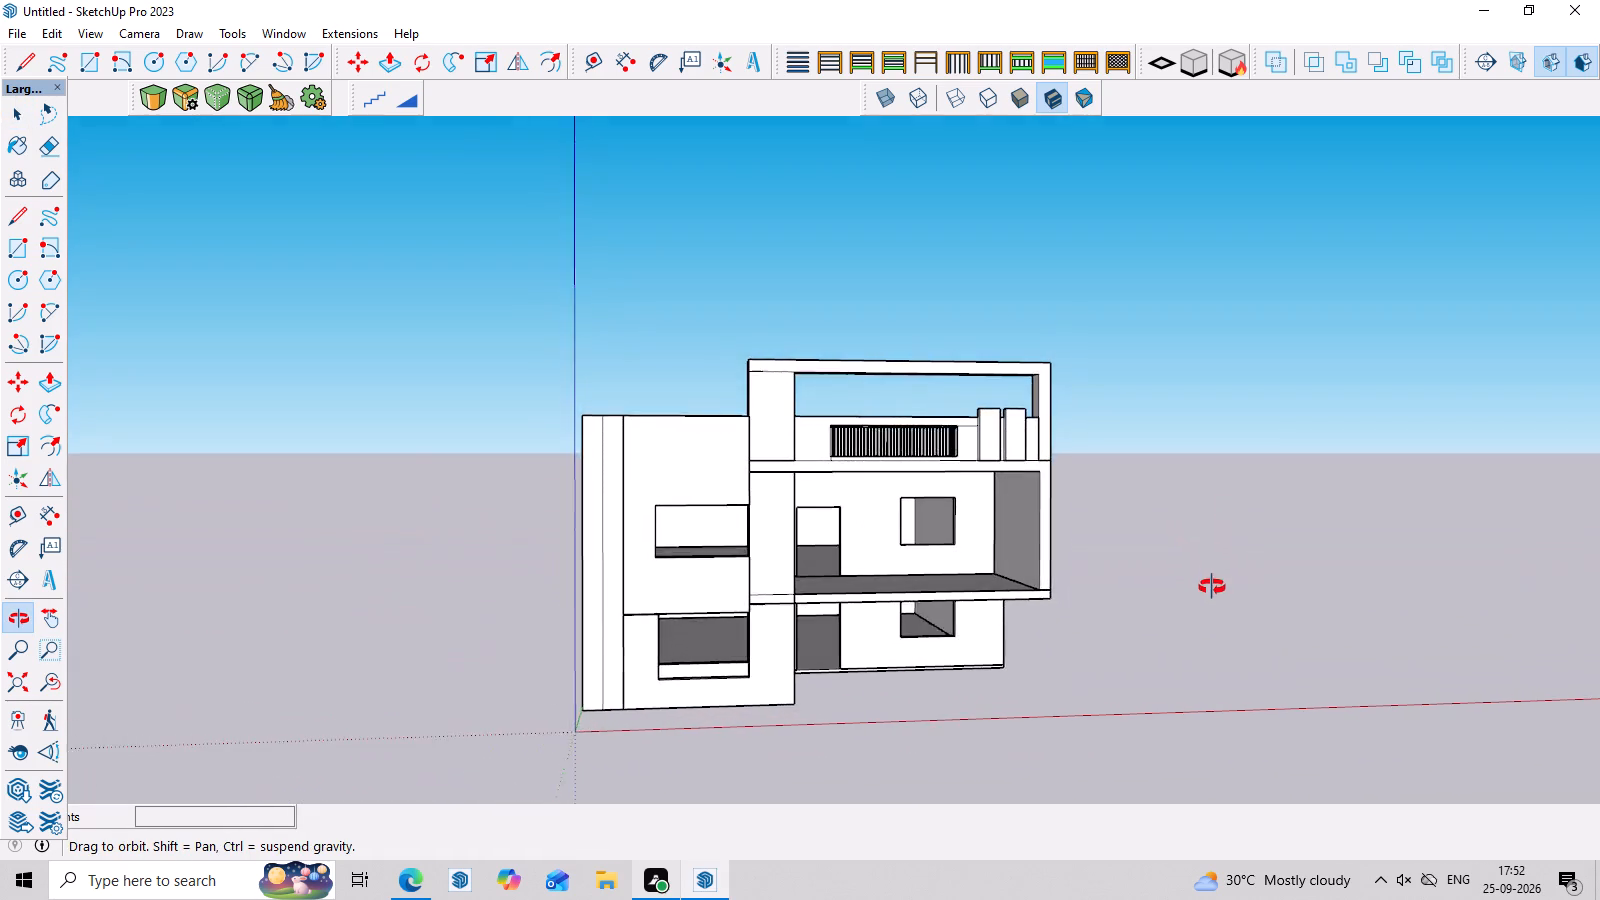
{"action": "middle_click_drag", "start_coordinate": [1212, 587], "coordinate": [1108, 463]}
{"action": "scroll", "coordinate": [946, 401], "scroll_direction": "up", "scroll_amount": 7}
{"action": "middle_click_drag", "start_coordinate": [982, 425], "coordinate": [1004, 522]}
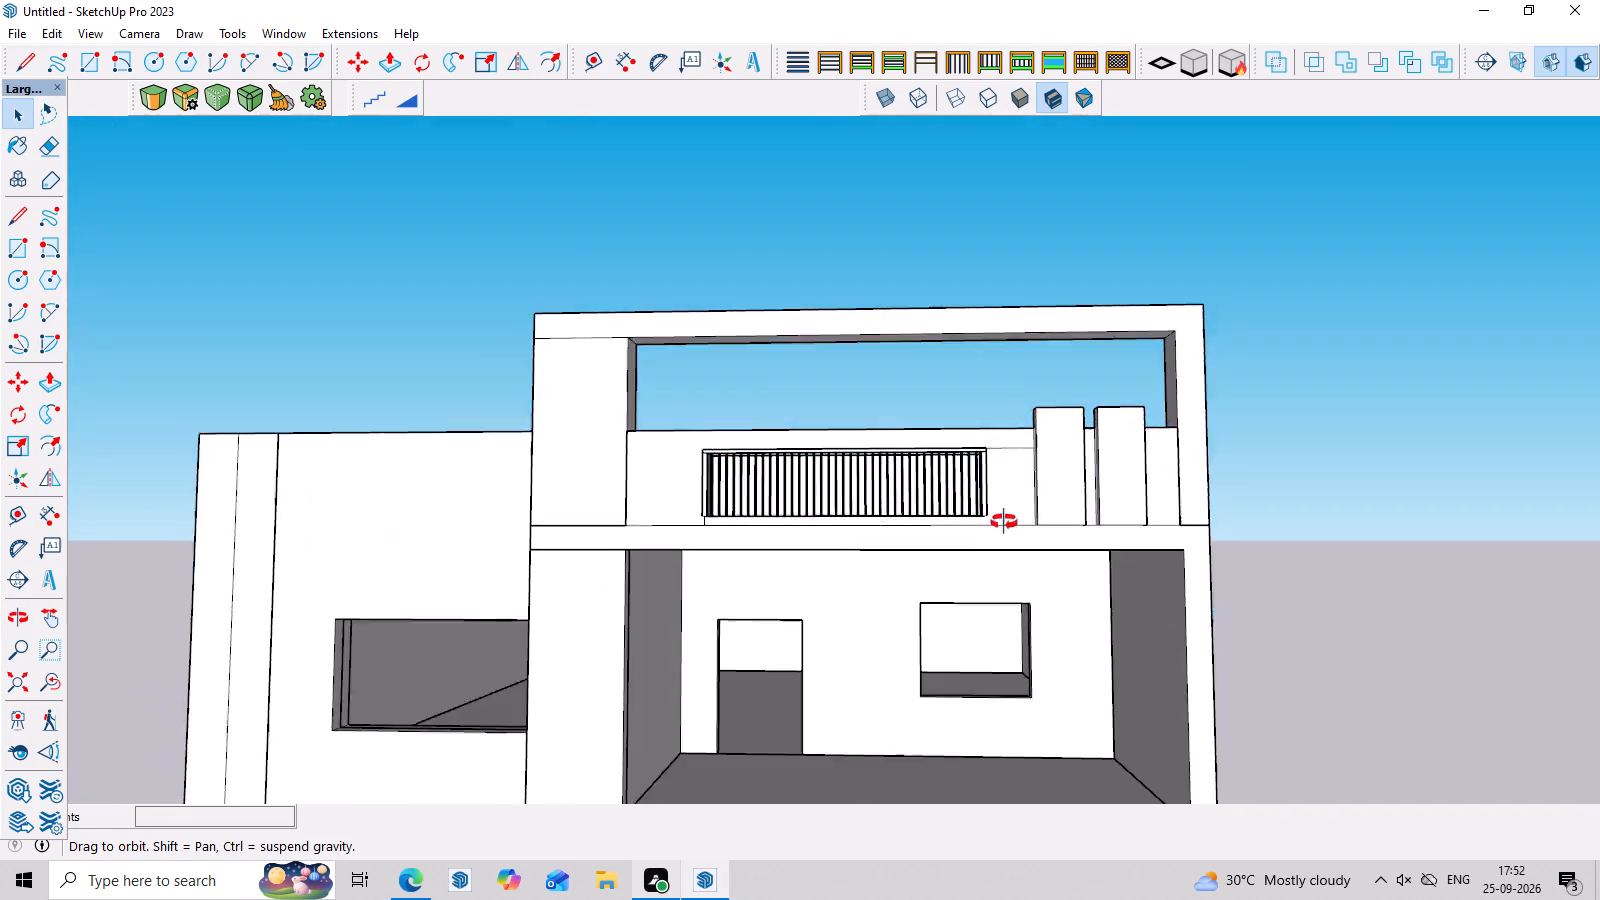
{"action": "middle_click_drag", "start_coordinate": [1004, 522], "coordinate": [1024, 605]}
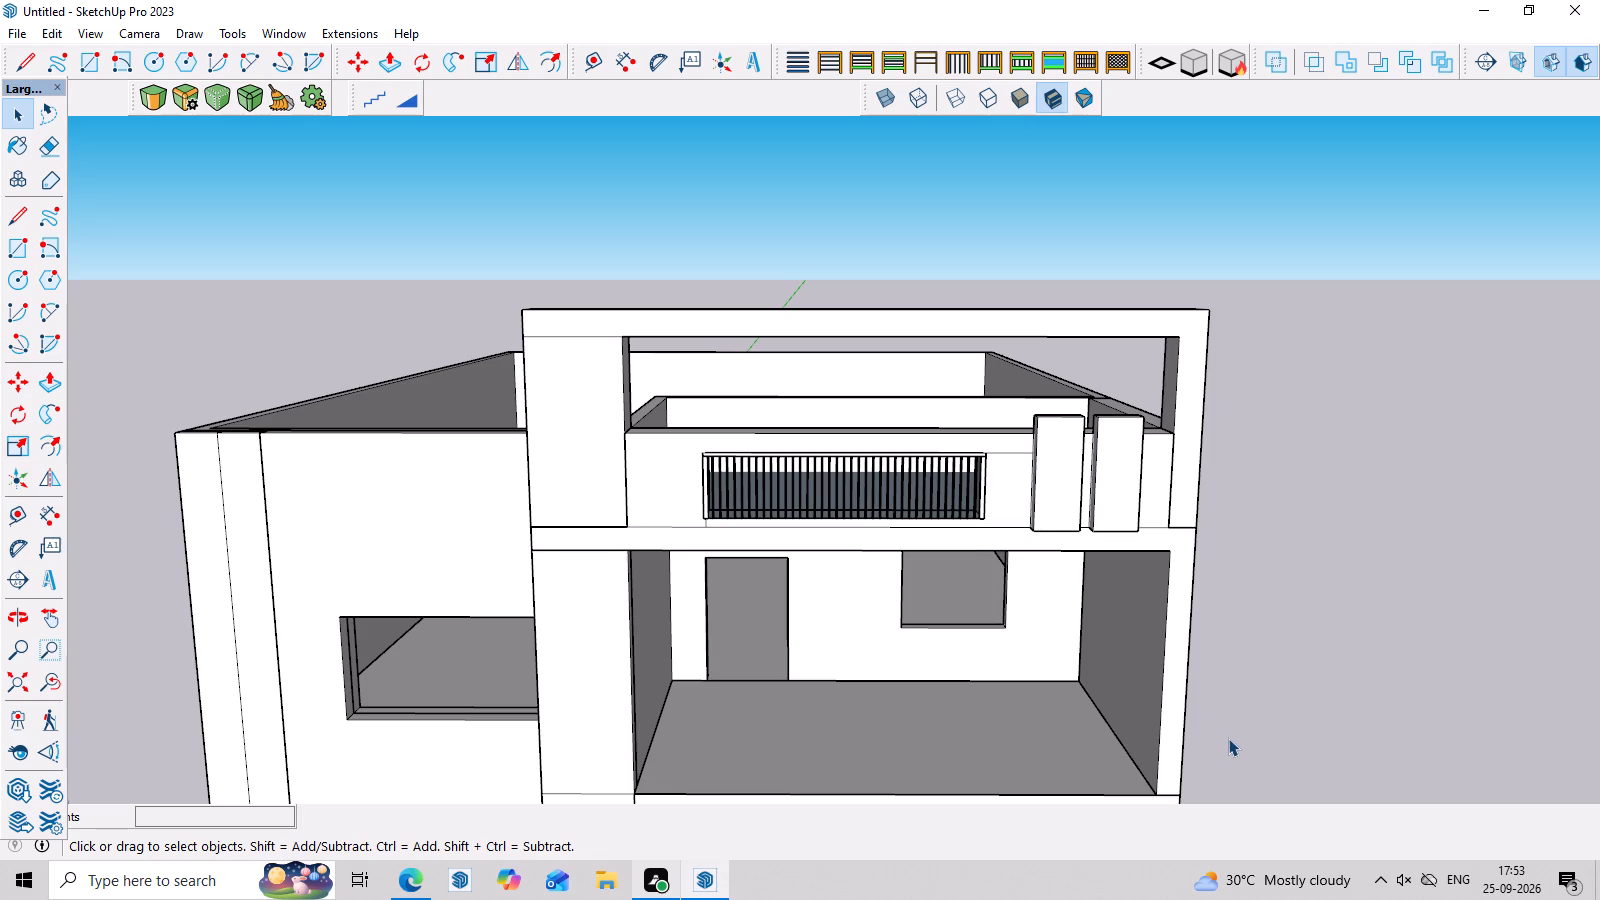
Examine the whole house exterior from above, the front and the corner, including the balcony, upper frame and window openings.
{"action": "middle_click_drag", "start_coordinate": [1351, 497], "coordinate": [1357, 679]}
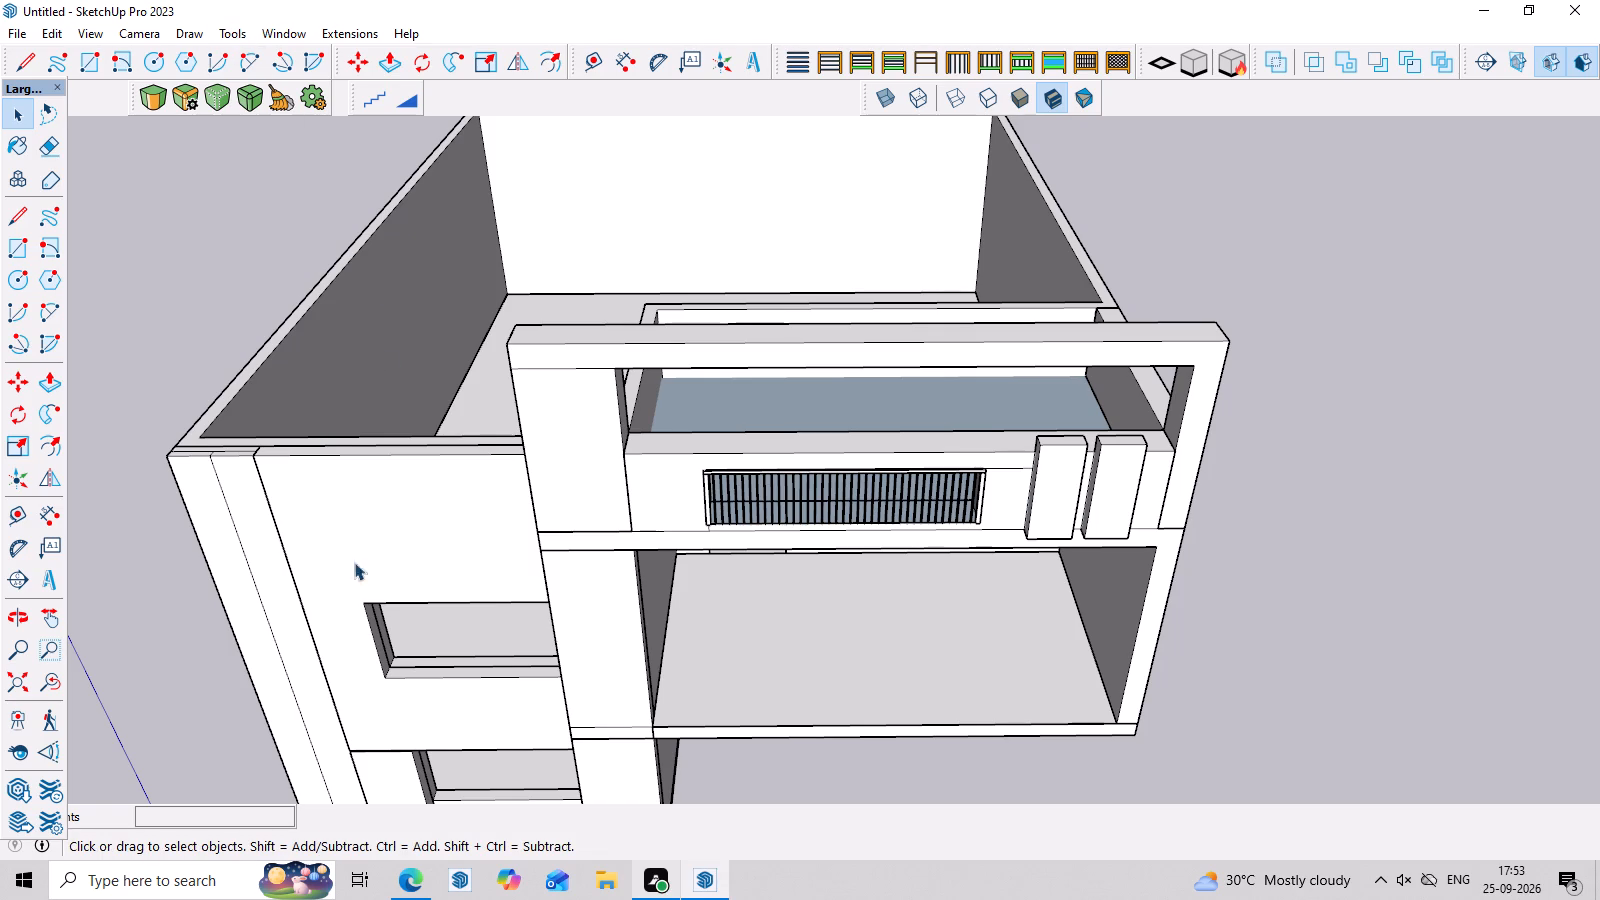
{"action": "scroll", "coordinate": [335, 899], "scroll_direction": "down", "scroll_amount": 2}
{"action": "scroll", "coordinate": [362, 761], "scroll_direction": "down", "scroll_amount": 4}
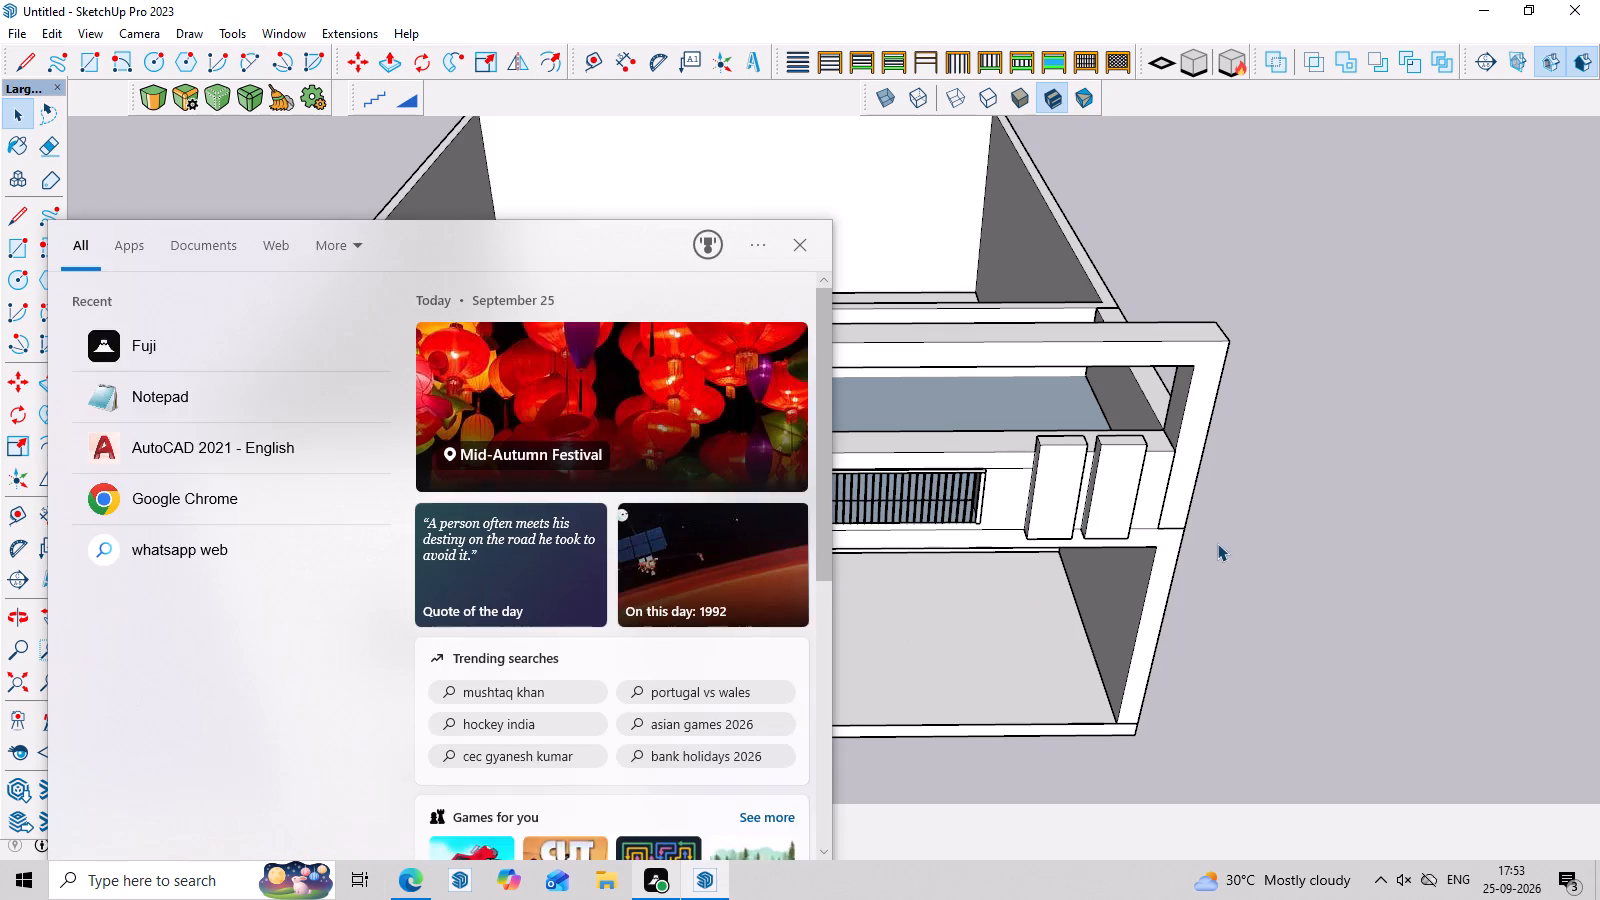
{"action": "left_click", "coordinate": [1217, 543]}
{"action": "middle_click_drag", "start_coordinate": [1288, 573], "coordinate": [1278, 286]}
{"action": "scroll", "coordinate": [1270, 287], "scroll_direction": "down", "scroll_amount": 10}
{"action": "middle_click_drag", "start_coordinate": [1044, 478], "coordinate": [1059, 576]}
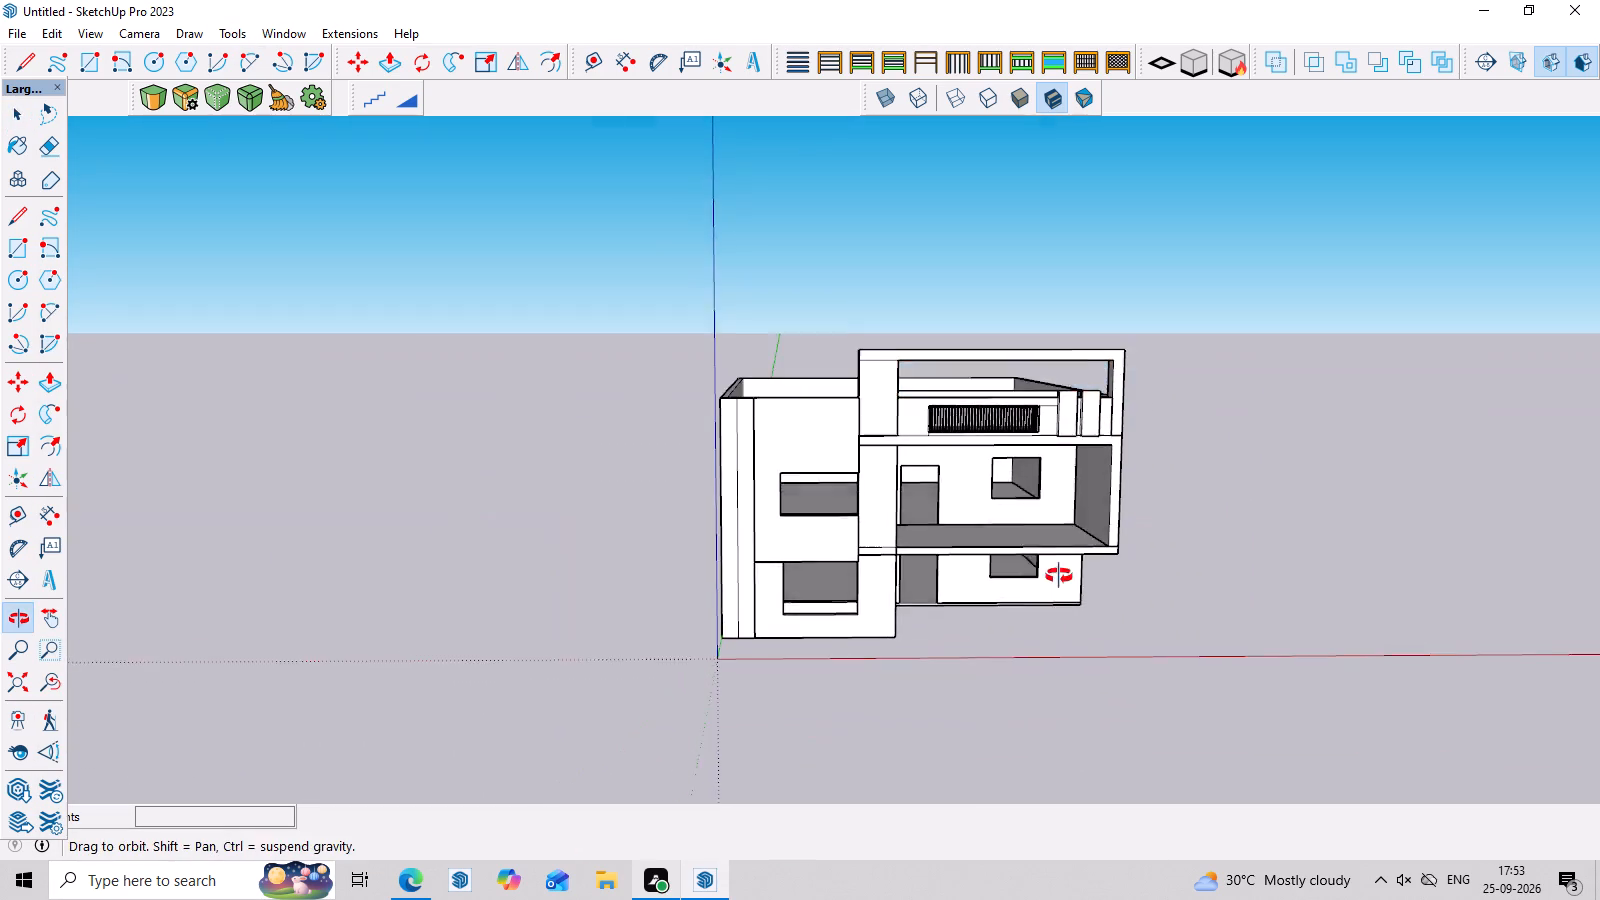
{"action": "middle_click_drag", "start_coordinate": [1059, 576], "coordinate": [1059, 582]}
{"action": "scroll", "coordinate": [1082, 583], "scroll_direction": "up", "scroll_amount": 8}
{"action": "middle_click_drag", "start_coordinate": [1141, 580], "coordinate": [792, 557]}
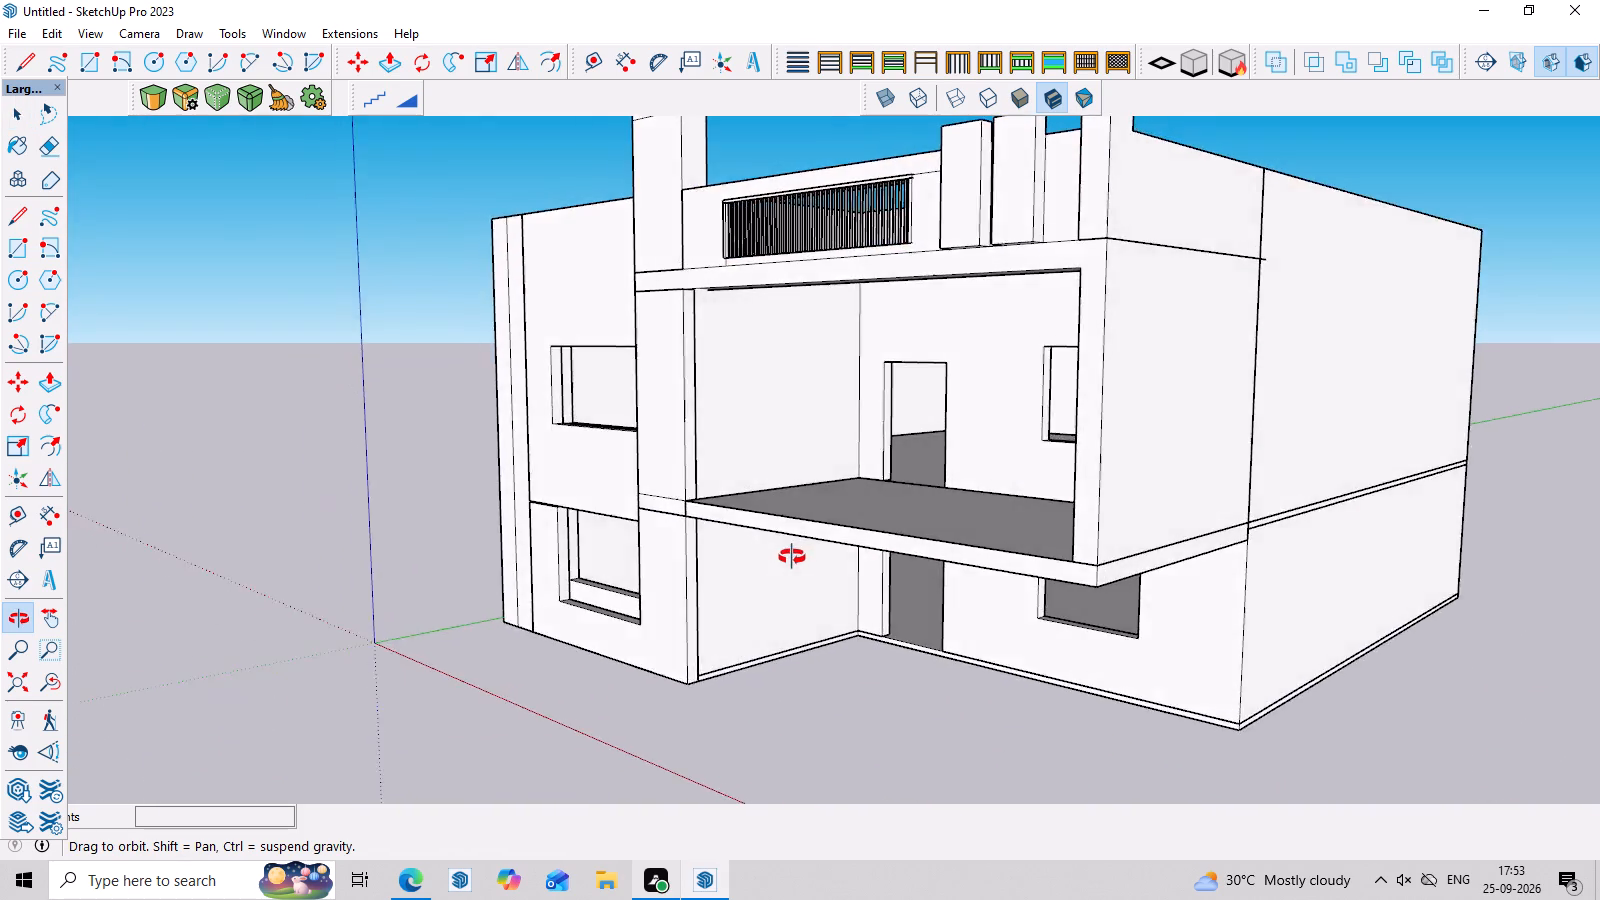
{"action": "middle_click_drag", "start_coordinate": [792, 557], "coordinate": [1237, 555]}
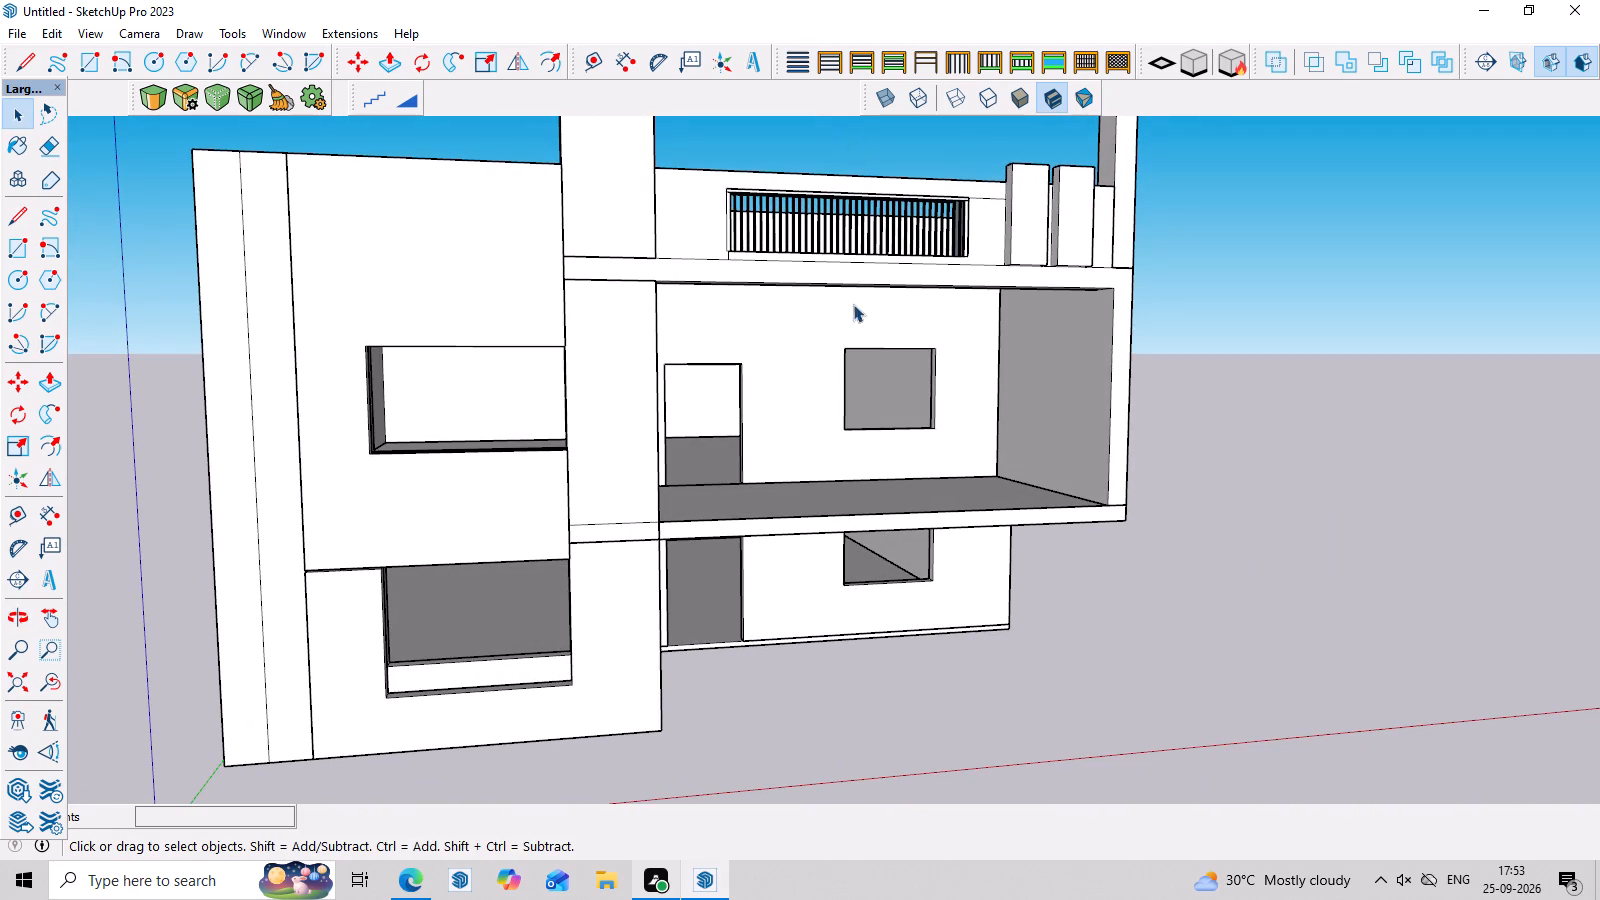
{"action": "scroll", "coordinate": [477, 434], "scroll_direction": "down", "scroll_amount": 4}
{"action": "scroll", "coordinate": [394, 450], "scroll_direction": "down", "scroll_amount": 1}
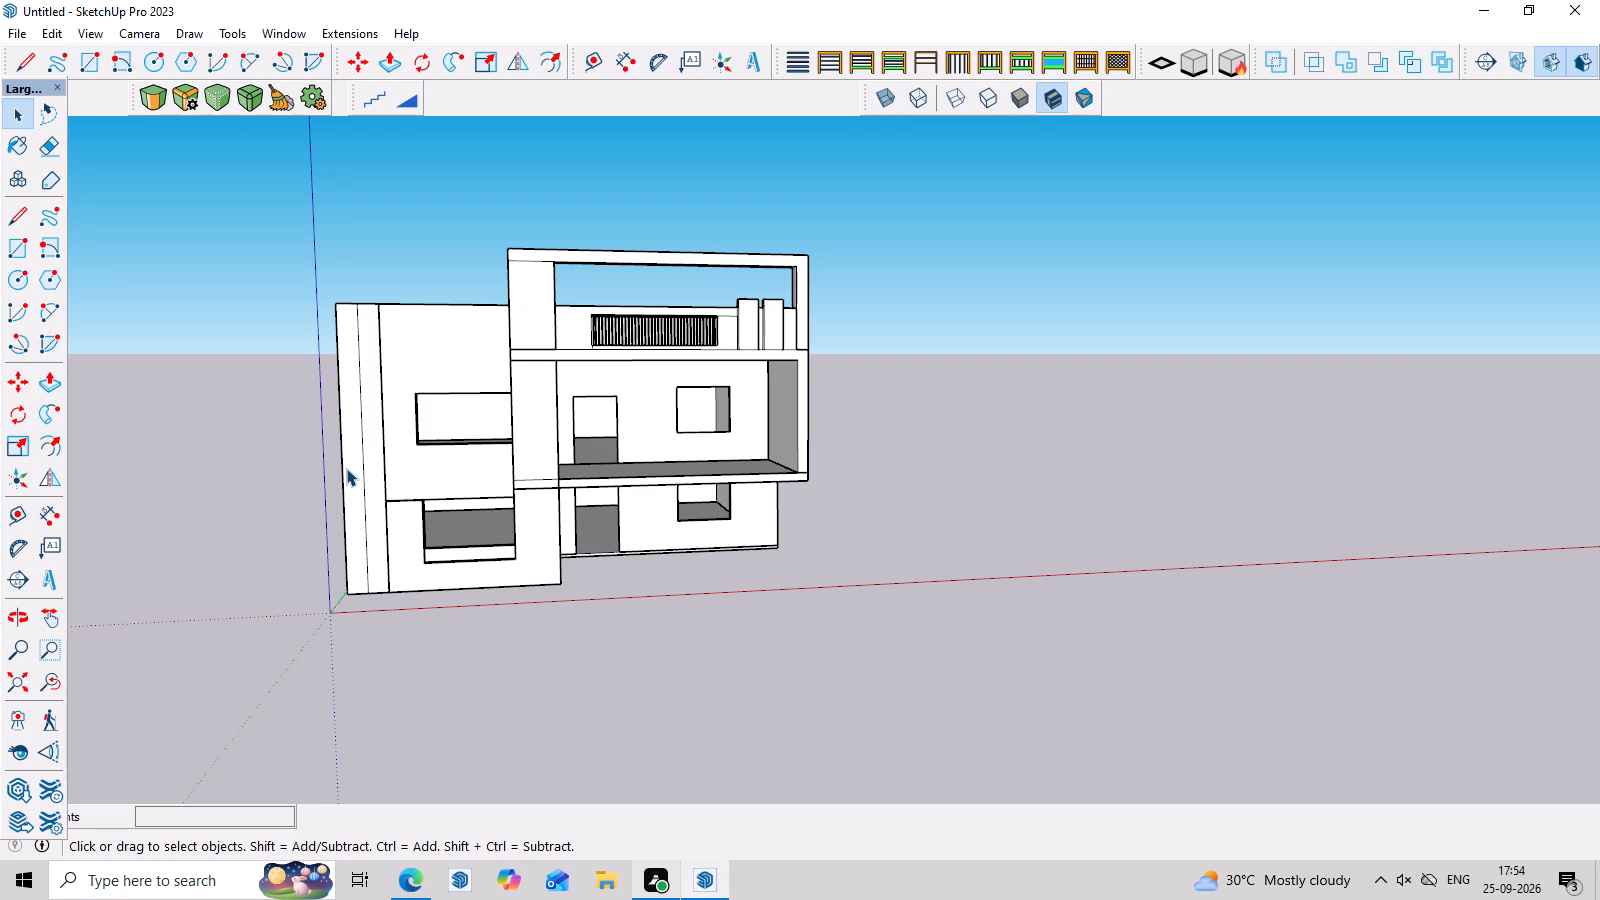
{"action": "scroll", "coordinate": [1430, 852], "scroll_direction": "down", "scroll_amount": 3}
{"action": "scroll", "coordinate": [1146, 815], "scroll_direction": "down", "scroll_amount": 3}
{"action": "middle_click_drag", "start_coordinate": [729, 449], "coordinate": [451, 425]}
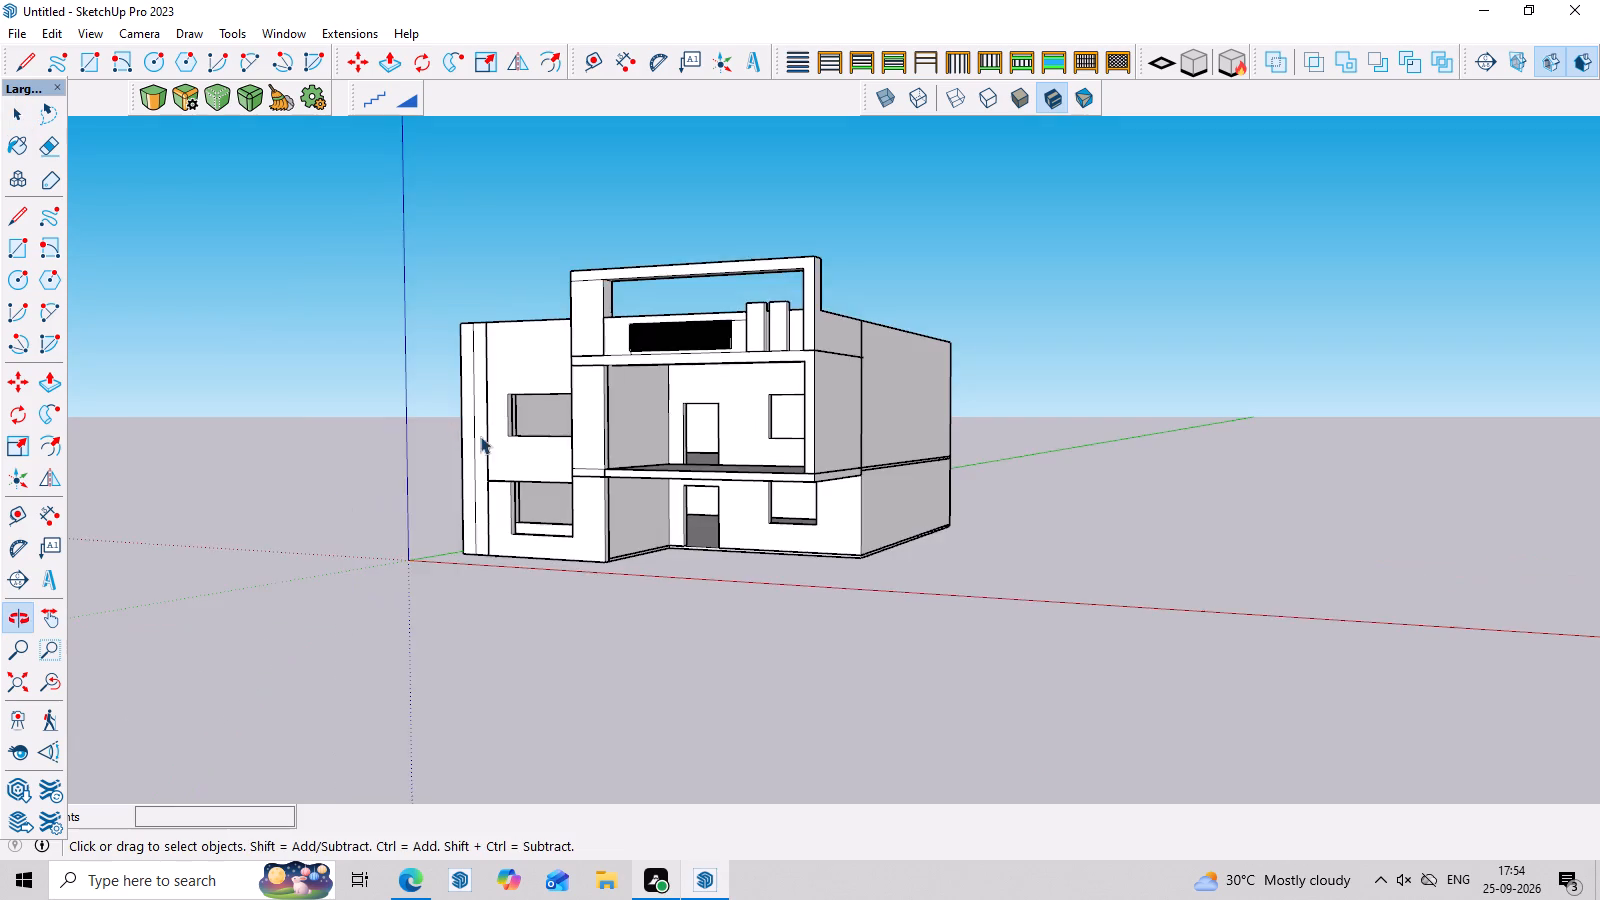
{"action": "scroll", "coordinate": [531, 437], "scroll_direction": "up", "scroll_amount": 3}
{"action": "scroll", "coordinate": [606, 501], "scroll_direction": "up", "scroll_amount": 1}
{"action": "middle_click_drag", "start_coordinate": [804, 603], "coordinate": [969, 813]}
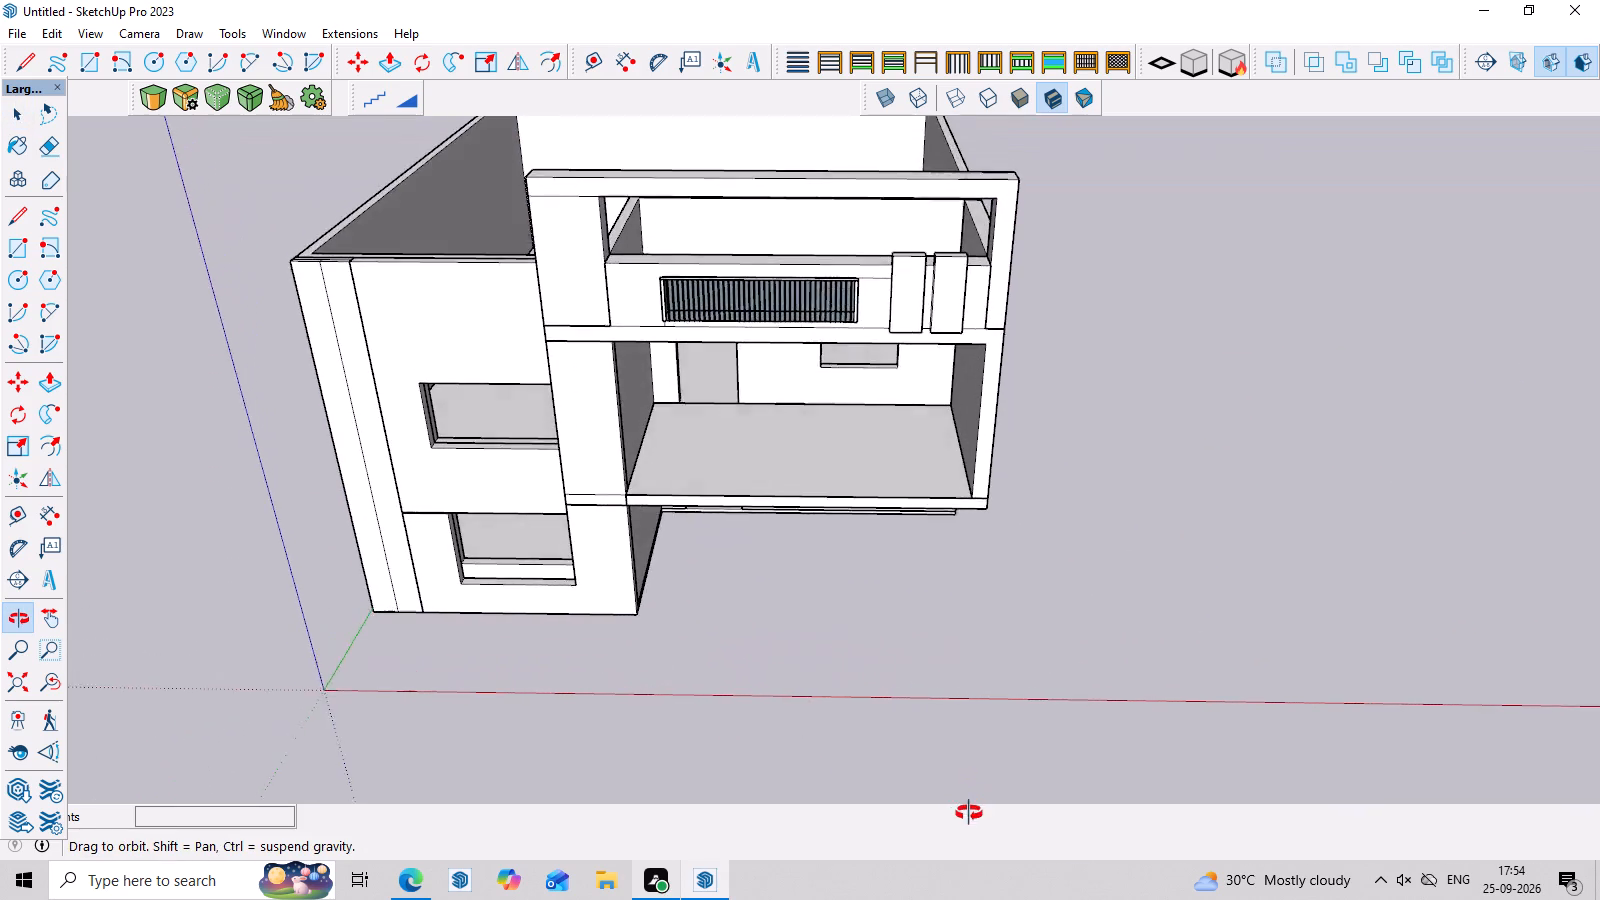
{"action": "middle_click_drag", "start_coordinate": [969, 813], "coordinate": [997, 617]}
{"action": "scroll", "coordinate": [993, 598], "scroll_direction": "up", "scroll_amount": 5}
{"action": "scroll", "coordinate": [1000, 613], "scroll_direction": "down", "scroll_amount": 4}
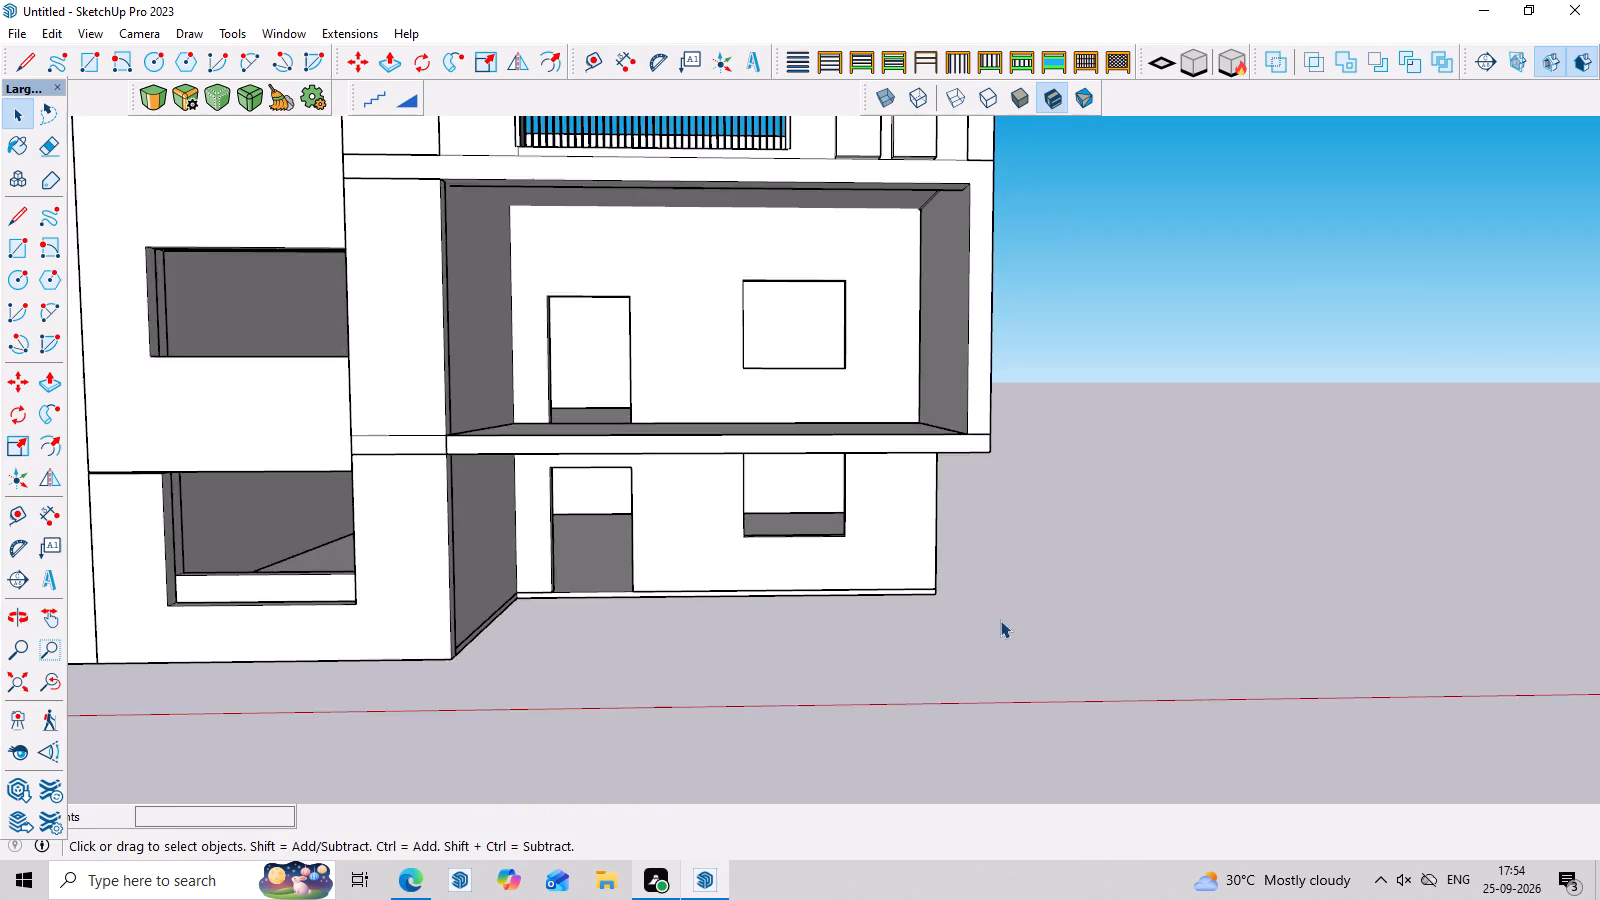
{"action": "scroll", "coordinate": [1000, 620], "scroll_direction": "down", "scroll_amount": 3}
{"action": "middle_click_drag", "start_coordinate": [1060, 635], "coordinate": [1029, 683]}
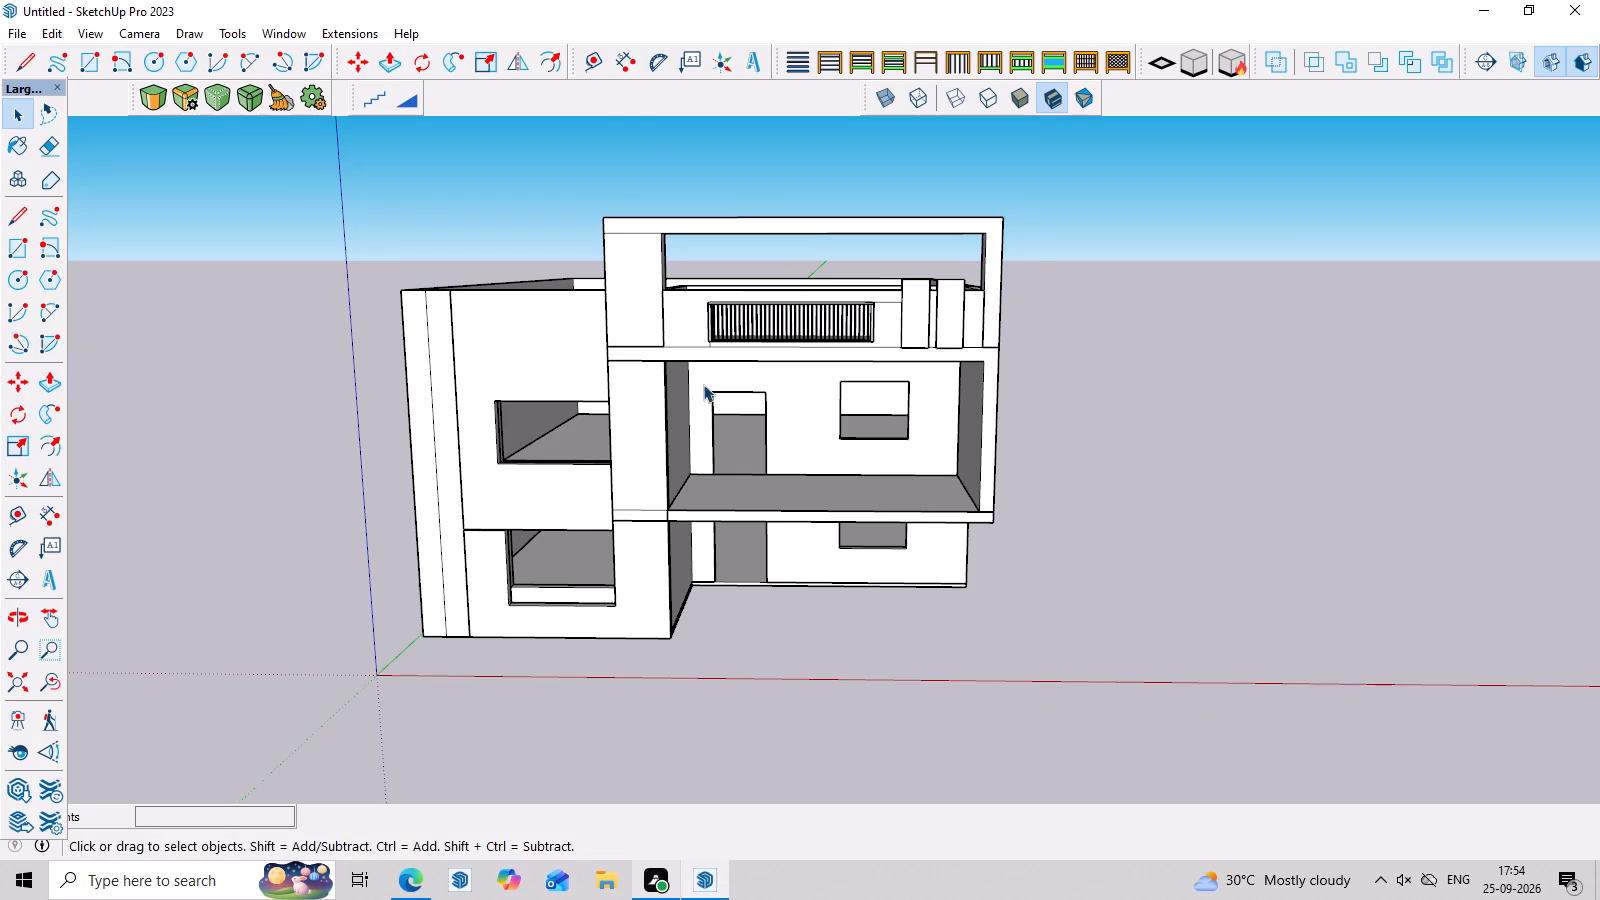
{"action": "scroll", "coordinate": [642, 183], "scroll_direction": "up", "scroll_amount": 2}
{"action": "scroll", "coordinate": [633, 357], "scroll_direction": "up", "scroll_amount": 3}
{"action": "middle_click_drag", "start_coordinate": [636, 311], "coordinate": [656, 236]}
{"action": "scroll", "coordinate": [656, 236], "scroll_direction": "down", "scroll_amount": 1}
{"action": "scroll", "coordinate": [651, 251], "scroll_direction": "up", "scroll_amount": 3}
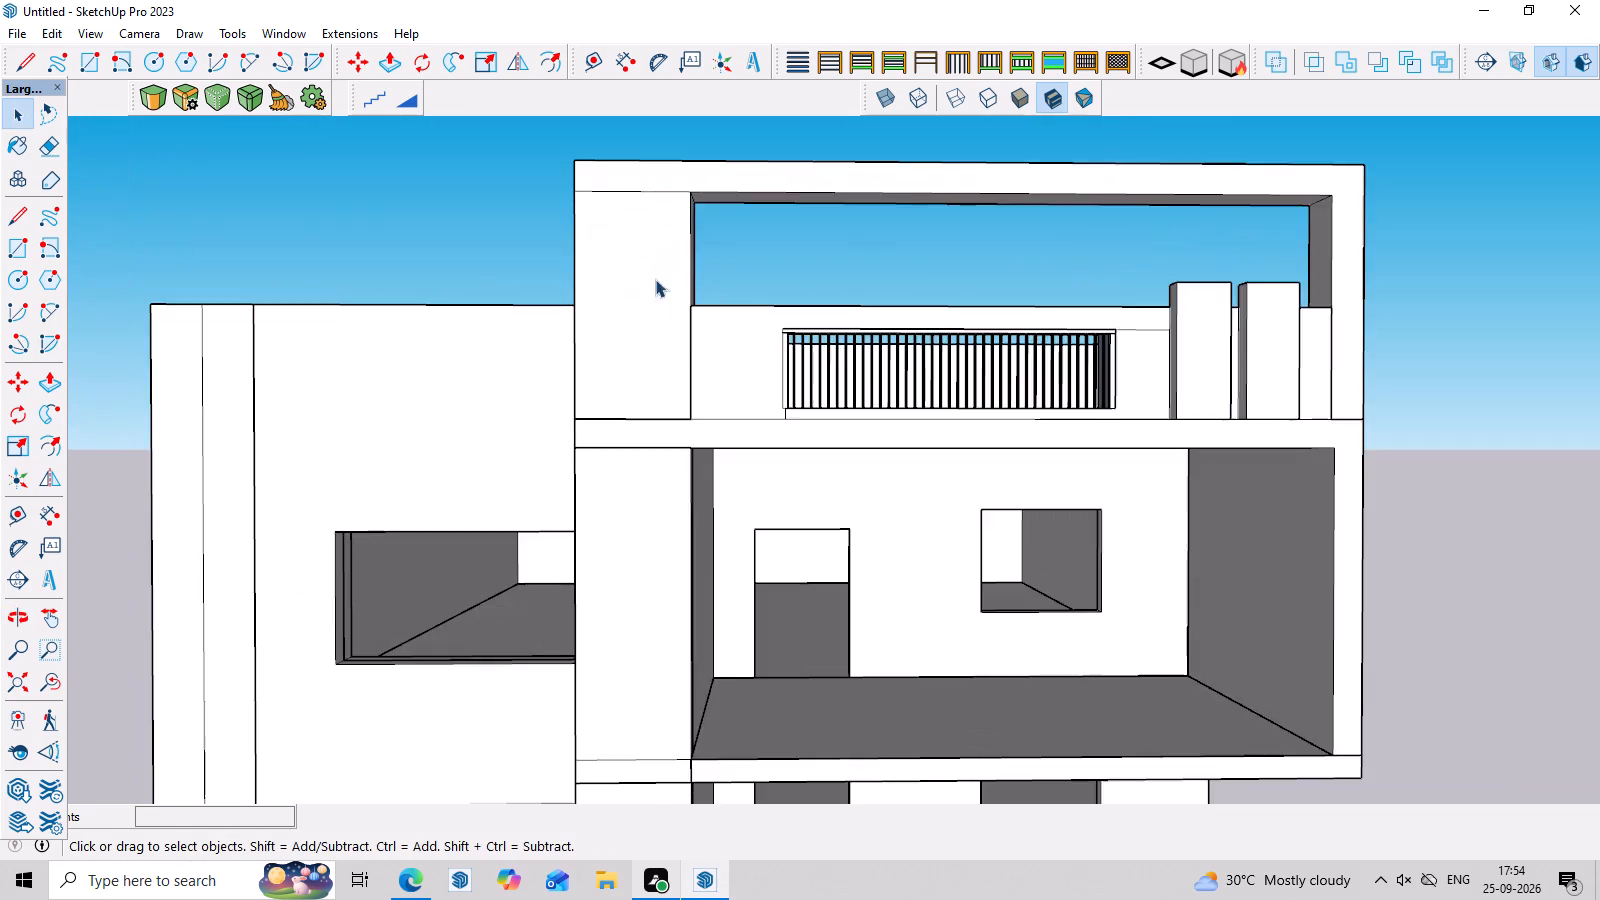
{"action": "scroll", "coordinate": [687, 362], "scroll_direction": "down", "scroll_amount": 7}
{"action": "middle_click_drag", "start_coordinate": [992, 591], "coordinate": [990, 646]}
{"action": "scroll", "coordinate": [1063, 506], "scroll_direction": "up", "scroll_amount": 3}
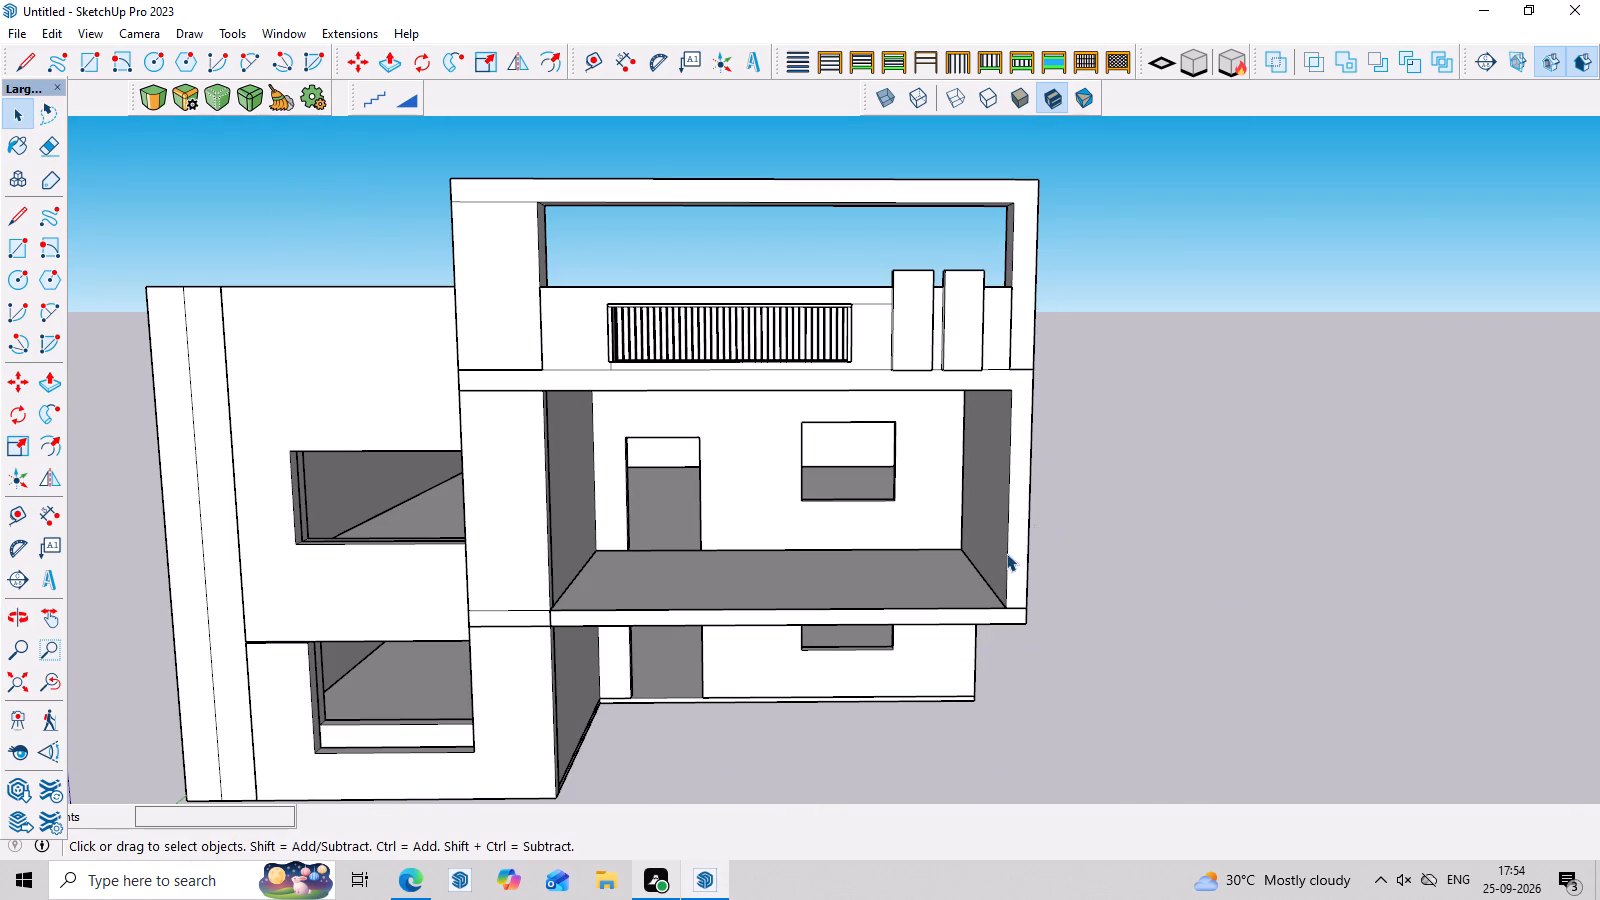
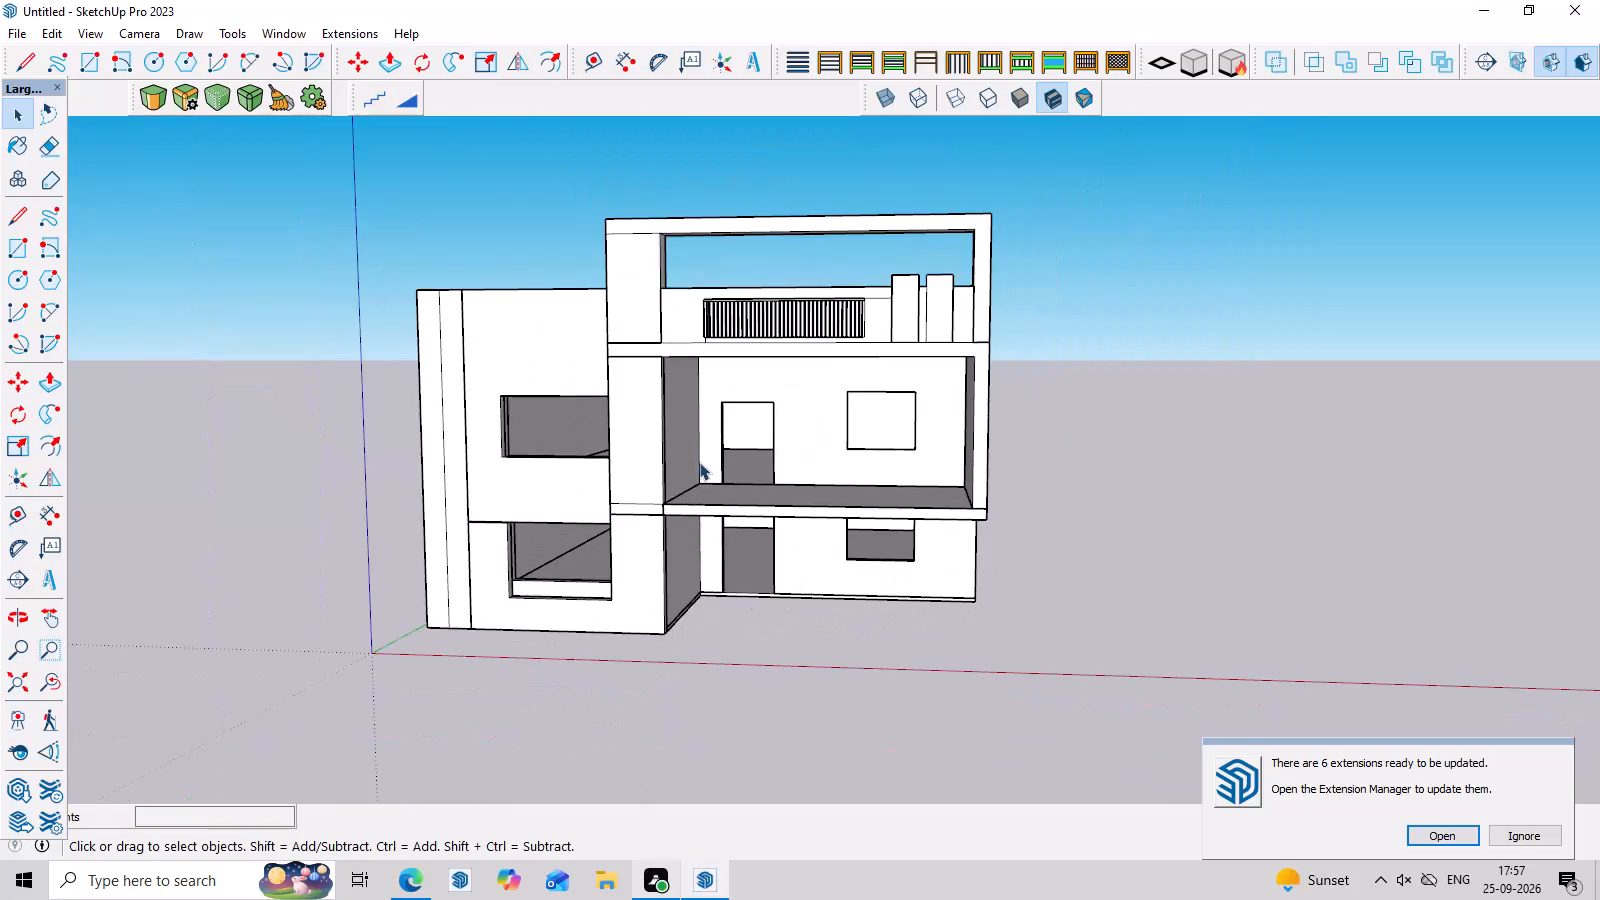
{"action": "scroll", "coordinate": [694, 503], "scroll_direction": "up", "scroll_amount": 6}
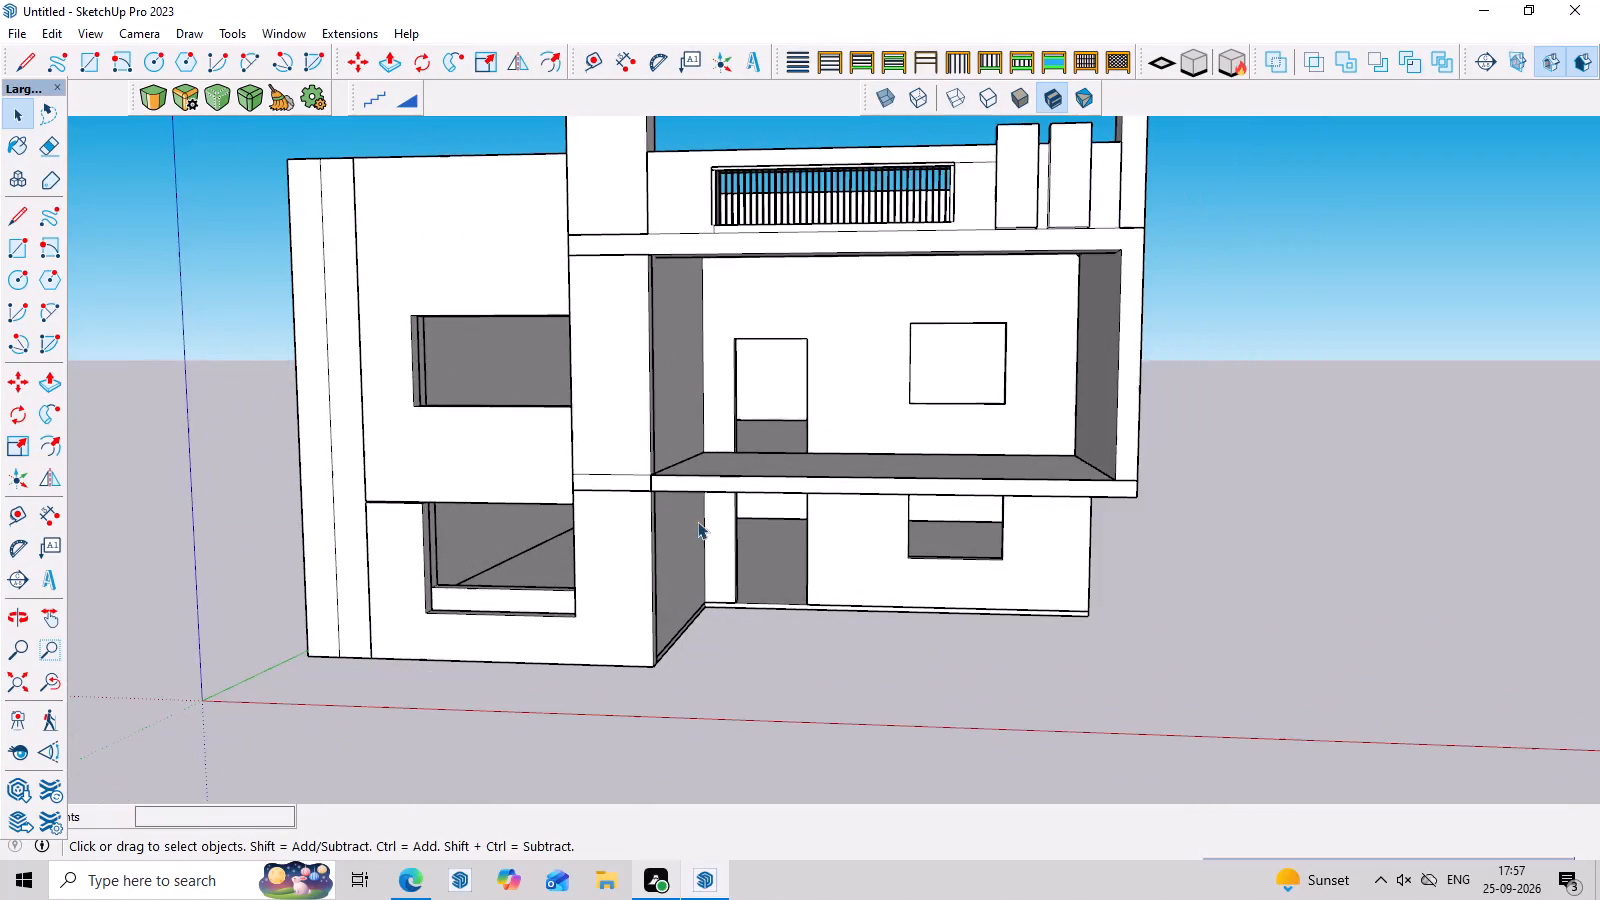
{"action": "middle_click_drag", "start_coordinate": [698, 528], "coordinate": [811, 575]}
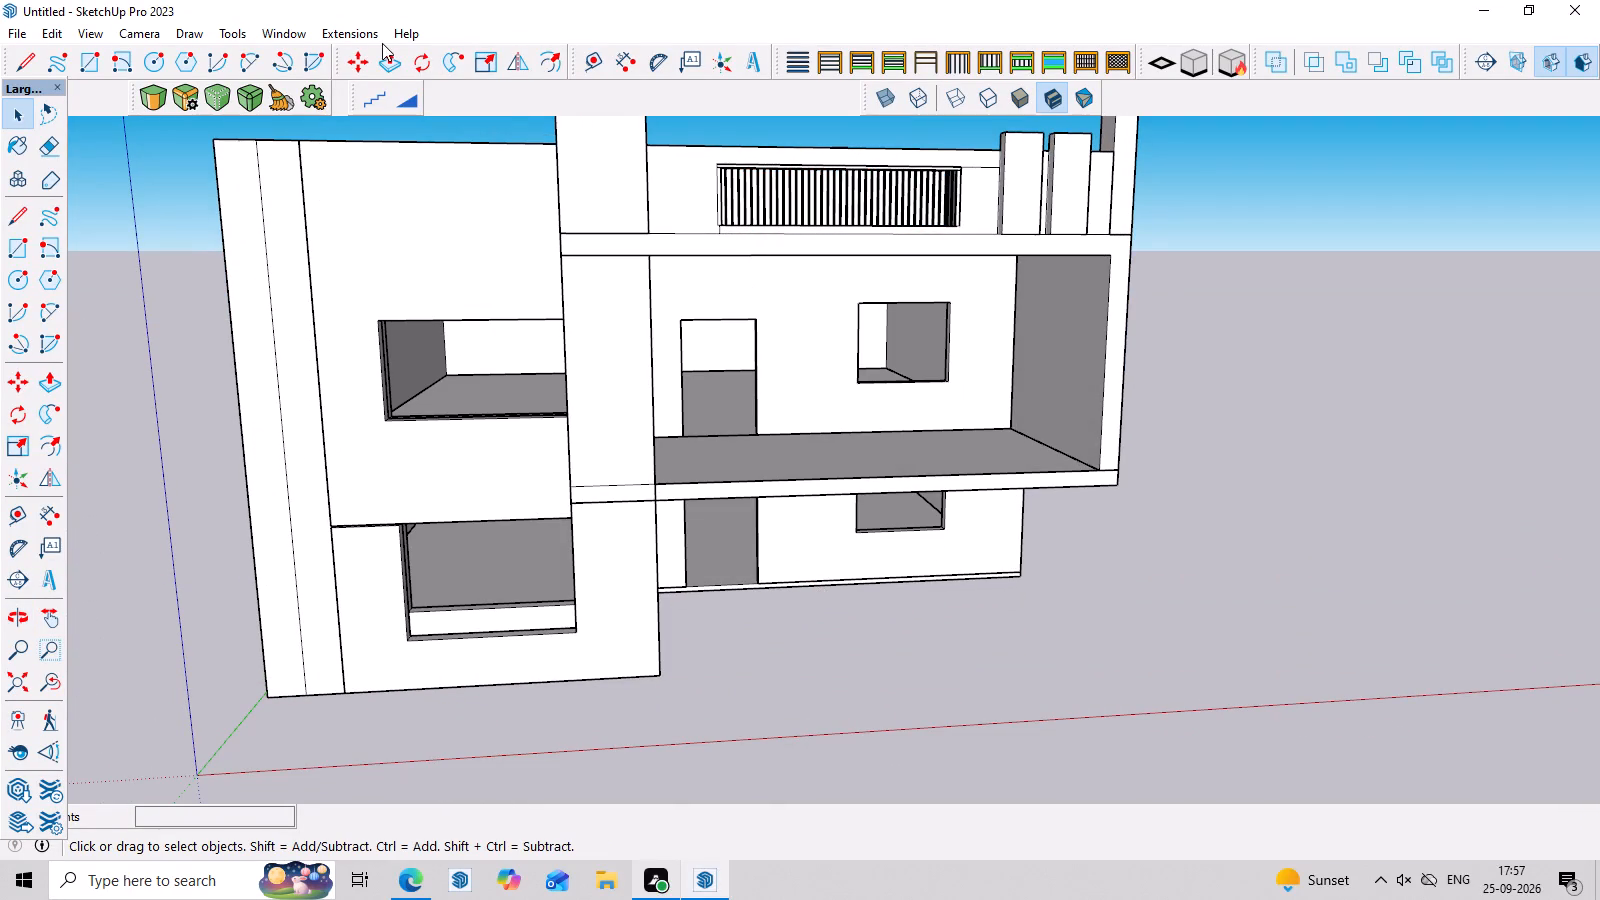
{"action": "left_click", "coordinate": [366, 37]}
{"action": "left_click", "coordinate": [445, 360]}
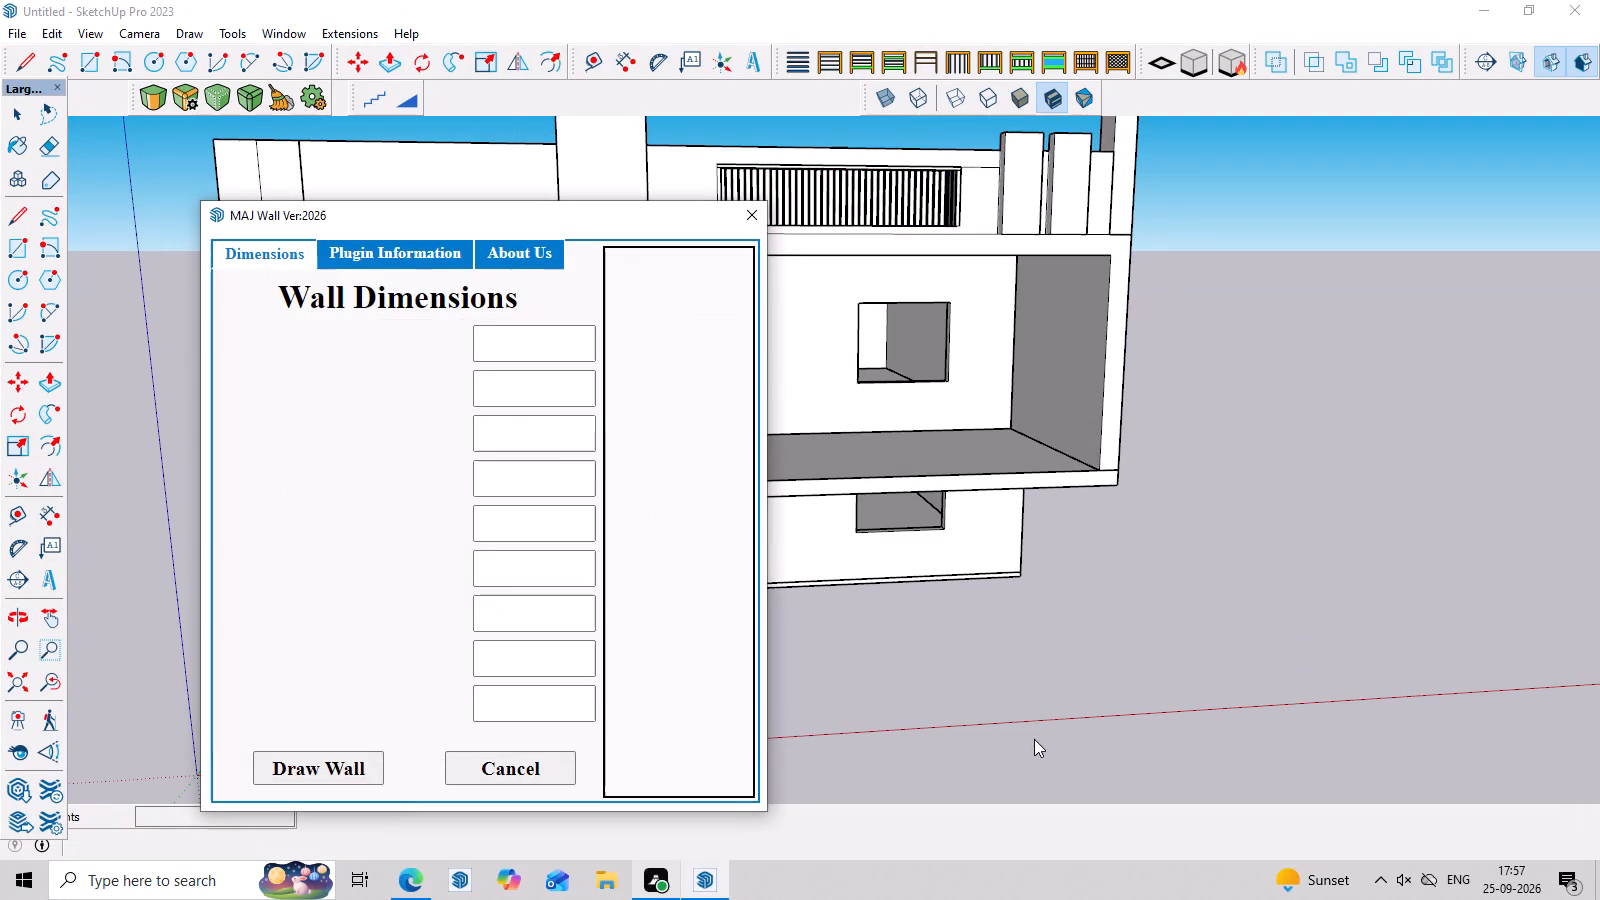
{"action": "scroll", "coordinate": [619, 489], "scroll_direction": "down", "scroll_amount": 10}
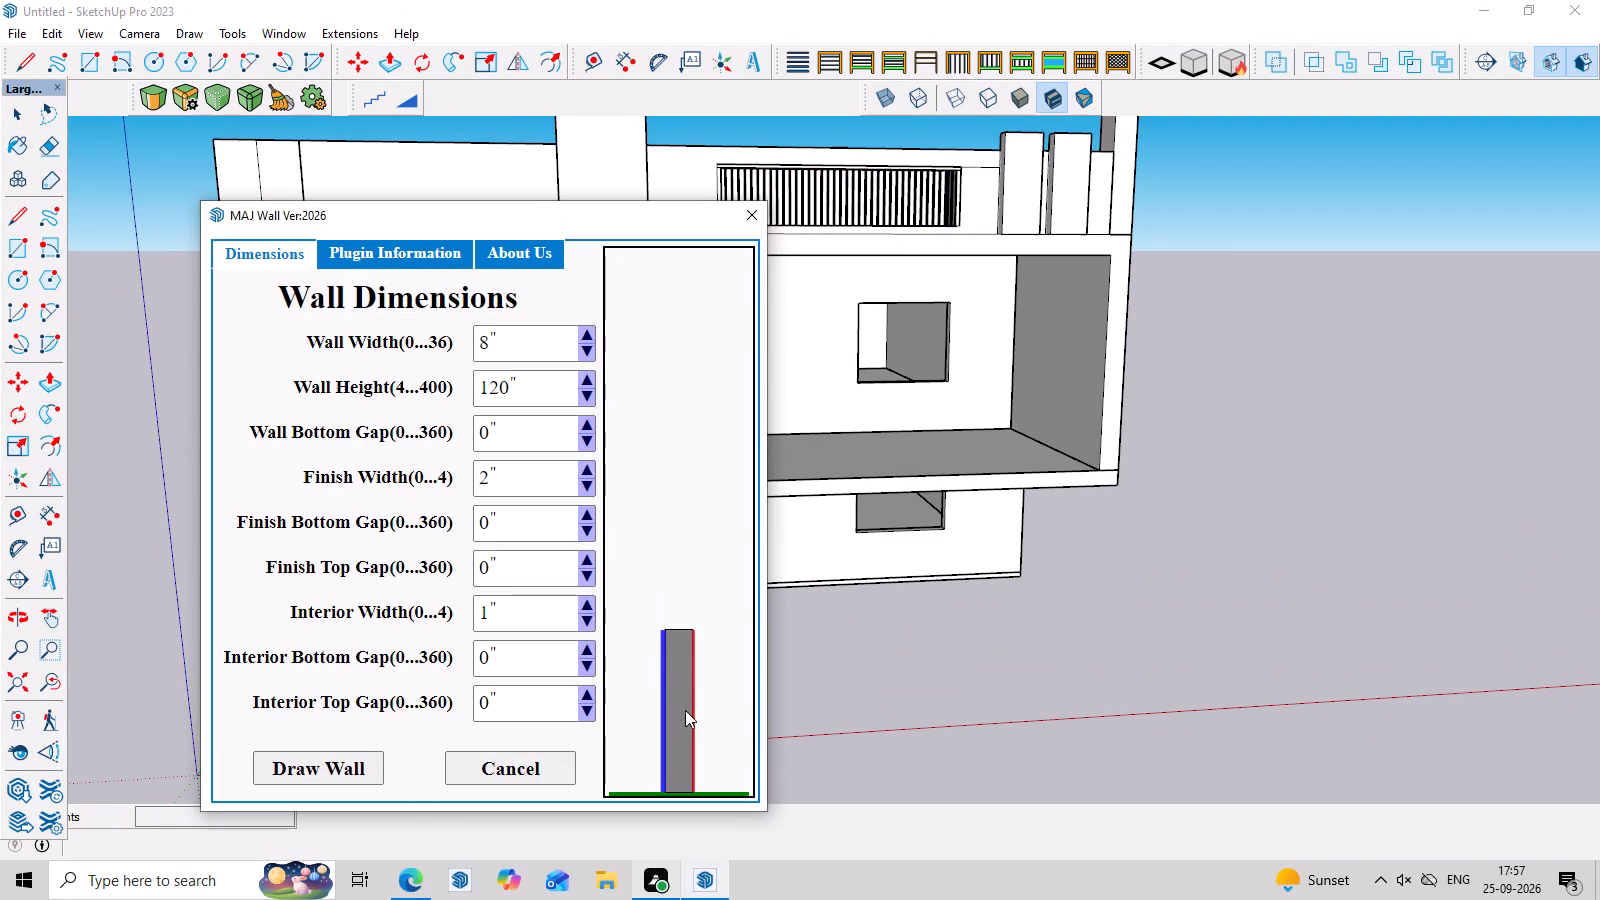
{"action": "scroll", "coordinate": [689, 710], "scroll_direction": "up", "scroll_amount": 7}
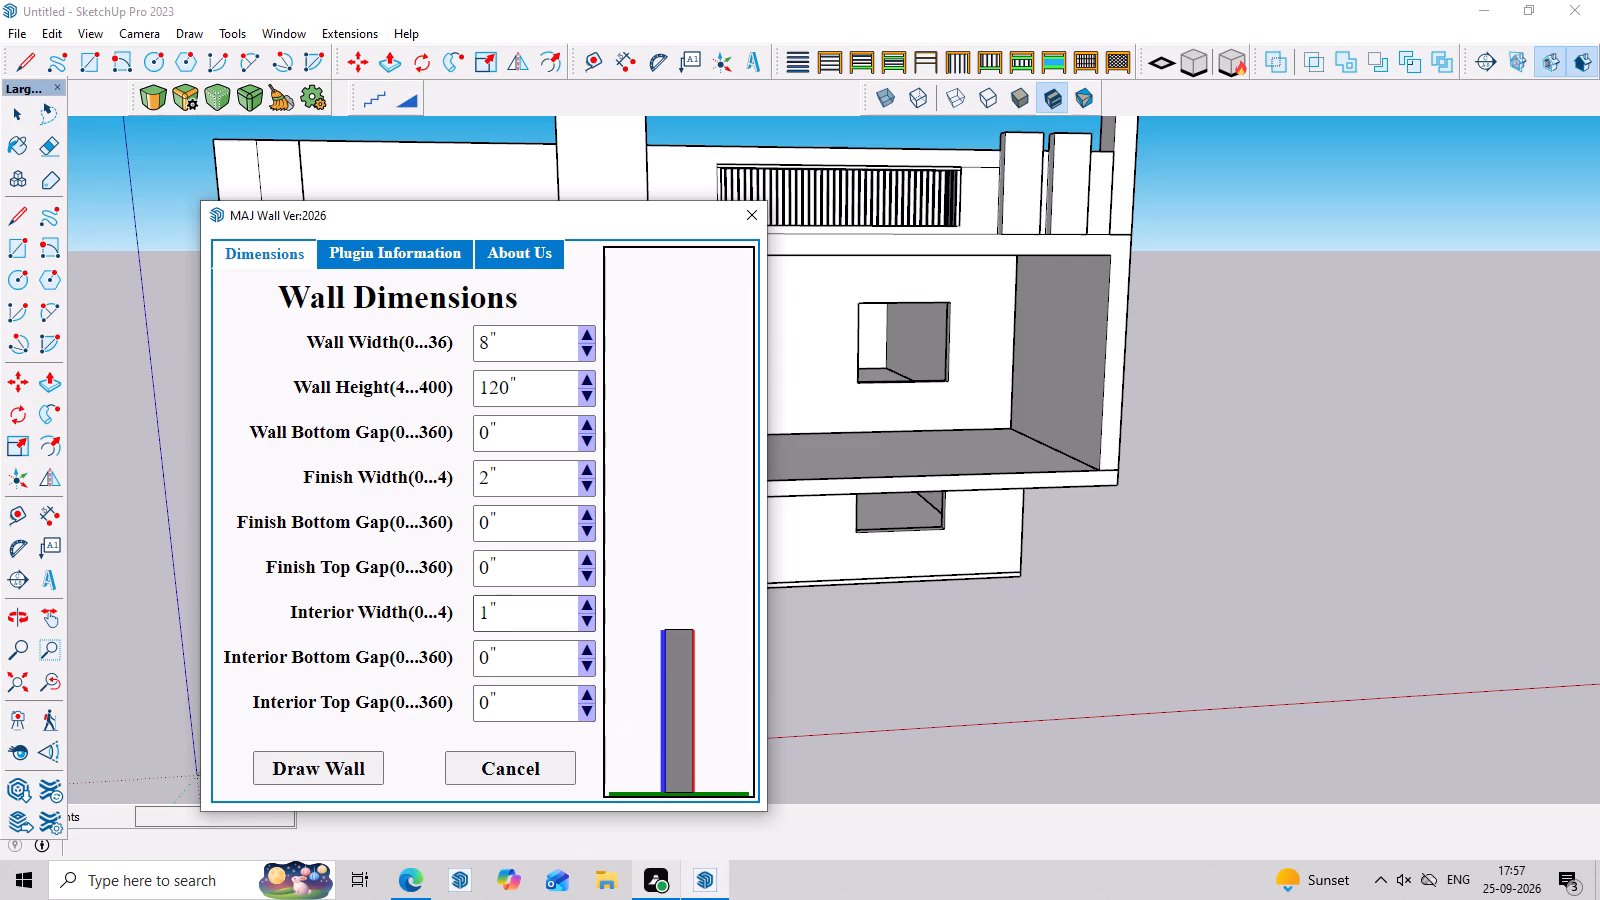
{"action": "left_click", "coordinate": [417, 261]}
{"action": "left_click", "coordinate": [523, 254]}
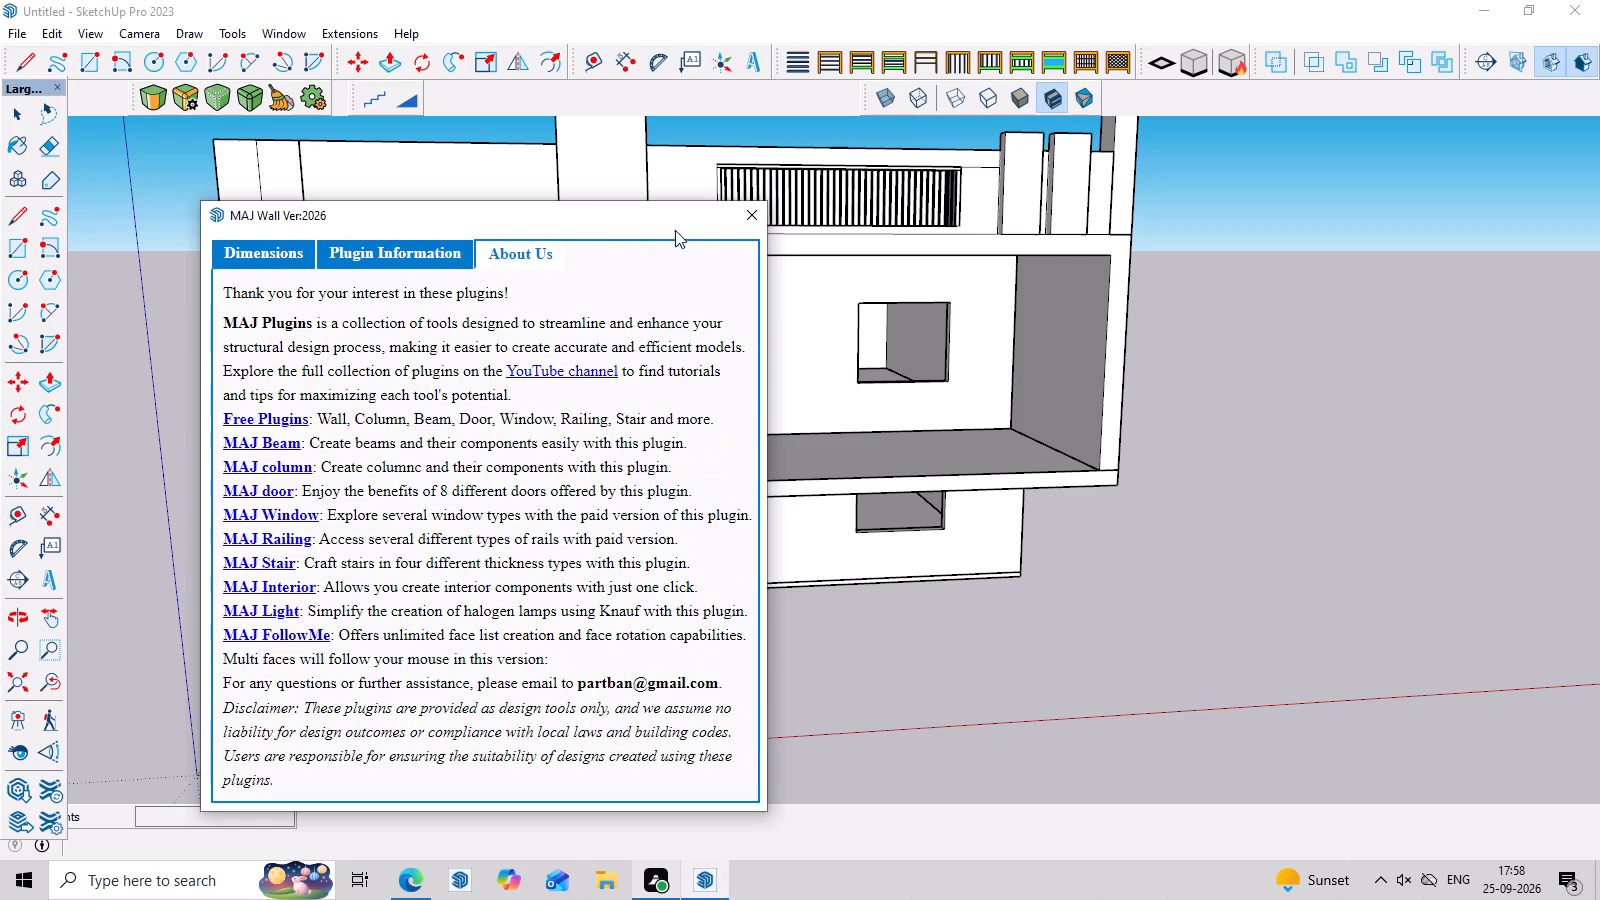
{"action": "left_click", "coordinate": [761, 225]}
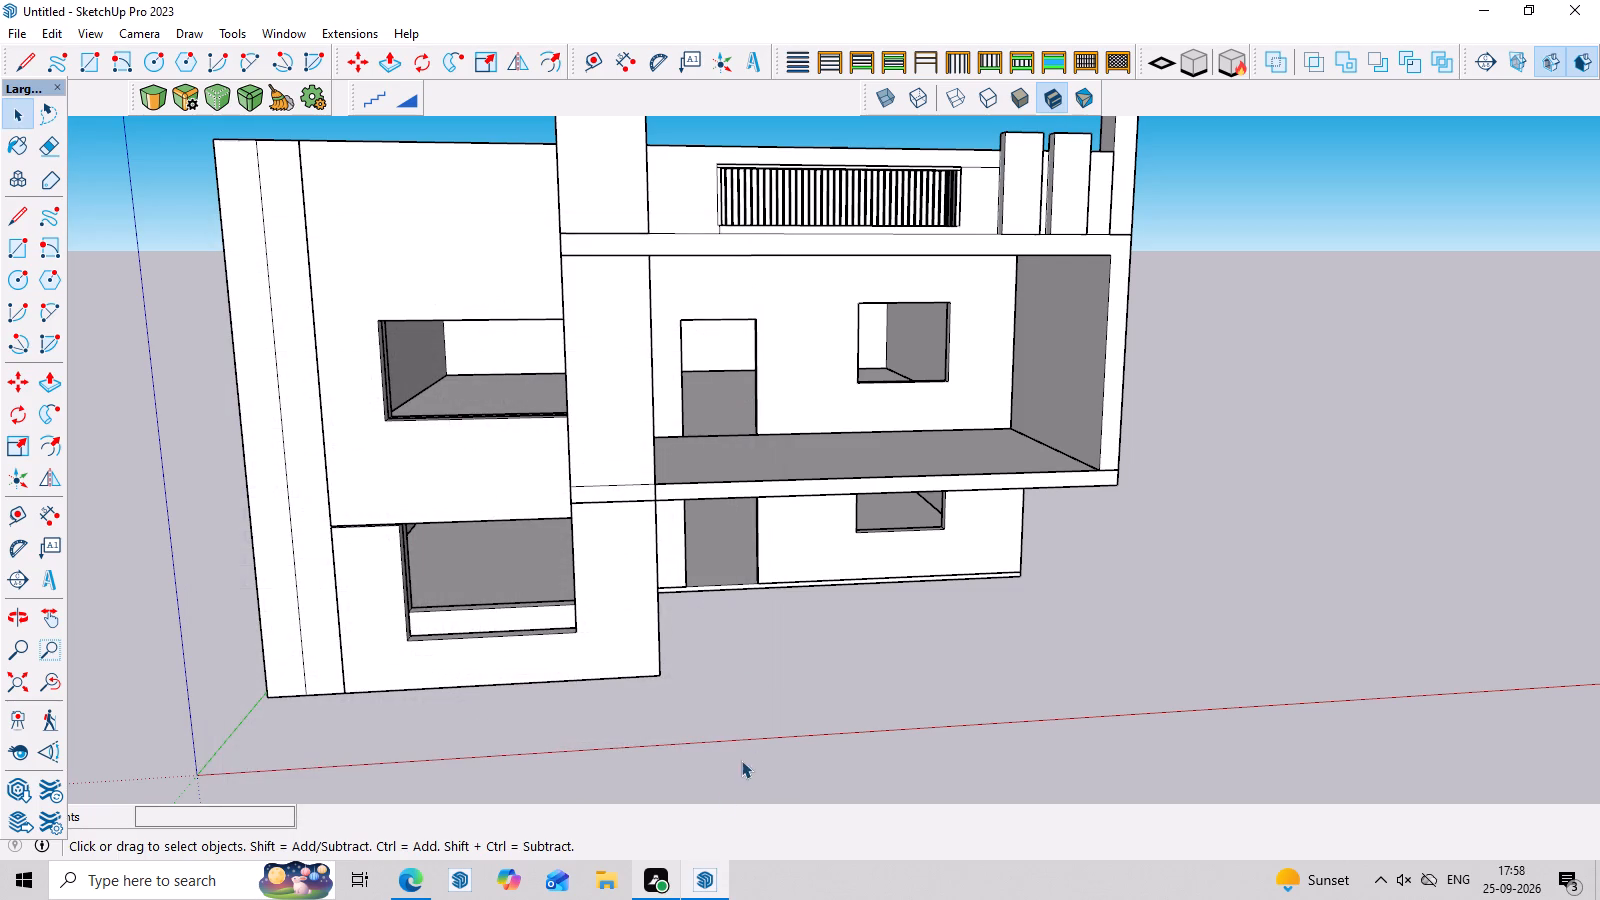
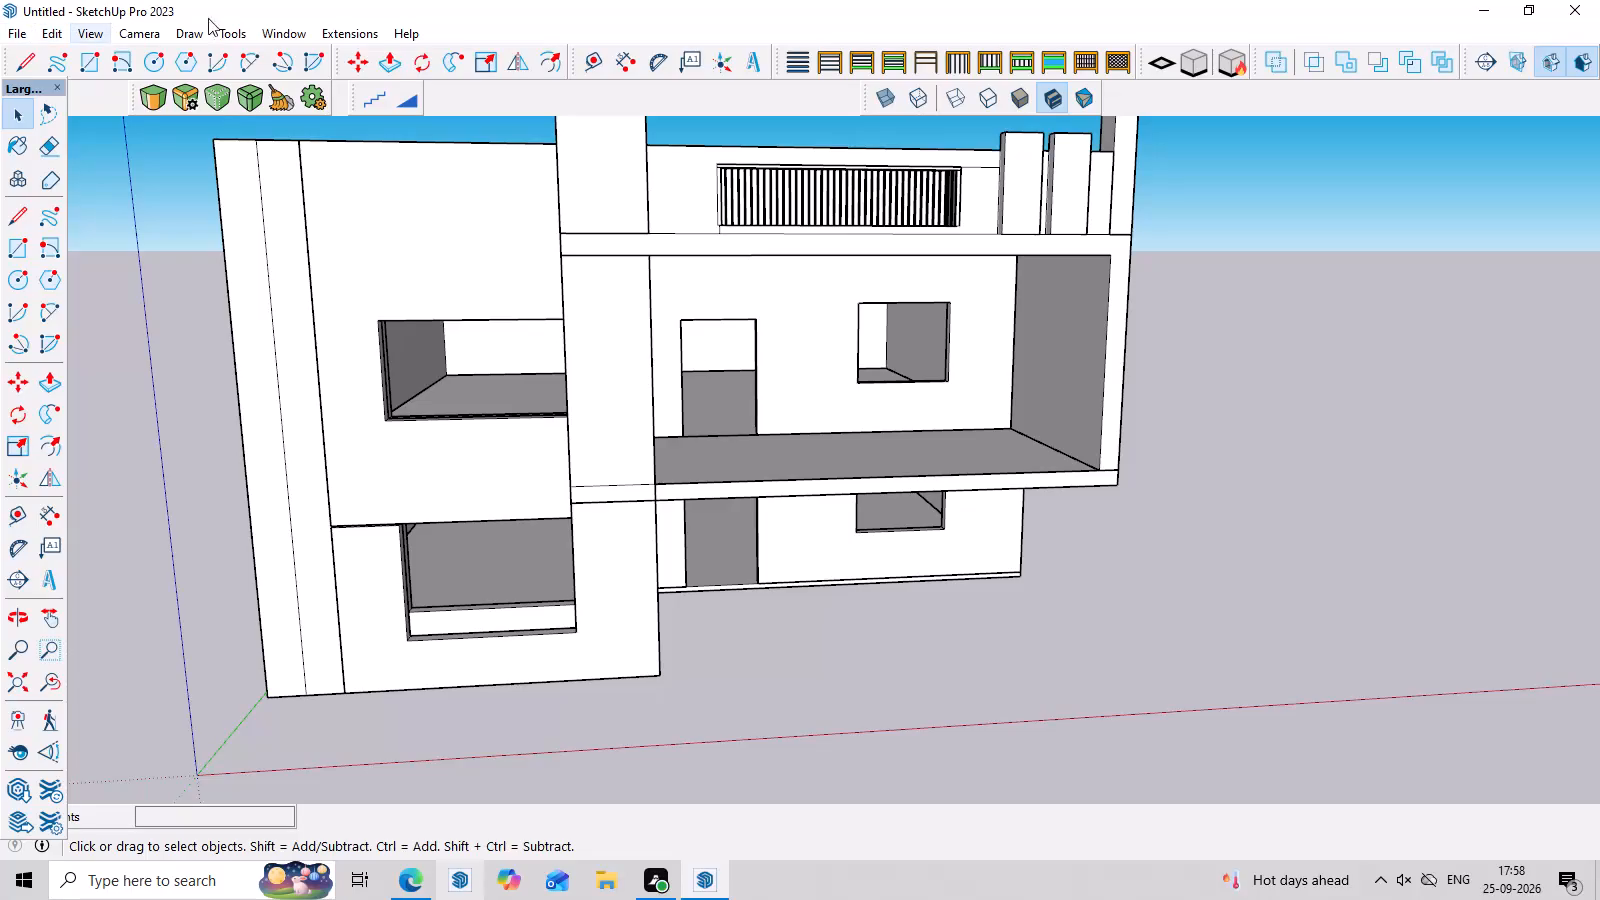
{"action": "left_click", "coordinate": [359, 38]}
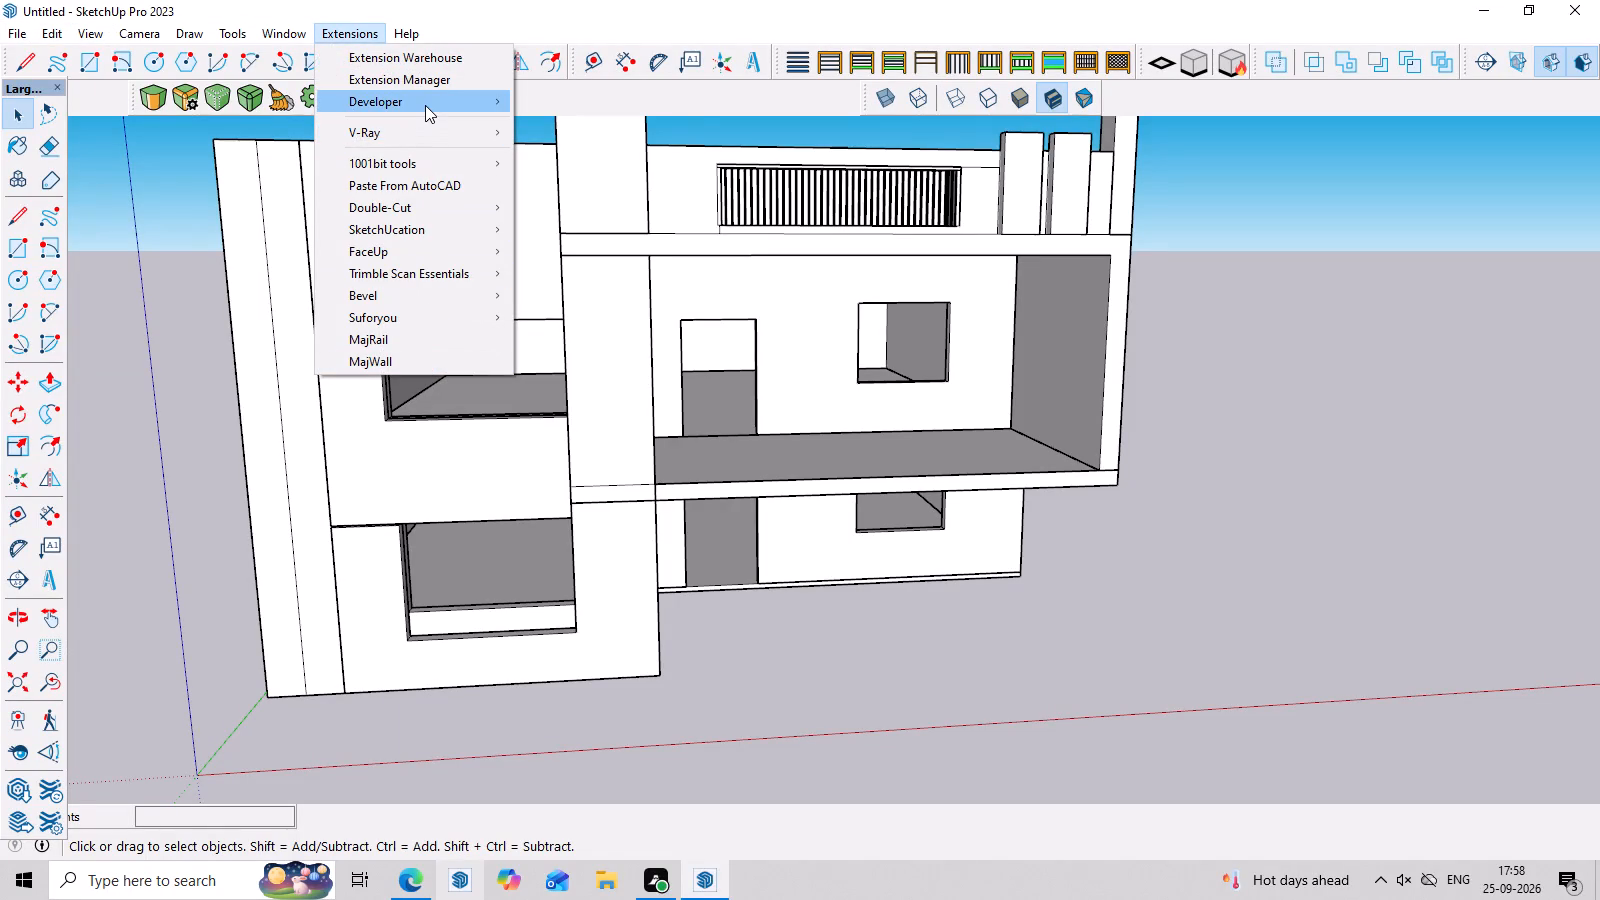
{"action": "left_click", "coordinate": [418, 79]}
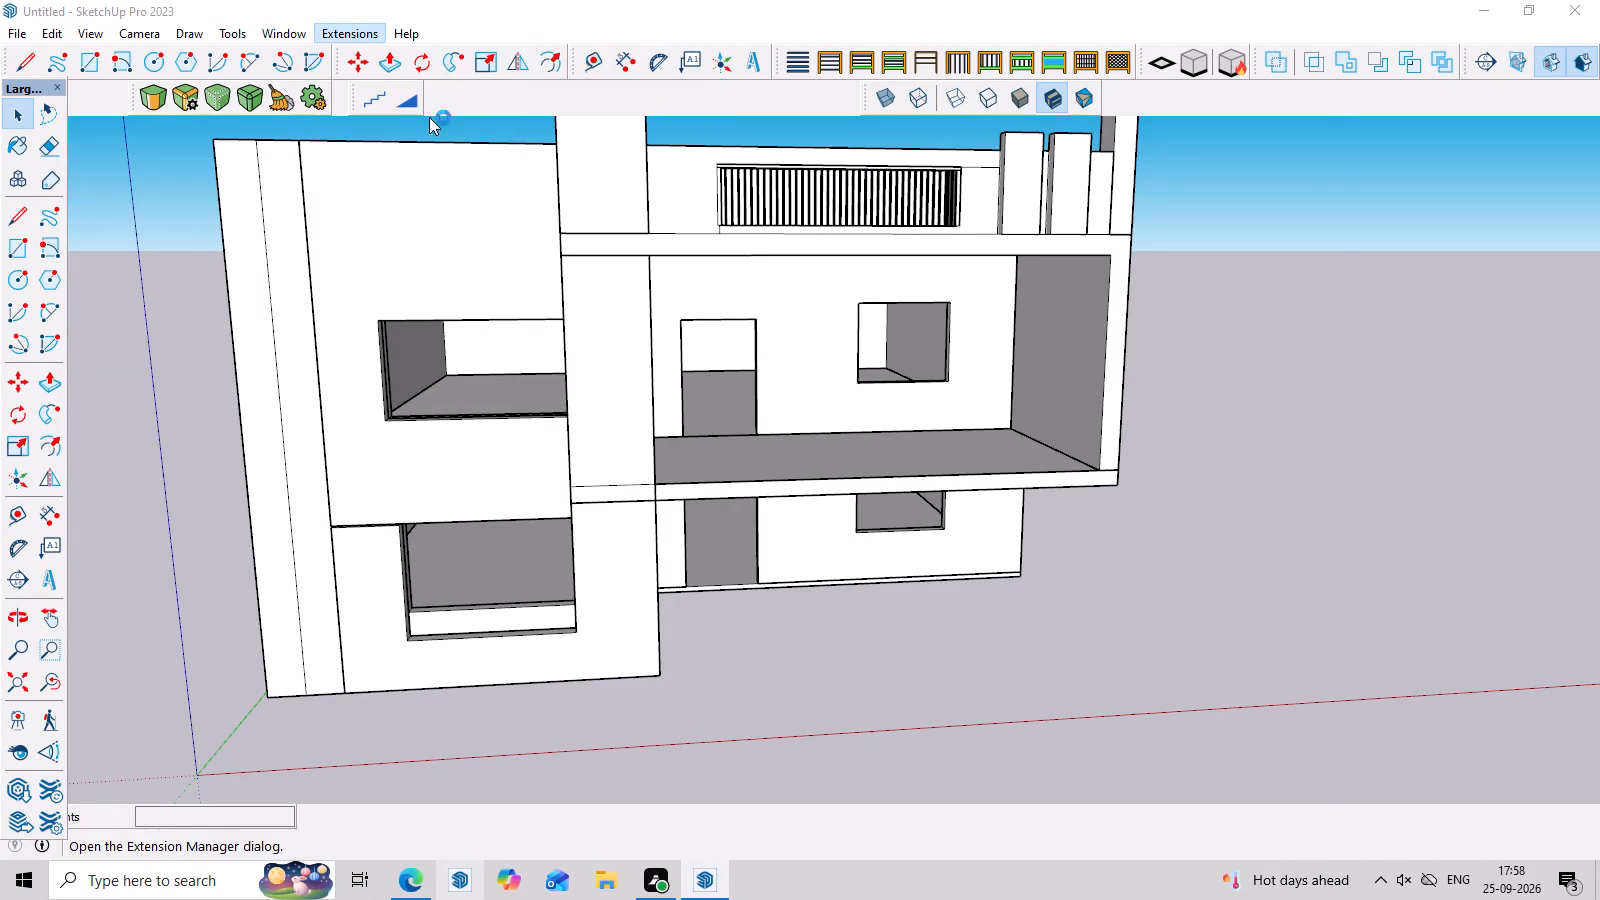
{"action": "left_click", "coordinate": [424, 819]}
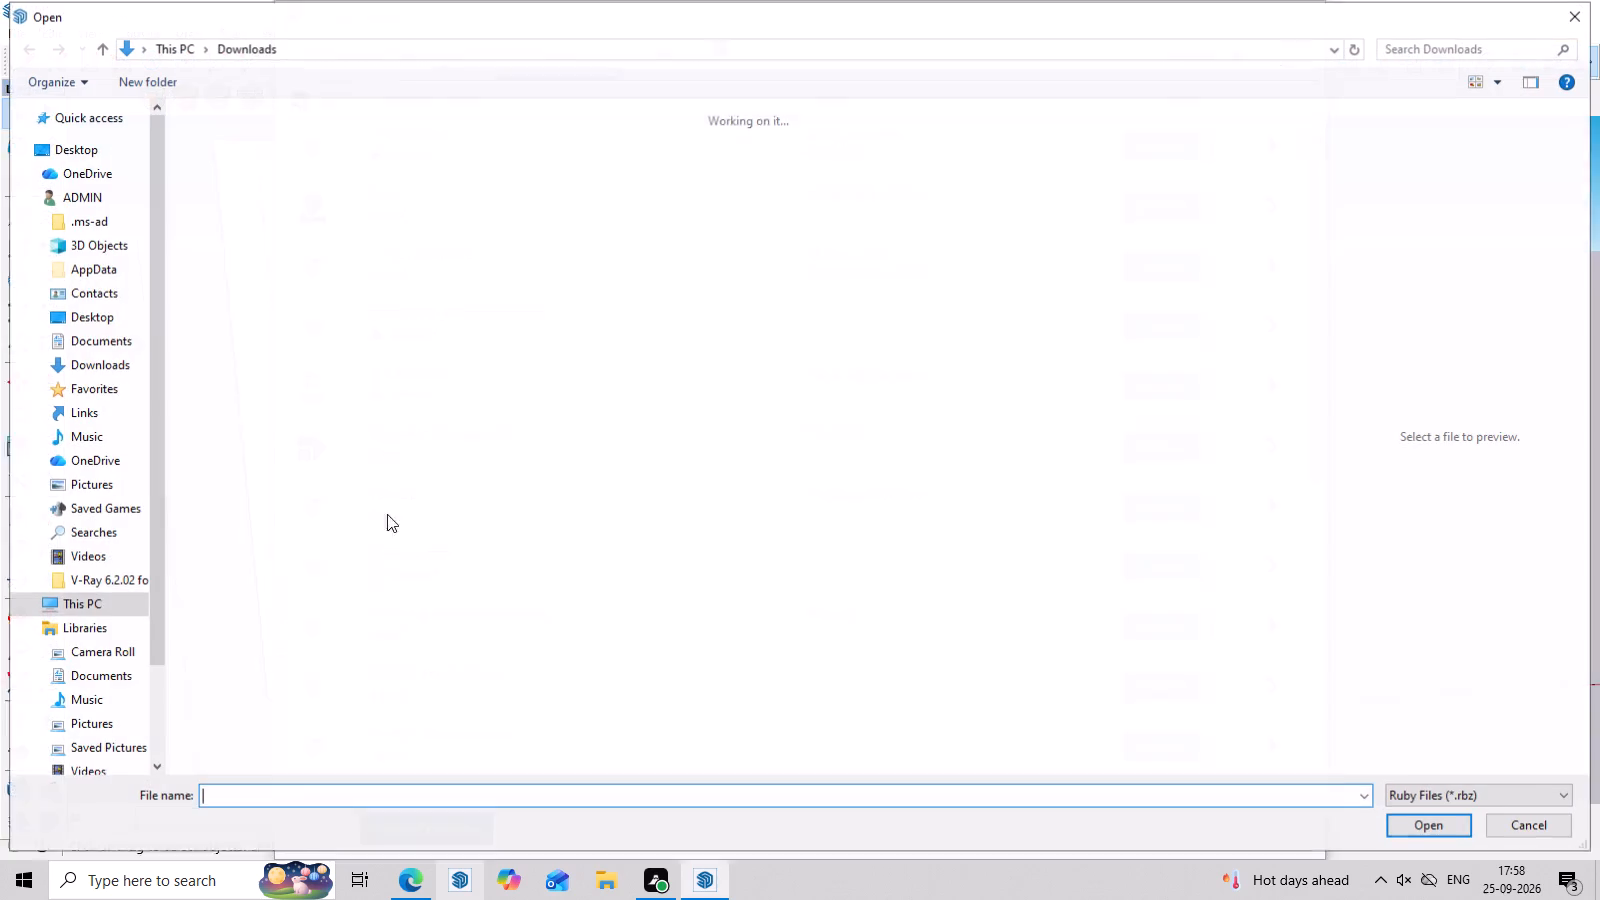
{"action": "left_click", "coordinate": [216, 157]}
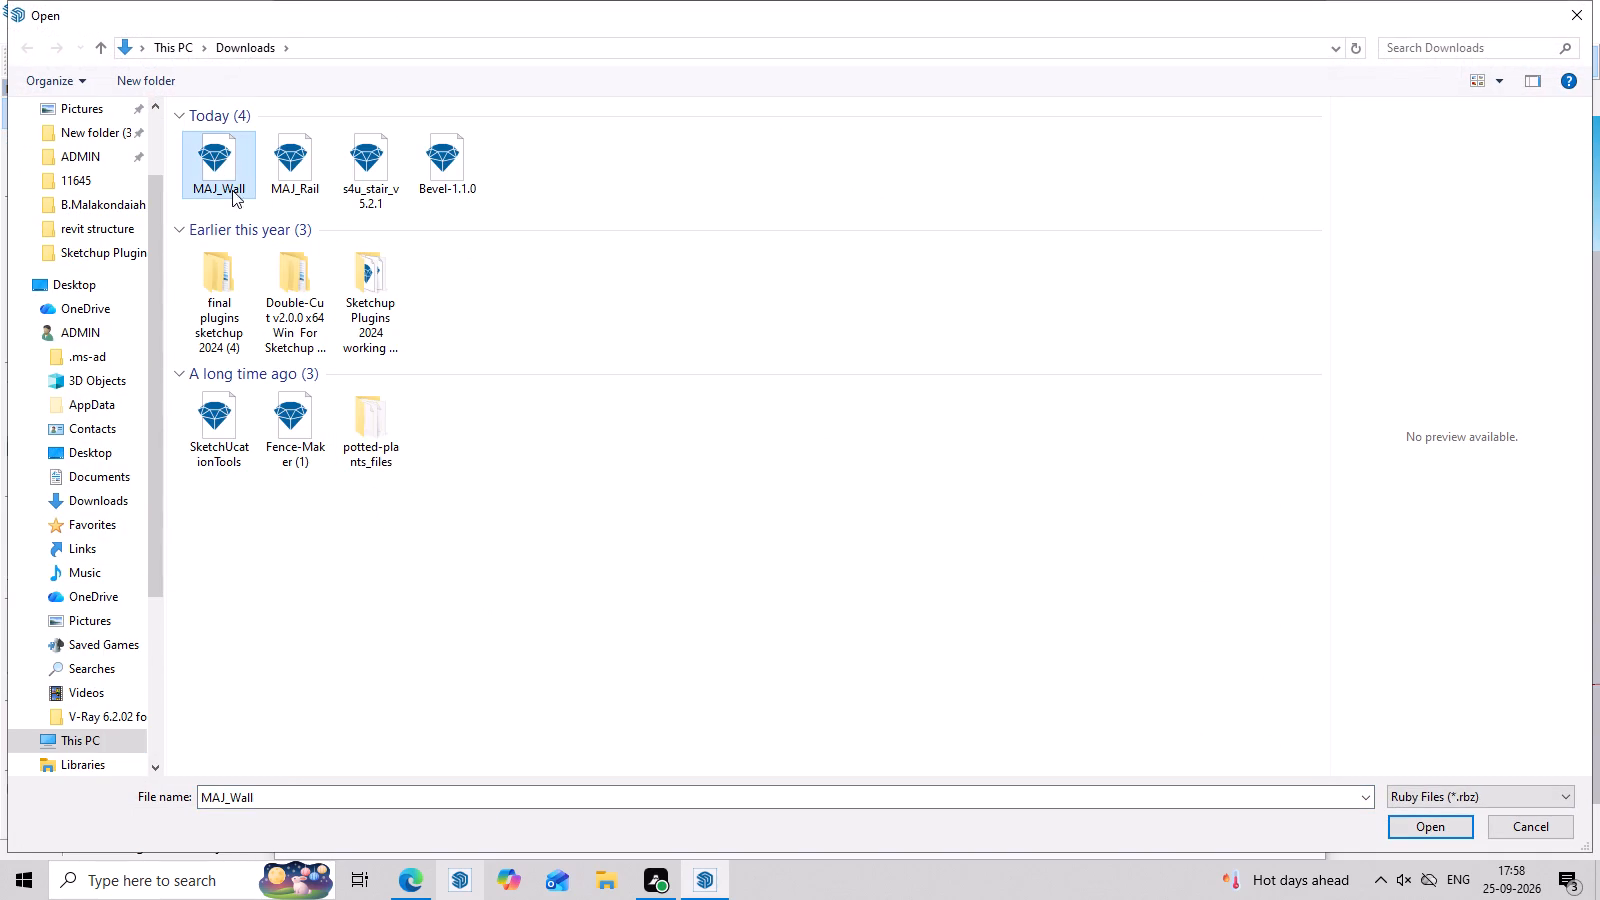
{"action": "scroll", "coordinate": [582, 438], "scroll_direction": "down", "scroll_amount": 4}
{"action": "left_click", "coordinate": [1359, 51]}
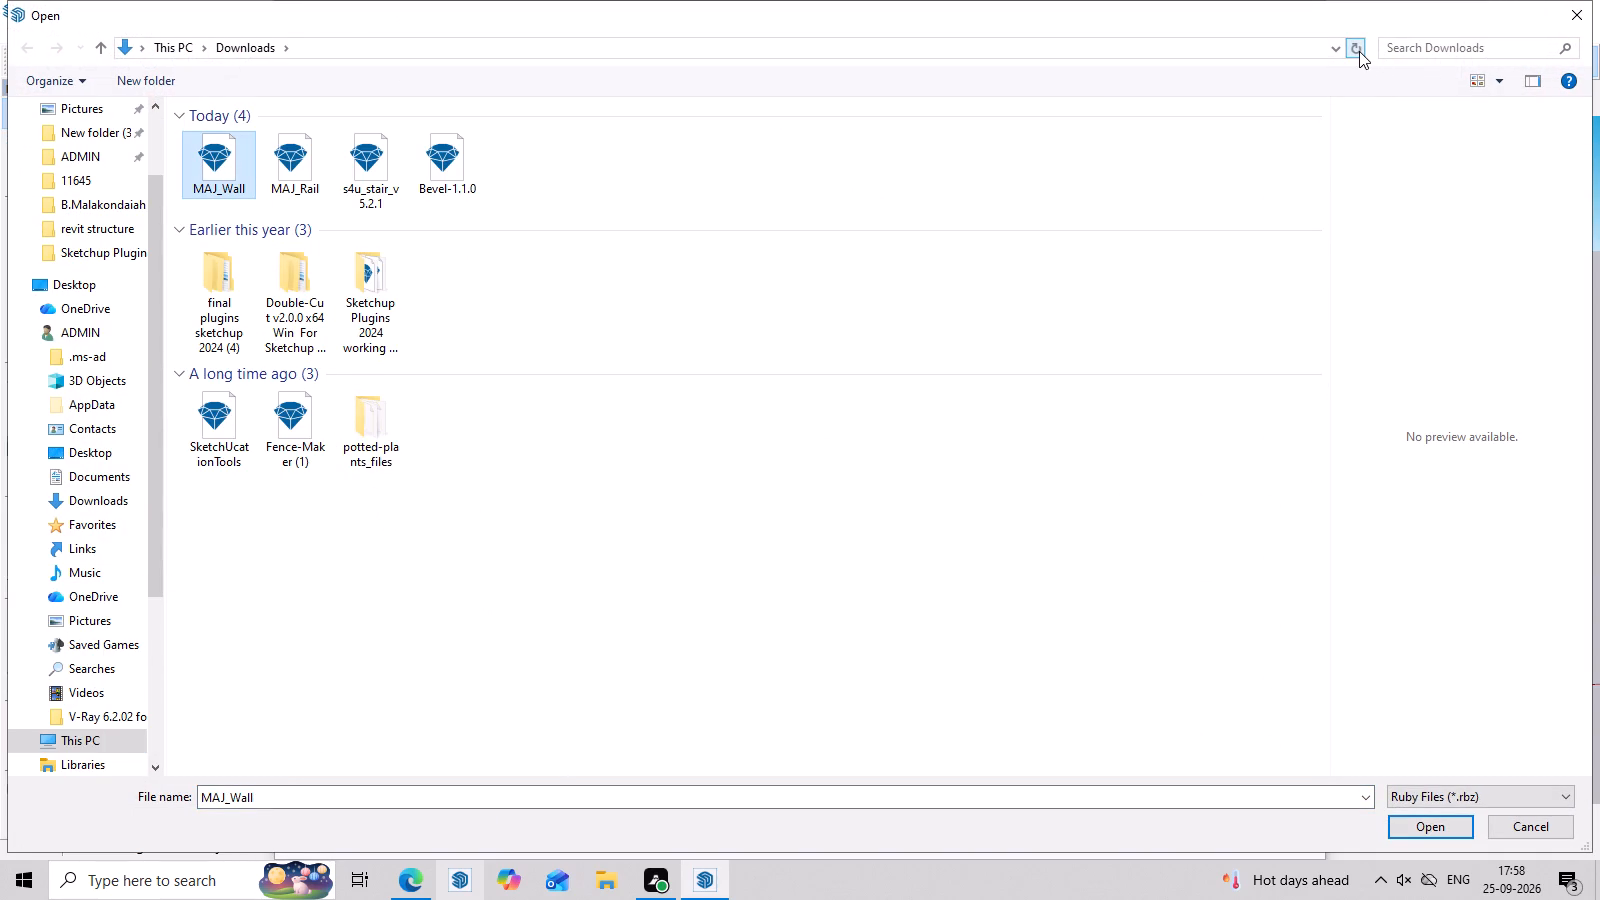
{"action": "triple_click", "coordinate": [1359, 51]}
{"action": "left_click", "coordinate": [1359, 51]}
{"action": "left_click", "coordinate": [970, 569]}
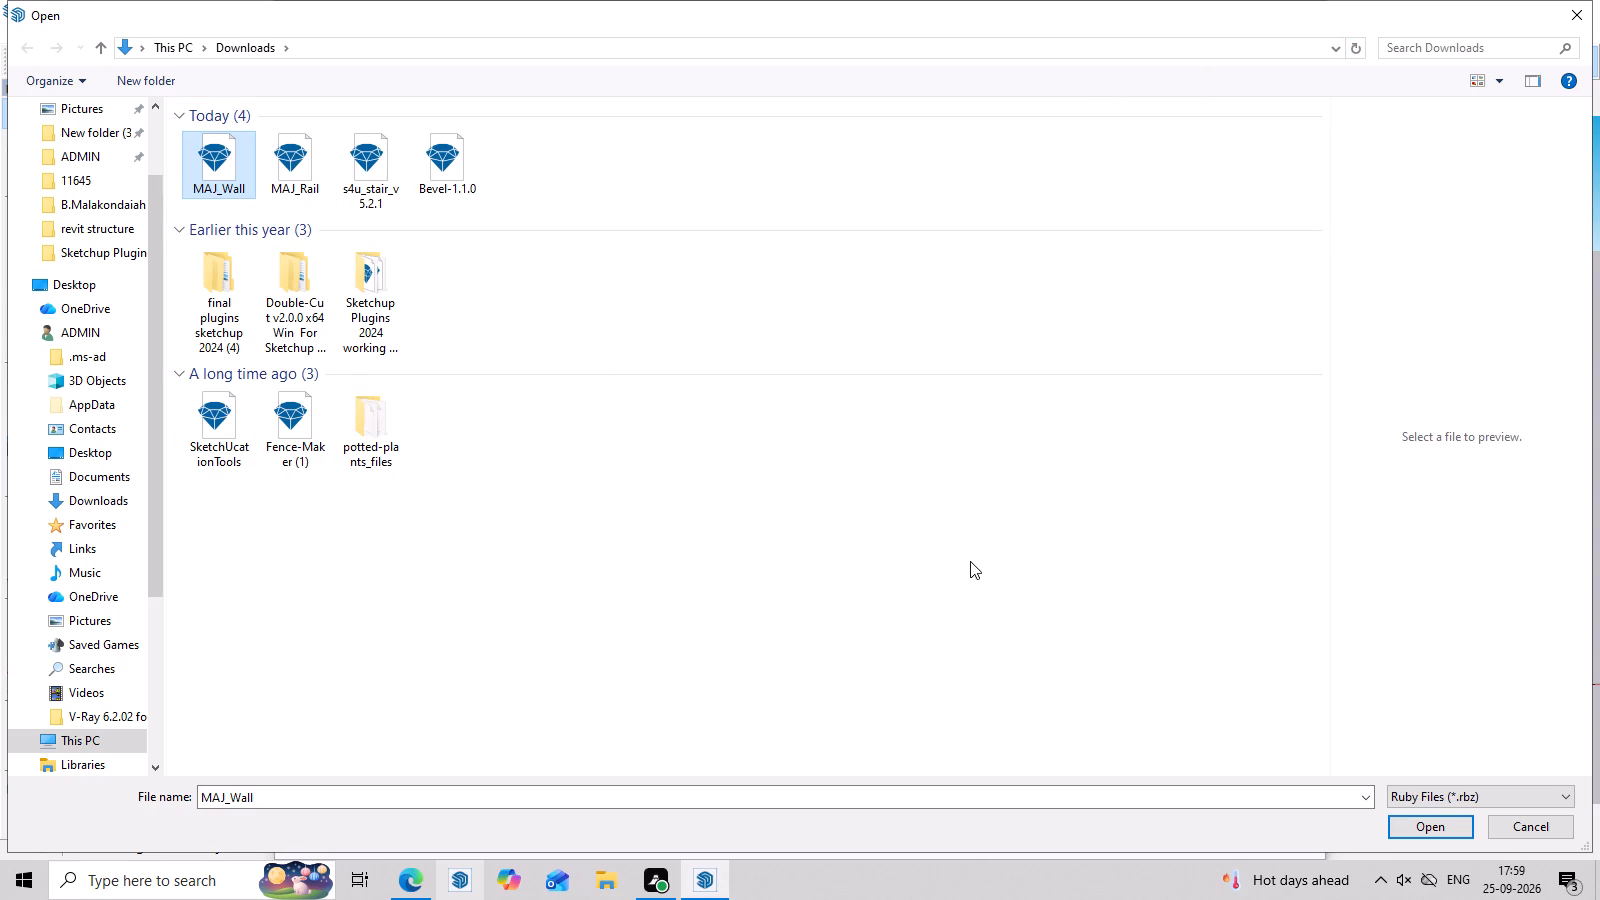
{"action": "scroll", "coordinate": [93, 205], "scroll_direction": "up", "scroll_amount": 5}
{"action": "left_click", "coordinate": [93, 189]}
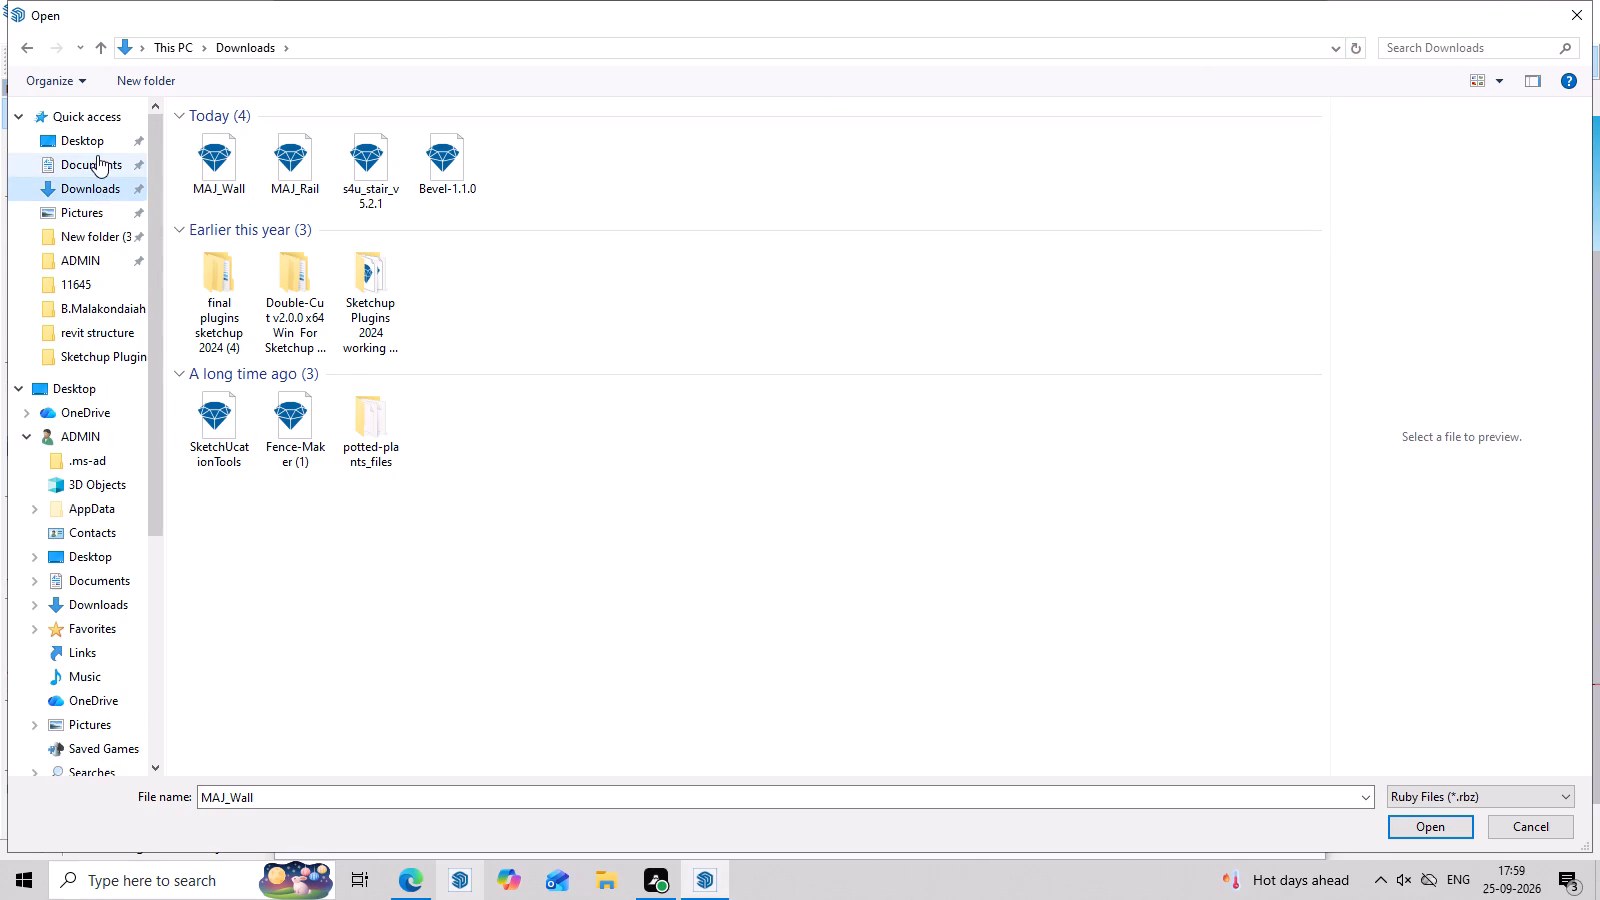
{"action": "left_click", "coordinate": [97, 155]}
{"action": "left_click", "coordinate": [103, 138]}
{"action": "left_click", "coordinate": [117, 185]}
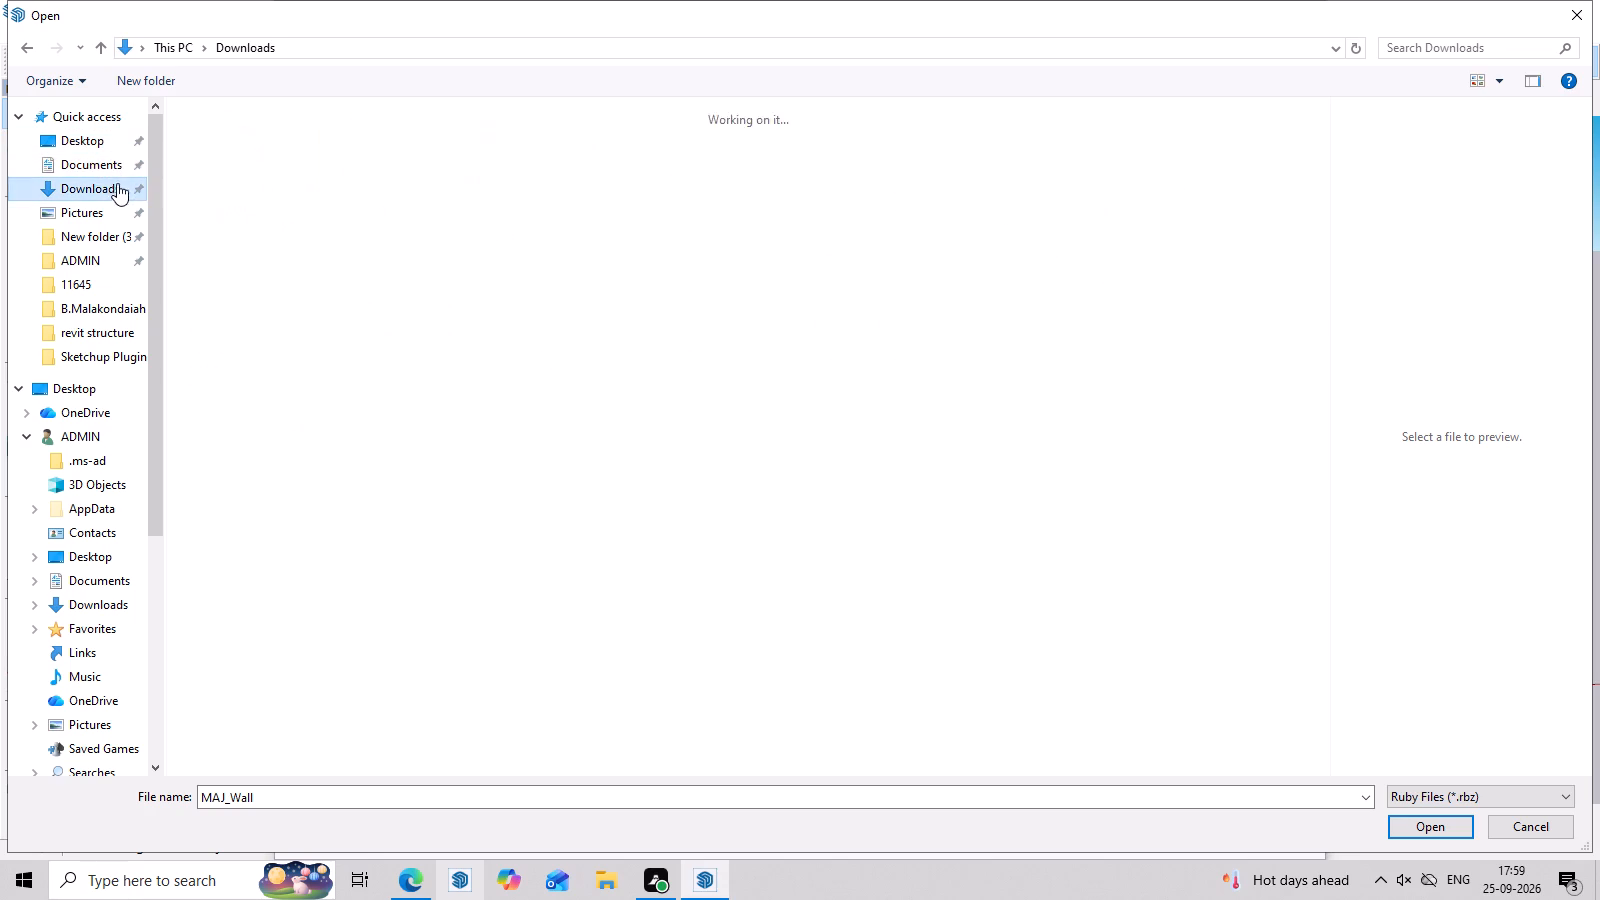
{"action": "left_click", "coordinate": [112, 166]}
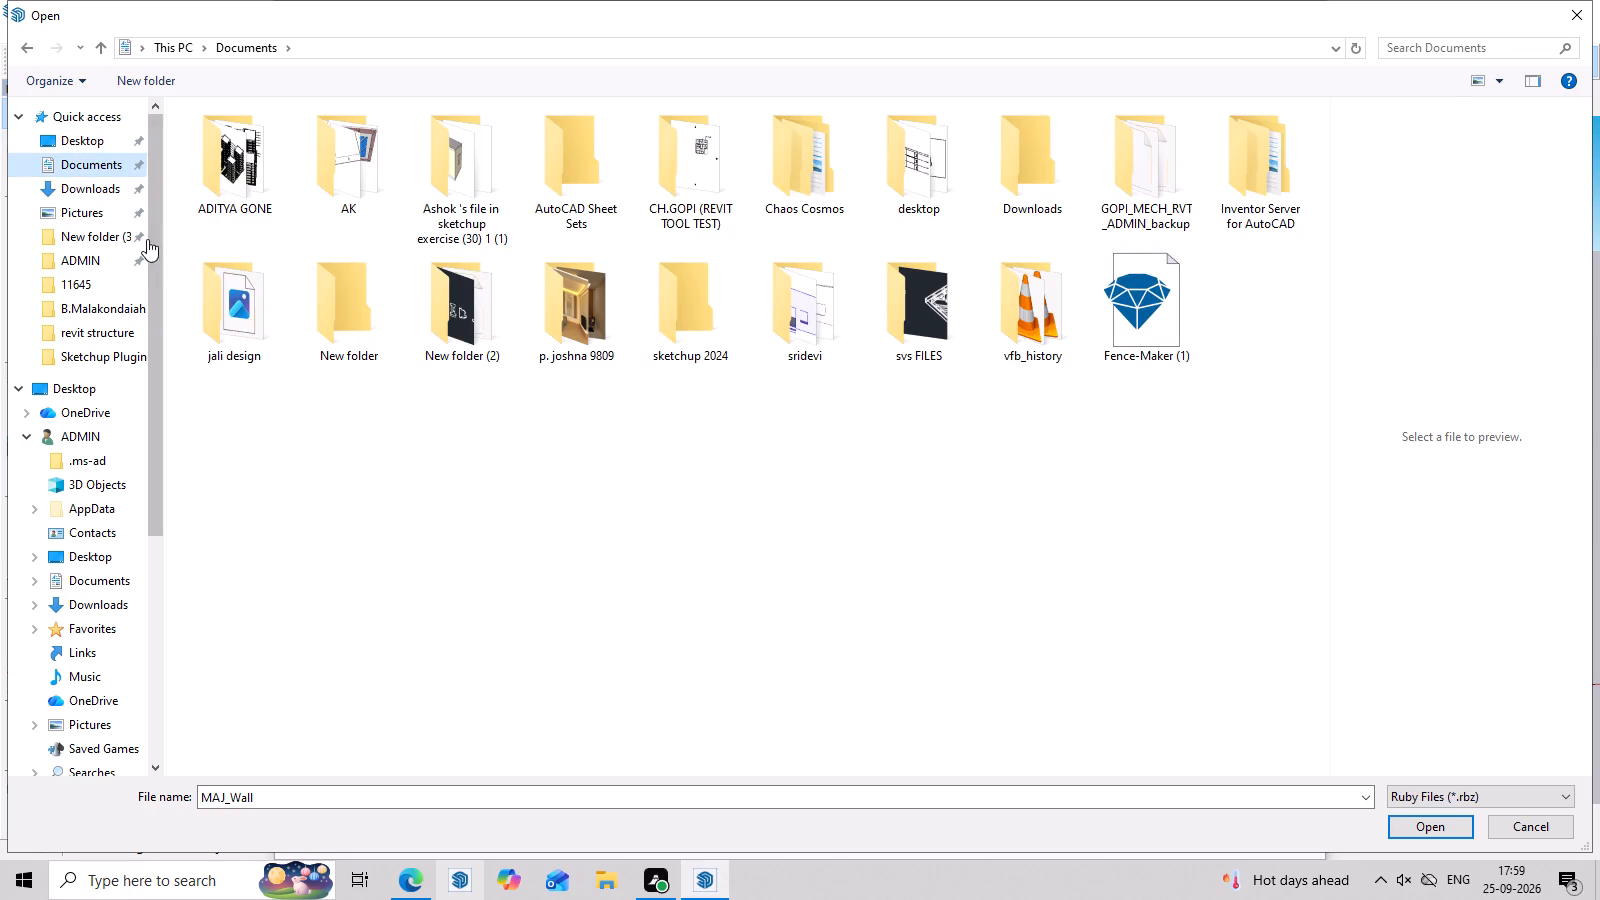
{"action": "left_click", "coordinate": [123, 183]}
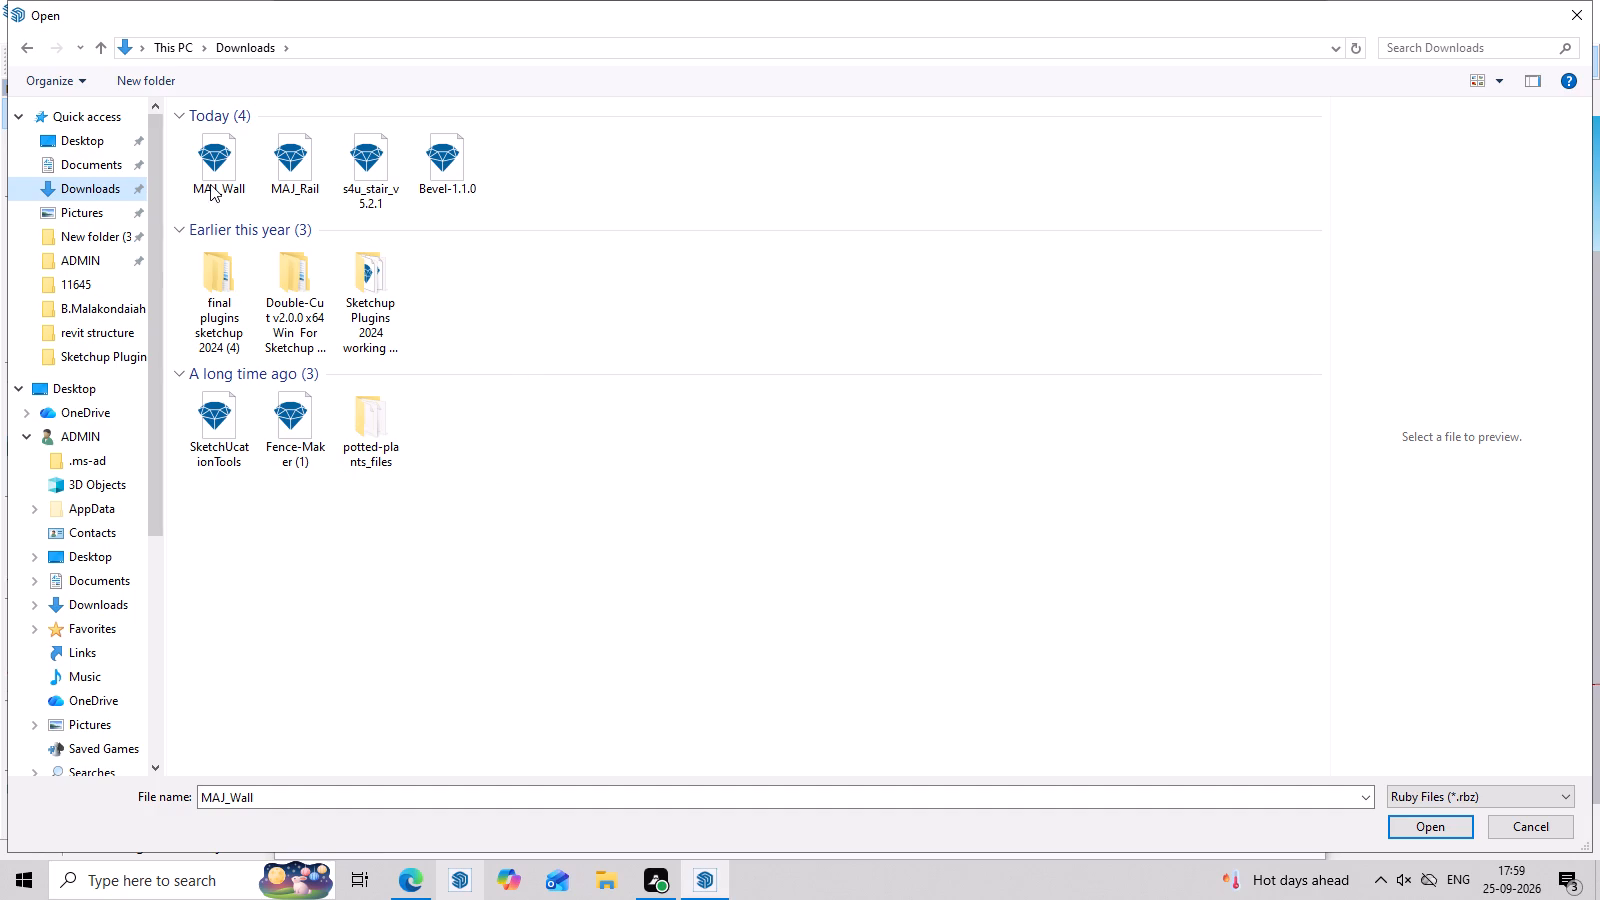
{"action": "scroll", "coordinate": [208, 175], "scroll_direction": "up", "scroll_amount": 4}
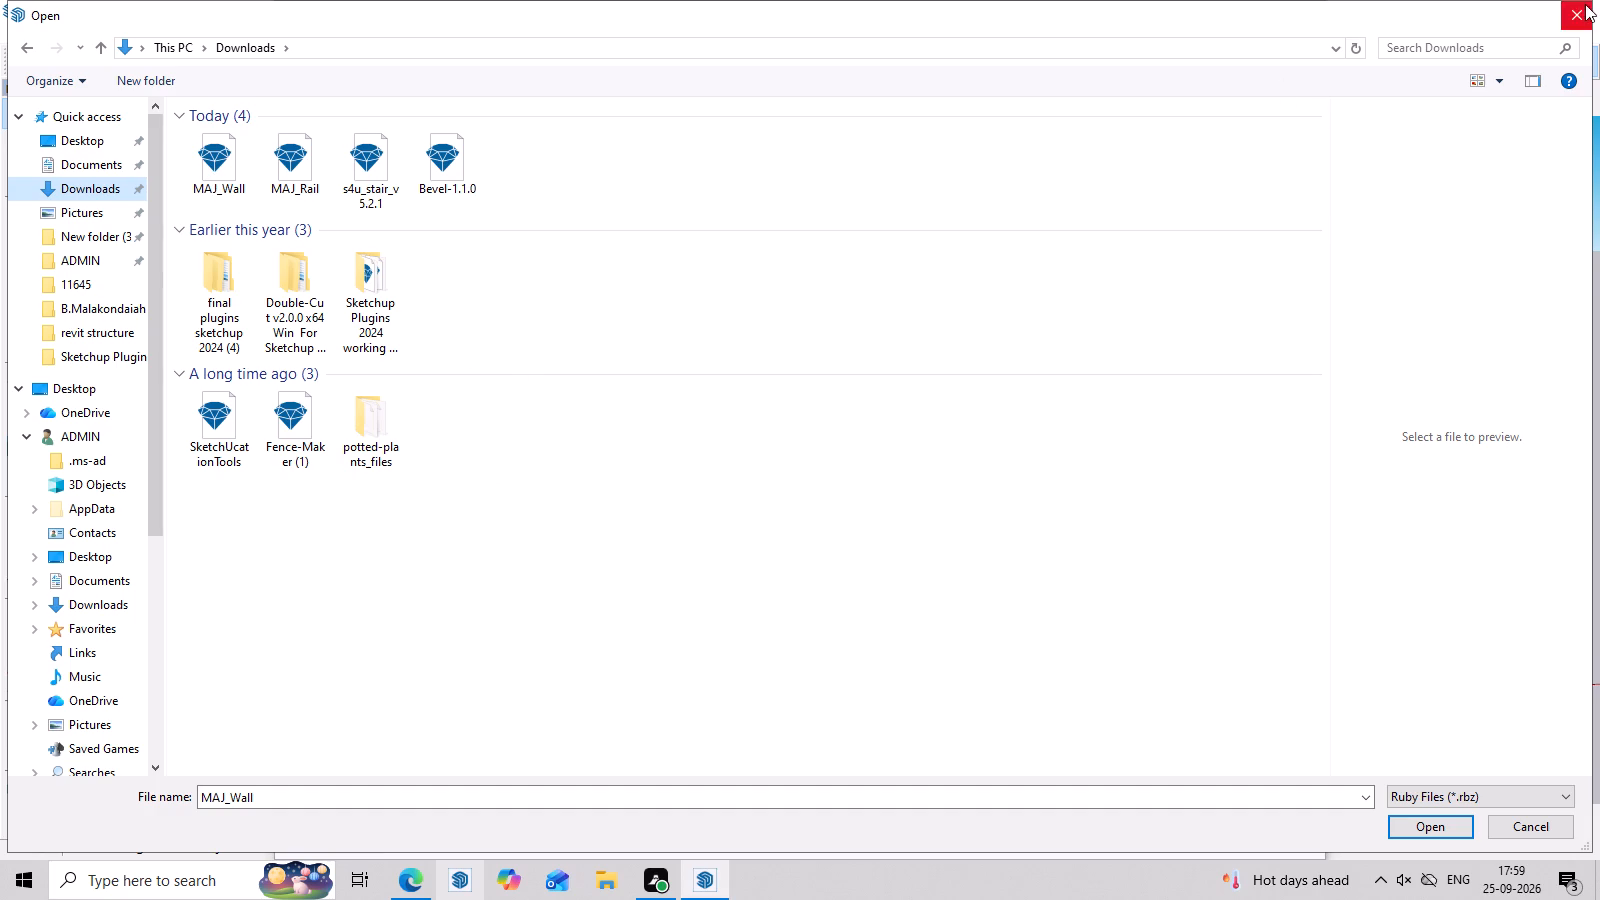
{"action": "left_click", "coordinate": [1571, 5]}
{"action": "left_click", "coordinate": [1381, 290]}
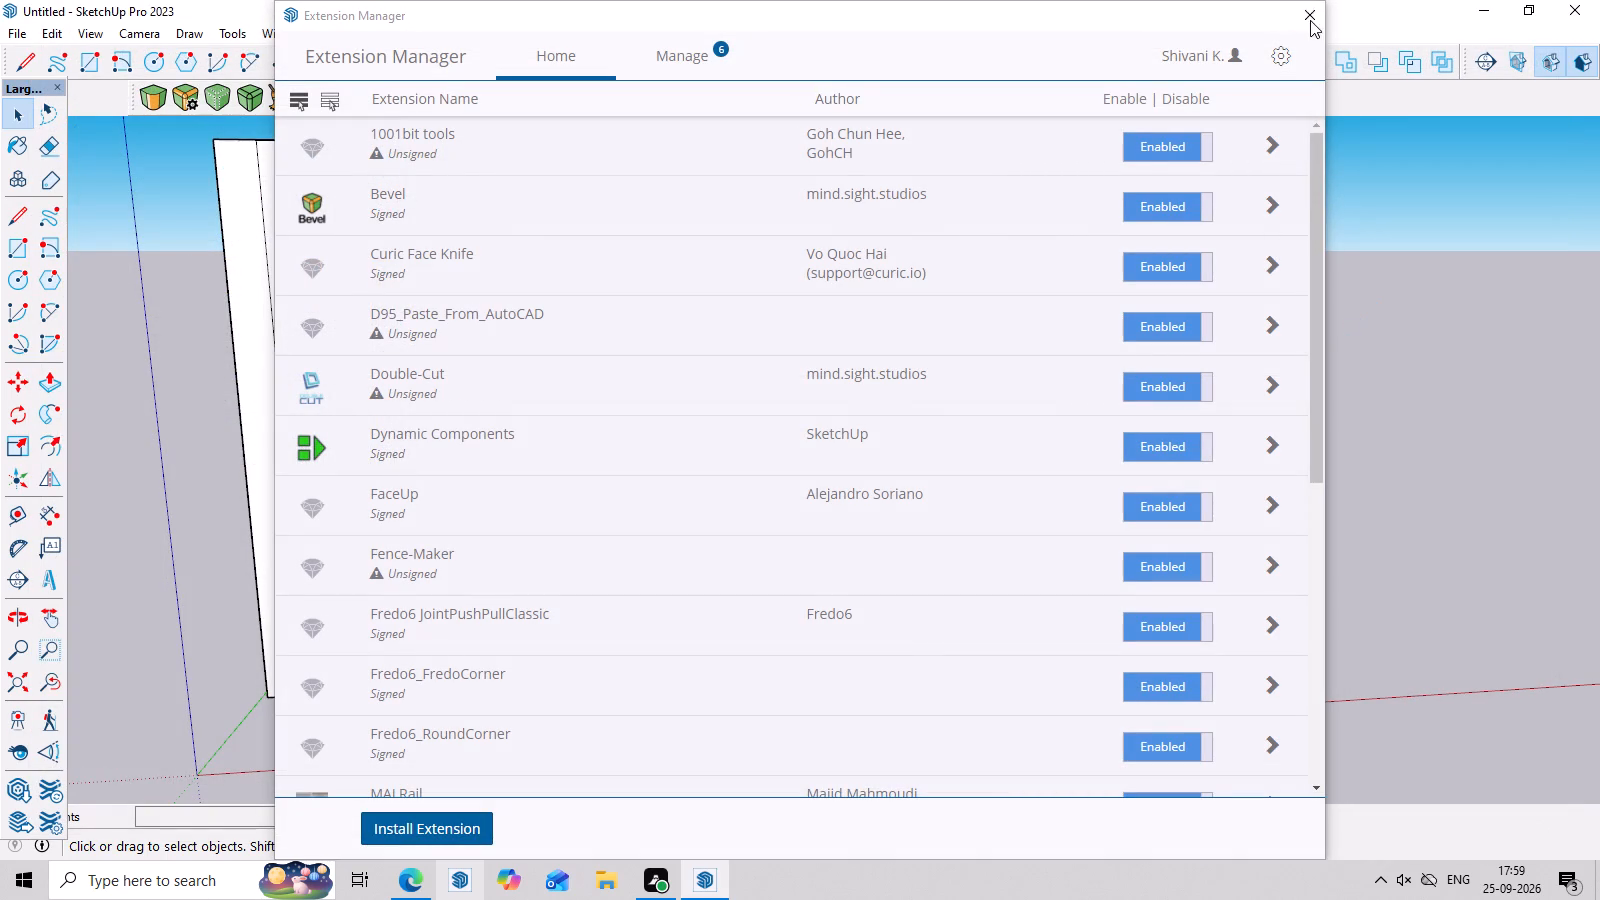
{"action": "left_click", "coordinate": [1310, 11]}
Import the three-panel window model Component_176 from Downloads and place it on the ground beside the house.
{"action": "scroll", "coordinate": [762, 454], "scroll_direction": "down", "scroll_amount": 3}
{"action": "middle_click_drag", "start_coordinate": [805, 570], "coordinate": [658, 468]}
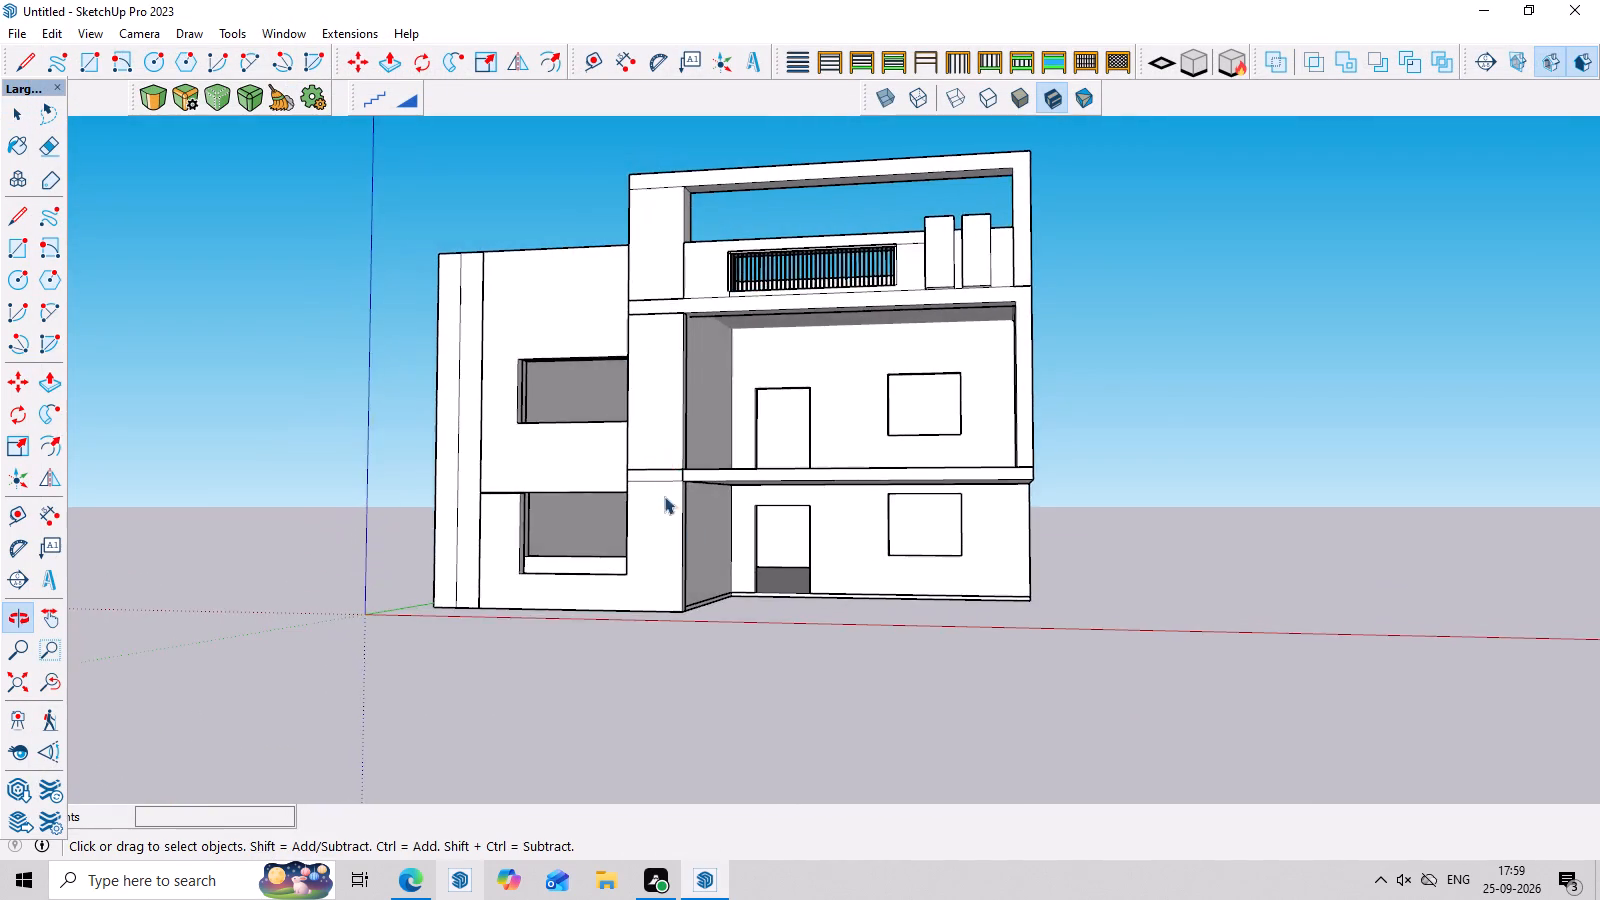
{"action": "scroll", "coordinate": [885, 538], "scroll_direction": "up", "scroll_amount": 5}
{"action": "middle_click_drag", "start_coordinate": [955, 553], "coordinate": [986, 587]}
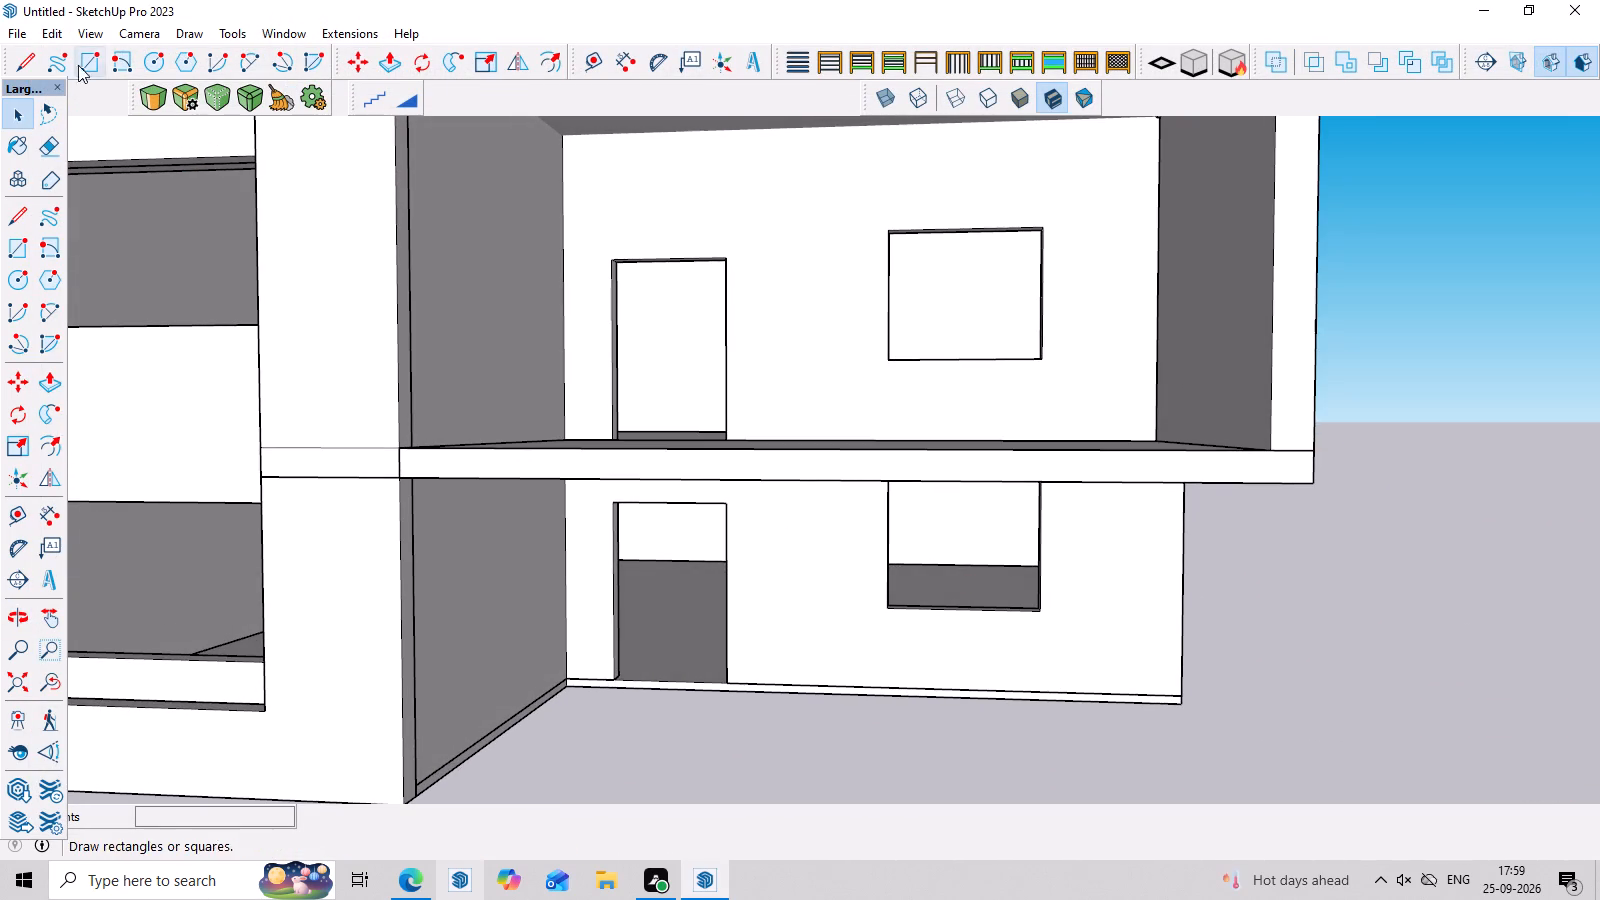
{"action": "left_click", "coordinate": [14, 32]}
{"action": "left_click", "coordinate": [116, 337]}
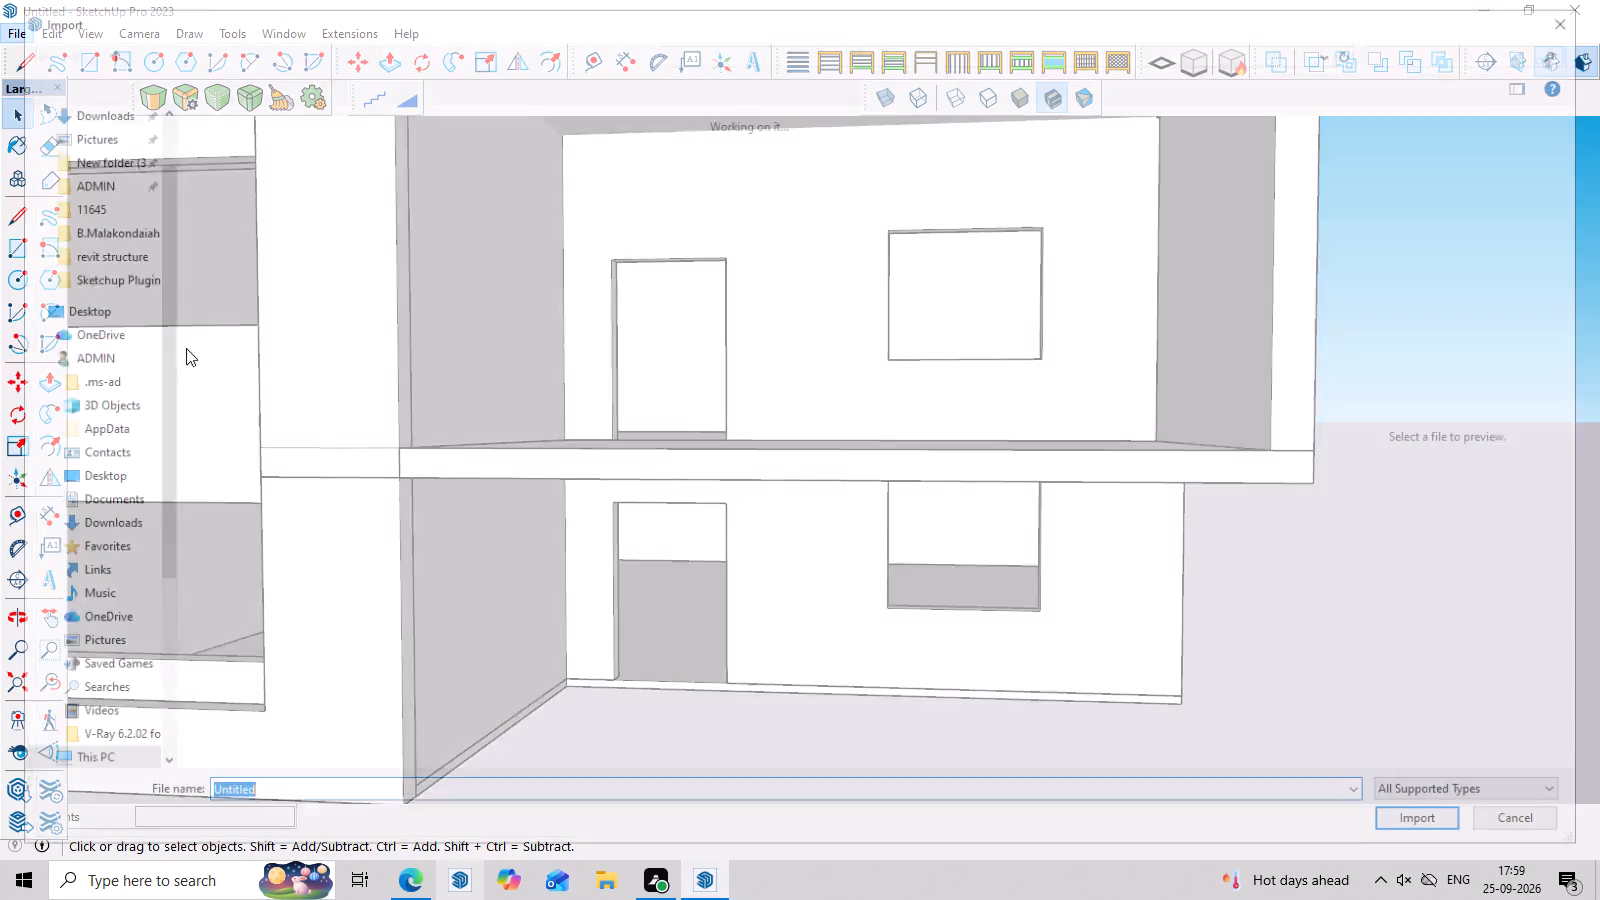
{"action": "scroll", "coordinate": [329, 135], "scroll_direction": "up", "scroll_amount": 3}
{"action": "left_click", "coordinate": [303, 156]}
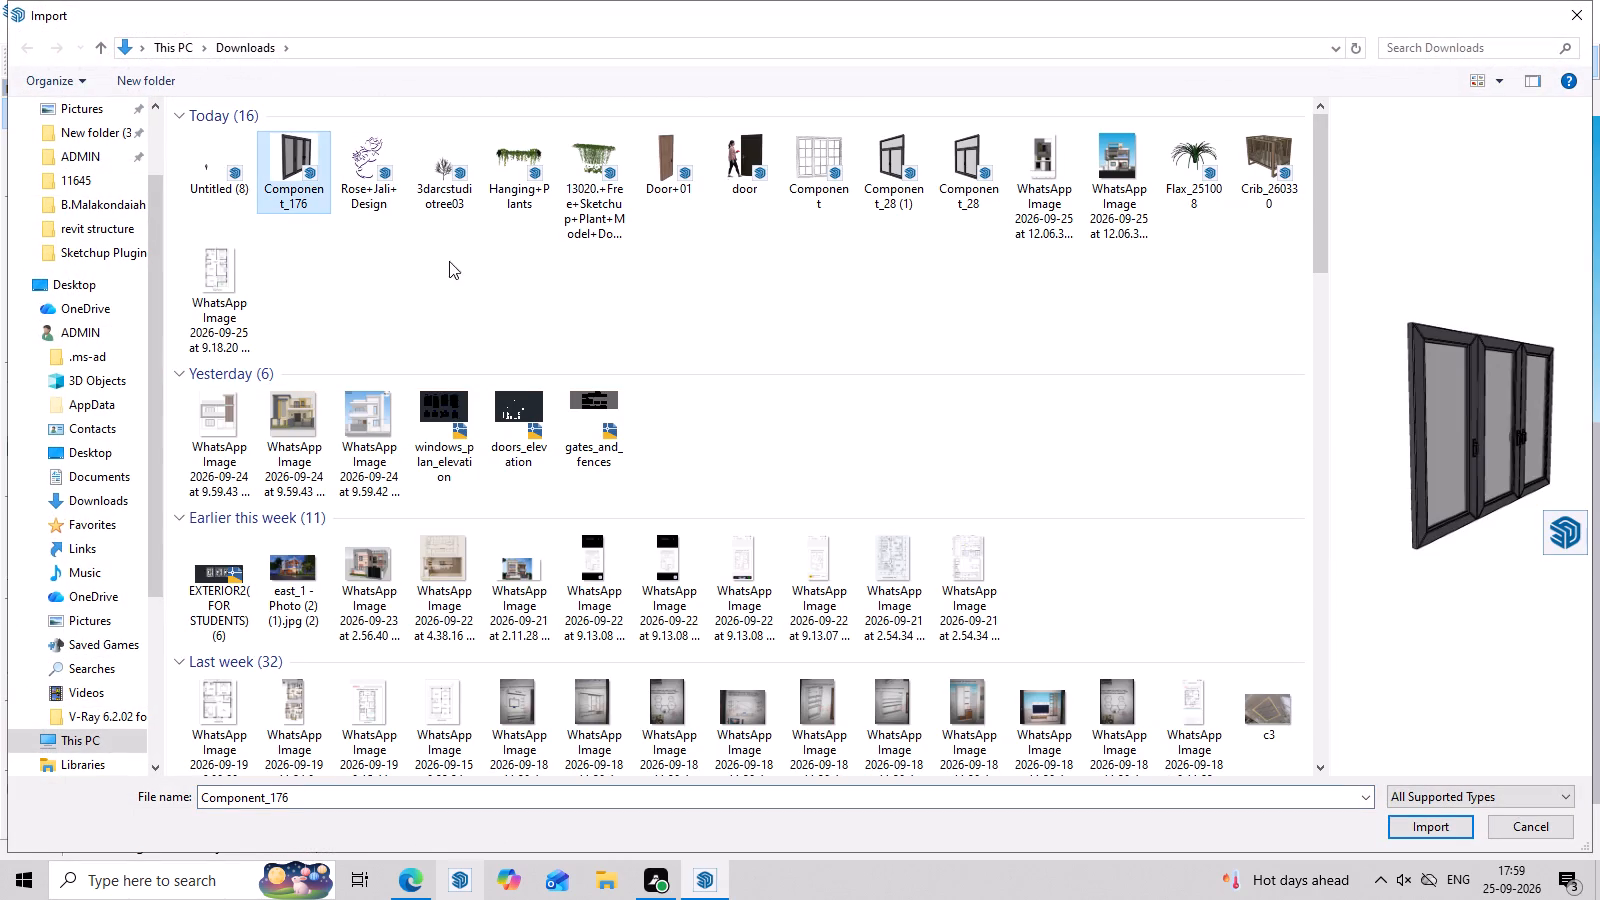
{"action": "left_click", "coordinate": [1446, 828]}
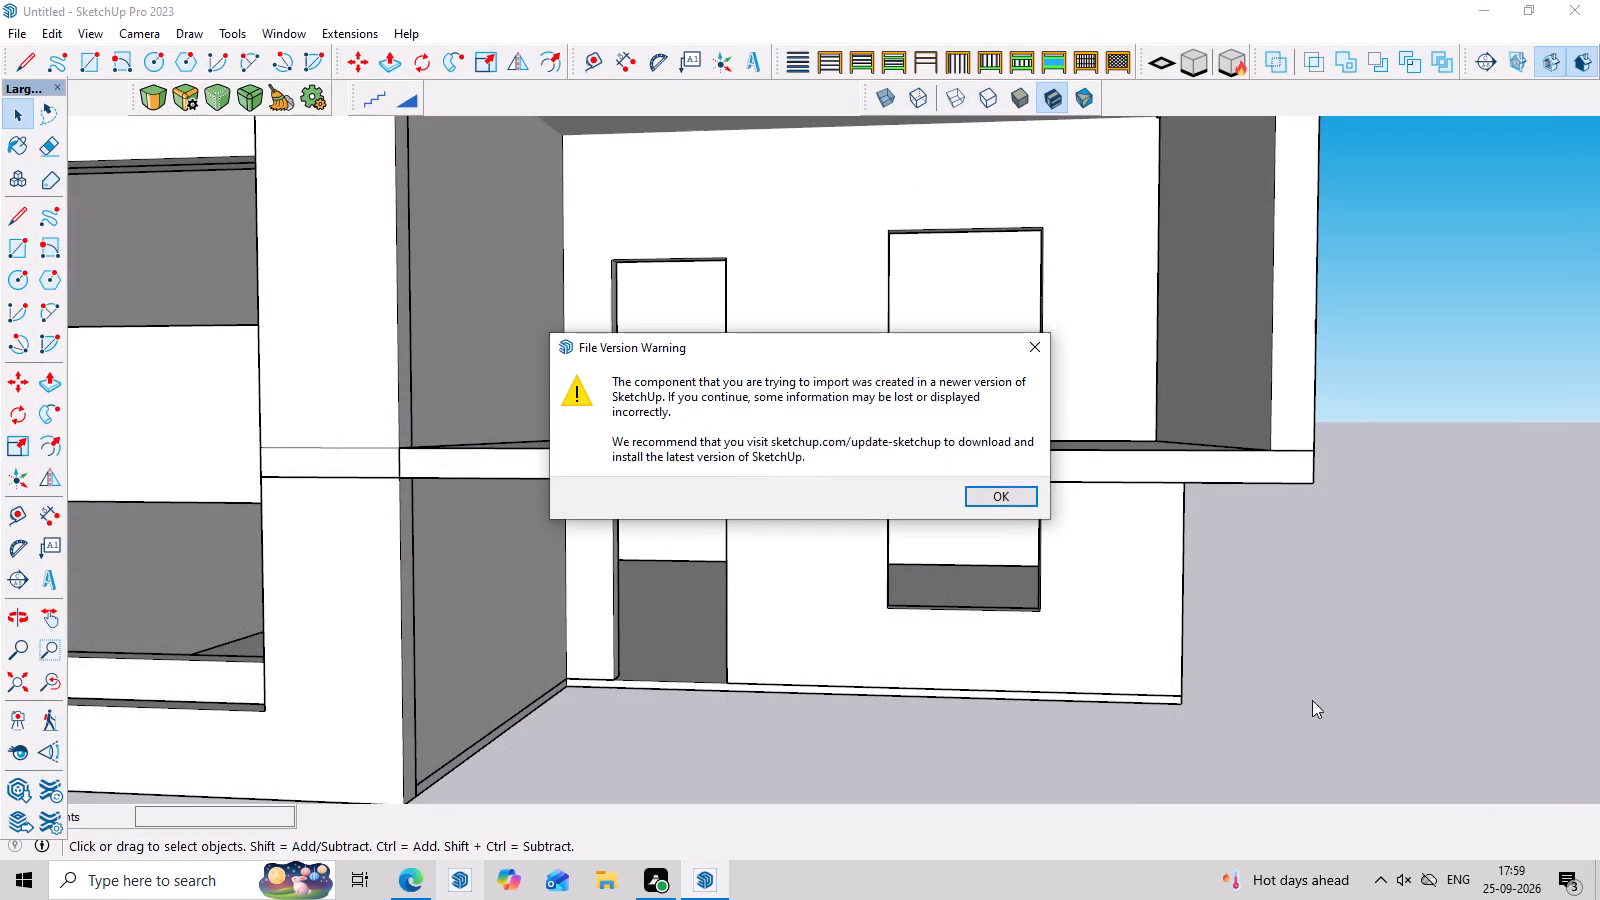
{"action": "left_click", "coordinate": [1018, 504]}
{"action": "scroll", "coordinate": [1018, 504], "scroll_direction": "down", "scroll_amount": 3}
{"action": "scroll", "coordinate": [1263, 542], "scroll_direction": "down", "scroll_amount": 4}
{"action": "left_click", "coordinate": [1367, 642]}
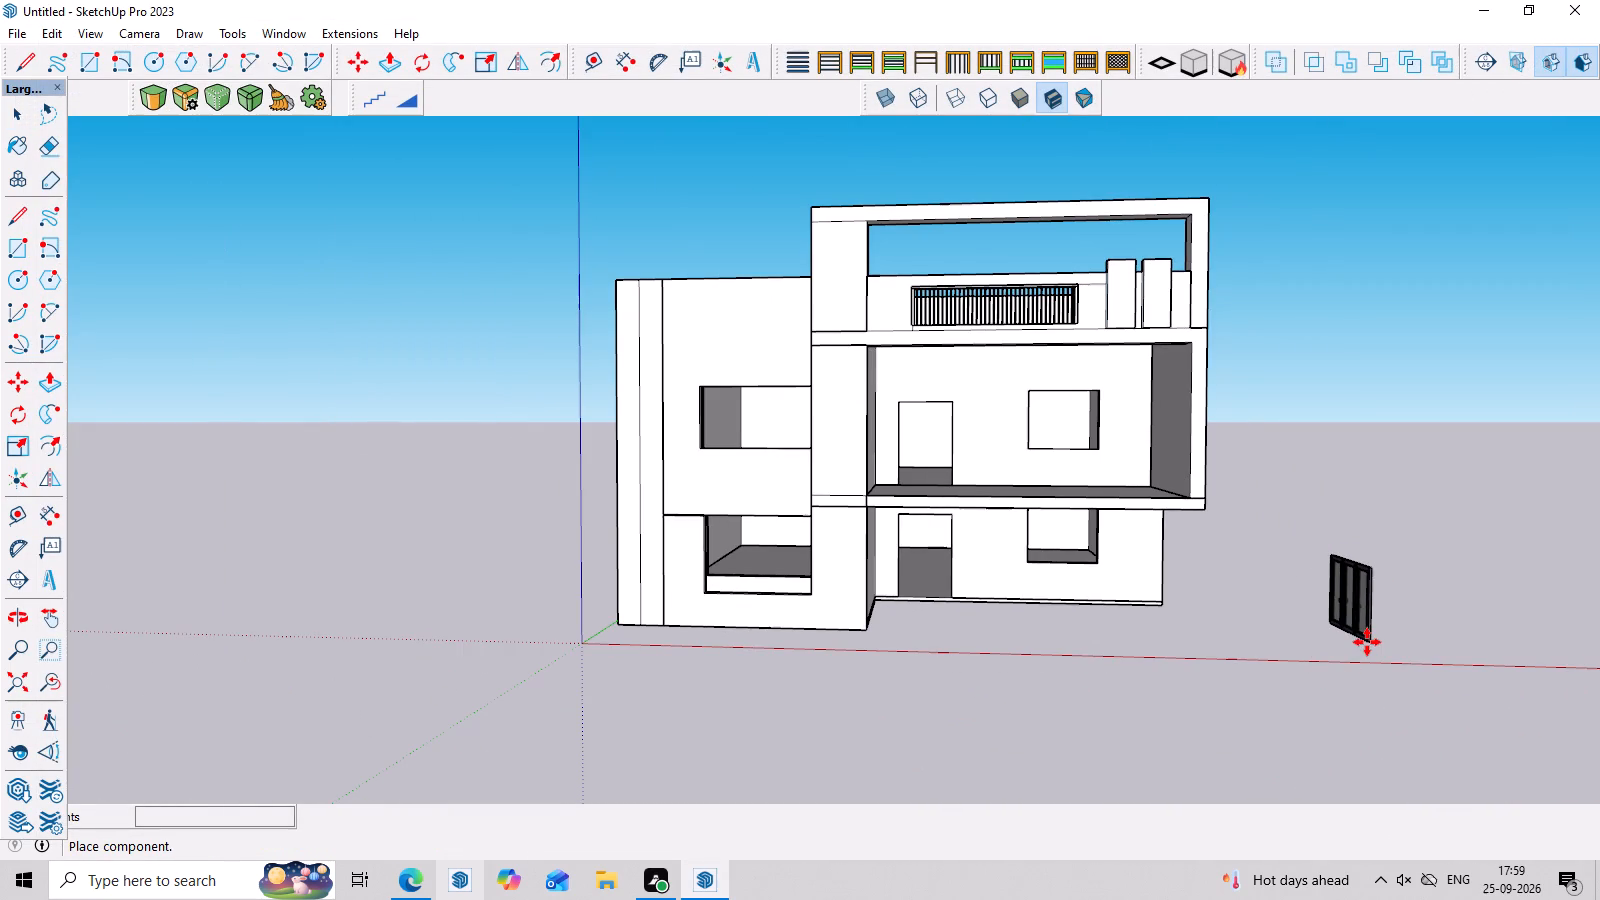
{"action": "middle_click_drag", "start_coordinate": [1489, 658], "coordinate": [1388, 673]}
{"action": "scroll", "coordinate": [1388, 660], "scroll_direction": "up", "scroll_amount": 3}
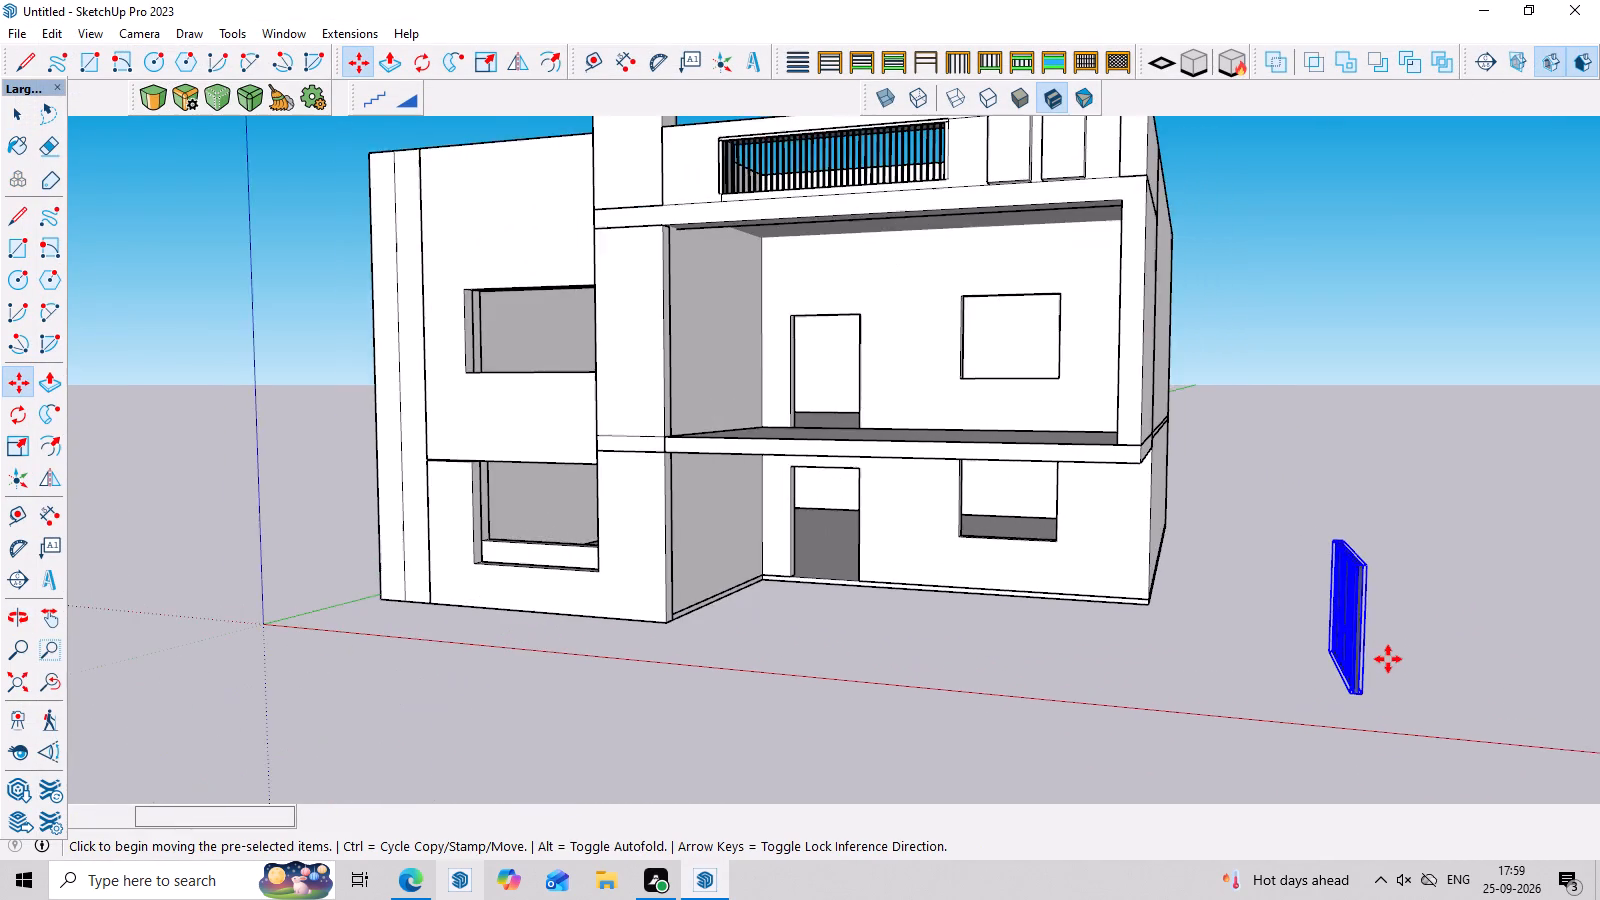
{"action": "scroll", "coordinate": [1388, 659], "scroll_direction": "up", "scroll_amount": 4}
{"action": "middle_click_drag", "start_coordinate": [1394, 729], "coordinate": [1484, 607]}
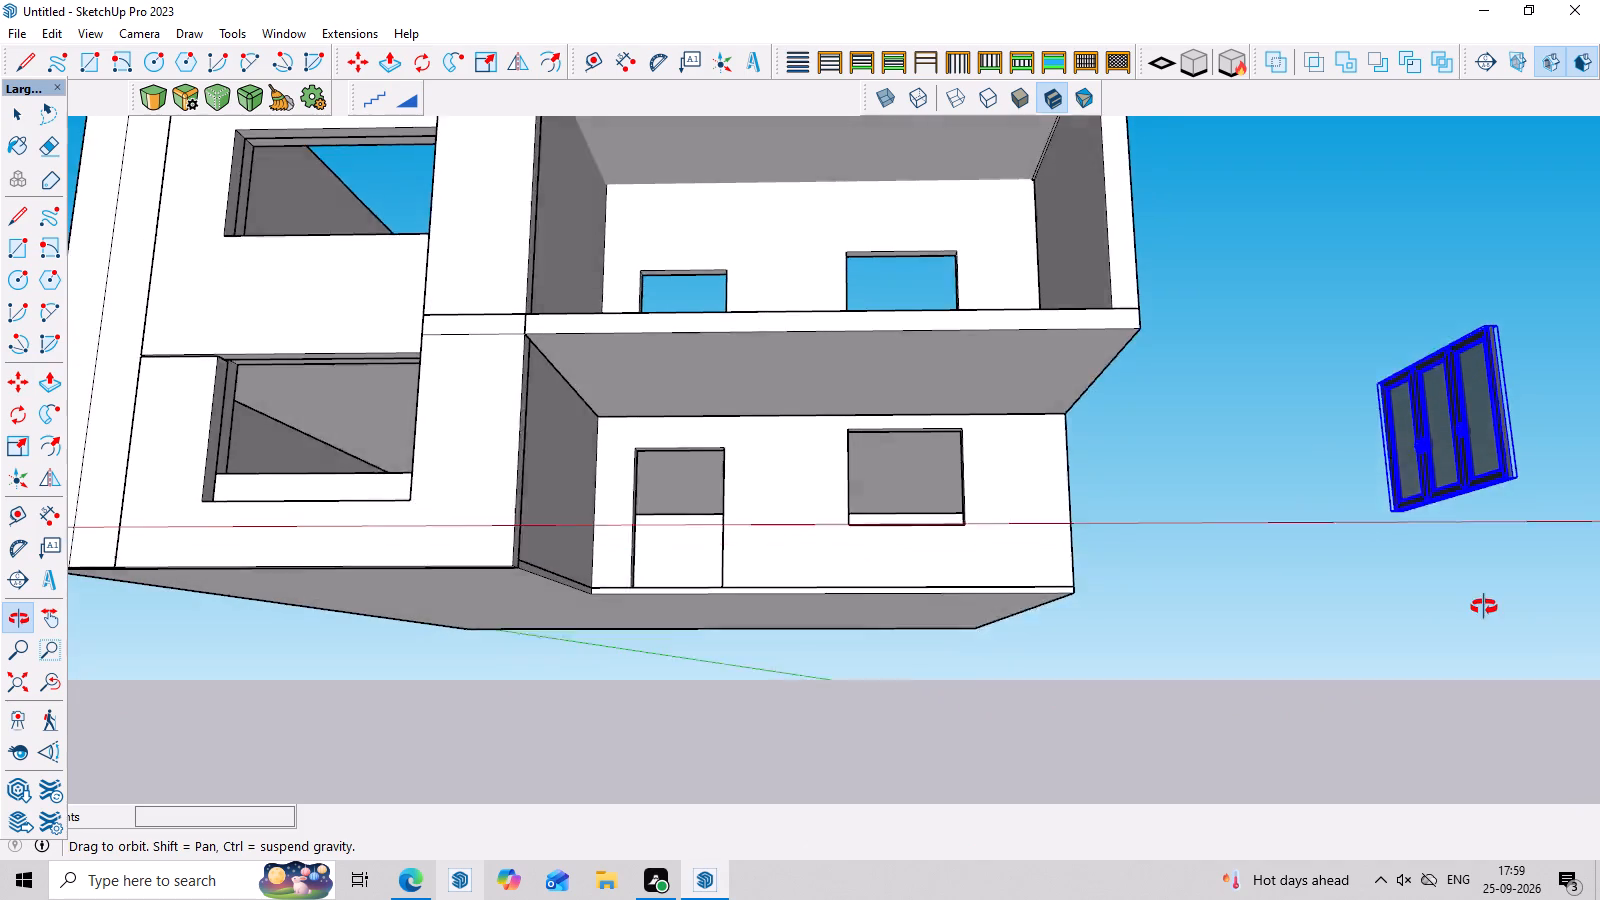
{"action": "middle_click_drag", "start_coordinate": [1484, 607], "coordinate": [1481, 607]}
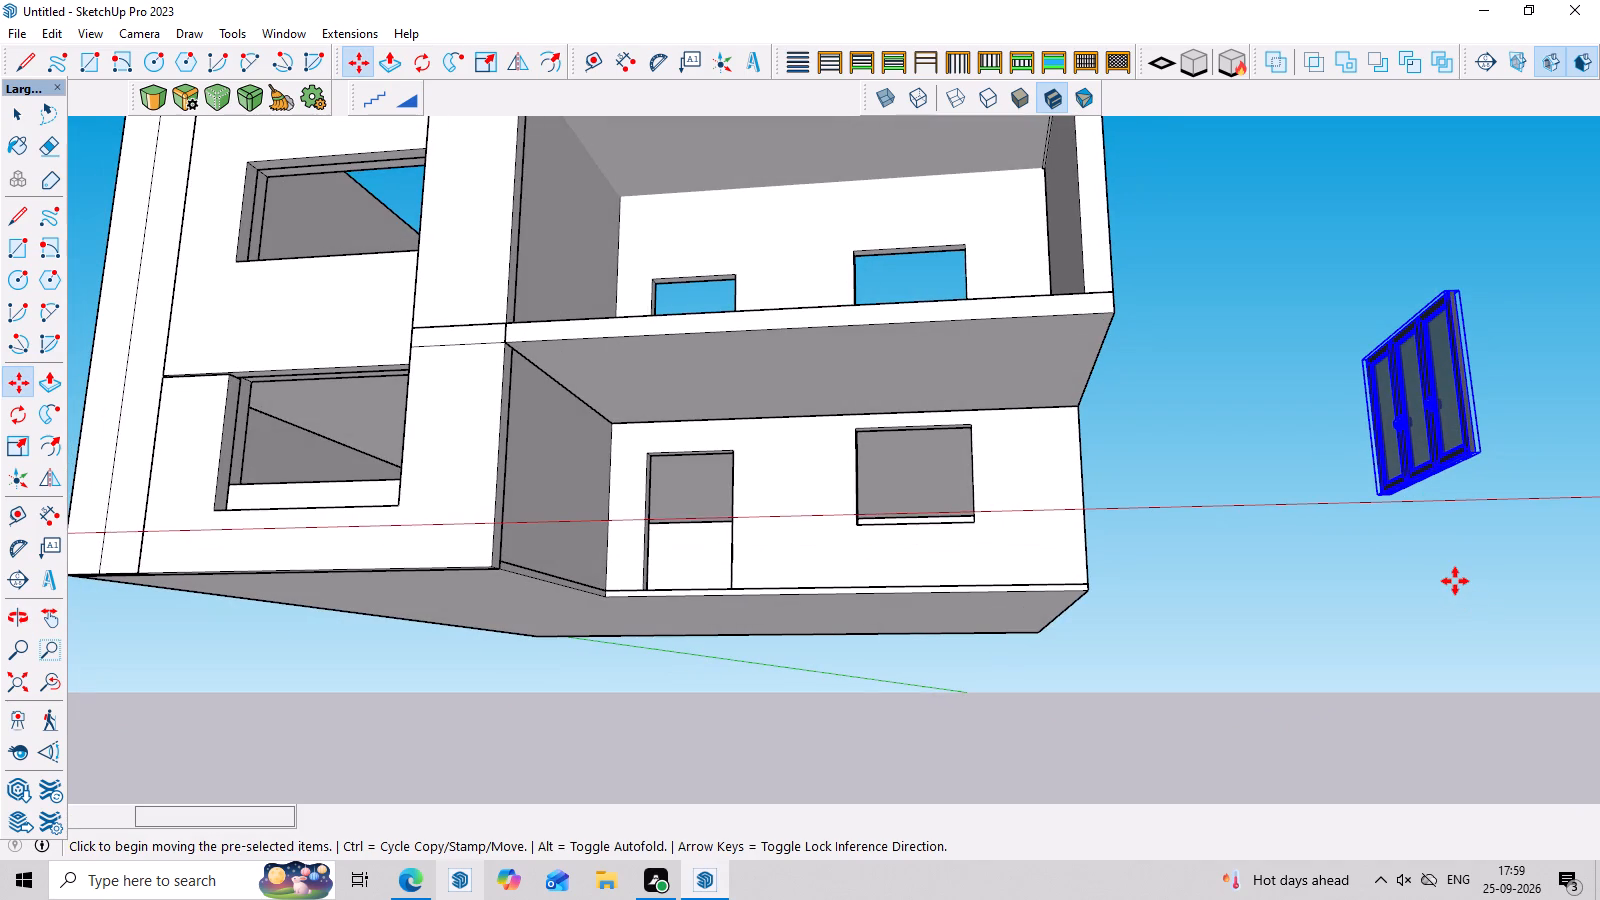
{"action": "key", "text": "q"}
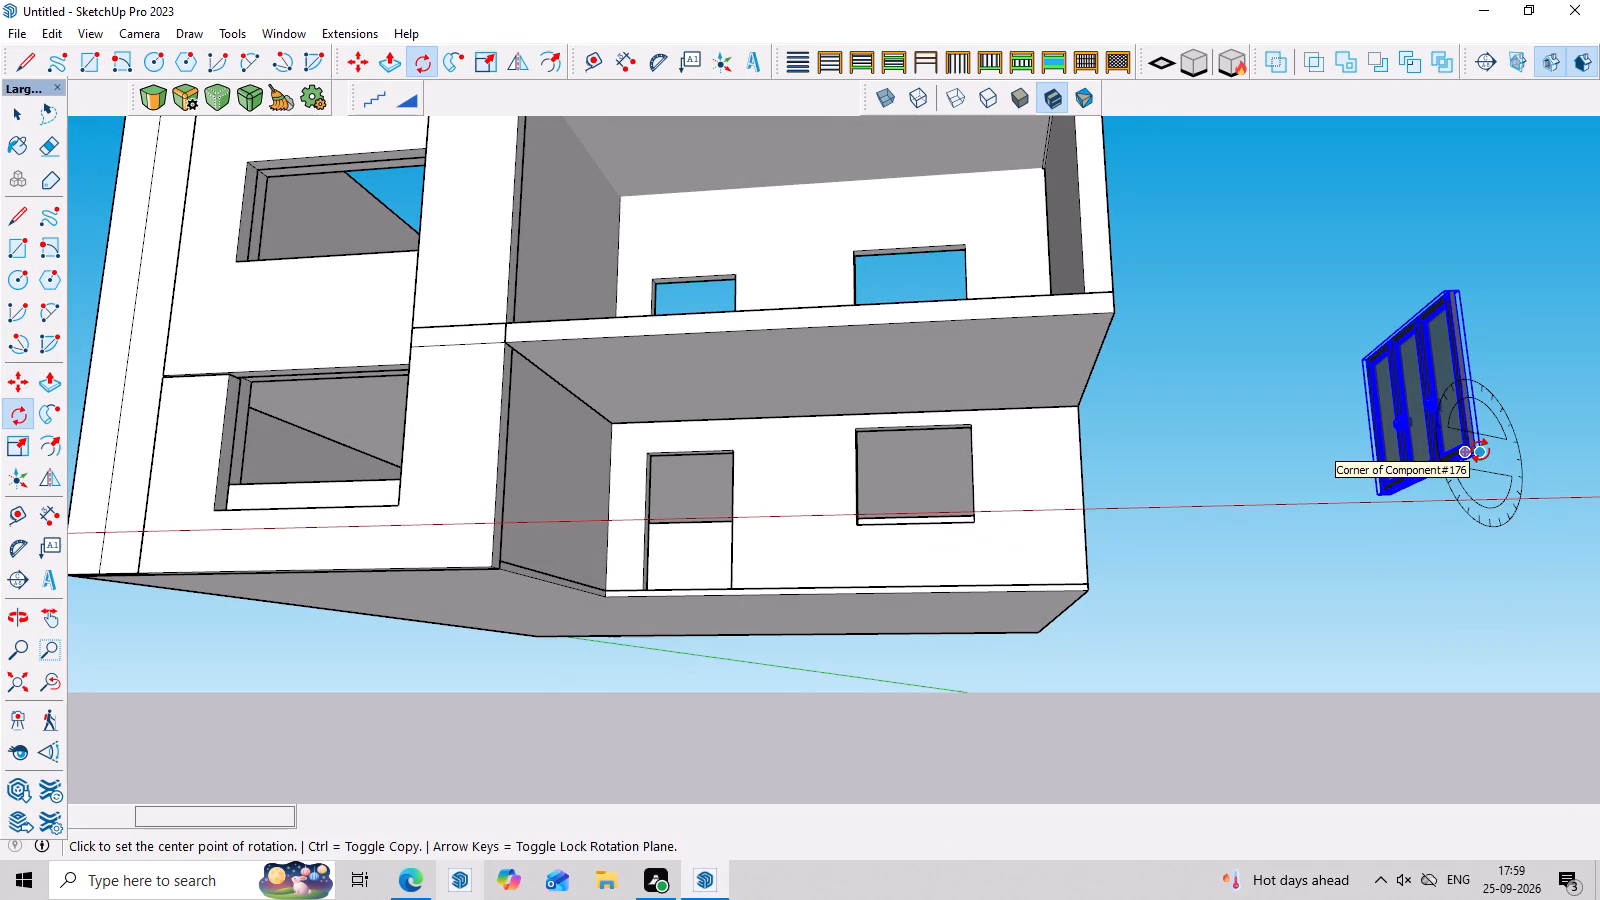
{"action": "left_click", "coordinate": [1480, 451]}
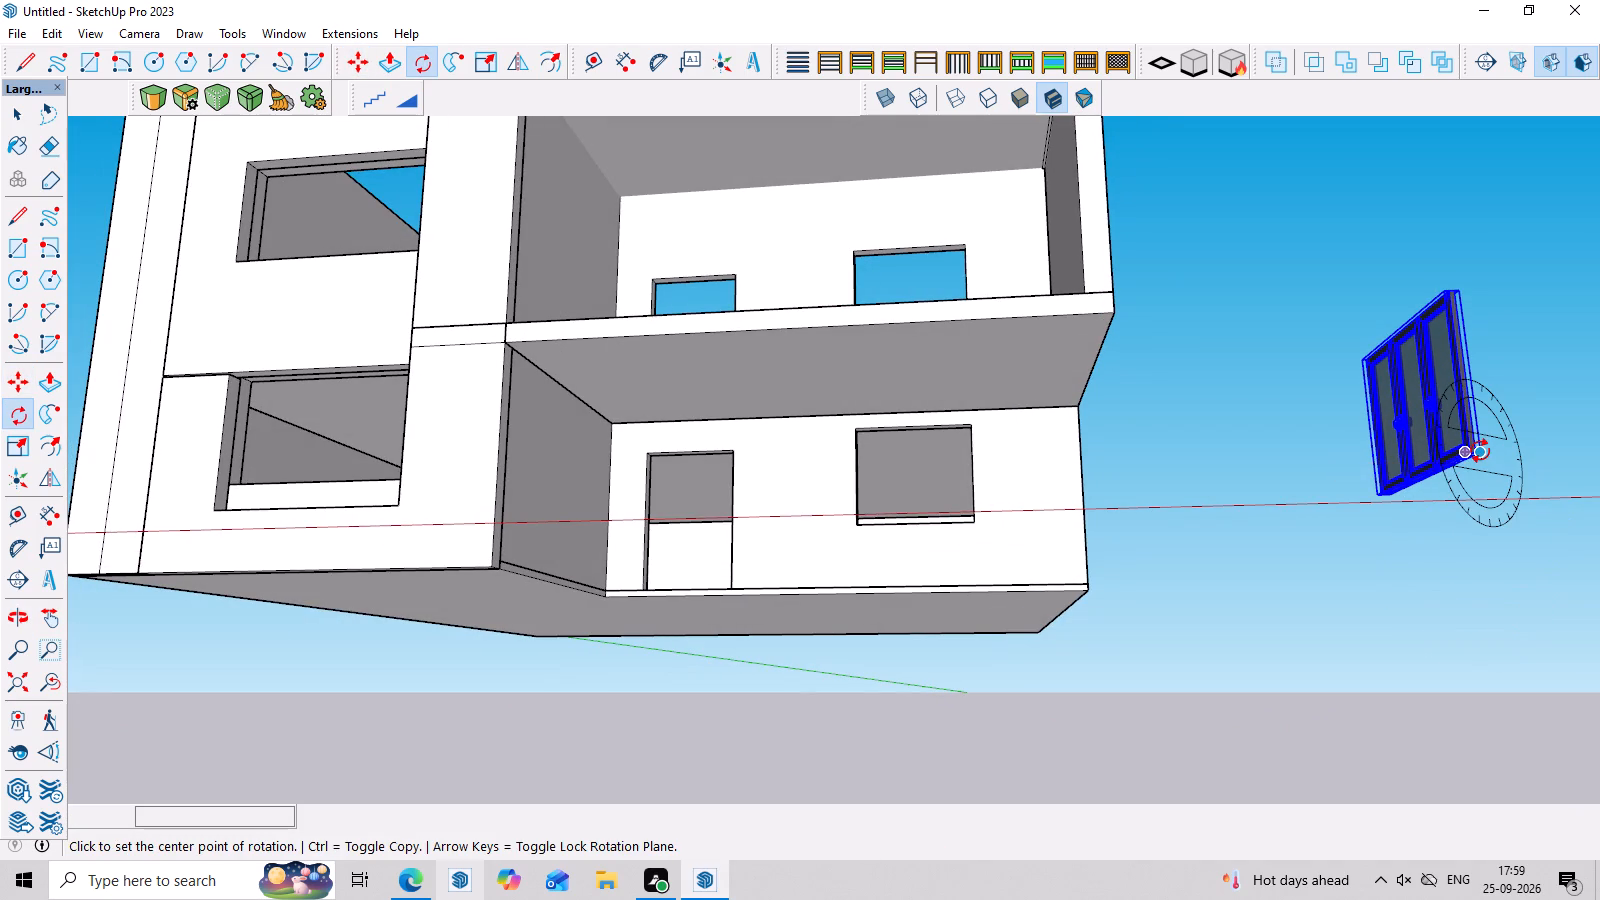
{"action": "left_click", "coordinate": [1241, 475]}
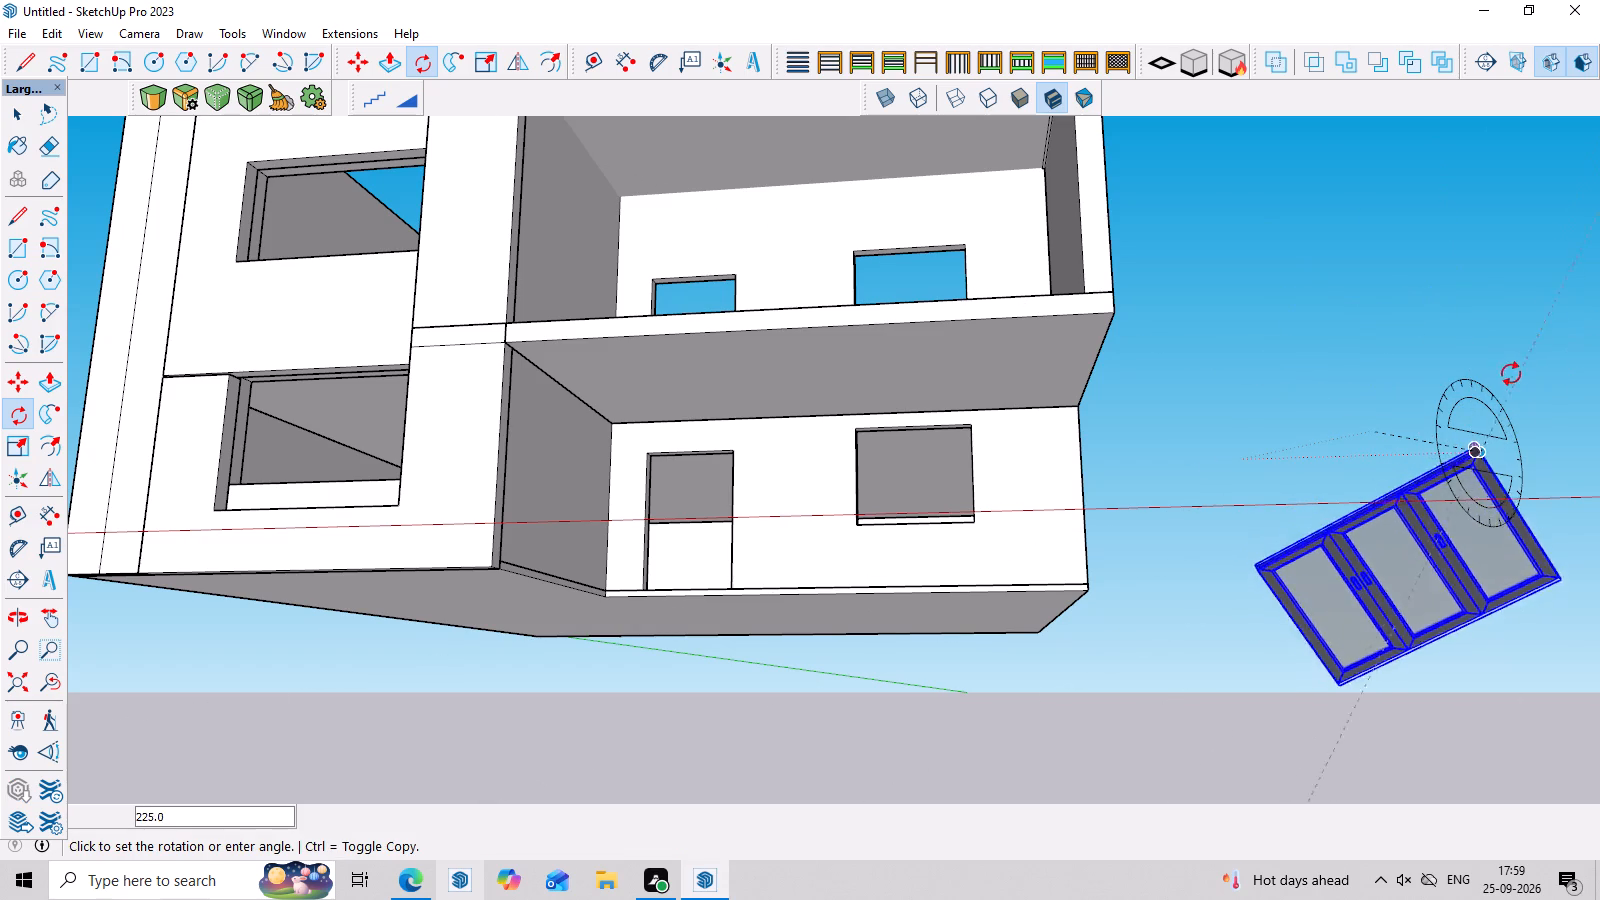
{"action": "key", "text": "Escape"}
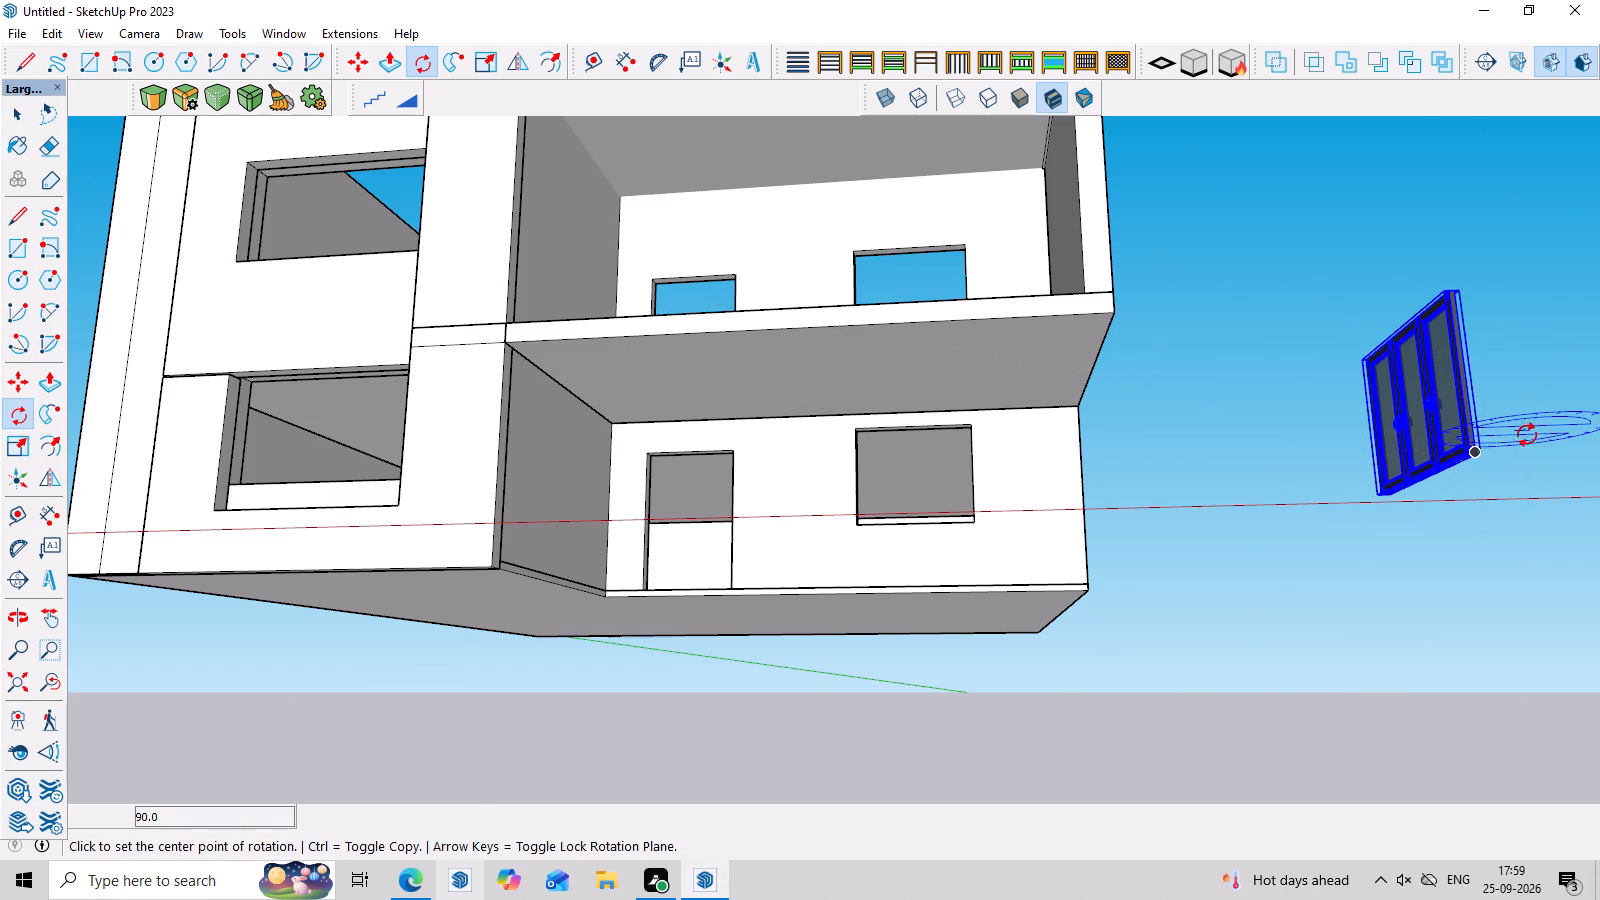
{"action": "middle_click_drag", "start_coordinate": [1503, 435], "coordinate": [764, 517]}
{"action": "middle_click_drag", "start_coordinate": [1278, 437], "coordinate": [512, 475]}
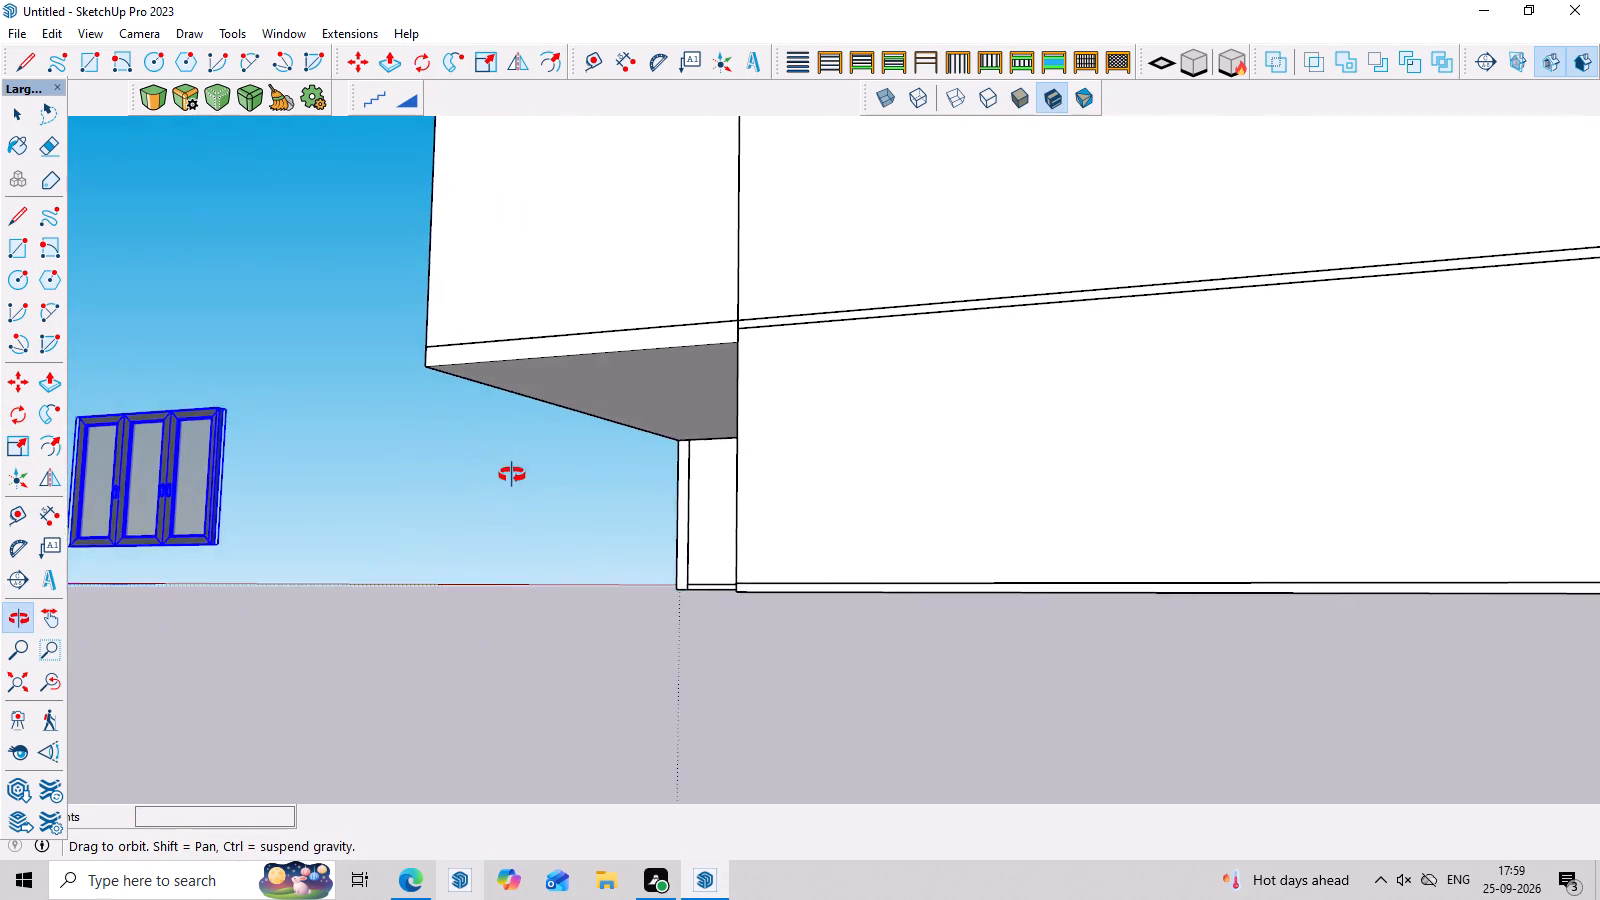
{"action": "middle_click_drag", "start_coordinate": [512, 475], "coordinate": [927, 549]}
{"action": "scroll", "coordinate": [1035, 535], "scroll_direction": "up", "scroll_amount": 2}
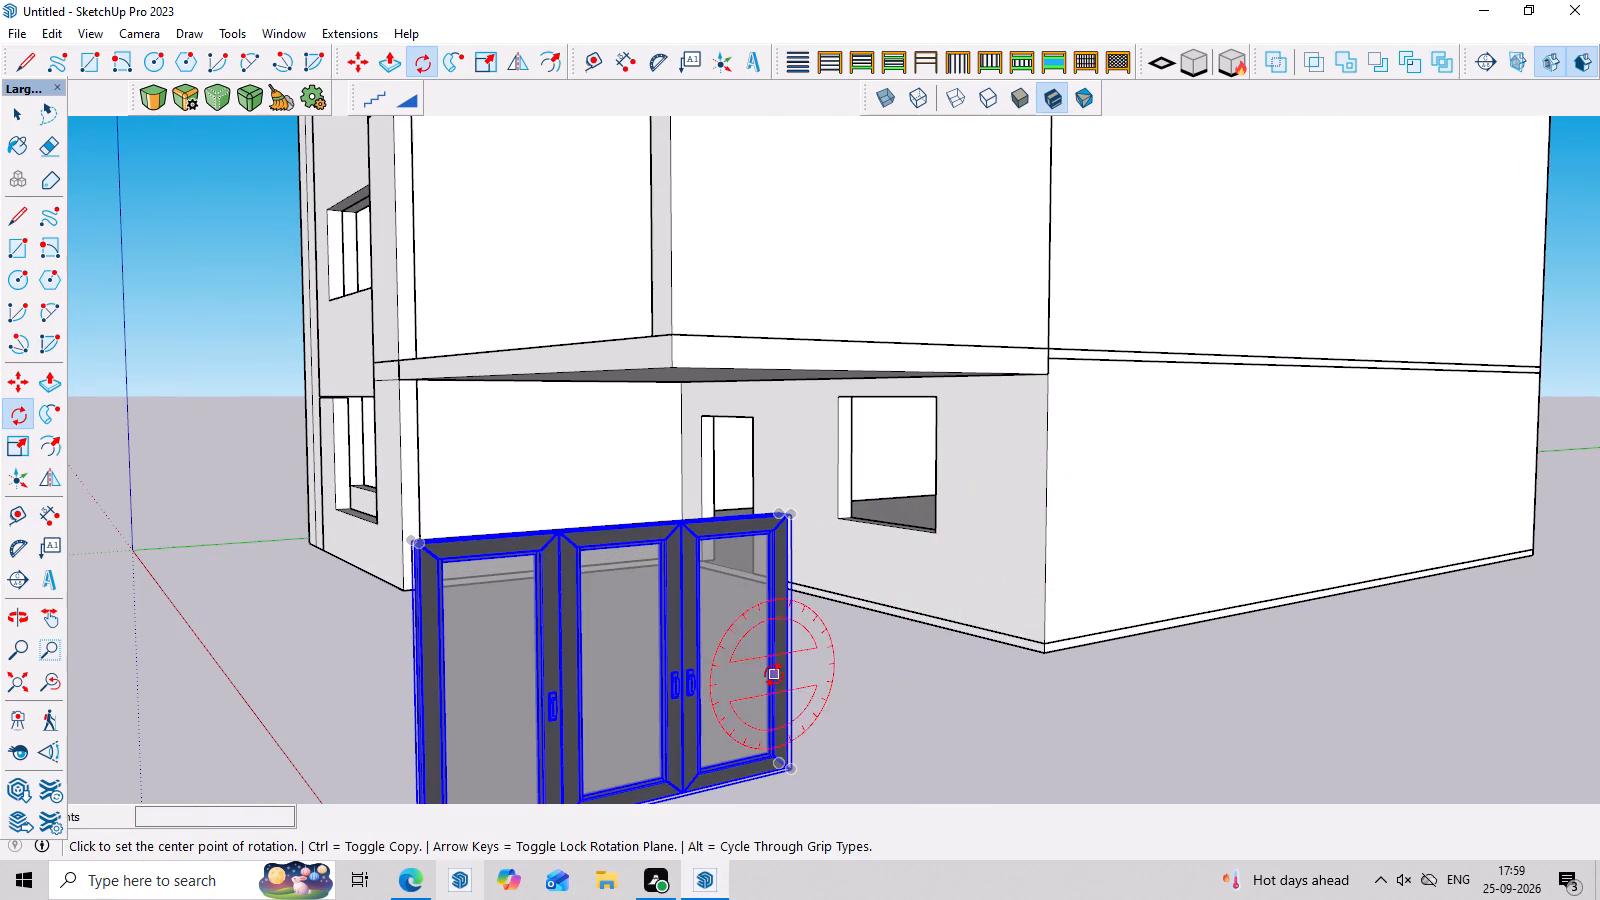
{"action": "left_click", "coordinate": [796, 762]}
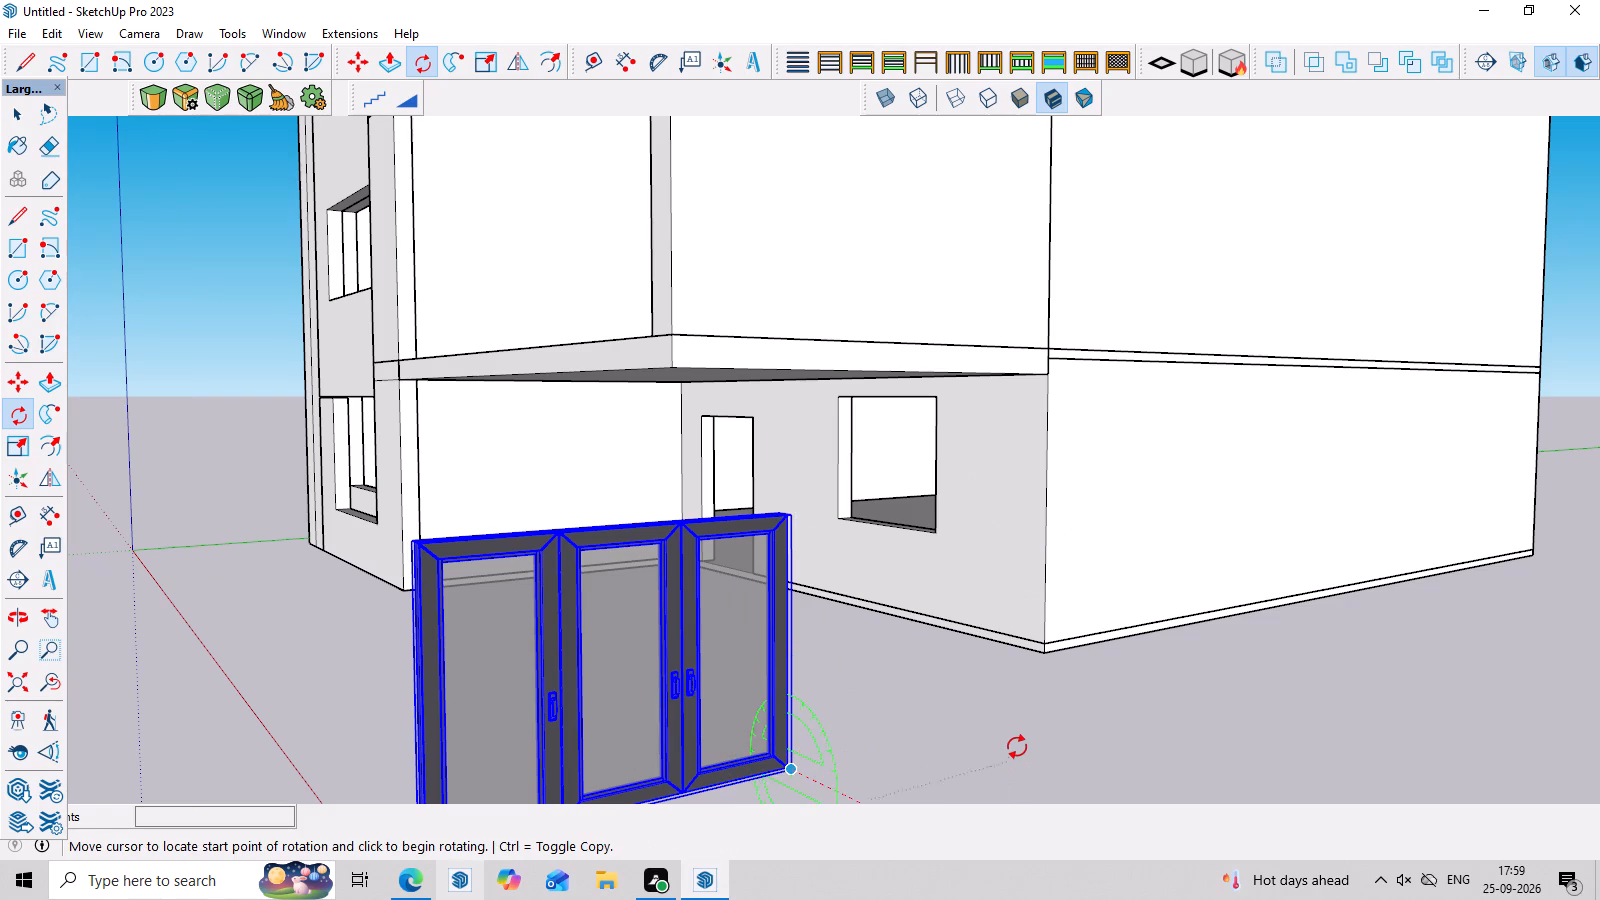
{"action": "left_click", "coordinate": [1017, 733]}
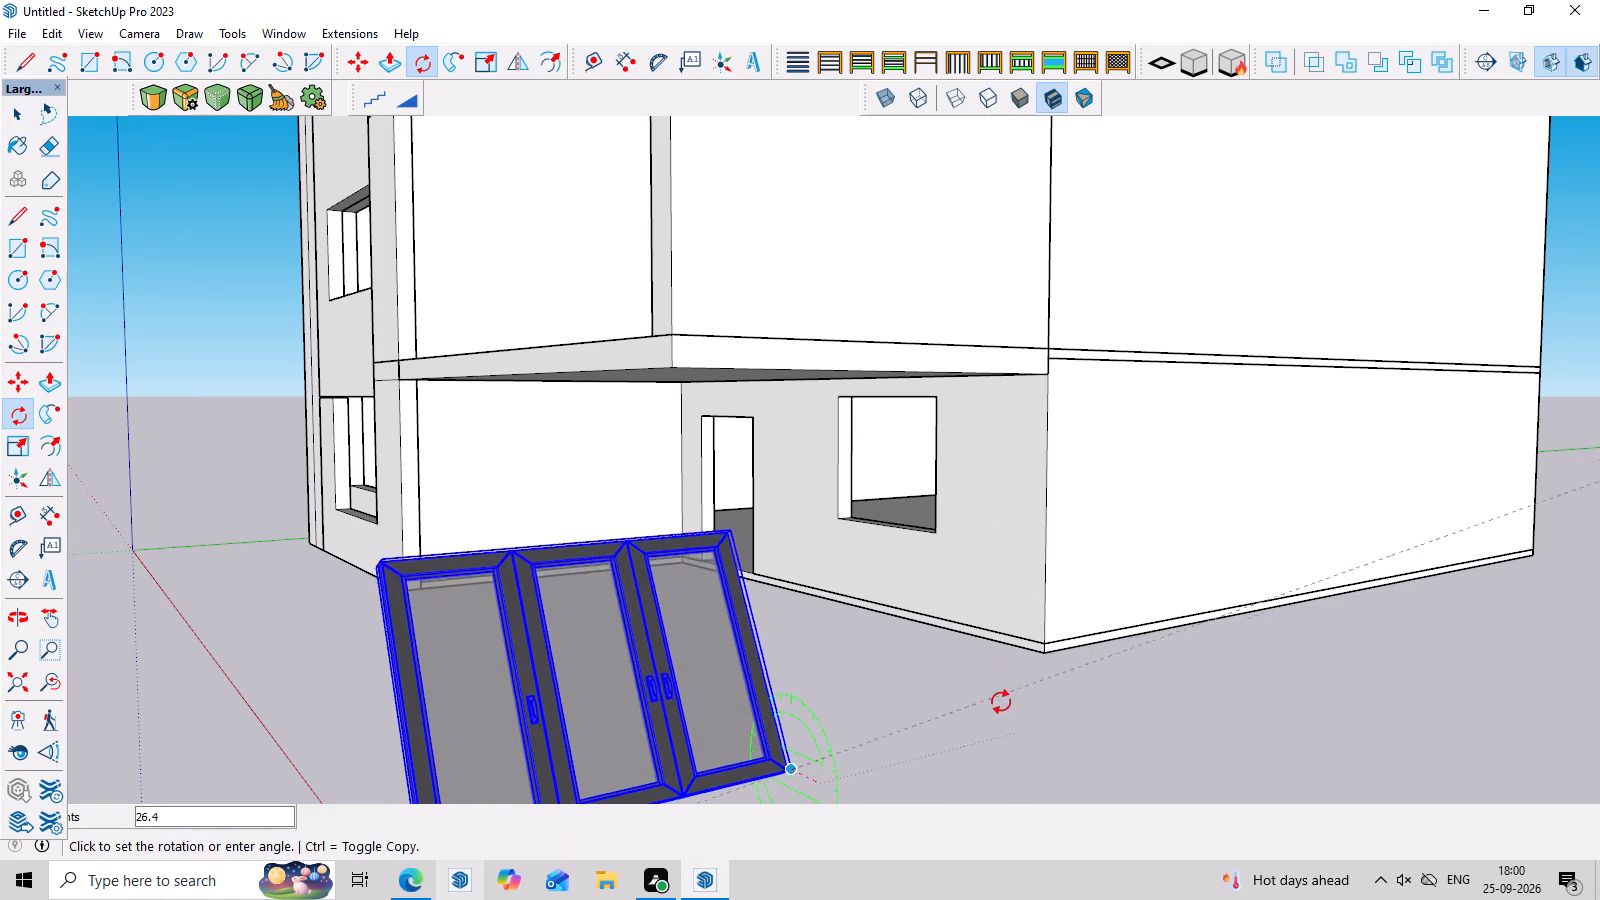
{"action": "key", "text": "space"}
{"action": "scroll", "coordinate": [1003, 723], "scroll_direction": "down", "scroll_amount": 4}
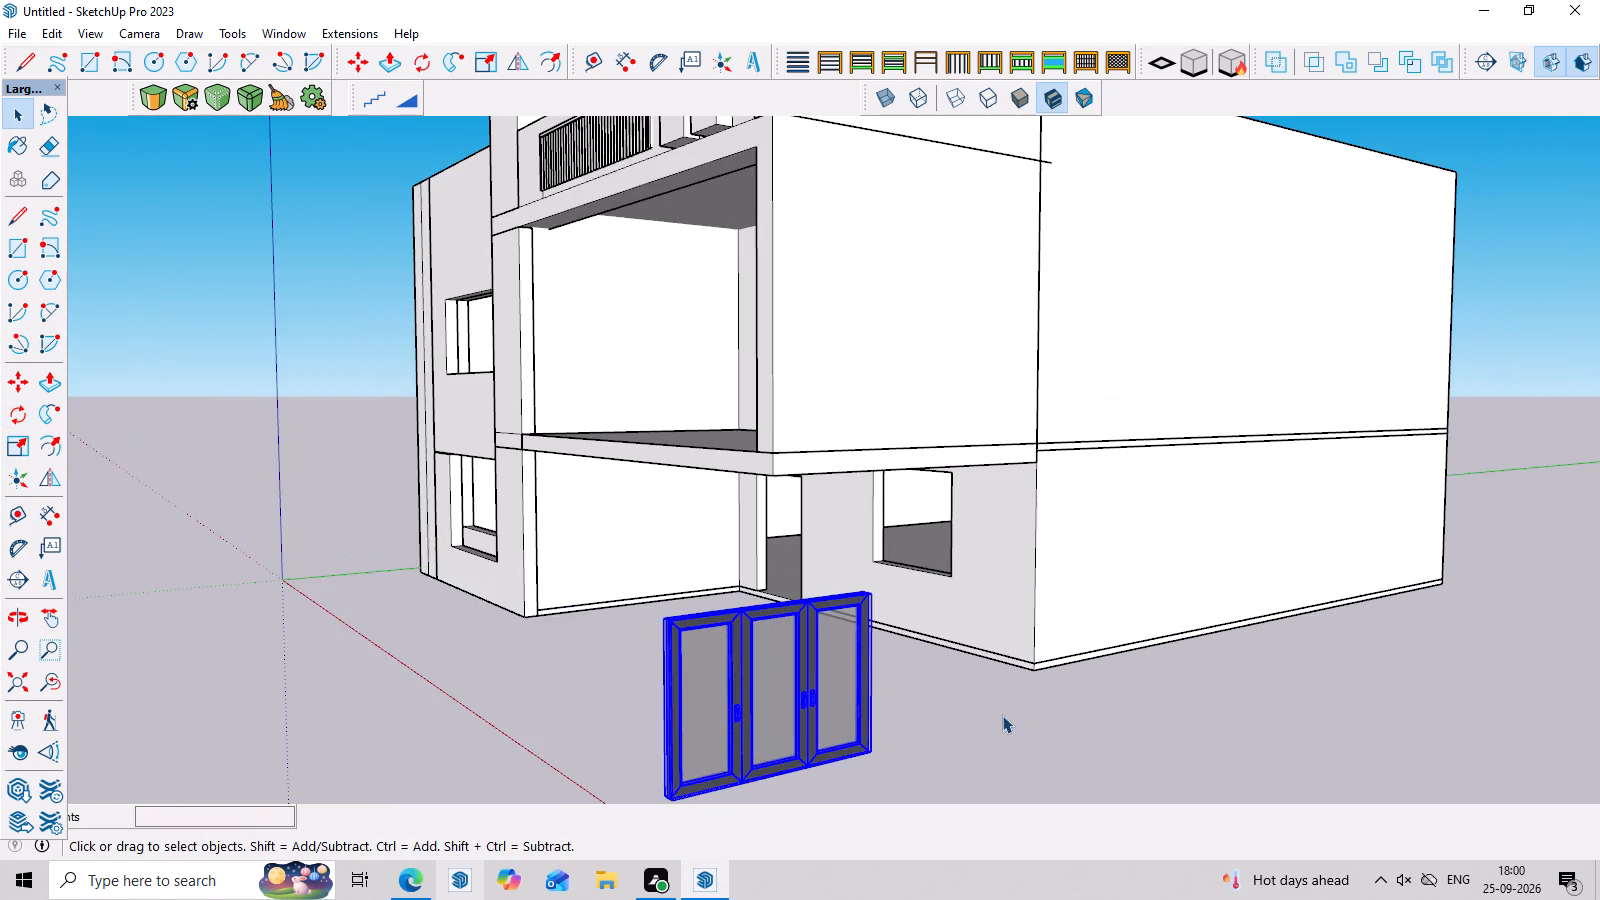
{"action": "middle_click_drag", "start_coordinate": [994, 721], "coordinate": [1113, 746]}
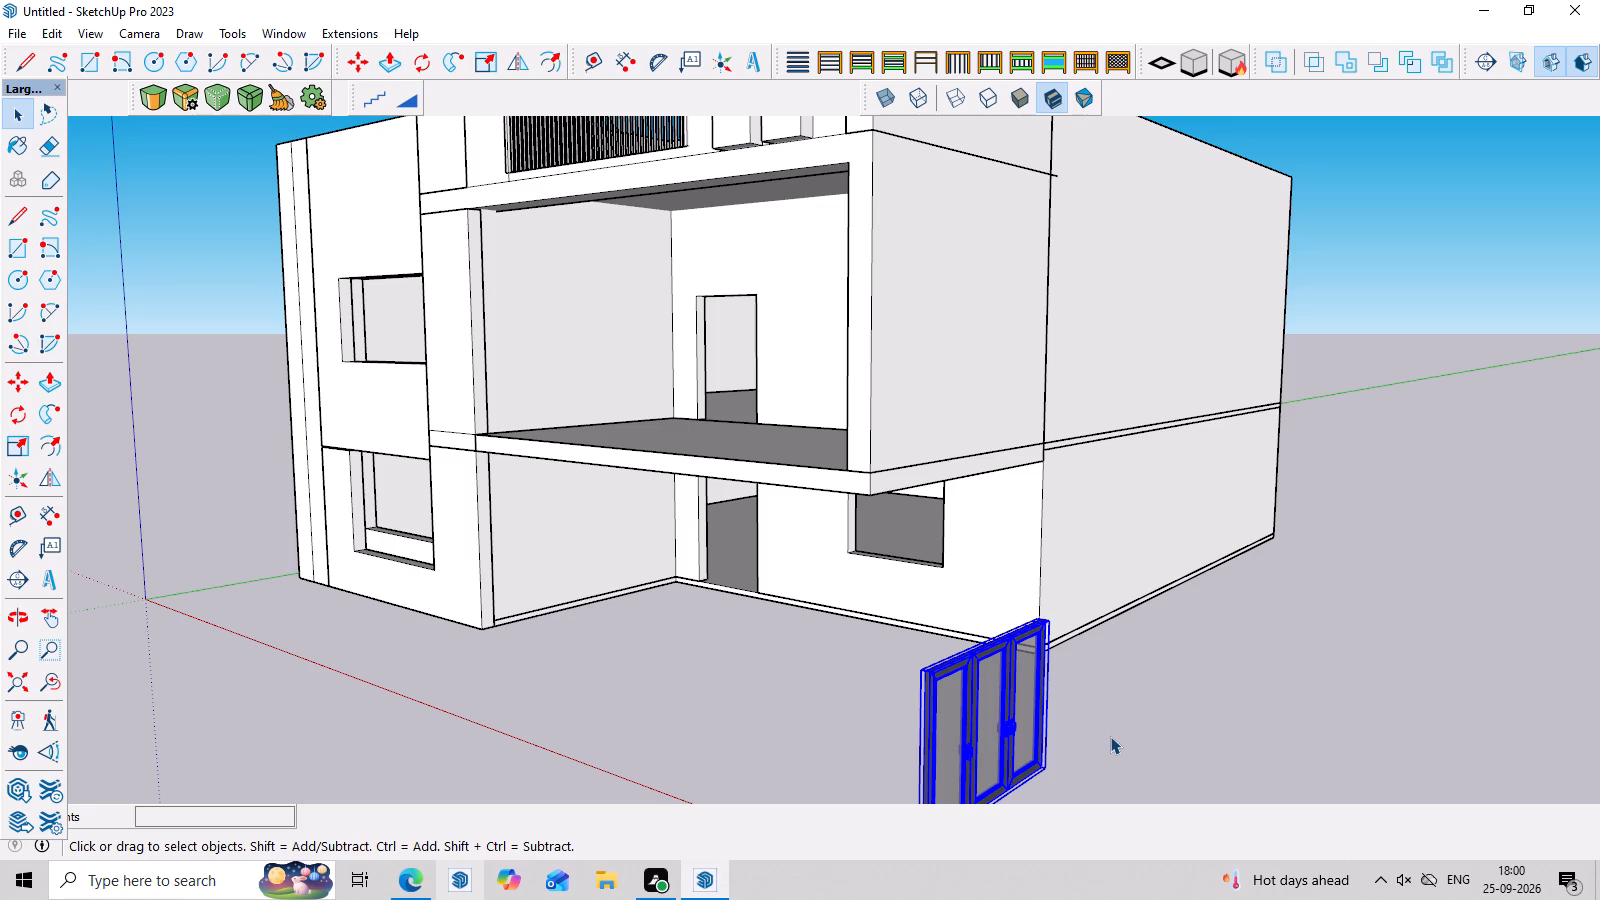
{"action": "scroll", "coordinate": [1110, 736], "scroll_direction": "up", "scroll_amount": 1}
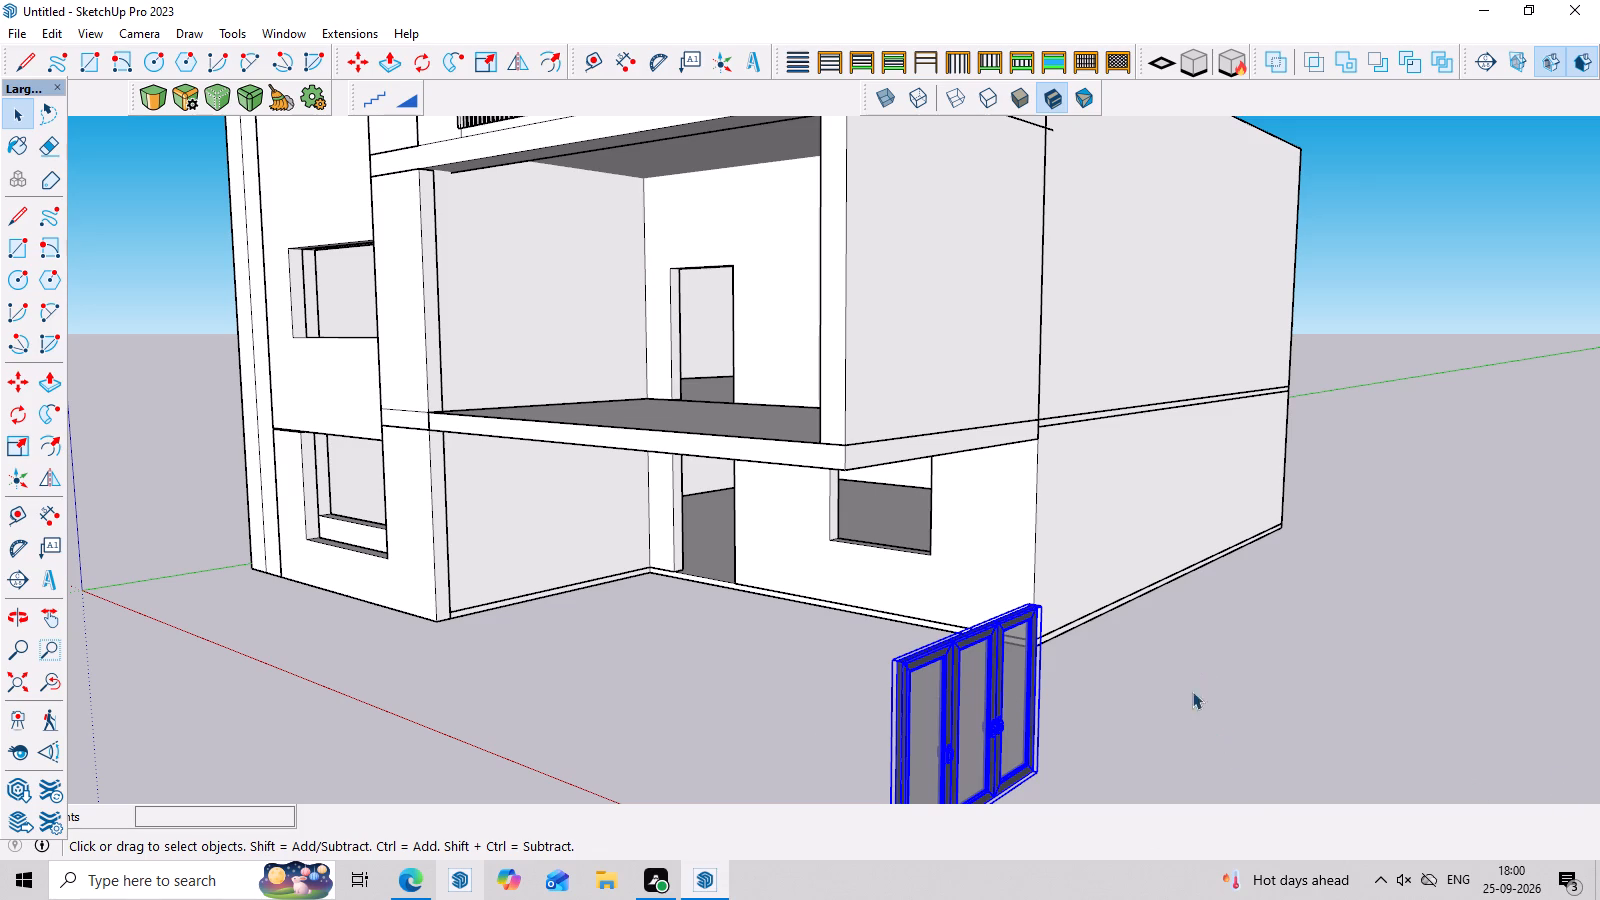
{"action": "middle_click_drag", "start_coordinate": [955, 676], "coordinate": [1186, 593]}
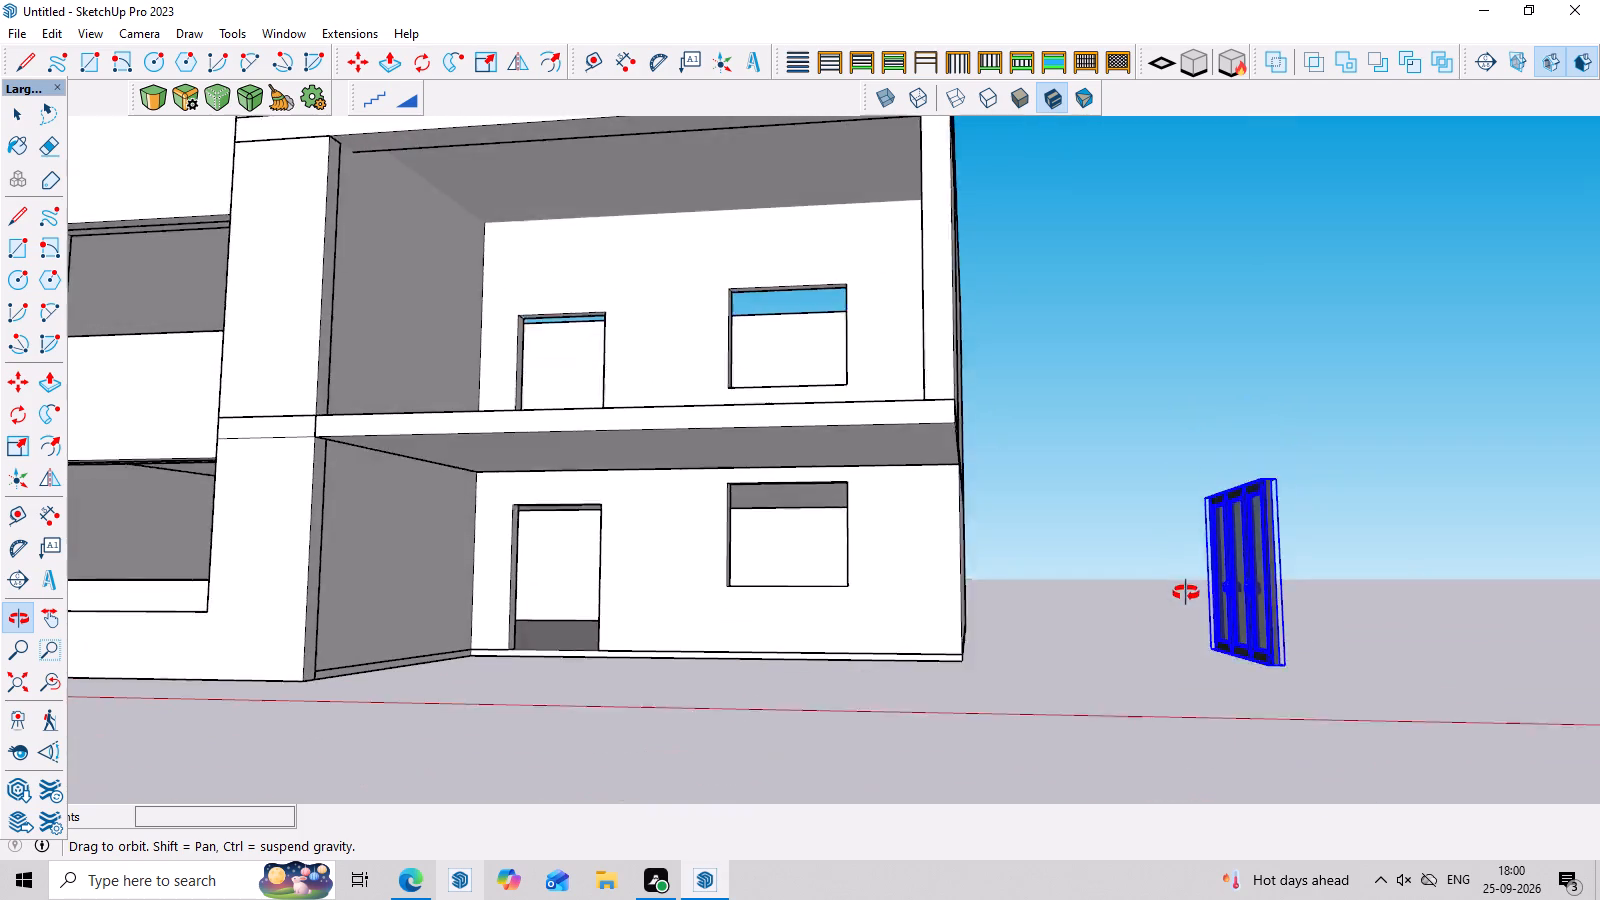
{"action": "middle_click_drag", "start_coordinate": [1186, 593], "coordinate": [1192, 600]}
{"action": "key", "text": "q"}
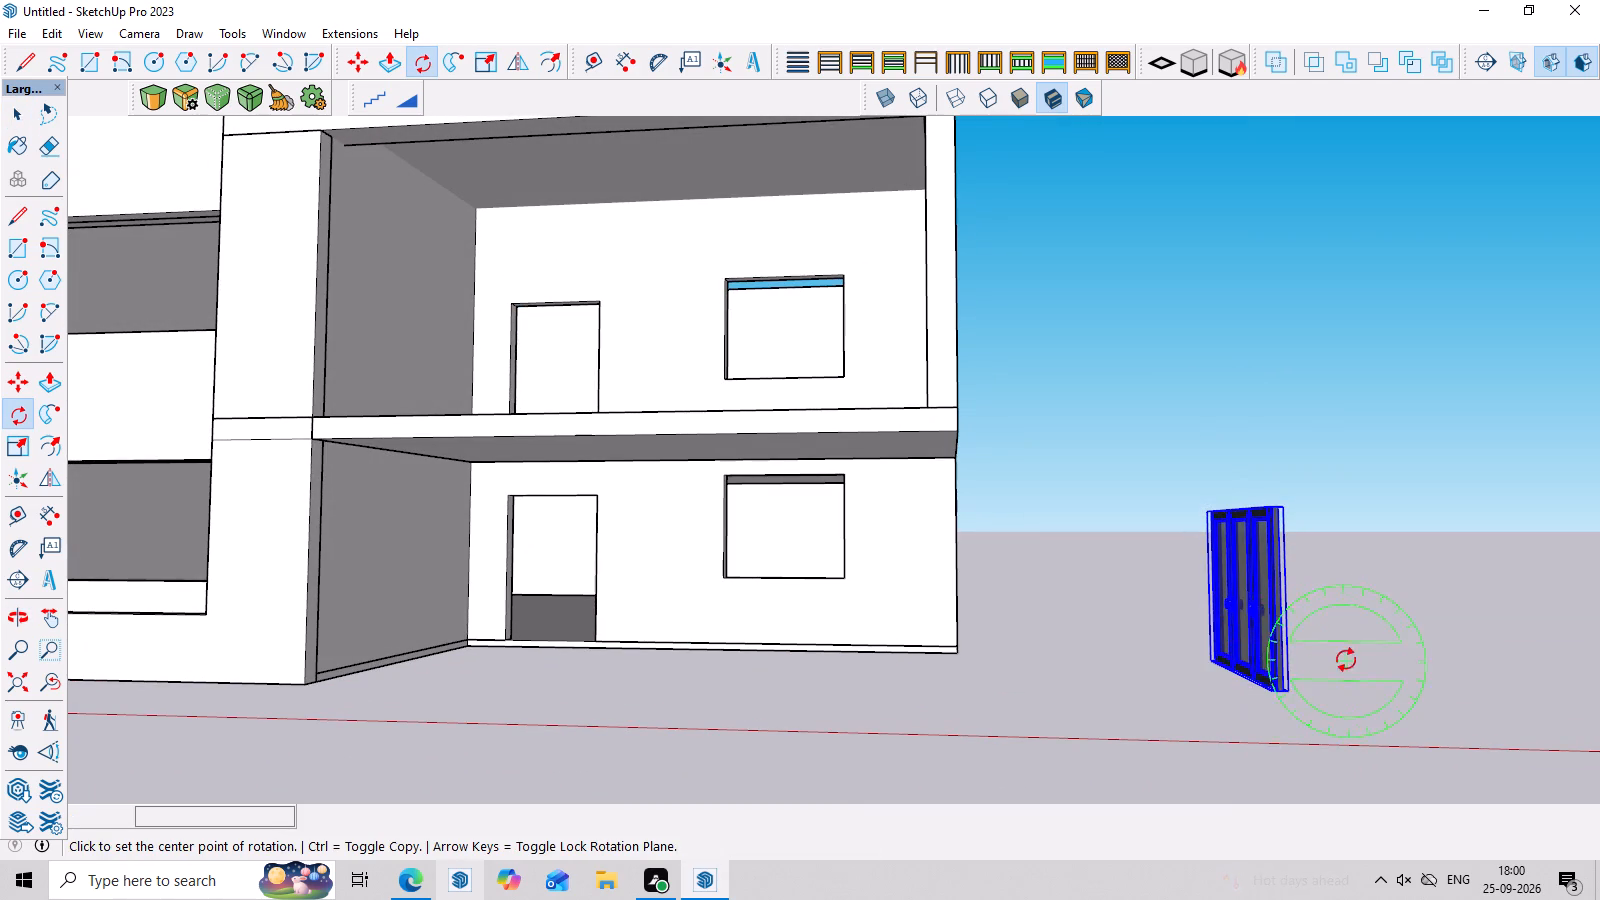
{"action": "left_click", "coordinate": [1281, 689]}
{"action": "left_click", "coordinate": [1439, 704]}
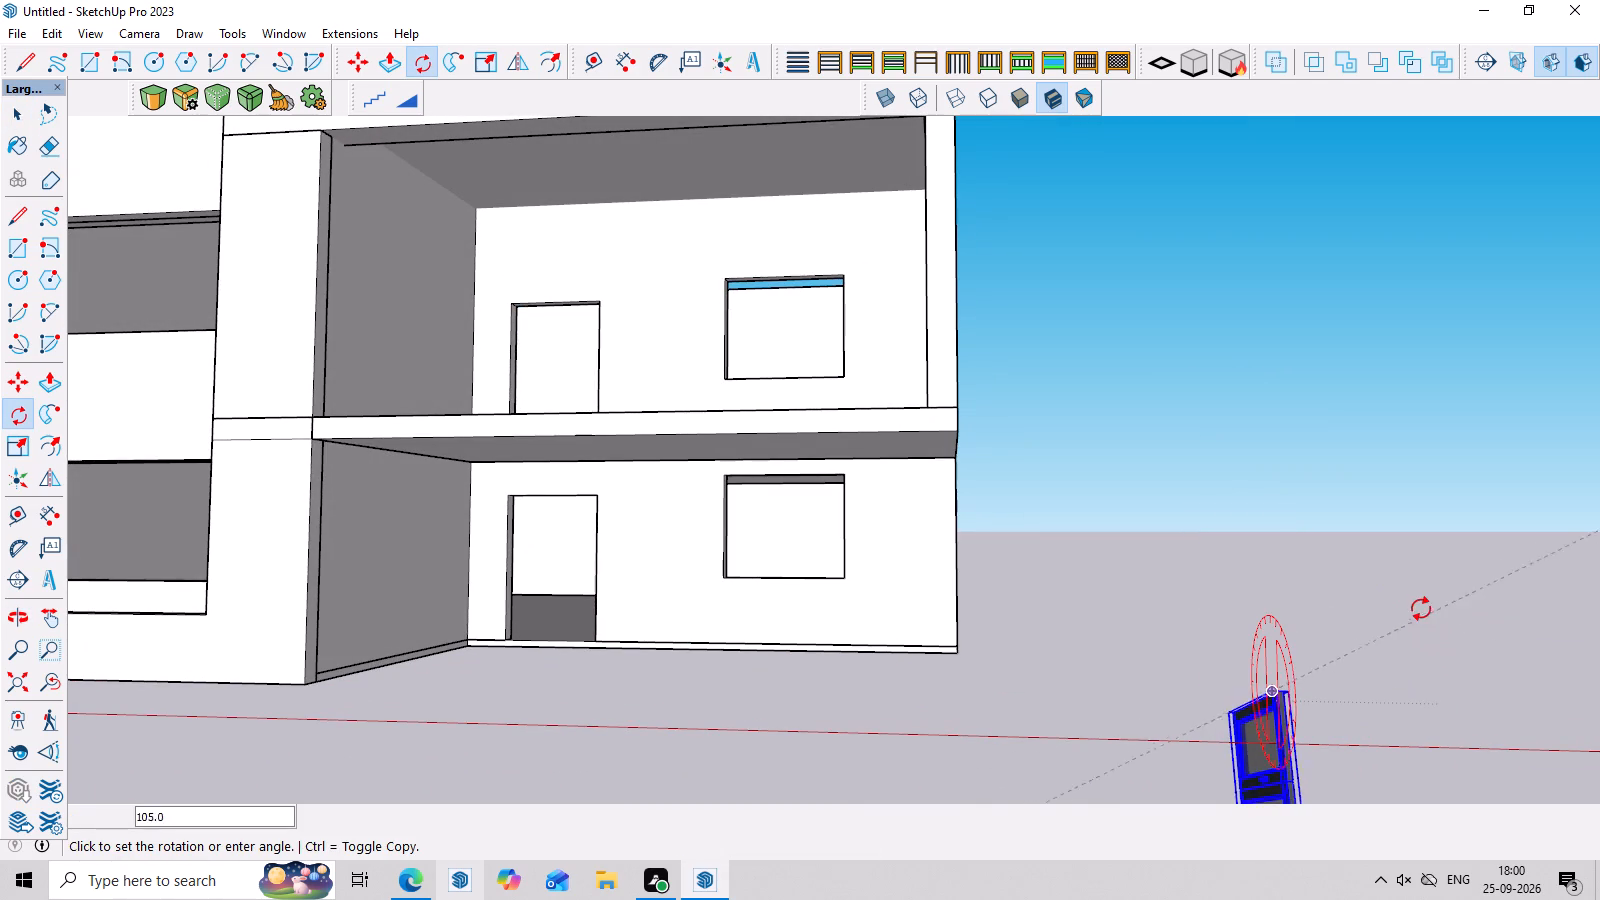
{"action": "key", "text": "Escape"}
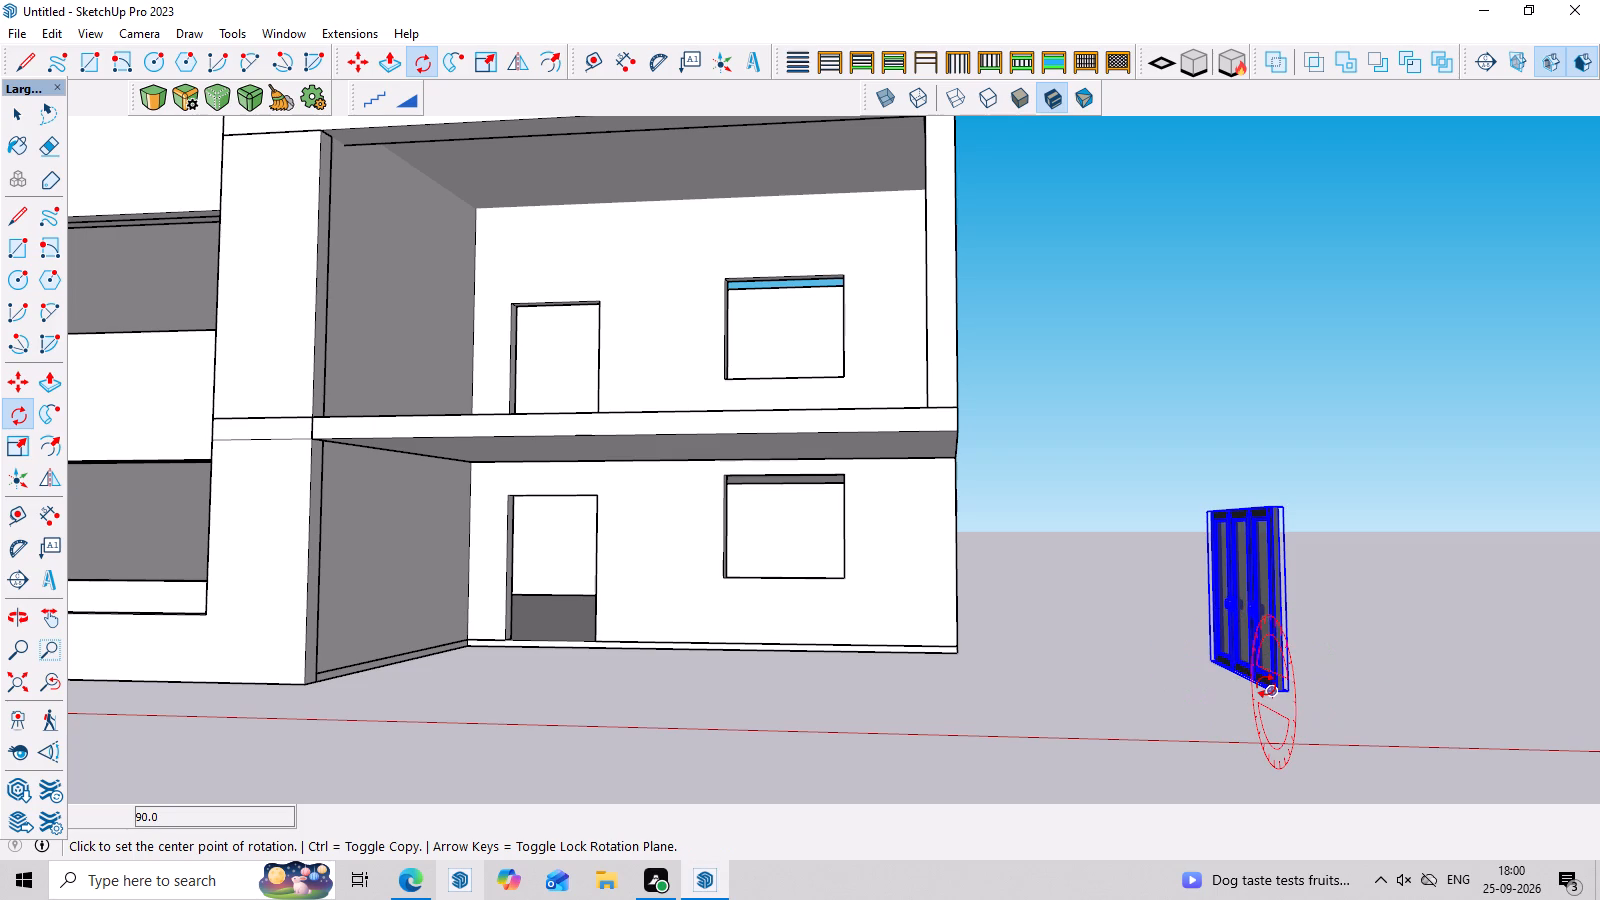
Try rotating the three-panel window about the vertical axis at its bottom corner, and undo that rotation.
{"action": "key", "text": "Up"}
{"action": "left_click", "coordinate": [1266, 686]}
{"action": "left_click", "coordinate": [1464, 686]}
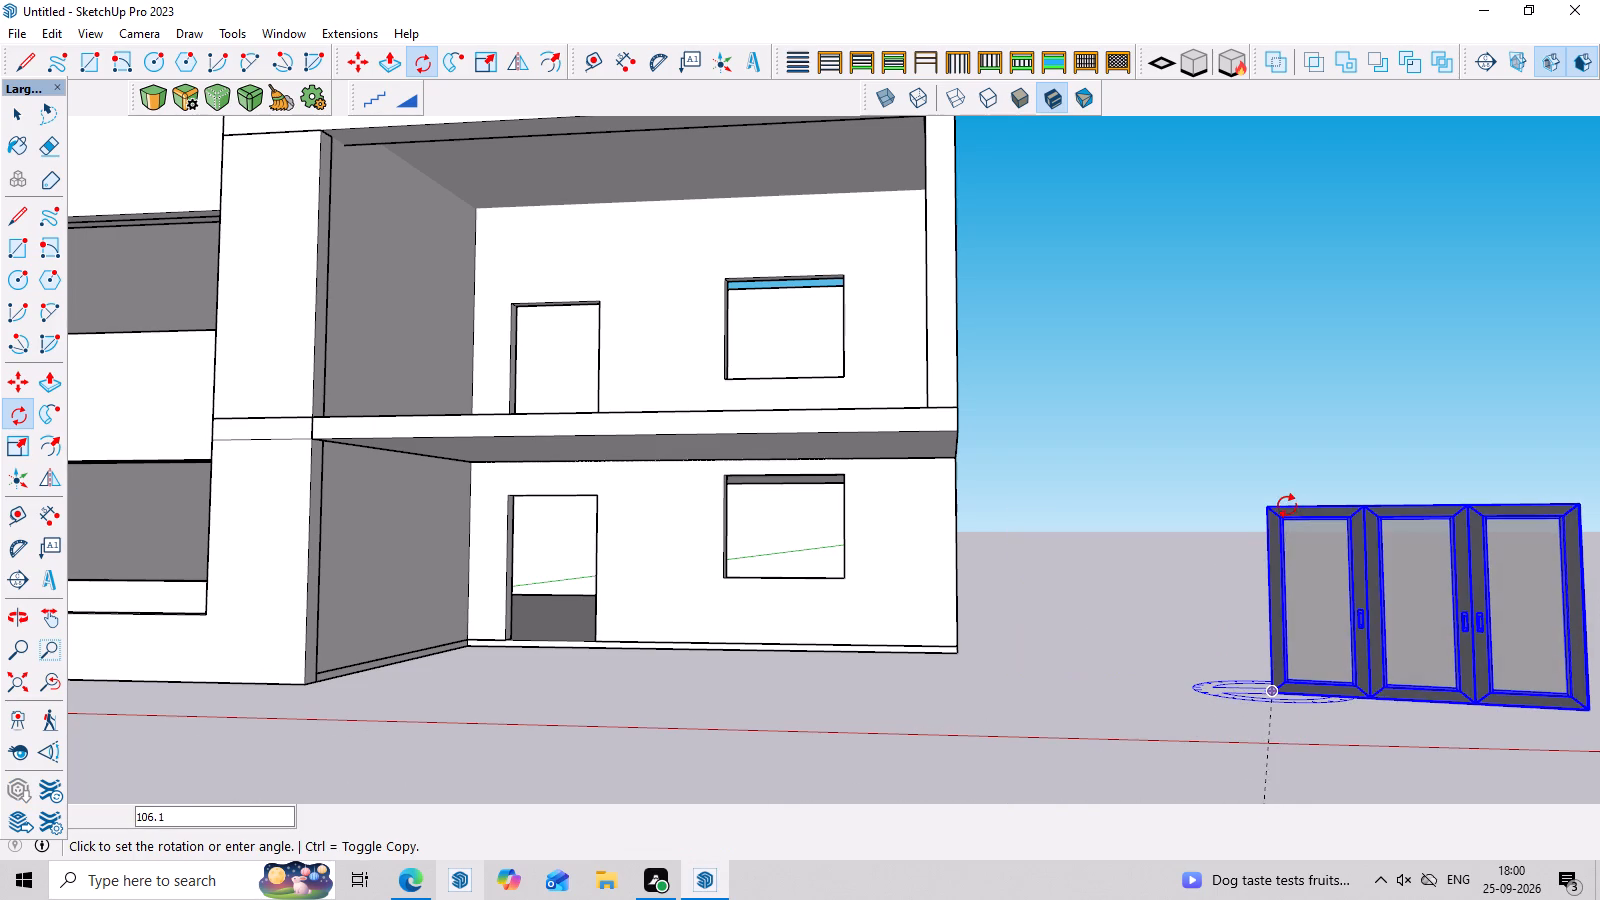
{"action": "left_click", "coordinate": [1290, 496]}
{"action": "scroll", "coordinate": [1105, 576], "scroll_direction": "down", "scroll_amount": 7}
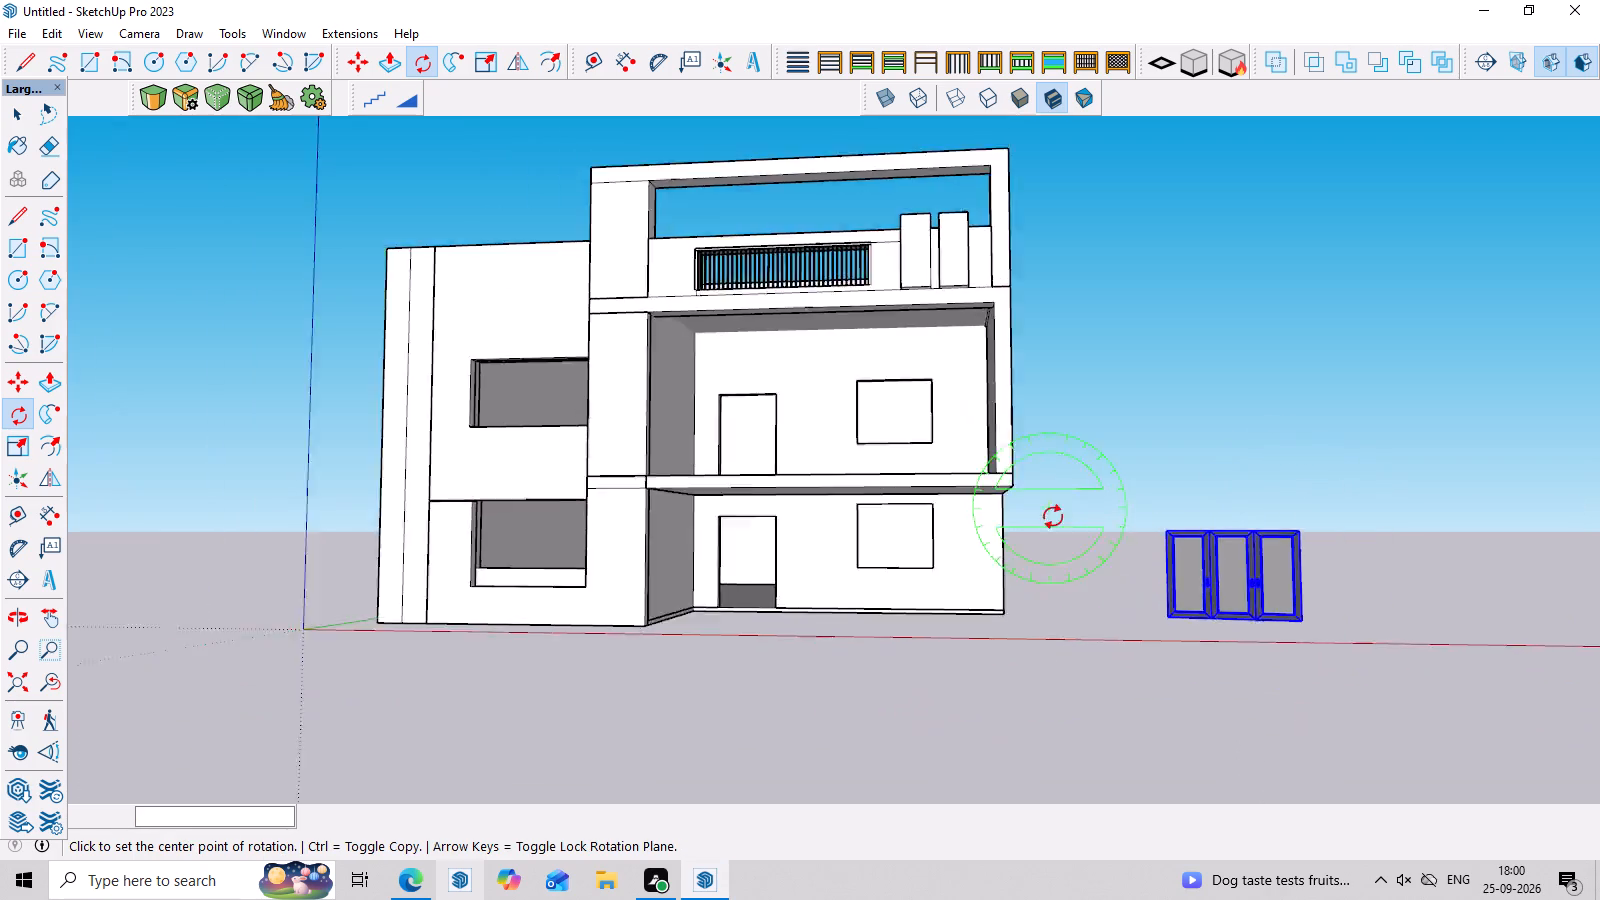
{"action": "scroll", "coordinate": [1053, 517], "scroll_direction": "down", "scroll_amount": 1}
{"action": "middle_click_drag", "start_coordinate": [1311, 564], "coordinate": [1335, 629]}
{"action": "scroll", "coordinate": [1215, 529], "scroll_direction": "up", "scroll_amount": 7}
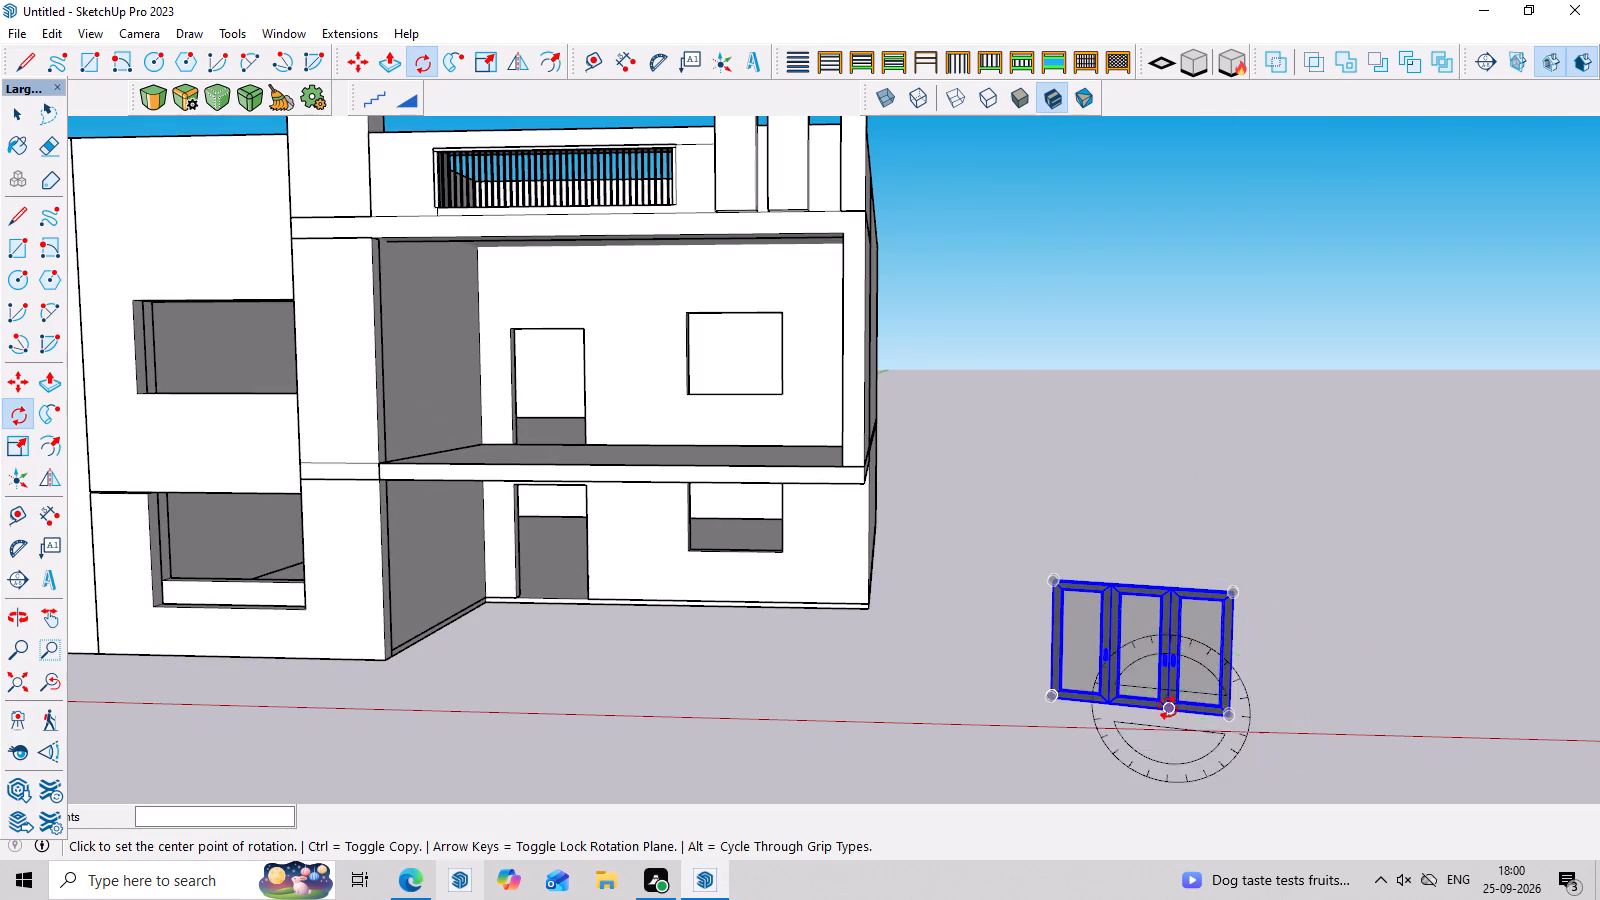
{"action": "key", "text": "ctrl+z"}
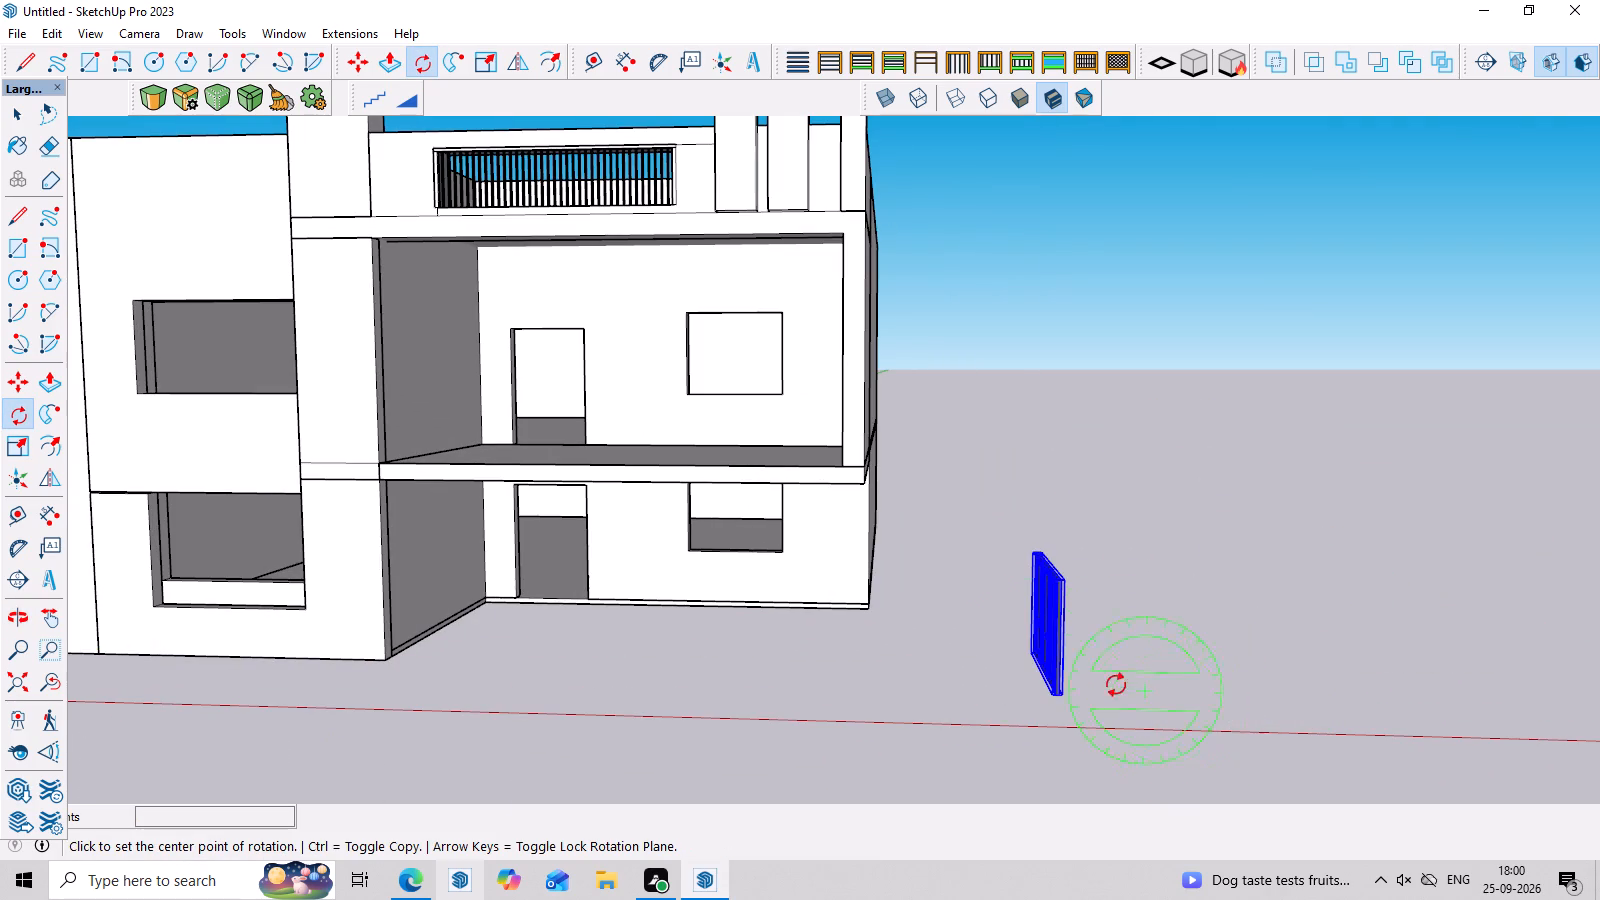
Rotate the three-panel window about 84.5 degrees around the vertical axis at its bottom corner to face the front like the house.
{"action": "key", "text": "Up"}
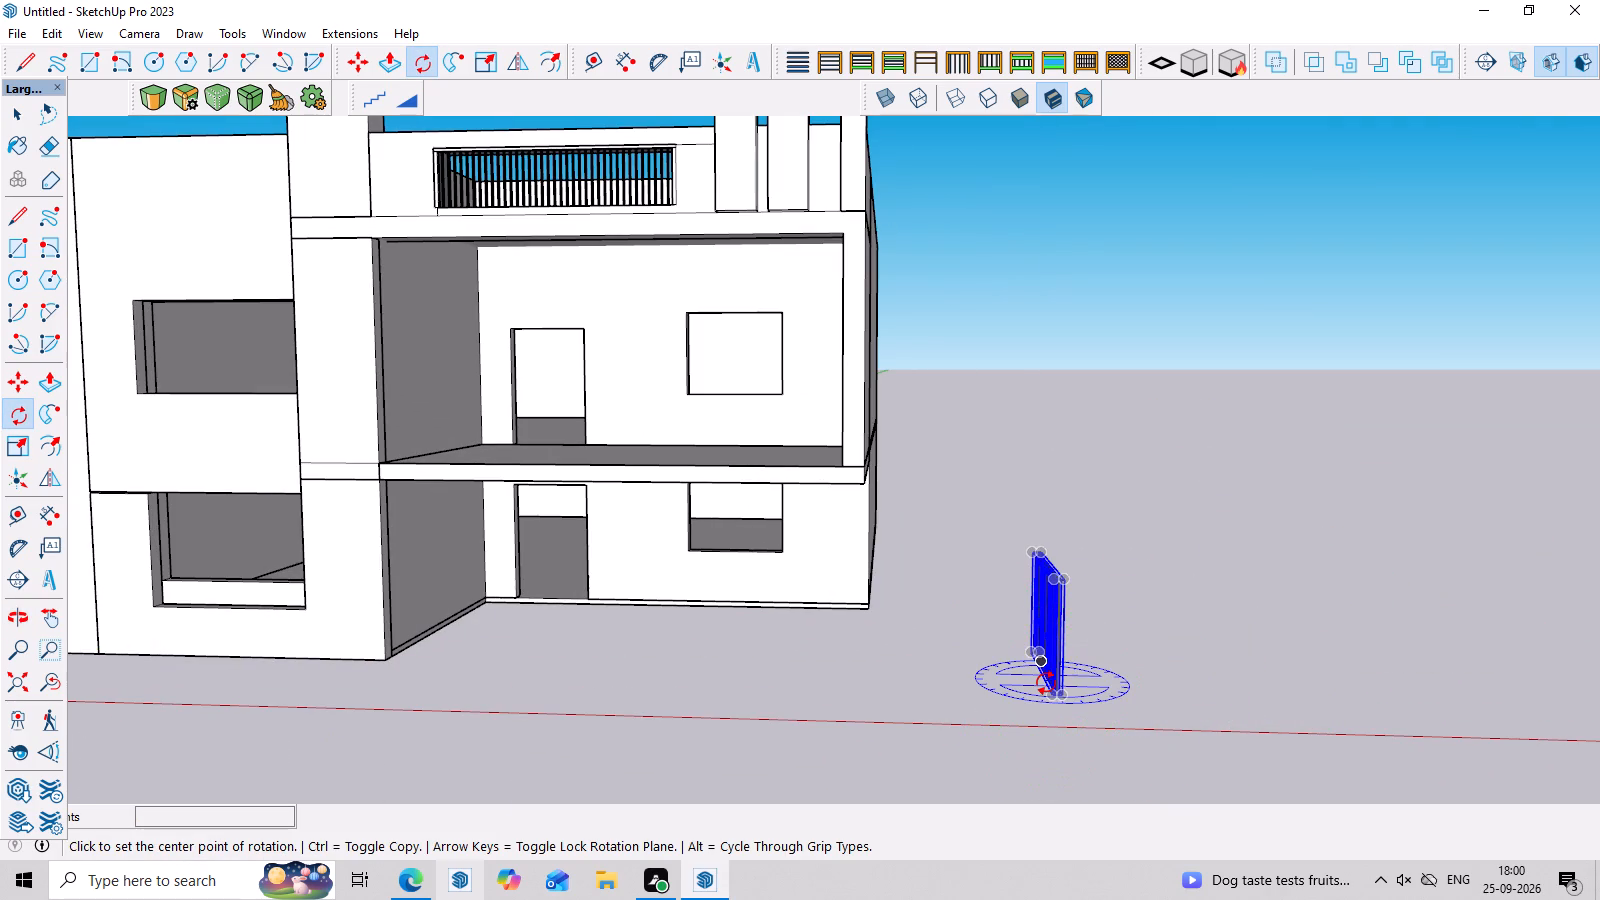
{"action": "left_click", "coordinate": [1046, 683]}
{"action": "left_click_drag", "start_coordinate": [1492, 690], "coordinate": [1481, 649]}
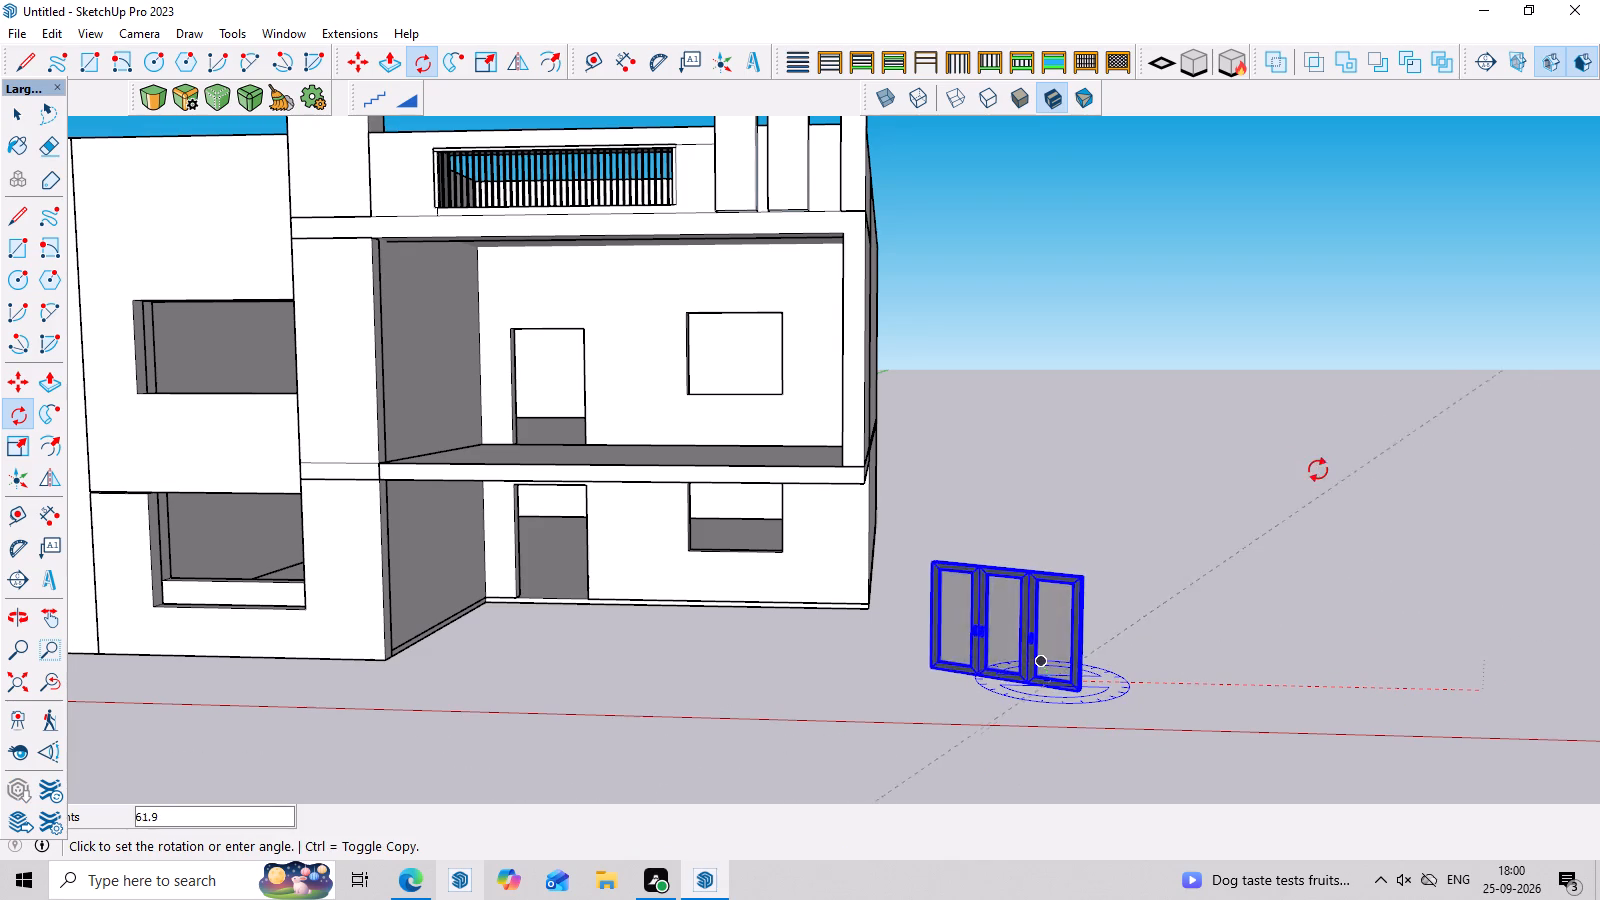
{"action": "left_click", "coordinate": [1003, 413]}
{"action": "middle_click_drag", "start_coordinate": [1106, 662], "coordinate": [1146, 618]}
{"action": "key", "text": "space"}
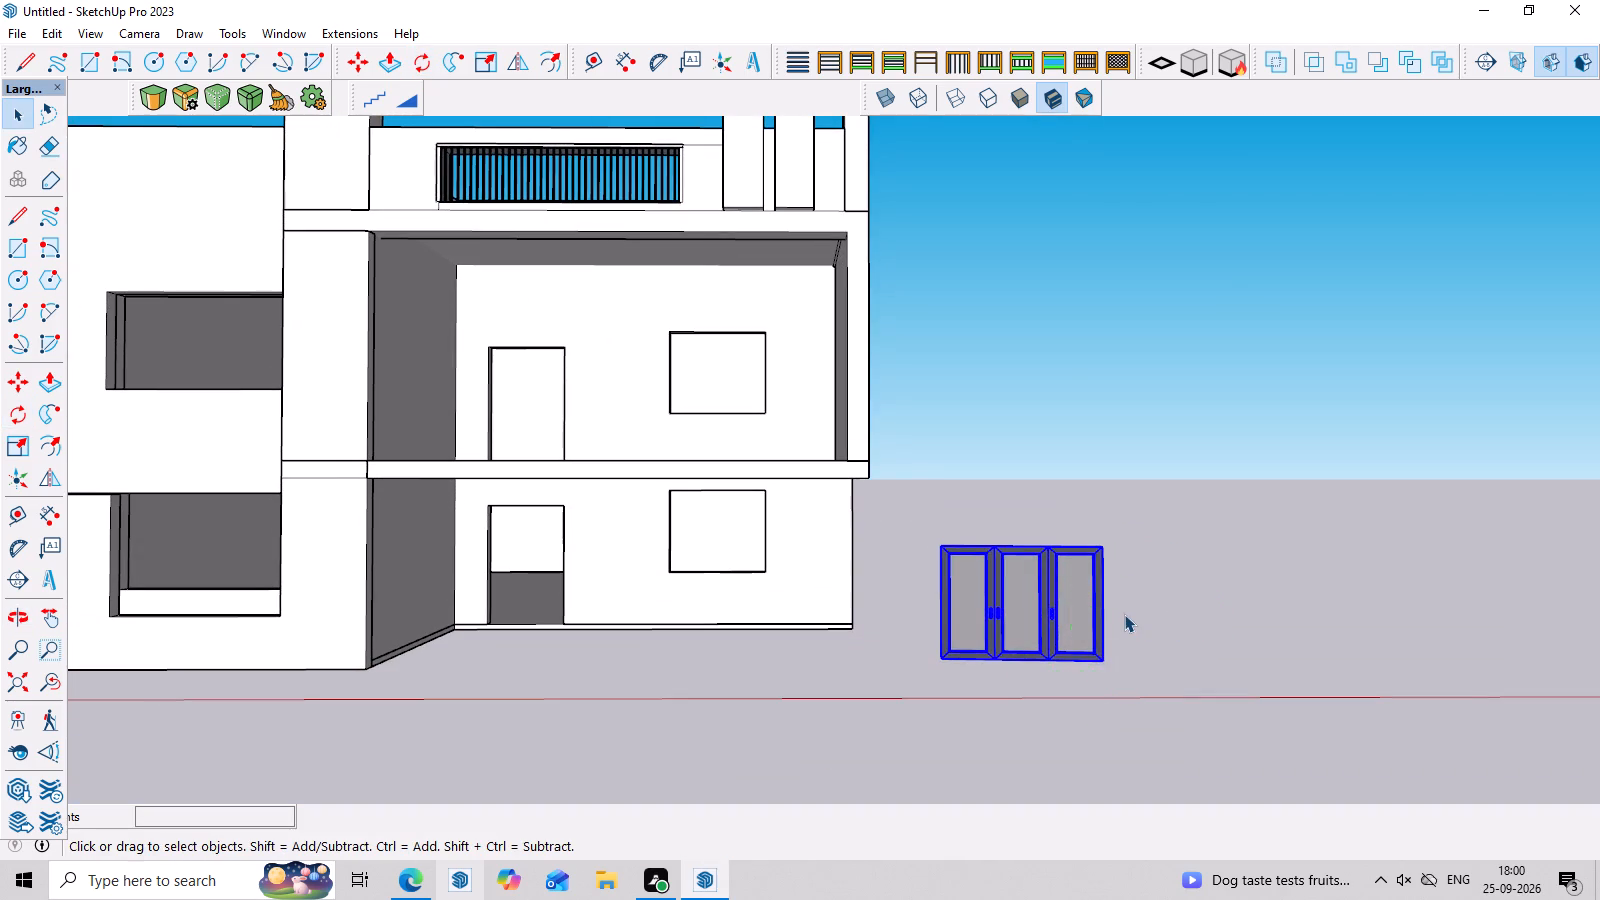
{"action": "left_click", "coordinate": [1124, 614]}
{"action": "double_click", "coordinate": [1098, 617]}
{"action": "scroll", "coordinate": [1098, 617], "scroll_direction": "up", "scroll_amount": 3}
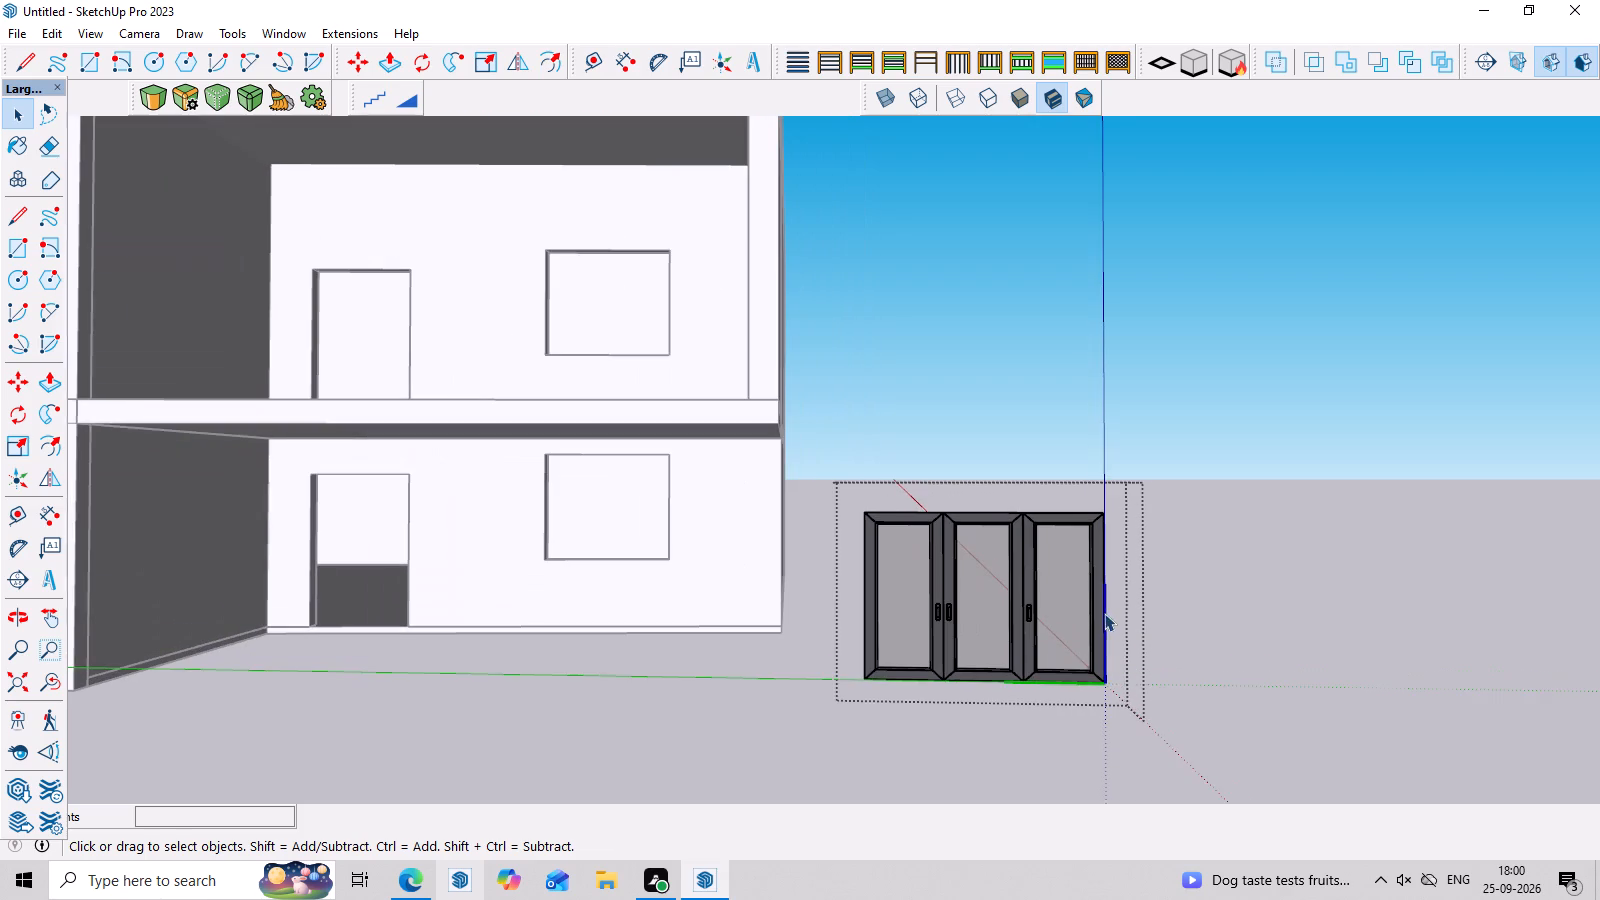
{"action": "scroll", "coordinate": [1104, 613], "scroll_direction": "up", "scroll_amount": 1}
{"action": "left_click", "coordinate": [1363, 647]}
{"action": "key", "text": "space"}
Draw a rectangle of about 6' 3" by 5' 4" corner to corner over the ground-floor window opening.
{"action": "scroll", "coordinate": [1255, 558], "scroll_direction": "up", "scroll_amount": 2}
{"action": "middle_click_drag", "start_coordinate": [406, 511], "coordinate": [499, 577]}
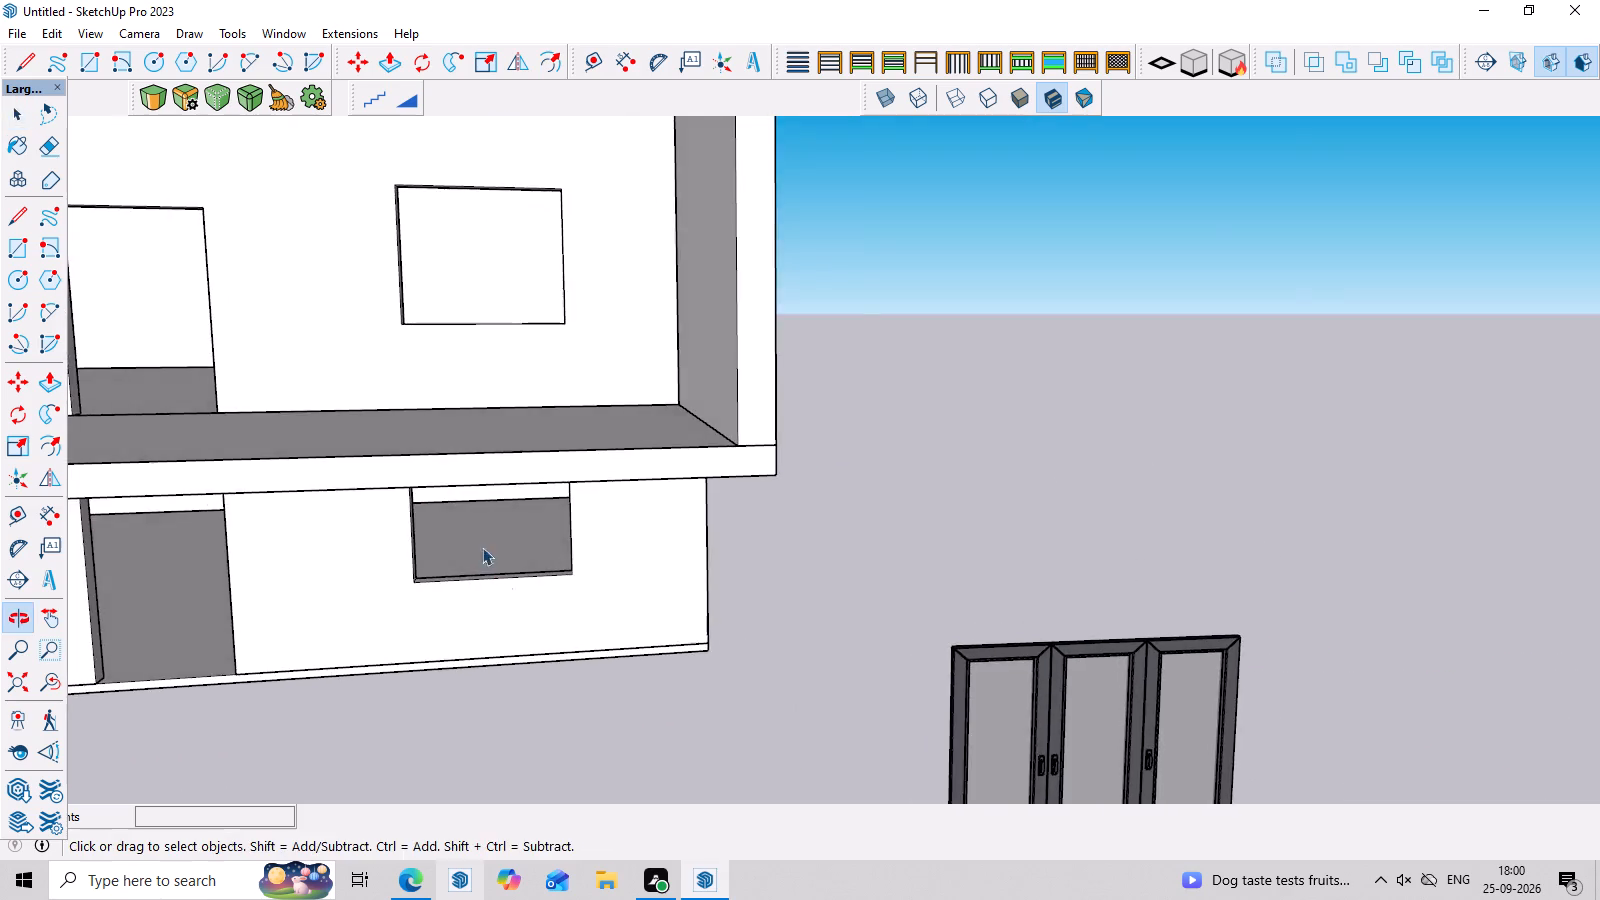
{"action": "scroll", "coordinate": [482, 538], "scroll_direction": "up", "scroll_amount": 3}
{"action": "middle_click_drag", "start_coordinate": [507, 592], "coordinate": [512, 480]}
{"action": "scroll", "coordinate": [411, 388], "scroll_direction": "up", "scroll_amount": 2}
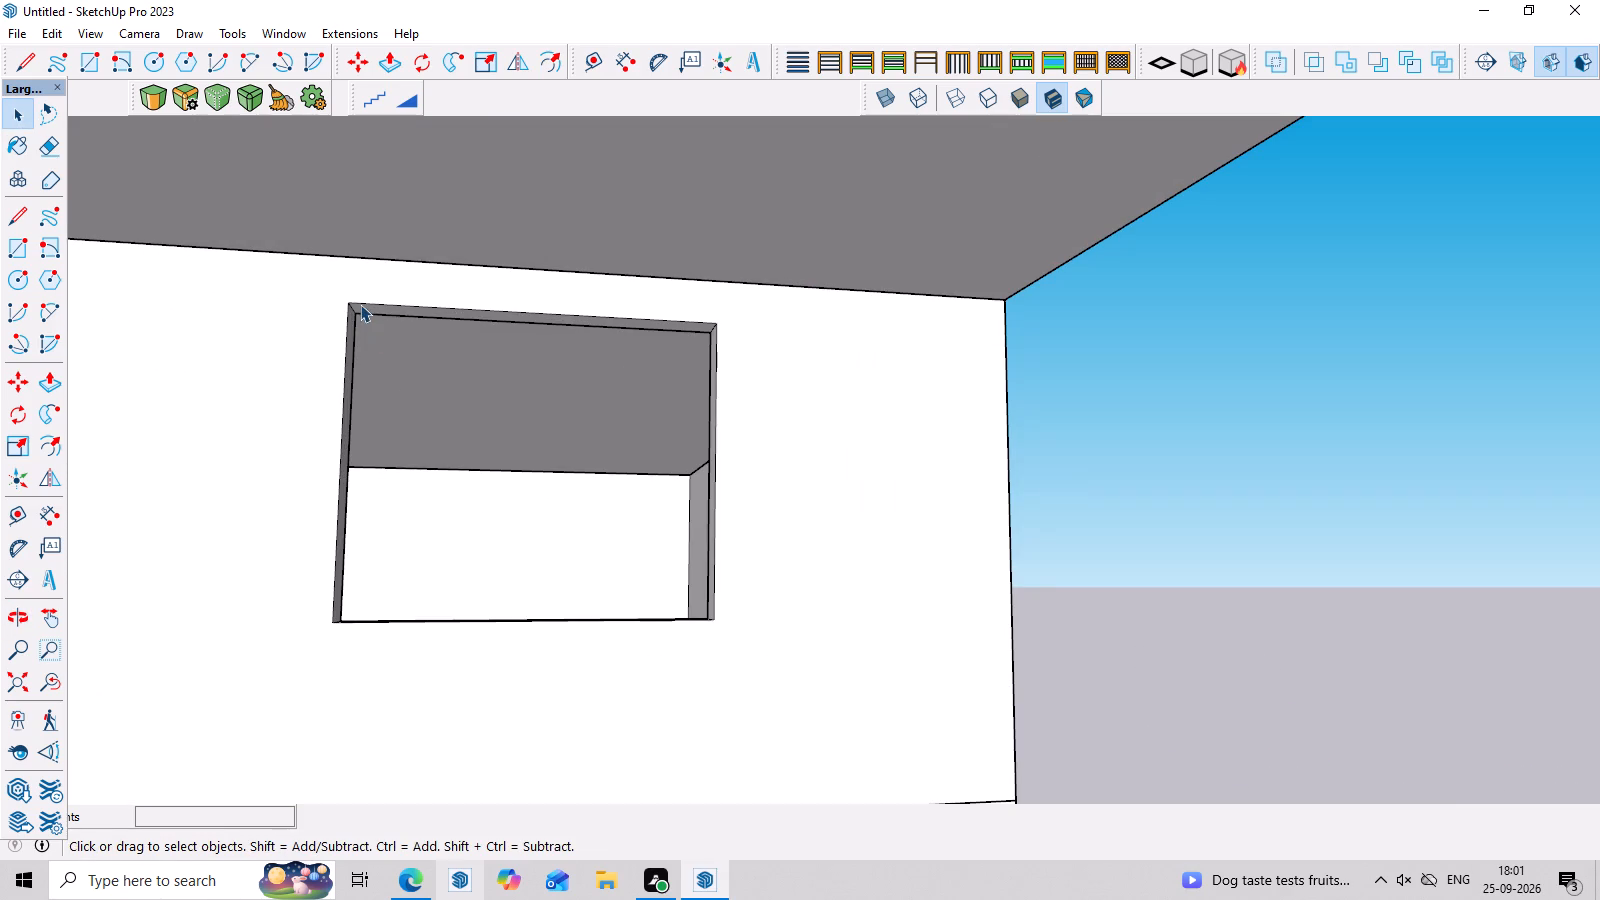
{"action": "key", "text": "r"}
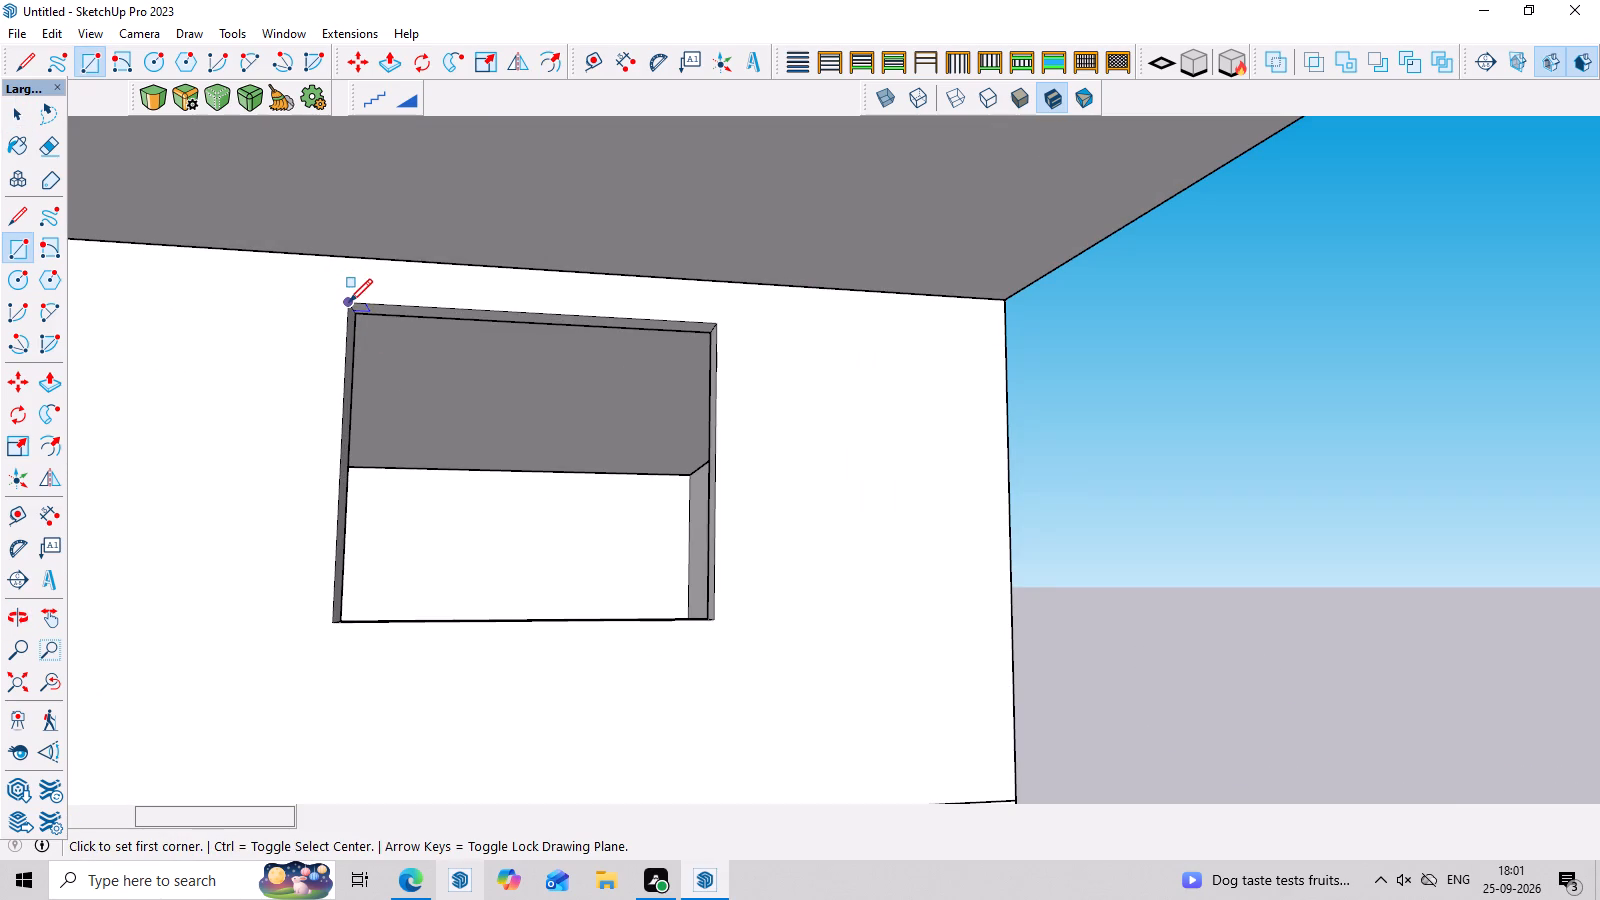
{"action": "left_click", "coordinate": [349, 302]}
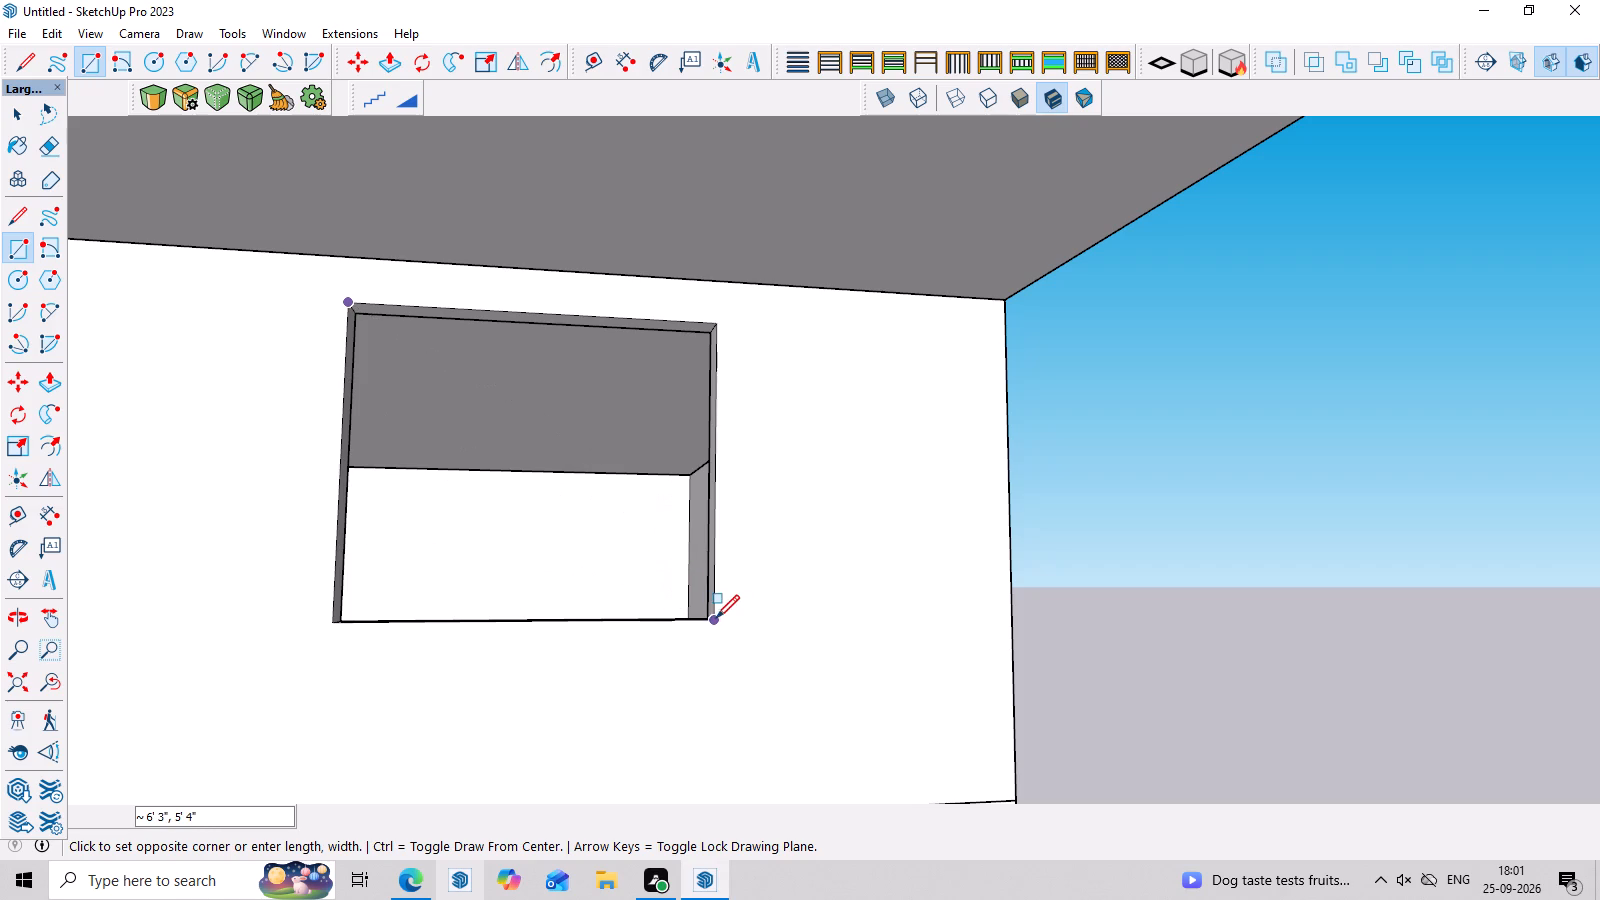
{"action": "left_click", "coordinate": [716, 618]}
Move the new rectangle face about 32' 1" out of the ground-floor opening to the ground beside the window component.
{"action": "key", "text": "space"}
{"action": "left_click", "coordinate": [657, 536]}
{"action": "key", "text": "m"}
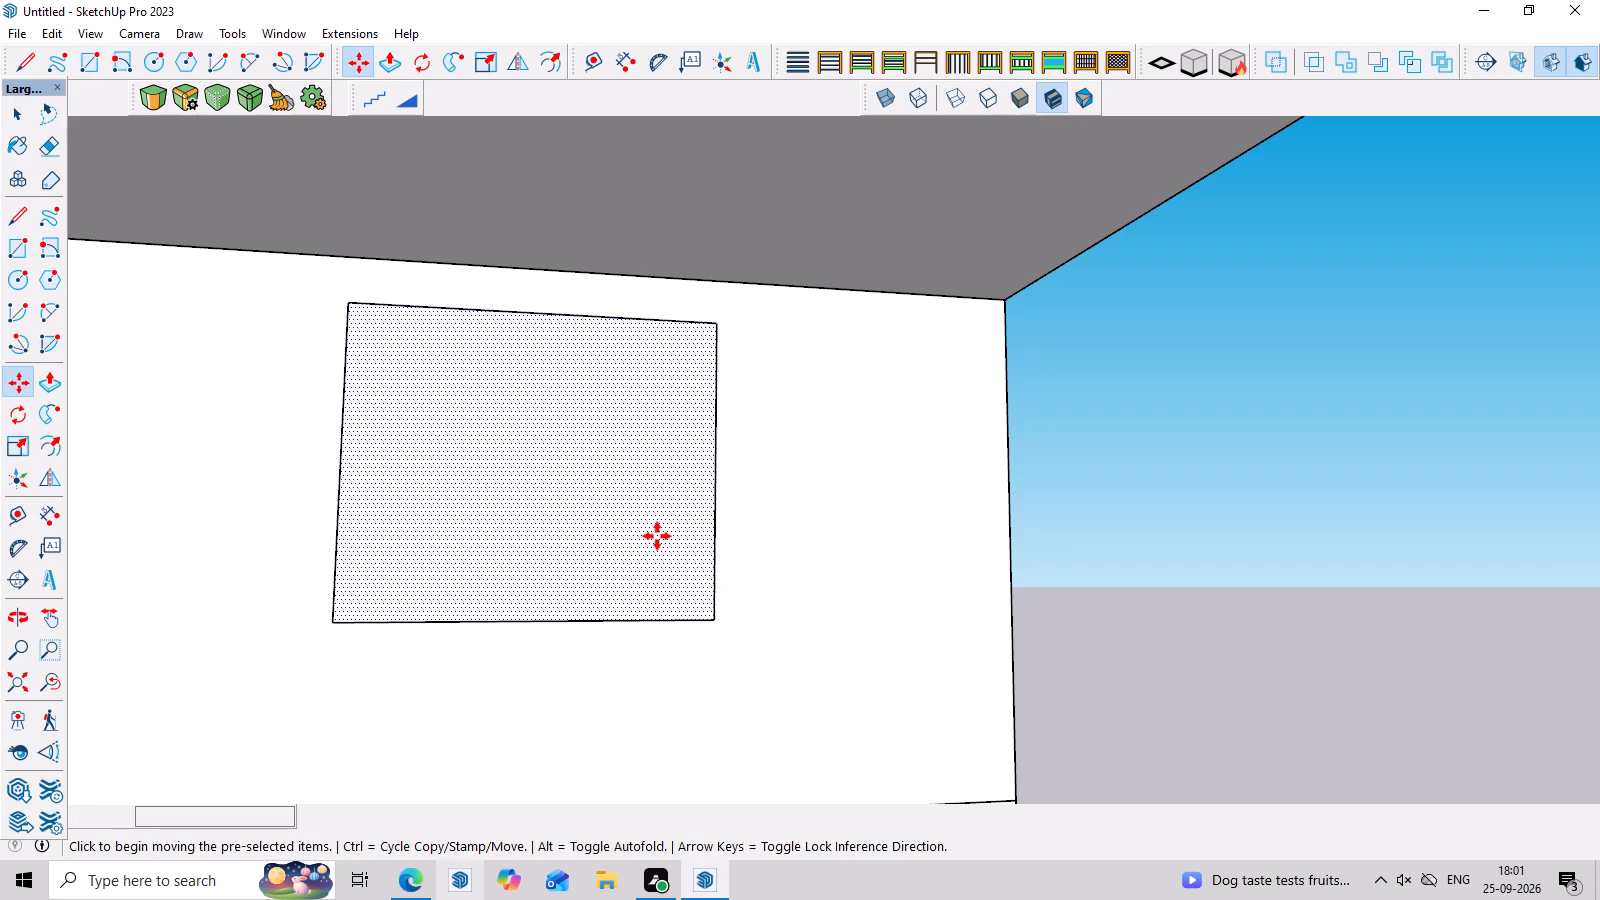
{"action": "left_click", "coordinate": [710, 619]}
{"action": "scroll", "coordinate": [1585, 742], "scroll_direction": "down", "scroll_amount": 3}
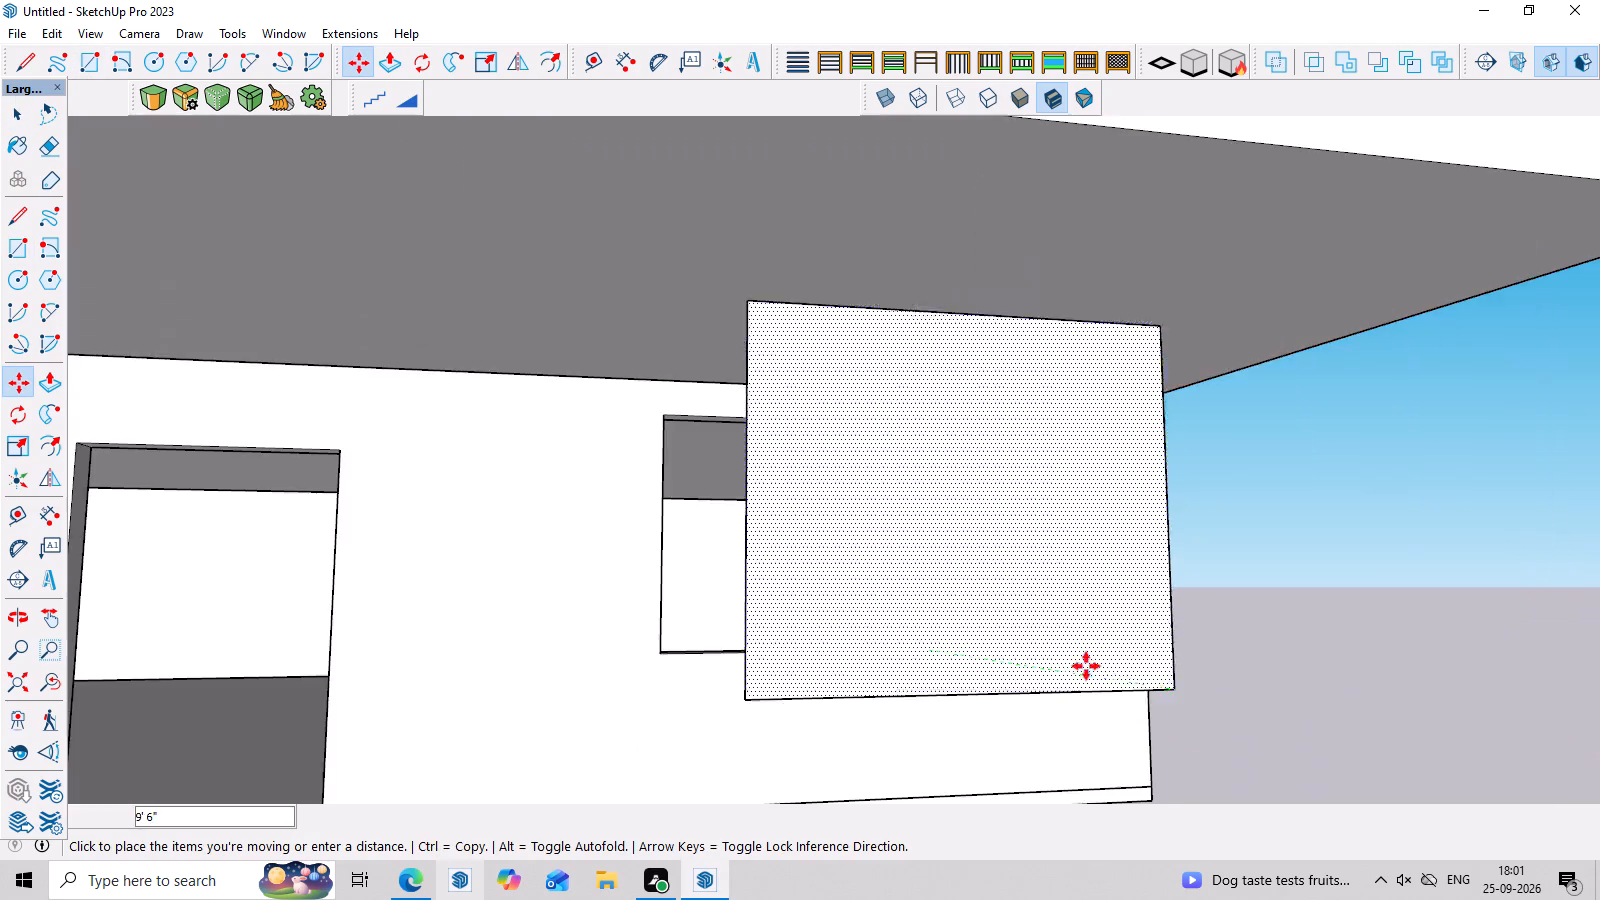
{"action": "scroll", "coordinate": [1069, 662], "scroll_direction": "down", "scroll_amount": 4}
{"action": "scroll", "coordinate": [1337, 637], "scroll_direction": "down", "scroll_amount": 7}
{"action": "scroll", "coordinate": [1193, 688], "scroll_direction": "down", "scroll_amount": 4}
{"action": "scroll", "coordinate": [1045, 678], "scroll_direction": "down", "scroll_amount": 6}
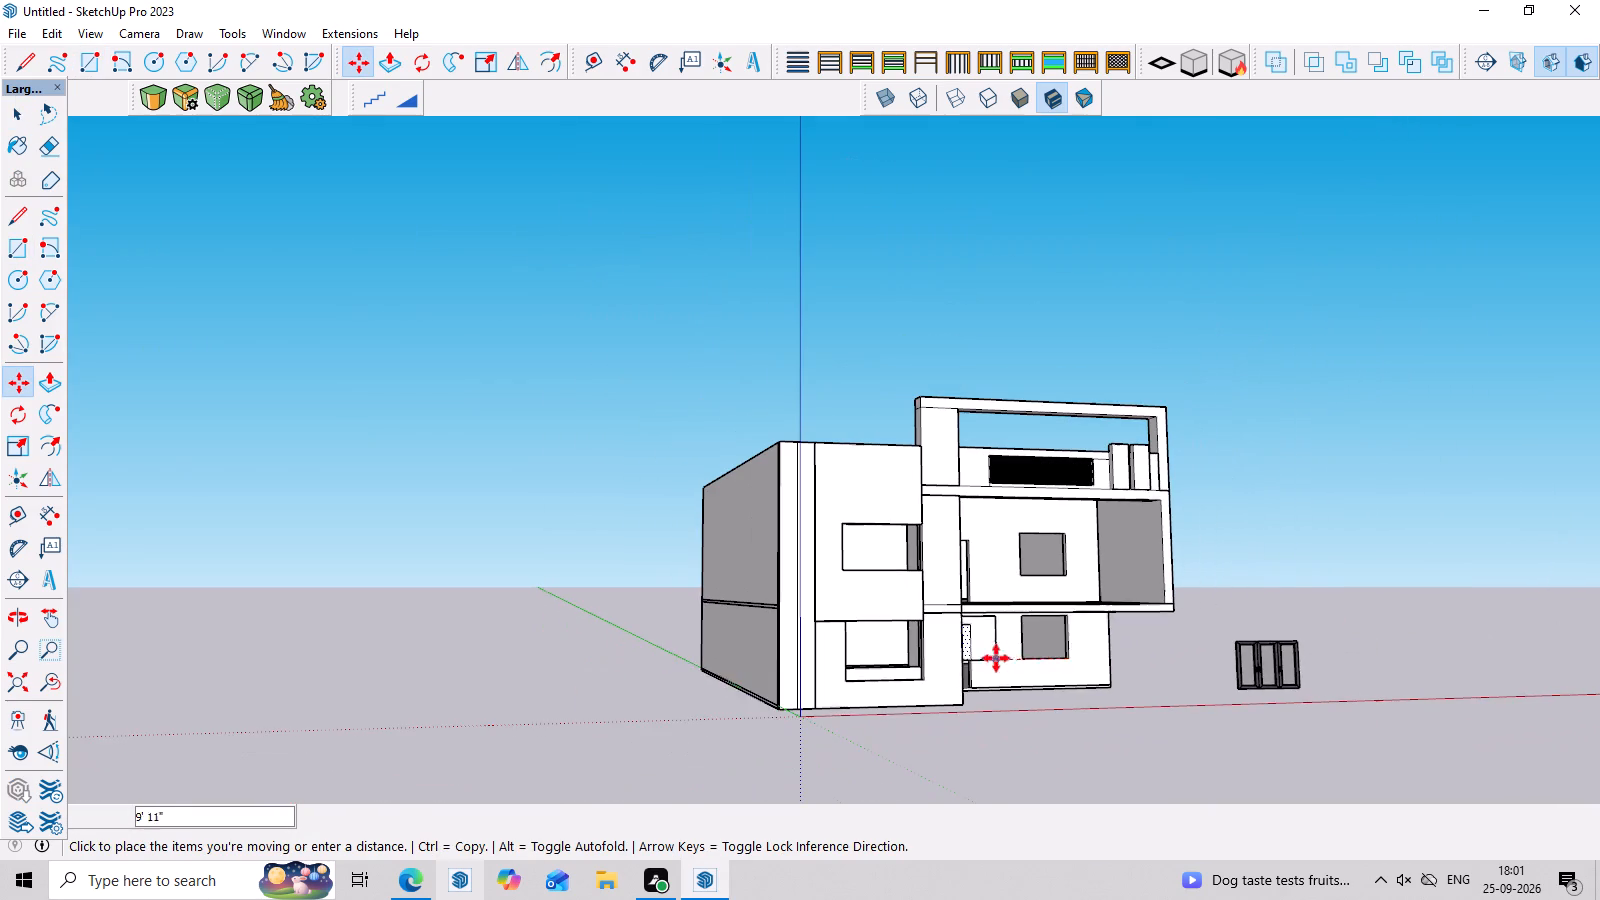
{"action": "middle_click_drag", "start_coordinate": [1322, 721], "coordinate": [1061, 788]}
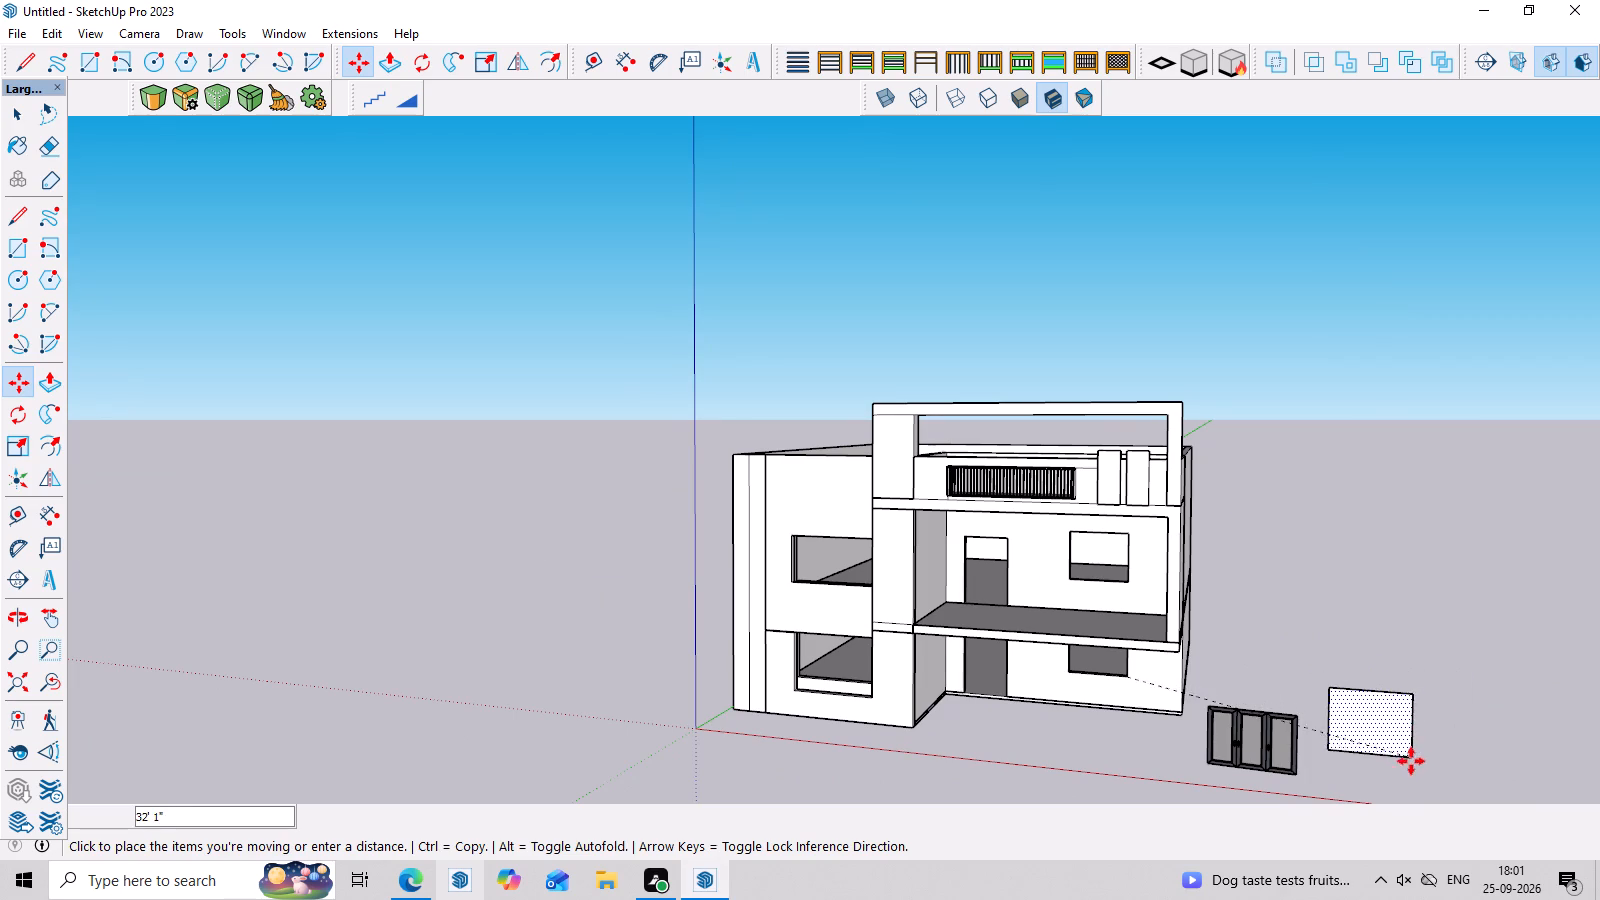
{"action": "left_click", "coordinate": [1411, 762]}
Move the three-panel window by its bottom corner onto the matching bottom corner of the reference rectangle.
{"action": "scroll", "coordinate": [1207, 665], "scroll_direction": "up", "scroll_amount": 5}
{"action": "scroll", "coordinate": [1251, 631], "scroll_direction": "down", "scroll_amount": 8}
{"action": "scroll", "coordinate": [1258, 768], "scroll_direction": "up", "scroll_amount": 3}
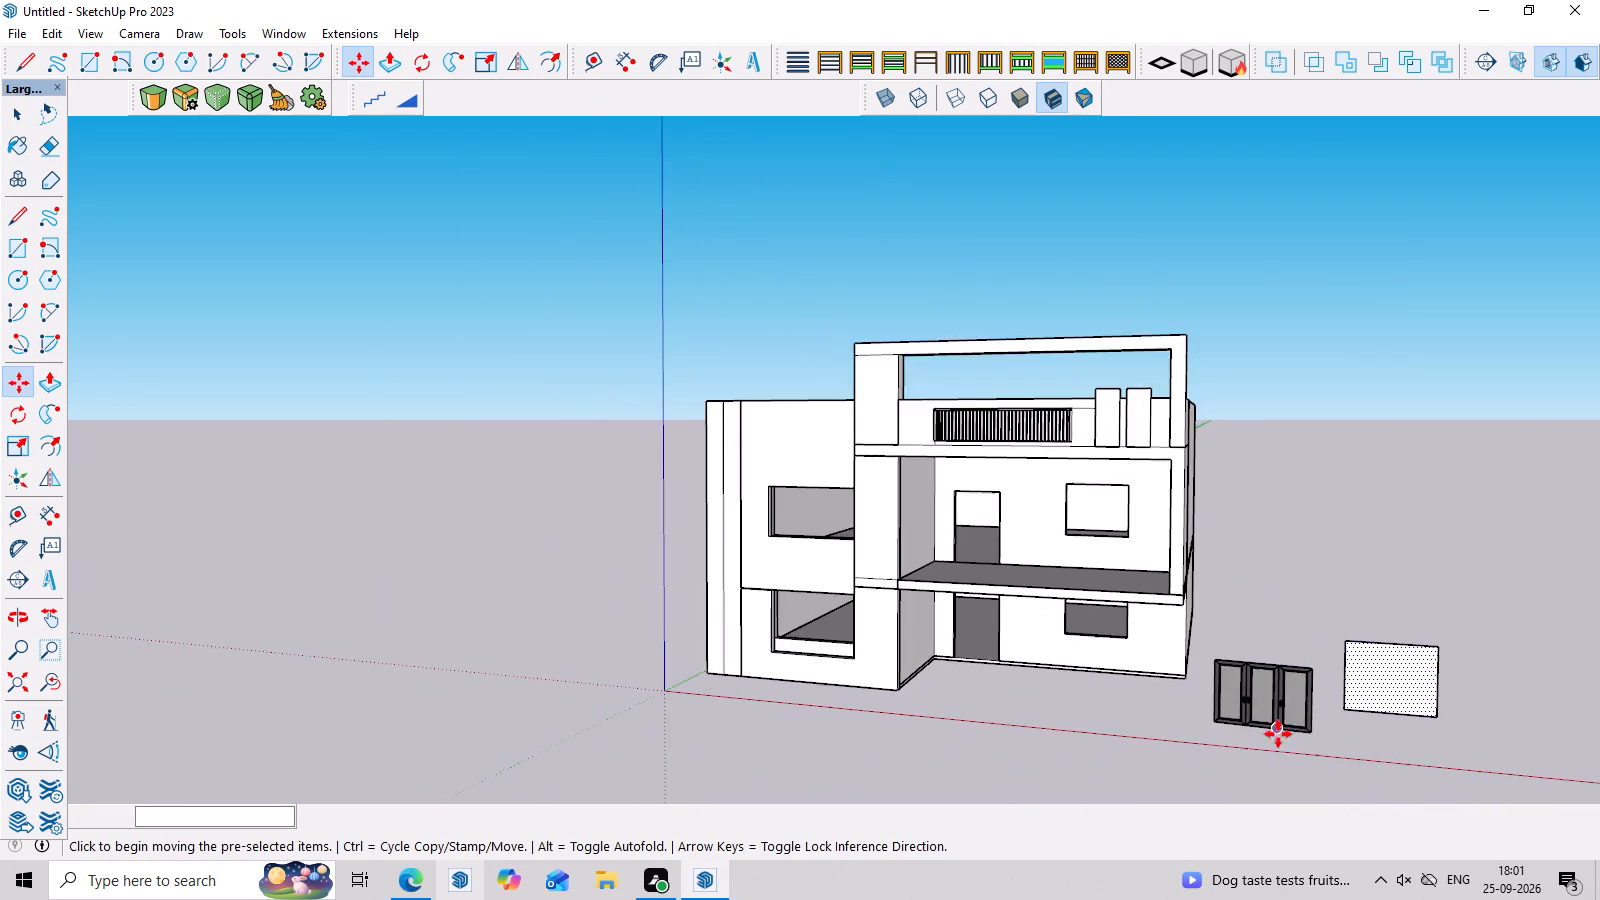
{"action": "scroll", "coordinate": [1278, 734], "scroll_direction": "up", "scroll_amount": 3}
{"action": "middle_click_drag", "start_coordinate": [1329, 731], "coordinate": [1451, 767]}
{"action": "key", "text": "space"}
{"action": "scroll", "coordinate": [1221, 651], "scroll_direction": "up", "scroll_amount": 3}
{"action": "left_click", "coordinate": [1333, 630]}
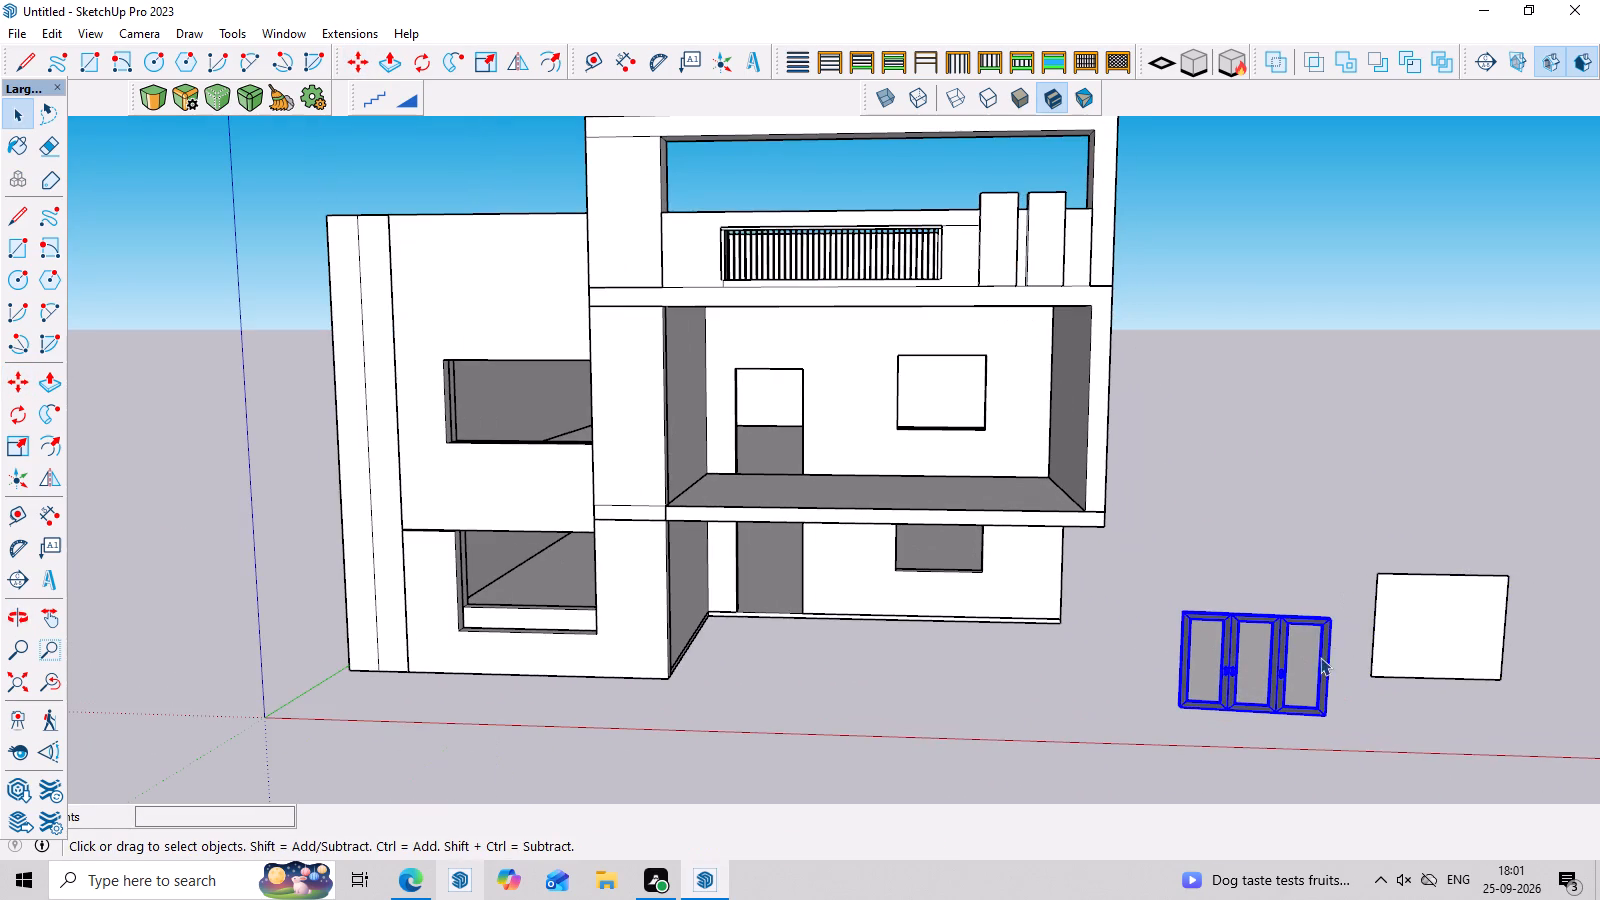
{"action": "key", "text": "m"}
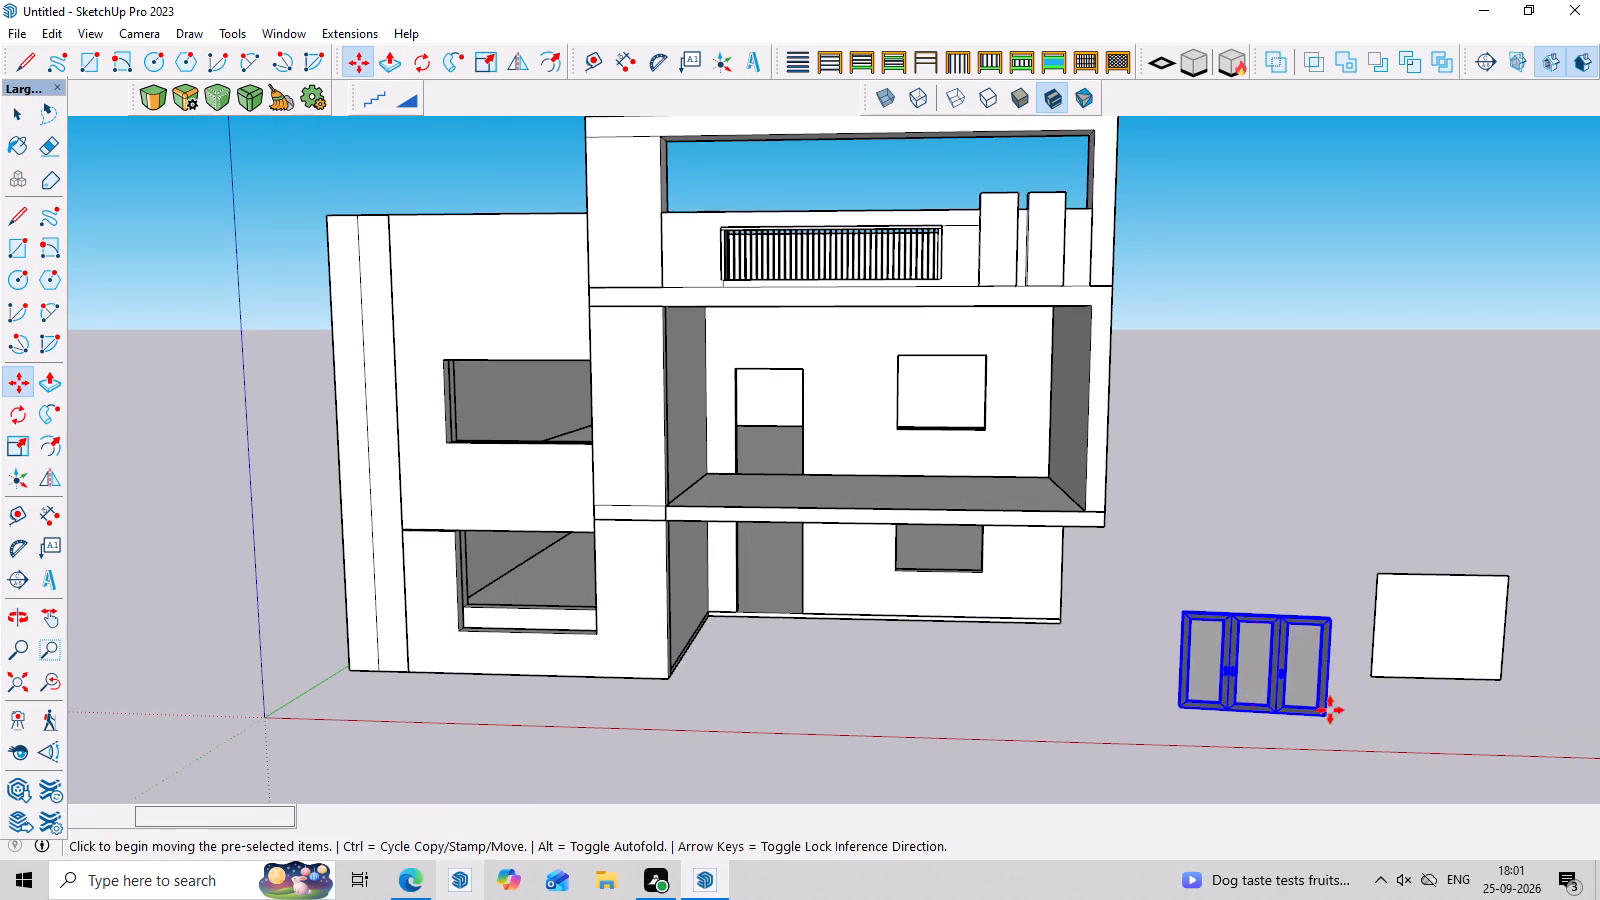
{"action": "left_click", "coordinate": [1326, 717]}
{"action": "left_click", "coordinate": [1503, 681]}
Nudge the three-panel window in two small moves to seat its bottom corner against the reference rectangle's corner.
{"action": "middle_click_drag", "start_coordinate": [1588, 707], "coordinate": [1011, 690]}
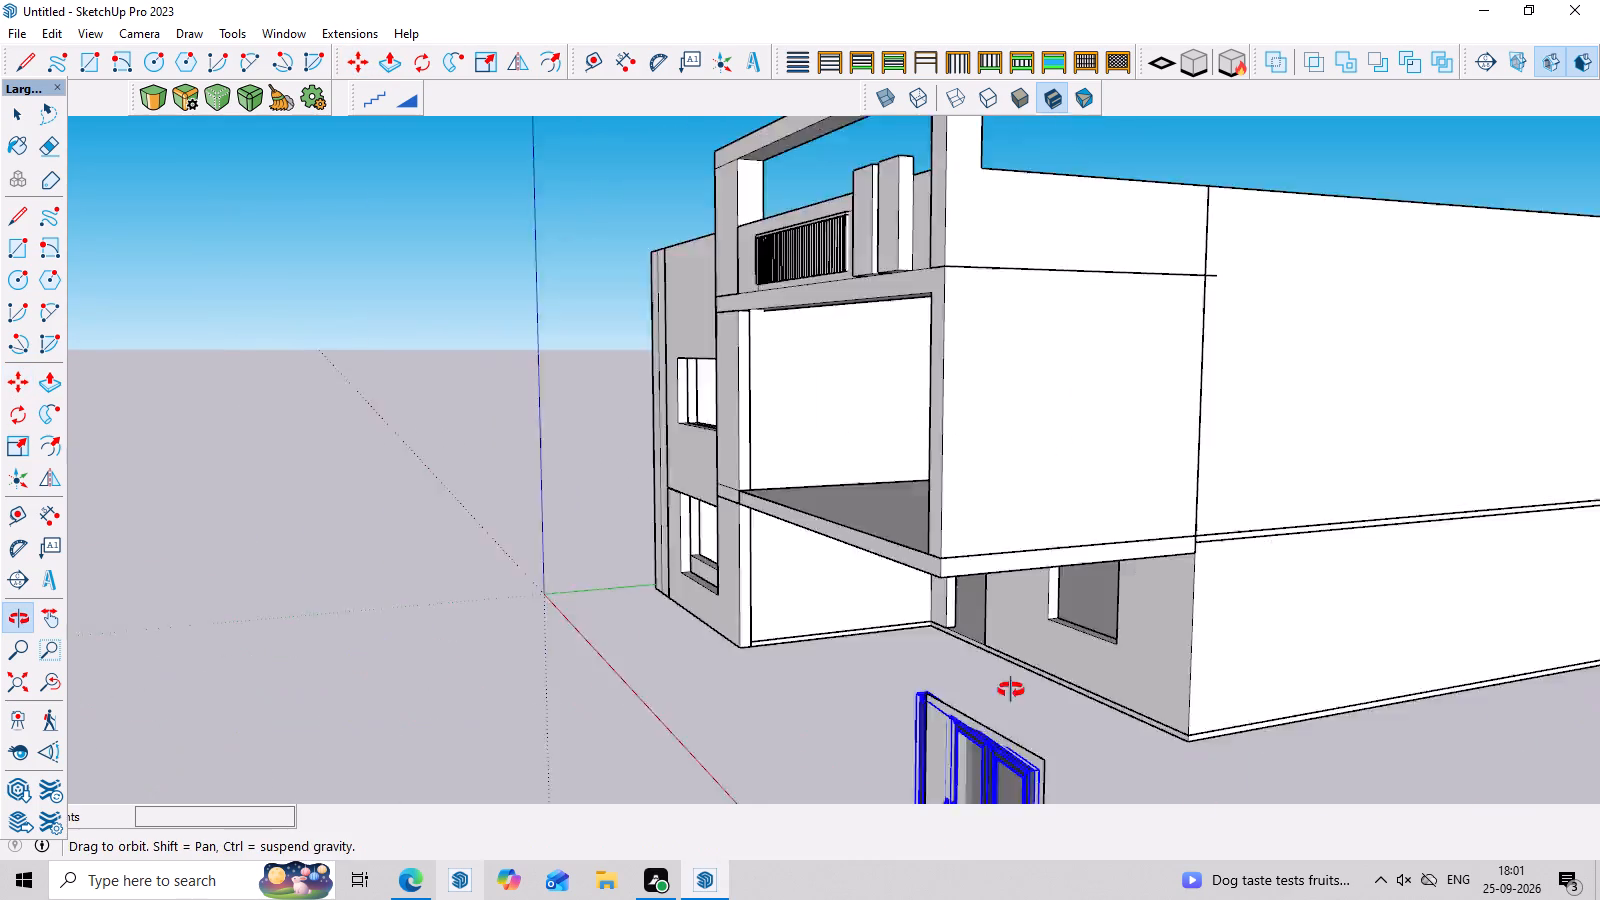
{"action": "middle_click_drag", "start_coordinate": [1011, 690], "coordinate": [907, 668]}
{"action": "scroll", "coordinate": [940, 613], "scroll_direction": "down", "scroll_amount": 5}
{"action": "middle_click_drag", "start_coordinate": [1019, 701], "coordinate": [1192, 689]}
{"action": "scroll", "coordinate": [879, 695], "scroll_direction": "up", "scroll_amount": 5}
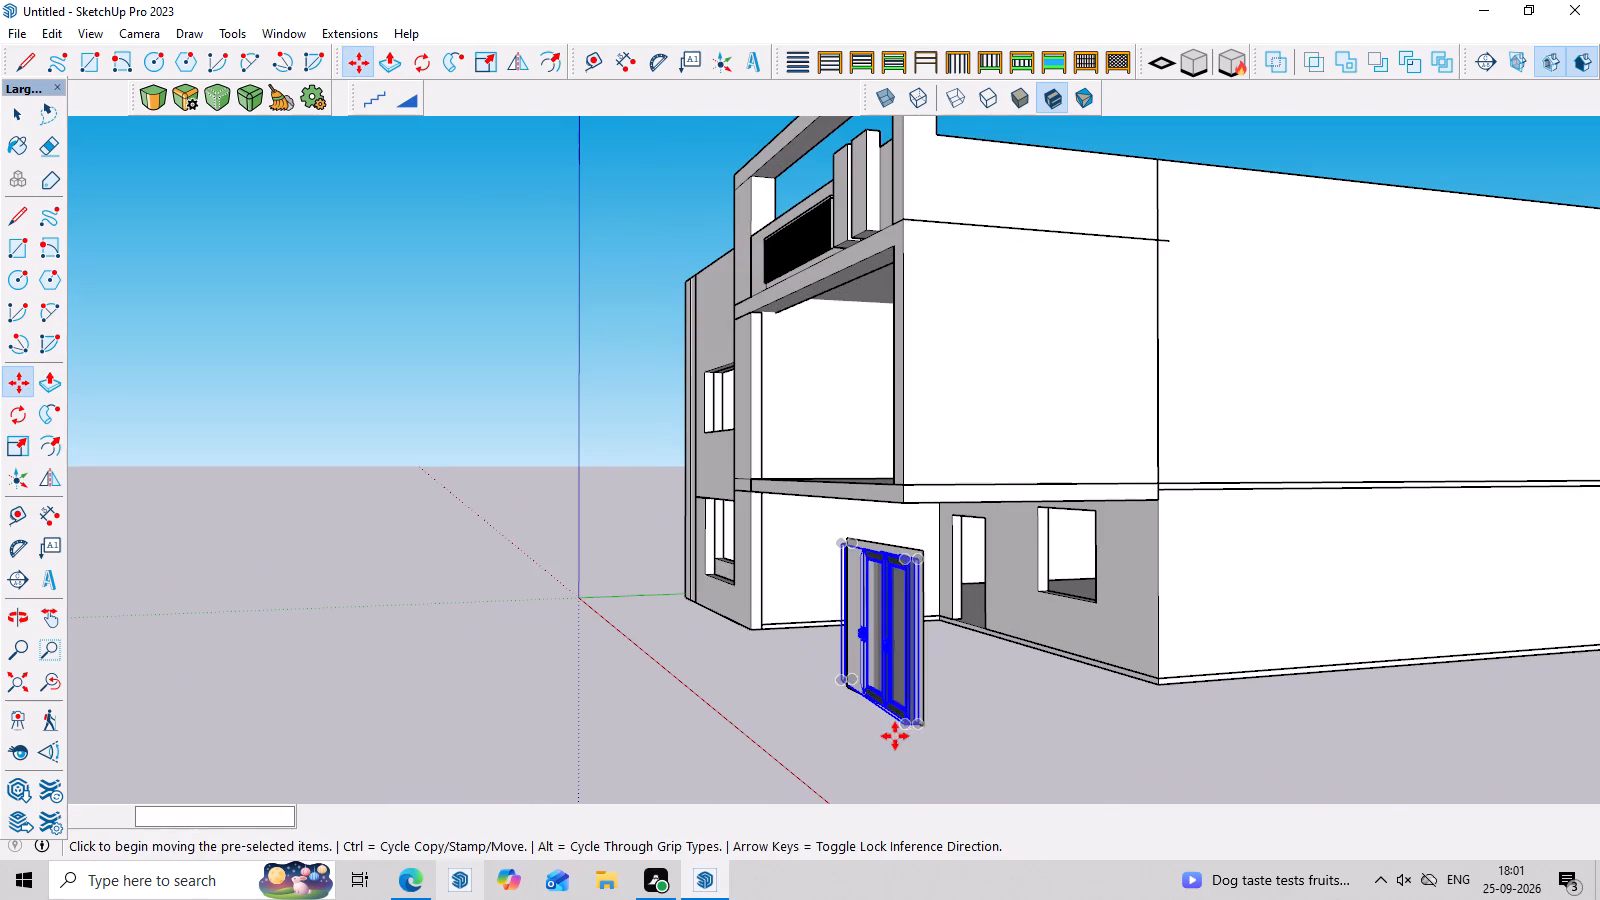
{"action": "left_click", "coordinate": [910, 728]}
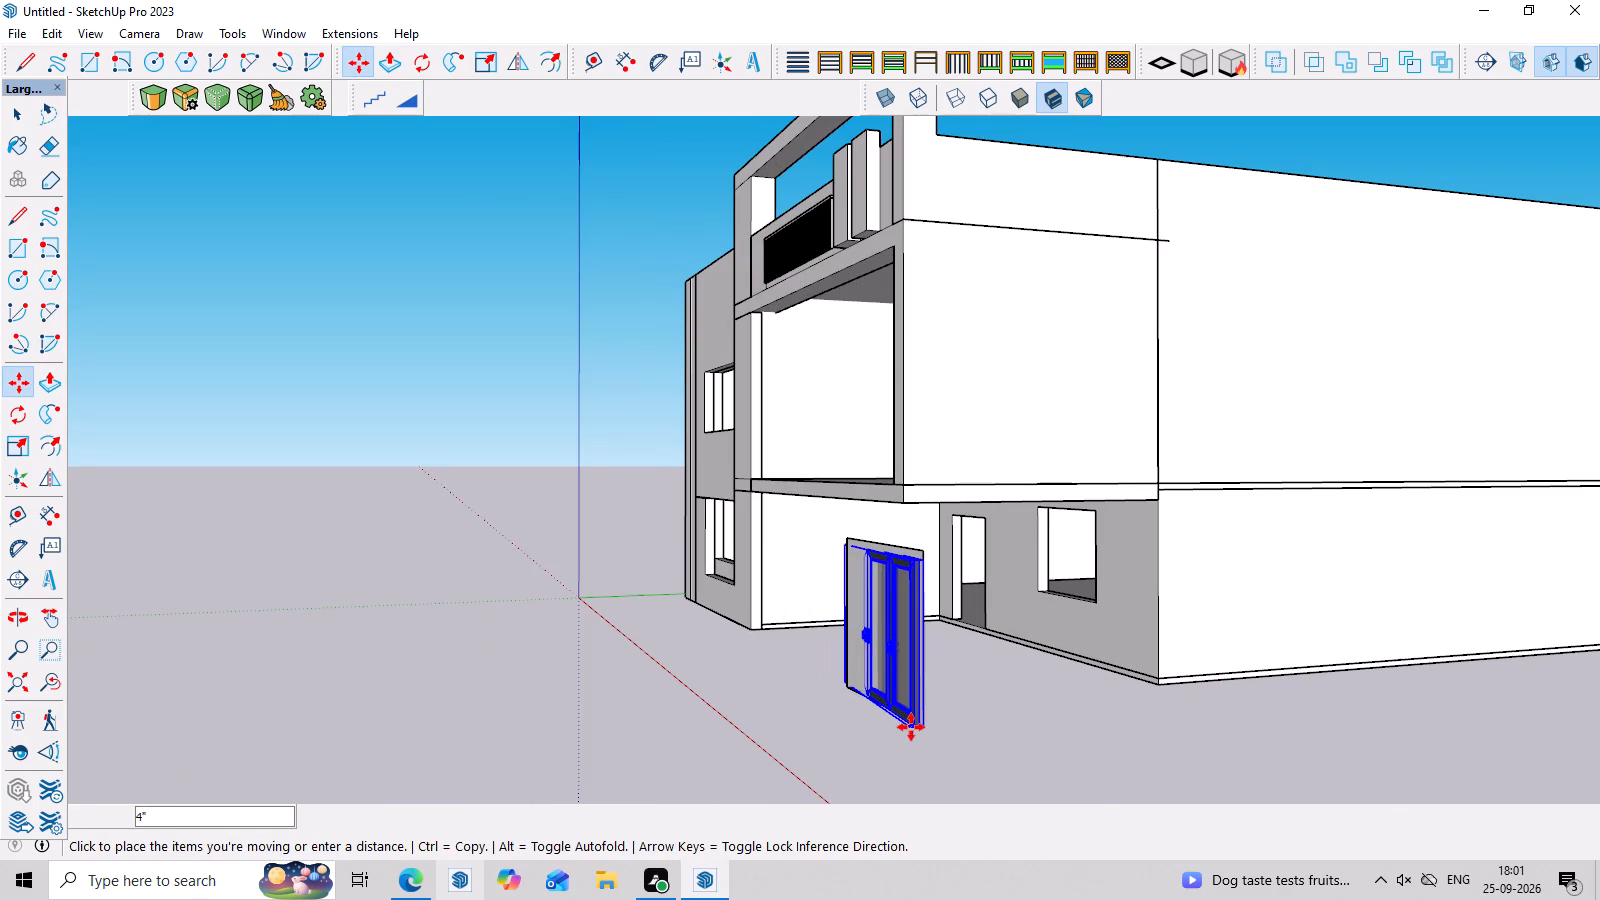
{"action": "left_click", "coordinate": [911, 727]}
{"action": "middle_click_drag", "start_coordinate": [959, 725], "coordinate": [870, 747]}
{"action": "scroll", "coordinate": [708, 783], "scroll_direction": "up", "scroll_amount": 11}
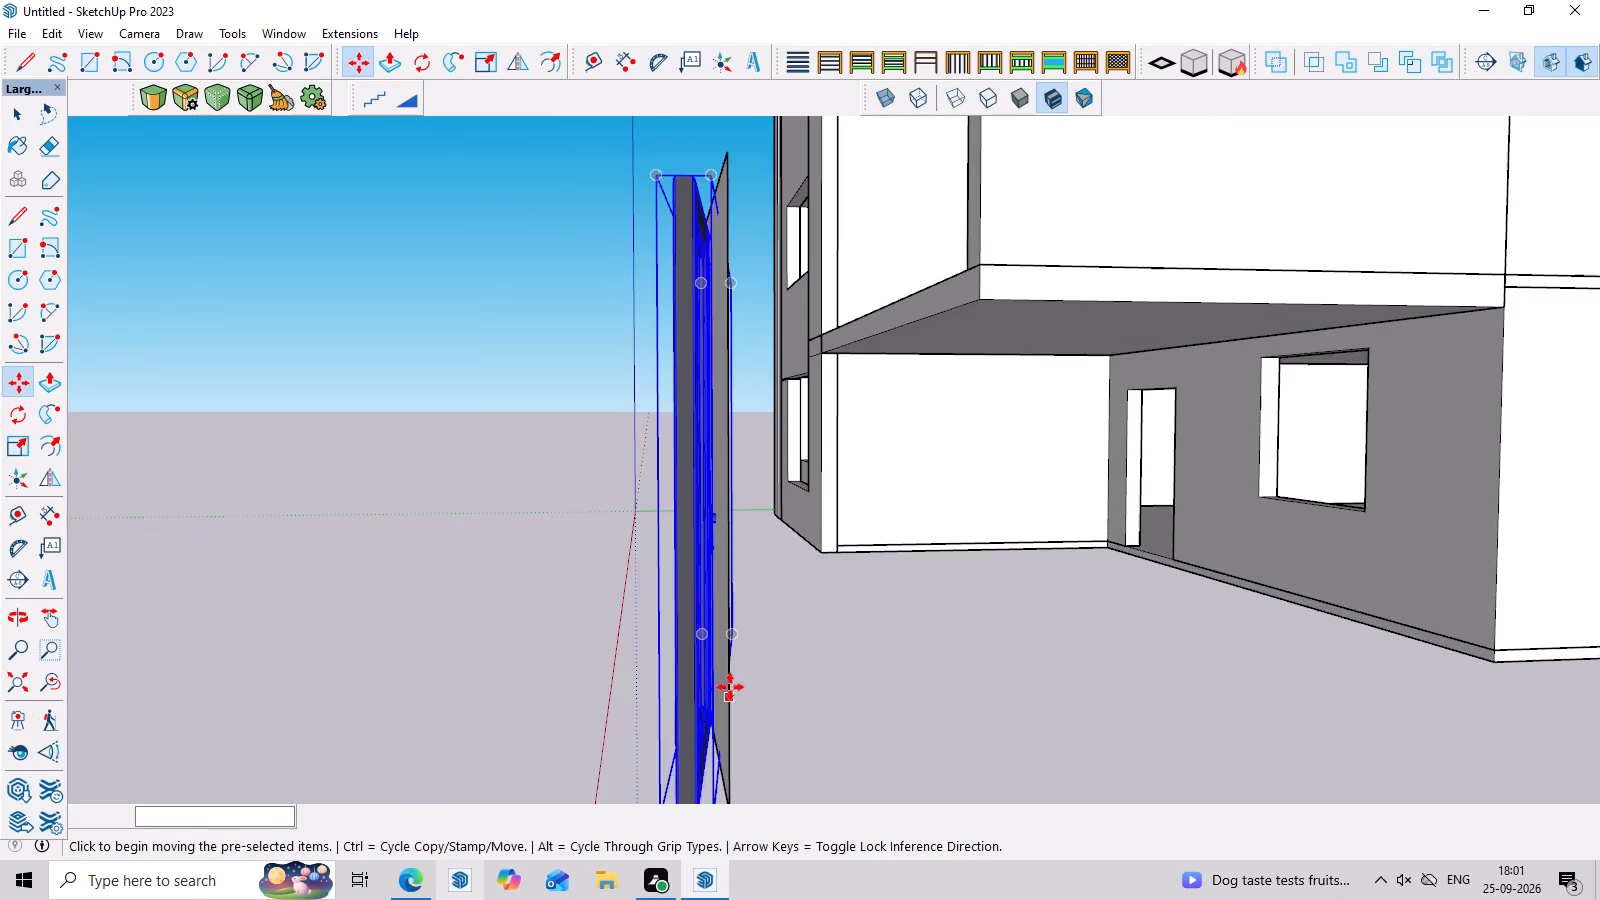
{"action": "scroll", "coordinate": [725, 606], "scroll_direction": "down", "scroll_amount": 4}
{"action": "scroll", "coordinate": [711, 728], "scroll_direction": "up", "scroll_amount": 3}
{"action": "left_click", "coordinate": [698, 748]}
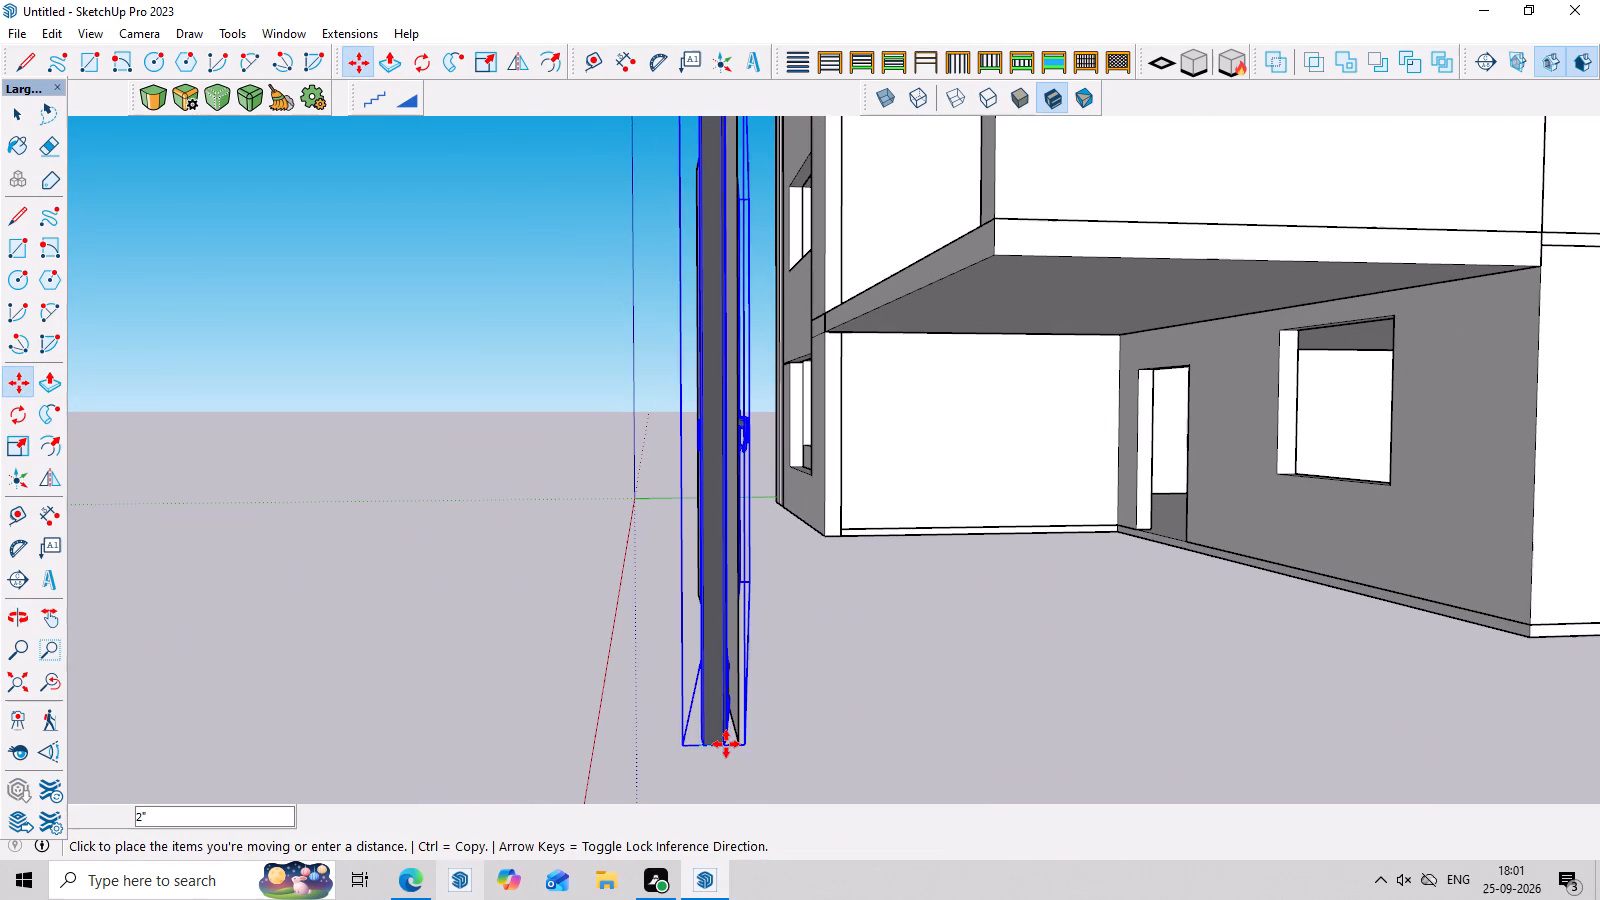
{"action": "left_click", "coordinate": [736, 741]}
Rotate the three-panel window slightly about the vertical axis at its bottom corner to align it with the reference rectangle.
{"action": "scroll", "coordinate": [629, 717], "scroll_direction": "down", "scroll_amount": 4}
{"action": "middle_click_drag", "start_coordinate": [655, 720], "coordinate": [1091, 747]}
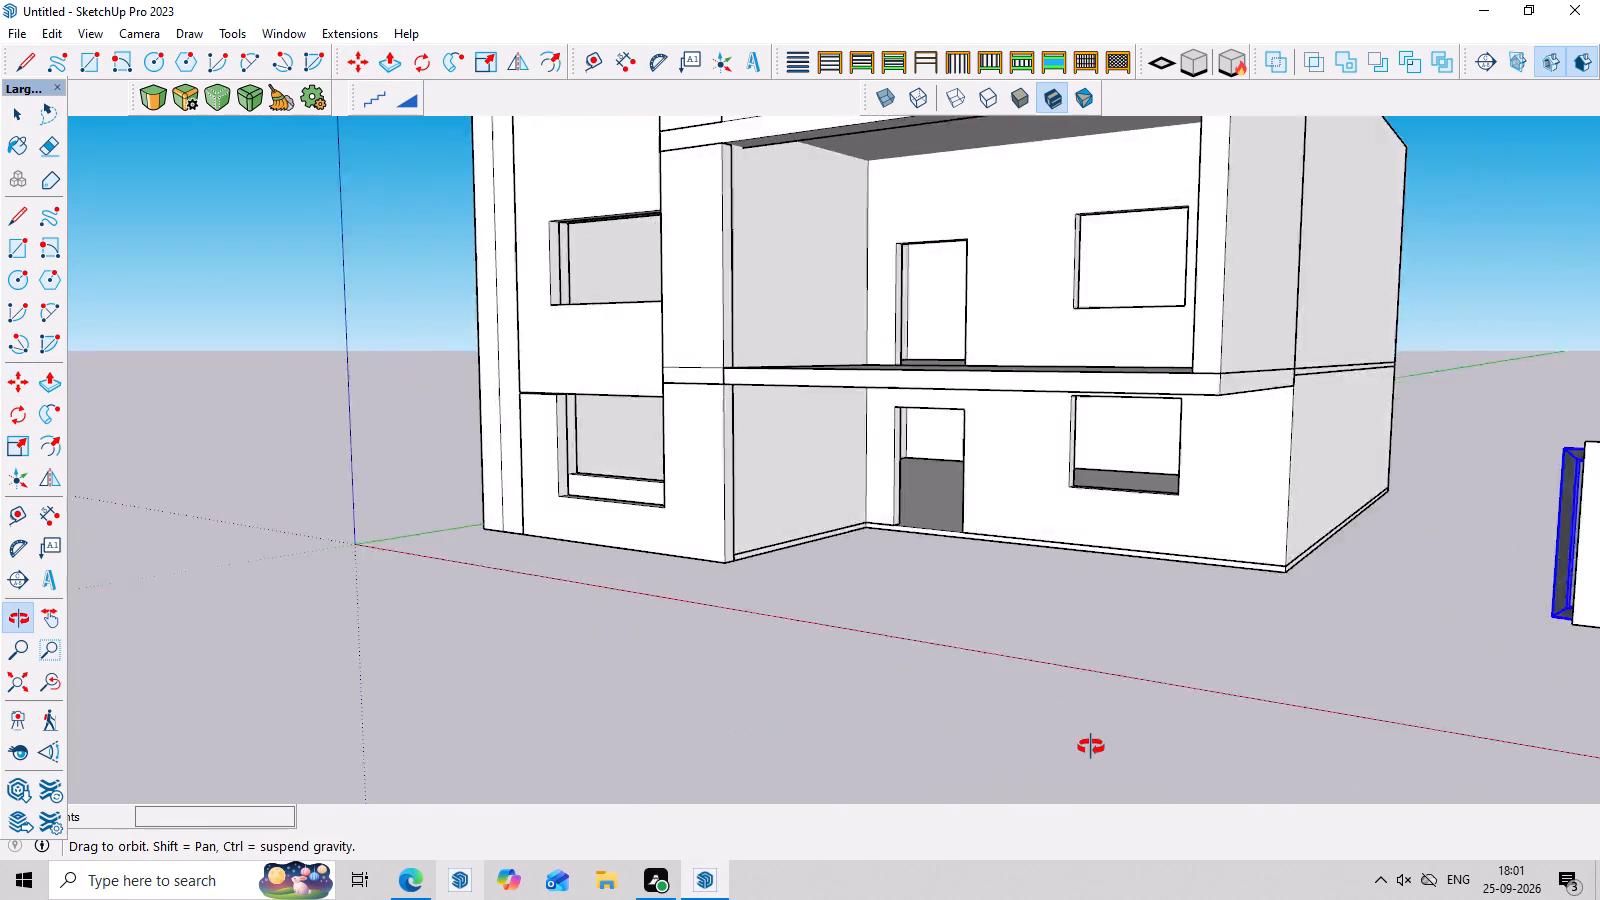
{"action": "middle_click_drag", "start_coordinate": [1091, 747], "coordinate": [994, 694]}
{"action": "scroll", "coordinate": [956, 540], "scroll_direction": "down", "scroll_amount": 6}
{"action": "middle_click_drag", "start_coordinate": [1181, 558], "coordinate": [1265, 660]}
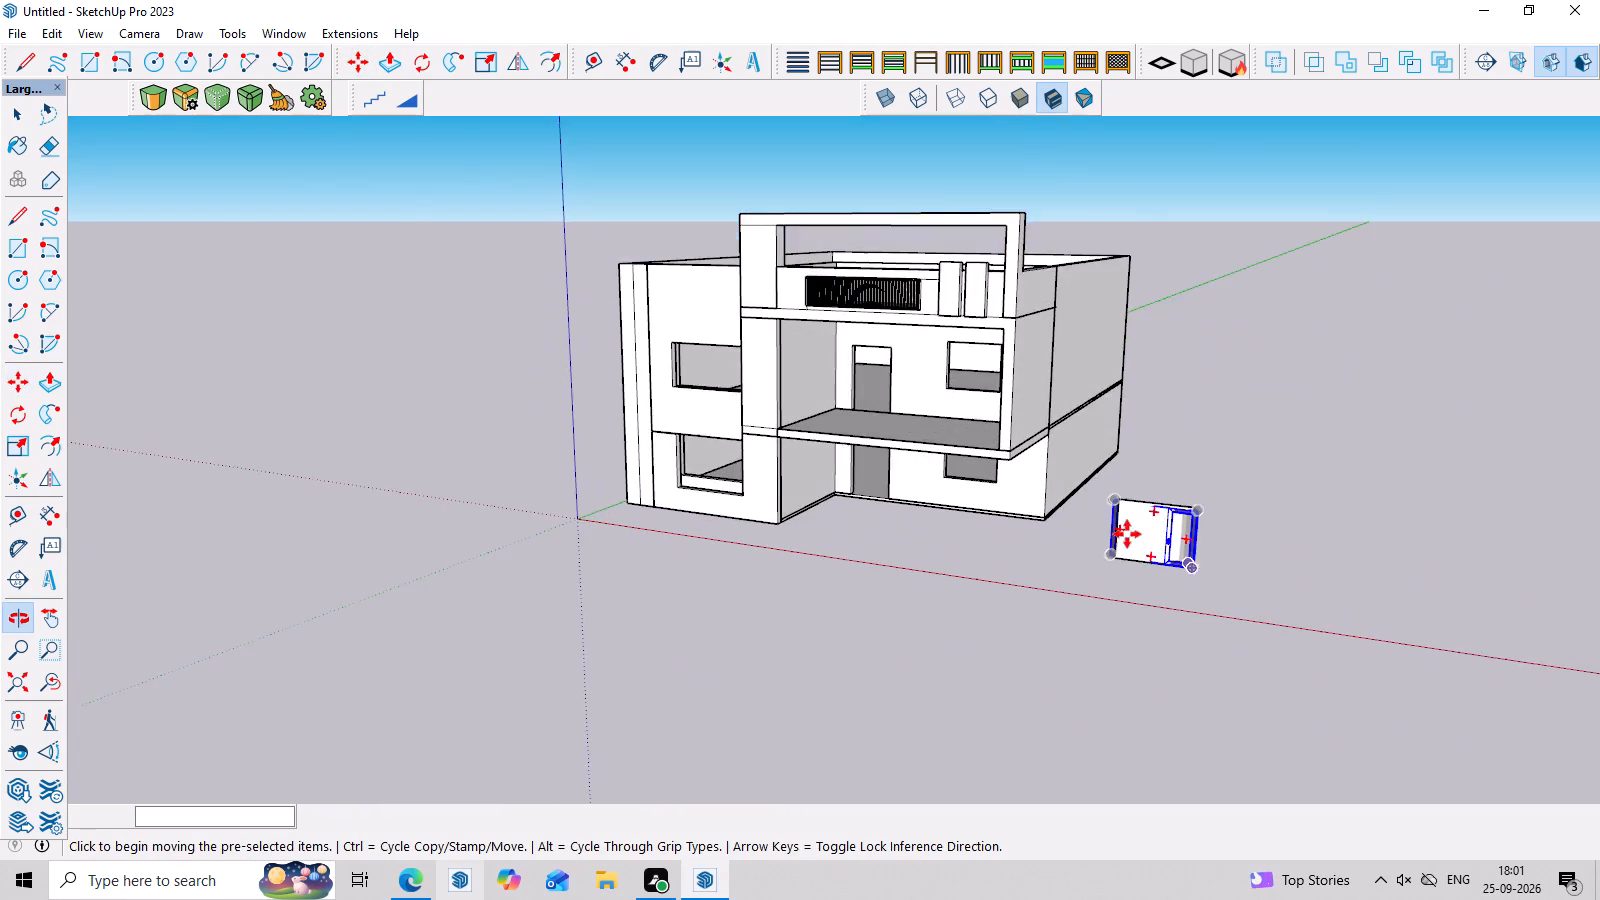
{"action": "scroll", "coordinate": [1125, 532], "scroll_direction": "up", "scroll_amount": 6}
{"action": "scroll", "coordinate": [1218, 552], "scroll_direction": "up", "scroll_amount": 3}
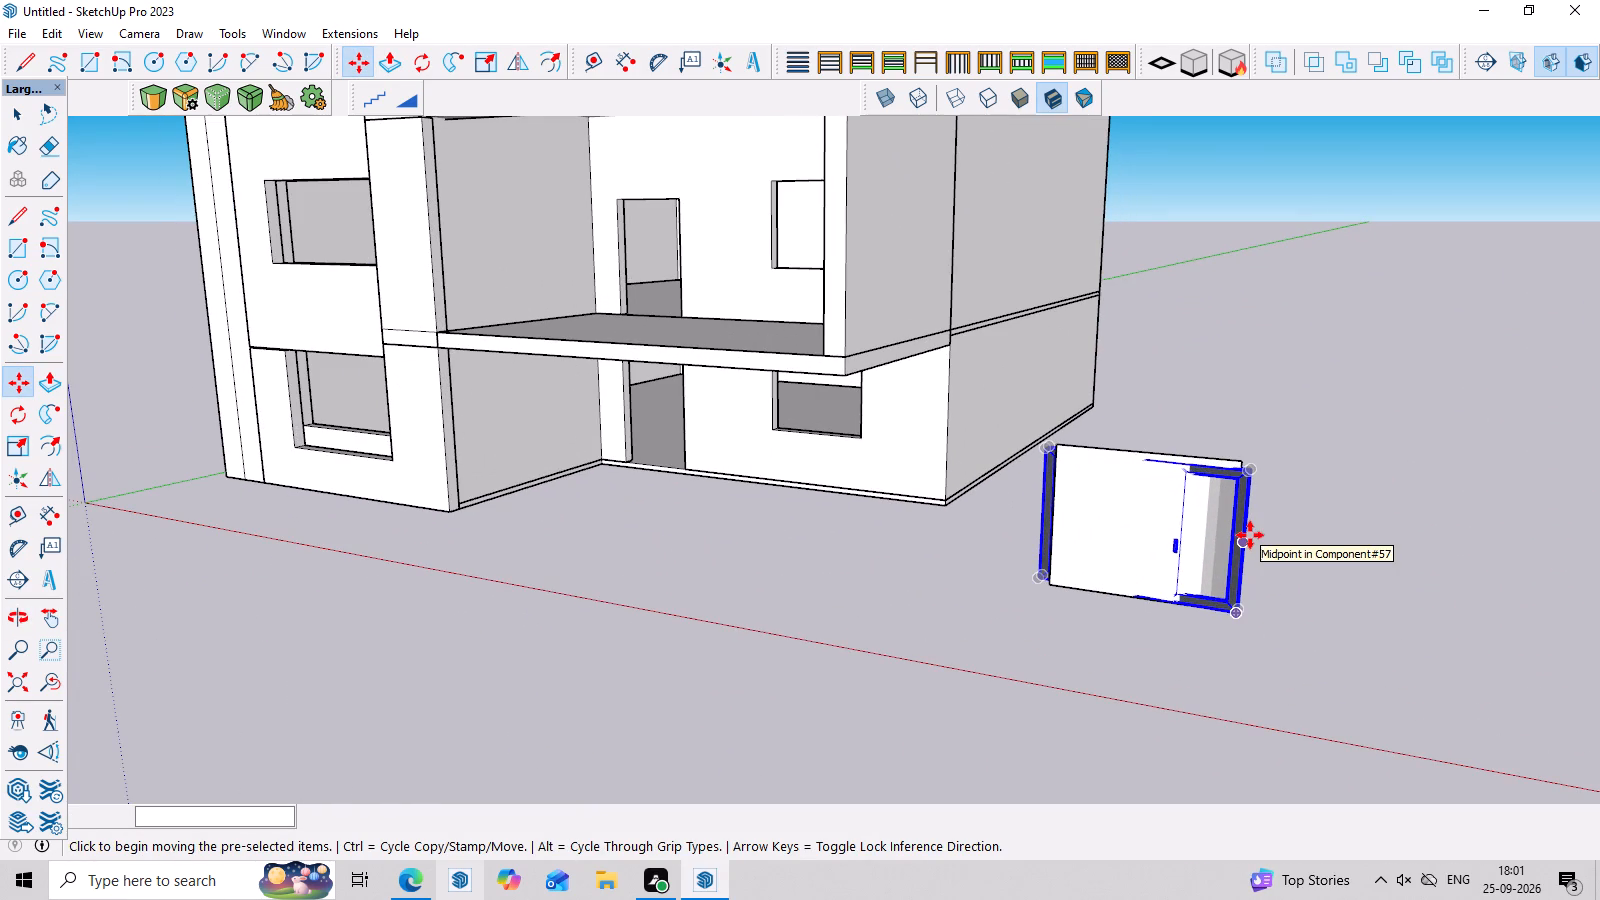
{"action": "key", "text": "q"}
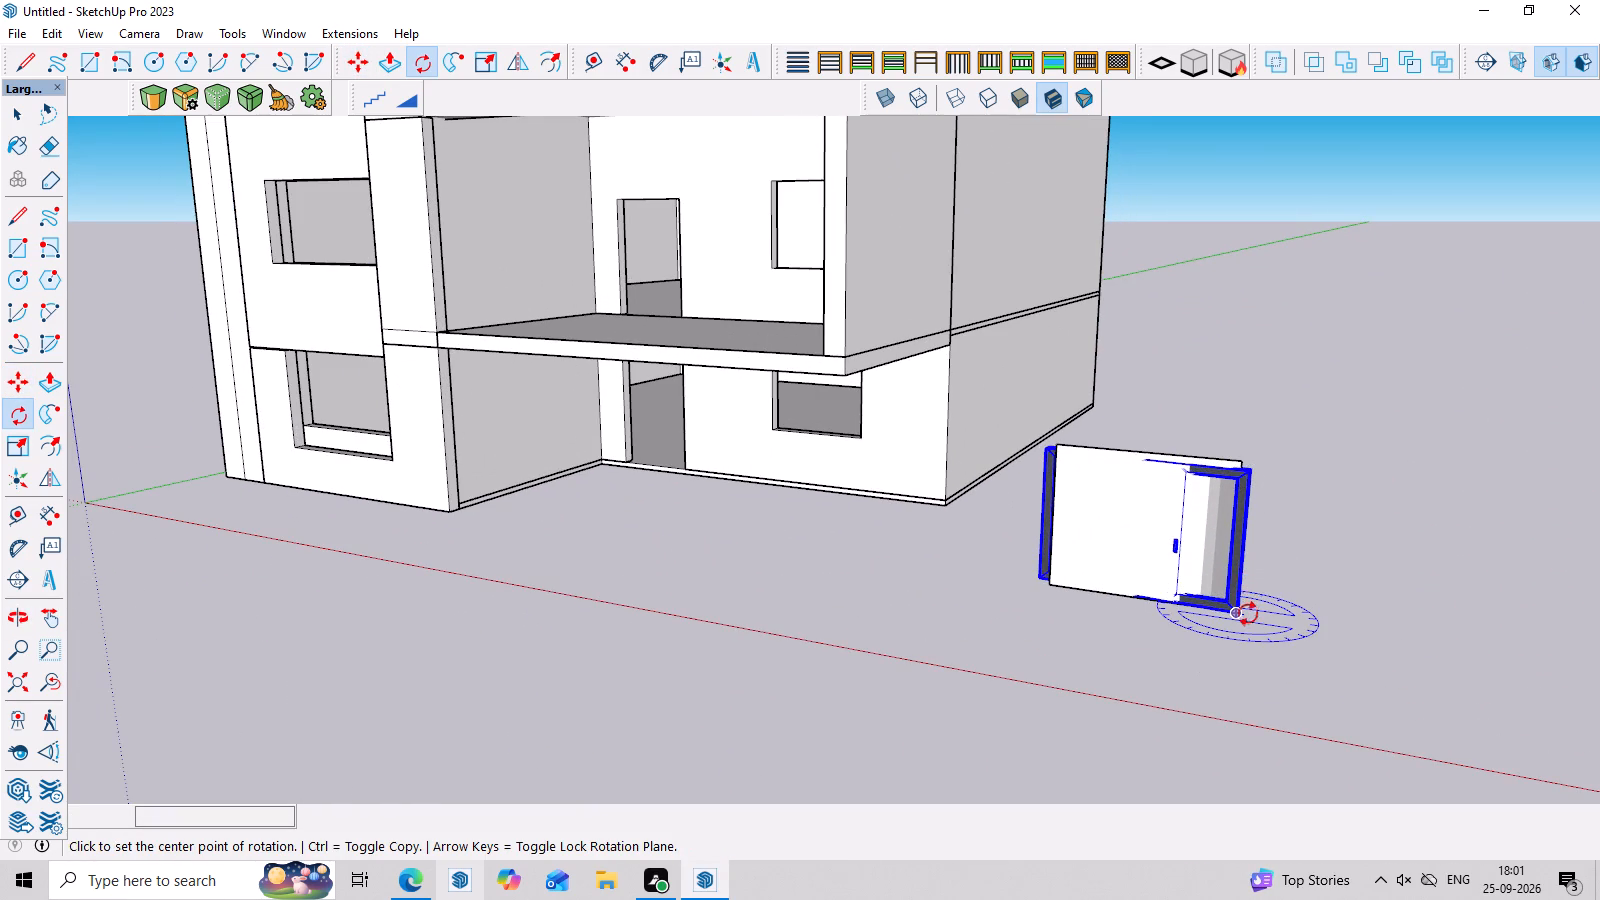
{"action": "left_click", "coordinate": [1248, 616]}
{"action": "left_click", "coordinate": [1337, 610]}
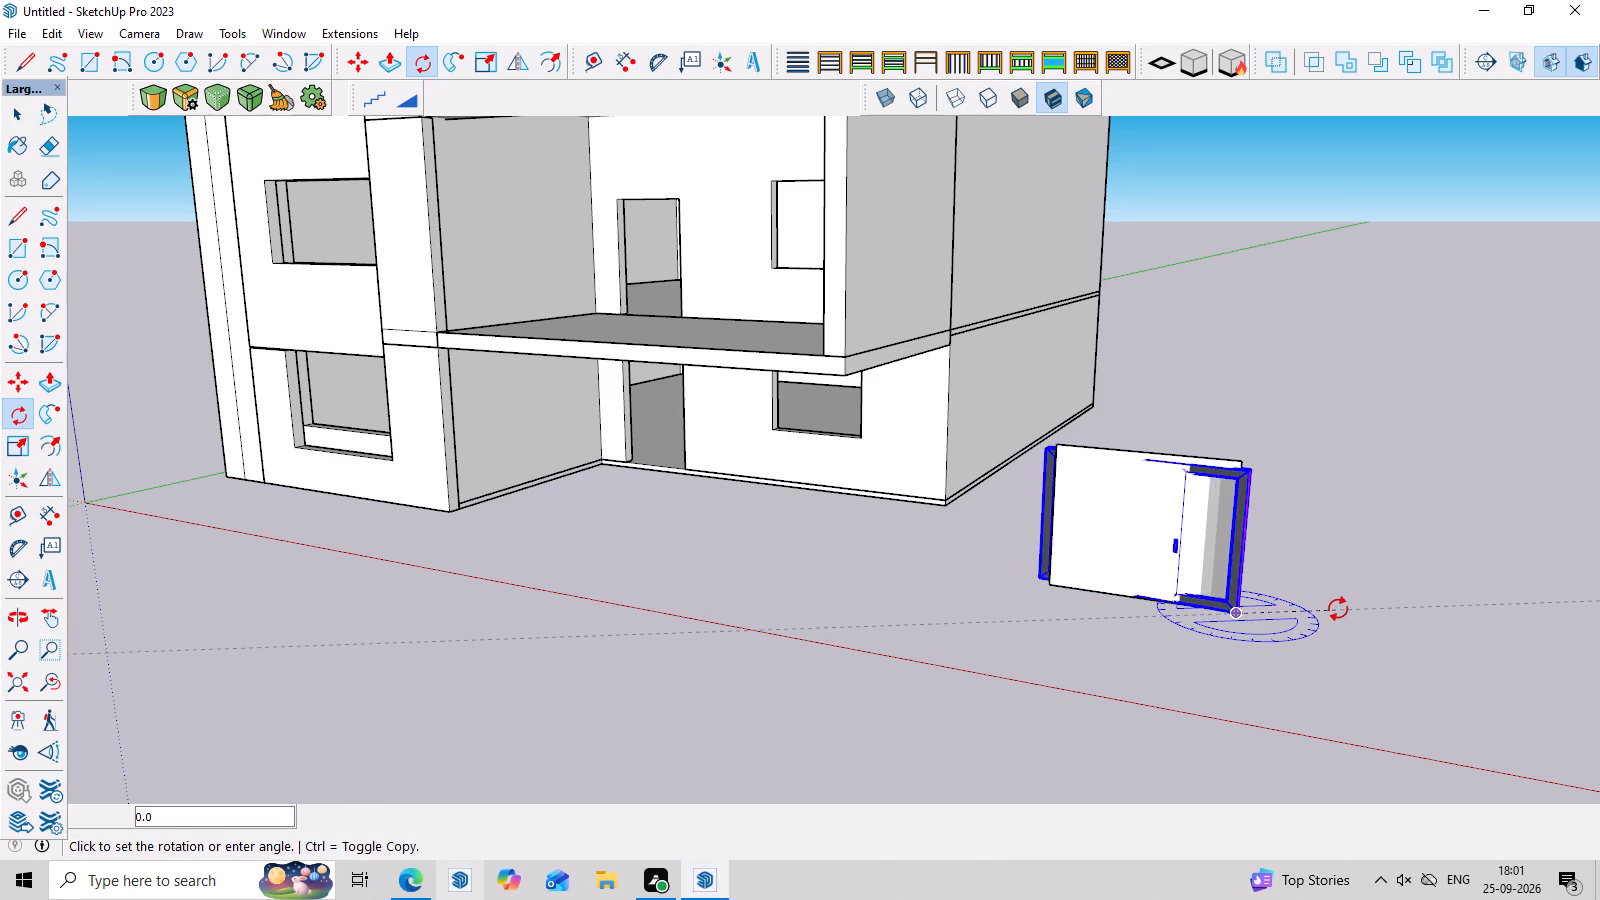
{"action": "left_click", "coordinate": [1340, 605]}
Scale the three-panel window to about 0.89 of its width and 0.57 of its depth from its side toward the reference rectangle.
{"action": "scroll", "coordinate": [1097, 480], "scroll_direction": "up", "scroll_amount": 5}
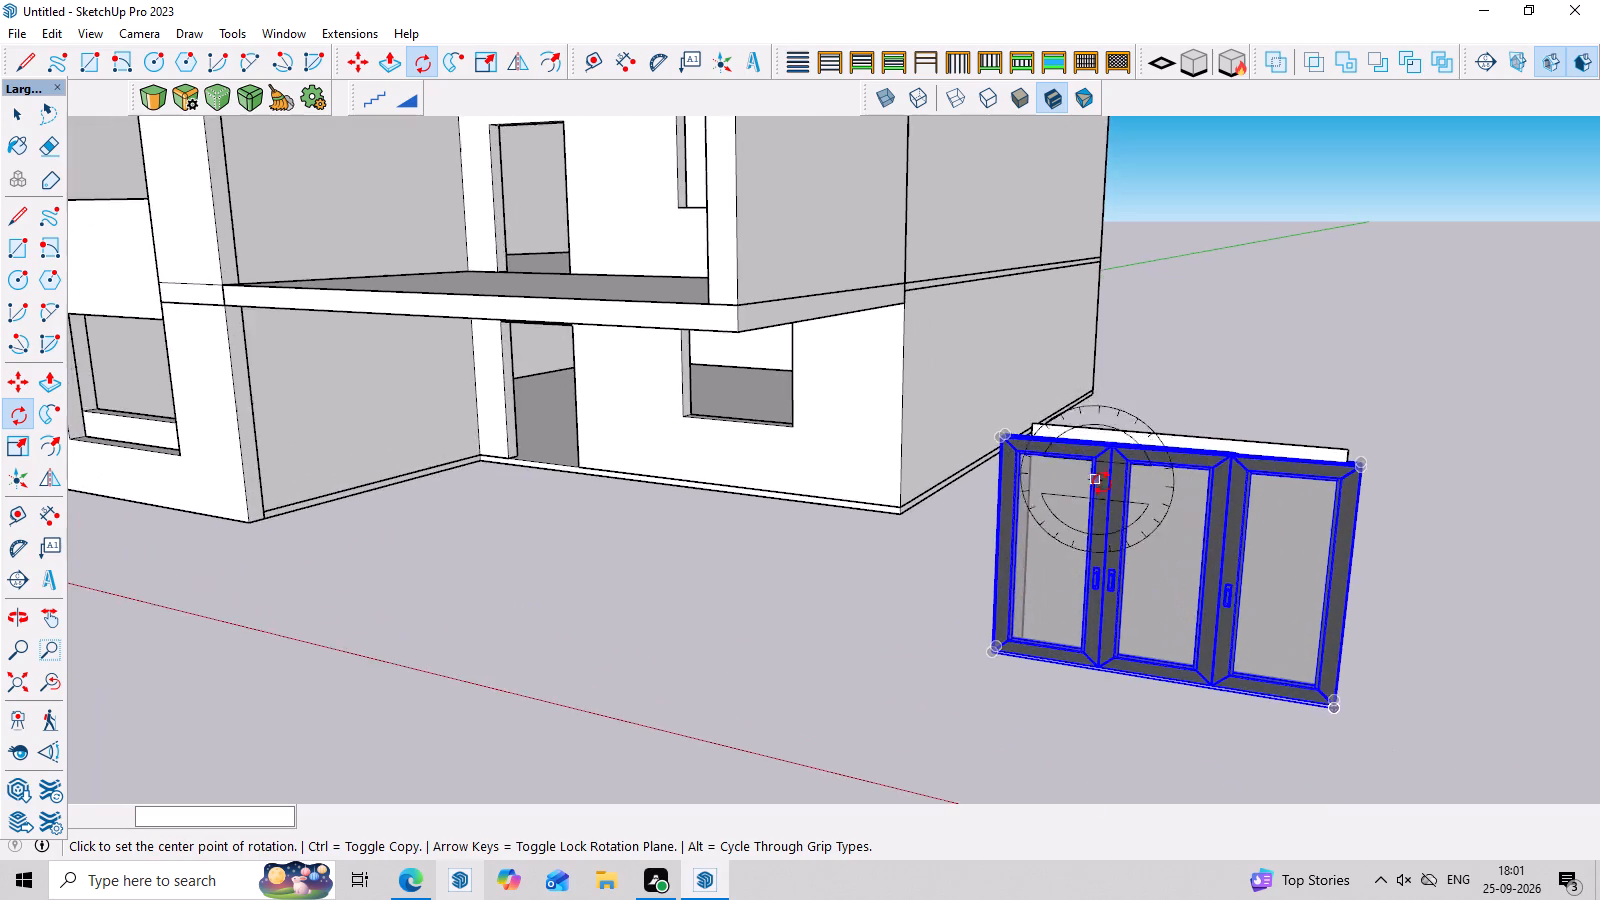
{"action": "middle_click_drag", "start_coordinate": [1266, 626], "coordinate": [1289, 597]}
{"action": "scroll", "coordinate": [1039, 555], "scroll_direction": "up", "scroll_amount": 4}
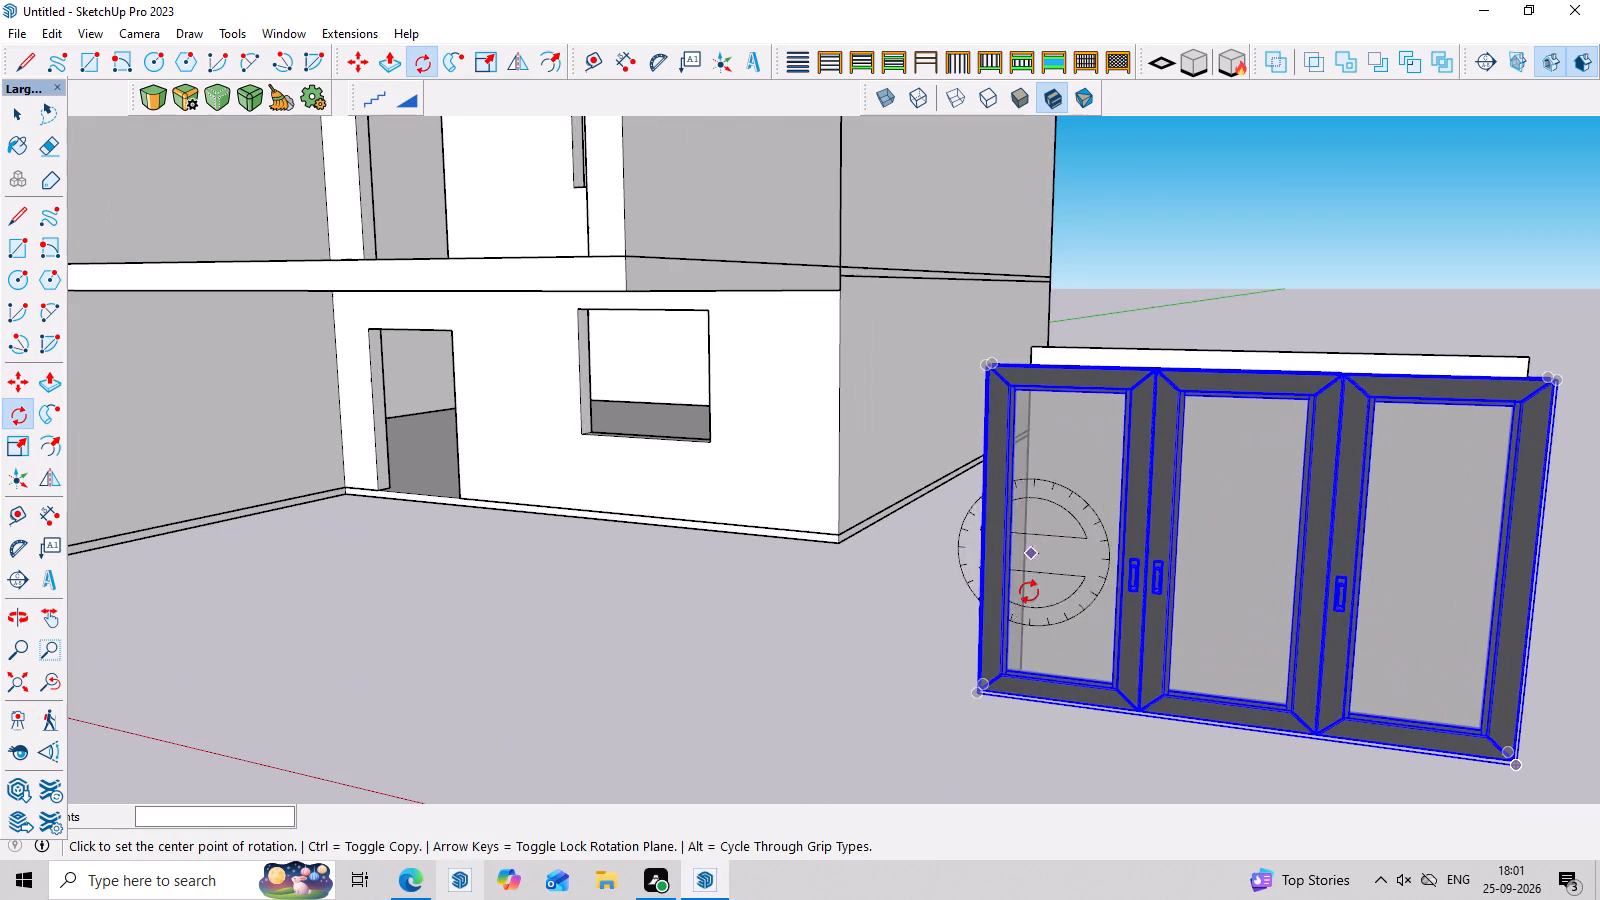
{"action": "key", "text": "s"}
{"action": "scroll", "coordinate": [995, 546], "scroll_direction": "up", "scroll_amount": 3}
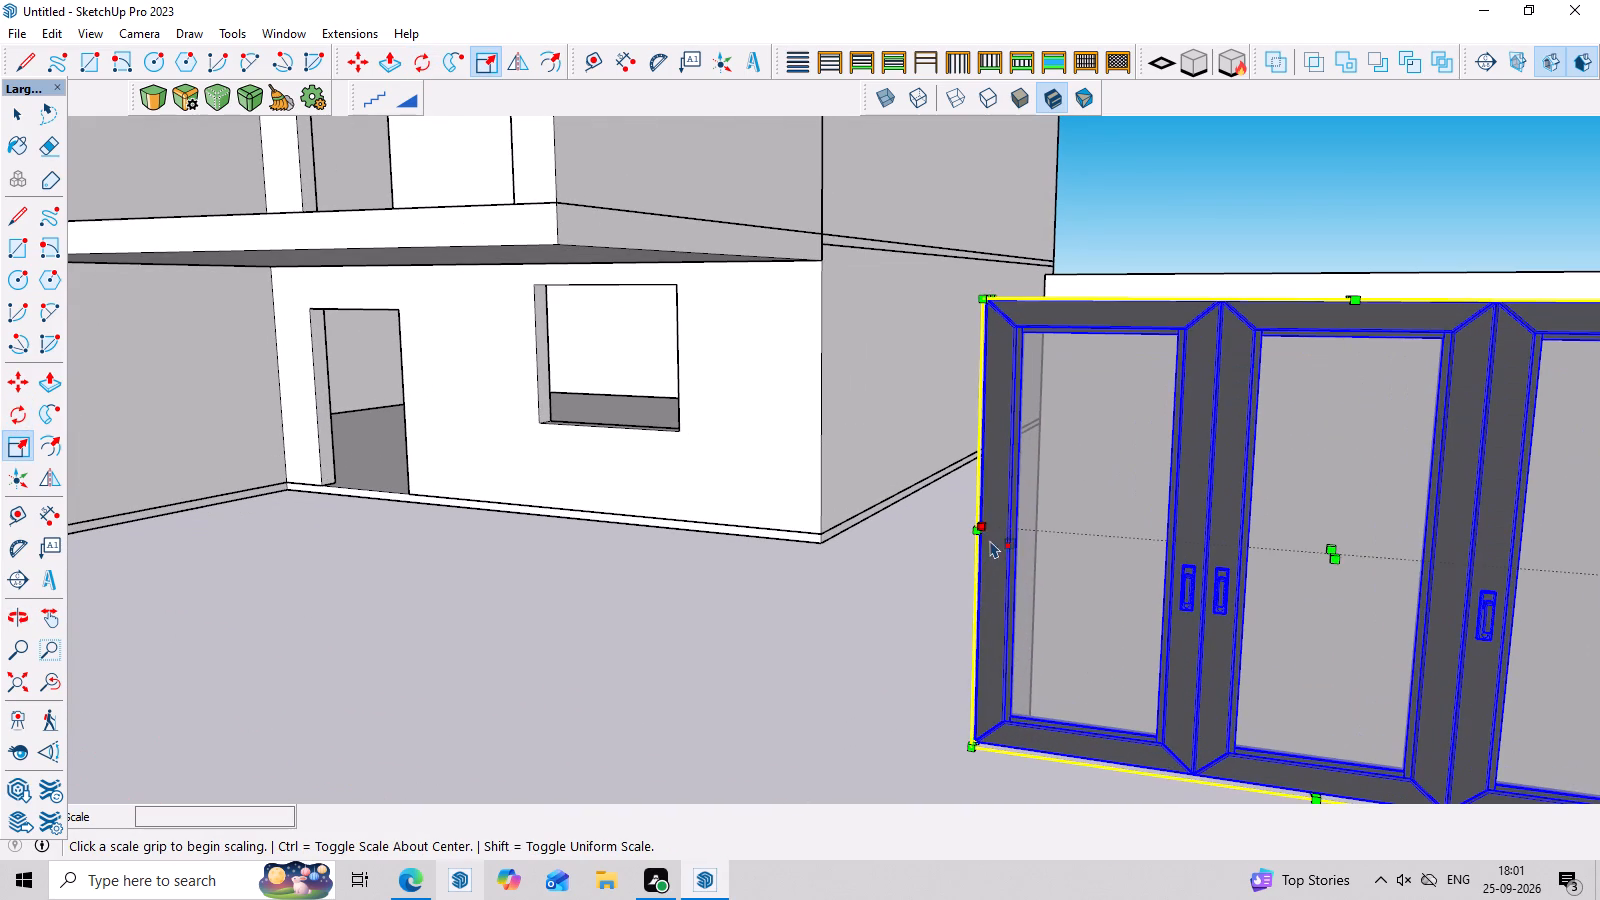
{"action": "middle_click_drag", "start_coordinate": [989, 545], "coordinate": [1201, 611]}
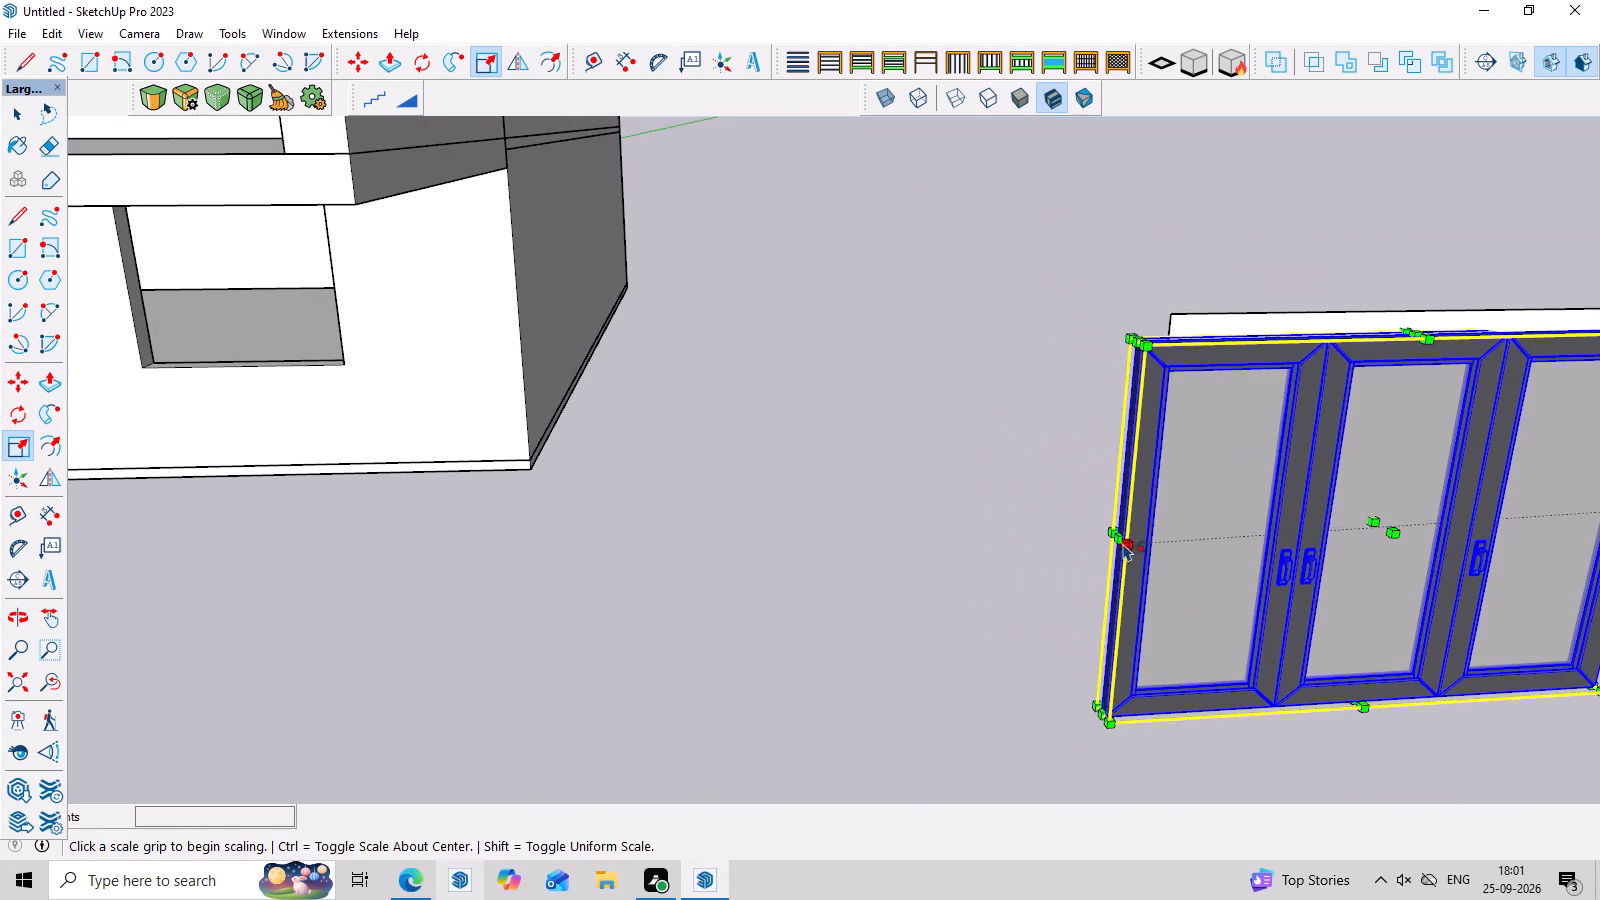
{"action": "left_click", "coordinate": [1117, 543]}
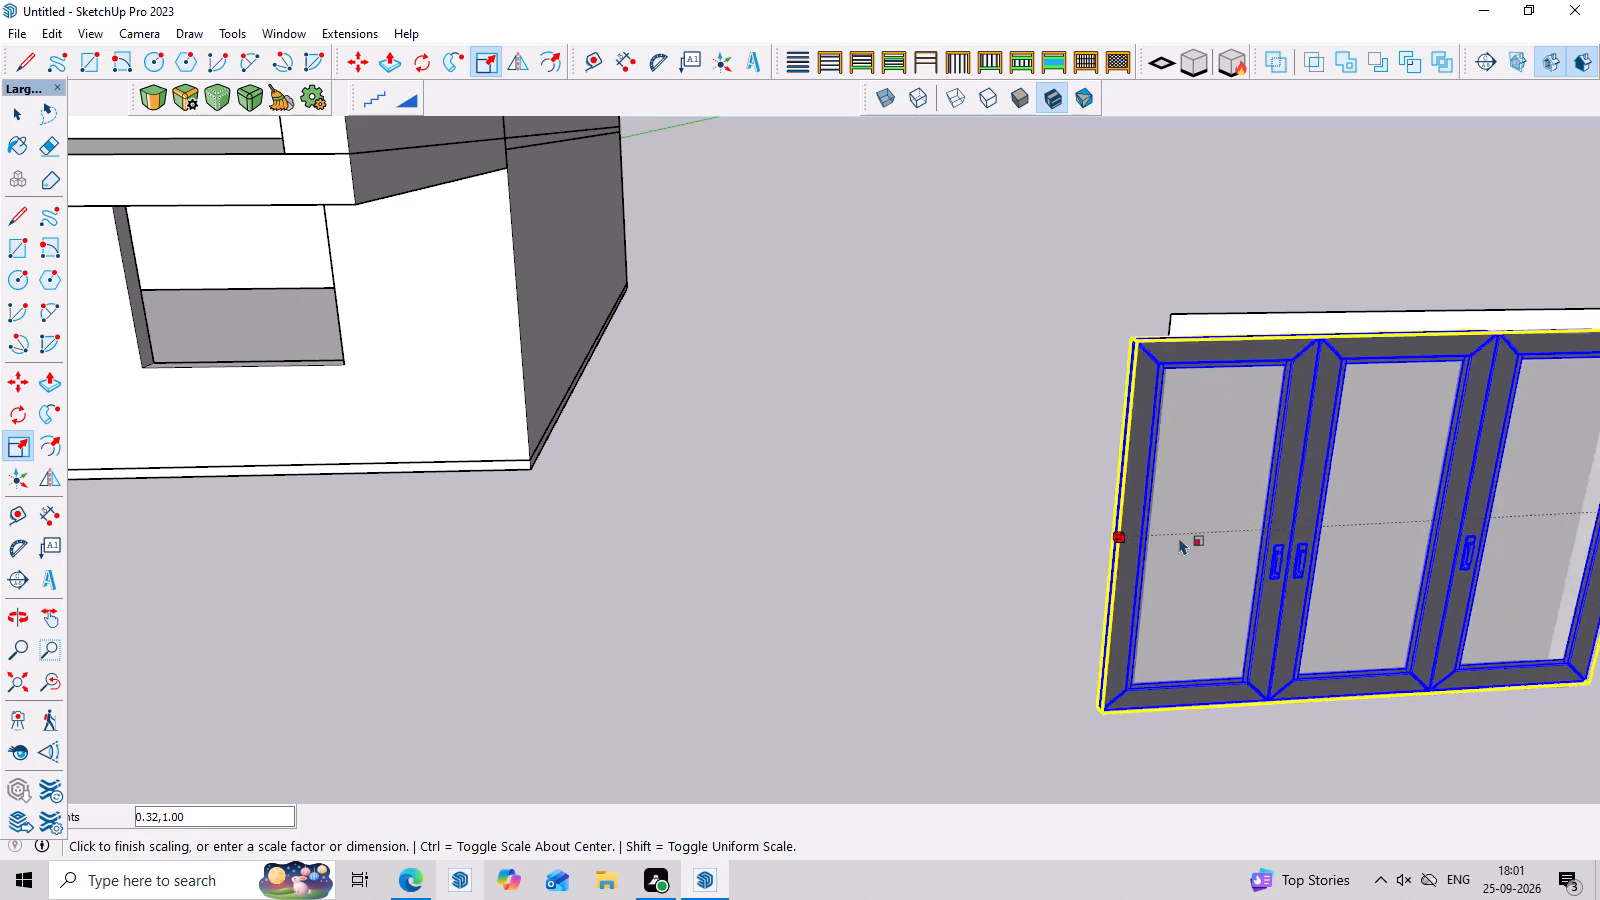
{"action": "scroll", "coordinate": [1193, 540], "scroll_direction": "up", "scroll_amount": 2}
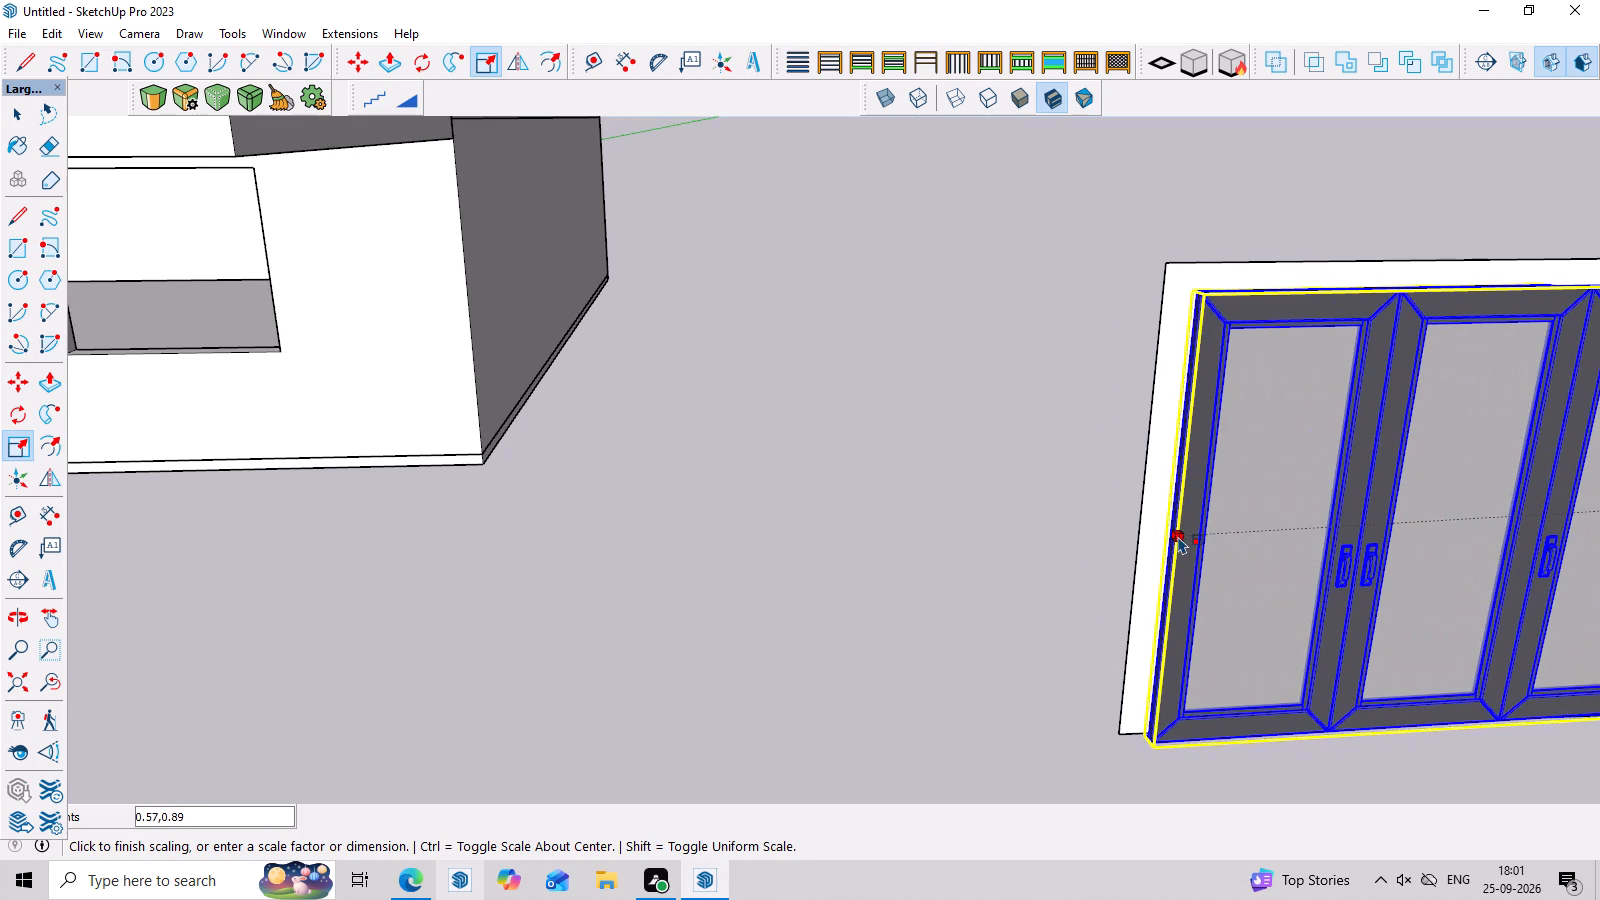
{"action": "left_click", "coordinate": [1178, 536]}
Scale the three-panel window uniformly by about 1.01 from its bottom corner toward the reference rectangle's corner.
{"action": "middle_click_drag", "start_coordinate": [1176, 625], "coordinate": [1308, 670]}
{"action": "scroll", "coordinate": [1282, 635], "scroll_direction": "up", "scroll_amount": 5}
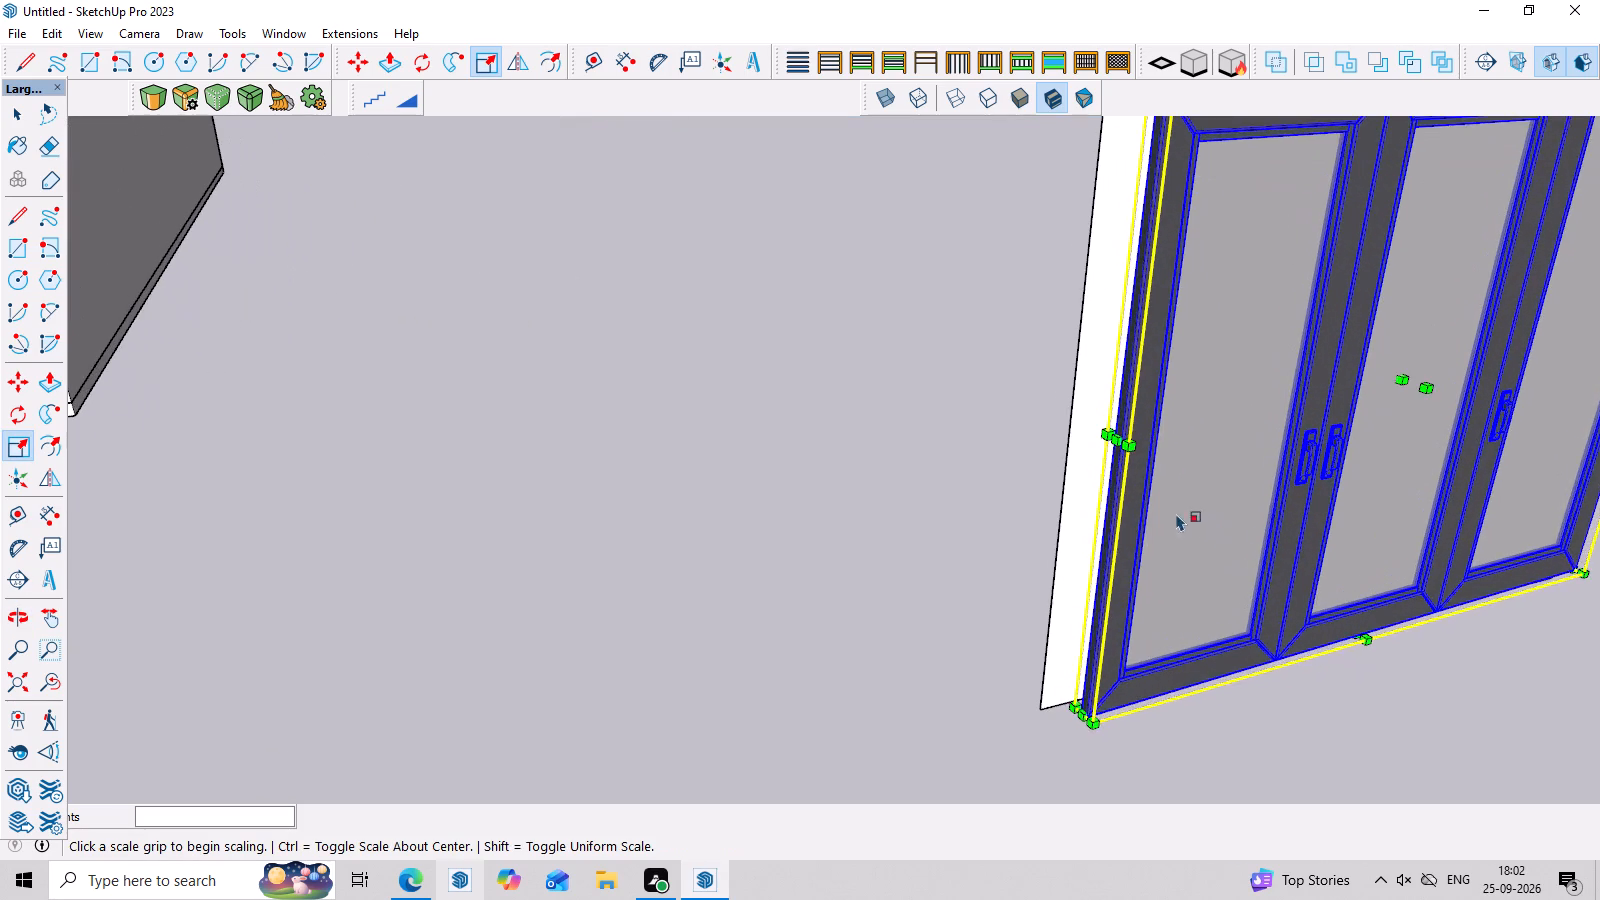
{"action": "scroll", "coordinate": [1176, 513], "scroll_direction": "up", "scroll_amount": 1}
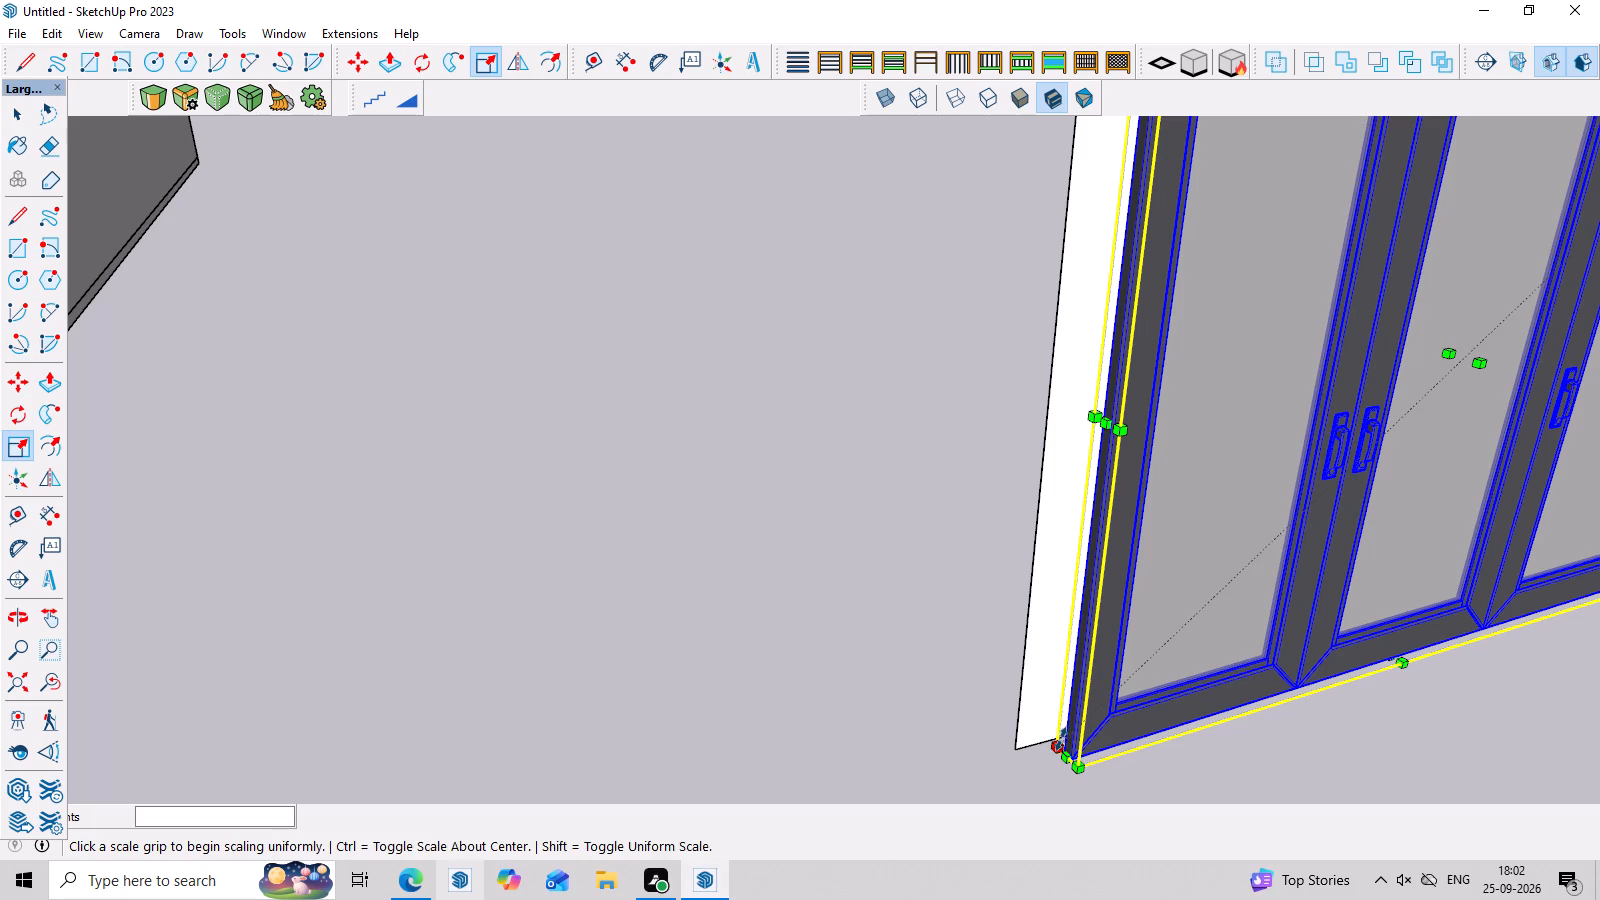
{"action": "left_click", "coordinate": [1061, 739]}
{"action": "left_click", "coordinate": [1052, 739]}
{"action": "scroll", "coordinate": [1050, 755], "scroll_direction": "up", "scroll_amount": 3}
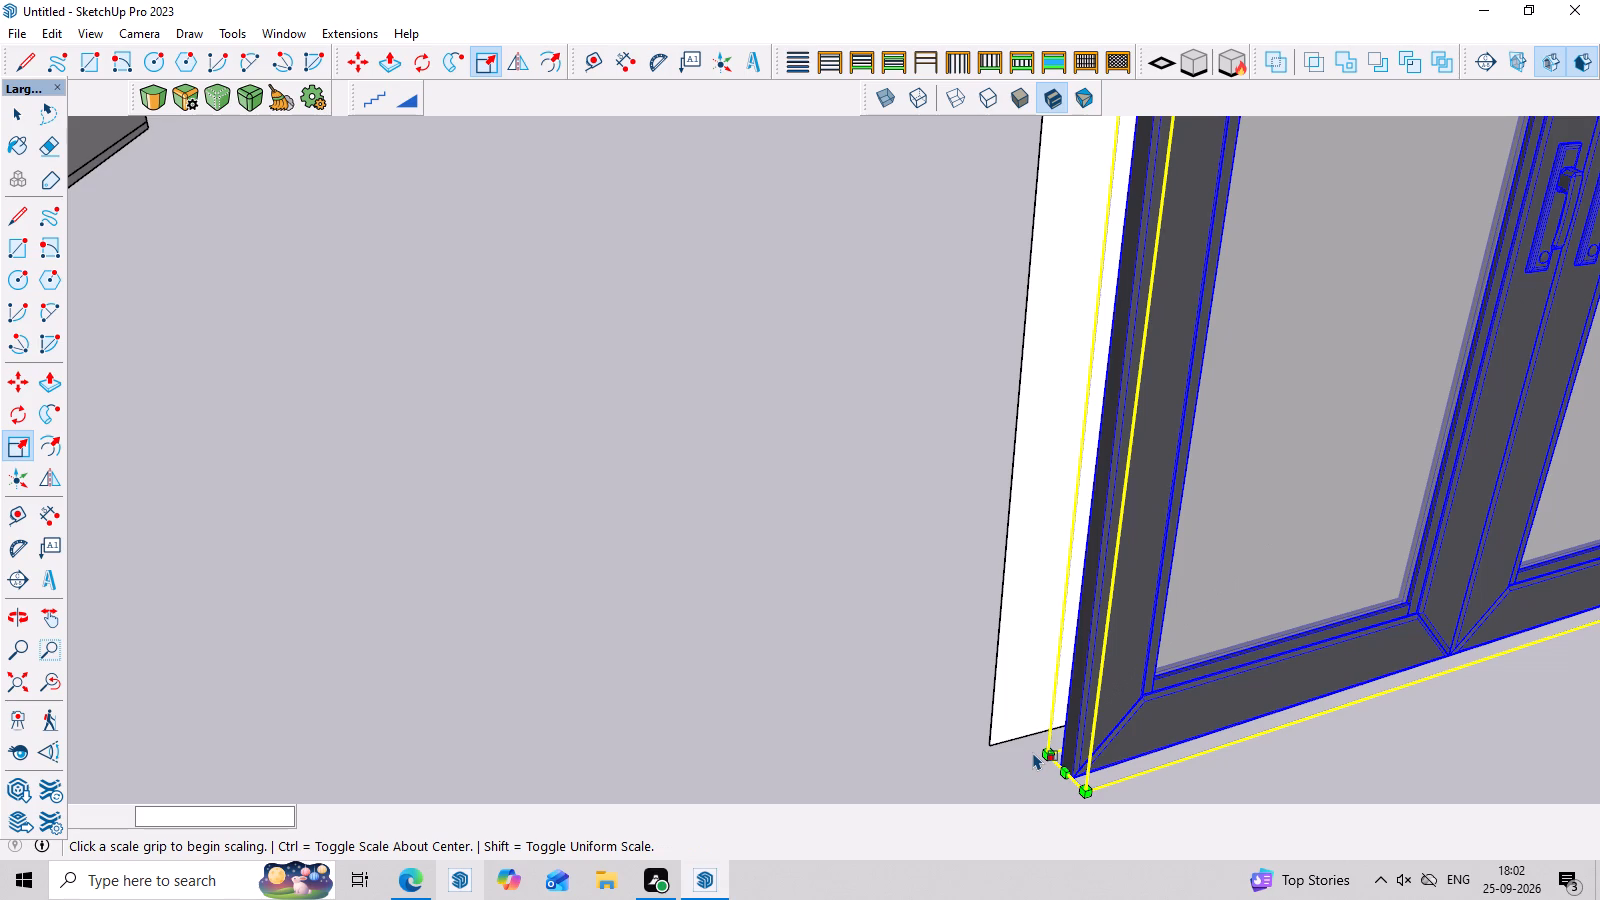
{"action": "left_click", "coordinate": [1050, 755]}
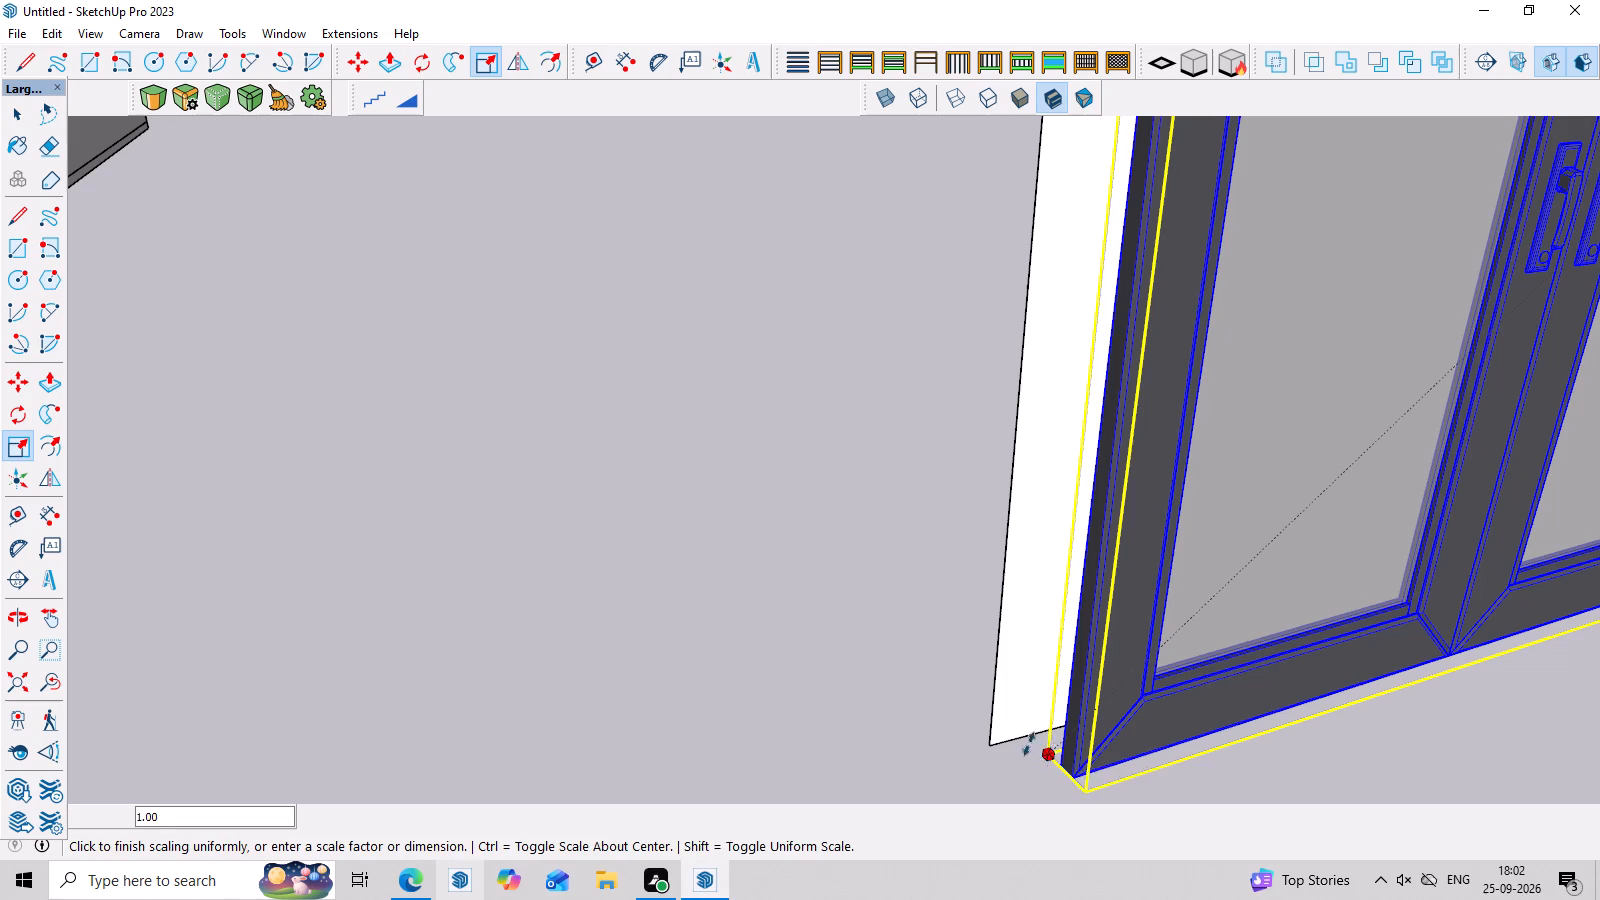
{"action": "left_click", "coordinate": [994, 730]}
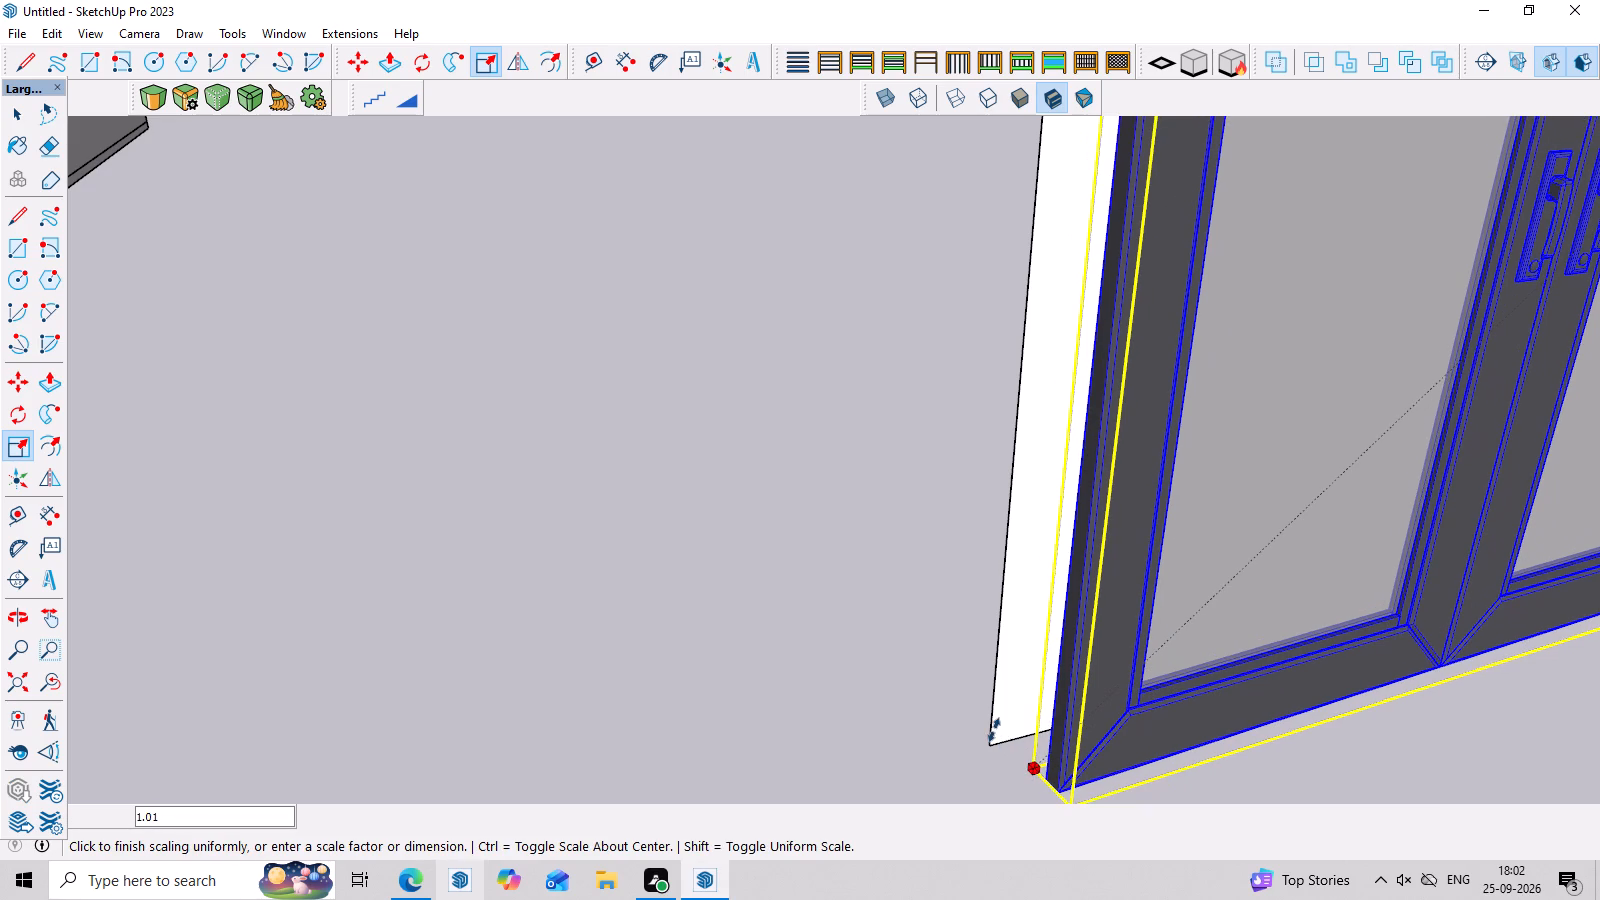
Rotate the three-panel window about 1.7 degrees to bring it parallel with the reference rectangle.
{"action": "middle_click_drag", "start_coordinate": [1246, 750], "coordinate": [1056, 620]}
{"action": "scroll", "coordinate": [1038, 580], "scroll_direction": "down", "scroll_amount": 11}
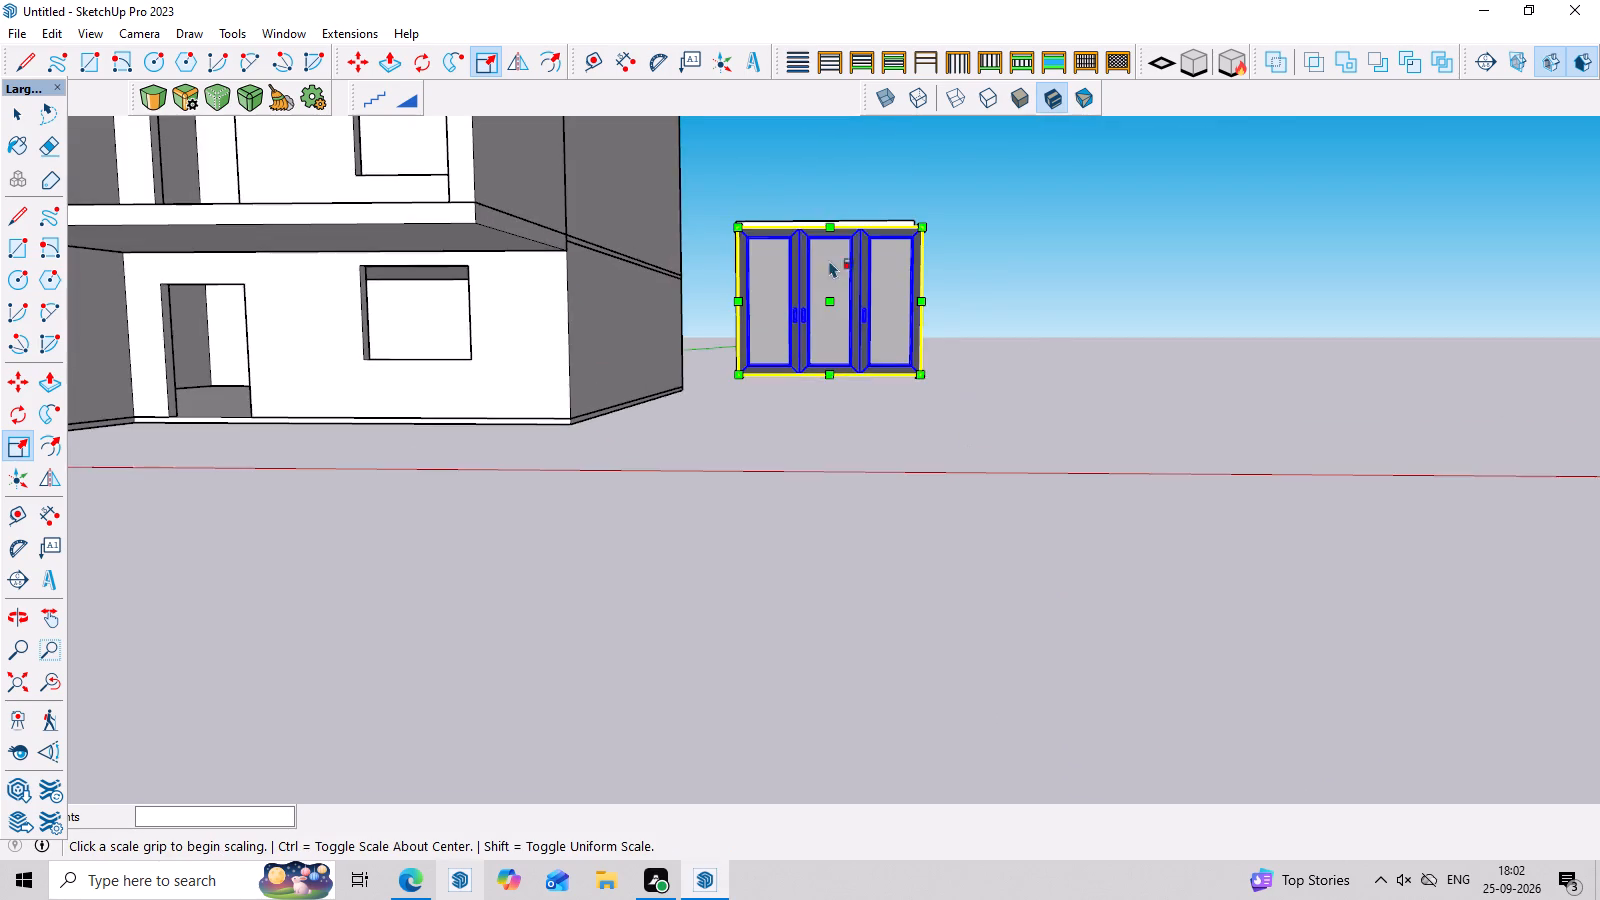
{"action": "scroll", "coordinate": [811, 181], "scroll_direction": "up", "scroll_amount": 3}
{"action": "middle_click_drag", "start_coordinate": [840, 255], "coordinate": [864, 568]}
{"action": "scroll", "coordinate": [888, 498], "scroll_direction": "up", "scroll_amount": 6}
{"action": "middle_click_drag", "start_coordinate": [876, 443], "coordinate": [938, 542]}
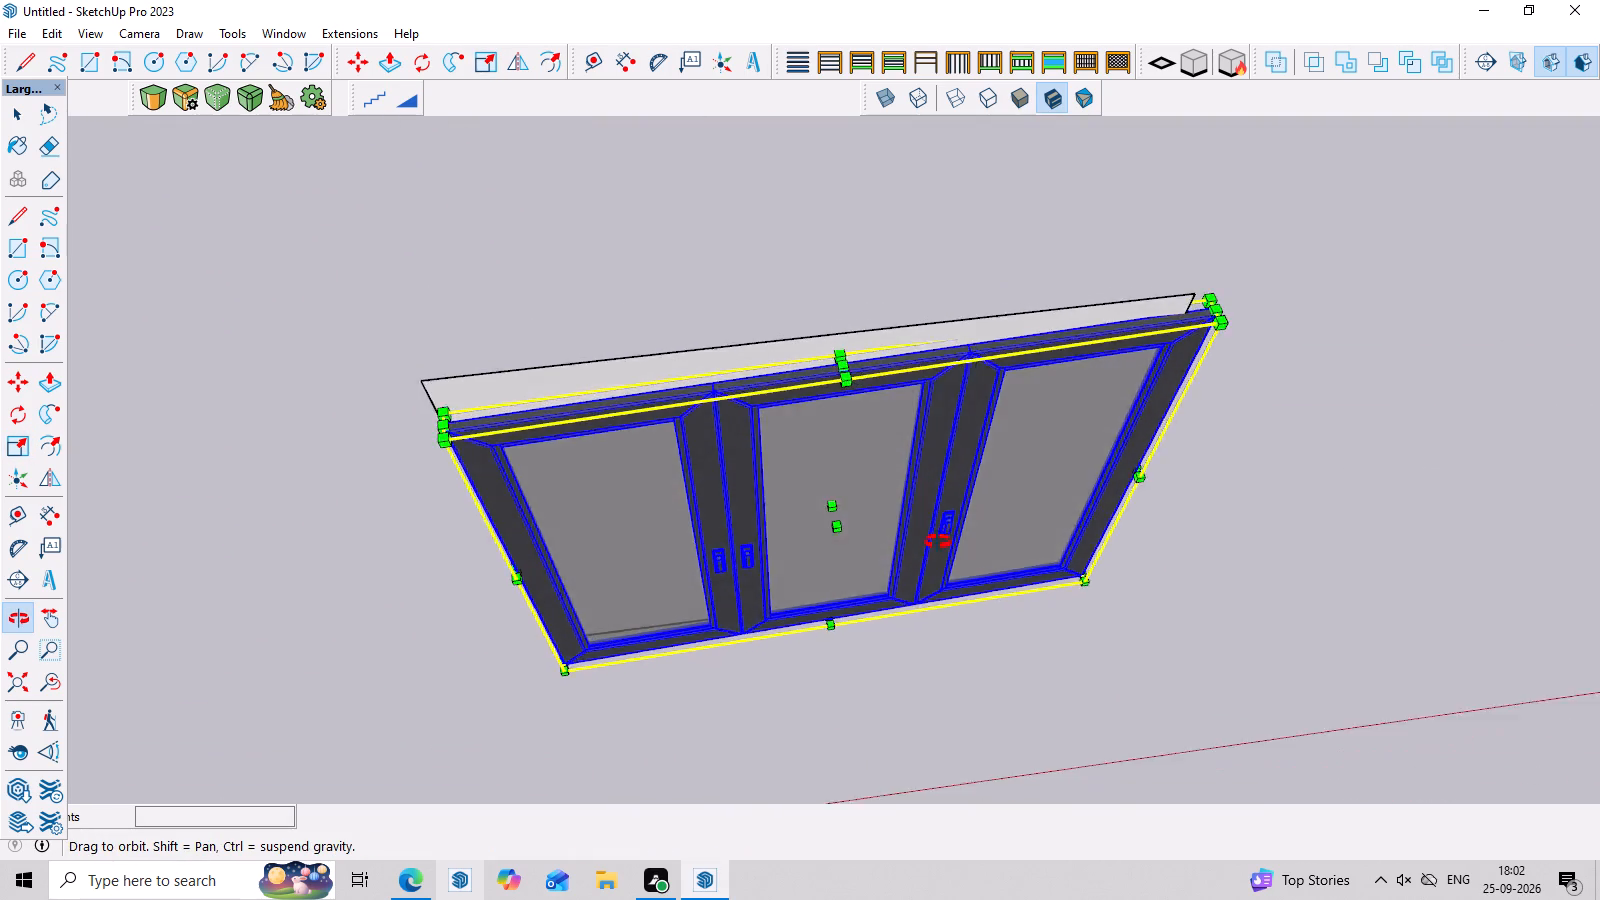
{"action": "middle_click_drag", "start_coordinate": [938, 542], "coordinate": [956, 671]}
{"action": "scroll", "coordinate": [1223, 380], "scroll_direction": "up", "scroll_amount": 3}
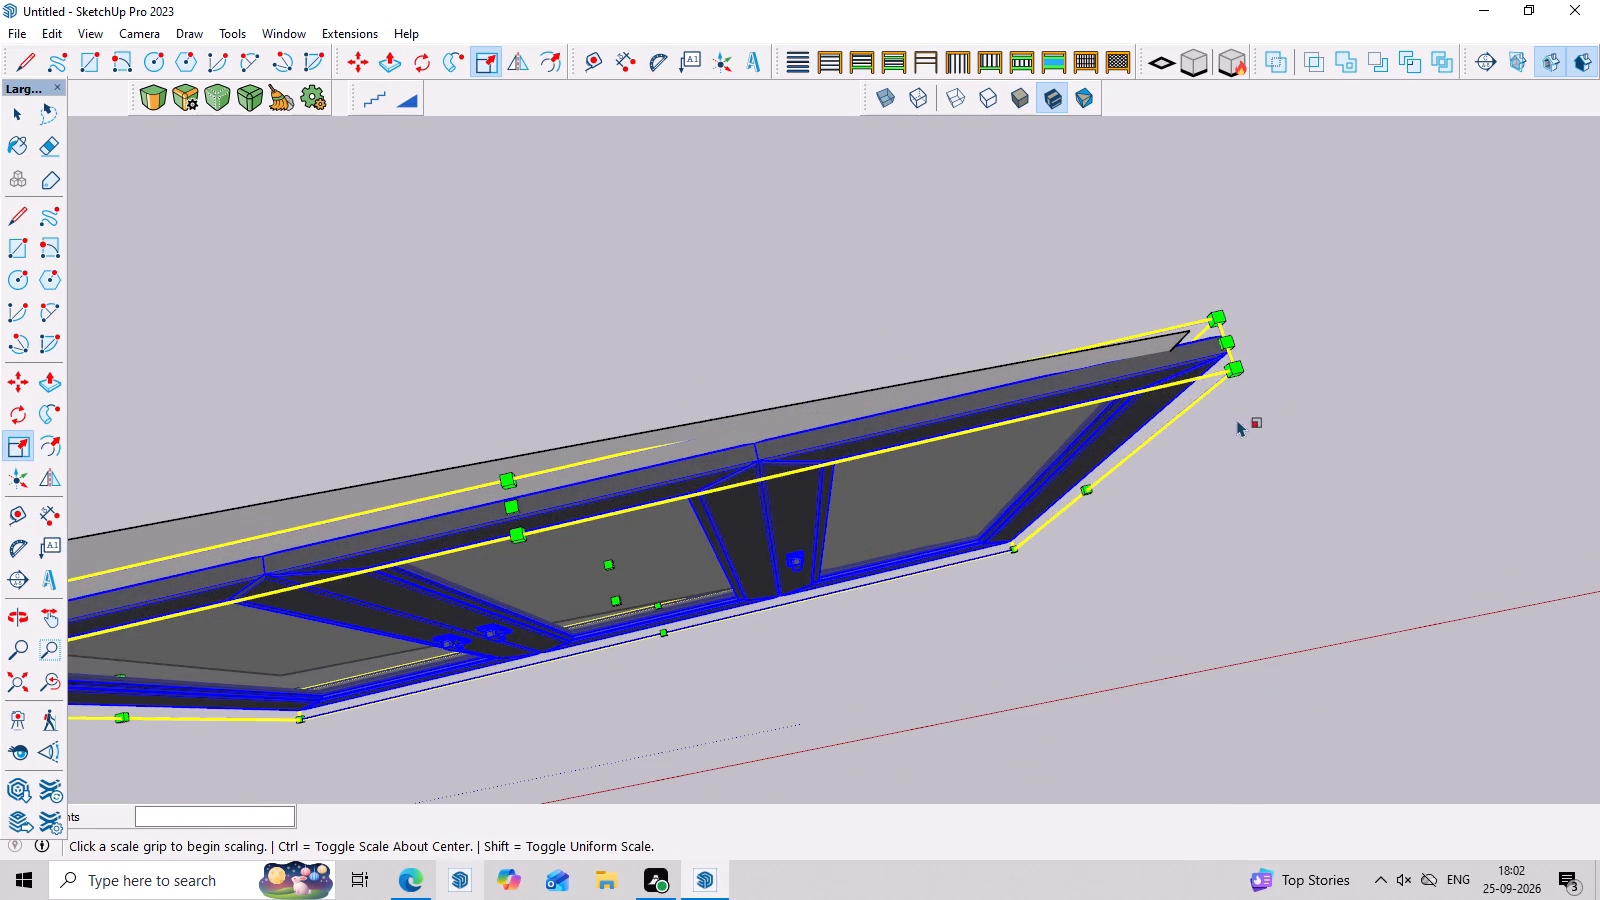
{"action": "key", "text": "space"}
{"action": "left_click", "coordinate": [1082, 595]}
{"action": "left_click", "coordinate": [830, 475]}
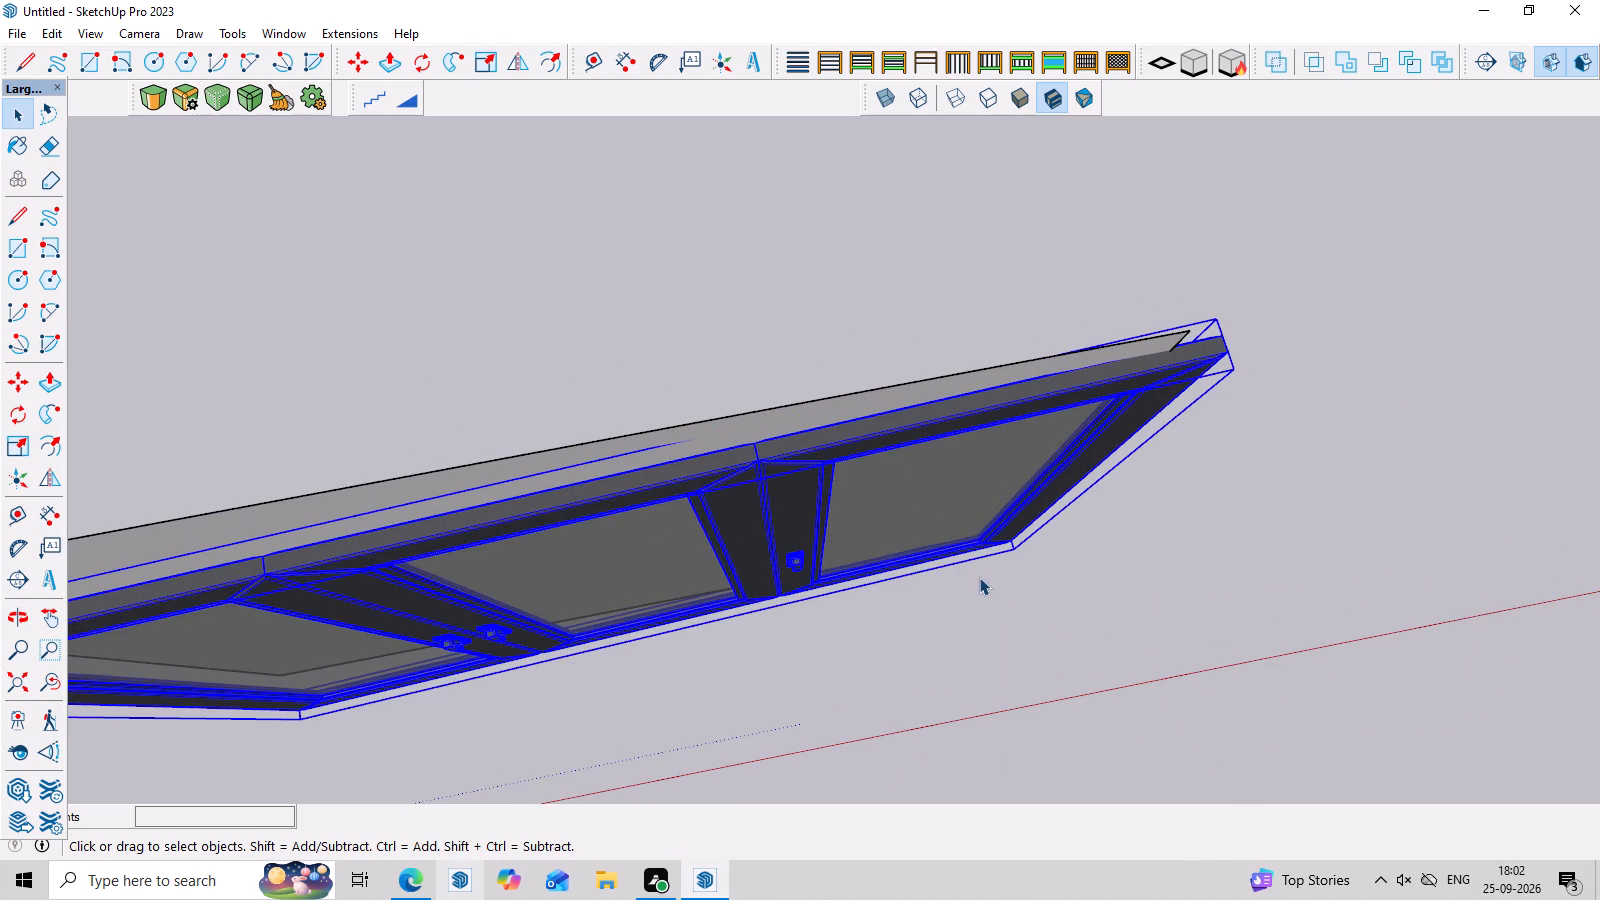
{"action": "key", "text": "q"}
{"action": "left_click", "coordinate": [1032, 563]}
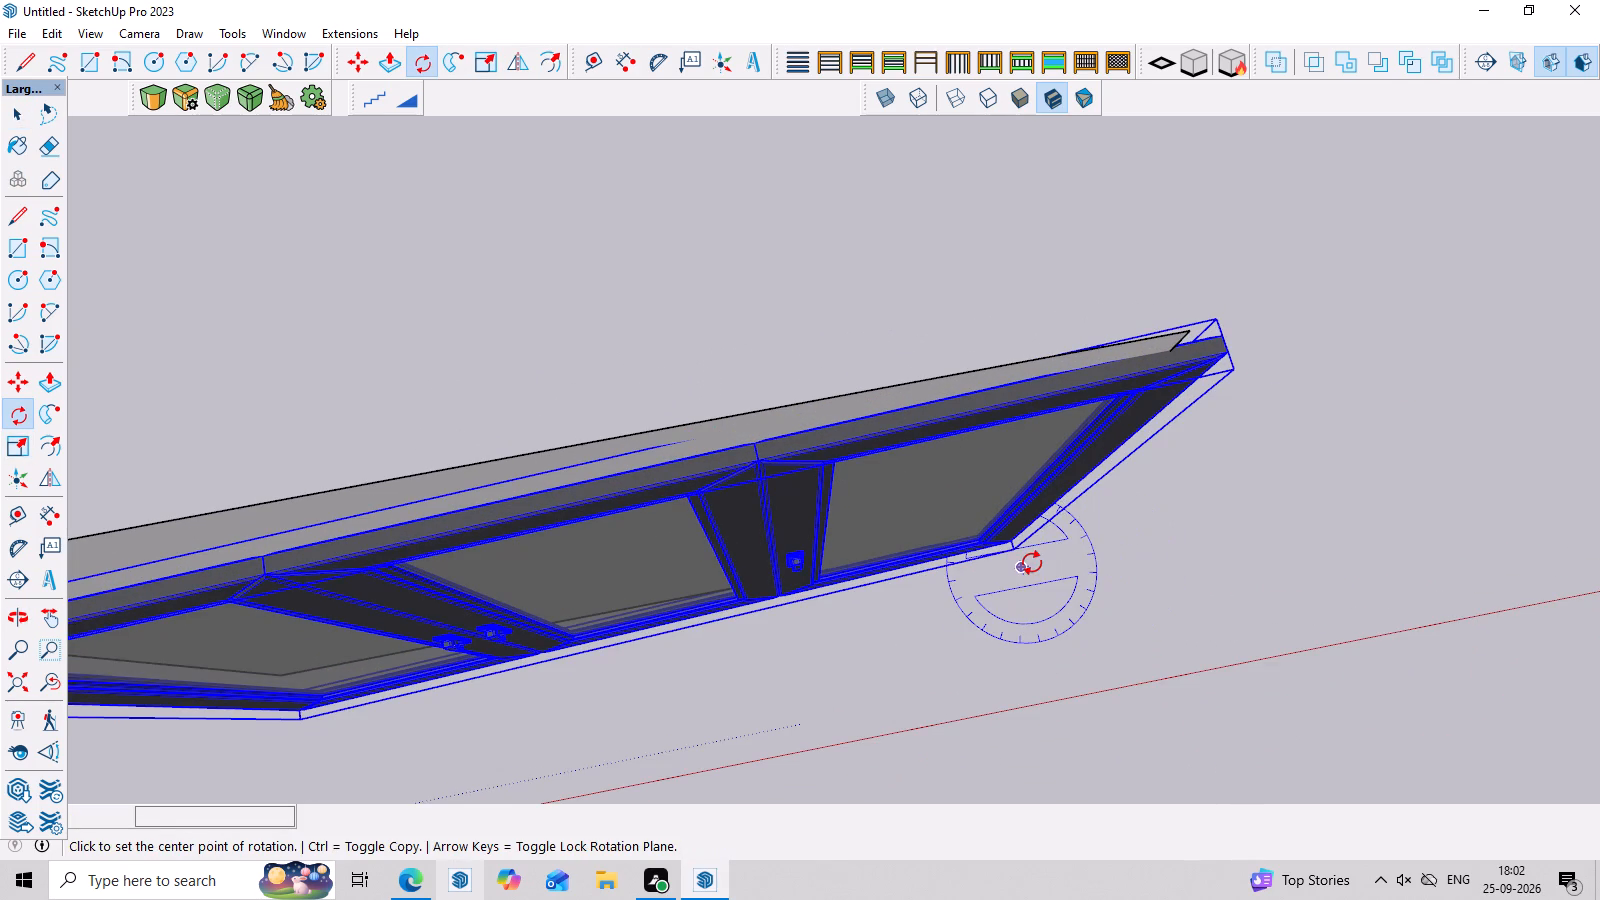
{"action": "left_click", "coordinate": [1311, 543]}
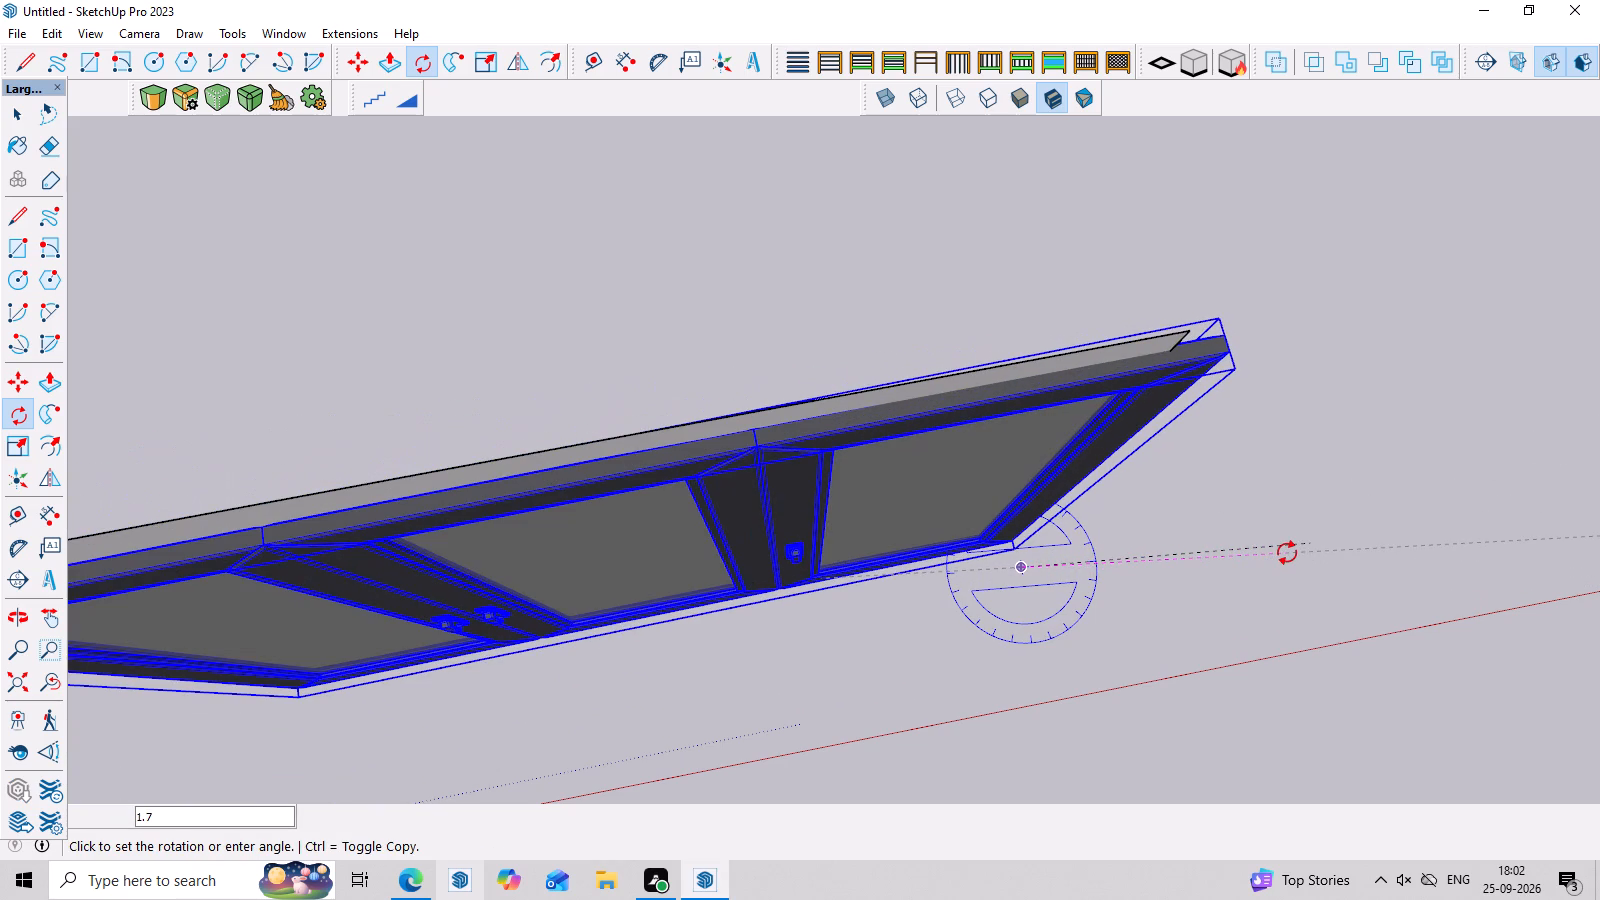
{"action": "left_click", "coordinate": [1287, 553]}
Move the three-panel window slightly by its outer corner toward the matching corner of the reference rectangle.
{"action": "scroll", "coordinate": [1318, 528], "scroll_direction": "down", "scroll_amount": 6}
{"action": "middle_click_drag", "start_coordinate": [1330, 568], "coordinate": [1205, 473]}
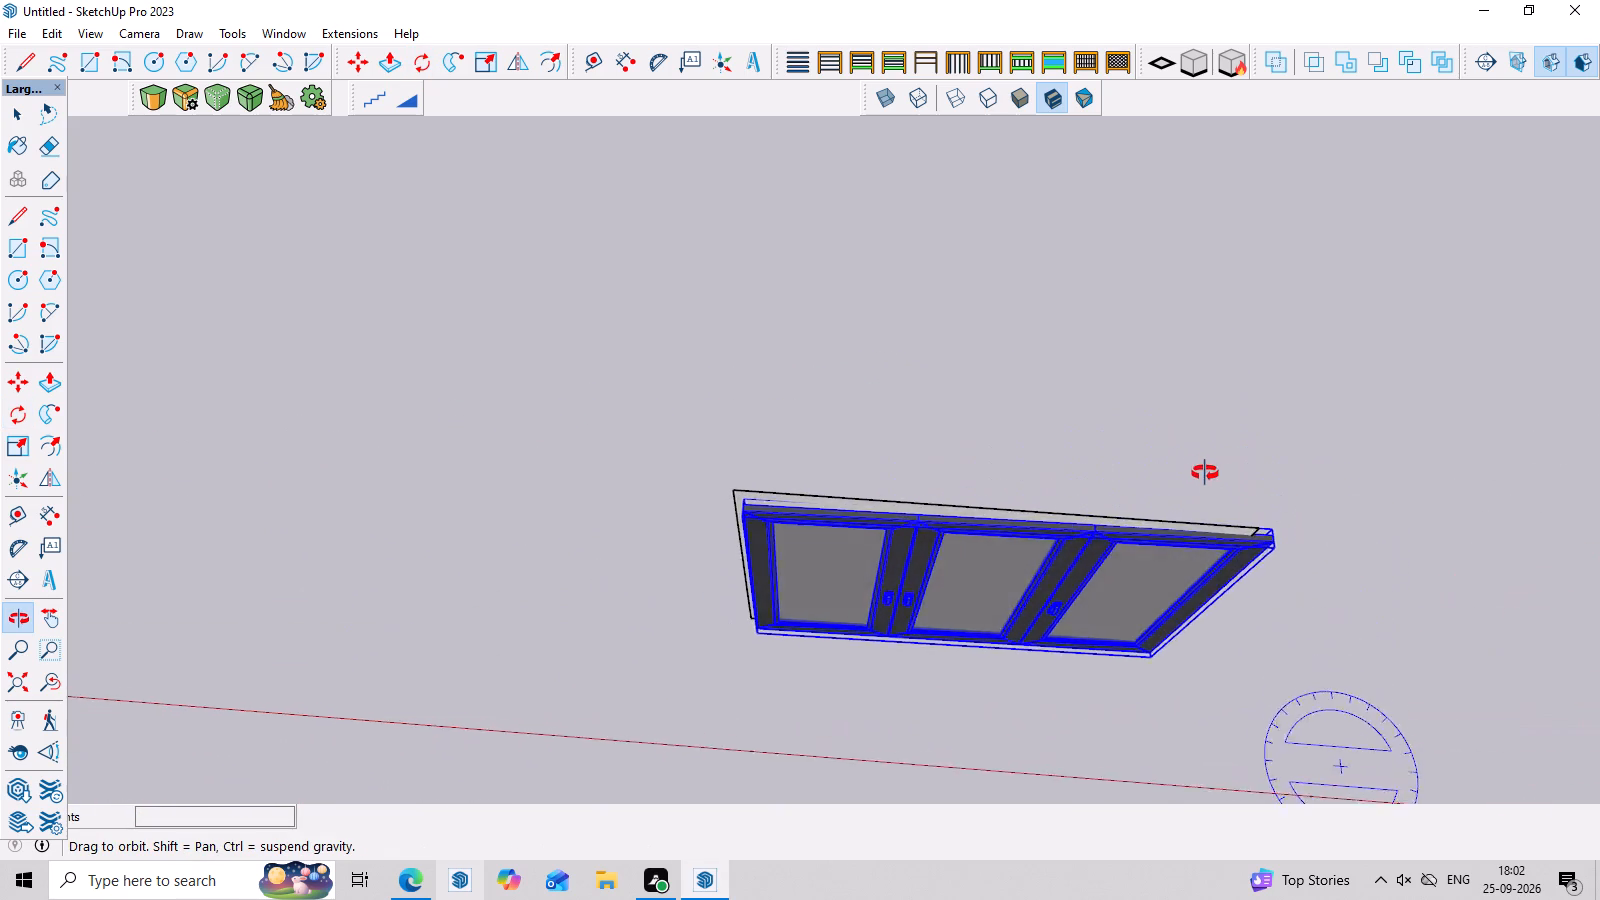
{"action": "middle_click_drag", "start_coordinate": [1205, 473], "coordinate": [1158, 561]}
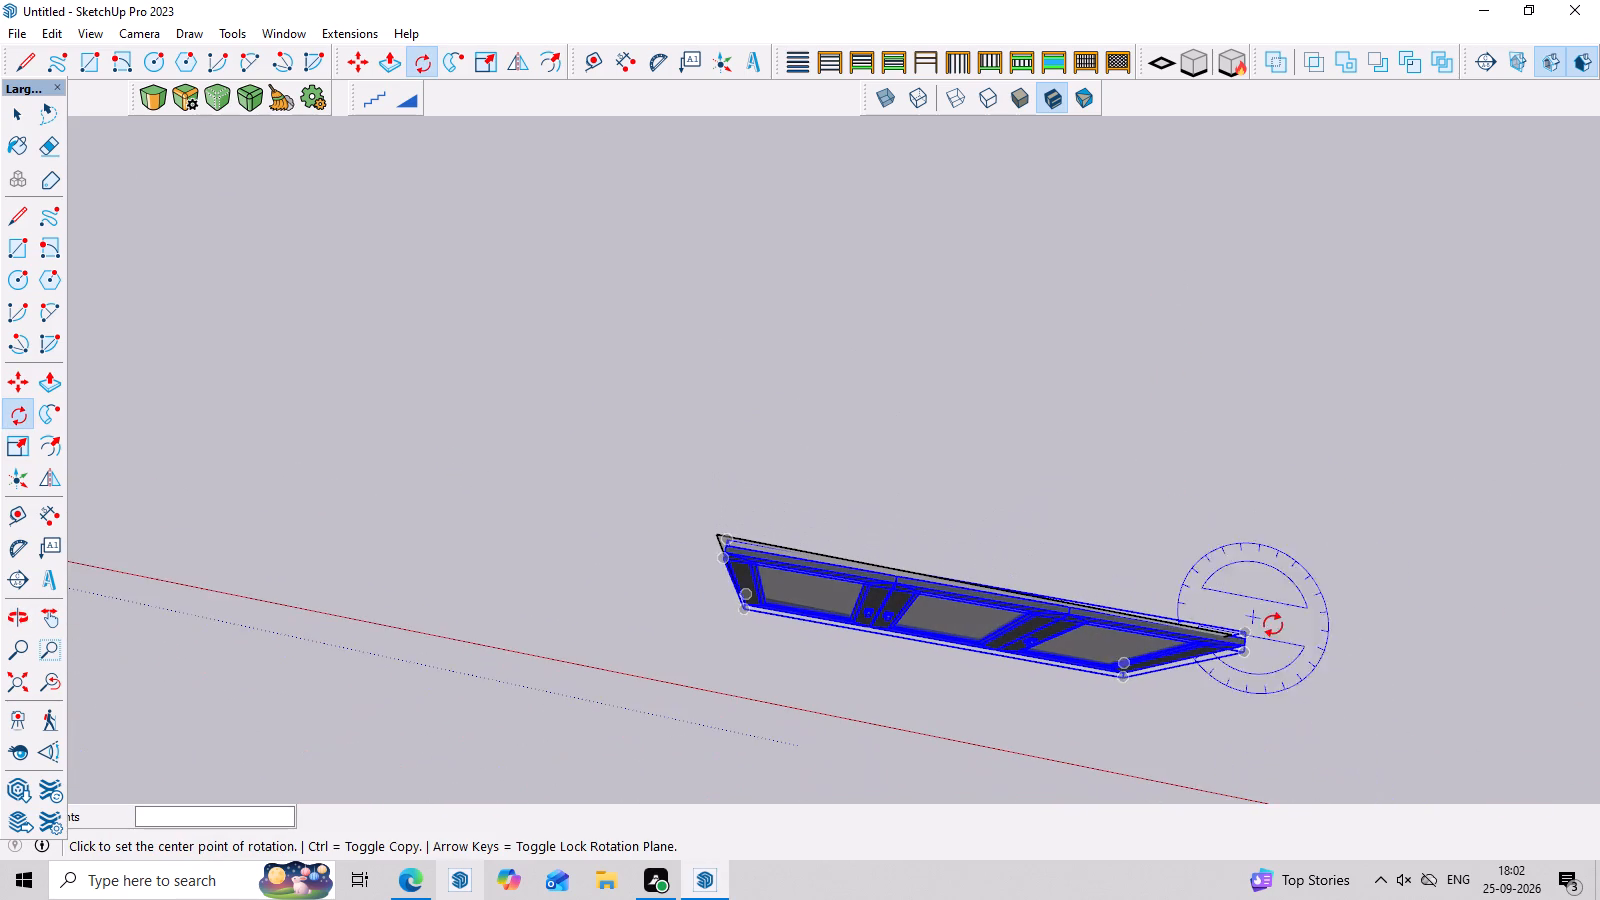
{"action": "scroll", "coordinate": [1280, 631], "scroll_direction": "up", "scroll_amount": 3}
{"action": "key", "text": "m"}
{"action": "left_click", "coordinate": [1240, 632]}
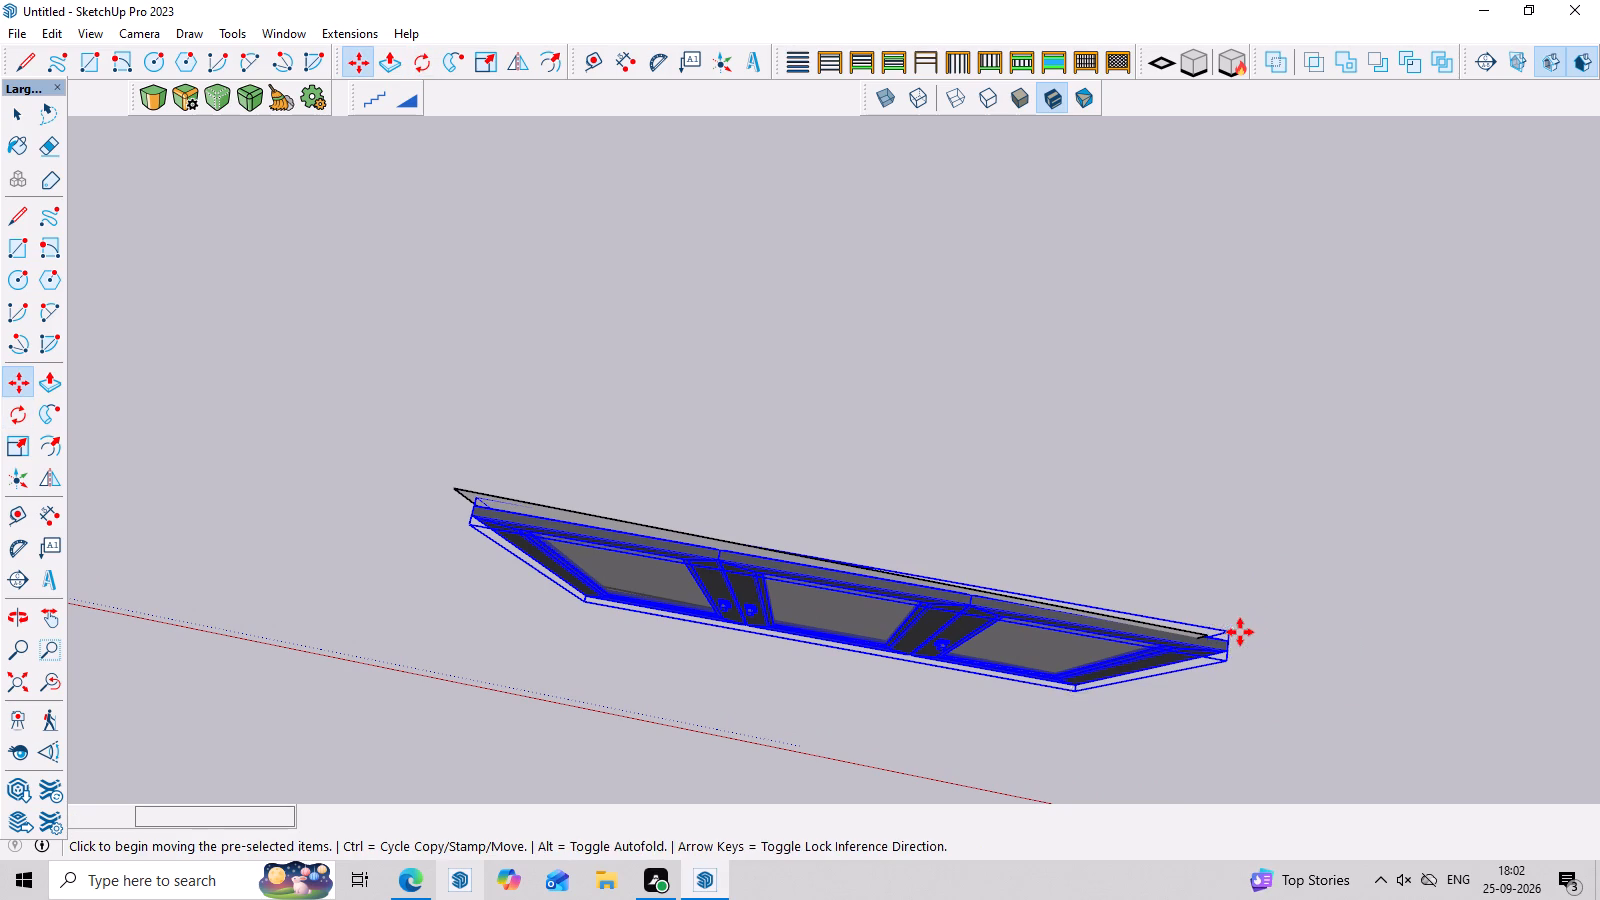
{"action": "left_click", "coordinate": [1201, 629]}
Scale the three-panel window uniformly from its far corner toward the matching corner of the reference rectangle.
{"action": "scroll", "coordinate": [1200, 650], "scroll_direction": "up", "scroll_amount": 2}
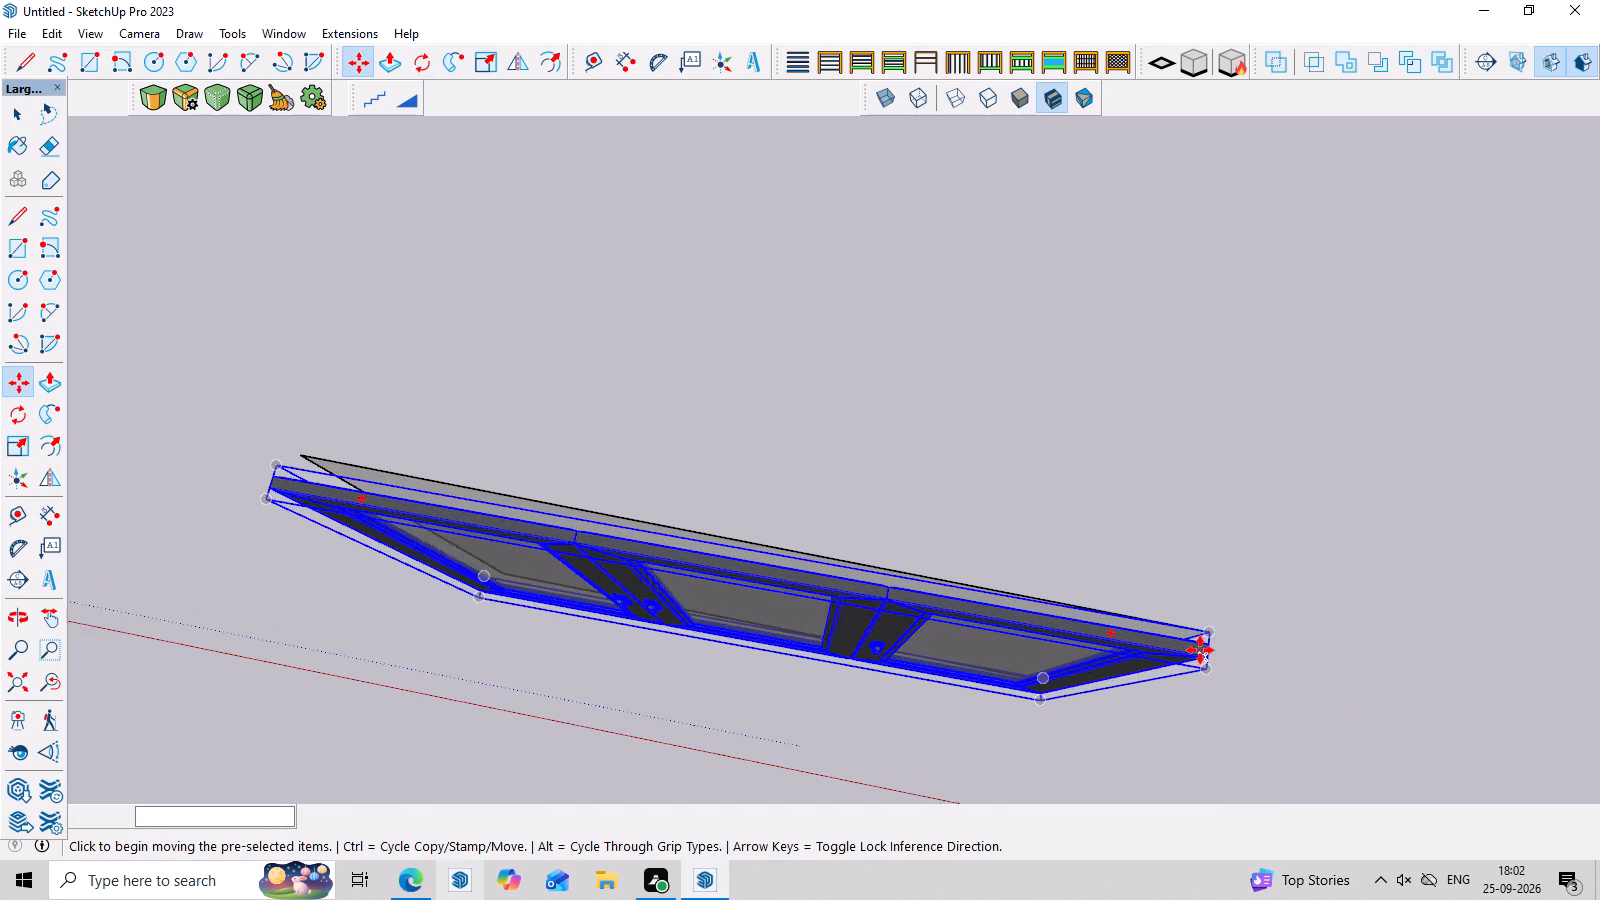
{"action": "scroll", "coordinate": [1200, 650], "scroll_direction": "up", "scroll_amount": 1}
{"action": "middle_click_drag", "start_coordinate": [1197, 666], "coordinate": [1360, 384]}
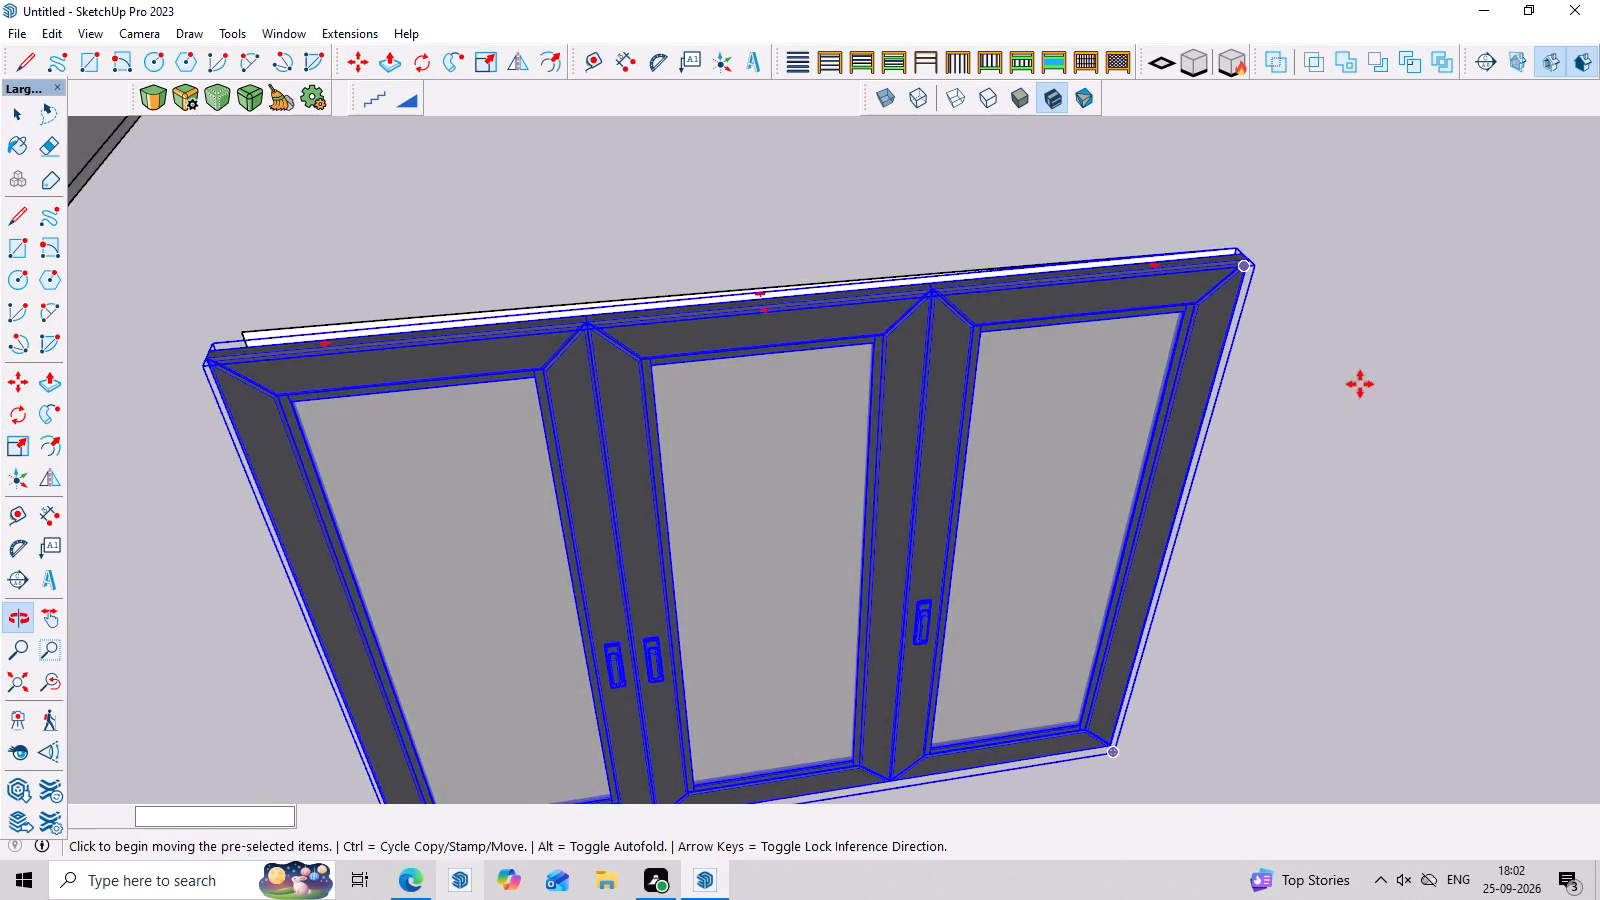
{"action": "scroll", "coordinate": [1360, 384], "scroll_direction": "down", "scroll_amount": 2}
{"action": "scroll", "coordinate": [1284, 427], "scroll_direction": "down", "scroll_amount": 2}
{"action": "middle_click_drag", "start_coordinate": [1241, 560], "coordinate": [915, 600]}
{"action": "scroll", "coordinate": [777, 562], "scroll_direction": "up", "scroll_amount": 2}
{"action": "key", "text": "s"}
{"action": "middle_click_drag", "start_coordinate": [699, 529], "coordinate": [1017, 597]}
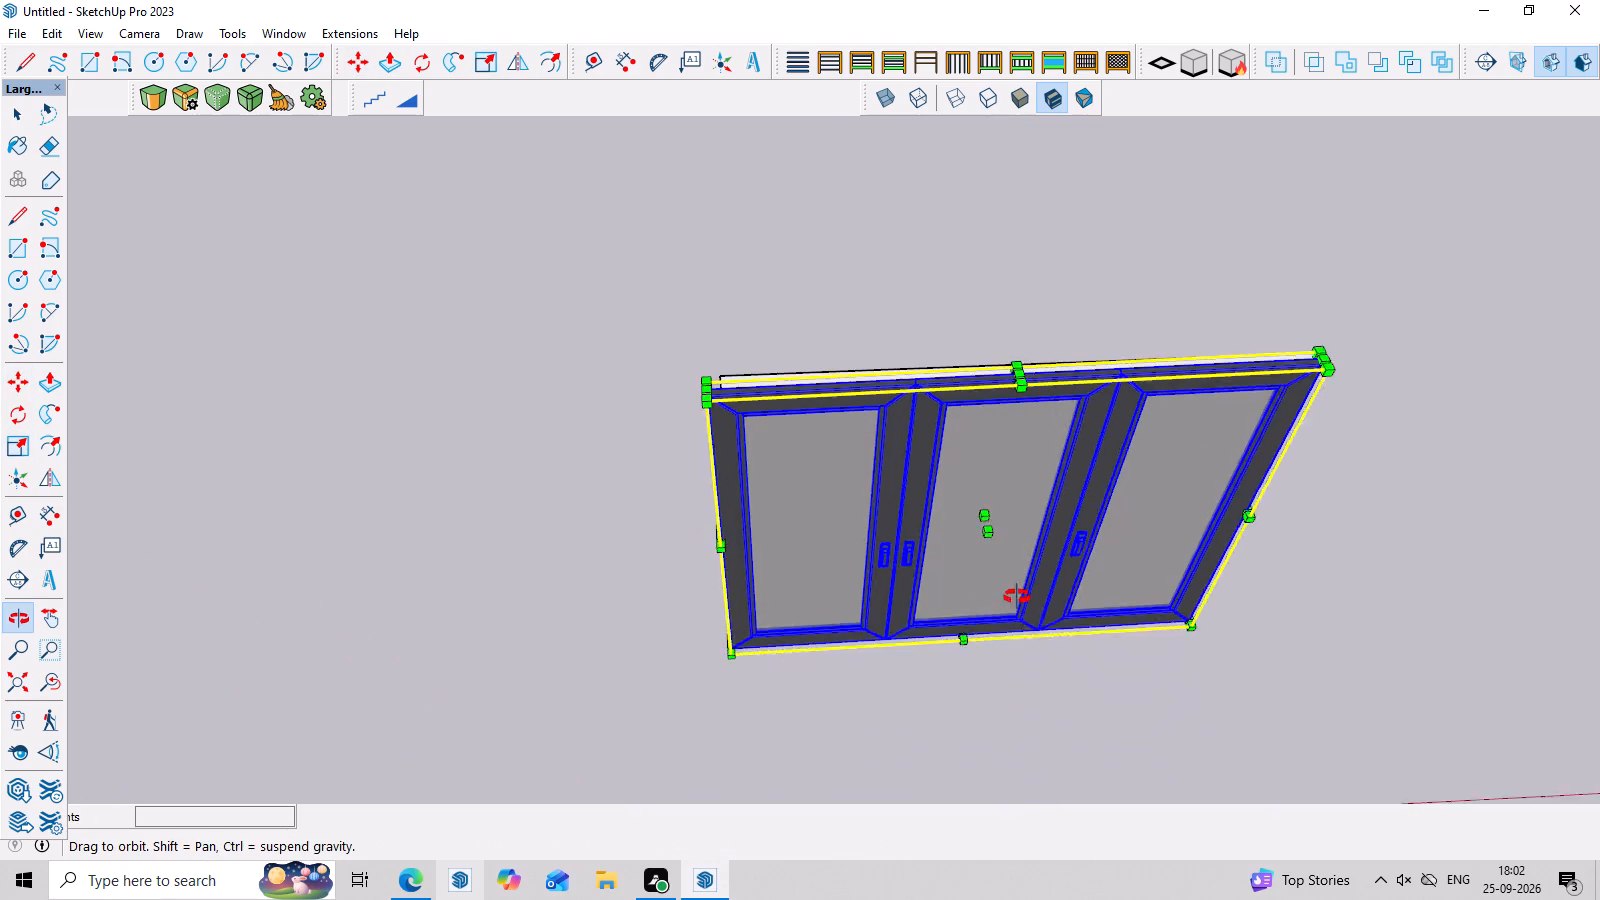
{"action": "middle_click_drag", "start_coordinate": [1017, 597], "coordinate": [1137, 556]}
{"action": "scroll", "coordinate": [733, 522], "scroll_direction": "up", "scroll_amount": 3}
{"action": "middle_click_drag", "start_coordinate": [748, 542], "coordinate": [1005, 570]}
{"action": "scroll", "coordinate": [849, 443], "scroll_direction": "up", "scroll_amount": 4}
{"action": "scroll", "coordinate": [821, 364], "scroll_direction": "up", "scroll_amount": 4}
{"action": "left_click", "coordinate": [821, 404]}
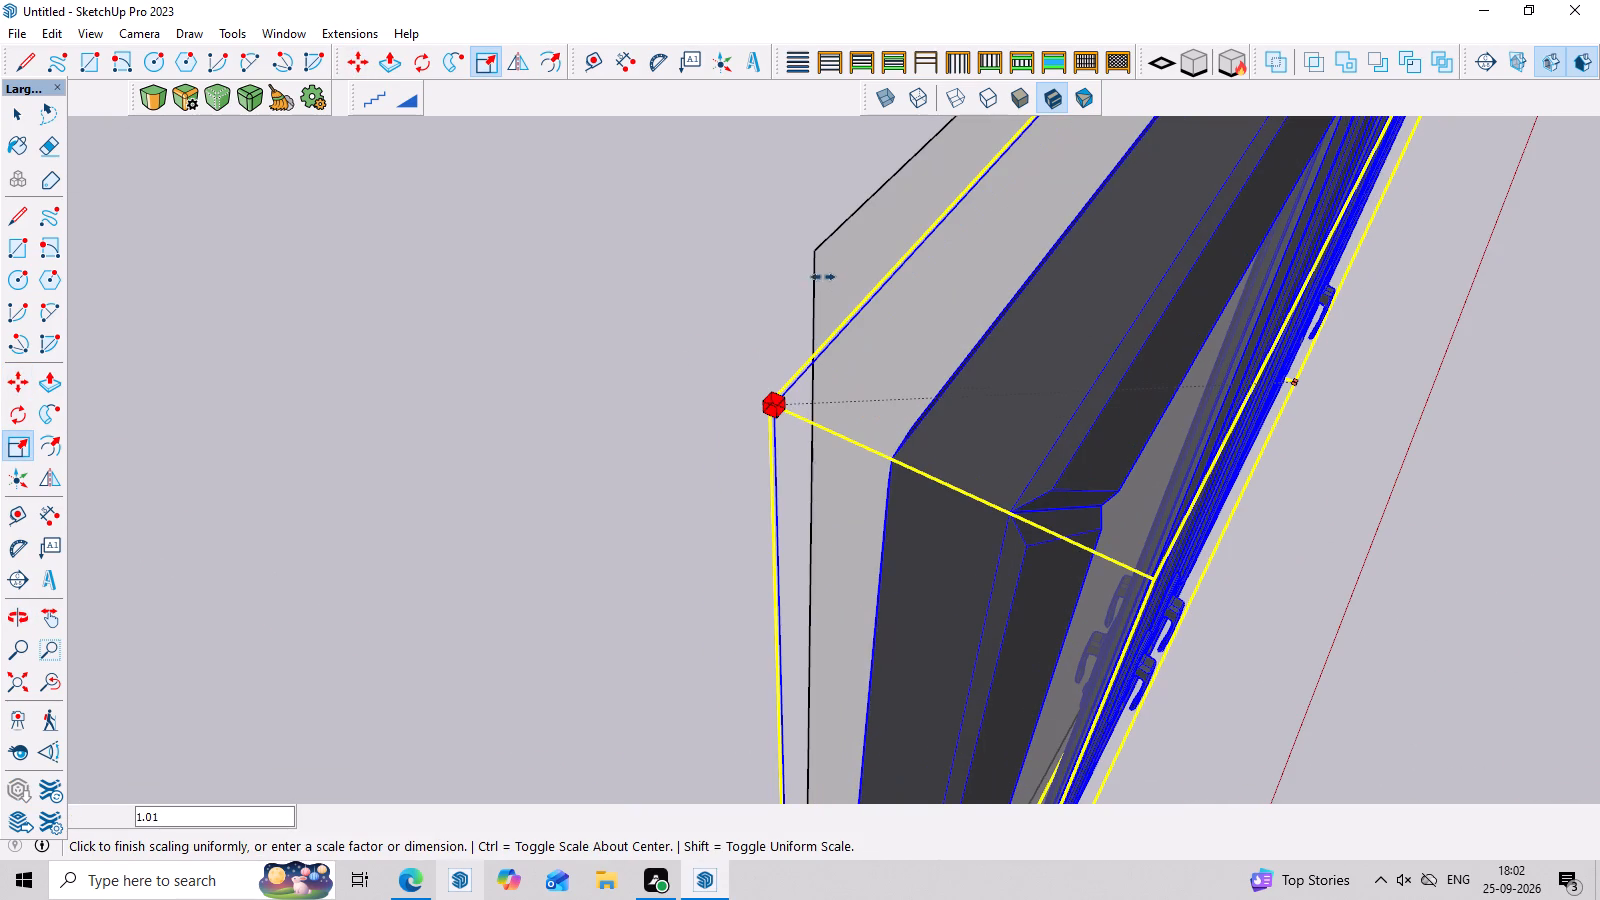
{"action": "left_click", "coordinate": [867, 328]}
Fine-tune the three-panel window's size with small uniform and two-axis scalings at that corner to match the reference rectangle's outline.
{"action": "scroll", "coordinate": [930, 459], "scroll_direction": "down", "scroll_amount": 3}
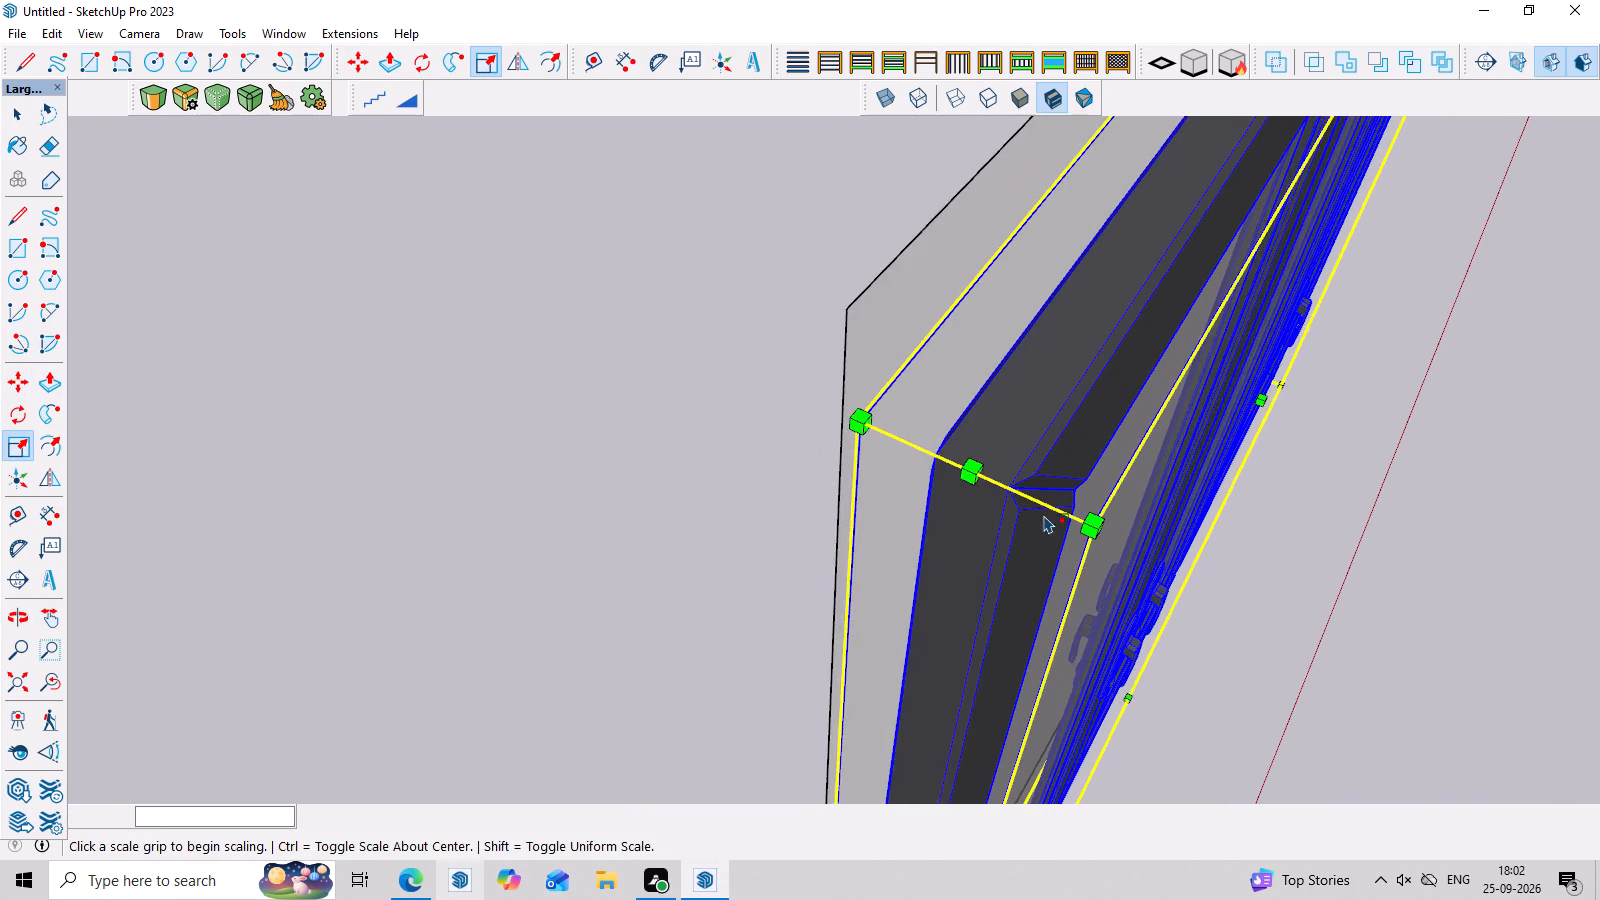
{"action": "scroll", "coordinate": [1056, 527], "scroll_direction": "down", "scroll_amount": 3}
{"action": "middle_click_drag", "start_coordinate": [1068, 540], "coordinate": [1018, 464]}
{"action": "scroll", "coordinate": [1064, 508], "scroll_direction": "up", "scroll_amount": 2}
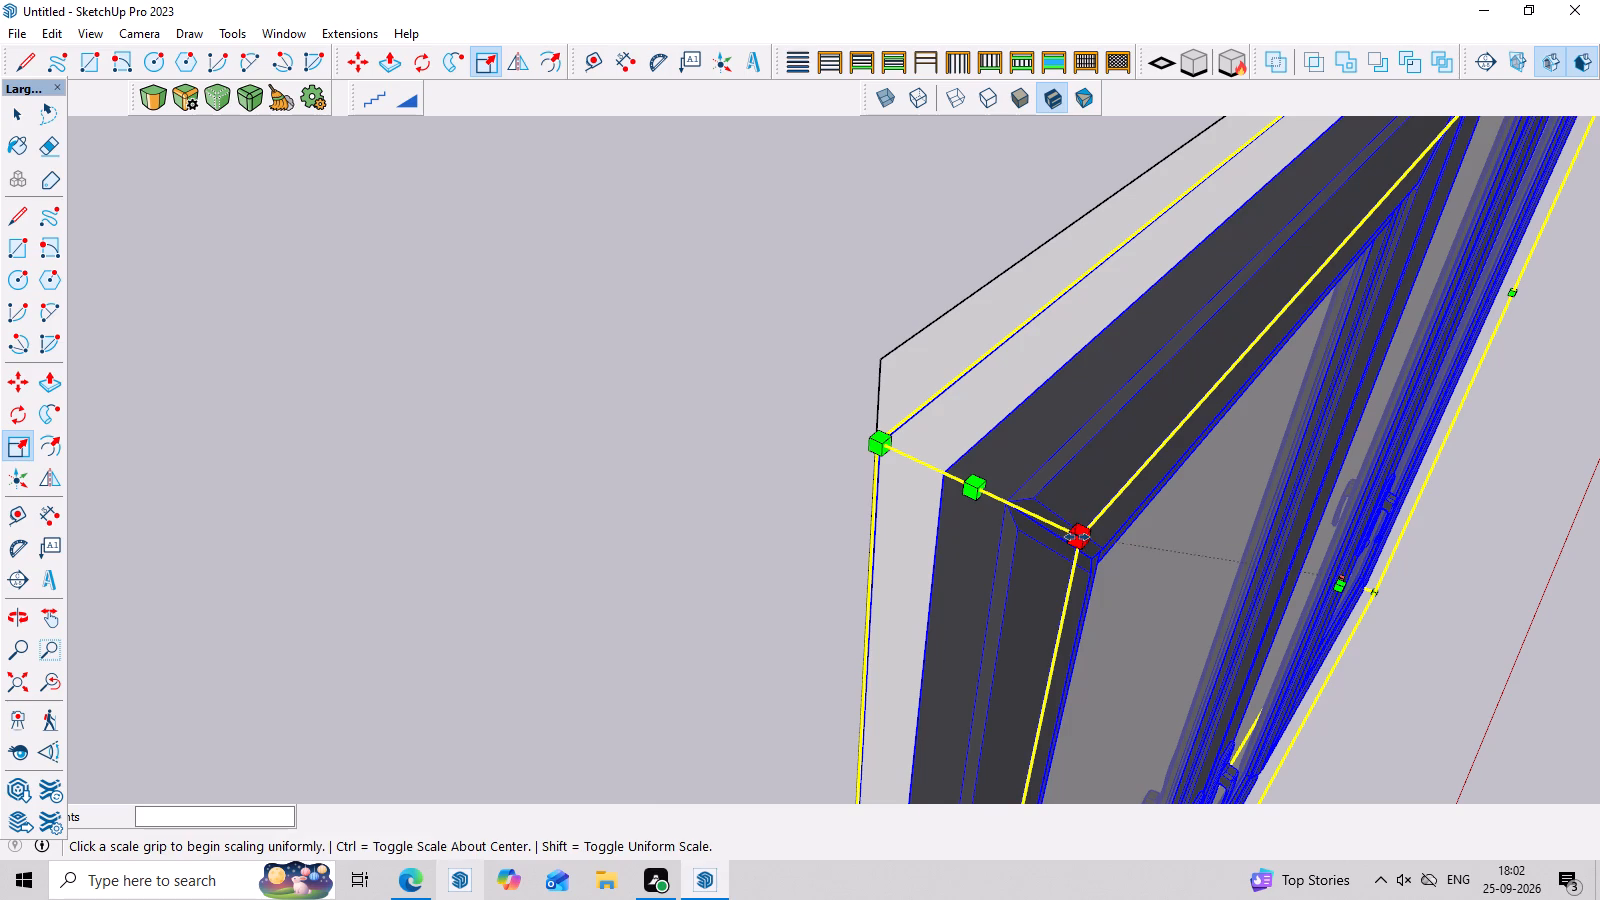
{"action": "left_click_drag", "start_coordinate": [1078, 538], "coordinate": [1065, 516]}
{"action": "left_click_drag", "start_coordinate": [1079, 524], "coordinate": [1090, 533]}
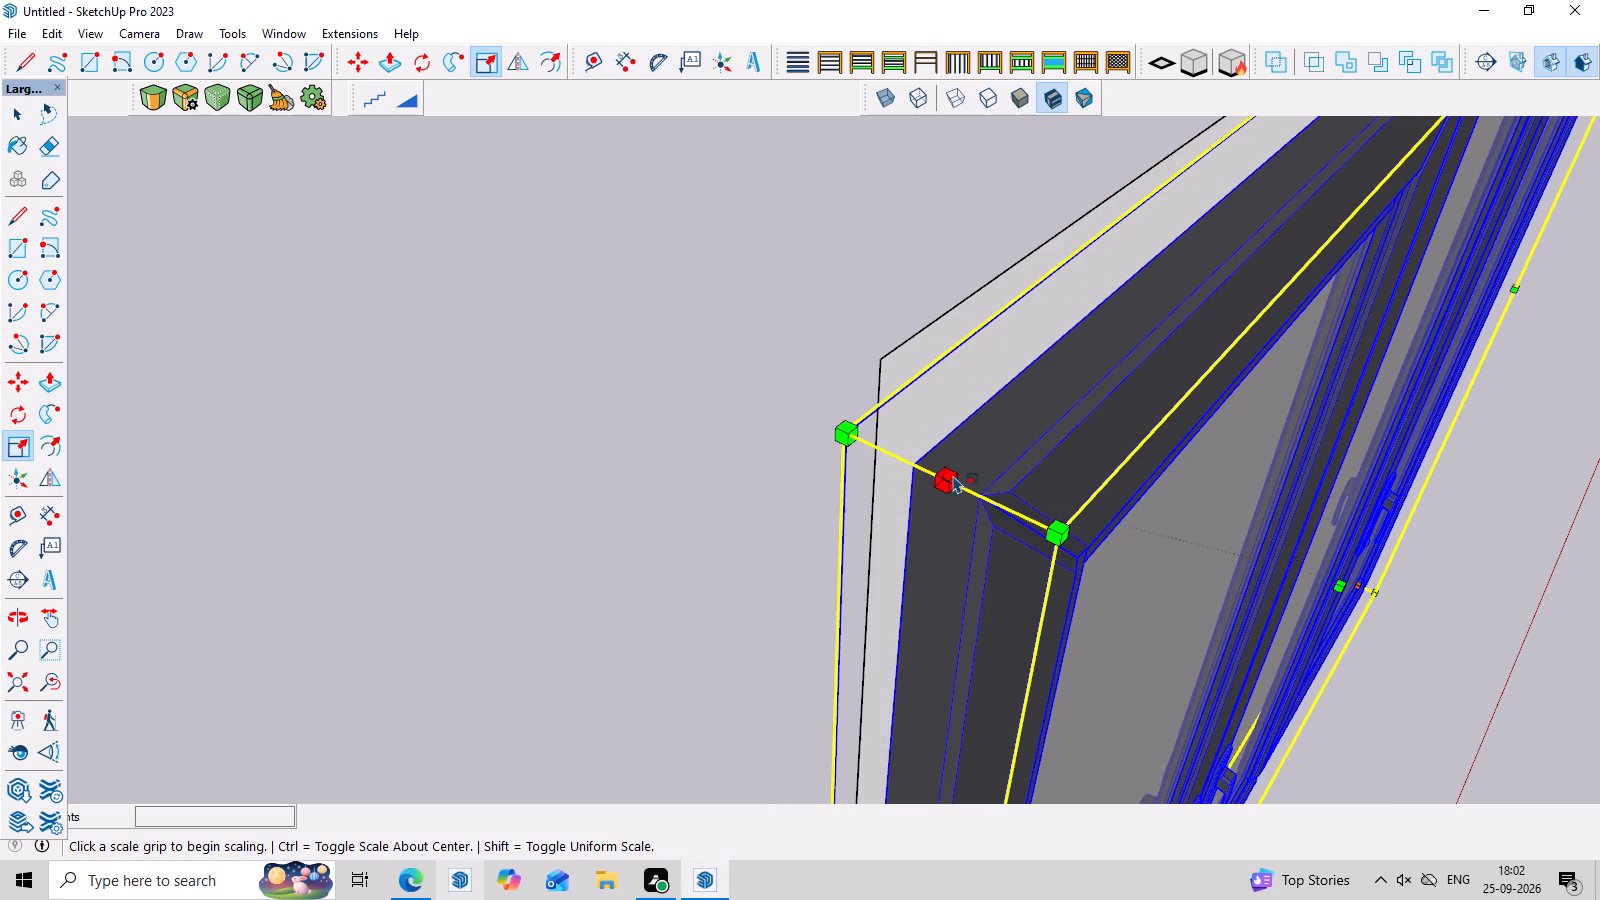
{"action": "left_click_drag", "start_coordinate": [945, 475], "coordinate": [1019, 520]}
{"action": "left_click", "coordinate": [1054, 539]}
{"action": "left_click", "coordinate": [1062, 542]}
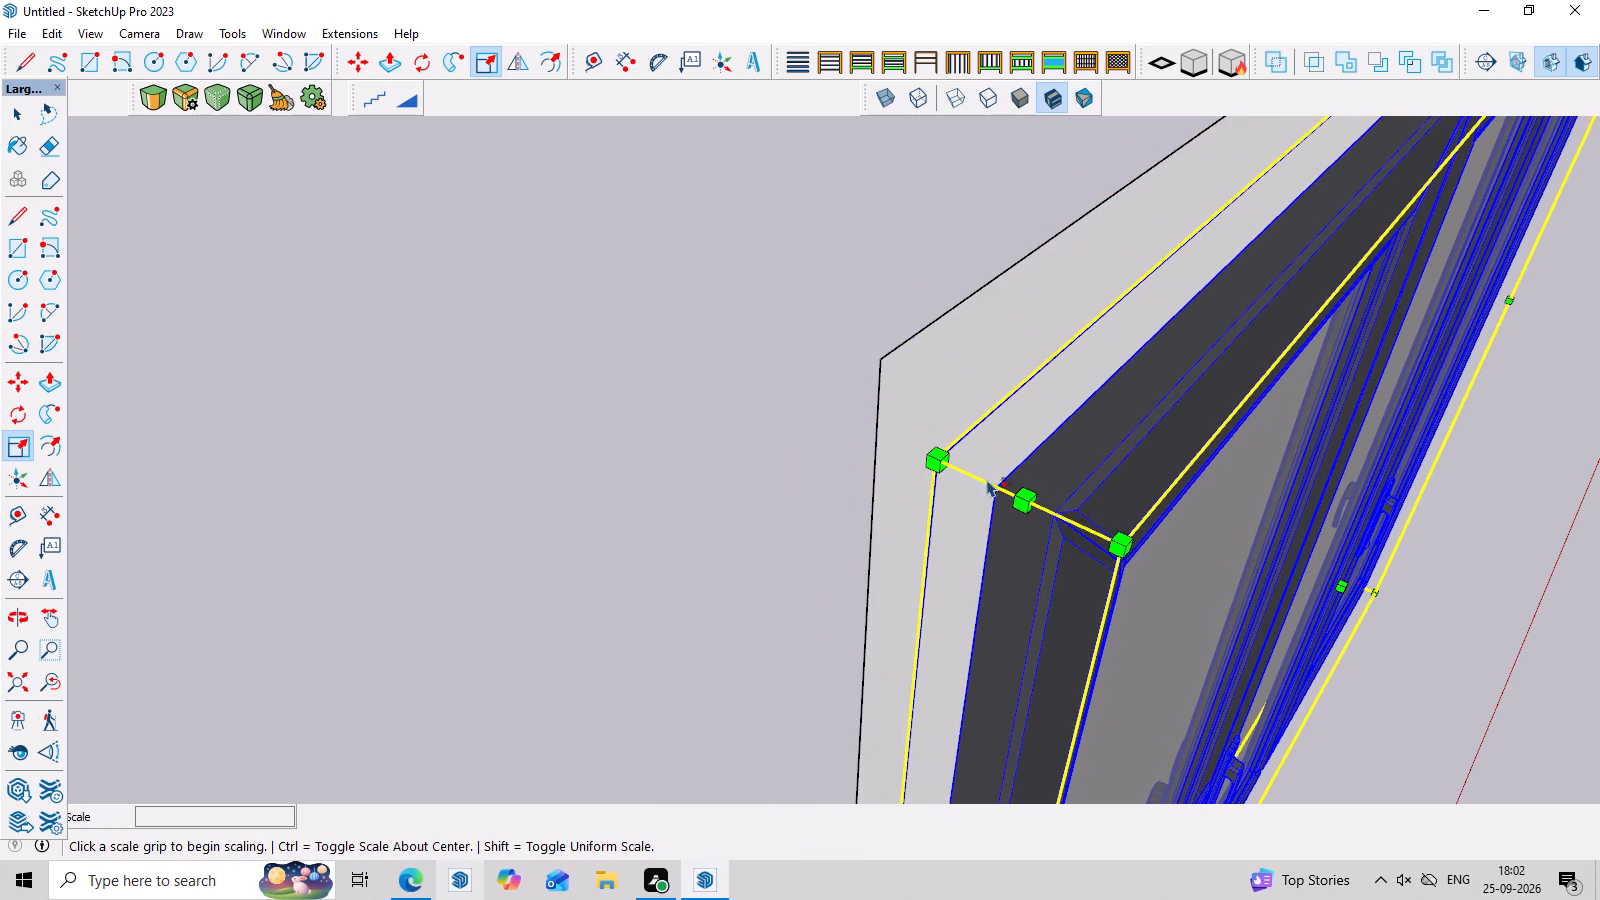
{"action": "left_click_drag", "start_coordinate": [941, 463], "coordinate": [900, 393]}
{"action": "left_click_drag", "start_coordinate": [900, 395], "coordinate": [902, 407]}
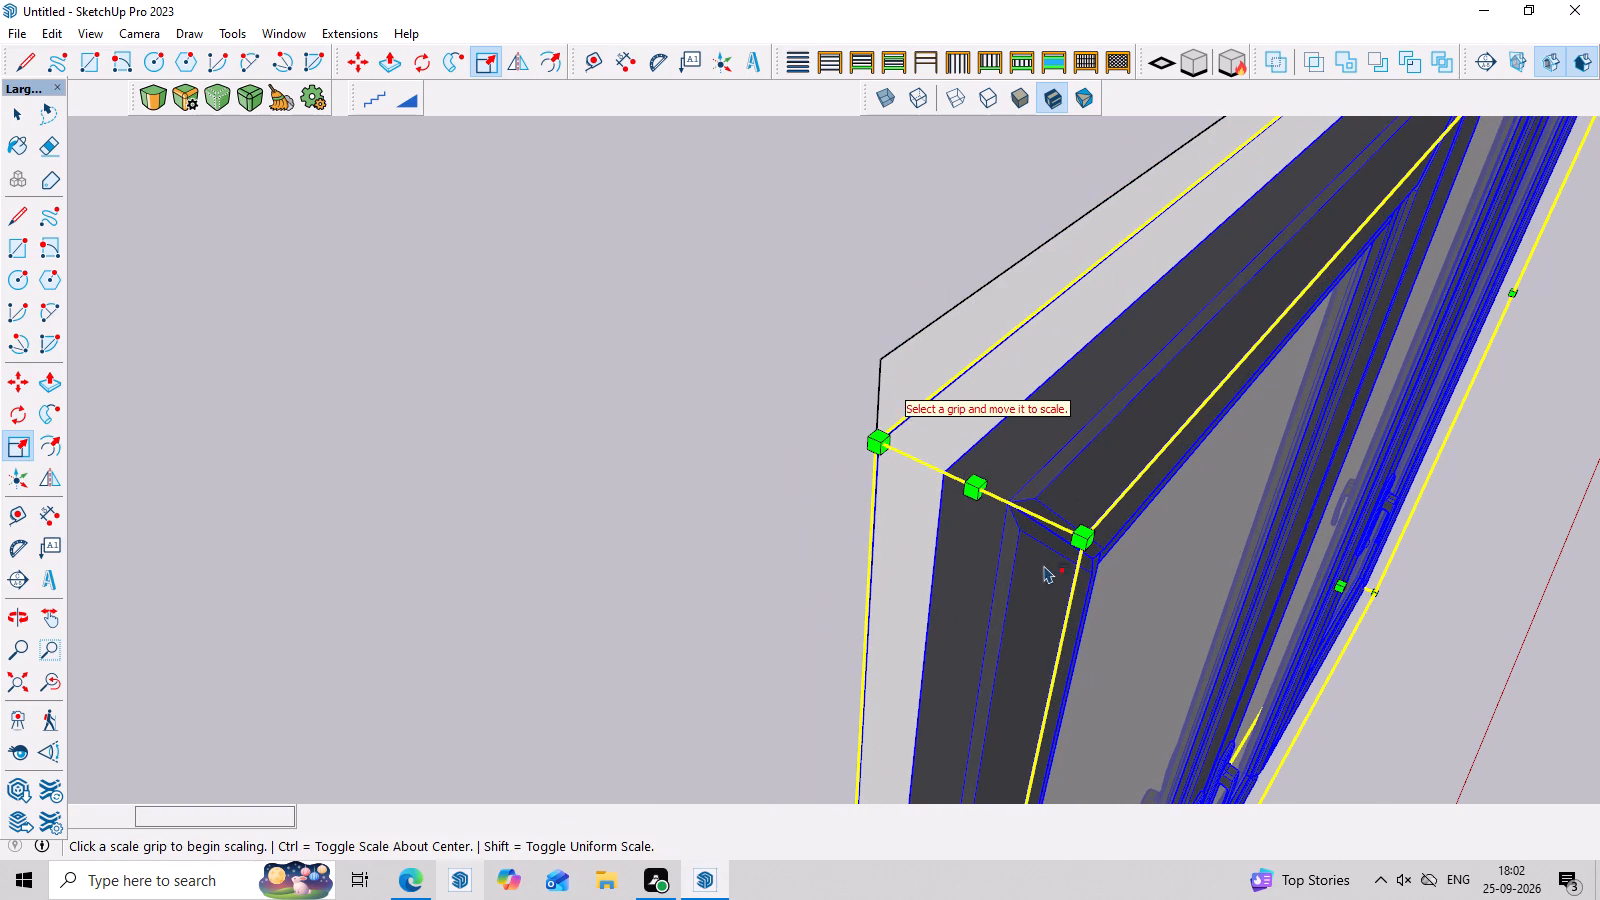
{"action": "middle_click_drag", "start_coordinate": [1044, 565], "coordinate": [1025, 533]}
{"action": "left_click_drag", "start_coordinate": [971, 477], "coordinate": [1021, 426]}
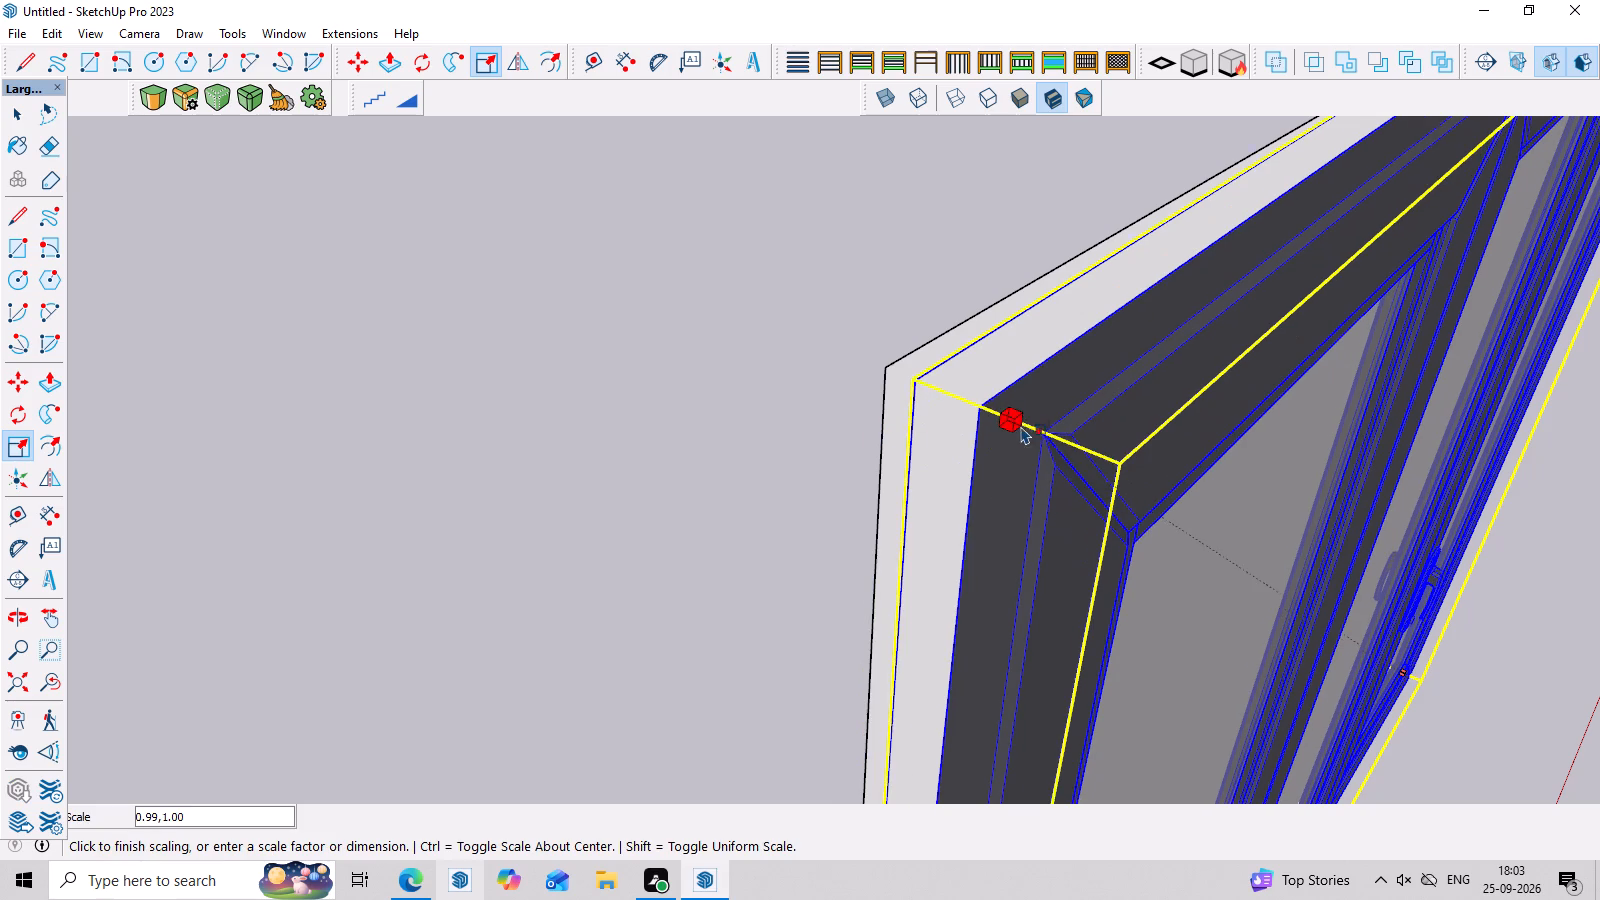
{"action": "left_click_drag", "start_coordinate": [1021, 426], "coordinate": [994, 409]}
Move the three-panel window by its lower corner about 32' 11" from the reference rectangle to the ground-floor opening's matching corner.
{"action": "scroll", "coordinate": [950, 389], "scroll_direction": "down", "scroll_amount": 3}
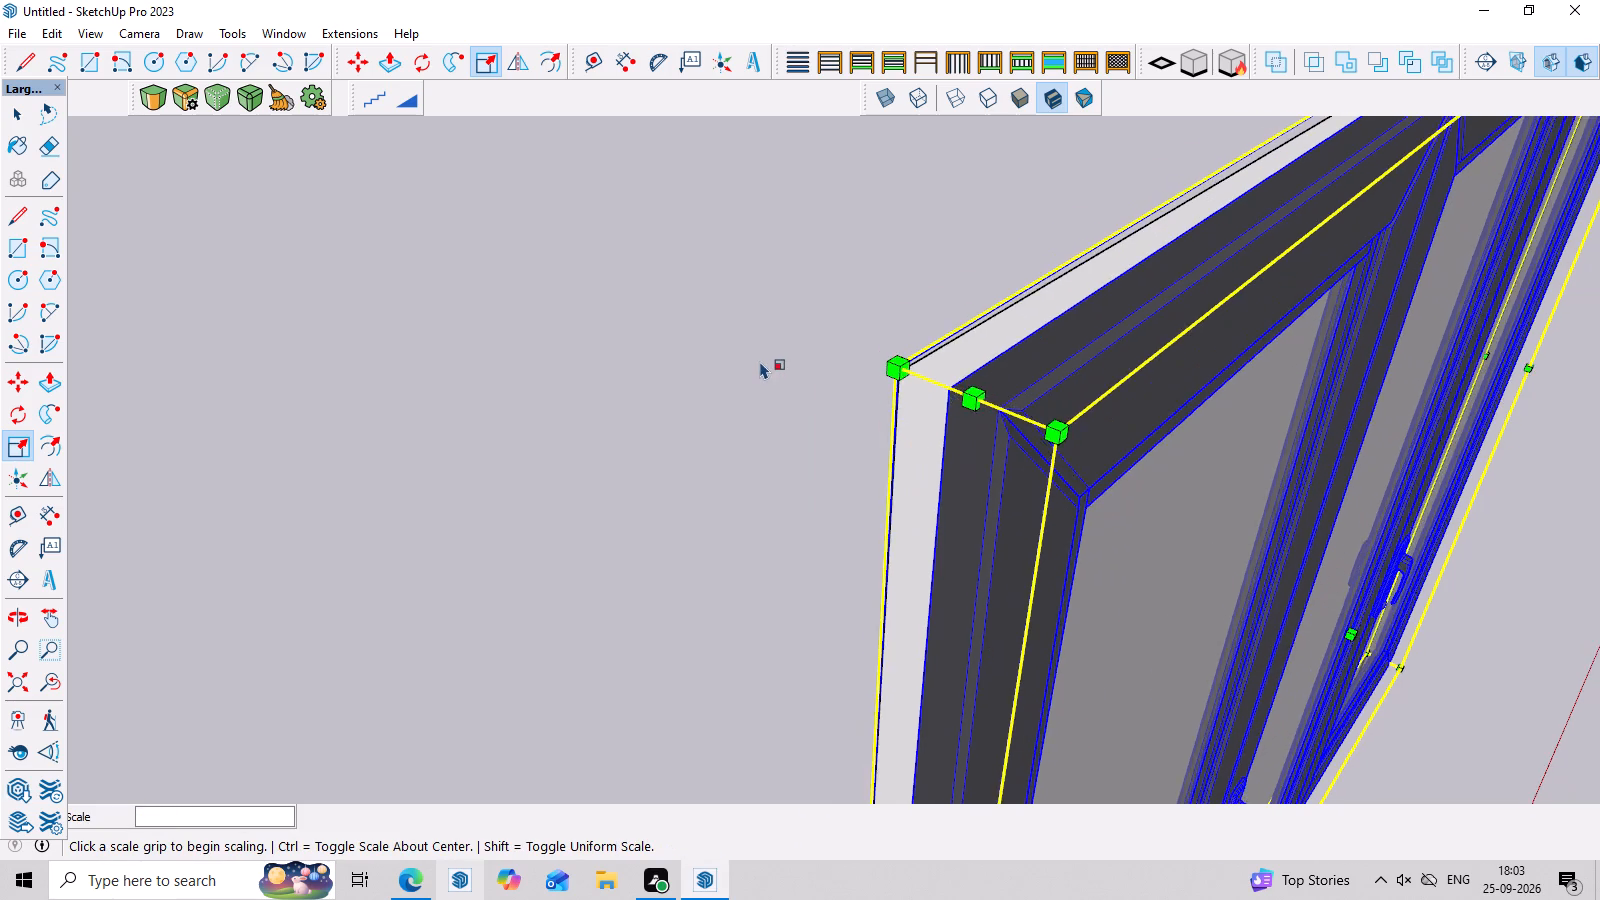
{"action": "scroll", "coordinate": [760, 361], "scroll_direction": "down", "scroll_amount": 14}
{"action": "middle_click_drag", "start_coordinate": [959, 437], "coordinate": [720, 214]}
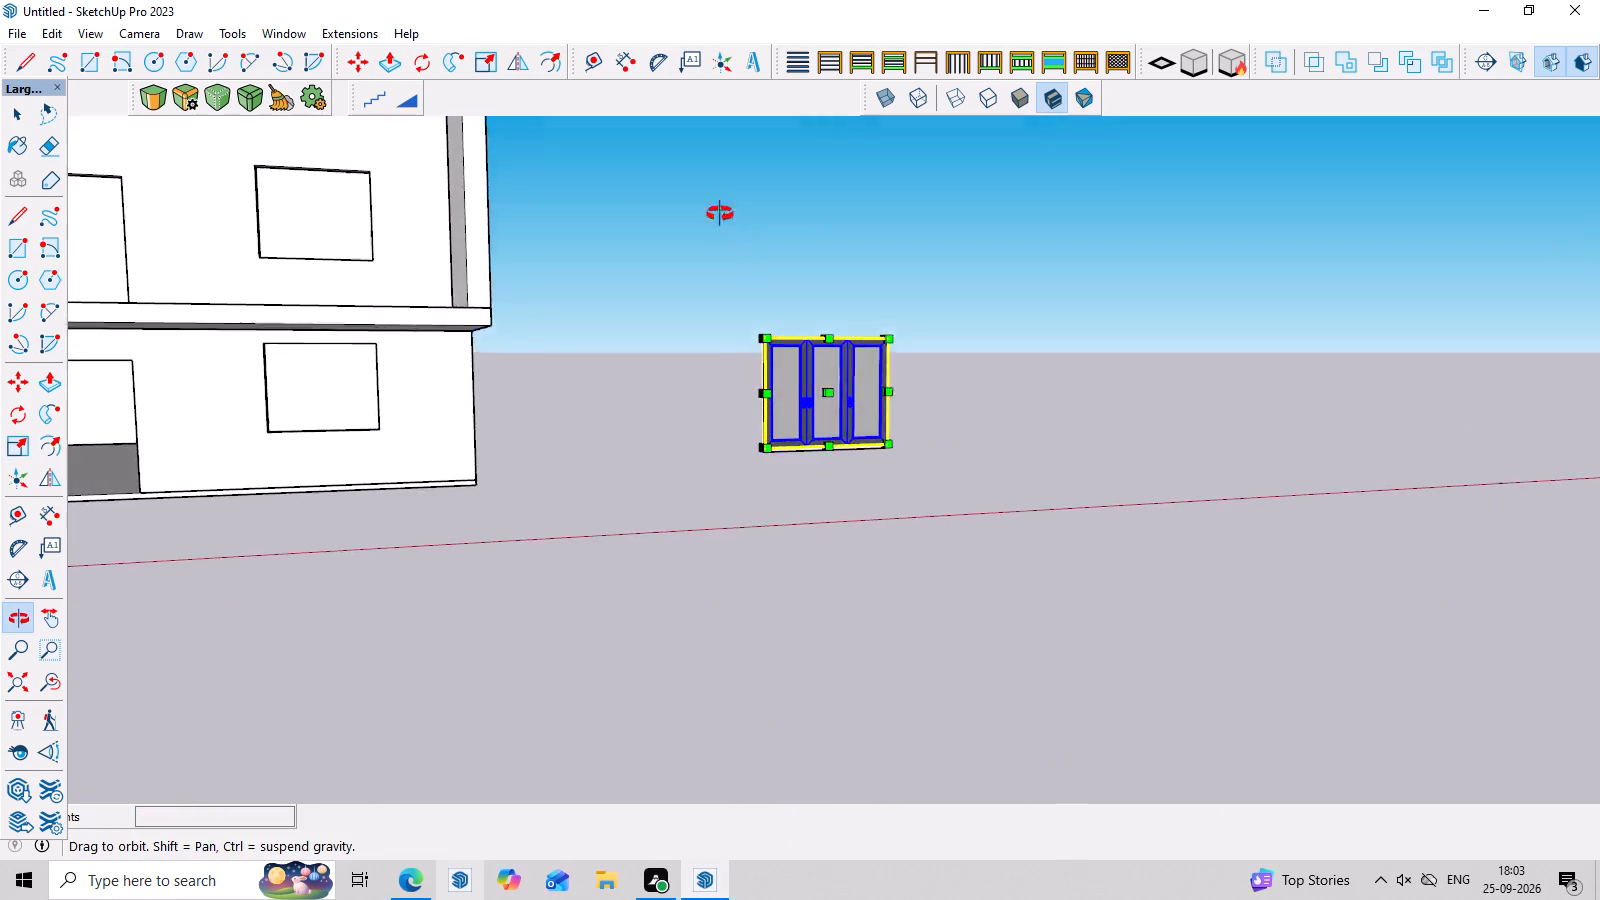
{"action": "middle_click_drag", "start_coordinate": [720, 214], "coordinate": [592, 193]}
{"action": "middle_click_drag", "start_coordinate": [866, 368], "coordinate": [866, 435]}
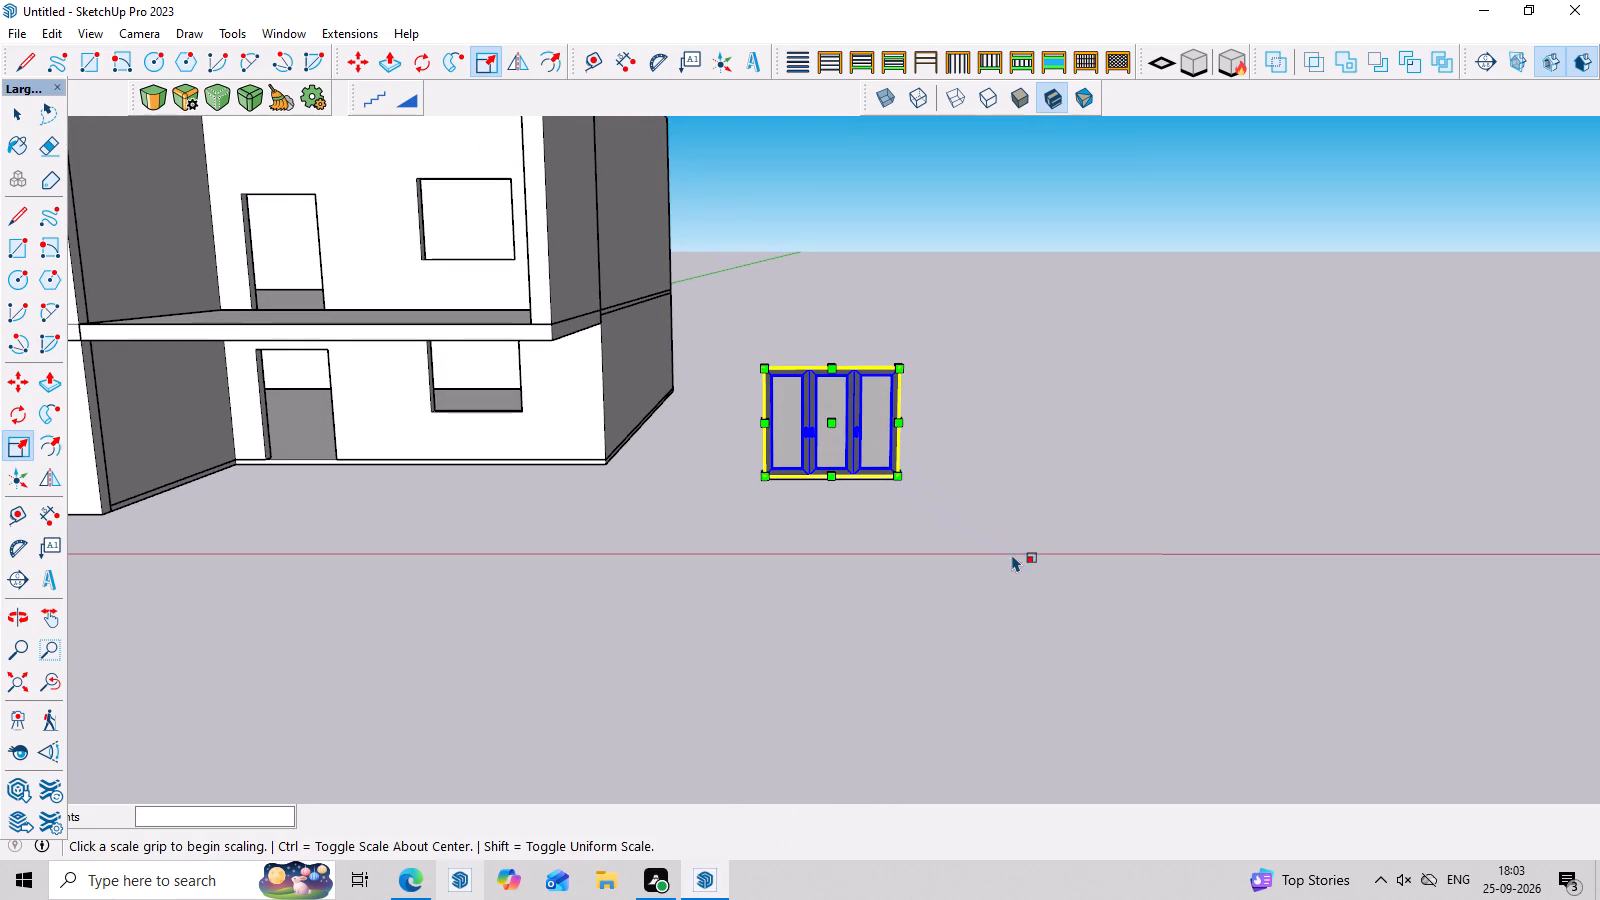
{"action": "key", "text": "m"}
{"action": "scroll", "coordinate": [893, 480], "scroll_direction": "up", "scroll_amount": 1}
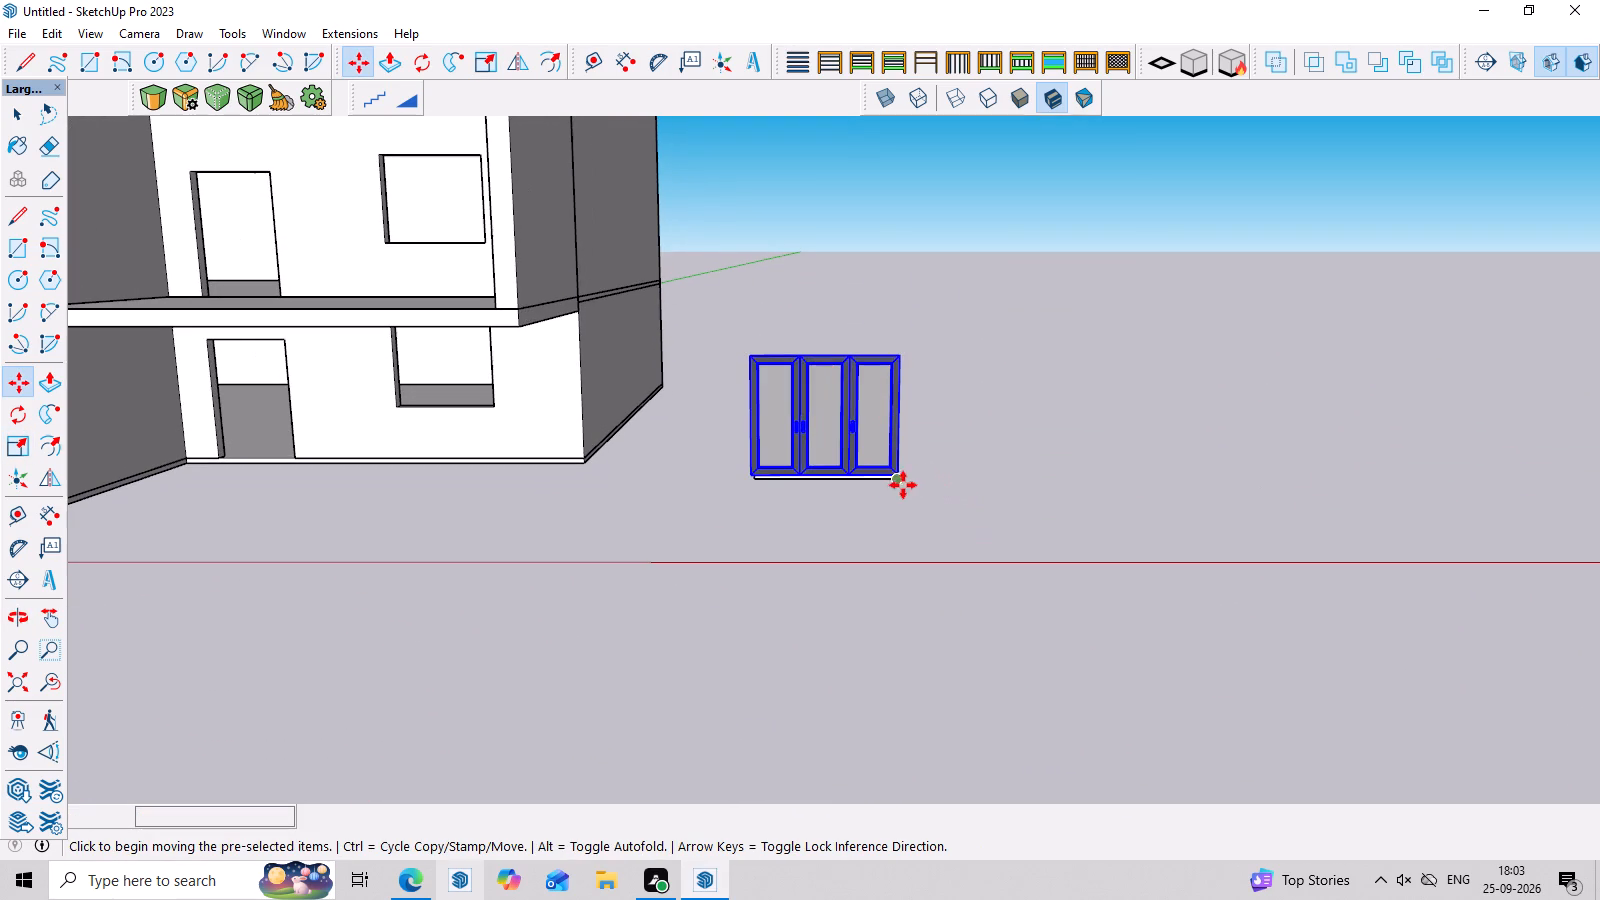
{"action": "left_click", "coordinate": [901, 477]}
{"action": "scroll", "coordinate": [509, 420], "scroll_direction": "up", "scroll_amount": 3}
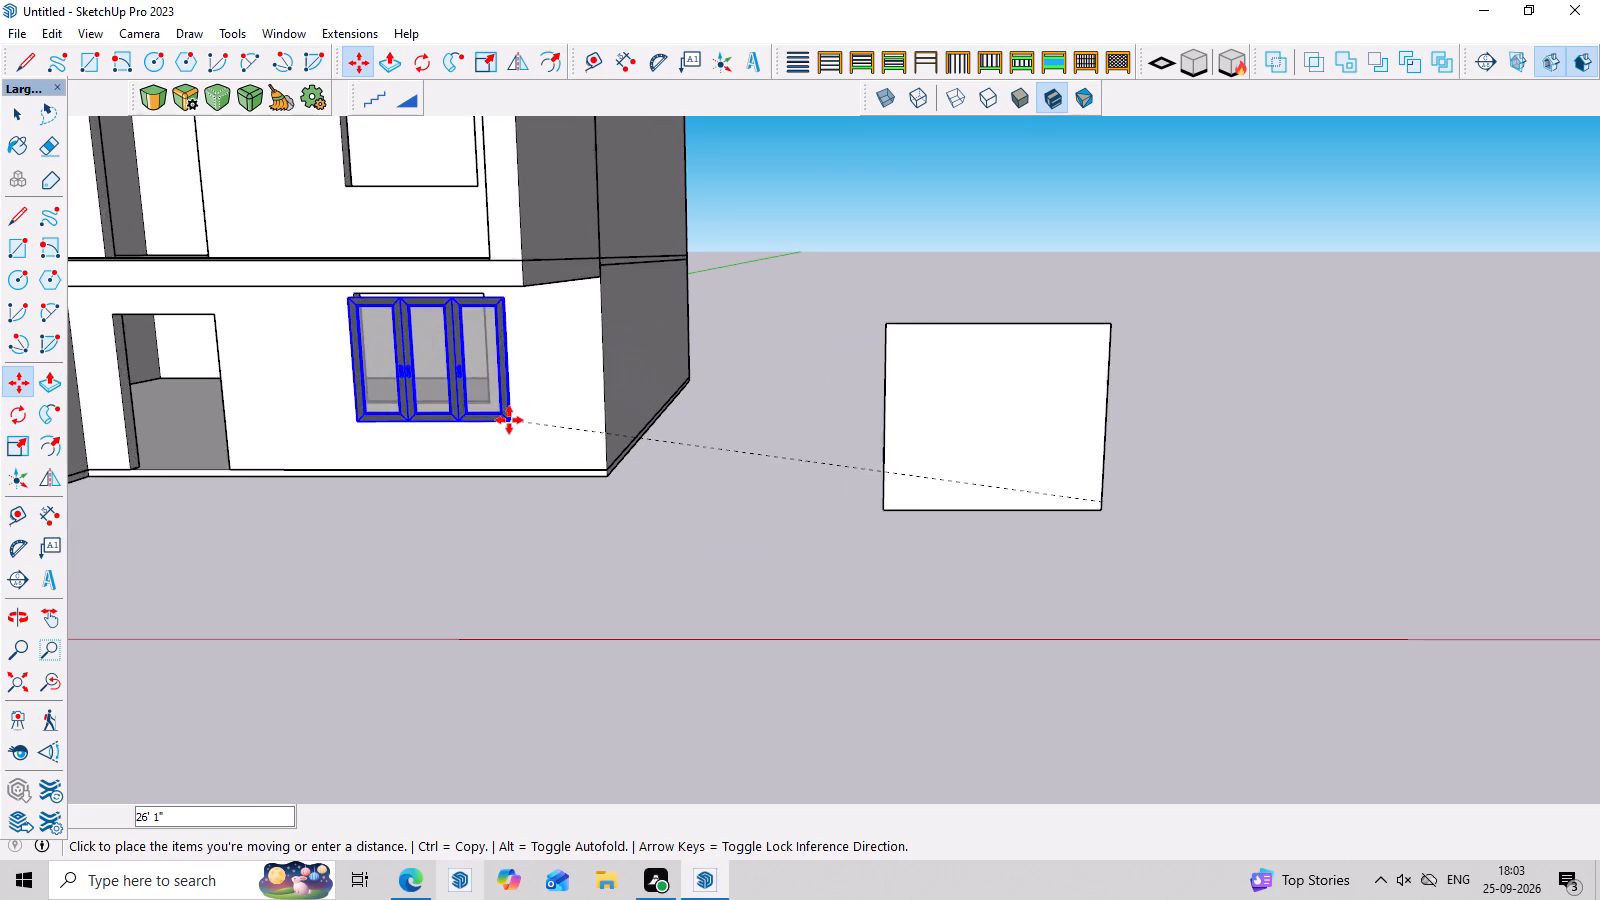
{"action": "scroll", "coordinate": [509, 420], "scroll_direction": "up", "scroll_amount": 6}
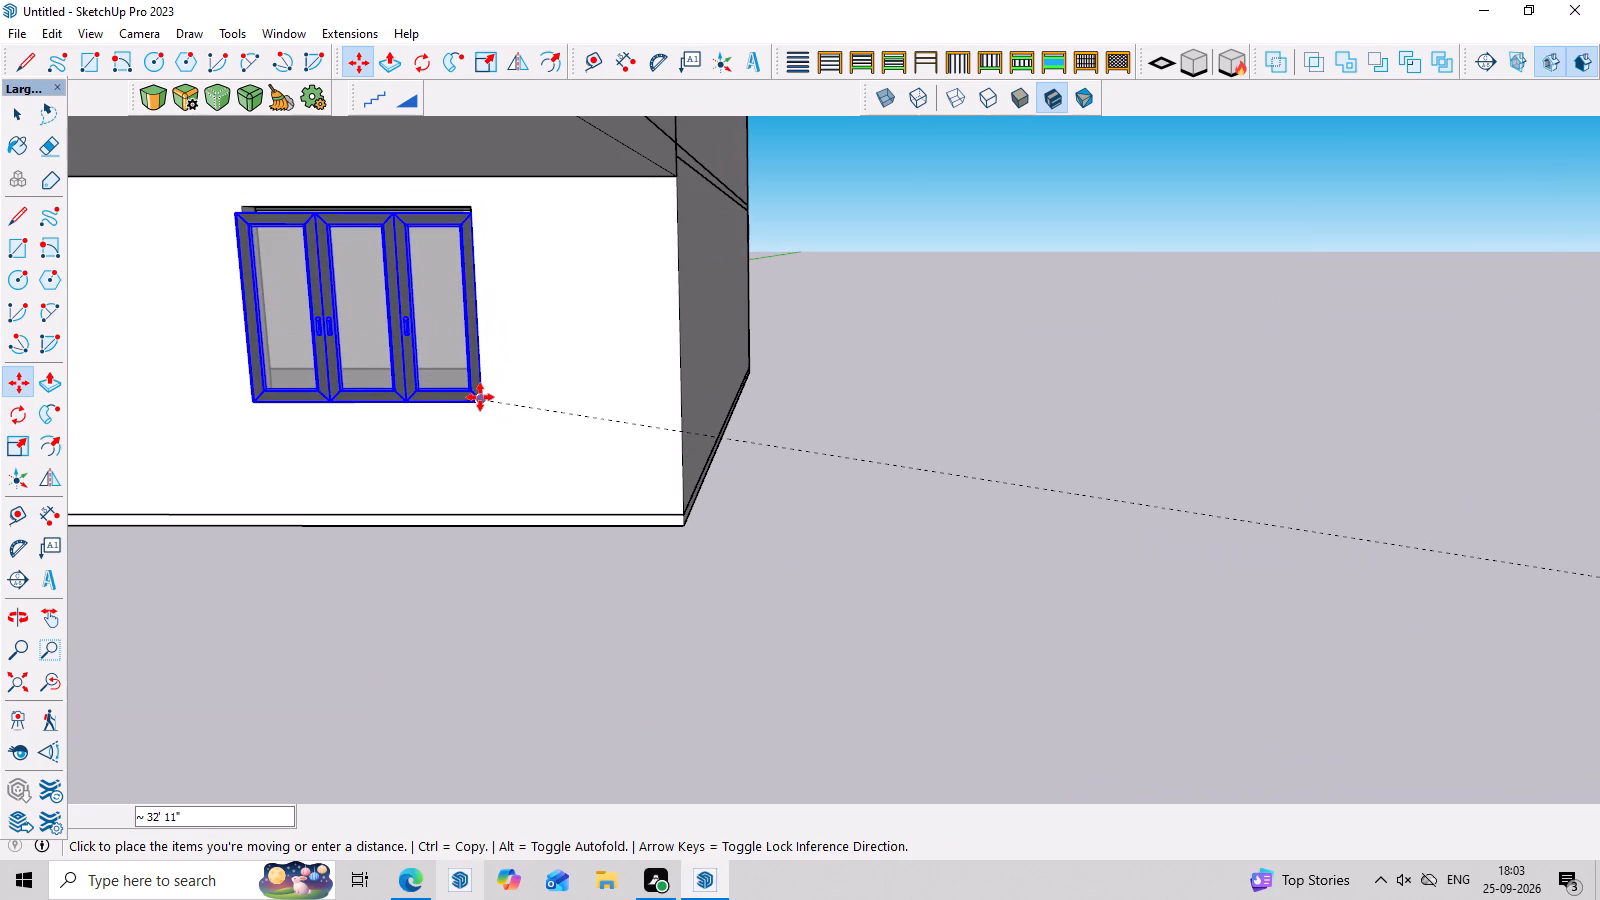
{"action": "left_click", "coordinate": [480, 397]}
Move the three-panel window slightly inward by its opposite lower corner to seat it within the ground-floor opening.
{"action": "middle_click_drag", "start_coordinate": [757, 547], "coordinate": [924, 505]}
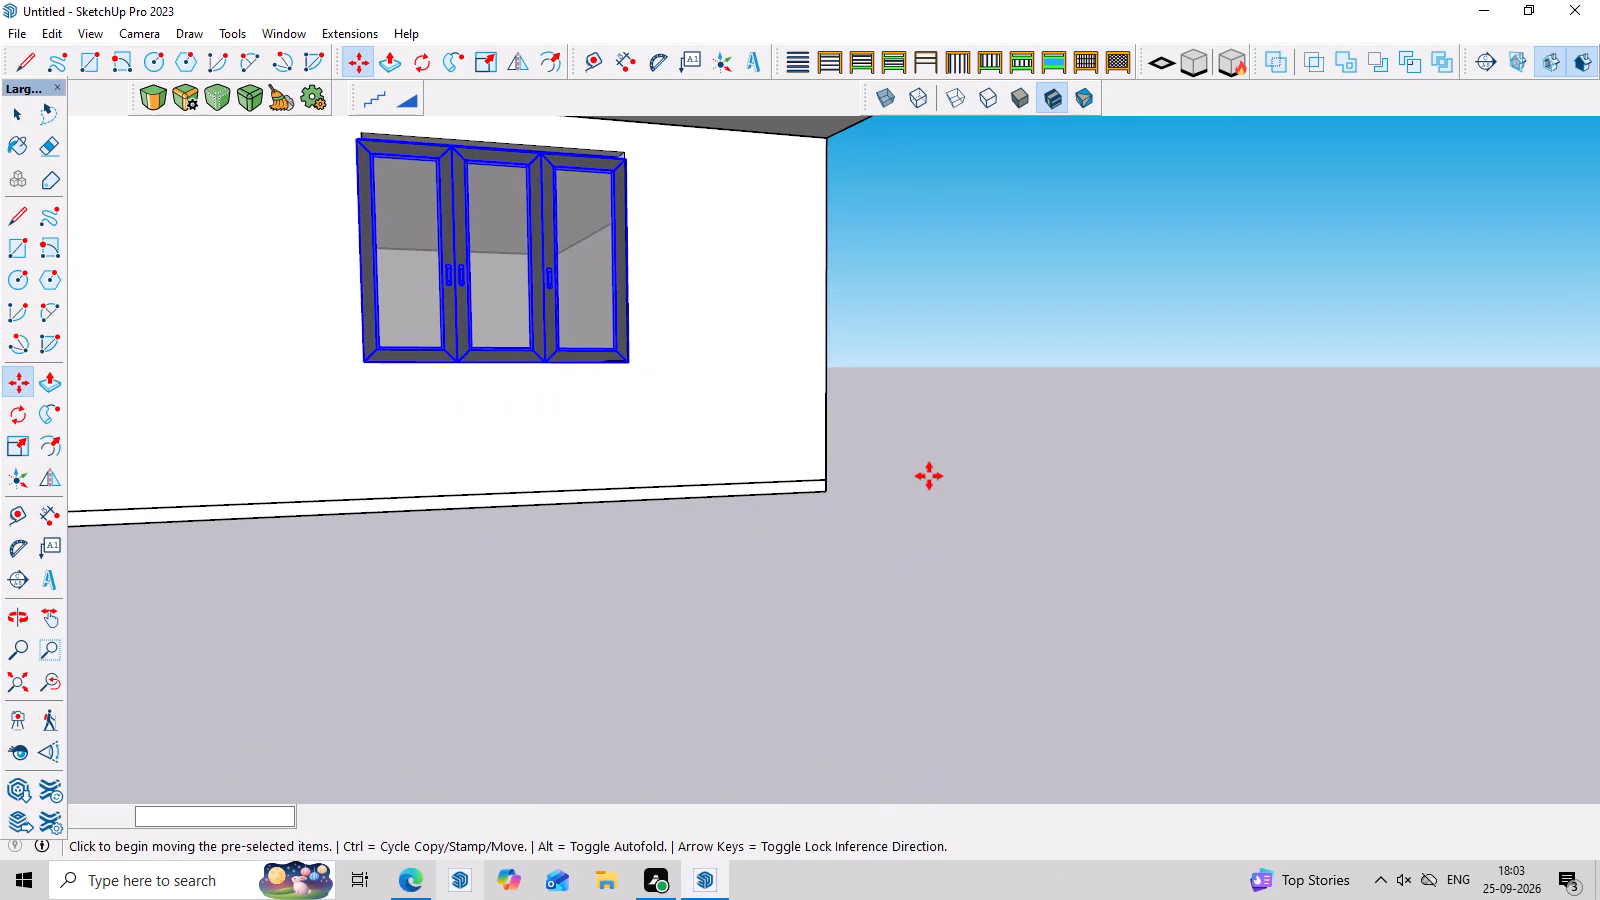
{"action": "scroll", "coordinate": [922, 467], "scroll_direction": "up", "scroll_amount": 3}
{"action": "scroll", "coordinate": [670, 460], "scroll_direction": "down", "scroll_amount": 6}
{"action": "scroll", "coordinate": [595, 332], "scroll_direction": "up", "scroll_amount": 3}
{"action": "scroll", "coordinate": [420, 223], "scroll_direction": "up", "scroll_amount": 2}
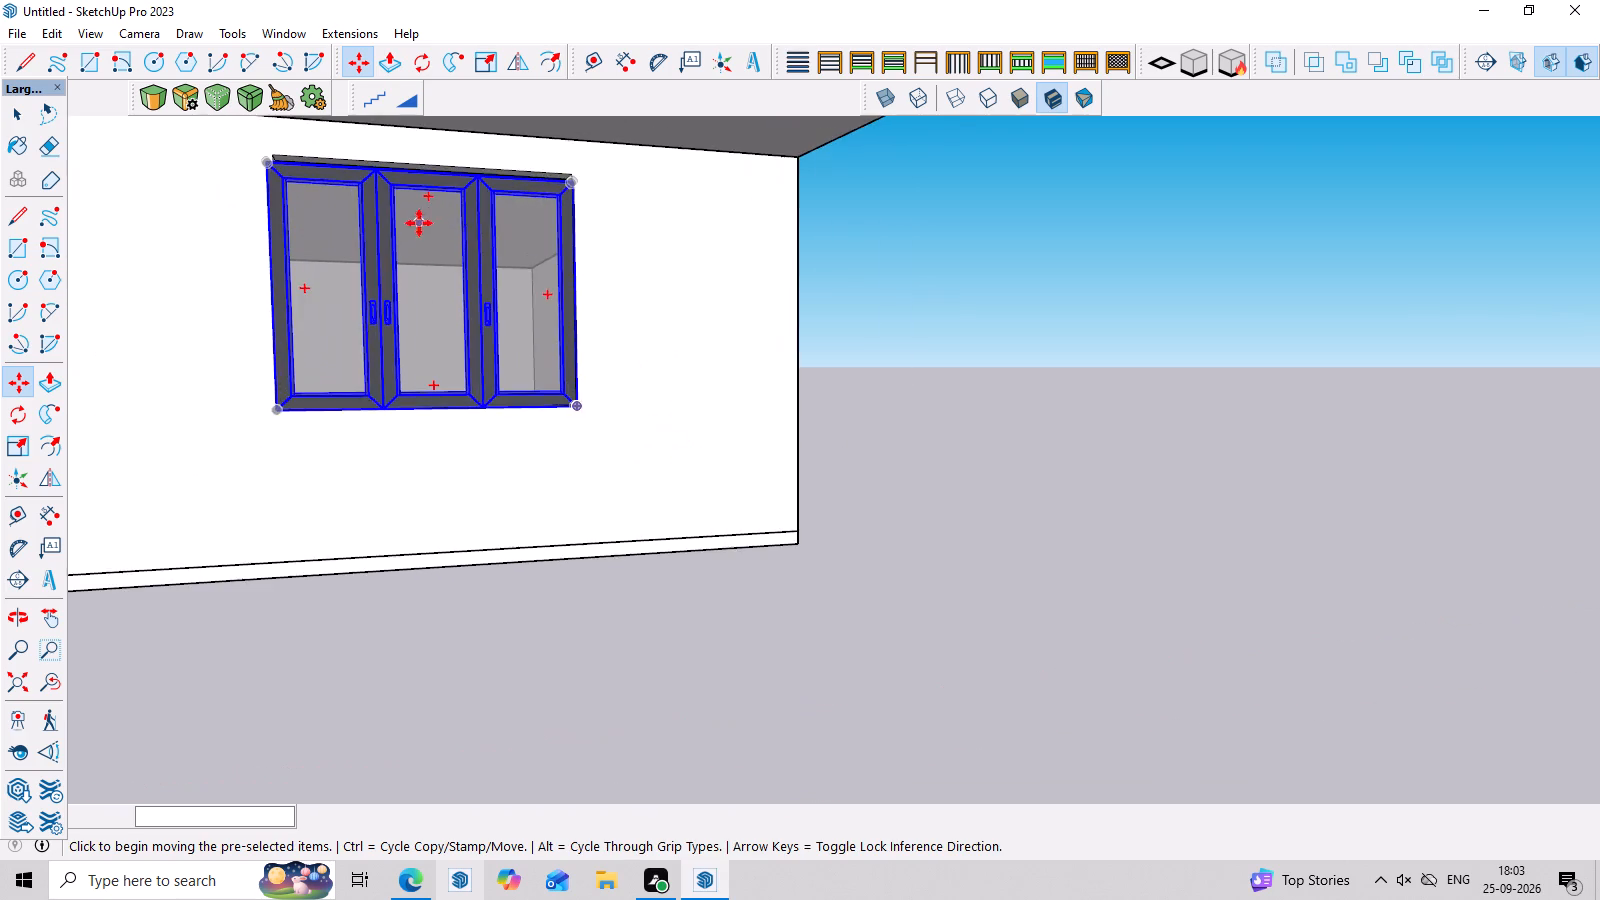
{"action": "scroll", "coordinate": [419, 223], "scroll_direction": "up", "scroll_amount": 2}
{"action": "middle_click_drag", "start_coordinate": [563, 402], "coordinate": [795, 457]}
{"action": "scroll", "coordinate": [750, 423], "scroll_direction": "down", "scroll_amount": 3}
{"action": "scroll", "coordinate": [402, 537], "scroll_direction": "up", "scroll_amount": 2}
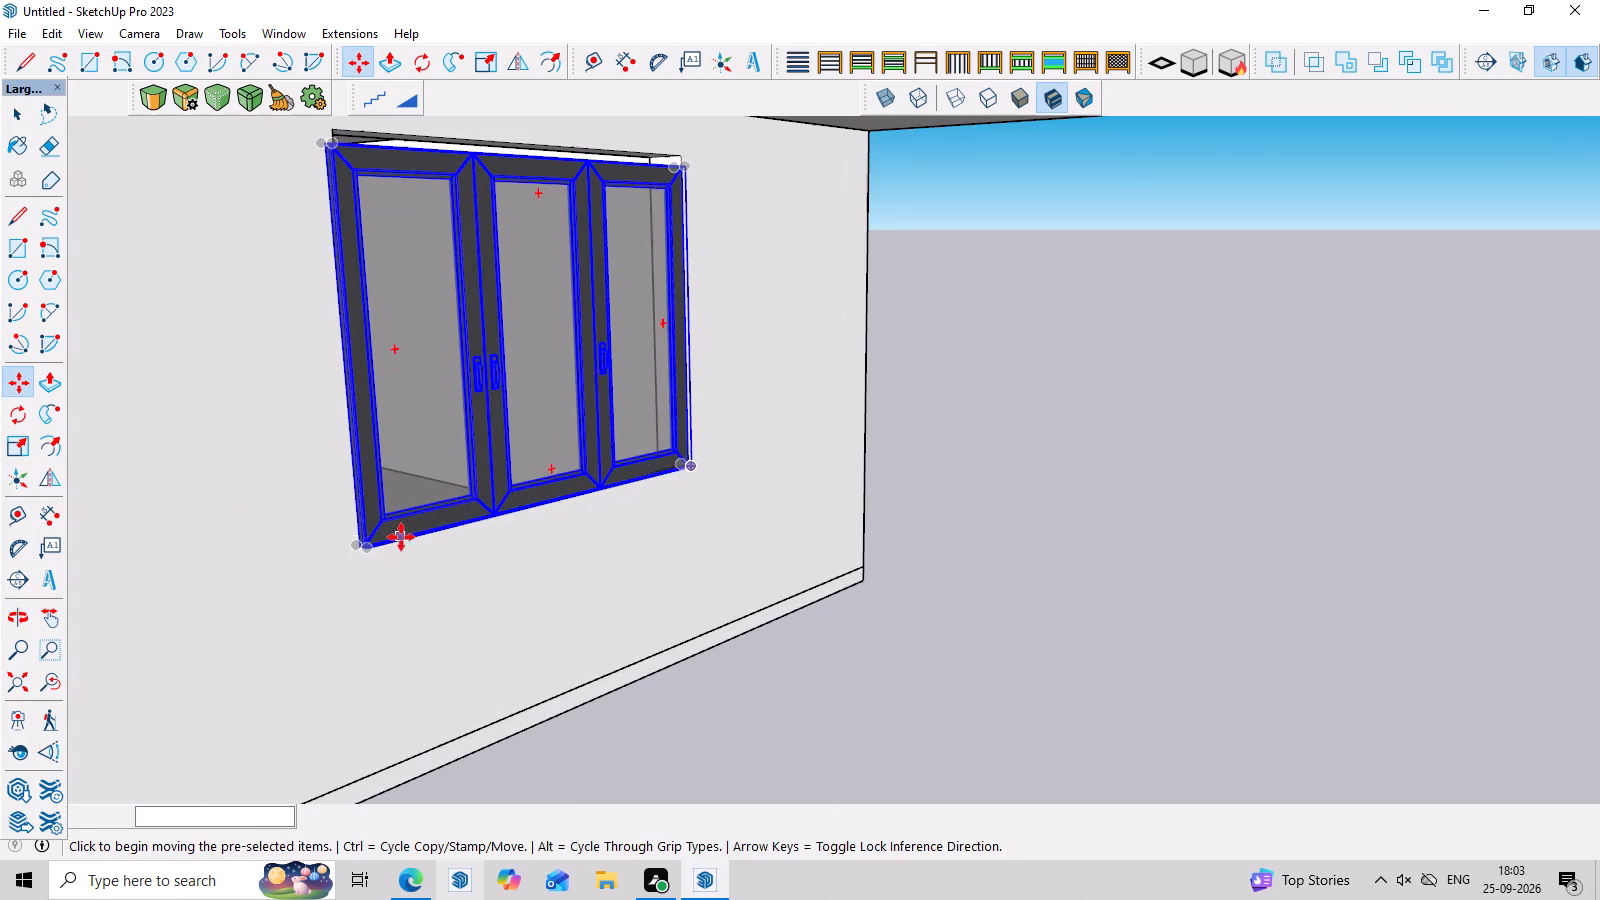
{"action": "left_click", "coordinate": [368, 557]}
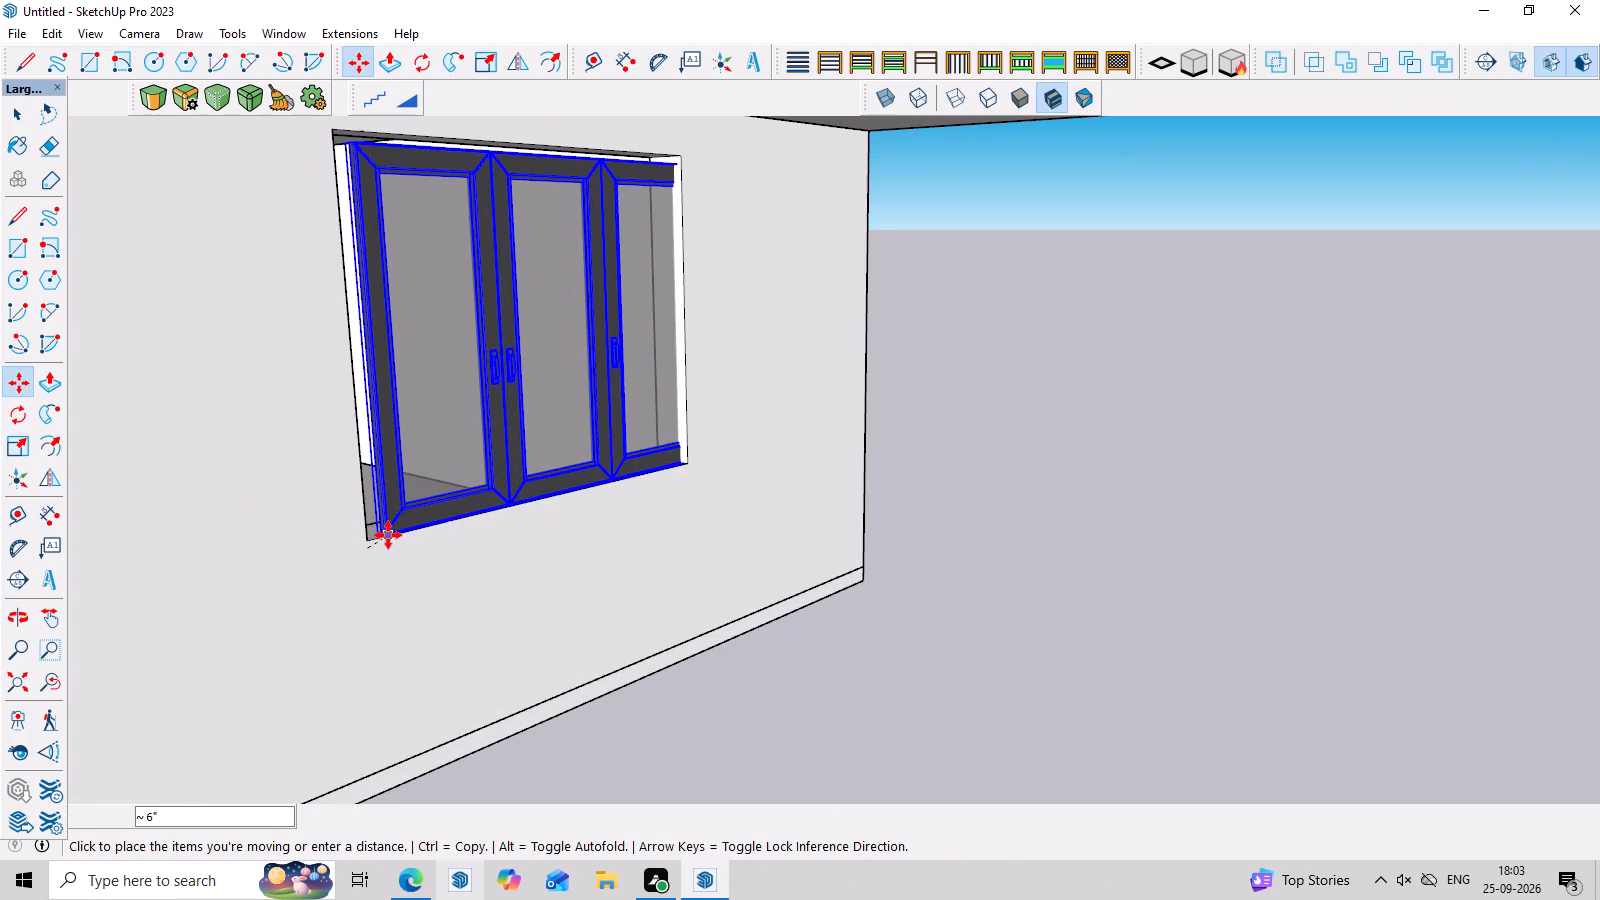
{"action": "left_click", "coordinate": [377, 540]}
Shift the three-panel window about 2" by its lower corner nearest the house's outer edge to refine its seating.
{"action": "middle_click_drag", "start_coordinate": [702, 550], "coordinate": [481, 575]}
{"action": "scroll", "coordinate": [827, 465], "scroll_direction": "up", "scroll_amount": 6}
{"action": "left_click", "coordinate": [742, 440]}
{"action": "scroll", "coordinate": [751, 447], "scroll_direction": "up", "scroll_amount": 2}
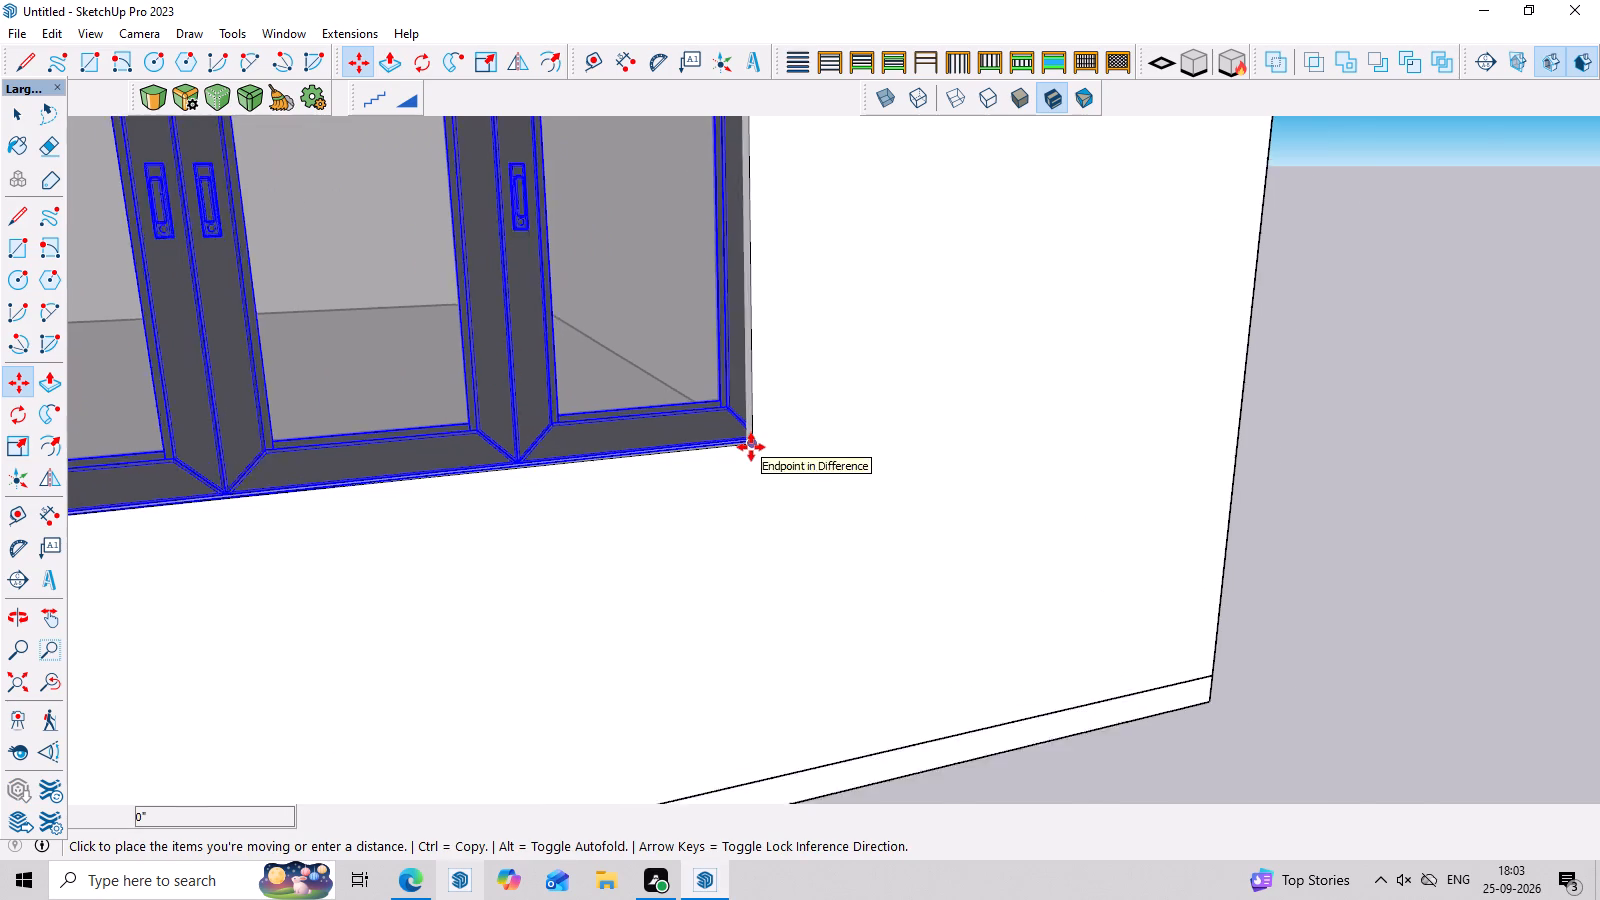
{"action": "scroll", "coordinate": [751, 447], "scroll_direction": "up", "scroll_amount": 4}
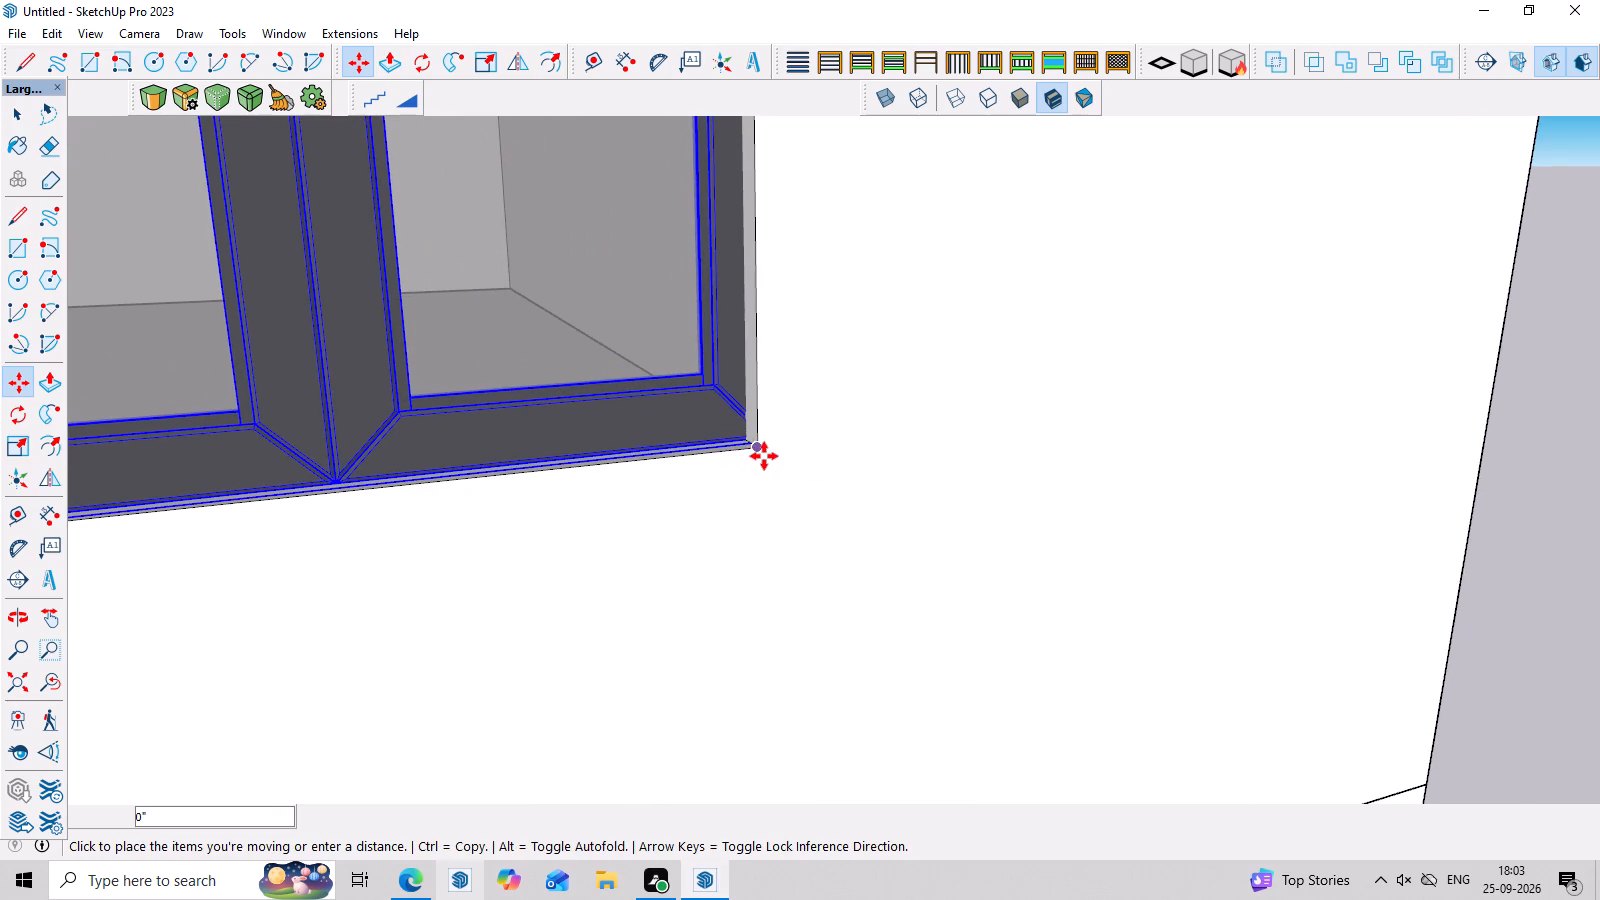
{"action": "scroll", "coordinate": [764, 452], "scroll_direction": "up", "scroll_amount": 6}
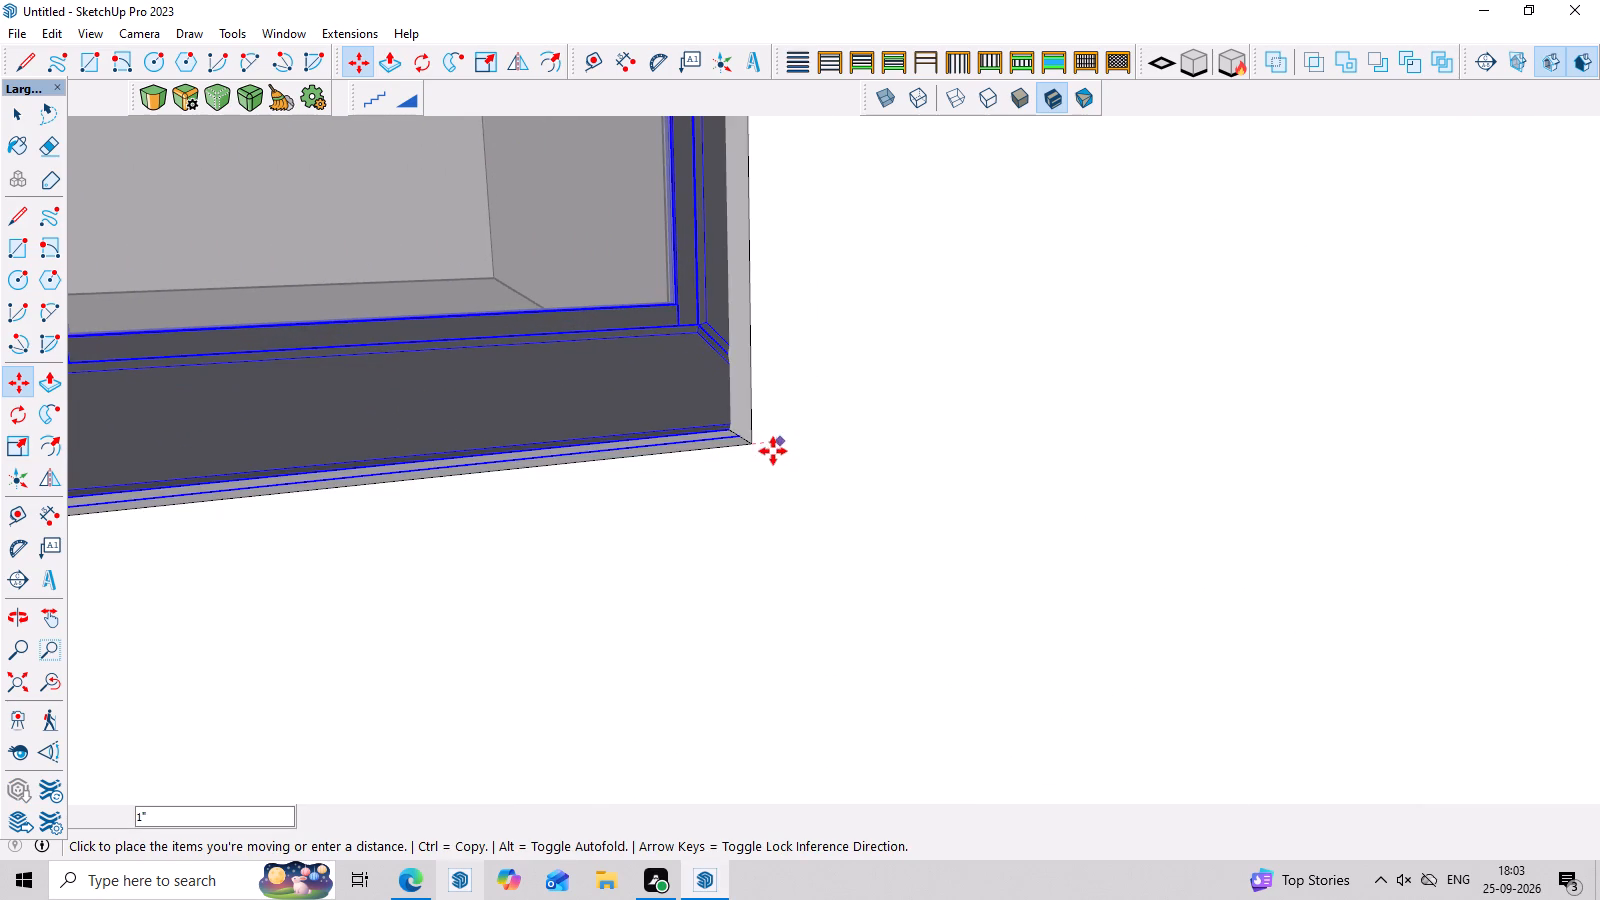
{"action": "scroll", "coordinate": [771, 455], "scroll_direction": "up", "scroll_amount": 3}
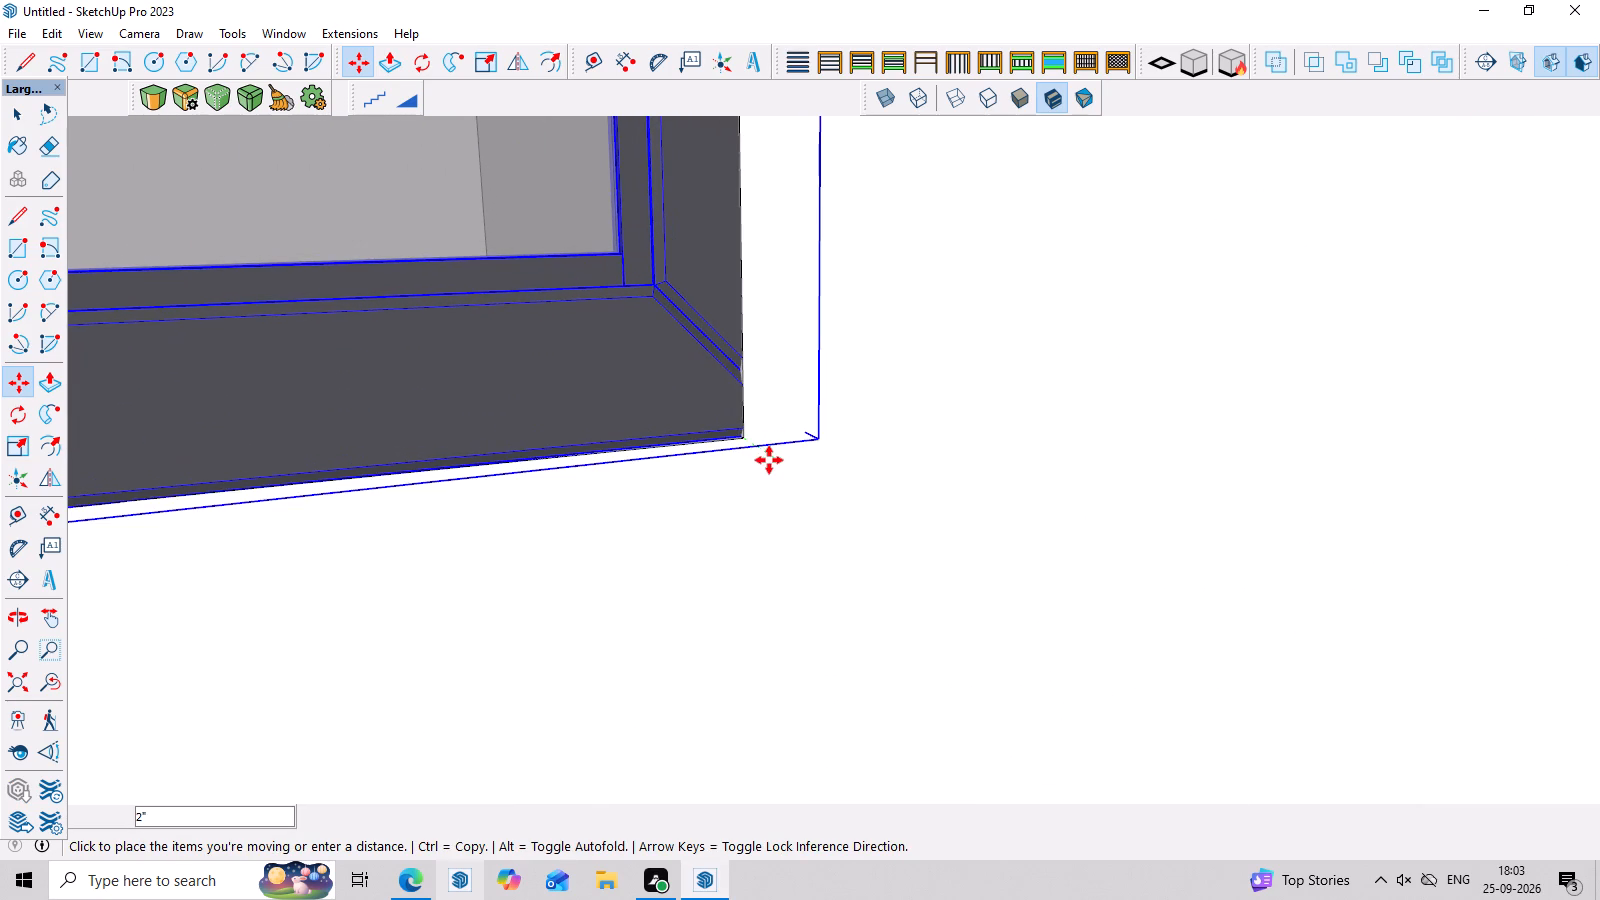
{"action": "left_click", "coordinate": [769, 460]}
Examine how the three-panel window fits along the top and side edges of the ground-floor opening.
{"action": "scroll", "coordinate": [822, 508], "scroll_direction": "down", "scroll_amount": 20}
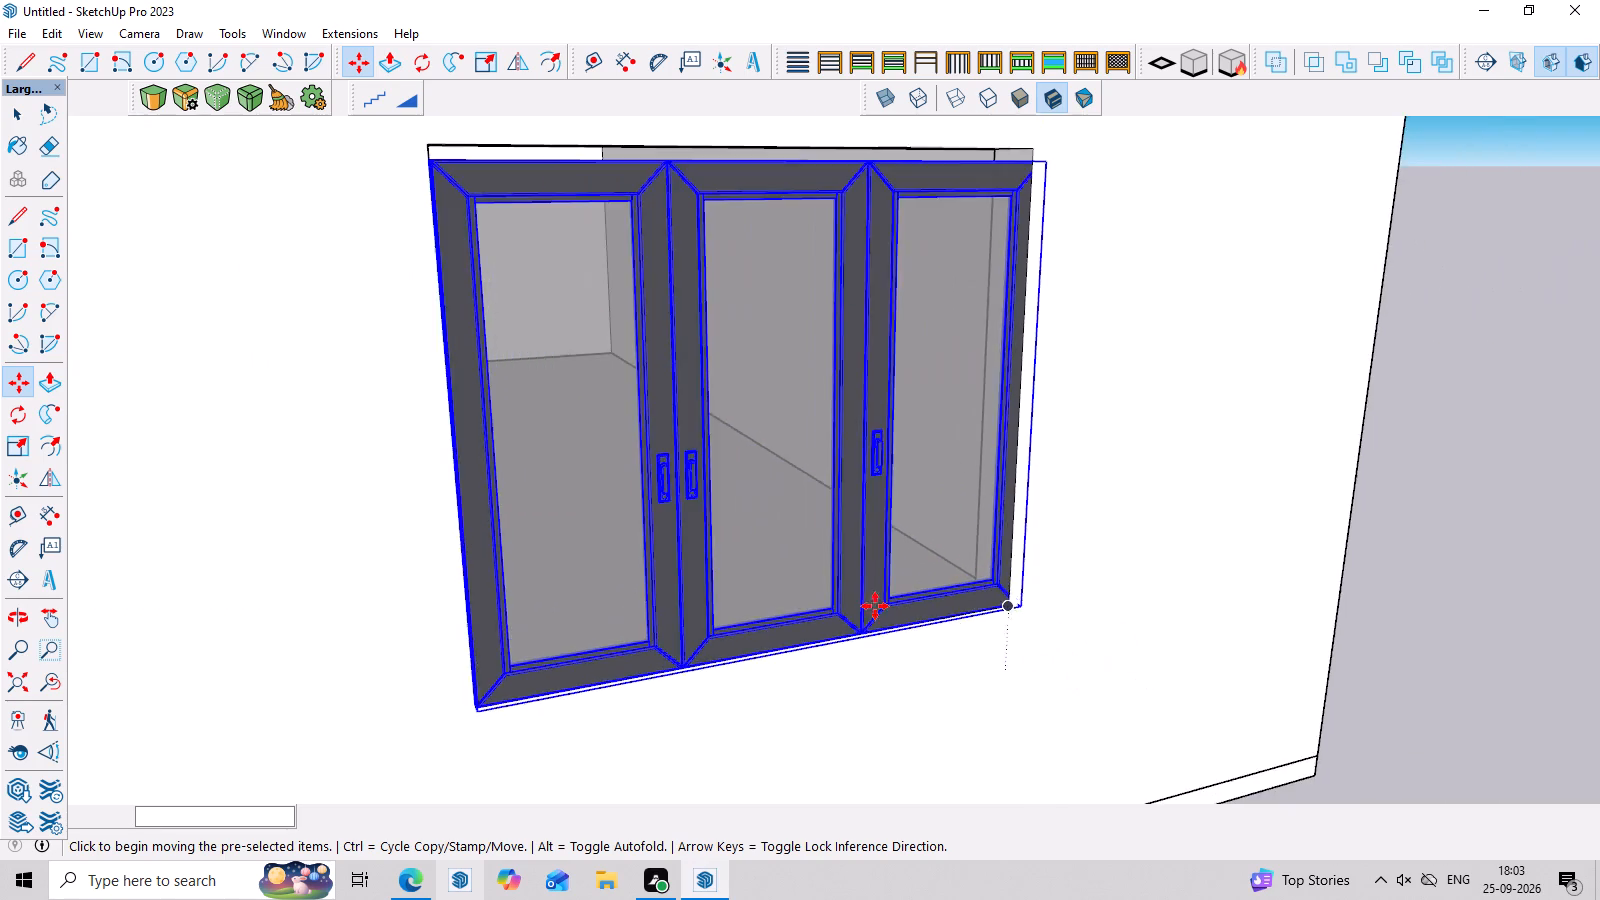
{"action": "scroll", "coordinate": [851, 588], "scroll_direction": "down", "scroll_amount": 4}
{"action": "scroll", "coordinate": [1013, 605], "scroll_direction": "down", "scroll_amount": 4}
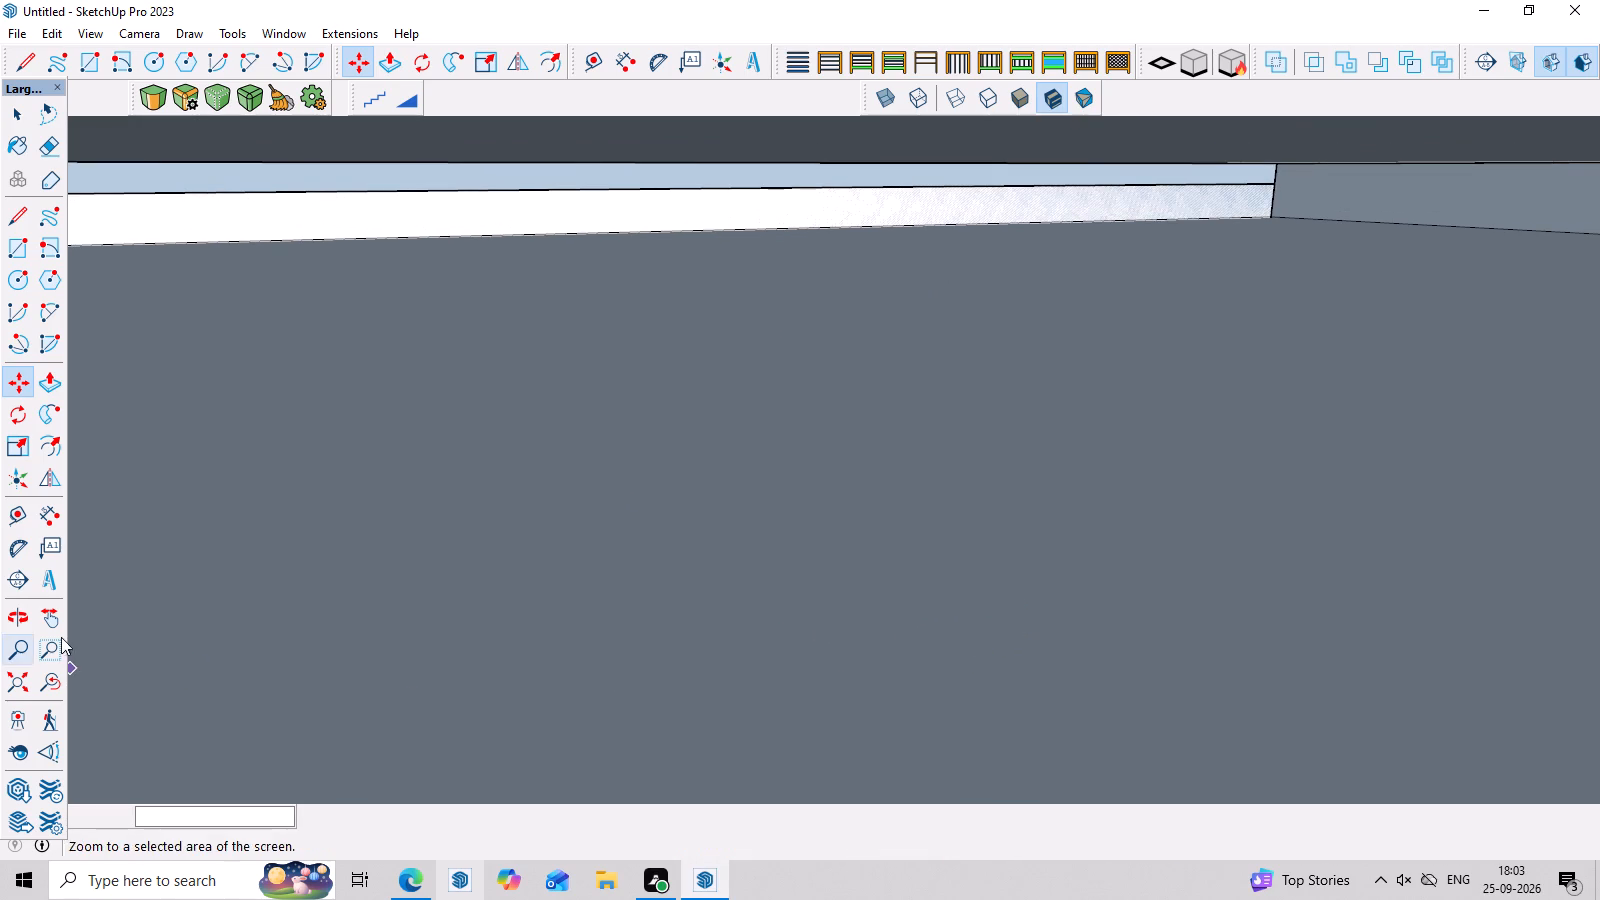
{"action": "left_click", "coordinate": [27, 686]}
{"action": "middle_click_drag", "start_coordinate": [1035, 644], "coordinate": [981, 429]}
{"action": "scroll", "coordinate": [997, 524], "scroll_direction": "up", "scroll_amount": 5}
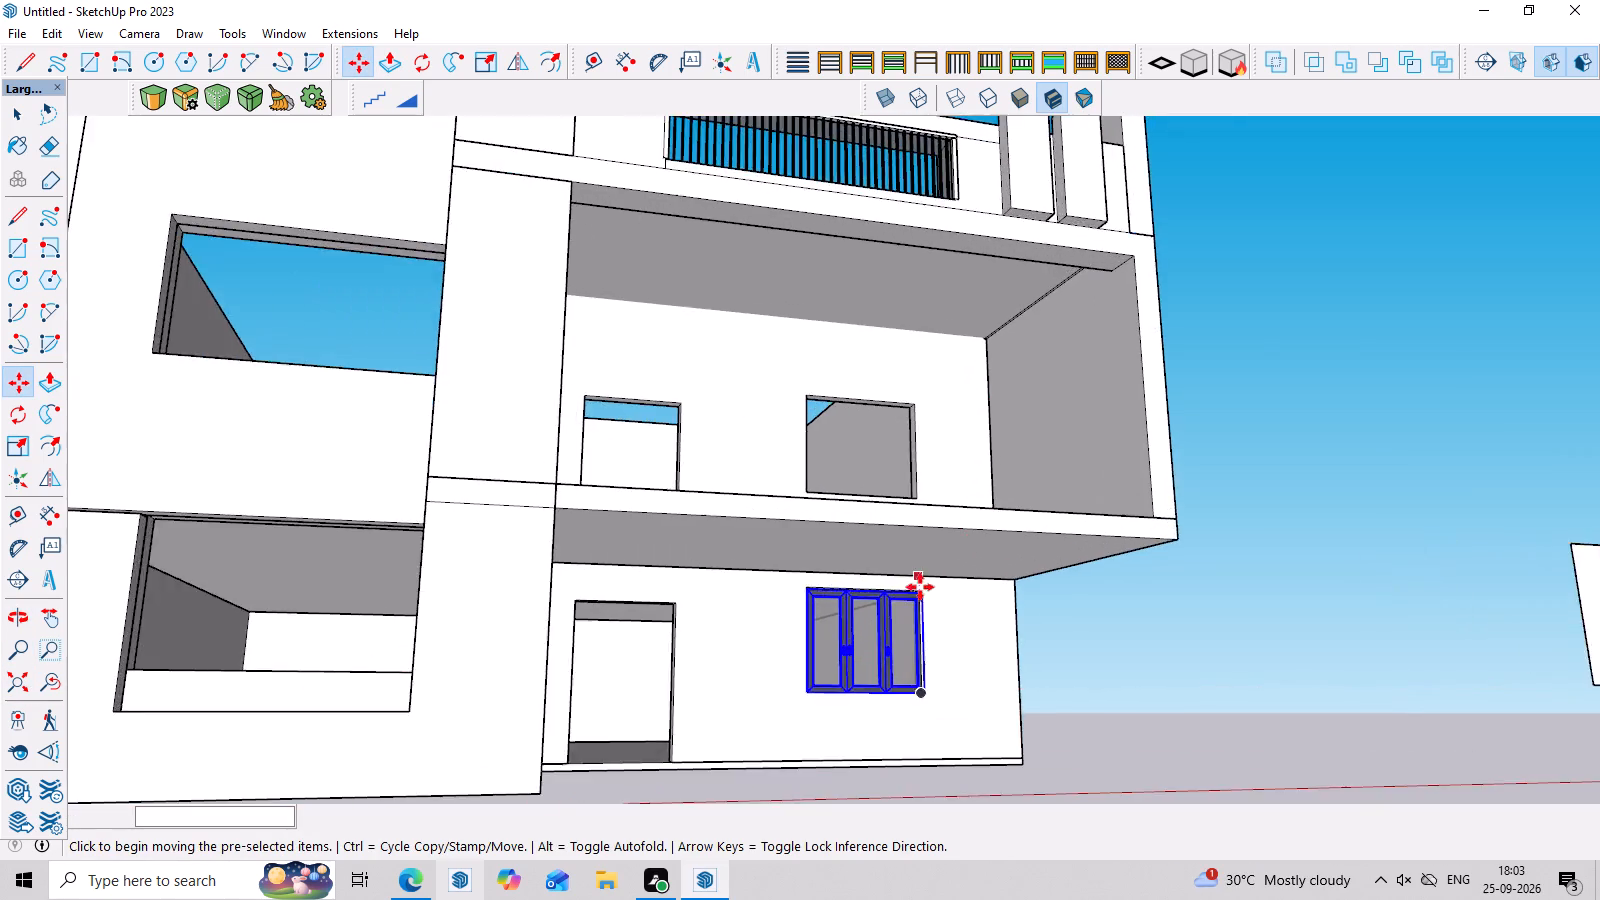
{"action": "scroll", "coordinate": [920, 587], "scroll_direction": "up", "scroll_amount": 10}
{"action": "middle_click_drag", "start_coordinate": [916, 579], "coordinate": [916, 685]}
{"action": "scroll", "coordinate": [901, 657], "scroll_direction": "up", "scroll_amount": 1}
{"action": "scroll", "coordinate": [867, 509], "scroll_direction": "down", "scroll_amount": 2}
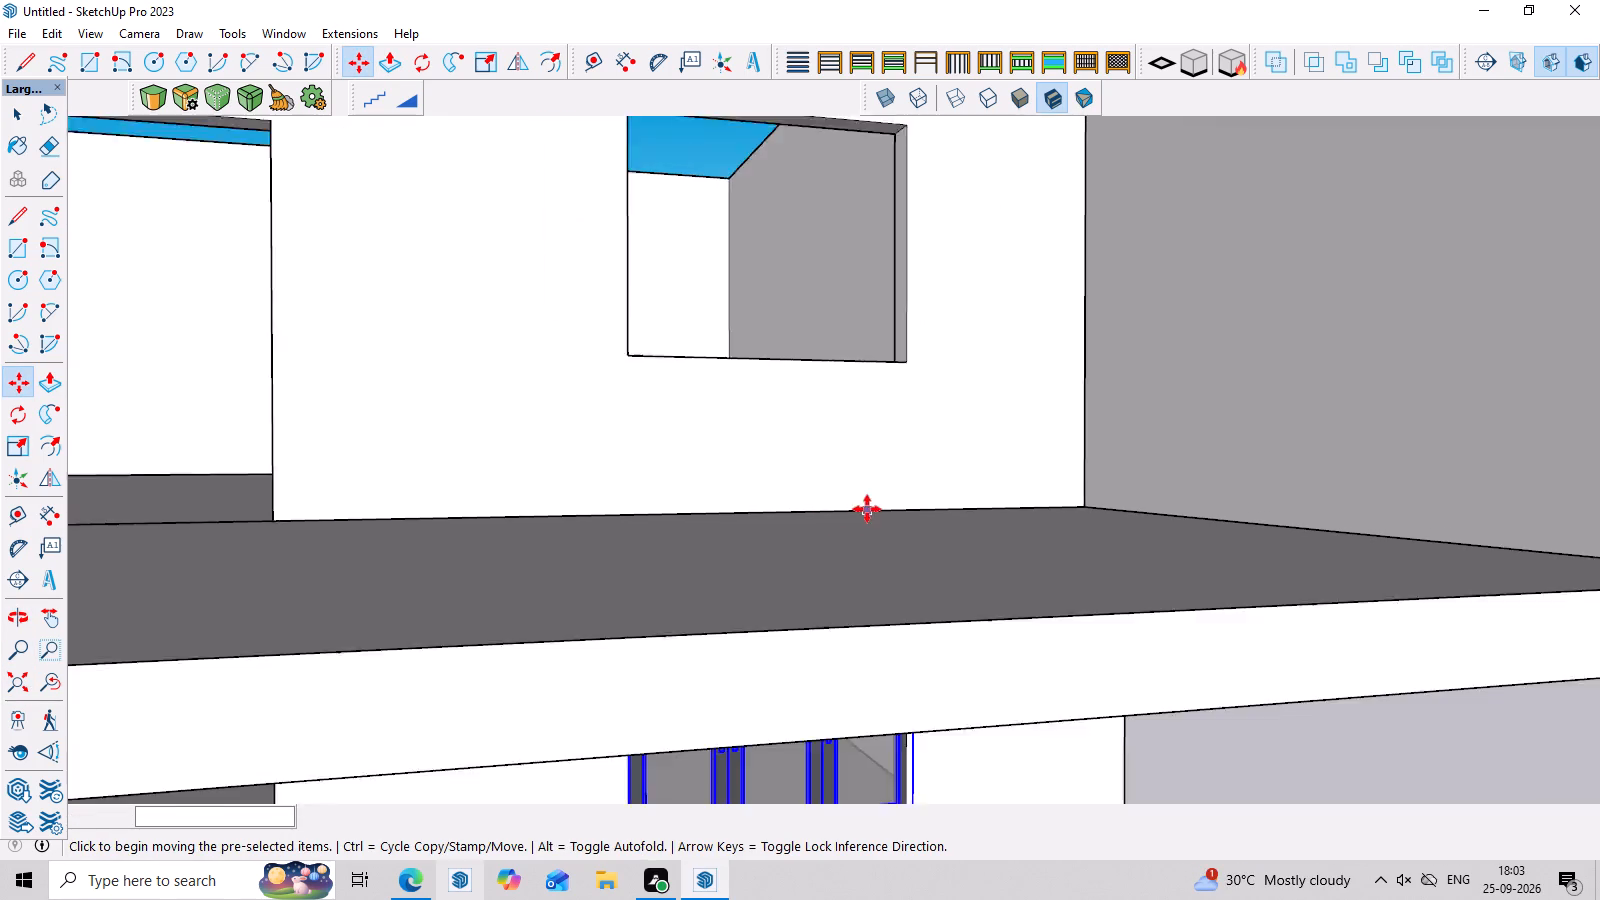
{"action": "scroll", "coordinate": [867, 509], "scroll_direction": "down", "scroll_amount": 6}
{"action": "scroll", "coordinate": [914, 686], "scroll_direction": "up", "scroll_amount": 9}
{"action": "scroll", "coordinate": [832, 423], "scroll_direction": "up", "scroll_amount": 4}
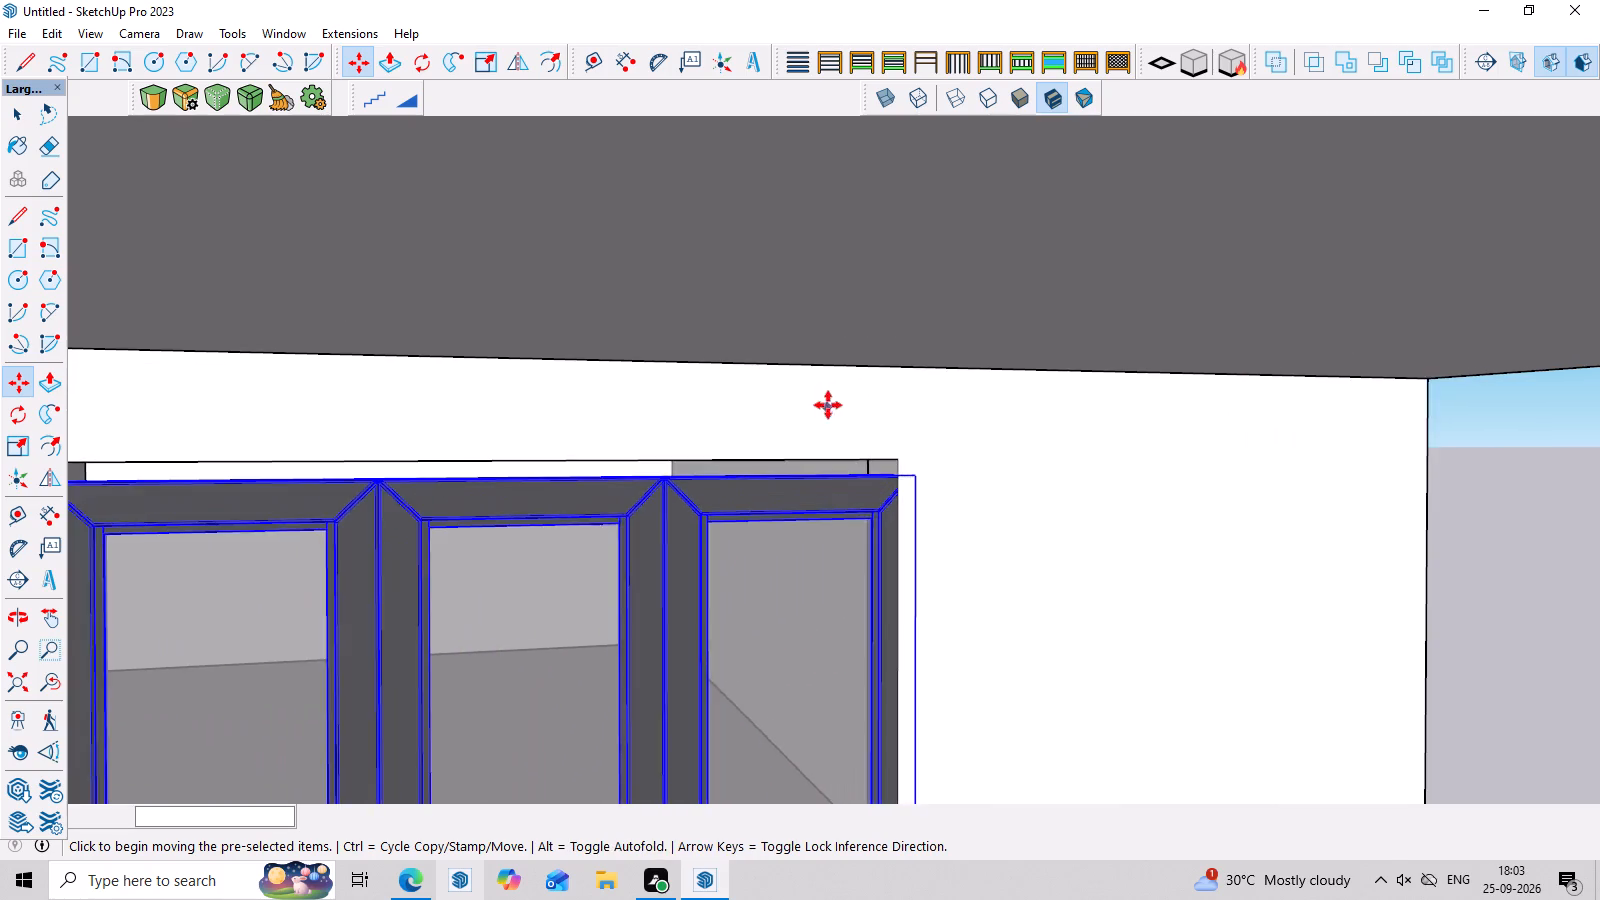
{"action": "middle_click_drag", "start_coordinate": [834, 428], "coordinate": [859, 467]}
{"action": "scroll", "coordinate": [854, 499], "scroll_direction": "down", "scroll_amount": 16}
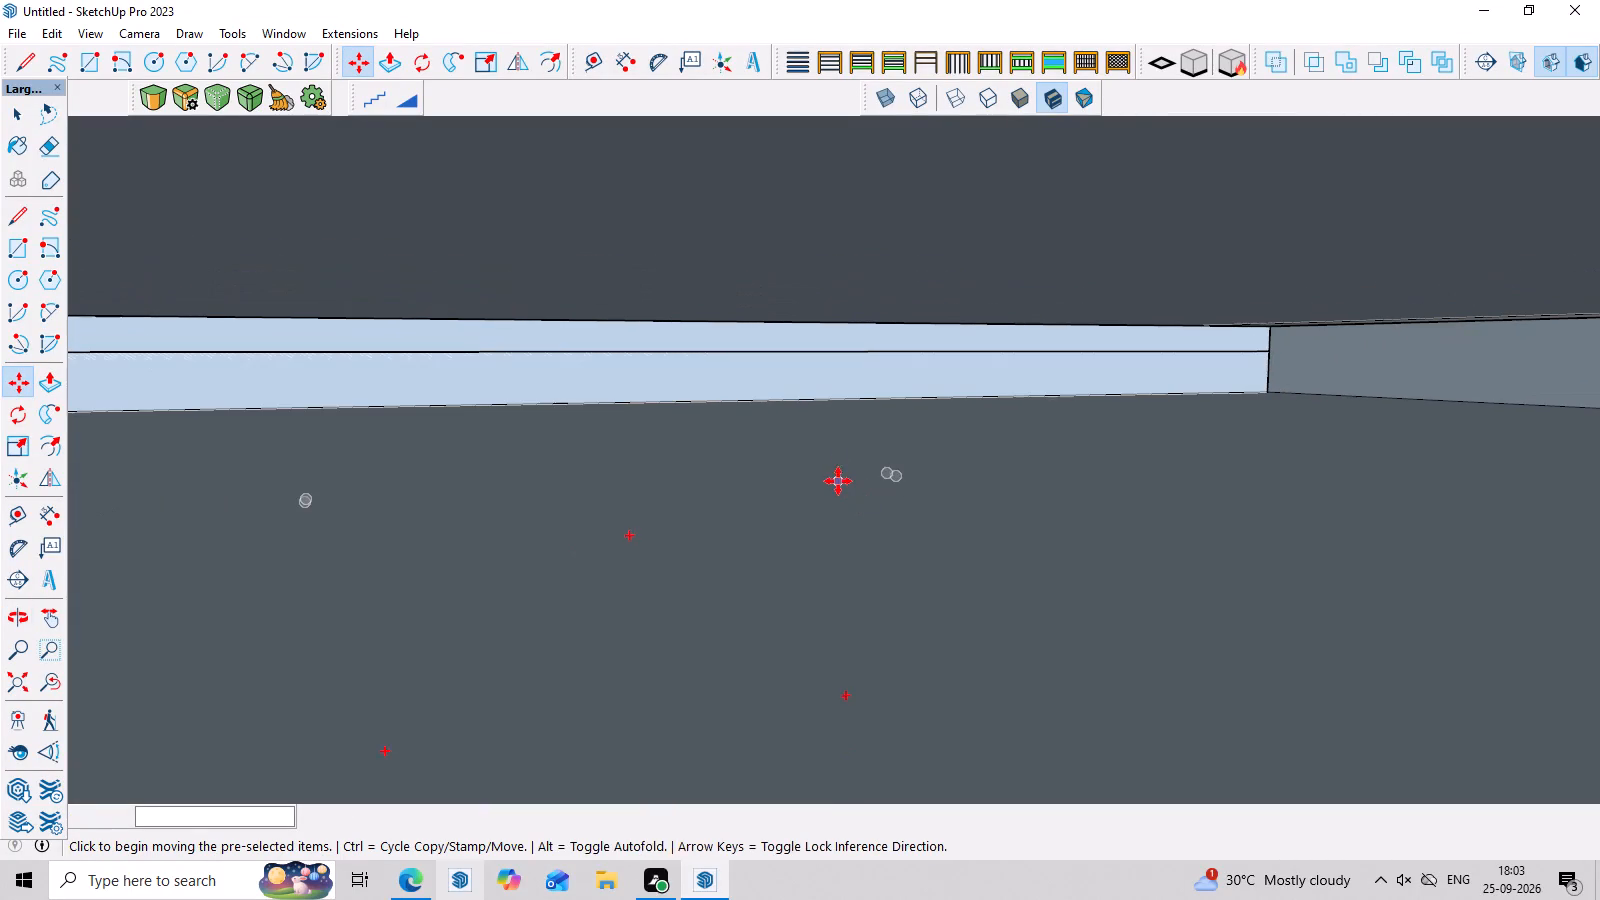
{"action": "left_click", "coordinate": [19, 683]}
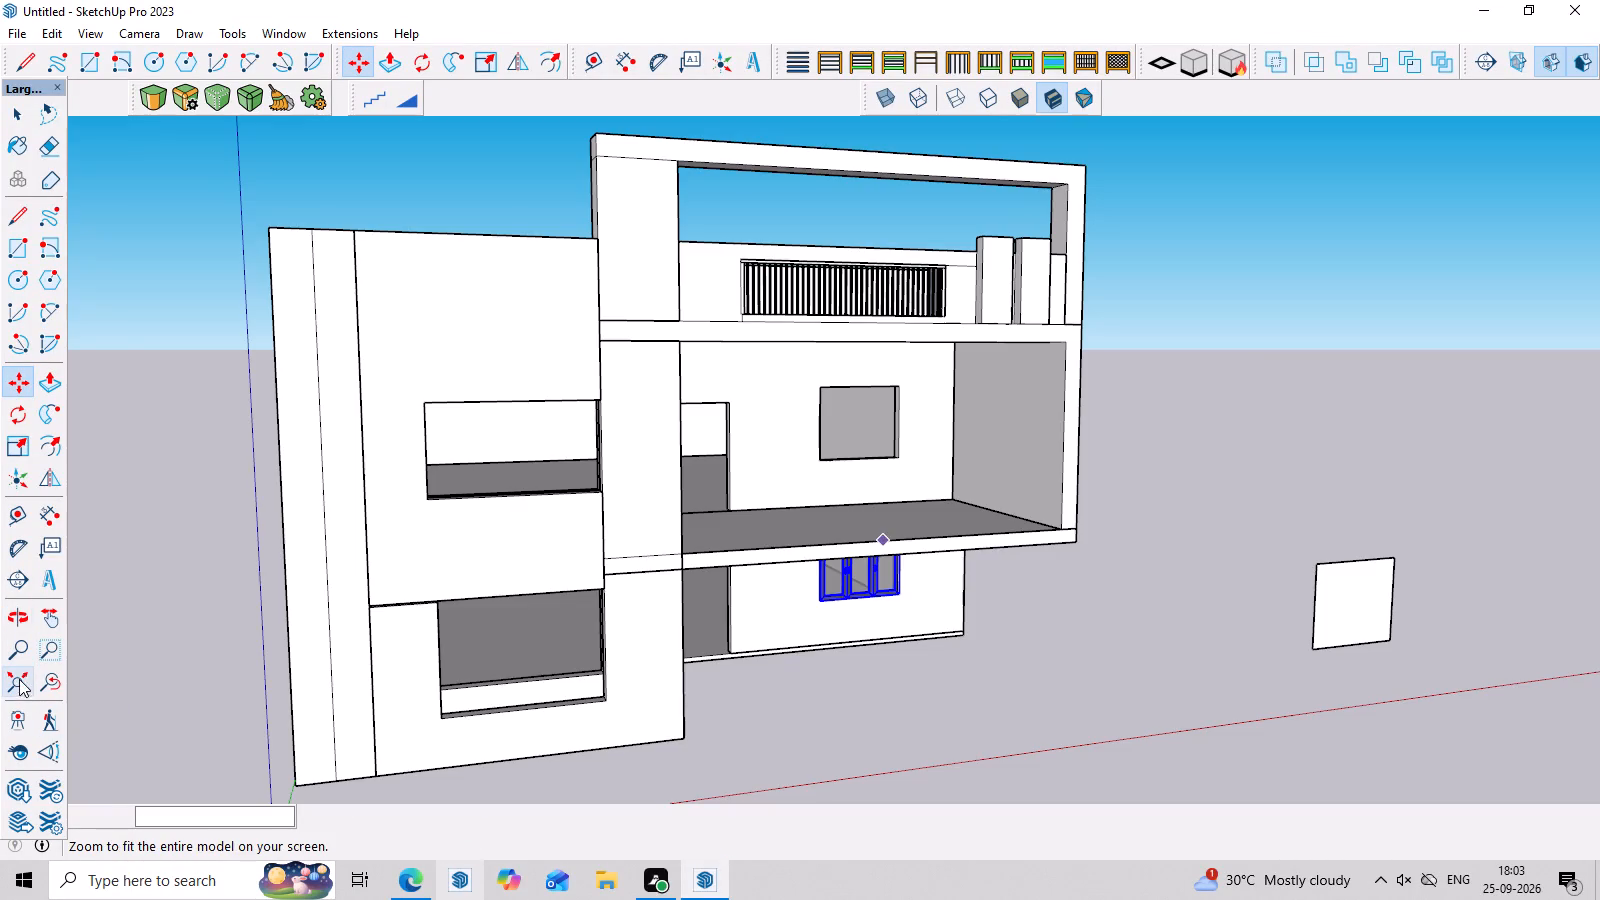
{"action": "middle_click_drag", "start_coordinate": [709, 699], "coordinate": [728, 601]}
{"action": "scroll", "coordinate": [843, 557], "scroll_direction": "up", "scroll_amount": 10}
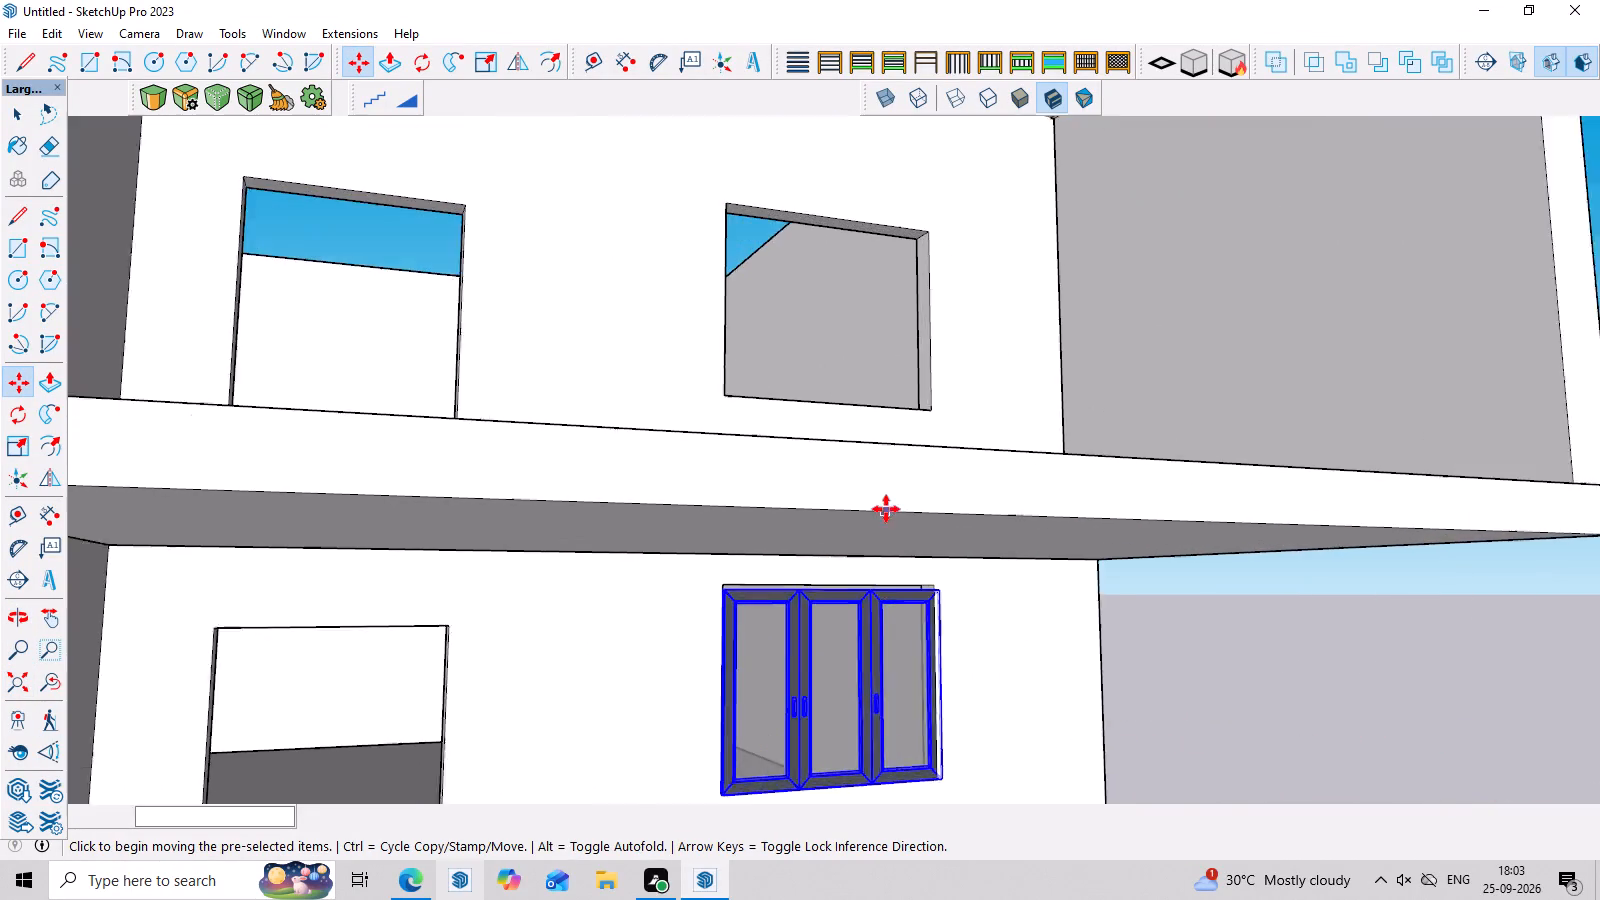
{"action": "scroll", "coordinate": [886, 509], "scroll_direction": "up", "scroll_amount": 16}
{"action": "scroll", "coordinate": [908, 611], "scroll_direction": "up", "scroll_amount": 6}
{"action": "middle_click_drag", "start_coordinate": [902, 635], "coordinate": [920, 678]}
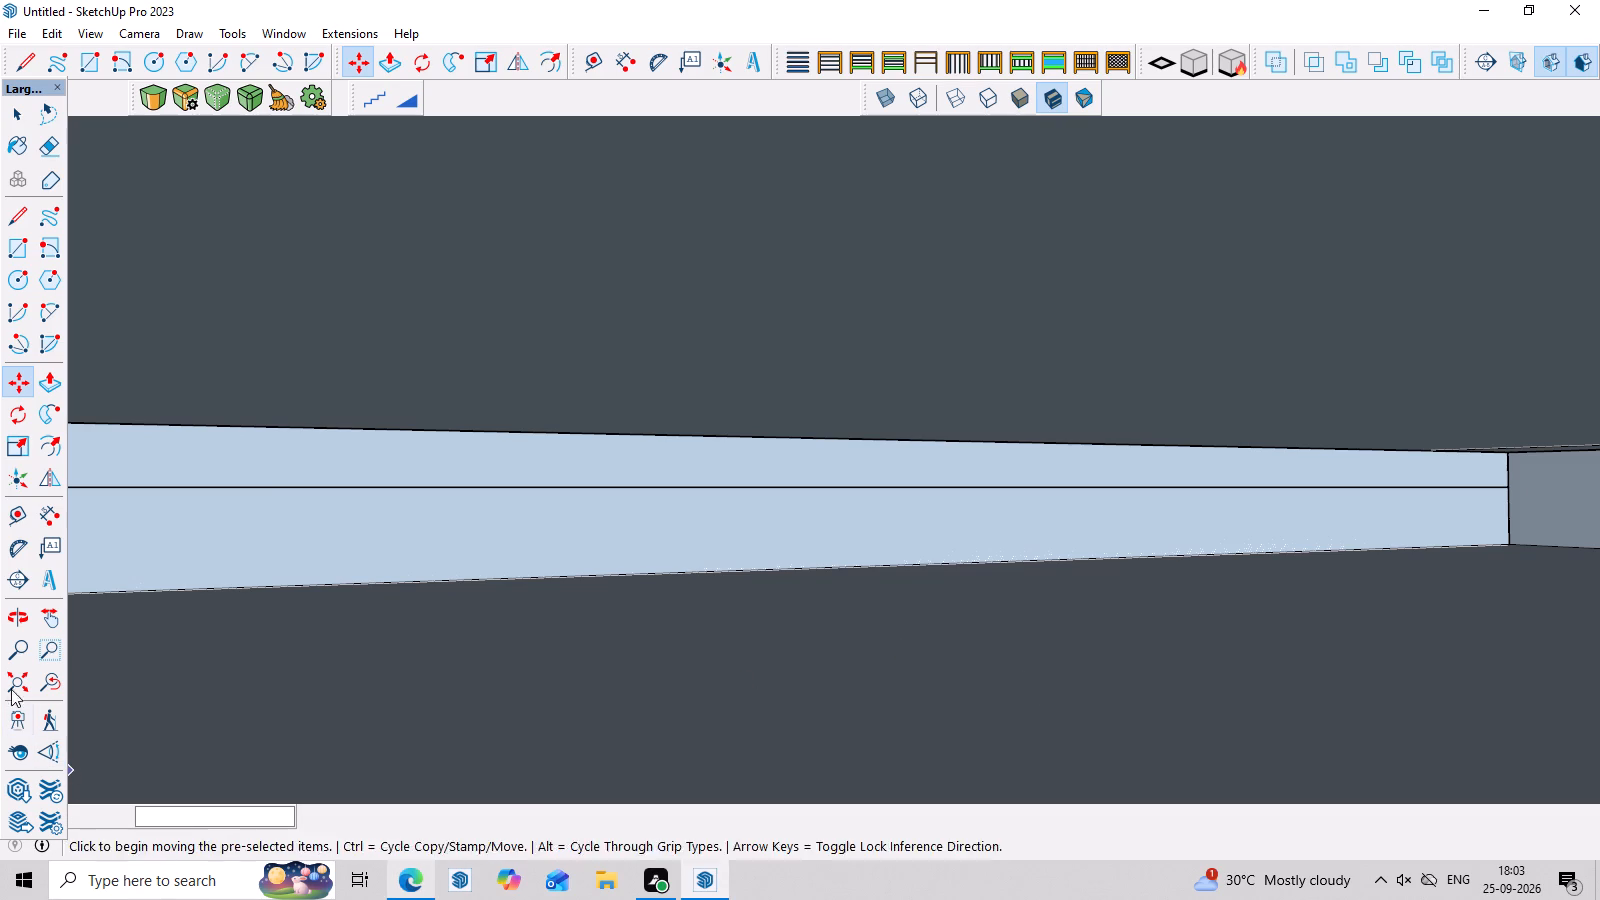
{"action": "left_click", "coordinate": [11, 682]}
{"action": "scroll", "coordinate": [540, 717], "scroll_direction": "down", "scroll_amount": 4}
{"action": "middle_click_drag", "start_coordinate": [936, 725], "coordinate": [824, 632]}
{"action": "scroll", "coordinate": [831, 663], "scroll_direction": "up", "scroll_amount": 8}
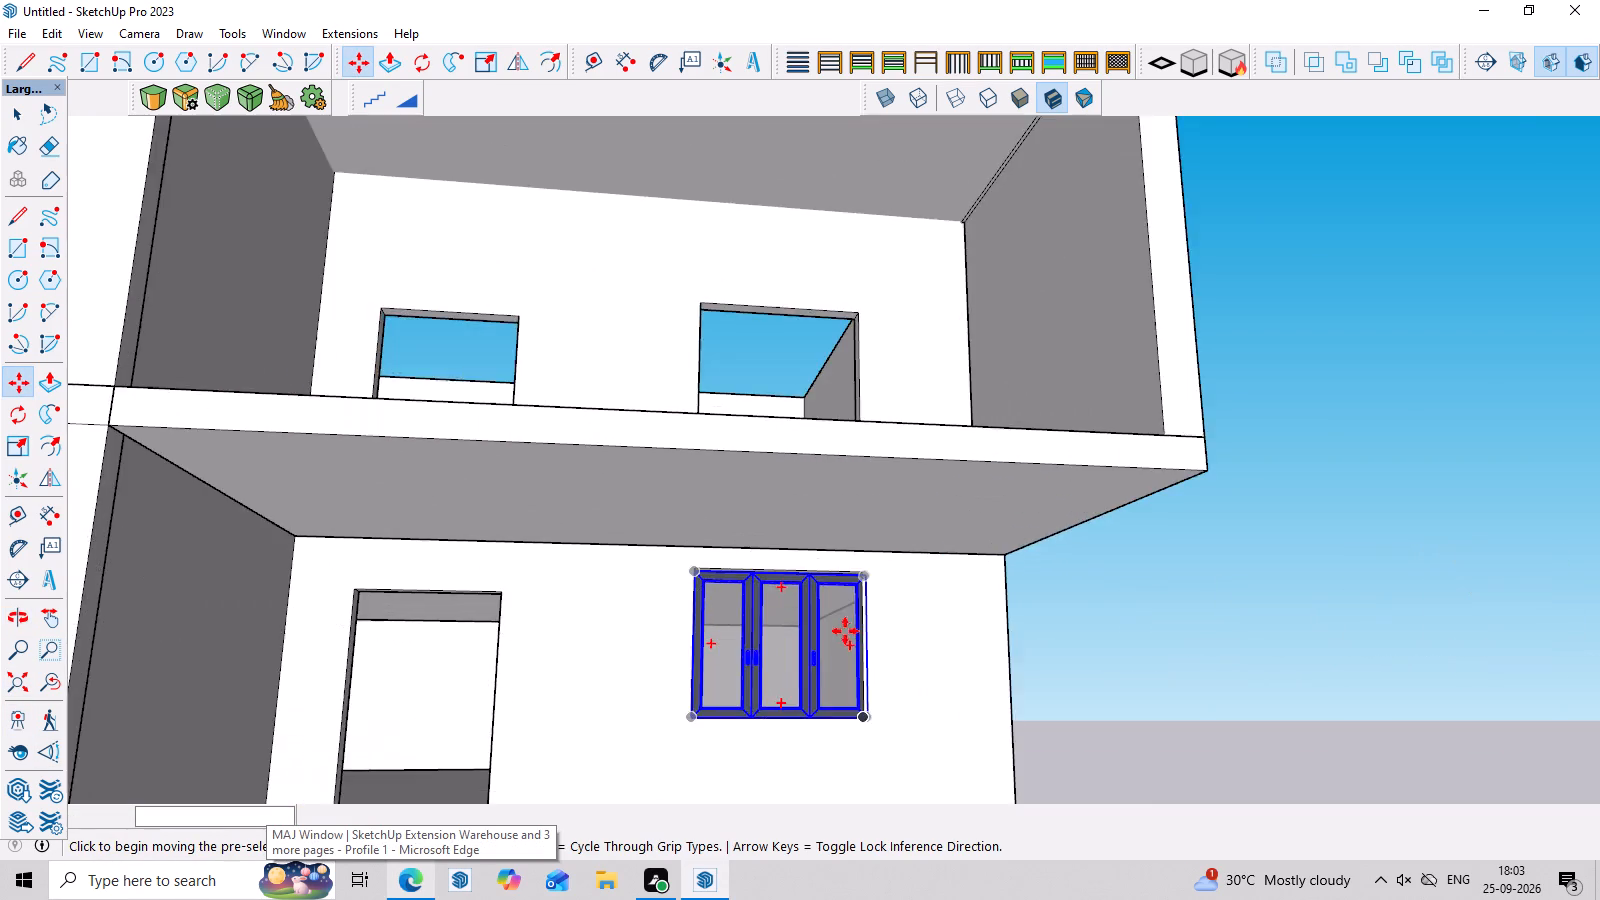
{"action": "scroll", "coordinate": [845, 631], "scroll_direction": "up", "scroll_amount": 16}
{"action": "middle_click_drag", "start_coordinate": [872, 583], "coordinate": [885, 620]}
{"action": "scroll", "coordinate": [700, 404], "scroll_direction": "up", "scroll_amount": 4}
{"action": "middle_click_drag", "start_coordinate": [715, 440], "coordinate": [730, 476]}
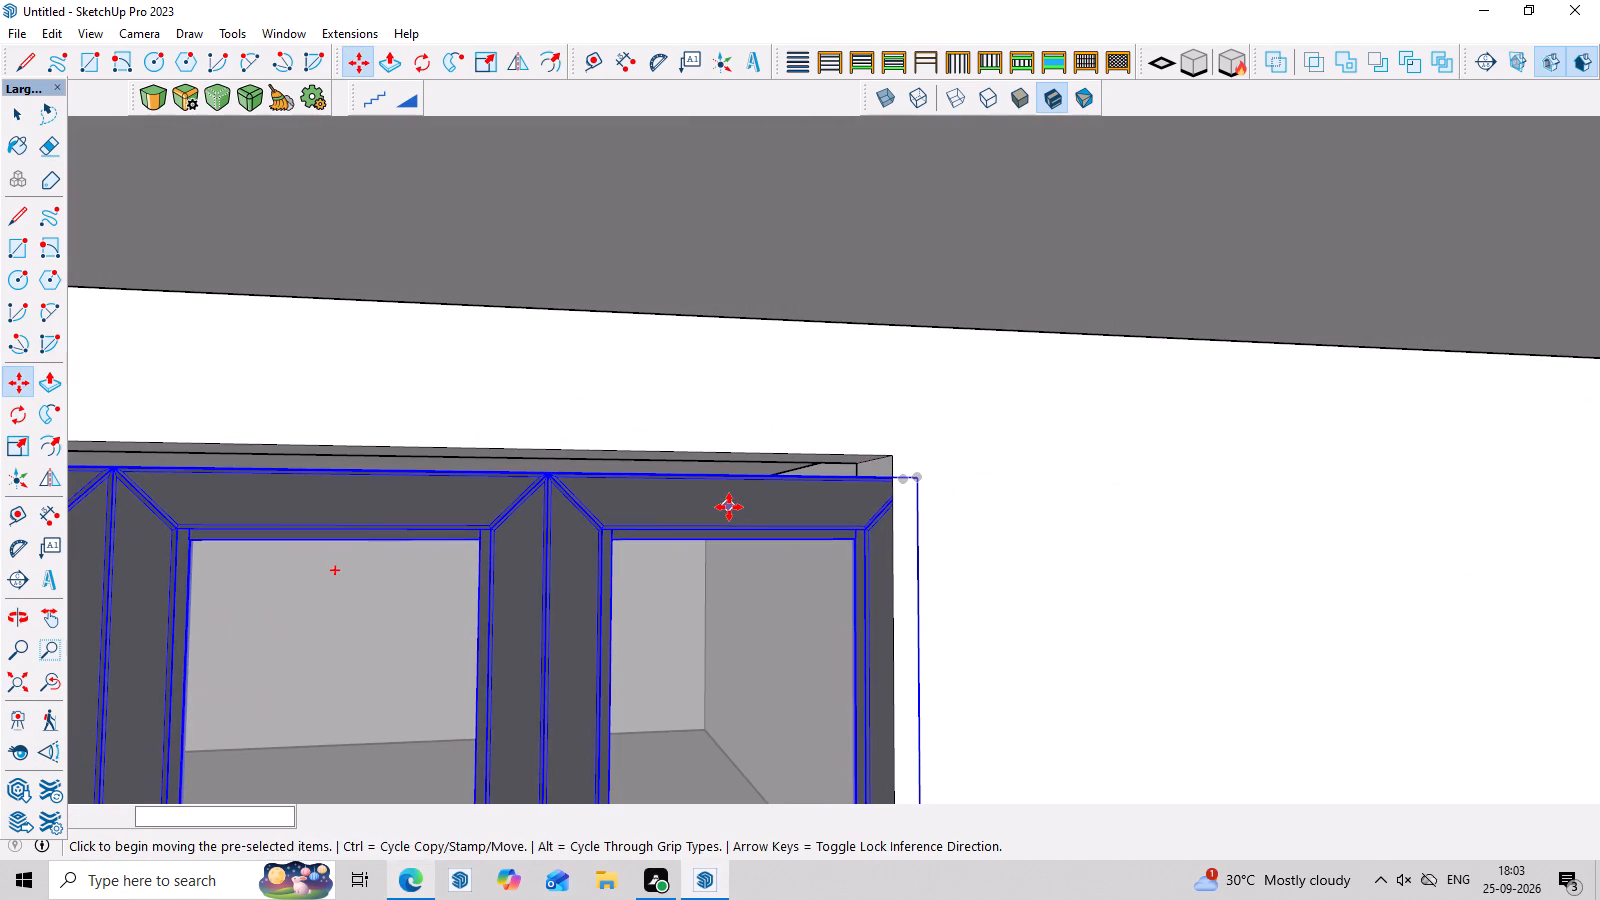
Scale the three-panel window to close the gap beneath the top edge of the ground-floor opening.
{"action": "key", "text": "s"}
{"action": "middle_click_drag", "start_coordinate": [729, 504], "coordinate": [755, 557]}
{"action": "scroll", "coordinate": [387, 462], "scroll_direction": "up", "scroll_amount": 7}
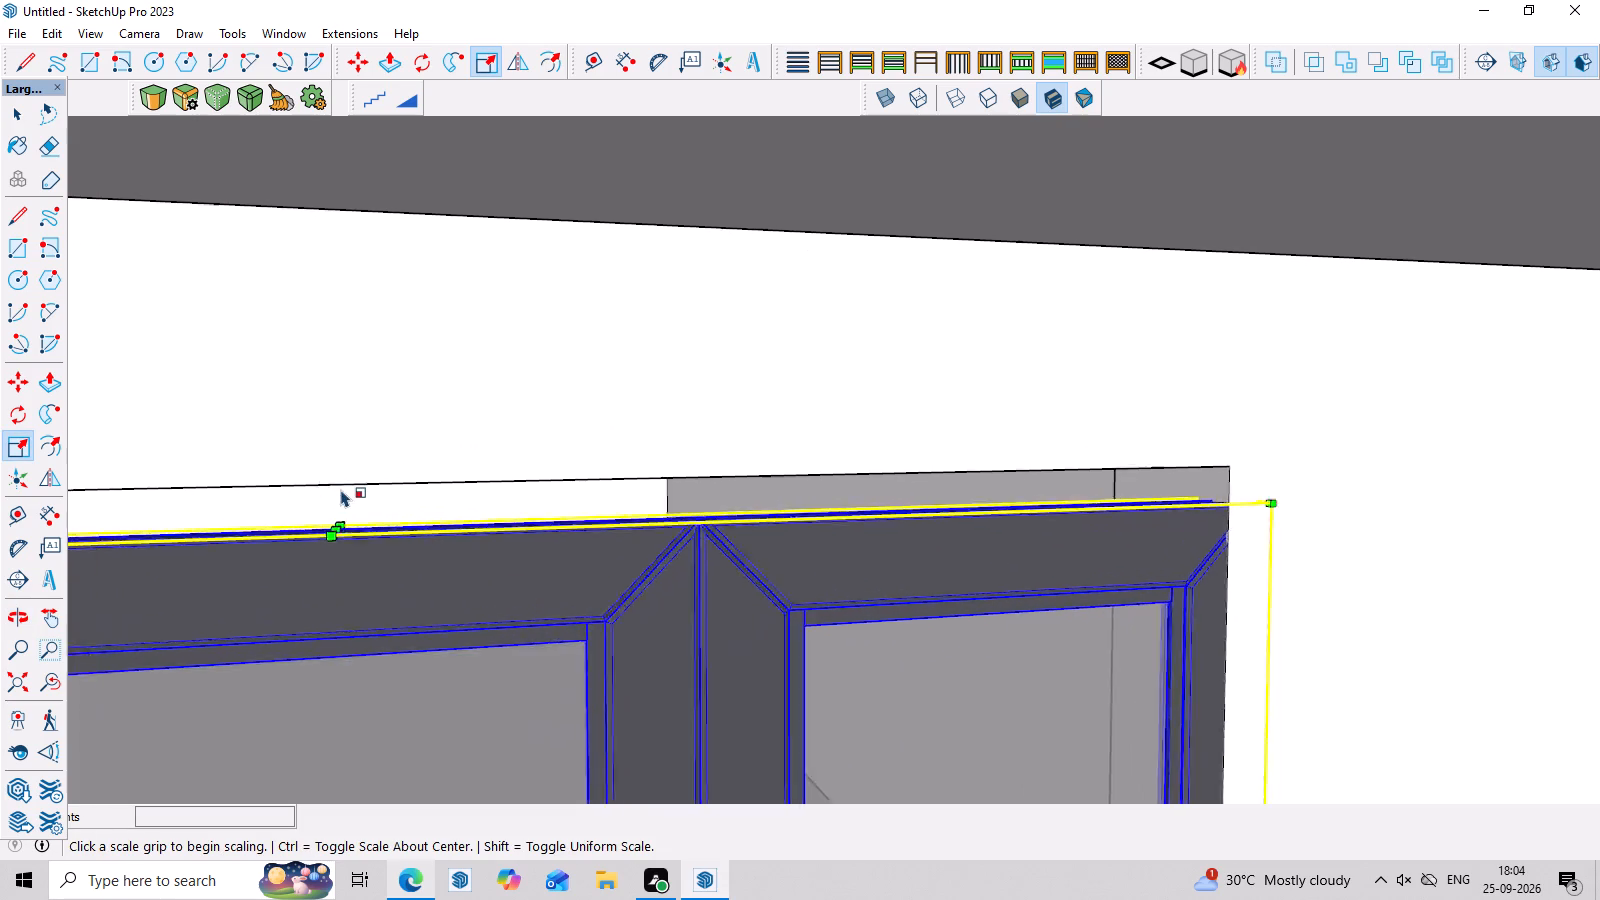
{"action": "scroll", "coordinate": [341, 489], "scroll_direction": "up", "scroll_amount": 2}
{"action": "scroll", "coordinate": [339, 503], "scroll_direction": "down", "scroll_amount": 4}
{"action": "scroll", "coordinate": [337, 541], "scroll_direction": "up", "scroll_amount": 1}
{"action": "scroll", "coordinate": [337, 559], "scroll_direction": "down", "scroll_amount": 2}
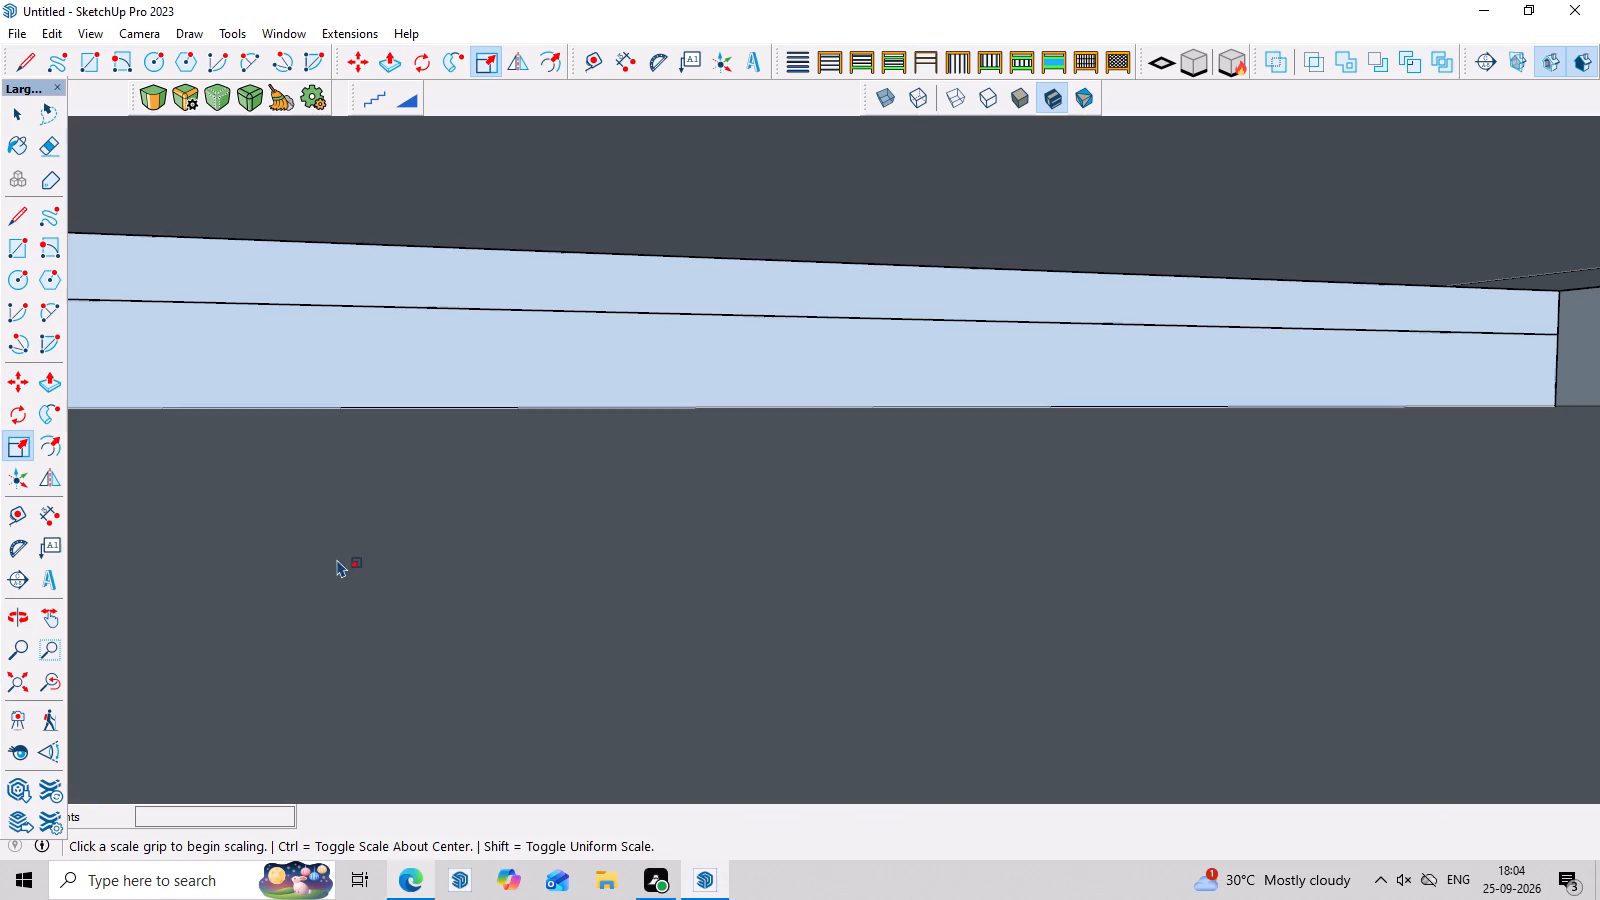
{"action": "scroll", "coordinate": [337, 559], "scroll_direction": "down", "scroll_amount": 8}
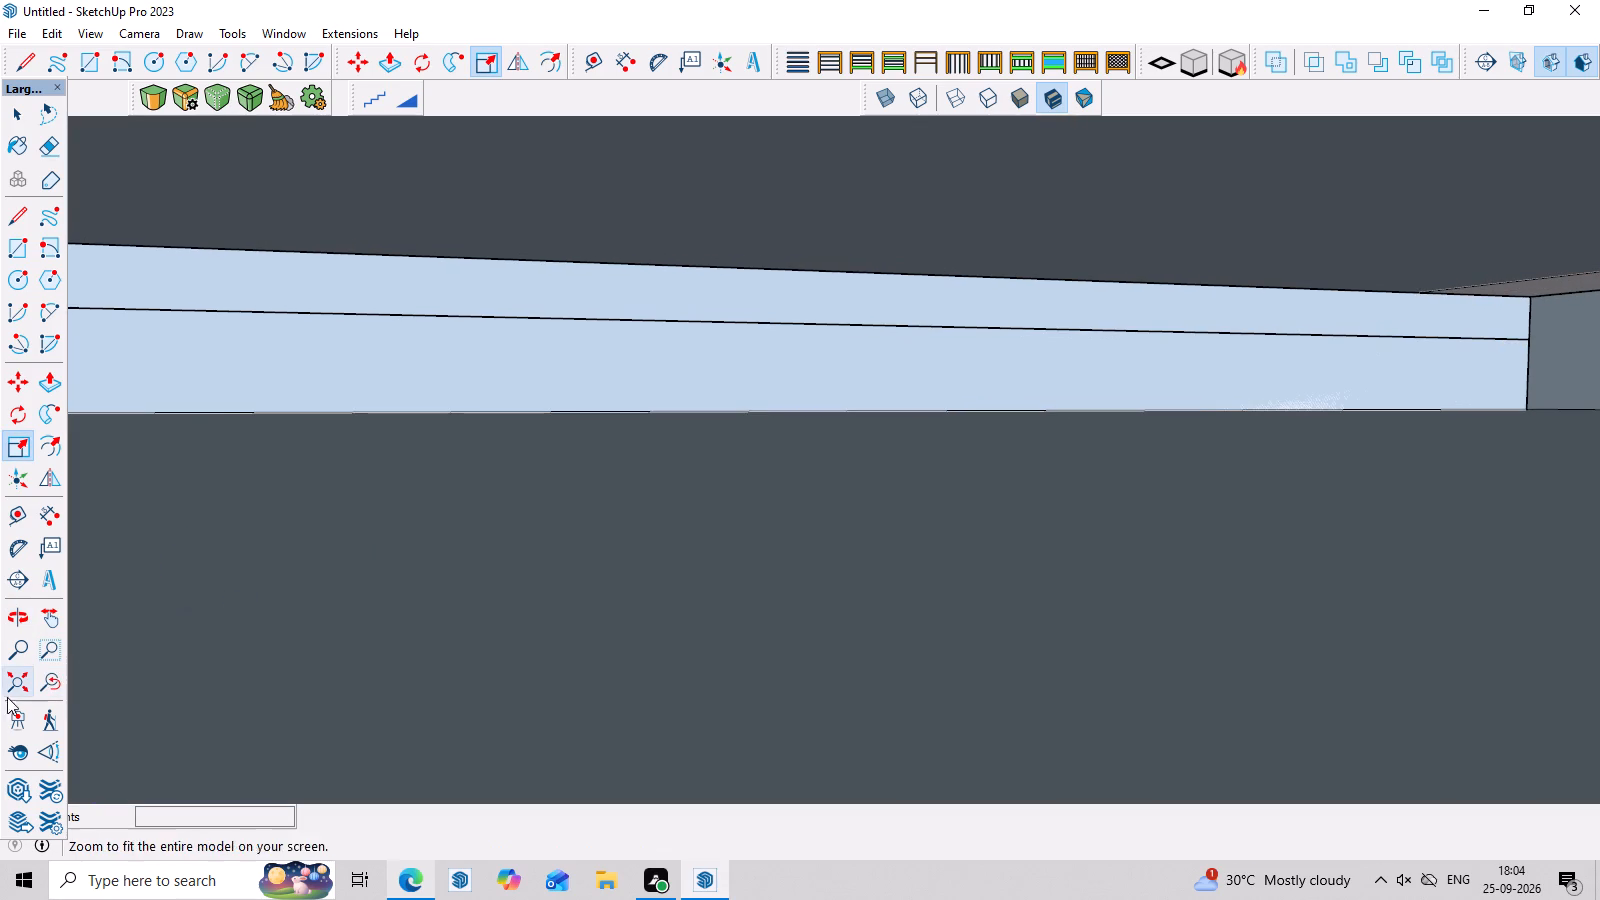
{"action": "left_click", "coordinate": [5, 698]}
{"action": "left_click", "coordinate": [21, 692]}
{"action": "scroll", "coordinate": [846, 600], "scroll_direction": "up", "scroll_amount": 2}
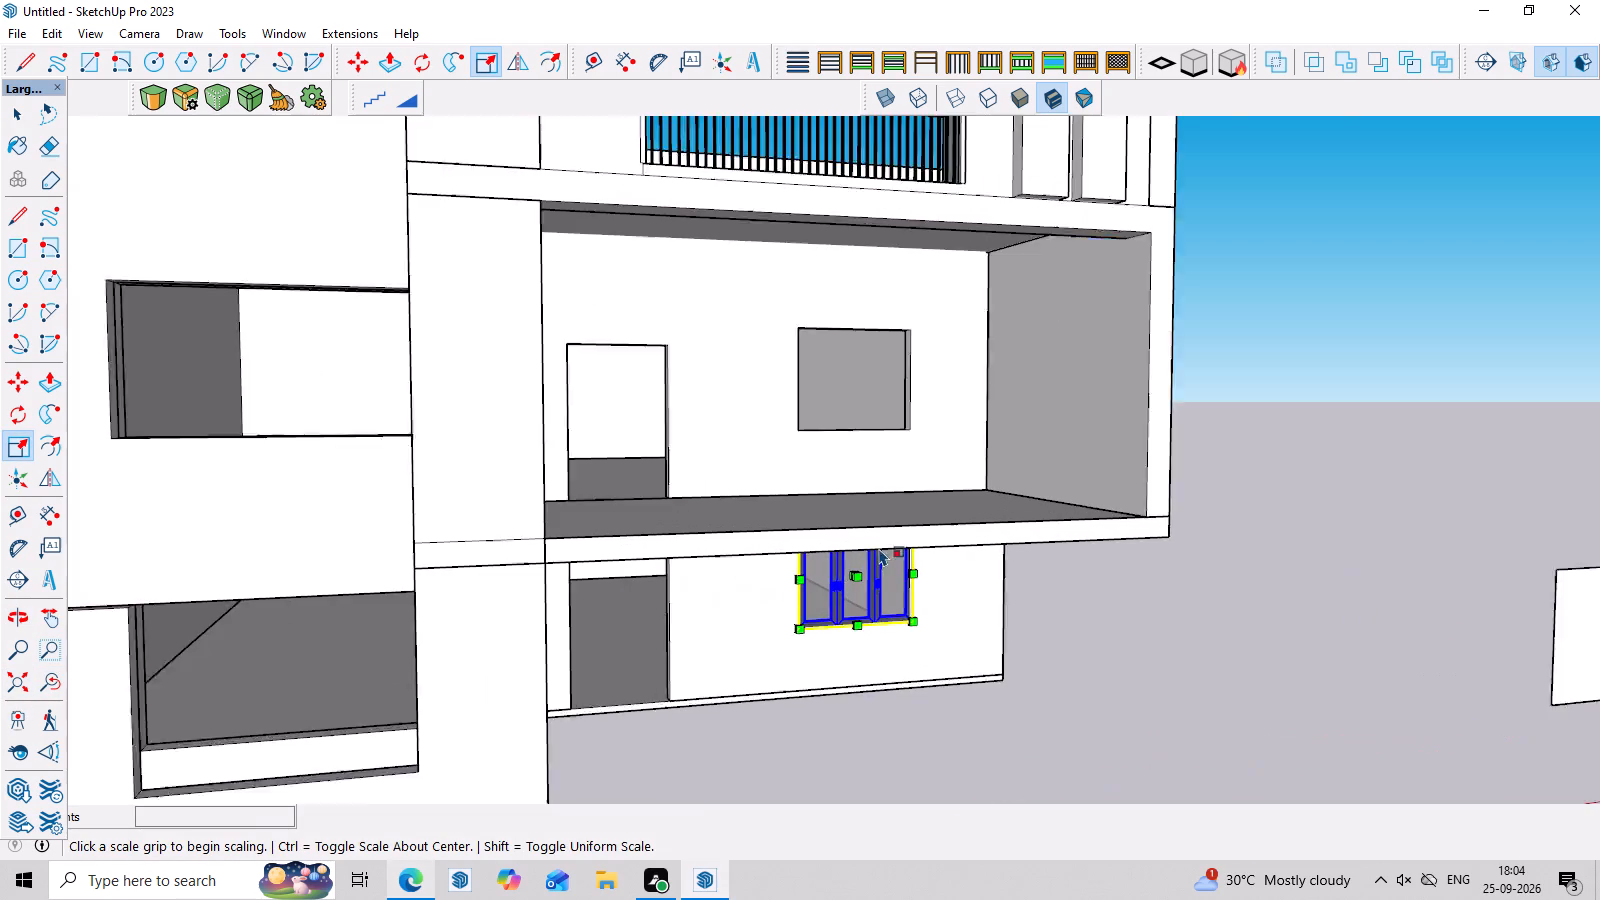
{"action": "scroll", "coordinate": [879, 548], "scroll_direction": "up", "scroll_amount": 13}
{"action": "middle_click_drag", "start_coordinate": [902, 617], "coordinate": [860, 485]}
{"action": "scroll", "coordinate": [813, 462], "scroll_direction": "up", "scroll_amount": 3}
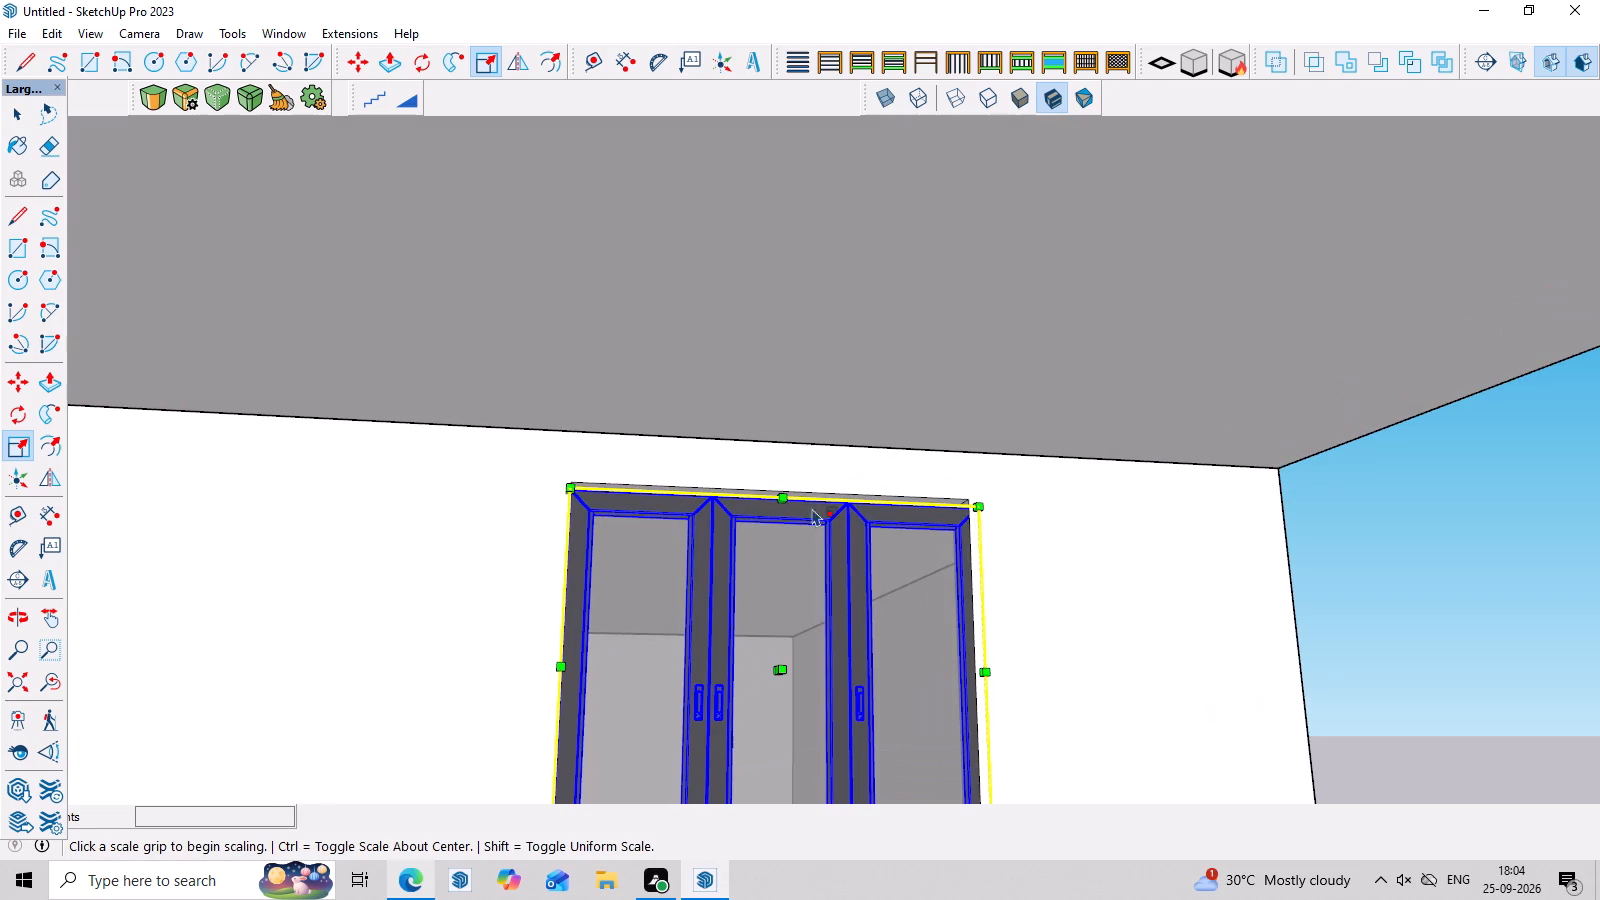